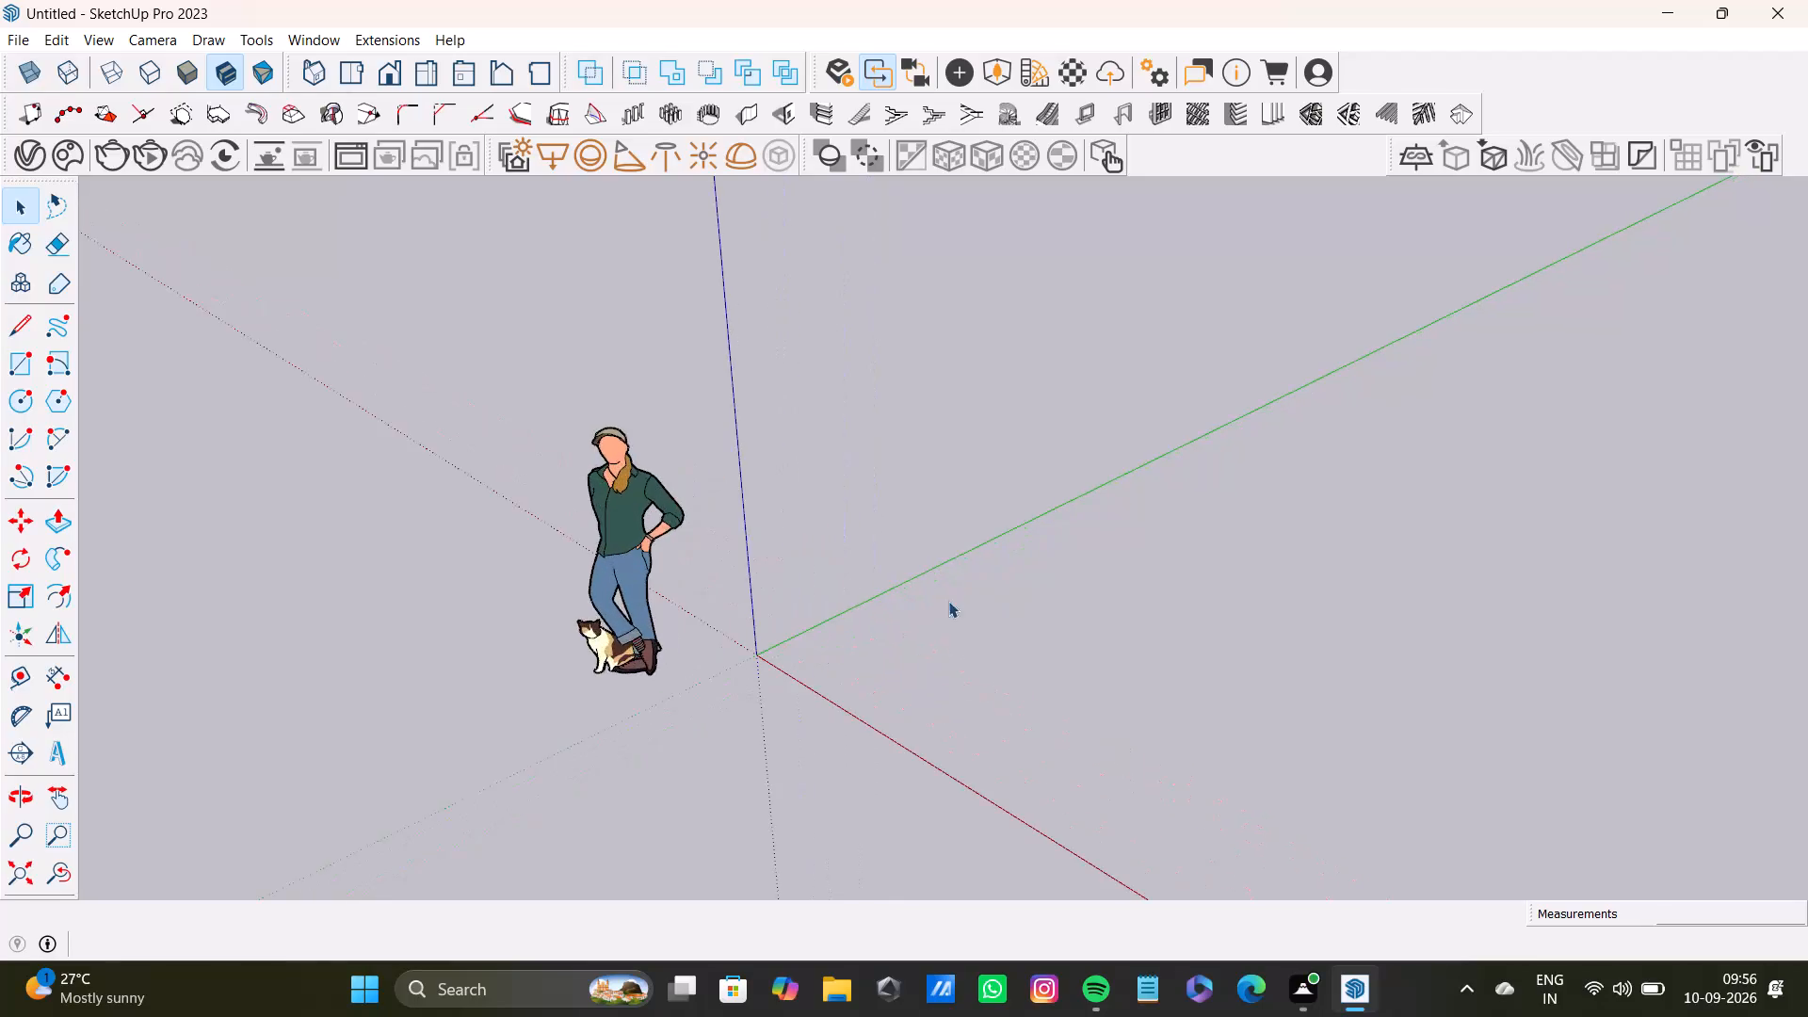
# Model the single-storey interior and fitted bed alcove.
# Draw a 29' by 35' rectangle on the ground plane starting from the origin.
pyautogui.scroll(-6, 849, 601)
pyautogui.scroll(2, 813, 595)
pyautogui.scroll(-6, 813, 595)
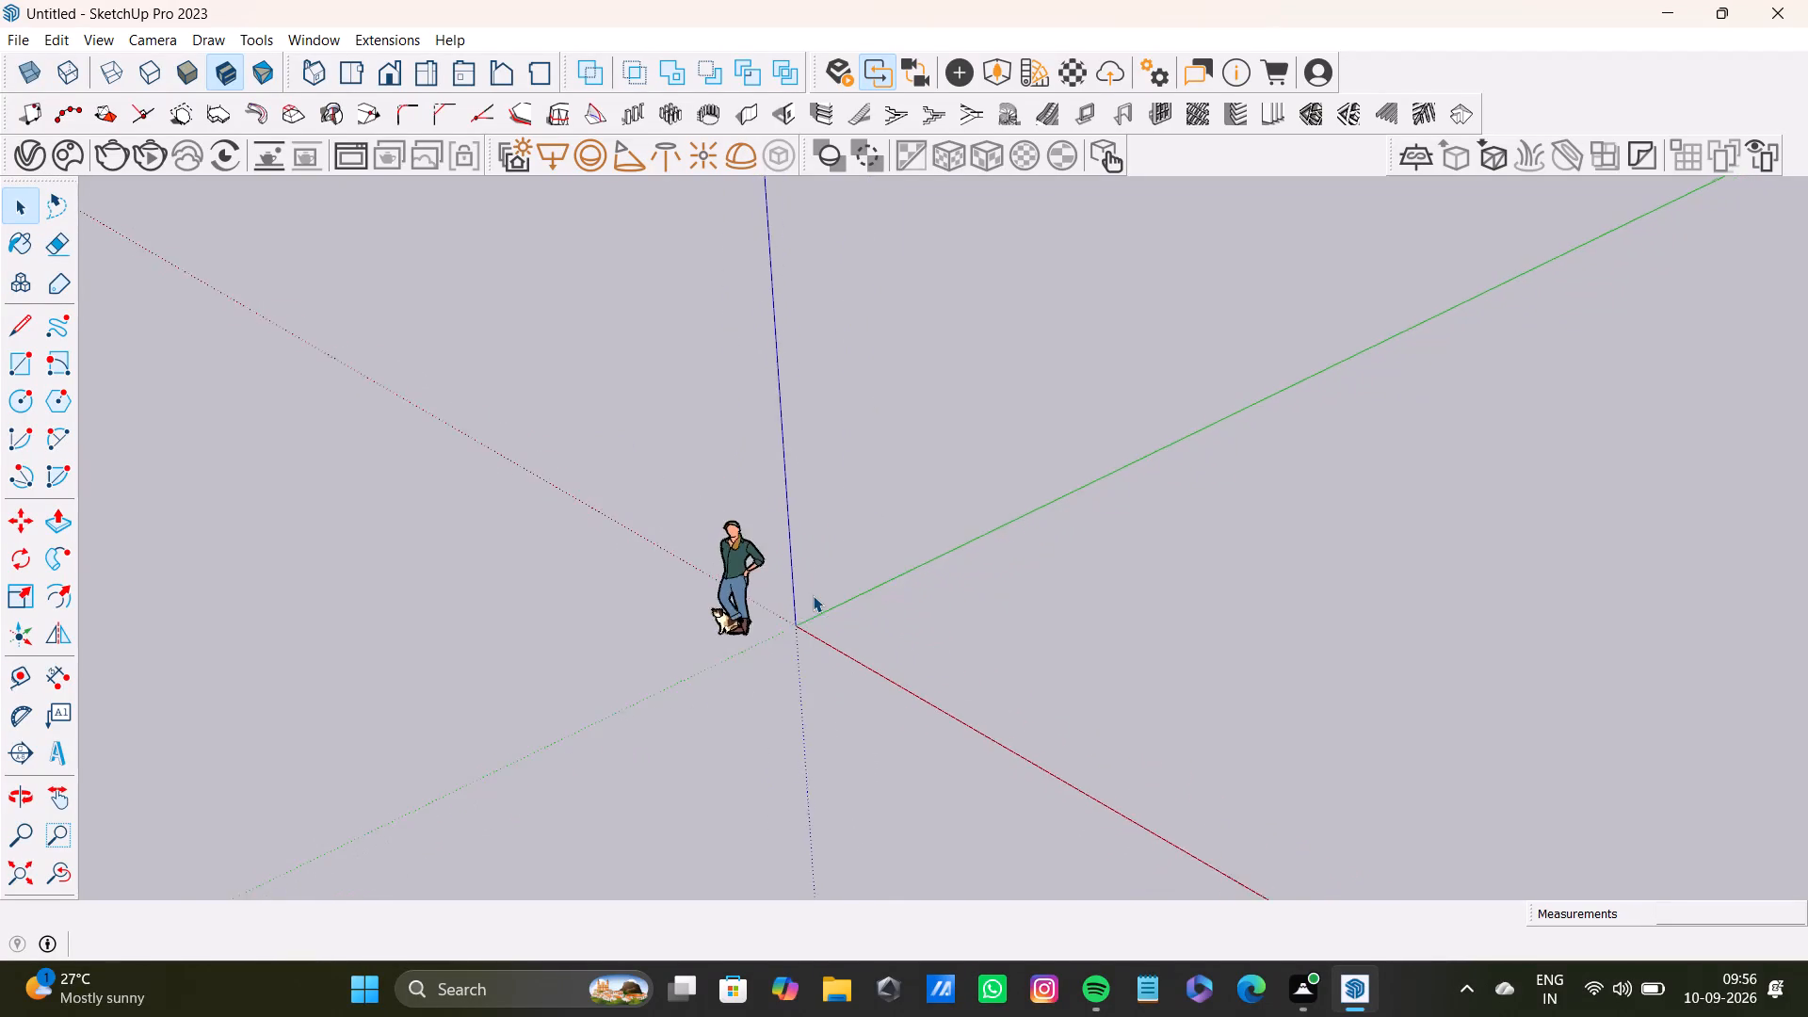
pyautogui.scroll(-8, 813, 595)
pyautogui.moveTo(810, 591); pyautogui.dragTo(1129, 443, button='middle')
pyautogui.scroll(4, 943, 541)
pyautogui.keyDown('shift'); pyautogui.moveTo(936, 539); pyautogui.dragTo(557, 609, button='middle'); pyautogui.keyUp('shift')
pyautogui.moveTo(566, 609); pyautogui.dragTo(592, 640, button='middle')
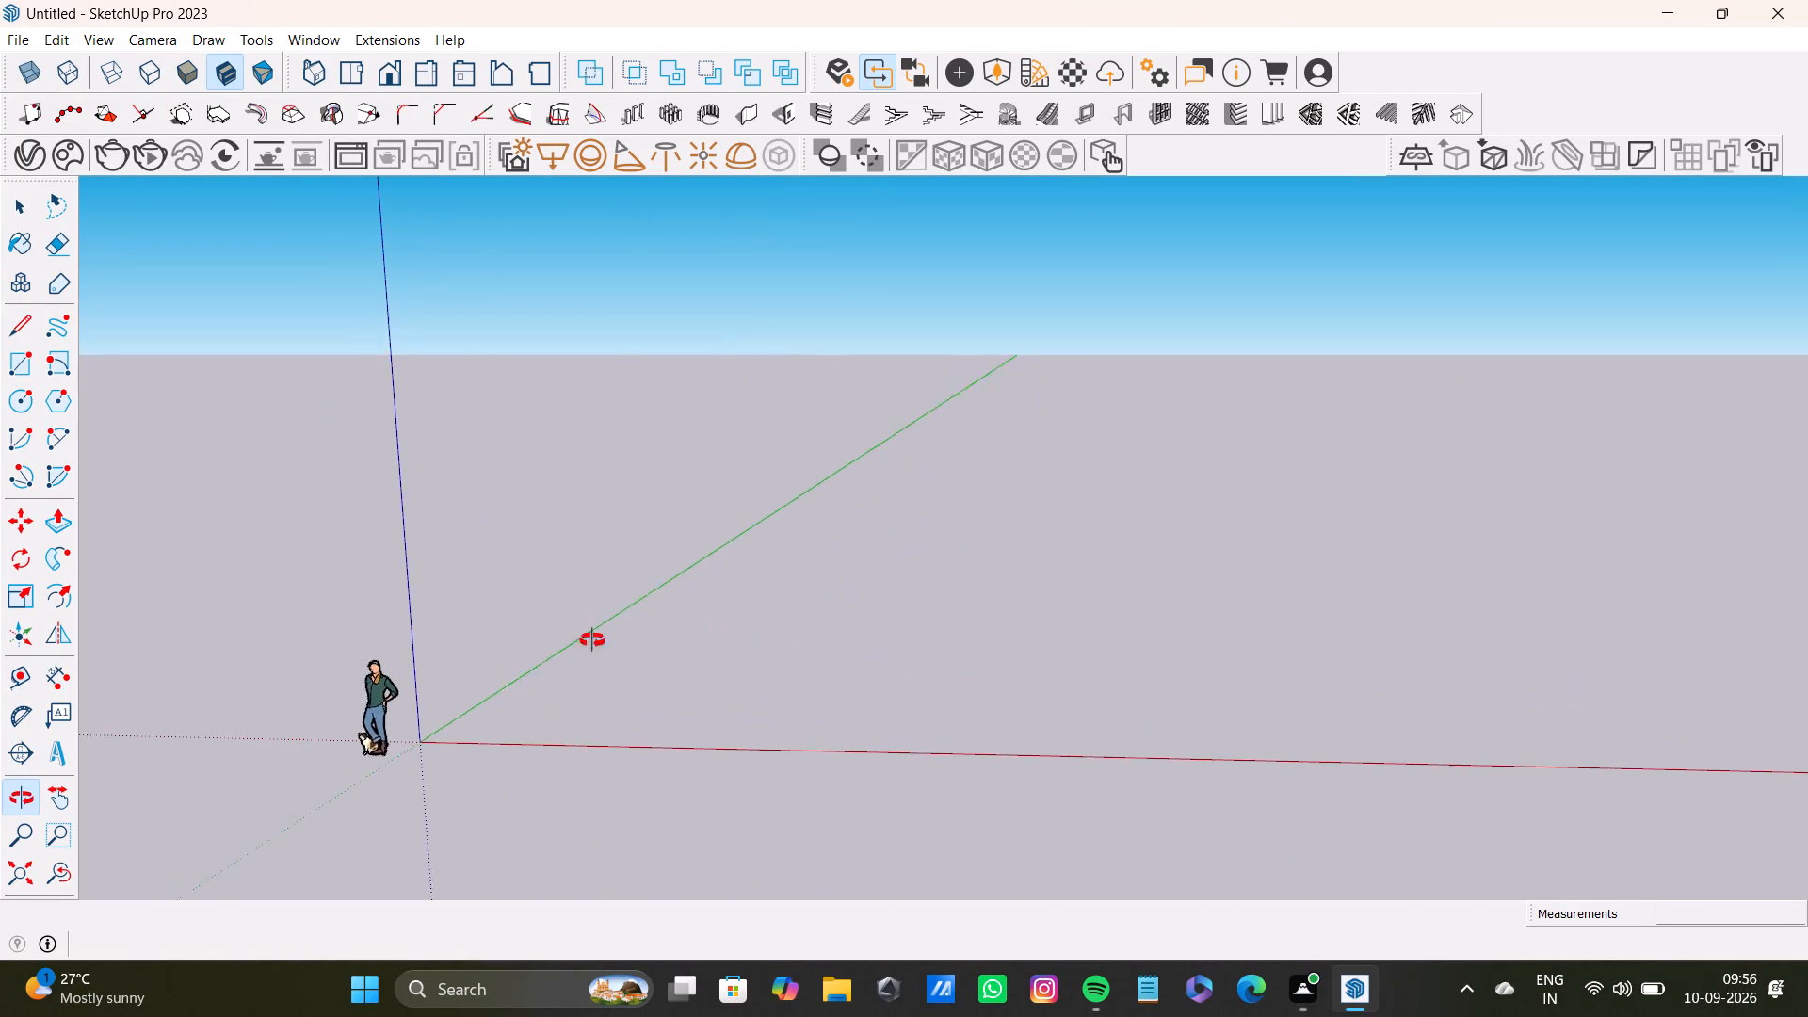
pyautogui.moveTo(592, 640); pyautogui.dragTo(581, 743, button='middle')
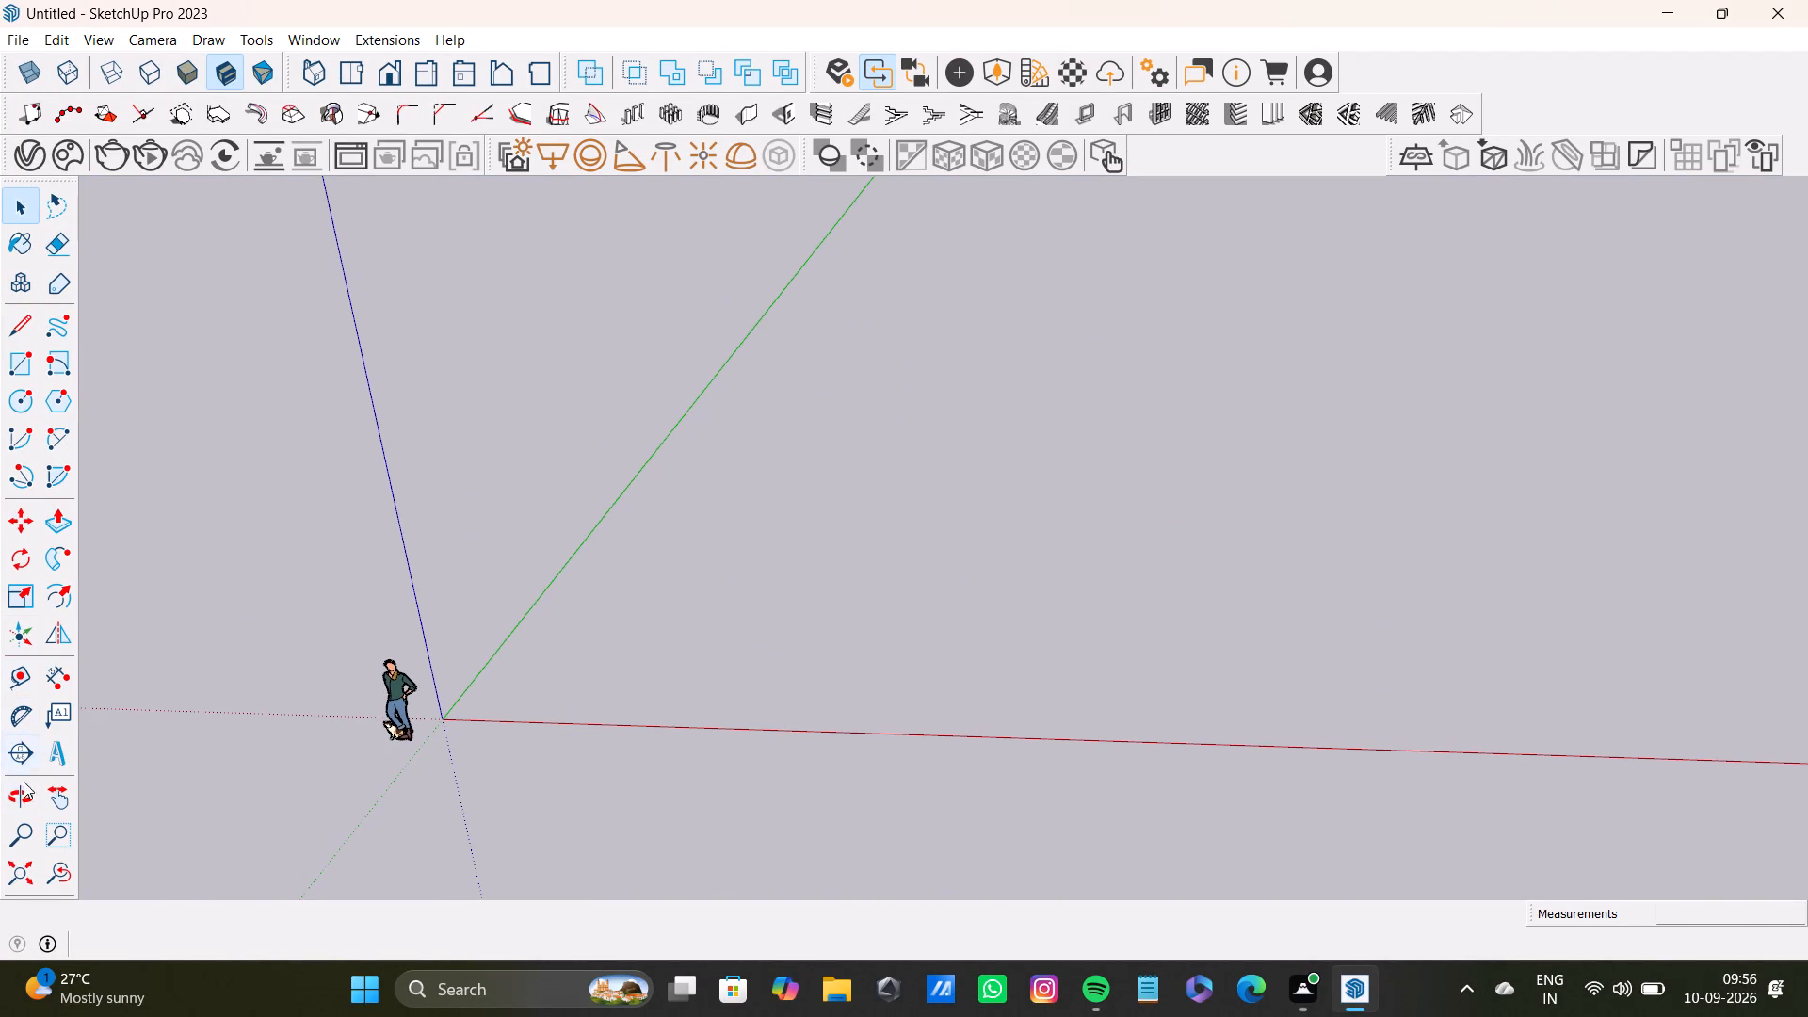
pyautogui.click(12, 364)
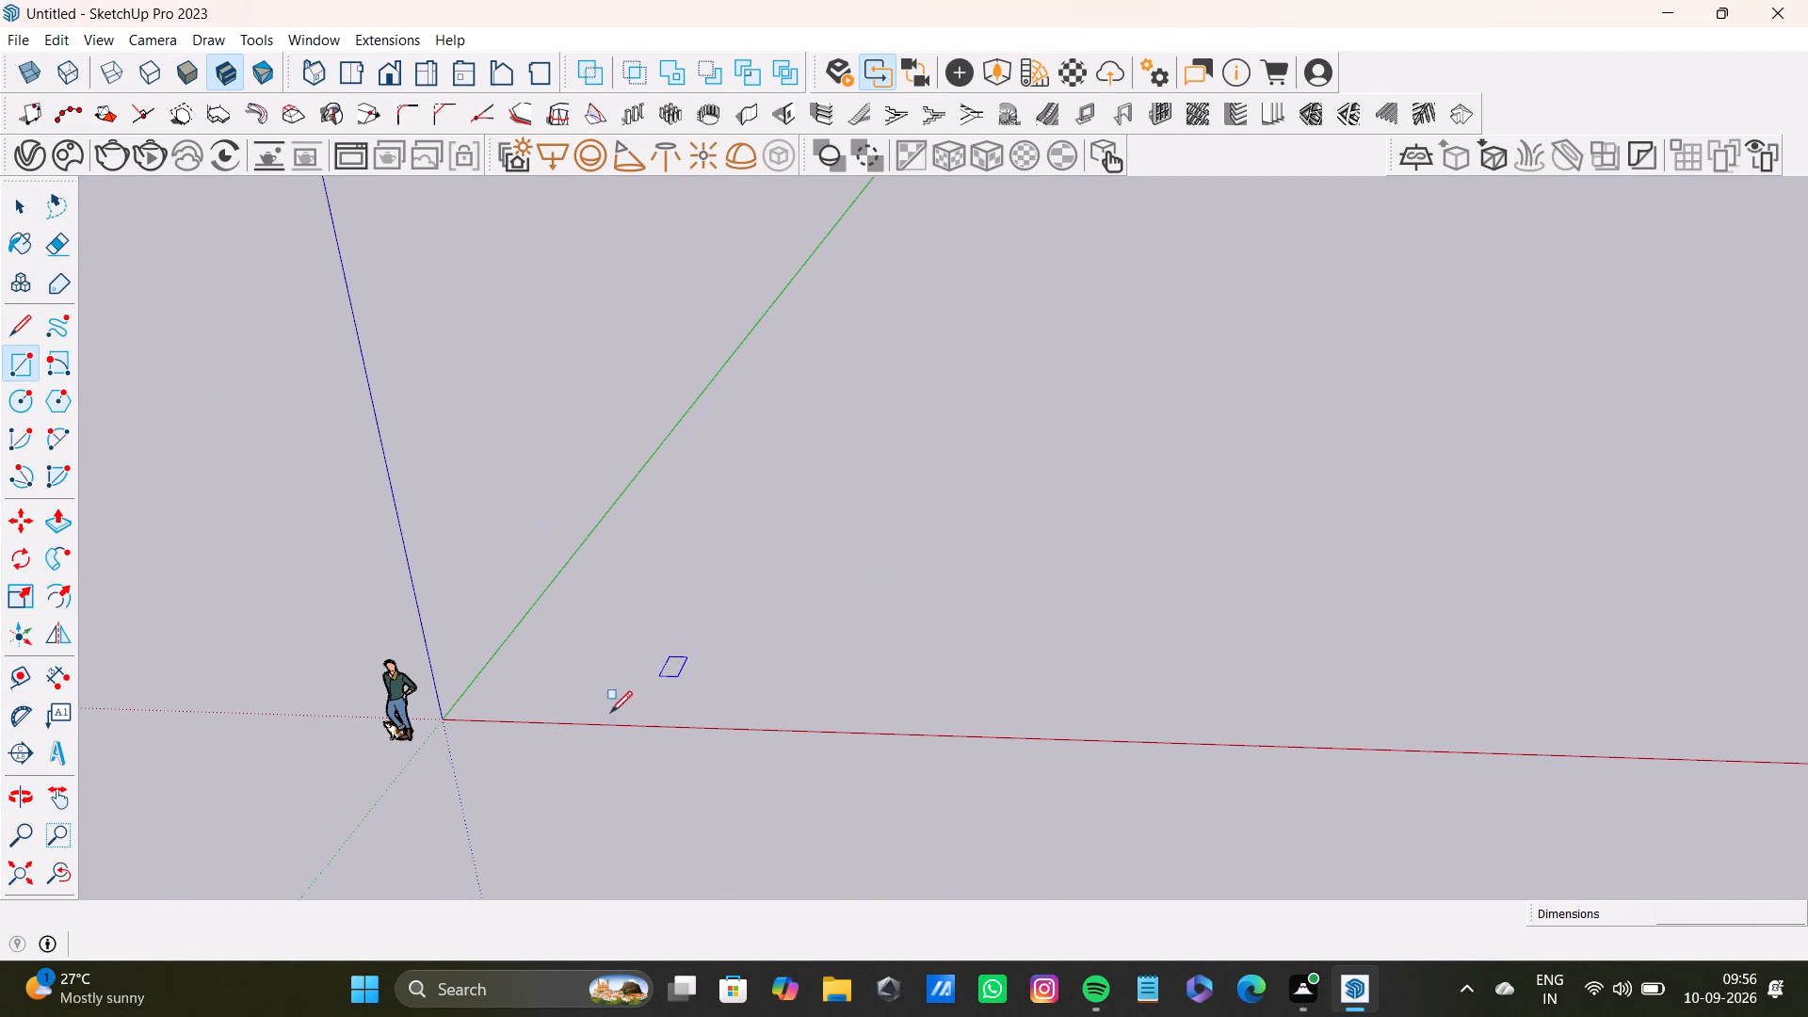
pyautogui.moveTo(440, 723); pyautogui.dragTo(456, 716)
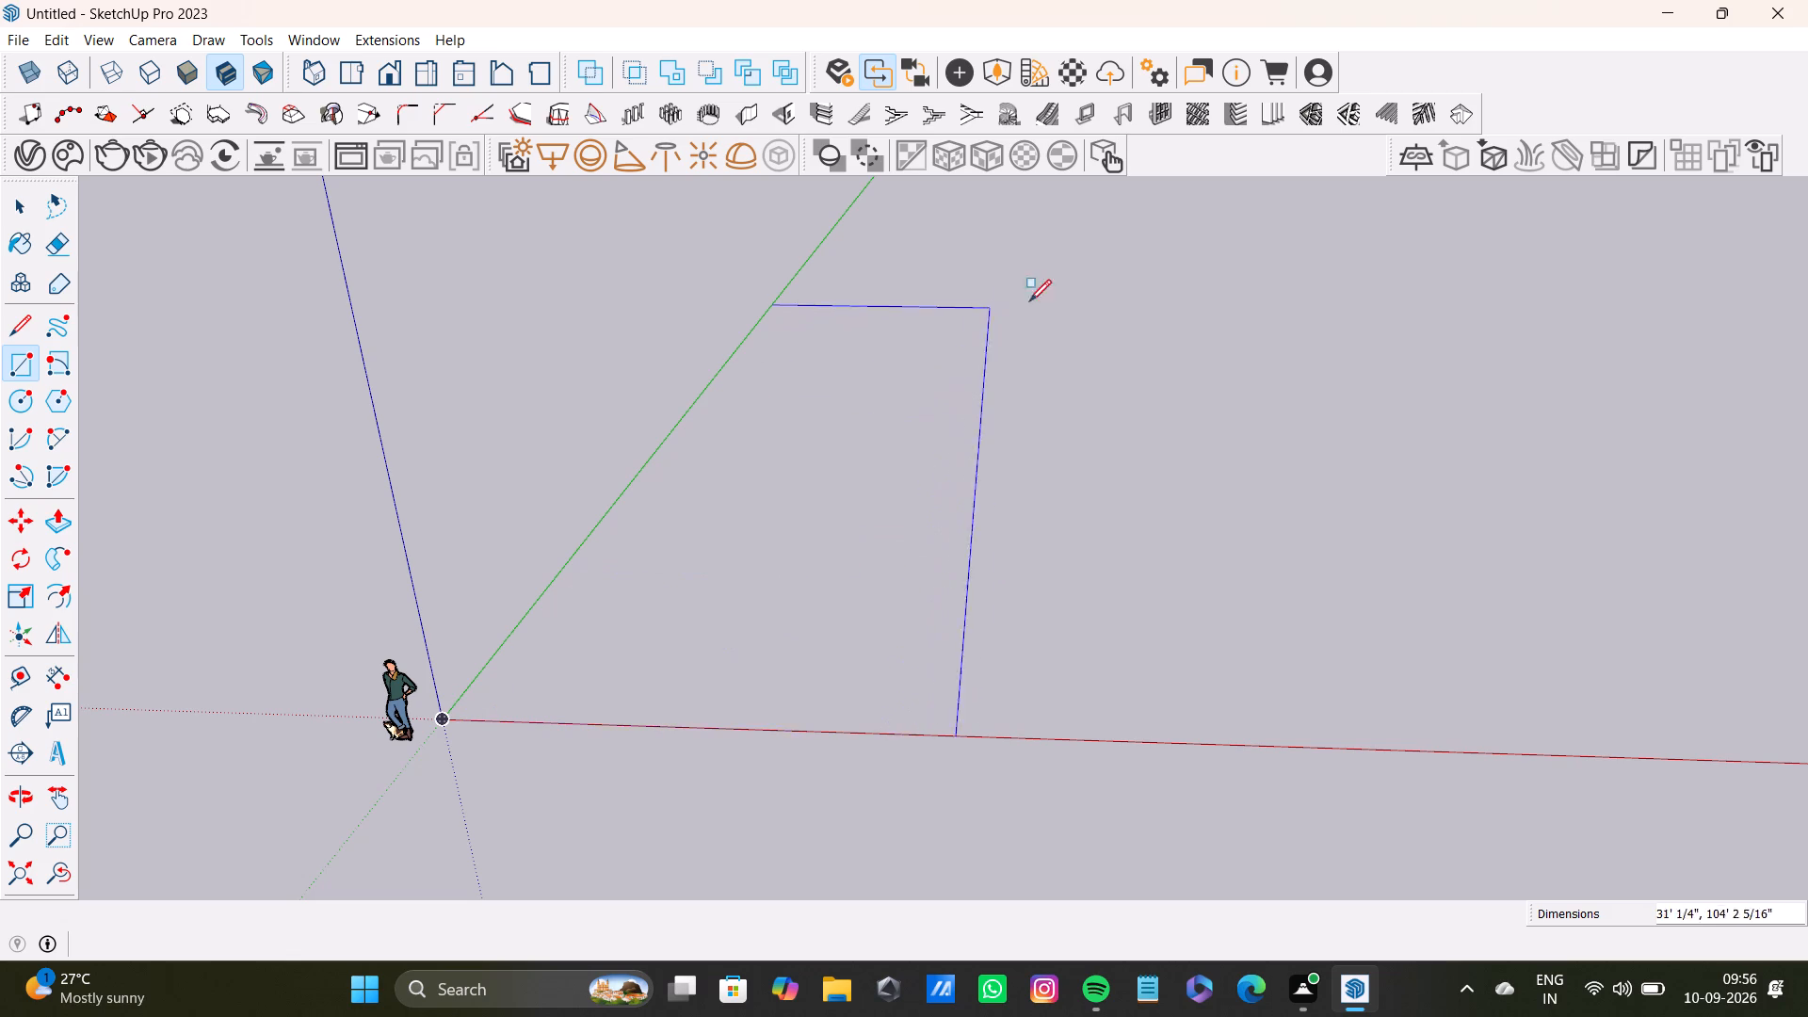
pyautogui.write("29'")
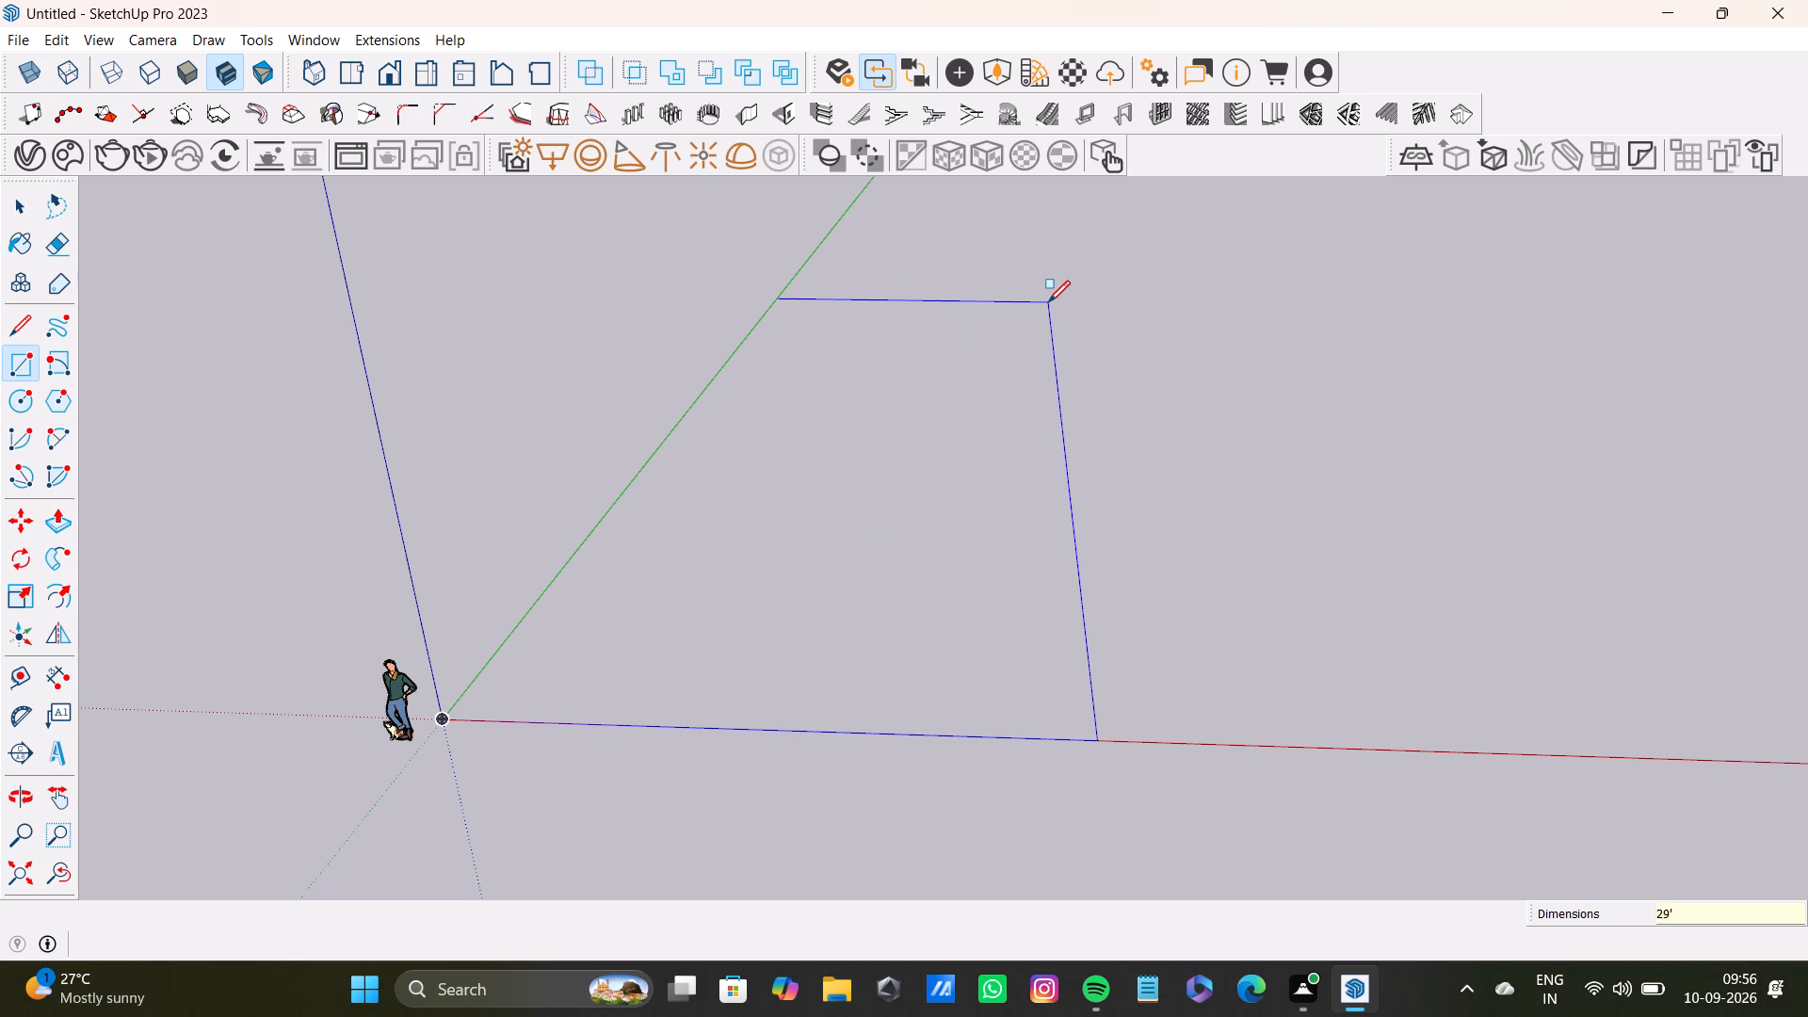
pyautogui.press(',')
pyautogui.write("35'")
pyautogui.press('Return')
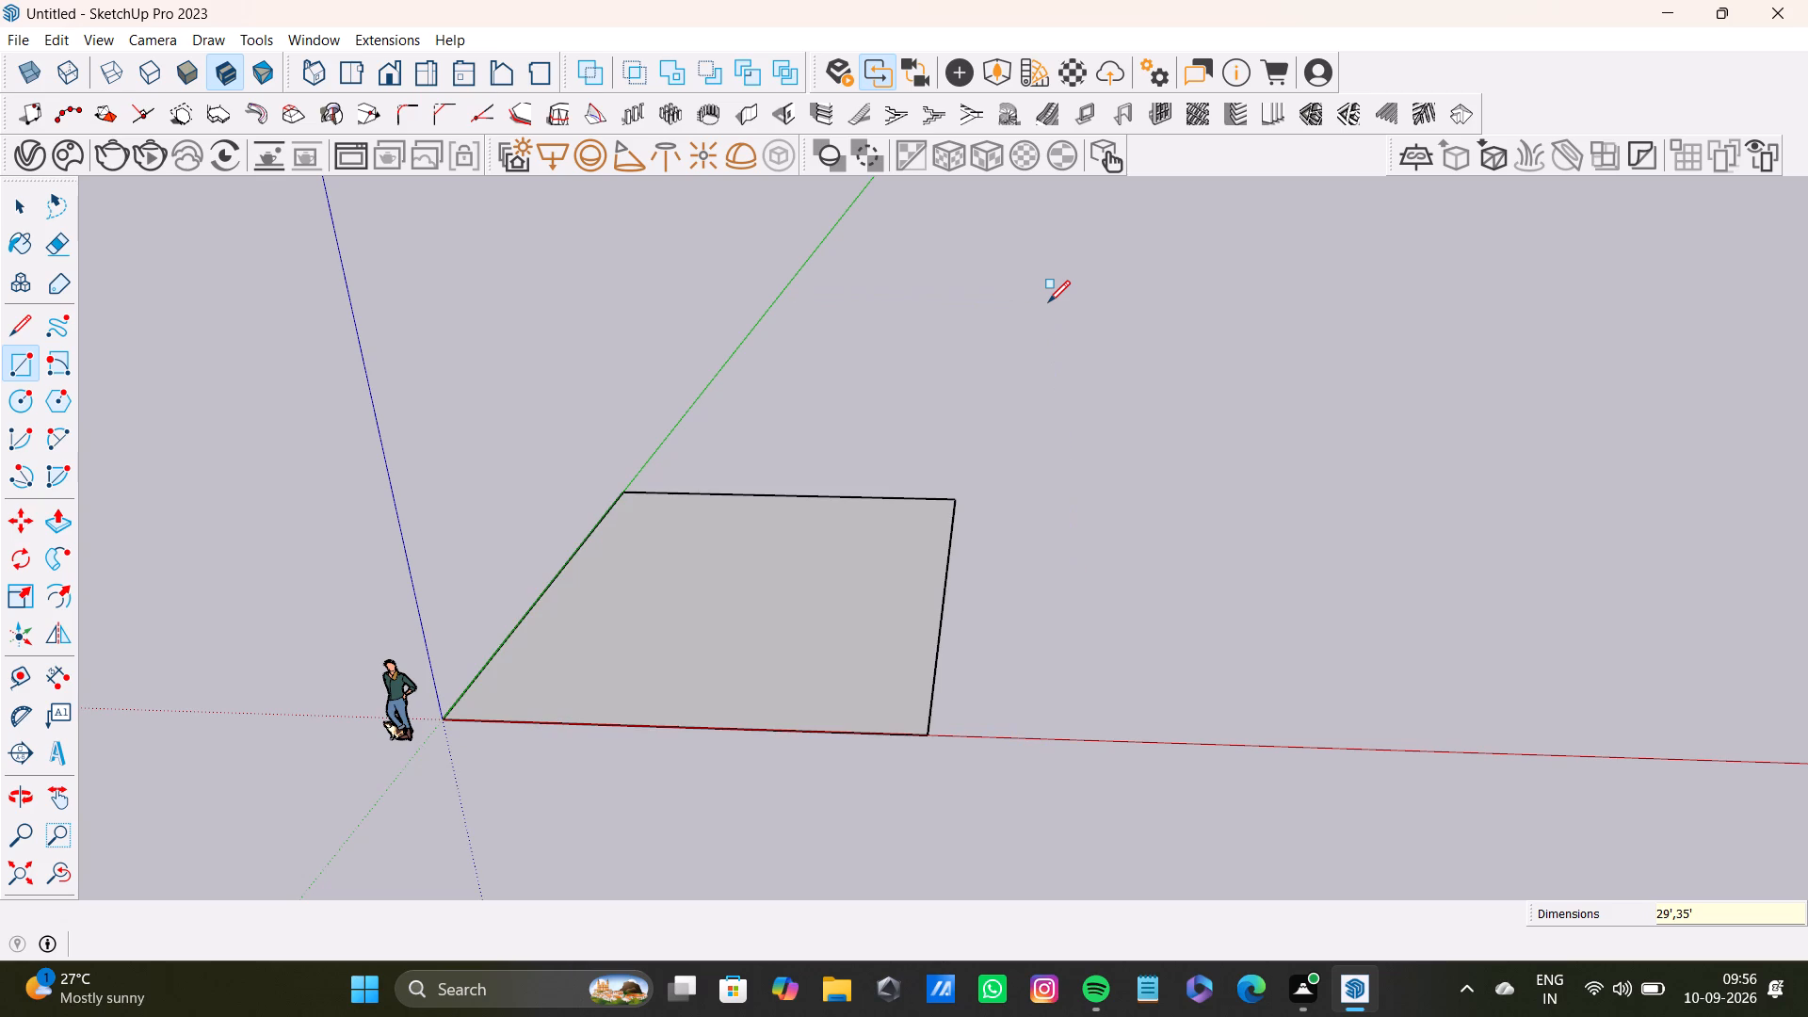
pyautogui.press('space')
# Offset the rectangle's edges outward by 9" to form a wall-thickness border around it.
pyautogui.scroll(8, 708, 588)
pyautogui.moveTo(703, 588); pyautogui.dragTo(695, 708, button='middle')
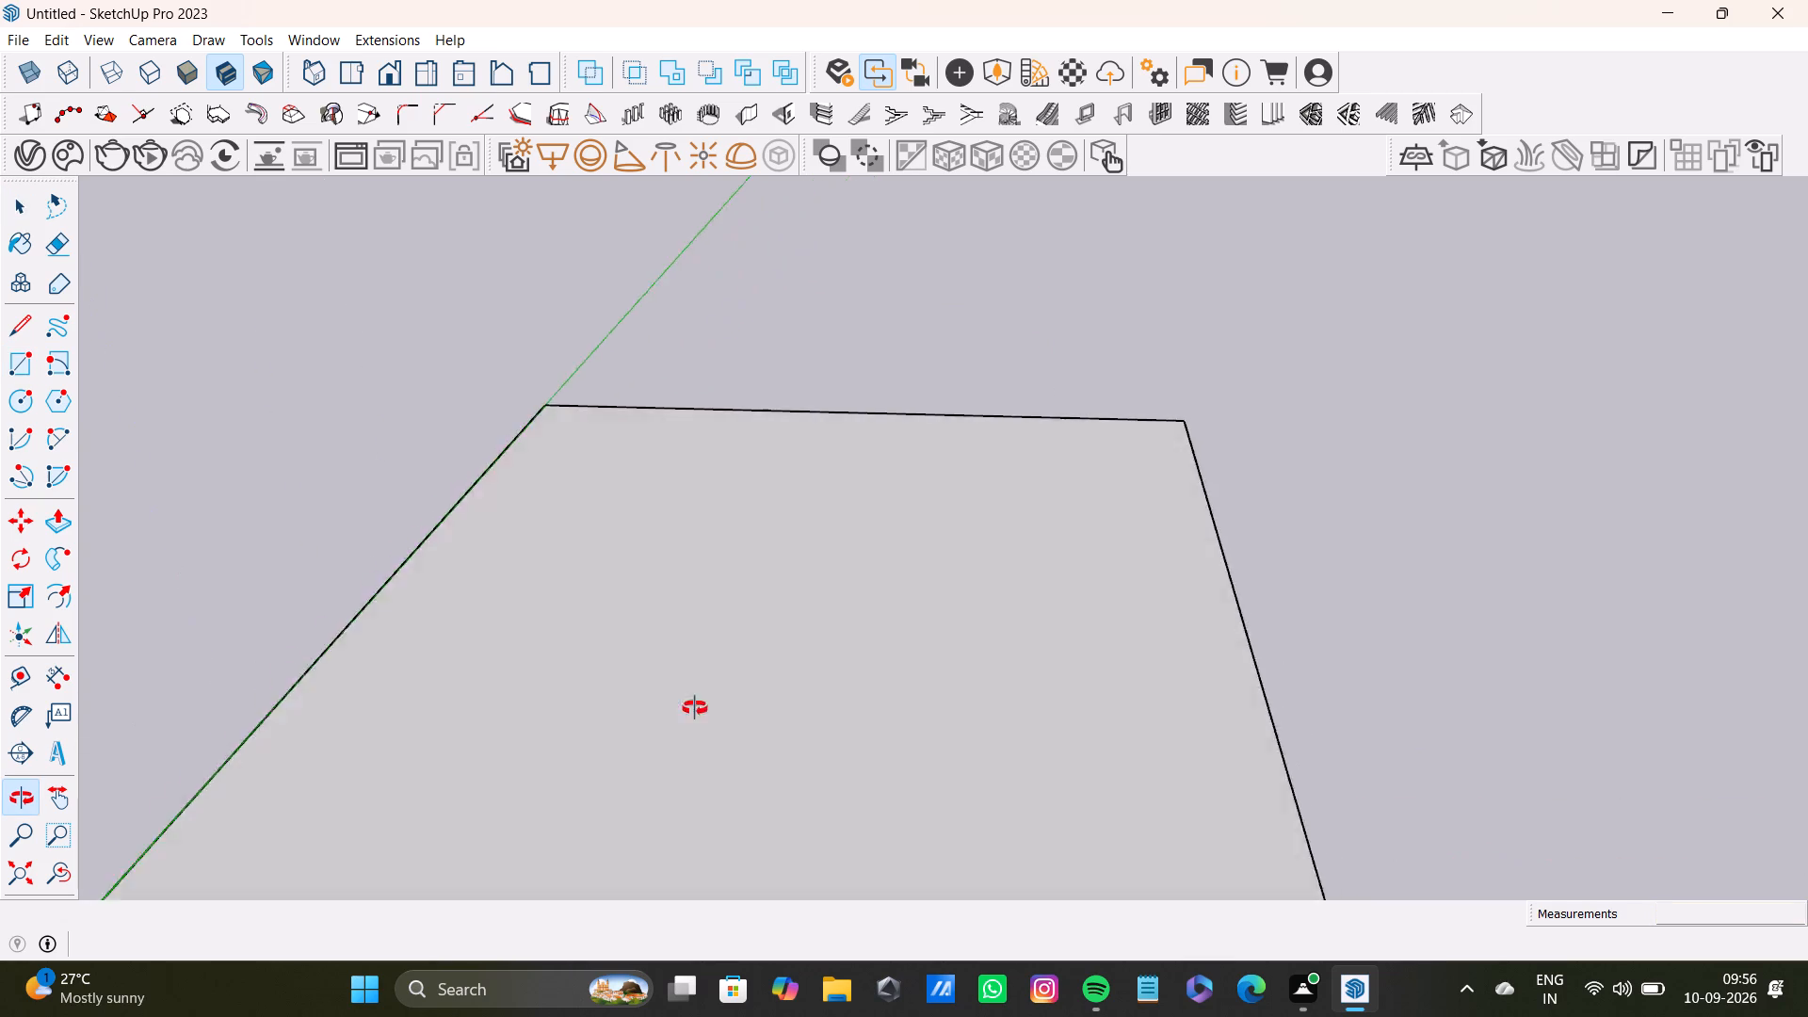
pyautogui.moveTo(695, 708); pyautogui.dragTo(689, 865, button='middle')
pyautogui.scroll(-8, 686, 840)
pyautogui.keyDown('shift'); pyautogui.moveTo(692, 815); pyautogui.dragTo(725, 603, button='middle'); pyautogui.keyUp('shift')
pyautogui.moveTo(725, 603); pyautogui.dragTo(732, 754, button='middle')
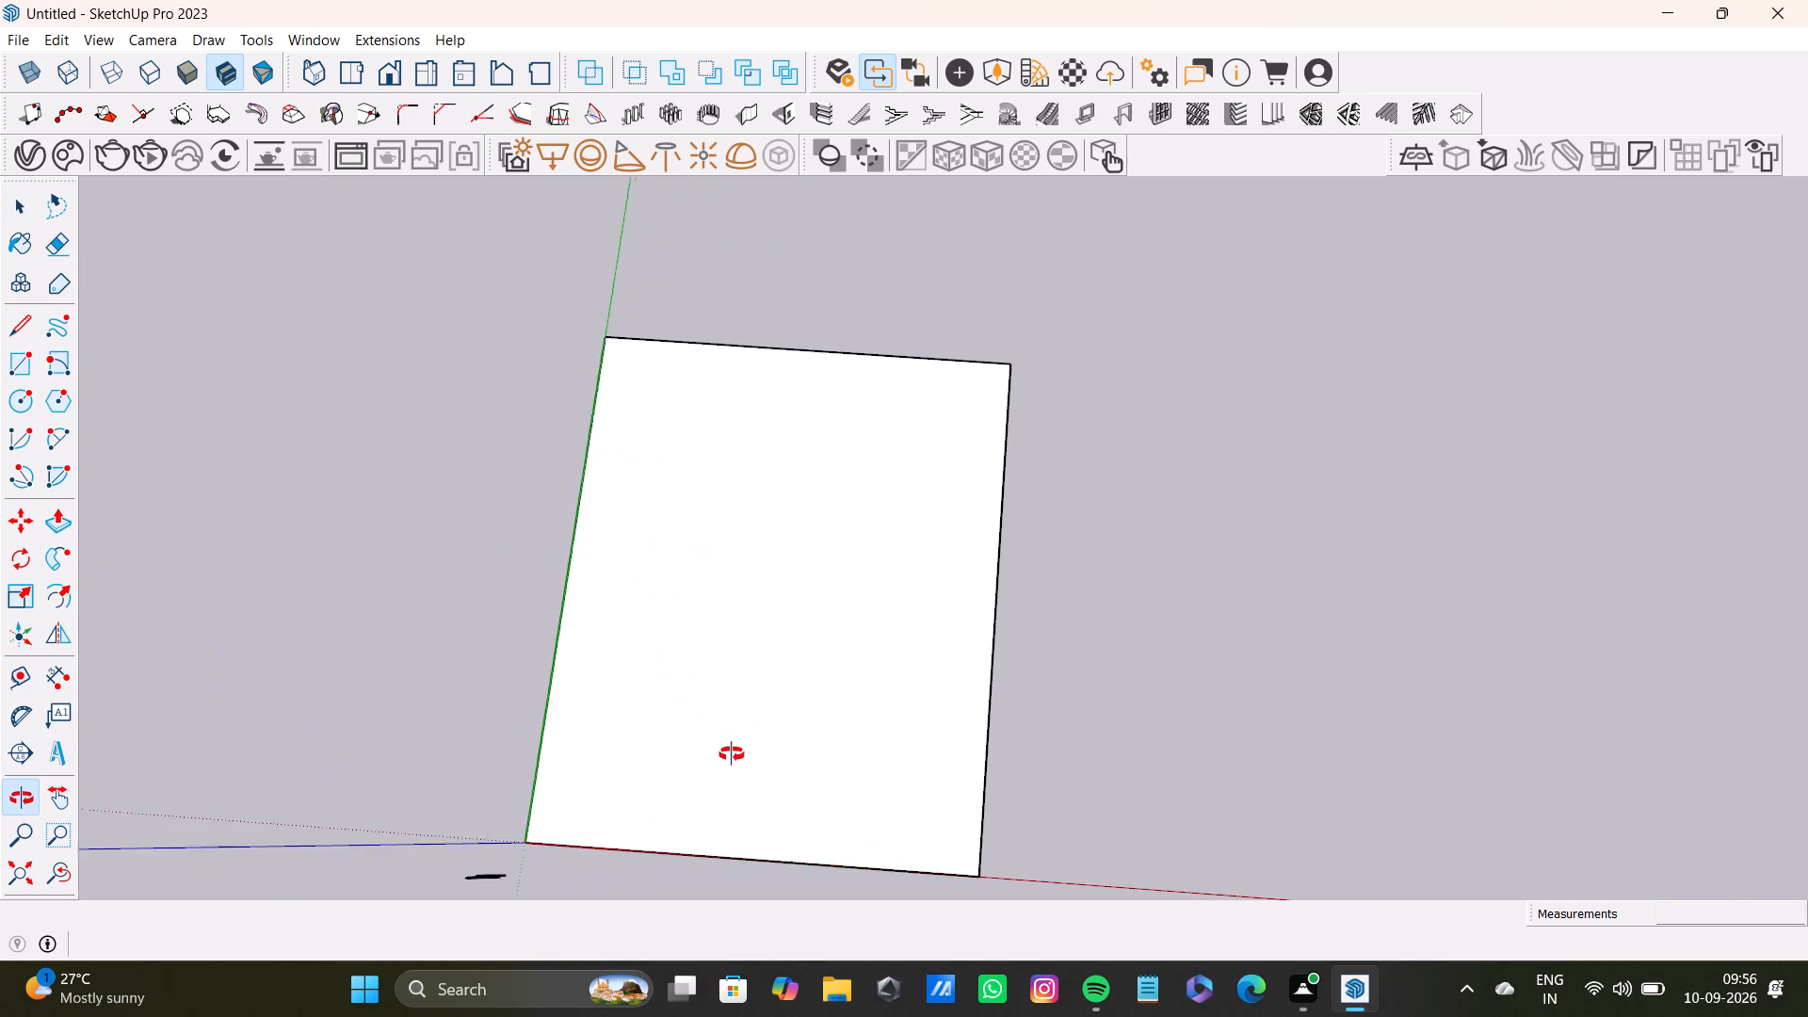
pyautogui.moveTo(732, 754); pyautogui.dragTo(733, 727, button='middle')
pyautogui.click(753, 648)
pyautogui.press('f')
pyautogui.click(753, 648)
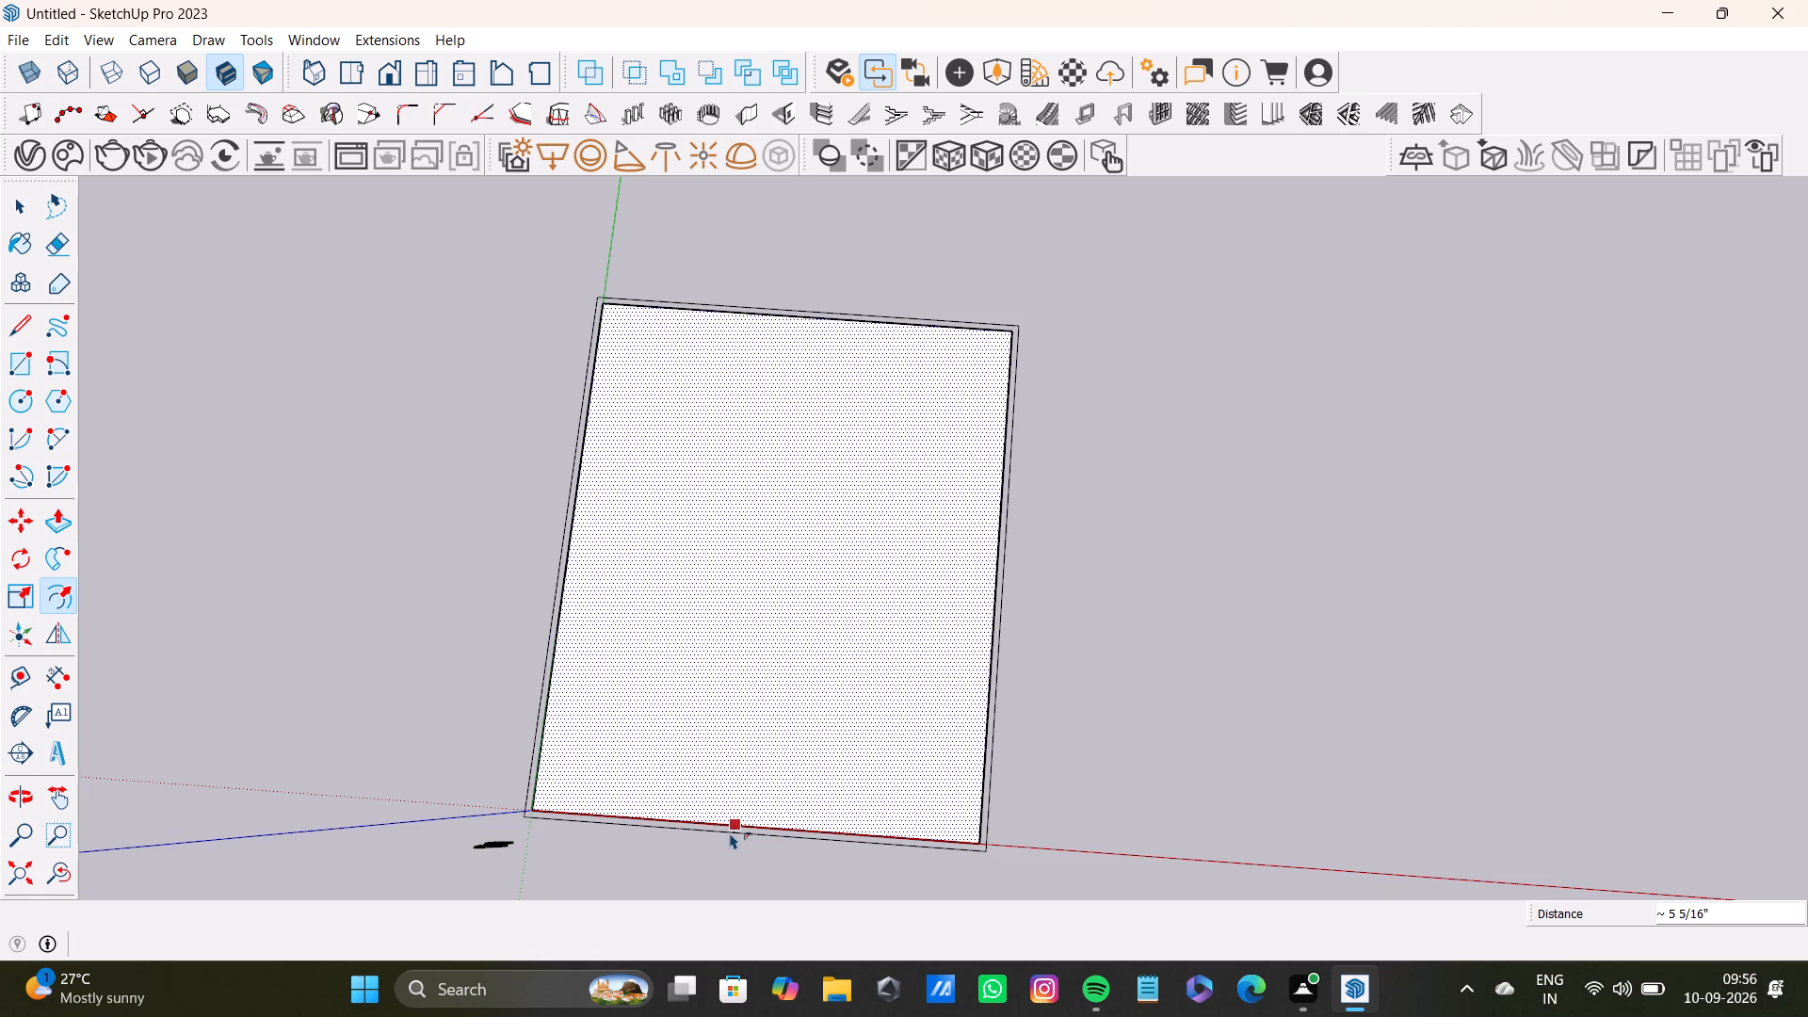
pyautogui.write('9"')
pyautogui.press('Return')
pyautogui.press('space')
# Move the whole bordered rectangle so its outer corner nearest the origin sits exactly on the origin.
pyautogui.doubleClick(1180, 586)
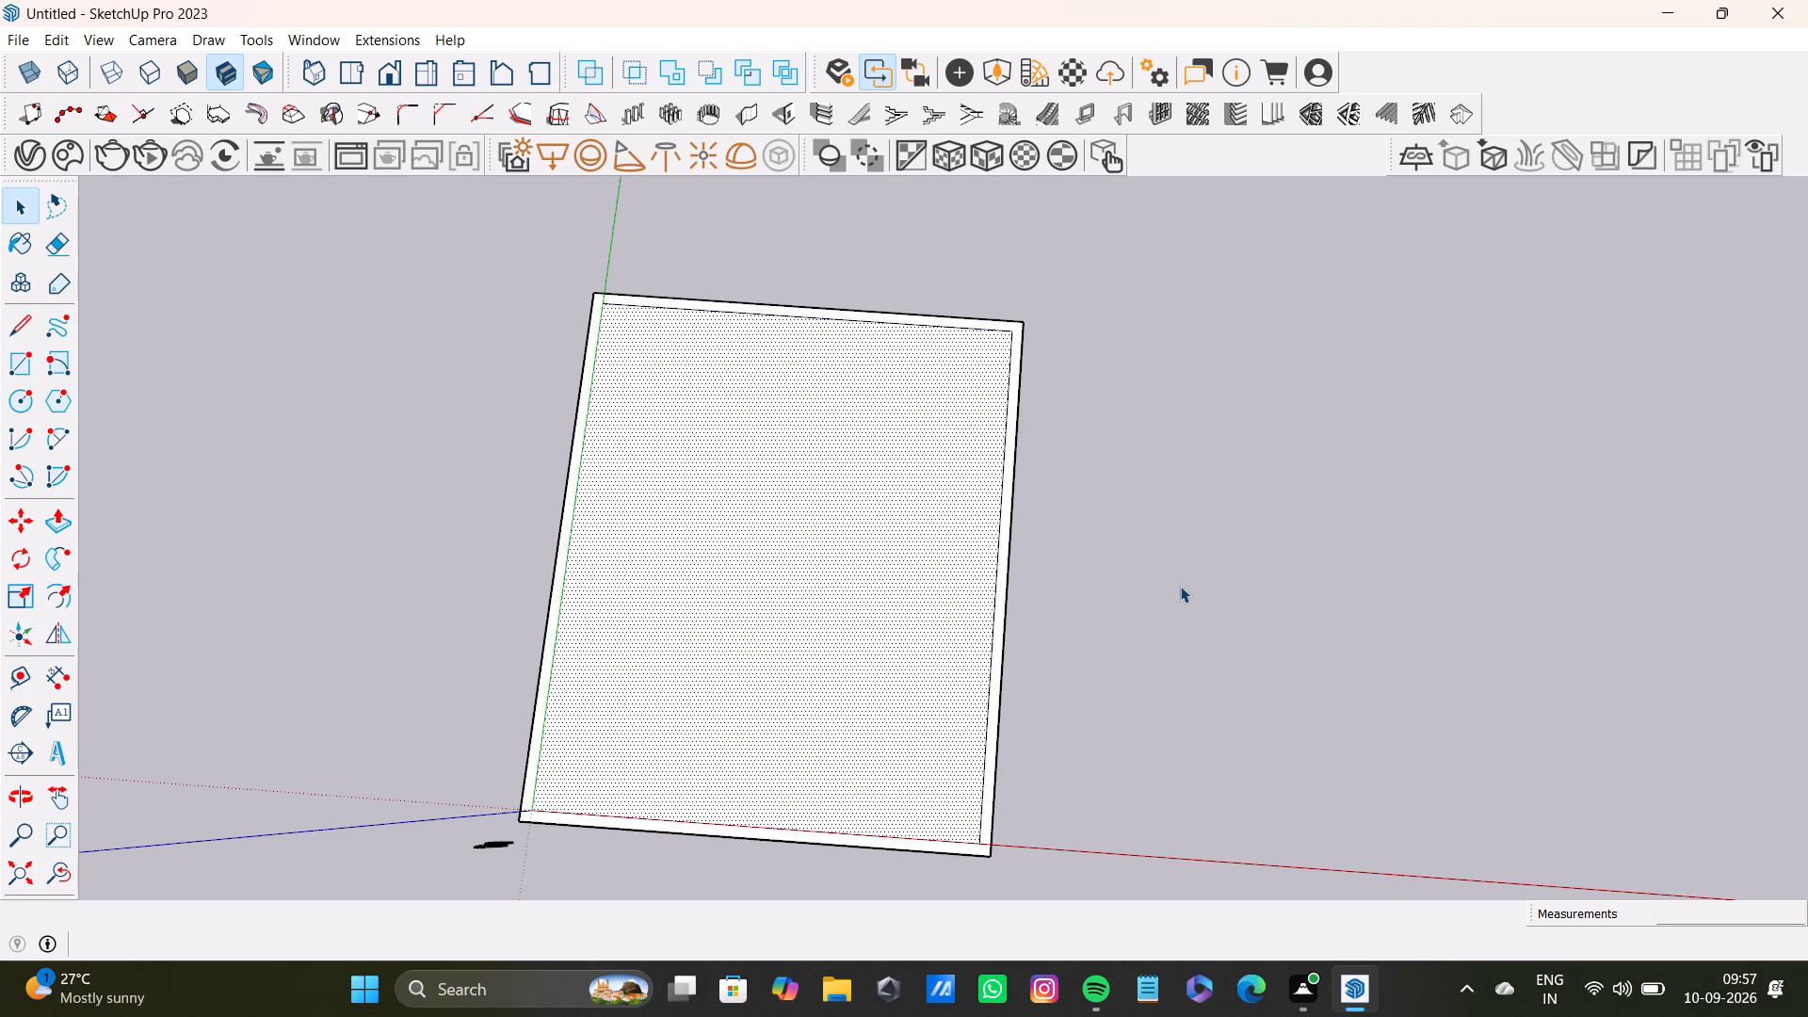
pyautogui.tripleClick(897, 741)
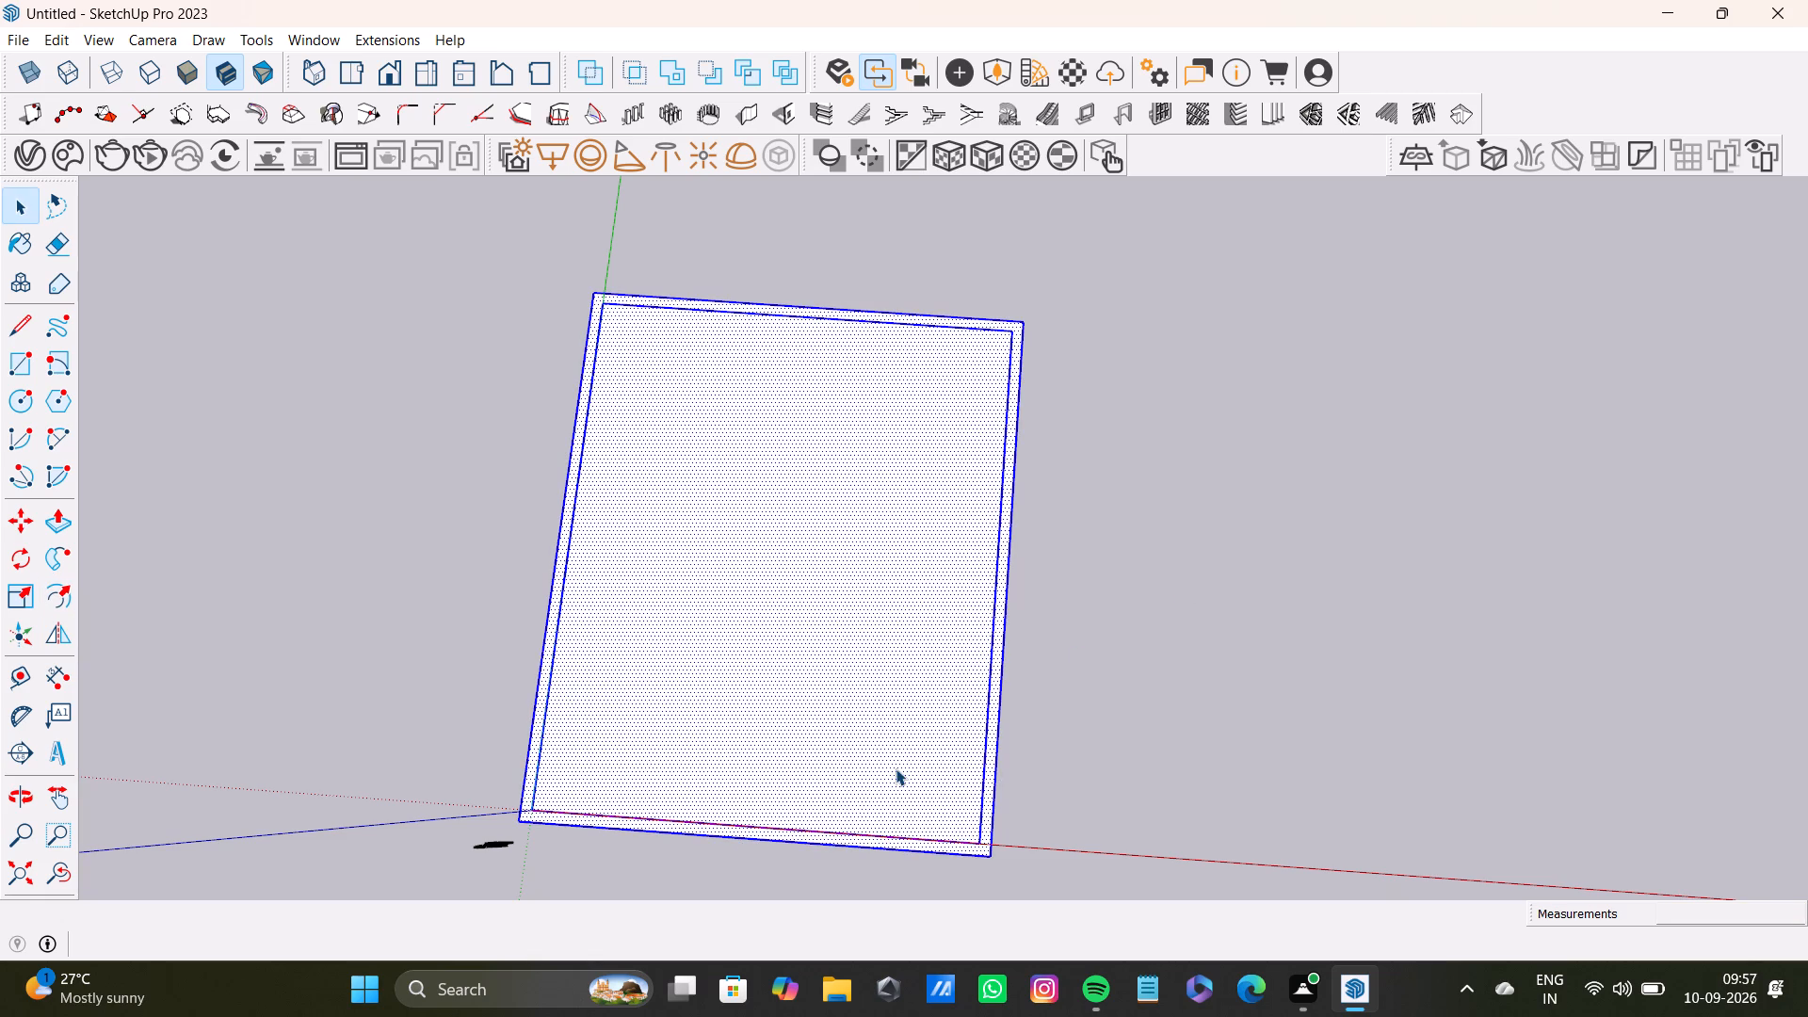
pyautogui.press('m')
pyautogui.keyDown('ctrl'); pyautogui.click(521, 826); pyautogui.keyUp('ctrl')
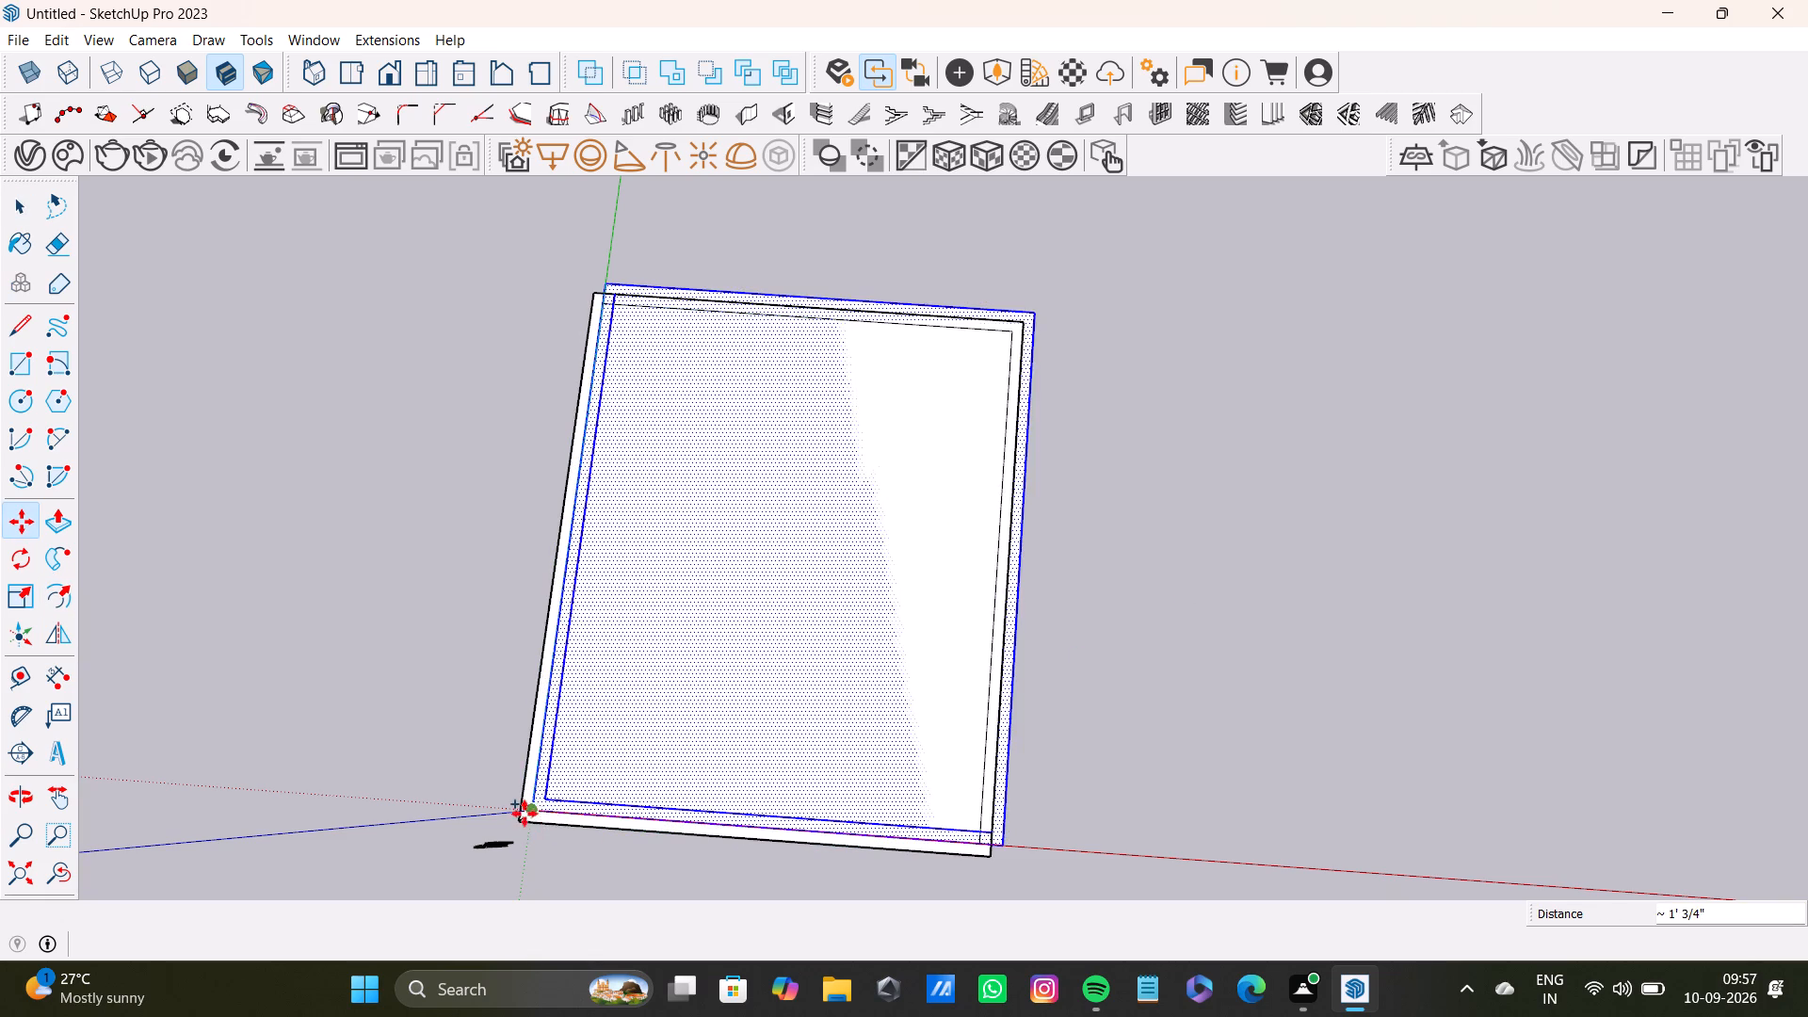
pyautogui.press('space')
pyautogui.scroll(-4, 653, 860)
pyautogui.moveTo(668, 840); pyautogui.dragTo(668, 532, button='middle')
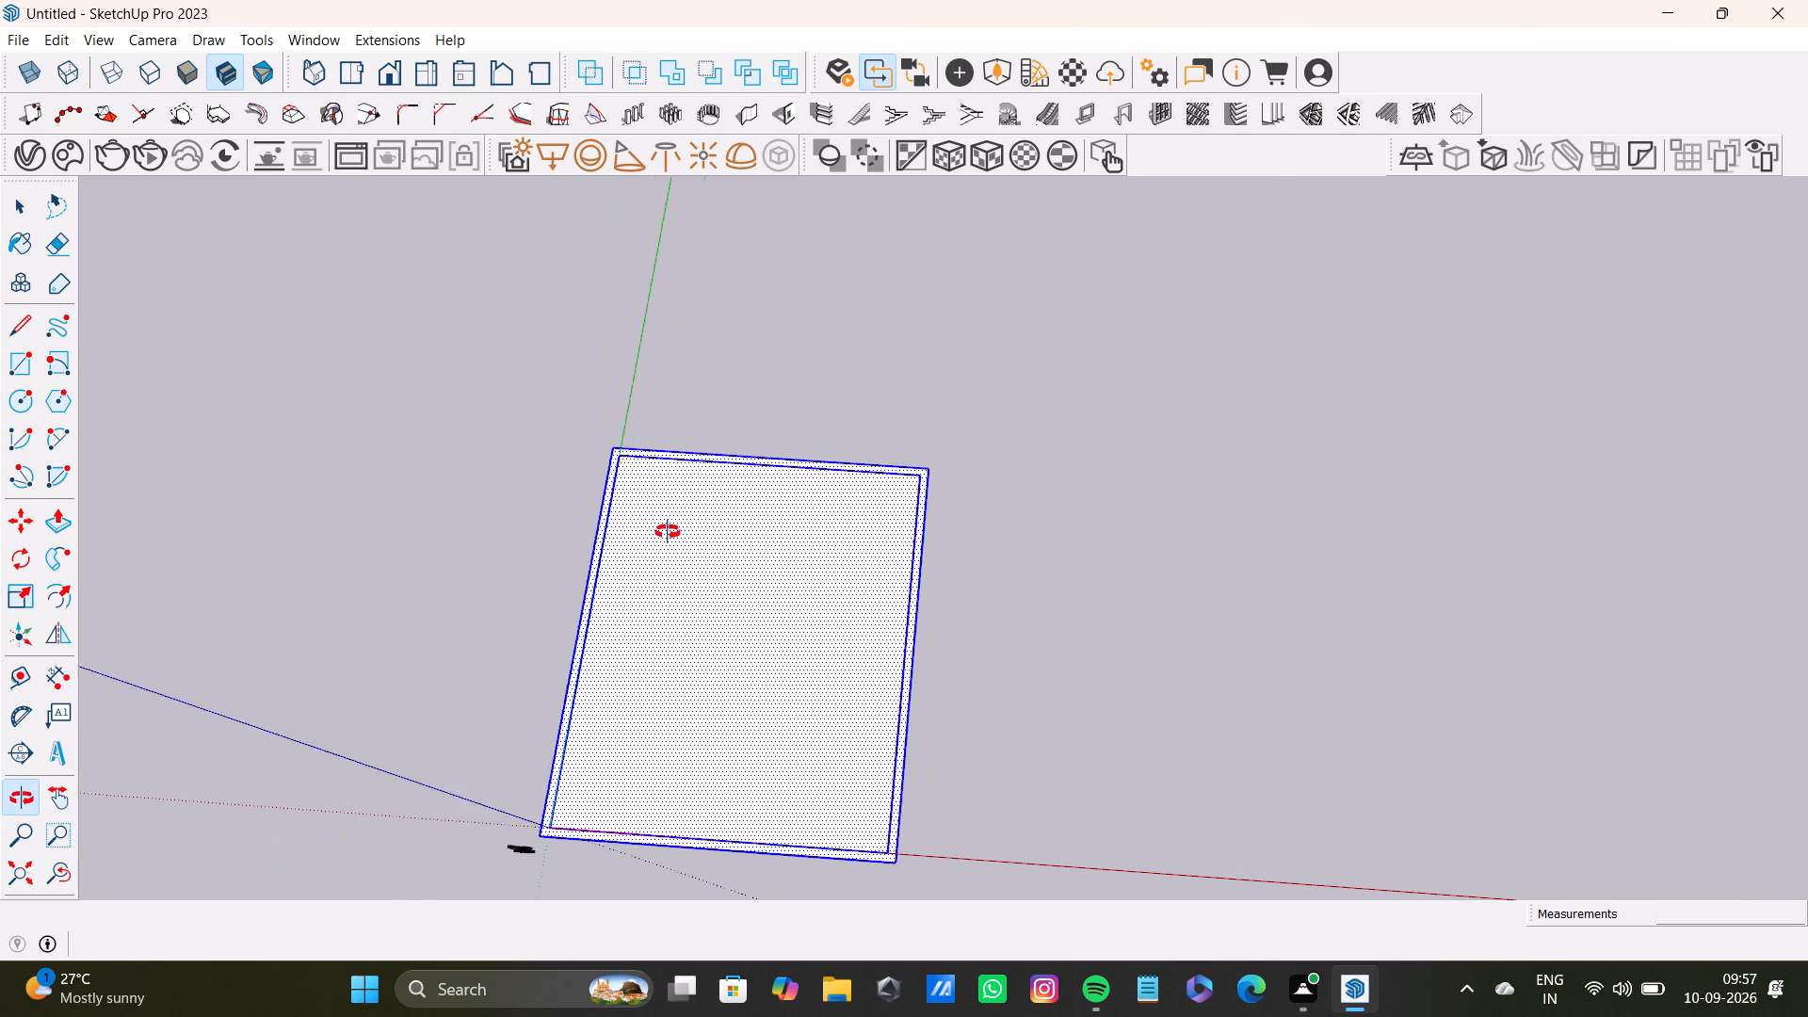
pyautogui.moveTo(668, 532); pyautogui.dragTo(668, 452, button='middle')
pyautogui.scroll(-5, 633, 576)
pyautogui.keyDown('shift'); pyautogui.moveTo(652, 807); pyautogui.dragTo(663, 574, button='middle'); pyautogui.keyUp('shift')
pyautogui.scroll(13, 547, 505)
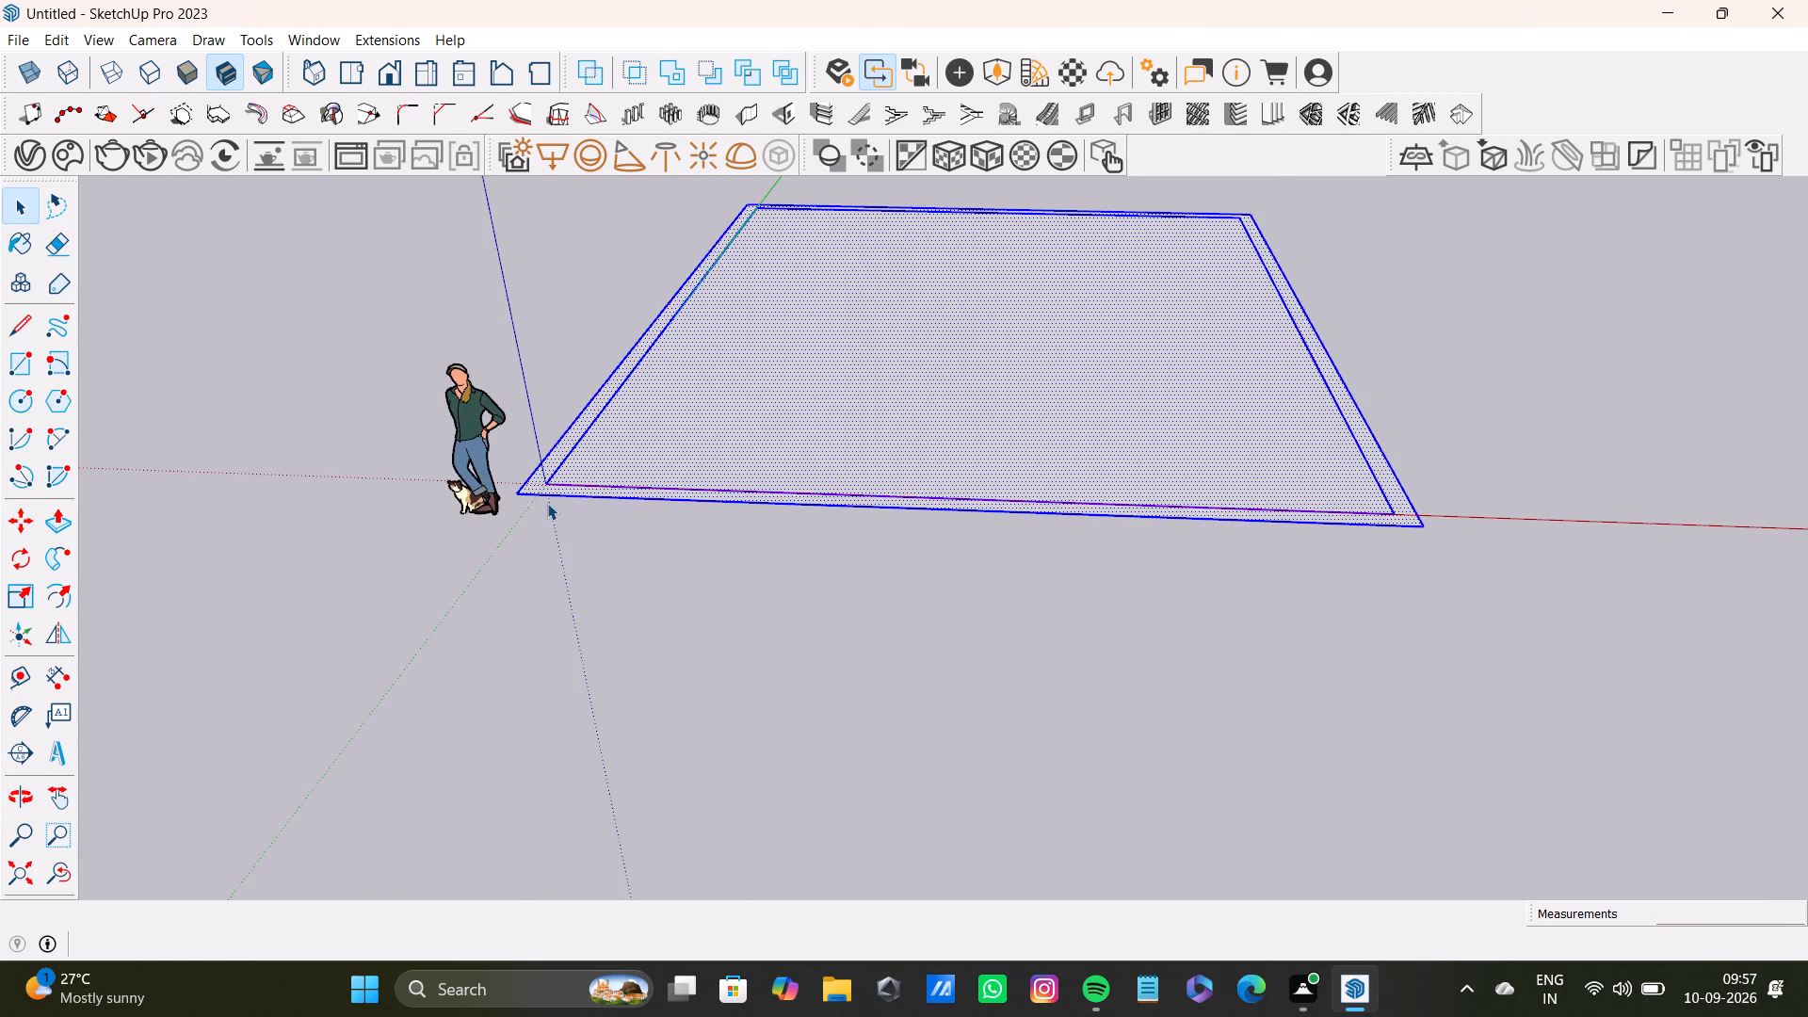
pyautogui.press('m')
pyautogui.keyDown('ctrl'); pyautogui.click(522, 495); pyautogui.keyUp('ctrl')
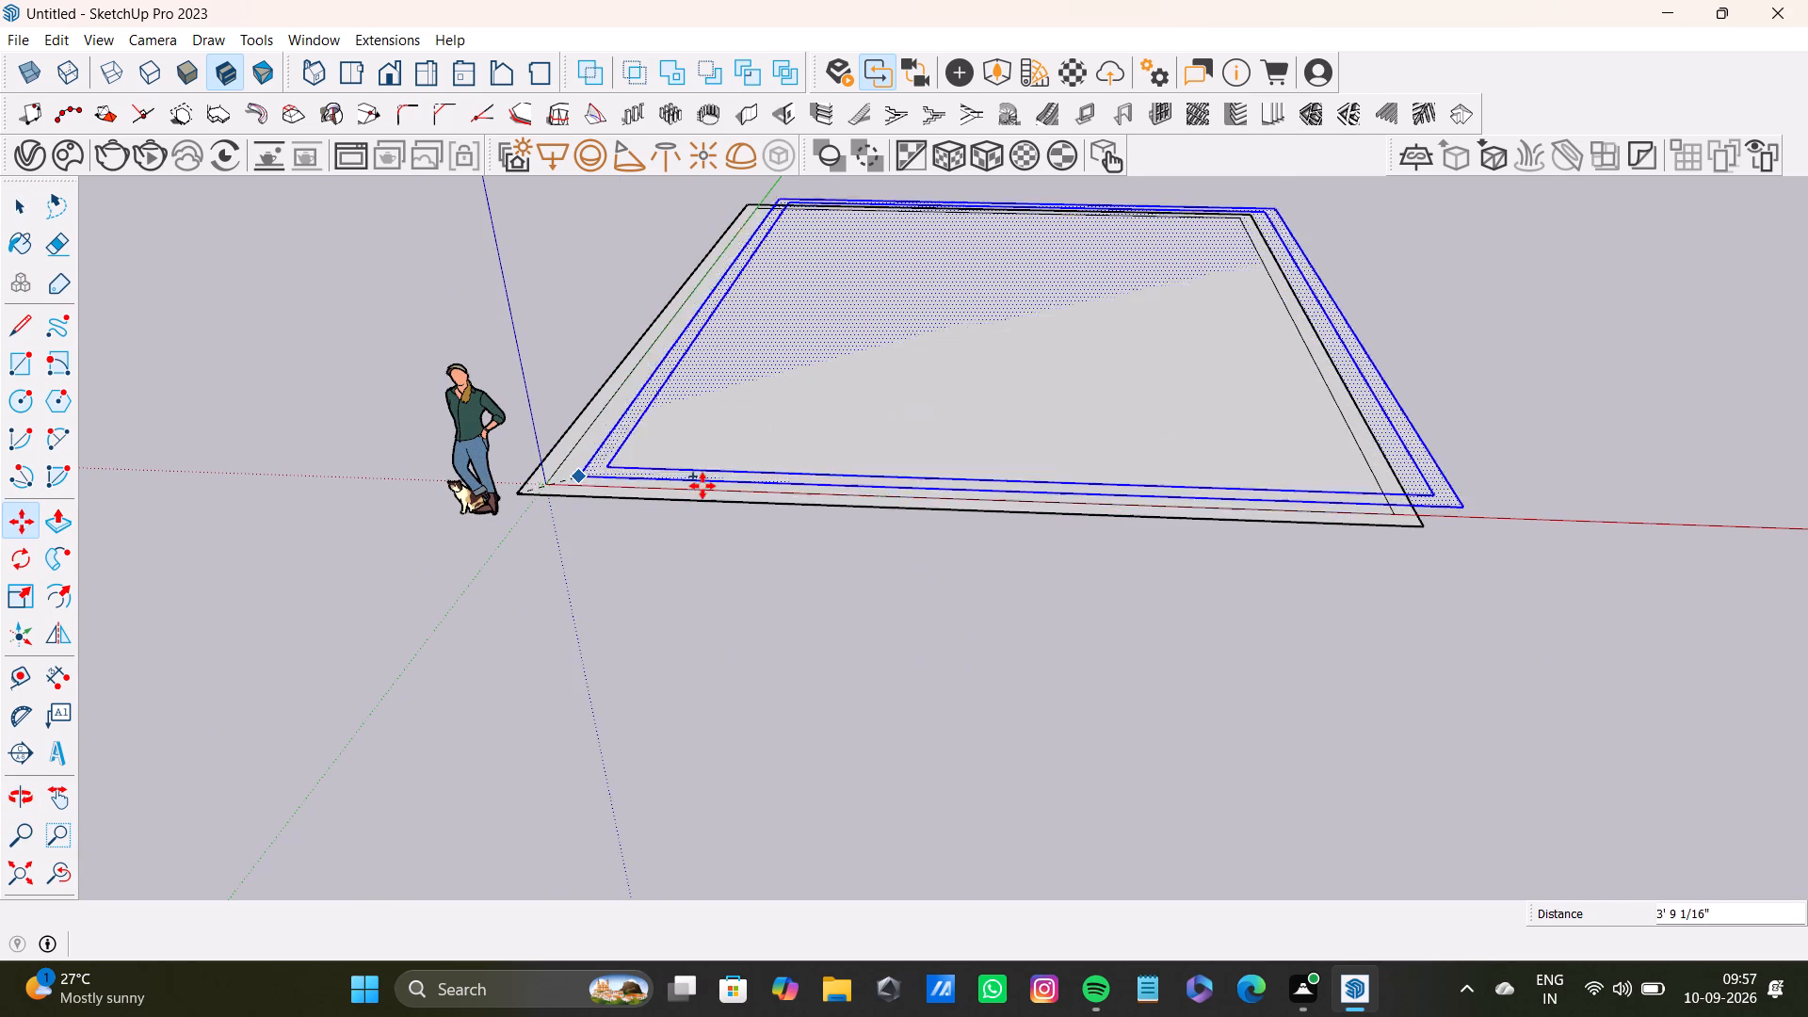
pyautogui.press('space')
pyautogui.press('m')
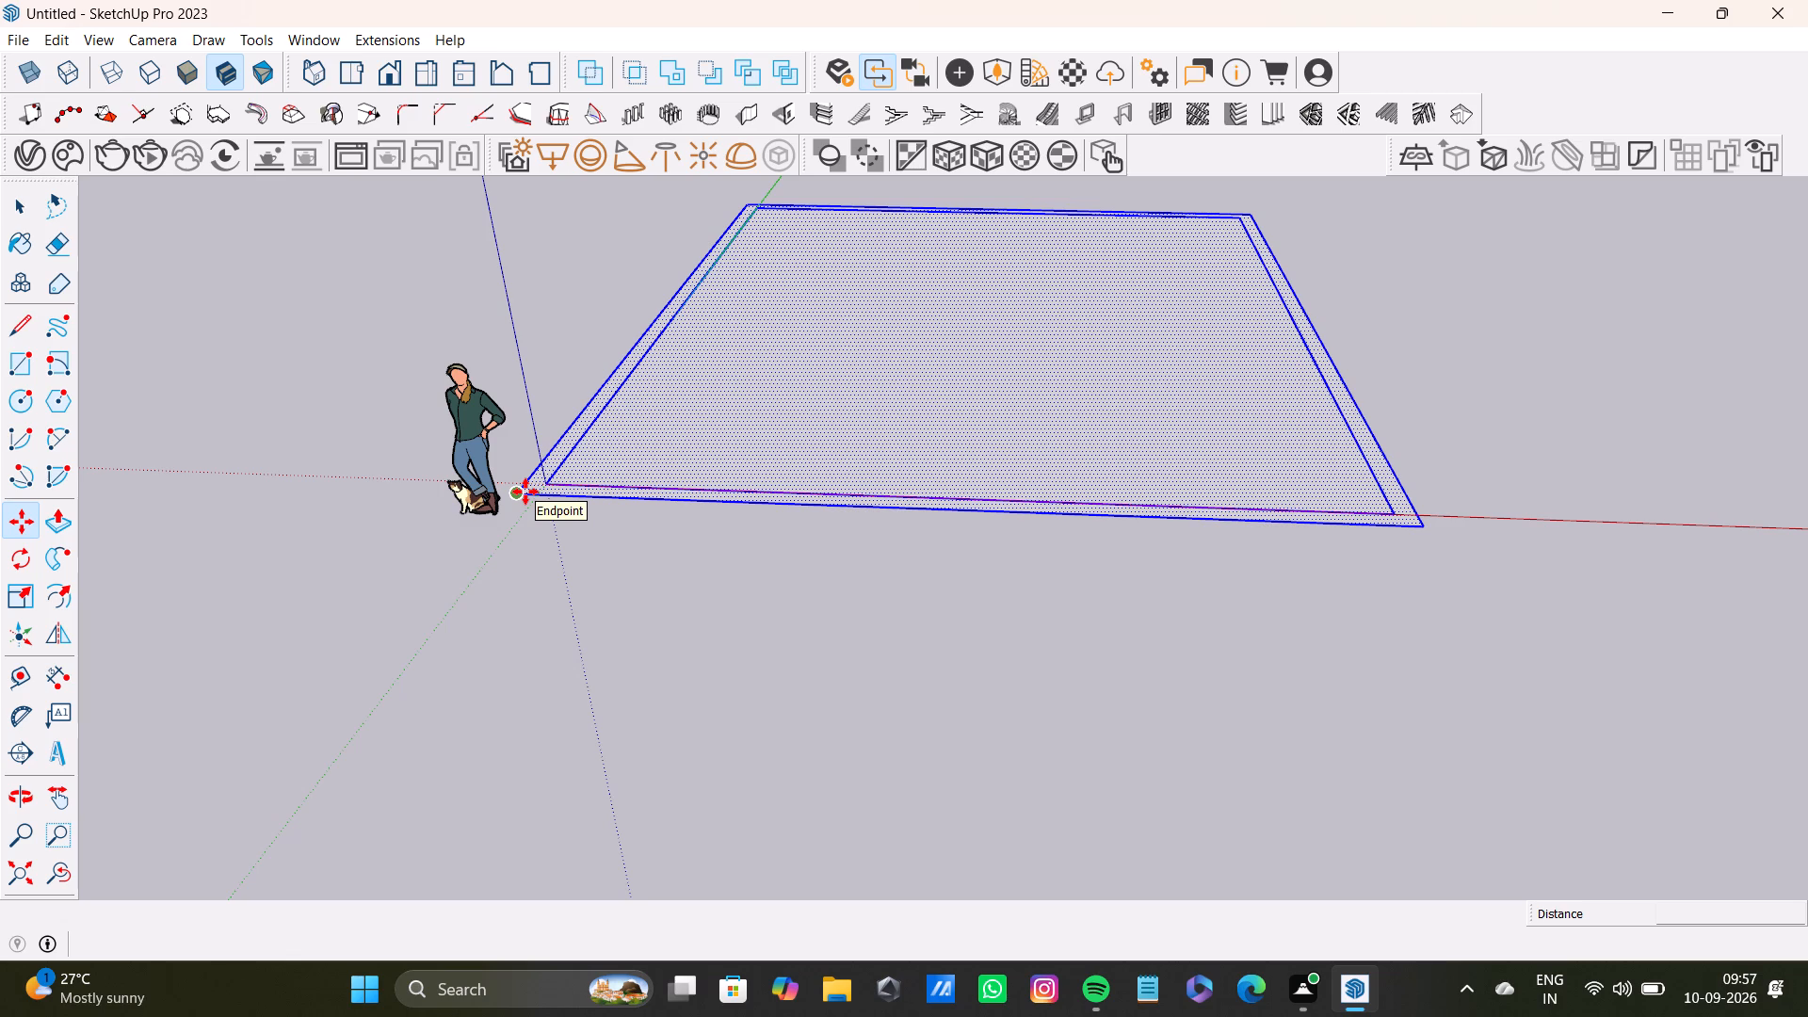
pyautogui.click(525, 492)
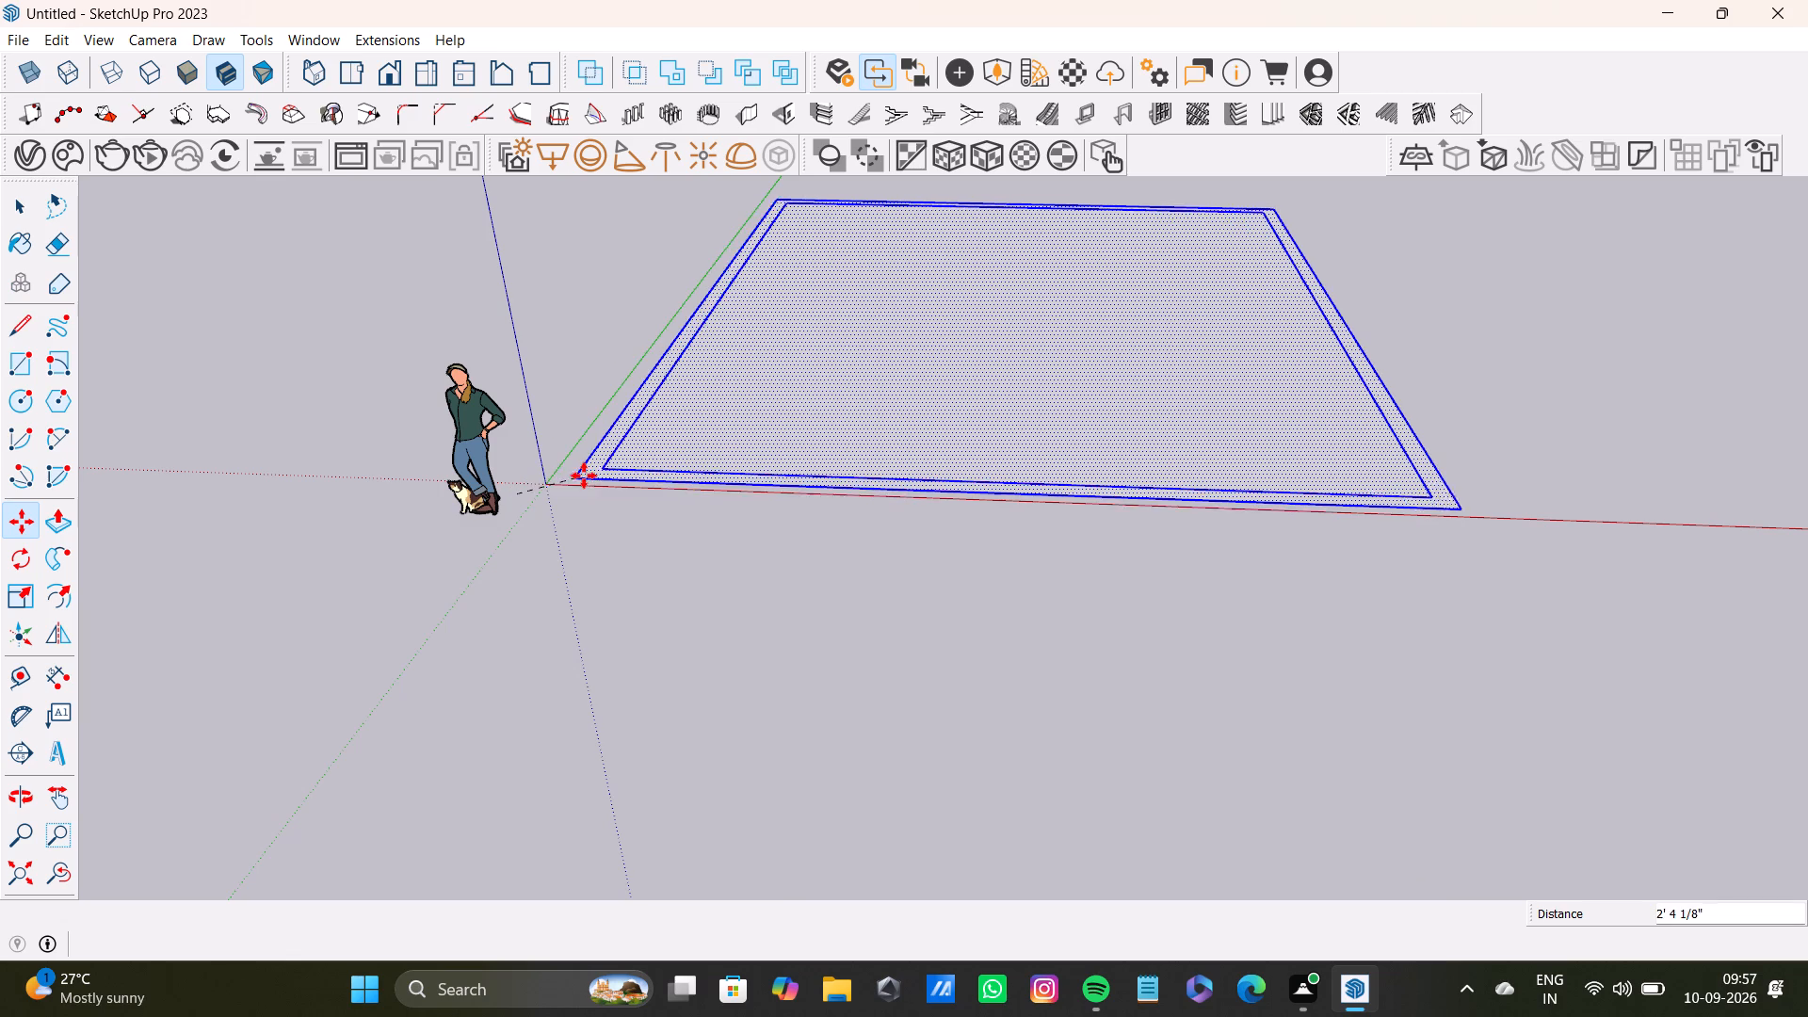
pyautogui.click(546, 484)
pyautogui.scroll(-9, 768, 483)
pyautogui.moveTo(826, 481); pyautogui.dragTo(812, 751, button='middle')
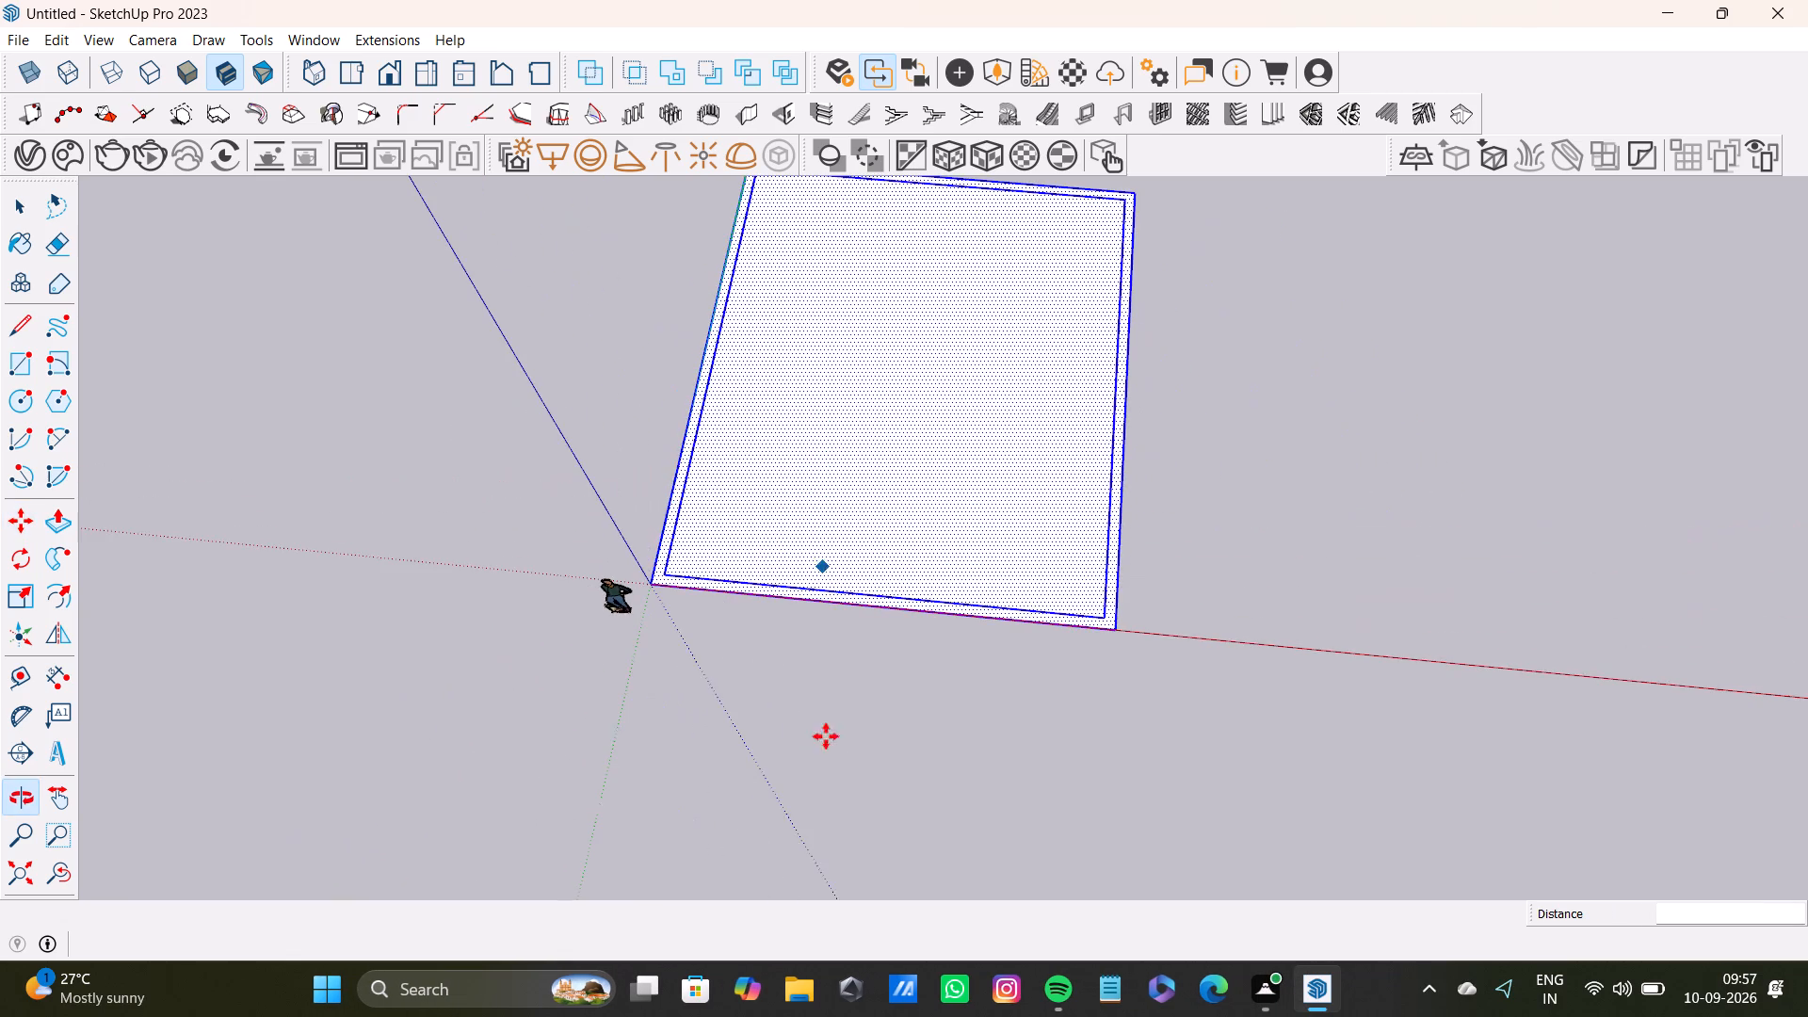
pyautogui.press('space')
pyautogui.click(1243, 445)
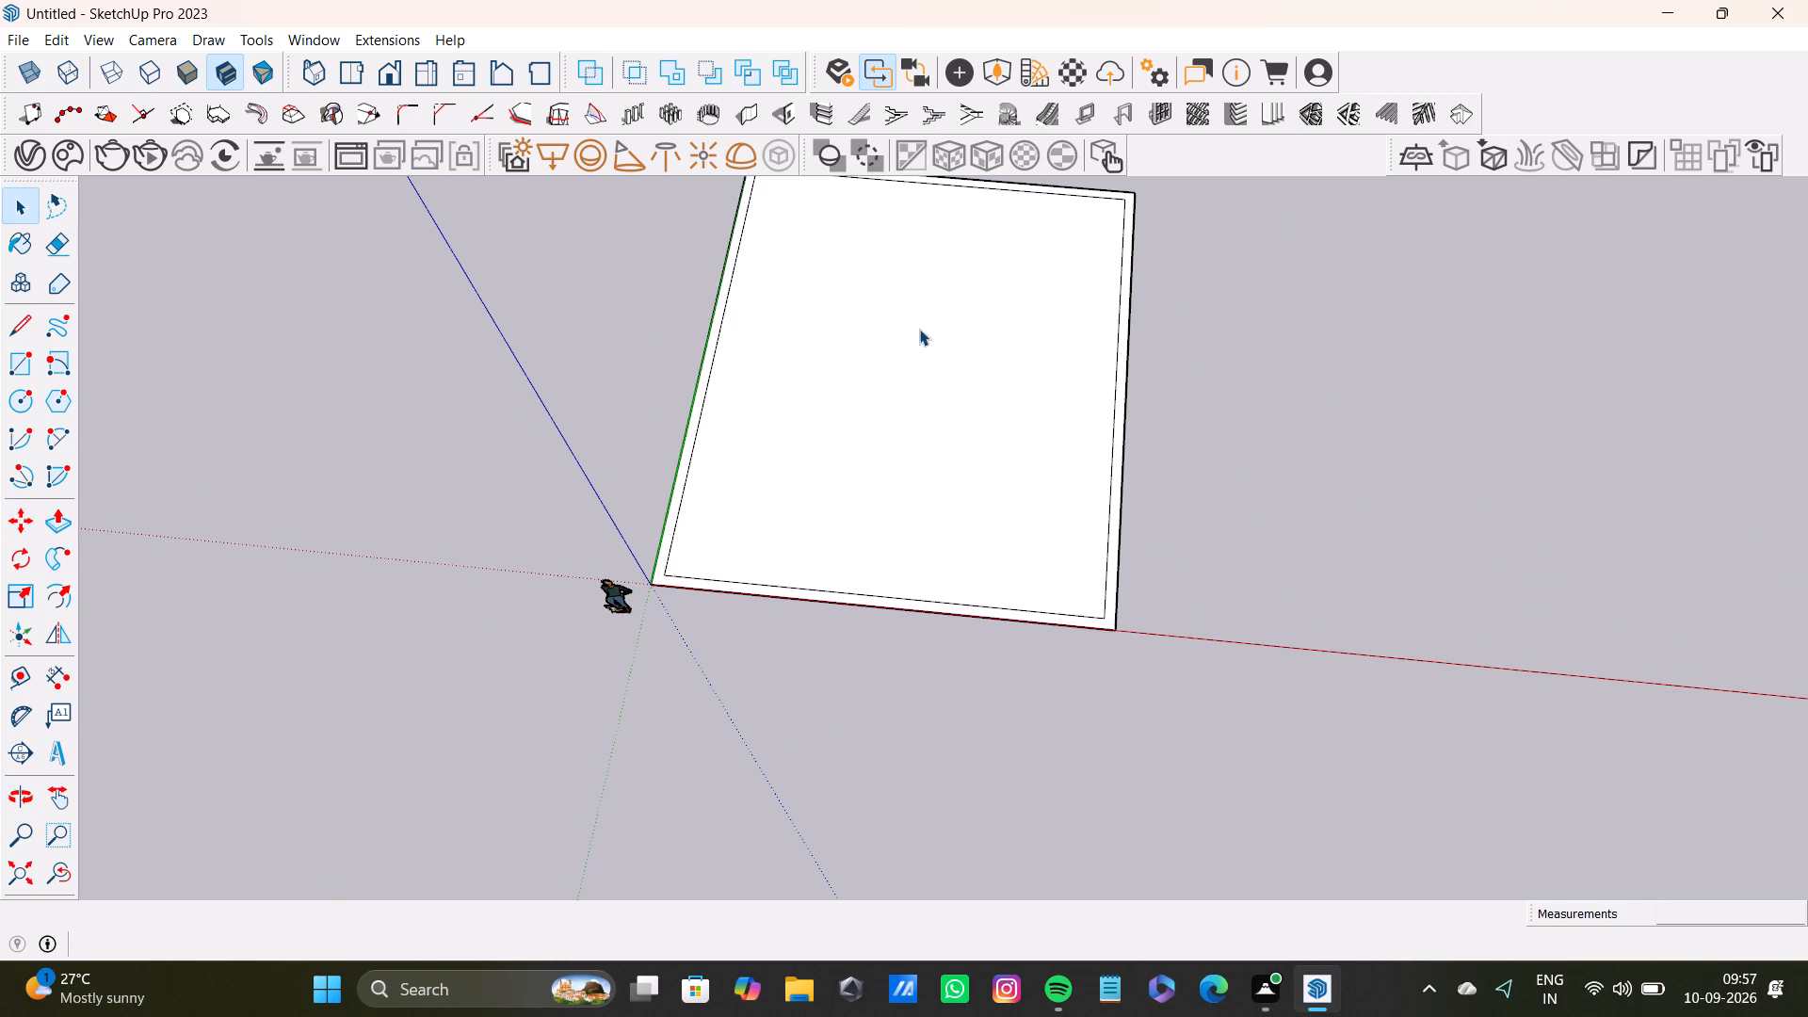
# Pull a Tape Measure guide line inward from the inner far edge, parallel to the red axis.
pyautogui.moveTo(929, 357); pyautogui.dragTo(927, 377, button='middle')
pyautogui.scroll(-3, 929, 357)
pyautogui.keyDown('shift'); pyautogui.moveTo(921, 380); pyautogui.dragTo(888, 524, button='middle'); pyautogui.keyUp('shift')
pyautogui.moveTo(911, 505); pyautogui.dragTo(917, 573, button='middle')
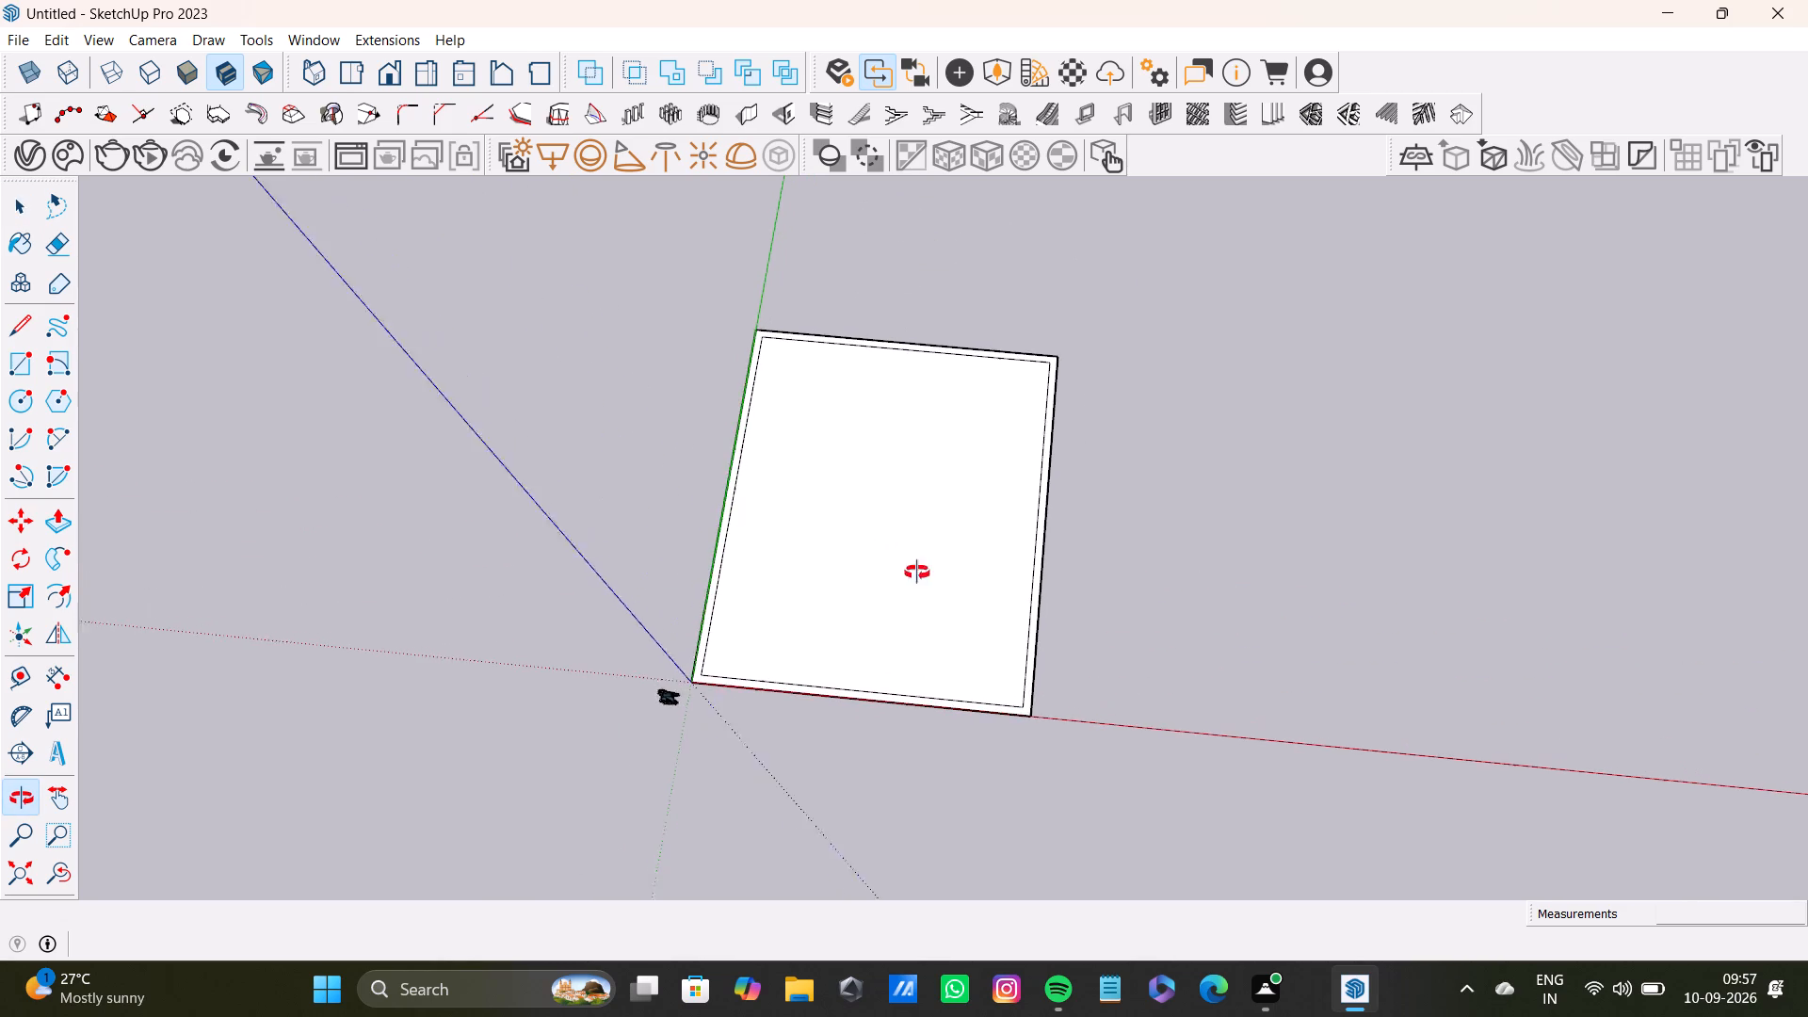
pyautogui.moveTo(917, 573); pyautogui.dragTo(833, 562, button='middle')
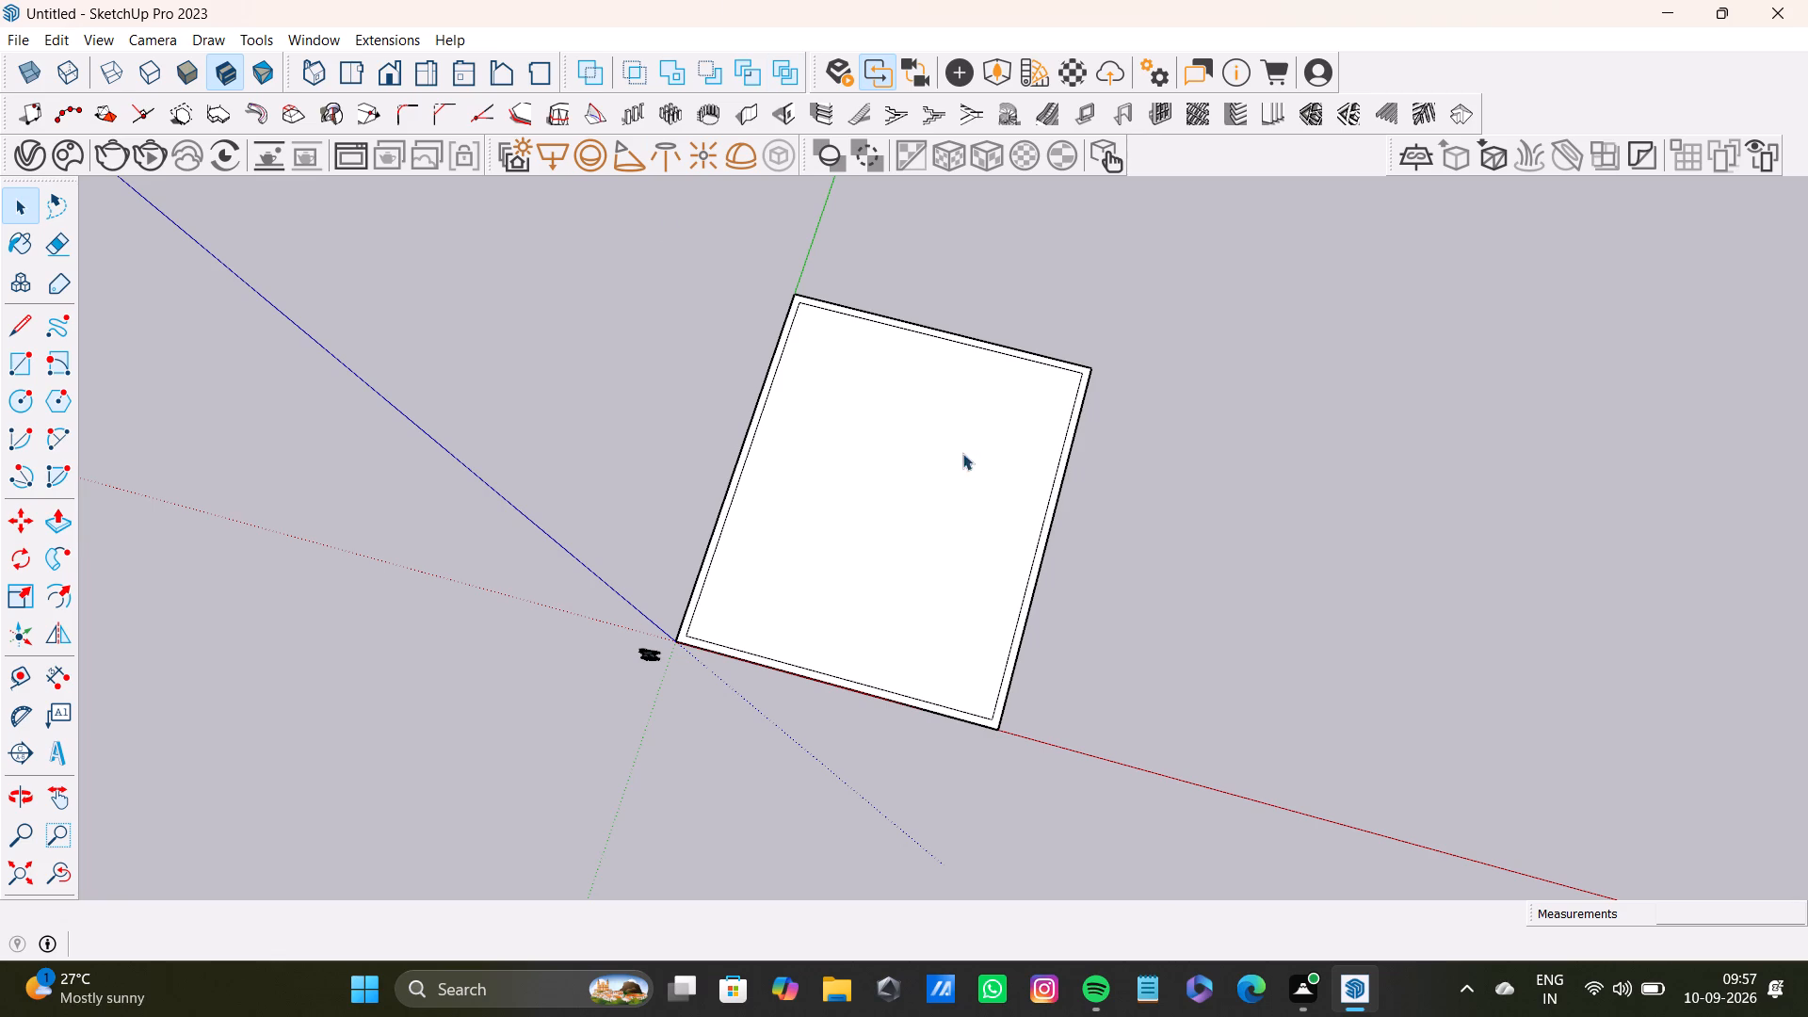
pyautogui.scroll(5, 695, 434)
pyautogui.moveTo(804, 561); pyautogui.dragTo(895, 544, button='middle')
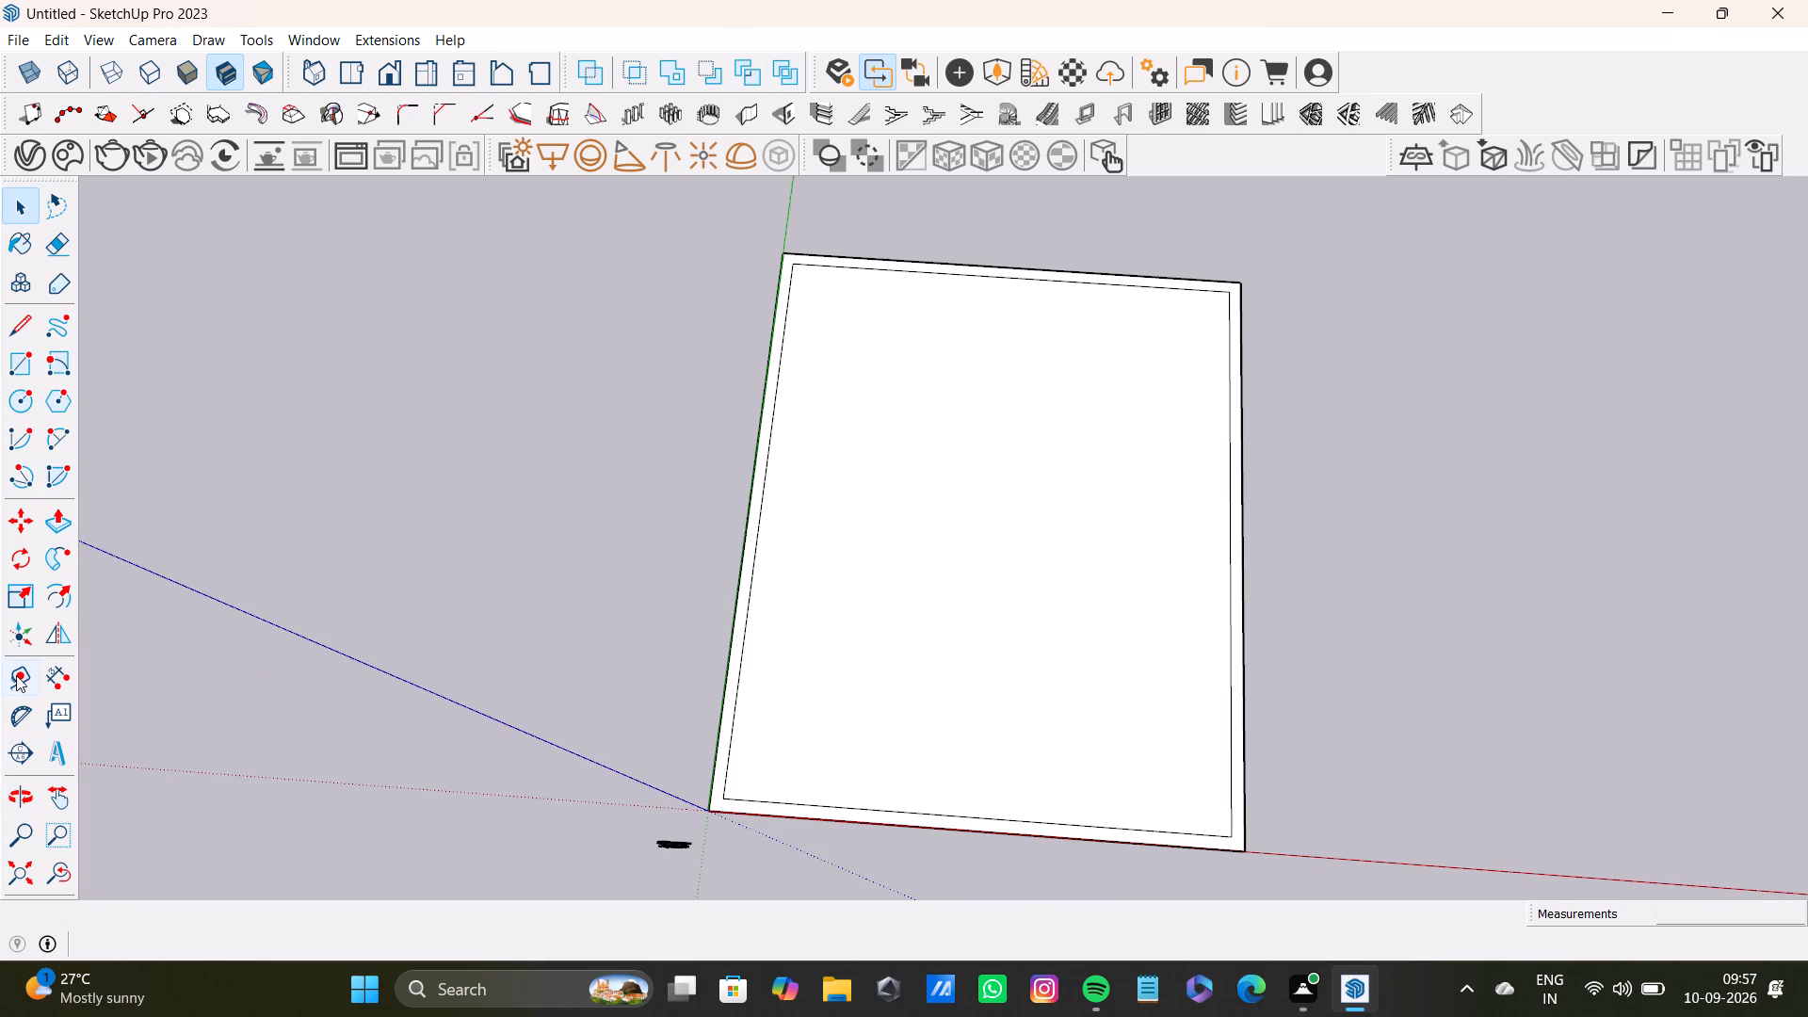
pyautogui.click(16, 675)
pyautogui.scroll(4, 930, 343)
pyautogui.click(912, 234)
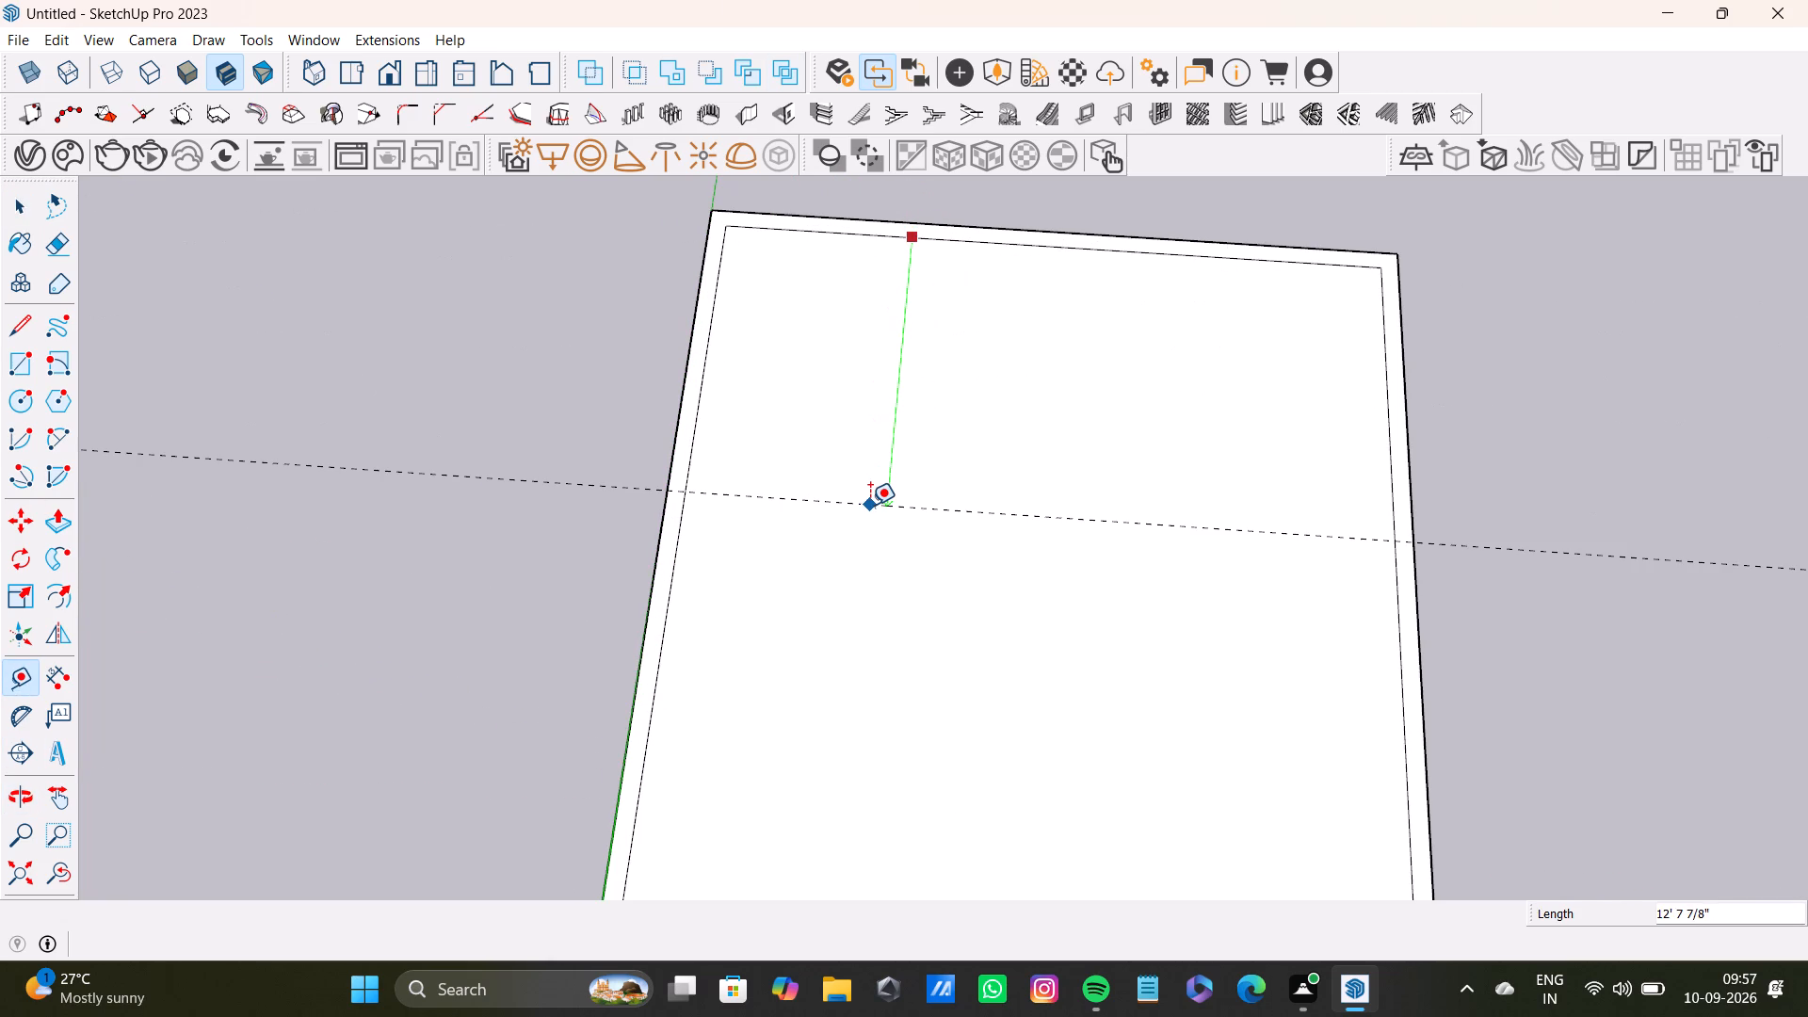
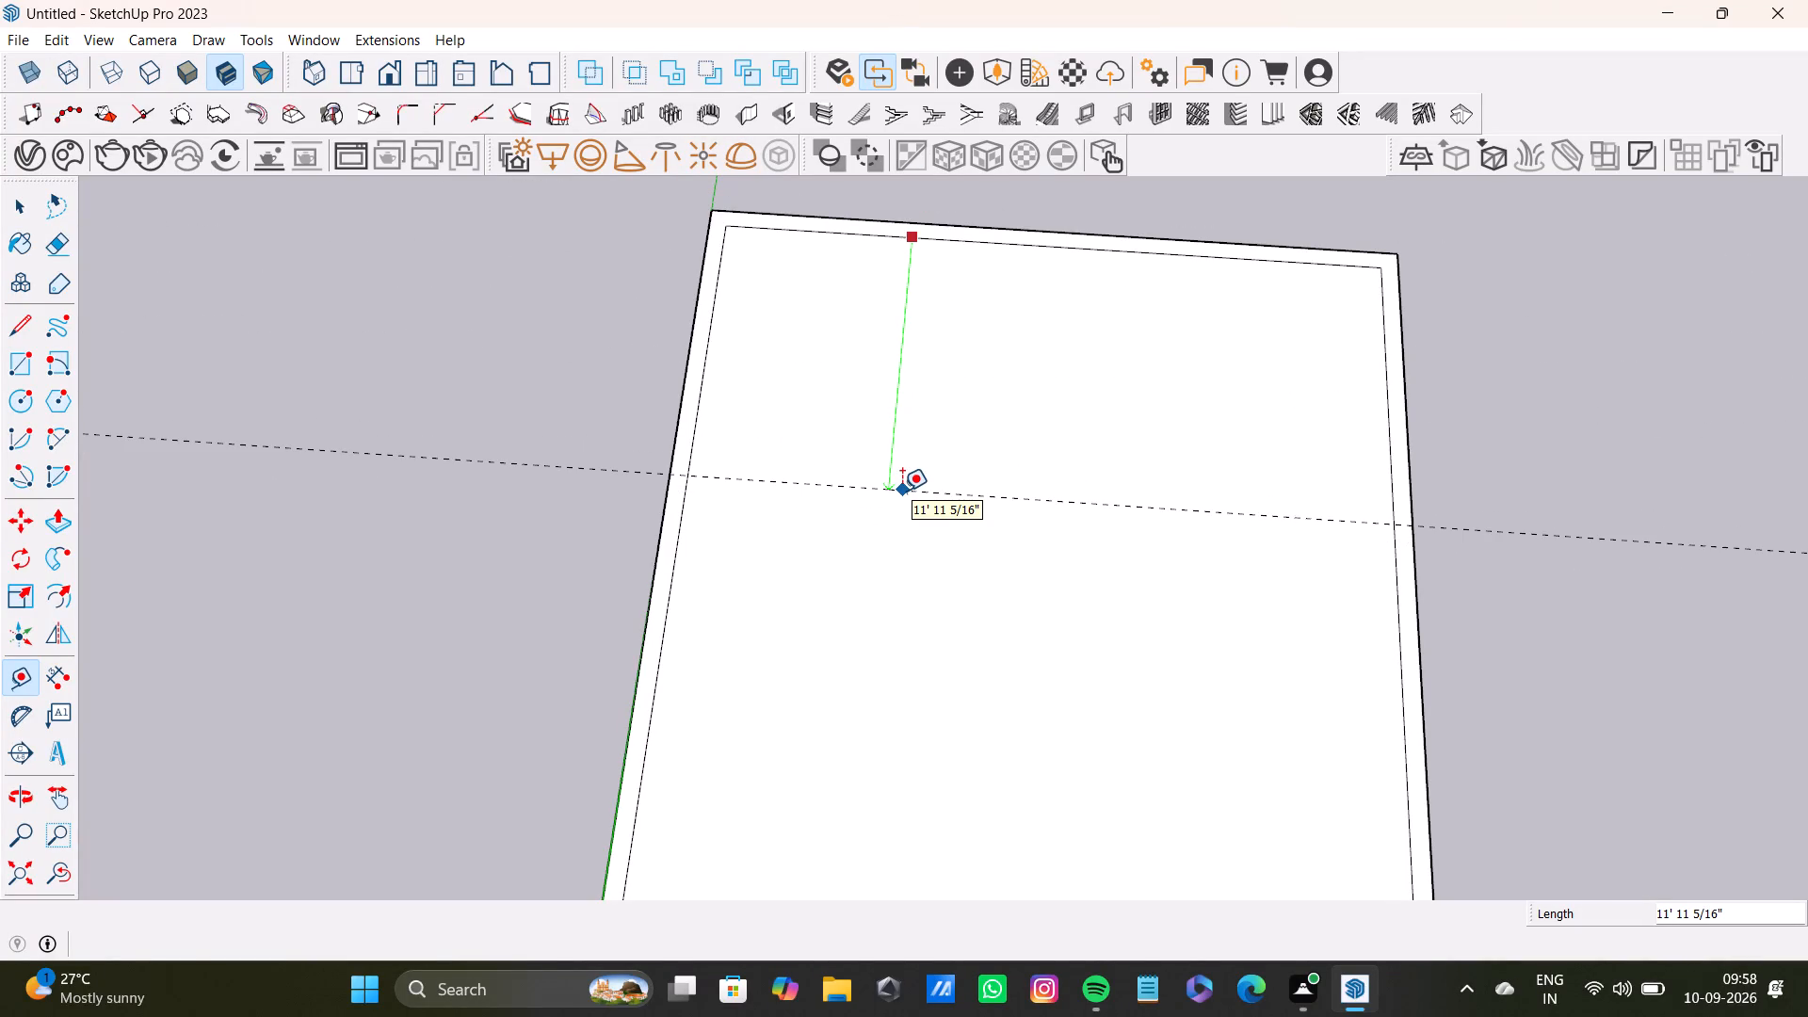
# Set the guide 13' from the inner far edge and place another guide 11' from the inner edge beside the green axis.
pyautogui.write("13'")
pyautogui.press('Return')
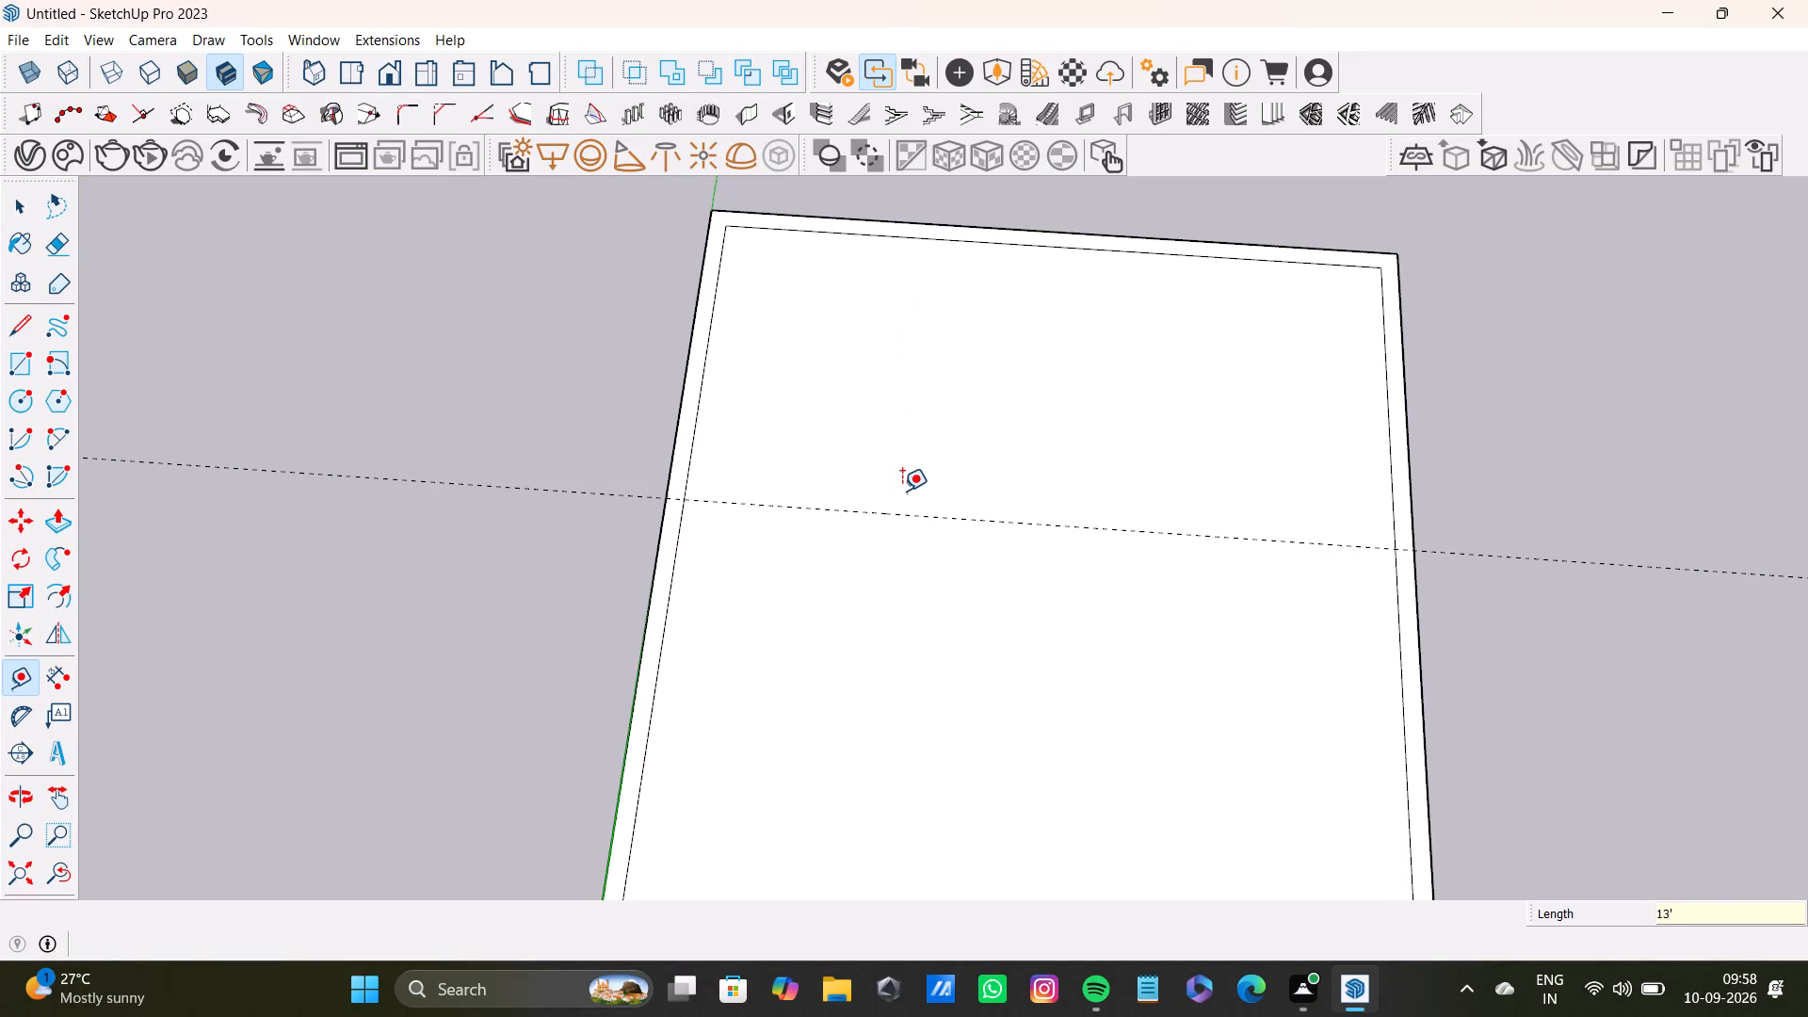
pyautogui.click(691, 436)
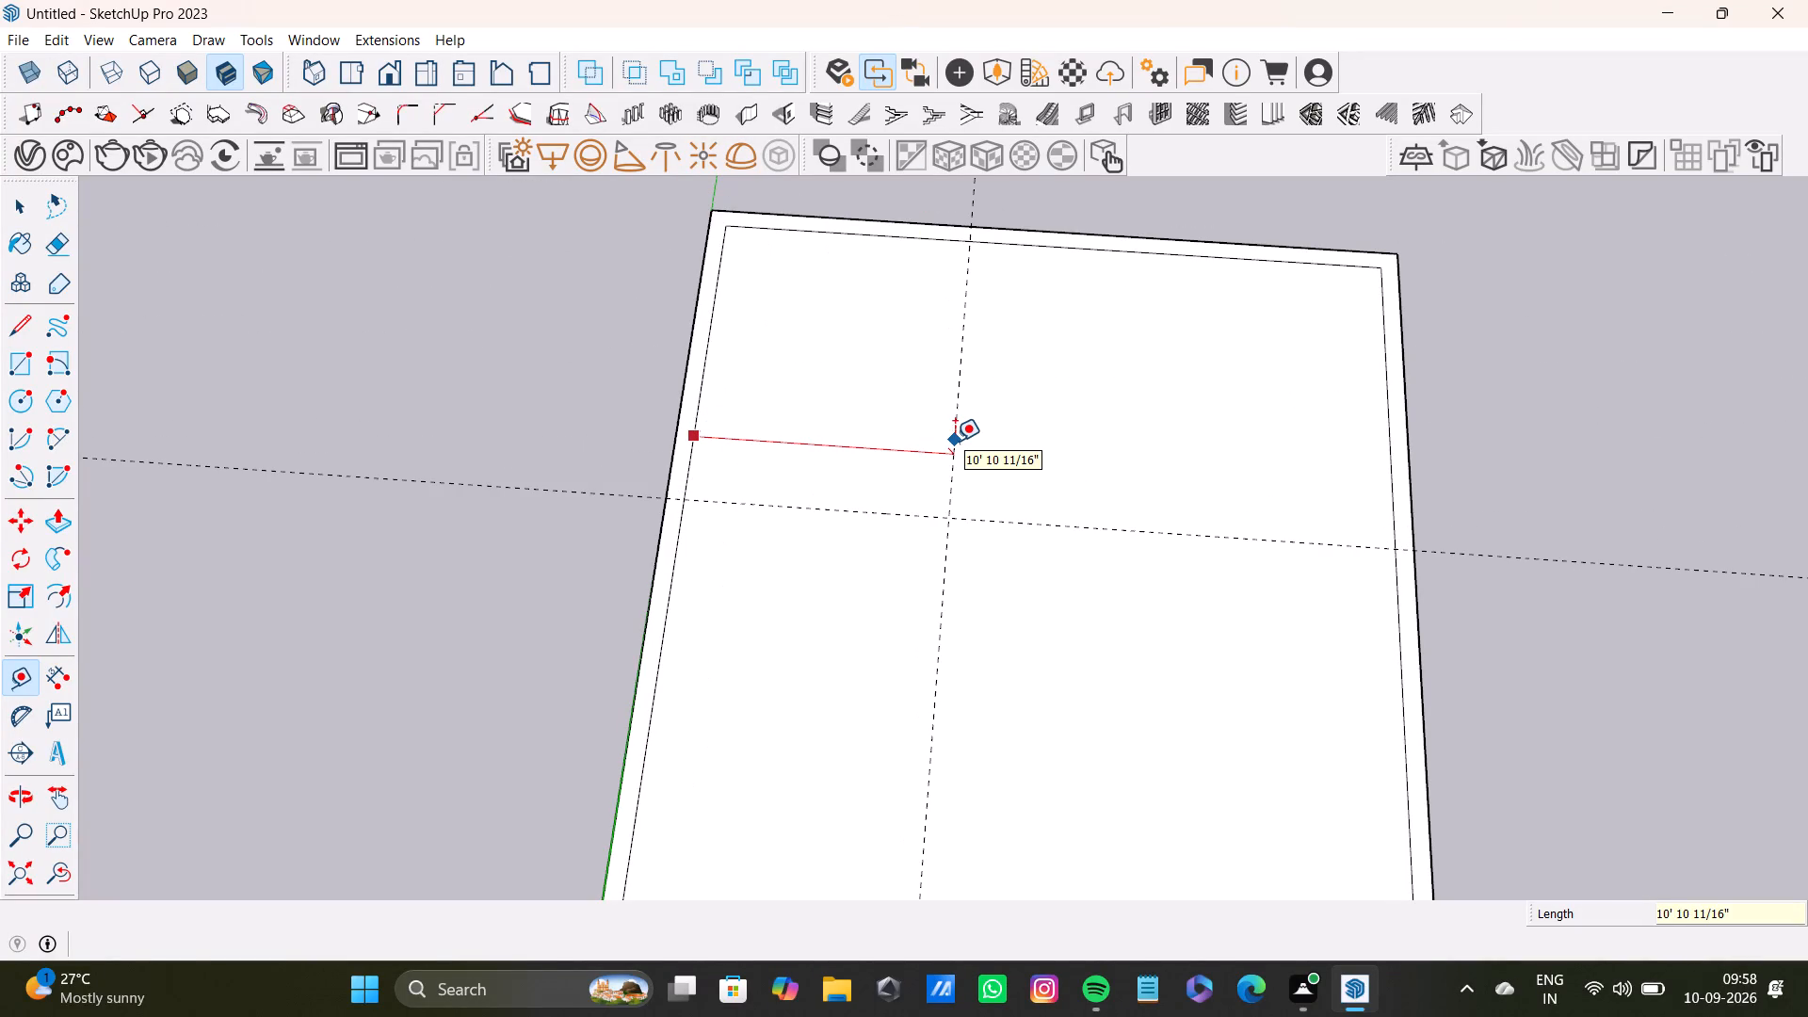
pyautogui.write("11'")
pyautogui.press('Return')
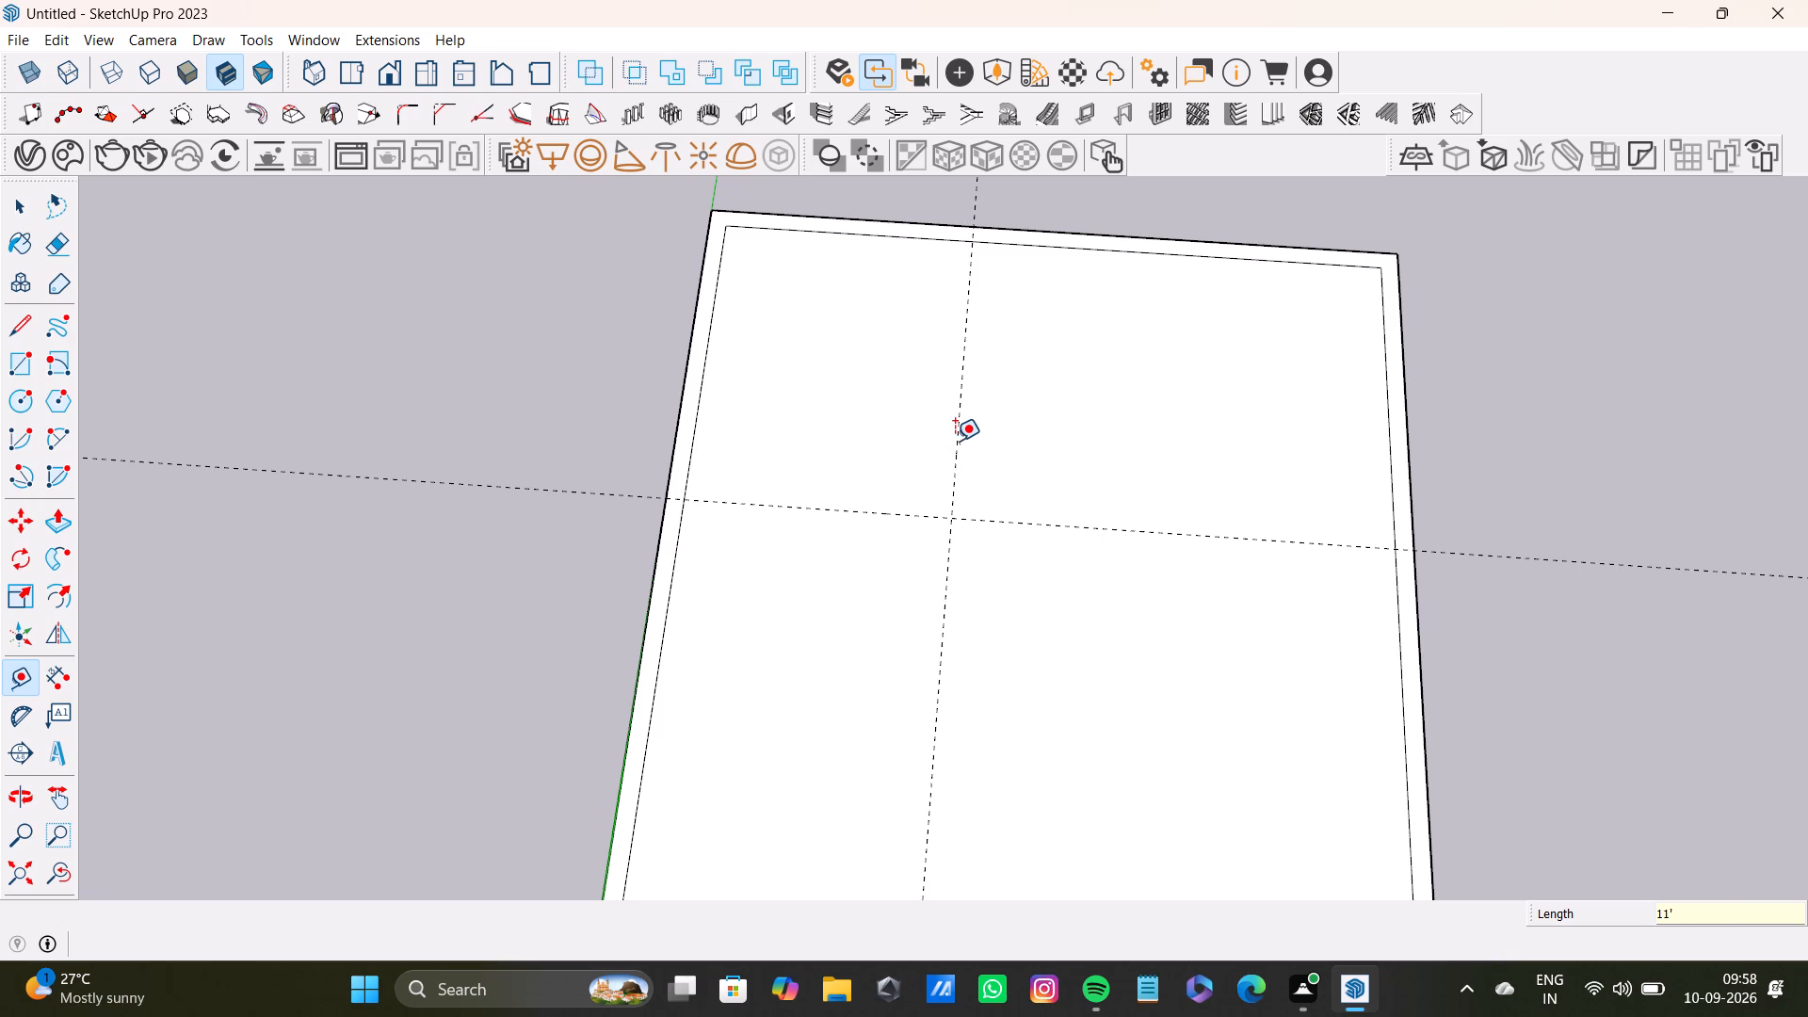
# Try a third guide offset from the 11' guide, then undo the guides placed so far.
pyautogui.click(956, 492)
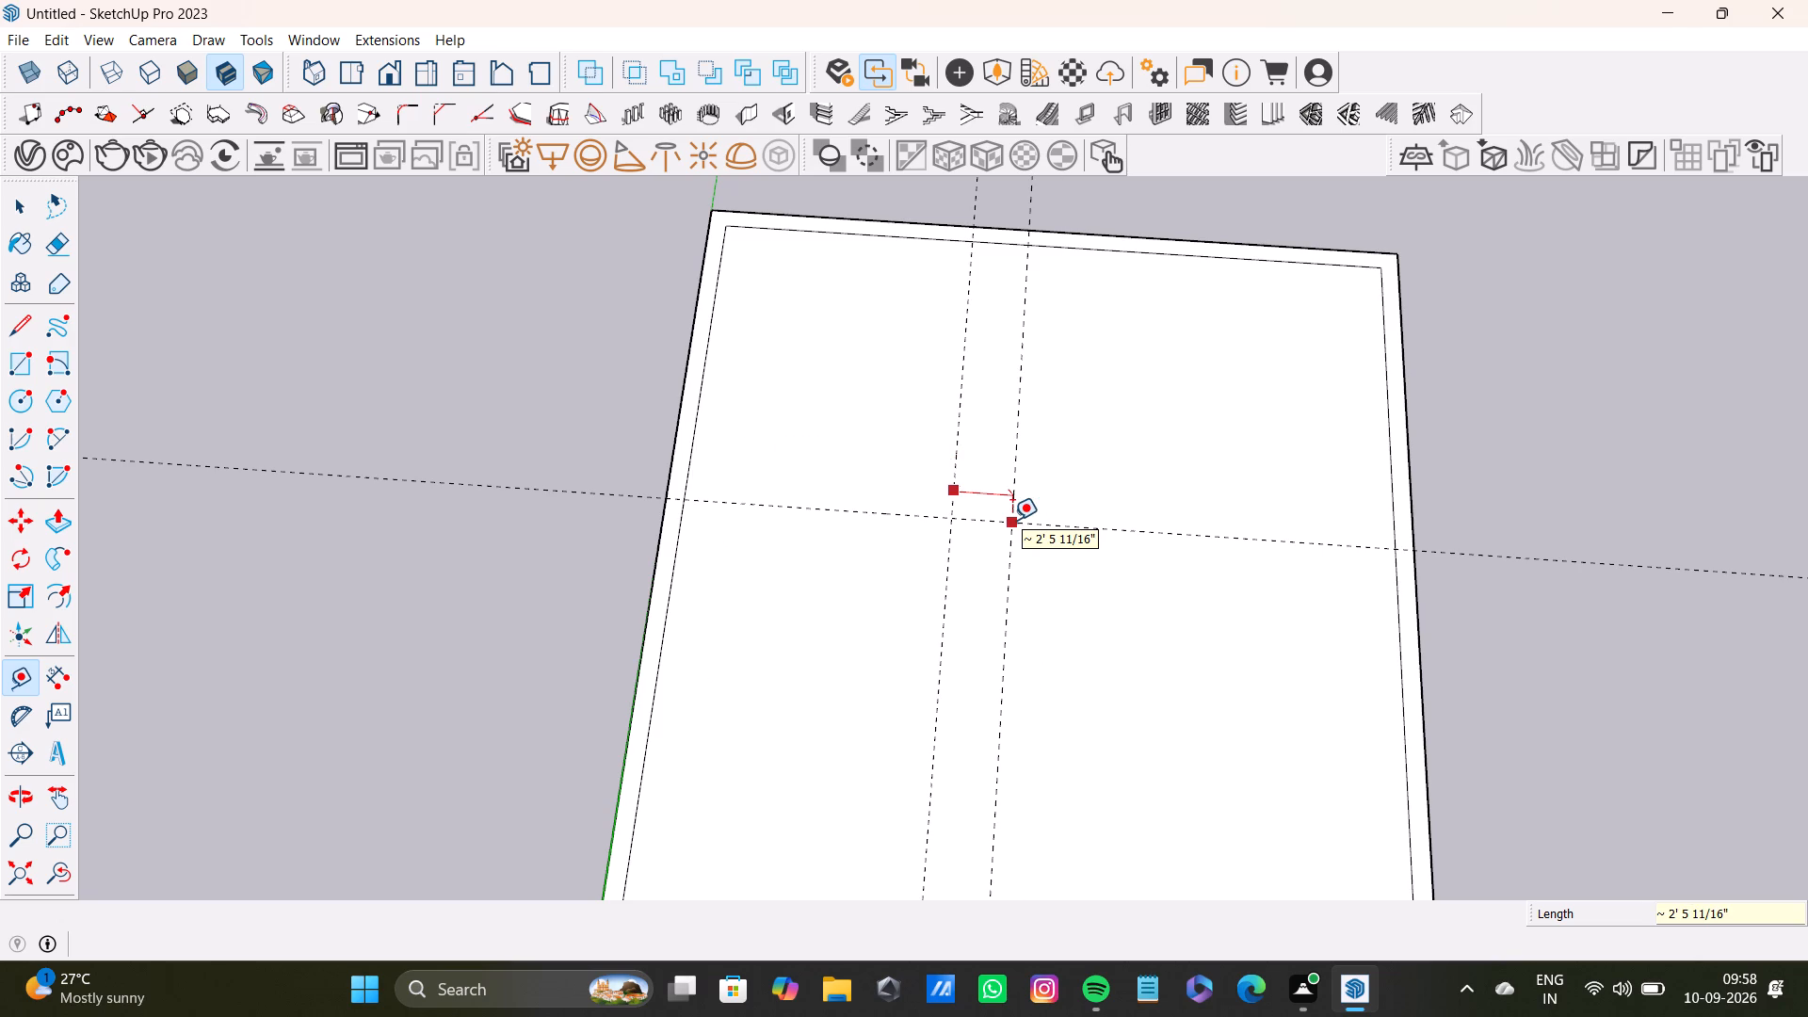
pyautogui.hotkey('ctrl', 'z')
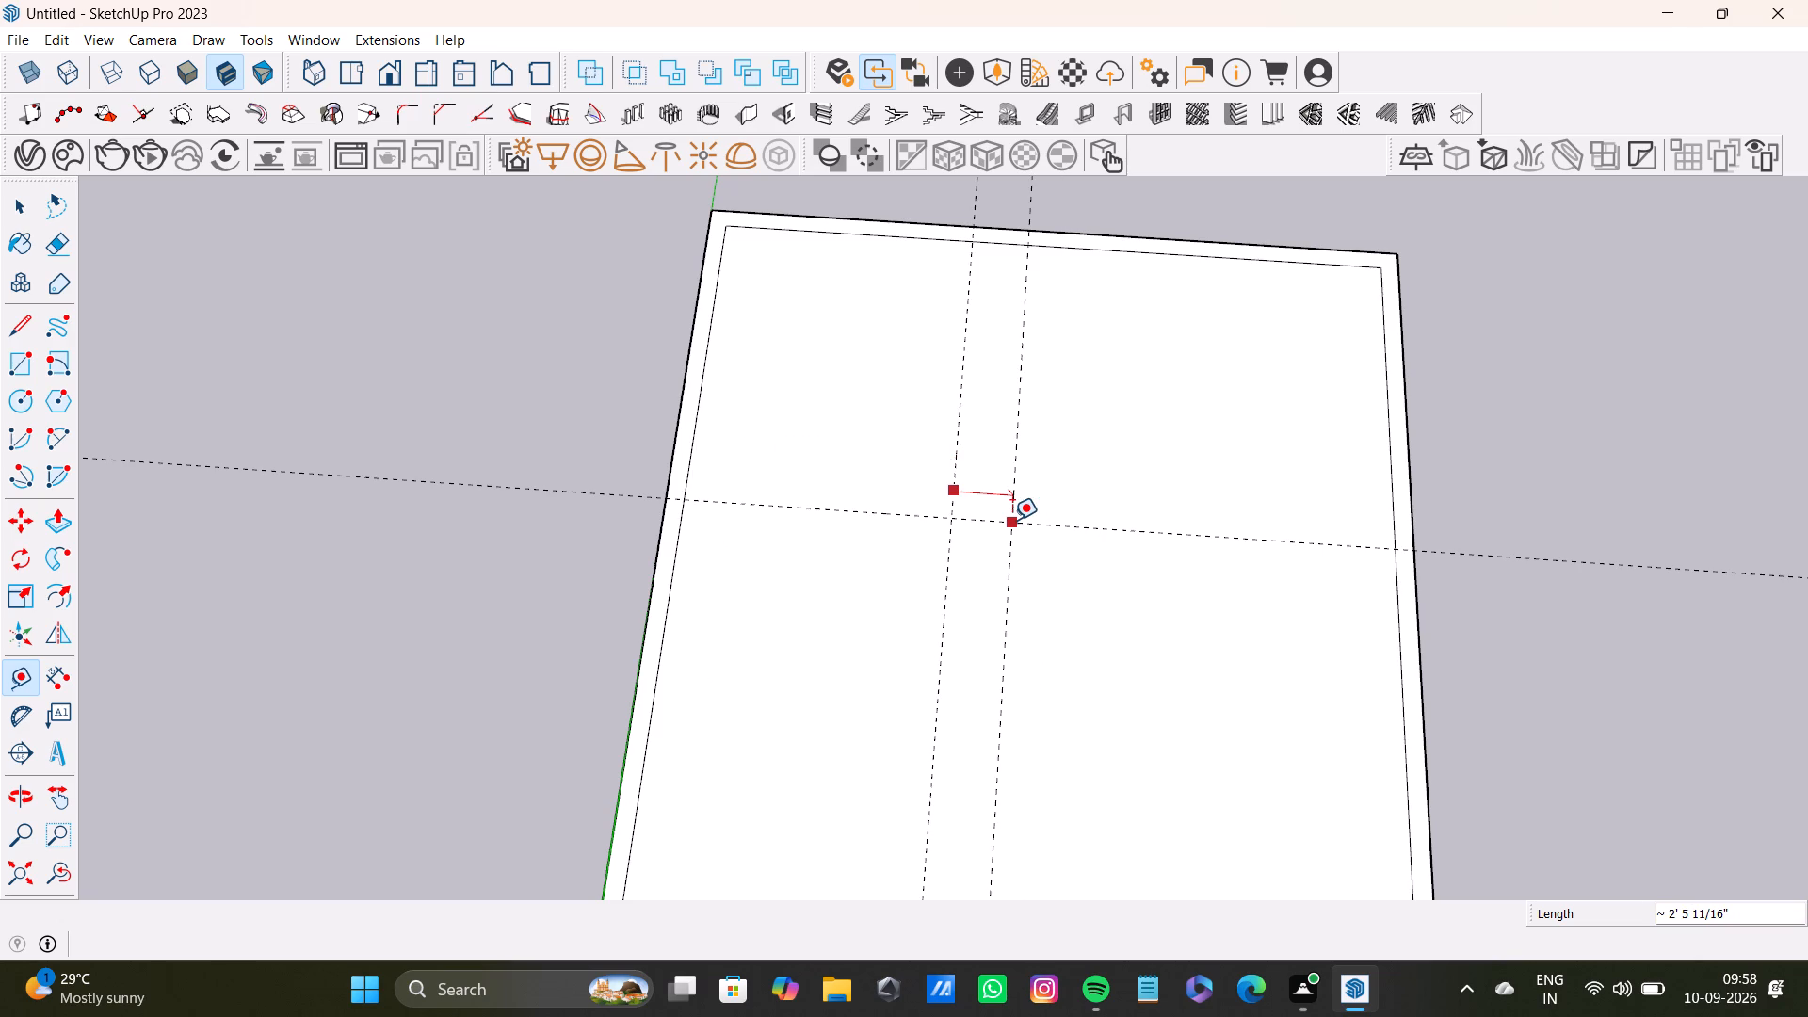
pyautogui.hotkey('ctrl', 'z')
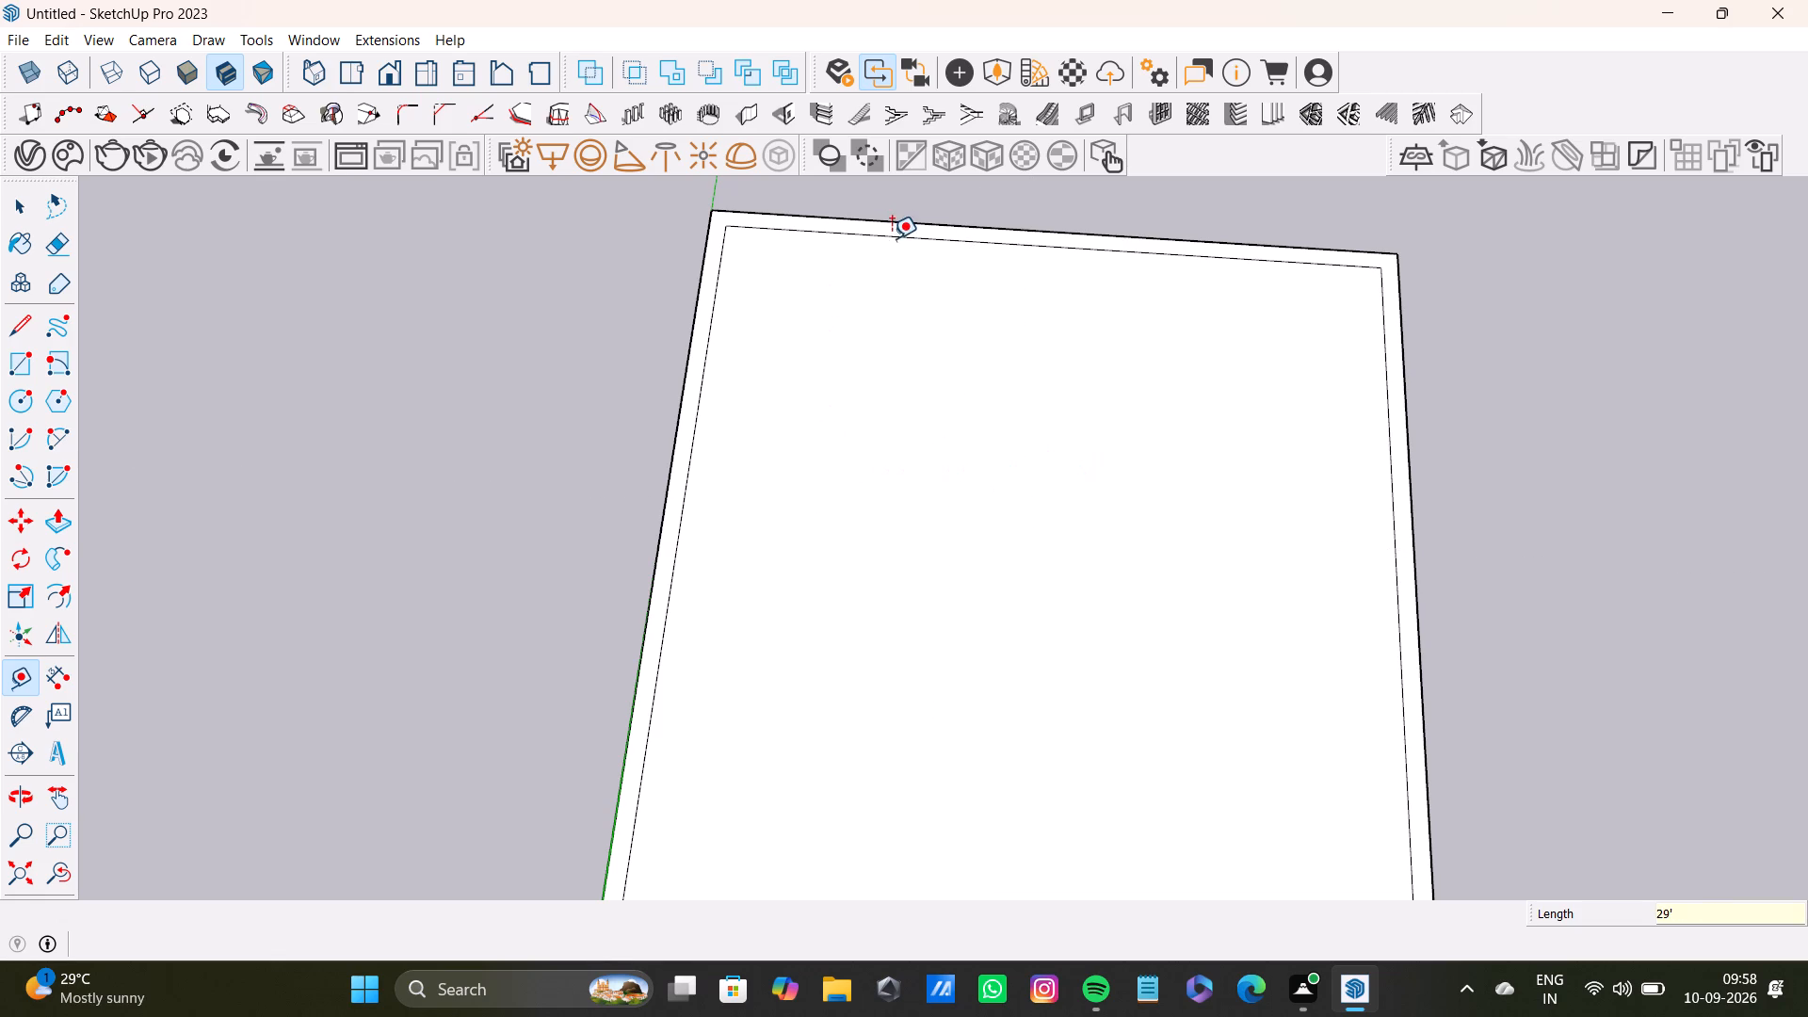
# Place guides 11' inward from the inner far edge and 13' inward from the inner edge beside the green axis.
pyautogui.click(893, 235)
pyautogui.write("11'")
pyautogui.press('Return')
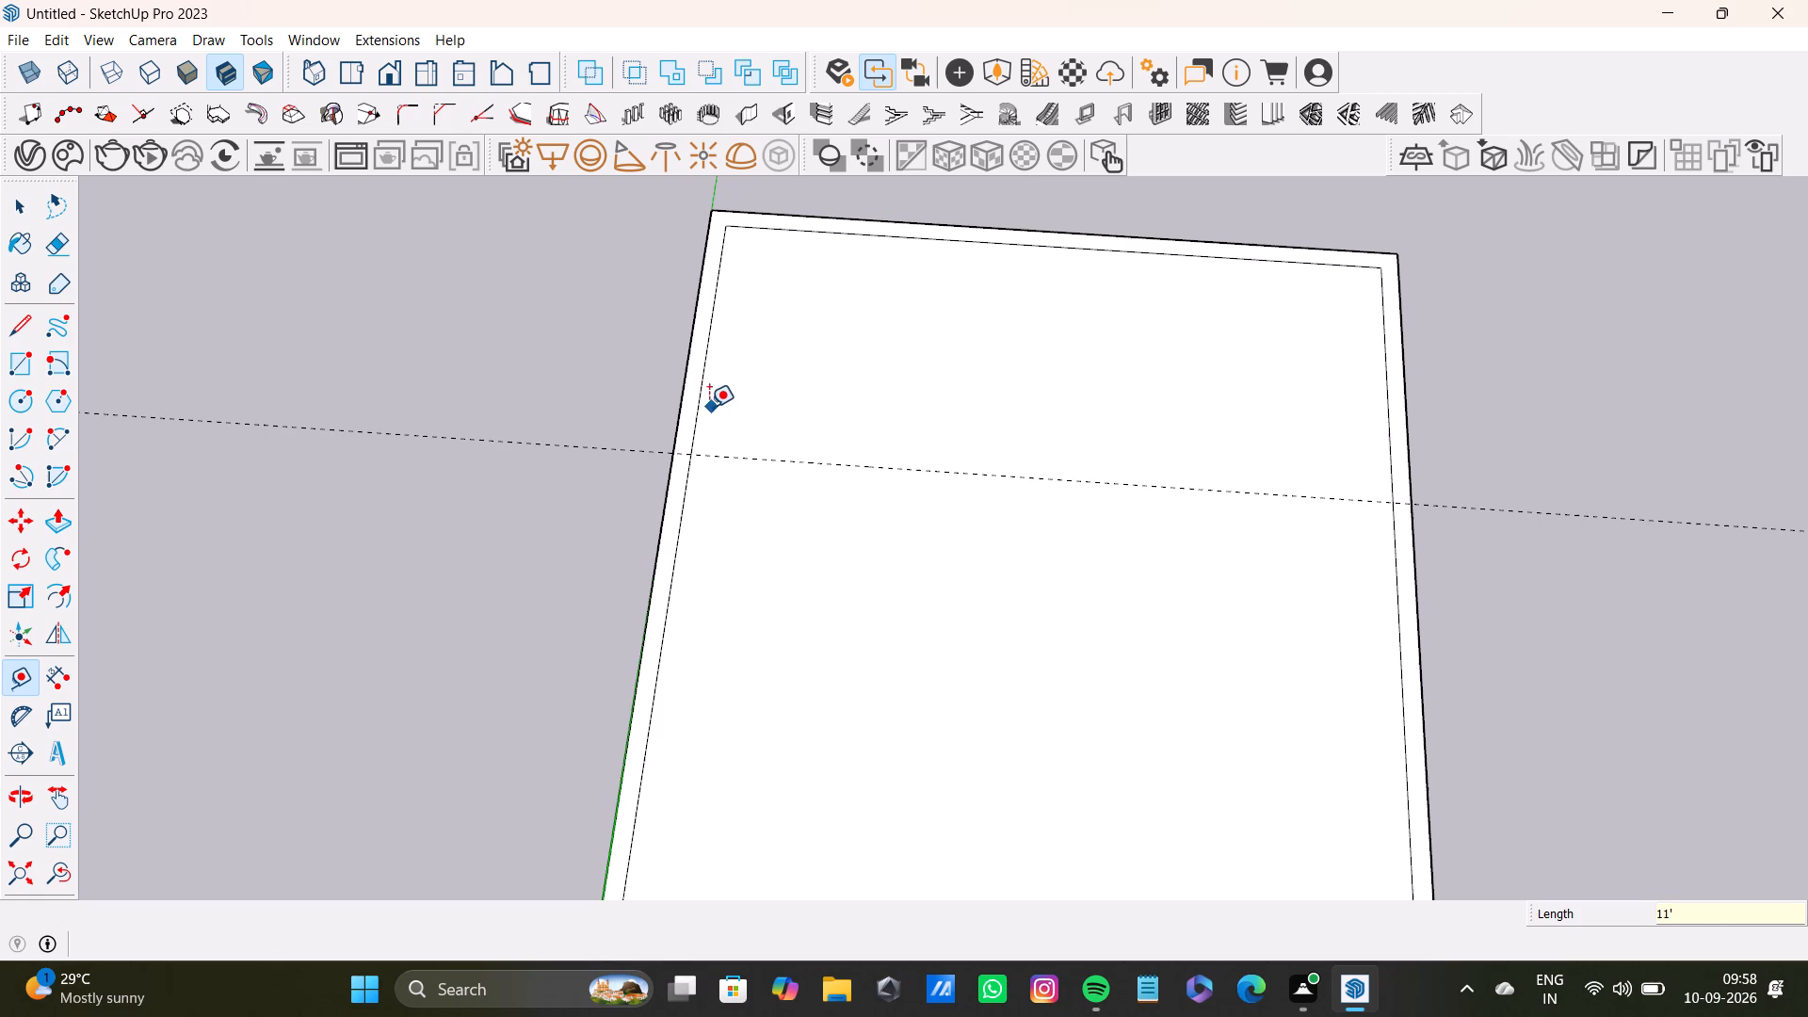
pyautogui.click(701, 409)
pyautogui.write("13'")
pyautogui.press('Return')
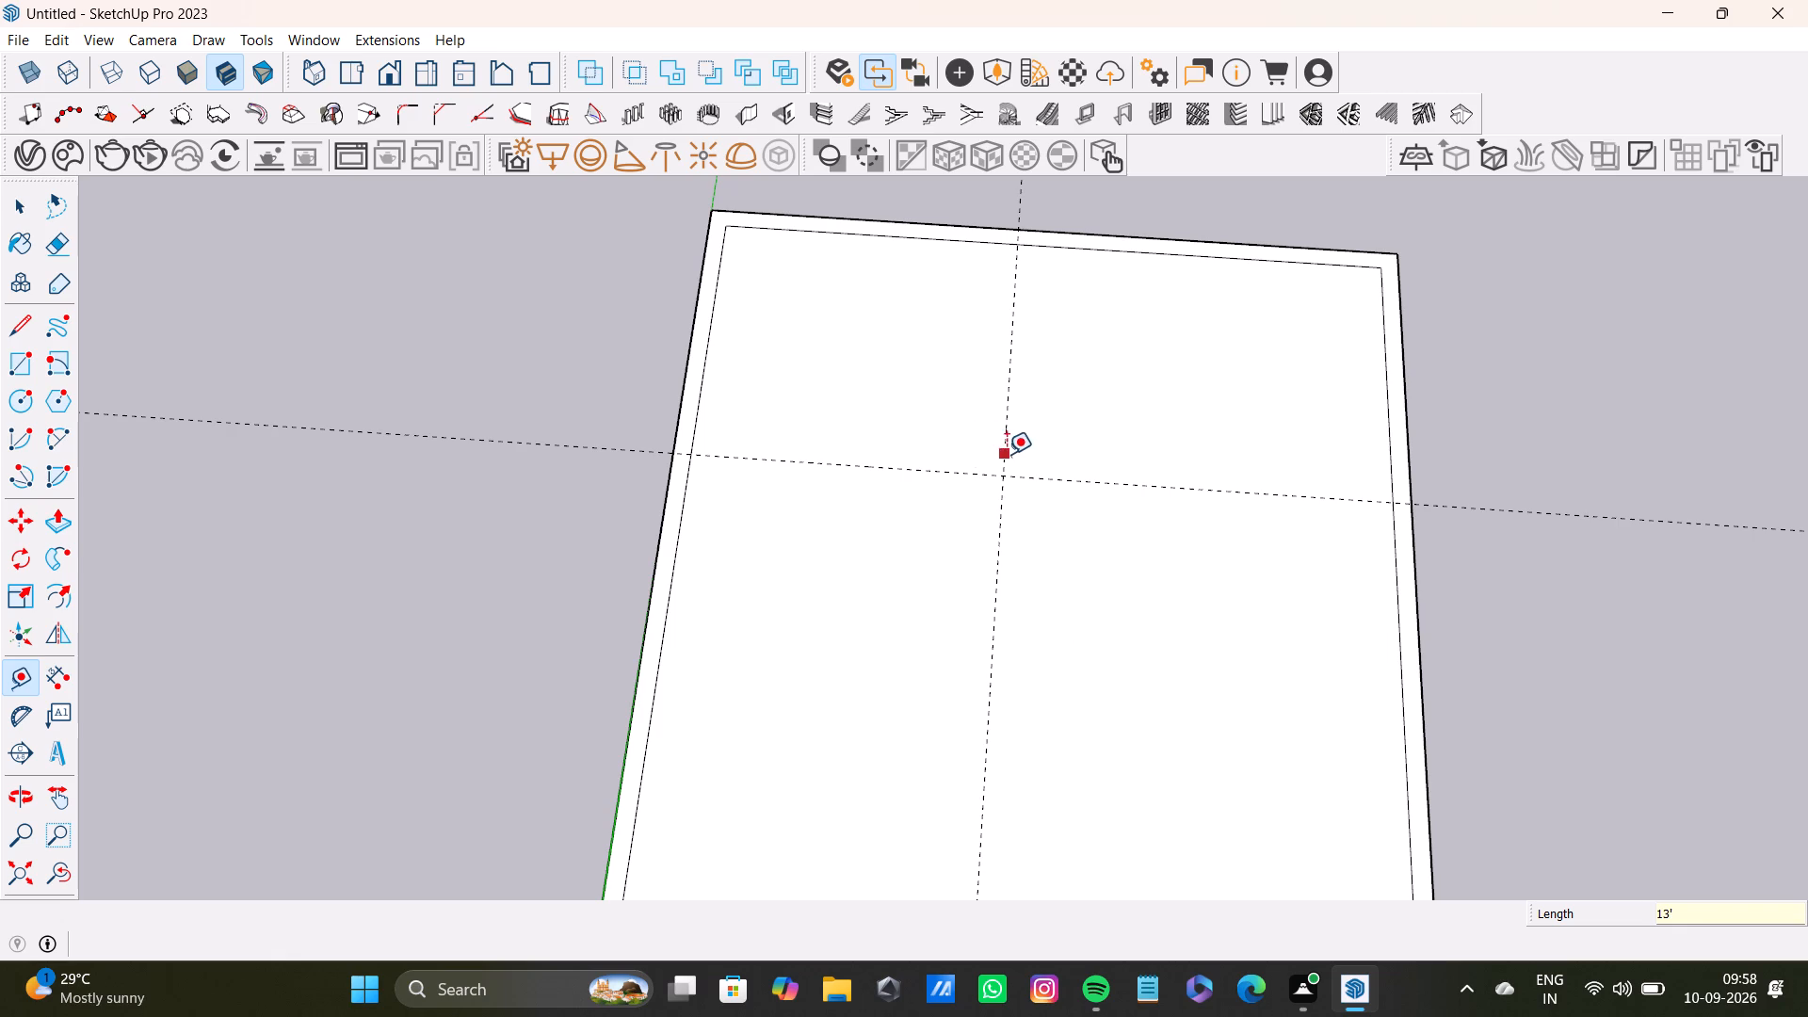
# Add a parallel guide 6" beyond the 13' guide to mark the interior wall thickness.
pyautogui.click(1004, 452)
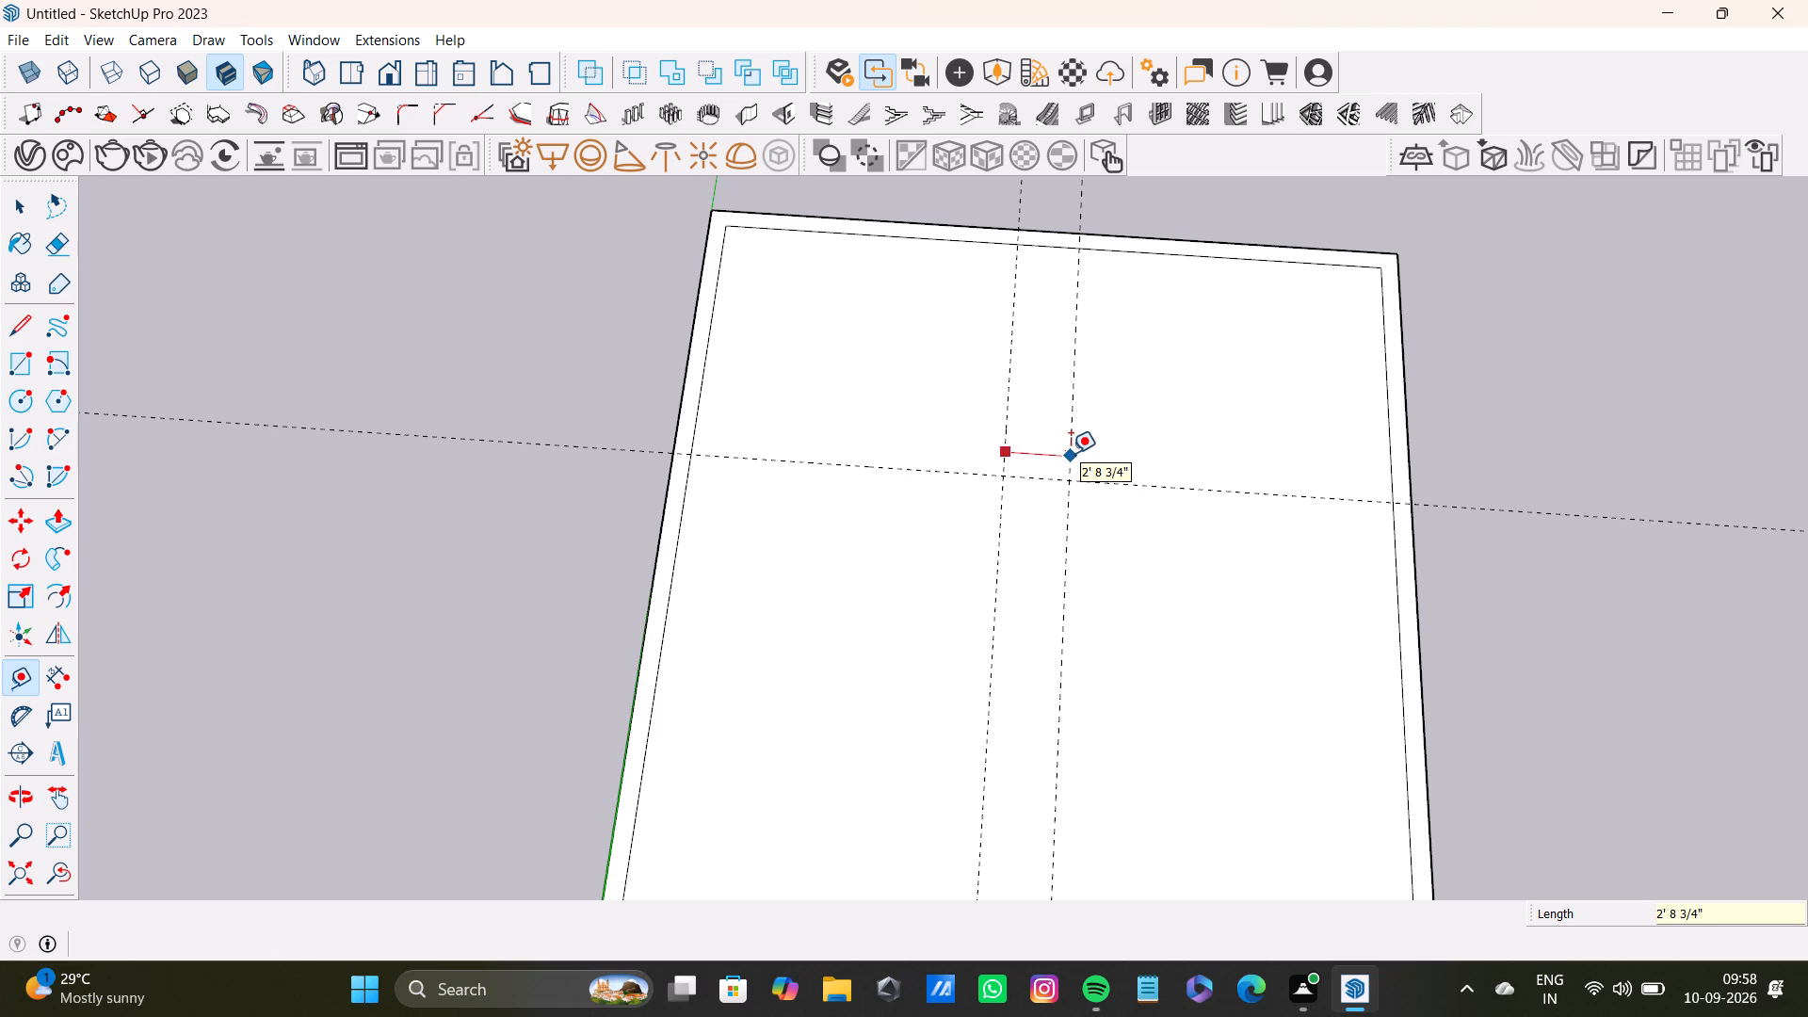
pyautogui.write('6"')
pyautogui.press('Return')
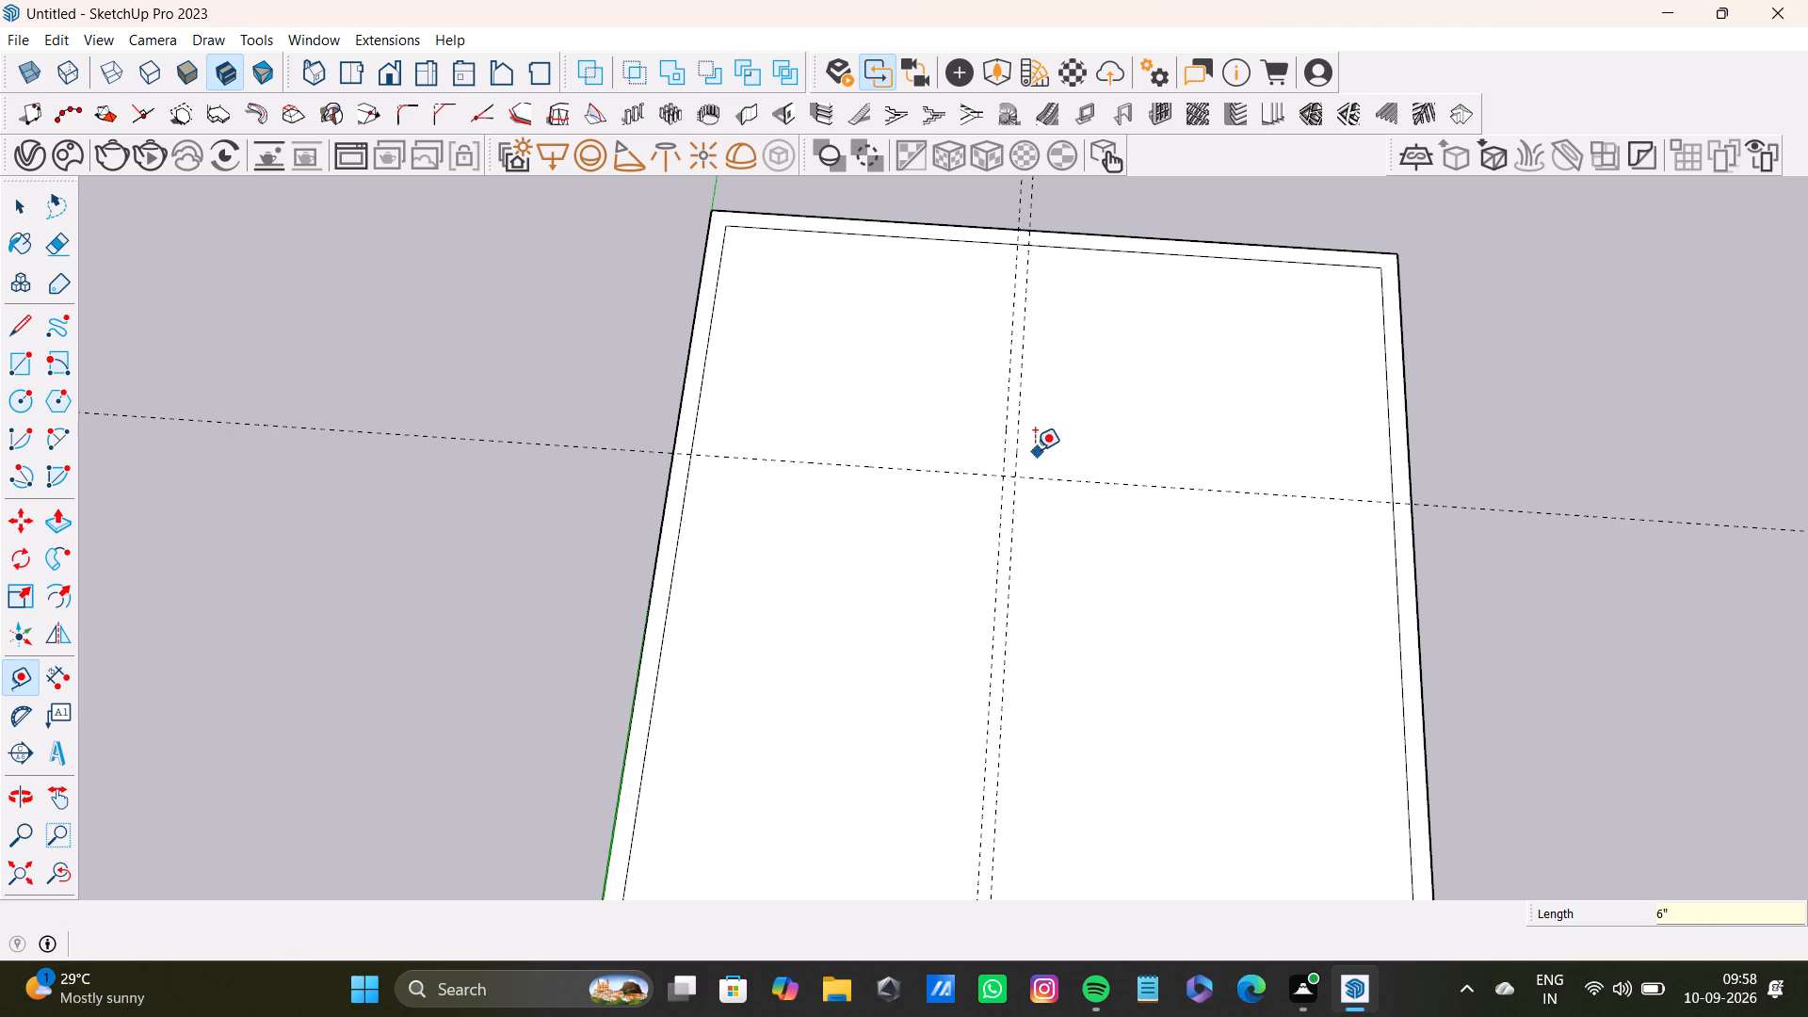
# Measure from the 6" wall-thickness guide to the opposite inner side edge.
pyautogui.click(1019, 439)
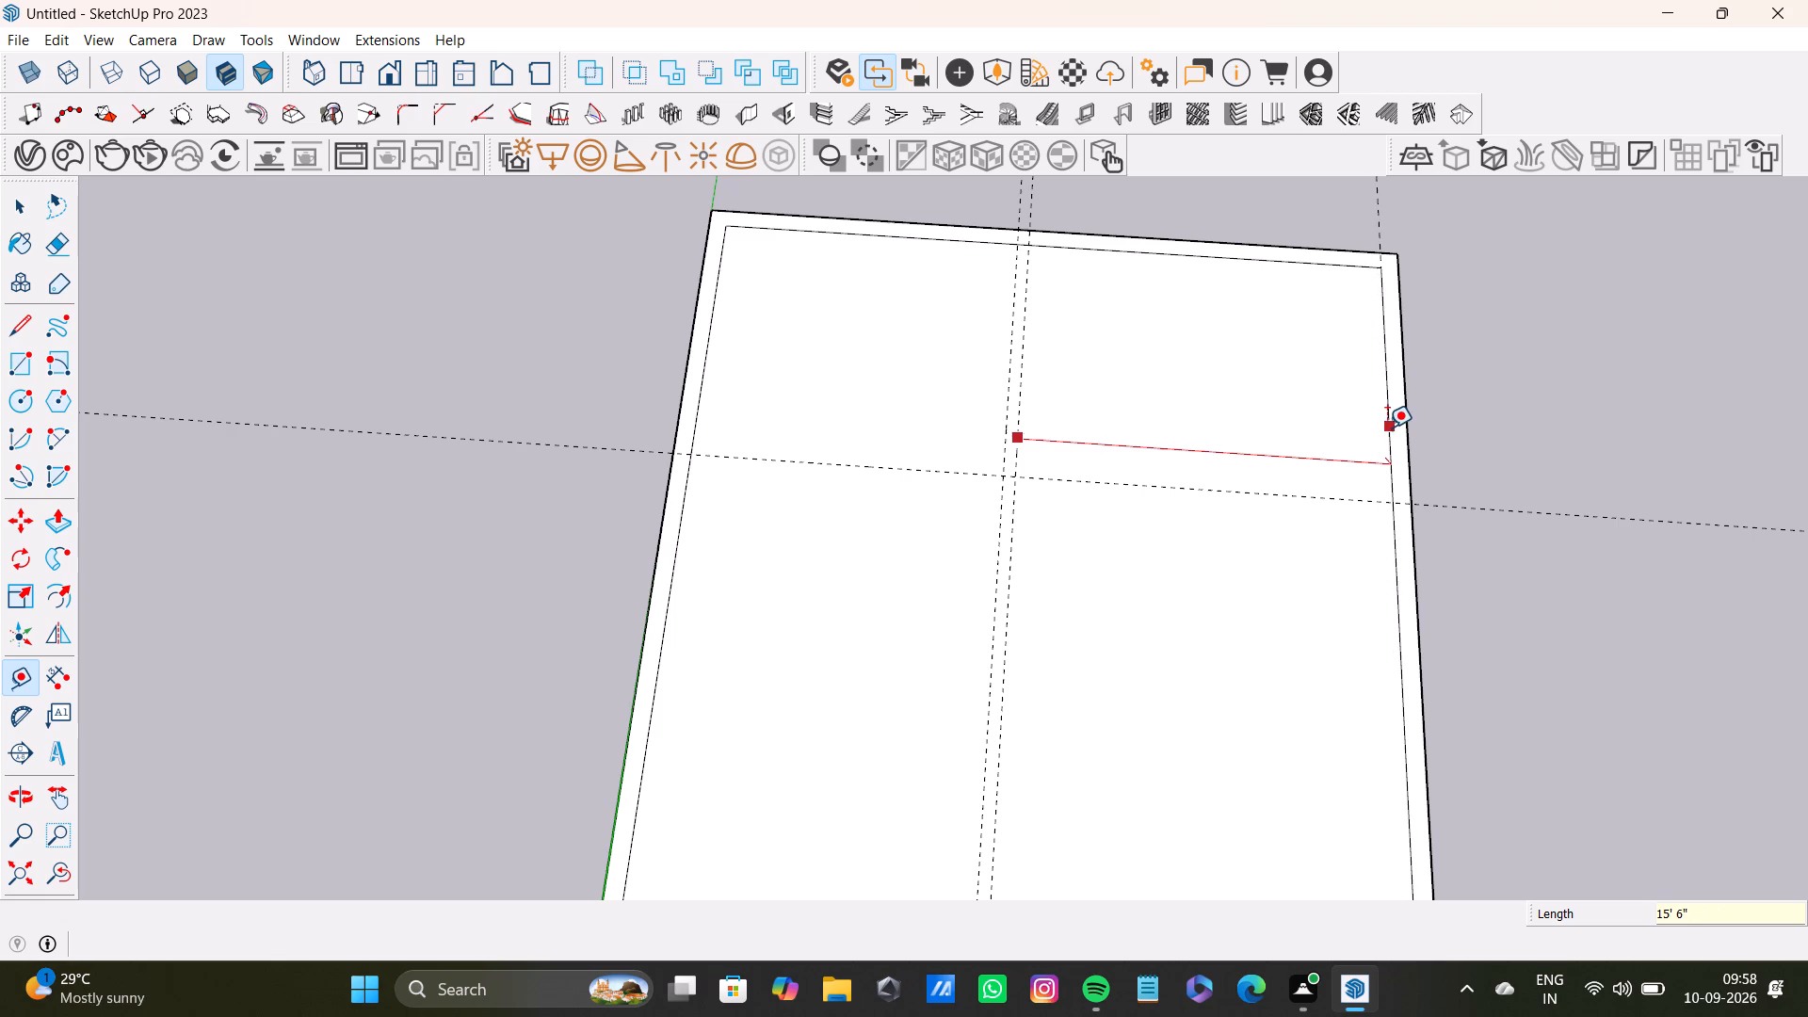
pyautogui.press('space')
pyautogui.scroll(-5, 1047, 440)
pyautogui.moveTo(1057, 411); pyautogui.dragTo(1057, 488, button='middle')
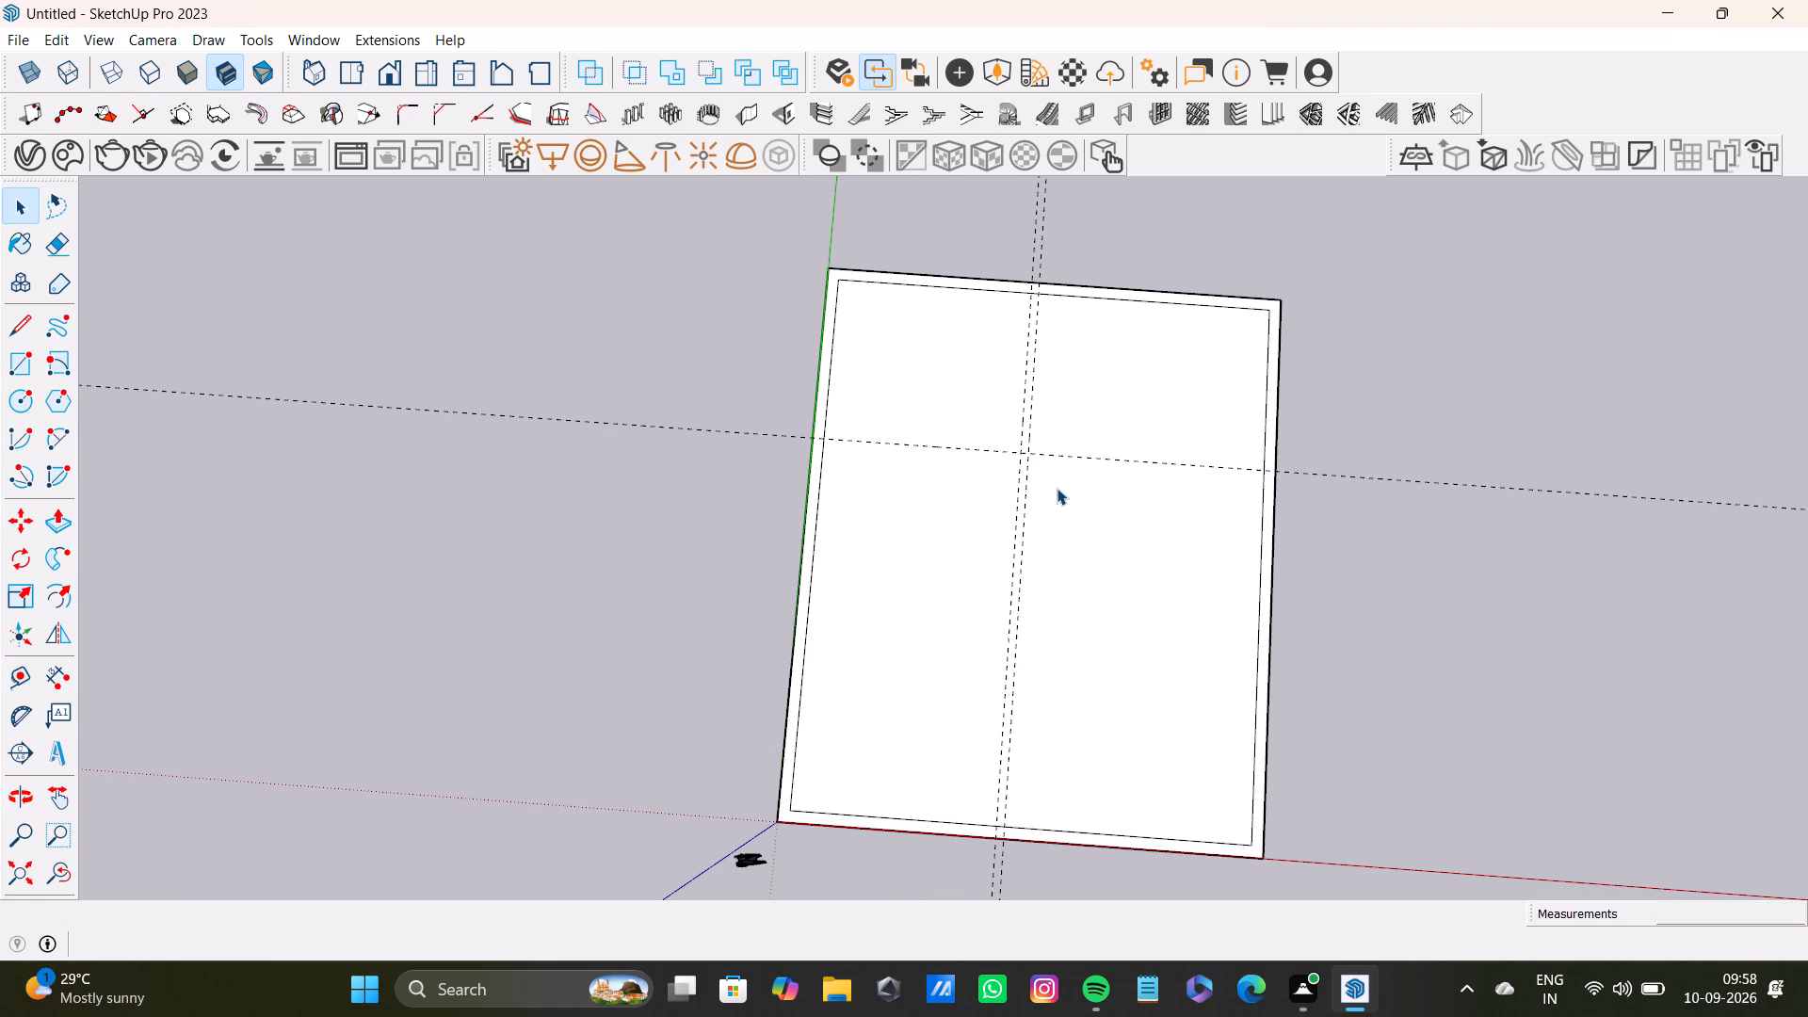
# Measure the length of the plan's outer far edge from corner to corner.
pyautogui.press('t')
pyautogui.scroll(4, 838, 294)
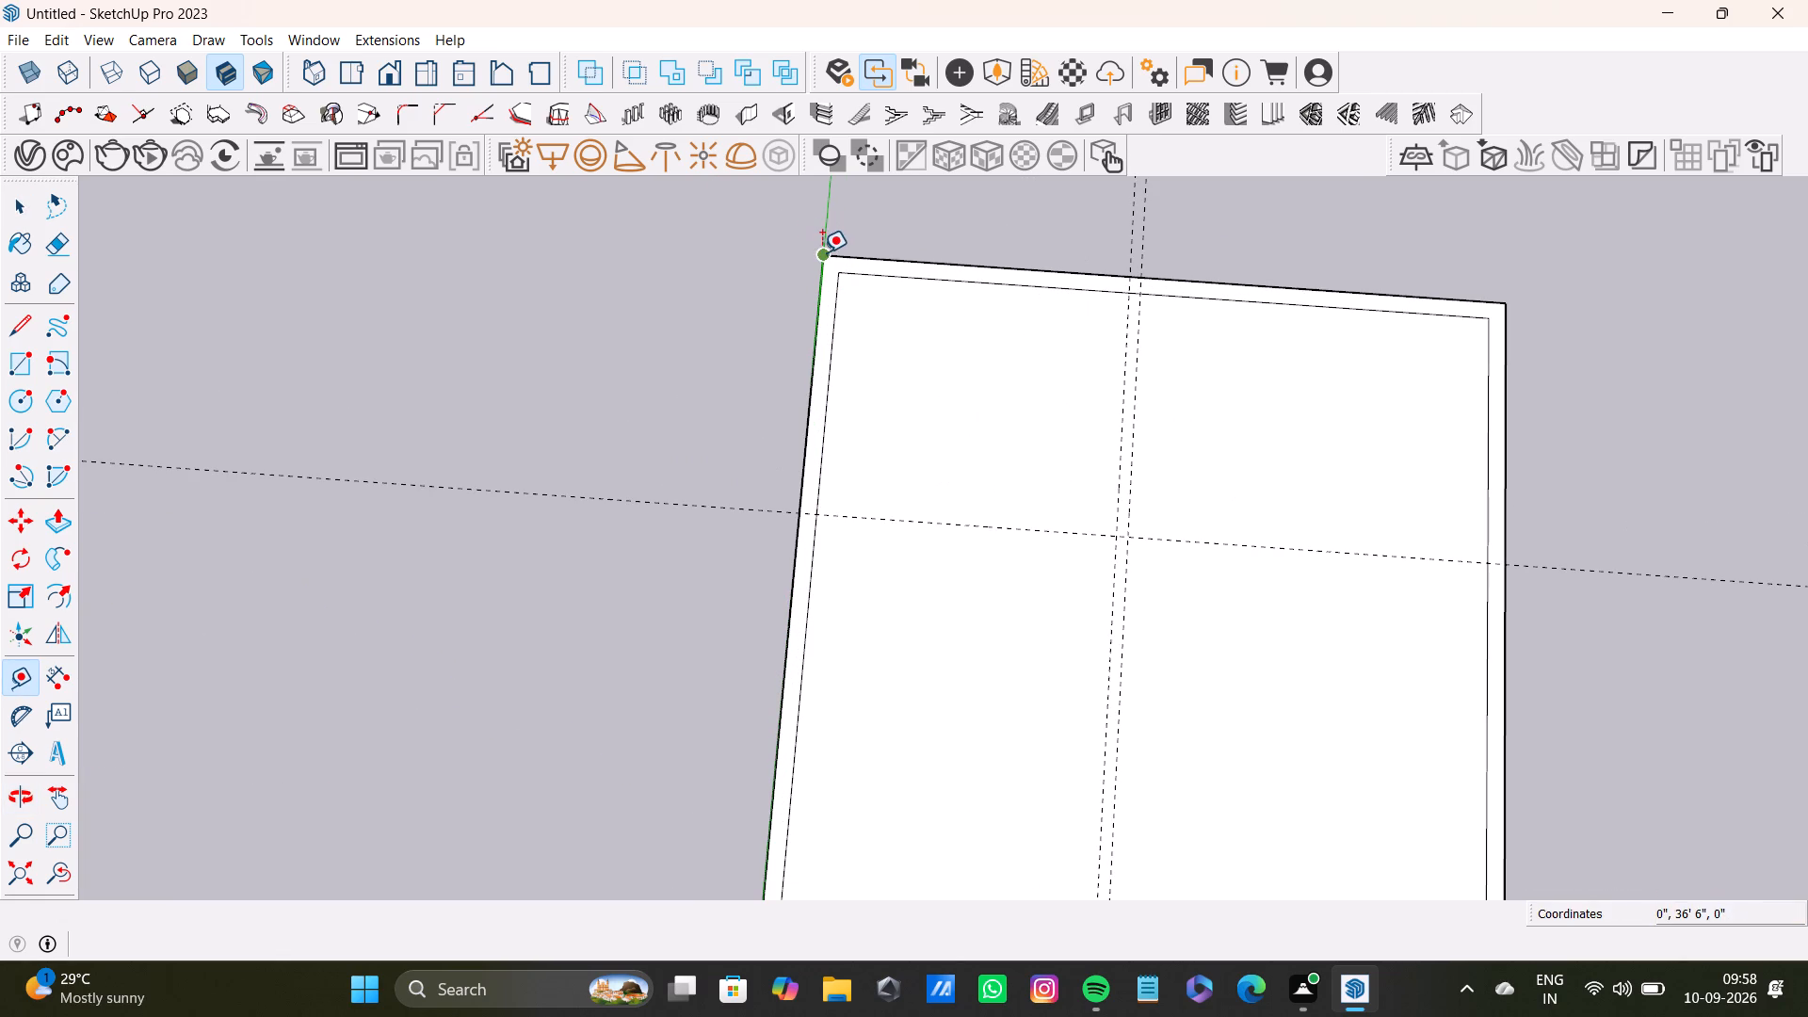
pyautogui.click(822, 252)
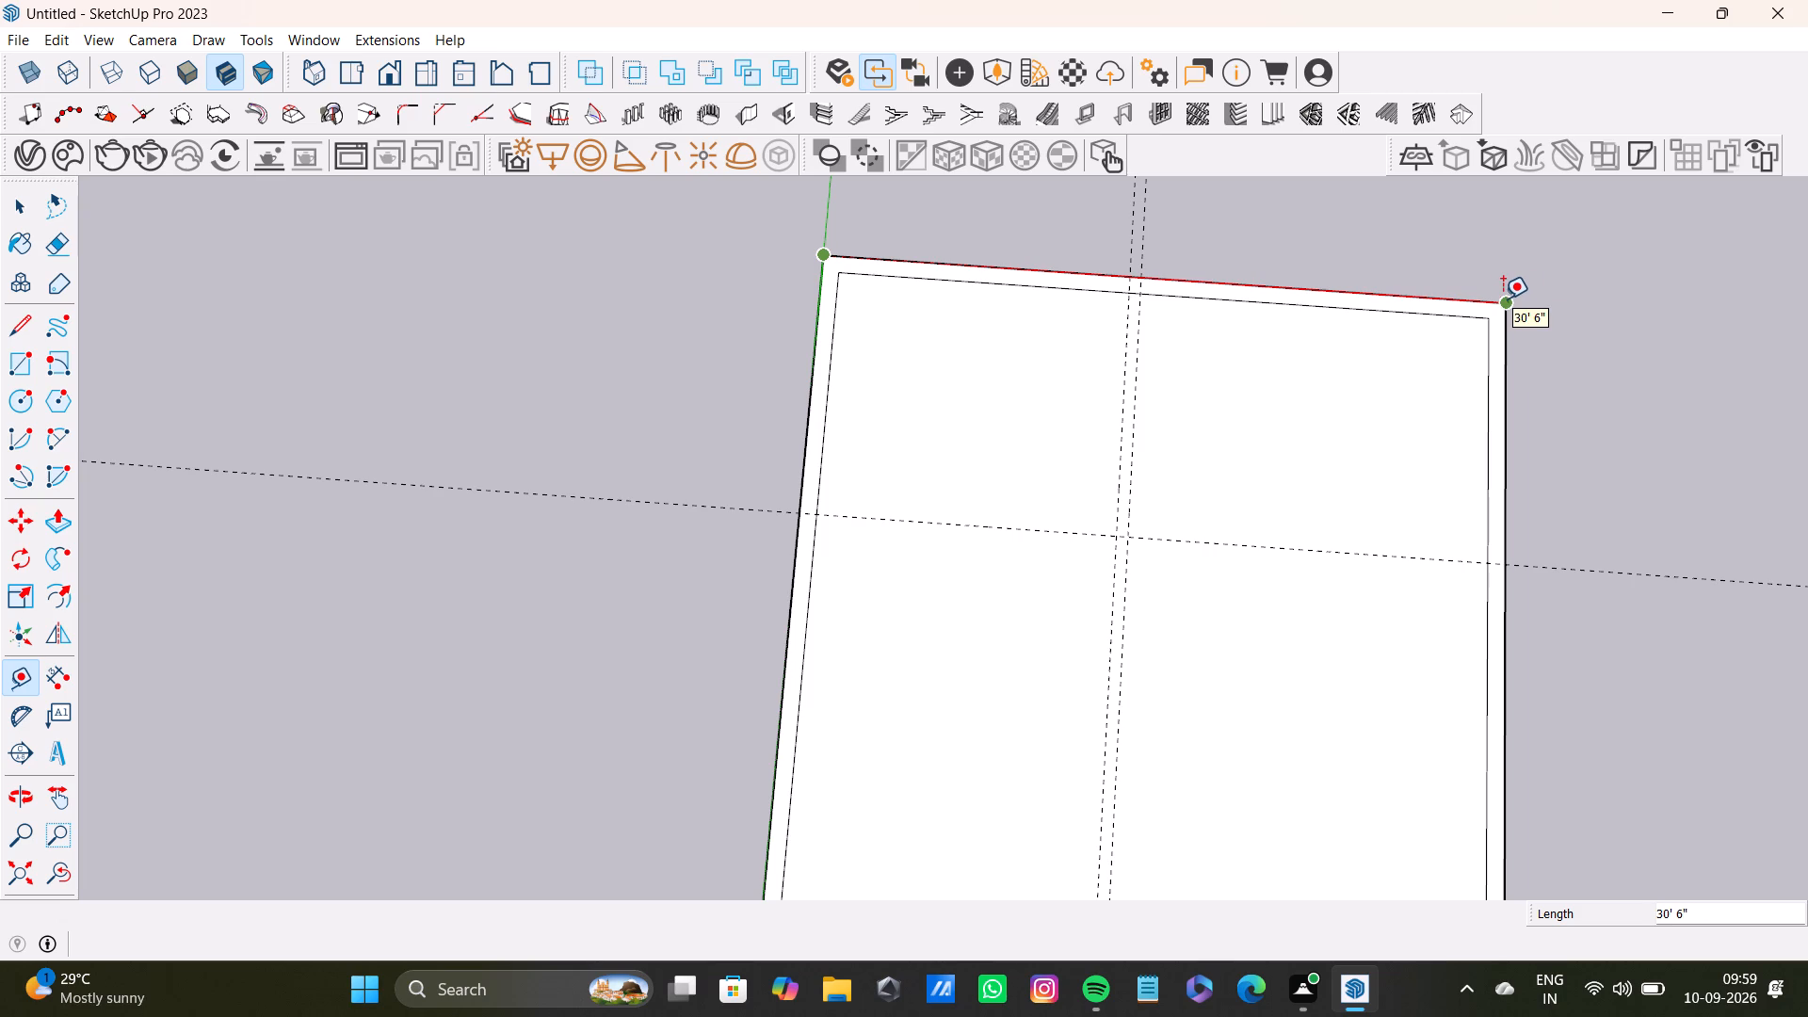
pyautogui.scroll(-12, 1503, 299)
pyautogui.press('space')
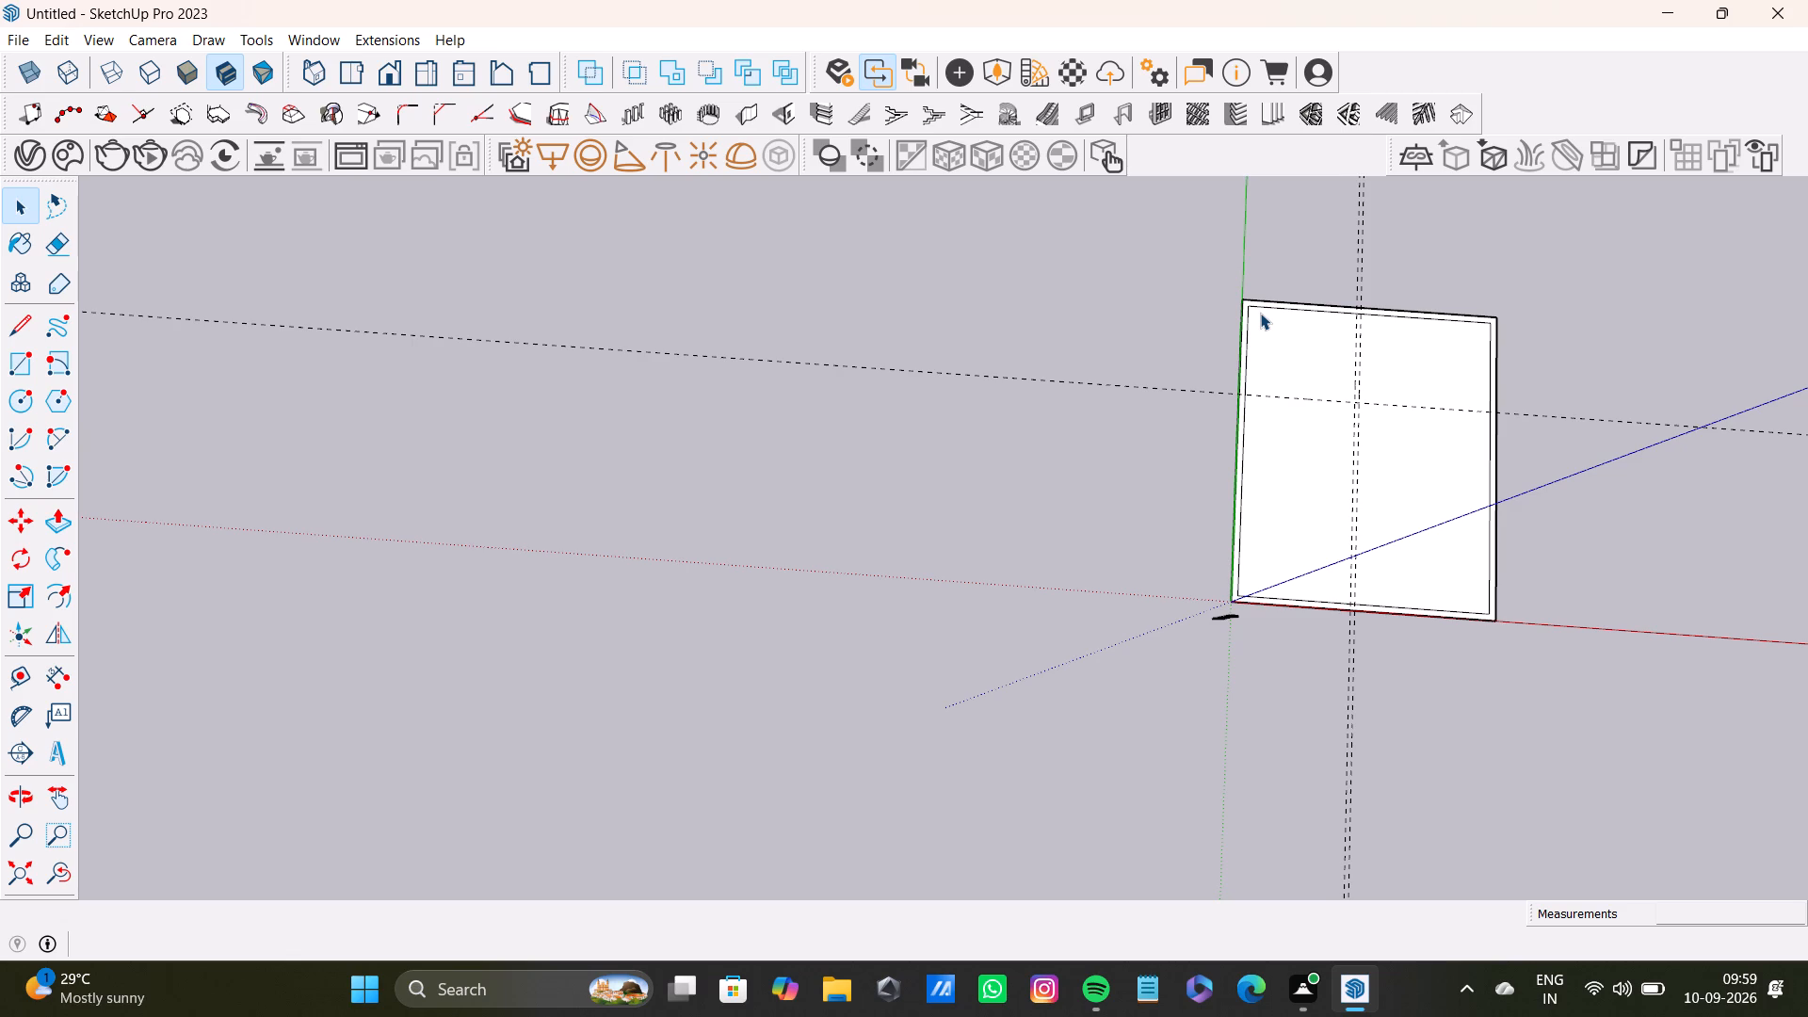
# Draw a separate 35' by 29' rectangle beside the bordered plan, starting on the red axis.
pyautogui.scroll(-9, 1252, 266)
pyautogui.keyDown('shift'); pyautogui.moveTo(1316, 379); pyautogui.dragTo(505, 501, button='middle'); pyautogui.keyUp('shift')
pyautogui.scroll(5, 575, 508)
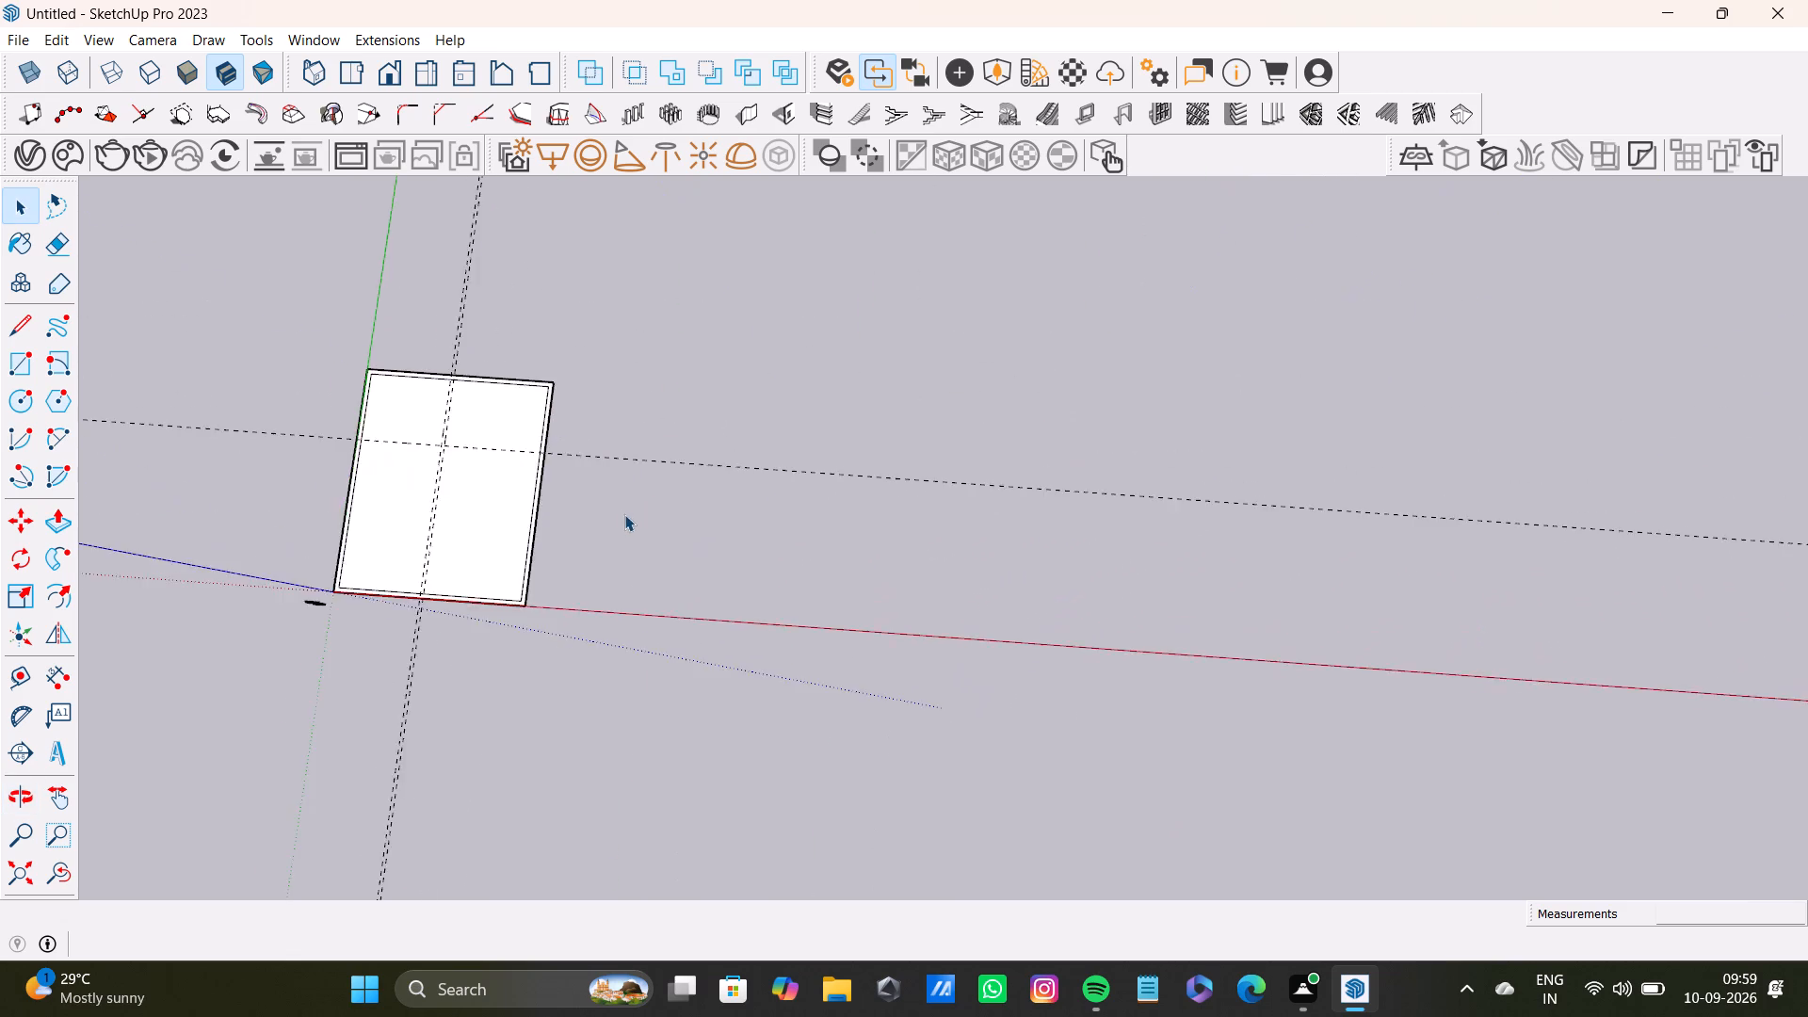
pyautogui.scroll(4, 624, 514)
pyautogui.moveTo(624, 514); pyautogui.dragTo(573, 483, button='middle')
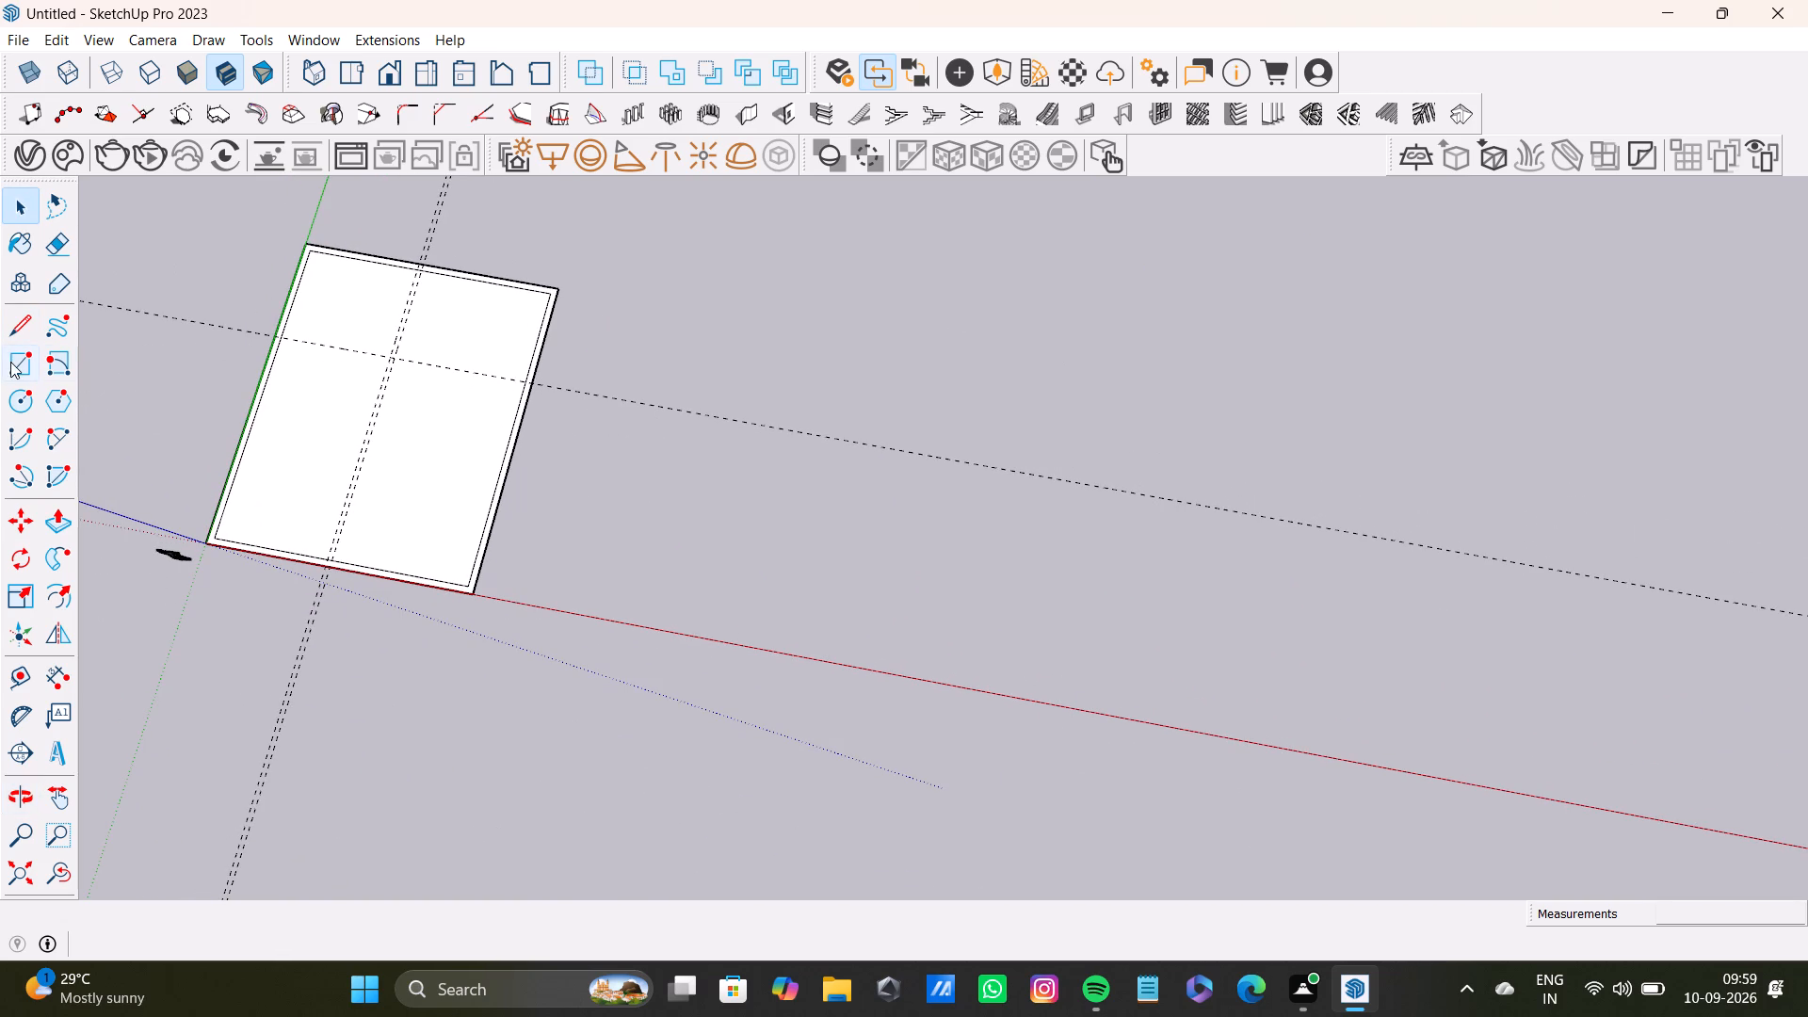
pyautogui.click(11, 362)
pyautogui.click(535, 607)
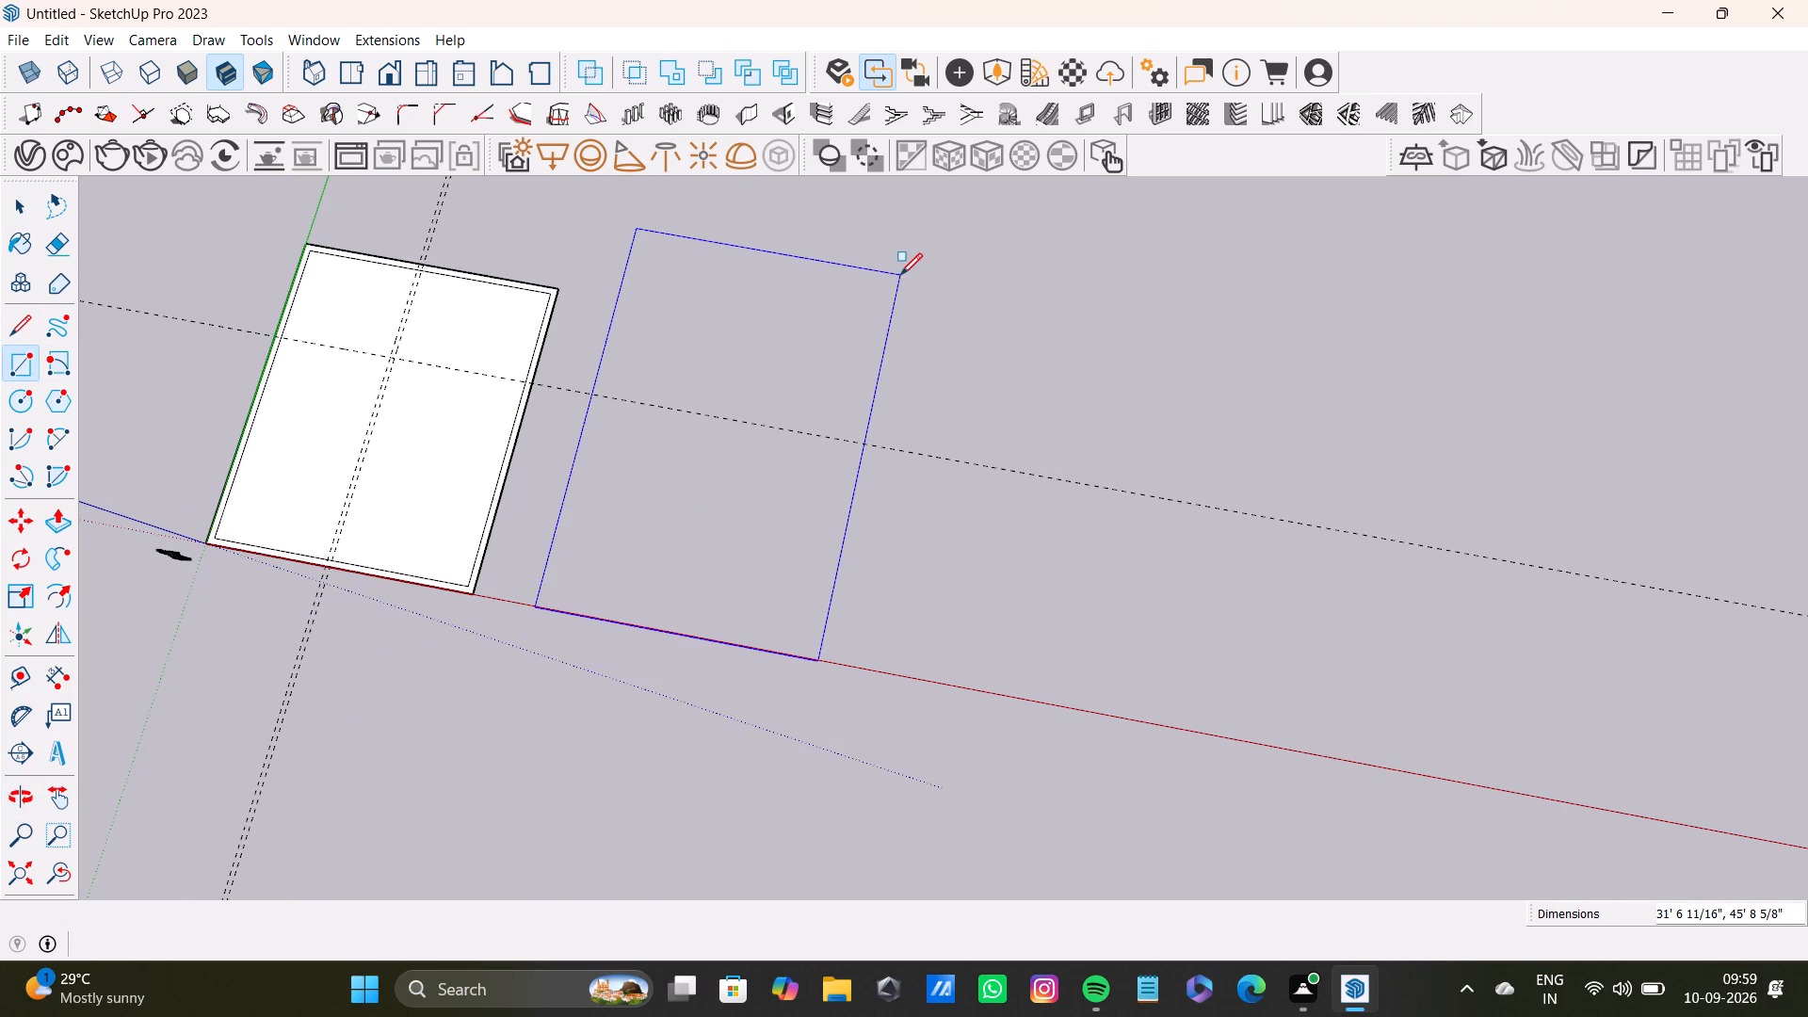
pyautogui.write("35'")
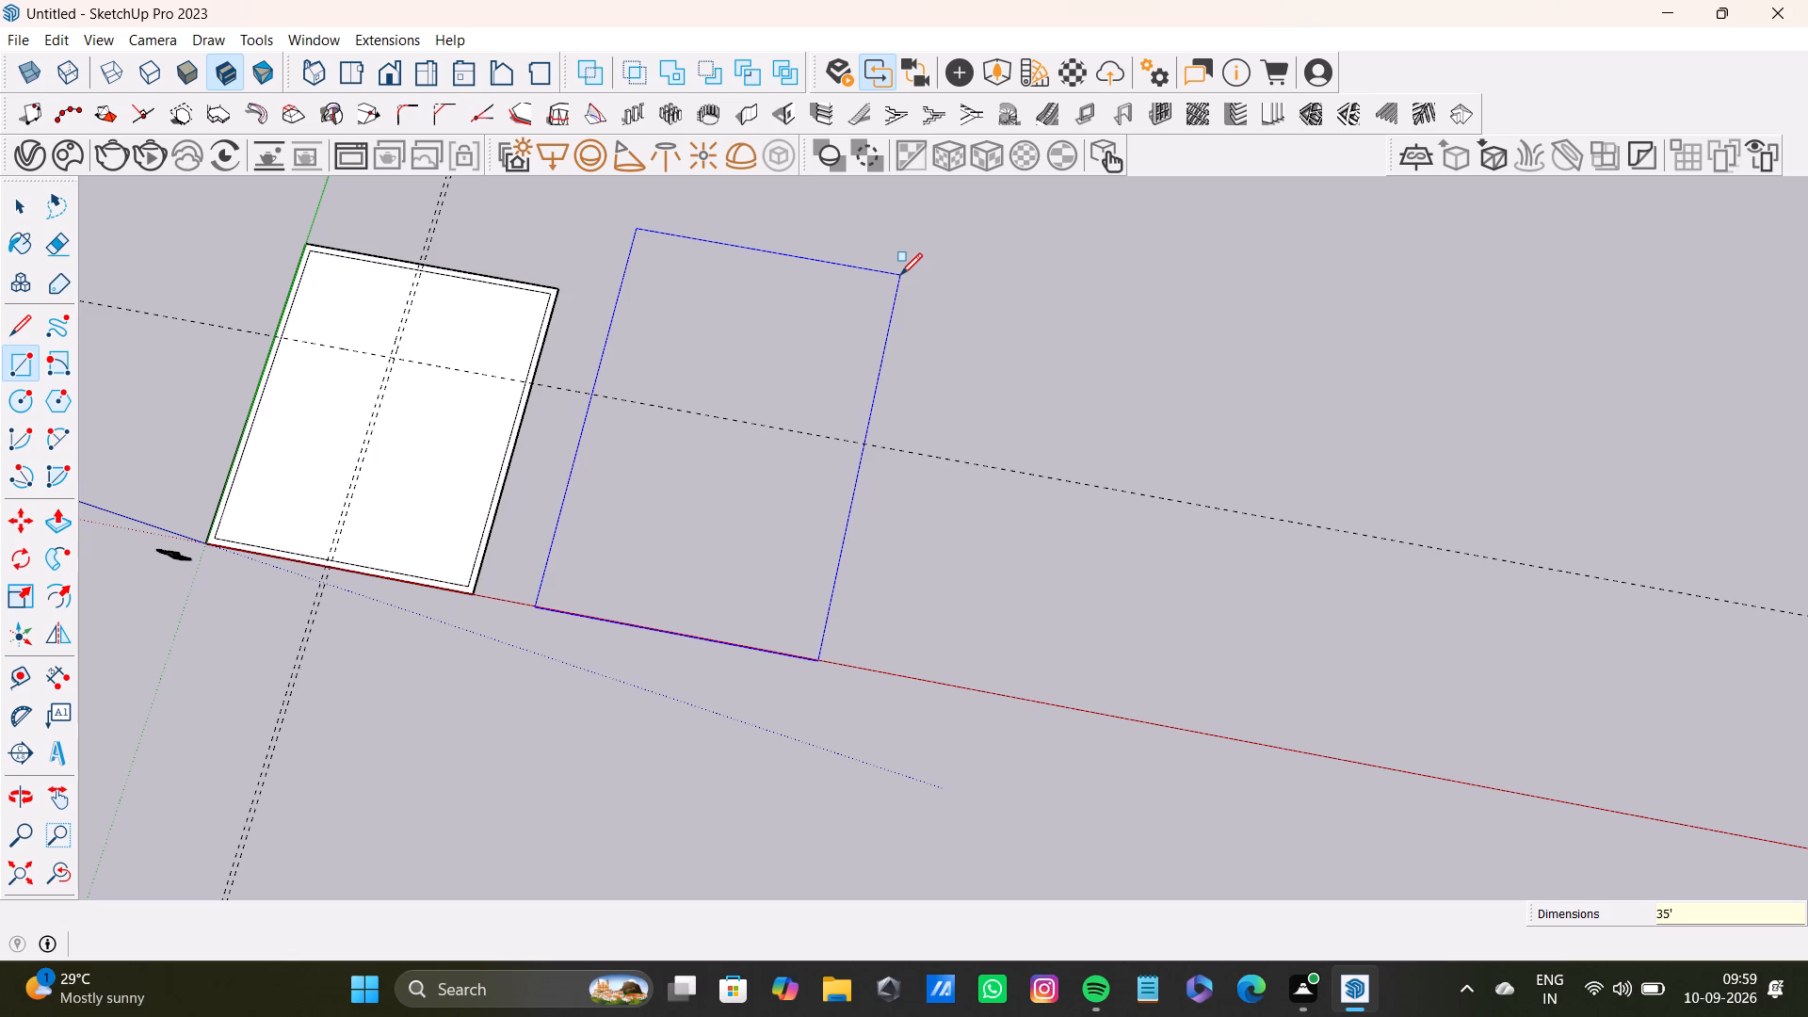
pyautogui.press(',')
pyautogui.write("29'")
pyautogui.press('Return')
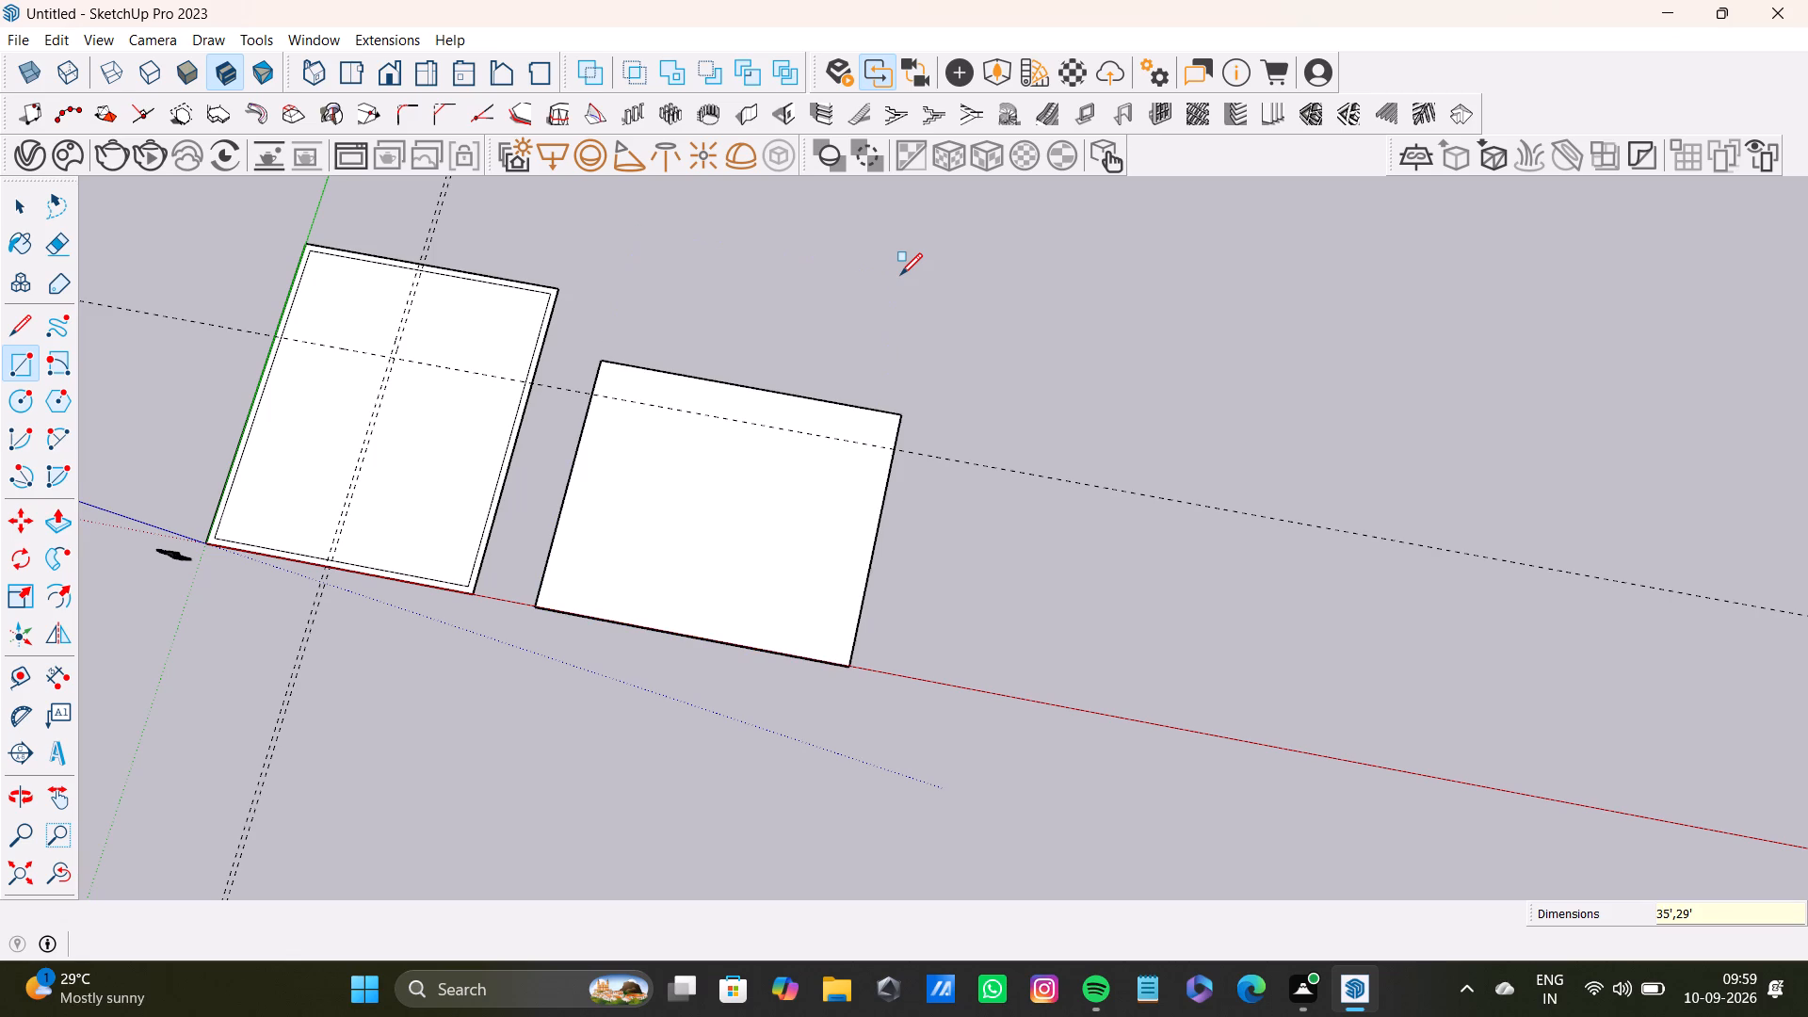
pyautogui.press('space')
# Measure the side of the new rectangle that faces the bordered plan.
pyautogui.scroll(3, 670, 504)
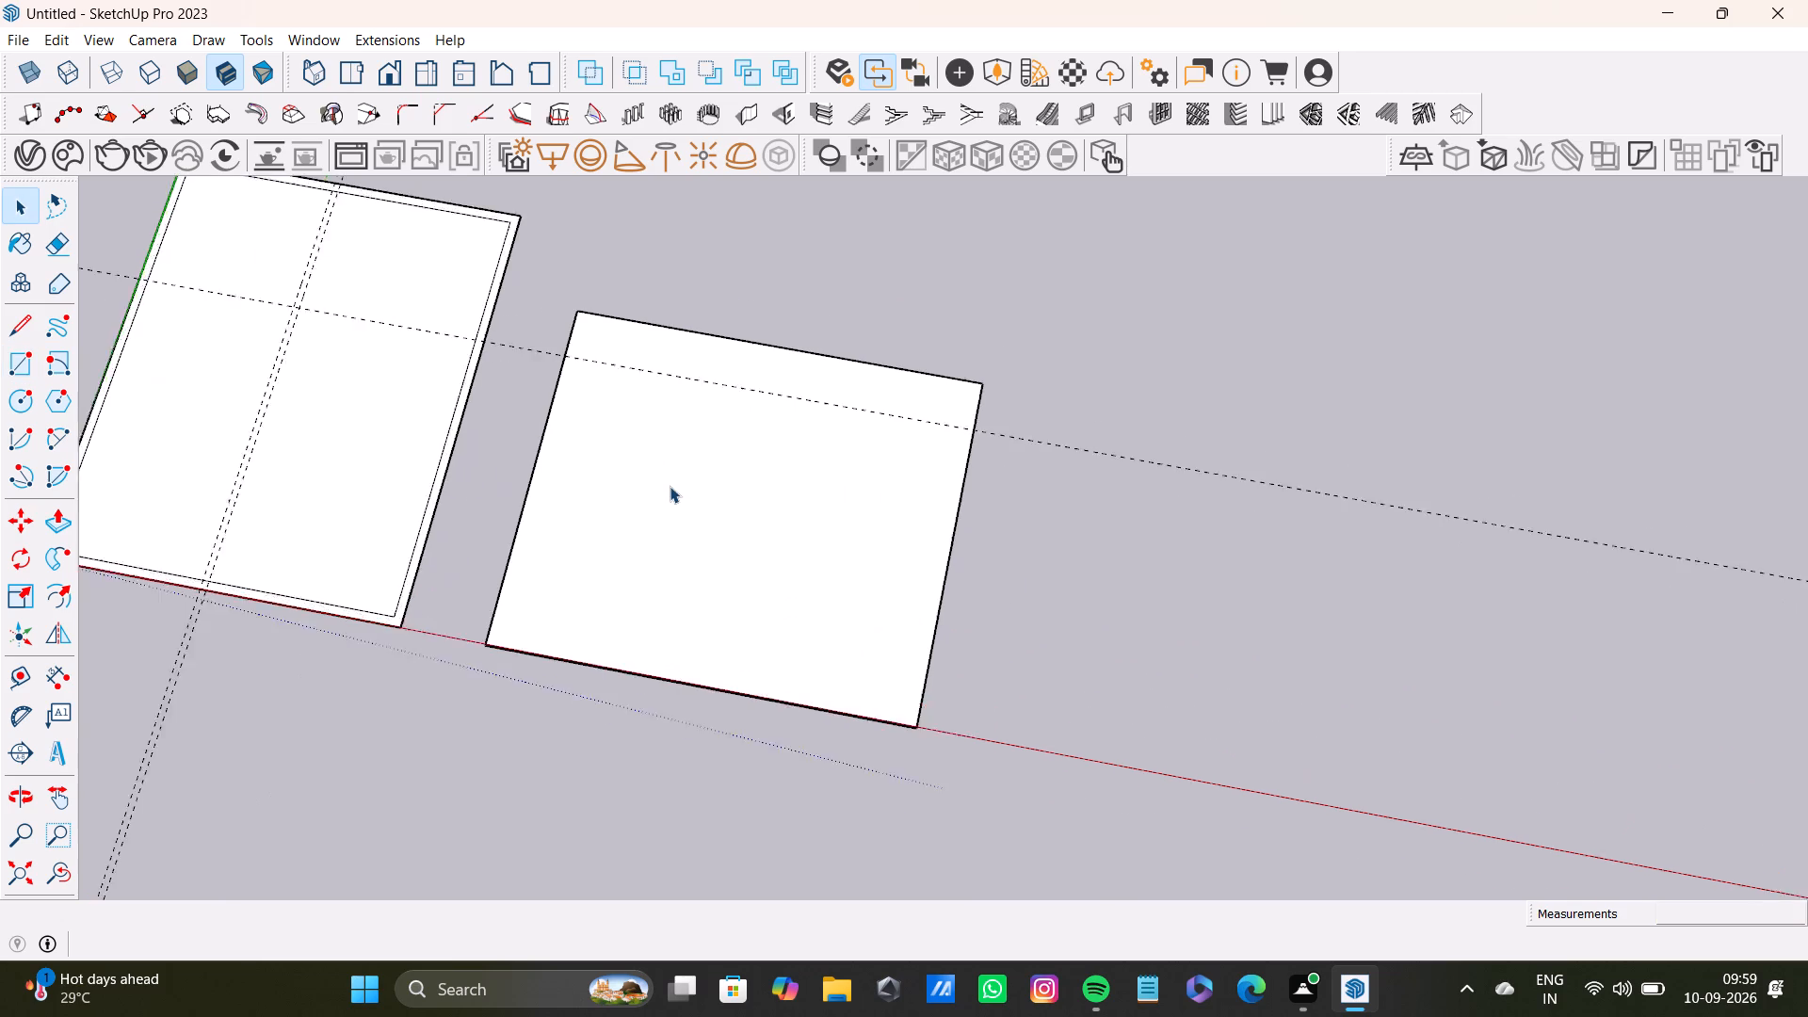
pyautogui.scroll(6, 670, 486)
pyautogui.scroll(-10, 670, 484)
pyautogui.keyDown('shift'); pyautogui.moveTo(697, 549); pyautogui.dragTo(846, 570, button='middle'); pyautogui.keyUp('shift')
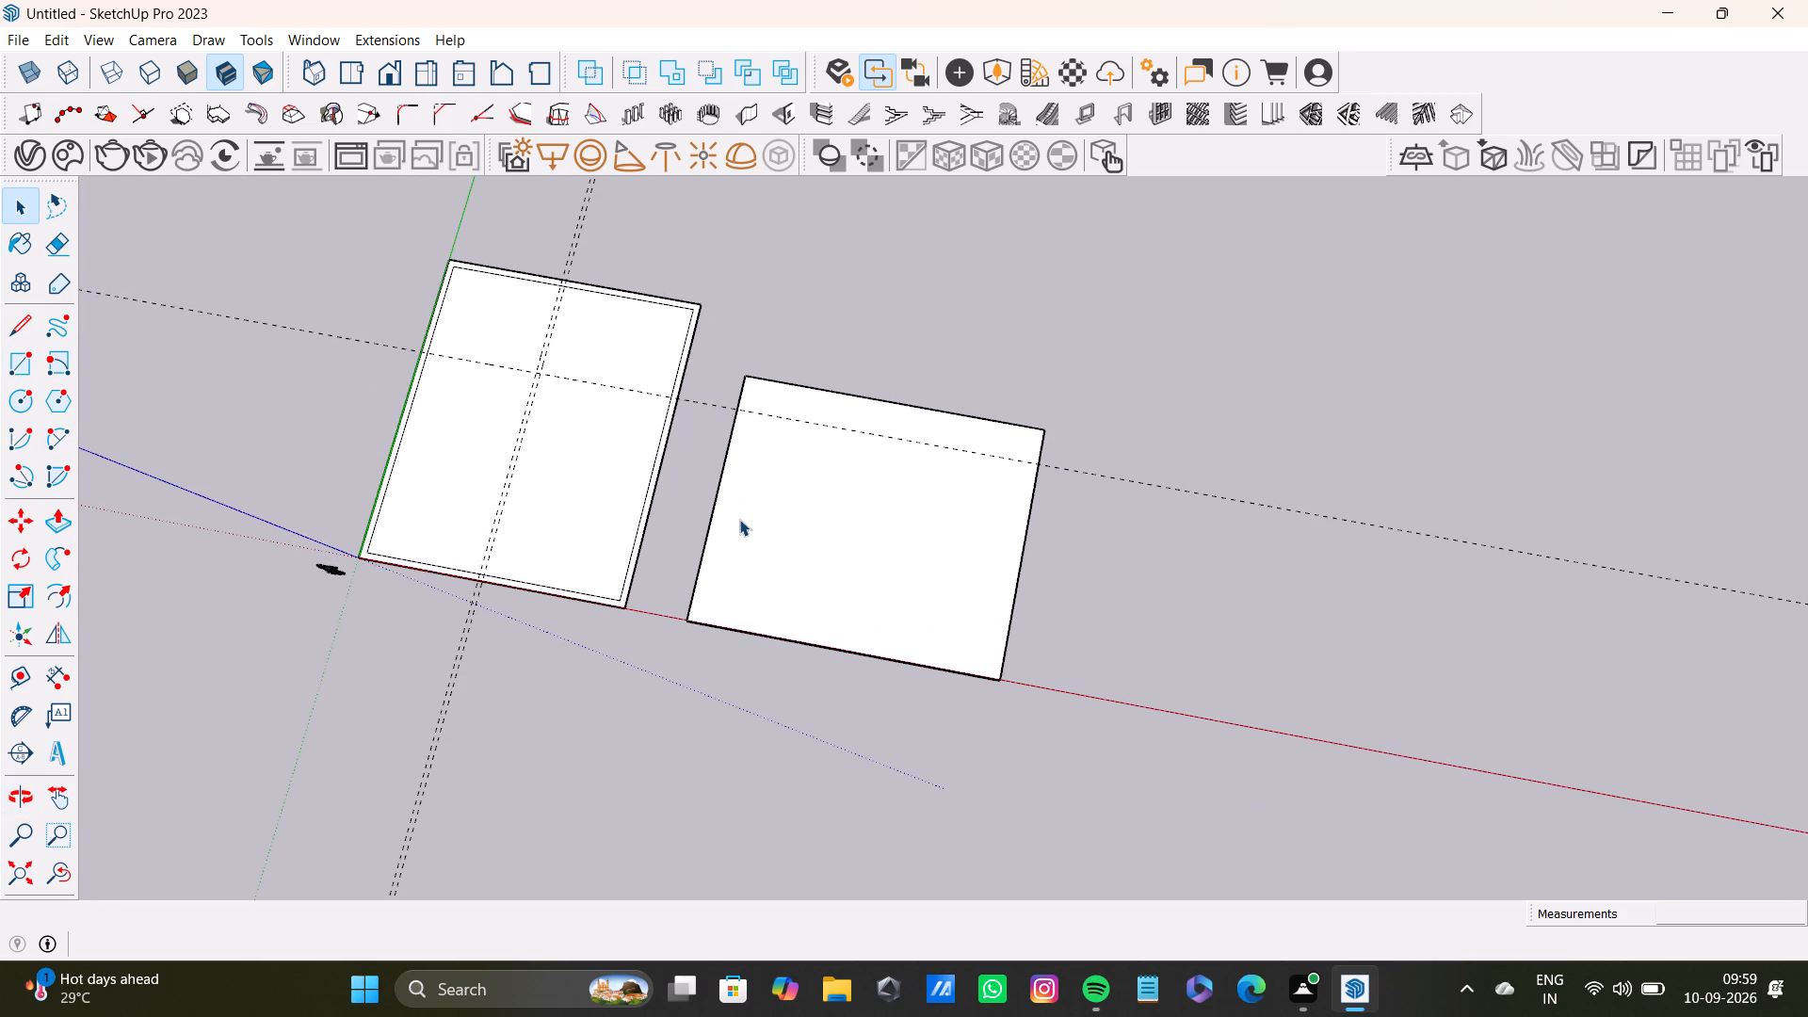
pyautogui.press('t')
pyautogui.scroll(10, 751, 382)
pyautogui.click(735, 361)
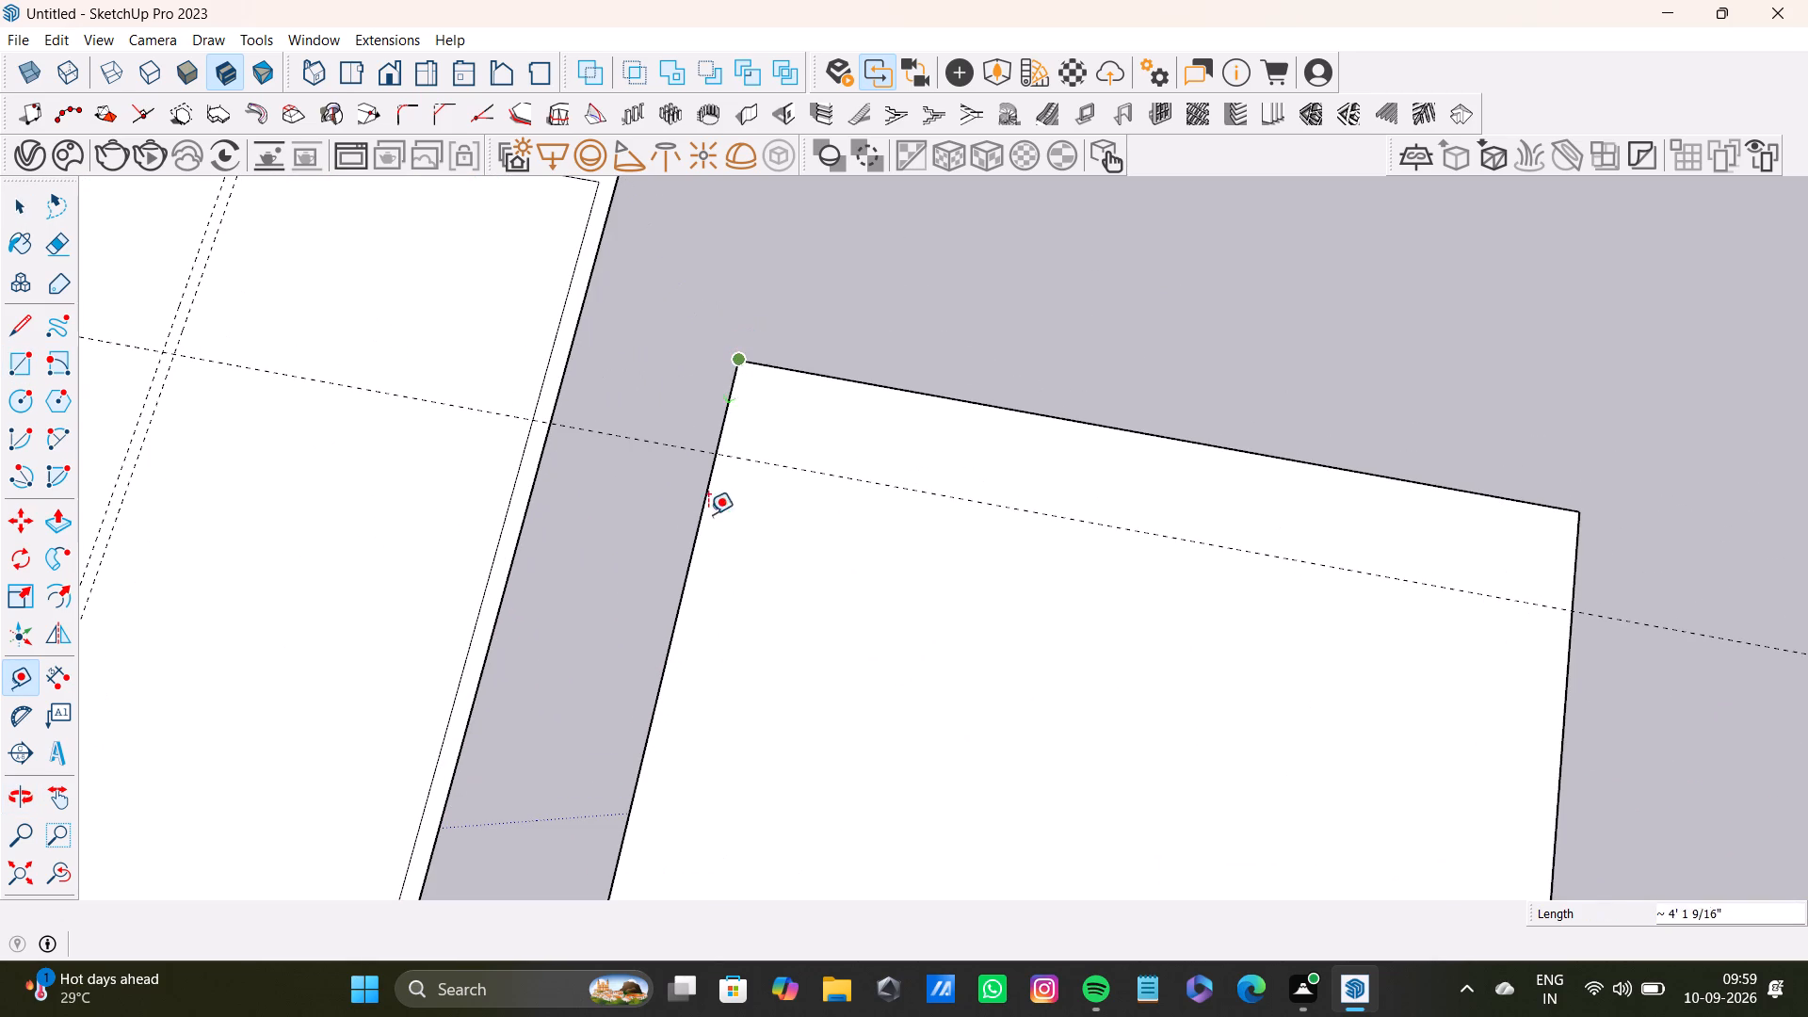
pyautogui.scroll(-9, 708, 515)
pyautogui.keyDown('shift'); pyautogui.moveTo(702, 606); pyautogui.dragTo(703, 452, button='middle'); pyautogui.keyUp('shift')
pyautogui.scroll(4, 654, 615)
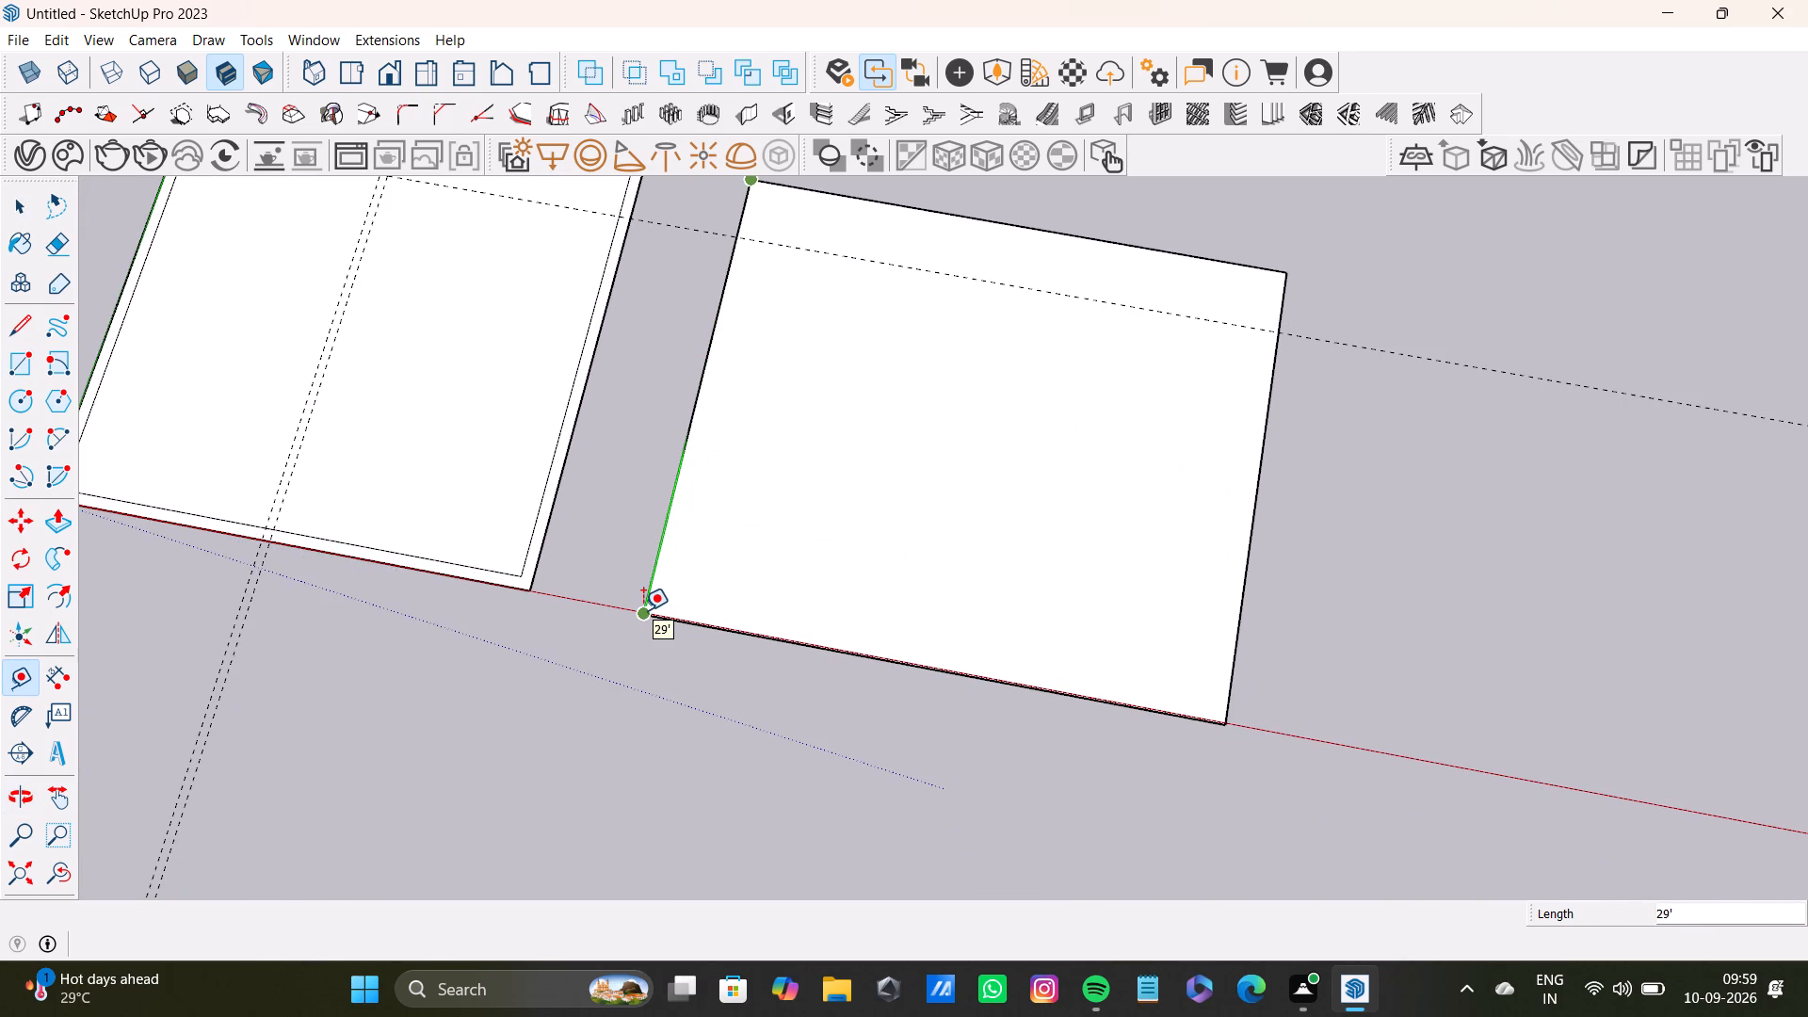
pyautogui.click(643, 610)
pyautogui.press('space')
pyautogui.scroll(-5, 719, 517)
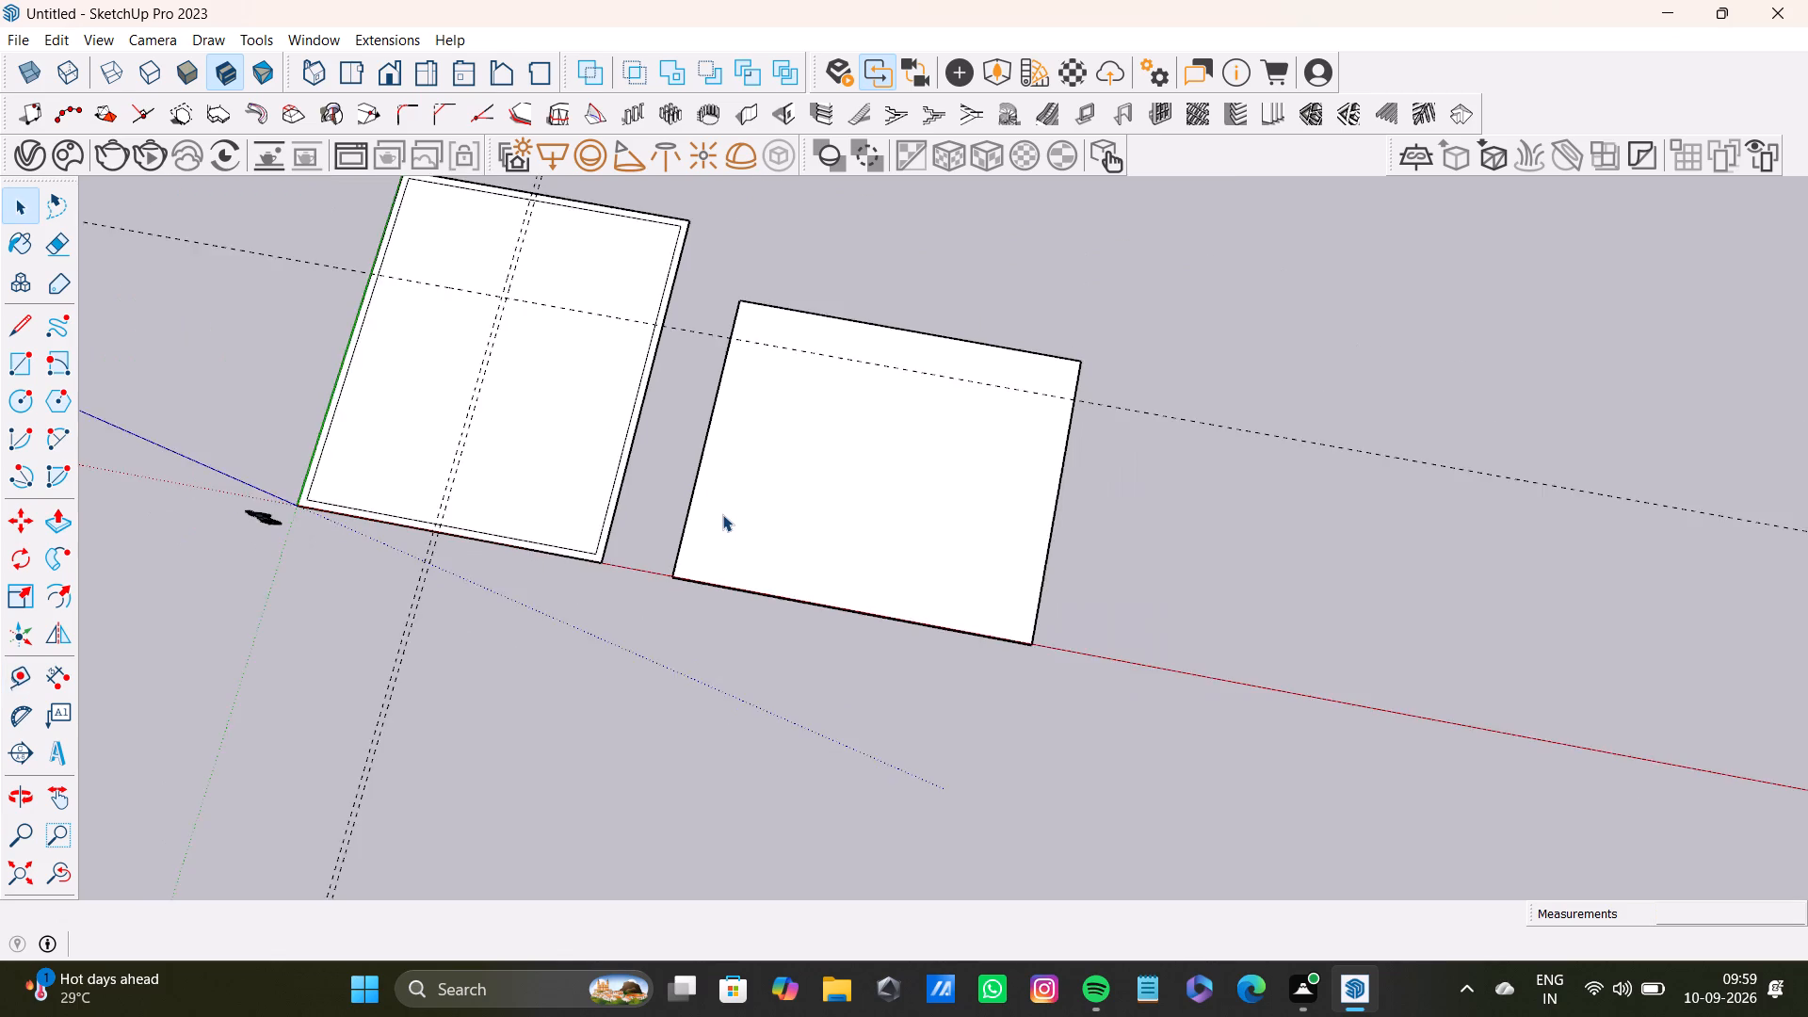
pyautogui.scroll(-4, 722, 514)
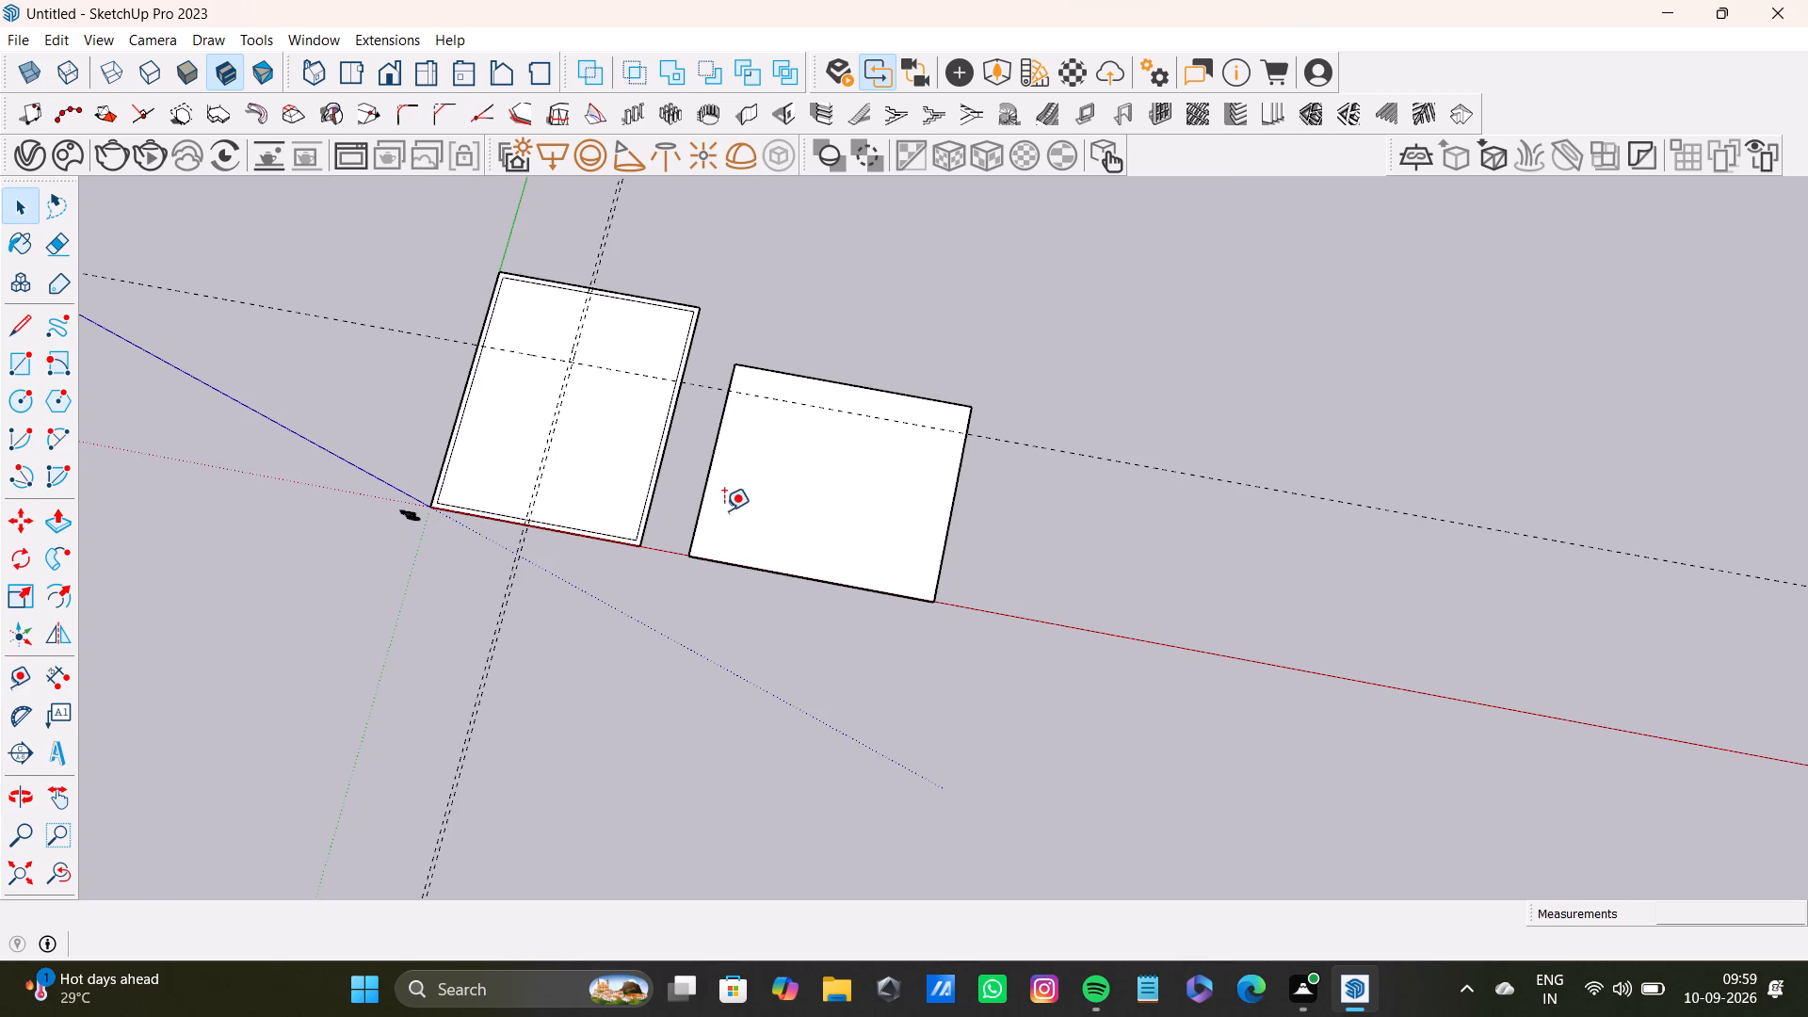
pyautogui.press('t')
pyautogui.click(731, 363)
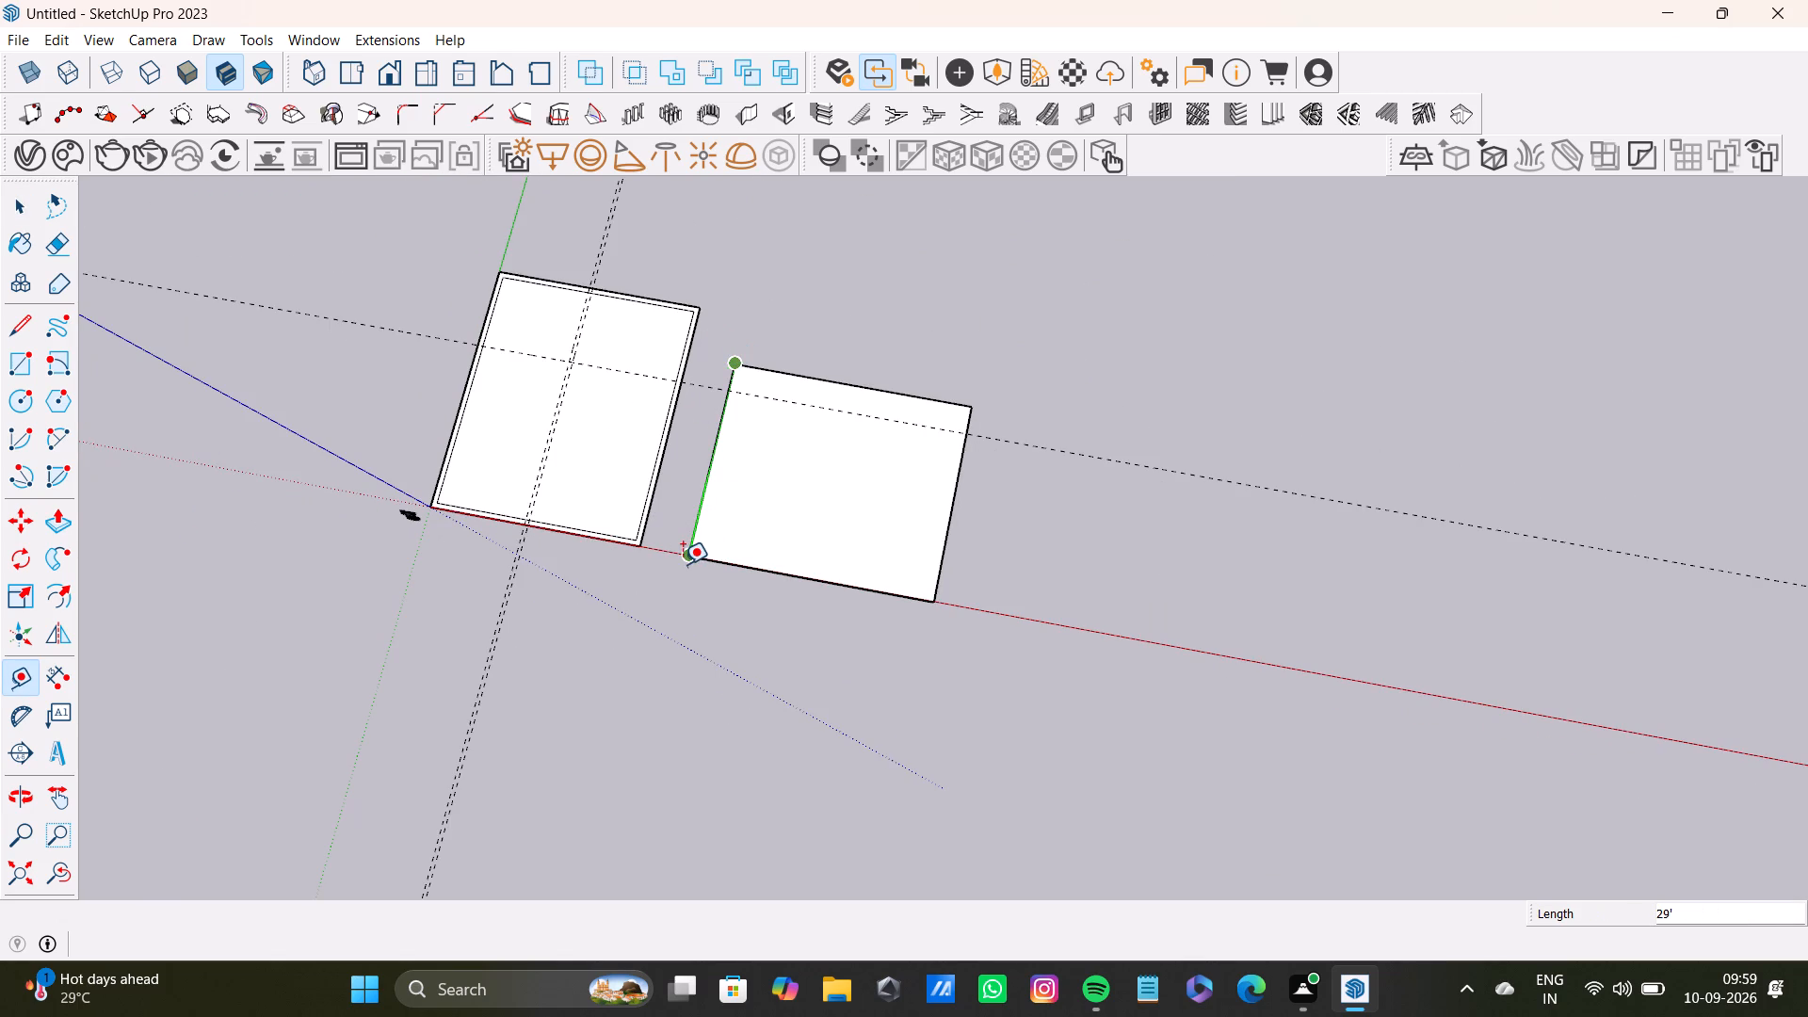
pyautogui.press('space')
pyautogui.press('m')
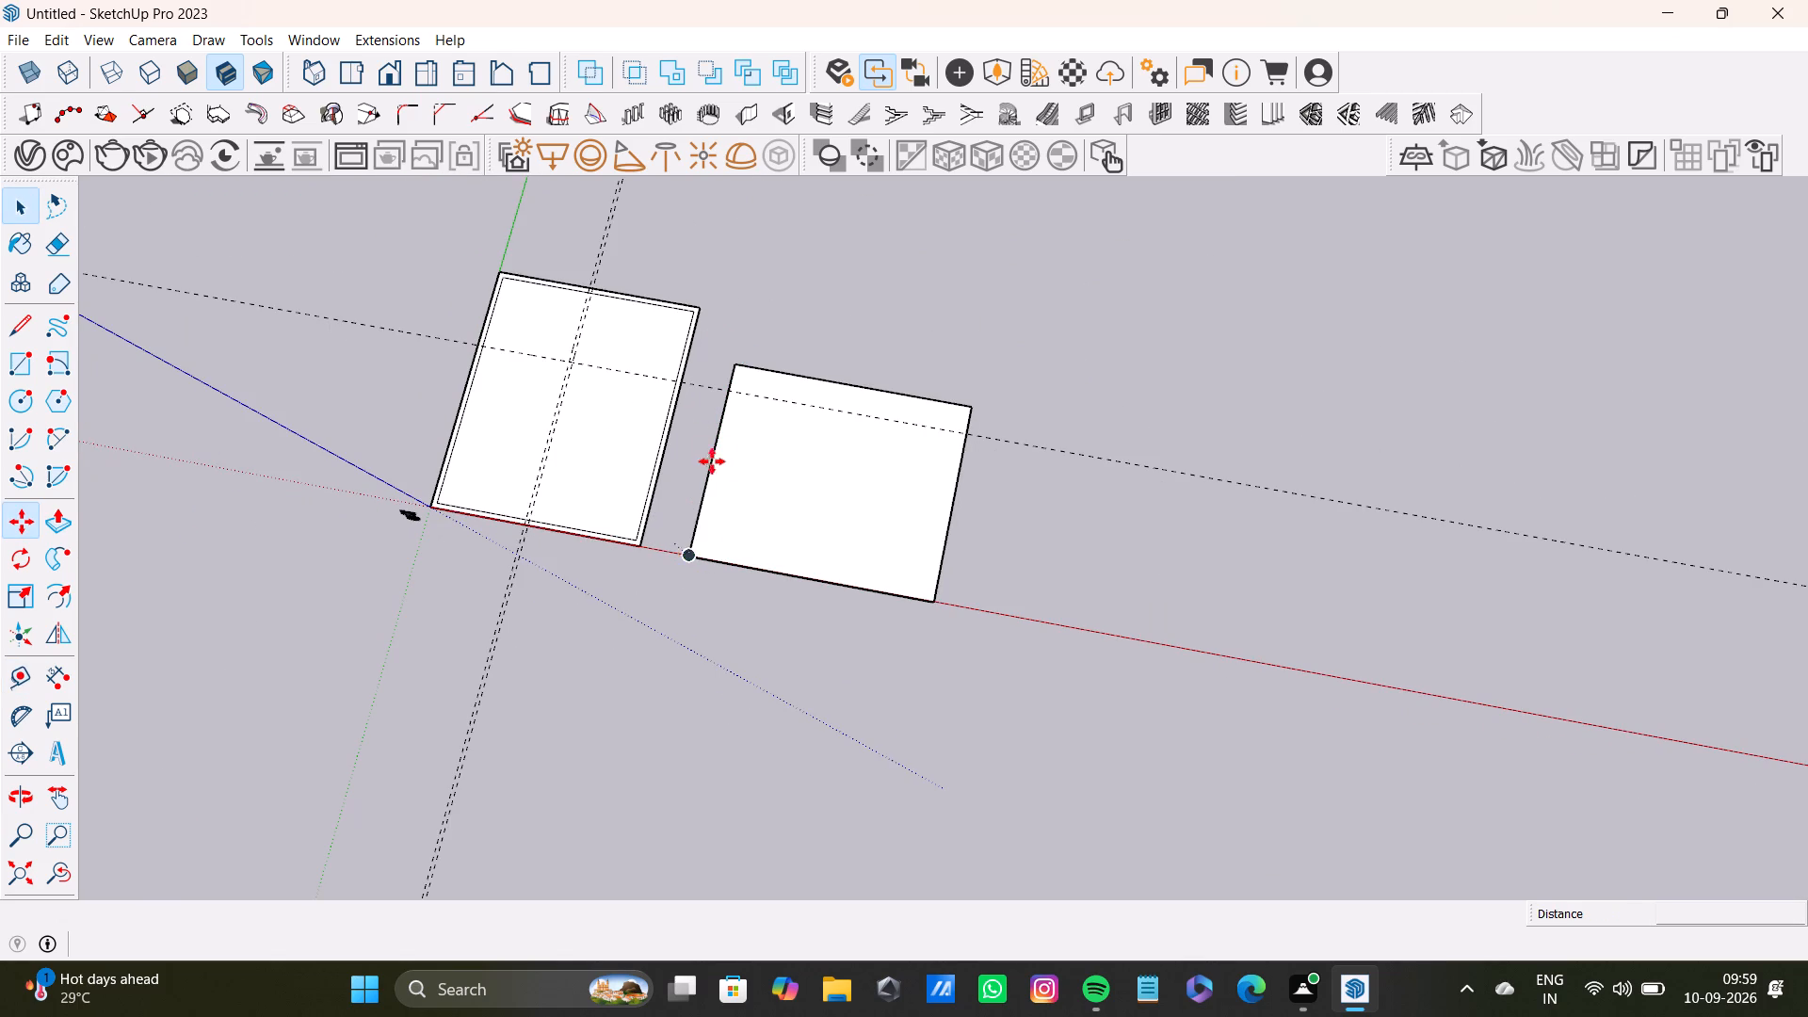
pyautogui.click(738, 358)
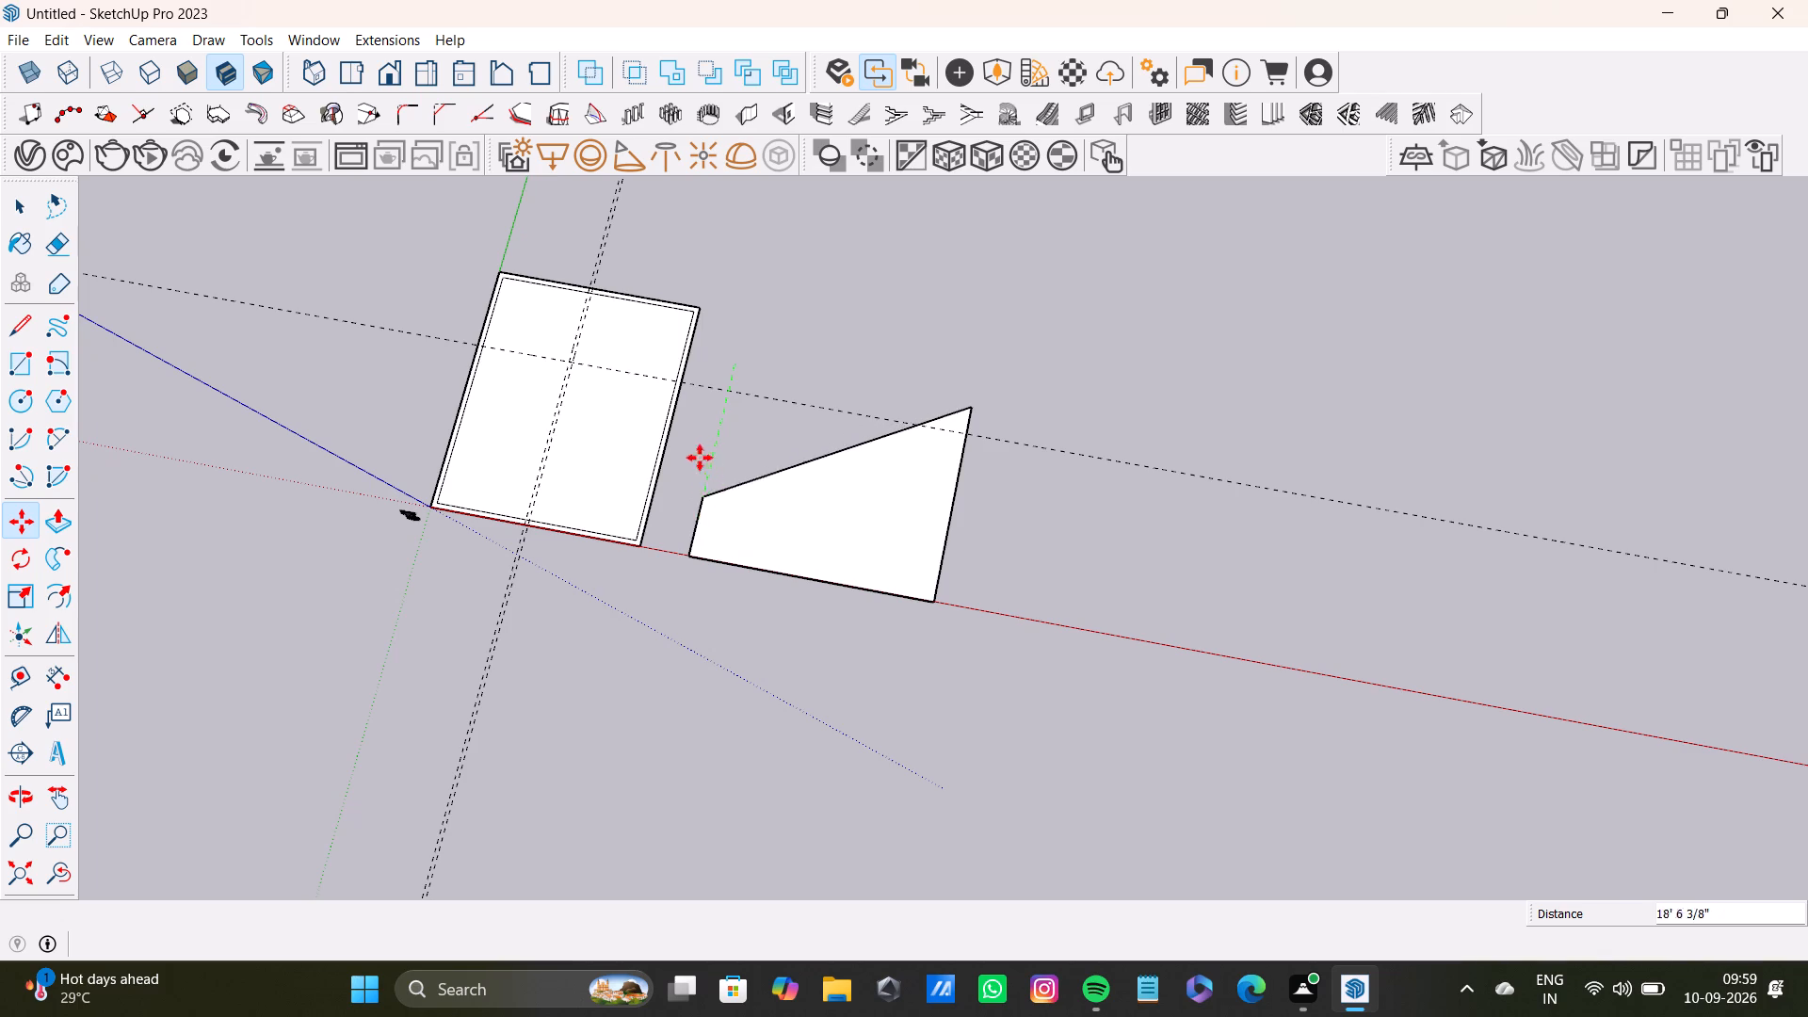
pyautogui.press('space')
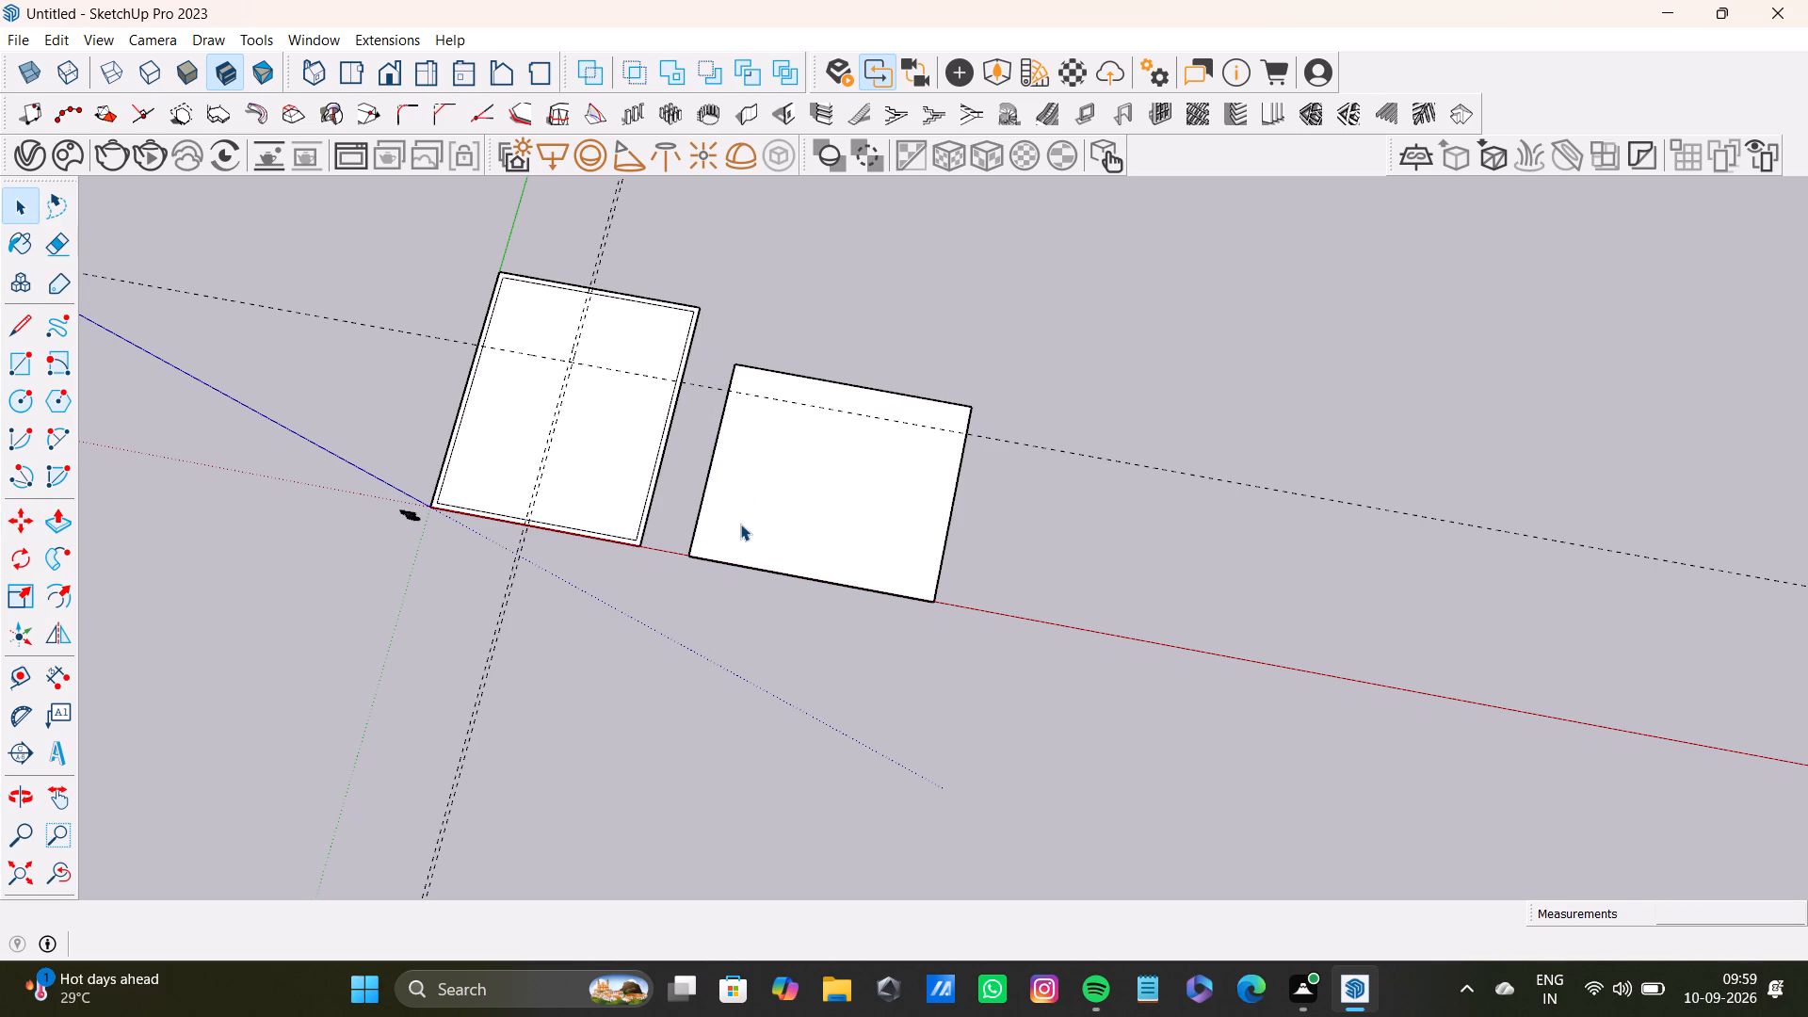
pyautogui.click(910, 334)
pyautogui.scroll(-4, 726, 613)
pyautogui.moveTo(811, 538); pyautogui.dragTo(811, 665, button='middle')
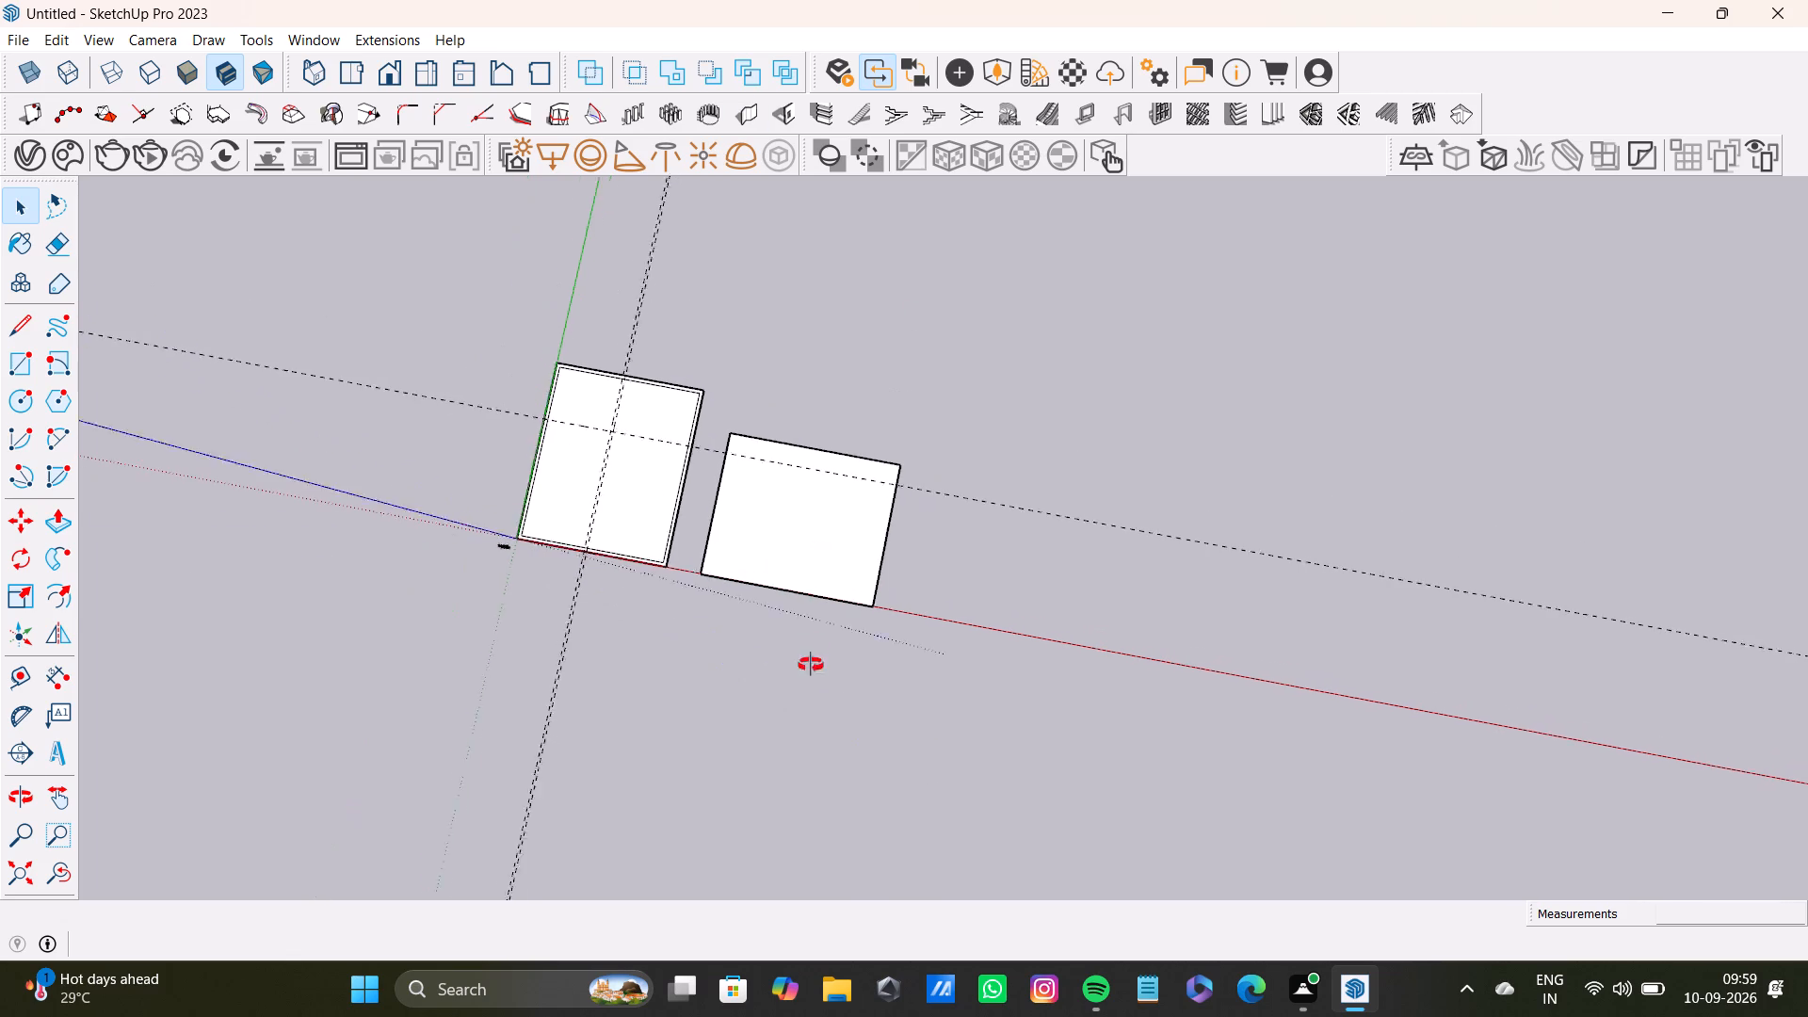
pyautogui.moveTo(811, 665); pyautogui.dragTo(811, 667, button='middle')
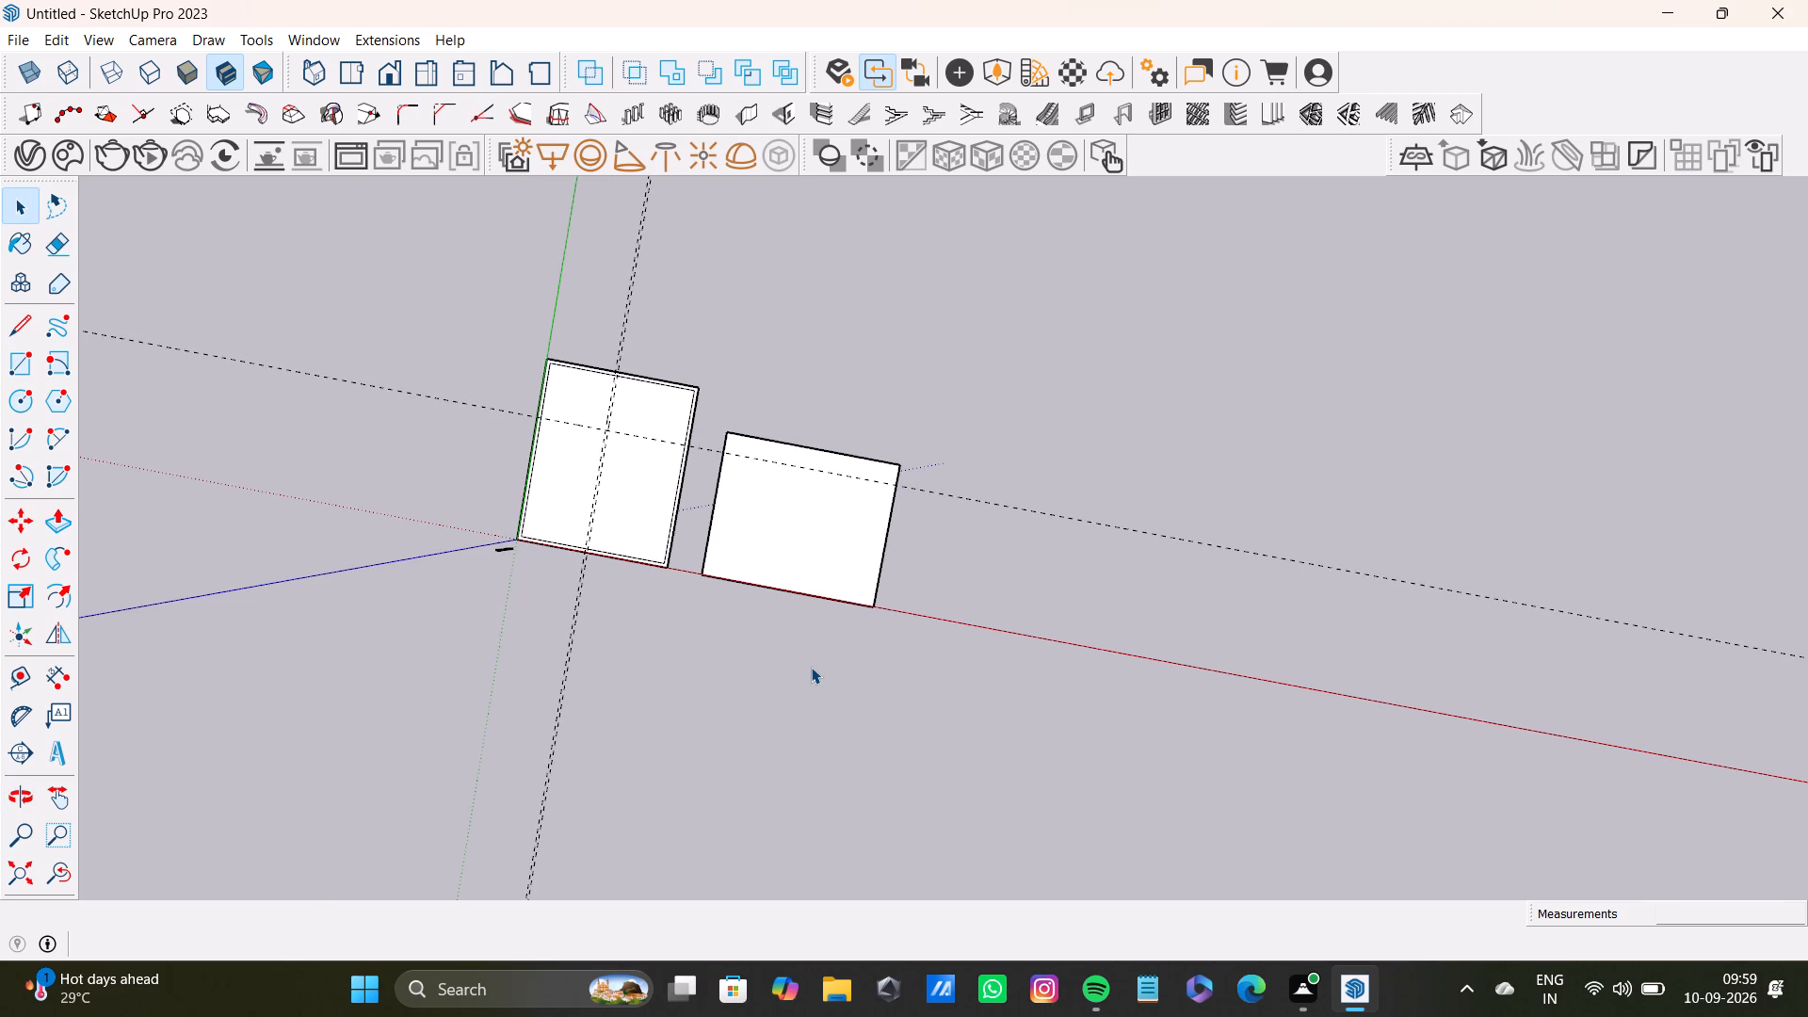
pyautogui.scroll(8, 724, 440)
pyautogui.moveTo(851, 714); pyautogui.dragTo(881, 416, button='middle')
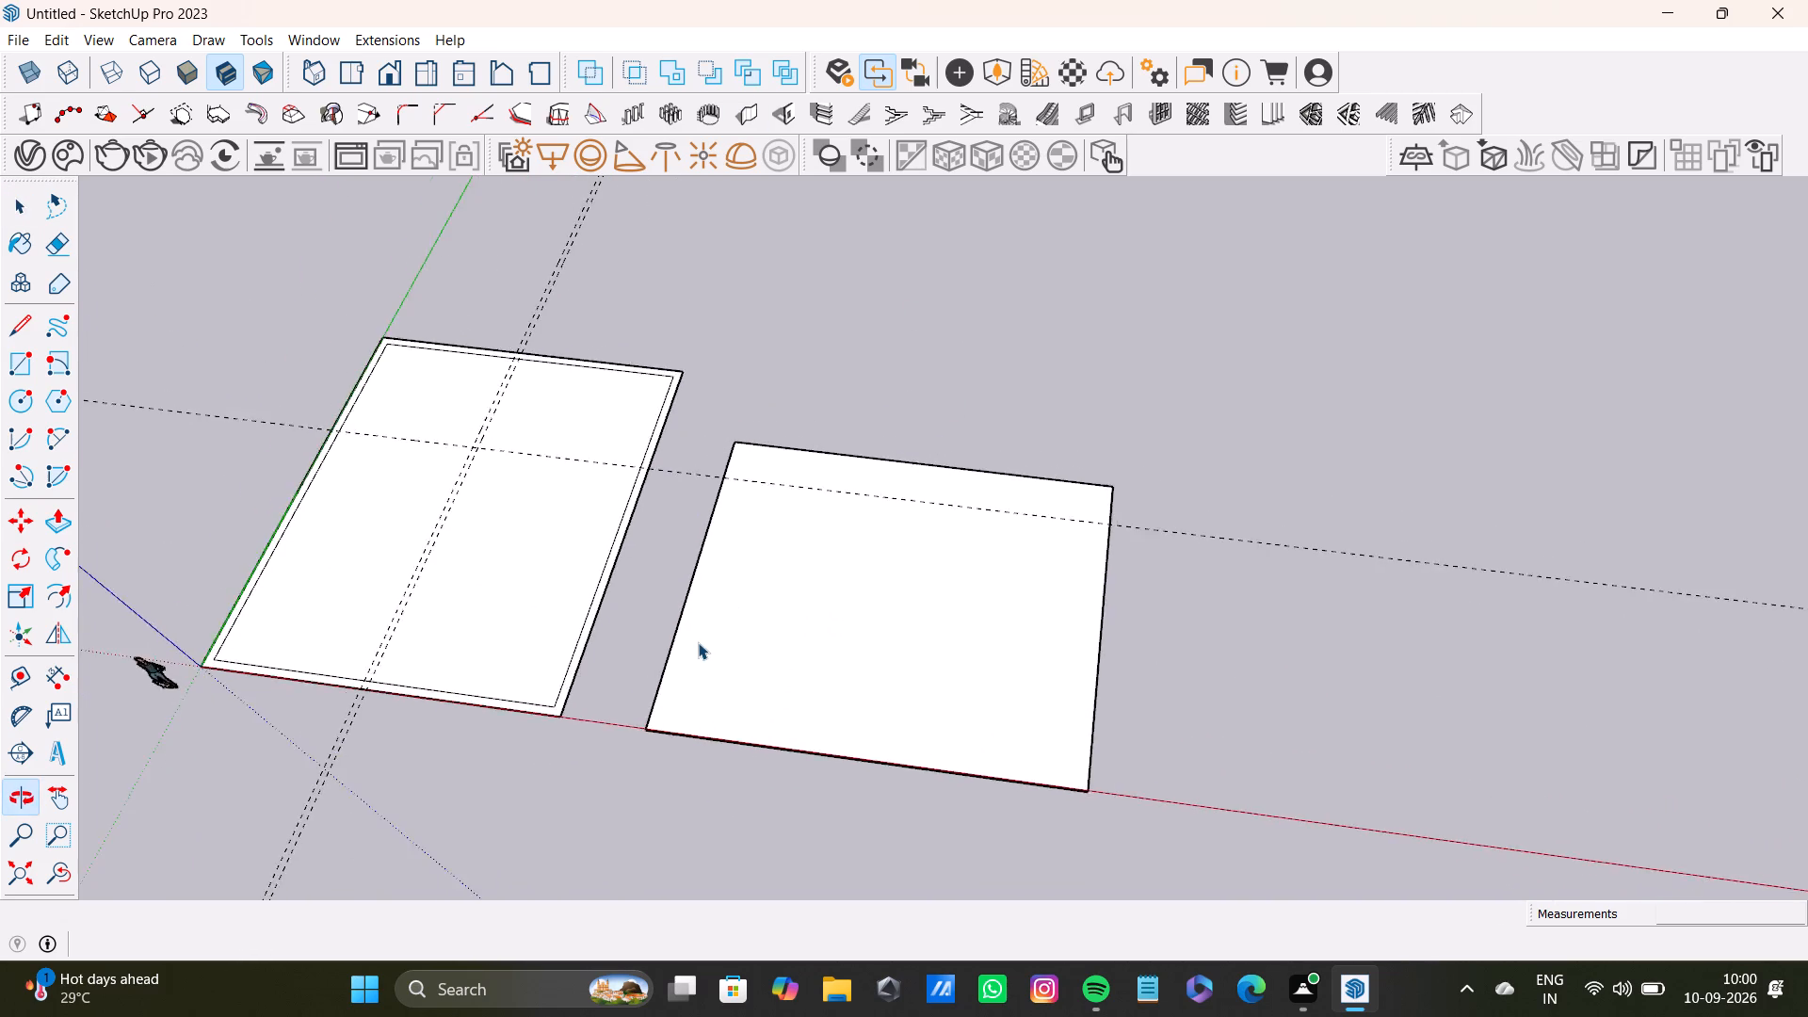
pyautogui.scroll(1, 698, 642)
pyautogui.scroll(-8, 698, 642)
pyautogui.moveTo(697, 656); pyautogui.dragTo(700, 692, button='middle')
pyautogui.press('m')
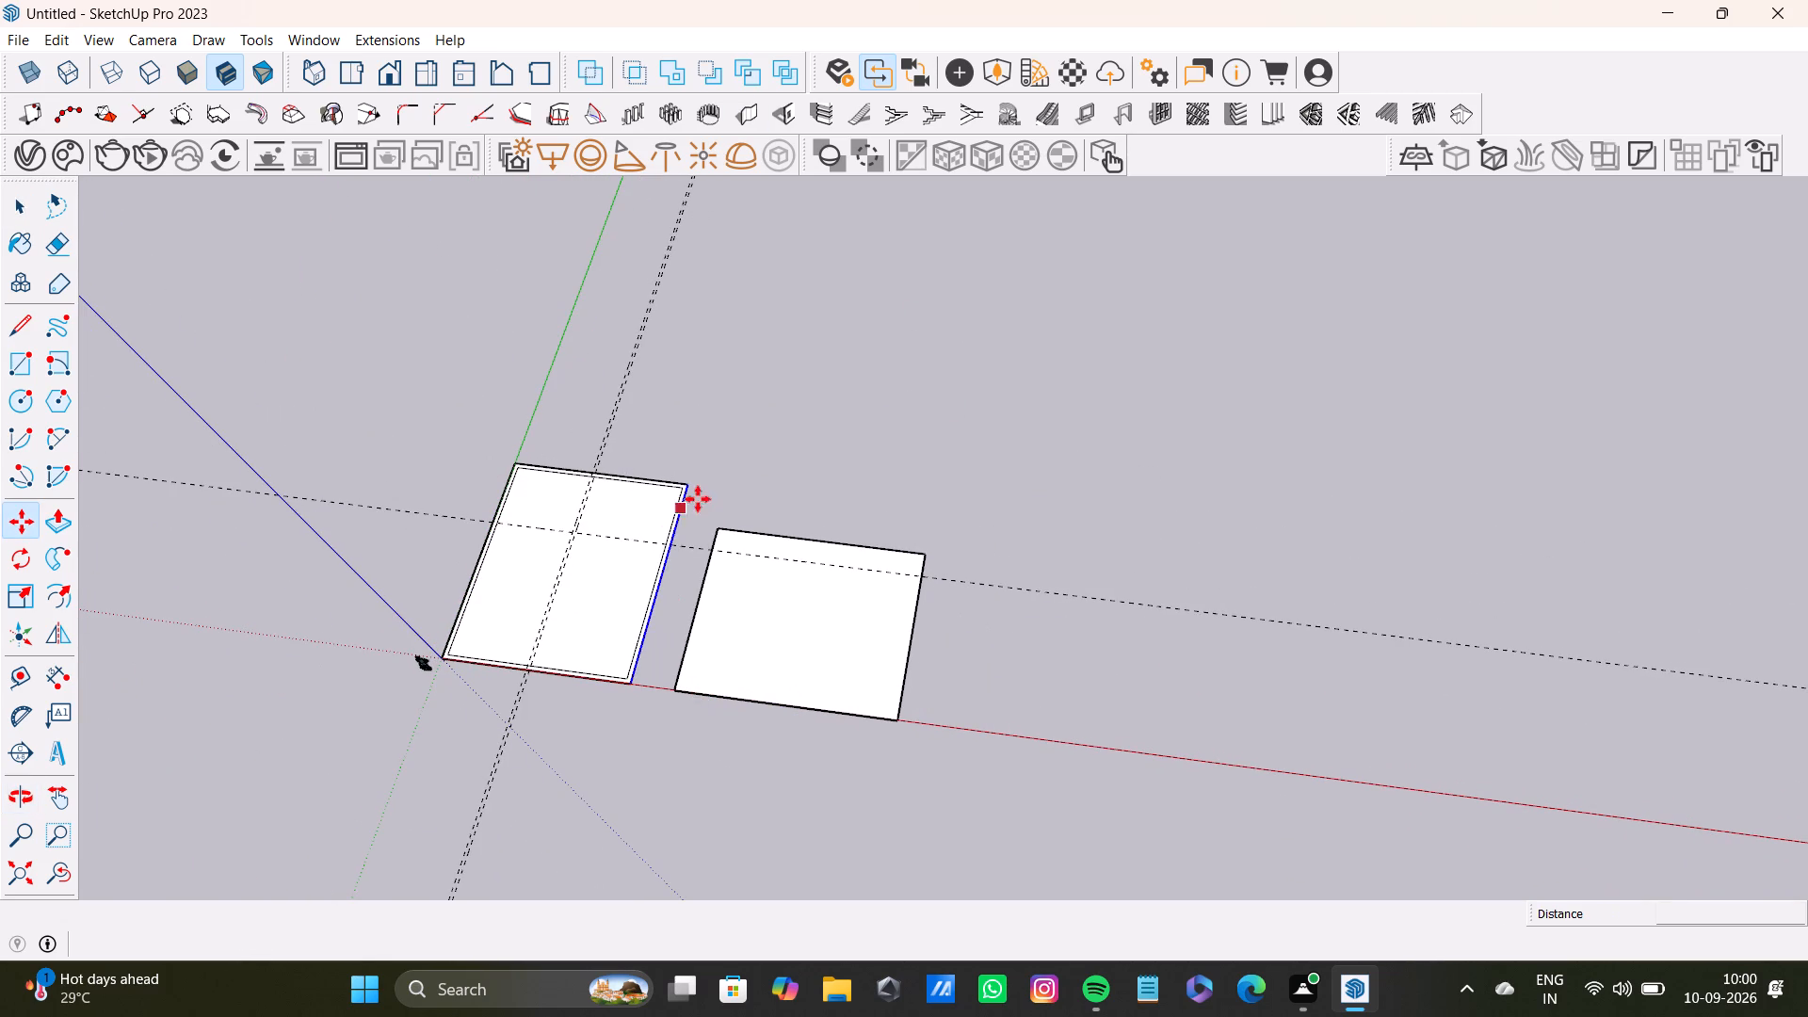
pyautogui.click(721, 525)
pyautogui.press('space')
# Select the second rectangle's face and edges and measure its side facing the bordered plan.
pyautogui.doubleClick(711, 610)
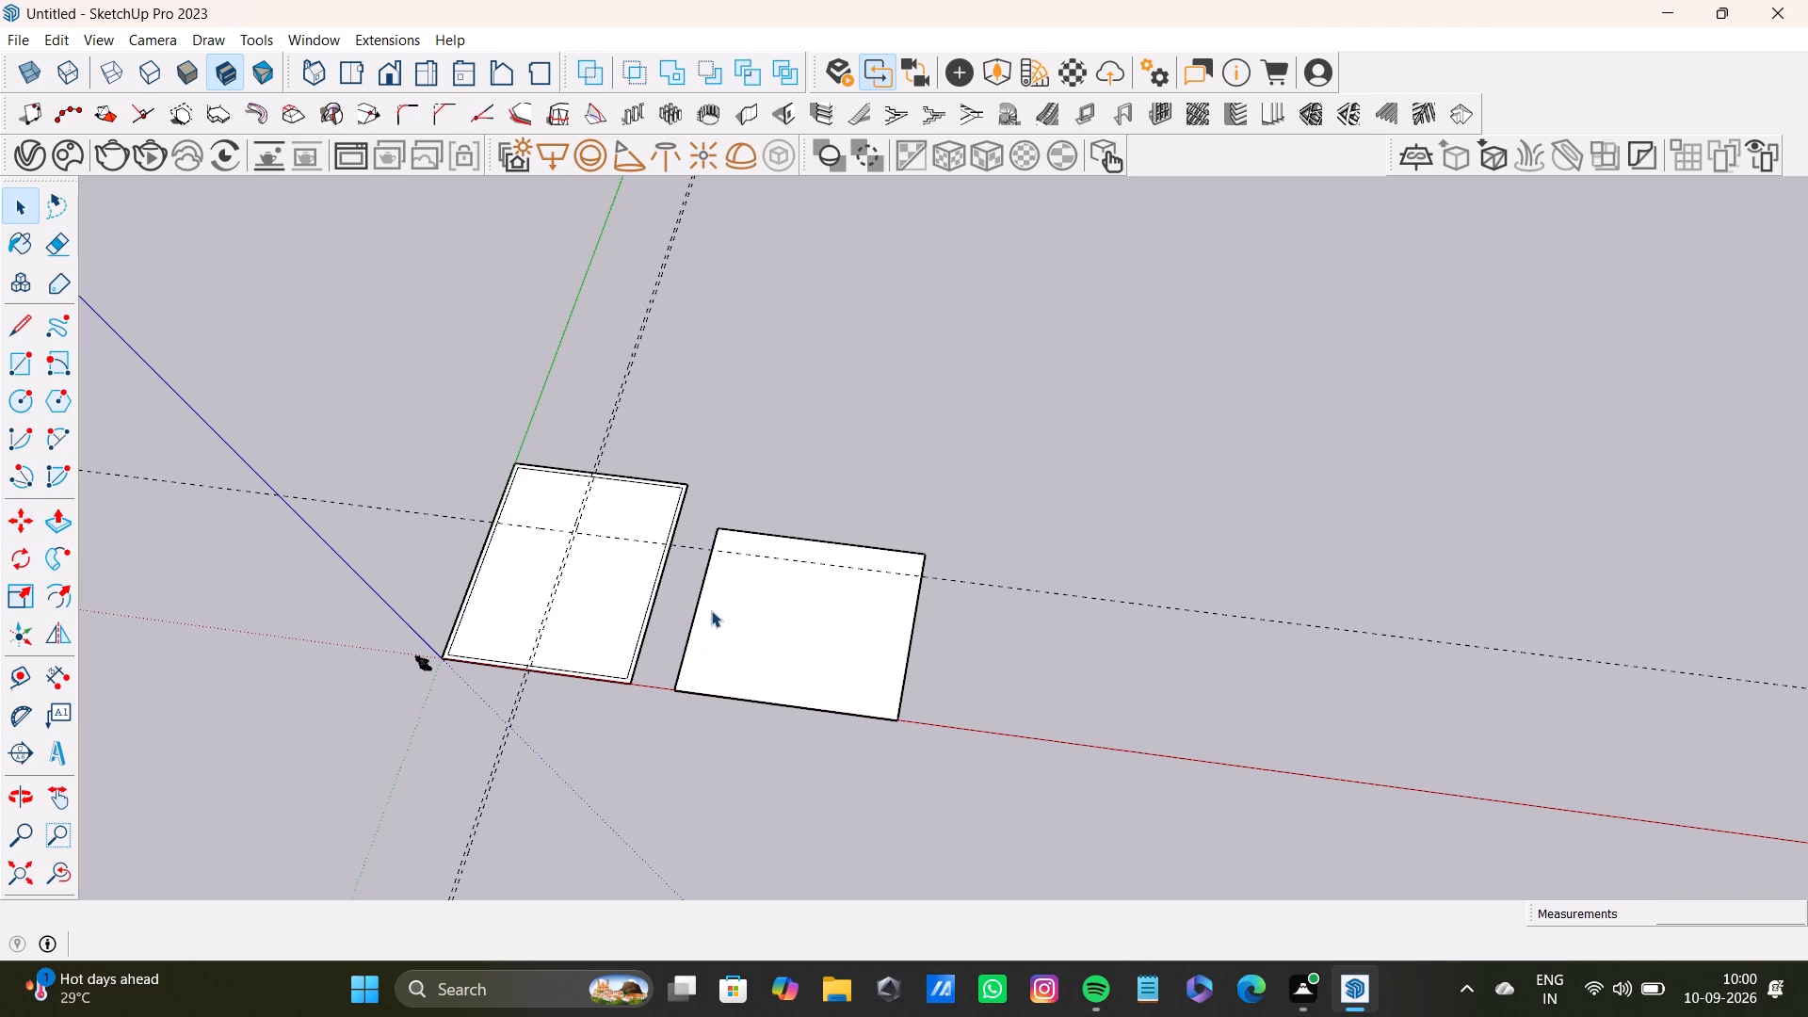
pyautogui.press('t')
pyautogui.click(714, 528)
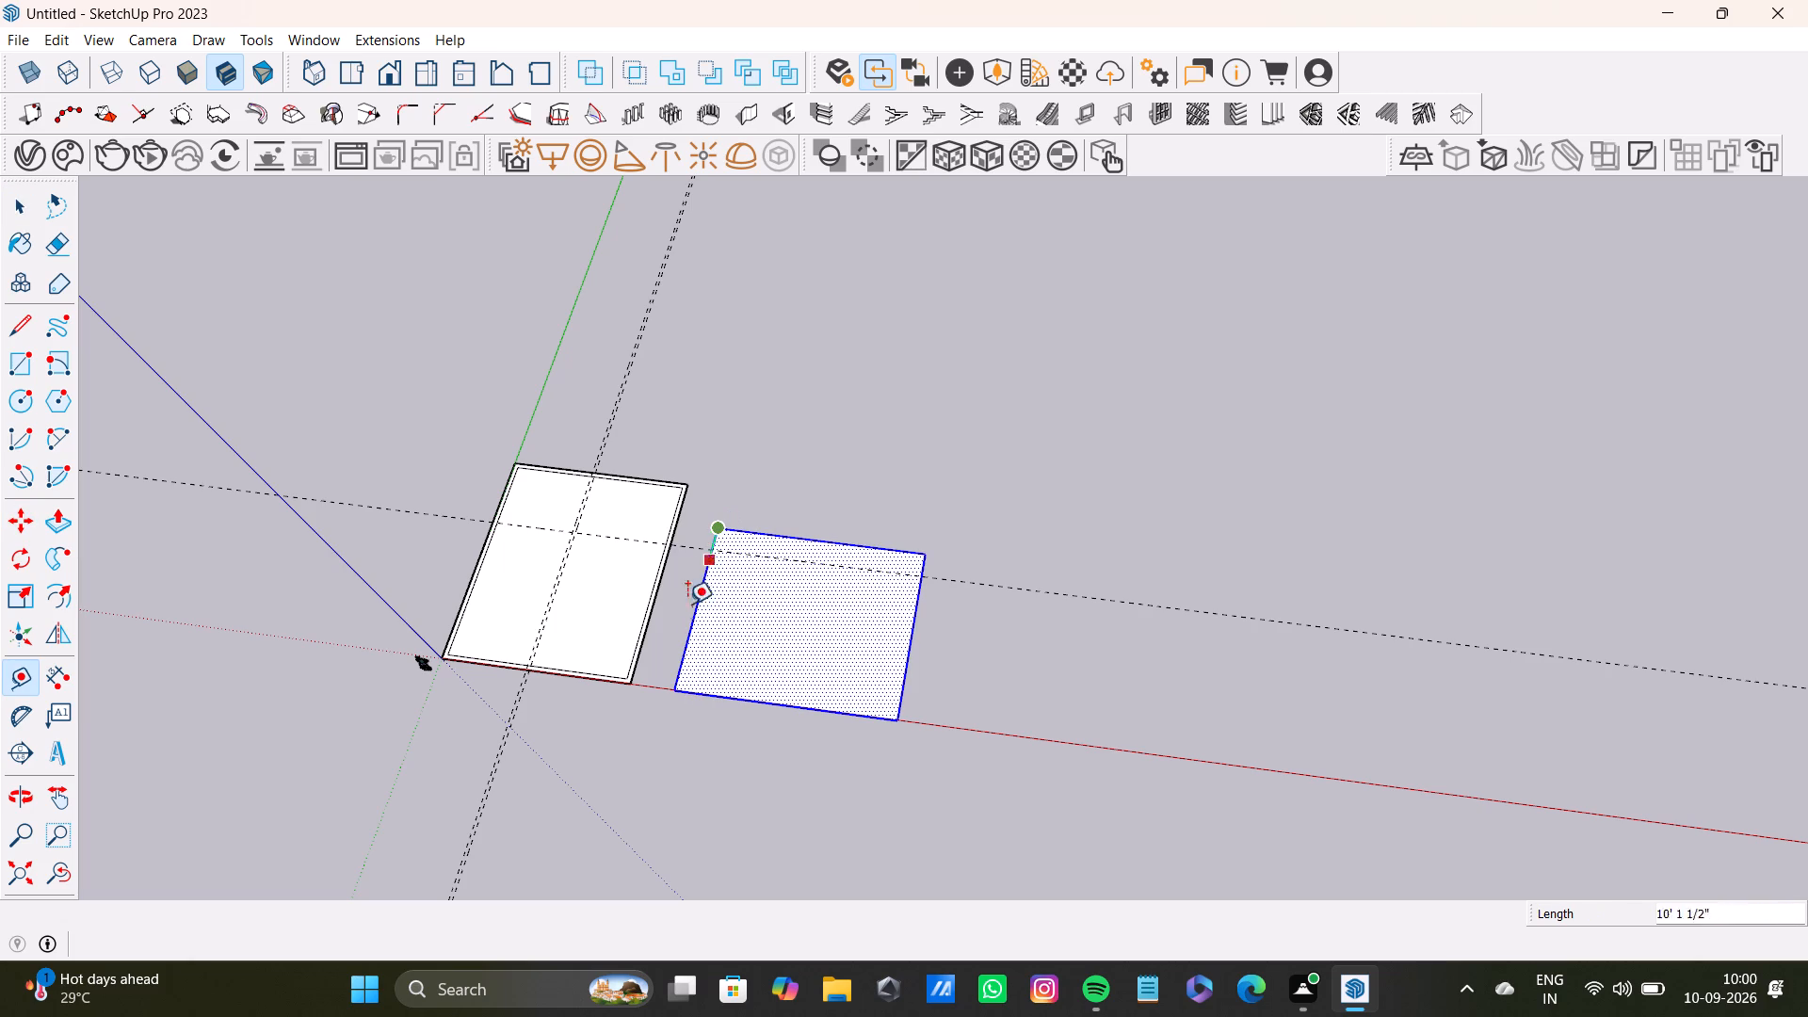
pyautogui.click(671, 687)
pyautogui.press('space')
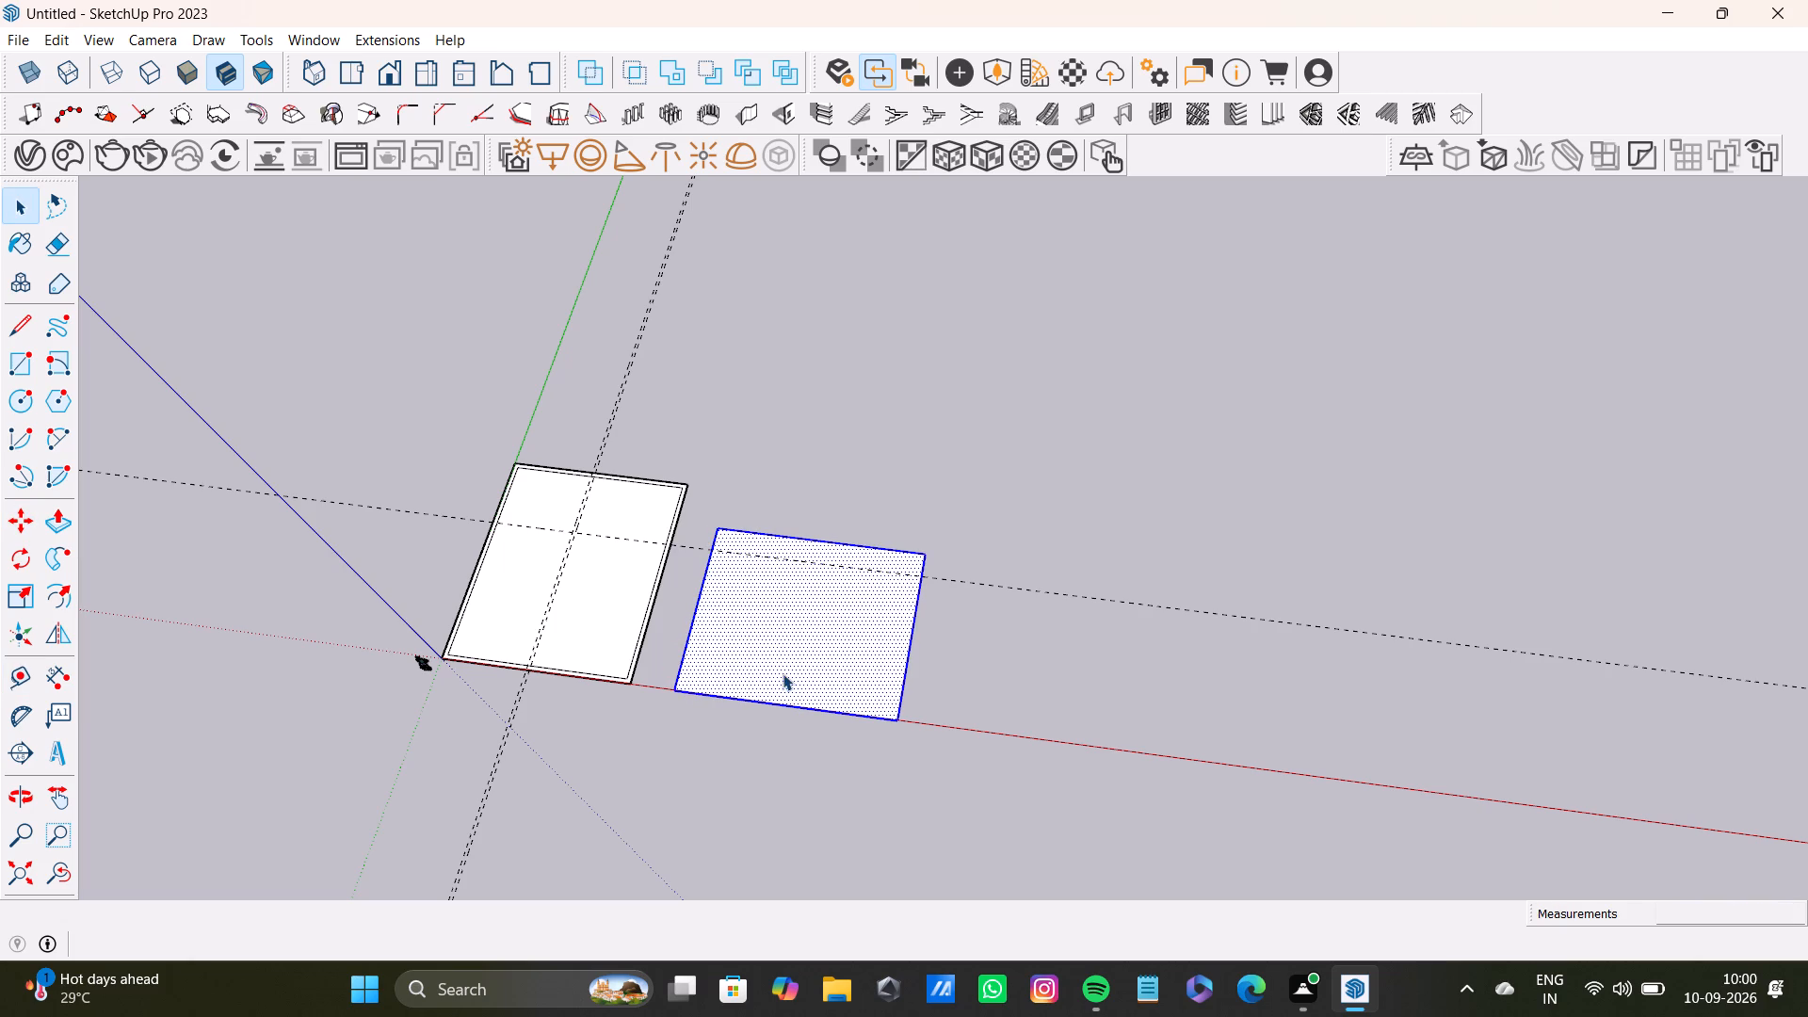
# Move the selected rectangle about 6.5' along the red axis, away from the bordered plan.
pyautogui.press('m')
pyautogui.click(719, 526)
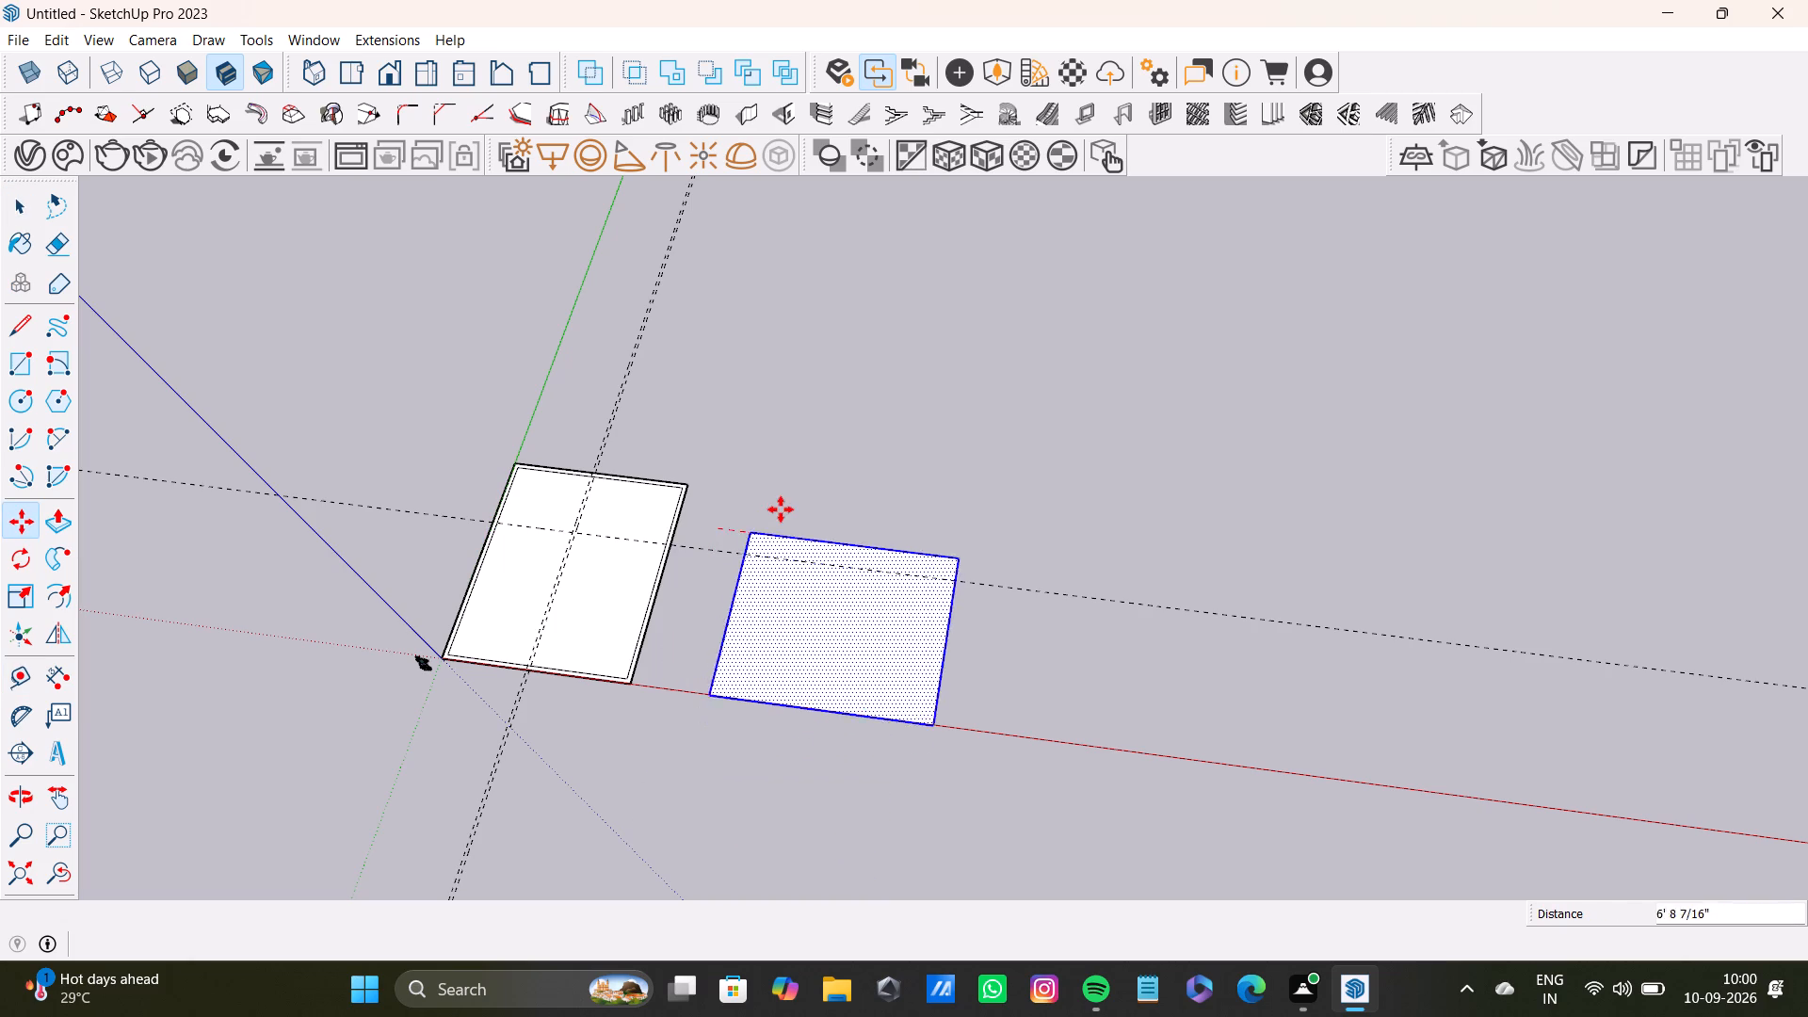
pyautogui.click(749, 528)
pyautogui.press('space')
# Rotate the rectangle 90° flat on the ground about its far corner nearest the bordered plan.
pyautogui.press('q')
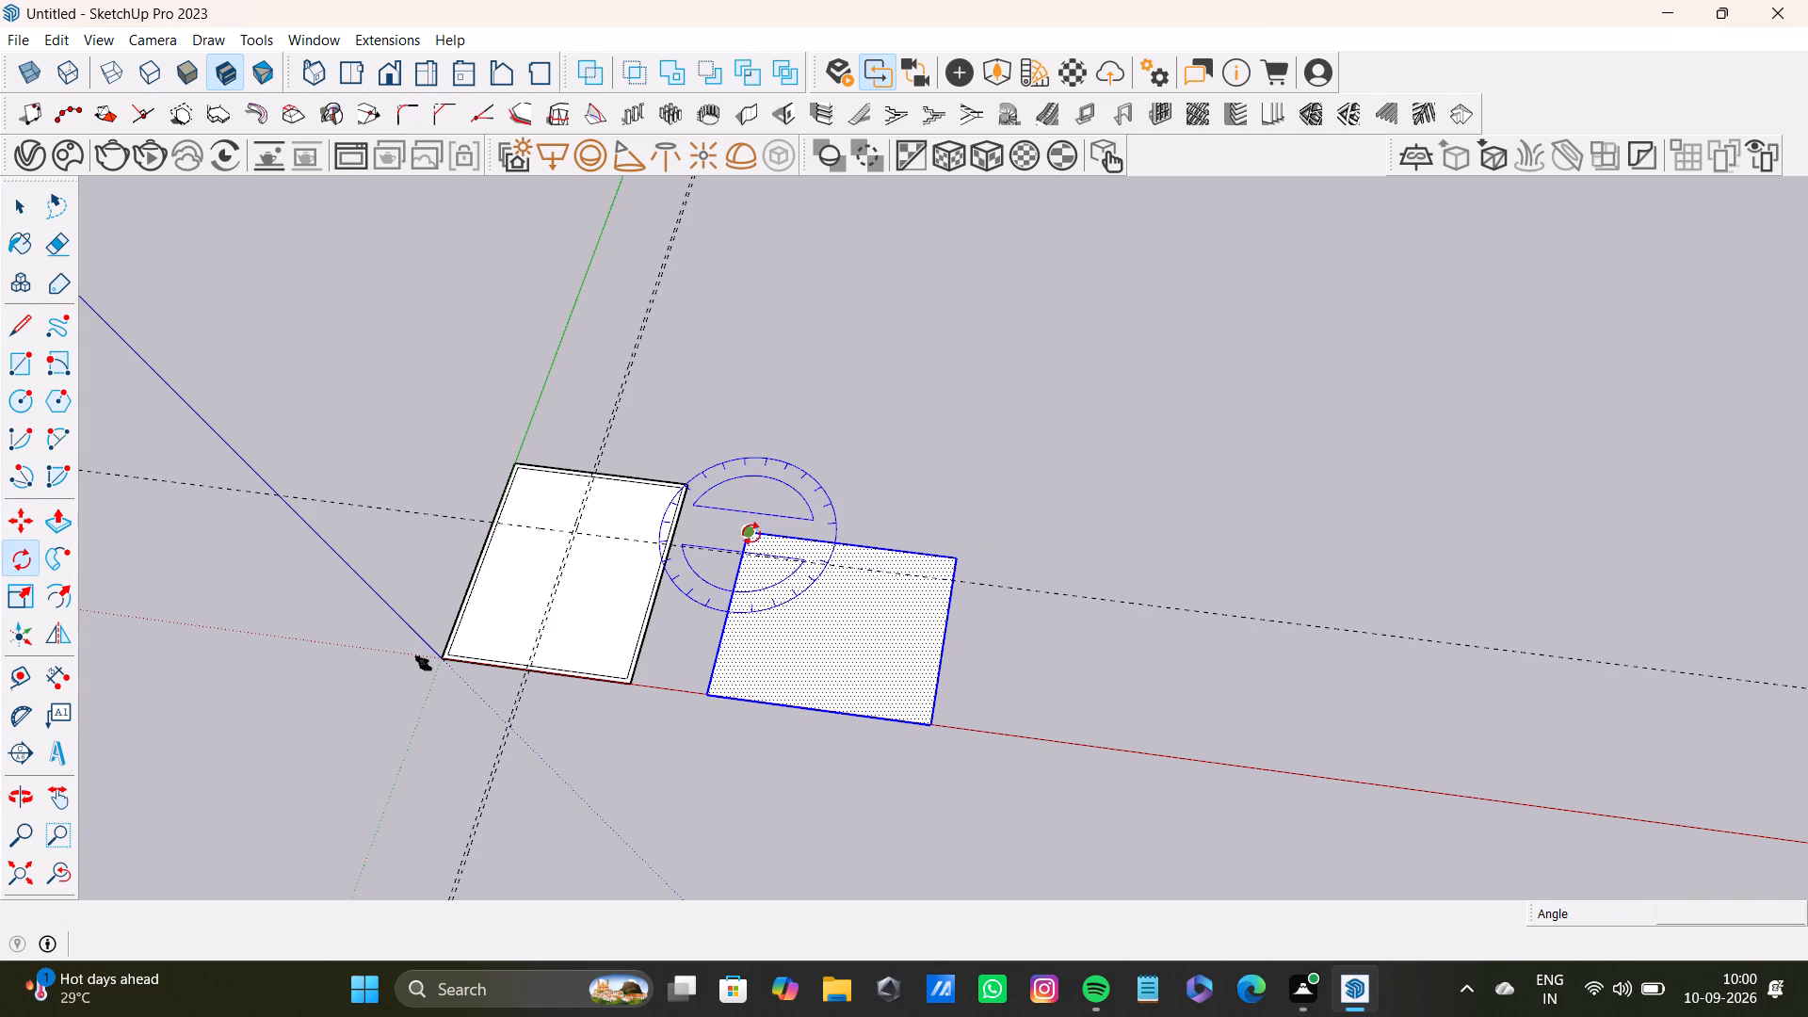
pyautogui.click(751, 531)
pyautogui.click(707, 688)
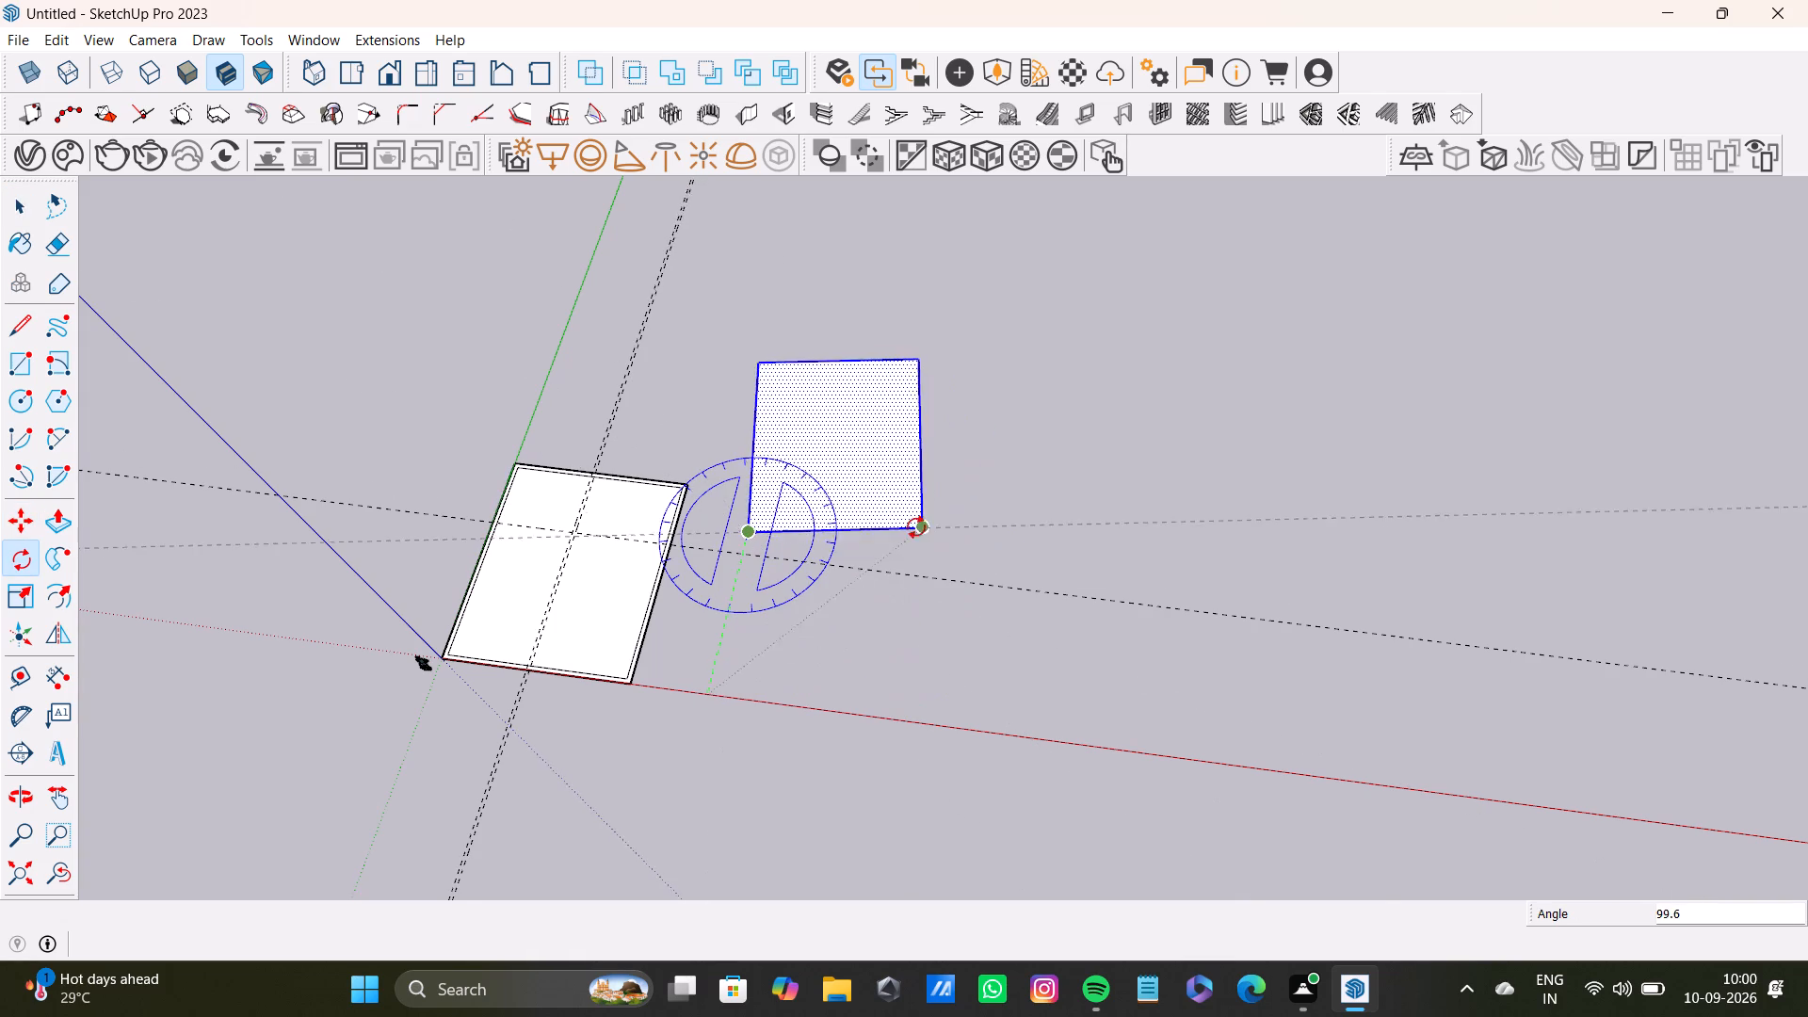
pyautogui.click(931, 551)
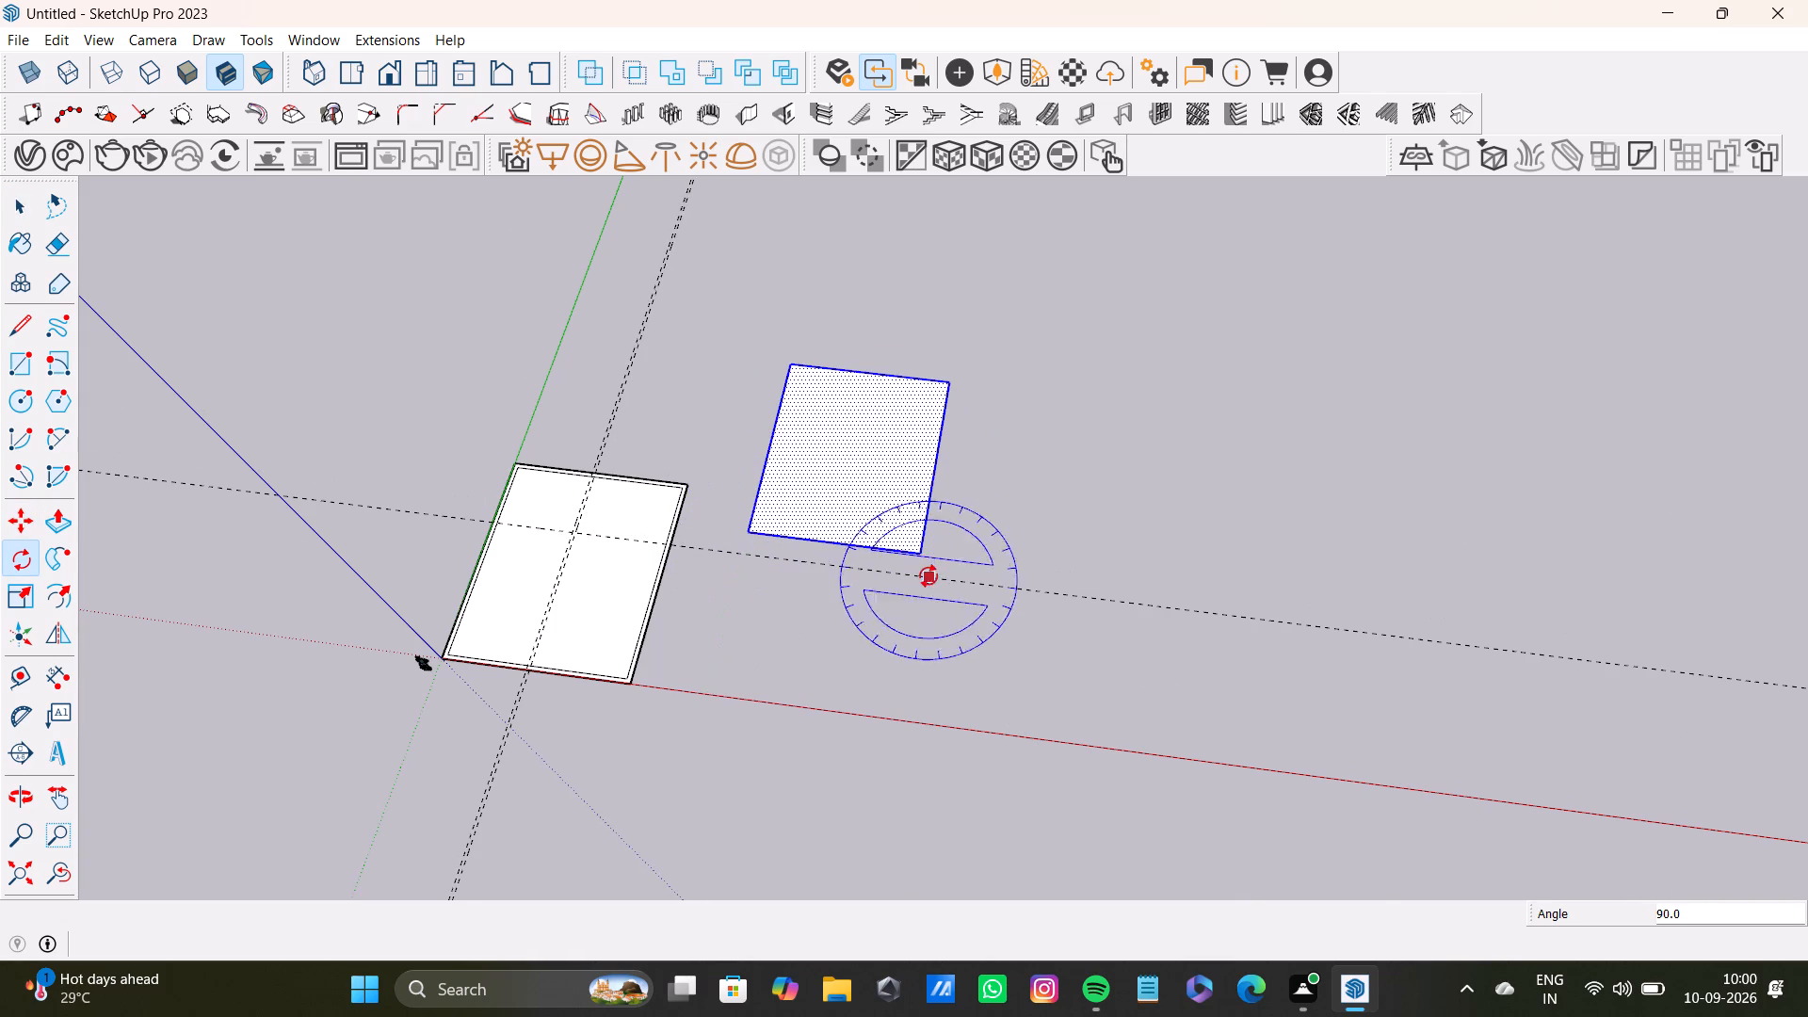
pyautogui.press('space')
# Move the rotated rectangle about 28' 6" back so its near short edge sits on the red axis.
pyautogui.press('m')
pyautogui.click(916, 553)
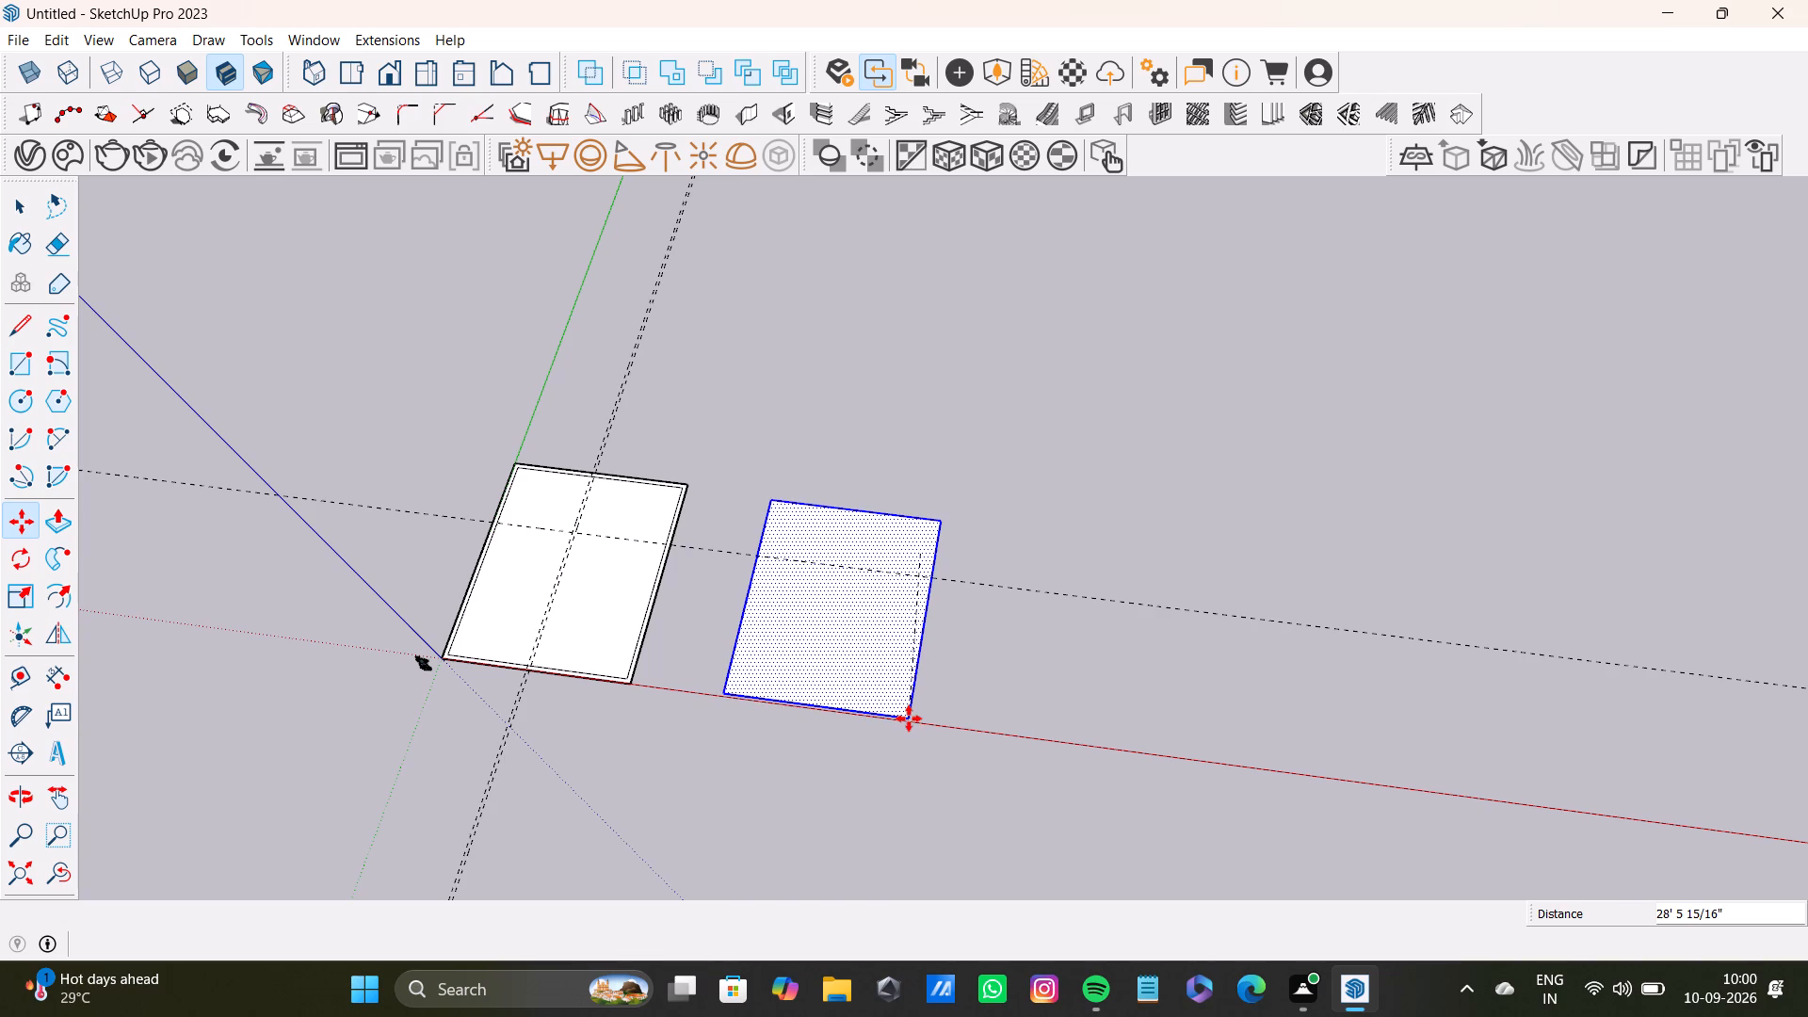
pyautogui.click(909, 720)
# Offset the second rectangle's outline 9" inward to form its outer walls, and clear the selection.
pyautogui.scroll(4, 805, 711)
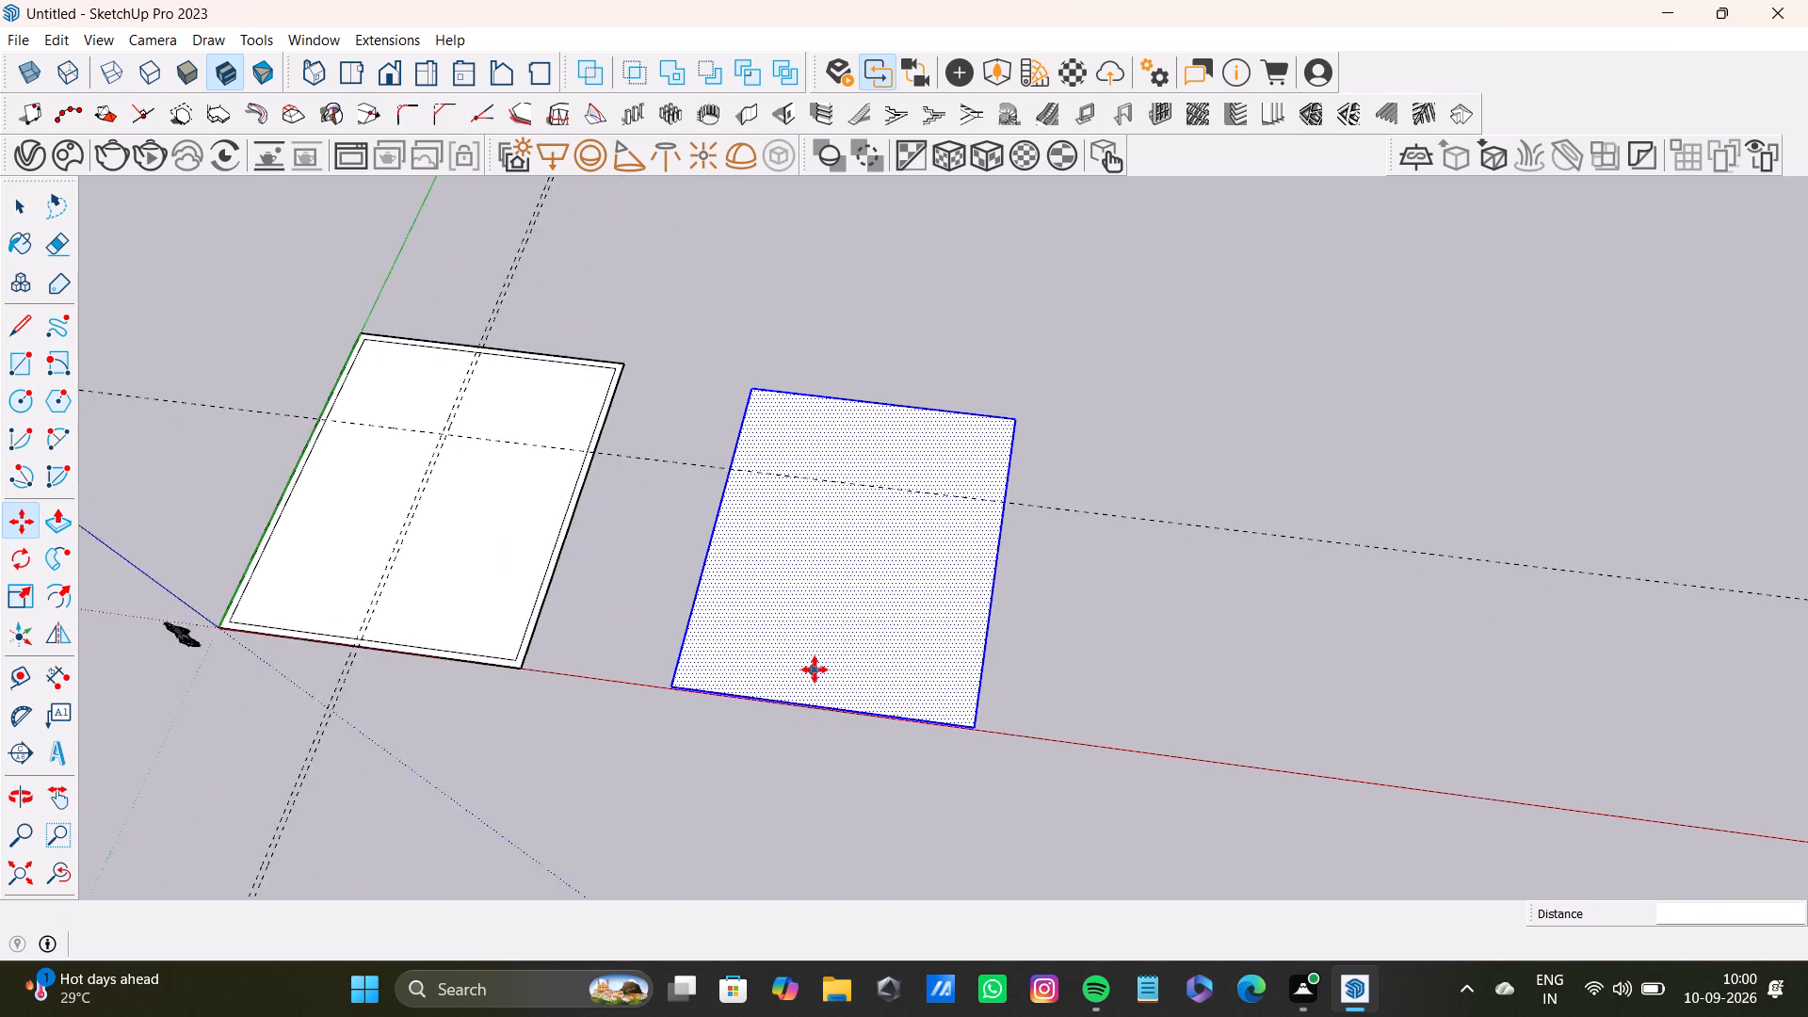
pyautogui.scroll(6, 815, 670)
pyautogui.moveTo(815, 670); pyautogui.dragTo(824, 313, button='middle')
pyautogui.moveTo(924, 626); pyautogui.dragTo(898, 541, button='middle')
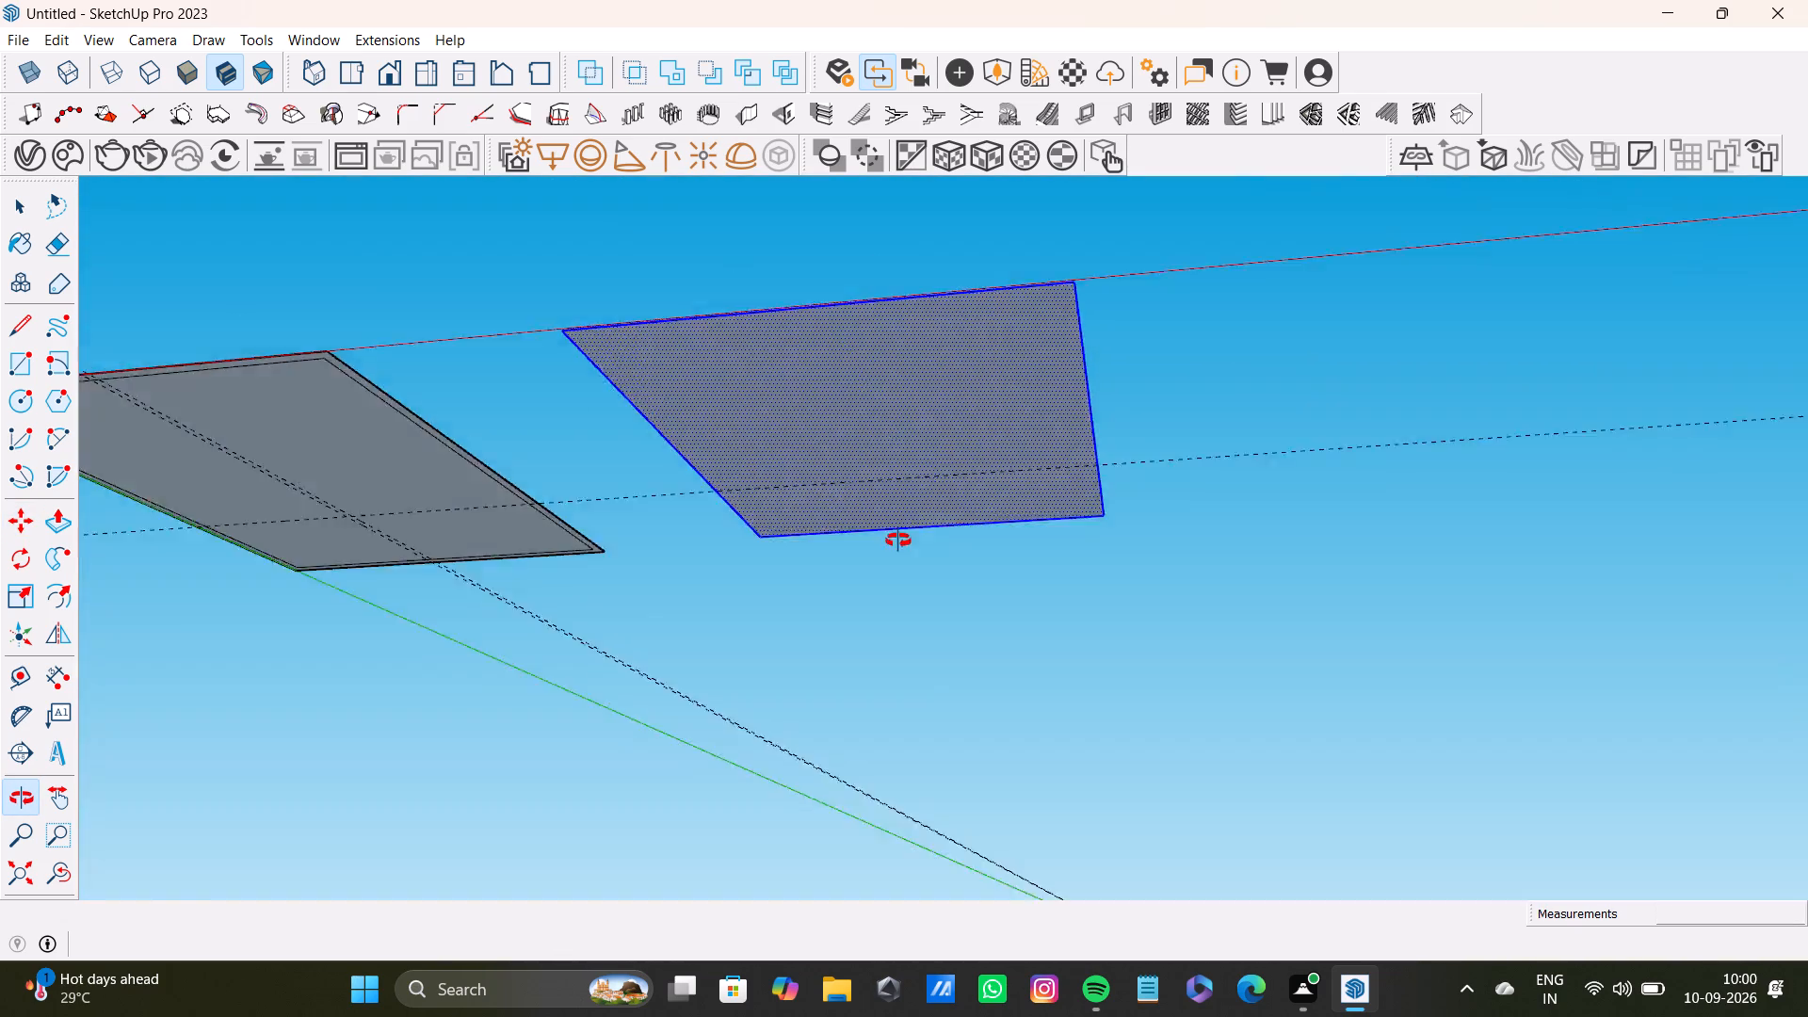
pyautogui.moveTo(898, 541); pyautogui.dragTo(934, 826, button='middle')
pyautogui.scroll(-5, 912, 705)
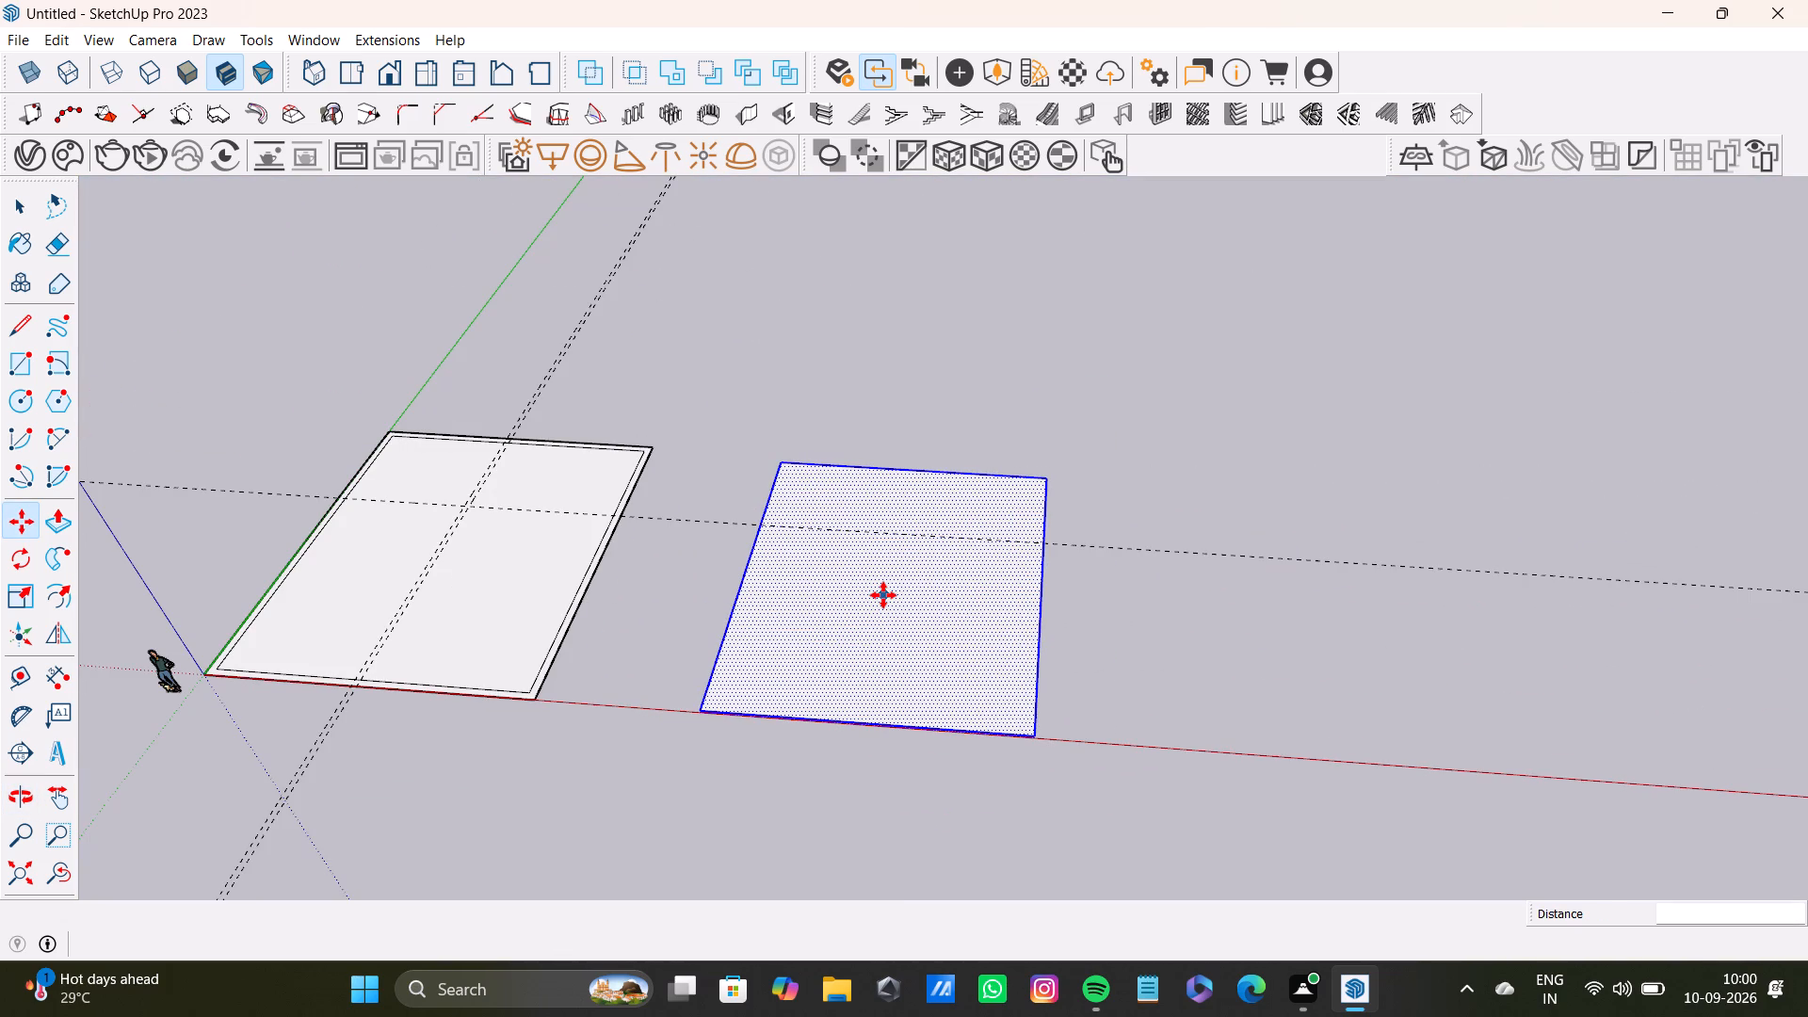
pyautogui.moveTo(883, 595); pyautogui.dragTo(876, 679, button='middle')
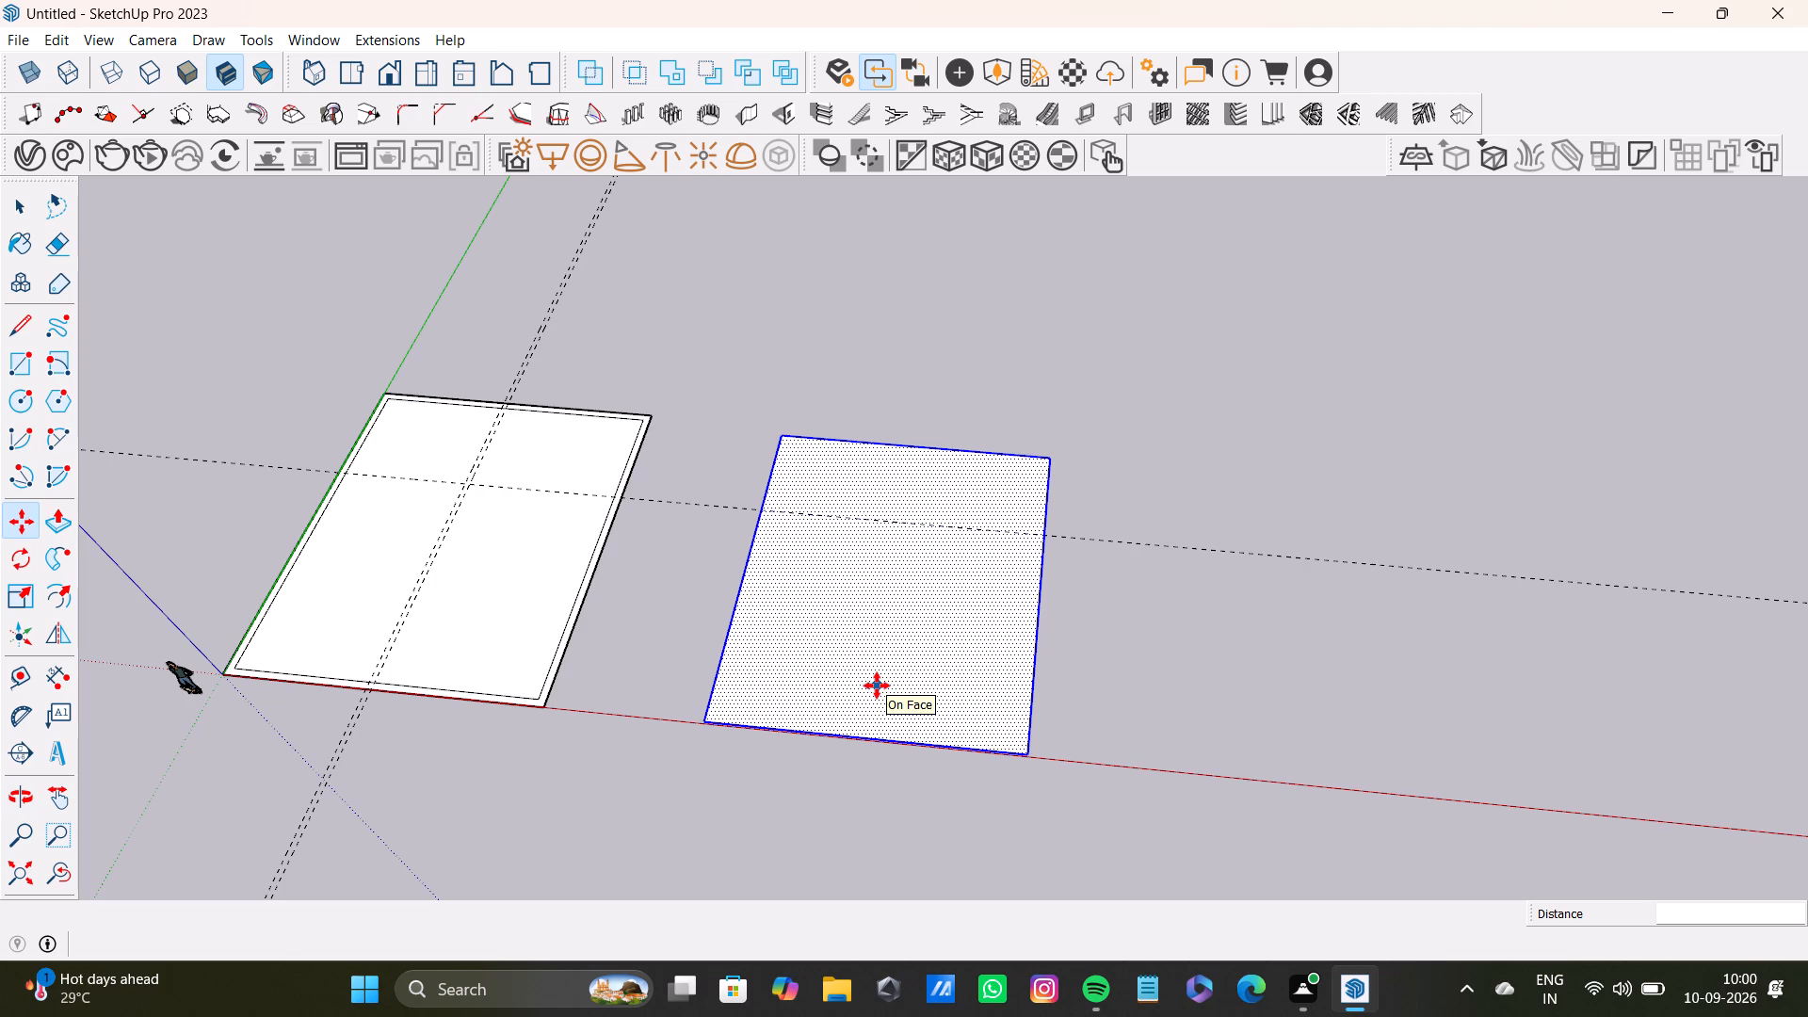
pyautogui.press('f')
pyautogui.click(852, 650)
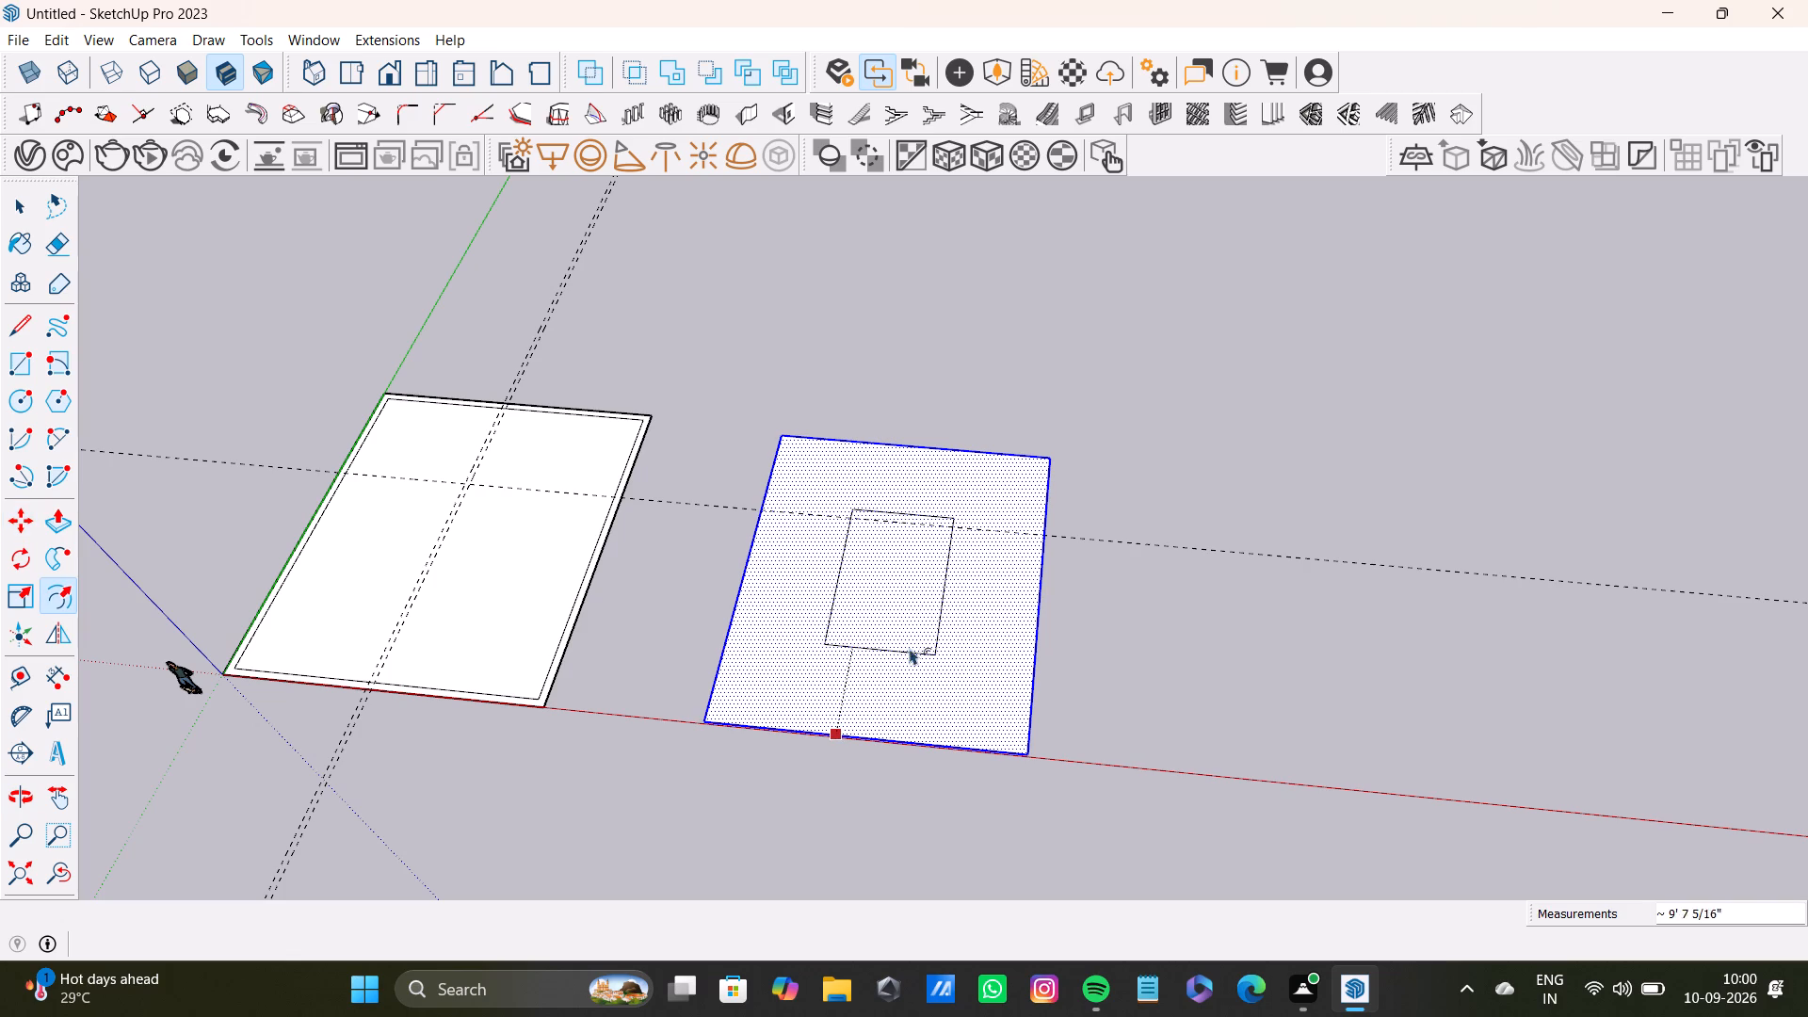
pyautogui.write('9"')
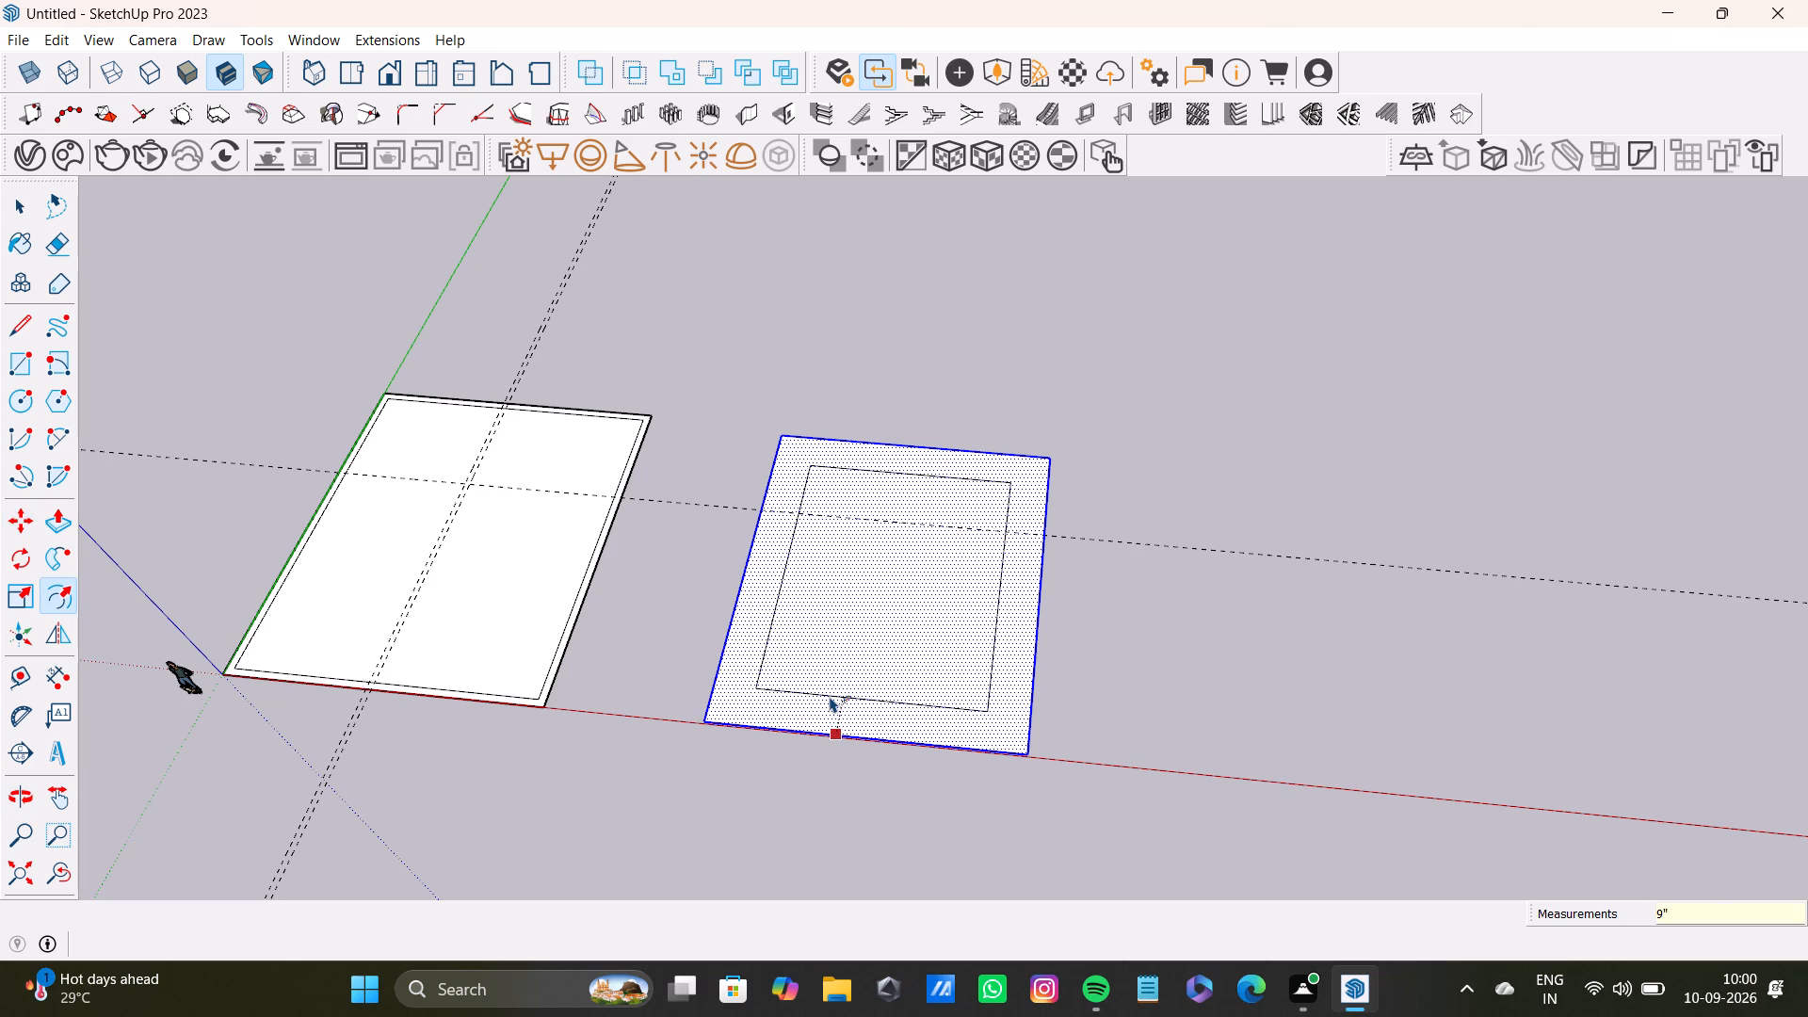
pyautogui.press('Return')
pyautogui.press('space')
pyautogui.scroll(-7, 777, 586)
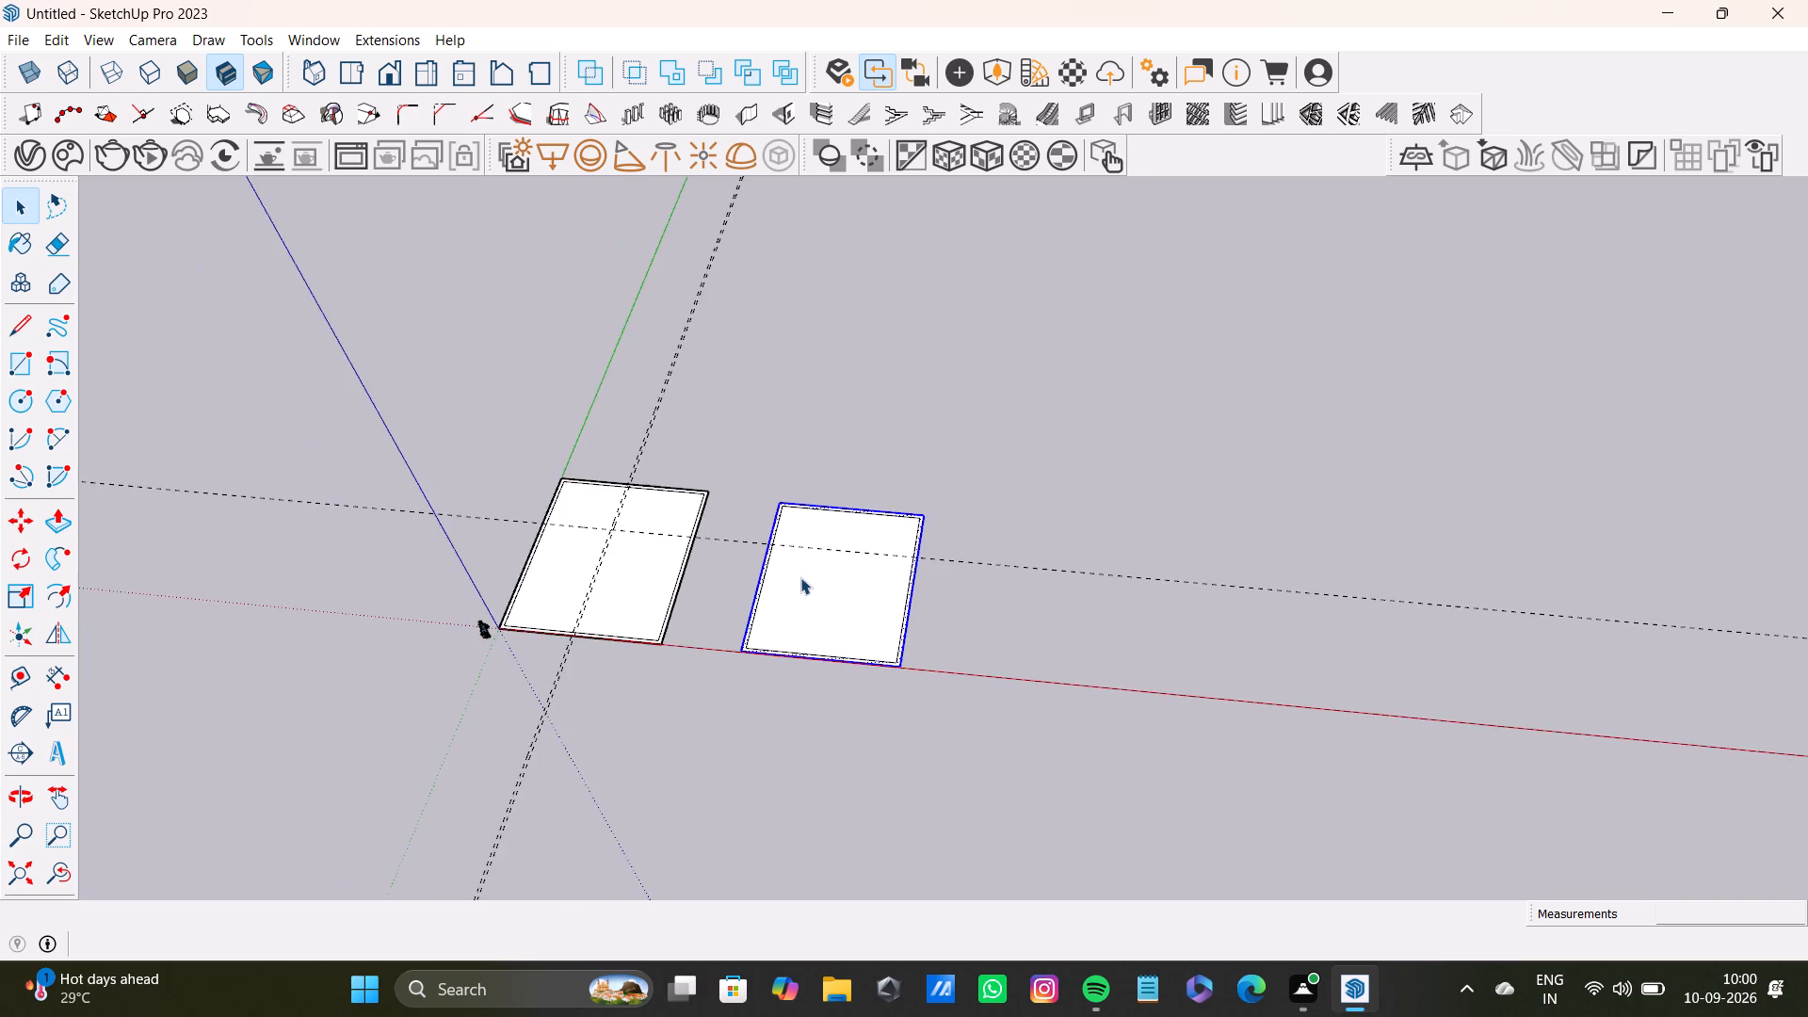
pyautogui.moveTo(805, 573); pyautogui.dragTo(788, 784, button='middle')
pyautogui.press('space')
pyautogui.click(1040, 360)
# Delete the long guide that crosses both plans parallel to the red axis.
pyautogui.scroll(10, 791, 534)
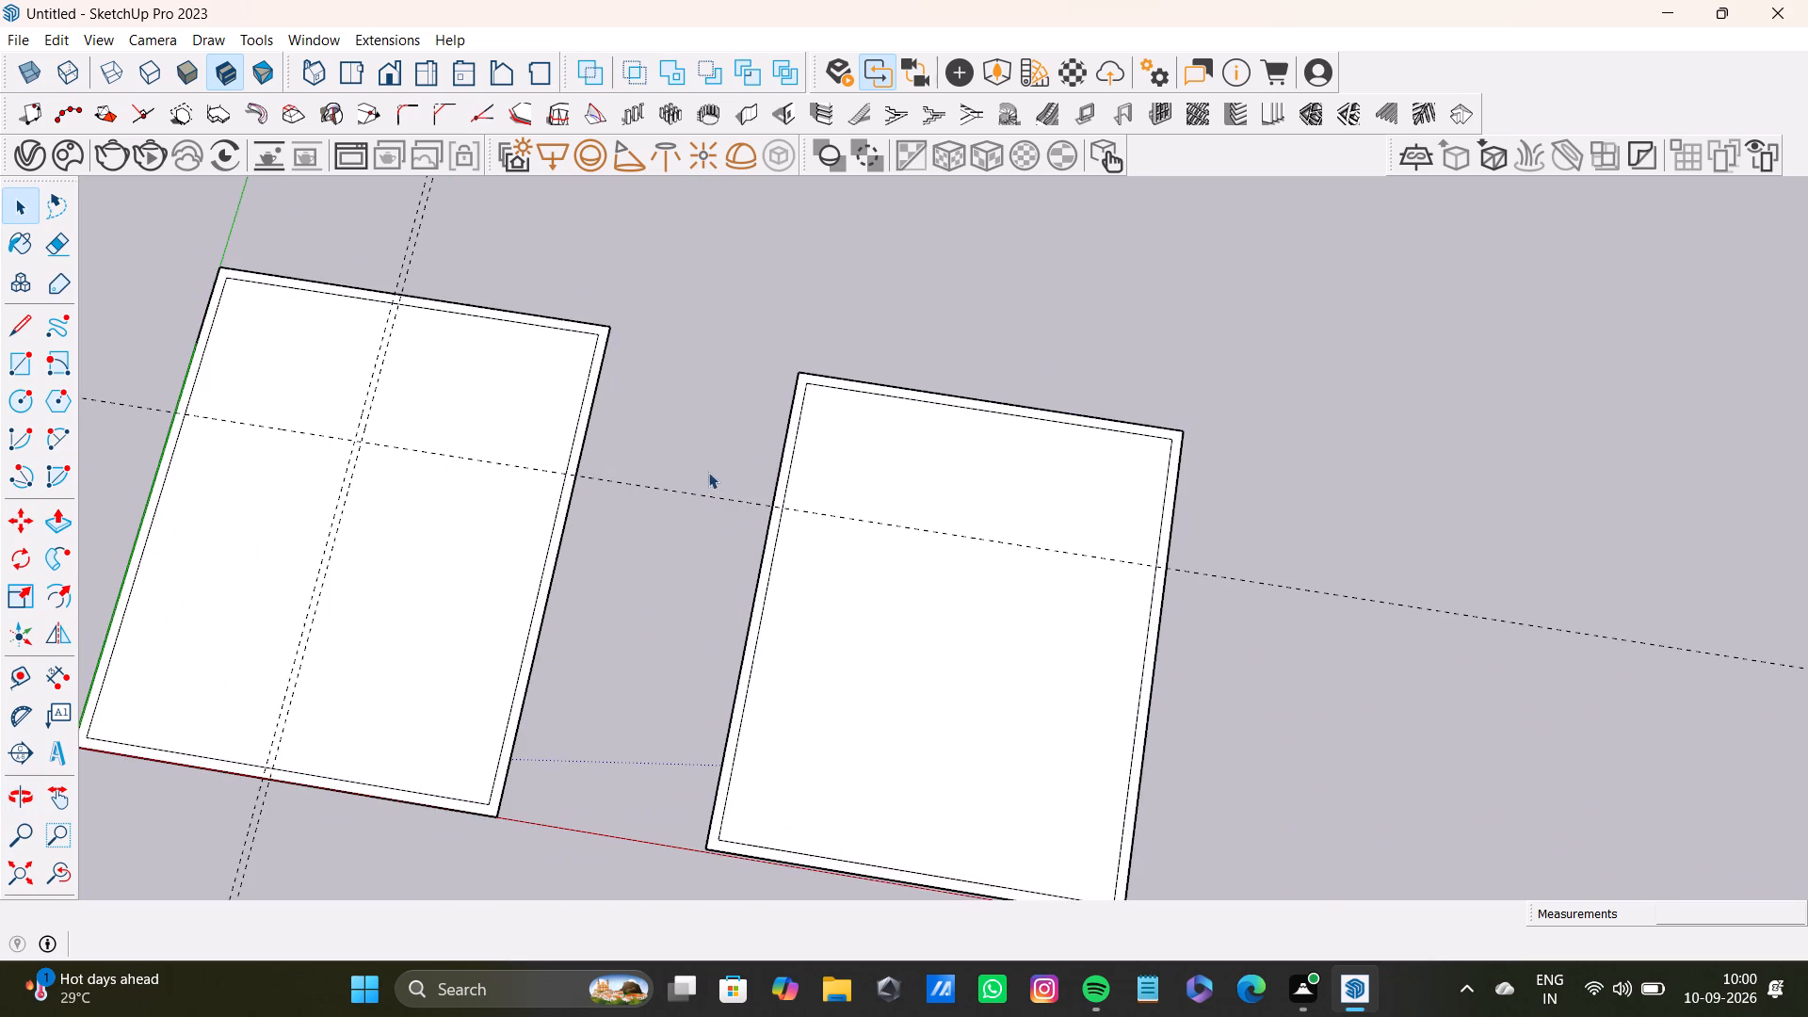
pyautogui.scroll(-5, 933, 562)
pyautogui.moveTo(958, 662); pyautogui.dragTo(986, 625, button='middle')
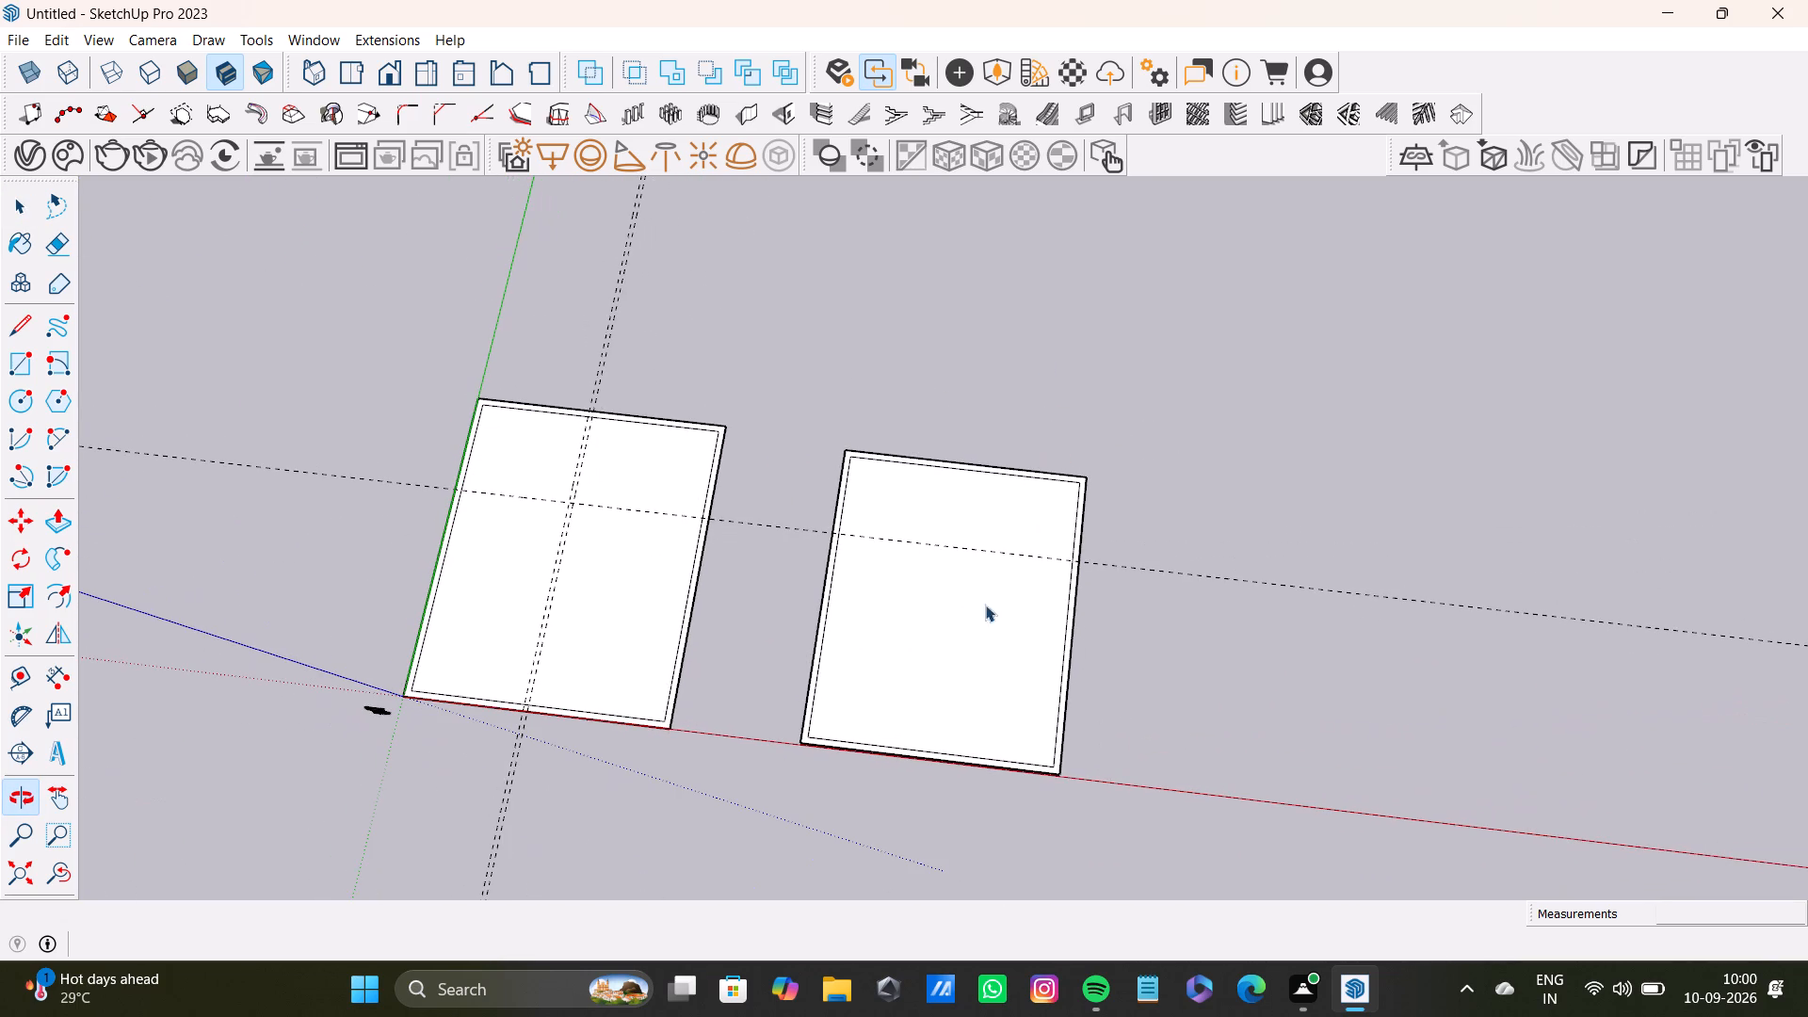
pyautogui.click(1002, 550)
pyautogui.press('Delete')
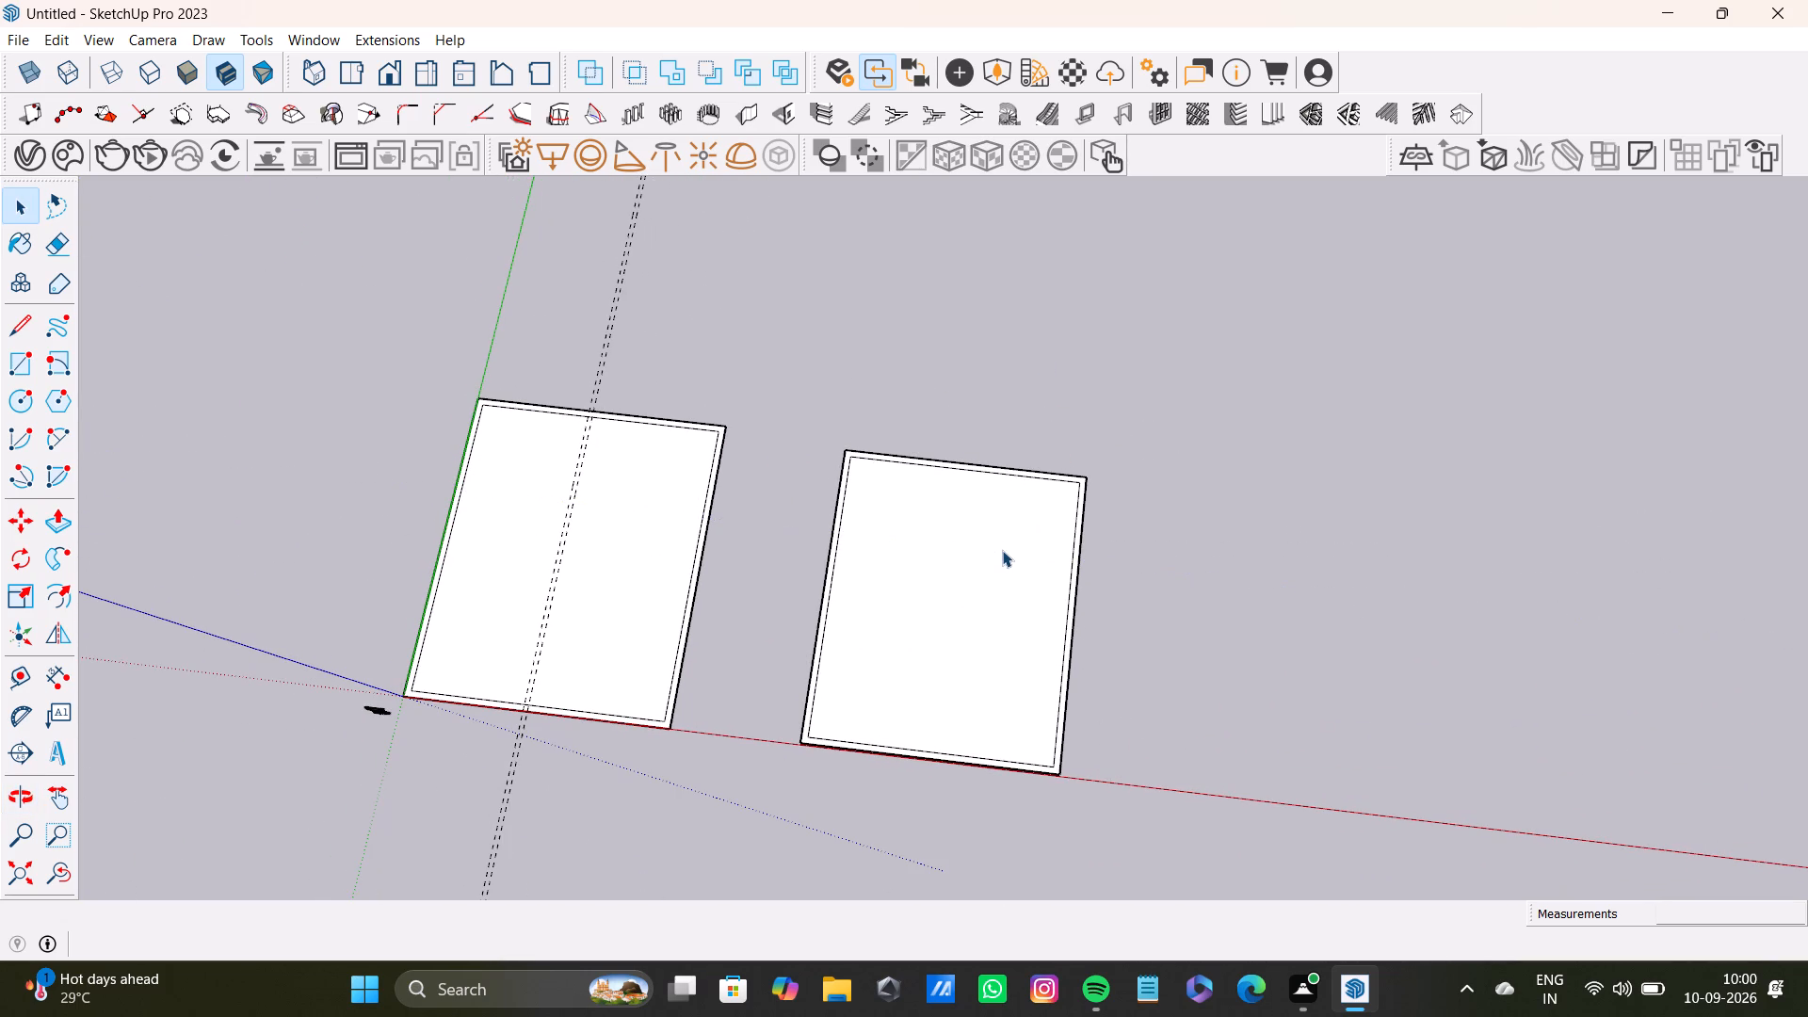
# Place a guide 11' inside the second plan, measured from its inner far edge.
pyautogui.scroll(9, 1002, 550)
pyautogui.press('t')
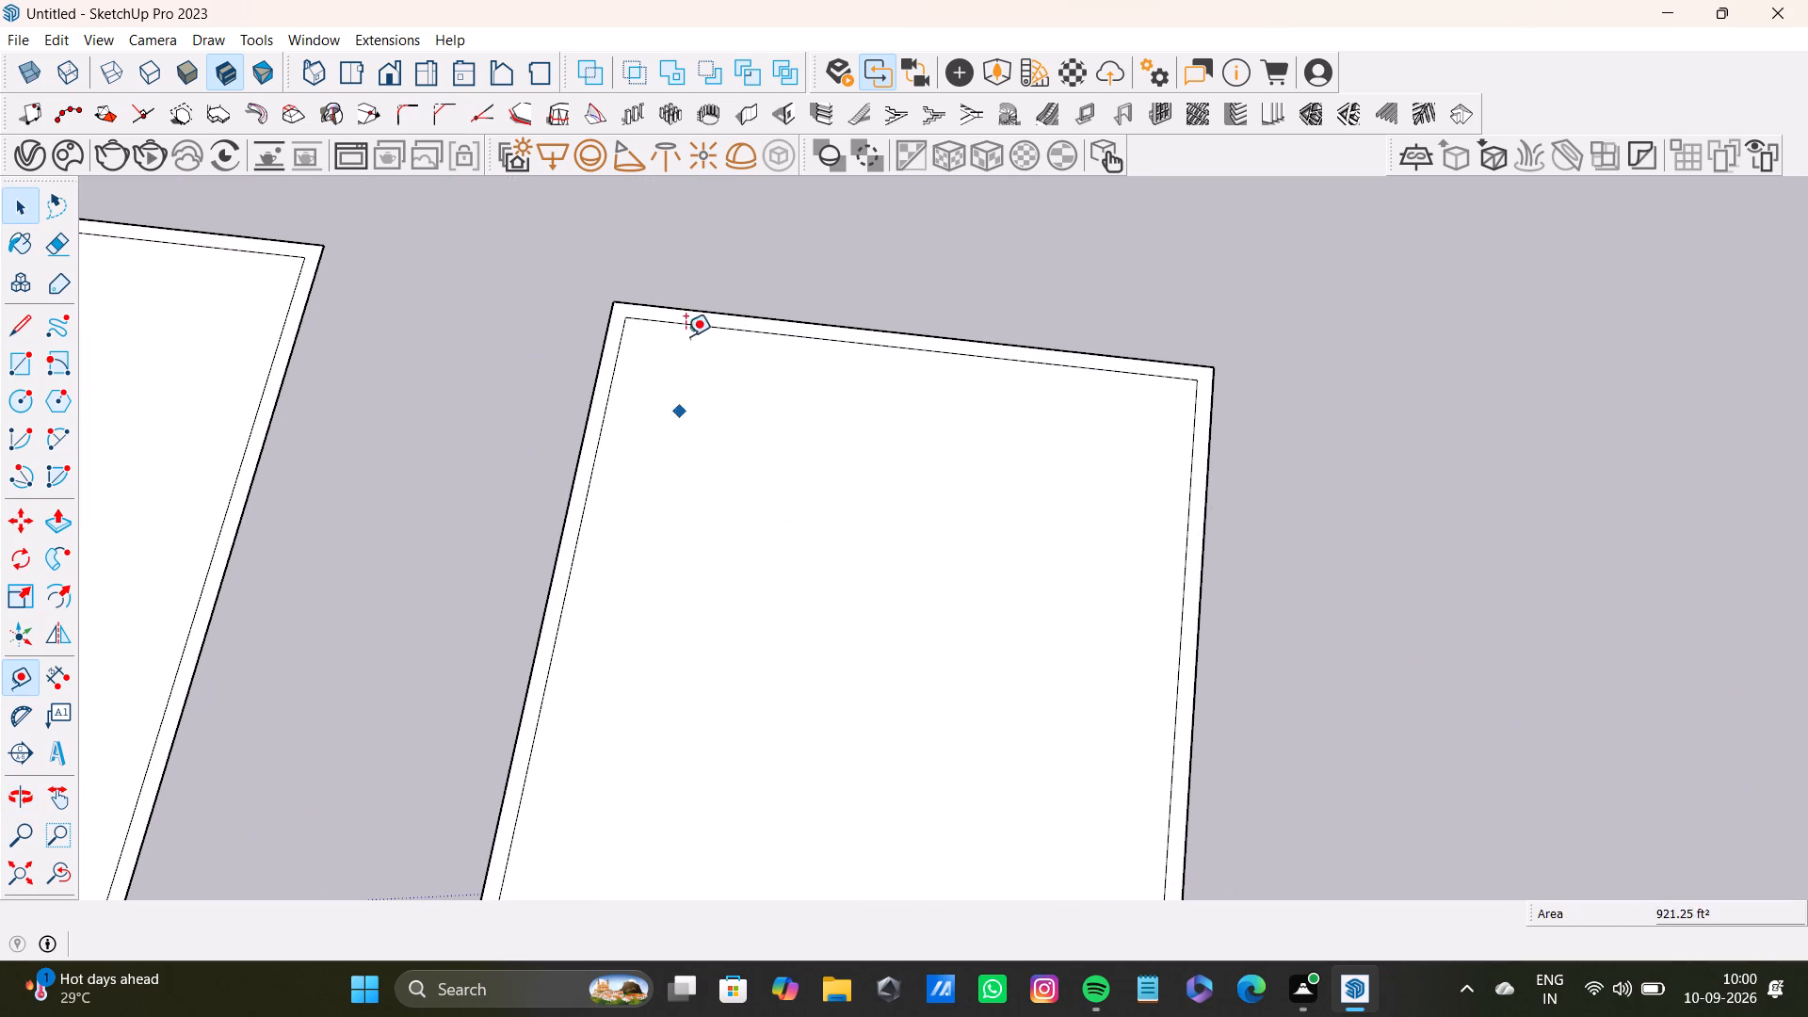
pyautogui.click(750, 330)
pyautogui.scroll(-3, 689, 630)
pyautogui.moveTo(698, 614); pyautogui.dragTo(717, 596, button='middle')
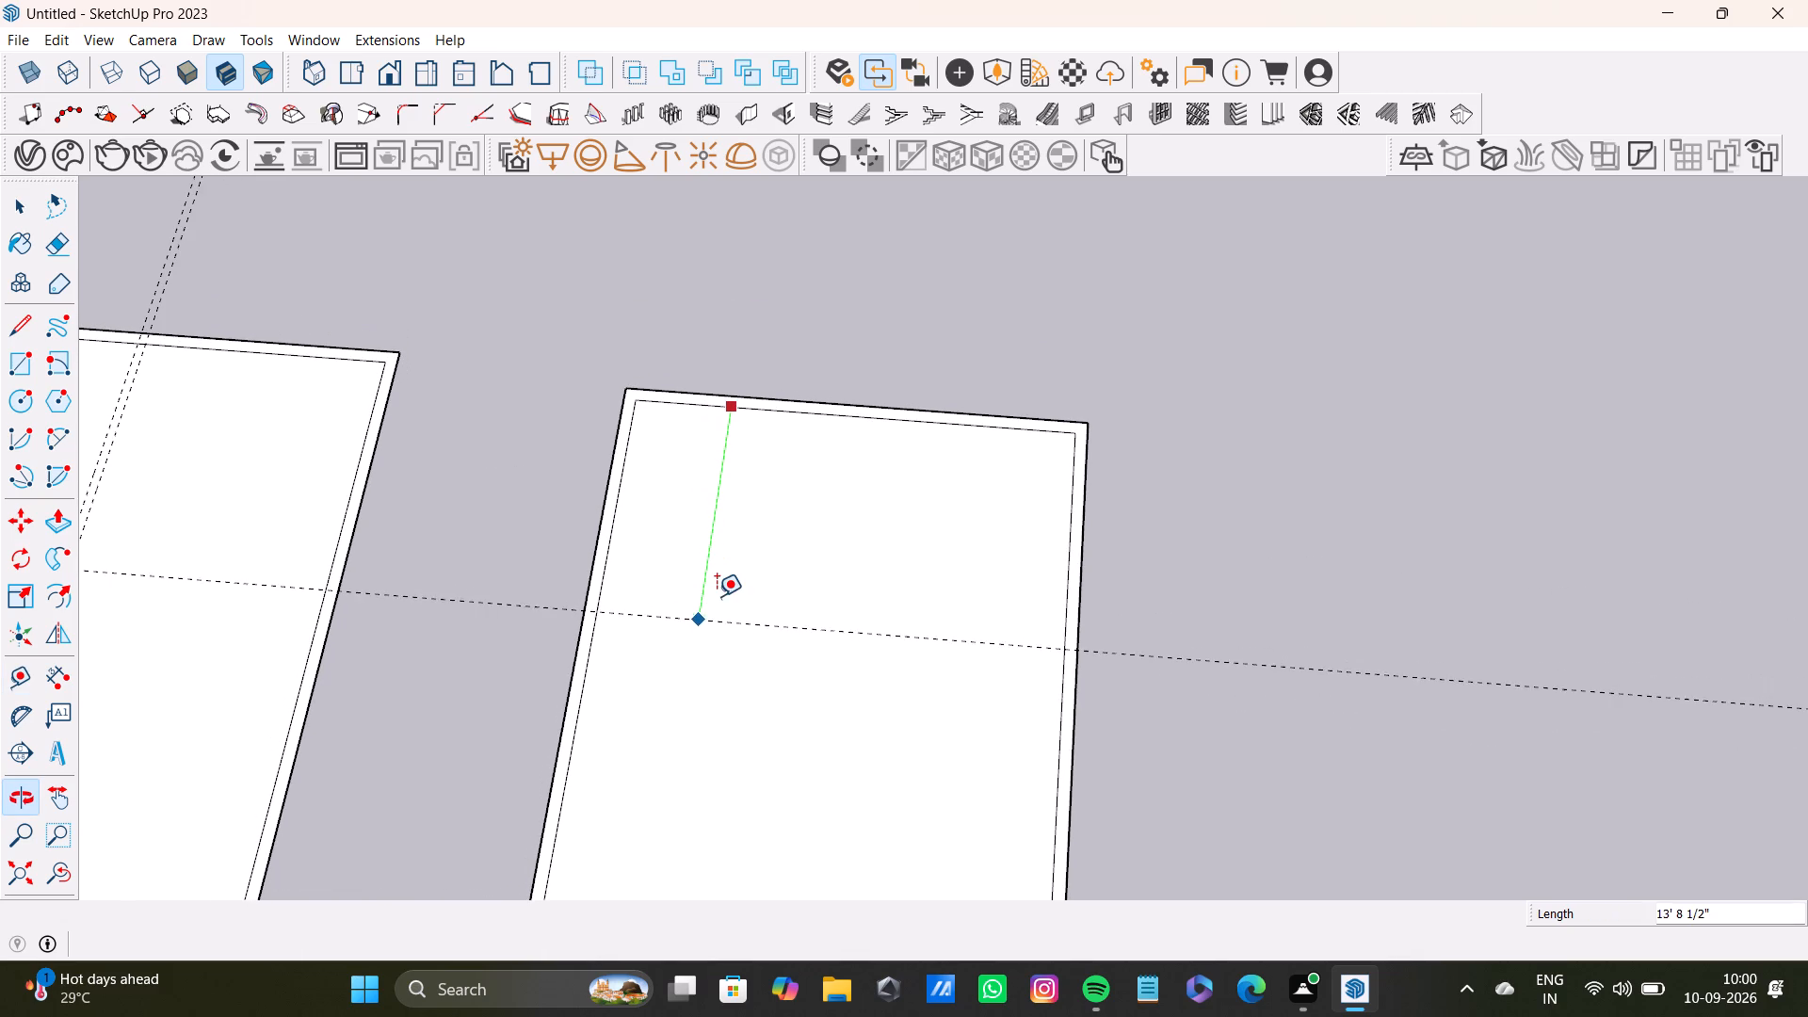
pyautogui.write('11')
pyautogui.press("'")
pyautogui.press('Return')
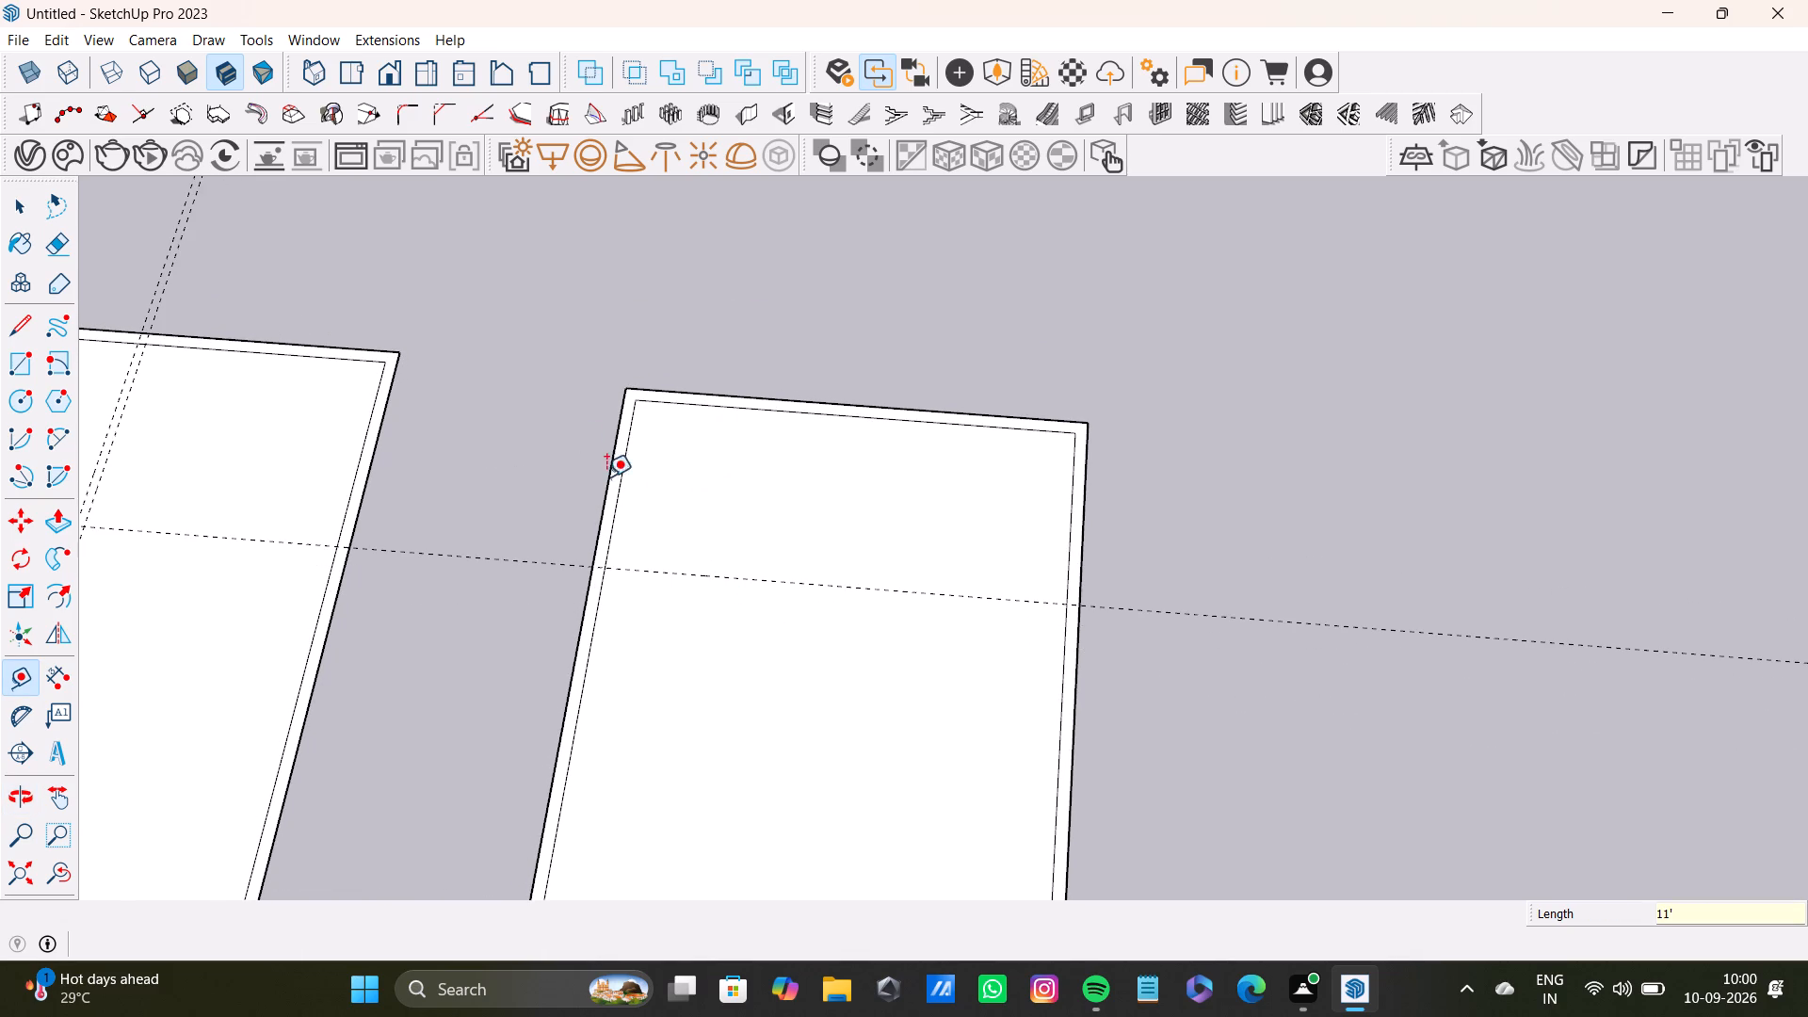
# Place a guide 13' from the second plan's inner side edge facing the first plan, and another 6" beyond it.
pyautogui.click(619, 506)
pyautogui.write("13'")
pyautogui.press('Return')
pyautogui.click(825, 550)
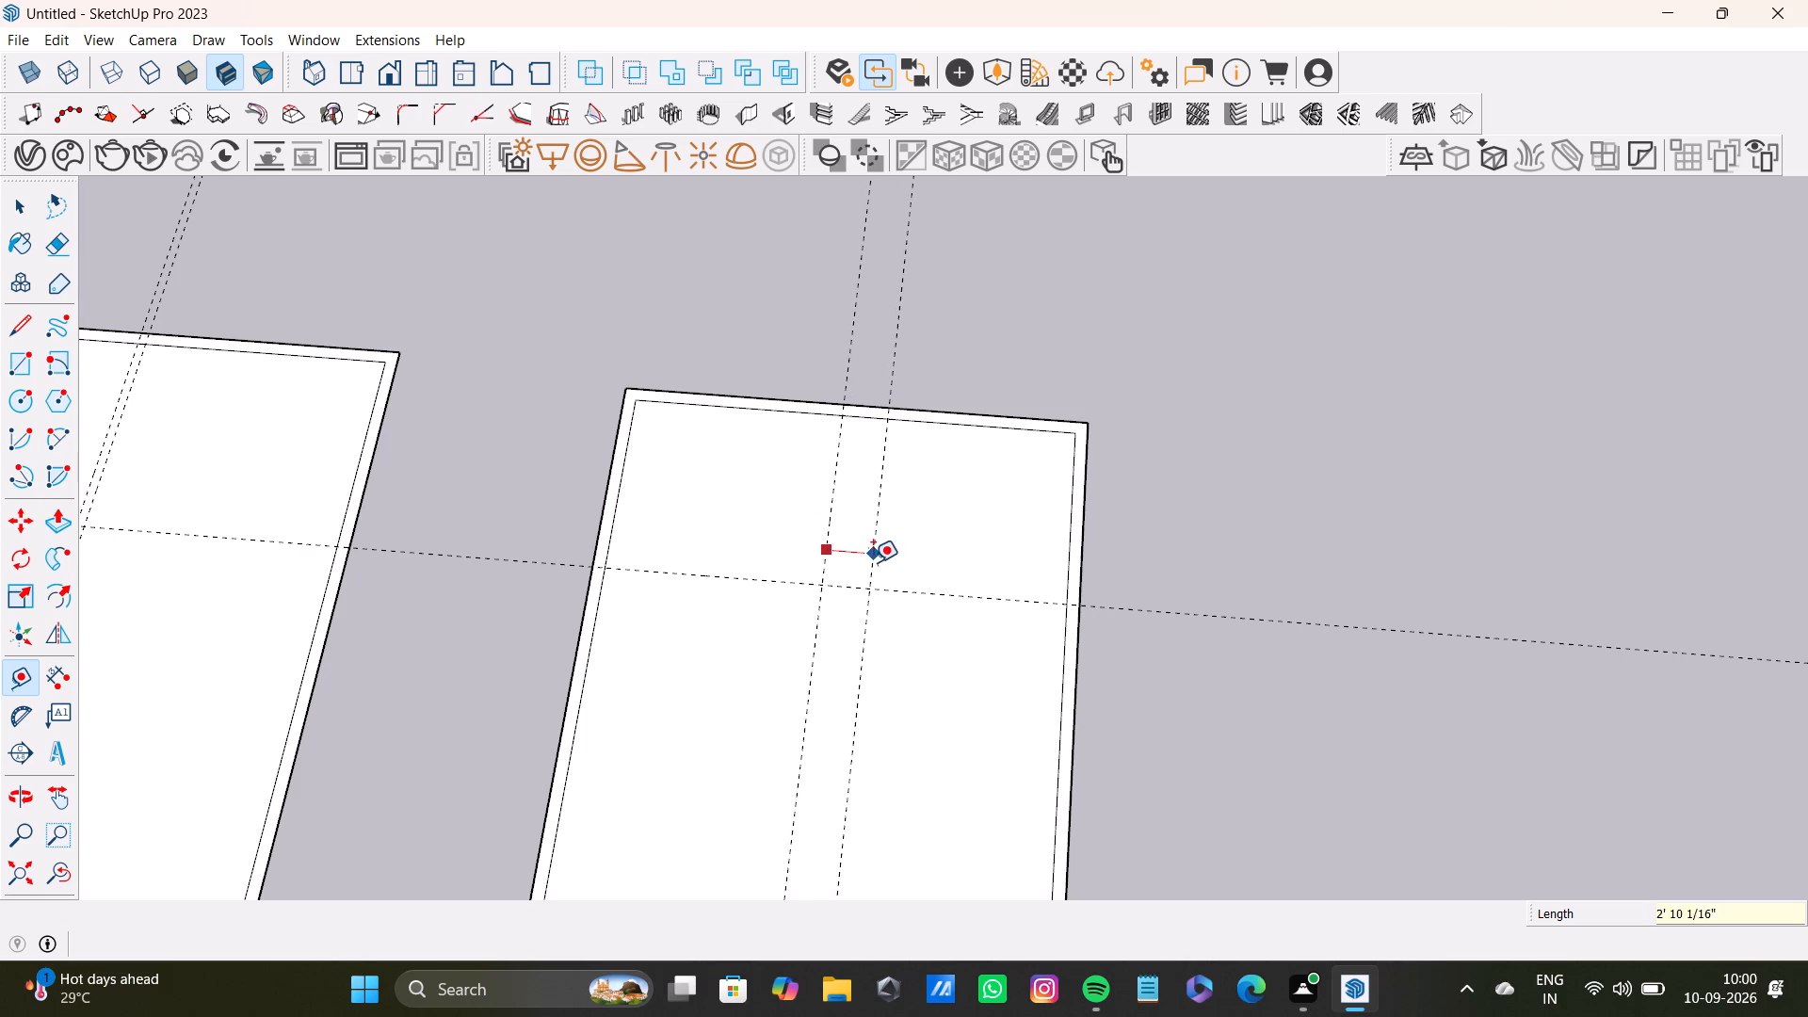
pyautogui.press('6')
pyautogui.hotkey('shift', '"')
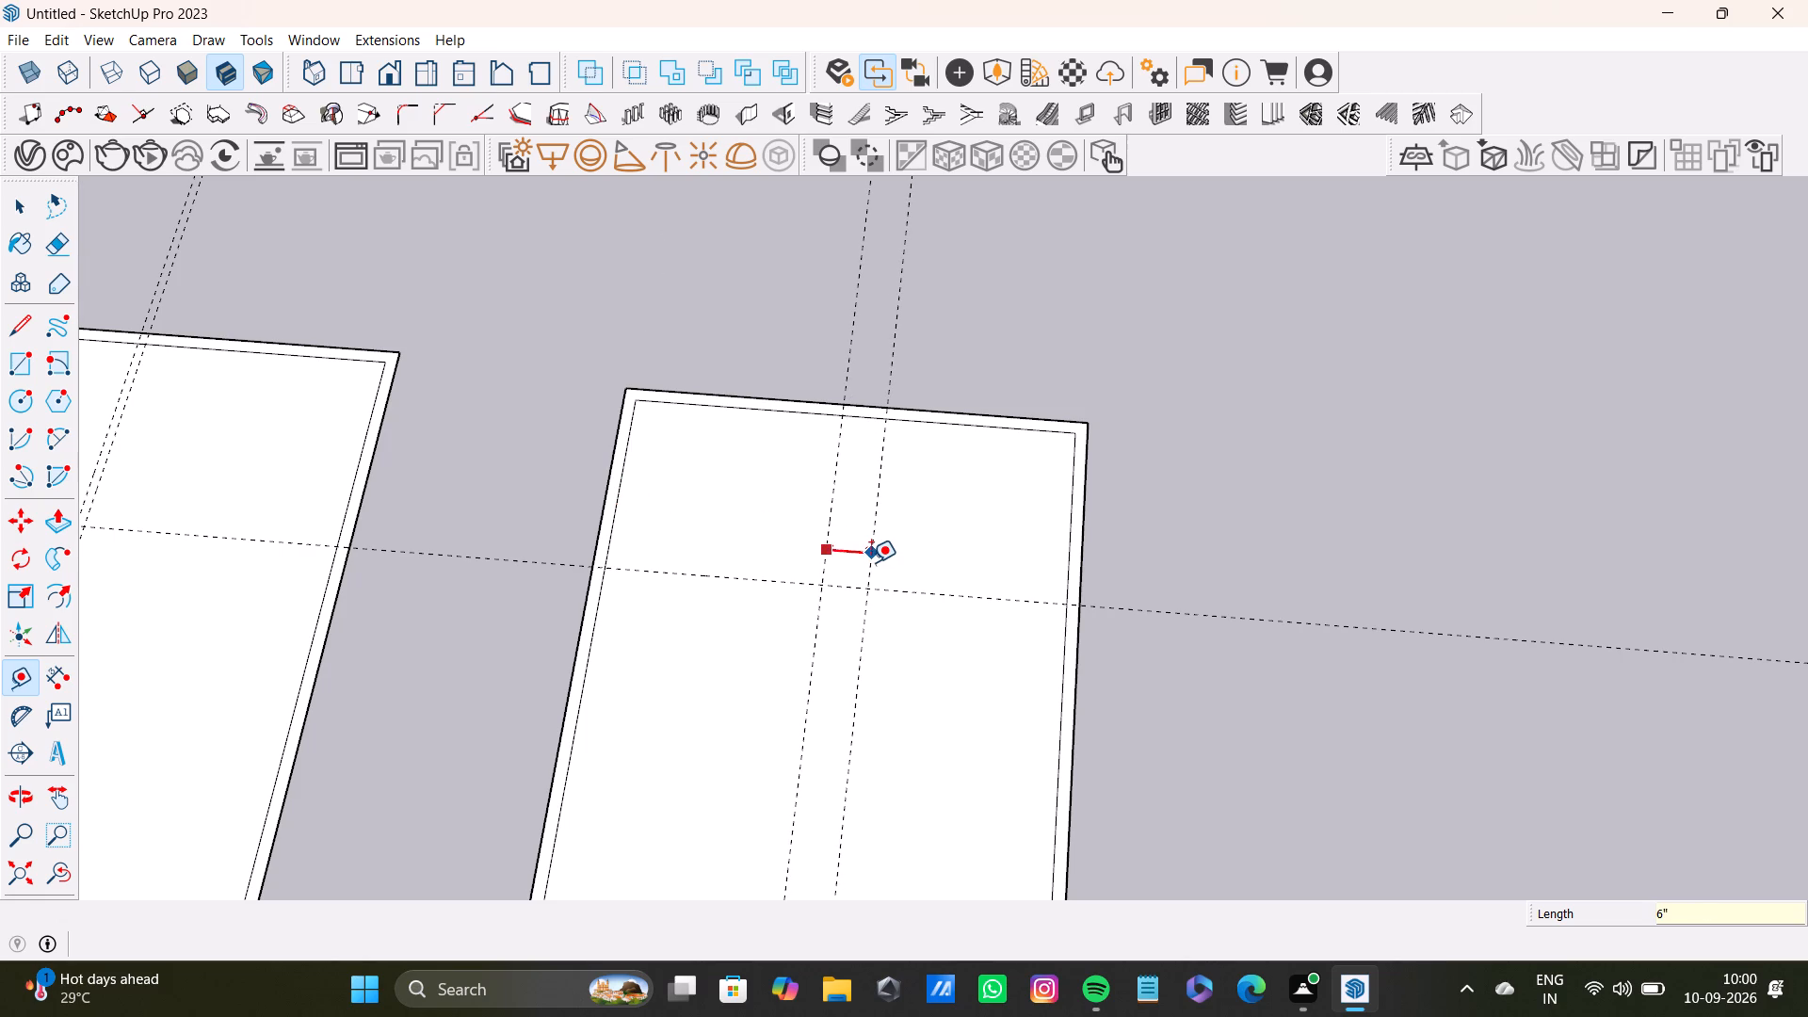
pyautogui.press('Return')
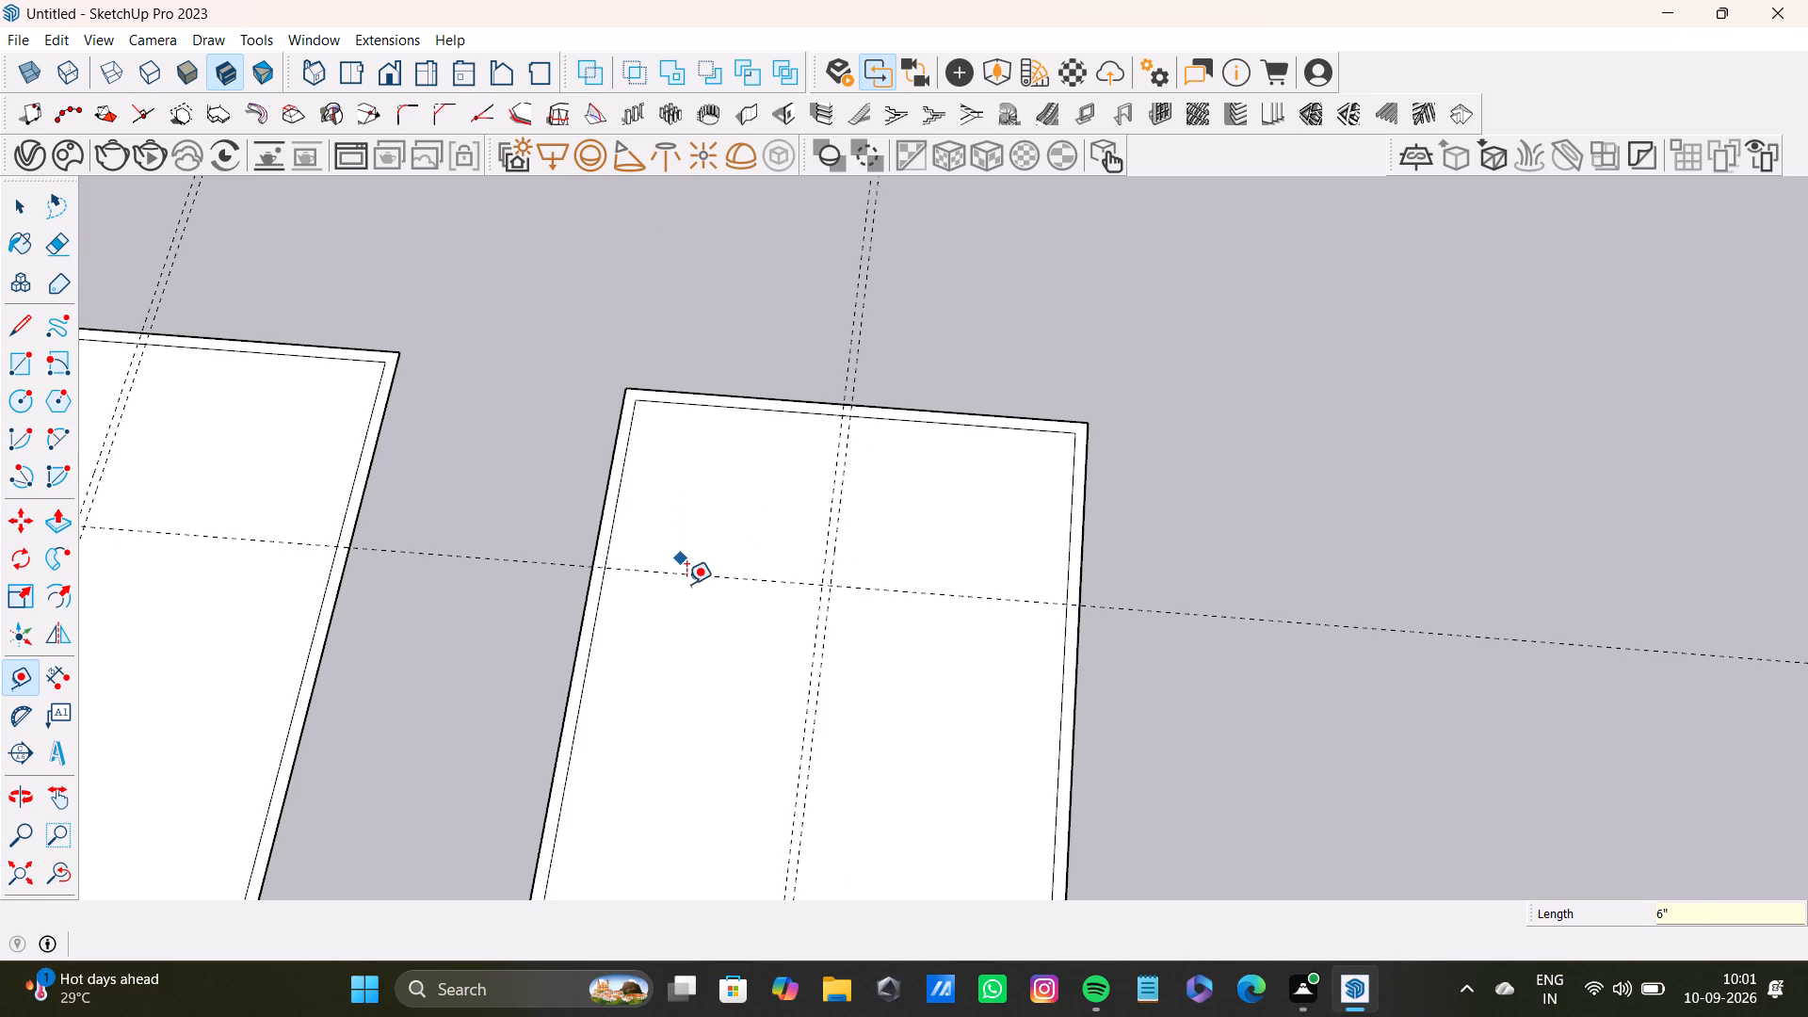
# Place a guide 6" from the 11' guide, toward the second plan's near edge, for the cross wall's thickness.
pyautogui.click(705, 576)
pyautogui.write('6"')
pyautogui.press('Return')
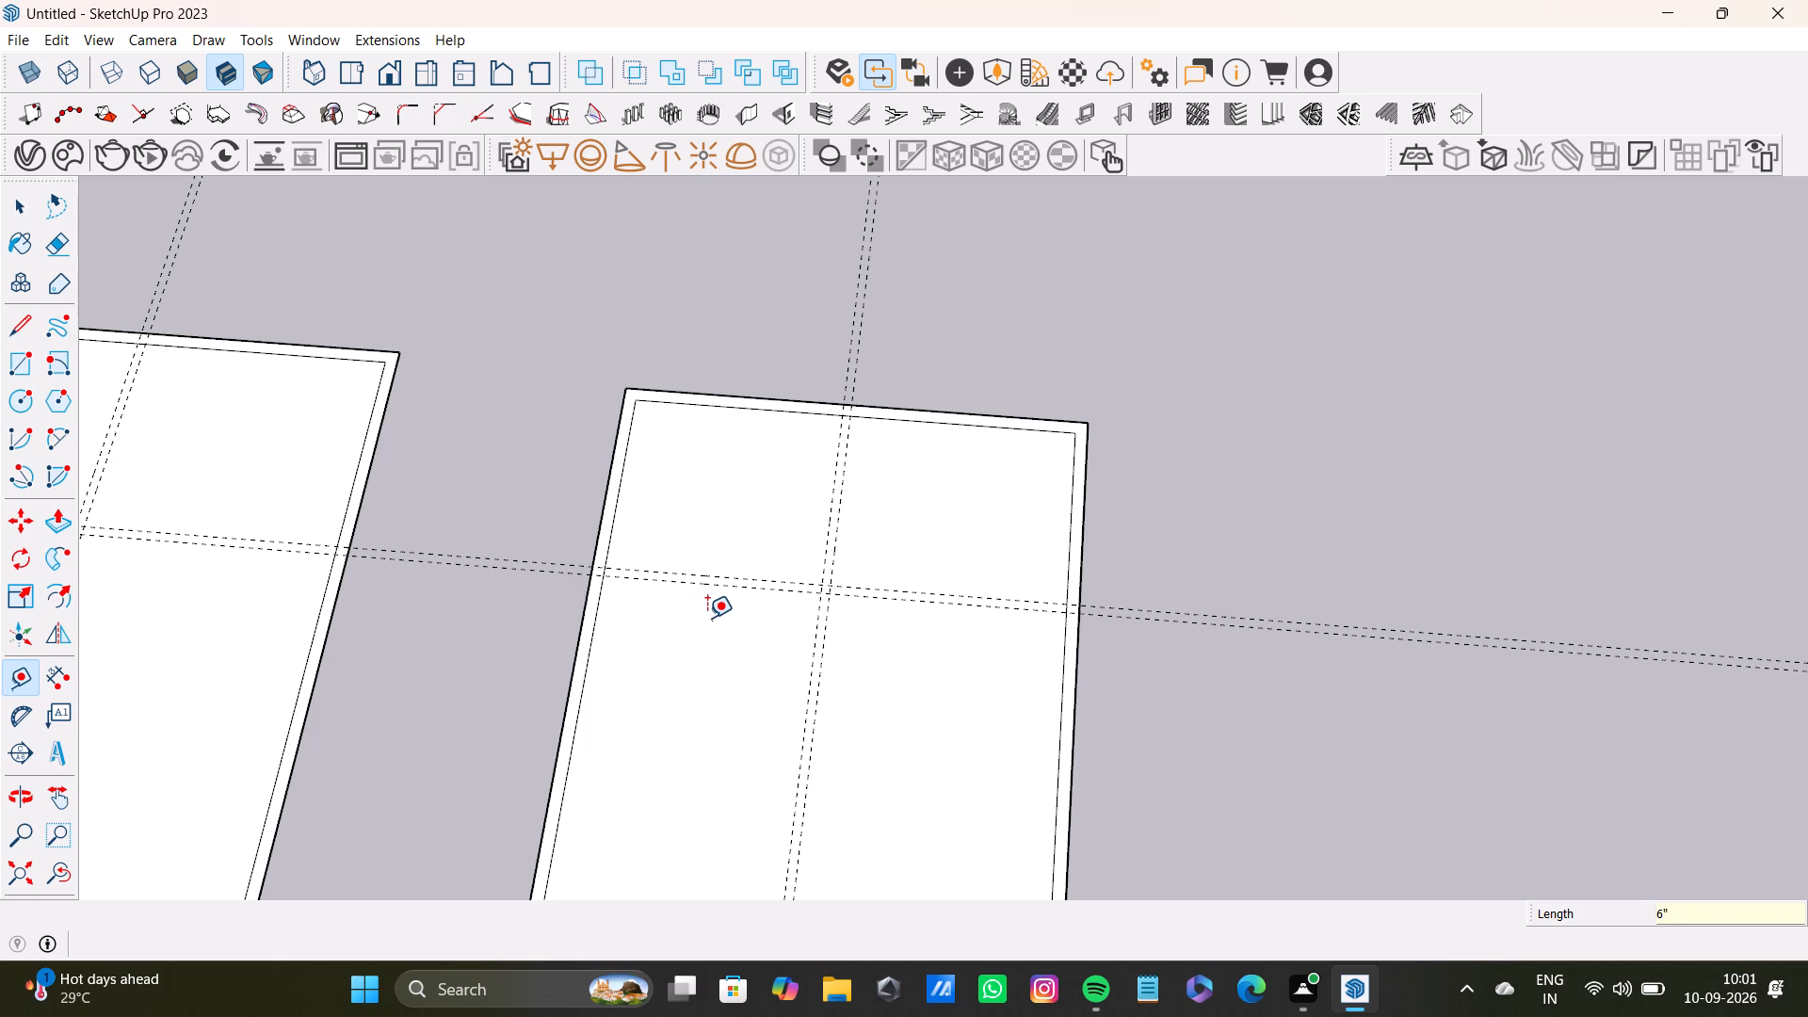
pyautogui.press('space')
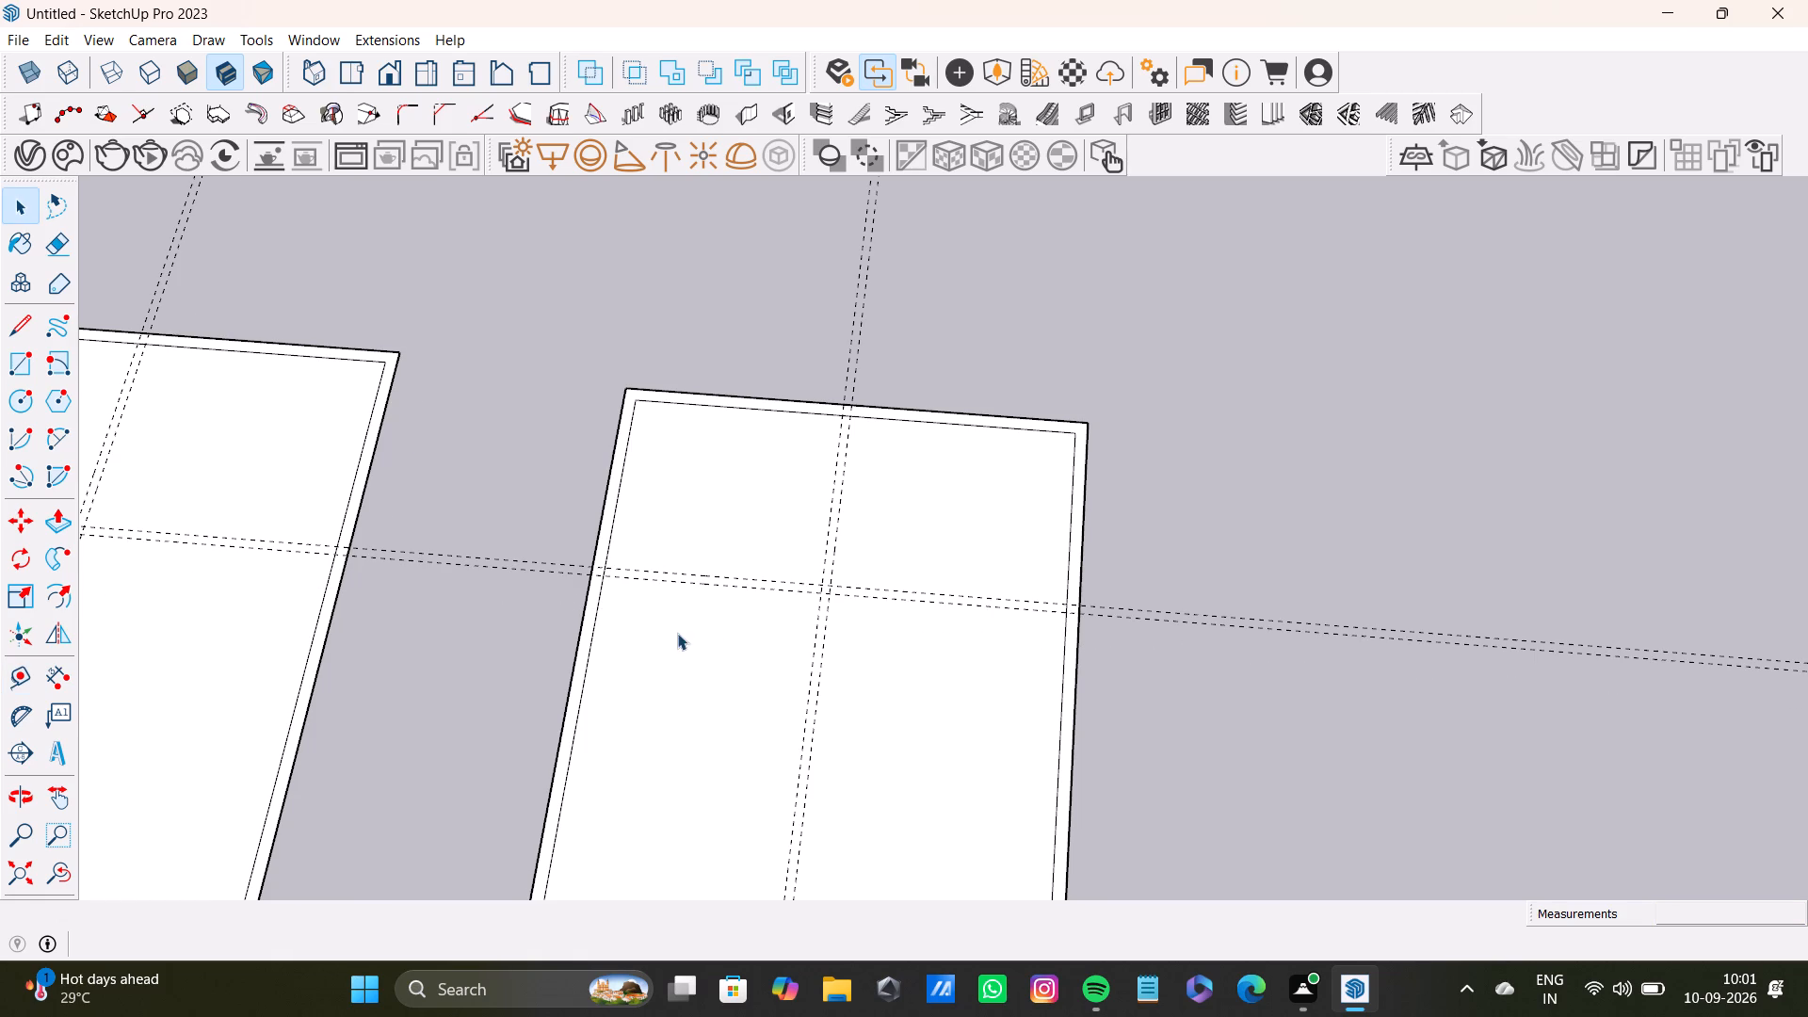
# Place a guide 10' from the cross wall's 6" guide, toward the second plan's near edge.
pyautogui.scroll(-4, 677, 633)
pyautogui.moveTo(742, 670); pyautogui.dragTo(816, 623, button='middle')
pyautogui.keyDown('shift'); pyautogui.scroll(-1, 818, 618); pyautogui.keyUp('shift')
pyautogui.scroll(9, 778, 572)
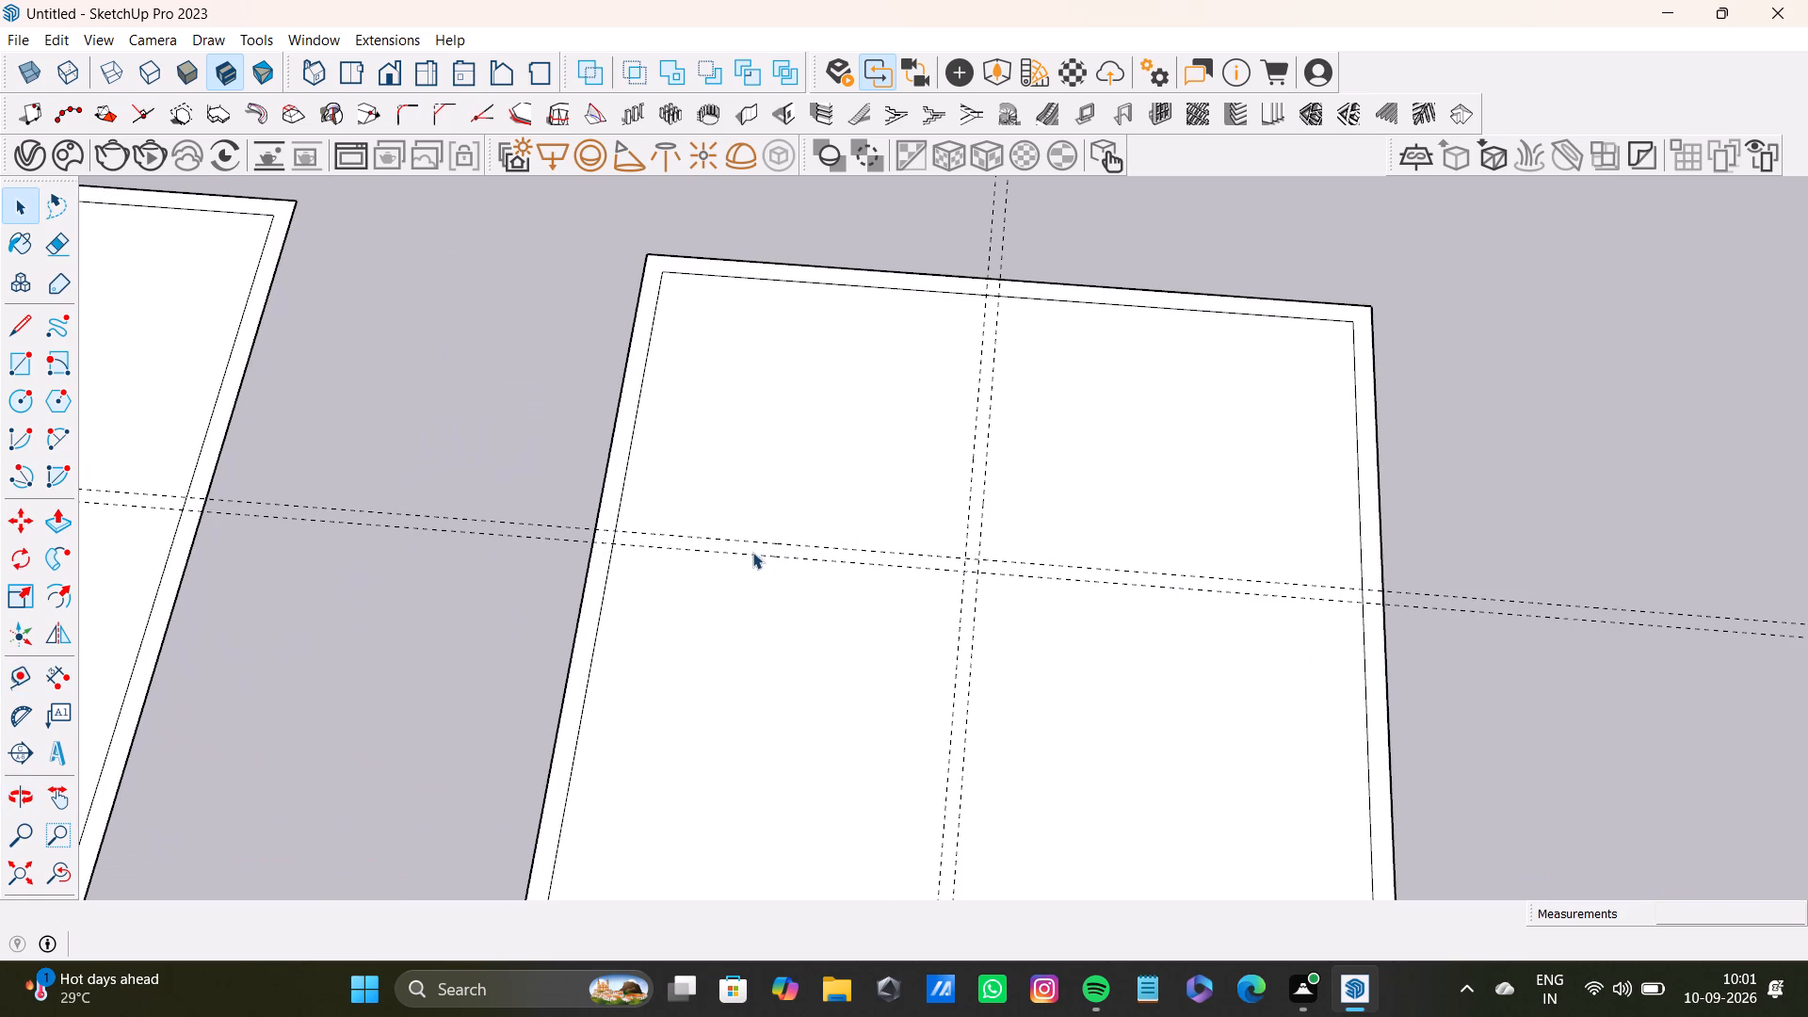
pyautogui.press('t')
pyautogui.click(766, 553)
pyautogui.scroll(-4, 711, 686)
pyautogui.keyDown('shift'); pyautogui.moveTo(724, 703); pyautogui.dragTo(738, 609, button='middle'); pyautogui.keyUp('shift')
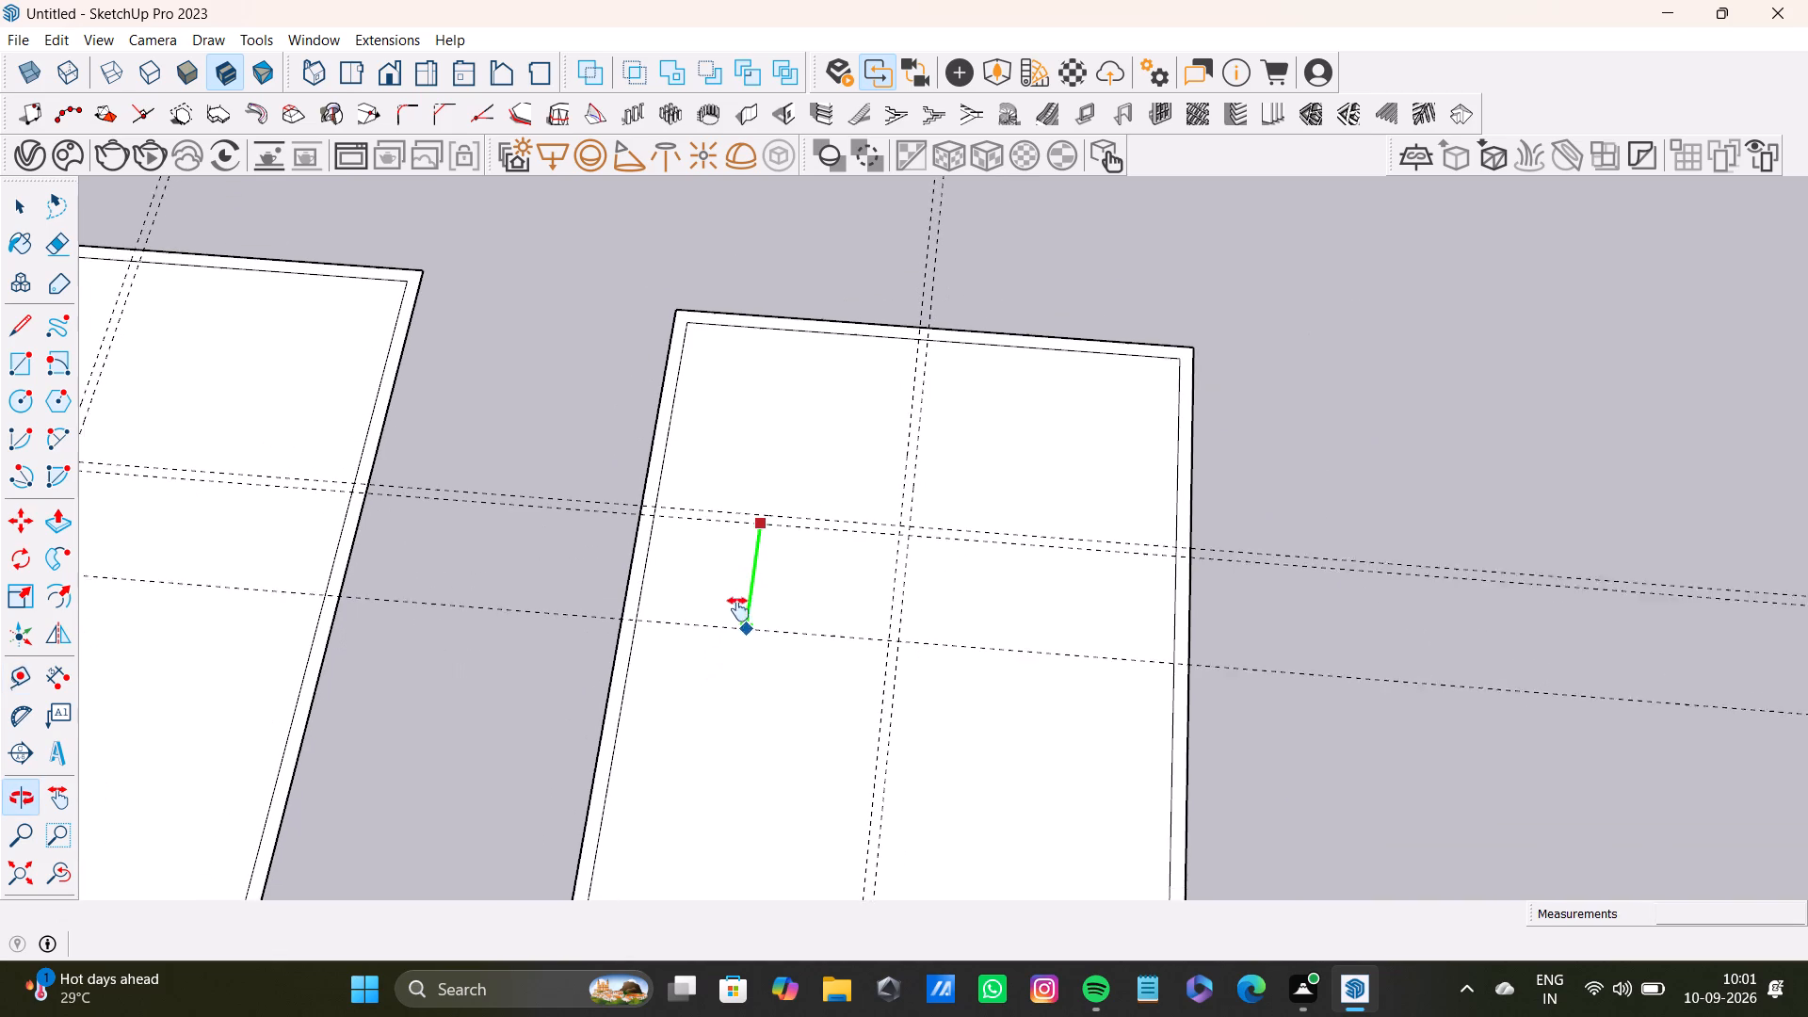
pyautogui.keyDown('shift'); pyautogui.moveTo(738, 609); pyautogui.dragTo(738, 608, button='middle'); pyautogui.keyUp('shift')
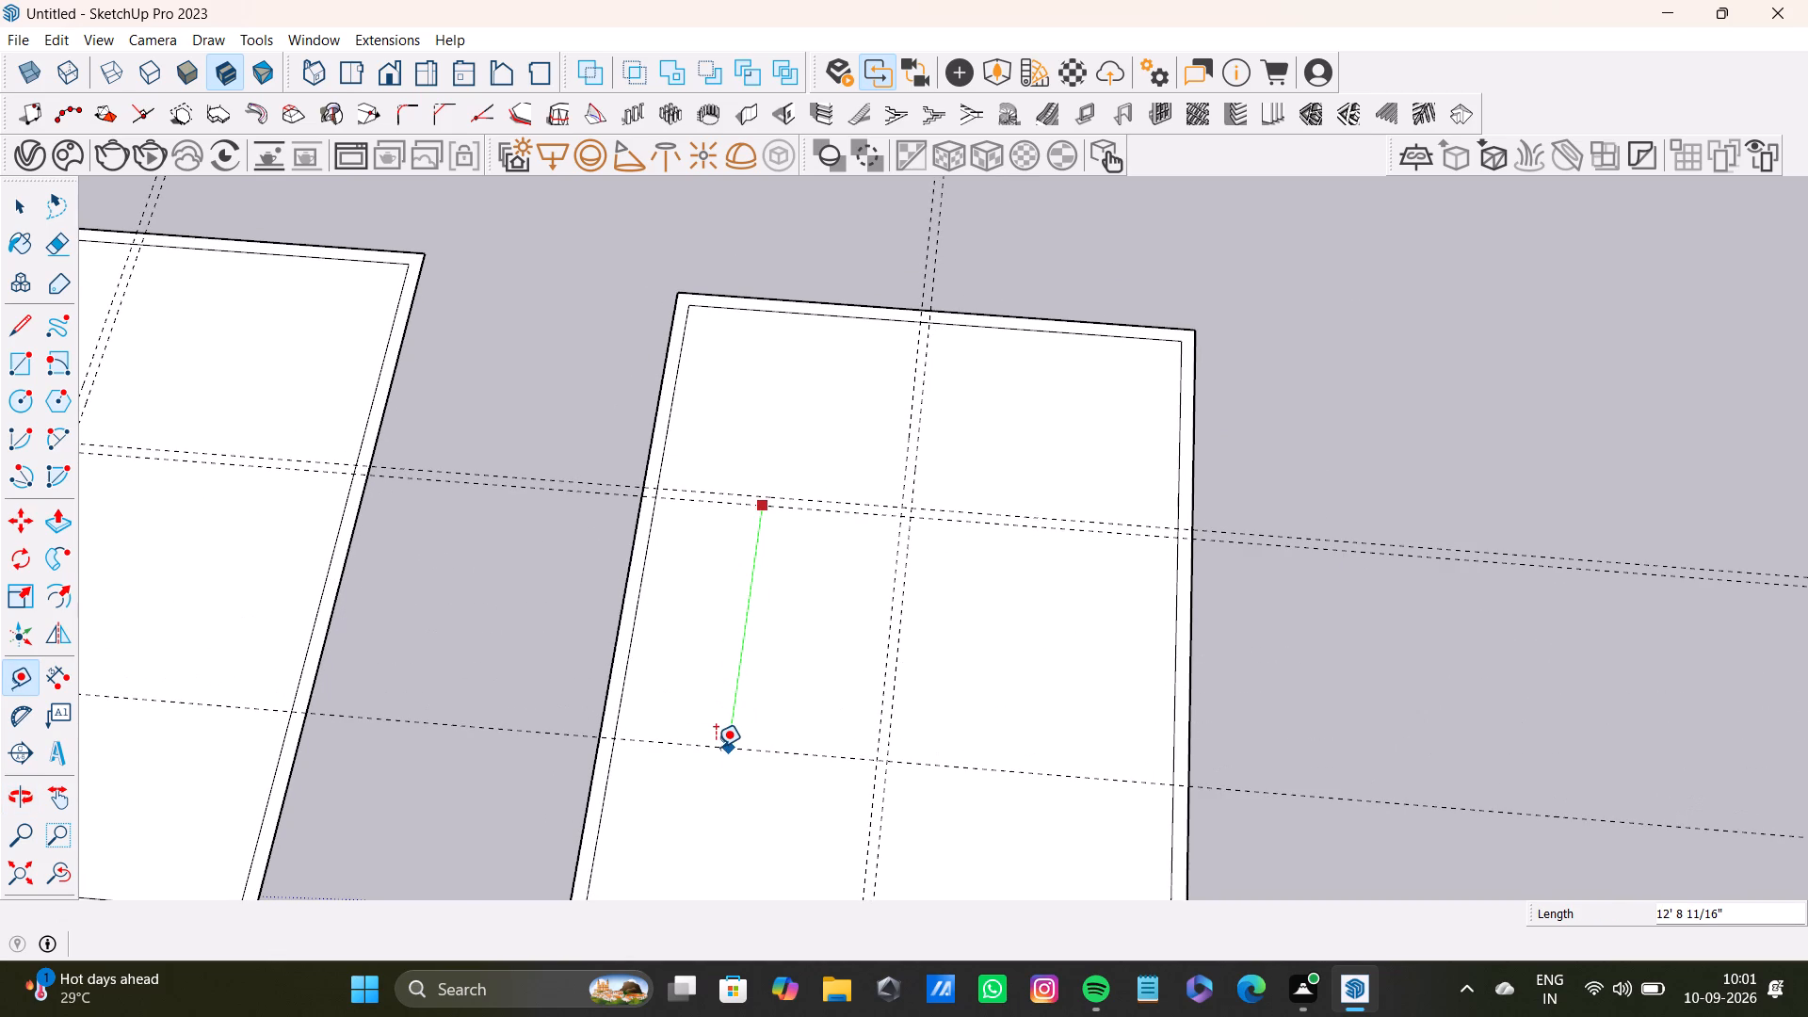
pyautogui.write("10'")
pyautogui.press('Return')
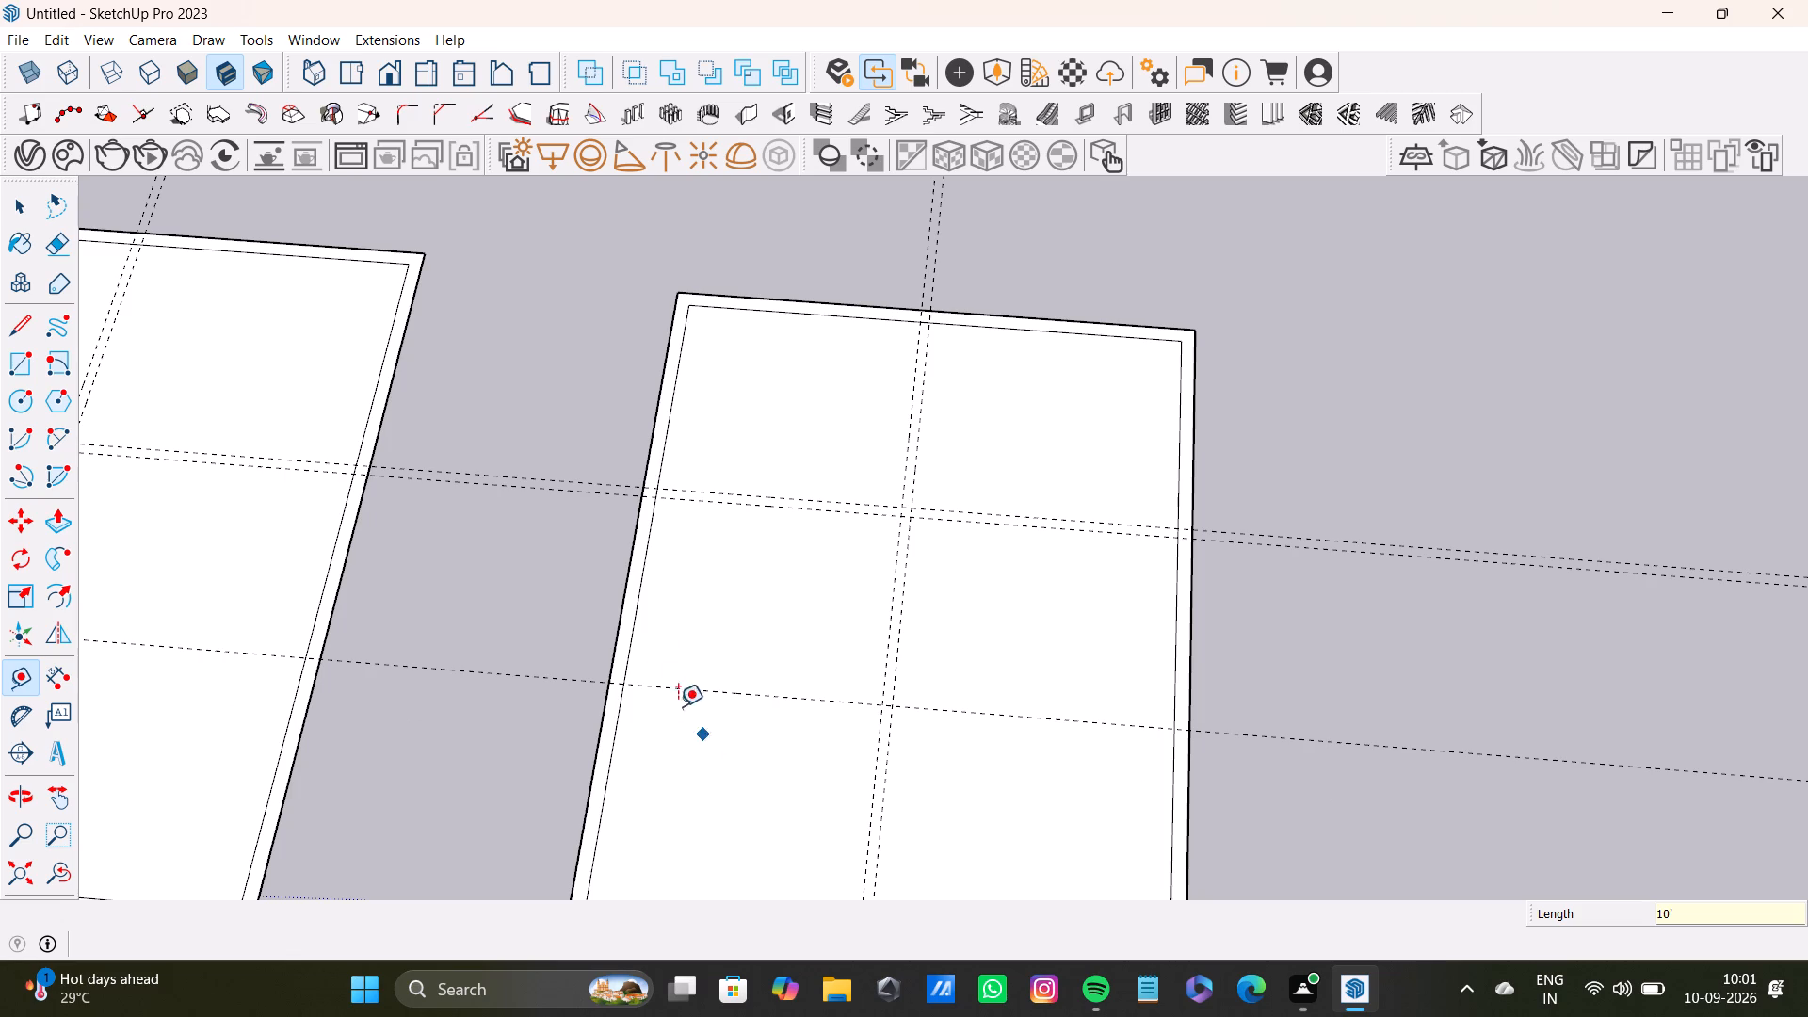
# Place a guide 6' from the second plan's inner side edge facing the first plan, and another 6" beyond it.
pyautogui.click(629, 644)
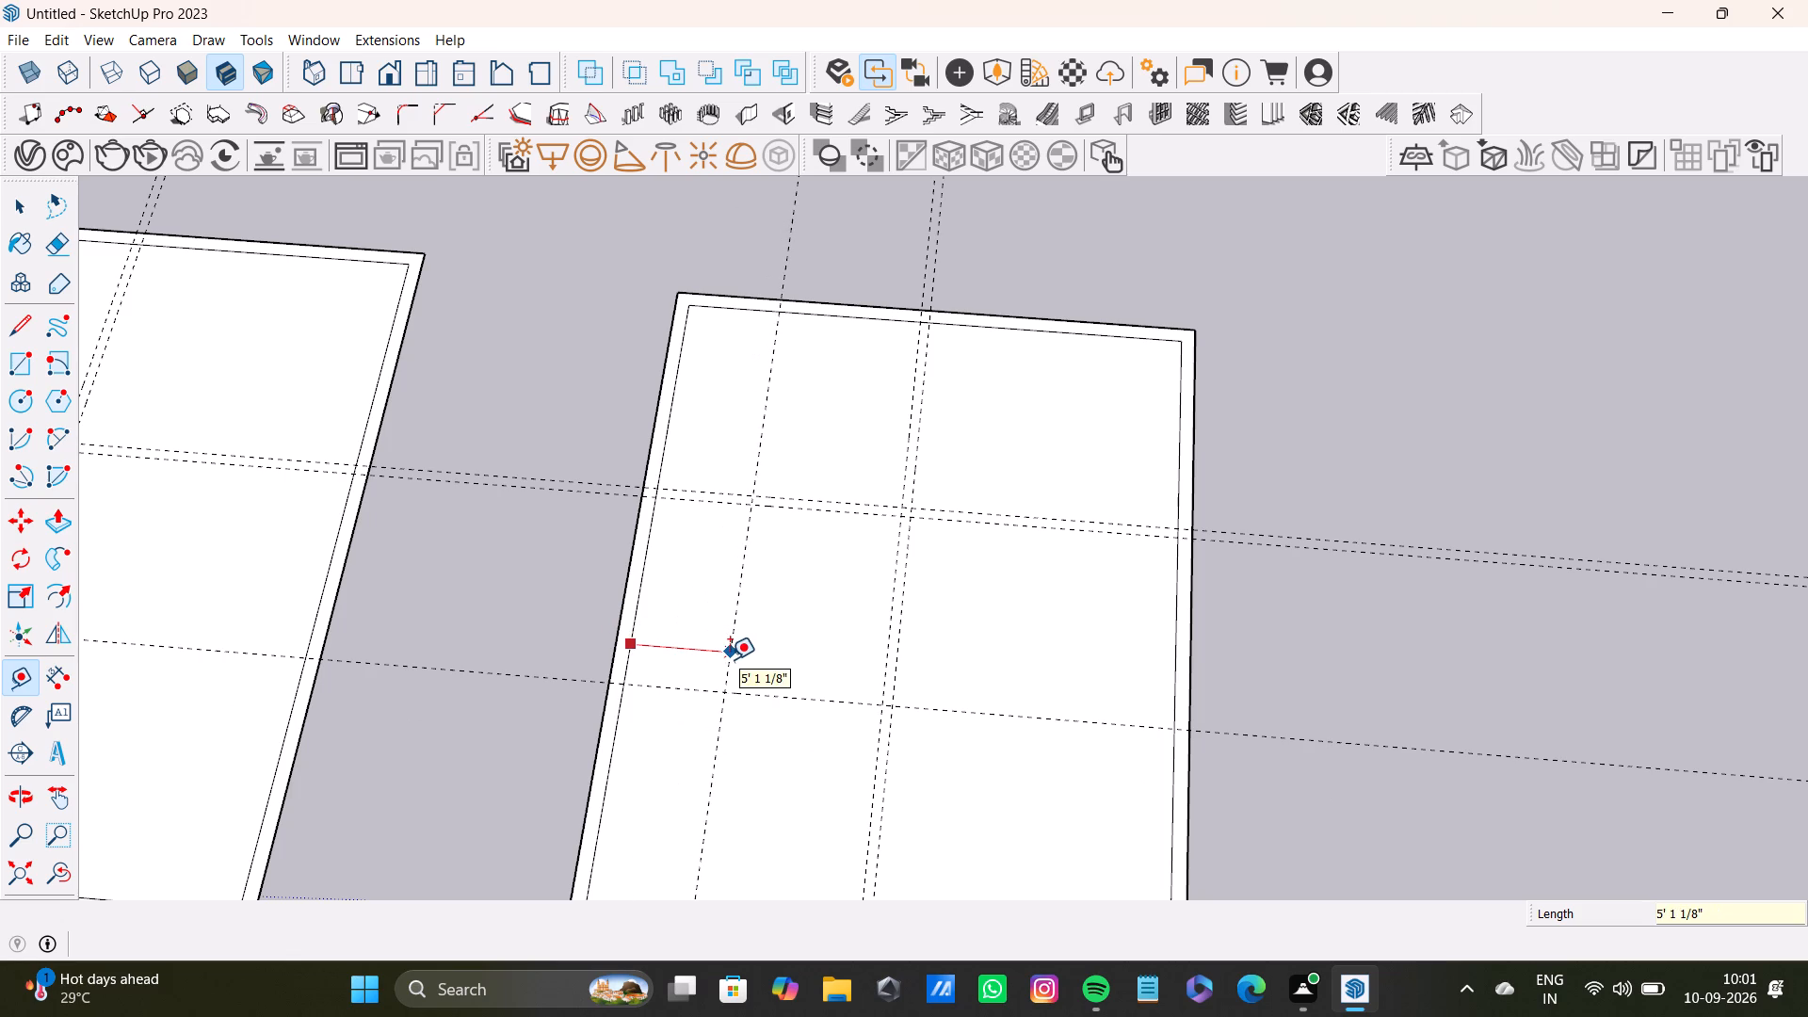
pyautogui.write("6'")
pyautogui.press('Return')
pyautogui.click(749, 665)
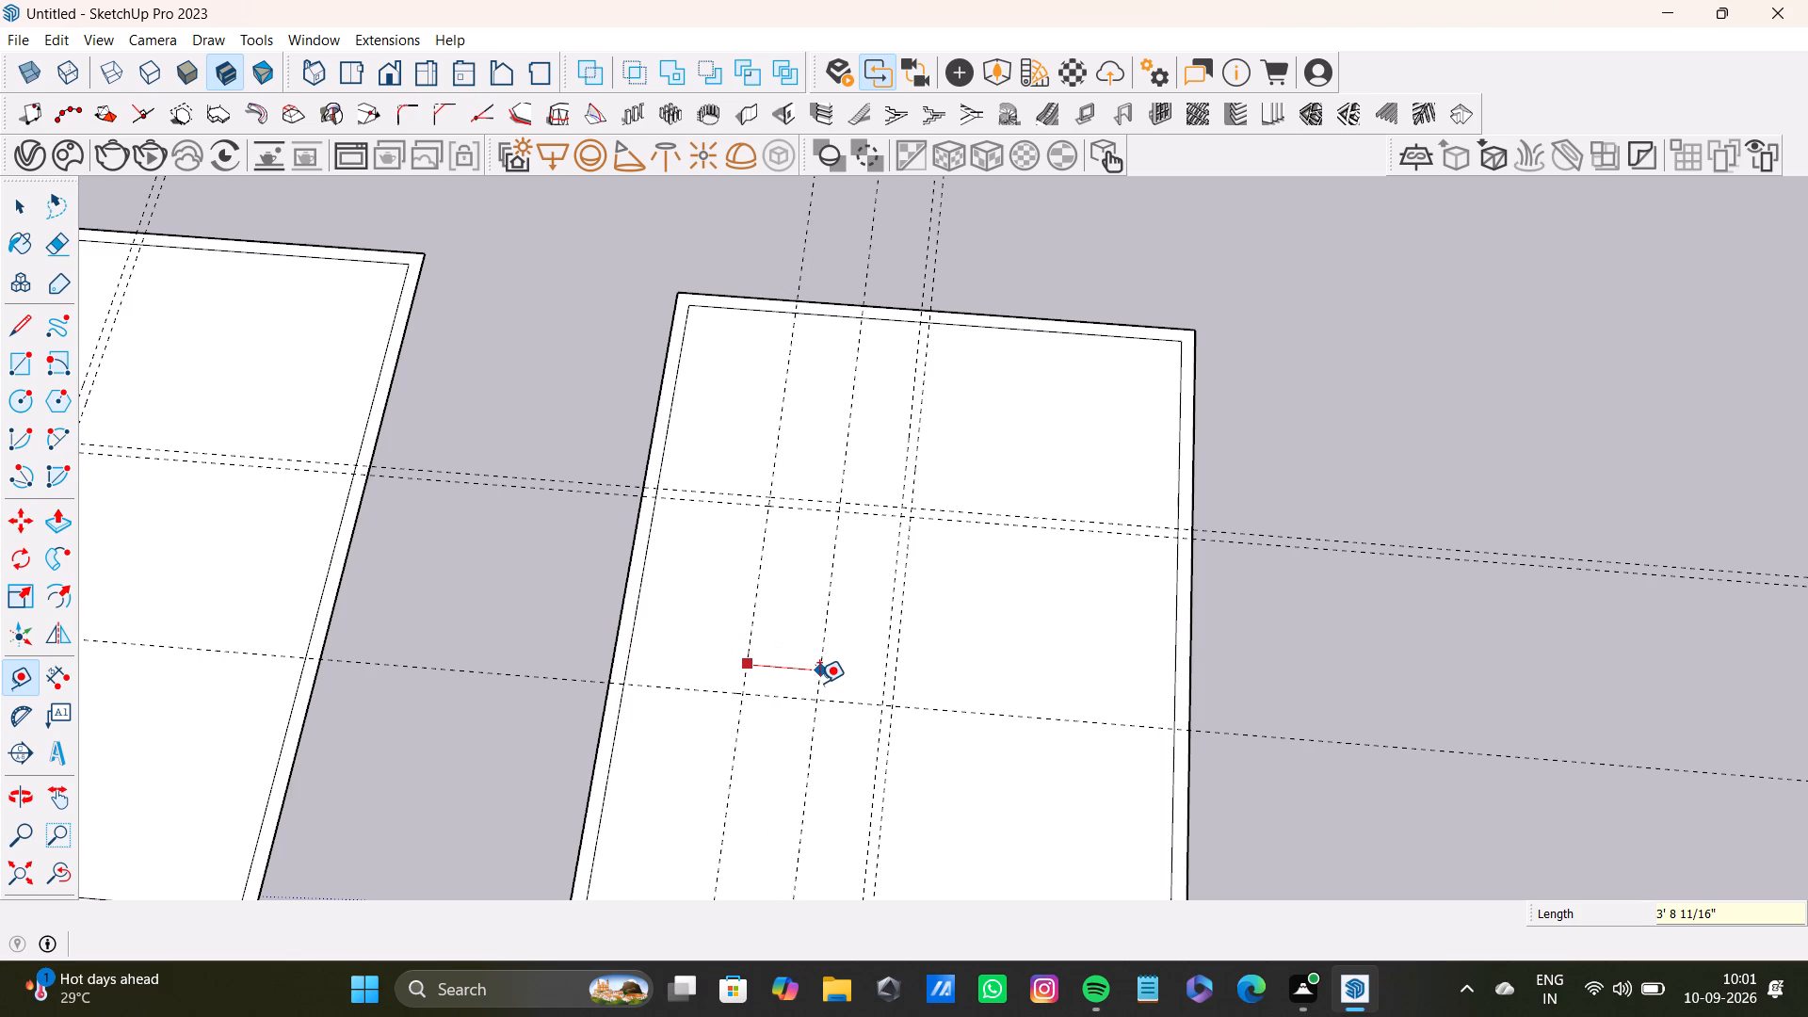
pyautogui.write('6"')
pyautogui.press('Return')
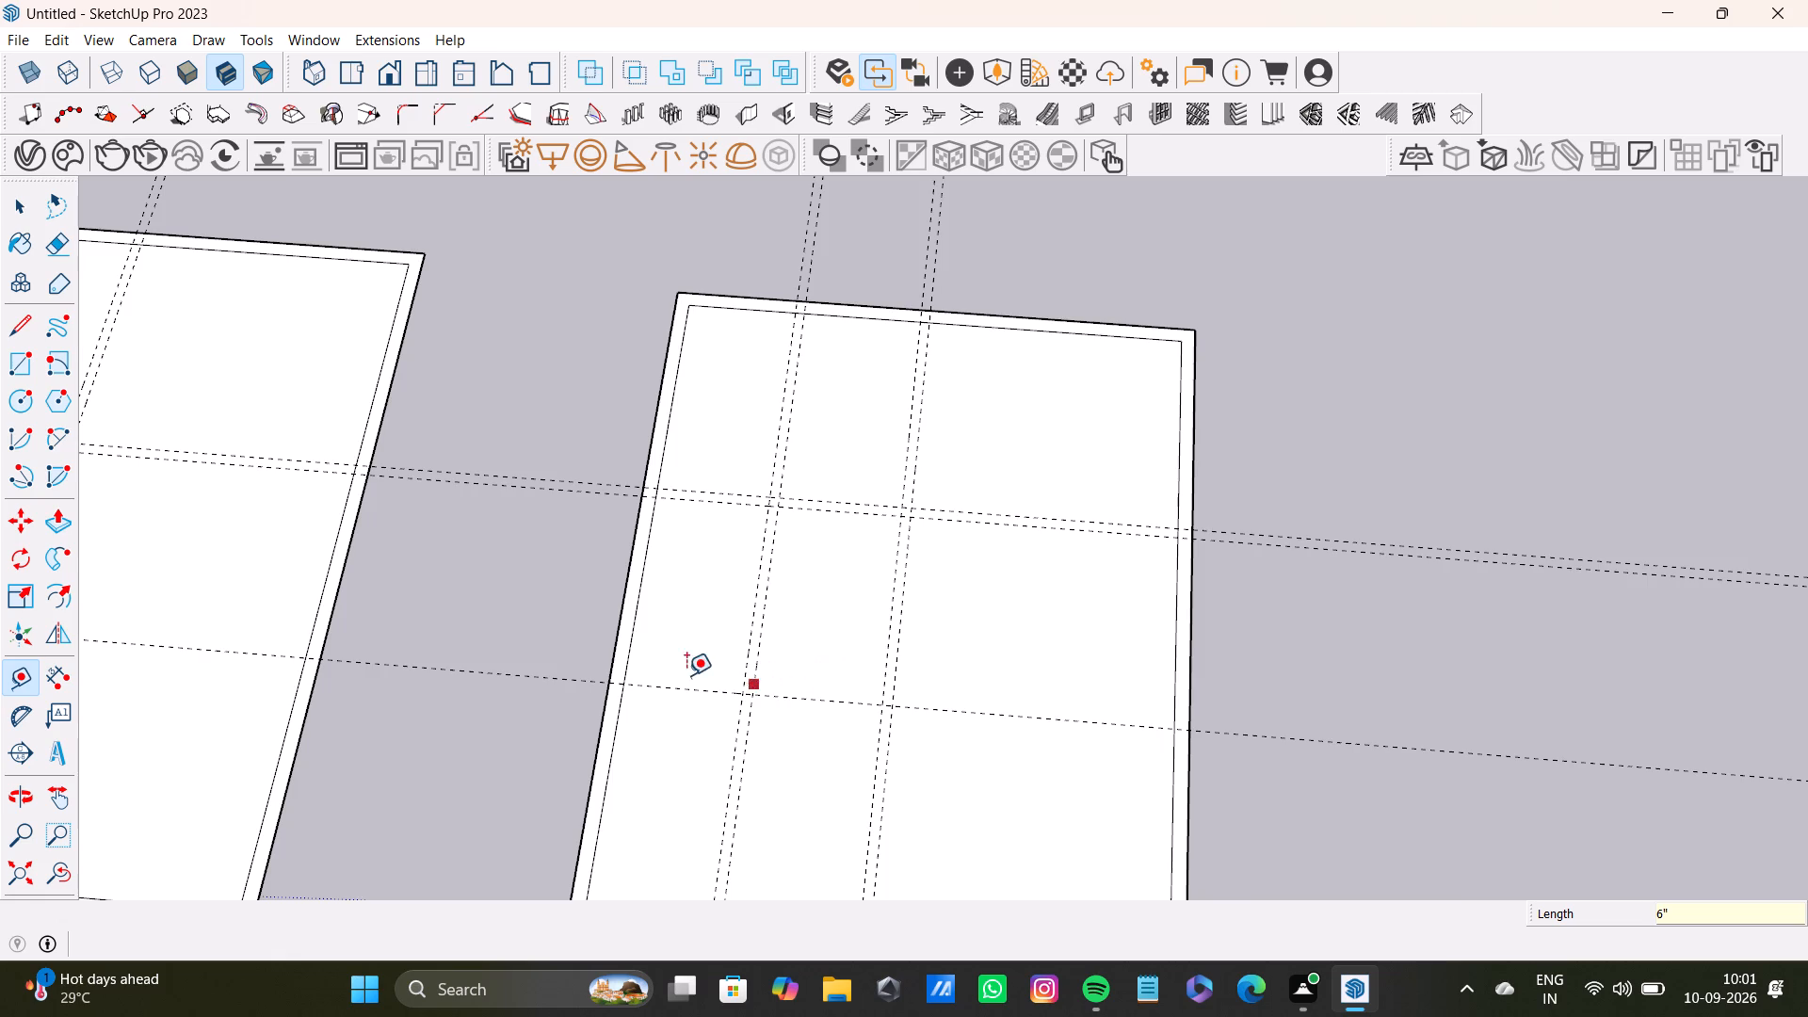
# Place a guide 6" from the 10' guide, toward the second plan's near edge, for the second cross wall's thickness.
pyautogui.scroll(4, 679, 683)
pyautogui.click(711, 691)
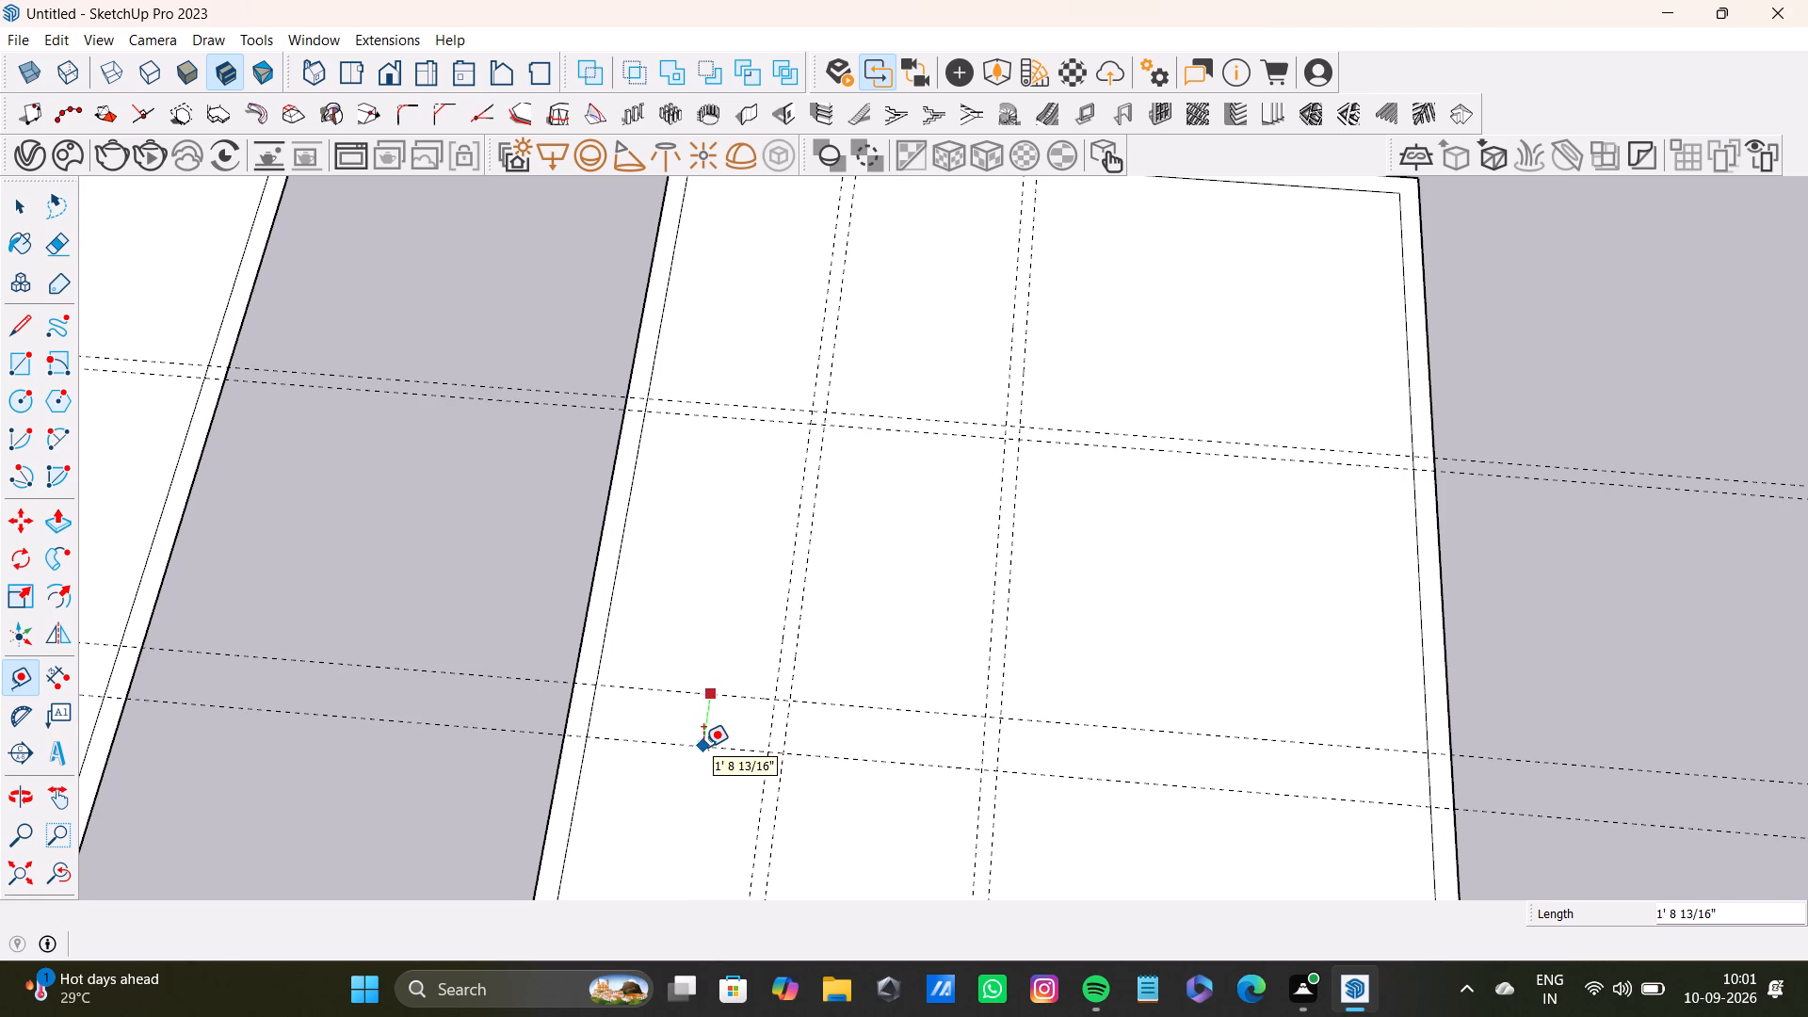
pyautogui.write('6"')
pyautogui.press('Return')
pyautogui.scroll(-5, 703, 748)
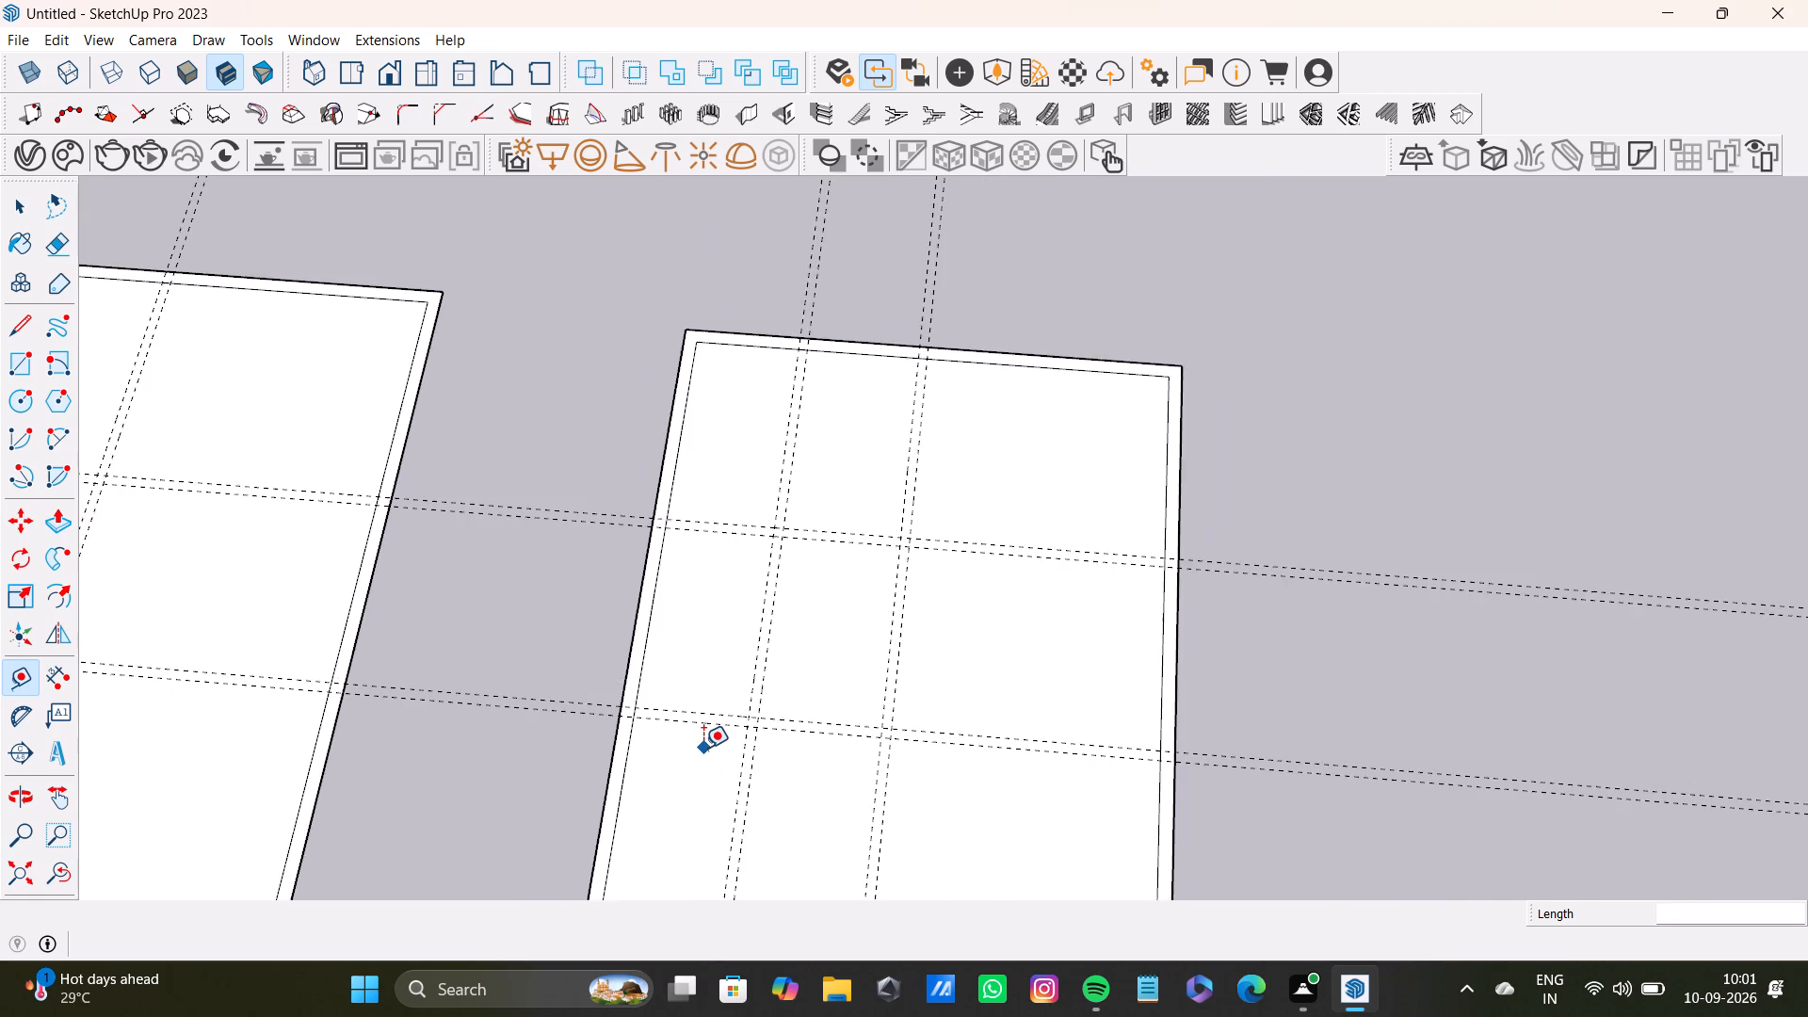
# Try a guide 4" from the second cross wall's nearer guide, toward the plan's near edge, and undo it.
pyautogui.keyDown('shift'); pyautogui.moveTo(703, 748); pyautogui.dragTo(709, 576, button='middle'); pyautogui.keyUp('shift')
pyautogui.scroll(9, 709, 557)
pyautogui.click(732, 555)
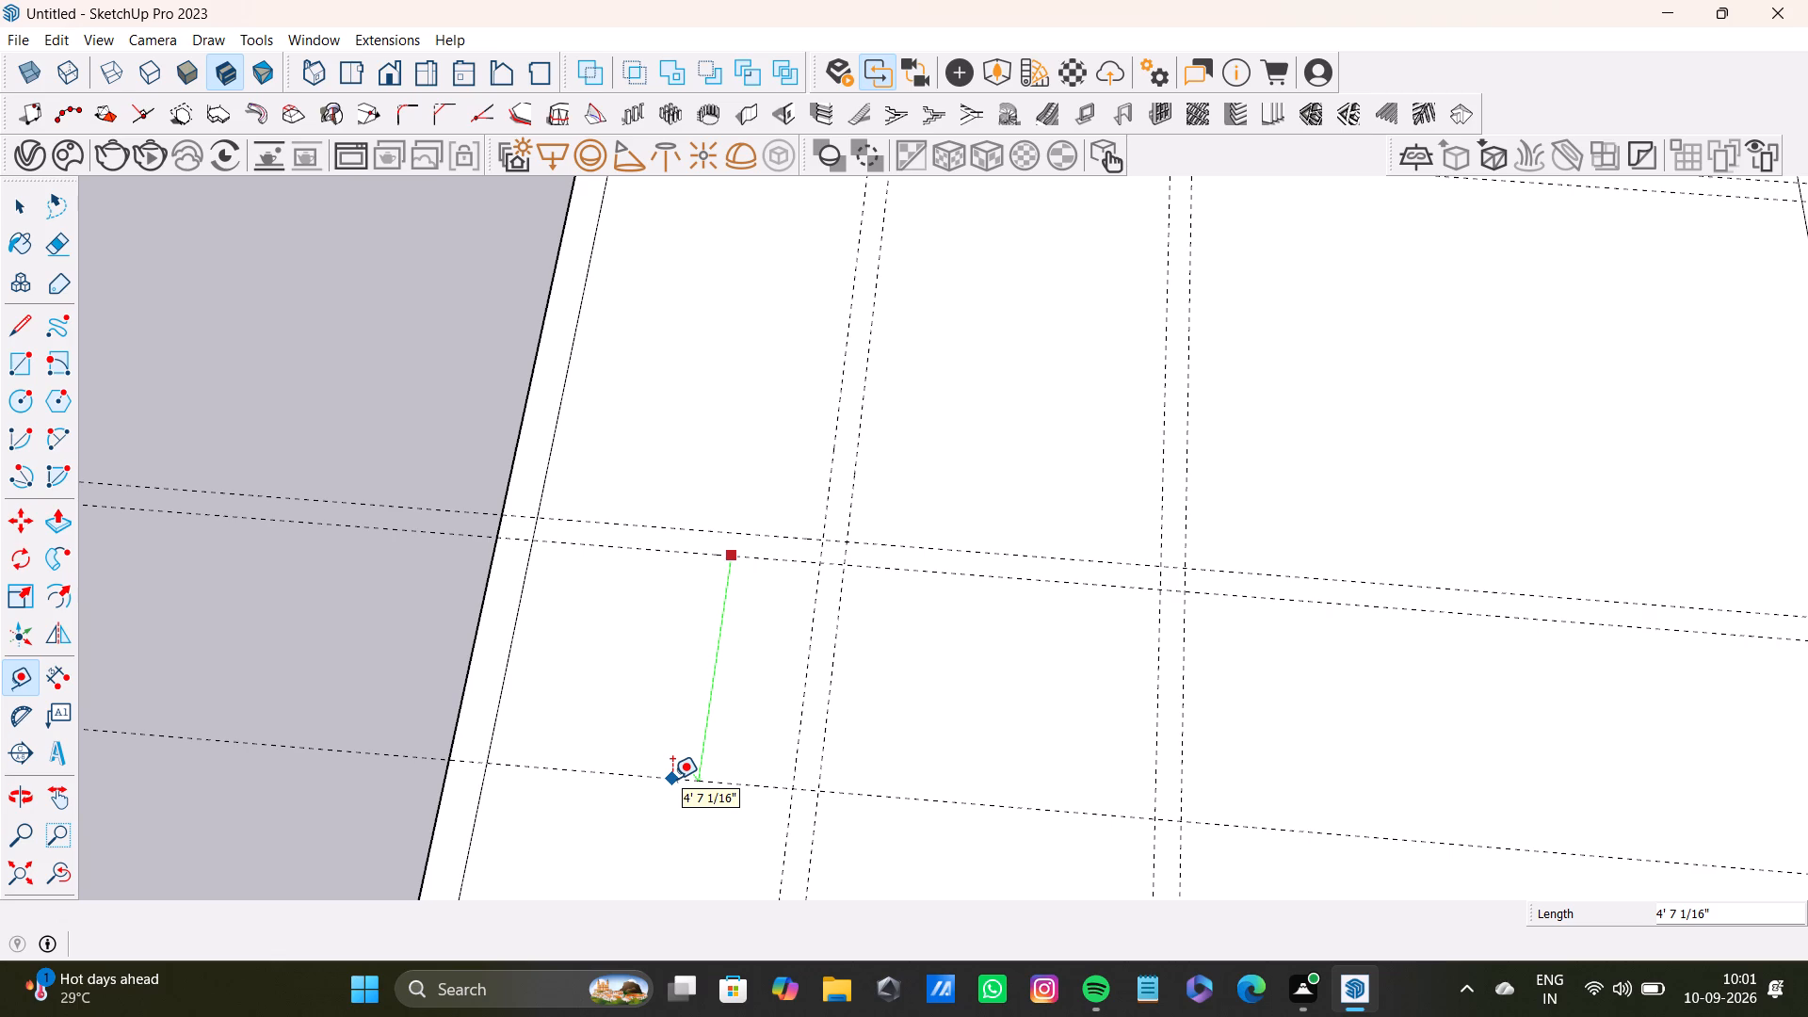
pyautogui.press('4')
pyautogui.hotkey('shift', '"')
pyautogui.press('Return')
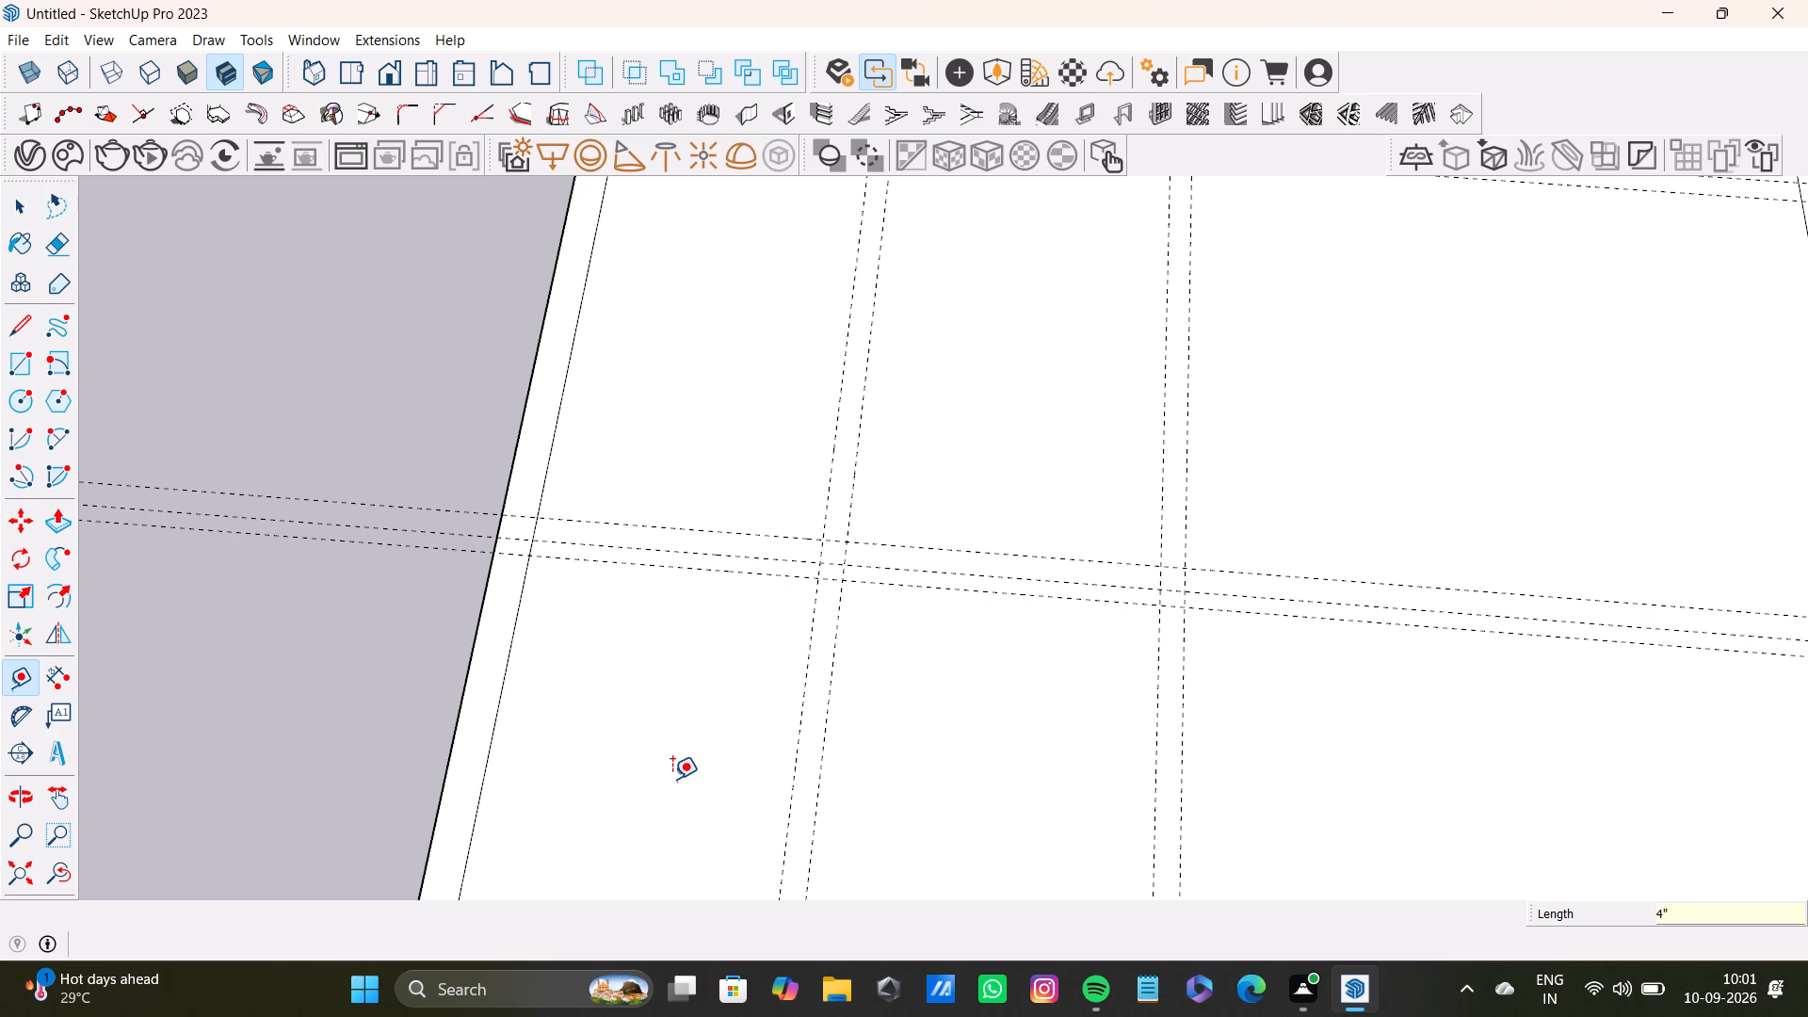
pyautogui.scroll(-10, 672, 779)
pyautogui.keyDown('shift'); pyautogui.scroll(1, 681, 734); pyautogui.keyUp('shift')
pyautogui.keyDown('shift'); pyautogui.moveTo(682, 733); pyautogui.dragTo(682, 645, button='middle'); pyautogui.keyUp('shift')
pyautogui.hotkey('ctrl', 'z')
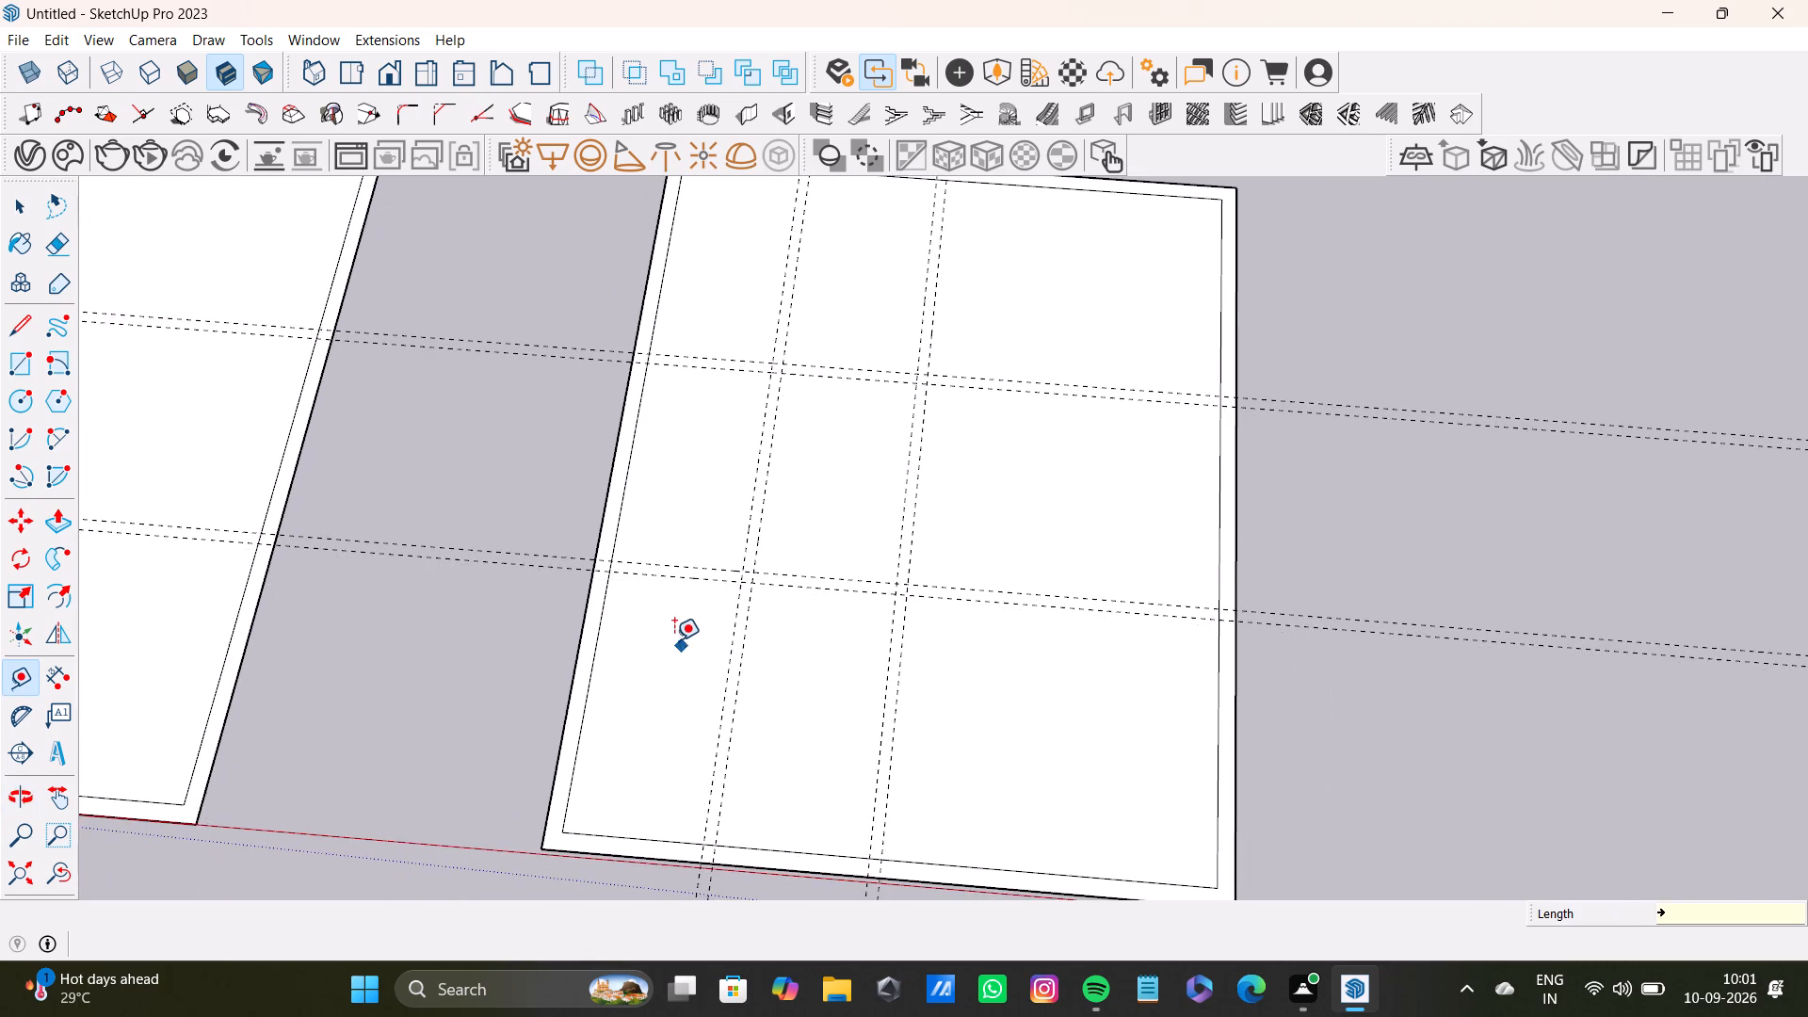
# Place a guide 4' from the second cross wall's nearer guide, toward the second plan's near edge.
pyautogui.scroll(8, 670, 637)
pyautogui.click(717, 522)
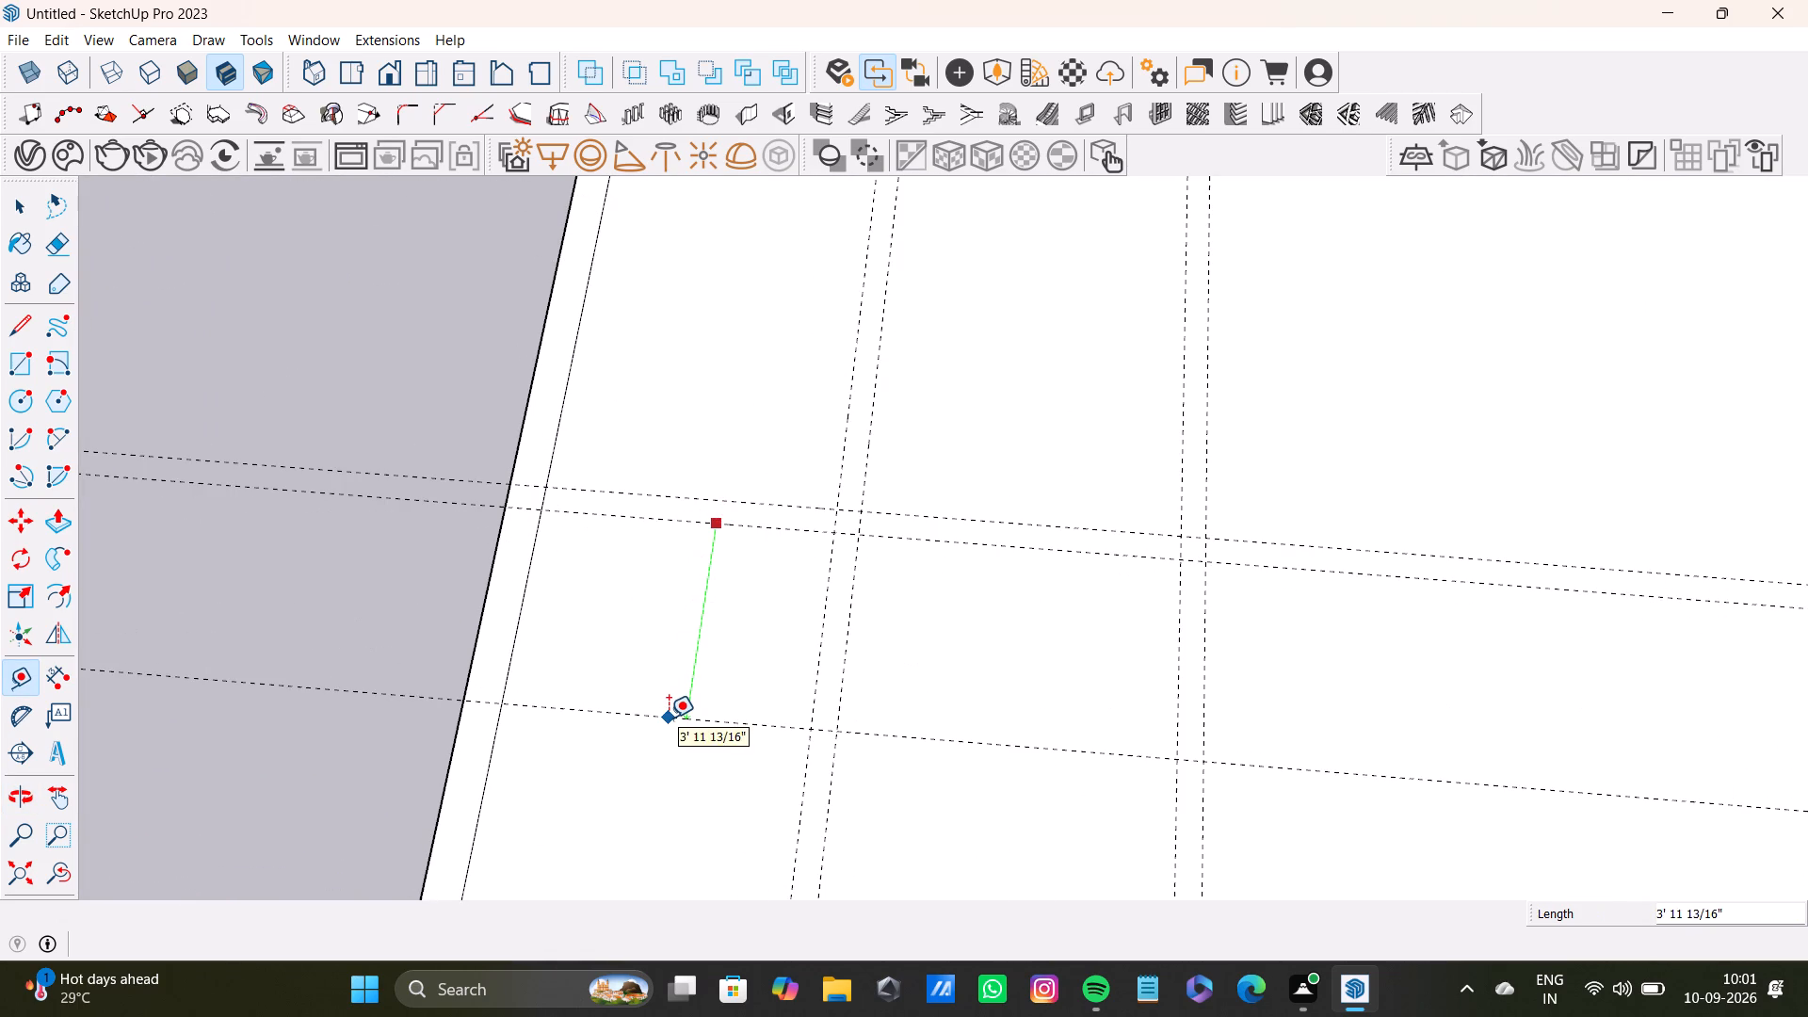
pyautogui.write("4'")
pyautogui.press('Return')
pyautogui.click(511, 634)
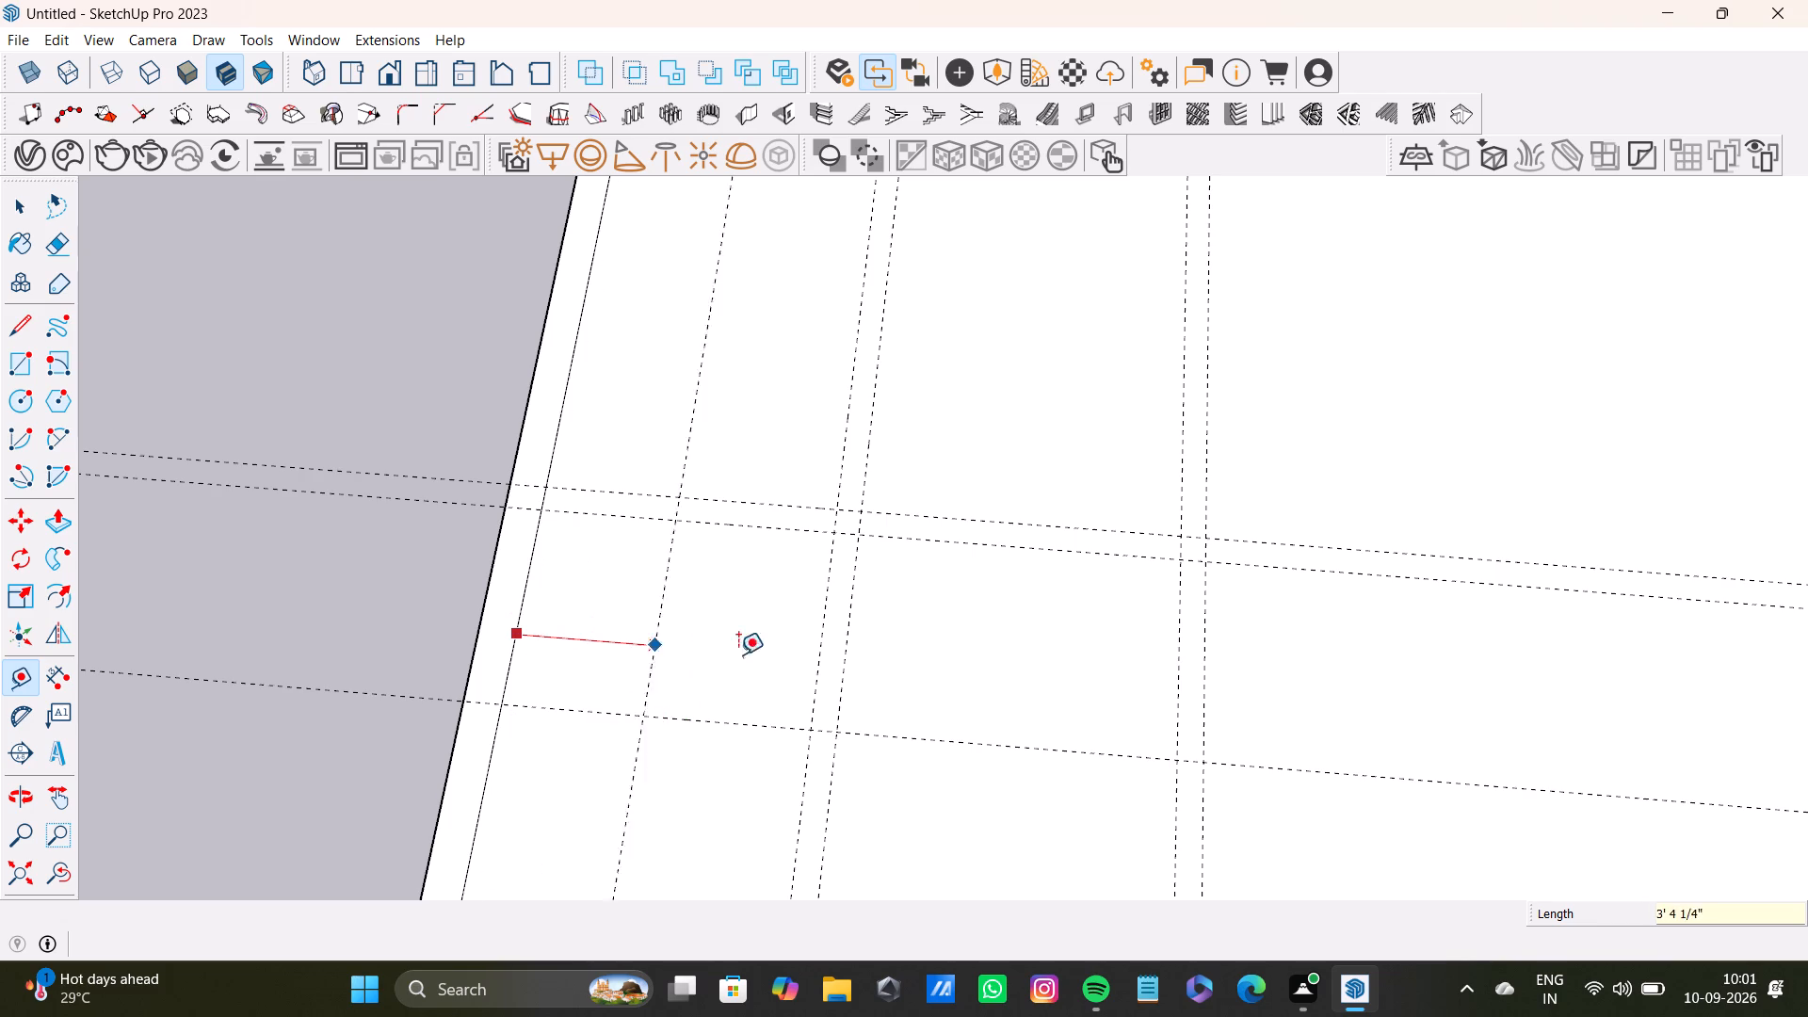
pyautogui.press('space')
# Place a guide 6" from the 4' guide, toward the second plan's near edge, for the third cross wall's thickness.
pyautogui.scroll(-10, 786, 685)
pyautogui.keyDown('shift'); pyautogui.scroll(1, 728, 706); pyautogui.keyUp('shift')
pyautogui.keyDown('shift'); pyautogui.moveTo(728, 699); pyautogui.dragTo(728, 555, button='middle'); pyautogui.keyUp('shift')
pyautogui.keyDown('shift'); pyautogui.scroll(-1, 728, 555); pyautogui.keyUp('shift')
pyautogui.scroll(3, 715, 621)
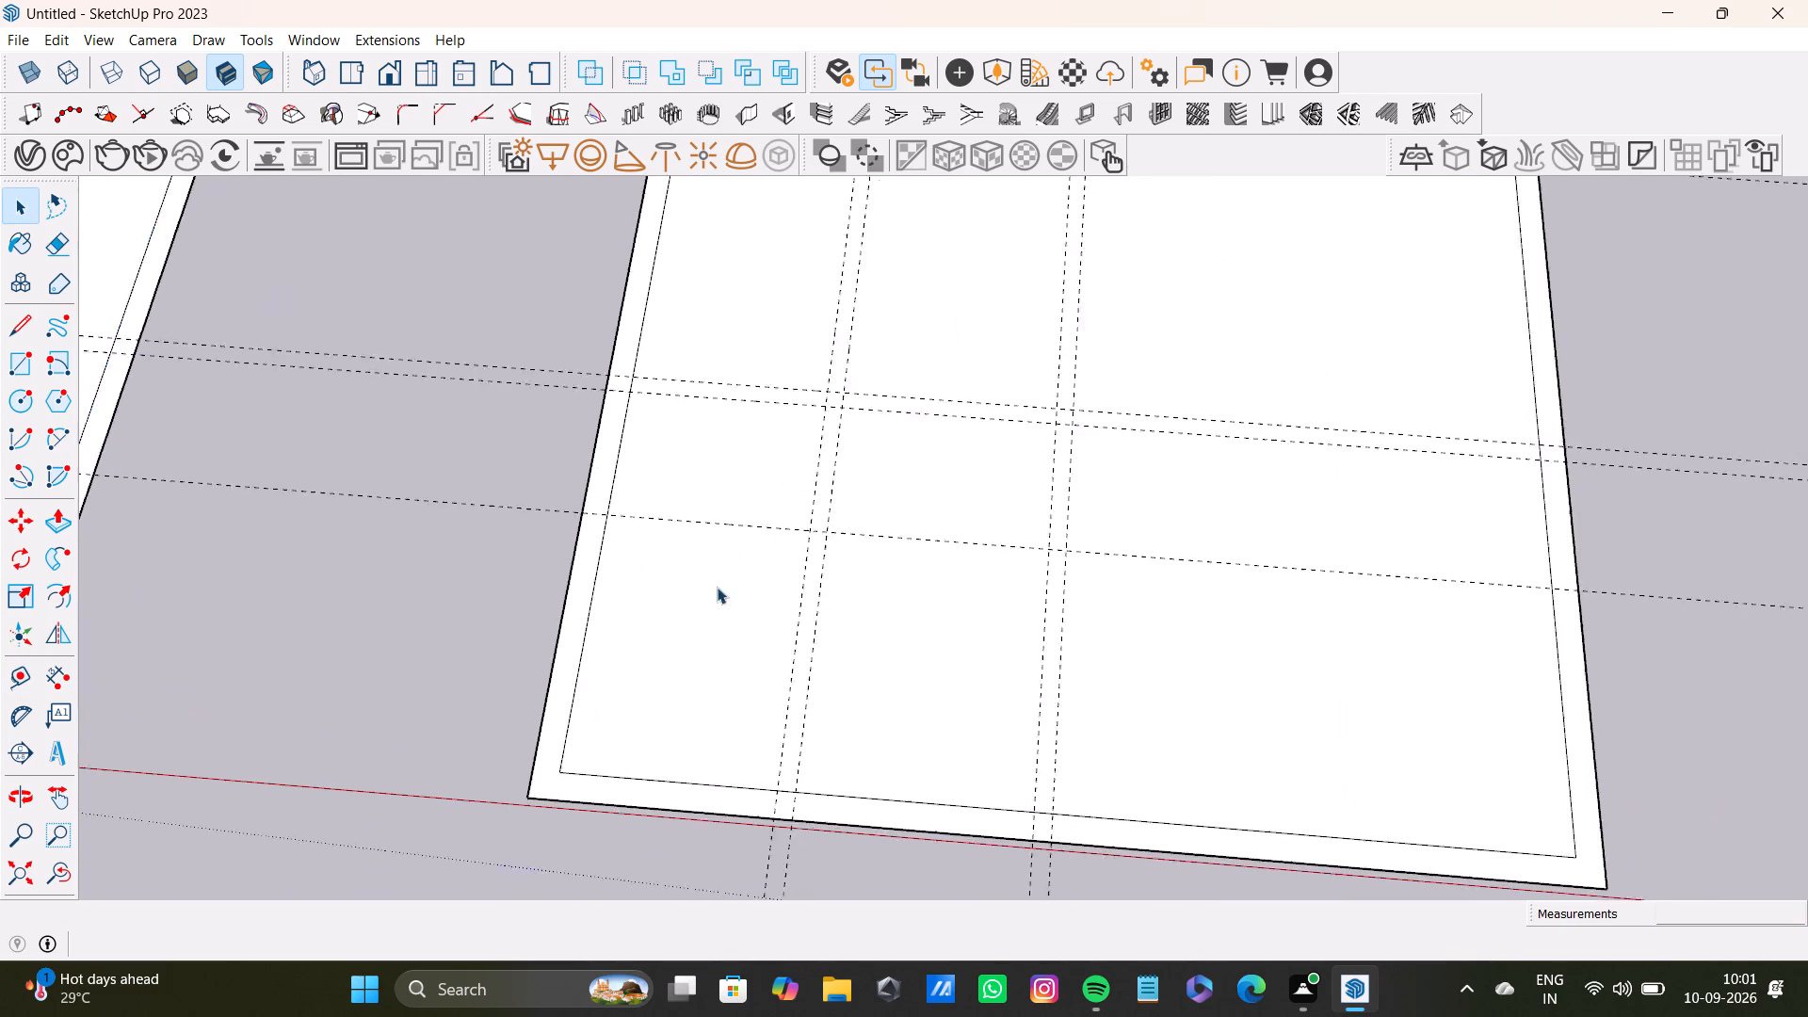
pyautogui.scroll(4, 717, 587)
pyautogui.press('t')
pyautogui.click(767, 514)
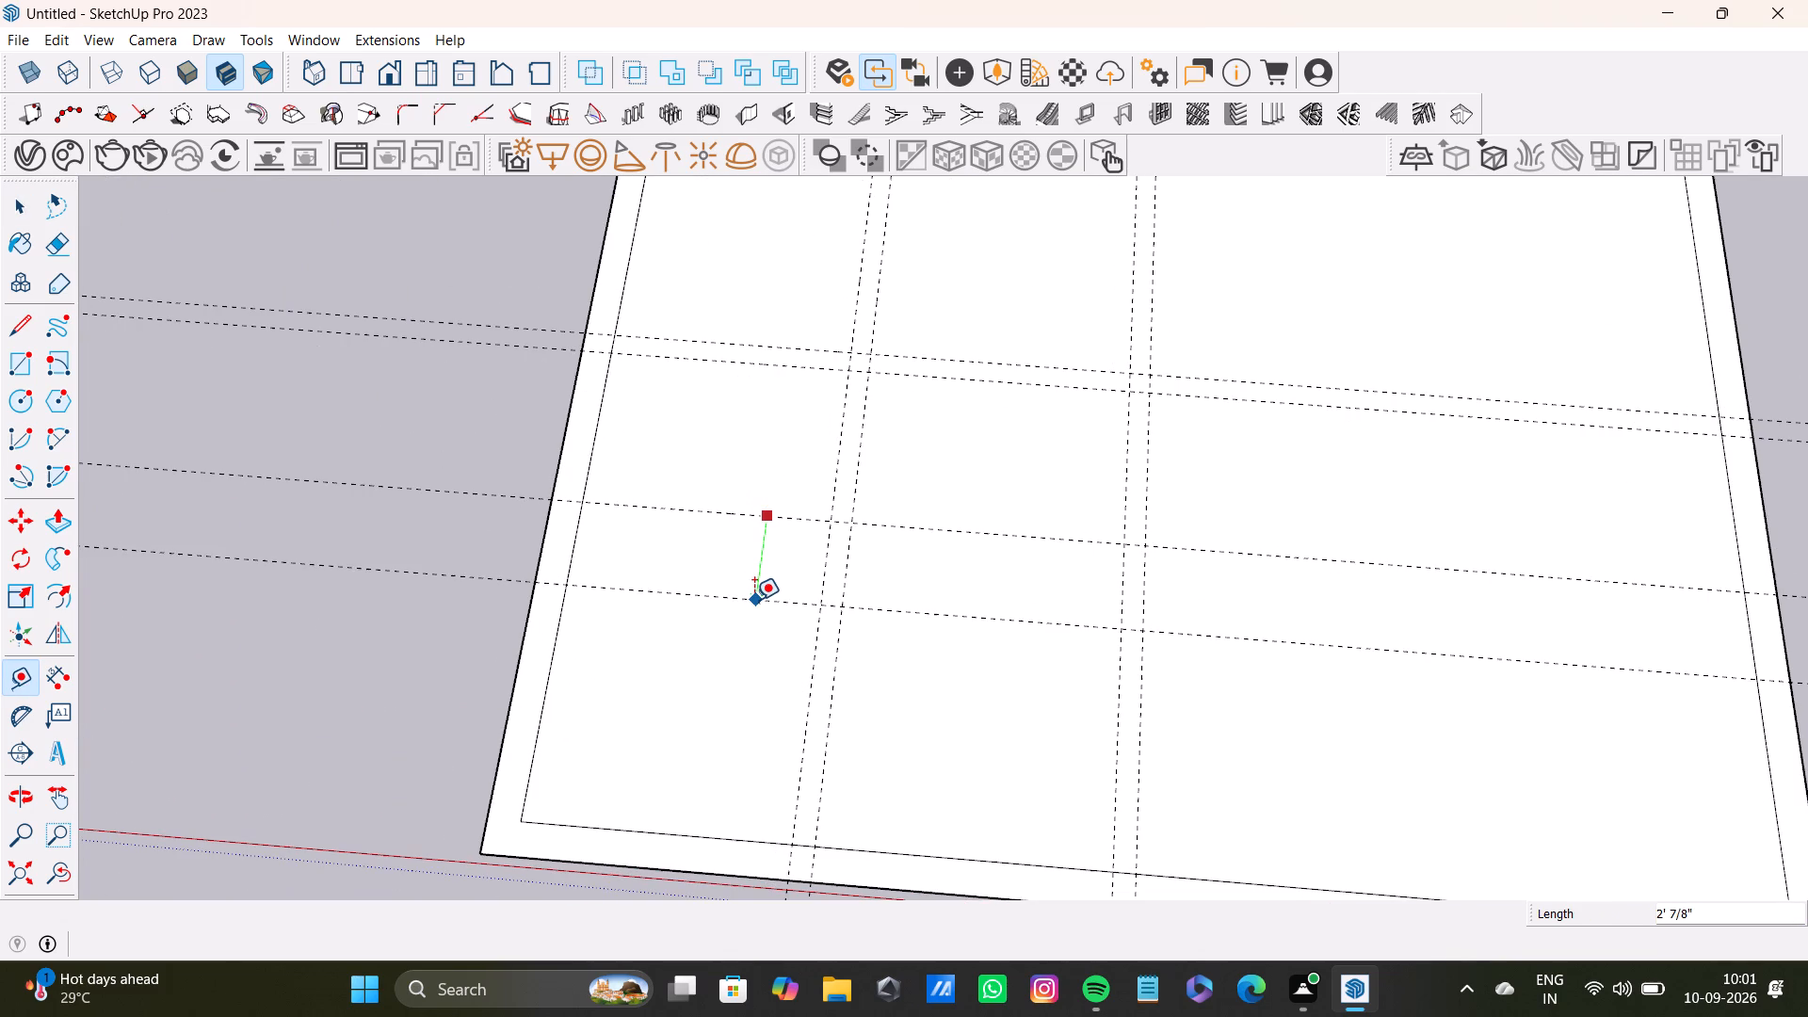
pyautogui.write('6"')
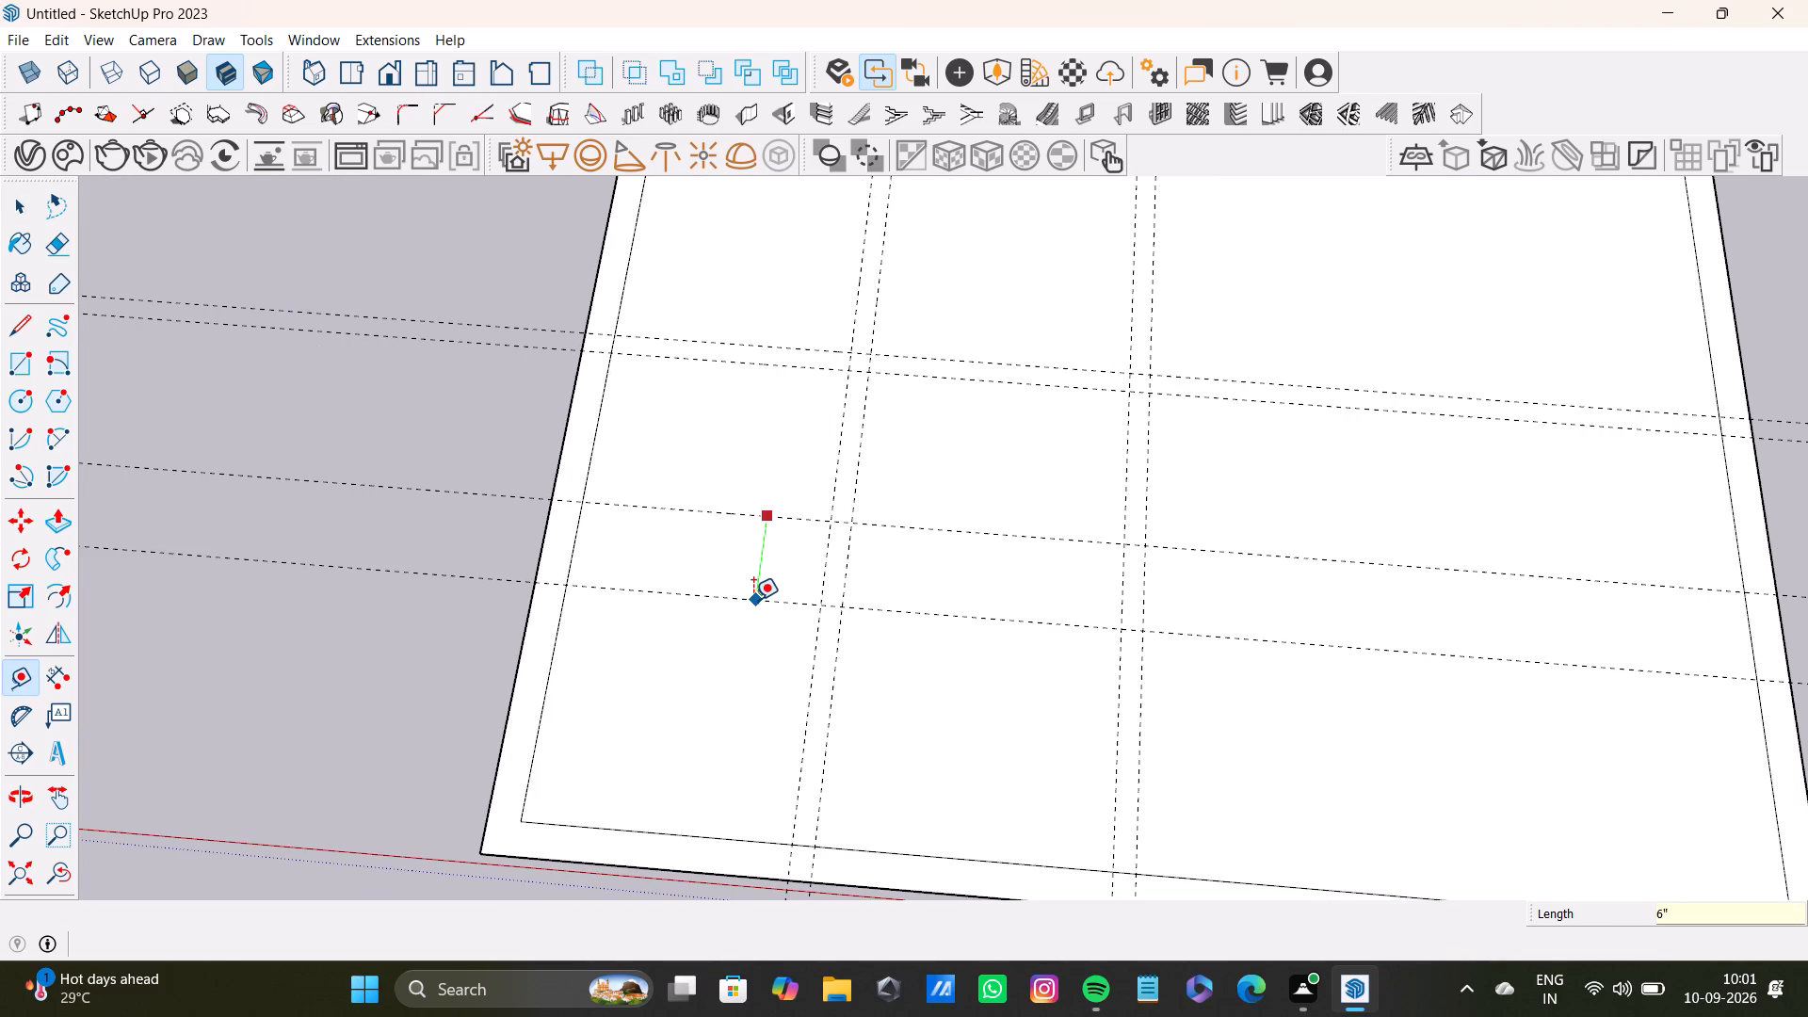
pyautogui.press('Return')
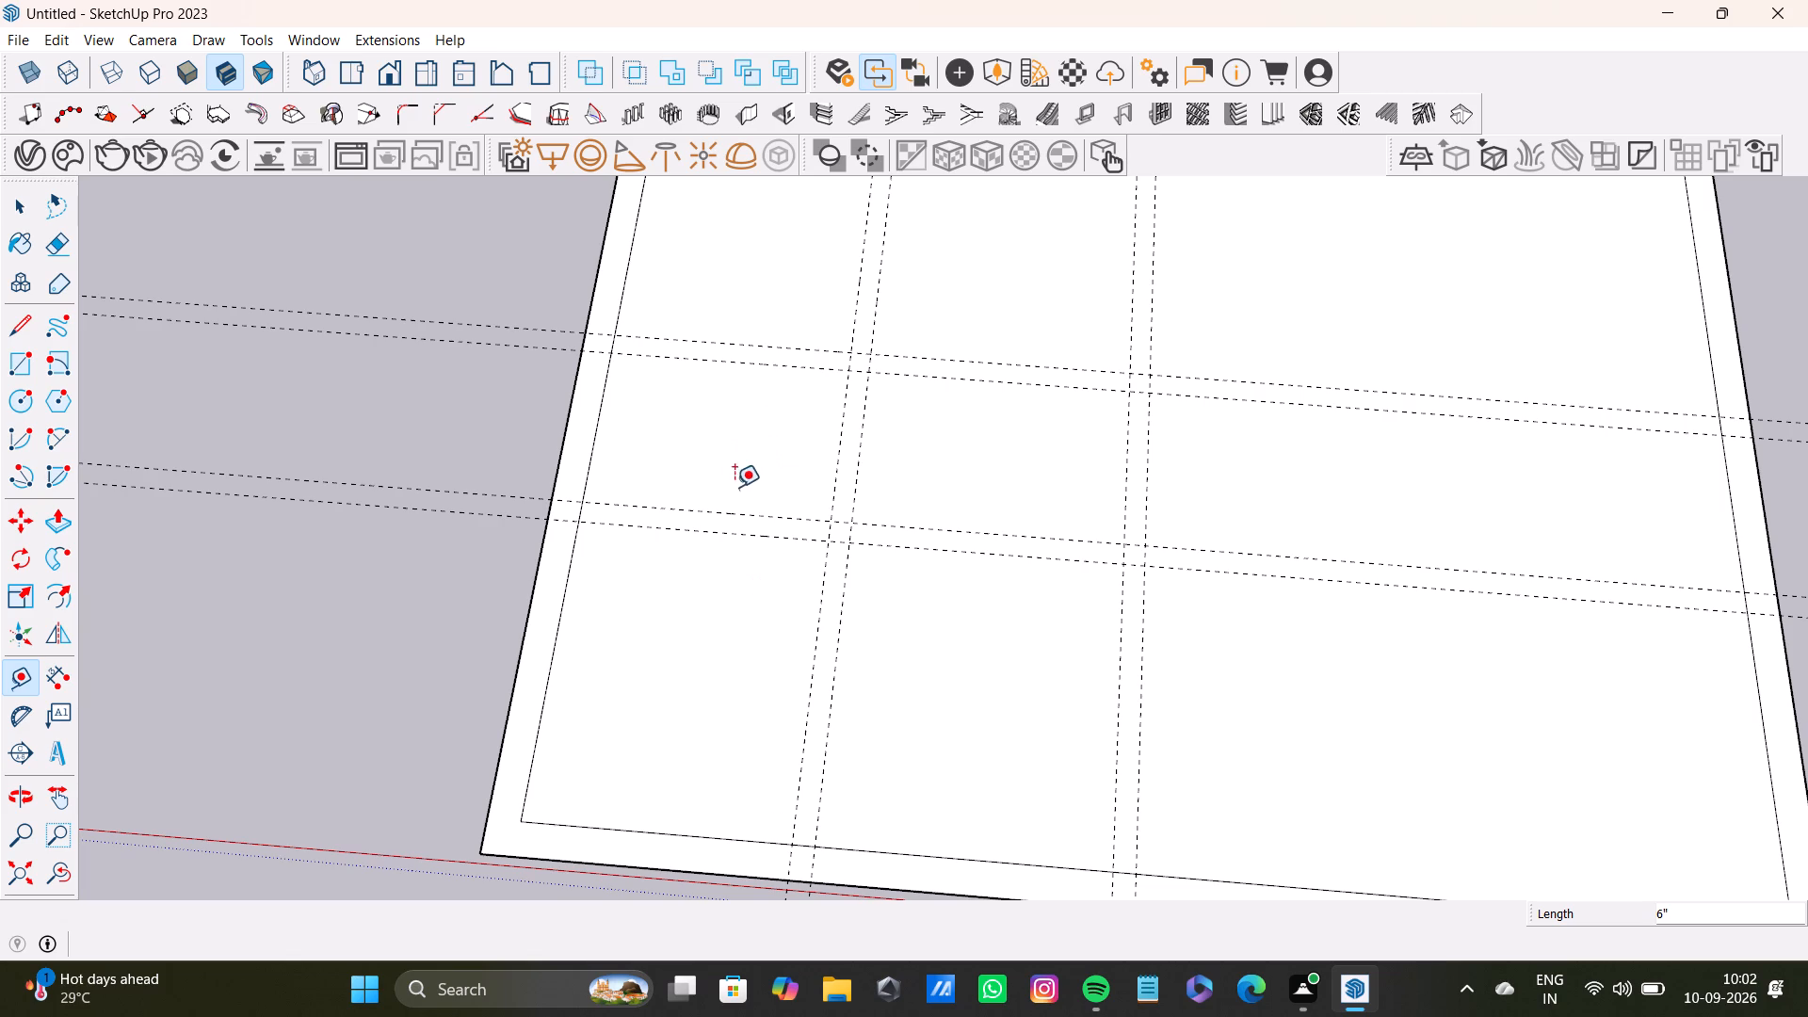
# Place a guide 11' inside the second plan, measured from its inner near edge.
pyautogui.scroll(-10, 766, 462)
pyautogui.scroll(-4, 748, 547)
pyautogui.keyDown('shift'); pyautogui.moveTo(777, 525); pyautogui.dragTo(777, 725, button='middle'); pyautogui.keyUp('shift')
pyautogui.scroll(9, 770, 558)
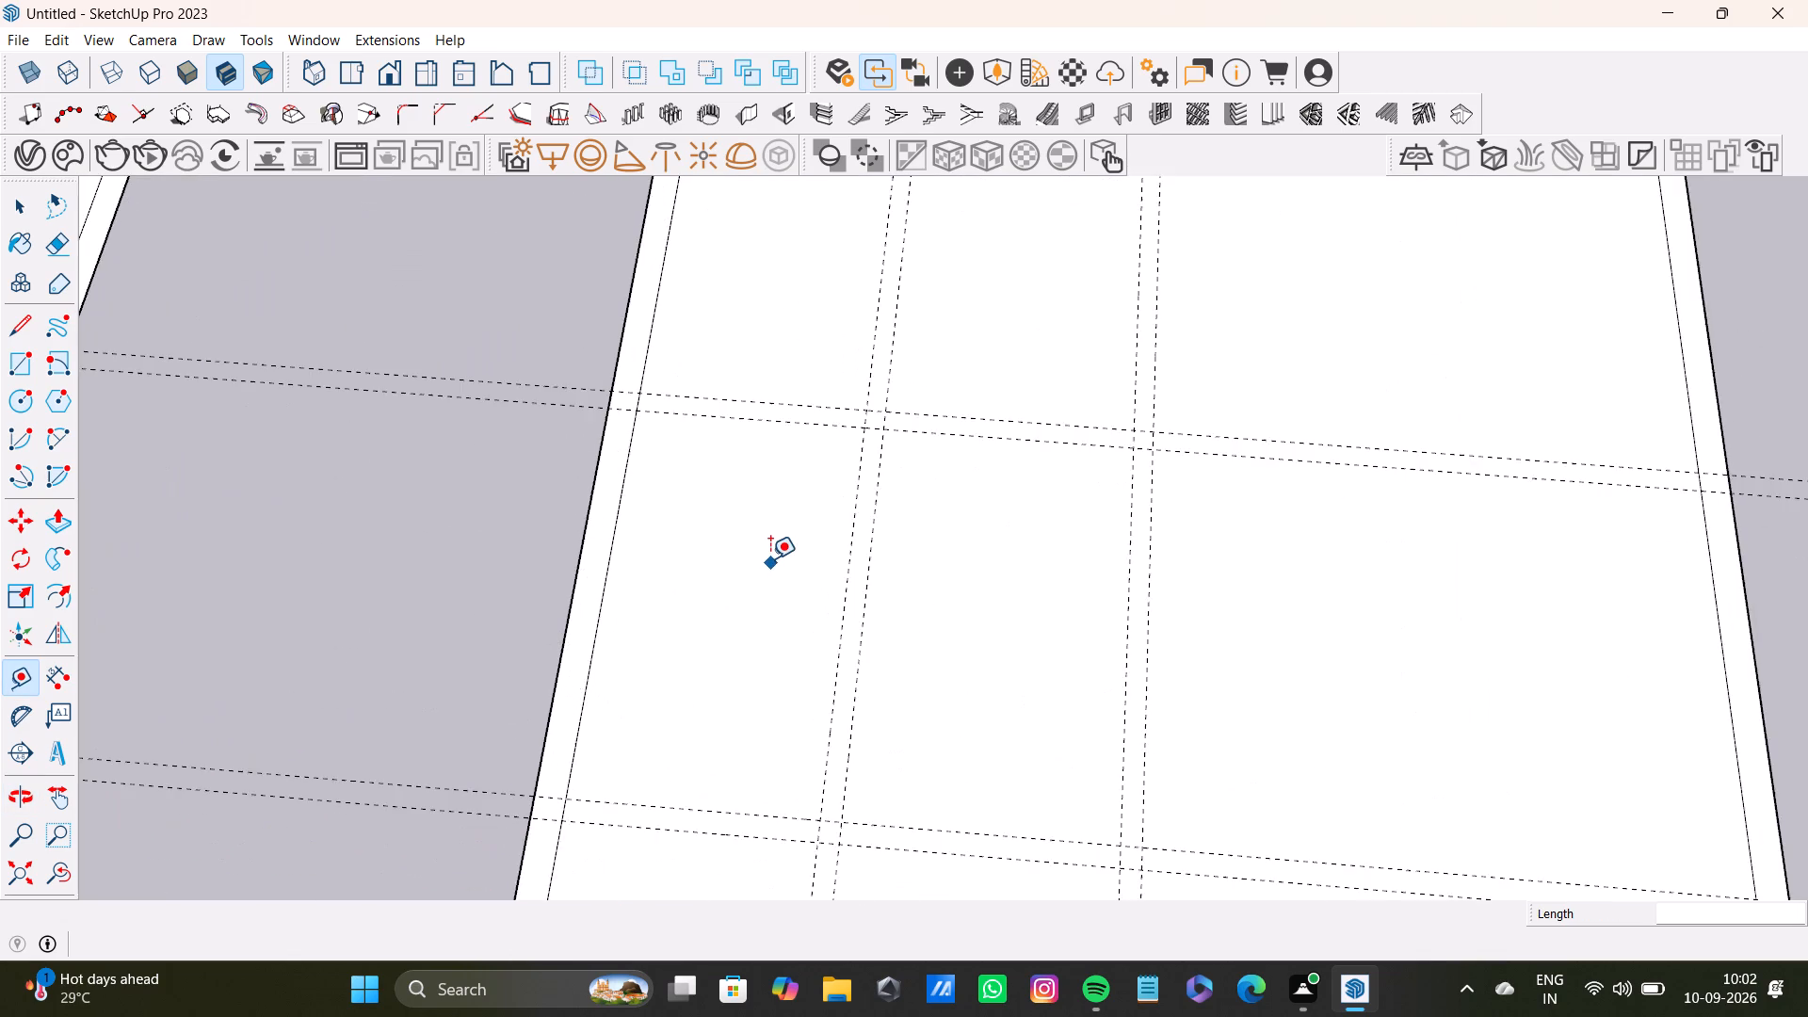
pyautogui.scroll(-9, 770, 558)
pyautogui.moveTo(779, 602); pyautogui.dragTo(748, 589, button='middle')
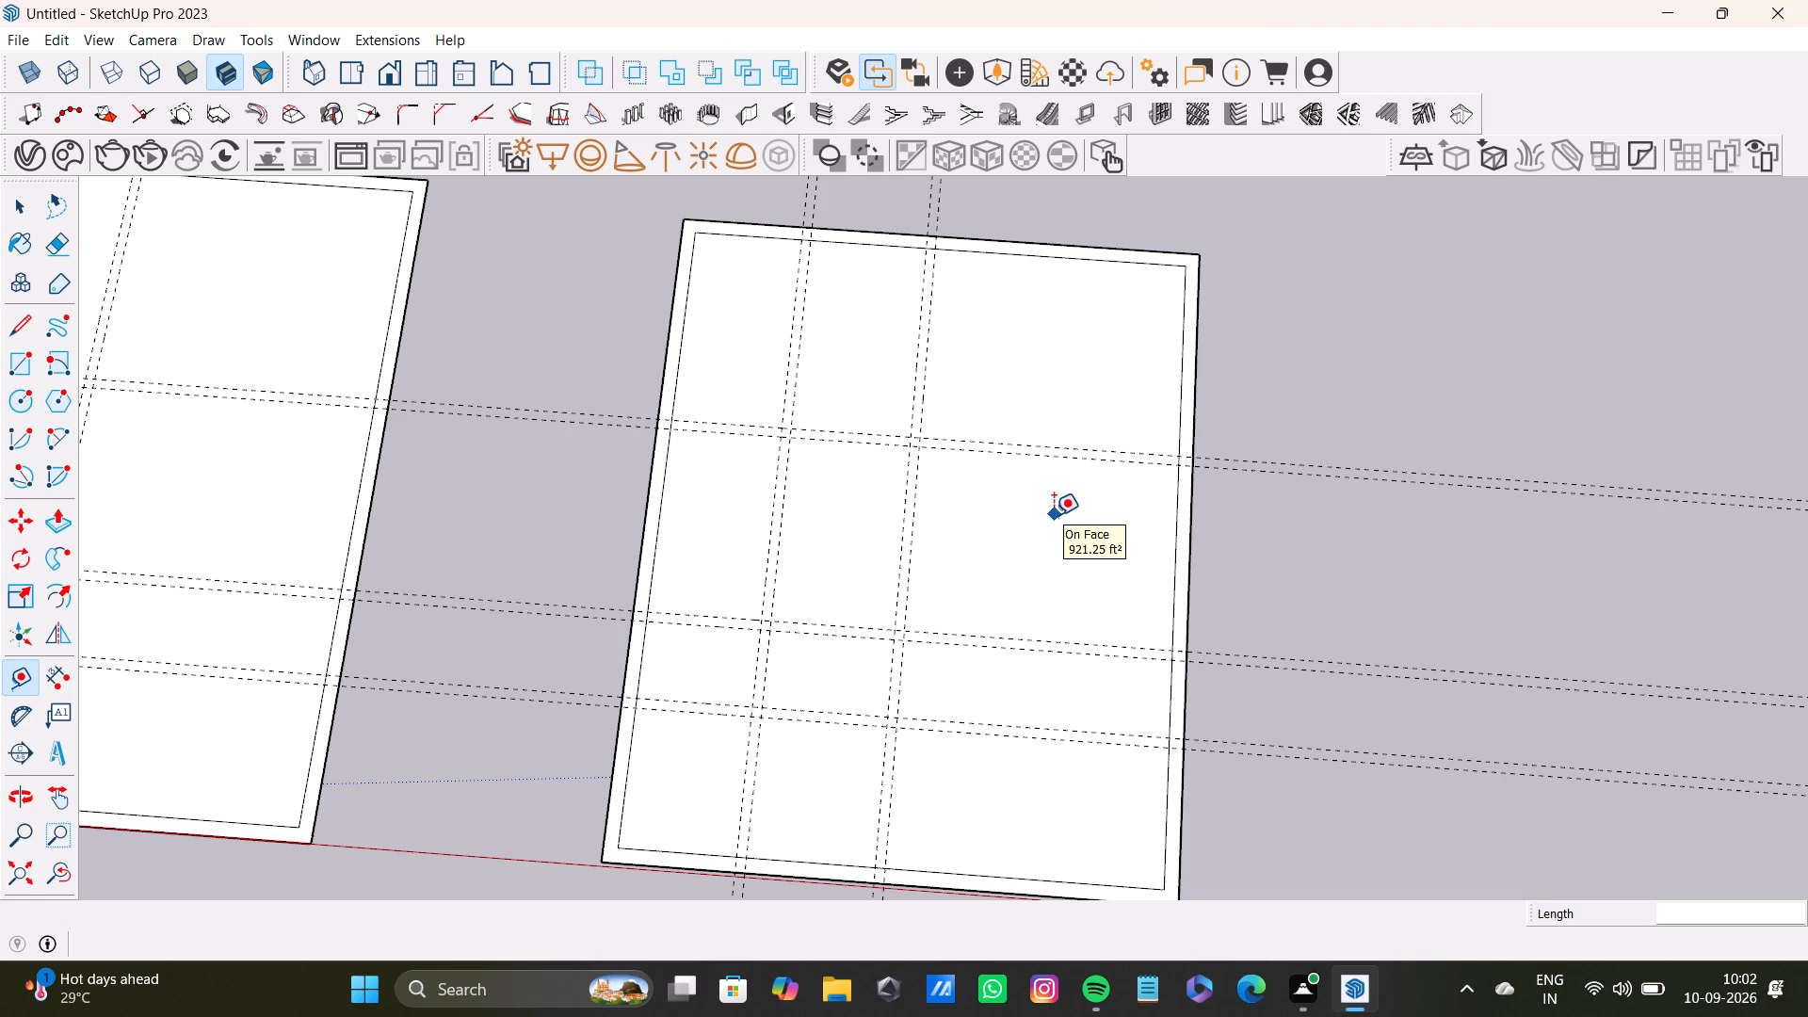
pyautogui.scroll(-4, 1009, 634)
pyautogui.scroll(3, 989, 795)
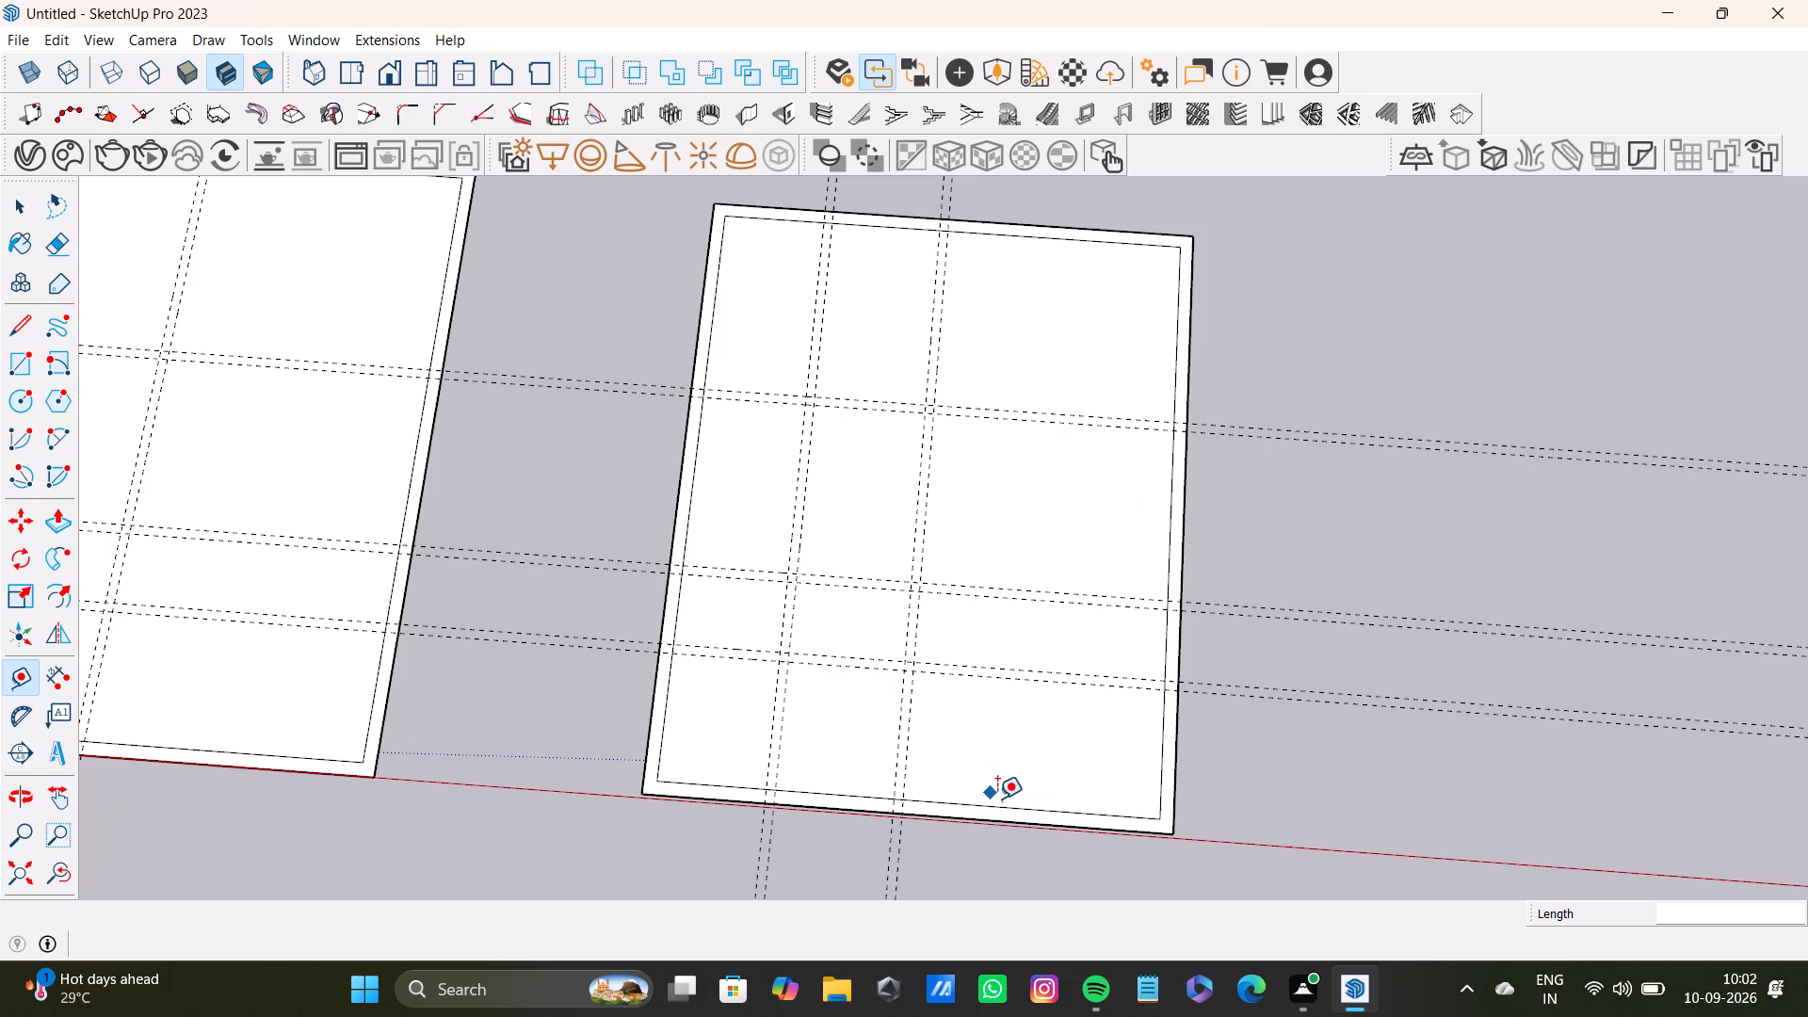
pyautogui.click(998, 807)
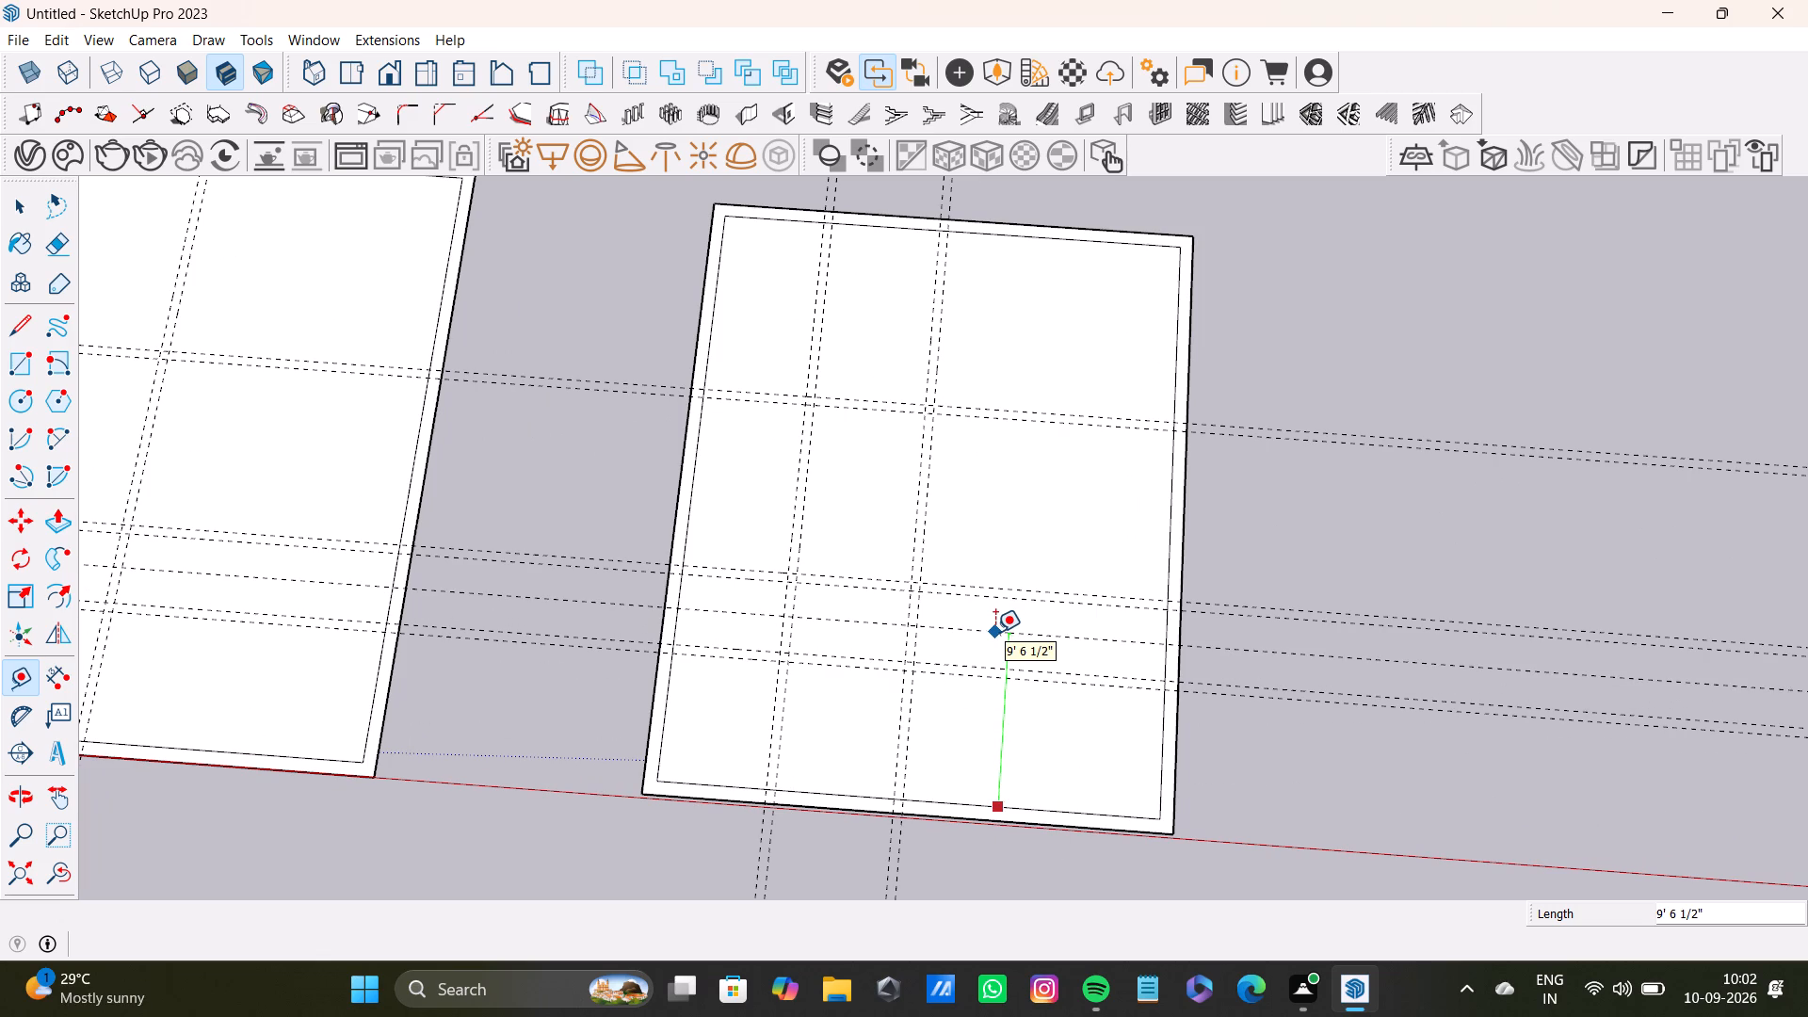
pyautogui.write("11'")
pyautogui.press('Return')
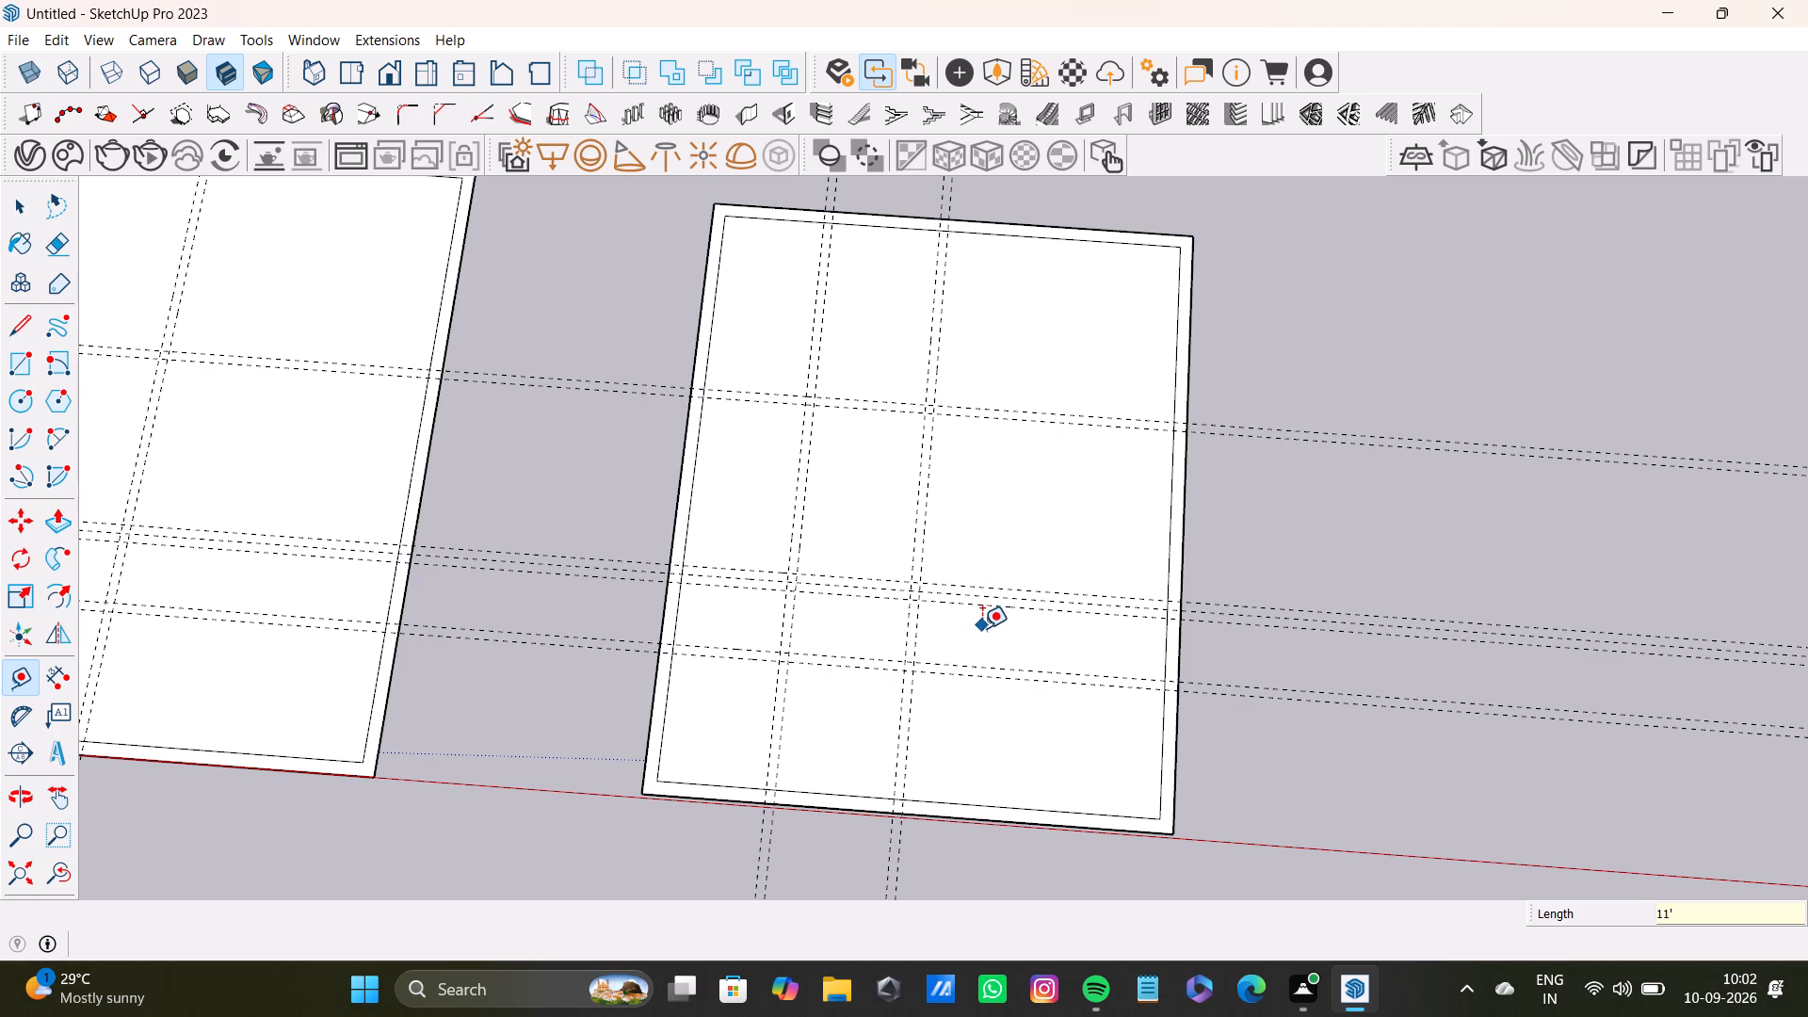
# Outline a 6" thick wall segment about 10' long between the far cross-wall guides, starting at the inner side edge facing the first plan.
pyautogui.press('l')
pyautogui.scroll(-4, 847, 390)
pyautogui.moveTo(851, 389); pyautogui.dragTo(858, 527, button='middle')
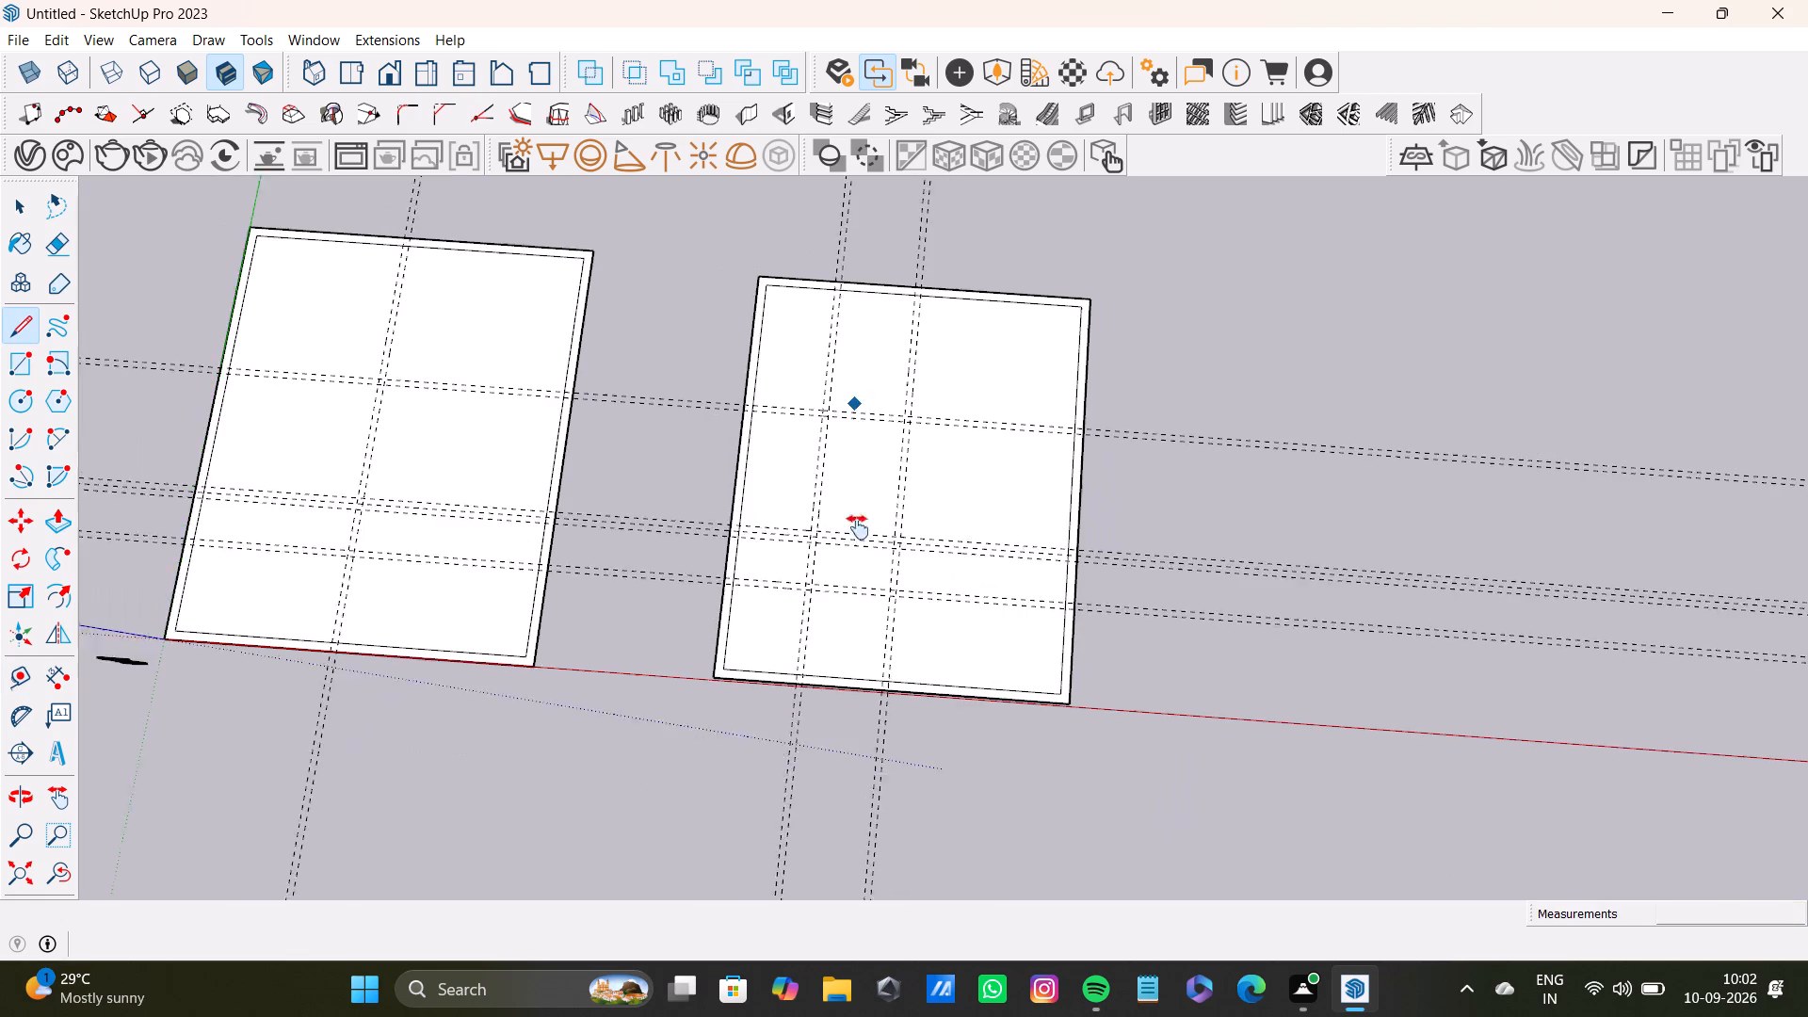
pyautogui.moveTo(858, 527); pyautogui.dragTo(847, 636, button='middle')
pyautogui.scroll(8, 855, 532)
pyautogui.scroll(-4, 709, 732)
pyautogui.keyDown('shift'); pyautogui.moveTo(731, 718); pyautogui.dragTo(727, 583, button='middle'); pyautogui.keyUp('shift')
pyautogui.scroll(4, 620, 641)
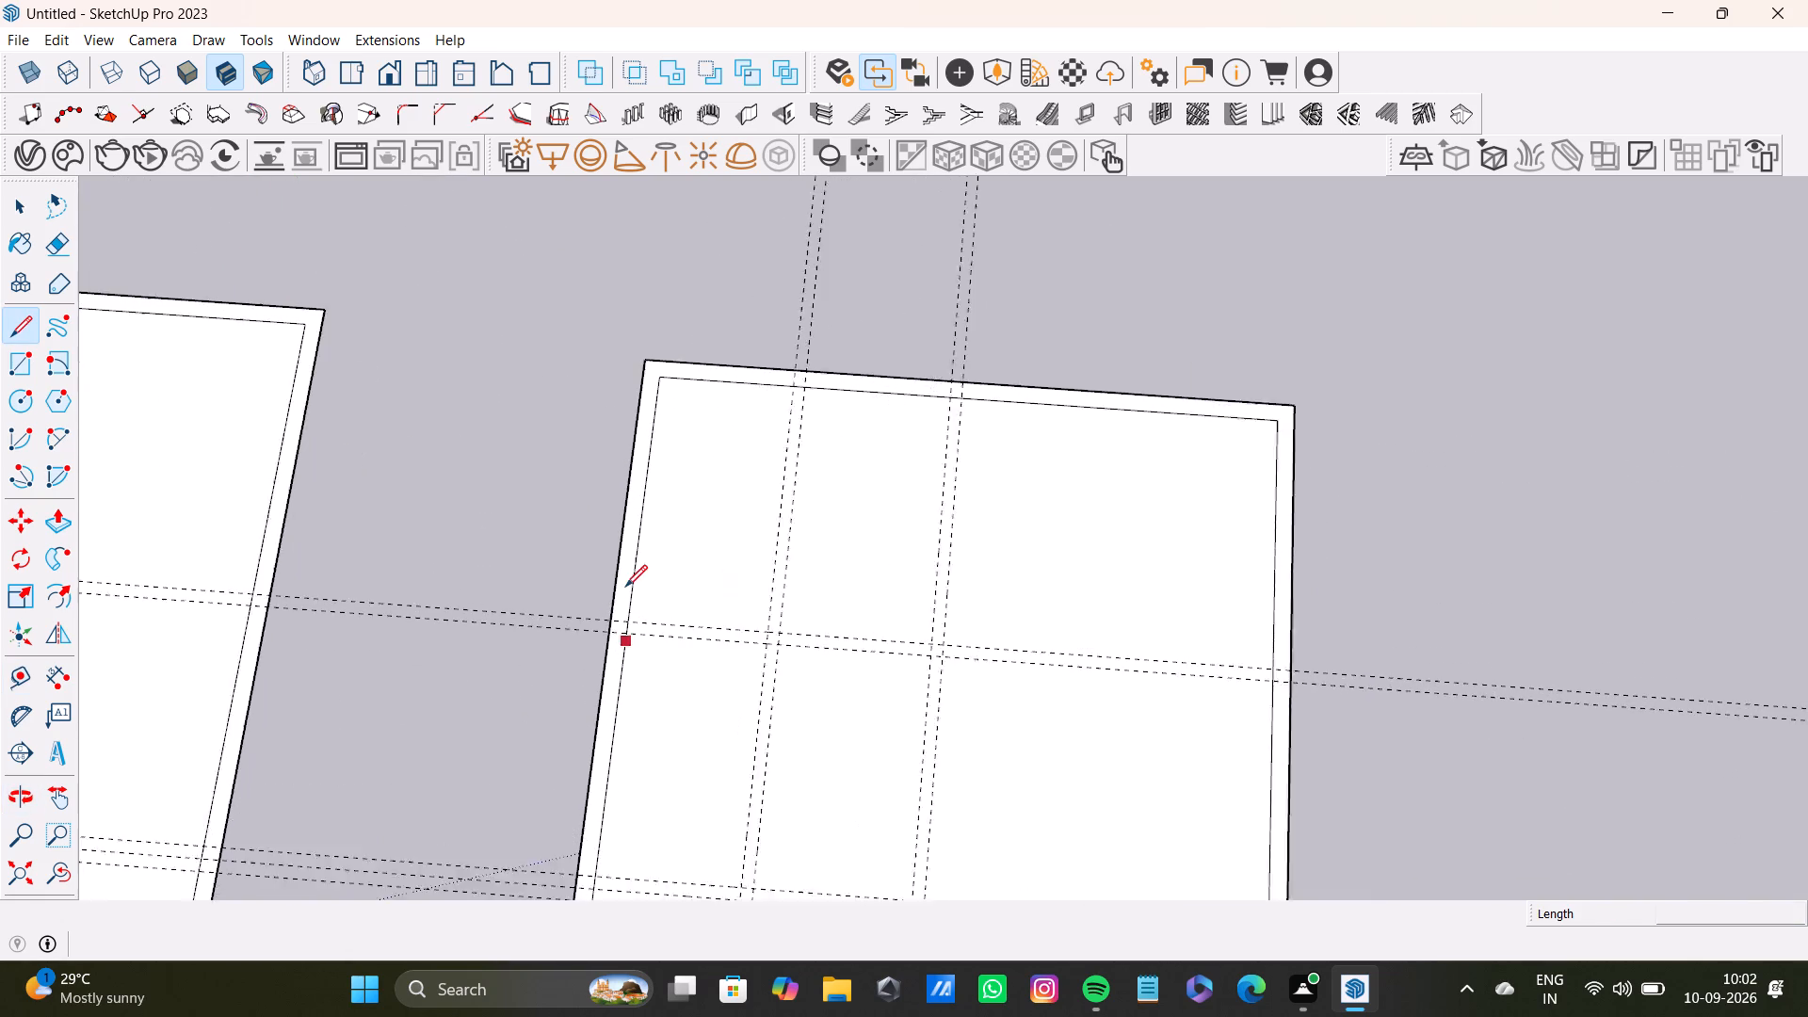
pyautogui.scroll(4, 625, 587)
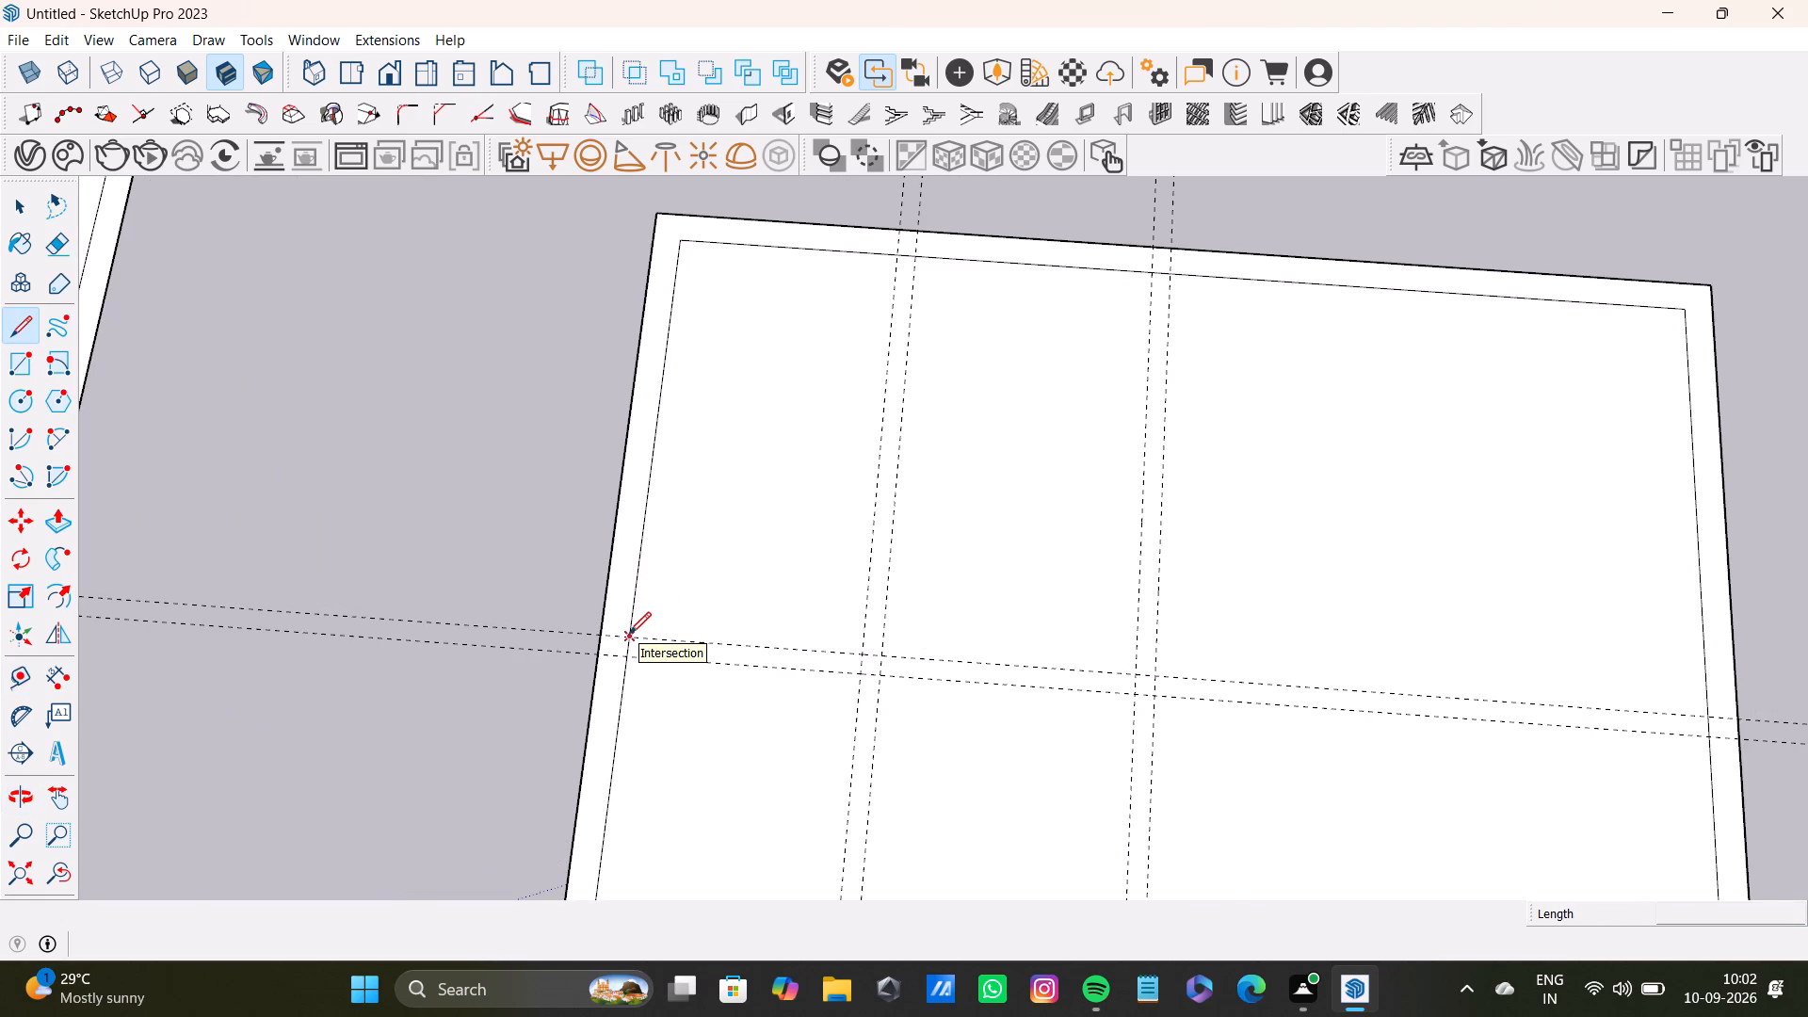
pyautogui.click(629, 634)
pyautogui.click(1020, 666)
pyautogui.click(1019, 688)
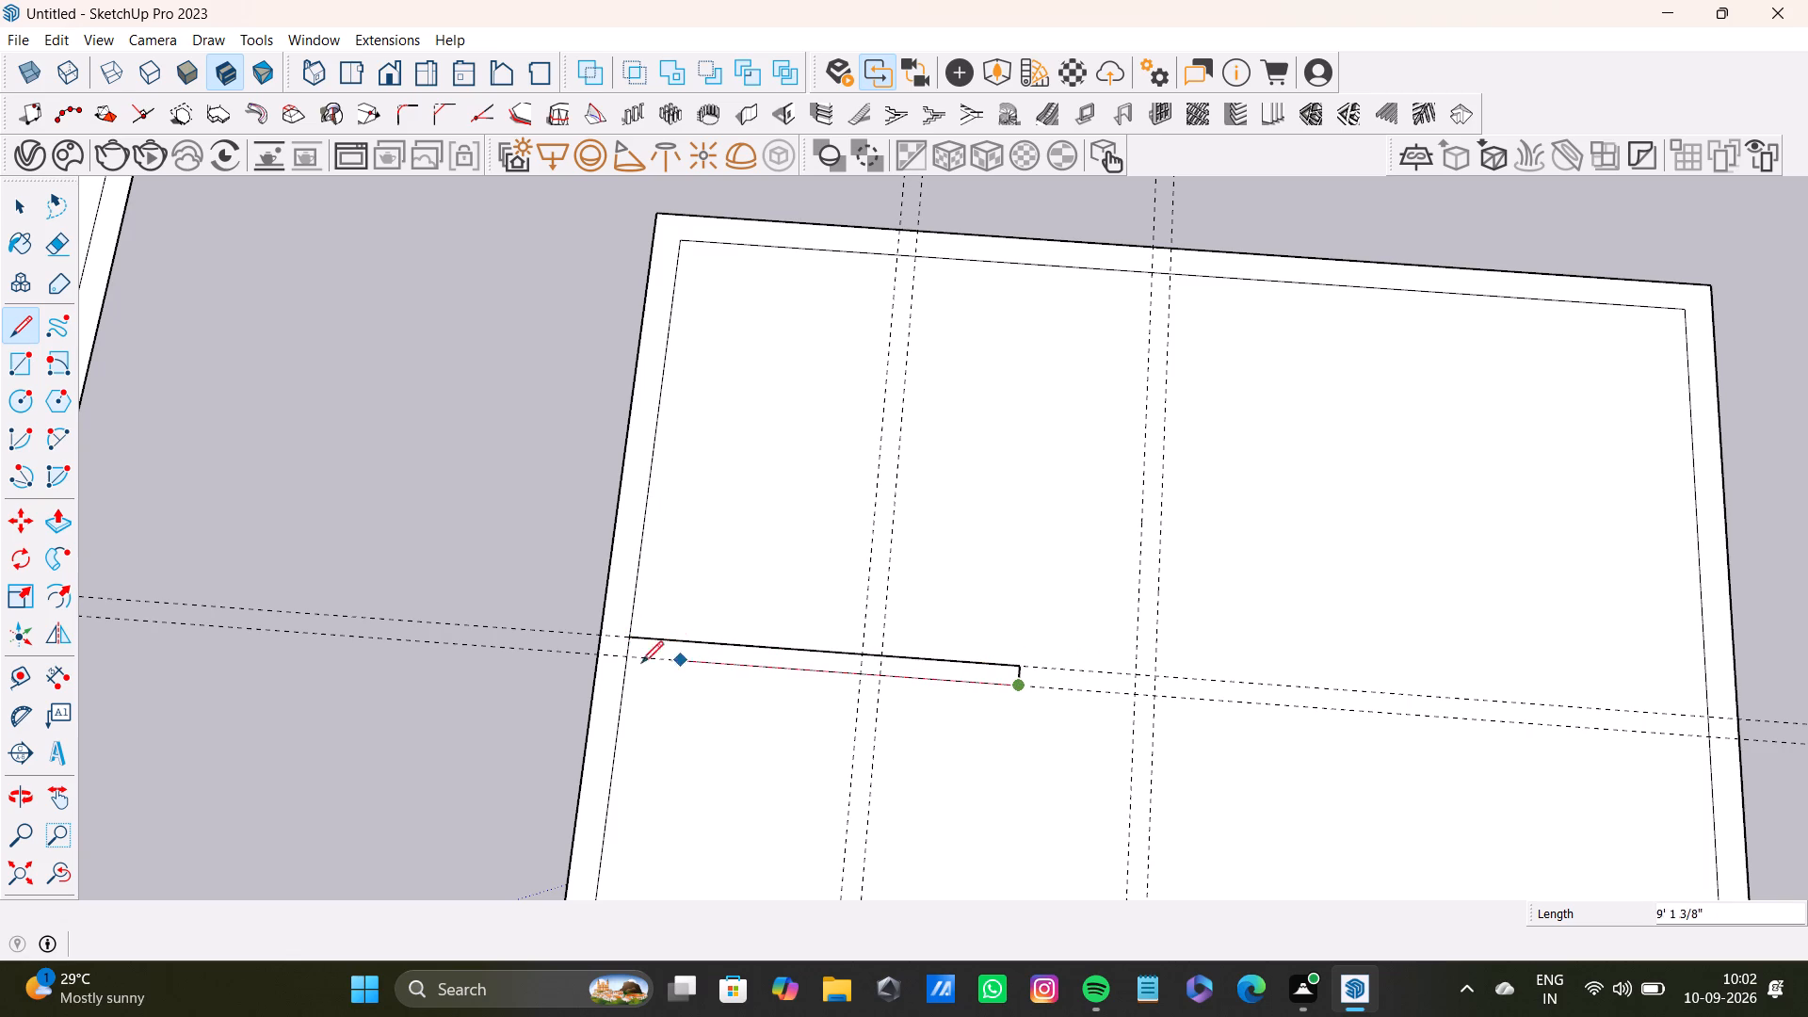
pyautogui.click(624, 665)
pyautogui.click(622, 639)
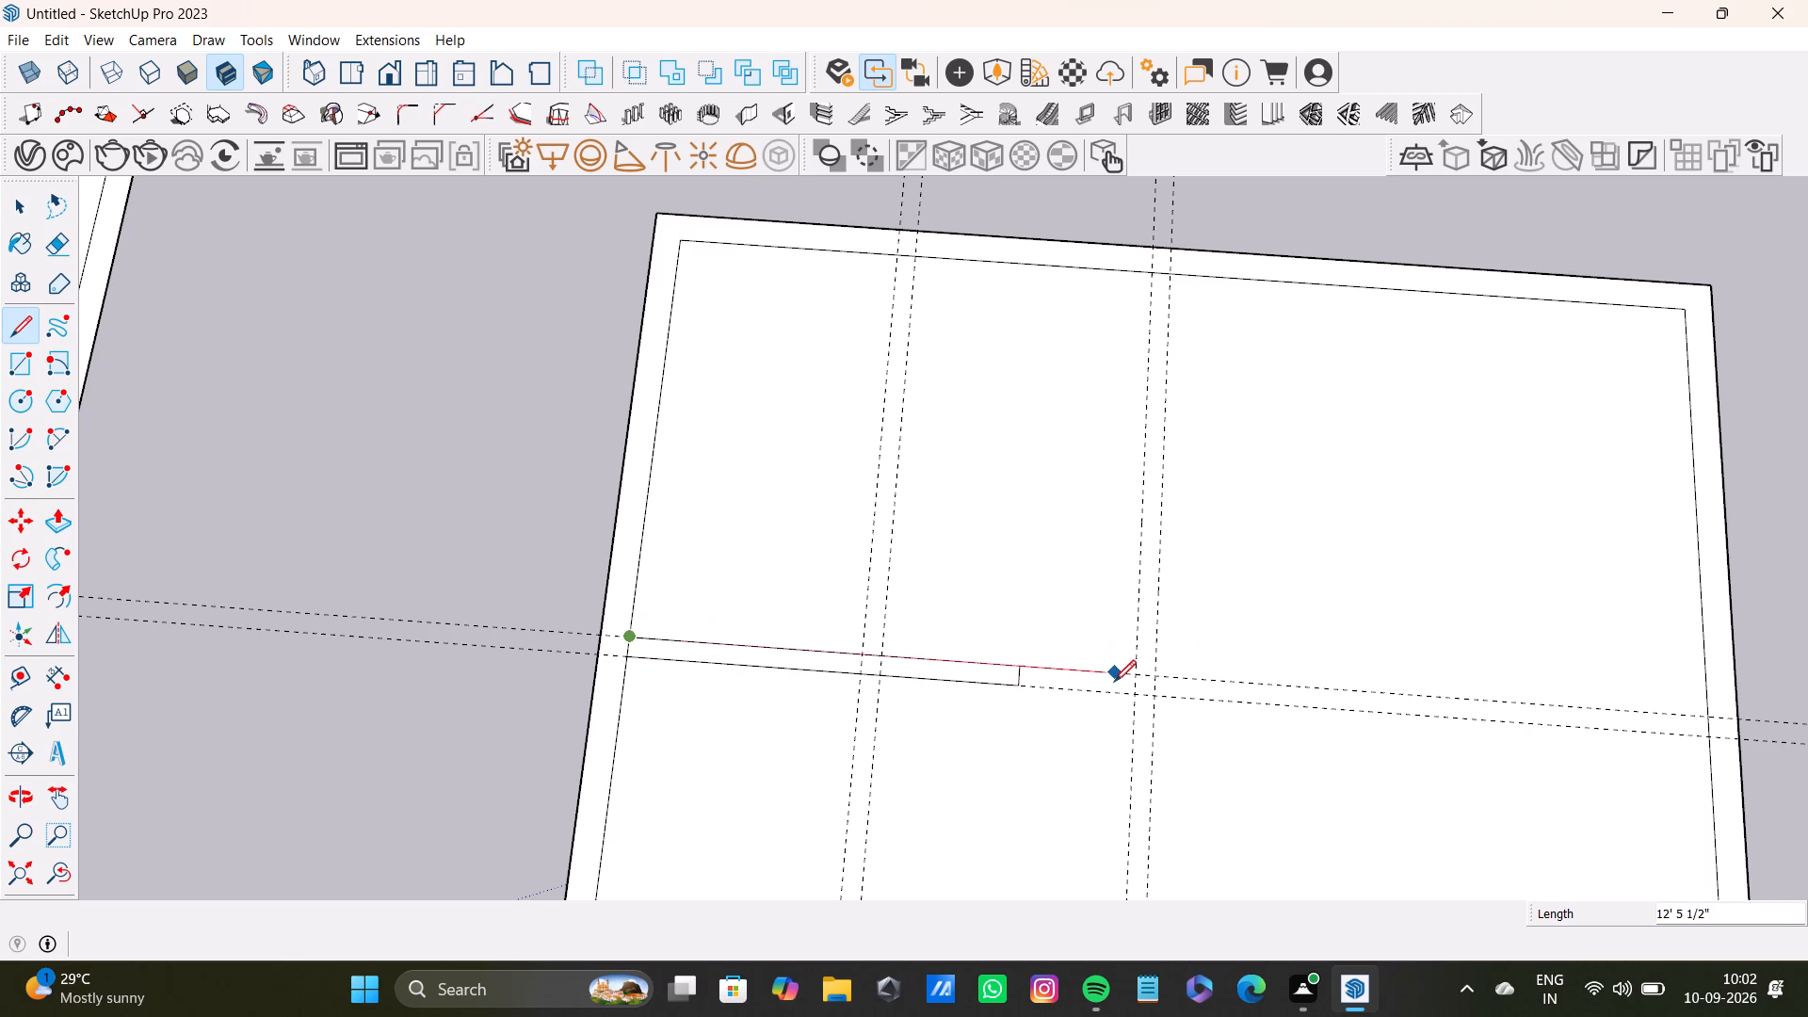
pyautogui.press('space')
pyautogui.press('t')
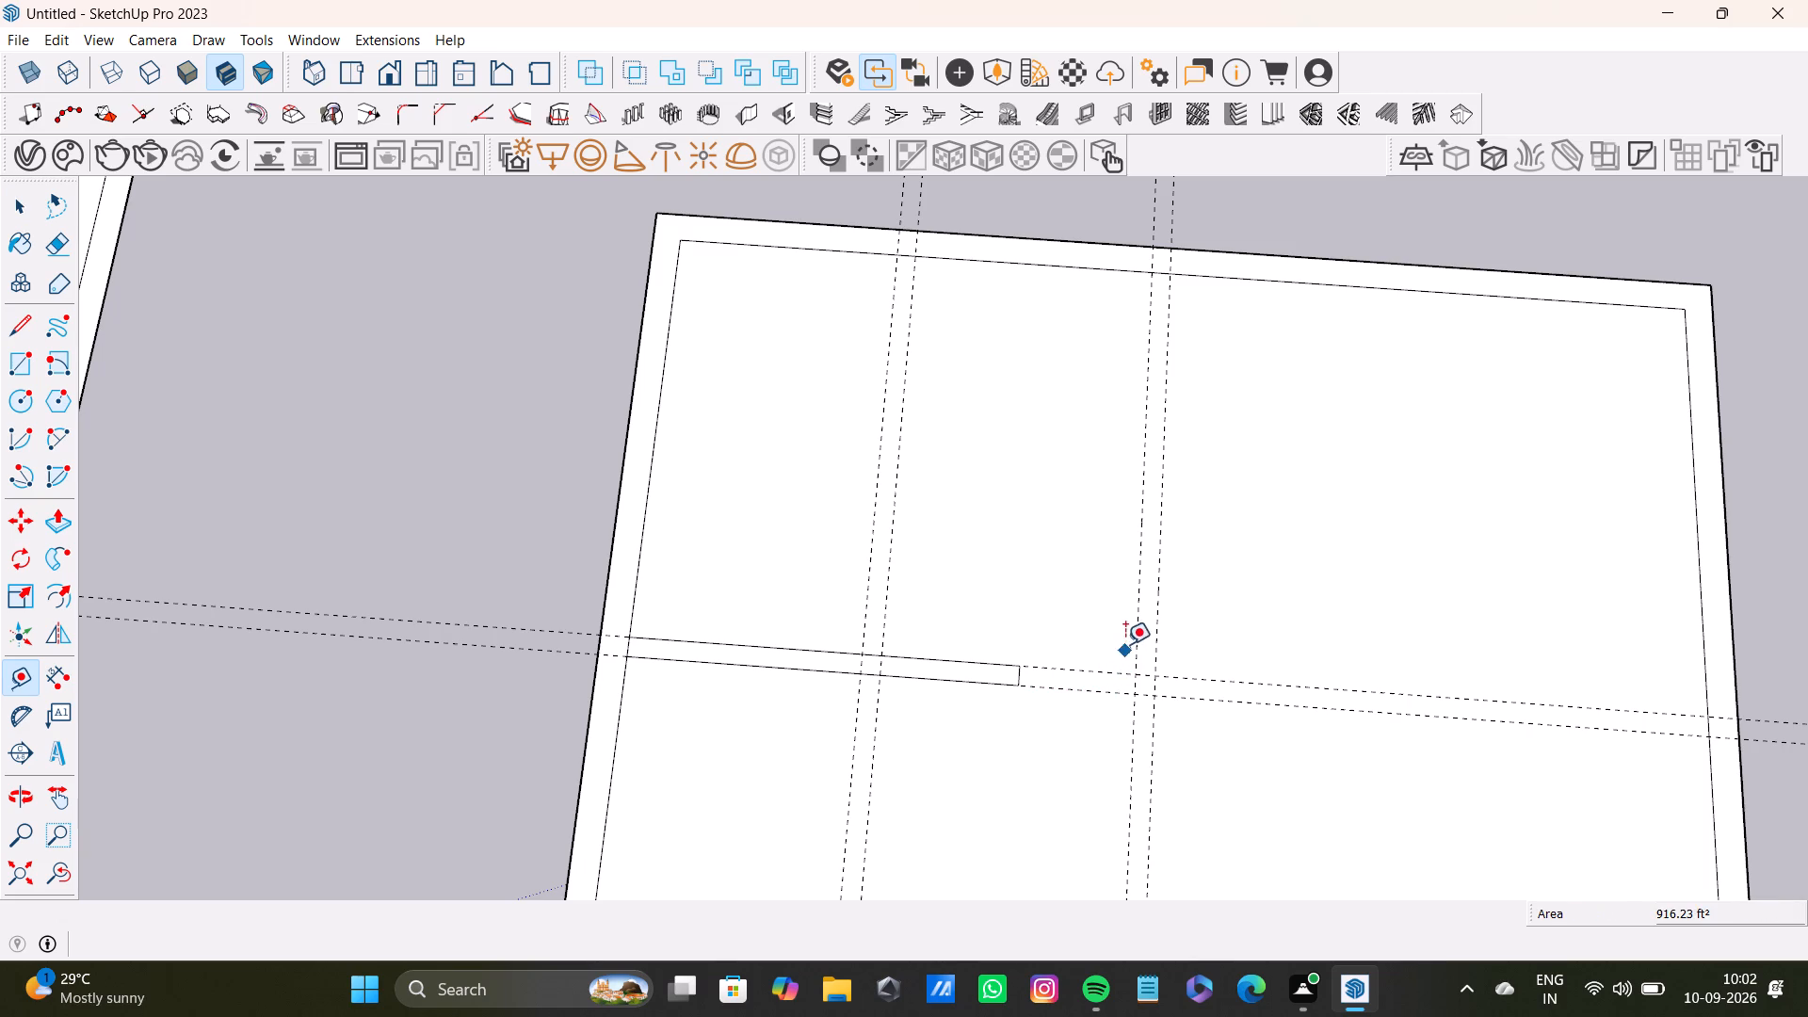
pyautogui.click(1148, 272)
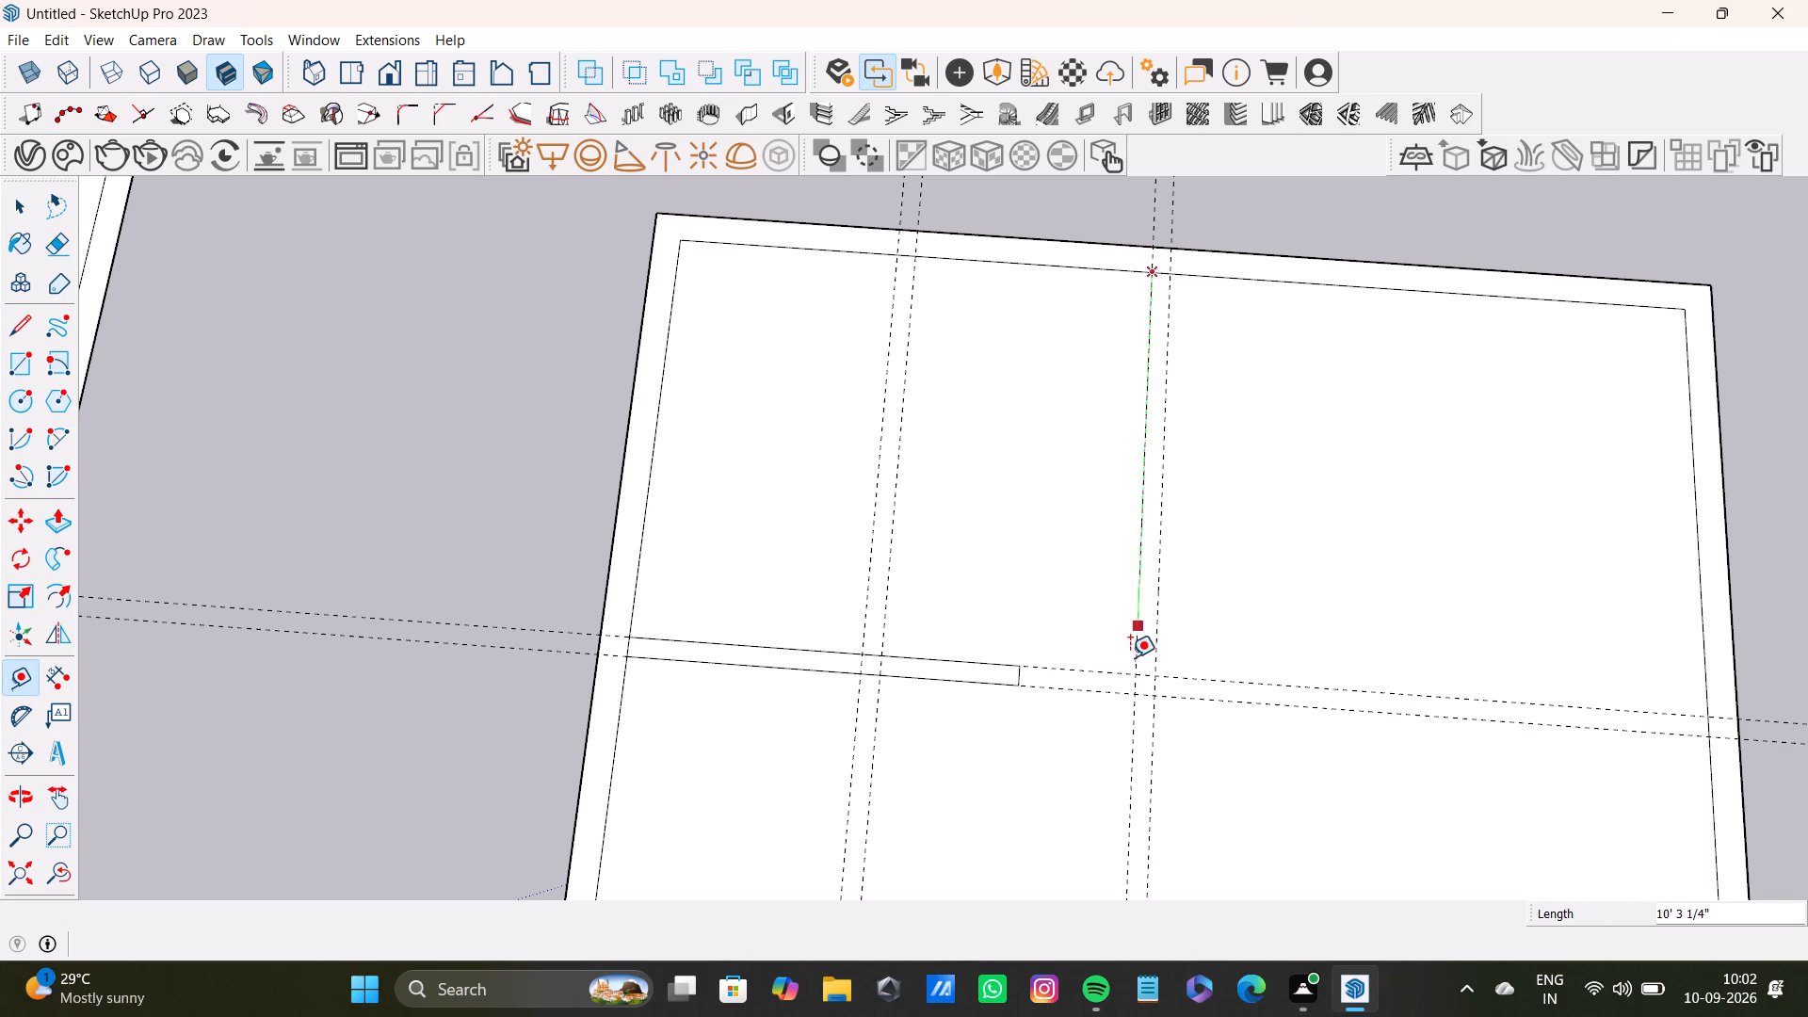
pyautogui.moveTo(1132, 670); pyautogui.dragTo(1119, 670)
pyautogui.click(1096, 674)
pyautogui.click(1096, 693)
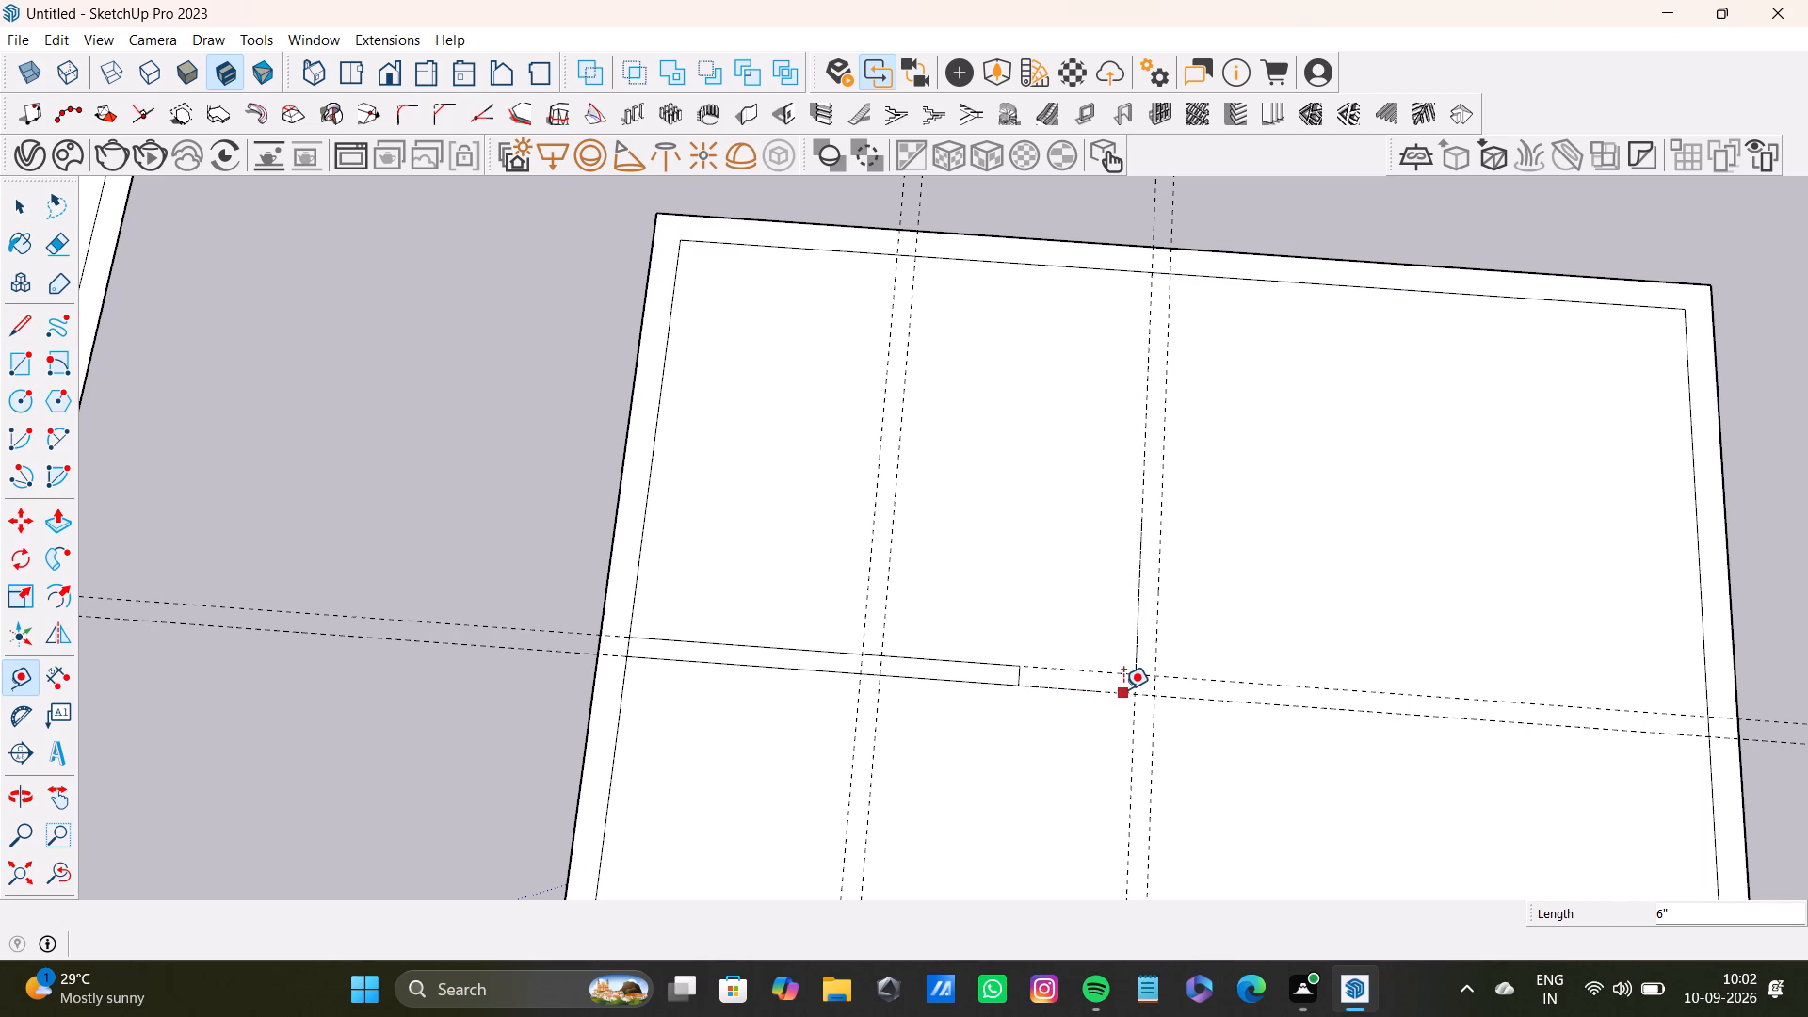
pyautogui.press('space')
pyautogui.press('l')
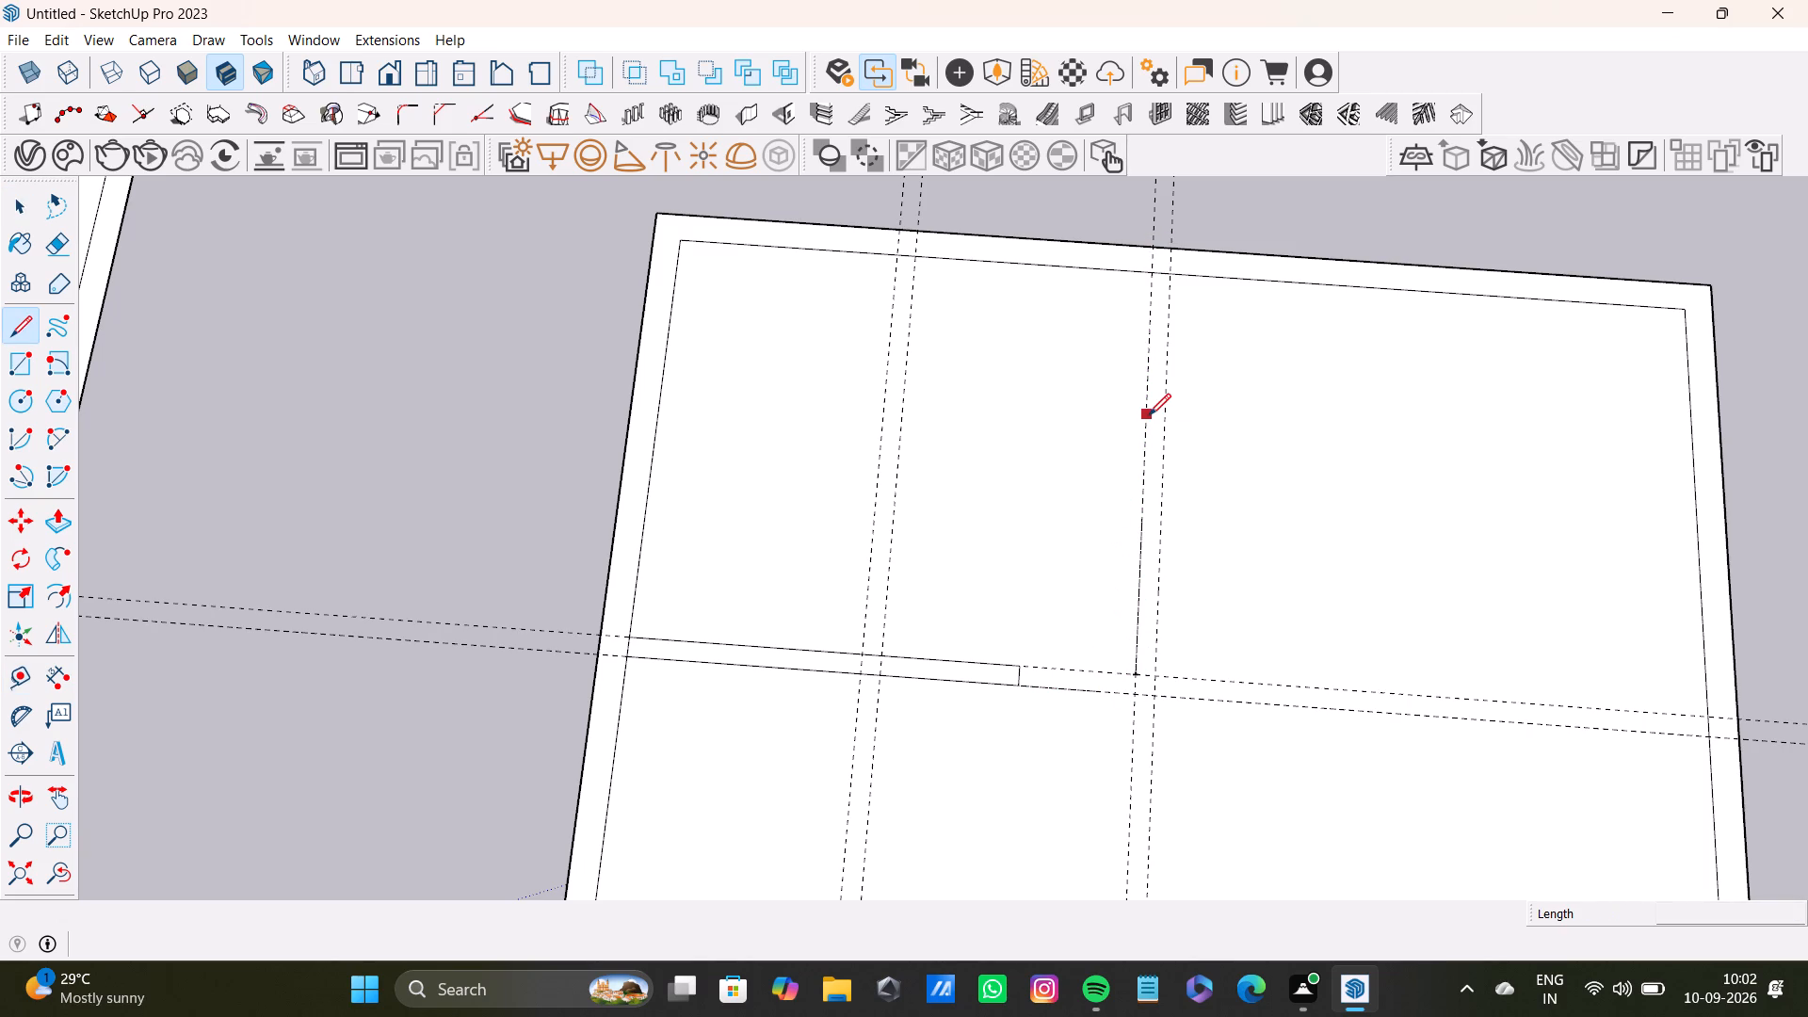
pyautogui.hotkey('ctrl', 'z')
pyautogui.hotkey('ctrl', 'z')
# Outline an 11' long, 6" thick lengthwise wall from the second plan's inner far edge, ending in a short crossbar between the far cross-wall guides.
pyautogui.click(1151, 275)
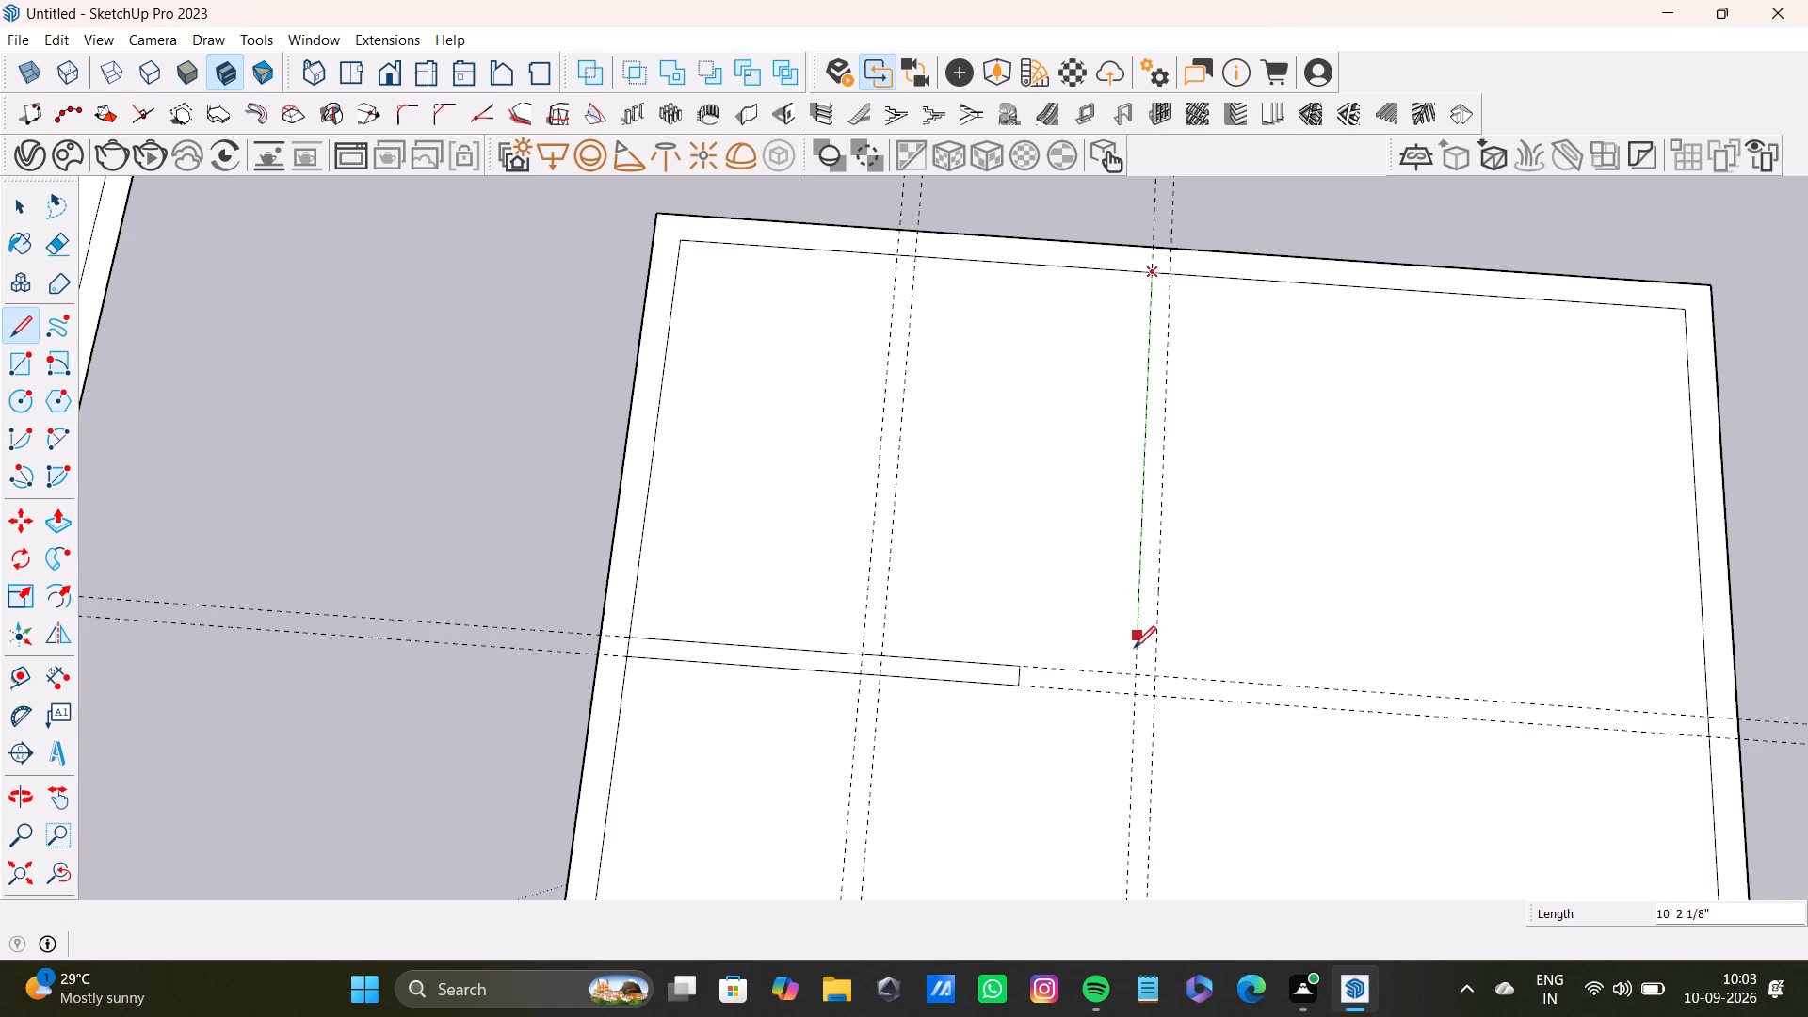
pyautogui.click(1138, 673)
pyautogui.click(1091, 675)
pyautogui.click(1091, 693)
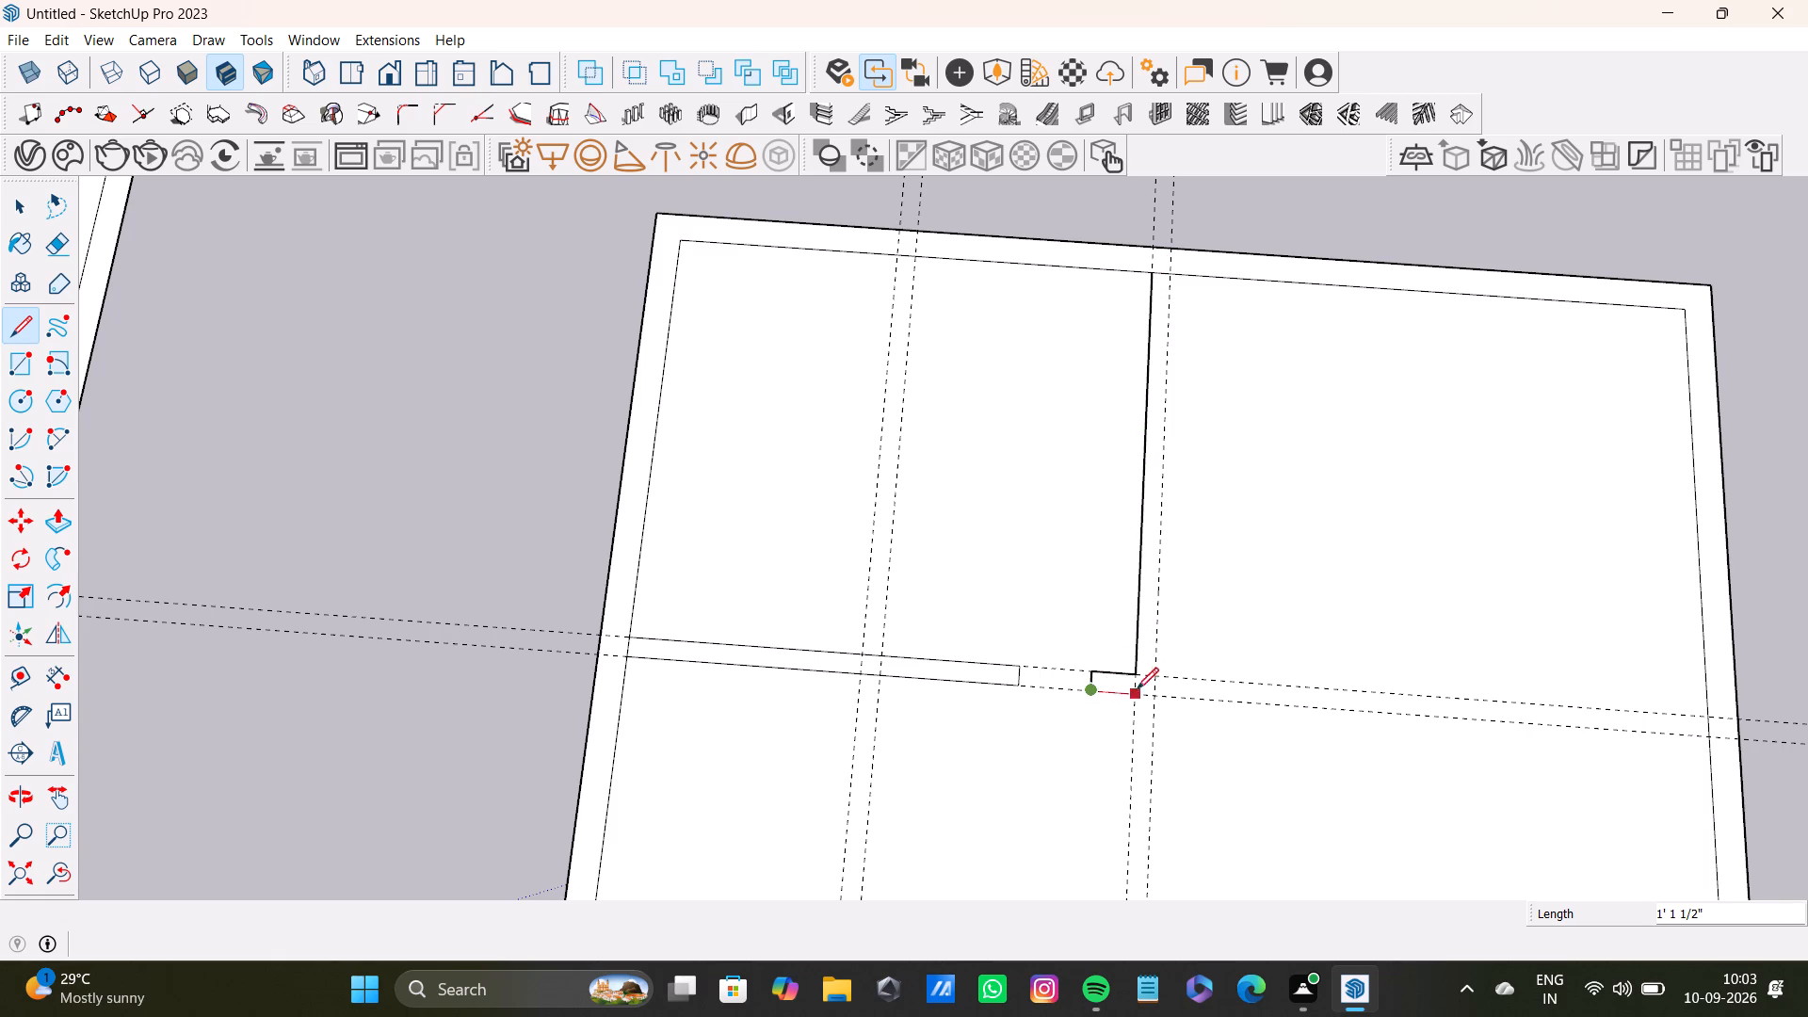
pyautogui.click(1190, 693)
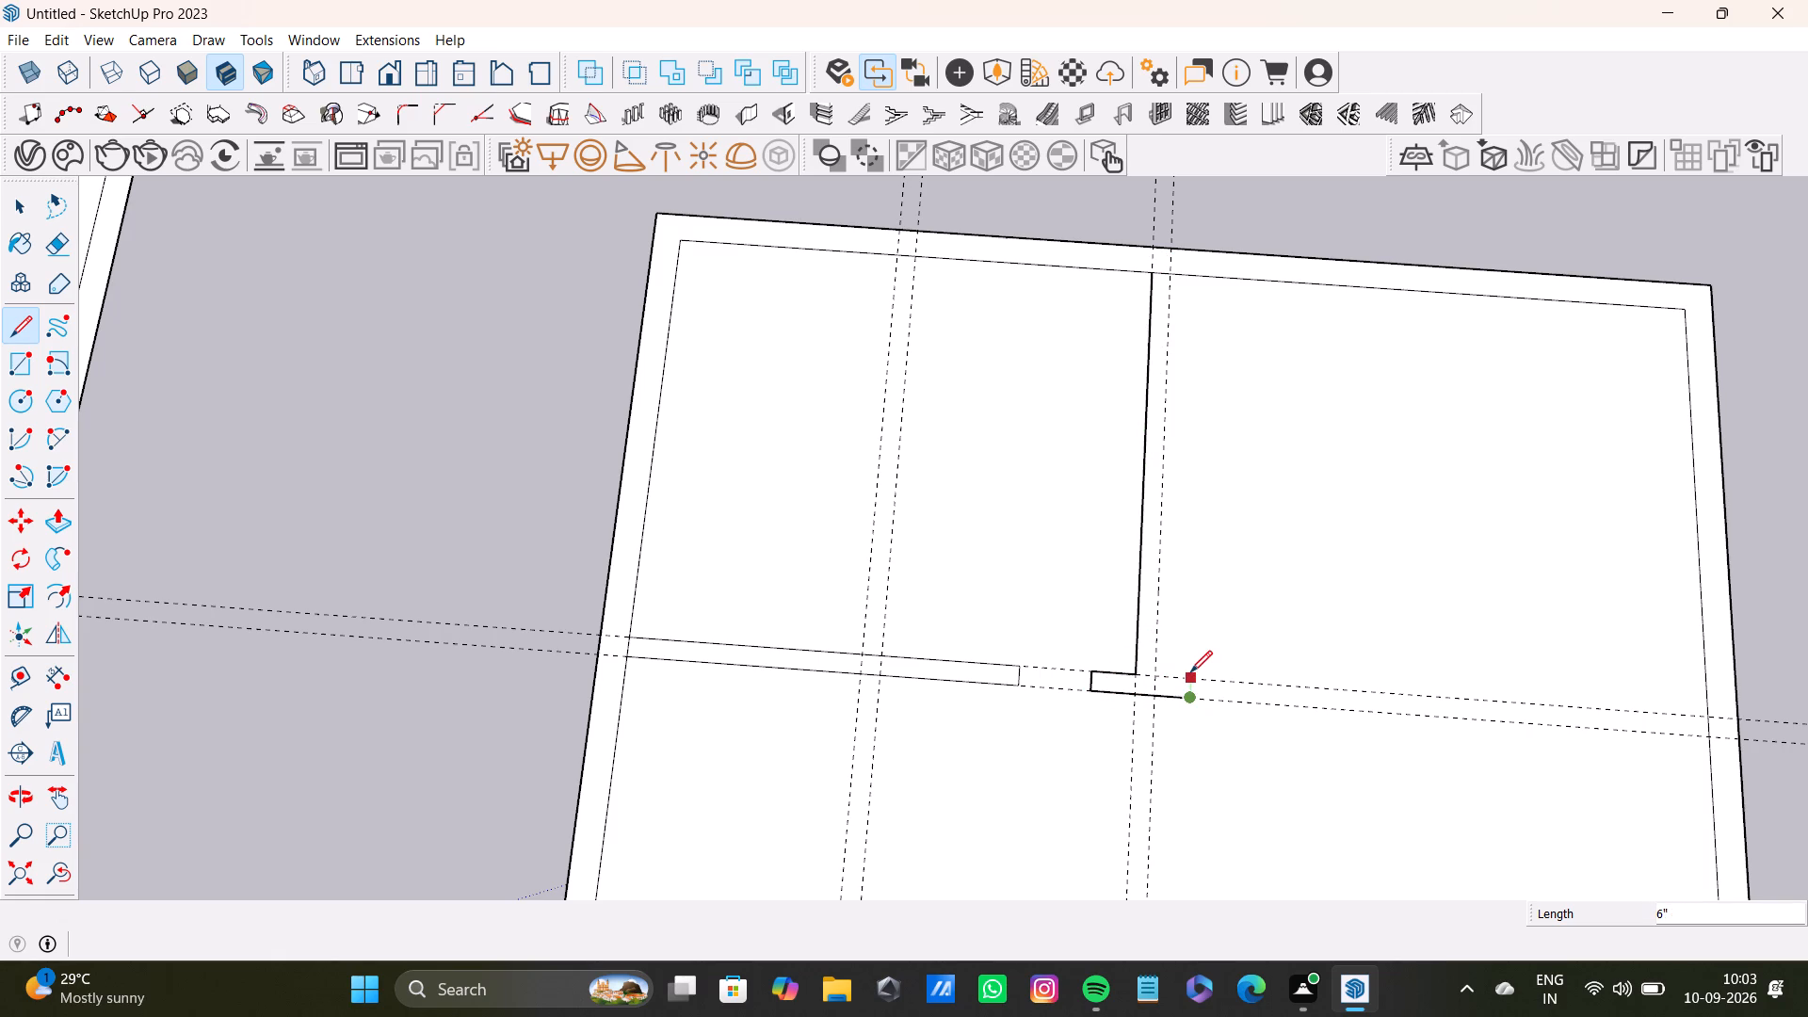
pyautogui.click(1190, 672)
pyautogui.click(1161, 674)
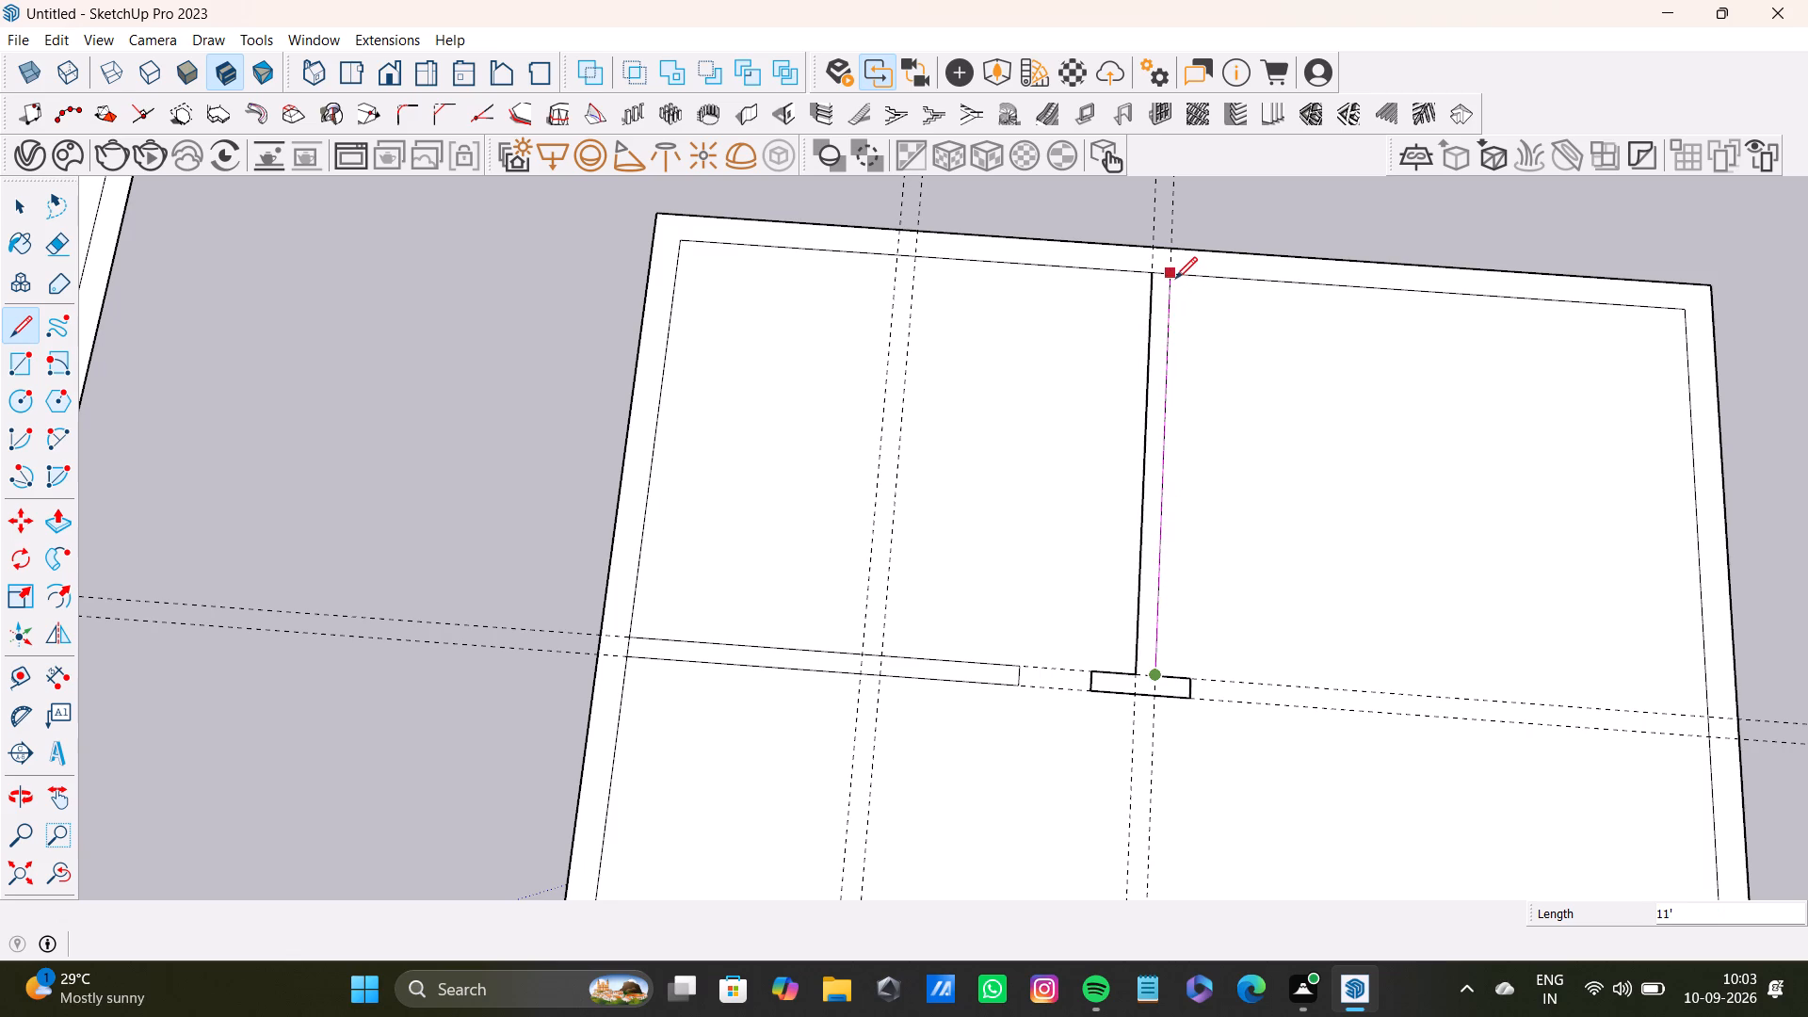
pyautogui.click(1173, 276)
# Outline a 6" thick far cross-wall segment about 10'1" long, starting at the inner side edge away from the first plan.
pyautogui.scroll(-7, 928, 482)
pyautogui.keyDown('shift'); pyautogui.moveTo(1188, 585); pyautogui.dragTo(1114, 602, button='middle'); pyautogui.keyUp('shift')
pyautogui.scroll(3, 1088, 610)
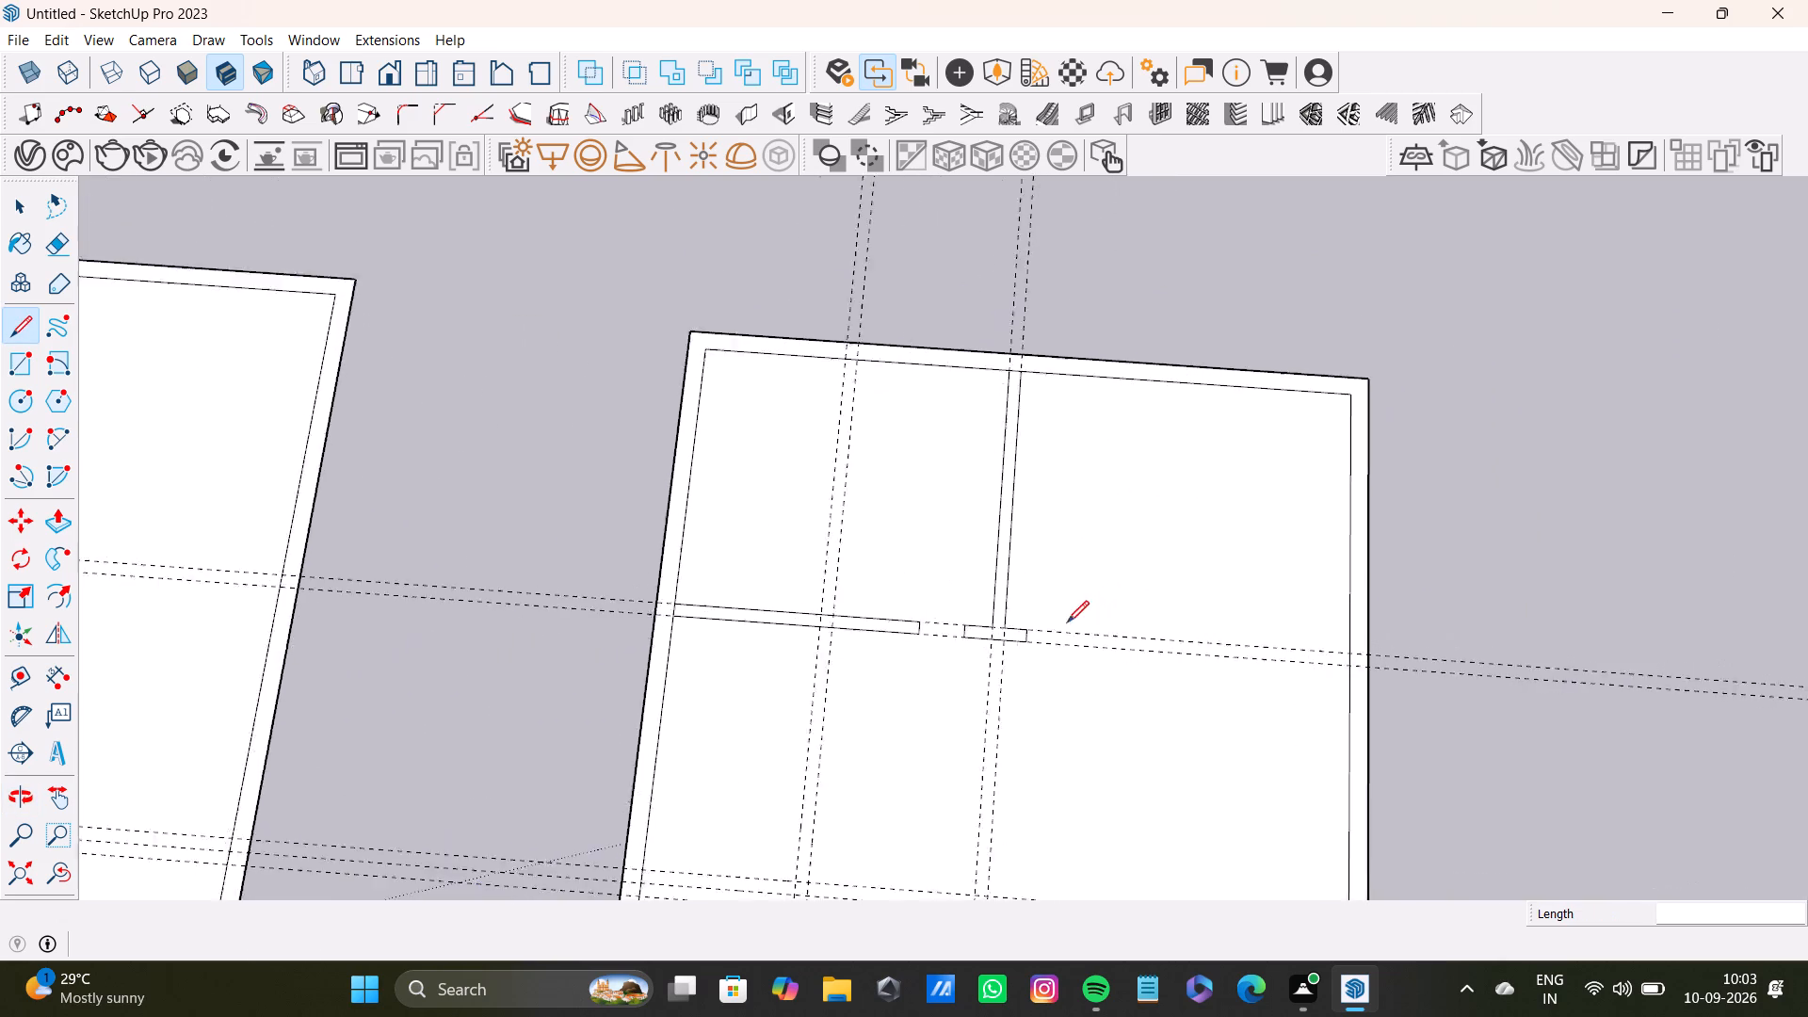
pyautogui.scroll(5, 1067, 622)
pyautogui.click(1124, 649)
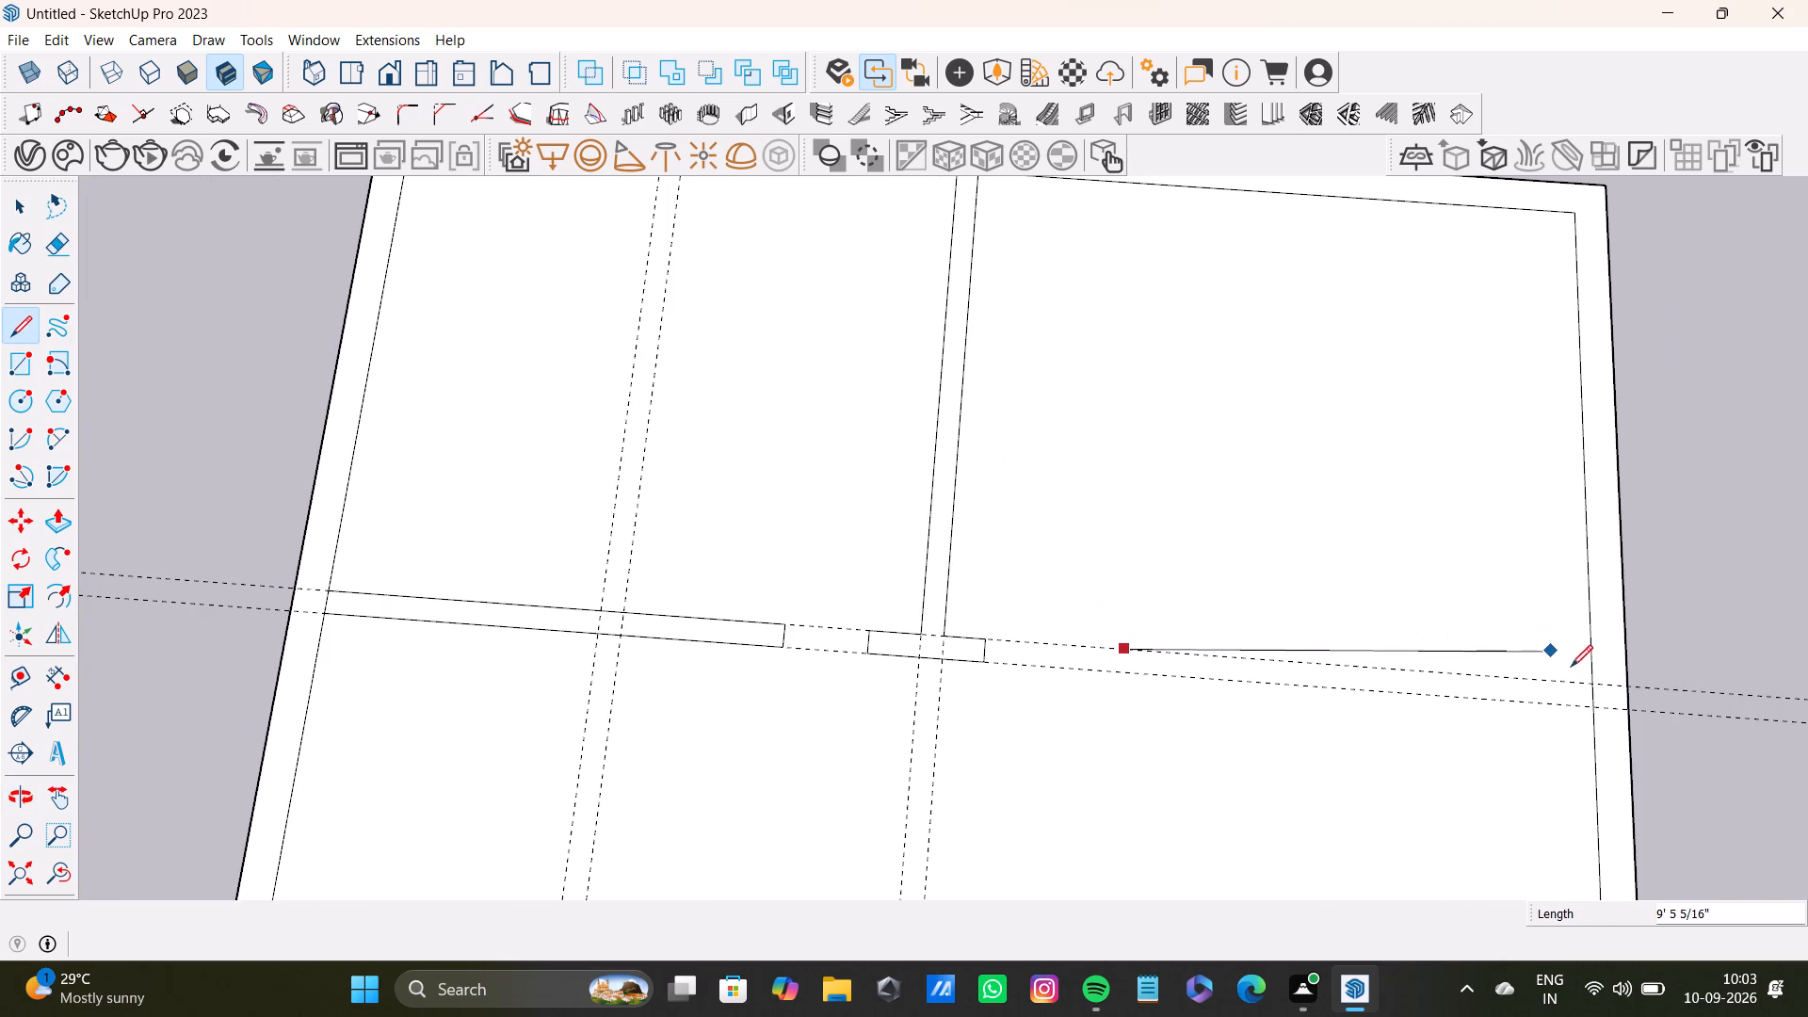
pyautogui.click(1590, 681)
pyautogui.click(1590, 711)
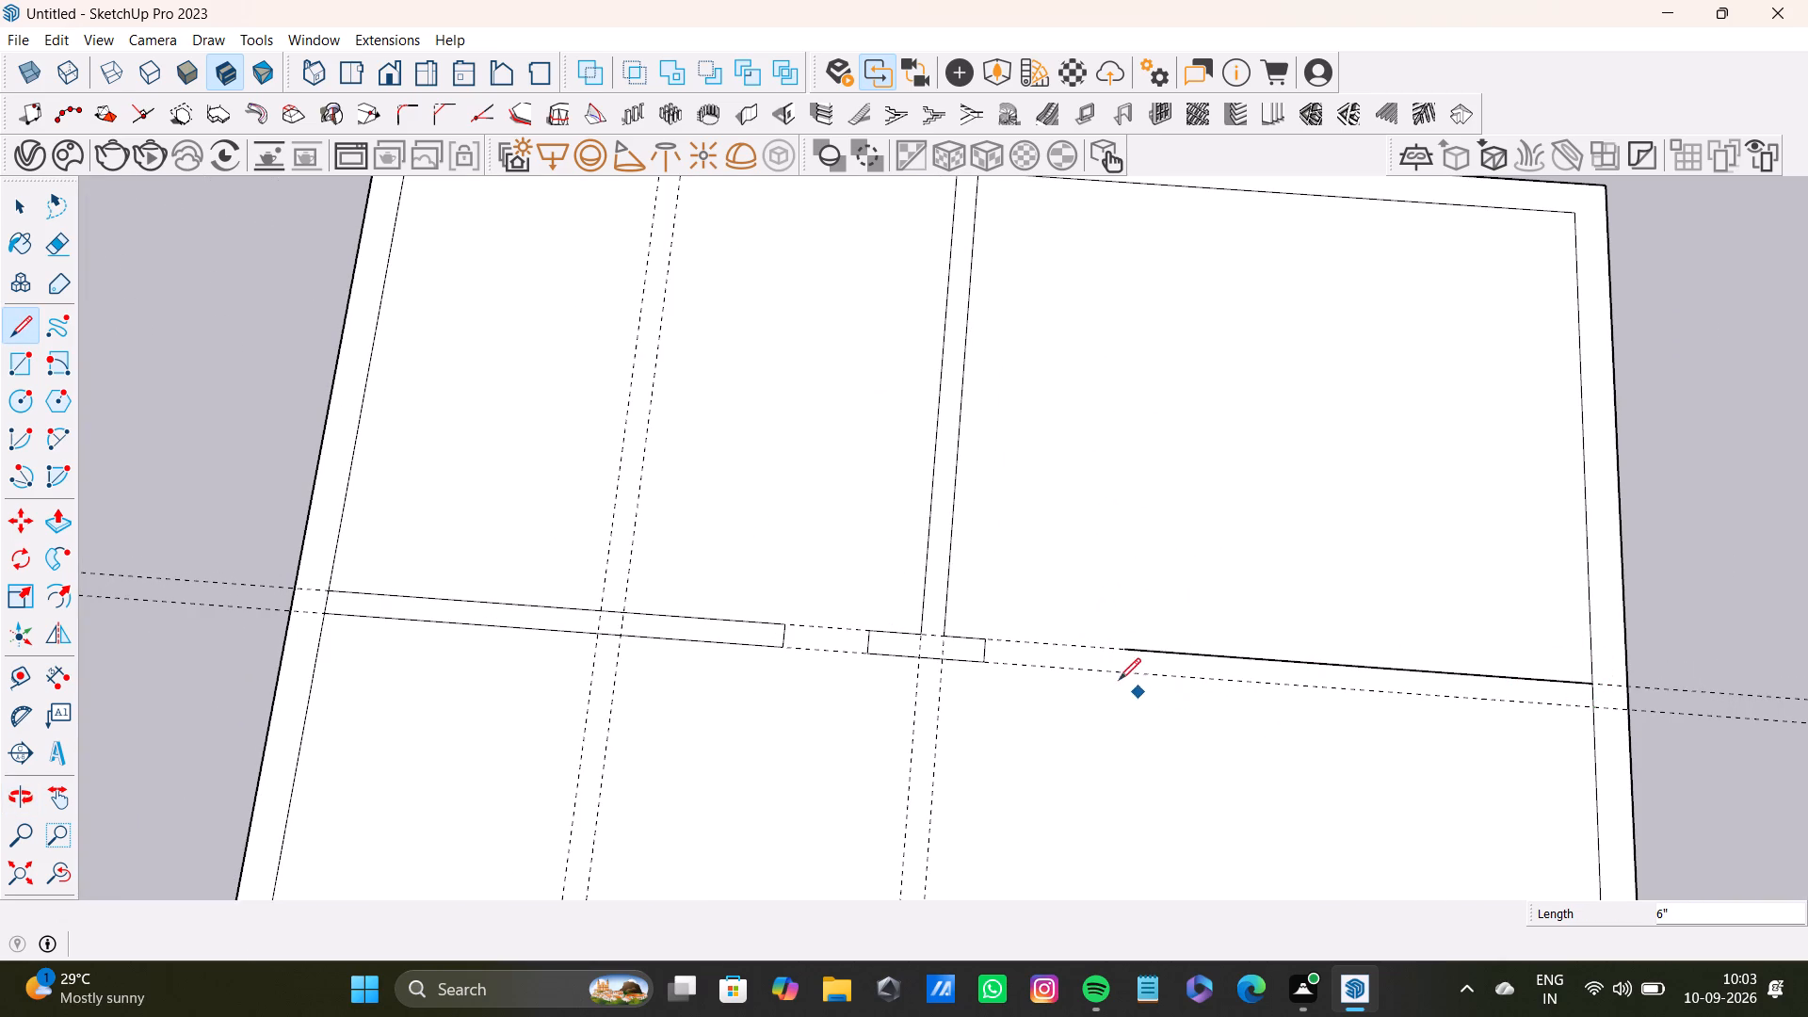
pyautogui.click(1122, 675)
pyautogui.click(1589, 713)
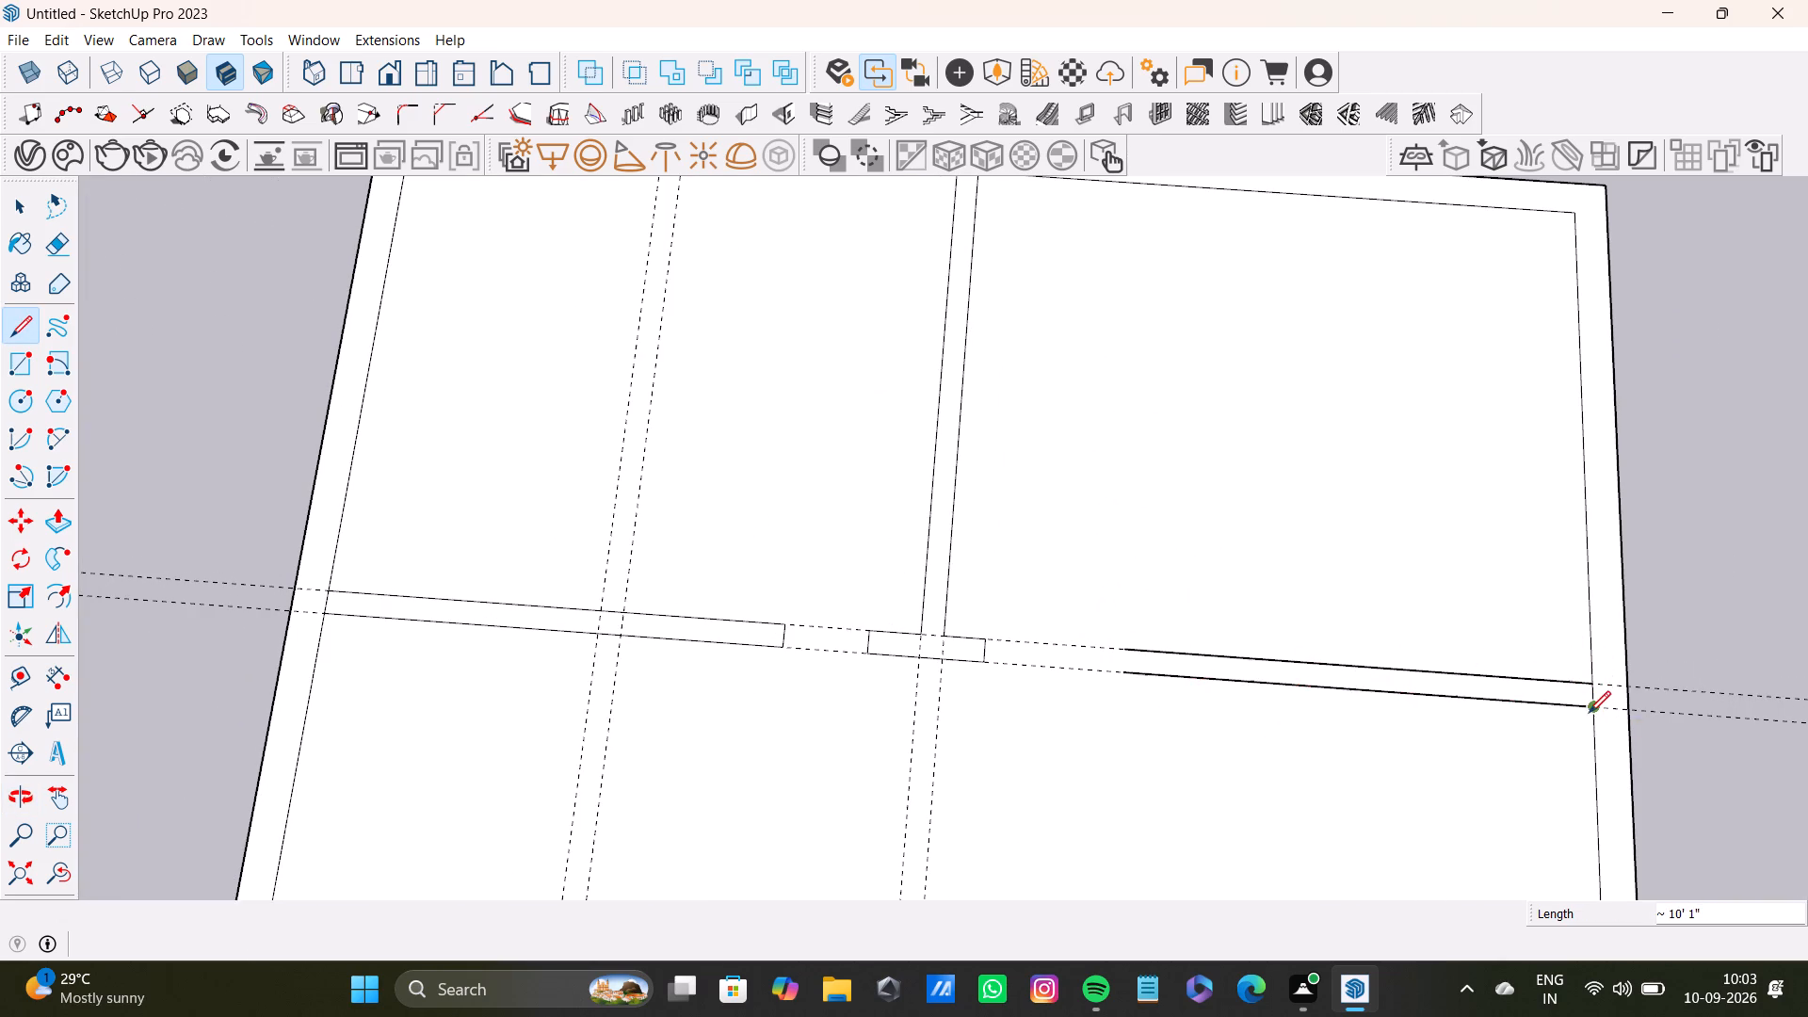
pyautogui.click(1124, 671)
pyautogui.click(1122, 651)
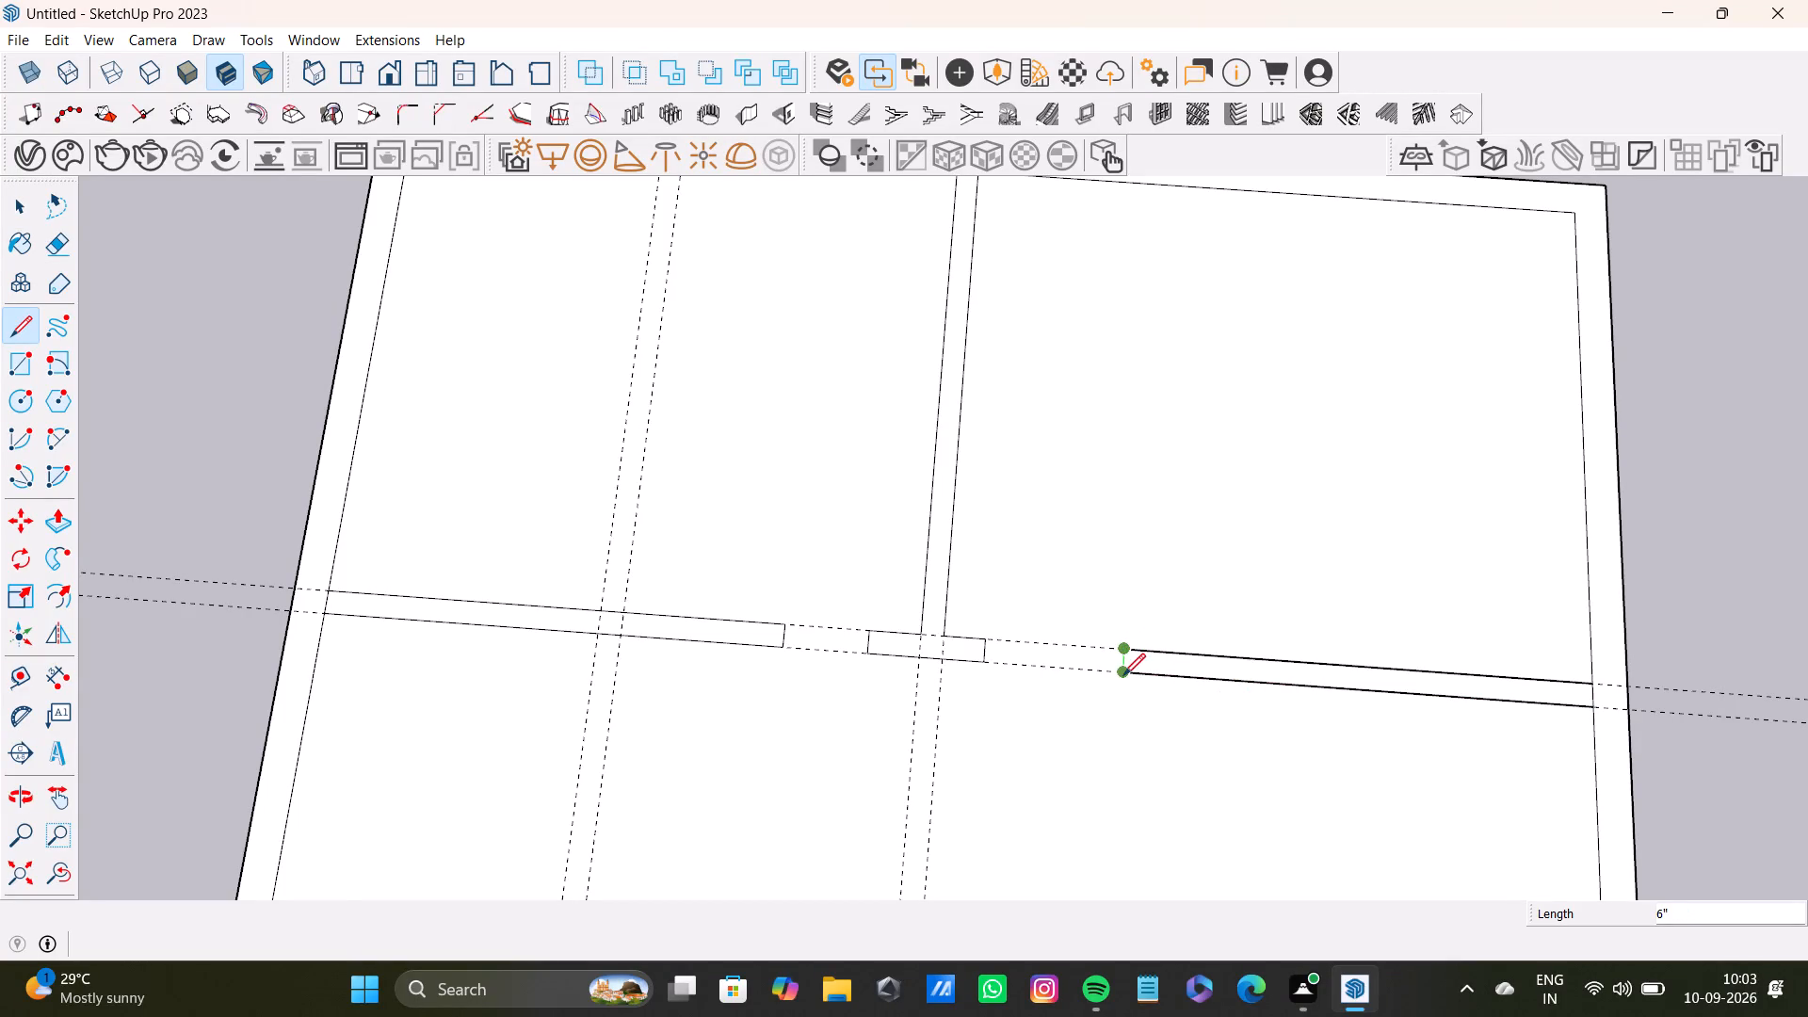
pyautogui.click(1123, 675)
# Outline a 6" thick lengthwise wall about 6'9 3/4" long from the far cross wall, between the guides nearest the first plan.
pyautogui.scroll(-12, 1077, 715)
pyautogui.keyDown('shift'); pyautogui.moveTo(1053, 719); pyautogui.dragTo(997, 531, button='middle'); pyautogui.keyUp('shift')
pyautogui.scroll(2, 757, 578)
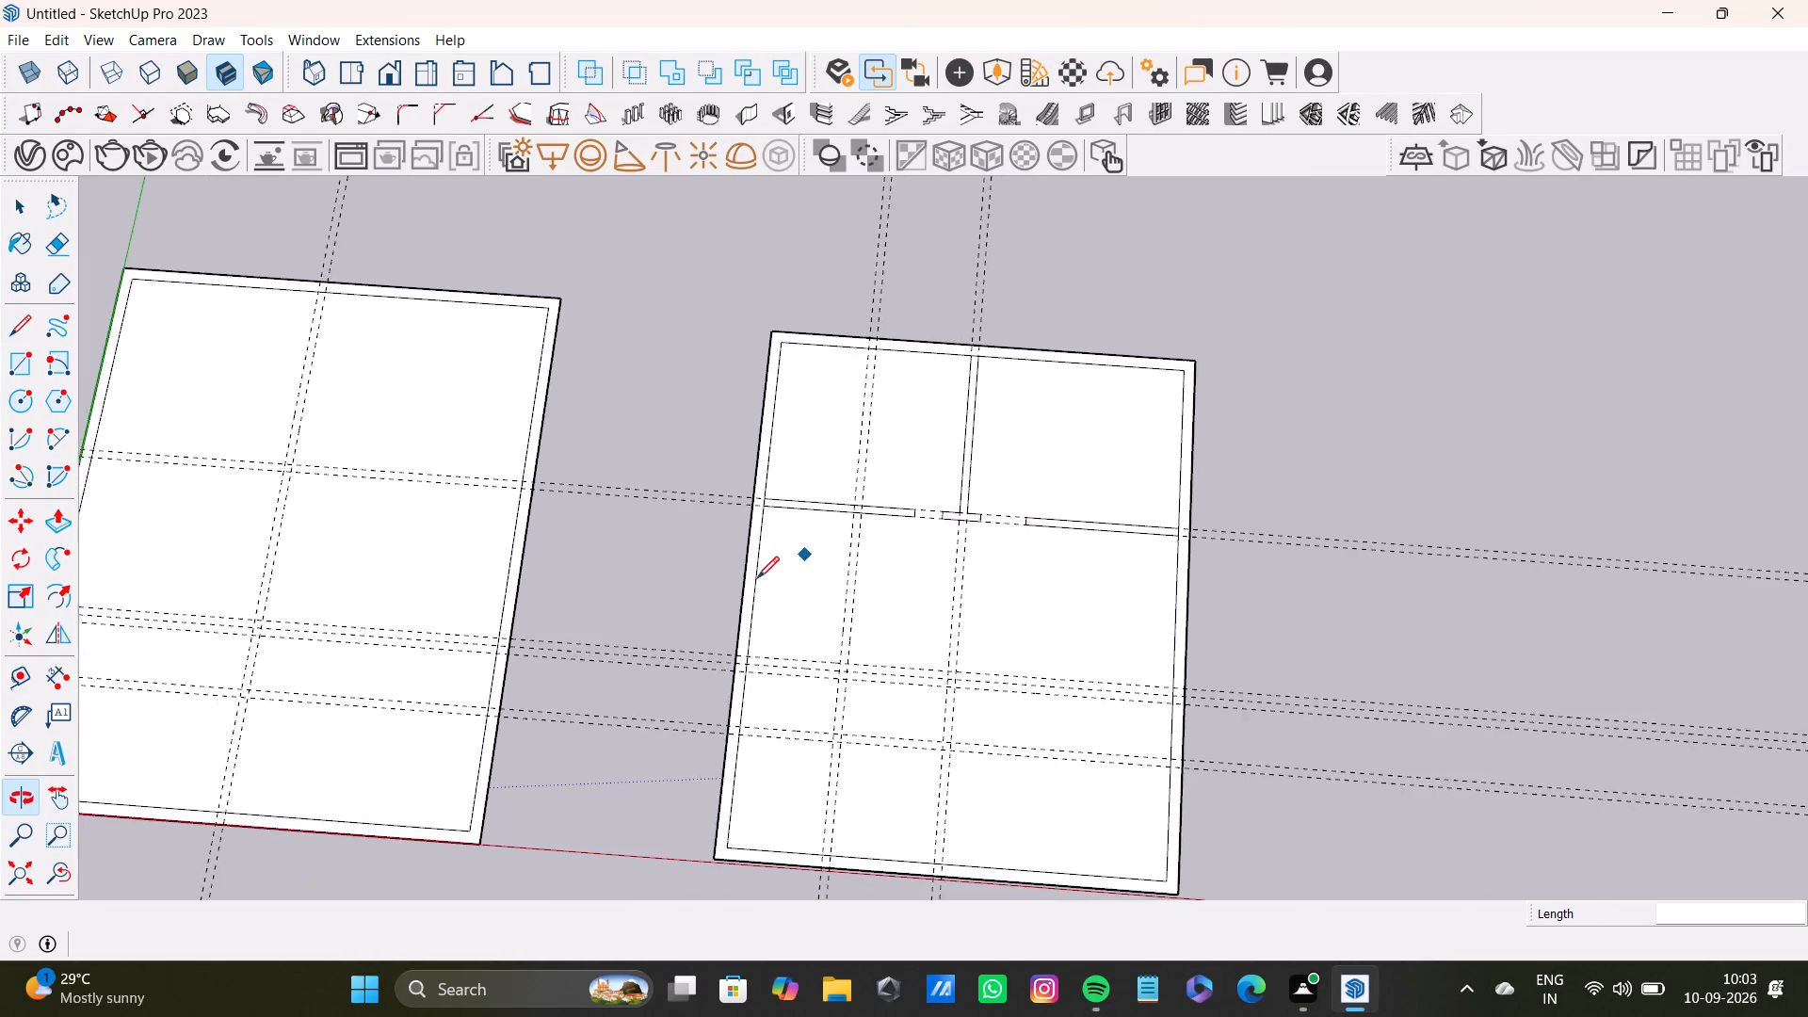
pyautogui.scroll(7, 757, 578)
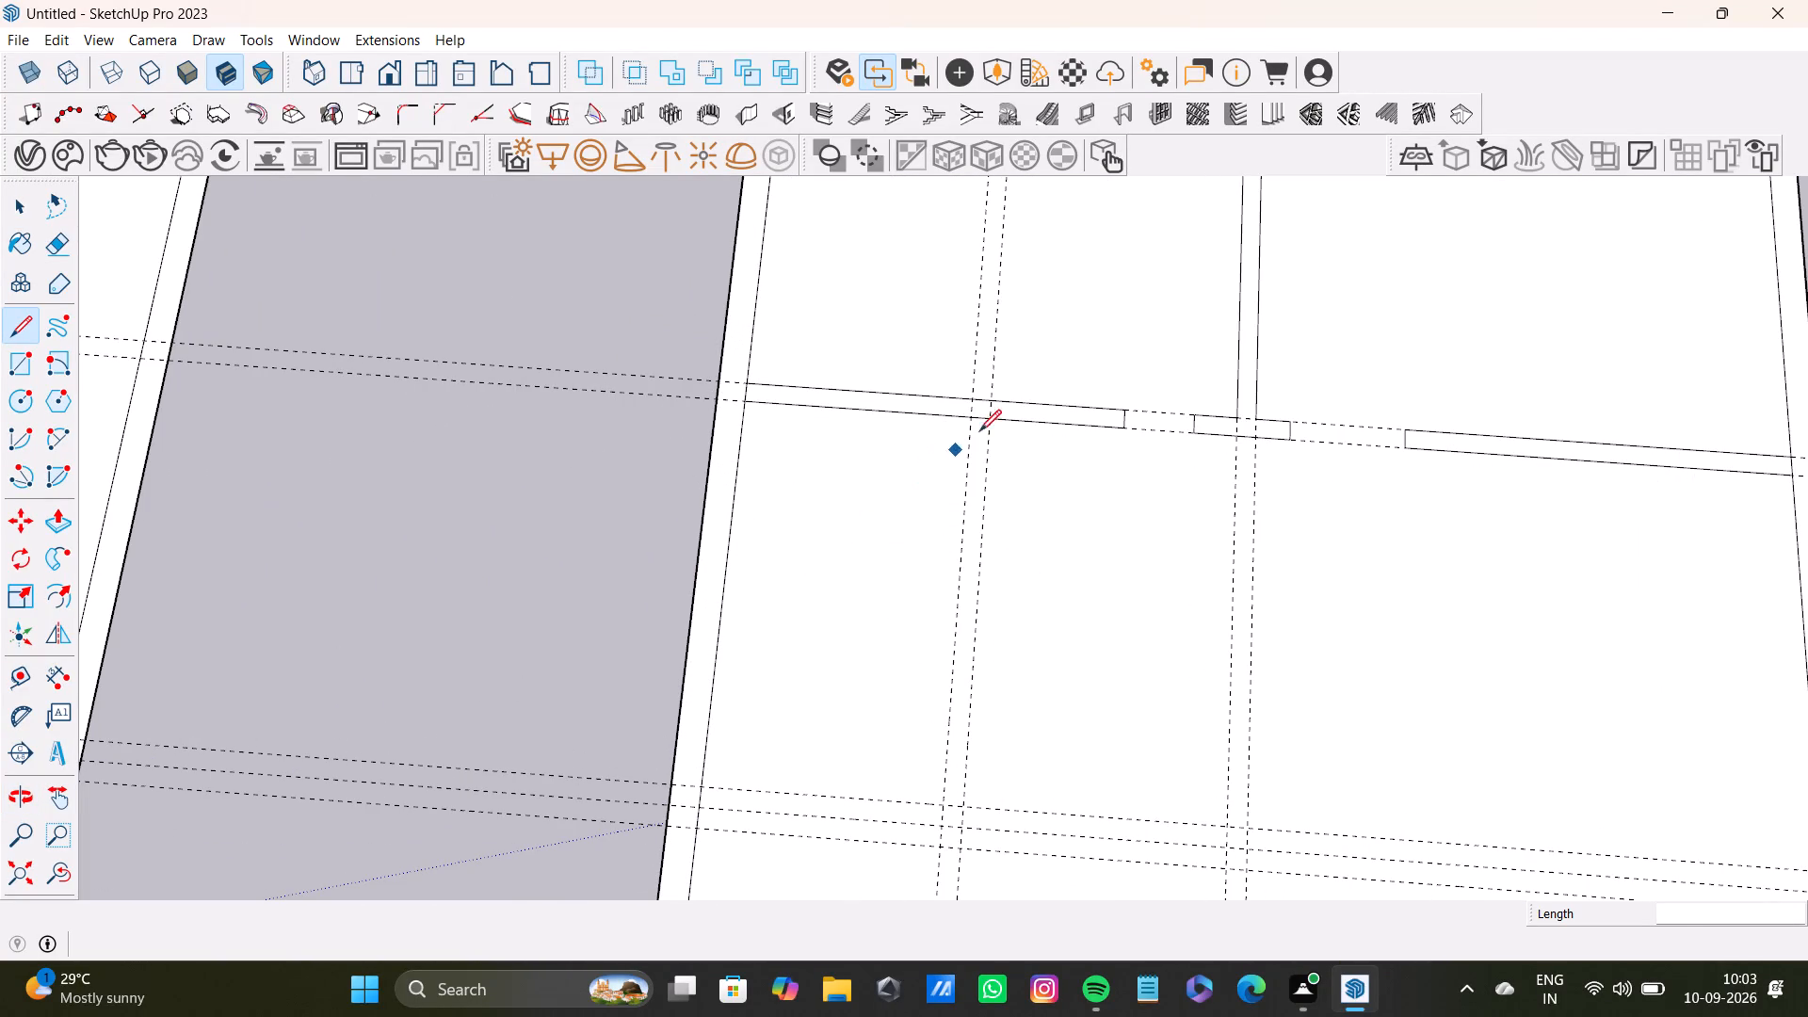
pyautogui.click(974, 417)
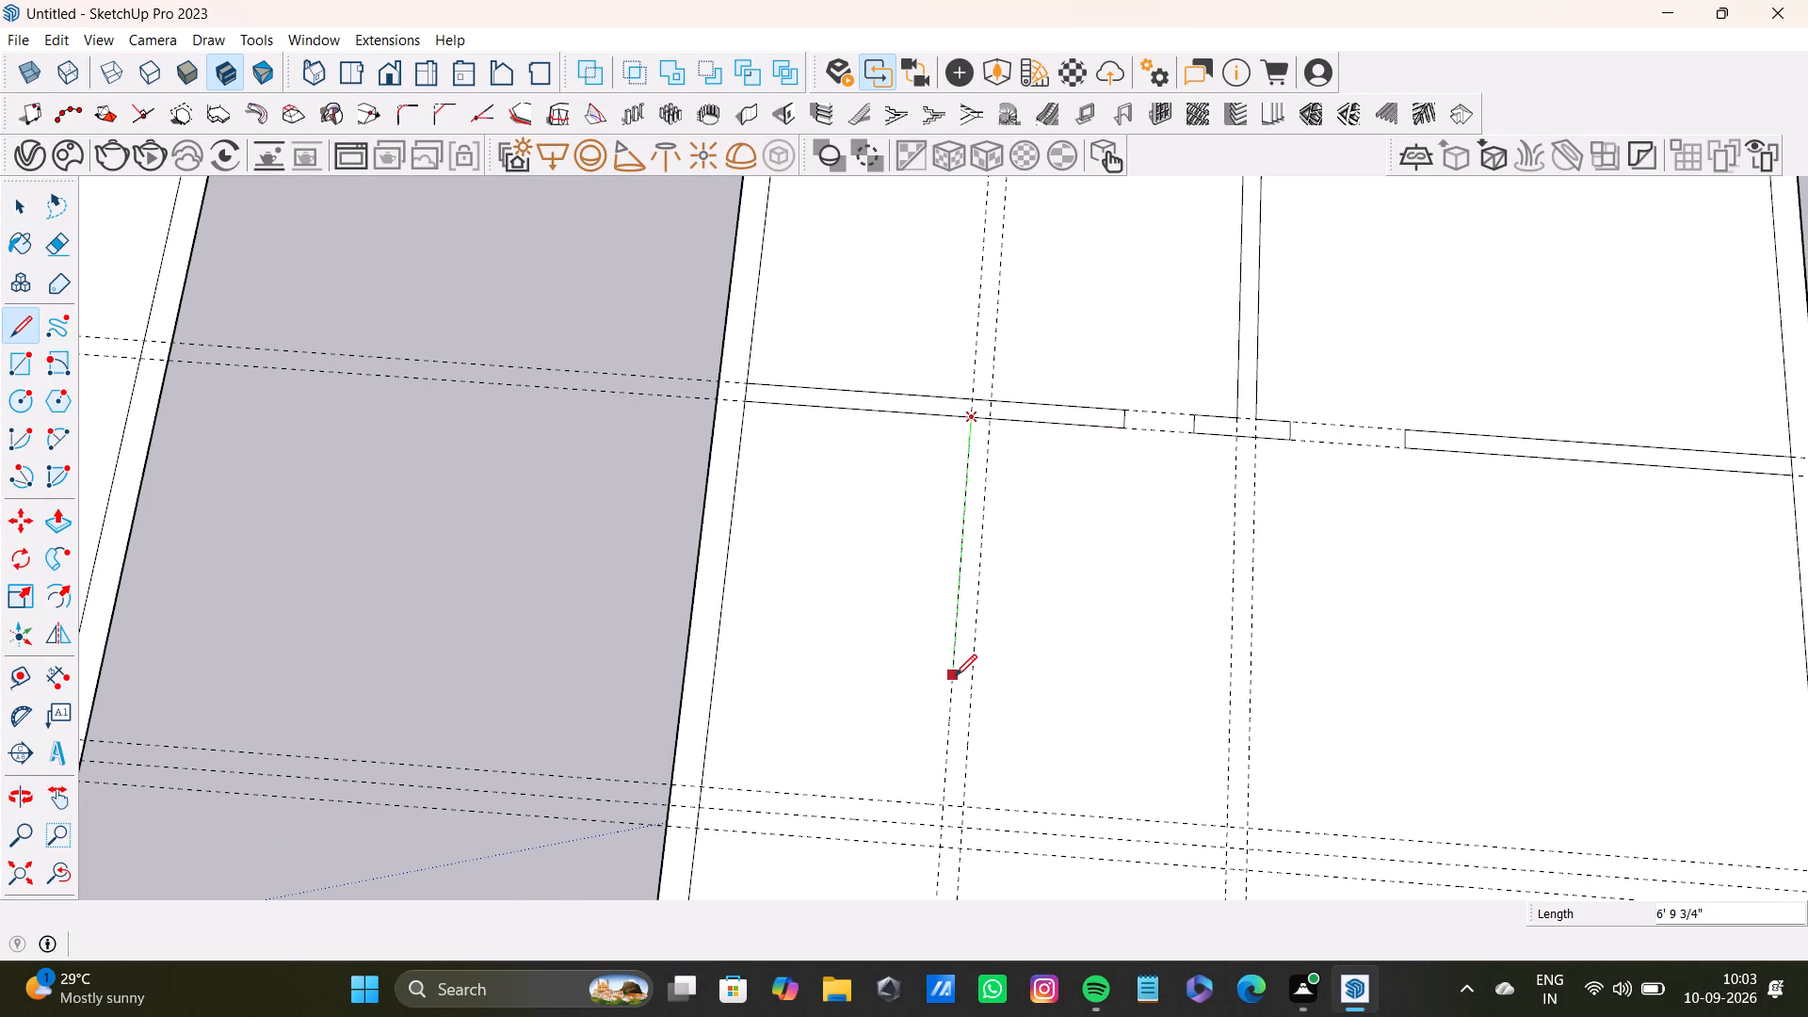
pyautogui.click(955, 676)
pyautogui.click(971, 676)
pyautogui.click(992, 419)
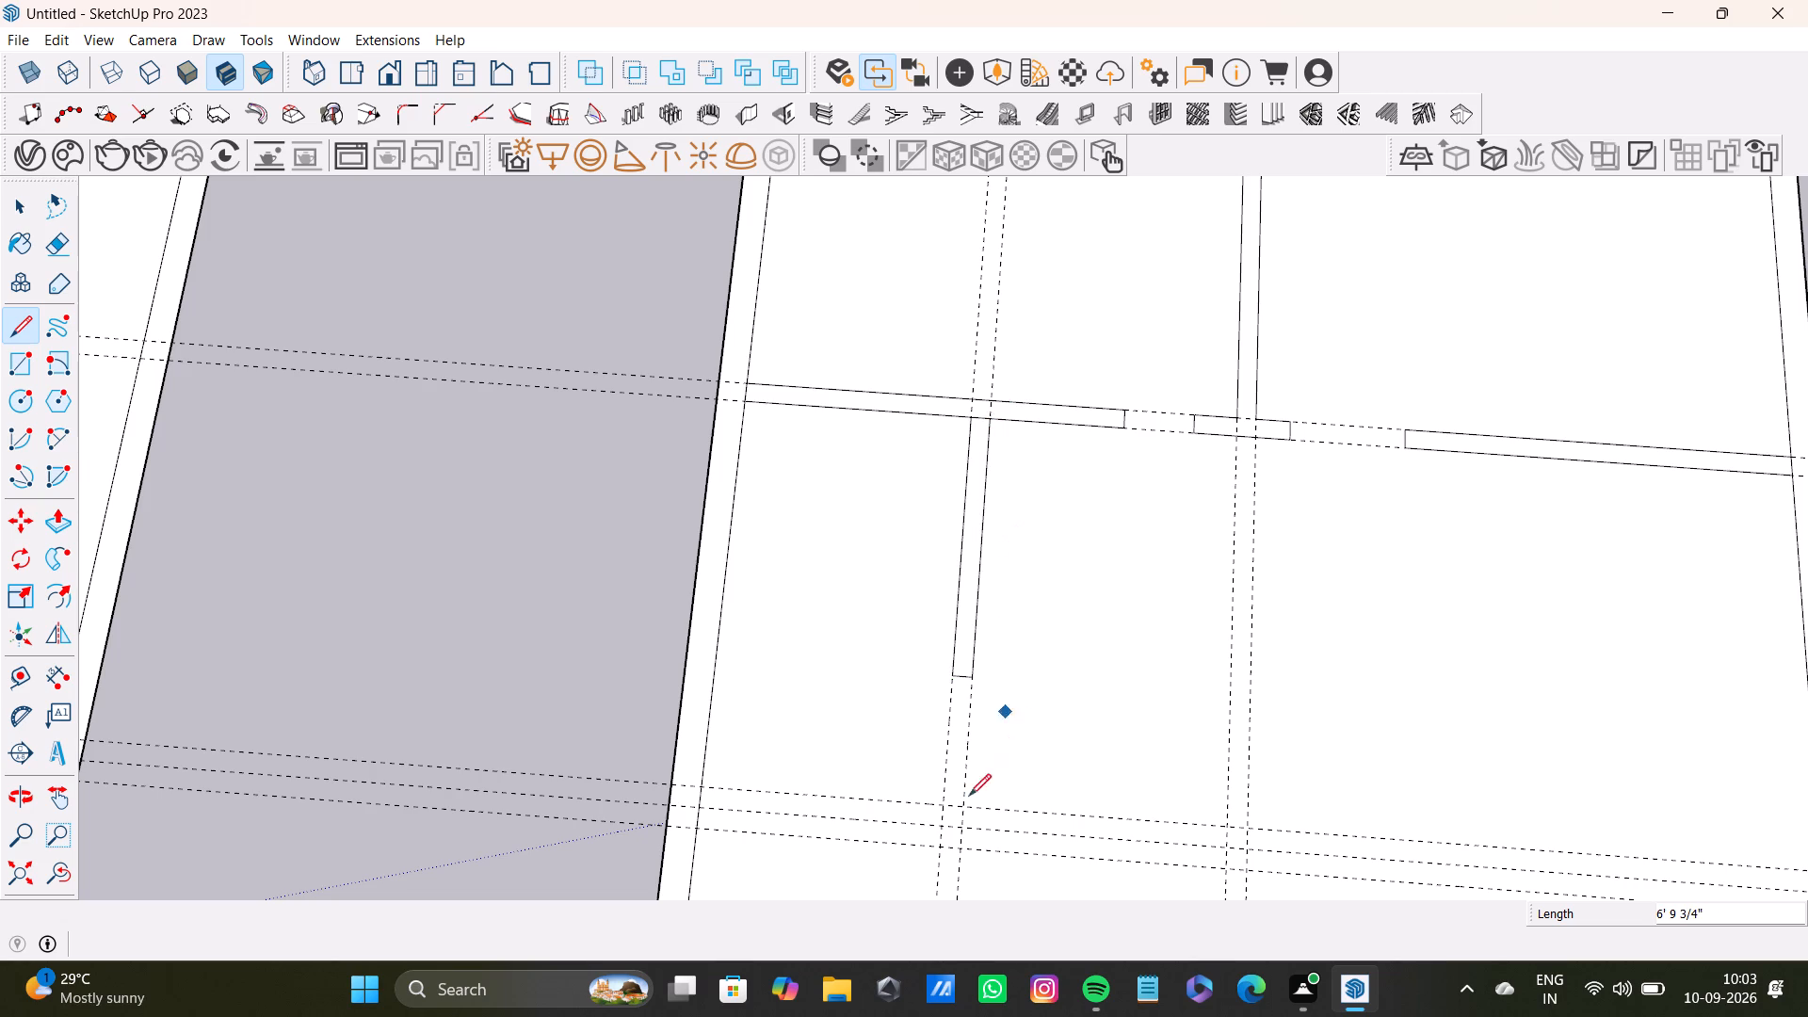
# Outline the 6" thick second cross wall from the inner side edge to the first lengthwise guide pair, with a short return toward the far edge.
pyautogui.scroll(-2, 951, 794)
pyautogui.moveTo(962, 779); pyautogui.dragTo(955, 677, button='middle')
pyautogui.scroll(4, 715, 672)
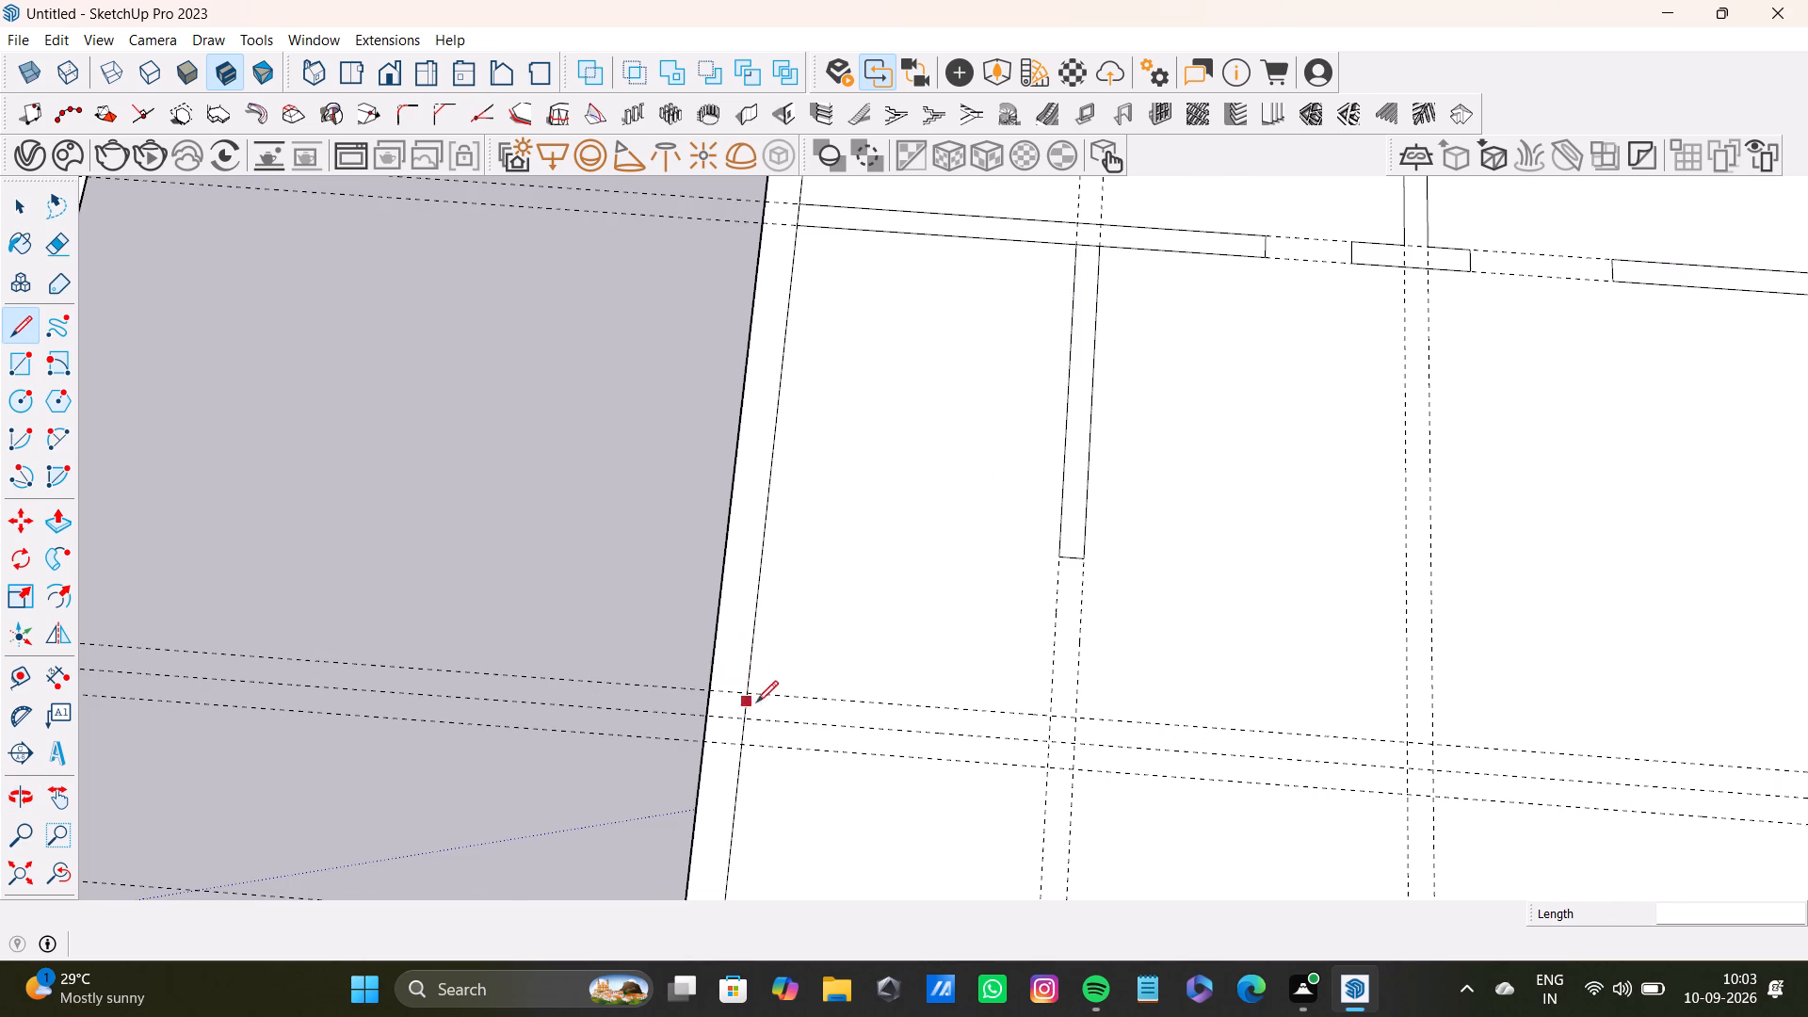
pyautogui.click(743, 691)
pyautogui.click(1052, 709)
pyautogui.click(1054, 686)
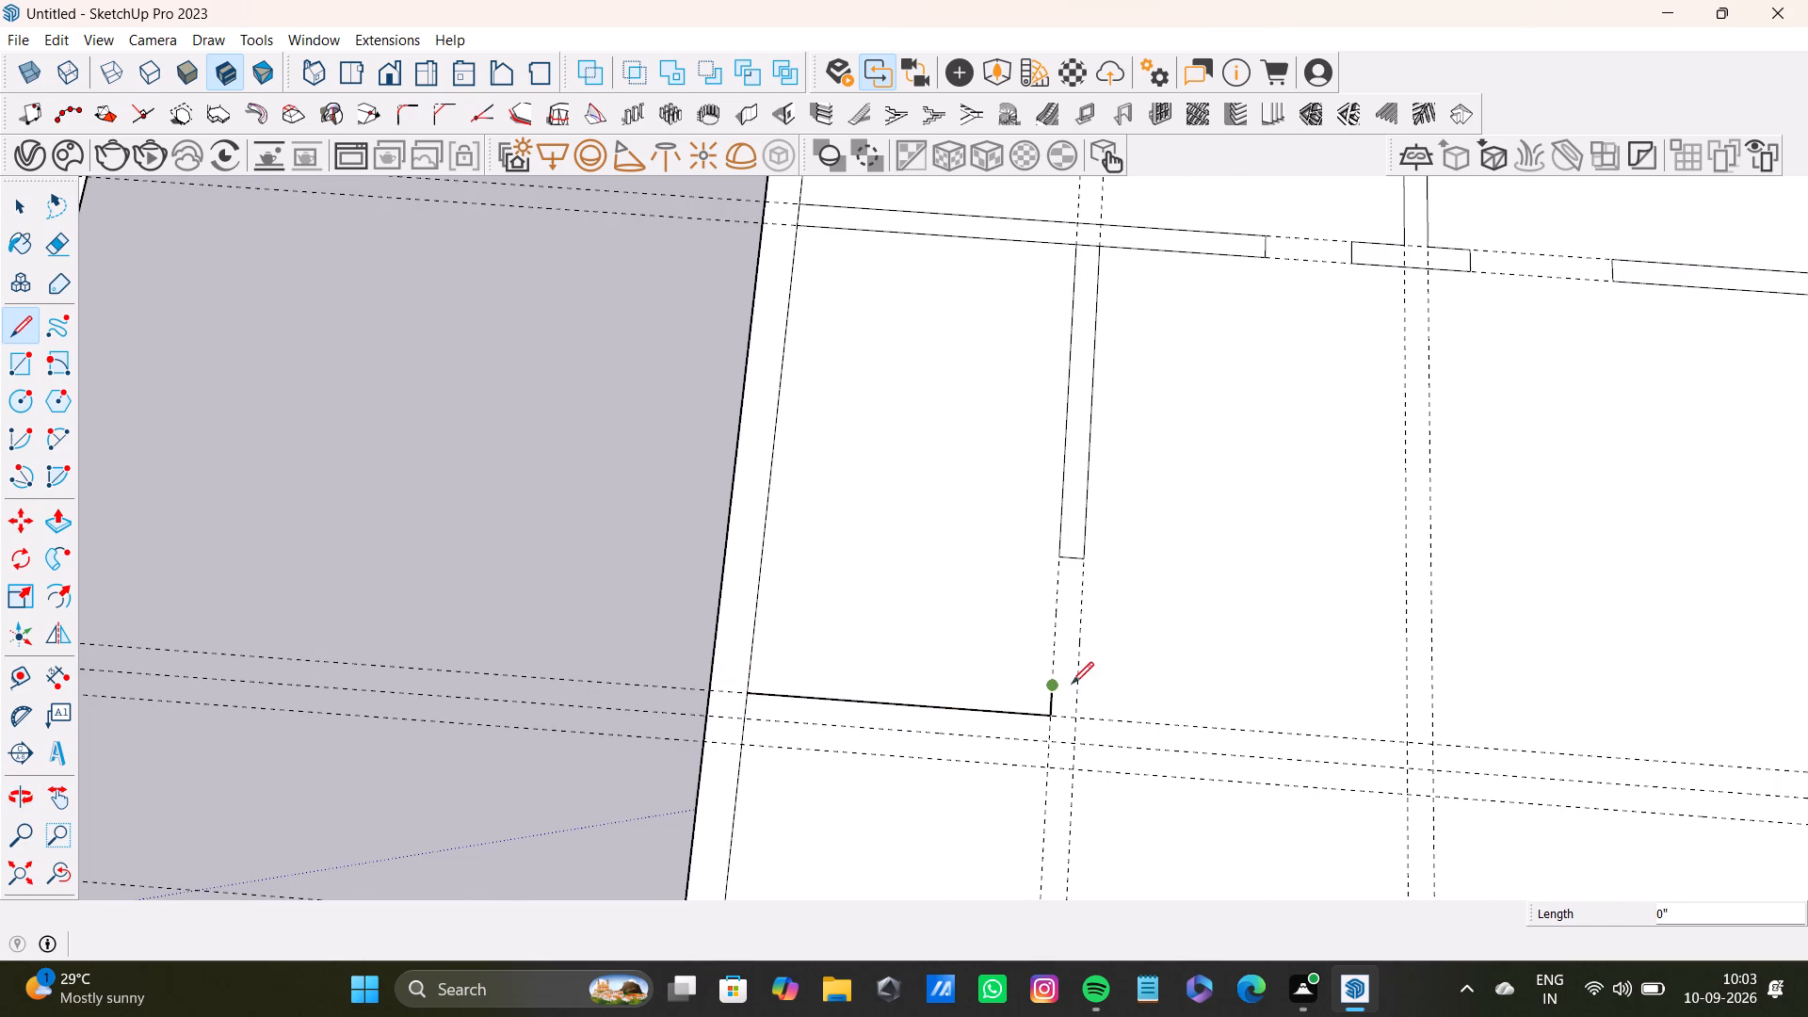
pyautogui.click(1079, 686)
pyautogui.click(1075, 744)
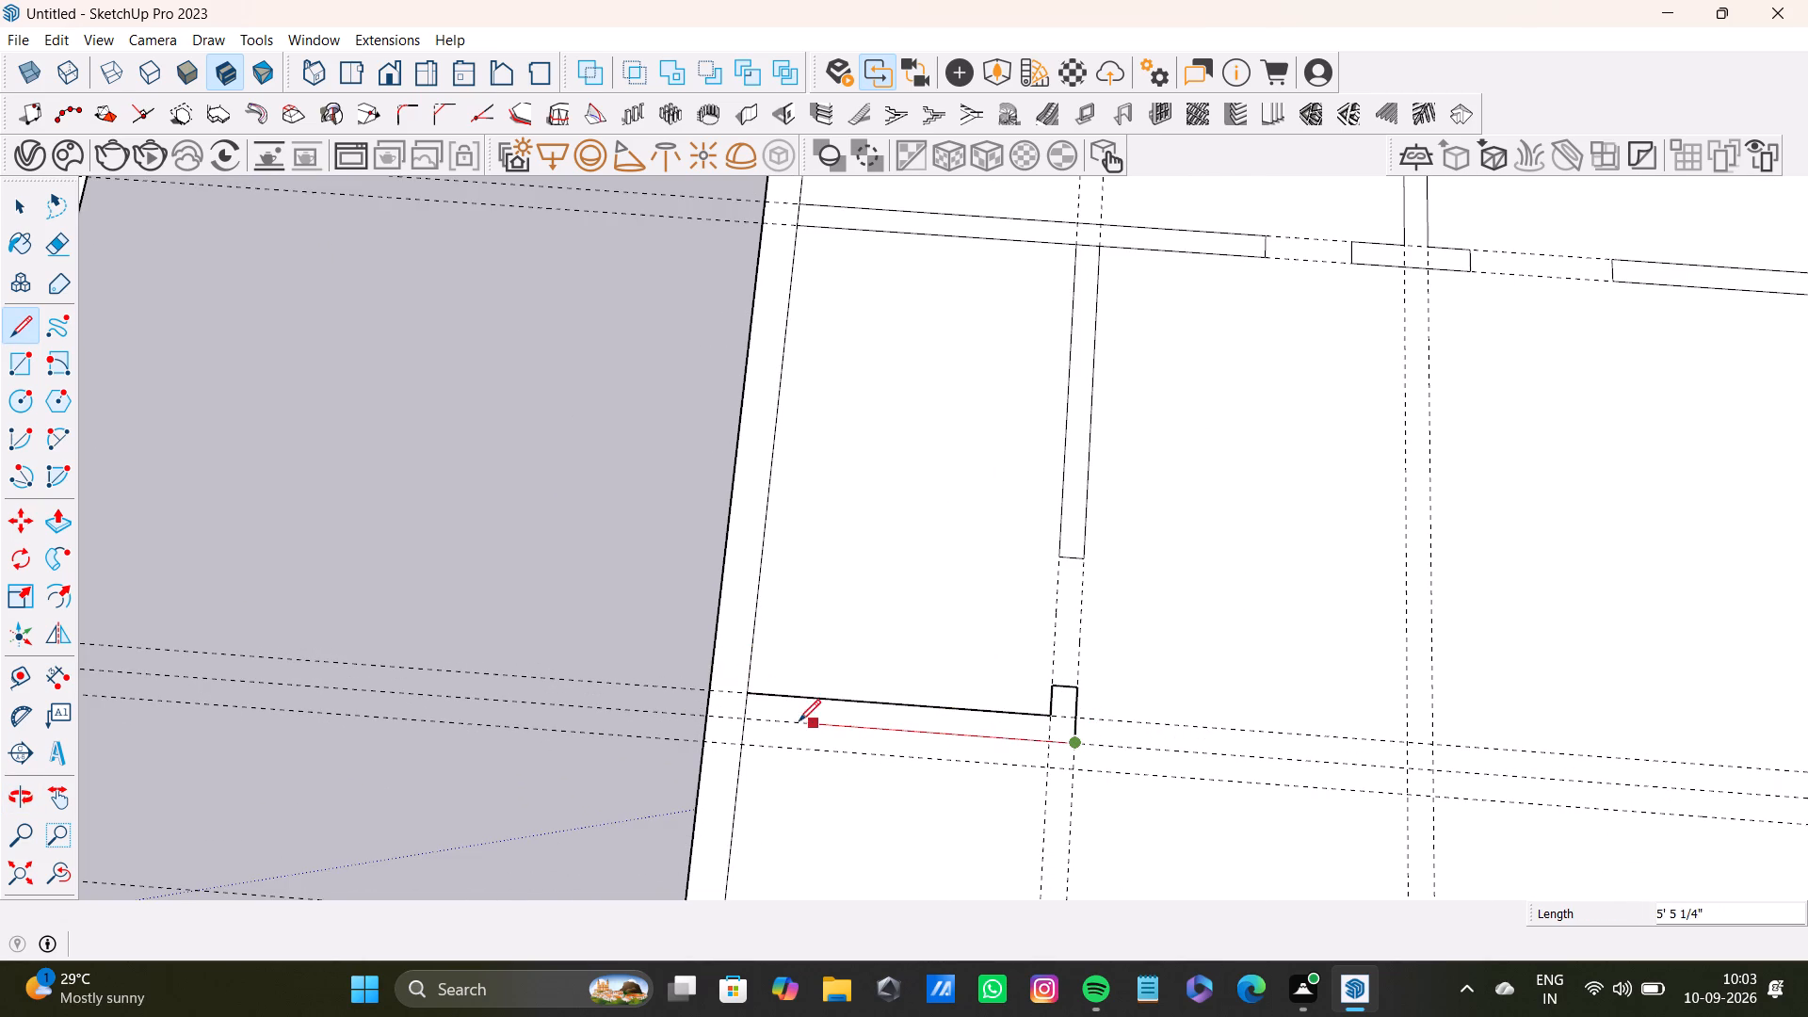
pyautogui.click(744, 717)
# Delete the extra guide just beyond the second cross wall, on its near-edge side.
pyautogui.scroll(-5, 880, 677)
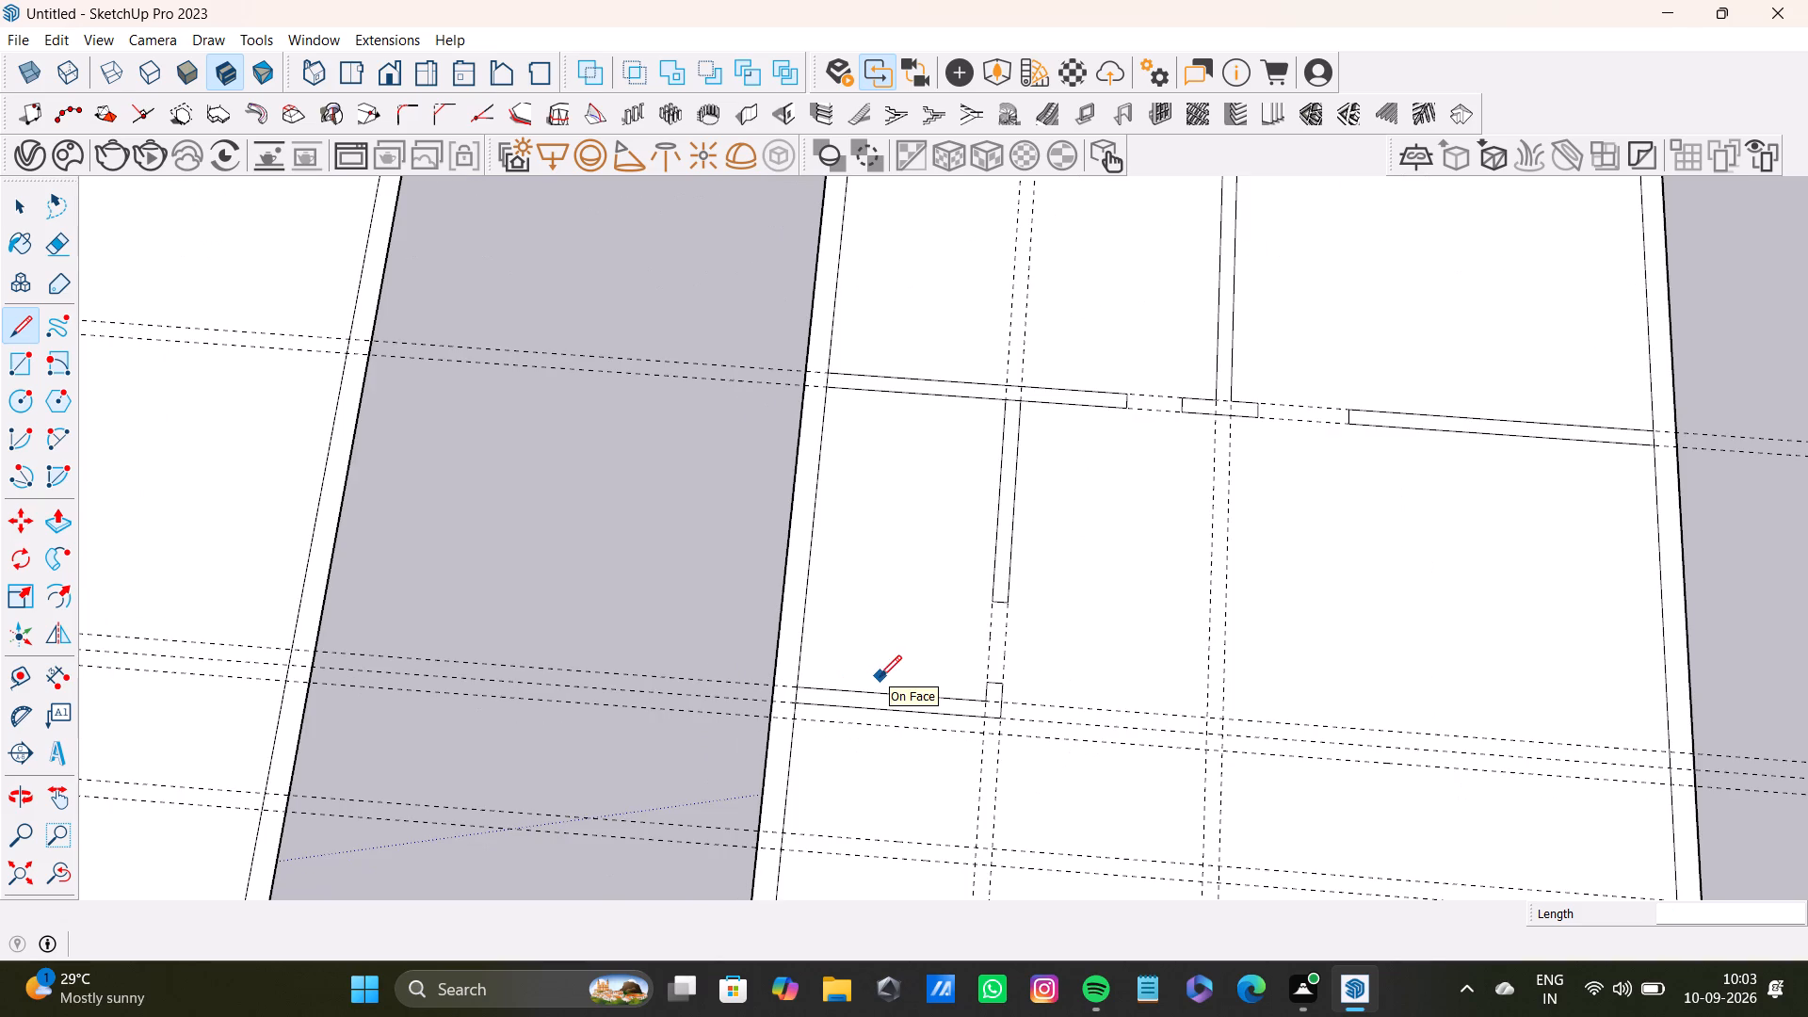
pyautogui.scroll(4, 922, 692)
pyautogui.moveTo(929, 710); pyautogui.dragTo(928, 569, button='middle')
pyautogui.scroll(7, 1005, 564)
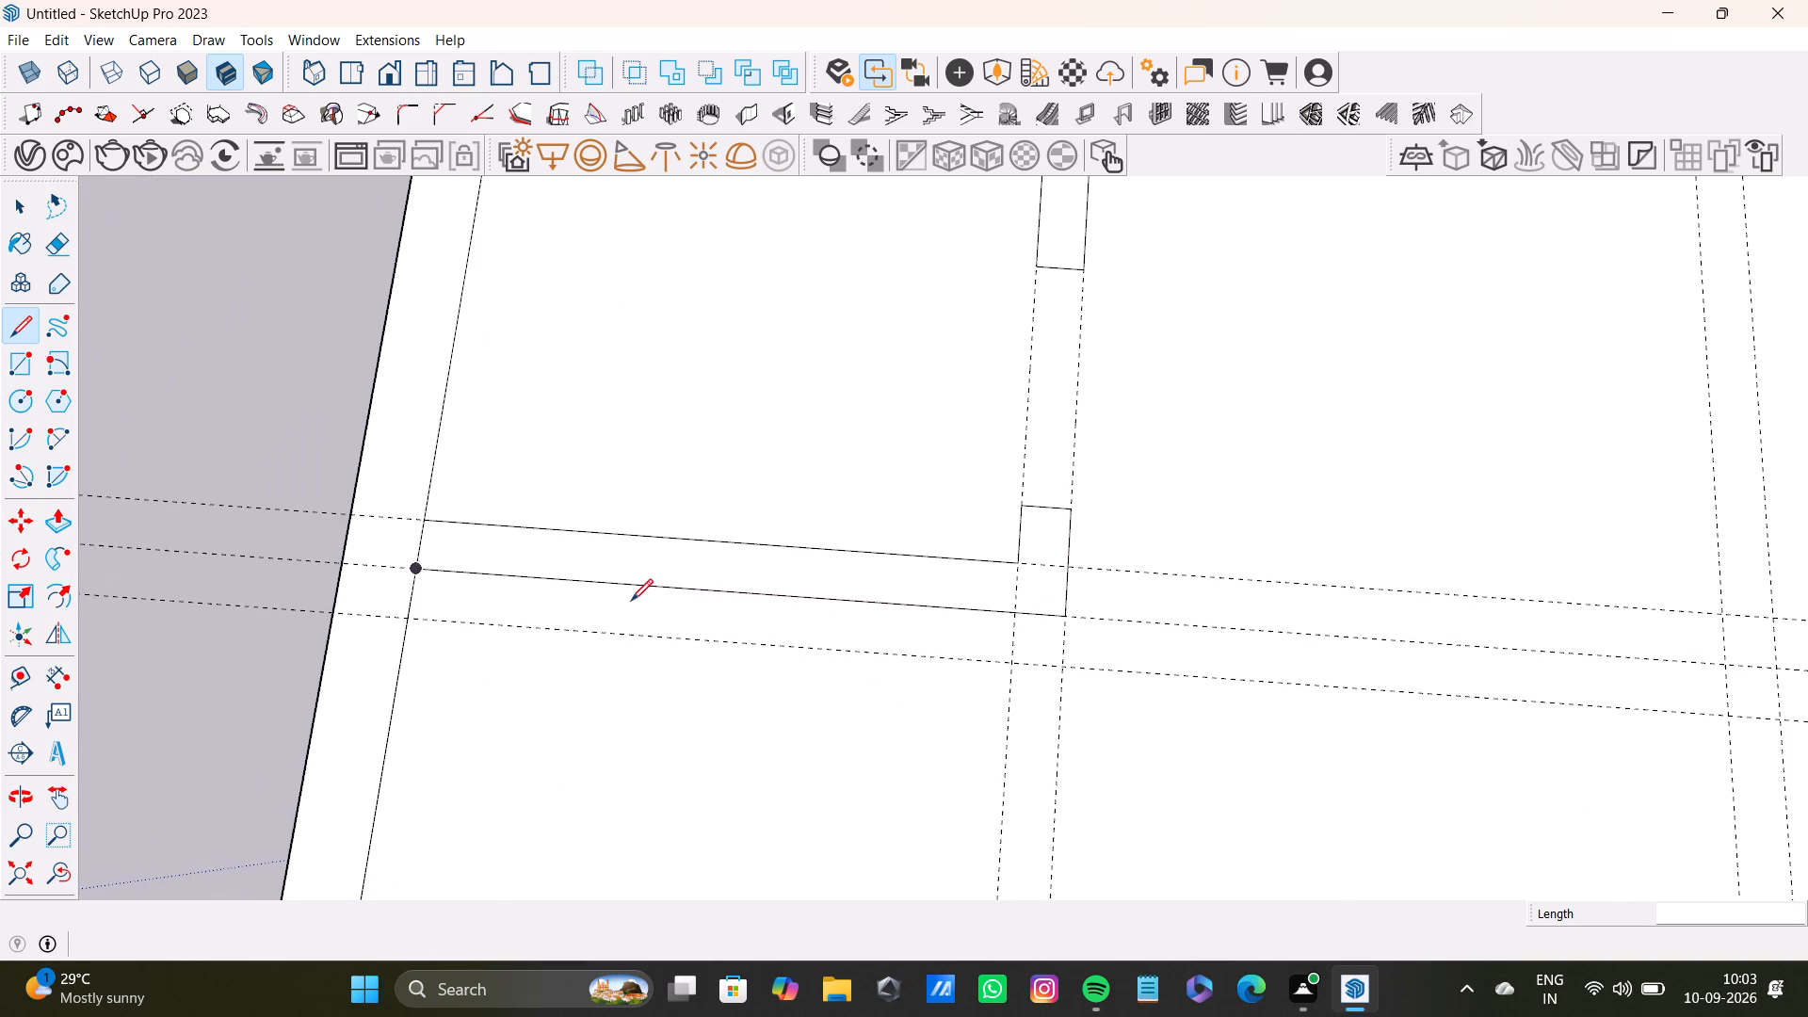
pyautogui.scroll(-4, 631, 601)
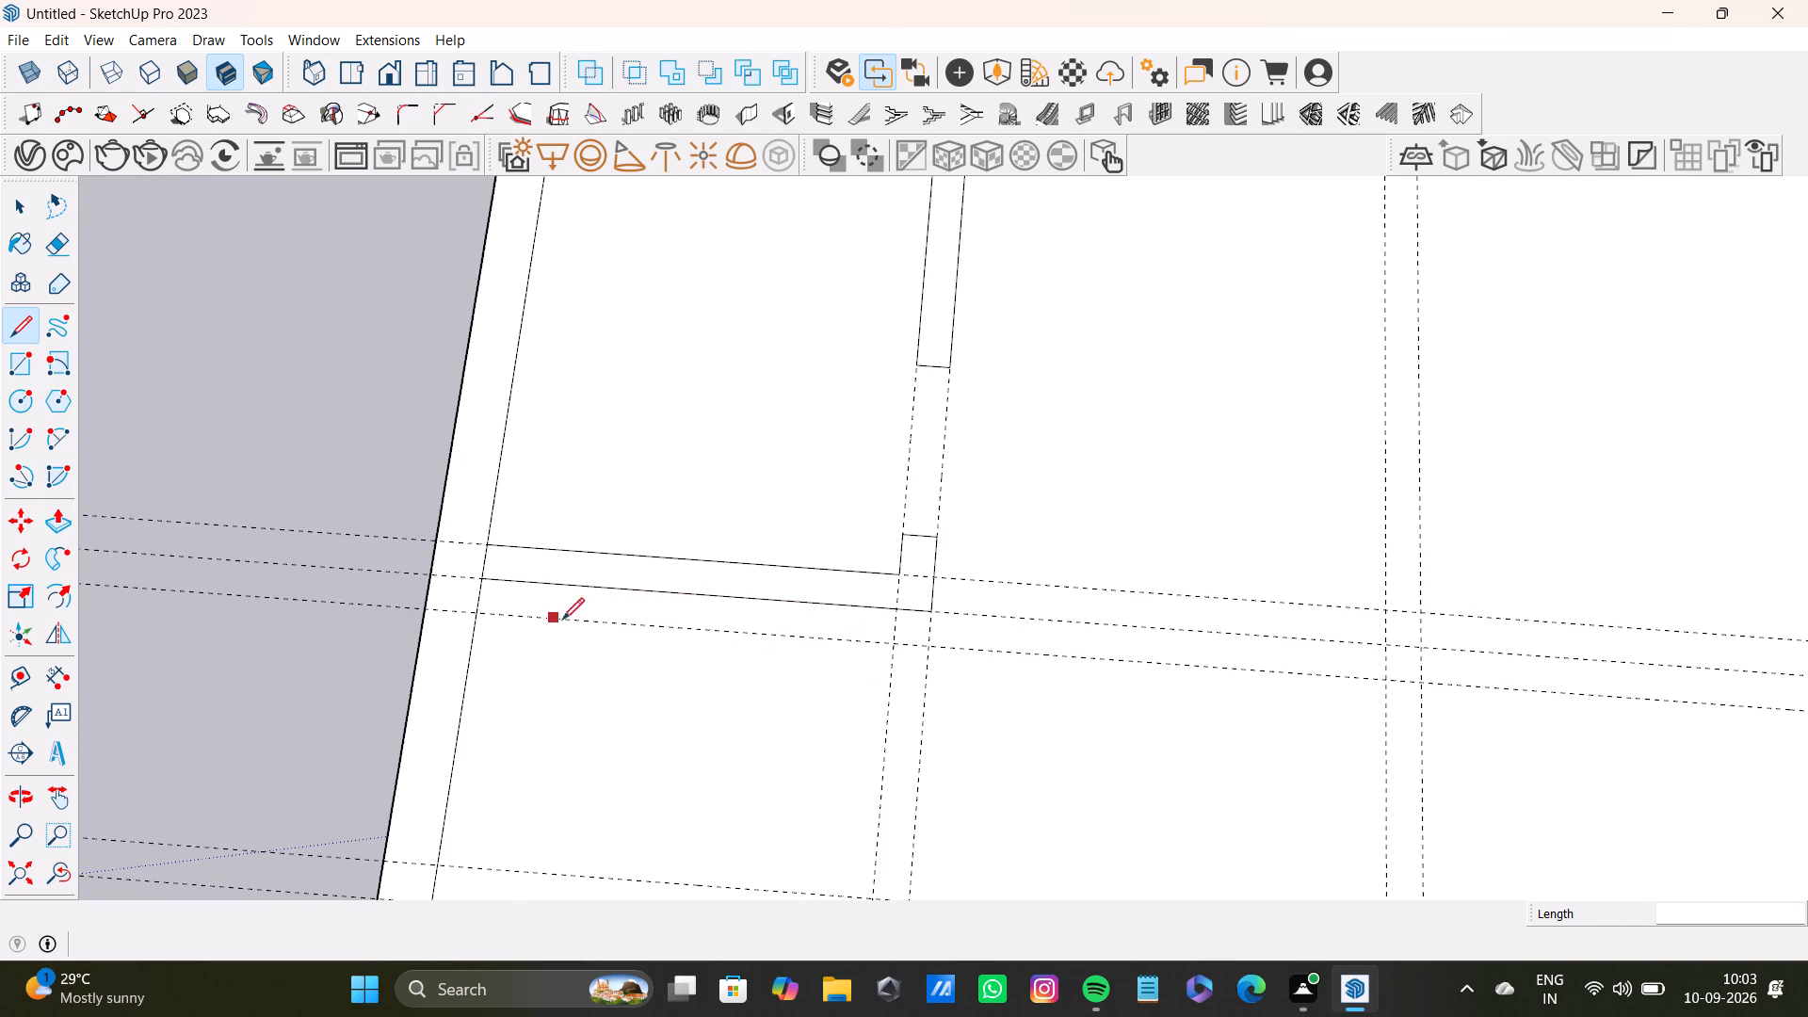
pyautogui.scroll(-6, 583, 615)
pyautogui.press('space')
pyautogui.scroll(8, 711, 660)
pyautogui.click(775, 614)
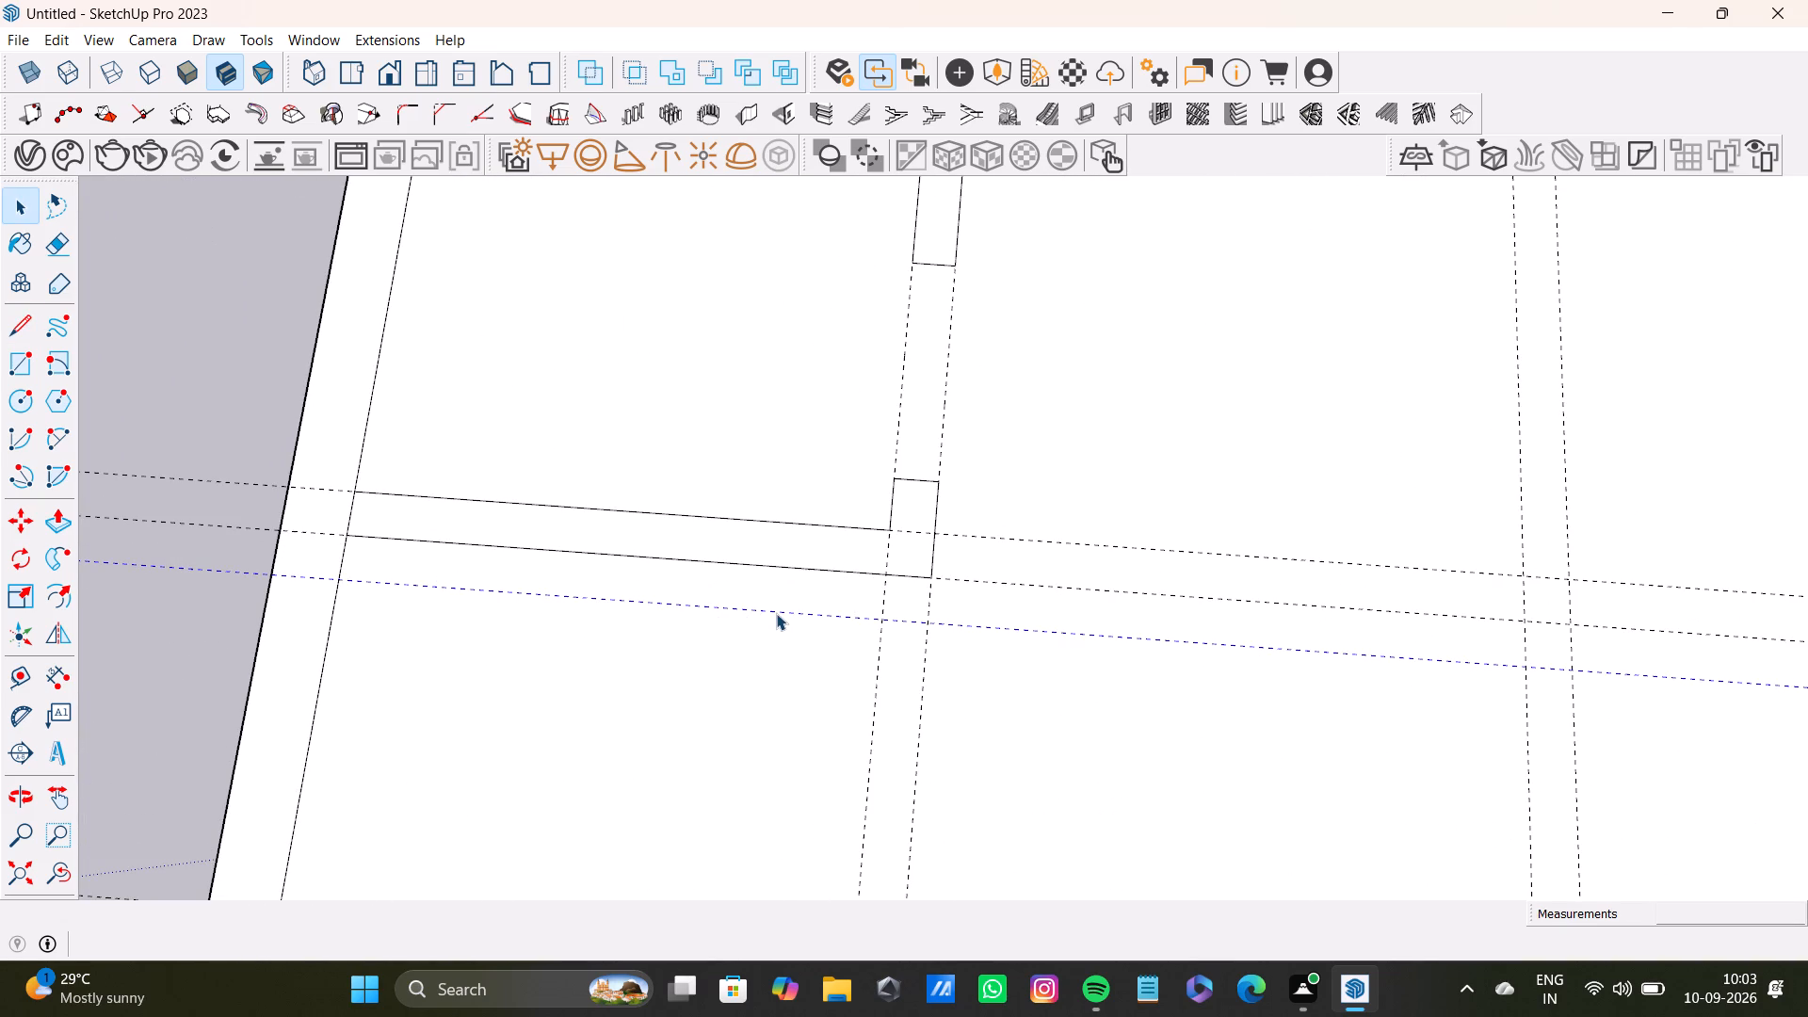
pyautogui.press('Delete')
# Measure the distance from the second cross wall's near line to the third cross wall's first guide.
pyautogui.scroll(-9, 751, 621)
pyautogui.keyDown('shift'); pyautogui.moveTo(752, 630); pyautogui.dragTo(754, 496, button='middle'); pyautogui.keyUp('shift')
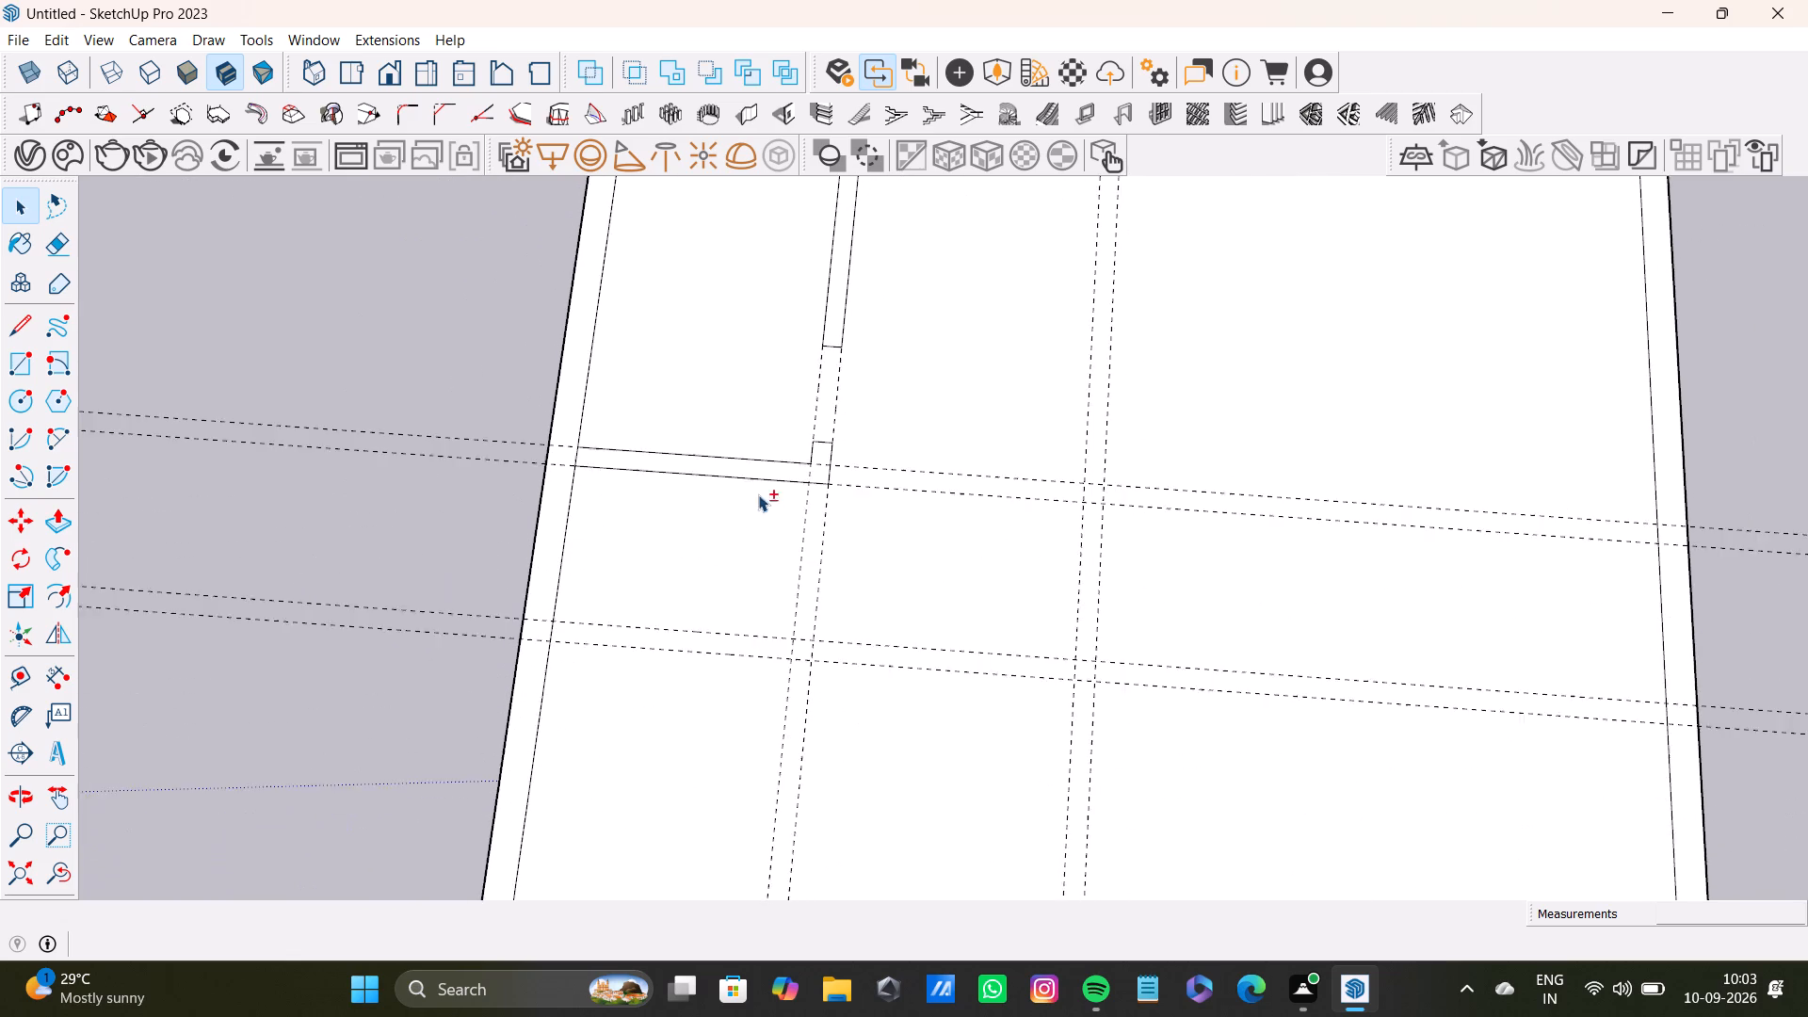
pyautogui.scroll(4, 734, 598)
pyautogui.press('t')
pyautogui.click(756, 404)
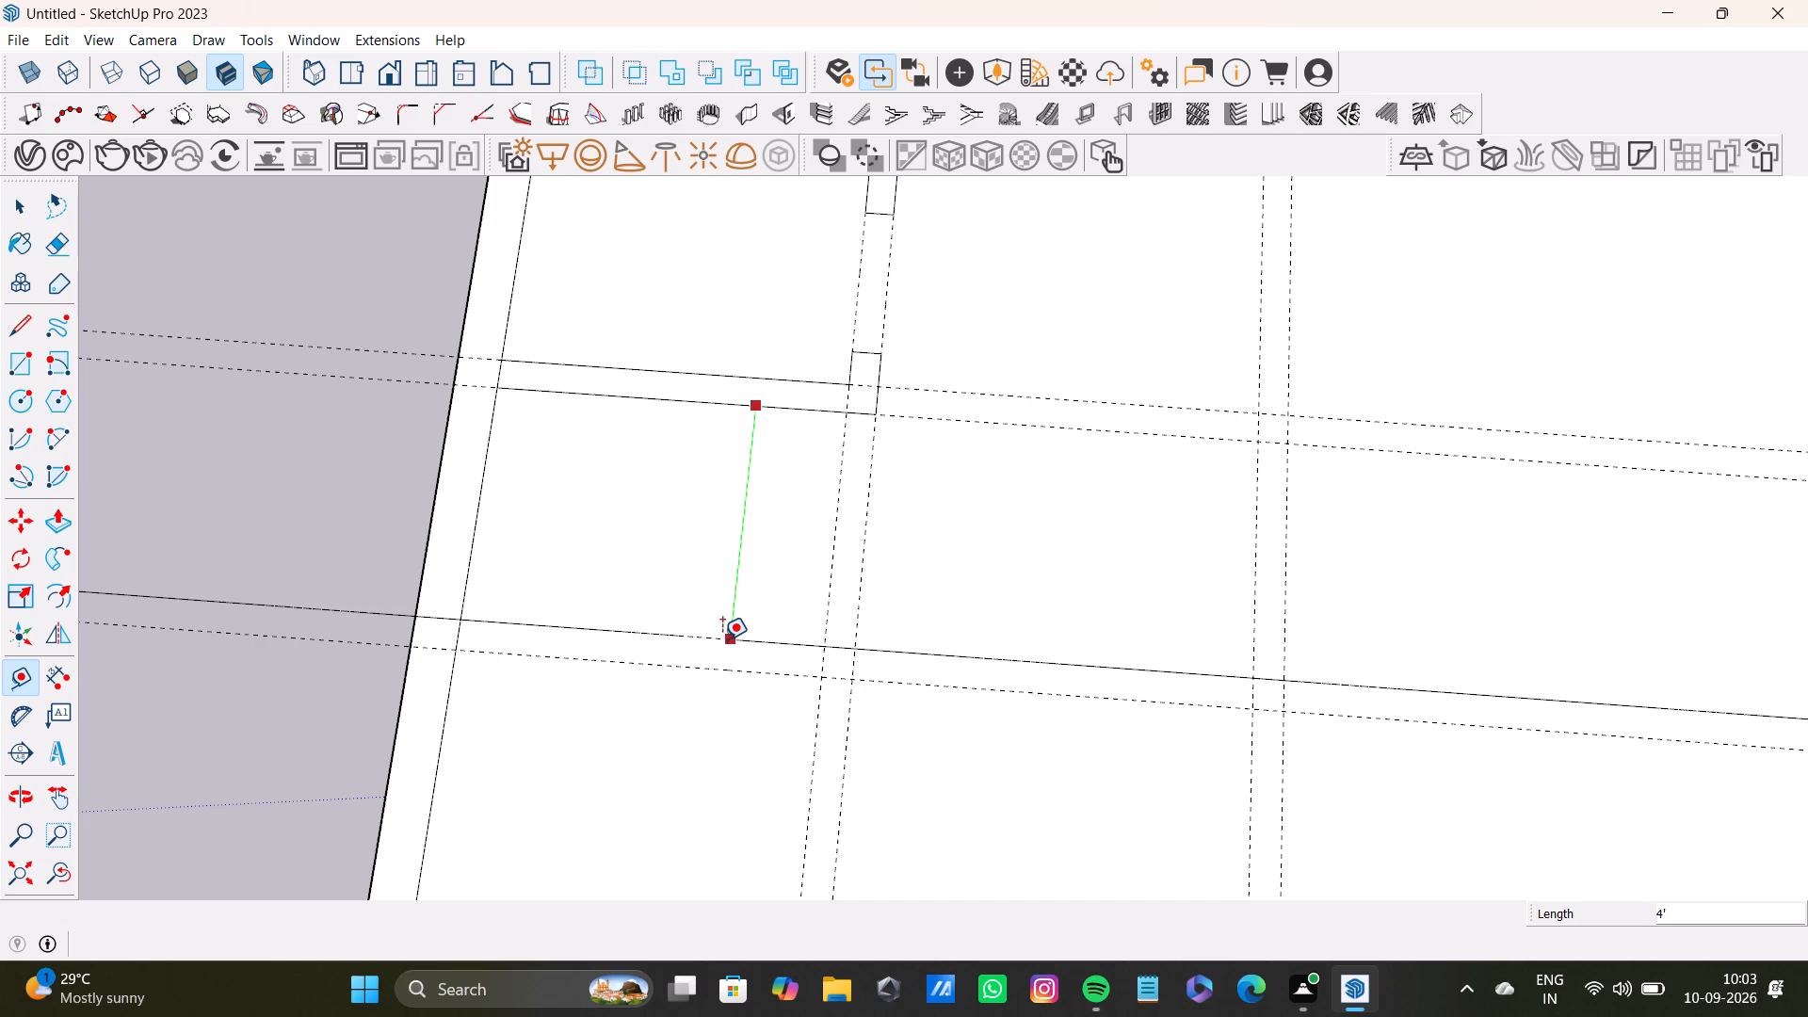
pyautogui.press('space')
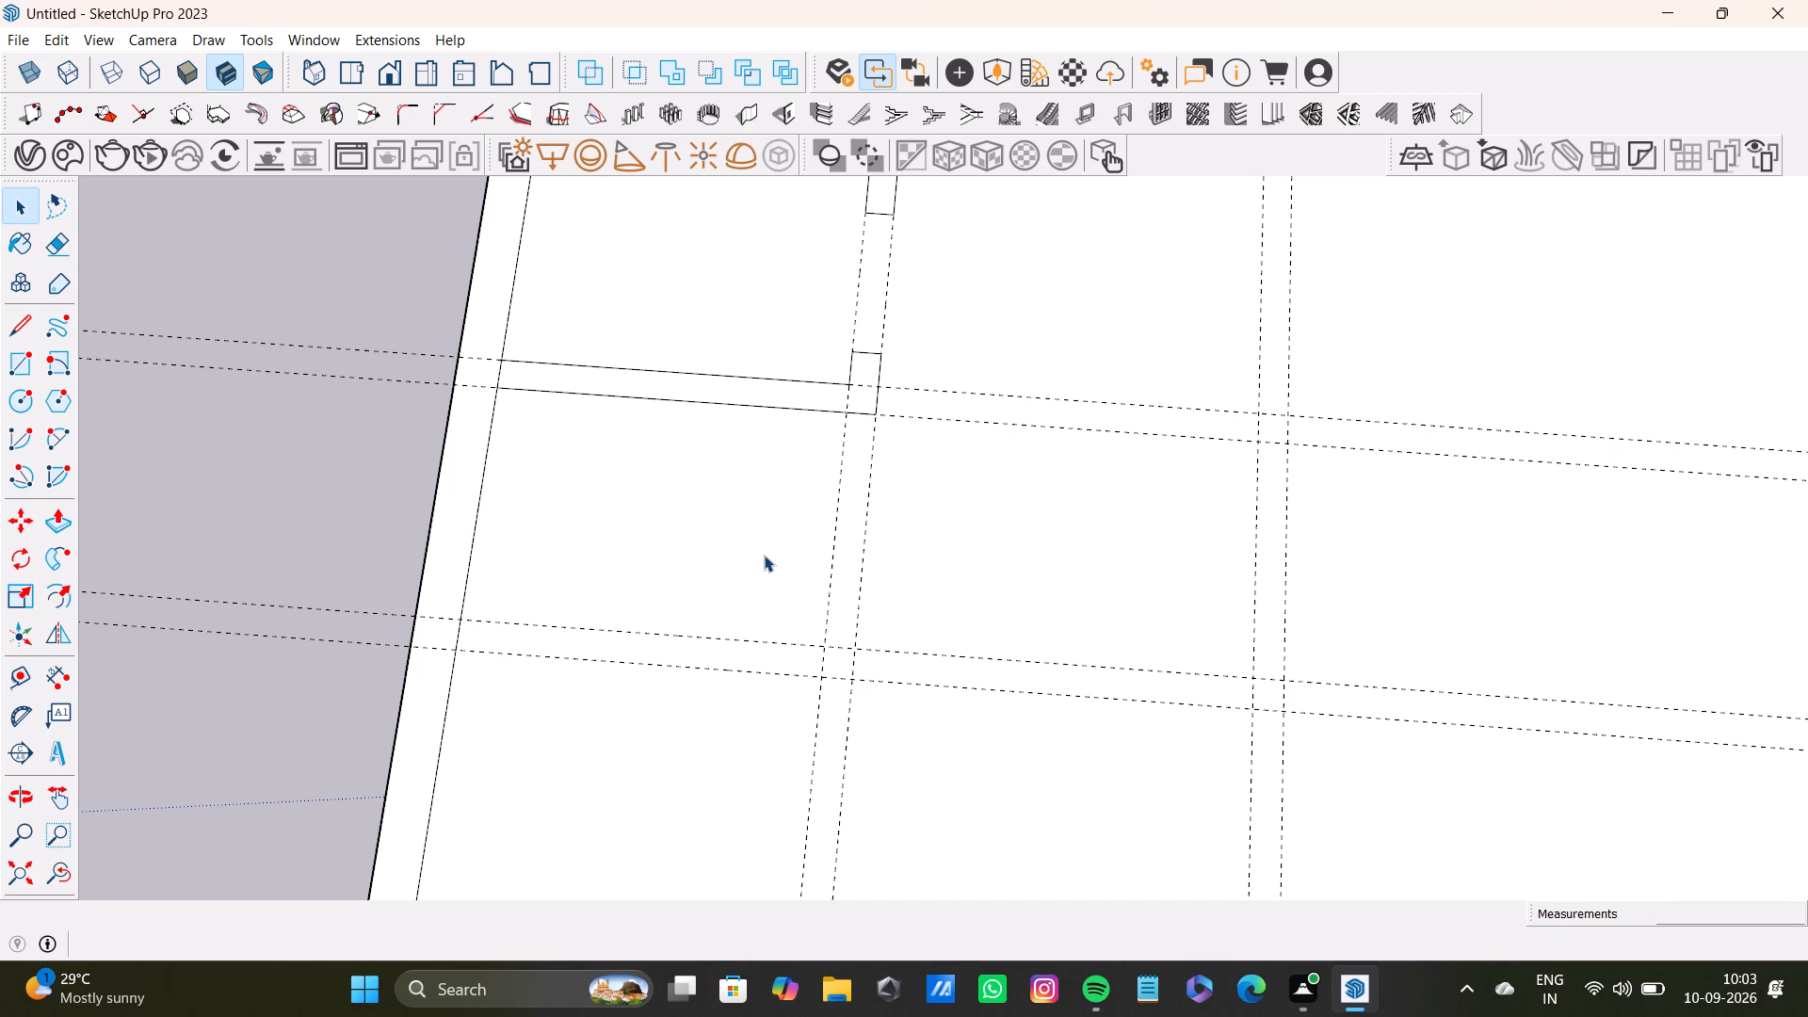
# Outline a 6" wide stub about 10" long from the second cross wall's end toward the near edge, between the lengthwise guides.
pyautogui.press('l')
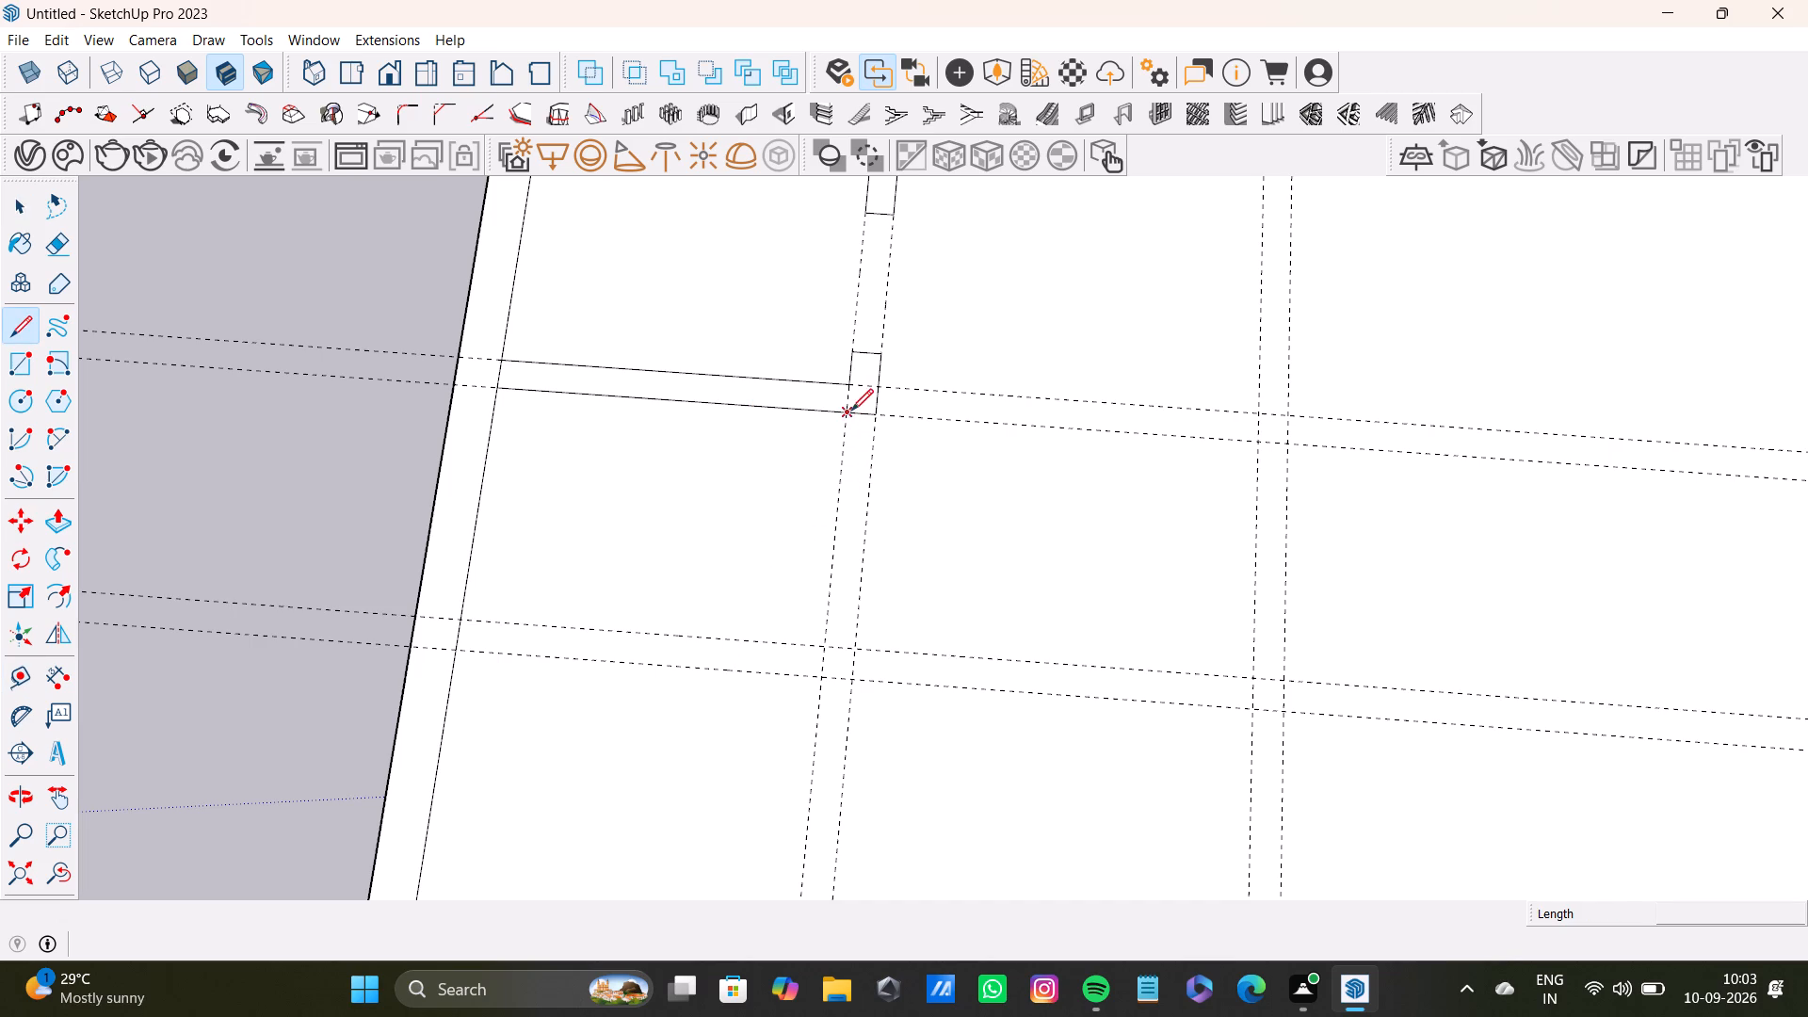
pyautogui.click(851, 411)
pyautogui.click(849, 460)
pyautogui.click(873, 454)
pyautogui.click(882, 405)
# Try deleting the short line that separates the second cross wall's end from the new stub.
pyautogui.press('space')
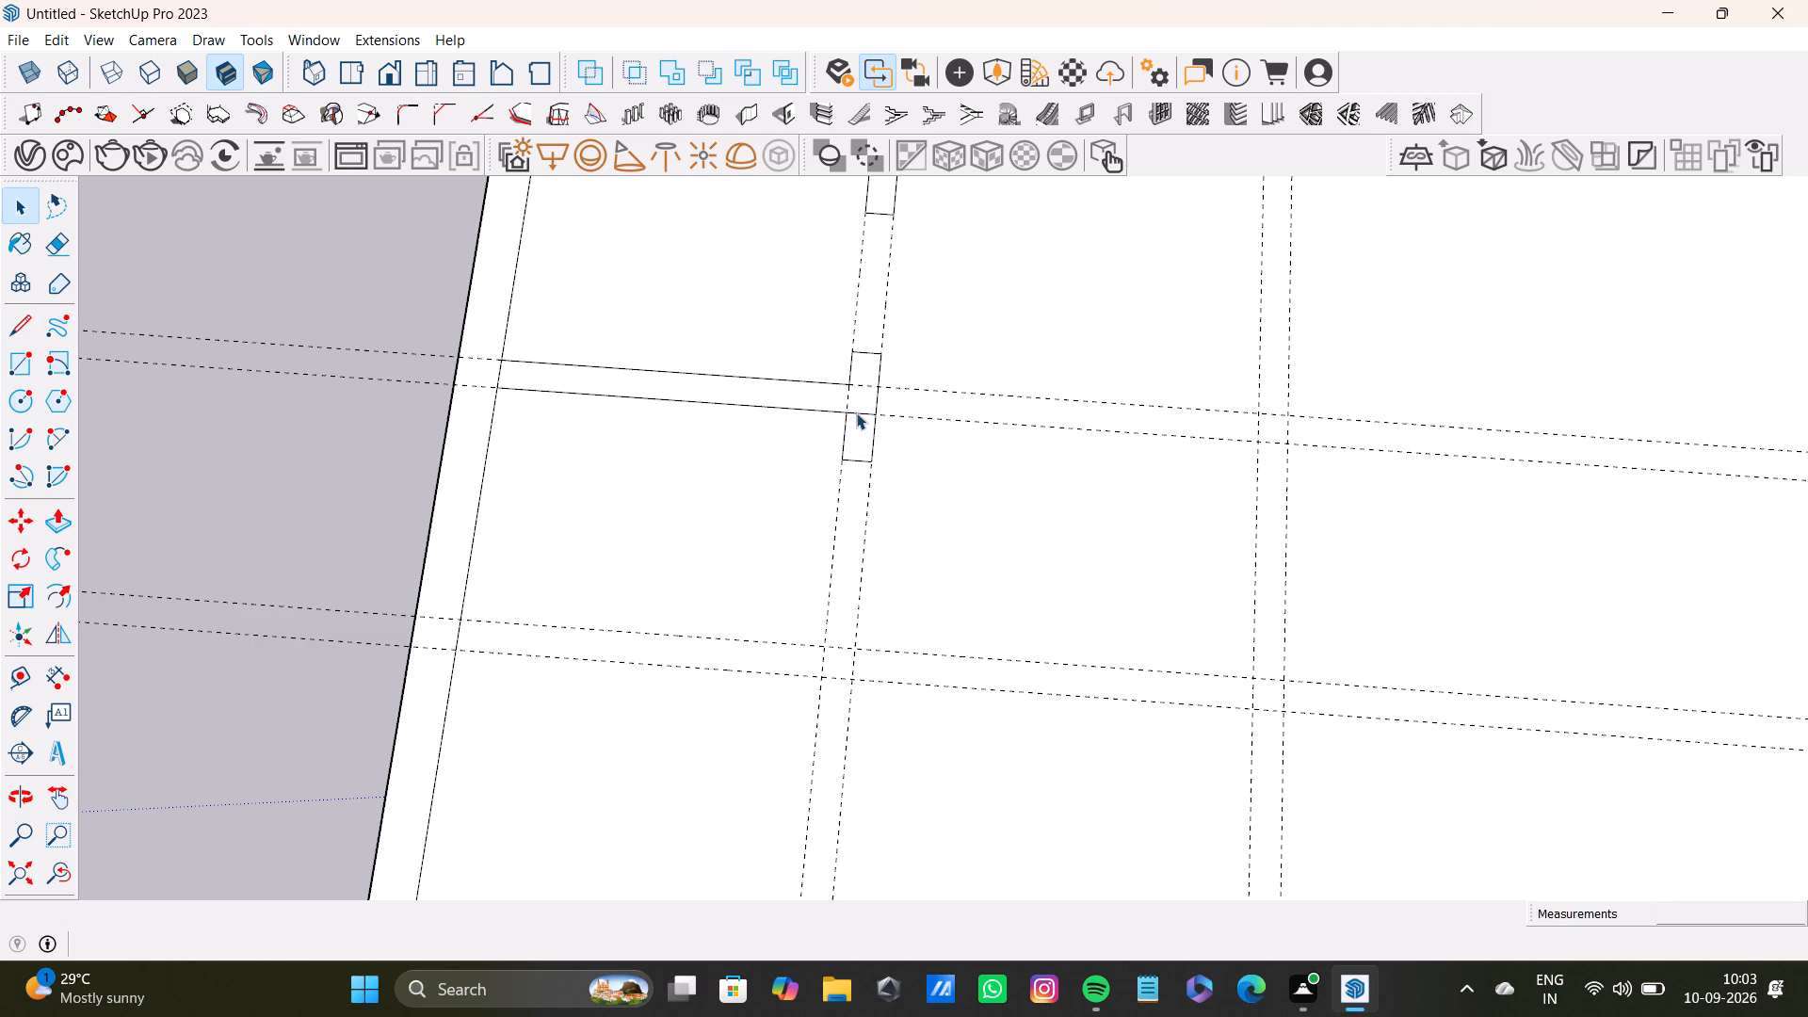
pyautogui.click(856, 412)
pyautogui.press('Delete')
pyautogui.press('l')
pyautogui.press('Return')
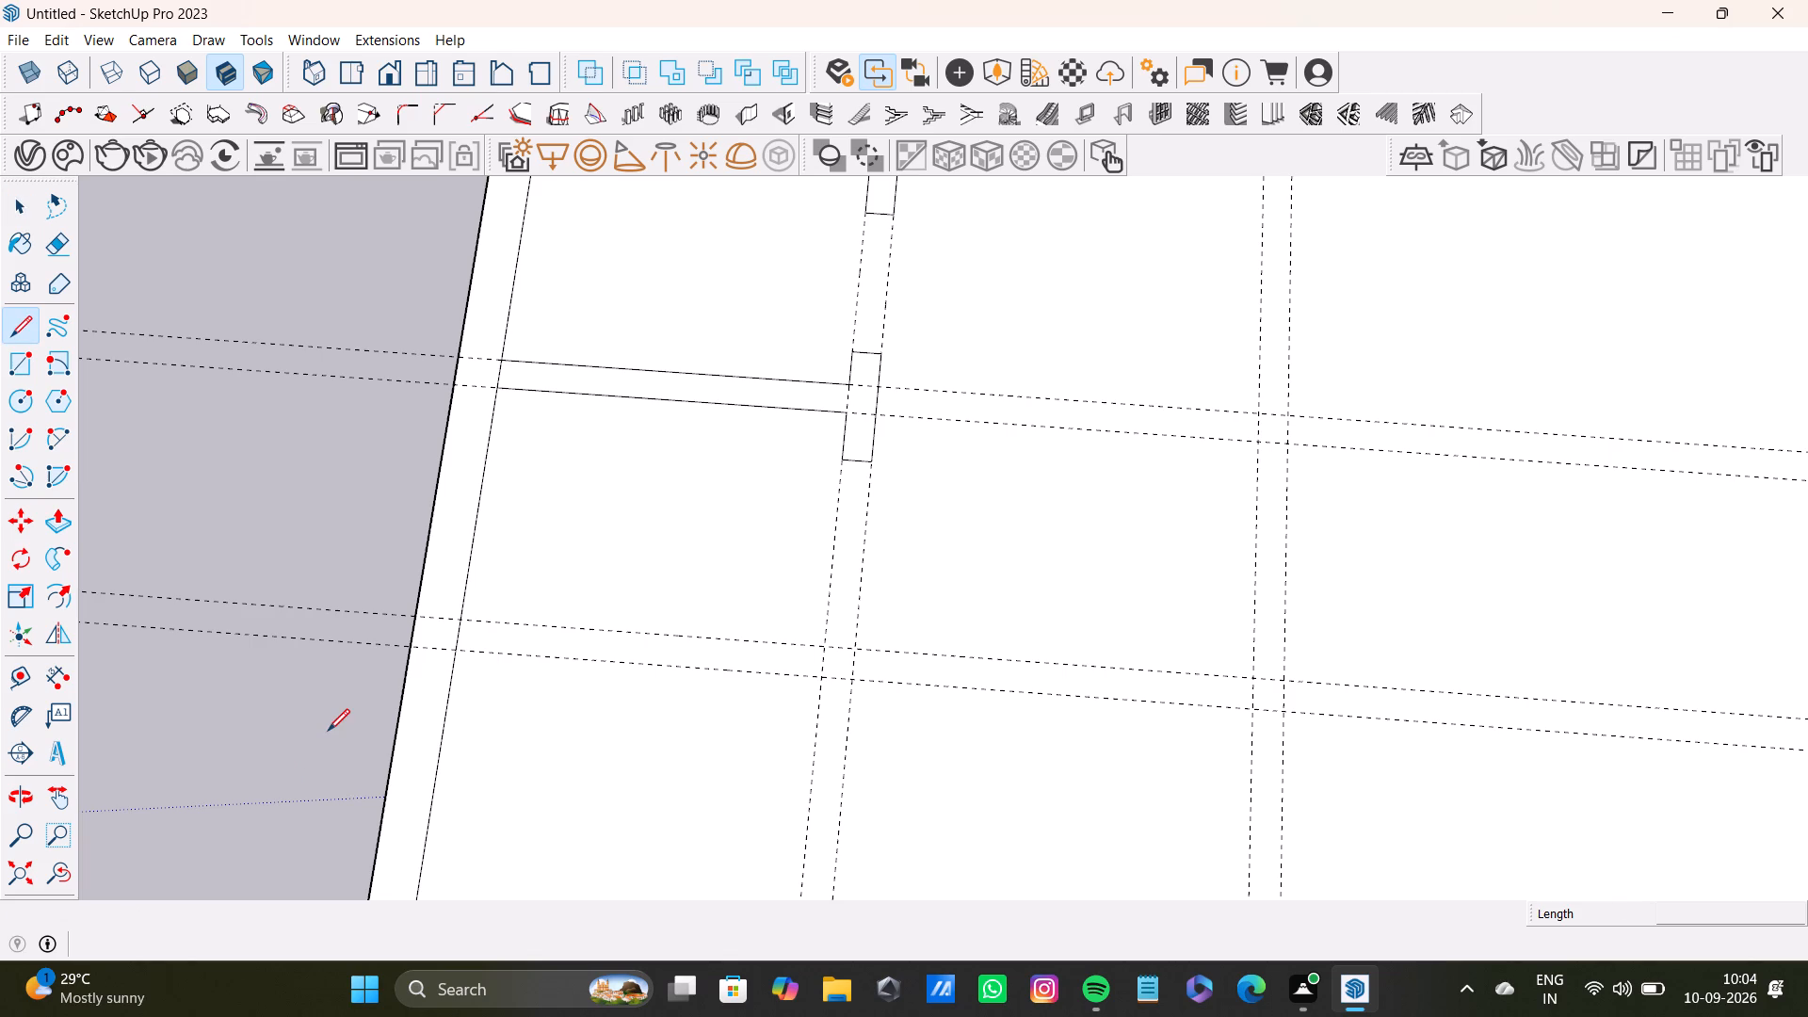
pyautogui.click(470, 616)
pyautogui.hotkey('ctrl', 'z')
# Outline the third cross wall, 6' on its far side and 6'6" on its near side, with a short return toward the far edge.
pyautogui.press('l')
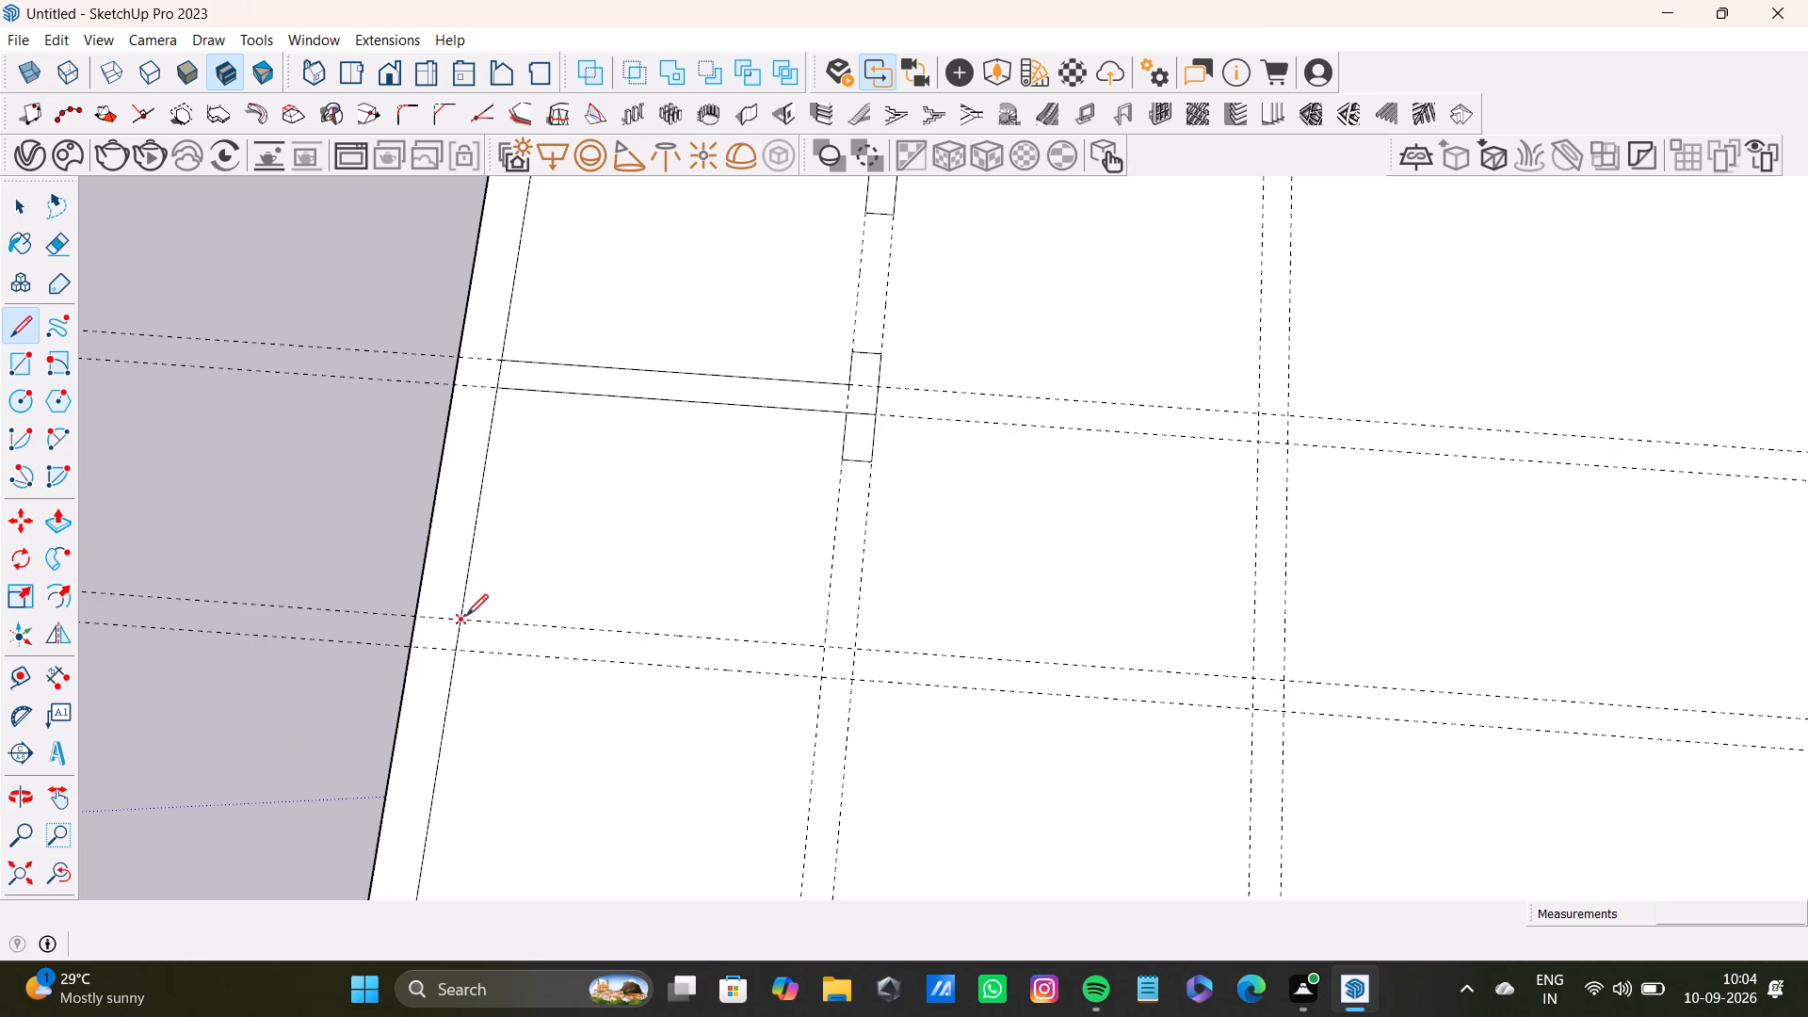
pyautogui.click(462, 616)
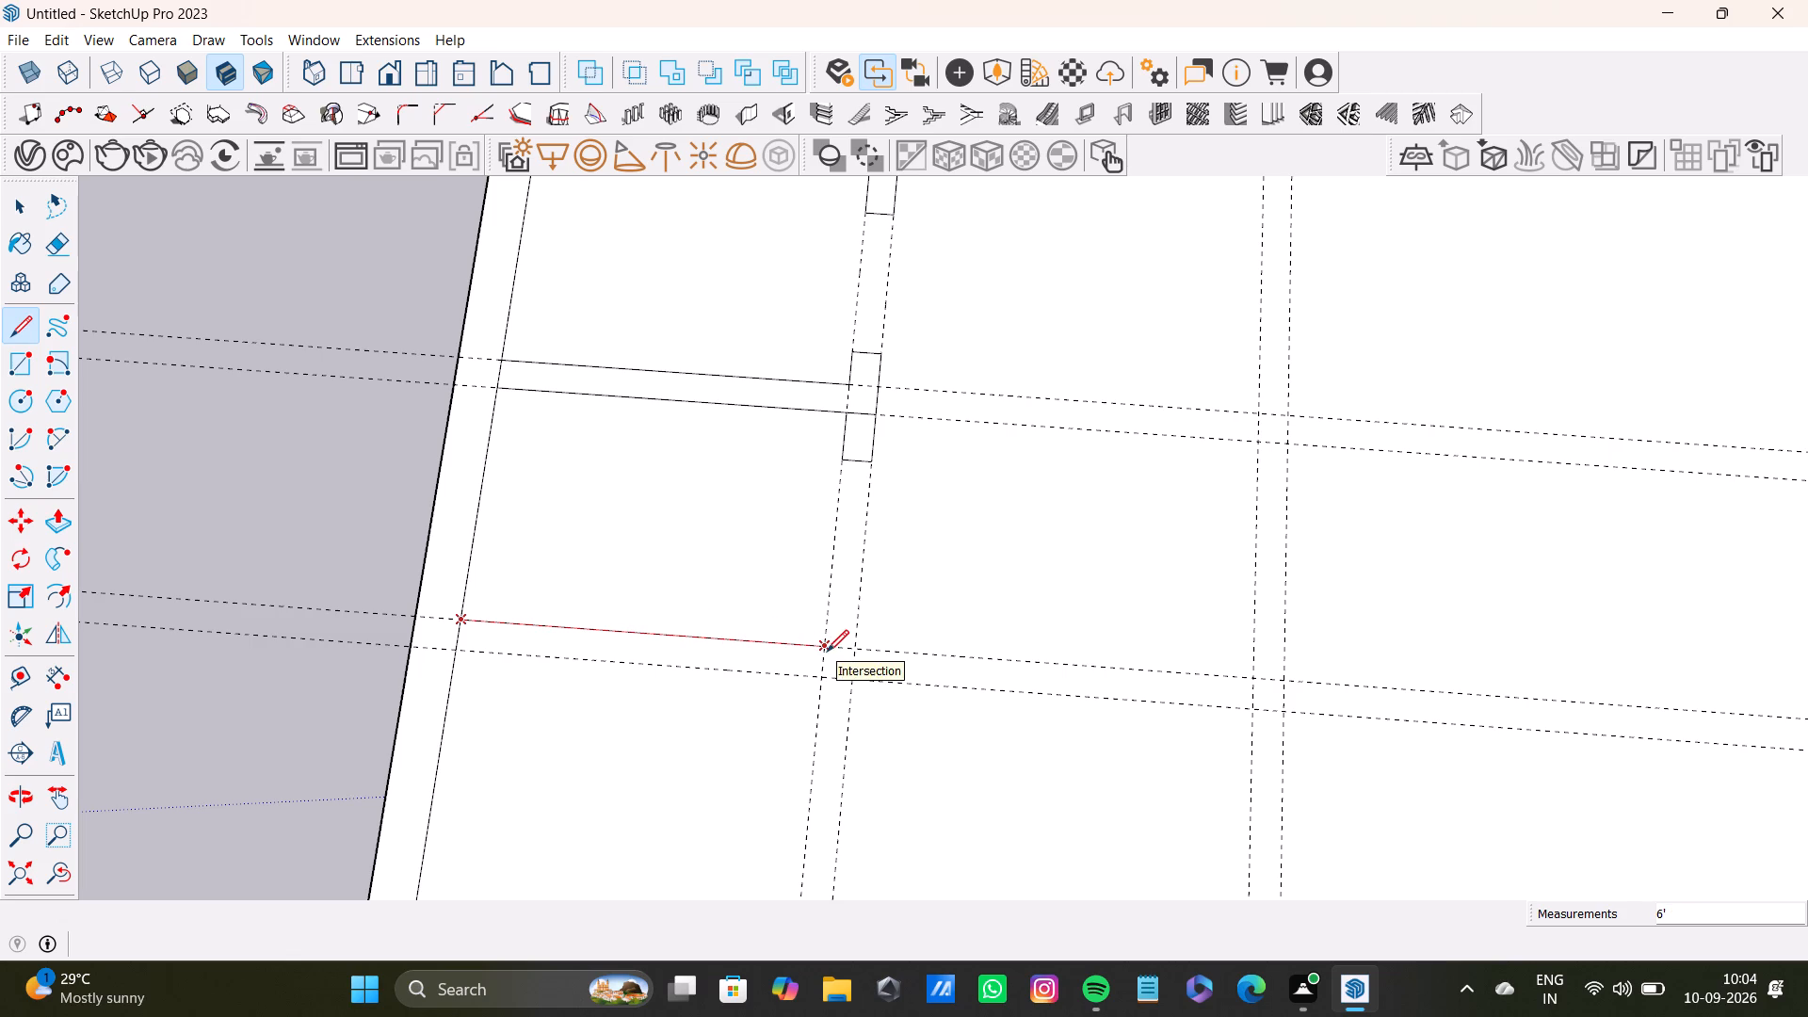
pyautogui.click(827, 652)
pyautogui.click(823, 618)
pyautogui.click(854, 620)
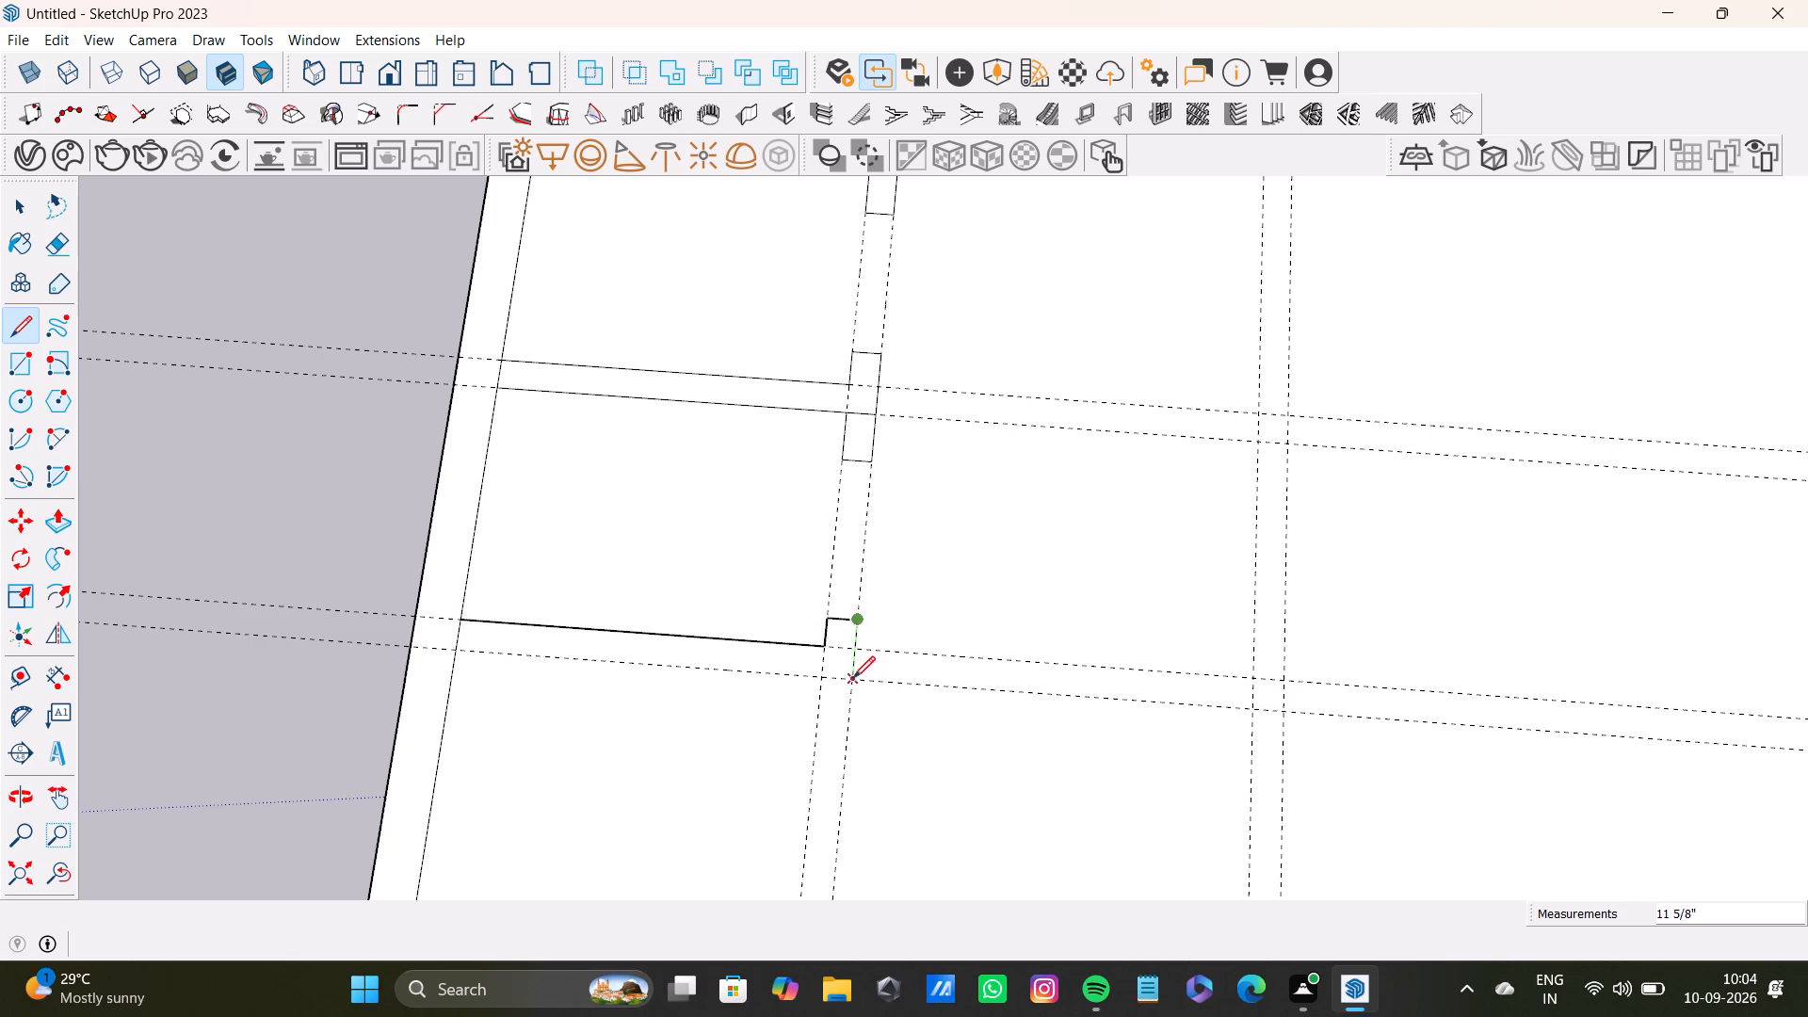
pyautogui.click(853, 680)
pyautogui.click(455, 643)
# Outline a 6" wide extension of the third cross wall, about 3' long, past the first pair of lengthwise guides.
pyautogui.scroll(-2, 697, 667)
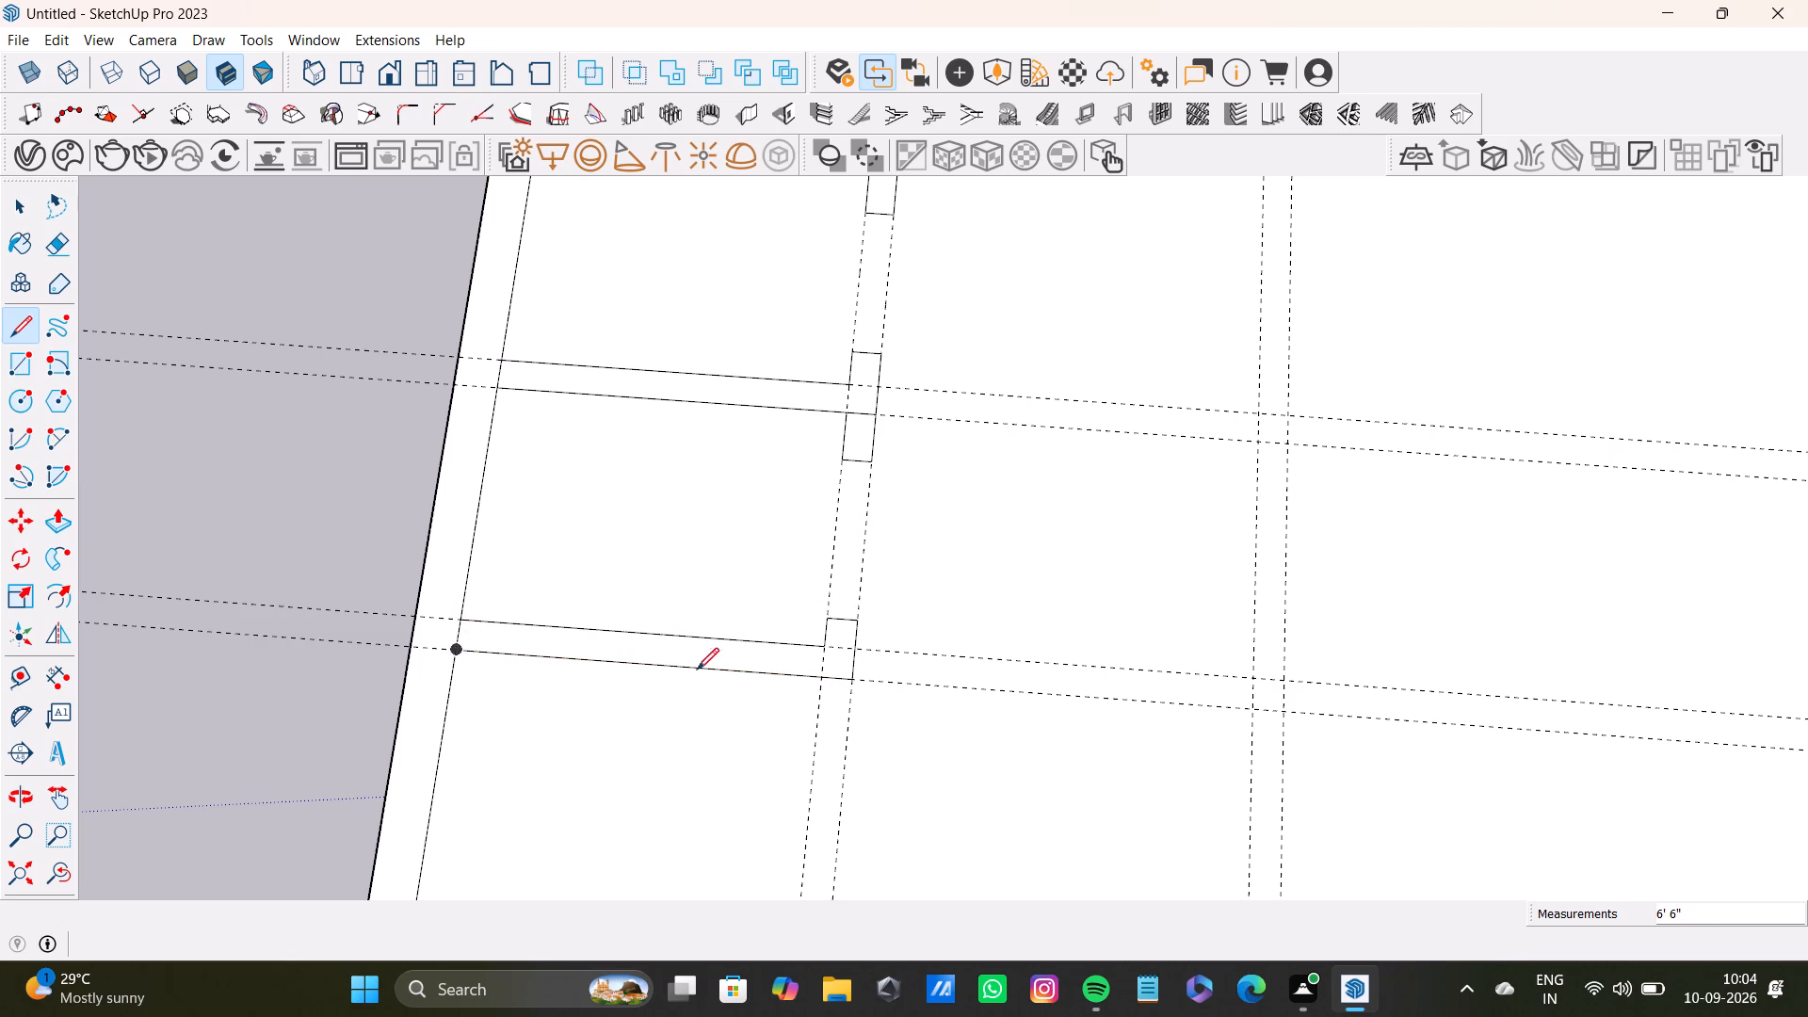
pyautogui.scroll(-6, 697, 670)
pyautogui.scroll(5, 767, 683)
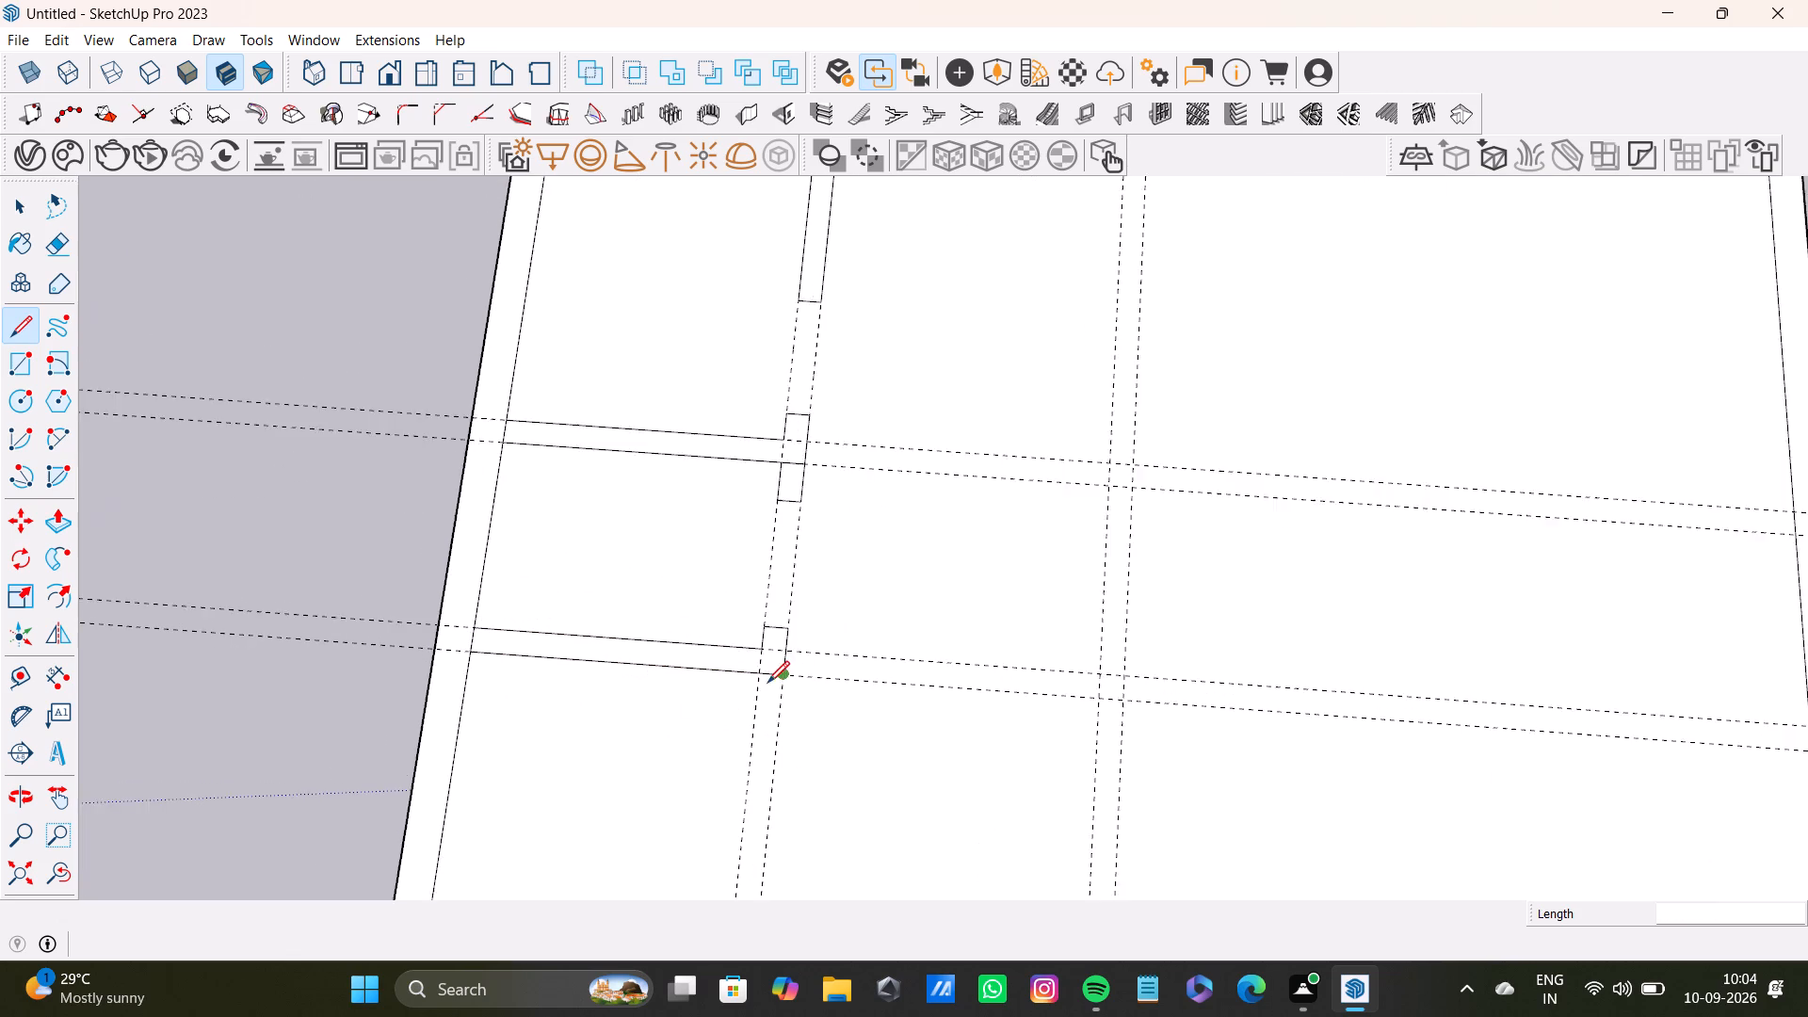
pyautogui.scroll(2, 767, 683)
pyautogui.keyDown('shift'); pyautogui.moveTo(767, 679); pyautogui.dragTo(676, 685, button='middle'); pyautogui.keyUp('shift')
pyautogui.scroll(4, 671, 682)
pyautogui.click(721, 624)
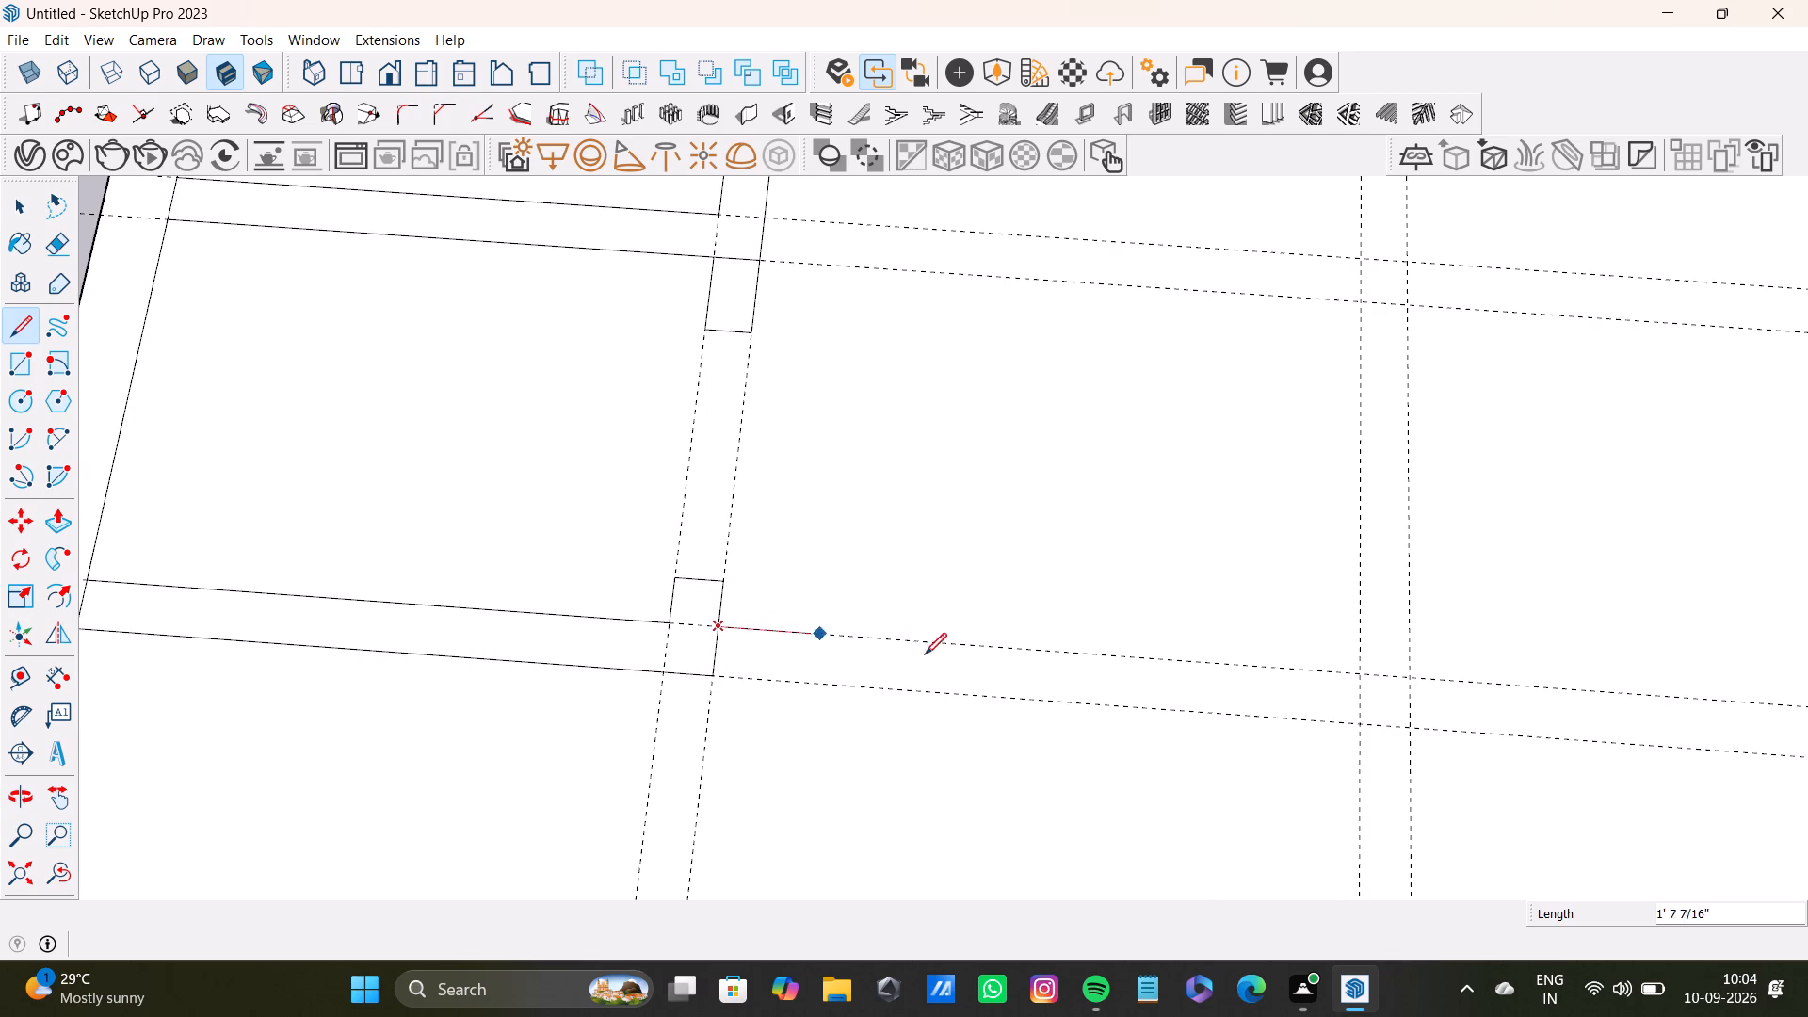
pyautogui.click(1010, 649)
pyautogui.moveTo(1004, 702); pyautogui.dragTo(991, 703)
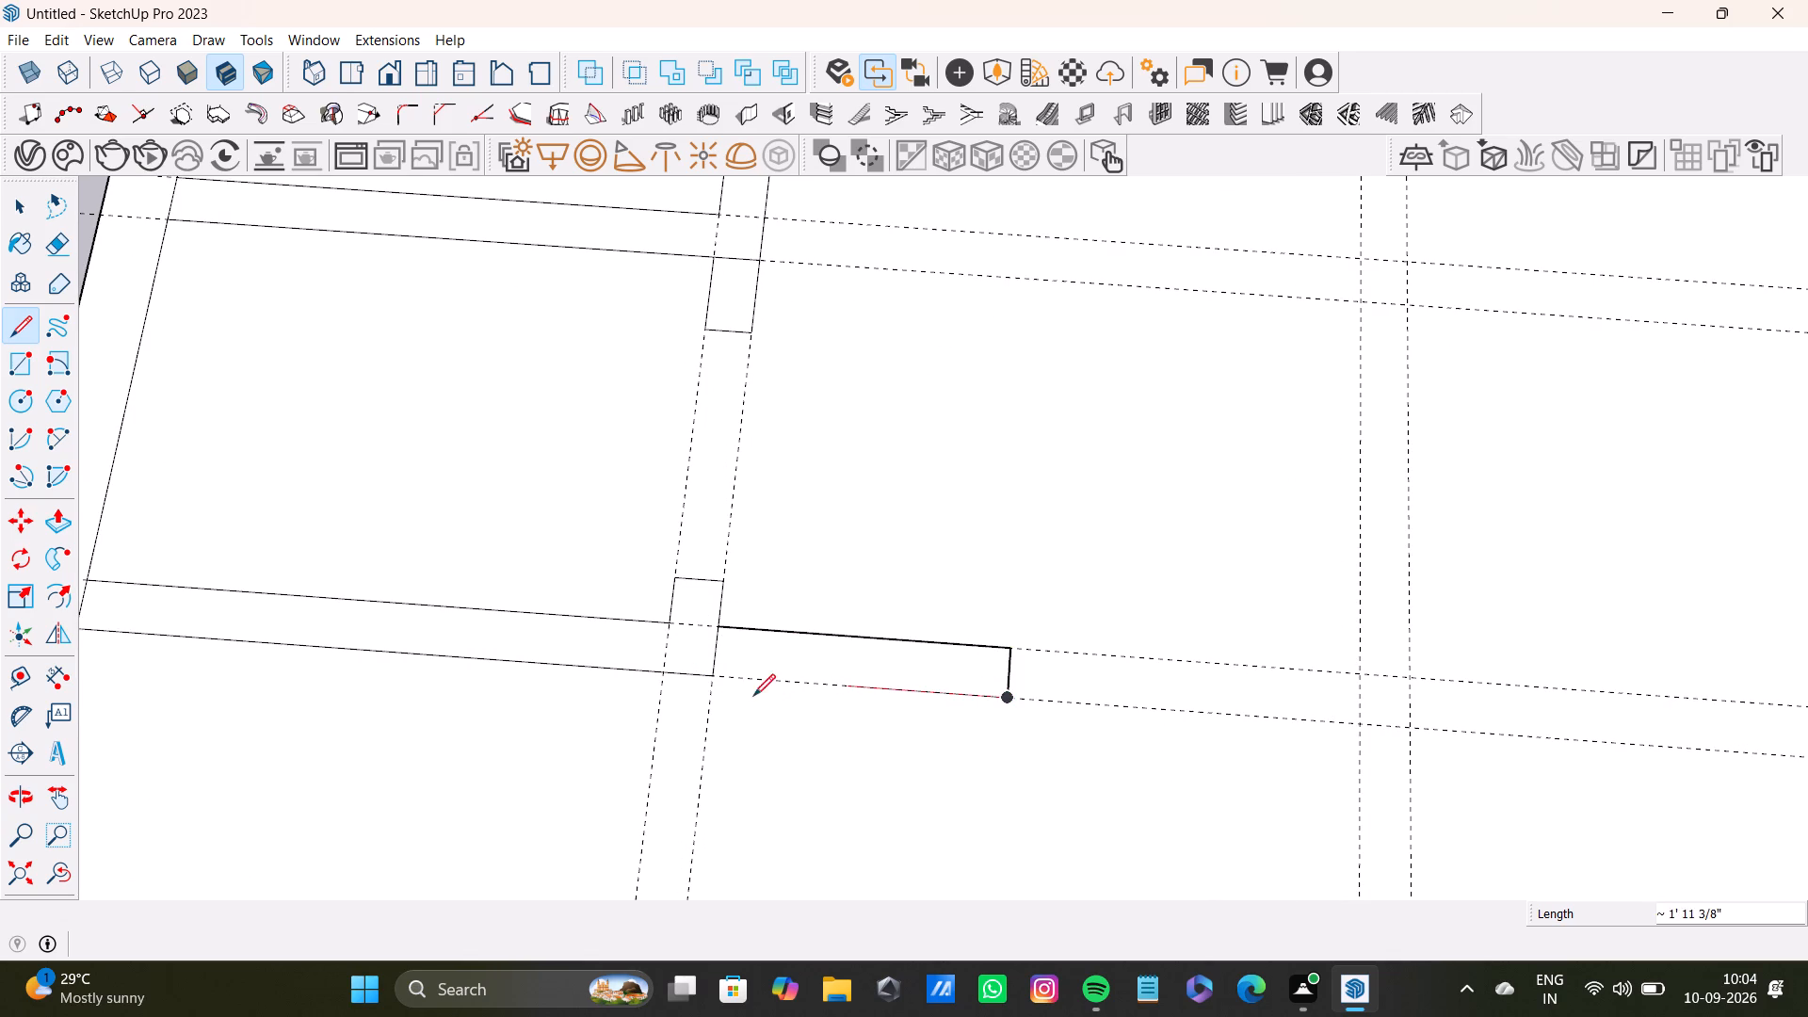
pyautogui.click(714, 671)
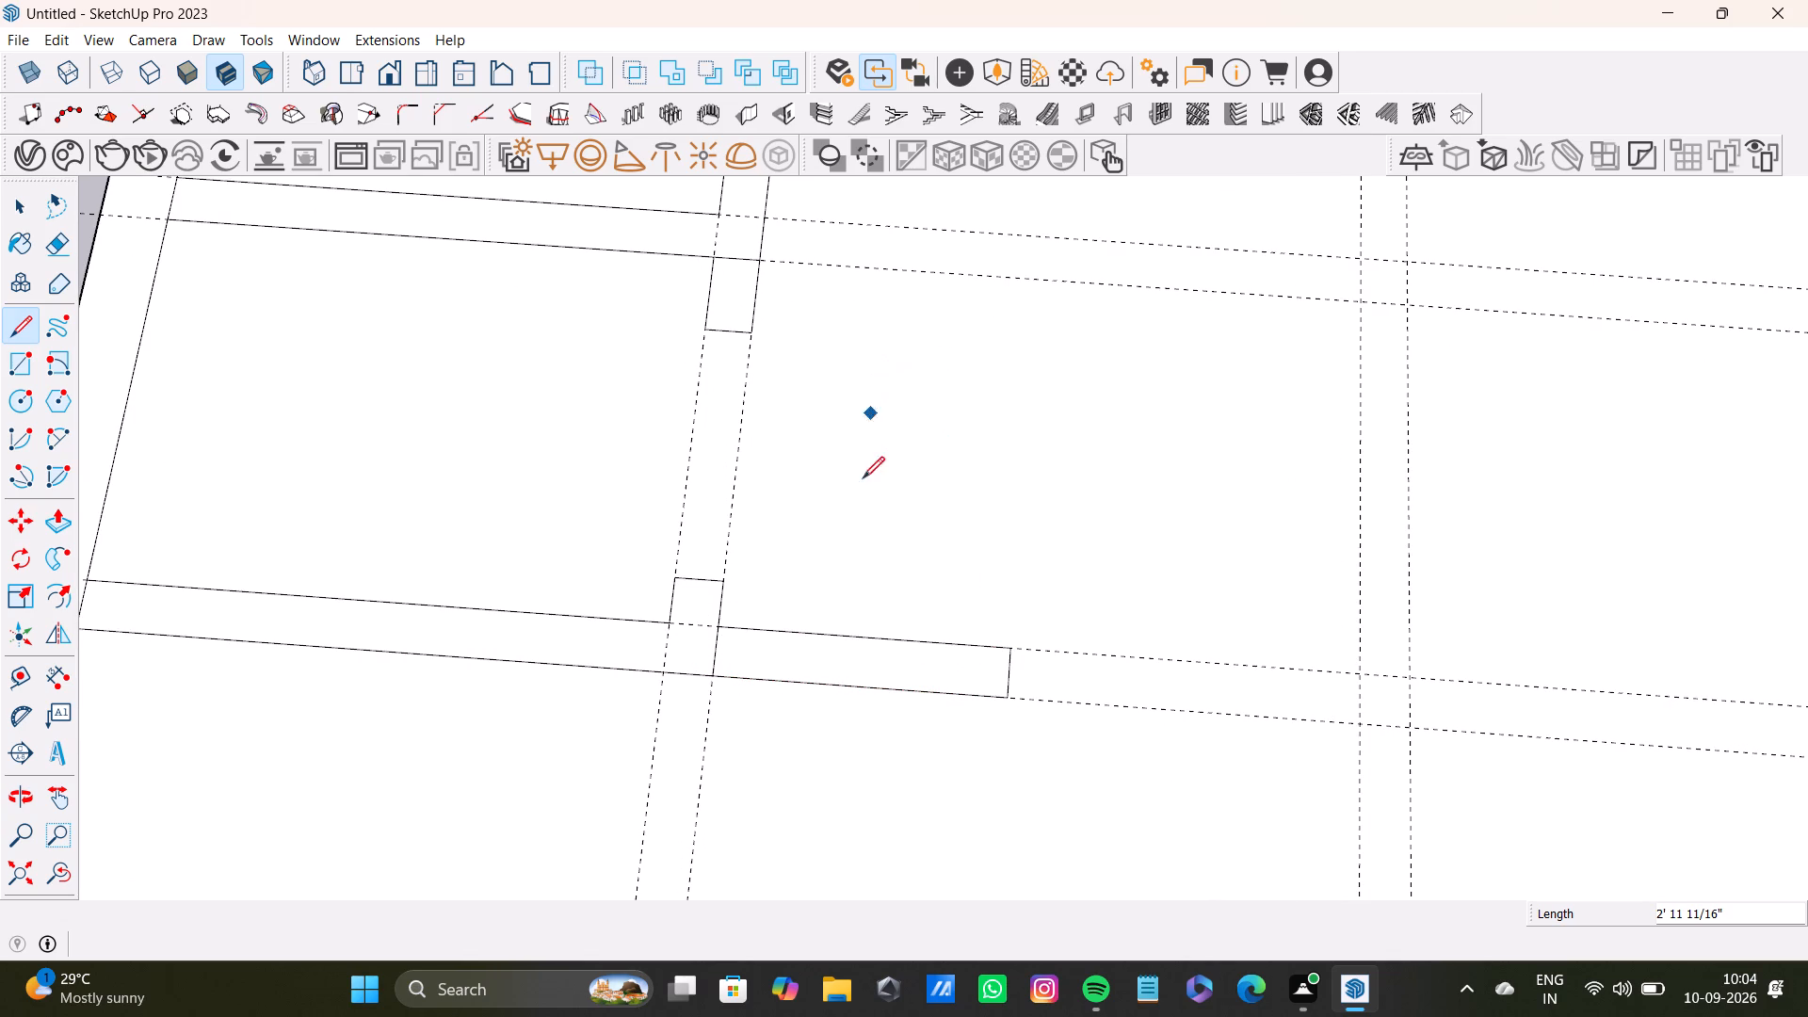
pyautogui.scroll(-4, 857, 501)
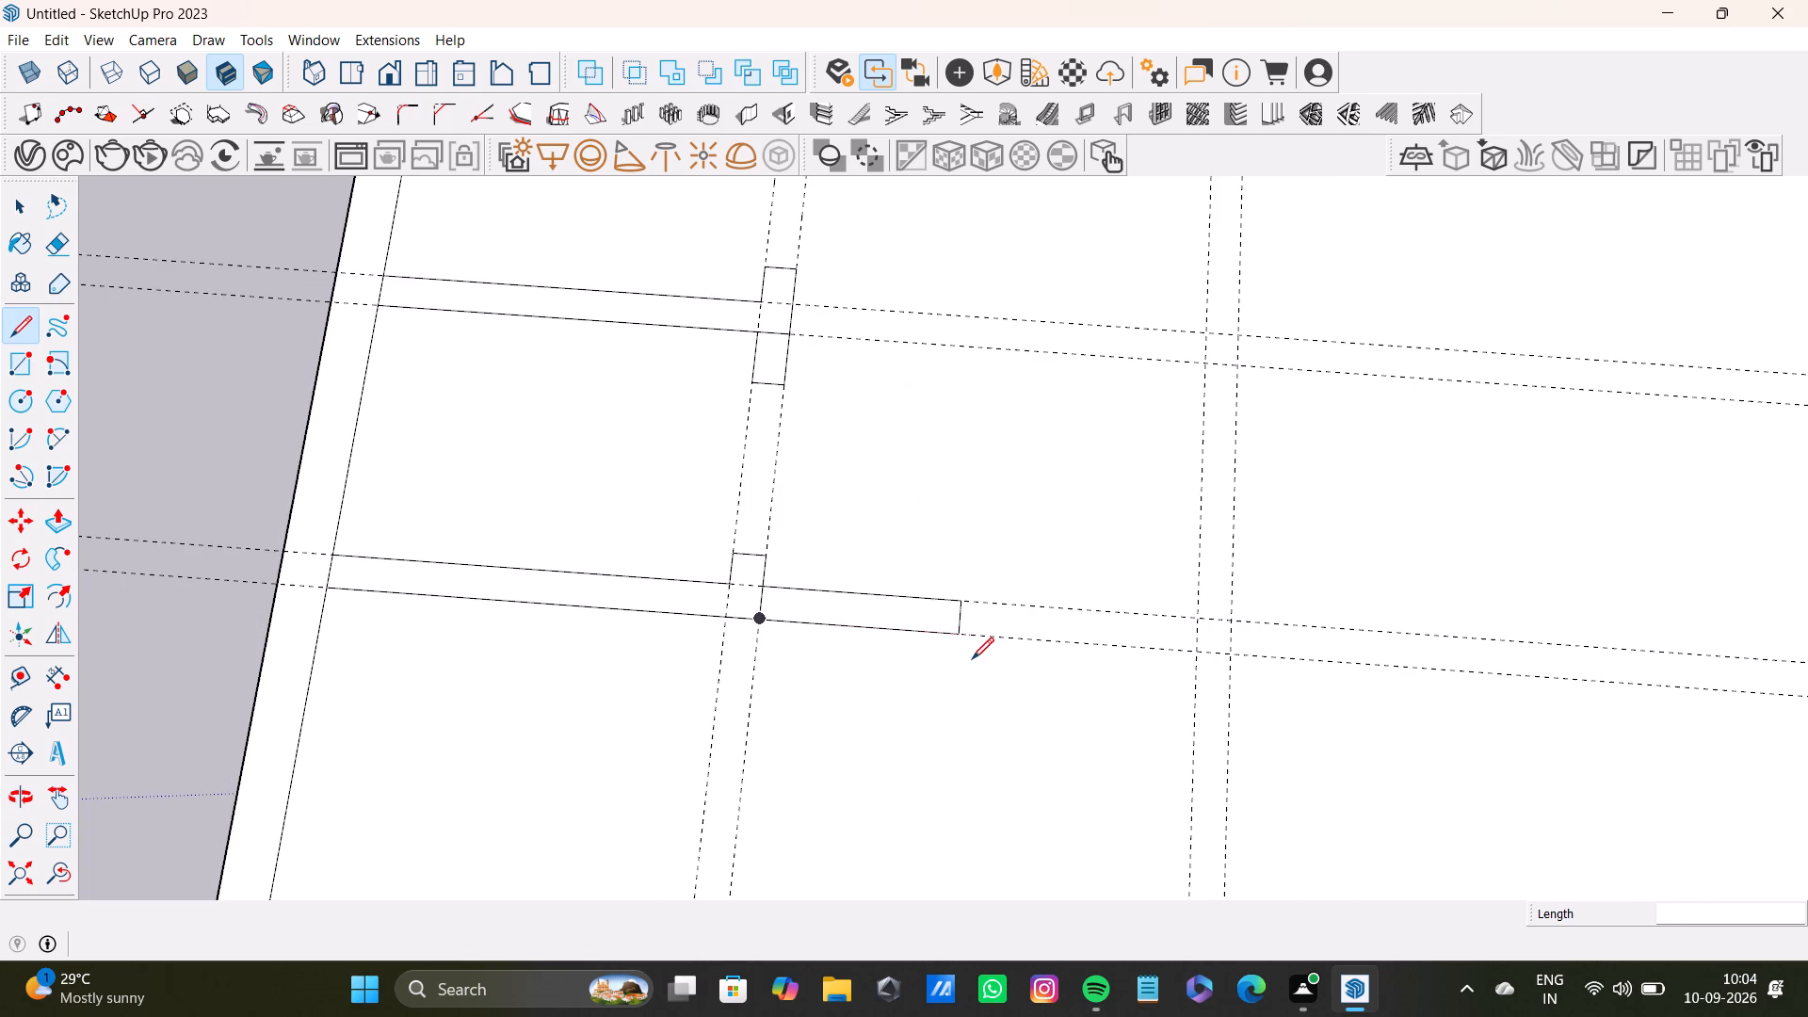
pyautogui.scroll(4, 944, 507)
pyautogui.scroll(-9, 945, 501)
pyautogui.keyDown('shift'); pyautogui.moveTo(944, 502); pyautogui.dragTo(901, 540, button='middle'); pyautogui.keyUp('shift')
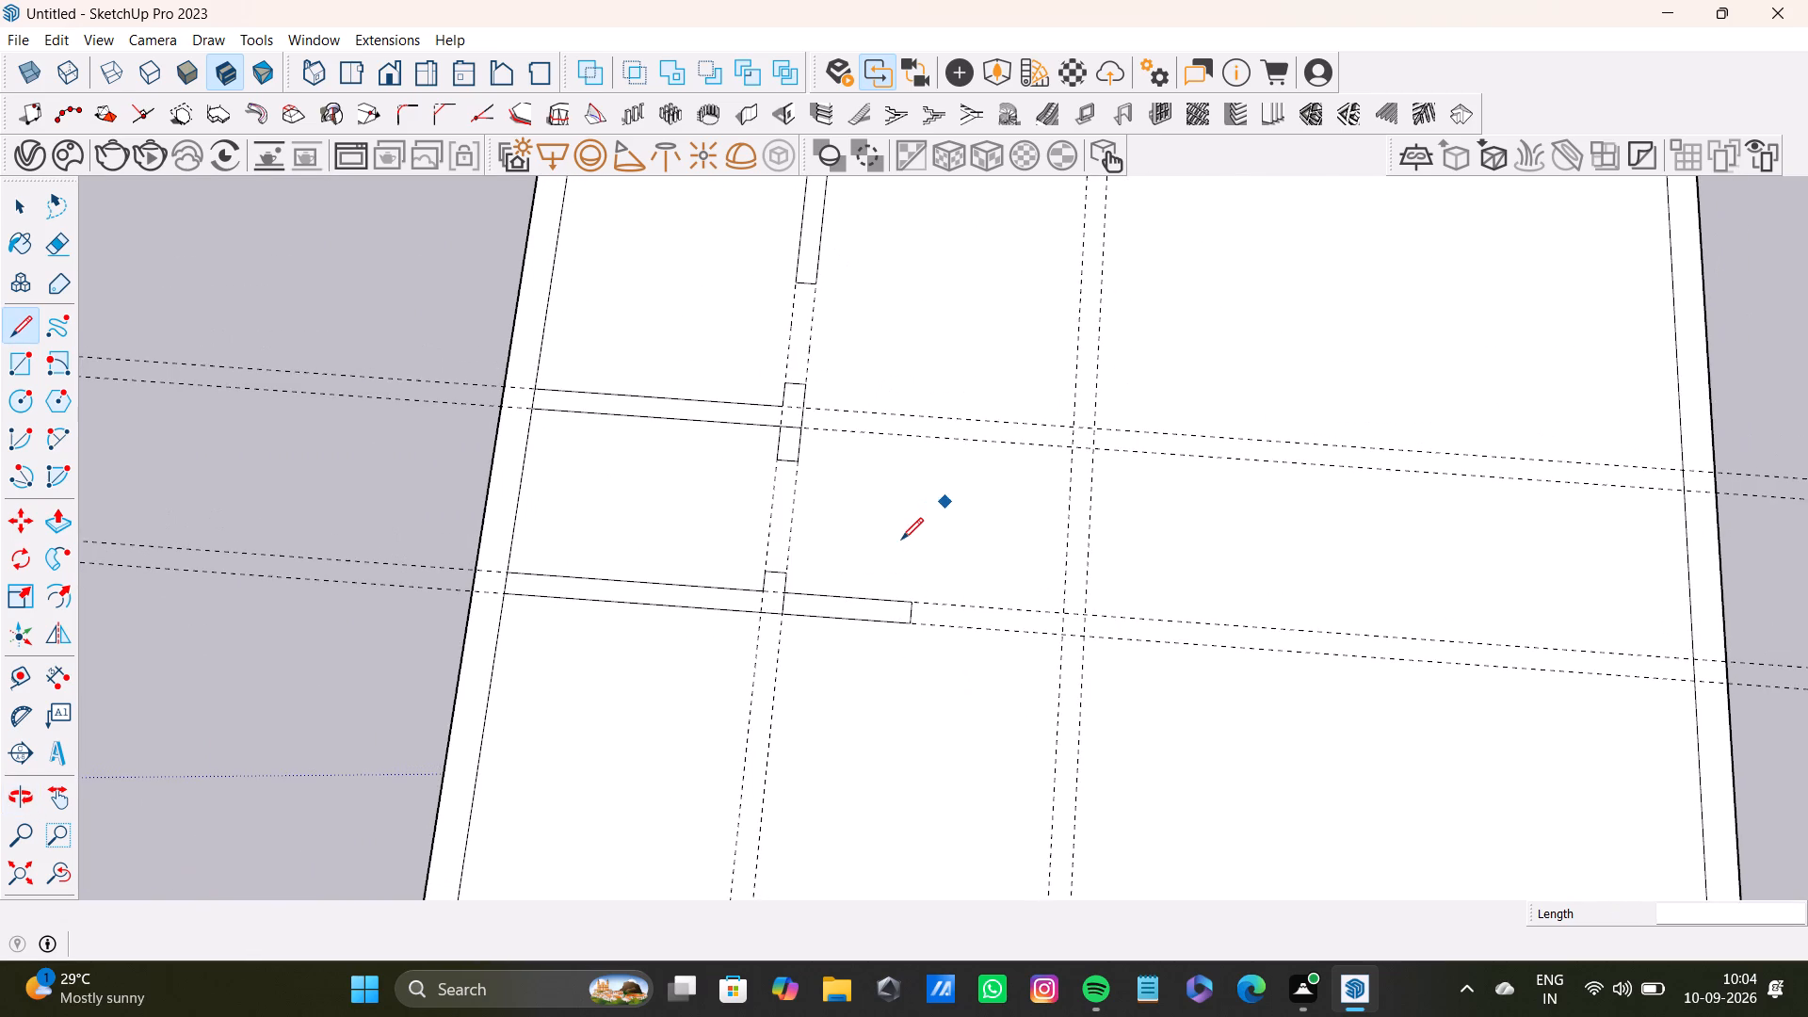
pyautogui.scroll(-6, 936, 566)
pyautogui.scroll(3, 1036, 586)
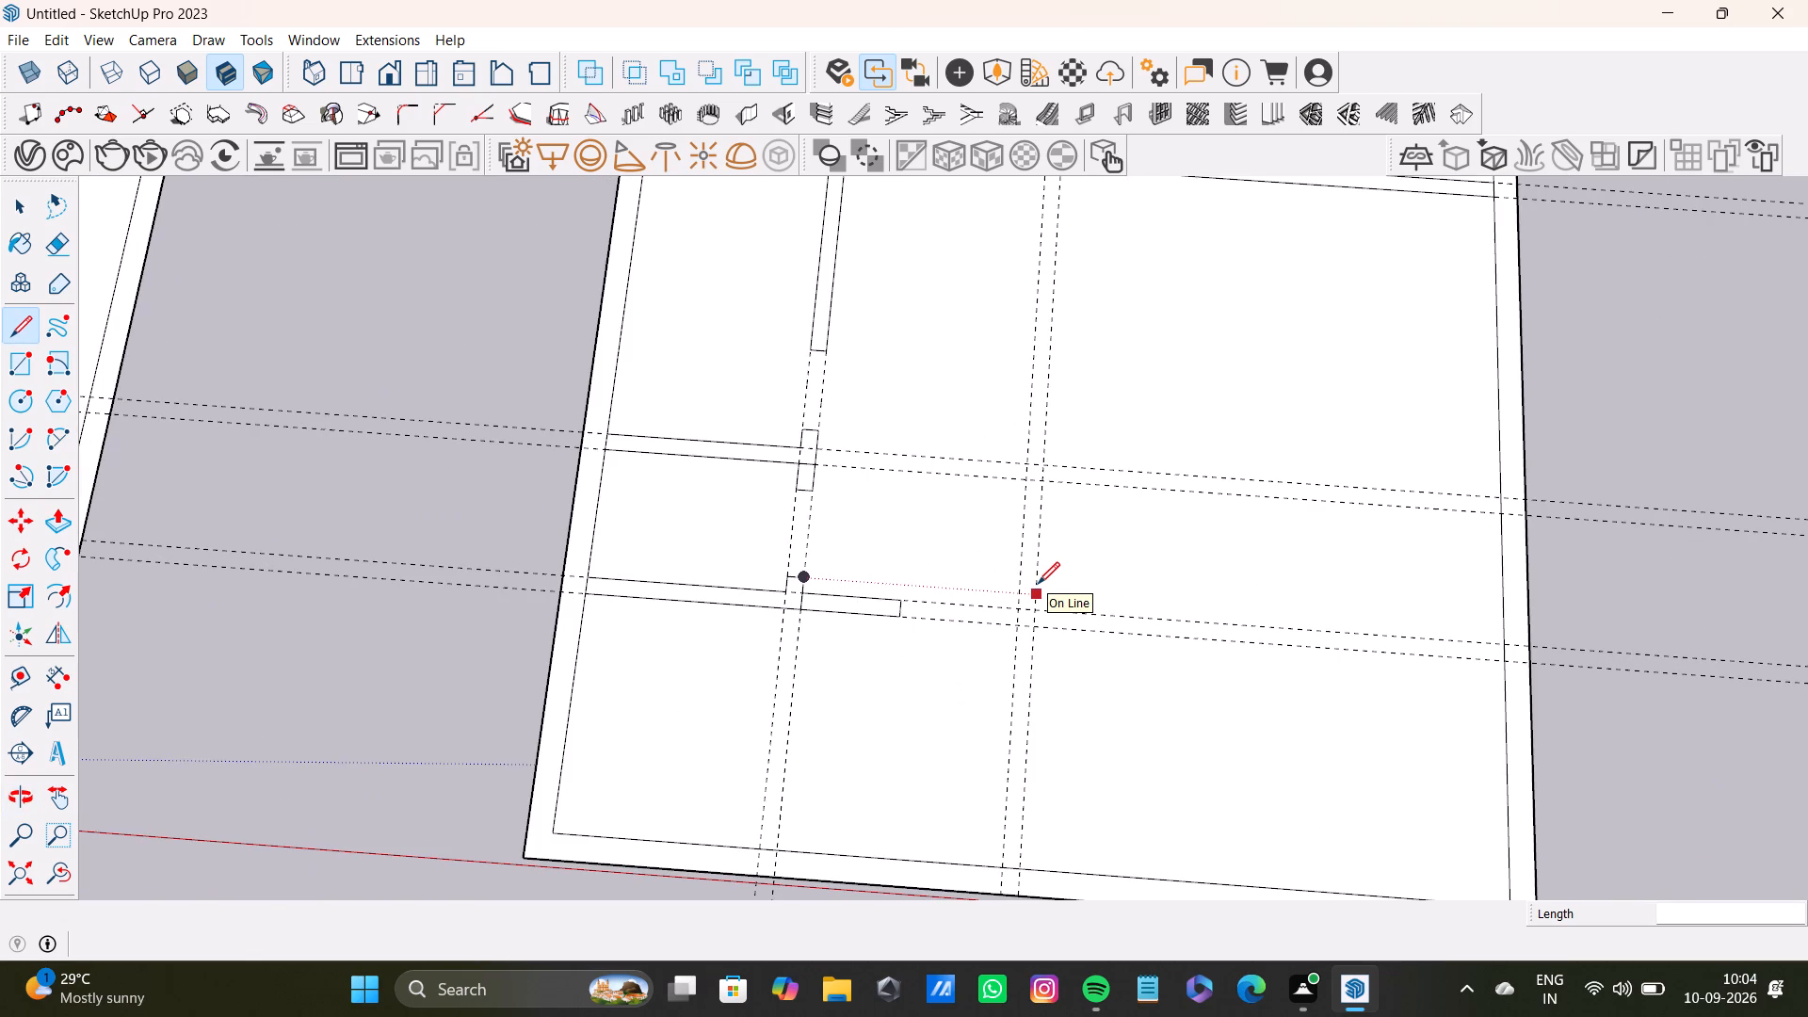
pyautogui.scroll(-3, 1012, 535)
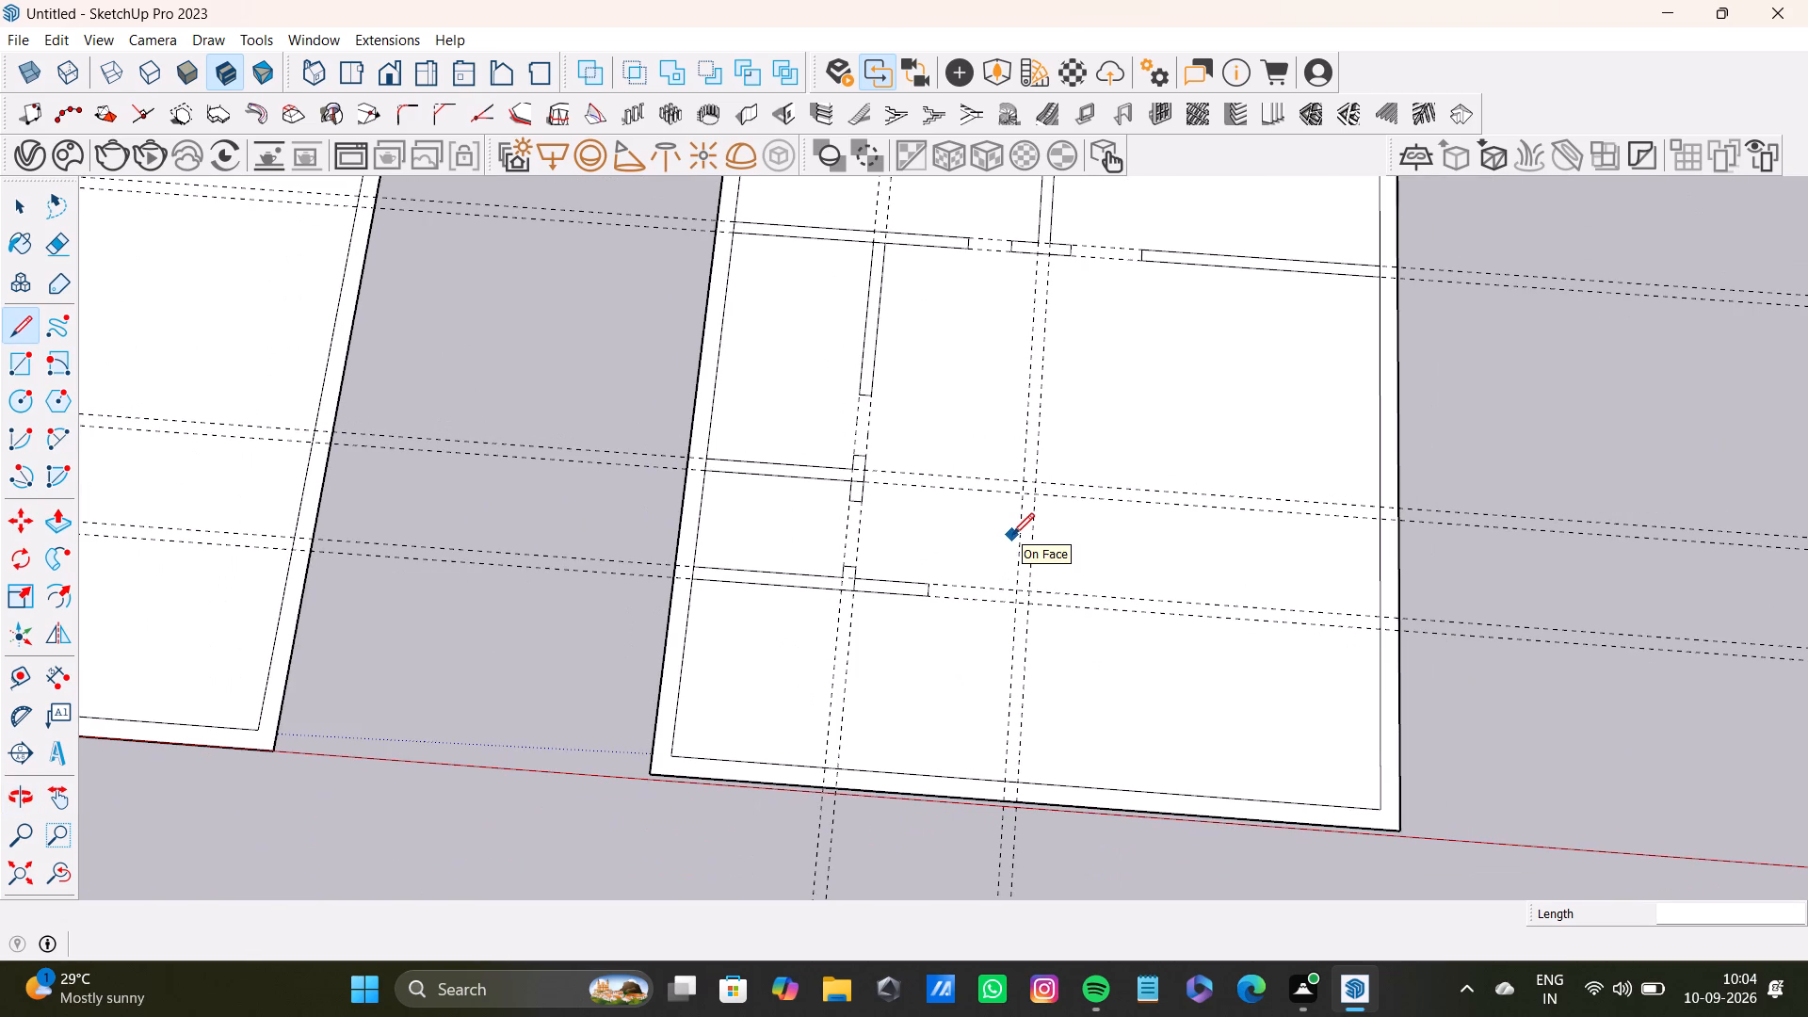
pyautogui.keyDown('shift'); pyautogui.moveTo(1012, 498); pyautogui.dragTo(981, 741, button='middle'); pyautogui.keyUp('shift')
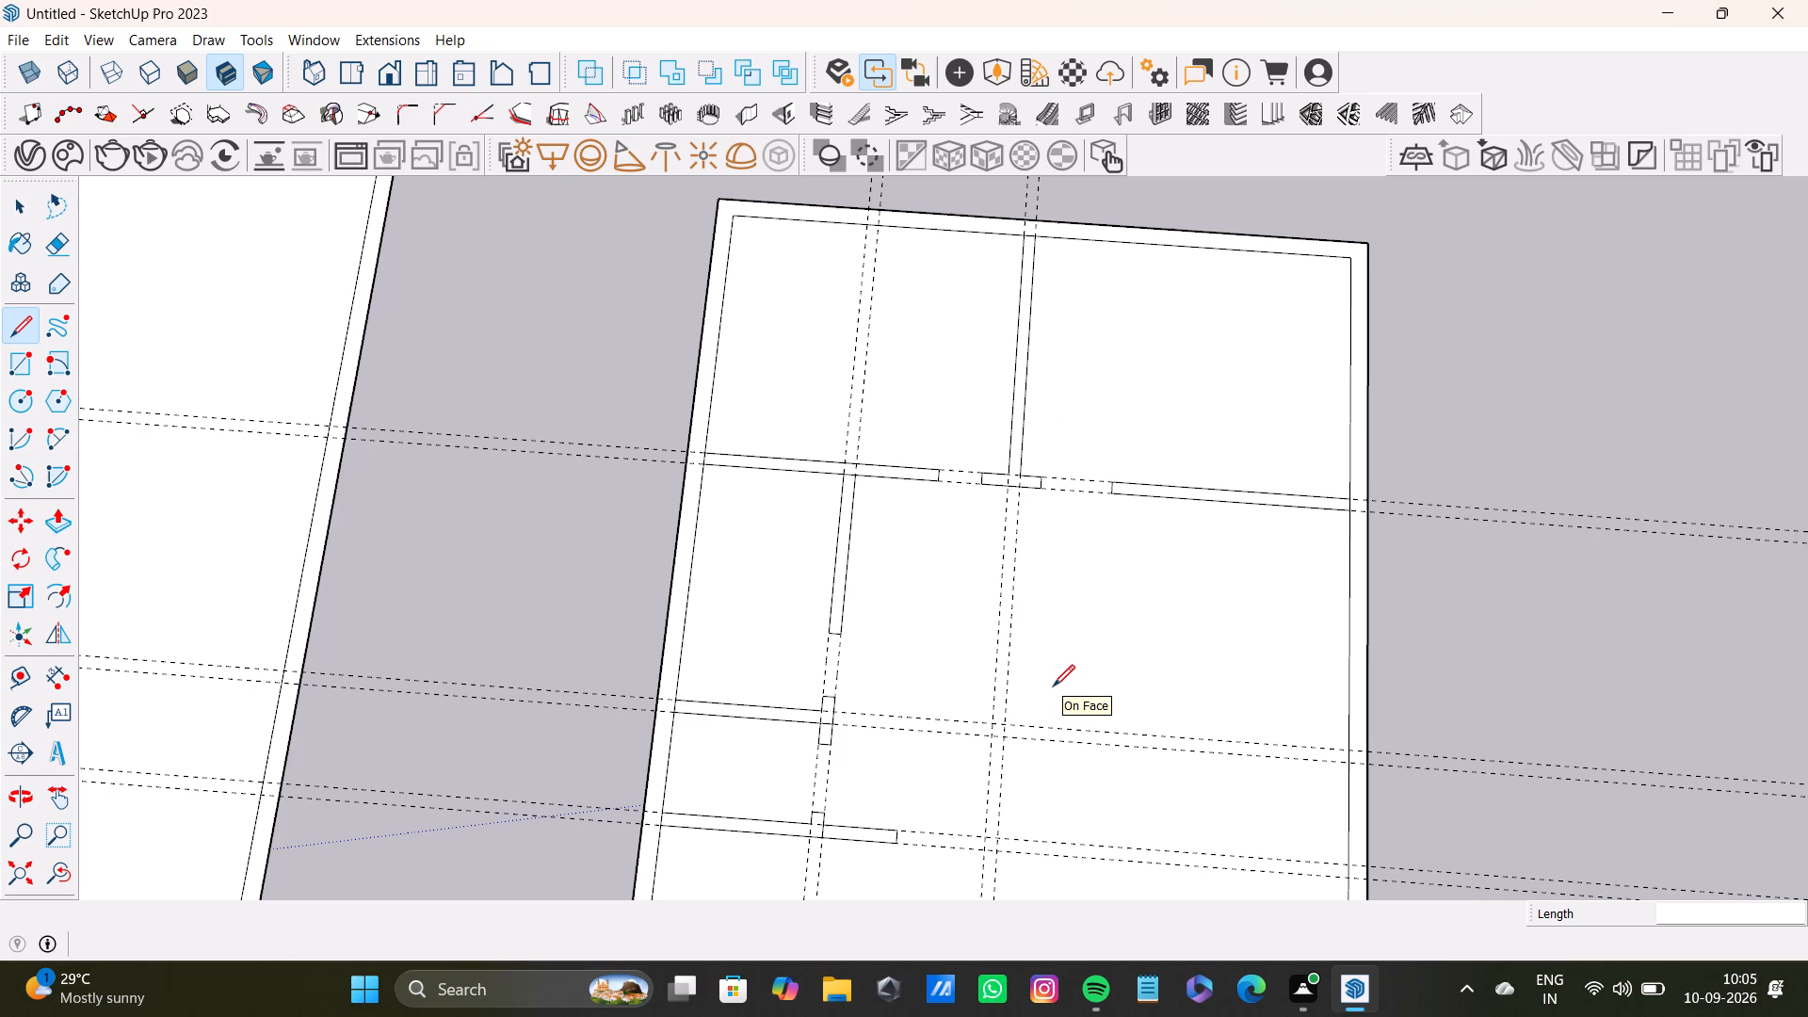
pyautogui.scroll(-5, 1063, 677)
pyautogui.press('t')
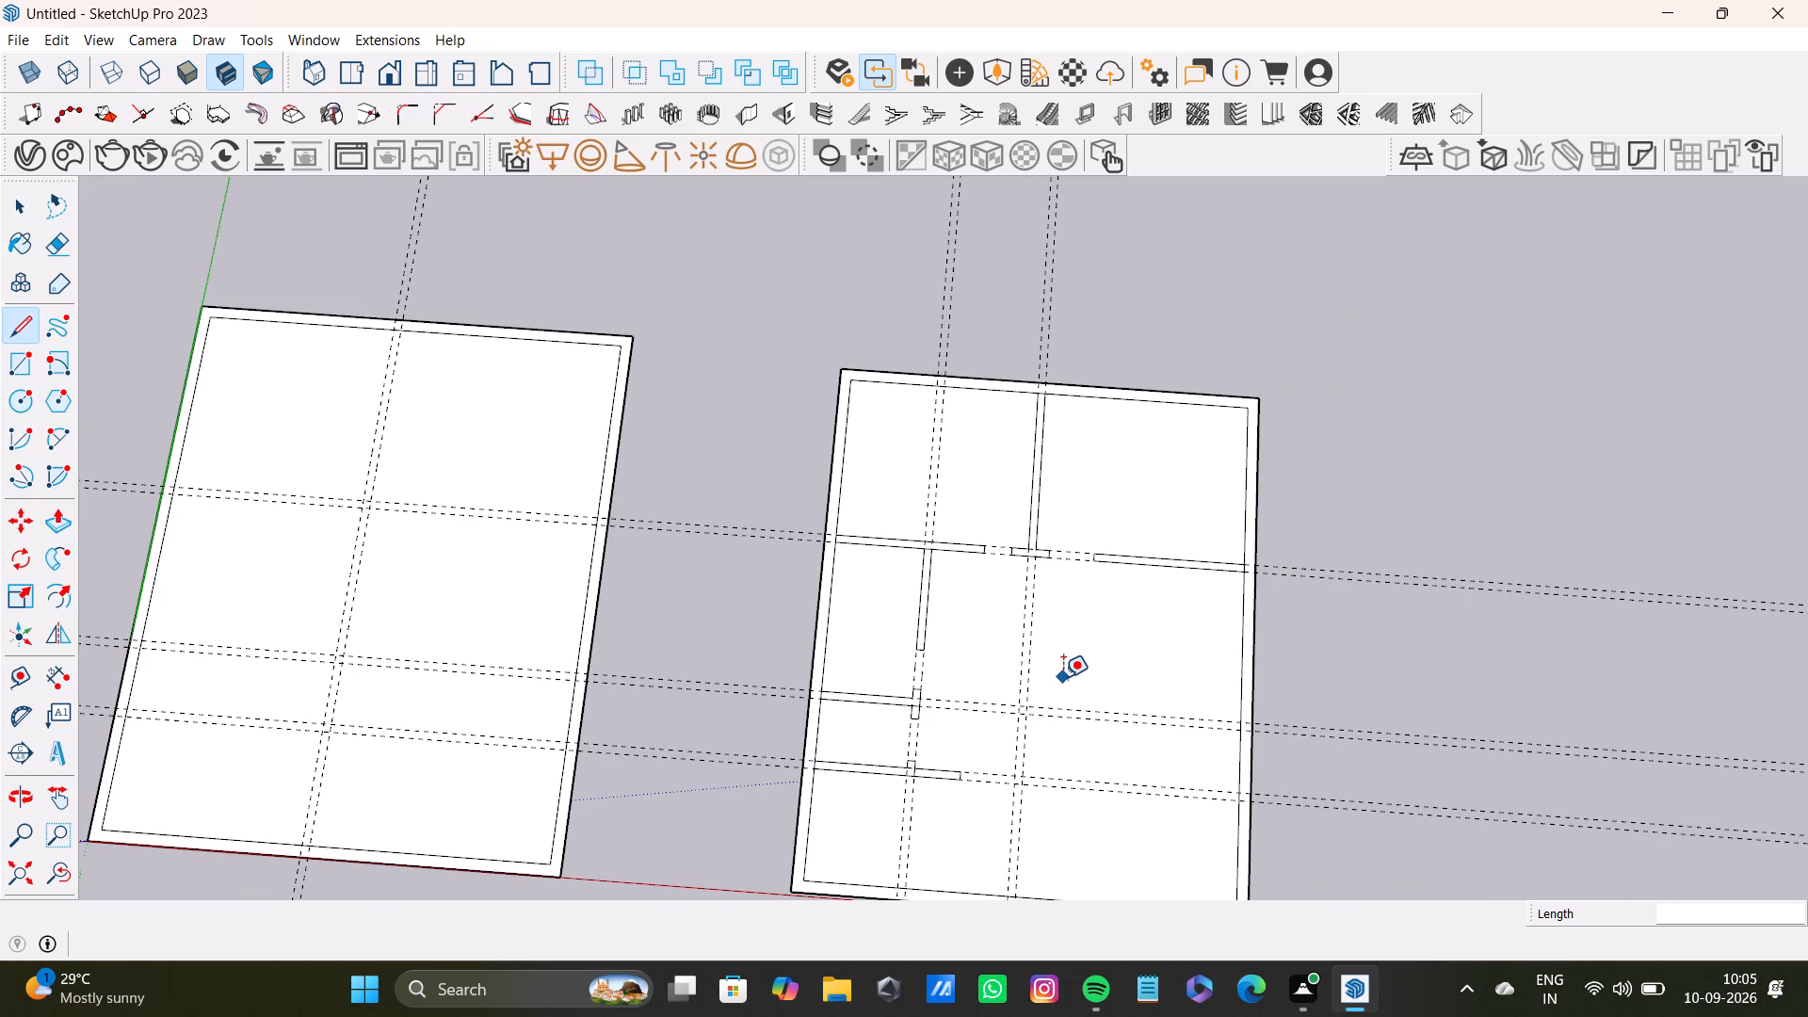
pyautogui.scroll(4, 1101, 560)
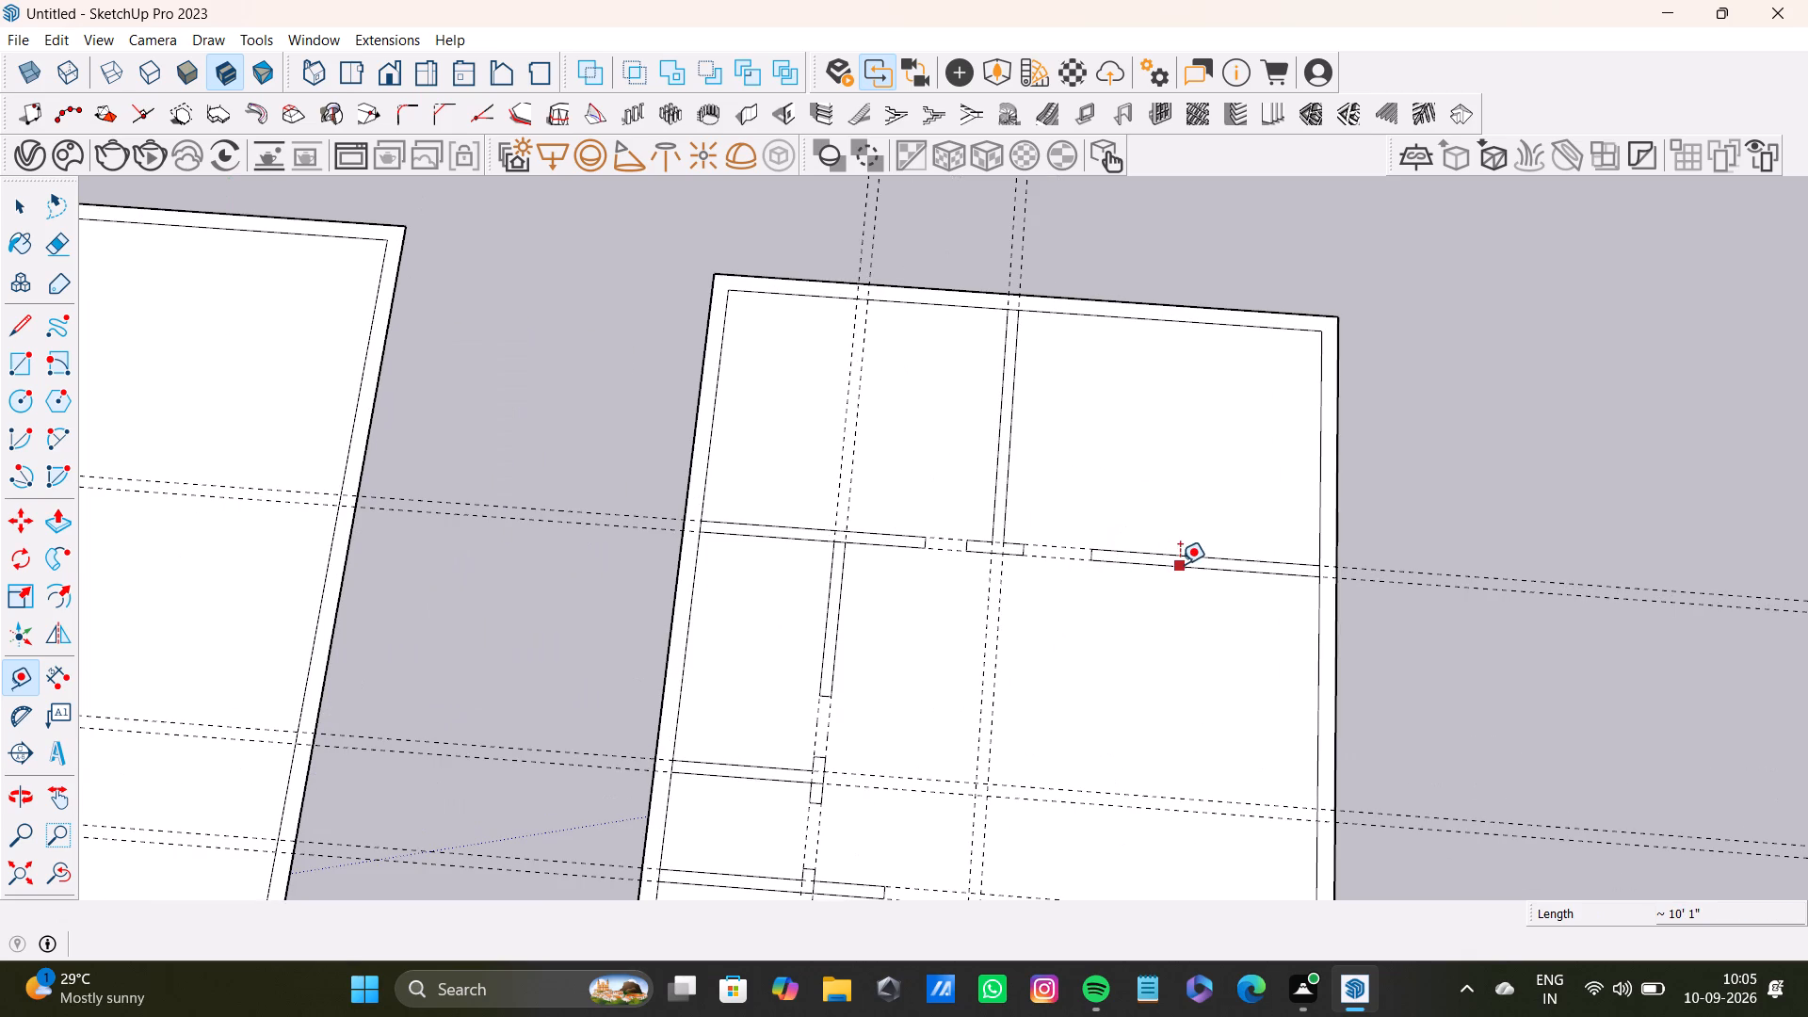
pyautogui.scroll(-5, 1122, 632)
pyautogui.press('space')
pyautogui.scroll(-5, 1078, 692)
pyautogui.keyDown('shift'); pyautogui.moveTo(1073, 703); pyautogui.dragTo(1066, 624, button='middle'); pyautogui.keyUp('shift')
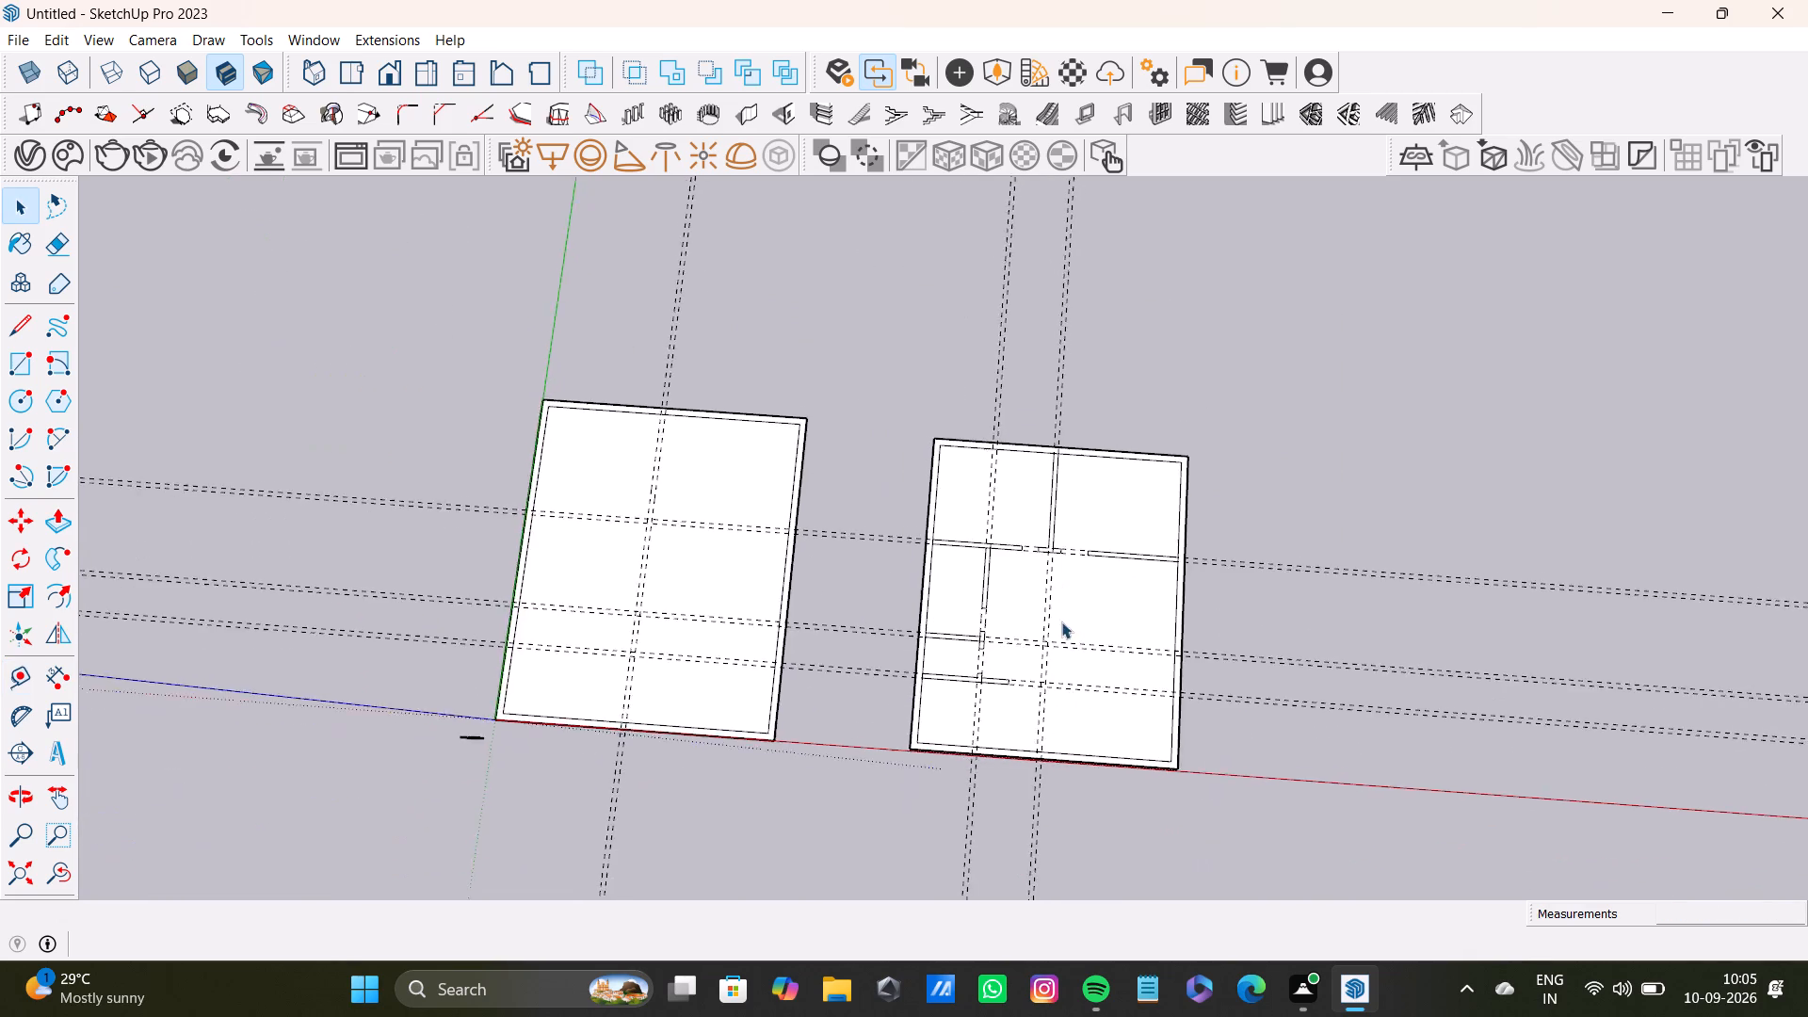
# Delete the two guides running along the third cross wall.
pyautogui.scroll(10, 1054, 659)
pyautogui.moveTo(1063, 682); pyautogui.dragTo(1118, 599, button='middle')
pyautogui.scroll(4, 1103, 680)
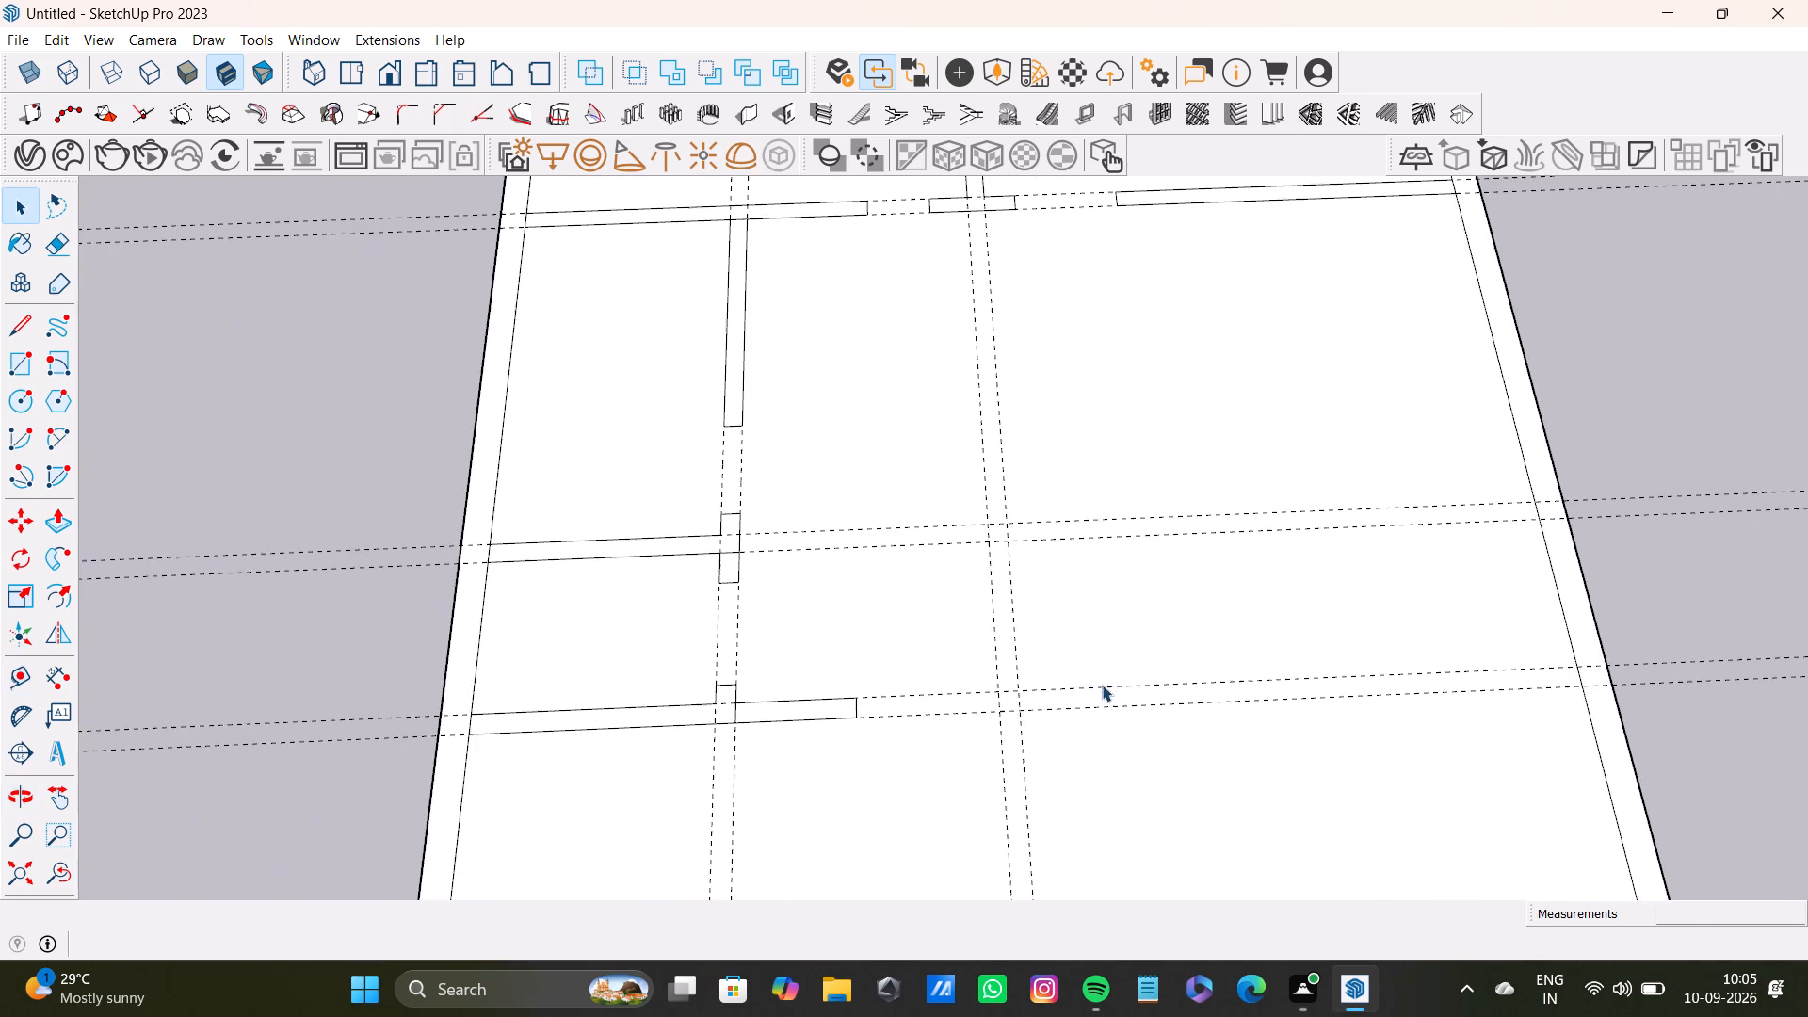
pyautogui.moveTo(1123, 693); pyautogui.dragTo(1012, 619, button='middle')
pyautogui.click(1115, 712)
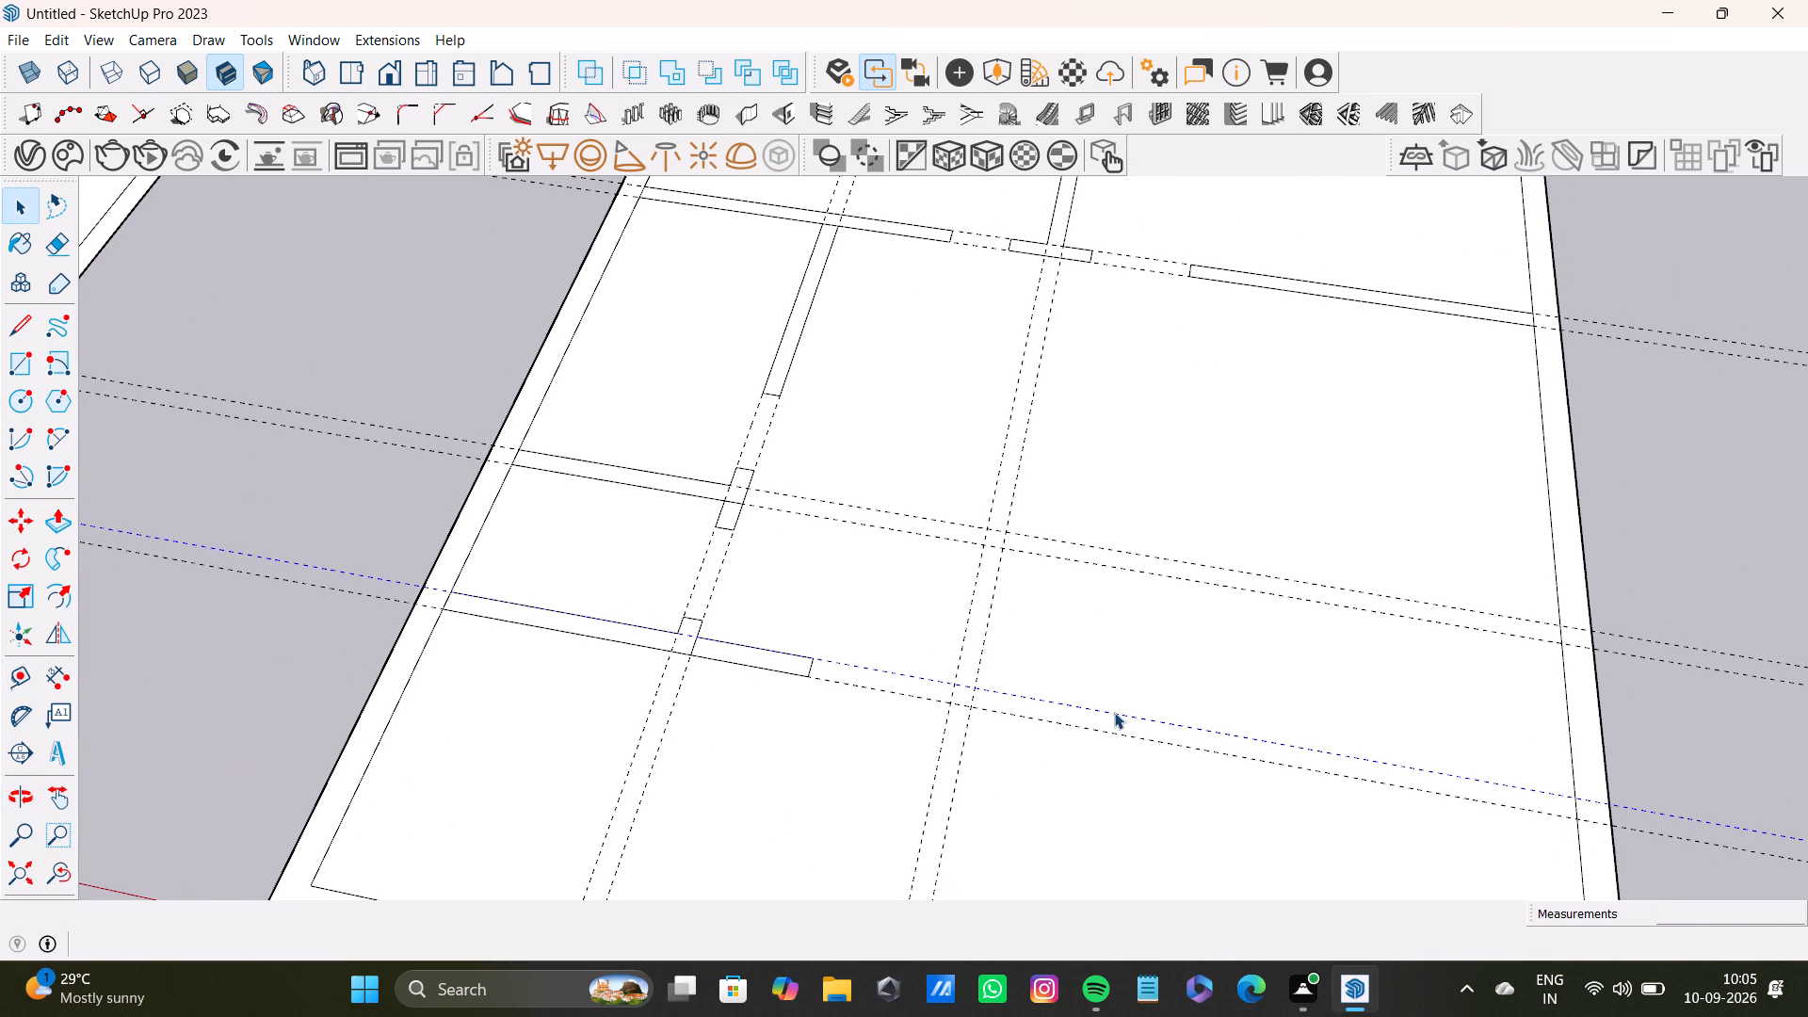
pyautogui.press('Delete')
pyautogui.click(1131, 737)
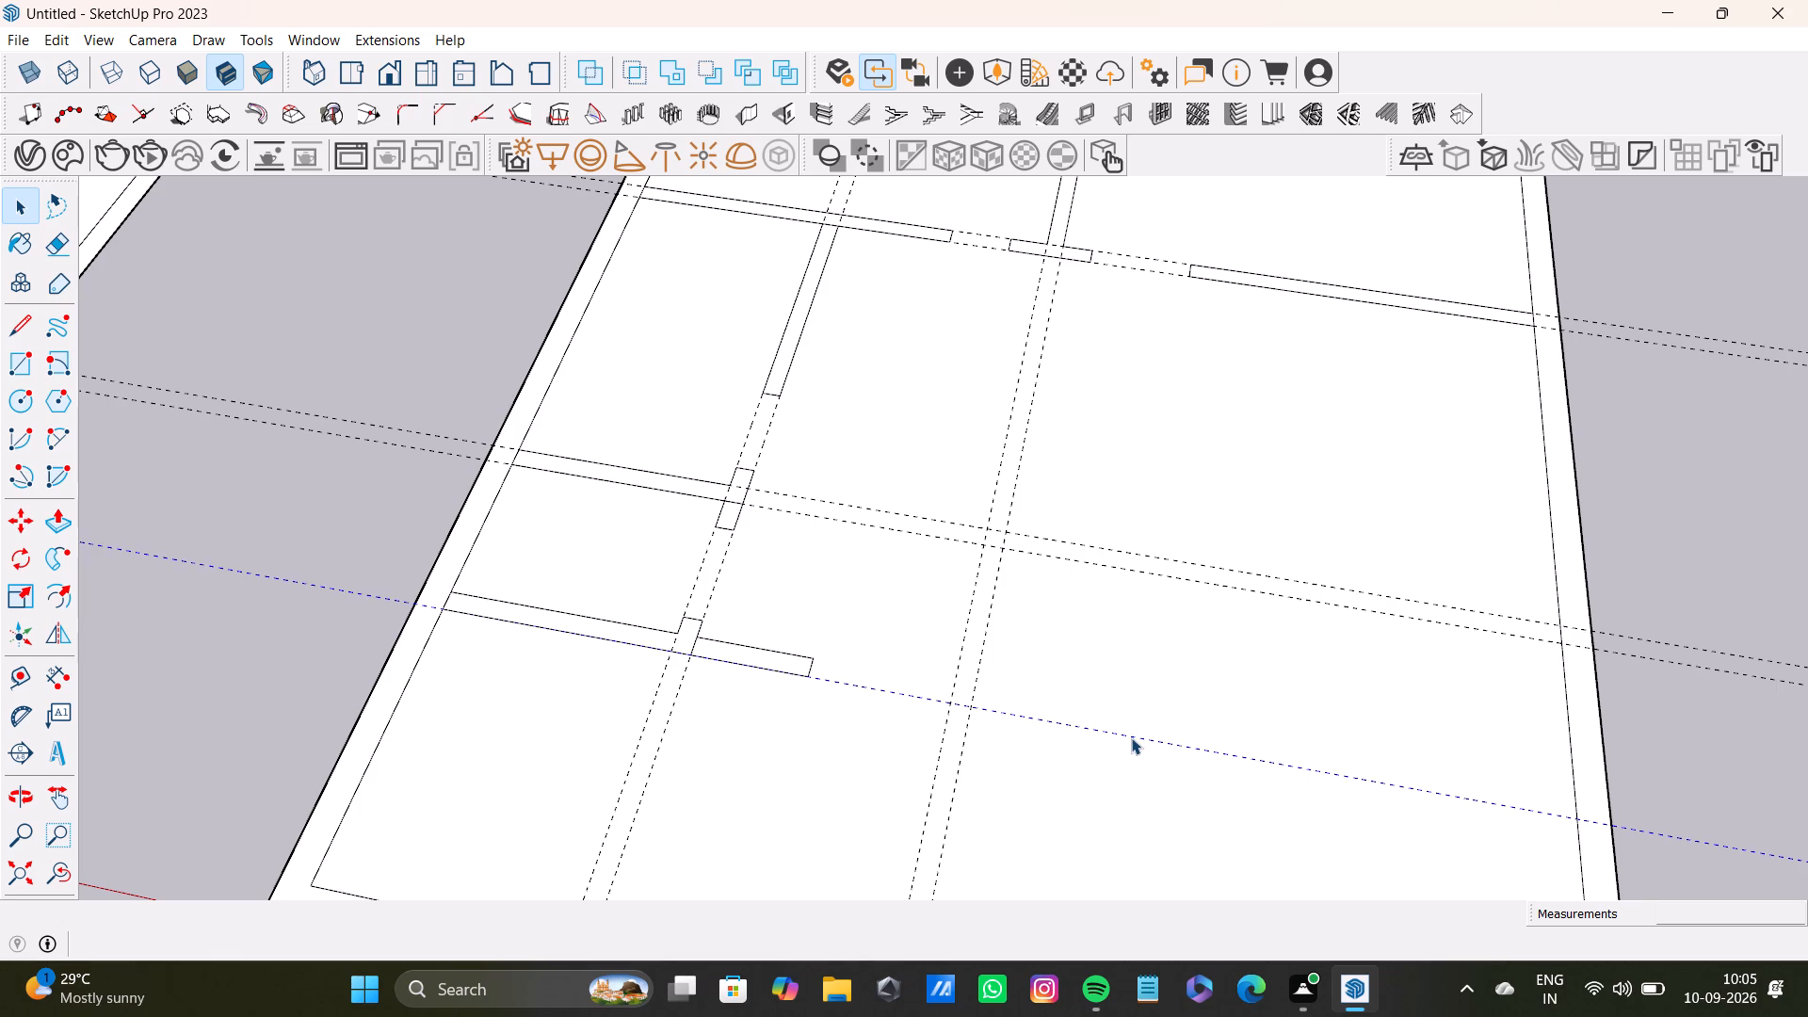
pyautogui.press('Delete')
# Place a guide 11' inward from the inner line of the second plan's near outer wall.
pyautogui.scroll(-10, 1105, 745)
pyautogui.keyDown('shift'); pyautogui.moveTo(1091, 734); pyautogui.dragTo(1106, 589, button='middle'); pyautogui.keyUp('shift')
pyautogui.scroll(4, 1121, 637)
pyautogui.moveTo(1139, 644); pyautogui.dragTo(1226, 764, button='middle')
pyautogui.press('t')
pyautogui.scroll(5, 1135, 681)
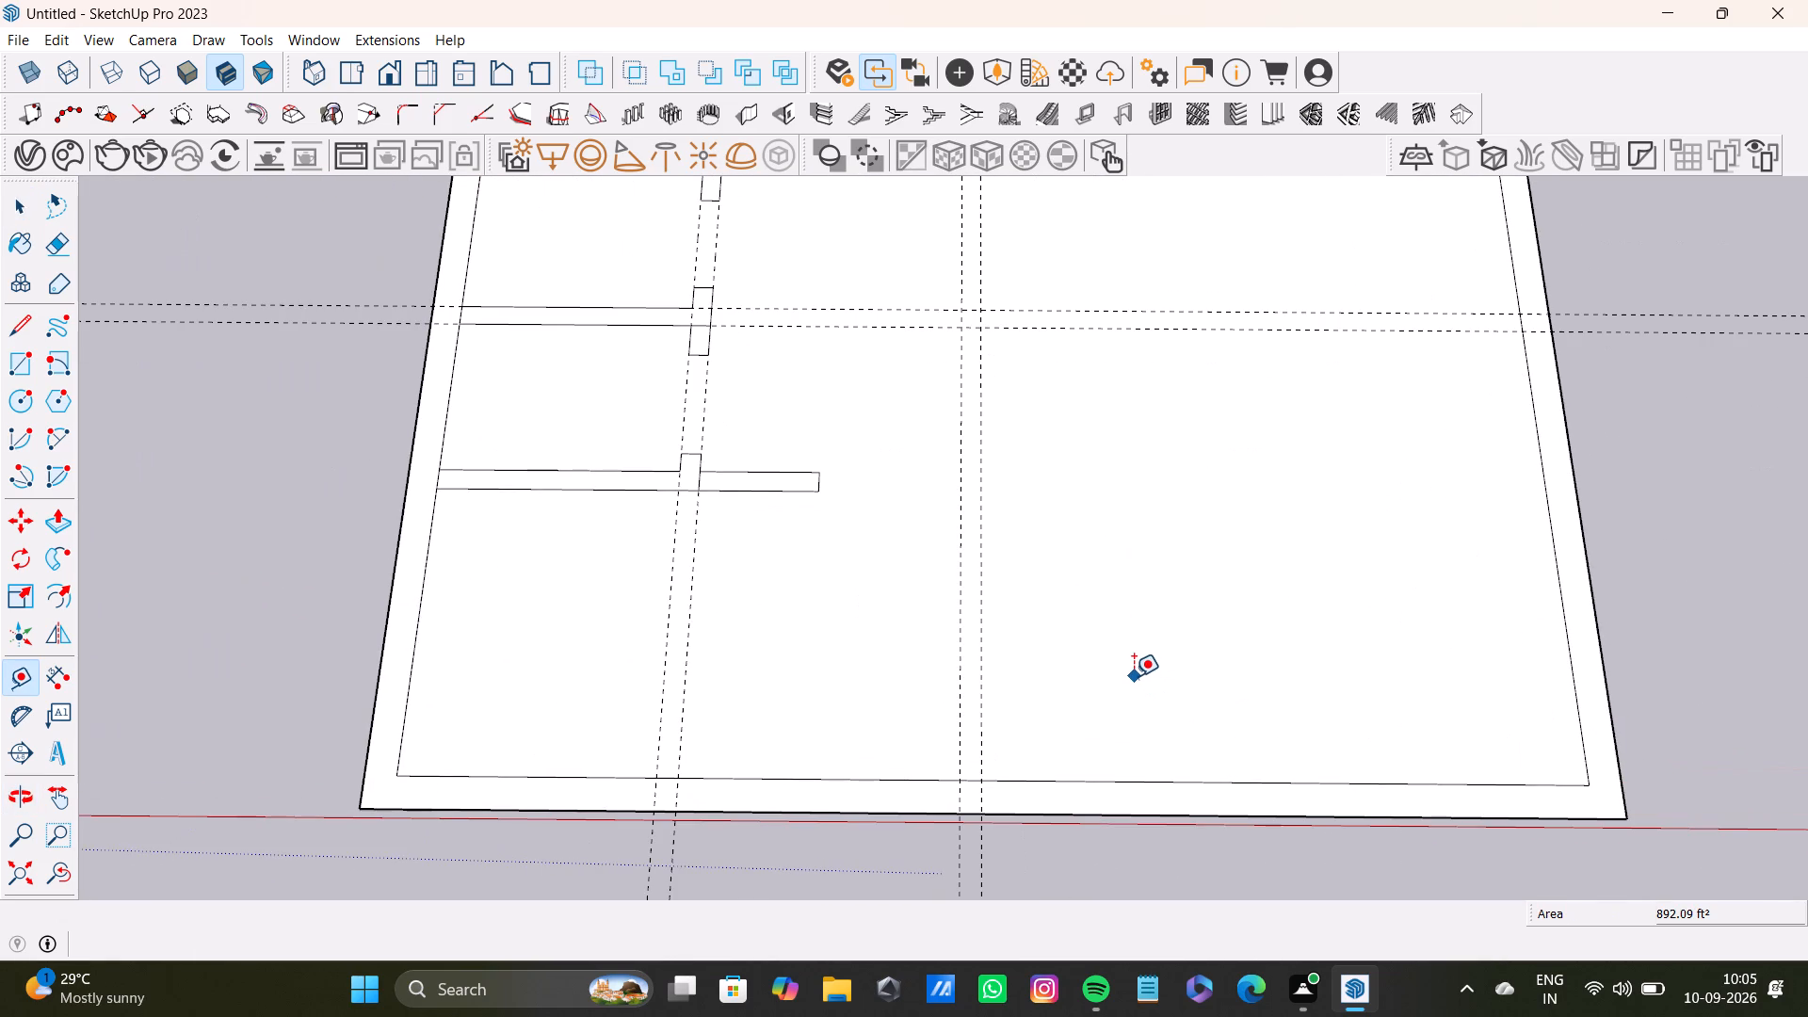
pyautogui.click(1121, 780)
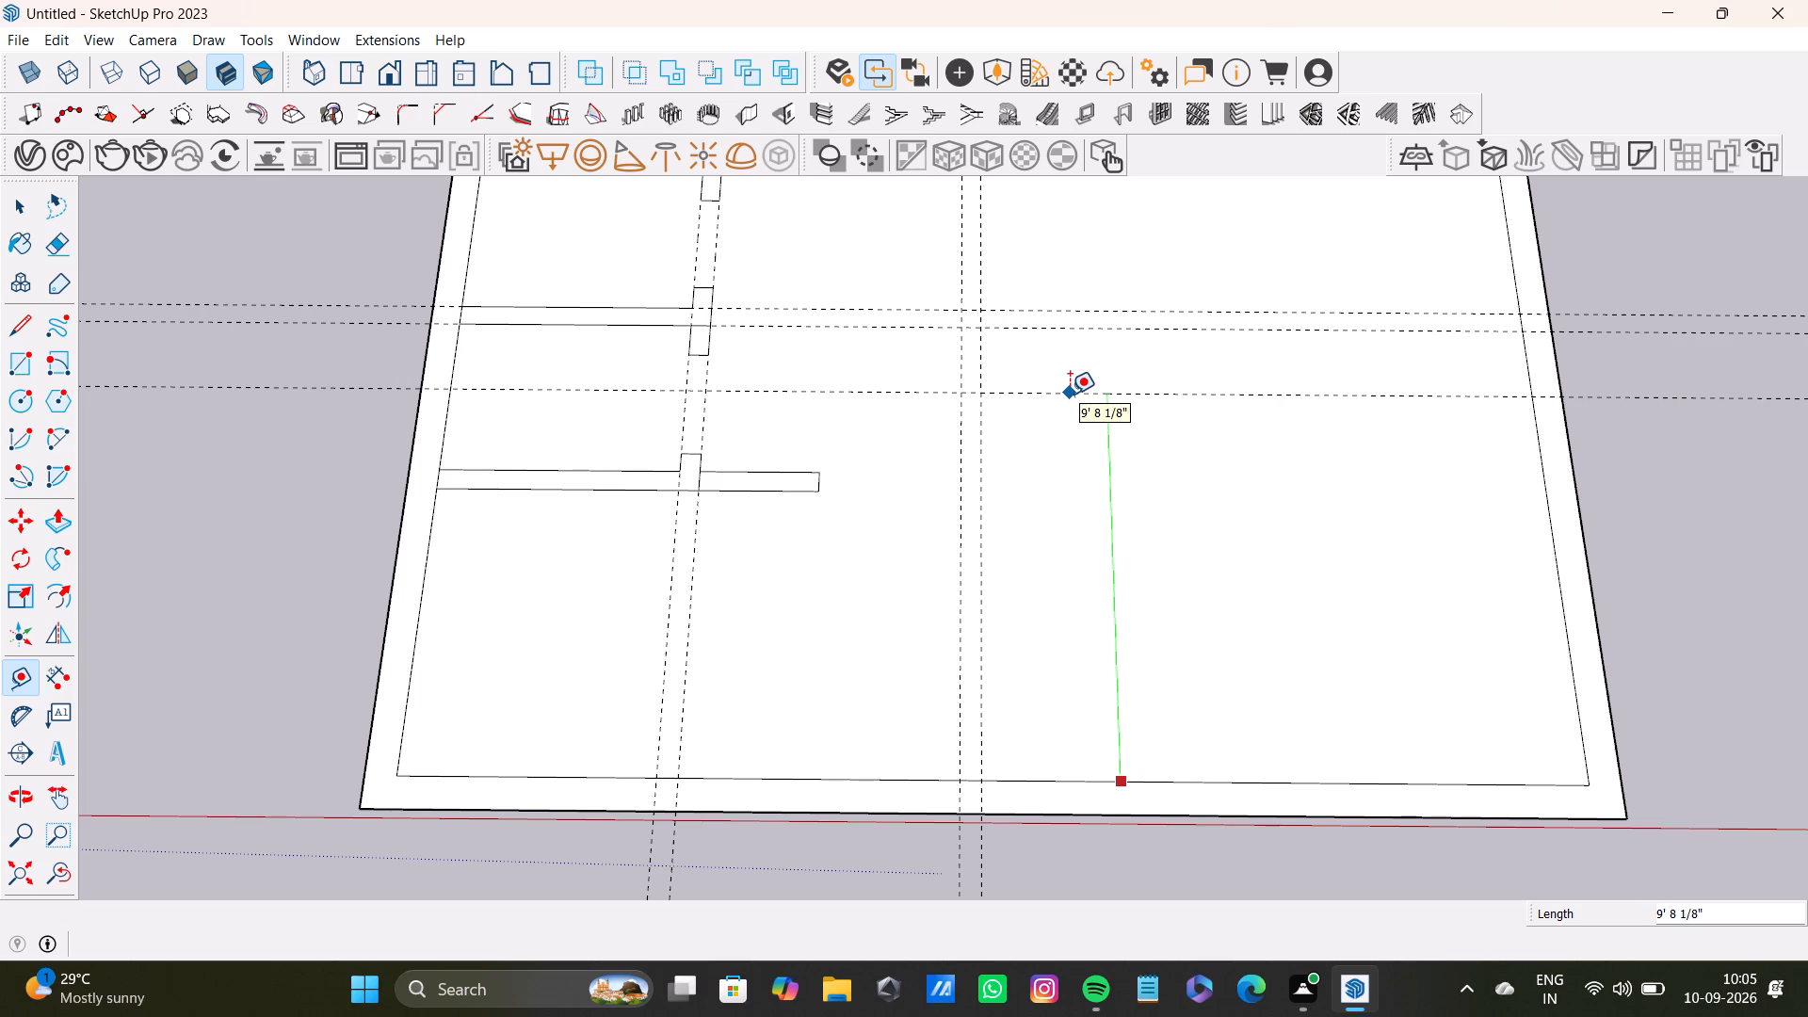
pyautogui.write("11'")
pyautogui.press('Return')
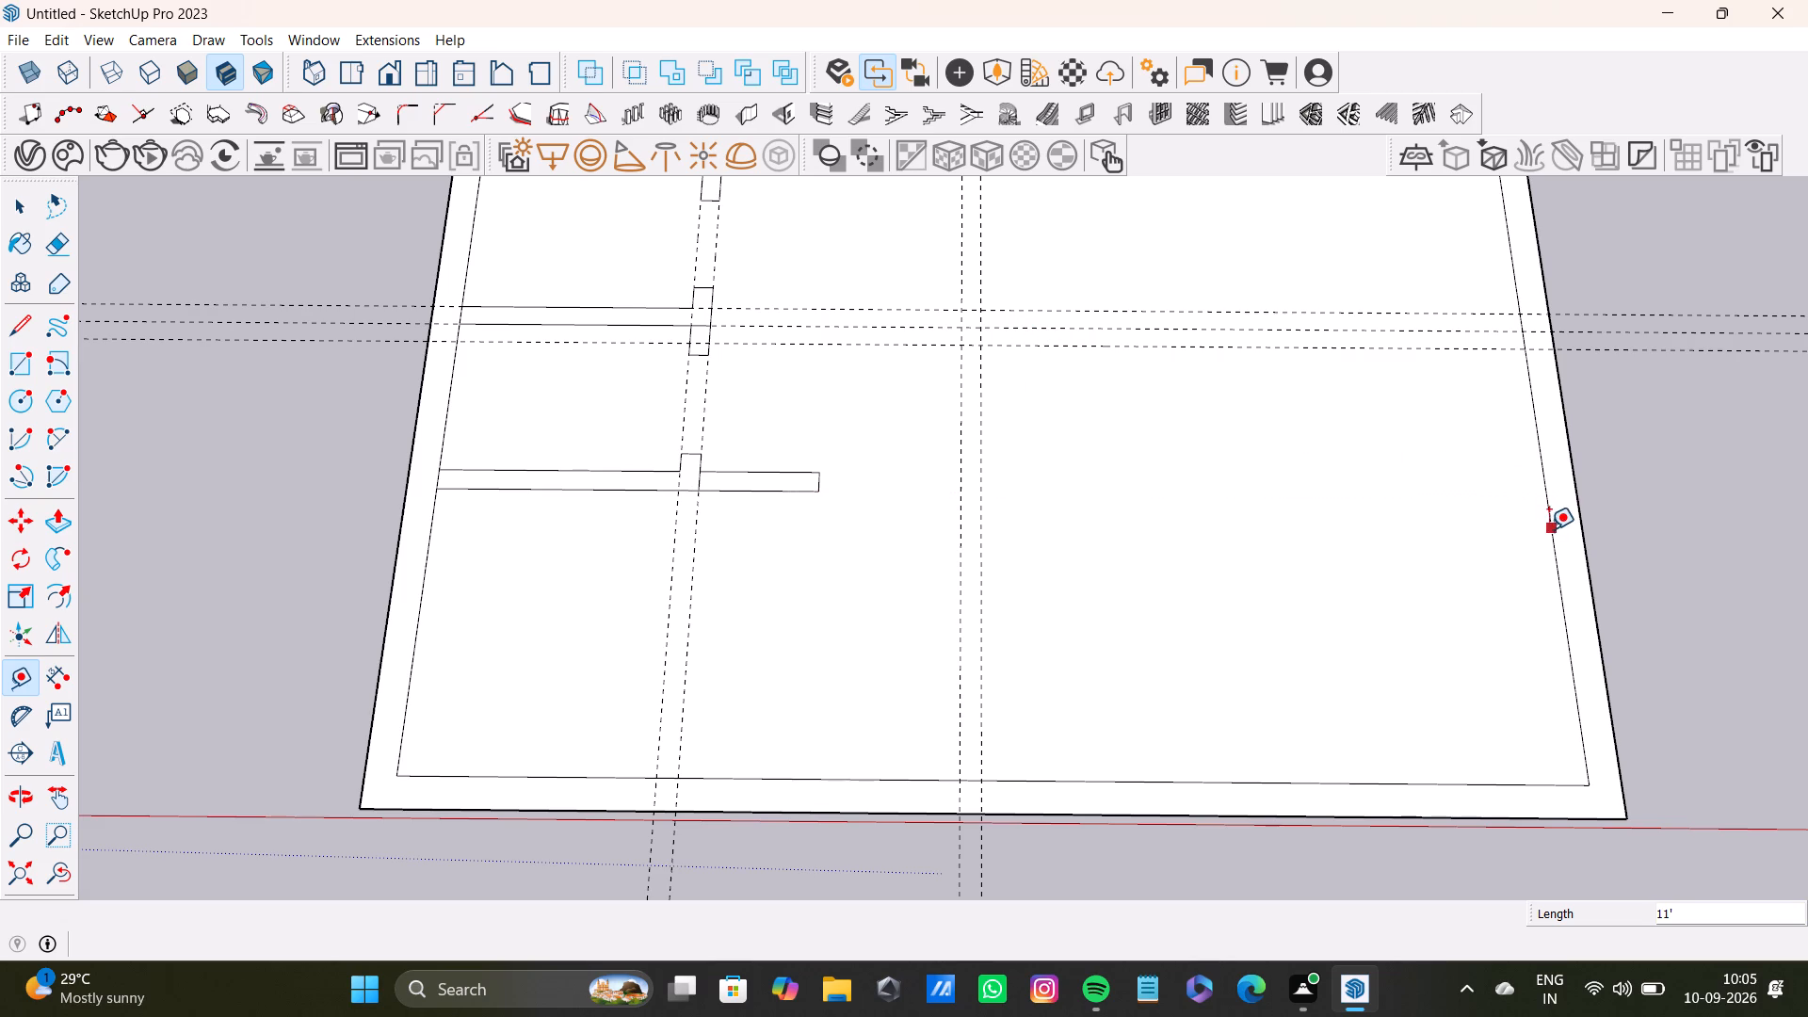
# Delete the second cross wall's far-side guide, keeping its near-side guide and the new 11' guide.
pyautogui.scroll(-15, 772, 435)
pyautogui.moveTo(1013, 319); pyautogui.dragTo(1012, 264, button='middle')
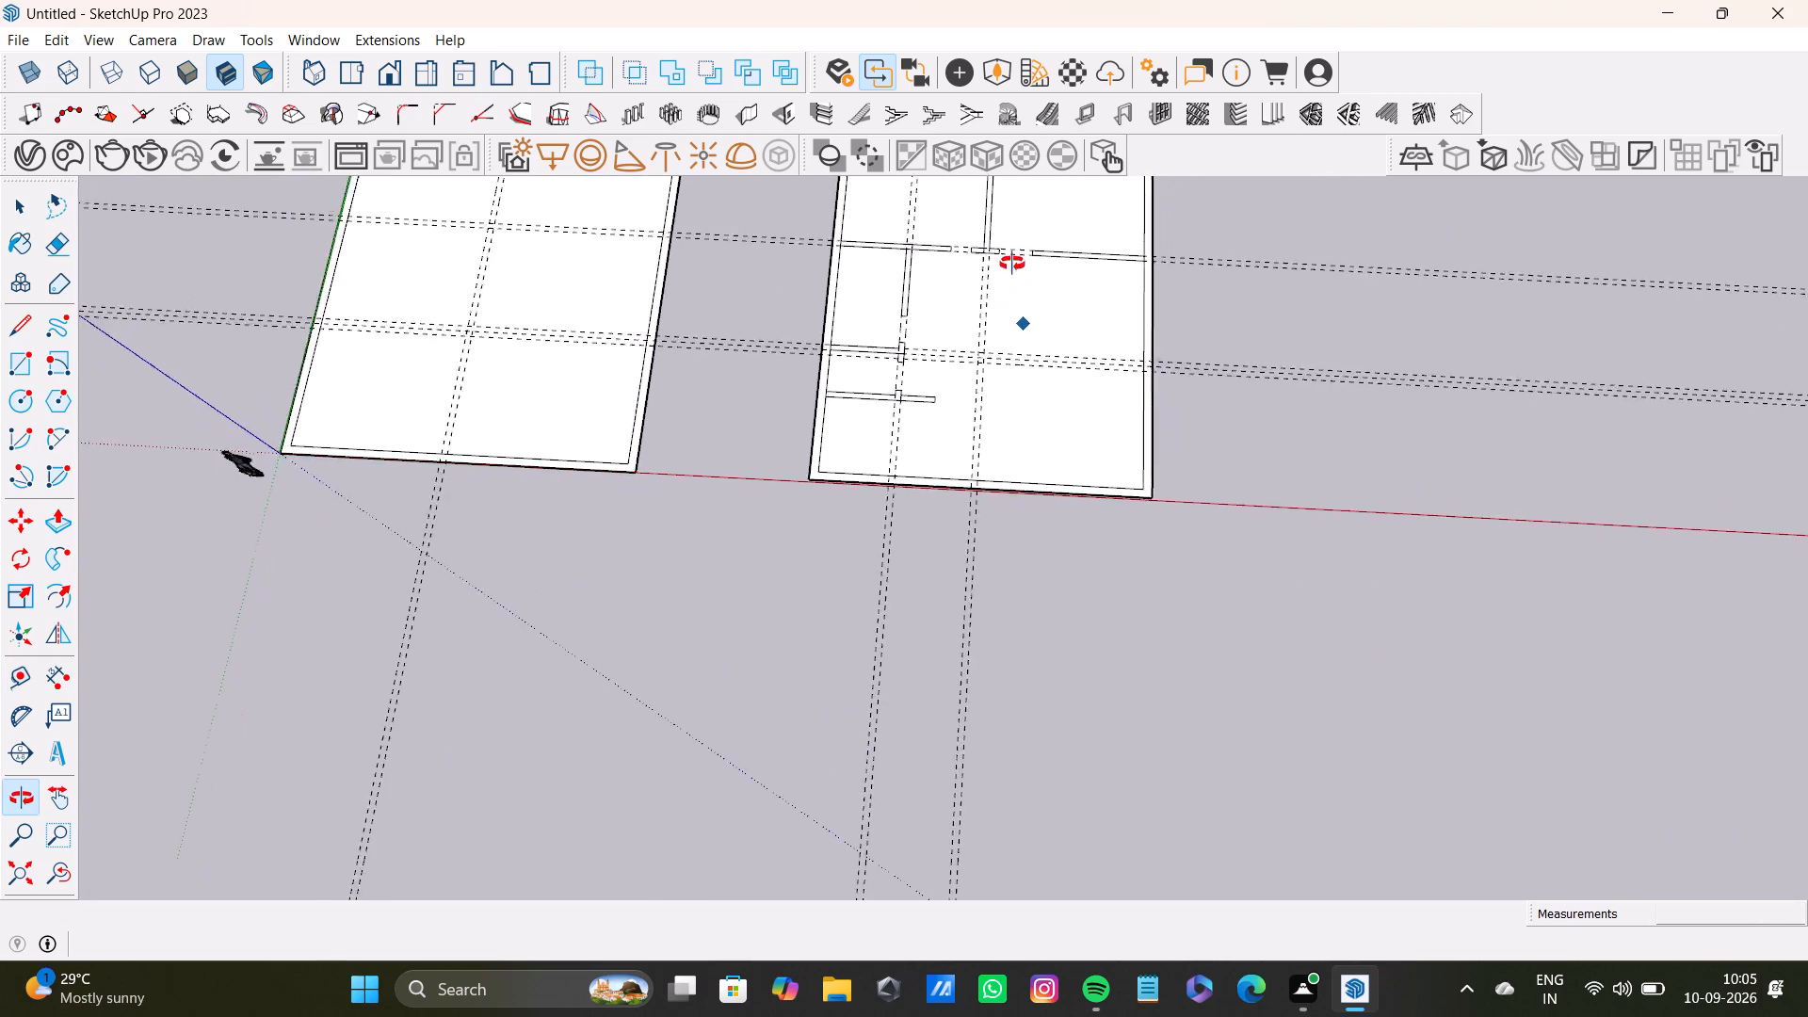
pyautogui.moveTo(1012, 264); pyautogui.dragTo(1016, 256, button='middle')
pyautogui.scroll(-2, 977, 372)
pyautogui.keyDown('shift'); pyautogui.moveTo(976, 381); pyautogui.dragTo(976, 461, button='middle'); pyautogui.keyUp('shift')
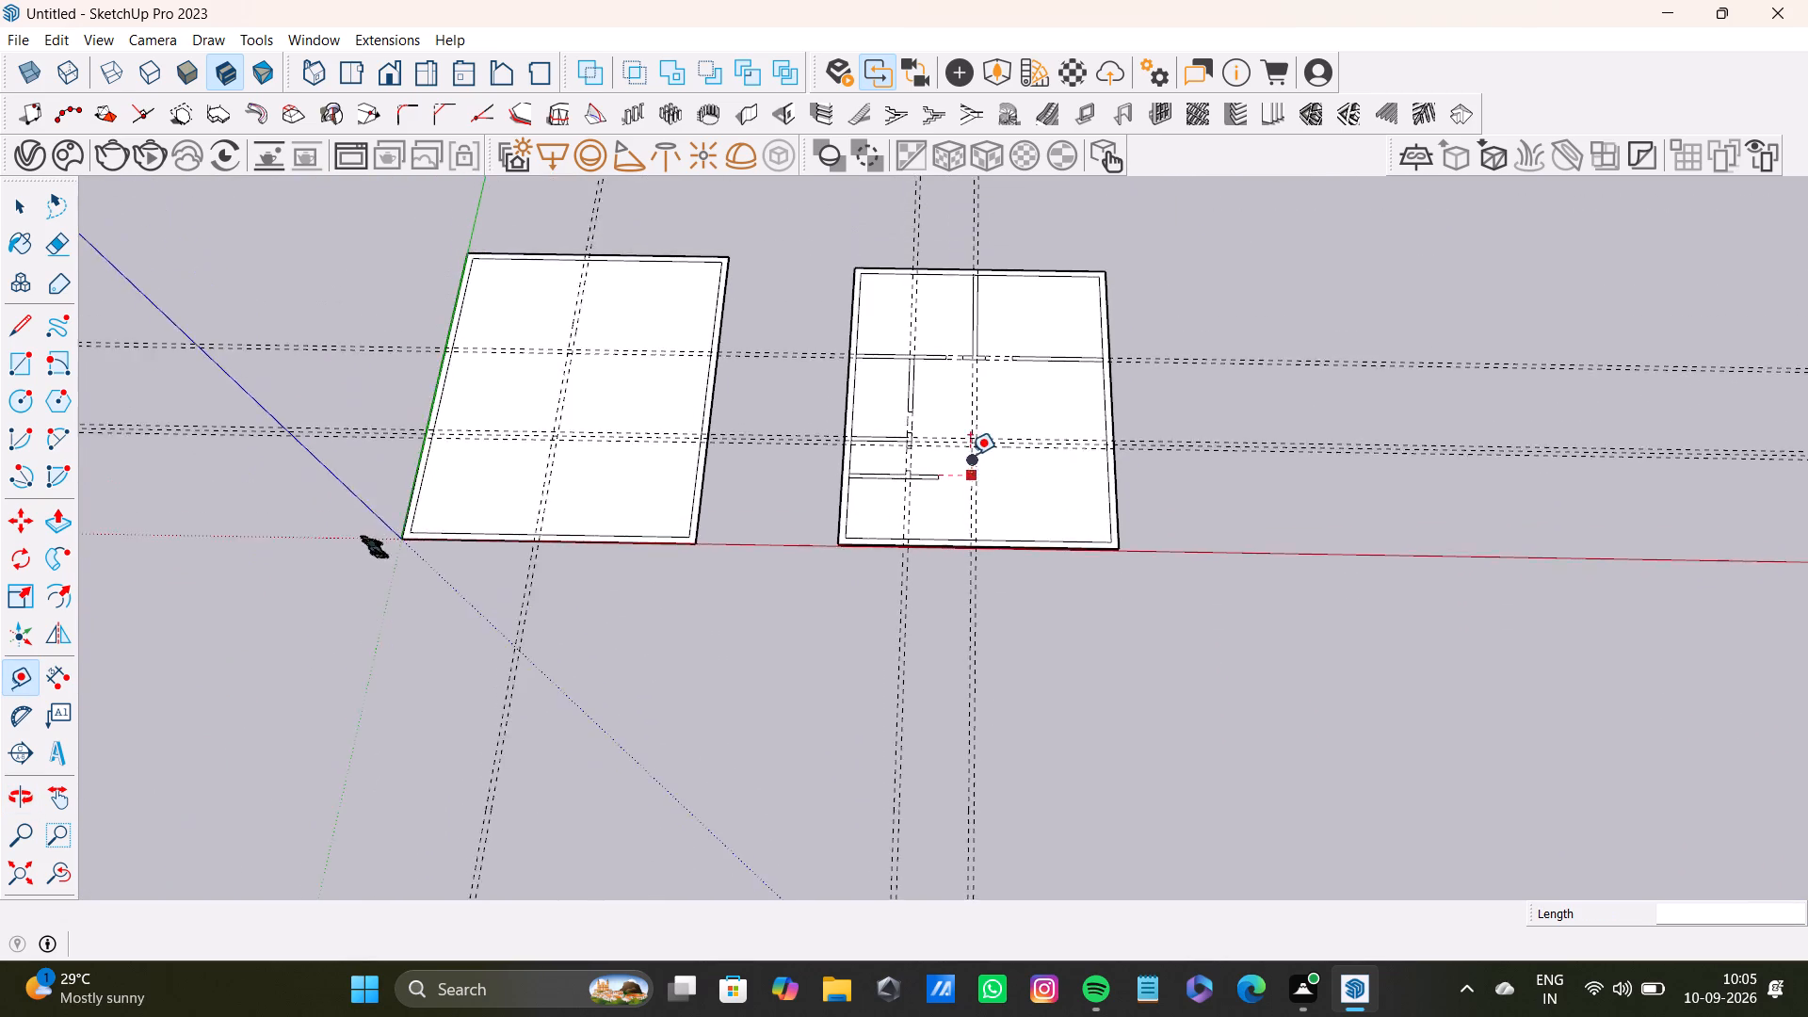
pyautogui.scroll(10, 970, 455)
pyautogui.press('space')
pyautogui.click(1063, 395)
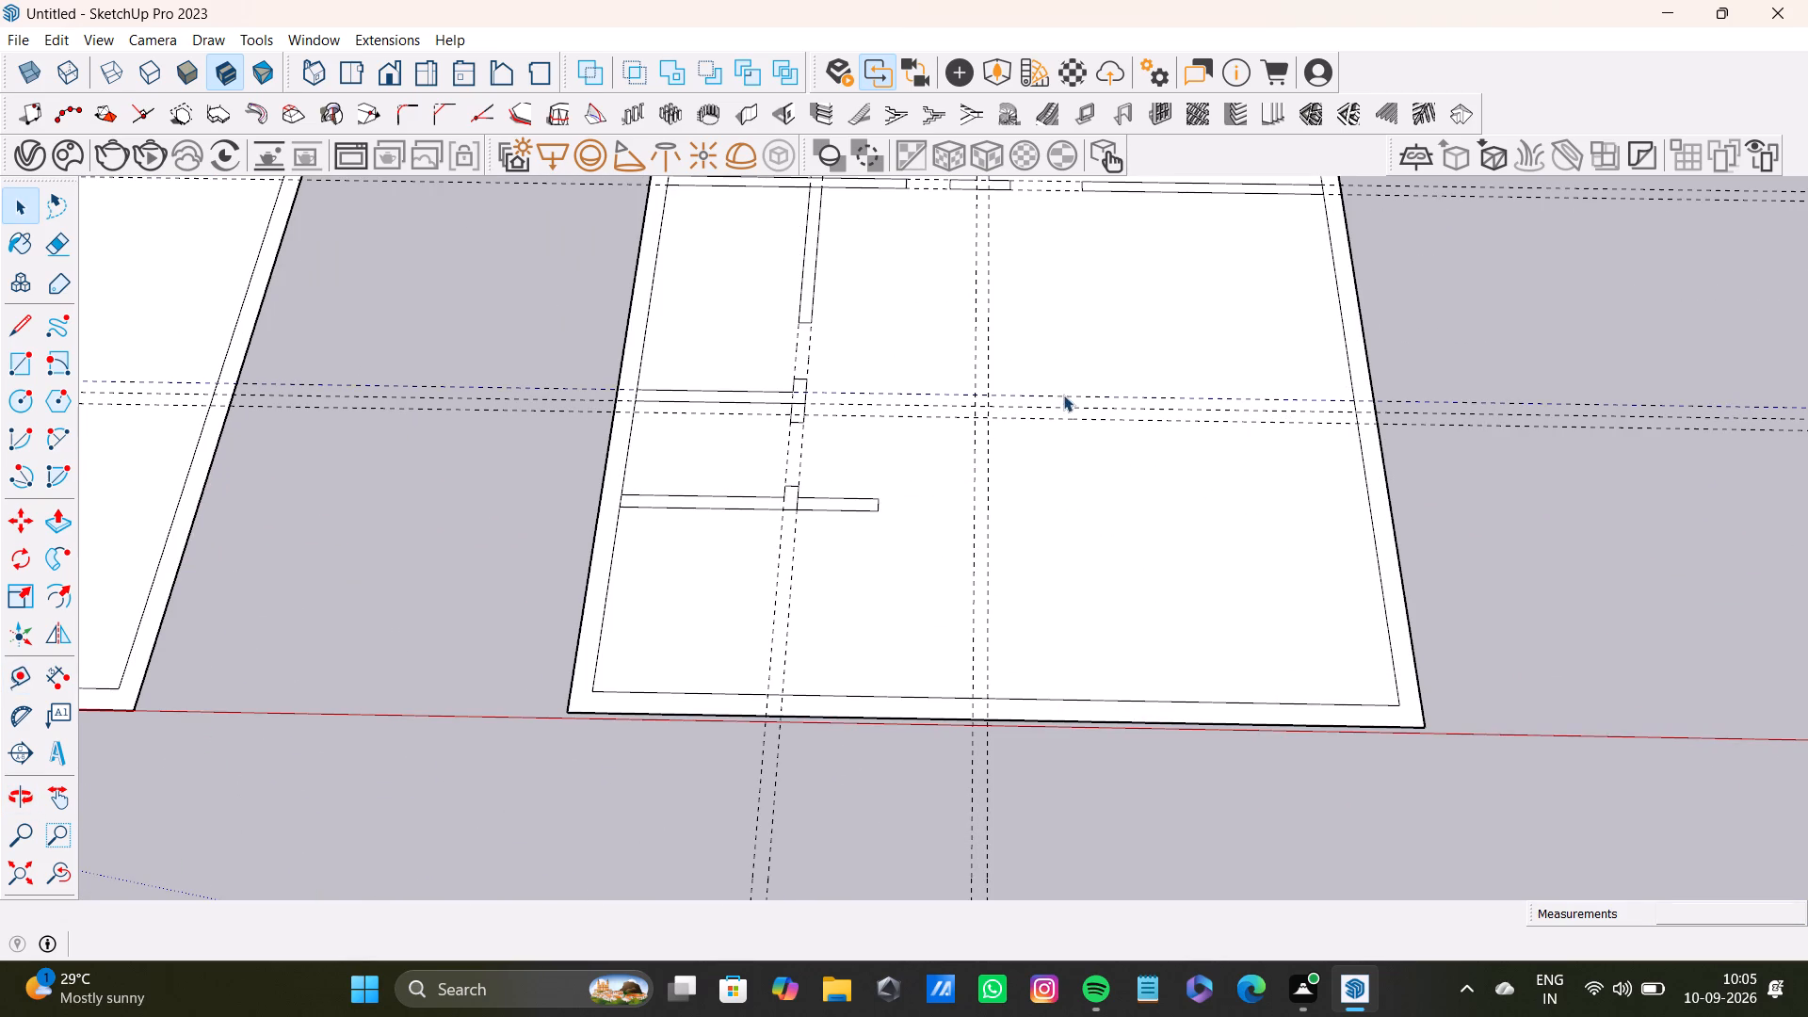
pyautogui.press('Delete')
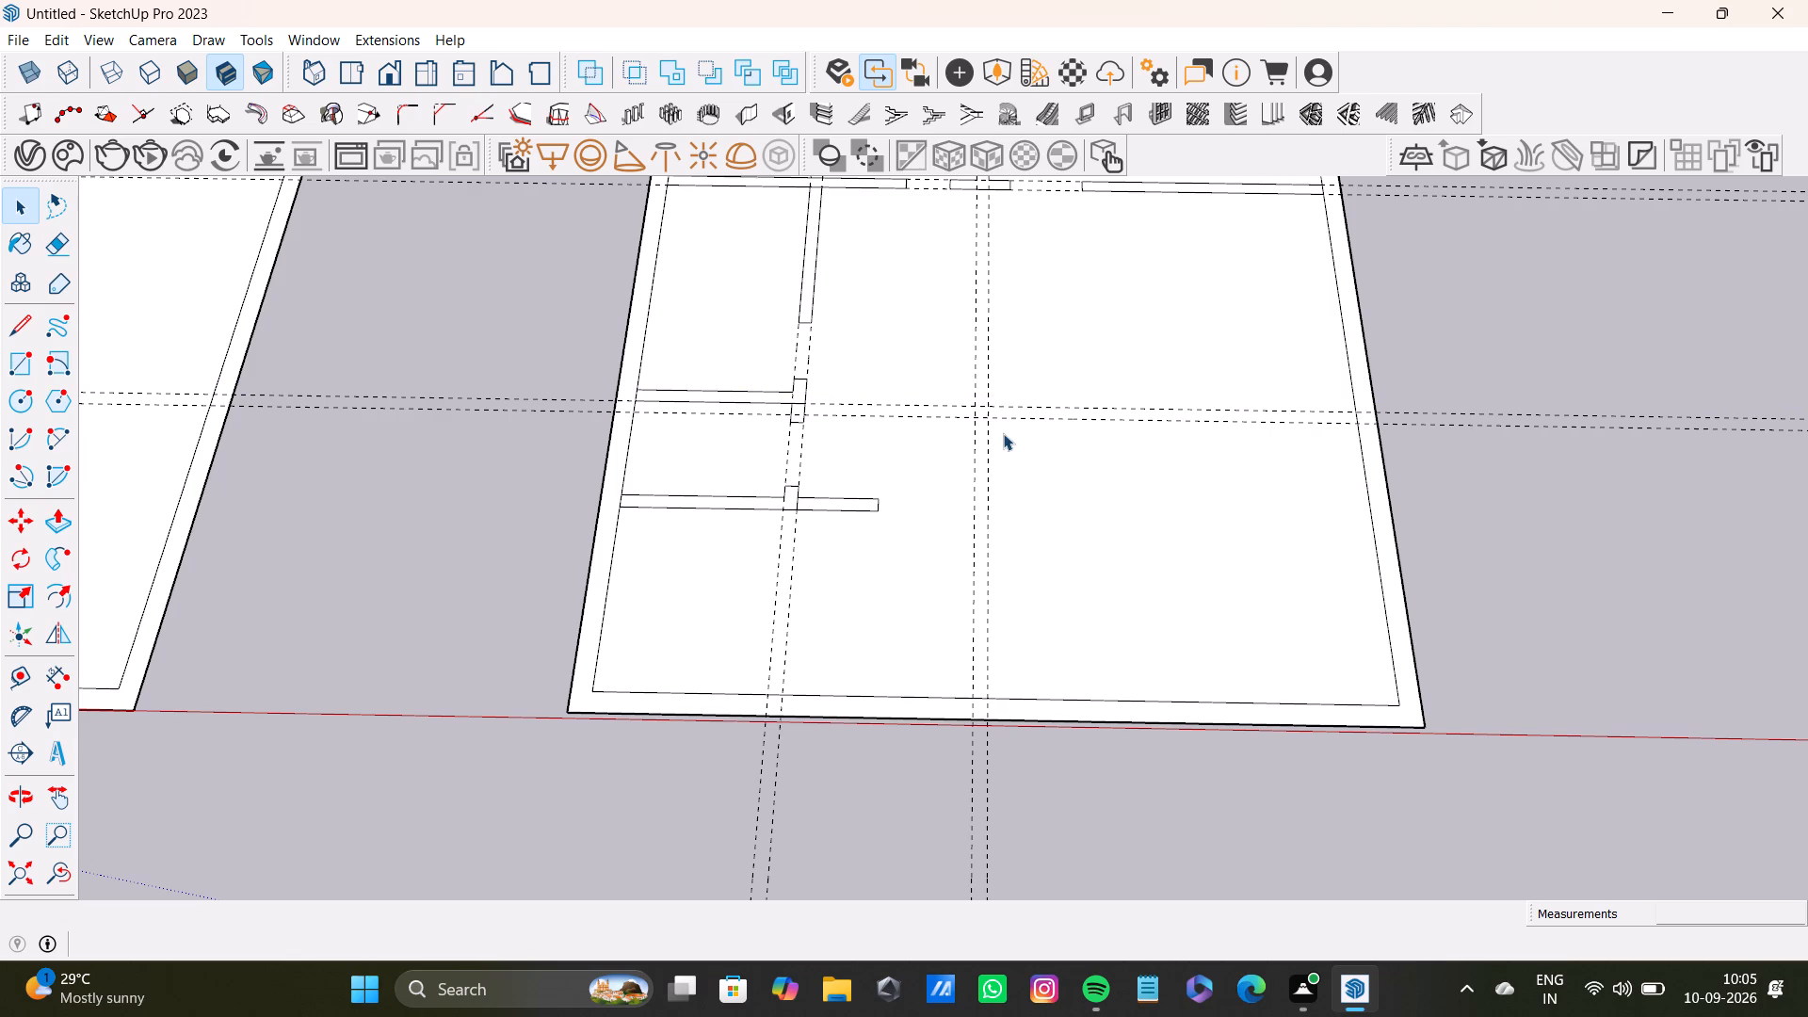
# Outline a 6" lengthwise wall from the near outer wall between the second lengthwise guides, 11'6" and 11' long, with a 9" return away from the cross walls.
pyautogui.press('l')
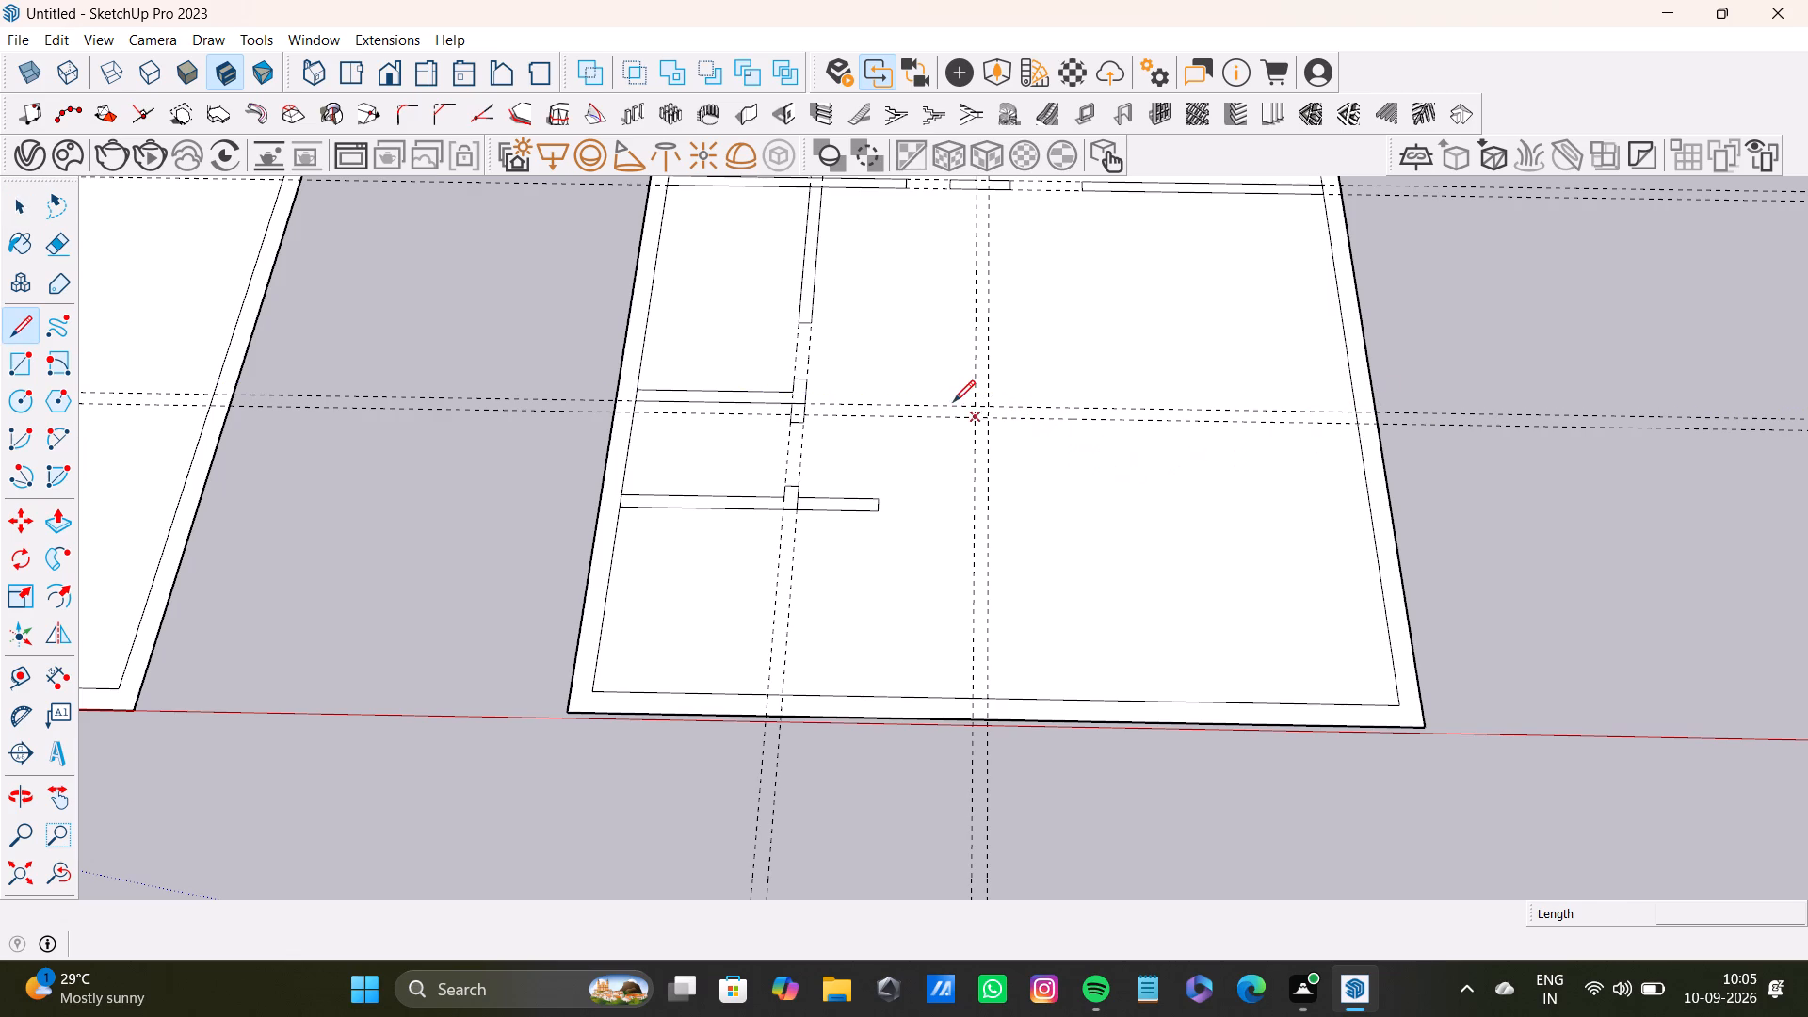
pyautogui.scroll(4, 958, 428)
pyautogui.click(1034, 412)
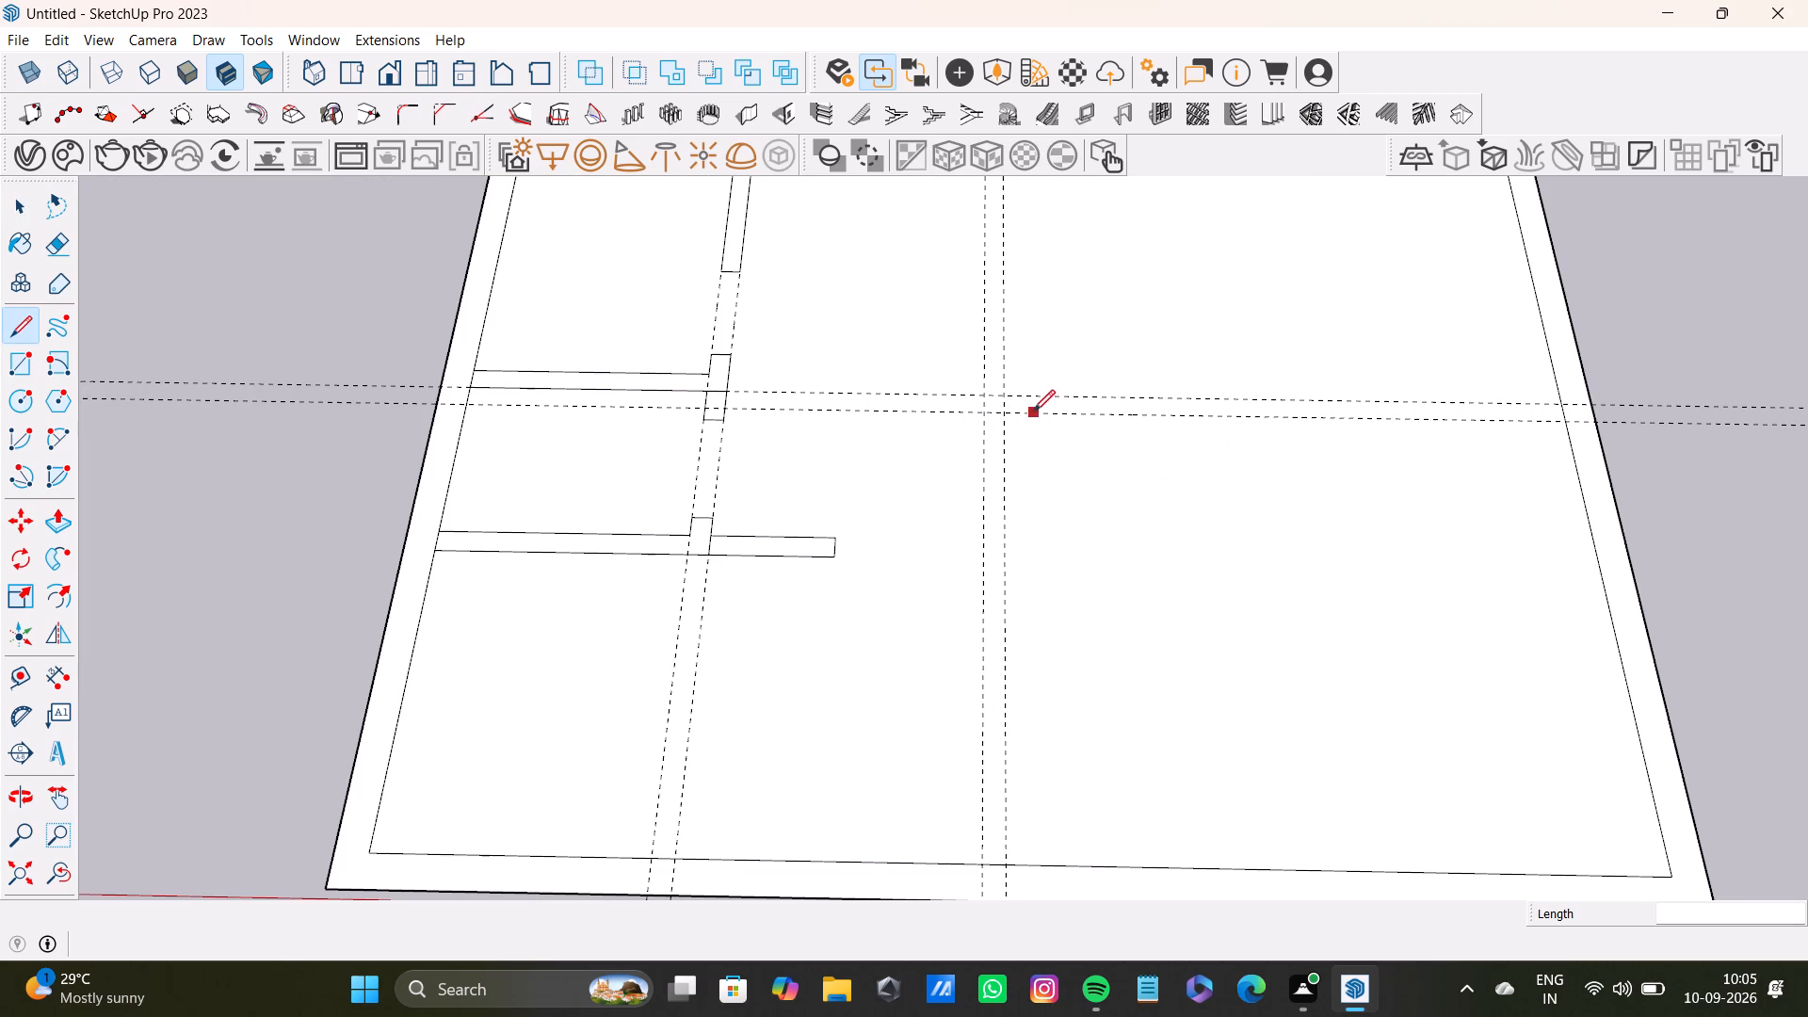
pyautogui.click(1033, 395)
pyautogui.click(984, 401)
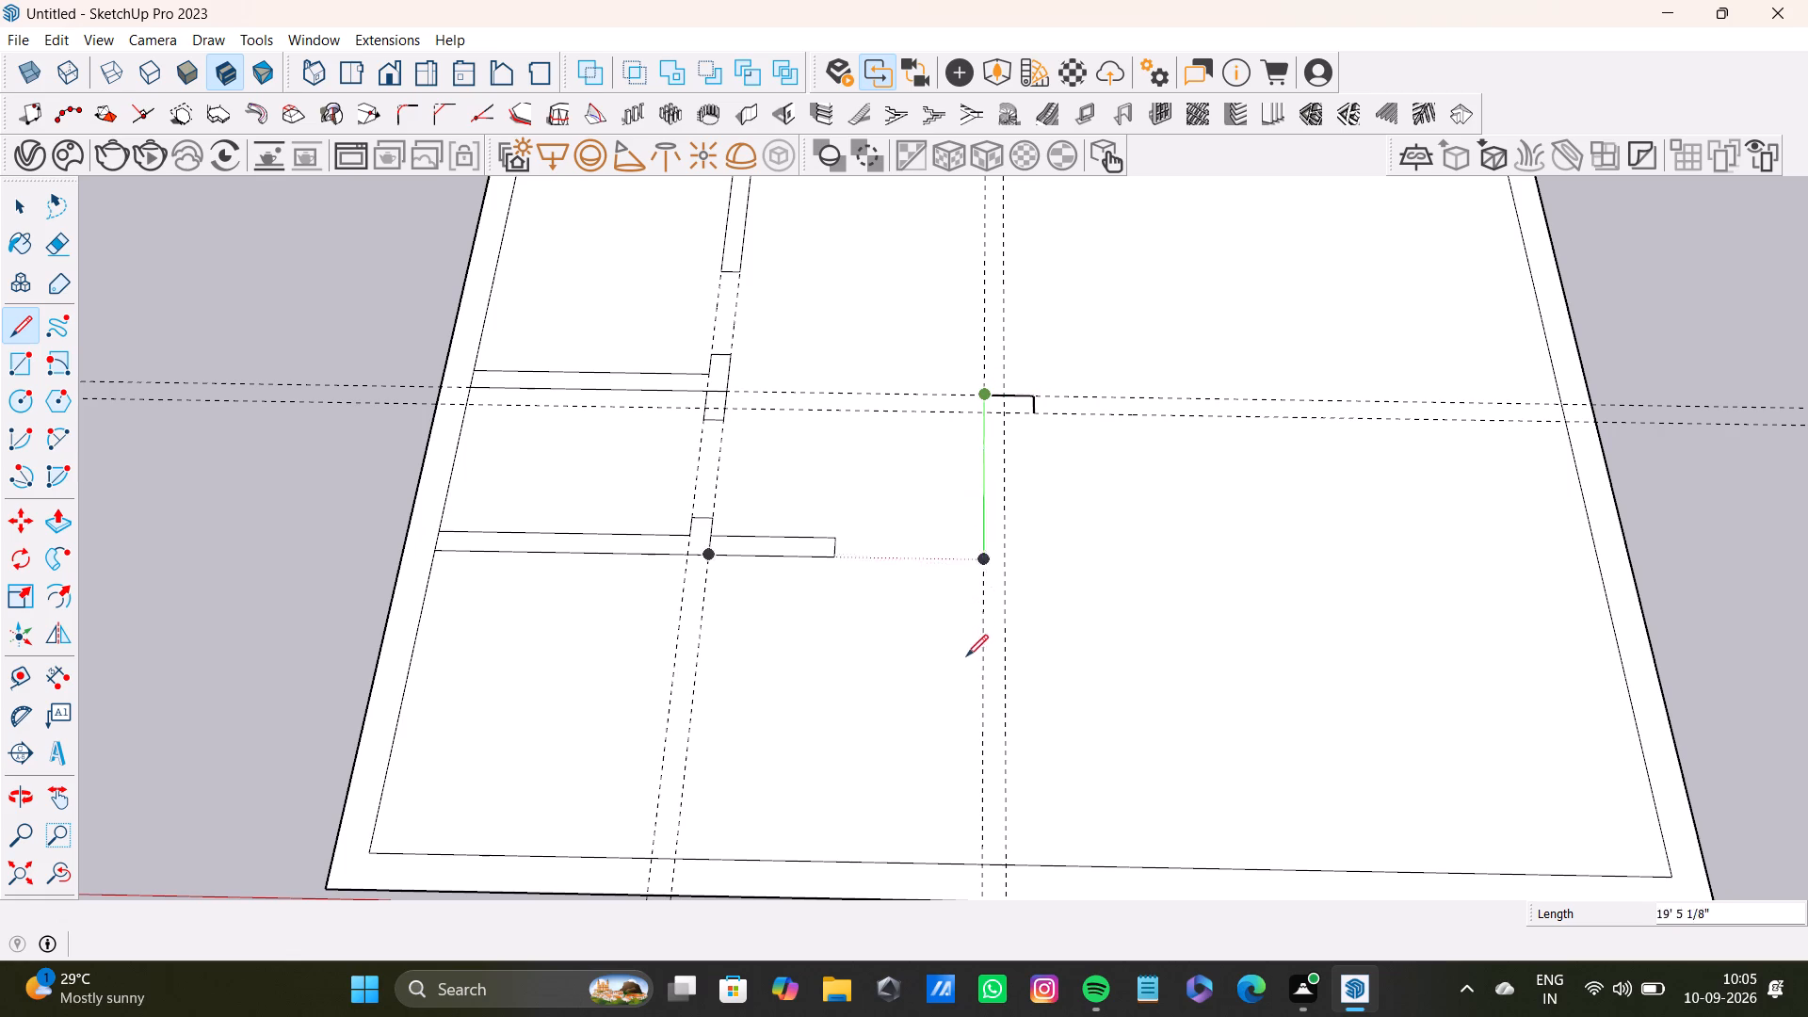
pyautogui.click(988, 865)
pyautogui.click(1006, 864)
pyautogui.click(1007, 411)
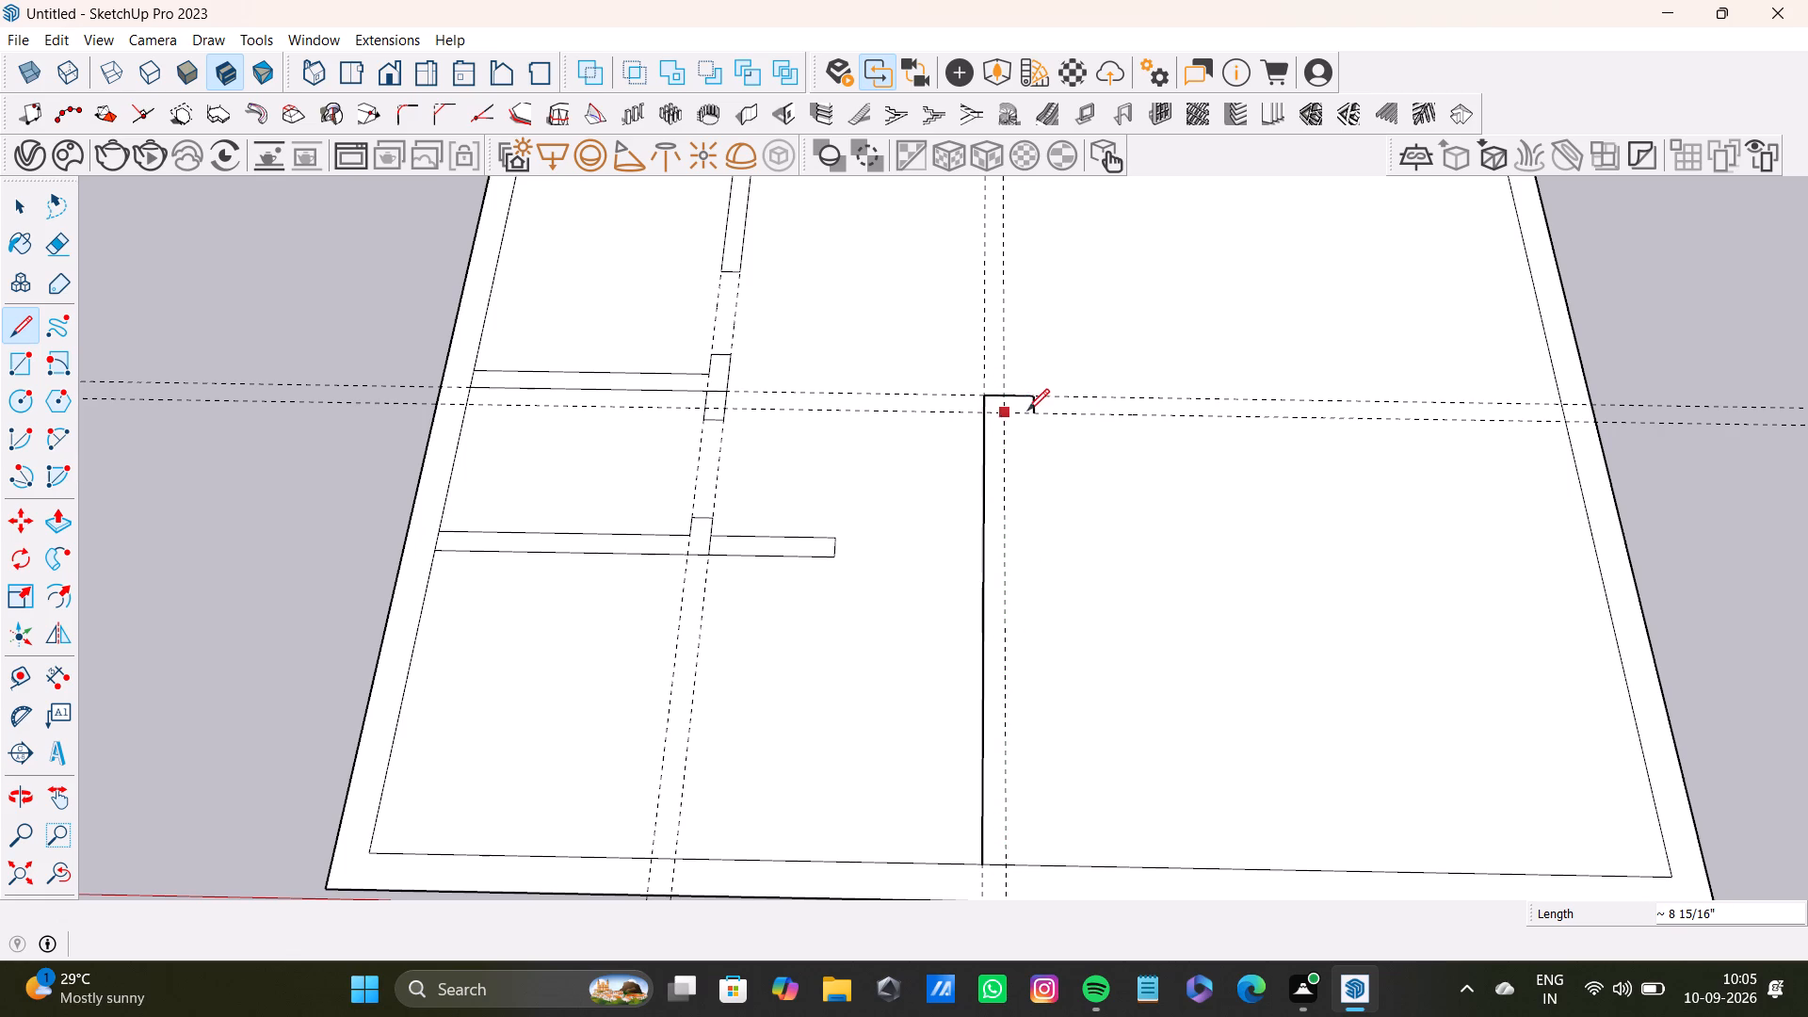
pyautogui.click(1025, 412)
pyautogui.click(1001, 414)
pyautogui.press('space')
pyautogui.press('l')
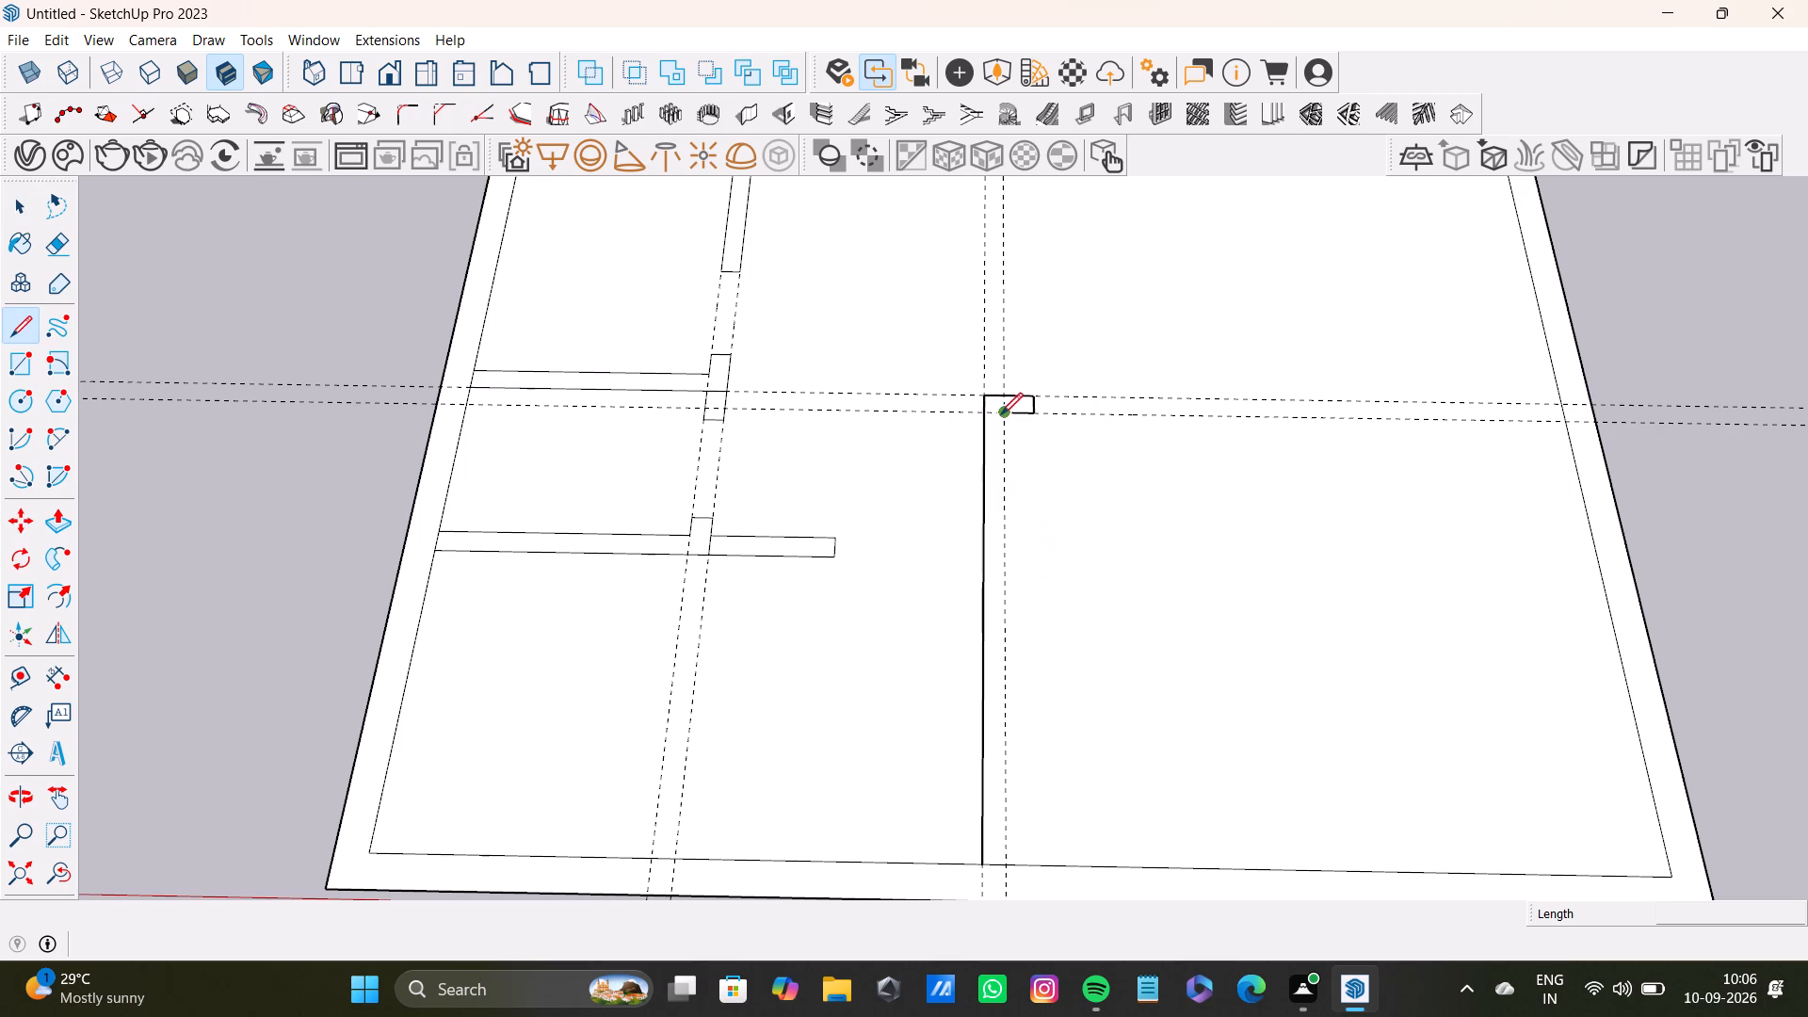
pyautogui.click(1001, 414)
pyautogui.click(1007, 862)
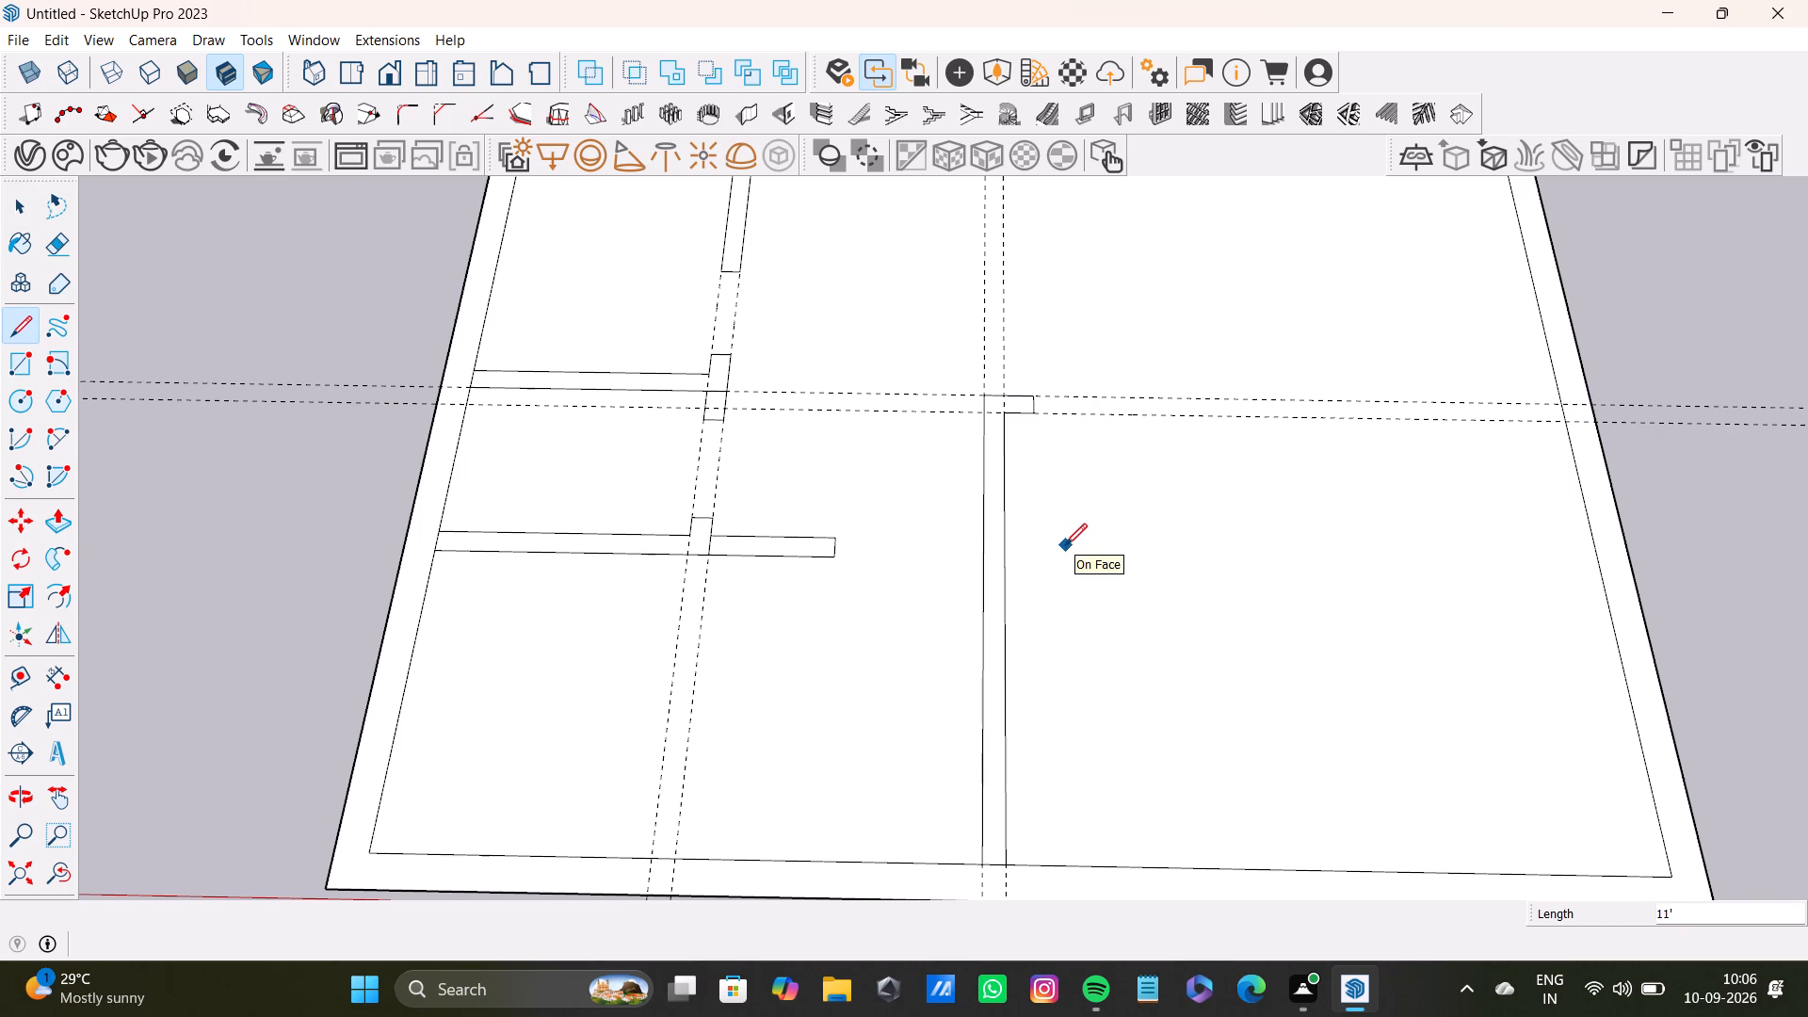
pyautogui.press('space')
# Outline a 6" cross wall about 9'2" long between the guides at 11', ending at the second plan's outer side wall farthest from the first plan.
pyautogui.scroll(-9, 1167, 320)
pyautogui.keyDown('shift'); pyautogui.moveTo(1189, 304); pyautogui.dragTo(1189, 449, button='middle'); pyautogui.keyUp('shift')
pyautogui.scroll(4, 1186, 435)
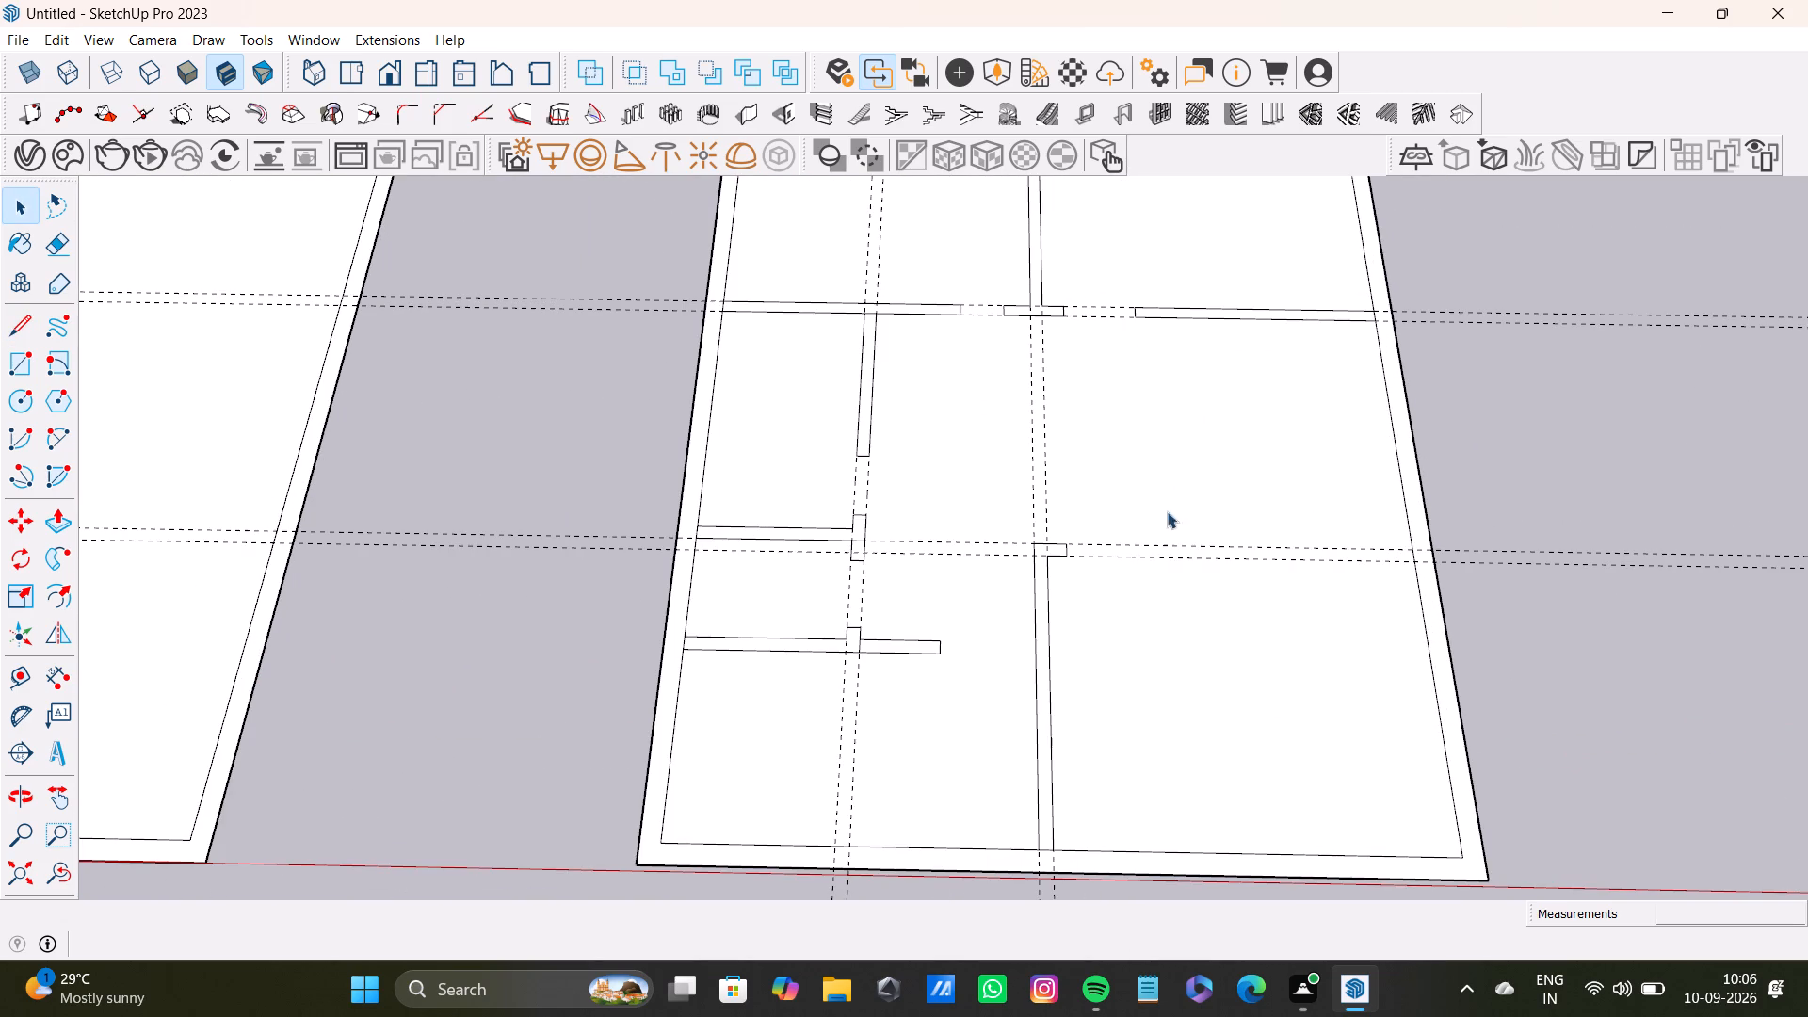
pyautogui.press('l')
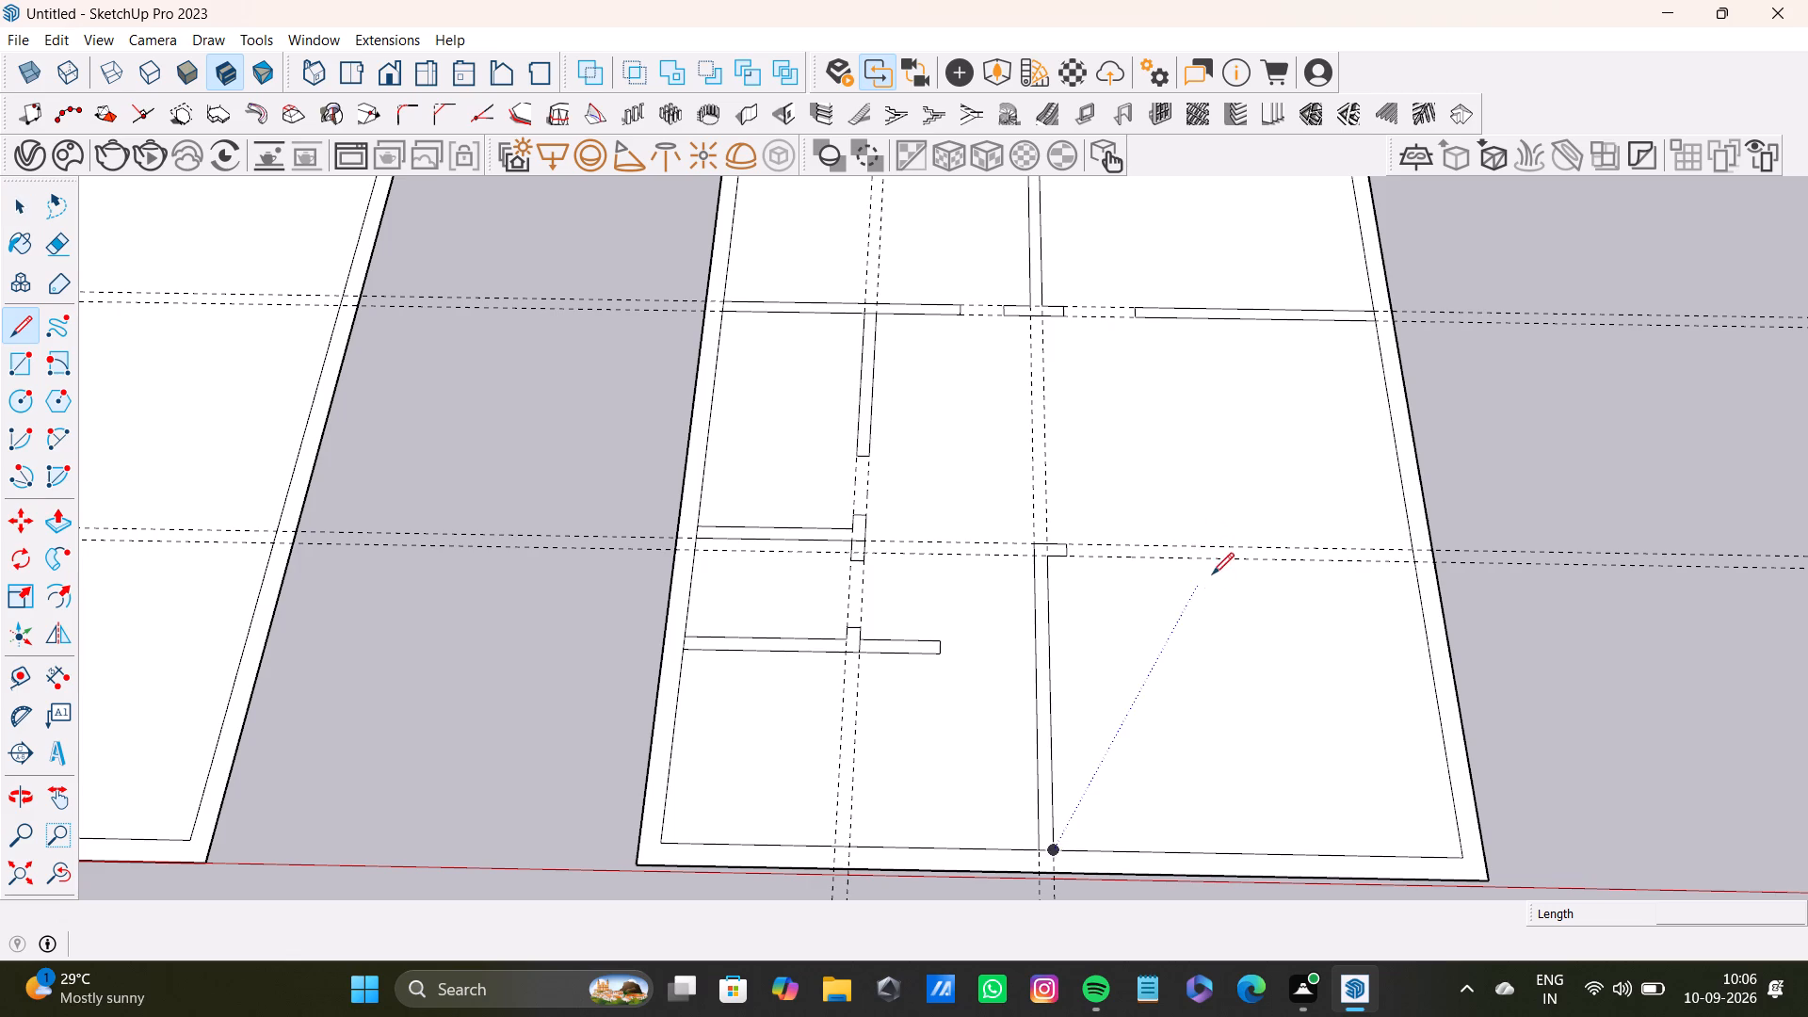
pyautogui.scroll(7, 1175, 545)
pyautogui.click(1173, 546)
pyautogui.moveTo(1172, 575); pyautogui.dragTo(1182, 575)
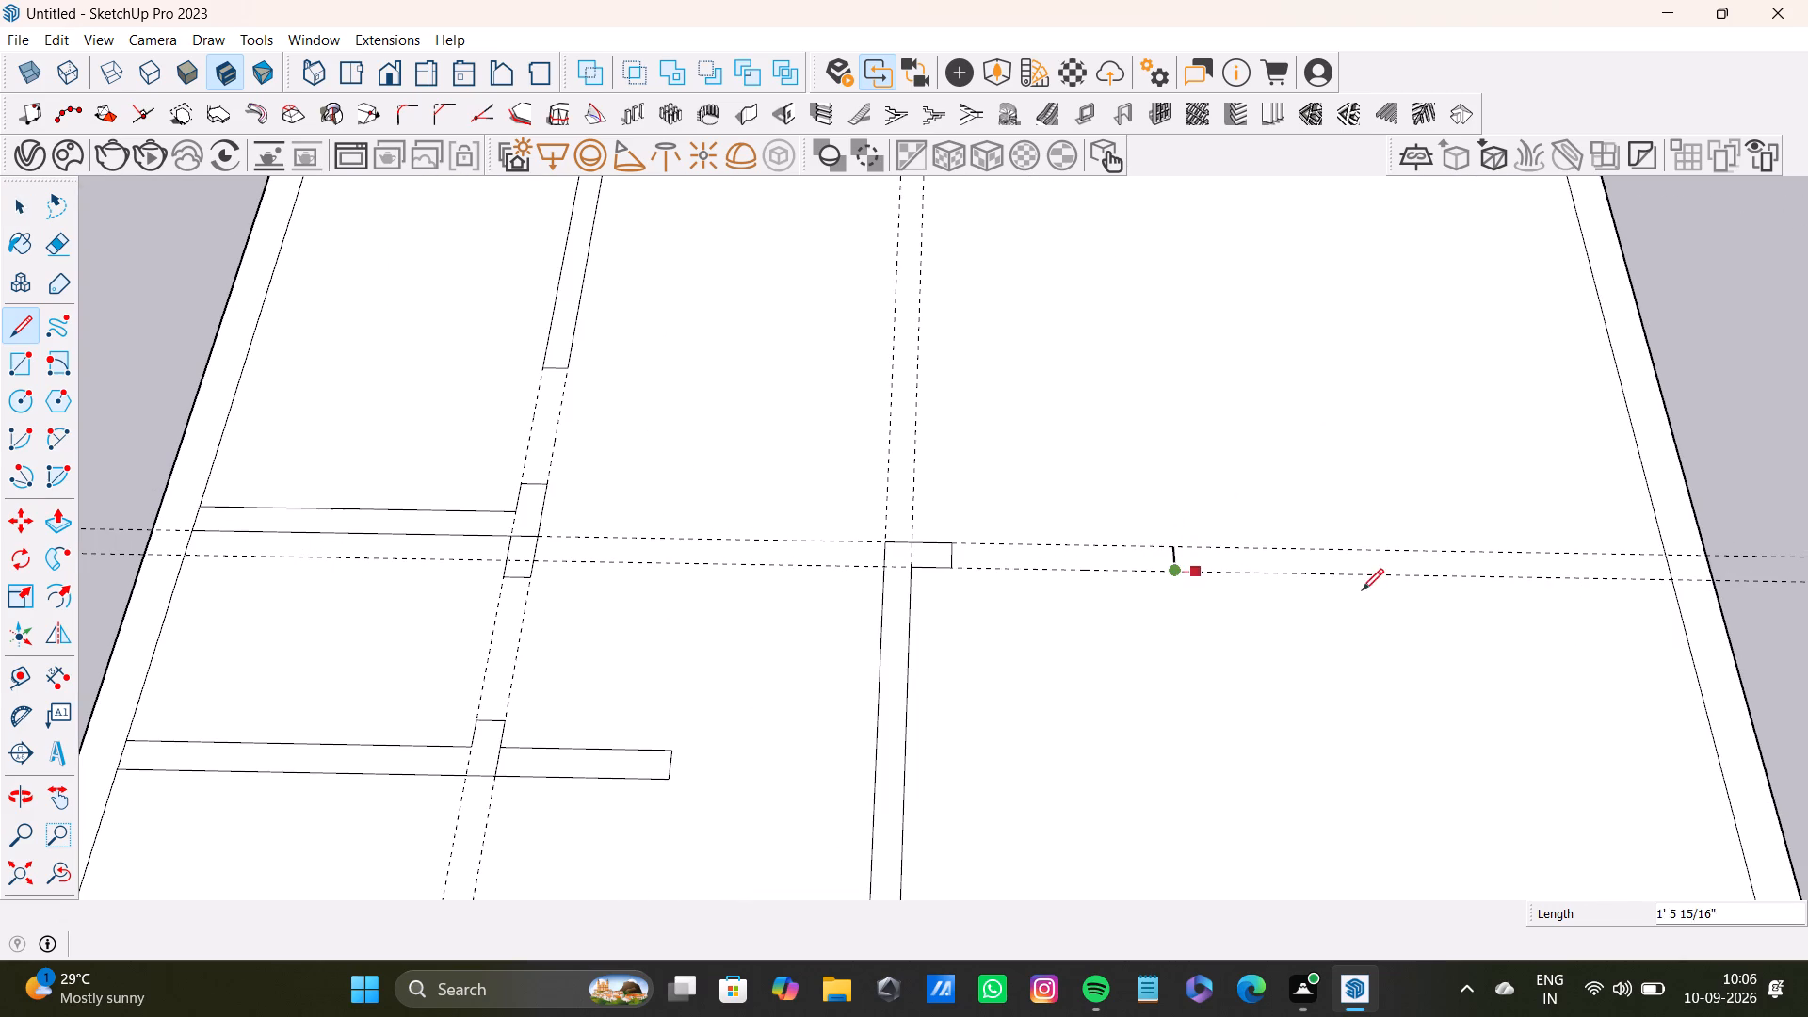
pyautogui.click(1678, 587)
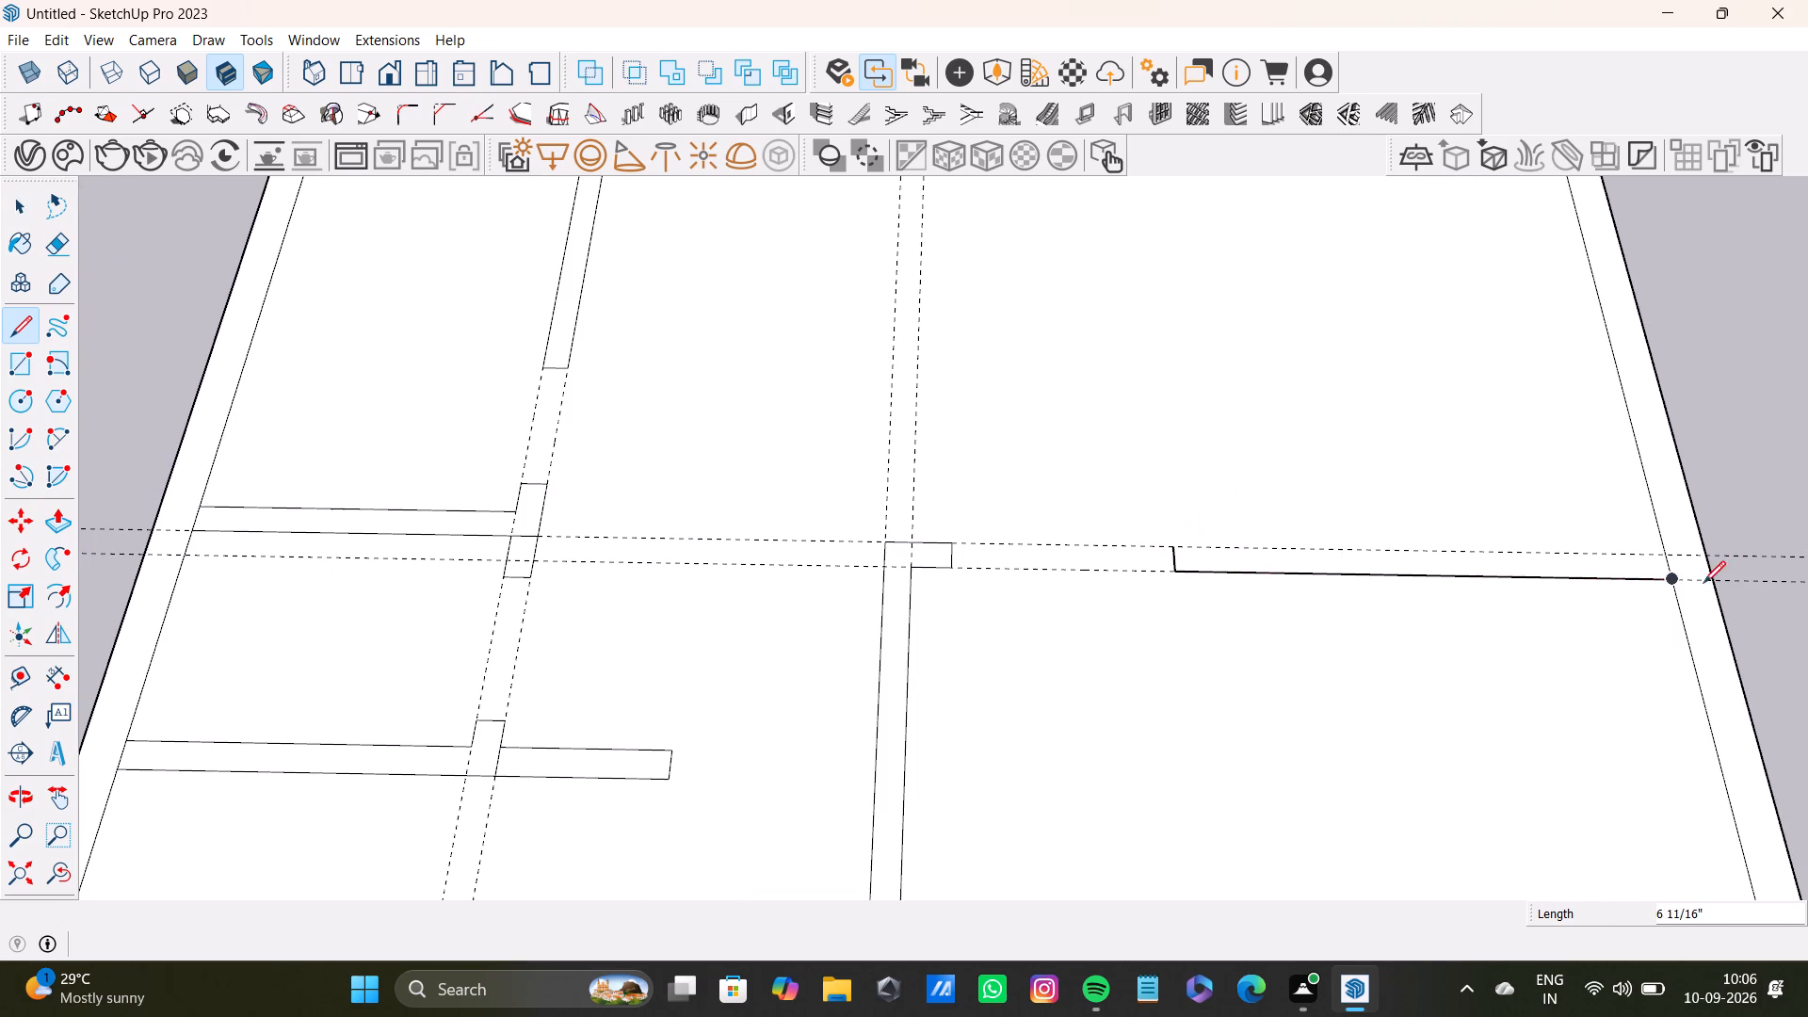
pyautogui.click(1661, 554)
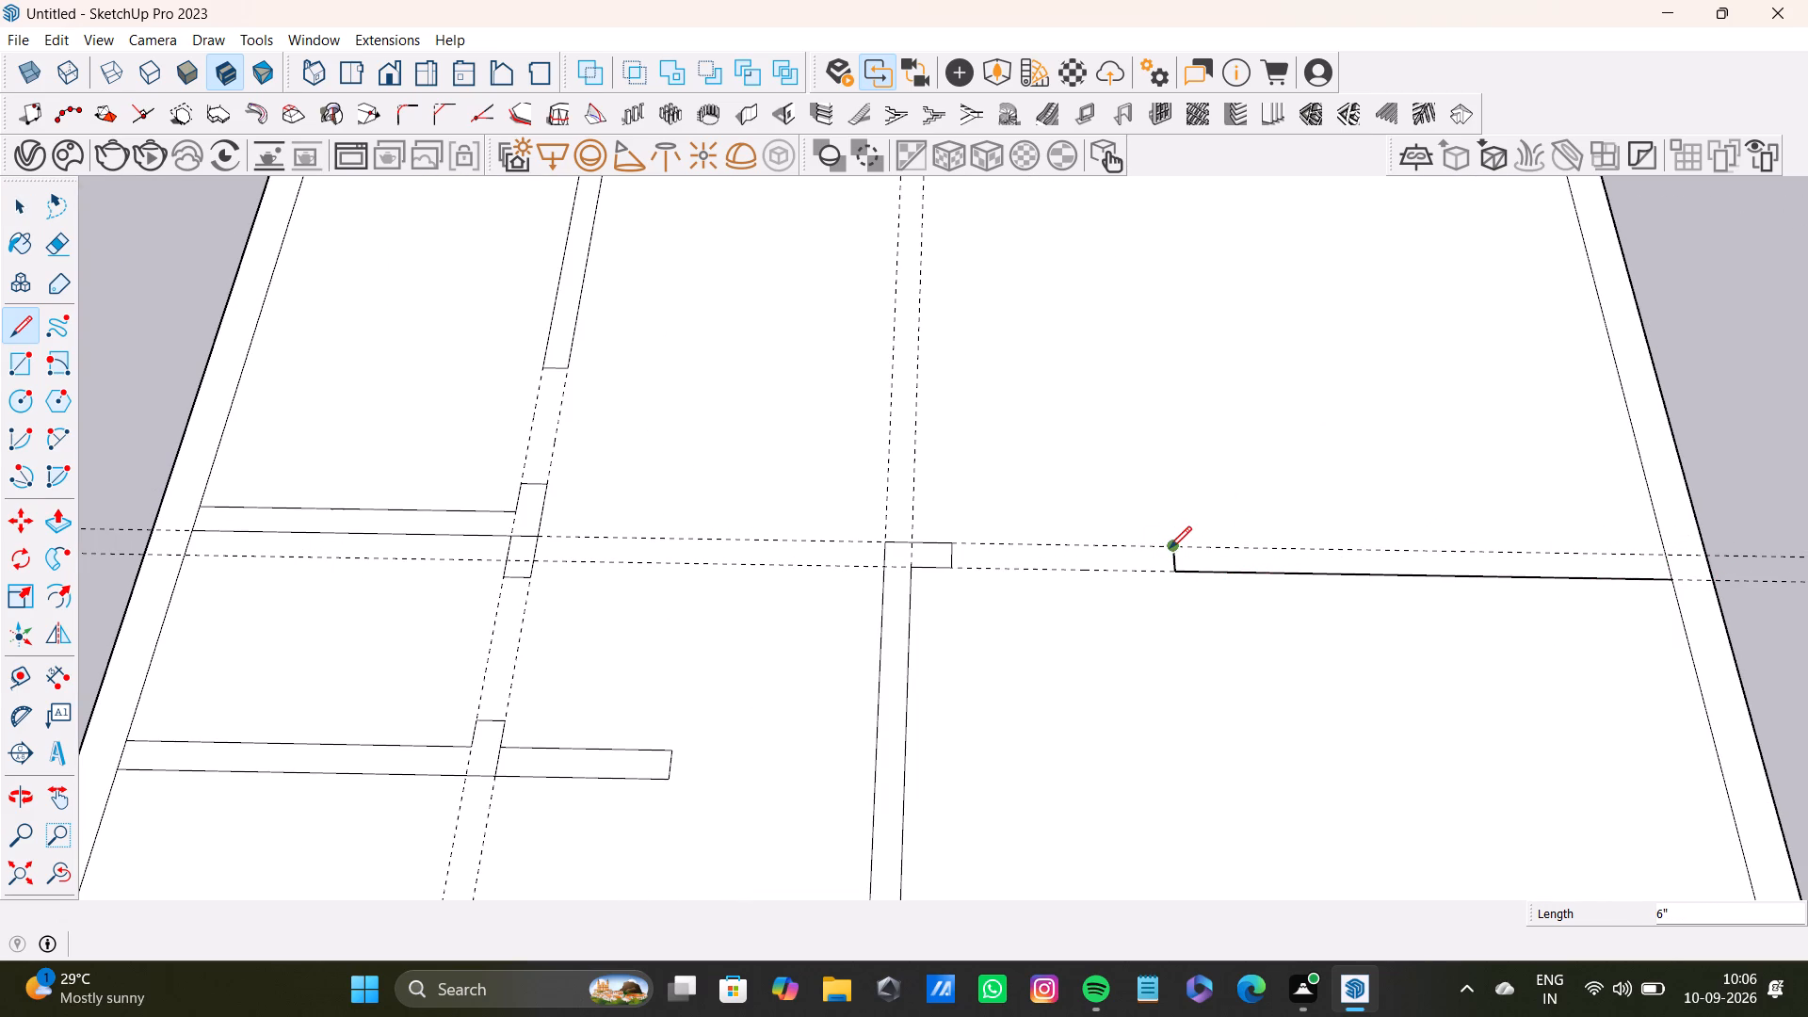
pyautogui.click(1170, 548)
pyautogui.click(1664, 553)
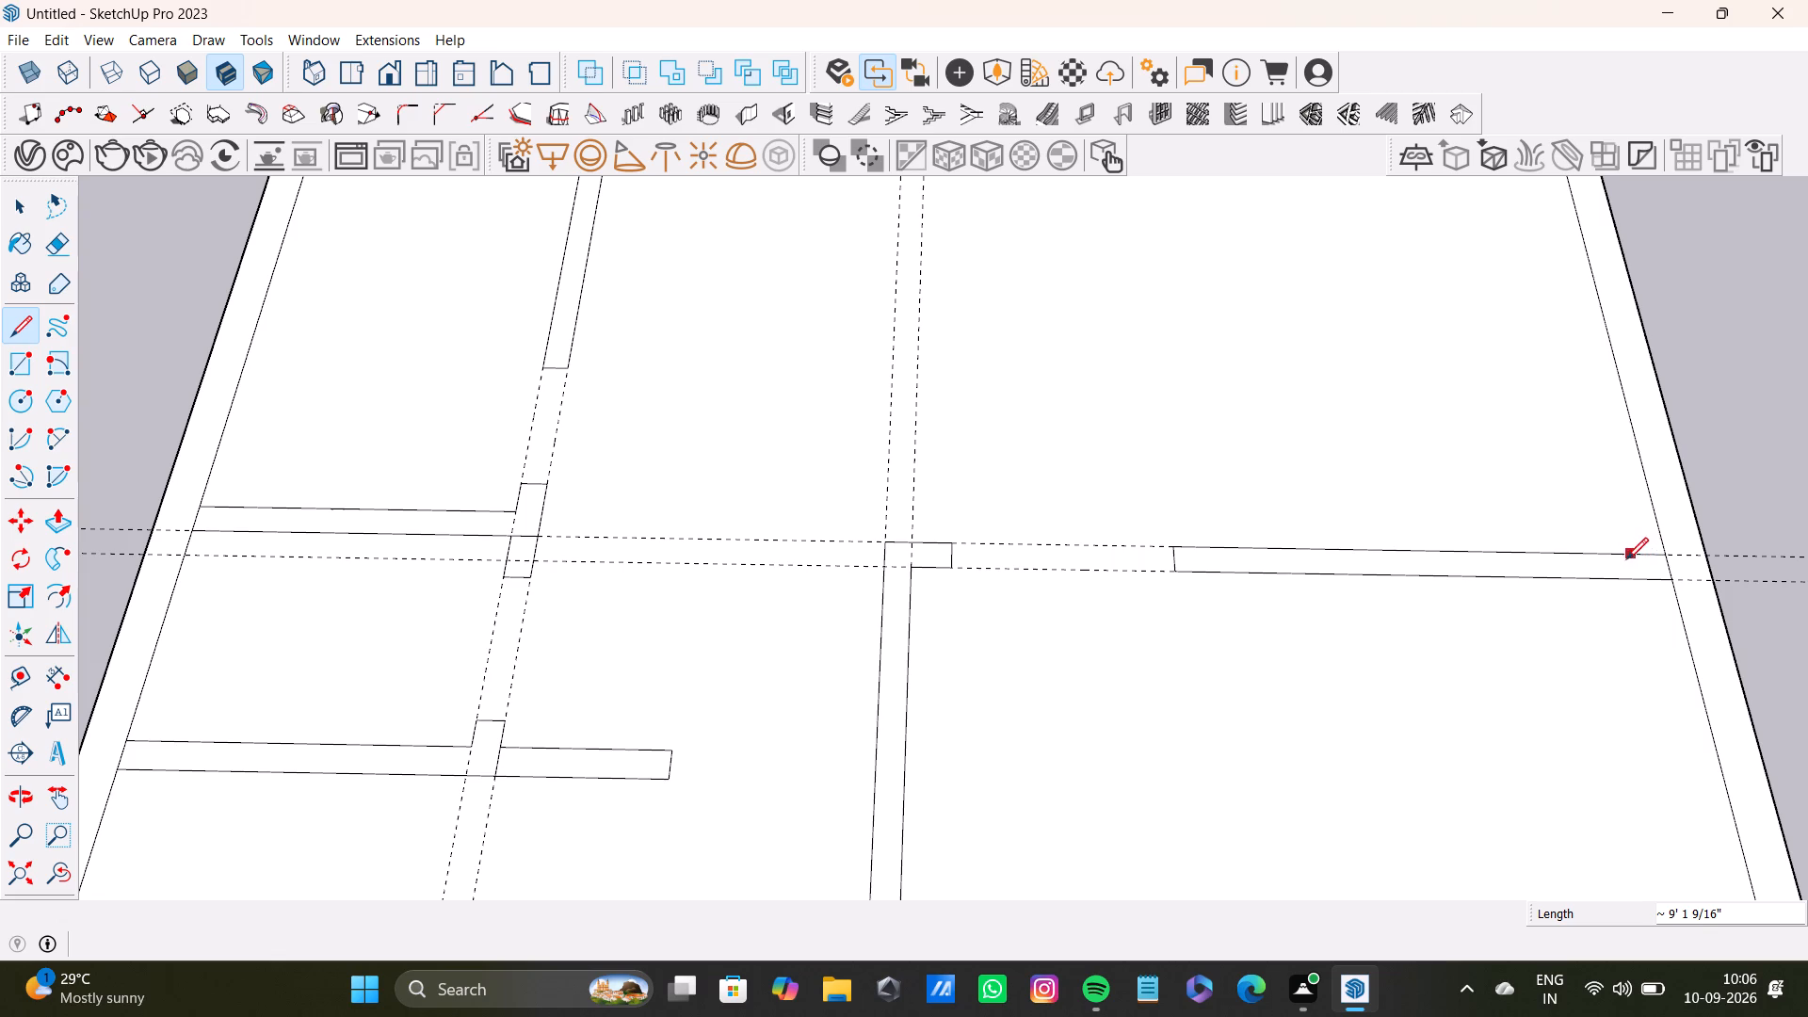
pyautogui.press('space')
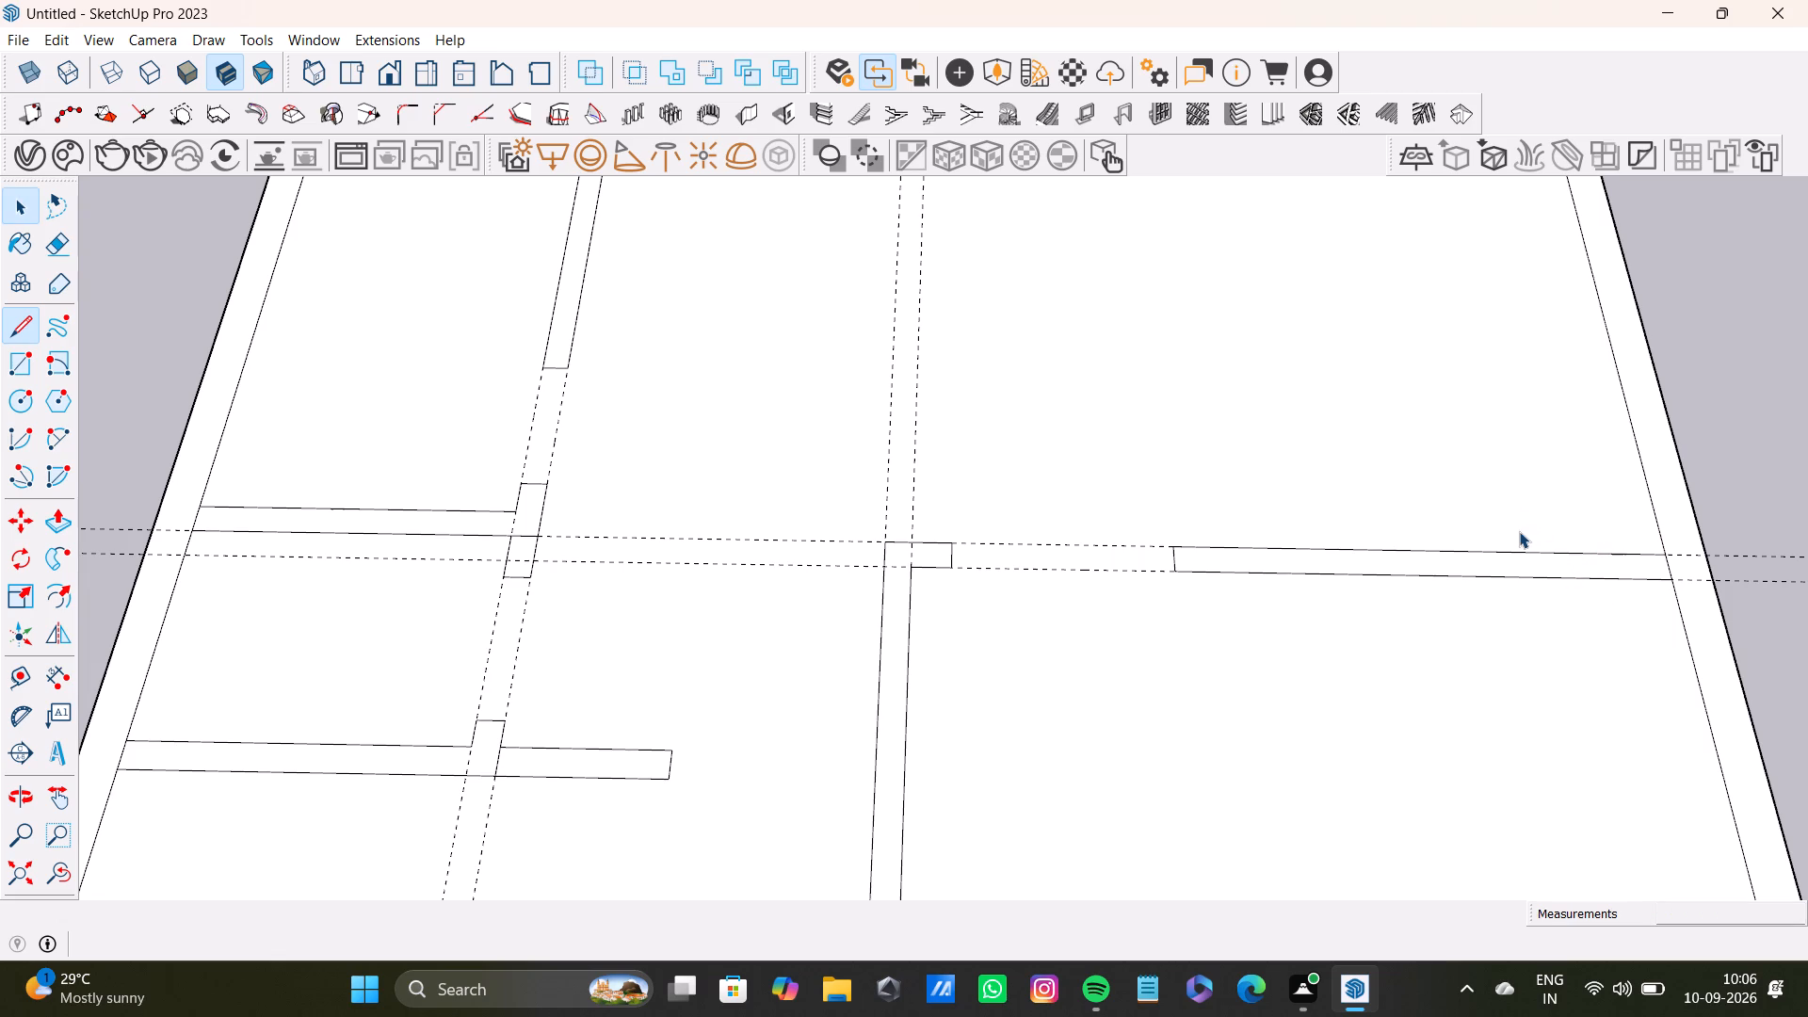
# Place a guide 4'6" beyond the new cross wall's far-side line, and another 6" beyond that.
pyautogui.scroll(-5, 1406, 403)
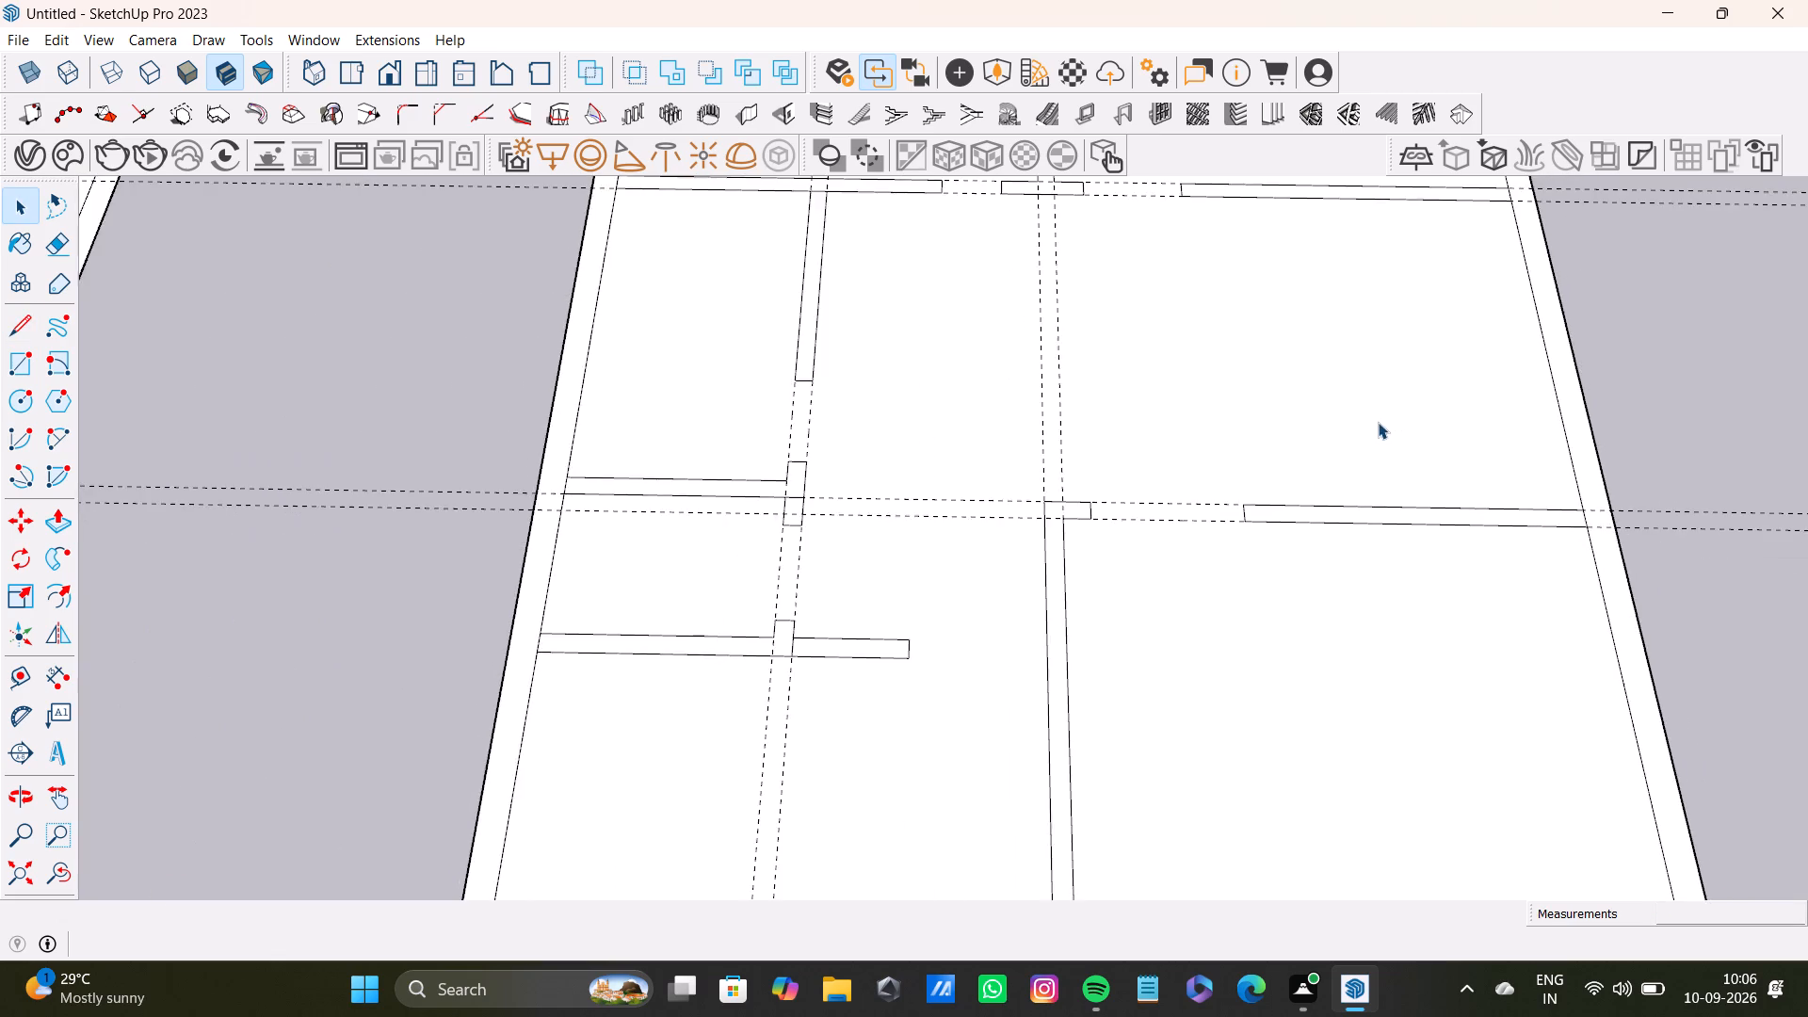
pyautogui.scroll(-2, 1378, 422)
pyautogui.moveTo(1321, 475); pyautogui.dragTo(1330, 420, button='middle')
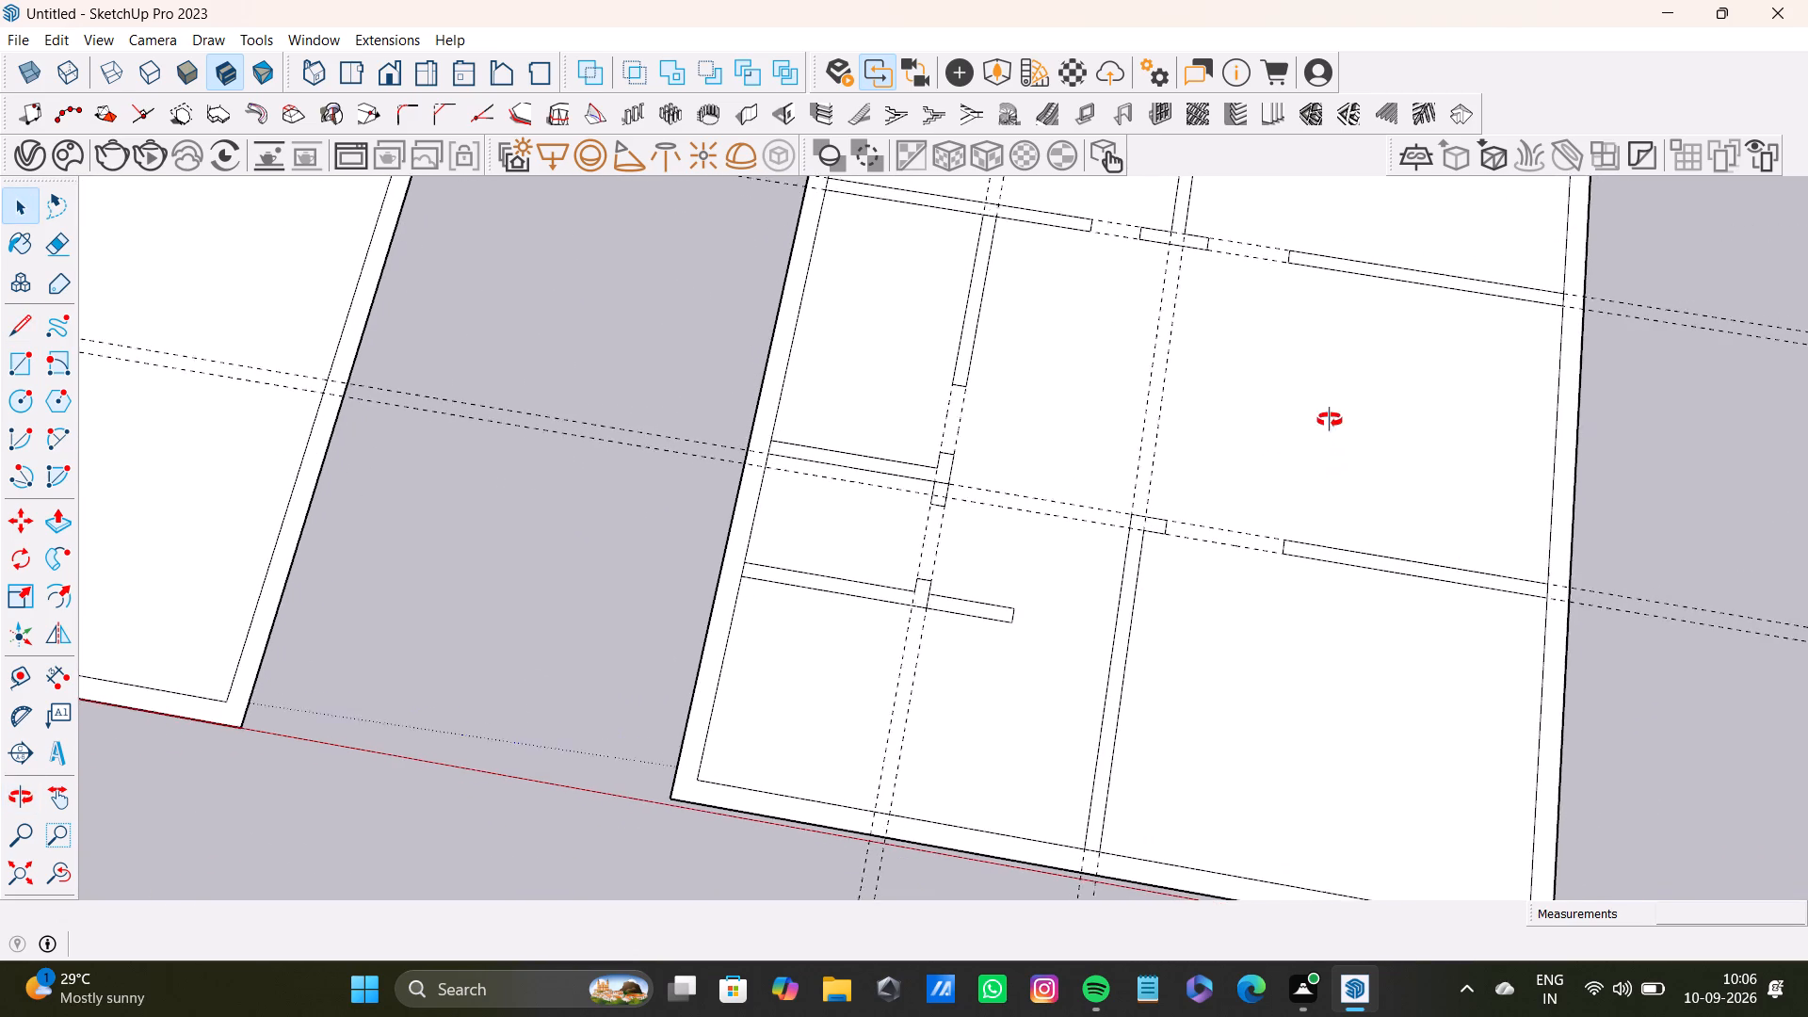
pyautogui.moveTo(1330, 420); pyautogui.dragTo(1351, 358, button='middle')
pyautogui.keyDown('shift'); pyautogui.scroll(-4, 1340, 347); pyautogui.keyUp('shift')
pyautogui.keyDown('shift'); pyautogui.moveTo(1284, 365); pyautogui.dragTo(1215, 466, button='middle'); pyautogui.keyUp('shift')
pyautogui.moveTo(1218, 465); pyautogui.dragTo(1231, 541, button='middle')
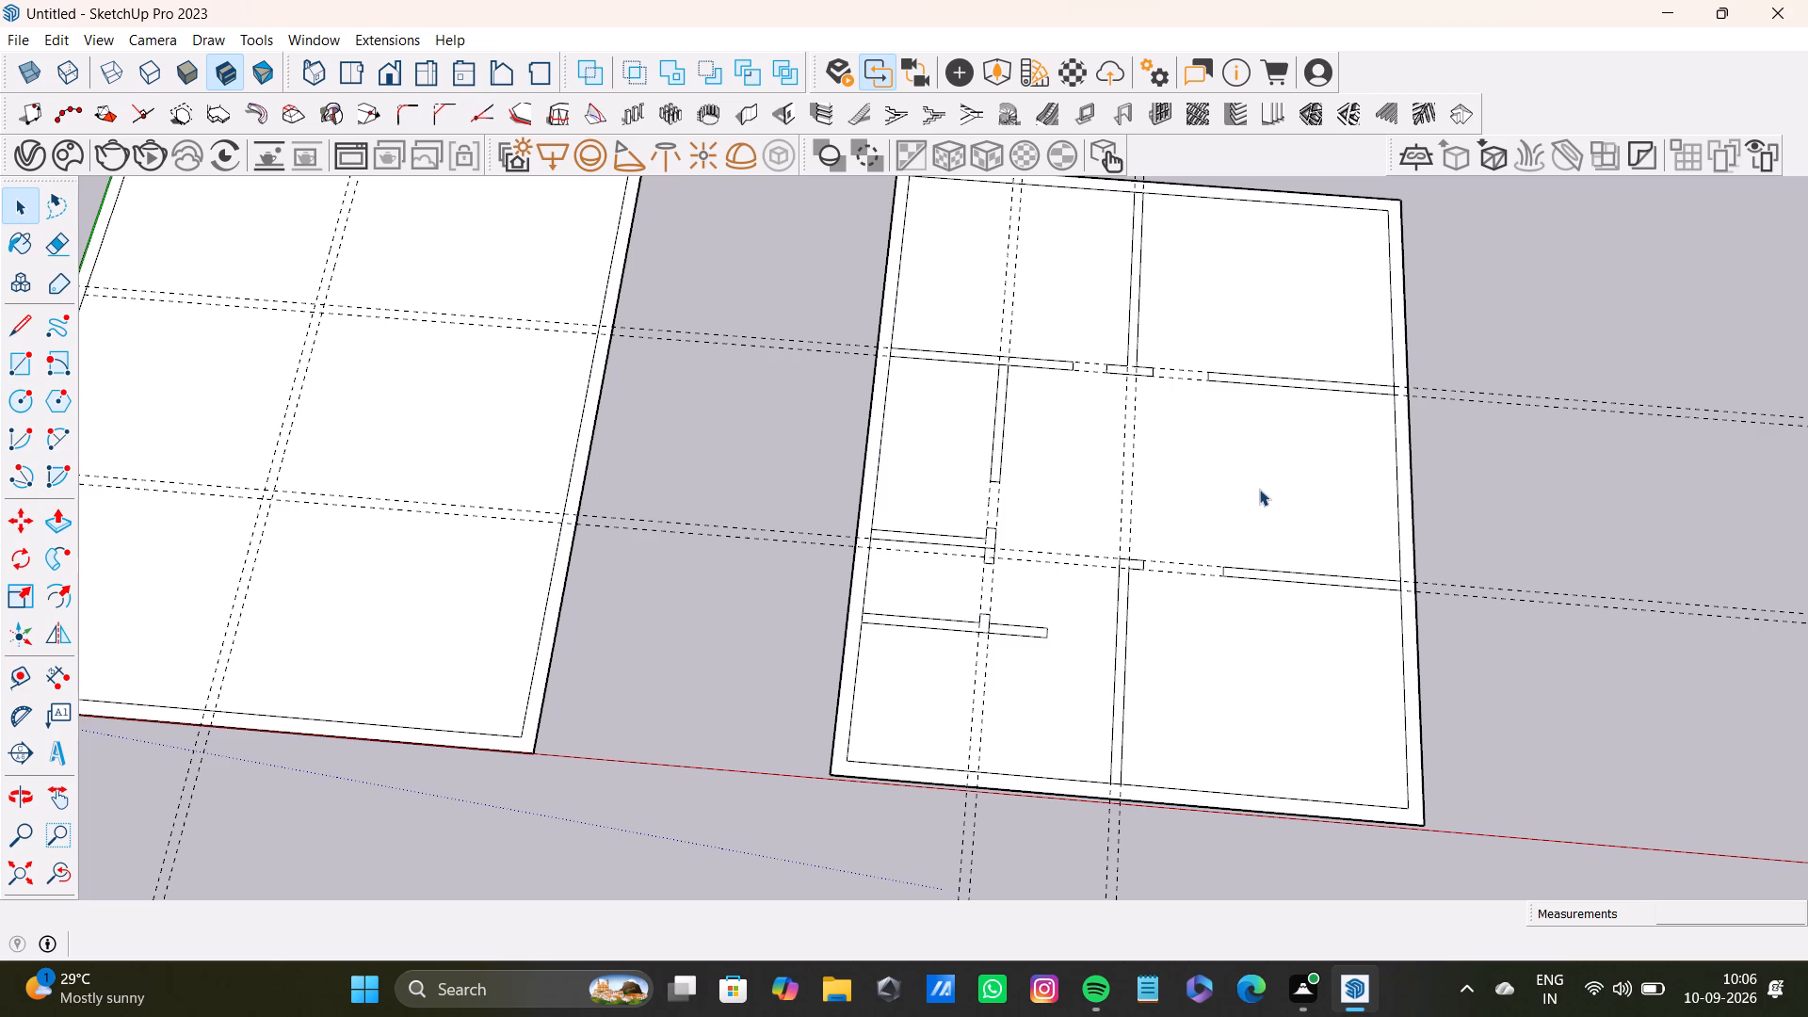
pyautogui.press('t')
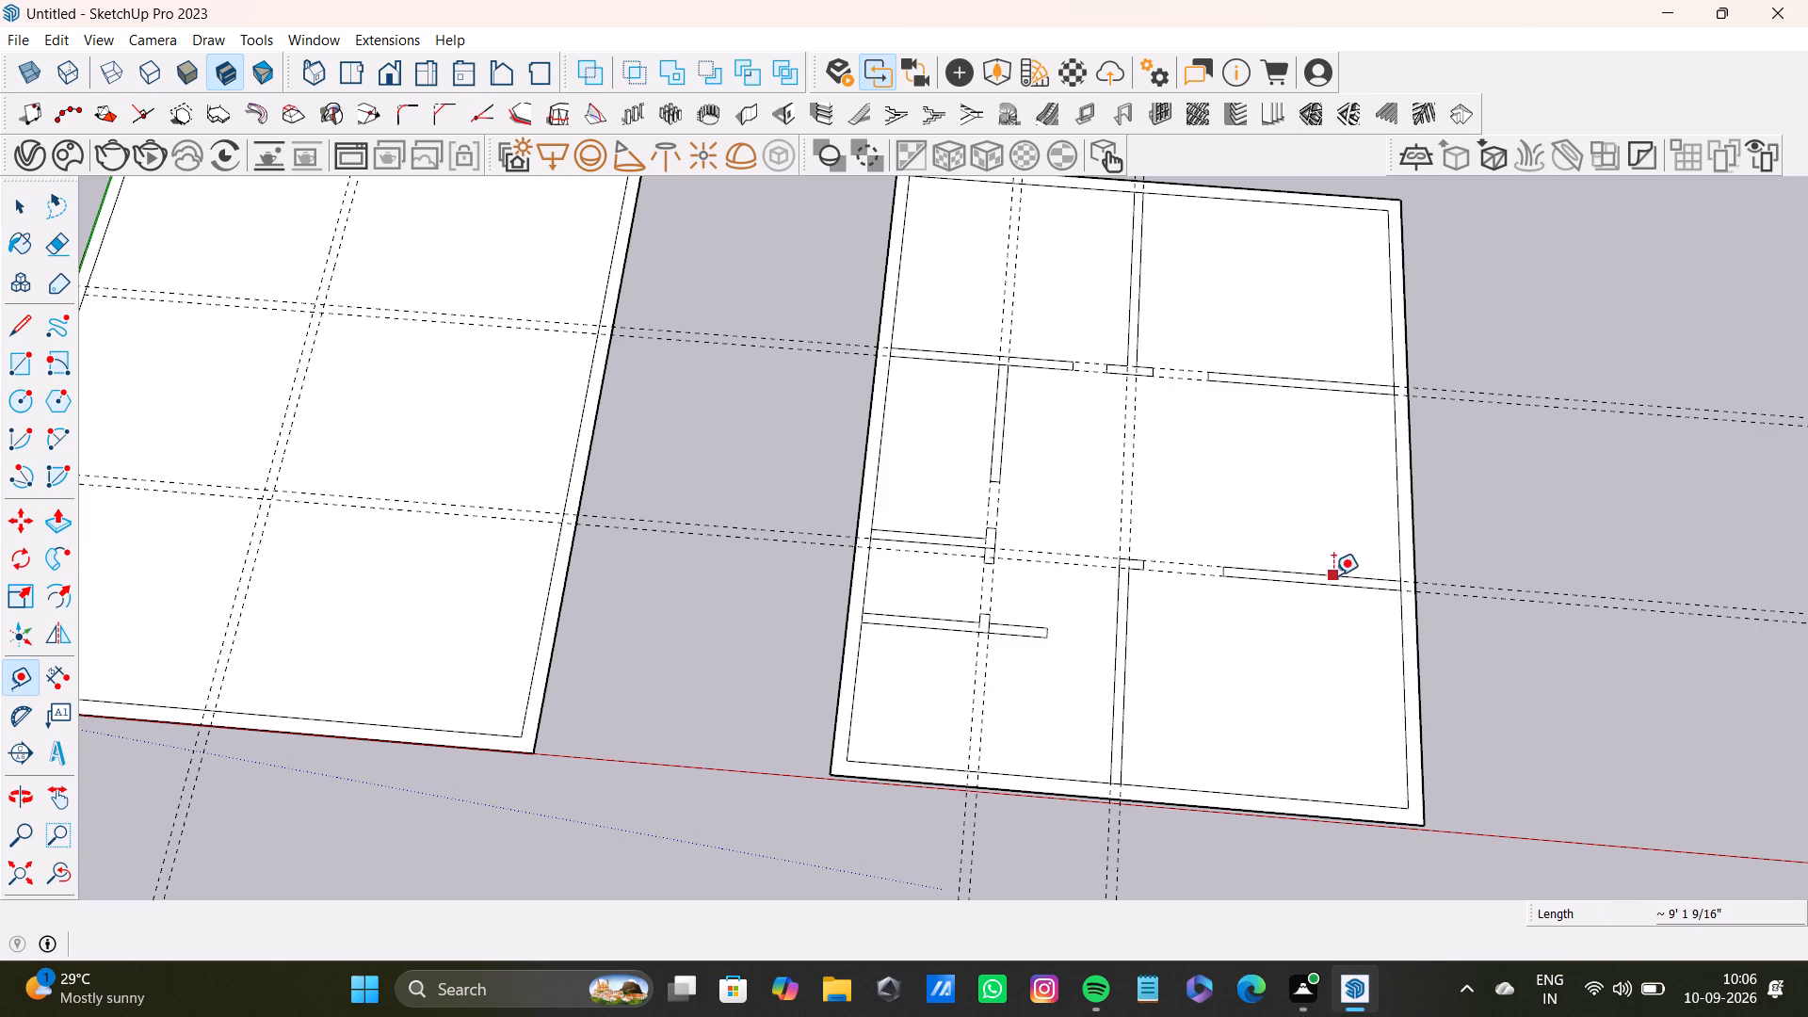
pyautogui.moveTo(1335, 571); pyautogui.dragTo(1335, 562)
pyautogui.write('4\'6"')
pyautogui.press('Return')
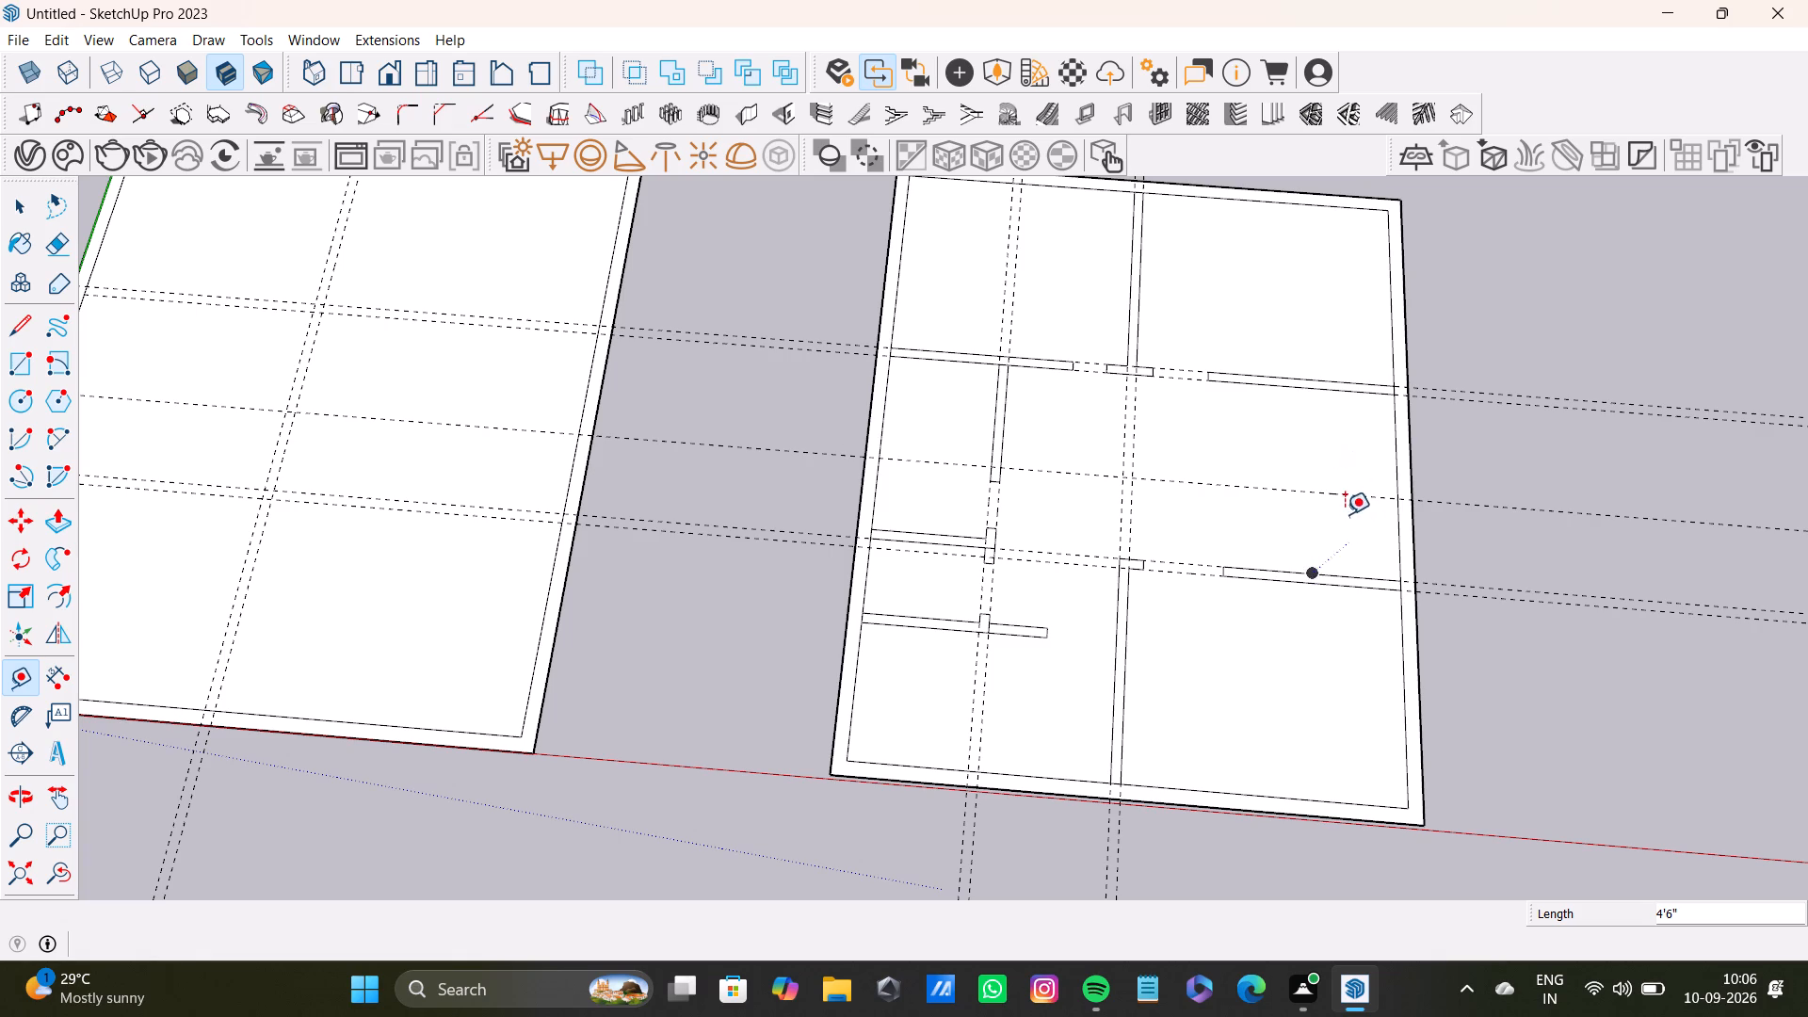
pyautogui.scroll(4, 1336, 501)
pyautogui.click(1320, 492)
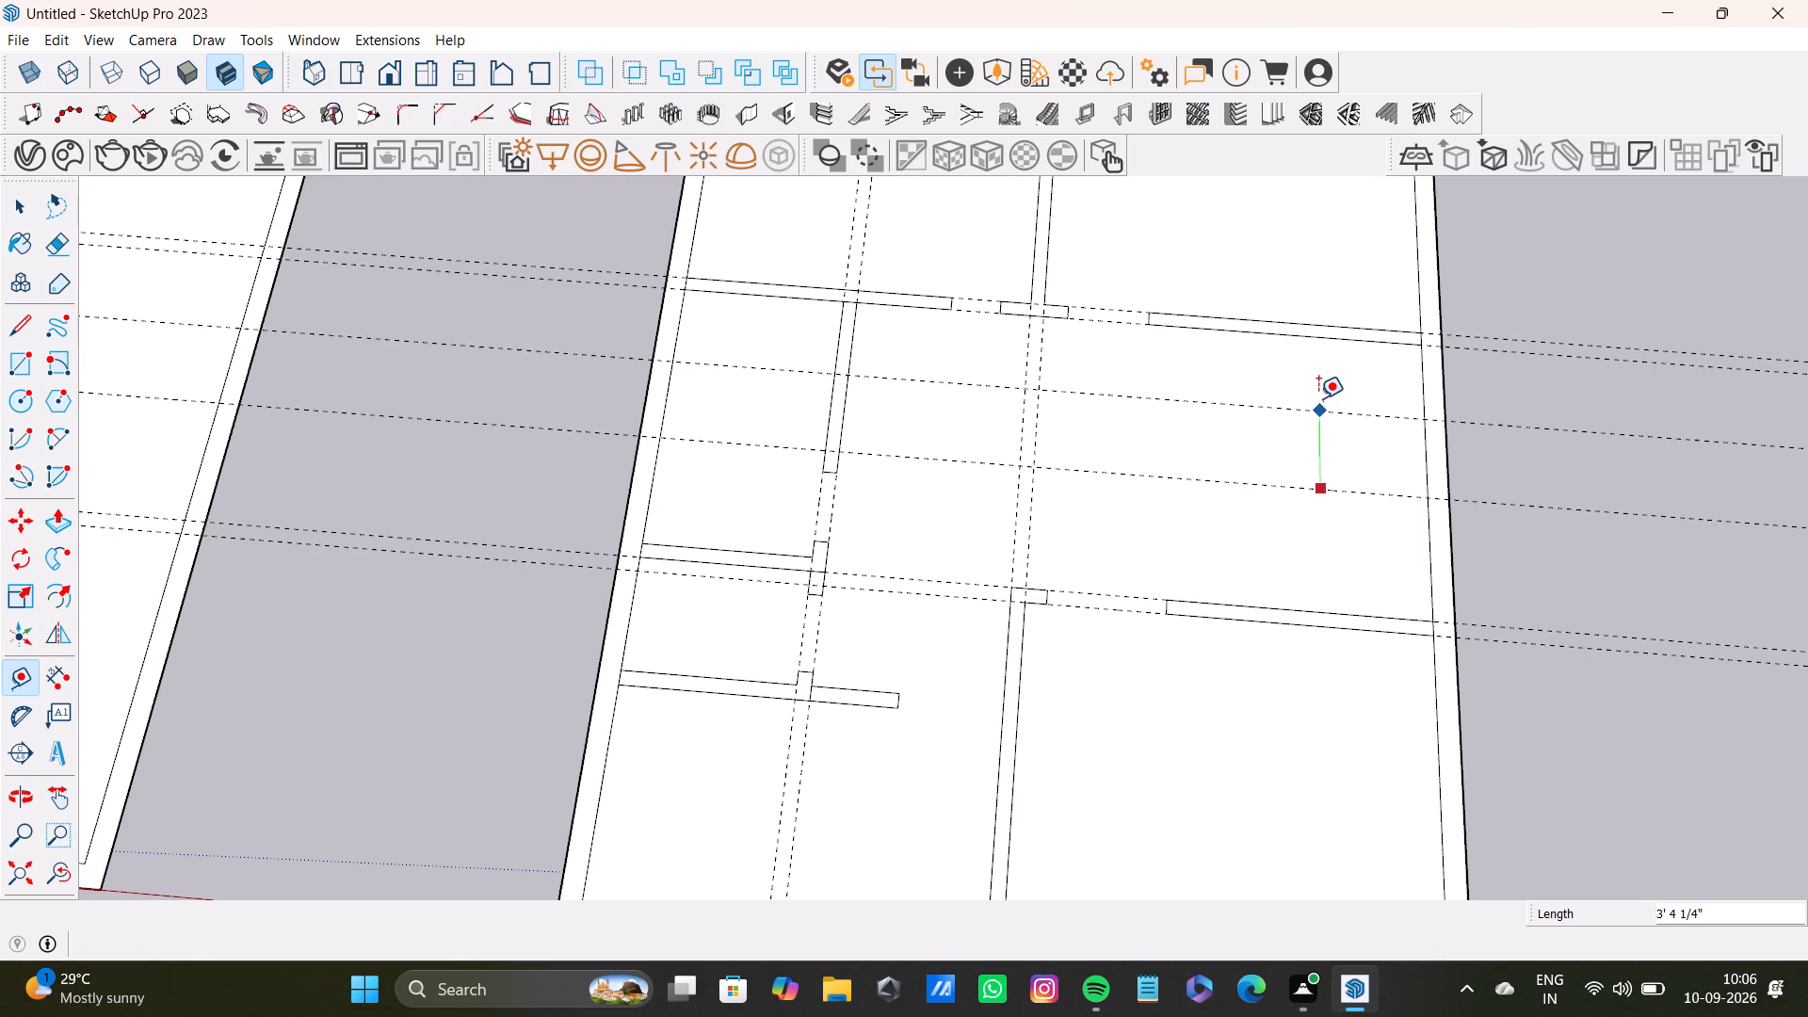
pyautogui.write('6"')
pyautogui.press('Return')
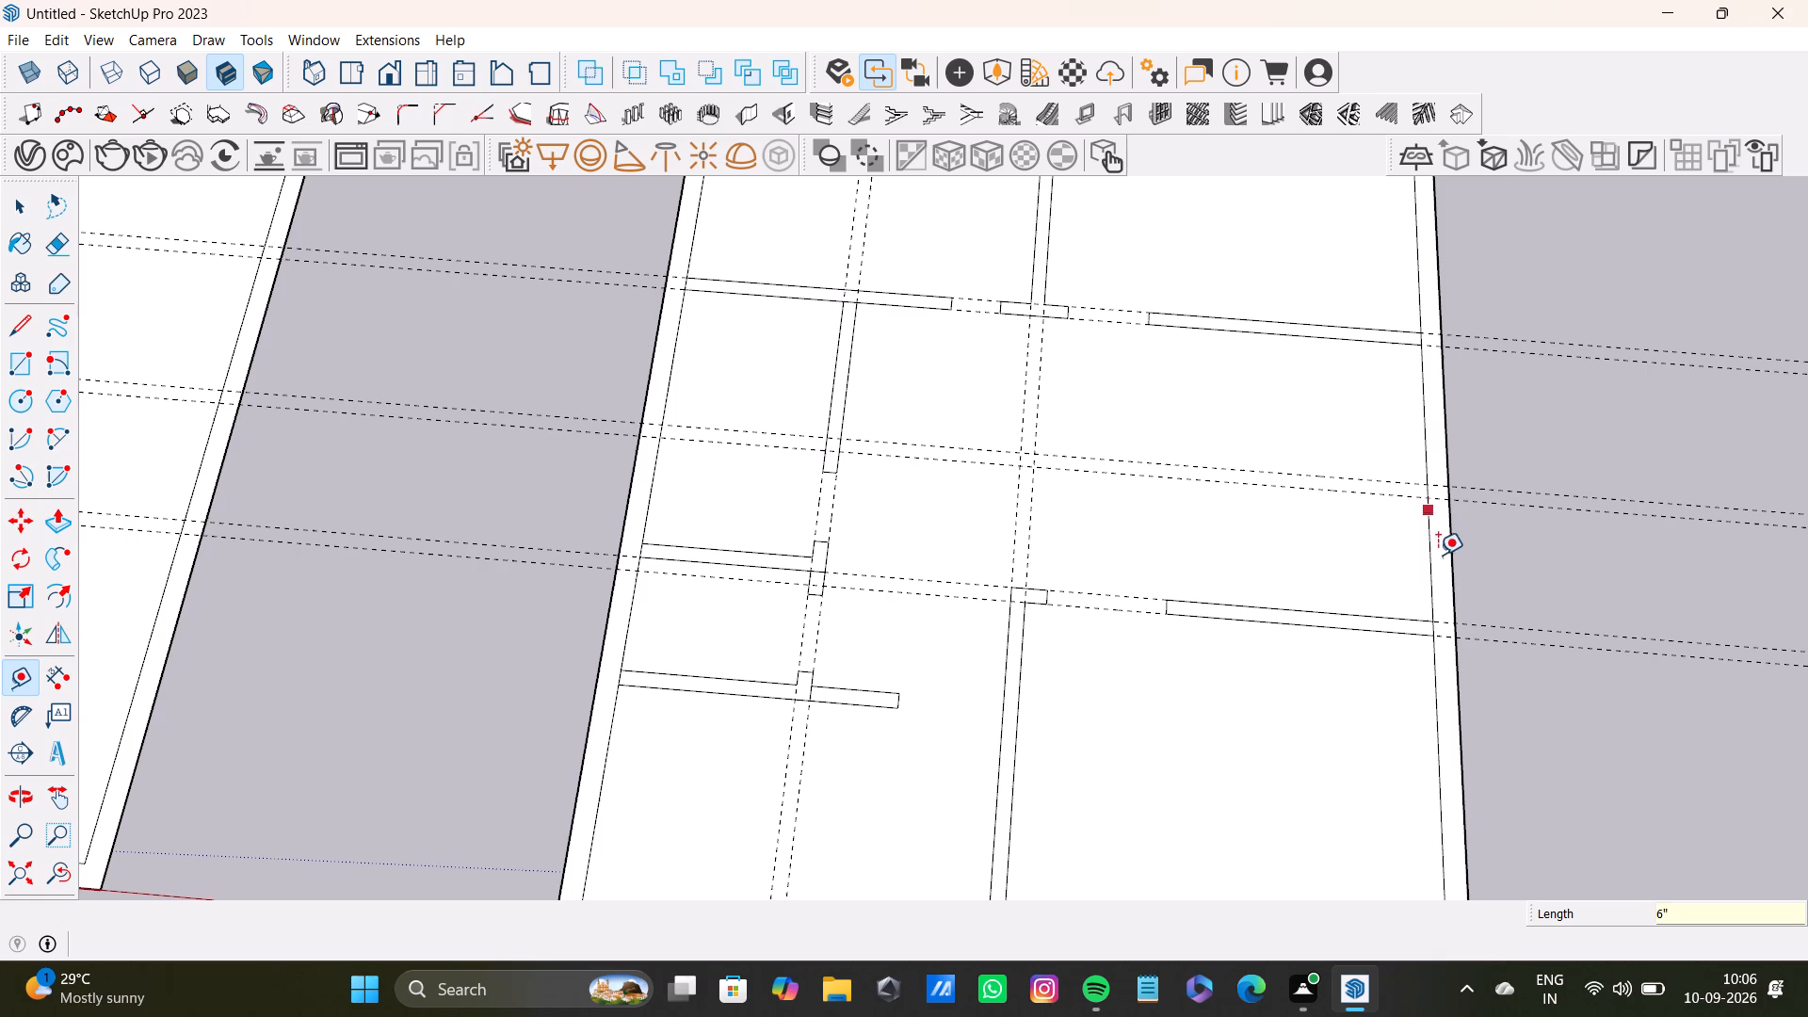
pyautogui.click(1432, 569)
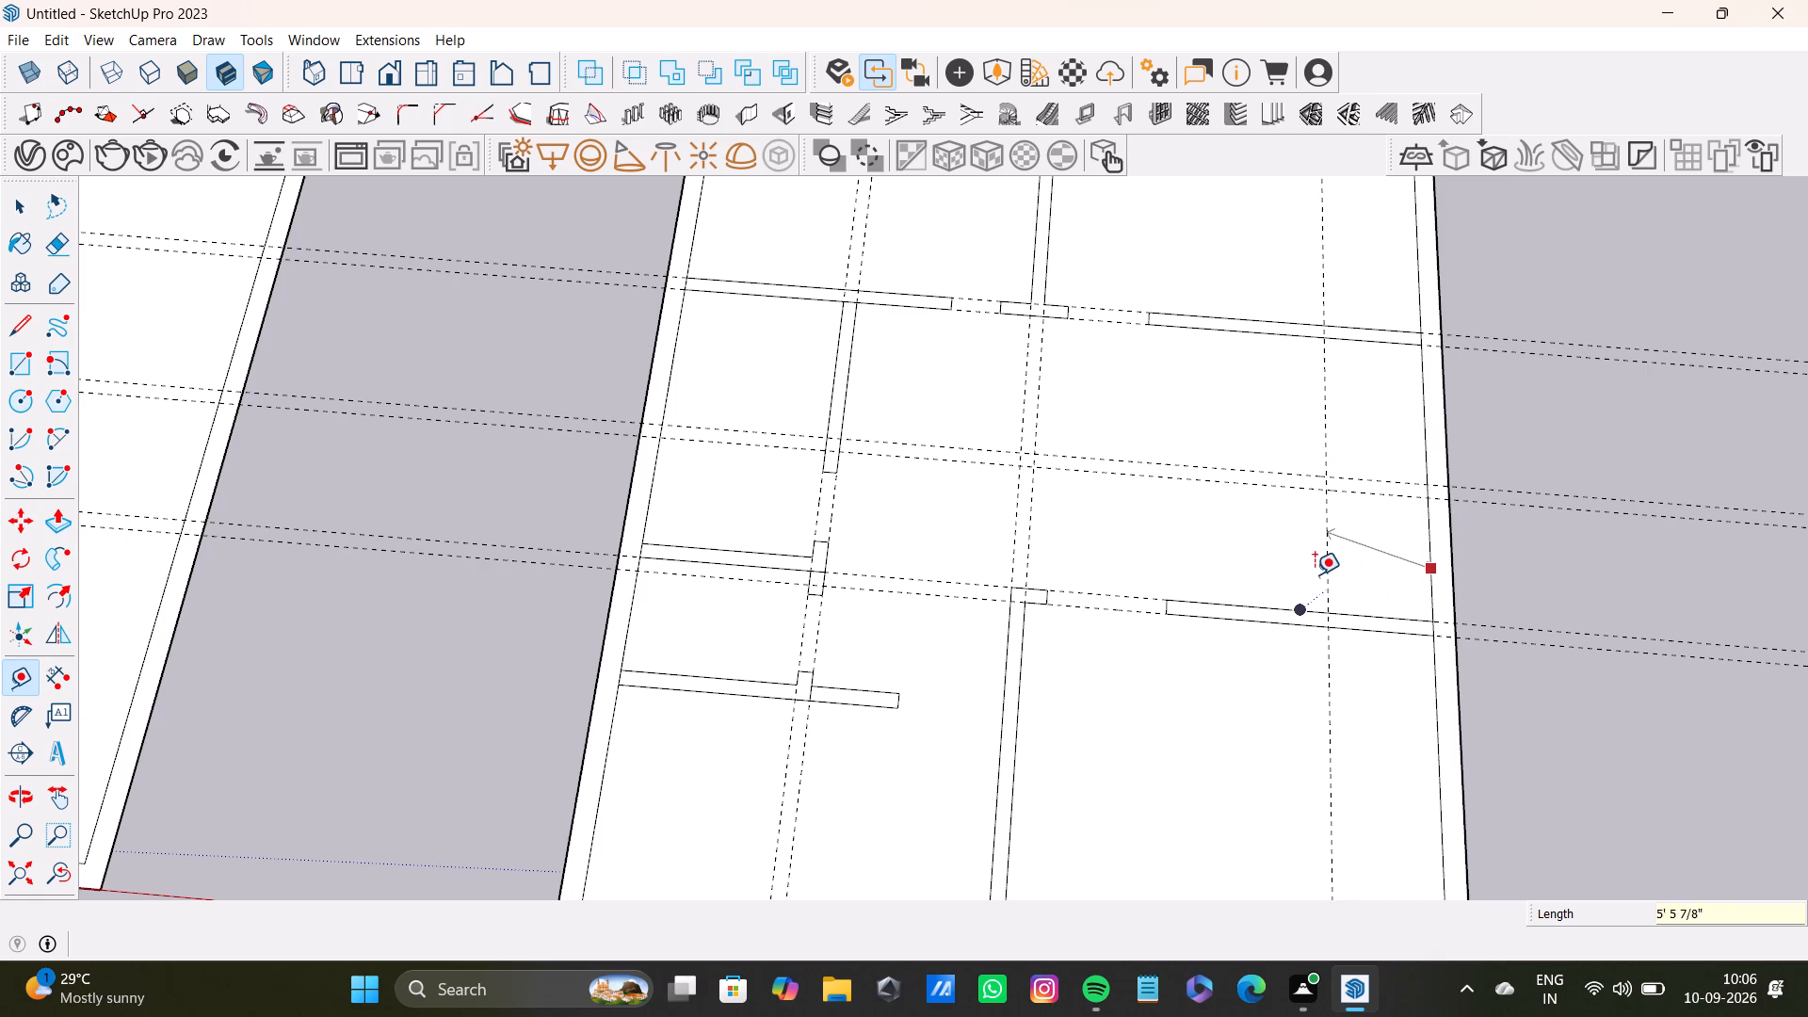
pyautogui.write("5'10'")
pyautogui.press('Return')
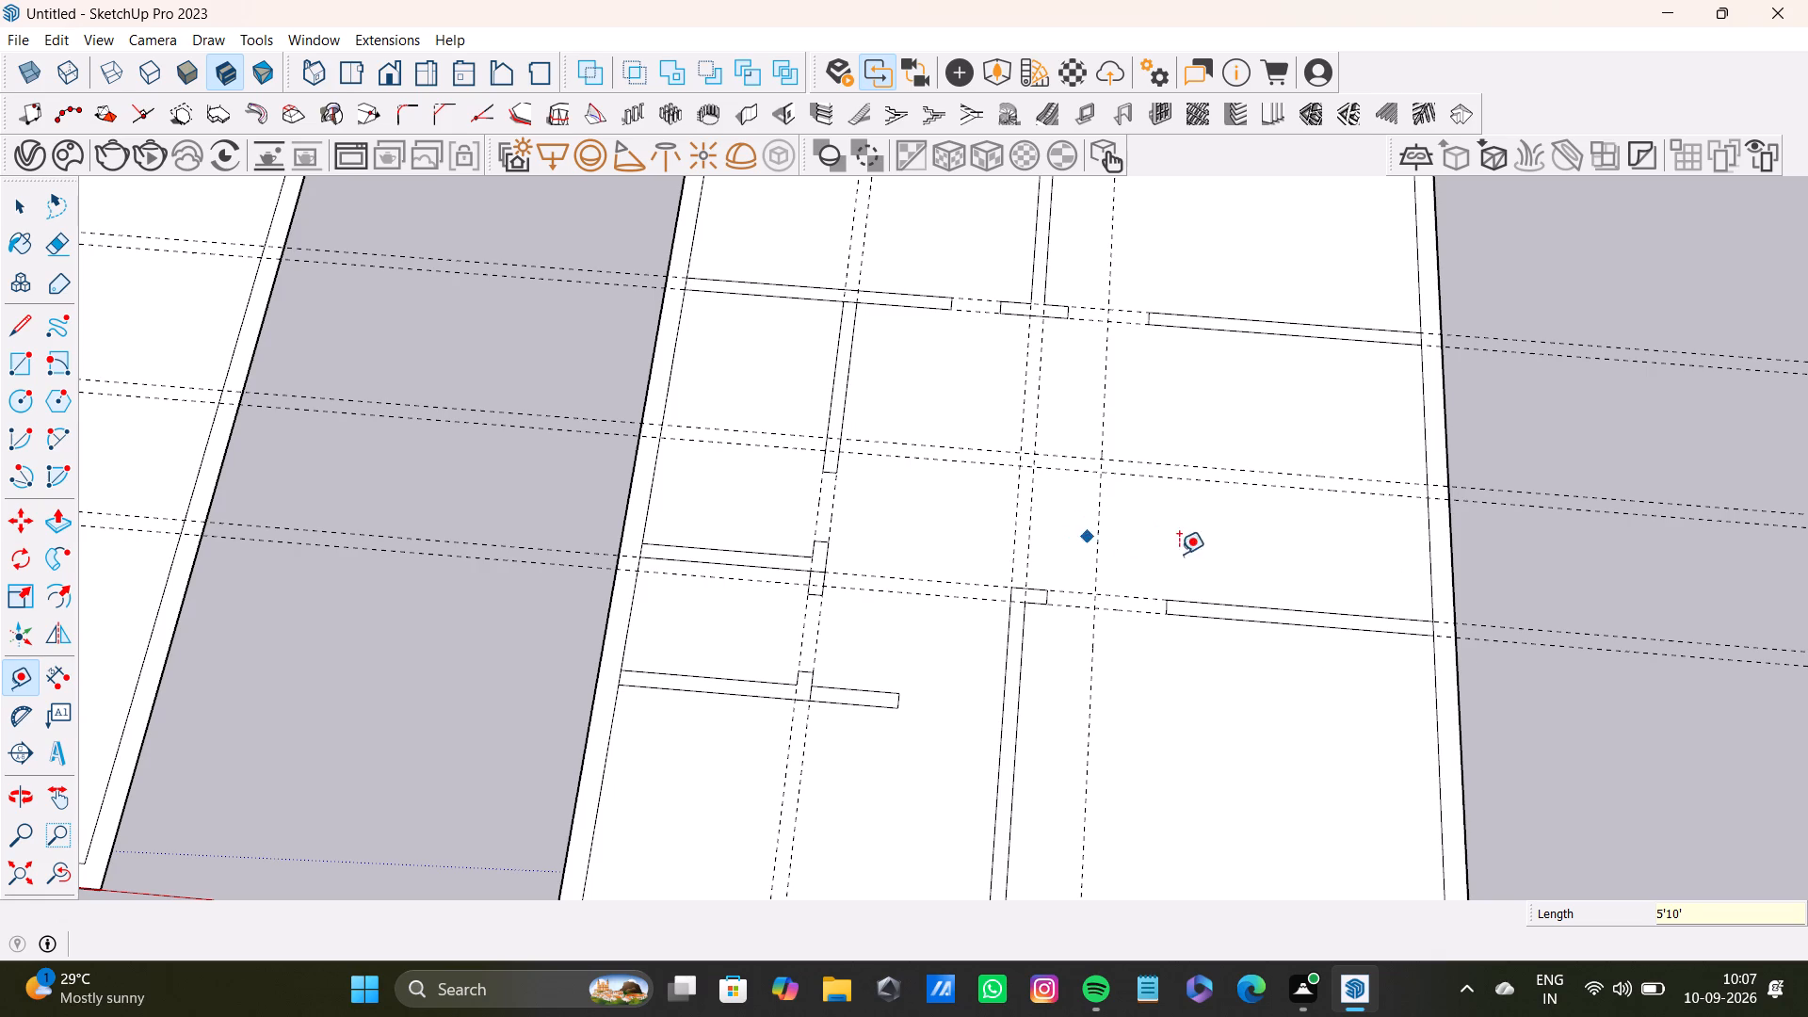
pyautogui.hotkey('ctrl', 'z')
# Place a lengthwise guide 5'10" inward from the inner line of the outer side wall farthest from the first plan, plus another 6" further inward.
pyautogui.click(1428, 566)
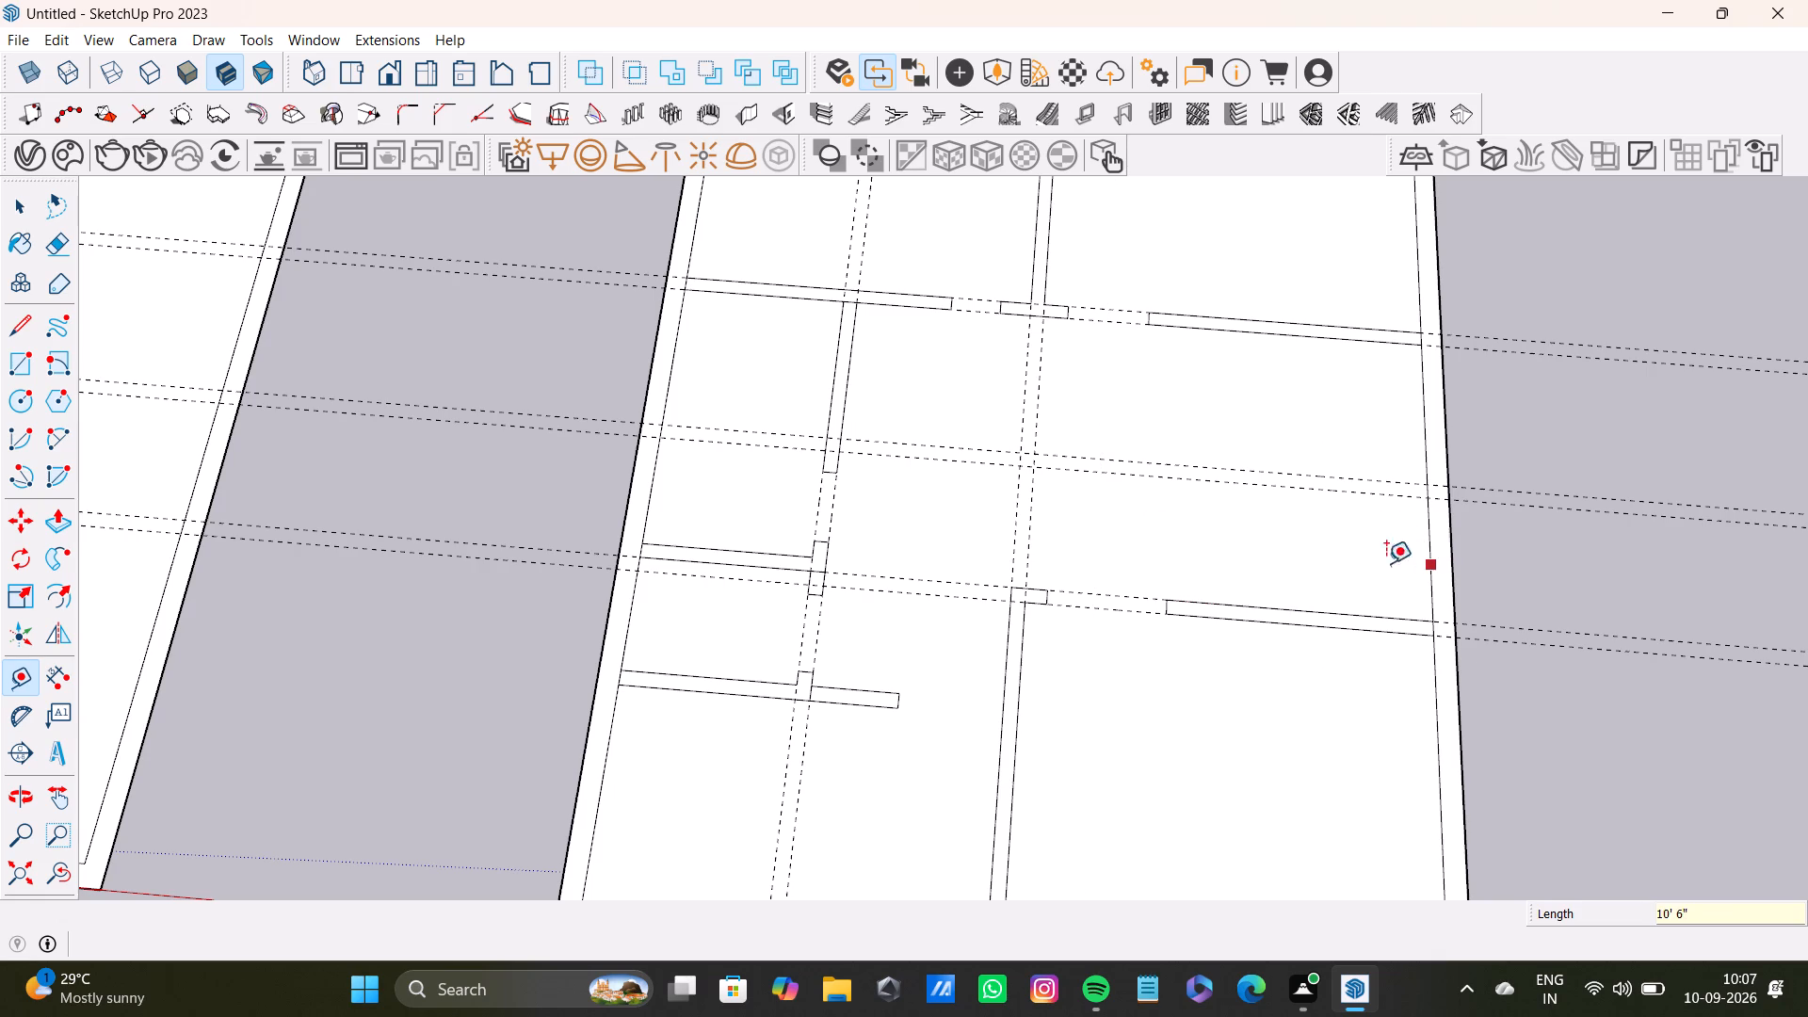
pyautogui.write('5\'10"')
pyautogui.press('Return')
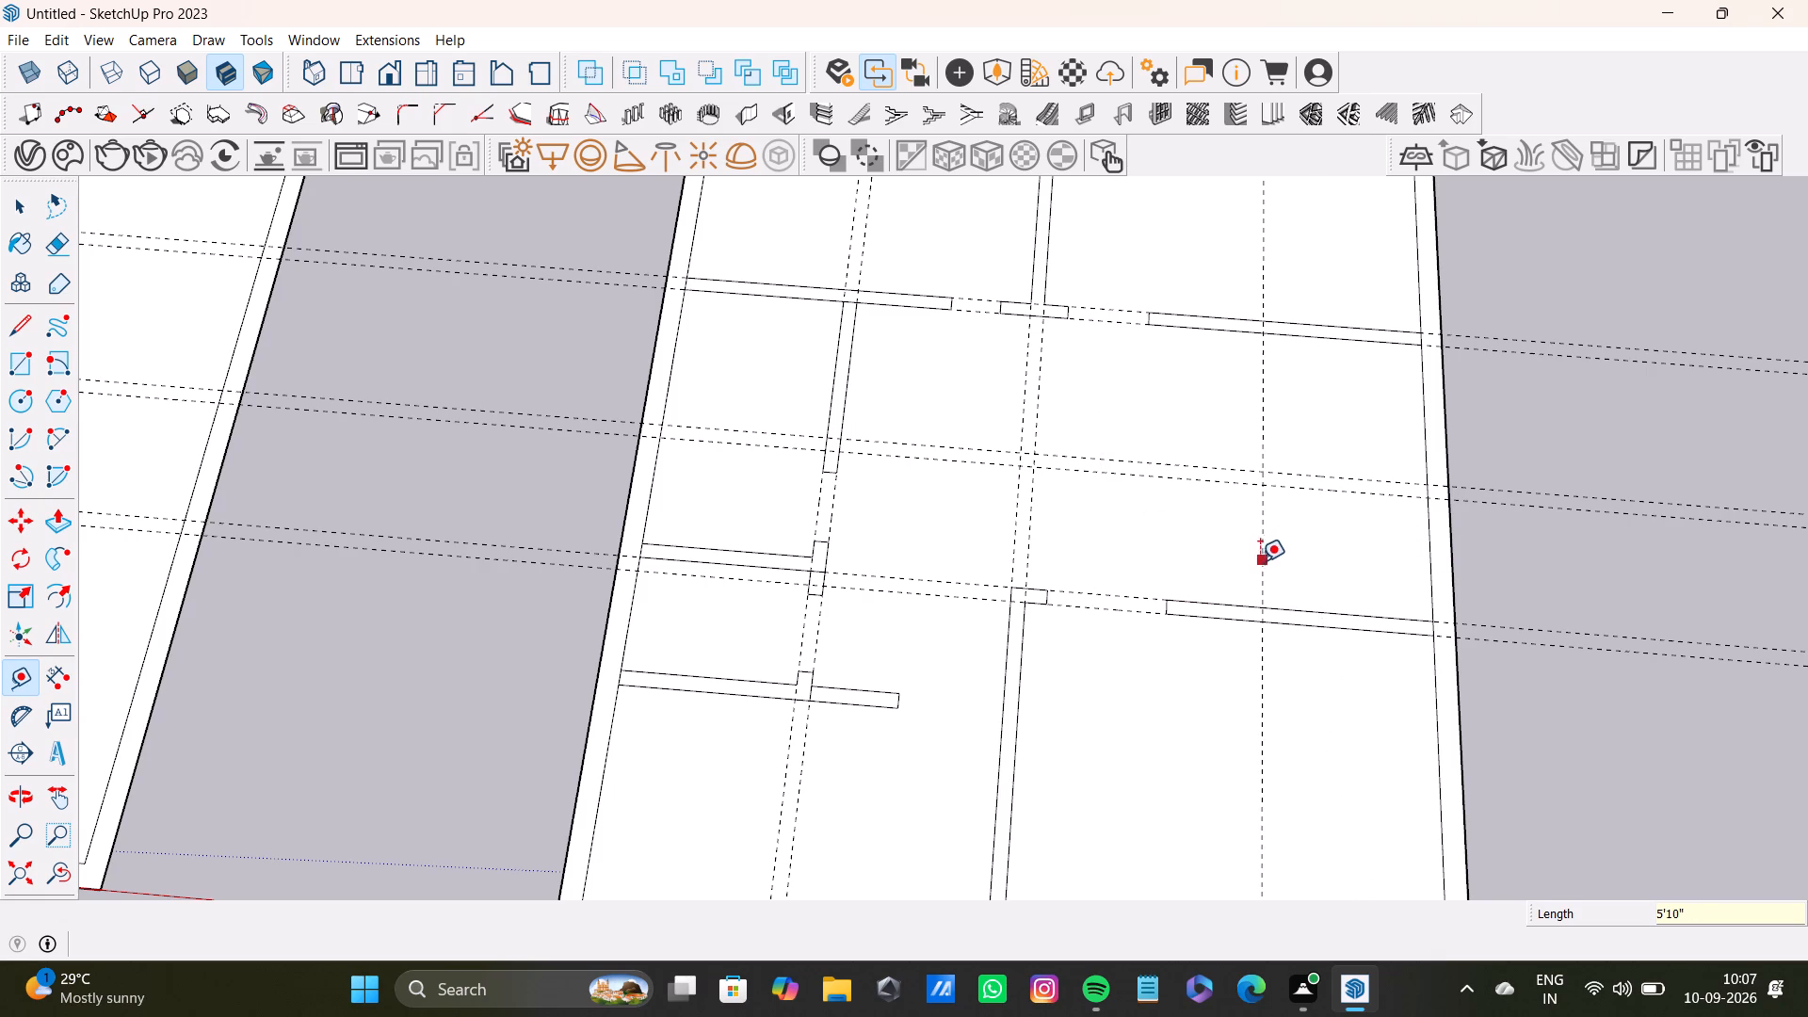
pyautogui.moveTo(1261, 562); pyautogui.dragTo(1252, 563)
pyautogui.write('6"')
pyautogui.press('Return')
# Place a lengthwise guide 3'7" further inward from the innermost of the two new lengthwise guides.
pyautogui.scroll(4, 1238, 563)
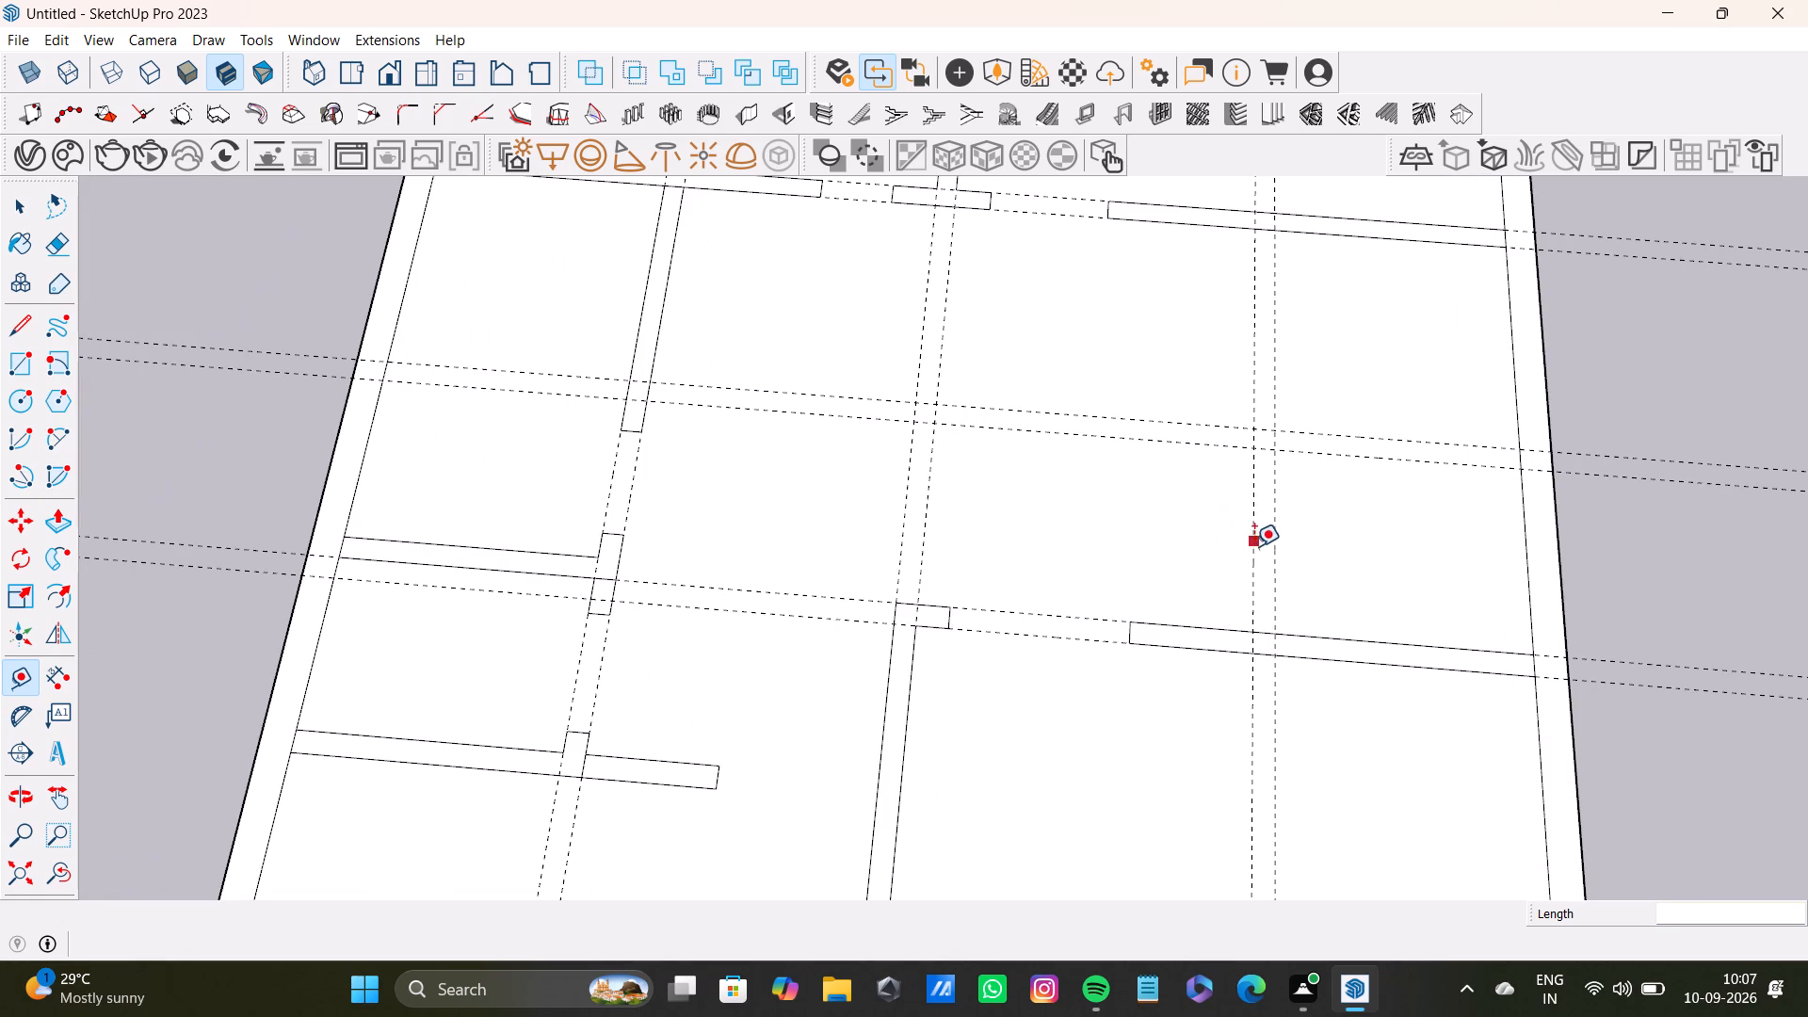
pyautogui.click(1252, 551)
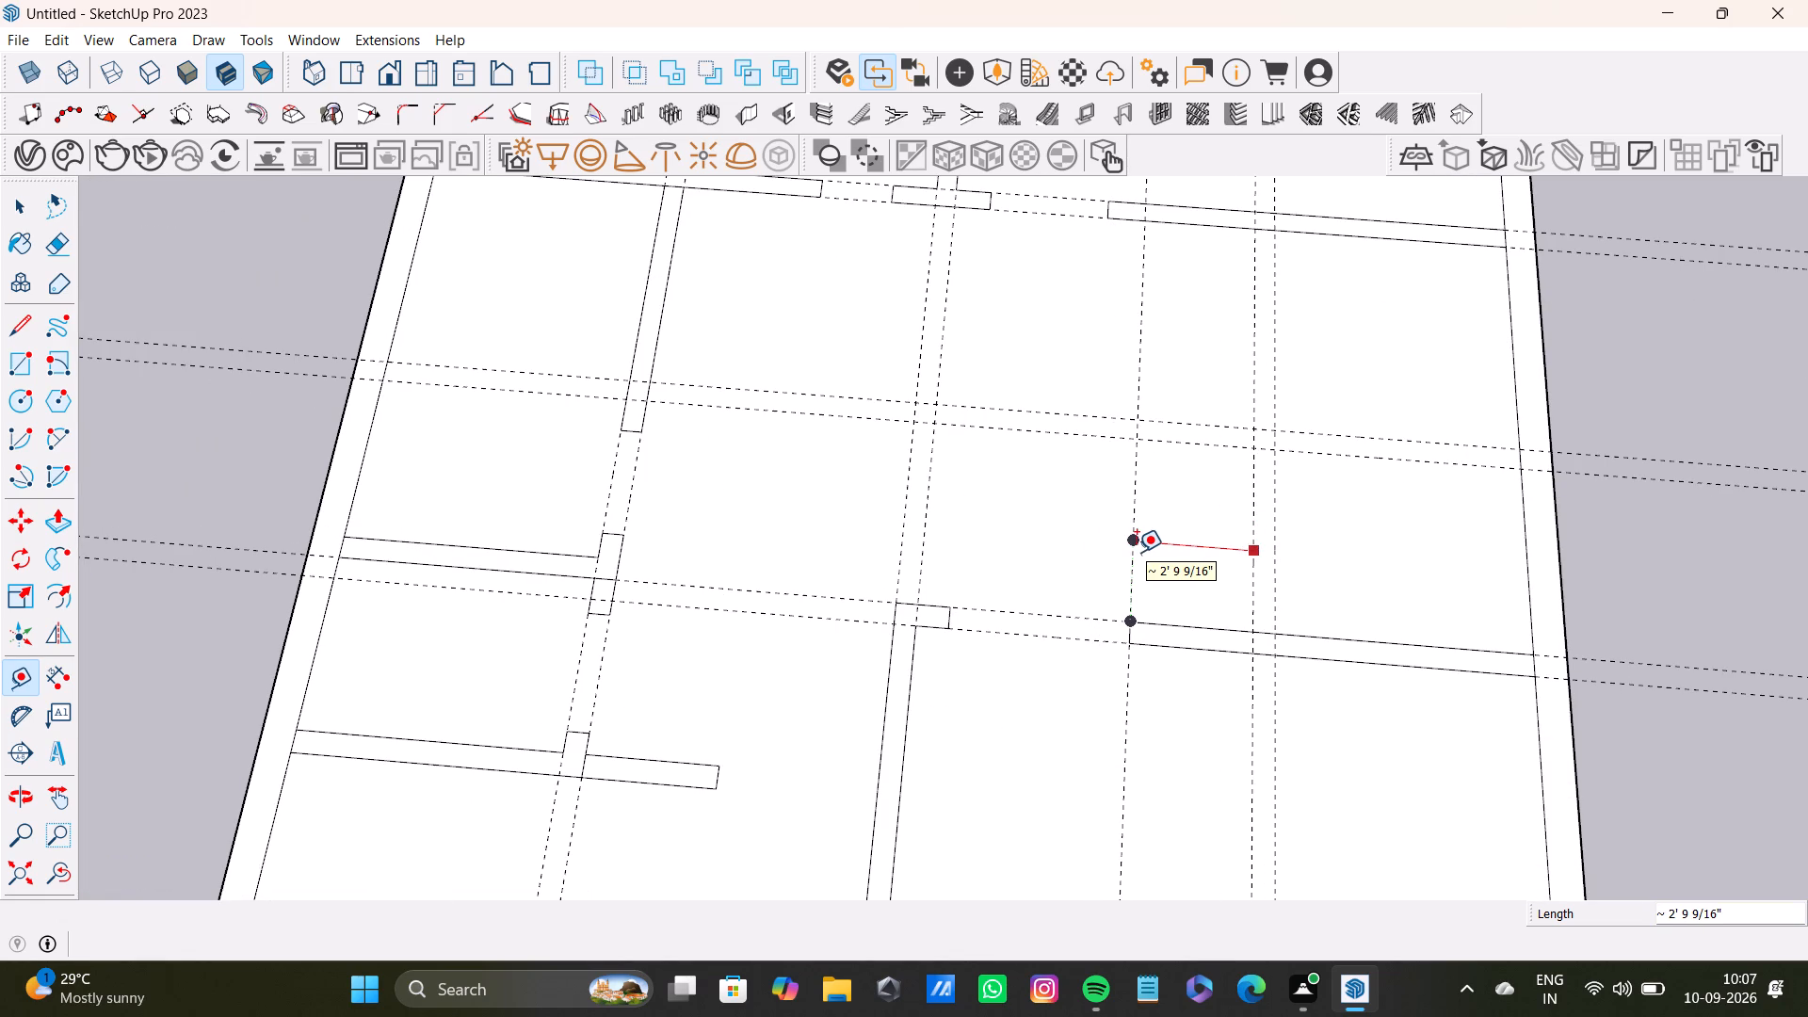
pyautogui.write("3'")
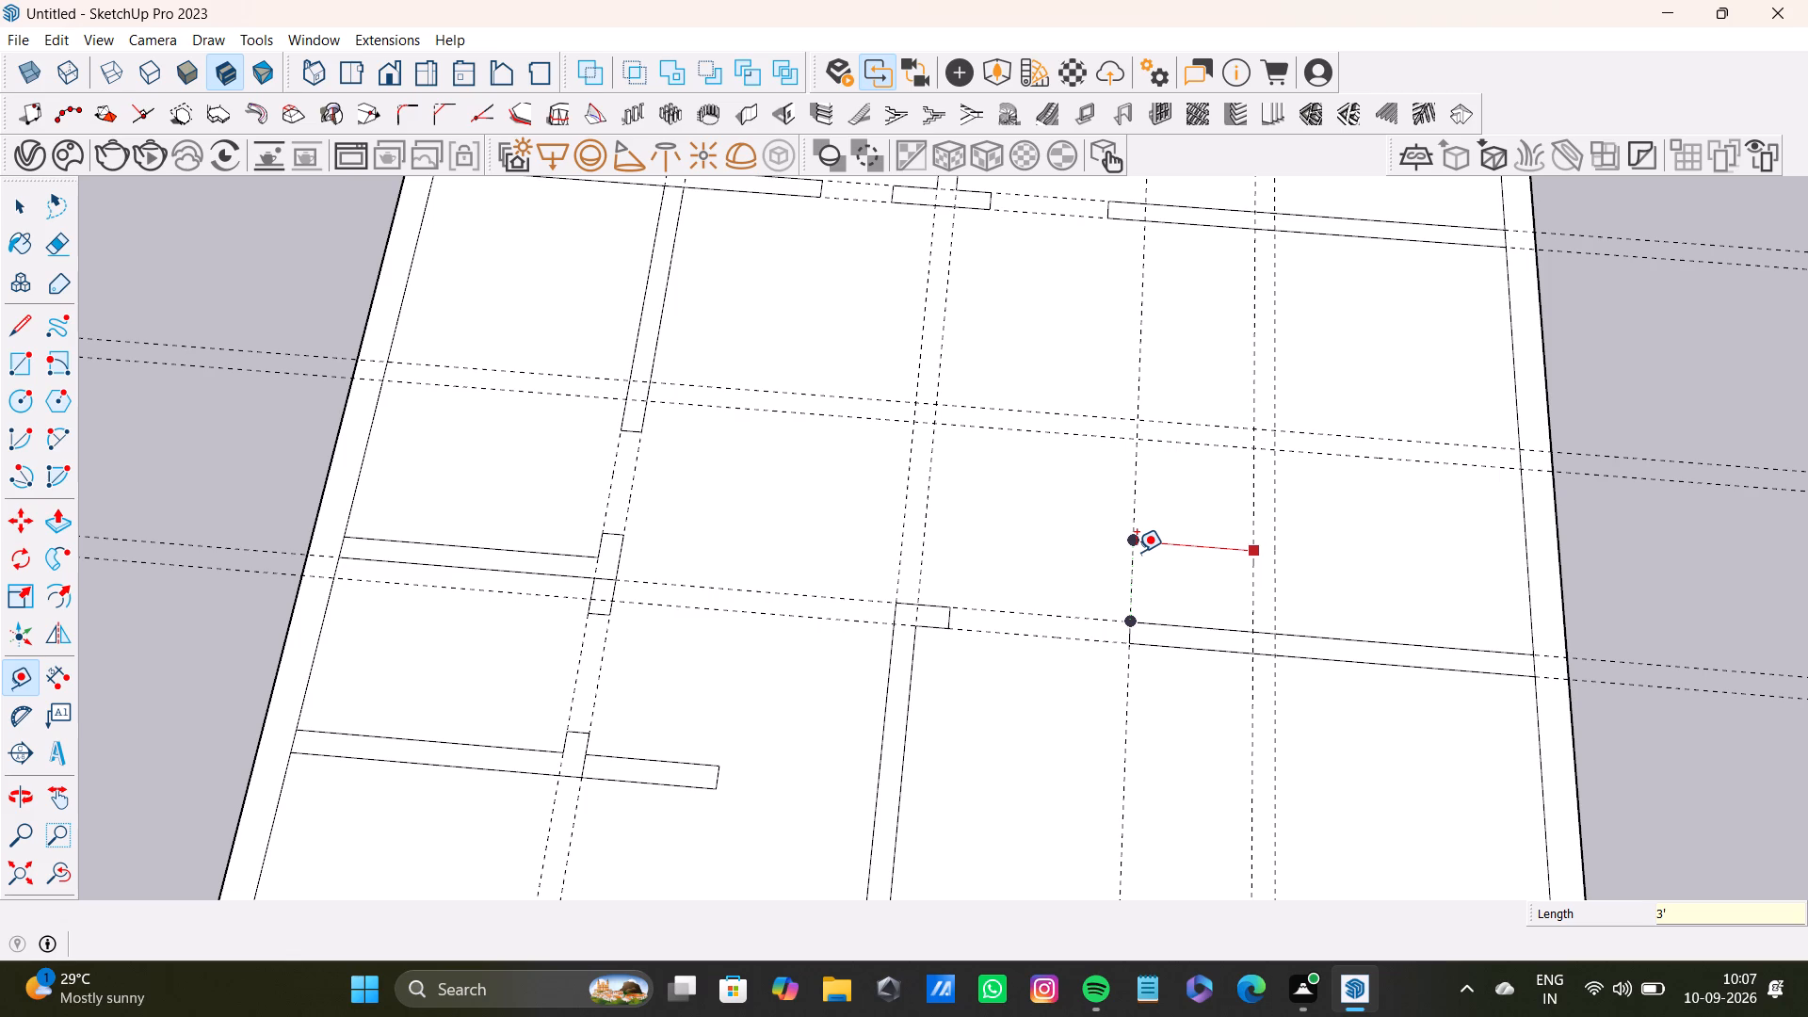
pyautogui.press('7')
pyautogui.hotkey('shift', '"')
pyautogui.press('Return')
pyautogui.press('space')
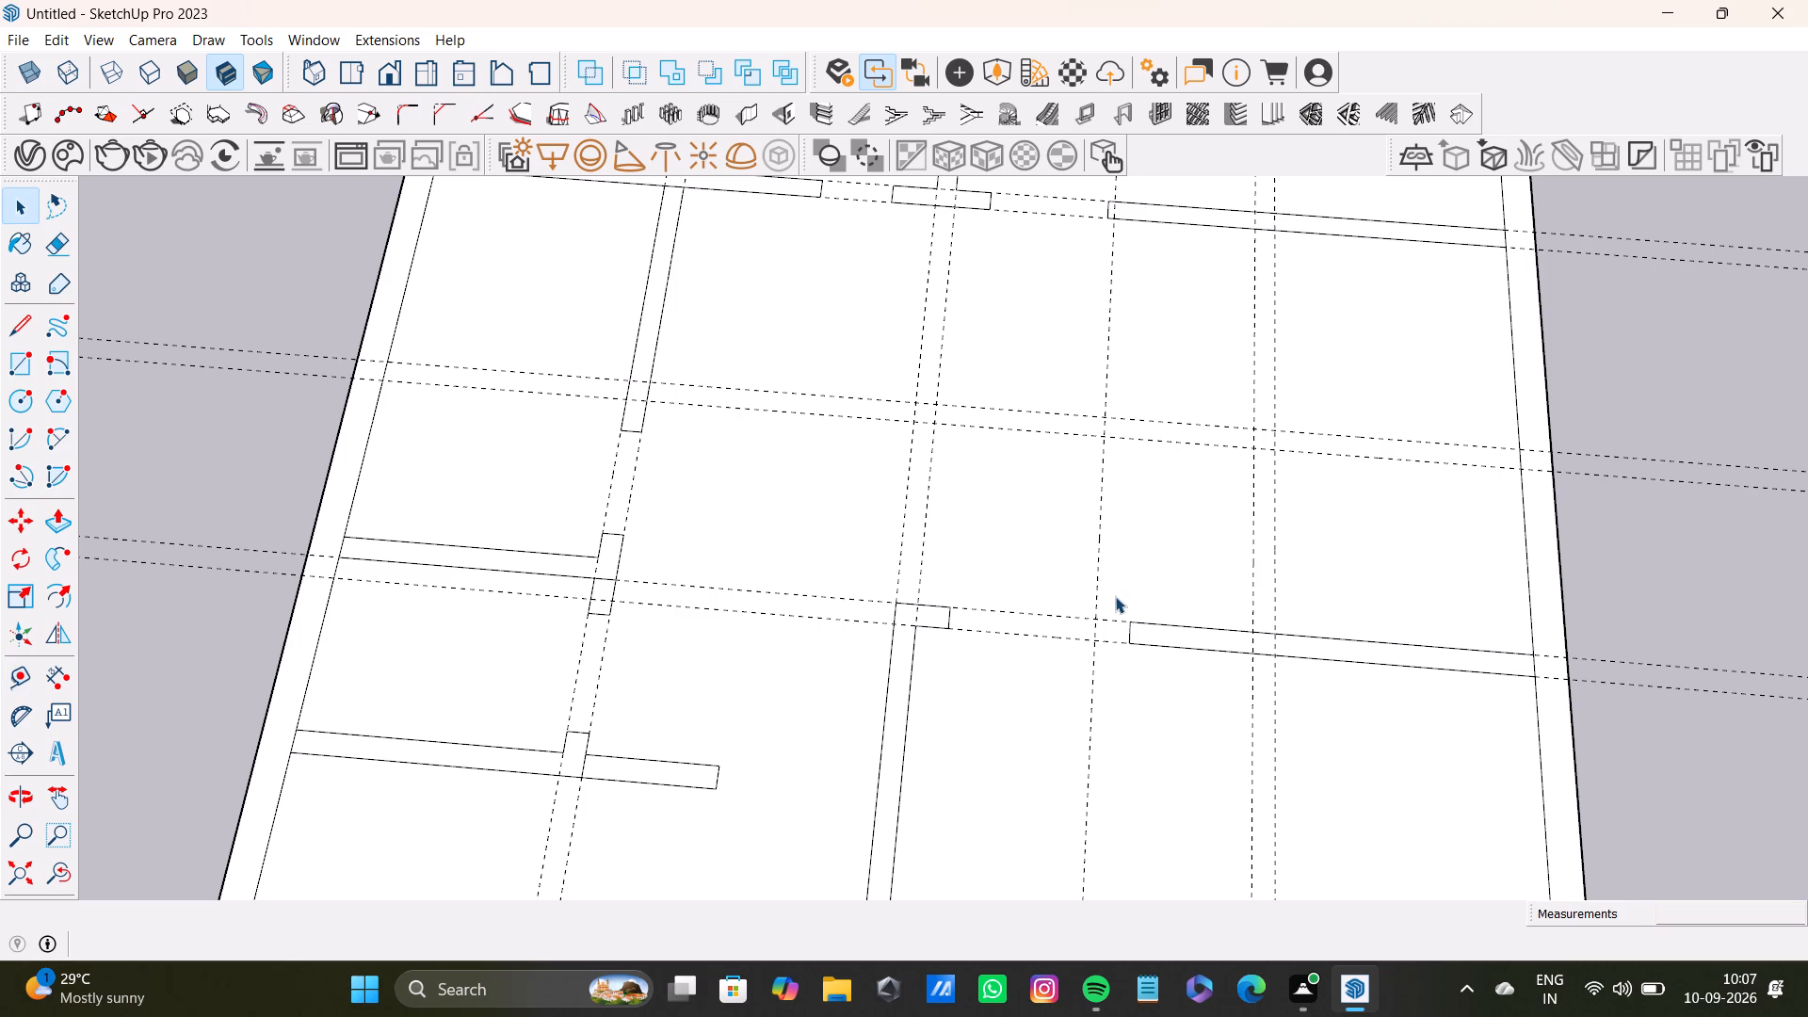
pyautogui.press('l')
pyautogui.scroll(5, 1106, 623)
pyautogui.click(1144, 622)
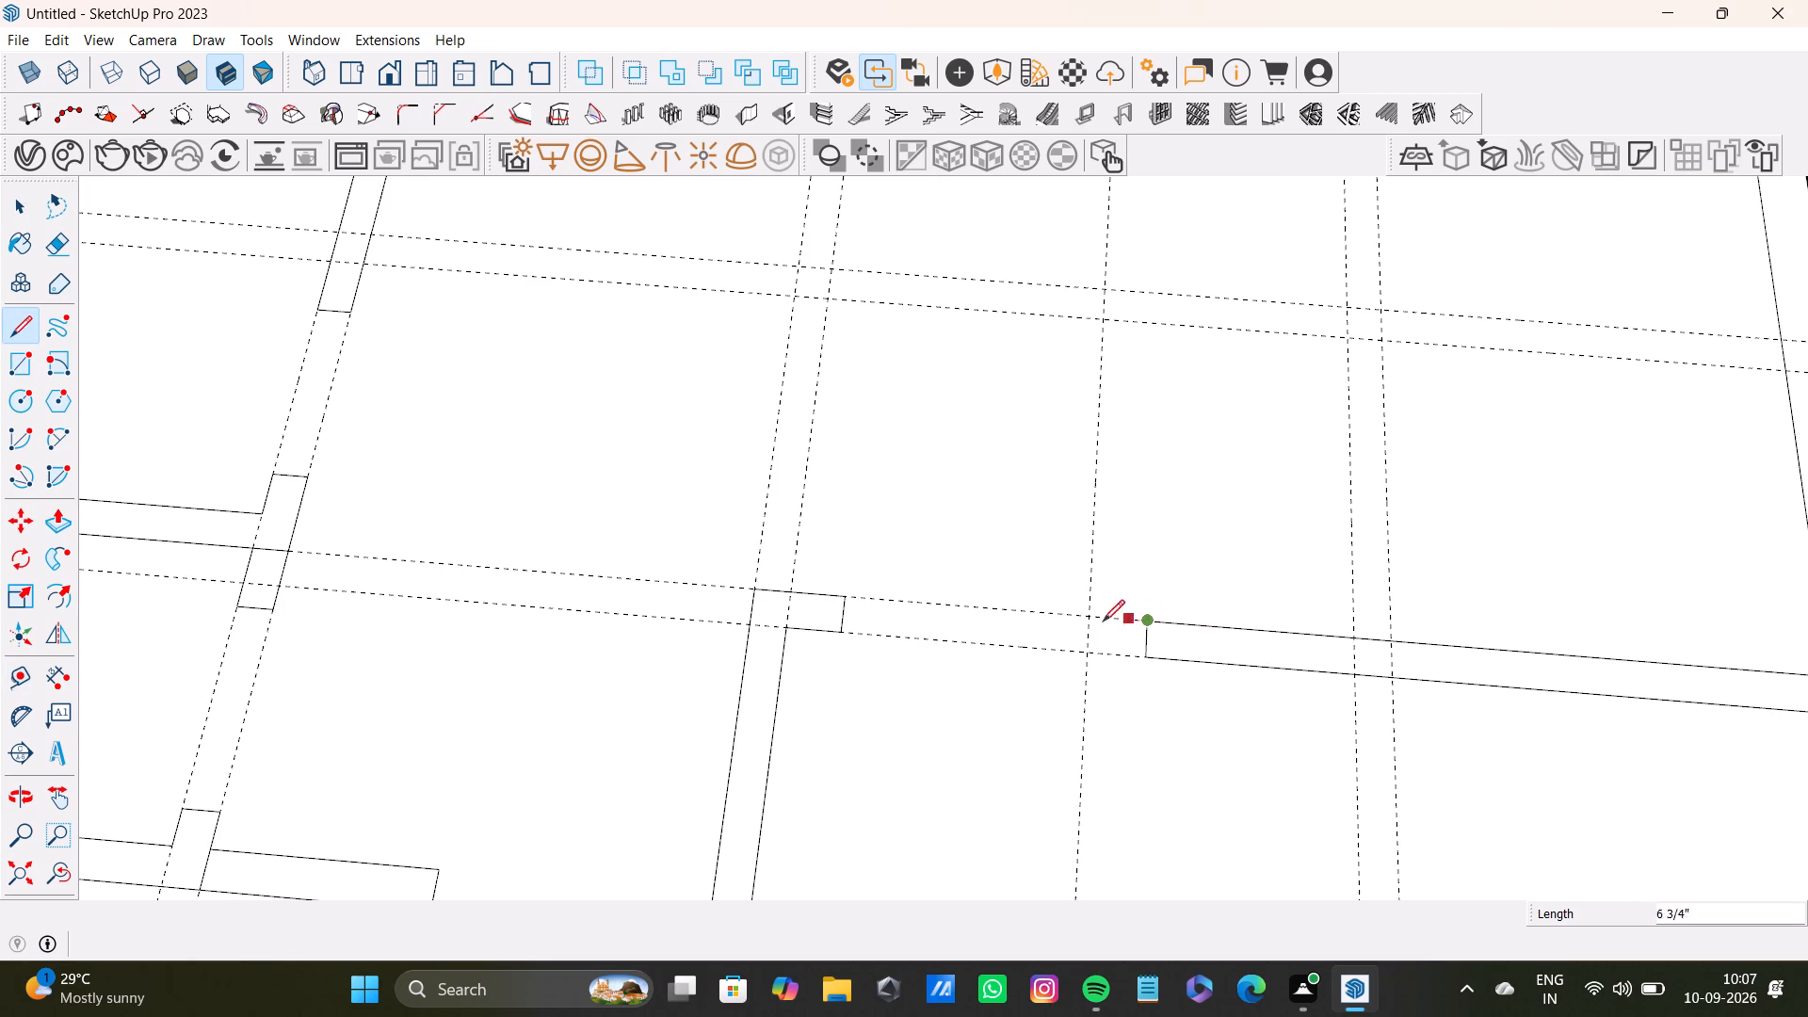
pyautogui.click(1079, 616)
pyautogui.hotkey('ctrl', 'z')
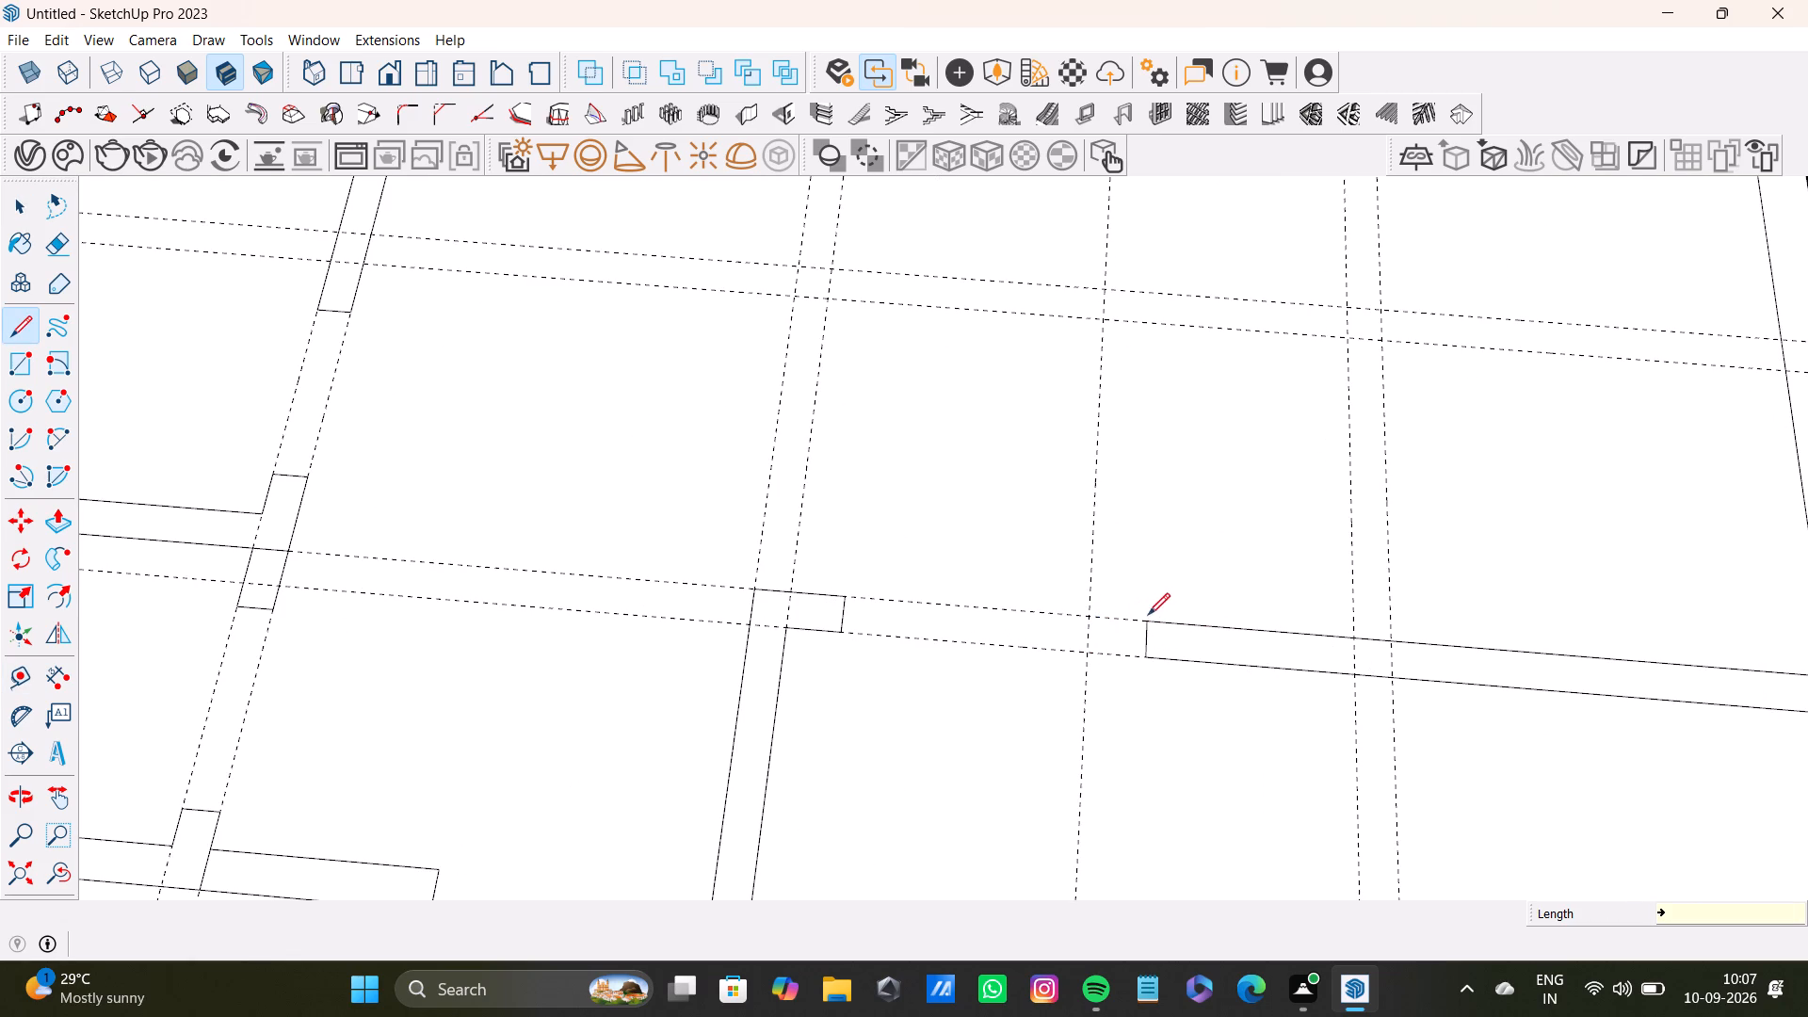
# Extend the new cross wall's free end to the 3'7" guide and delete its old end line.
pyautogui.press('l')
pyautogui.click(1148, 620)
pyautogui.click(1087, 619)
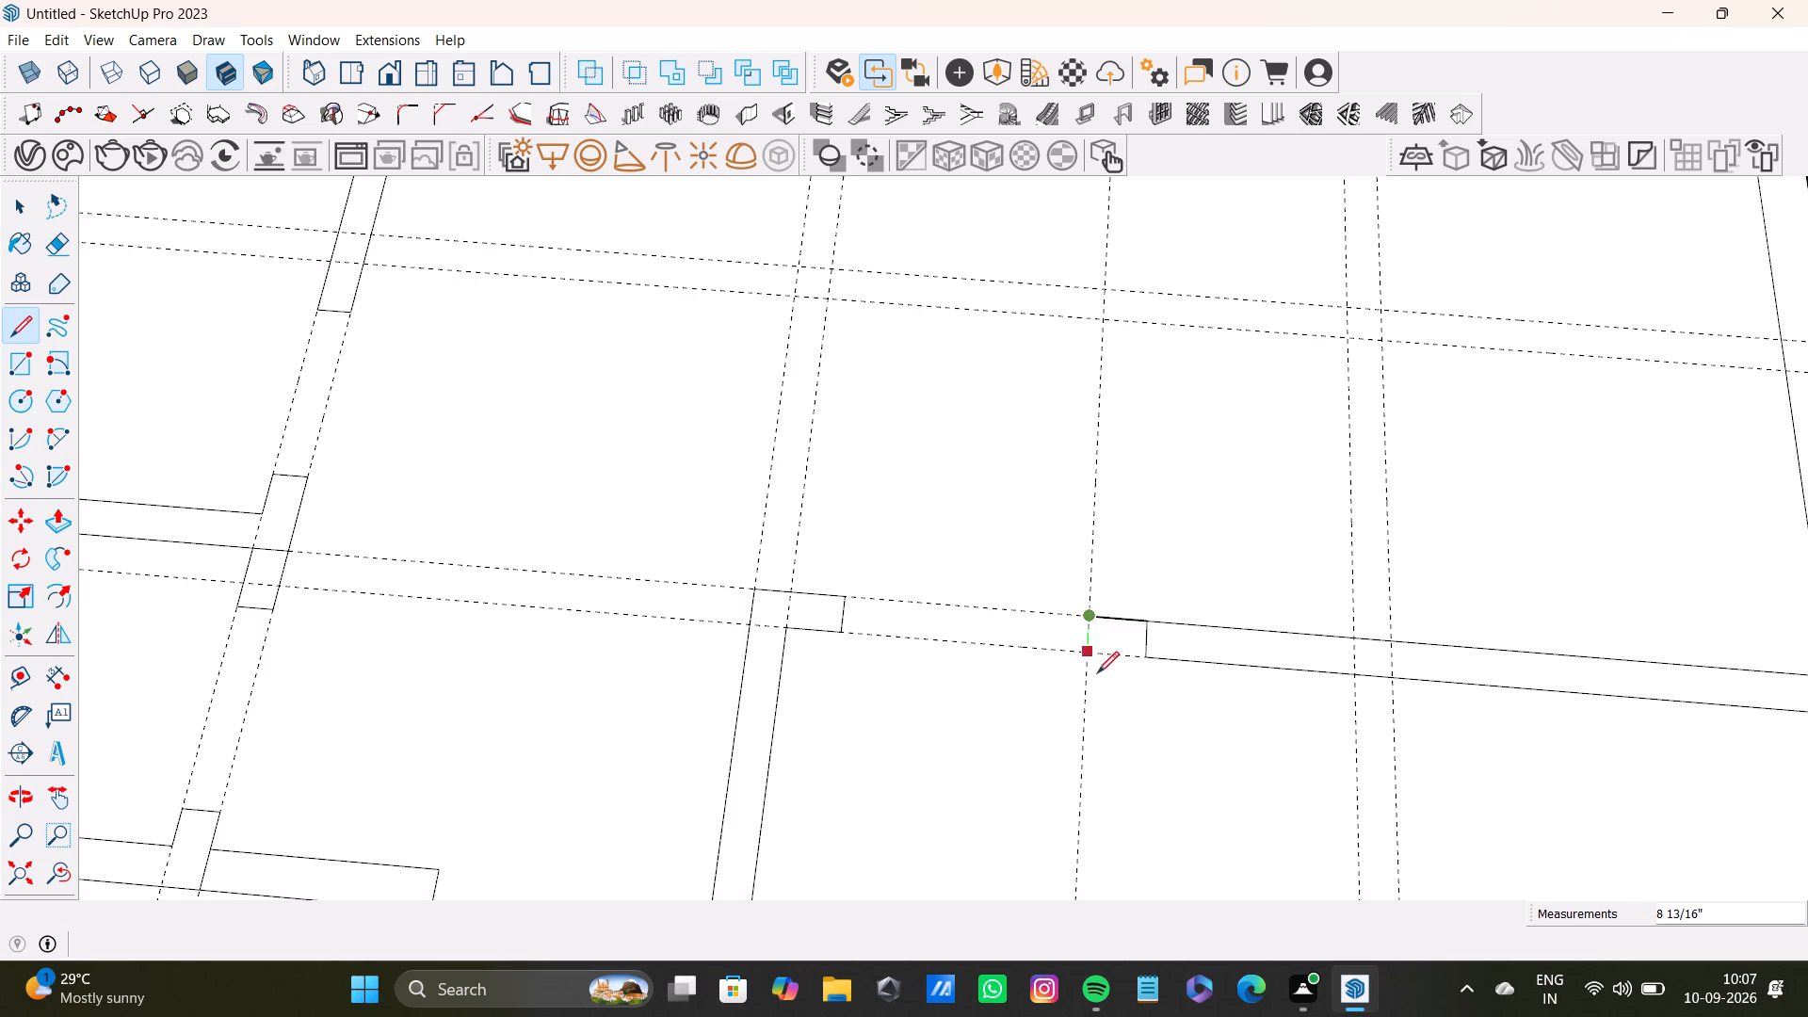
pyautogui.moveTo(1085, 654); pyautogui.dragTo(1093, 654)
pyautogui.click(1148, 658)
pyautogui.press('space')
pyautogui.click(1148, 646)
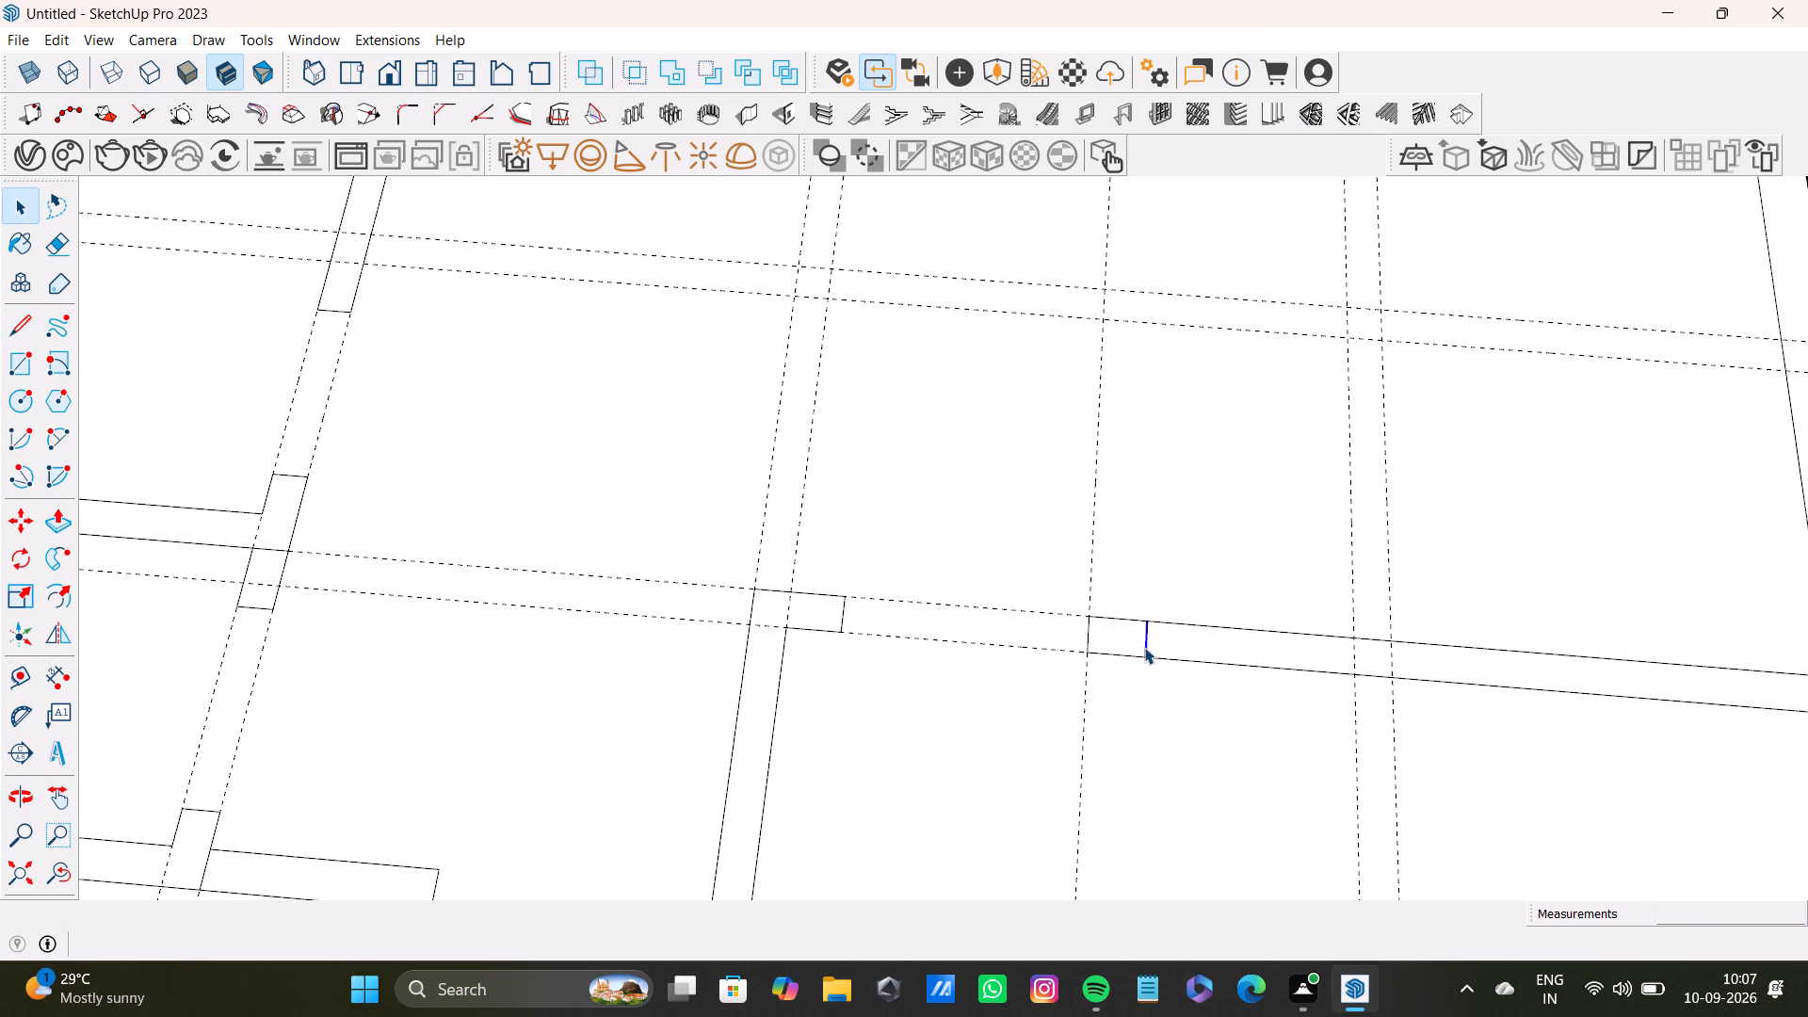
pyautogui.press('Delete')
# Place a lengthwise guide 6" further inward from the 3'7" guide at the cross wall's free end.
pyautogui.scroll(-10, 1031, 604)
pyautogui.keyDown('shift'); pyautogui.moveTo(1102, 564); pyautogui.dragTo(1023, 558, button='middle'); pyautogui.keyUp('shift')
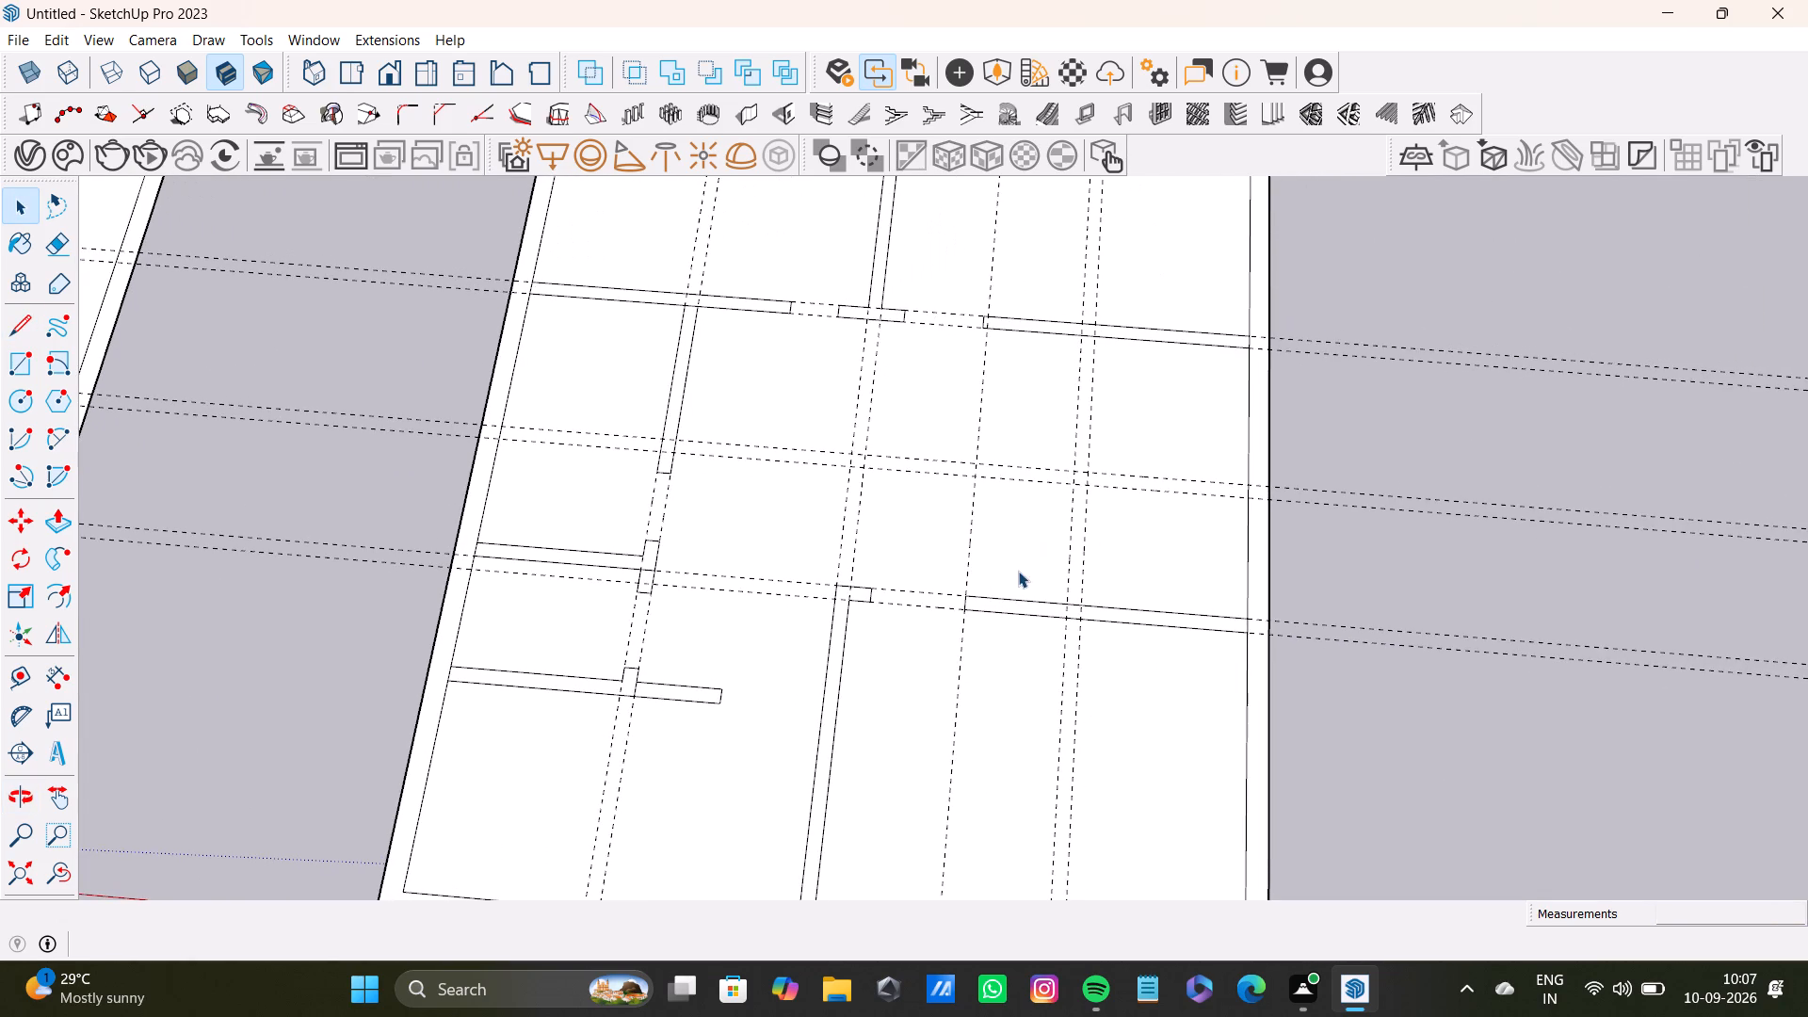
pyautogui.scroll(5, 937, 588)
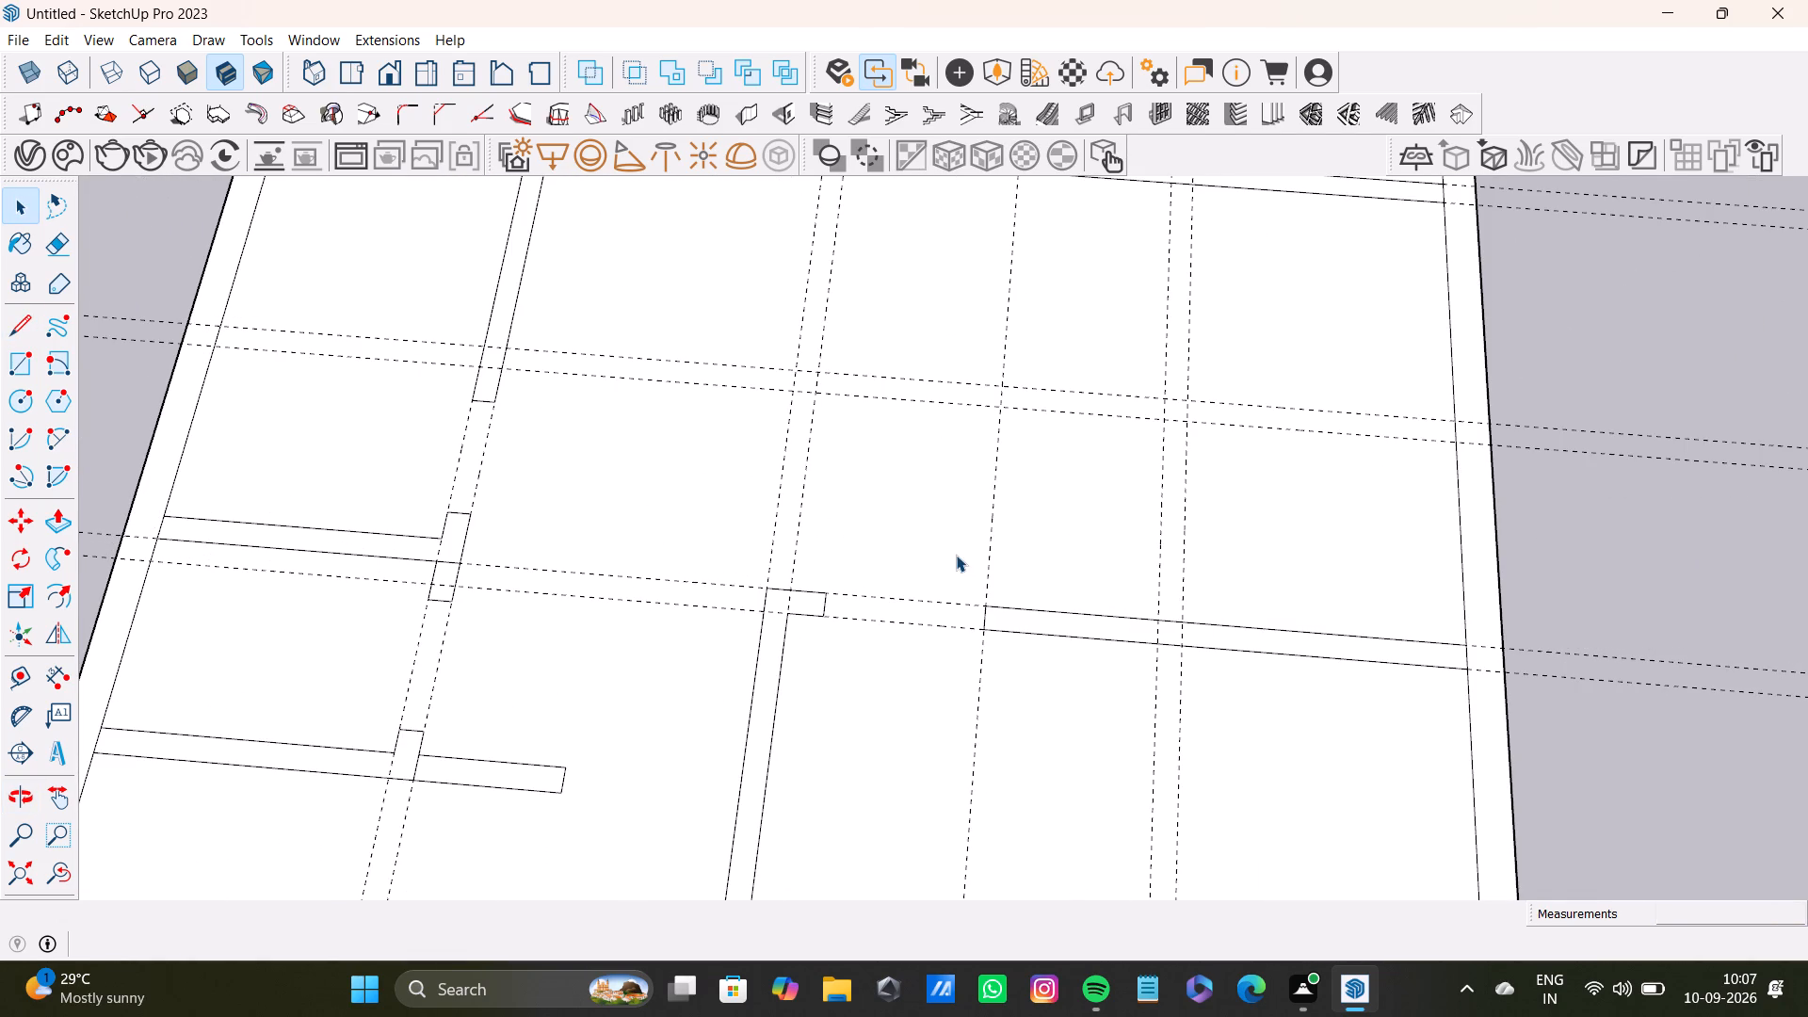
pyautogui.press('l')
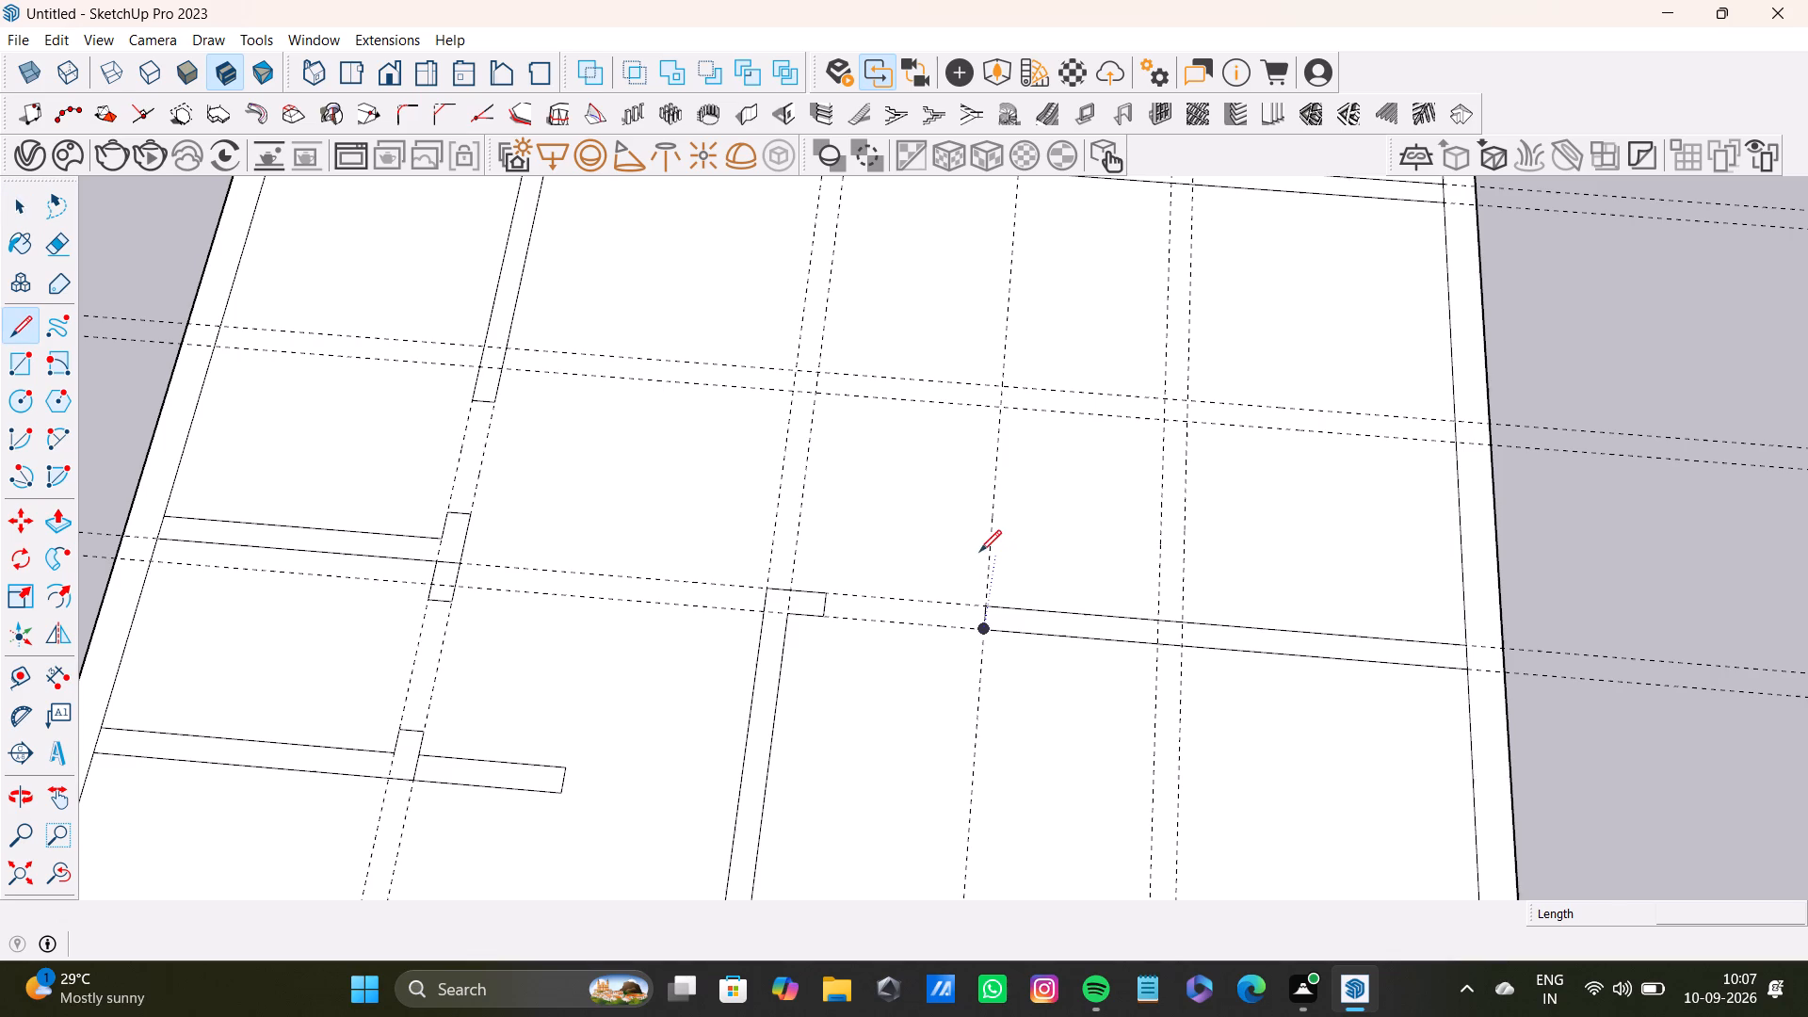
pyautogui.press('space')
pyautogui.press('t')
pyautogui.click(987, 559)
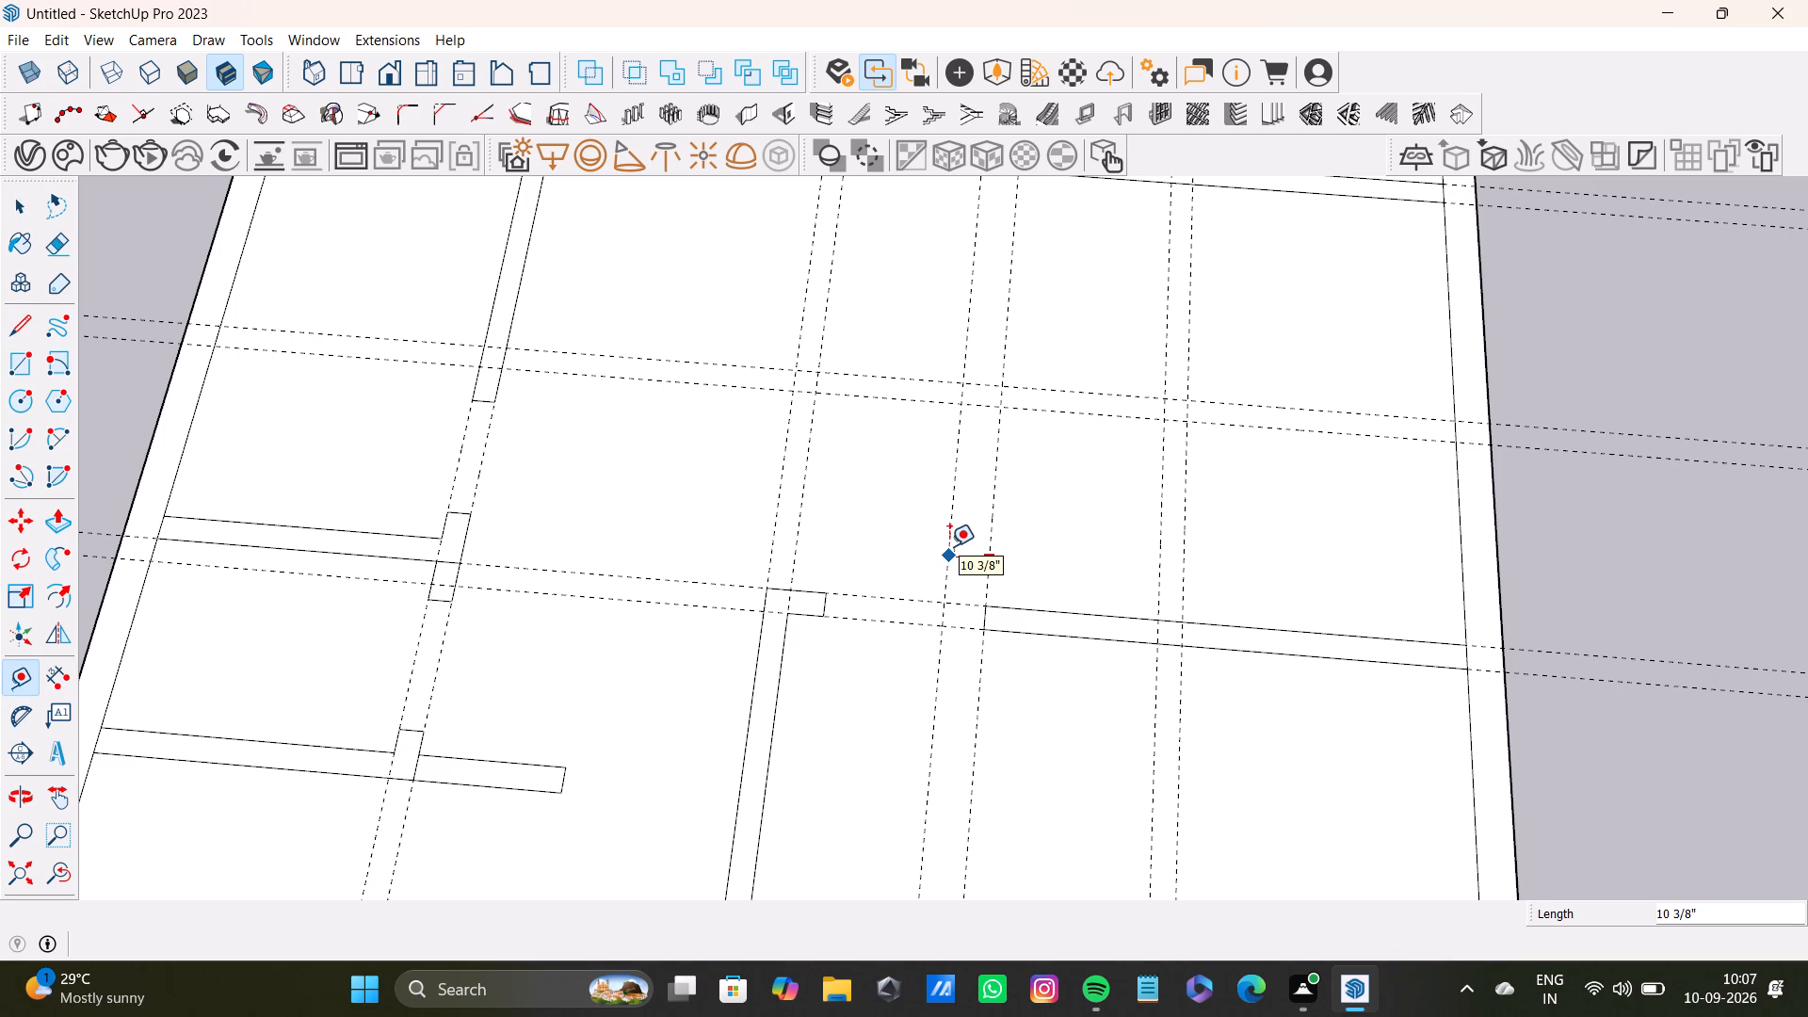
pyautogui.write('6"')
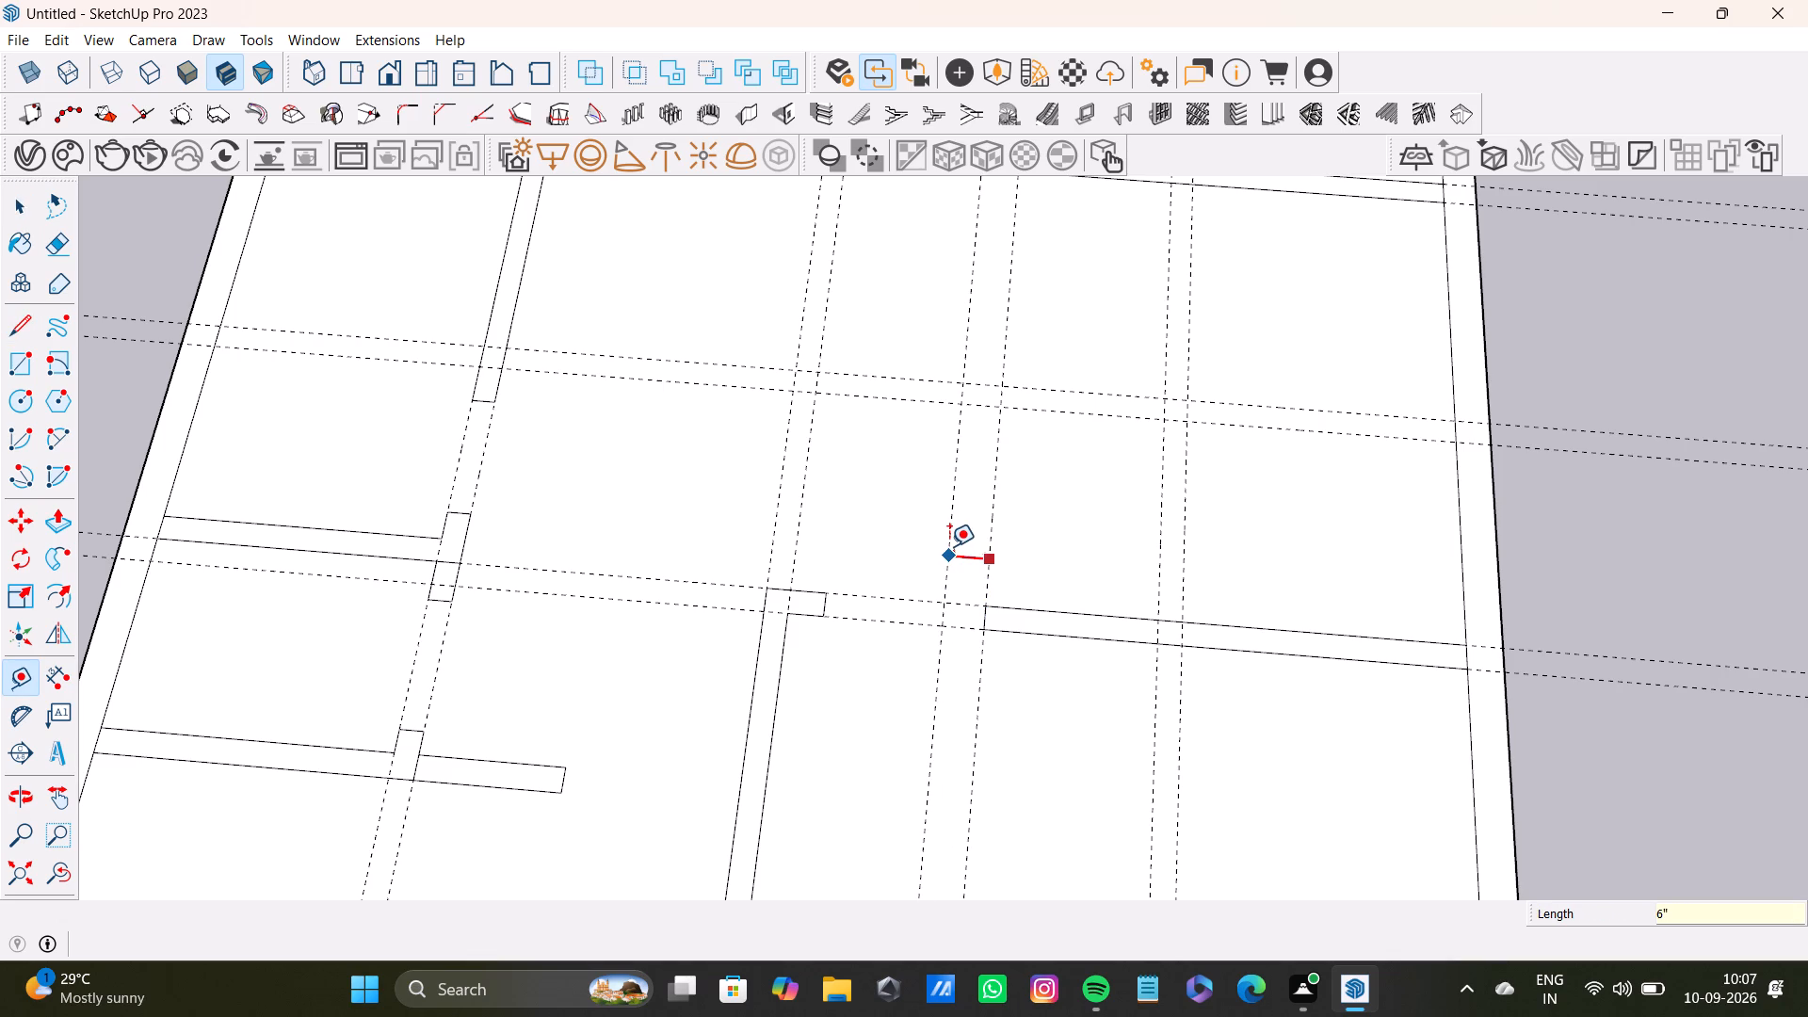
pyautogui.press('Return')
# Extend the cross wall's free end to the new 6" guide and delete its old end line.
pyautogui.press('l')
pyautogui.scroll(8, 981, 641)
pyautogui.moveTo(994, 573); pyautogui.dragTo(986, 573)
pyautogui.click(938, 576)
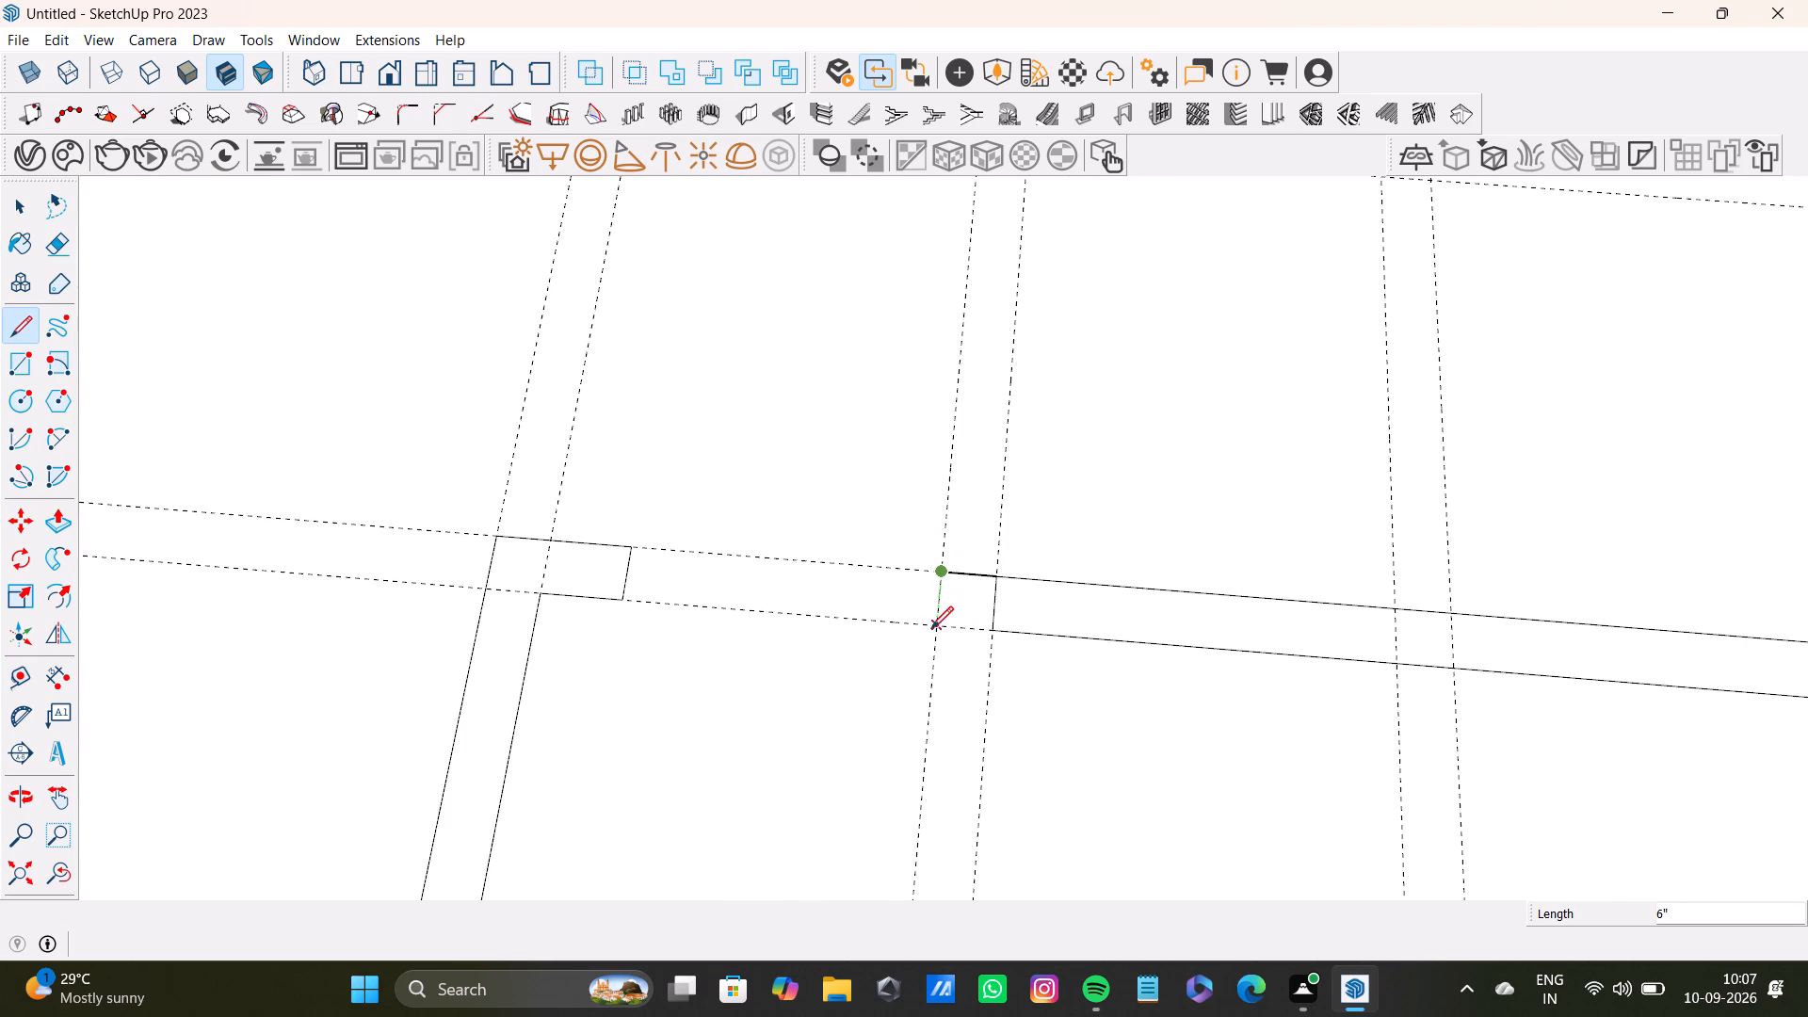
pyautogui.click(936, 628)
pyautogui.click(993, 635)
pyautogui.press('space')
pyautogui.press('l')
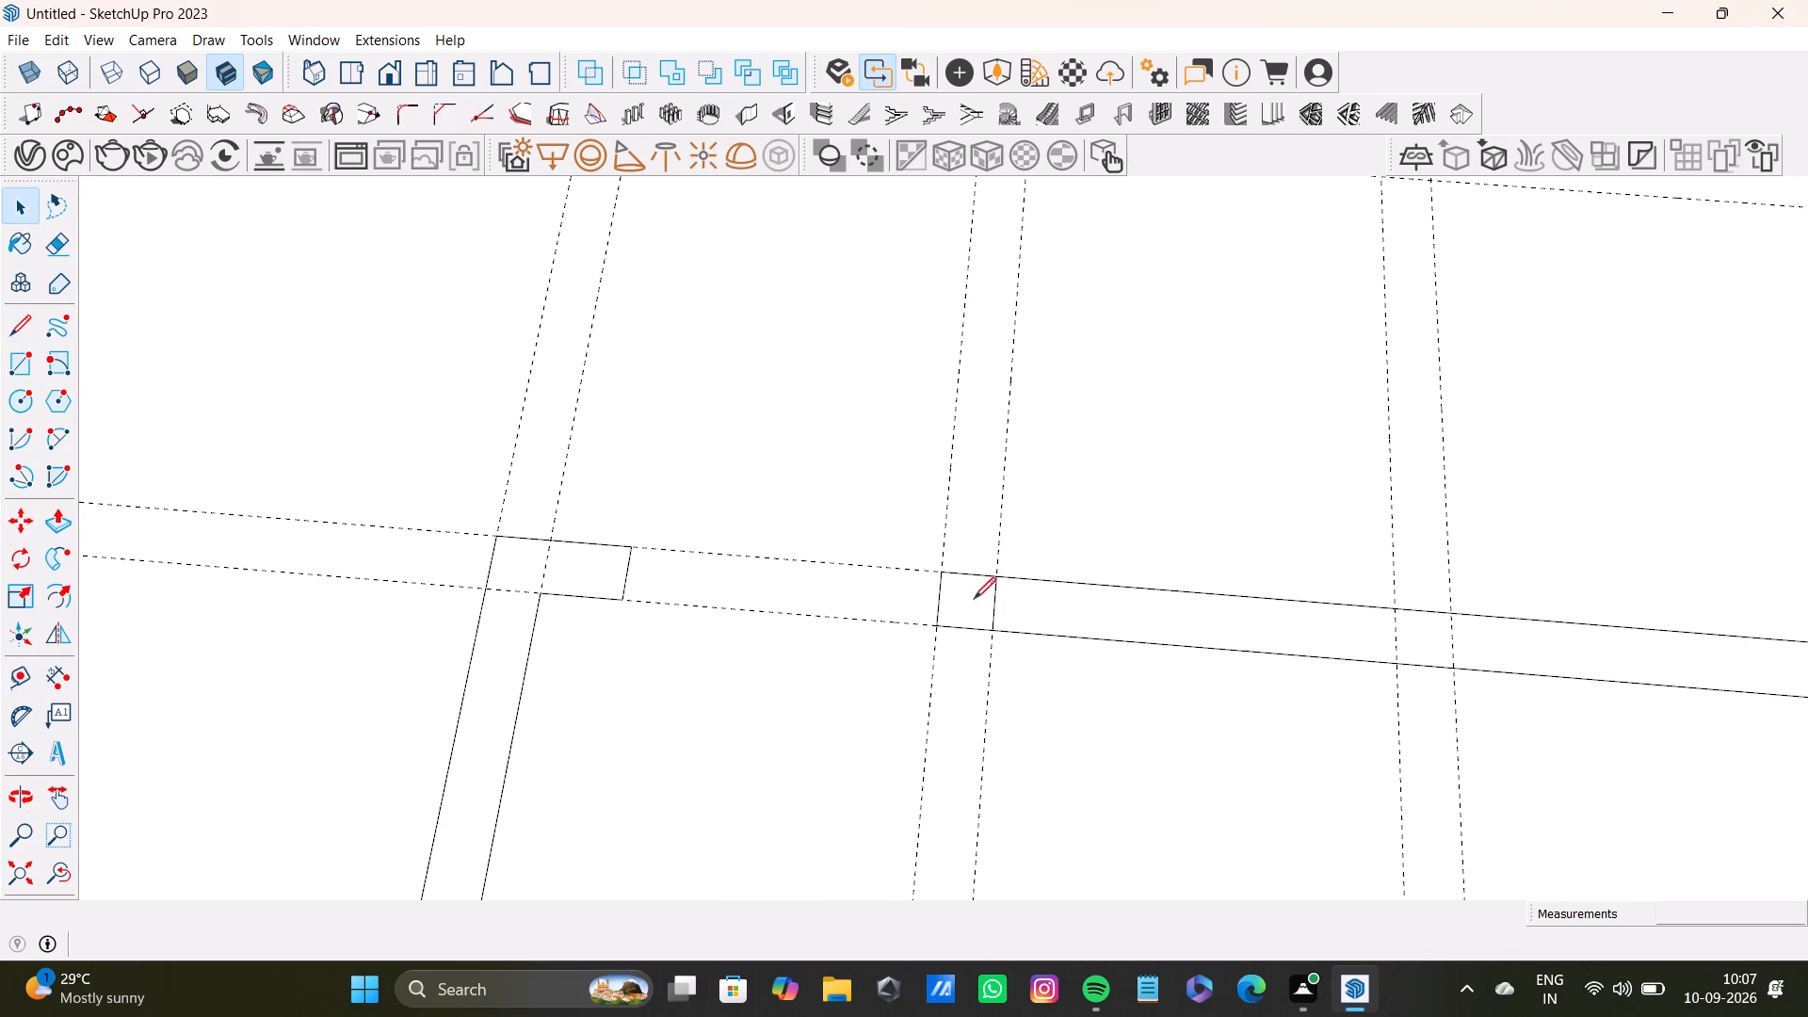
pyautogui.press('space')
pyautogui.click(994, 610)
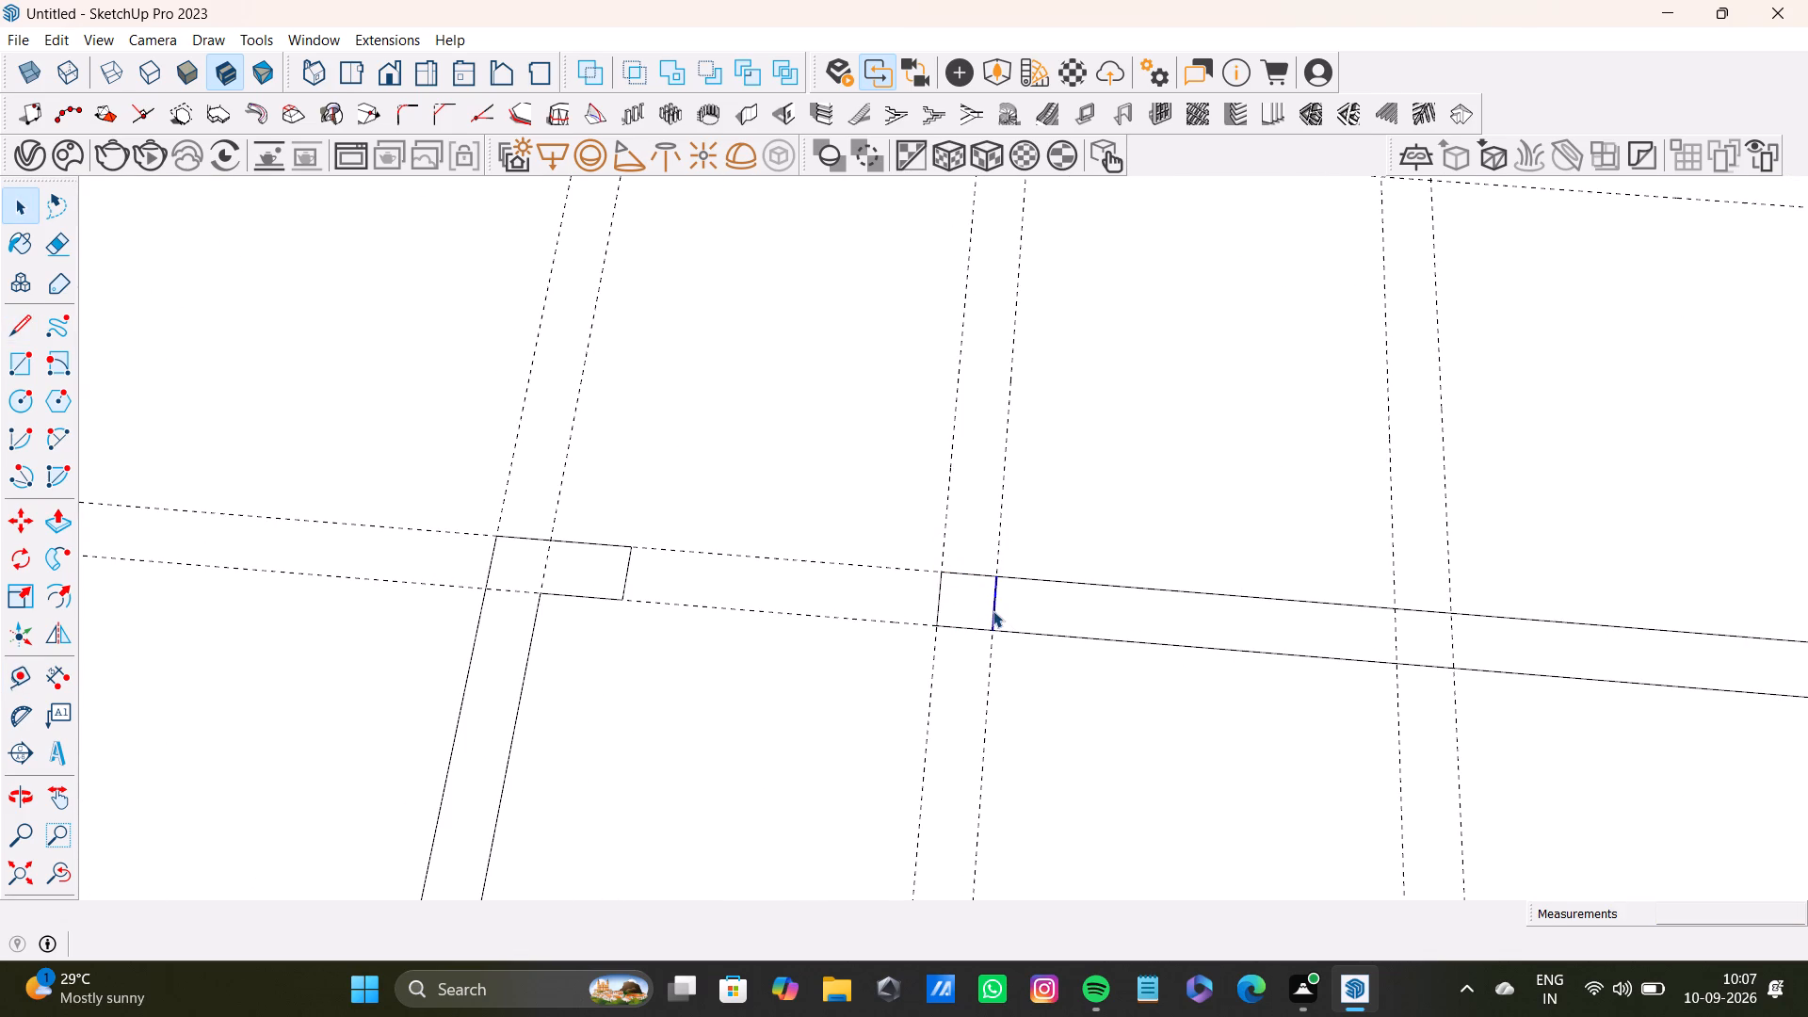
pyautogui.press('Delete')
# Outline a 6" lengthwise wall from the cross wall's free end to the middle pair of cross guides, with a head about 9" wide.
pyautogui.scroll(-10, 971, 592)
pyautogui.keyDown('shift'); pyautogui.moveTo(971, 576); pyautogui.dragTo(906, 636, button='middle'); pyautogui.keyUp('shift')
pyautogui.scroll(5, 905, 590)
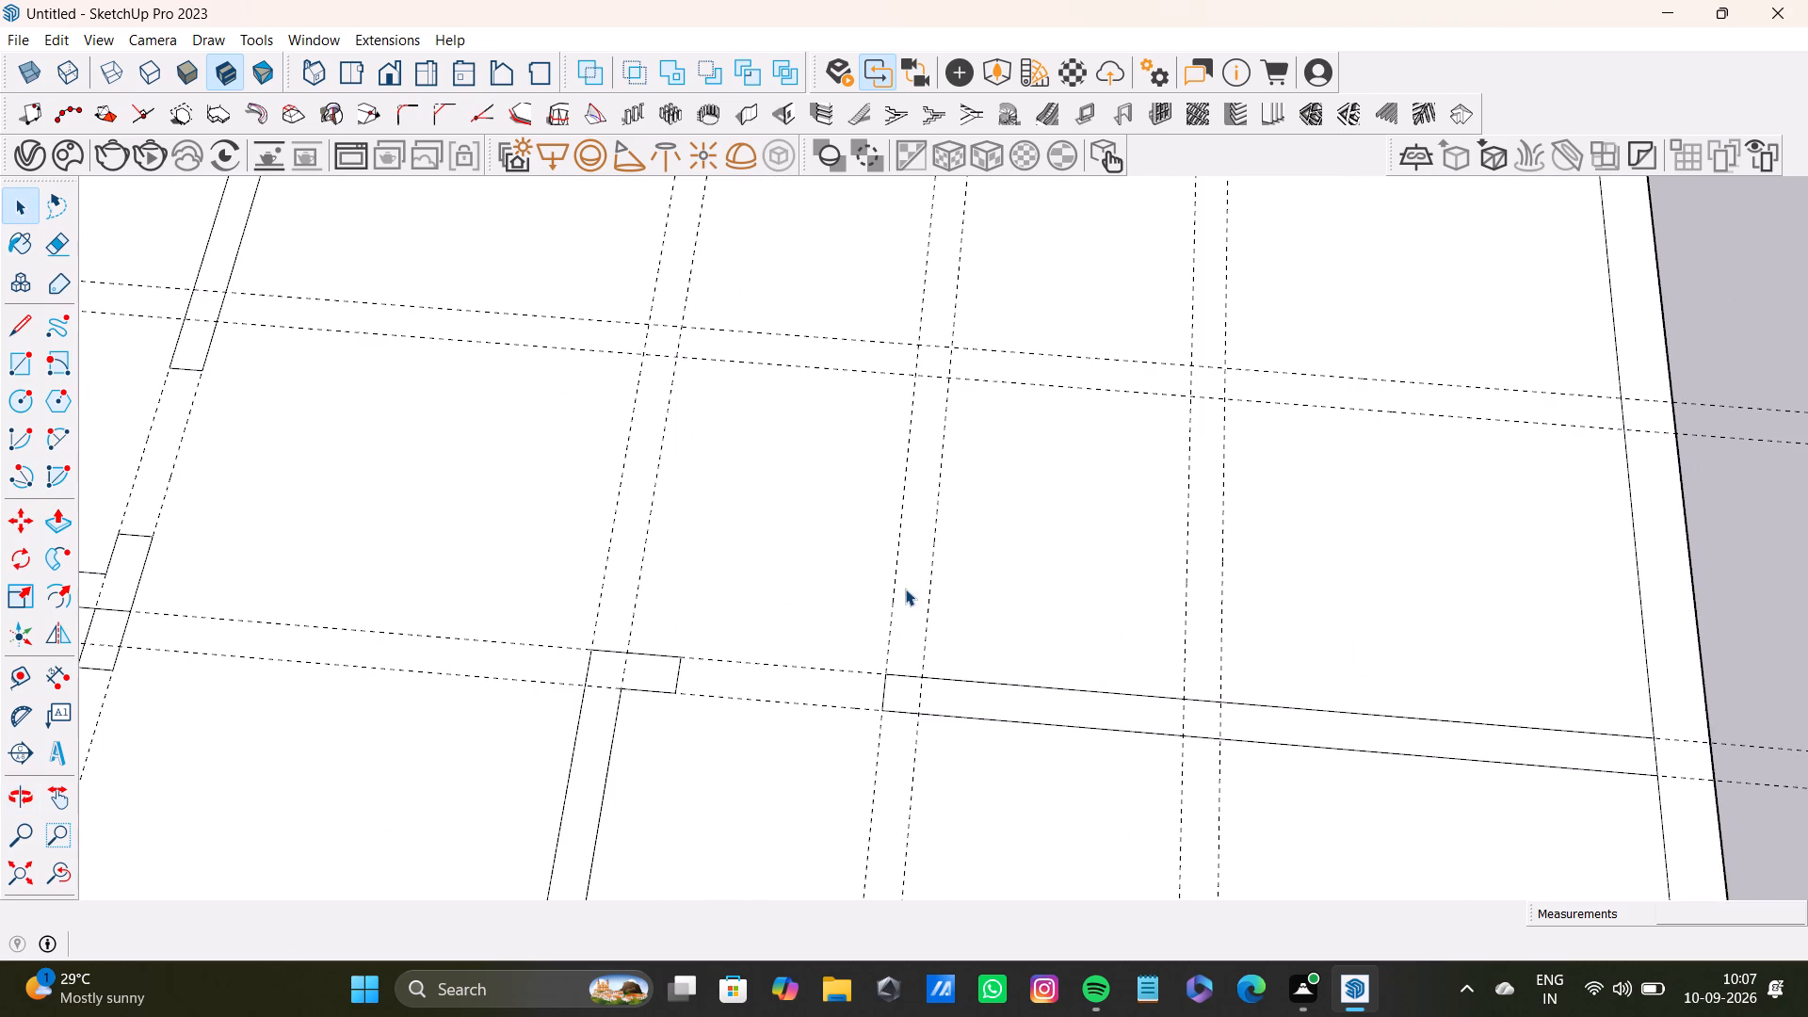
pyautogui.press('l')
pyautogui.scroll(5, 908, 561)
pyautogui.moveTo(871, 755); pyautogui.dragTo(872, 734)
pyautogui.scroll(-4, 875, 403)
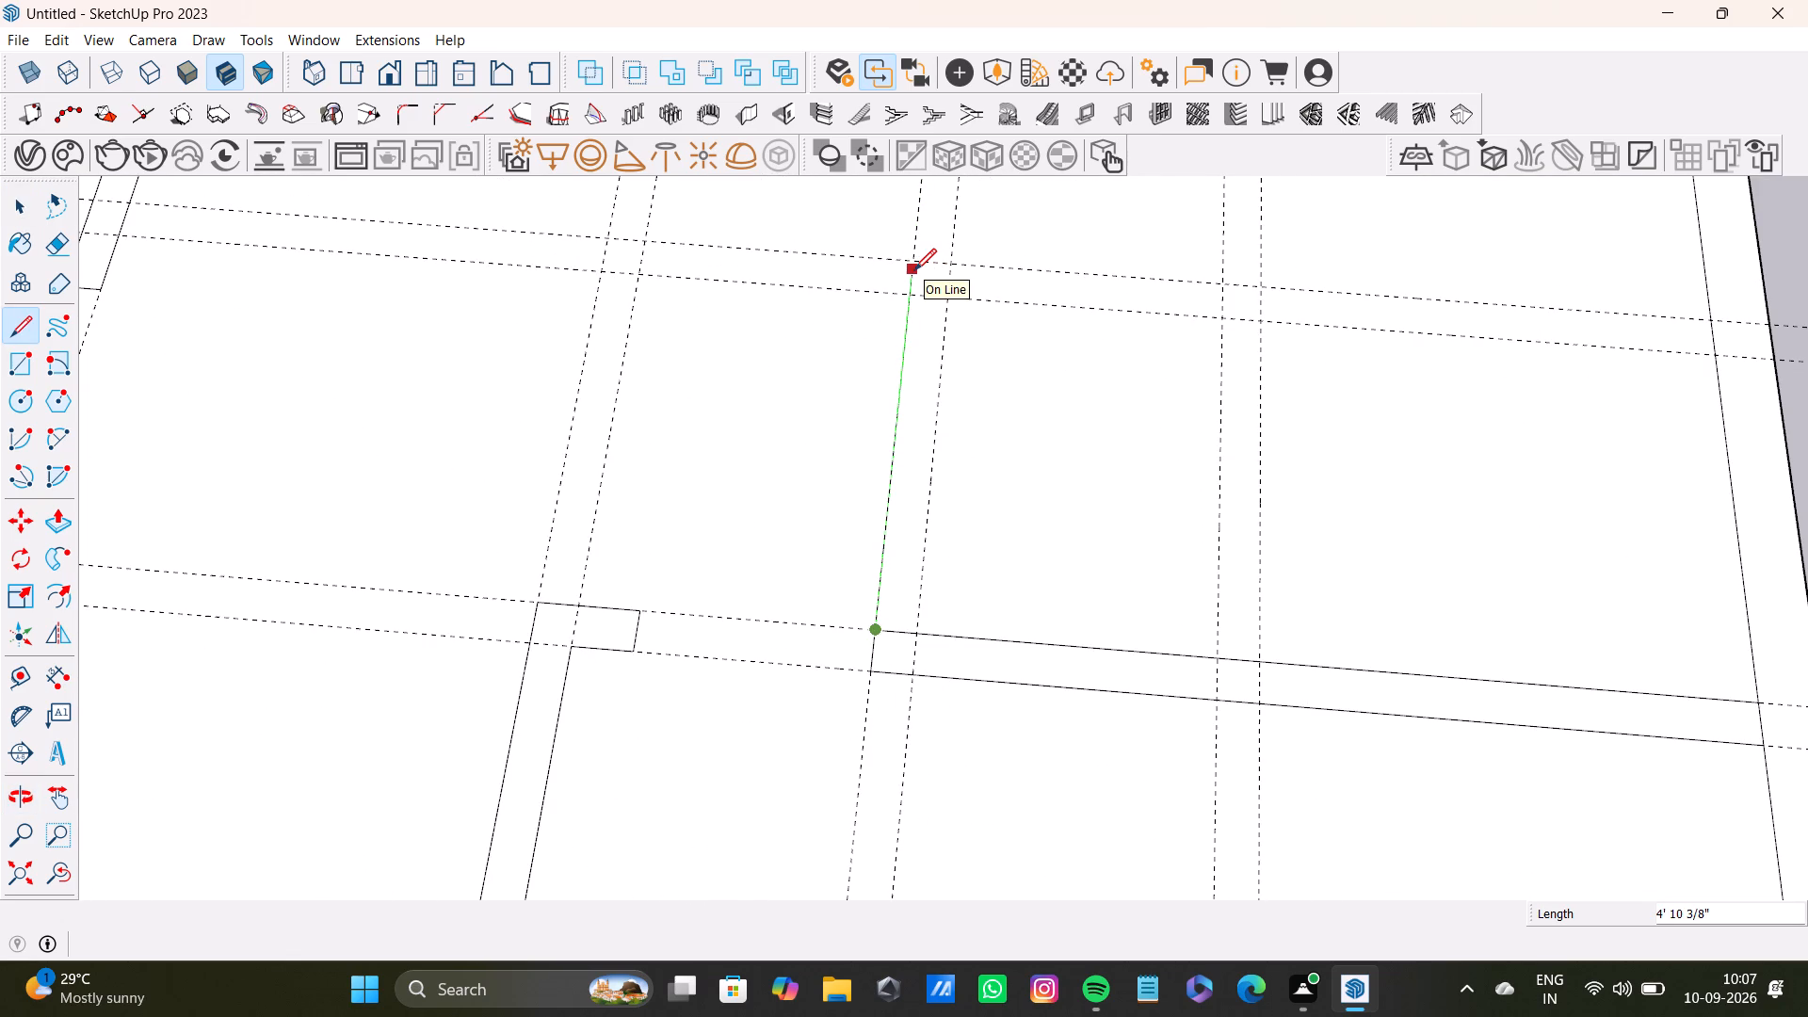
pyautogui.moveTo(912, 257); pyautogui.dragTo(920, 256)
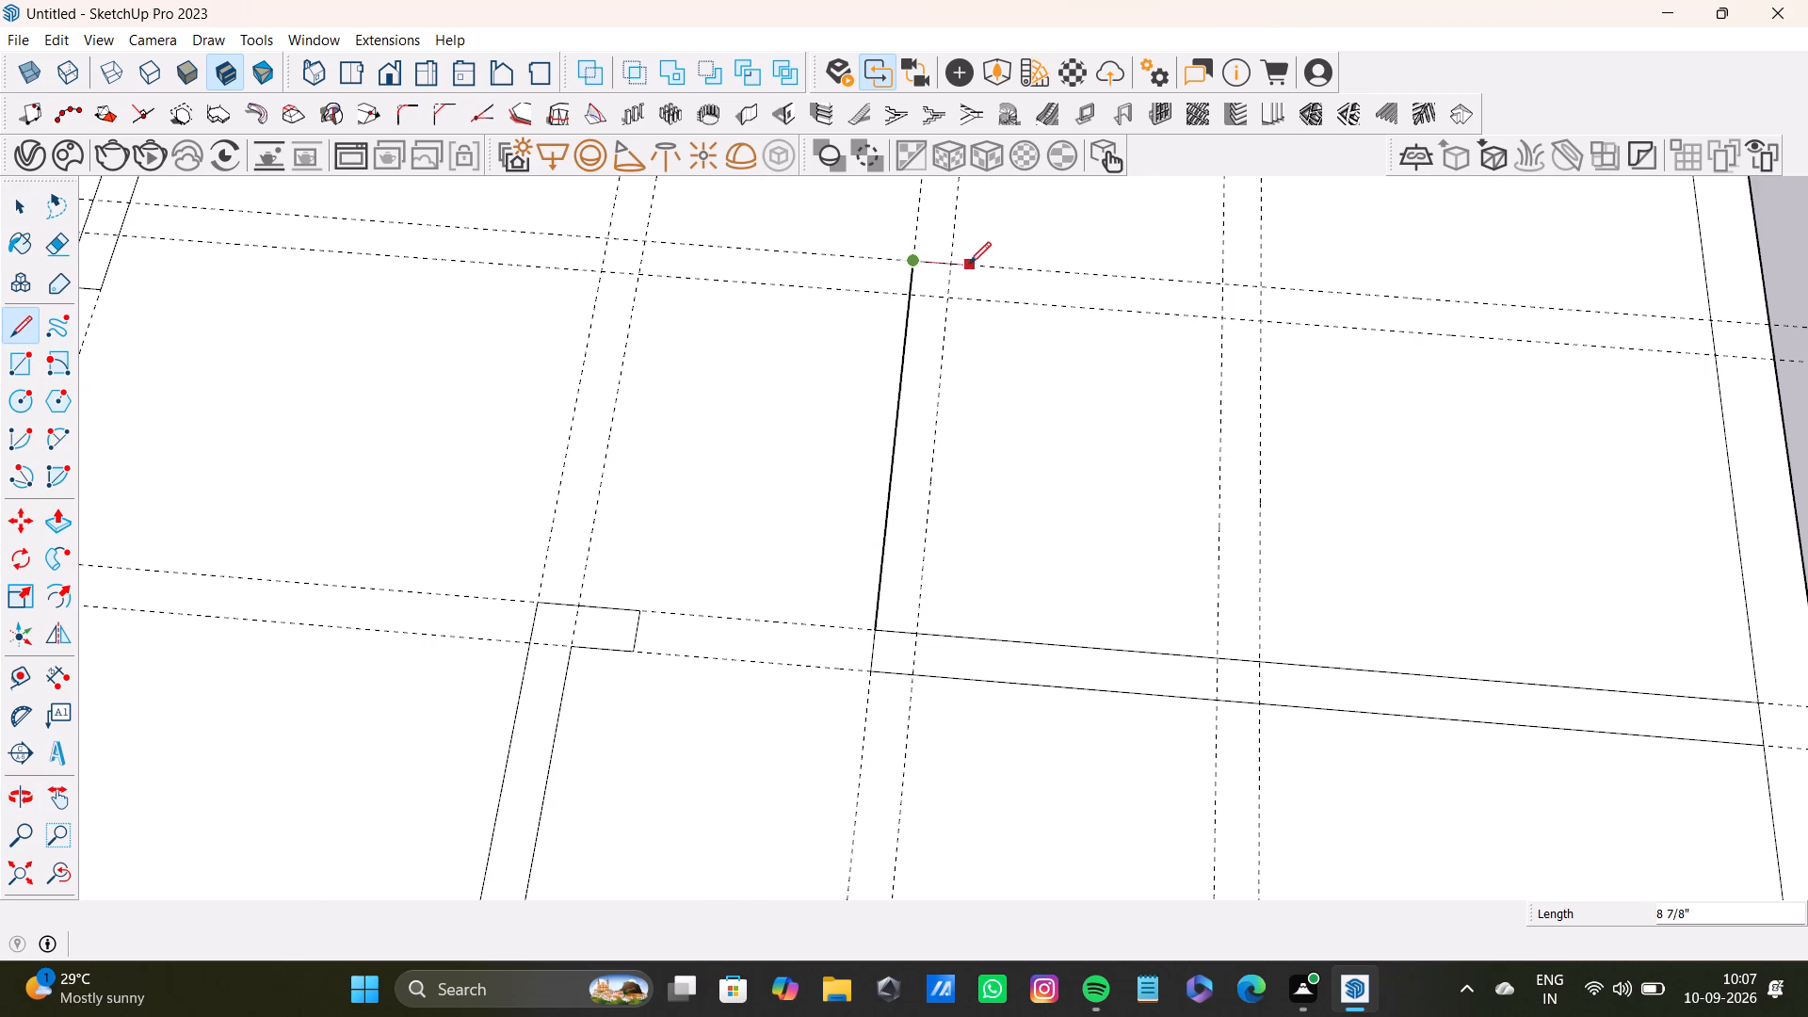
pyautogui.click(969, 264)
pyautogui.click(969, 298)
pyautogui.click(953, 299)
pyautogui.click(917, 631)
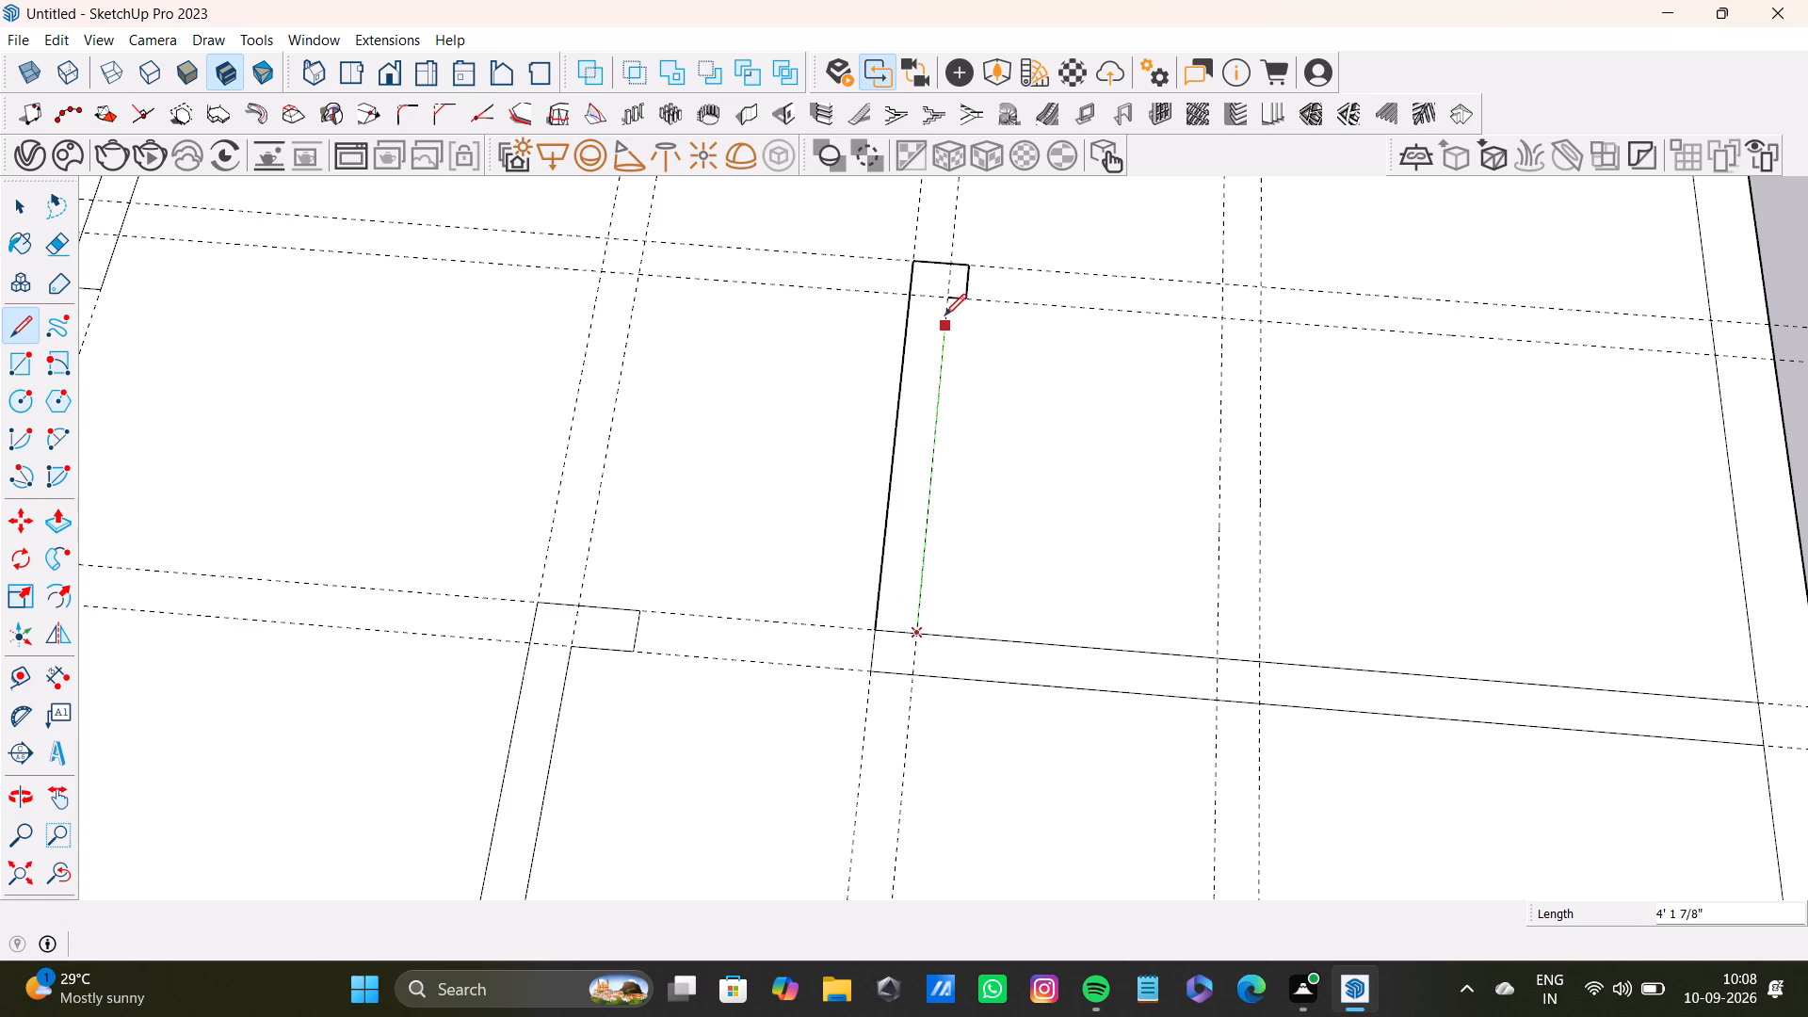
pyautogui.click(951, 300)
pyautogui.scroll(-9, 961, 409)
pyautogui.press('space')
pyautogui.scroll(-4, 971, 417)
# Outline a 6" cross wall along the middle guides to the far side wall, with a 2' lengthwise stub and a gap before the new lengthwise wall.
pyautogui.keyDown('shift'); pyautogui.moveTo(1019, 396); pyautogui.dragTo(989, 458, button='middle'); pyautogui.keyUp('shift')
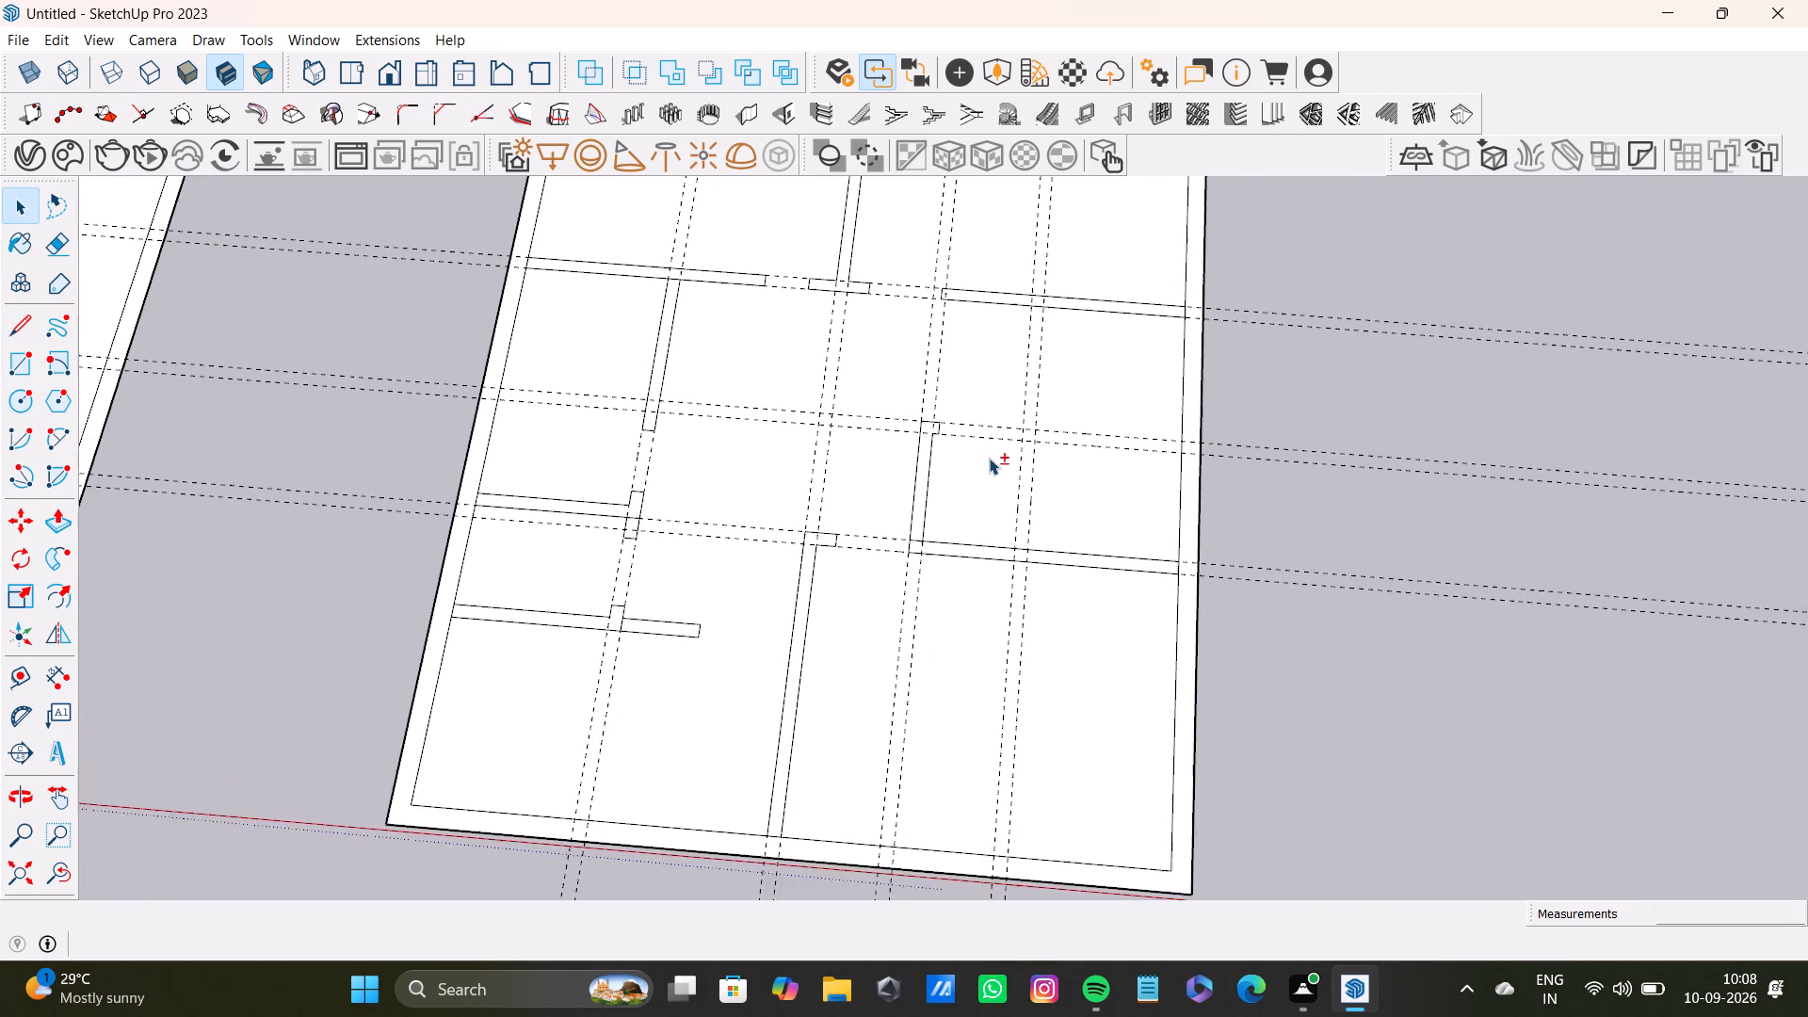
pyautogui.scroll(5, 989, 458)
pyautogui.press('l')
pyautogui.scroll(5, 997, 437)
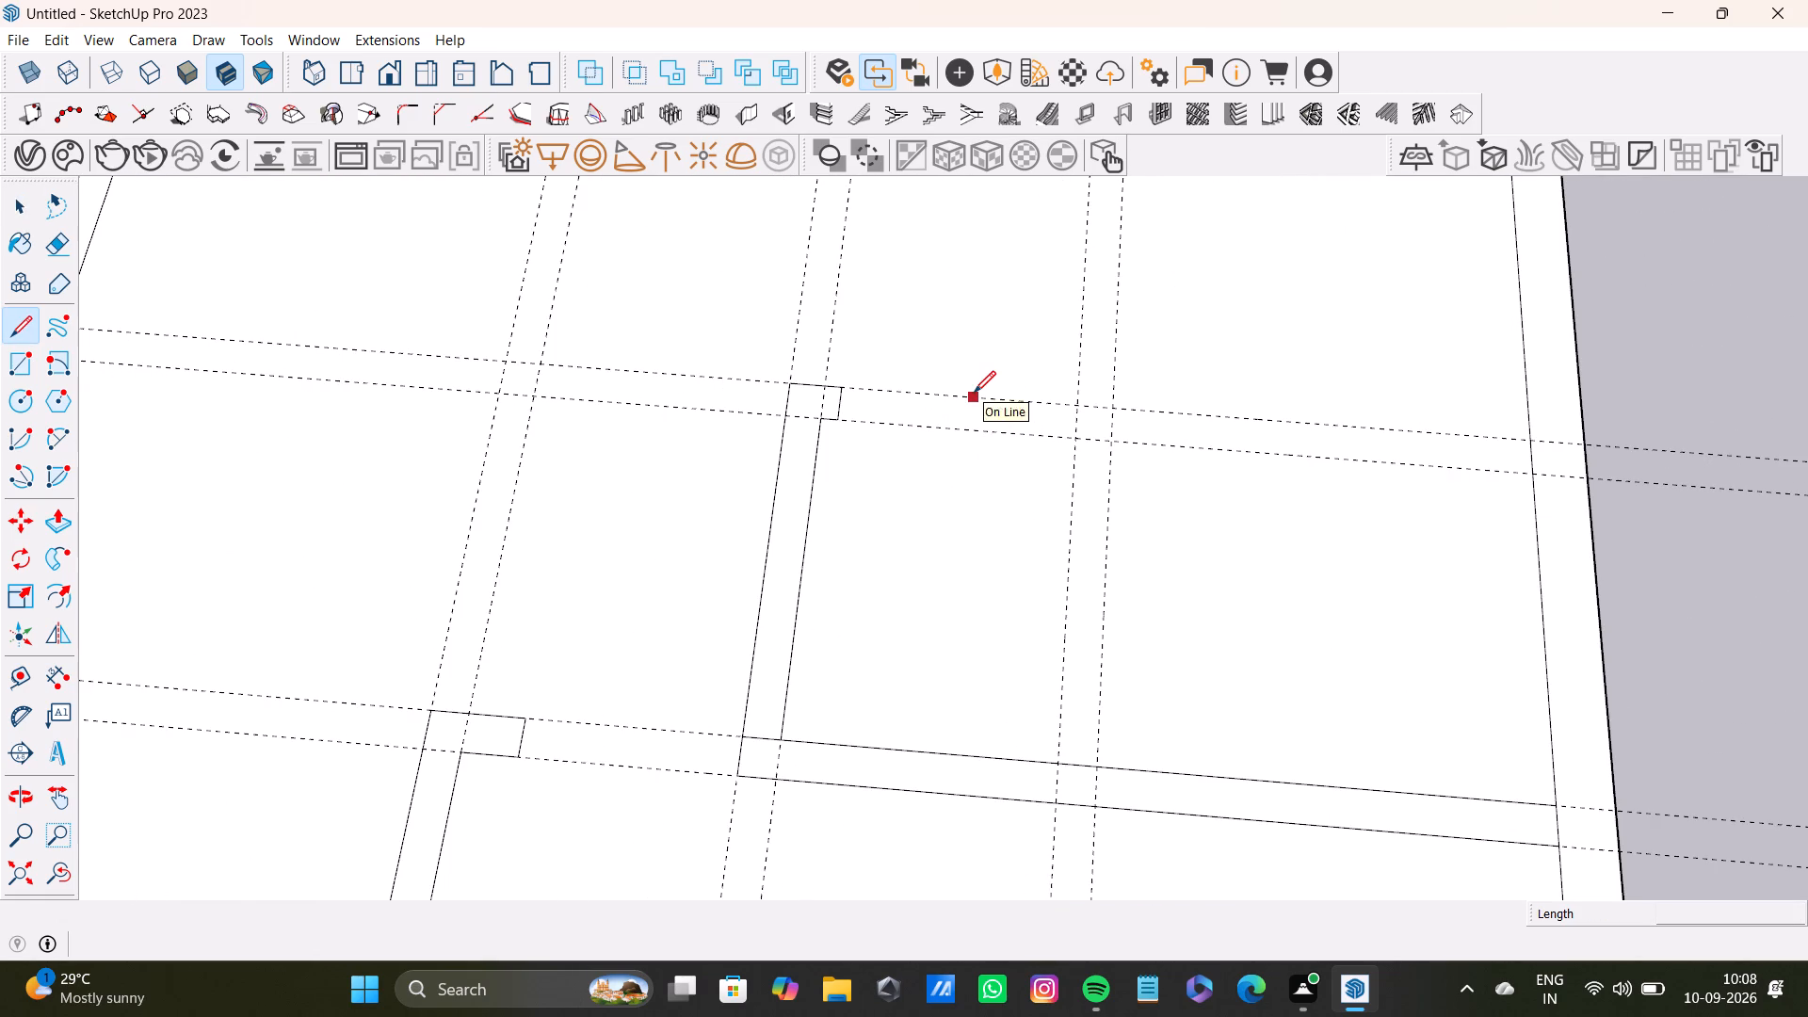
pyautogui.click(980, 398)
pyautogui.click(978, 432)
pyautogui.click(1081, 440)
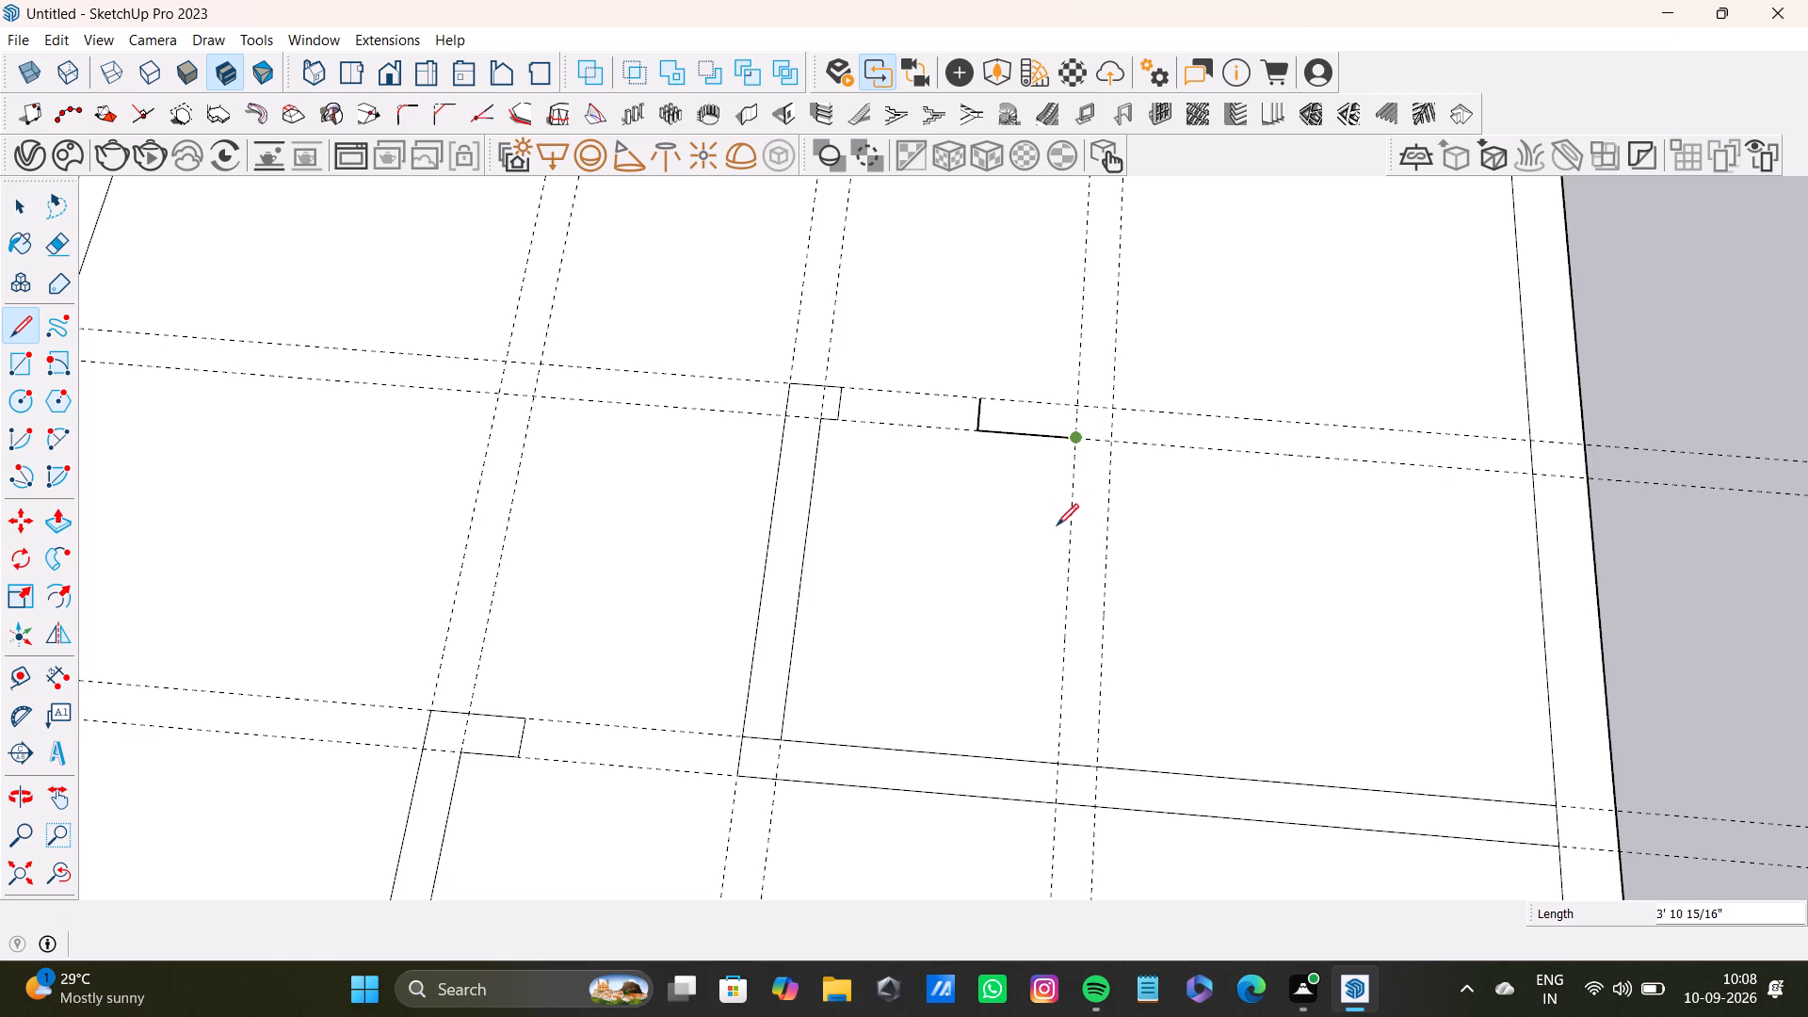
pyautogui.click(1069, 576)
pyautogui.click(1106, 574)
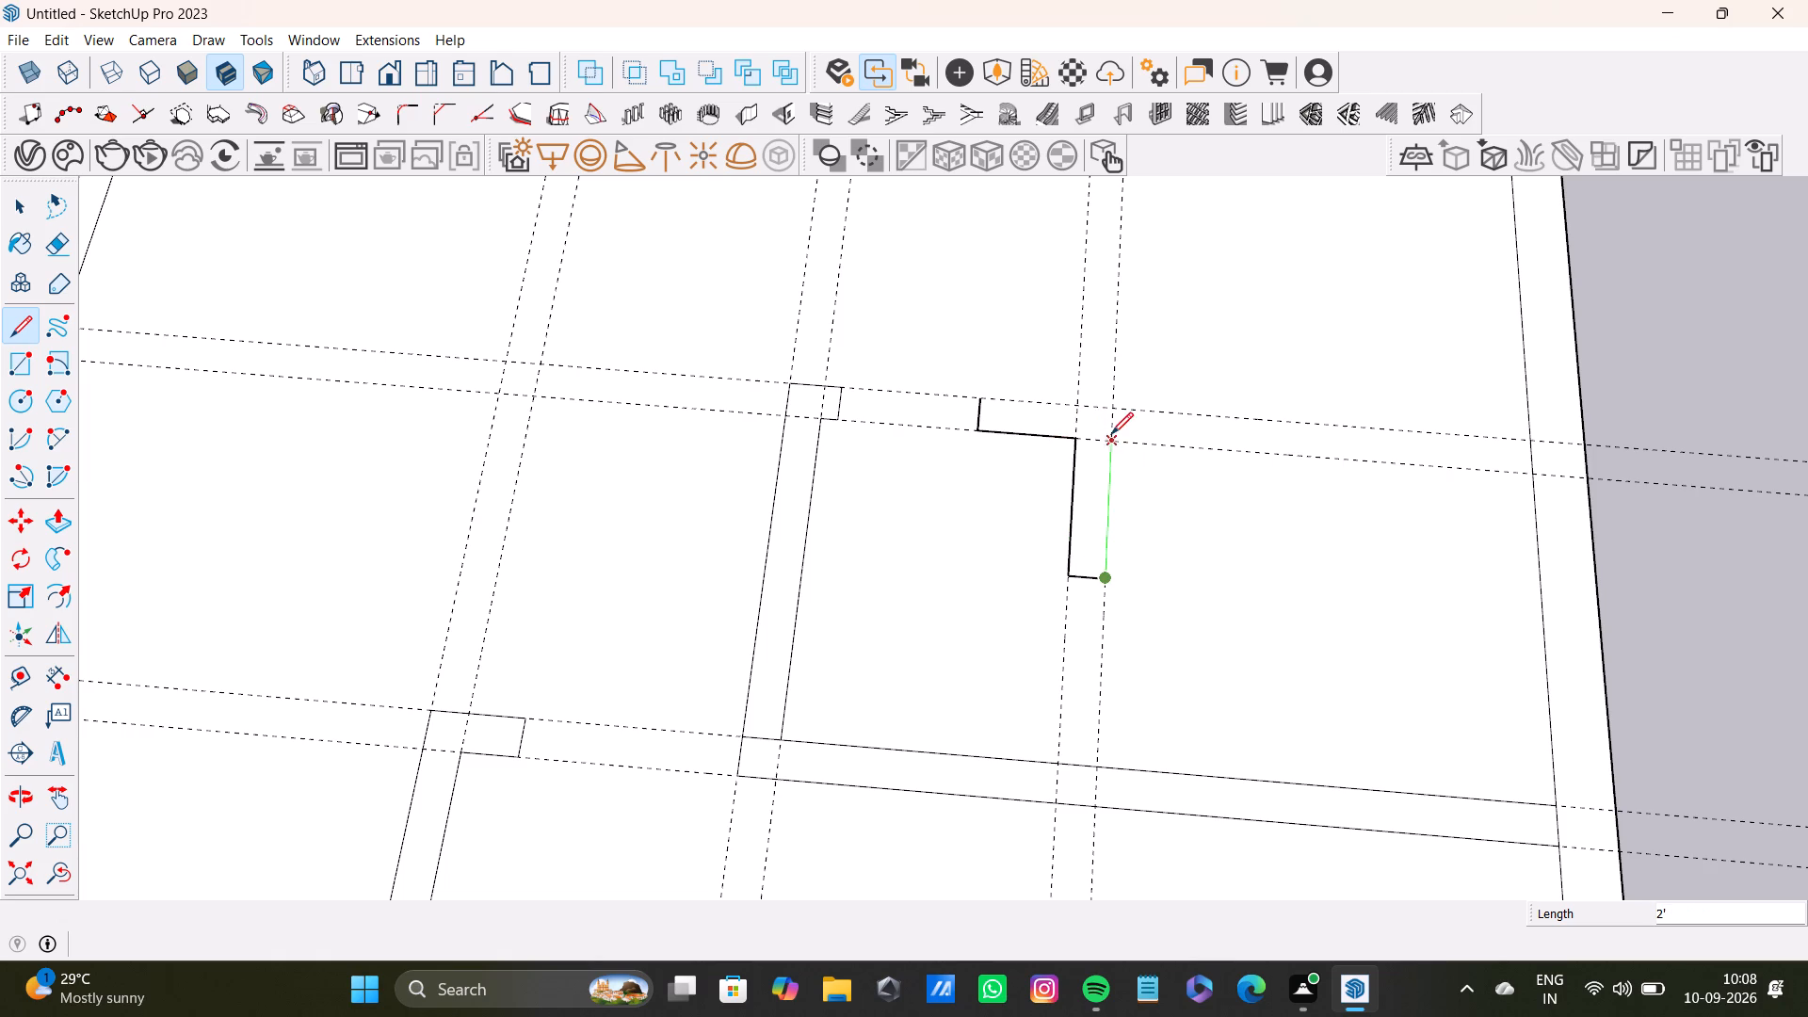
pyautogui.click(1112, 434)
pyautogui.click(1539, 474)
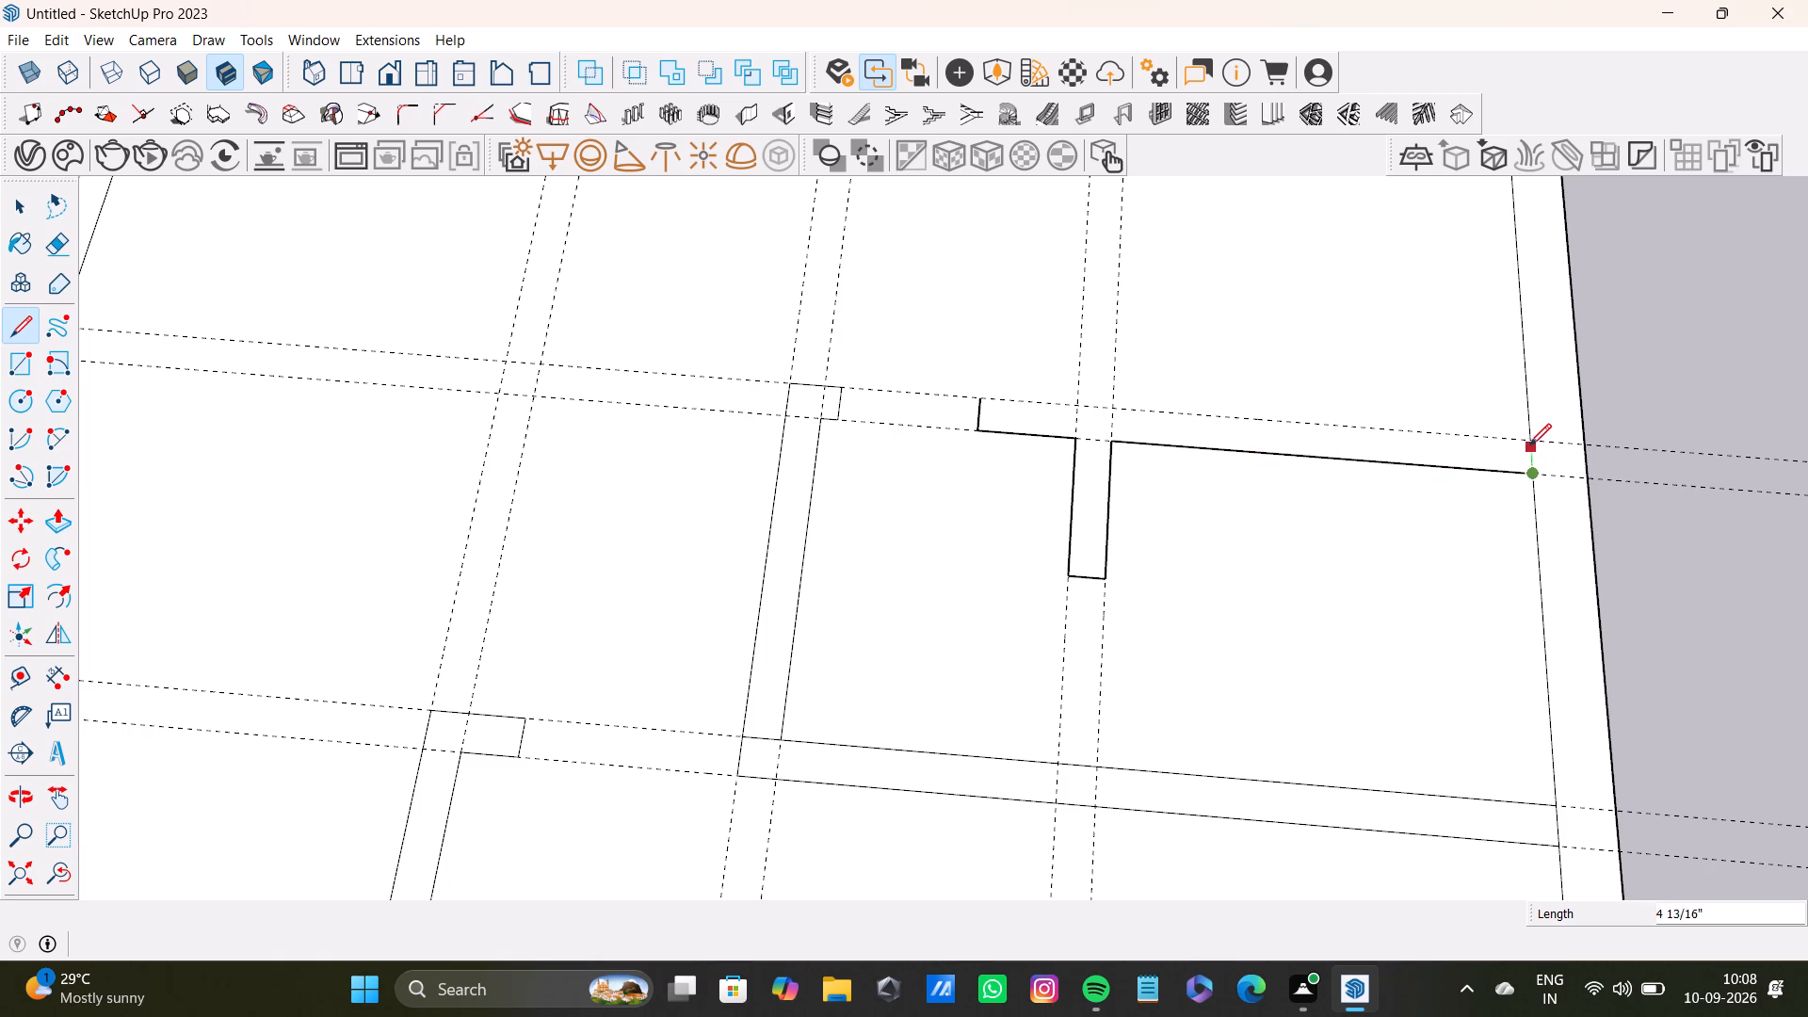
pyautogui.click(1526, 441)
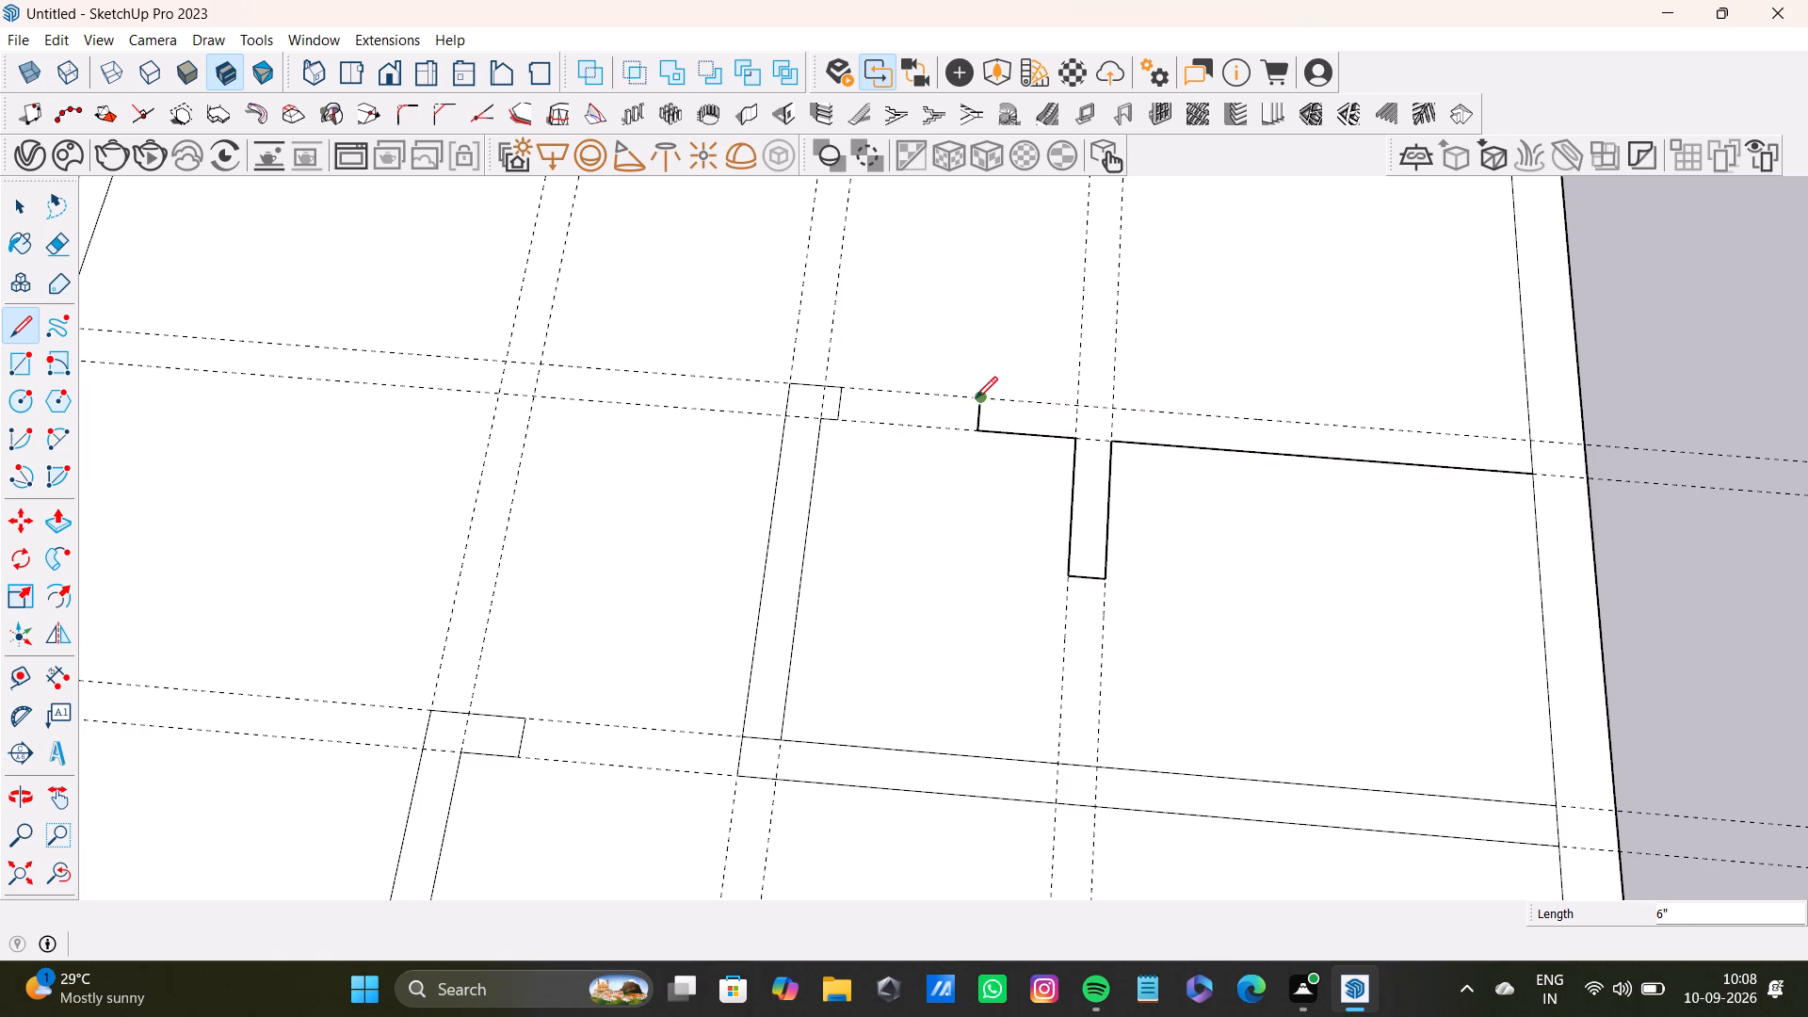
pyautogui.click(976, 398)
pyautogui.click(1530, 443)
pyautogui.click(1534, 480)
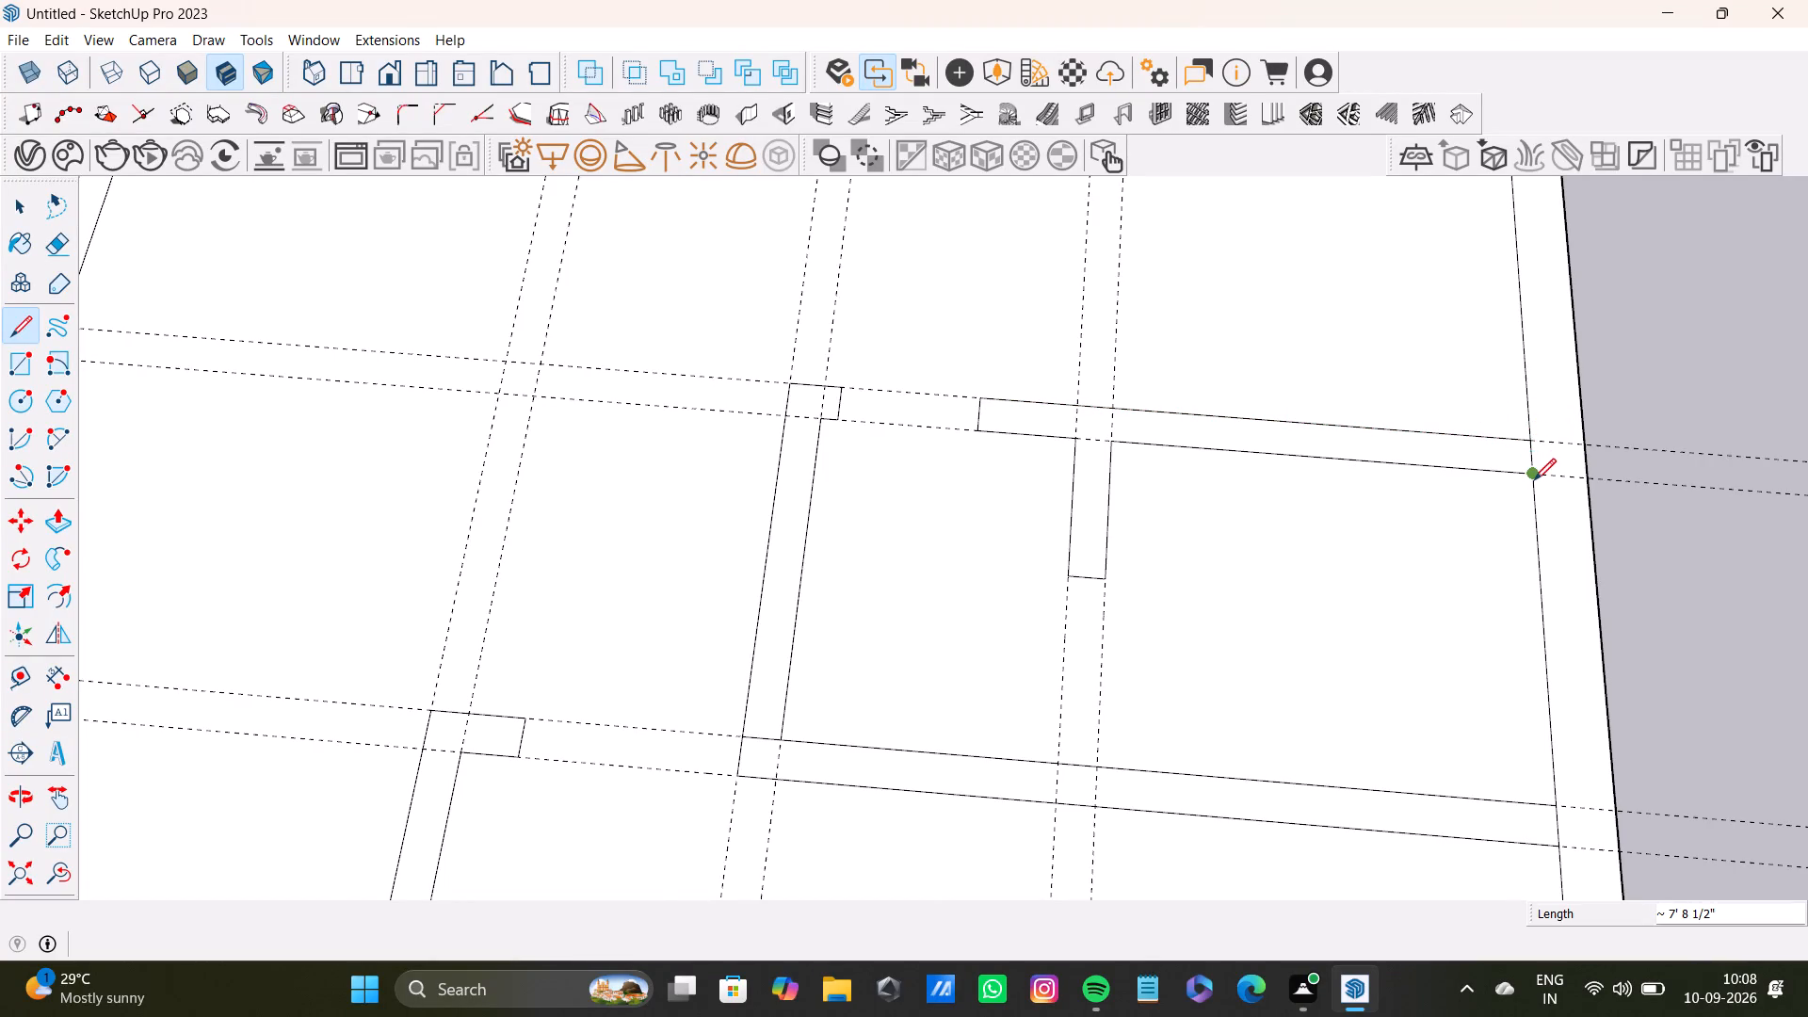
pyautogui.press('space')
# Delete the dividing line where the new lengthwise wall meets the lower cross wall's end.
pyautogui.scroll(-9, 1136, 428)
pyautogui.keyDown('shift'); pyautogui.scroll(15, 1042, 484); pyautogui.keyUp('shift')
pyautogui.scroll(-8, 987, 407)
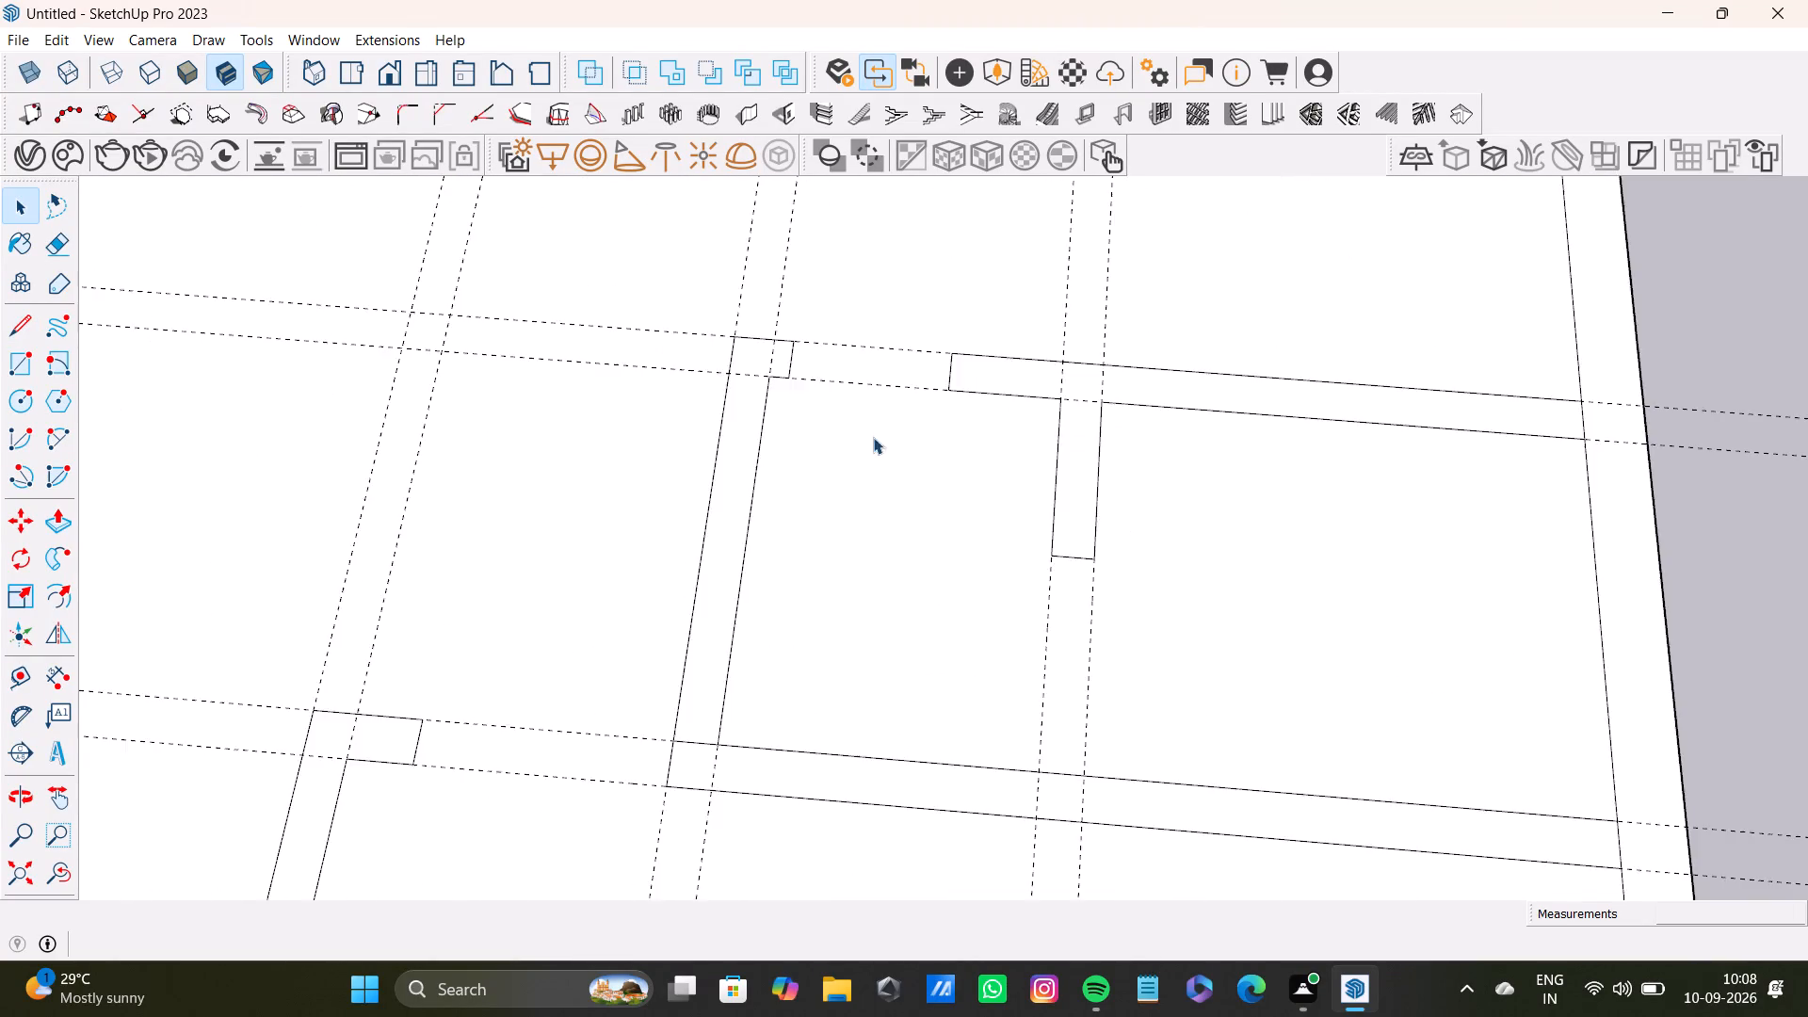
pyautogui.scroll(-4, 873, 437)
pyautogui.keyDown('shift'); pyautogui.moveTo(905, 476); pyautogui.dragTo(876, 375, button='middle'); pyautogui.keyUp('shift')
pyautogui.scroll(10, 782, 492)
pyautogui.click(718, 479)
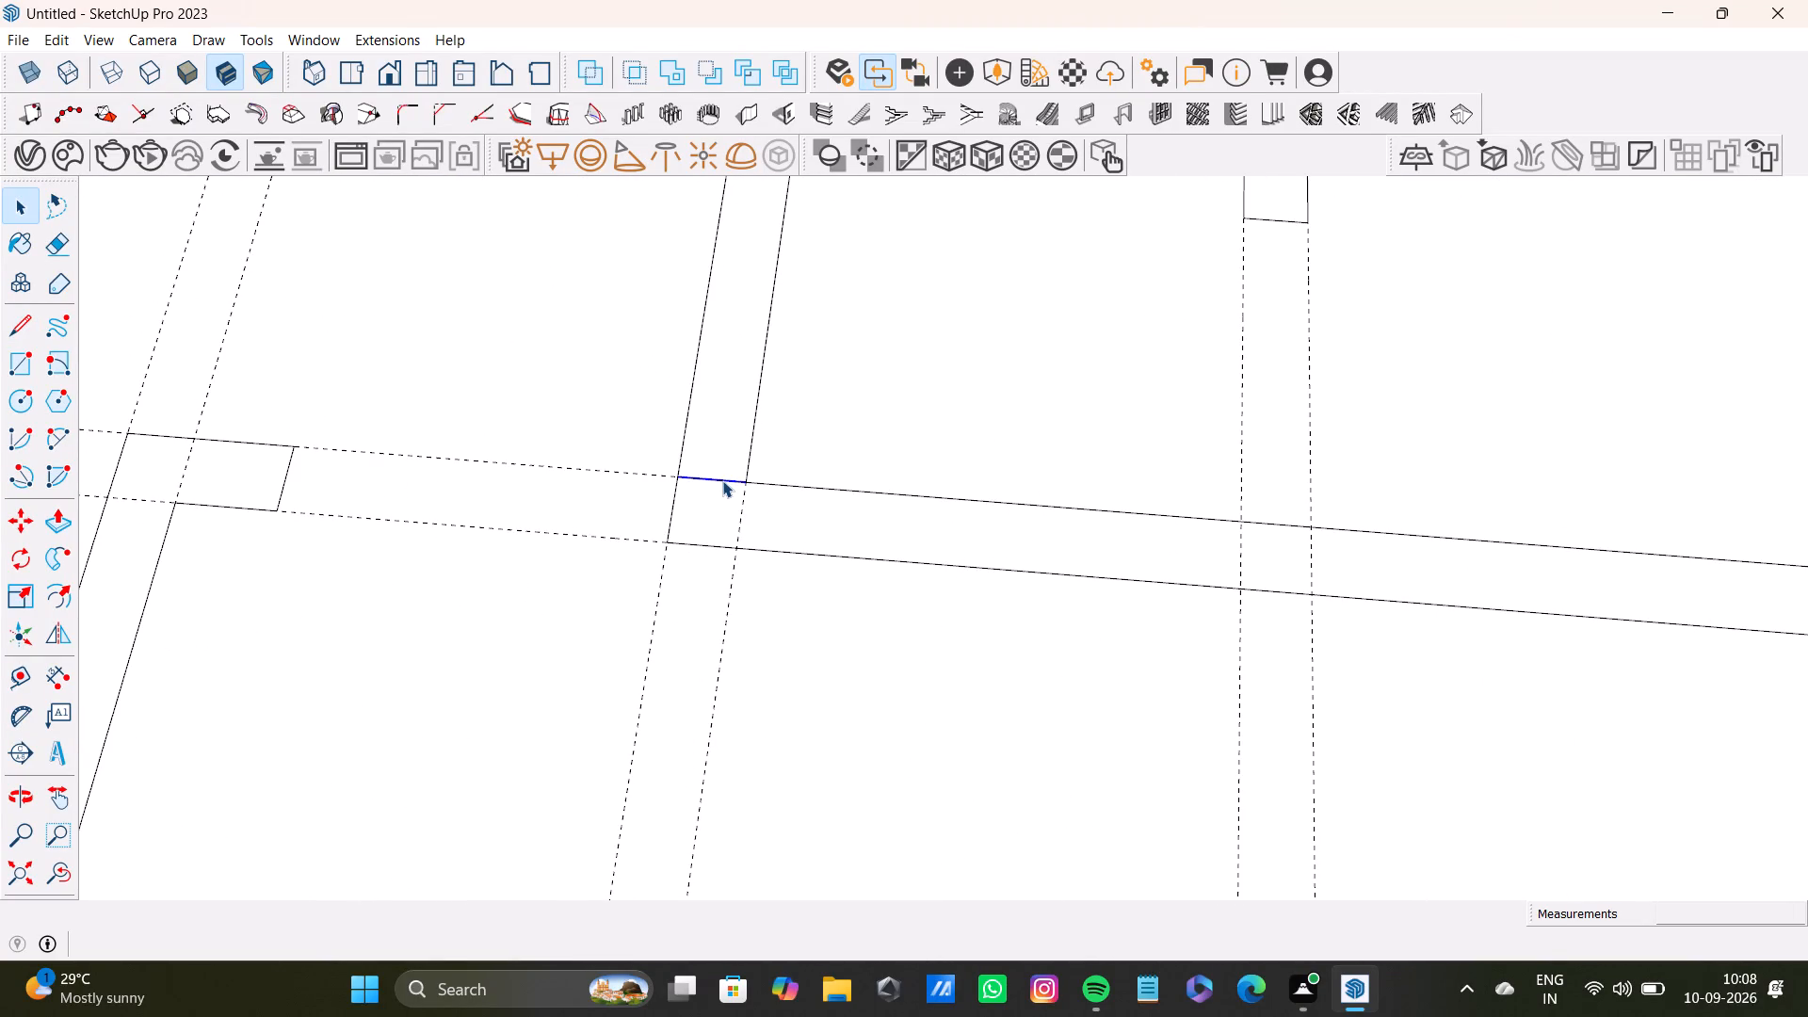
pyautogui.press('Delete')
# Outline a stub about 6" long on the lower cross wall, facing the 2' stub, and delete the line across its base.
pyautogui.scroll(-13, 716, 490)
pyautogui.keyDown('shift'); pyautogui.moveTo(738, 515); pyautogui.dragTo(853, 482, button='middle'); pyautogui.keyUp('shift')
pyautogui.scroll(4, 530, 428)
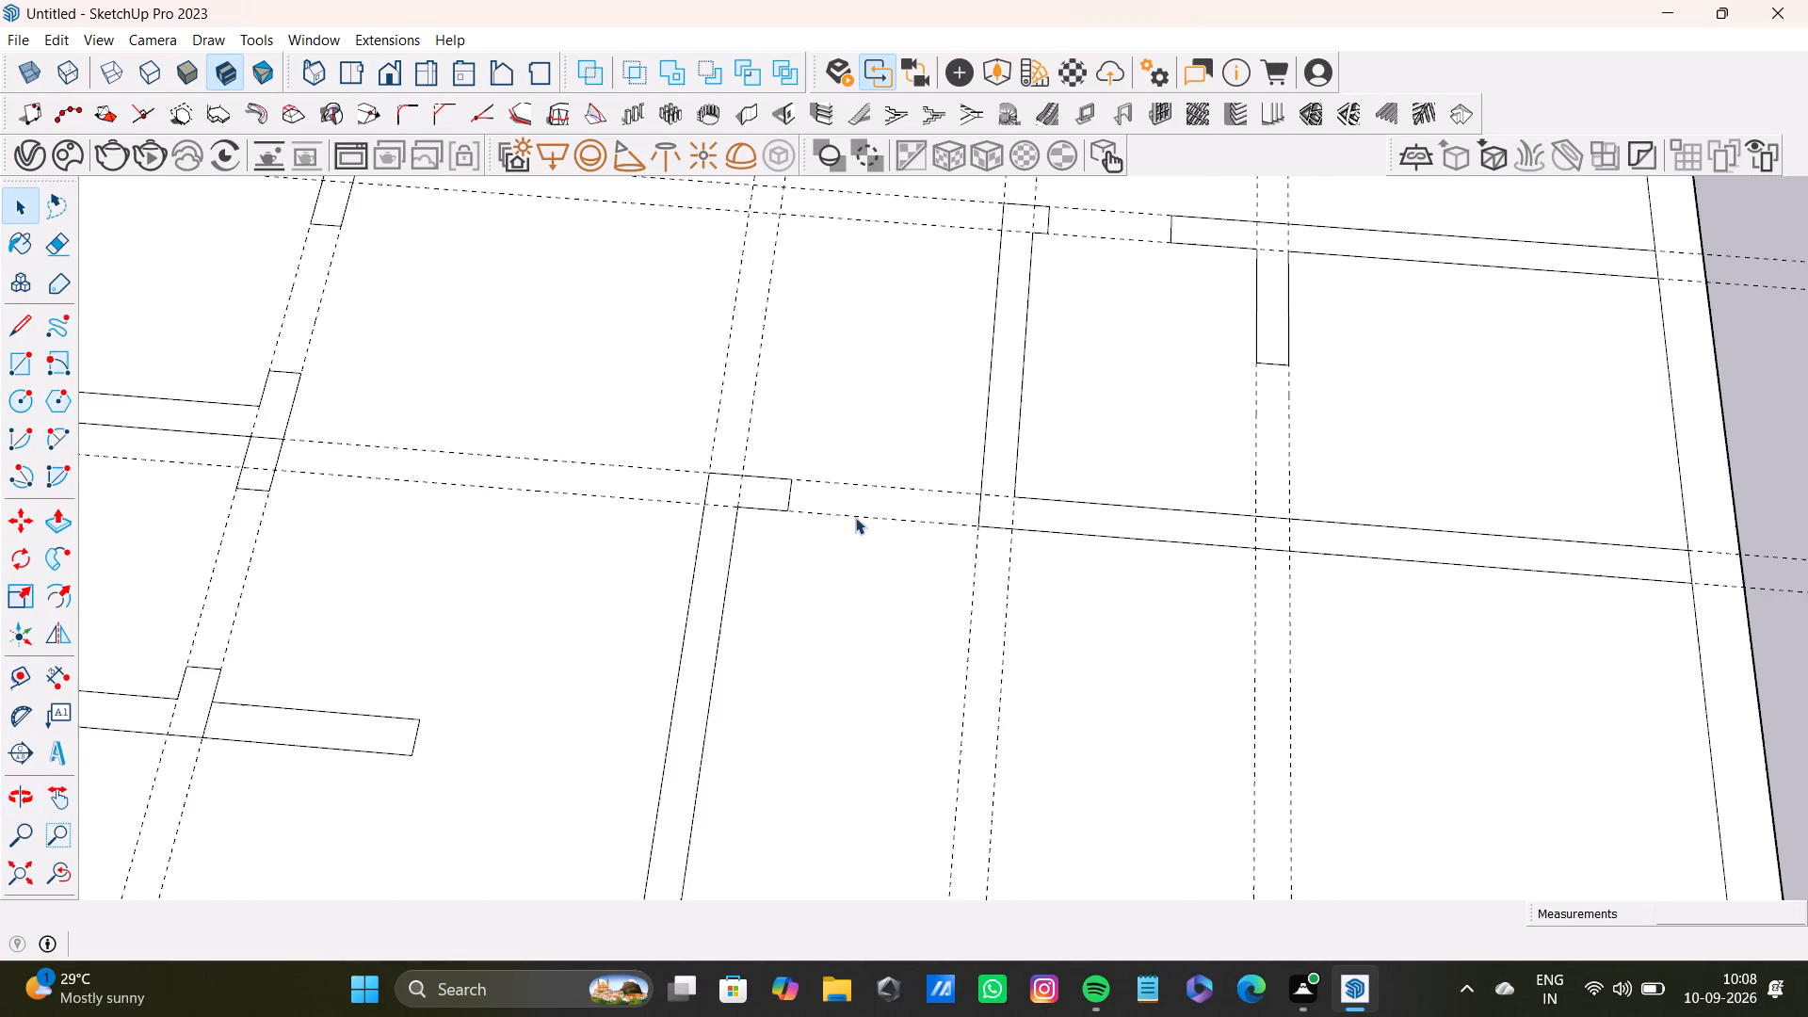
pyautogui.scroll(5, 855, 517)
pyautogui.scroll(-11, 719, 525)
pyautogui.scroll(-8, 1044, 555)
pyautogui.scroll(5, 969, 499)
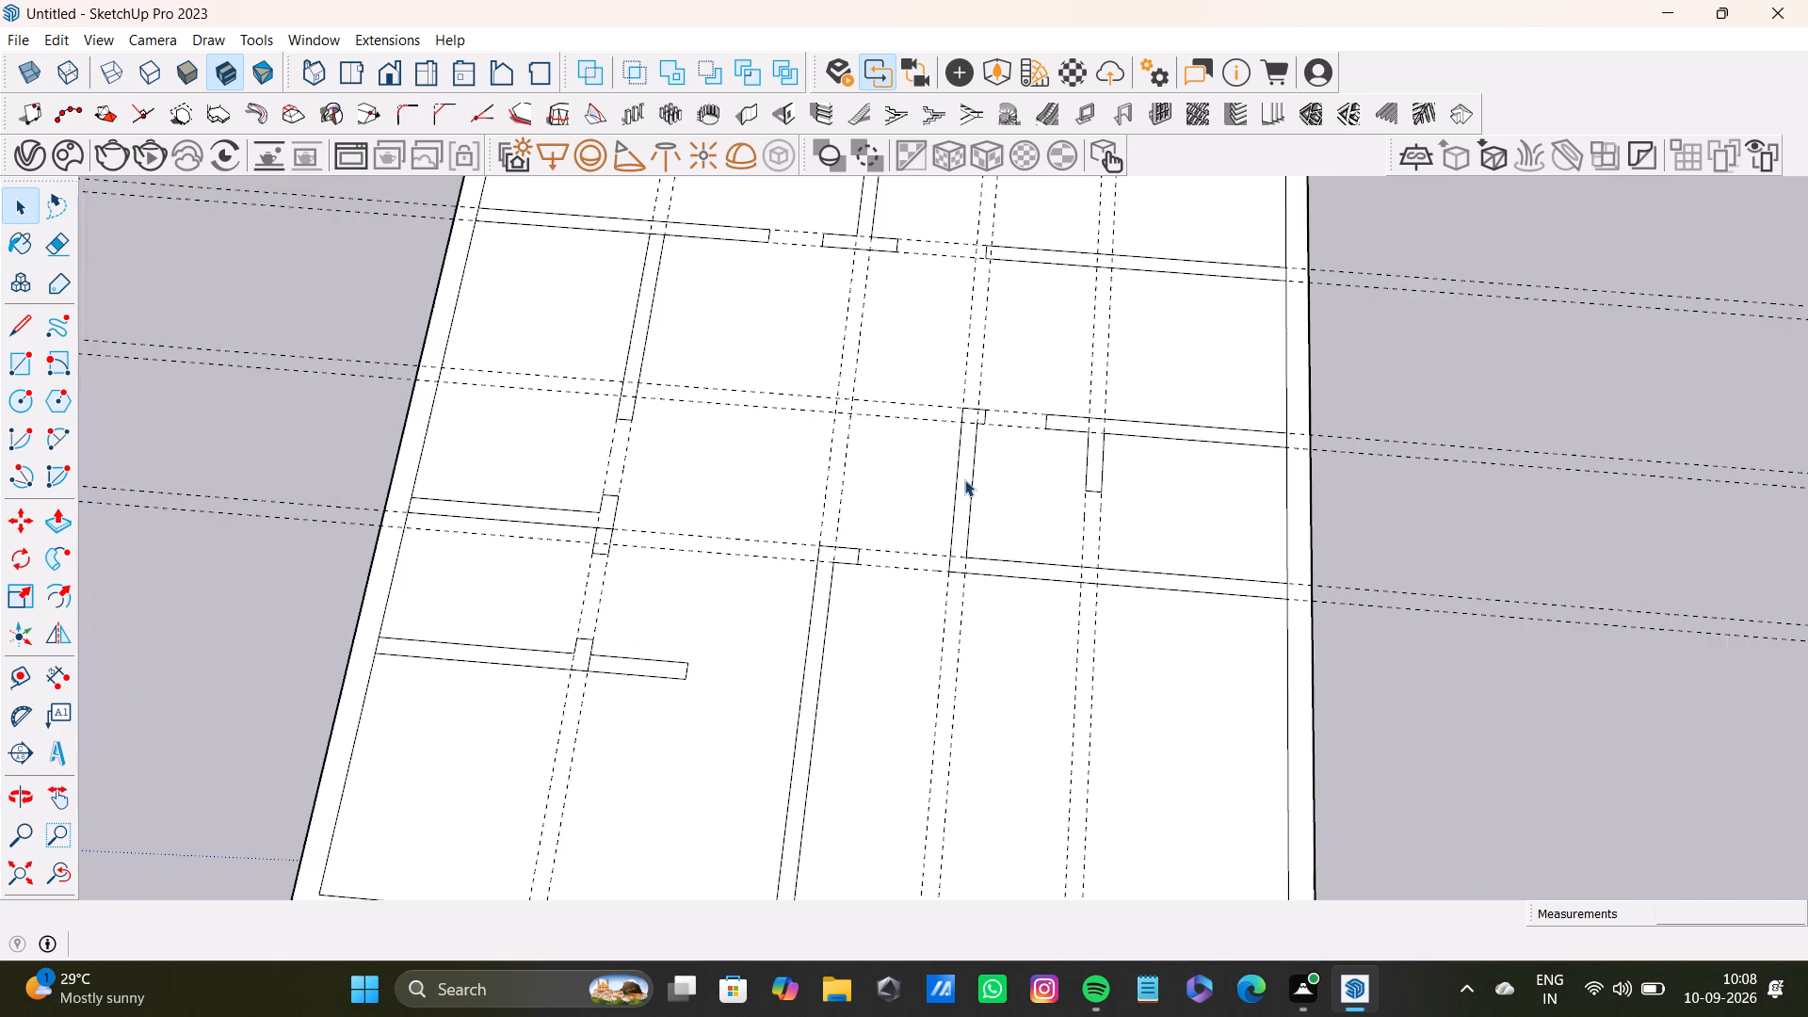
pyautogui.scroll(4, 964, 479)
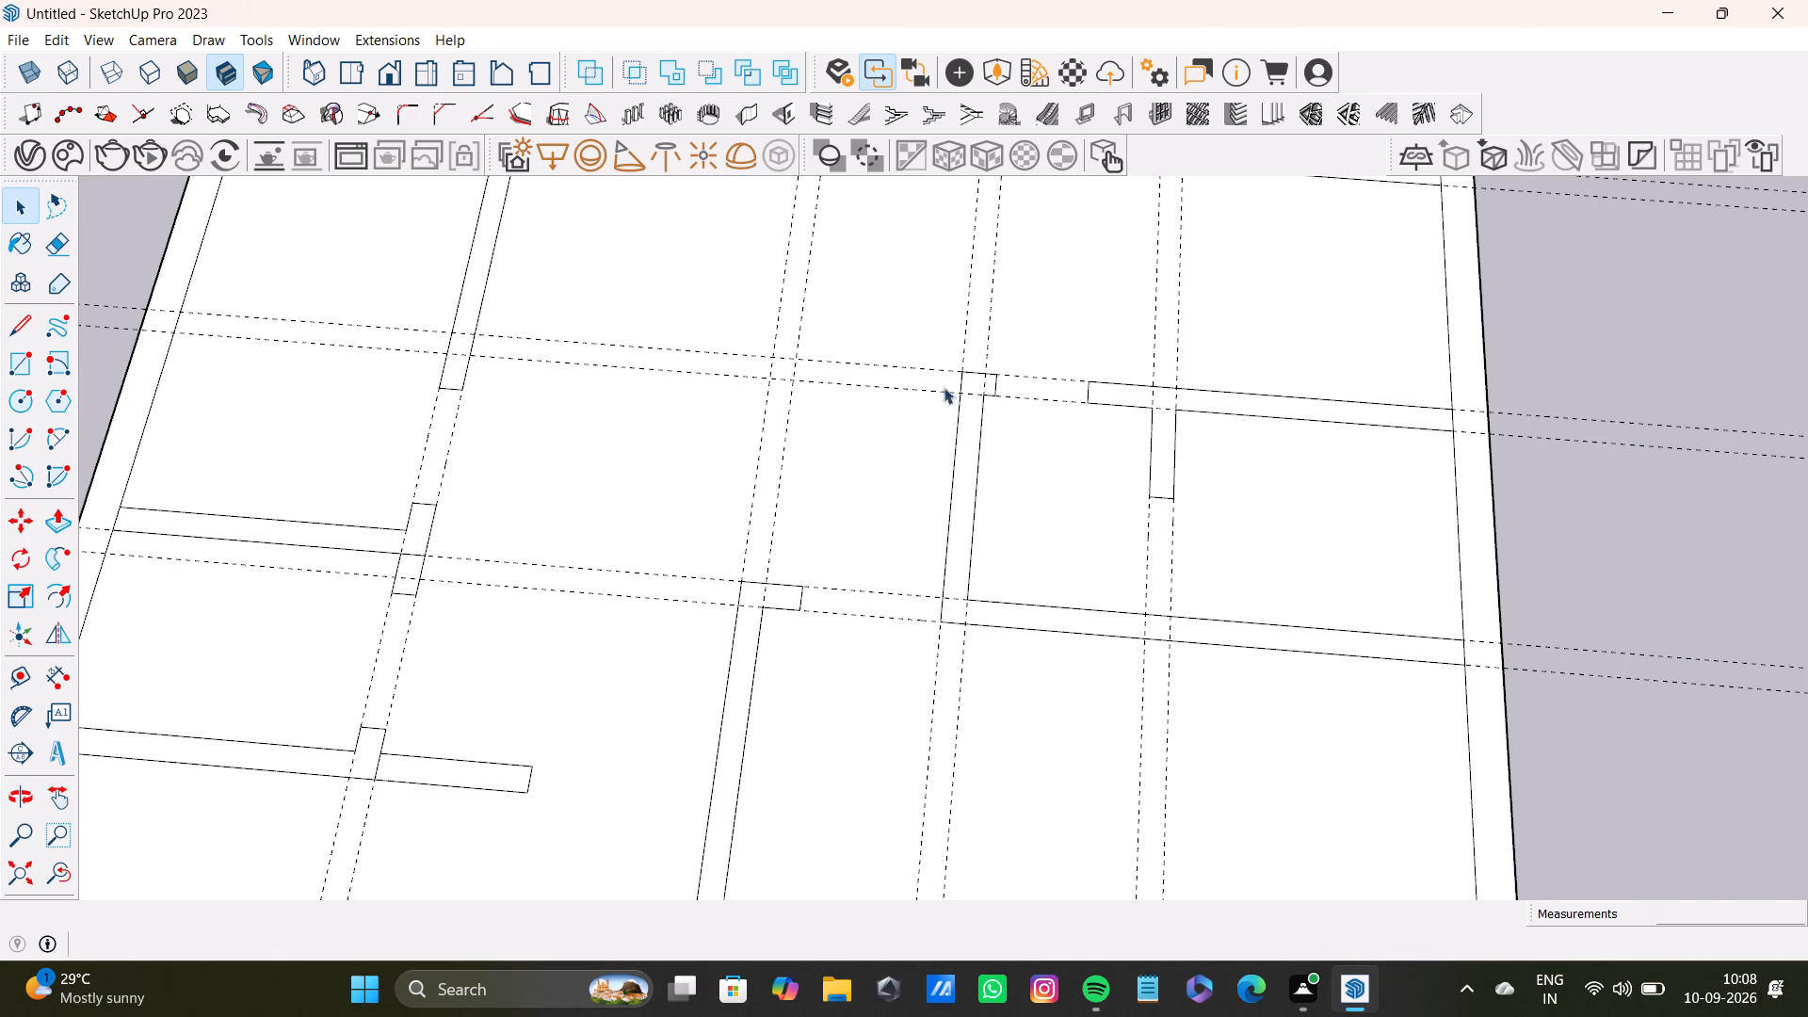
pyautogui.press('l')
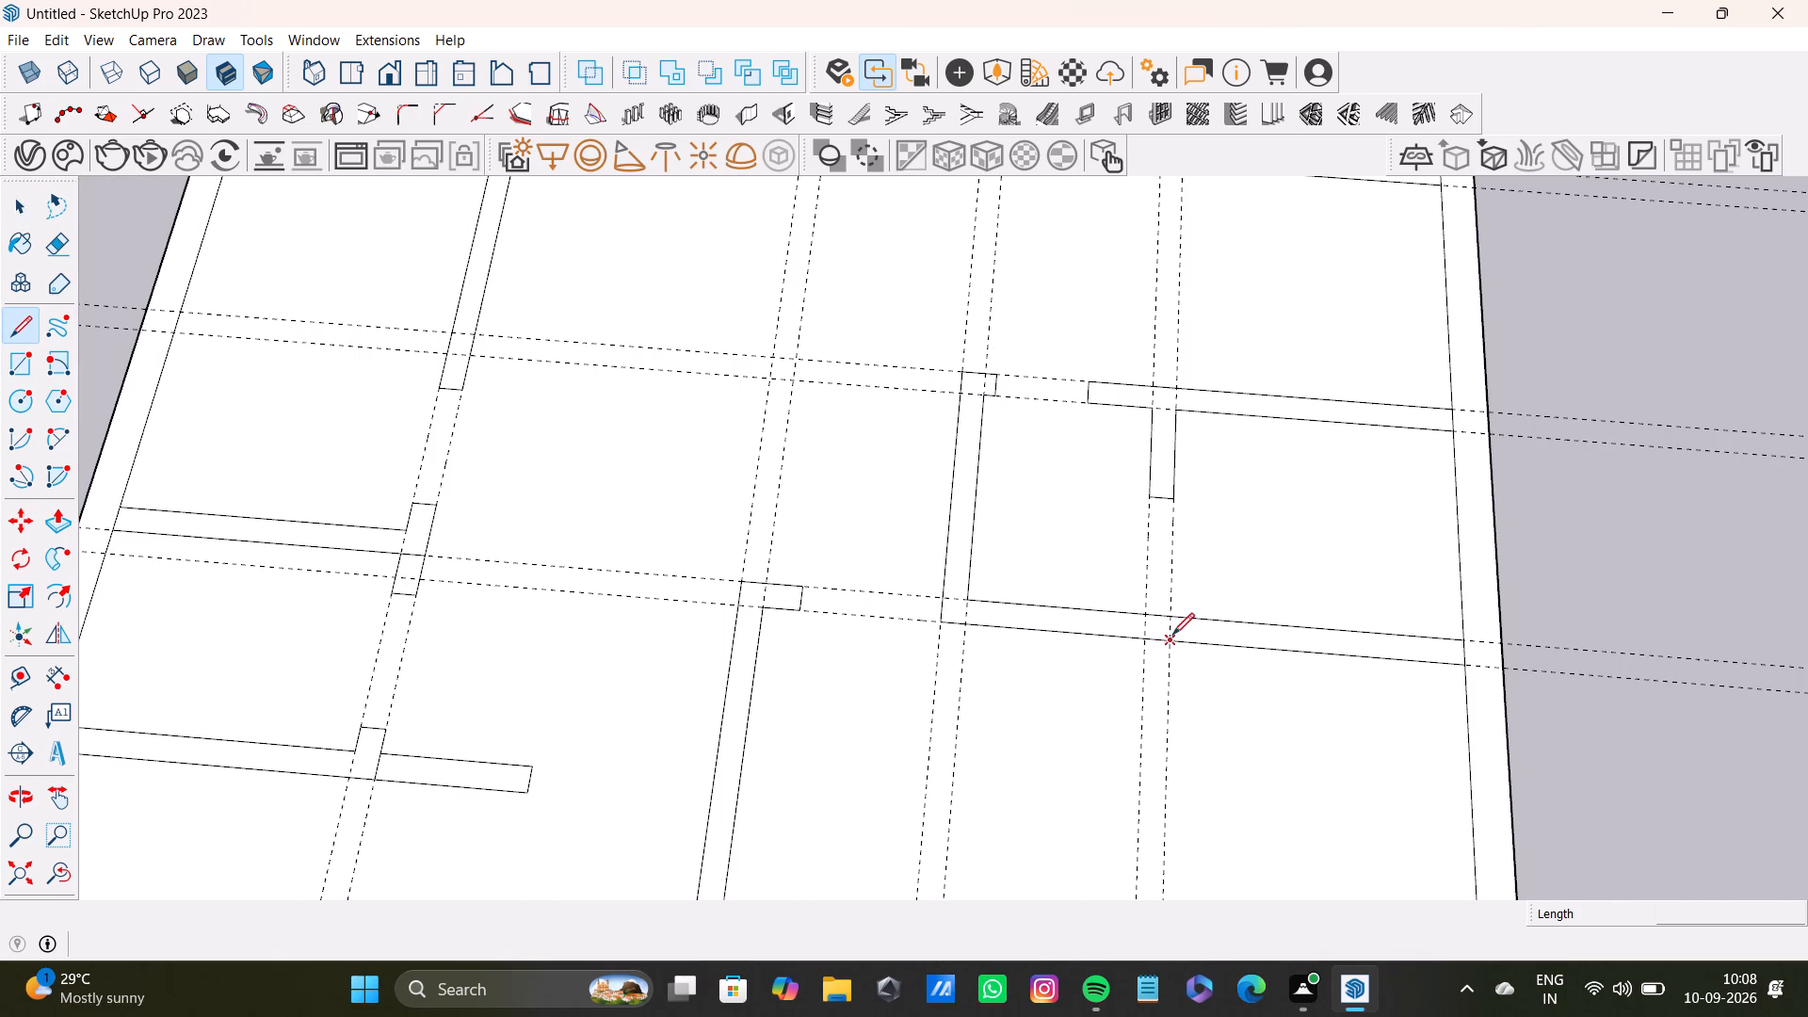
pyautogui.scroll(6, 1172, 635)
pyautogui.click(1140, 616)
pyautogui.click(1137, 572)
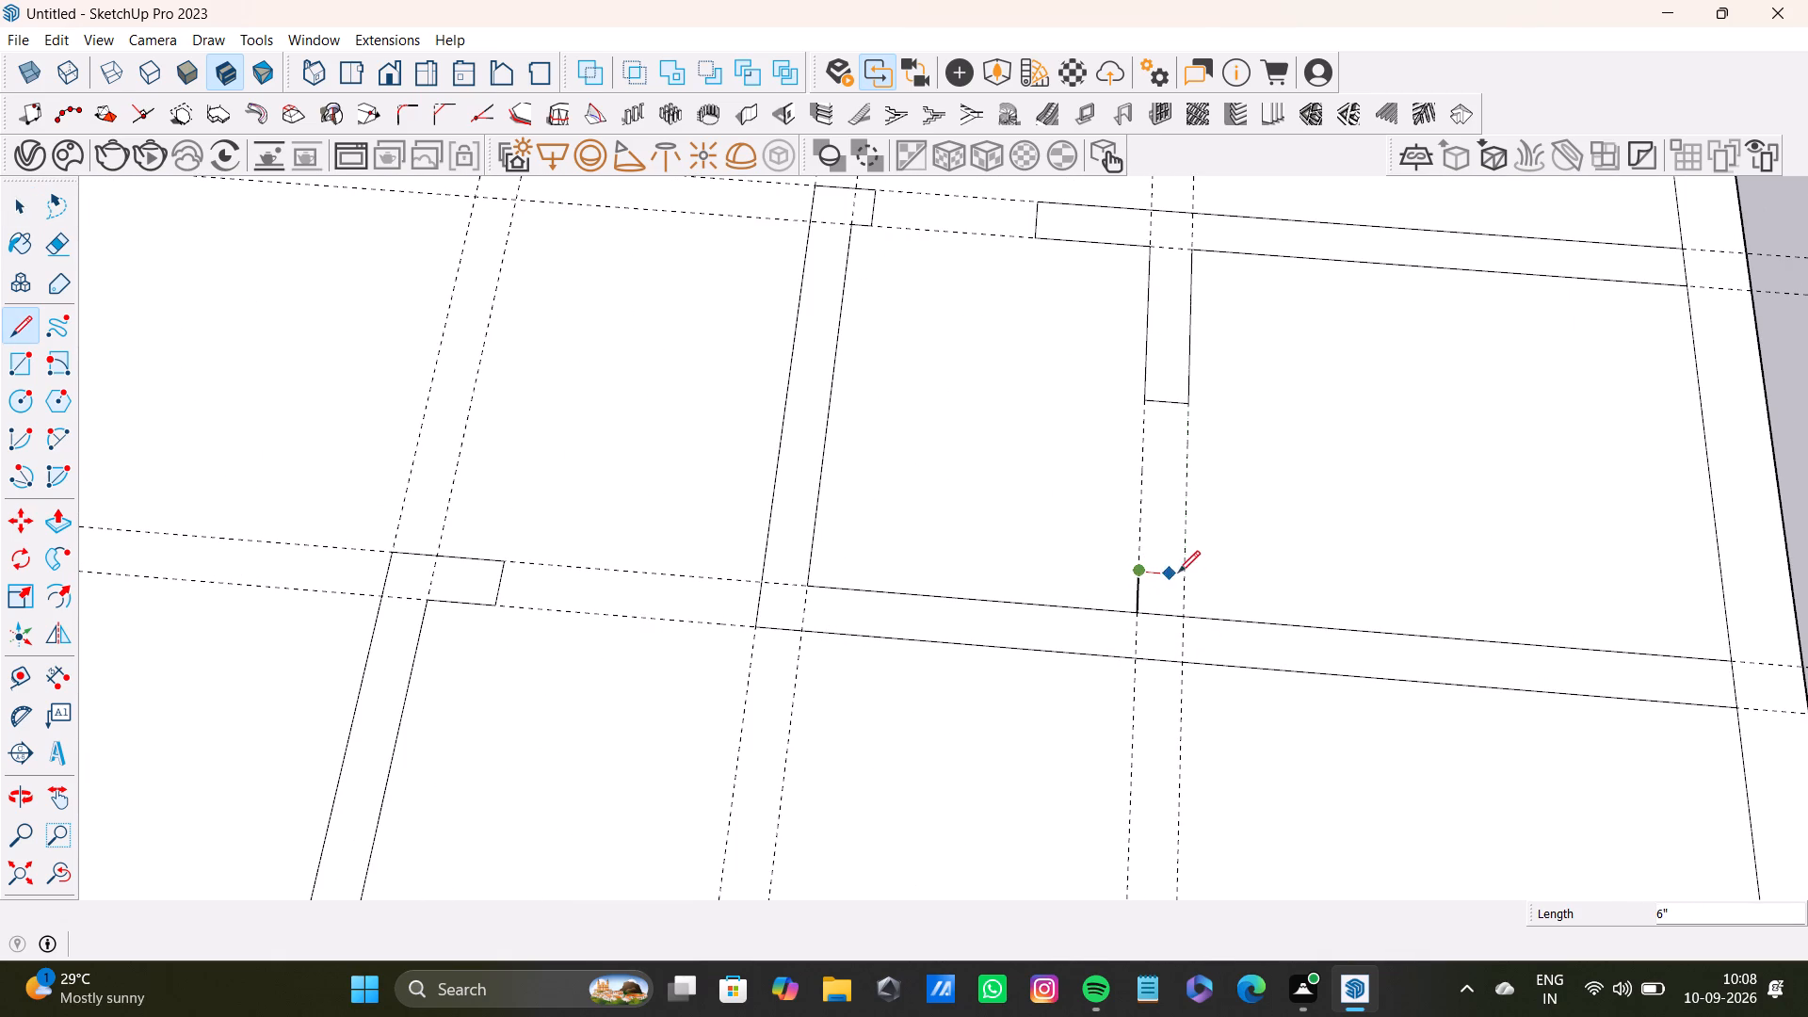
pyautogui.click(1186, 578)
pyautogui.click(1187, 617)
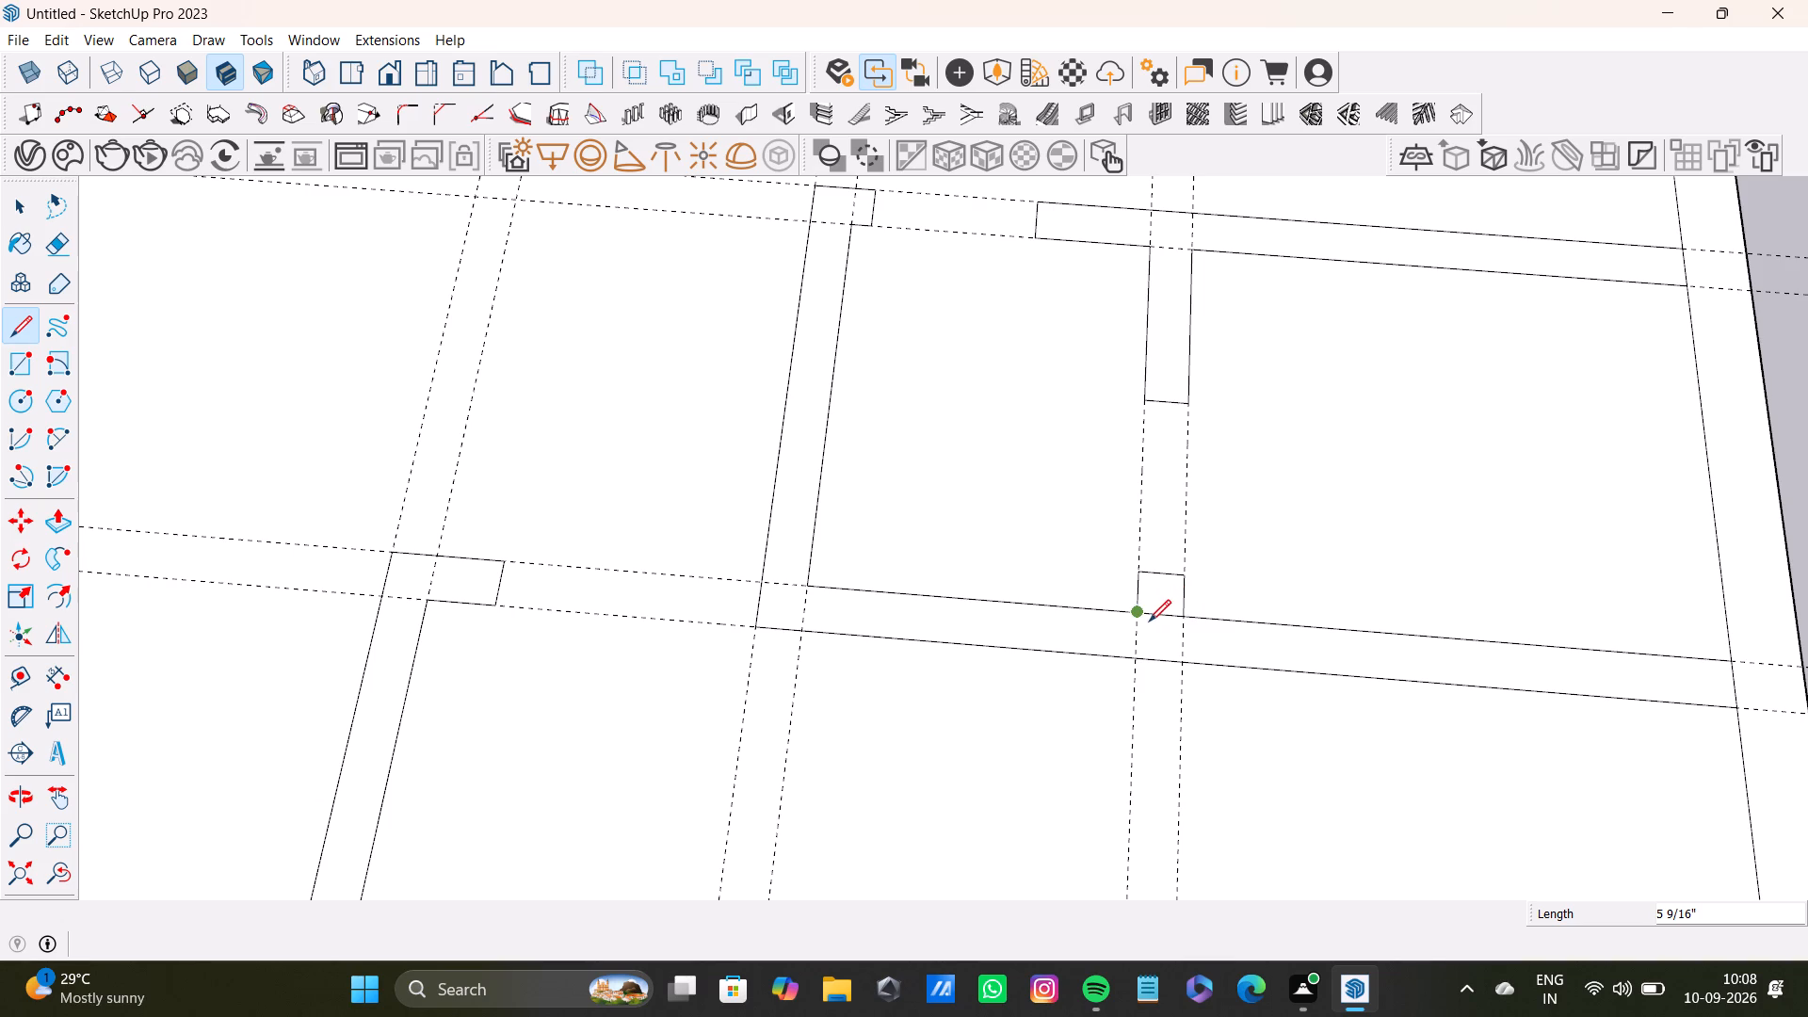
pyautogui.press('space')
pyautogui.click(1166, 618)
pyautogui.press('Delete')
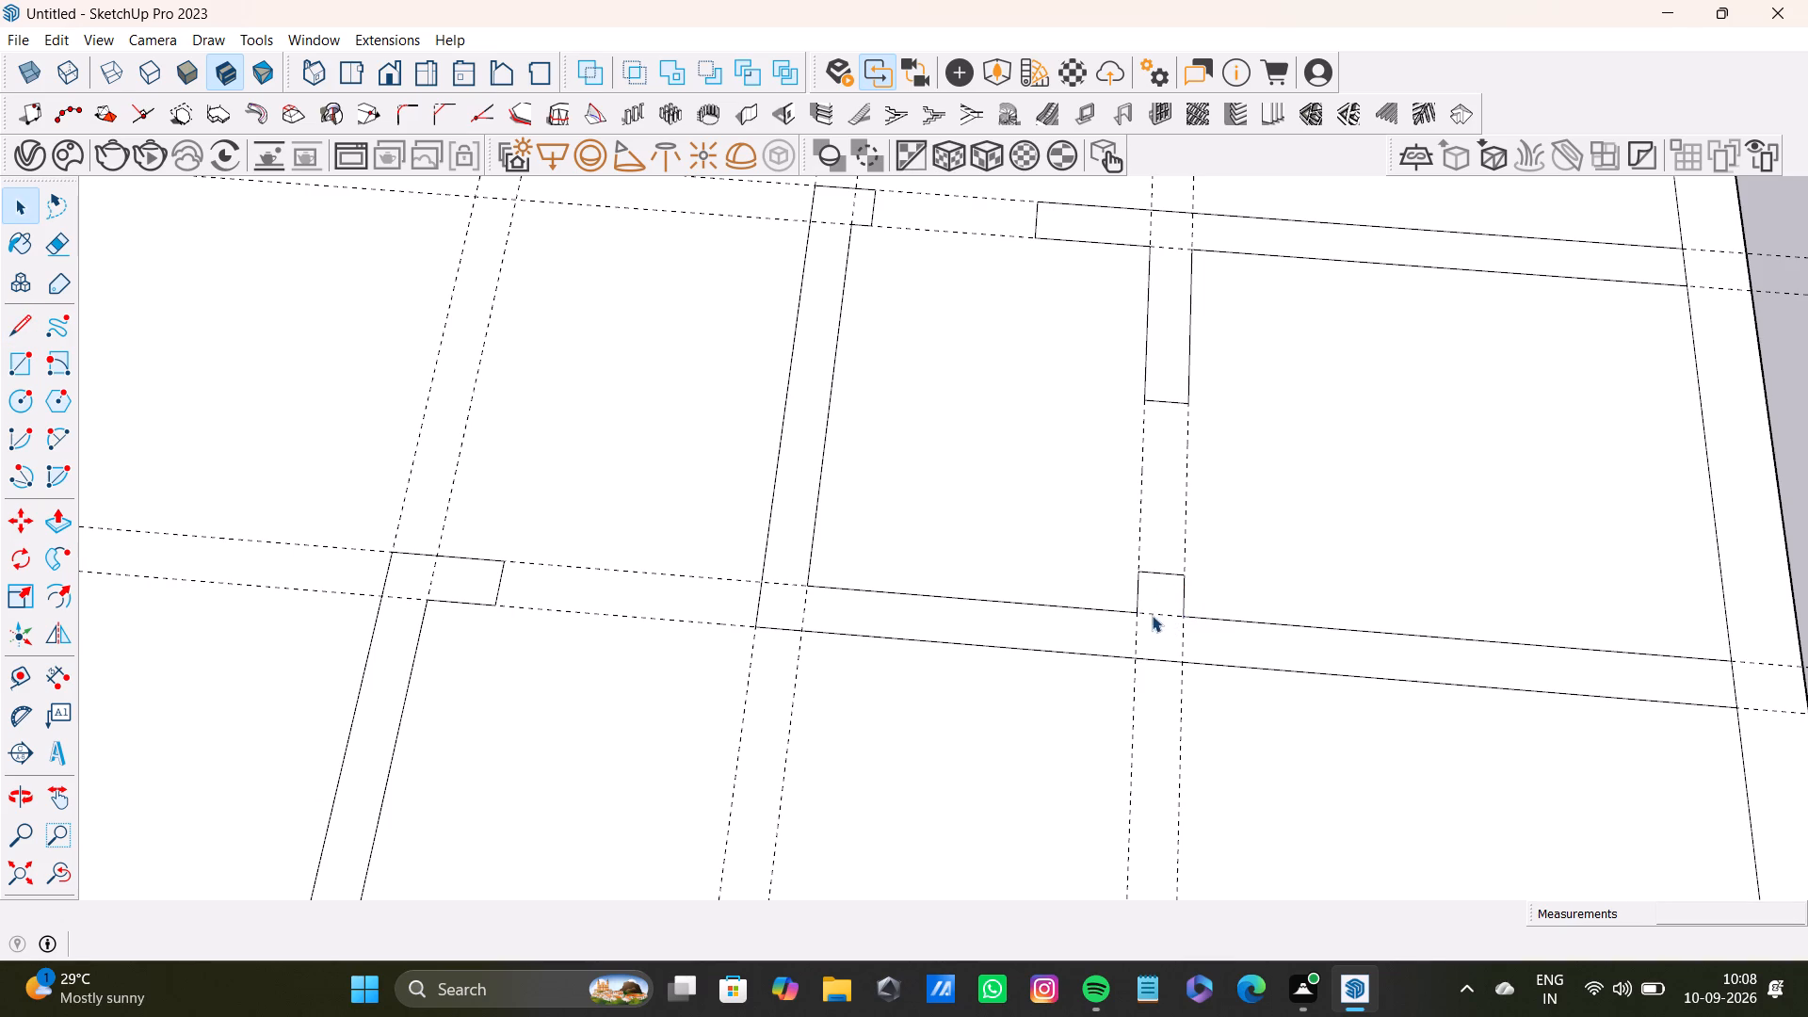
# Delete the lines across the uppermost cross wall's junctions with the lengthwise wall below it and the side wall nearest the first plan.
pyautogui.scroll(-13, 1152, 615)
pyautogui.keyDown('shift'); pyautogui.moveTo(999, 492); pyautogui.dragTo(971, 671, button='middle'); pyautogui.keyUp('shift')
pyautogui.scroll(9, 840, 476)
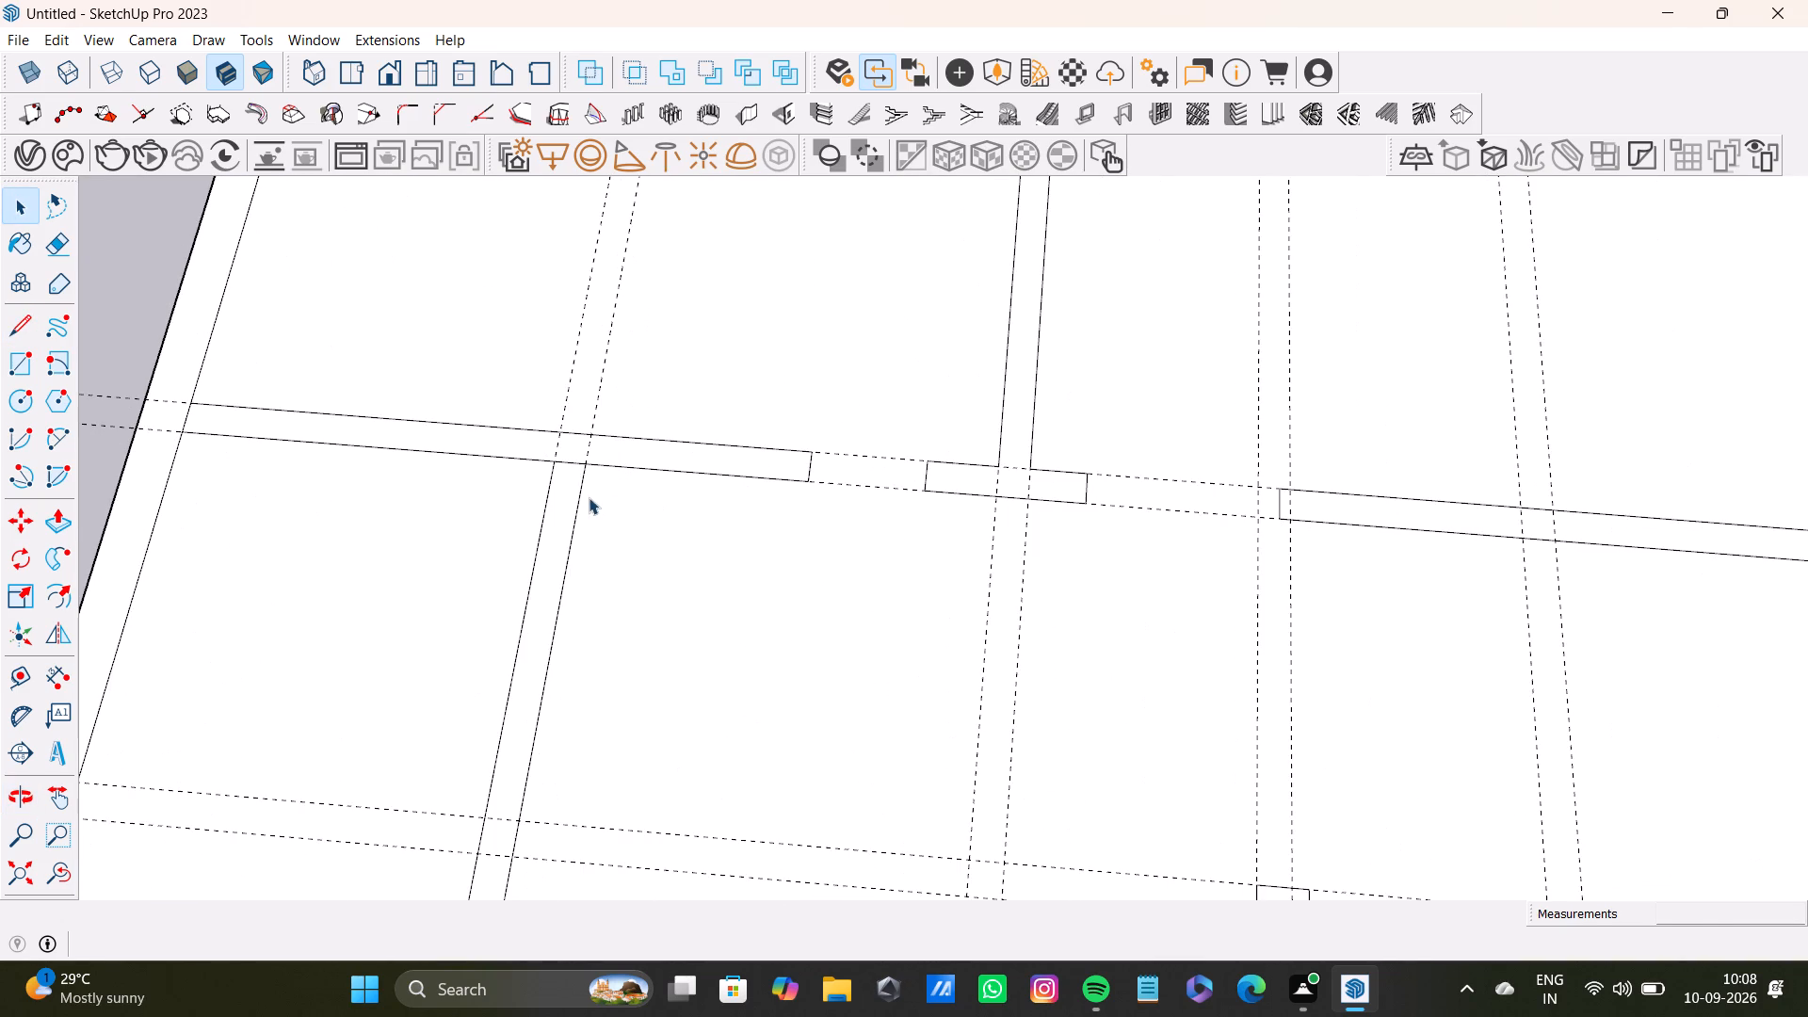
pyautogui.click(573, 464)
pyautogui.press('Delete')
pyautogui.scroll(-5, 833, 486)
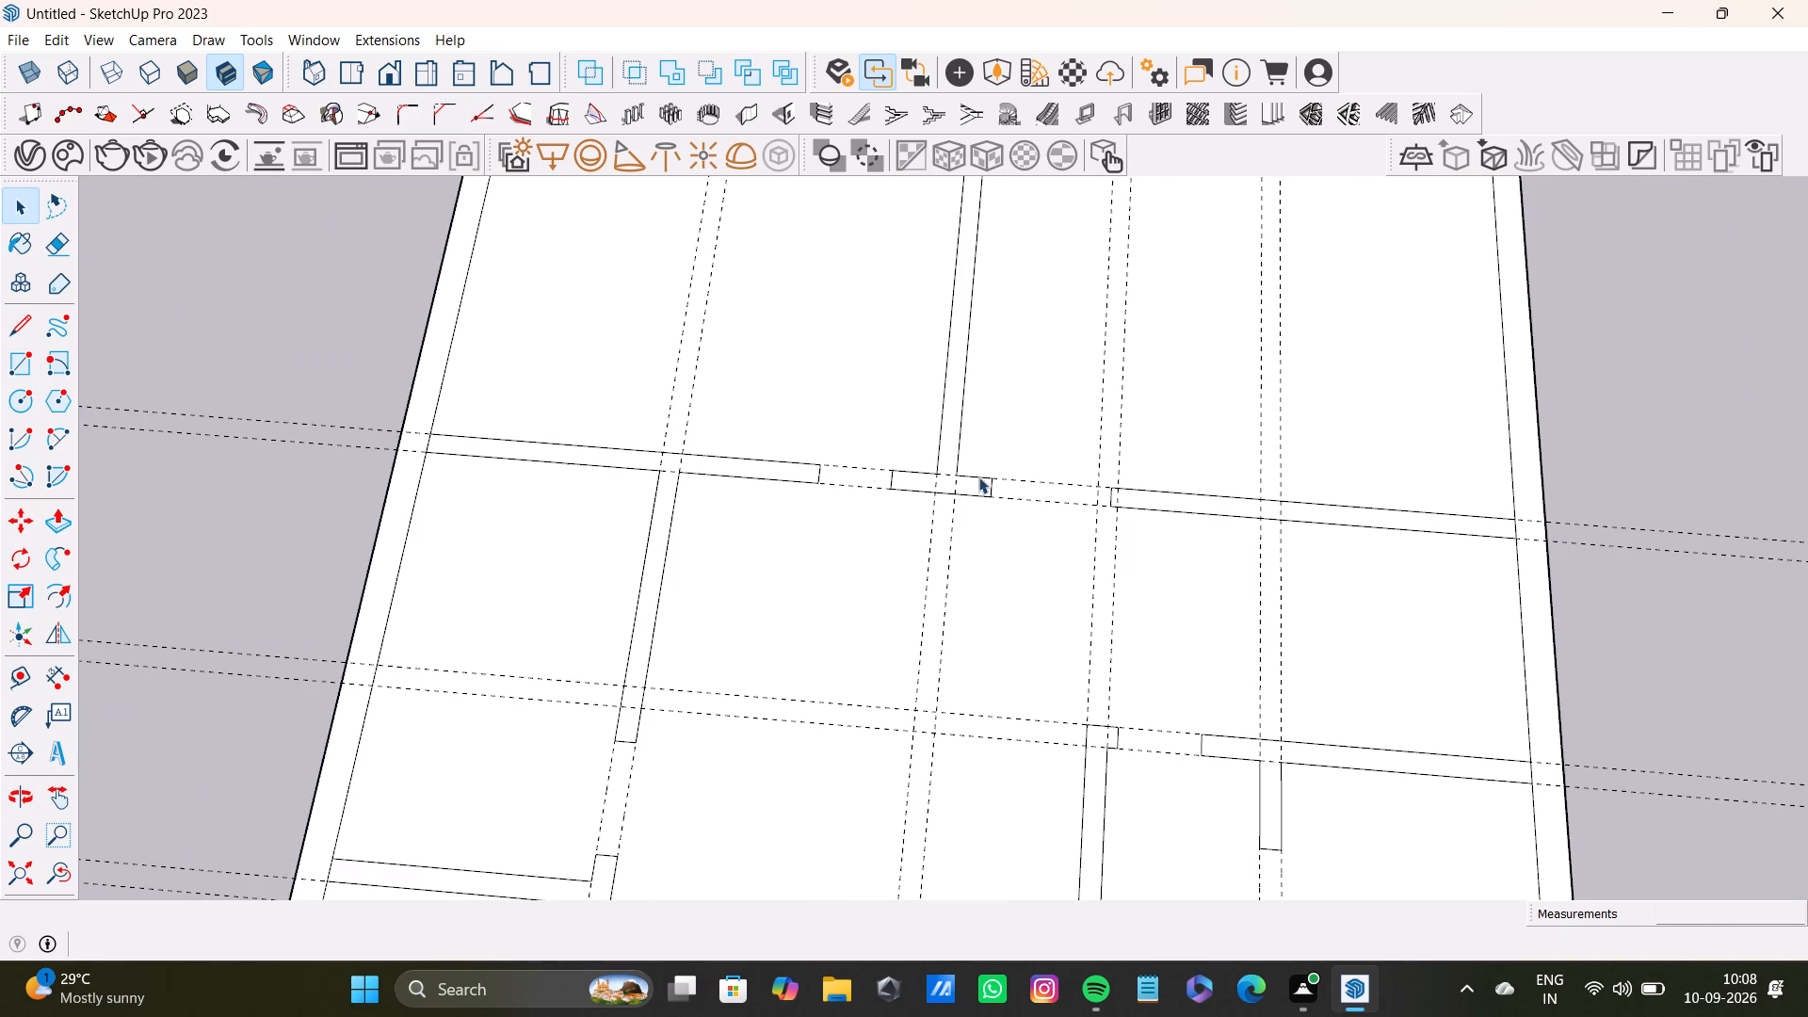
pyautogui.scroll(9, 420, 444)
pyautogui.click(434, 458)
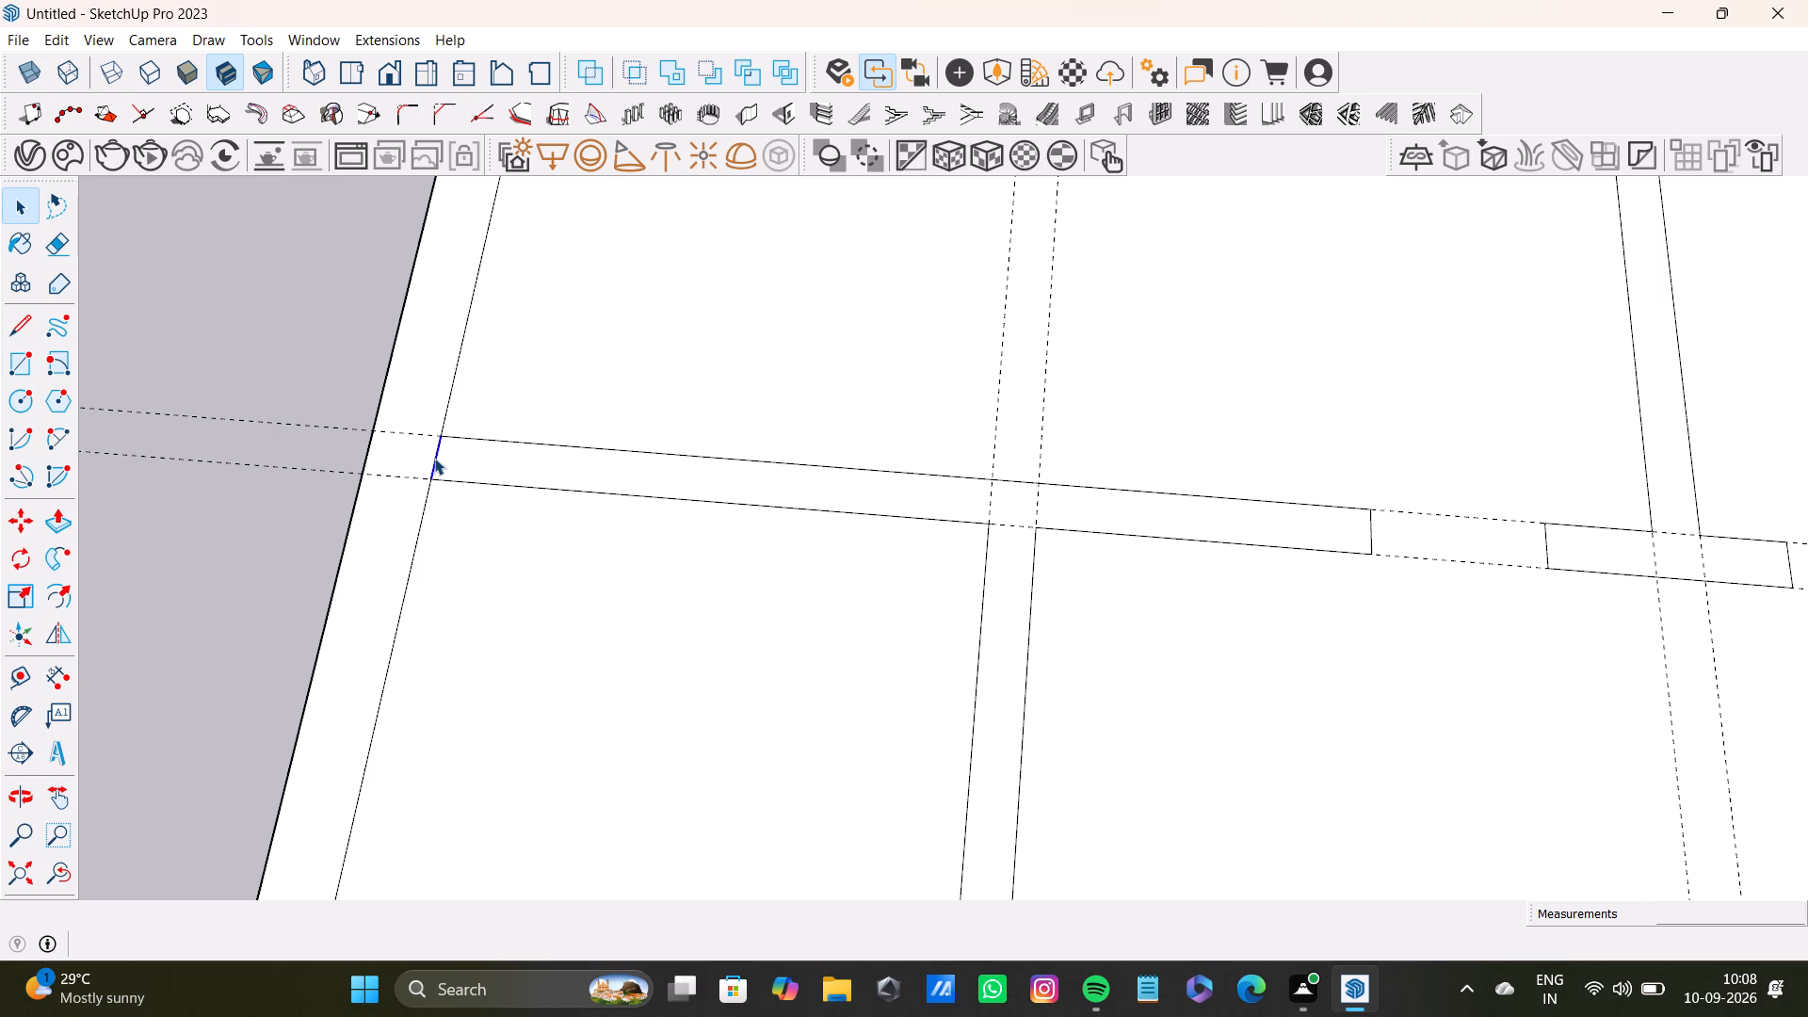
pyautogui.press('Delete')
# Delete the outer-wall inner-line segments where the upper lengthwise wall meets the end wall and the uppermost cross wall meets the far side wall.
pyautogui.scroll(-10, 619, 463)
pyautogui.keyDown('shift'); pyautogui.moveTo(701, 430); pyautogui.dragTo(711, 744, button='middle'); pyautogui.keyUp('shift')
pyautogui.scroll(5, 764, 443)
pyautogui.scroll(-9, 1233, 526)
pyautogui.keyDown('shift'); pyautogui.moveTo(1228, 566); pyautogui.dragTo(999, 626, button='middle'); pyautogui.keyUp('shift')
pyautogui.scroll(14, 1031, 513)
pyautogui.click(1070, 583)
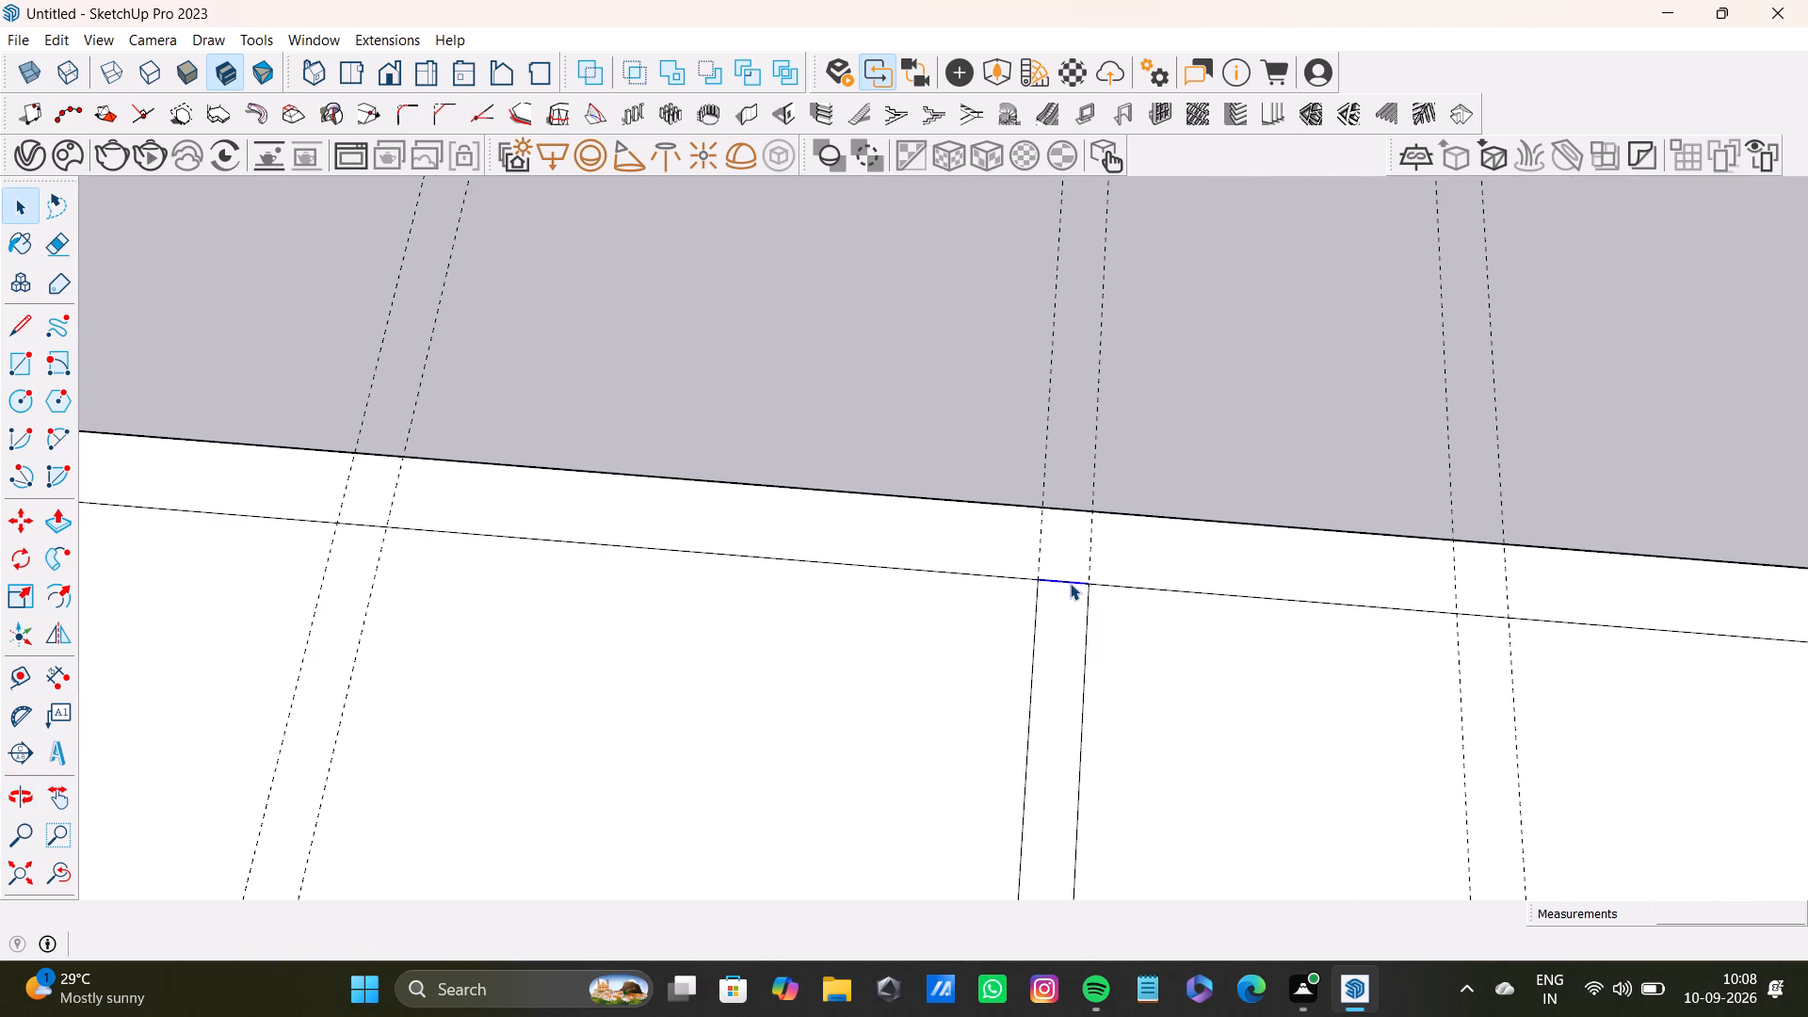
pyautogui.press('Delete')
pyautogui.scroll(-15, 1060, 583)
pyautogui.keyDown('shift'); pyautogui.moveTo(1079, 705); pyautogui.dragTo(1030, 413, button='middle'); pyautogui.keyUp('shift')
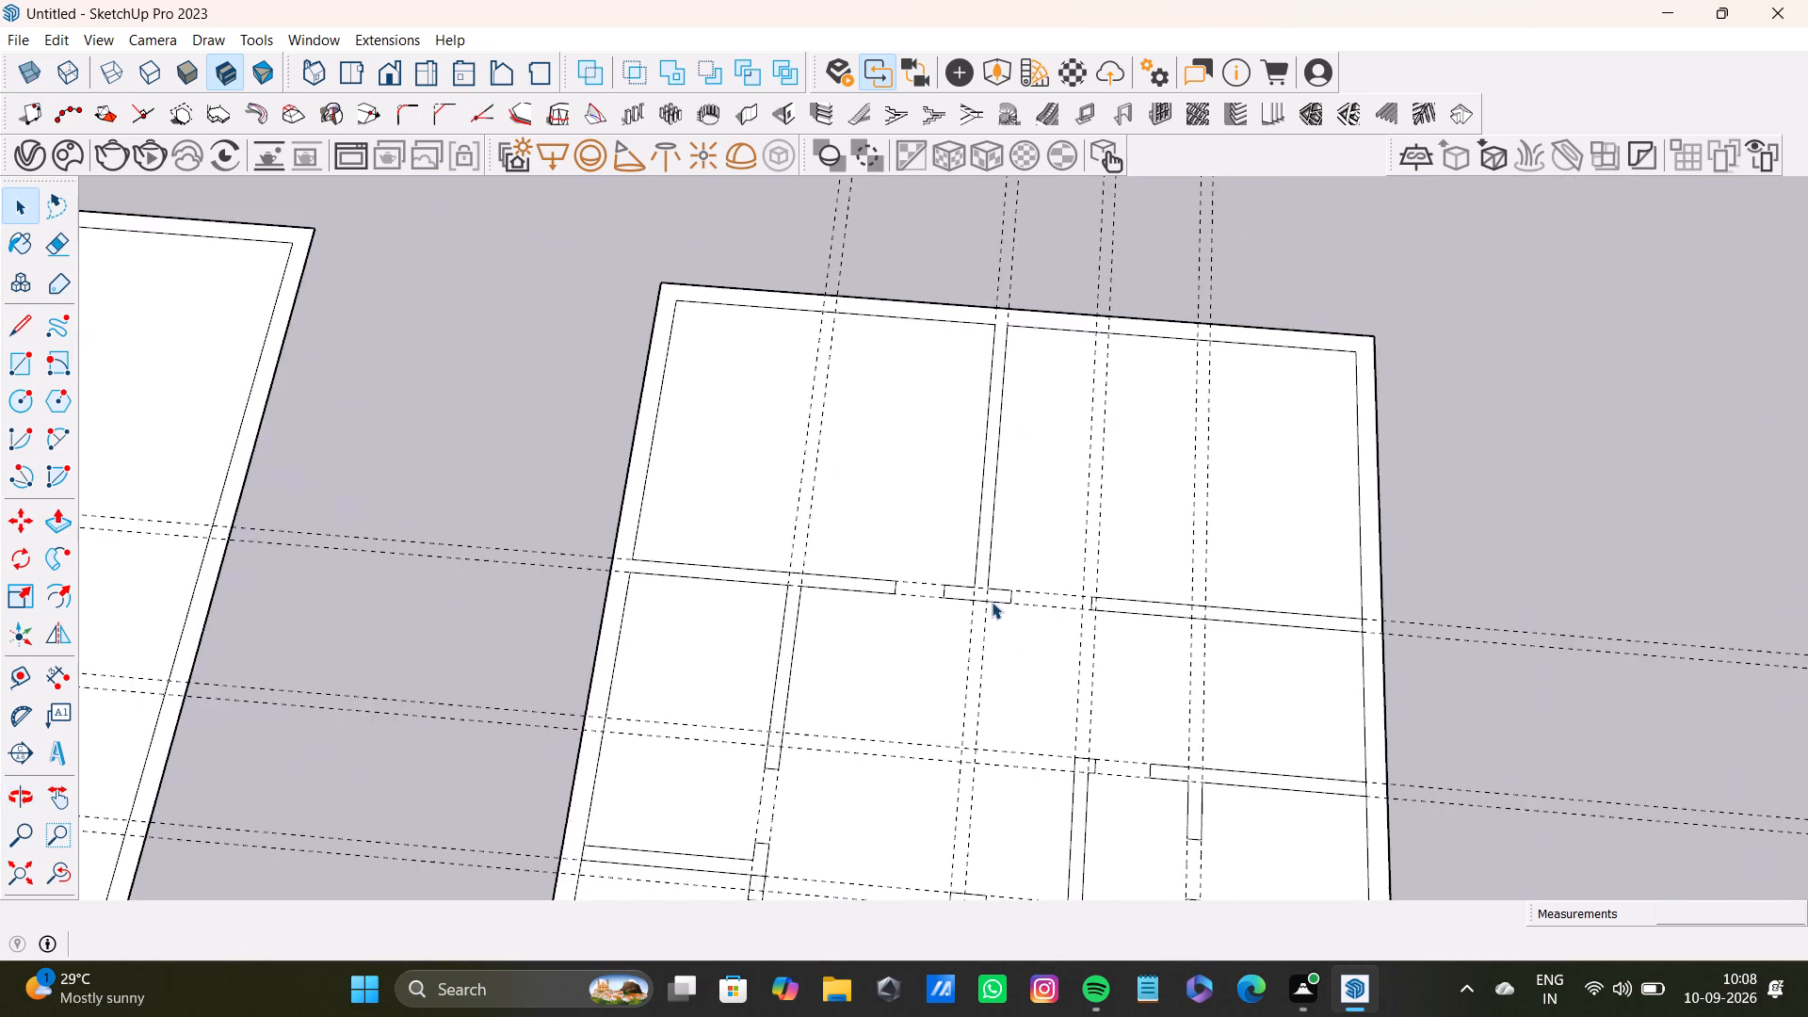
pyautogui.scroll(5, 992, 602)
pyautogui.scroll(1, 1281, 605)
pyautogui.scroll(-5, 1281, 596)
pyautogui.keyDown('shift'); pyautogui.scroll(7, 1445, 578); pyautogui.keyUp('shift')
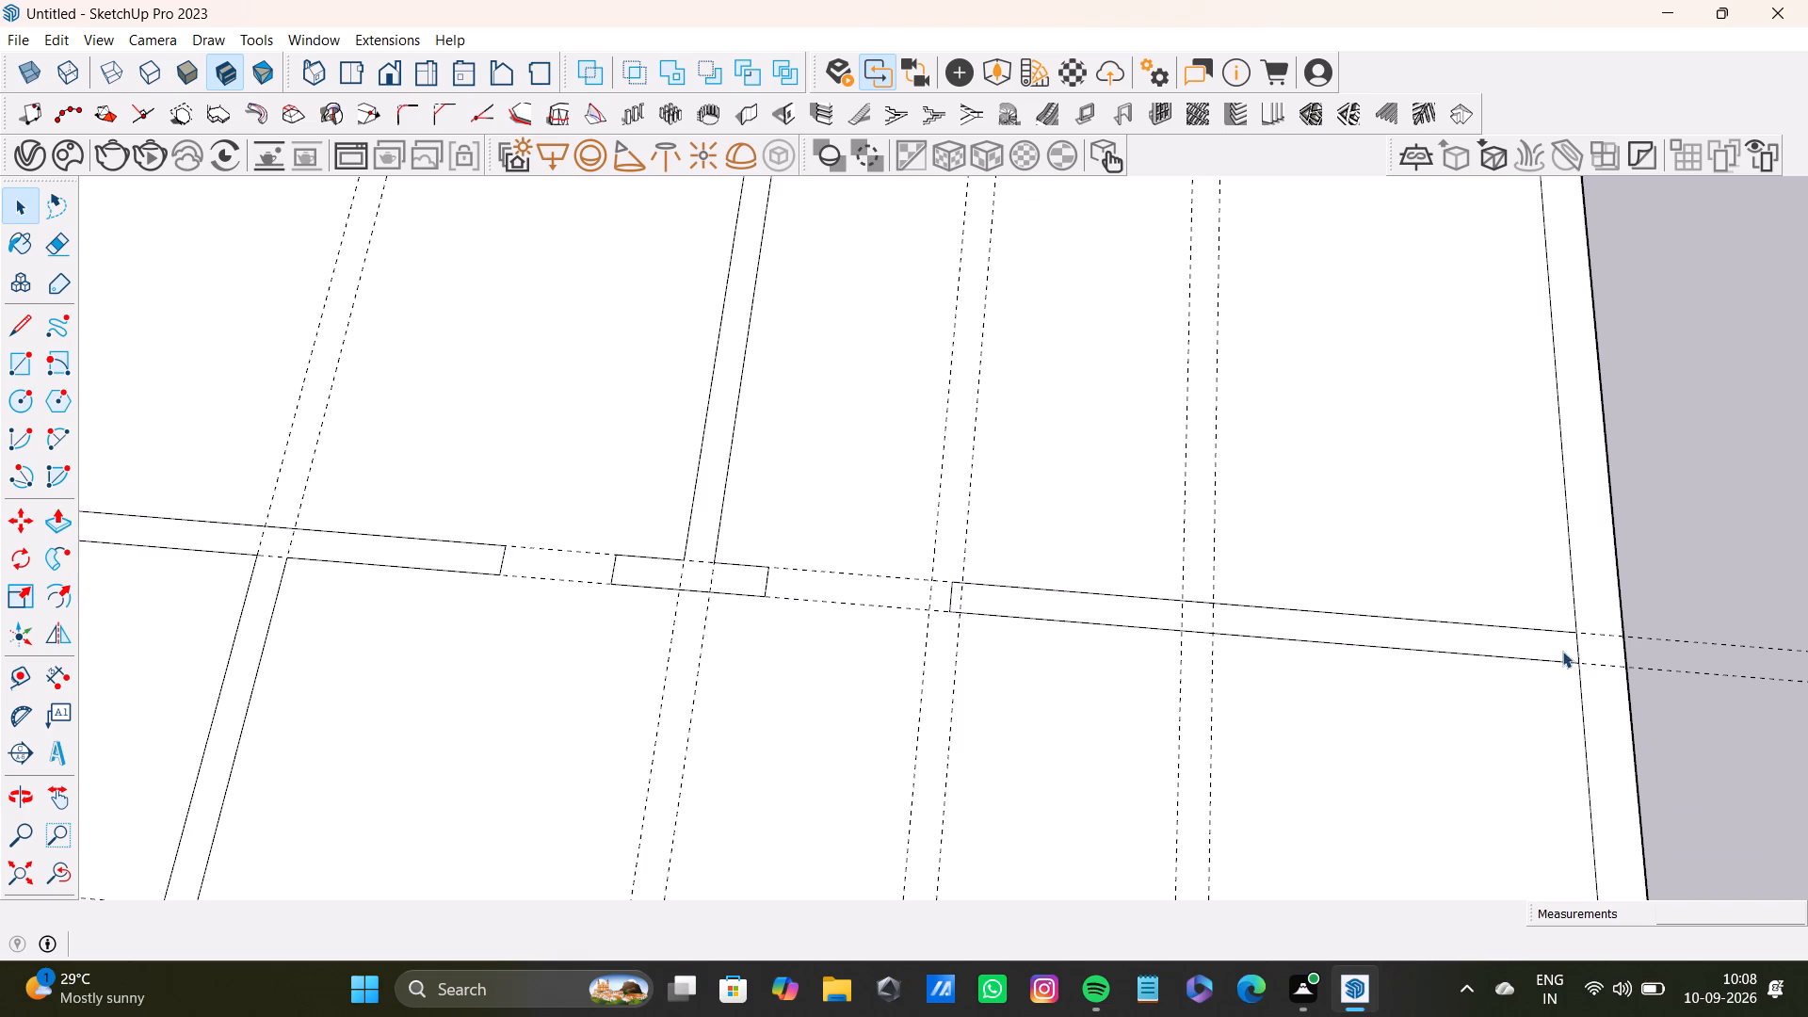
pyautogui.click(1581, 652)
pyautogui.press('Delete')
# Examine the second plan's remaining interior wall junctions and openings for leftover dividing lines.
pyautogui.scroll(-12, 810, 598)
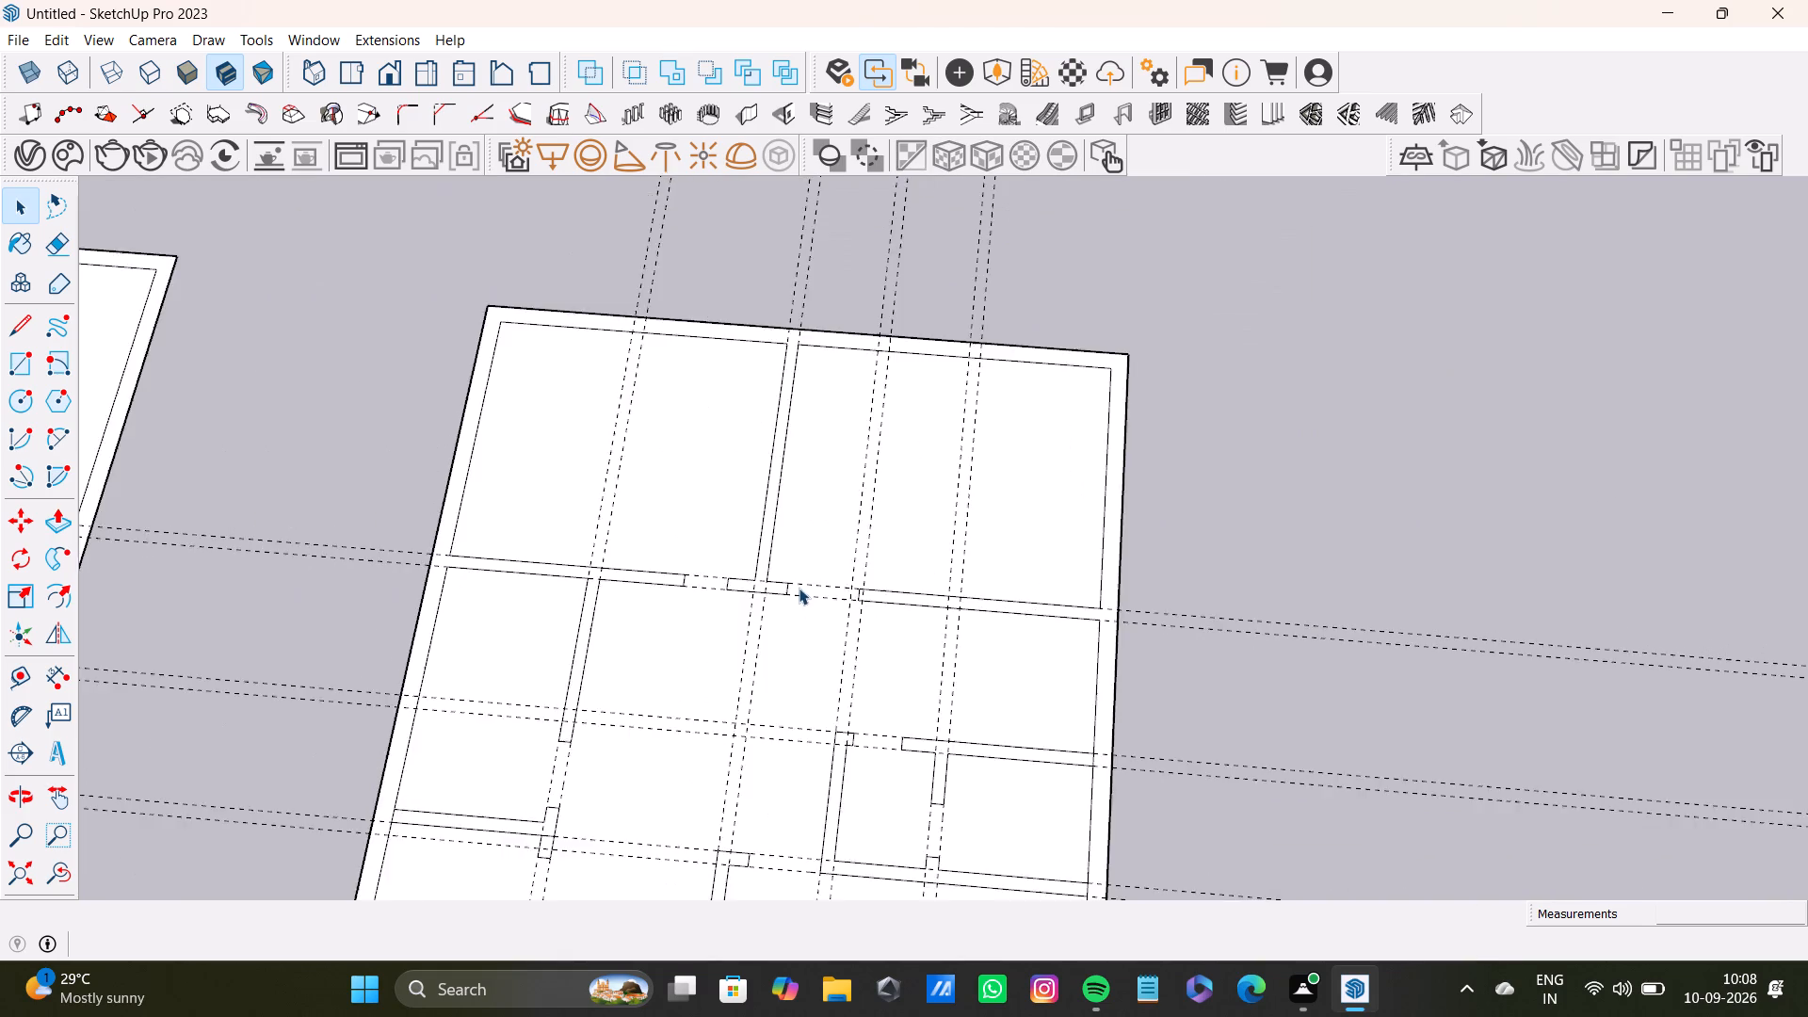
pyautogui.scroll(-2, 799, 588)
pyautogui.keyDown('shift'); pyautogui.moveTo(825, 600); pyautogui.dragTo(858, 516, button='middle'); pyautogui.keyUp('shift')
pyautogui.scroll(5, 824, 585)
pyautogui.keyDown('shift'); pyautogui.moveTo(838, 628); pyautogui.dragTo(859, 439, button='middle'); pyautogui.keyUp('shift')
pyautogui.scroll(5, 973, 466)
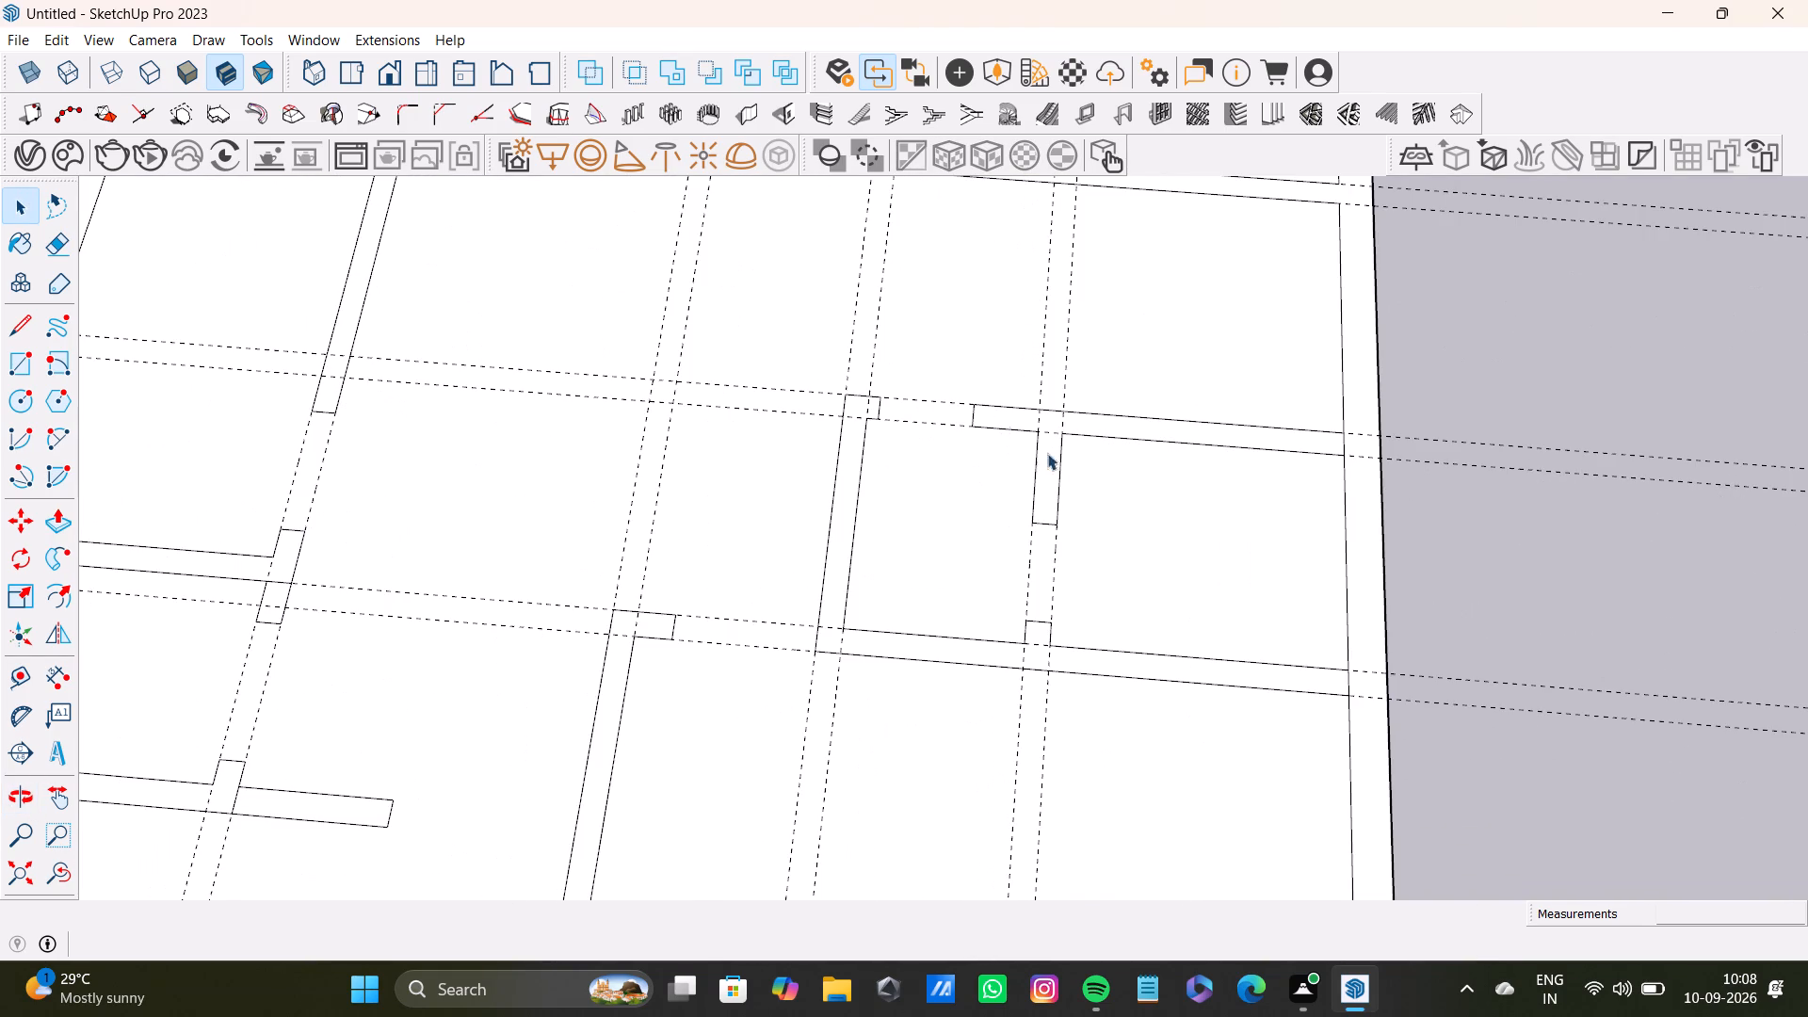
pyautogui.scroll(-4, 952, 586)
pyautogui.keyDown('shift'); pyautogui.moveTo(936, 622); pyautogui.dragTo(939, 478, button='middle'); pyautogui.keyUp('shift')
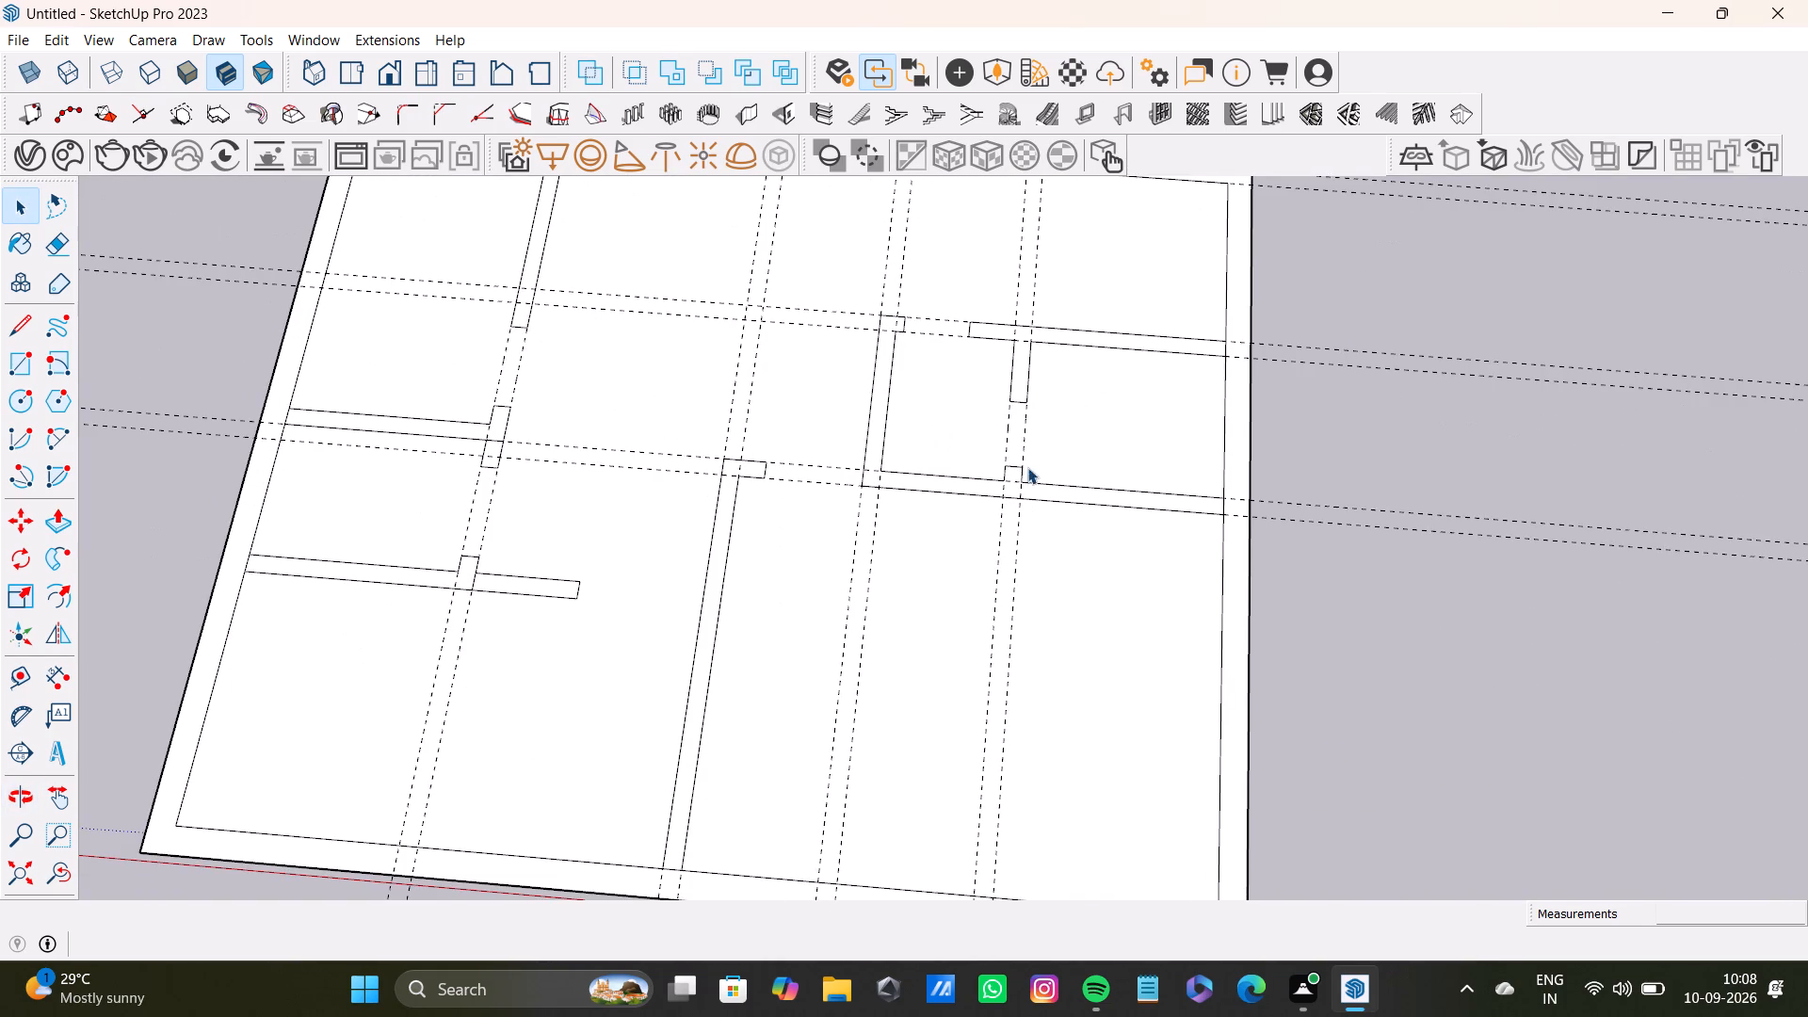
pyautogui.moveTo(1130, 477); pyautogui.dragTo(1132, 531, button='middle')
pyautogui.scroll(5, 1220, 476)
pyautogui.keyDown('shift'); pyautogui.moveTo(1097, 352); pyautogui.dragTo(1078, 610, button='middle'); pyautogui.keyUp('shift')
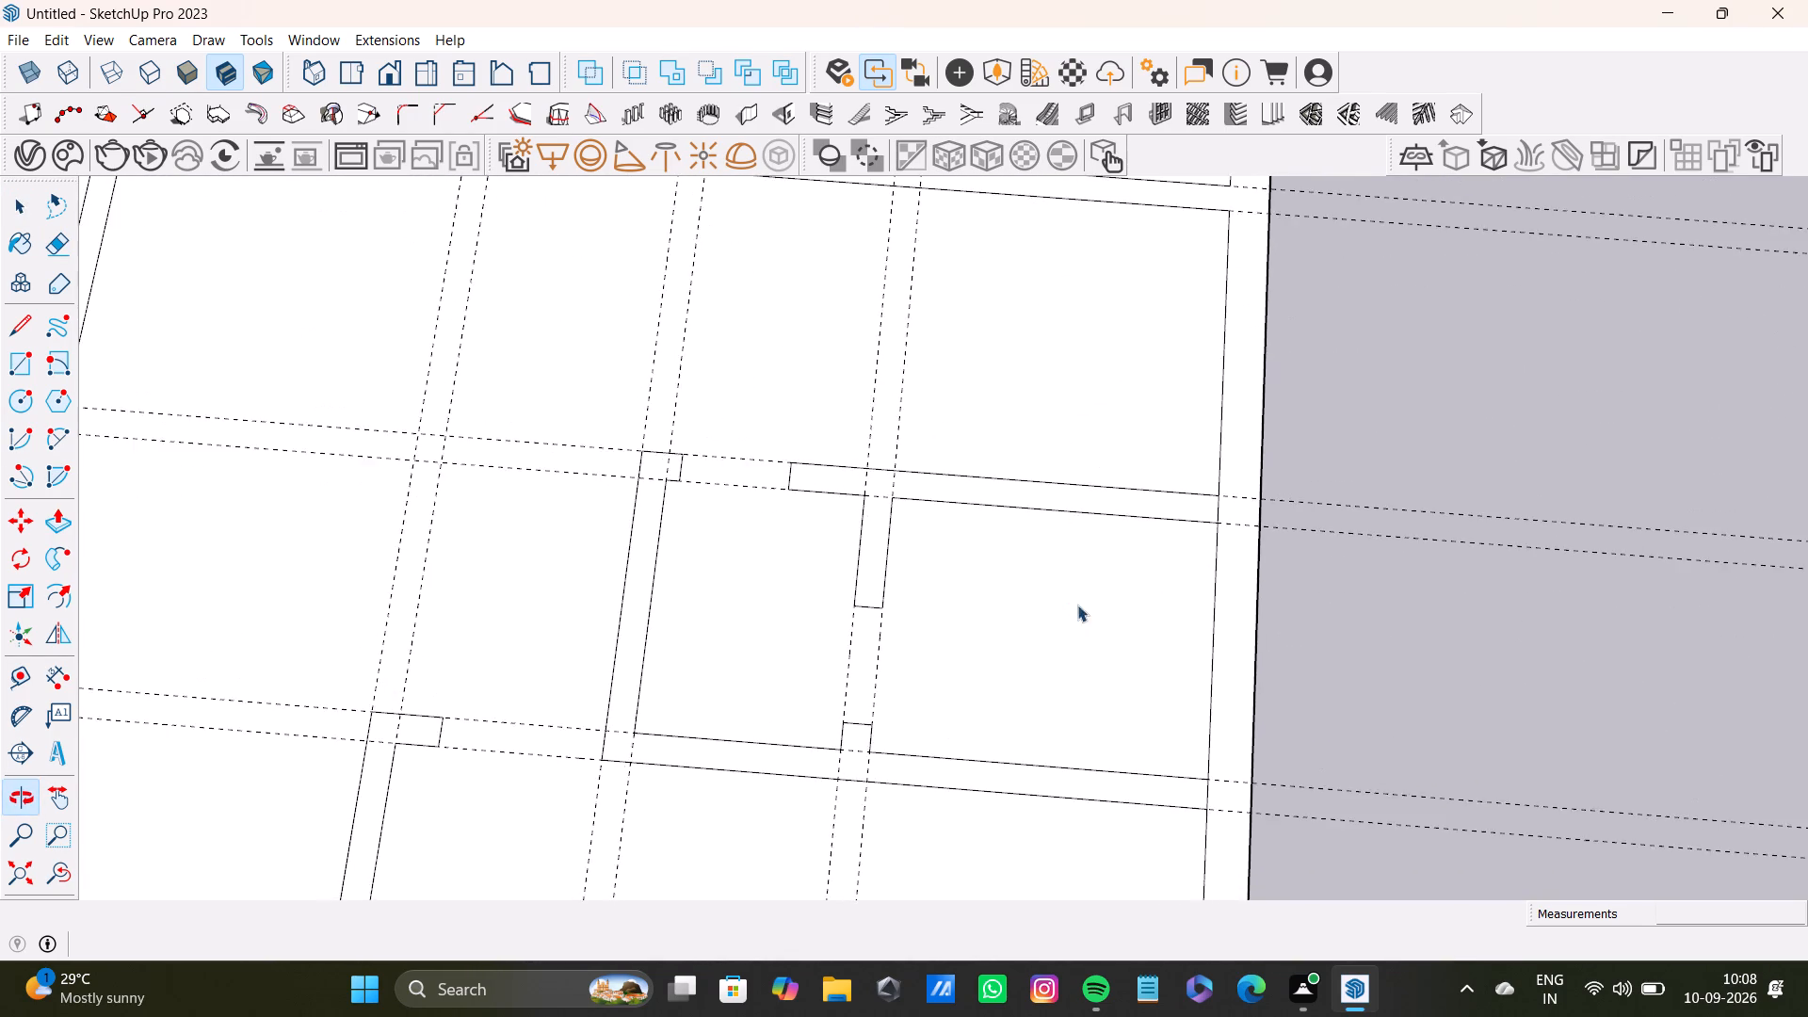
# Delete the outer-wall inner-line segments where the two lower cross walls meet the second plan's far side wall.
pyautogui.moveTo(1076, 601); pyautogui.dragTo(1076, 438, button='middle')
pyautogui.scroll(6, 1138, 451)
pyautogui.click(1262, 566)
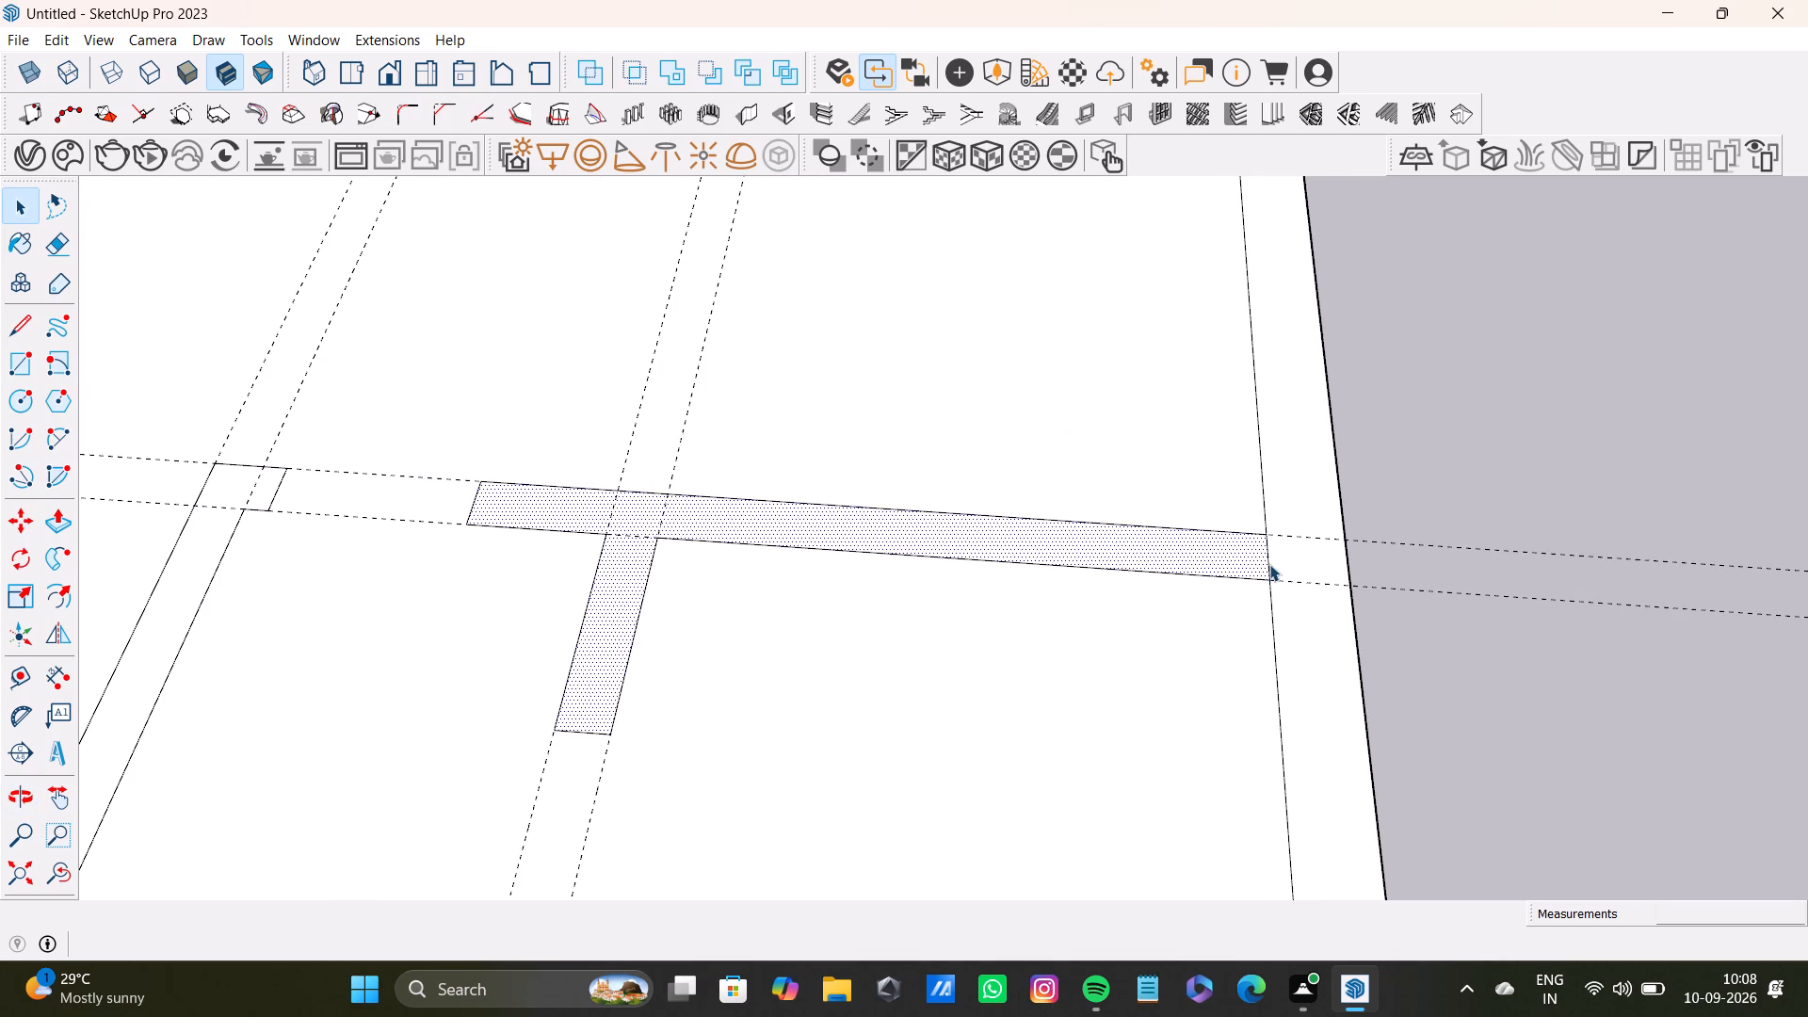
pyautogui.click(1269, 564)
pyautogui.press('Delete')
pyautogui.scroll(-10, 1252, 581)
pyautogui.keyDown('shift'); pyautogui.moveTo(1195, 636); pyautogui.dragTo(1177, 481, button='middle'); pyautogui.keyUp('shift')
pyautogui.scroll(3, 1190, 580)
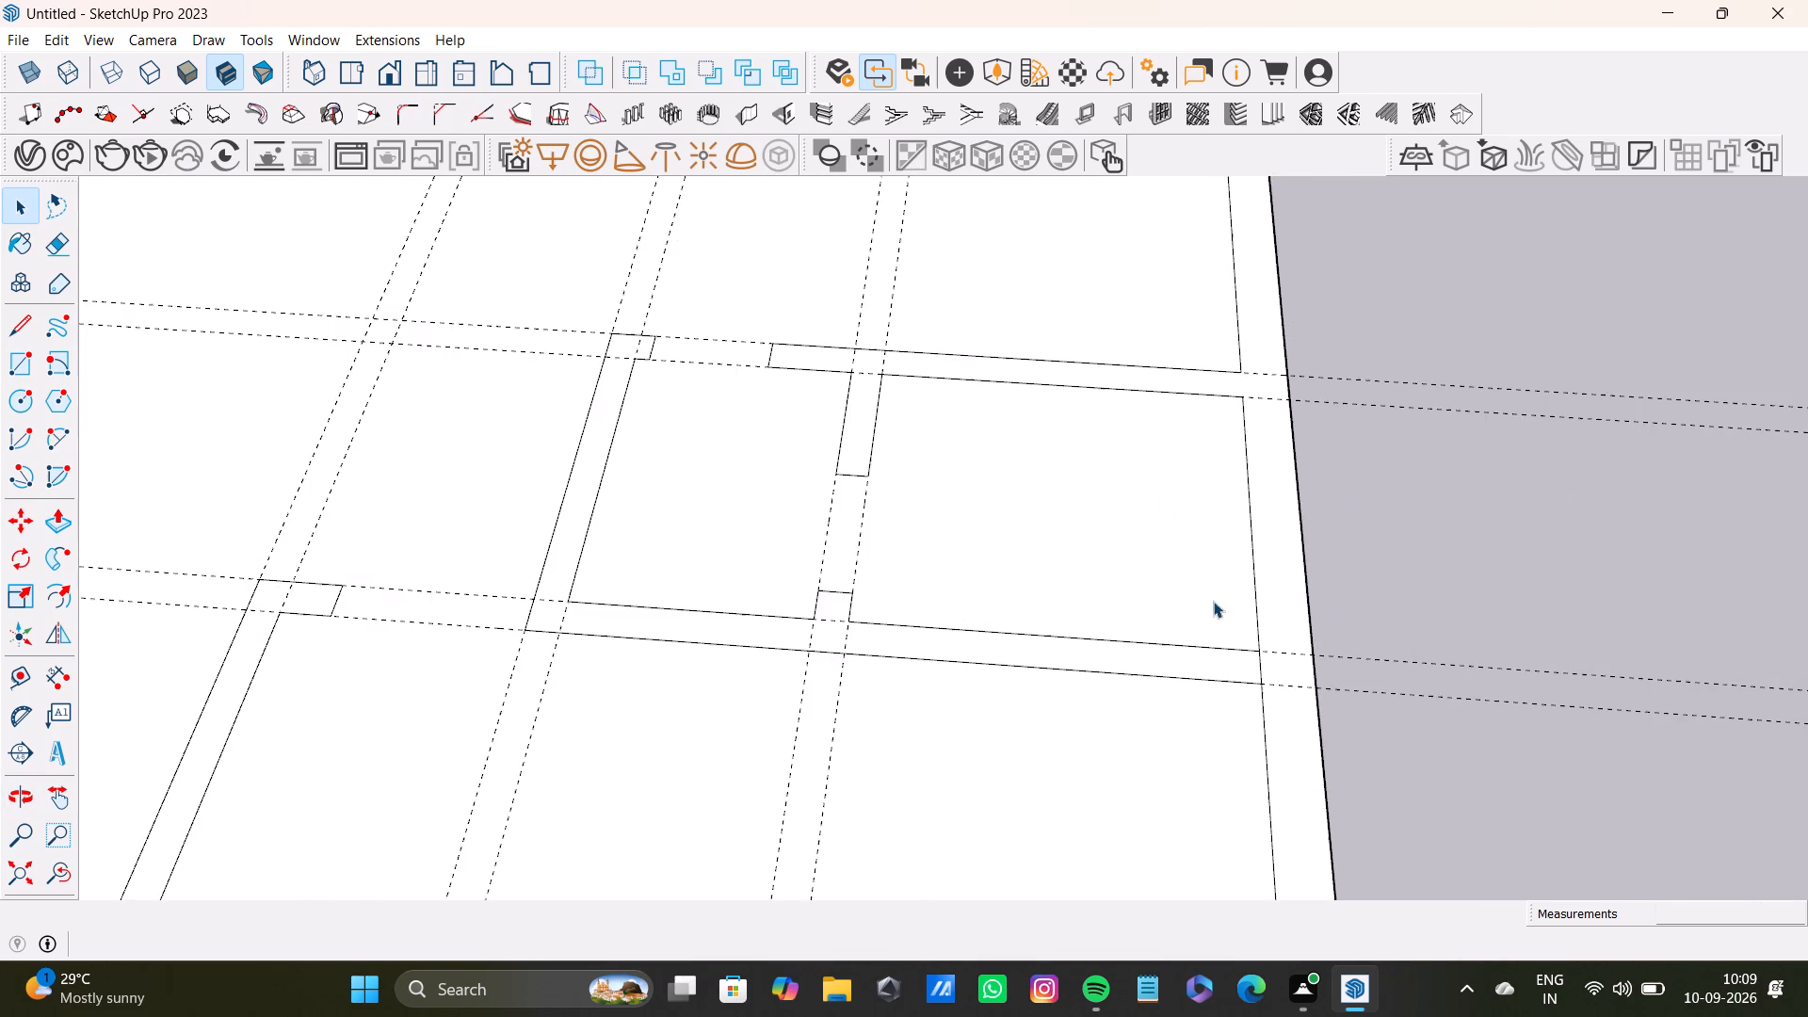
pyautogui.scroll(5, 1213, 601)
pyautogui.click(1268, 681)
pyautogui.press('Delete')
pyautogui.scroll(-5, 1035, 662)
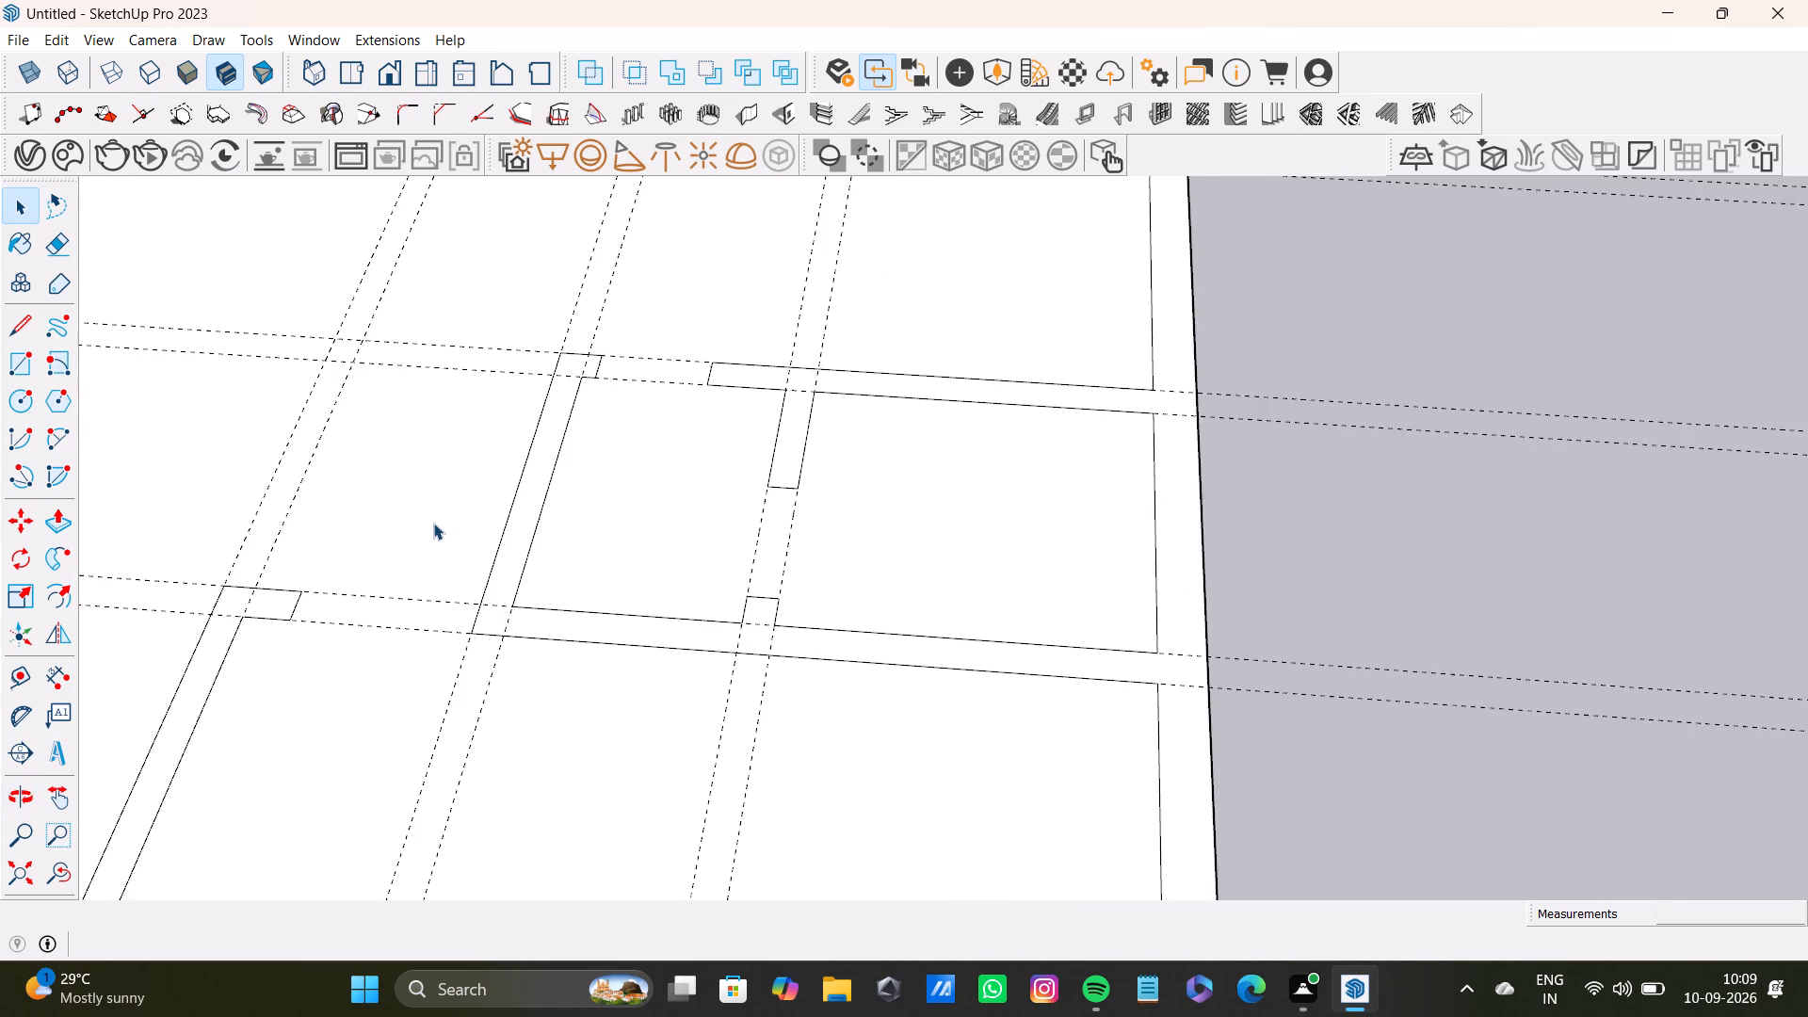
# Delete the outer-wall inner-line segments where the two lower cross walls meet the side wall nearest the first plan.
pyautogui.scroll(-7, 433, 523)
pyautogui.keyDown('shift'); pyautogui.moveTo(468, 560); pyautogui.dragTo(958, 474, button='middle'); pyautogui.keyUp('shift')
pyautogui.scroll(-4, 569, 512)
pyautogui.scroll(9, 525, 477)
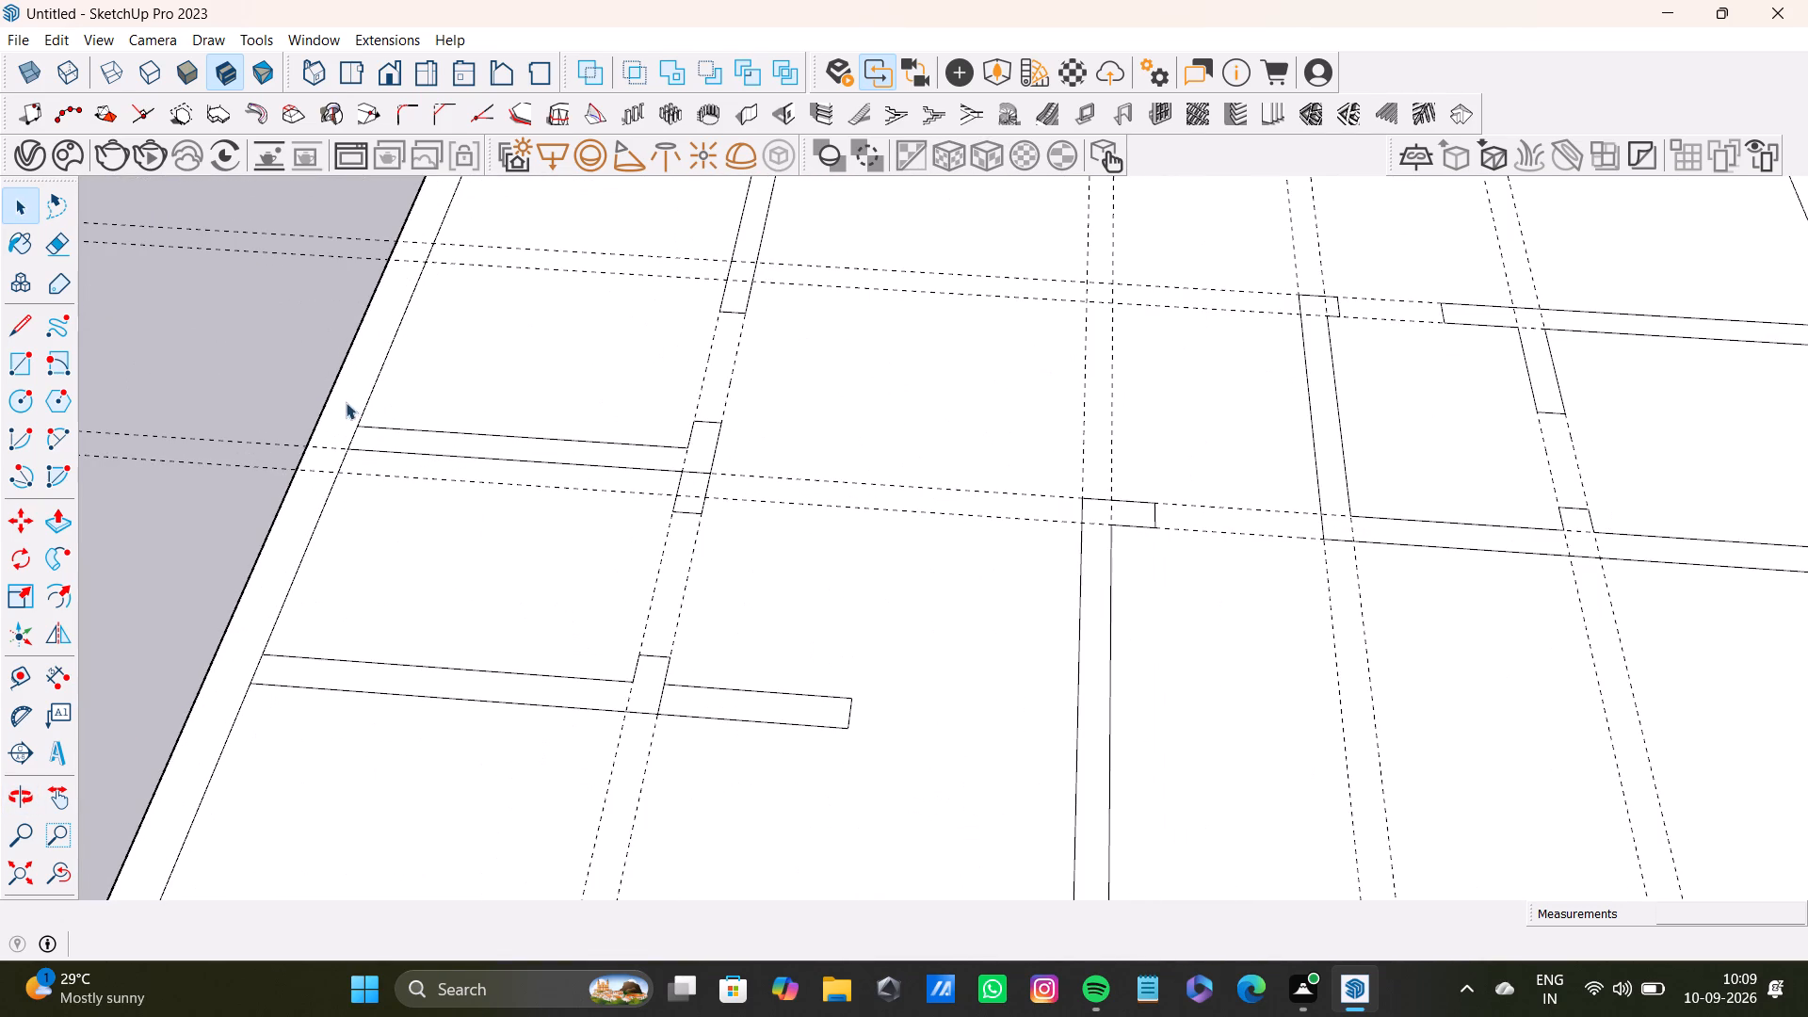
pyautogui.click(352, 436)
pyautogui.press('Delete')
pyautogui.scroll(-9, 451, 481)
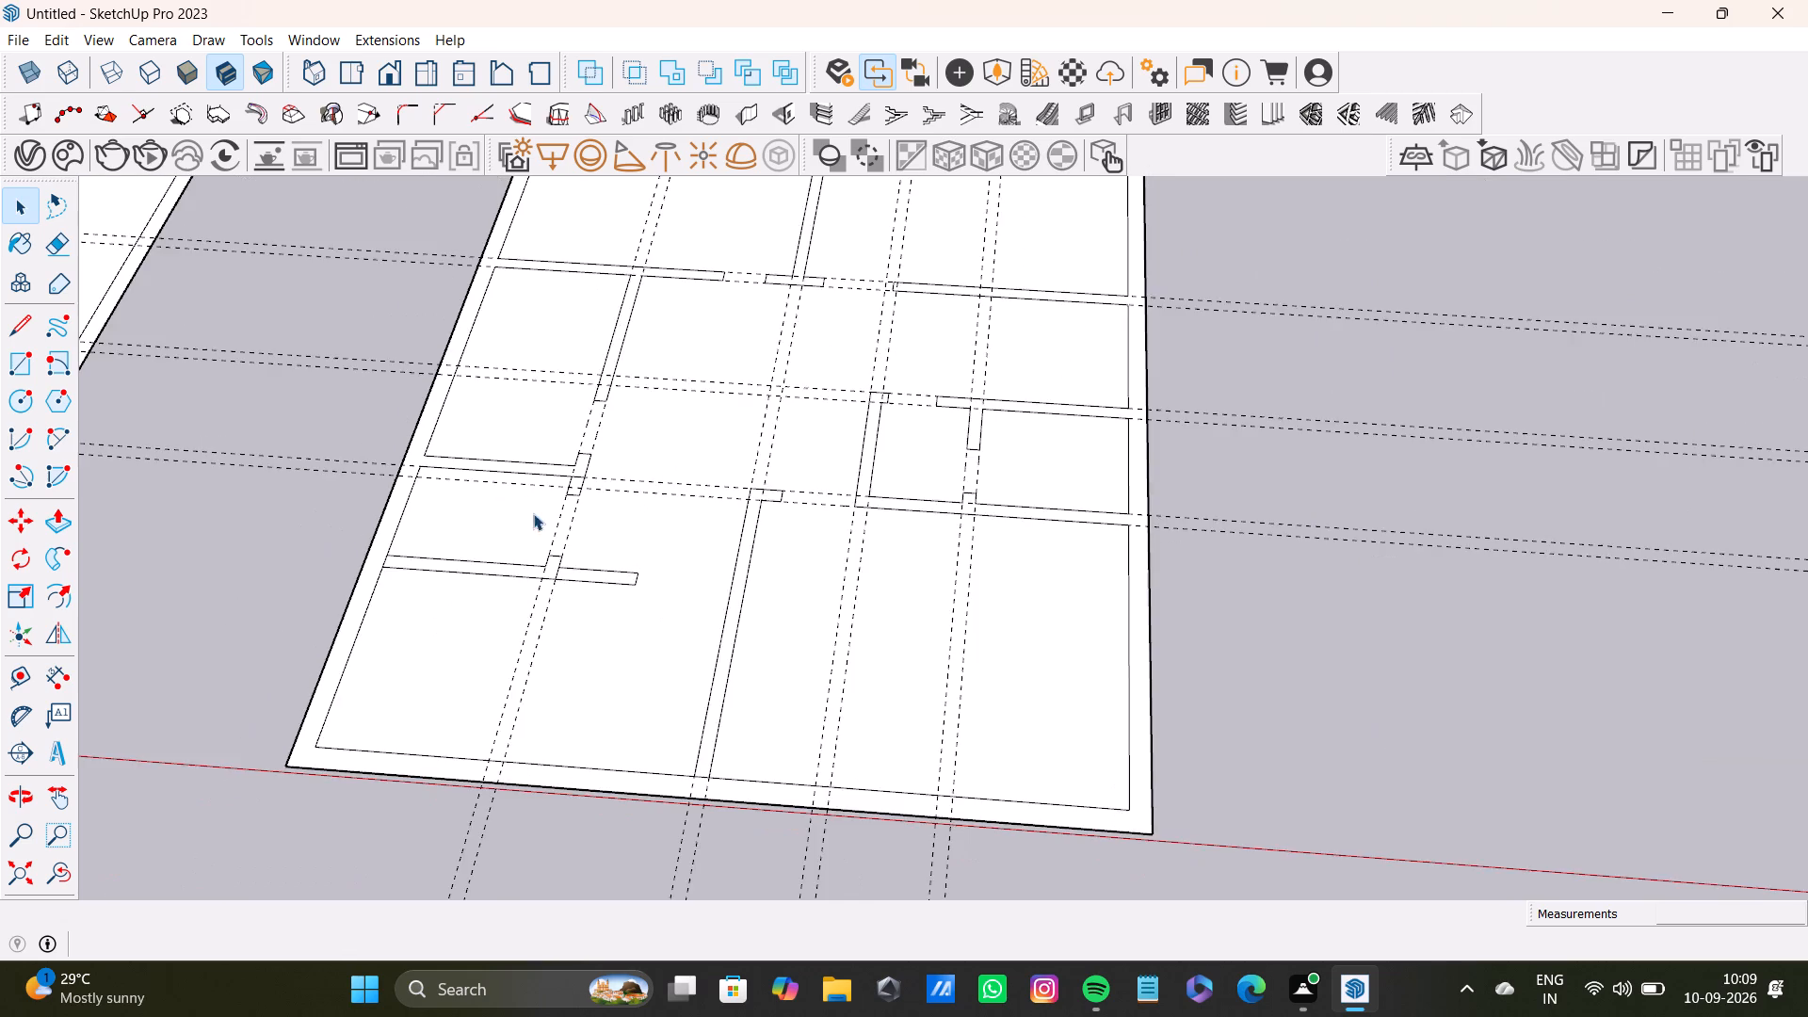
pyautogui.keyDown('shift'); pyautogui.moveTo(533, 513); pyautogui.dragTo(598, 370, button='middle'); pyautogui.keyUp('shift')
pyautogui.scroll(14, 404, 467)
pyautogui.click(489, 337)
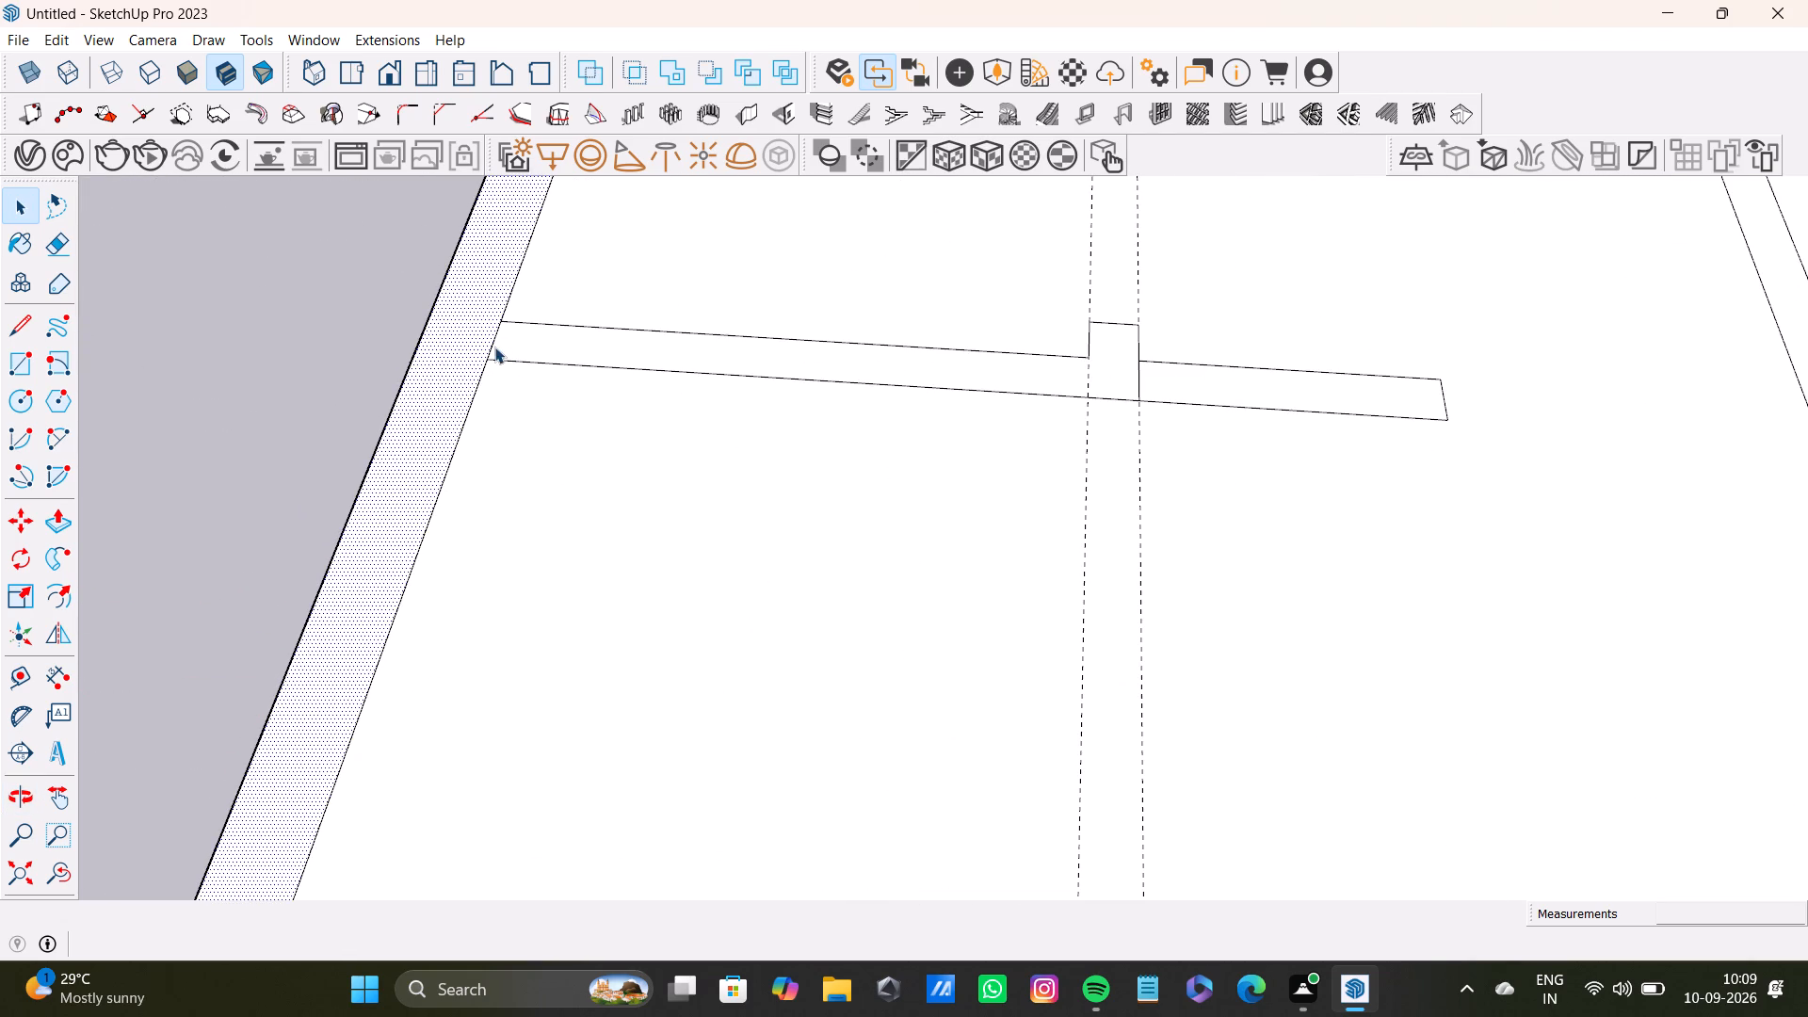
pyautogui.click(494, 347)
pyautogui.press('Delete')
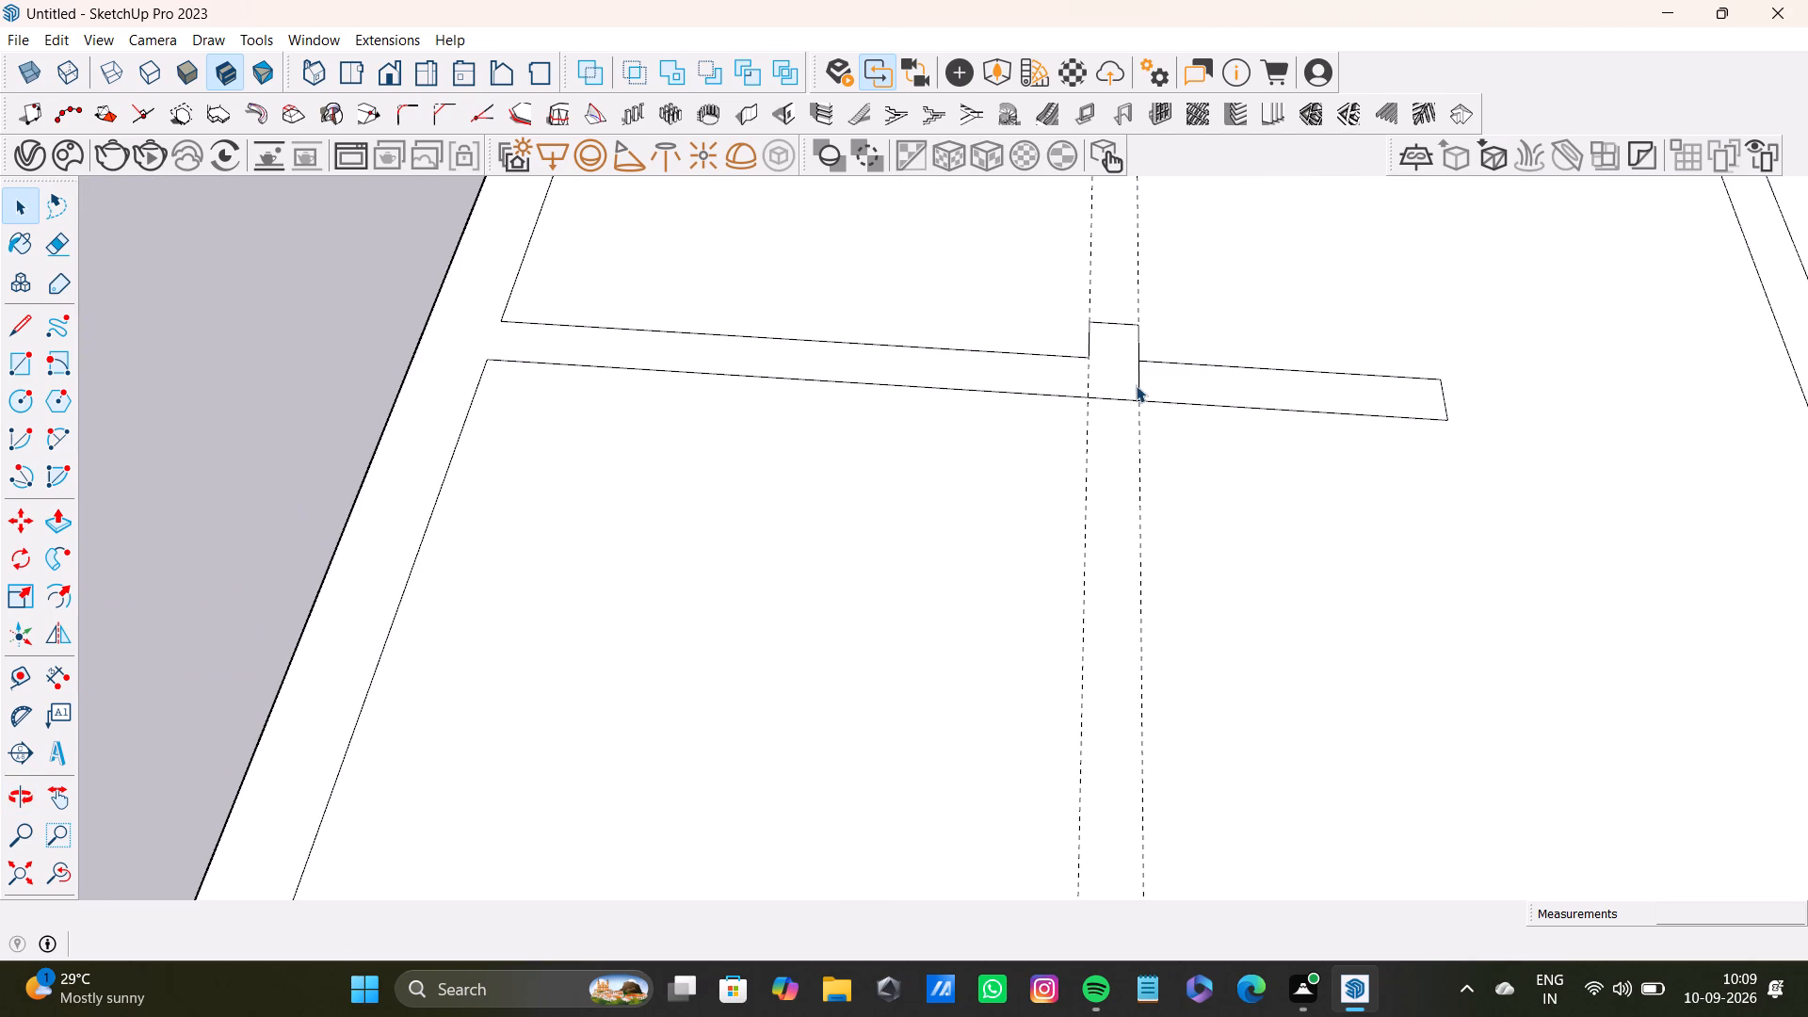
# Delete the dividing line across the lowest cross wall beside its 6" stub.
pyautogui.click(1138, 385)
pyautogui.press('Delete')
pyautogui.scroll(-6, 991, 434)
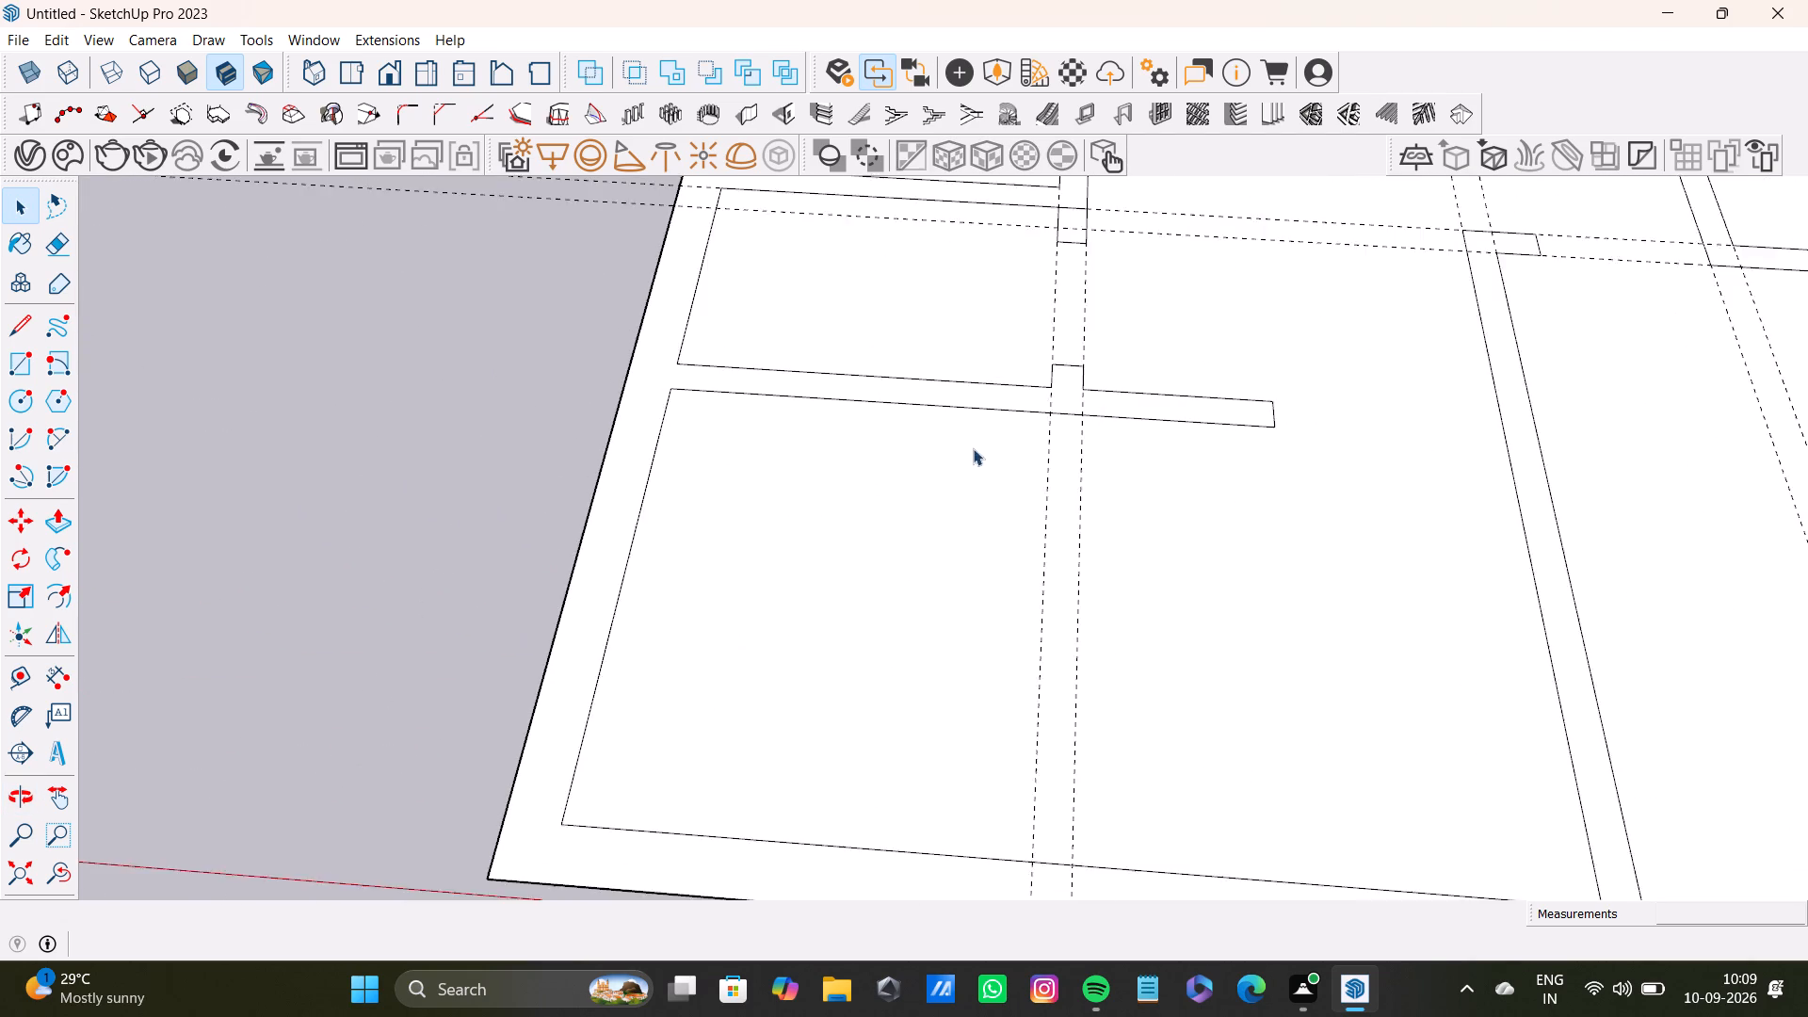
# Extend both lines of the lowest cross wall about 3' 6" from its free end to the lower lengthwise wall.
pyautogui.scroll(-10, 973, 448)
pyautogui.moveTo(1025, 441); pyautogui.dragTo(1020, 541, button='middle')
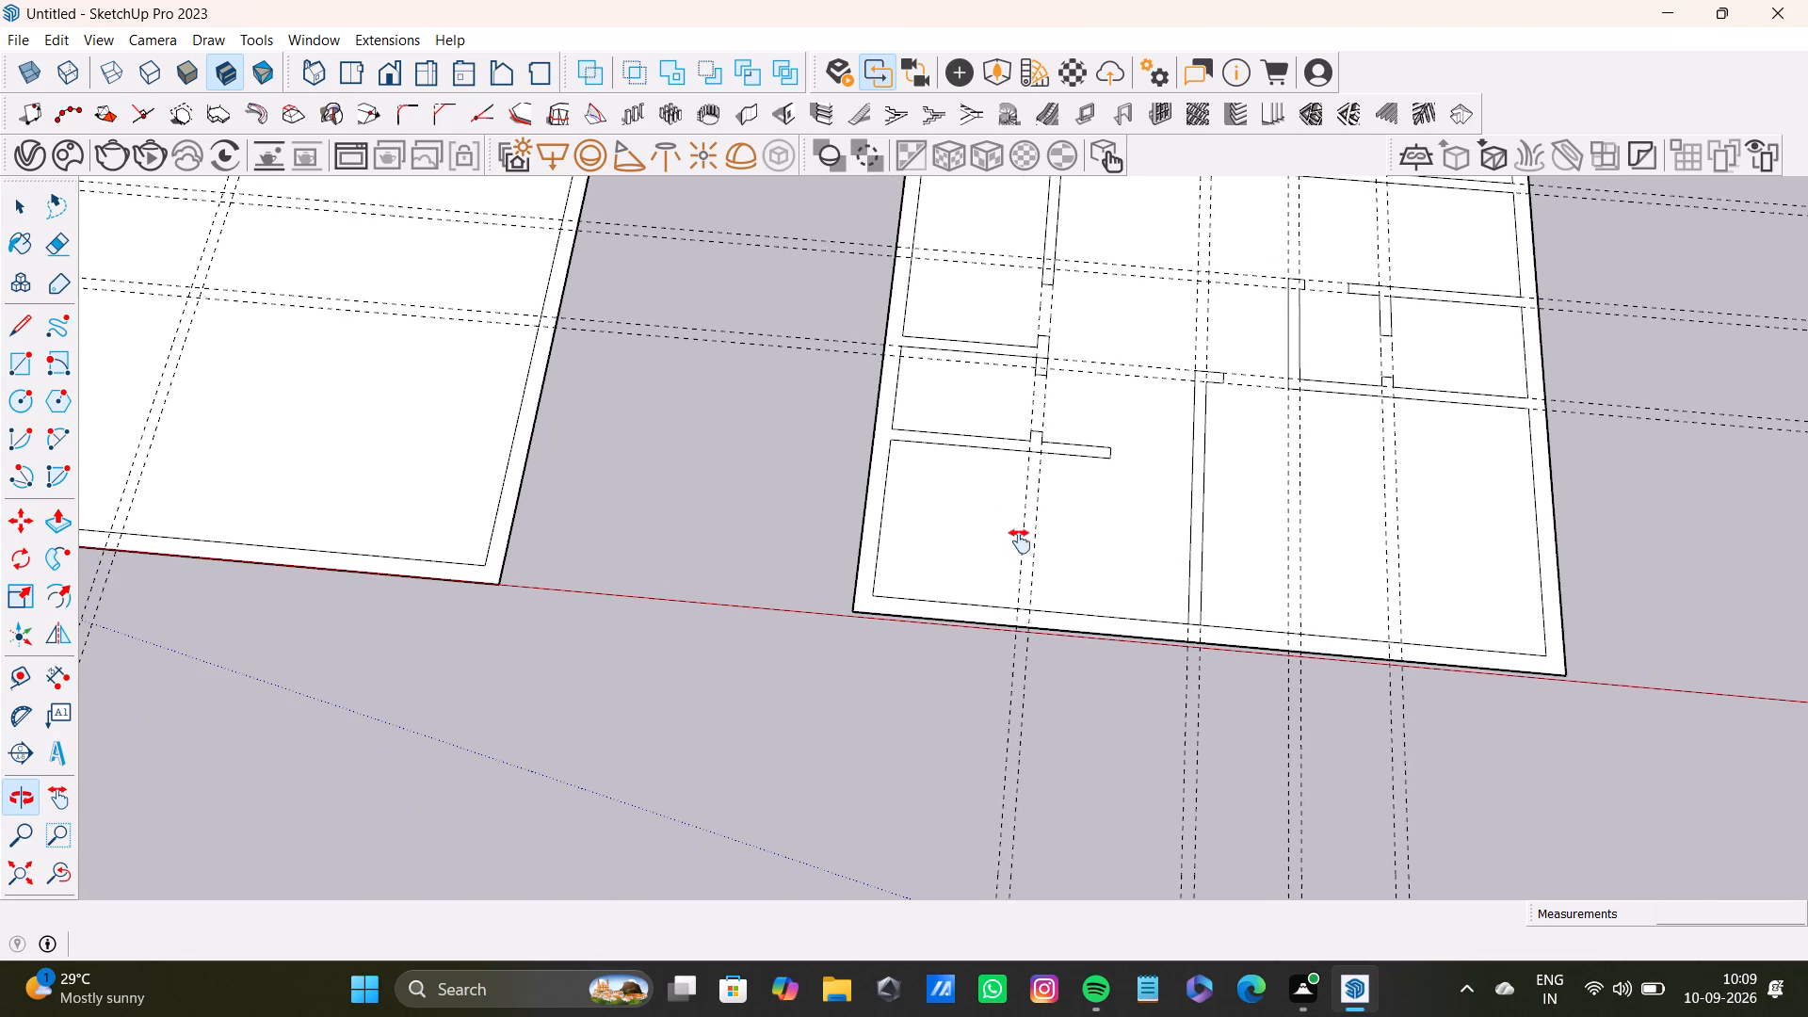
pyautogui.moveTo(1020, 541); pyautogui.dragTo(935, 589, button='middle')
pyautogui.scroll(7, 1011, 500)
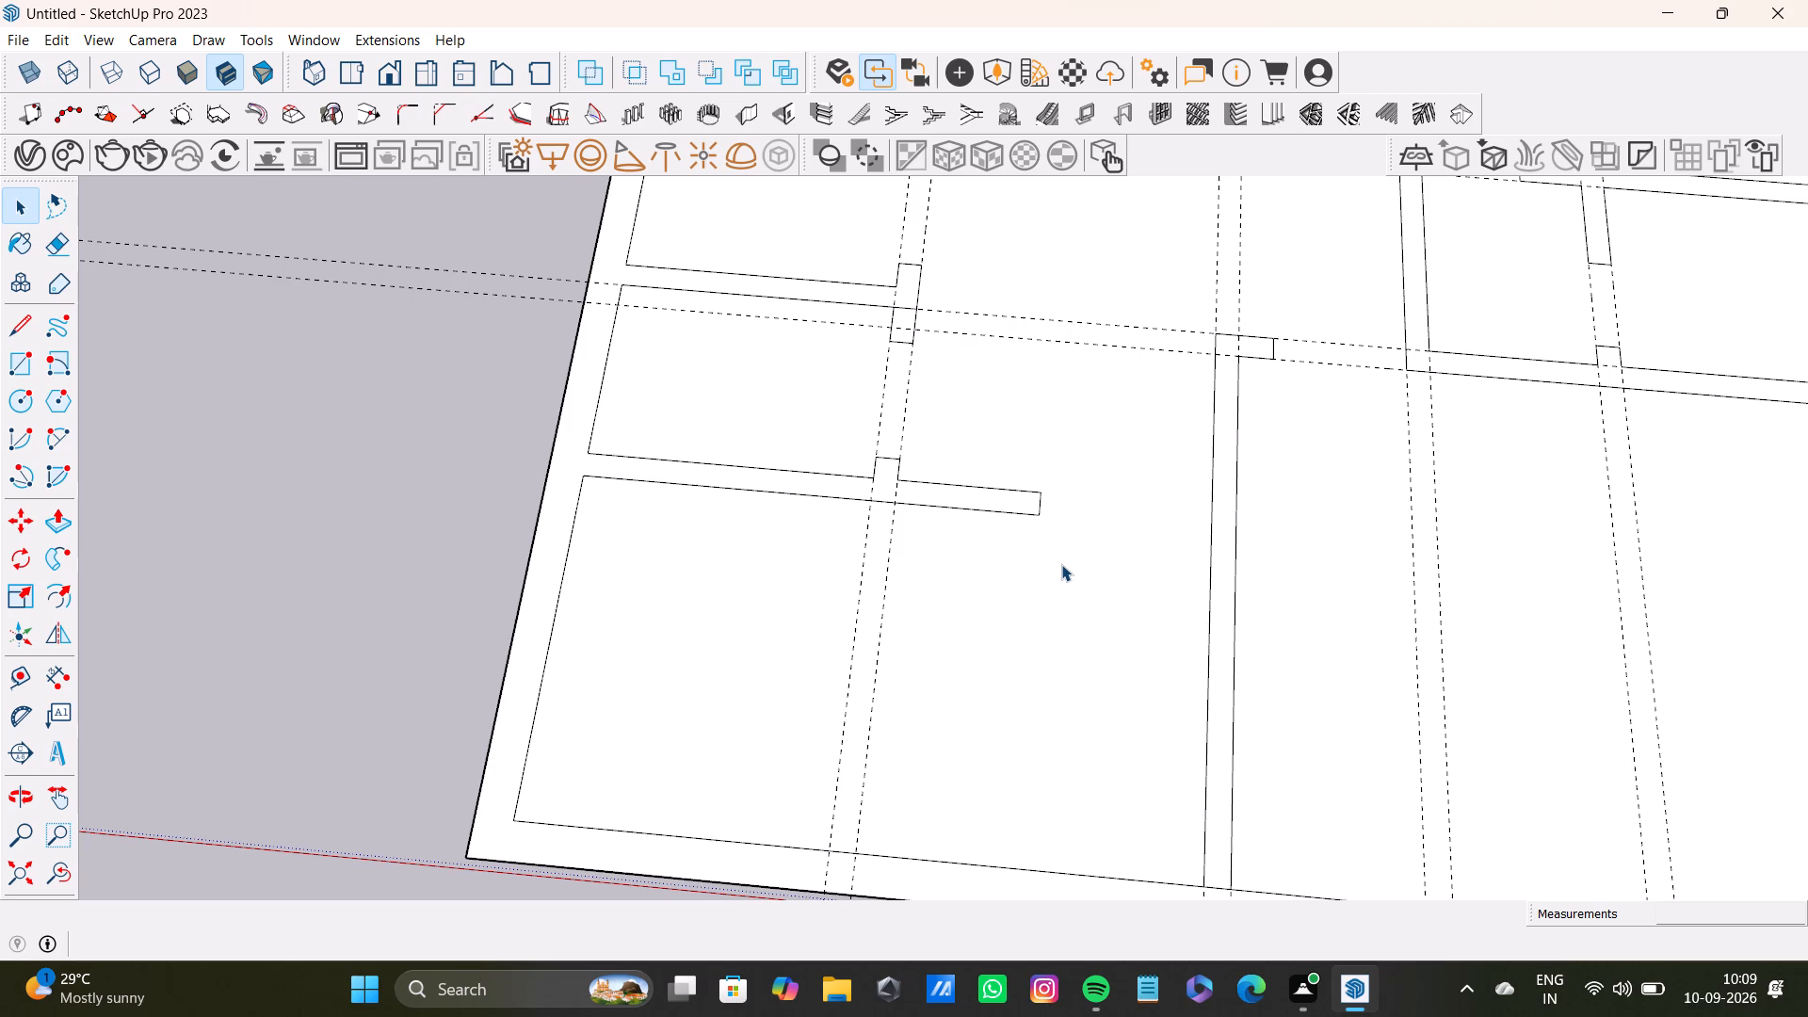
pyautogui.press('l')
pyautogui.click(1033, 490)
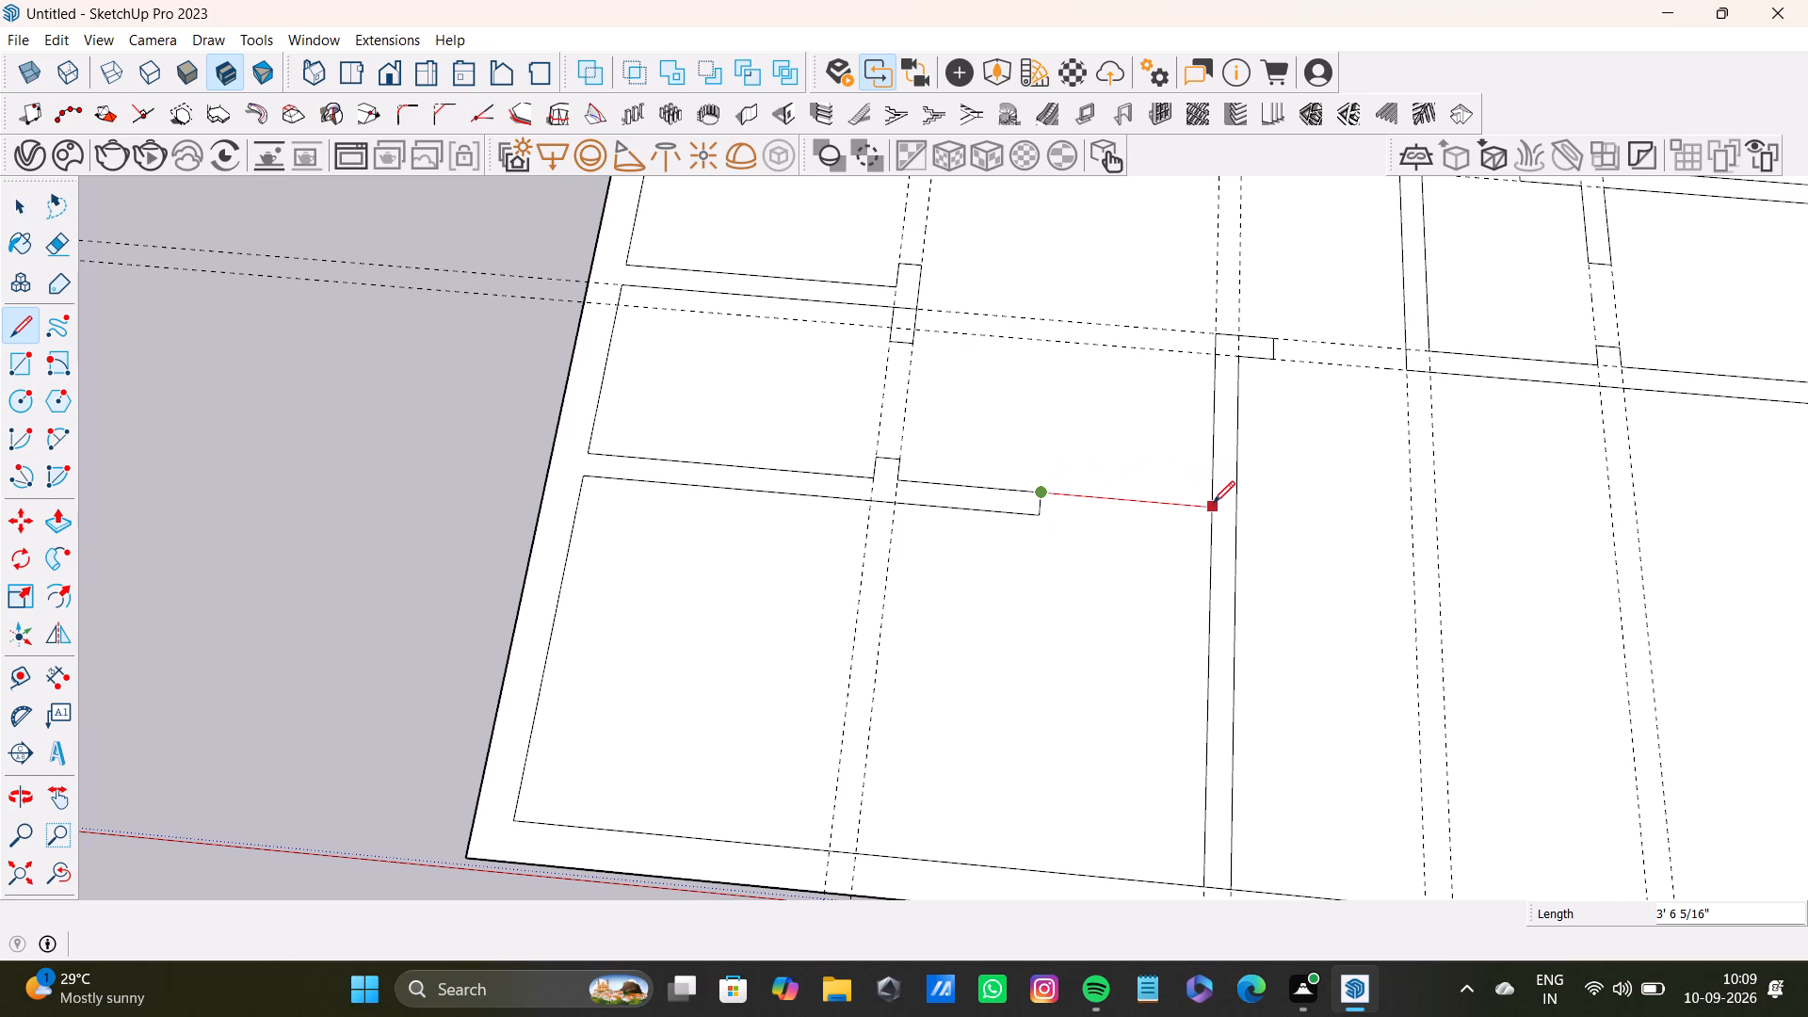
pyautogui.click(1213, 506)
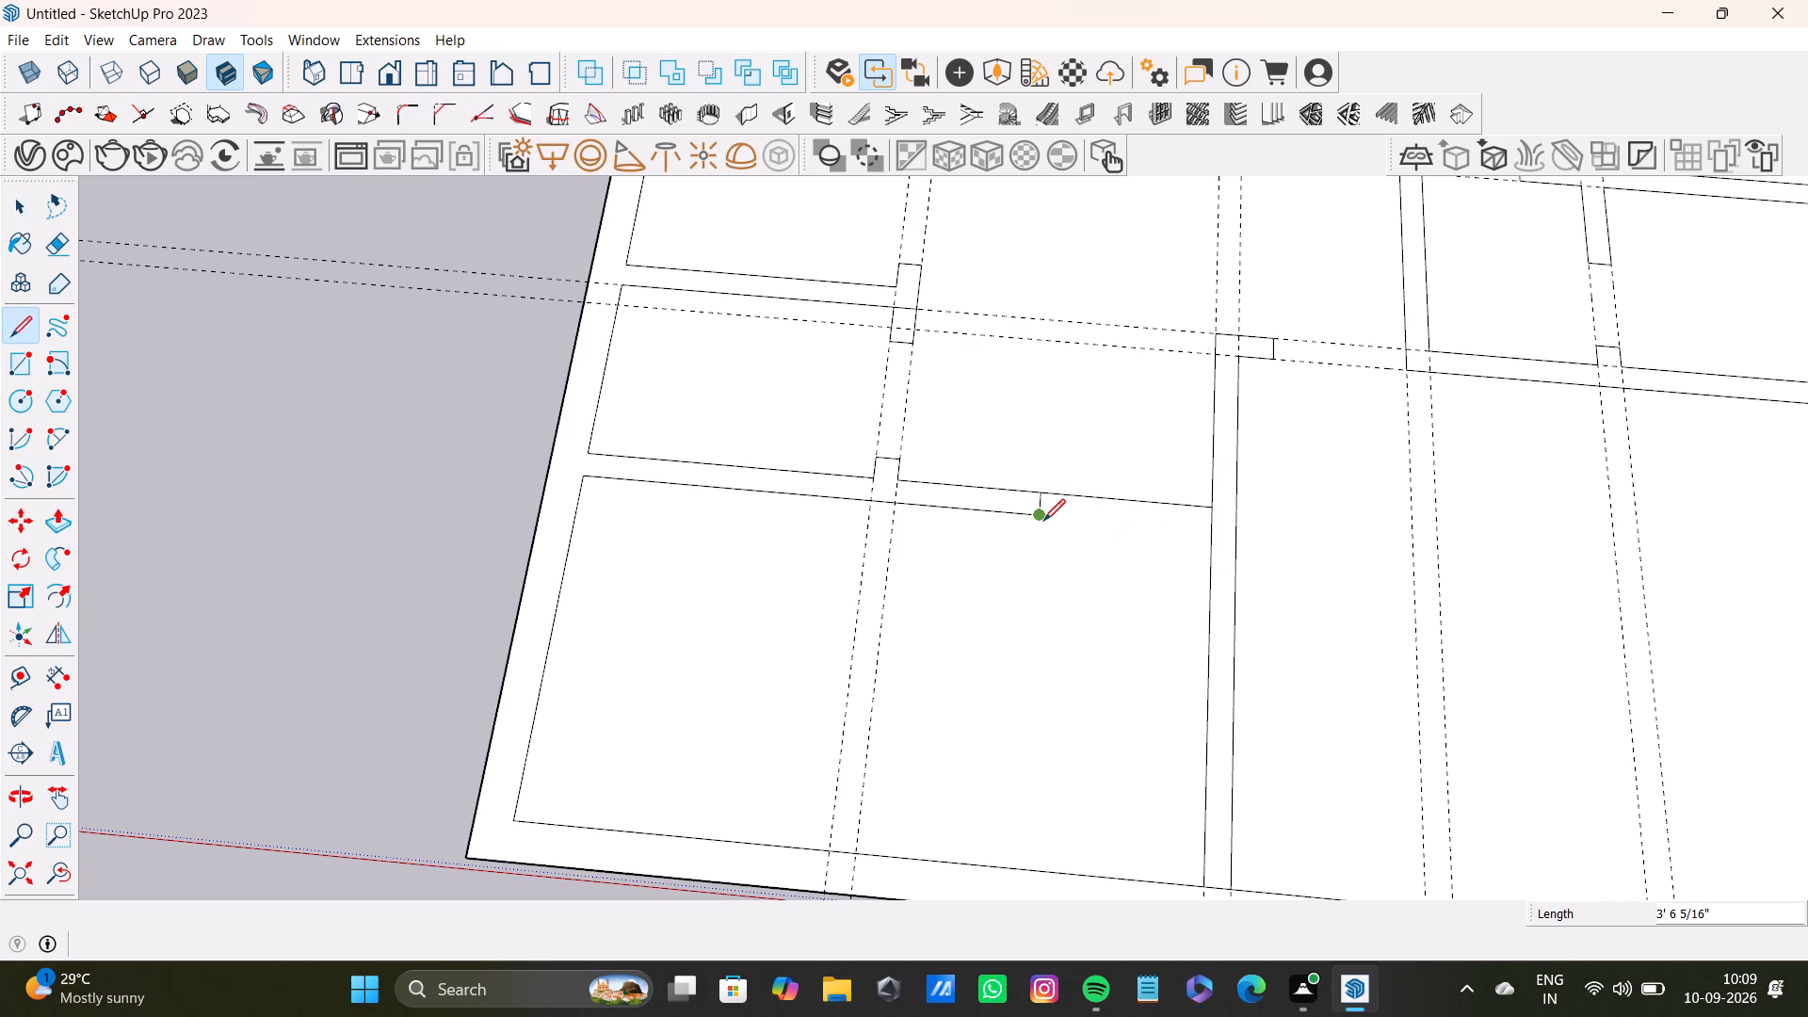
pyautogui.click(1039, 520)
pyautogui.click(1214, 530)
pyautogui.press('space')
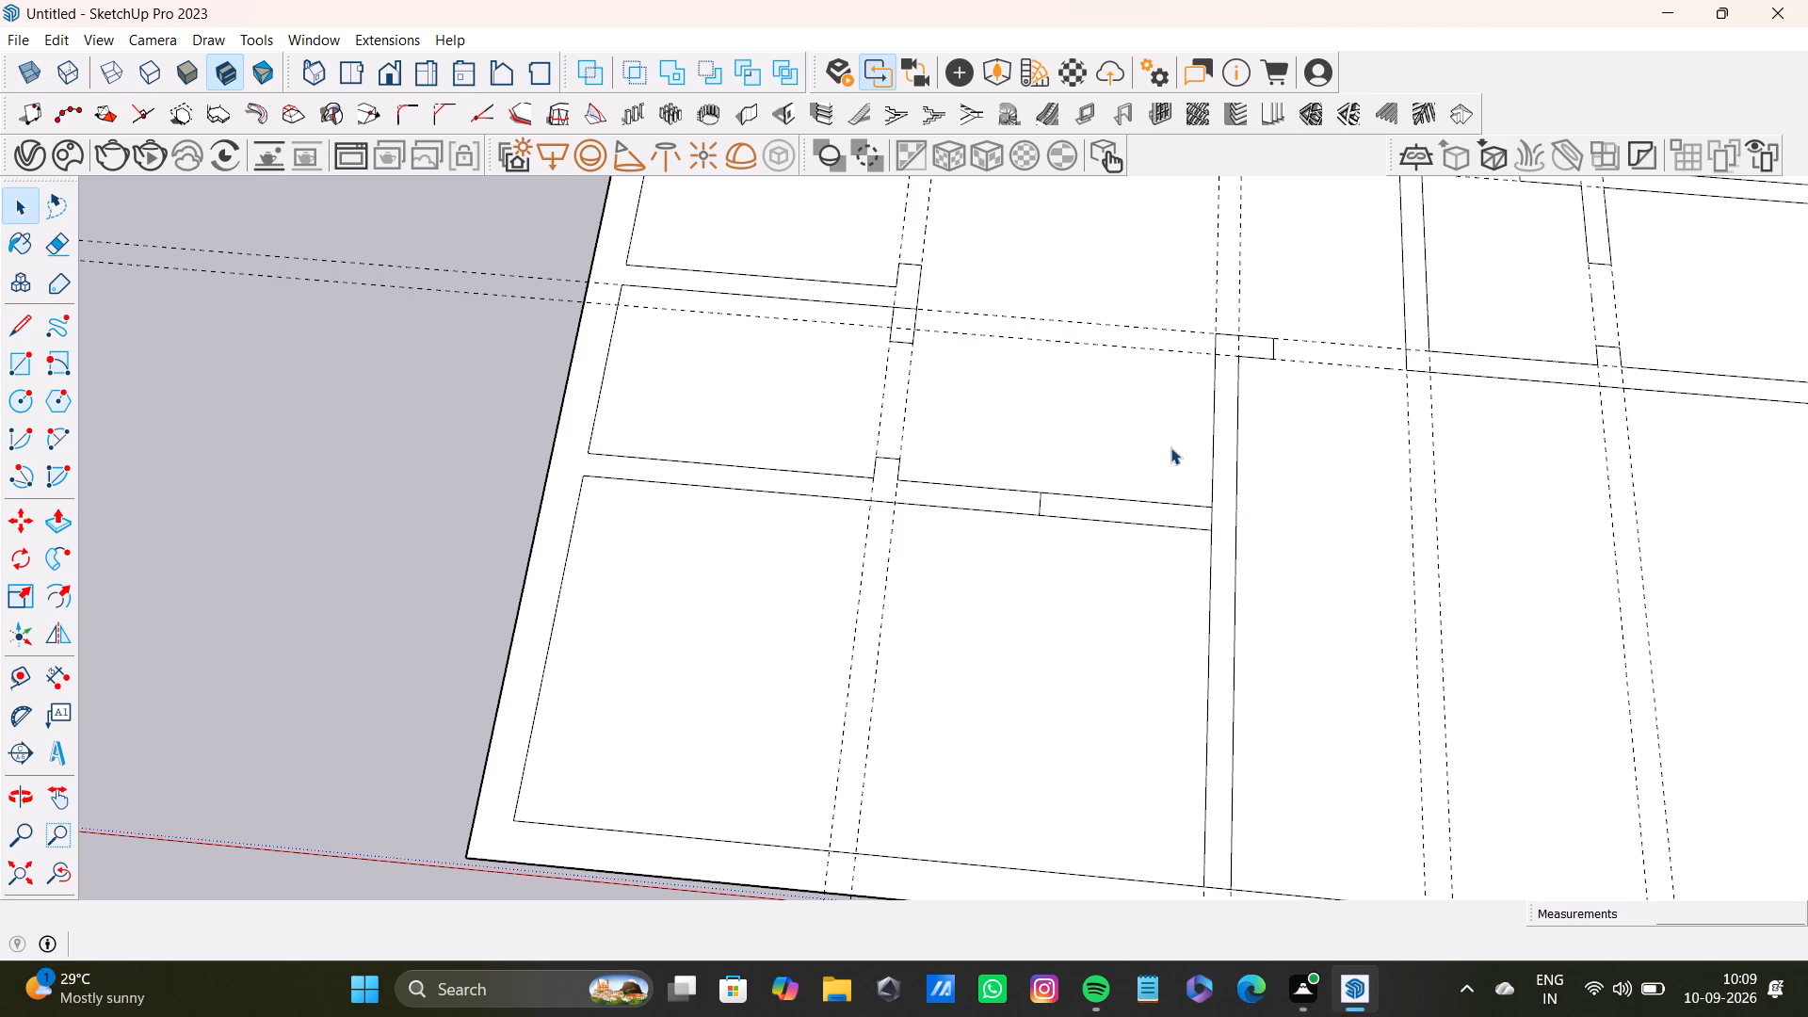
# Draw a 6" line across the extension near the lengthwise wall and delete both wall lines between it and the former end, leaving an opening.
pyautogui.scroll(9, 1024, 666)
pyautogui.keyDown('shift'); pyautogui.moveTo(1098, 319); pyautogui.dragTo(898, 536, button='middle'); pyautogui.keyUp('shift')
pyautogui.moveTo(954, 598); pyautogui.dragTo(1006, 567, button='middle')
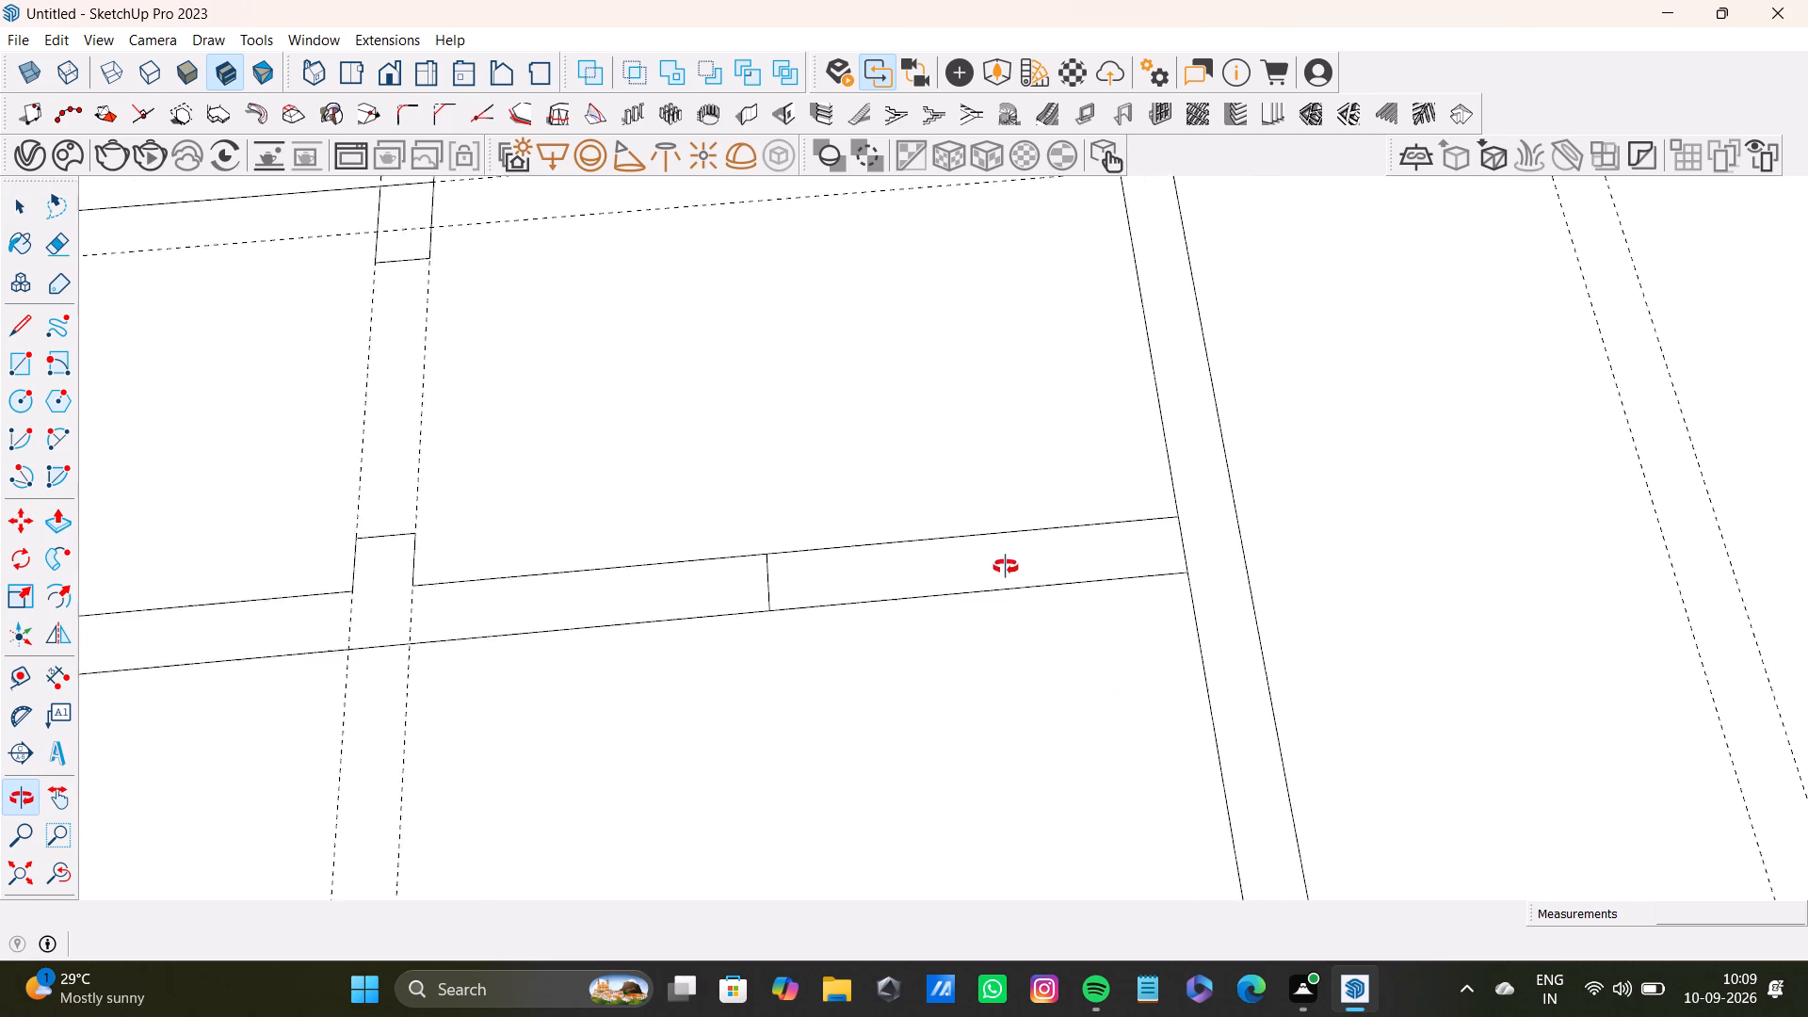
pyautogui.moveTo(1006, 567); pyautogui.dragTo(1004, 564, button='middle')
pyautogui.press('l')
pyautogui.scroll(4, 1158, 563)
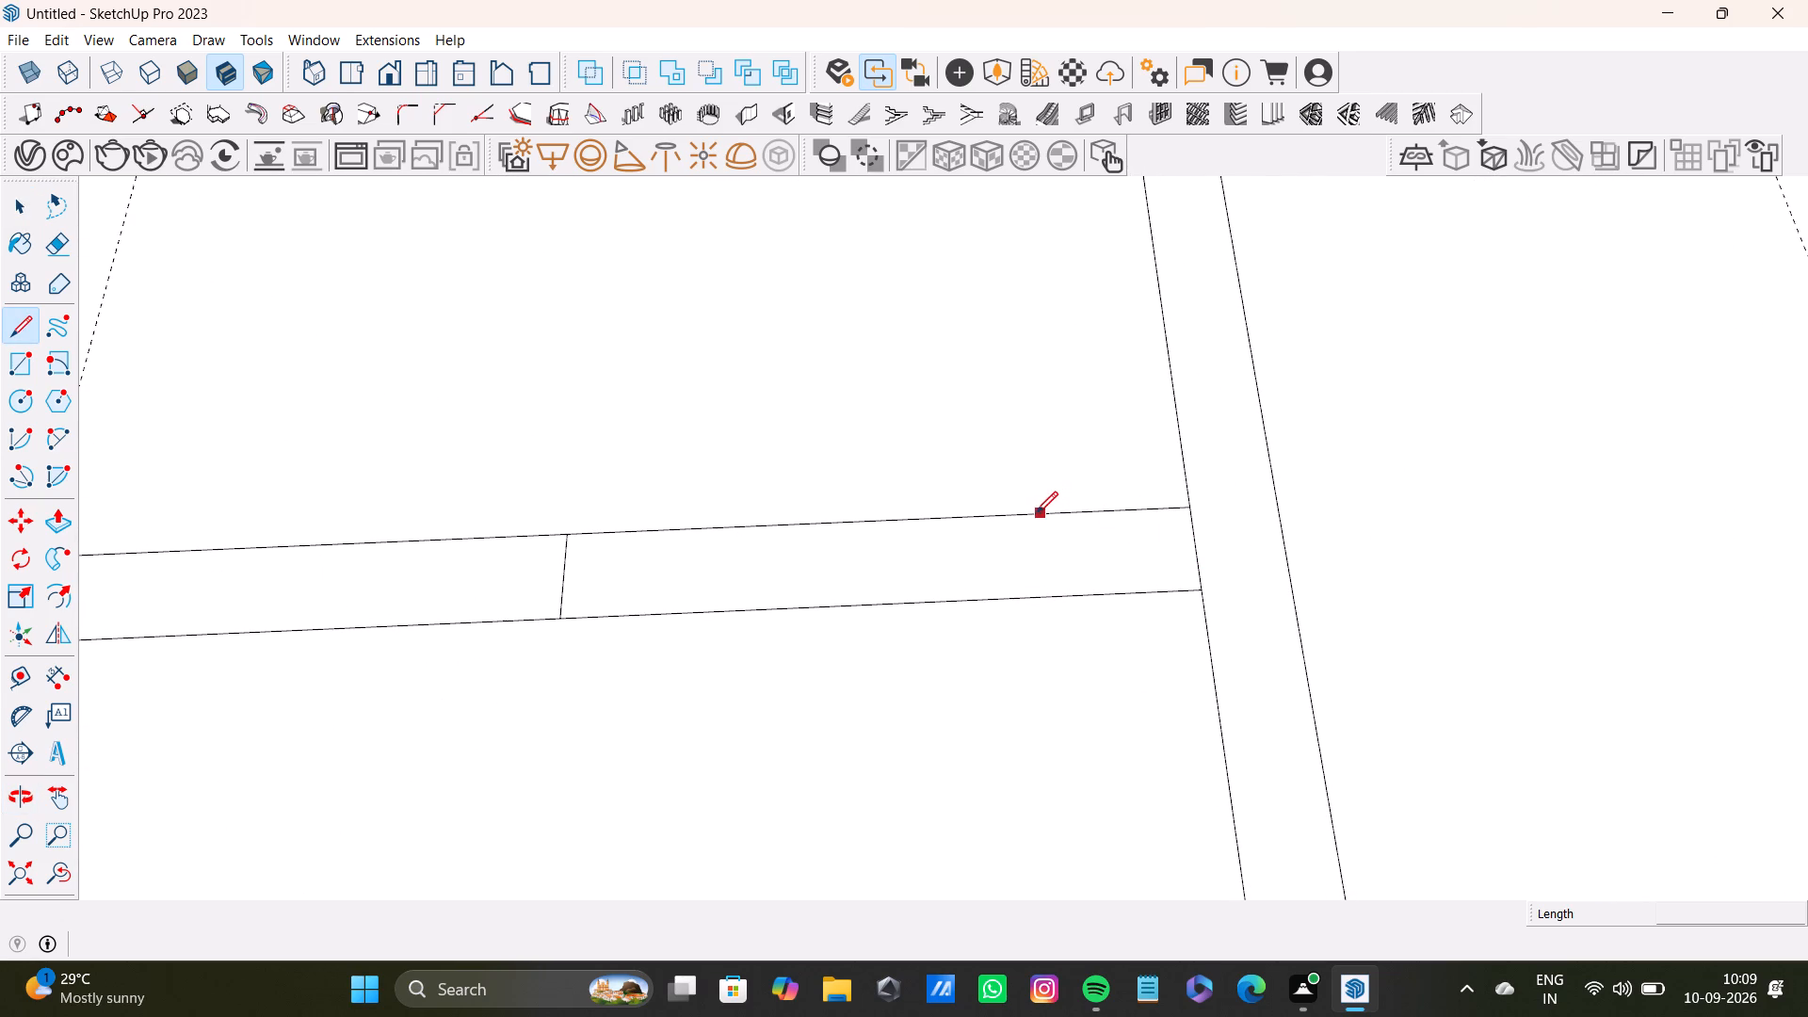
pyautogui.click(1073, 513)
pyautogui.click(1082, 593)
pyautogui.press('space')
pyautogui.click(1041, 514)
pyautogui.press('Delete')
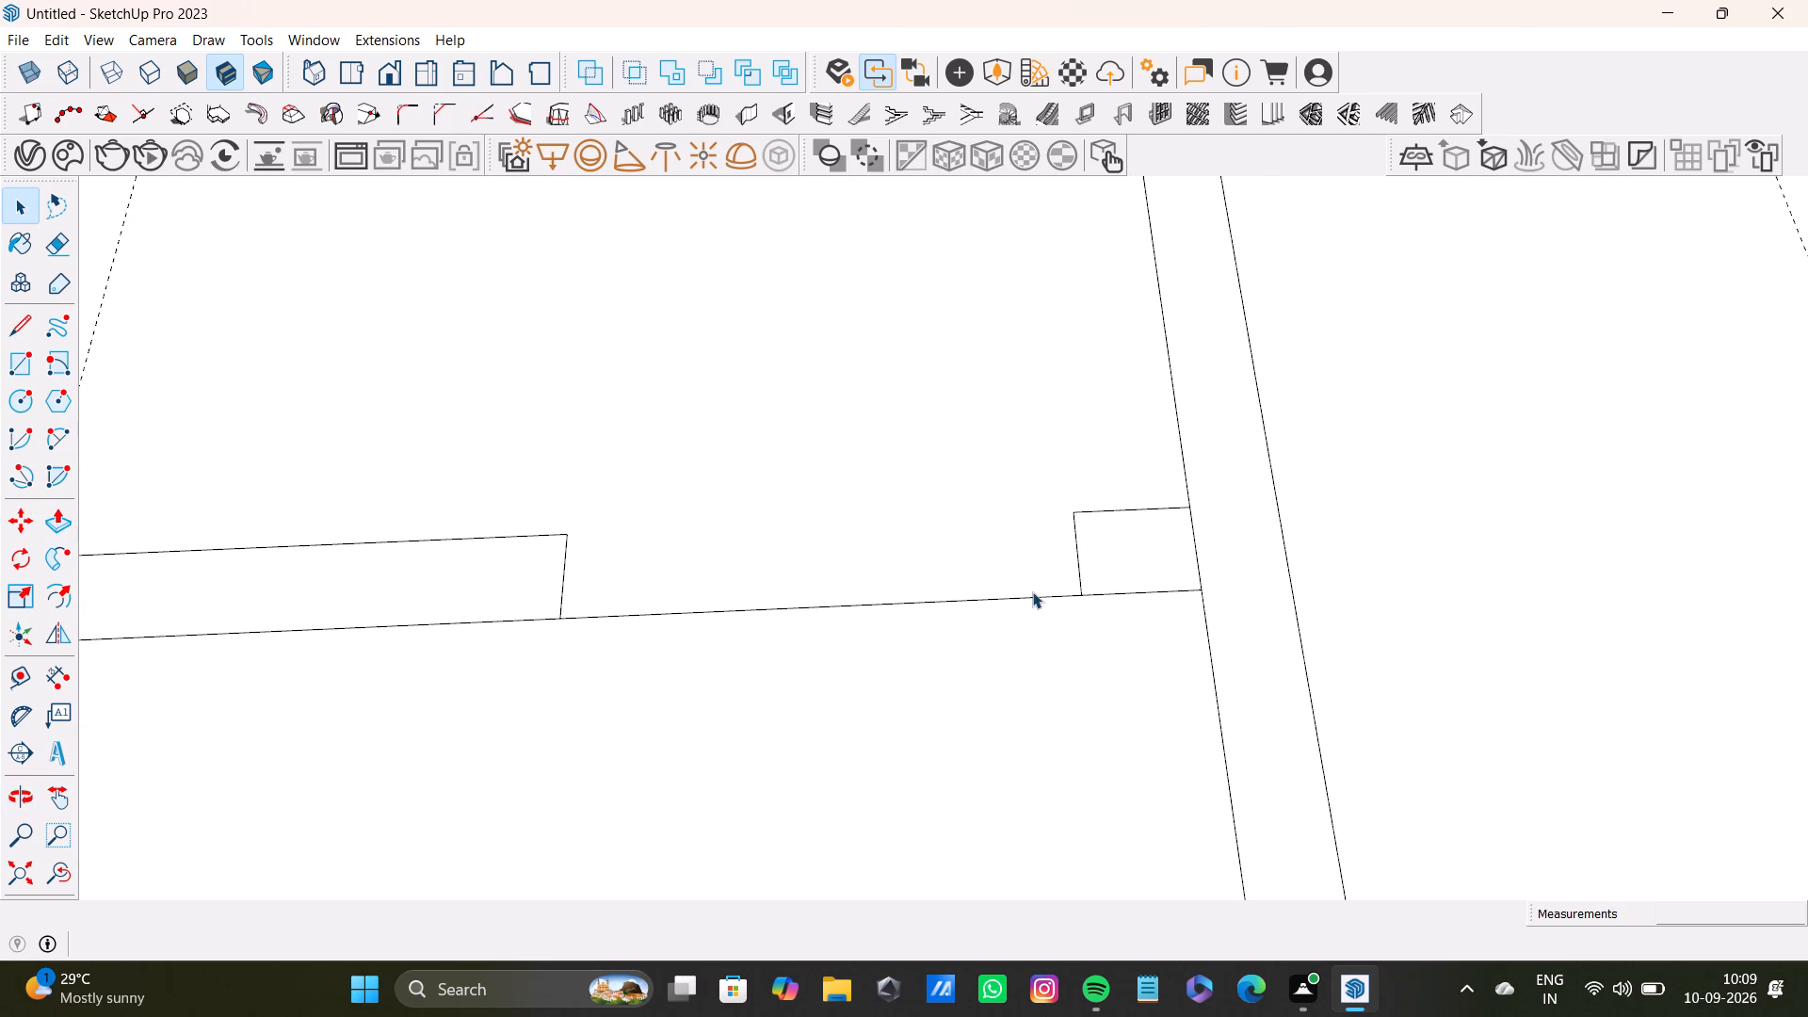
pyautogui.click(1032, 591)
pyautogui.press('Delete')
pyautogui.hotkey('ctrl', 'z')
pyautogui.click(1042, 593)
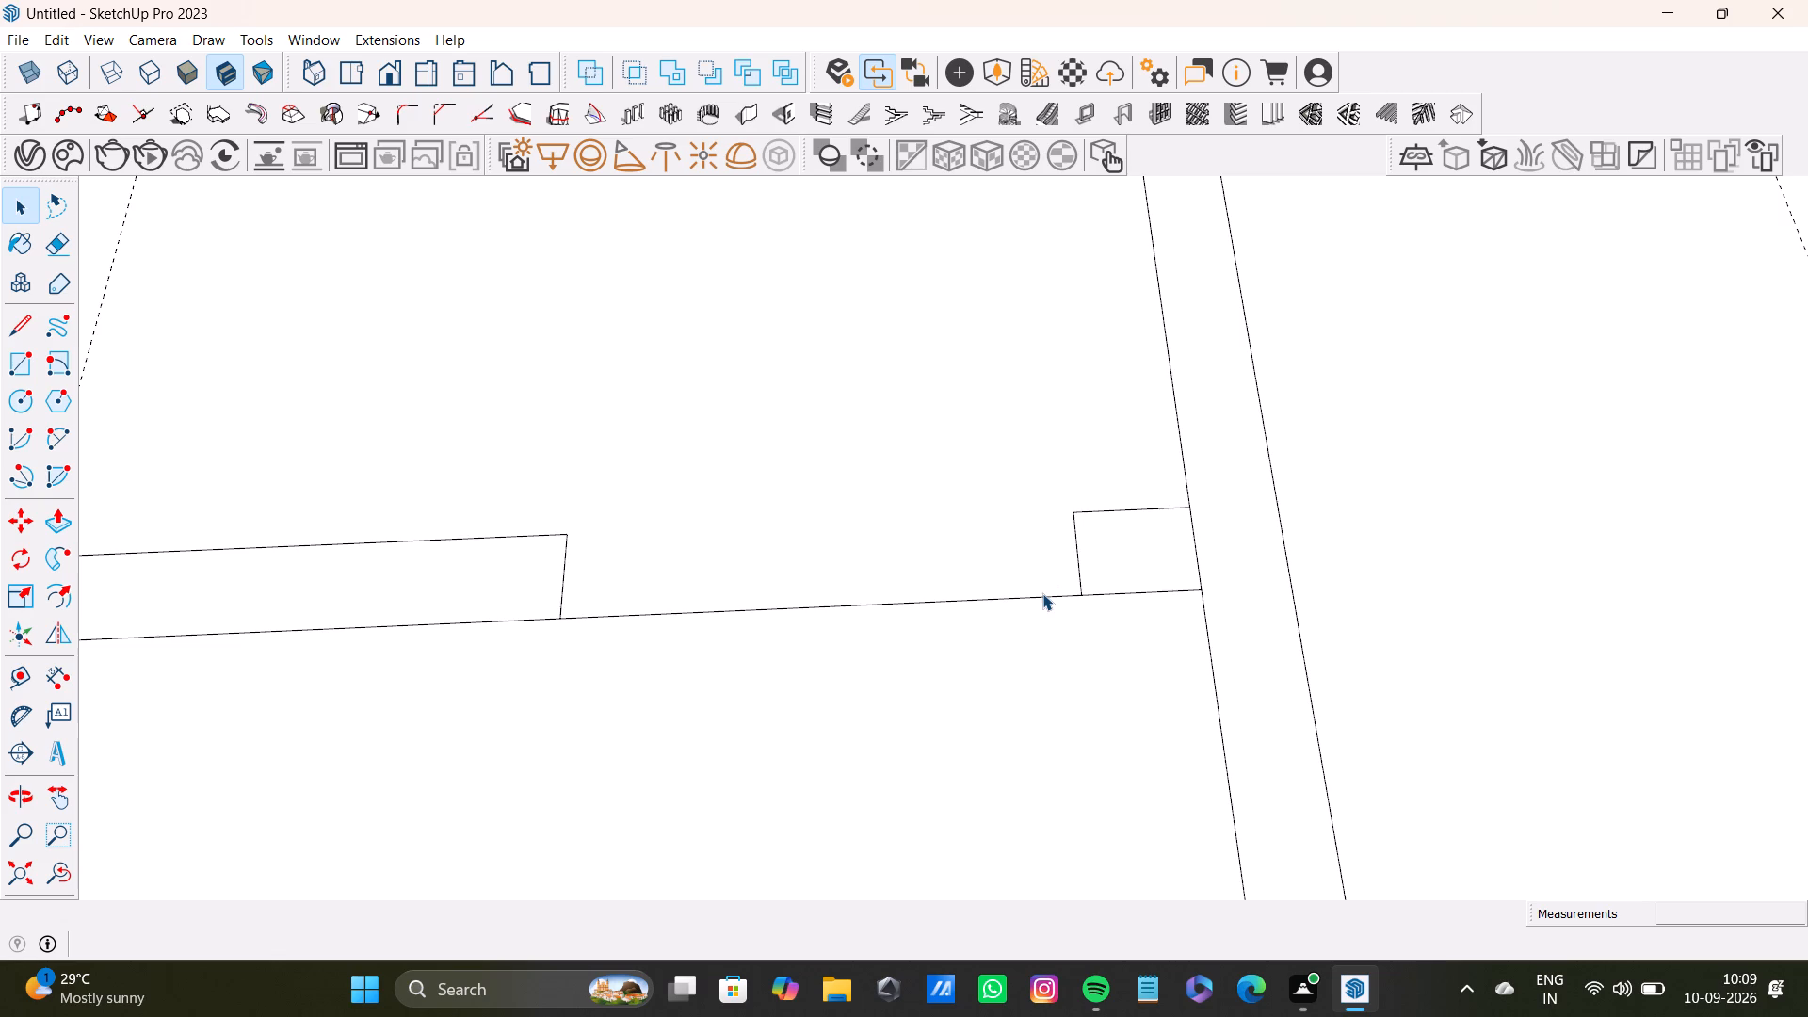
pyautogui.click(1044, 598)
pyautogui.press('Delete')
# Delete the line across the new stub's base at the lower lengthwise wall.
pyautogui.scroll(-10, 1010, 603)
pyautogui.scroll(4, 1084, 574)
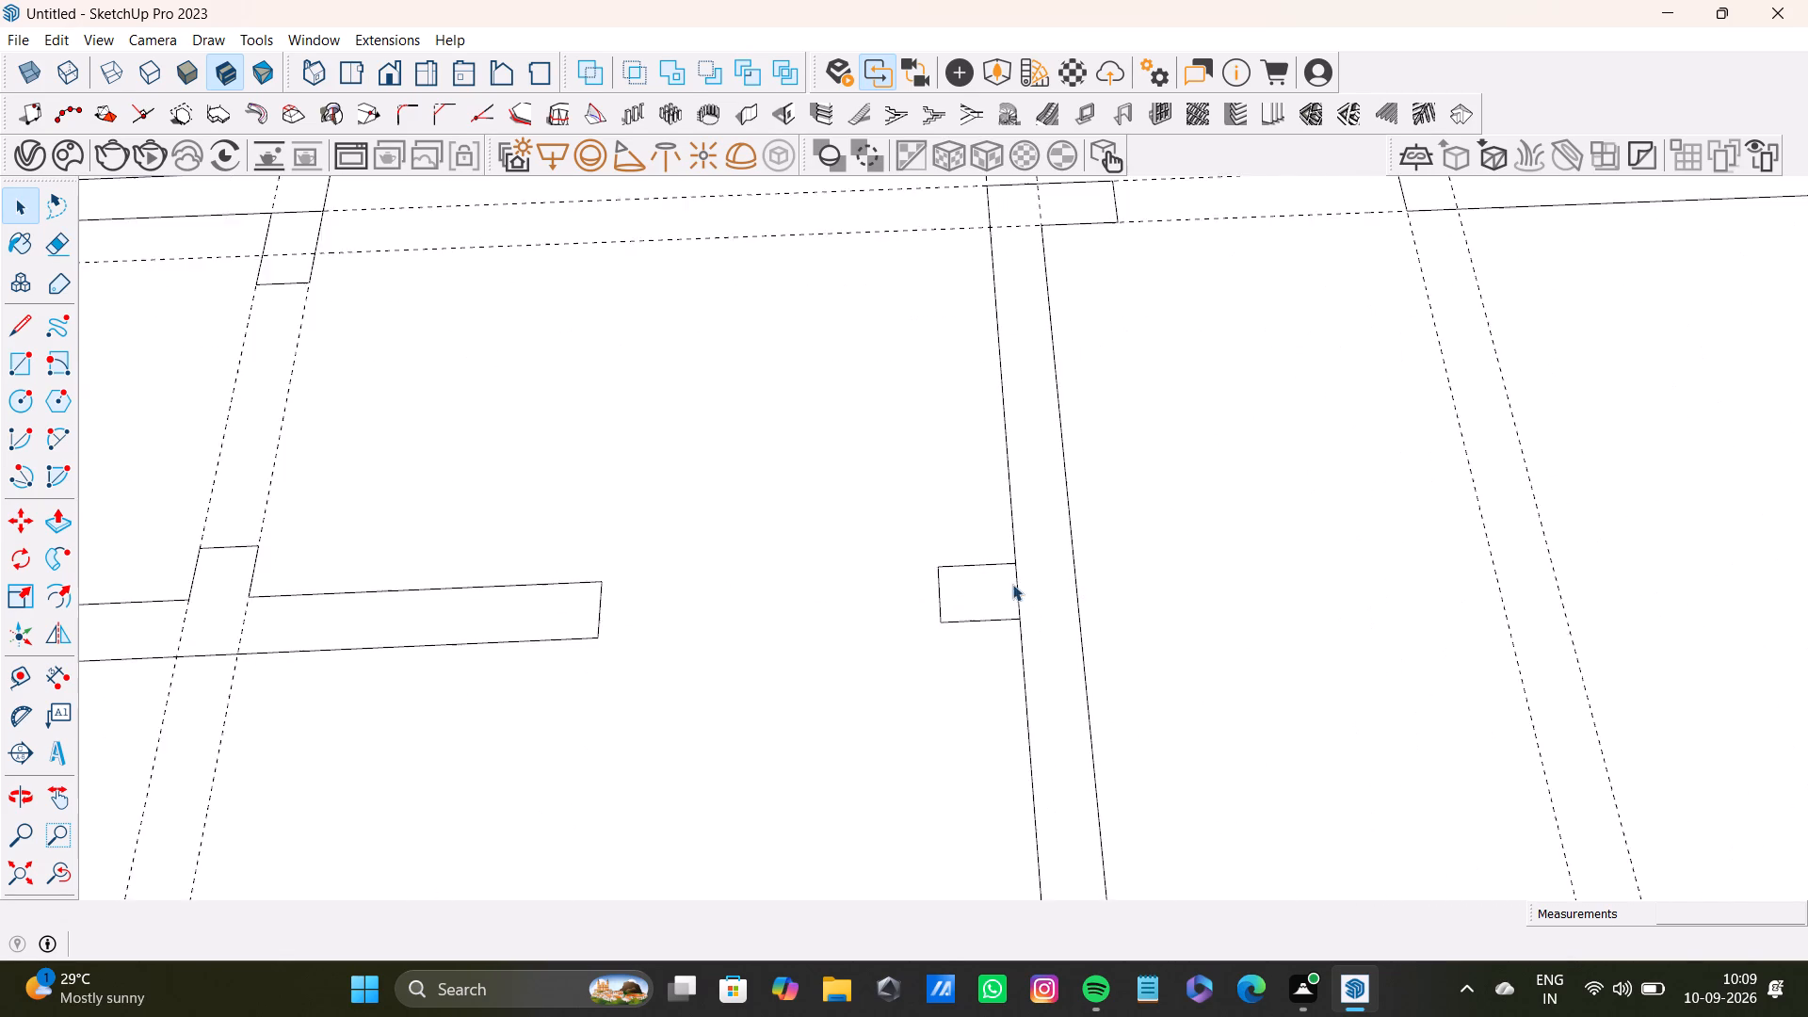
pyautogui.scroll(5, 1012, 584)
pyautogui.click(1025, 606)
pyautogui.press('Delete')
pyautogui.scroll(-7, 1013, 609)
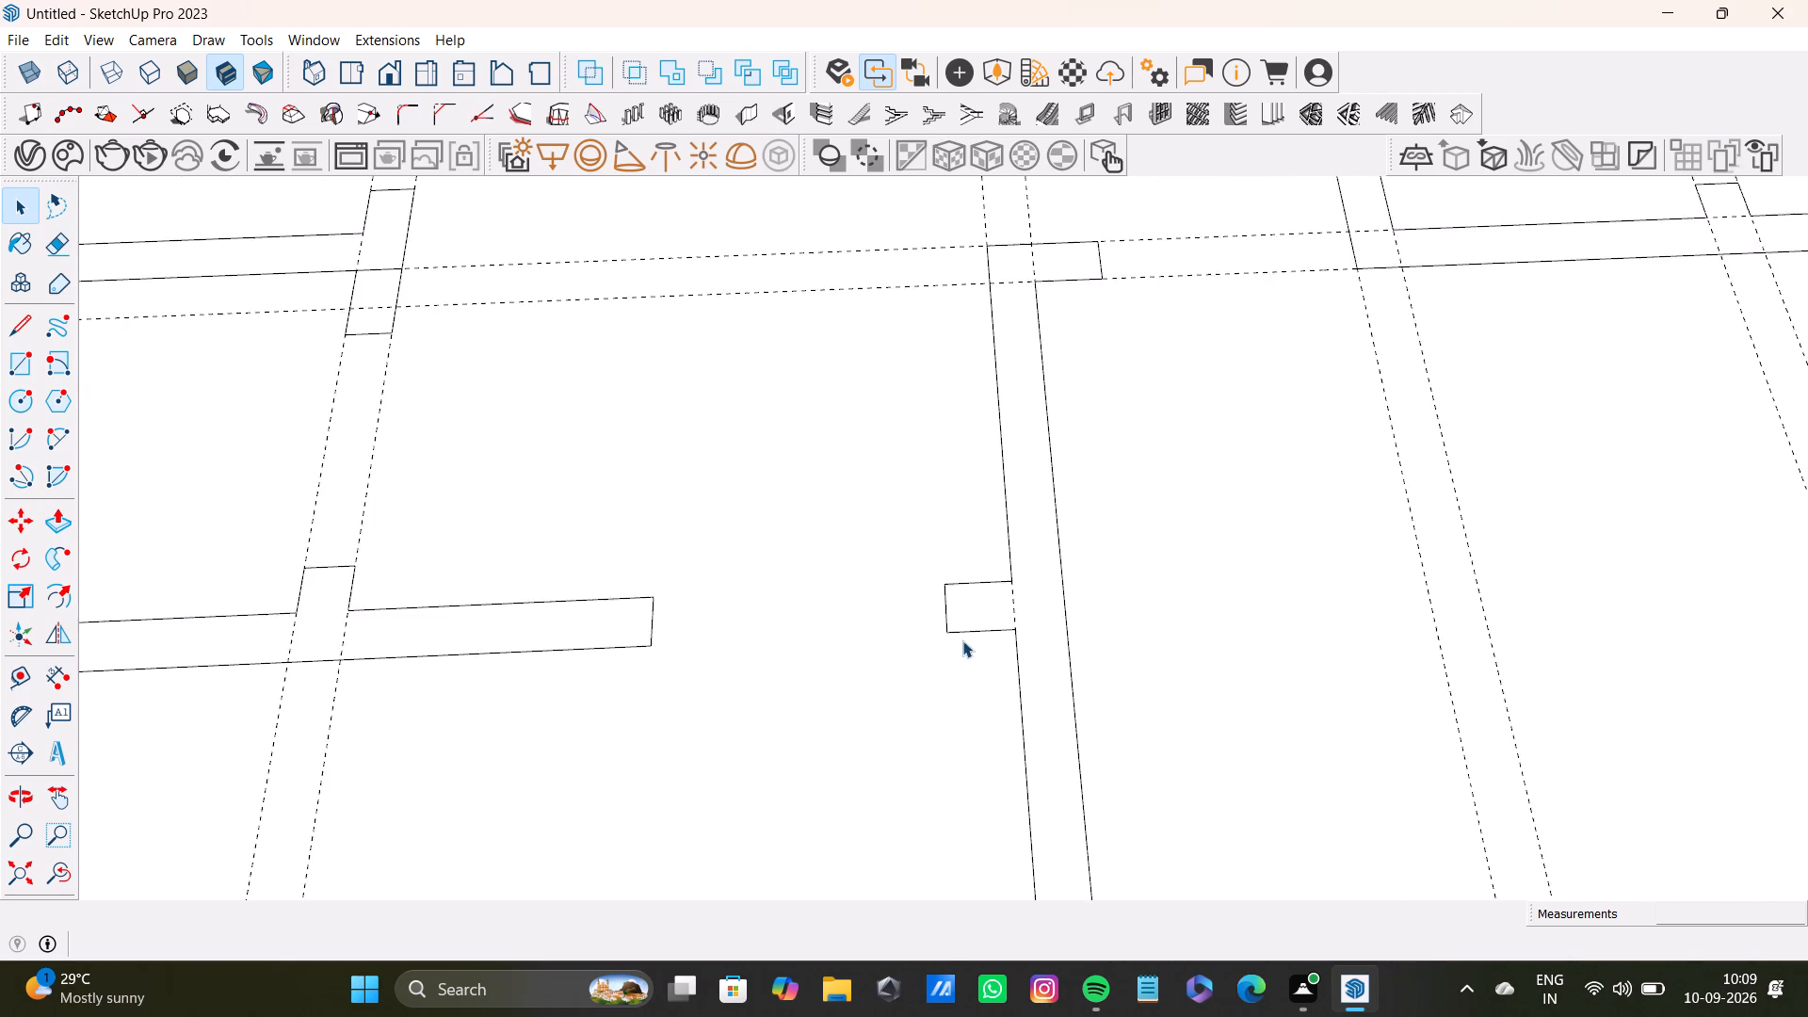
# Delete the line across the junction of the near side's middle cross wall and its short lengthwise wall piece.
pyautogui.scroll(-9, 962, 640)
pyautogui.keyDown('shift'); pyautogui.moveTo(949, 600); pyautogui.dragTo(1018, 620, button='middle'); pyautogui.keyUp('shift')
pyautogui.moveTo(1080, 588); pyautogui.dragTo(1037, 454, button='middle')
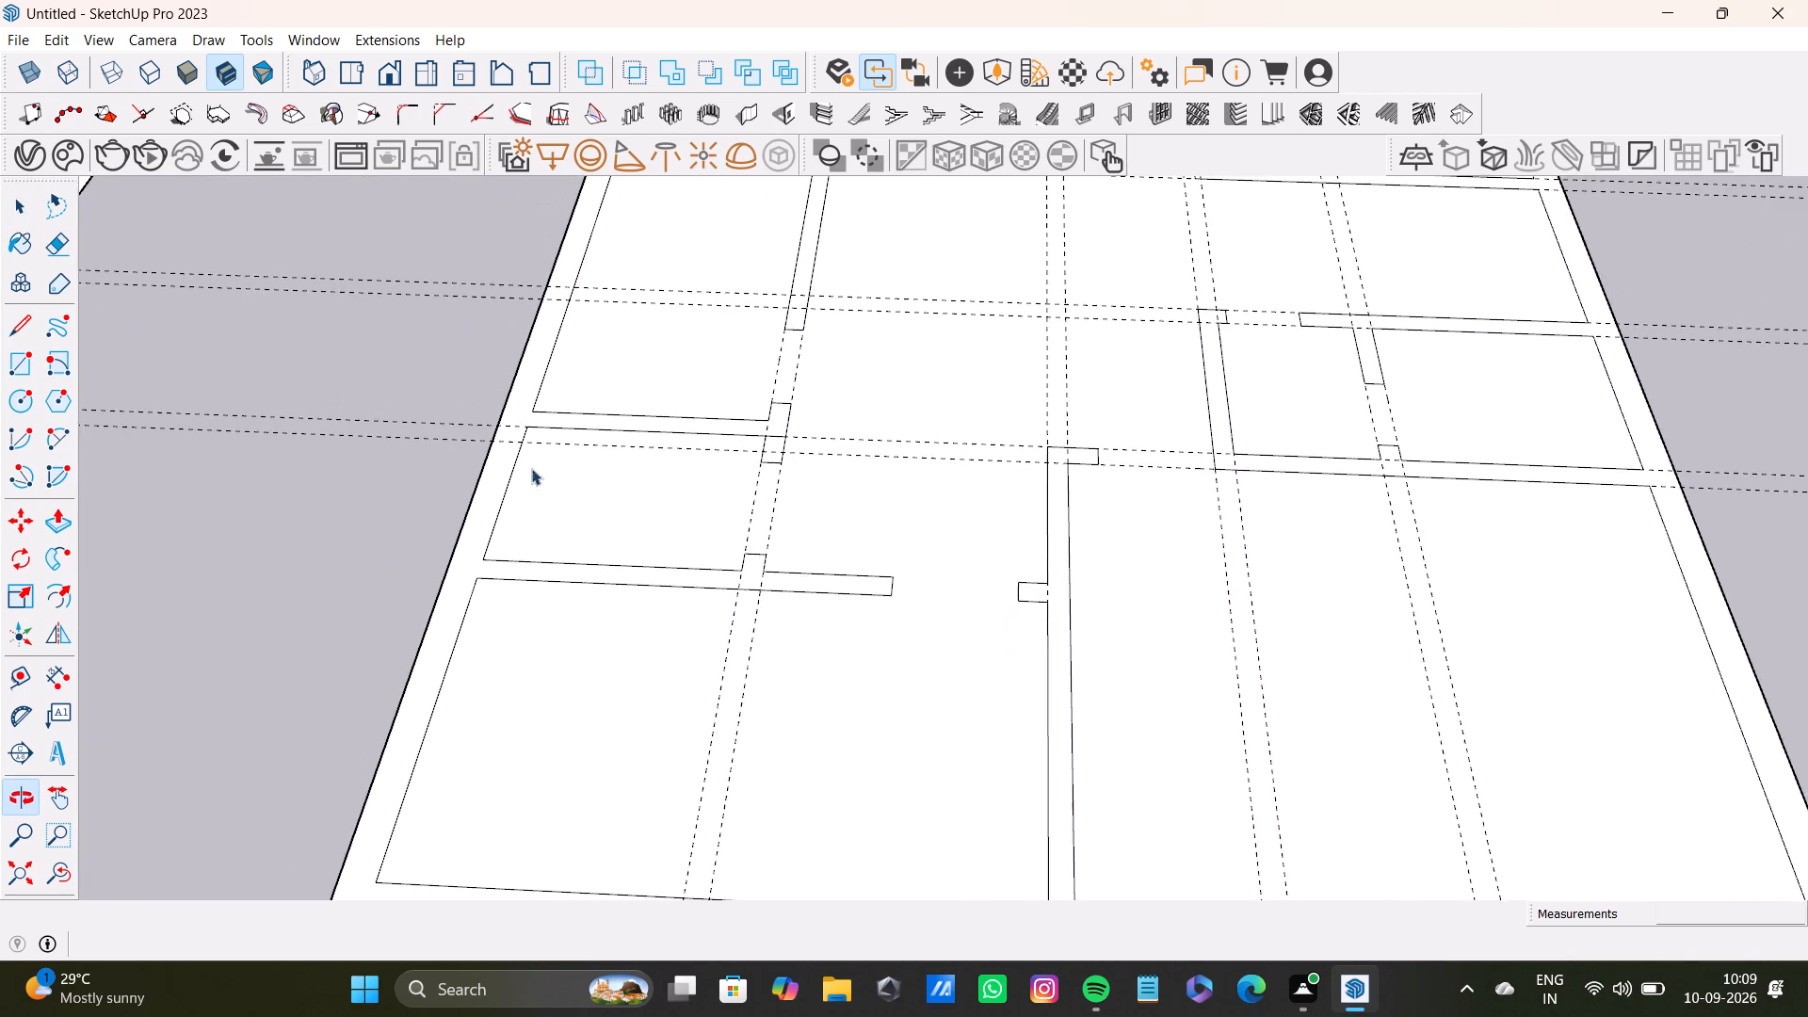
pyautogui.scroll(3, 420, 522)
pyautogui.scroll(-9, 858, 607)
pyautogui.scroll(15, 825, 477)
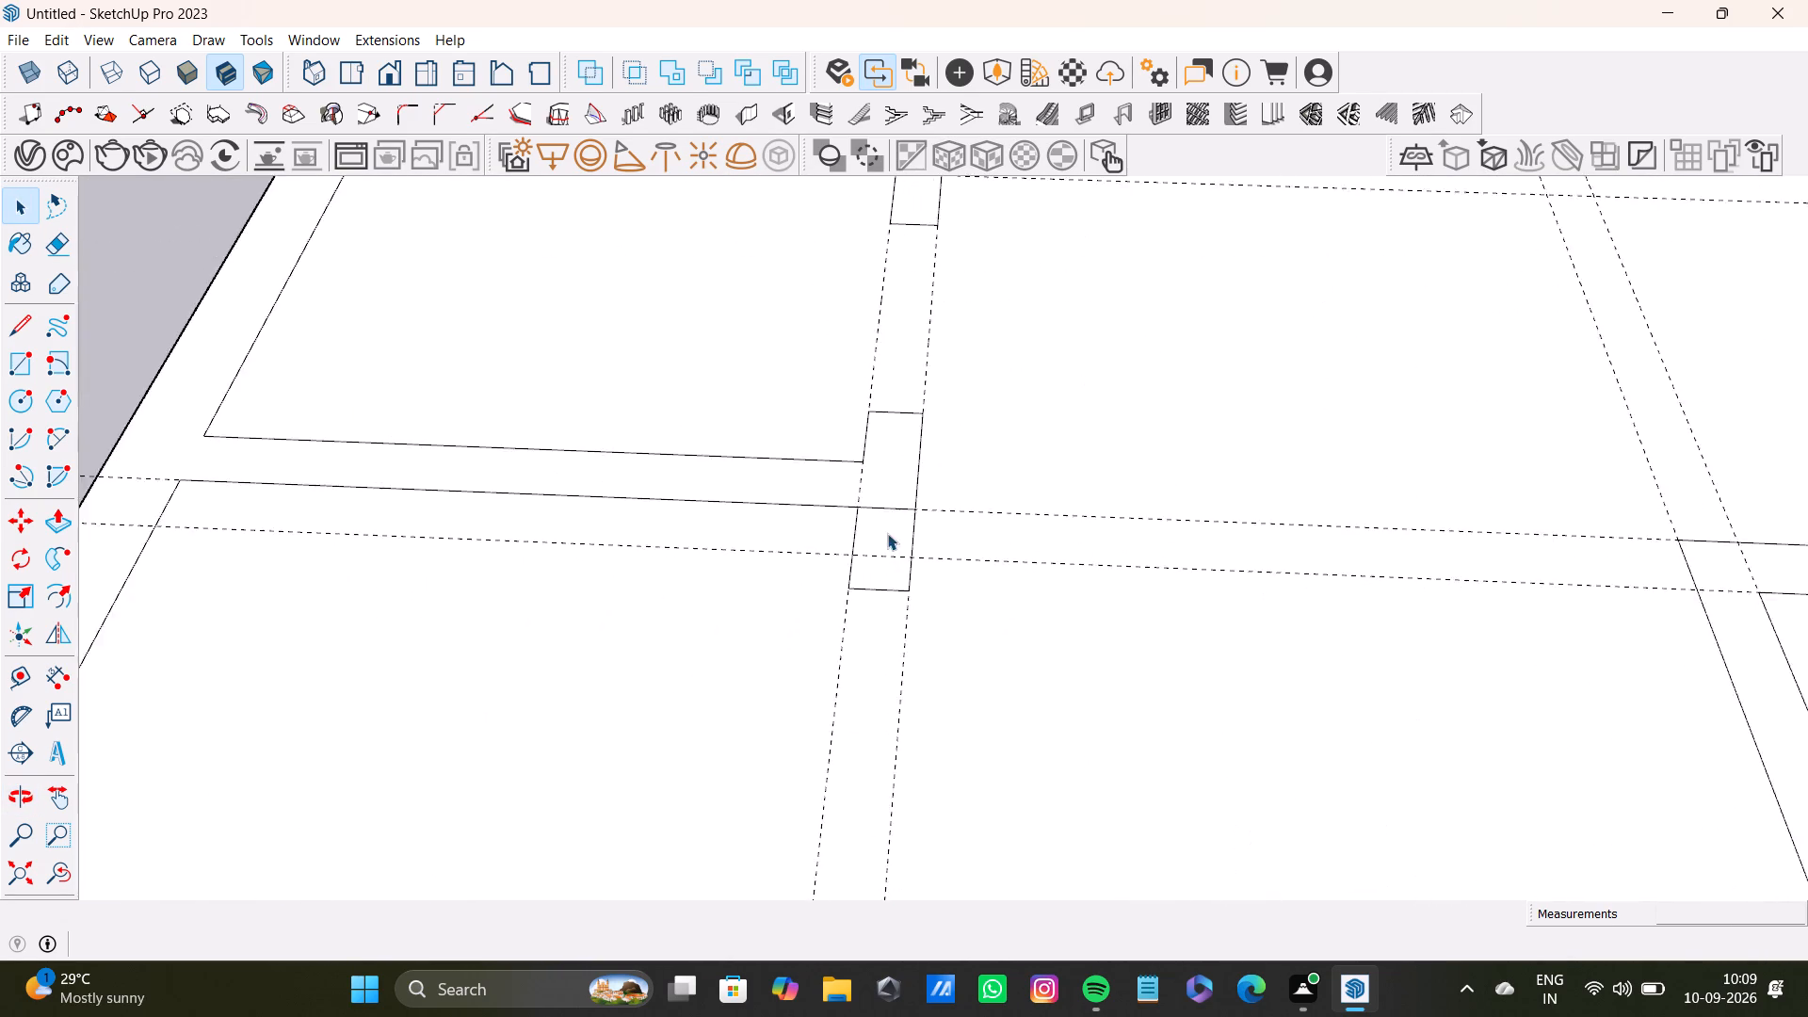
pyautogui.scroll(5, 887, 533)
pyautogui.click(899, 493)
pyautogui.press('Delete')
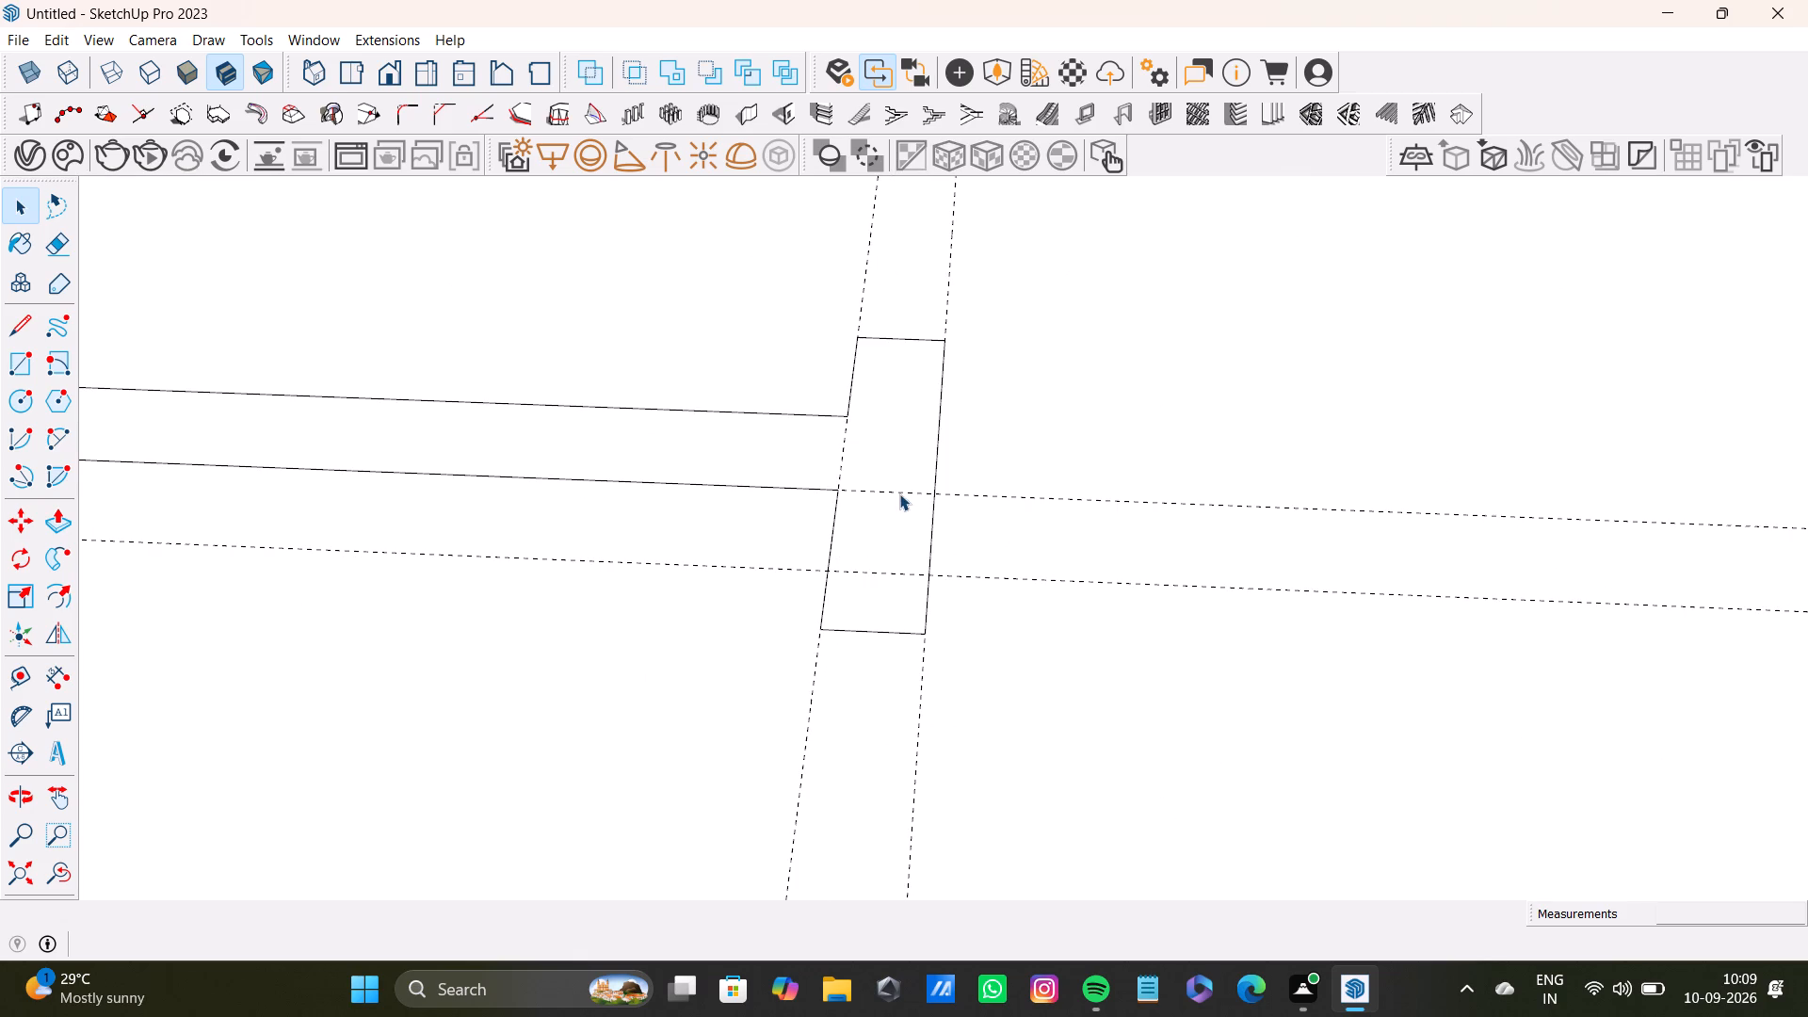
# Examine the second plan's wall outline all round for remaining dividing lines at junctions.
pyautogui.scroll(-20, 899, 493)
pyautogui.scroll(-4, 899, 493)
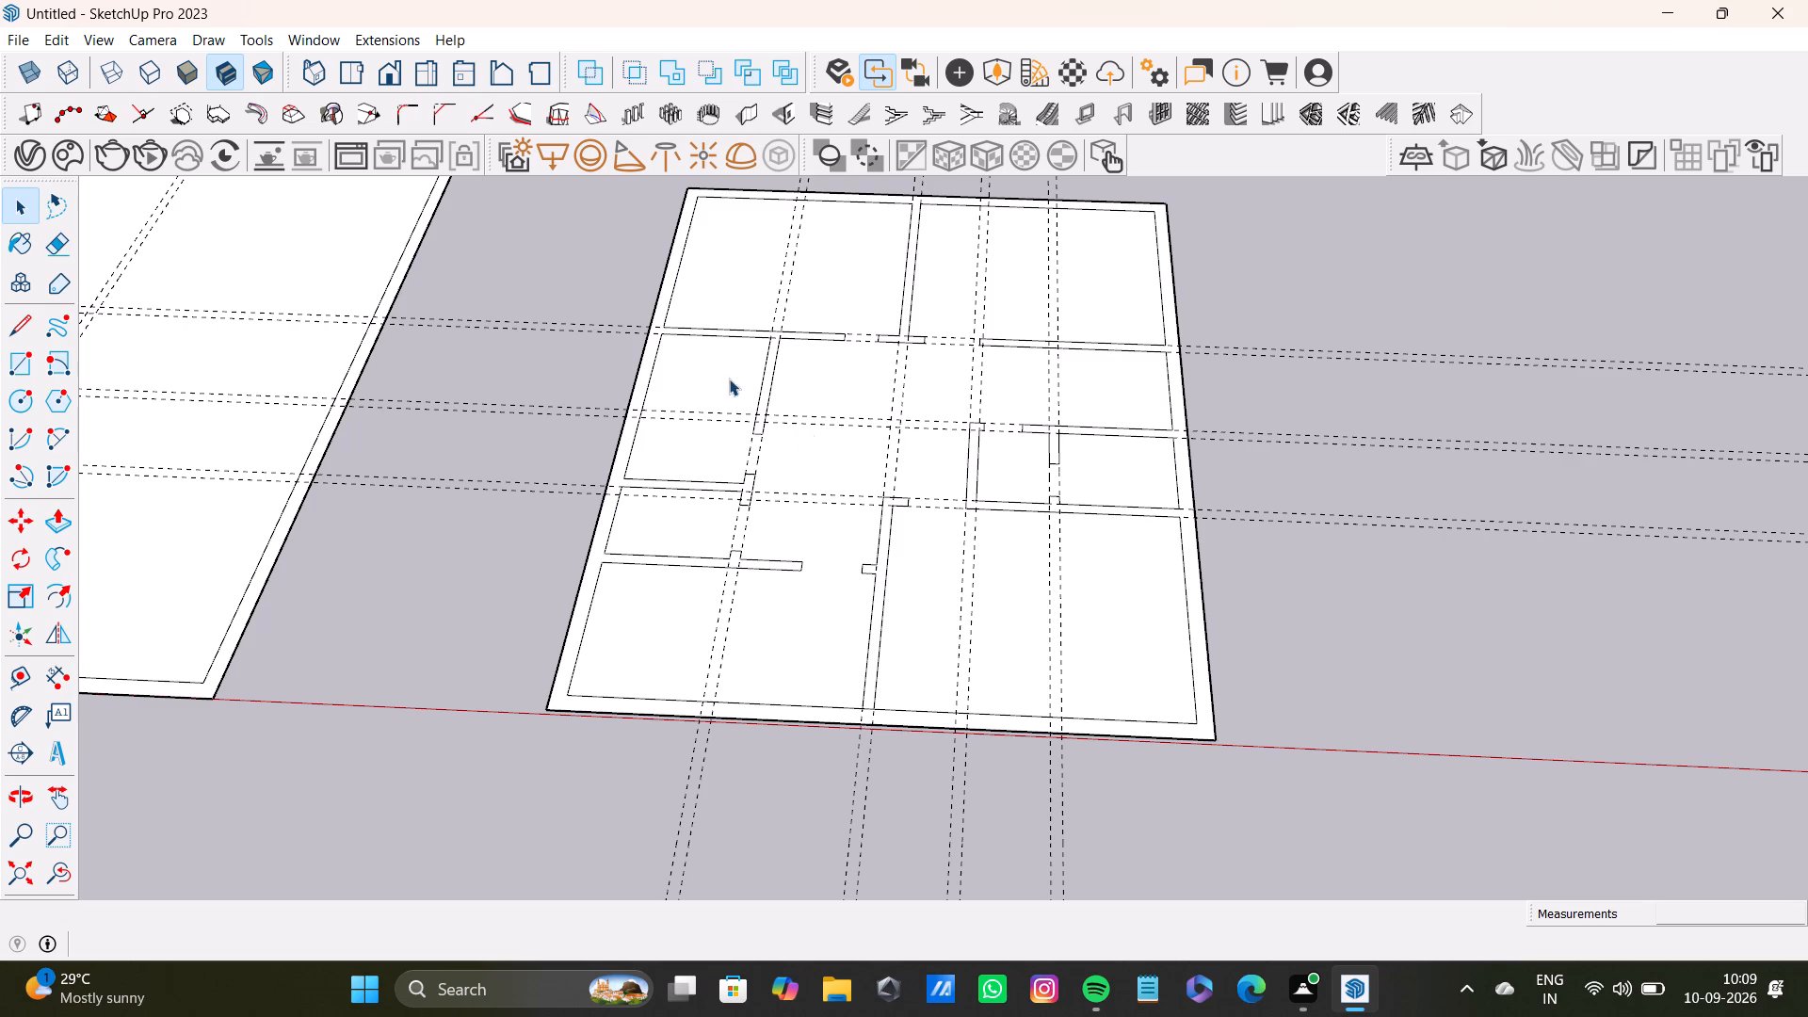
pyautogui.scroll(8, 927, 447)
pyautogui.scroll(-9, 997, 483)
pyautogui.keyDown('ctrl'); pyautogui.scroll(4, 1068, 525); pyautogui.keyUp('ctrl')
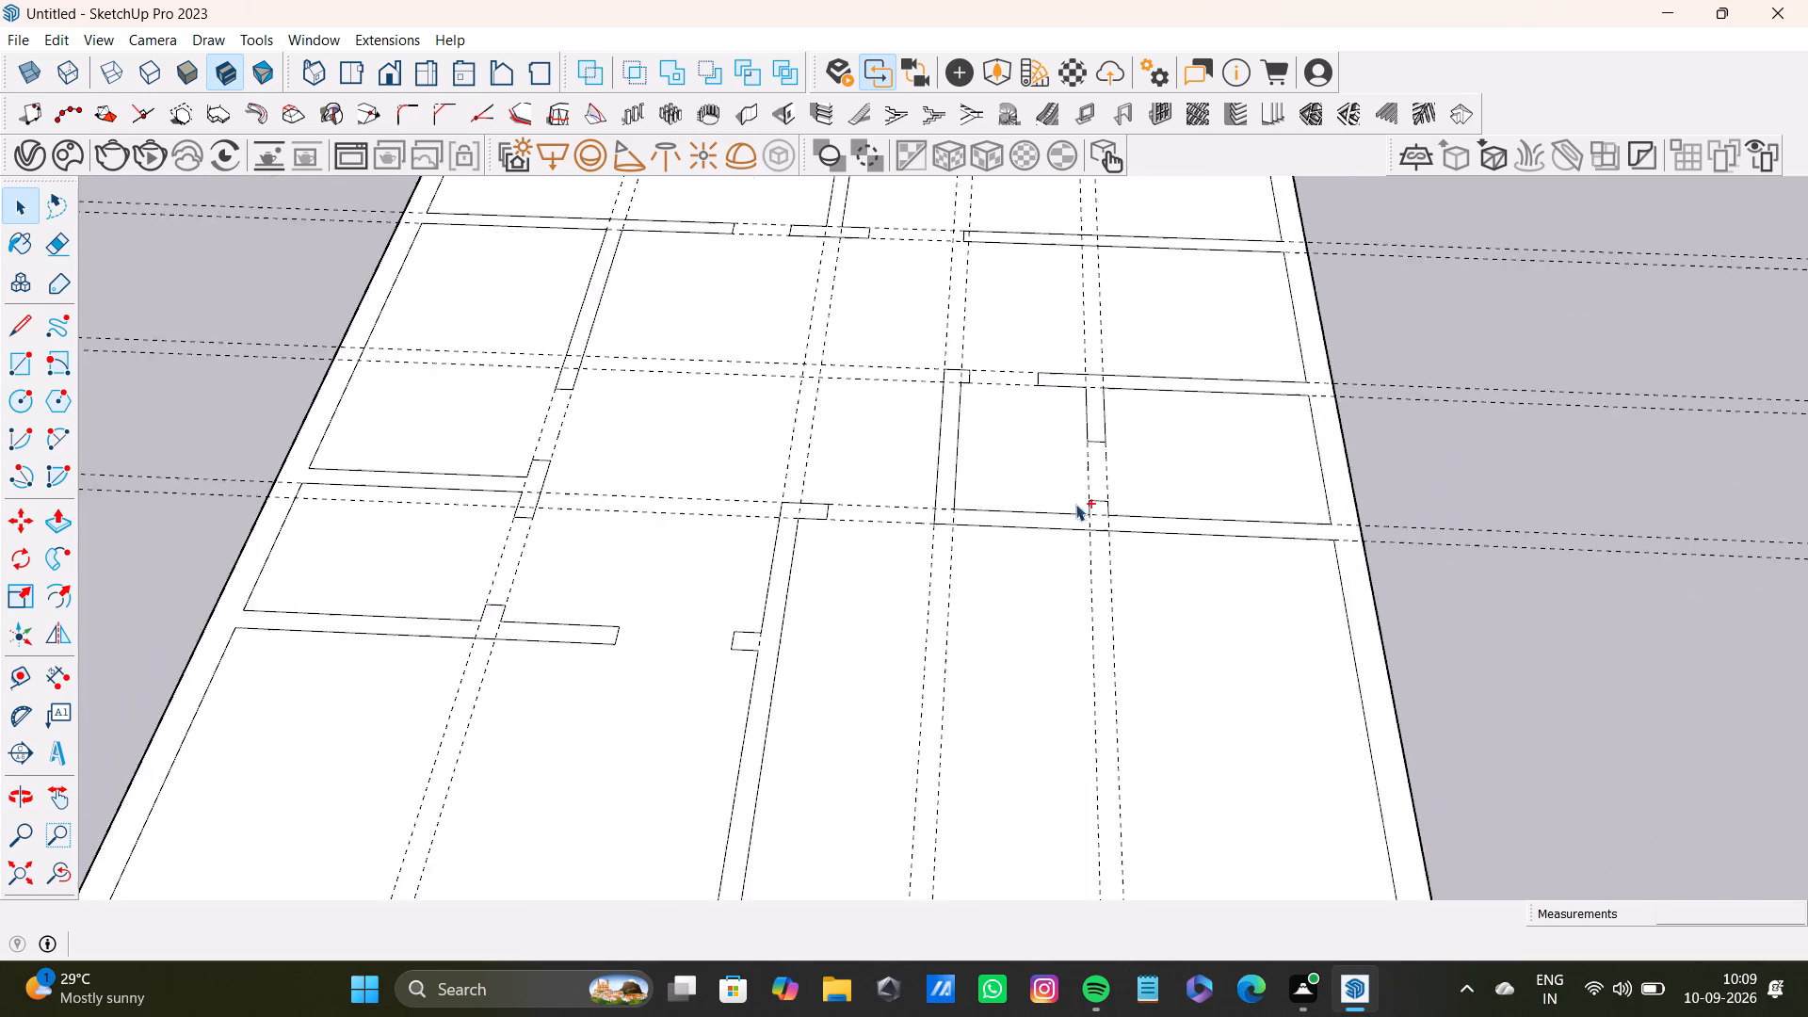
pyautogui.keyDown('ctrl'); pyautogui.scroll(13, 1075, 504); pyautogui.keyUp('ctrl')
pyautogui.keyDown('ctrl'); pyautogui.scroll(-10, 1115, 520); pyautogui.keyUp('ctrl')
pyautogui.keyDown('ctrl'); pyautogui.moveTo(1094, 410); pyautogui.dragTo(975, 451, button='middle'); pyautogui.keyUp('ctrl')
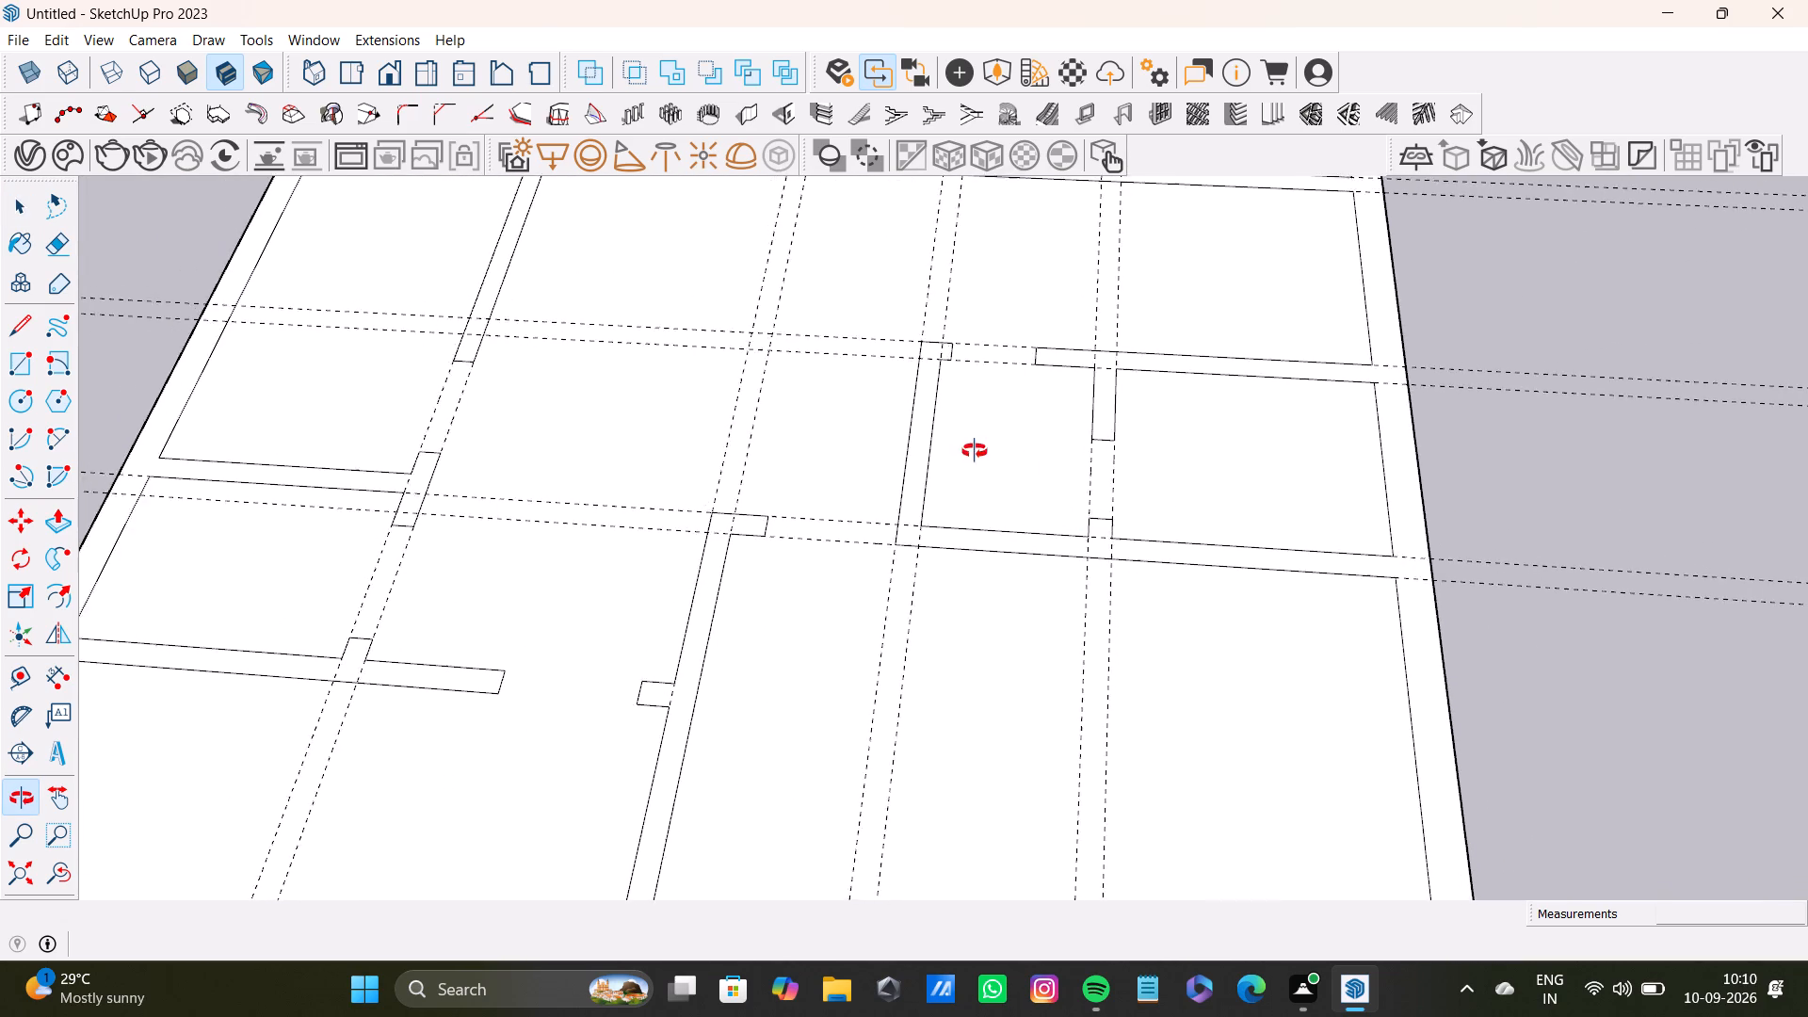
pyautogui.keyDown('ctrl'); pyautogui.moveTo(975, 451); pyautogui.dragTo(973, 450, button='middle'); pyautogui.keyUp('ctrl')
pyautogui.scroll(-5, 971, 448)
pyautogui.scroll(-1, 1024, 505)
pyautogui.moveTo(1039, 505); pyautogui.dragTo(1080, 491, button='middle')
pyautogui.click(25, 873)
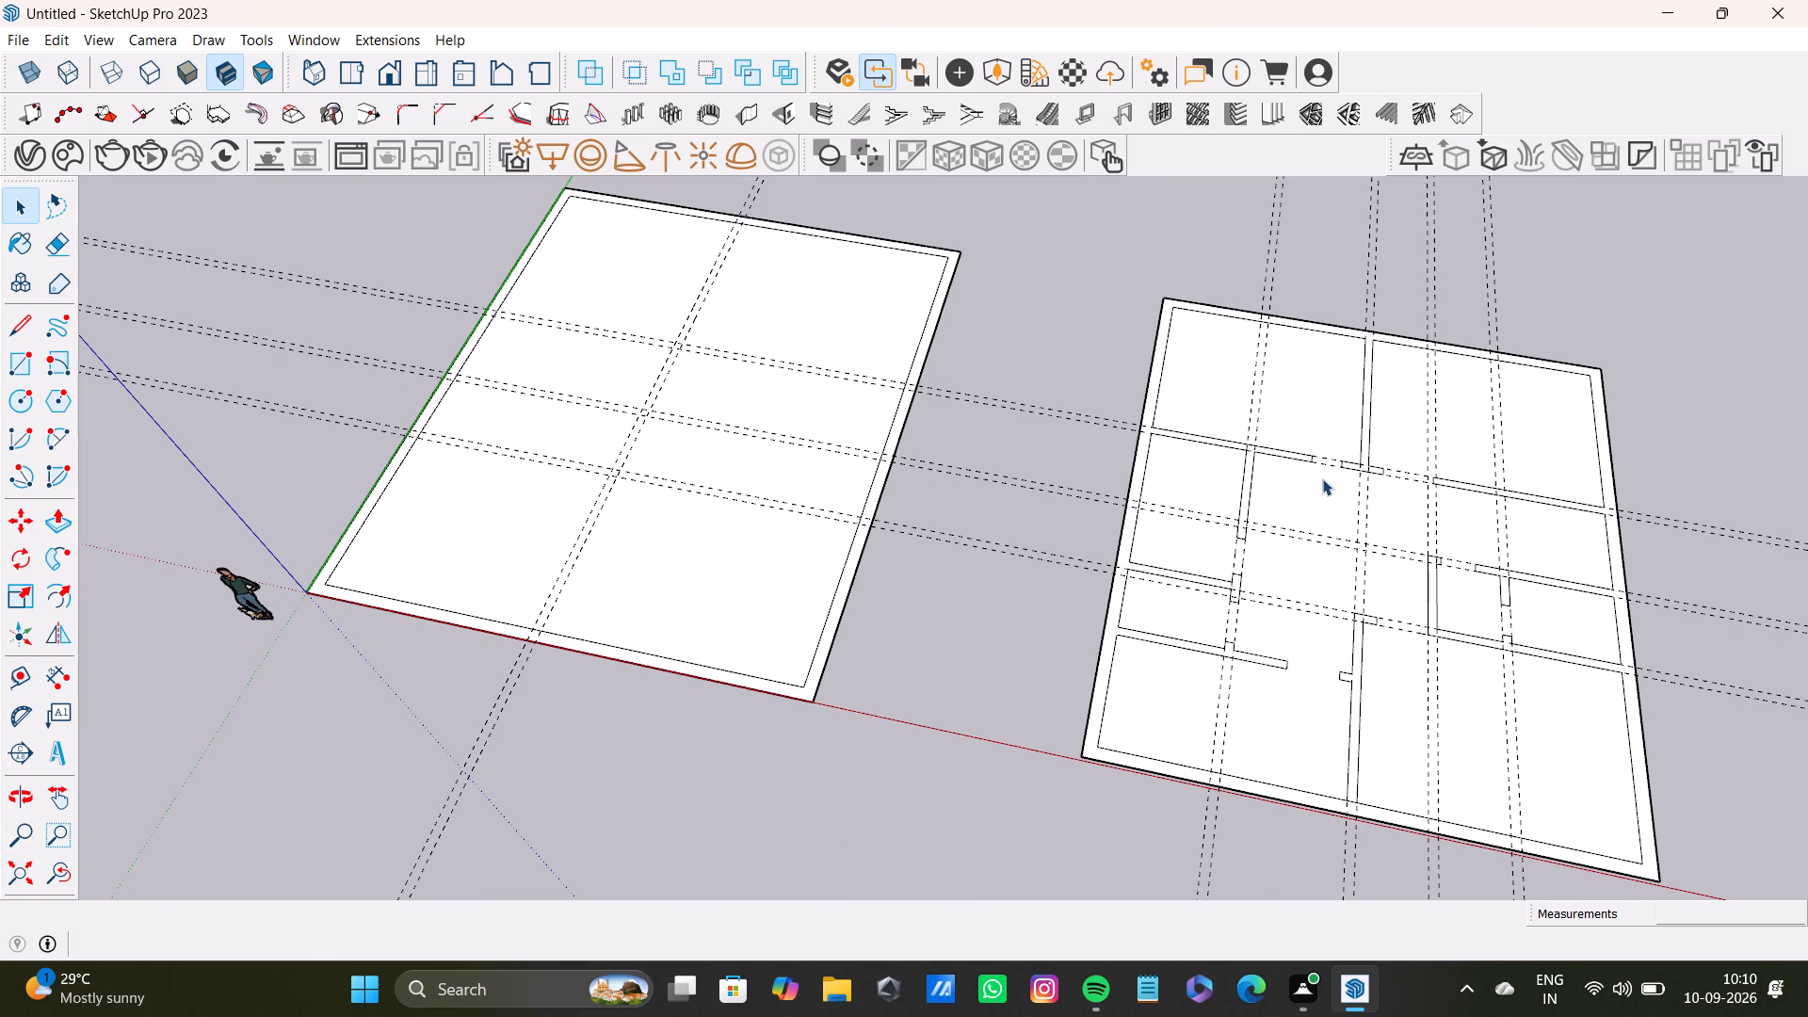
pyautogui.keyDown('ctrl'); pyautogui.moveTo(1322, 478); pyautogui.dragTo(1009, 567, button='middle'); pyautogui.keyUp('ctrl')
pyautogui.moveTo(1194, 672); pyautogui.dragTo(1512, 659, button='middle')
pyautogui.scroll(6, 1280, 547)
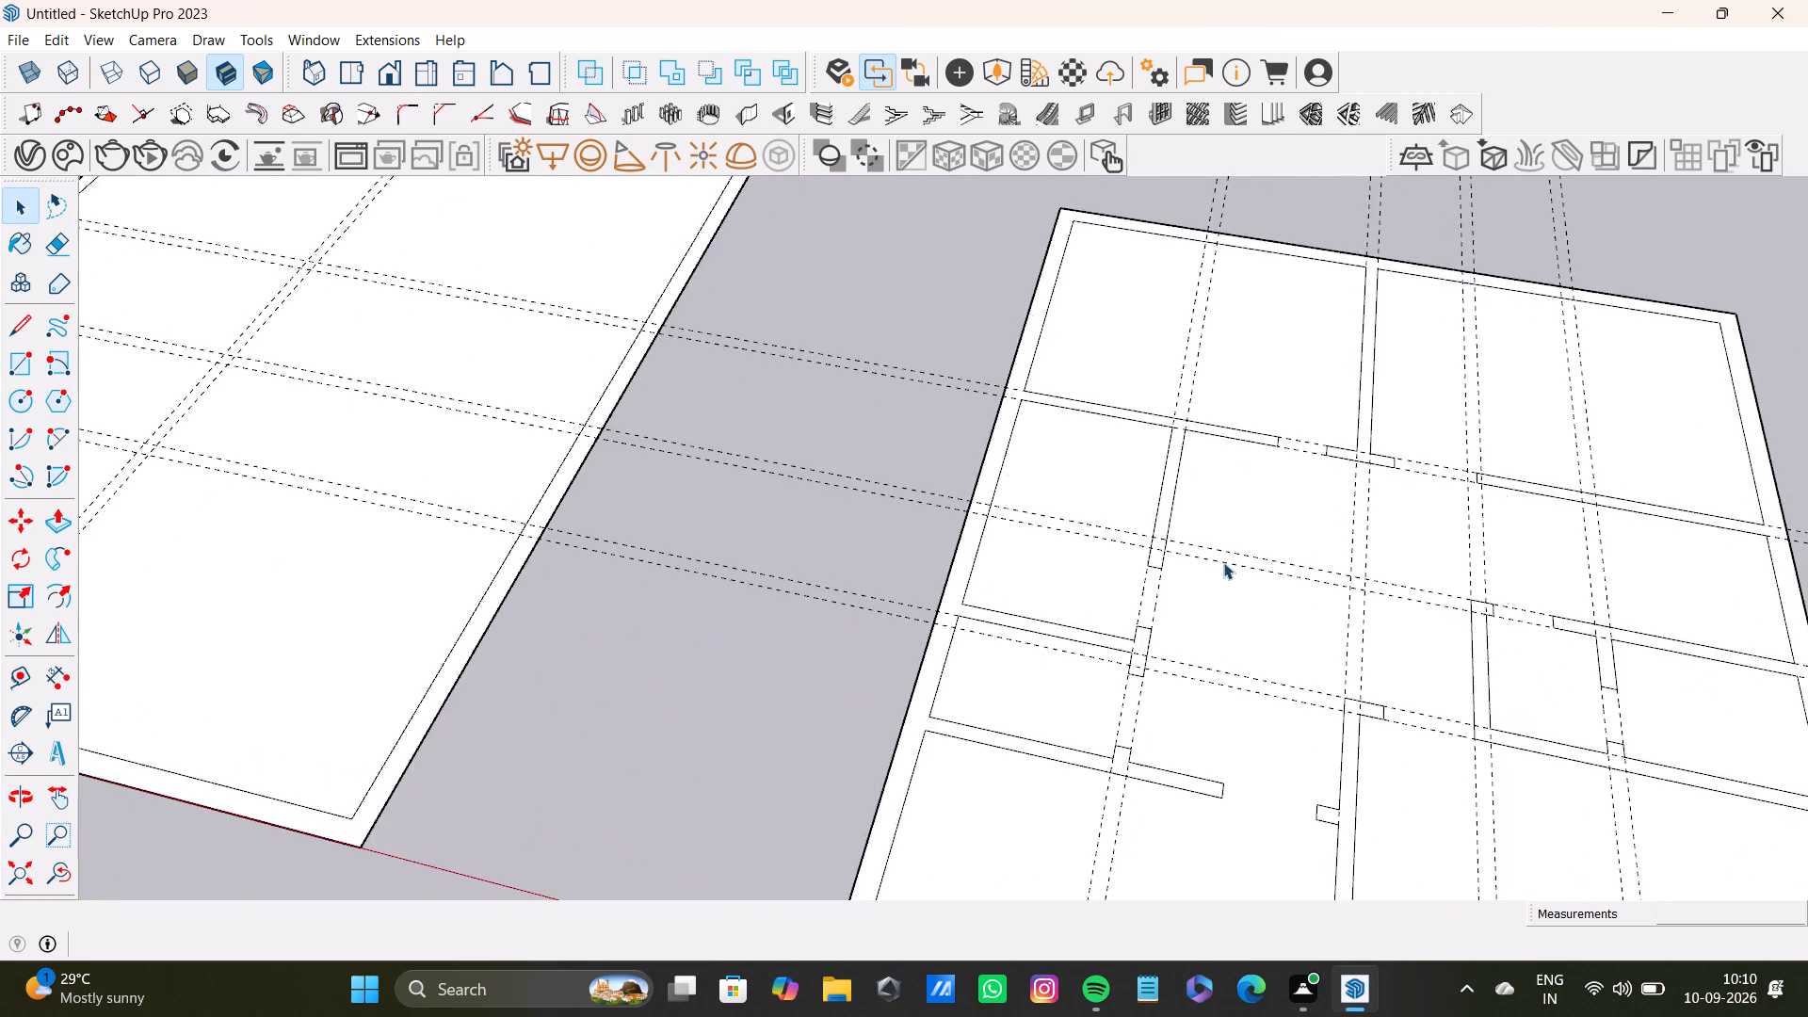
pyautogui.scroll(3, 1223, 562)
pyautogui.keyDown('ctrl'); pyautogui.moveTo(1214, 536); pyautogui.dragTo(1329, 541, button='middle'); pyautogui.keyUp('ctrl')
pyautogui.scroll(-11, 1268, 584)
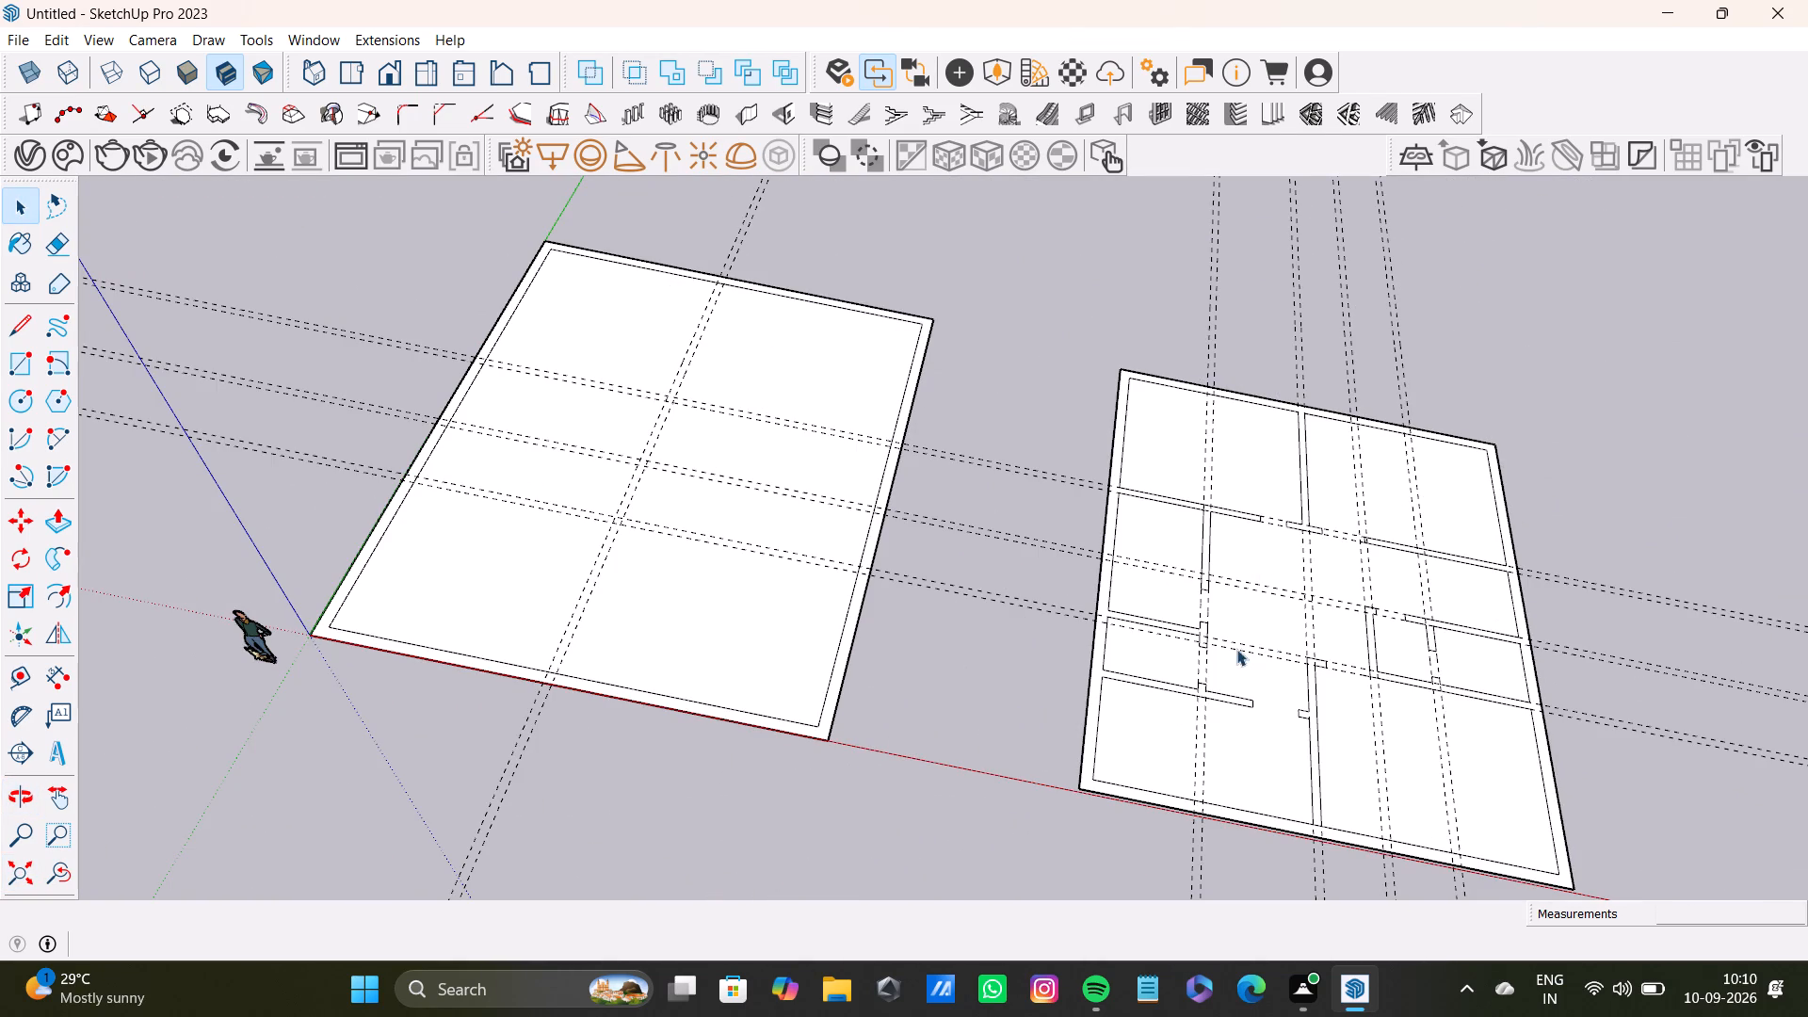
pyautogui.click(49, 877)
pyautogui.scroll(-5, 896, 605)
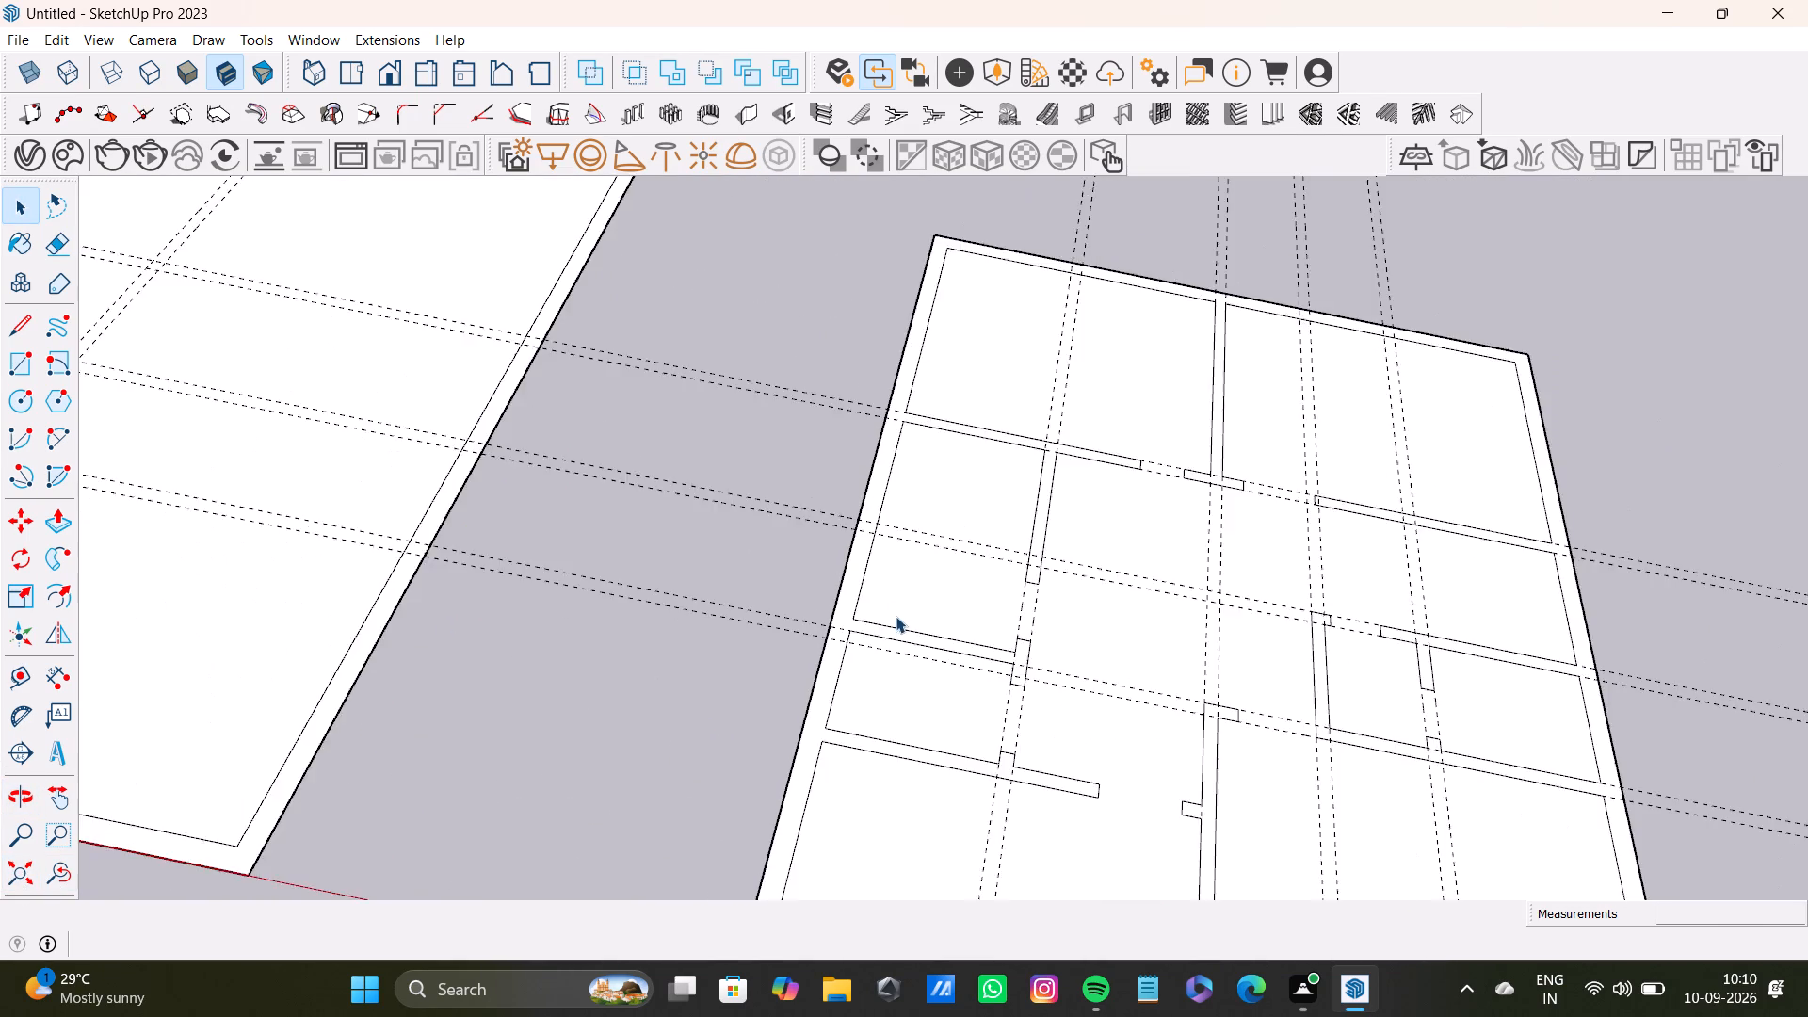
pyautogui.scroll(-10, 896, 616)
pyautogui.moveTo(1028, 694); pyautogui.dragTo(1082, 724, button='middle')
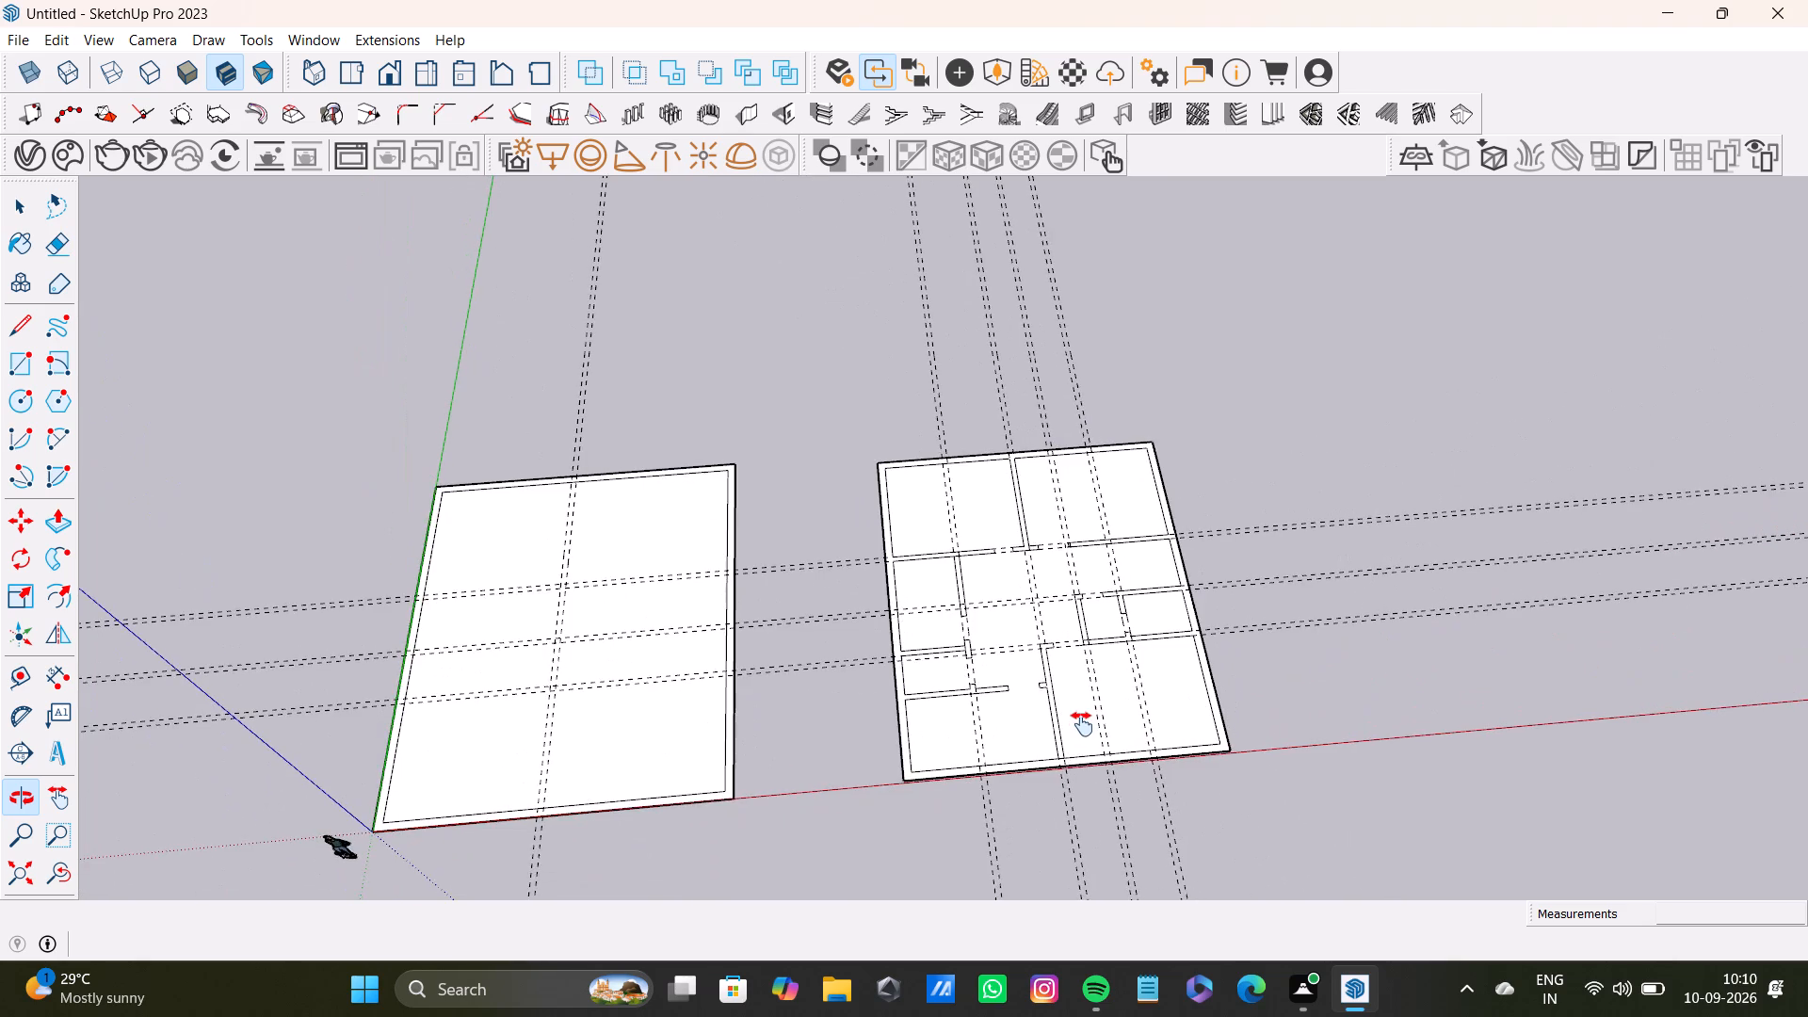
pyautogui.moveTo(1082, 724); pyautogui.dragTo(943, 764, button='middle')
pyautogui.scroll(7, 1008, 702)
pyautogui.moveTo(962, 696); pyautogui.dragTo(891, 657, button='middle')
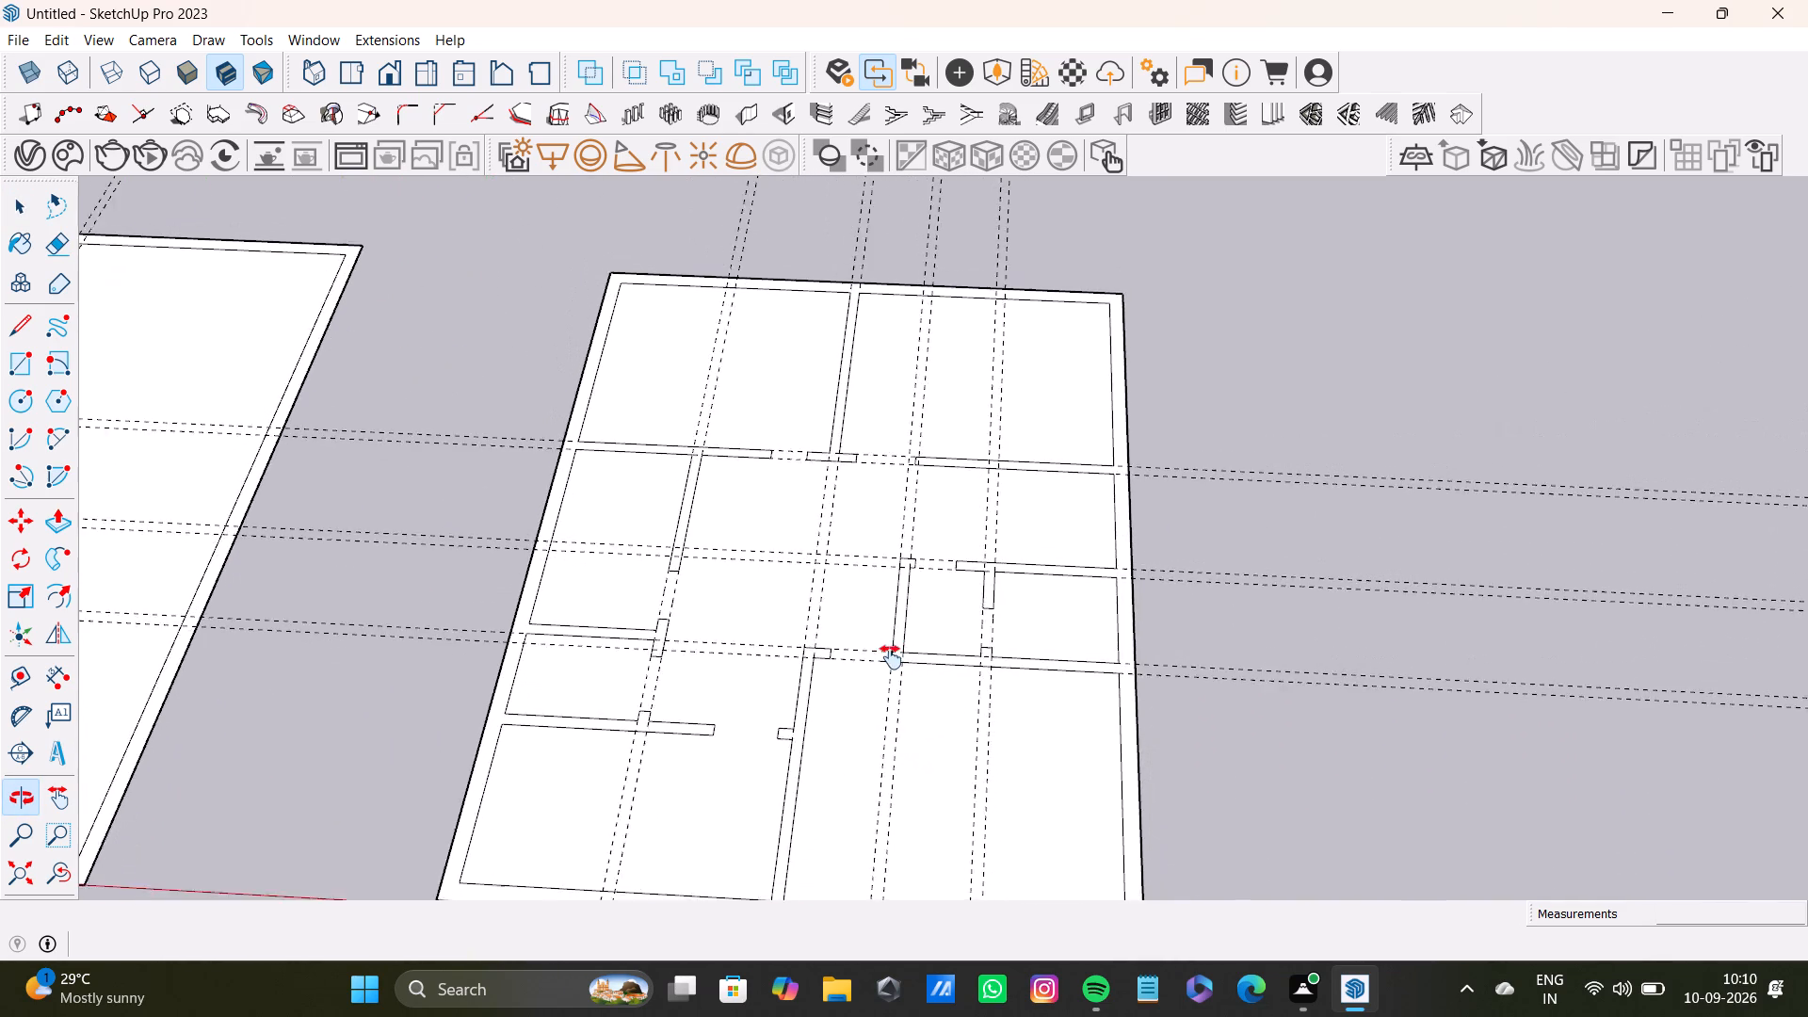
pyautogui.moveTo(891, 657); pyautogui.dragTo(904, 602, button='middle')
# Delete the outer-wall inner-line segment where the lower lengthwise wall meets the end wall near the red axis.
pyautogui.scroll(4, 772, 649)
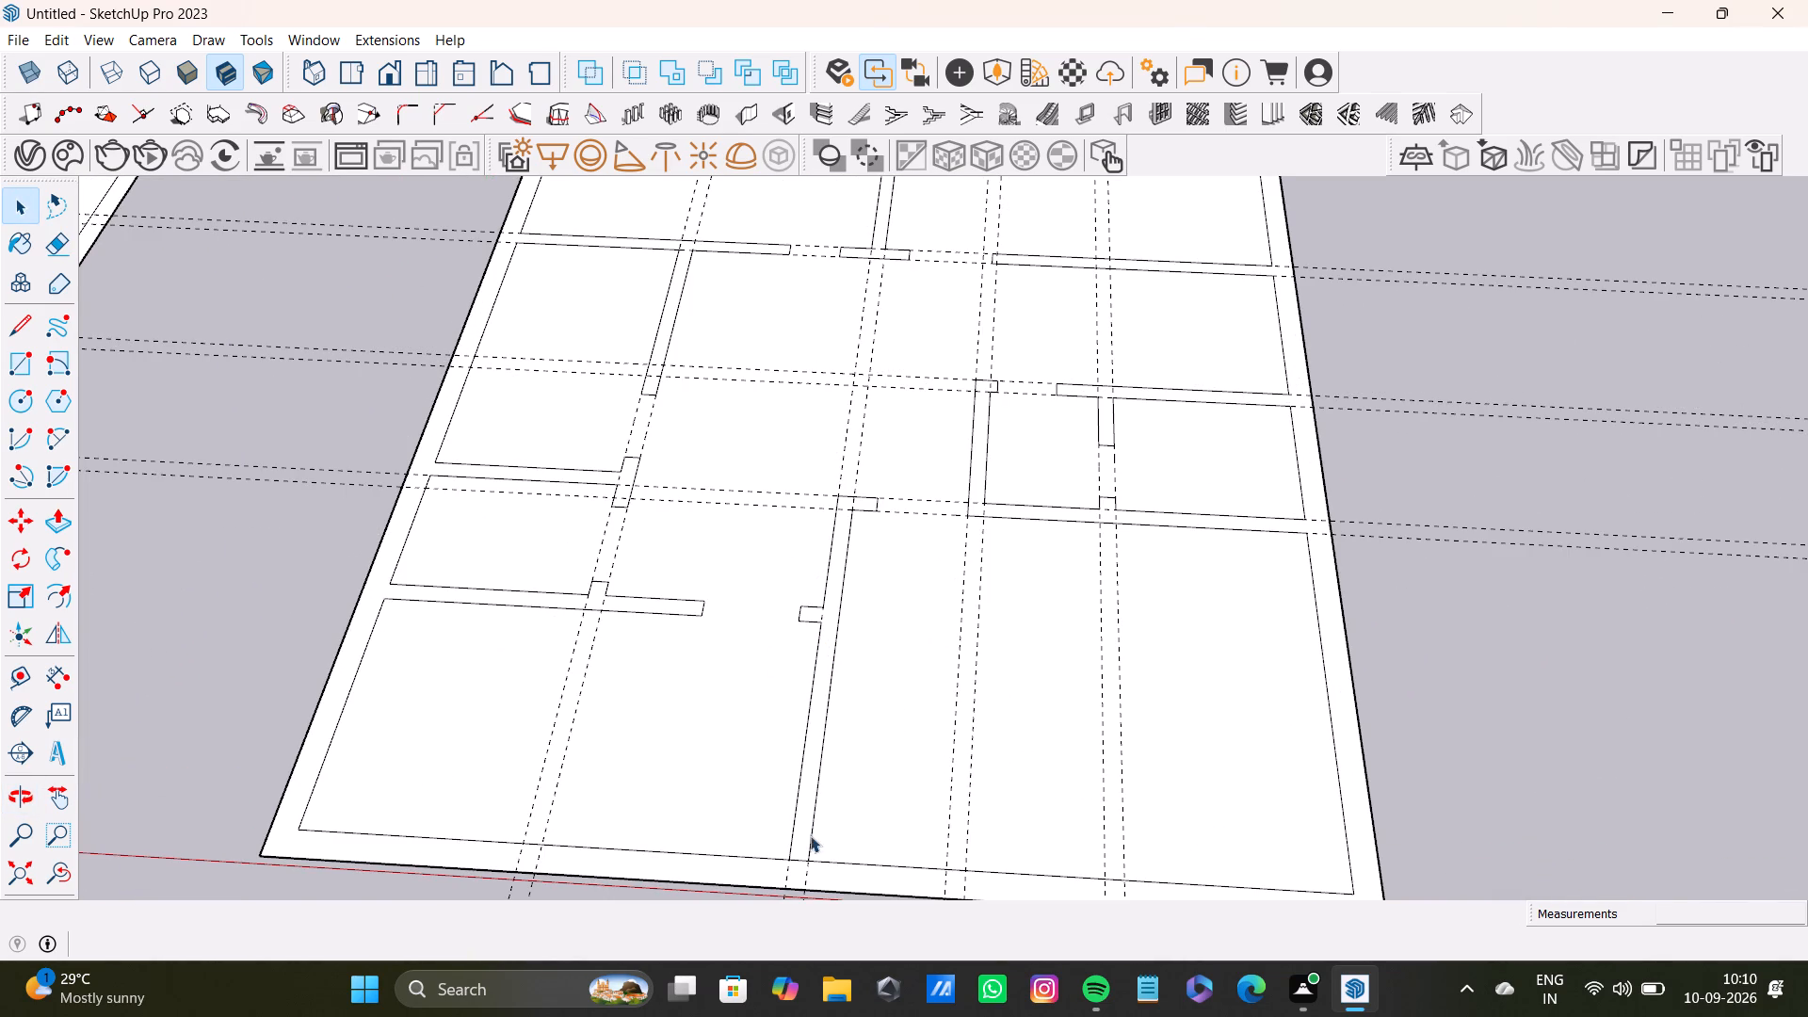
pyautogui.scroll(4, 806, 839)
pyautogui.click(798, 873)
pyautogui.press('Delete')
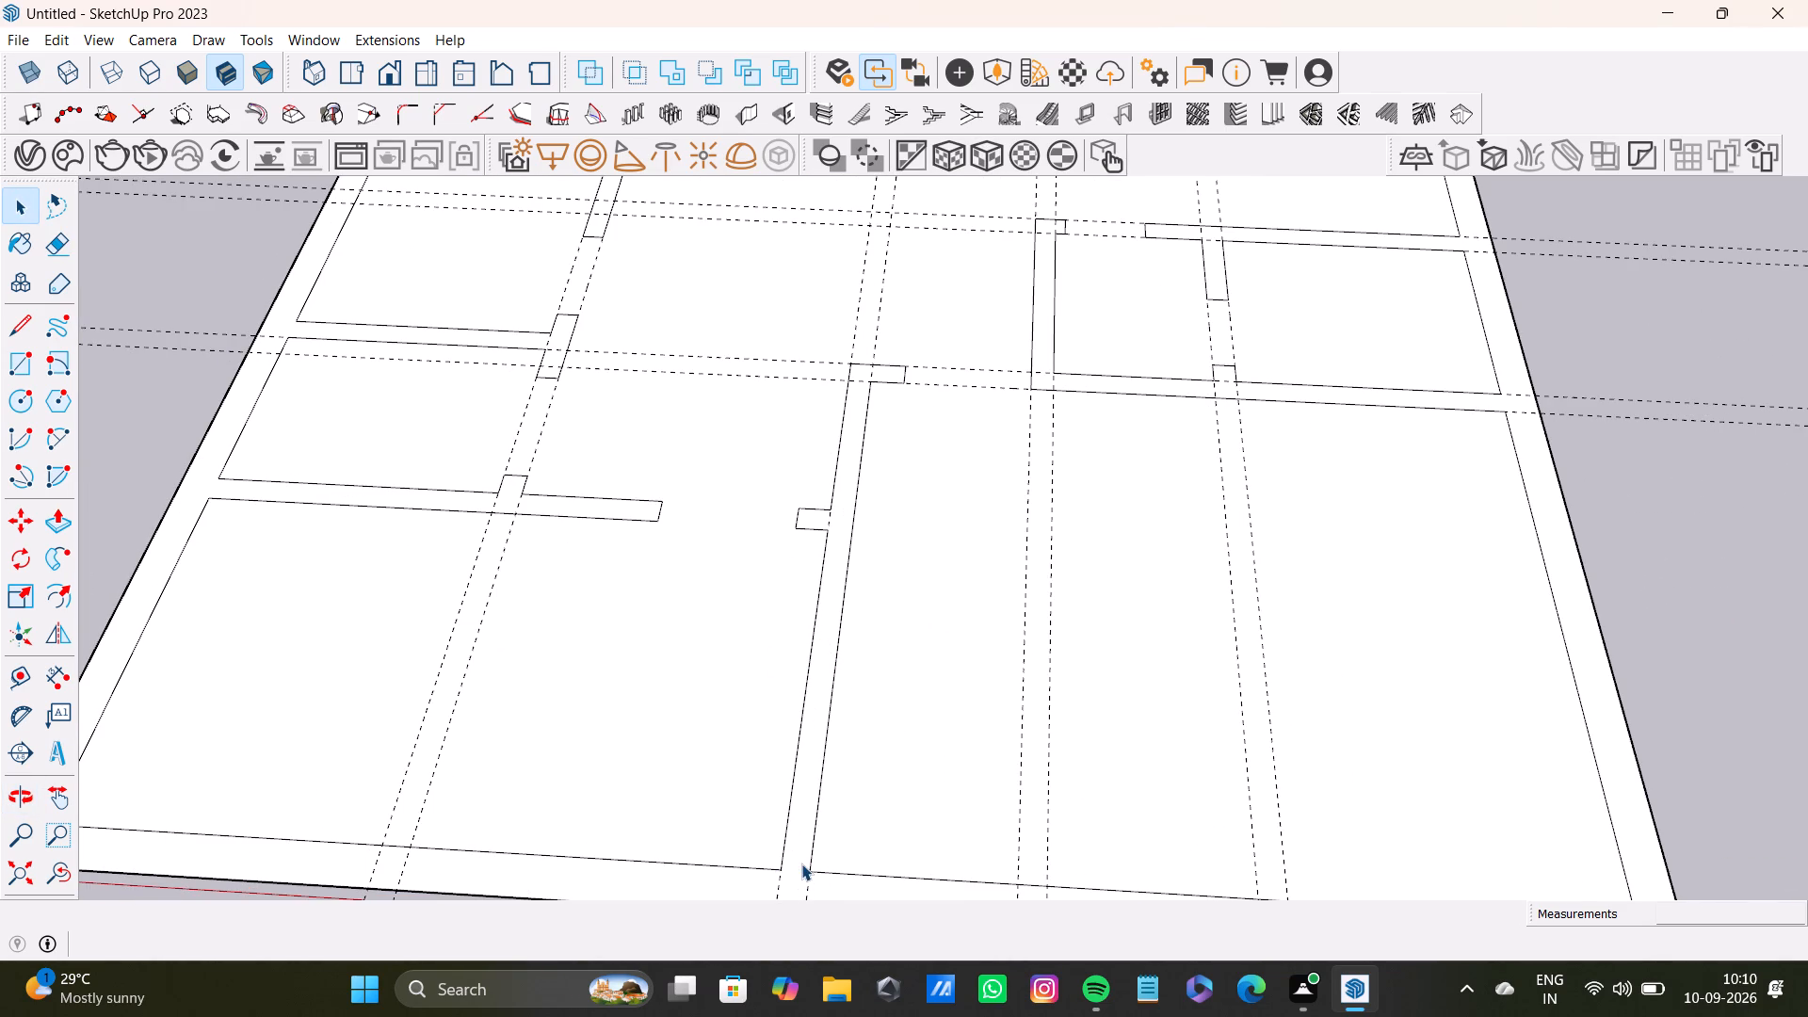
# Select the second plan's merged wall face and Push/Pull it up to a height of 10'.
pyautogui.click(799, 859)
pyautogui.scroll(-9, 754, 734)
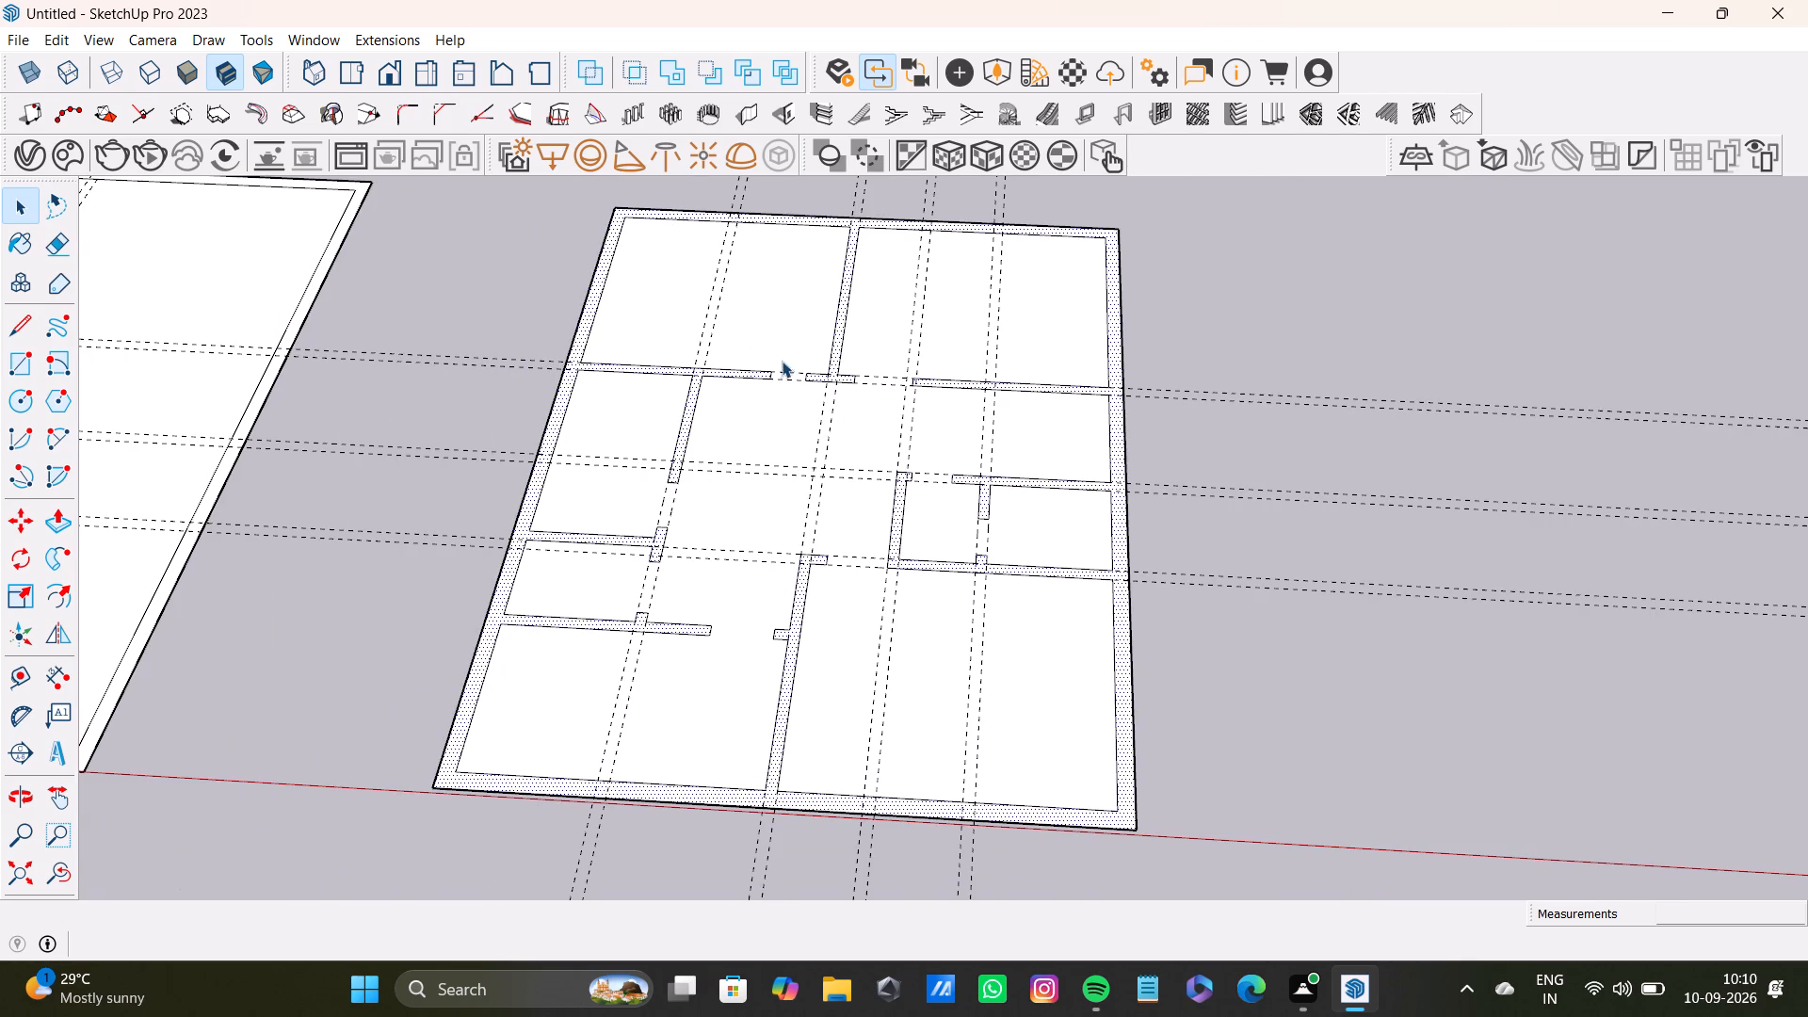
pyautogui.scroll(14, 991, 595)
pyautogui.scroll(-10, 932, 525)
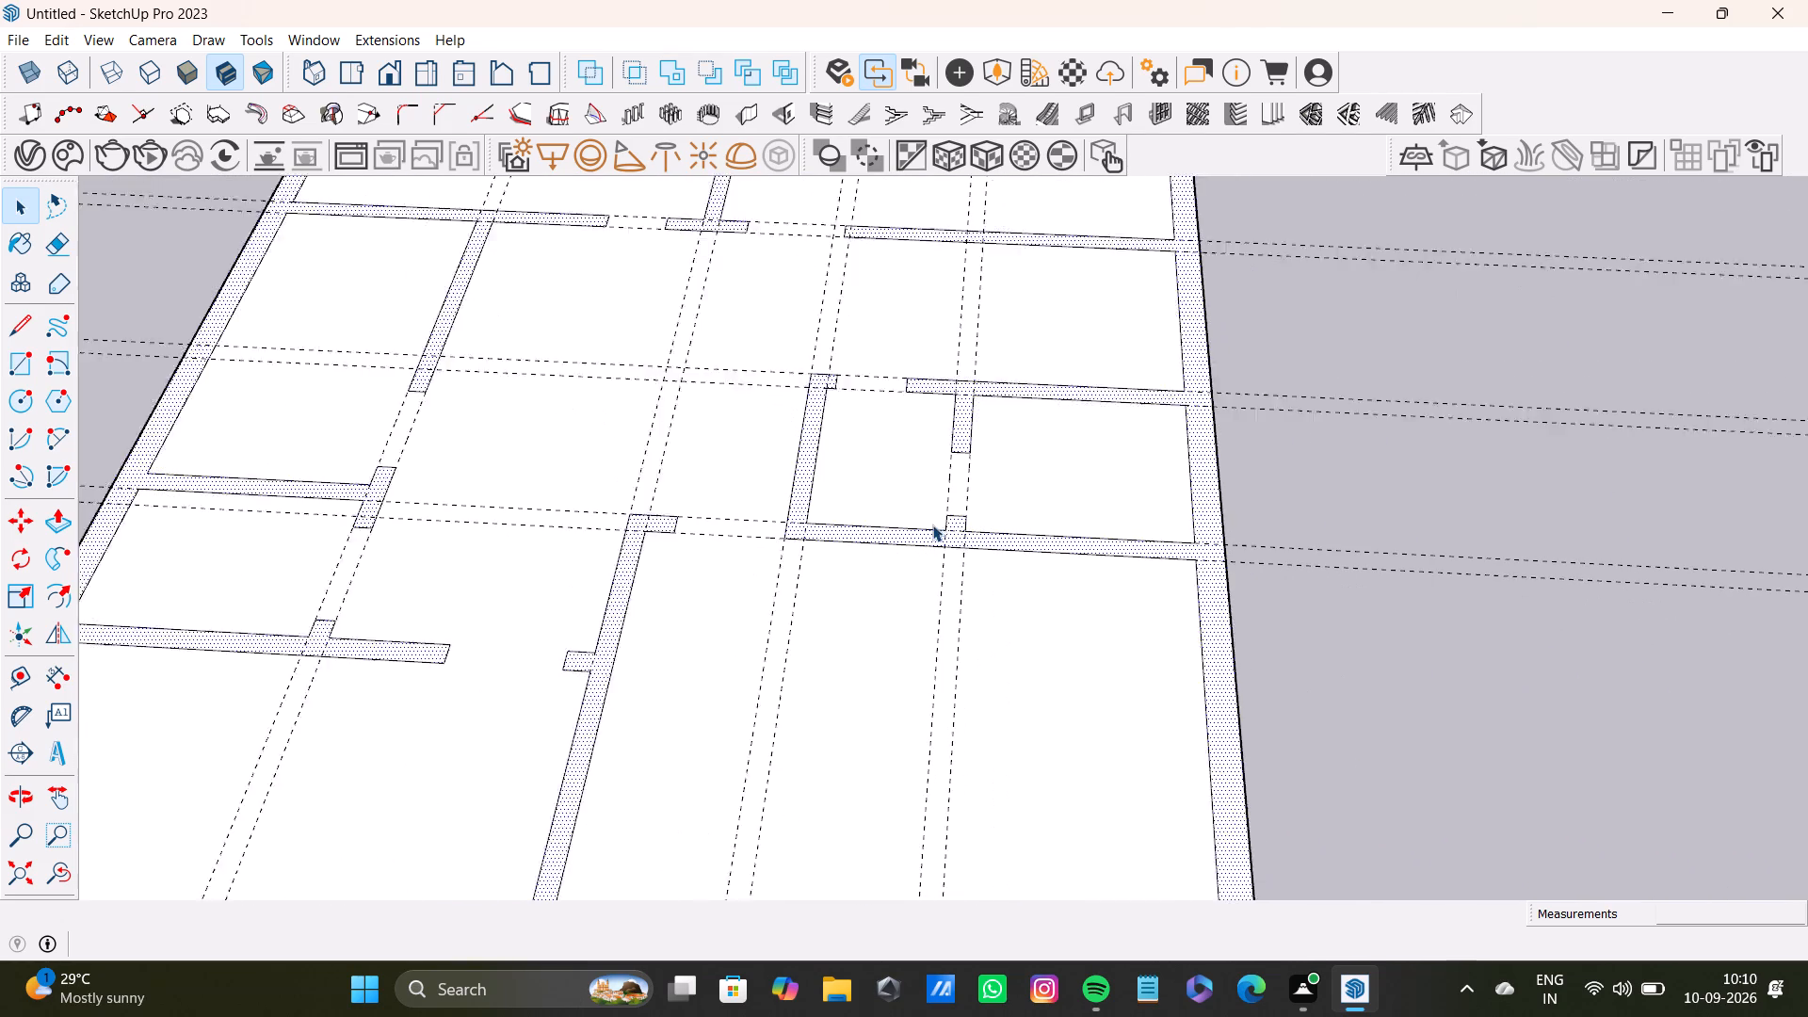
pyautogui.scroll(-1, 932, 525)
pyautogui.scroll(-6, 678, 647)
pyautogui.scroll(9, 493, 588)
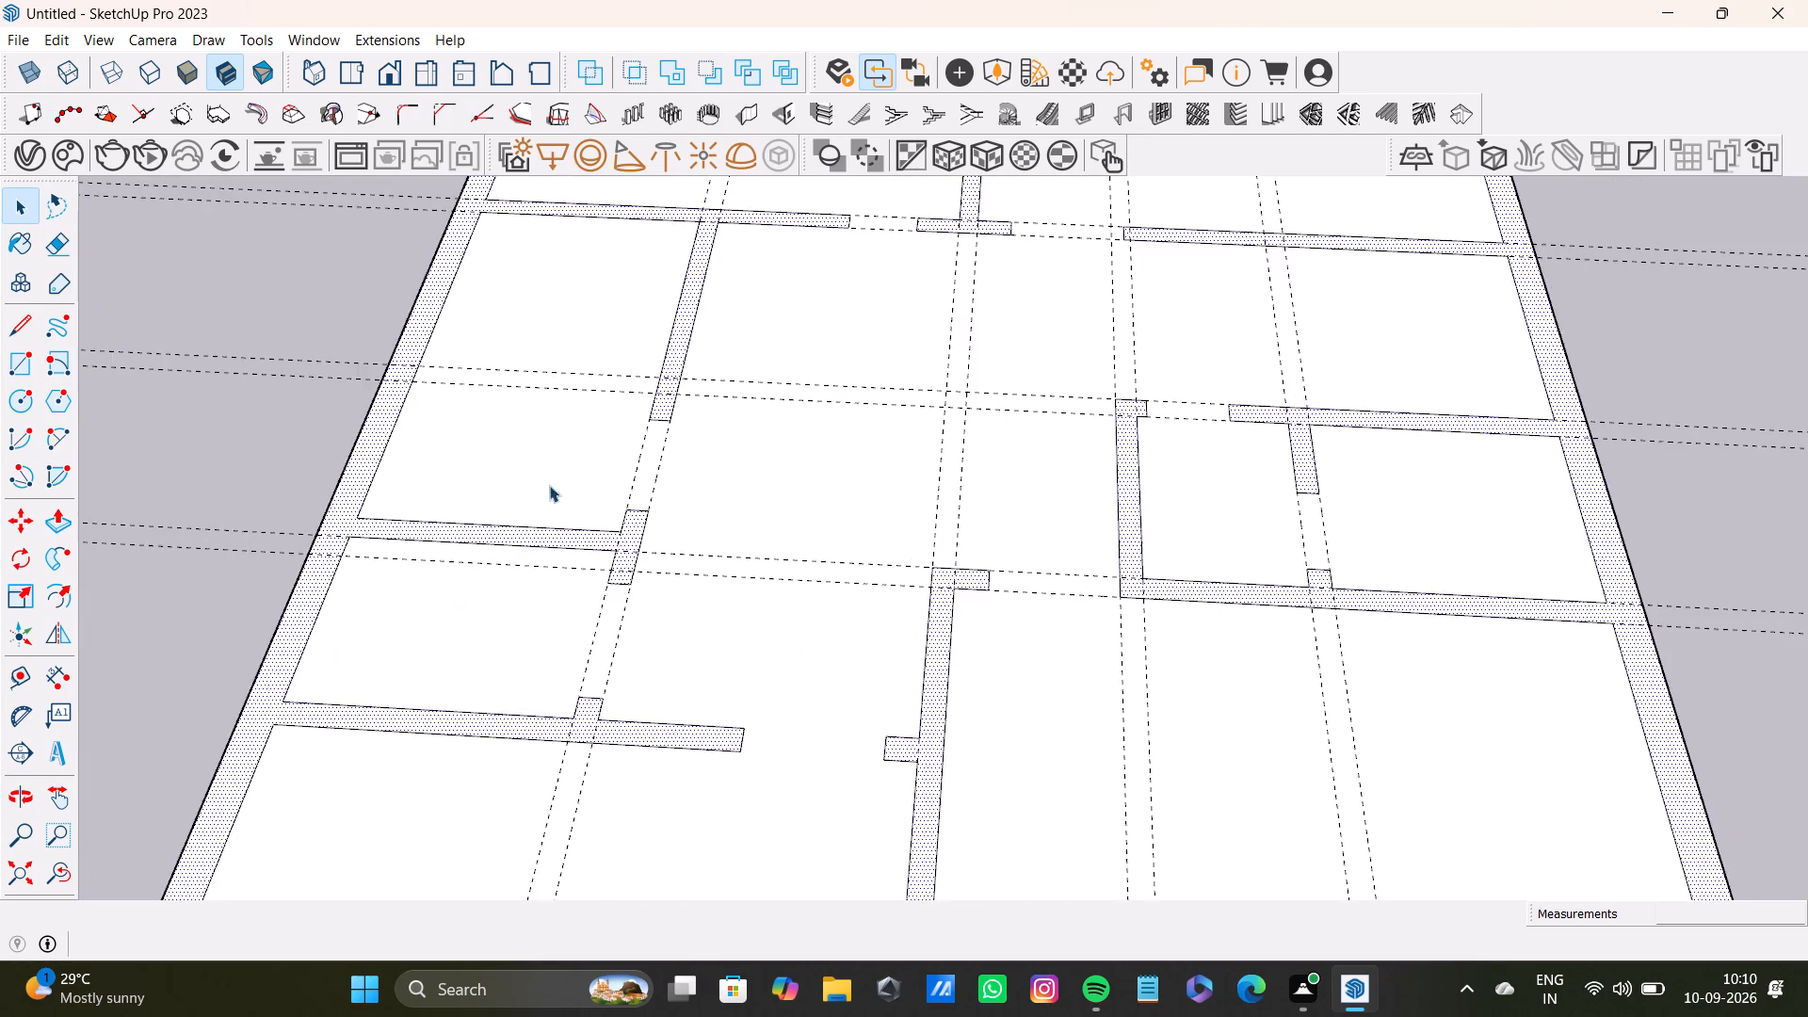
pyautogui.scroll(5, 549, 485)
pyautogui.scroll(-13, 629, 553)
pyautogui.scroll(-4, 799, 720)
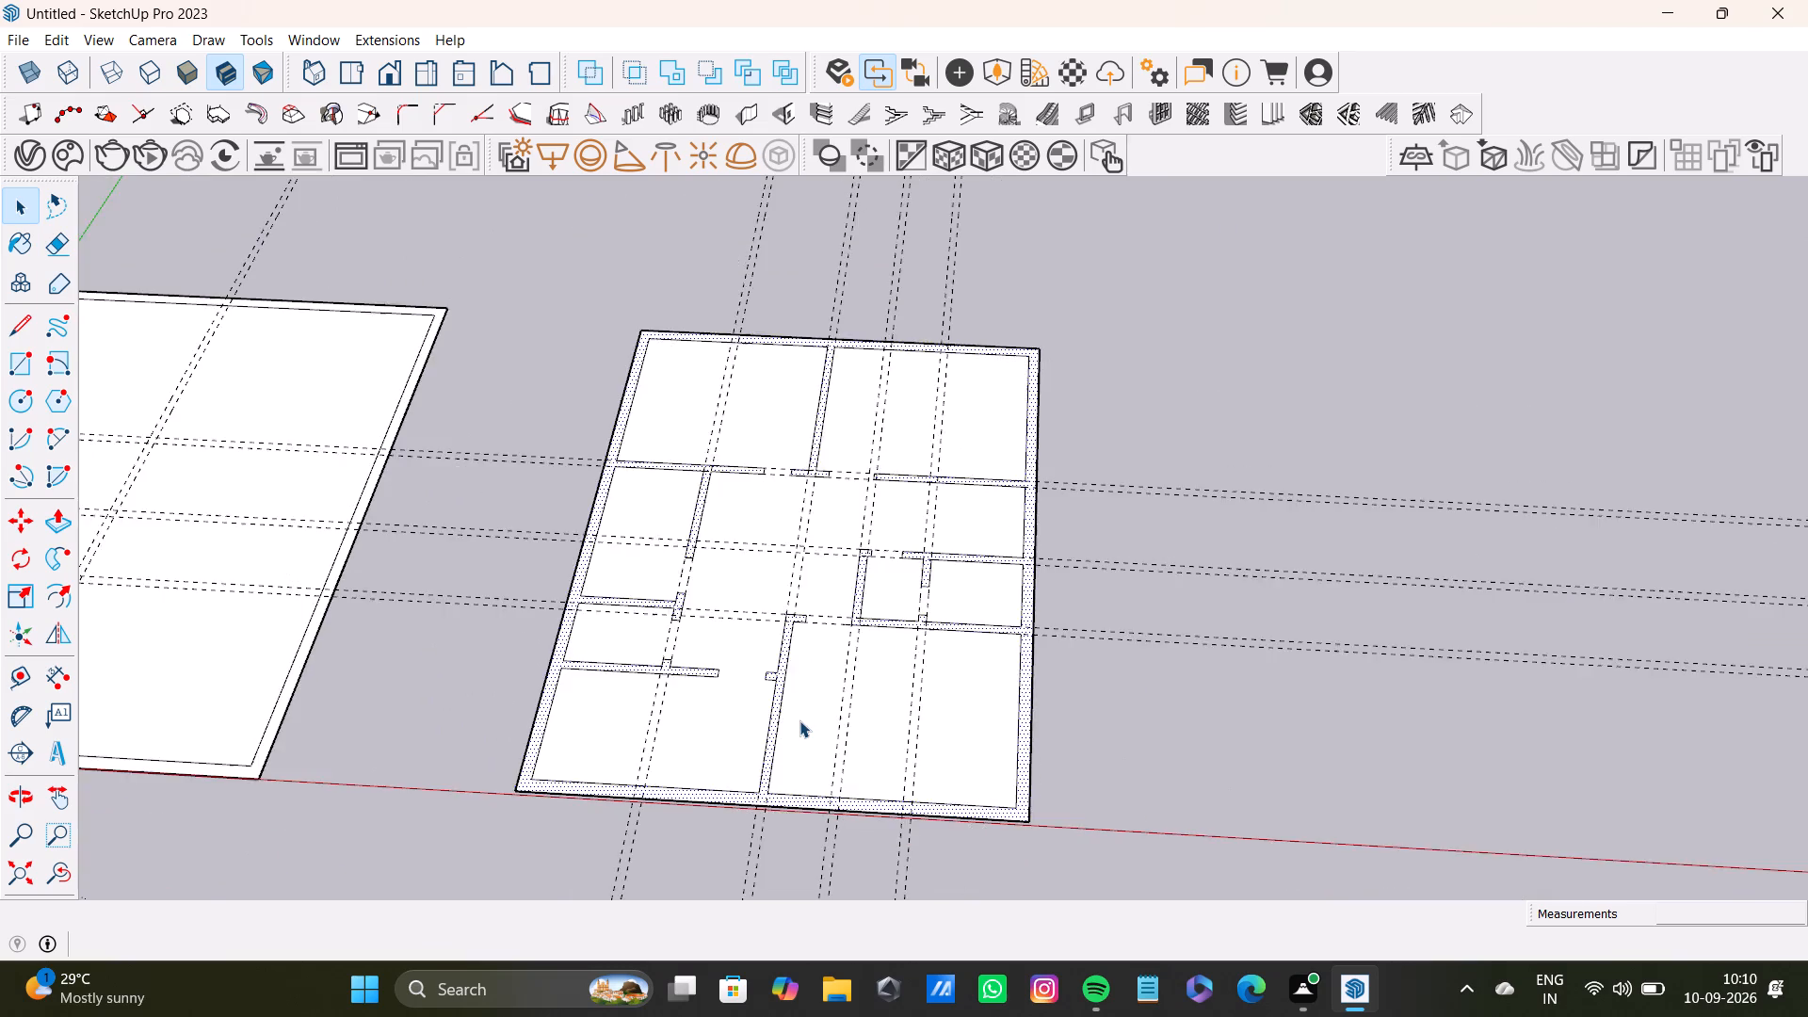
pyautogui.keyDown('shift'); pyautogui.moveTo(799, 720); pyautogui.dragTo(771, 610, button='middle'); pyautogui.keyUp('shift')
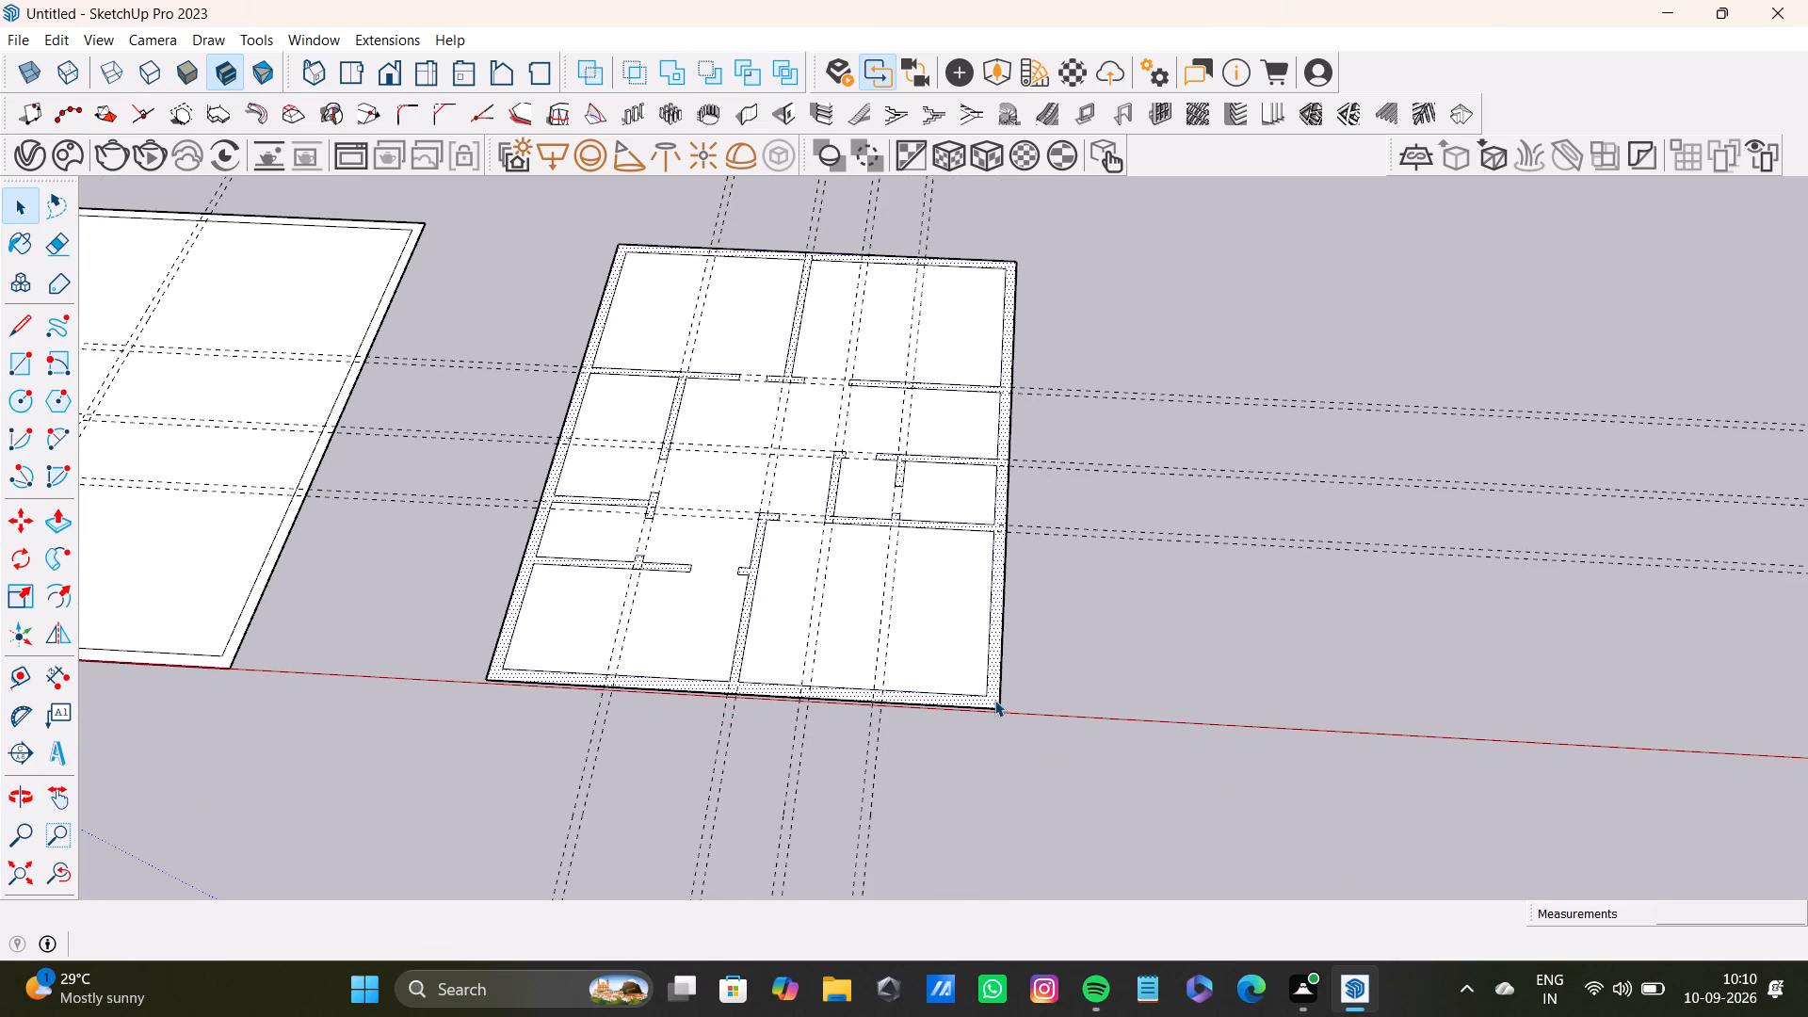
pyautogui.press('p')
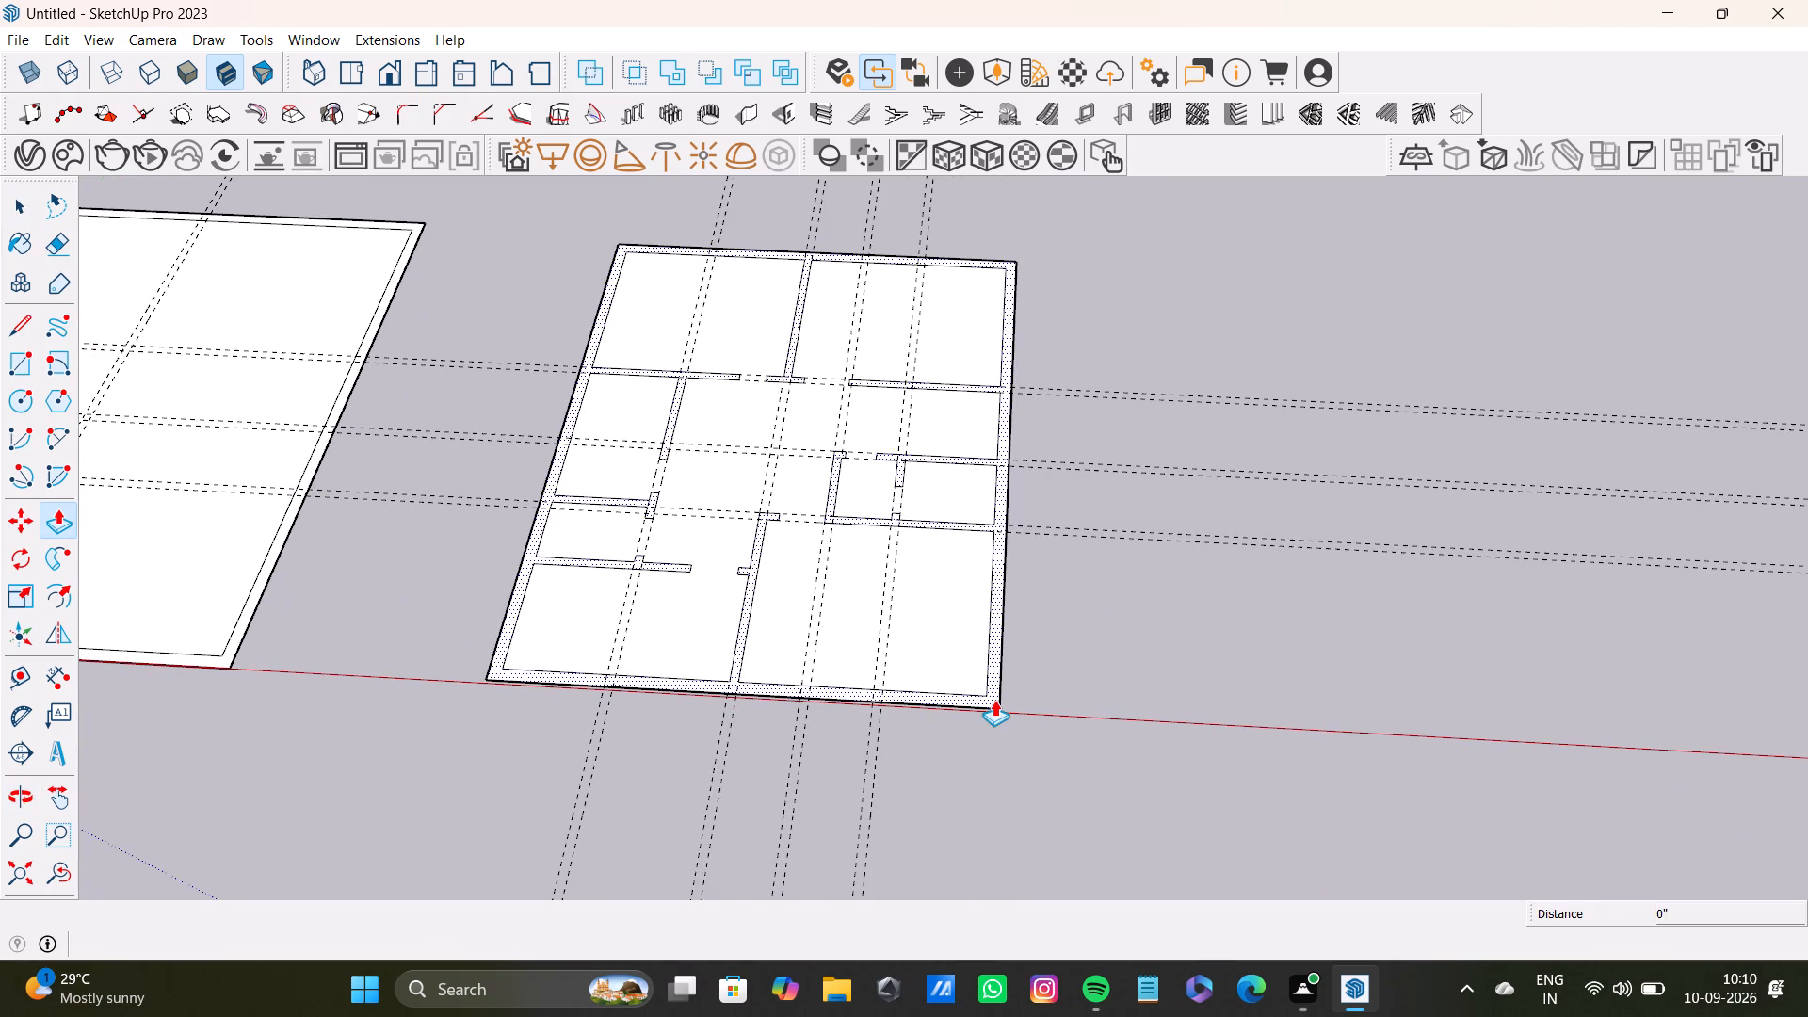
pyautogui.click(994, 700)
pyautogui.write('10')
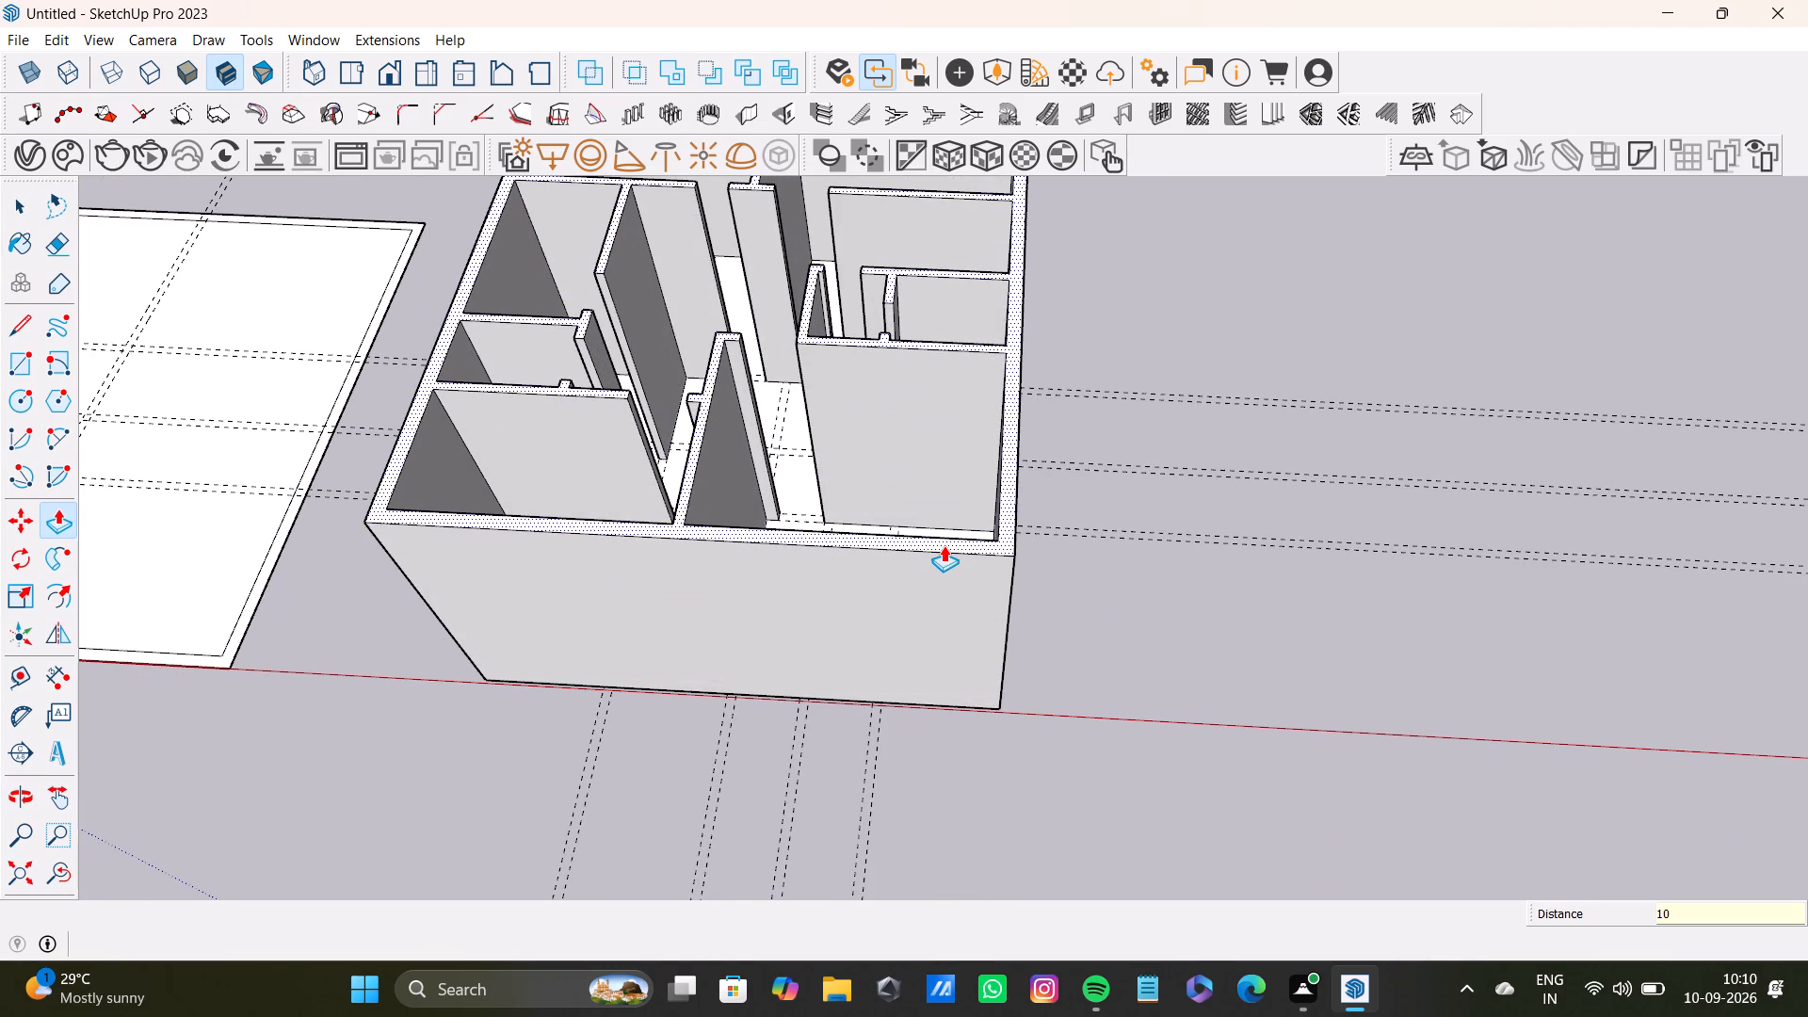
pyautogui.press("'")
pyautogui.press('Return')
pyautogui.press('space')
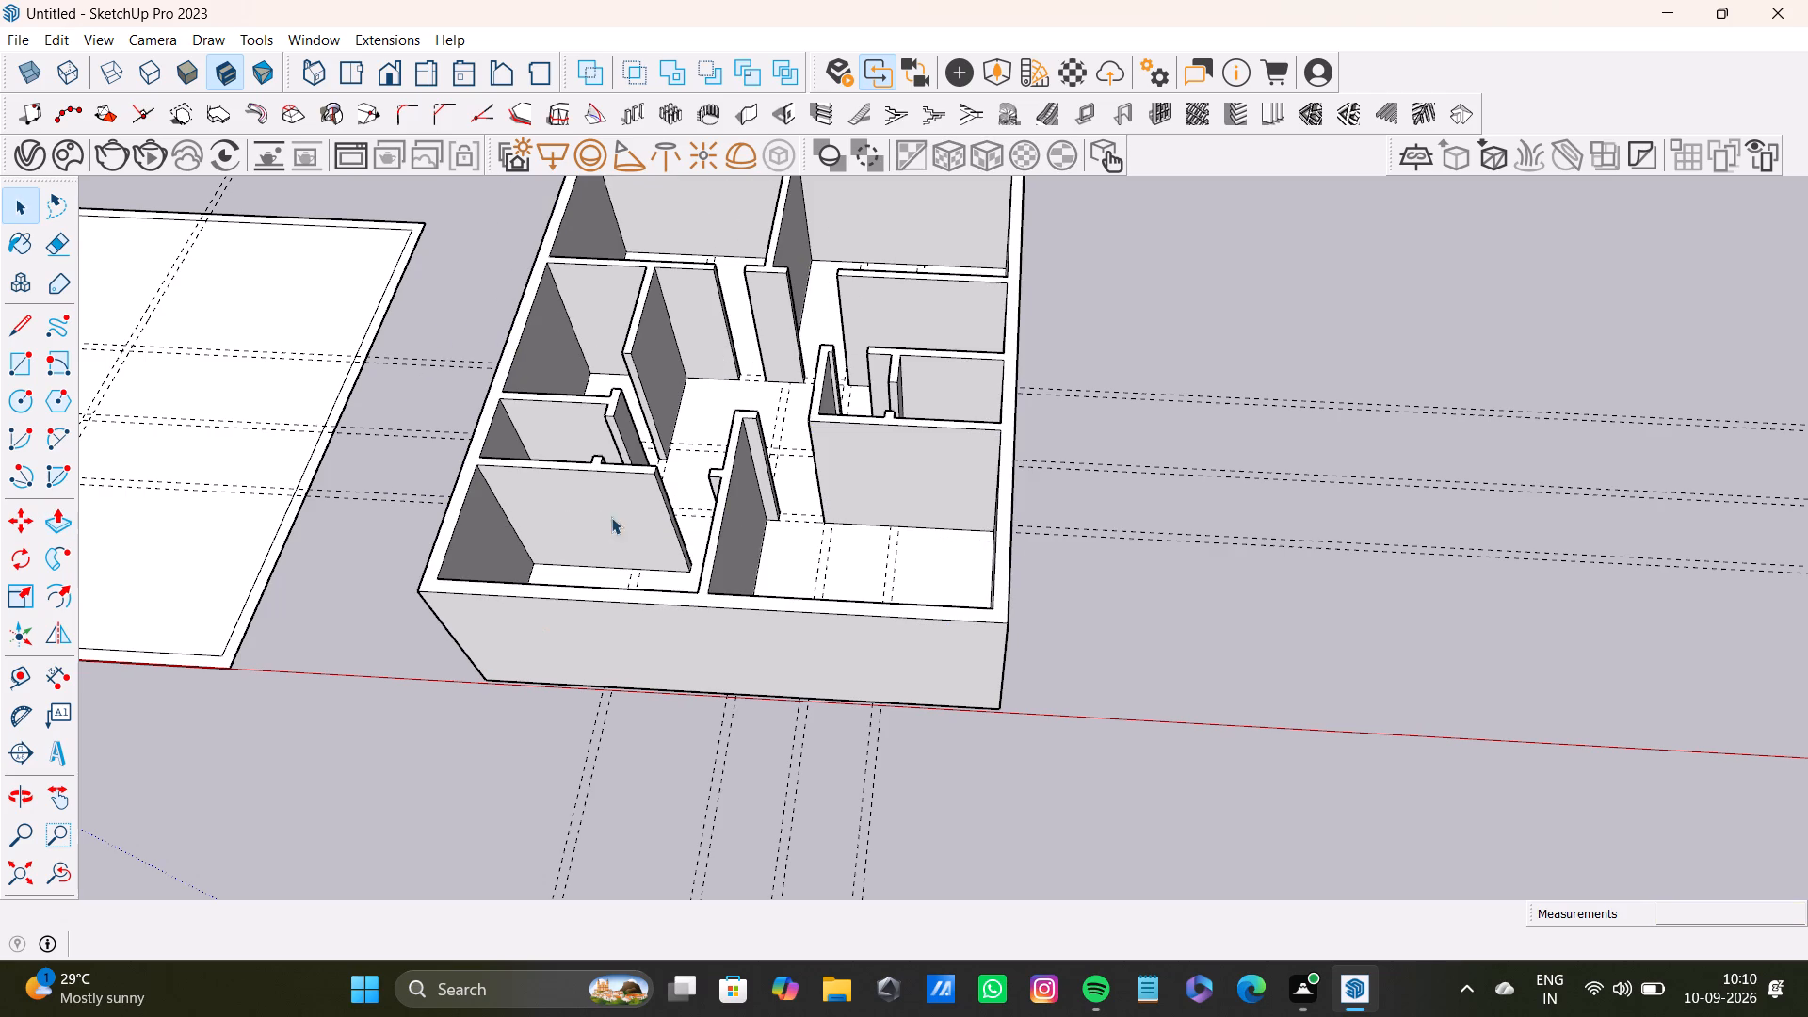
# Draw two lines across the top of the red-axis end wall, at its inner corner and at the lower lengthwise wall.
pyautogui.scroll(10, 644, 492)
pyautogui.keyDown('shift'); pyautogui.moveTo(696, 470); pyautogui.dragTo(761, 500, button='middle'); pyautogui.keyUp('shift')
pyautogui.moveTo(771, 500); pyautogui.dragTo(773, 611, button='middle')
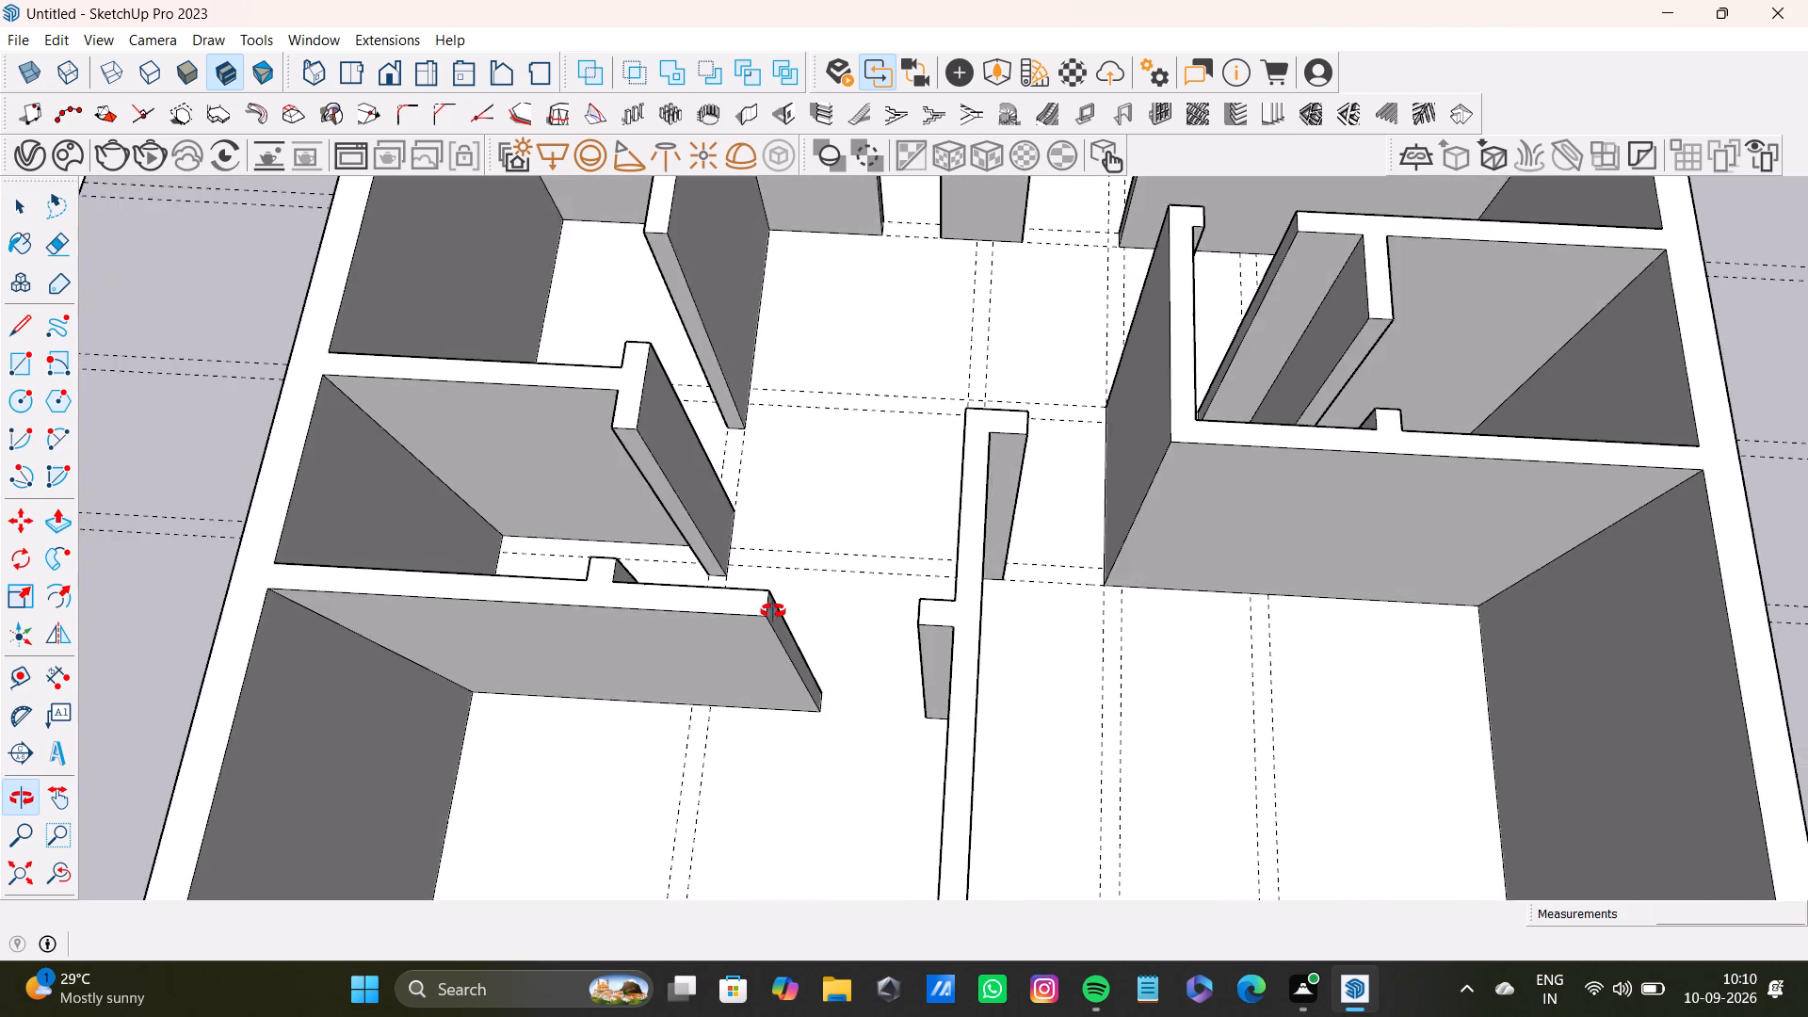
pyautogui.moveTo(773, 611); pyautogui.dragTo(823, 384, button='middle')
pyautogui.scroll(-7, 821, 395)
pyautogui.press('l')
pyautogui.scroll(3, 349, 577)
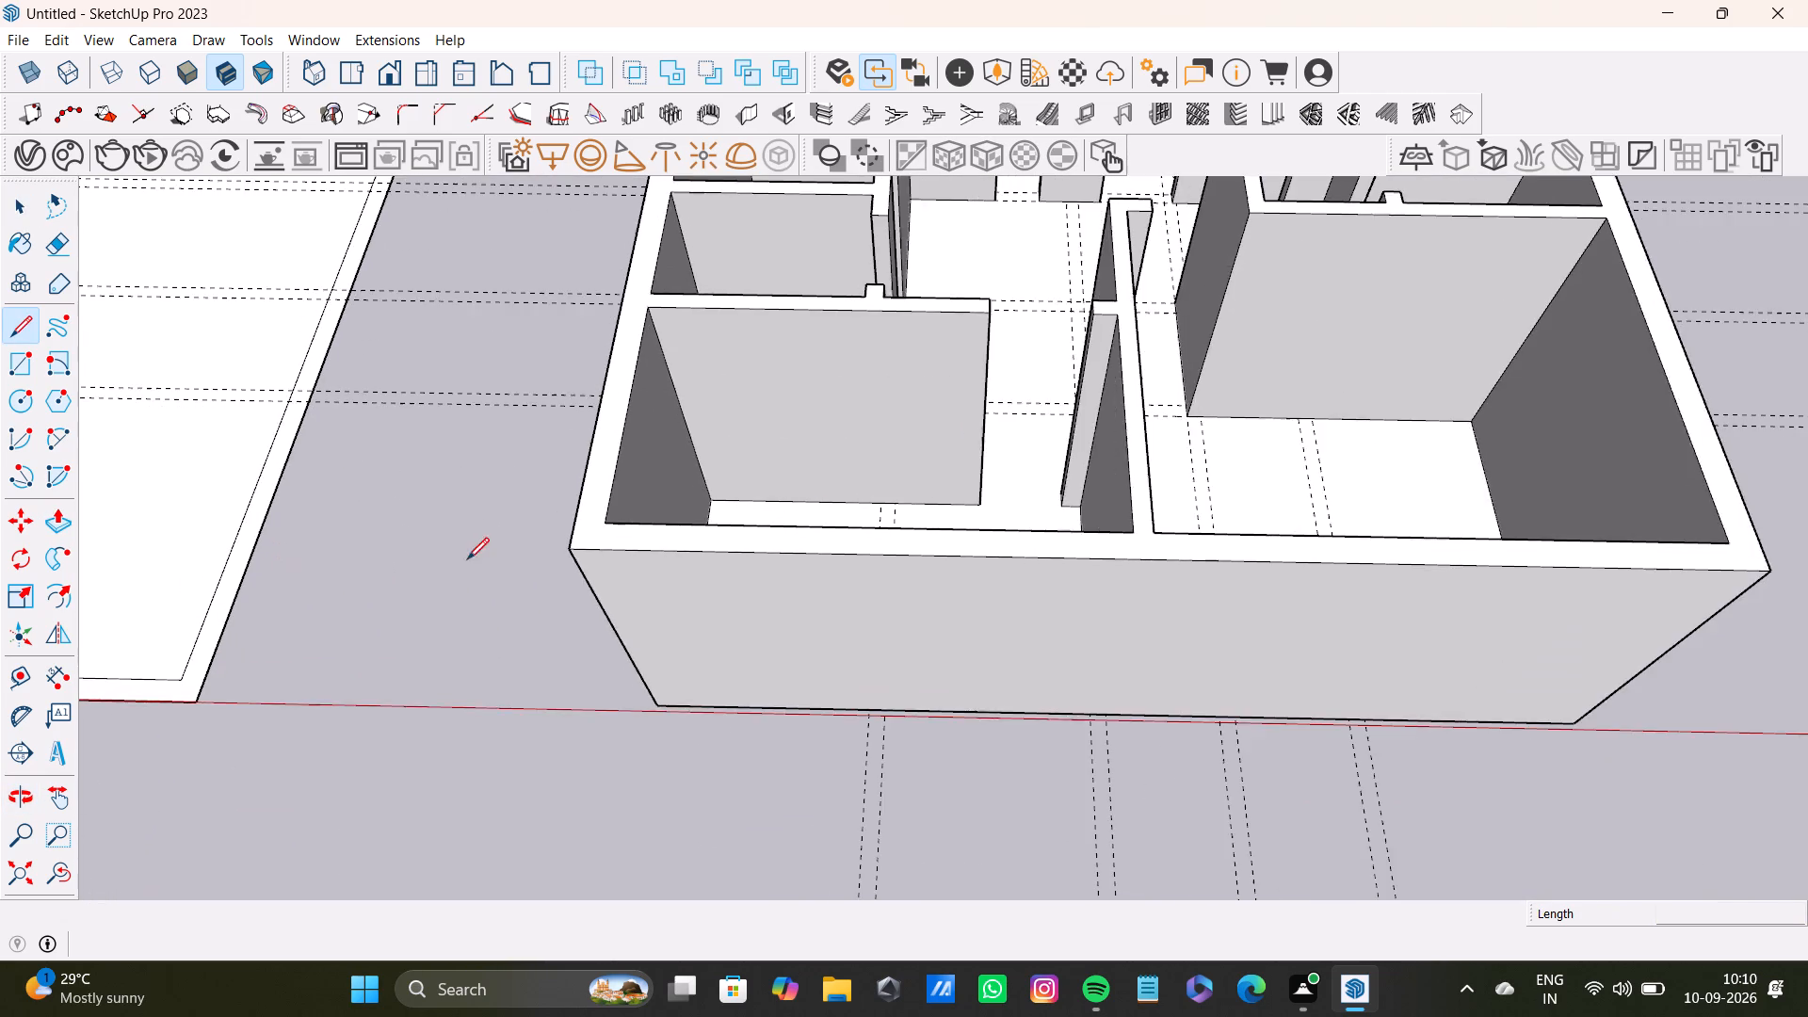
pyautogui.scroll(3, 467, 559)
pyautogui.click(665, 505)
pyautogui.click(665, 544)
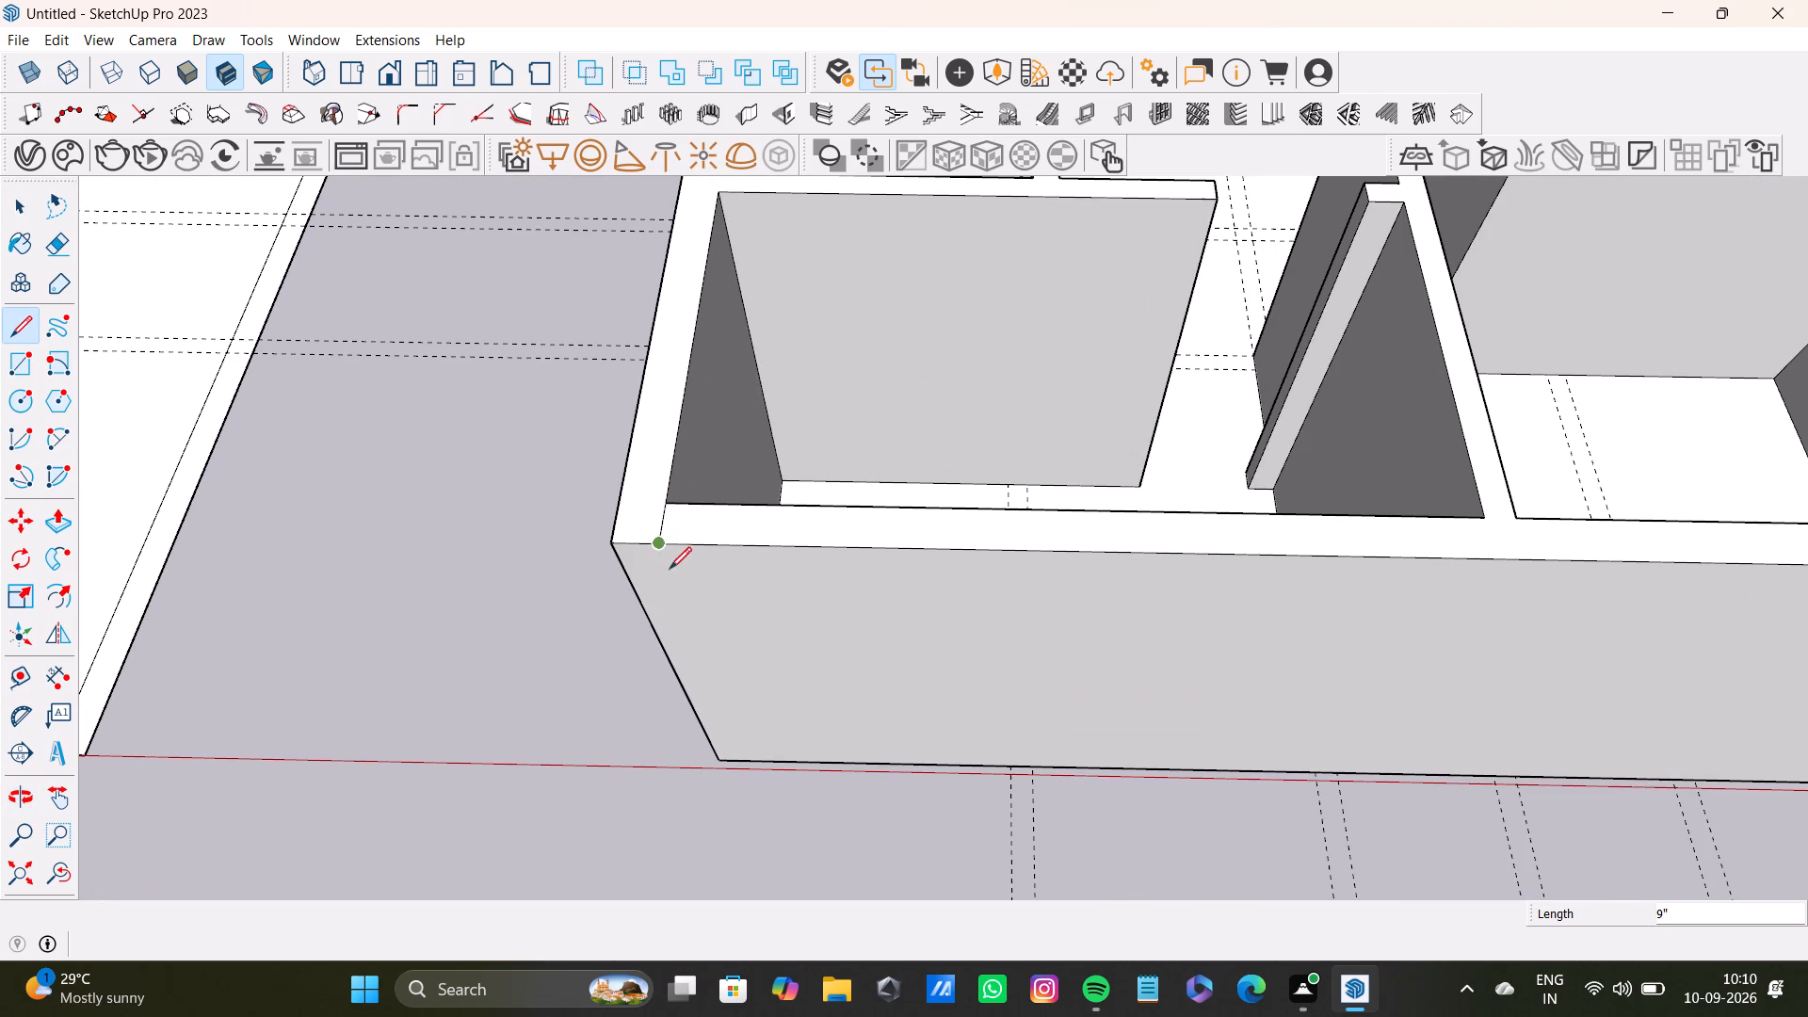
pyautogui.scroll(-10, 677, 563)
pyautogui.keyDown('shift'); pyautogui.moveTo(832, 582); pyautogui.dragTo(681, 616, button='middle'); pyautogui.keyUp('shift')
pyautogui.scroll(8, 800, 589)
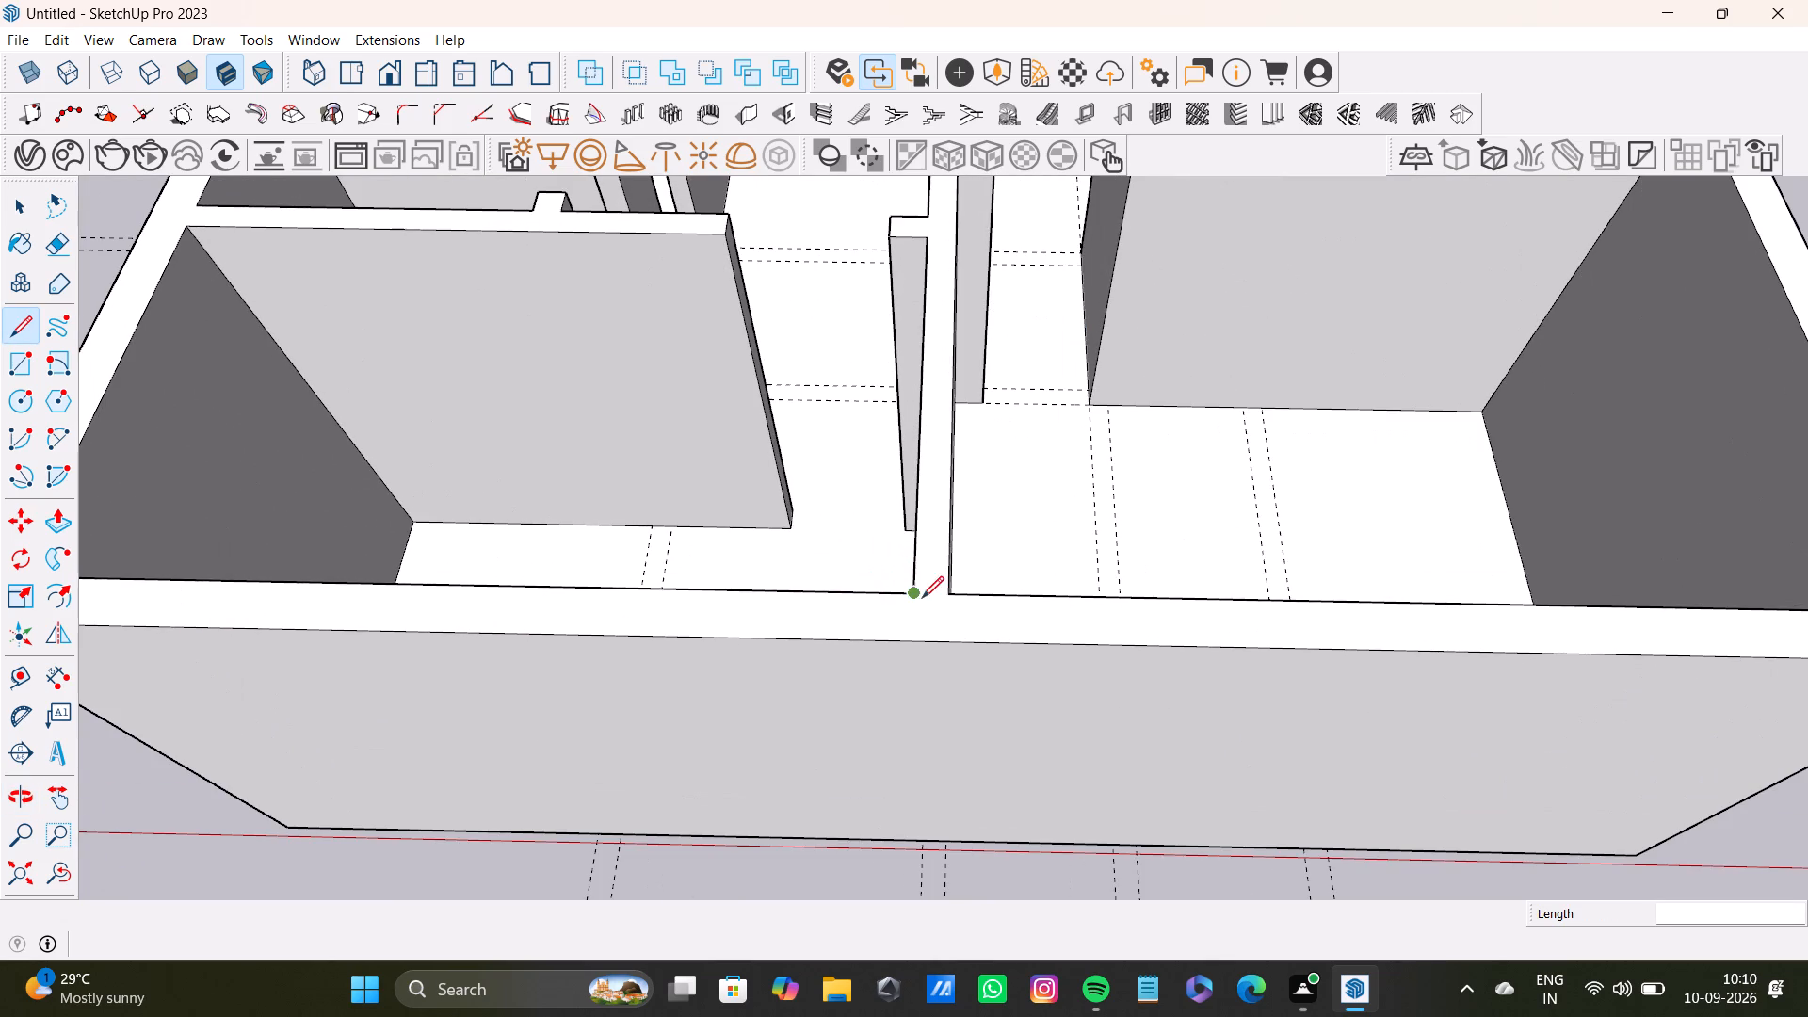
pyautogui.click(914, 589)
pyautogui.click(916, 638)
pyautogui.press('space')
# Push the end wall's top section between the two lines down to floor level, opening the front room.
pyautogui.click(791, 607)
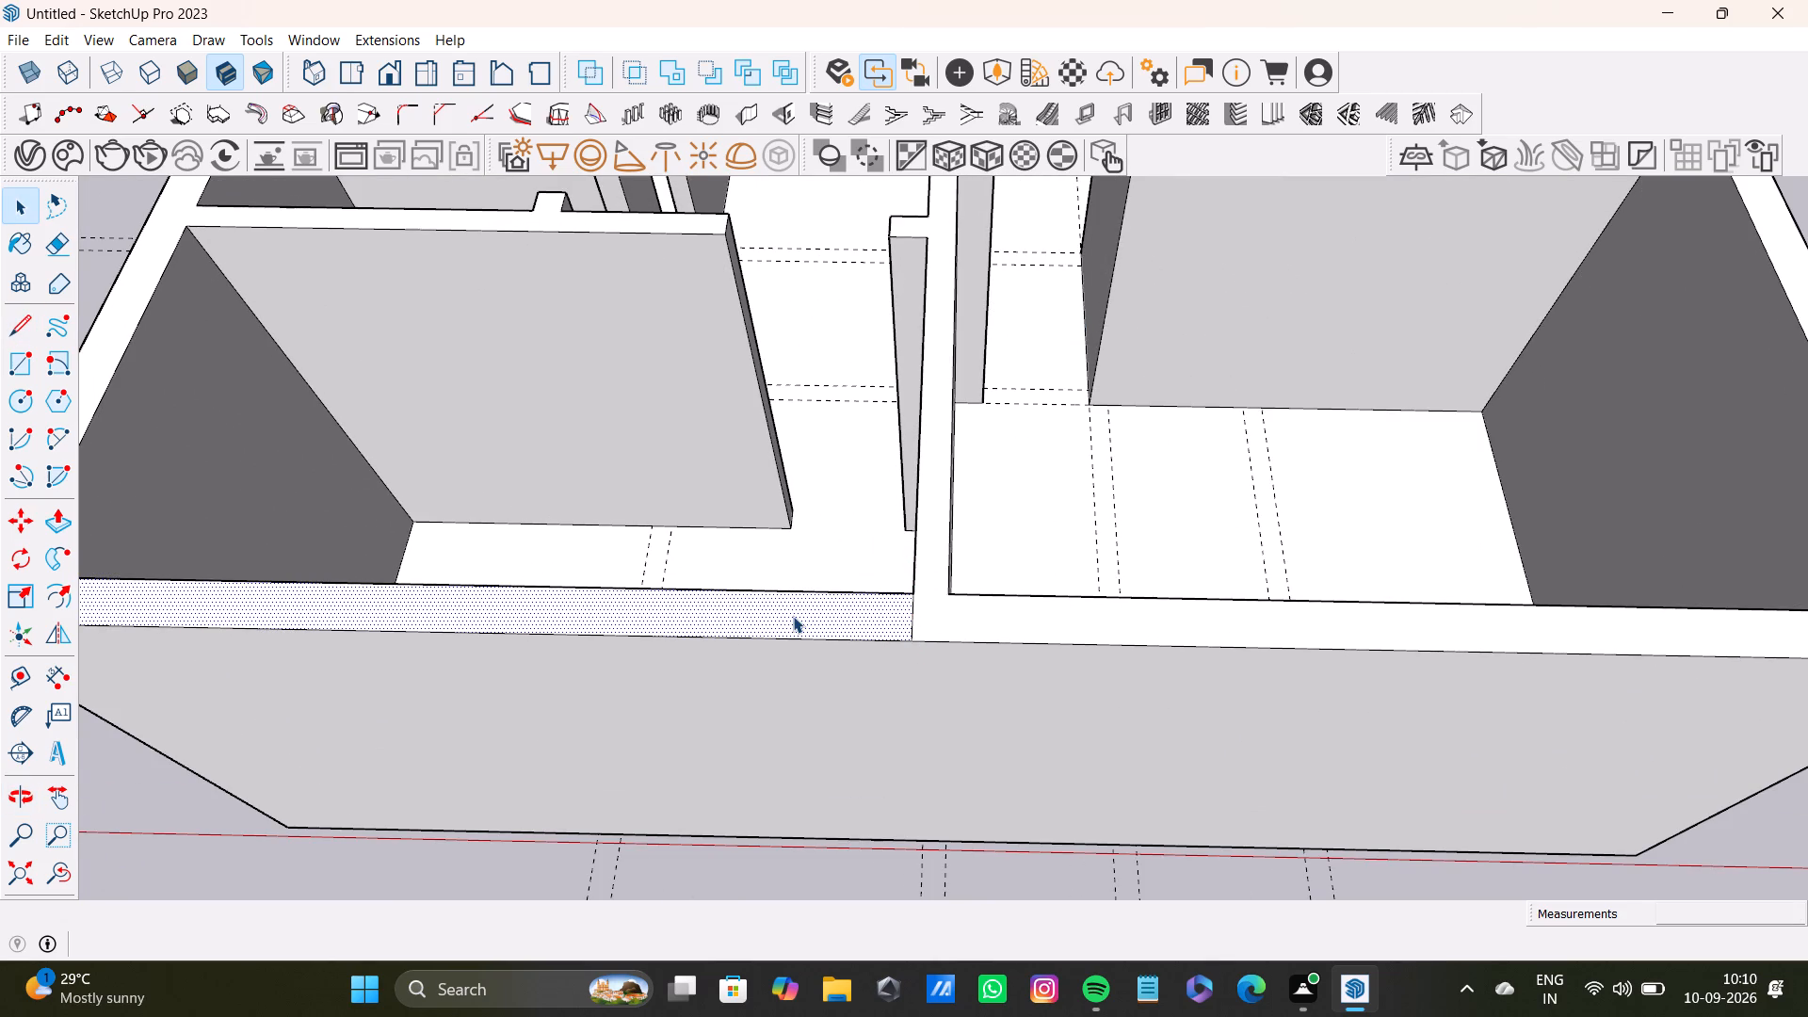
pyautogui.press('p')
pyautogui.moveTo(793, 616); pyautogui.dragTo(793, 756)
pyautogui.scroll(-5, 793, 756)
pyautogui.scroll(1, 799, 756)
pyautogui.moveTo(799, 756); pyautogui.dragTo(799, 586, button='middle')
pyautogui.moveTo(808, 606); pyautogui.dragTo(808, 559, button='middle')
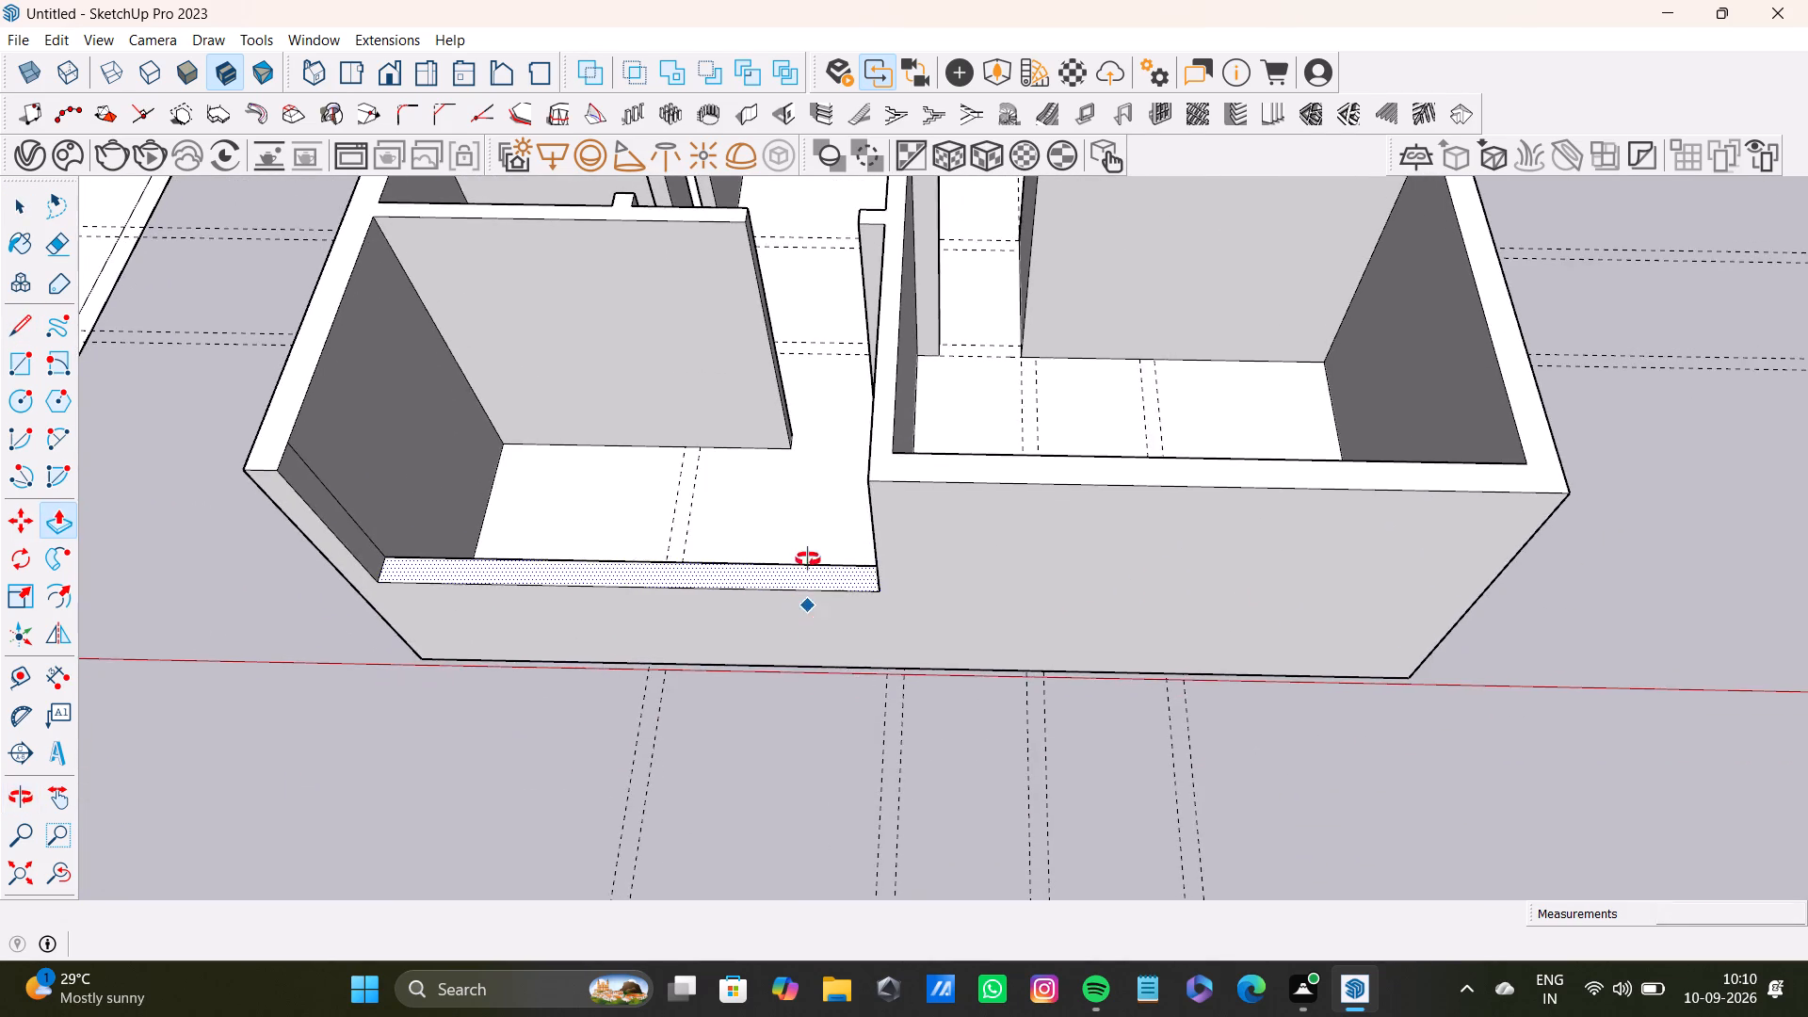
pyautogui.moveTo(808, 559); pyautogui.dragTo(808, 525, button='middle')
pyautogui.moveTo(810, 522); pyautogui.dragTo(828, 652)
pyautogui.press('space')
# Examine the second plan's raised walls, stubs and openings from several sides.
pyautogui.scroll(-10, 599, 660)
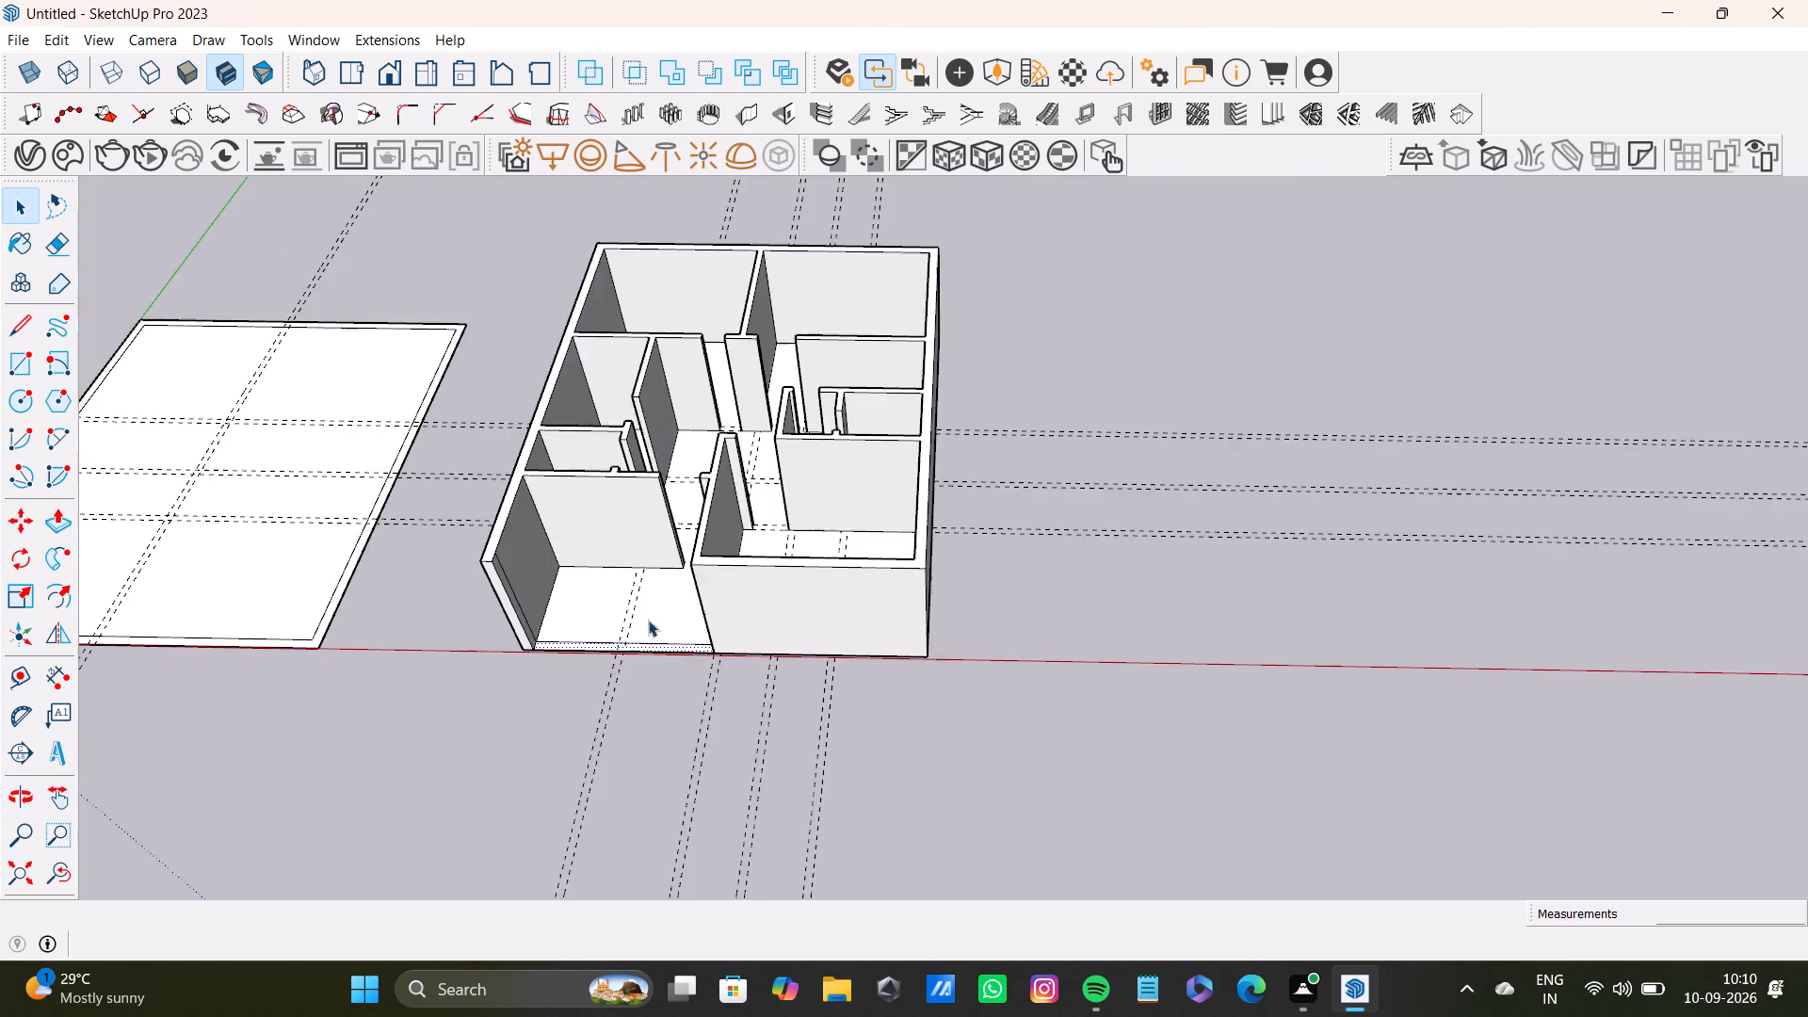
pyautogui.scroll(9, 678, 573)
pyautogui.keyDown('shift'); pyautogui.moveTo(656, 557); pyautogui.dragTo(819, 703, button='middle'); pyautogui.keyUp('shift')
pyautogui.moveTo(840, 640); pyautogui.dragTo(521, 761, button='middle')
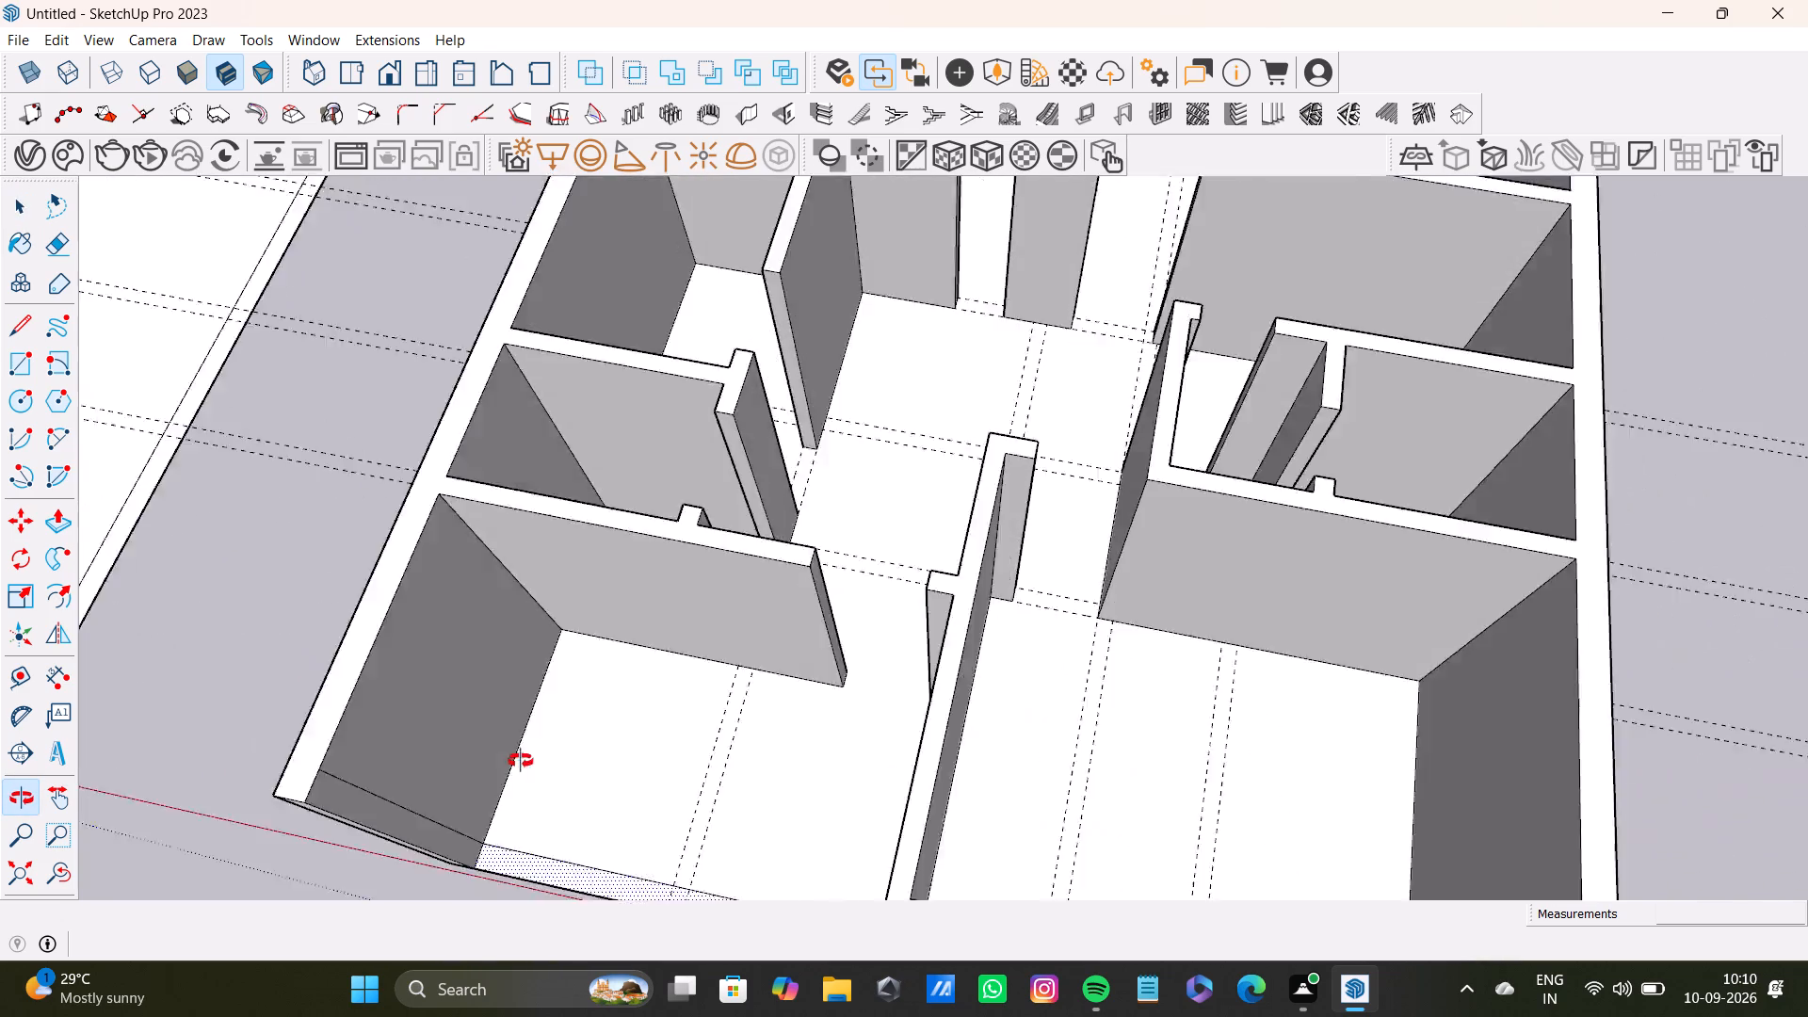
pyautogui.moveTo(521, 761); pyautogui.dragTo(380, 722, button='middle')
pyautogui.scroll(-5, 543, 558)
pyautogui.keyDown('shift'); pyautogui.moveTo(562, 526); pyautogui.dragTo(529, 730, button='middle'); pyautogui.keyUp('shift')
pyautogui.moveTo(640, 695); pyautogui.dragTo(198, 727, button='middle')
pyautogui.scroll(-4, 450, 604)
pyautogui.keyDown('shift'); pyautogui.moveTo(565, 625); pyautogui.dragTo(520, 771, button='middle'); pyautogui.keyUp('shift')
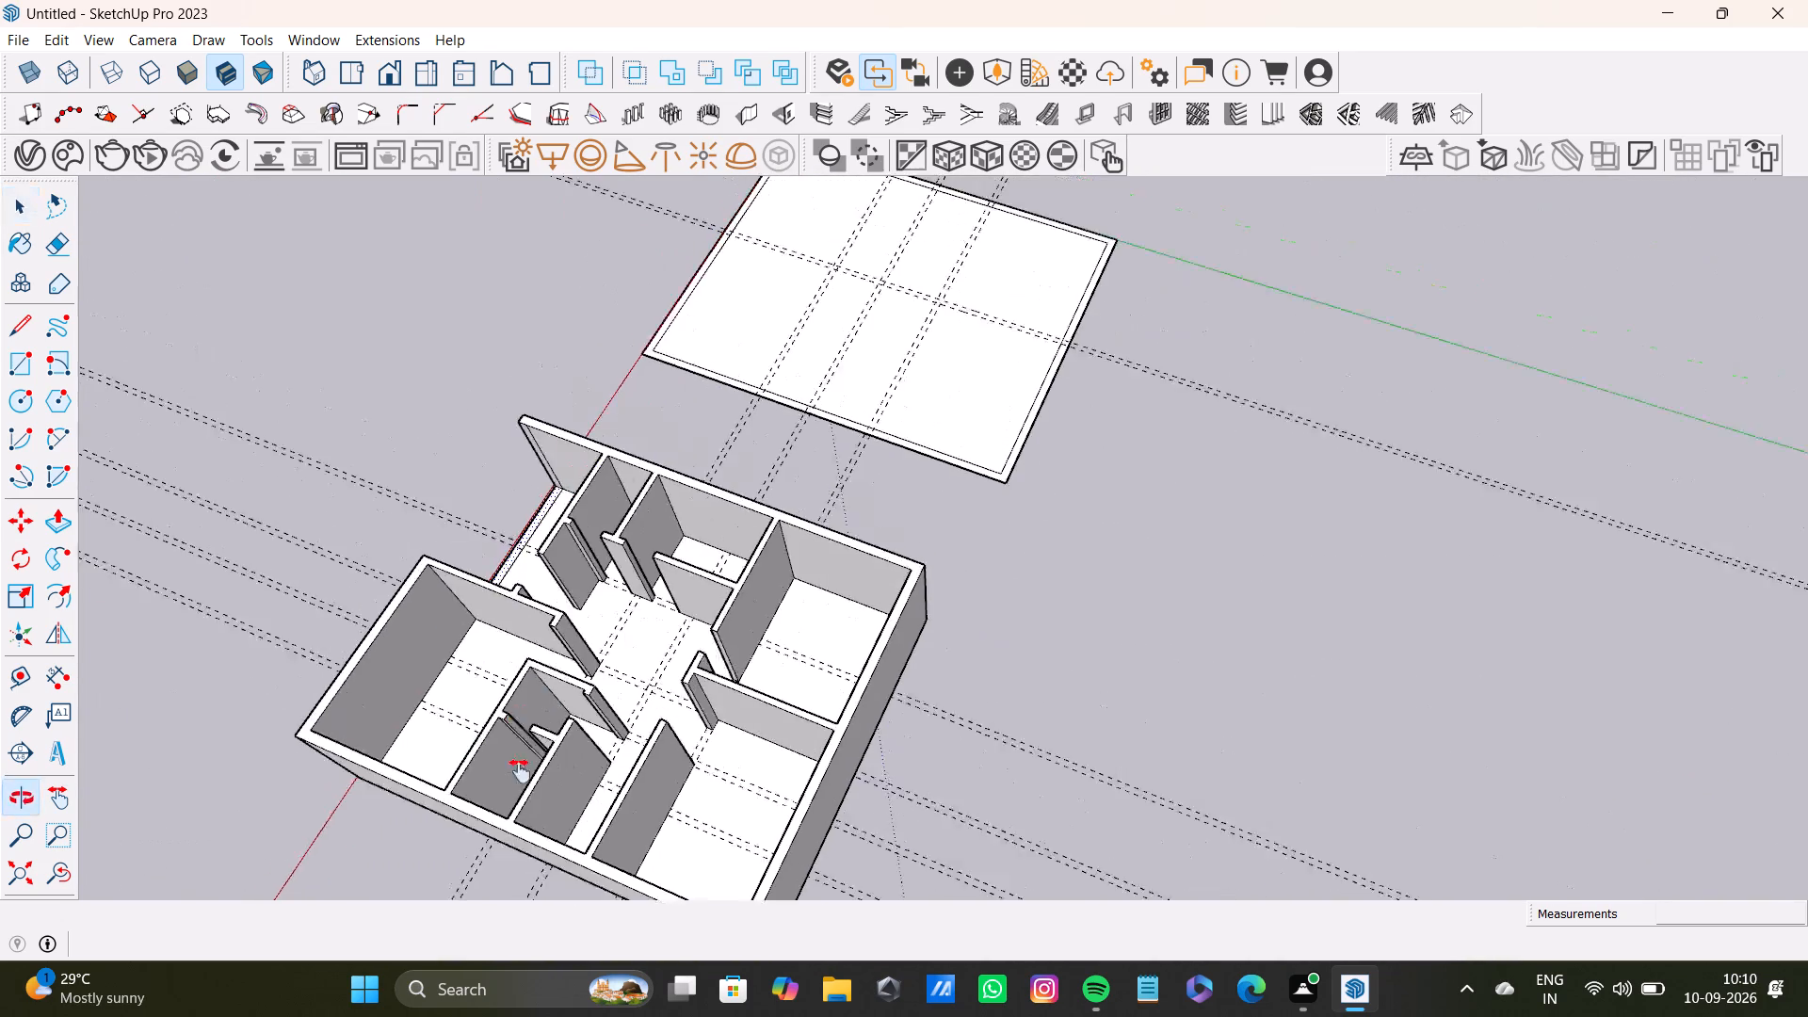
pyautogui.moveTo(520, 751); pyautogui.dragTo(776, 665, button='middle')
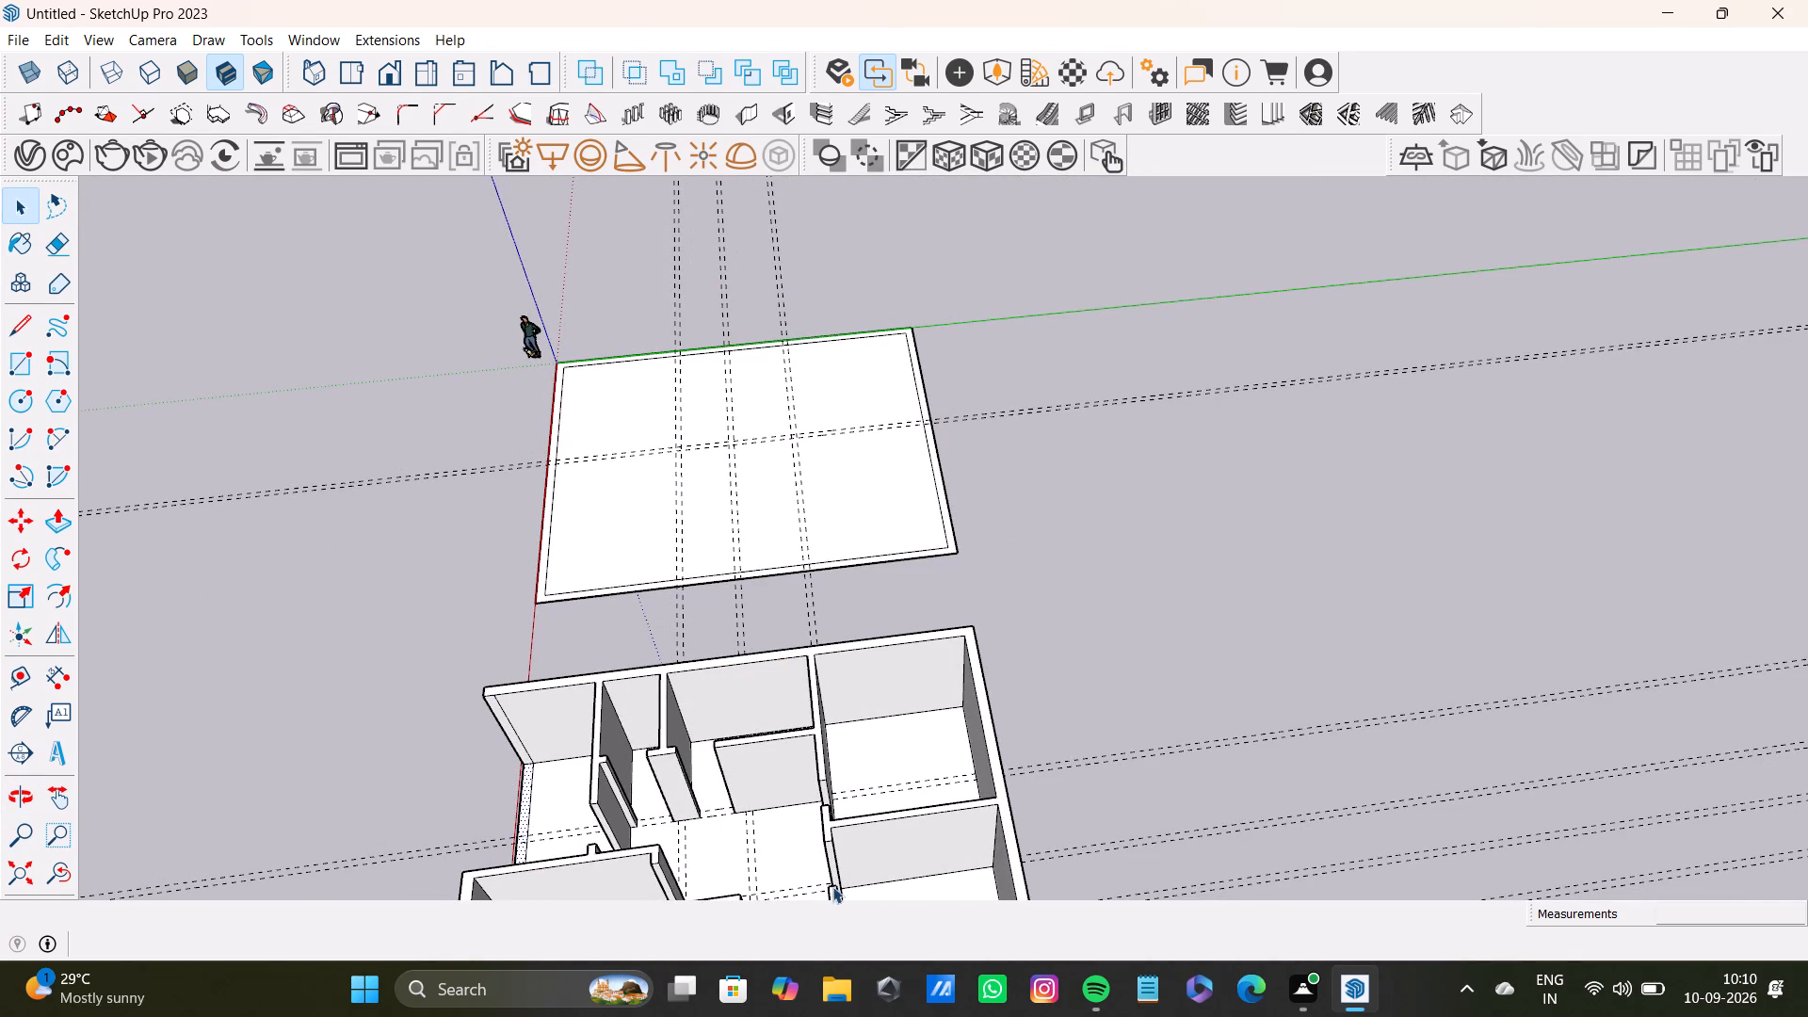
pyautogui.scroll(8, 627, 699)
pyautogui.keyDown('shift'); pyautogui.moveTo(813, 824); pyautogui.dragTo(815, 679, button='middle'); pyautogui.keyUp('shift')
pyautogui.scroll(6, 843, 712)
pyautogui.moveTo(844, 722); pyautogui.dragTo(1077, 721, button='middle')
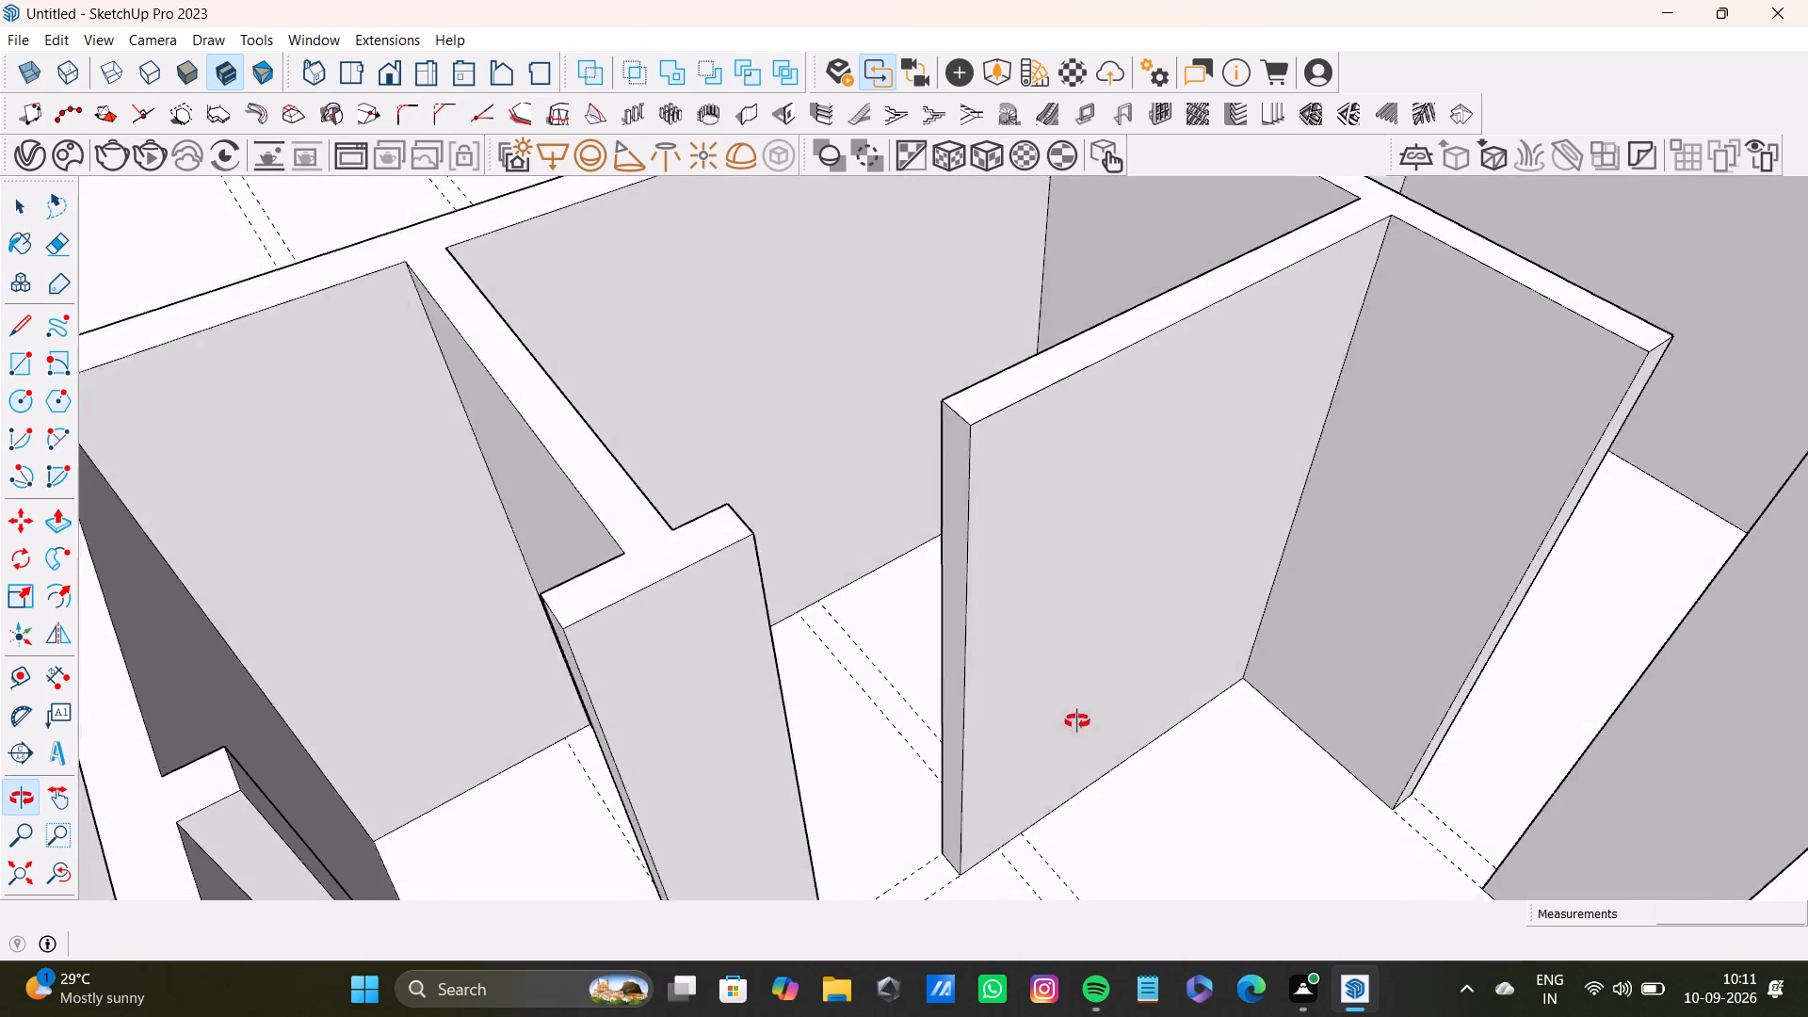
pyautogui.moveTo(1077, 721); pyautogui.dragTo(1035, 779, button='middle')
pyautogui.scroll(-5, 999, 727)
pyautogui.moveTo(1042, 719); pyautogui.dragTo(528, 831, button='middle')
pyautogui.scroll(-5, 557, 661)
pyautogui.keyDown('shift'); pyautogui.moveTo(557, 636); pyautogui.dragTo(841, 700, button='middle'); pyautogui.keyUp('shift')
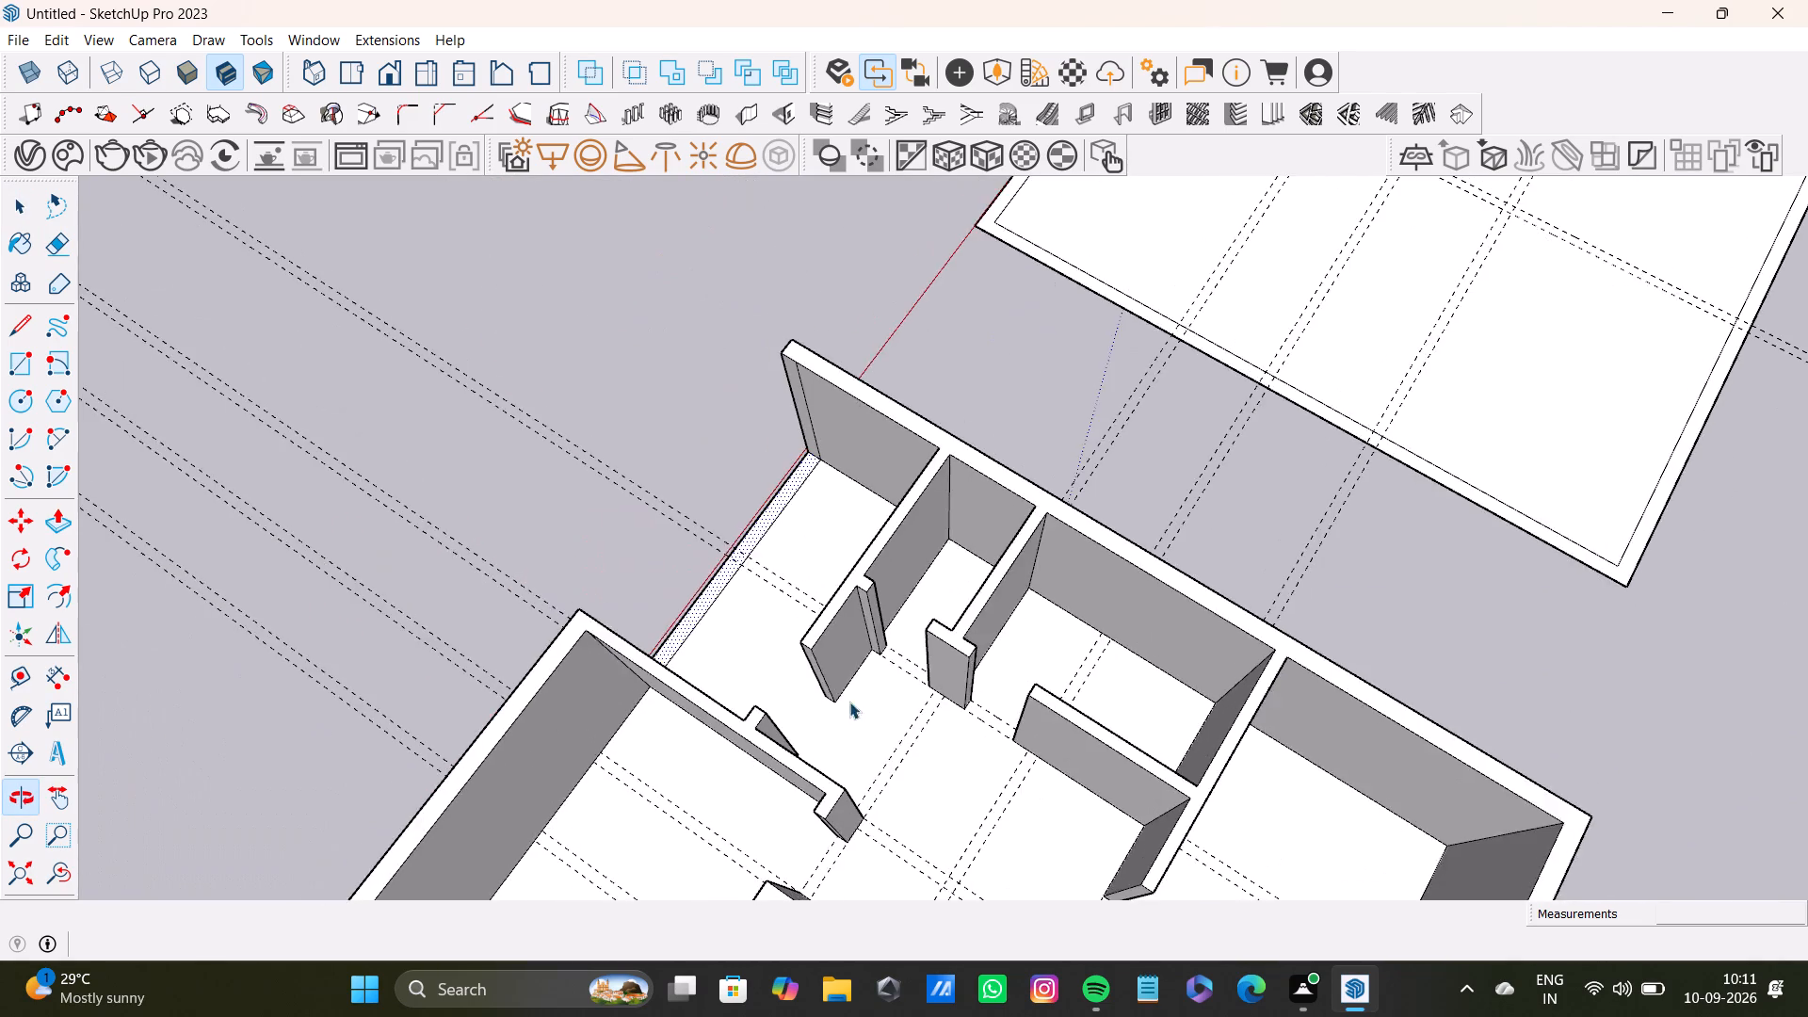
pyautogui.moveTo(882, 695); pyautogui.dragTo(340, 647, button='middle')
# Push back the free end of the open front room's cross wall to just past its short stub.
pyautogui.scroll(4, 657, 542)
pyautogui.keyDown('shift'); pyautogui.moveTo(693, 536); pyautogui.dragTo(708, 771, button='middle'); pyautogui.keyUp('shift')
pyautogui.moveTo(713, 767); pyautogui.dragTo(1095, 650, button='middle')
pyautogui.scroll(4, 968, 660)
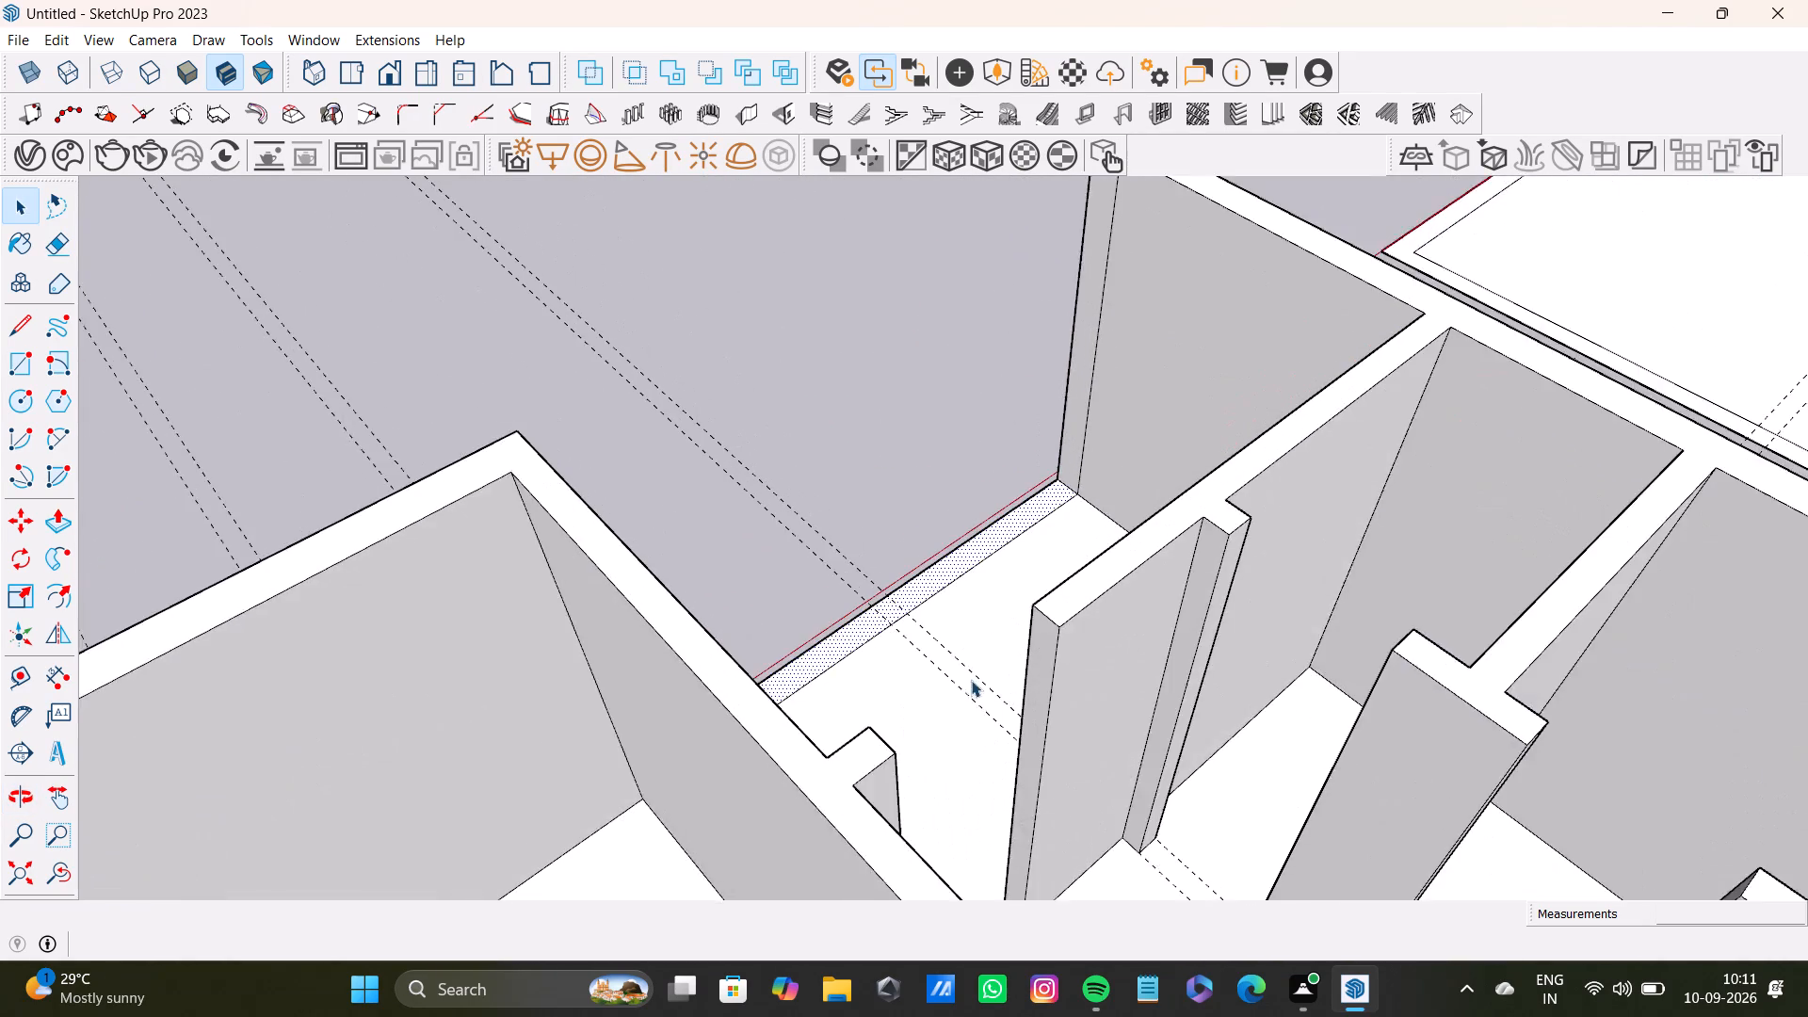
pyautogui.scroll(3, 971, 680)
pyautogui.click(1099, 659)
pyautogui.press('p')
pyautogui.moveTo(1098, 659); pyautogui.dragTo(1144, 607)
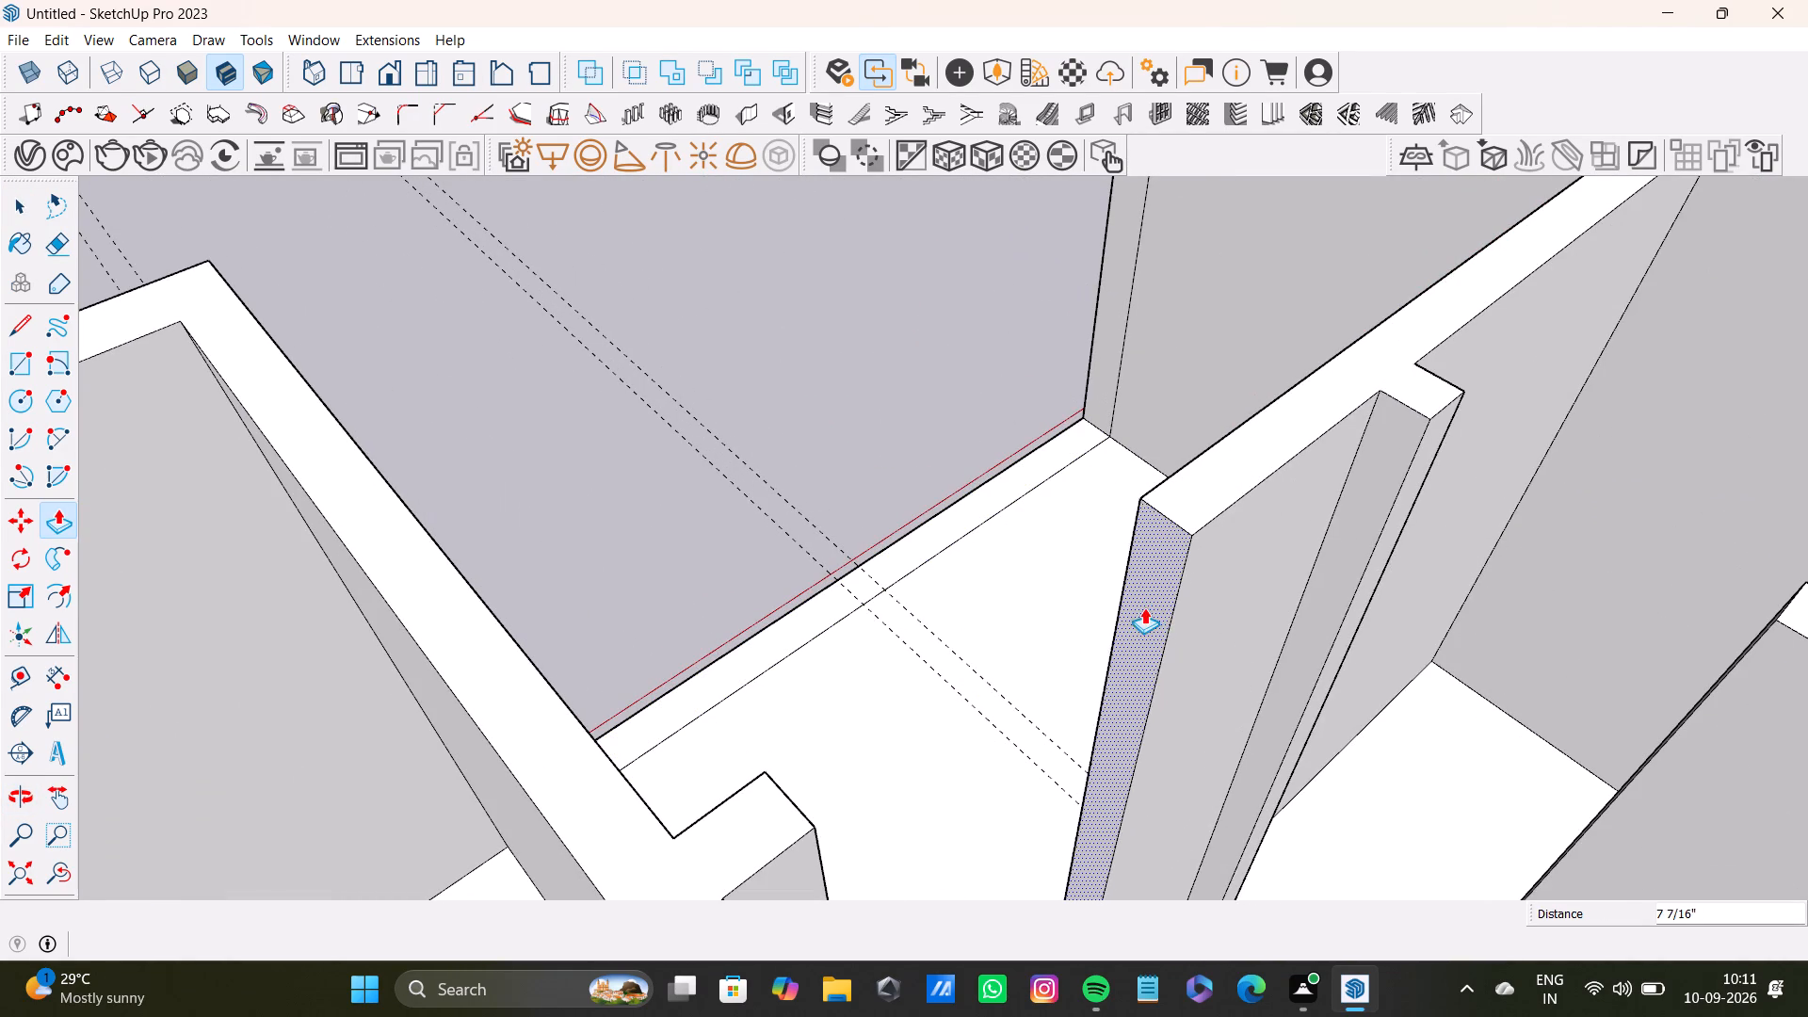
pyautogui.moveTo(1144, 607); pyautogui.dragTo(1240, 521)
pyautogui.press('space')
# Examine the remaining free wall ends and door openings throughout the second plan.
pyautogui.scroll(-10, 1166, 604)
pyautogui.keyDown('shift'); pyautogui.moveTo(1154, 729); pyautogui.dragTo(1064, 766, button='middle'); pyautogui.keyUp('shift')
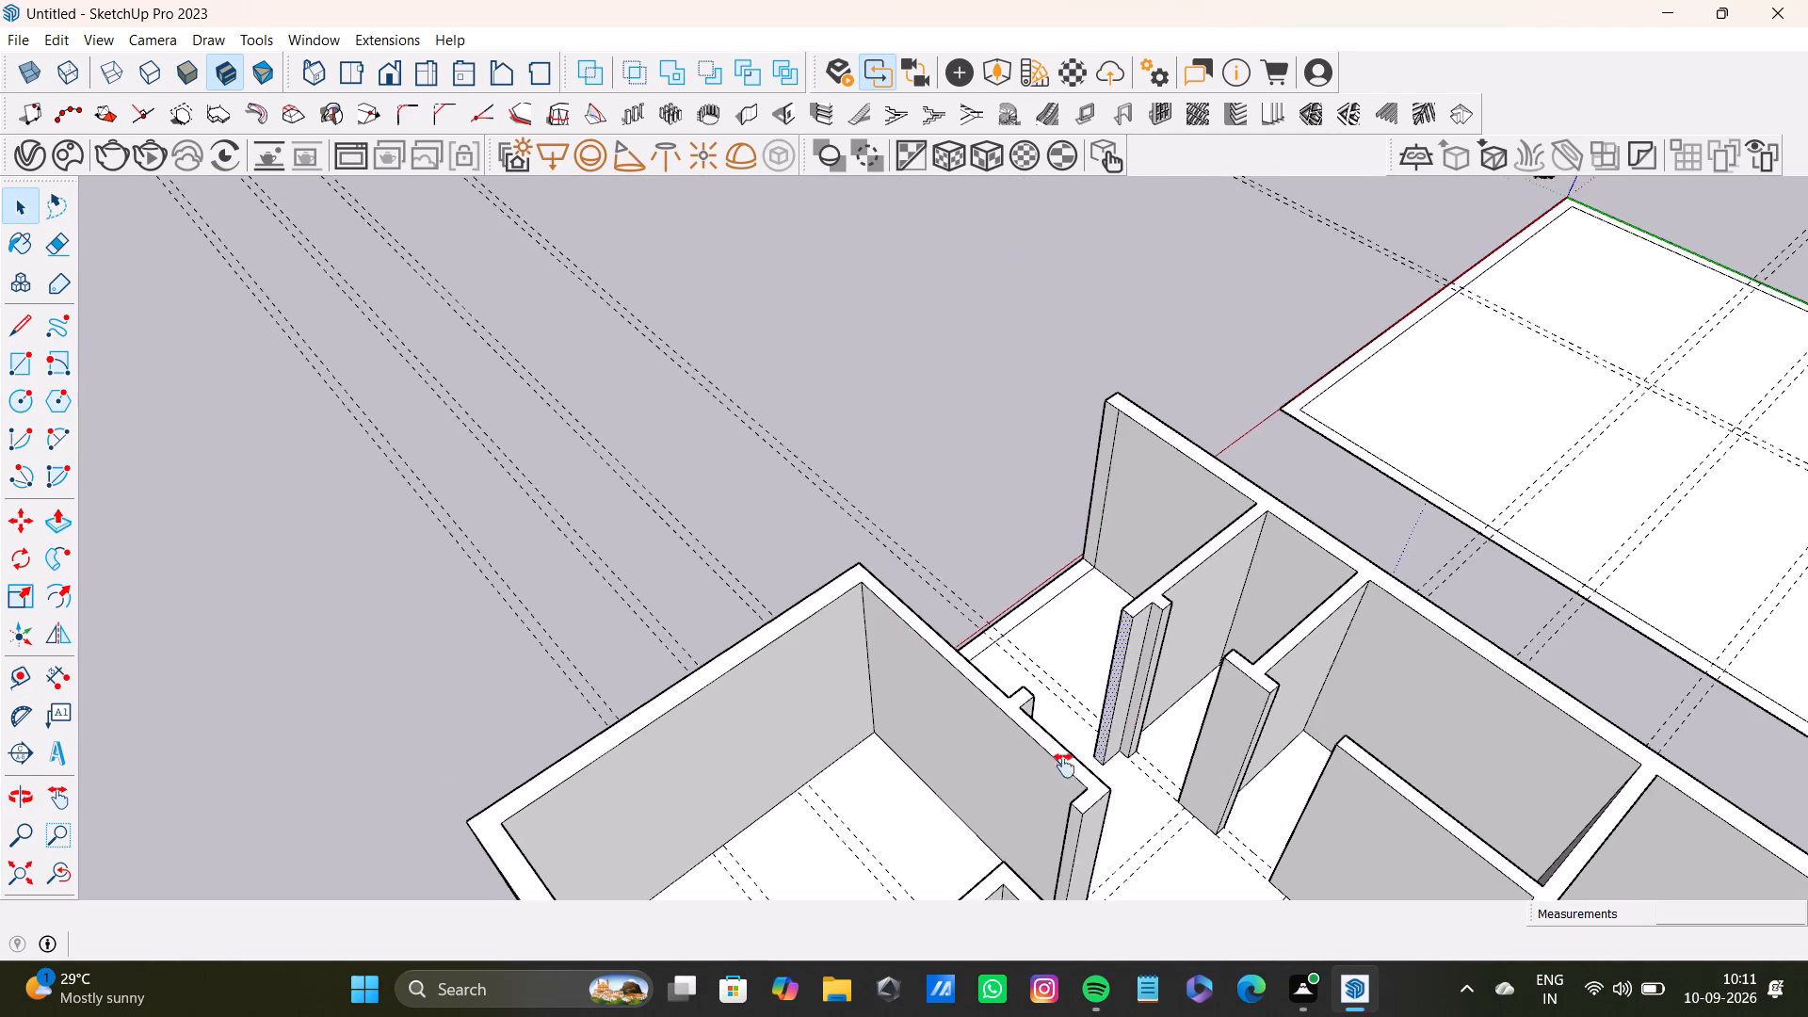
pyautogui.keyDown('shift'); pyautogui.moveTo(1064, 766); pyautogui.dragTo(892, 815, button='middle'); pyautogui.keyUp('shift')
pyautogui.scroll(9, 880, 755)
pyautogui.moveTo(844, 754); pyautogui.dragTo(774, 780, button='middle')
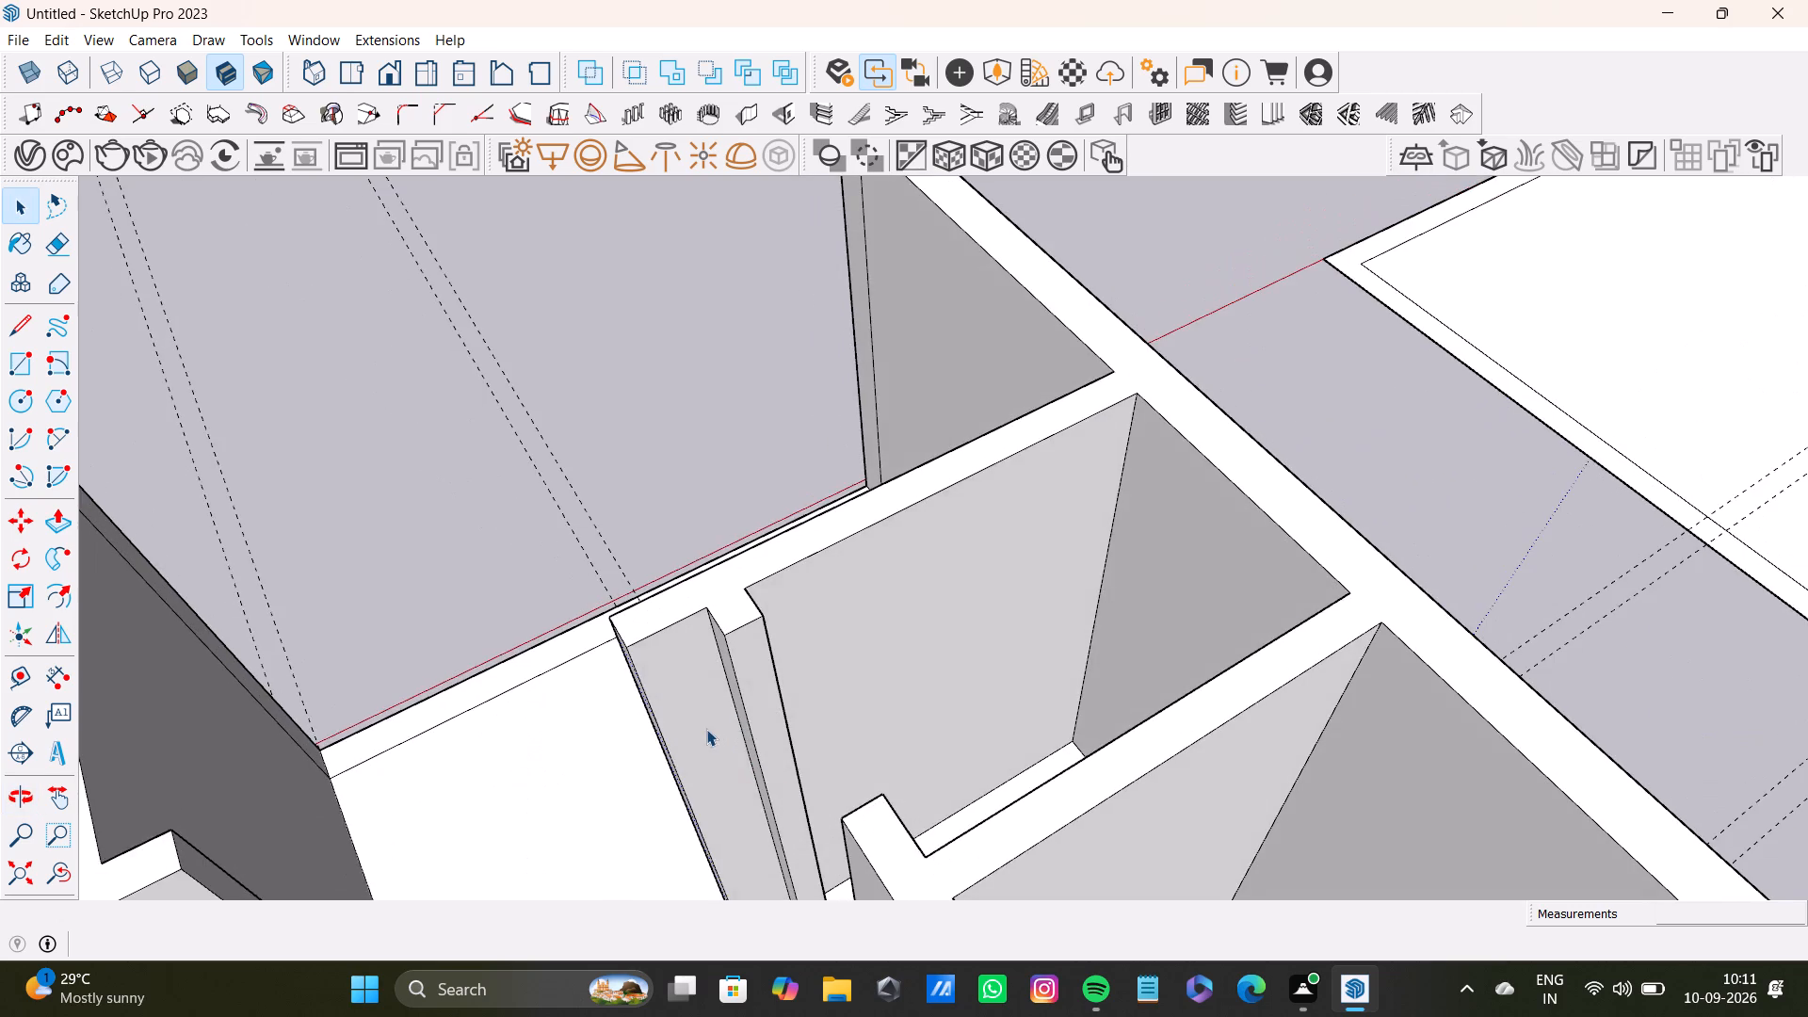
pyautogui.scroll(-10, 706, 729)
pyautogui.keyDown('shift'); pyautogui.moveTo(686, 767); pyautogui.dragTo(804, 650, button='middle'); pyautogui.keyUp('shift')
pyautogui.moveTo(731, 696); pyautogui.dragTo(1383, 869, button='middle')
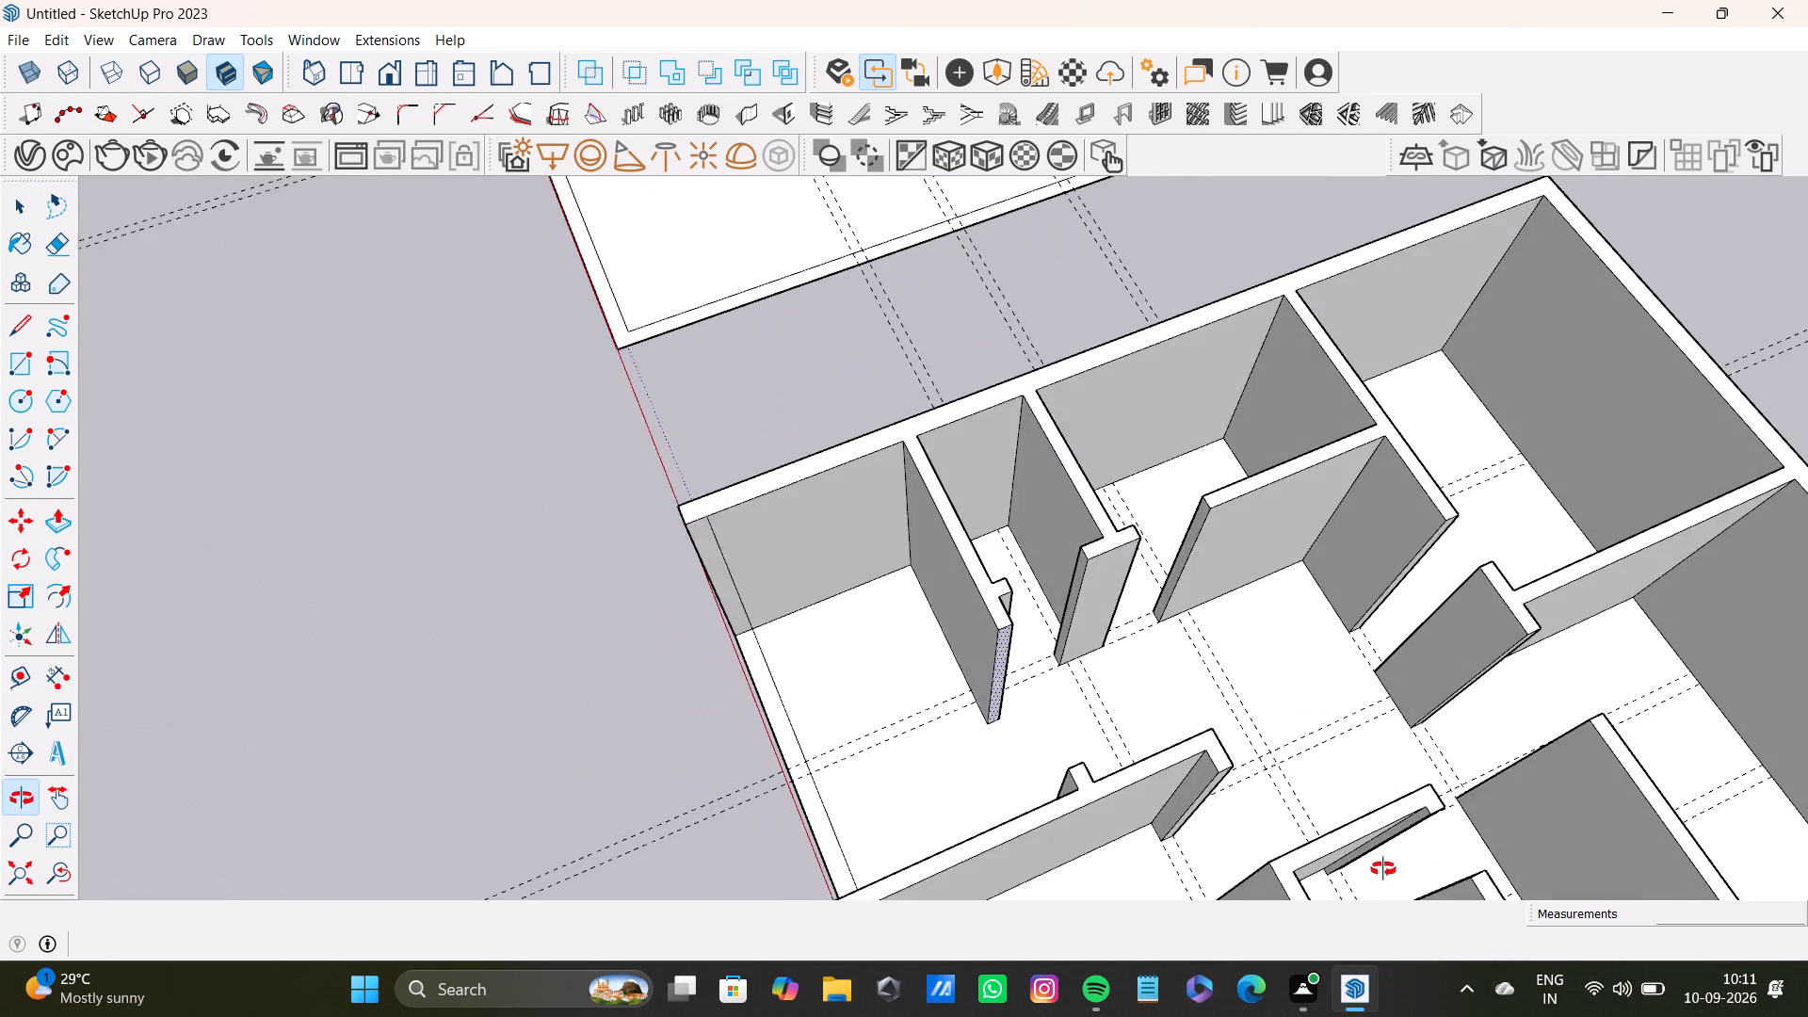
pyautogui.moveTo(1383, 869); pyautogui.dragTo(1383, 875, button='middle')
pyautogui.scroll(-4, 1049, 743)
pyautogui.keyDown('shift'); pyautogui.moveTo(998, 743); pyautogui.dragTo(928, 656, button='middle'); pyautogui.keyUp('shift')
pyautogui.moveTo(830, 642); pyautogui.dragTo(1210, 686, button='middle')
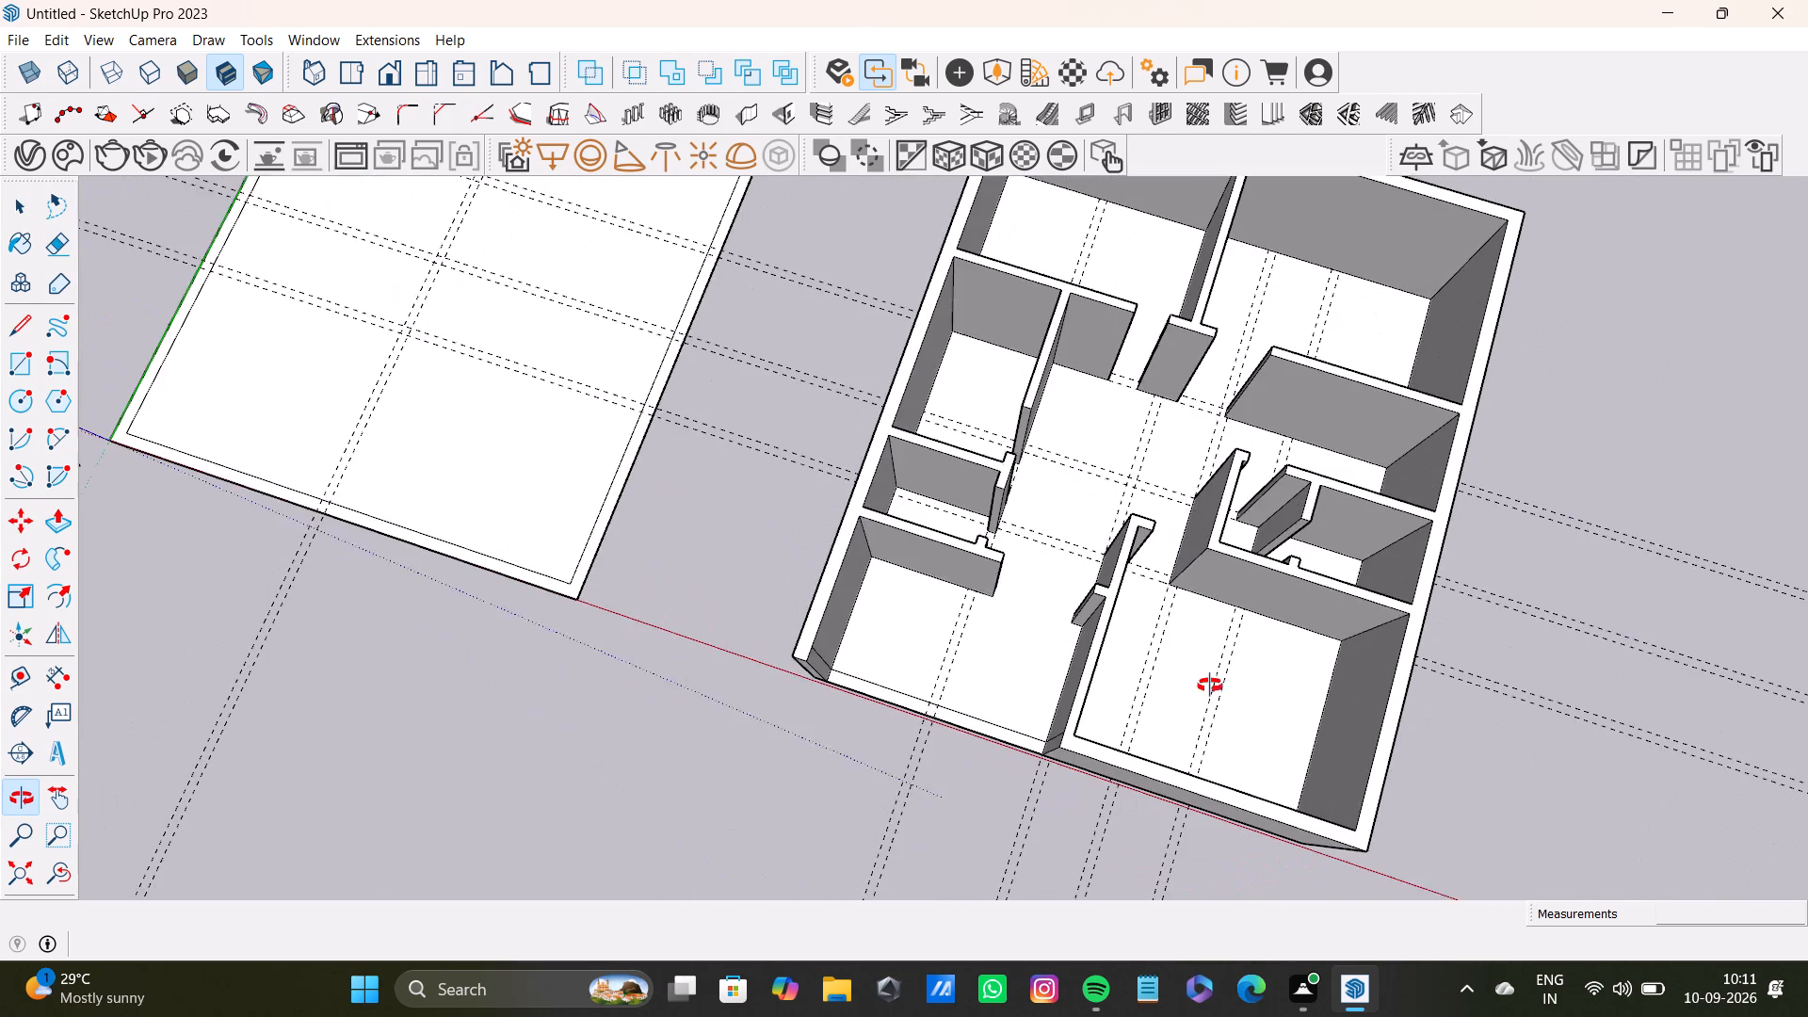
pyautogui.moveTo(1210, 686); pyautogui.dragTo(1211, 694, button='middle')
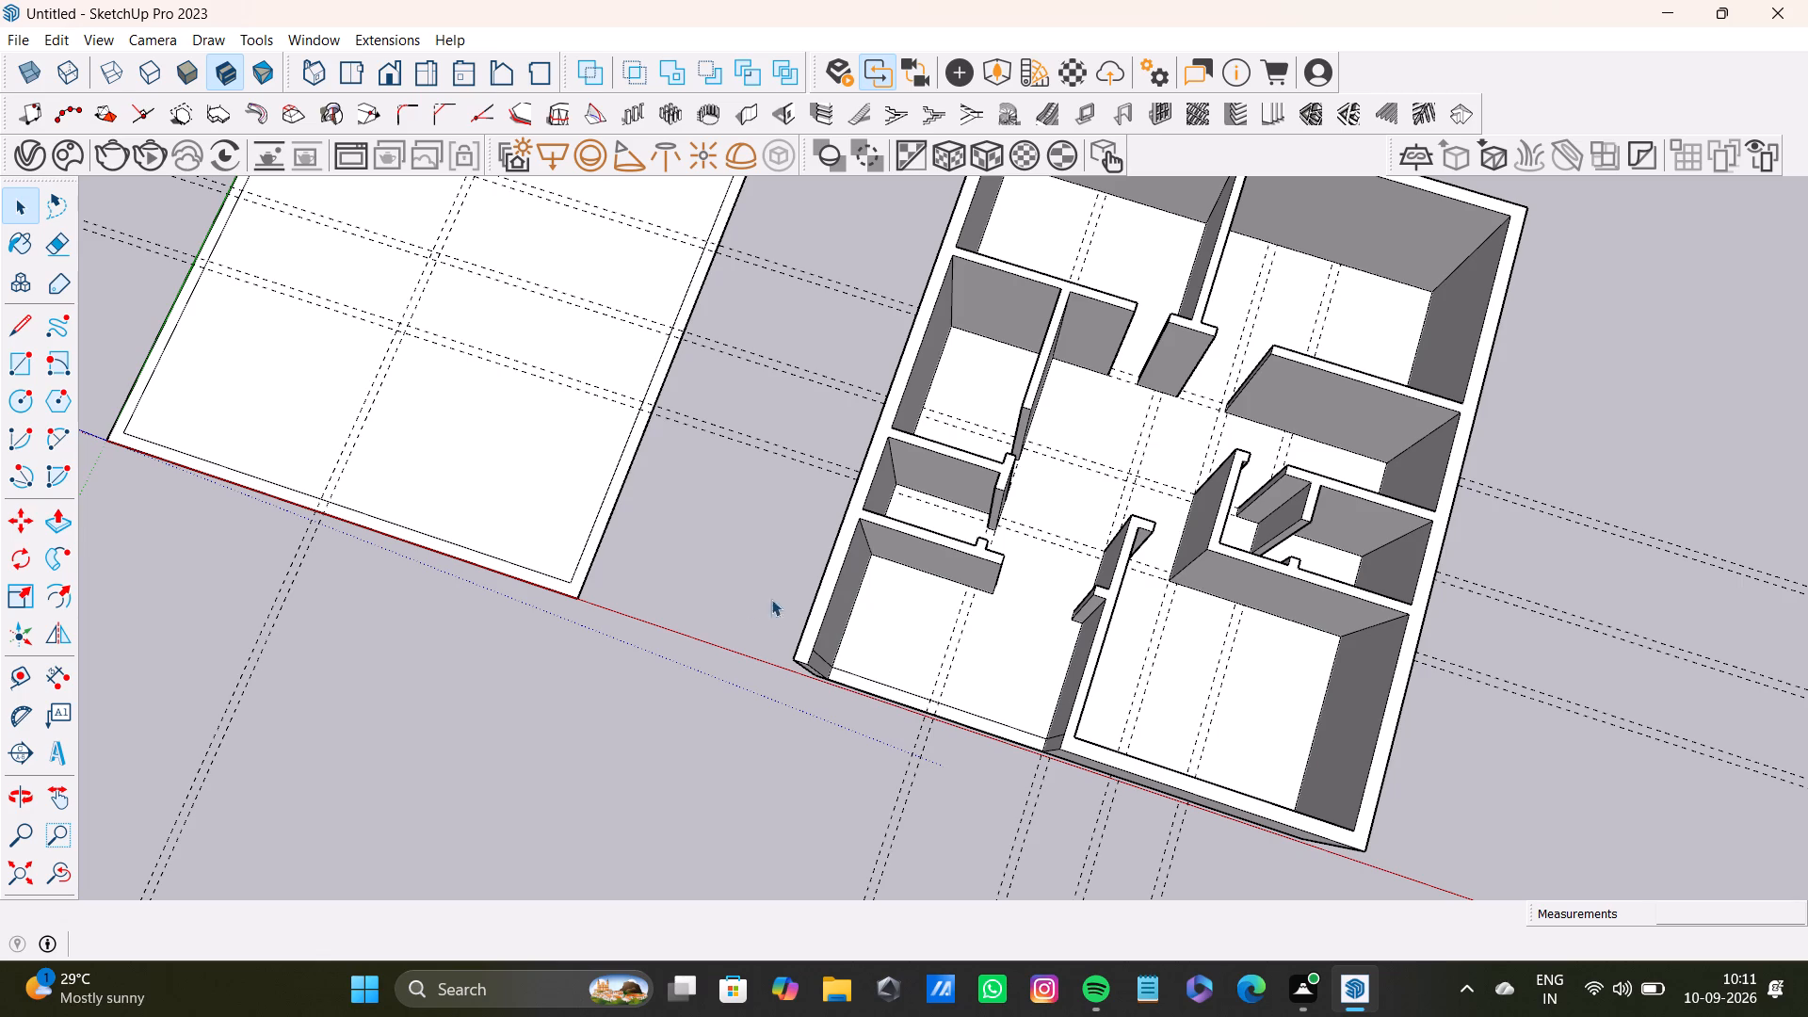
pyautogui.scroll(-5, 980, 604)
pyautogui.keyDown('shift'); pyautogui.moveTo(1048, 601); pyautogui.dragTo(945, 632, button='middle'); pyautogui.keyUp('shift')
pyautogui.scroll(7, 943, 638)
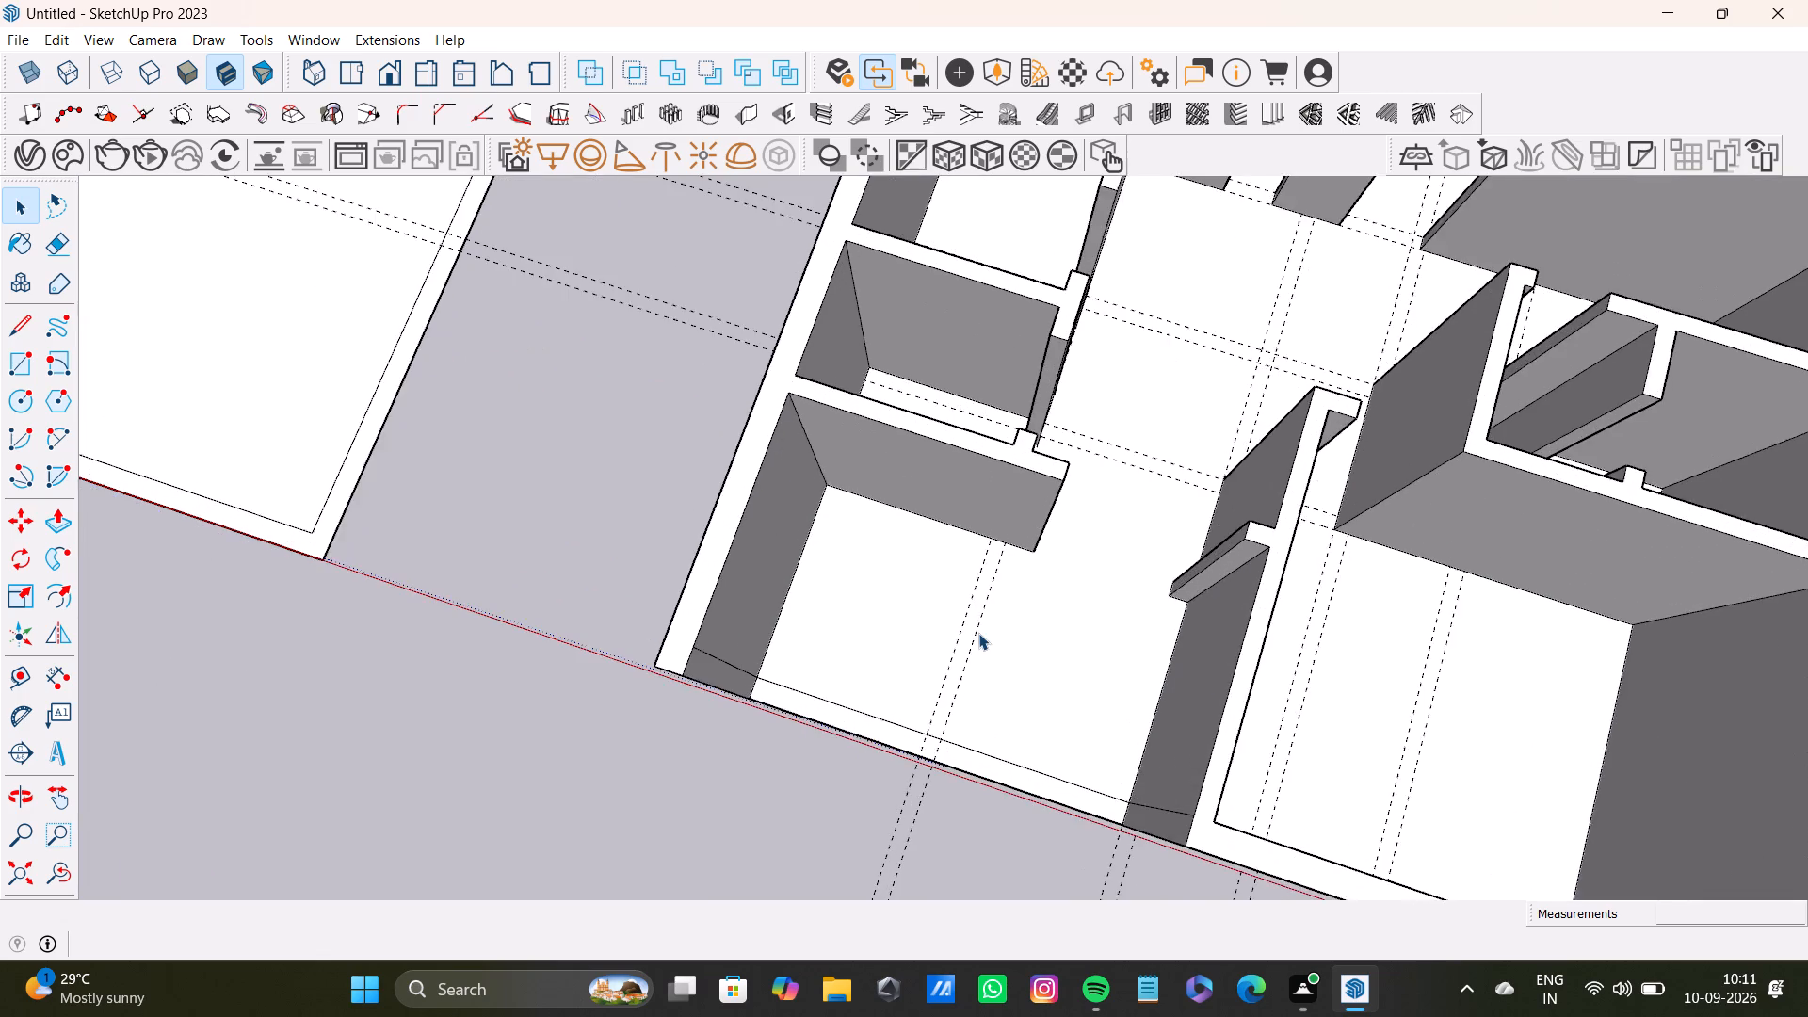
pyautogui.scroll(-9, 978, 633)
pyautogui.keyDown('shift'); pyautogui.moveTo(985, 629); pyautogui.dragTo(843, 687, button='middle'); pyautogui.keyUp('shift')
pyautogui.moveTo(846, 686); pyautogui.dragTo(677, 454, button='middle')
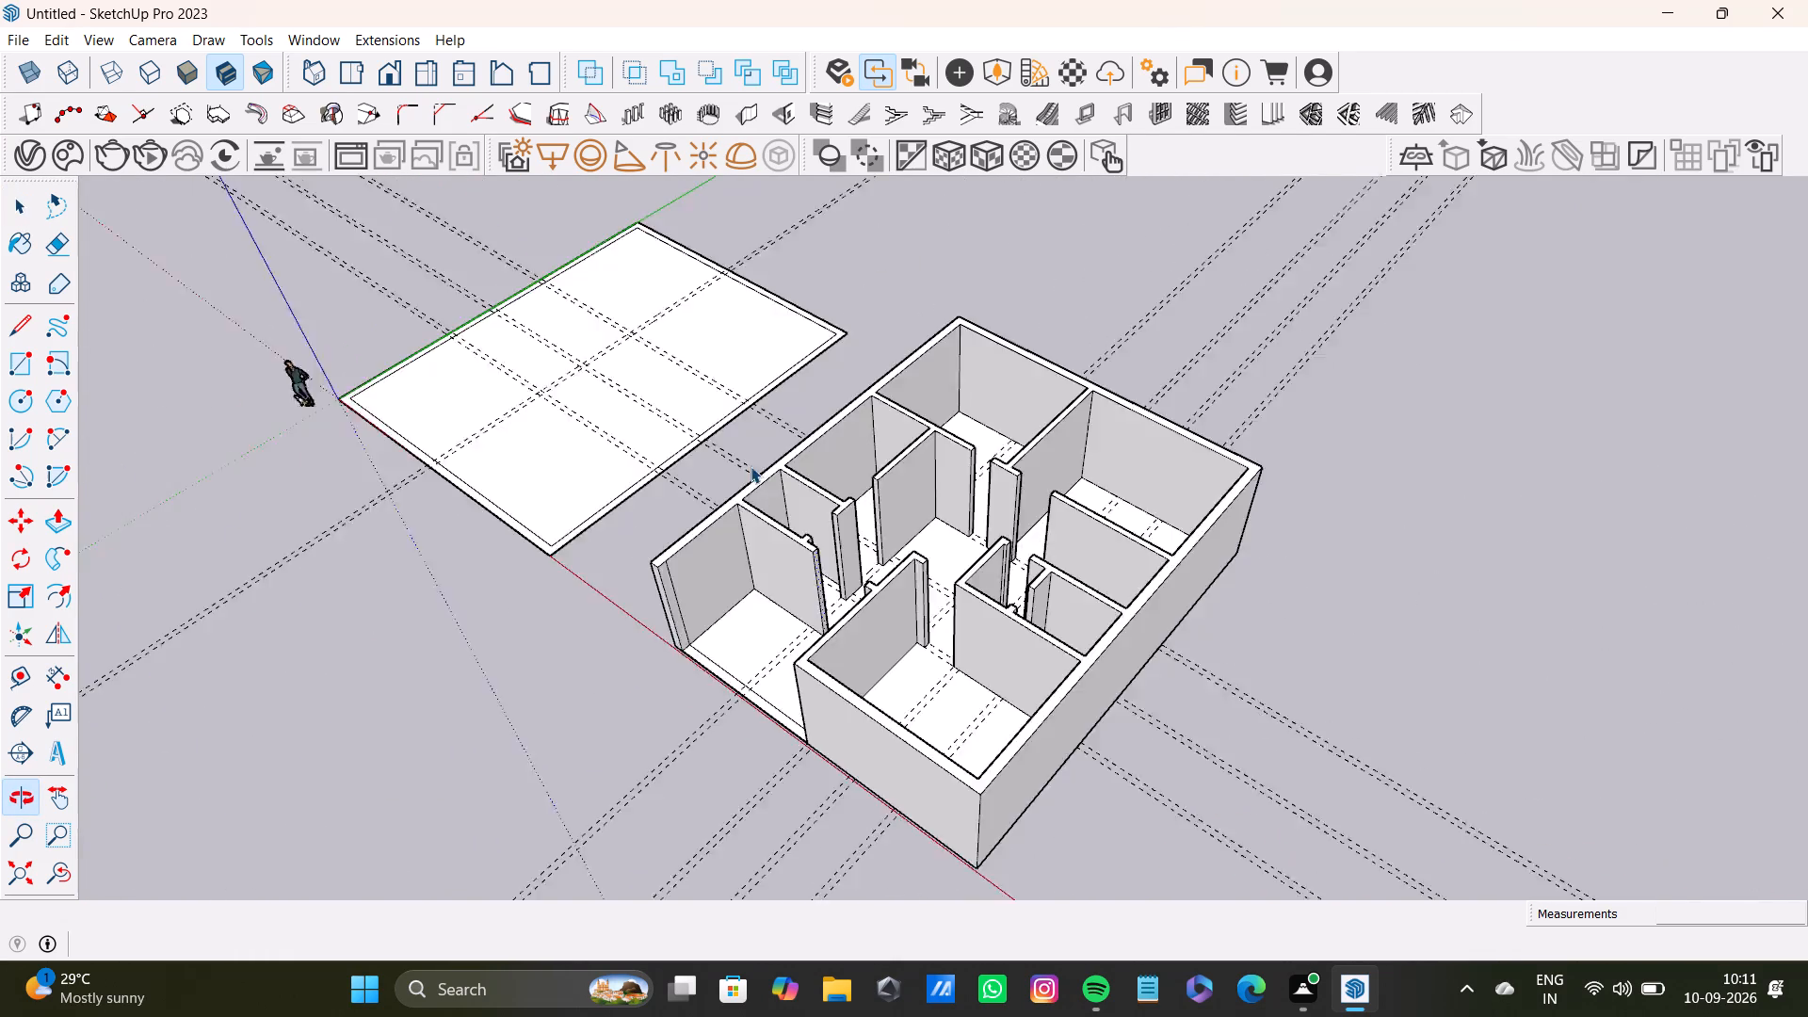
pyautogui.scroll(5, 992, 528)
pyautogui.moveTo(965, 525); pyautogui.dragTo(843, 545, button='middle')
pyautogui.scroll(-1, 843, 545)
pyautogui.scroll(8, 821, 616)
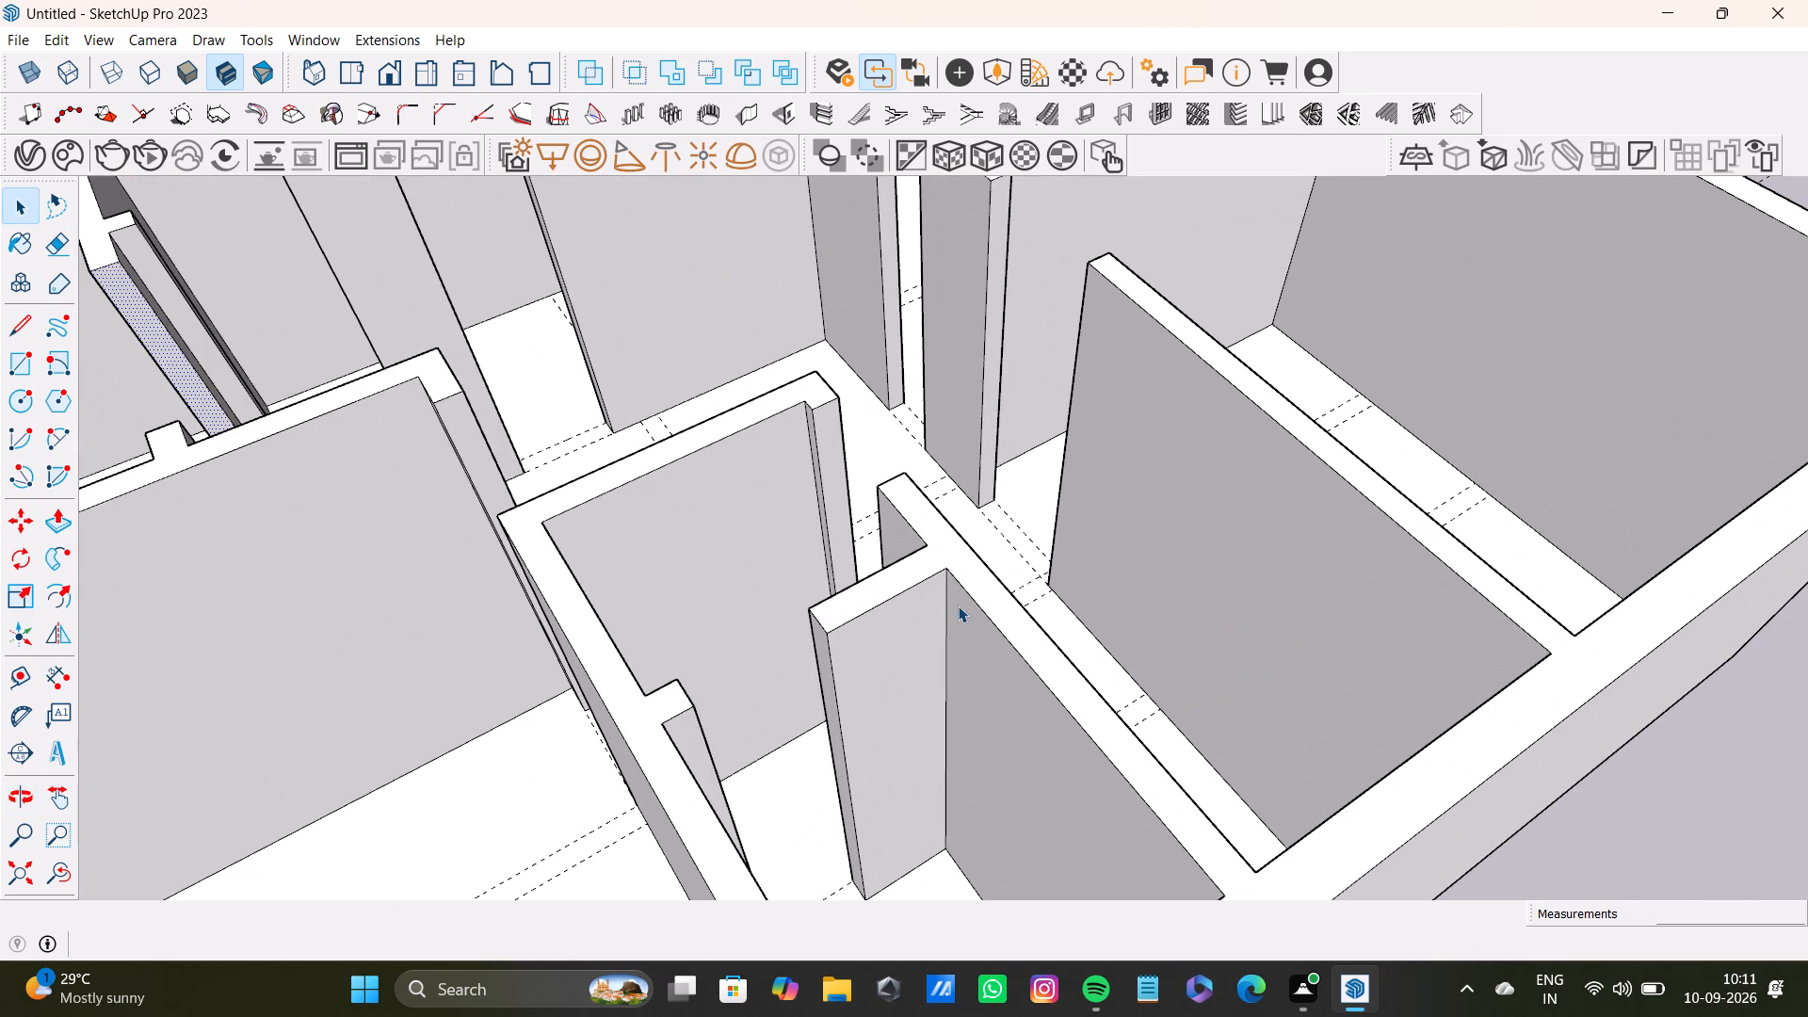
pyautogui.moveTo(1041, 555); pyautogui.dragTo(373, 719, button='middle')
pyautogui.scroll(-1, 367, 659)
pyautogui.scroll(3, 695, 472)
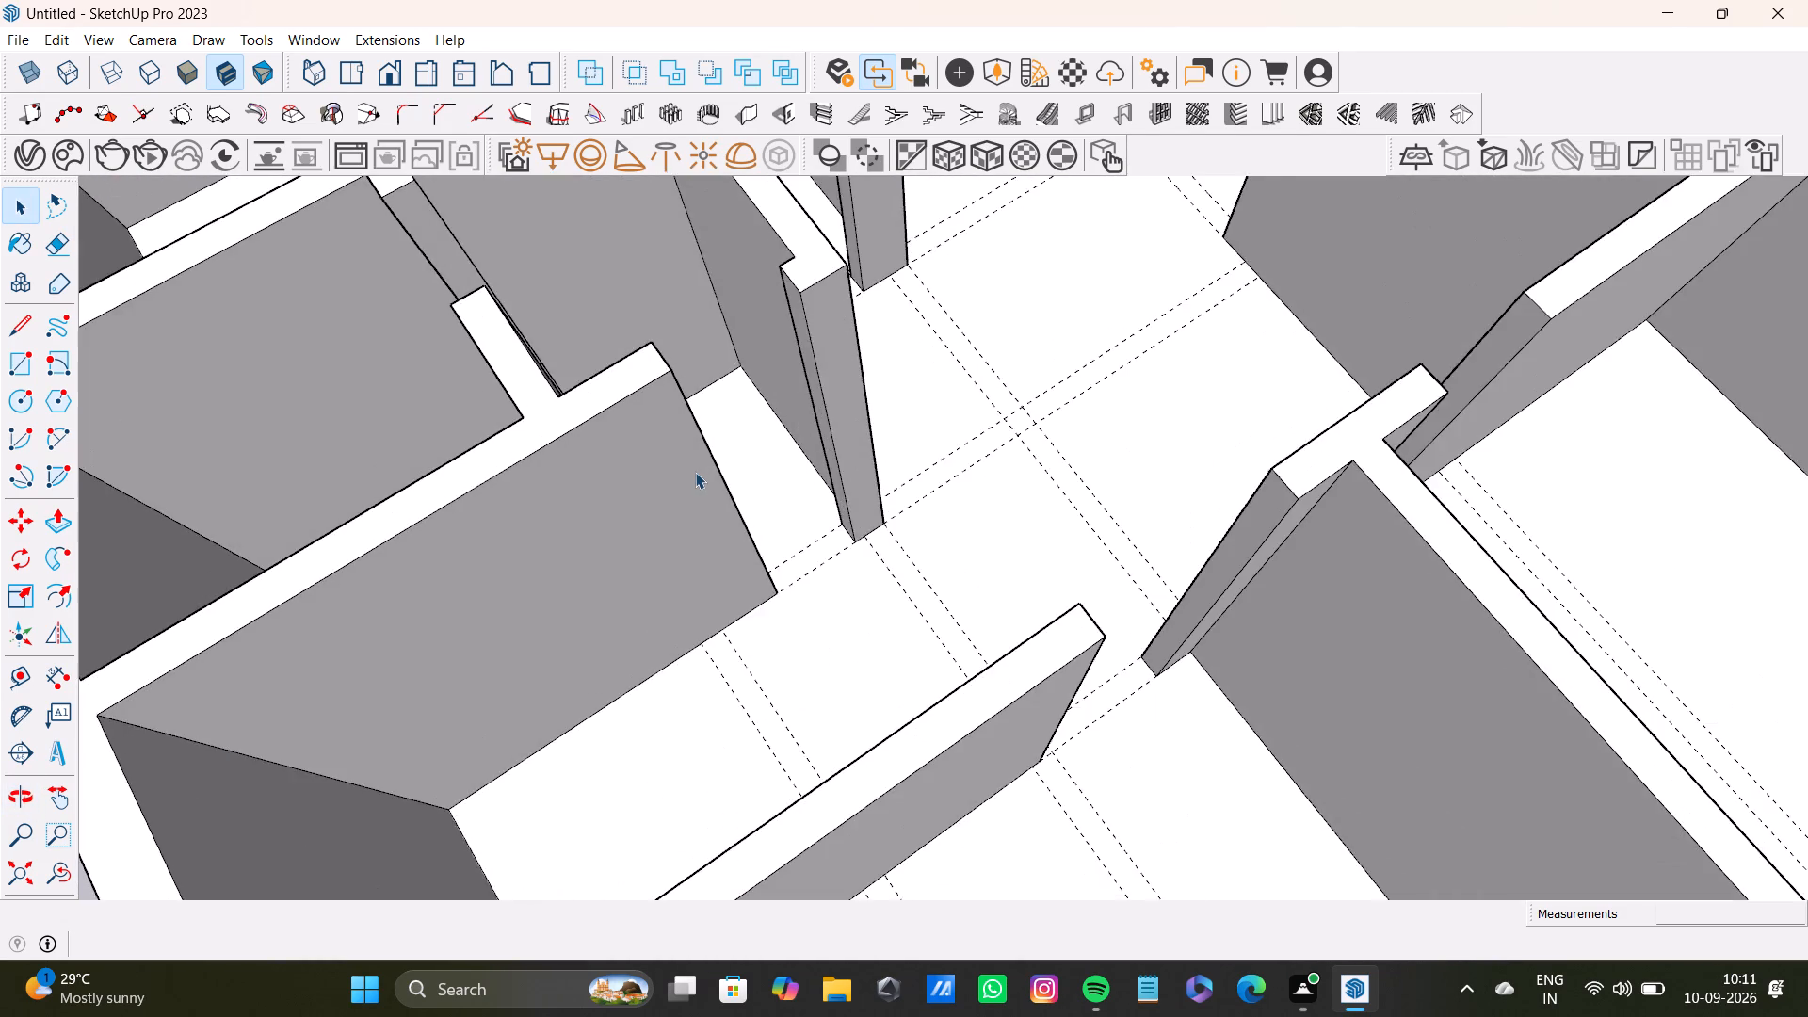
pyautogui.scroll(-4, 701, 468)
pyautogui.moveTo(753, 495); pyautogui.dragTo(349, 500, button='middle')
pyautogui.keyDown('shift'); pyautogui.moveTo(838, 396); pyautogui.dragTo(894, 604, button='middle'); pyautogui.keyUp('shift')
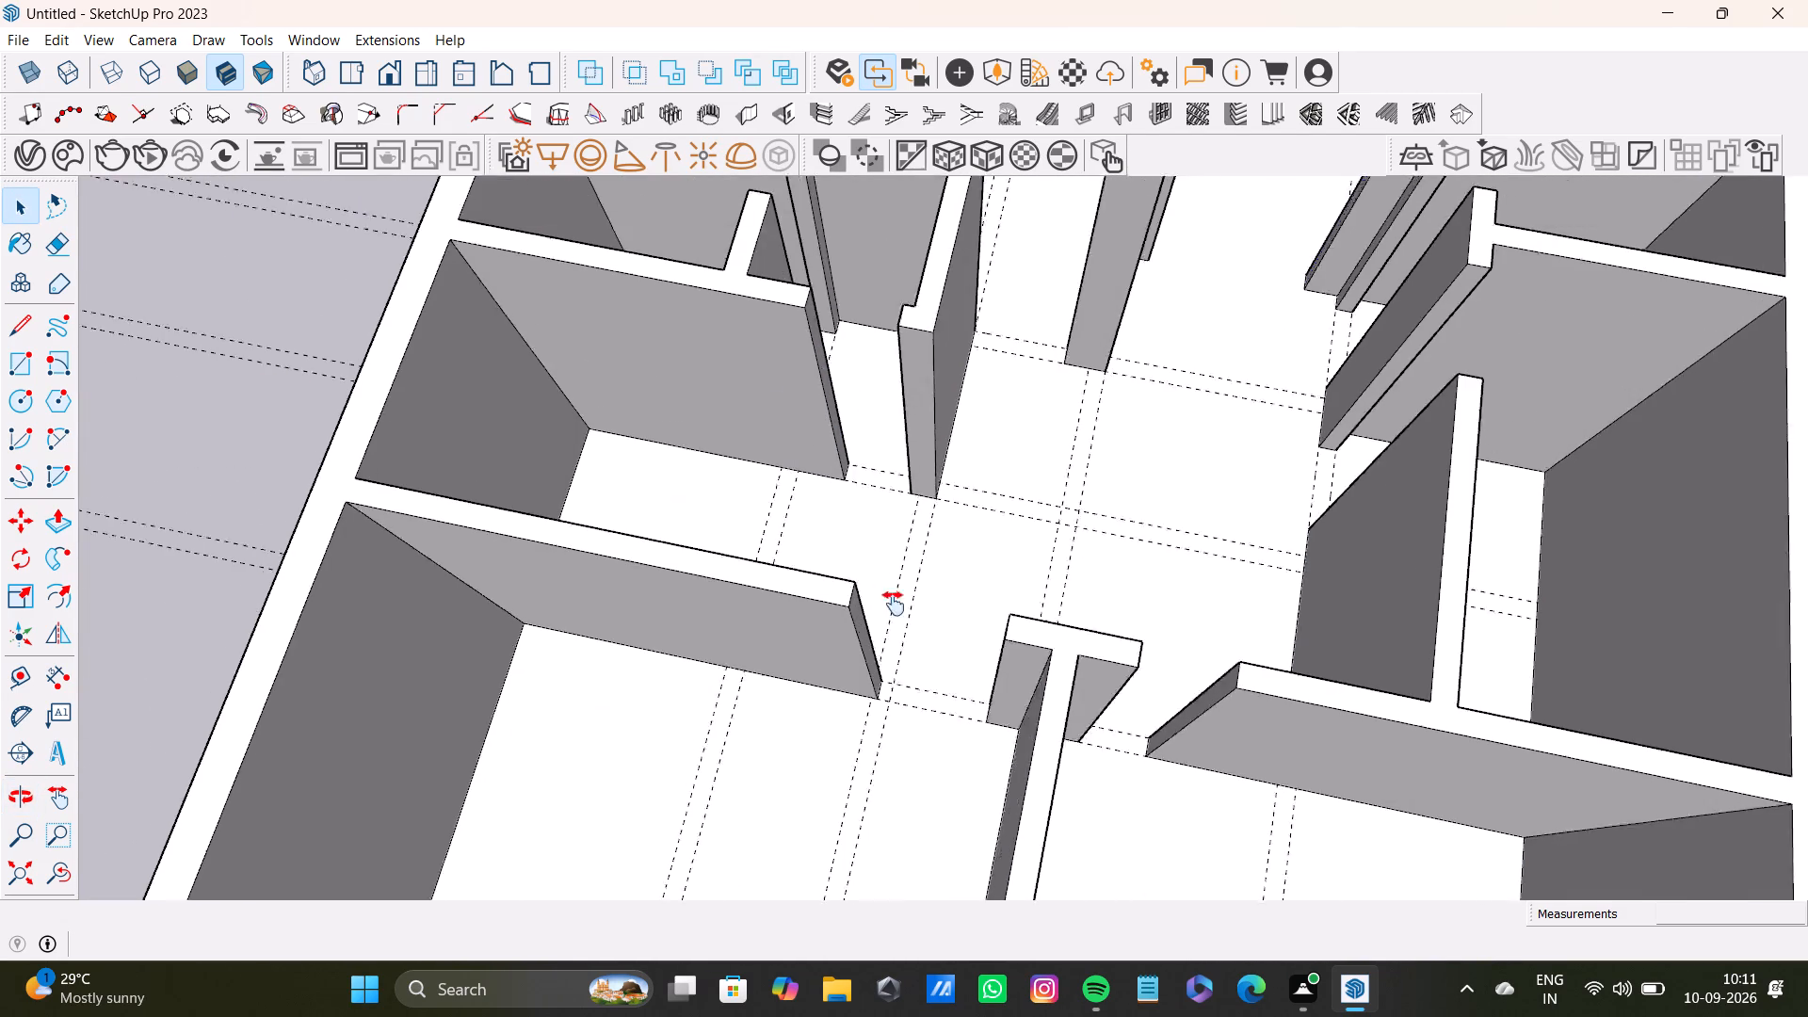
pyautogui.keyDown('shift'); pyautogui.moveTo(894, 604); pyautogui.dragTo(894, 623, button='middle'); pyautogui.keyUp('shift')
pyautogui.scroll(4, 906, 593)
pyautogui.moveTo(948, 606); pyautogui.dragTo(1118, 539, button='middle')
pyautogui.moveTo(1088, 513); pyautogui.dragTo(741, 543, button='middle')
# Push back the free end of the middle cross wall, on the side away from the first plan, to just past its stub.
pyautogui.moveTo(760, 455); pyautogui.dragTo(827, 605, button='middle')
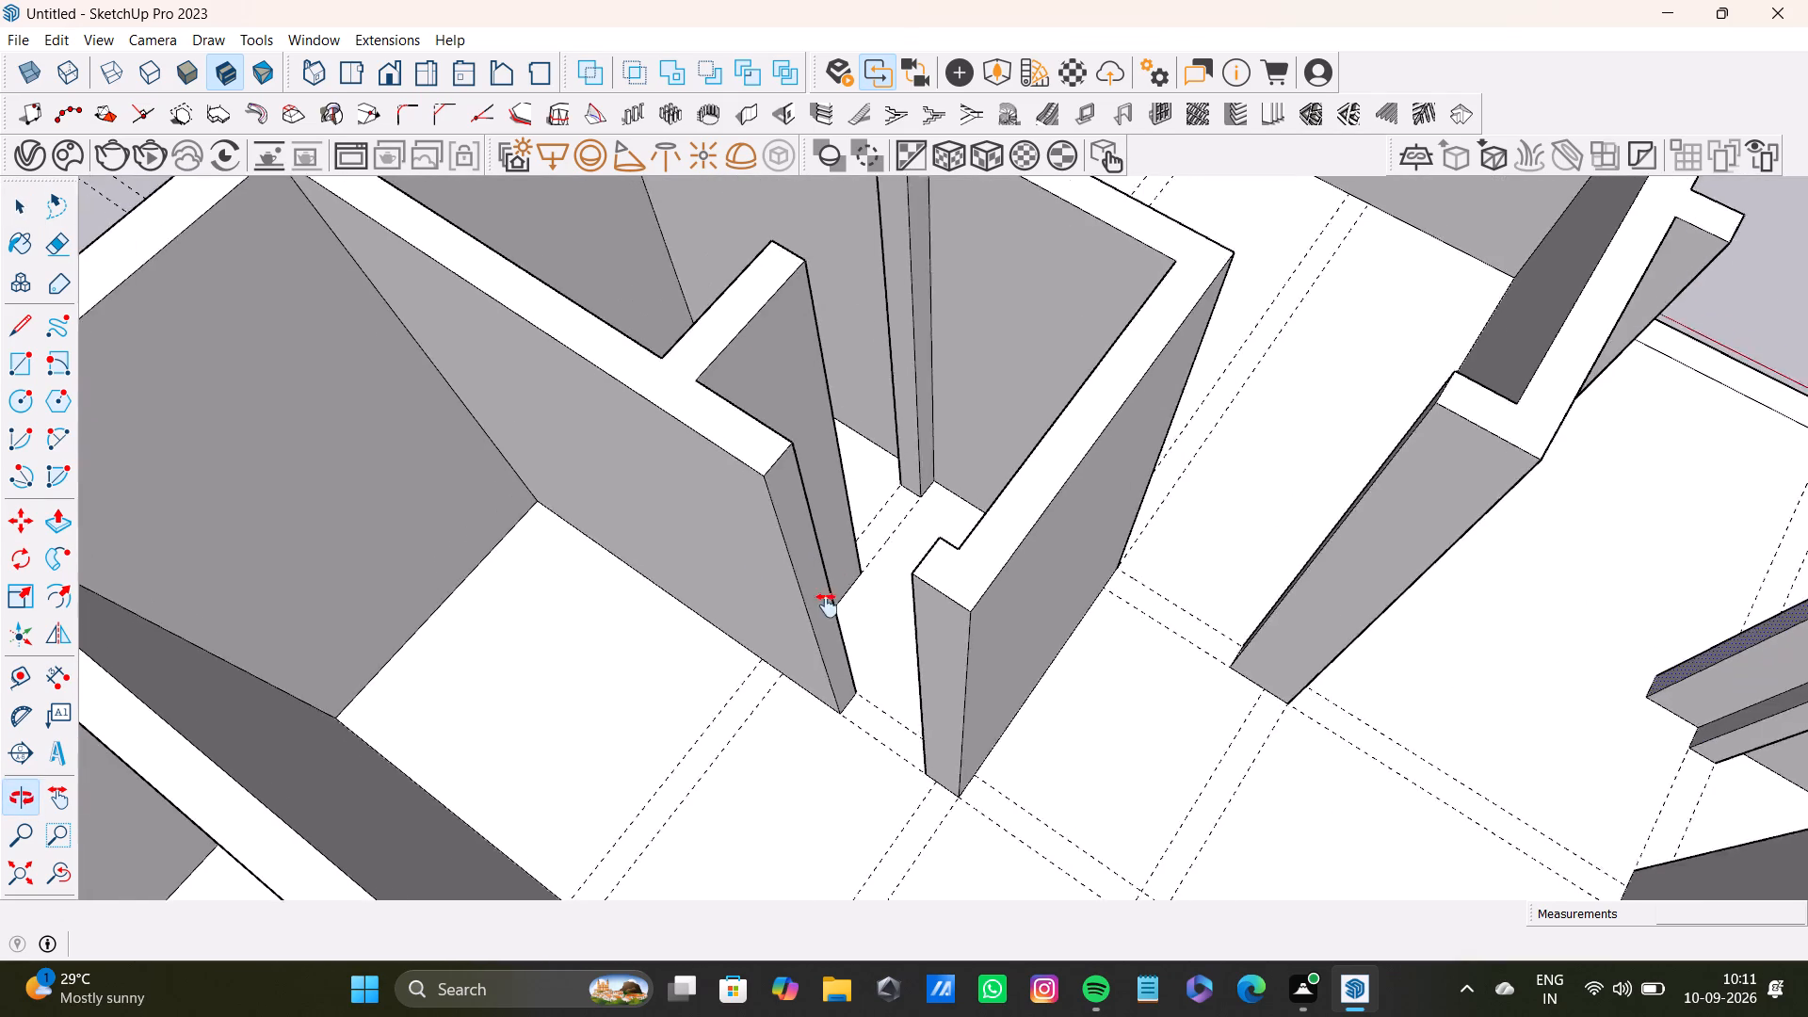
pyautogui.moveTo(827, 605); pyautogui.dragTo(830, 616, button='middle')
pyautogui.moveTo(929, 613); pyautogui.dragTo(806, 596, button='middle')
pyautogui.press('space')
pyautogui.click(771, 564)
pyautogui.press('p')
pyautogui.moveTo(771, 564); pyautogui.dragTo(751, 534)
pyautogui.press('space')
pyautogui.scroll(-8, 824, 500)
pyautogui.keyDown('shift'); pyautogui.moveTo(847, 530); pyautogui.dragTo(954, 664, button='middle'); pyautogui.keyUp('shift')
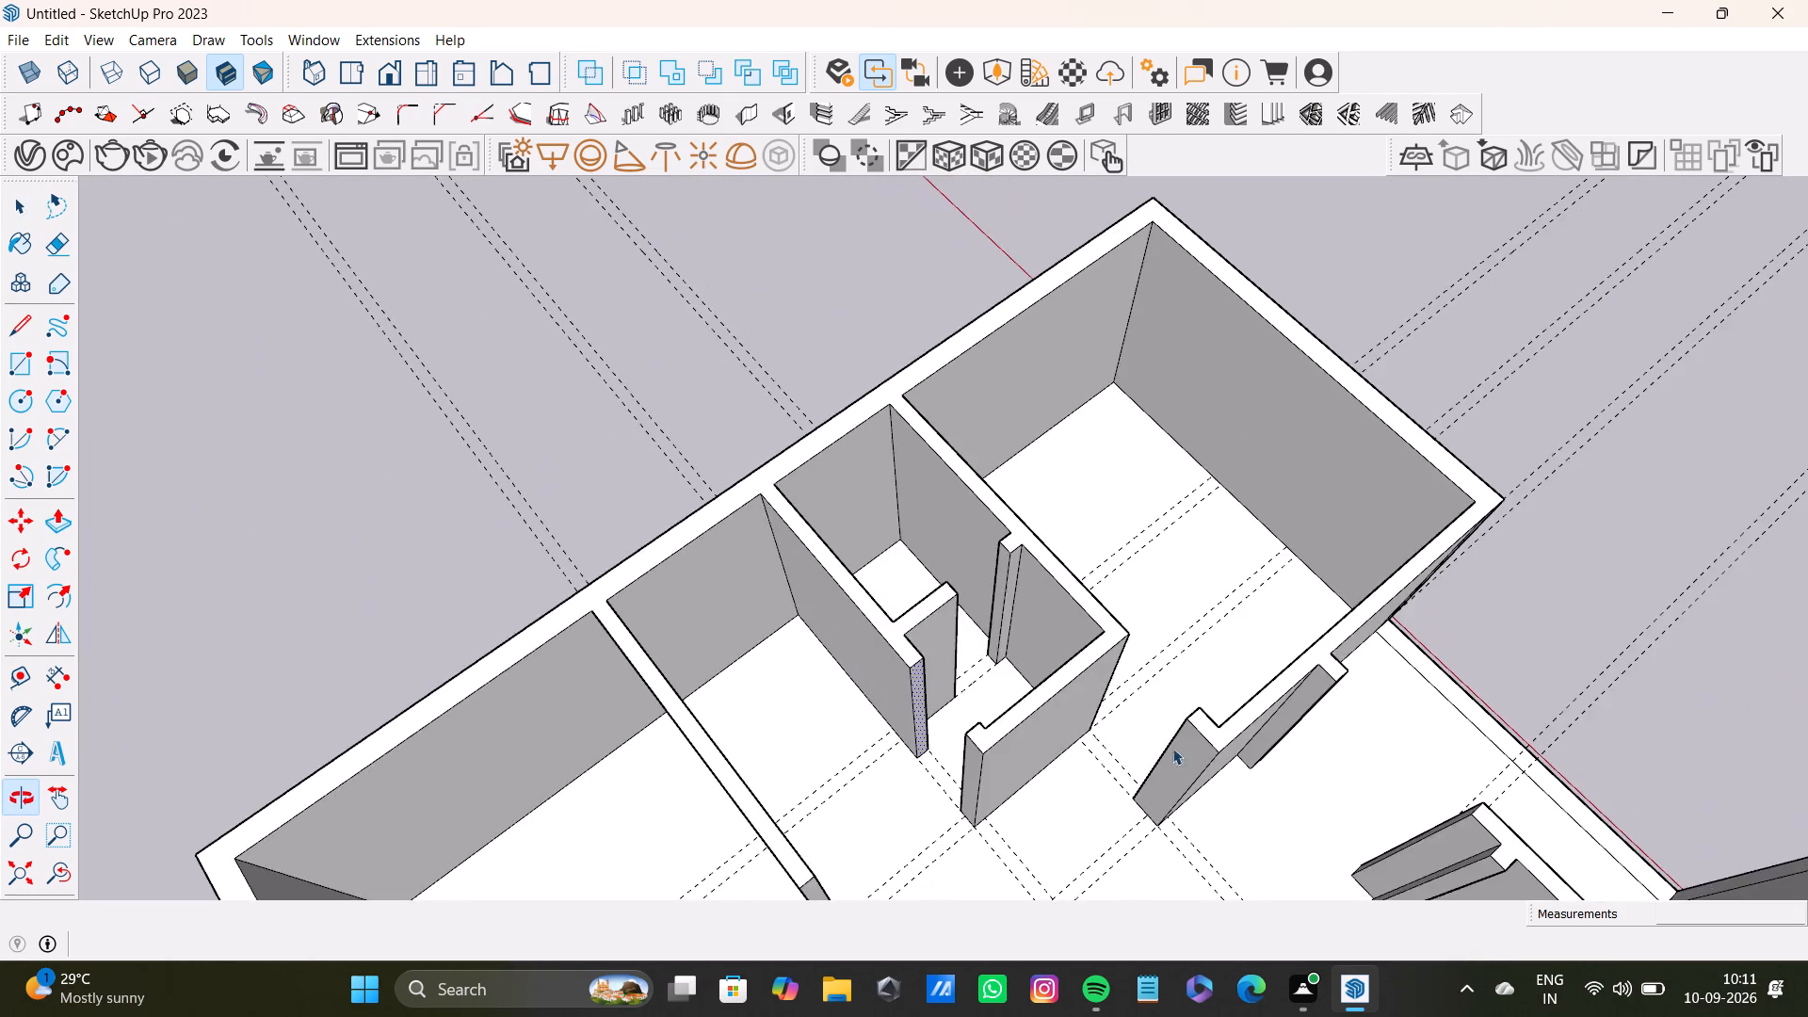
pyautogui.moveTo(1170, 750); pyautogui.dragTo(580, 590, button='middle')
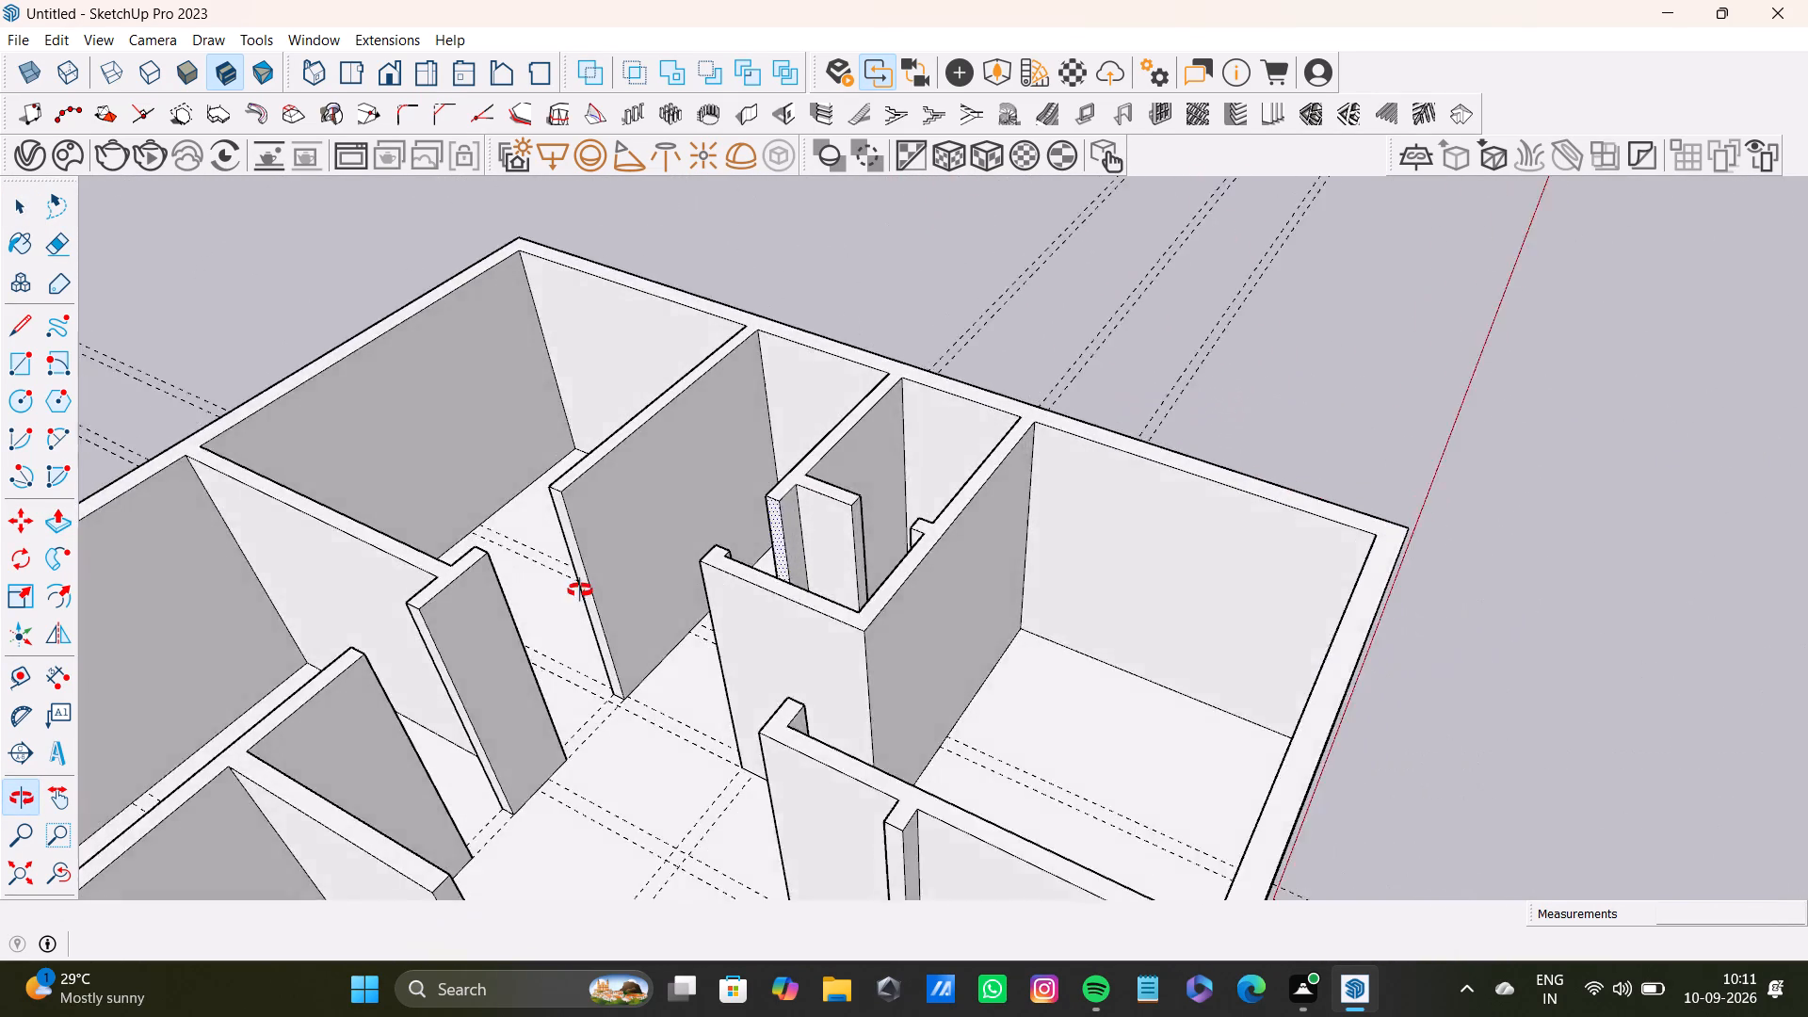
# Examine the second plan's rooms, free wall ends and door openings from above and from several sides.
pyautogui.moveTo(580, 590); pyautogui.dragTo(559, 590, button='middle')
pyautogui.scroll(-4, 512, 553)
pyautogui.keyDown('shift'); pyautogui.moveTo(667, 563); pyautogui.dragTo(864, 703, button='middle'); pyautogui.keyUp('shift')
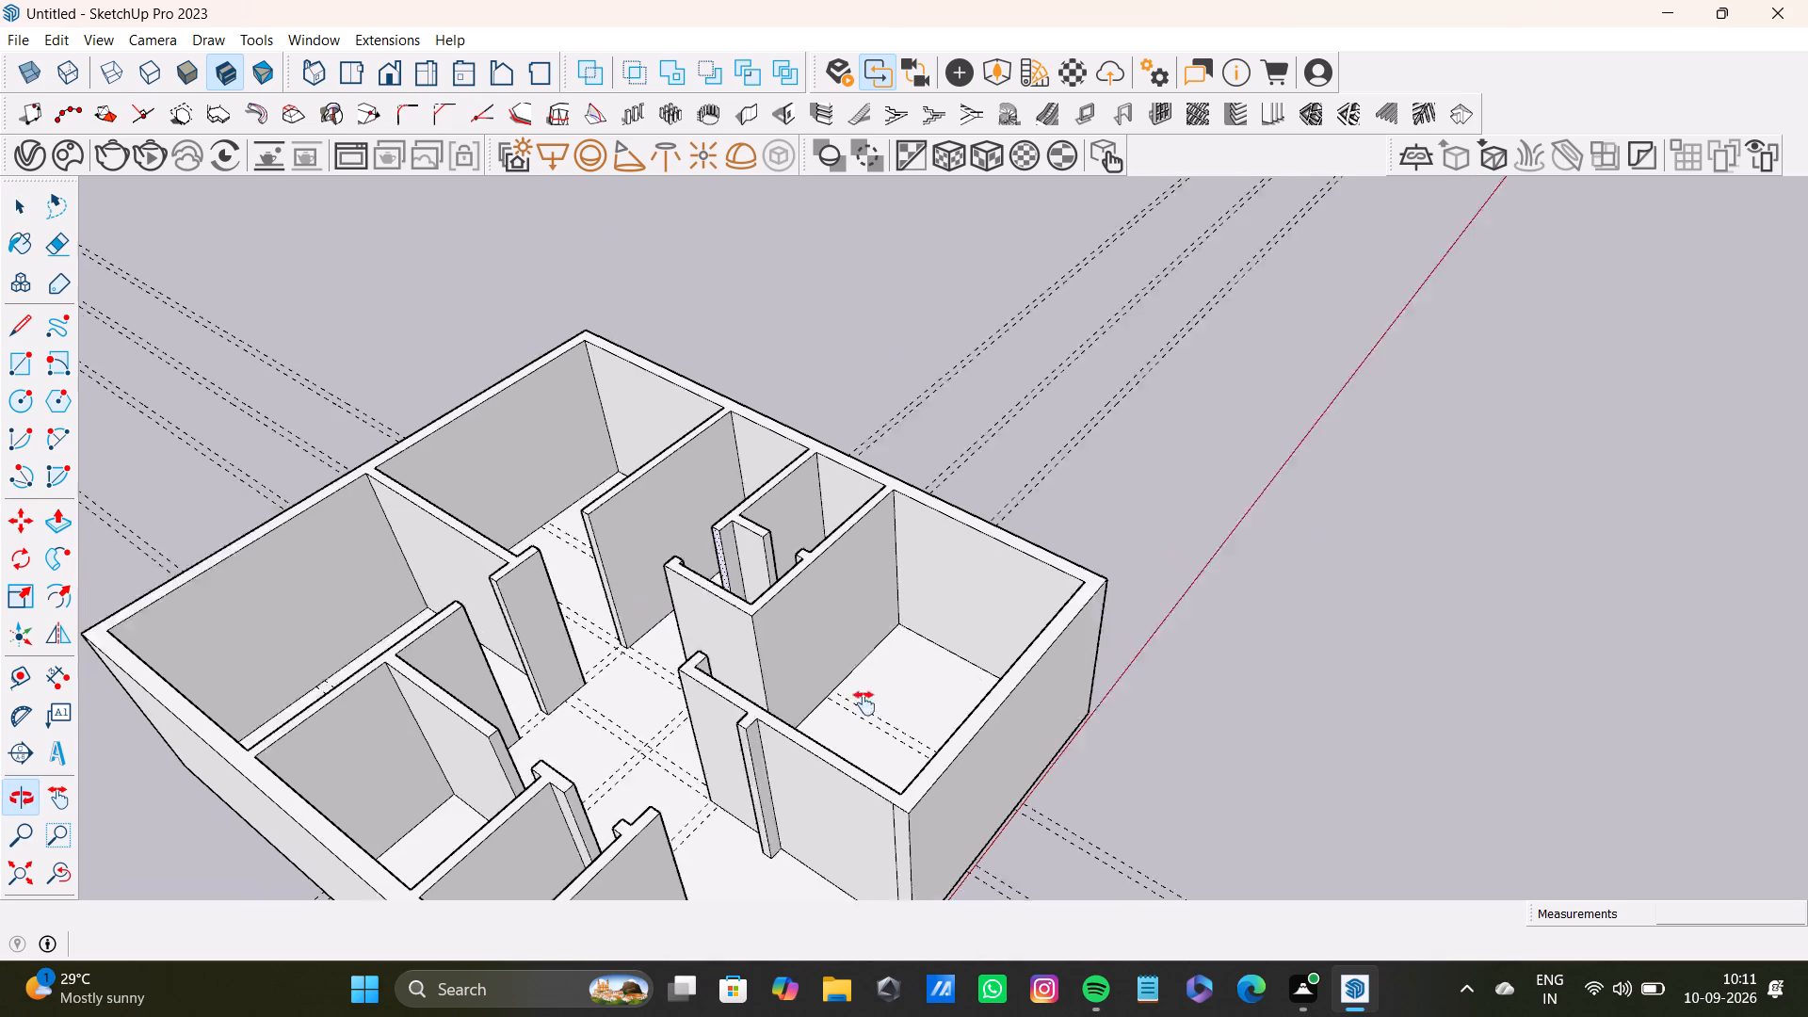
pyautogui.keyDown('shift'); pyautogui.moveTo(864, 703); pyautogui.dragTo(888, 730, button='middle'); pyautogui.keyUp('shift')
pyautogui.scroll(7, 823, 701)
pyautogui.moveTo(863, 712); pyautogui.dragTo(1065, 723, button='middle')
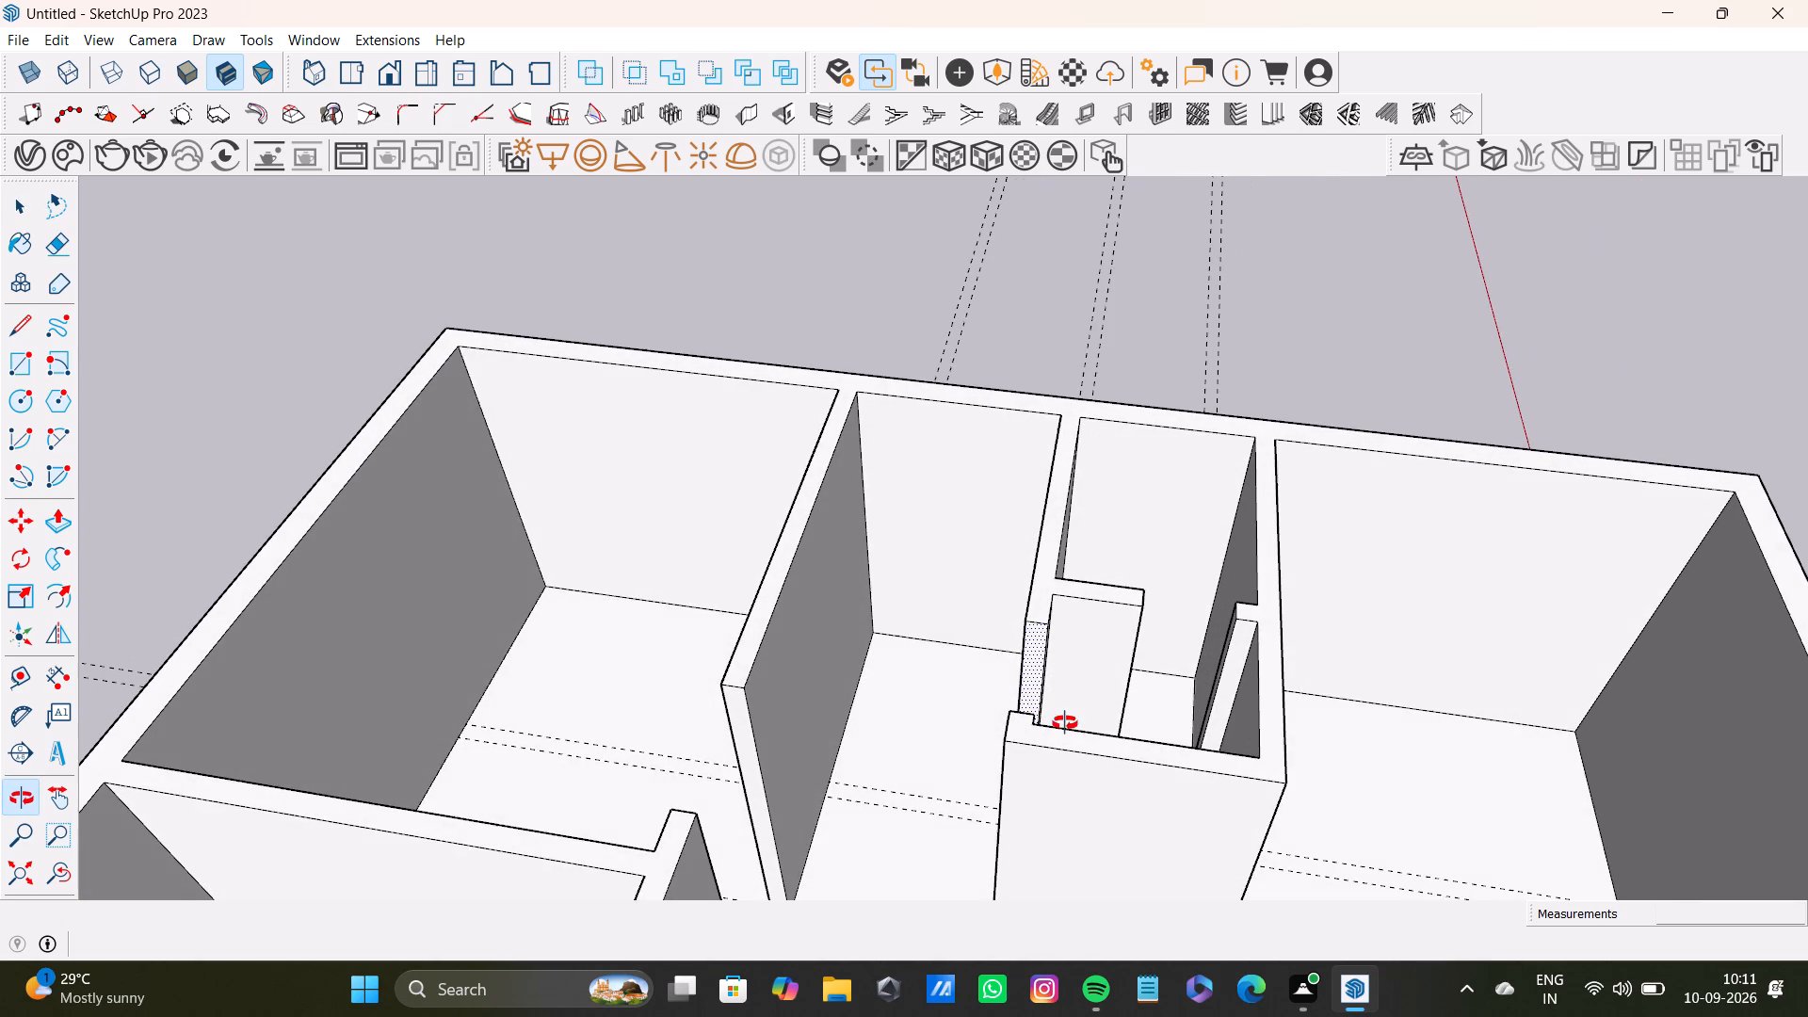
pyautogui.moveTo(1065, 723); pyautogui.dragTo(1068, 892, button='middle')
pyautogui.scroll(-8, 873, 586)
pyautogui.keyDown('shift'); pyautogui.moveTo(990, 653); pyautogui.dragTo(922, 726, button='middle'); pyautogui.keyUp('shift')
pyautogui.scroll(9, 908, 717)
pyautogui.moveTo(876, 722); pyautogui.dragTo(871, 826, button='middle')
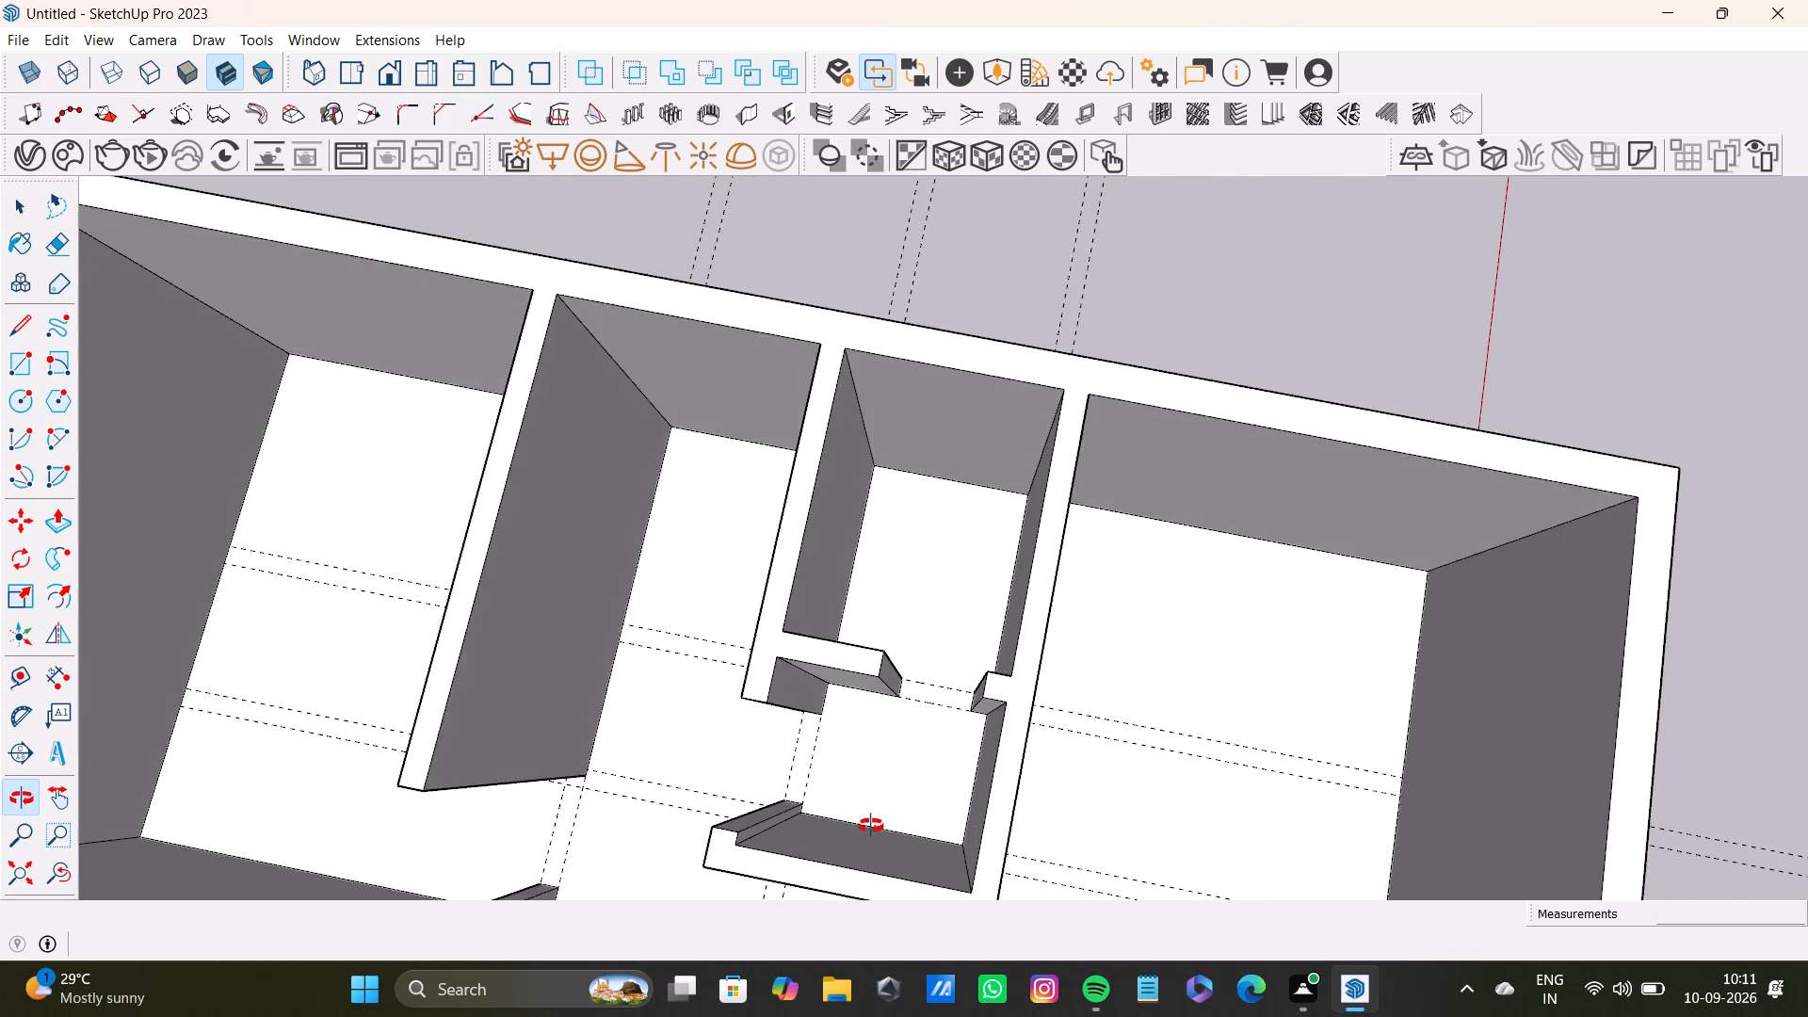
pyautogui.moveTo(871, 826); pyautogui.dragTo(539, 815, button='middle')
pyautogui.scroll(-5, 697, 546)
pyautogui.keyDown('shift'); pyautogui.moveTo(697, 546); pyautogui.dragTo(1074, 696, button='middle'); pyautogui.keyUp('shift')
pyautogui.moveTo(1251, 731); pyautogui.dragTo(1137, 833, button='middle')
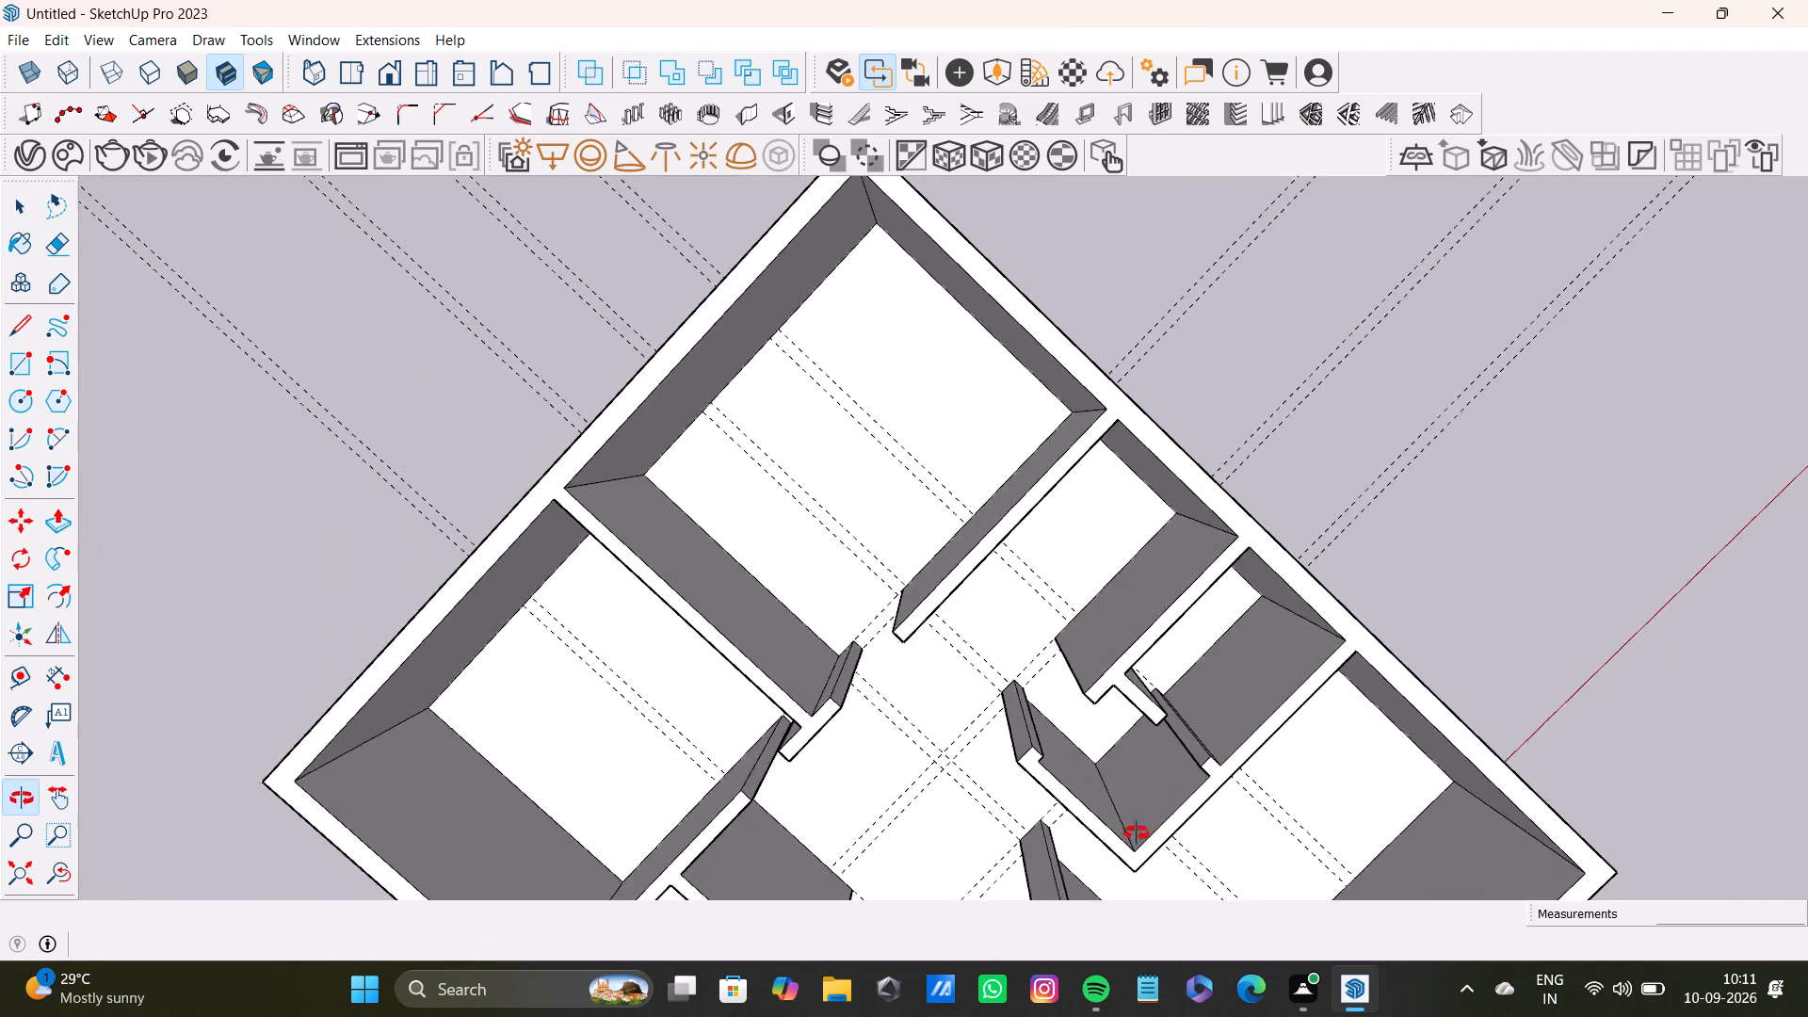
pyautogui.moveTo(1137, 833); pyautogui.dragTo(944, 450, button='middle')
pyautogui.scroll(6, 953, 518)
pyautogui.moveTo(1049, 626); pyautogui.dragTo(1645, 709, button='middle')
pyautogui.scroll(4, 1196, 542)
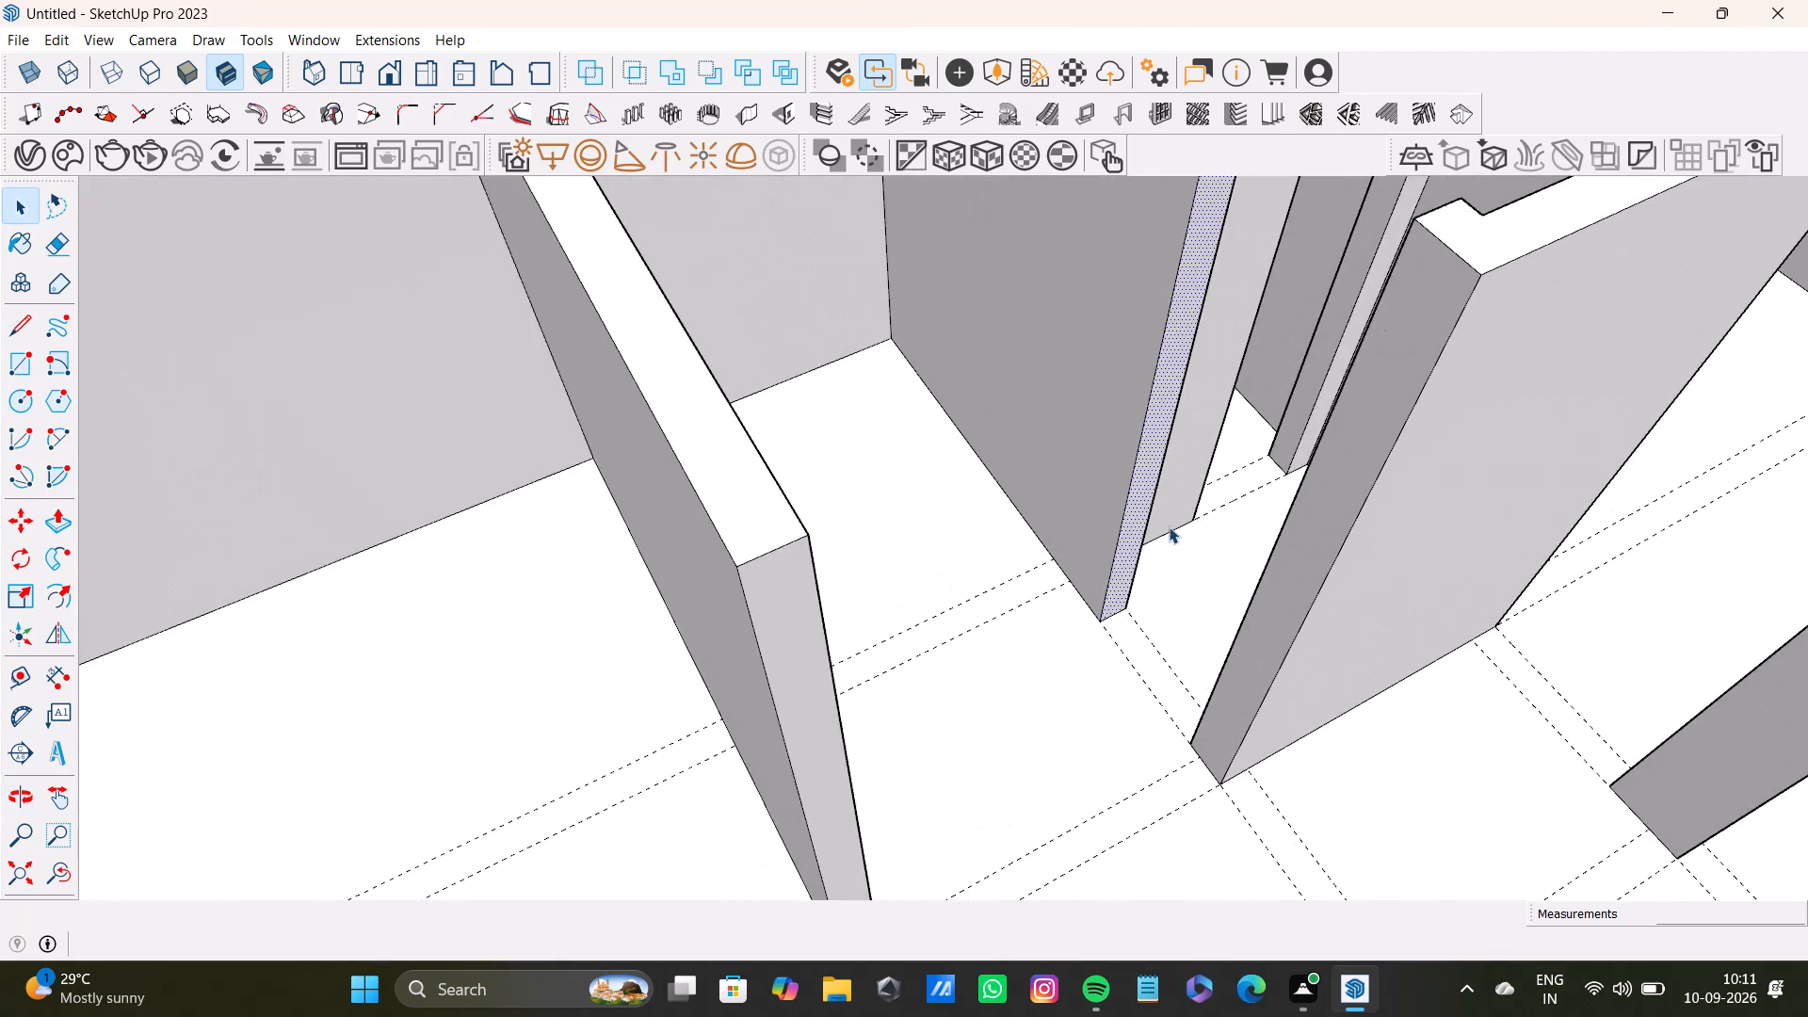
pyautogui.keyDown('shift'); pyautogui.moveTo(1169, 526); pyautogui.dragTo(1168, 694, button='middle'); pyautogui.keyUp('shift')
pyautogui.moveTo(1187, 670); pyautogui.dragTo(1165, 544, button='middle')
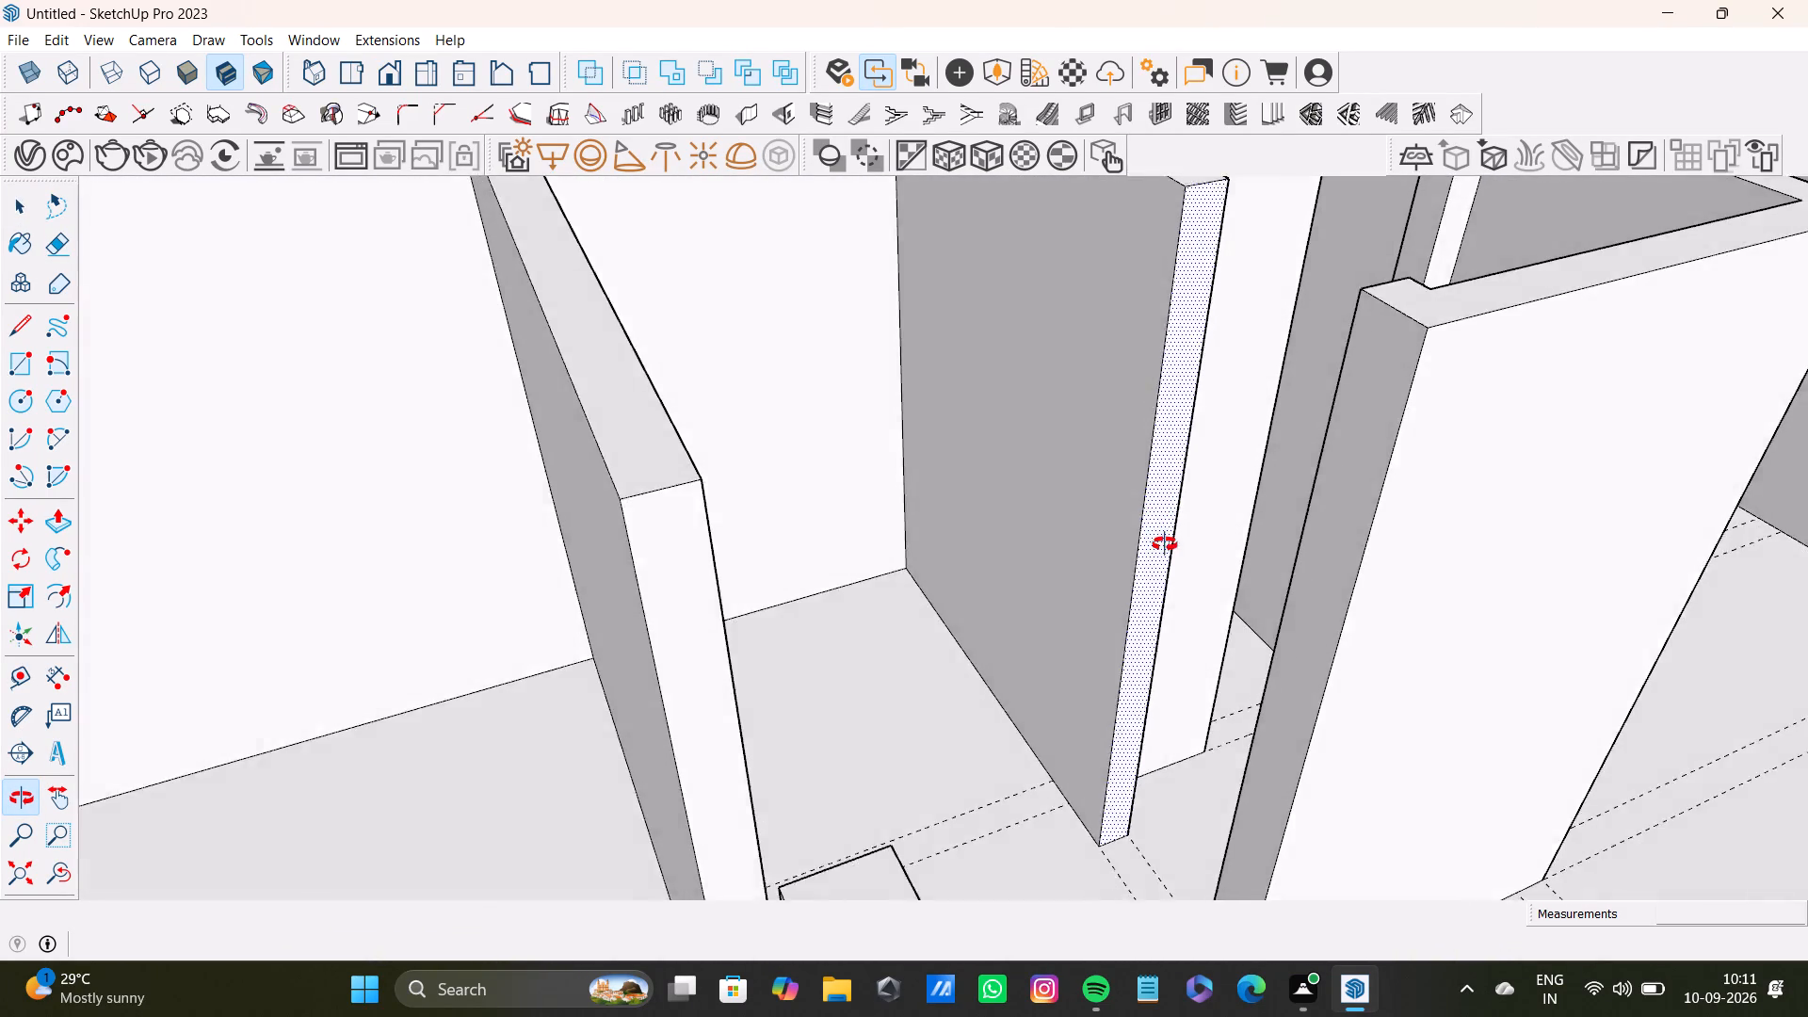
pyautogui.moveTo(1165, 544); pyautogui.dragTo(1160, 623, button='middle')
pyautogui.scroll(-9, 1078, 629)
pyautogui.keyDown('shift'); pyautogui.moveTo(1079, 629); pyautogui.dragTo(994, 670, button='middle'); pyautogui.keyUp('shift')
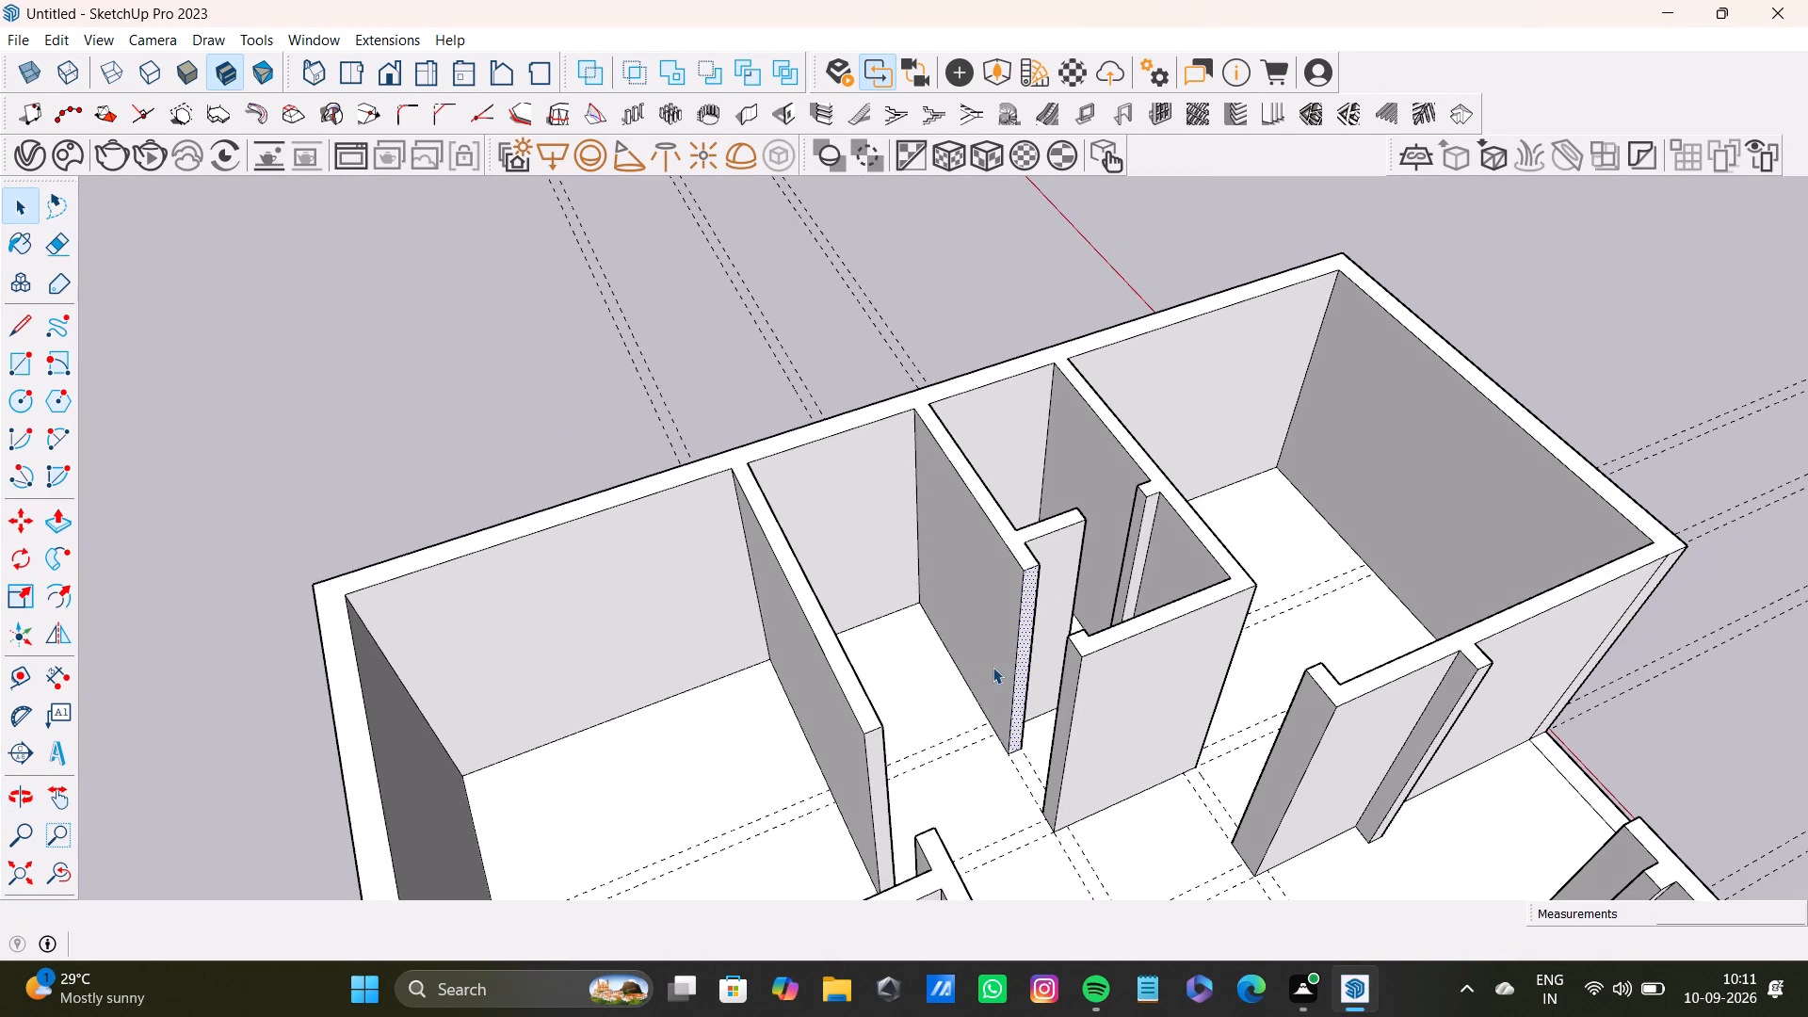
pyautogui.scroll(-4, 993, 667)
pyautogui.moveTo(1064, 646); pyautogui.dragTo(1083, 775, button='middle')
pyautogui.scroll(9, 992, 609)
pyautogui.scroll(-4, 1038, 610)
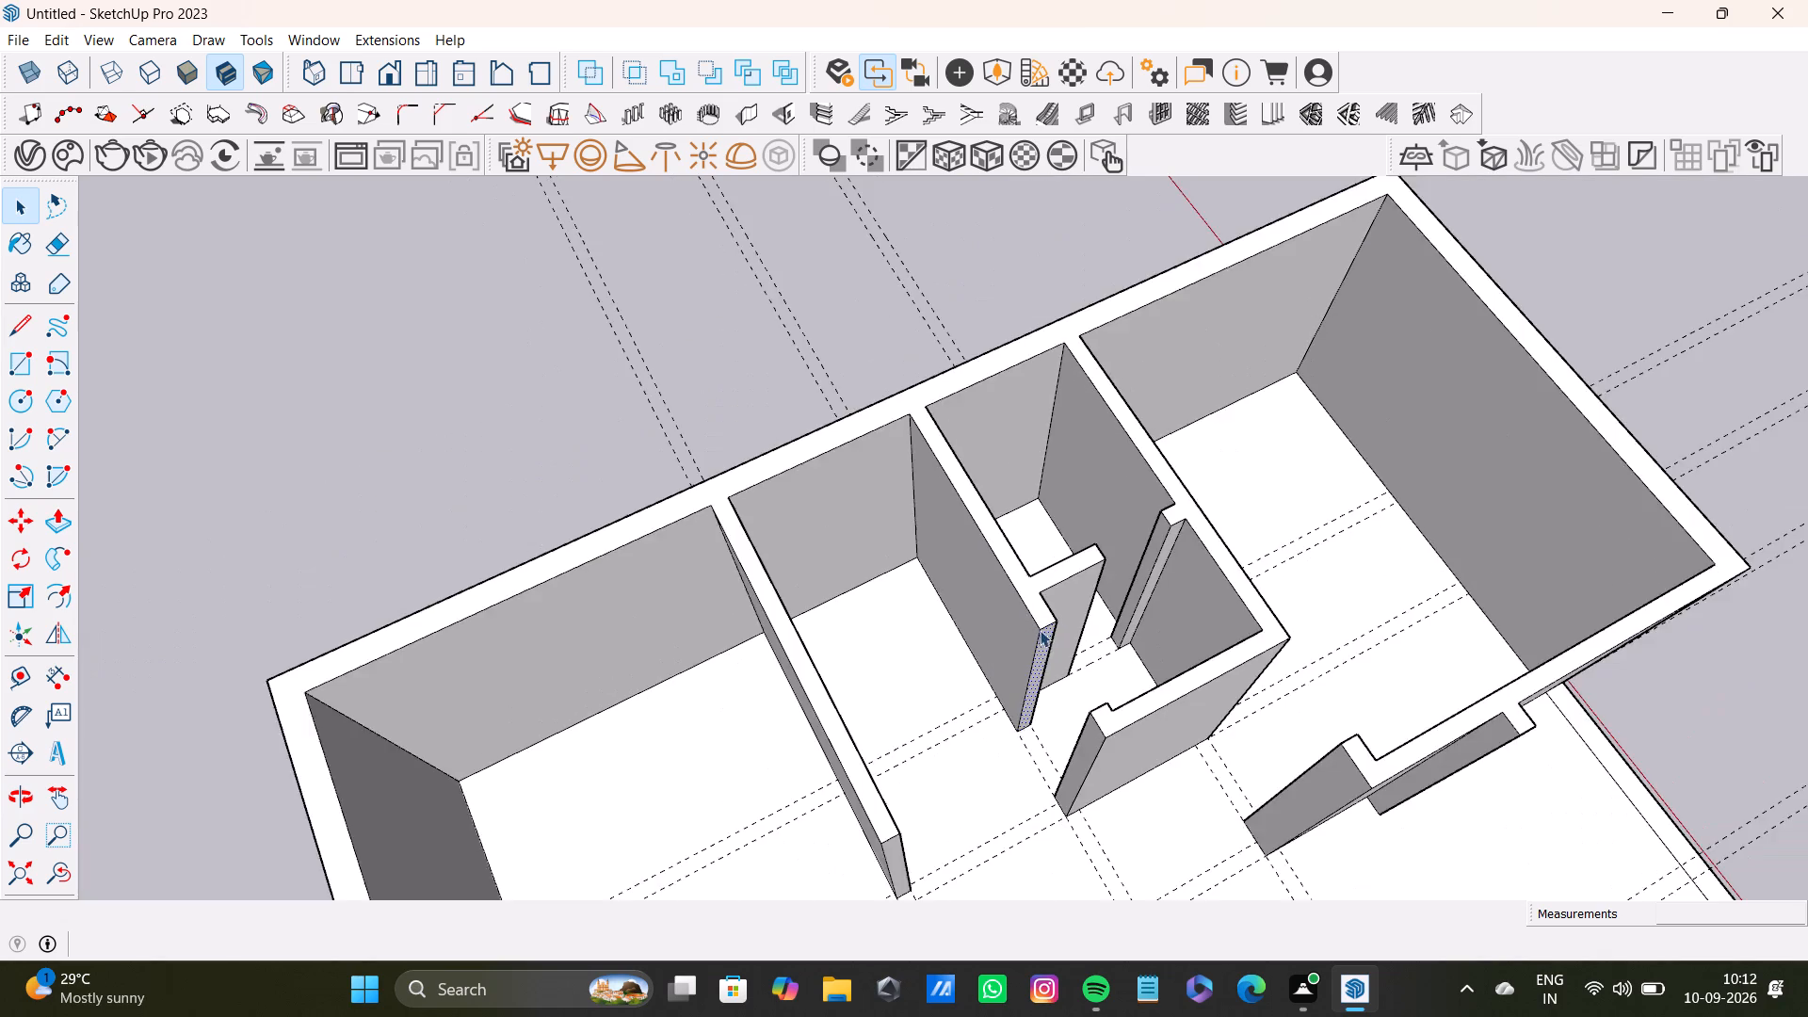
pyautogui.scroll(-10, 1040, 630)
pyautogui.moveTo(1078, 654); pyautogui.dragTo(391, 630, button='middle')
pyautogui.scroll(-4, 652, 589)
pyautogui.keyDown('shift'); pyautogui.moveTo(656, 598); pyautogui.dragTo(924, 622, button='middle'); pyautogui.keyUp('shift')
pyautogui.moveTo(1063, 664); pyautogui.dragTo(730, 714, button='middle')
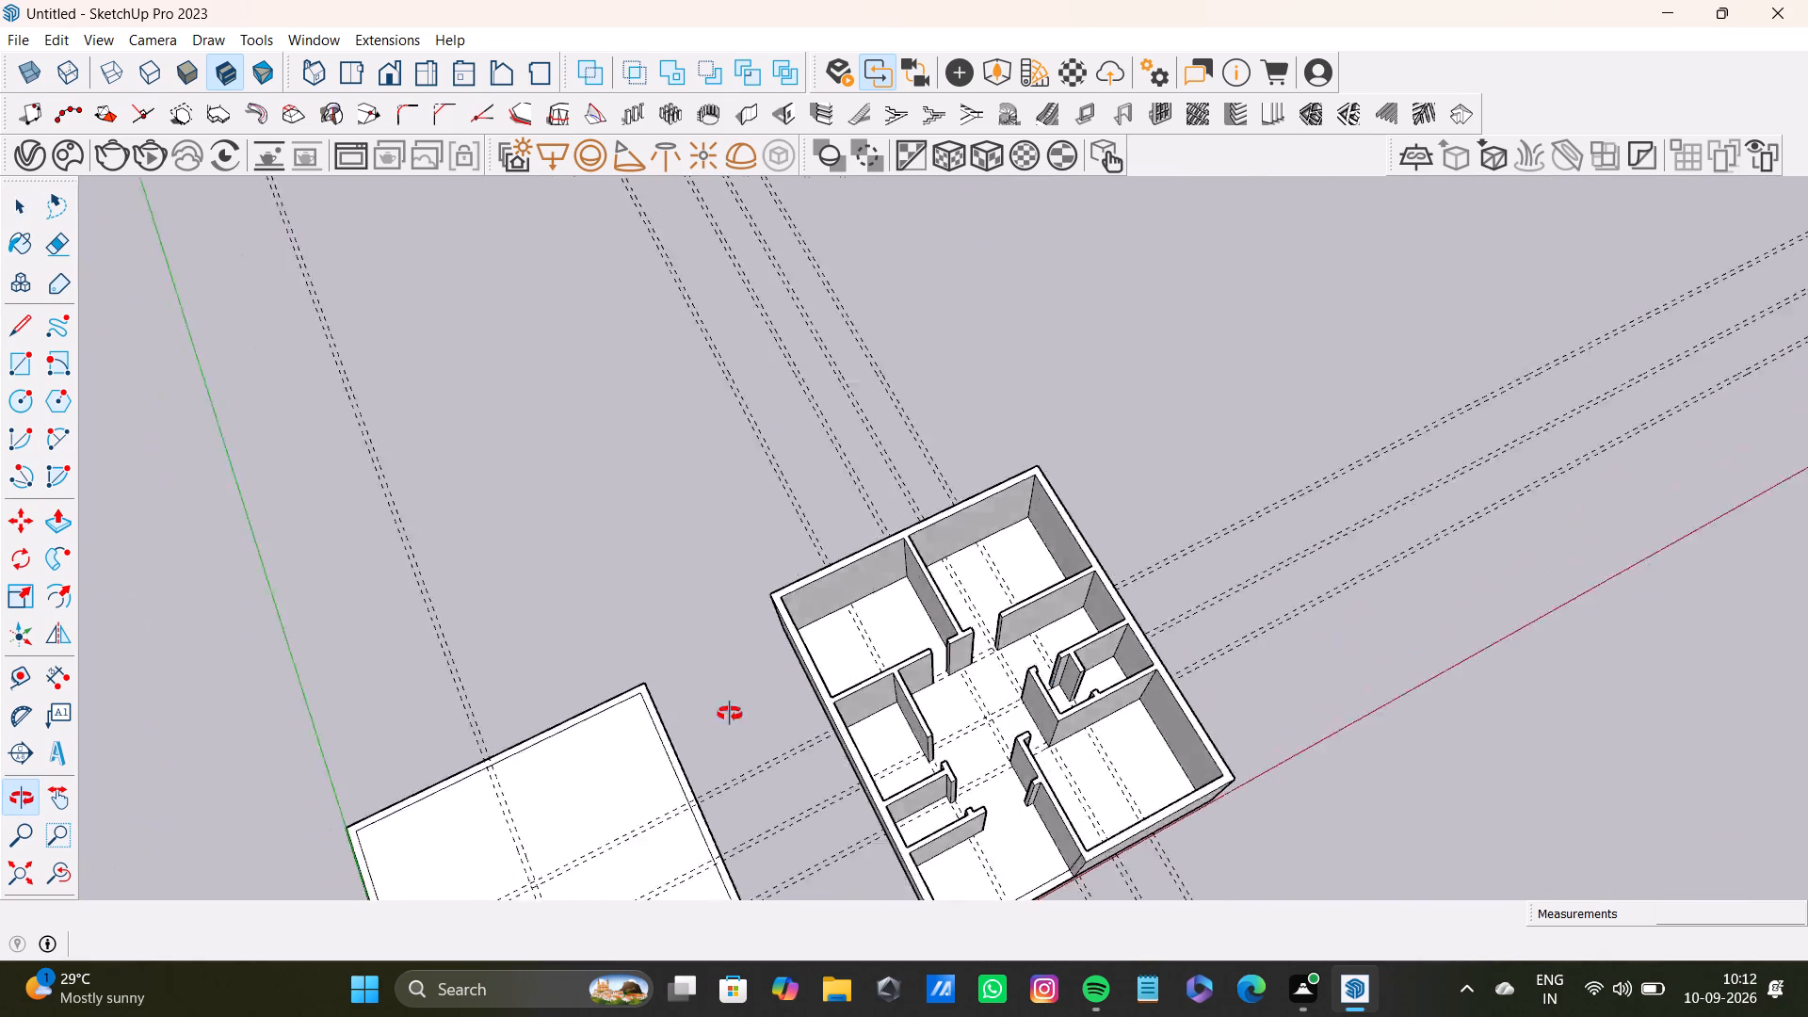
# Push/pull the free end of the back corner room's cross wall, facing the T-shaped wall end, on the side nearest the first plan.
pyautogui.moveTo(730, 714); pyautogui.dragTo(594, 668, button='middle')
pyautogui.scroll(9, 767, 555)
pyautogui.moveTo(912, 674); pyautogui.dragTo(993, 458, button='middle')
pyautogui.scroll(4, 897, 522)
pyautogui.moveTo(946, 584); pyautogui.dragTo(756, 599, button='middle')
pyautogui.press('space')
pyautogui.click(771, 595)
pyautogui.press('p')
pyautogui.moveTo(771, 595); pyautogui.dragTo(718, 561)
pyautogui.press('space')
# Push back the T-shaped wall end's stub facing that cross wall by about 5 7/8".
pyautogui.scroll(-9, 721, 608)
pyautogui.moveTo(770, 698); pyautogui.dragTo(931, 571, button='middle')
pyautogui.scroll(8, 814, 642)
pyautogui.scroll(-2, 825, 674)
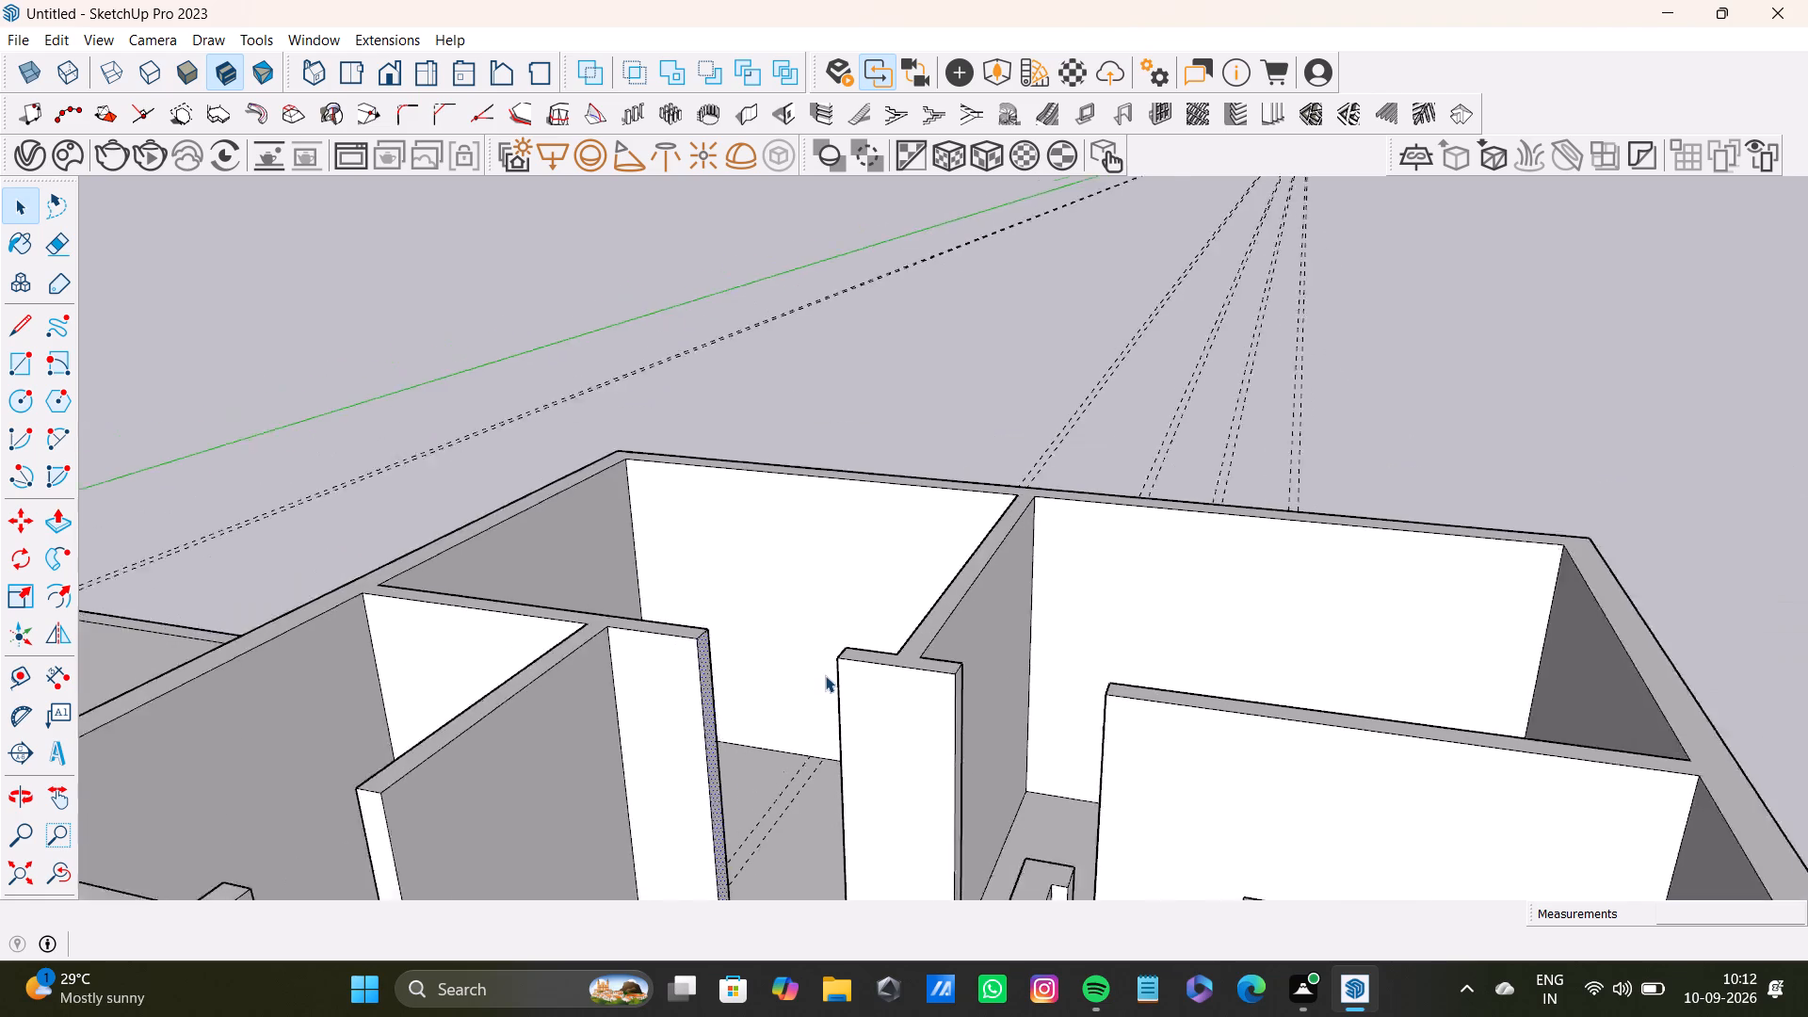
pyautogui.scroll(-6, 825, 675)
pyautogui.scroll(1, 859, 720)
pyautogui.keyDown('shift'); pyautogui.moveTo(859, 720); pyautogui.dragTo(847, 616, button='middle'); pyautogui.keyUp('shift')
pyautogui.scroll(4, 836, 612)
pyautogui.moveTo(797, 614); pyautogui.dragTo(990, 682, button='middle')
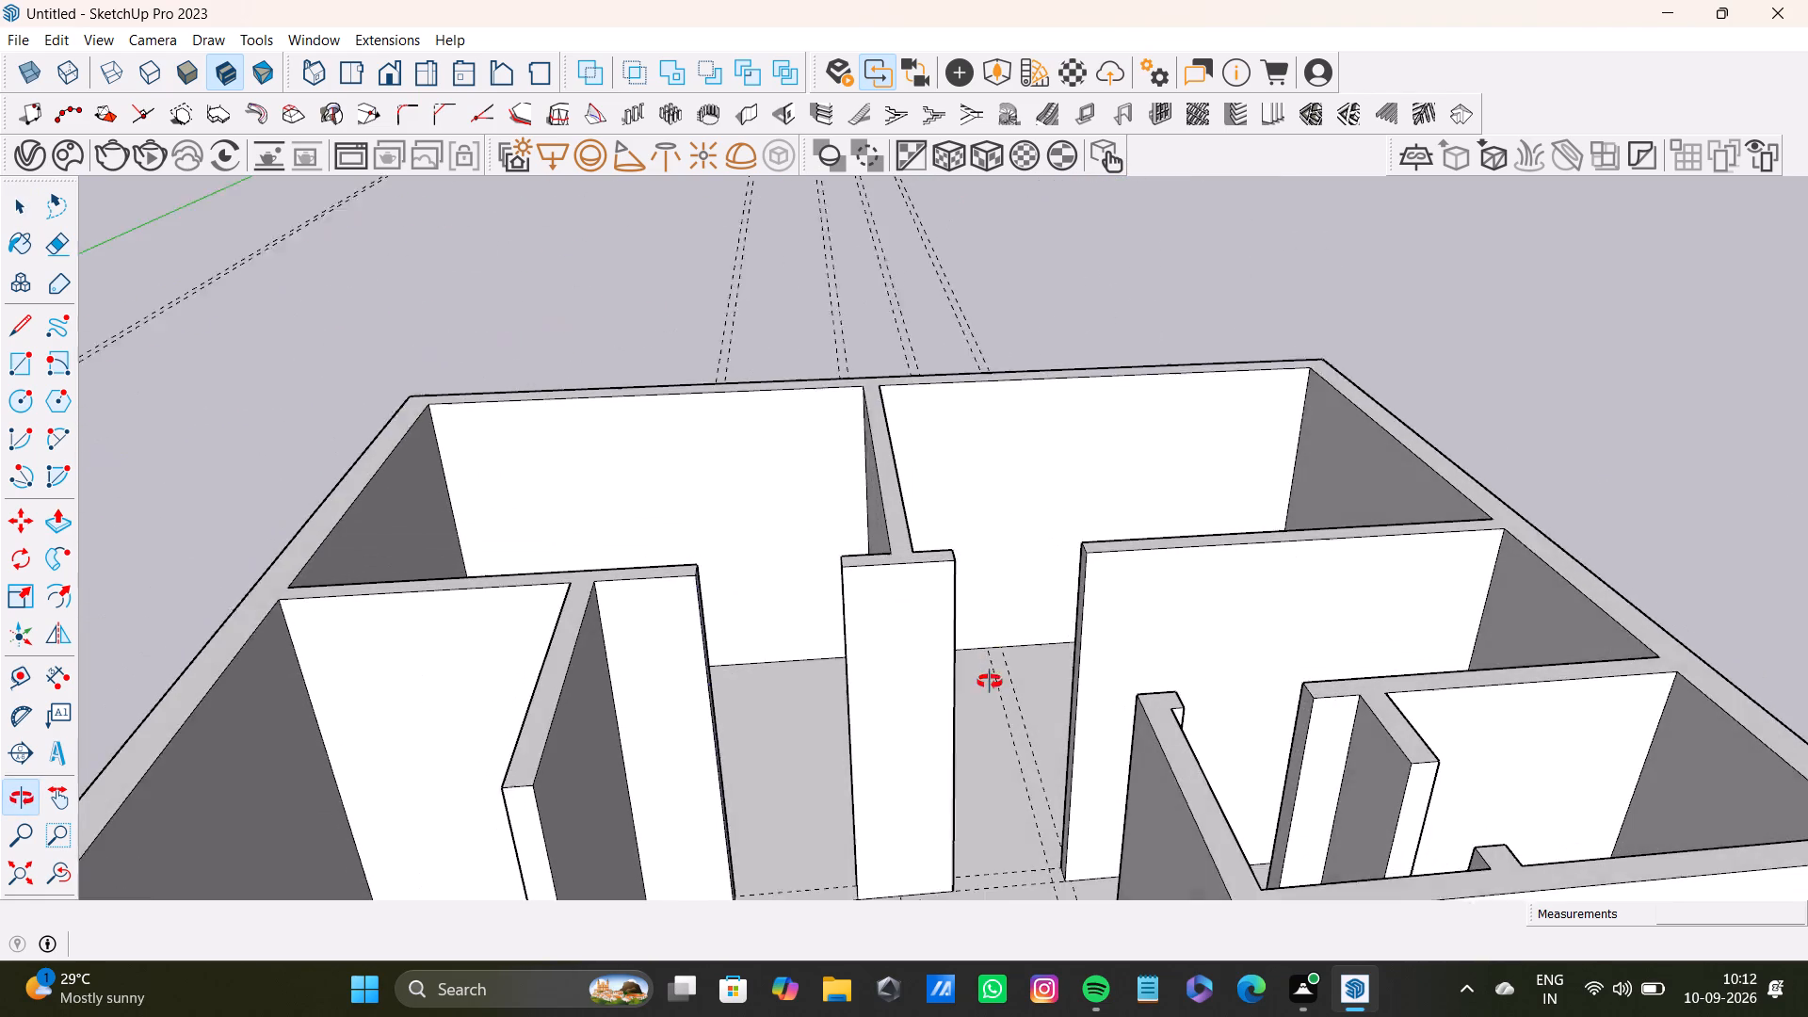
pyautogui.moveTo(990, 682); pyautogui.dragTo(989, 684, button='middle')
pyautogui.scroll(-3, 854, 605)
pyautogui.moveTo(865, 613); pyautogui.dragTo(865, 745, button='middle')
pyautogui.scroll(6, 856, 705)
pyautogui.moveTo(850, 685); pyautogui.dragTo(1144, 640, button='middle')
pyautogui.scroll(3, 846, 511)
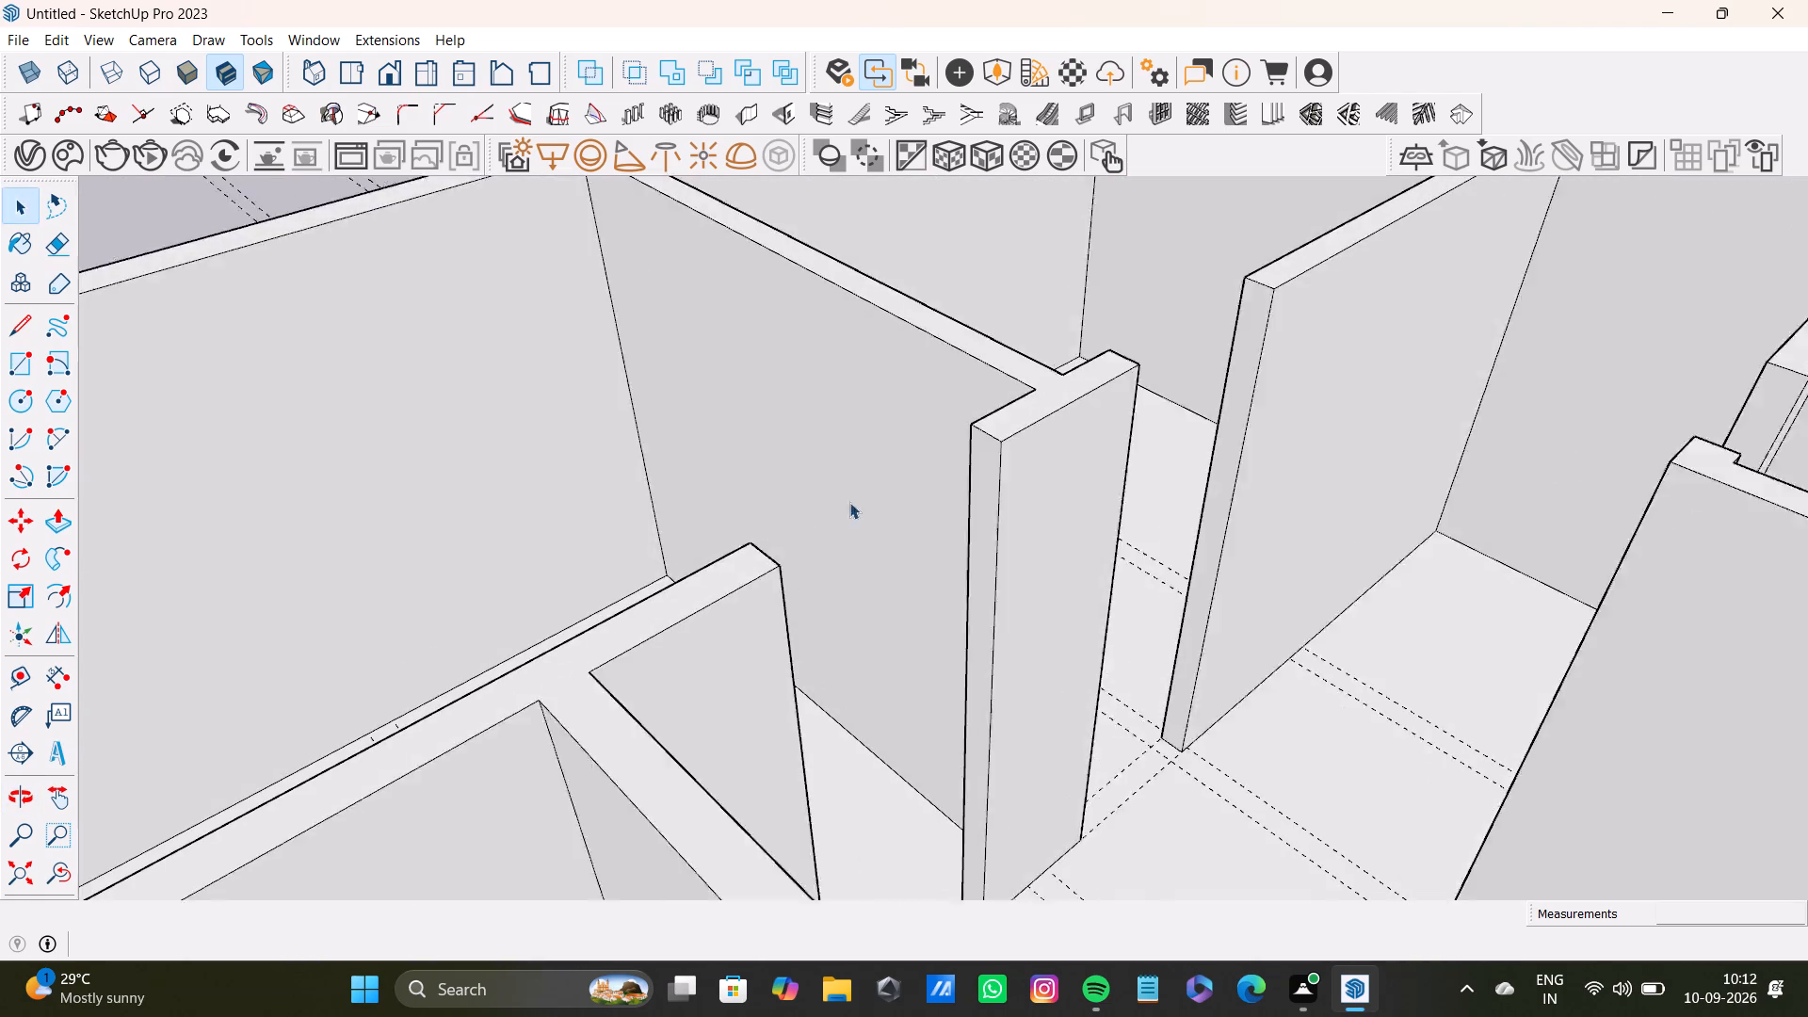
pyautogui.press('space')
pyautogui.click(1033, 458)
pyautogui.press('p')
pyautogui.moveTo(1033, 458); pyautogui.dragTo(1063, 425)
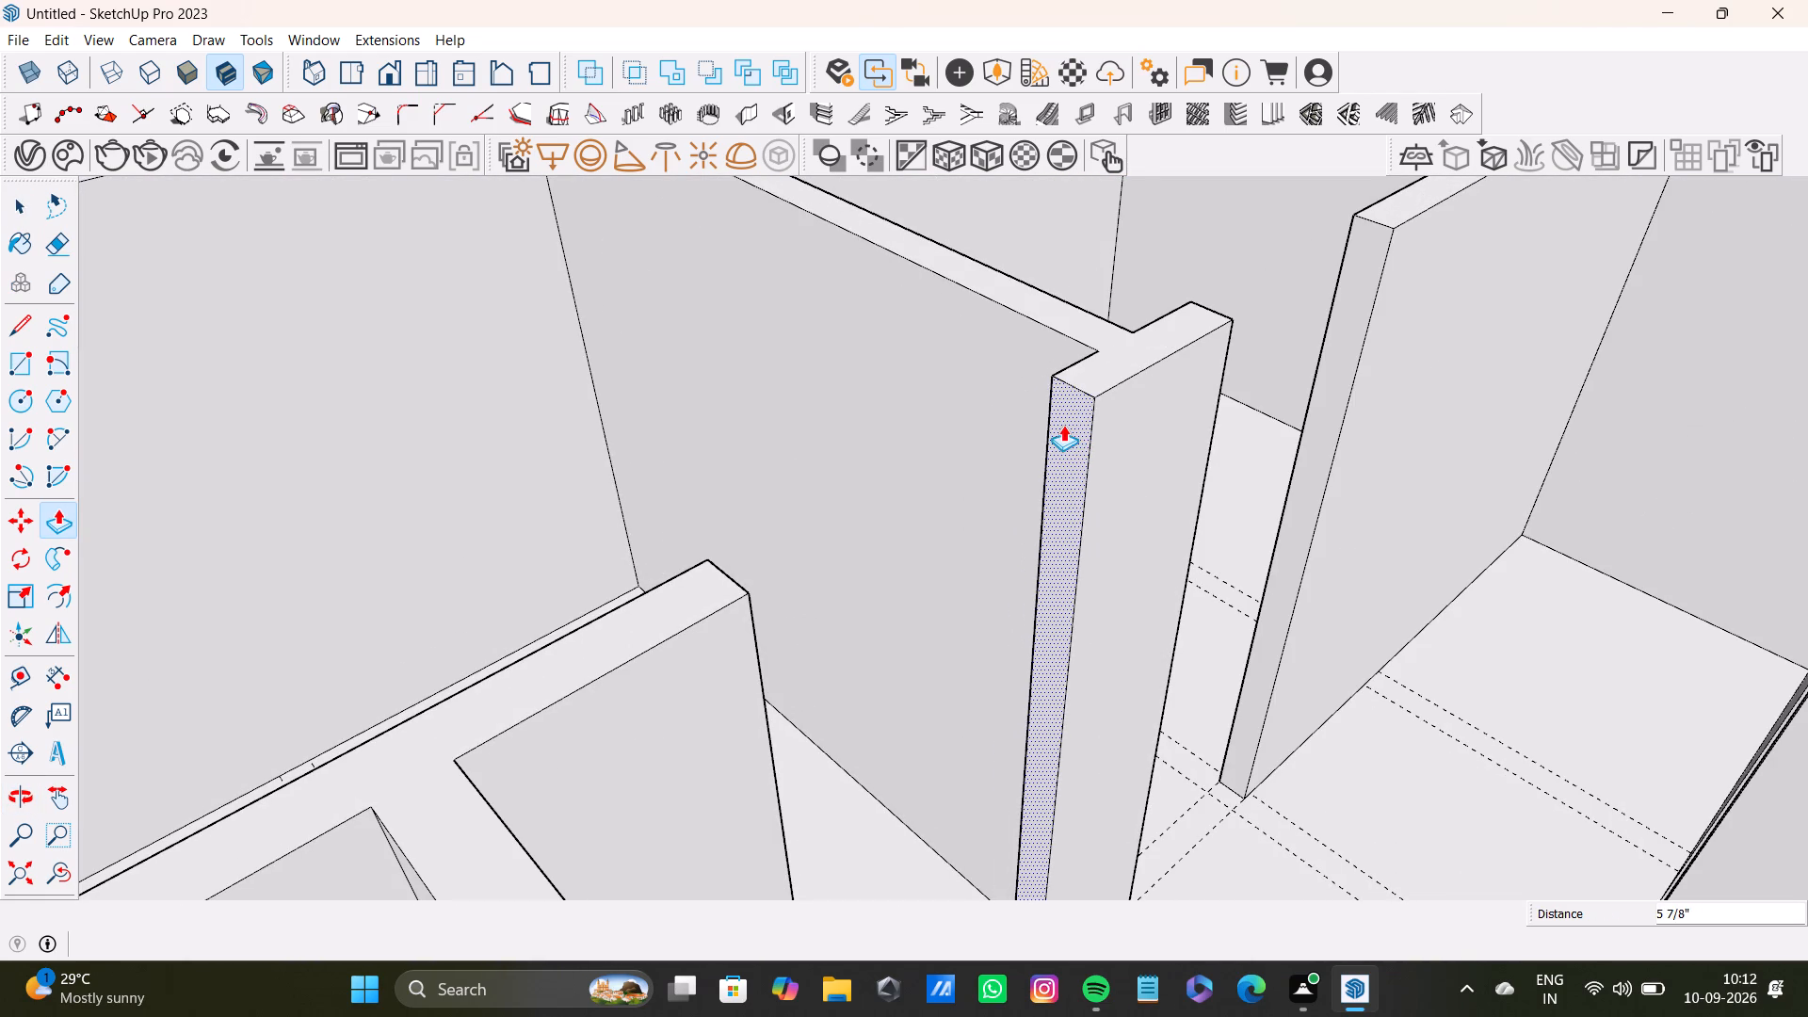
pyautogui.moveTo(1063, 425); pyautogui.dragTo(1054, 428)
# Place a guide 1'2" below the top of the wall end beside the middle room's doorway, on the side facing the first plan.
pyautogui.press('space')
pyautogui.scroll(-10, 1046, 431)
pyautogui.moveTo(1219, 478); pyautogui.dragTo(621, 593, button='middle')
pyautogui.scroll(-5, 721, 557)
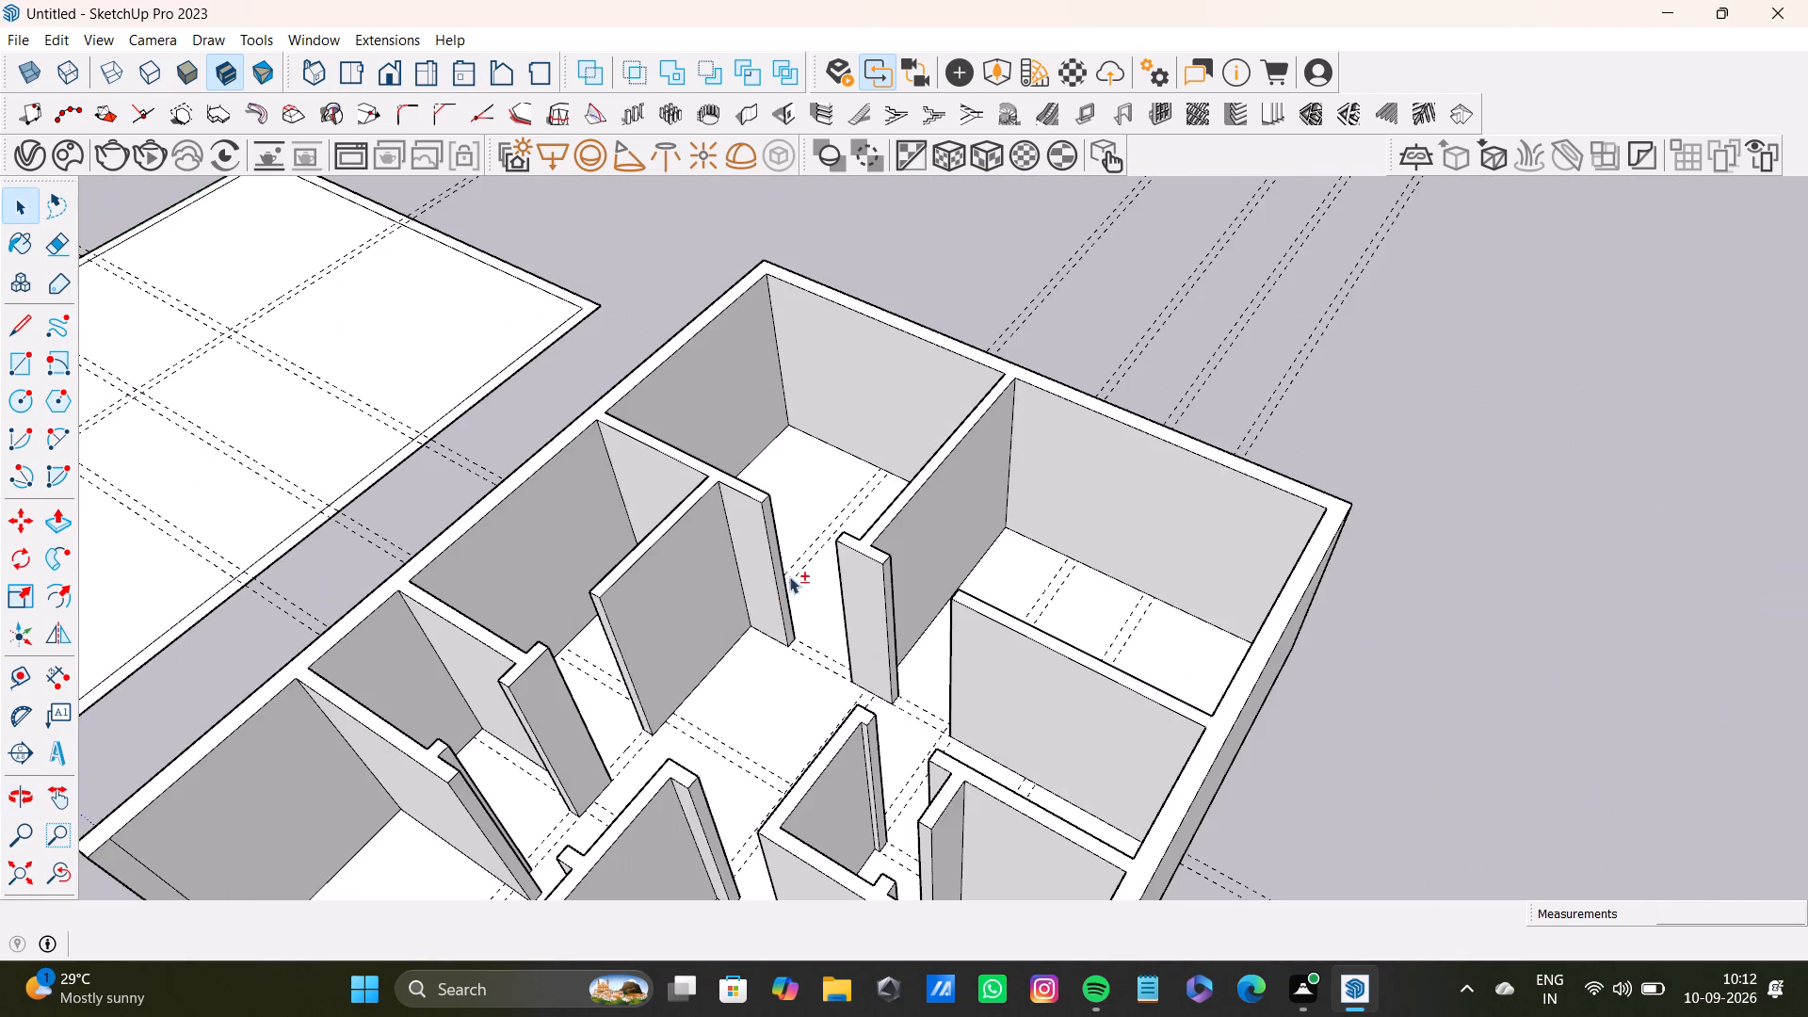
pyautogui.keyDown('shift'); pyautogui.moveTo(790, 576); pyautogui.dragTo(786, 678, button='middle'); pyautogui.keyUp('shift')
pyautogui.moveTo(818, 648); pyautogui.dragTo(347, 637, button='middle')
pyautogui.scroll(4, 418, 446)
pyautogui.keyDown('shift'); pyautogui.moveTo(605, 467); pyautogui.dragTo(648, 694, button='middle'); pyautogui.keyUp('shift')
pyautogui.moveTo(756, 683); pyautogui.dragTo(398, 639, button='middle')
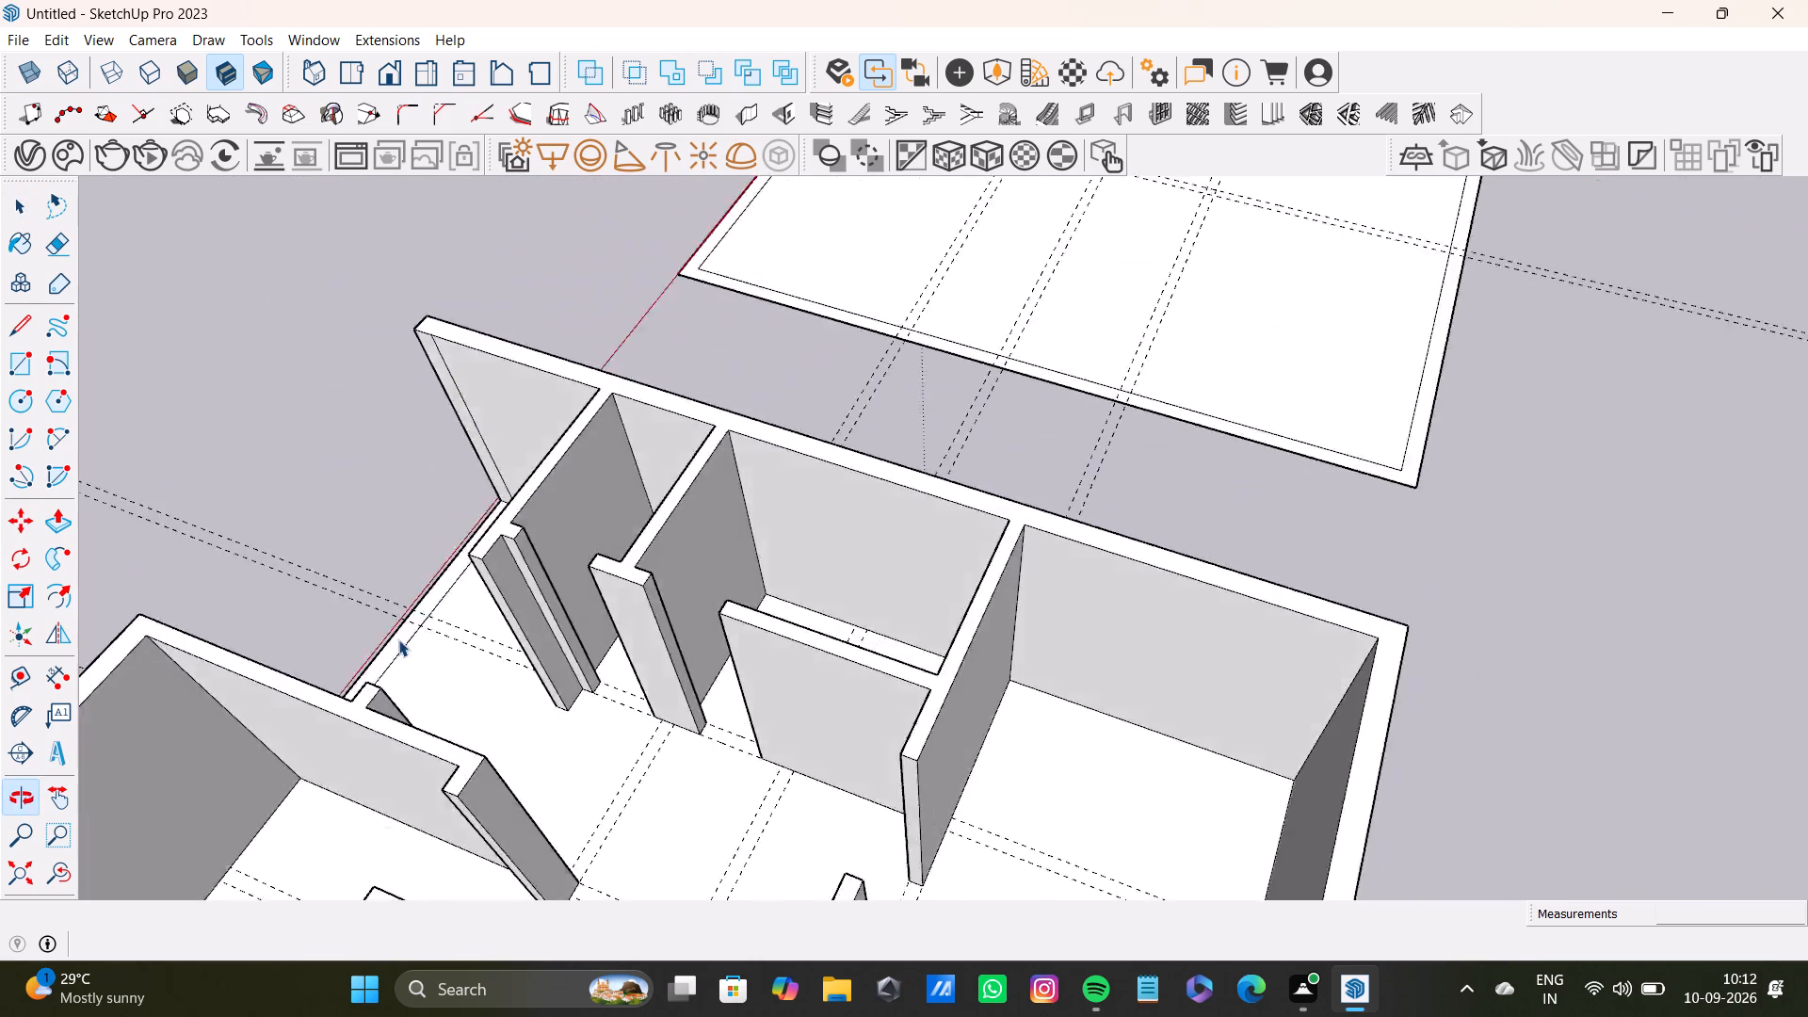
pyautogui.moveTo(398, 639); pyautogui.dragTo(399, 640, button='middle')
pyautogui.scroll(7, 607, 559)
pyautogui.moveTo(859, 607); pyautogui.dragTo(664, 655, button='middle')
pyautogui.scroll(1, 647, 484)
pyautogui.press('t')
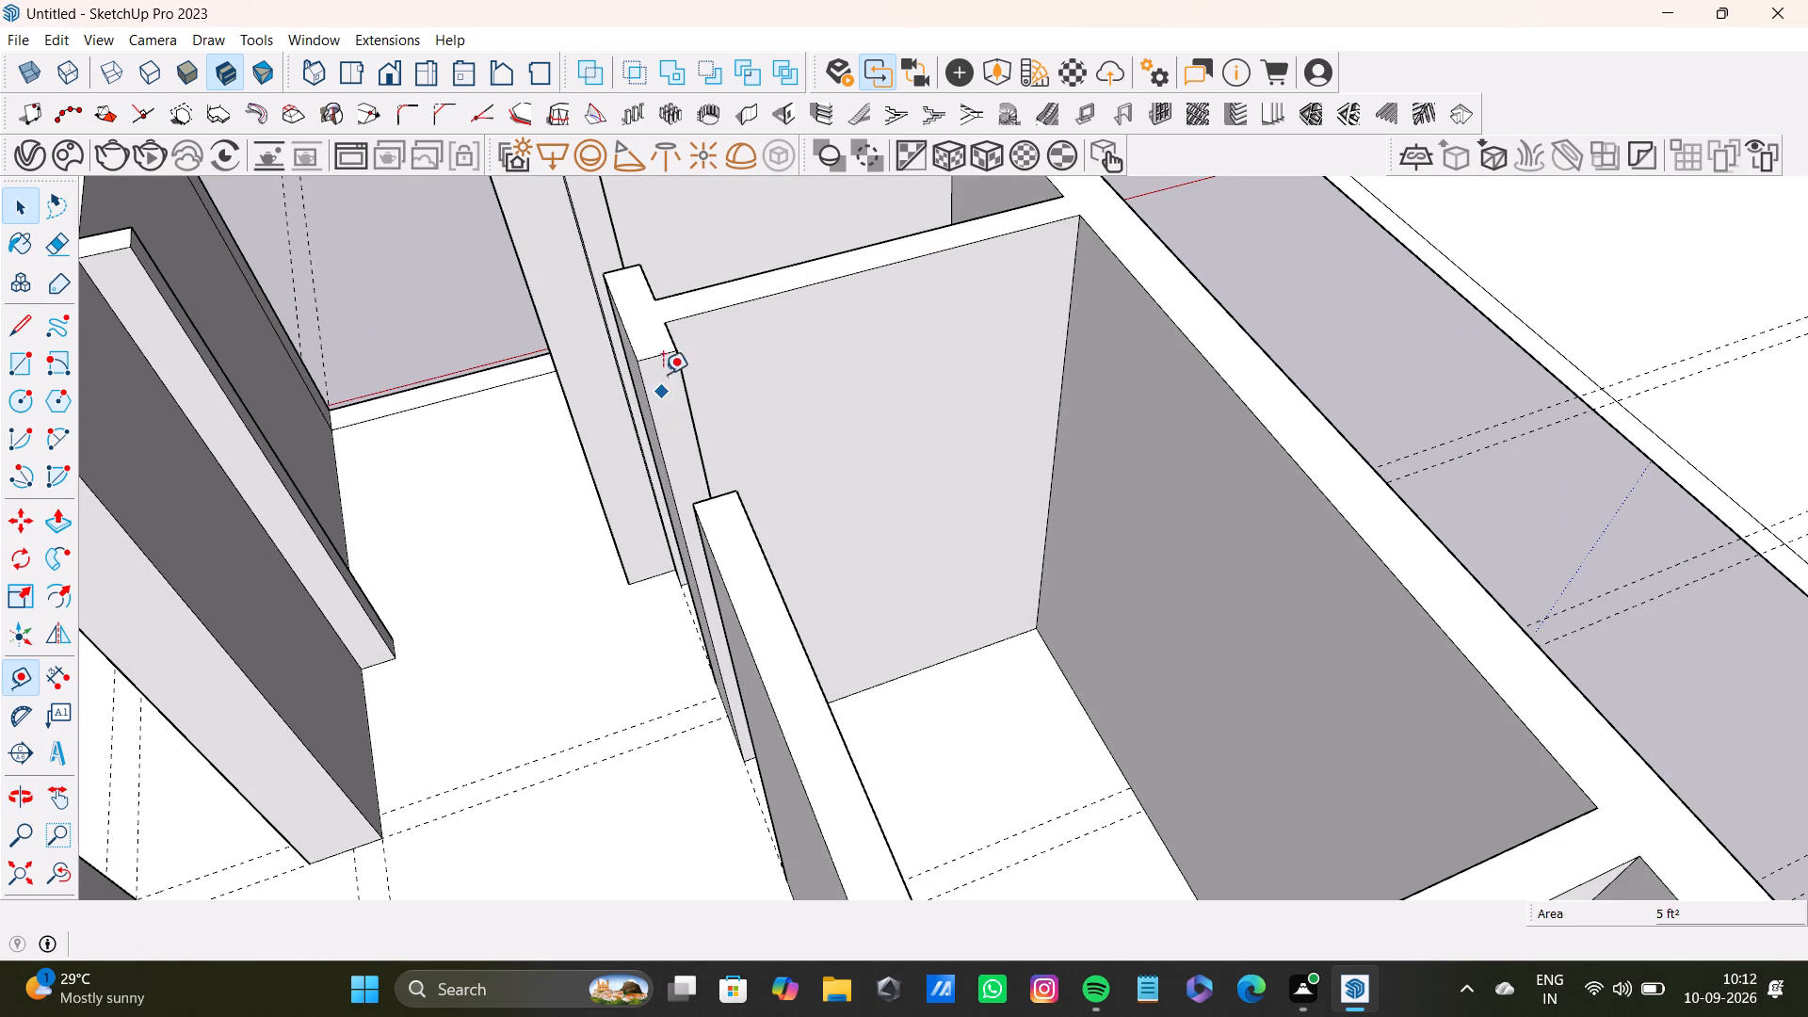
pyautogui.scroll(8, 647, 367)
pyautogui.click(664, 340)
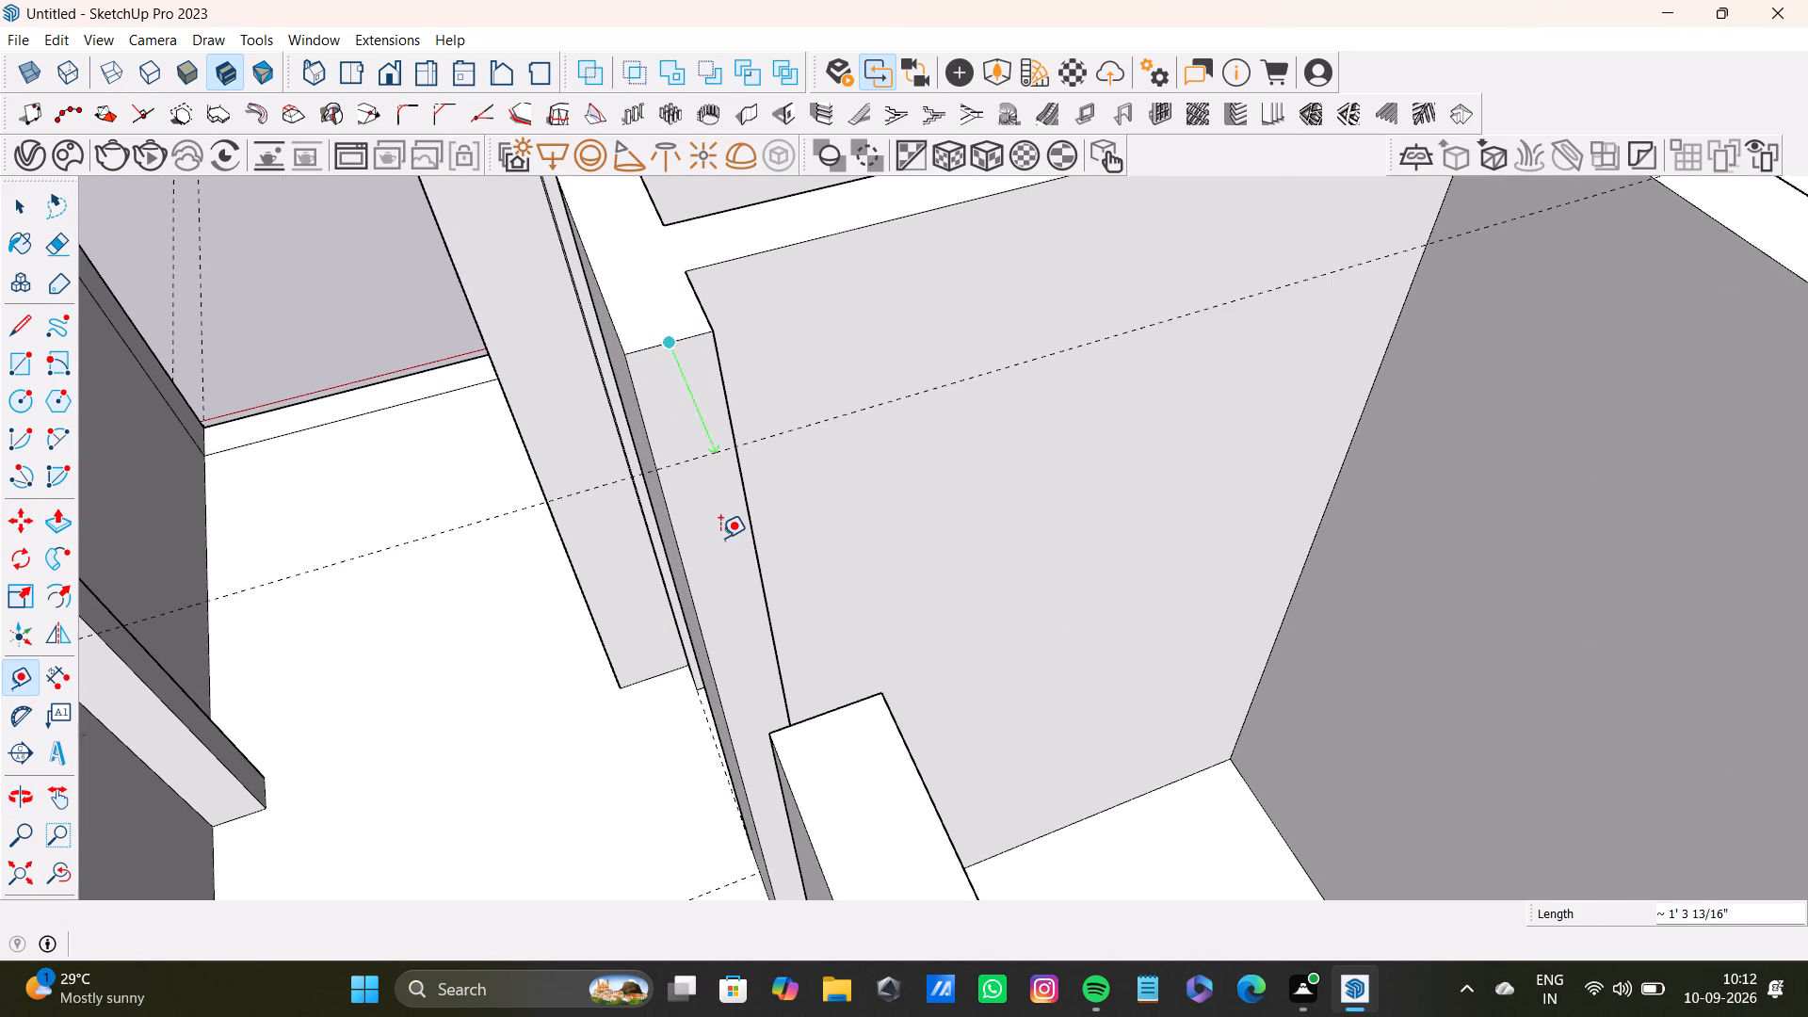
pyautogui.write('1\'2"')
pyautogui.press('Return')
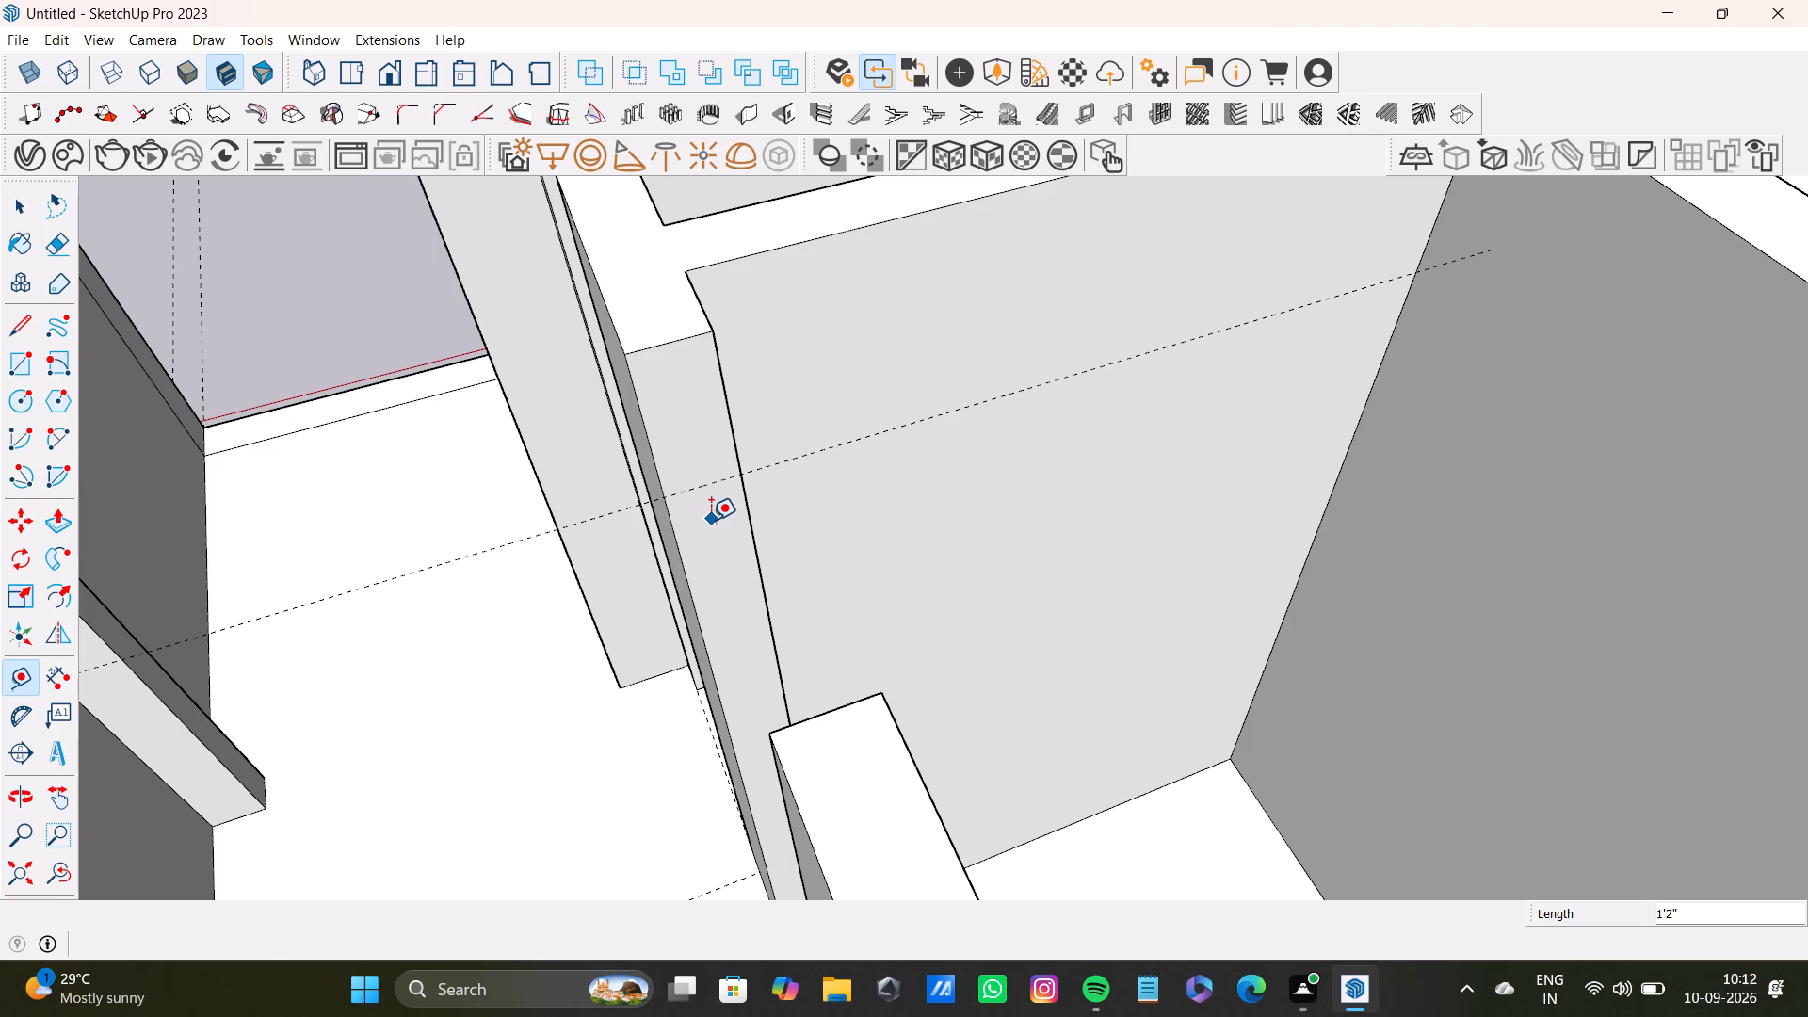
# Draw a 6" line across that wall end along the guide to split its face.
pyautogui.press('l')
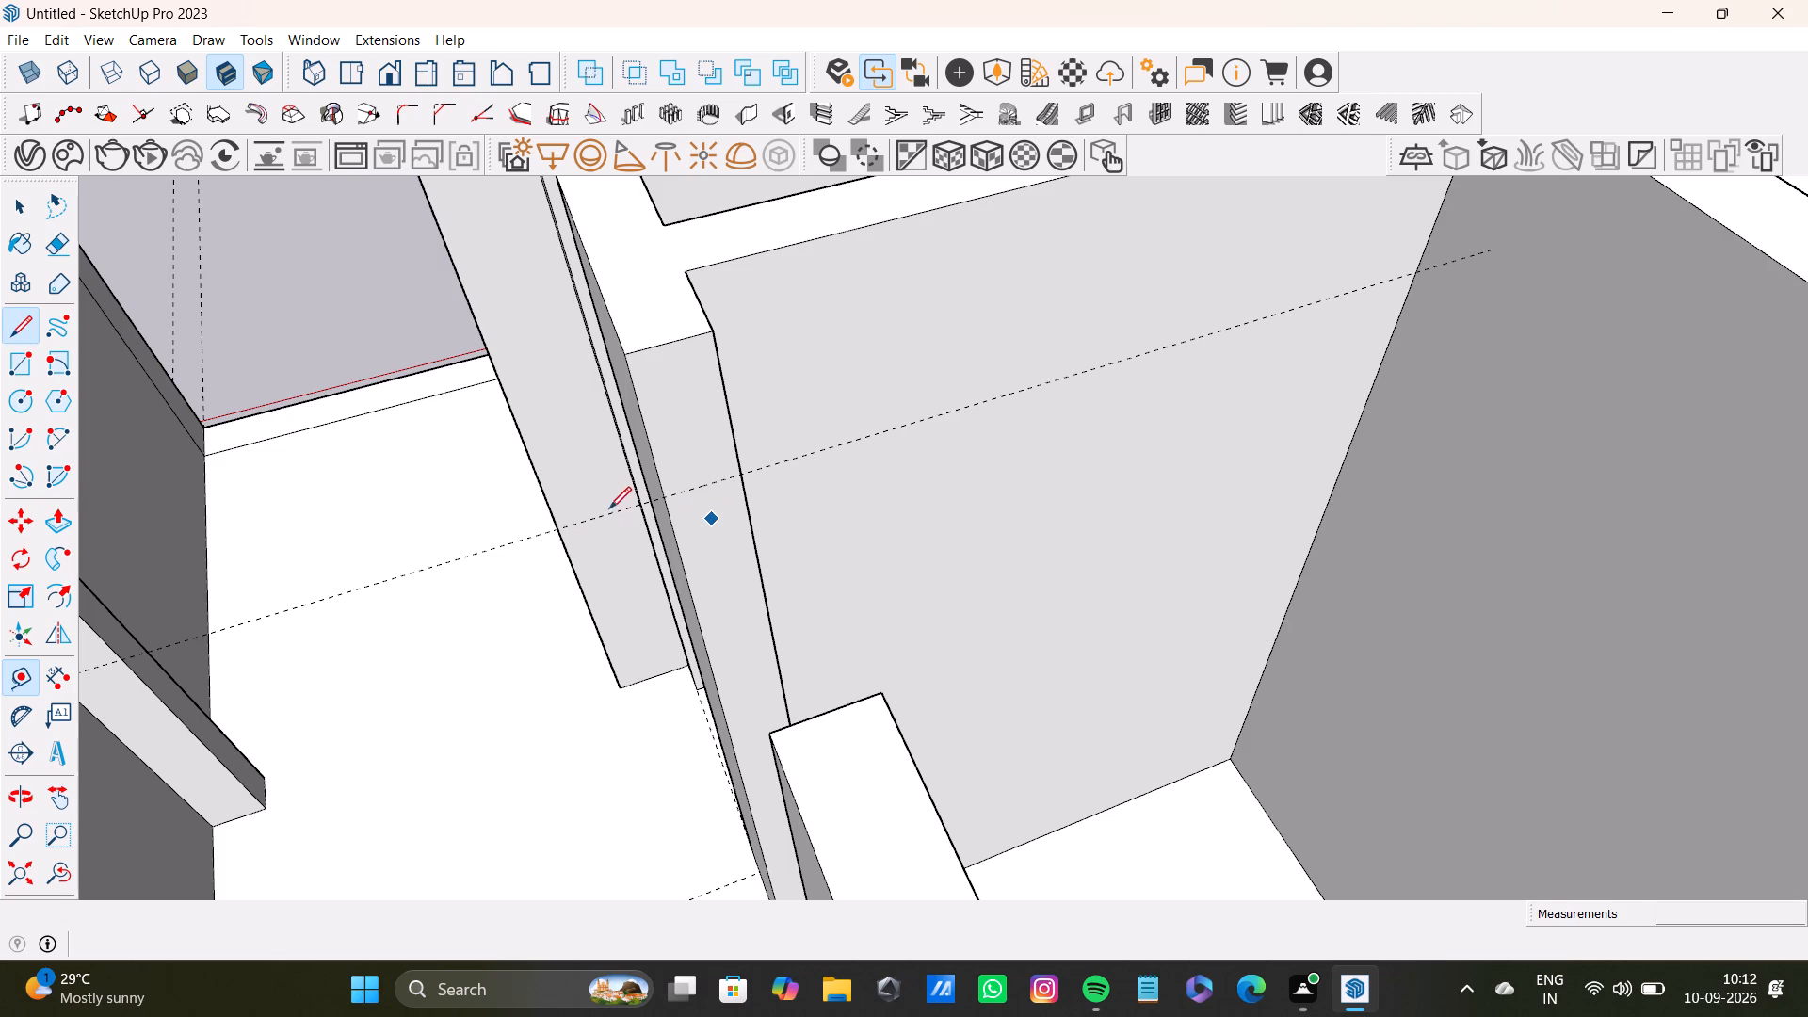
pyautogui.scroll(10, 610, 507)
pyautogui.click(661, 492)
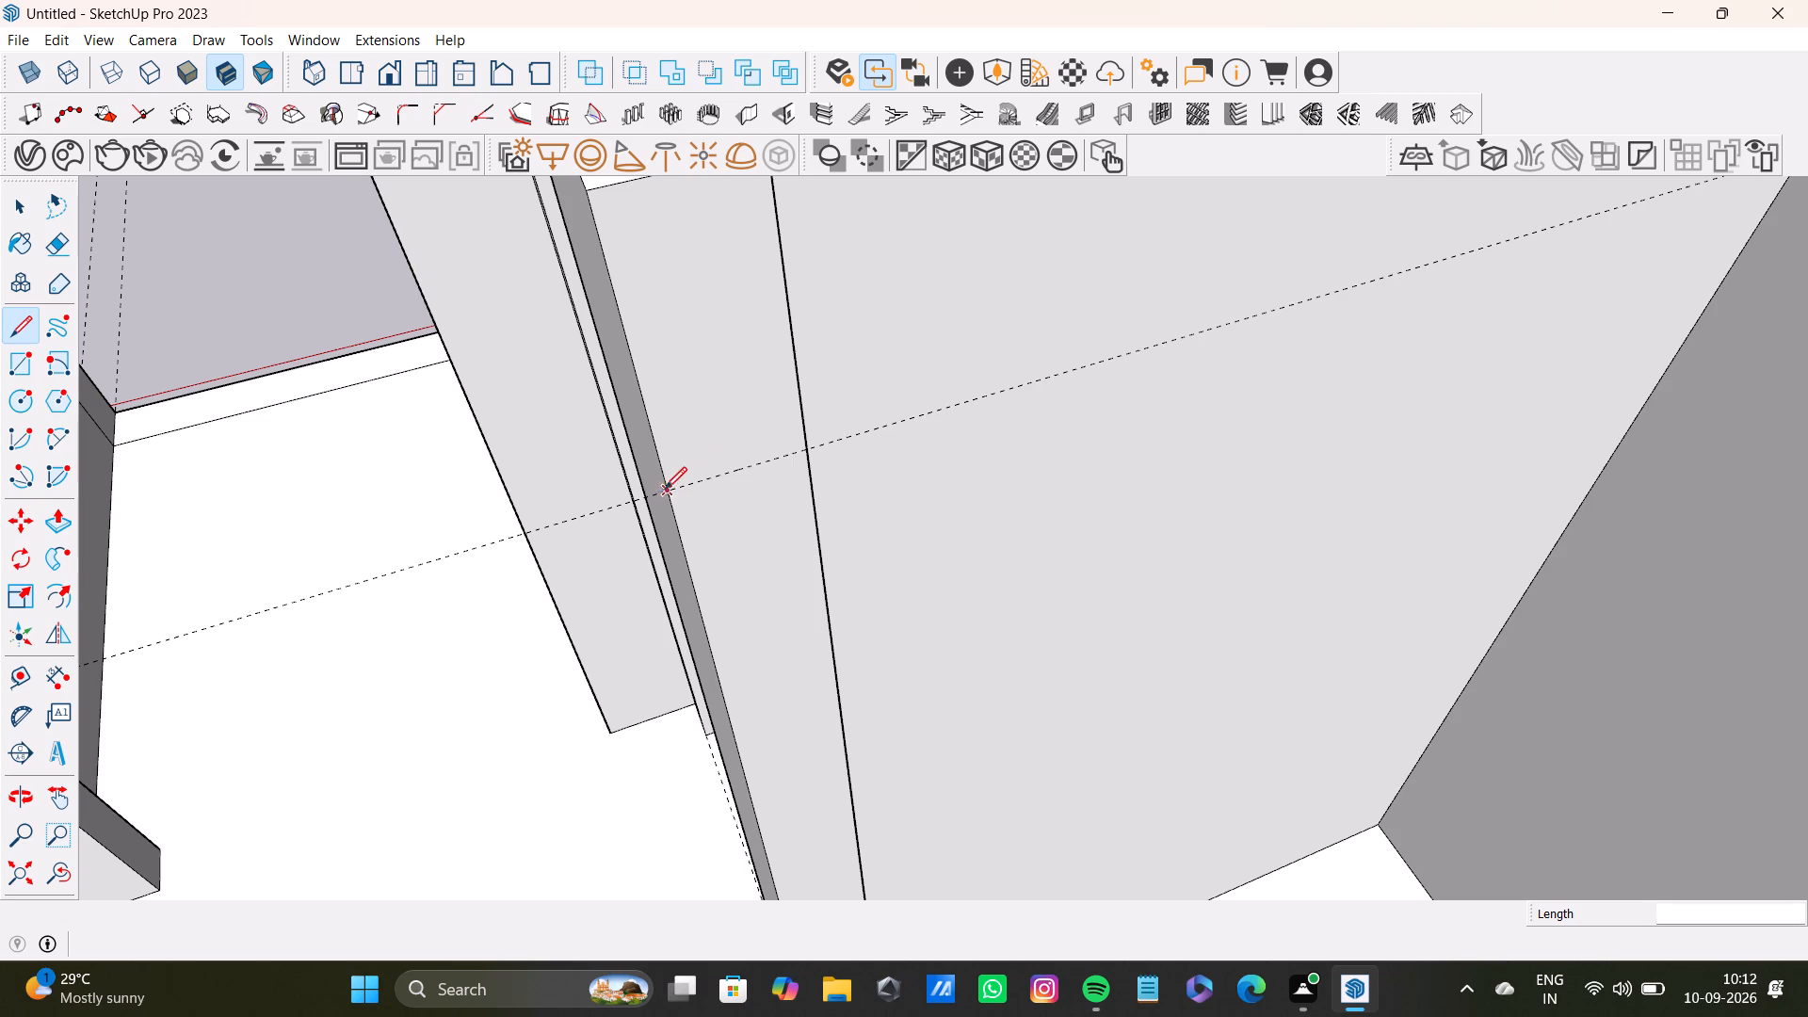
pyautogui.click(812, 451)
pyautogui.hotkey('ctrl', 'z')
pyautogui.click(665, 491)
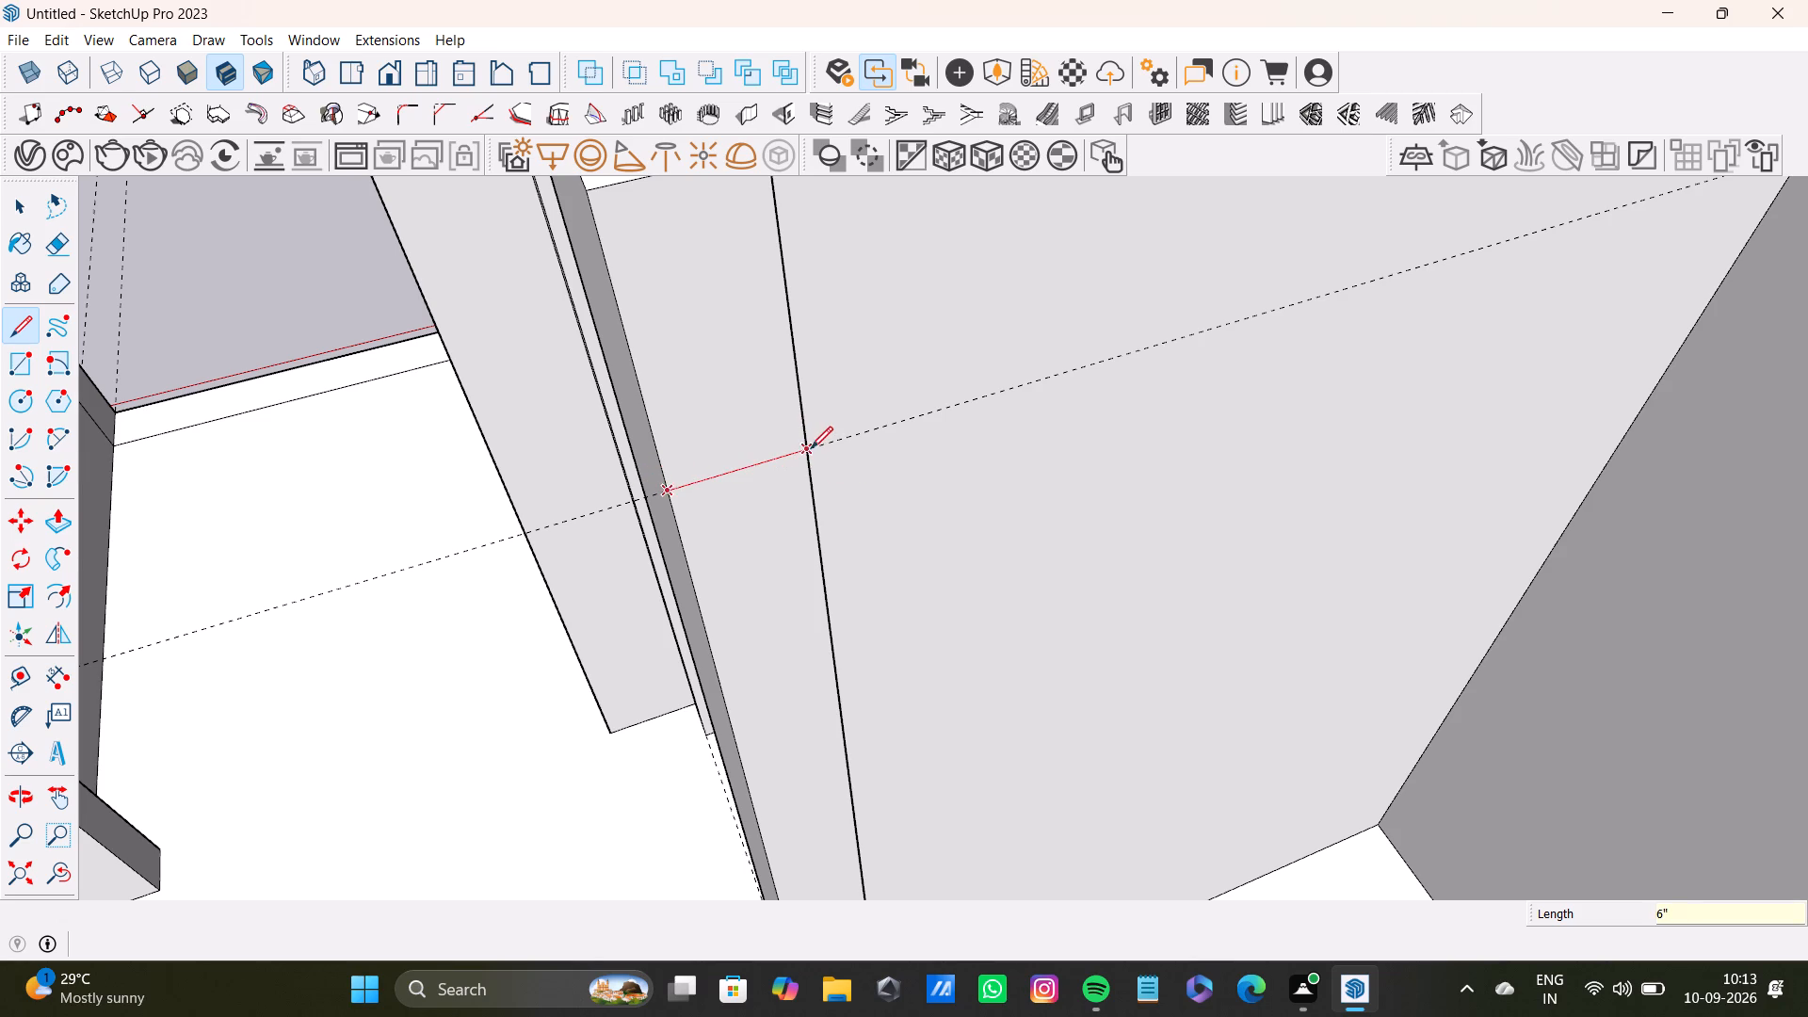
pyautogui.click(811, 448)
# Pull the upper part of the wall end about 2' 7 1/8" across the doorway to meet the opposite wall, forming a lintel.
pyautogui.press('space')
pyautogui.click(706, 382)
pyautogui.scroll(-12, 1033, 545)
pyautogui.moveTo(863, 646); pyautogui.dragTo(933, 601, button='middle')
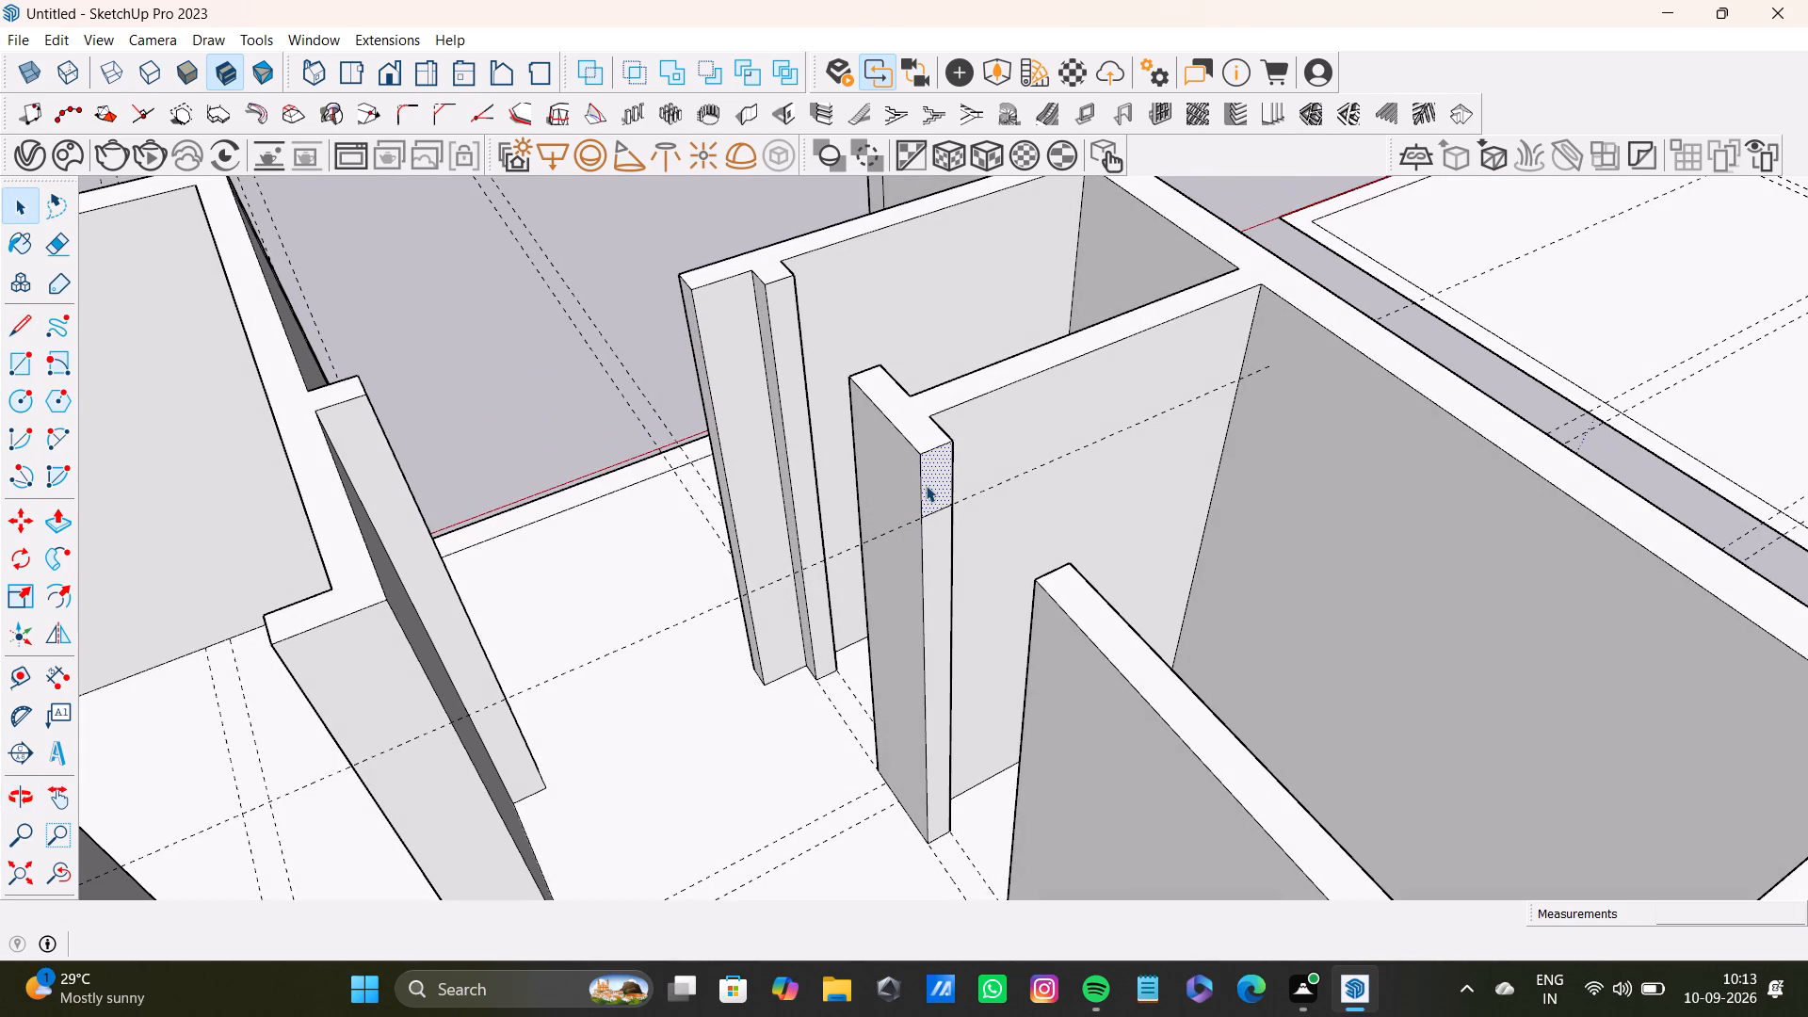
pyautogui.press('p')
pyautogui.click(927, 450)
pyautogui.click(1054, 574)
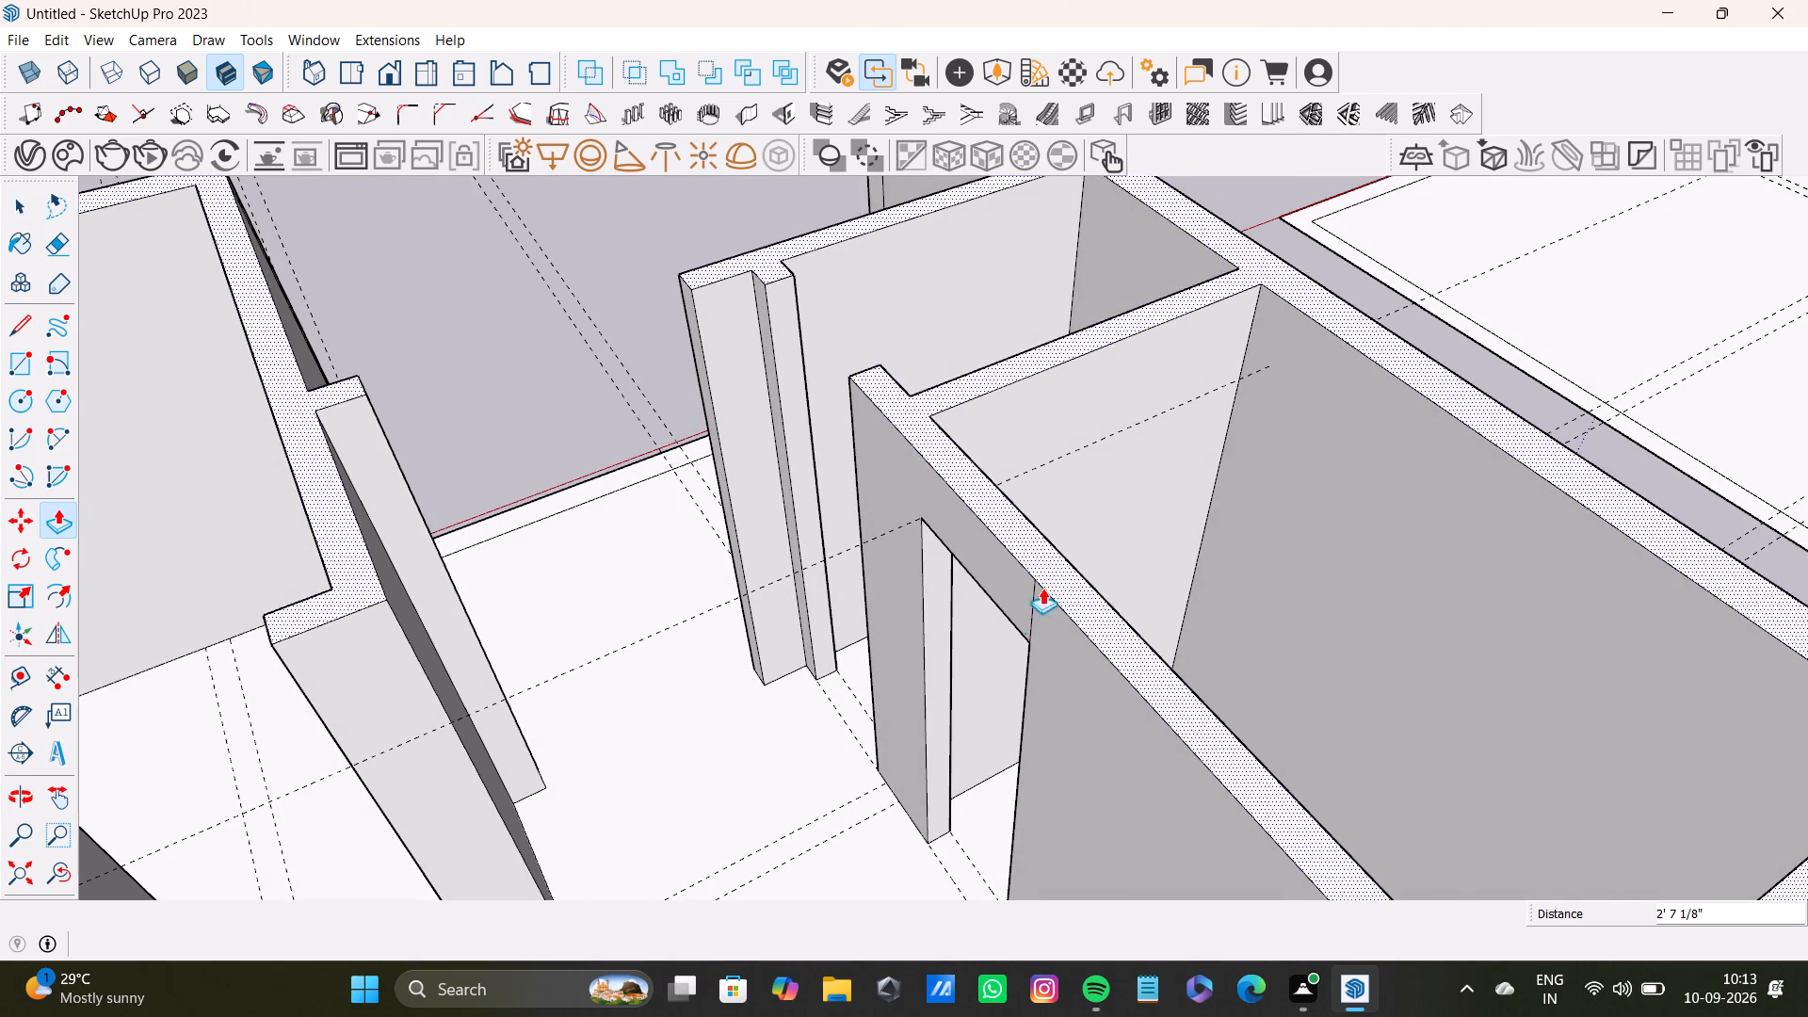
# Delete the leftover vertical seam edges between the new lintel and the wall on both sides.
pyautogui.scroll(5, 1021, 621)
pyautogui.moveTo(1033, 608); pyautogui.dragTo(1154, 547, button='middle')
pyautogui.scroll(4, 1084, 558)
pyautogui.press('space')
pyautogui.click(1075, 568)
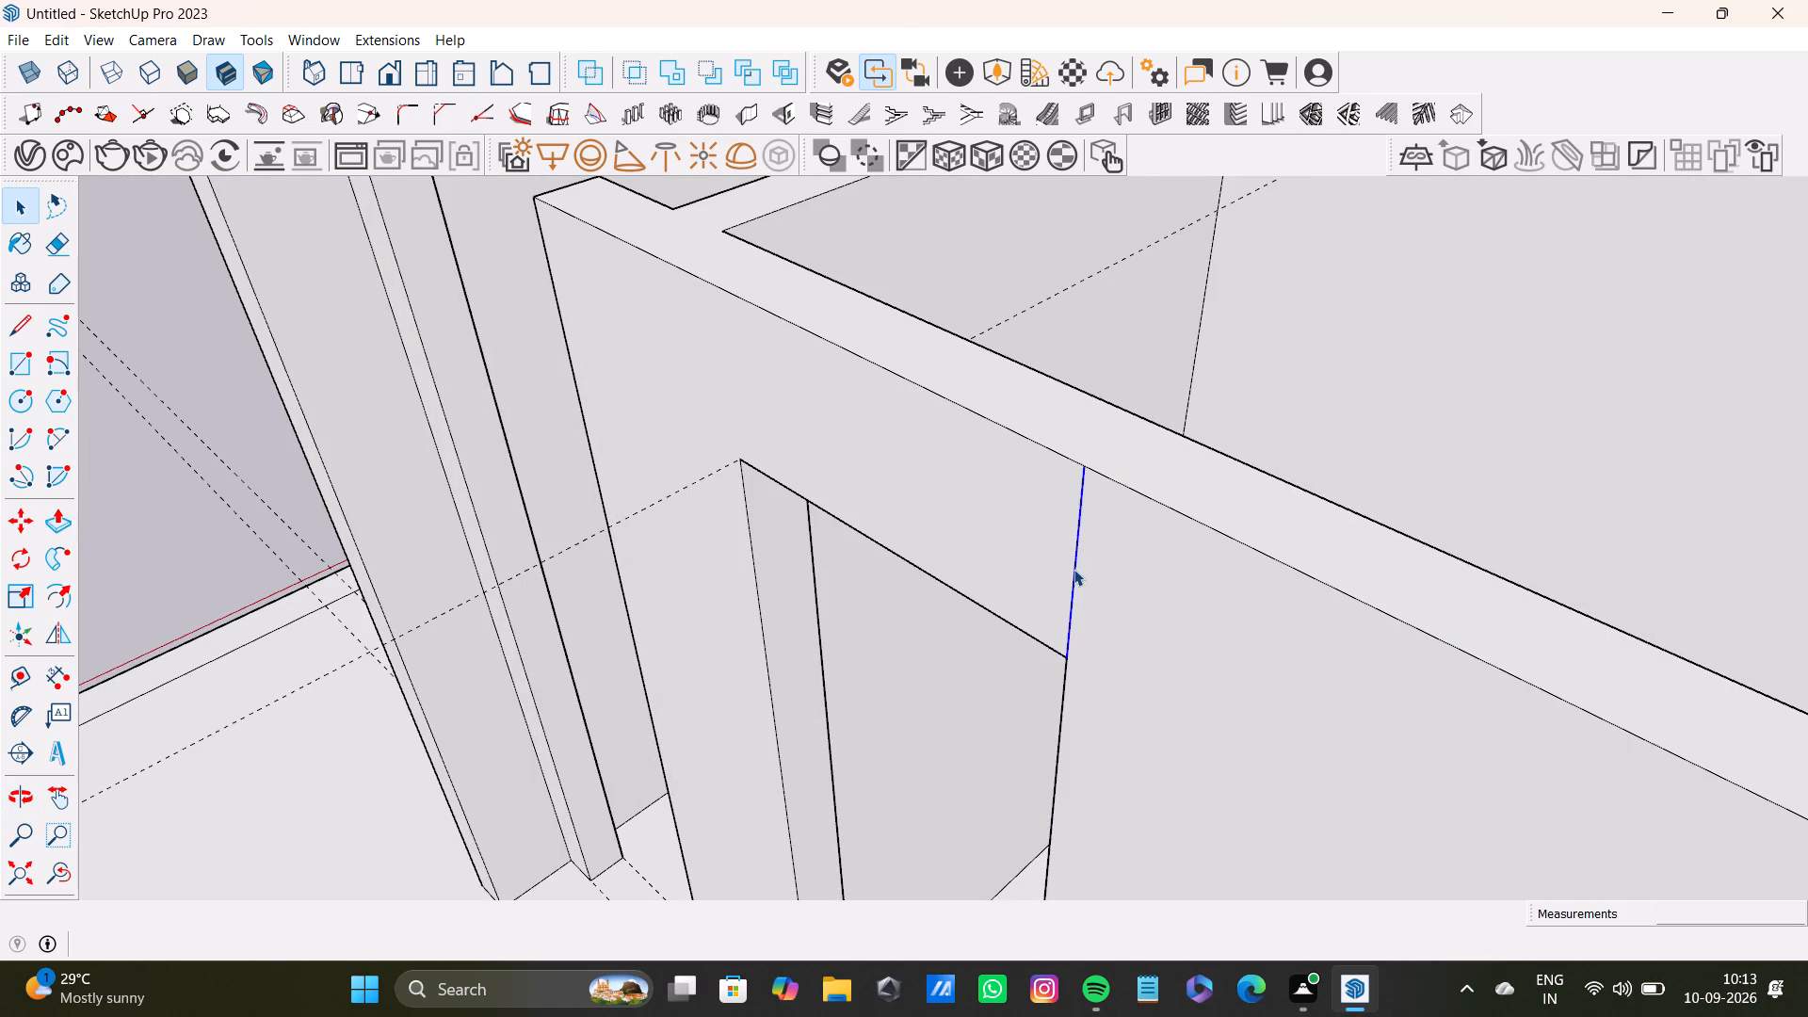
pyautogui.press('Delete')
pyautogui.scroll(-5, 1072, 569)
pyautogui.moveTo(1235, 569); pyautogui.dragTo(389, 569, button='middle')
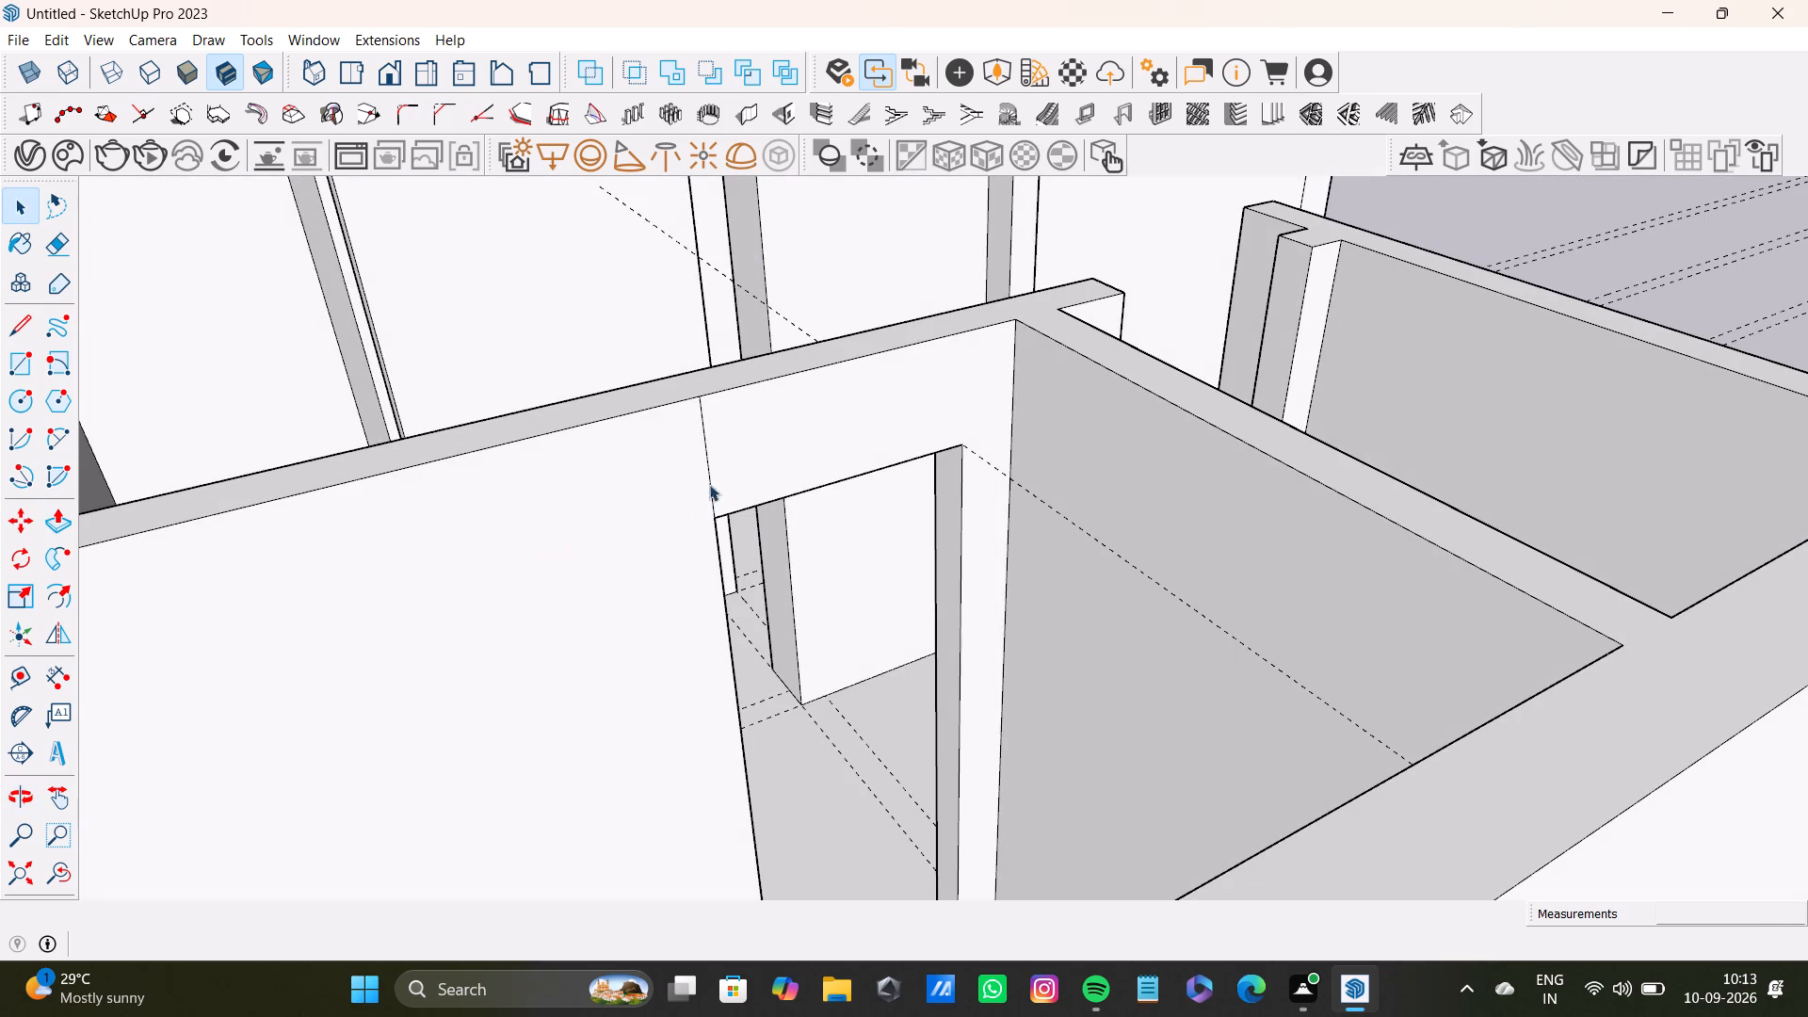
pyautogui.click(712, 490)
pyautogui.press('Delete')
# Place a guide 1'2" below the top of the short stub beside the narrow room's doorway, behind the open front room.
pyautogui.scroll(-10, 705, 514)
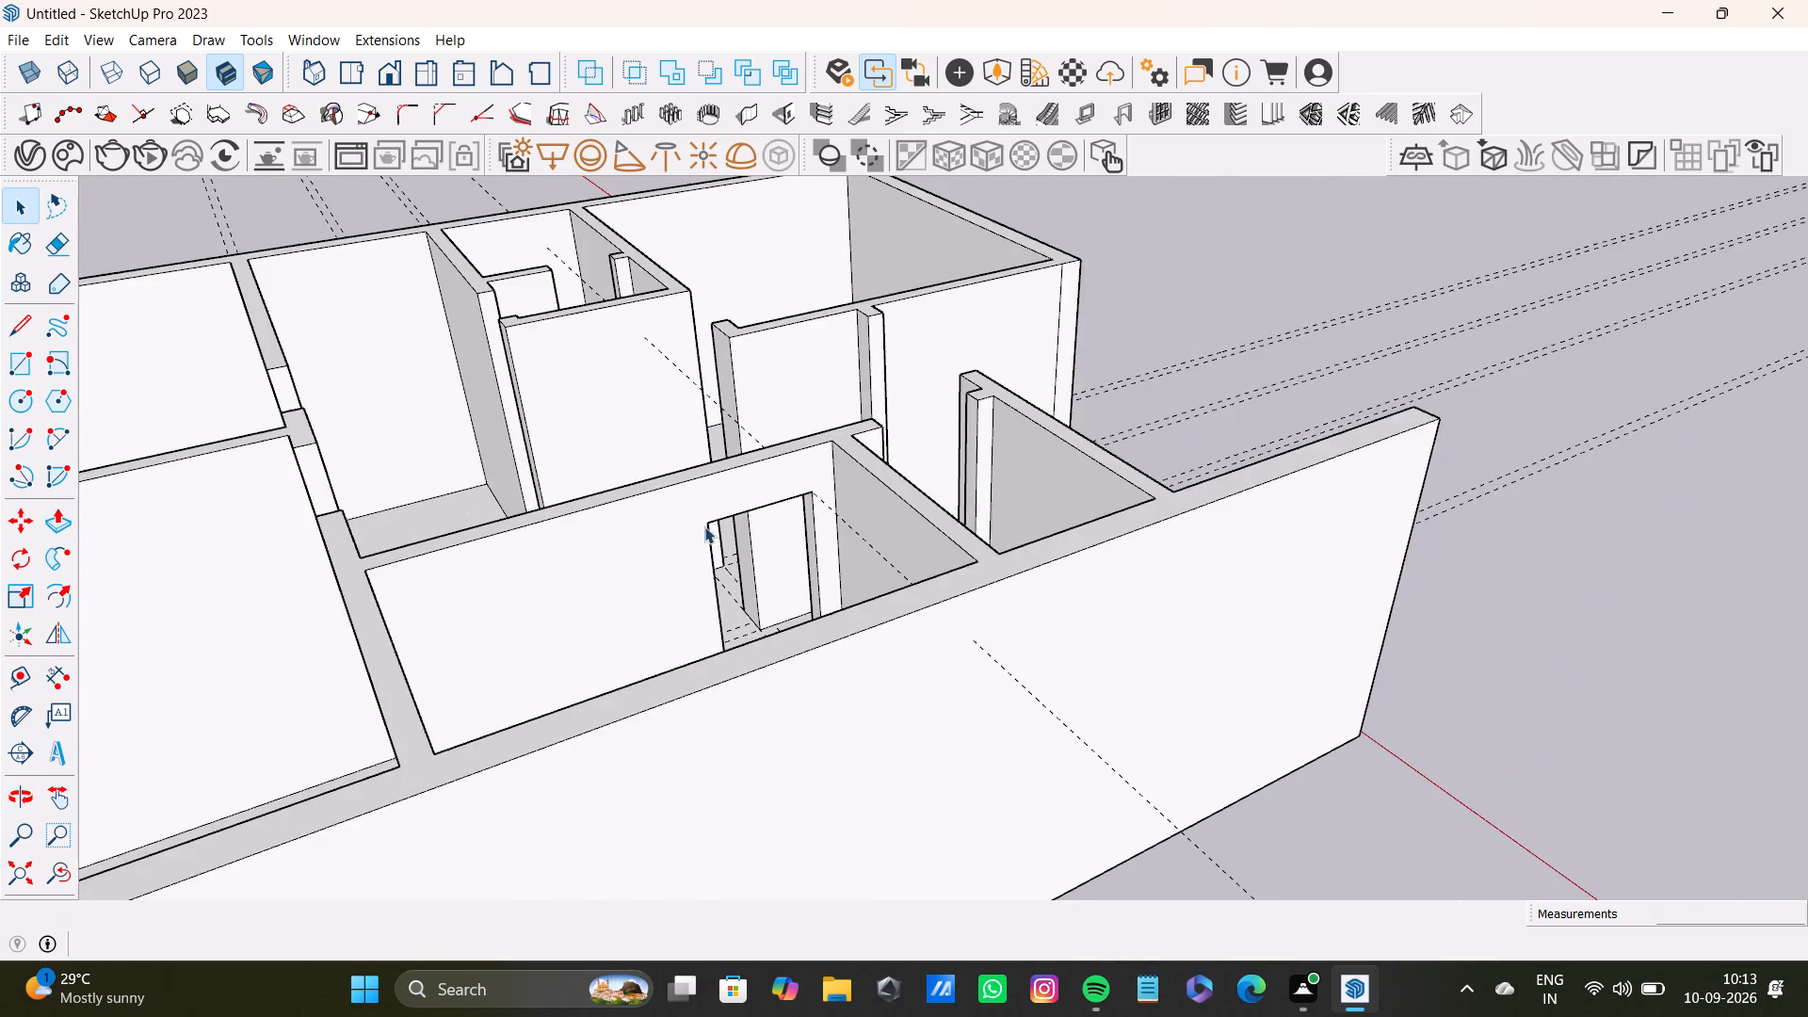
pyautogui.moveTo(704, 526); pyautogui.dragTo(1147, 765, button='middle')
pyautogui.keyDown('shift'); pyautogui.scroll(-4, 1041, 548); pyautogui.keyUp('shift')
pyautogui.keyDown('shift'); pyautogui.moveTo(1046, 548); pyautogui.dragTo(852, 643, button='middle'); pyautogui.keyUp('shift')
pyautogui.moveTo(845, 640); pyautogui.dragTo(1168, 612, button='middle')
pyautogui.scroll(8, 999, 605)
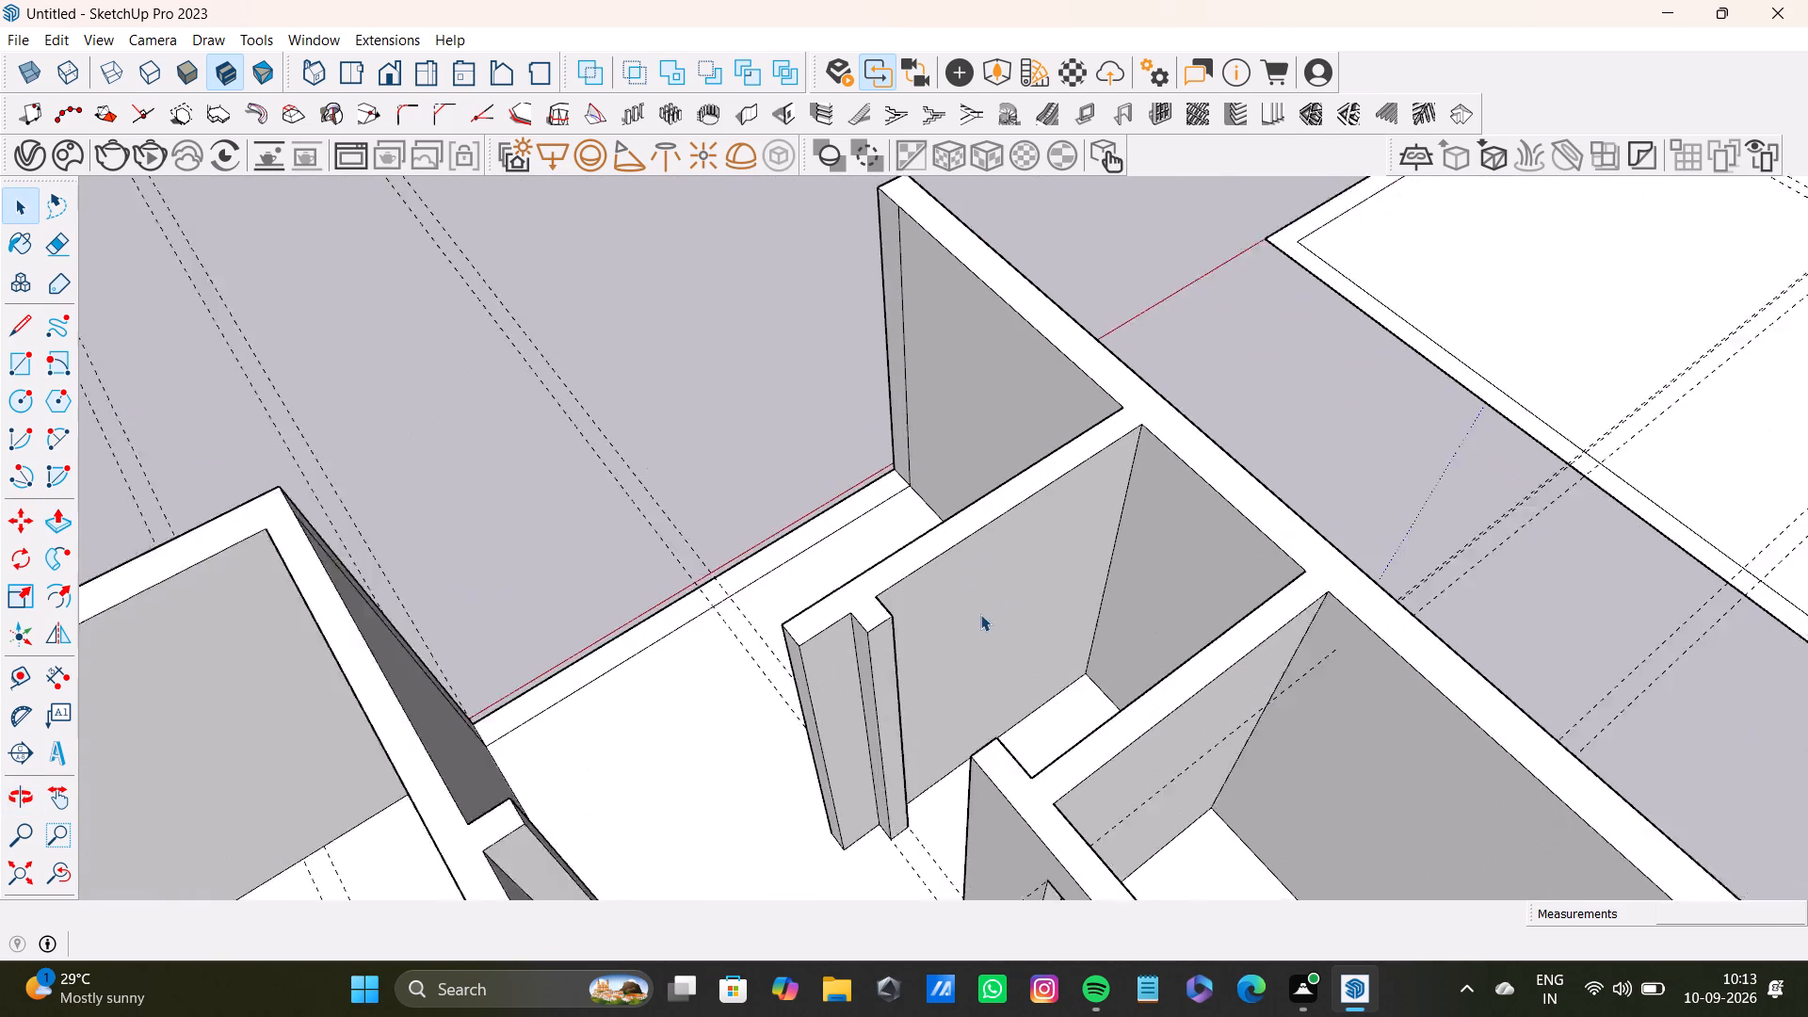
pyautogui.scroll(2, 980, 614)
pyautogui.moveTo(1015, 630); pyautogui.dragTo(832, 506, button='middle')
pyautogui.scroll(1, 838, 559)
pyautogui.scroll(-1, 823, 494)
pyautogui.scroll(4, 619, 414)
pyautogui.press('t')
pyautogui.scroll(4, 762, 449)
pyautogui.click(734, 417)
pyautogui.moveTo(728, 570); pyautogui.dragTo(727, 571, button='middle')
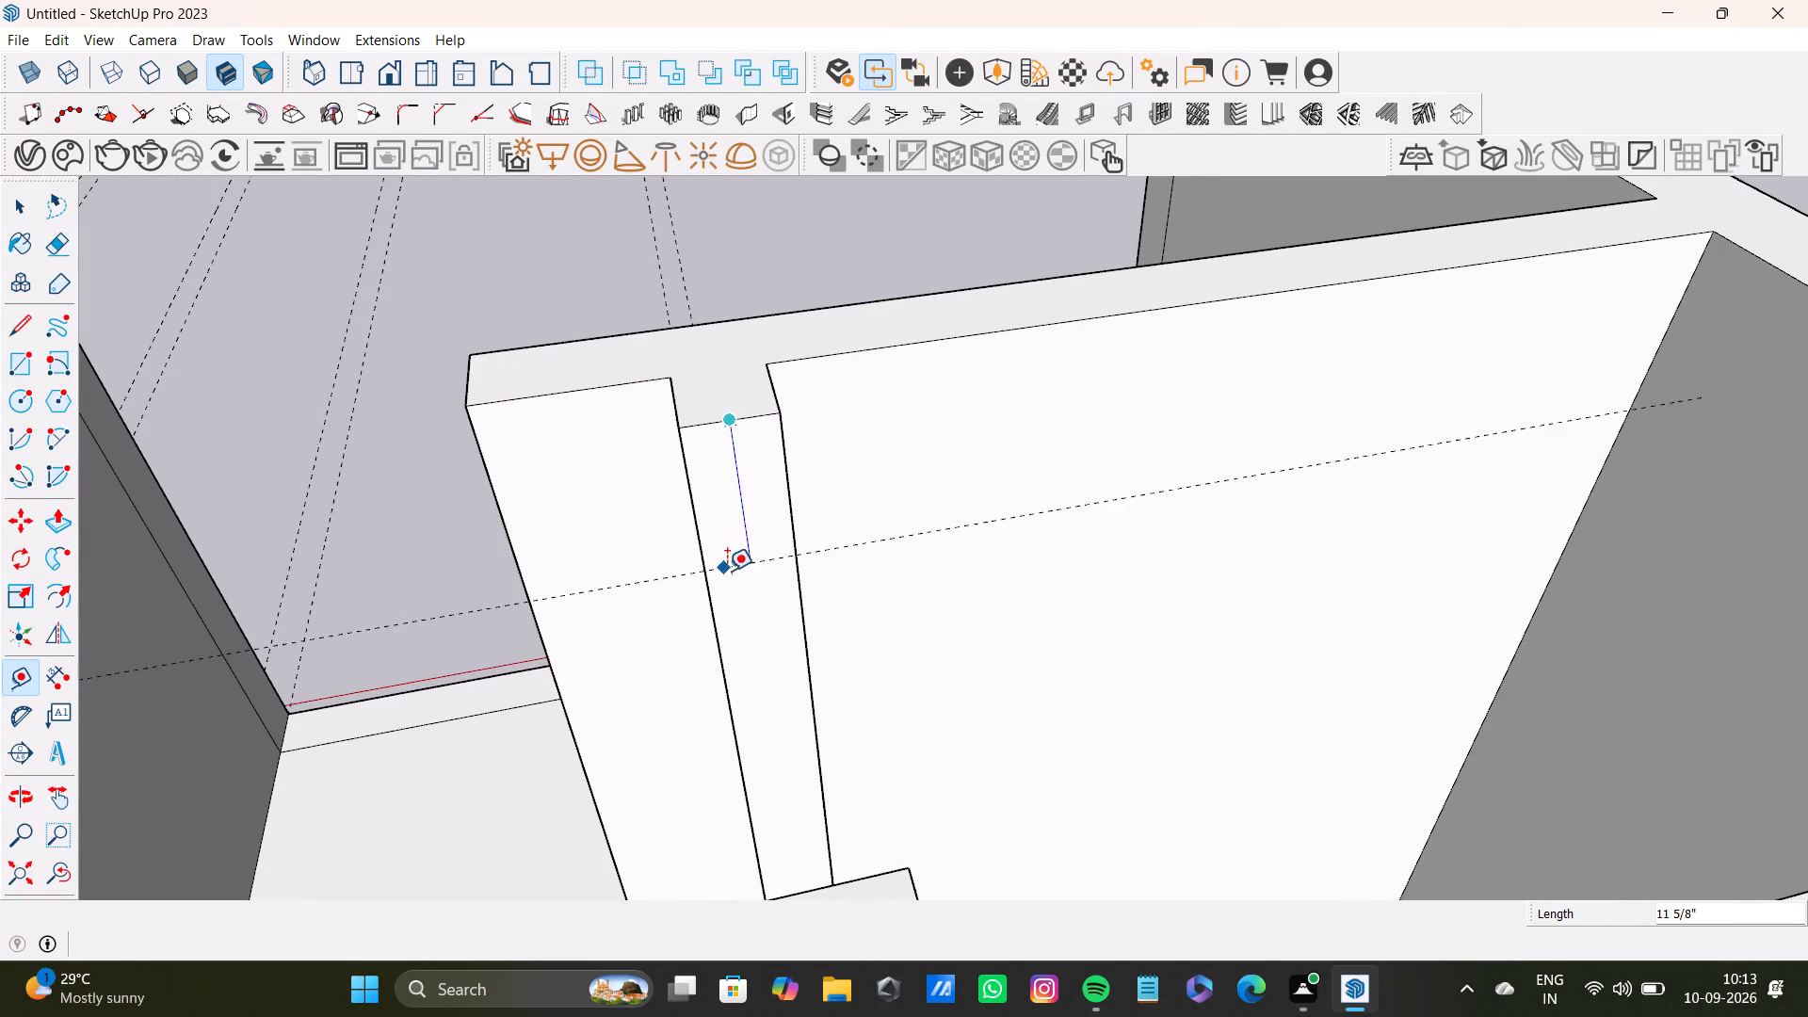
pyautogui.moveTo(727, 571); pyautogui.dragTo(847, 344, button='middle')
pyautogui.write("1'2")
pyautogui.hotkey('shift', '"')
pyautogui.press('Return')
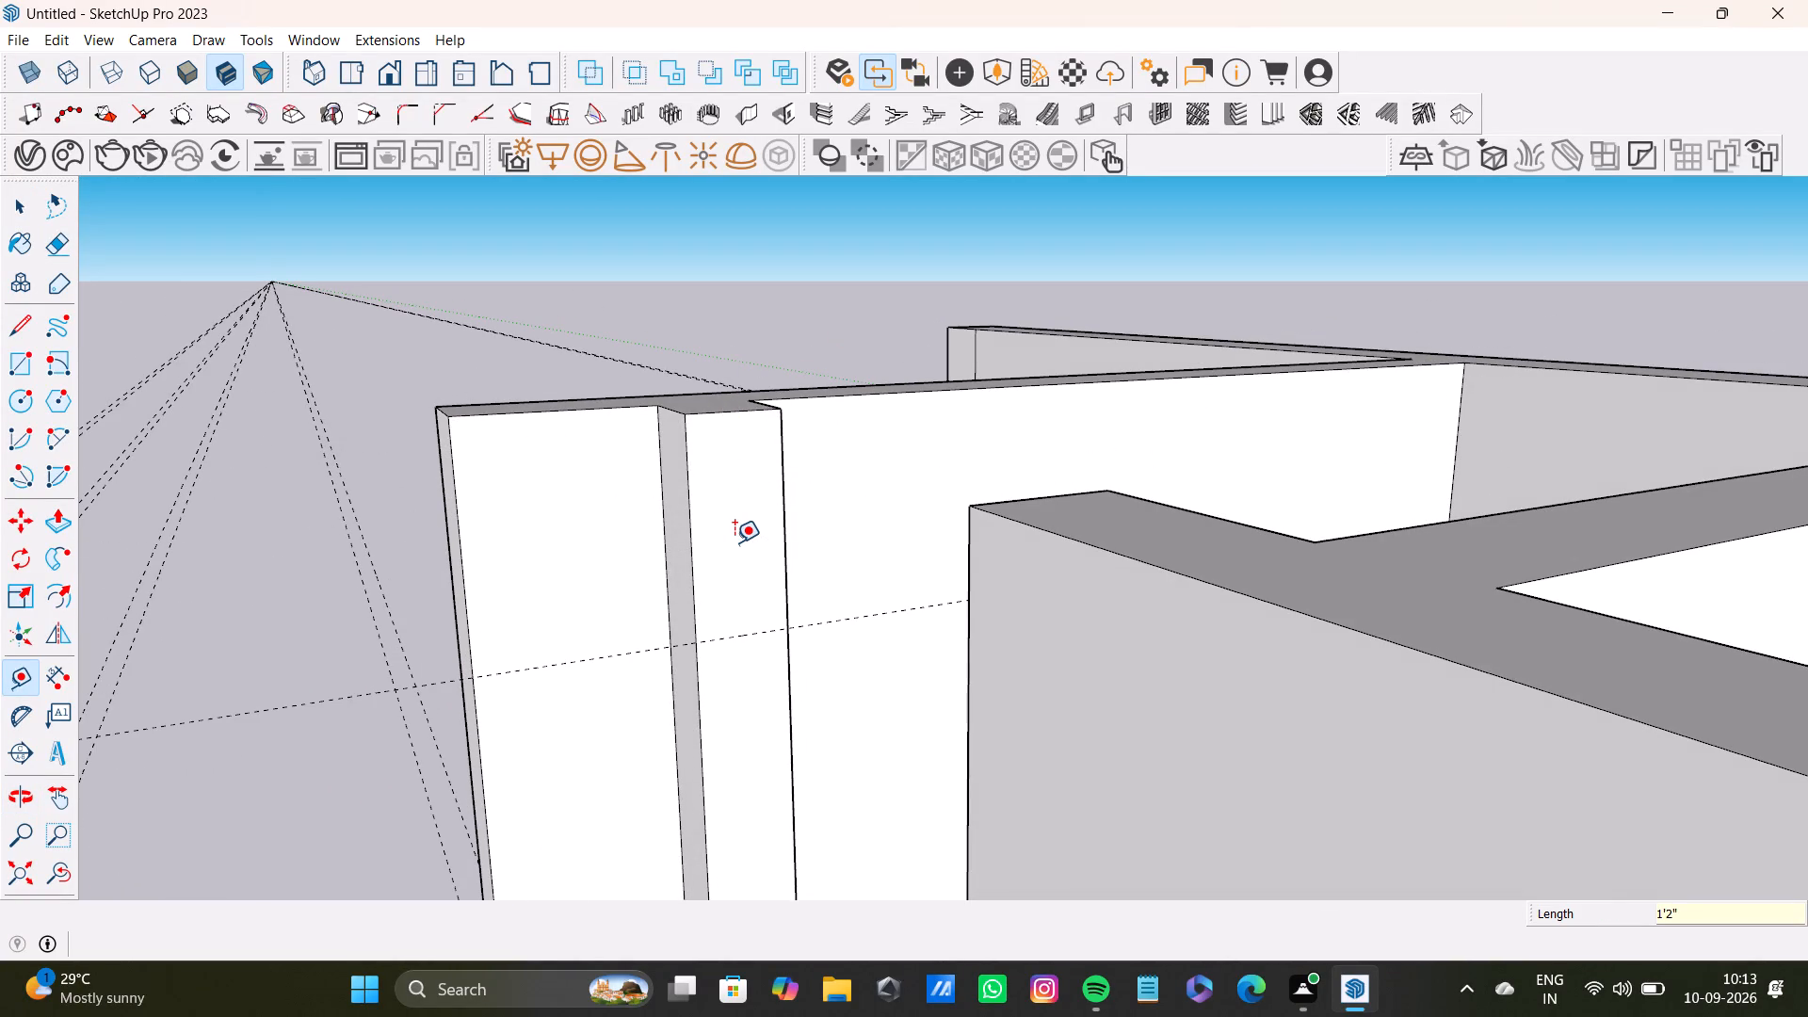
# Draw a line across the short stub's end face along the new guide.
pyautogui.press('l')
pyautogui.scroll(3, 685, 655)
pyautogui.moveTo(695, 639); pyautogui.dragTo(705, 638)
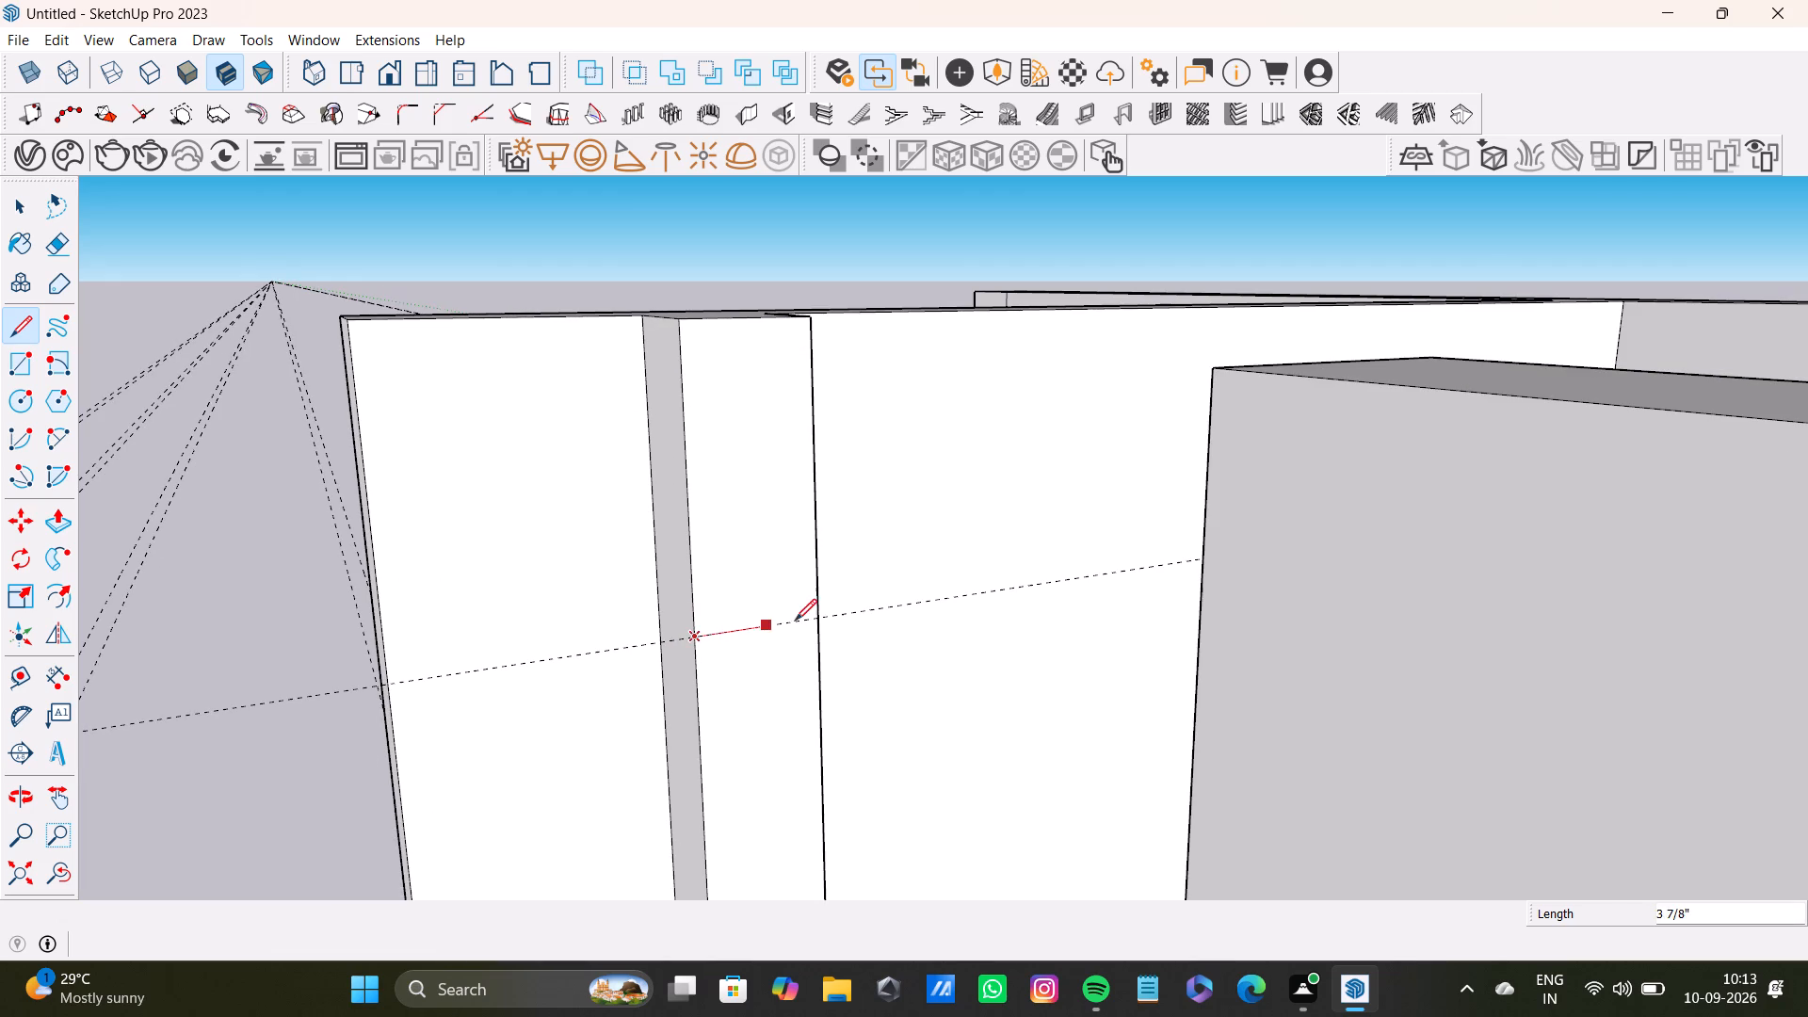
pyautogui.click(822, 617)
# Pull the stub's upper face about 2' 8 3/8" across the narrow room's doorway to meet the opposite wall end as a lintel.
pyautogui.press('space')
pyautogui.click(763, 575)
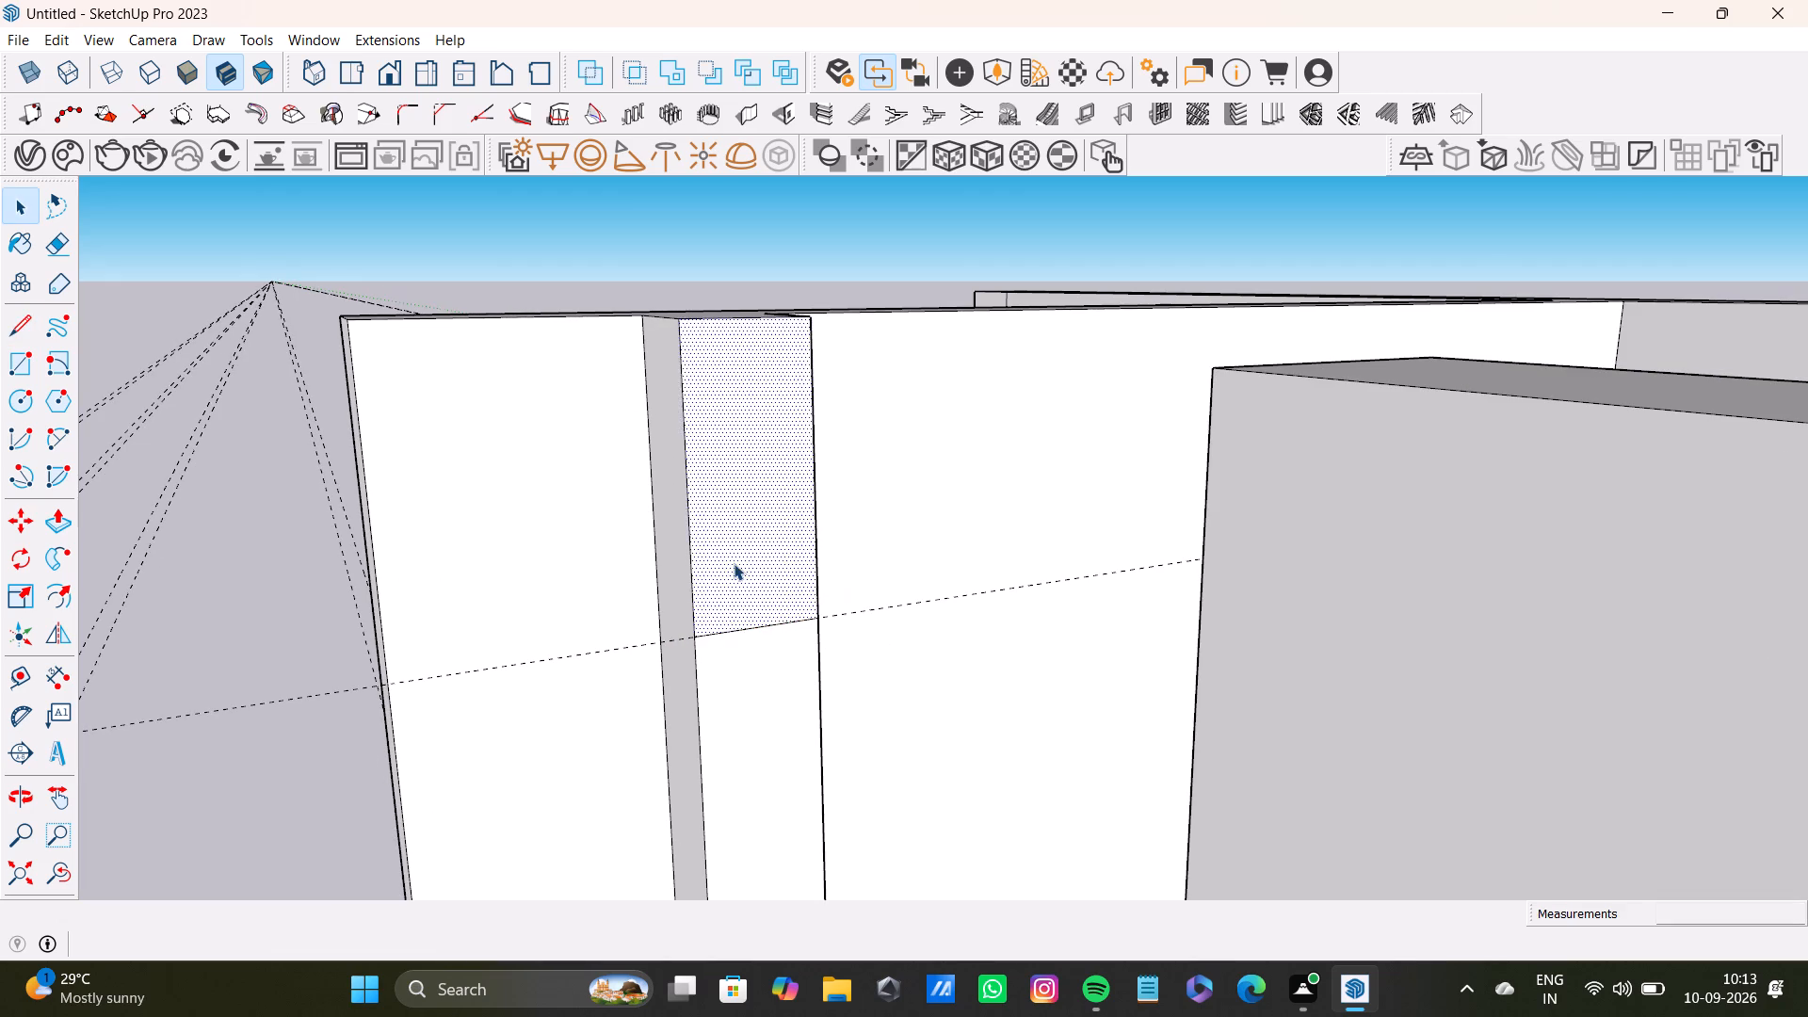
pyautogui.scroll(-4, 734, 563)
pyautogui.press('p')
pyautogui.click(727, 531)
pyautogui.click(957, 584)
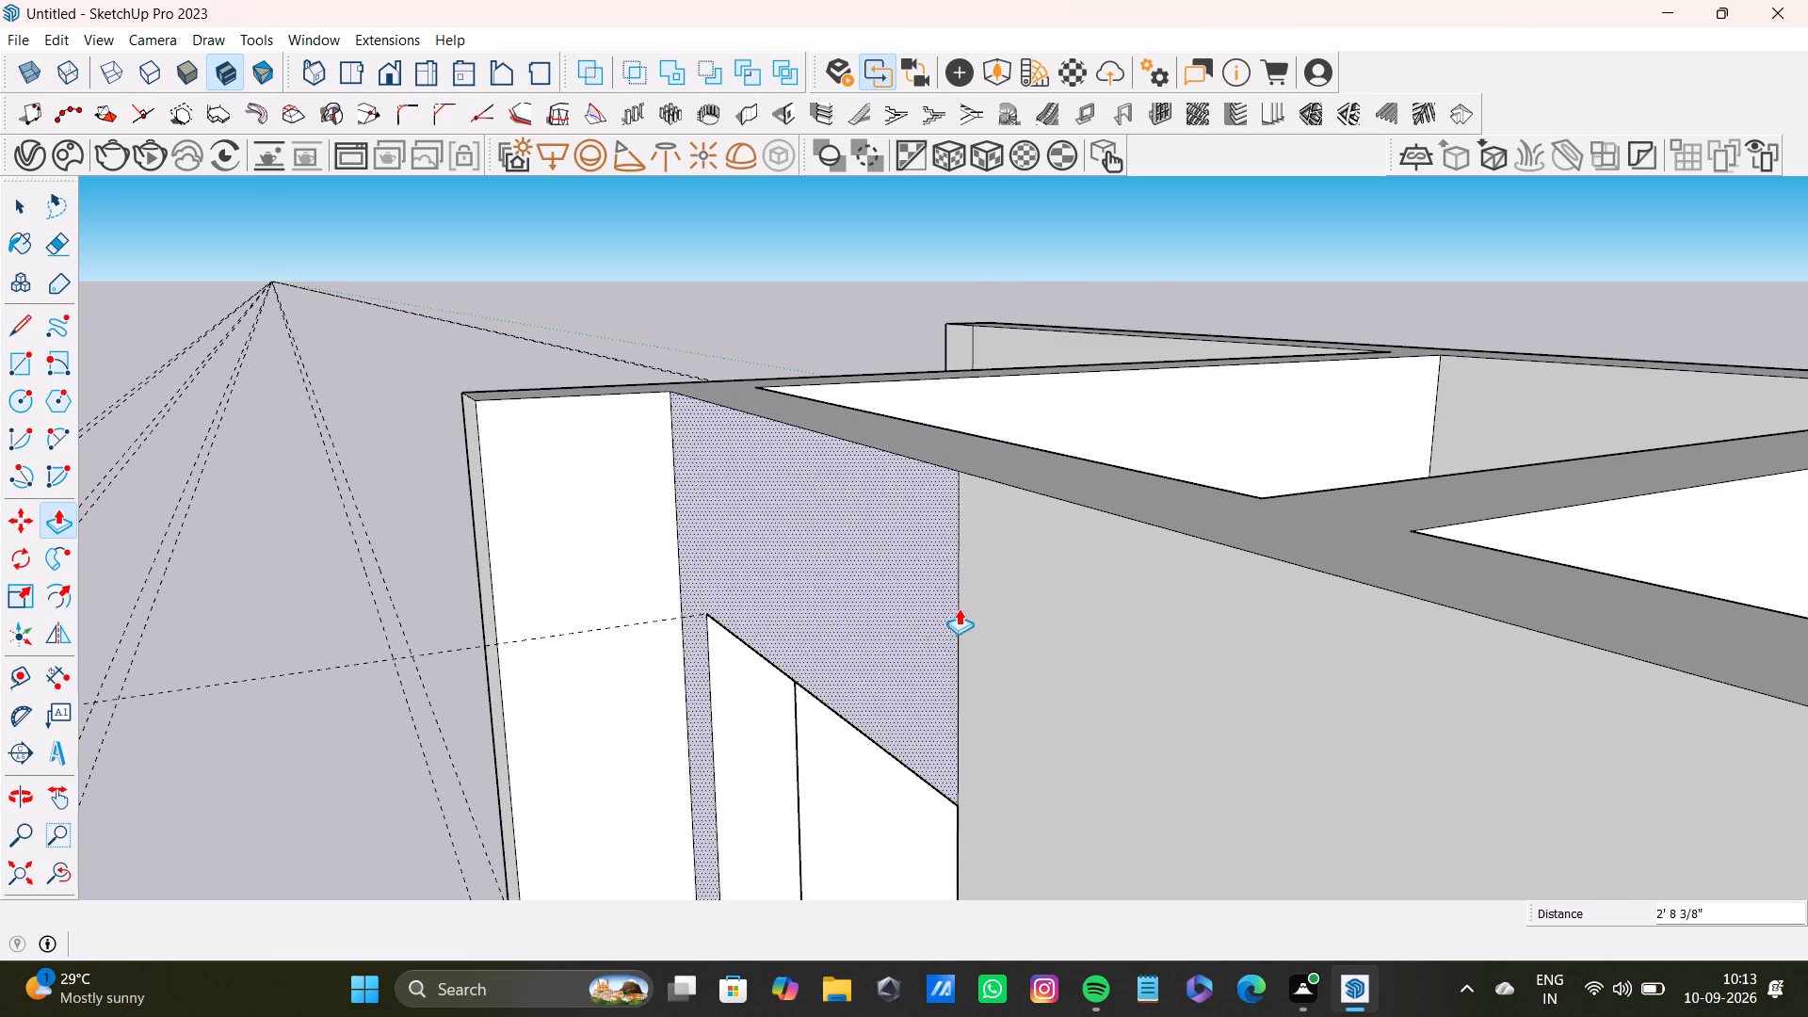
# Delete the leftover vertical seam edges between the narrow room's new doorway lintel and the wall on both sides.
pyautogui.moveTo(965, 608); pyautogui.dragTo(1087, 721, button='middle')
pyautogui.press('space')
pyautogui.scroll(4, 1049, 677)
pyautogui.click(1048, 679)
pyautogui.click(1052, 701)
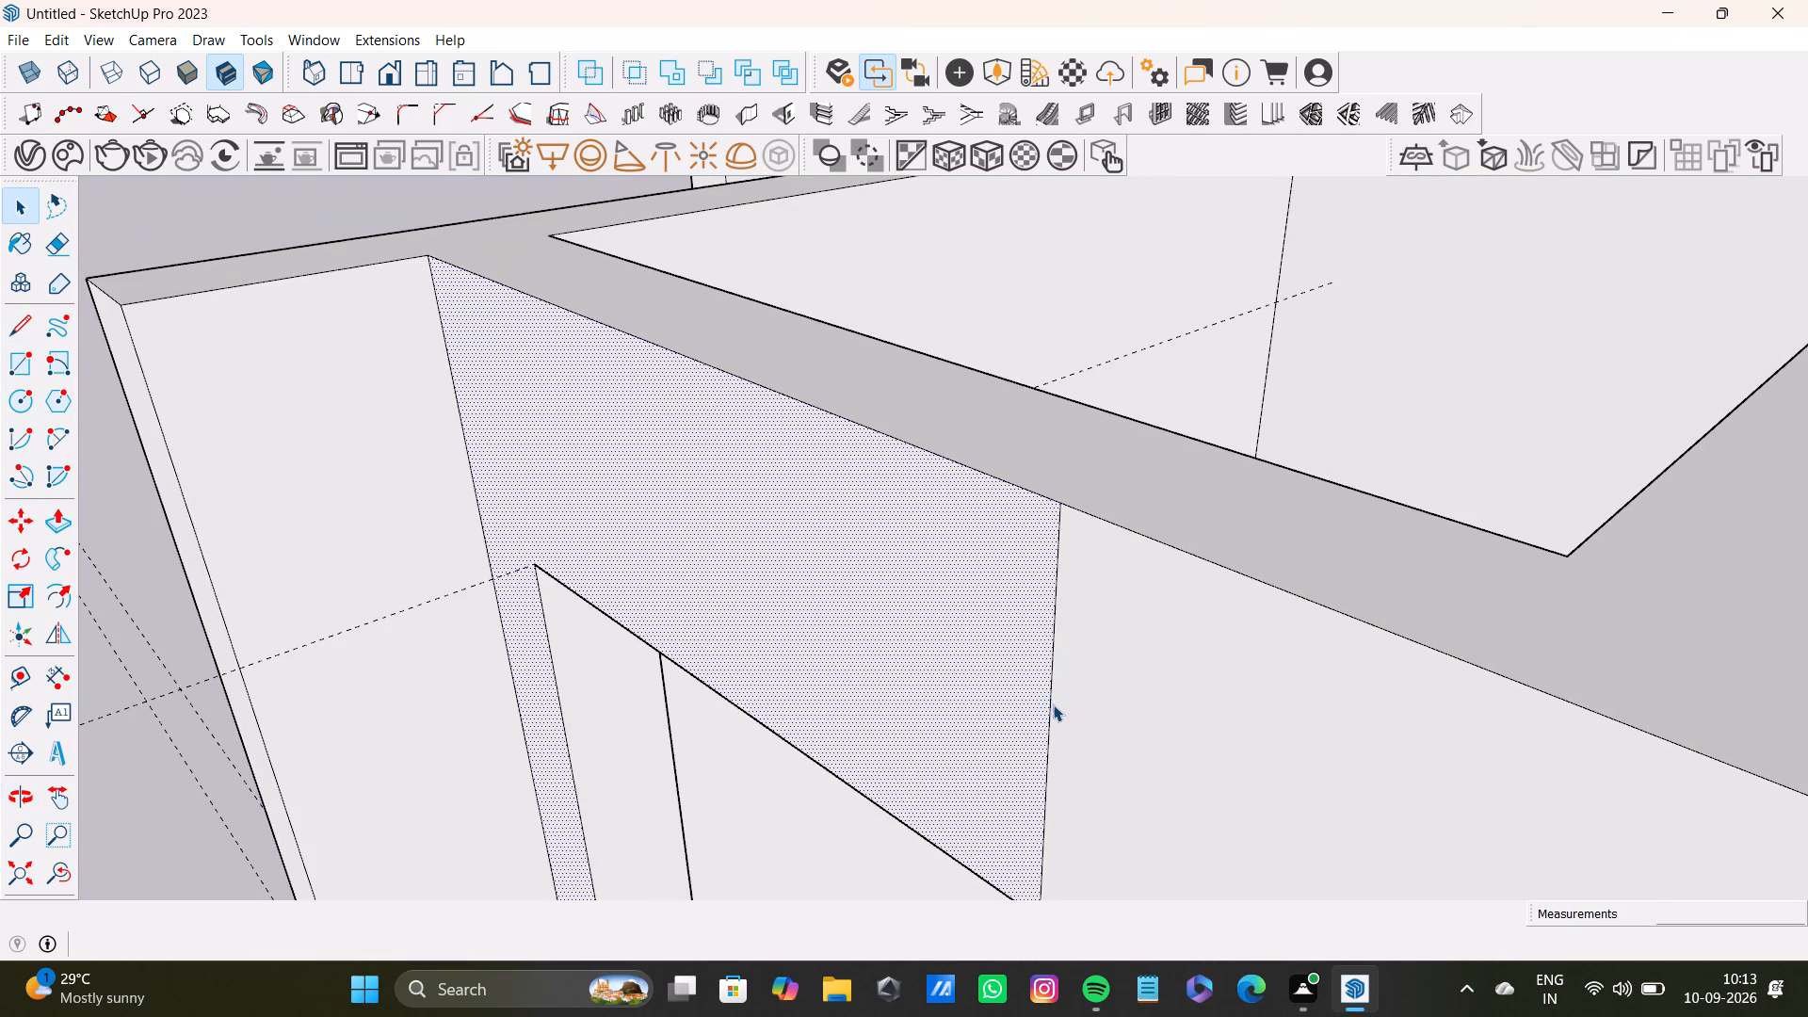
pyautogui.press('Delete')
pyautogui.scroll(-5, 1053, 709)
pyautogui.moveTo(1136, 687); pyautogui.dragTo(474, 670, button='middle')
pyautogui.scroll(4, 781, 589)
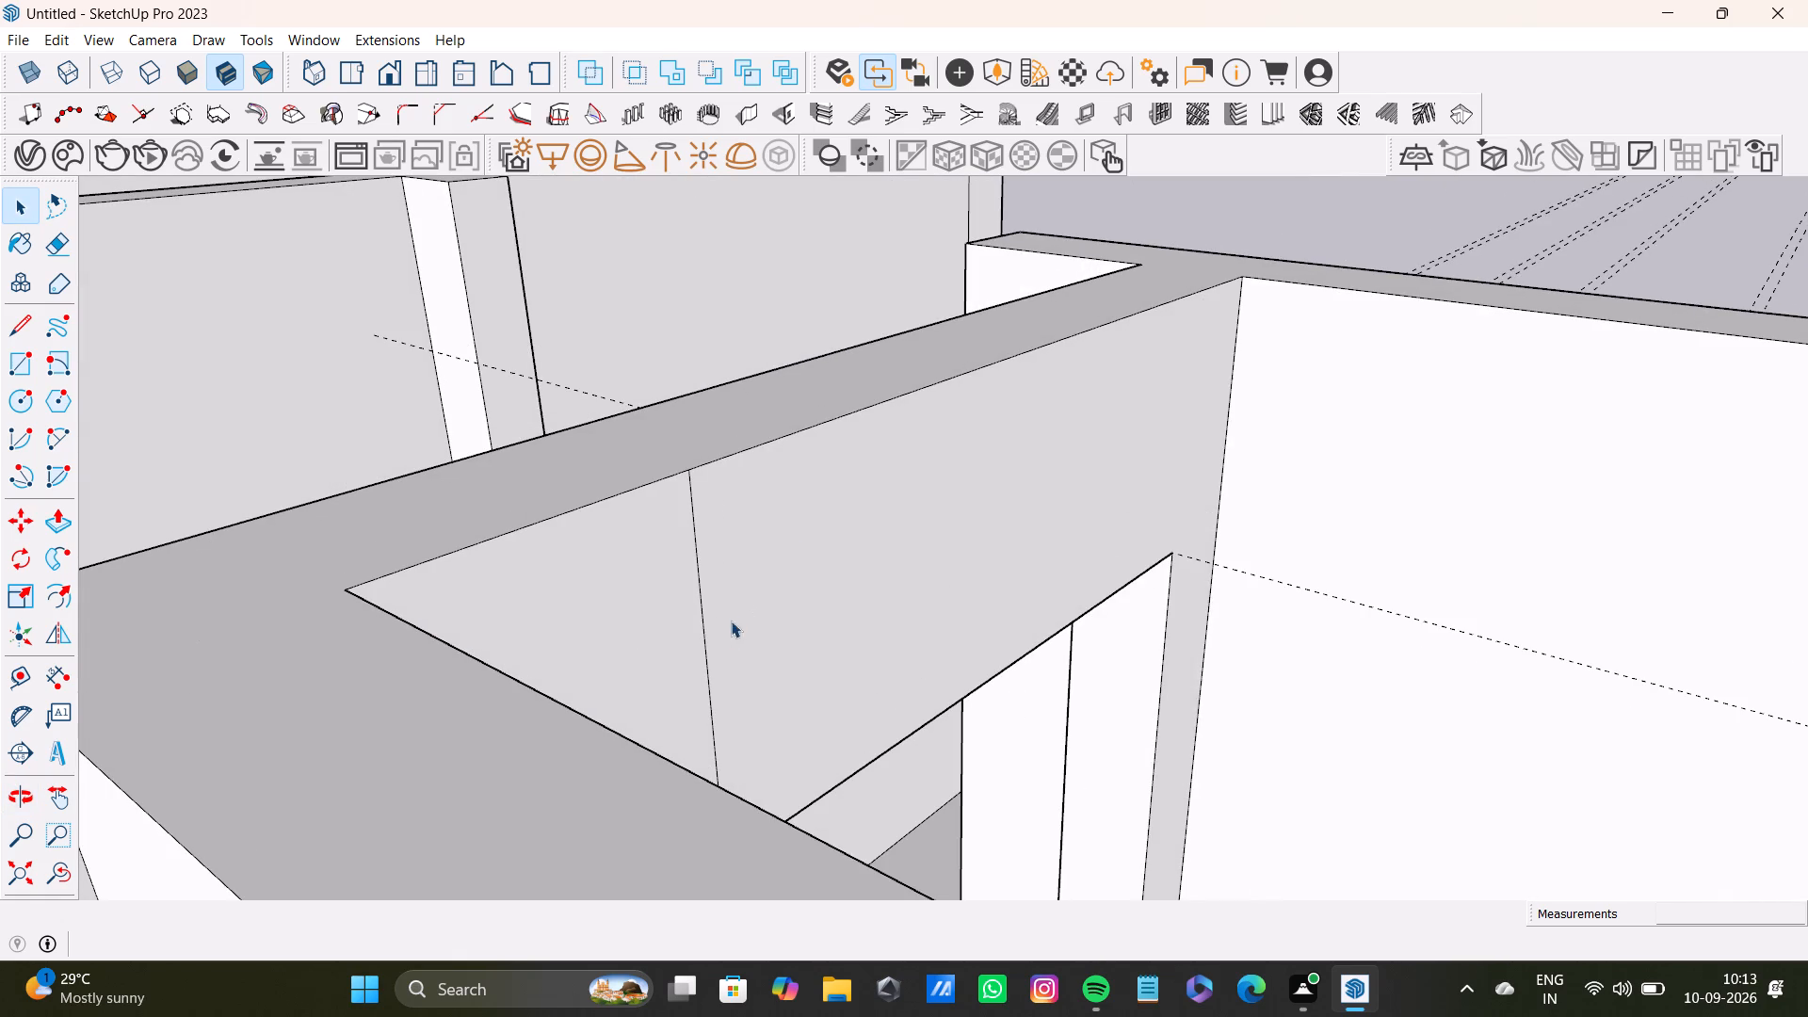
pyautogui.click(707, 651)
pyautogui.press('Delete')
# Place a guide 1'2" below the top of the short stub projecting from the open front room's long side wall.
pyautogui.scroll(-10, 707, 651)
pyautogui.scroll(1, 705, 658)
pyautogui.scroll(-9, 705, 658)
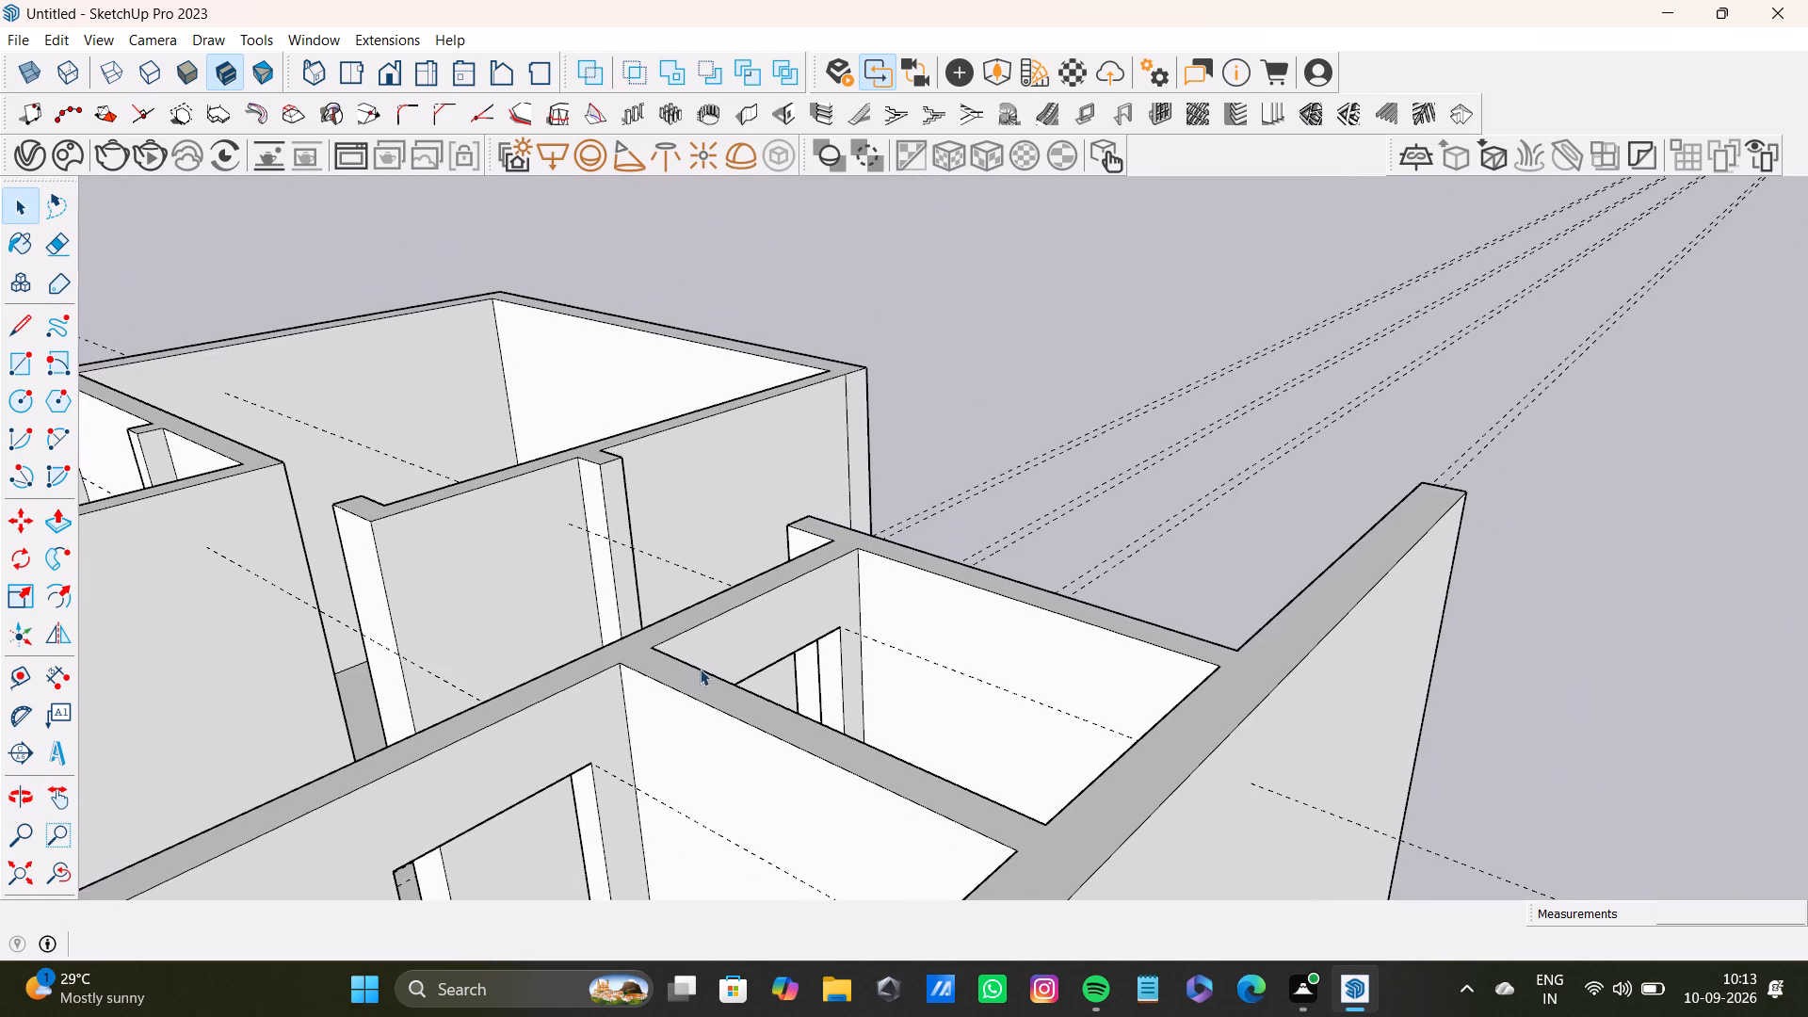
pyautogui.keyDown('shift'); pyautogui.moveTo(671, 658); pyautogui.dragTo(653, 710, button='middle'); pyautogui.keyUp('shift')
pyautogui.moveTo(653, 710); pyautogui.dragTo(730, 845, button='middle')
pyautogui.scroll(-5, 700, 690)
pyautogui.keyDown('shift'); pyautogui.moveTo(651, 655); pyautogui.dragTo(888, 679, button='middle'); pyautogui.keyUp('shift')
pyautogui.moveTo(1056, 730); pyautogui.dragTo(796, 801, button='middle')
pyautogui.scroll(4, 741, 575)
pyautogui.moveTo(924, 655); pyautogui.dragTo(760, 502, button='middle')
pyautogui.scroll(8, 824, 551)
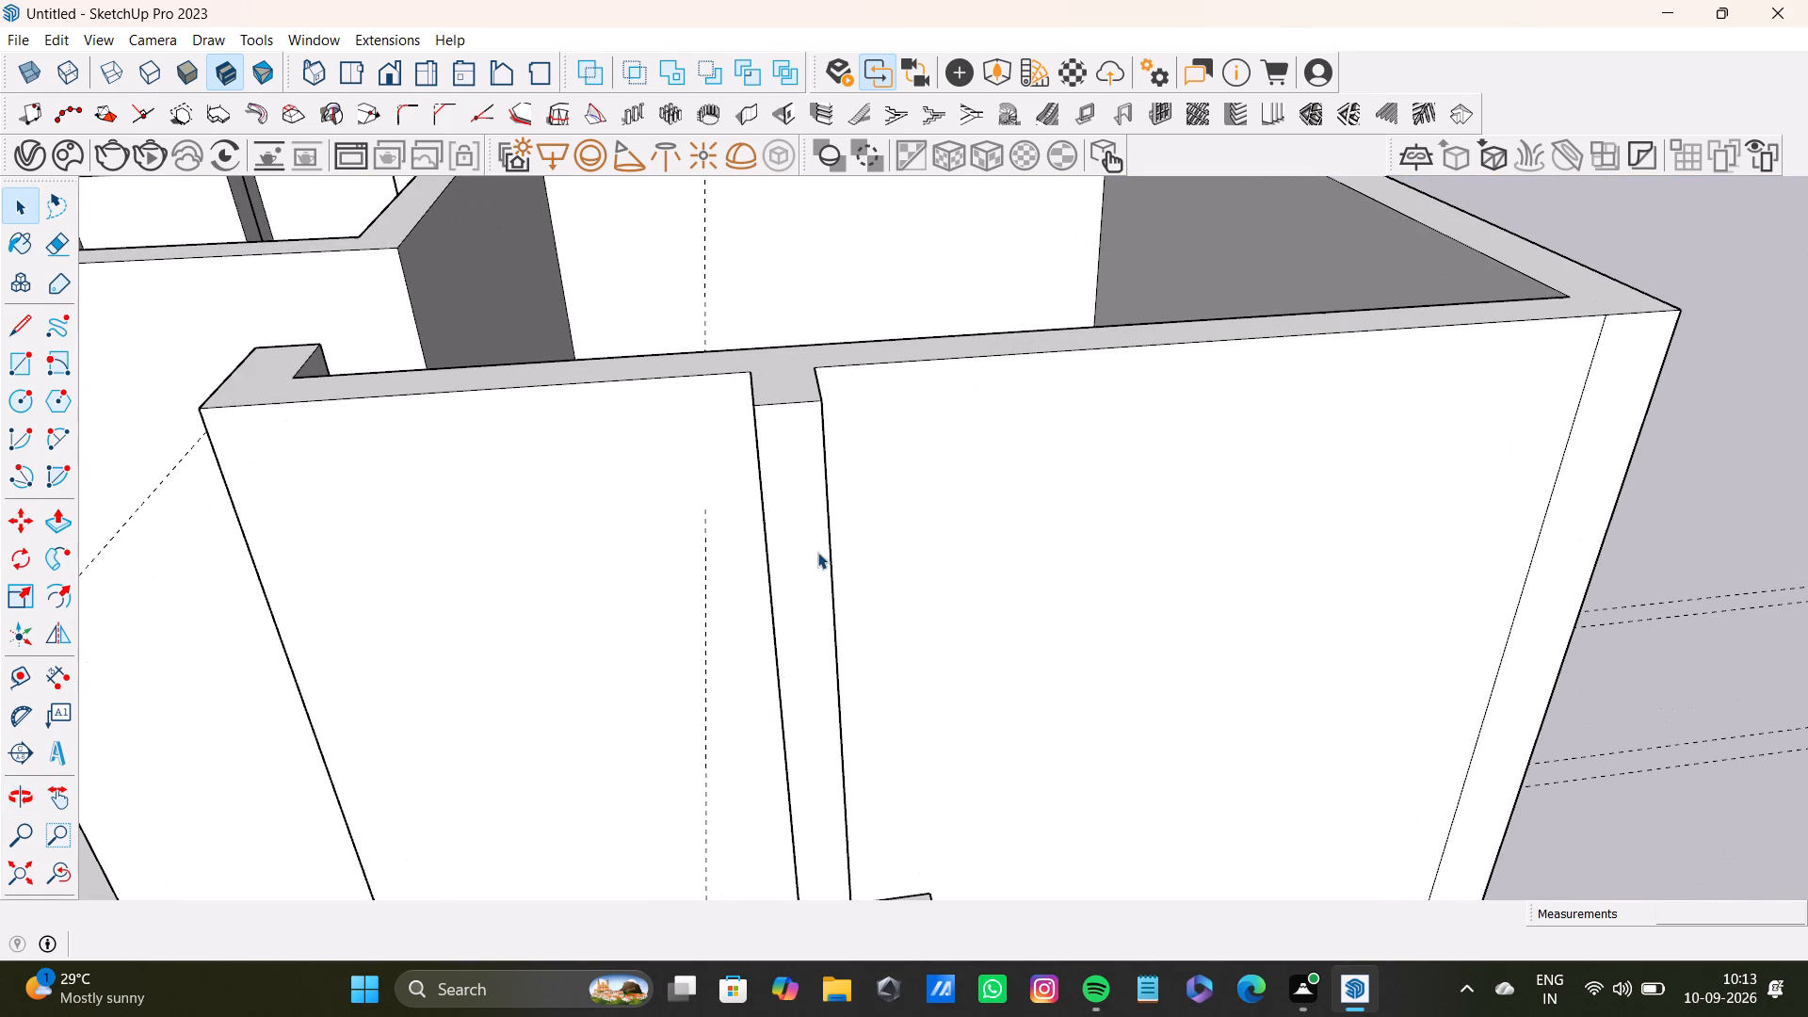
pyautogui.press('t')
pyautogui.scroll(4, 798, 409)
pyautogui.click(787, 397)
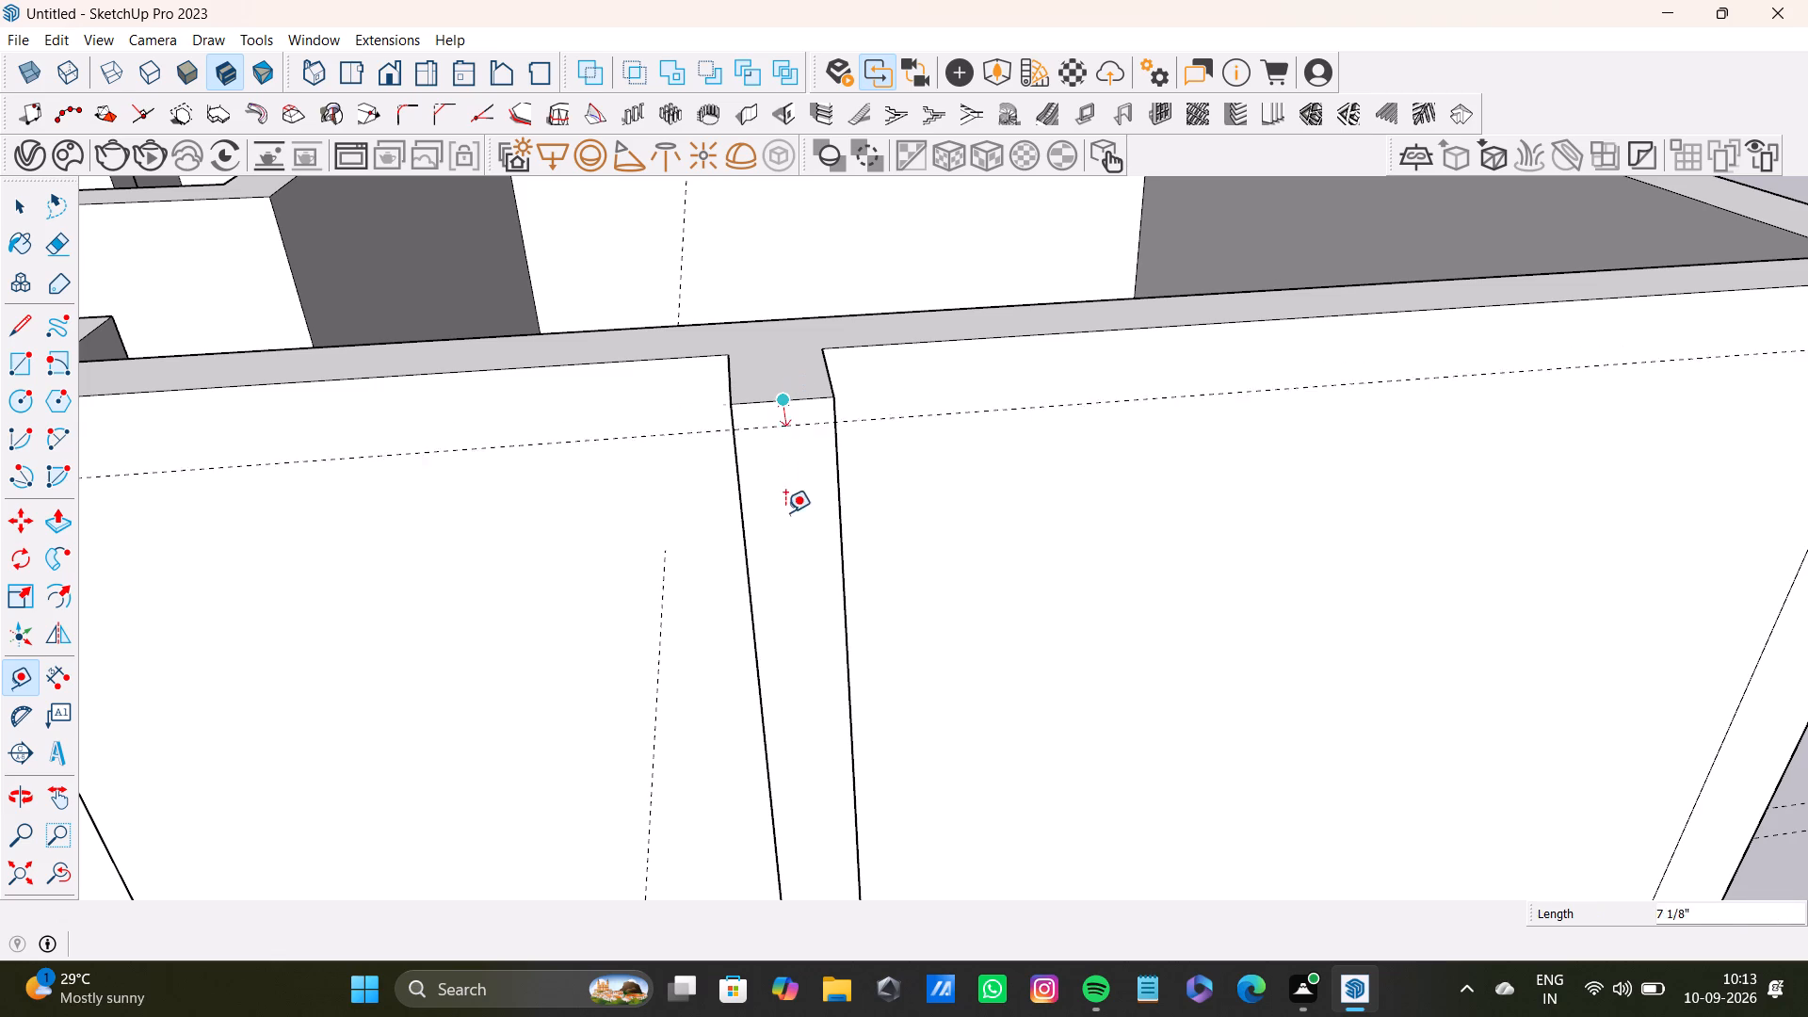
pyautogui.moveTo(767, 528); pyautogui.dragTo(978, 360, button='middle')
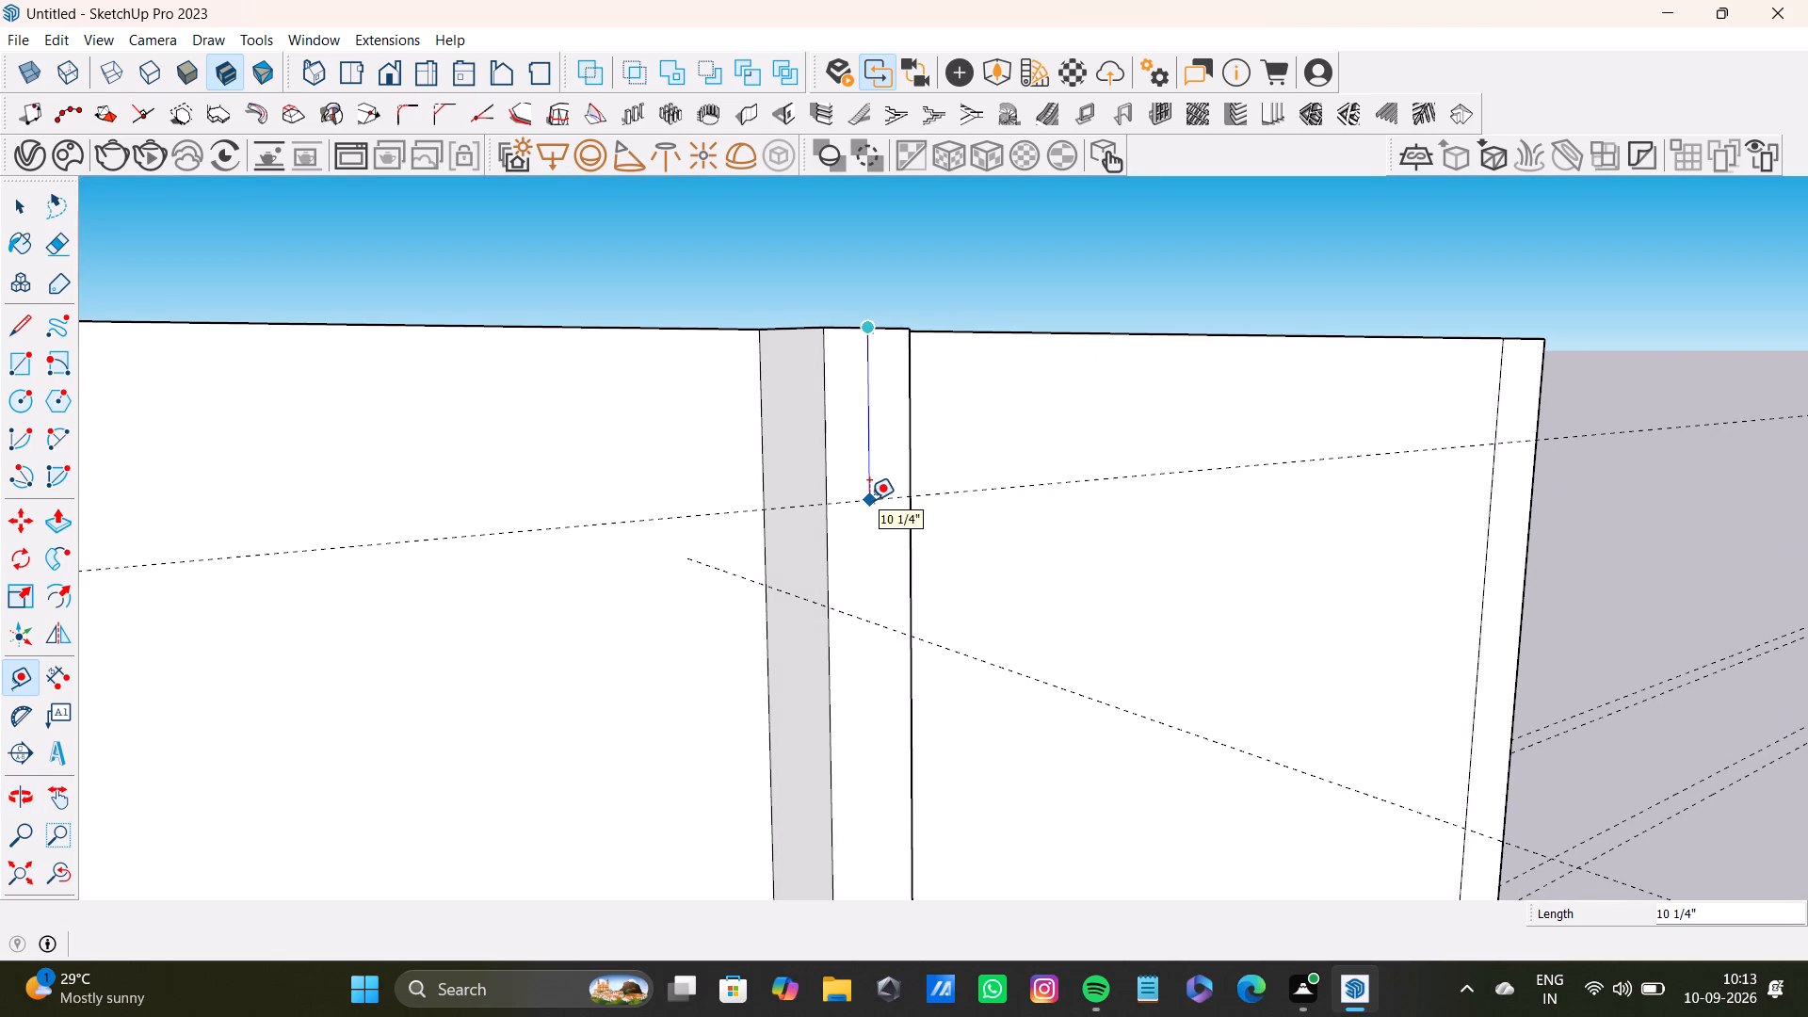
pyautogui.write("1'2")
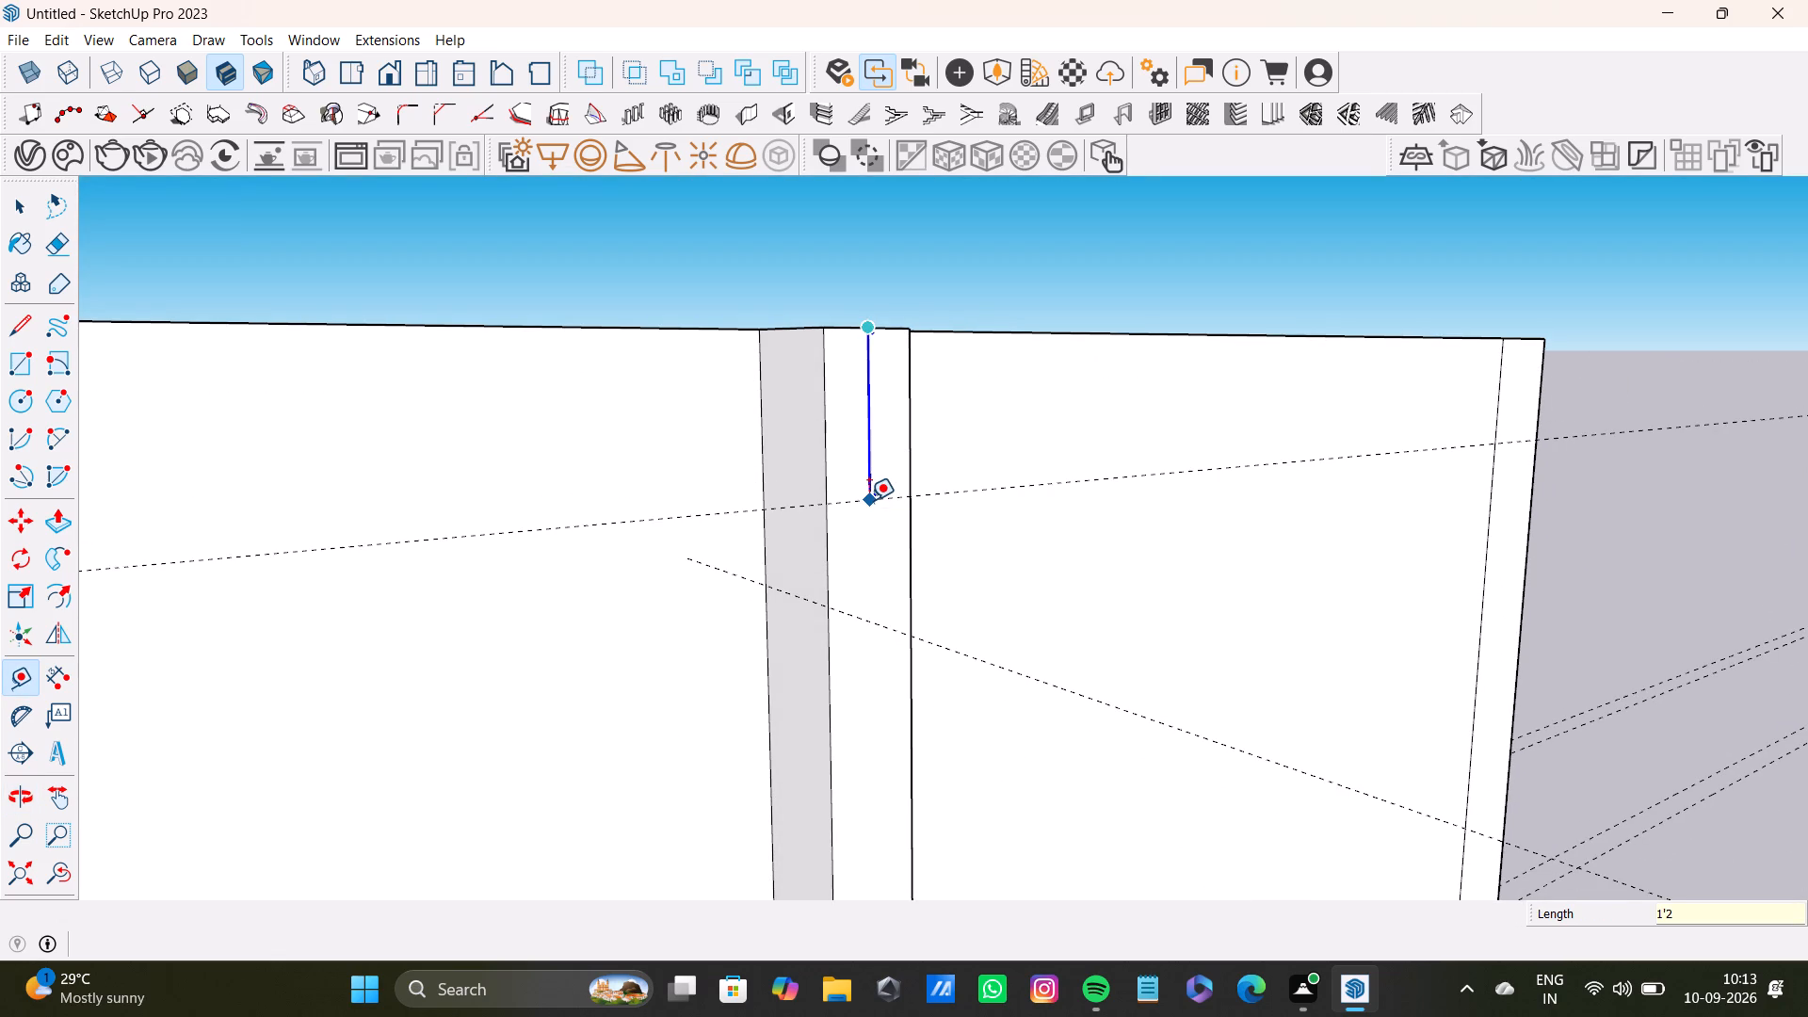
pyautogui.hotkey('shift', '"')
pyautogui.press('Return')
# Draw a 6" line across the stub's end face along the new guide.
pyautogui.press('l')
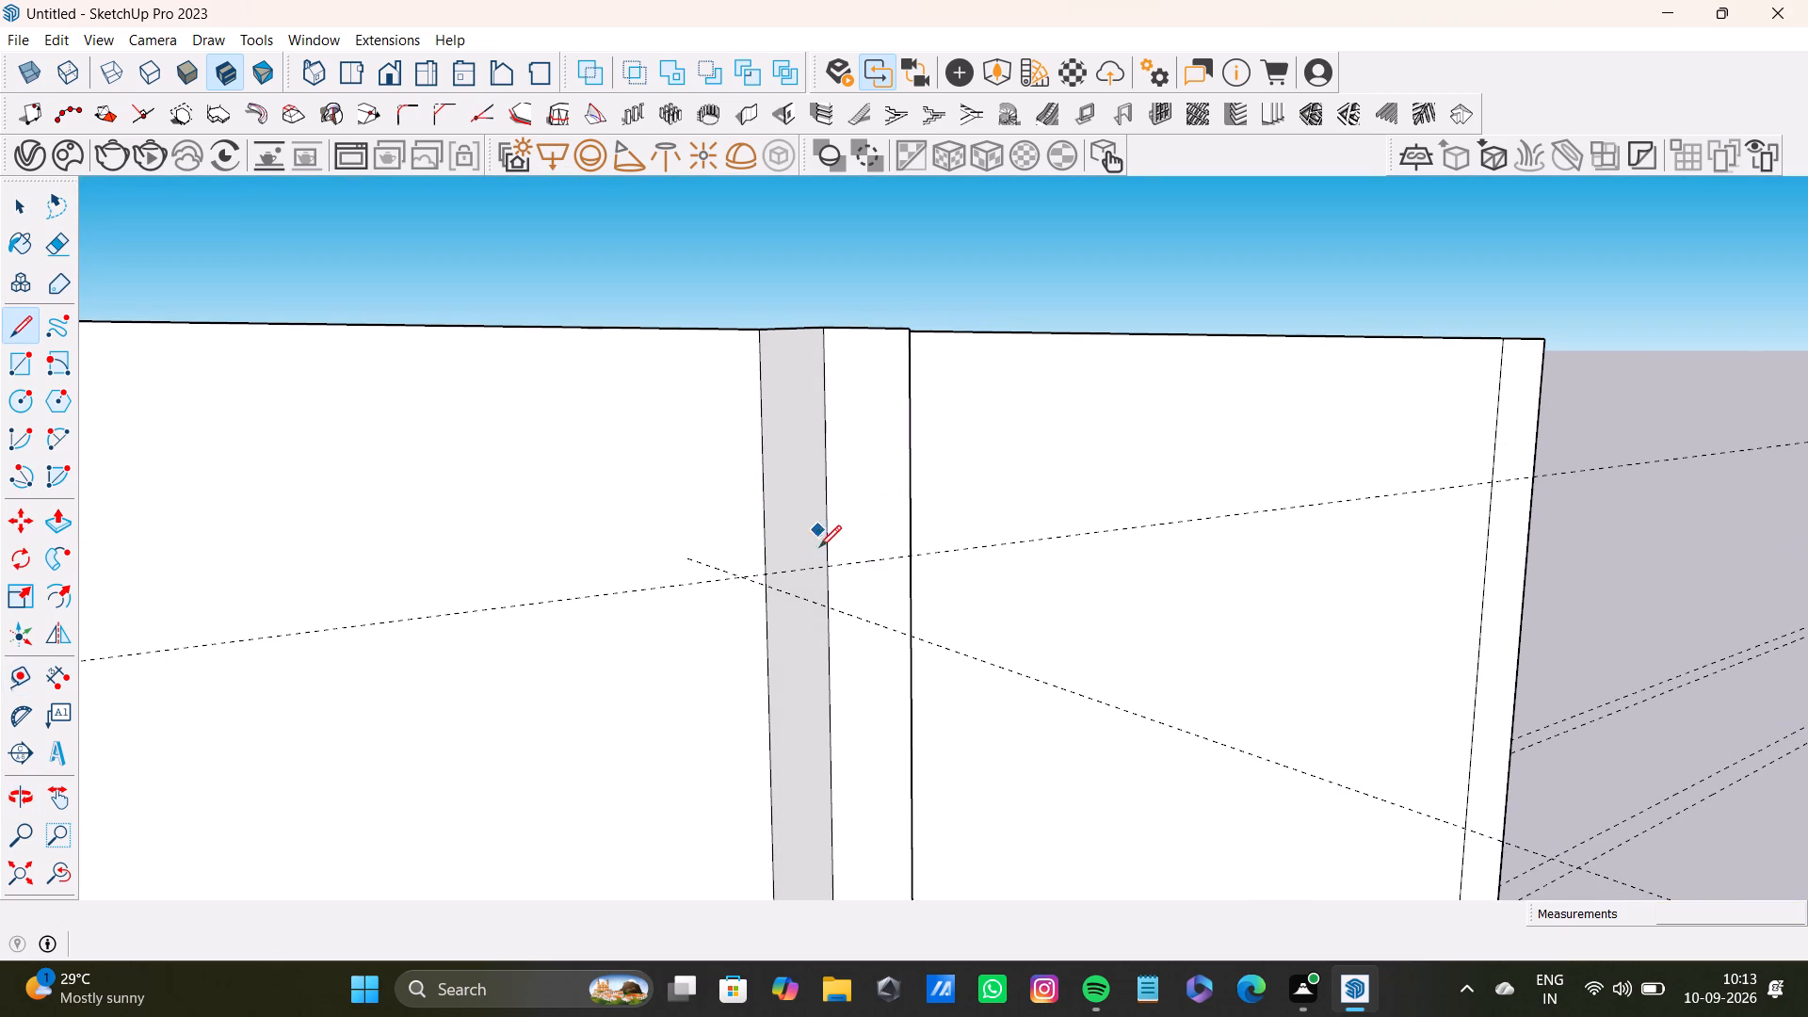
pyautogui.scroll(6, 823, 547)
pyautogui.click(827, 578)
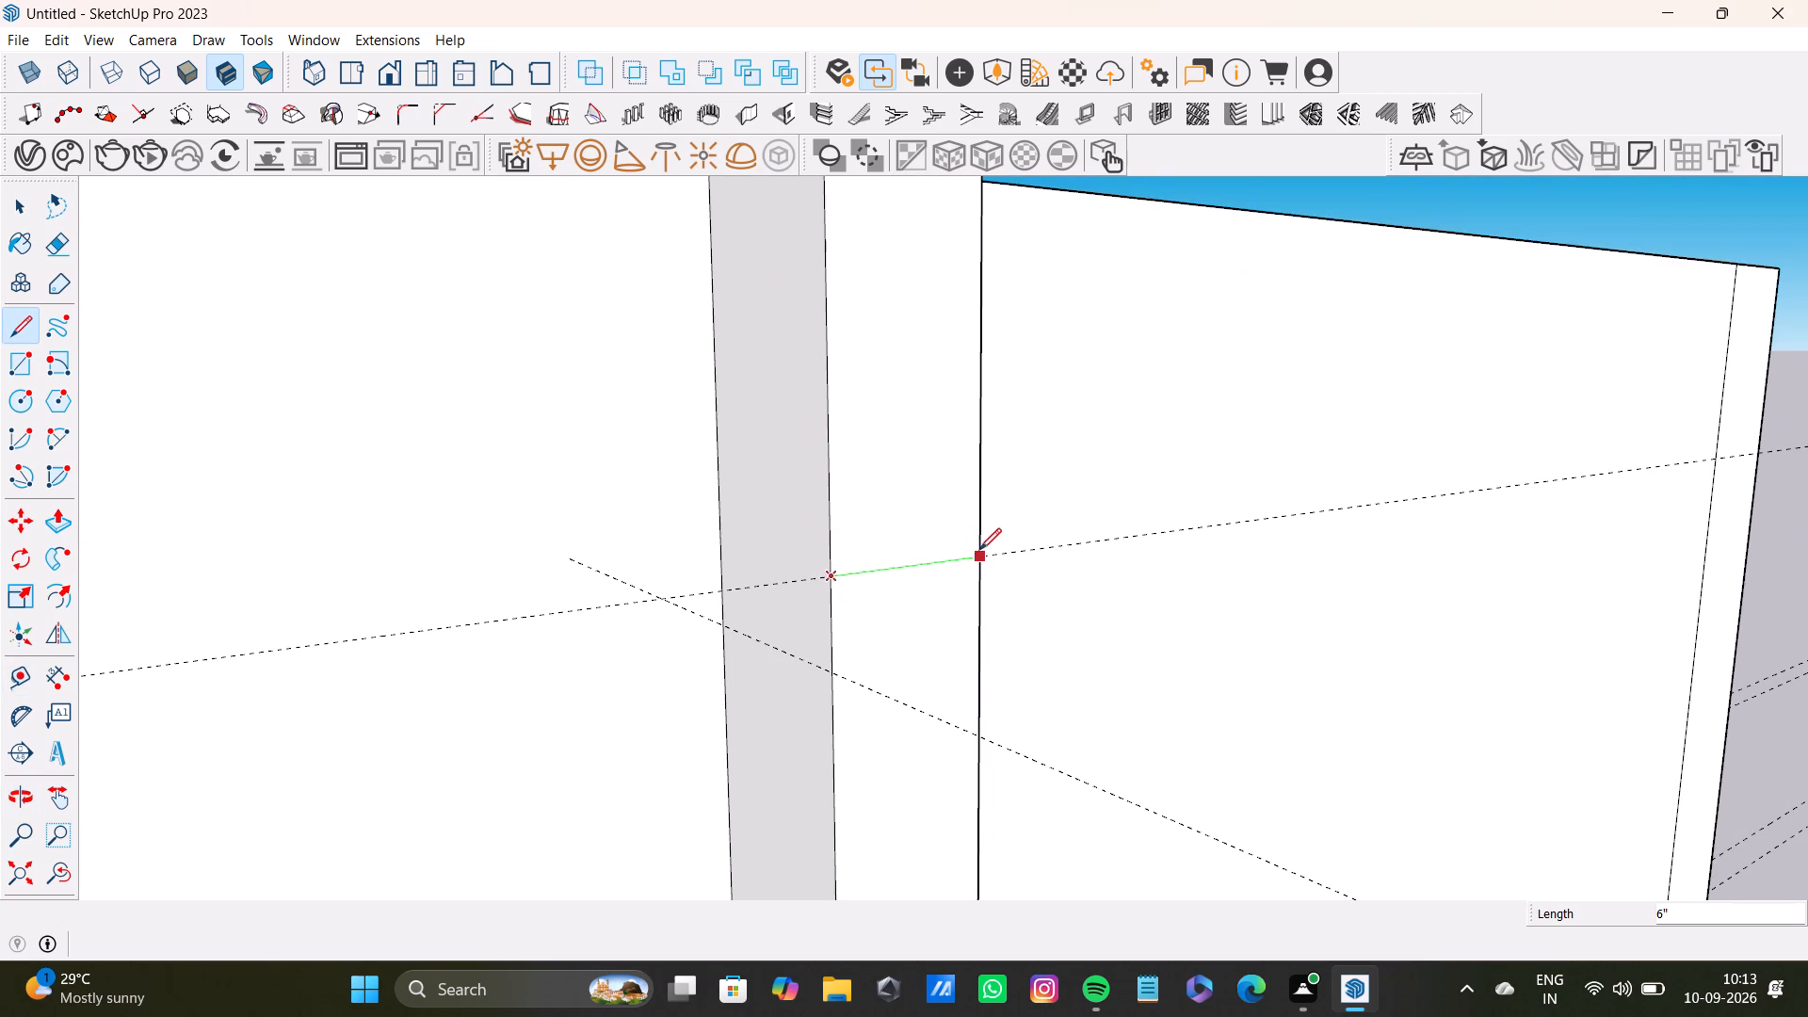
pyautogui.click(979, 550)
pyautogui.press('space')
# Bring the whole model back into view and examine both floor plans from above, below and around.
pyautogui.click(891, 476)
pyautogui.scroll(-9, 880, 450)
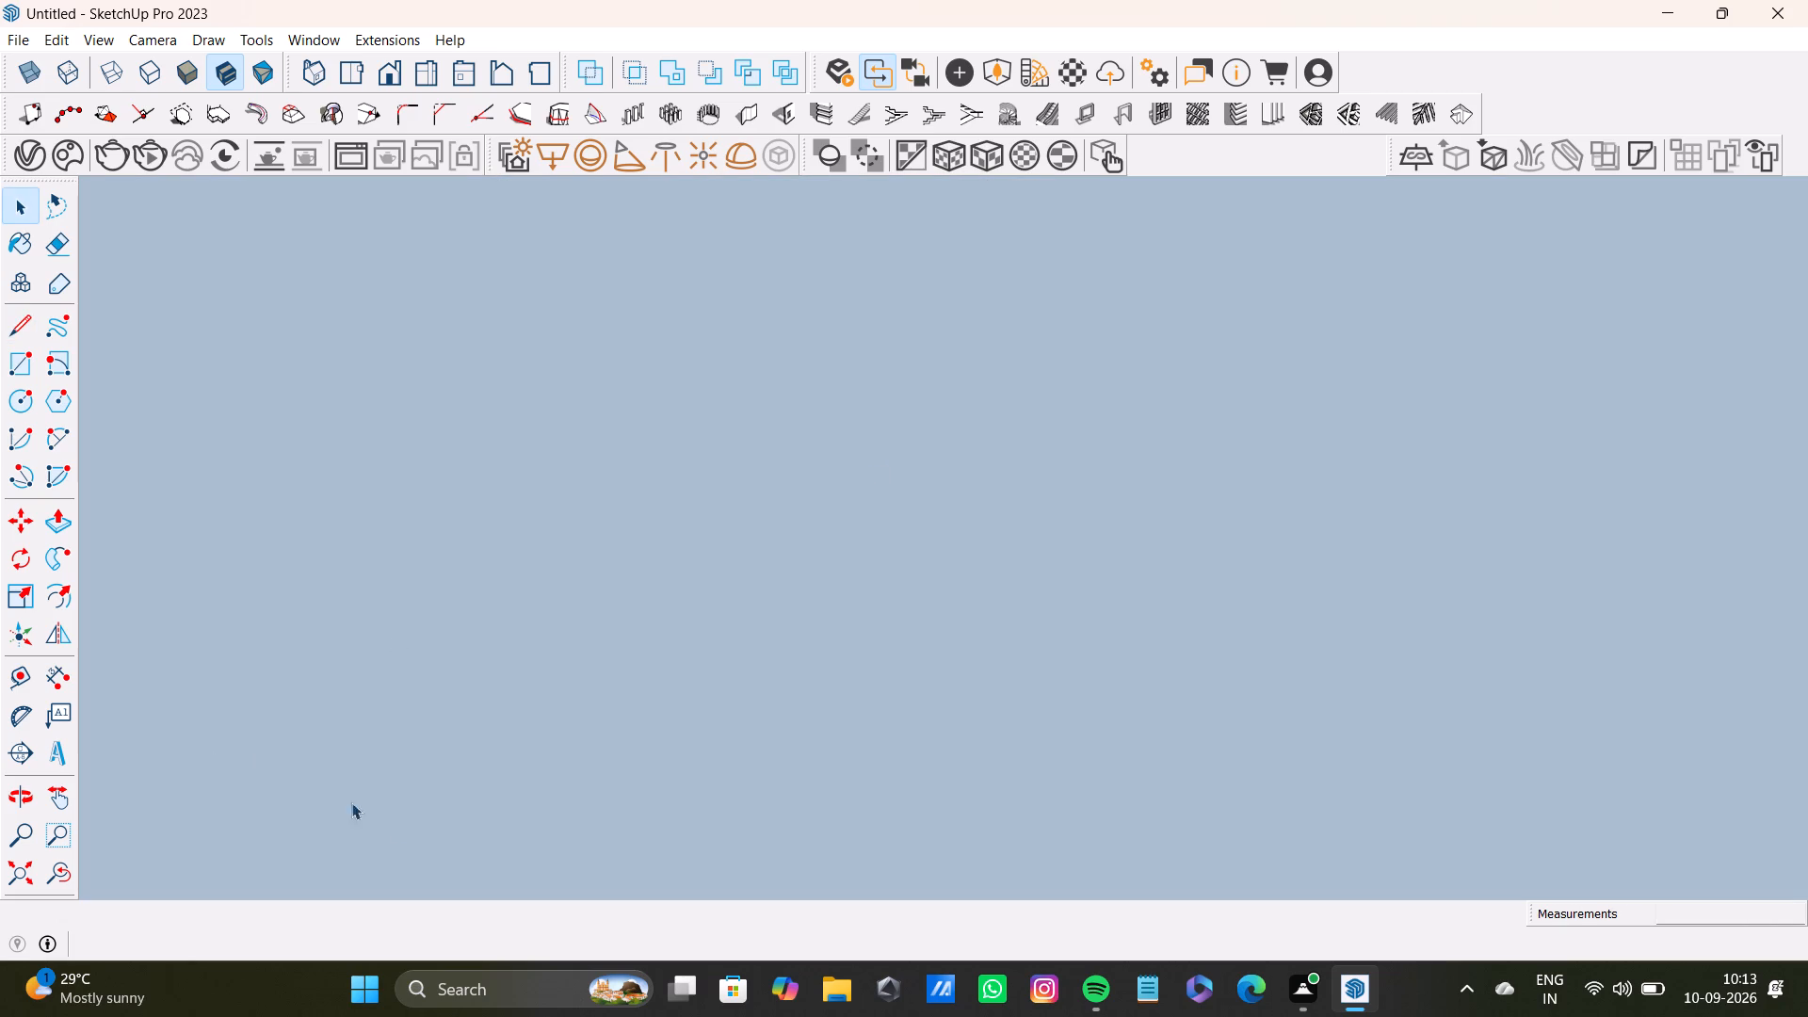
pyautogui.scroll(-5, 596, 586)
pyautogui.scroll(-18, 528, 536)
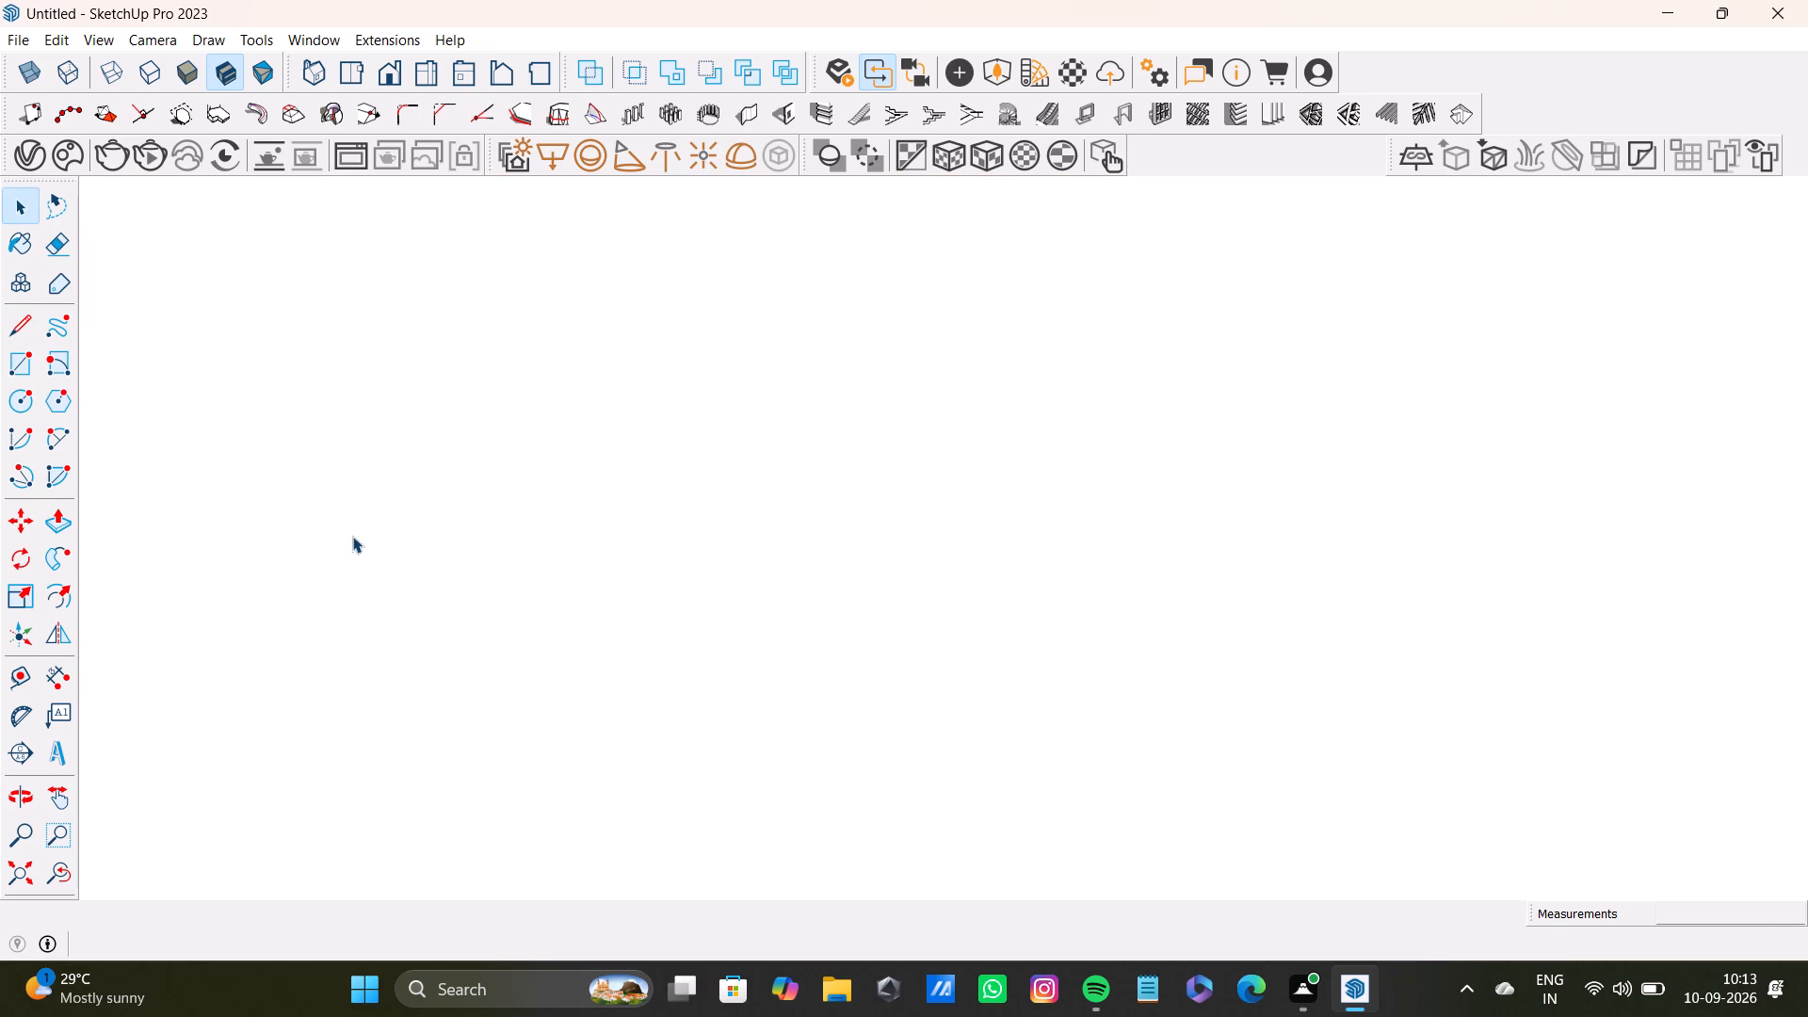
pyautogui.scroll(-1, 352, 536)
pyautogui.click(25, 878)
pyautogui.moveTo(641, 382); pyautogui.dragTo(603, 659, button='middle')
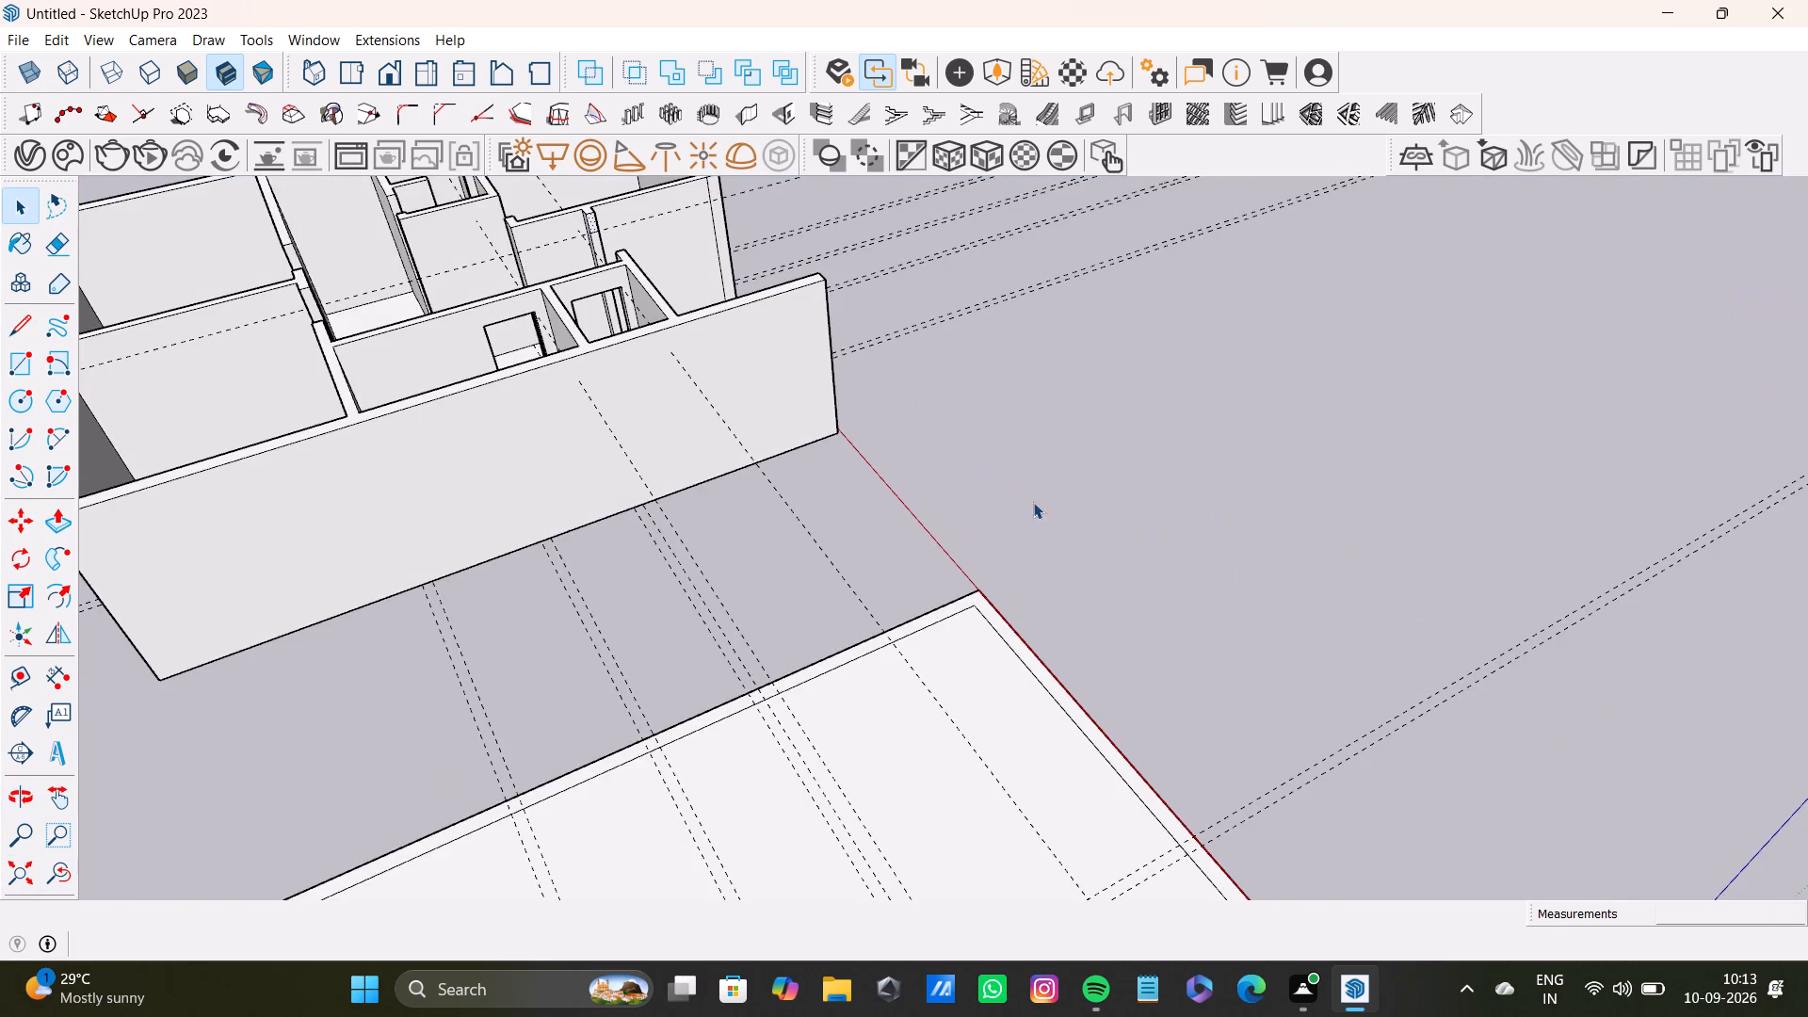
pyautogui.scroll(1, 1047, 491)
pyautogui.click(1041, 503)
pyautogui.click(1061, 536)
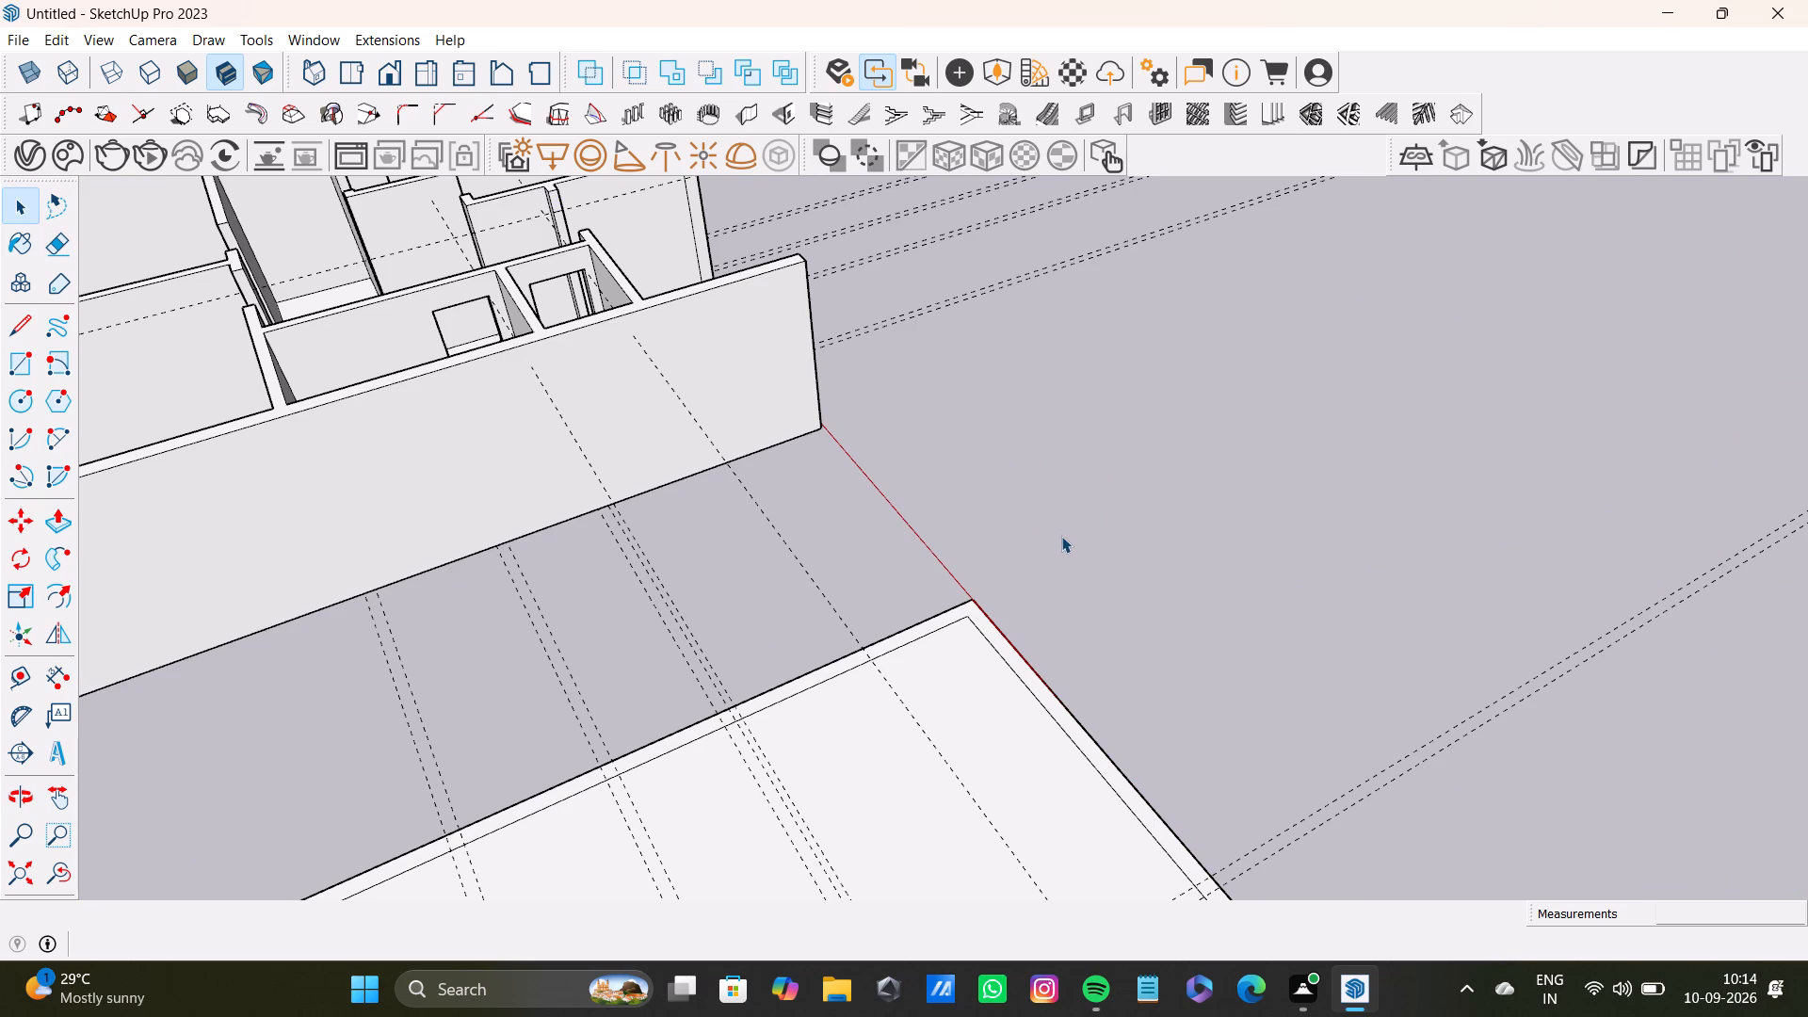
pyautogui.click(1061, 536)
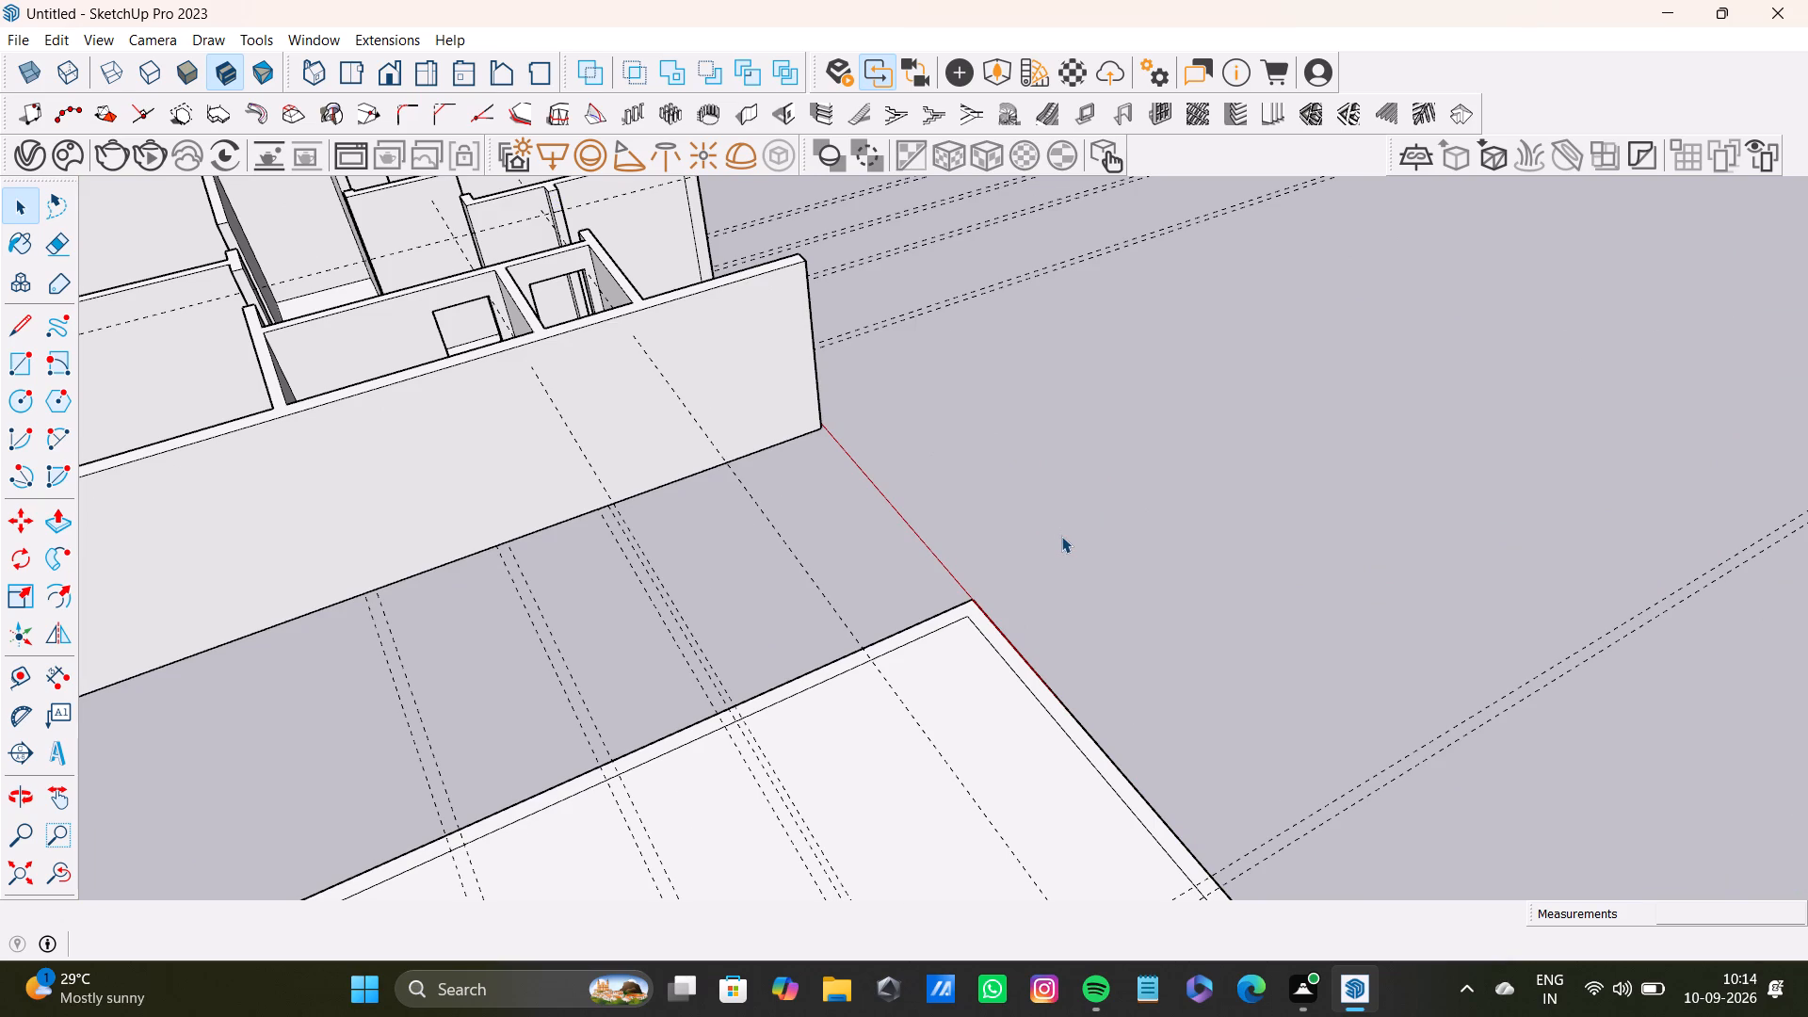
pyautogui.click(1061, 536)
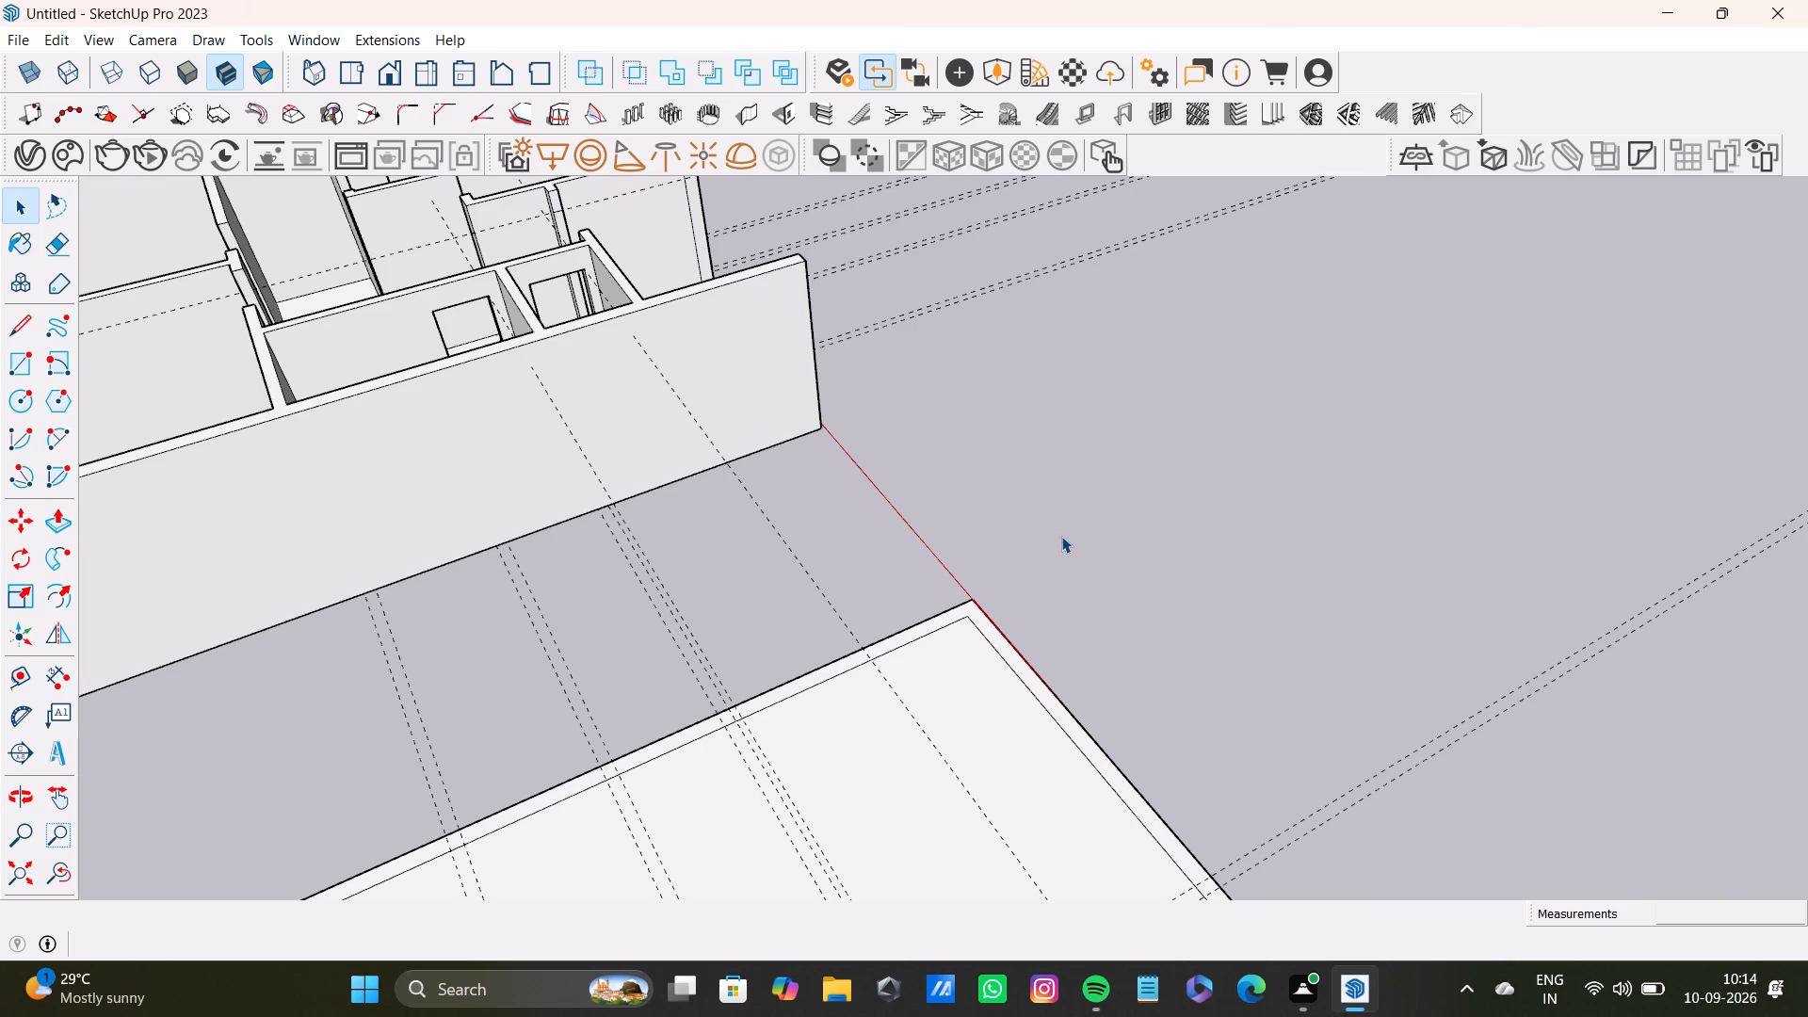
pyautogui.doubleClick(1061, 536)
pyautogui.scroll(-5, 485, 658)
pyautogui.moveTo(485, 658); pyautogui.dragTo(896, 443, button='middle')
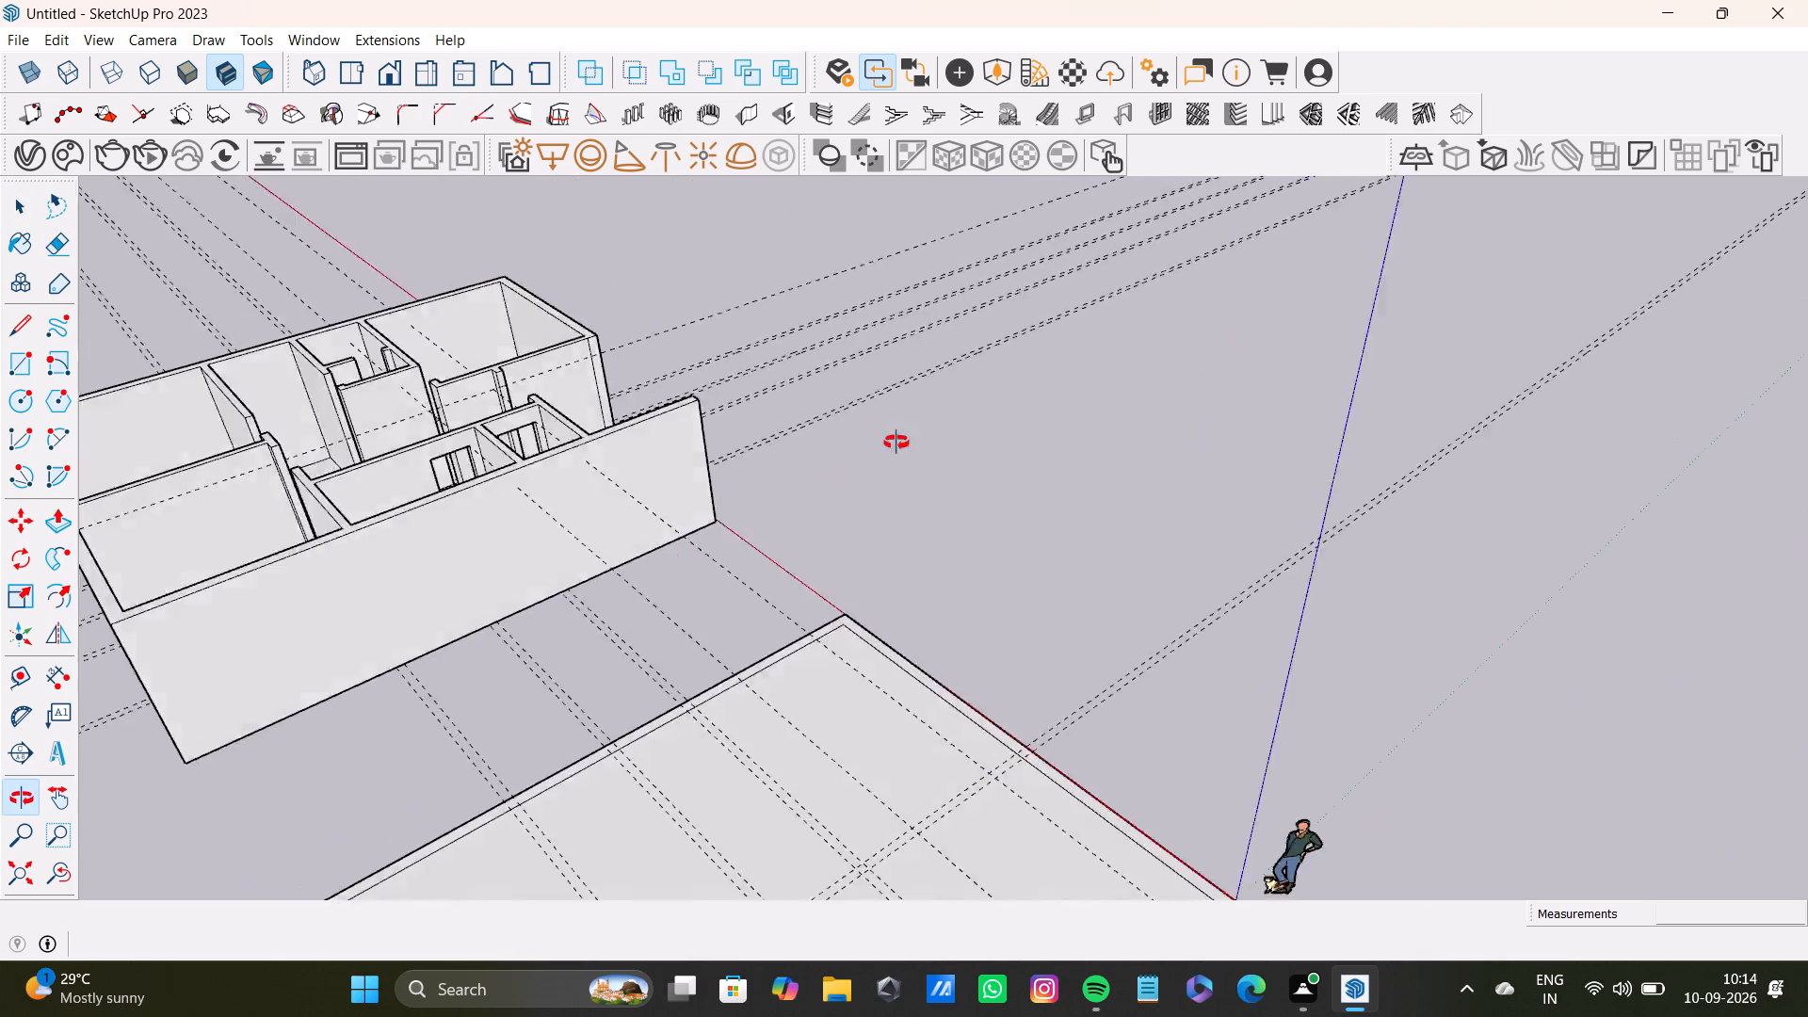
pyautogui.moveTo(896, 443); pyautogui.dragTo(949, 416, button='middle')
pyautogui.scroll(-5, 870, 536)
pyautogui.moveTo(803, 628); pyautogui.dragTo(784, 190, button='middle')
pyautogui.click(901, 435)
pyautogui.moveTo(944, 636); pyautogui.dragTo(943, 710, button='middle')
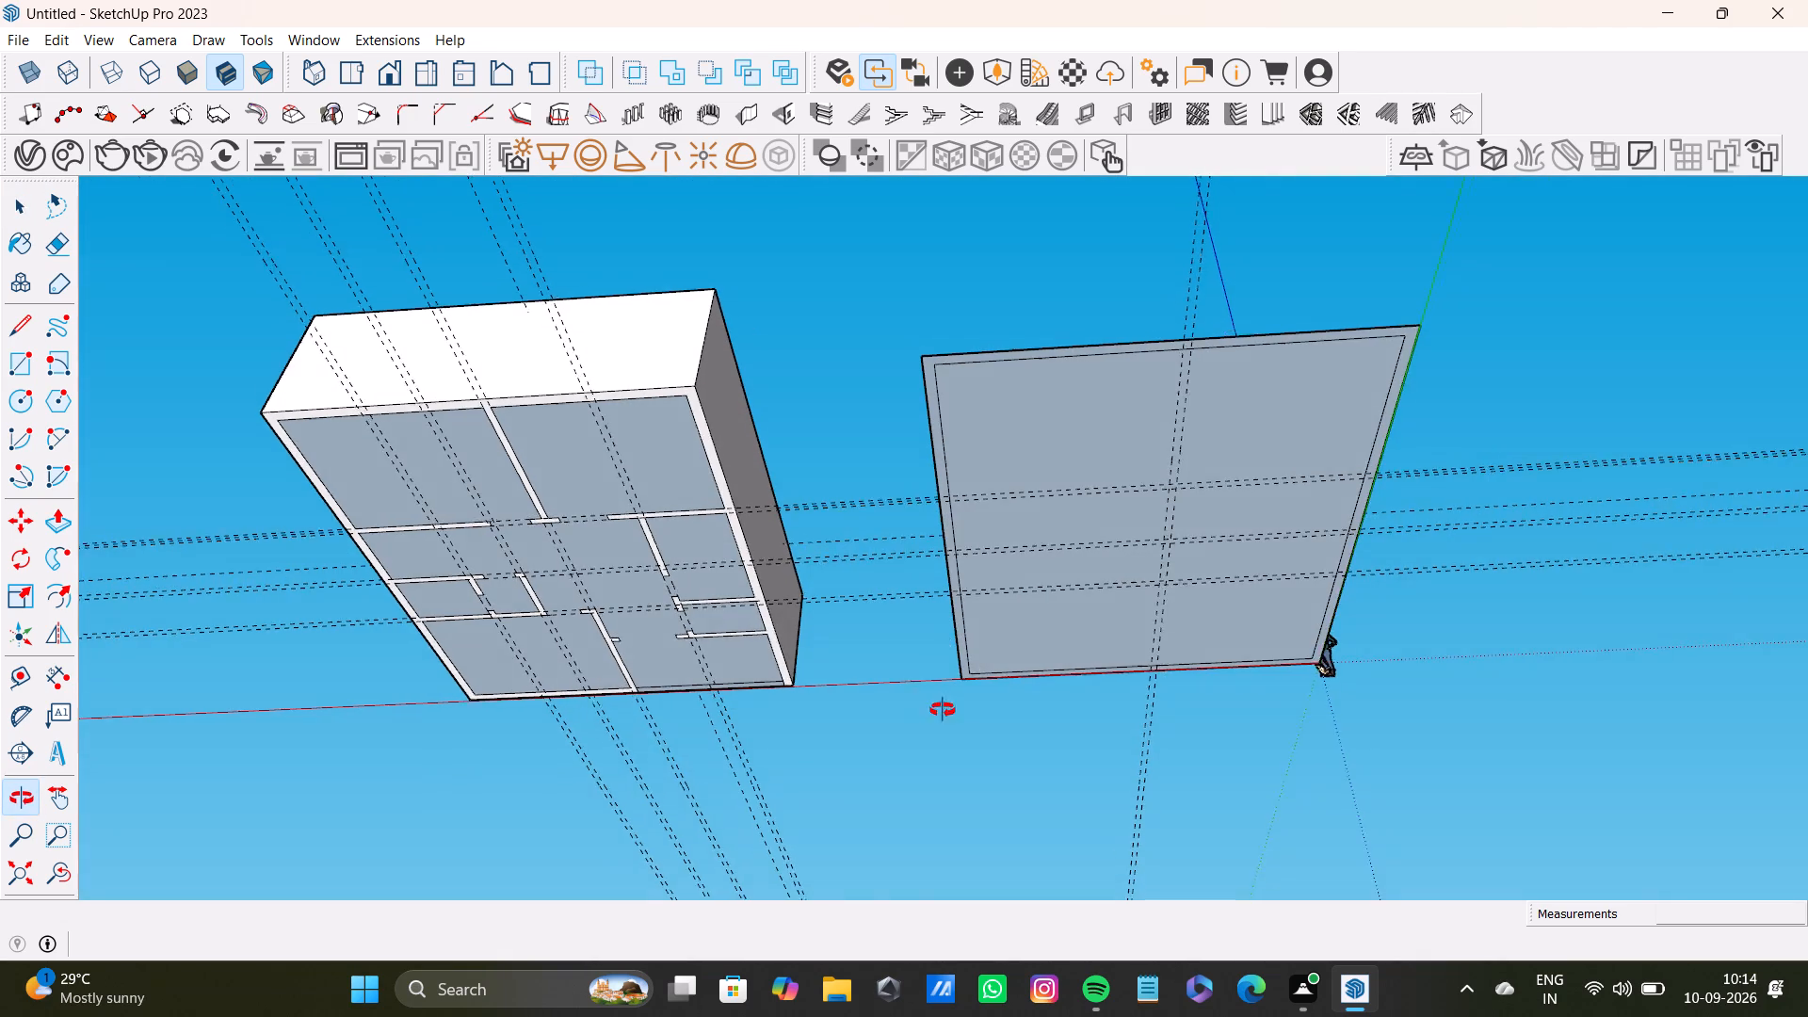
pyautogui.moveTo(943, 710); pyautogui.dragTo(866, 1016, button='middle')
pyautogui.scroll(-1, 866, 1016)
pyautogui.moveTo(705, 498); pyautogui.dragTo(757, 747, button='middle')
pyautogui.click(345, 395)
pyautogui.scroll(-5, 338, 385)
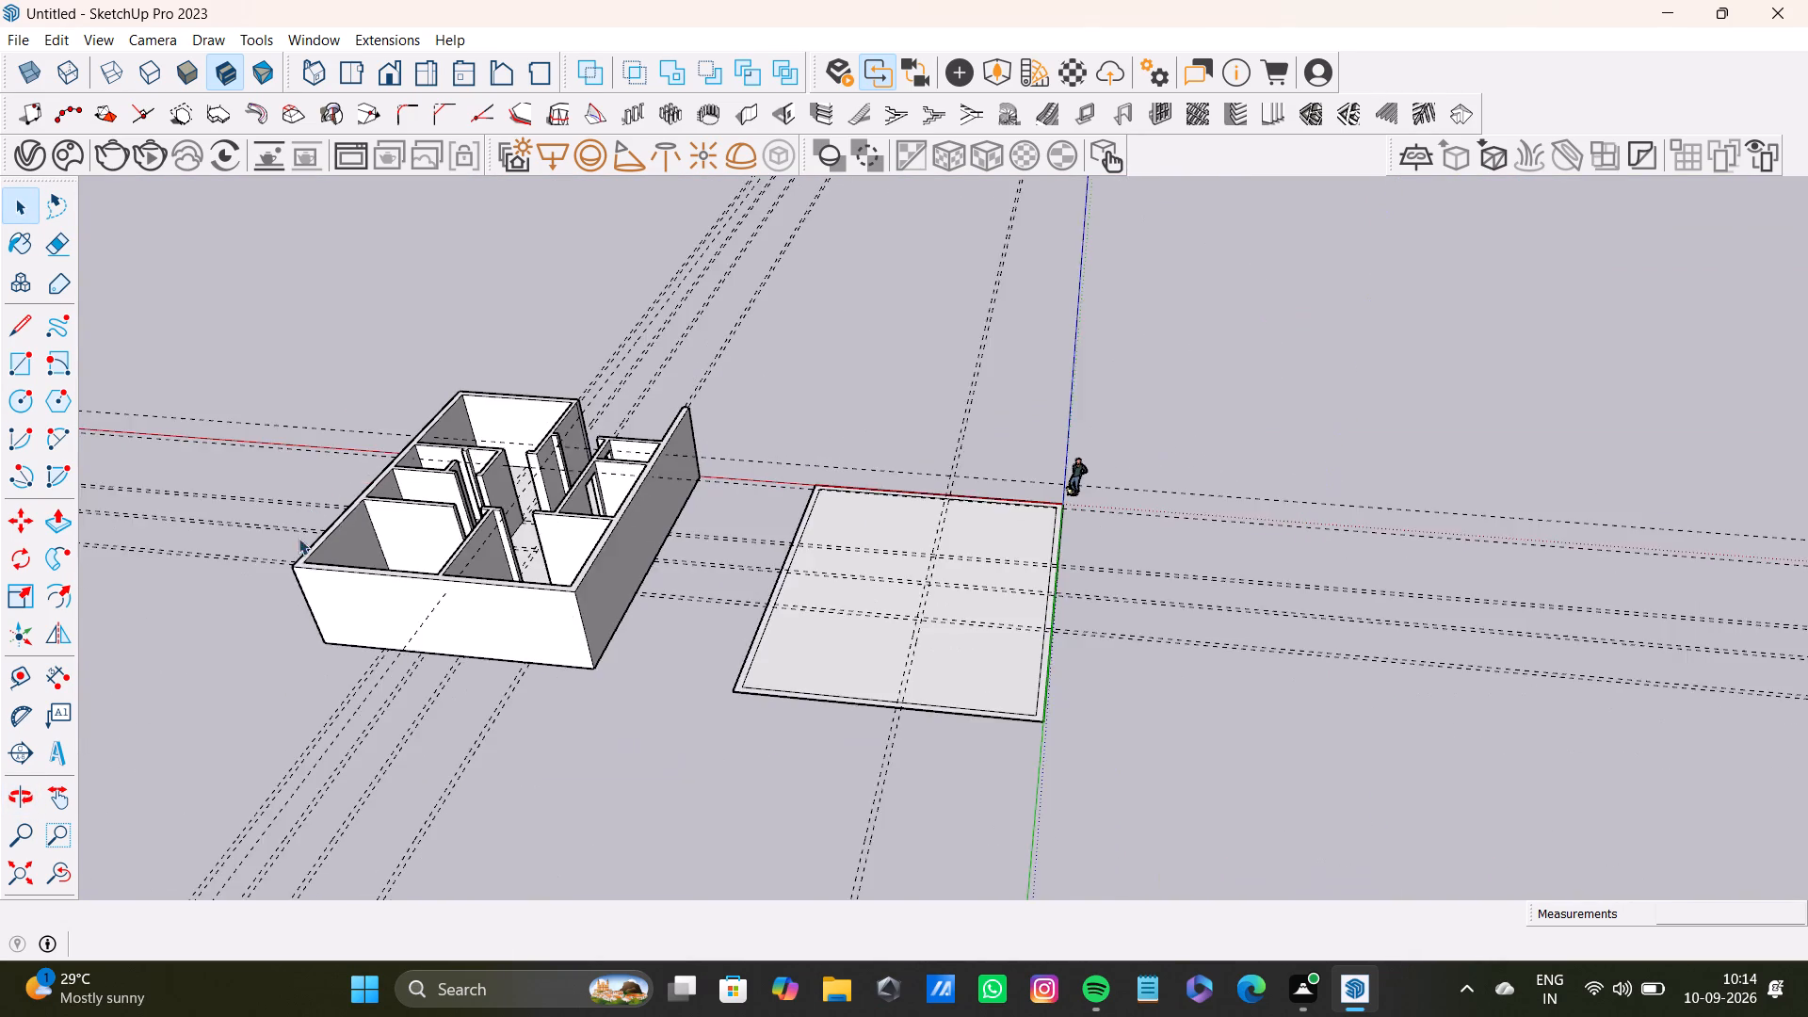
pyautogui.moveTo(299, 541); pyautogui.dragTo(757, 518, button='middle')
pyautogui.click(1228, 450)
pyautogui.scroll(-5, 615, 713)
pyautogui.moveTo(708, 673); pyautogui.dragTo(0, 600, button='middle')
pyautogui.scroll(3, 711, 528)
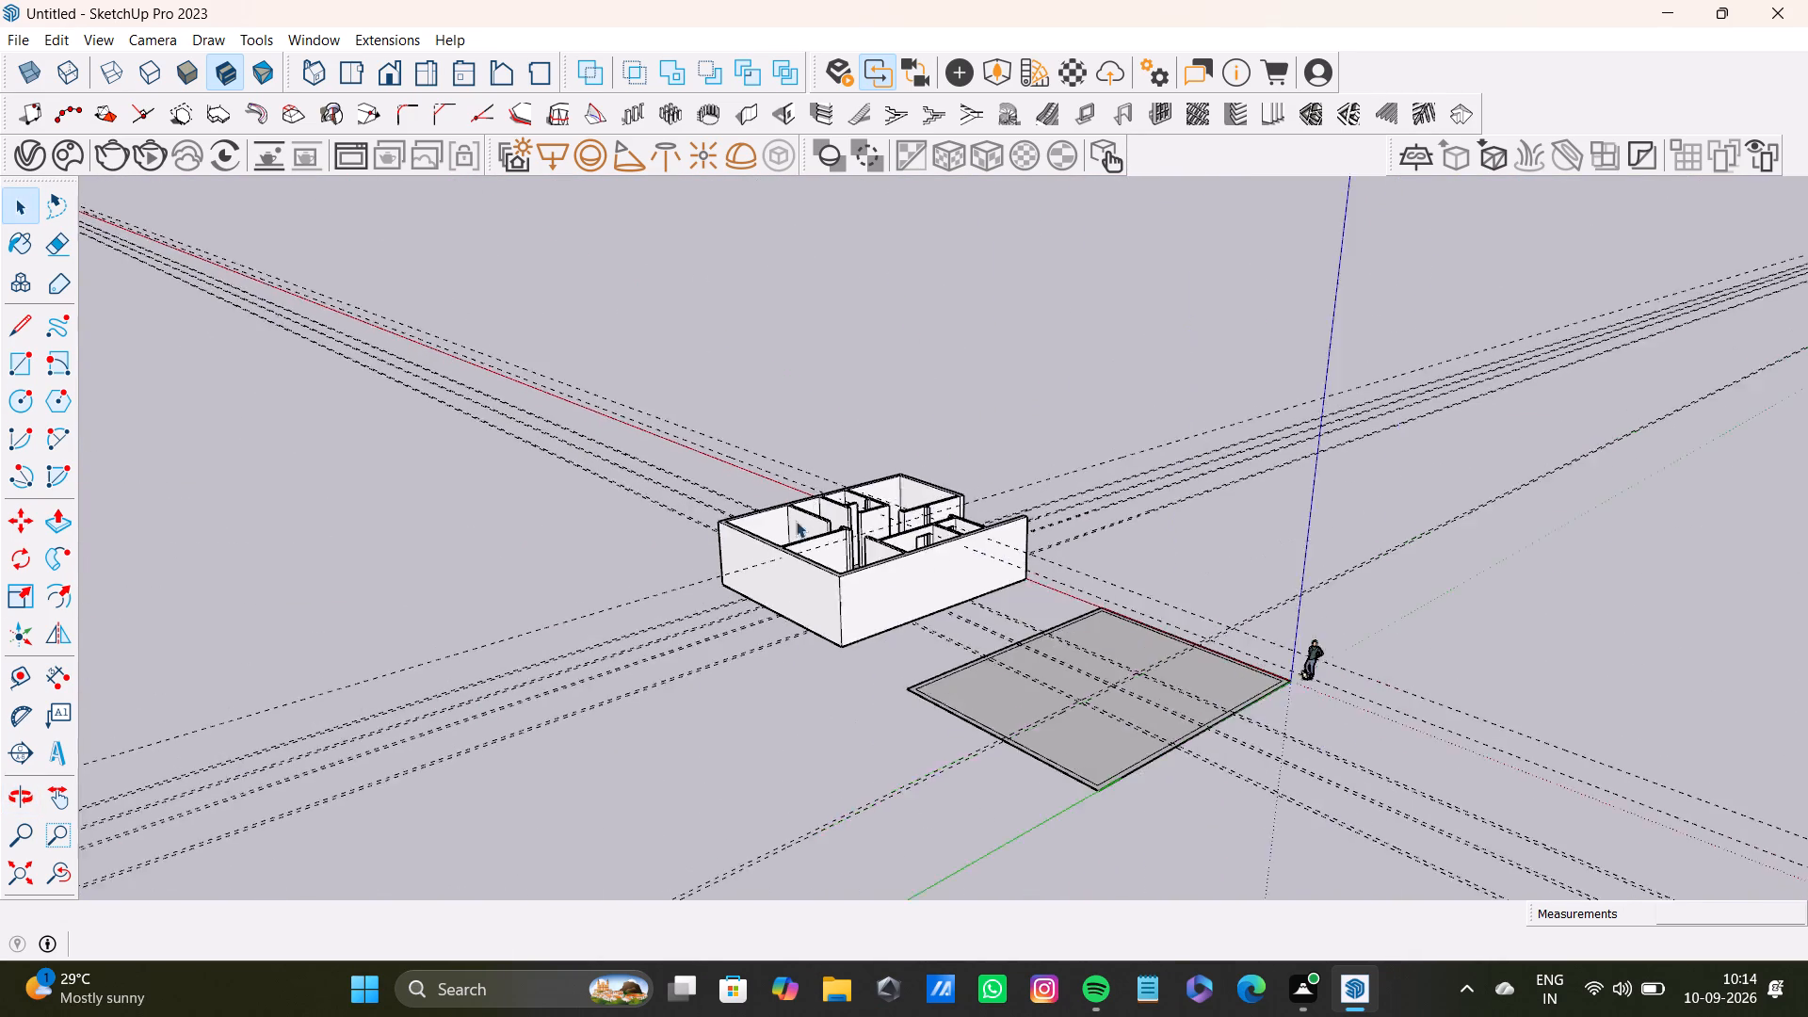
pyautogui.scroll(1, 796, 521)
pyautogui.moveTo(1021, 481); pyautogui.dragTo(515, 556, button='middle')
pyautogui.scroll(-5, 767, 465)
pyautogui.moveTo(1011, 458); pyautogui.dragTo(555, 557, button='middle')
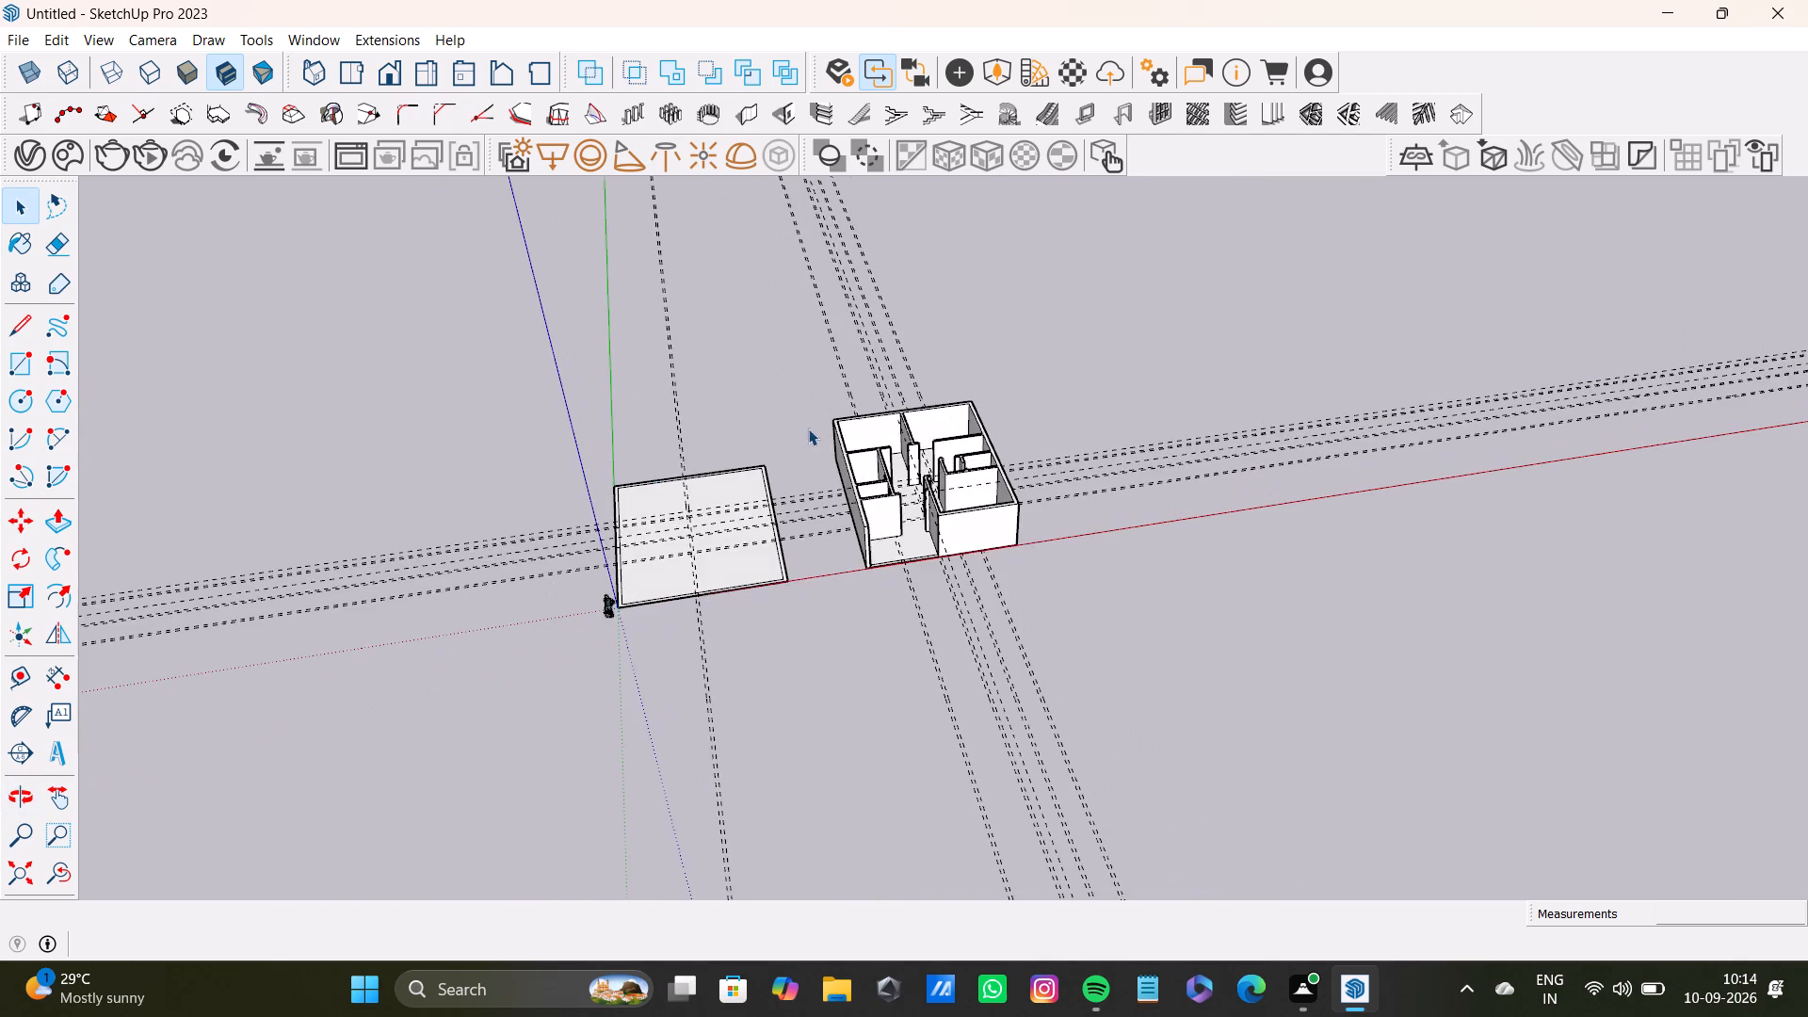
pyautogui.scroll(6, 1109, 352)
pyautogui.click(1031, 379)
pyautogui.scroll(-9, 988, 407)
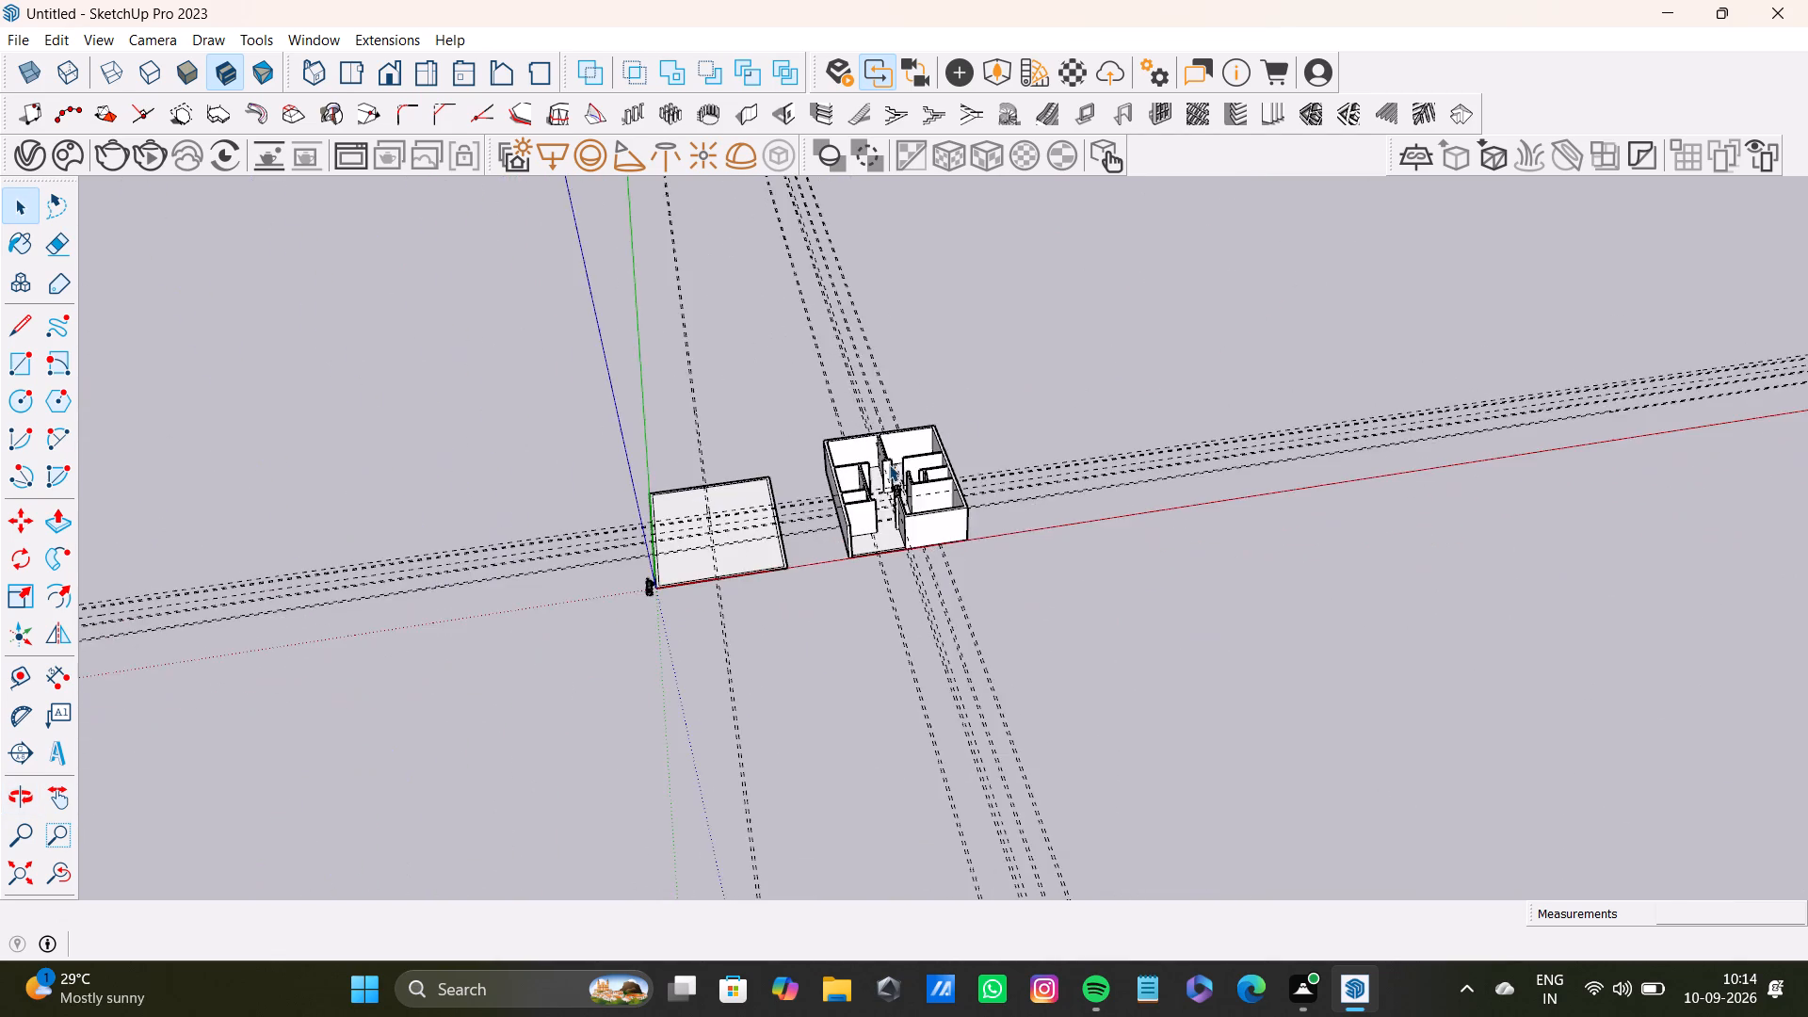
pyautogui.moveTo(679, 483); pyautogui.dragTo(1317, 371, button='middle')
pyautogui.scroll(9, 846, 514)
pyautogui.moveTo(654, 532); pyautogui.dragTo(975, 793, button='middle')
pyautogui.scroll(-1, 967, 785)
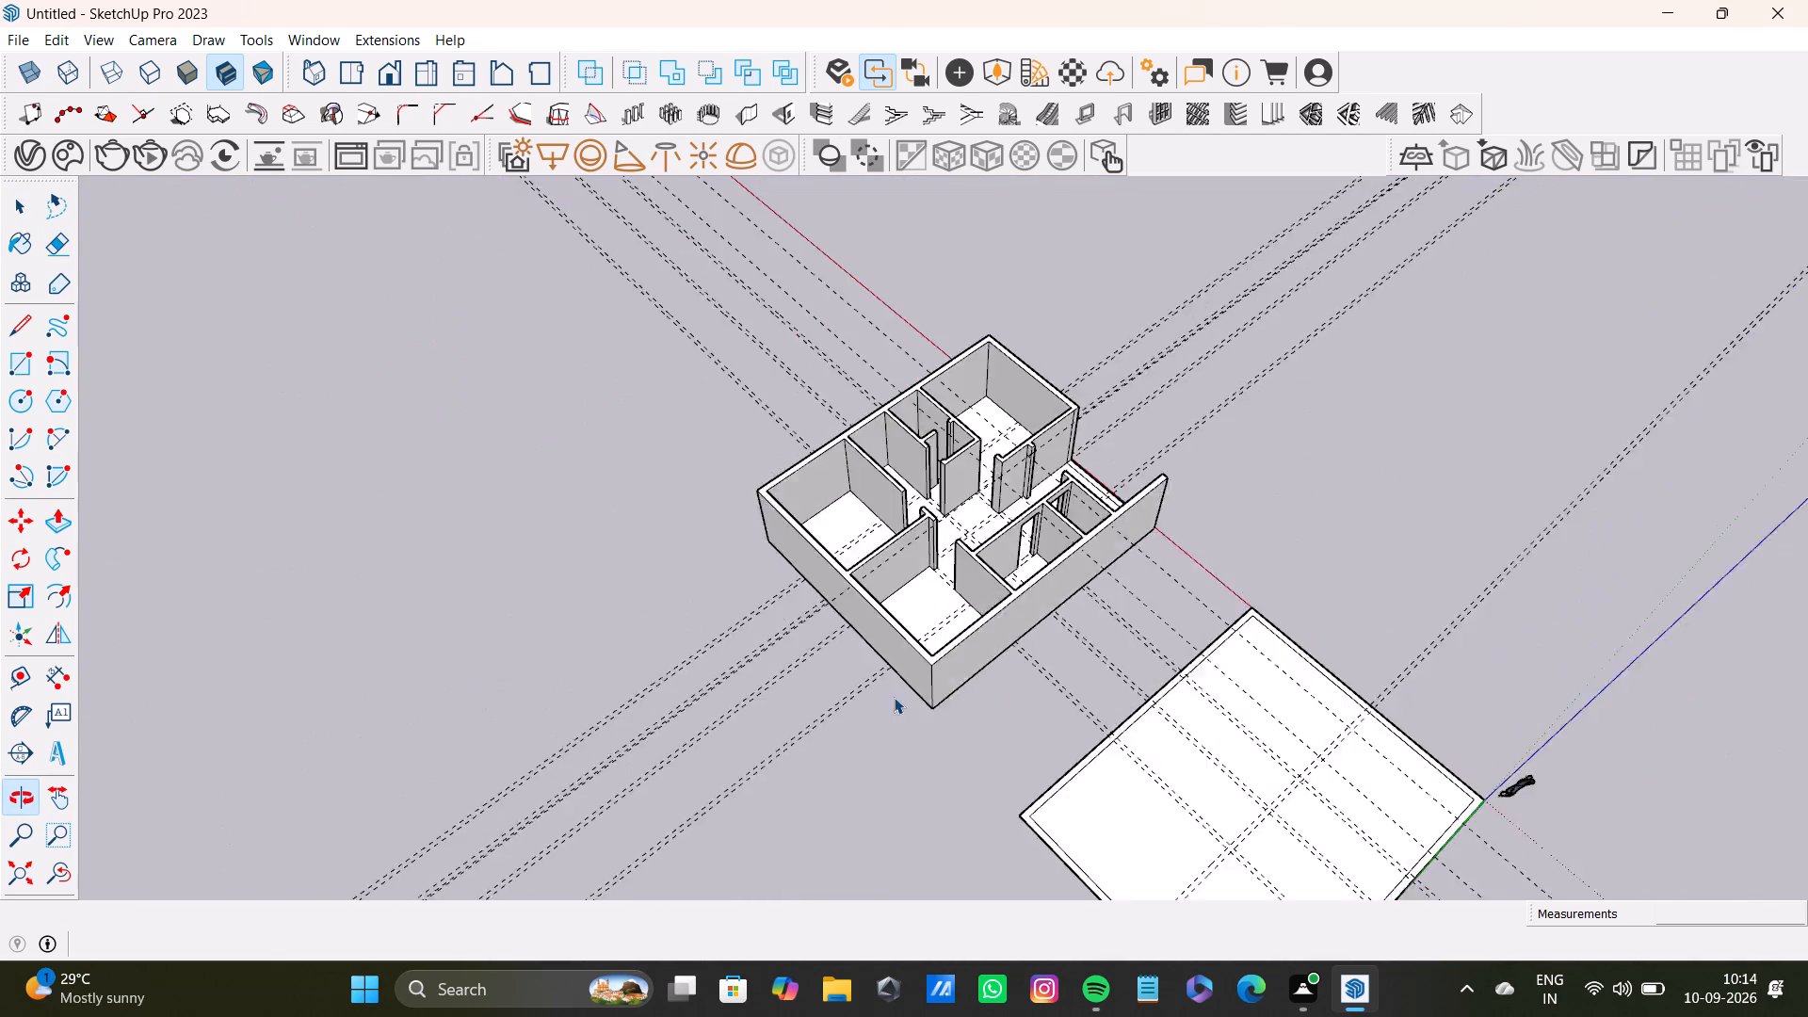
pyautogui.scroll(10, 800, 565)
pyautogui.moveTo(1137, 403); pyautogui.dragTo(572, 397, button='middle')
pyautogui.scroll(-10, 764, 444)
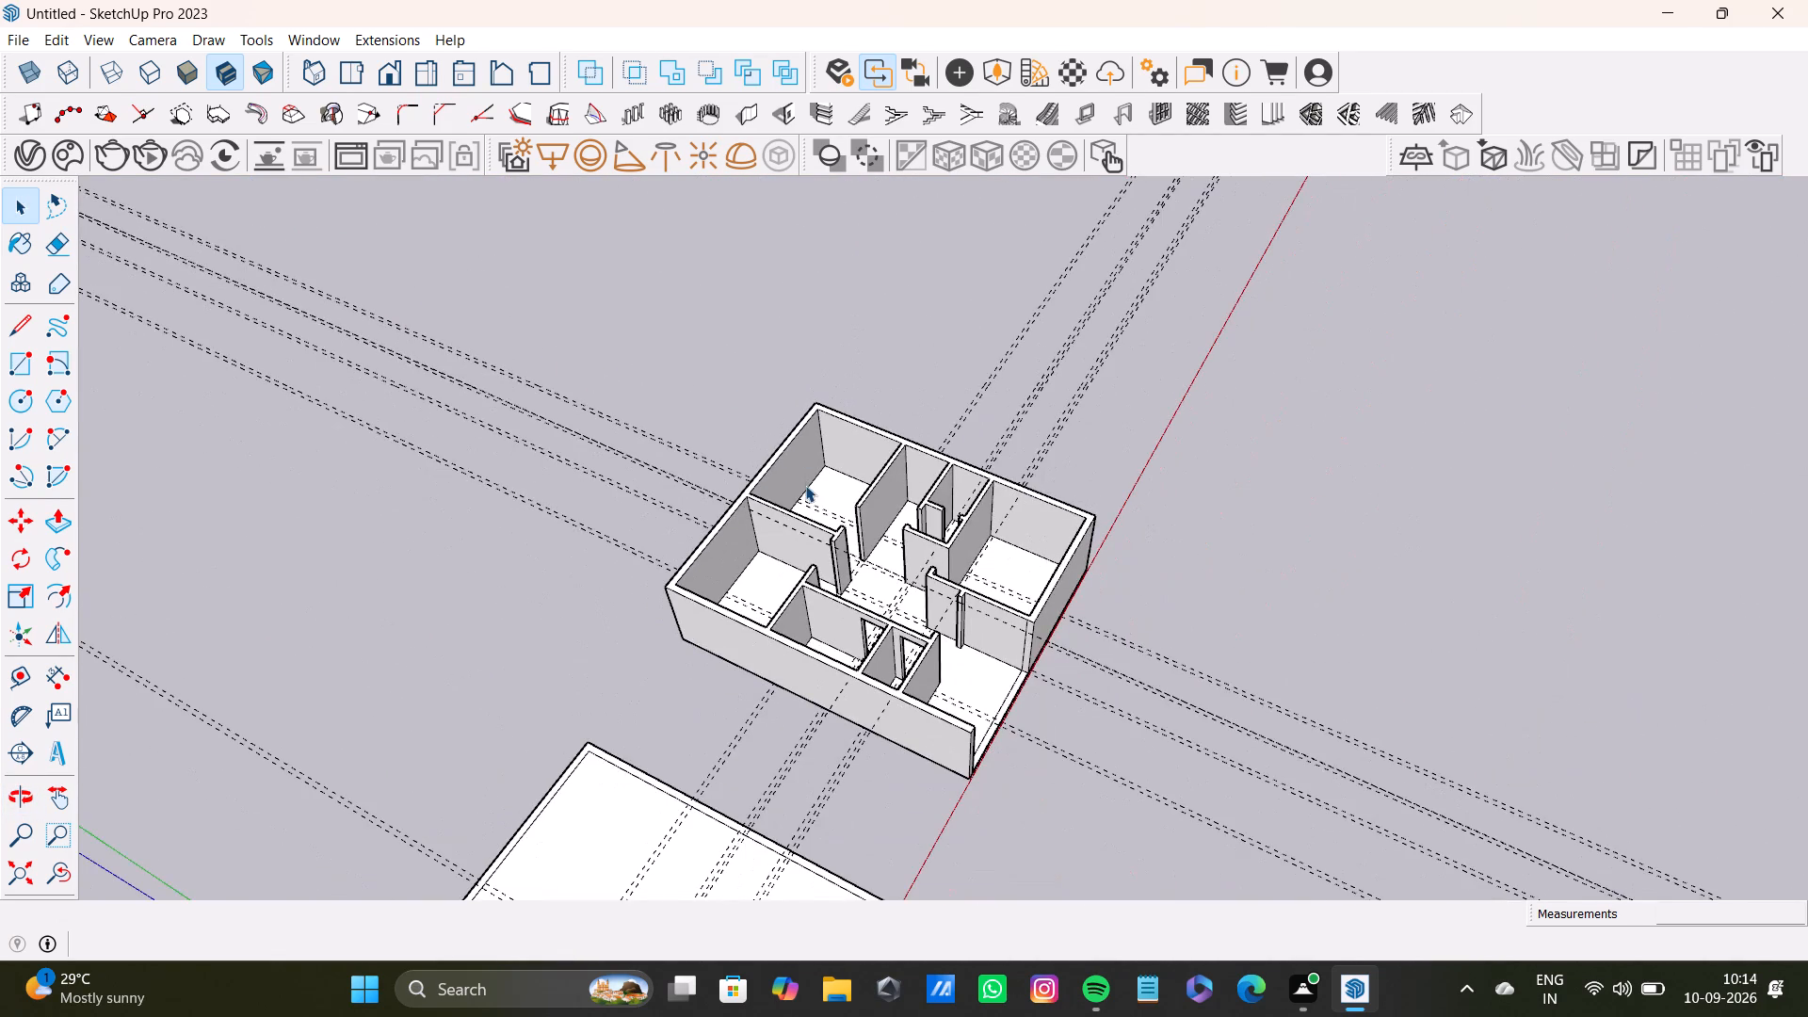
# Pull the stub's upper face across the opening behind the open front room to meet the opposite wall end as a lintel.
pyautogui.scroll(9, 836, 510)
pyautogui.keyDown('shift'); pyautogui.moveTo(969, 569); pyautogui.dragTo(842, 303, button='middle'); pyautogui.keyUp('shift')
pyautogui.moveTo(1022, 567); pyautogui.dragTo(1241, 541, button='middle')
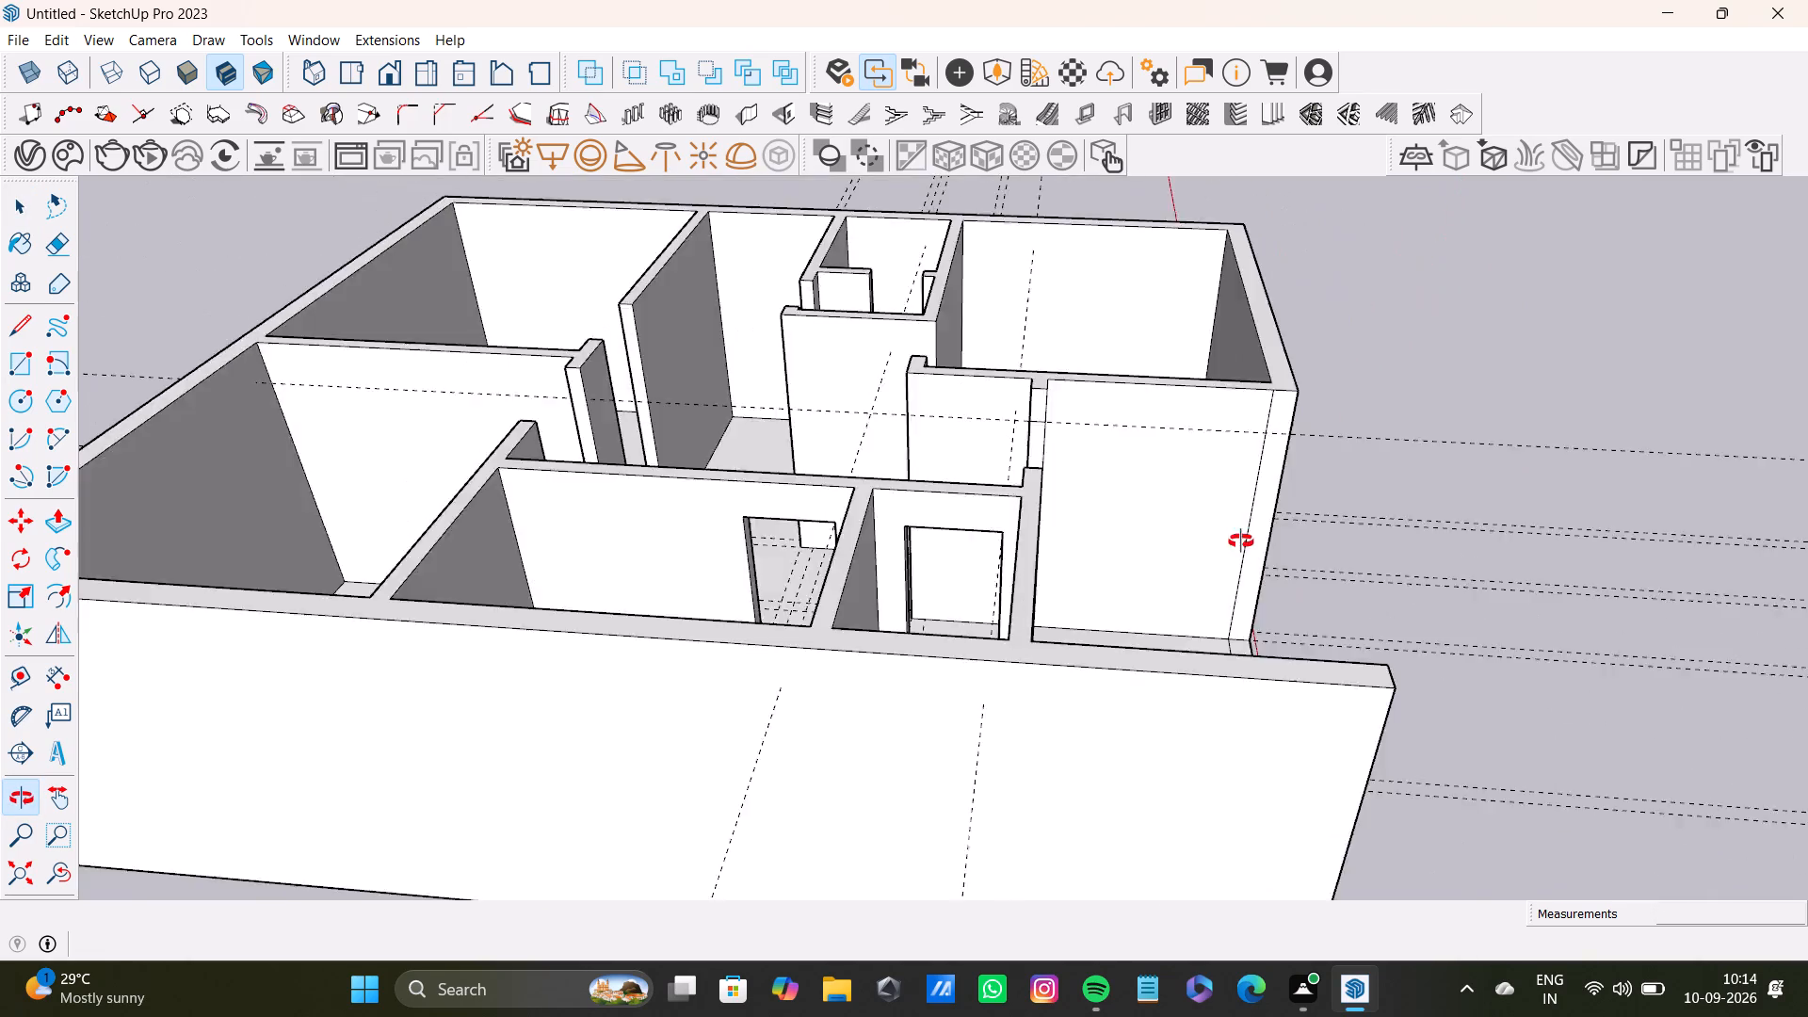
pyautogui.moveTo(1241, 541); pyautogui.dragTo(556, 616, button='middle')
pyautogui.scroll(4, 890, 515)
pyautogui.moveTo(856, 543); pyautogui.dragTo(1230, 478, button='middle')
pyautogui.scroll(5, 1210, 470)
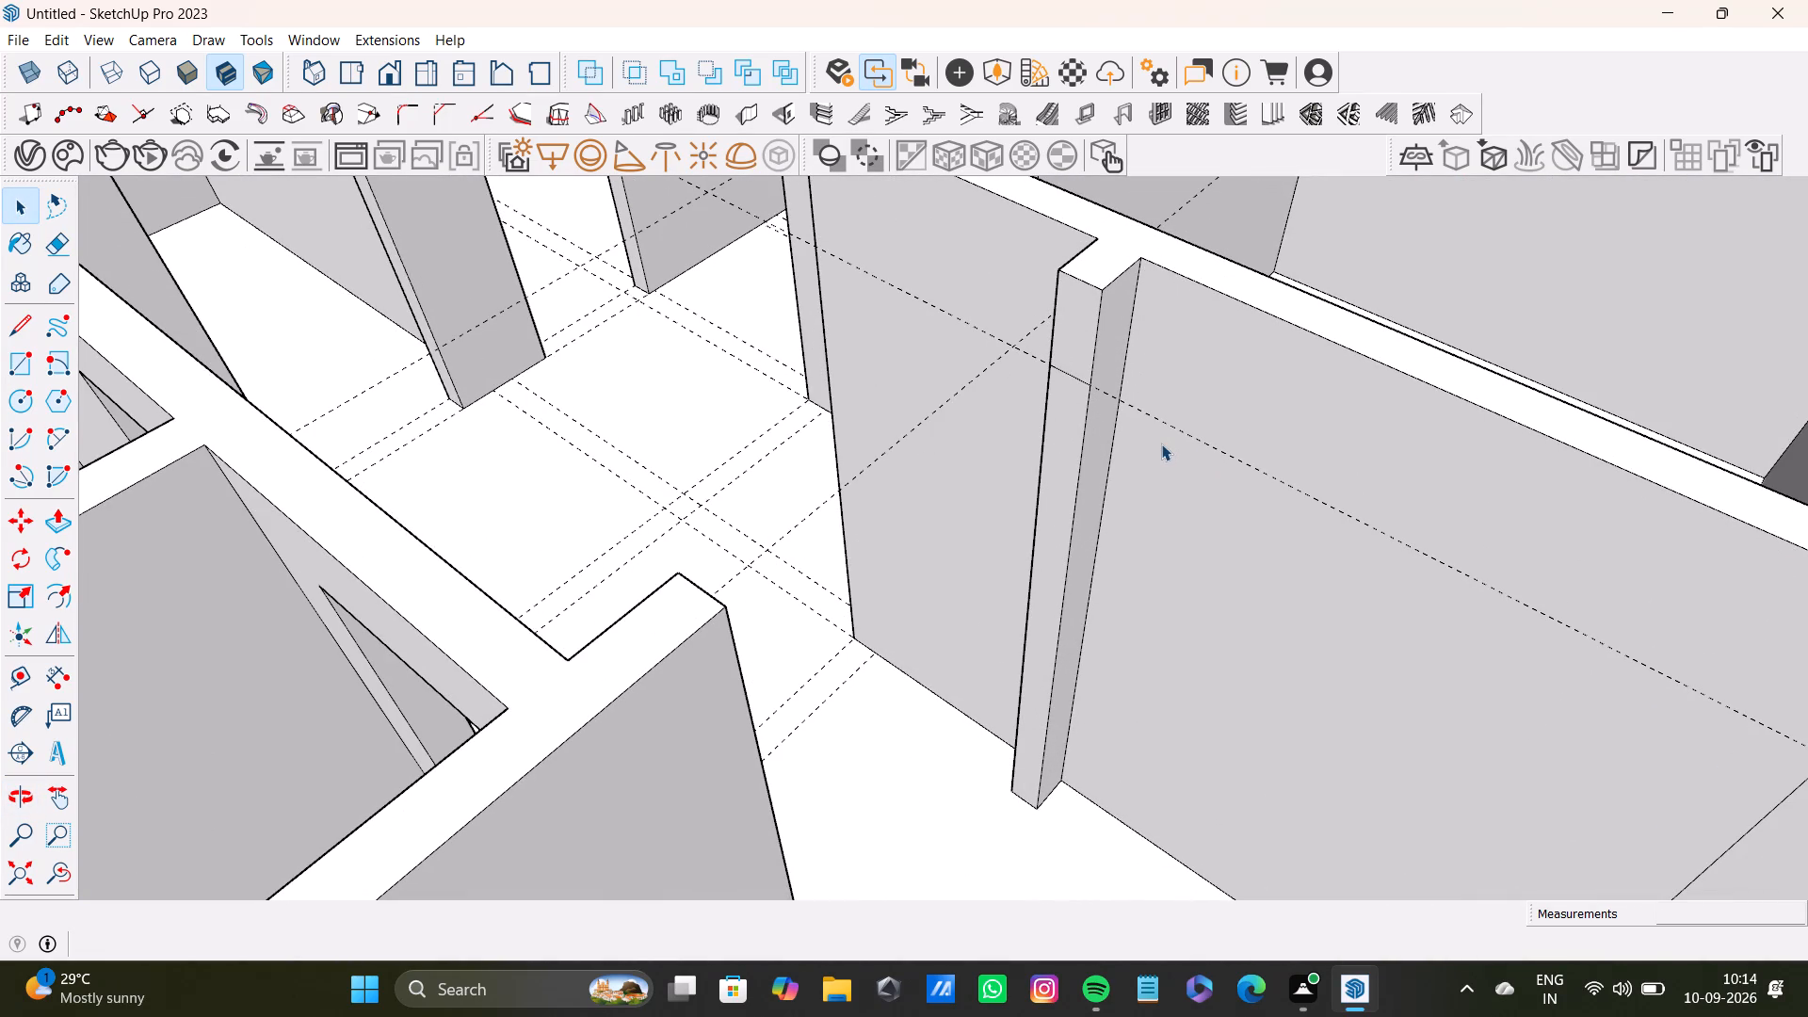
pyautogui.press('l')
pyautogui.press('space')
pyautogui.press('p')
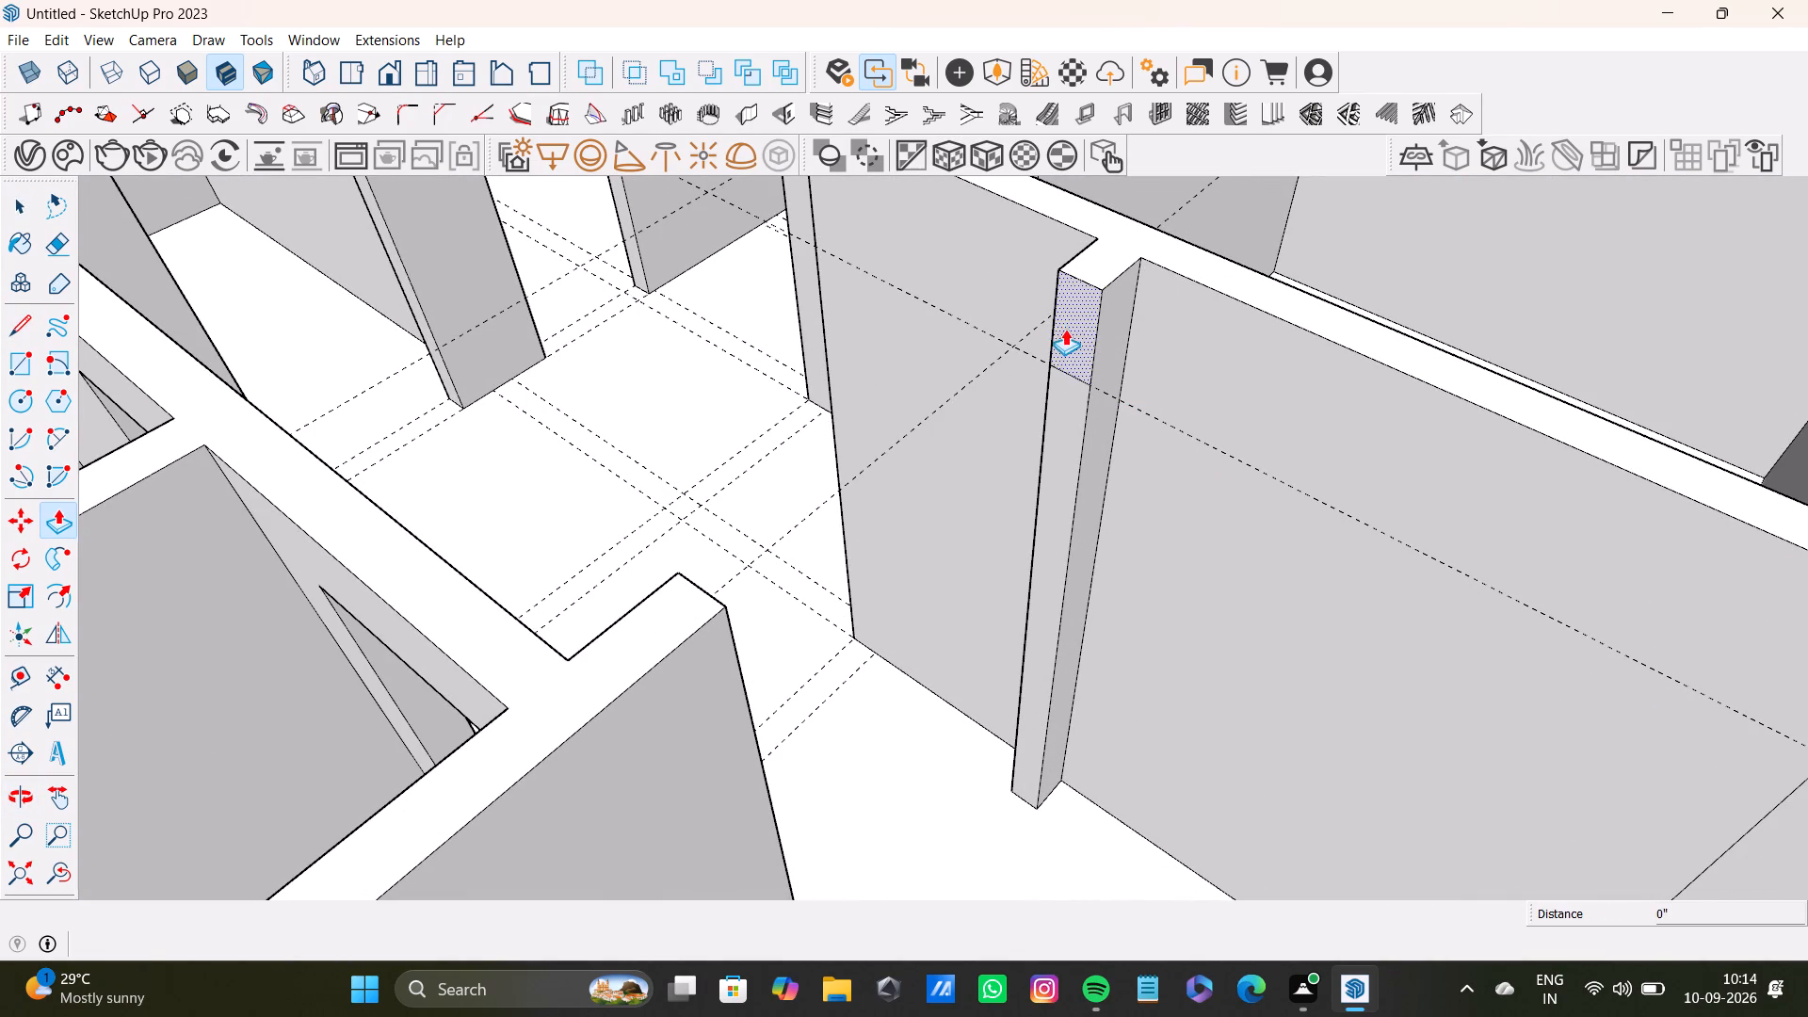
pyautogui.click(1068, 318)
pyautogui.click(729, 614)
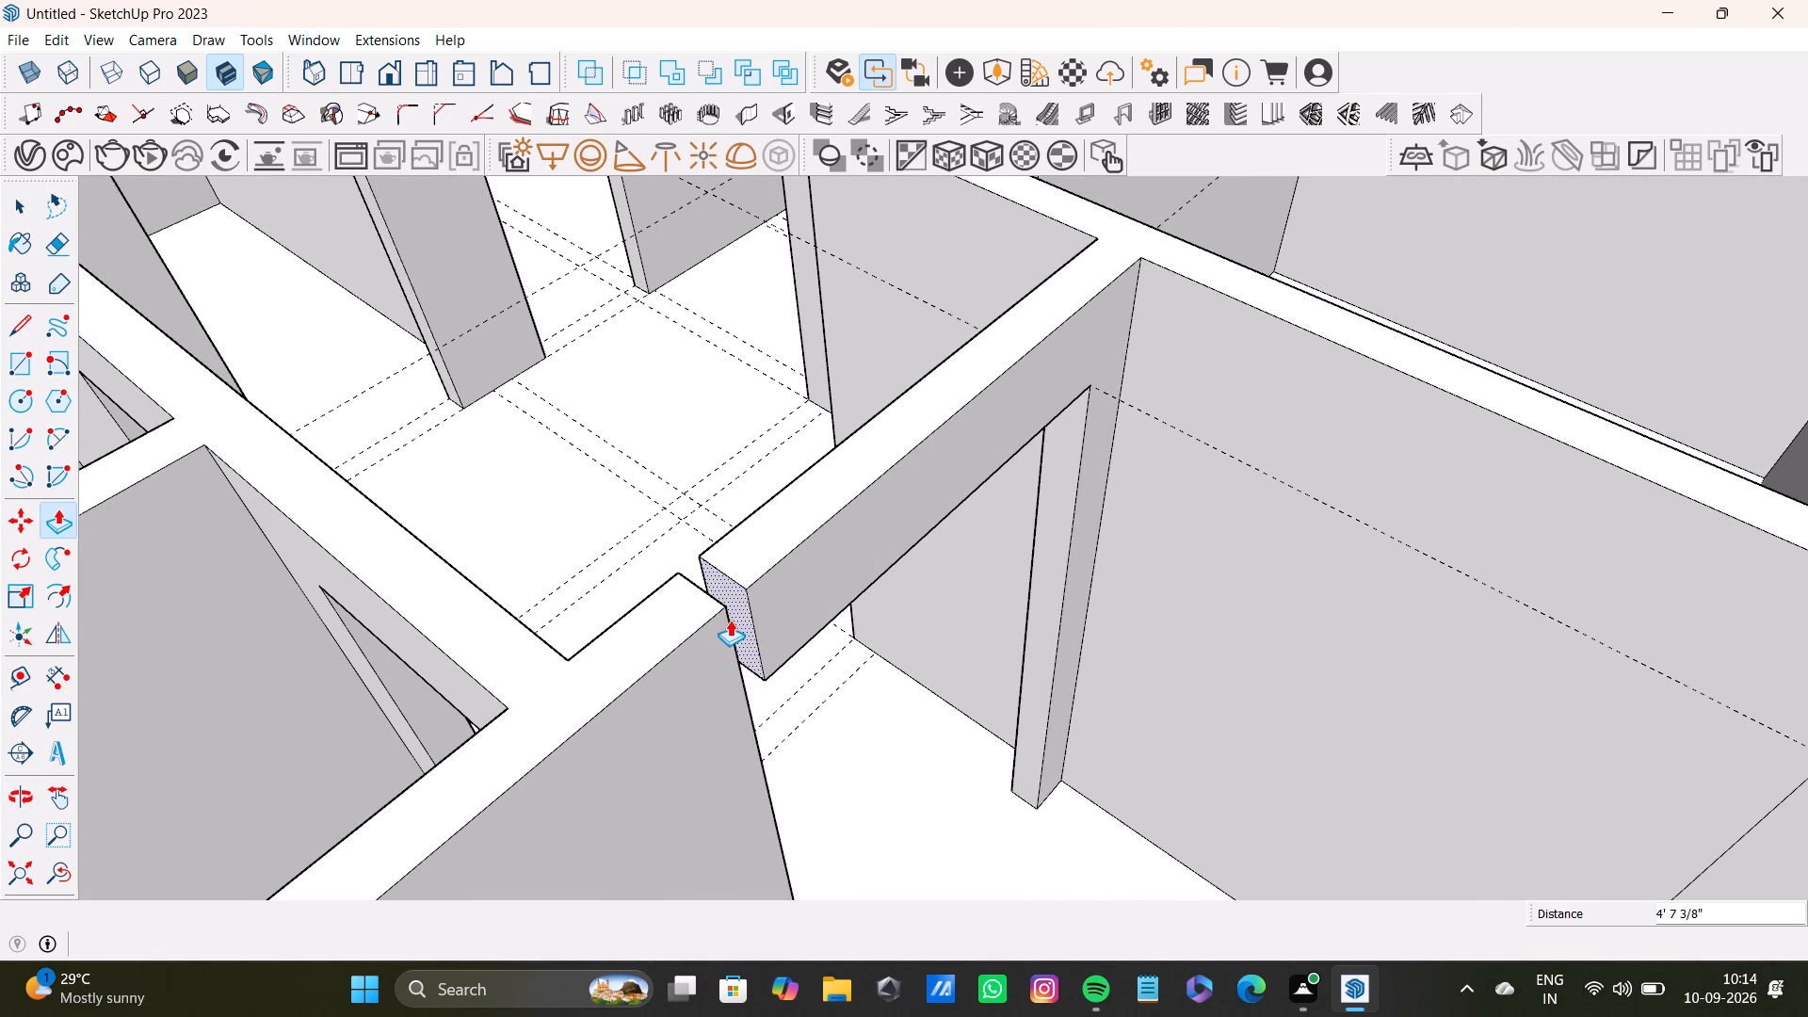
pyautogui.click(744, 616)
pyautogui.click(725, 640)
# Delete the vertical seam edges where the front room's new lintel meets the wall, on both sides.
pyautogui.scroll(5, 723, 637)
pyautogui.press('space')
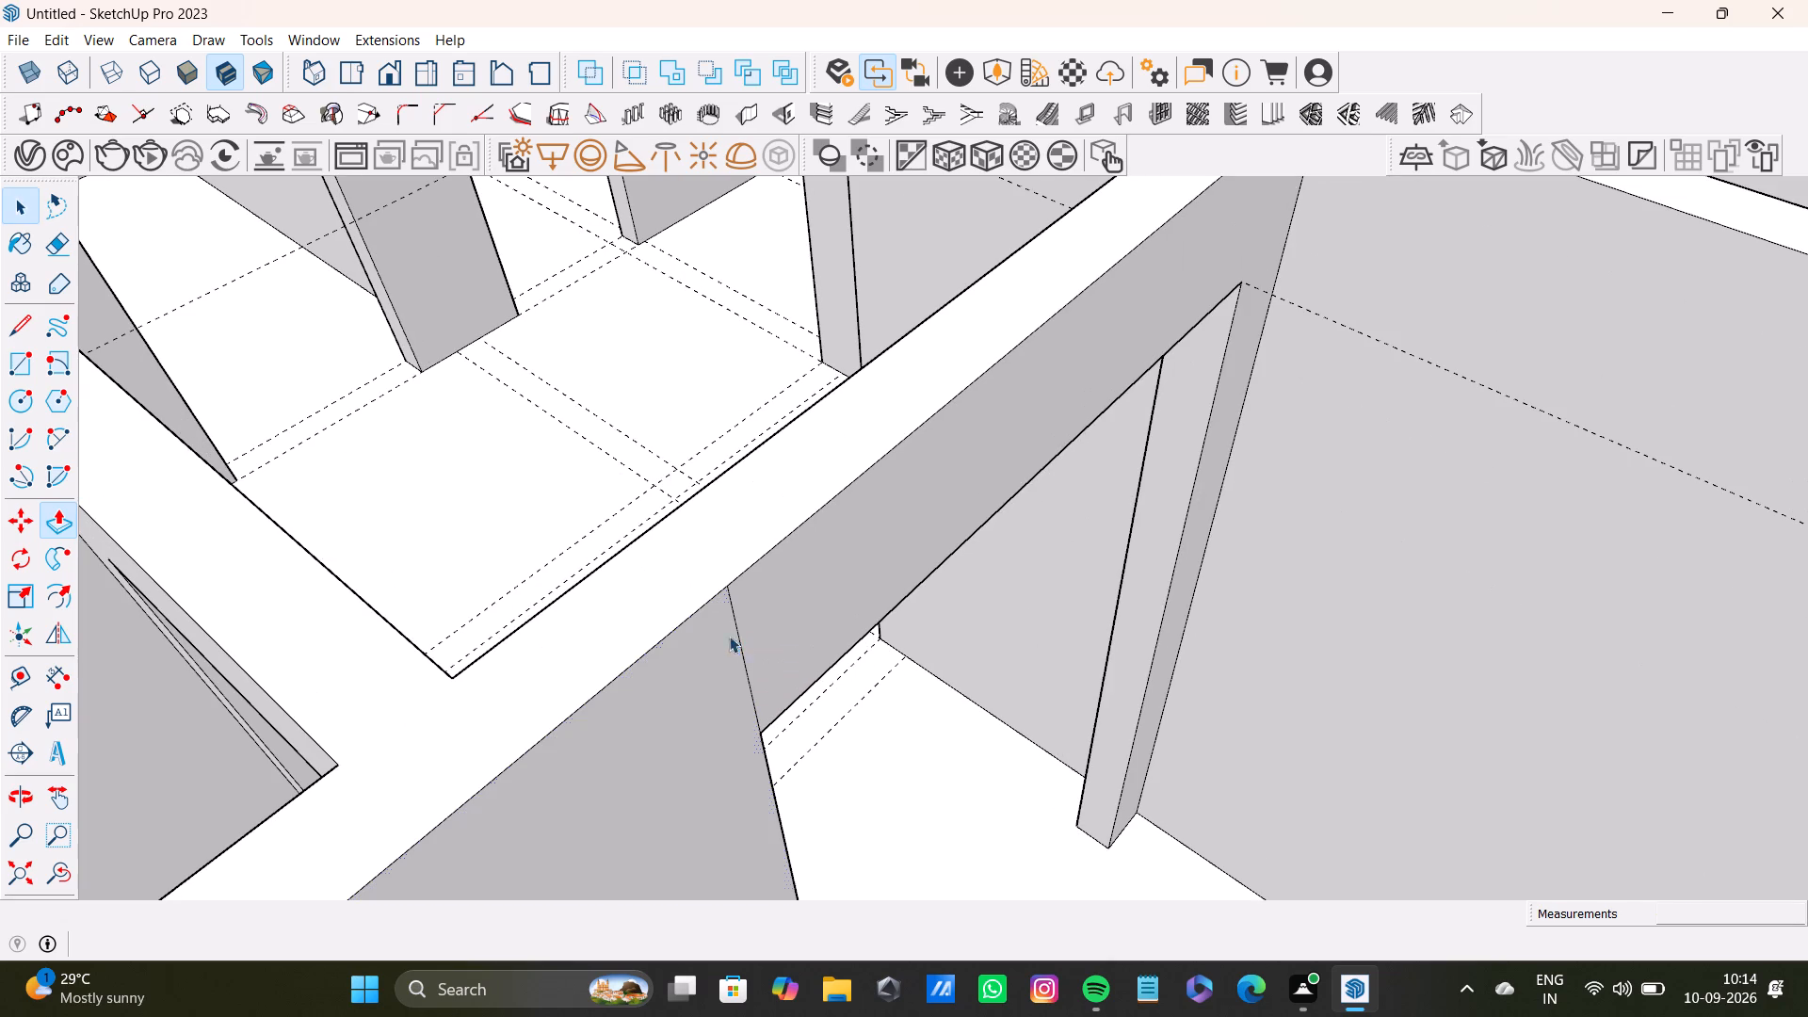
pyautogui.click(743, 646)
pyautogui.press('Delete')
pyautogui.scroll(-5, 744, 656)
pyautogui.moveTo(595, 685); pyautogui.dragTo(1072, 663, button='middle')
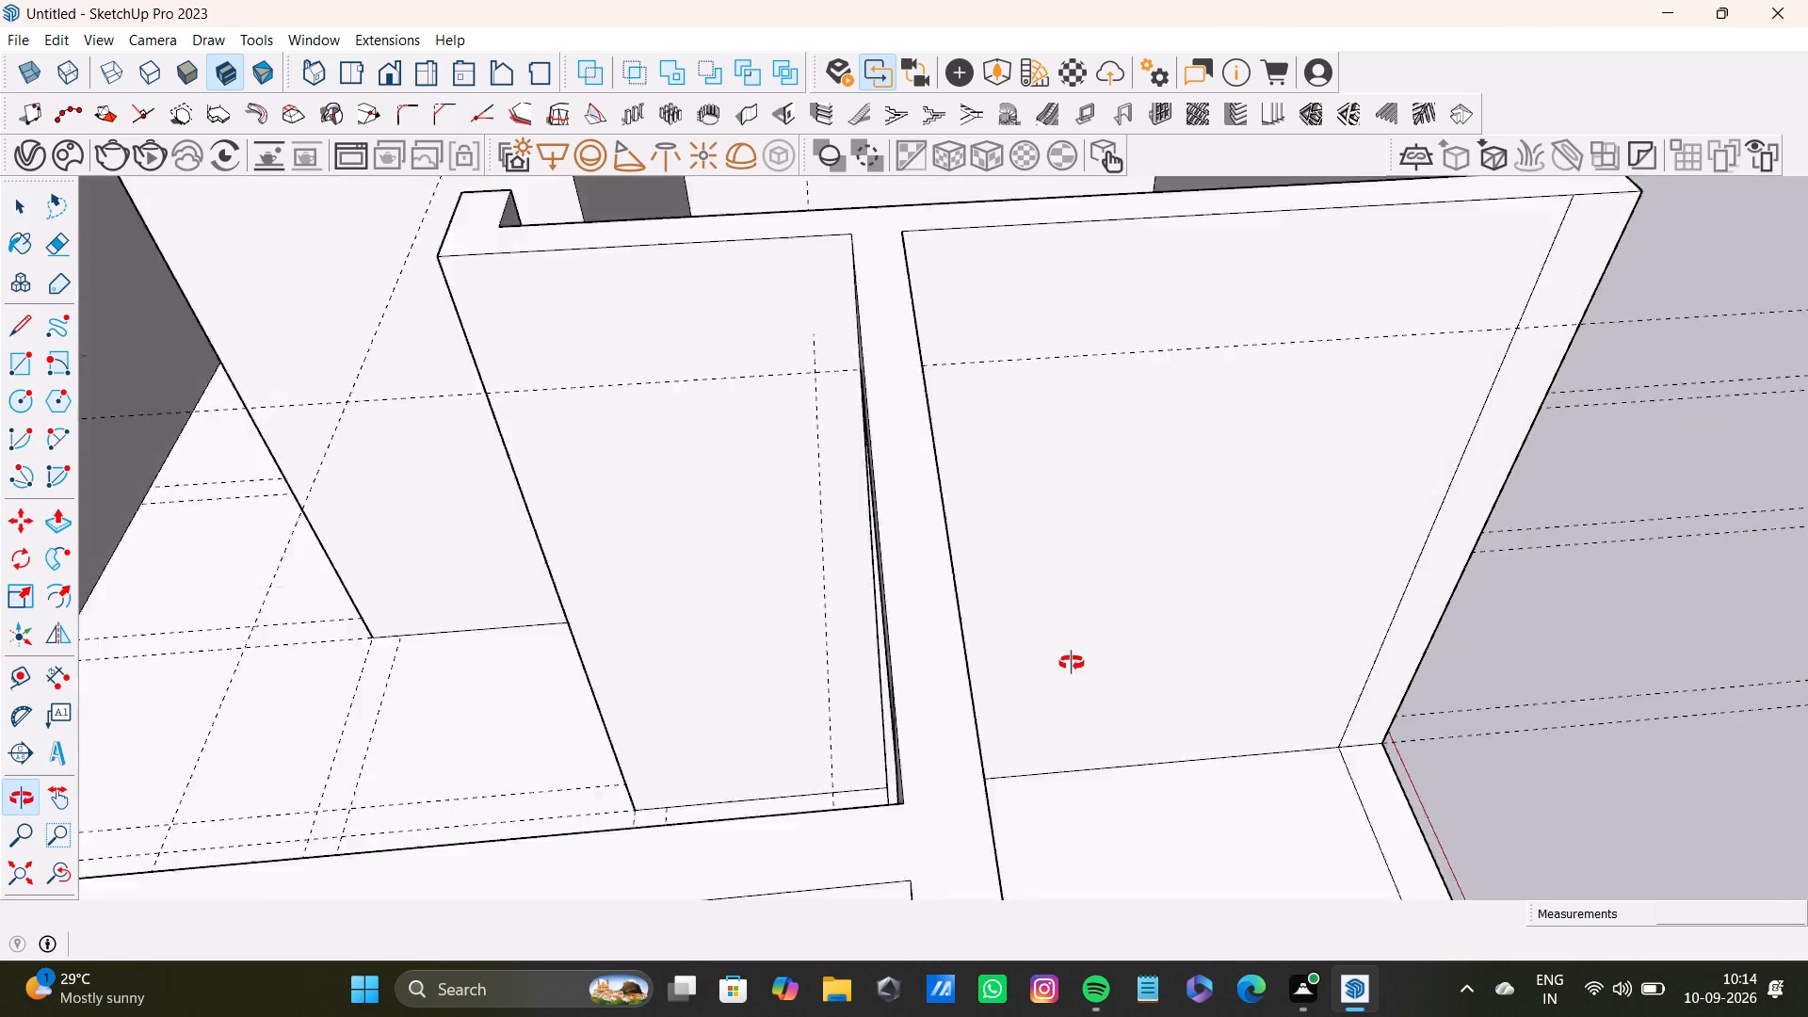
pyautogui.moveTo(1072, 663); pyautogui.dragTo(1323, 687, button='middle')
pyautogui.scroll(4, 1170, 699)
pyautogui.click(1114, 703)
pyautogui.press('Delete')
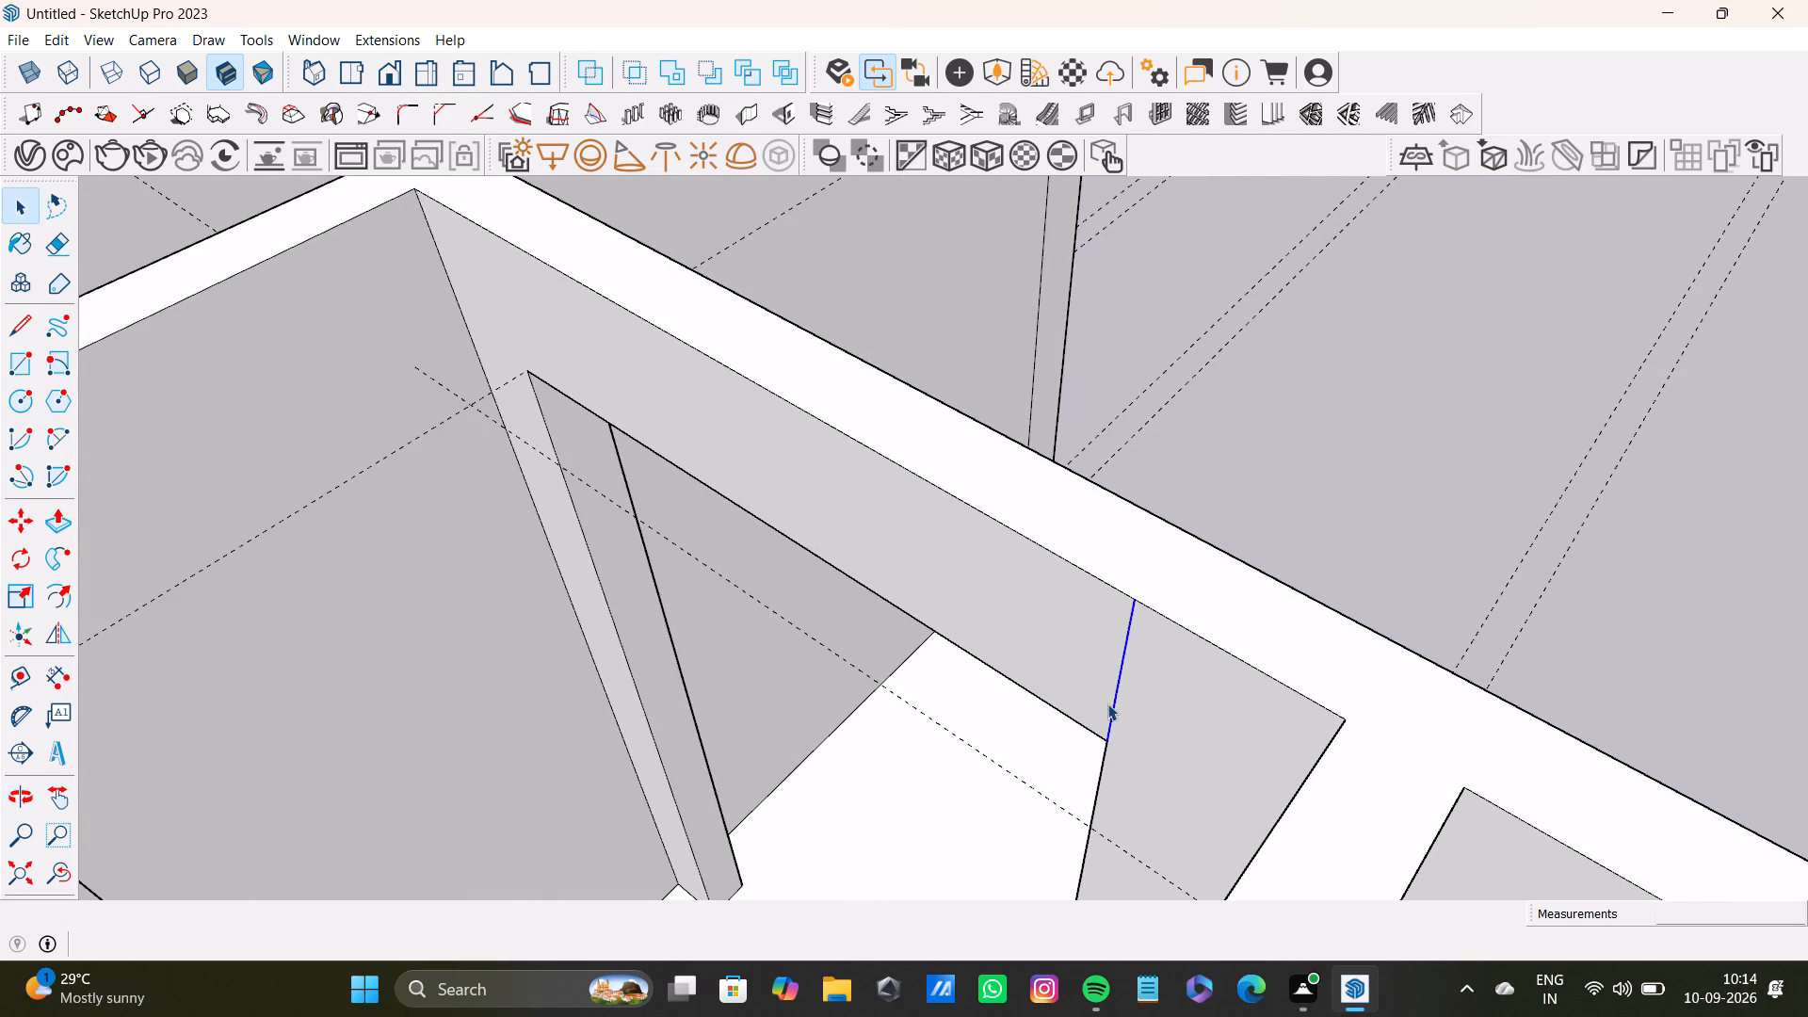
# Look over the remaining open doorways around the central passage and the inner rooms.
pyautogui.scroll(-16, 1104, 703)
pyautogui.moveTo(1278, 669); pyautogui.dragTo(602, 623, button='middle')
pyautogui.scroll(1, 687, 391)
pyautogui.scroll(-4, 687, 391)
pyautogui.keyDown('shift'); pyautogui.moveTo(702, 412); pyautogui.dragTo(728, 489, button='middle'); pyautogui.keyUp('shift')
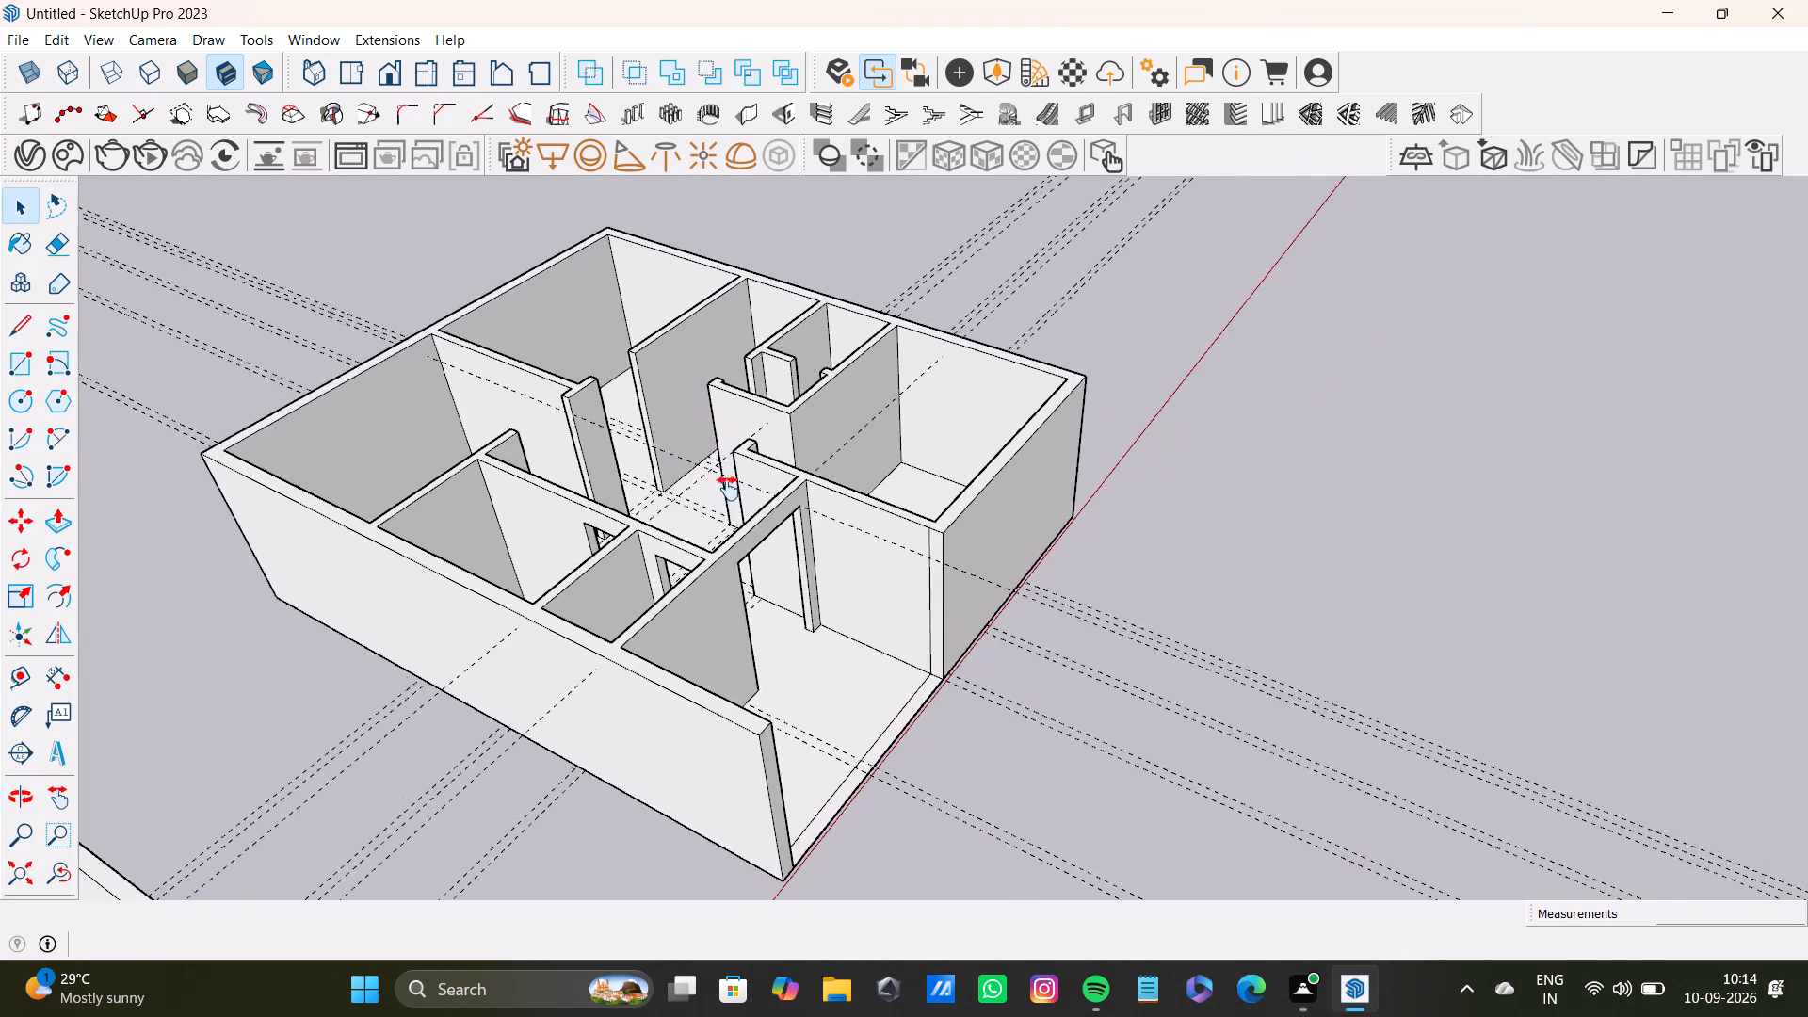
pyautogui.keyDown('shift'); pyautogui.moveTo(728, 489); pyautogui.dragTo(727, 516, button='middle'); pyautogui.keyUp('shift')
pyautogui.moveTo(827, 529); pyautogui.dragTo(718, 548, button='middle')
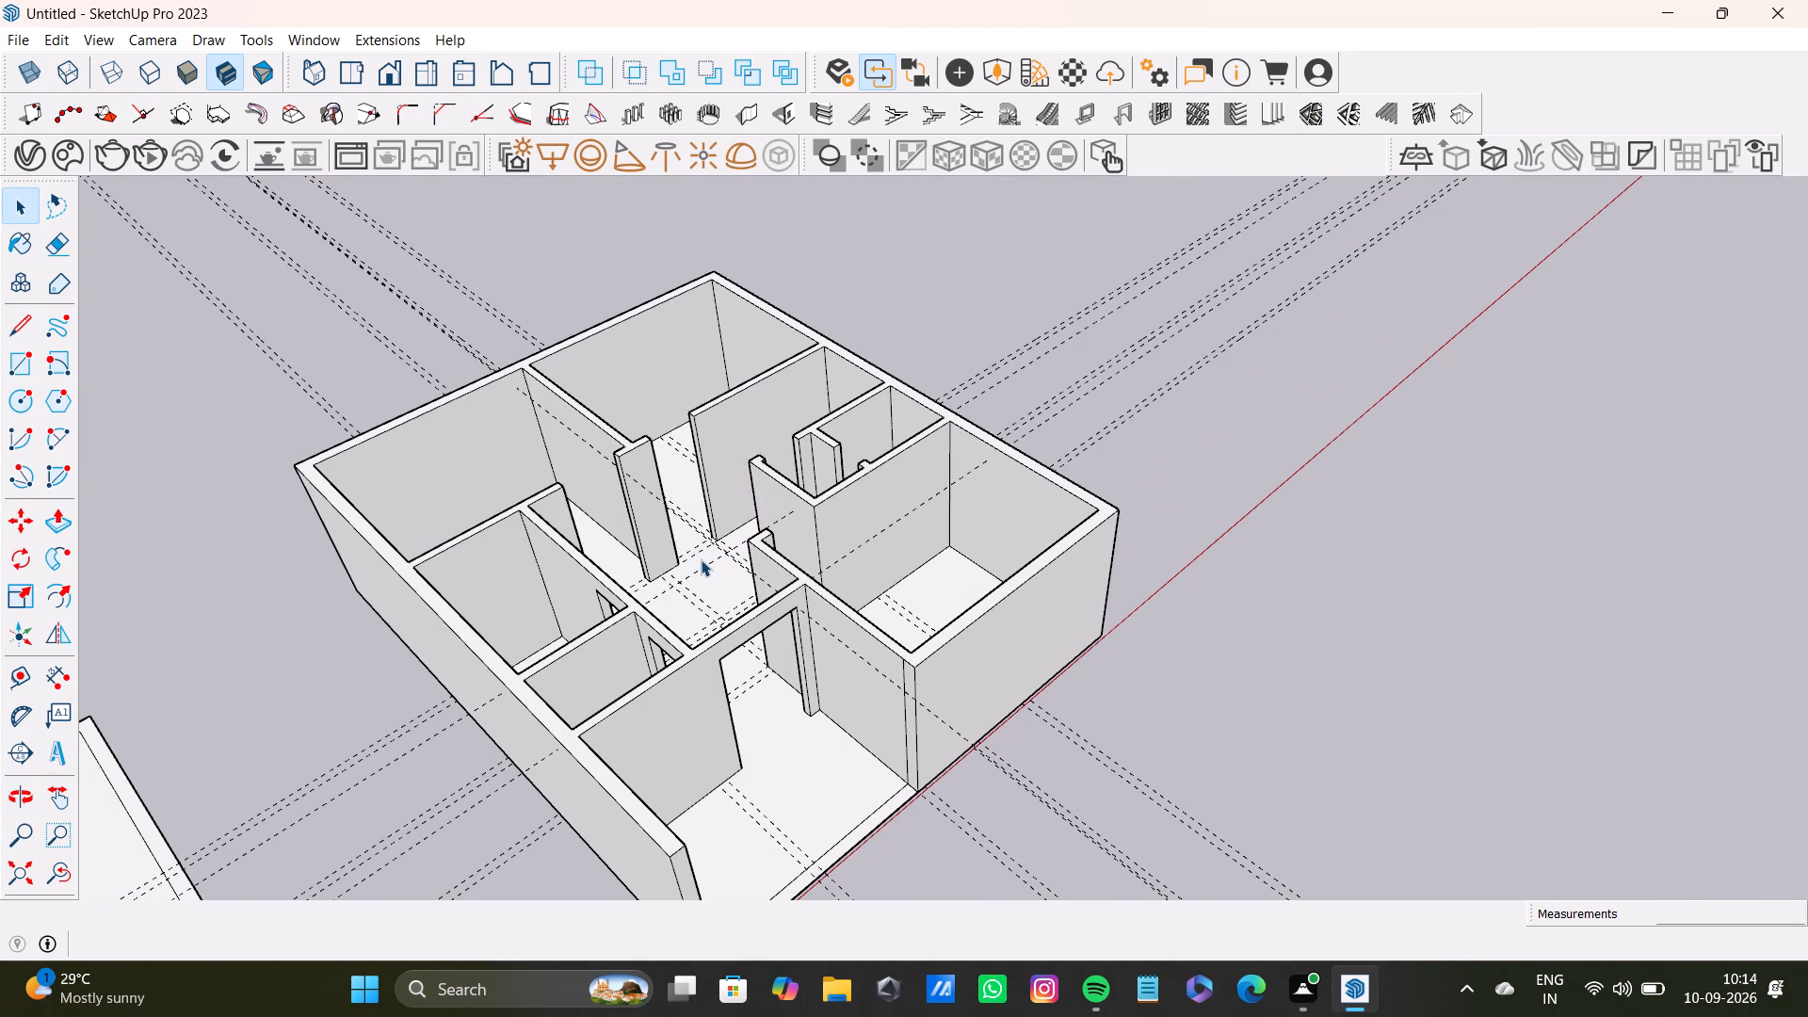
pyautogui.scroll(9, 837, 552)
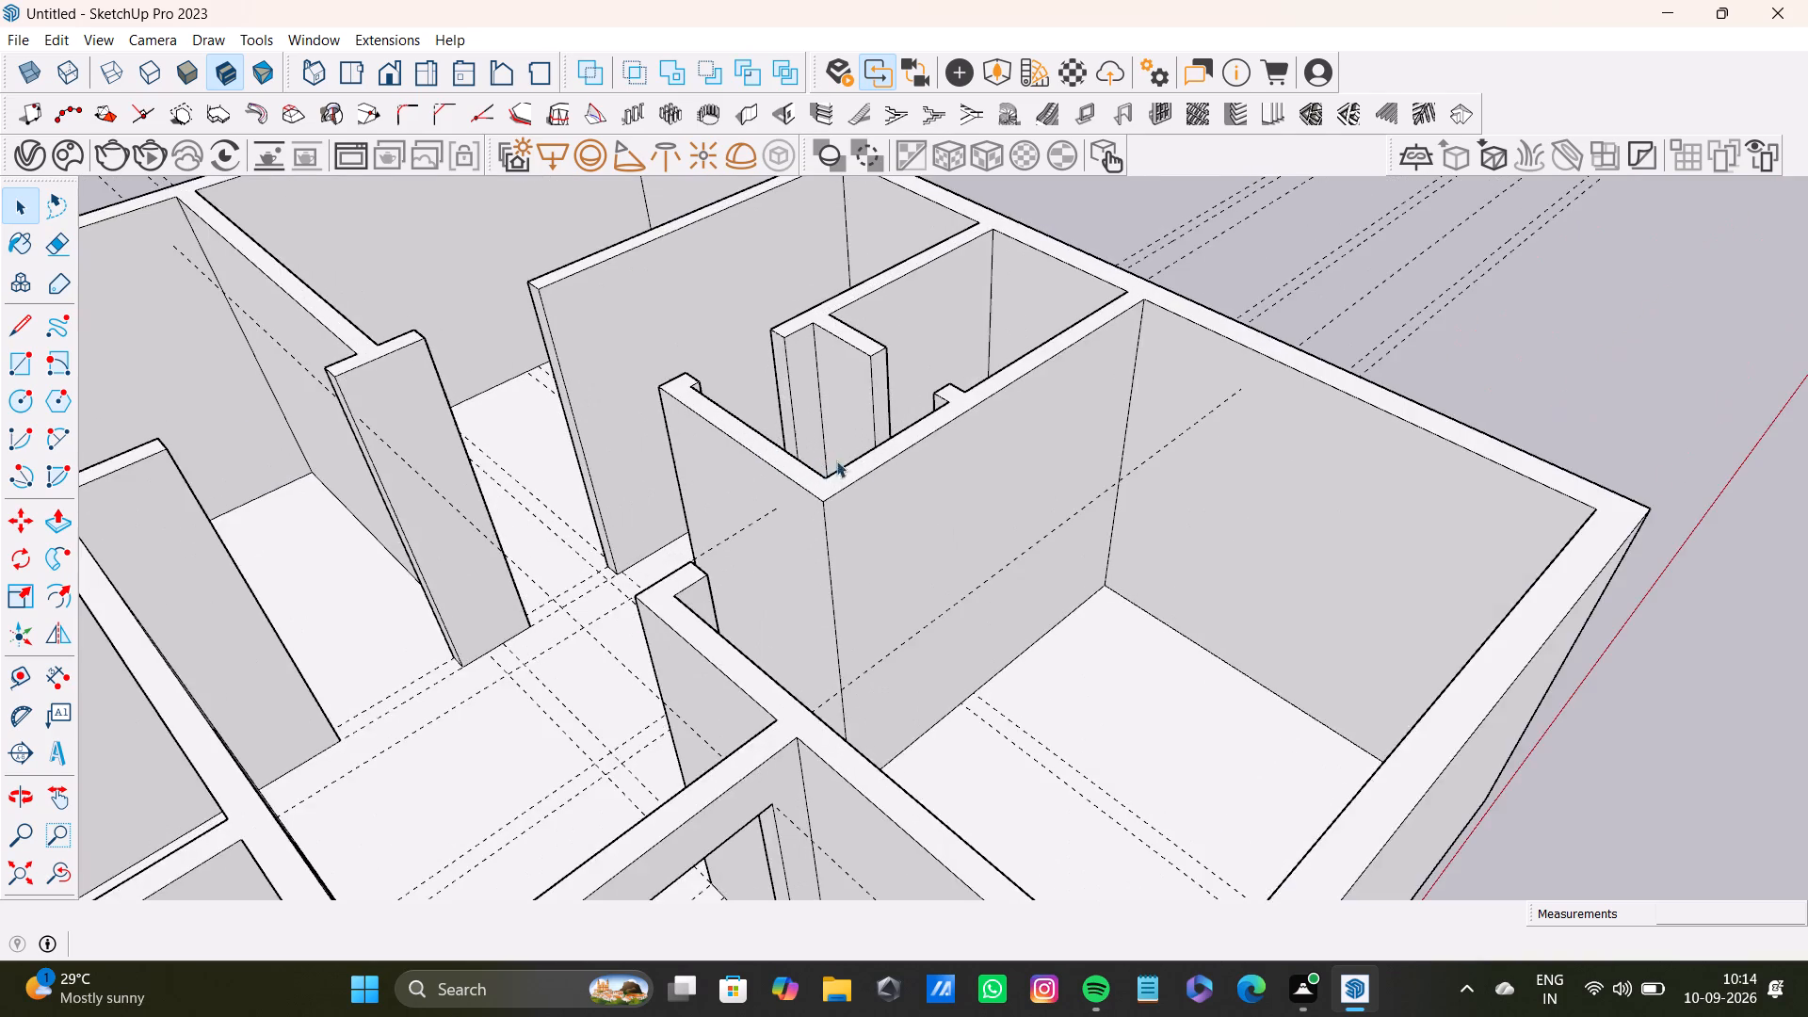
pyautogui.moveTo(912, 453); pyautogui.dragTo(672, 575, button='middle')
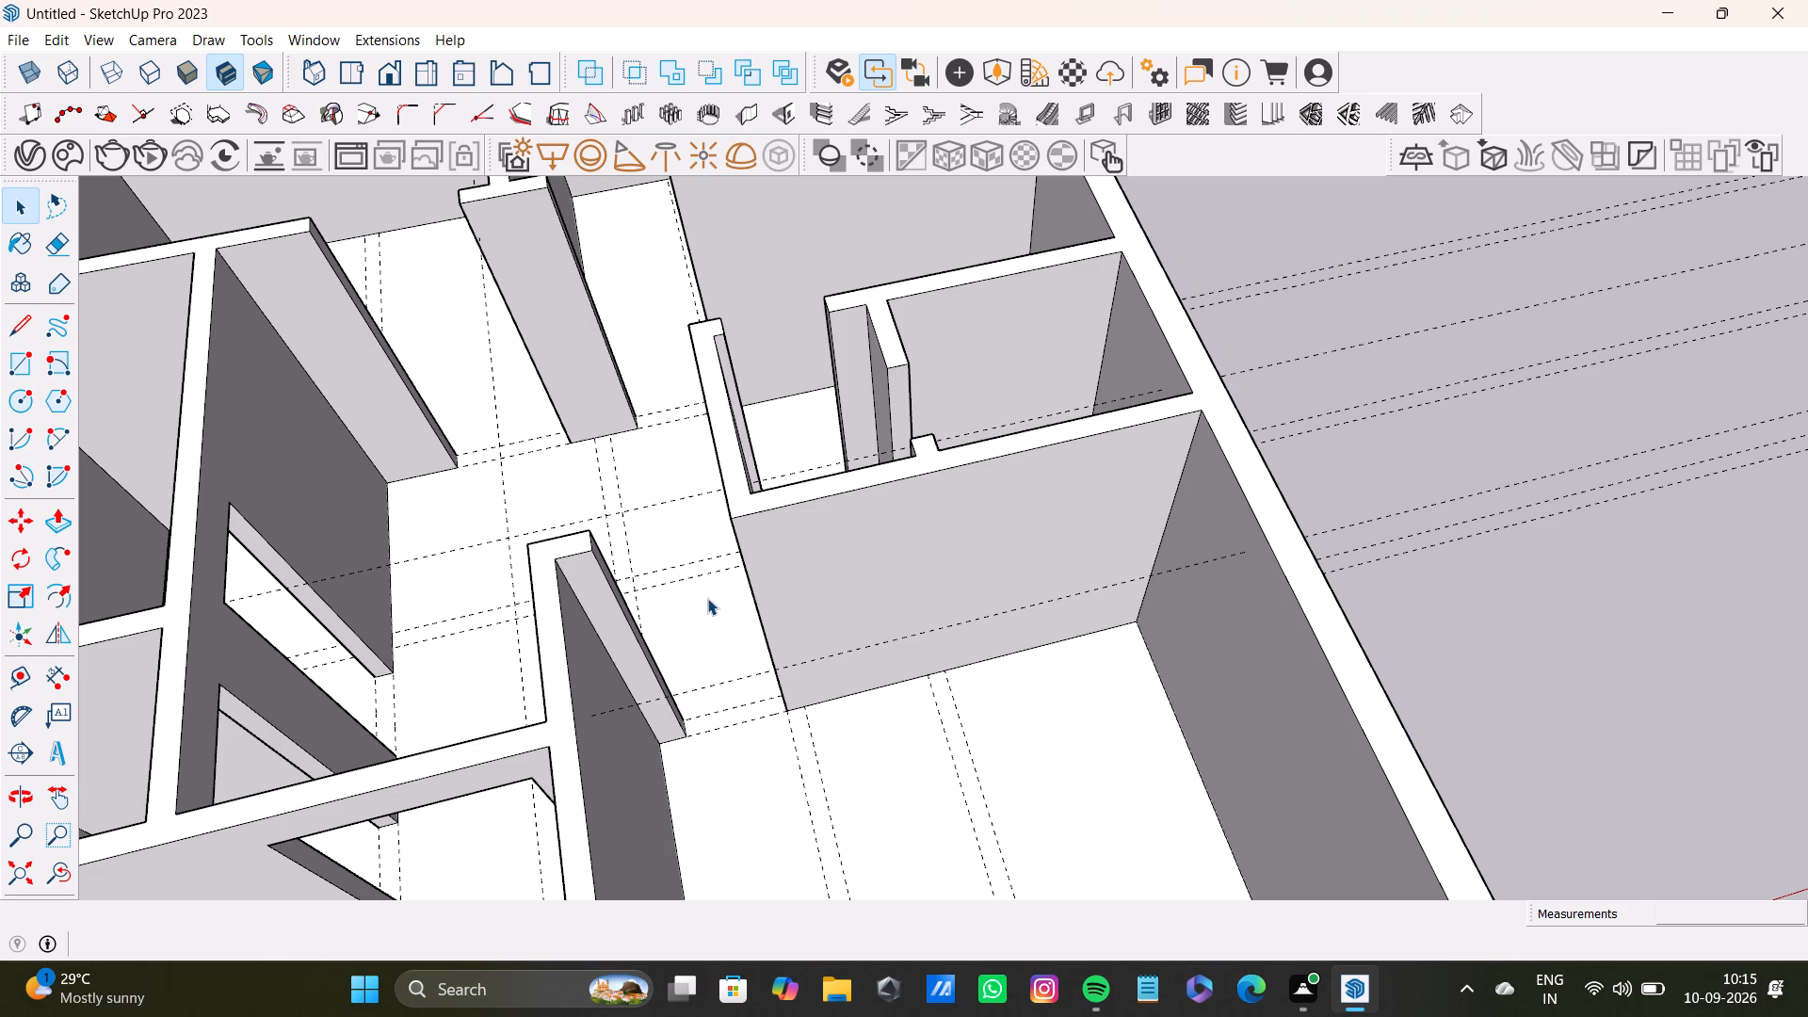
pyautogui.click(1457, 395)
pyautogui.tripleClick(1465, 446)
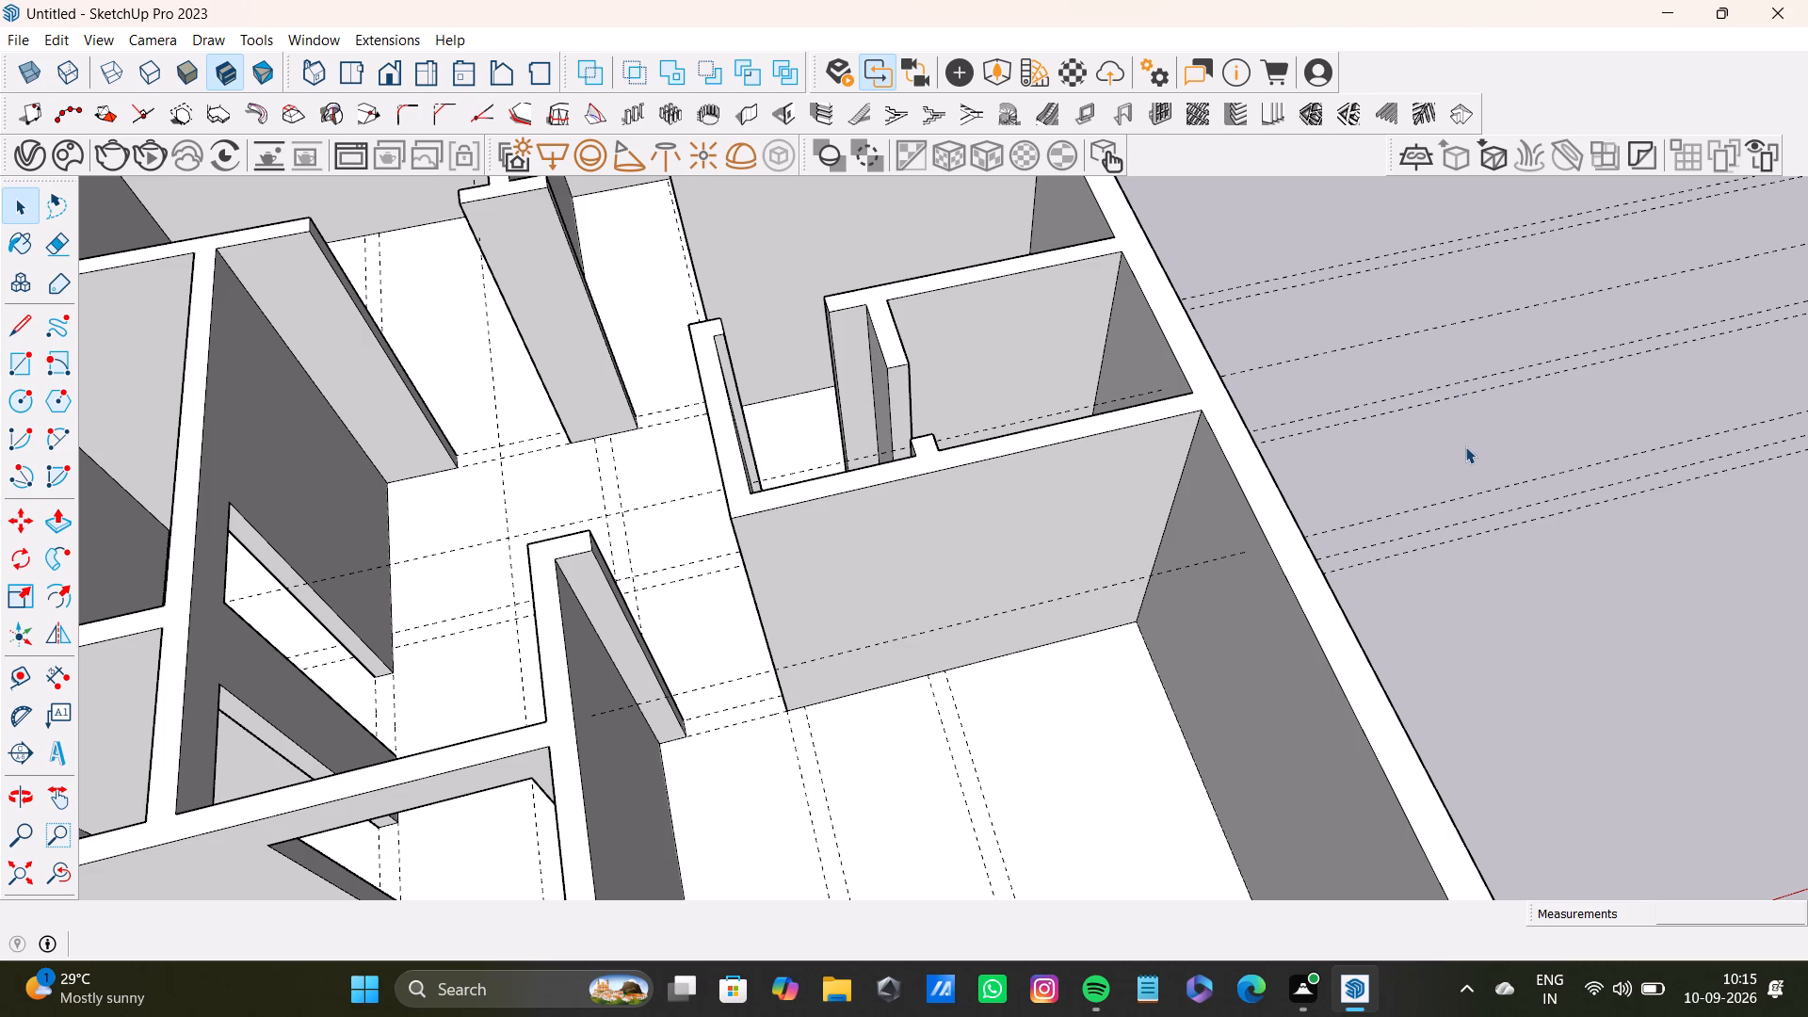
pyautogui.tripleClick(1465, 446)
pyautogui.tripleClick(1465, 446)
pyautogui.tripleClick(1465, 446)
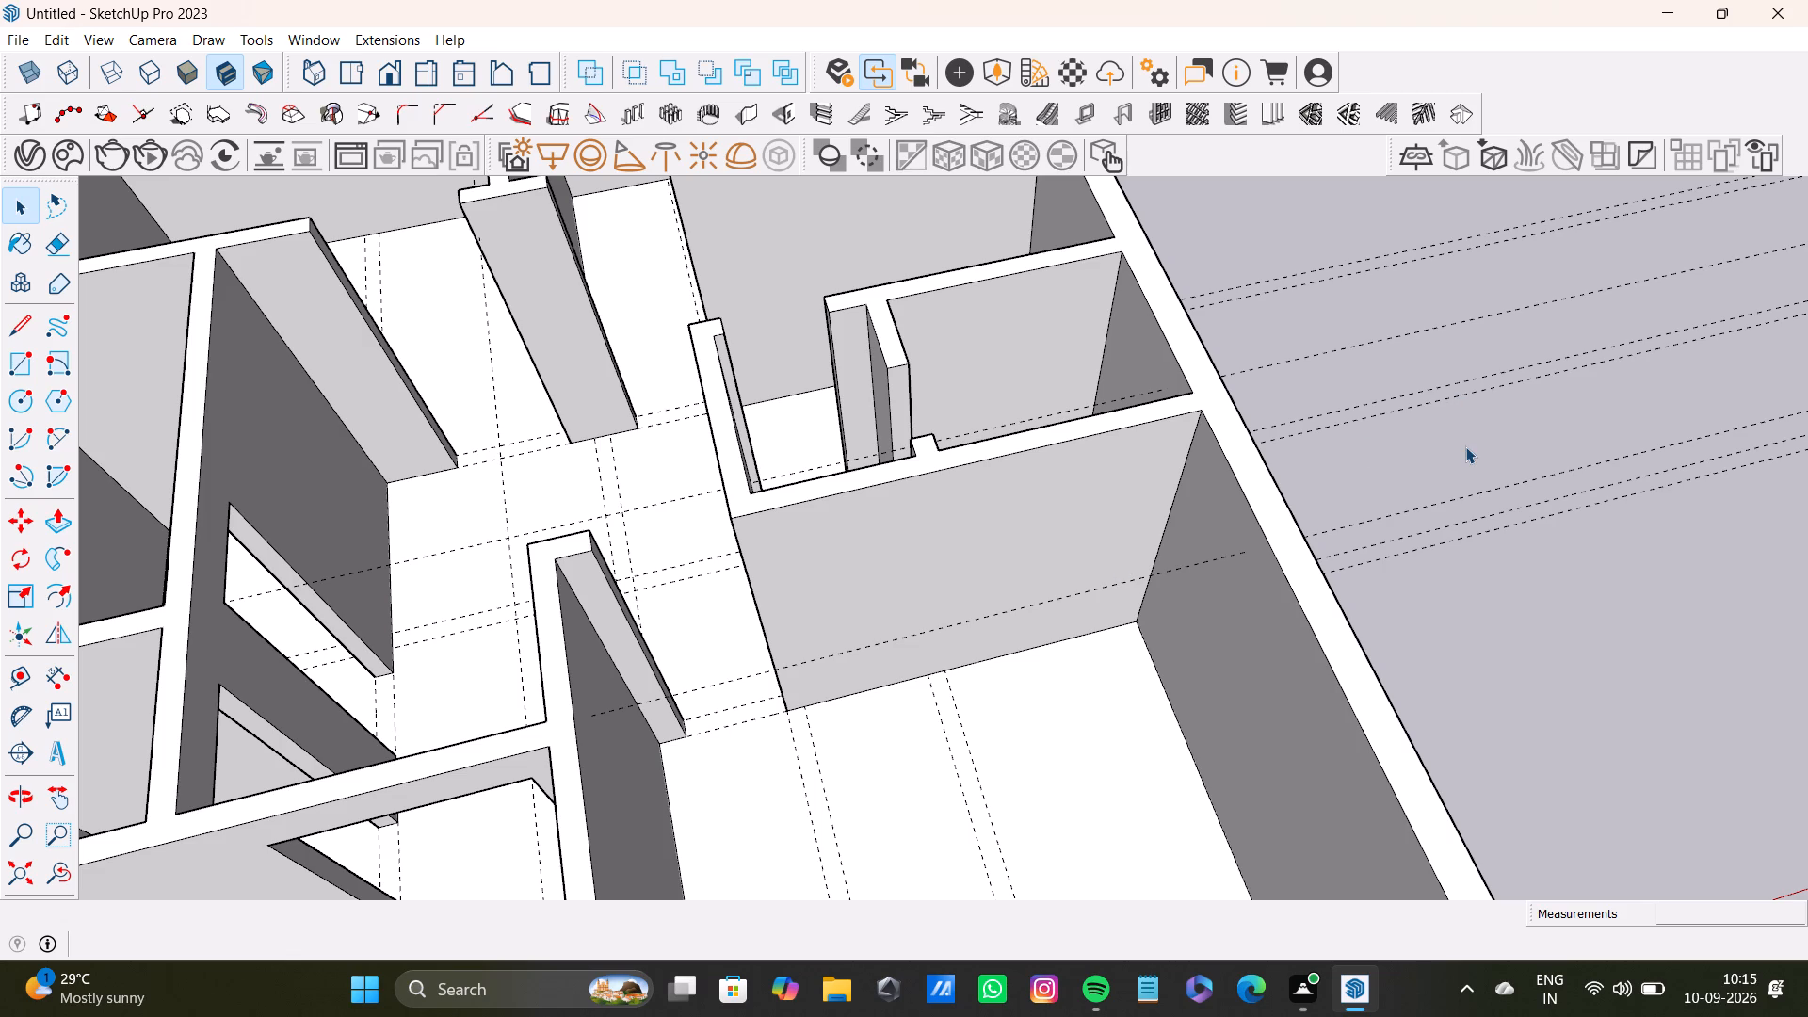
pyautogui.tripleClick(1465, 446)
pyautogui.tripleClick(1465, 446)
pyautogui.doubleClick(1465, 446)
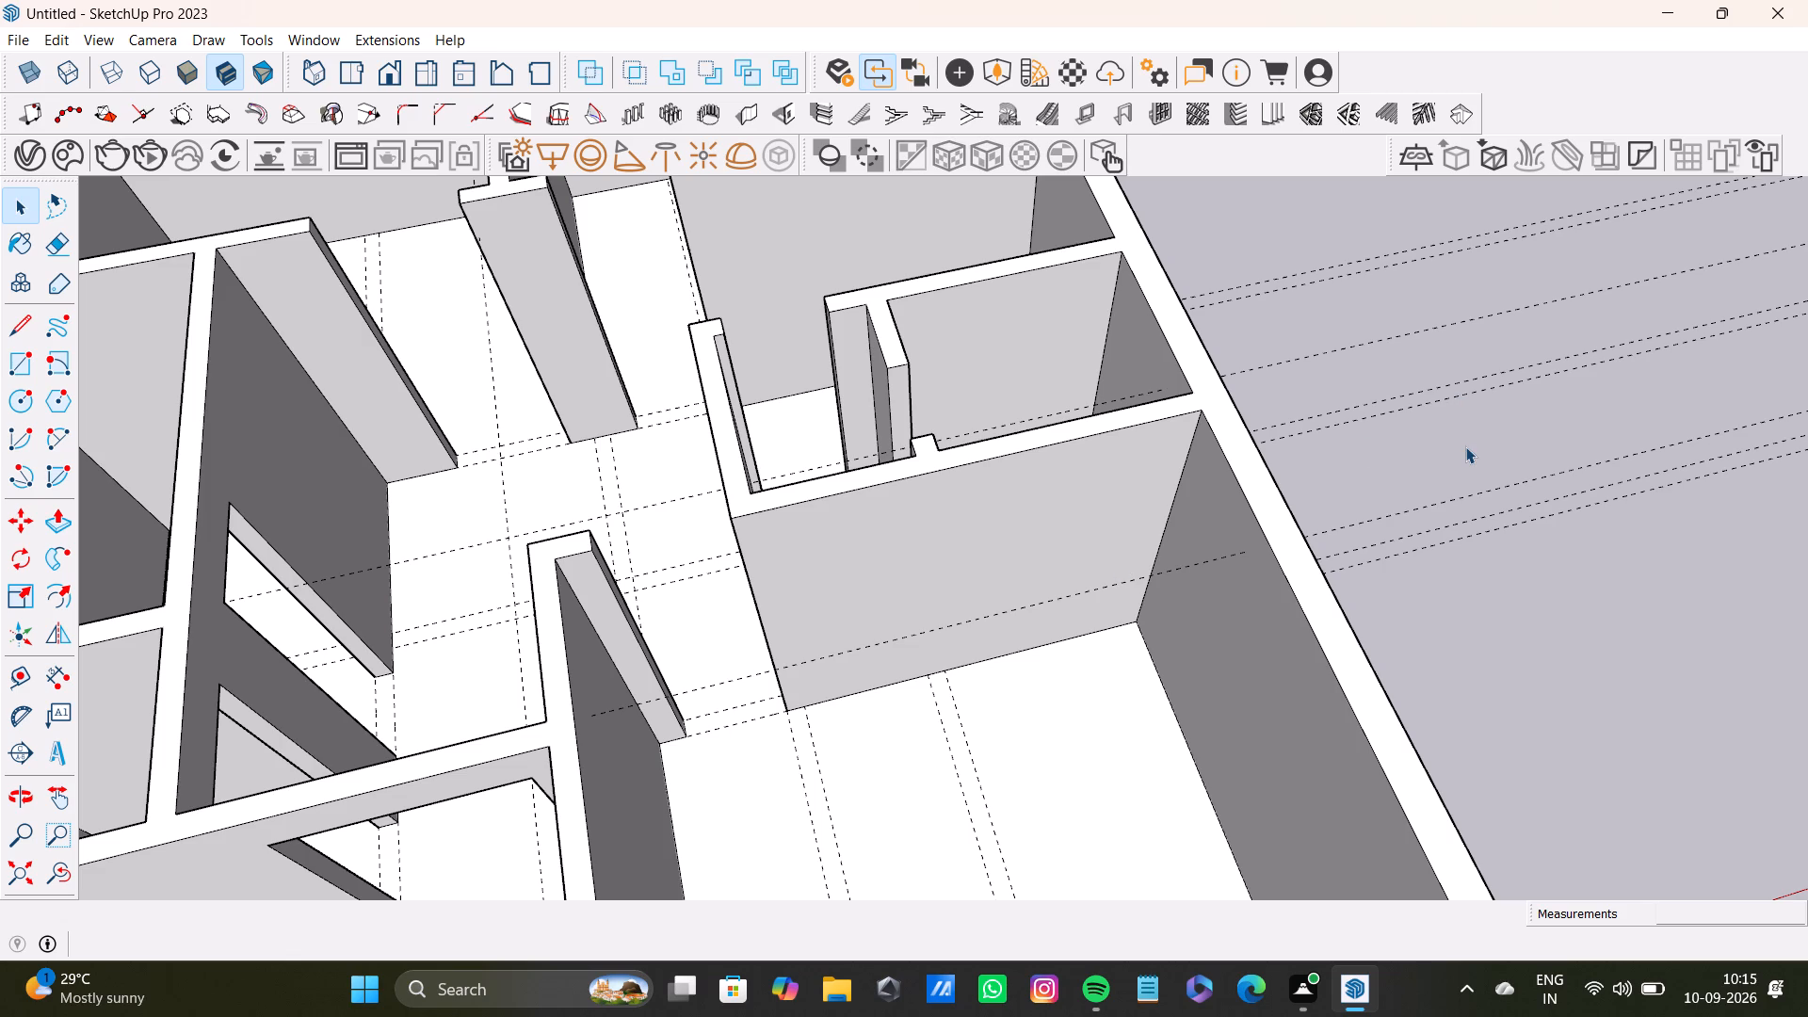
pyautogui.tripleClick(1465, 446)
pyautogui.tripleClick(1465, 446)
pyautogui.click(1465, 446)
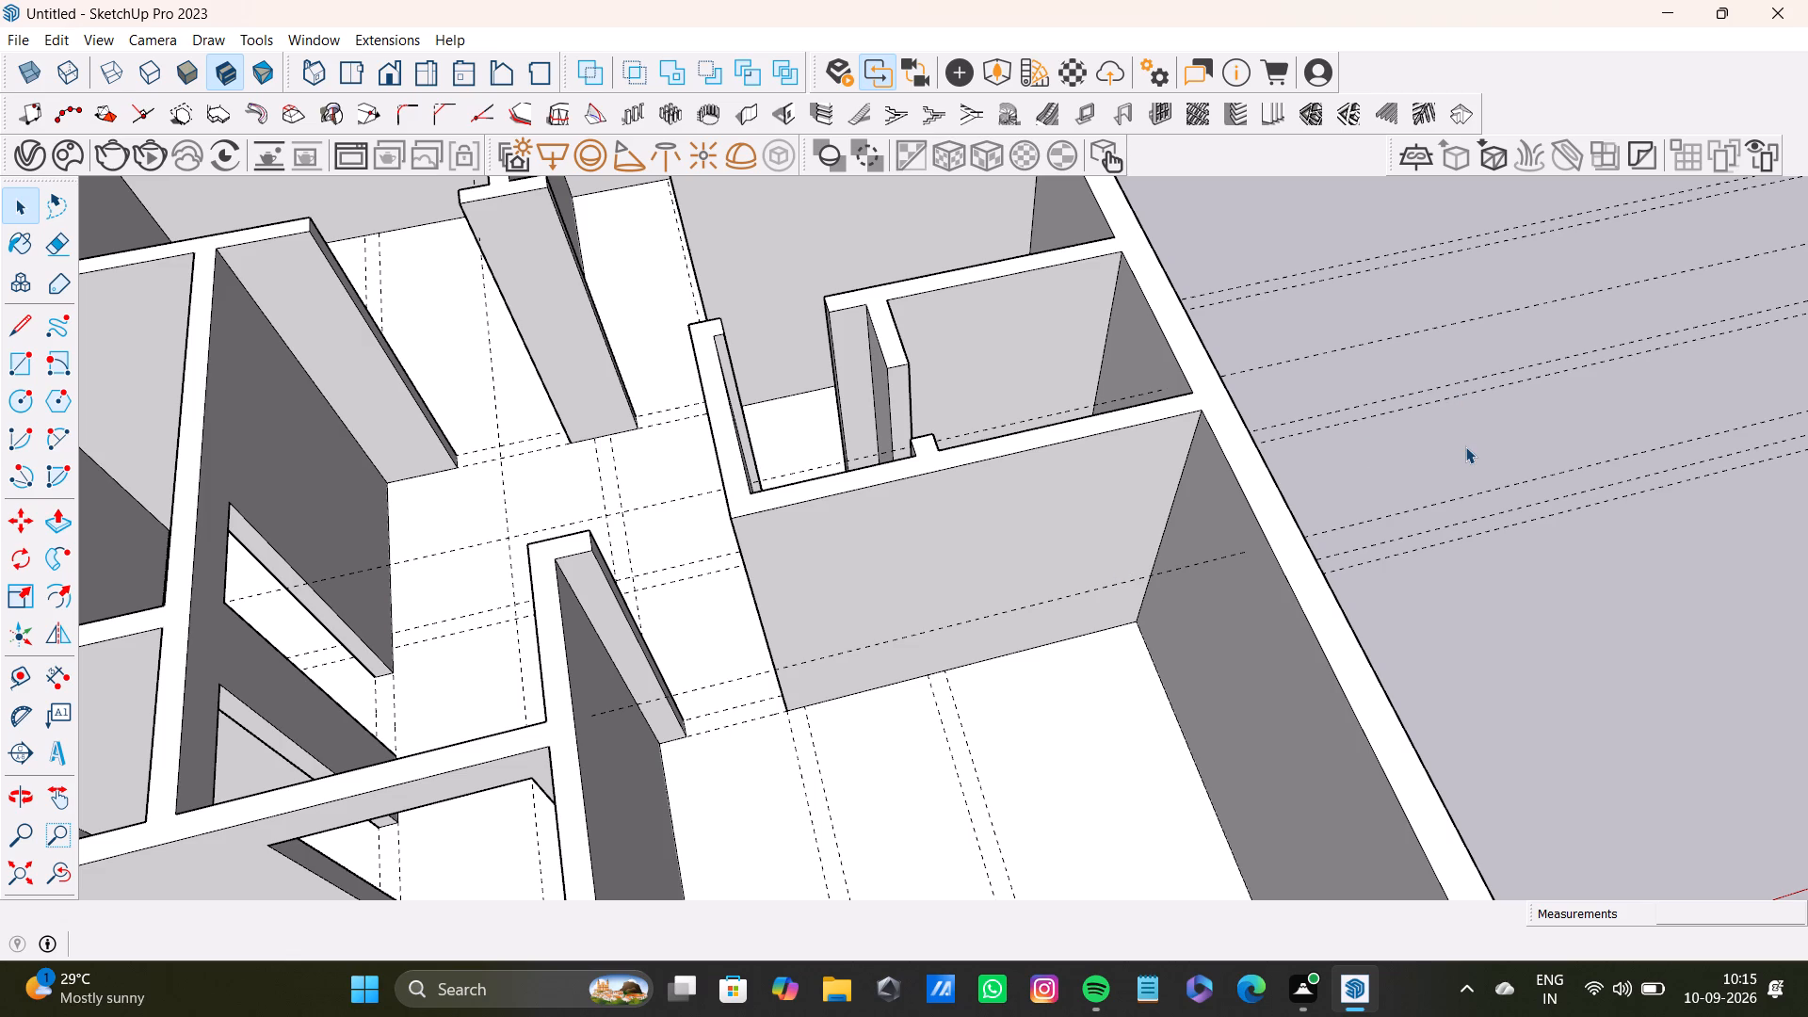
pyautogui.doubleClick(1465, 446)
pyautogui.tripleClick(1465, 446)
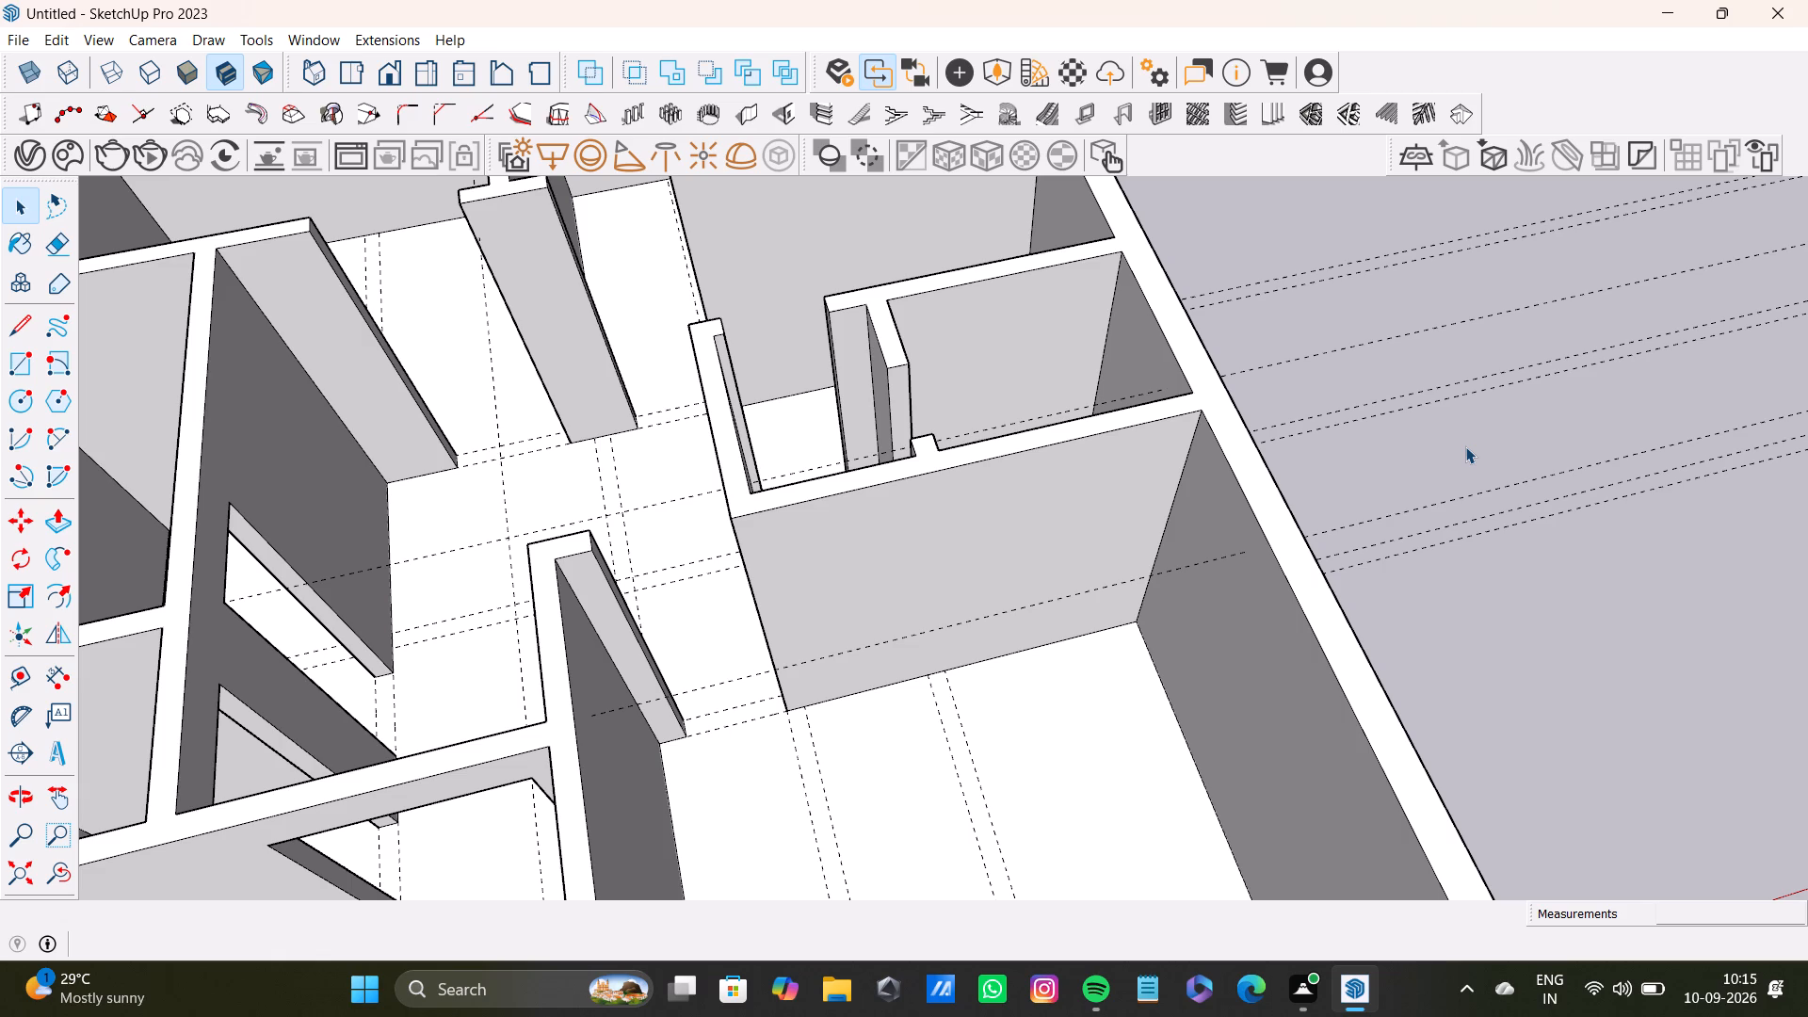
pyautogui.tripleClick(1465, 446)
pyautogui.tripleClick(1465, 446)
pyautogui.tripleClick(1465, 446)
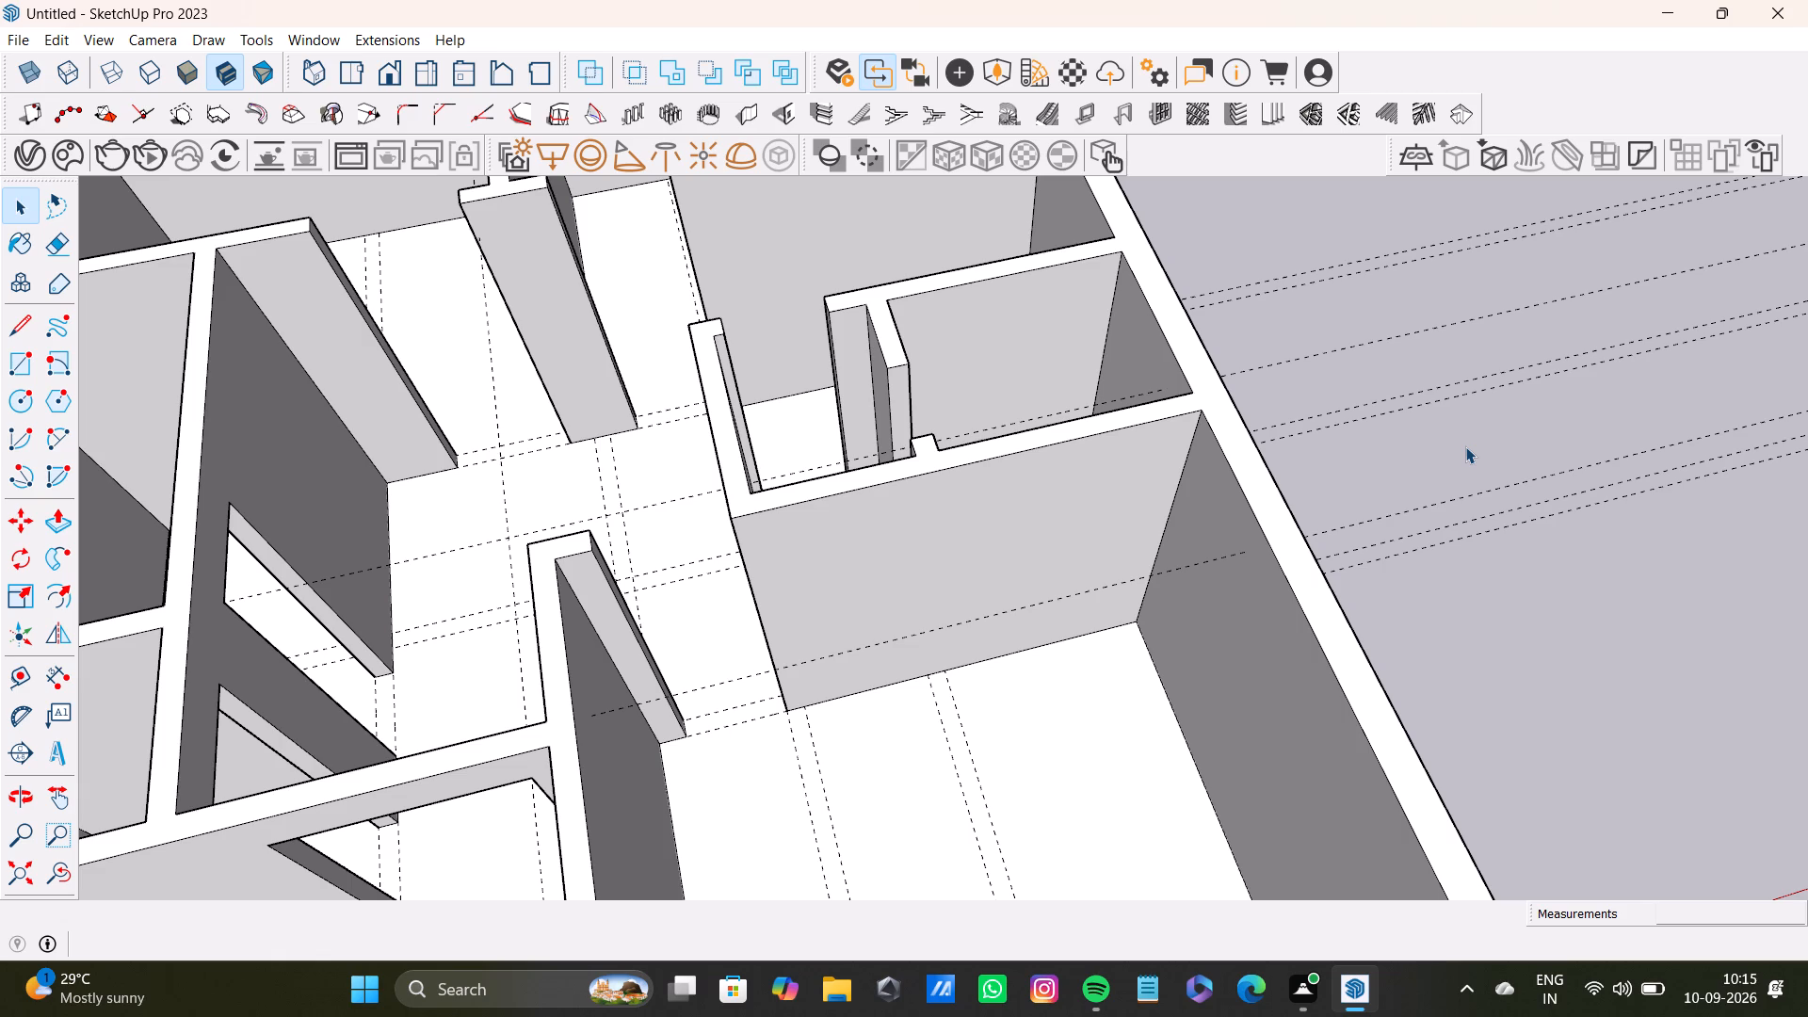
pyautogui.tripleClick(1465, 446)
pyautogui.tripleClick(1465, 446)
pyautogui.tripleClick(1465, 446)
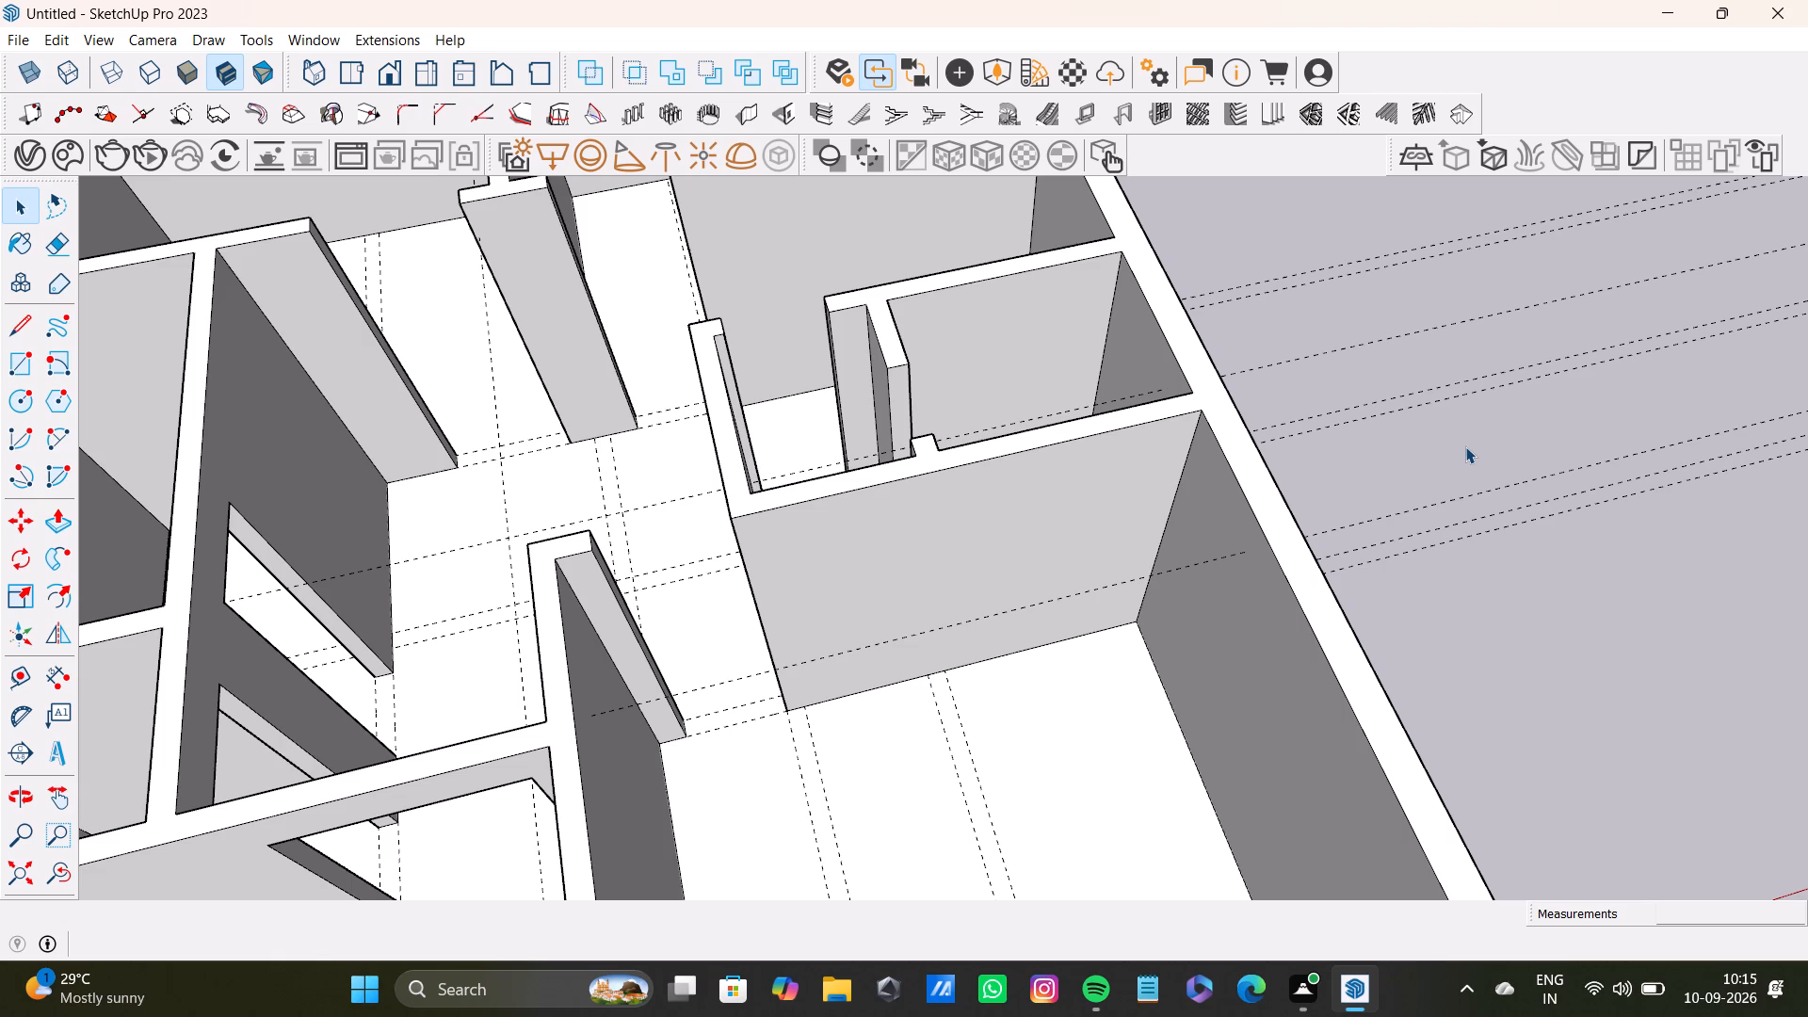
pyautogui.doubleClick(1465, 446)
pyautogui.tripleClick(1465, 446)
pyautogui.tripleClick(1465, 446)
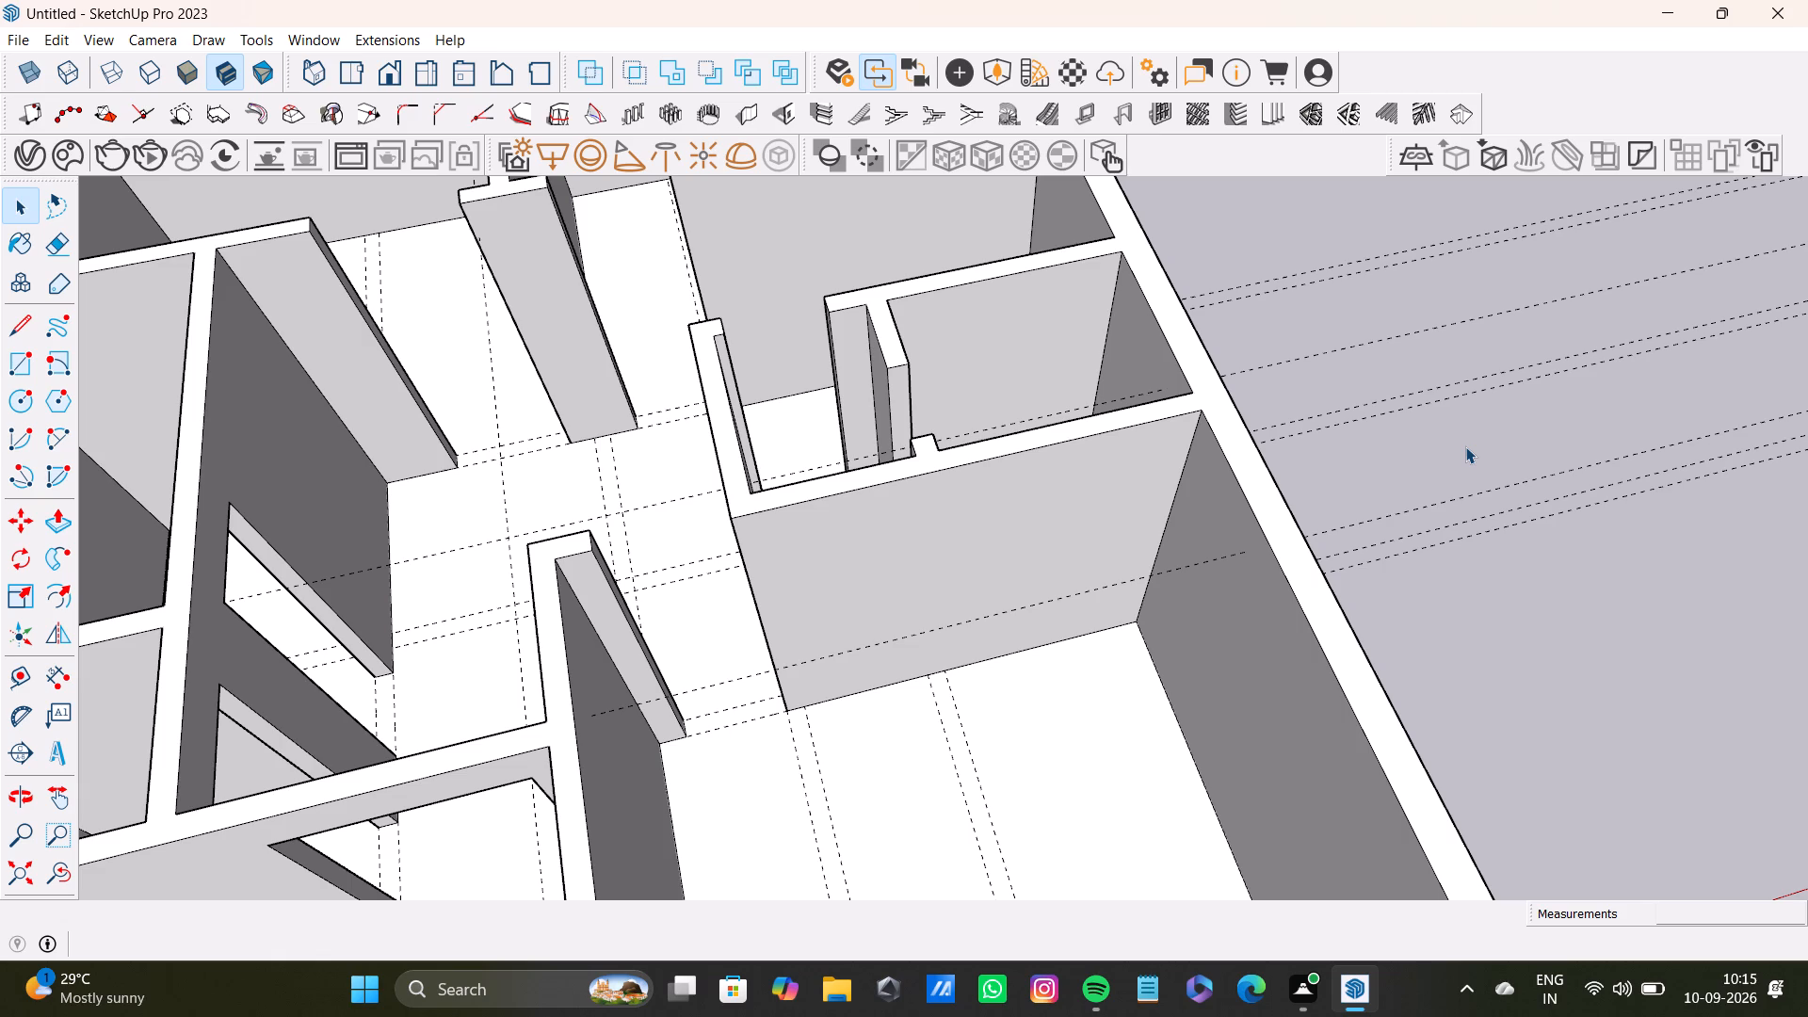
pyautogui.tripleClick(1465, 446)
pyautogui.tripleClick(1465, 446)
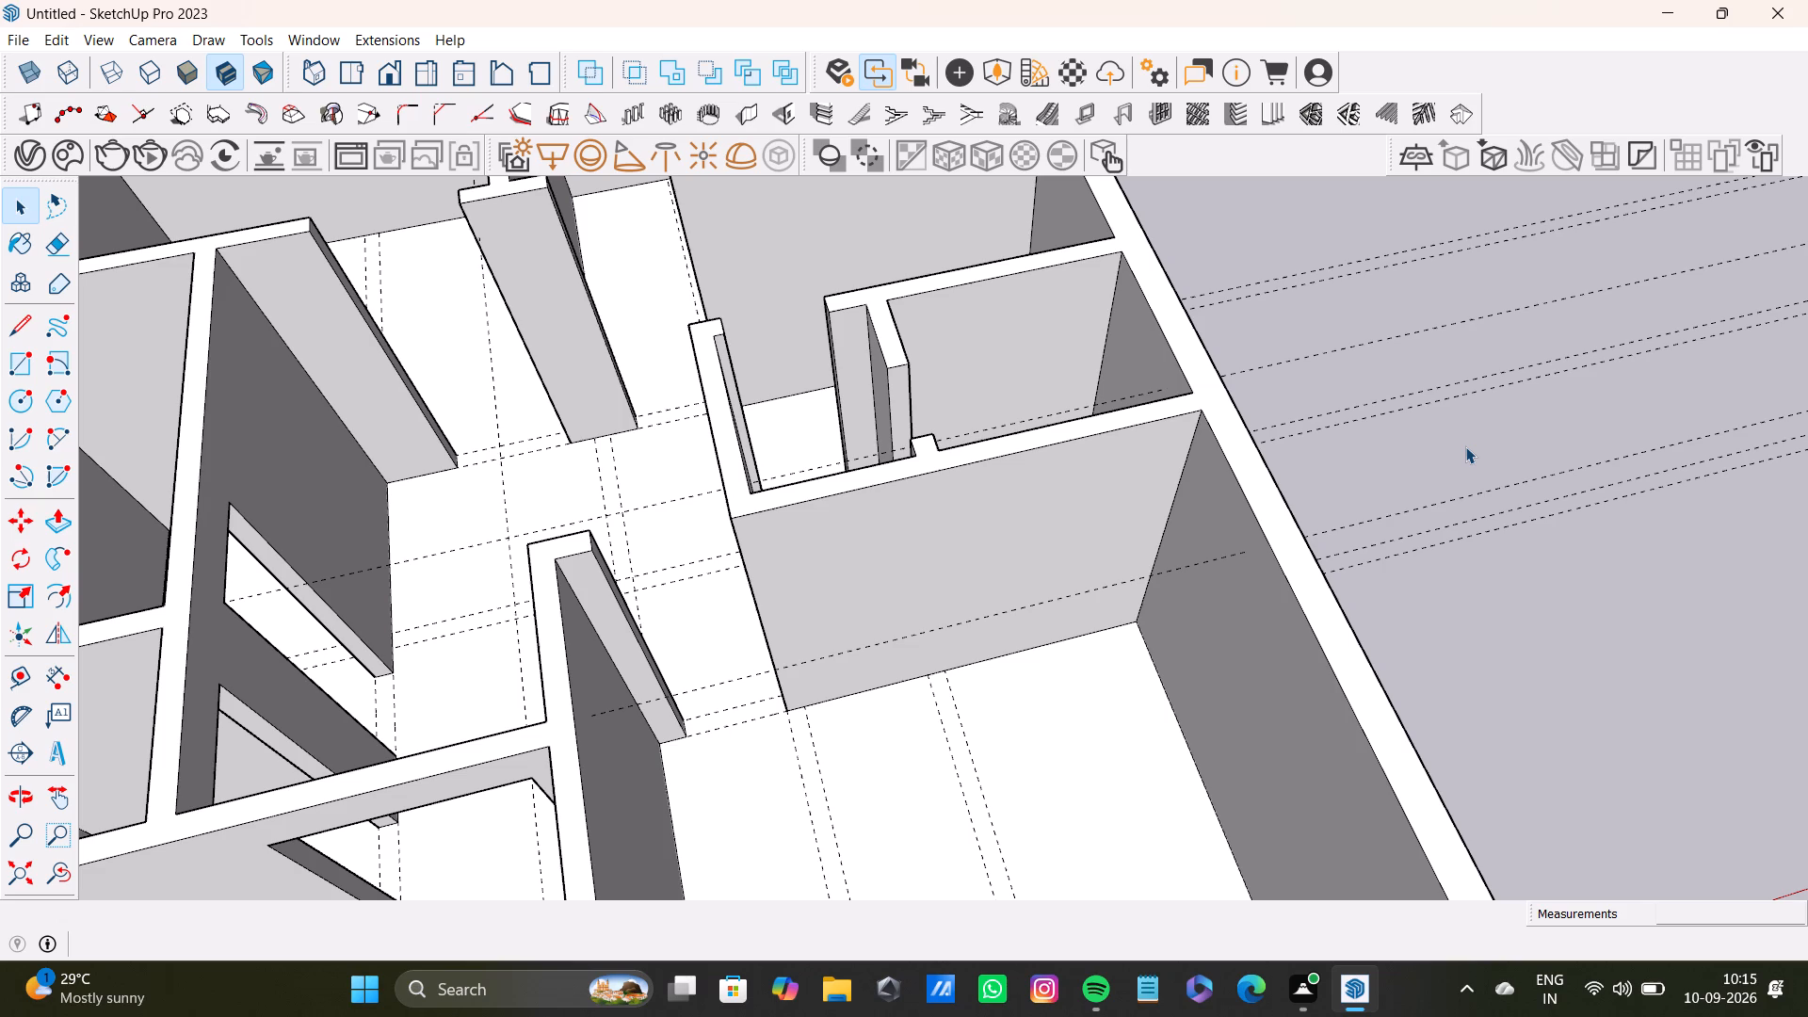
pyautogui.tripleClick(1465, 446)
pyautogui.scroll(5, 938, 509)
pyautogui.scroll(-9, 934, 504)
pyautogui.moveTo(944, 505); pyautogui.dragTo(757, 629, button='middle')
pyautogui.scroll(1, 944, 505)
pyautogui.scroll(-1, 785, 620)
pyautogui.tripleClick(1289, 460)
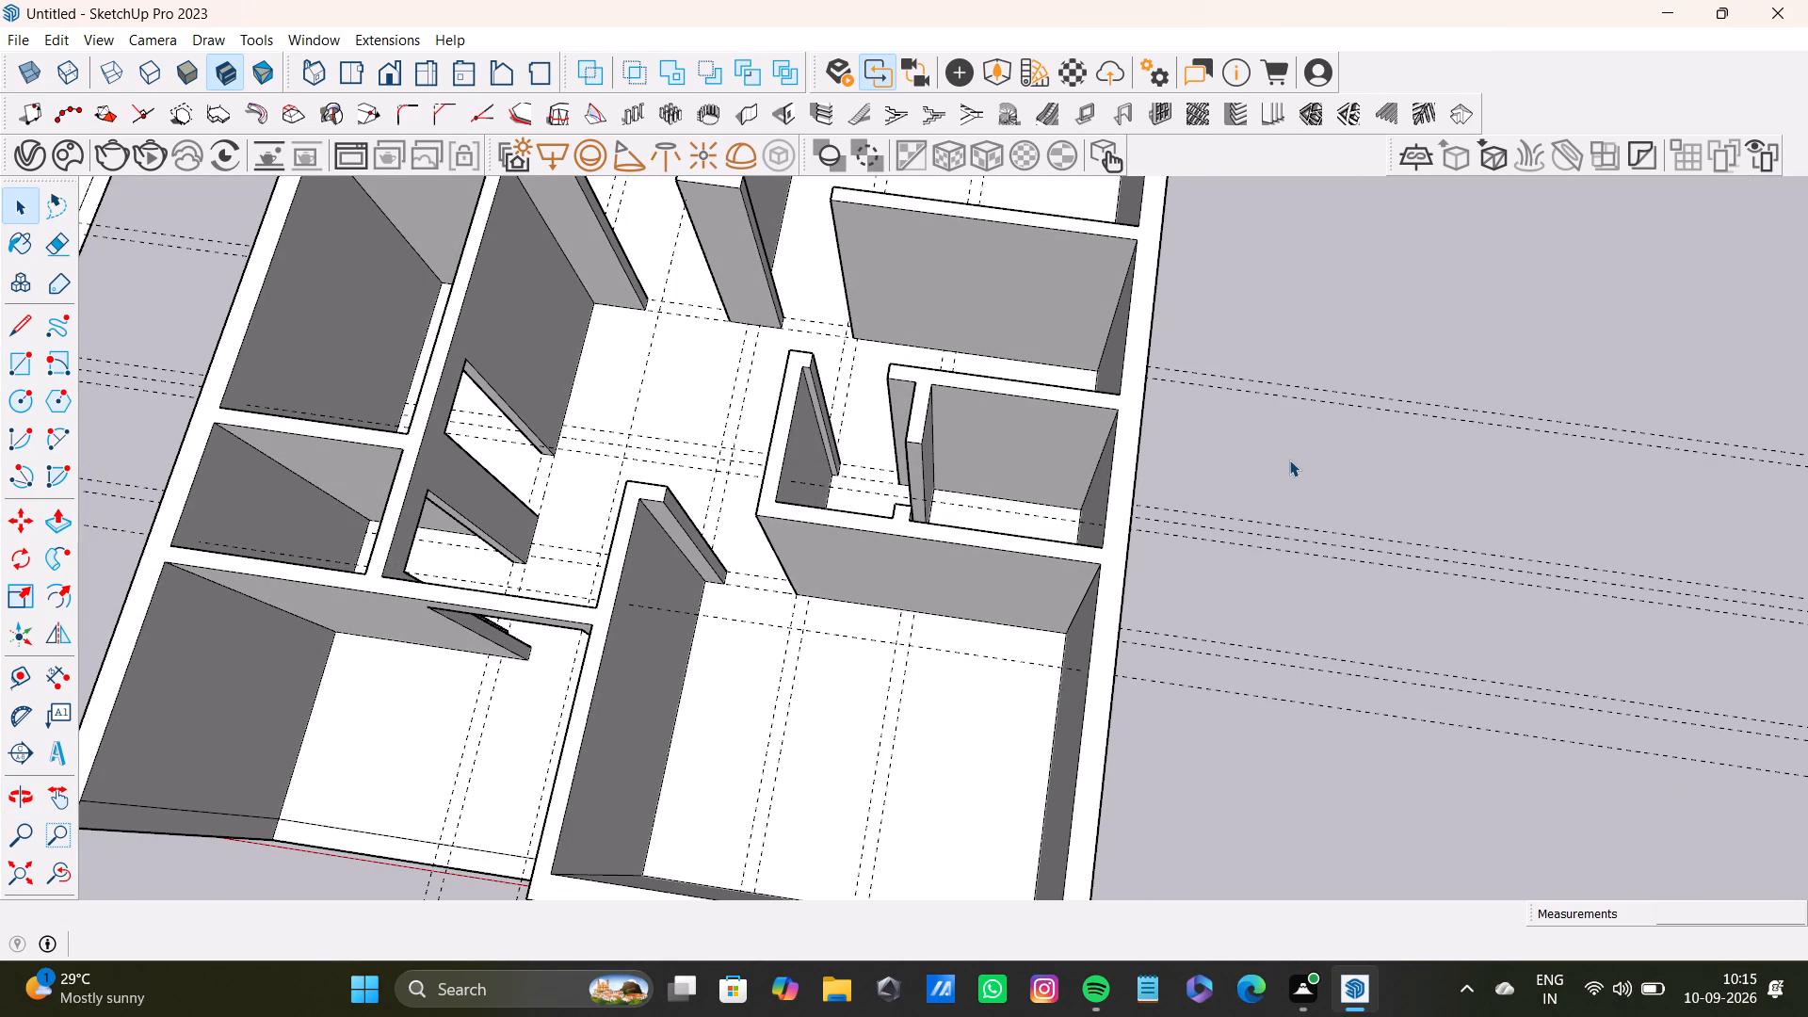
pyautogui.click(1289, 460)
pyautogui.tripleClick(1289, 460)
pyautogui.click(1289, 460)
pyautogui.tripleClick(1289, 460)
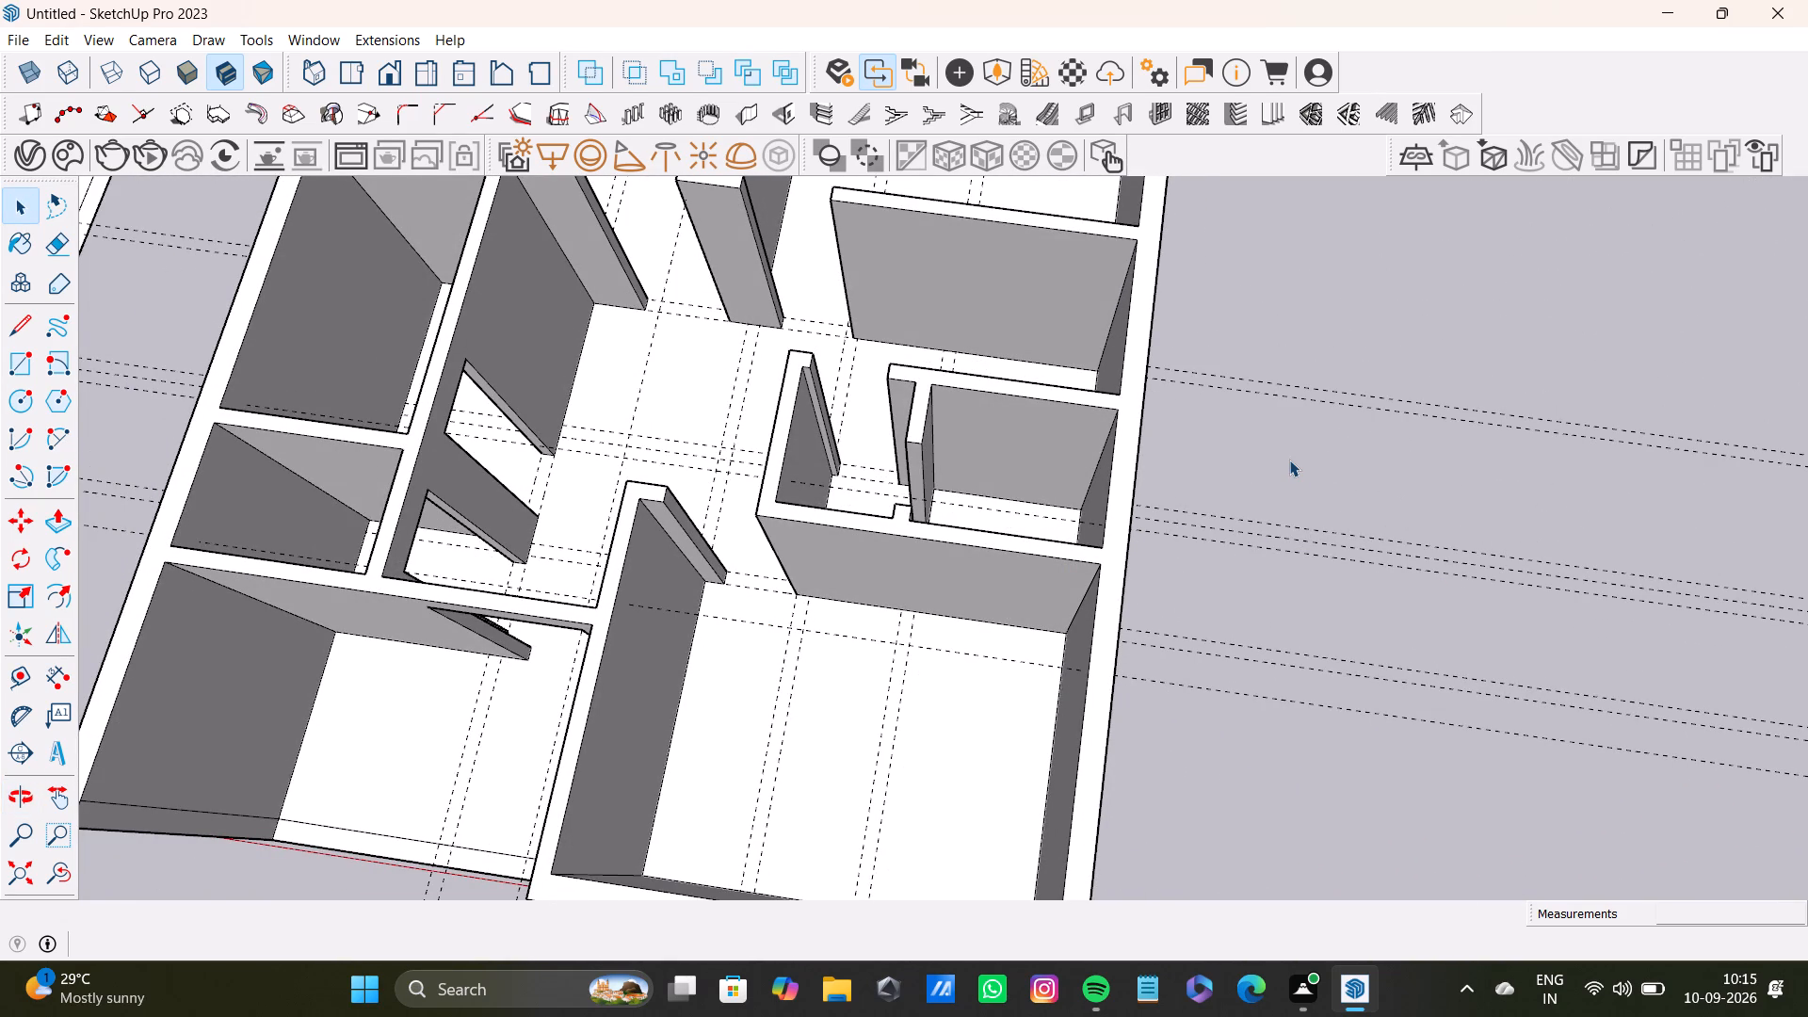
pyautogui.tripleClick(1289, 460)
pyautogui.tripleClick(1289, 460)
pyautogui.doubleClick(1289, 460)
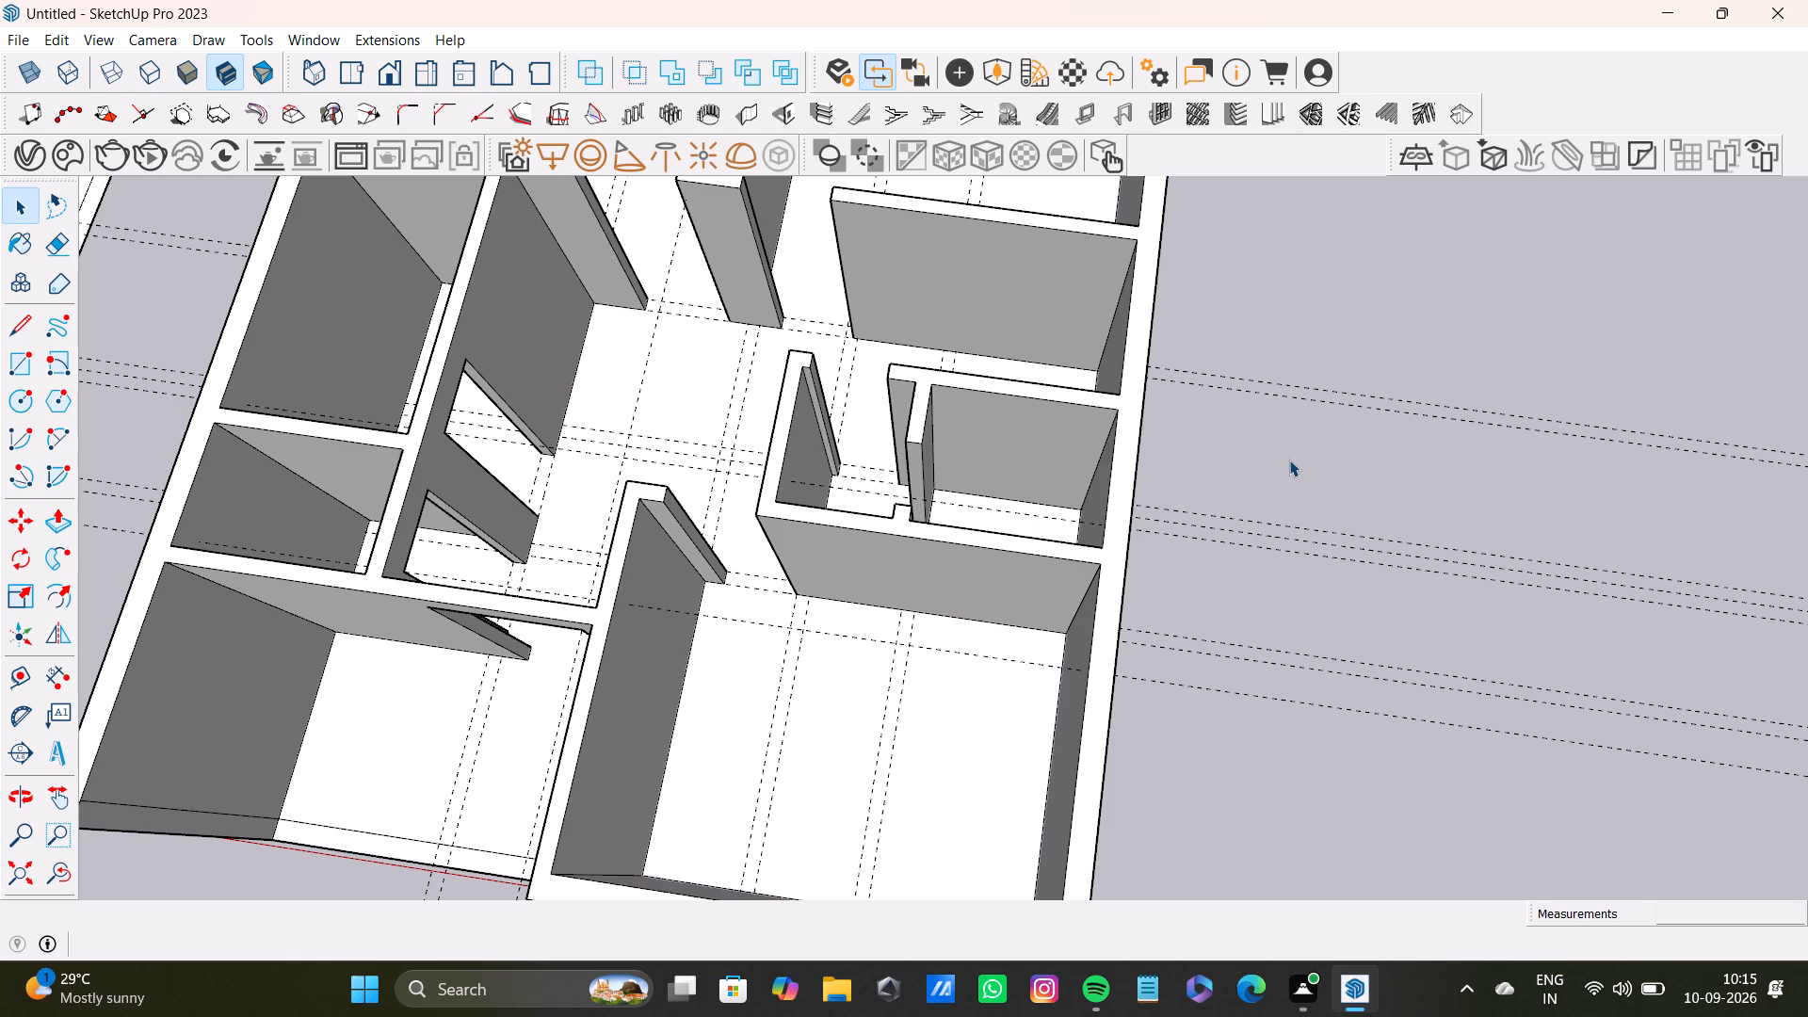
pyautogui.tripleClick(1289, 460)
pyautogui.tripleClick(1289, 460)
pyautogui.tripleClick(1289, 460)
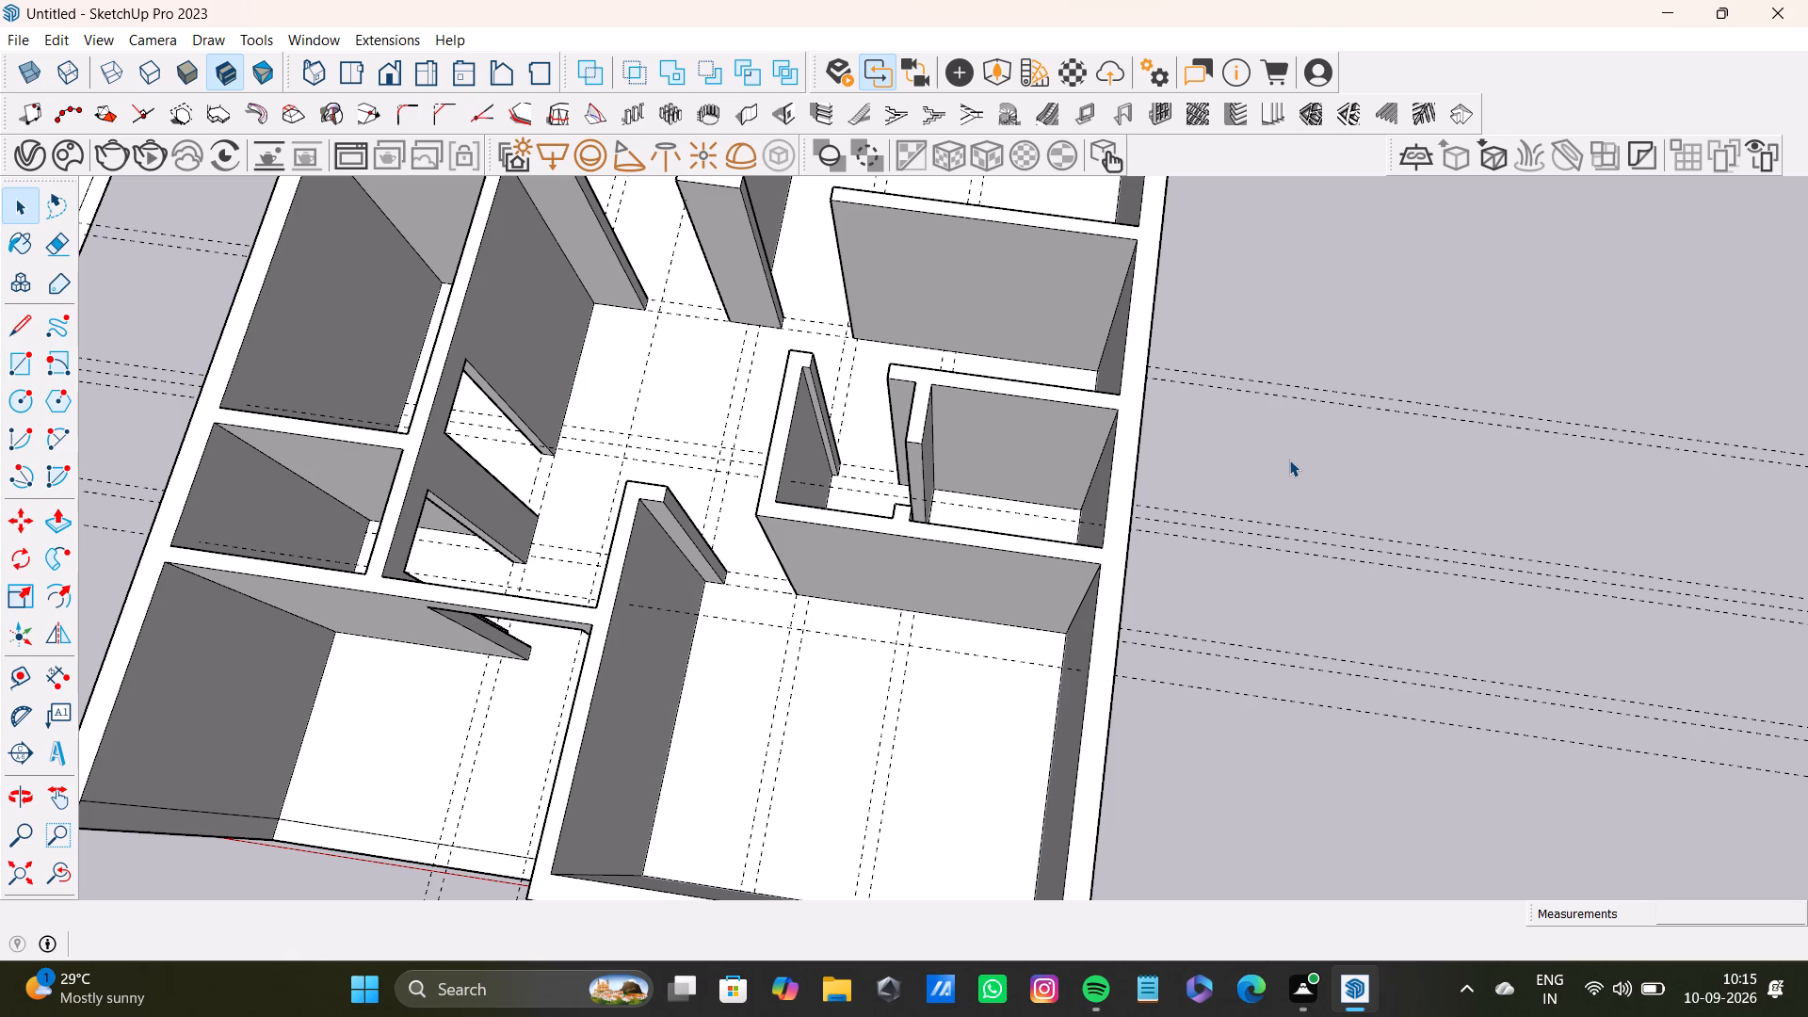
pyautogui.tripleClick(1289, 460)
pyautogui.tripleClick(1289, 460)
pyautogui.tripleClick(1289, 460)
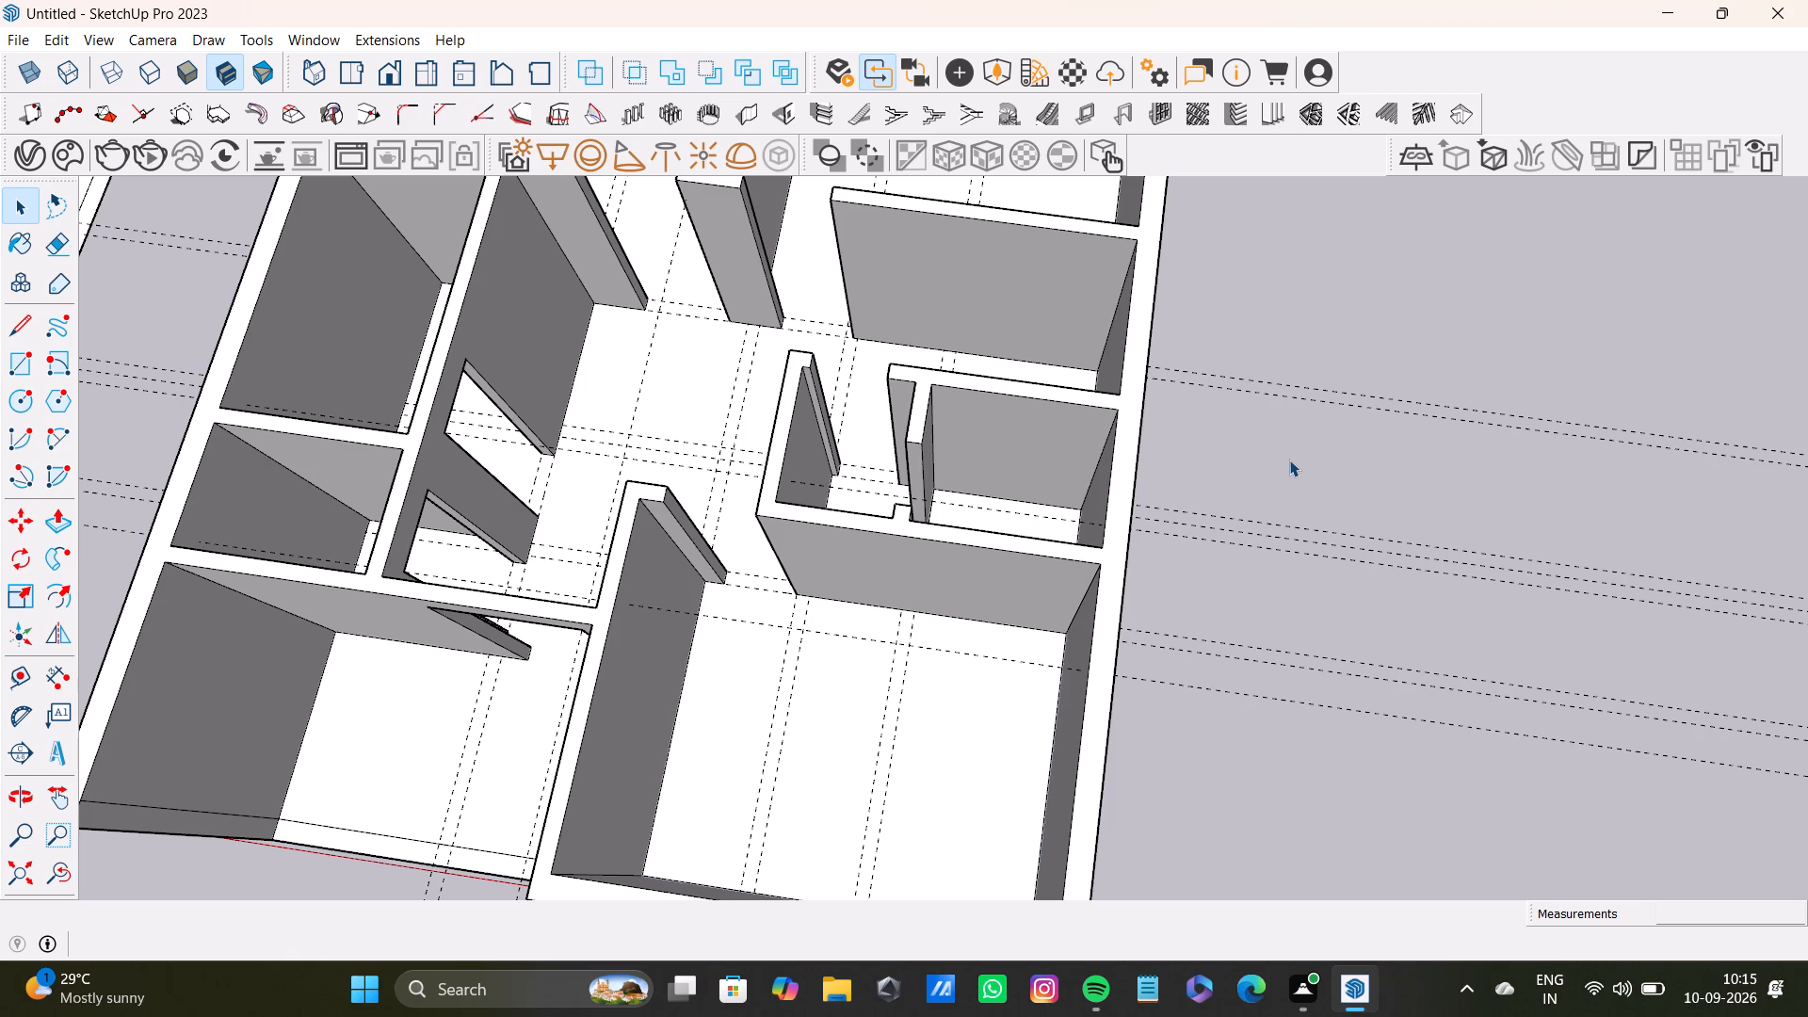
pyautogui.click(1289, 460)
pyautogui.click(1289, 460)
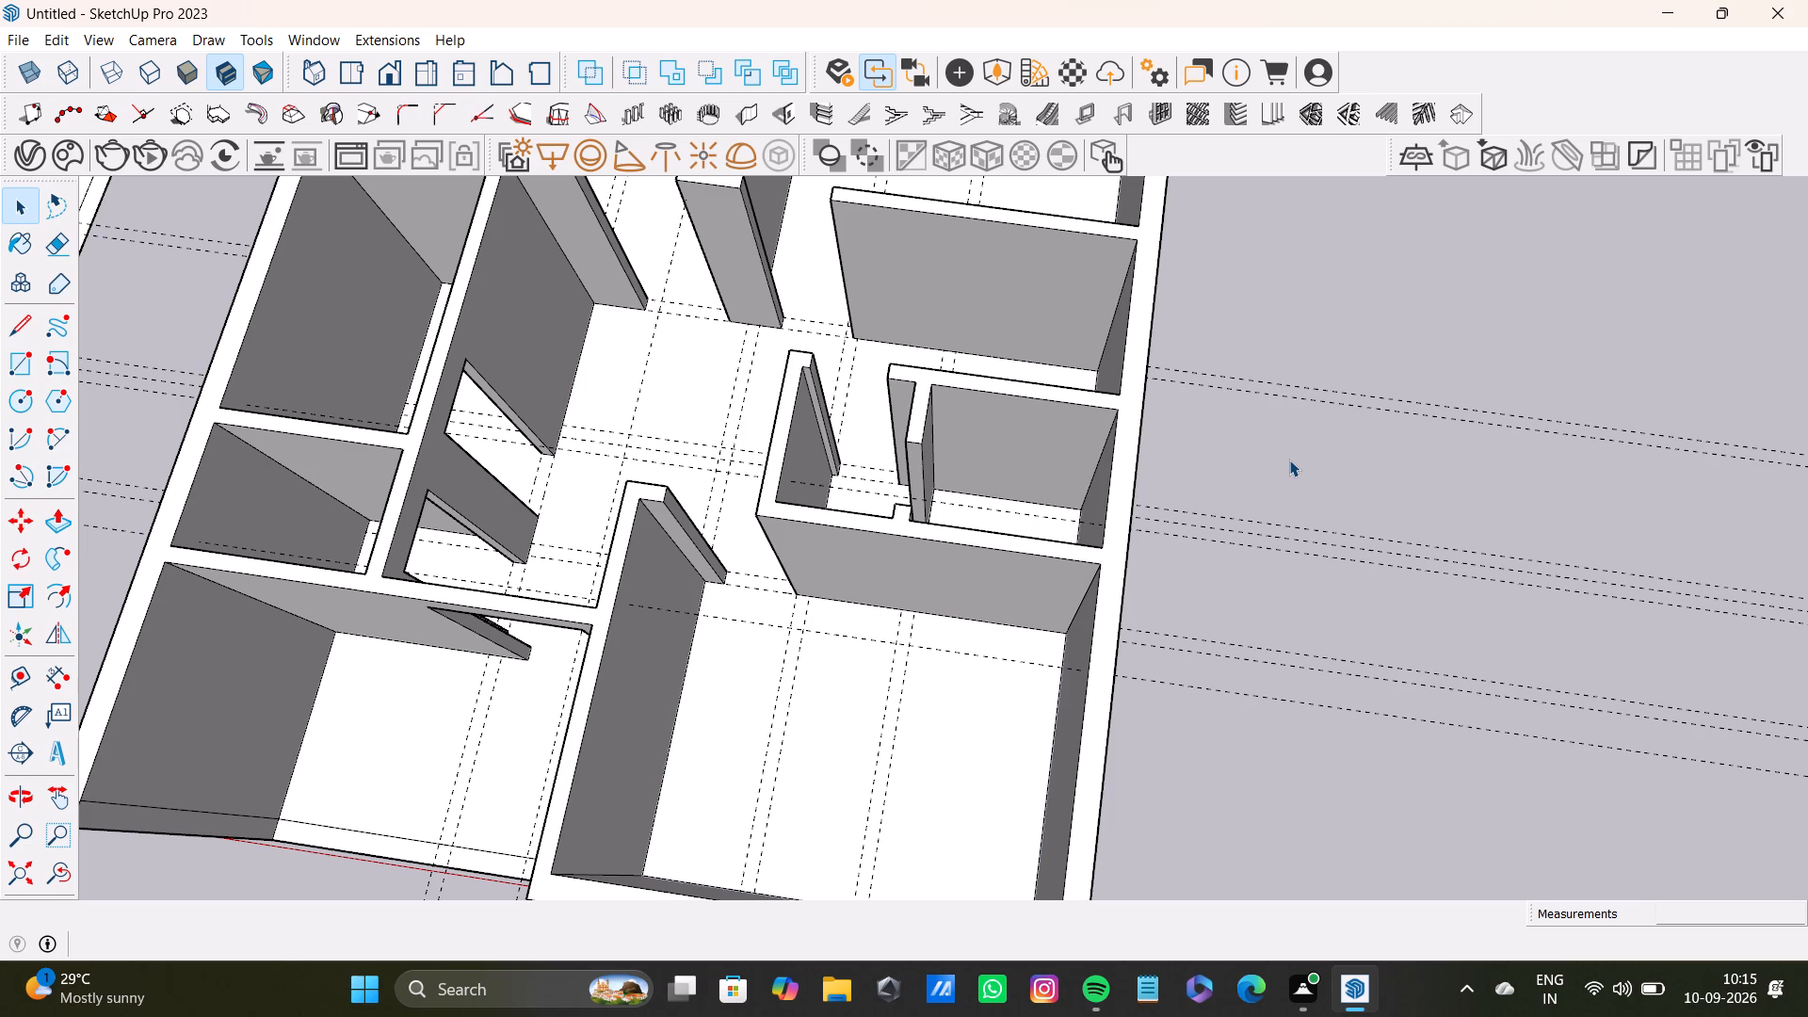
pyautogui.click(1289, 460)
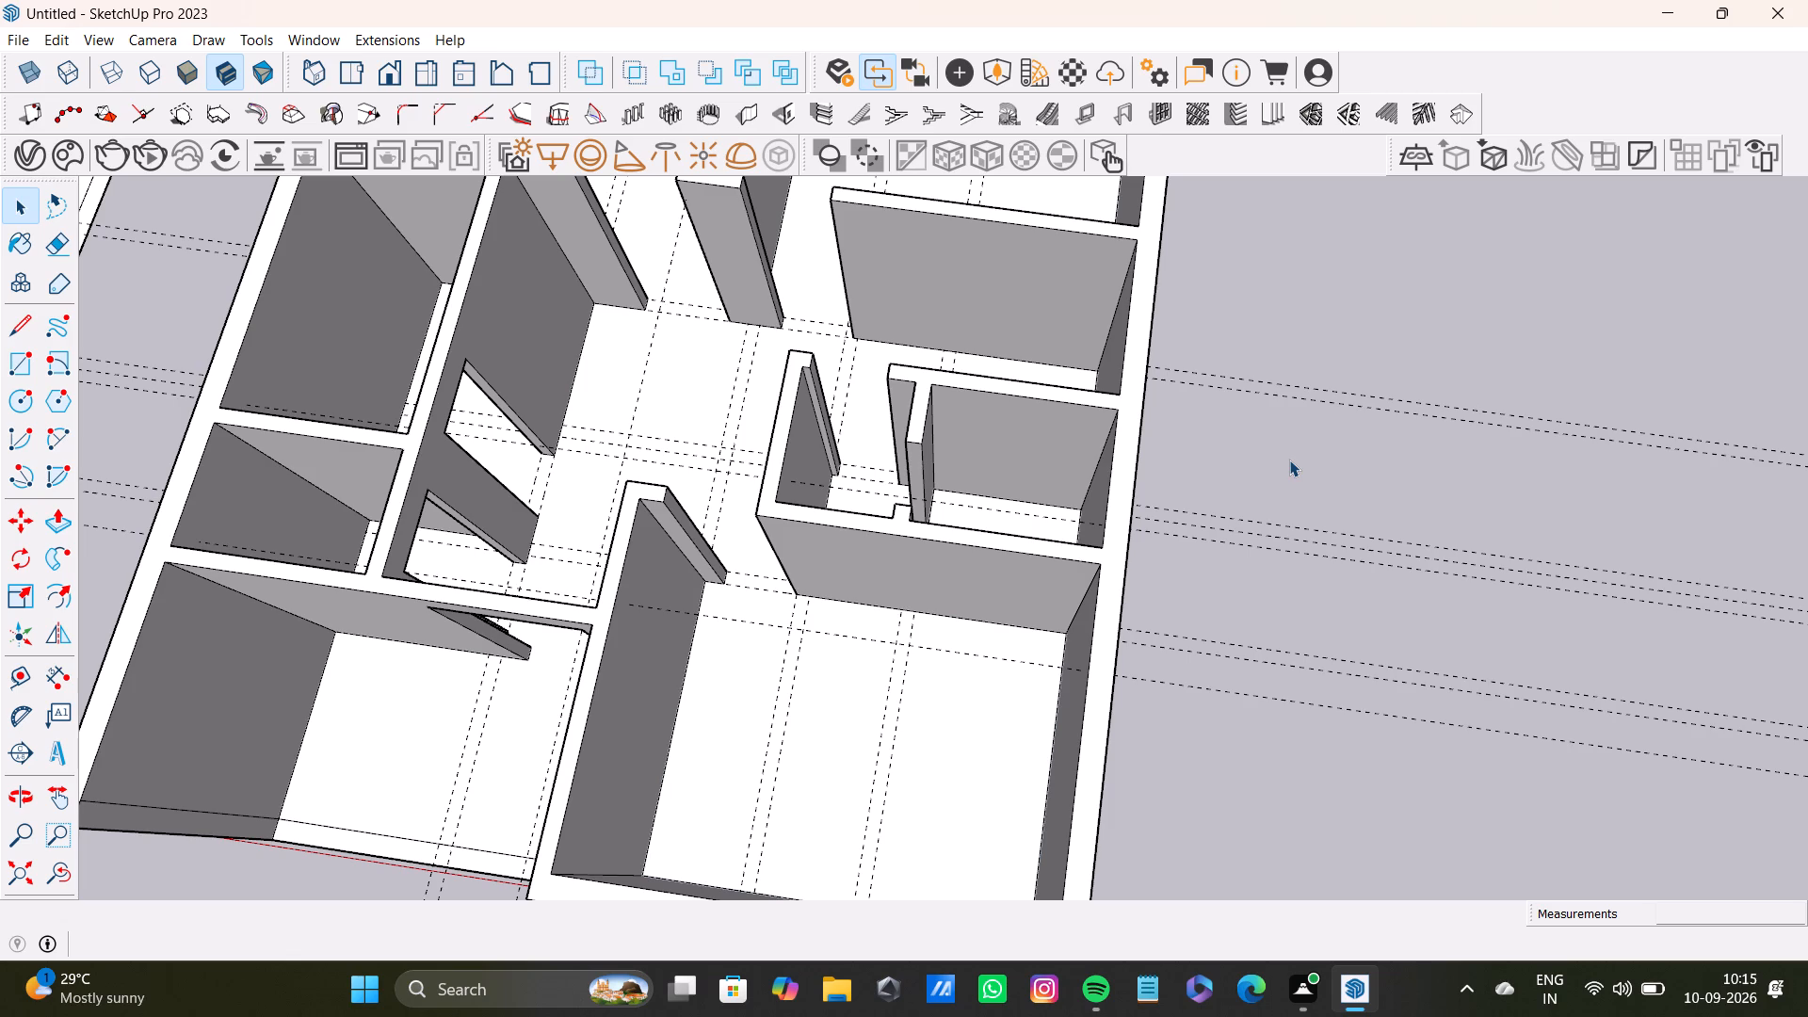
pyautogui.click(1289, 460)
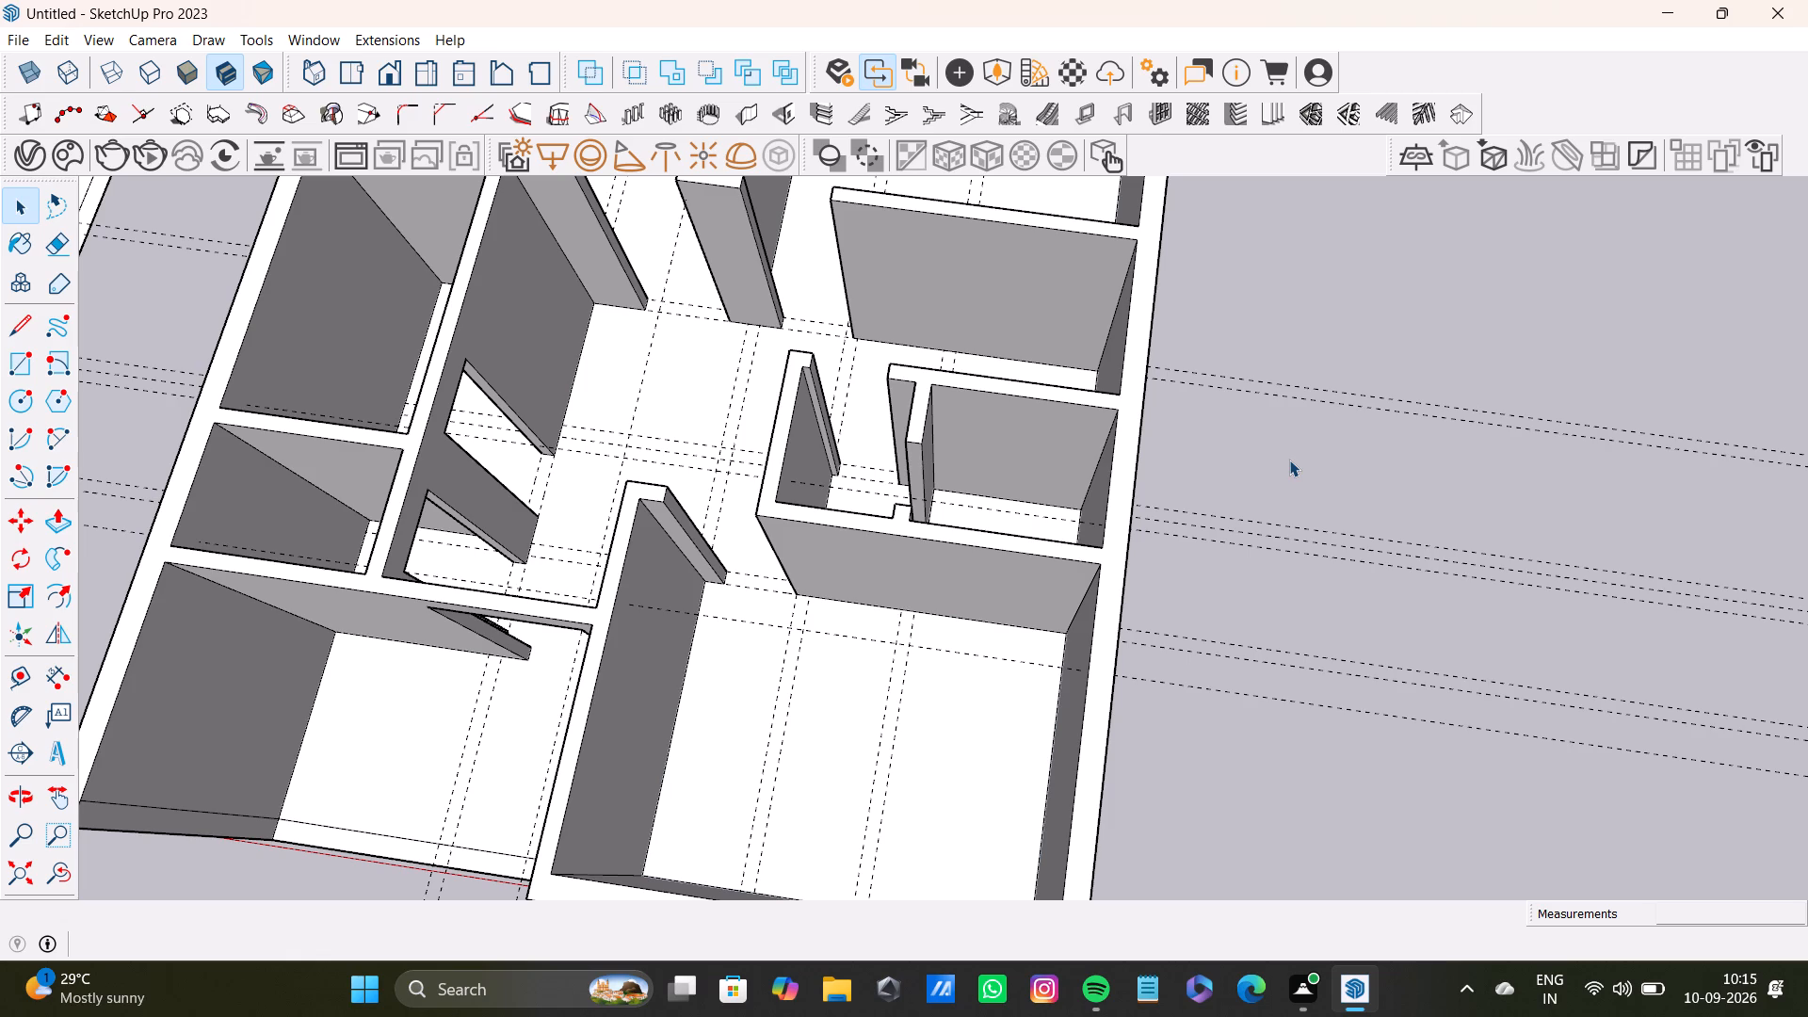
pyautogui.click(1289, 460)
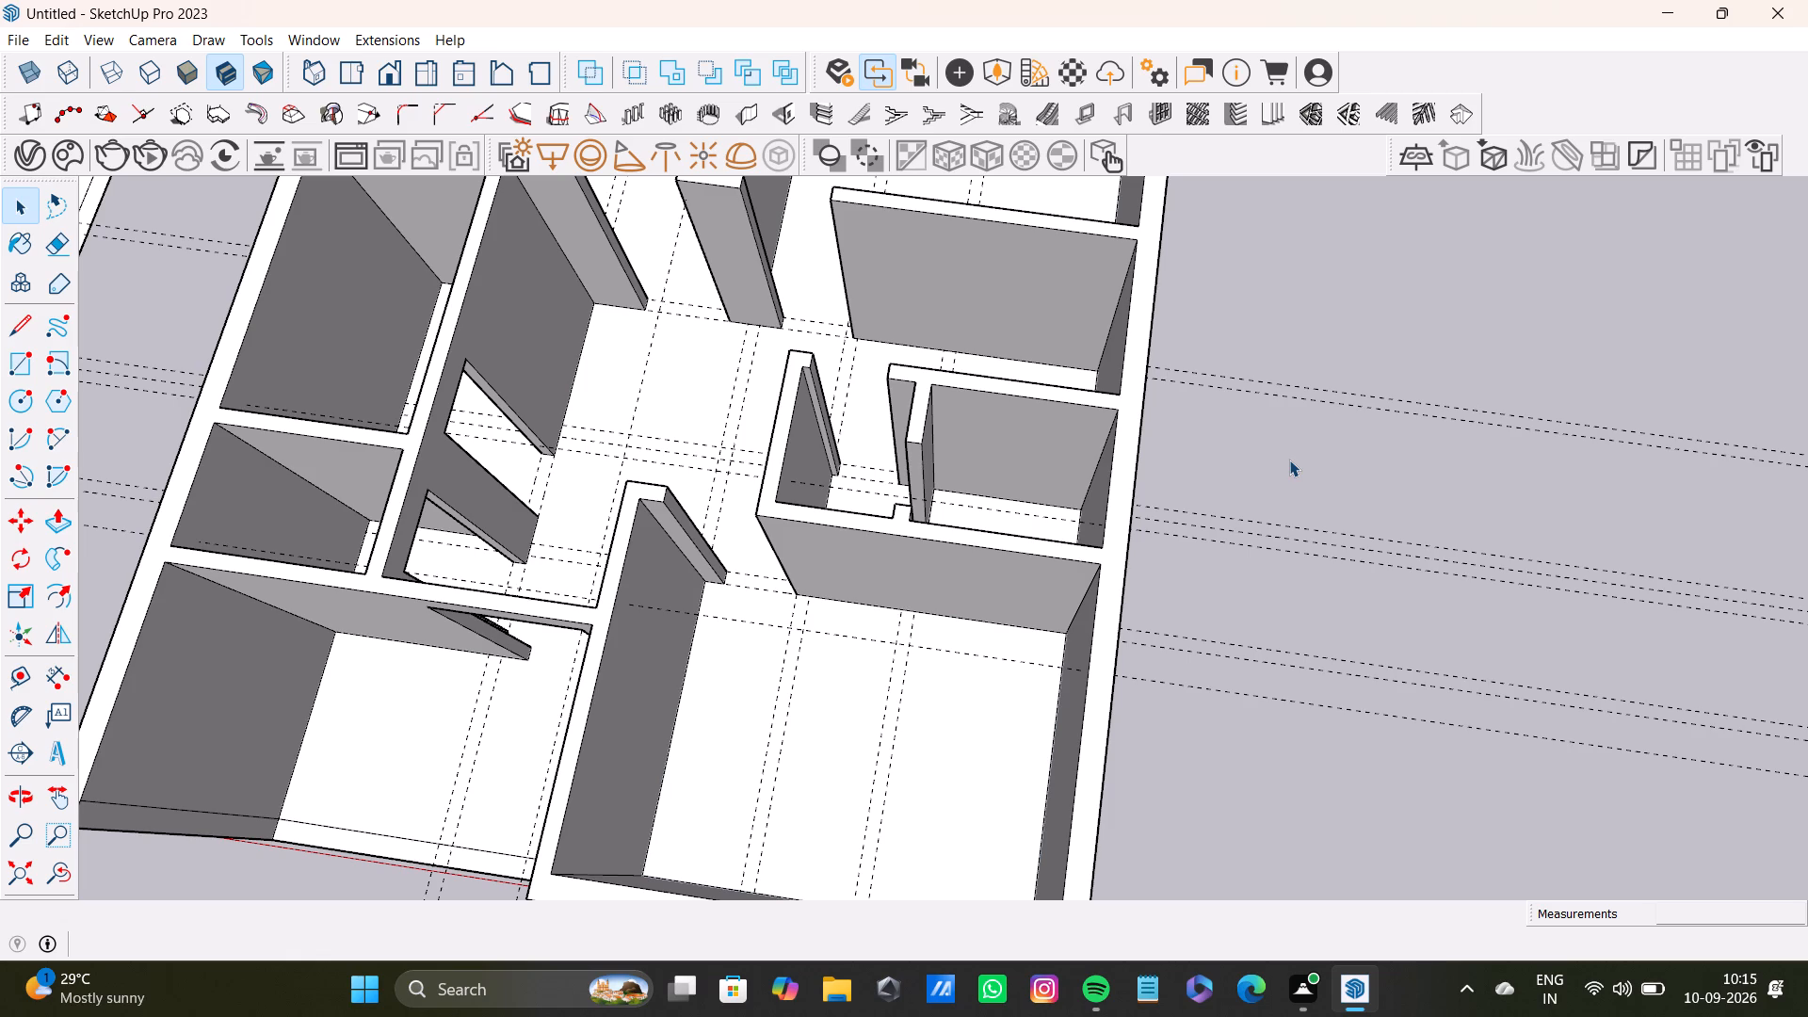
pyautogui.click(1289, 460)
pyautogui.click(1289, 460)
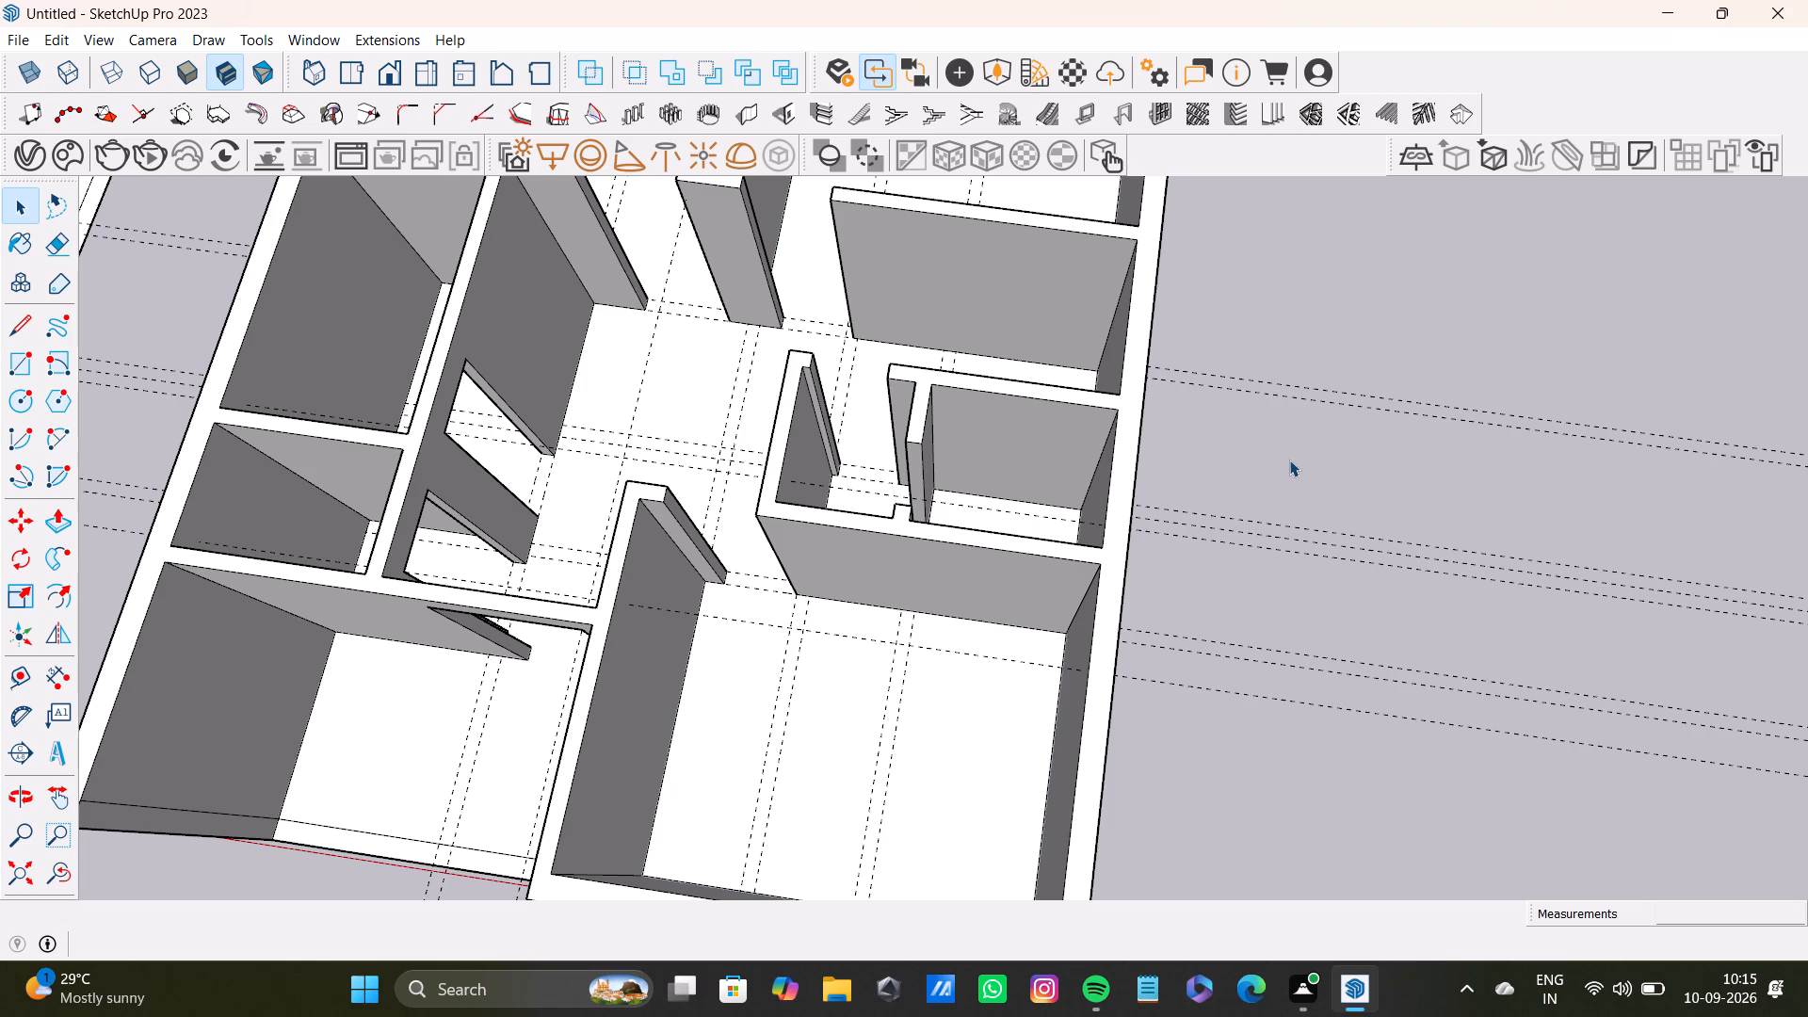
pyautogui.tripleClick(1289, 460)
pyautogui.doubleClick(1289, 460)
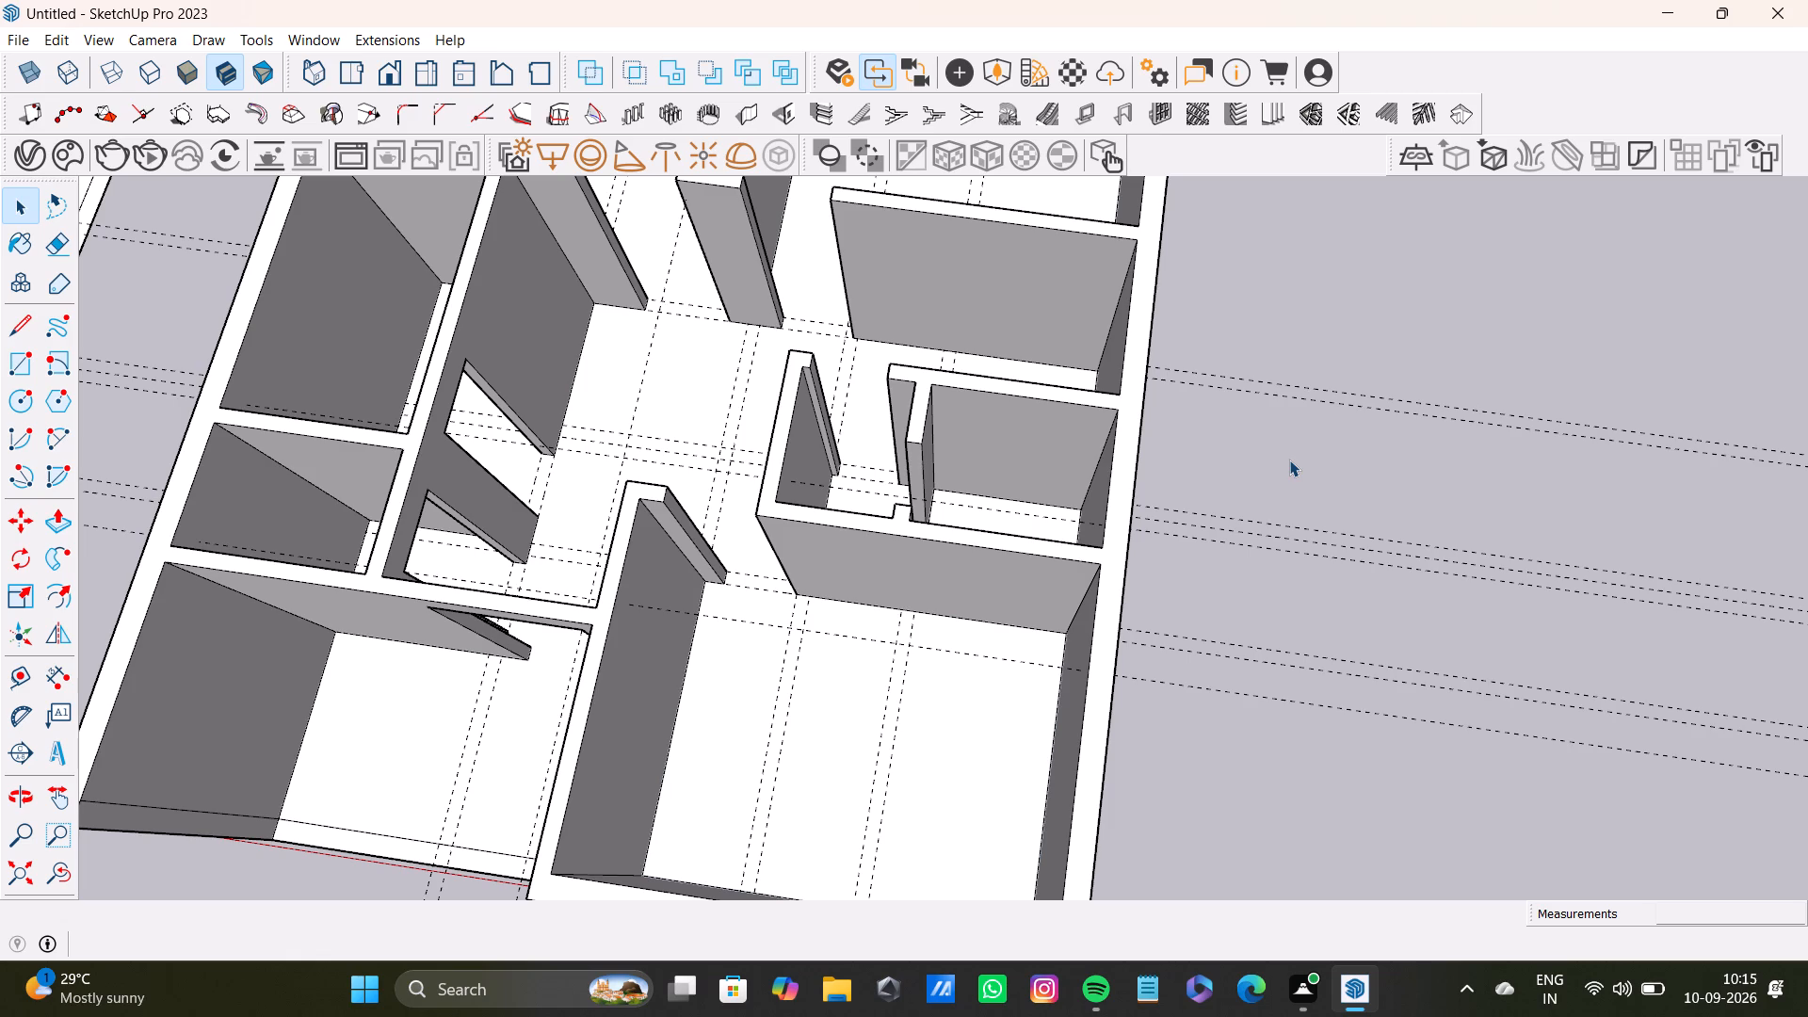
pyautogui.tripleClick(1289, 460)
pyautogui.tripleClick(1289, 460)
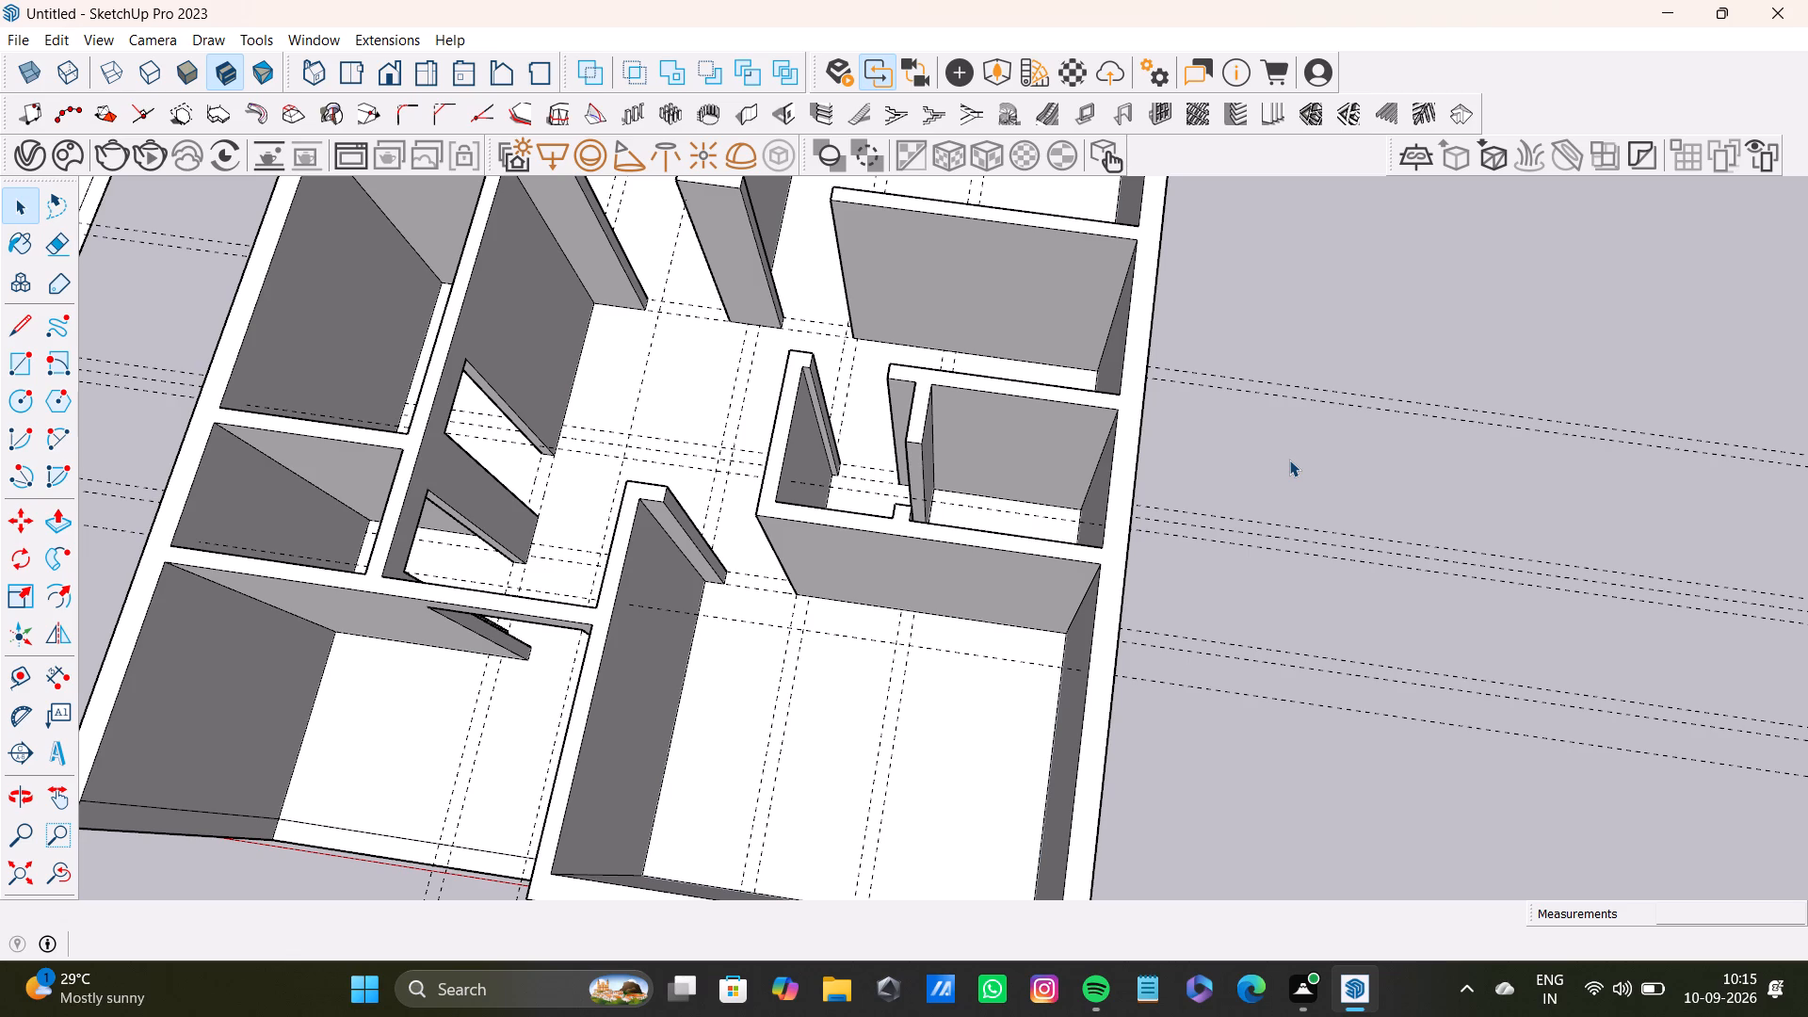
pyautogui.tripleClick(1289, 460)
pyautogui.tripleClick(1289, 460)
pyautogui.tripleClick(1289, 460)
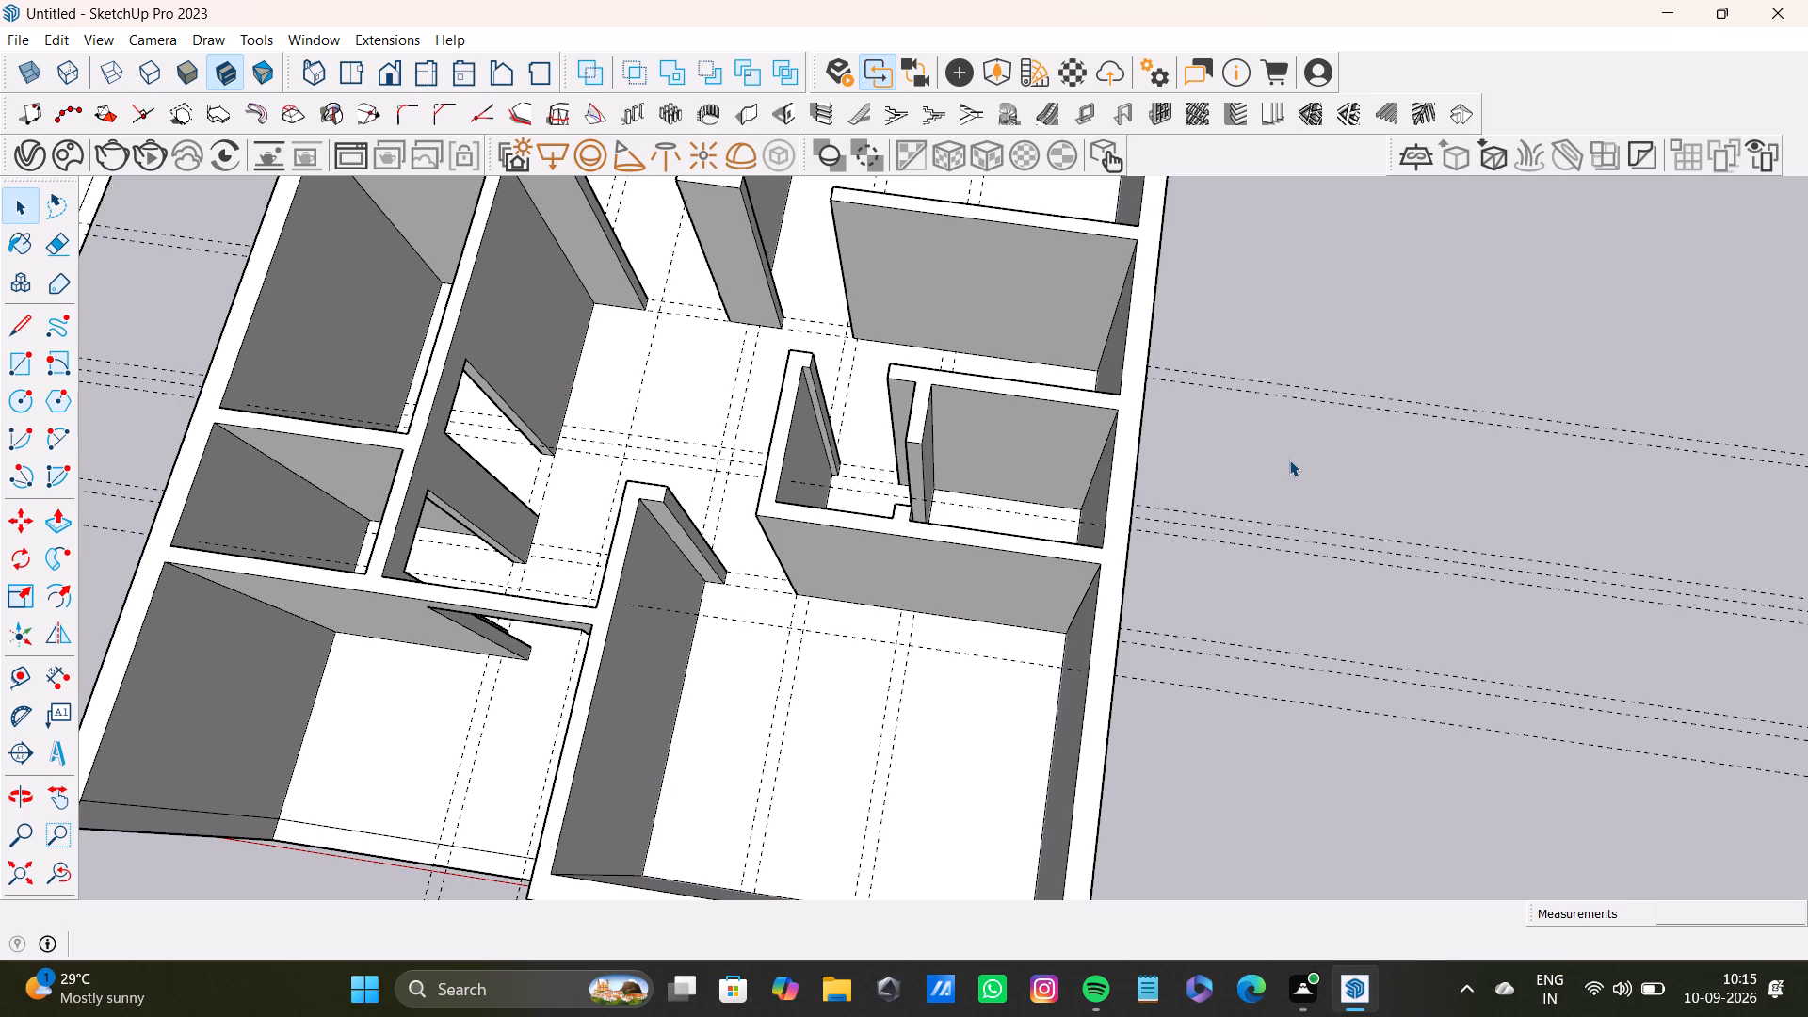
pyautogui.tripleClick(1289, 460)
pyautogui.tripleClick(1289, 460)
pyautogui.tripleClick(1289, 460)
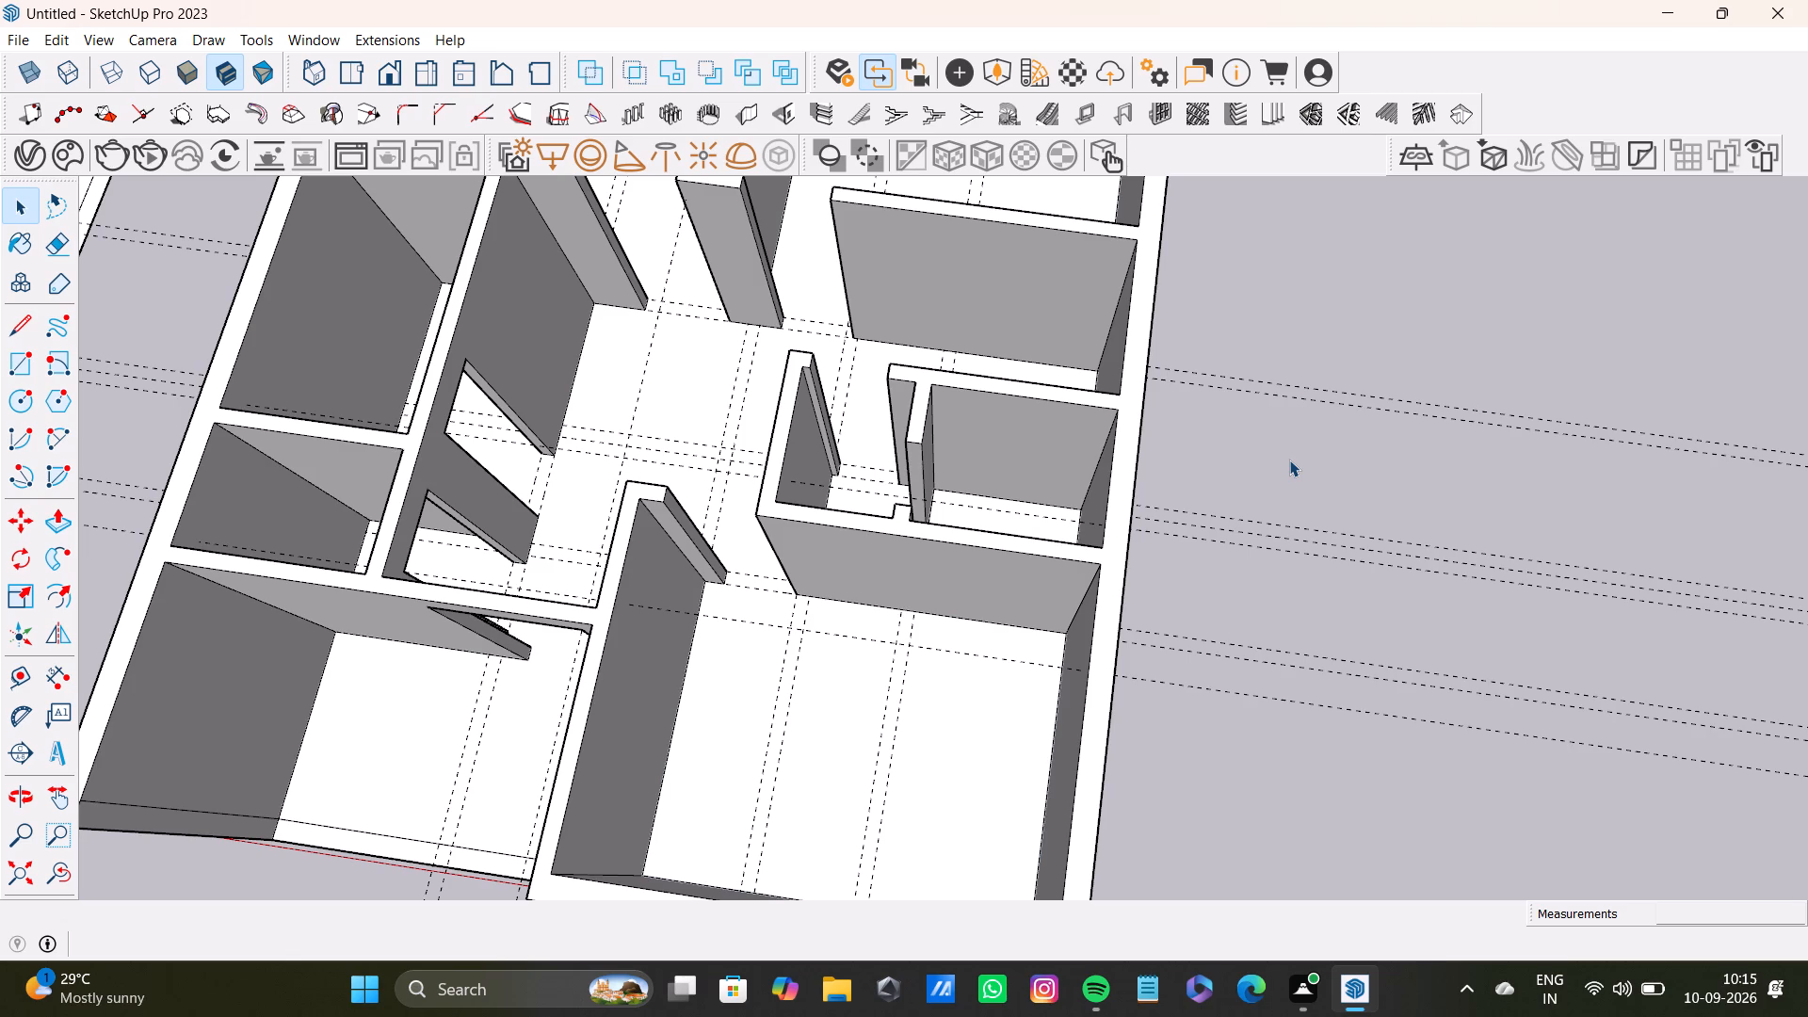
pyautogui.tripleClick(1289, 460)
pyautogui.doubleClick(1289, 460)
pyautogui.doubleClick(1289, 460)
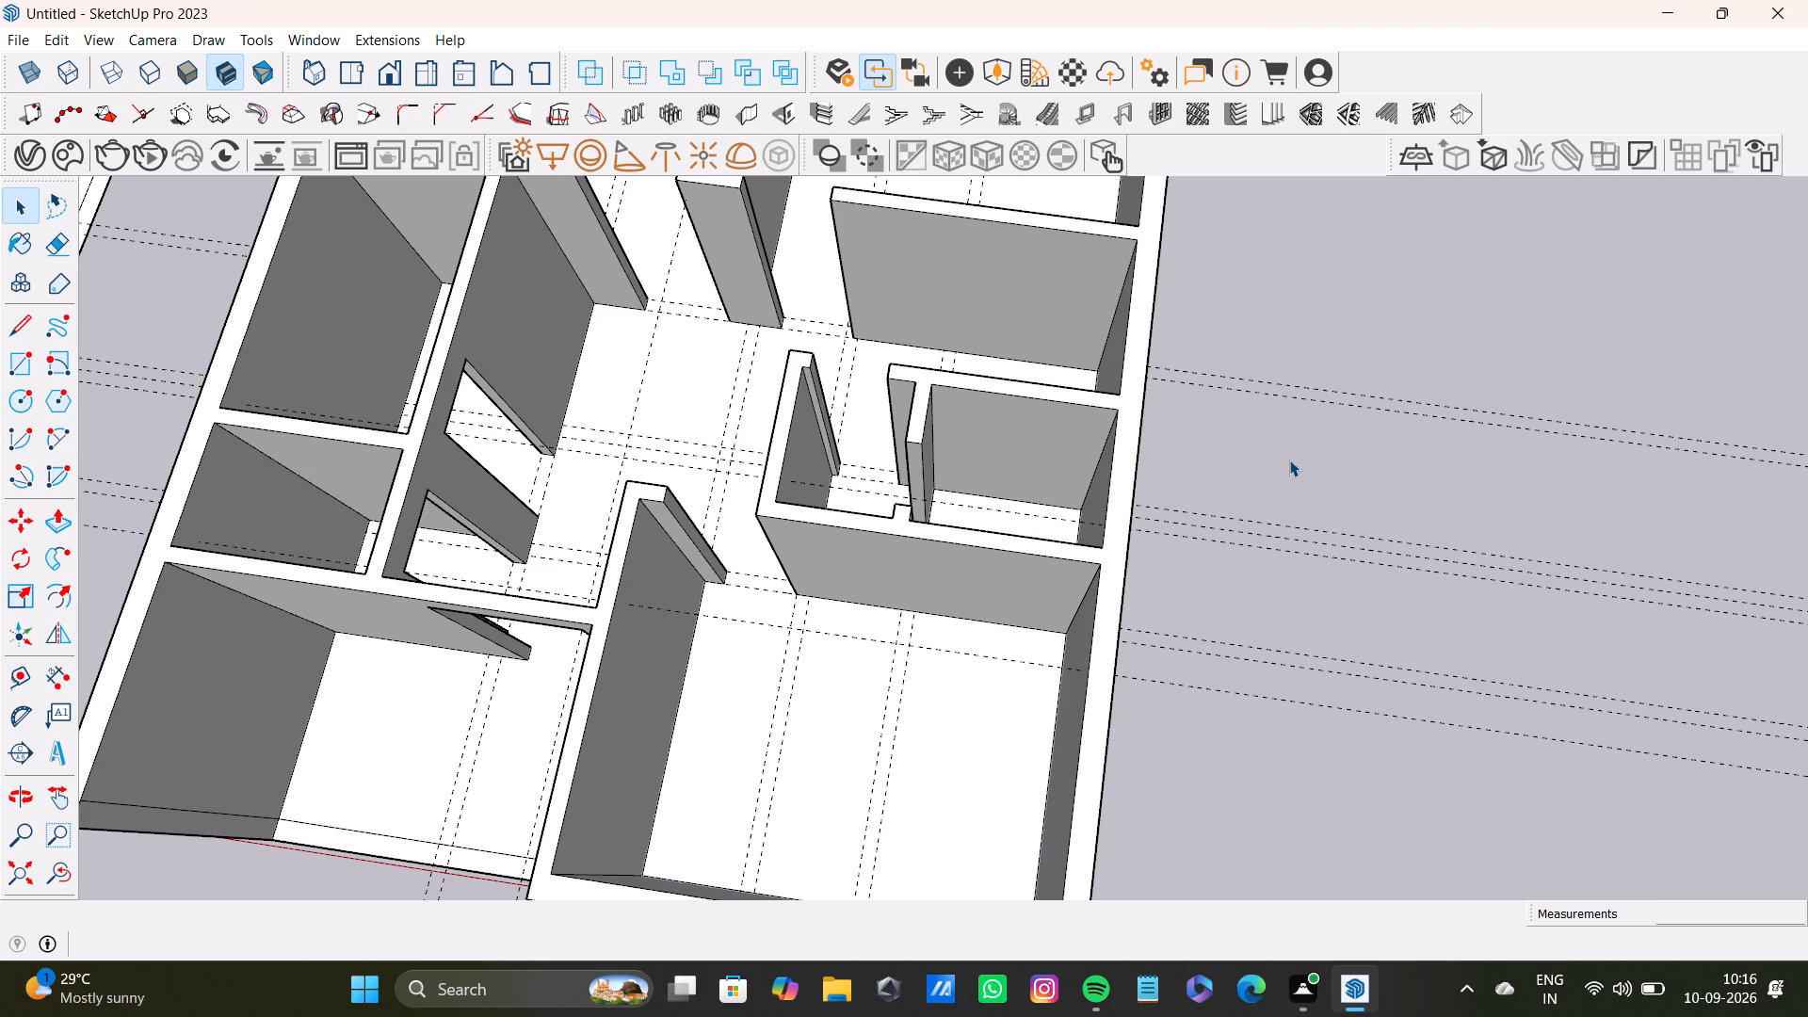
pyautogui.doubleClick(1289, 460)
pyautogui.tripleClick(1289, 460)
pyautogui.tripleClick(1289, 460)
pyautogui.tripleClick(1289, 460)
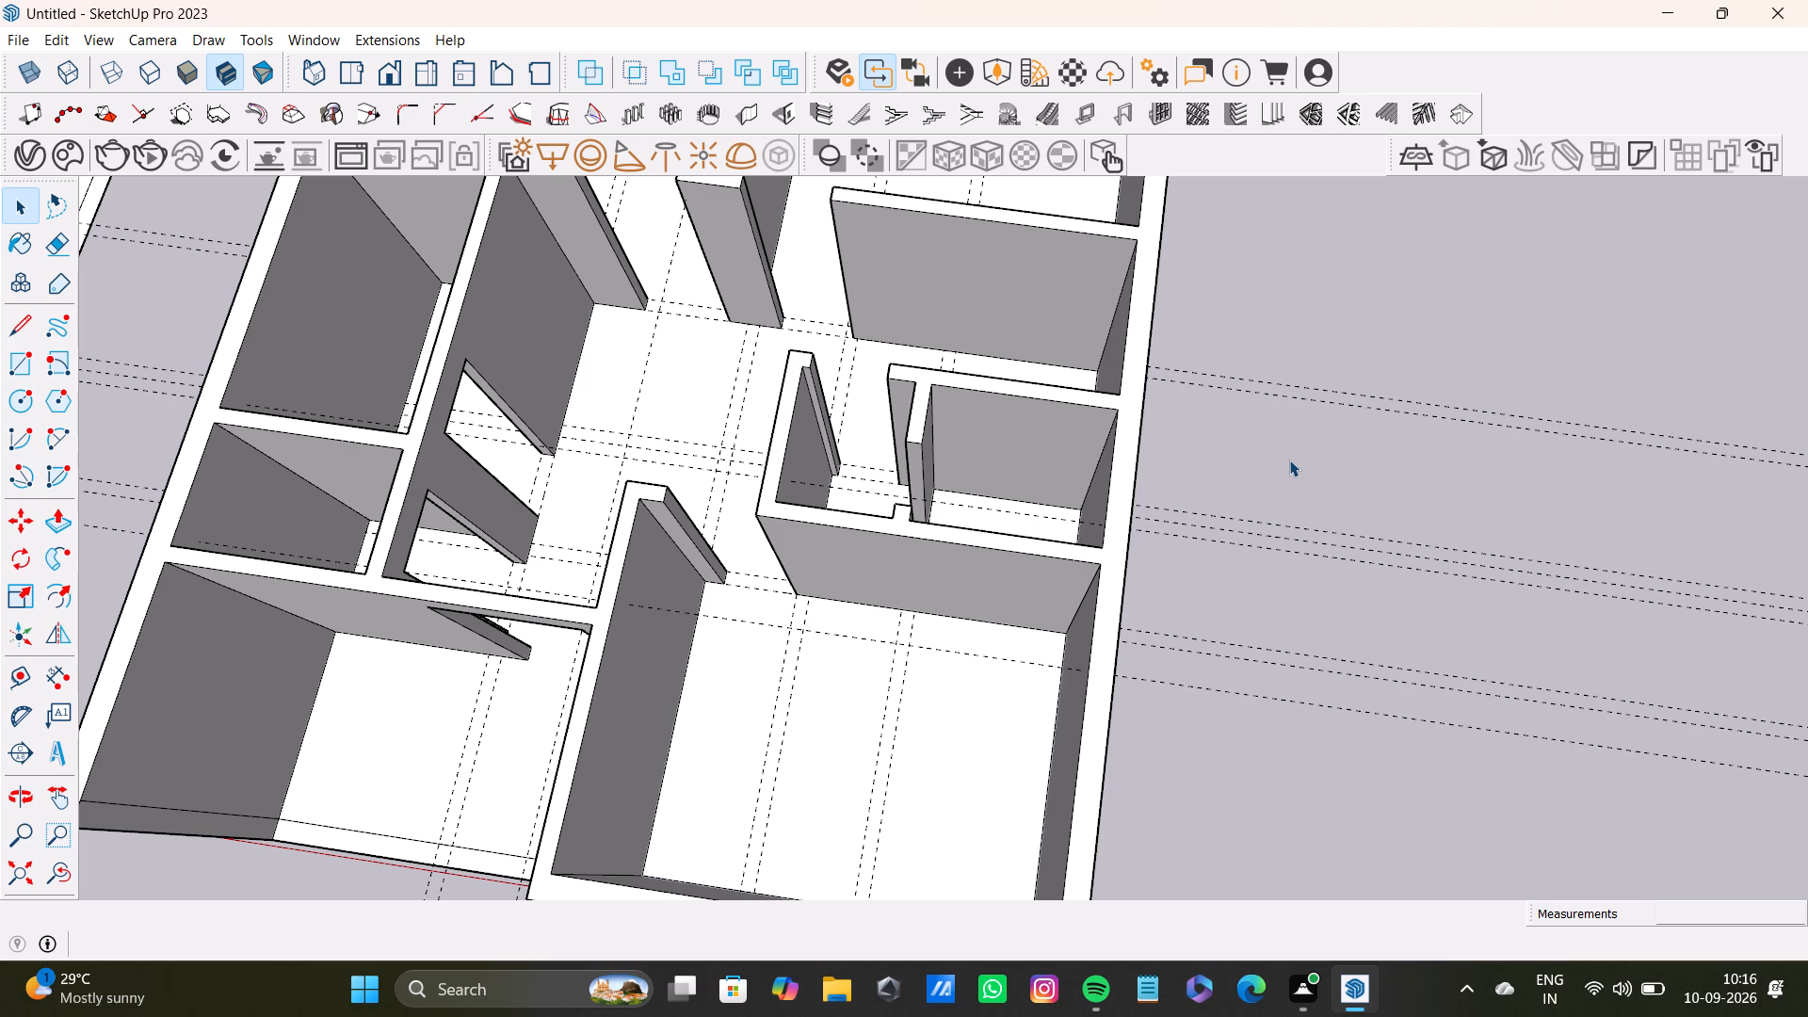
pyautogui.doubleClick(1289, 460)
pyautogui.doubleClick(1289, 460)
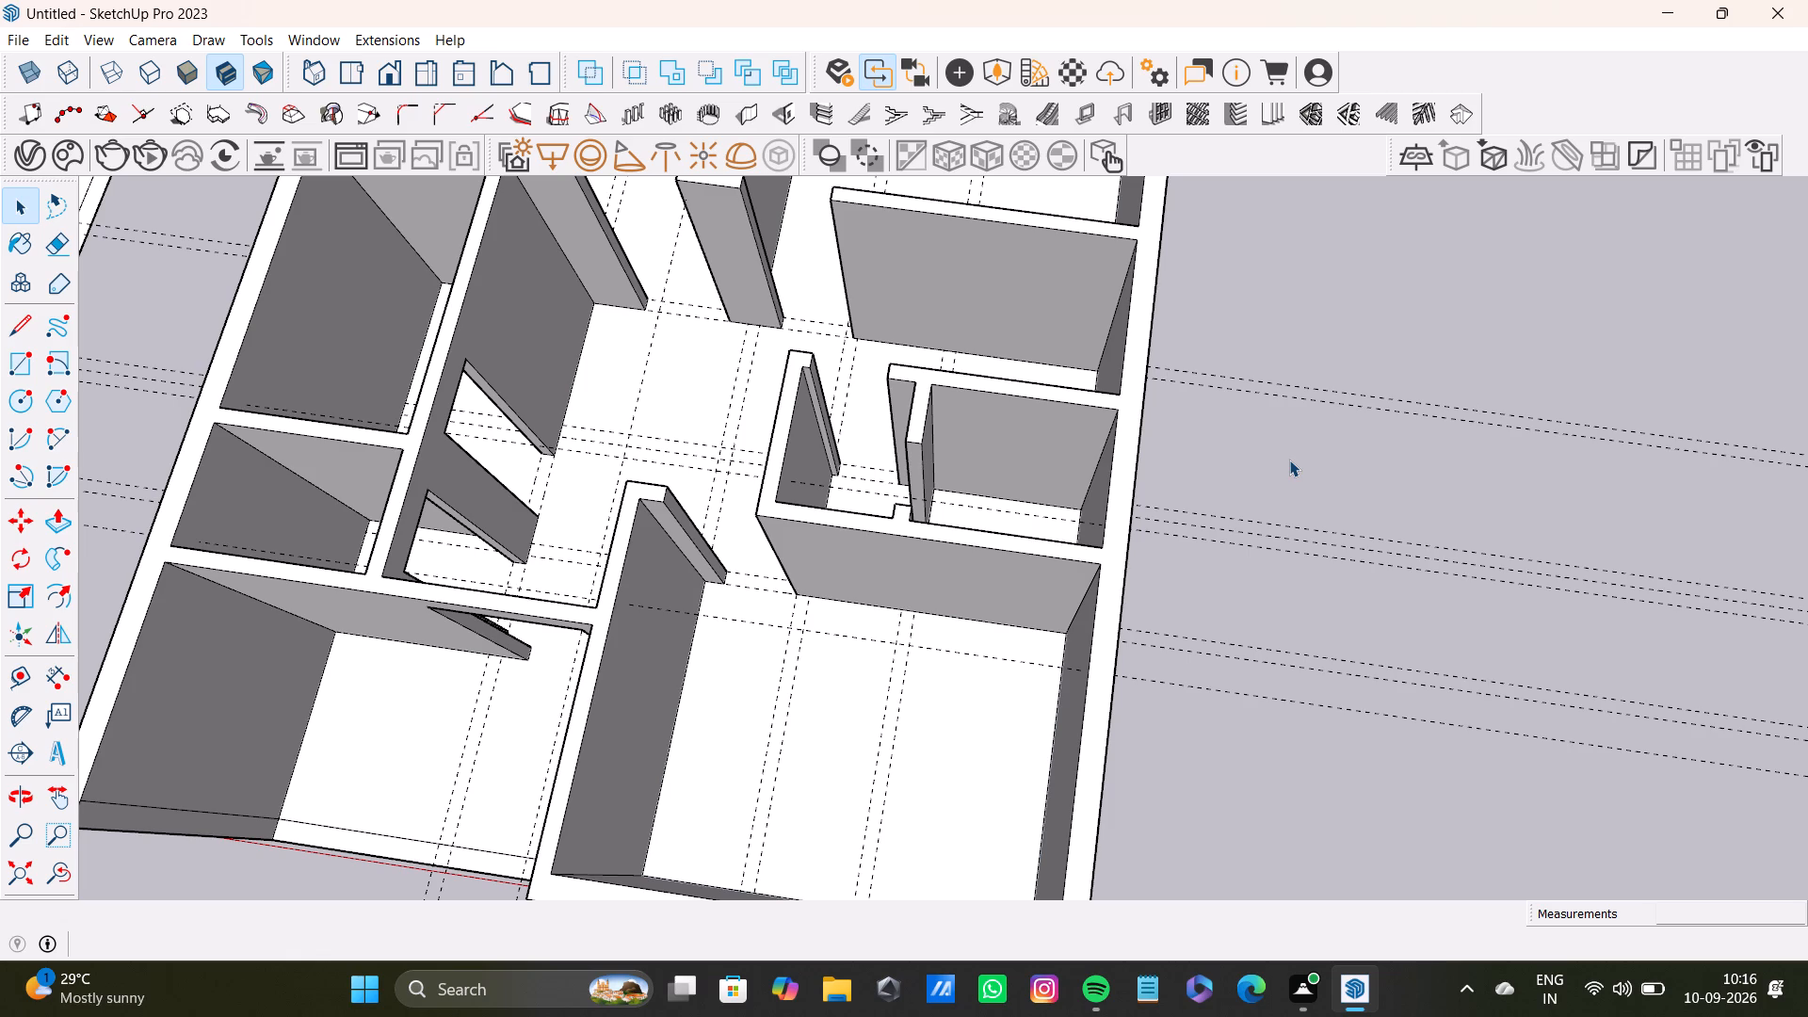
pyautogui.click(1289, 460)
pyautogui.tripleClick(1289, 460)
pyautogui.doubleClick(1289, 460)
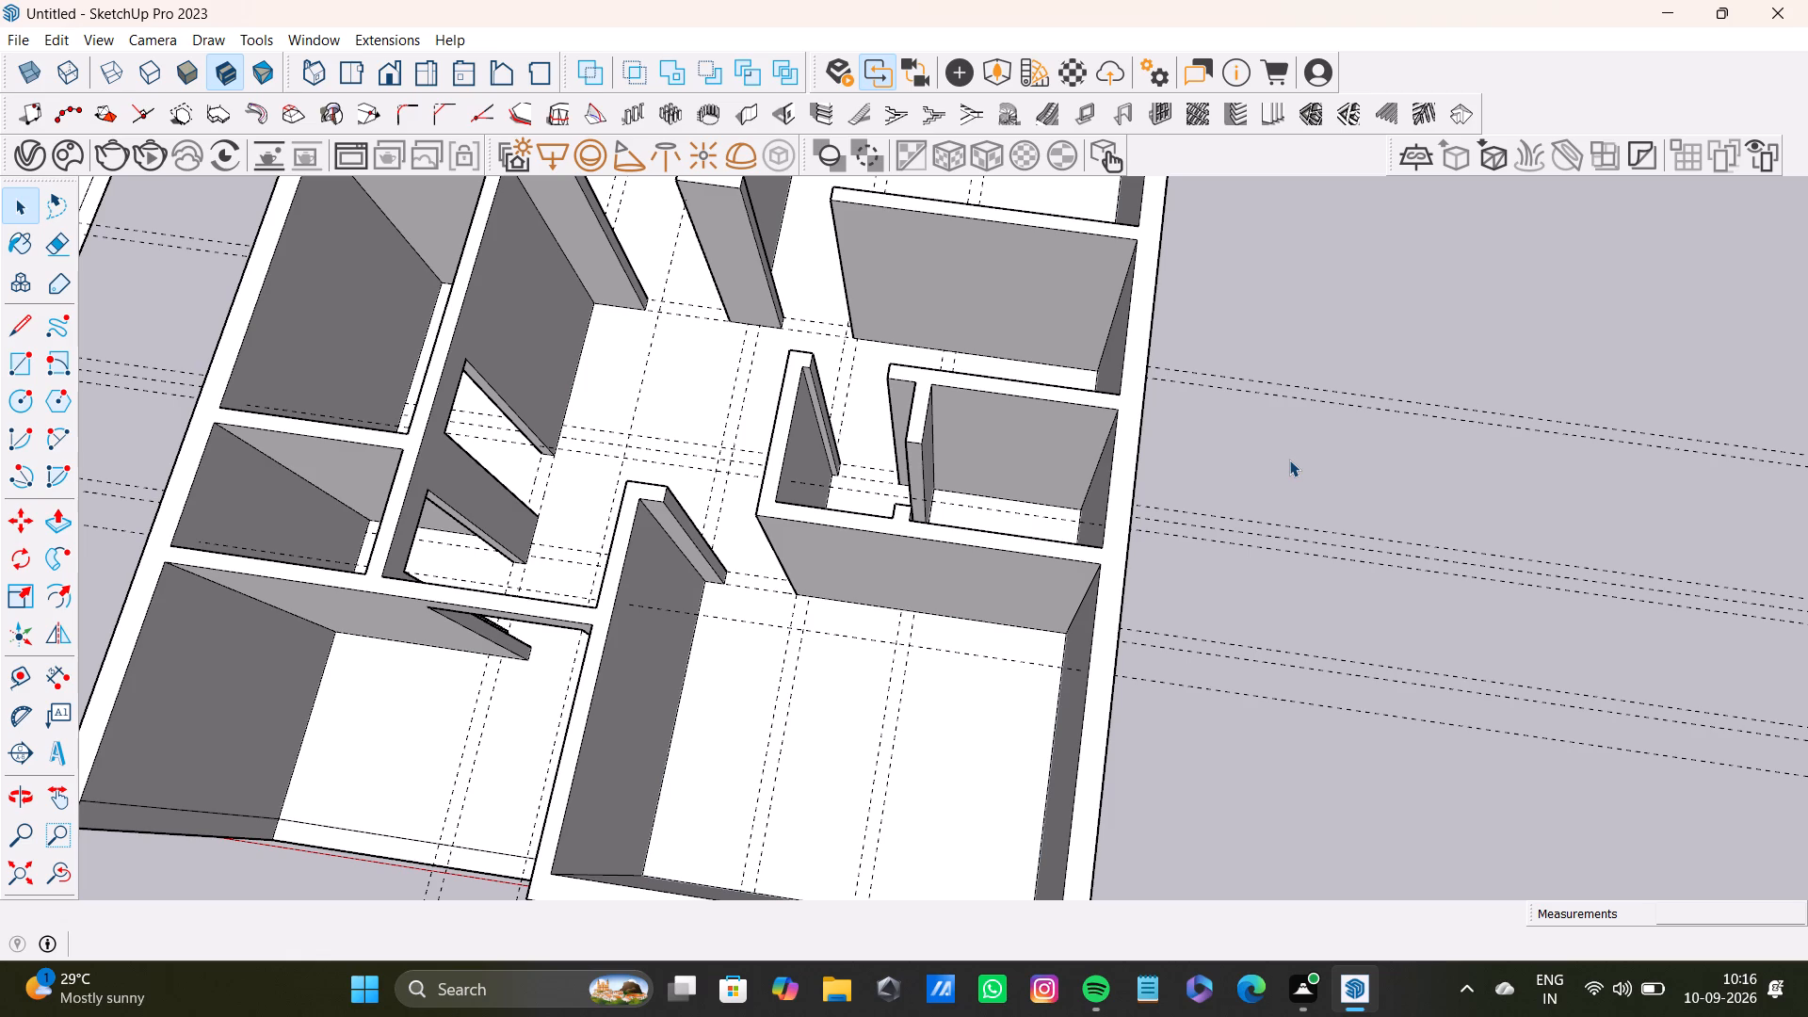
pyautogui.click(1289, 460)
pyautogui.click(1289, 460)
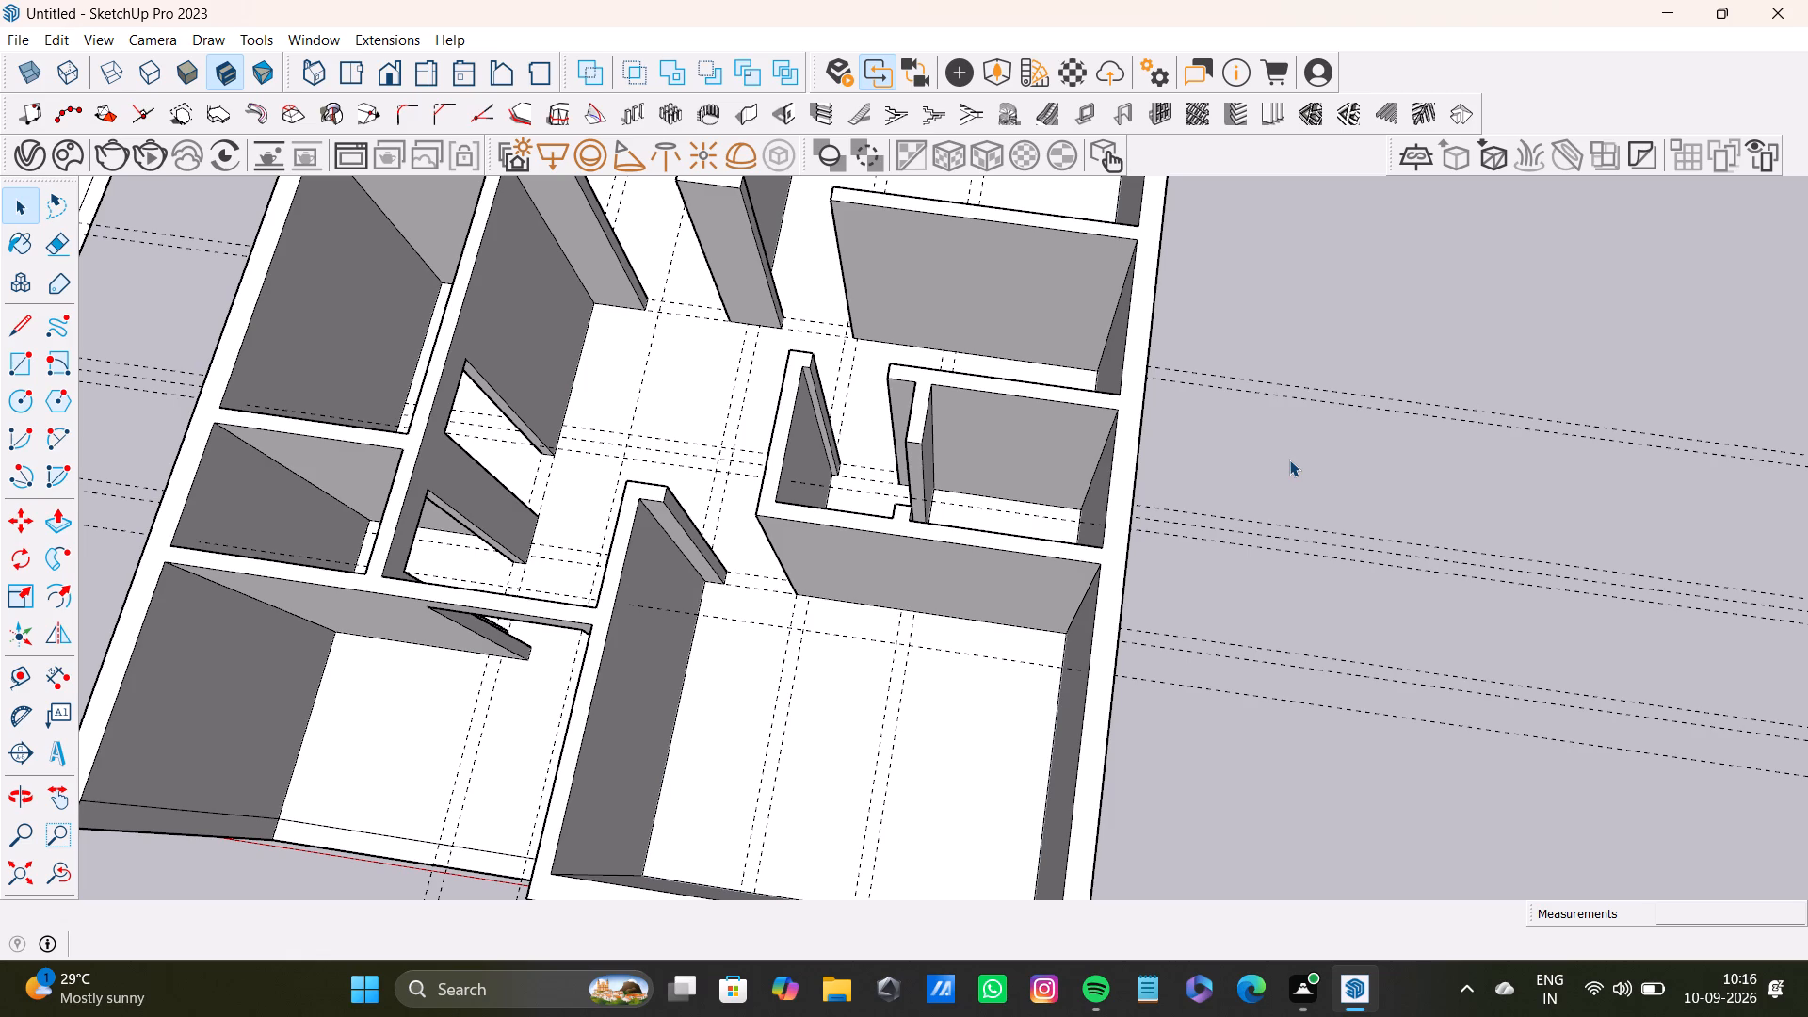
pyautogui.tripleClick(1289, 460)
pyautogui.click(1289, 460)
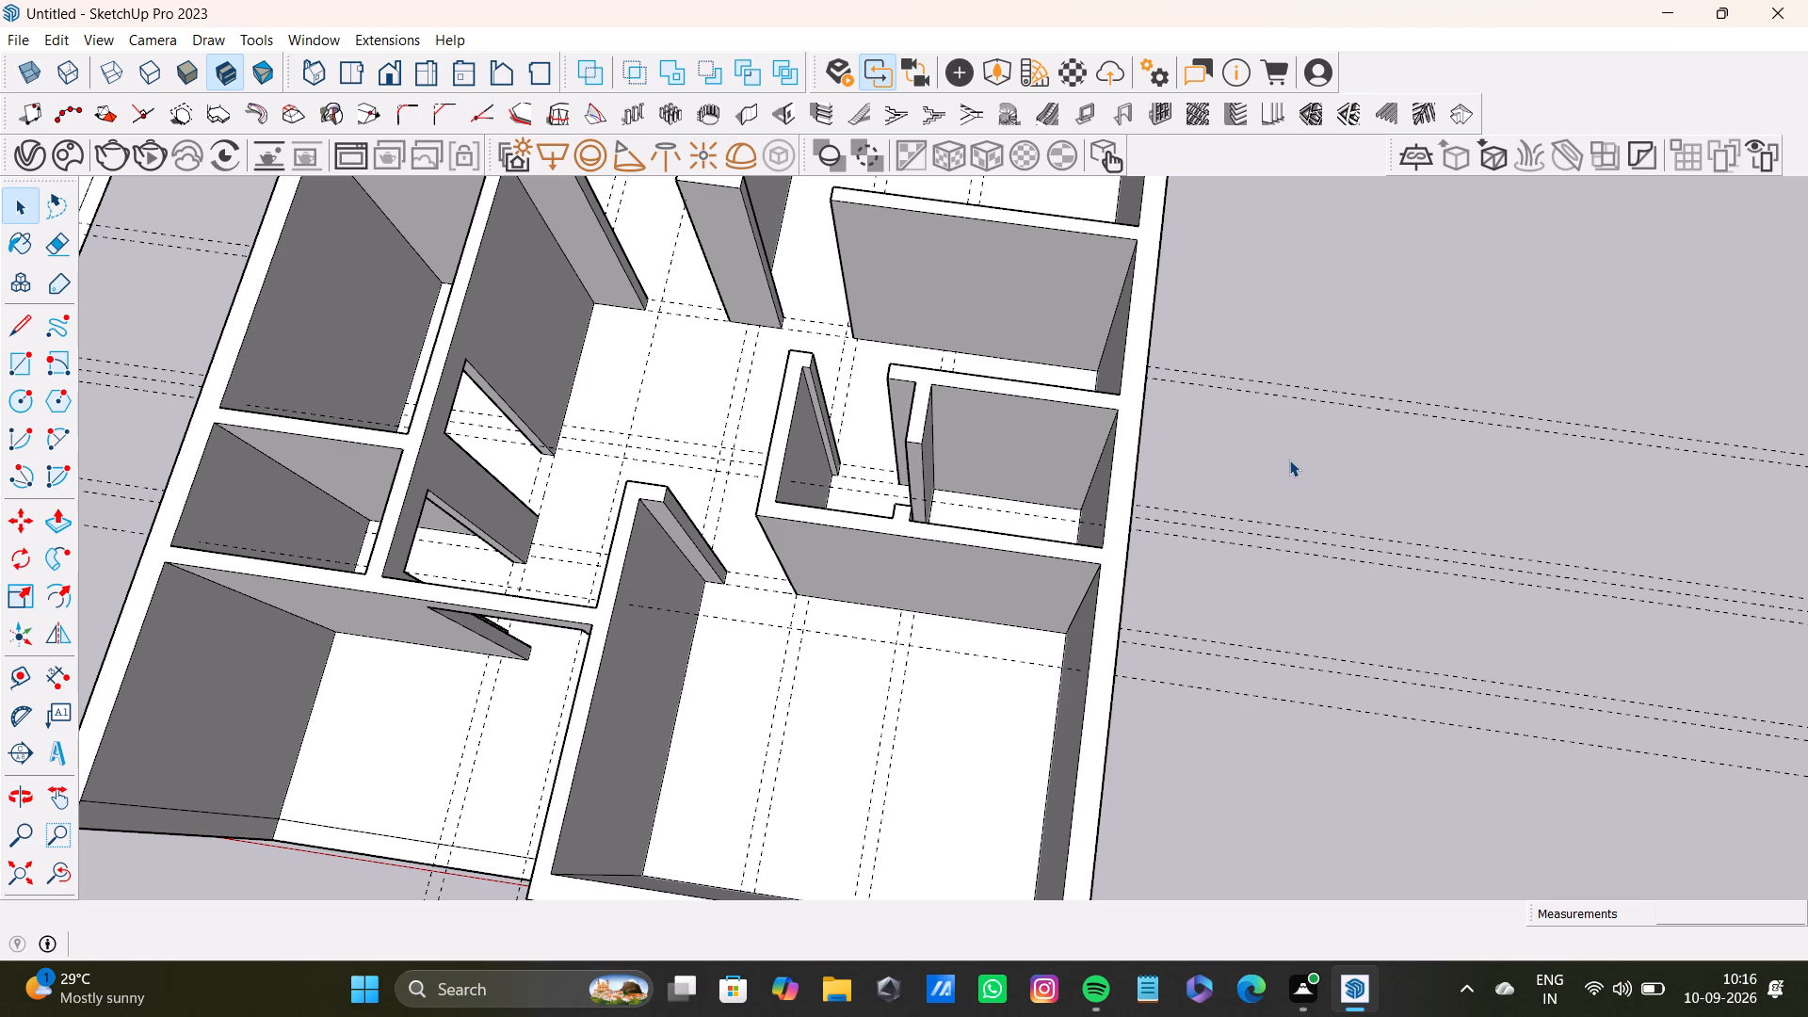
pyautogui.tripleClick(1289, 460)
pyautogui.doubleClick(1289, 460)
# Examine the open doorway by the small inner room, where the short wall stub faces the opposite wall end.
pyautogui.scroll(-4, 861, 509)
pyautogui.scroll(8, 234, 803)
pyautogui.keyDown('shift'); pyautogui.moveTo(1127, 573); pyautogui.dragTo(732, 752, button='middle'); pyautogui.keyUp('shift')
pyautogui.keyDown('shift'); pyautogui.scroll(-1, 732, 752); pyautogui.keyUp('shift')
pyautogui.moveTo(739, 639); pyautogui.dragTo(1025, 423, button='middle')
pyautogui.scroll(4, 541, 722)
pyautogui.keyDown('shift'); pyautogui.moveTo(547, 705); pyautogui.dragTo(914, 508, button='middle'); pyautogui.keyUp('shift')
pyautogui.moveTo(771, 539); pyautogui.dragTo(1671, 424, button='middle')
pyautogui.scroll(3, 1095, 364)
pyautogui.keyDown('shift'); pyautogui.moveTo(1107, 355); pyautogui.dragTo(1090, 465, button='middle'); pyautogui.keyUp('shift')
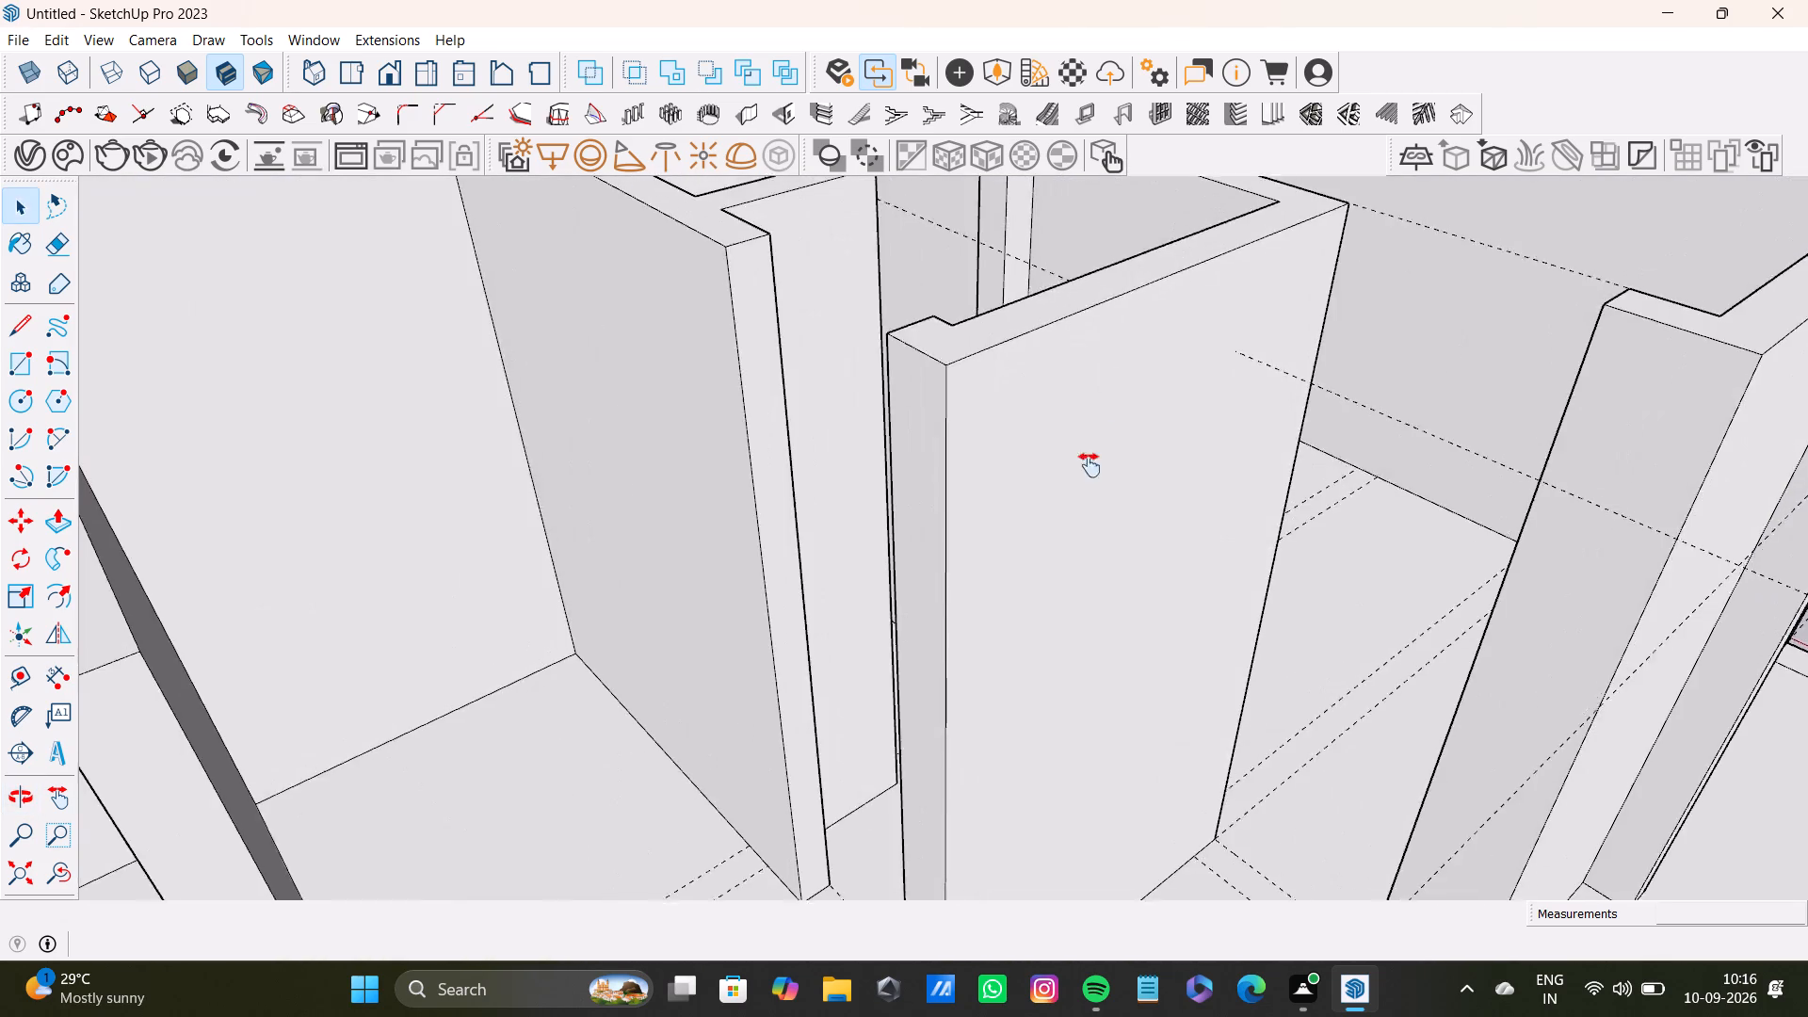
pyautogui.keyDown('shift'); pyautogui.moveTo(1090, 465); pyautogui.dragTo(1025, 860, button='middle'); pyautogui.keyUp('shift')
pyautogui.moveTo(995, 654); pyautogui.dragTo(770, 860, button='middle')
pyautogui.scroll(6, 949, 570)
pyautogui.moveTo(880, 689); pyautogui.dragTo(1186, 519, button='middle')
pyautogui.scroll(1, 1112, 305)
pyautogui.press('space')
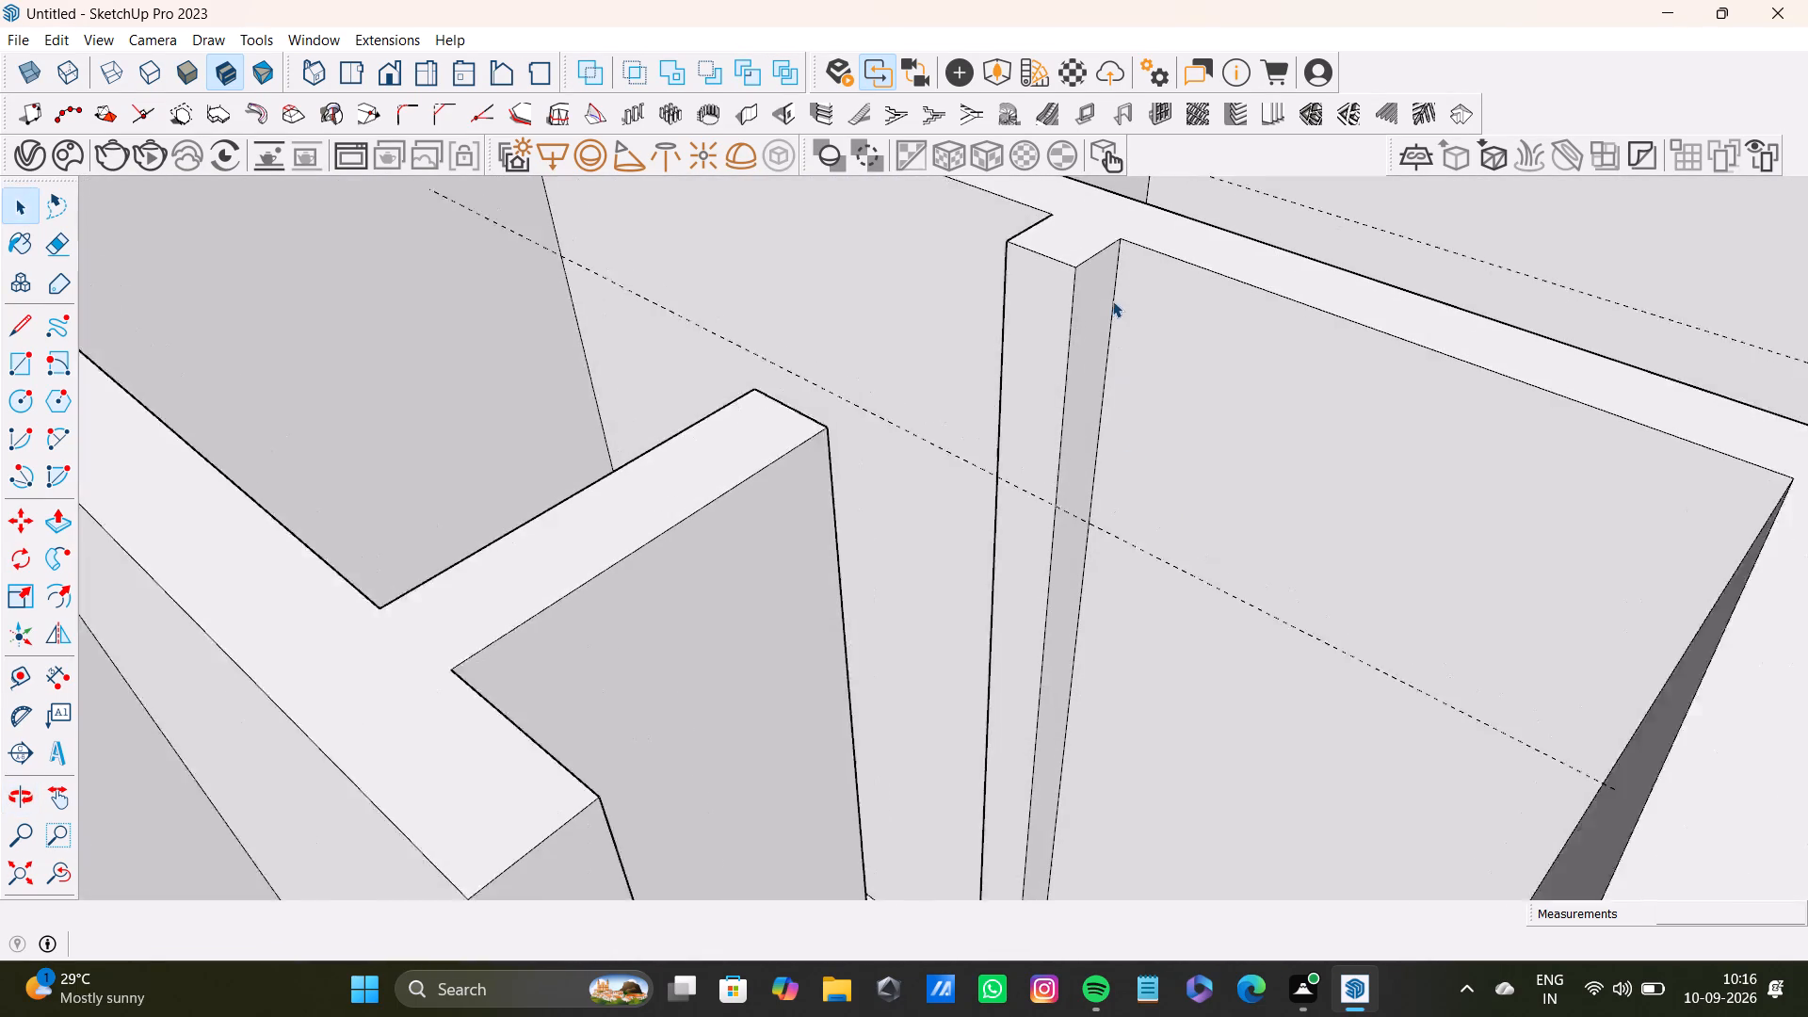
pyautogui.scroll(2, 1112, 300)
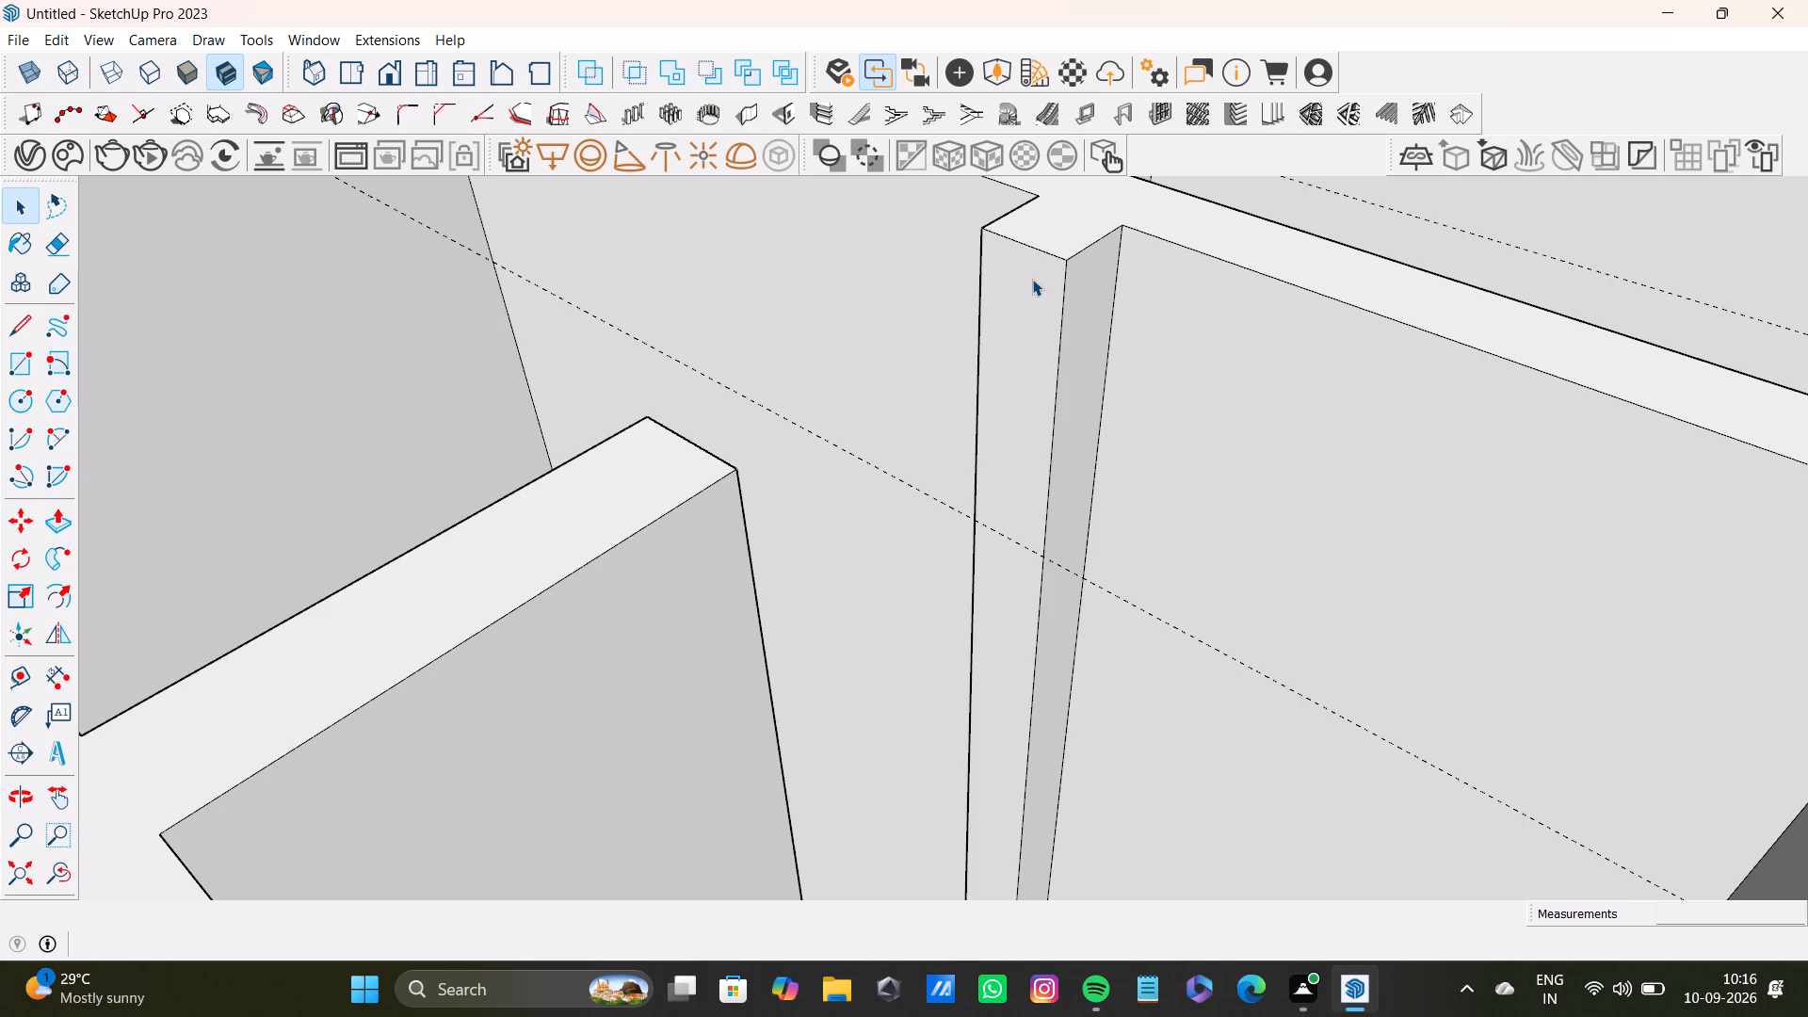
pyautogui.scroll(-12, 812, 269)
pyautogui.scroll(-2, 896, 392)
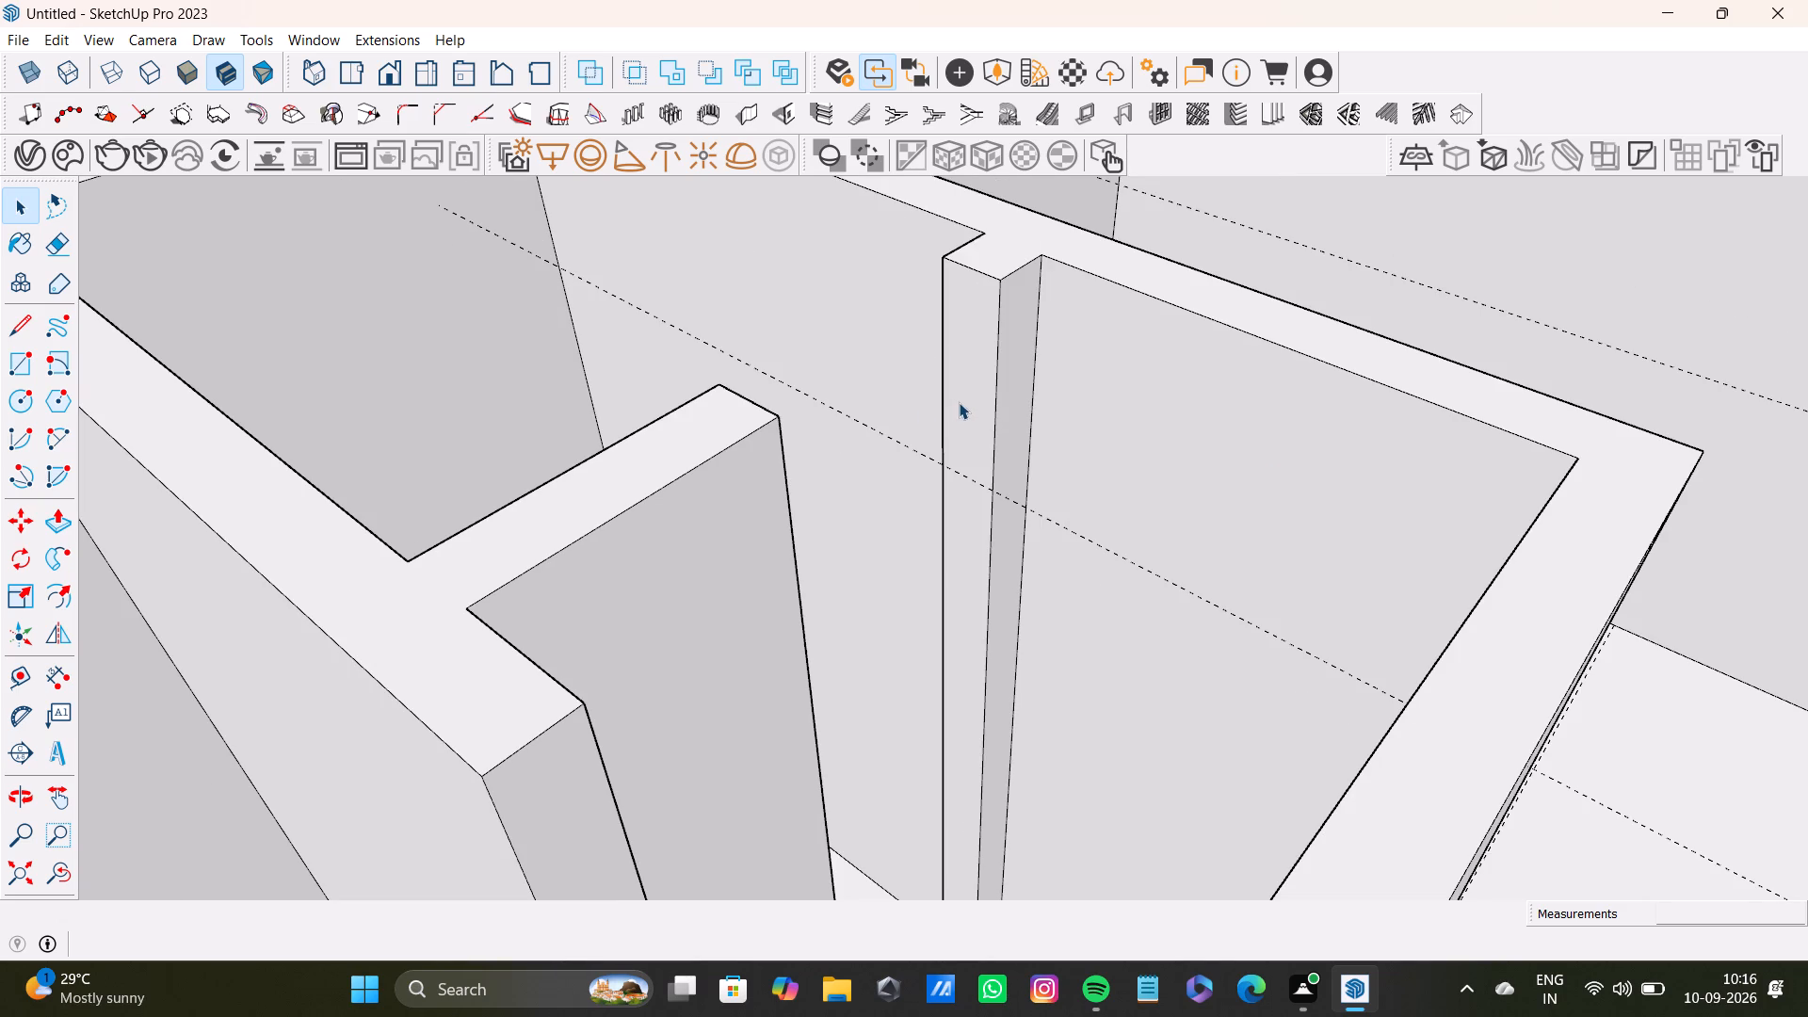
# Place a guide 1'3" below the top edge of the short wall stub at the open doorway between the two inner rooms.
pyautogui.scroll(-8, 977, 363)
pyautogui.moveTo(990, 393); pyautogui.dragTo(1064, 543, button='middle')
pyautogui.scroll(5, 1074, 509)
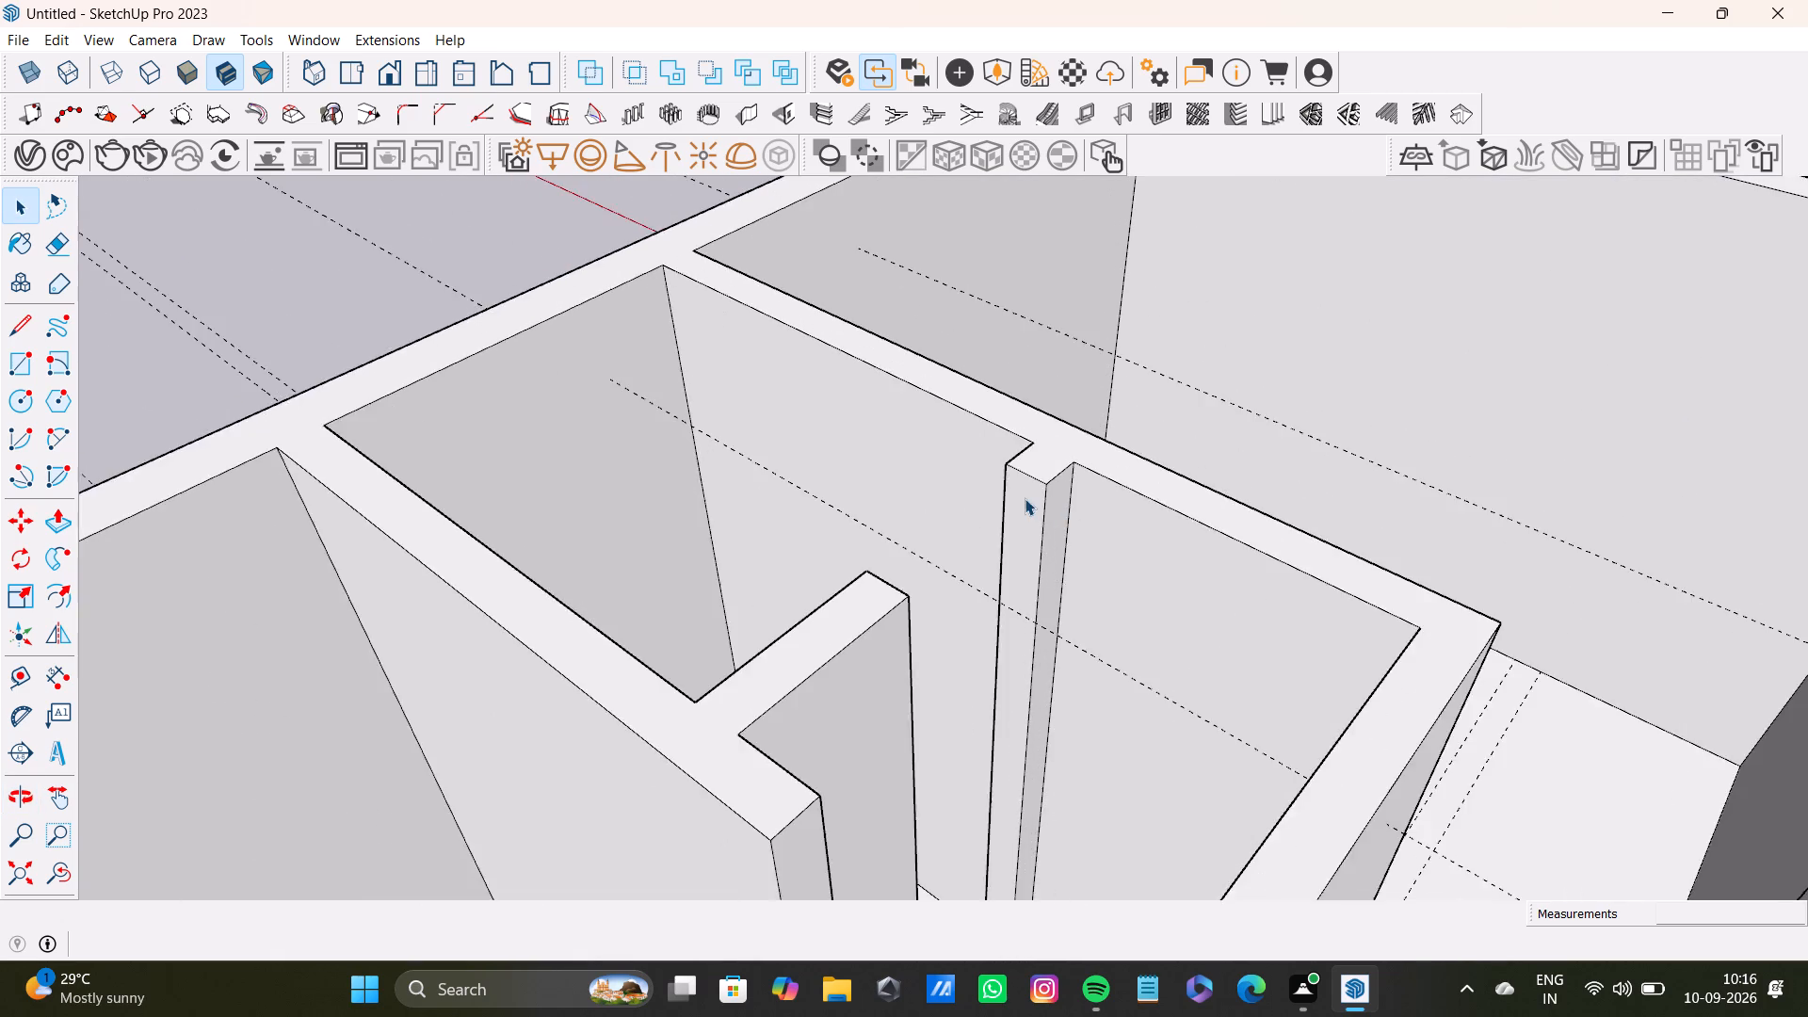
pyautogui.scroll(3, 1025, 498)
pyautogui.moveTo(1031, 507); pyautogui.dragTo(1028, 436, button='middle')
pyautogui.press('space')
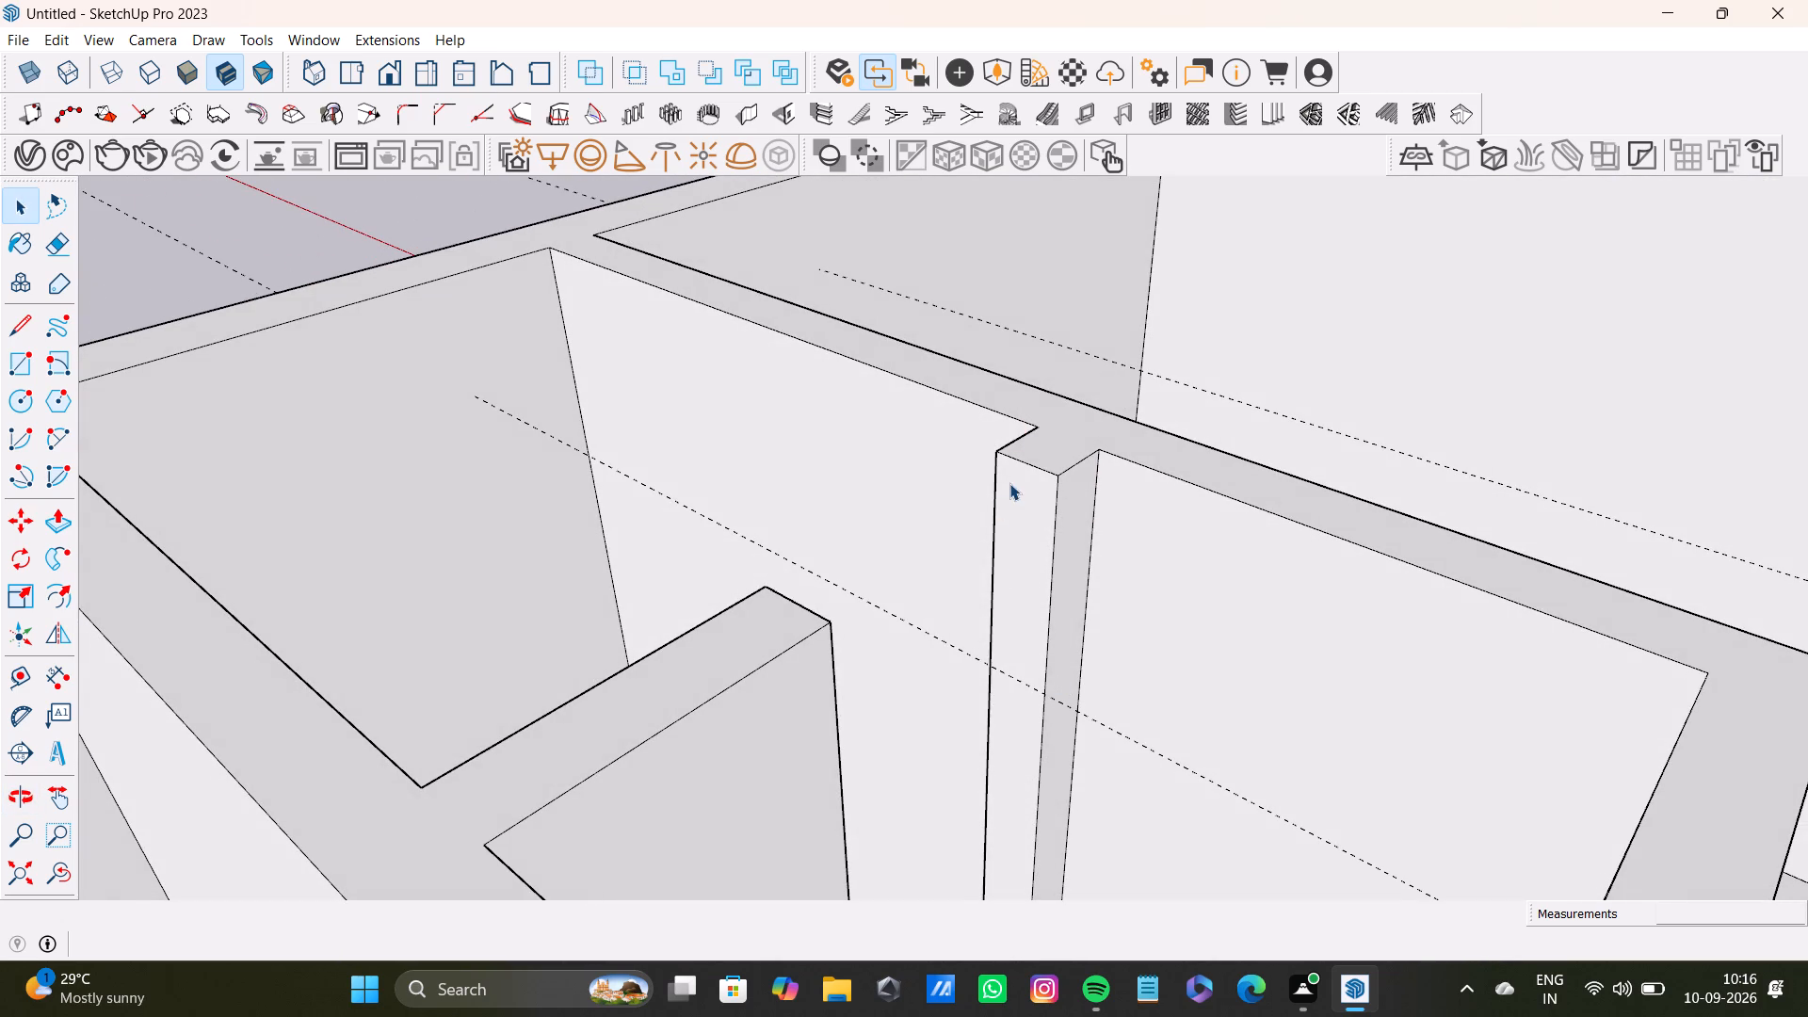
pyautogui.press('t')
pyautogui.click(1034, 463)
pyautogui.write("1'")
pyautogui.write('3"')
pyautogui.press('Return')
pyautogui.scroll(-5, 1020, 557)
pyautogui.moveTo(1137, 628); pyautogui.dragTo(1061, 633, button='middle')
pyautogui.press('space')
# Draw a line along the guide across the stub's face to split off its upper part.
pyautogui.scroll(5, 993, 594)
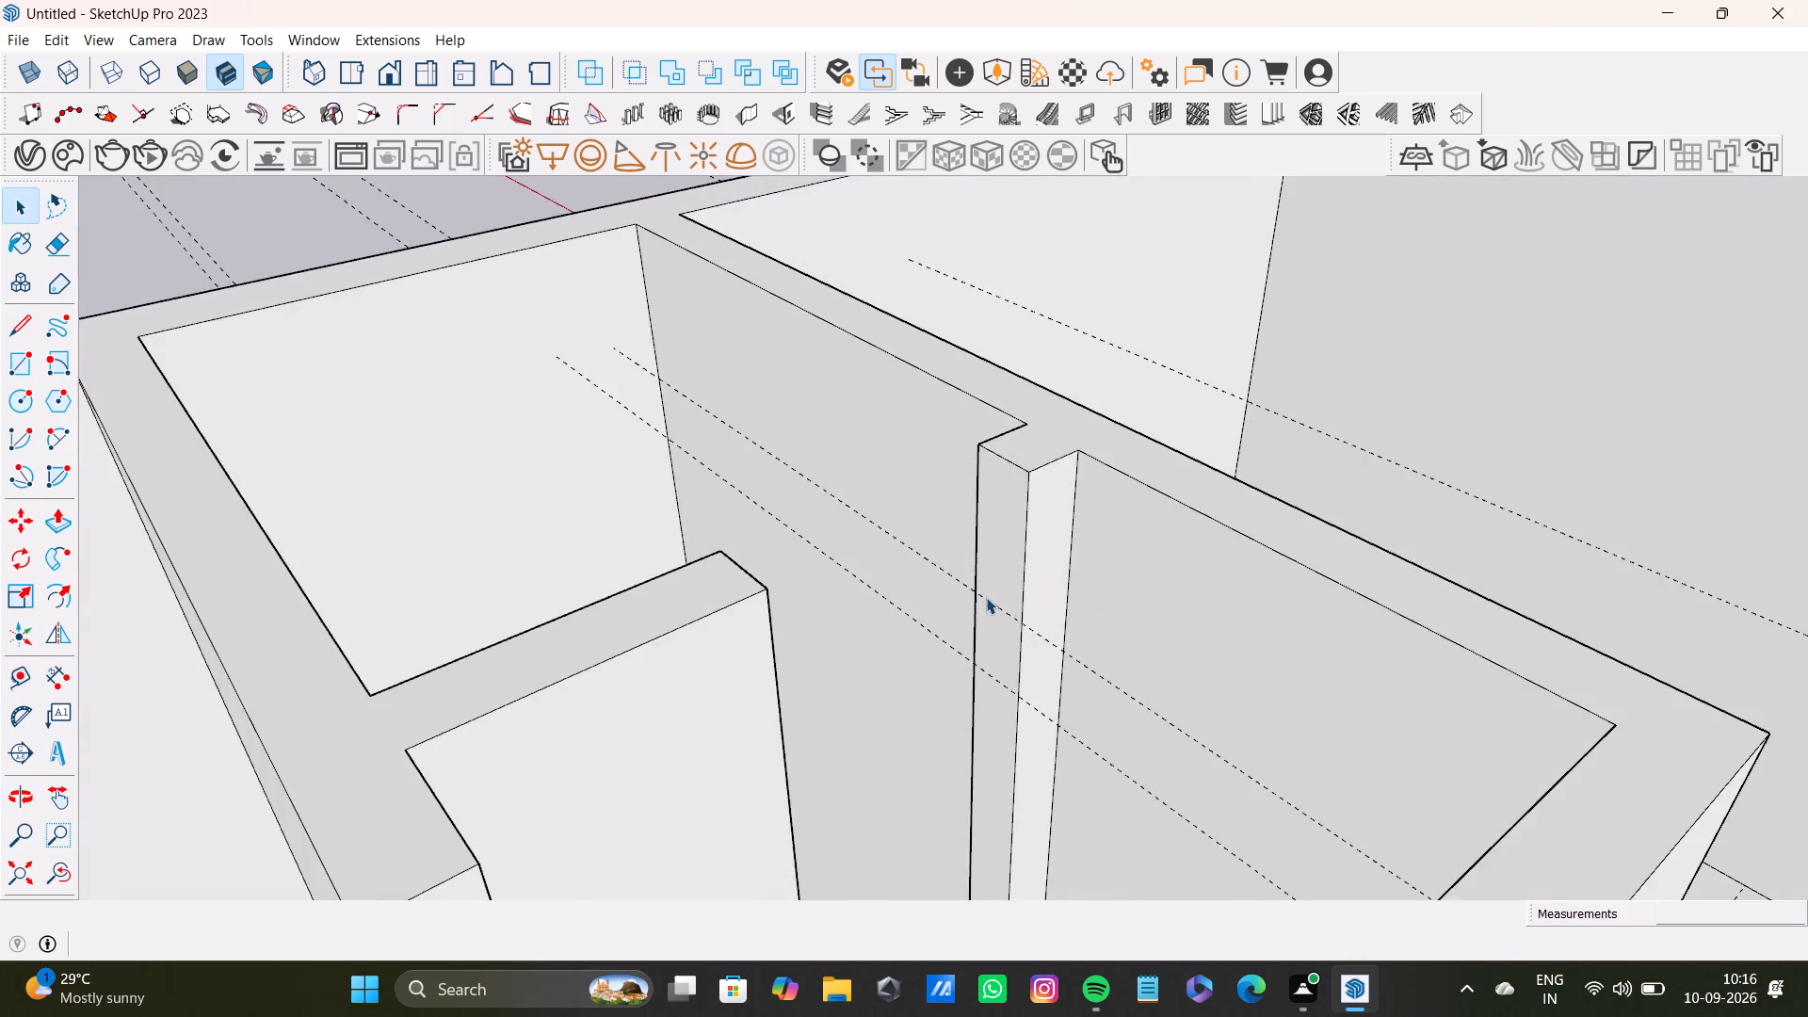
pyautogui.scroll(2, 986, 597)
pyautogui.press('l')
pyautogui.scroll(8, 1024, 594)
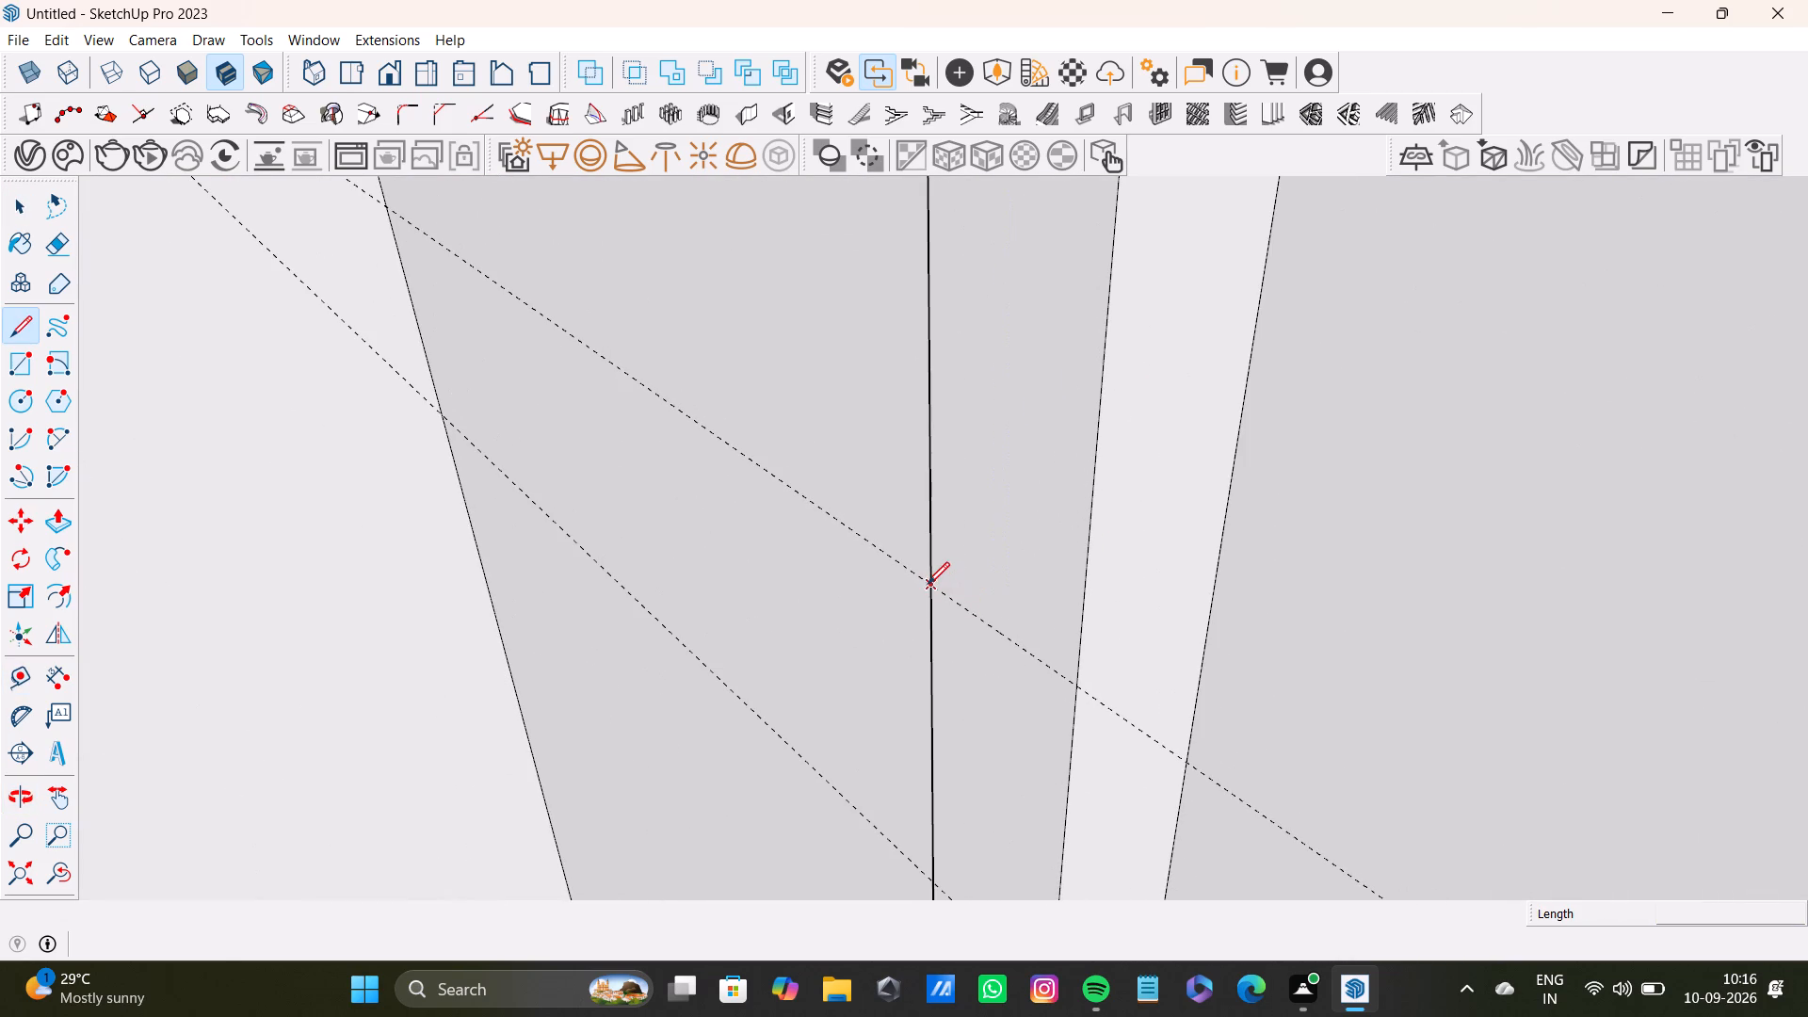
pyautogui.click(928, 584)
pyautogui.click(1081, 689)
pyautogui.press('space')
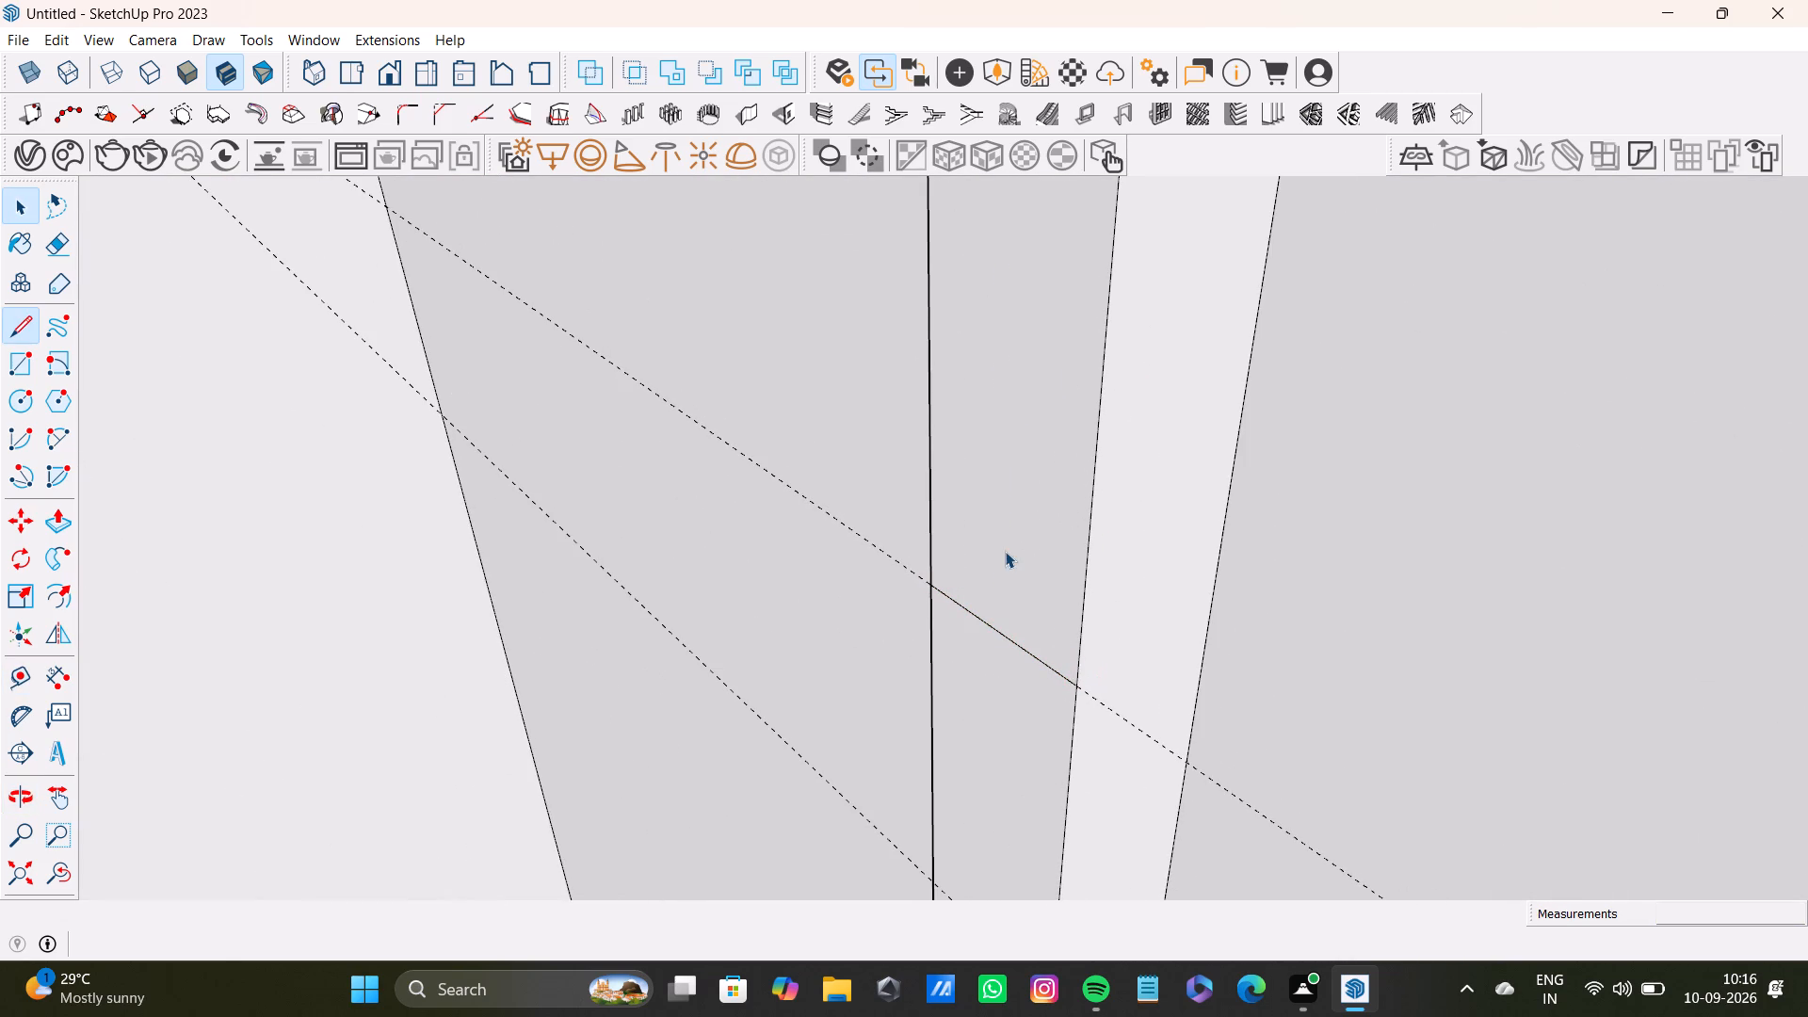
# Pull the stub's upper face across the doorway to meet the opposite wall end as a lintel.
pyautogui.click(1005, 551)
pyautogui.scroll(-5, 1002, 533)
pyautogui.press('p')
pyautogui.click(1009, 521)
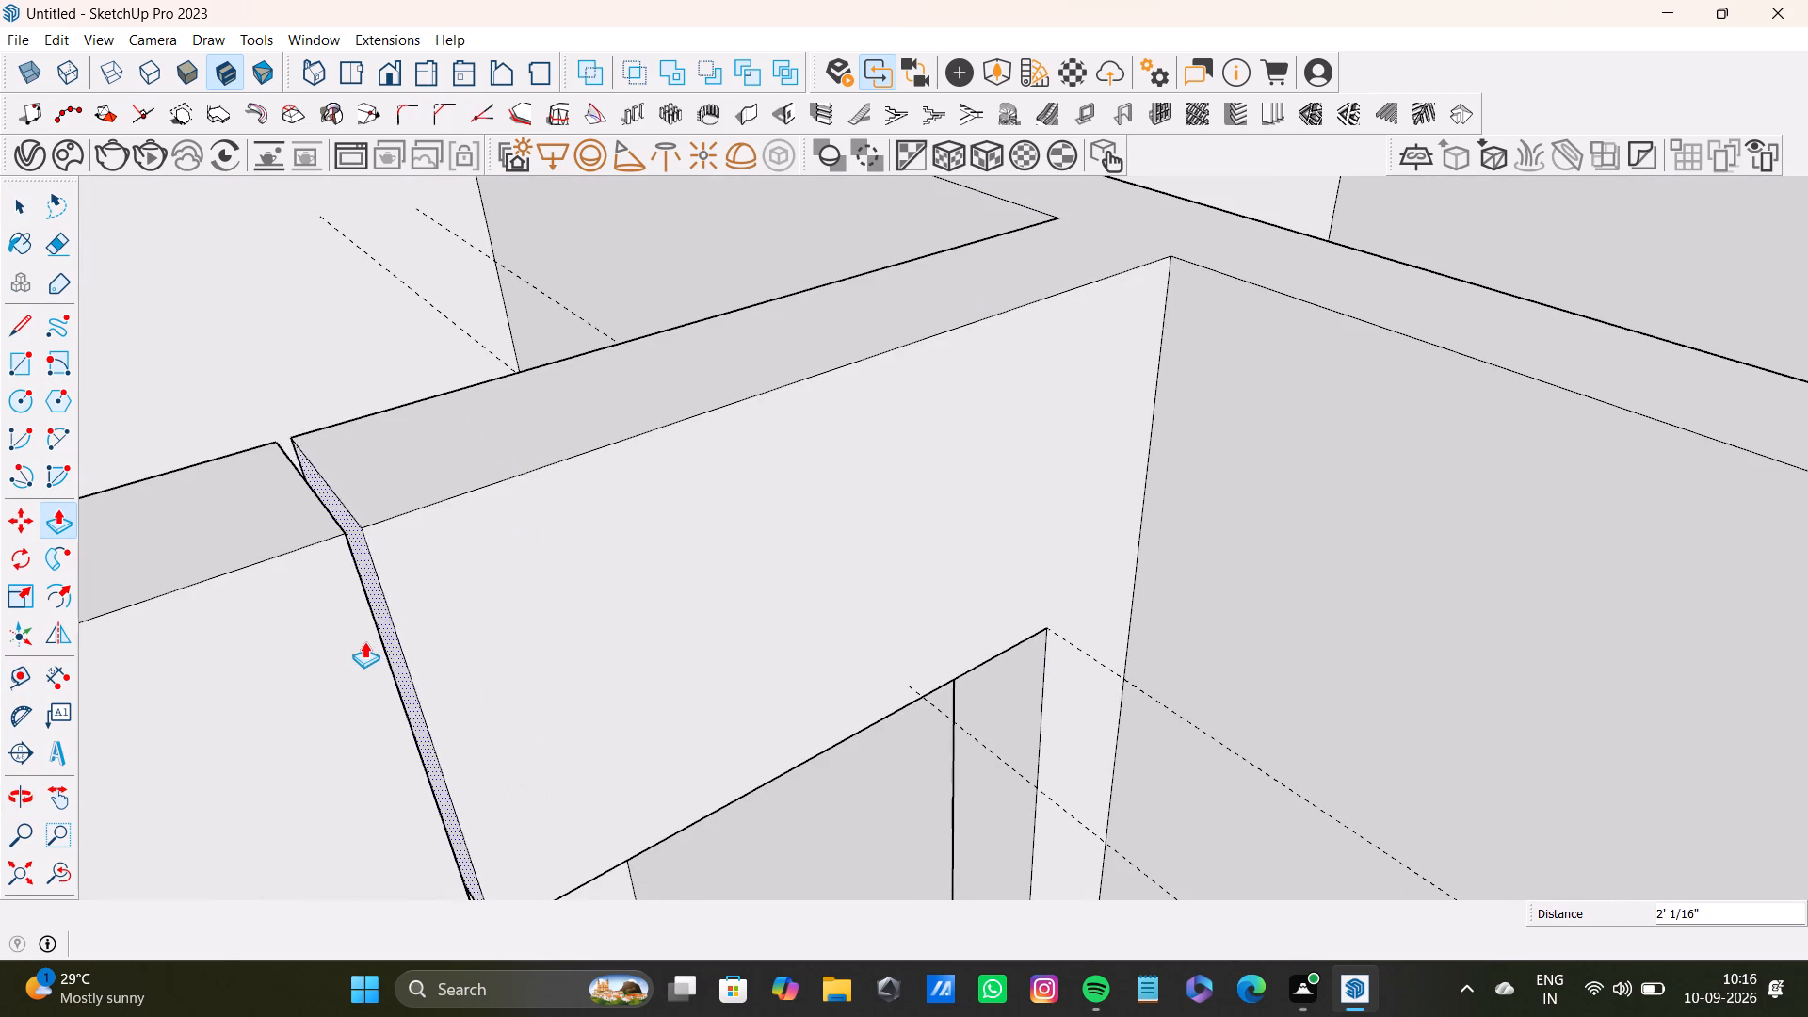
pyautogui.click(384, 639)
# Delete the seam edges on the wall top and near side where the new lintel meets the wall.
pyautogui.scroll(-5, 352, 617)
pyautogui.keyDown('shift'); pyautogui.moveTo(345, 621); pyautogui.dragTo(480, 599, button='middle'); pyautogui.keyUp('shift')
pyautogui.scroll(3, 460, 512)
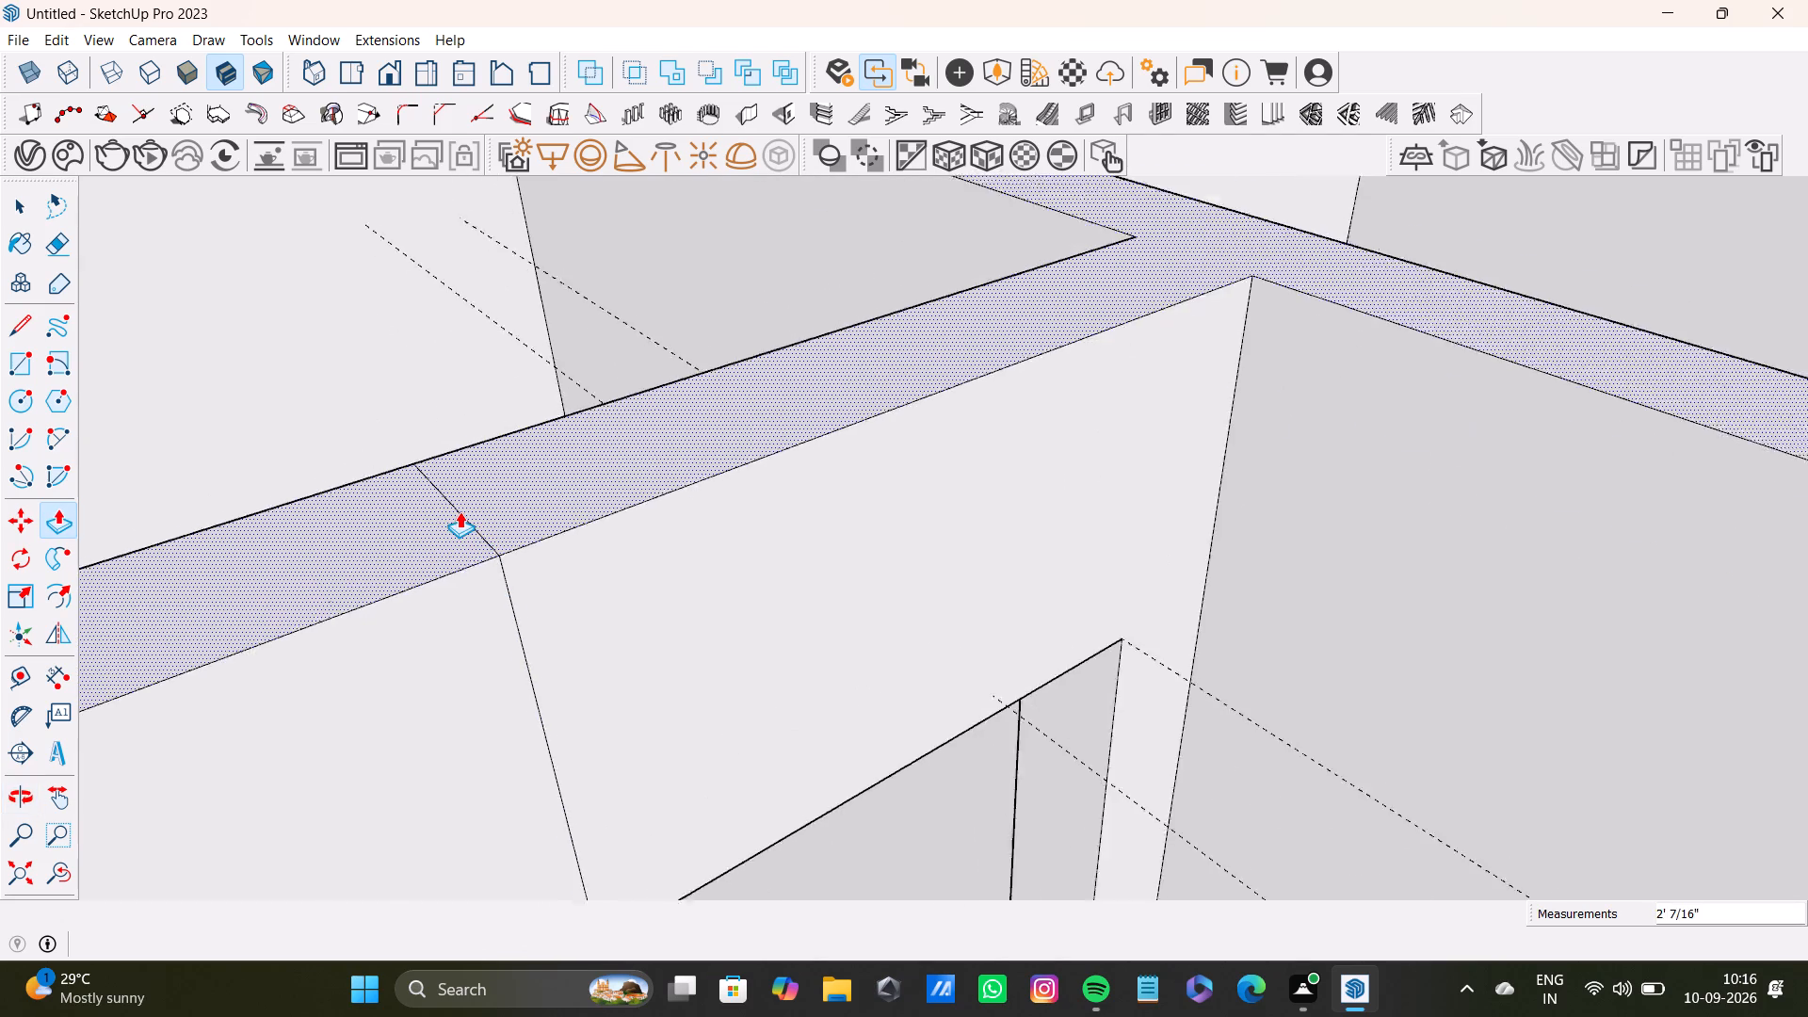
pyautogui.scroll(6, 460, 511)
pyautogui.press('space')
pyautogui.click(502, 561)
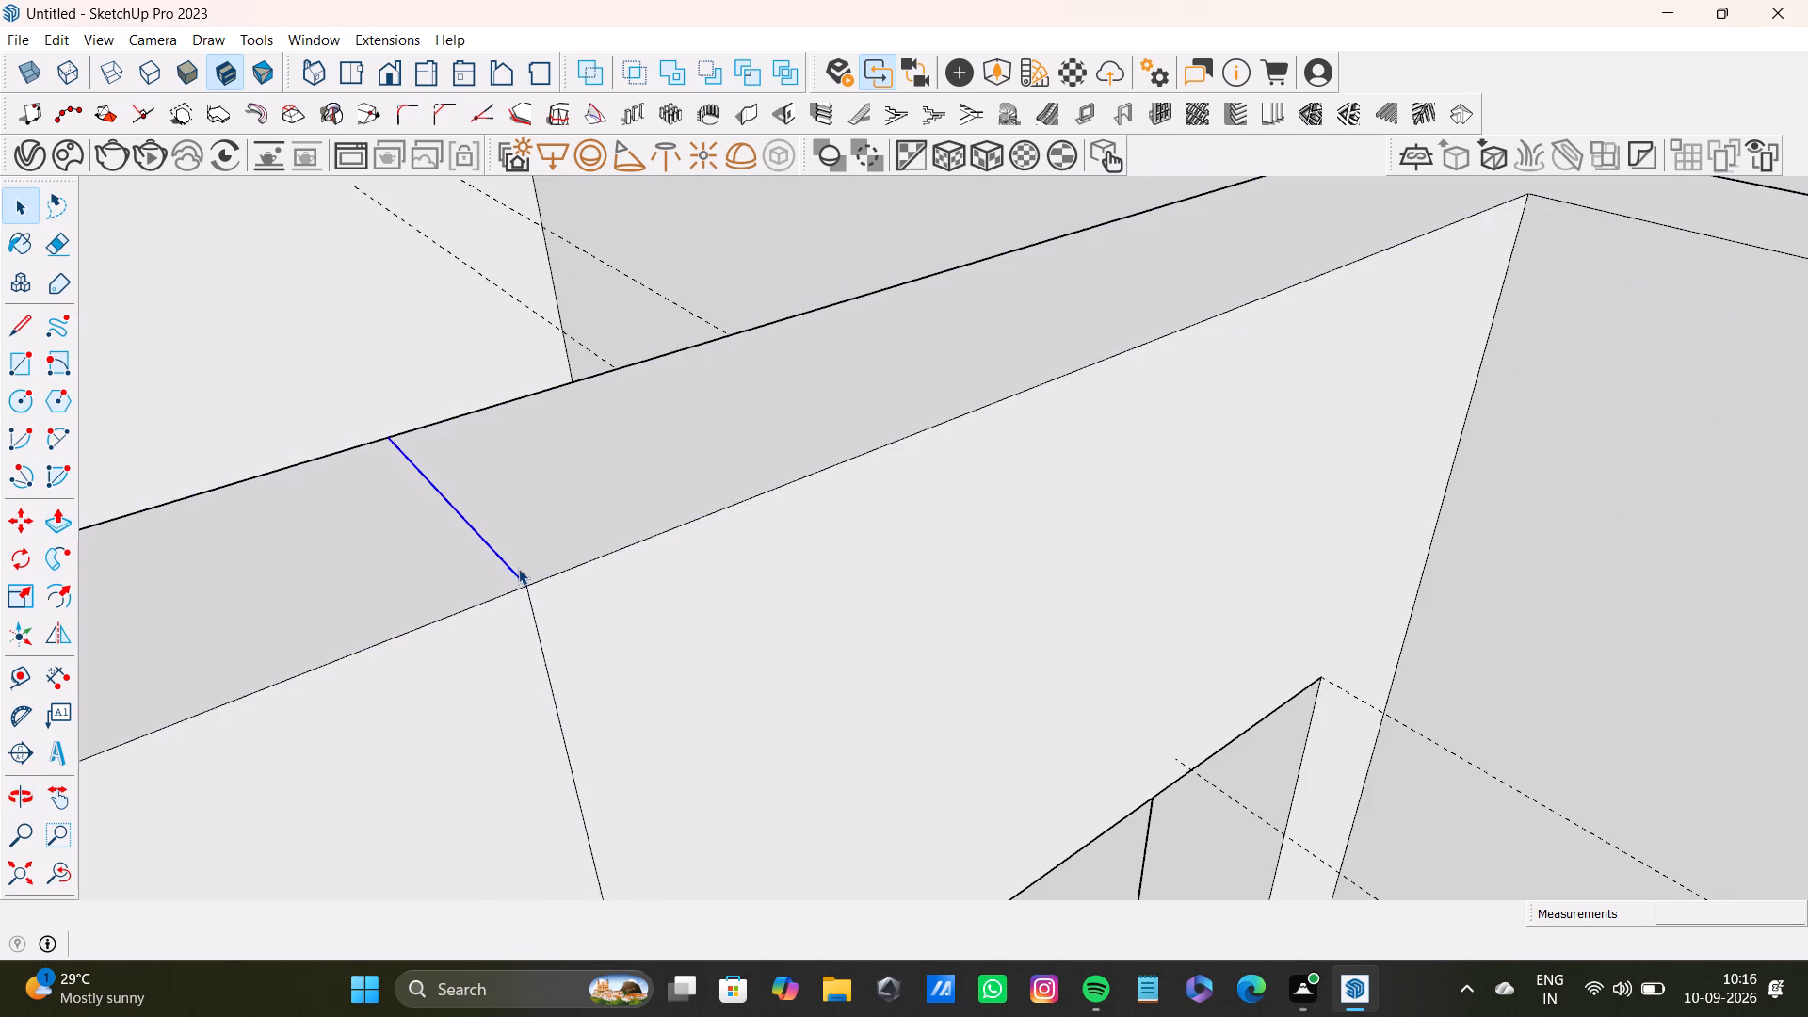
pyautogui.press('Delete')
pyautogui.click(557, 713)
pyautogui.press('Delete')
# Delete the remaining vertical seam edge on the other side of the wall above that doorway.
pyautogui.scroll(-10, 557, 713)
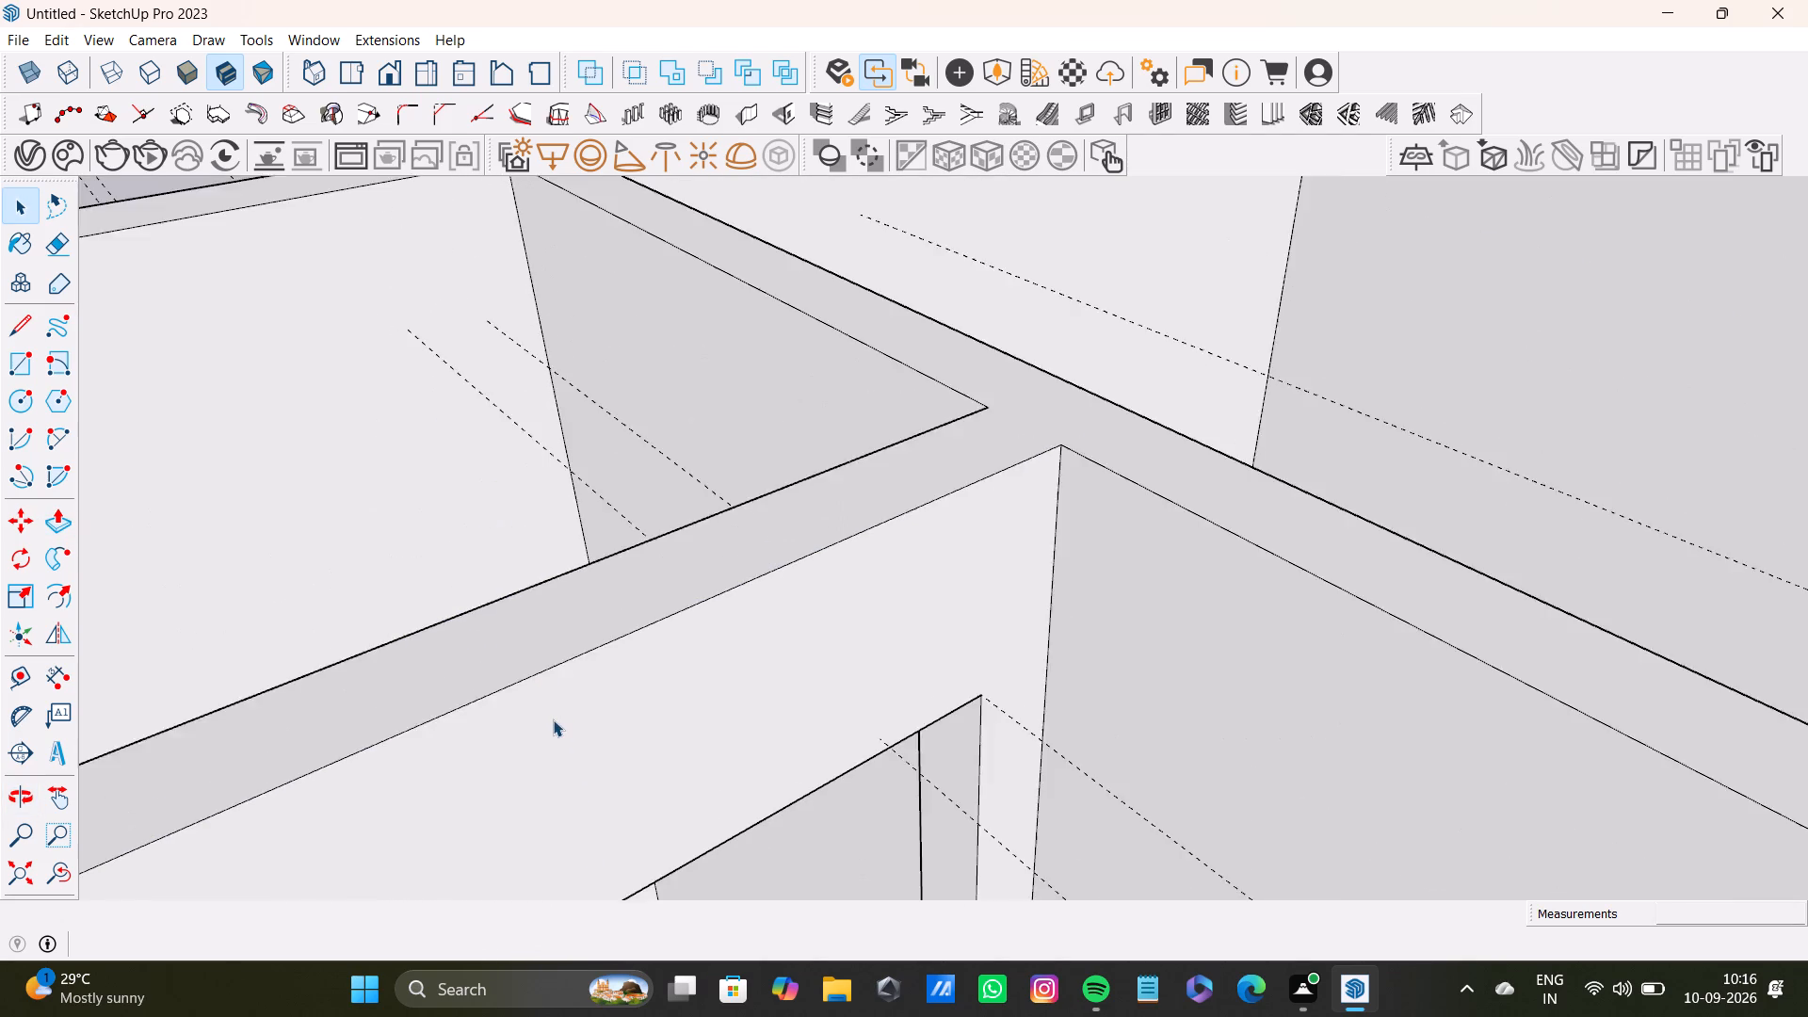
pyautogui.scroll(-6, 553, 719)
pyautogui.keyDown('shift'); pyautogui.moveTo(559, 718); pyautogui.dragTo(626, 527, button='middle'); pyautogui.keyUp('shift')
pyautogui.scroll(-5, 626, 588)
pyautogui.scroll(1, 618, 609)
pyautogui.scroll(-5, 618, 609)
pyautogui.moveTo(585, 637); pyautogui.dragTo(1009, 662, button='middle')
pyautogui.scroll(5, 829, 666)
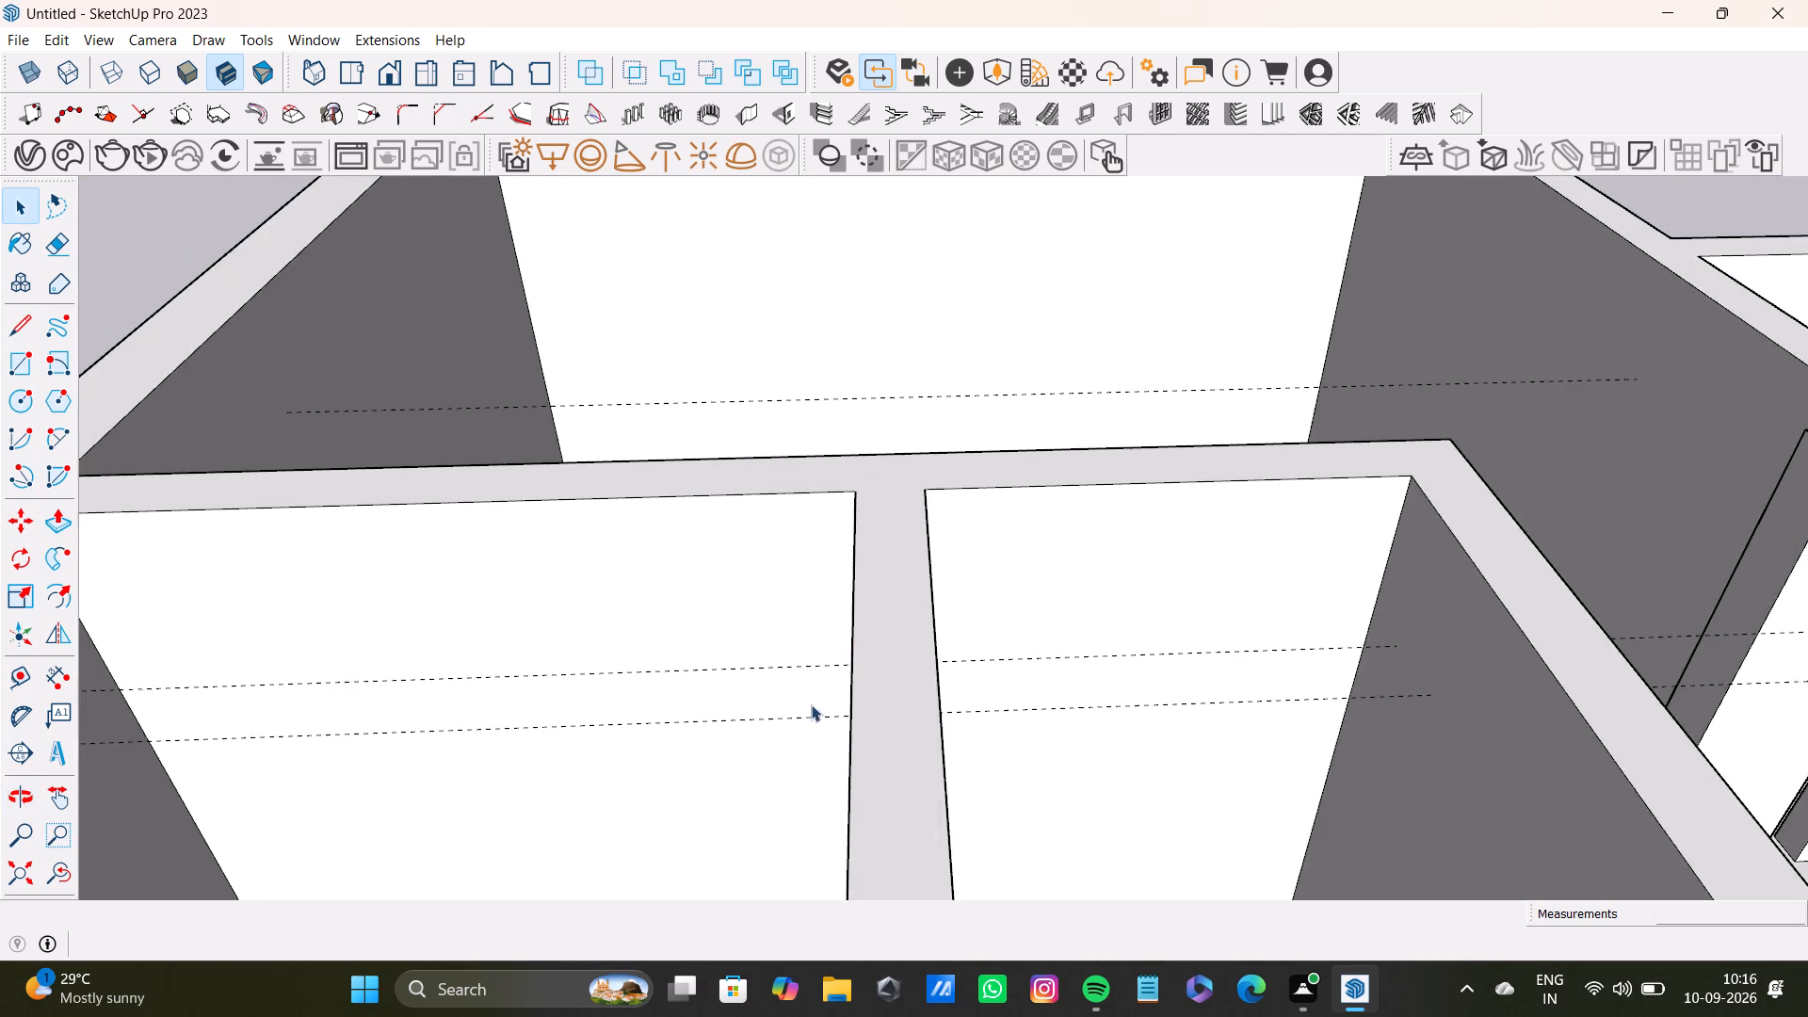
pyautogui.moveTo(811, 704); pyautogui.dragTo(1282, 635, button='middle')
pyautogui.keyDown('shift'); pyautogui.moveTo(1328, 452); pyautogui.dragTo(969, 527, button='middle'); pyautogui.keyUp('shift')
pyautogui.scroll(1, 1096, 592)
pyautogui.moveTo(1096, 592); pyautogui.dragTo(1195, 592, button='middle')
pyautogui.scroll(-1, 1213, 585)
pyautogui.scroll(4, 1312, 516)
pyautogui.press('space')
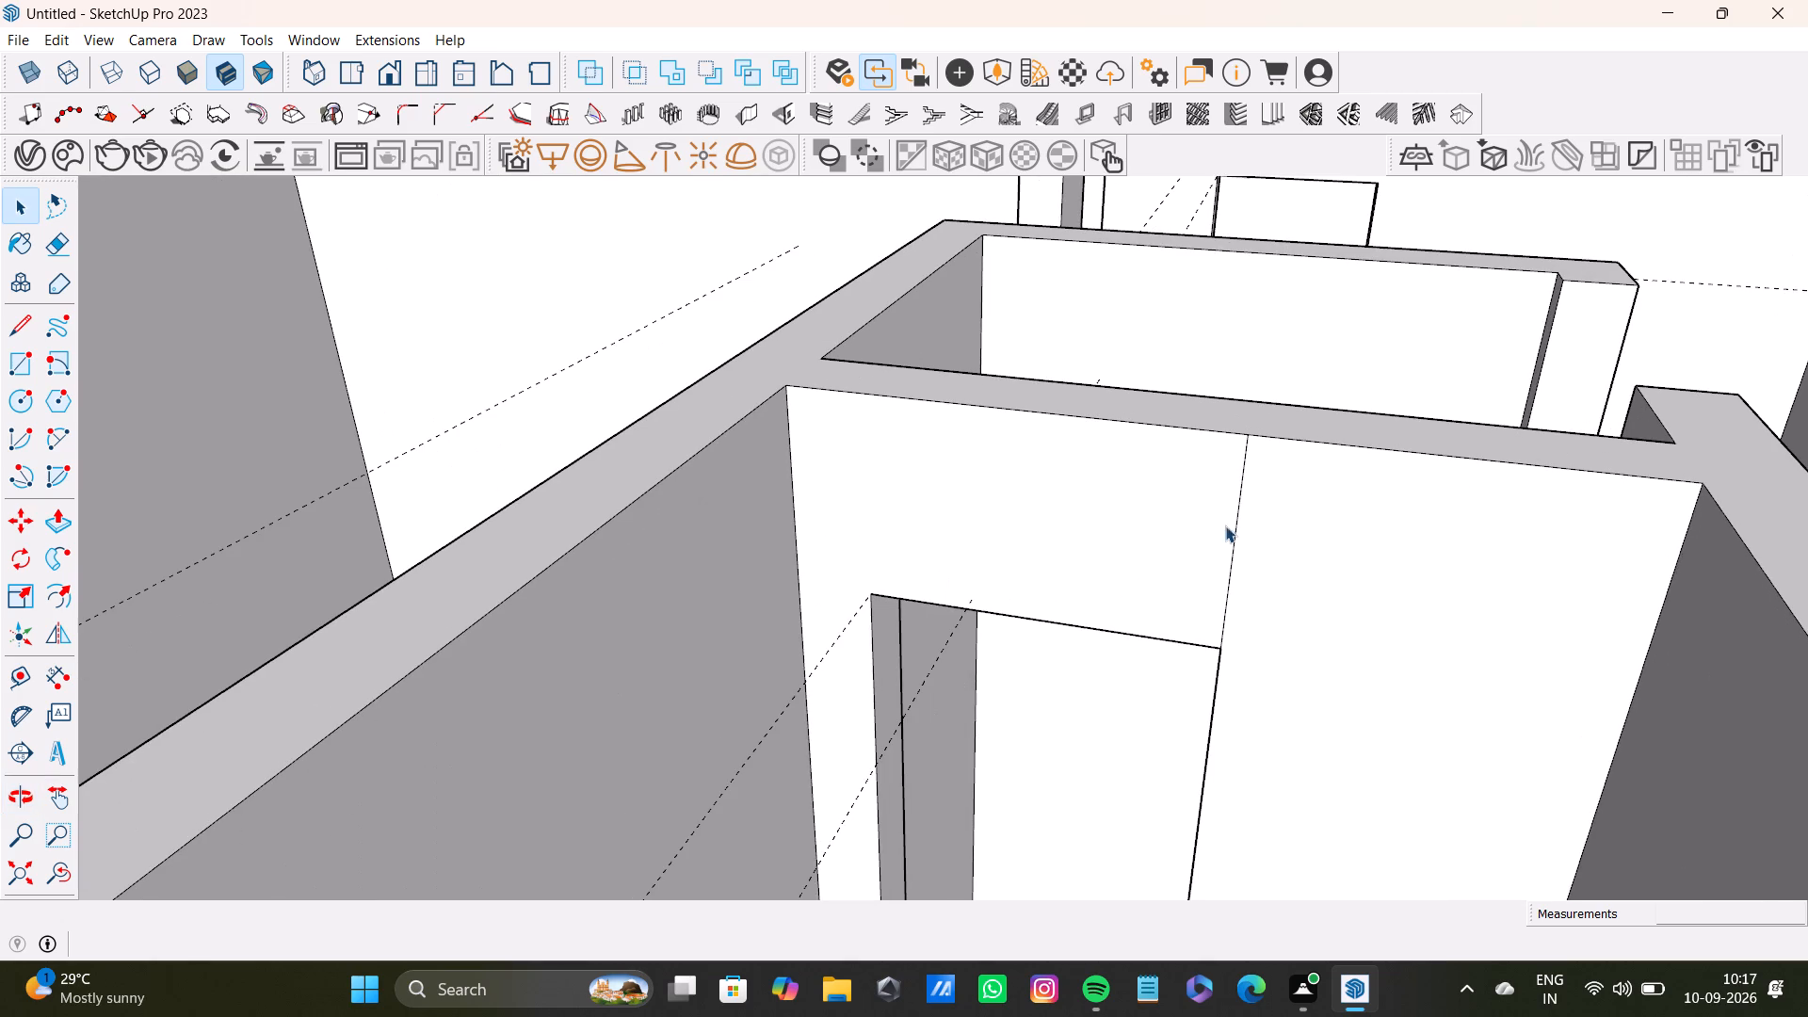
pyautogui.click(1235, 552)
pyautogui.press('Delete')
# Place a guide 1'3" below the top edge of the wall end at the small inner room's opening onto the passage.
pyautogui.scroll(-9, 973, 562)
pyautogui.keyDown('shift'); pyautogui.moveTo(1227, 606); pyautogui.dragTo(863, 730, button='middle'); pyautogui.keyUp('shift')
pyautogui.scroll(4, 916, 675)
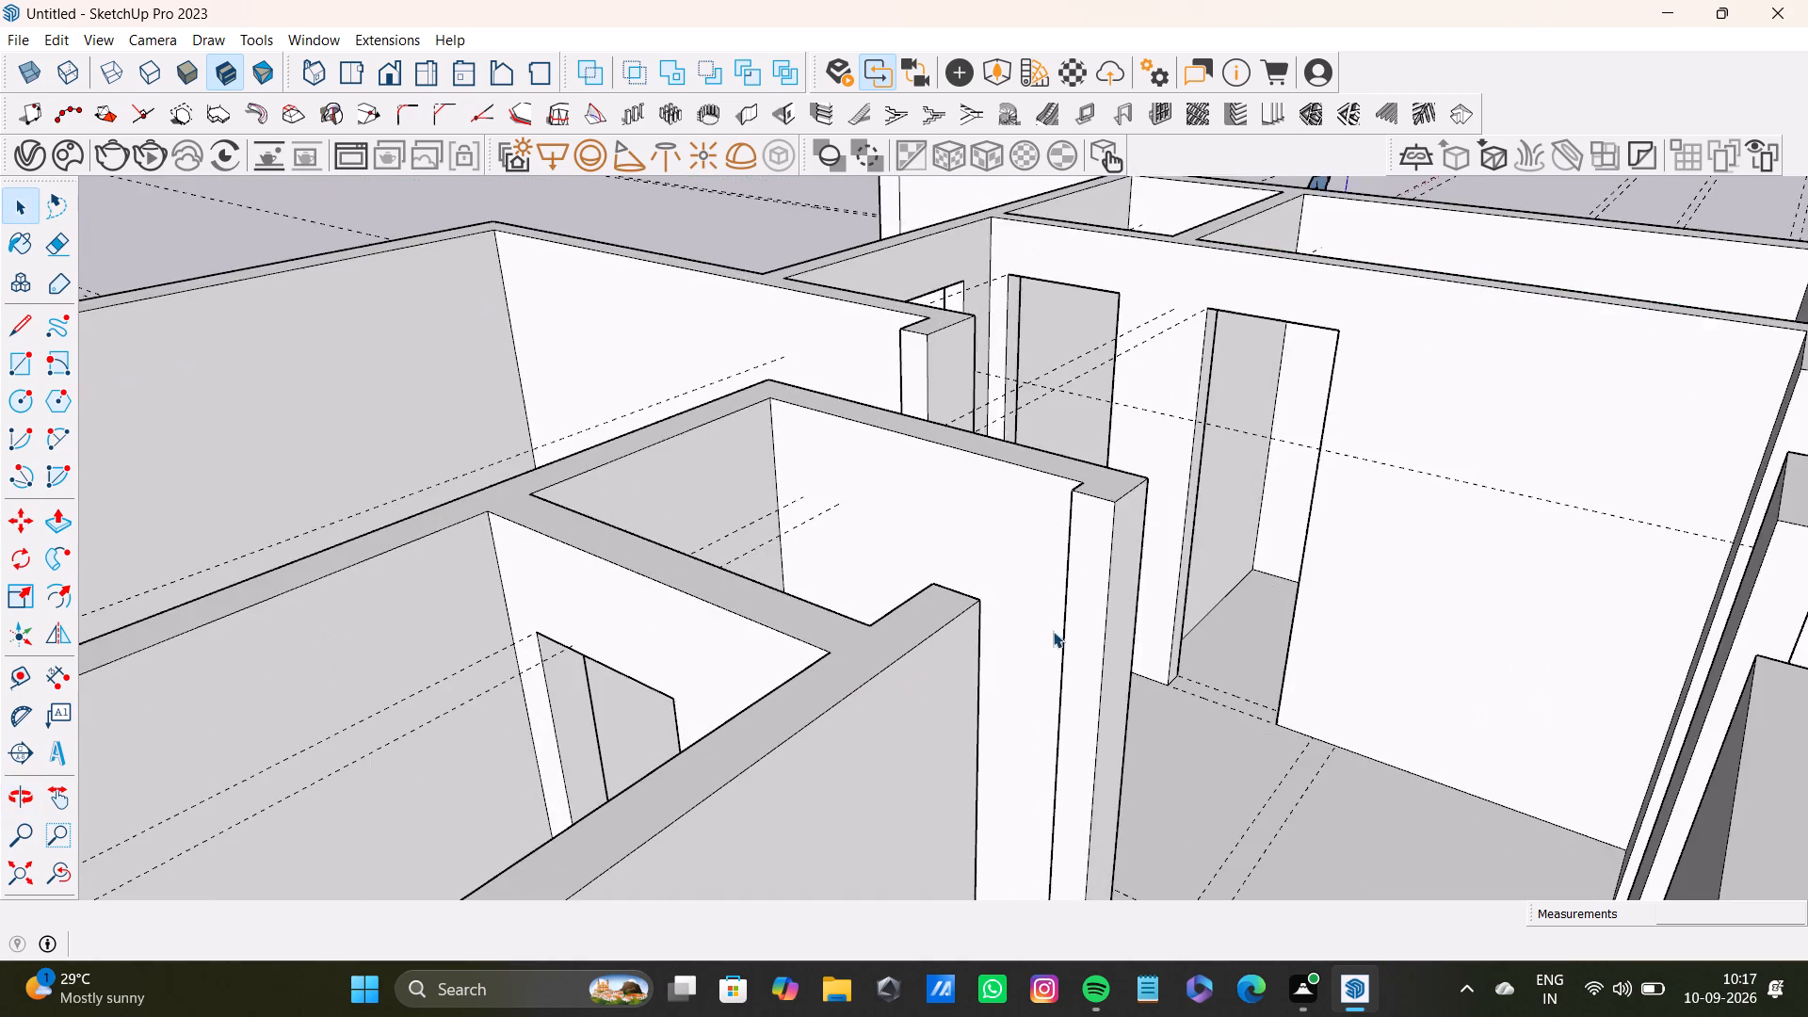
pyautogui.moveTo(1053, 631); pyautogui.dragTo(1031, 651, button='middle')
pyautogui.scroll(4, 1043, 599)
pyautogui.press('space')
pyautogui.press('t')
pyautogui.scroll(4, 1055, 510)
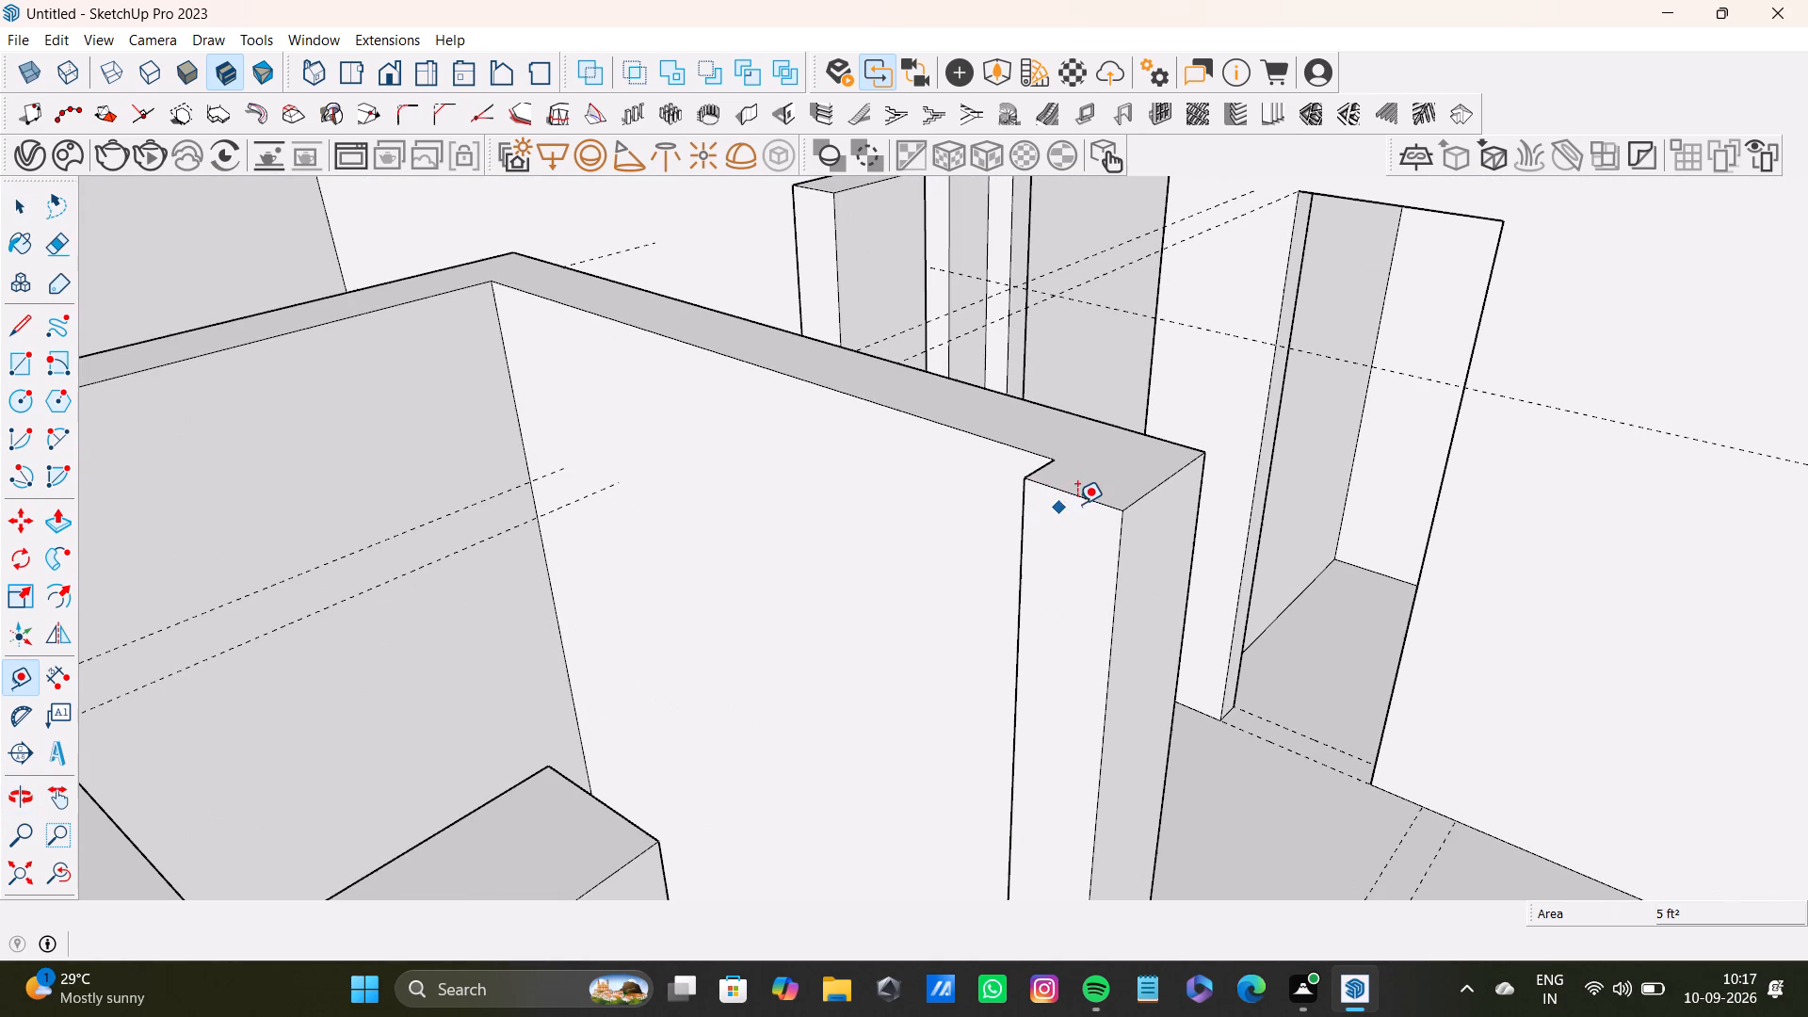
pyautogui.click(1084, 503)
pyautogui.write('1\'3"')
pyautogui.press('Return')
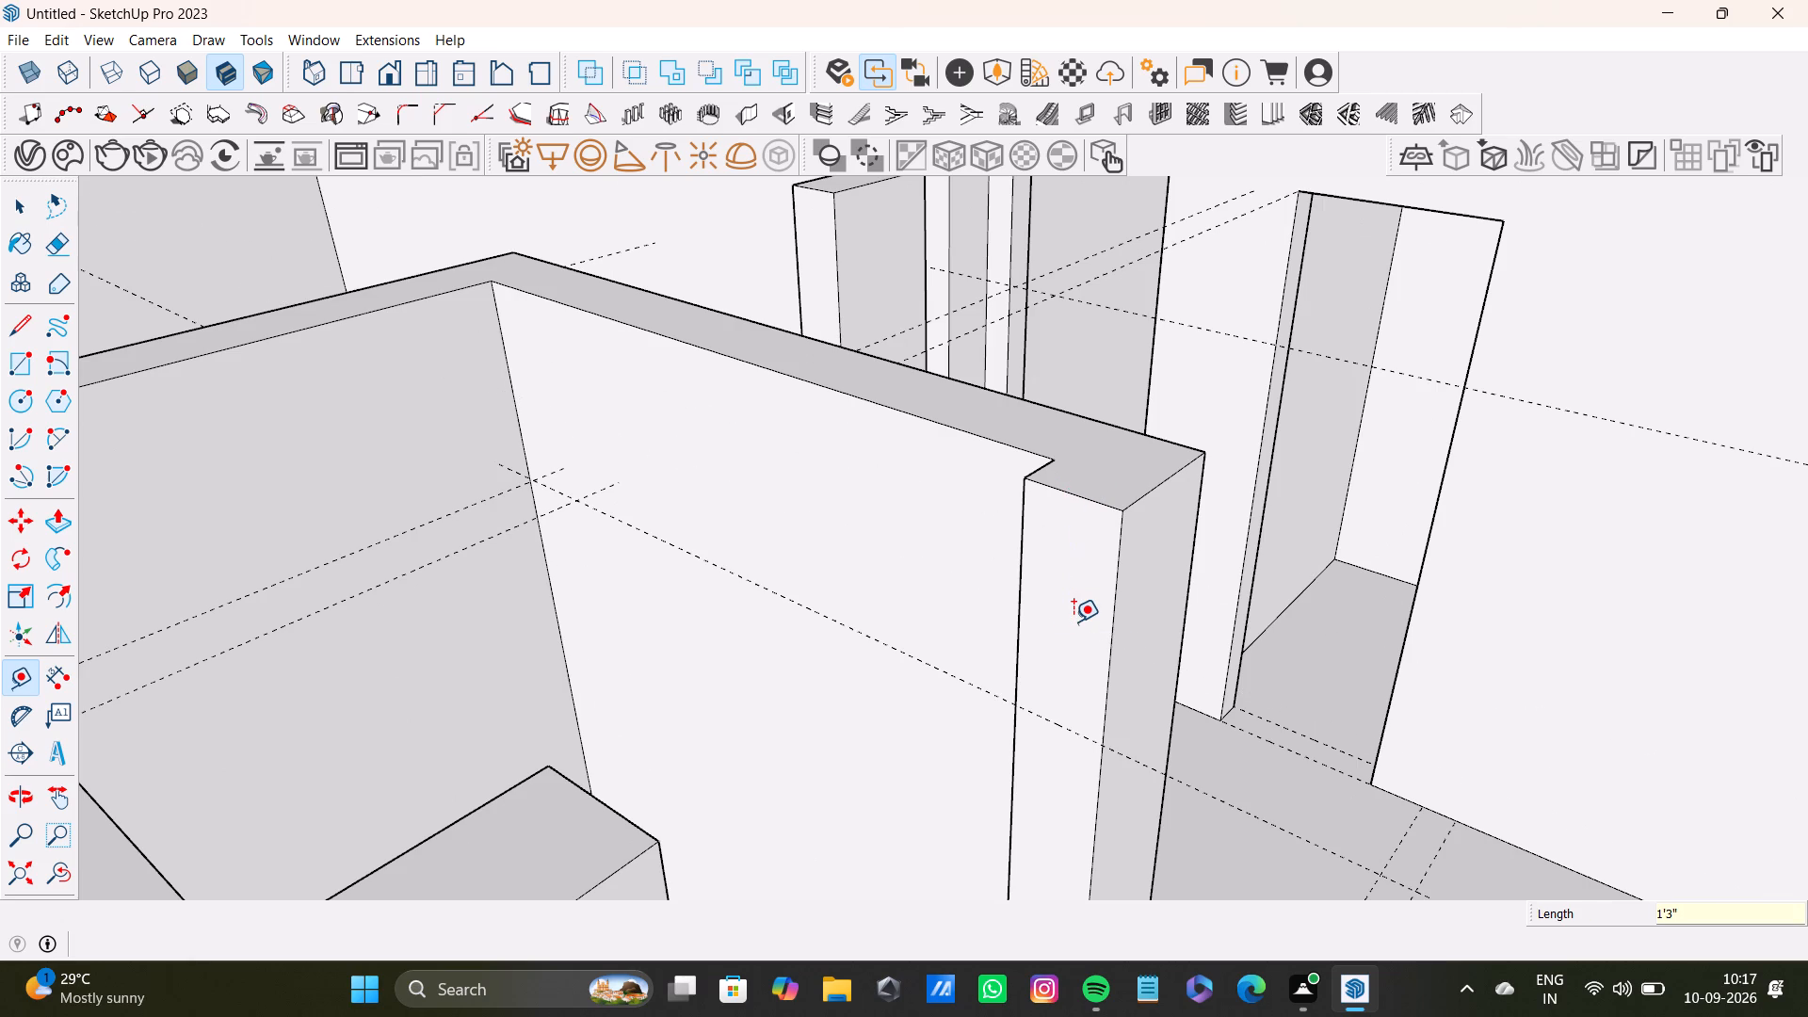
# Draw a line along the guide across the face of the wall end.
pyautogui.press('l')
pyautogui.scroll(8, 1016, 721)
pyautogui.click(1013, 683)
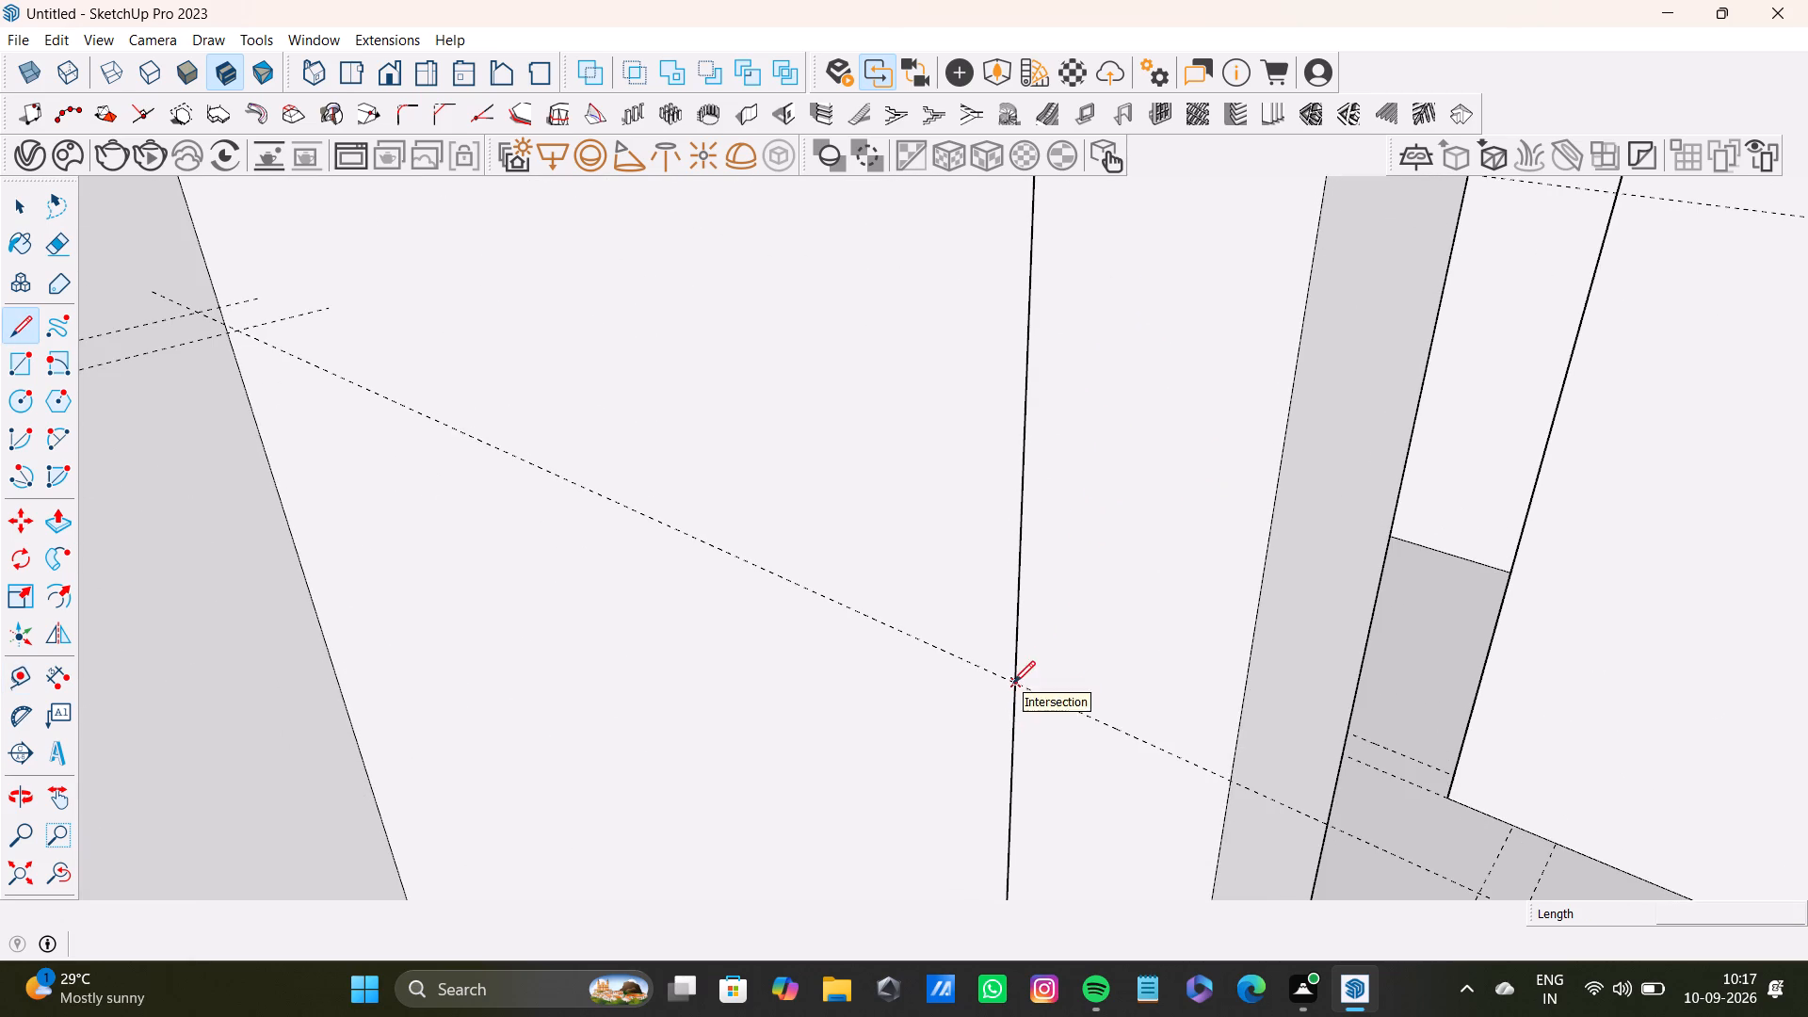
pyautogui.click(1232, 781)
pyautogui.press('space')
# Pull the upper face of the wall end across the small room's opening to the opposite stub as a lintel.
pyautogui.click(1160, 657)
pyautogui.scroll(-11, 1140, 644)
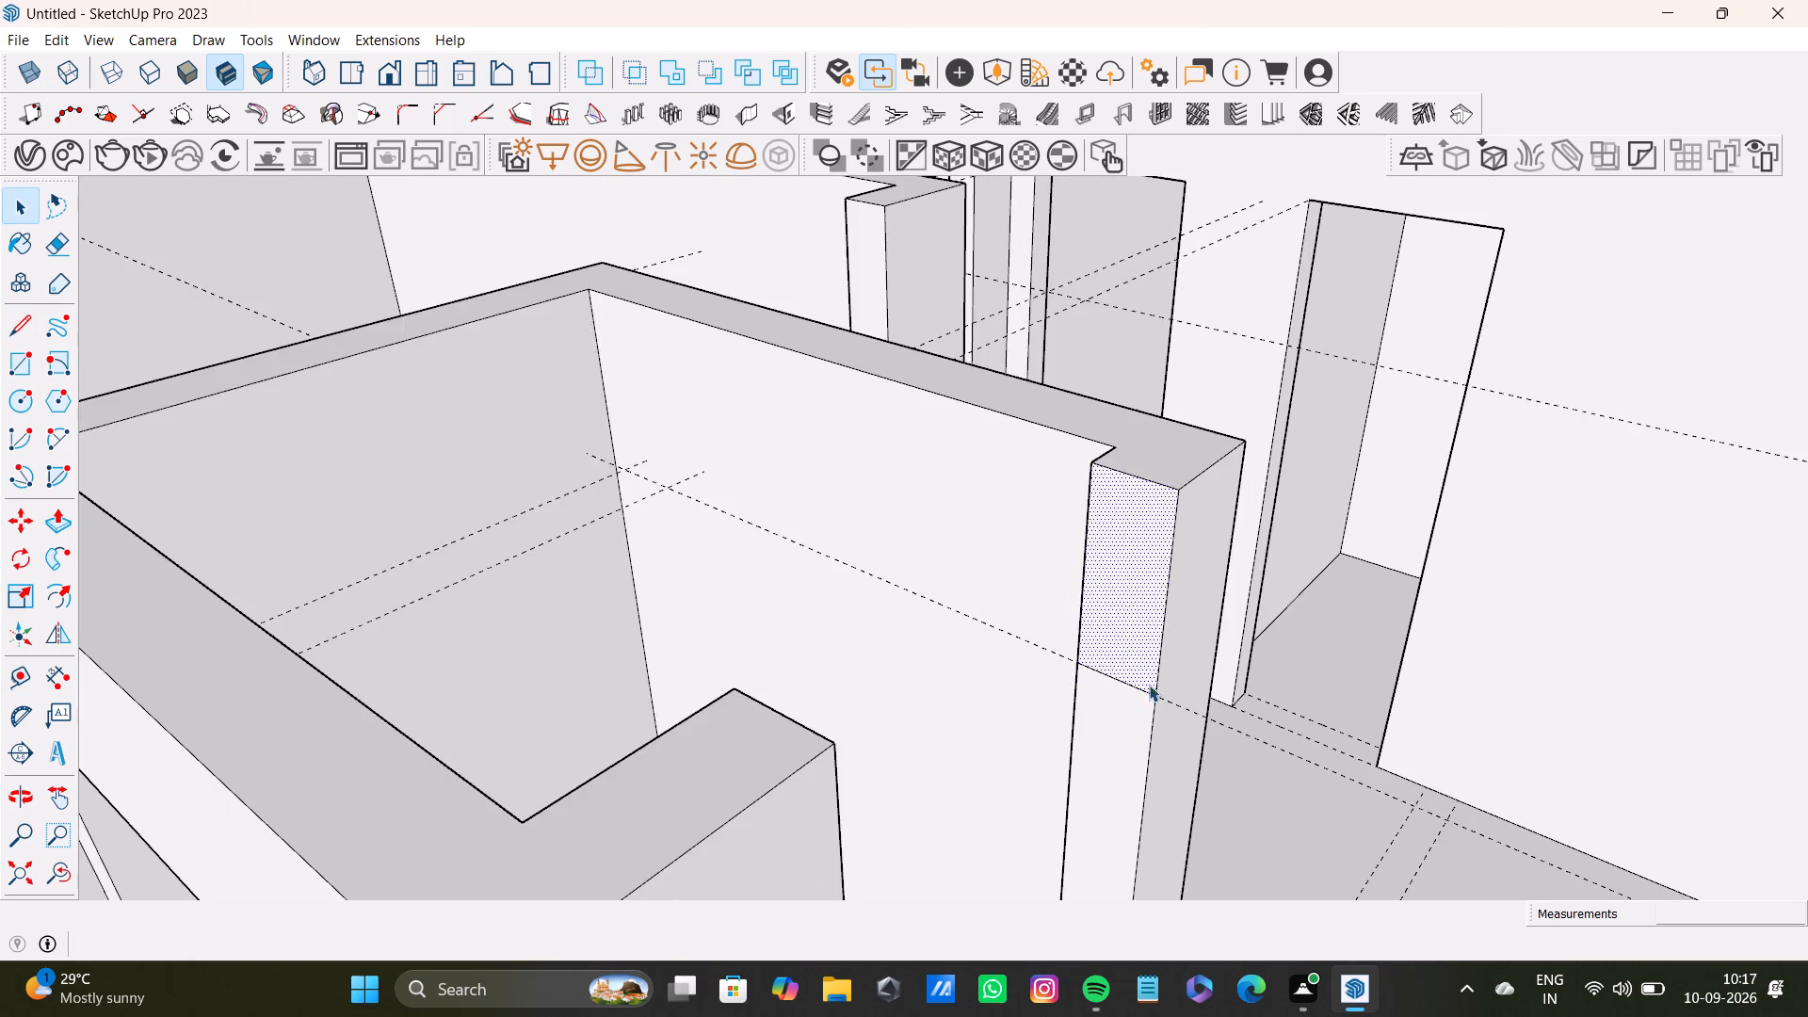
pyautogui.scroll(-5, 1159, 689)
pyautogui.press('p')
pyautogui.click(1158, 628)
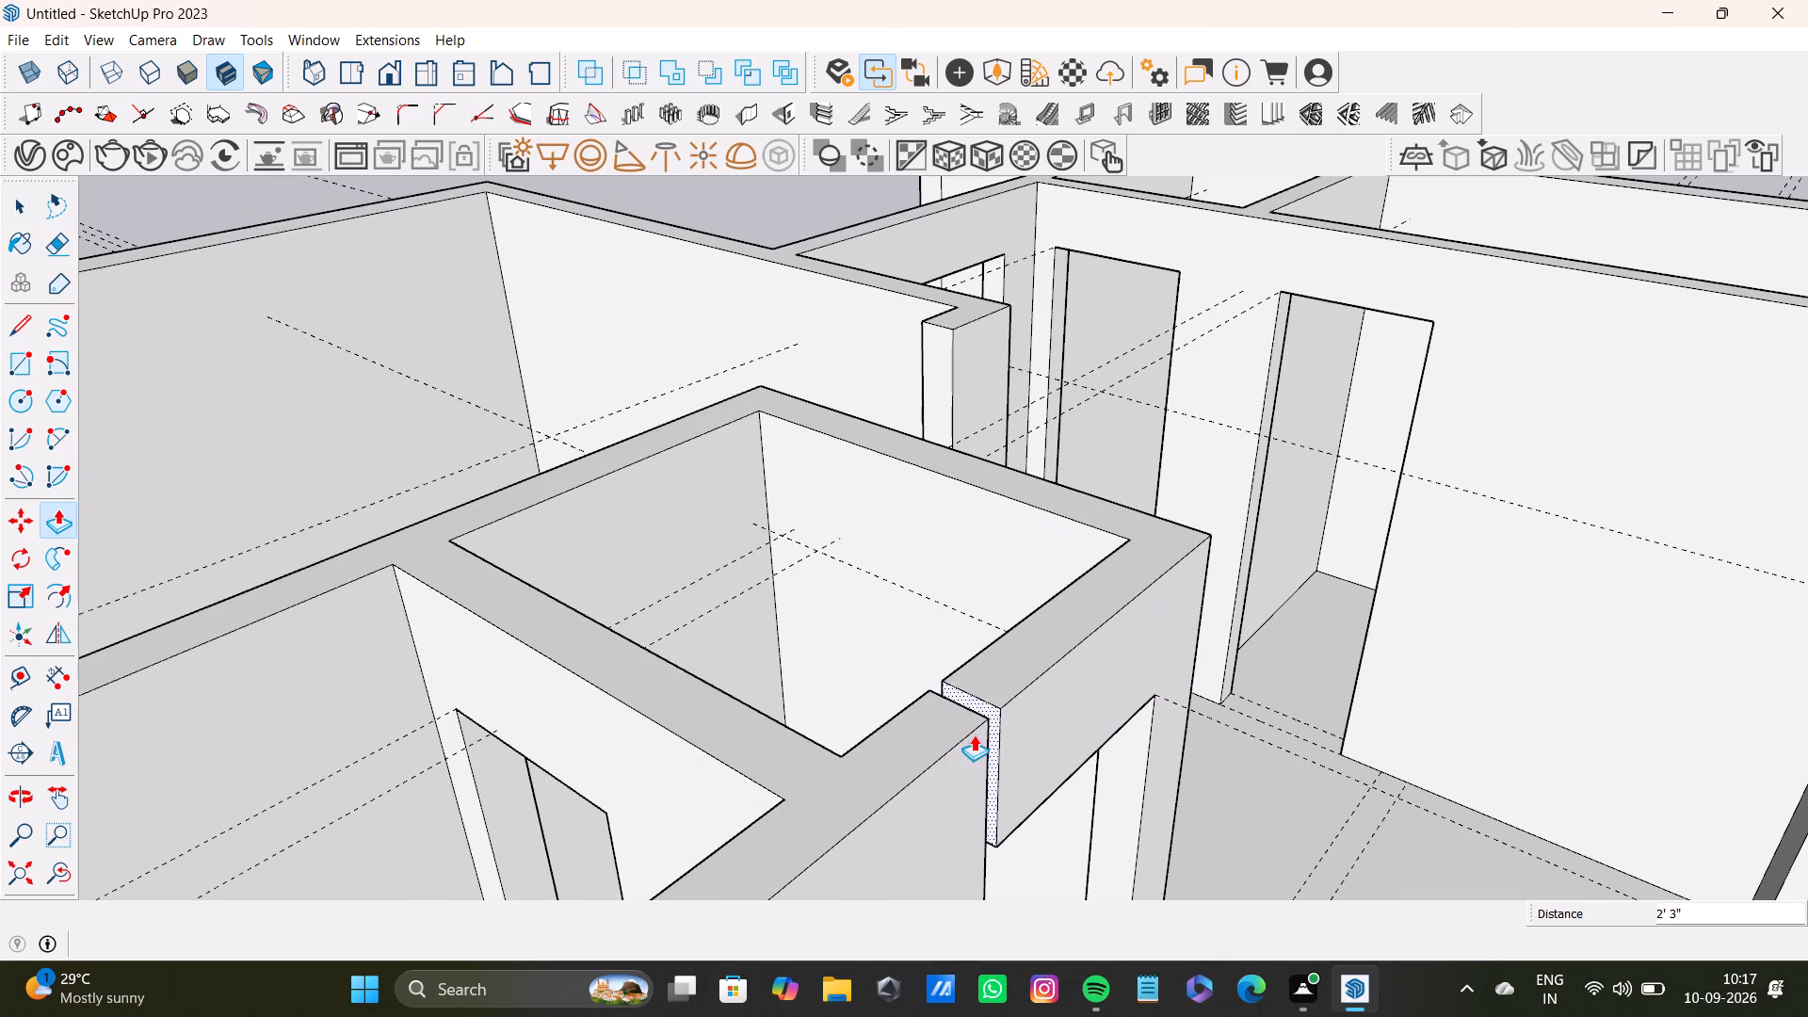
pyautogui.click(990, 743)
pyautogui.press('space')
# Delete the seam edges on the wall top and passage side where the small room's new lintel joins.
pyautogui.scroll(7, 944, 700)
pyautogui.click(1011, 729)
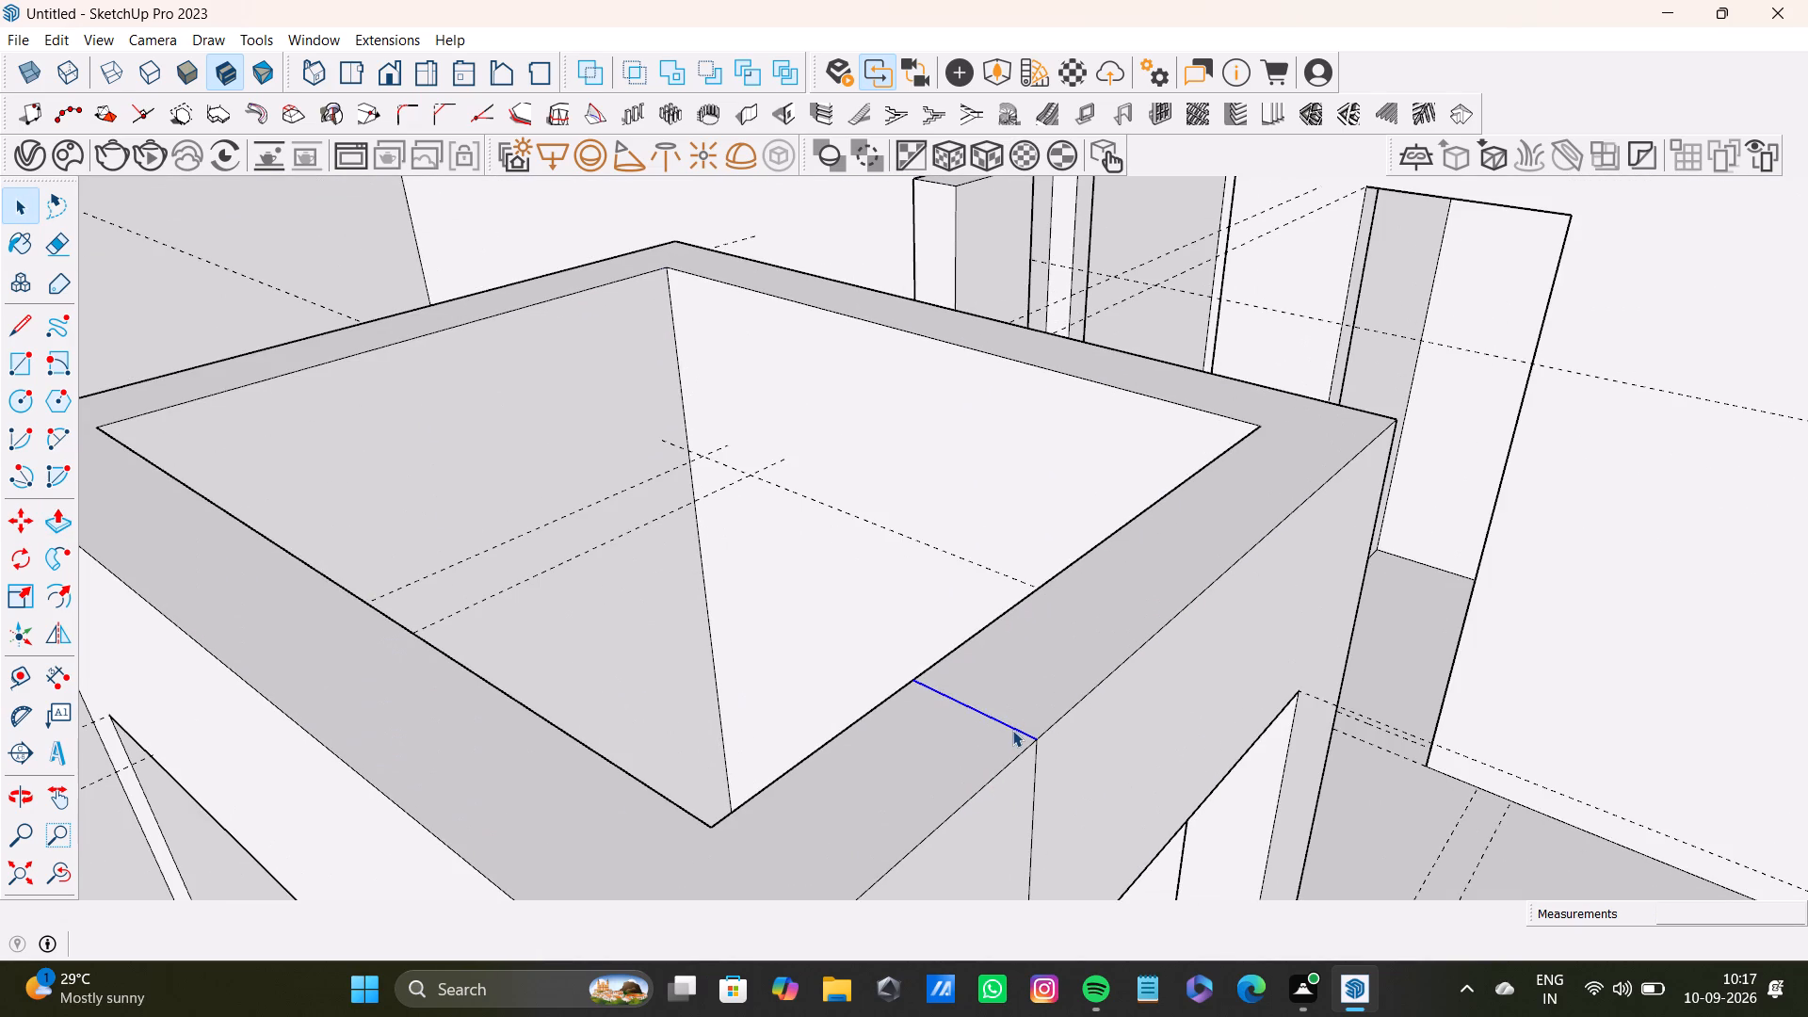
pyautogui.press('Delete')
pyautogui.click(1036, 787)
pyautogui.press('Delete')
pyautogui.scroll(-4, 971, 796)
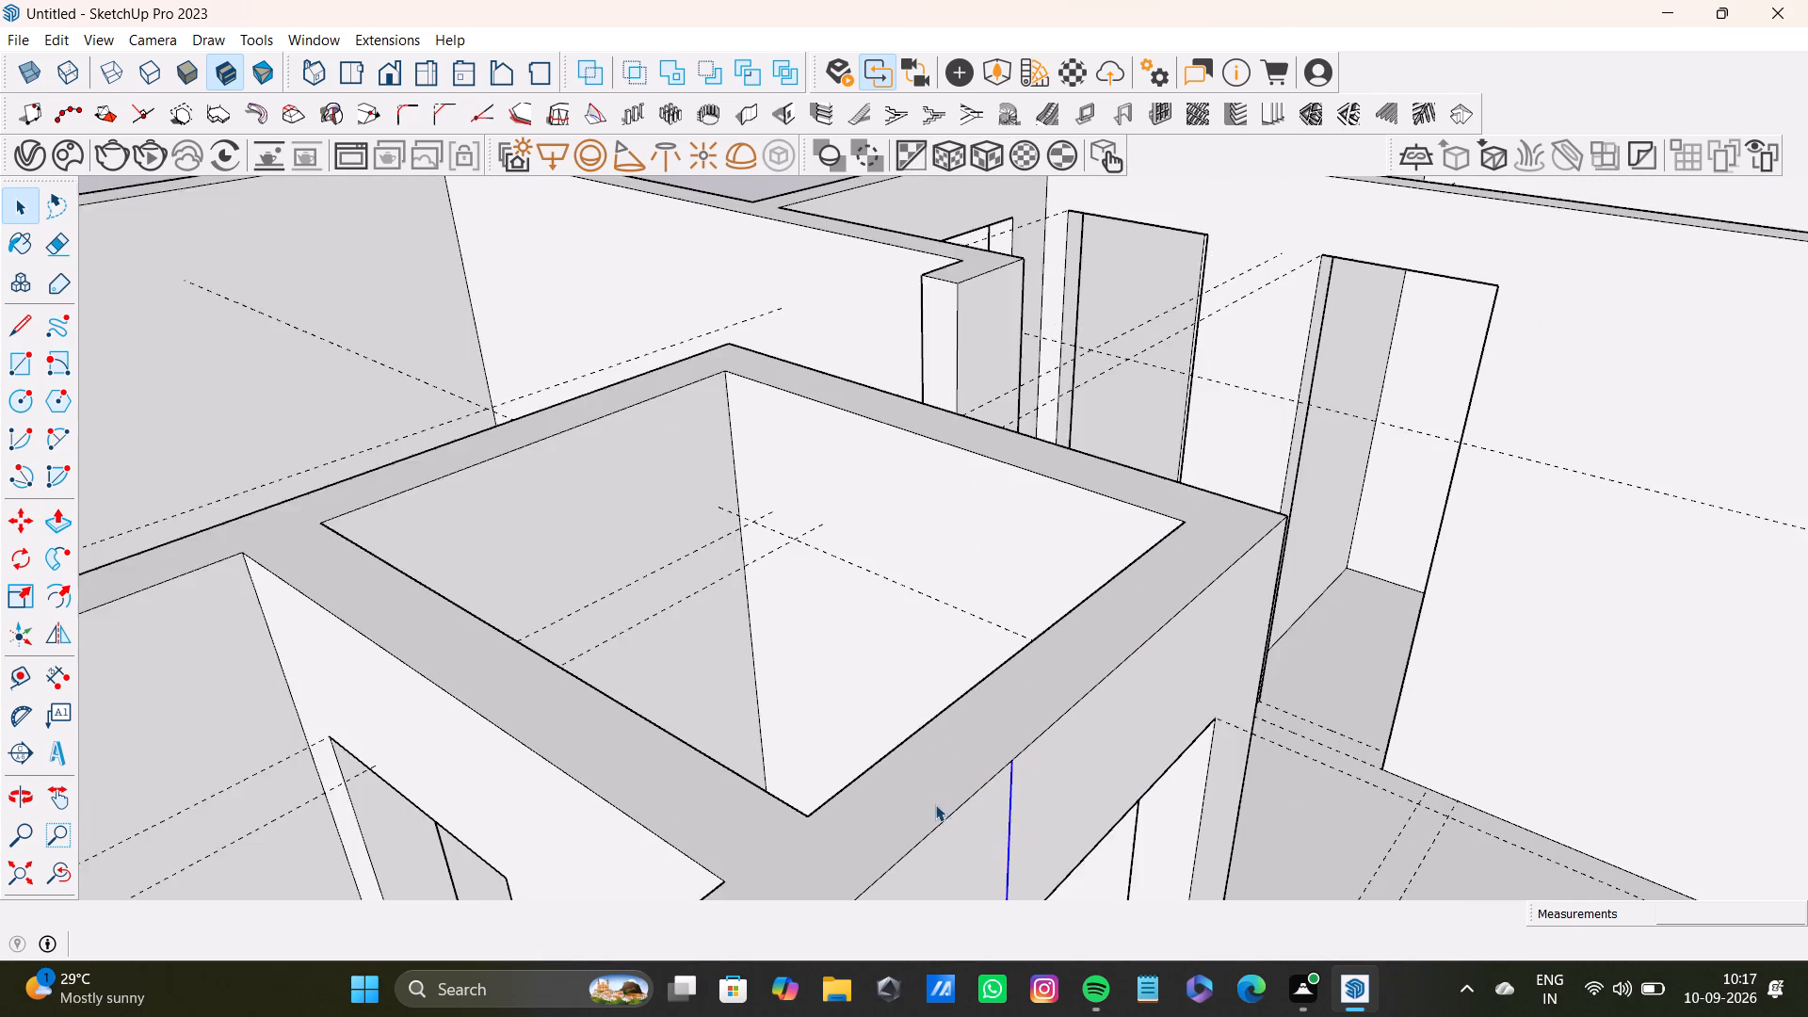
pyautogui.scroll(-4, 935, 804)
pyautogui.press('Delete')
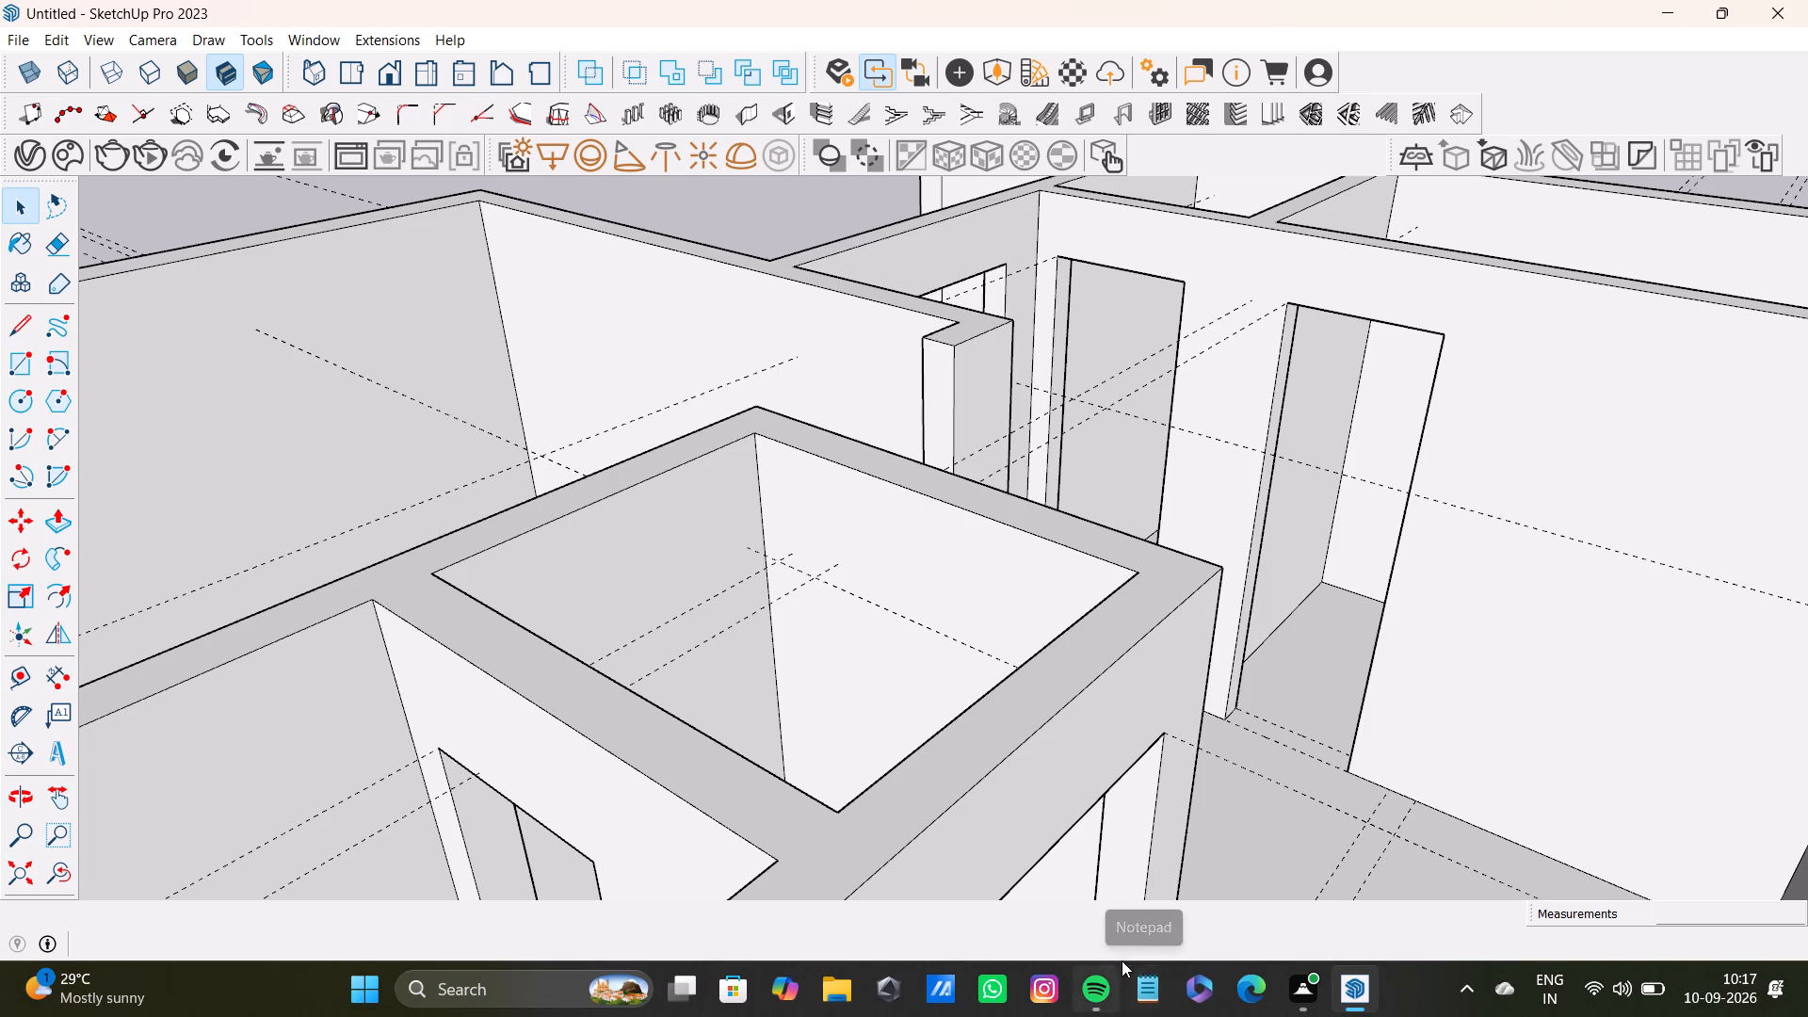
# Delete the vertical lintel seam on the inner face of the small room's wall.
pyautogui.scroll(-4, 1013, 802)
pyautogui.moveTo(891, 791); pyautogui.dragTo(1345, 740, button='middle')
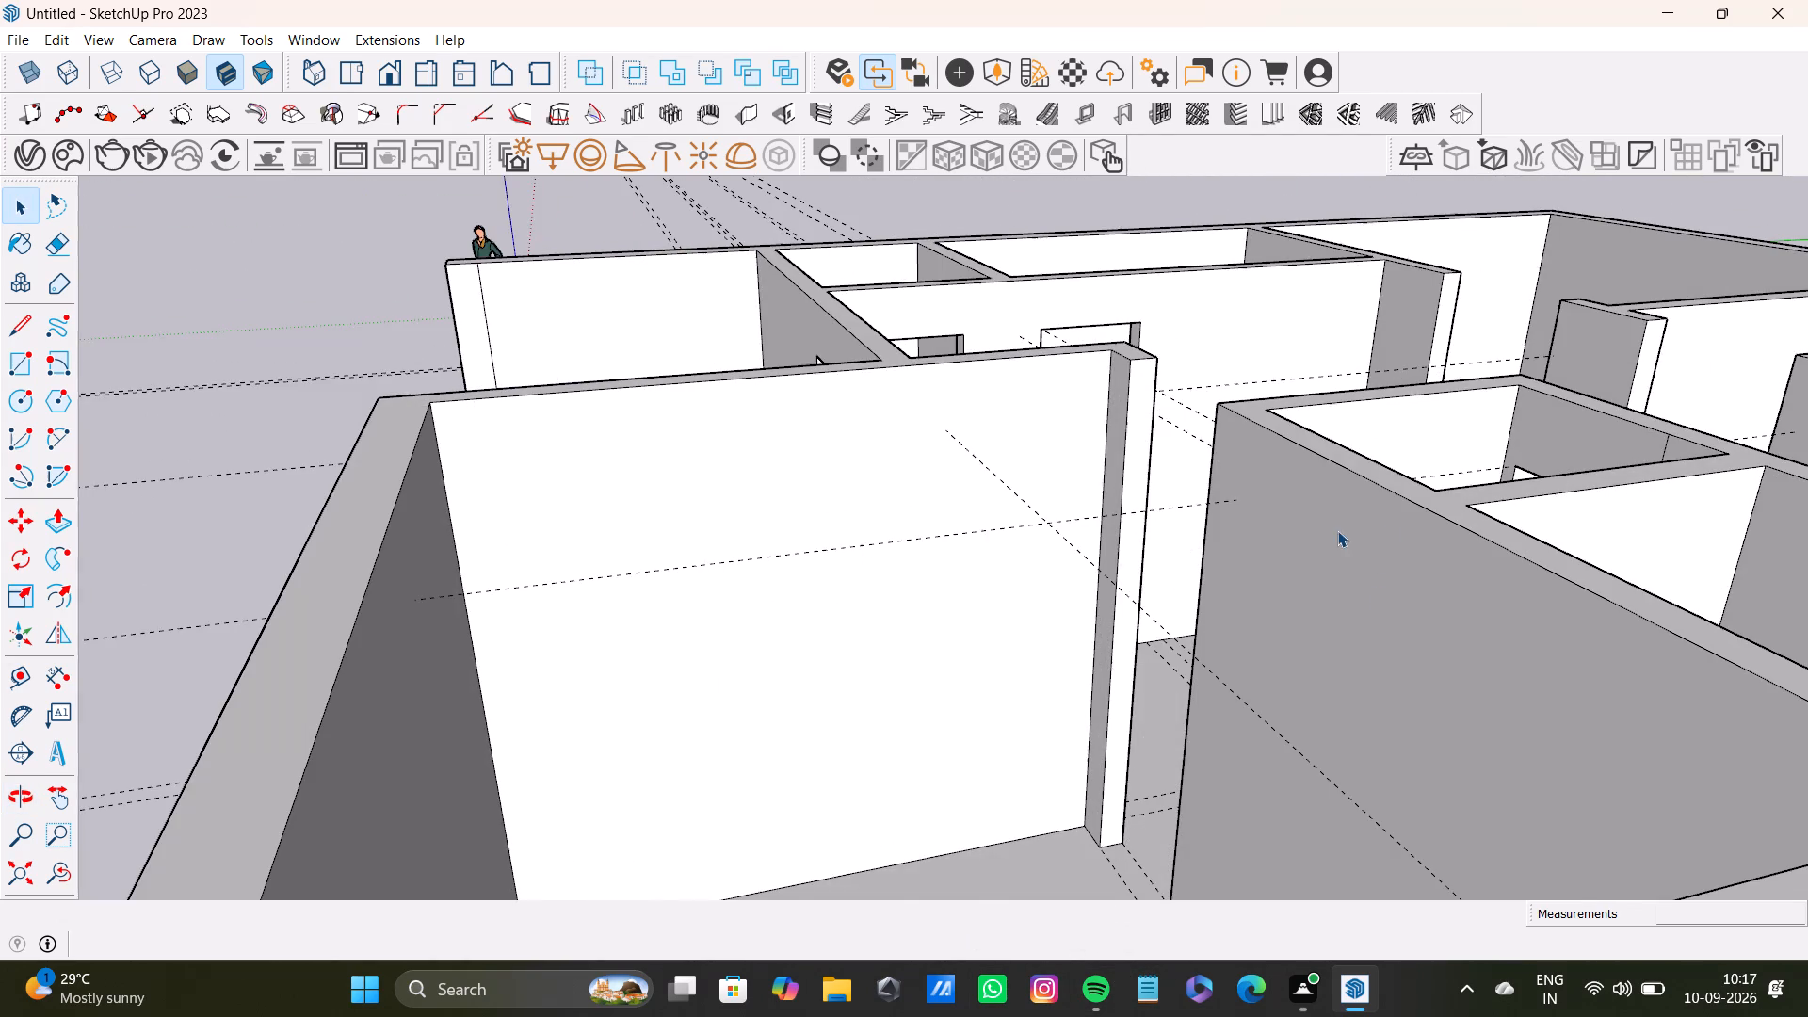
pyautogui.scroll(-4, 1337, 530)
pyautogui.keyDown('shift'); pyautogui.moveTo(1330, 502); pyautogui.dragTo(935, 674, button='middle'); pyautogui.keyUp('shift')
pyautogui.scroll(3, 1022, 653)
pyautogui.moveTo(1187, 614); pyautogui.dragTo(1363, 748, button='middle')
pyautogui.scroll(3, 1380, 747)
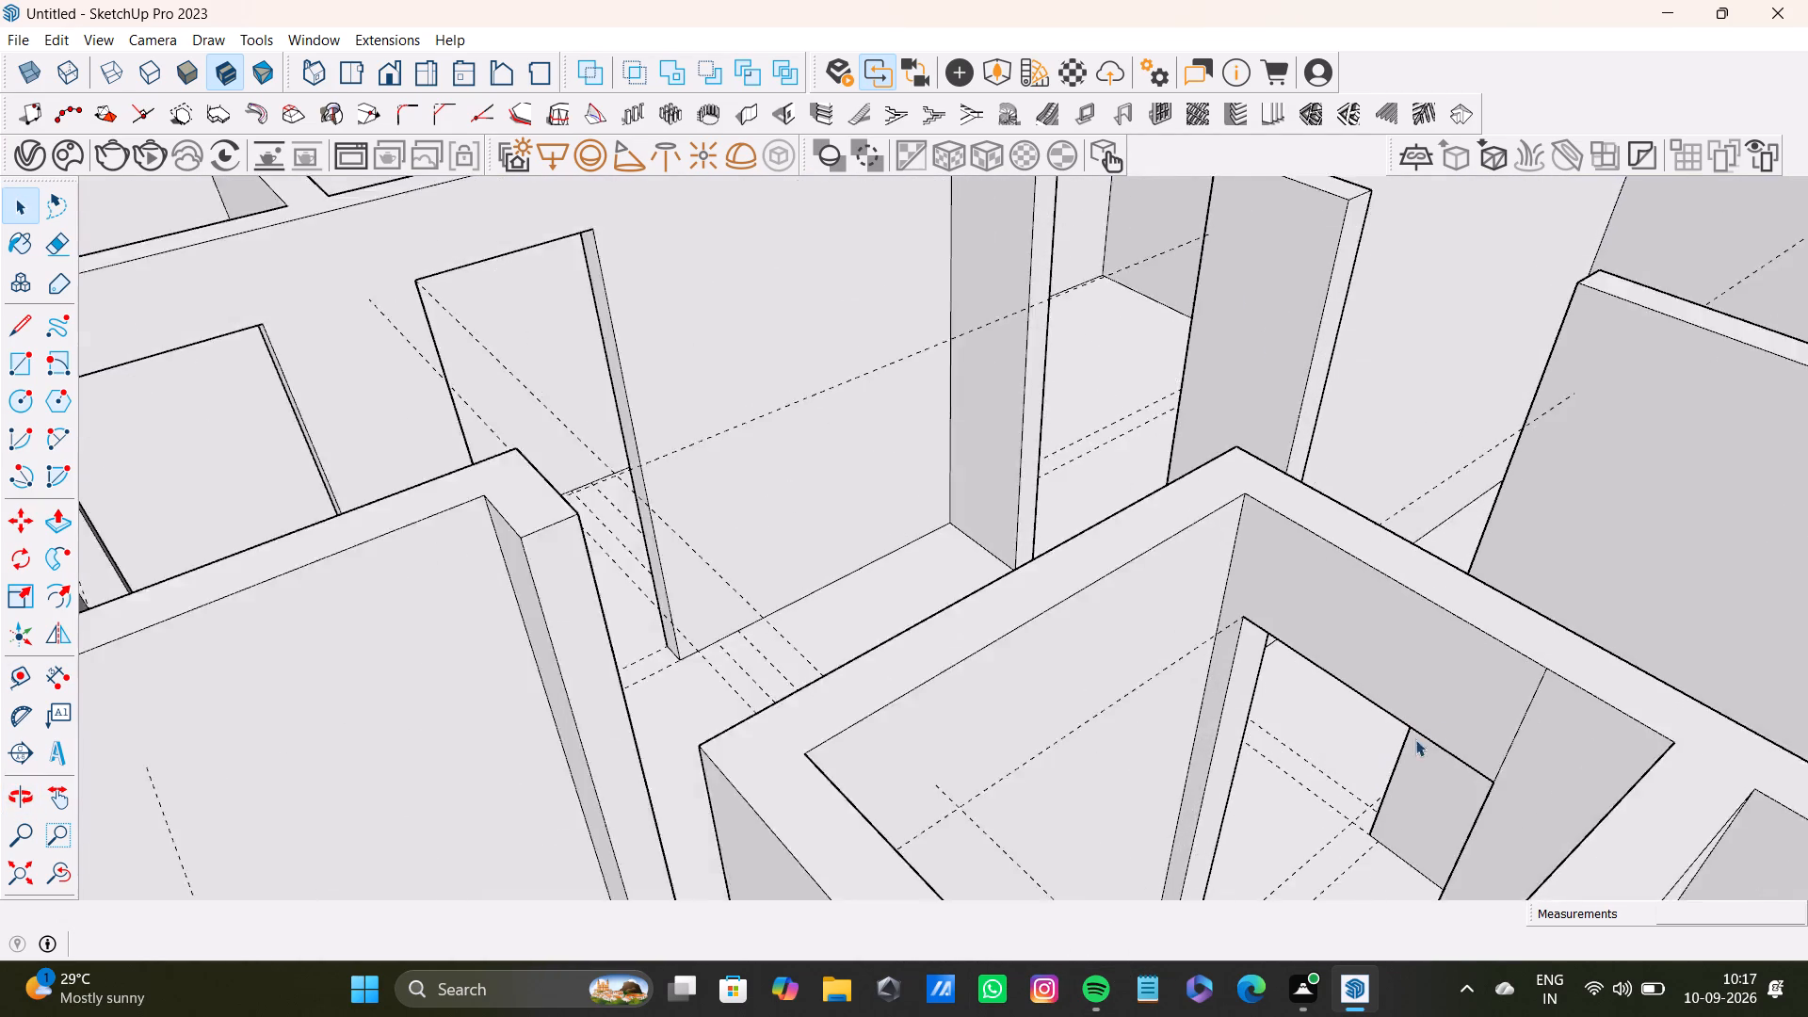
pyautogui.scroll(5, 1415, 739)
pyautogui.click(1551, 732)
pyautogui.press('Delete')
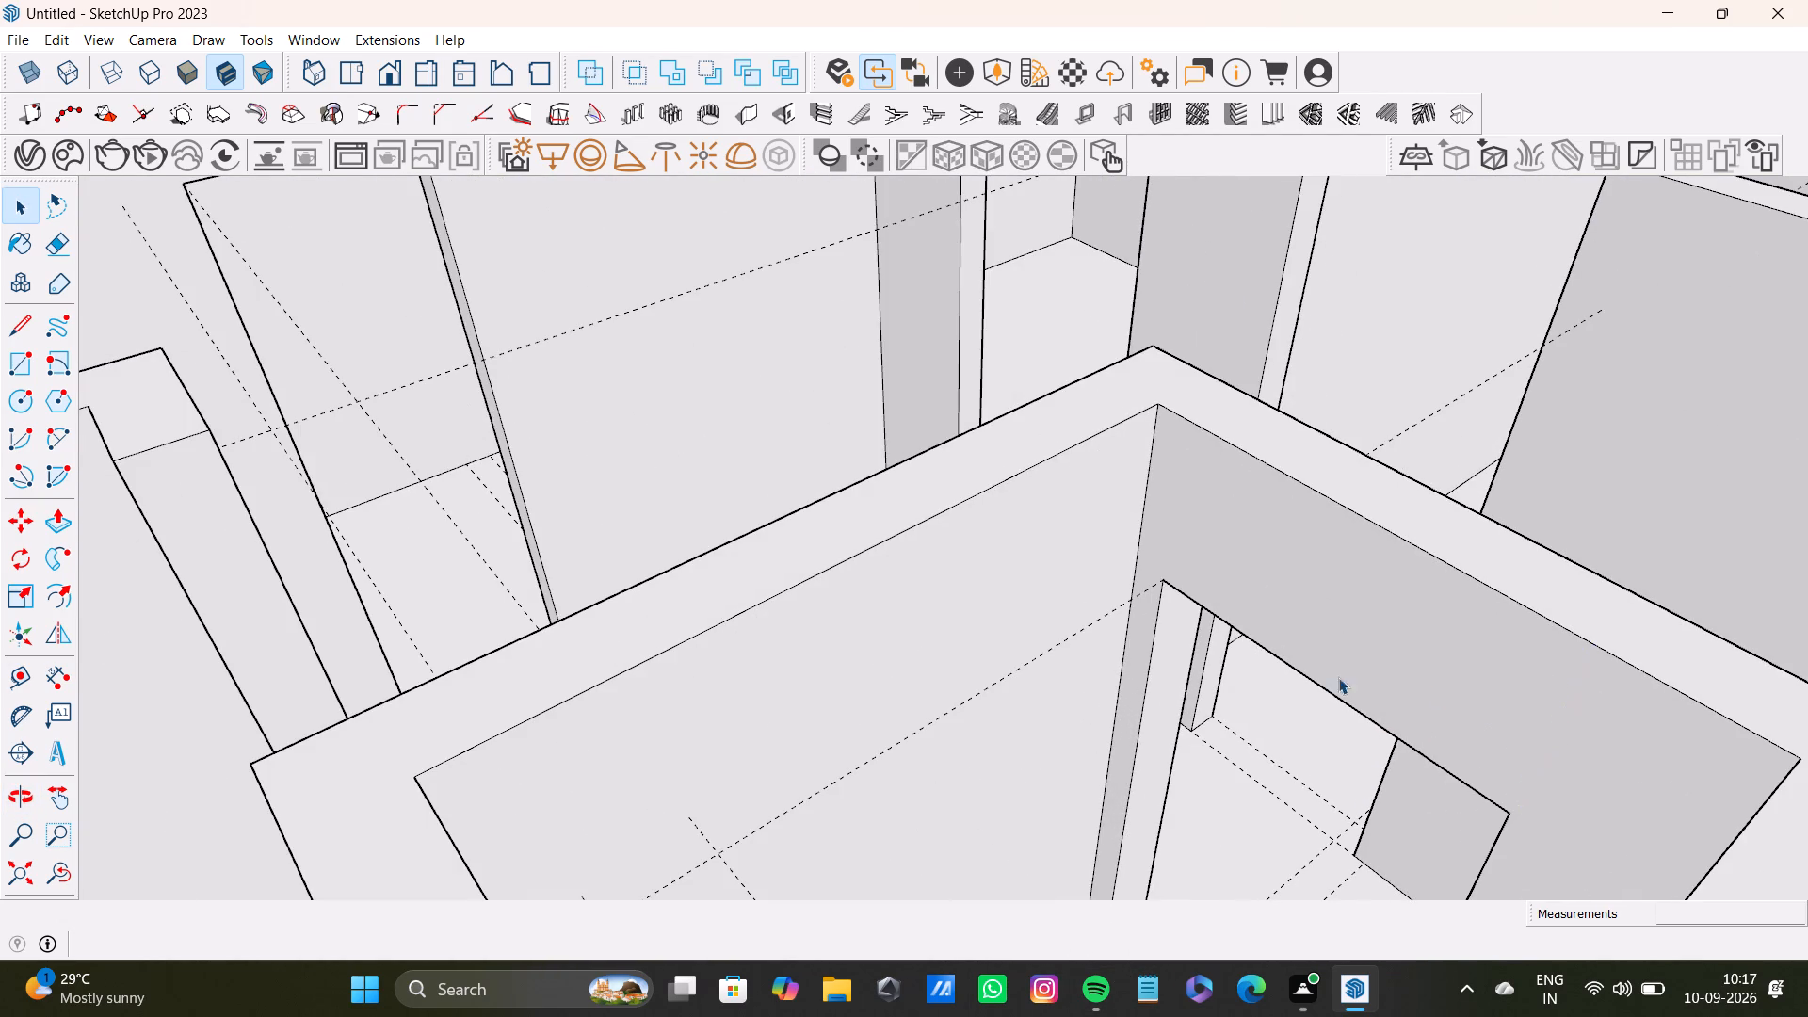
# Place a vertical guide 6" in from the small room's outer corner edge, facing the neighbouring room's wall end.
pyautogui.scroll(-15, 1319, 683)
pyautogui.keyDown('shift'); pyautogui.moveTo(1307, 756); pyautogui.dragTo(1207, 808, button='middle'); pyautogui.keyUp('shift')
pyautogui.moveTo(1201, 804); pyautogui.dragTo(610, 815, button='middle')
pyautogui.scroll(5, 729, 611)
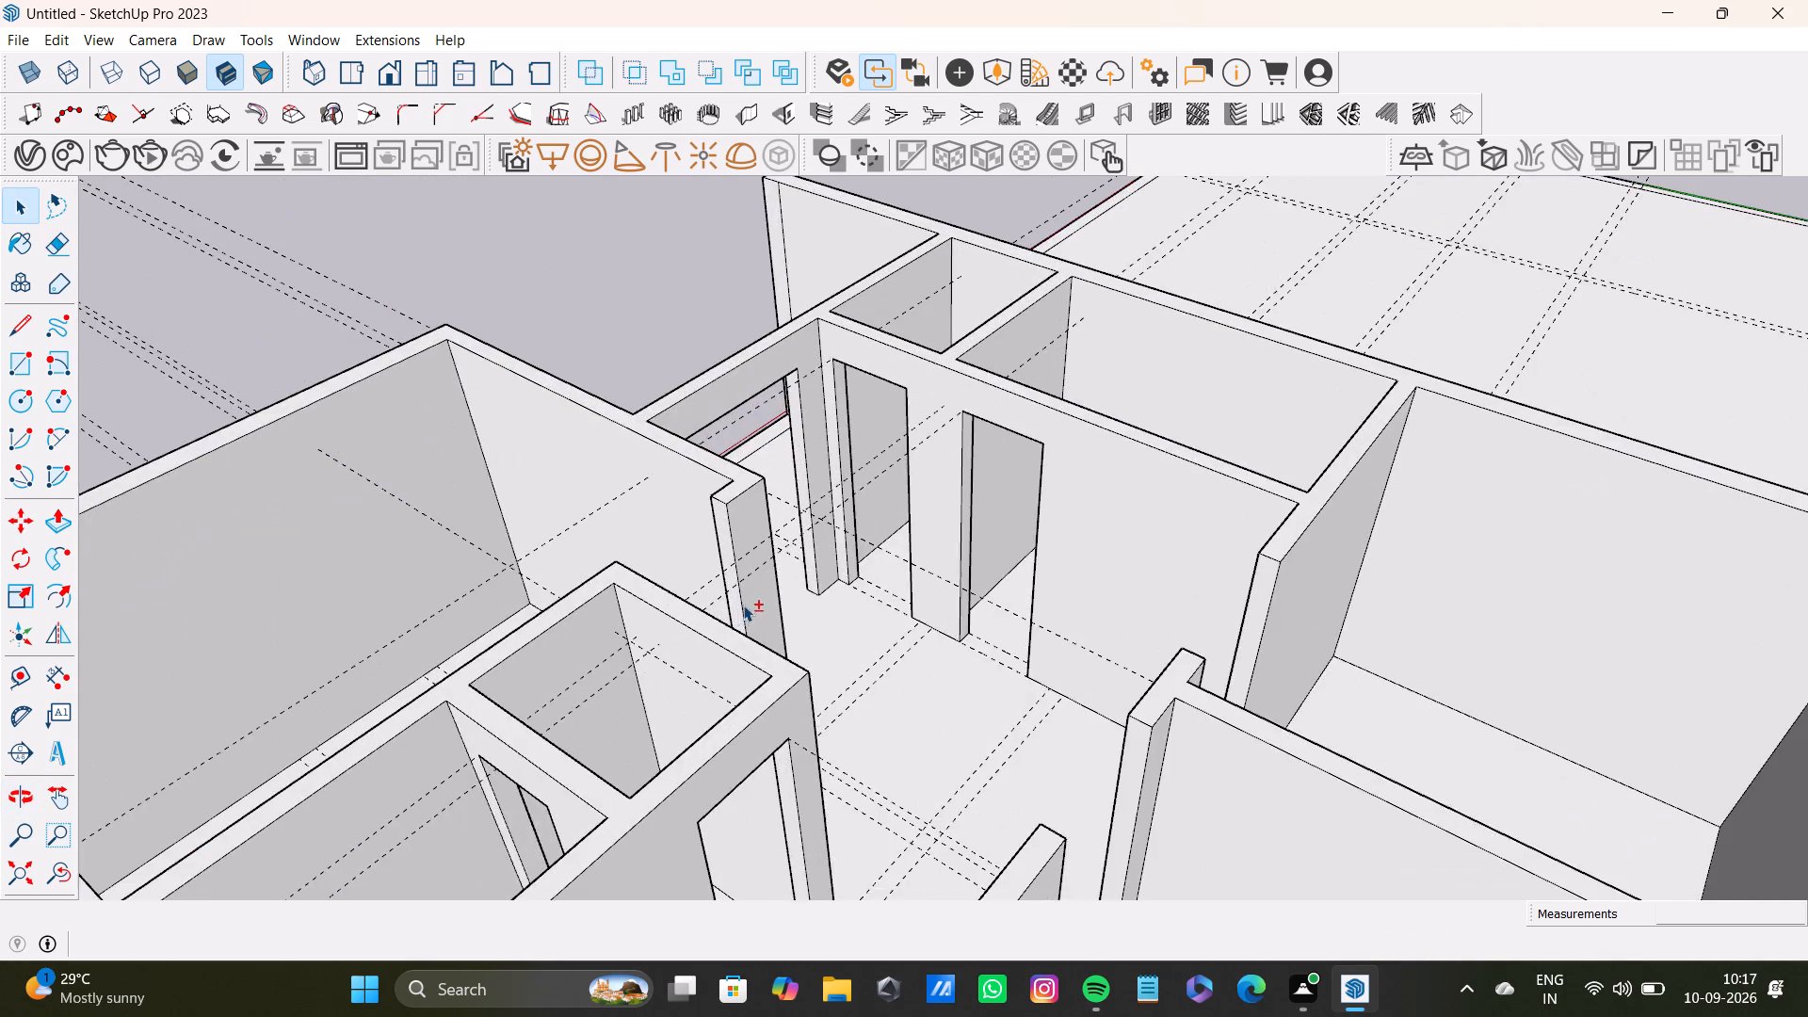
pyautogui.keyDown('shift'); pyautogui.moveTo(743, 605); pyautogui.dragTo(848, 791, button='middle'); pyautogui.keyUp('shift')
pyautogui.moveTo(949, 816); pyautogui.dragTo(511, 824, button='middle')
pyautogui.scroll(3, 589, 602)
pyautogui.keyDown('shift'); pyautogui.moveTo(589, 596); pyautogui.dragTo(734, 723, button='middle'); pyautogui.keyUp('shift')
pyautogui.moveTo(844, 756); pyautogui.dragTo(525, 746, button='middle')
pyautogui.scroll(-5, 530, 602)
pyautogui.keyDown('shift'); pyautogui.moveTo(530, 601); pyautogui.dragTo(734, 679, button='middle'); pyautogui.keyUp('shift')
pyautogui.scroll(8, 846, 695)
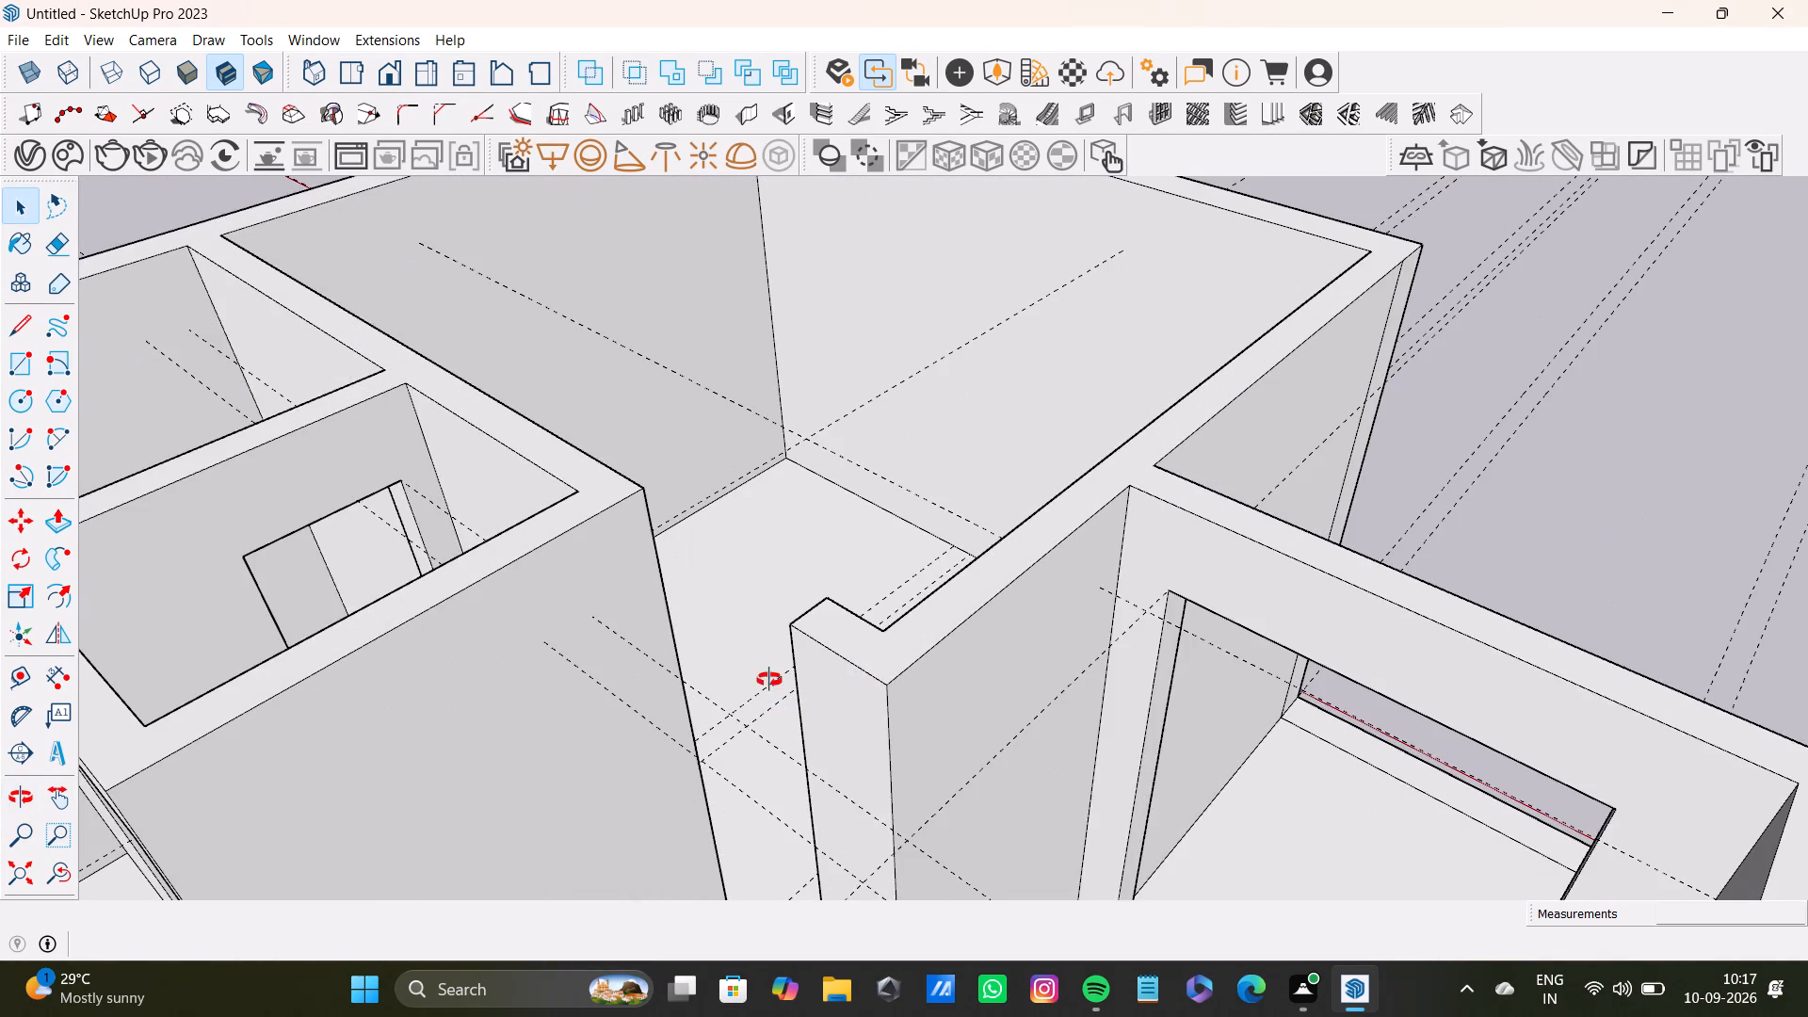
pyautogui.moveTo(769, 680); pyautogui.dragTo(759, 684, button='middle')
pyautogui.press('t')
pyautogui.scroll(7, 634, 616)
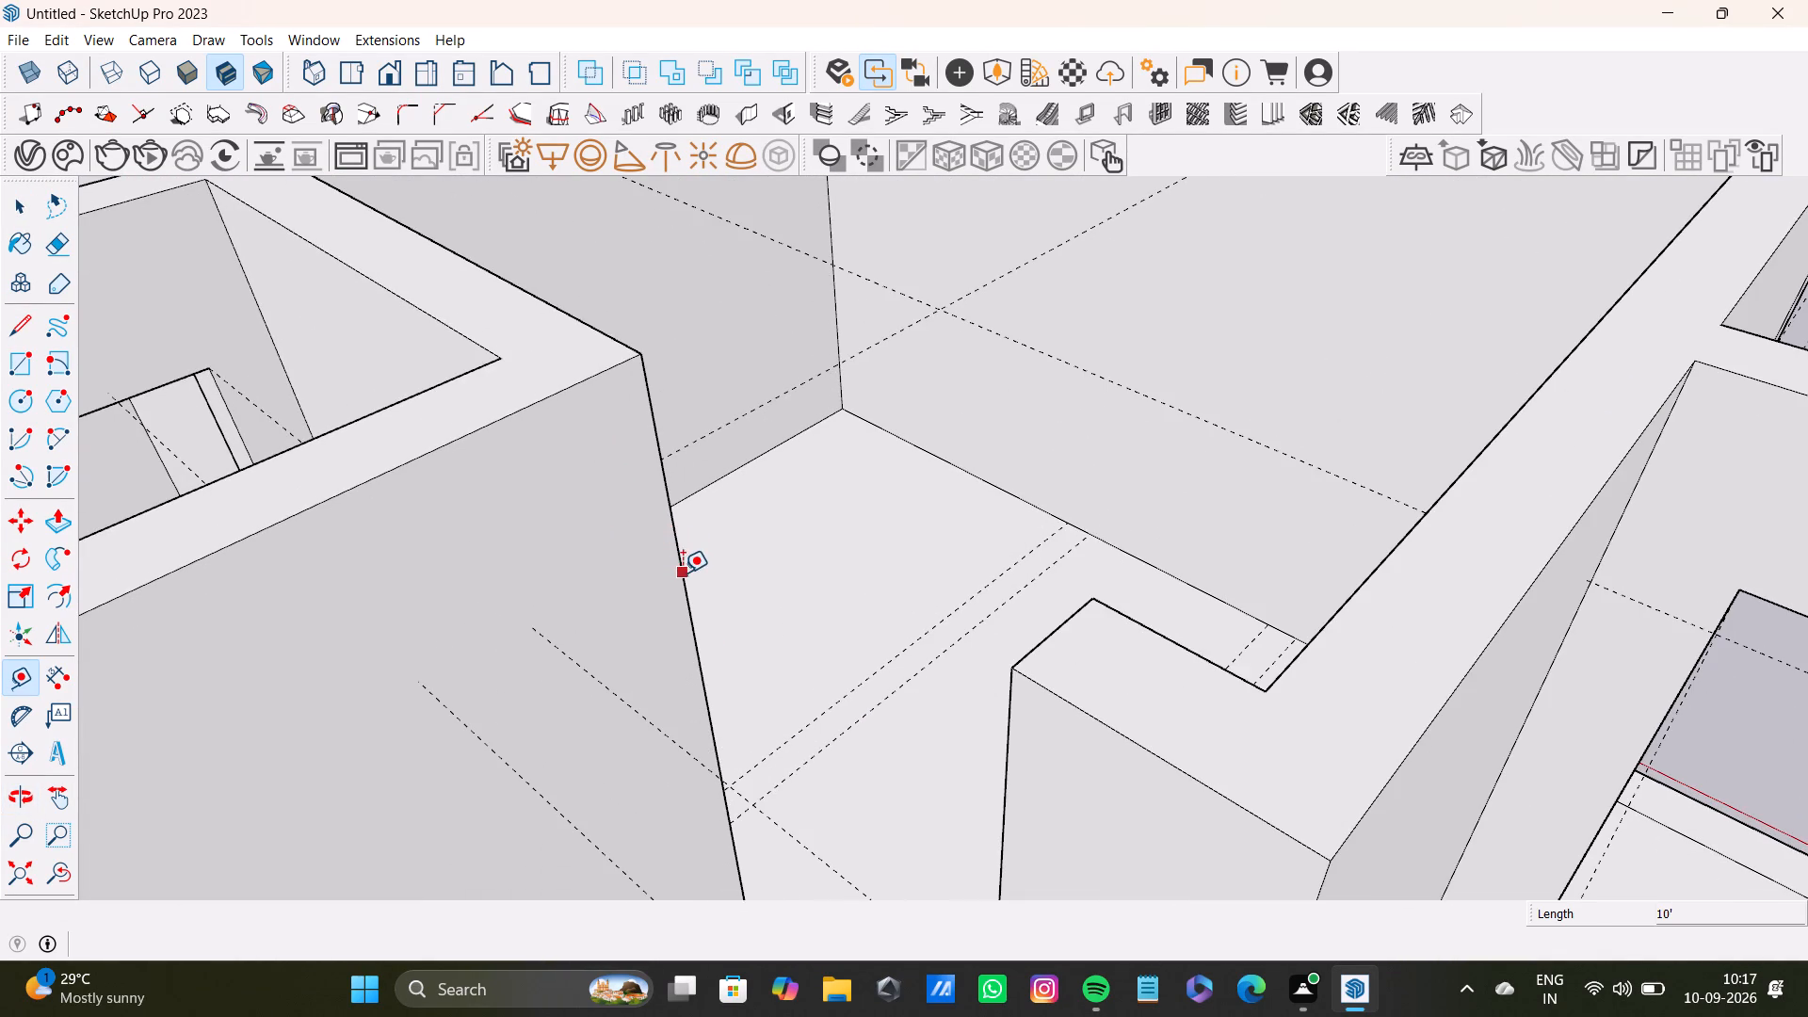
pyautogui.click(682, 573)
pyautogui.write('6"')
pyautogui.press('Return')
# Draw a vertical line along the guide from the wall top to the floor, marking off a corner strip.
pyautogui.press('l')
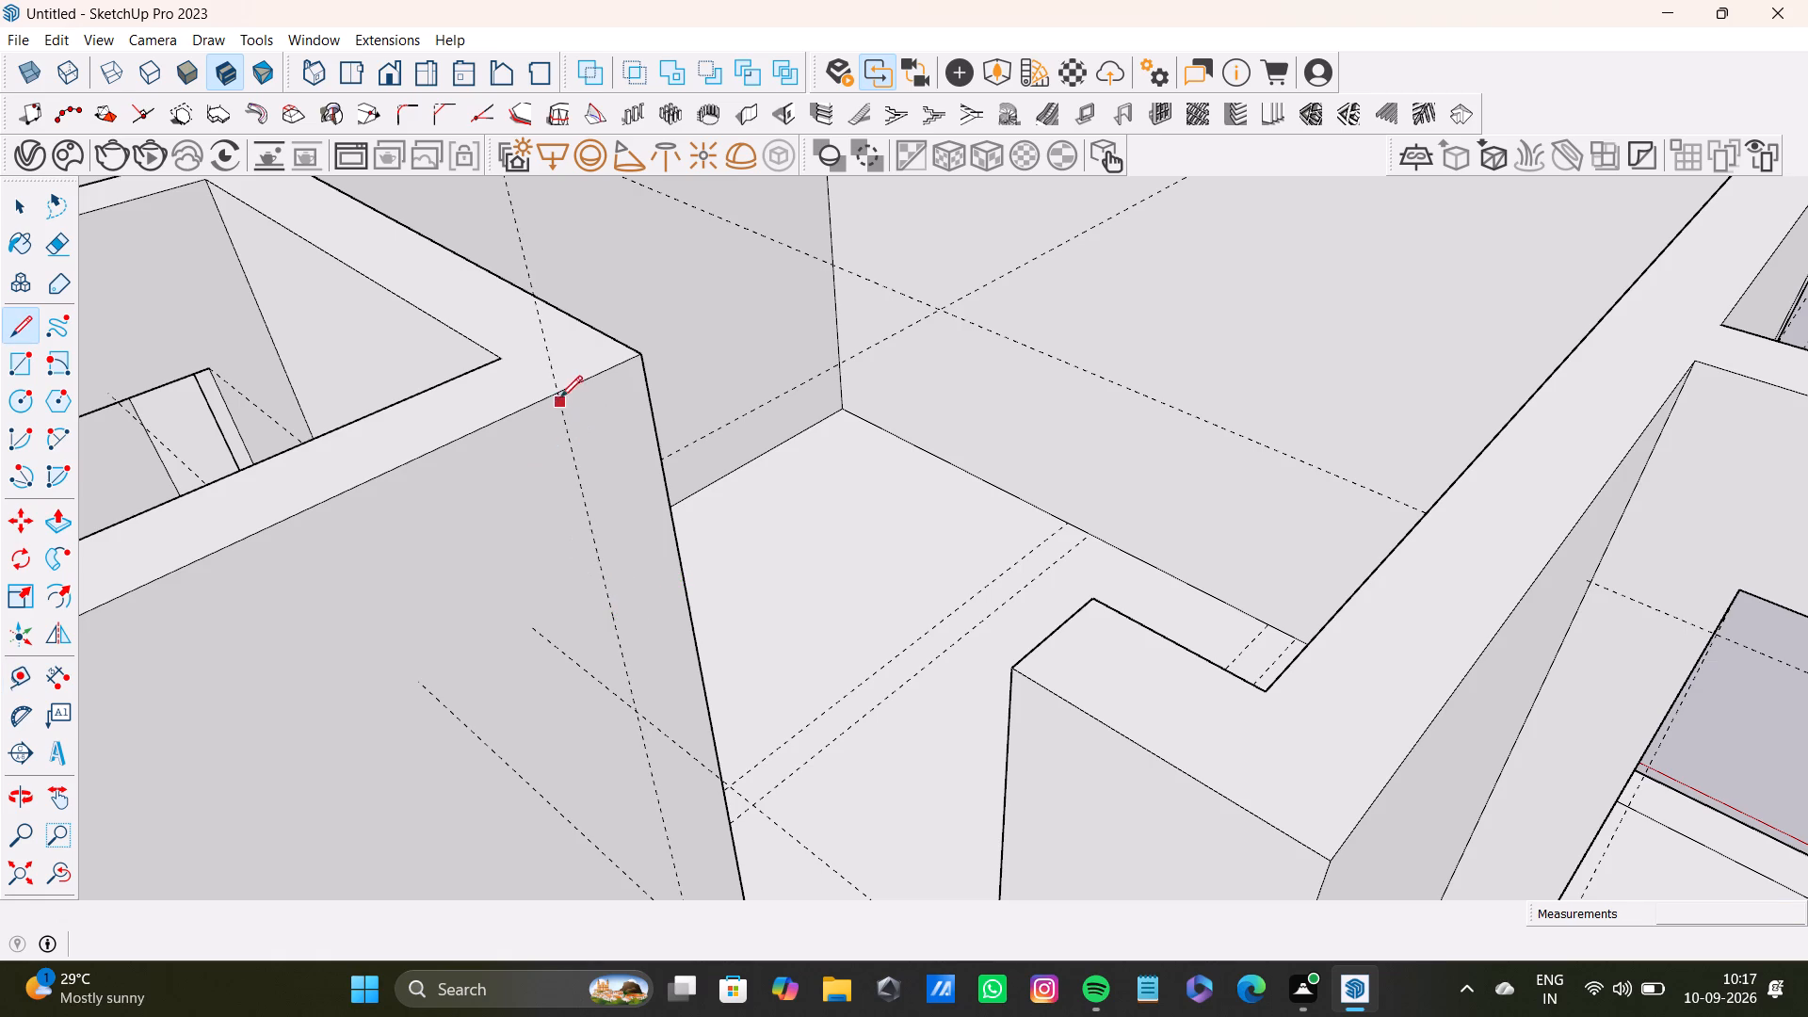
pyautogui.click(557, 391)
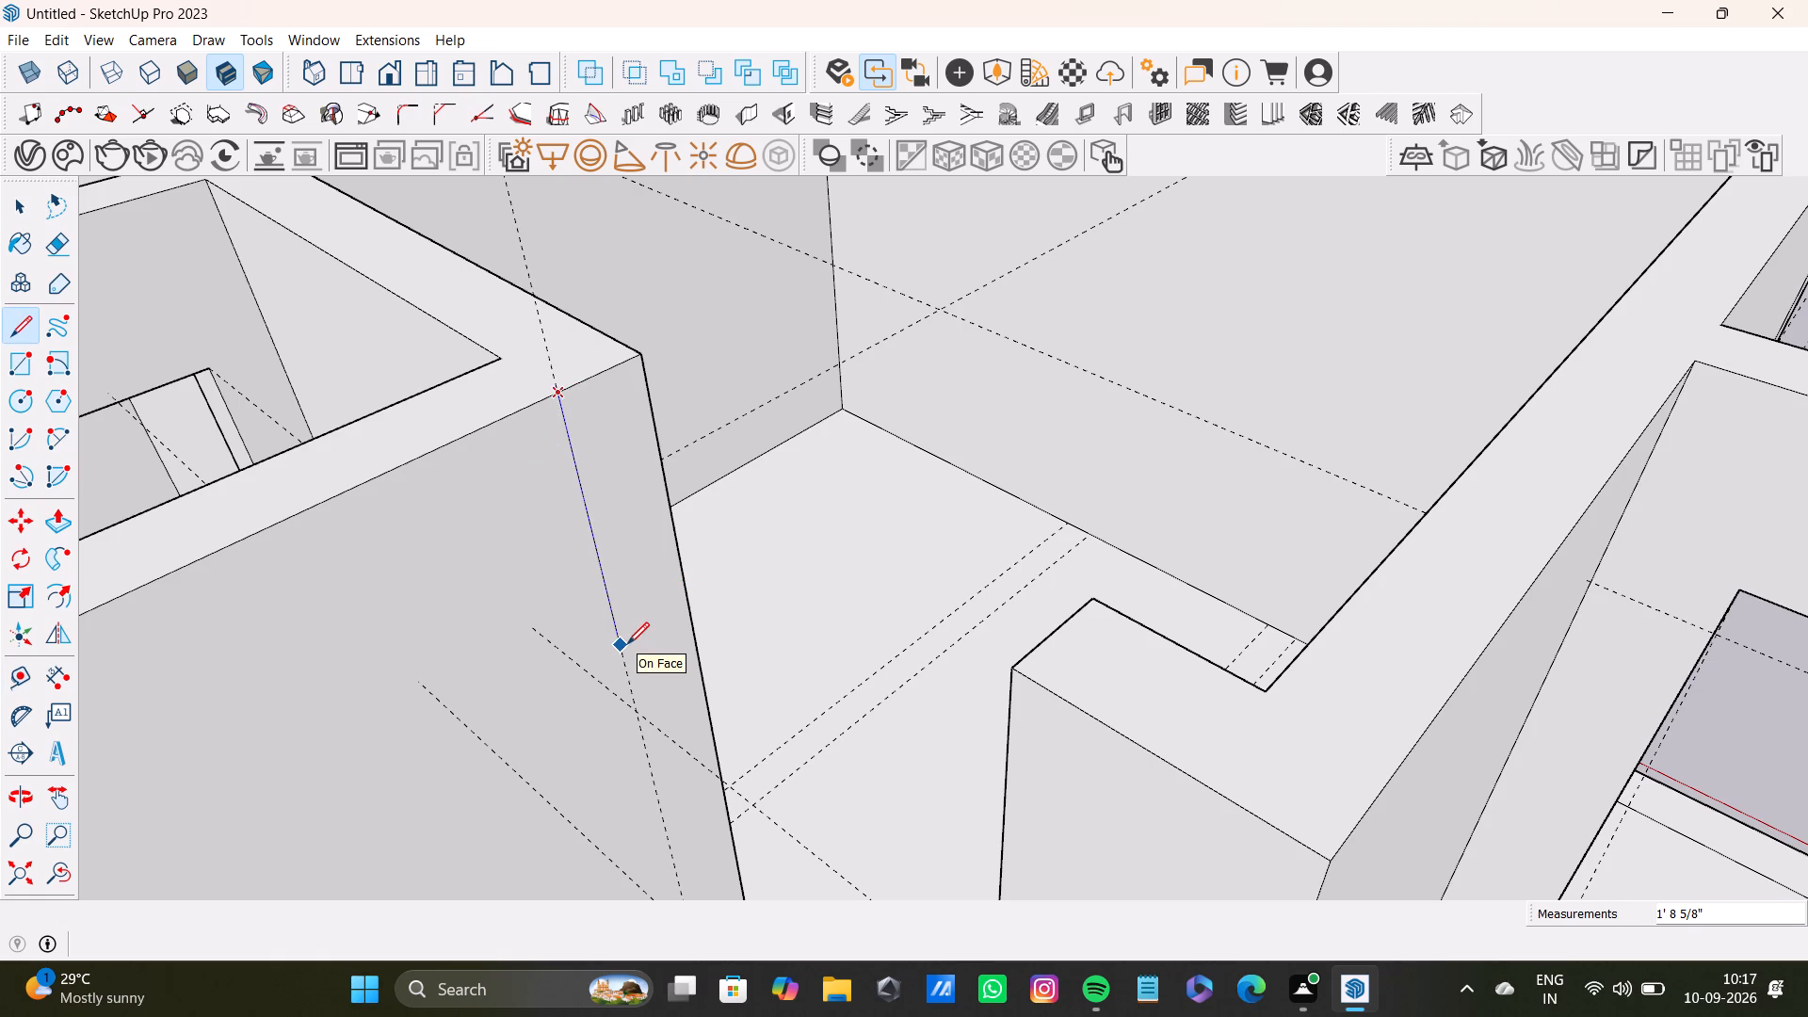
pyautogui.scroll(-5, 626, 645)
pyautogui.keyDown('shift'); pyautogui.moveTo(642, 666); pyautogui.dragTo(642, 476, button='middle'); pyautogui.keyUp('shift')
pyautogui.moveTo(688, 778); pyautogui.dragTo(688, 756, button='middle')
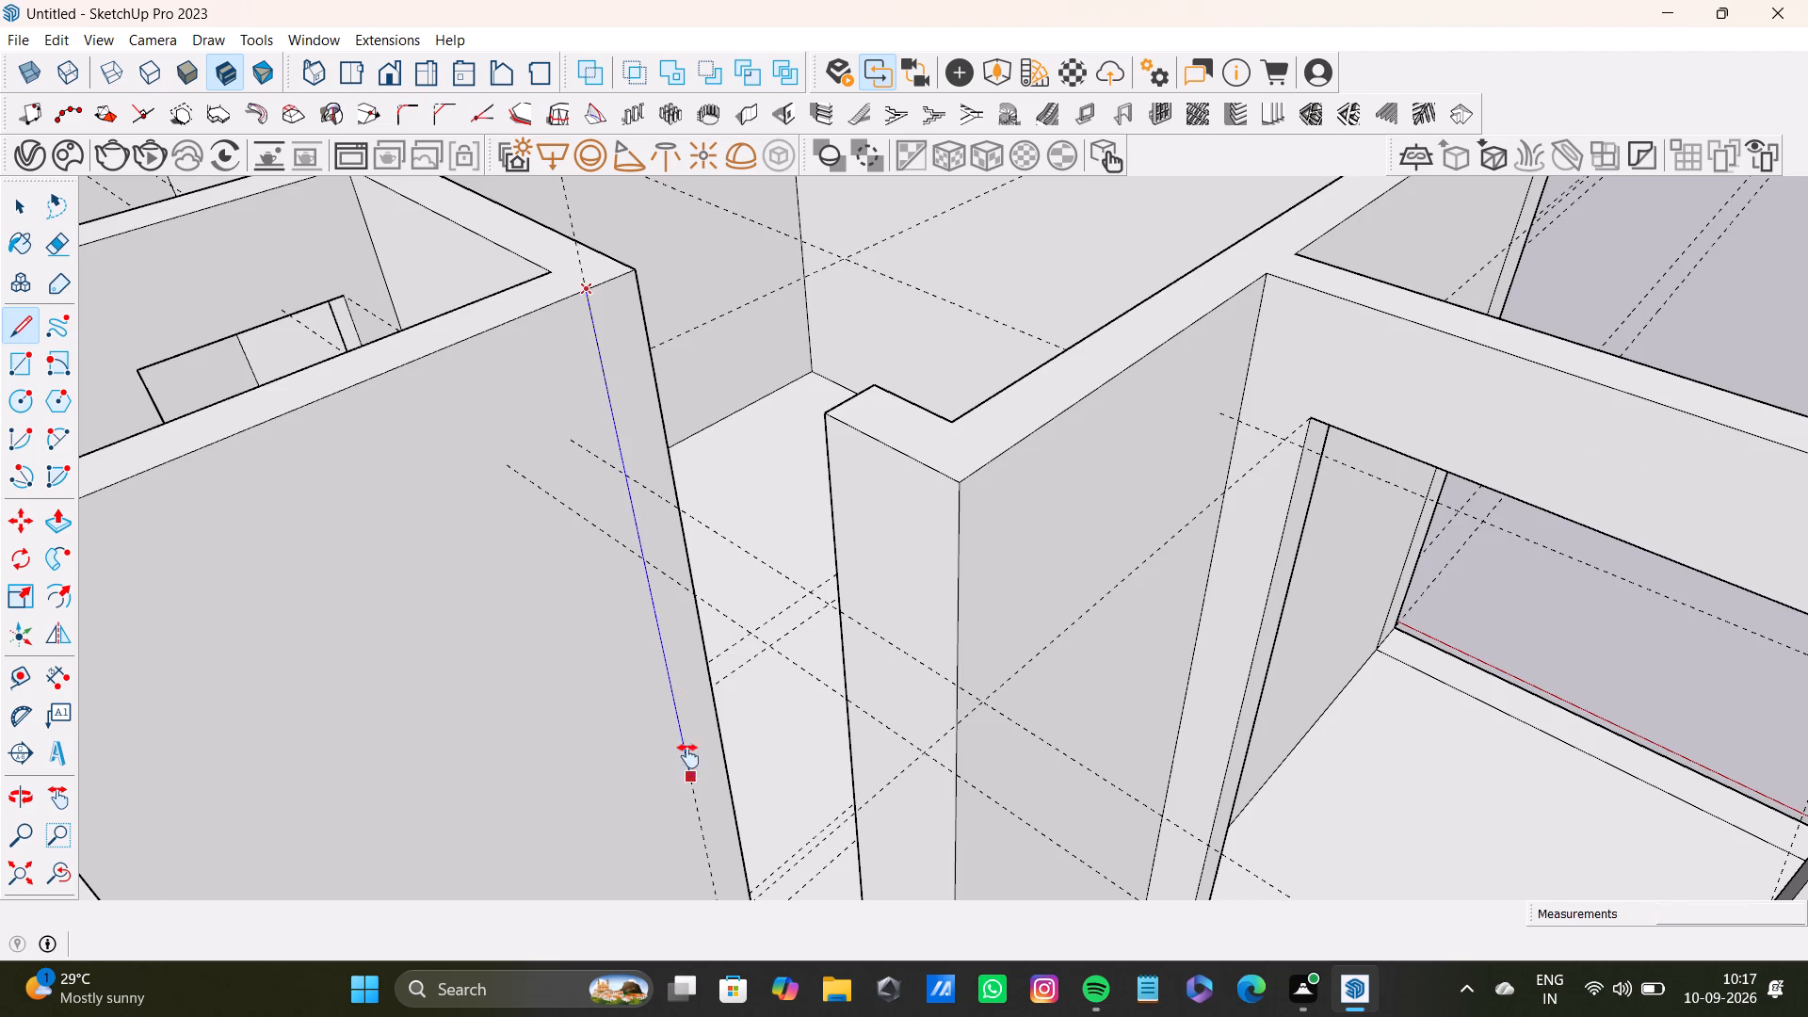
pyautogui.moveTo(688, 756); pyautogui.dragTo(667, 475, button='middle')
pyautogui.scroll(1, 719, 663)
pyautogui.click(711, 712)
pyautogui.press('space')
# Pull the corner strip slightly outward over its full height to form a short wall stub.
pyautogui.click(702, 614)
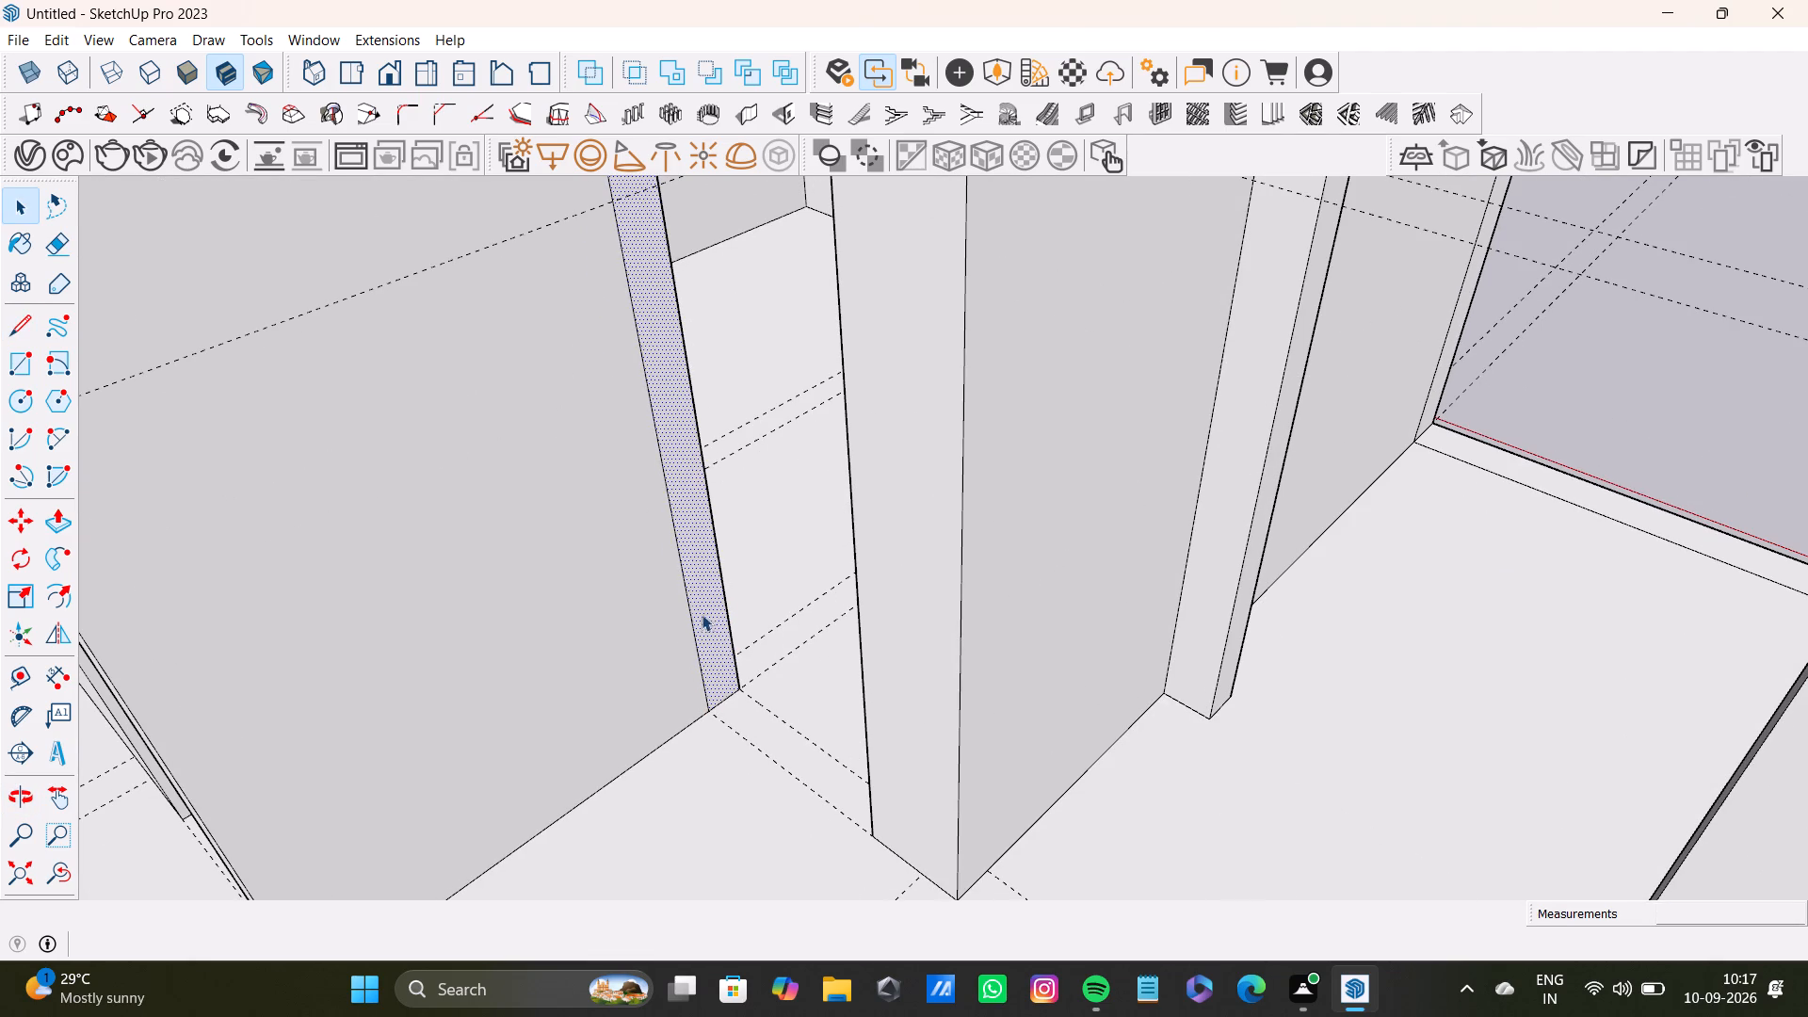
pyautogui.press('p')
pyautogui.moveTo(707, 615); pyautogui.dragTo(723, 637)
pyautogui.press('space')
# Place a horizontal guide 1'3" below the top edge of the new wall stub's end face.
pyautogui.scroll(-8, 723, 637)
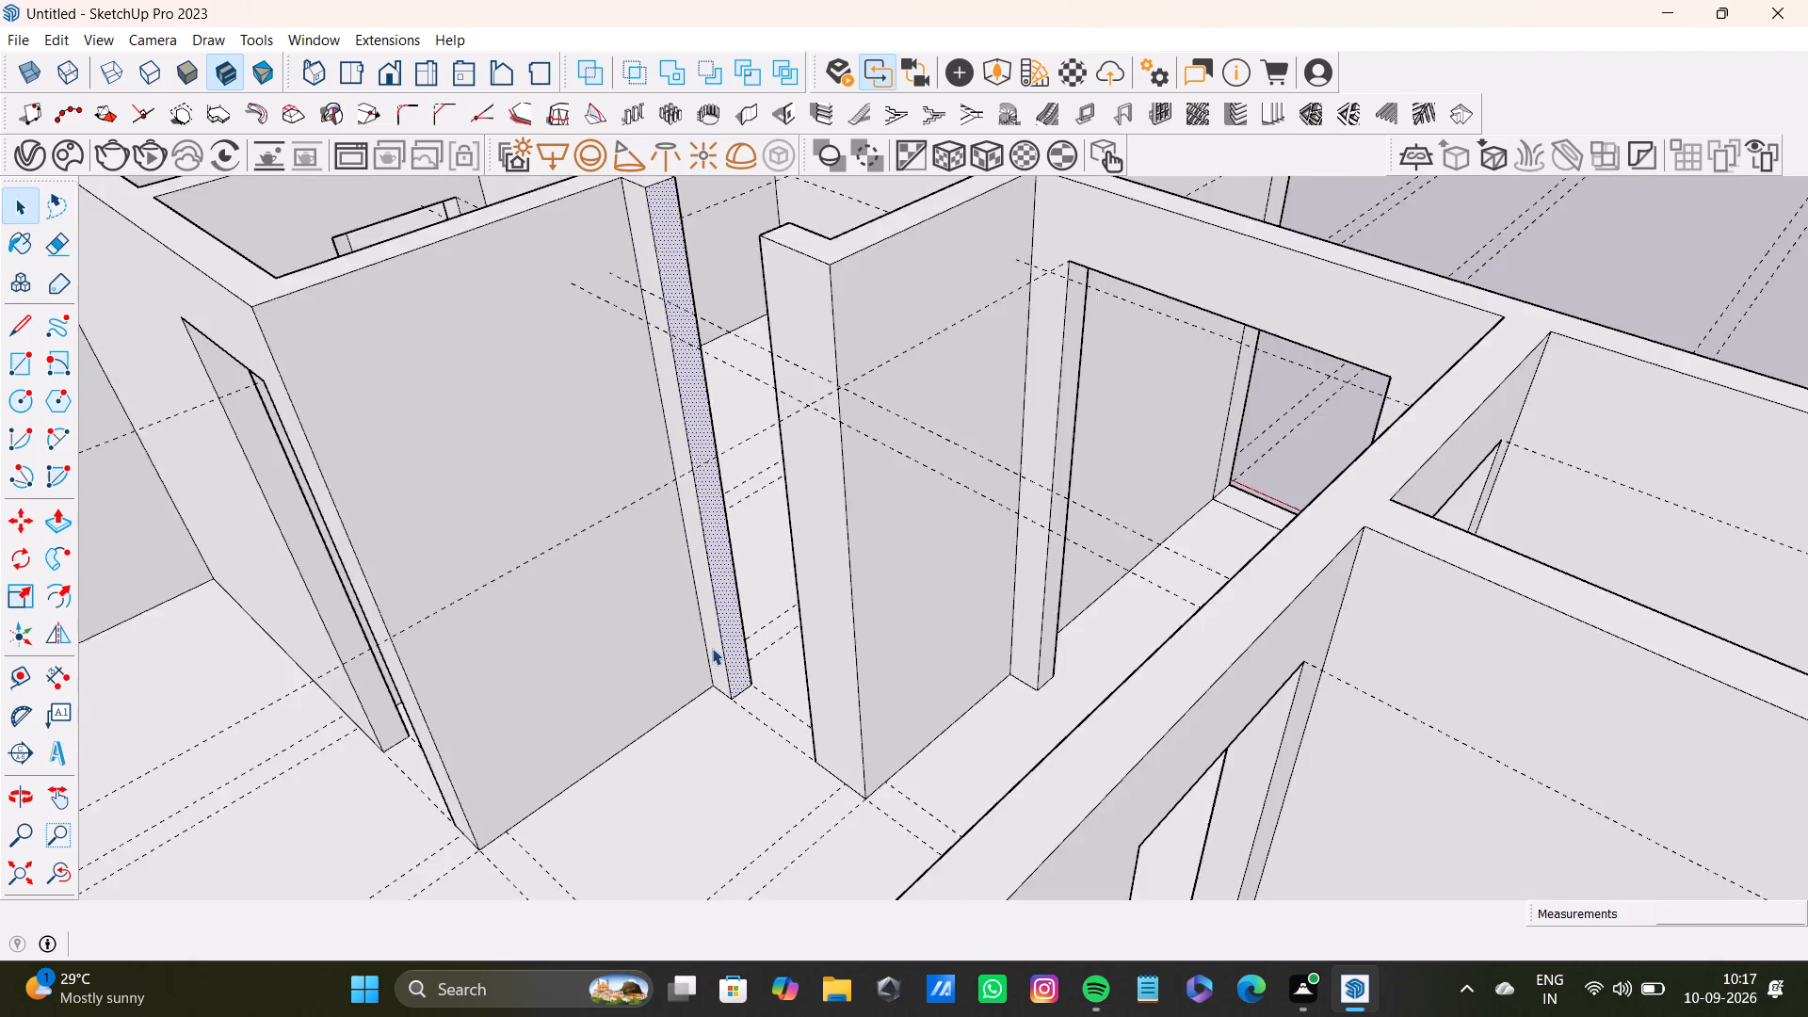
pyautogui.scroll(-2, 712, 648)
pyautogui.keyDown('shift'); pyautogui.moveTo(718, 595); pyautogui.dragTo(801, 794, button='middle'); pyautogui.keyUp('shift')
pyautogui.scroll(10, 792, 590)
pyautogui.moveTo(814, 660); pyautogui.dragTo(846, 654, button='middle')
pyautogui.scroll(-7, 828, 662)
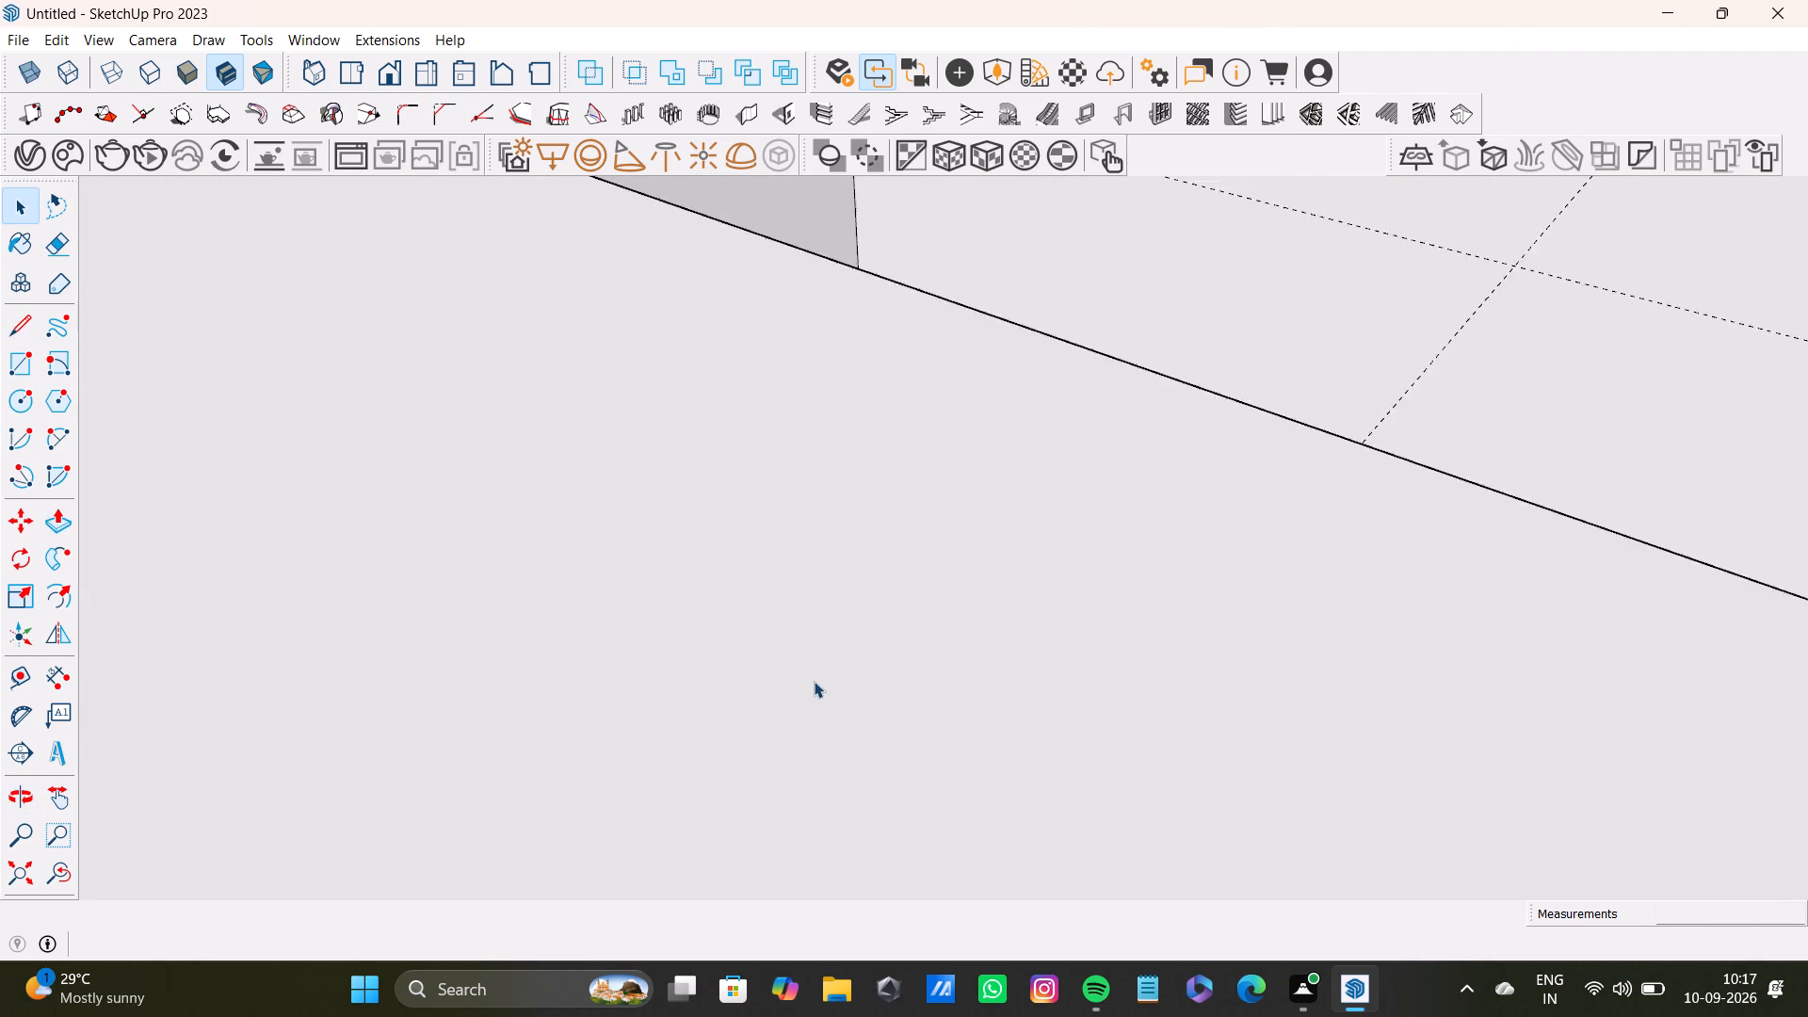
pyautogui.scroll(-20, 814, 681)
pyautogui.scroll(-4, 814, 681)
pyautogui.scroll(-5, 206, 1002)
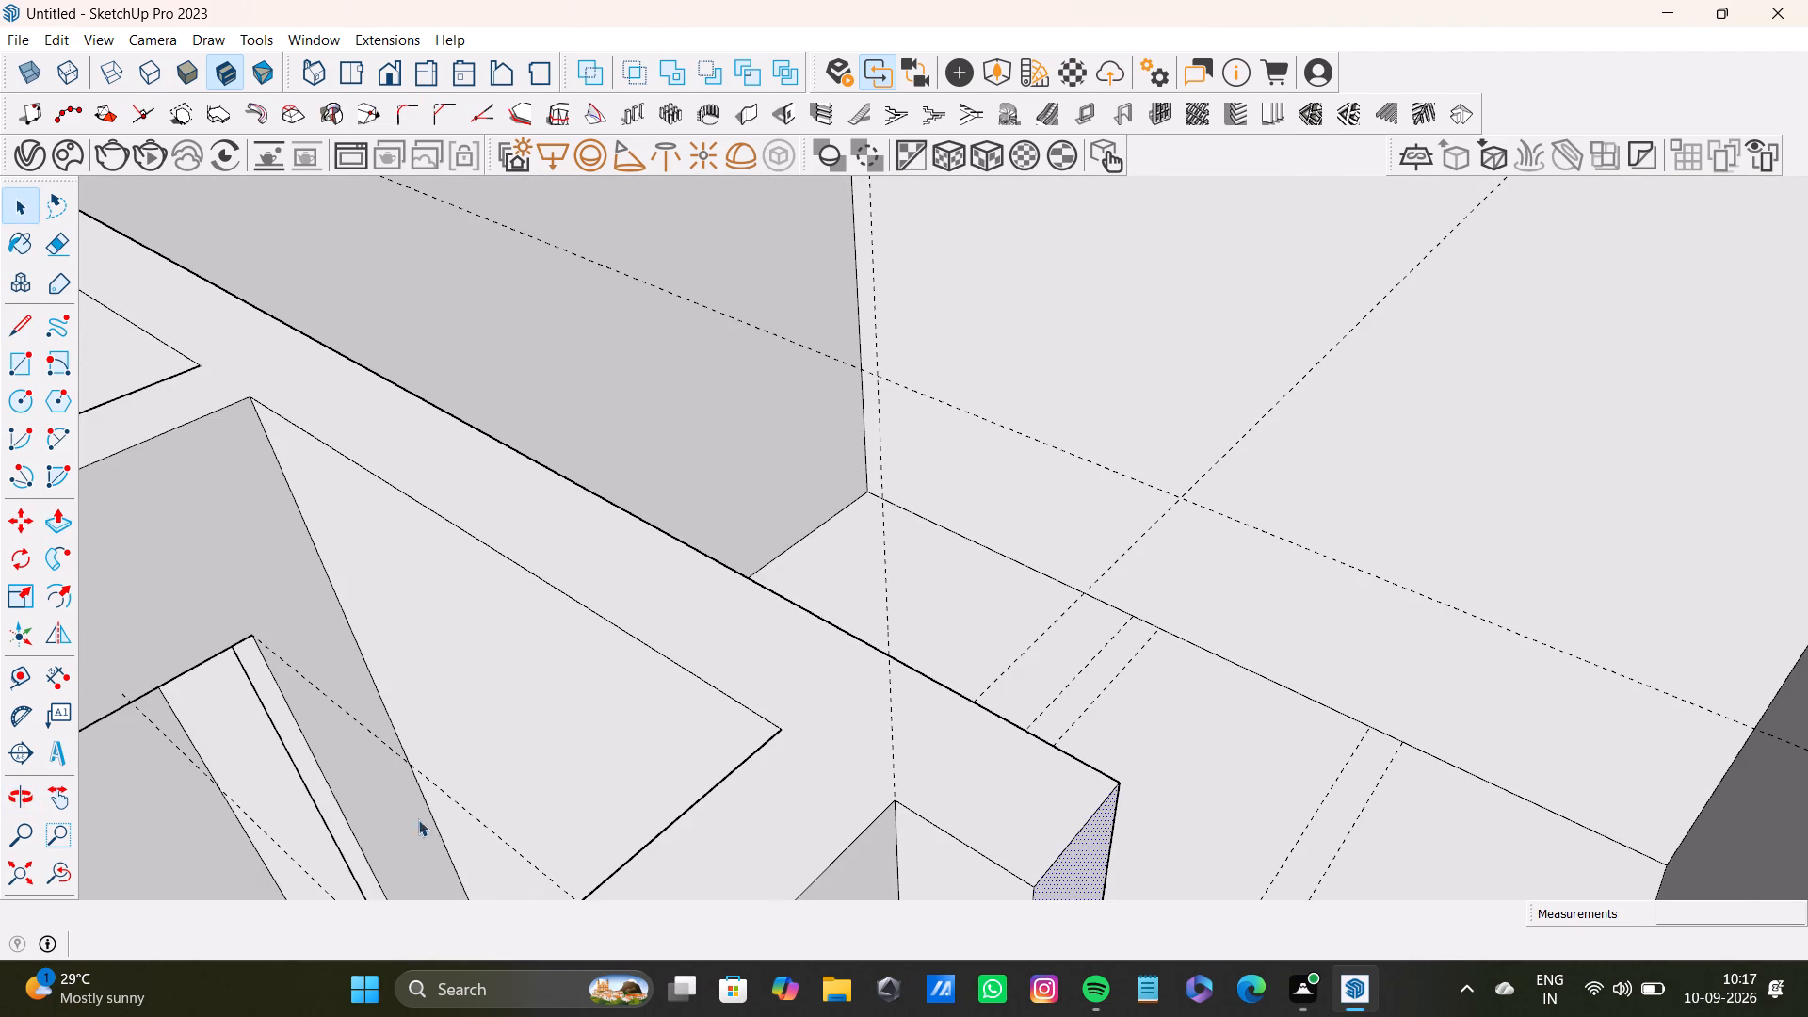
pyautogui.scroll(-14, 418, 819)
pyautogui.keyDown('shift'); pyautogui.moveTo(762, 683); pyautogui.dragTo(751, 563, button='middle'); pyautogui.keyUp('shift')
pyautogui.scroll(9, 868, 630)
pyautogui.moveTo(850, 589); pyautogui.dragTo(850, 622, button='middle')
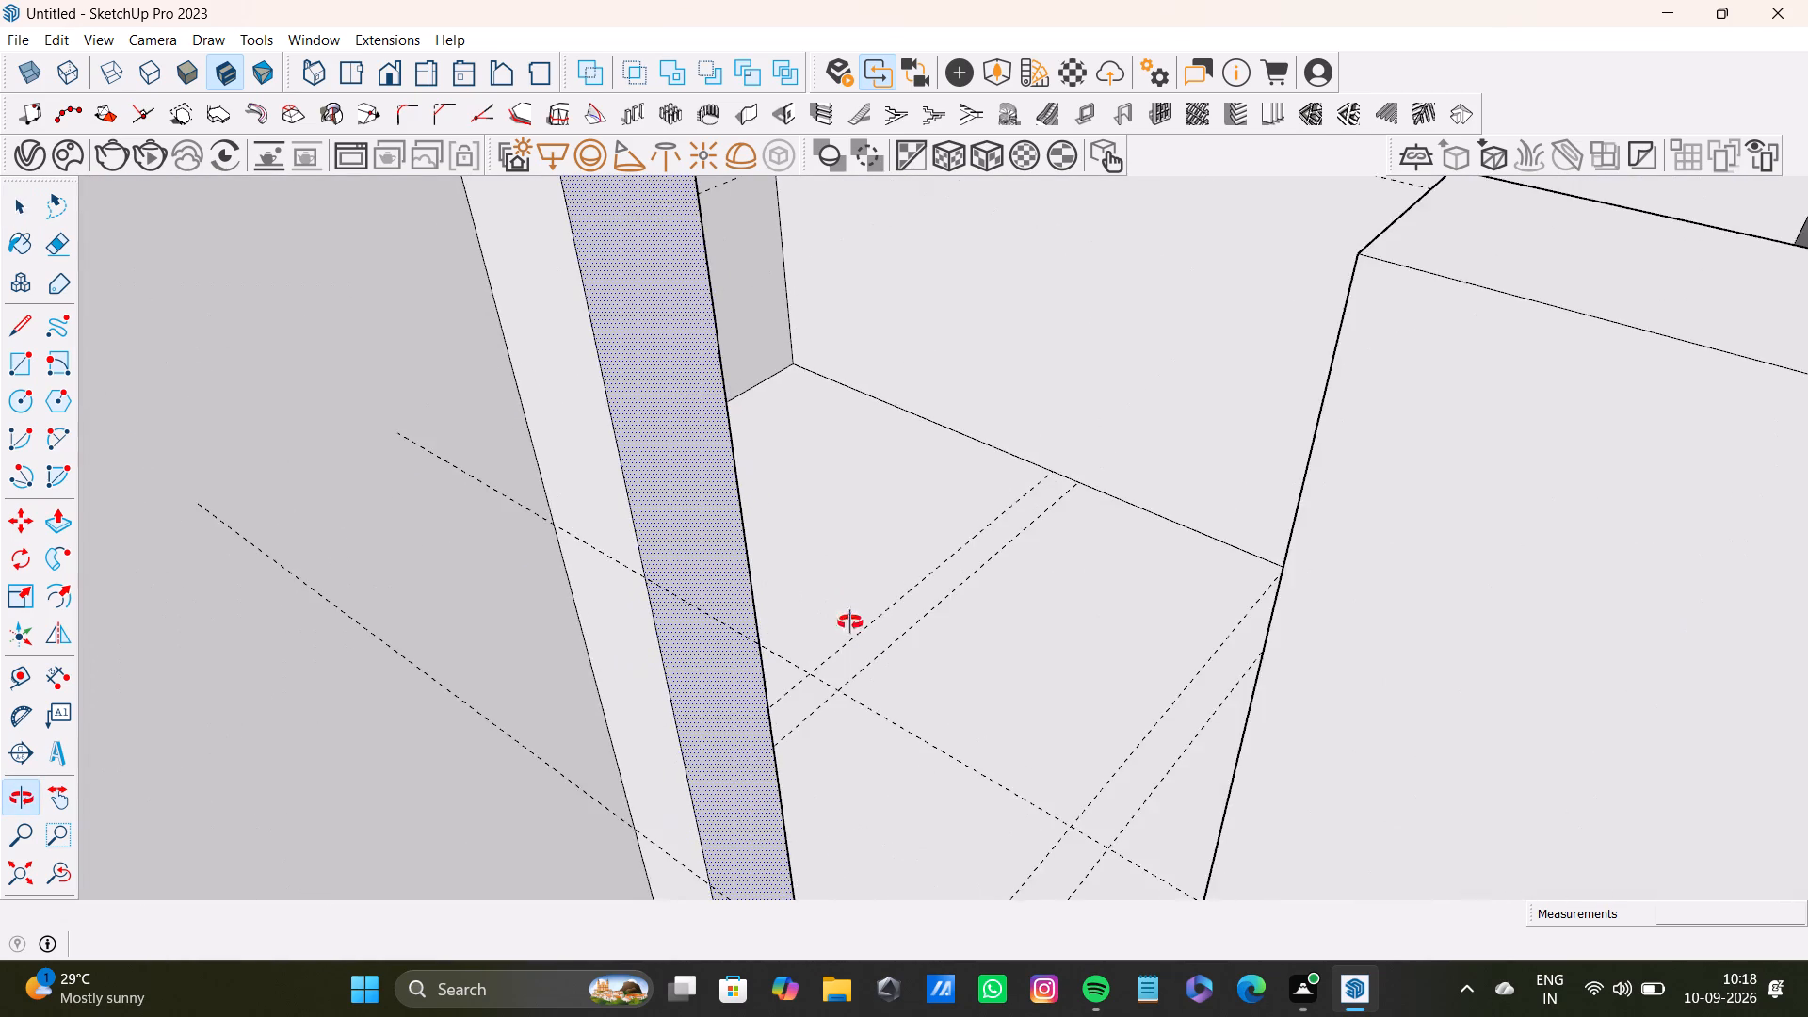
pyautogui.moveTo(850, 622); pyautogui.dragTo(844, 683, button='middle')
pyautogui.scroll(-14, 840, 687)
pyautogui.keyDown('shift'); pyautogui.moveTo(844, 702); pyautogui.dragTo(806, 597, button='middle'); pyautogui.keyUp('shift')
pyautogui.scroll(9, 794, 589)
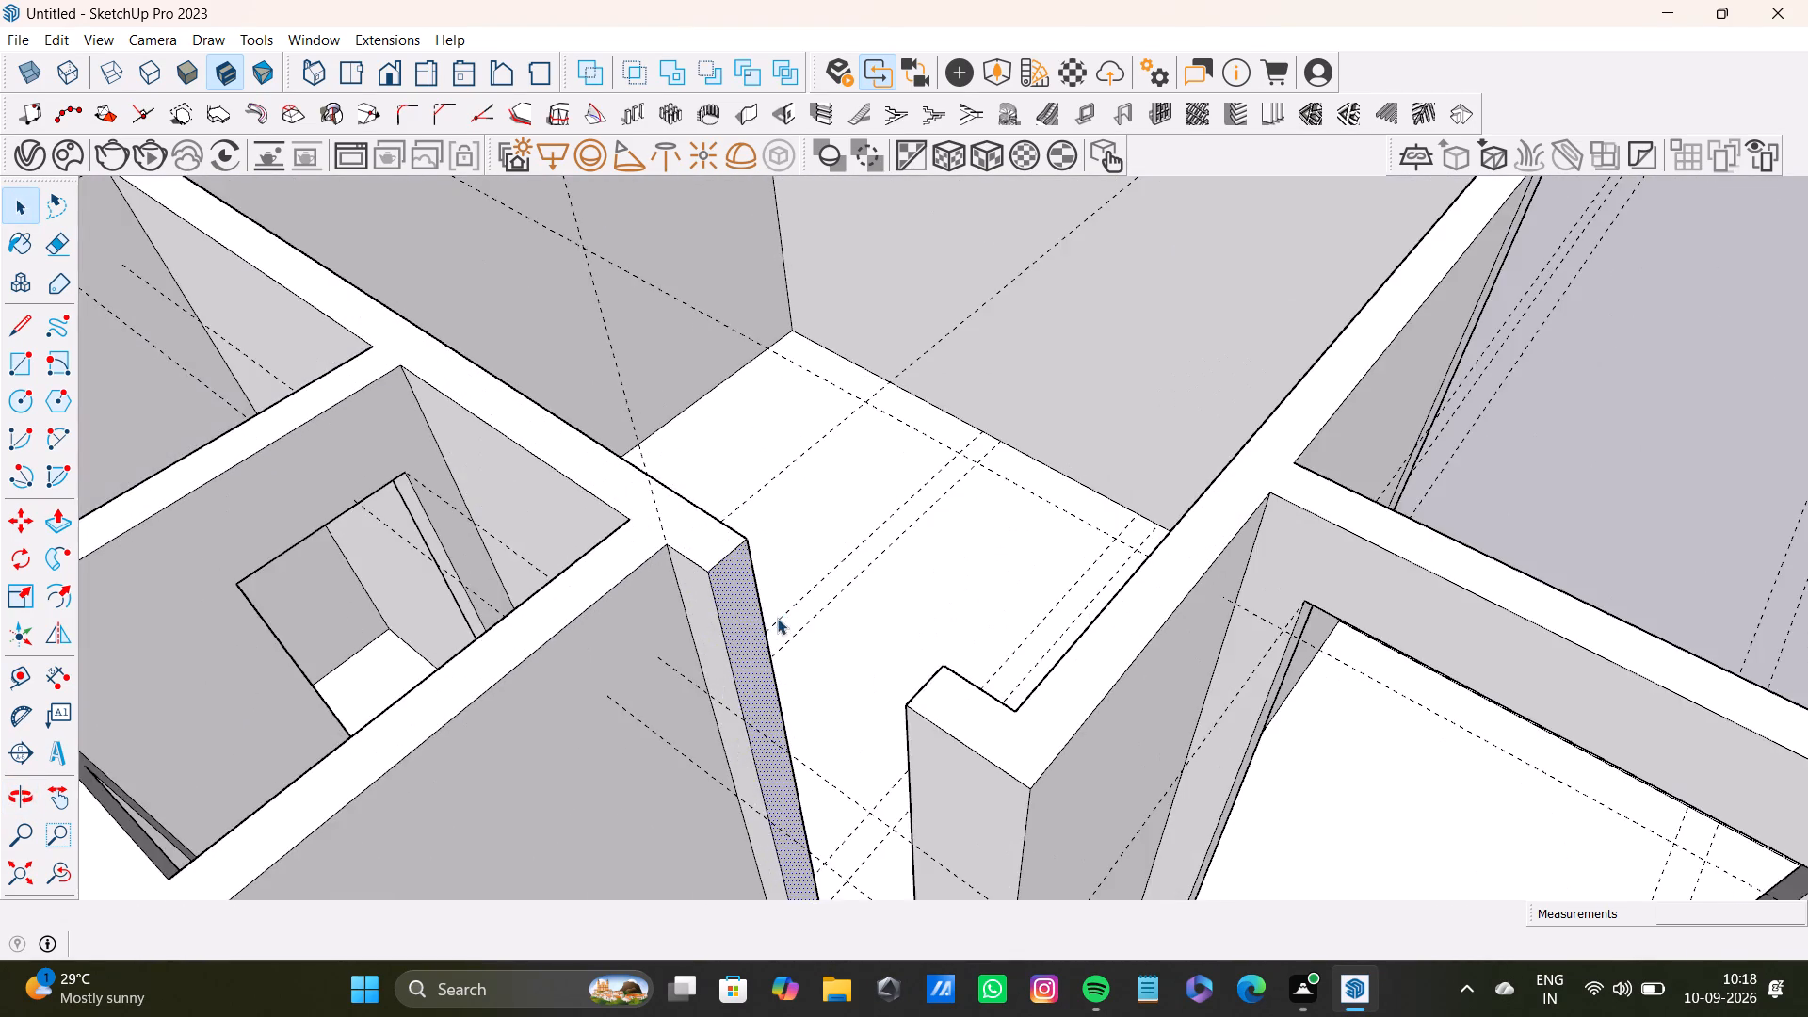
pyautogui.moveTo(777, 618); pyautogui.dragTo(1054, 441, button='middle')
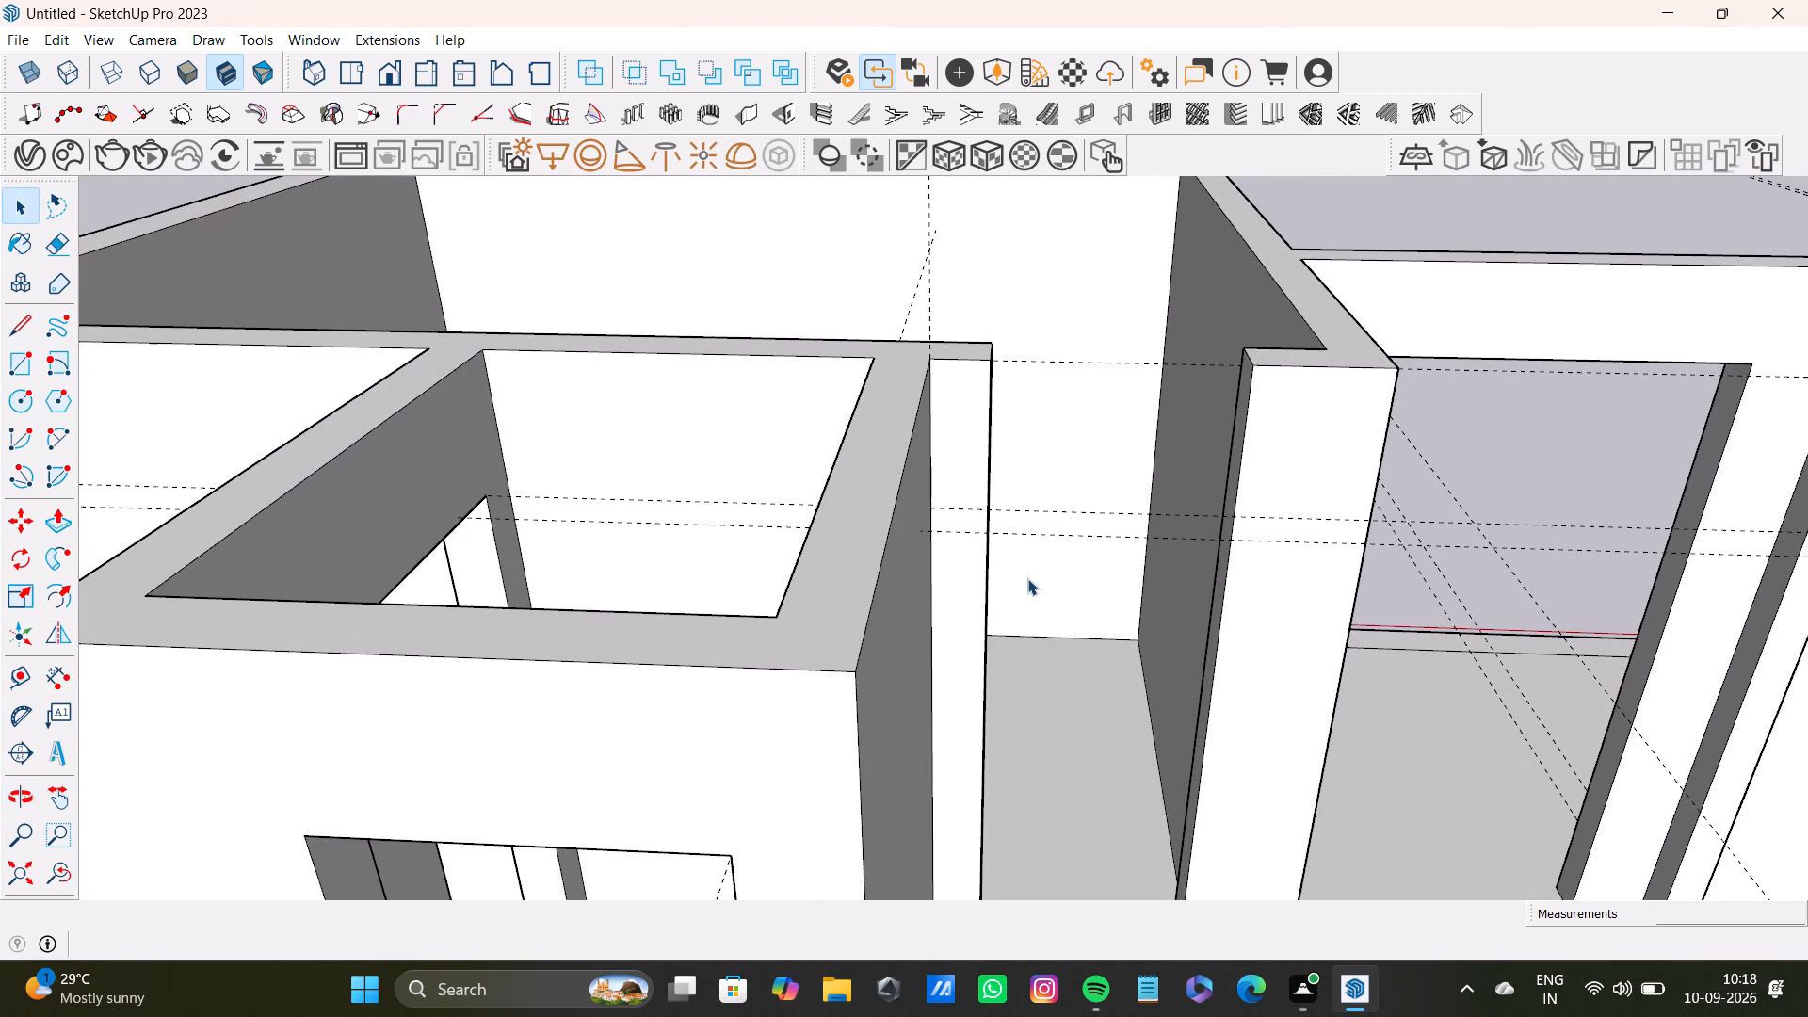
pyautogui.scroll(-9, 983, 464)
pyautogui.moveTo(1053, 497); pyautogui.dragTo(1026, 519, button='middle')
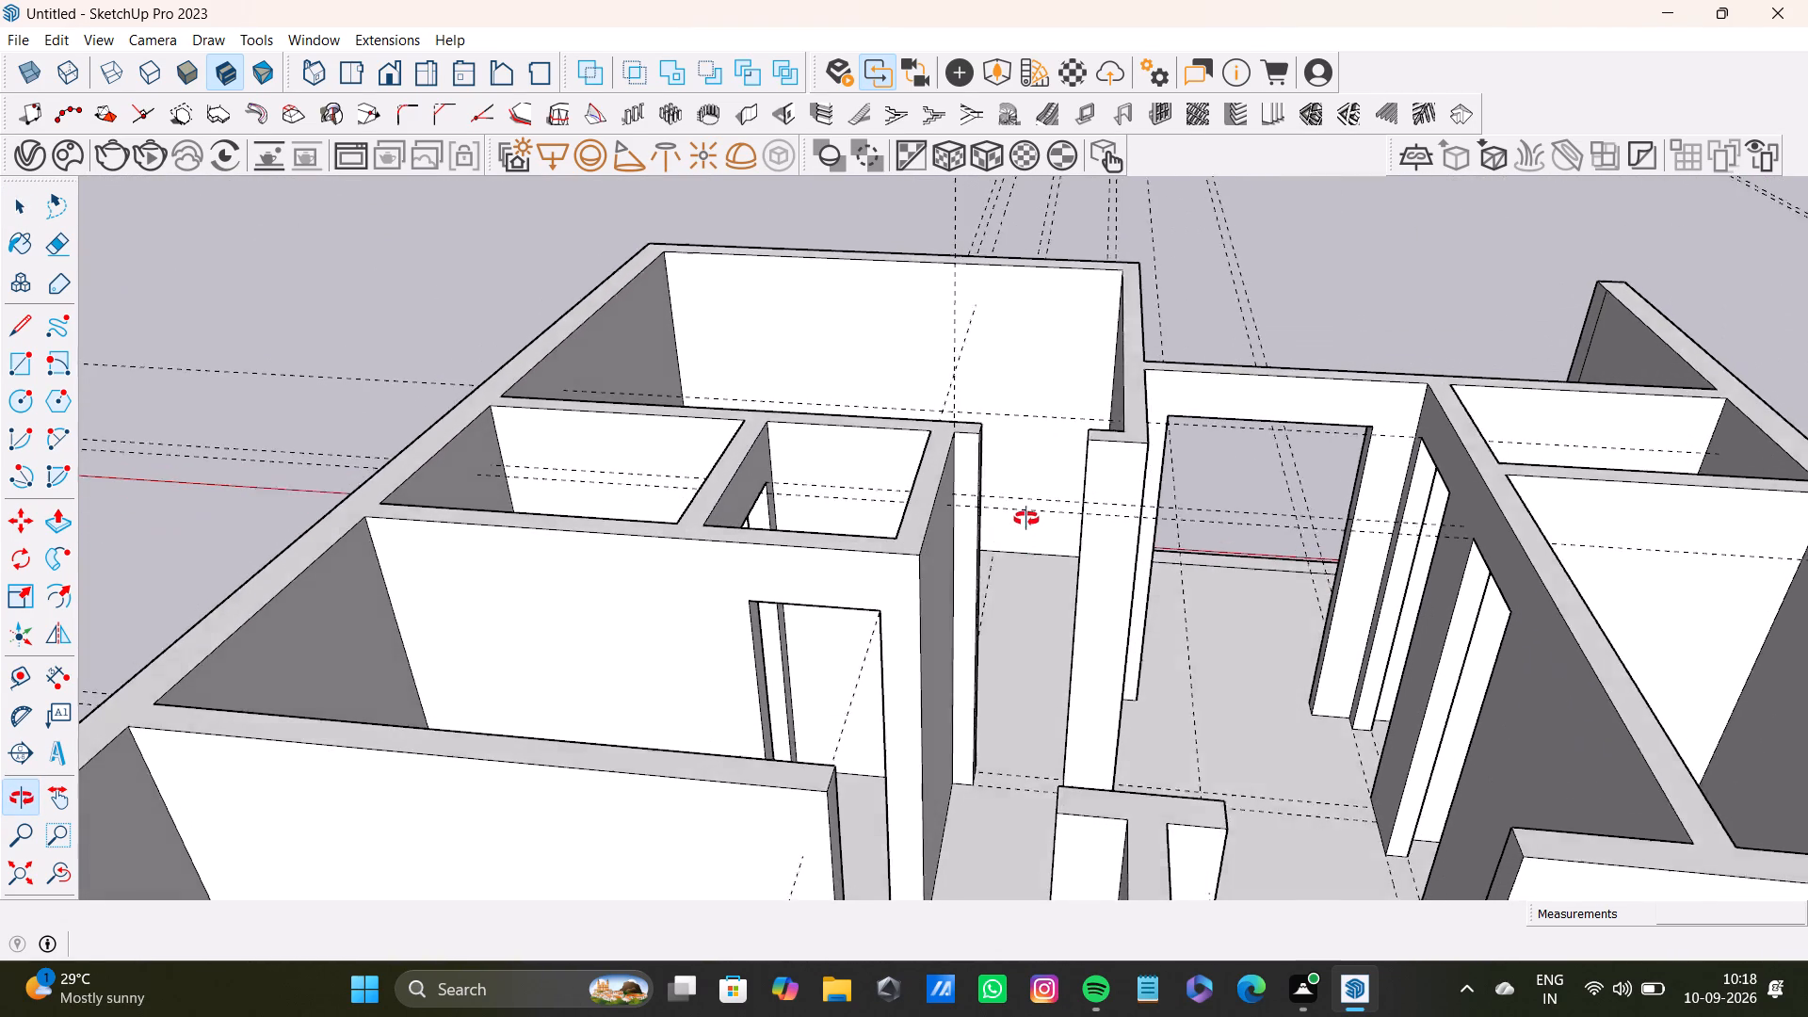
pyautogui.moveTo(1026, 519); pyautogui.dragTo(1028, 516, button='middle')
pyautogui.scroll(4, 991, 514)
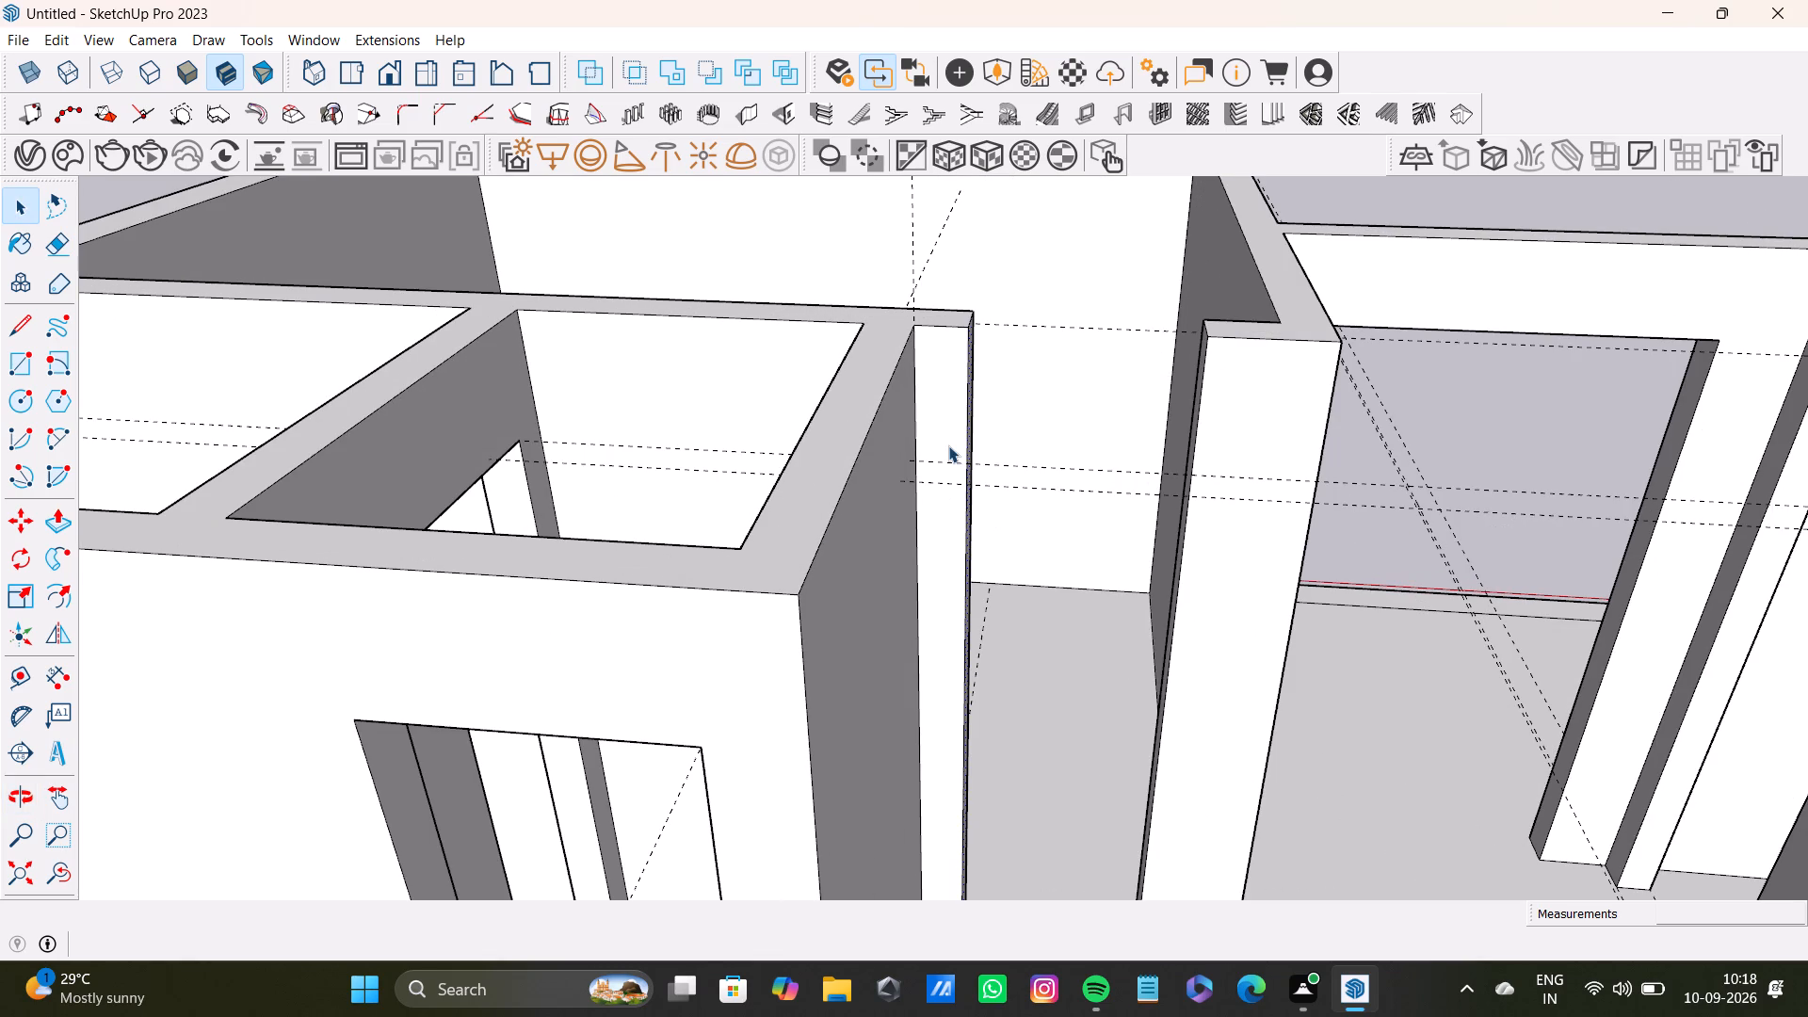
pyautogui.scroll(-7, 945, 498)
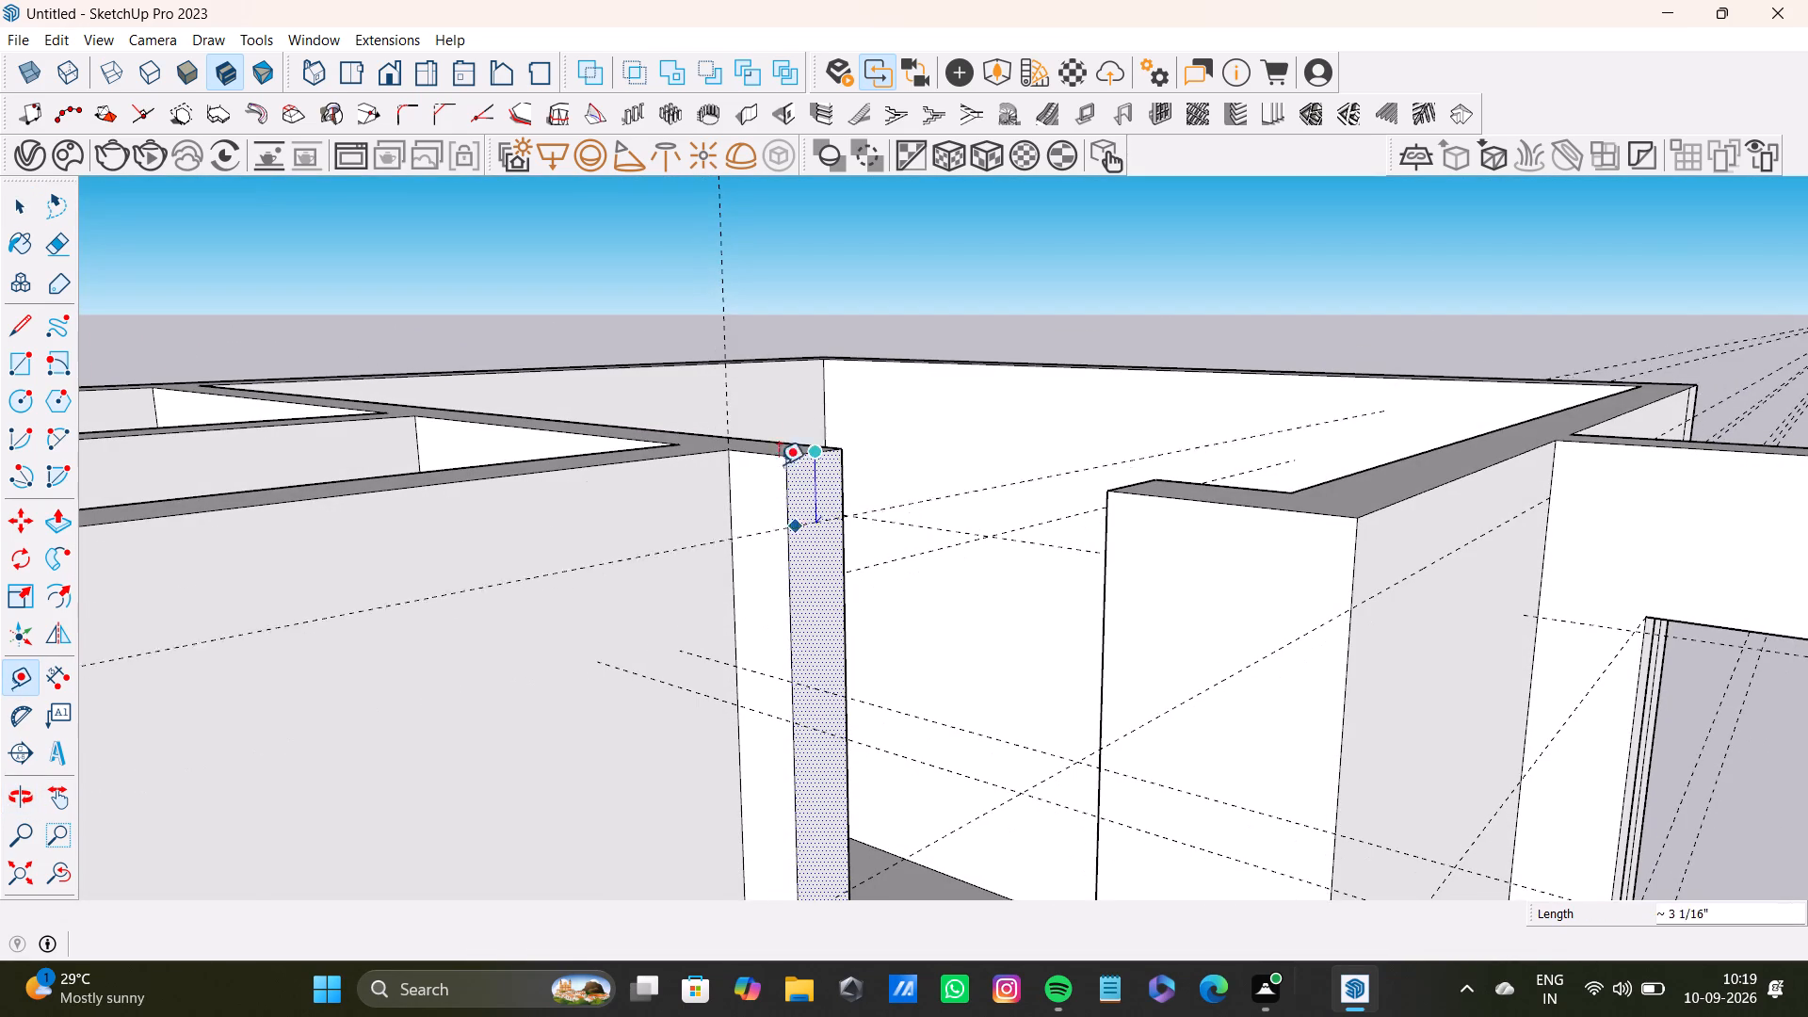
pyautogui.write("1'3")
pyautogui.hotkey('shift', '"')
pyautogui.press('Return')
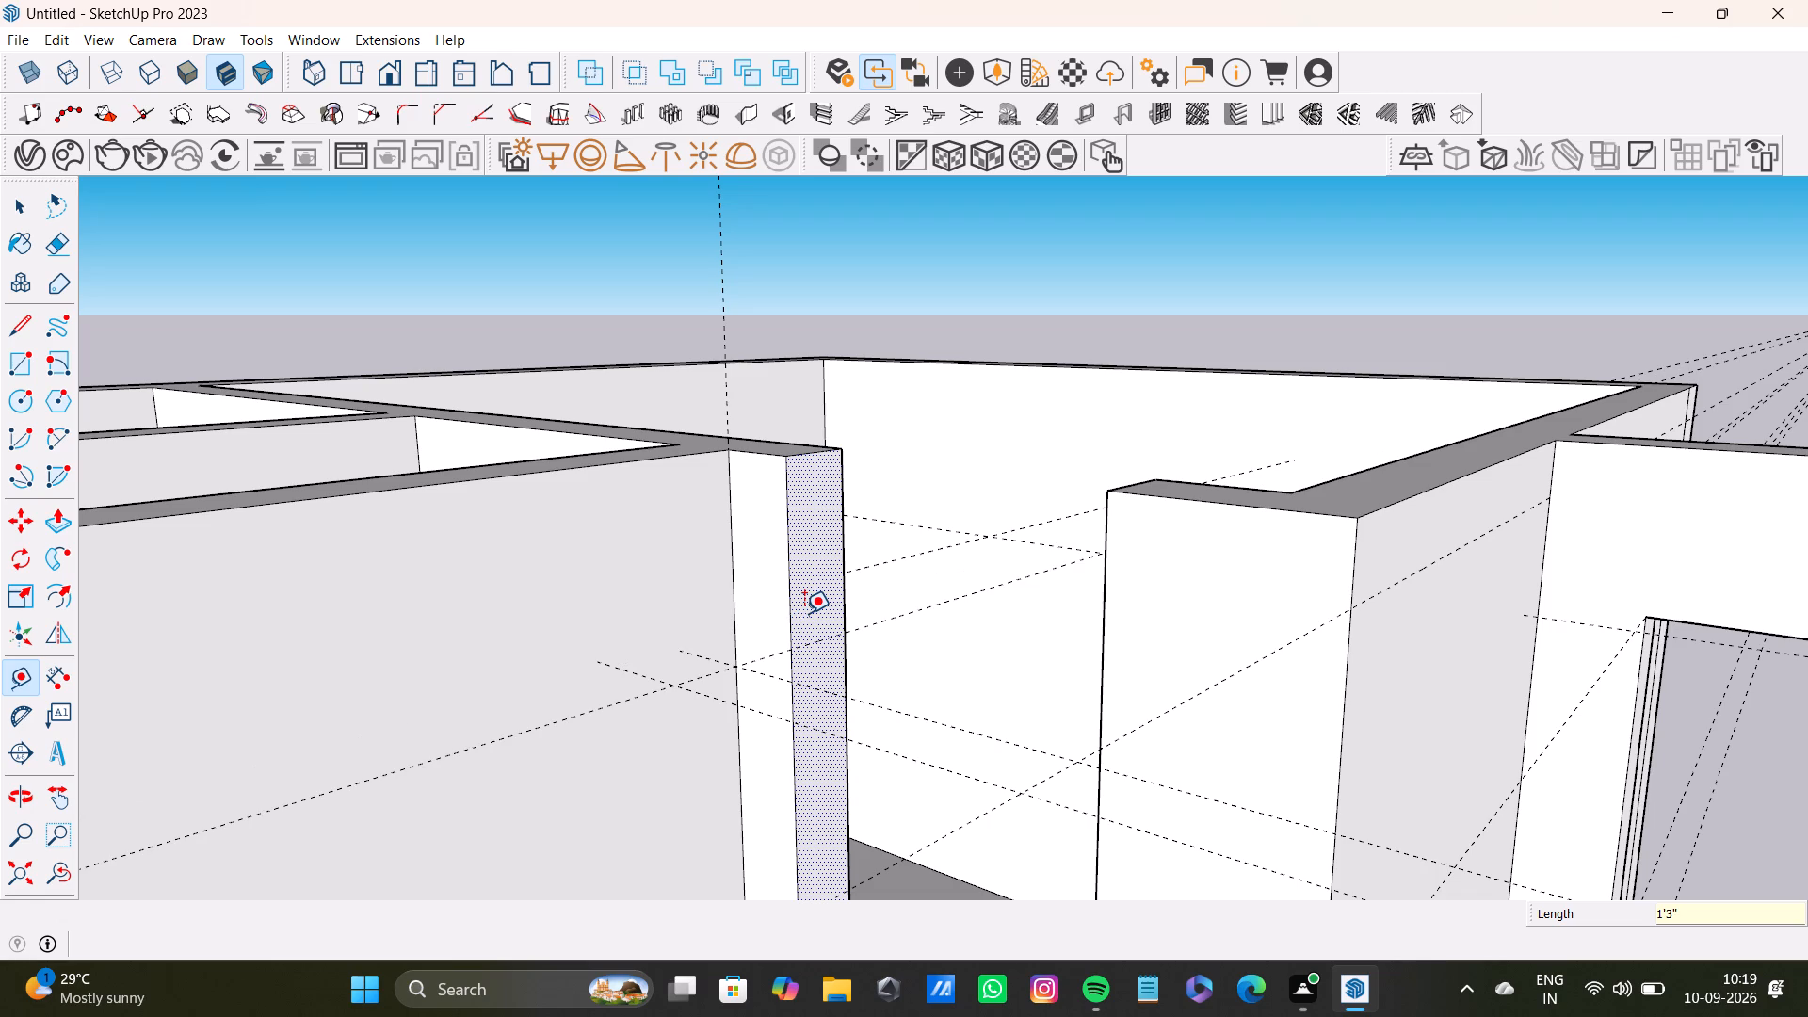
# Draw a line along the guide across the stub's end face, separating its upper part.
pyautogui.press('space')
pyautogui.write('l')
pyautogui.scroll(7, 794, 642)
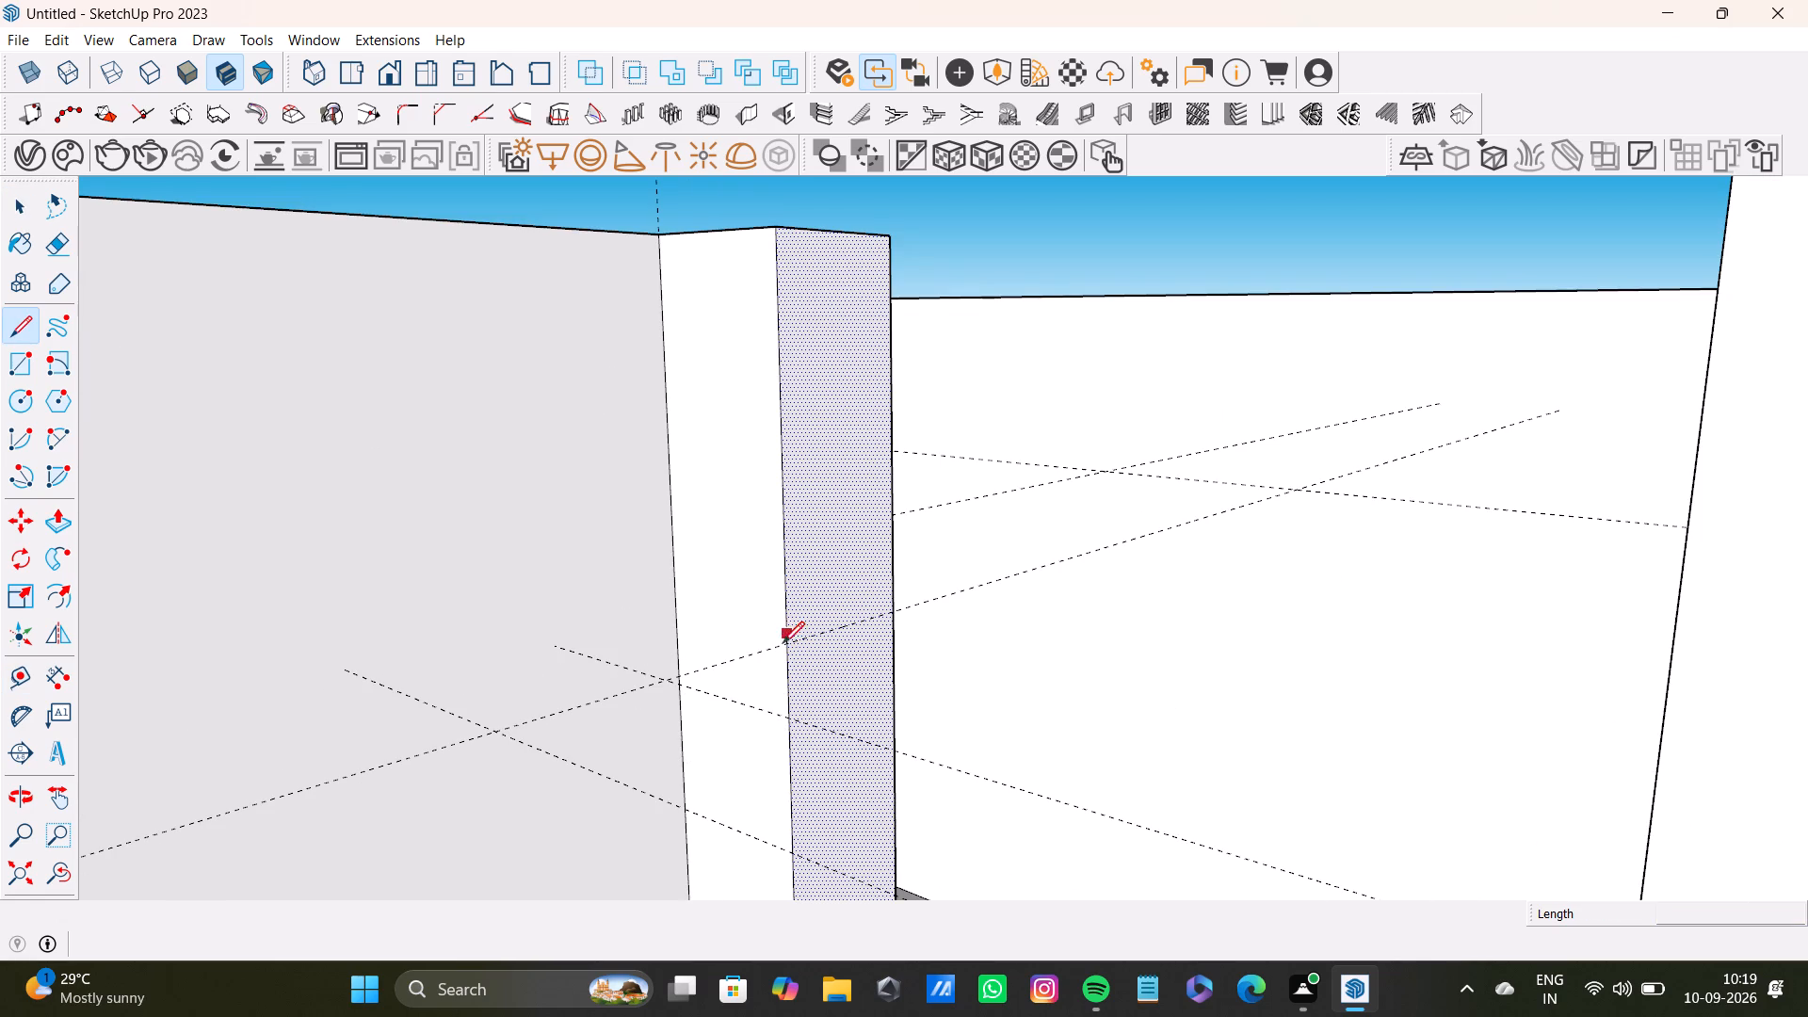
pyautogui.click(783, 650)
pyautogui.click(897, 614)
pyautogui.press('space')
# Push/Pull the upper part of the stub's end face across the opening to the neighbouring room's wall, forming a lintel.
pyautogui.click(856, 533)
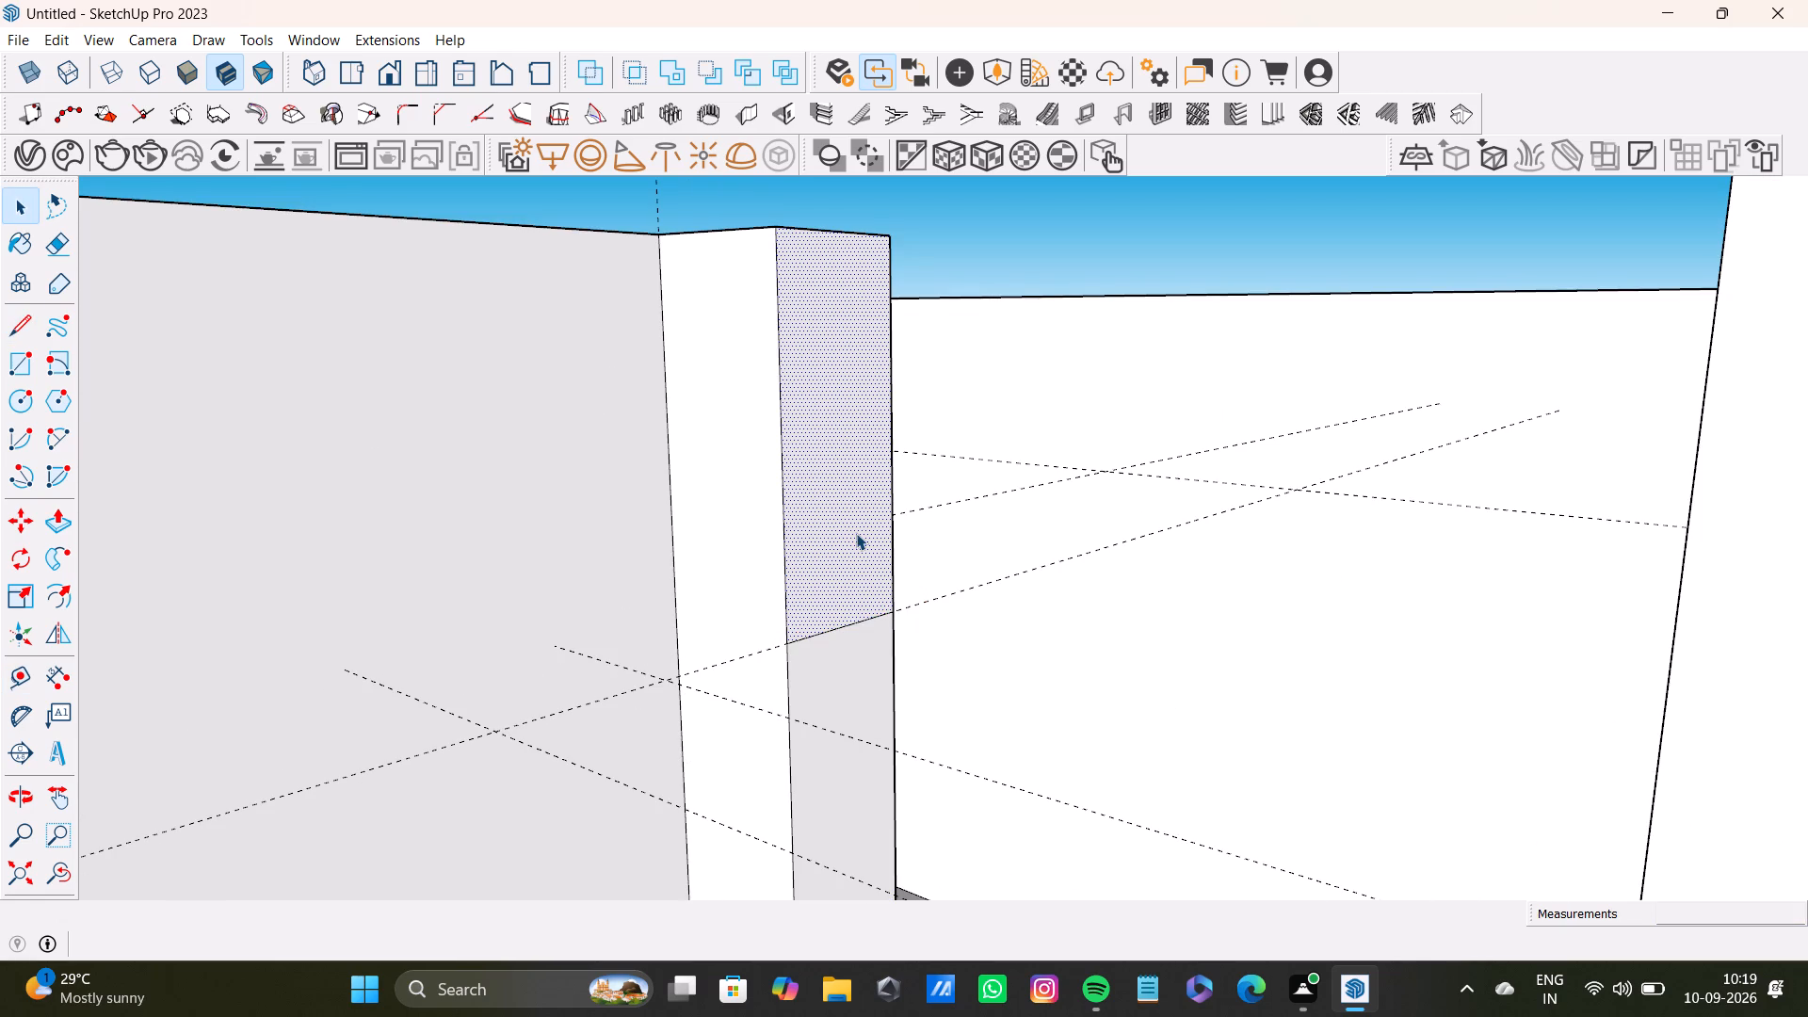
pyautogui.press('p')
pyautogui.click(851, 528)
pyautogui.scroll(-8, 926, 585)
pyautogui.moveTo(914, 644); pyautogui.dragTo(1055, 661, button='middle')
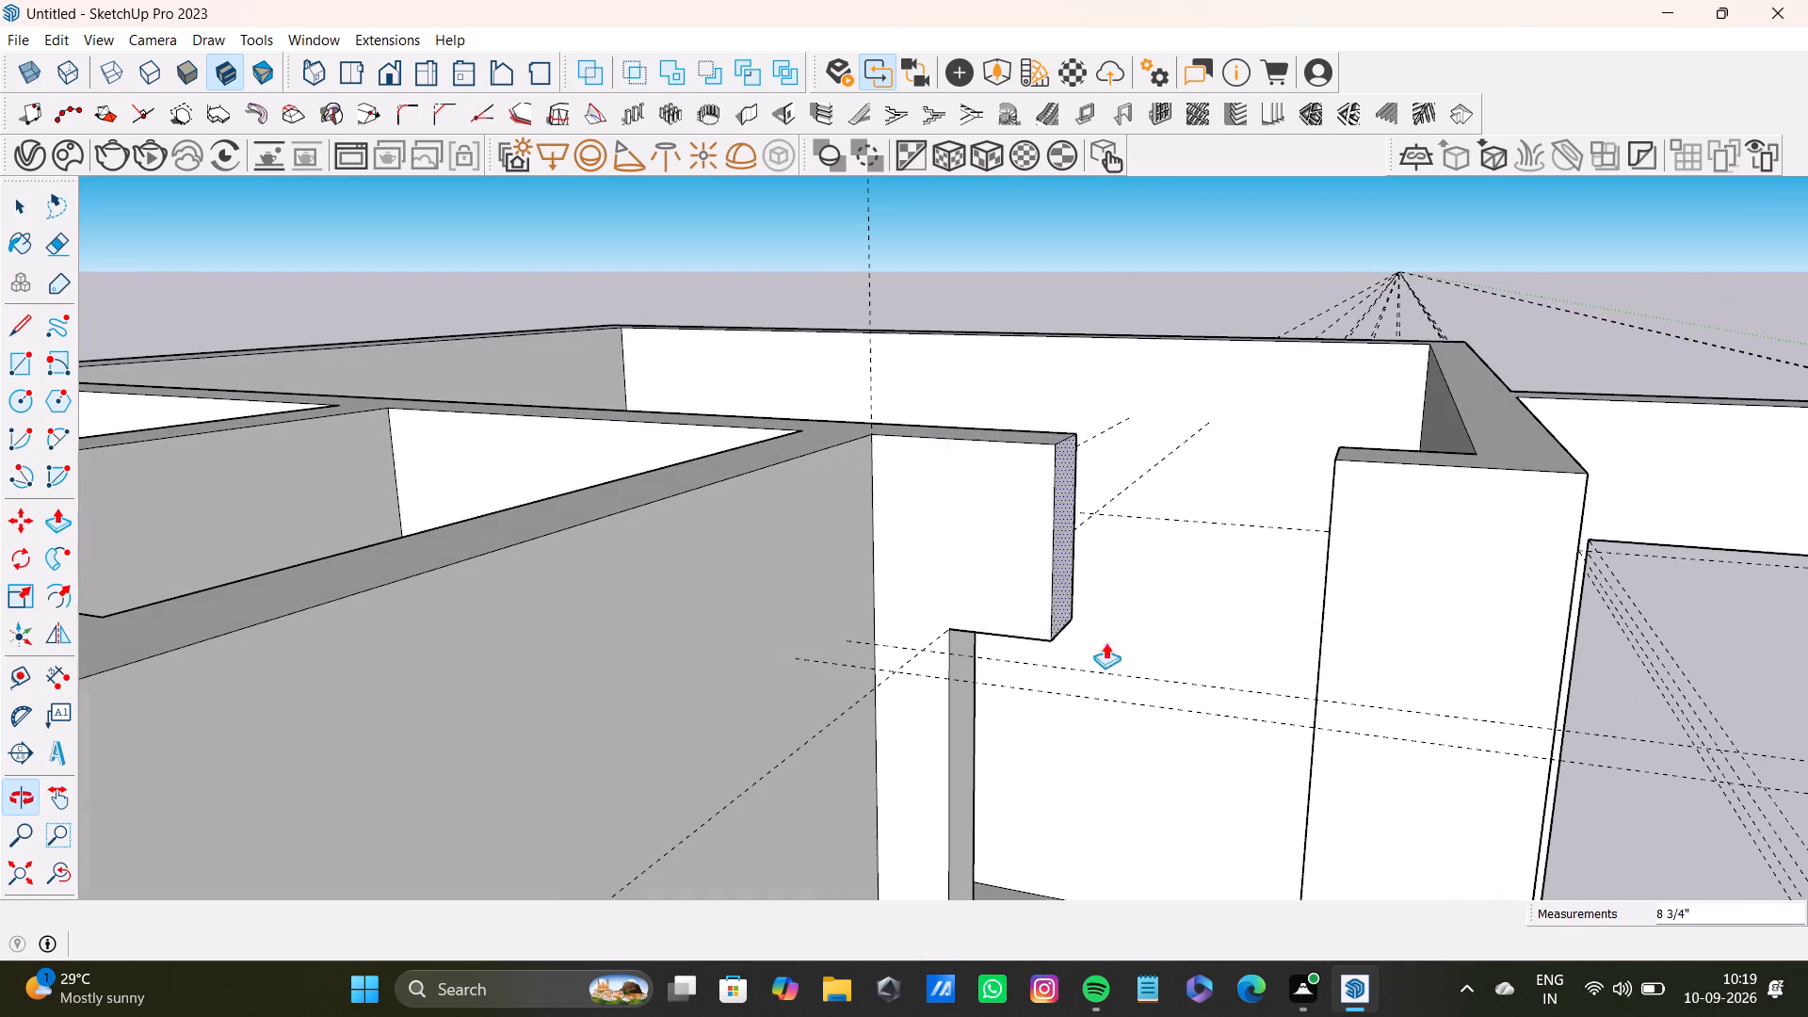
pyautogui.click(1331, 562)
pyautogui.press('space')
# Delete the leftover seam lines on the top and both side faces where the new lintel meets the neighbouring wall.
pyautogui.scroll(-4, 1311, 535)
pyautogui.moveTo(1308, 538); pyautogui.dragTo(1316, 796, button='middle')
pyautogui.scroll(2, 1296, 588)
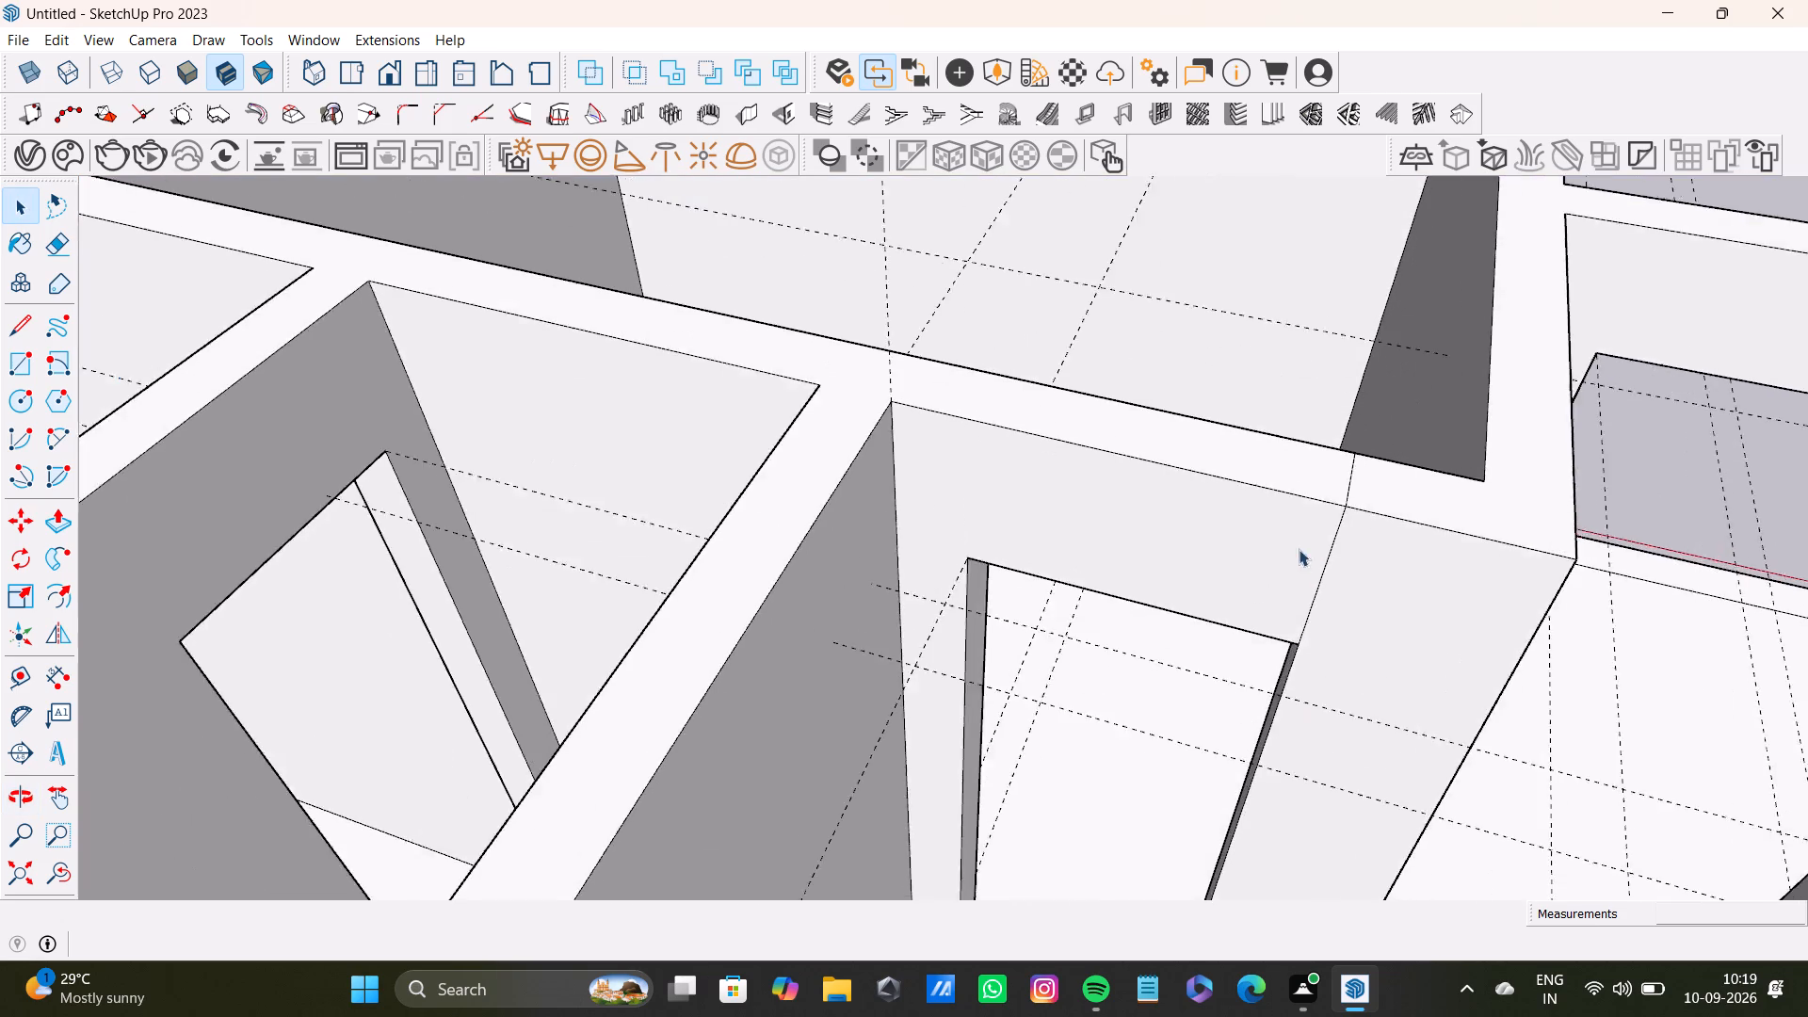
pyautogui.scroll(6, 1299, 549)
pyautogui.click(1363, 485)
pyautogui.press('Delete')
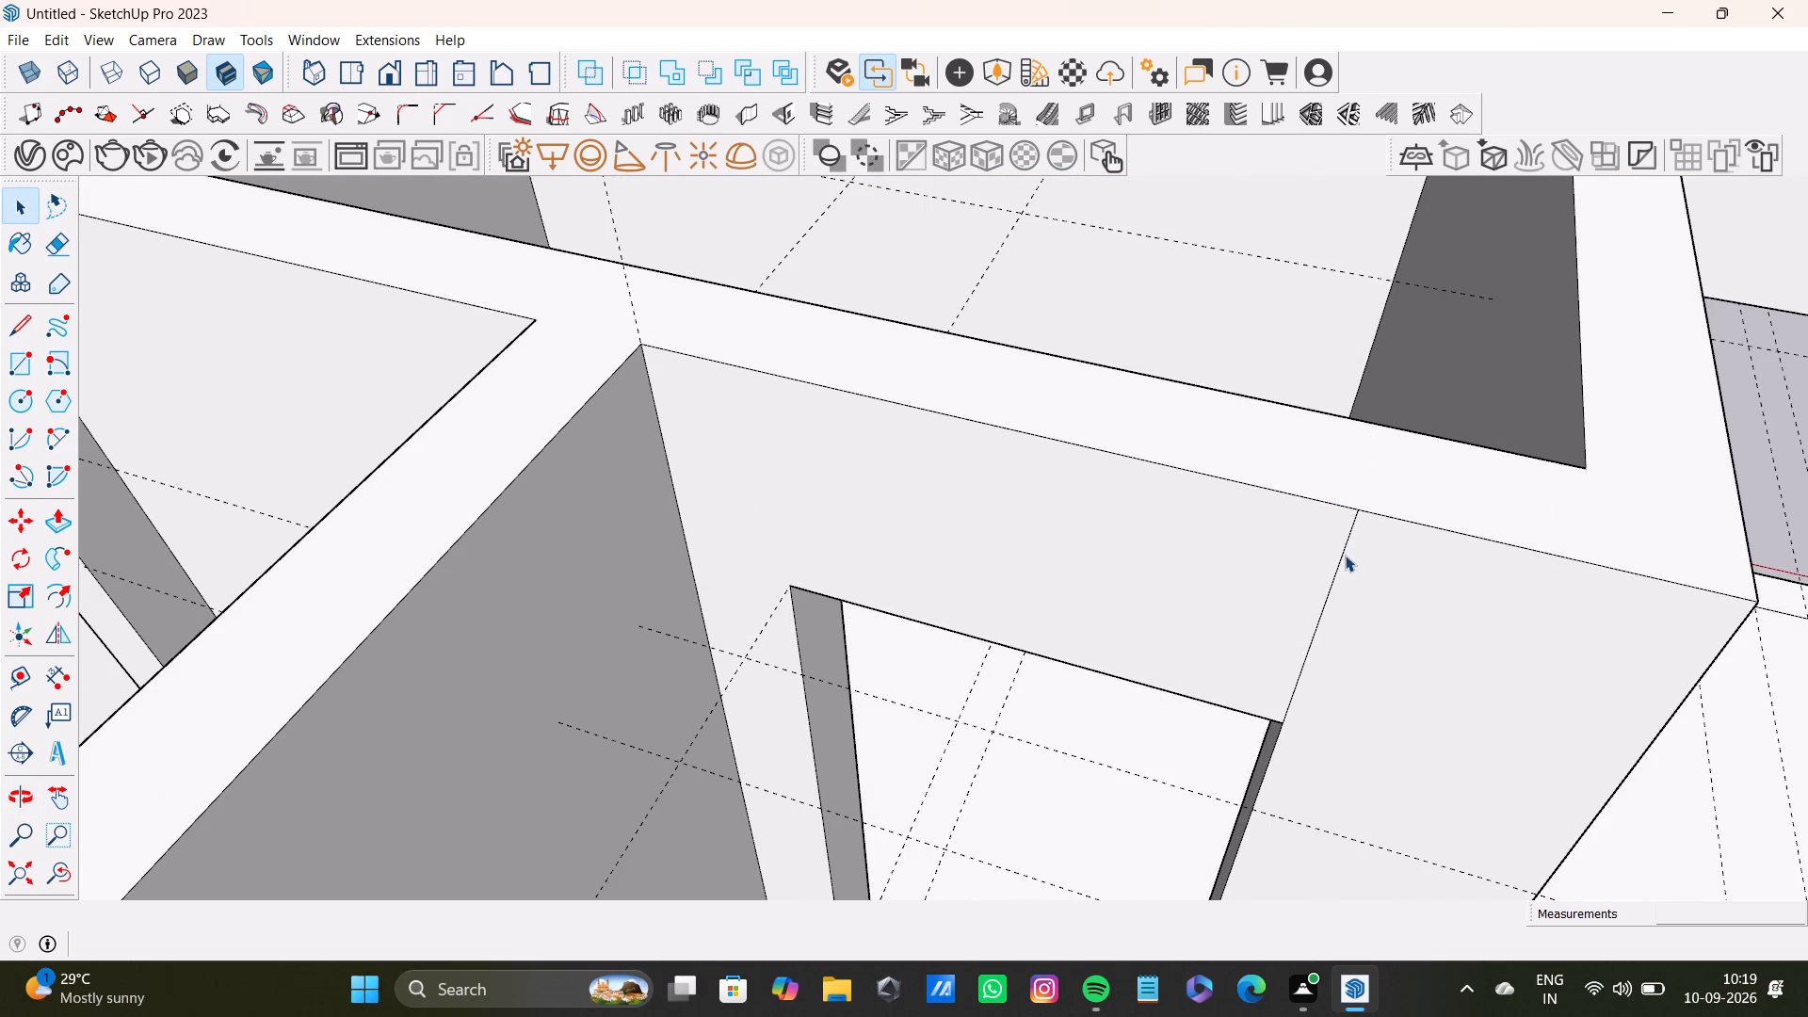
pyautogui.click(1339, 557)
pyautogui.press('Delete')
pyautogui.scroll(-4, 1339, 557)
pyautogui.moveTo(1455, 588); pyautogui.dragTo(500, 574, button='middle')
pyautogui.scroll(3, 546, 566)
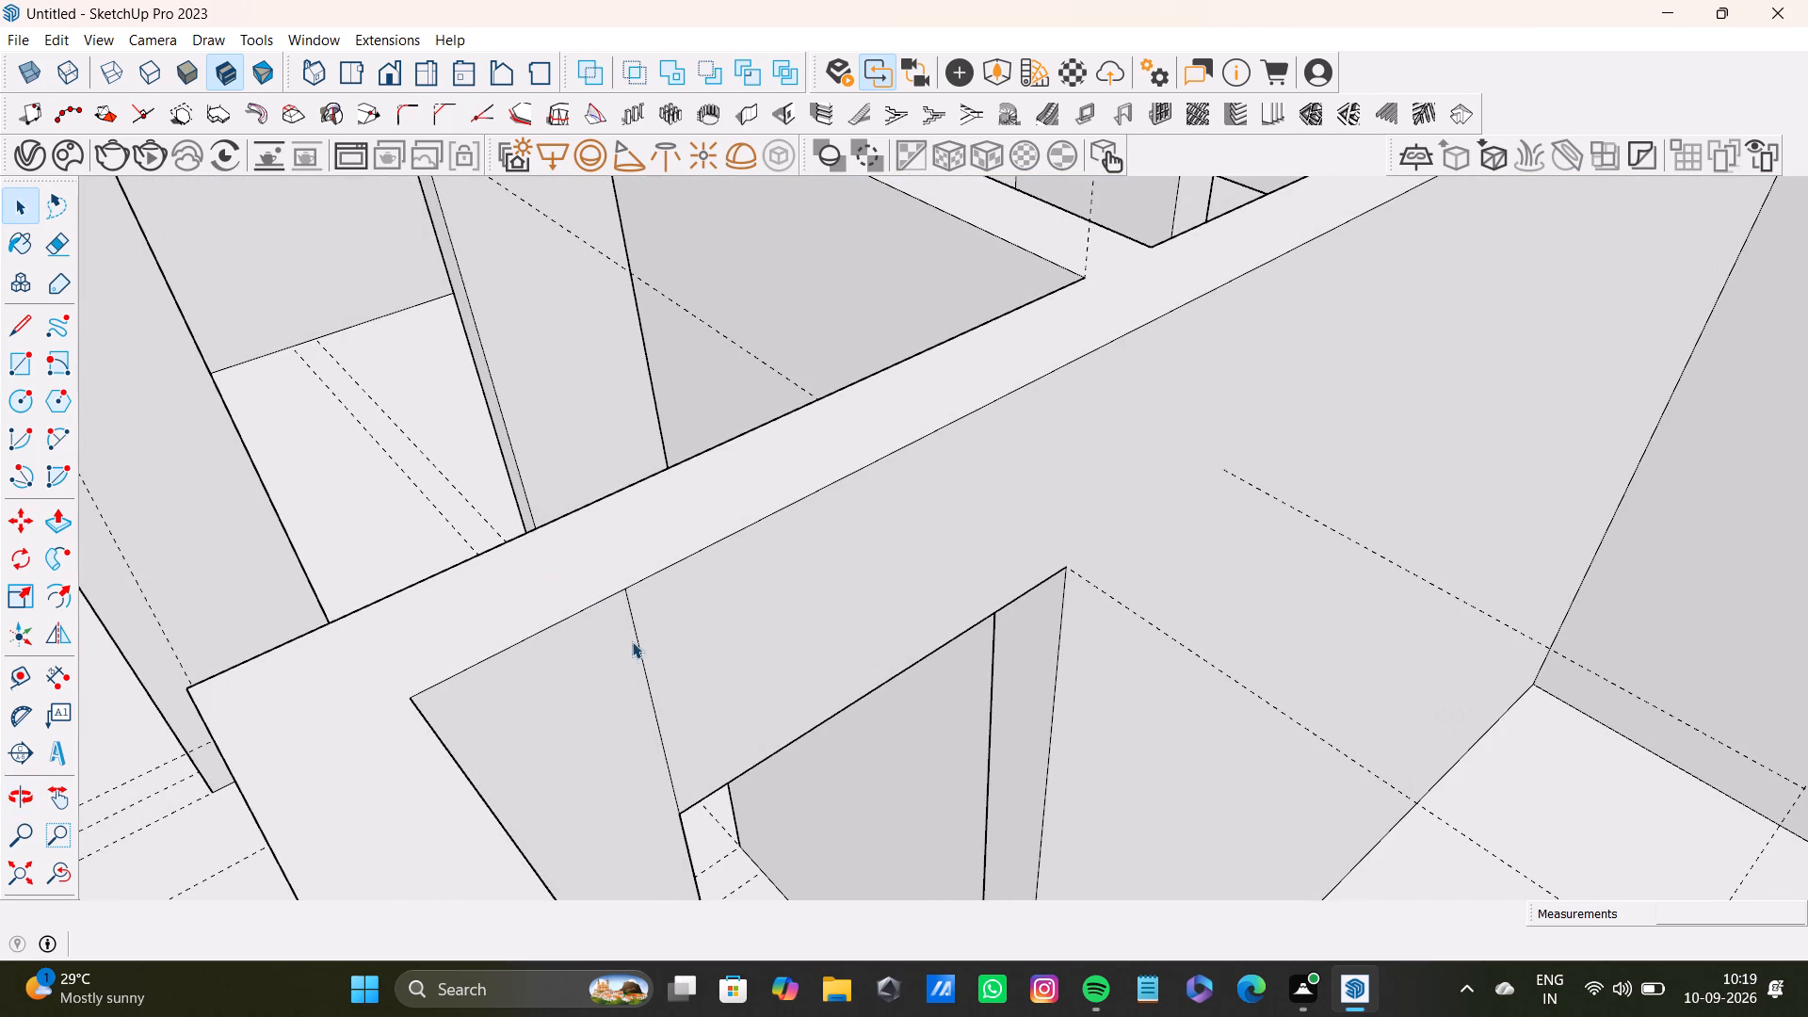
pyautogui.click(646, 662)
pyautogui.press('Delete')
# Place a horizontal guide 1'3" below the top edge of the free wall end at the corner room's doorway.
pyautogui.scroll(-20, 640, 655)
pyautogui.scroll(-2, 640, 655)
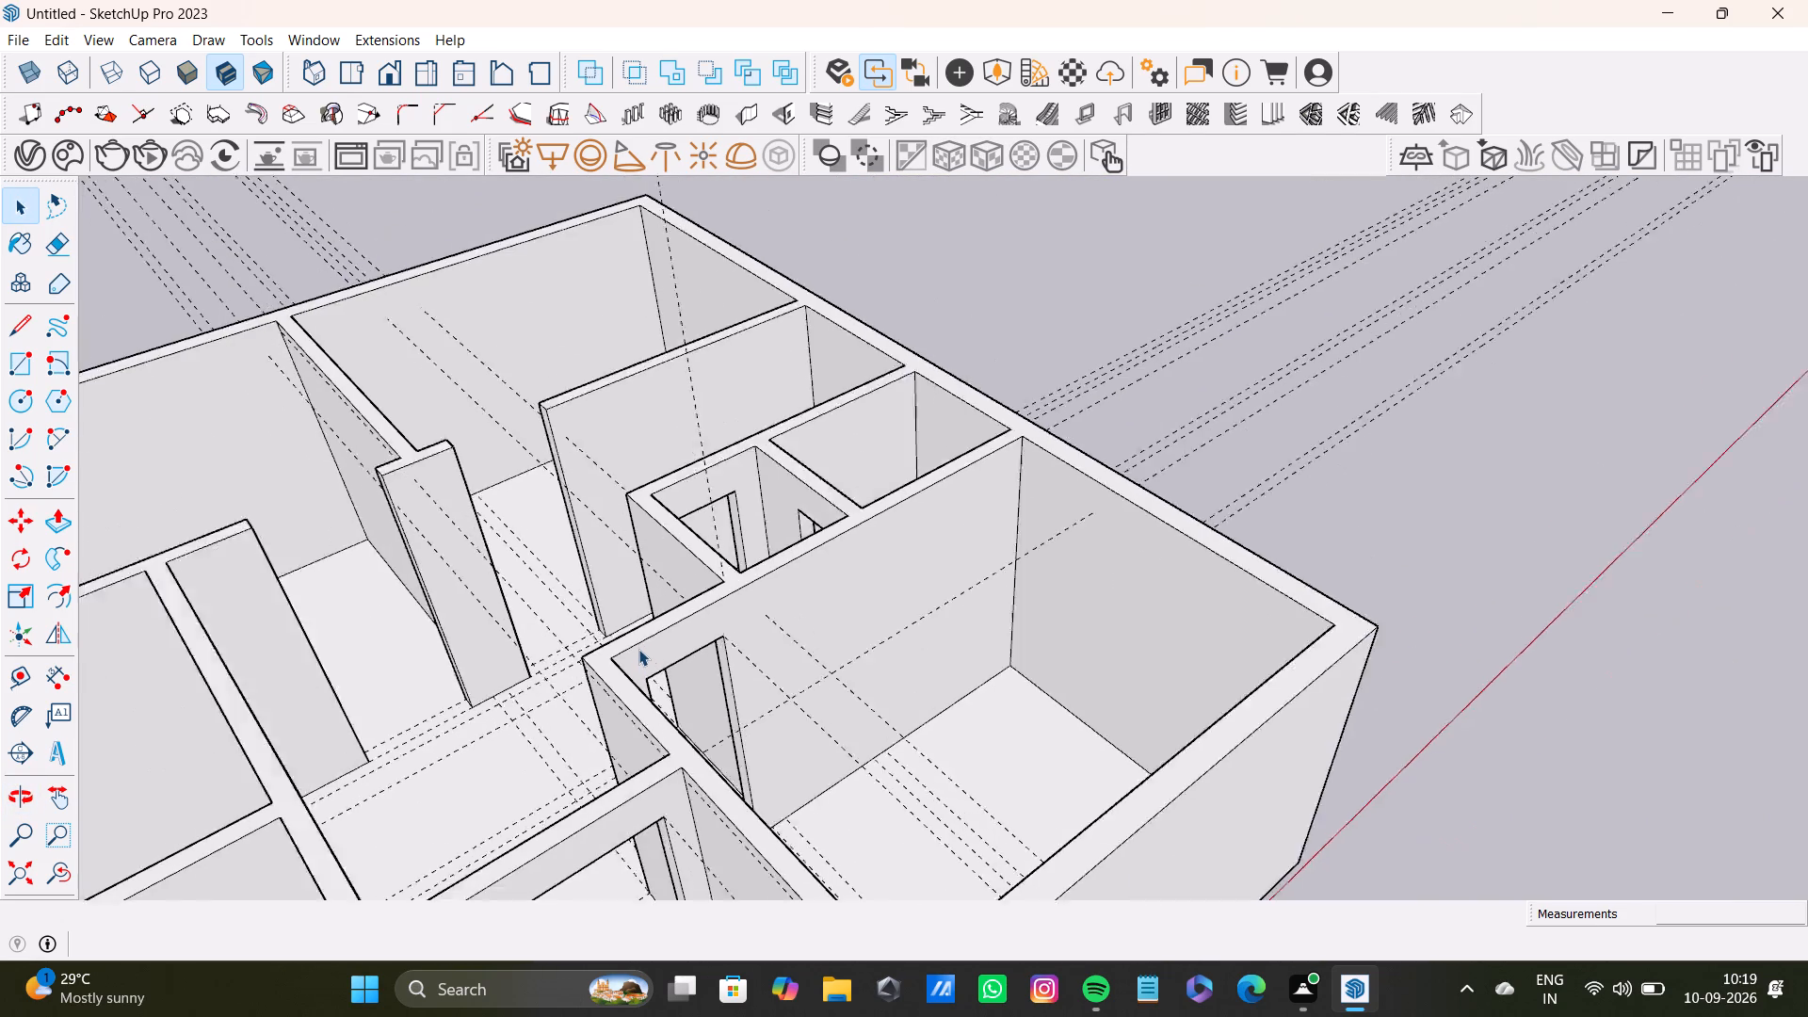
pyautogui.scroll(-1, 638, 649)
pyautogui.moveTo(636, 649); pyautogui.dragTo(961, 525, button='middle')
pyautogui.moveTo(1041, 654); pyautogui.dragTo(1117, 825, button='middle')
pyautogui.scroll(-5, 711, 596)
pyautogui.keyDown('shift'); pyautogui.moveTo(703, 597); pyautogui.dragTo(801, 494, button='middle'); pyautogui.keyUp('shift')
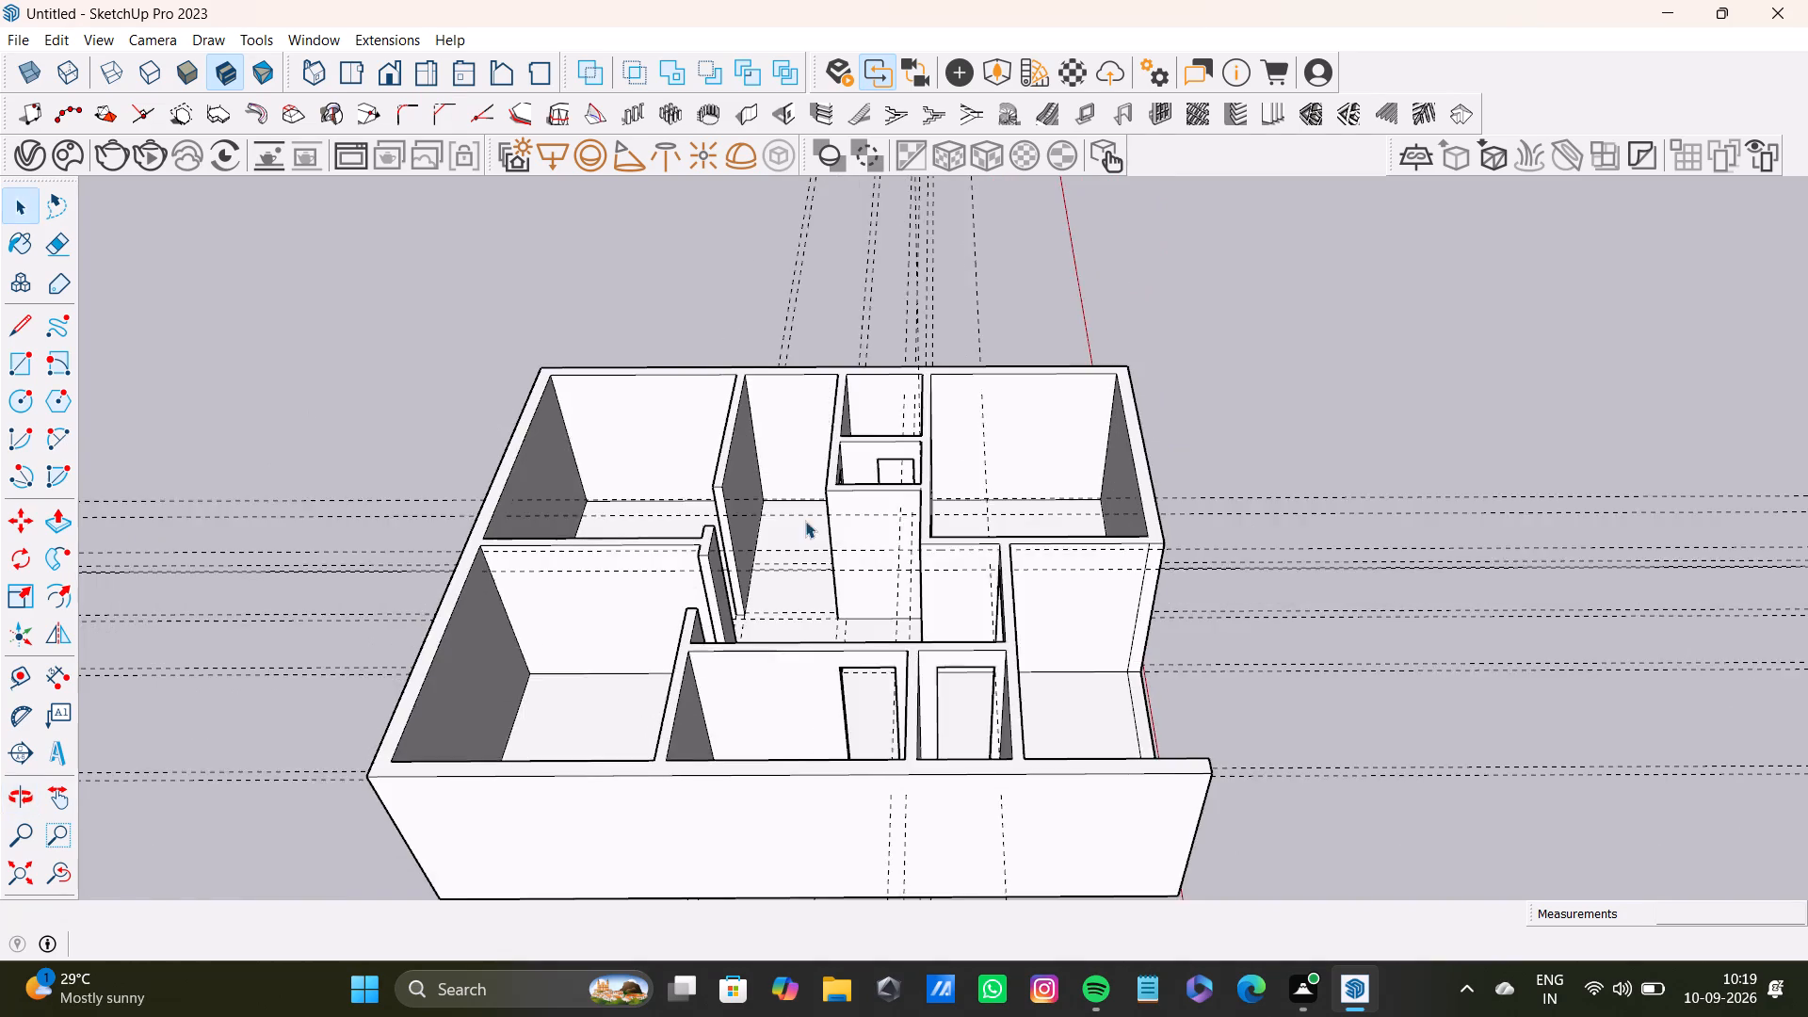
pyautogui.moveTo(805, 521); pyautogui.dragTo(336, 624, button='middle')
pyautogui.scroll(4, 810, 490)
pyautogui.moveTo(960, 550); pyautogui.dragTo(921, 553, button='middle')
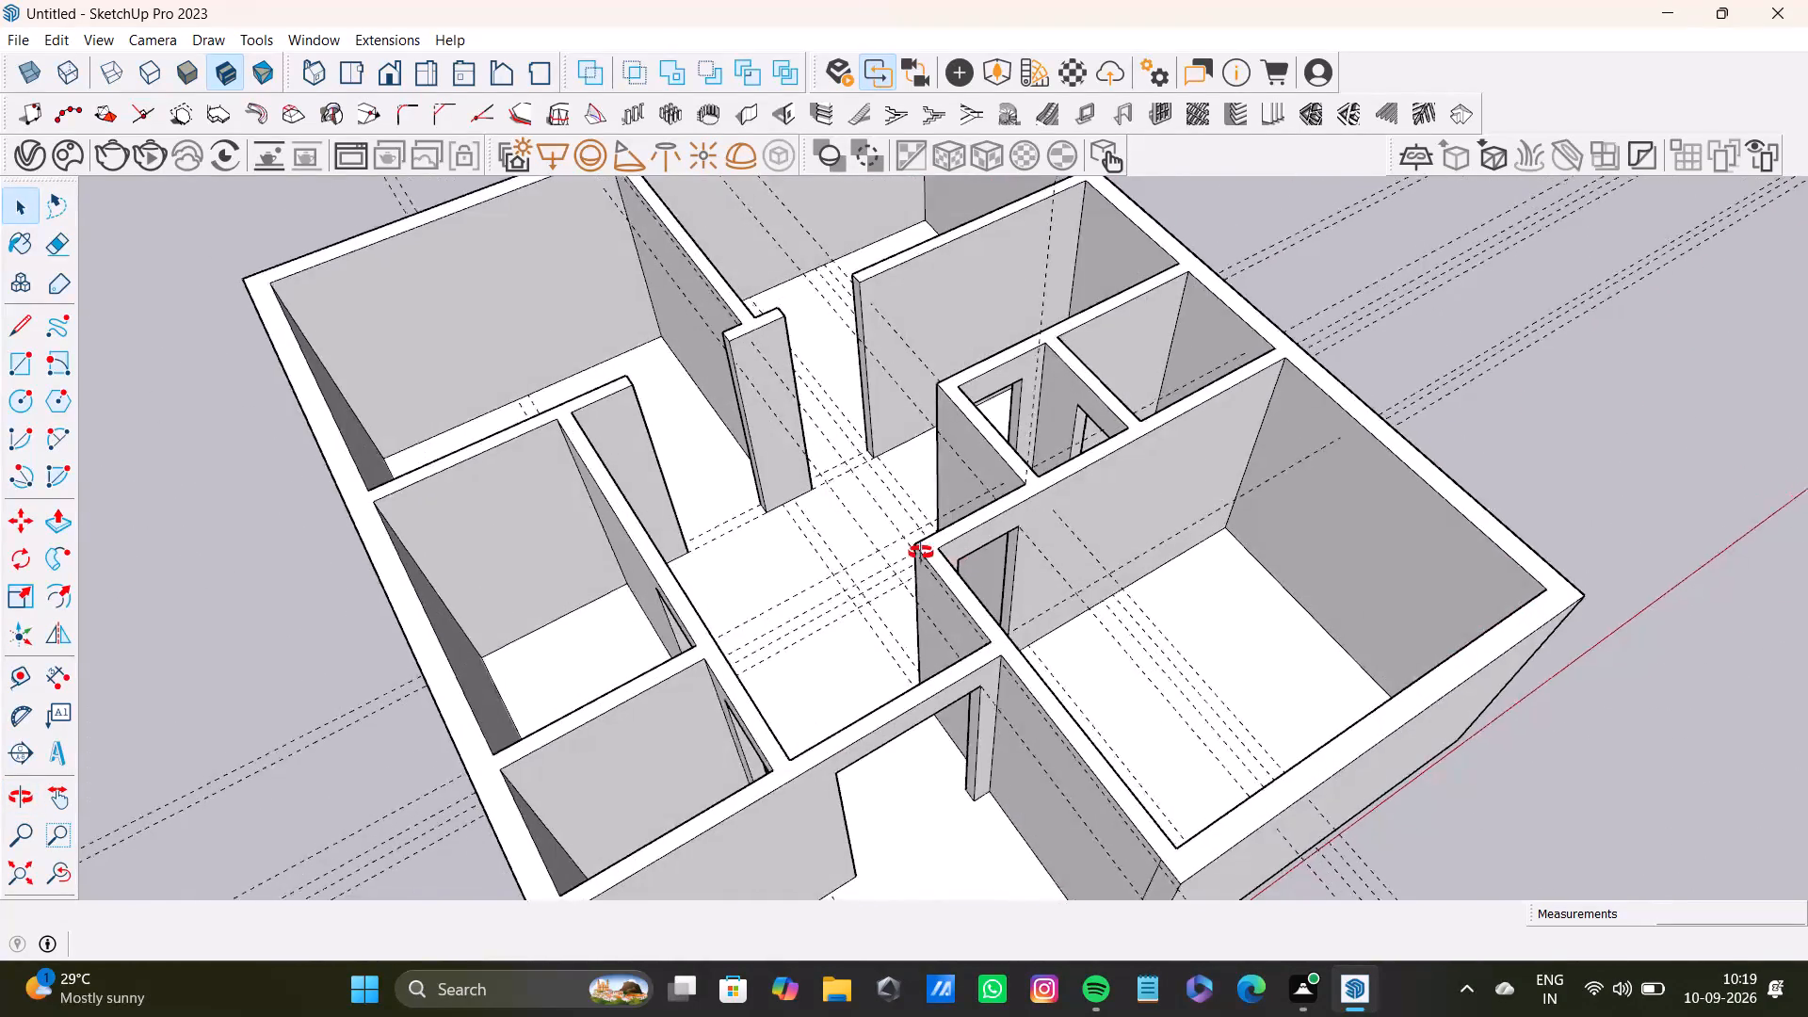
pyautogui.moveTo(921, 553); pyautogui.dragTo(622, 552, button='middle')
pyautogui.scroll(-4, 812, 315)
pyautogui.scroll(2, 814, 315)
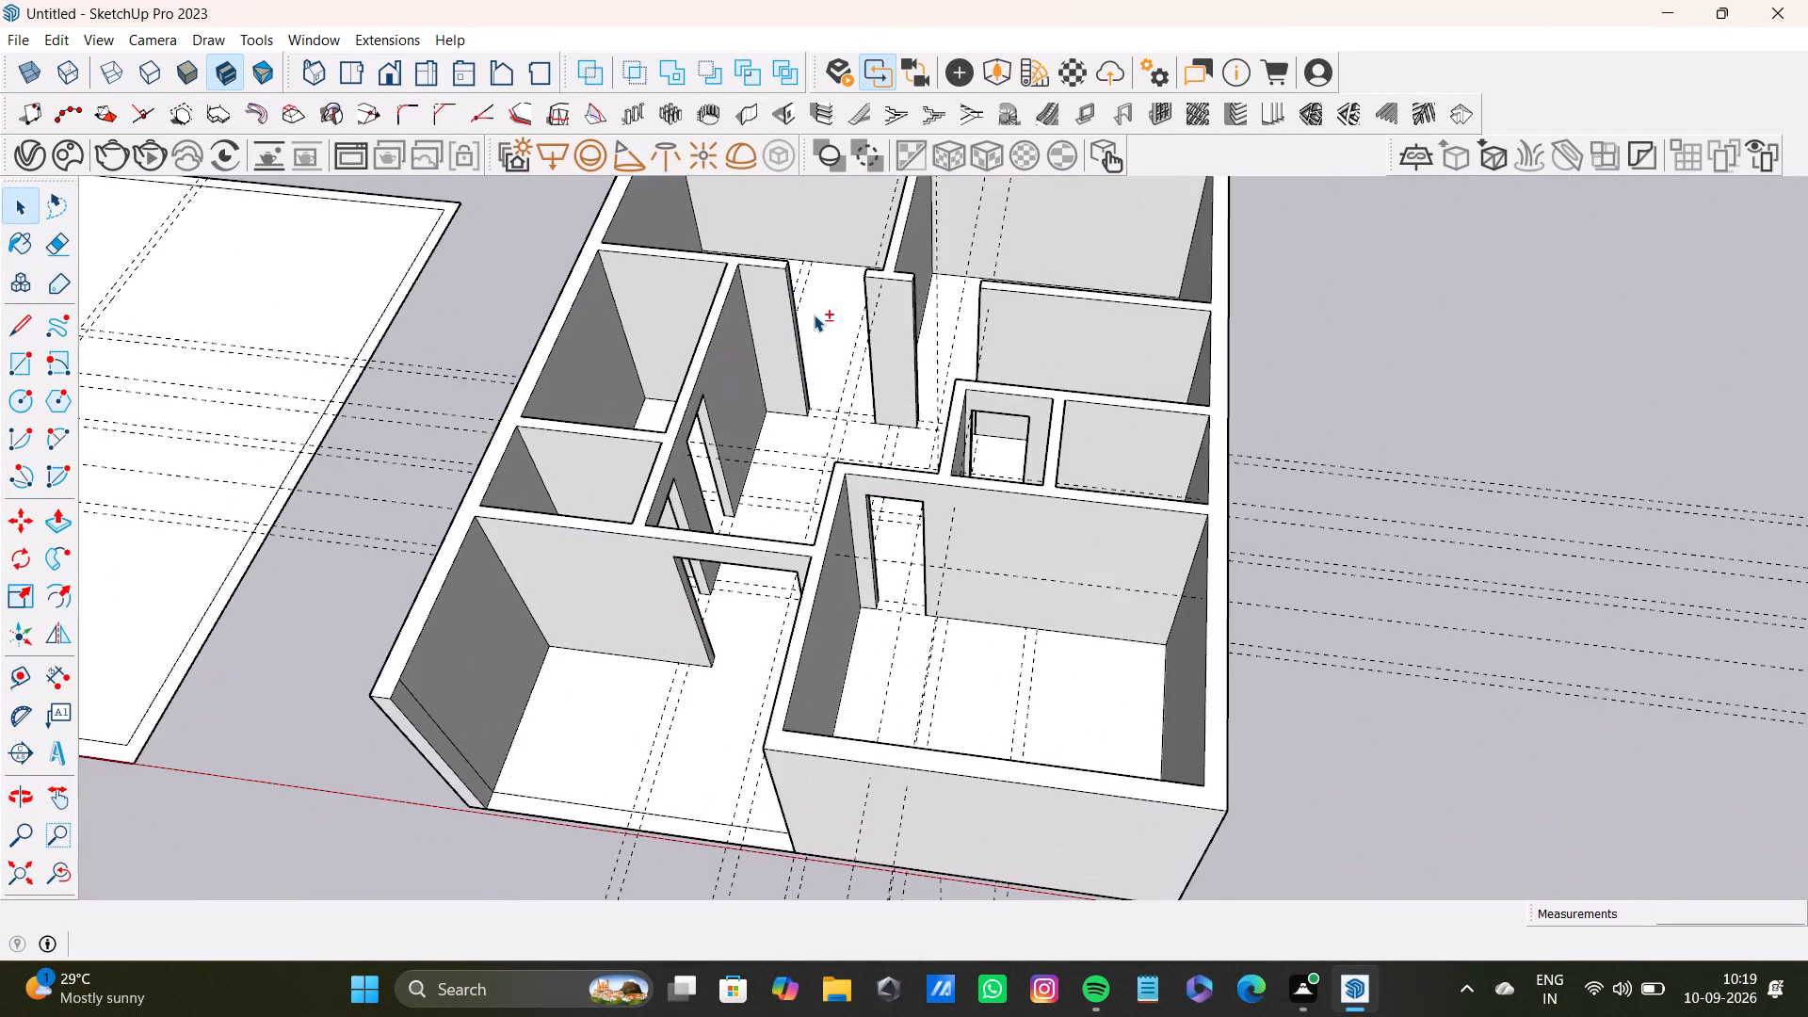
pyautogui.scroll(1, 814, 315)
pyautogui.keyDown('shift'); pyautogui.moveTo(814, 315); pyautogui.dragTo(830, 601, button='middle'); pyautogui.keyUp('shift')
pyautogui.keyDown('shift'); pyautogui.scroll(-1, 834, 599); pyautogui.keyUp('shift')
pyautogui.scroll(9, 835, 598)
pyautogui.moveTo(879, 705); pyautogui.dragTo(590, 729, button='middle')
pyautogui.scroll(4, 539, 492)
pyautogui.keyDown('shift'); pyautogui.moveTo(603, 458); pyautogui.dragTo(651, 506, button='middle'); pyautogui.keyUp('shift')
pyautogui.moveTo(745, 536); pyautogui.dragTo(610, 535, button='middle')
pyautogui.scroll(3, 579, 443)
pyautogui.moveTo(583, 439); pyautogui.dragTo(573, 352, button='middle')
pyautogui.scroll(1, 561, 313)
pyautogui.moveTo(577, 474); pyautogui.dragTo(556, 381, button='middle')
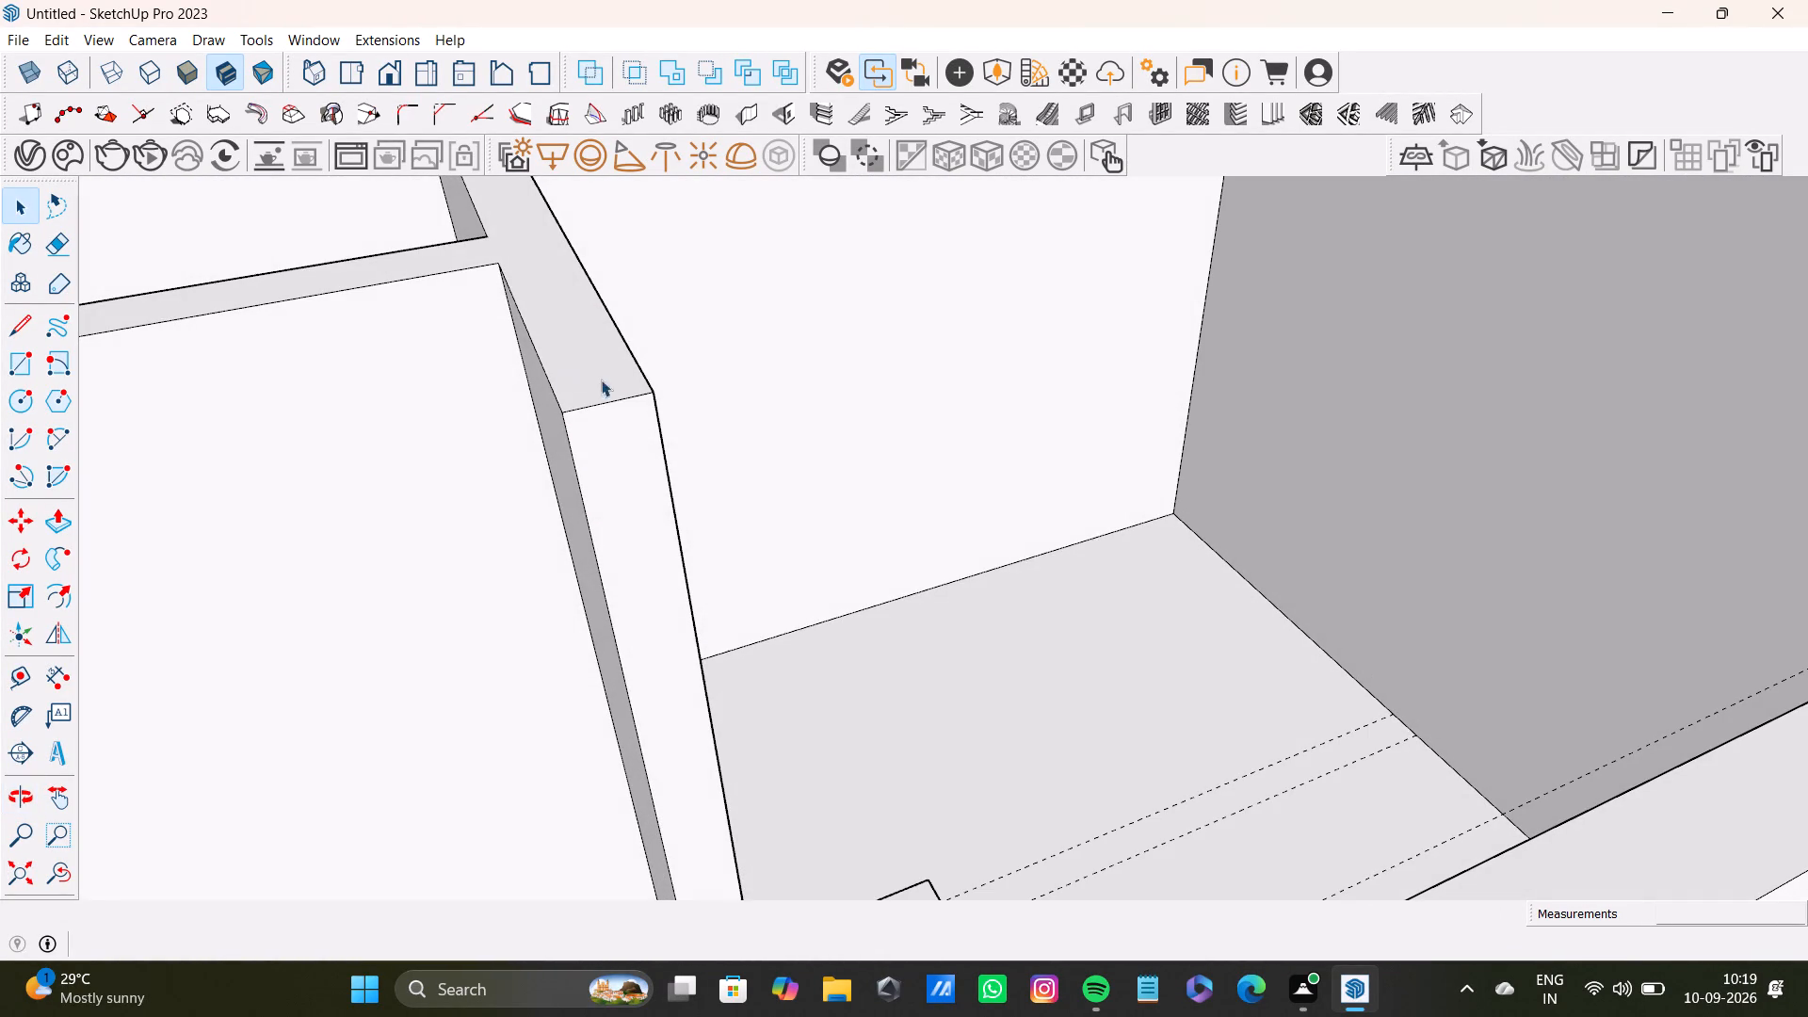
pyautogui.click(617, 397)
pyautogui.press('t')
pyautogui.click(617, 397)
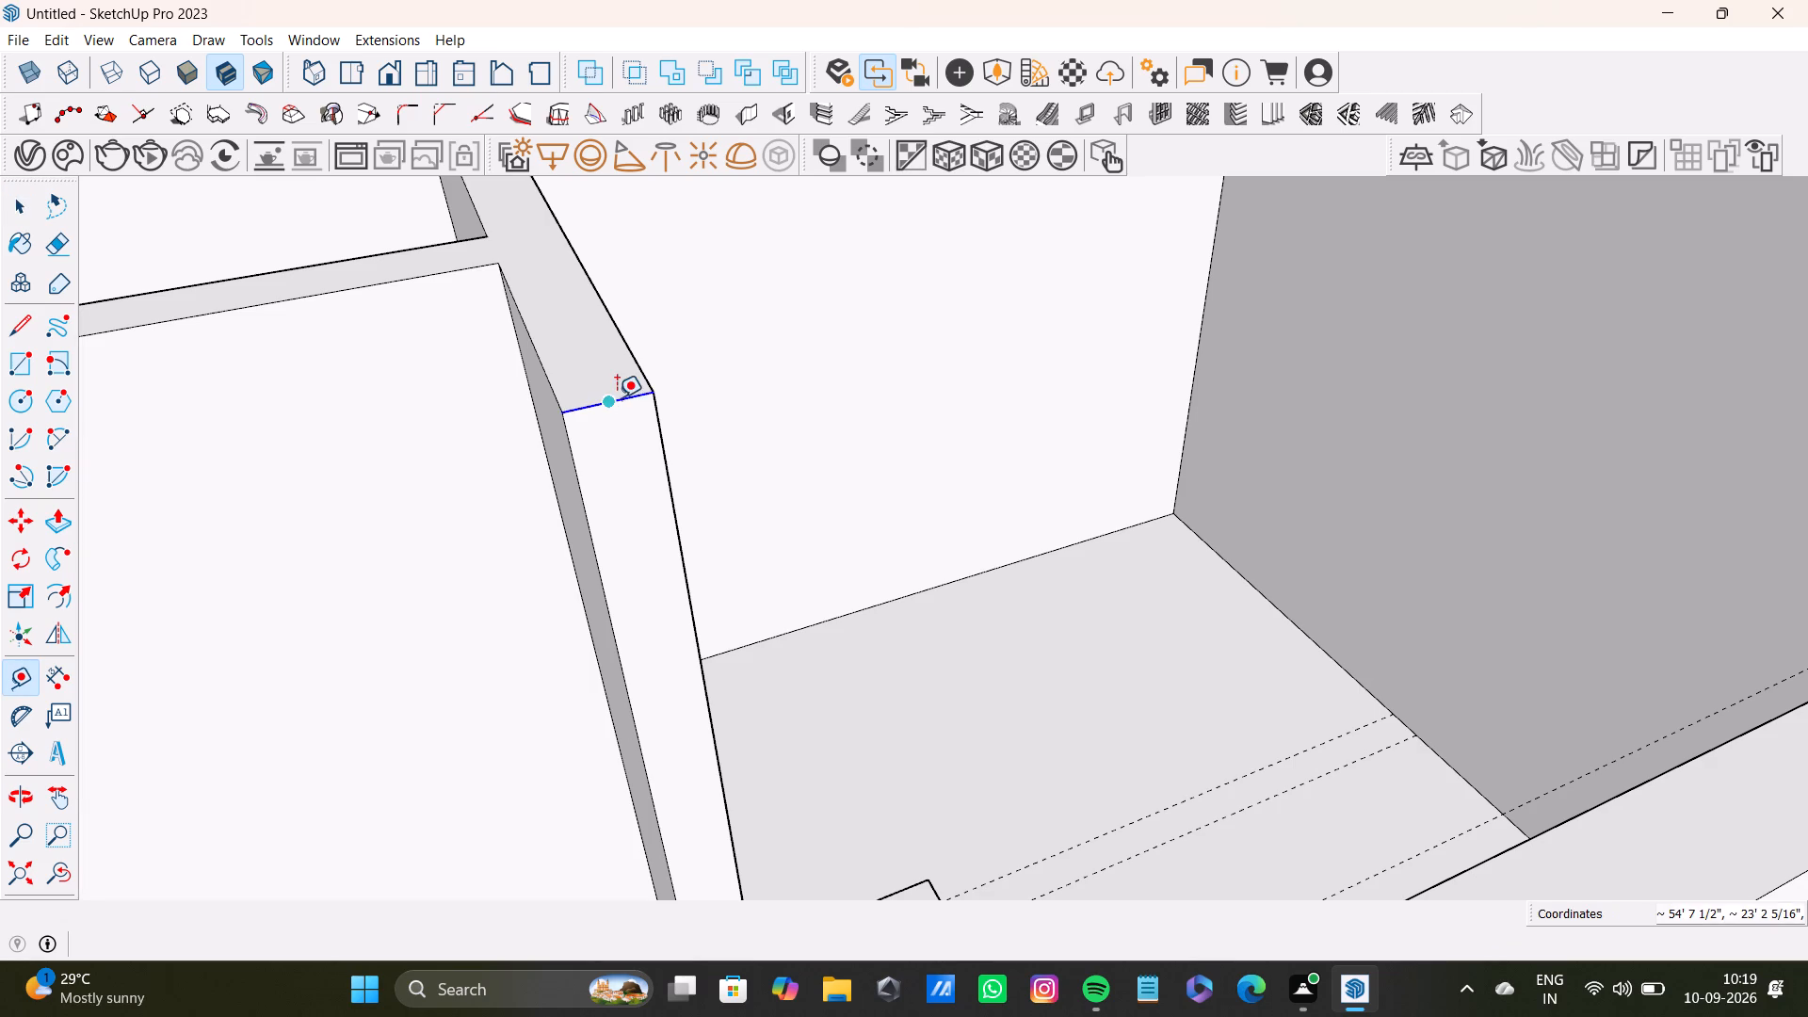
pyautogui.write("1'")
pyautogui.write('3"')
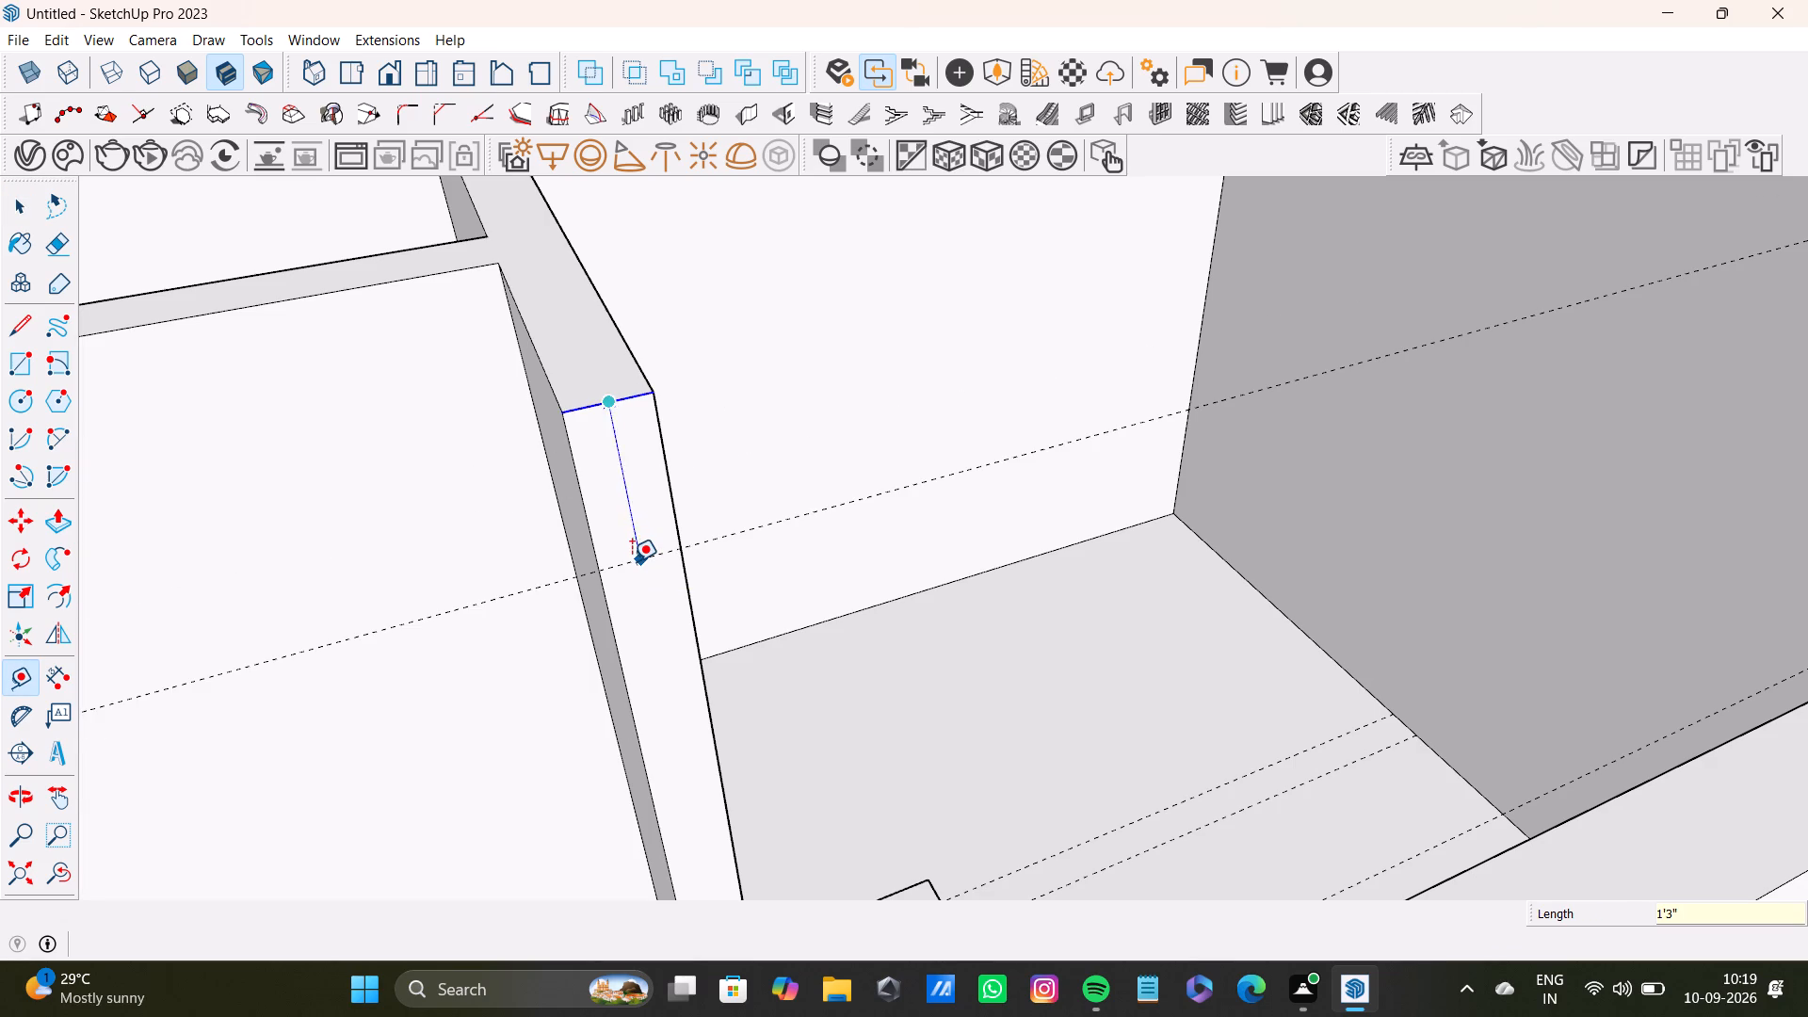
pyautogui.press('Return')
# Draw a line along the guide across that wall end, separating its upper part.
pyautogui.press('l')
pyautogui.scroll(9, 622, 594)
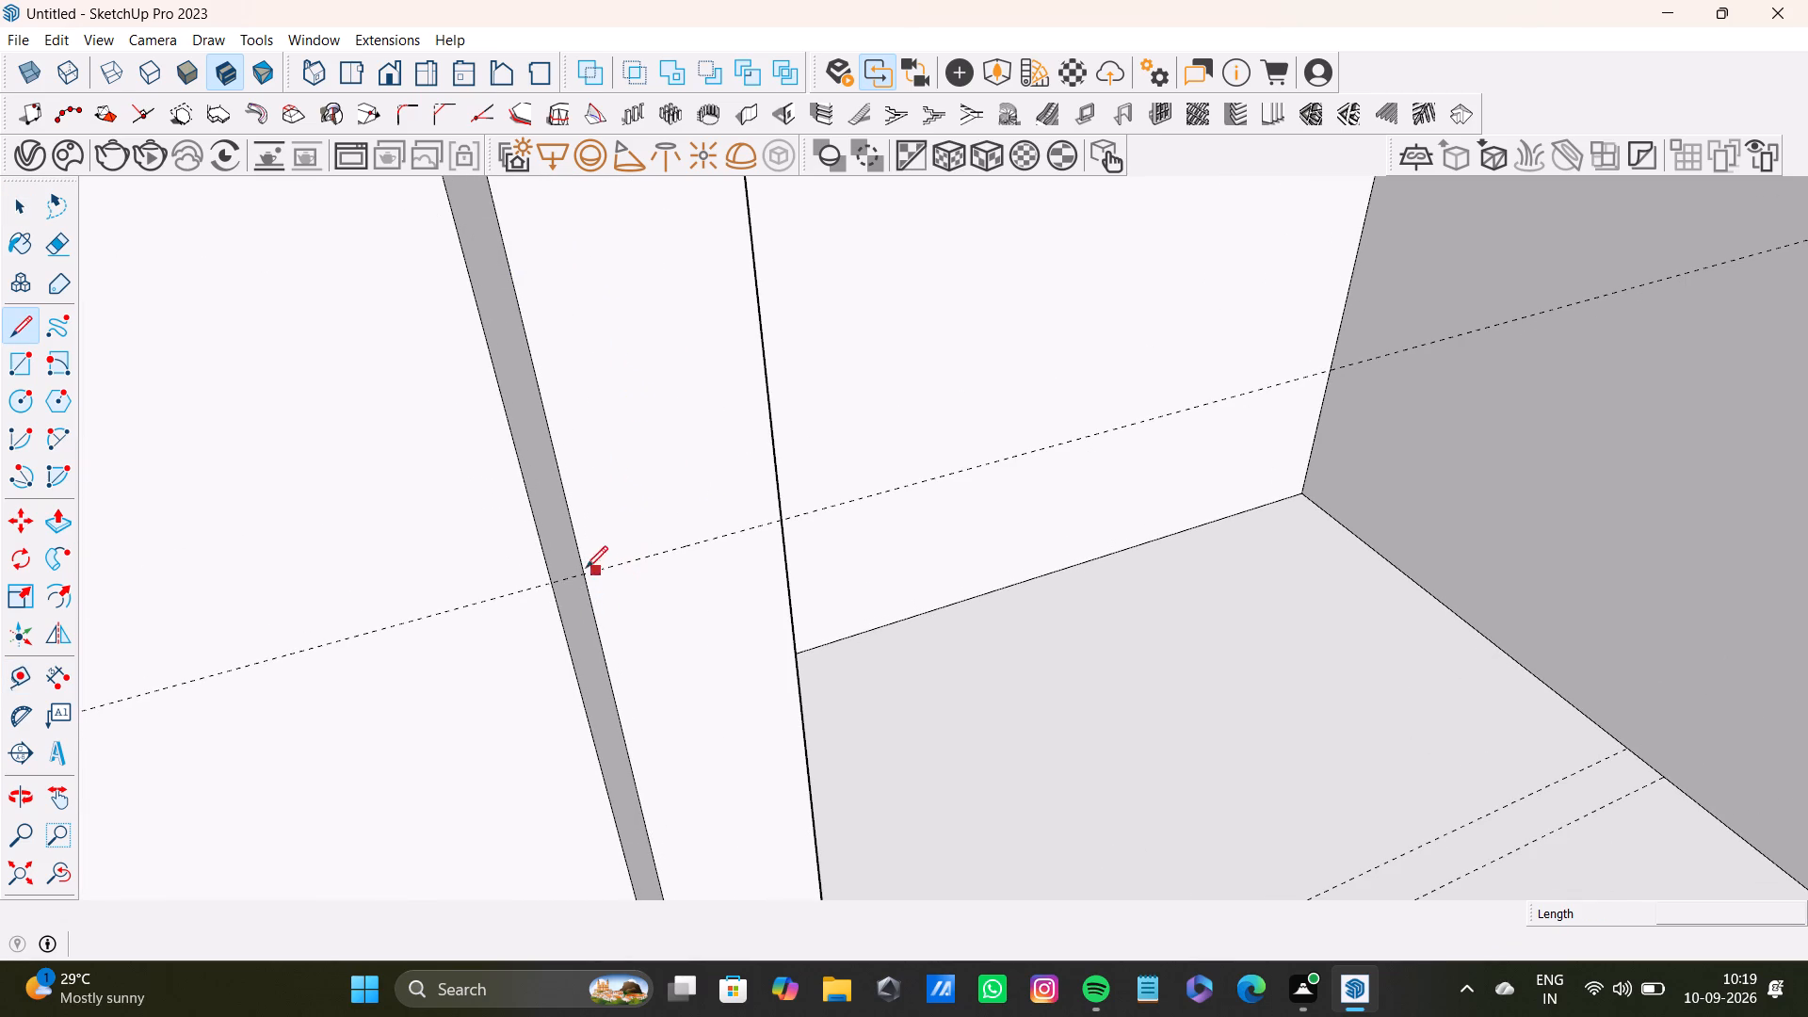
pyautogui.click(578, 574)
pyautogui.click(787, 510)
pyautogui.press('space')
# Push/Pull the upper part of the wall end across the corner room's doorway to the opposite wall, forming a lintel.
pyautogui.click(674, 459)
pyautogui.scroll(-5, 646, 466)
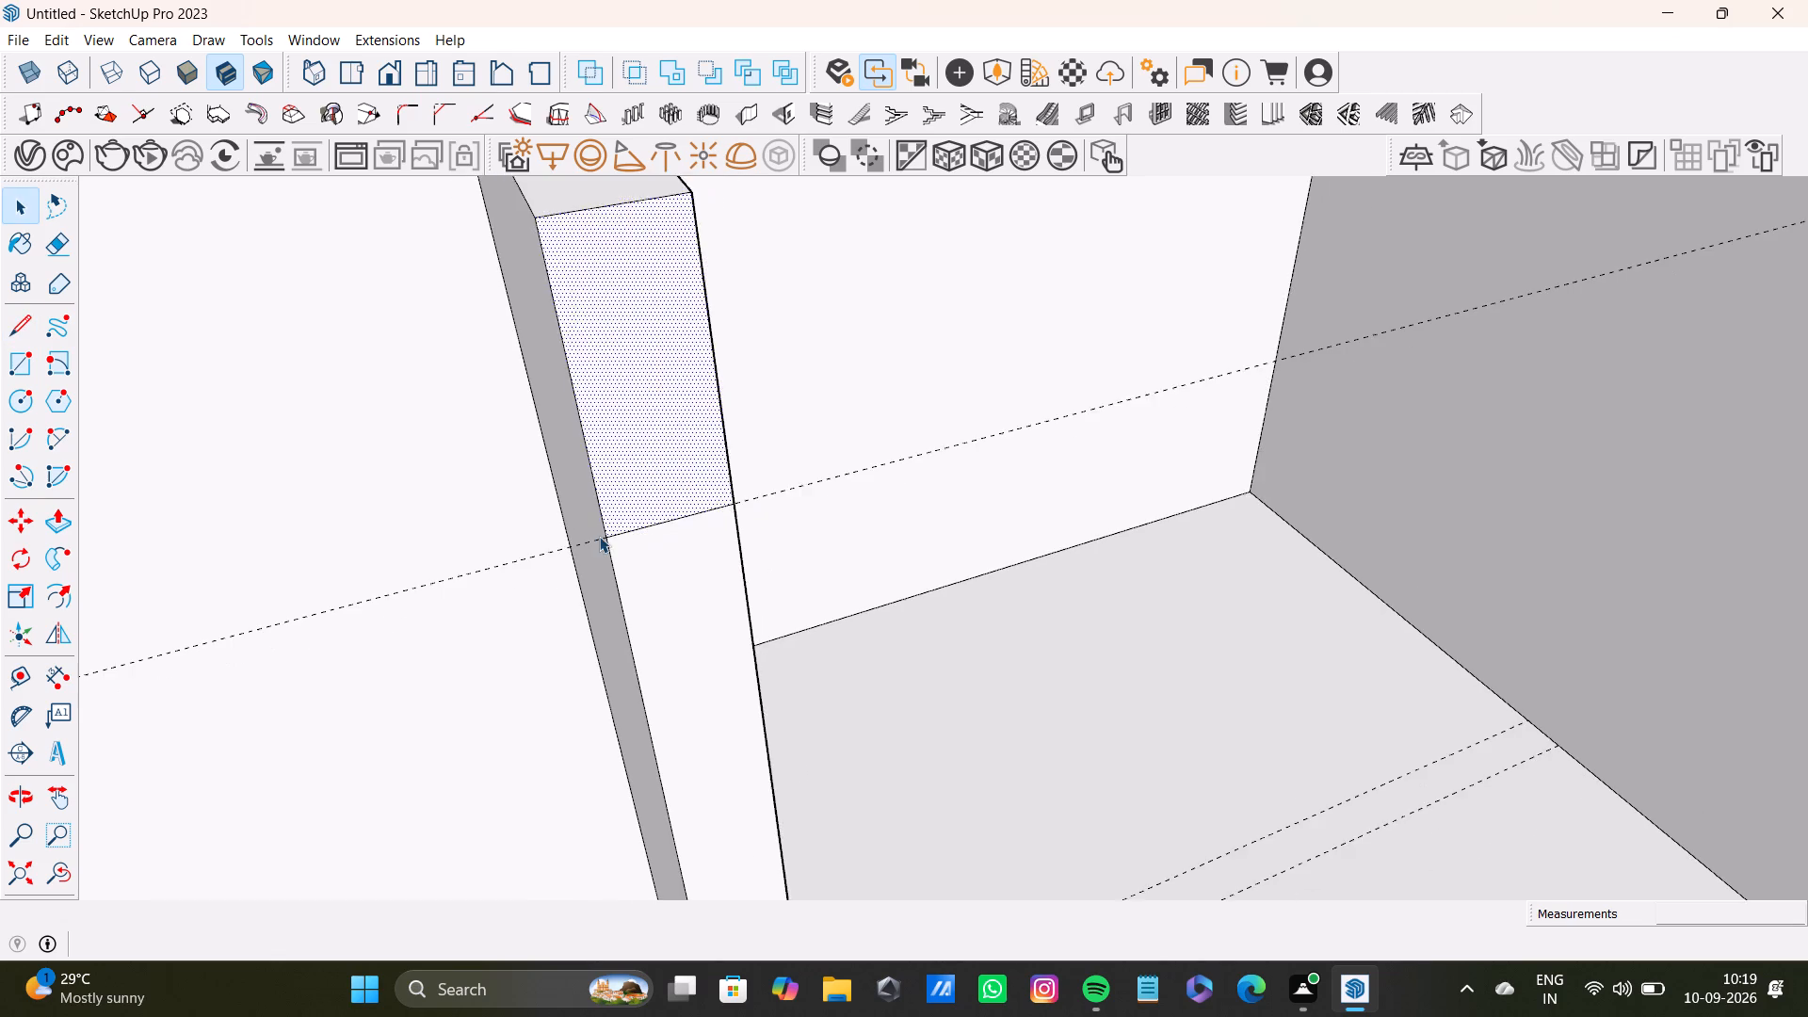
pyautogui.scroll(-14, 599, 536)
pyautogui.moveTo(606, 605); pyautogui.dragTo(796, 553, button='middle')
pyautogui.scroll(4, 709, 528)
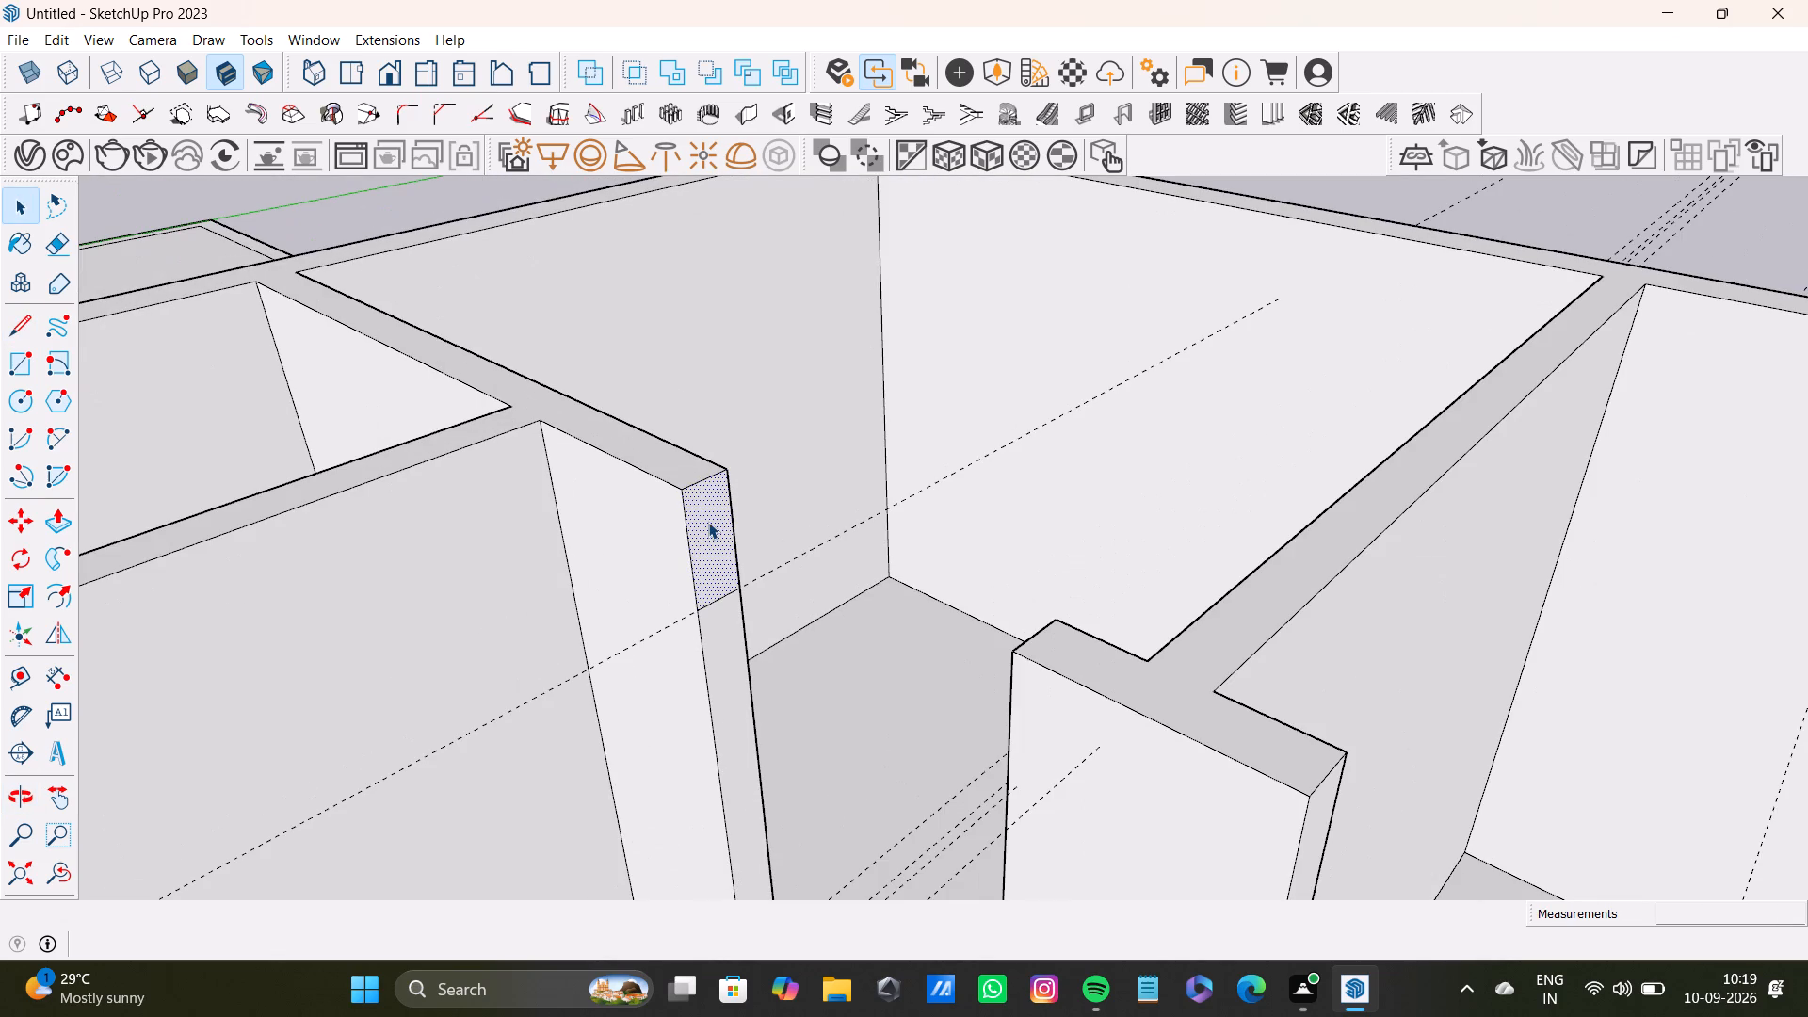
pyautogui.press('p')
pyautogui.click(710, 516)
pyautogui.click(1016, 689)
pyautogui.press('space')
# Delete the vertical seam lines on both side faces of the corner room's new lintel.
pyautogui.scroll(-5, 1014, 689)
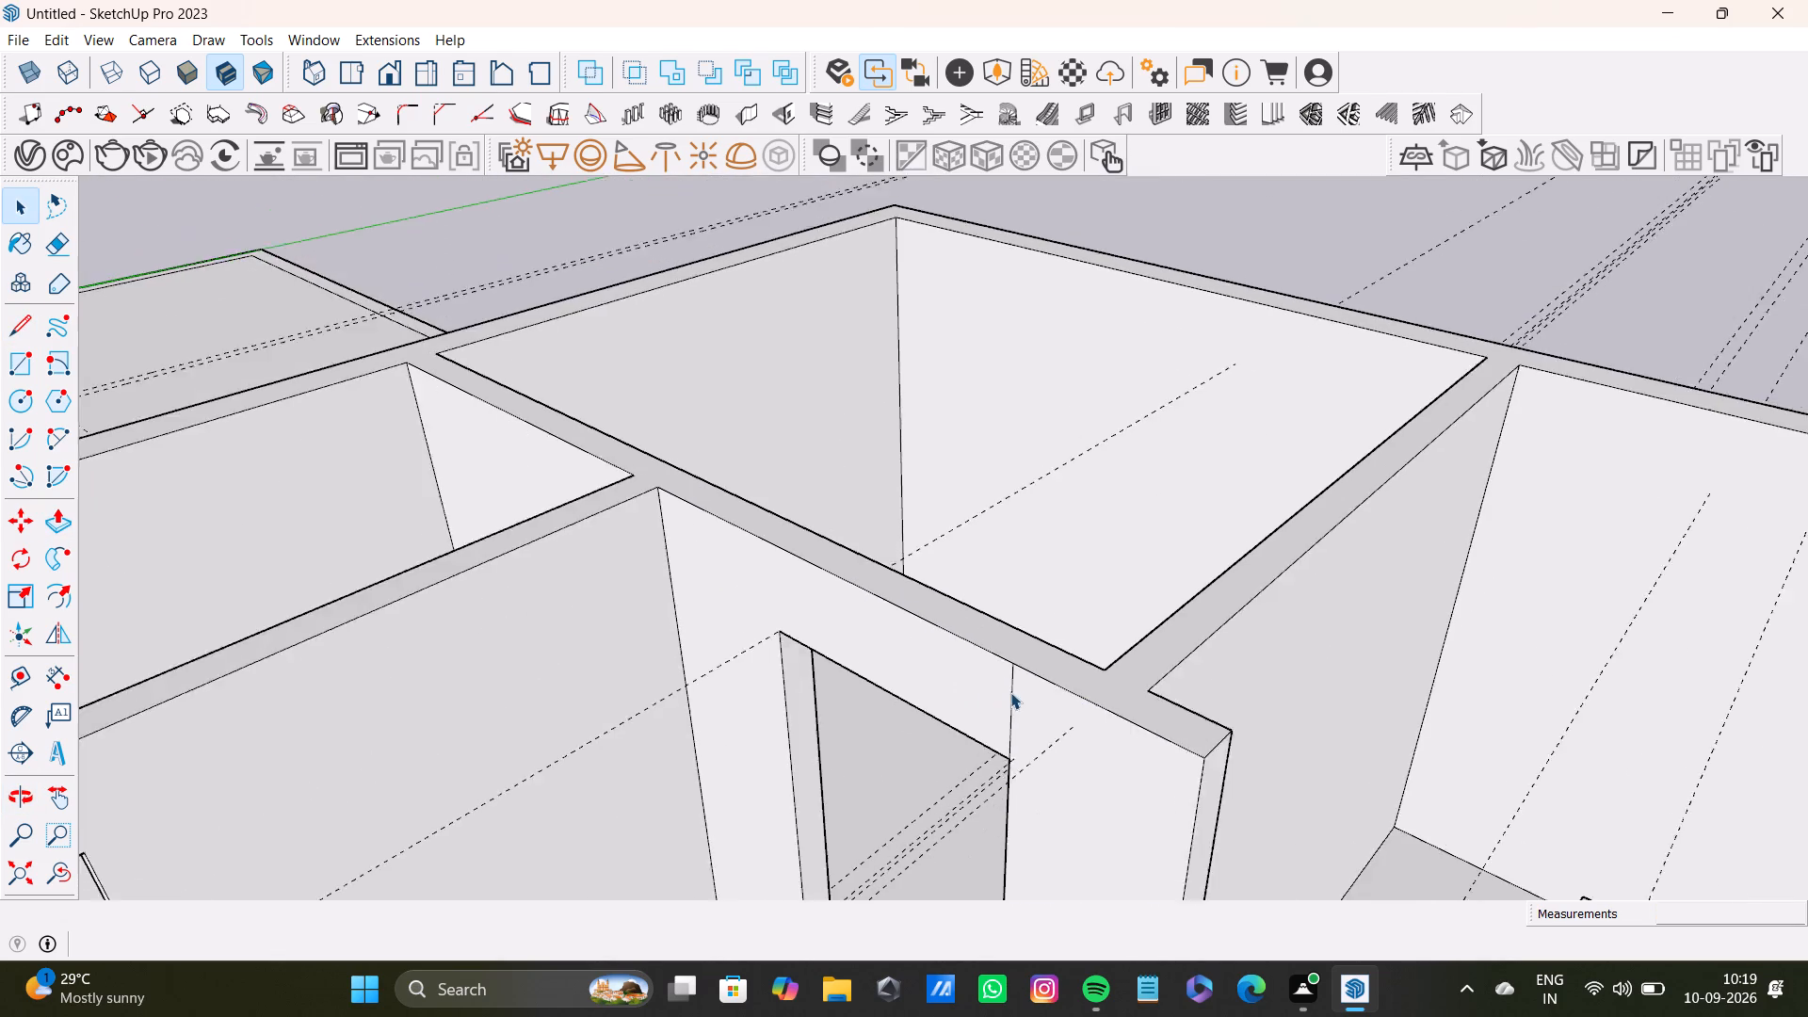
pyautogui.scroll(10, 1003, 696)
pyautogui.click(1027, 745)
pyautogui.press('Delete')
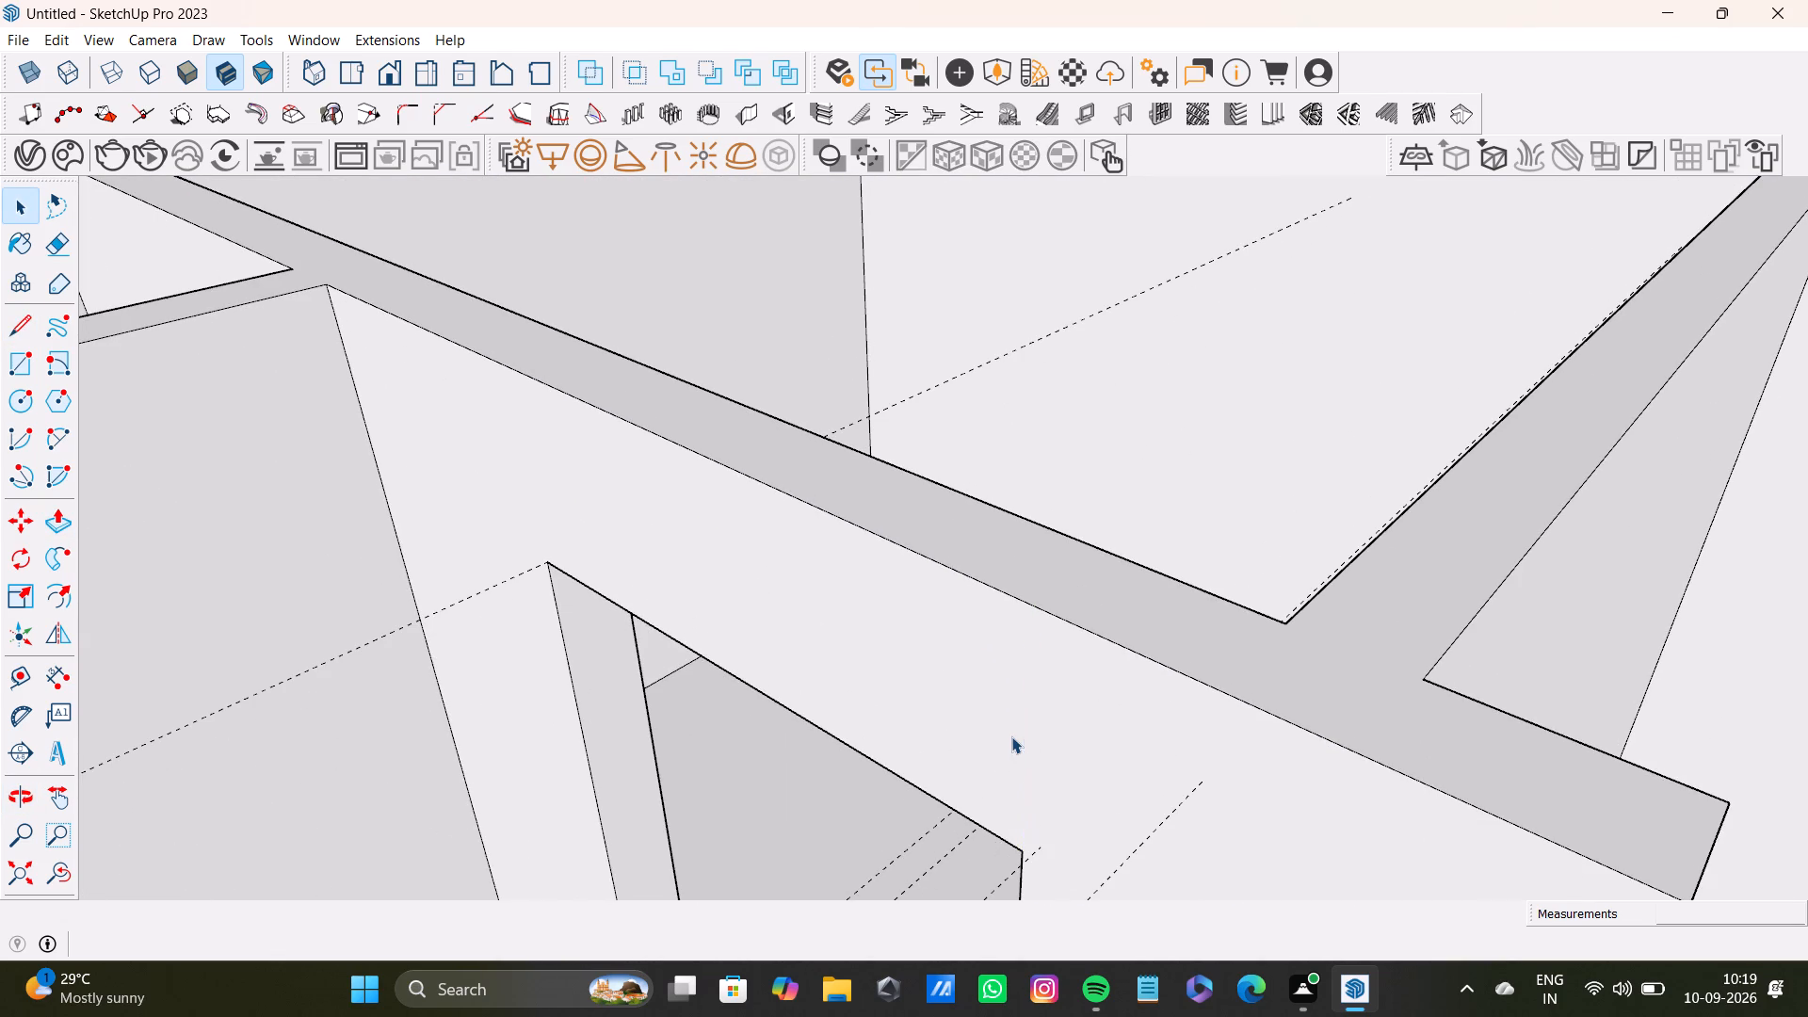
pyautogui.scroll(-15, 1011, 731)
pyautogui.moveTo(1102, 736); pyautogui.dragTo(428, 761, button='middle')
pyautogui.scroll(10, 702, 578)
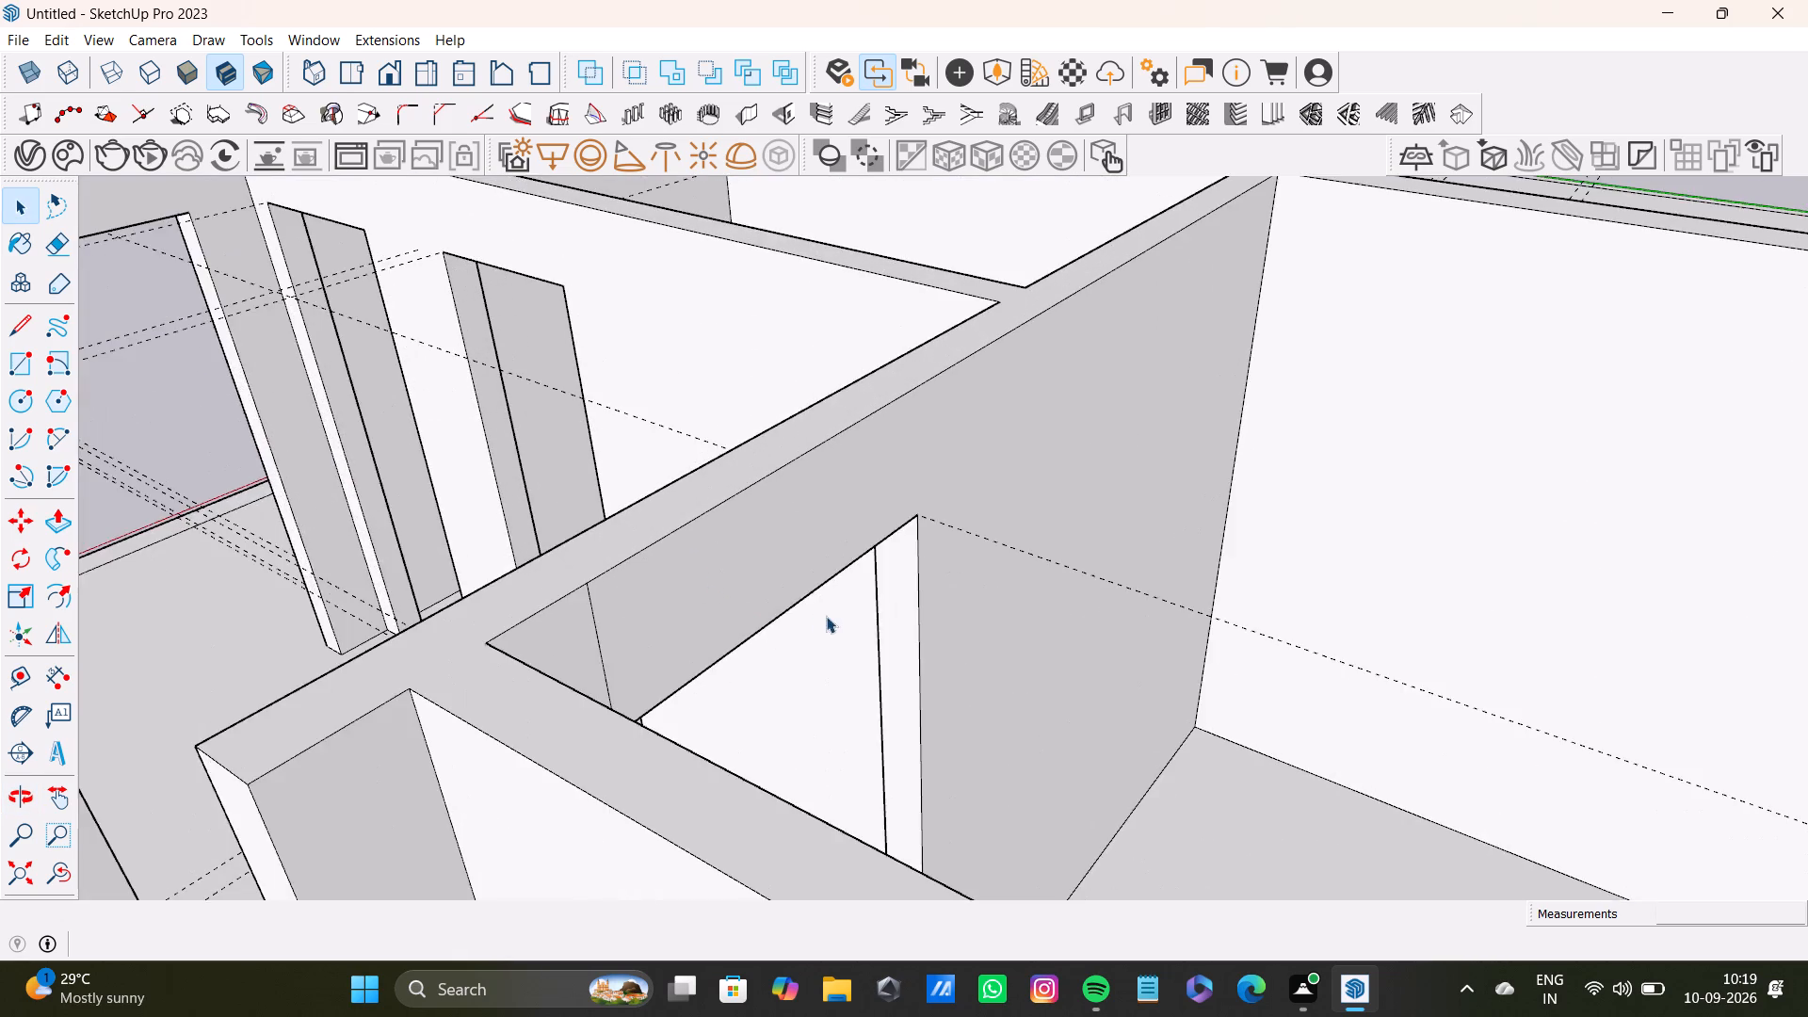
pyautogui.moveTo(817, 621); pyautogui.dragTo(680, 659, button='middle')
pyautogui.scroll(4, 482, 602)
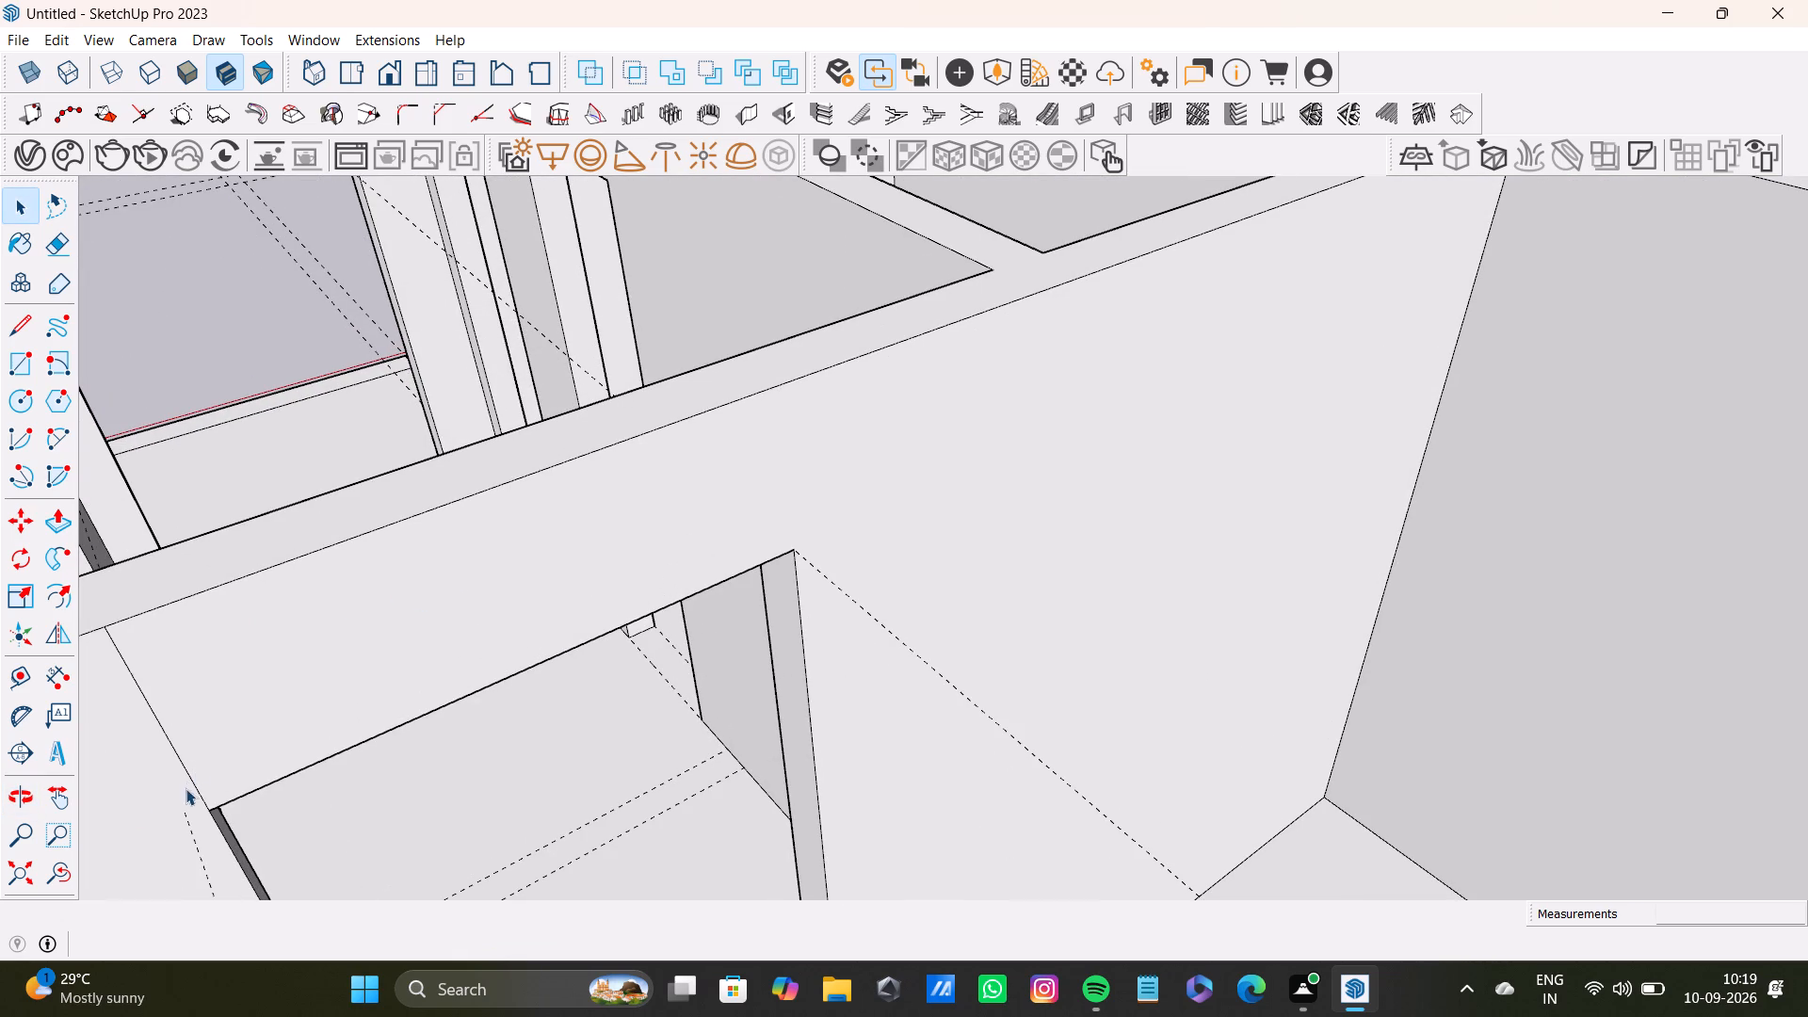
pyautogui.click(199, 791)
pyautogui.press('Delete')
# Place a horizontal guide 1'6" below the top edge of the free wall end at the doorway adjacent to the corner room.
pyautogui.scroll(-5, 204, 791)
pyautogui.scroll(2, 210, 791)
pyautogui.scroll(-5, 215, 793)
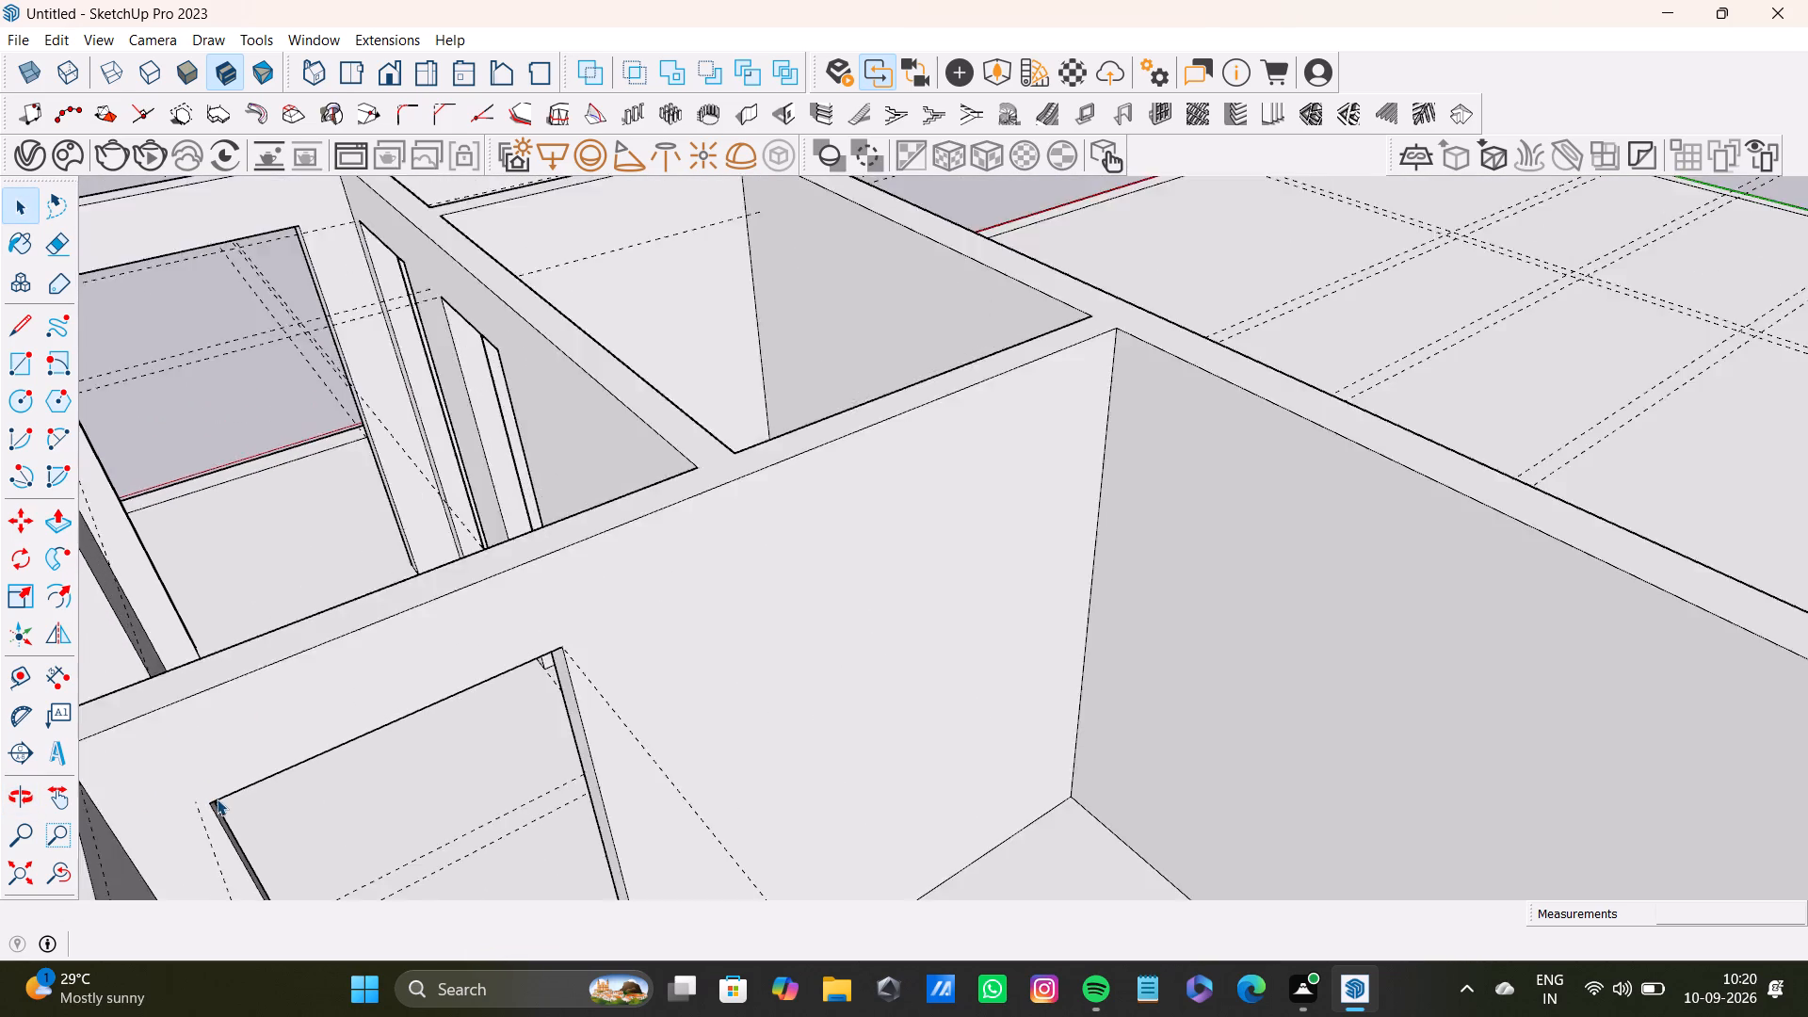
pyautogui.scroll(-17, 217, 799)
pyautogui.keyDown('shift'); pyautogui.moveTo(221, 804); pyautogui.dragTo(879, 557, button='middle'); pyautogui.keyUp('shift')
pyautogui.scroll(5, 839, 595)
pyautogui.moveTo(773, 605); pyautogui.dragTo(783, 586, button='middle')
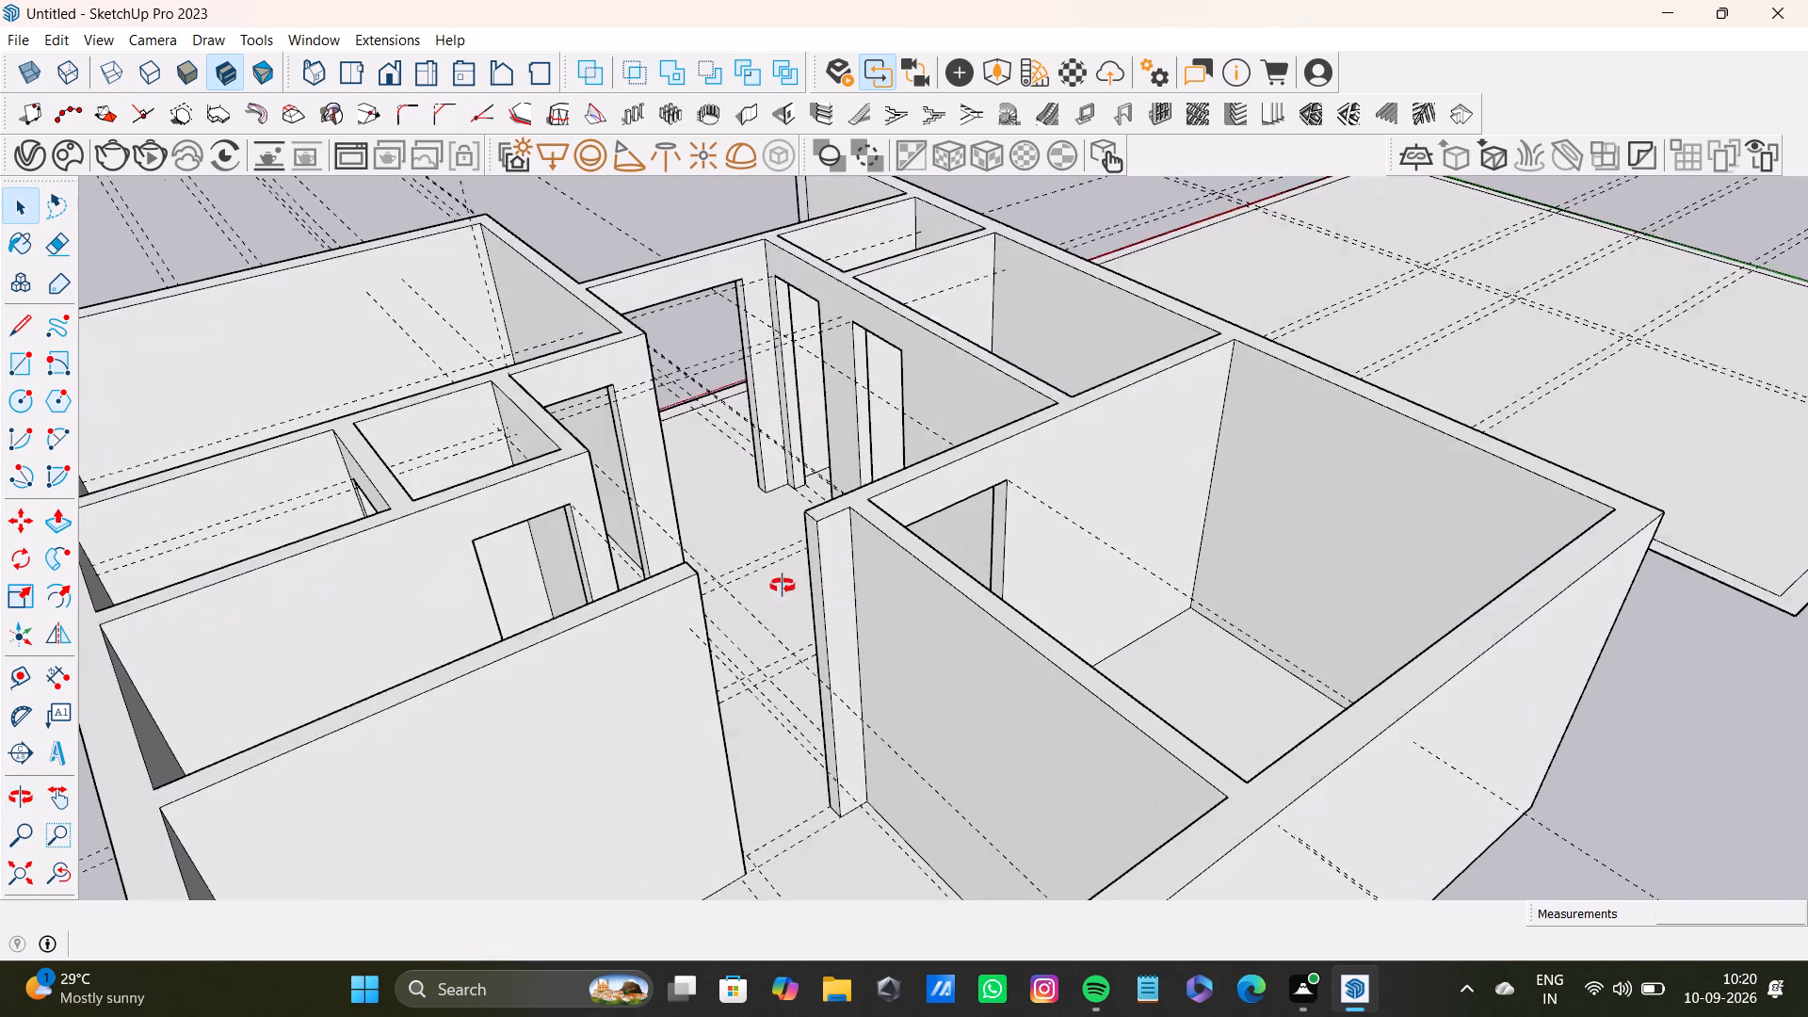
pyautogui.moveTo(783, 586); pyautogui.dragTo(895, 514, button='middle')
pyautogui.scroll(4, 844, 435)
pyautogui.scroll(4, 959, 467)
pyautogui.press('t')
pyautogui.scroll(5, 1052, 413)
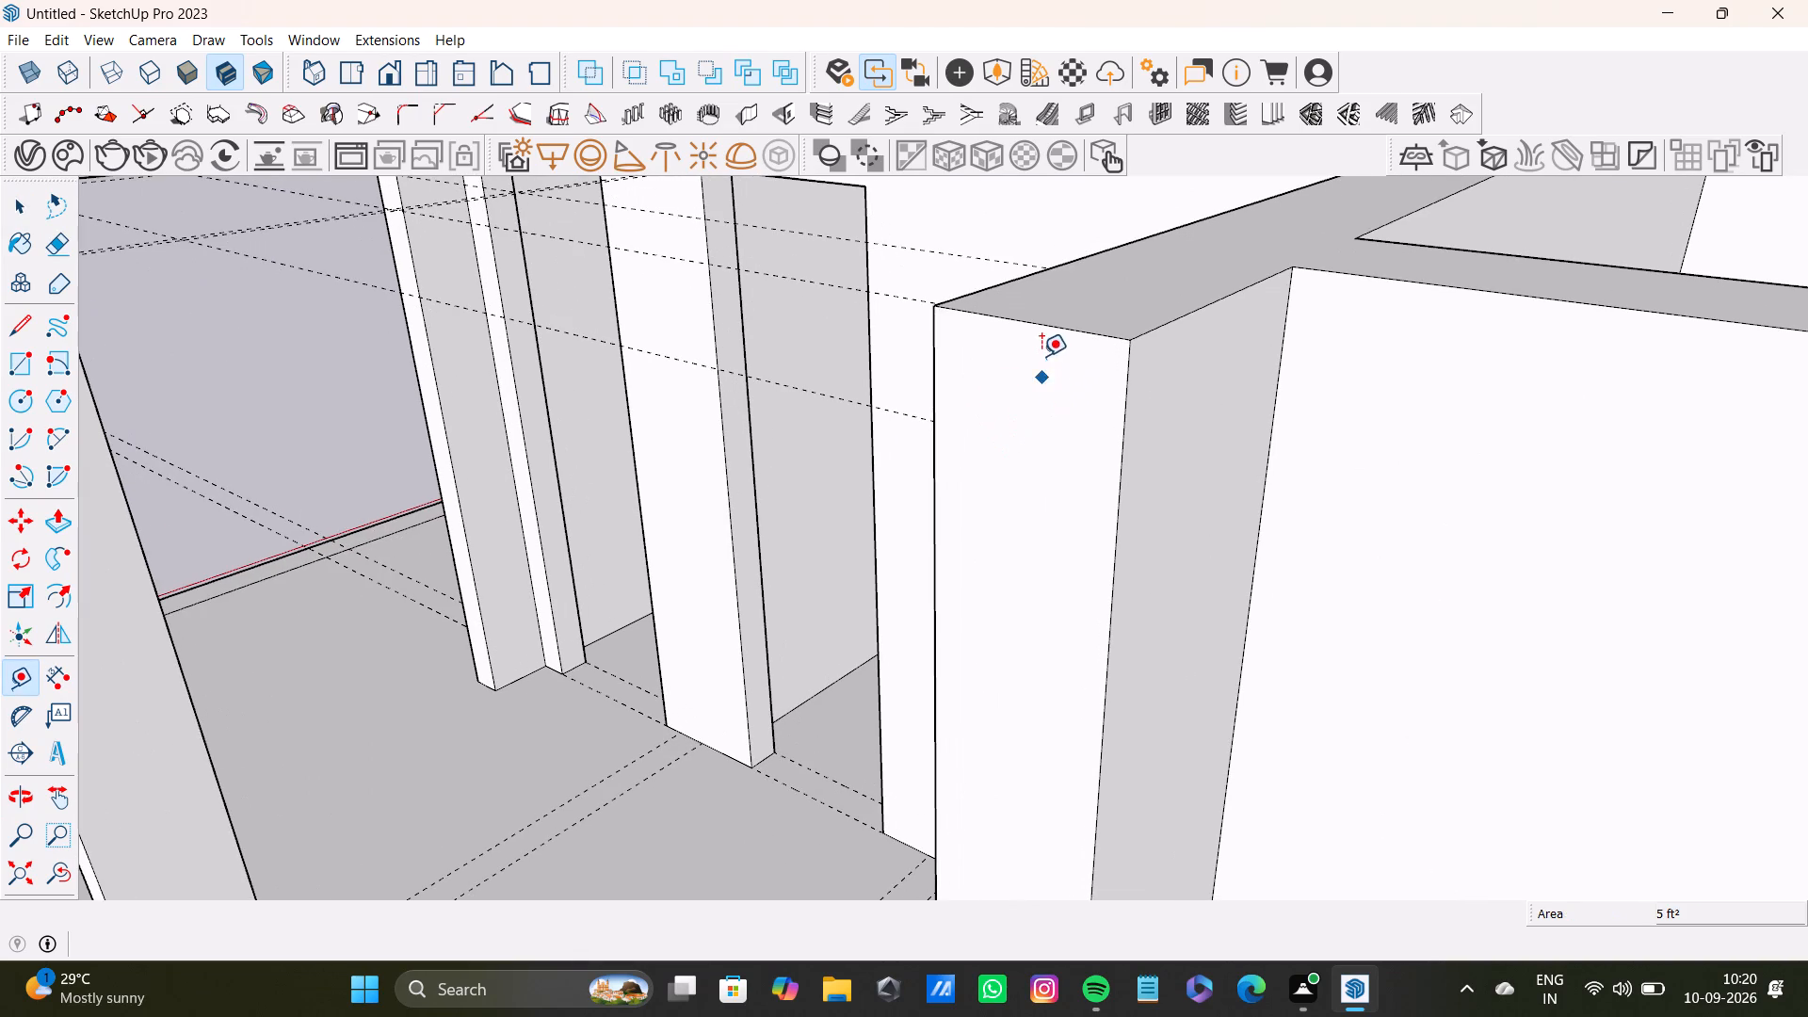
pyautogui.click(1057, 325)
pyautogui.scroll(-5, 1006, 507)
pyautogui.keyDown('shift'); pyautogui.scroll(1, 984, 626); pyautogui.keyUp('shift')
pyautogui.keyDown('shift'); pyautogui.moveTo(985, 625); pyautogui.dragTo(1033, 521, button='middle'); pyautogui.keyUp('shift')
pyautogui.write("1'5")
pyautogui.press('BackSpace')
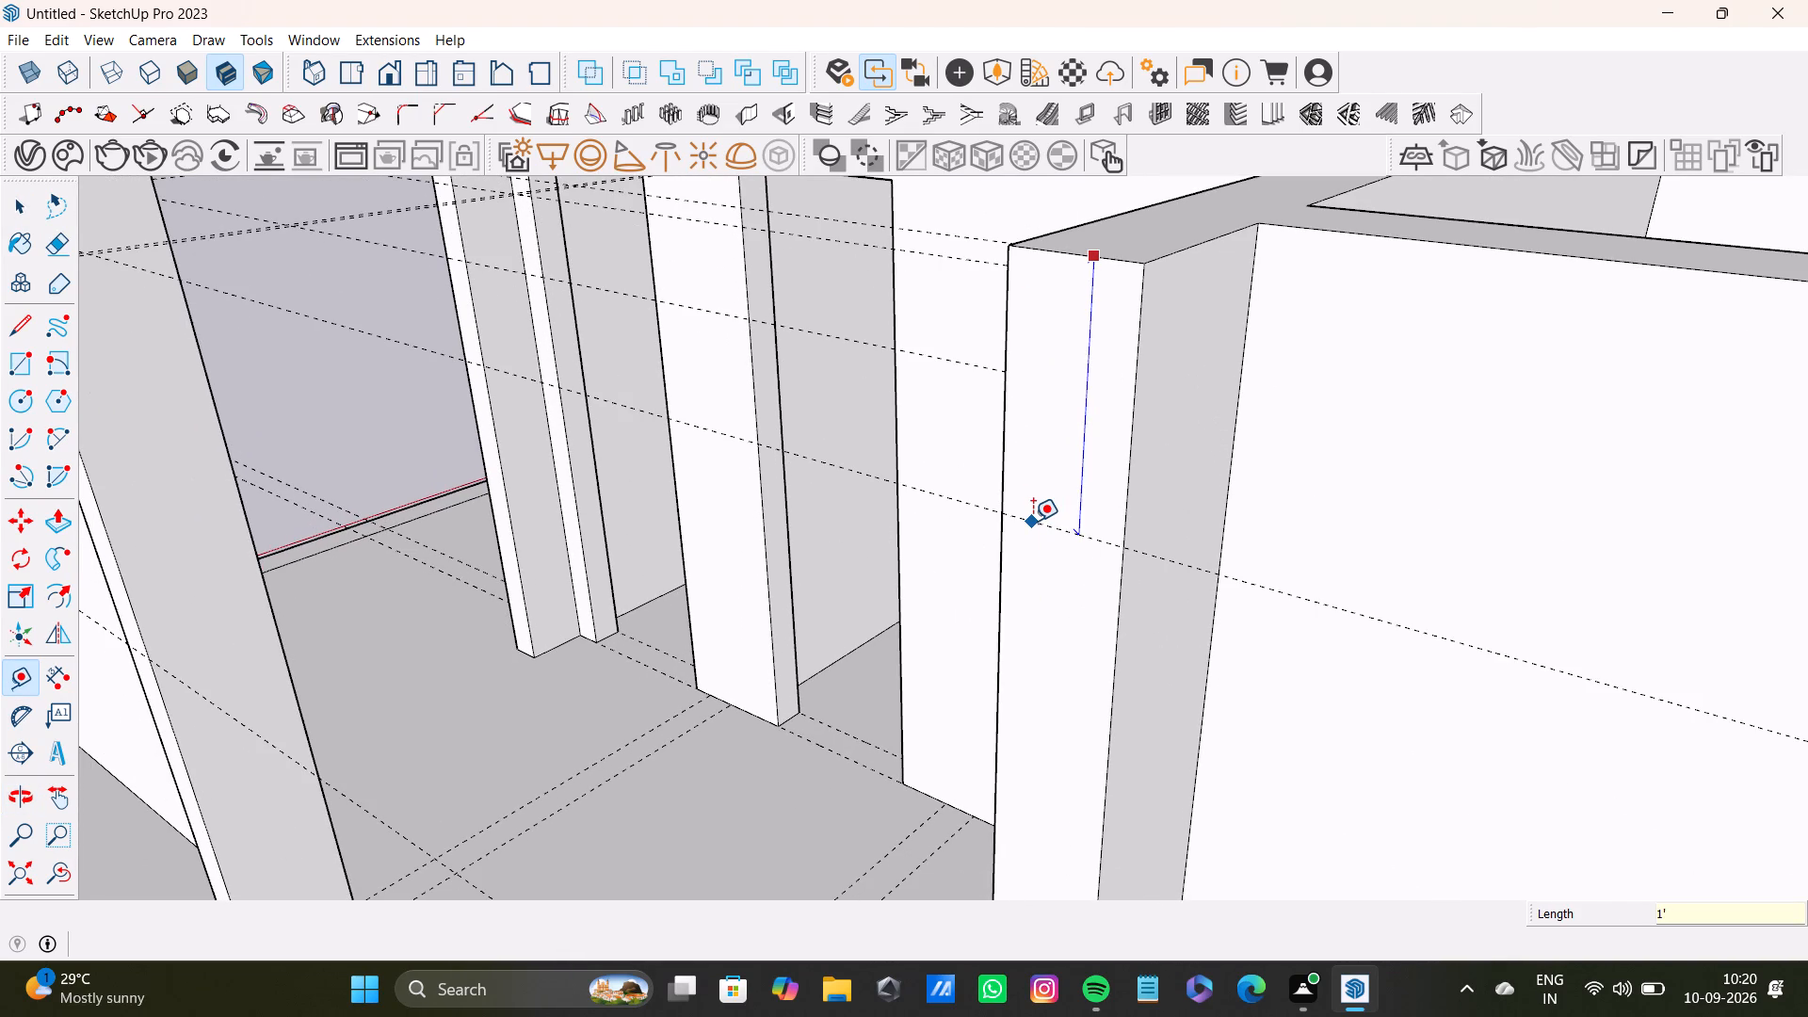
pyautogui.press('5')
pyautogui.press('BackSpace')
pyautogui.write('6"')
pyautogui.press('Return')
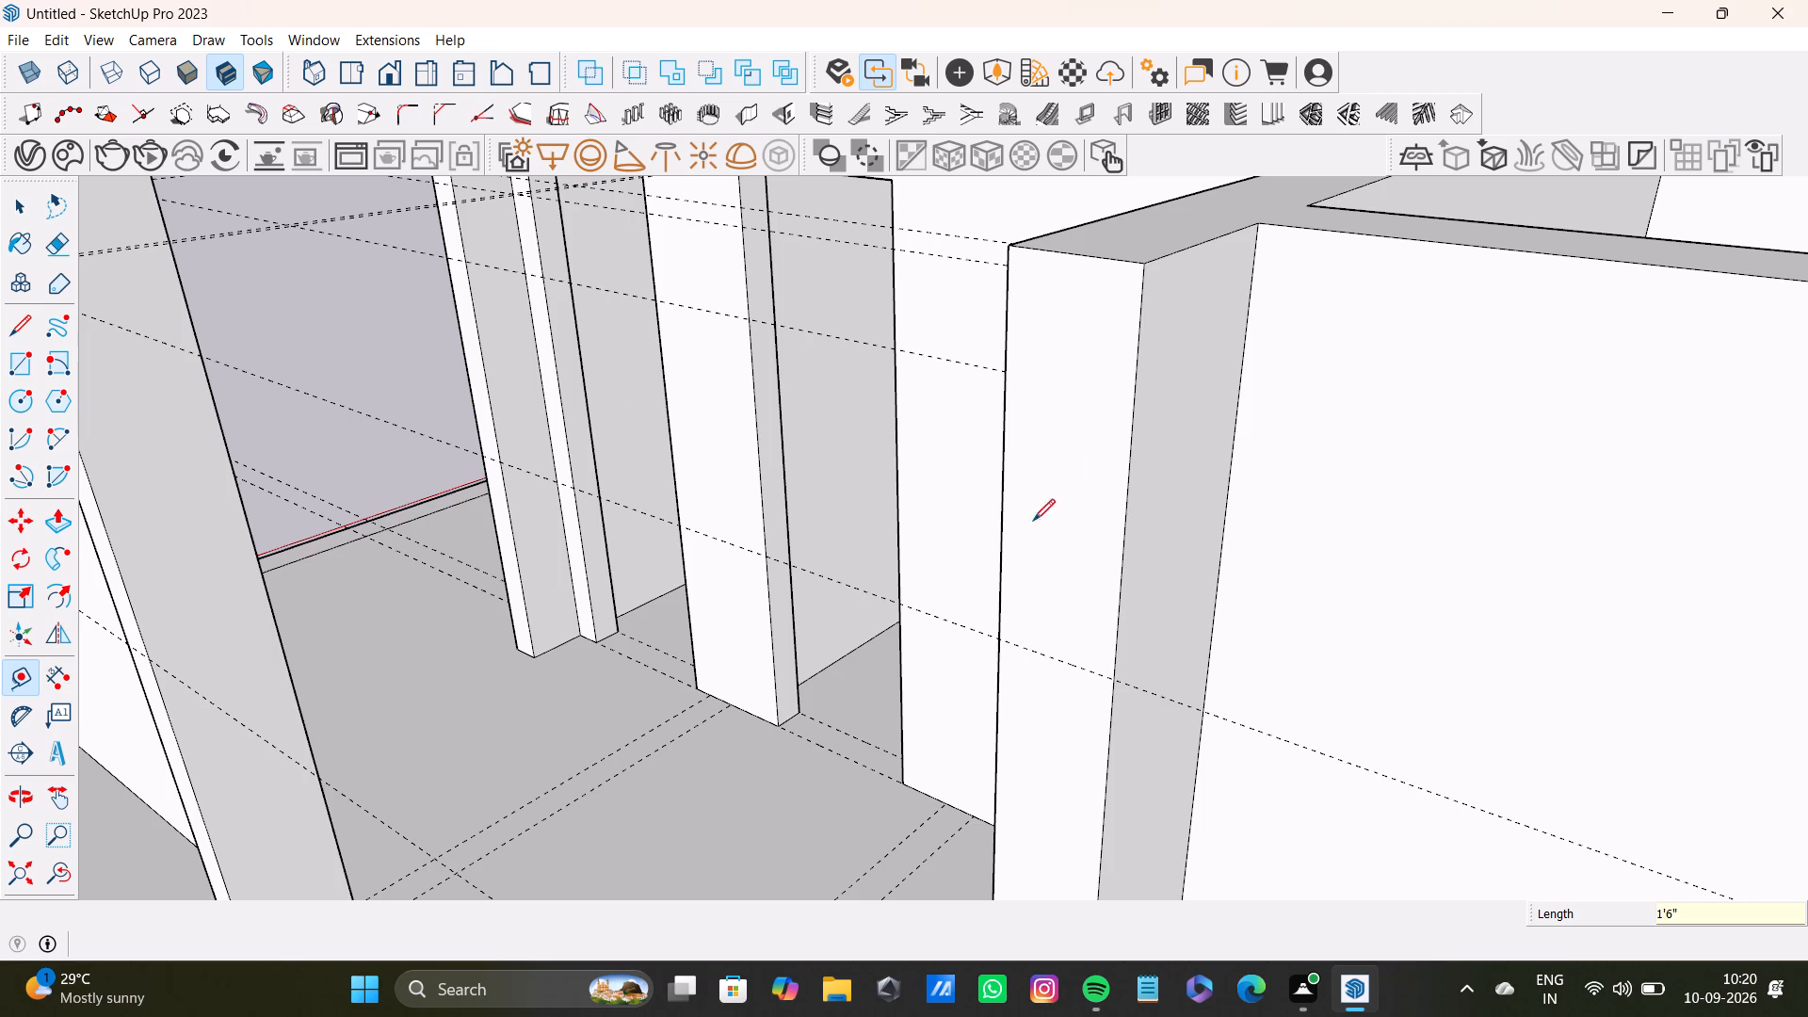
# Draw a line along the guide across that wall end, separating its upper part.
pyautogui.press('l')
pyautogui.scroll(6, 1030, 668)
pyautogui.click(981, 626)
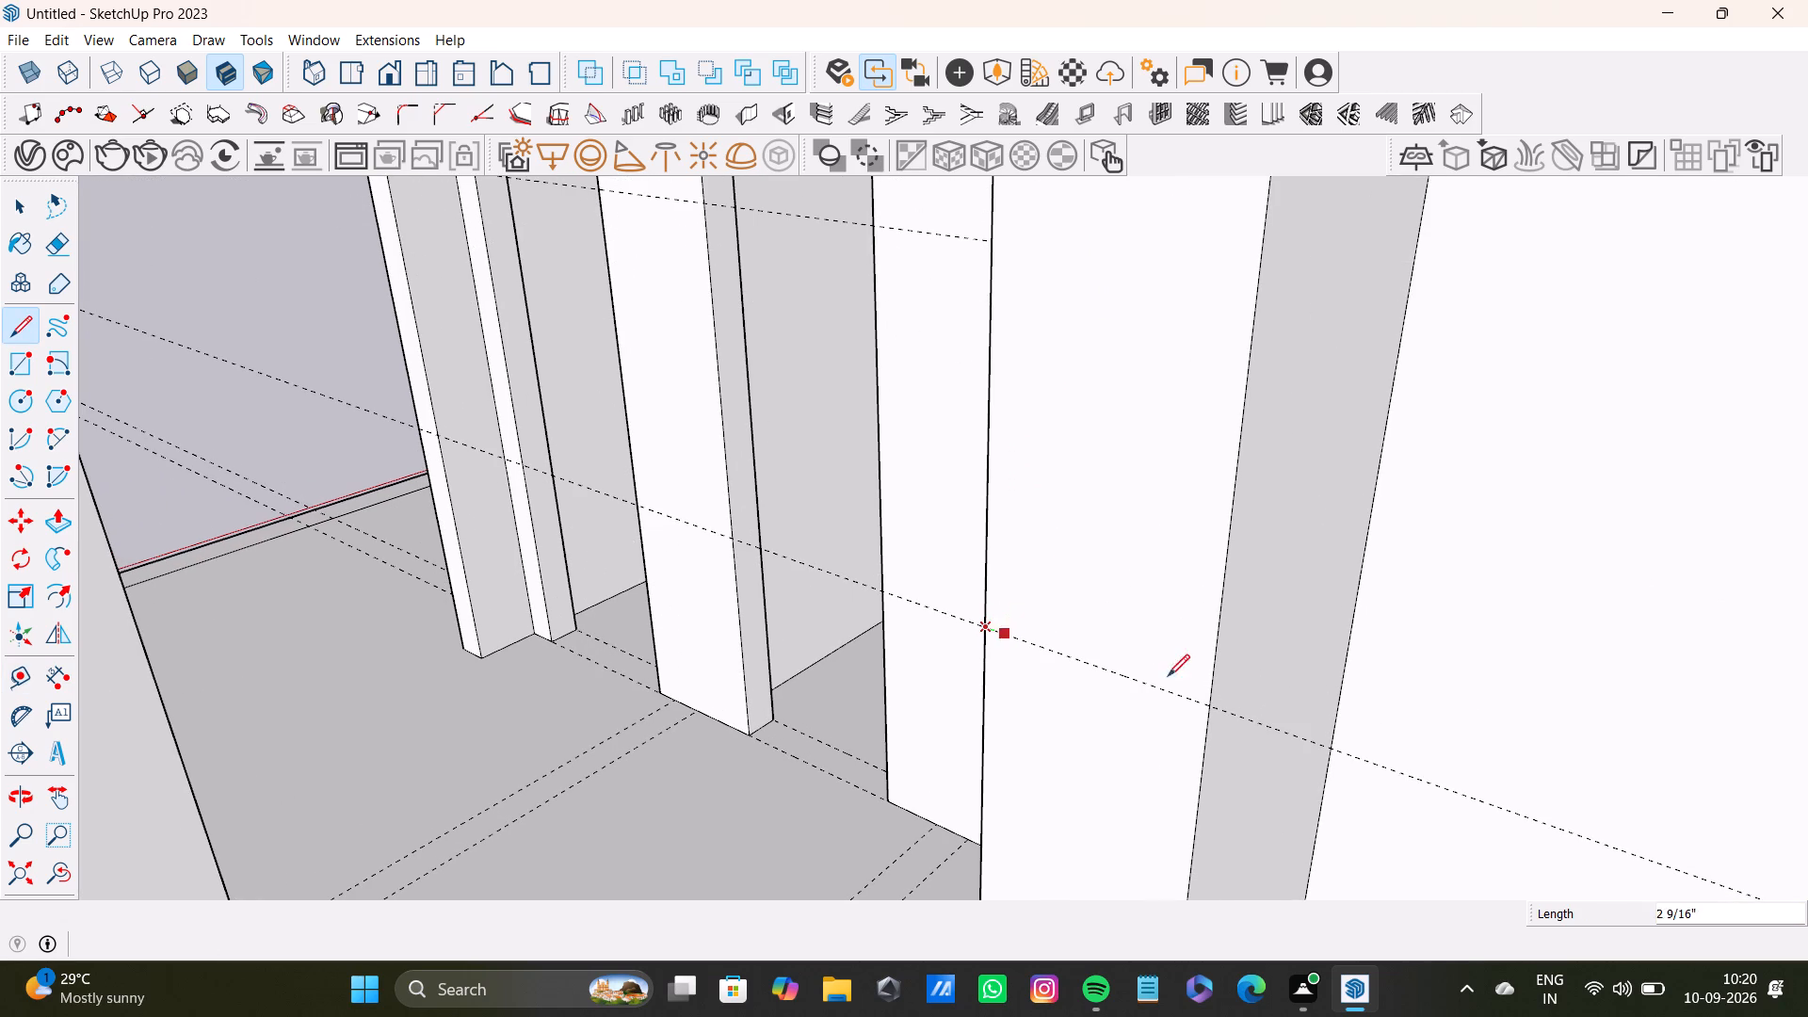
pyautogui.click(1212, 708)
pyautogui.press('space')
# Push/Pull the upper part of the wall end about 2'8" across the doorway to the opposite wall, forming a lintel.
pyautogui.scroll(-17, 1117, 598)
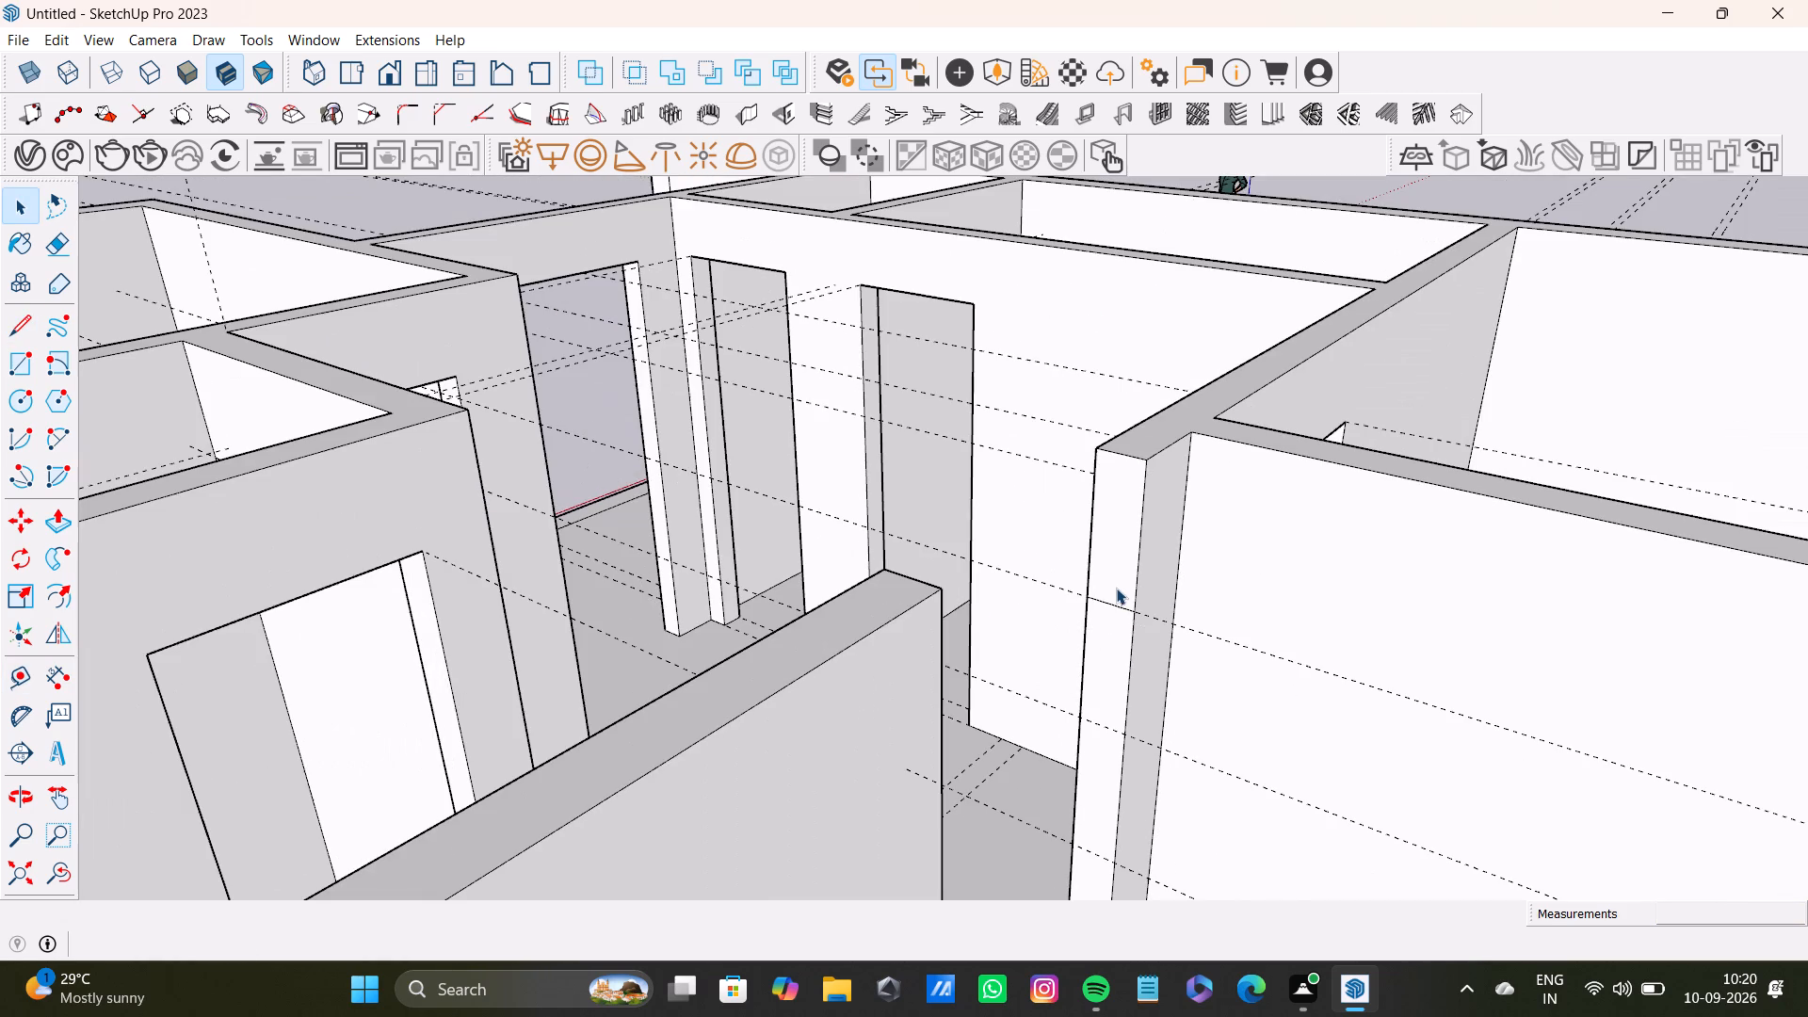
pyautogui.click(1111, 565)
pyautogui.press('p')
pyautogui.click(1111, 565)
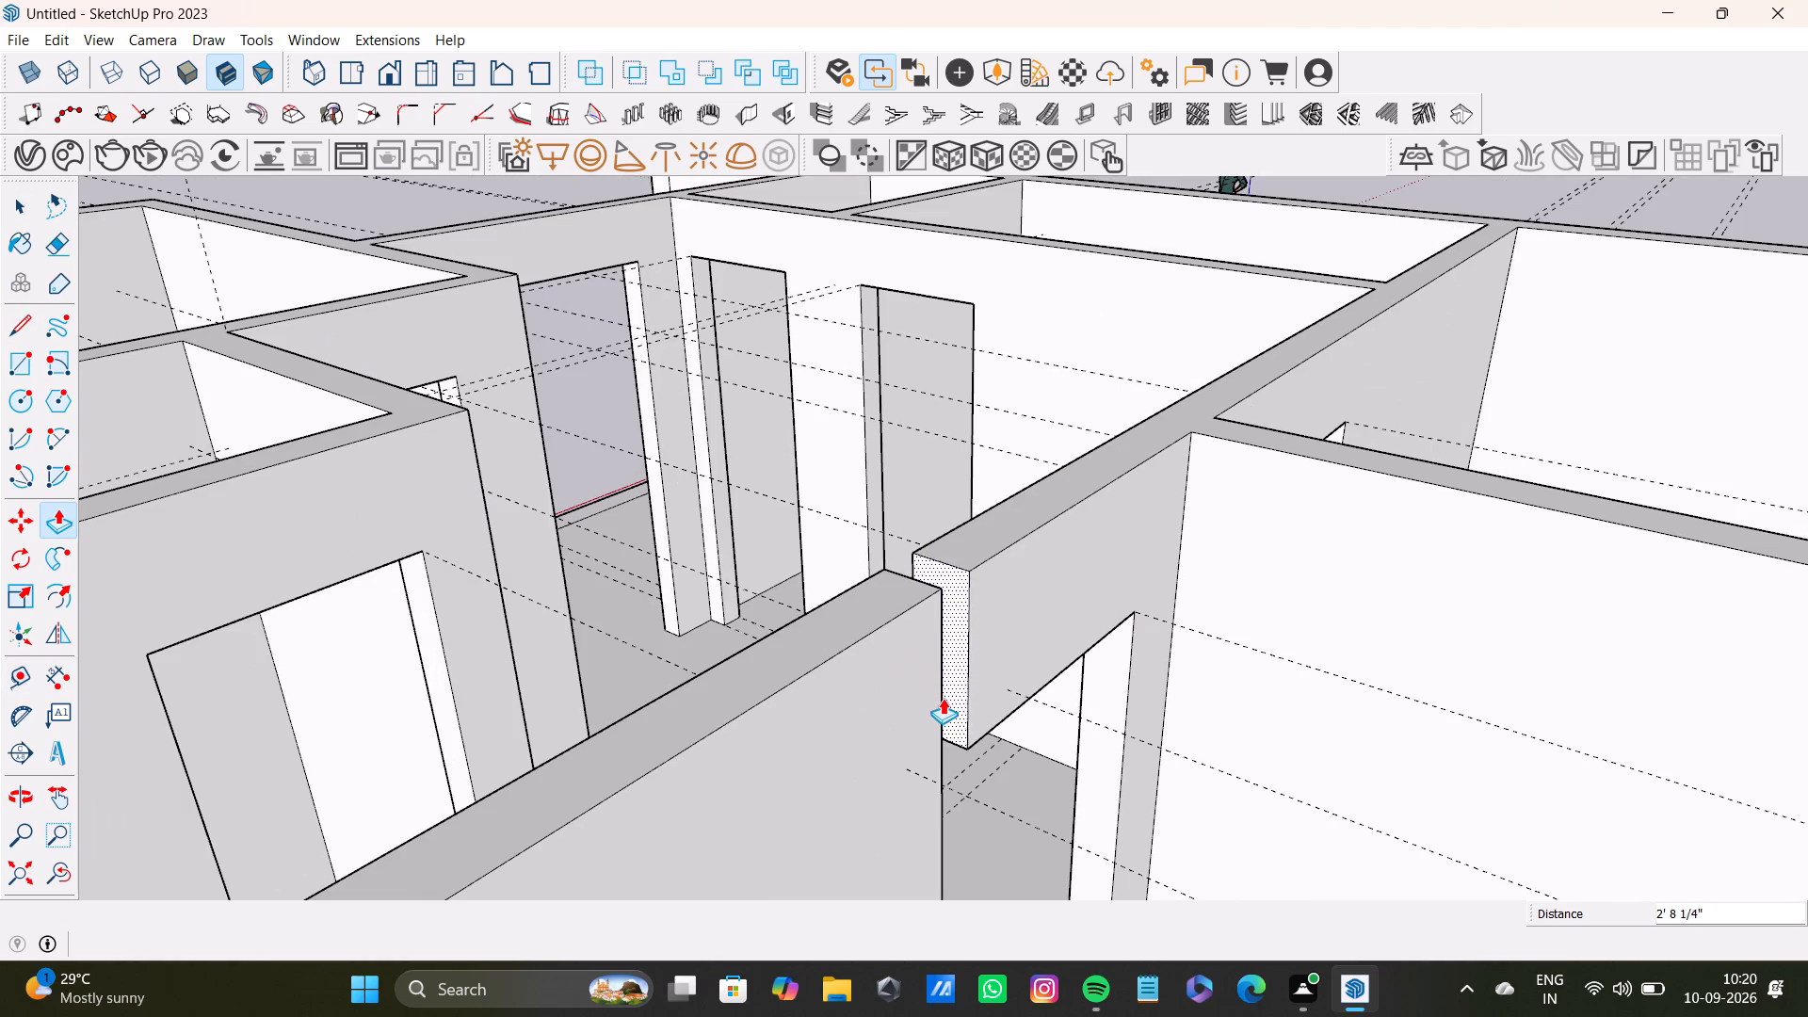
pyautogui.click(943, 698)
# Delete the vertical seam line on the room-side face of the new lintel, where it meets the opposite wall.
pyautogui.scroll(-5, 964, 674)
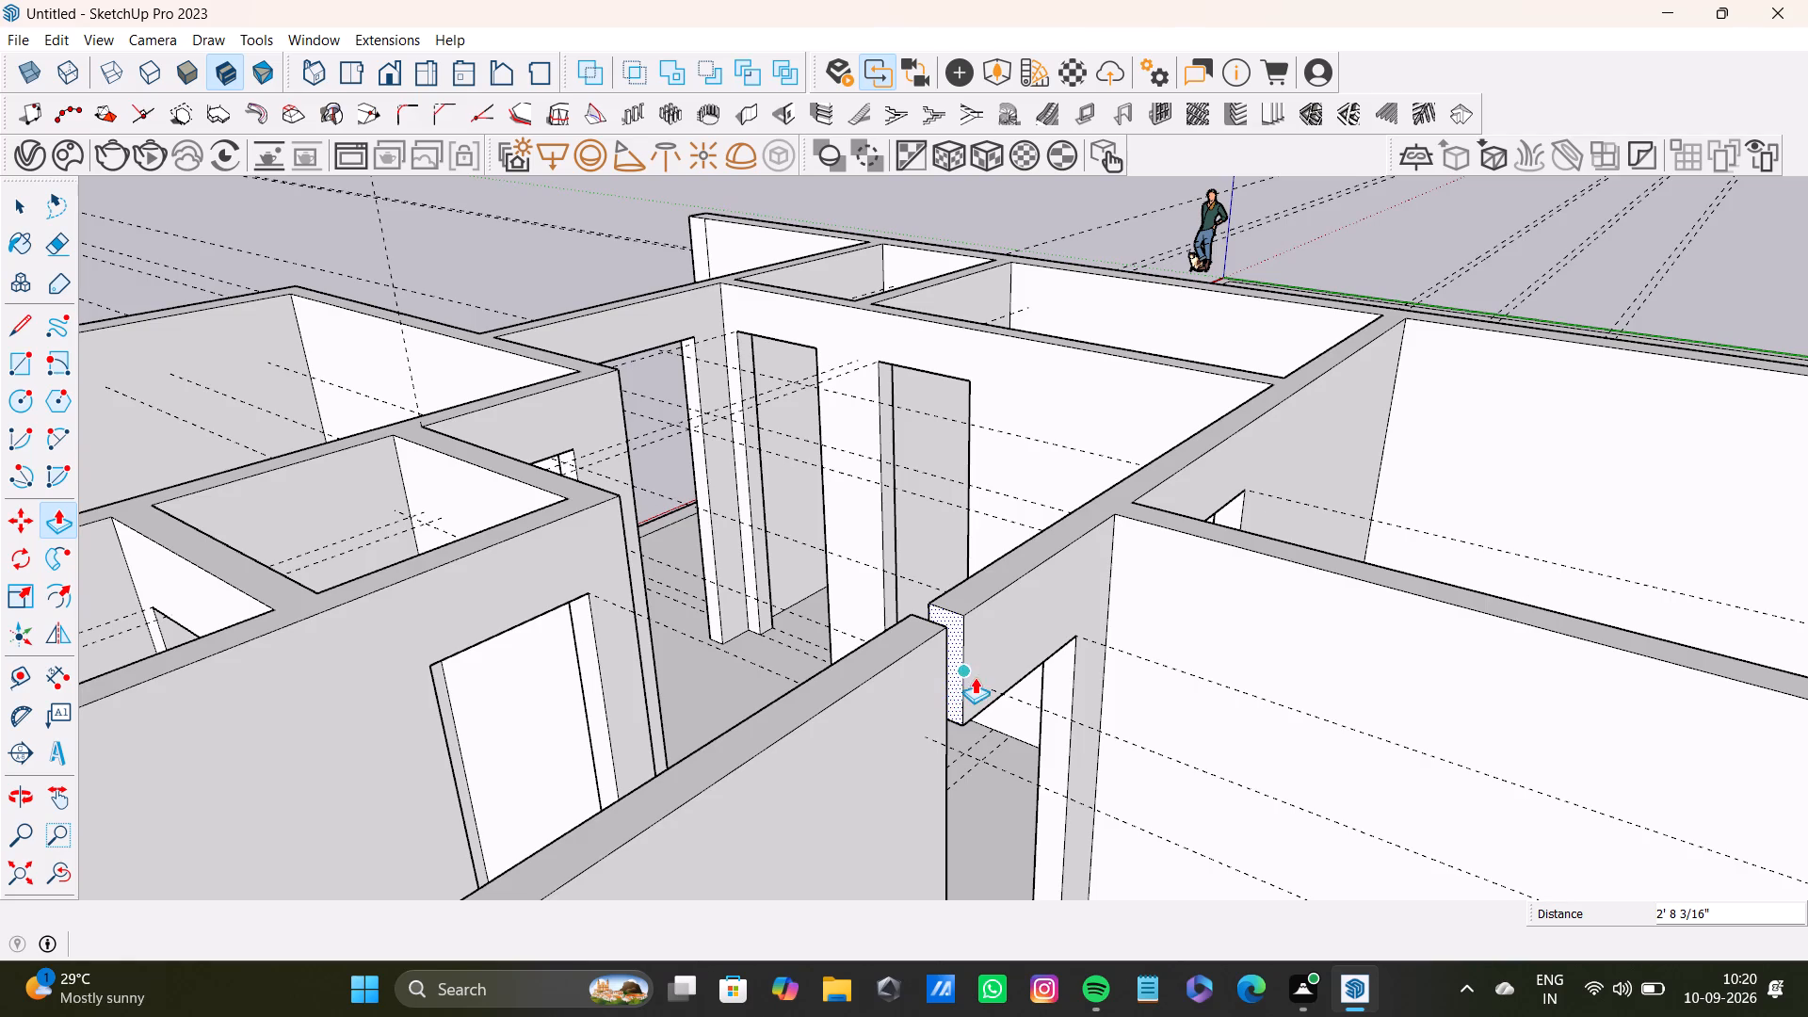
pyautogui.moveTo(966, 661); pyautogui.dragTo(887, 768, button='middle')
pyautogui.scroll(-1, 883, 761)
pyautogui.scroll(4, 866, 738)
pyautogui.keyDown('shift'); pyautogui.moveTo(863, 739); pyautogui.dragTo(882, 571, button='middle'); pyautogui.keyUp('shift')
pyautogui.scroll(4, 820, 593)
pyautogui.click(912, 622)
pyautogui.click(864, 687)
pyautogui.scroll(4, 845, 605)
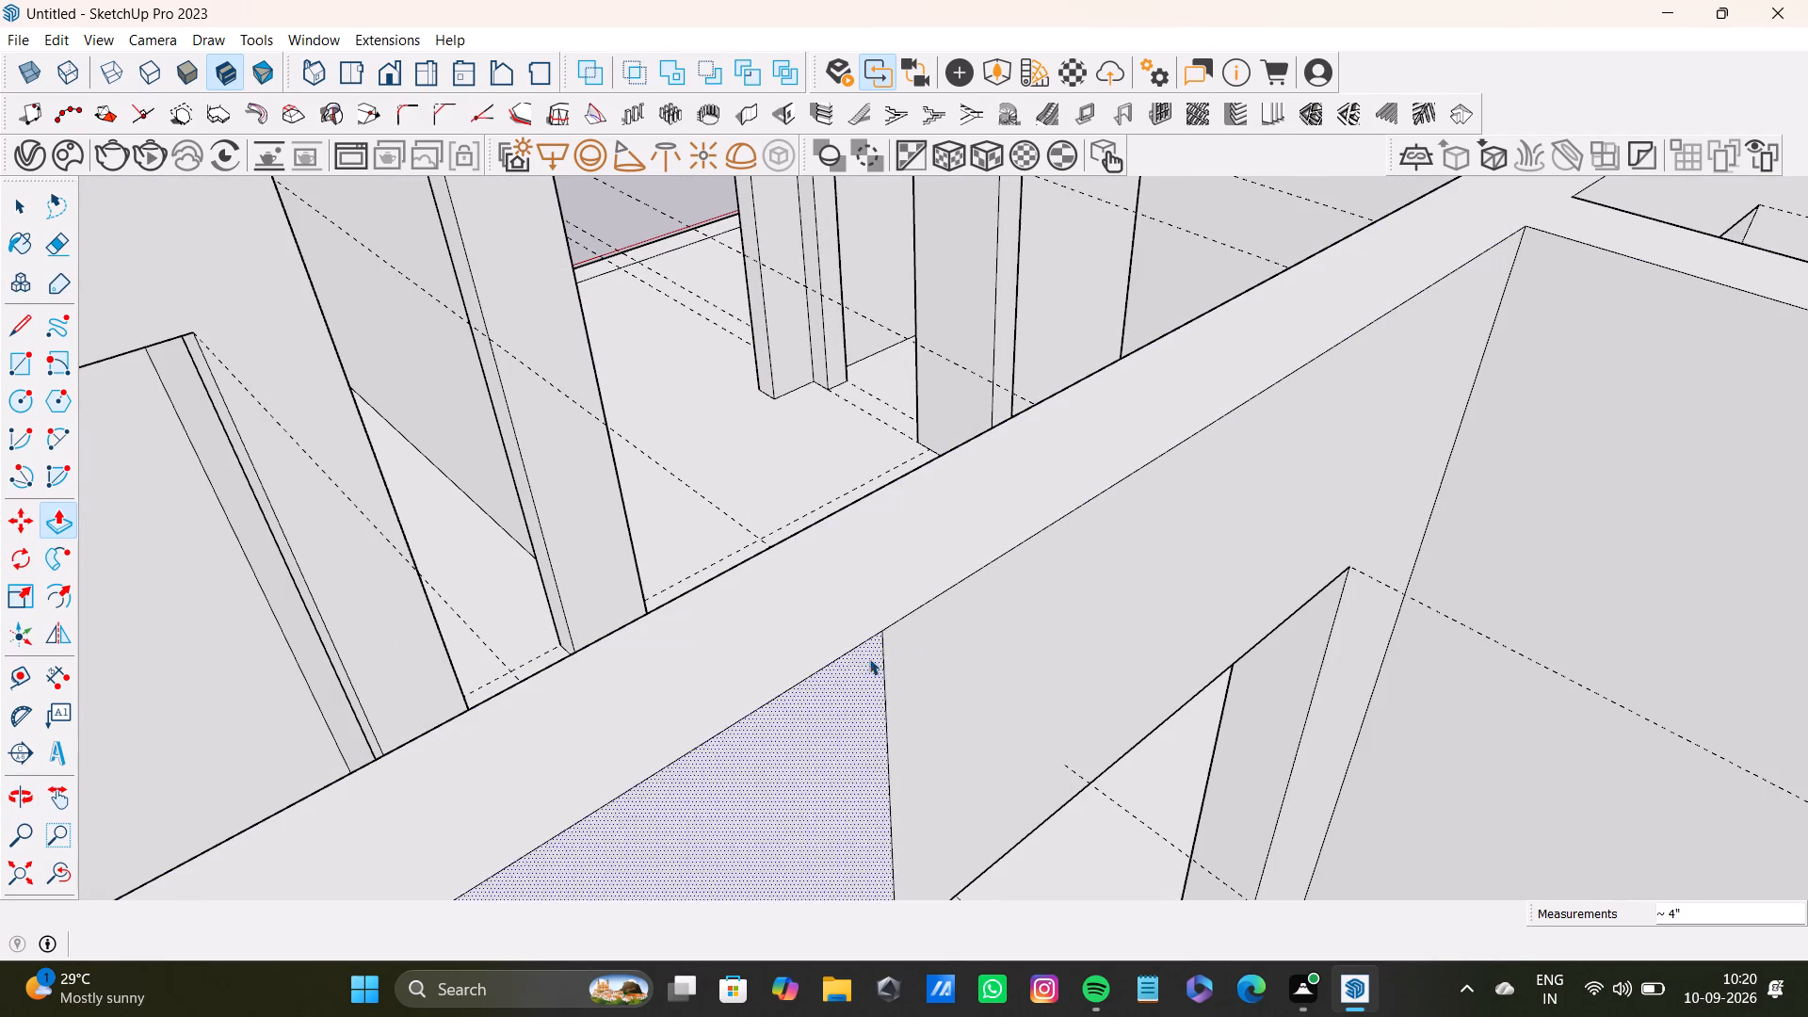
pyautogui.press('space')
pyautogui.click(889, 714)
pyautogui.press('Delete')
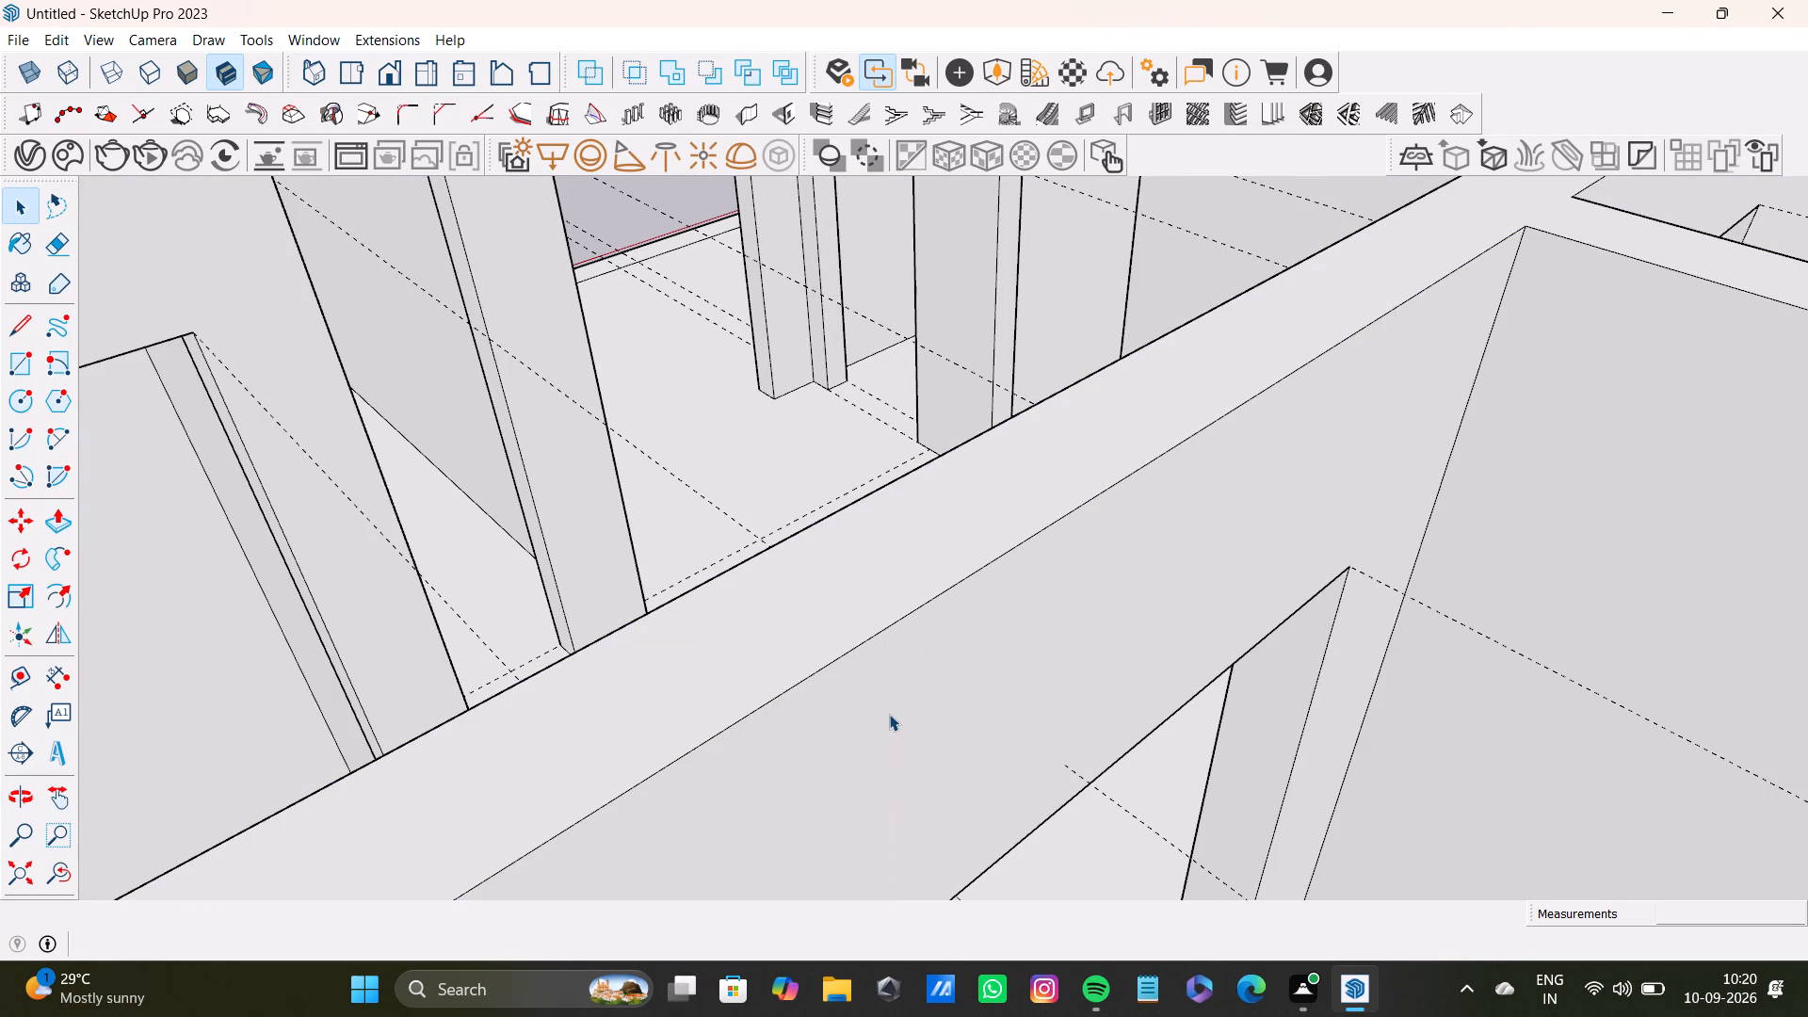
# Delete the matching vertical seam line on the hall-side face of the same lintel.
pyautogui.scroll(-20, 941, 682)
pyautogui.scroll(1, 718, 760)
pyautogui.moveTo(718, 760); pyautogui.dragTo(994, 757, button='middle')
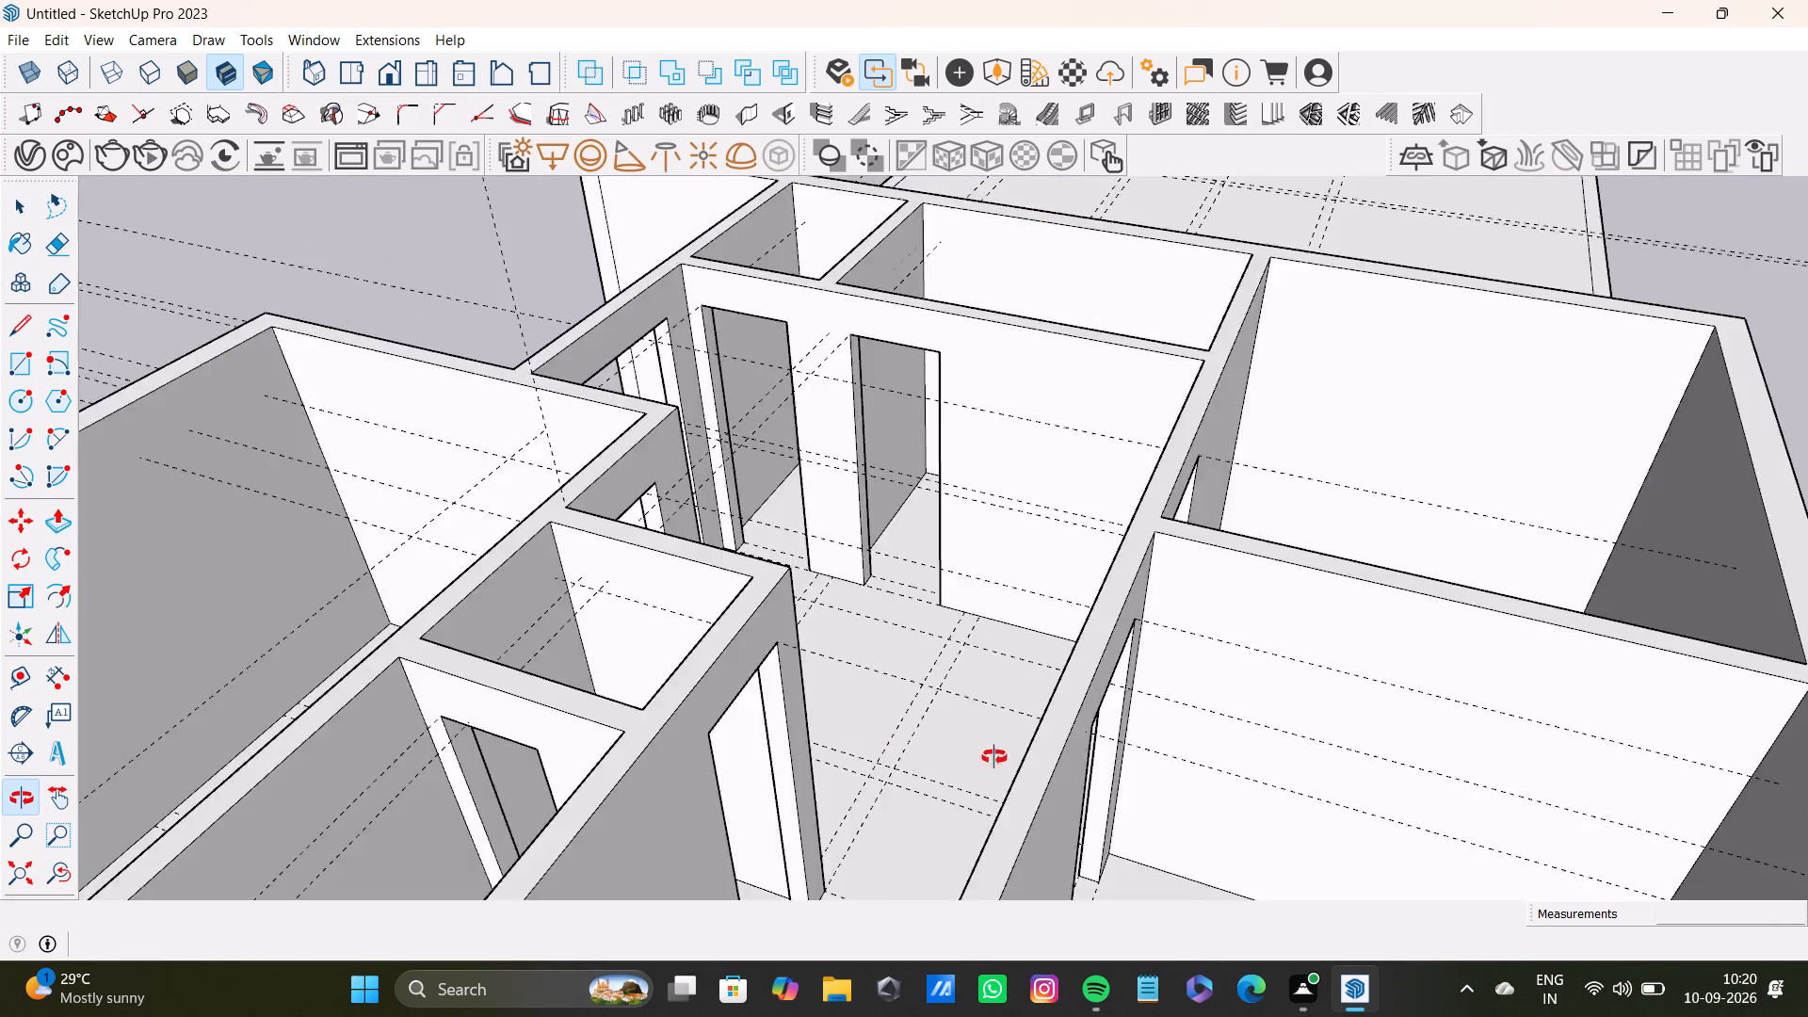
pyautogui.moveTo(994, 757); pyautogui.dragTo(1392, 731, button='middle')
pyautogui.scroll(-1, 1396, 722)
pyautogui.scroll(4, 1314, 472)
pyautogui.keyDown('shift'); pyautogui.moveTo(1314, 472); pyautogui.dragTo(1057, 568, button='middle'); pyautogui.keyUp('shift')
pyautogui.moveTo(1070, 584); pyautogui.dragTo(1277, 573, button='middle')
pyautogui.scroll(5, 1226, 550)
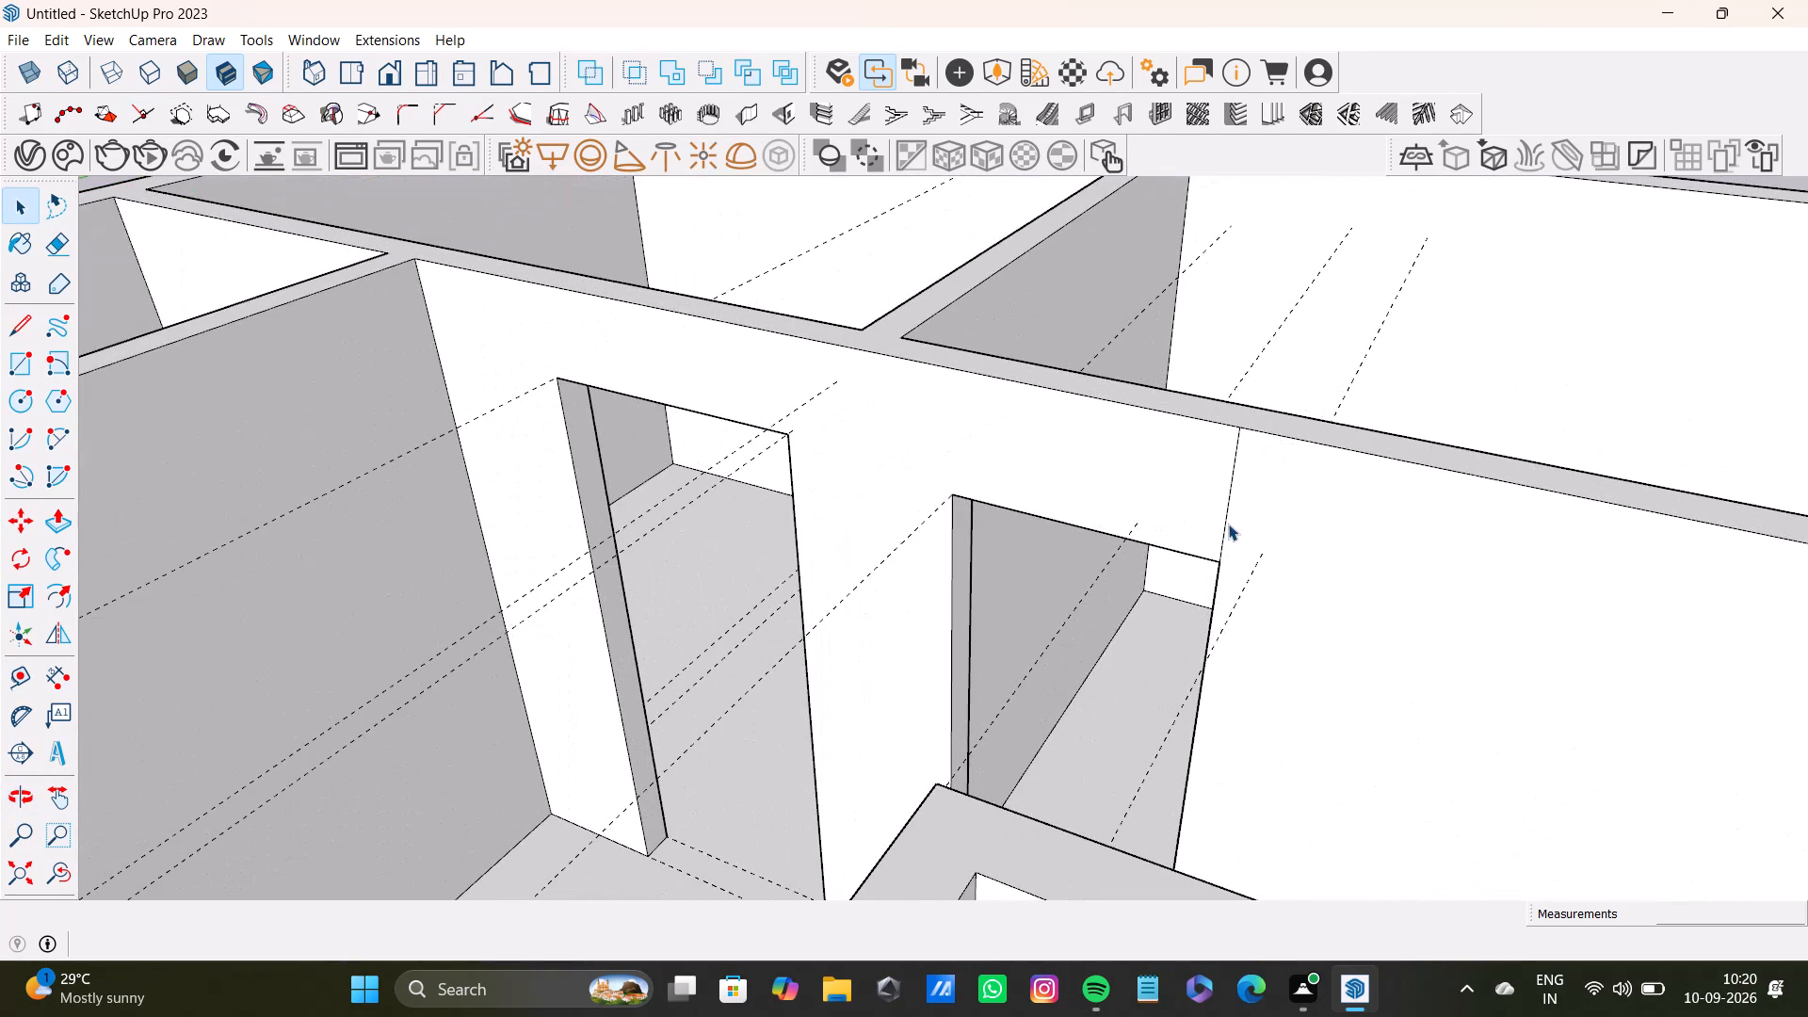
pyautogui.click(1228, 535)
pyautogui.click(1219, 537)
pyautogui.click(1223, 546)
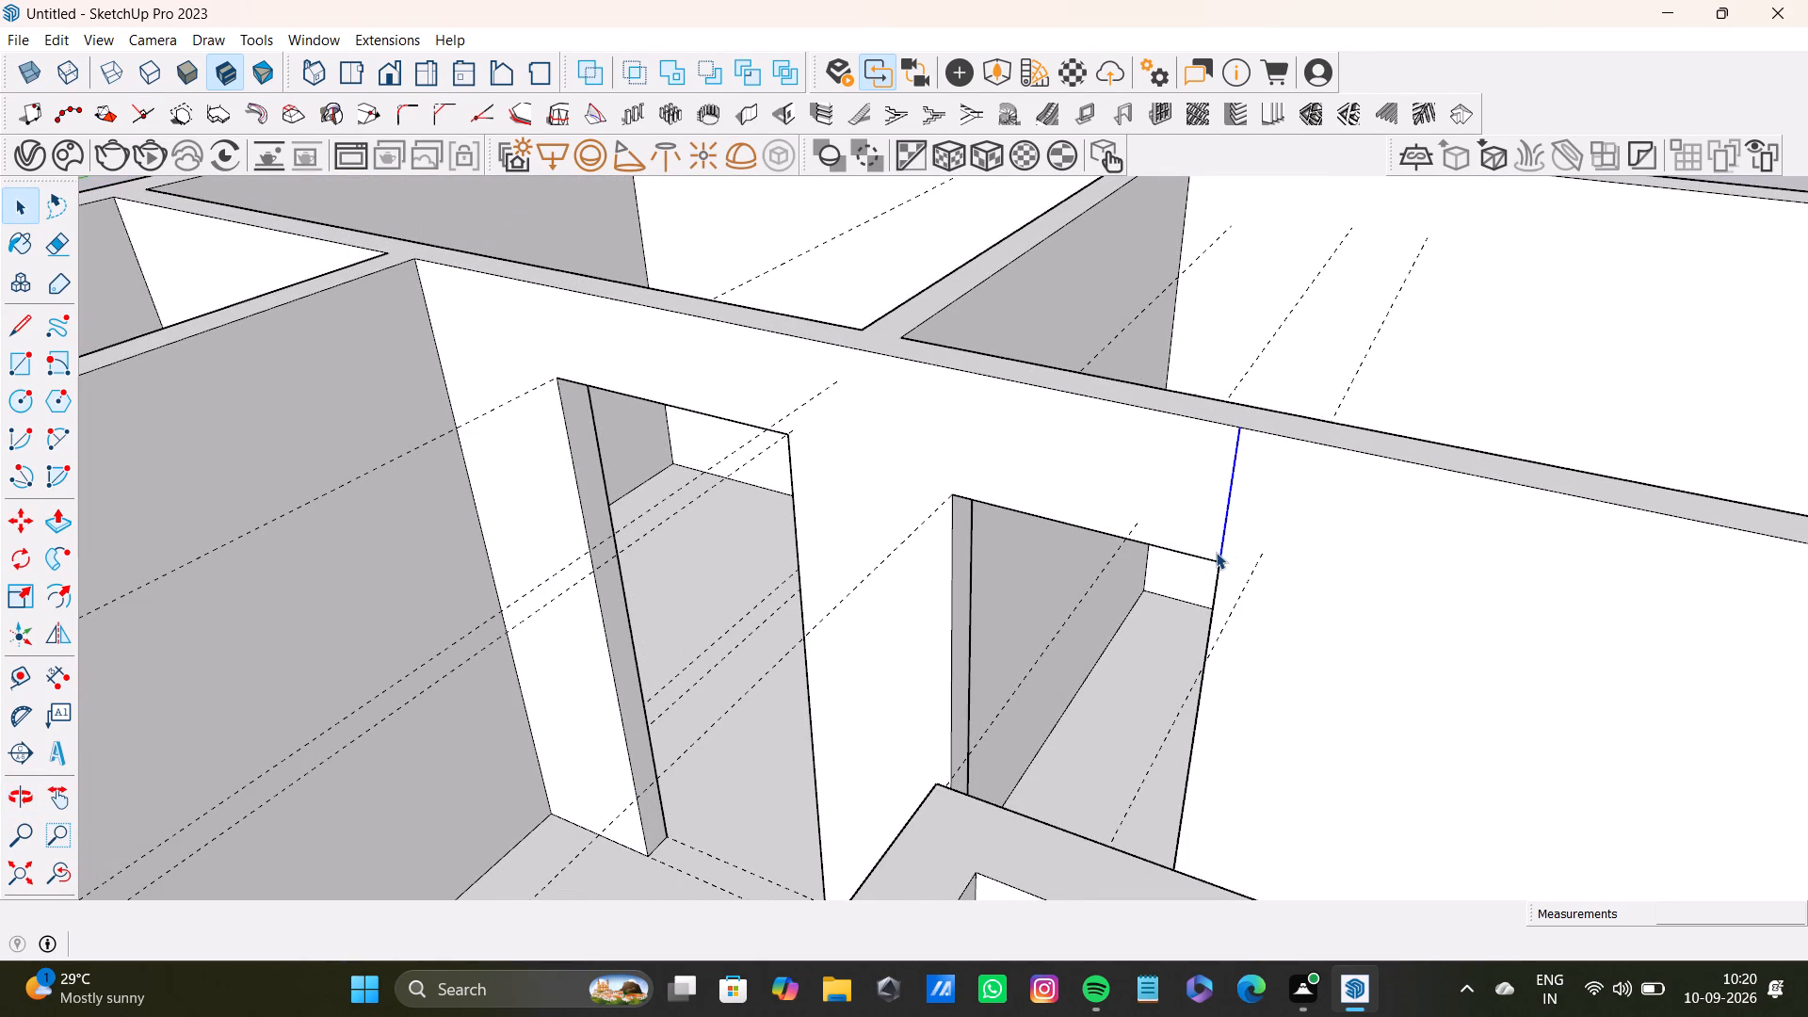
pyautogui.press('Delete')
# Push/Pull the new lintel's underside up 3" to align it with the neighbouring doorway's lintel.
pyautogui.scroll(-3, 645, 403)
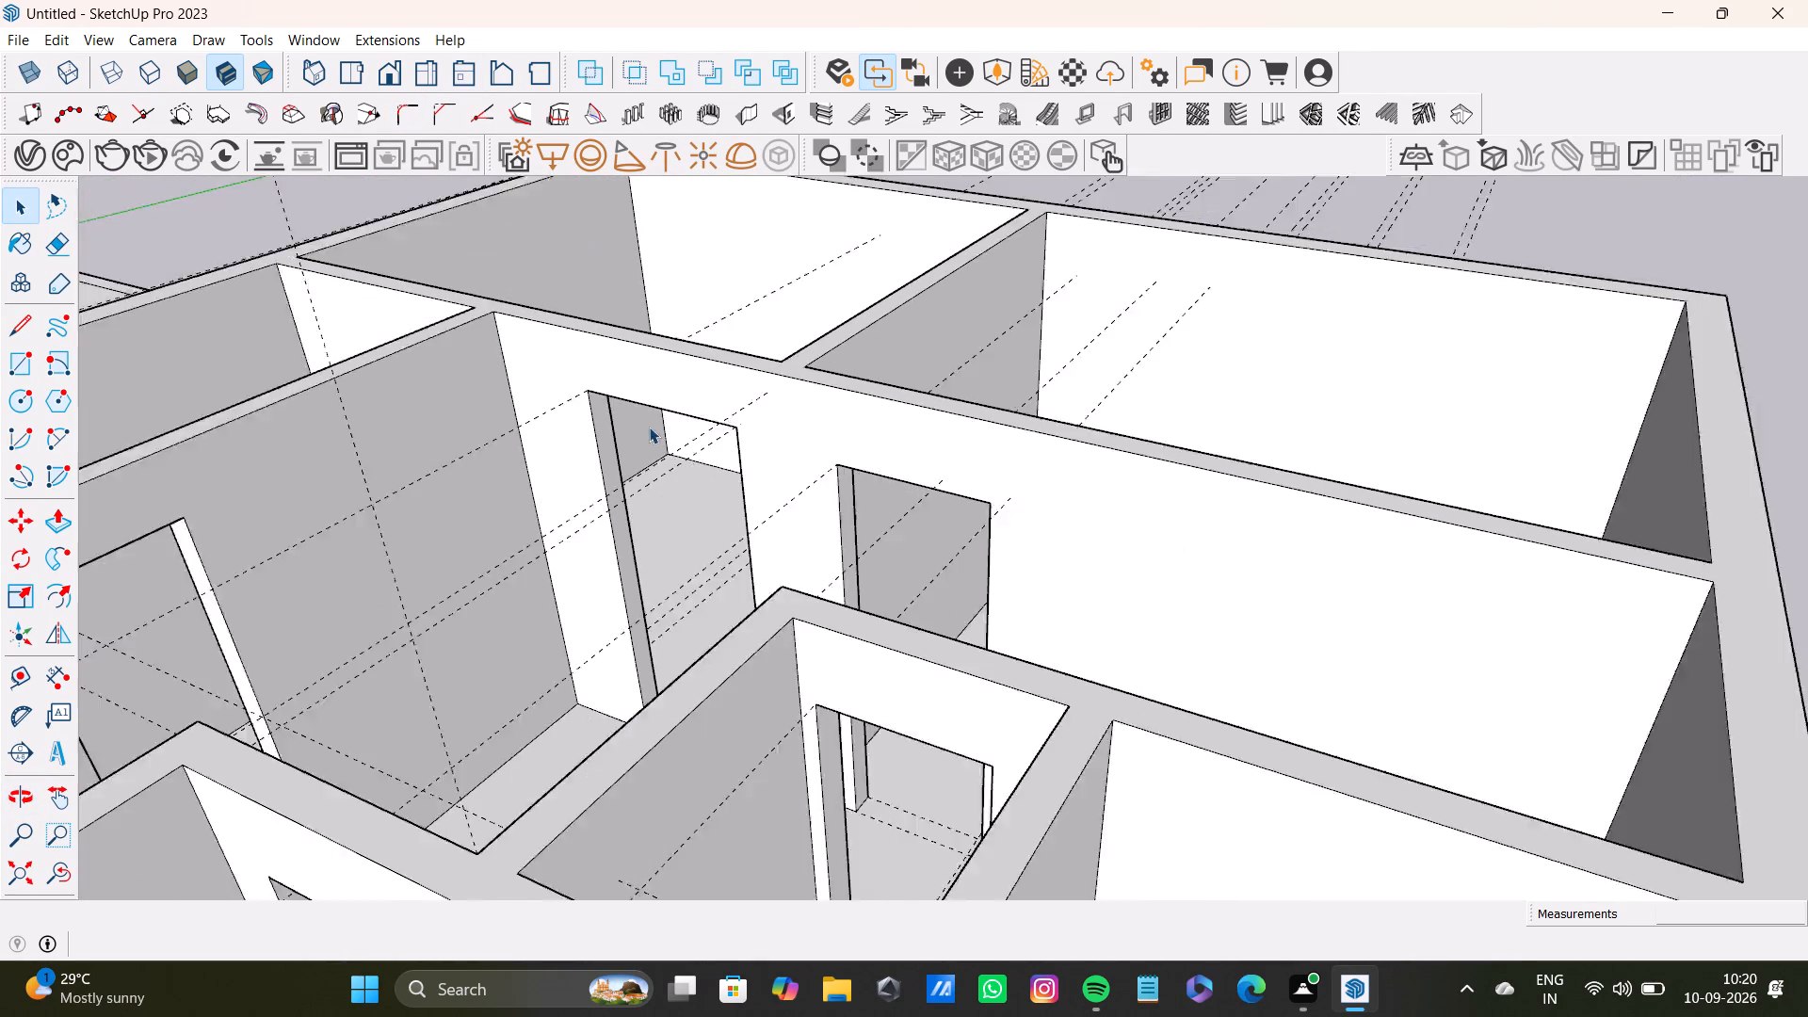
pyautogui.scroll(-2, 649, 427)
pyautogui.scroll(1, 654, 457)
pyautogui.scroll(-5, 657, 477)
pyautogui.moveTo(784, 557); pyautogui.dragTo(524, 436, button='middle')
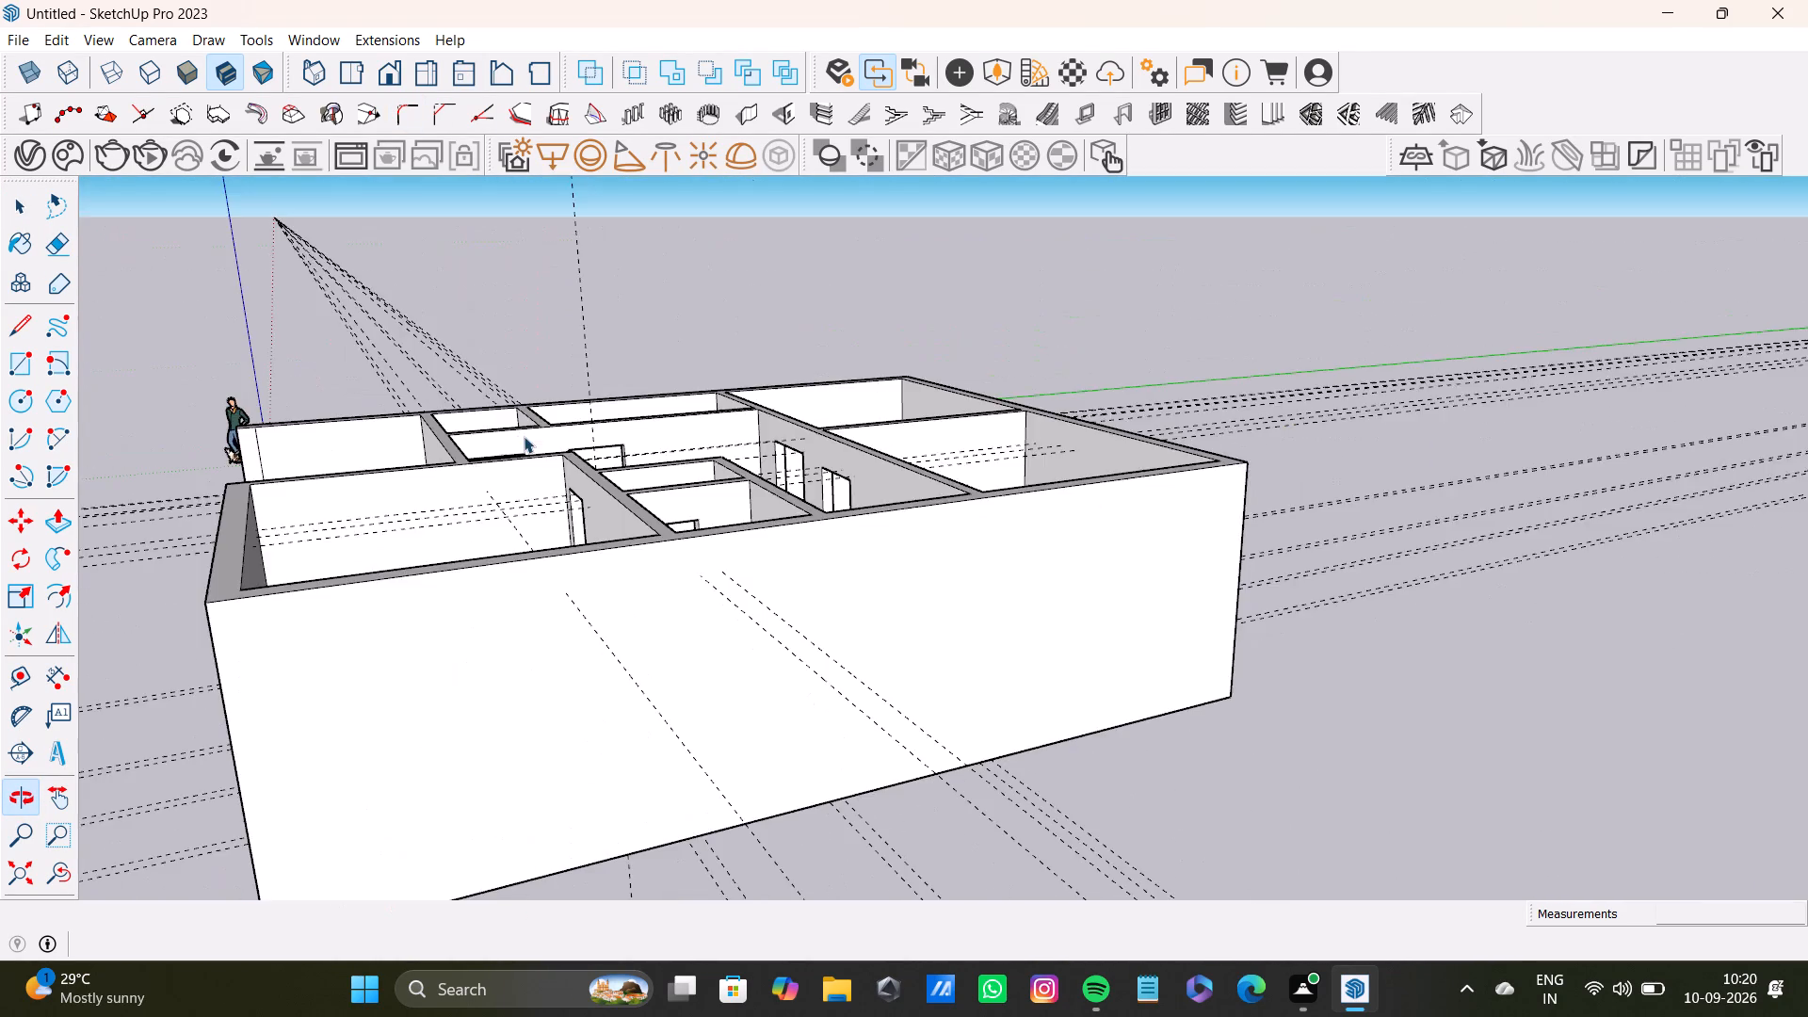
pyautogui.scroll(-5, 502, 451)
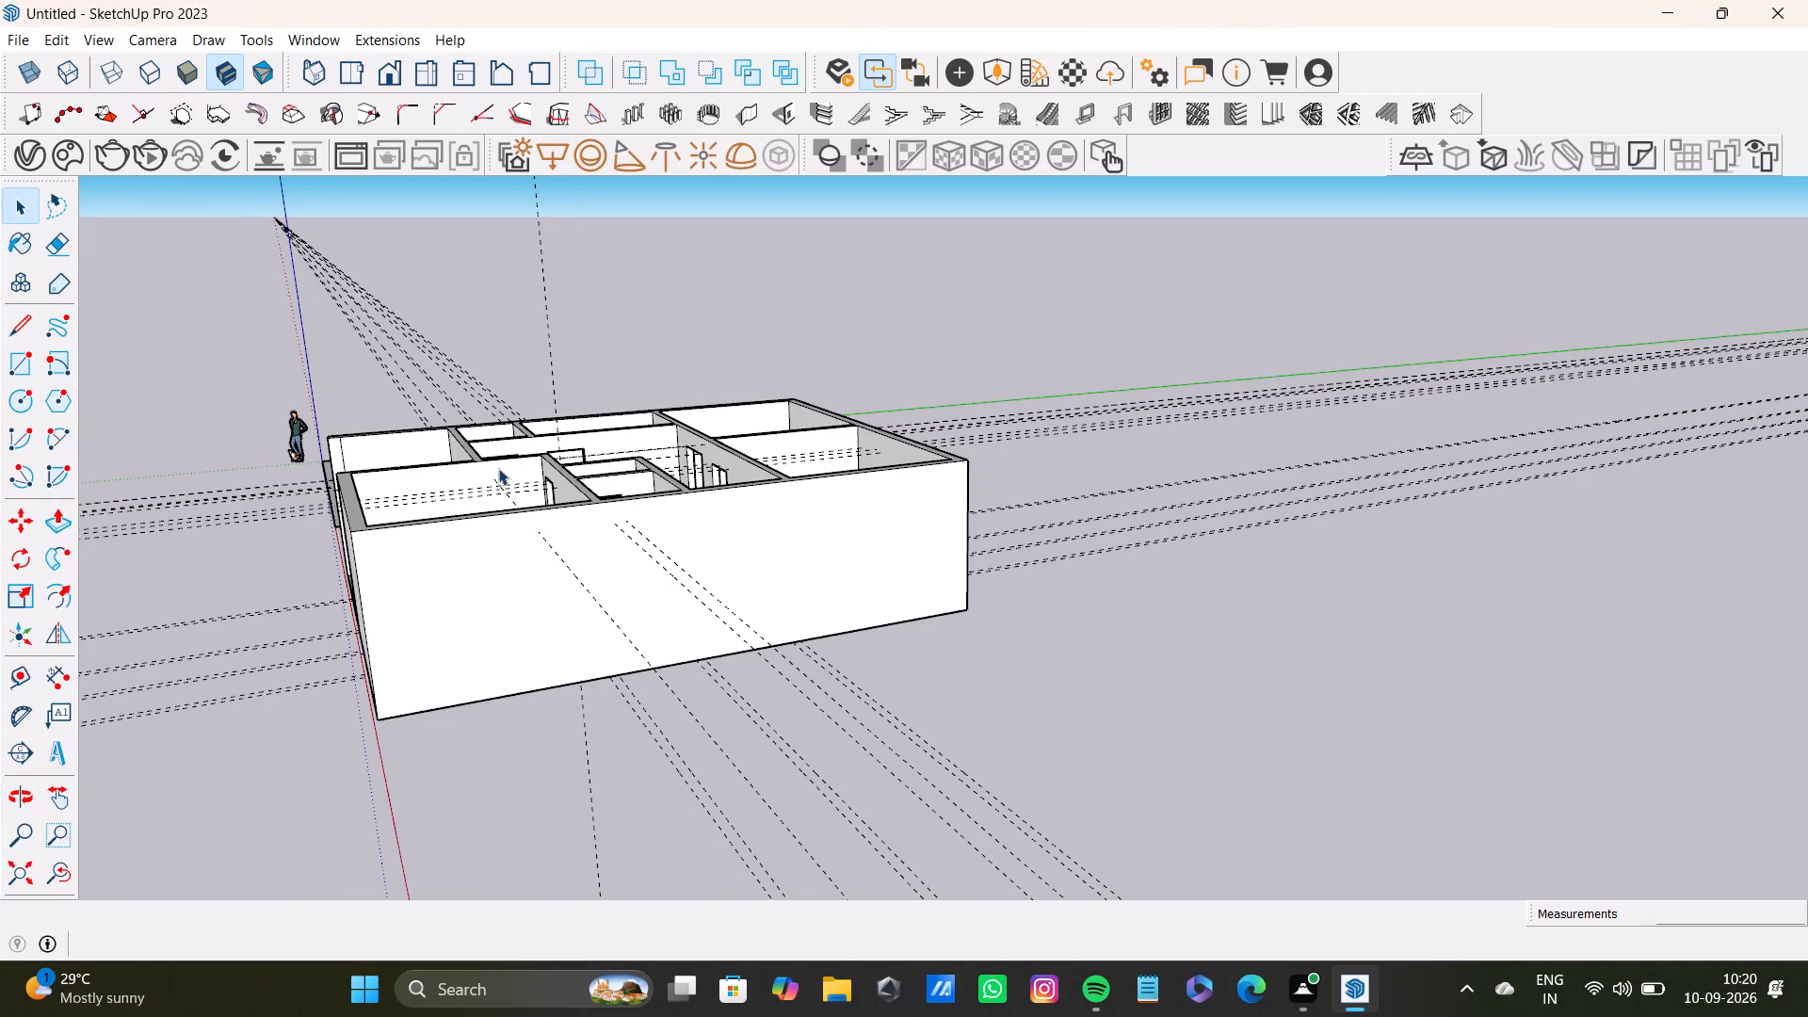
pyautogui.keyDown('shift'); pyautogui.moveTo(500, 467); pyautogui.dragTo(619, 674, button='middle'); pyautogui.keyUp('shift')
pyautogui.moveTo(670, 640); pyautogui.dragTo(1194, 725, button='middle')
pyautogui.scroll(4, 974, 711)
pyautogui.keyDown('shift'); pyautogui.moveTo(993, 701); pyautogui.dragTo(898, 418, button='middle'); pyautogui.keyUp('shift')
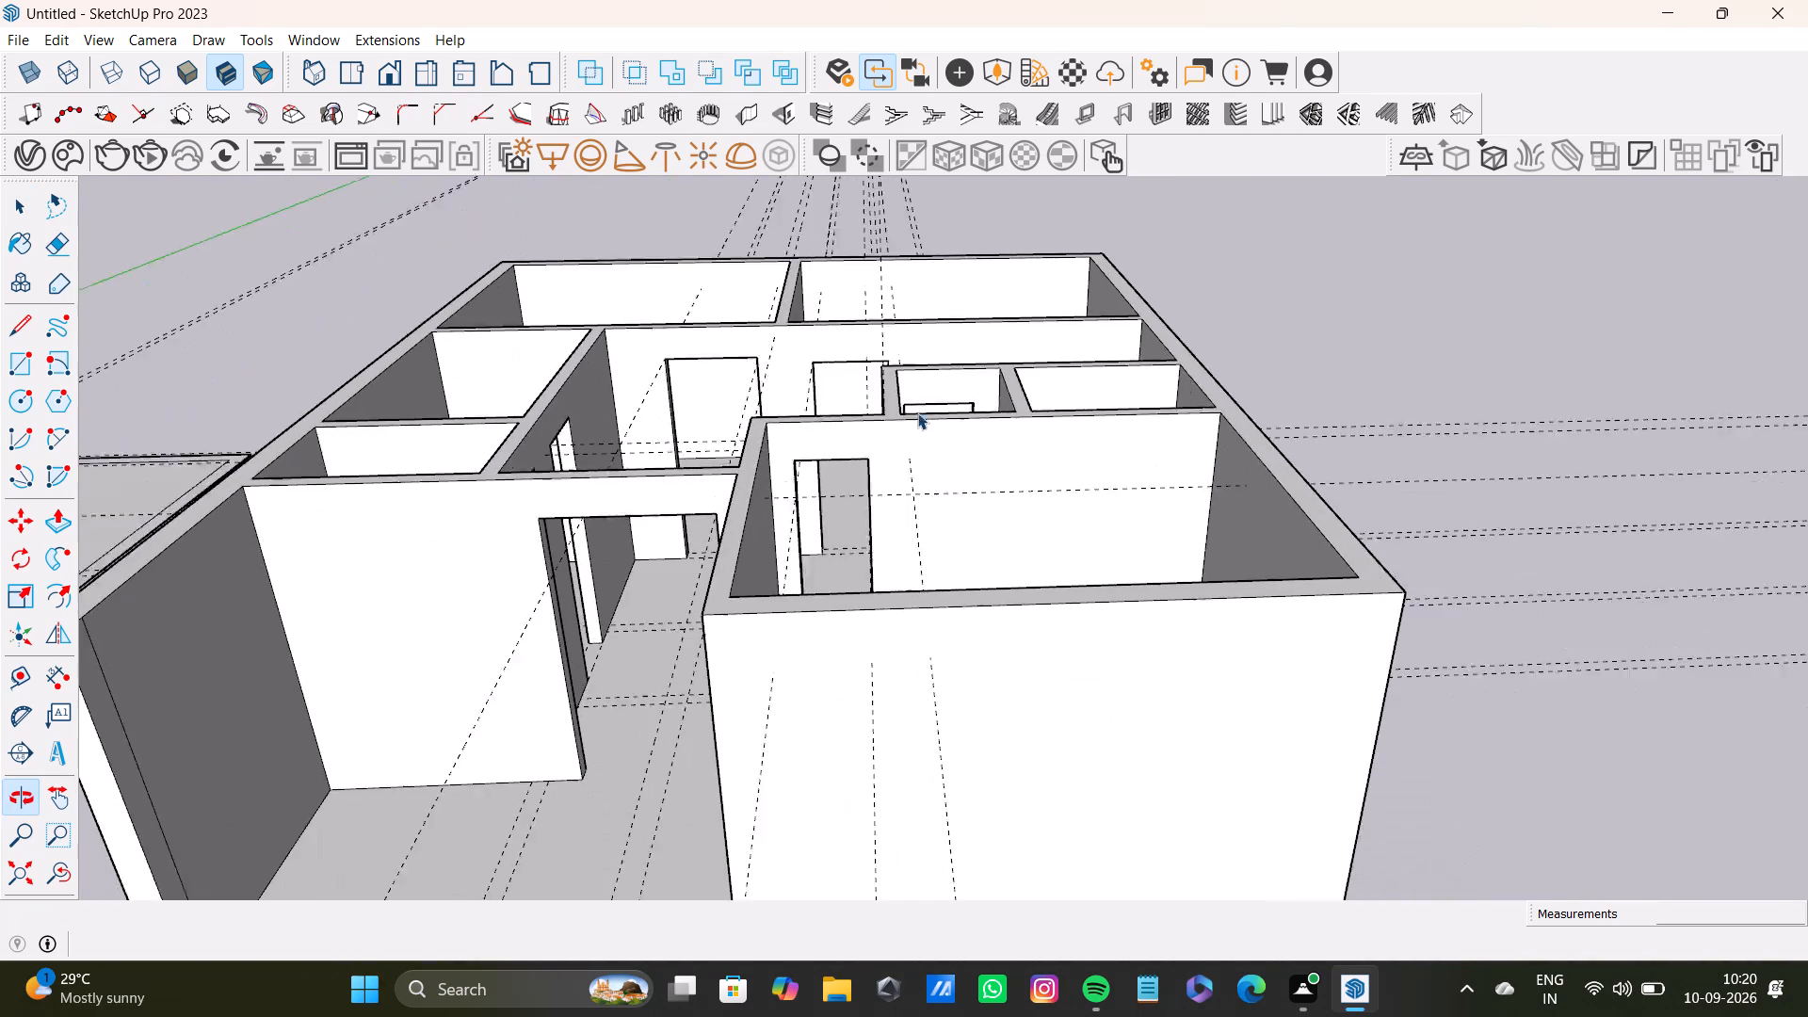
pyautogui.moveTo(836, 476); pyautogui.dragTo(978, 485, button='middle')
pyautogui.scroll(10, 748, 247)
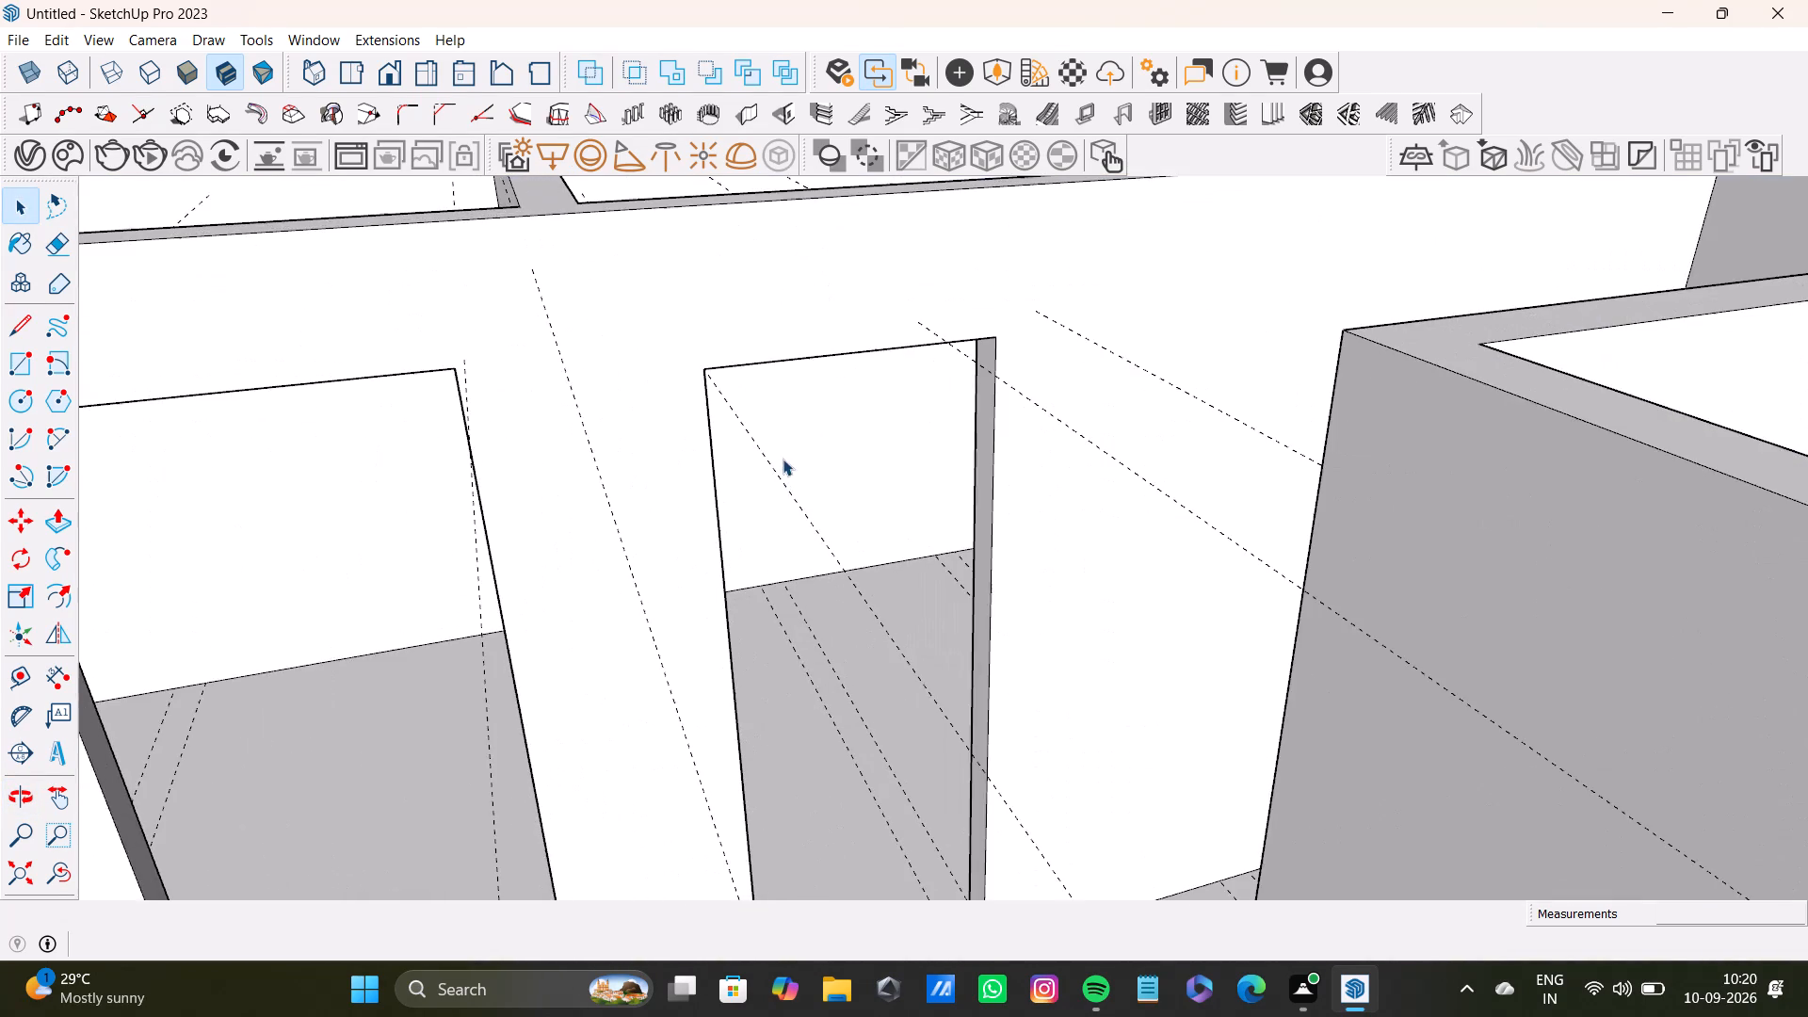
pyautogui.moveTo(783, 451); pyautogui.dragTo(917, 569, button='middle')
pyautogui.moveTo(961, 561); pyautogui.dragTo(876, 331, button='middle')
pyautogui.scroll(4, 945, 451)
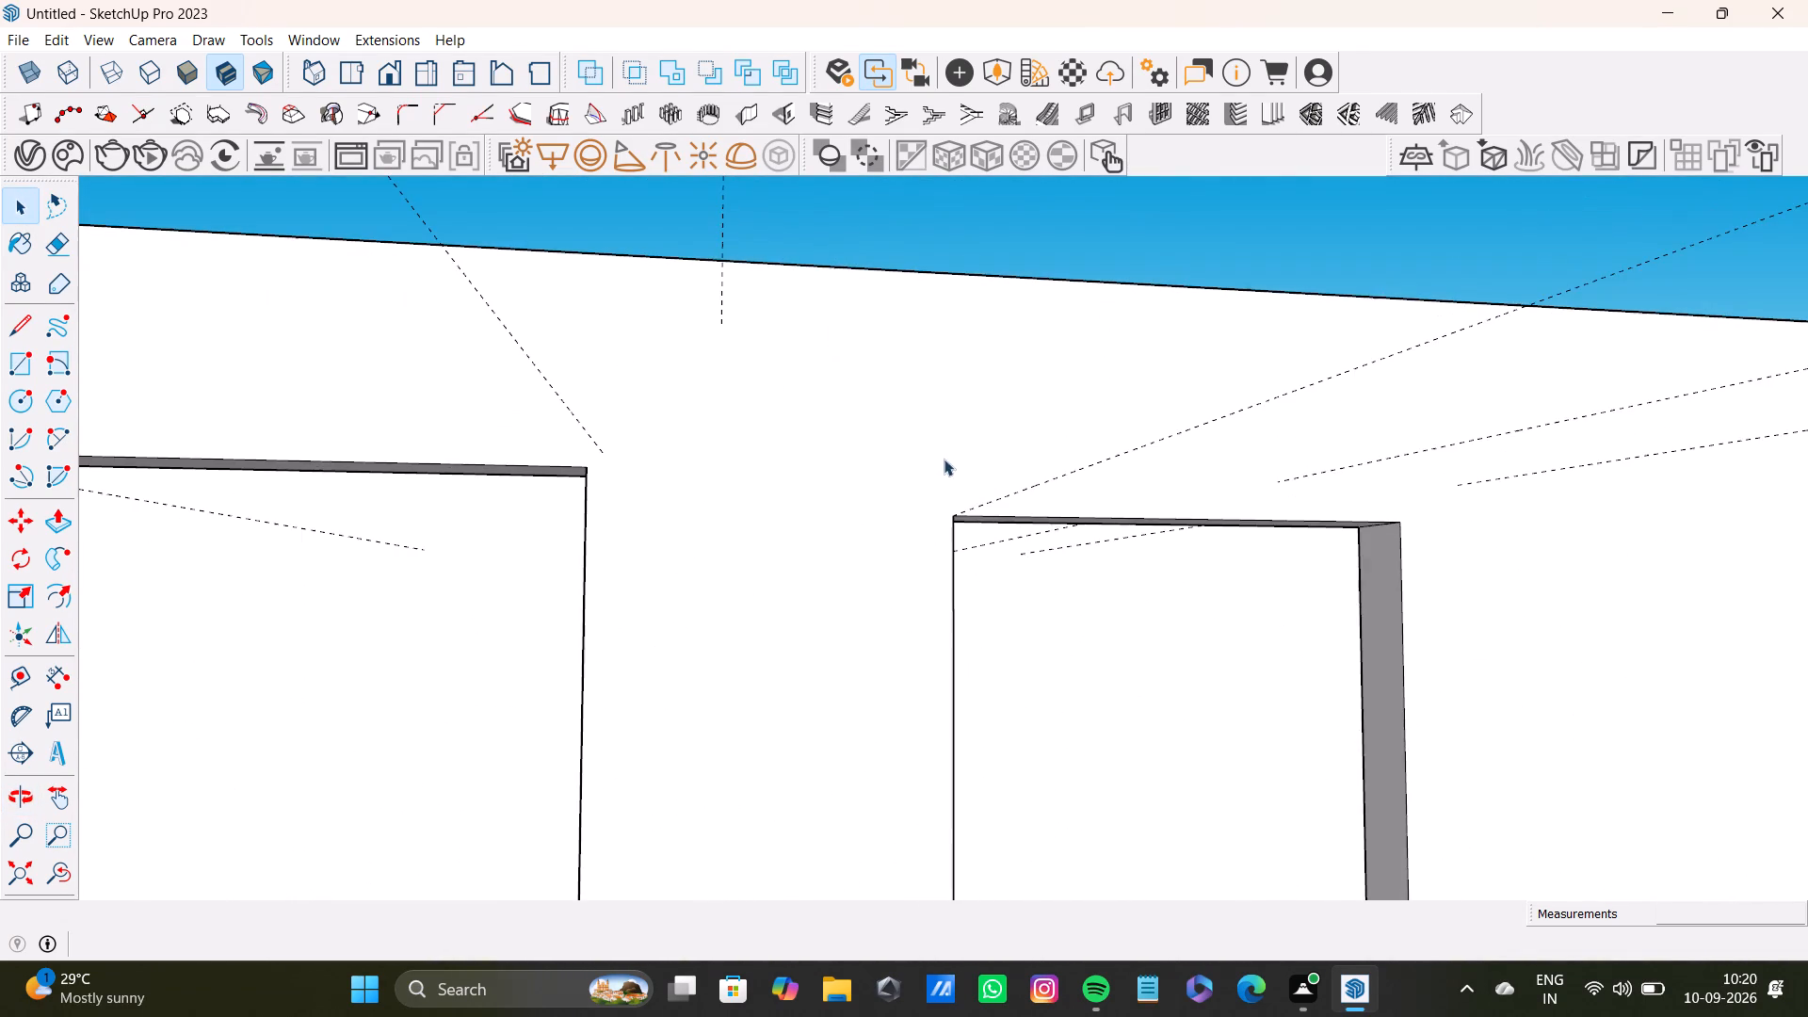
pyautogui.moveTo(979, 509); pyautogui.dragTo(1040, 449, button='middle')
pyautogui.scroll(3, 1082, 475)
pyautogui.click(1065, 488)
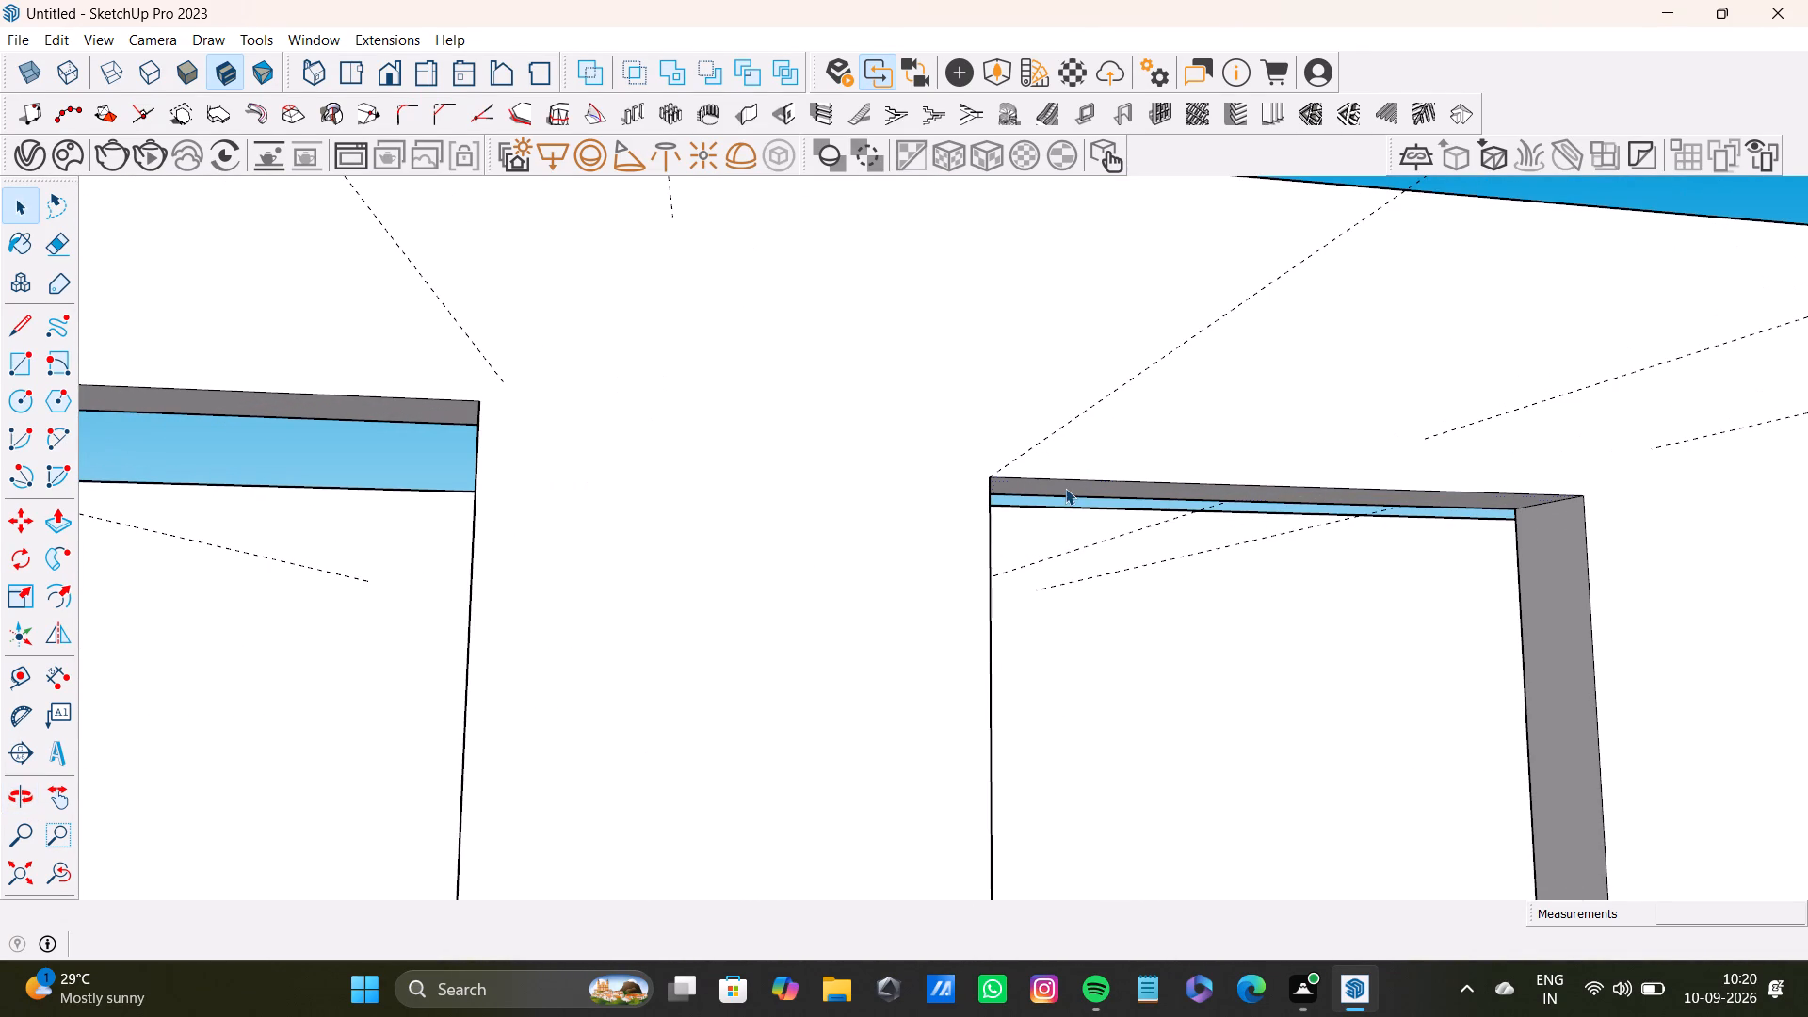
pyautogui.press('p')
pyautogui.moveTo(1065, 488); pyautogui.dragTo(430, 396)
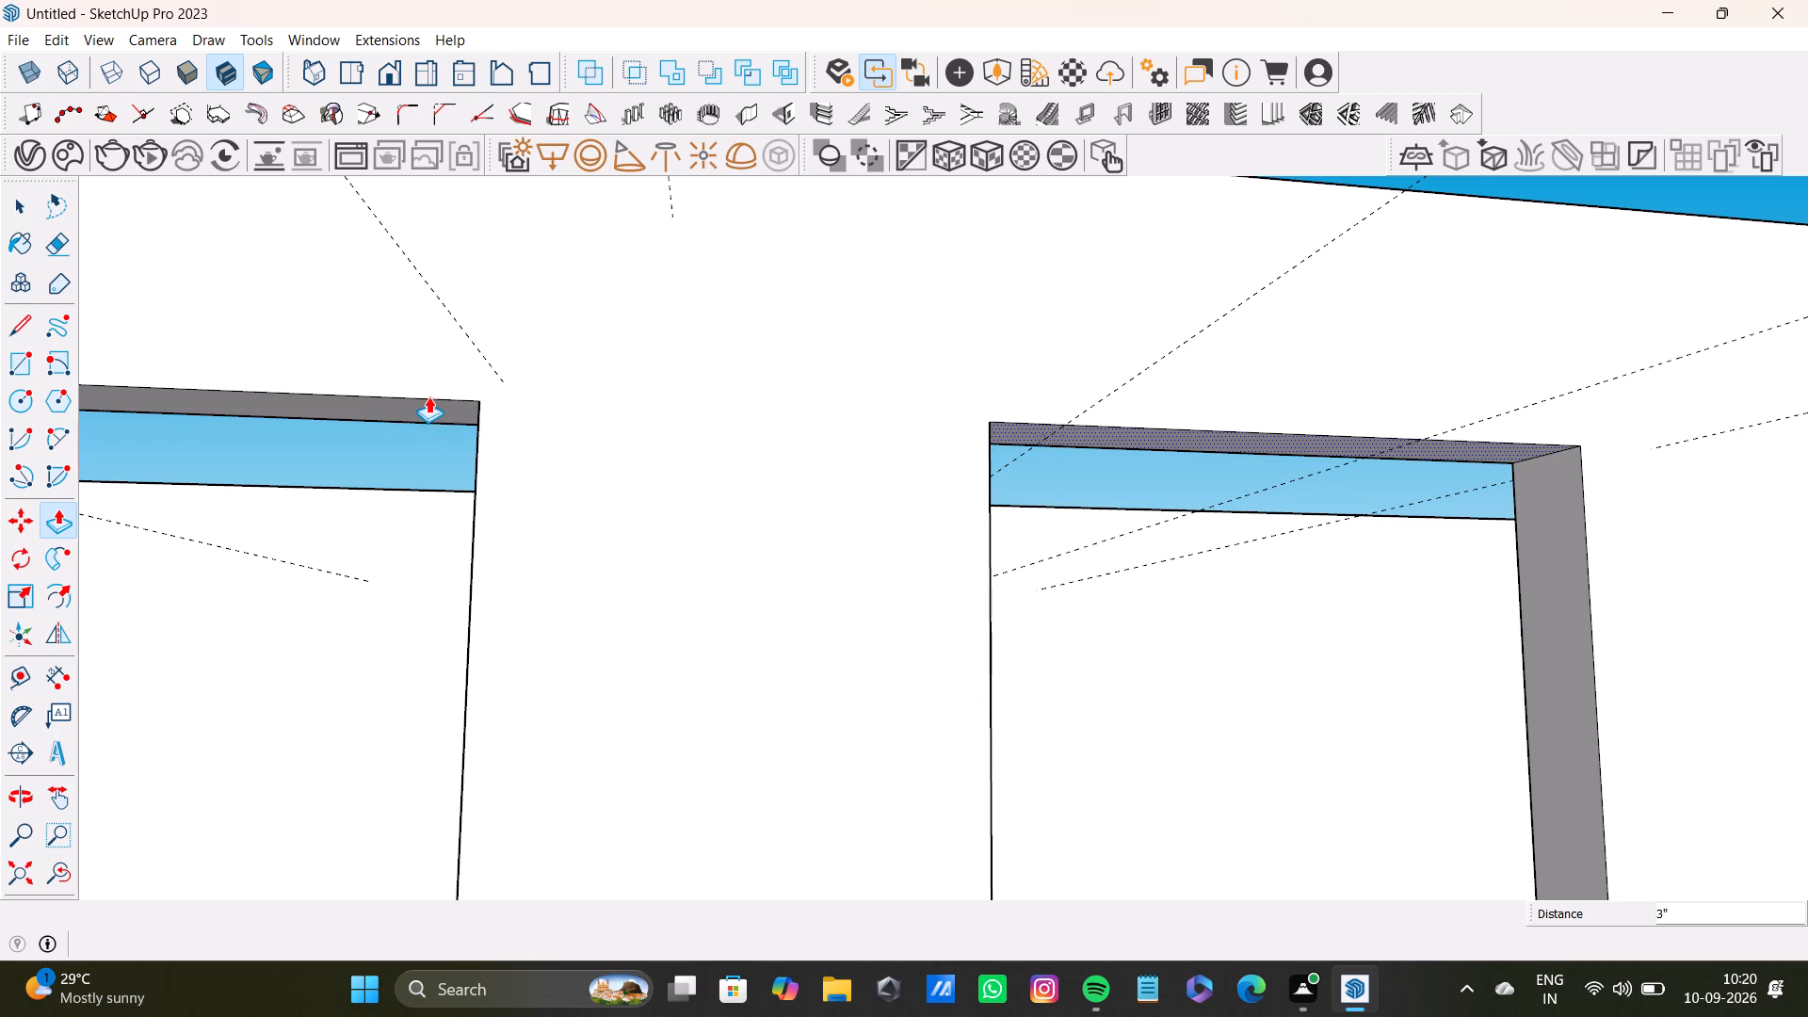
pyautogui.press('space')
# Examine the walls, doorways and lintels of the second plan from several sides.
pyautogui.scroll(-8, 431, 420)
pyautogui.moveTo(611, 479); pyautogui.dragTo(658, 853, button='middle')
pyautogui.scroll(-9, 647, 739)
pyautogui.keyDown('shift'); pyautogui.moveTo(657, 695); pyautogui.dragTo(659, 638, button='middle'); pyautogui.keyUp('shift')
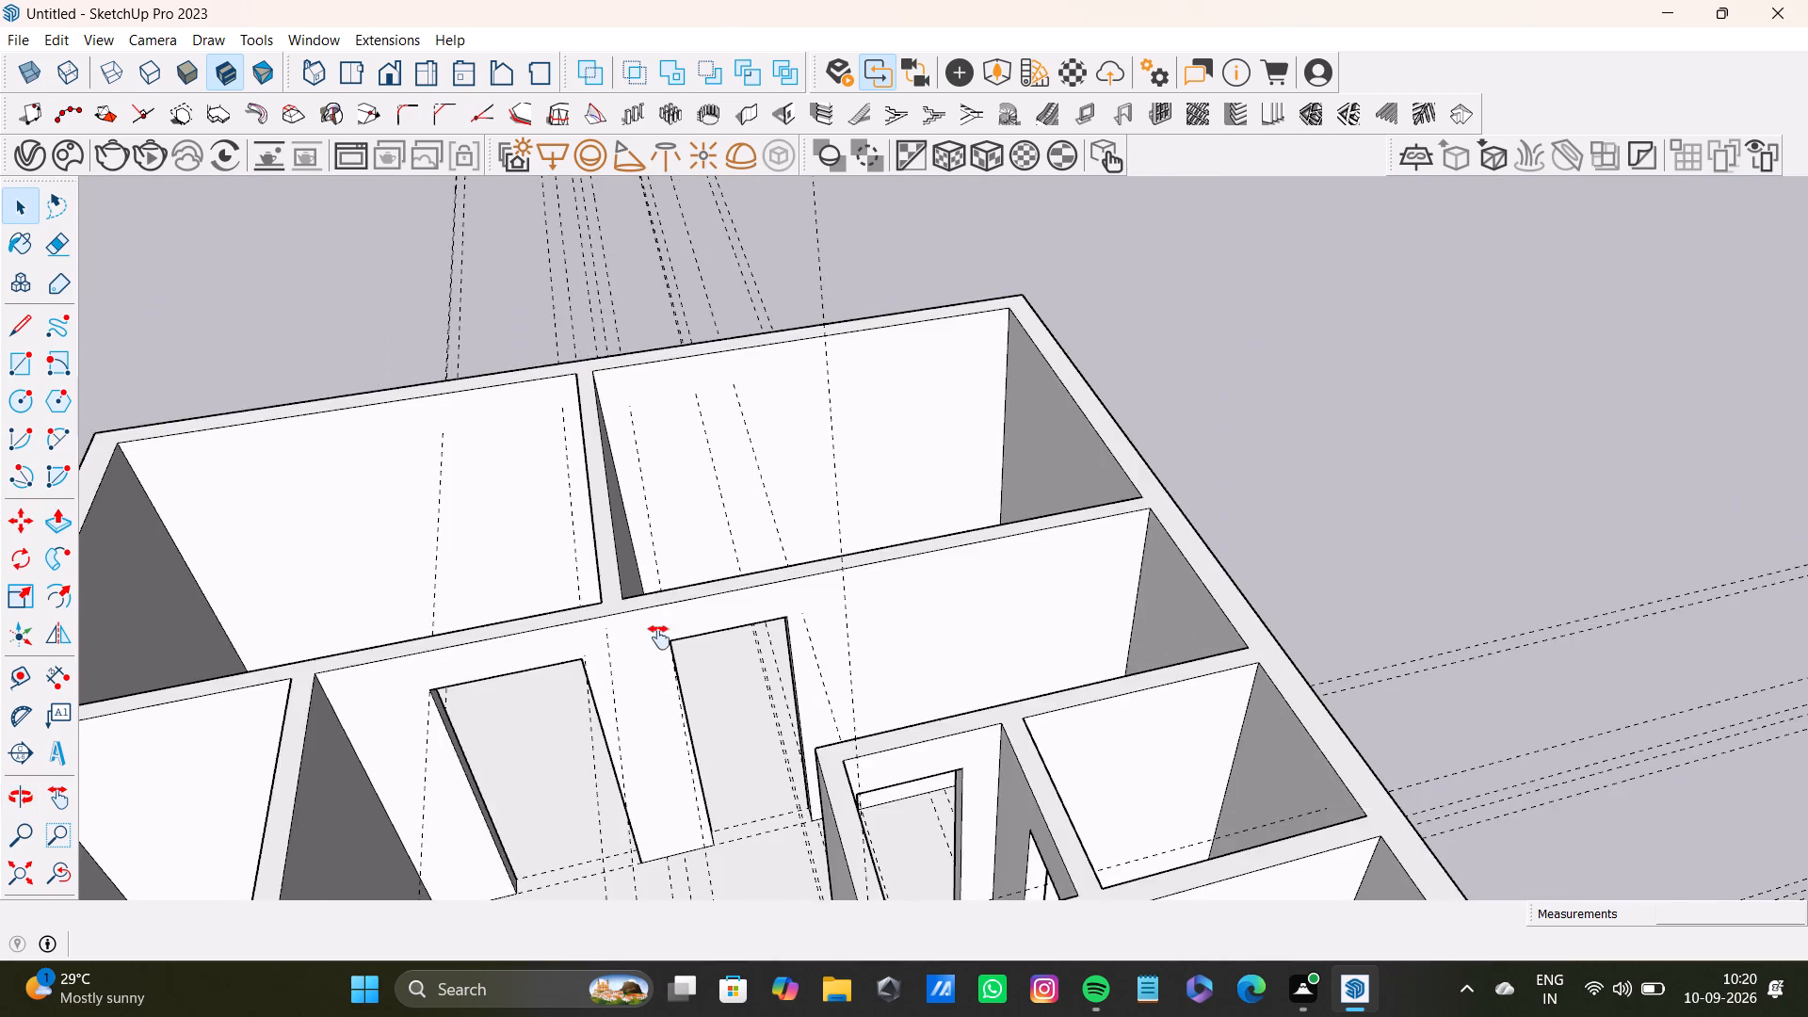
pyautogui.keyDown('shift'); pyautogui.moveTo(659, 638); pyautogui.dragTo(713, 470, button='middle'); pyautogui.keyUp('shift')
pyautogui.scroll(5, 972, 511)
pyautogui.moveTo(1032, 570); pyautogui.dragTo(1192, 696, button='middle')
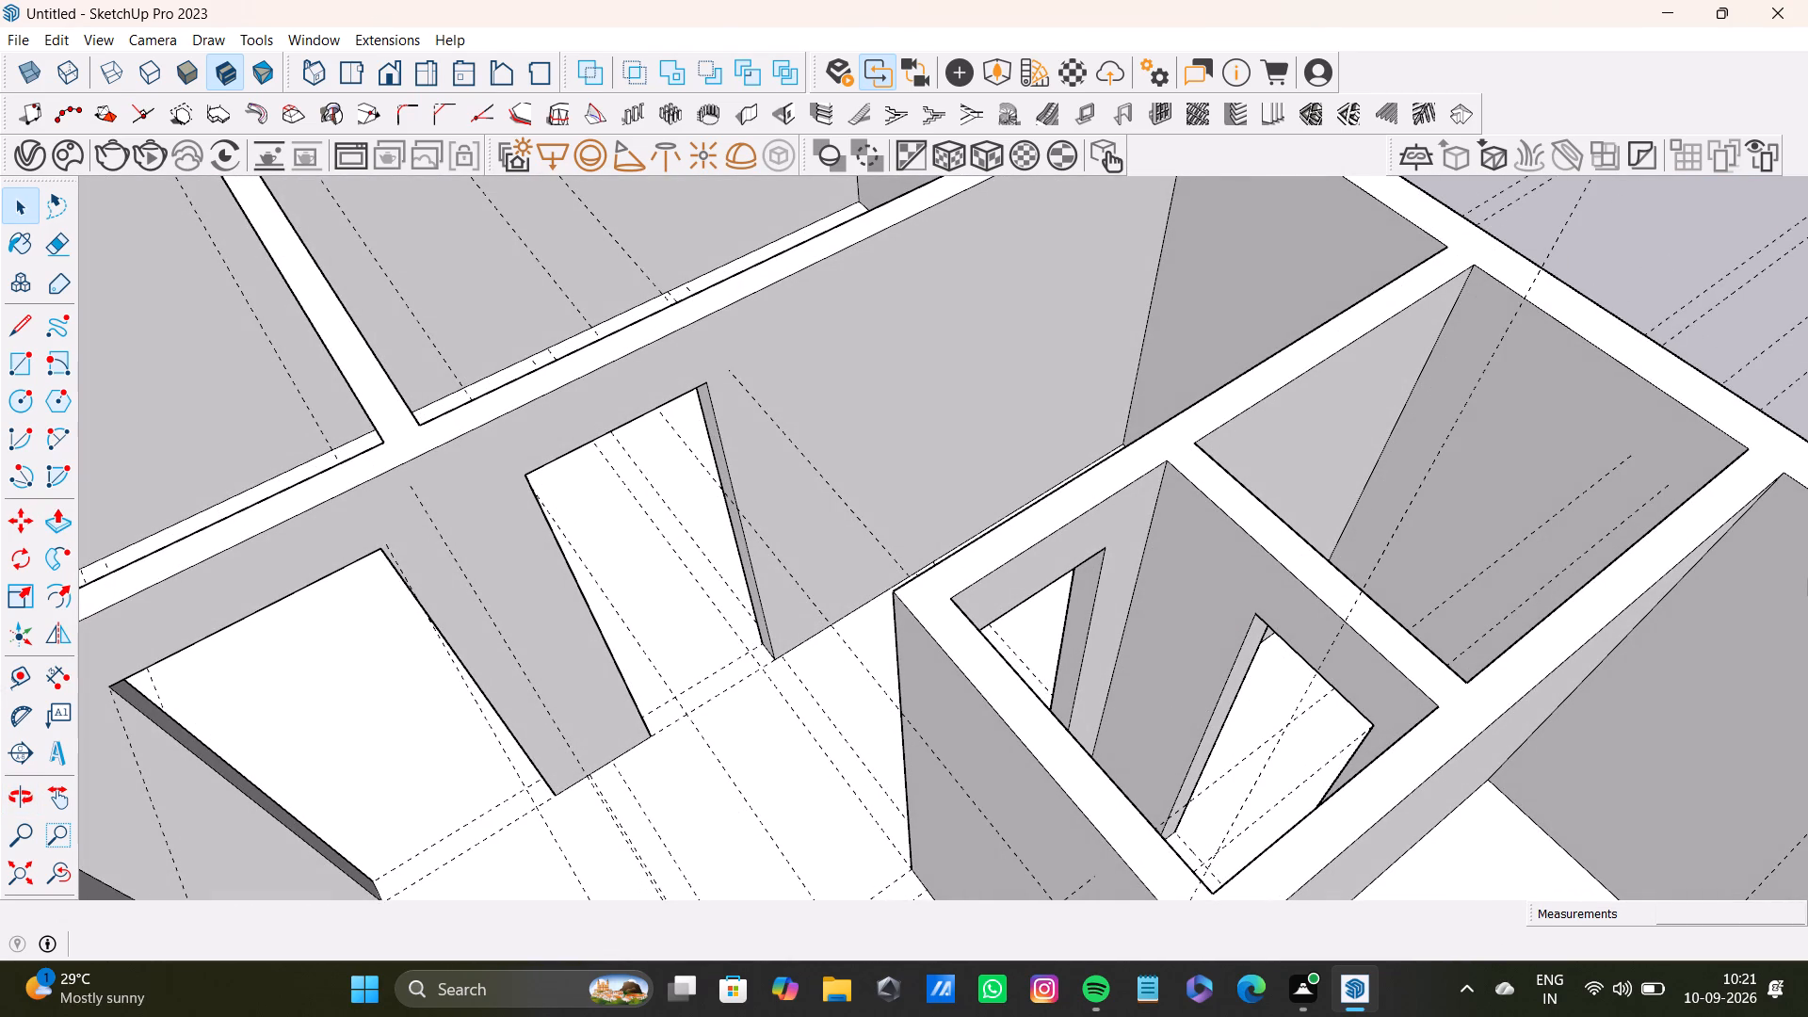
pyautogui.scroll(-2, 917, 506)
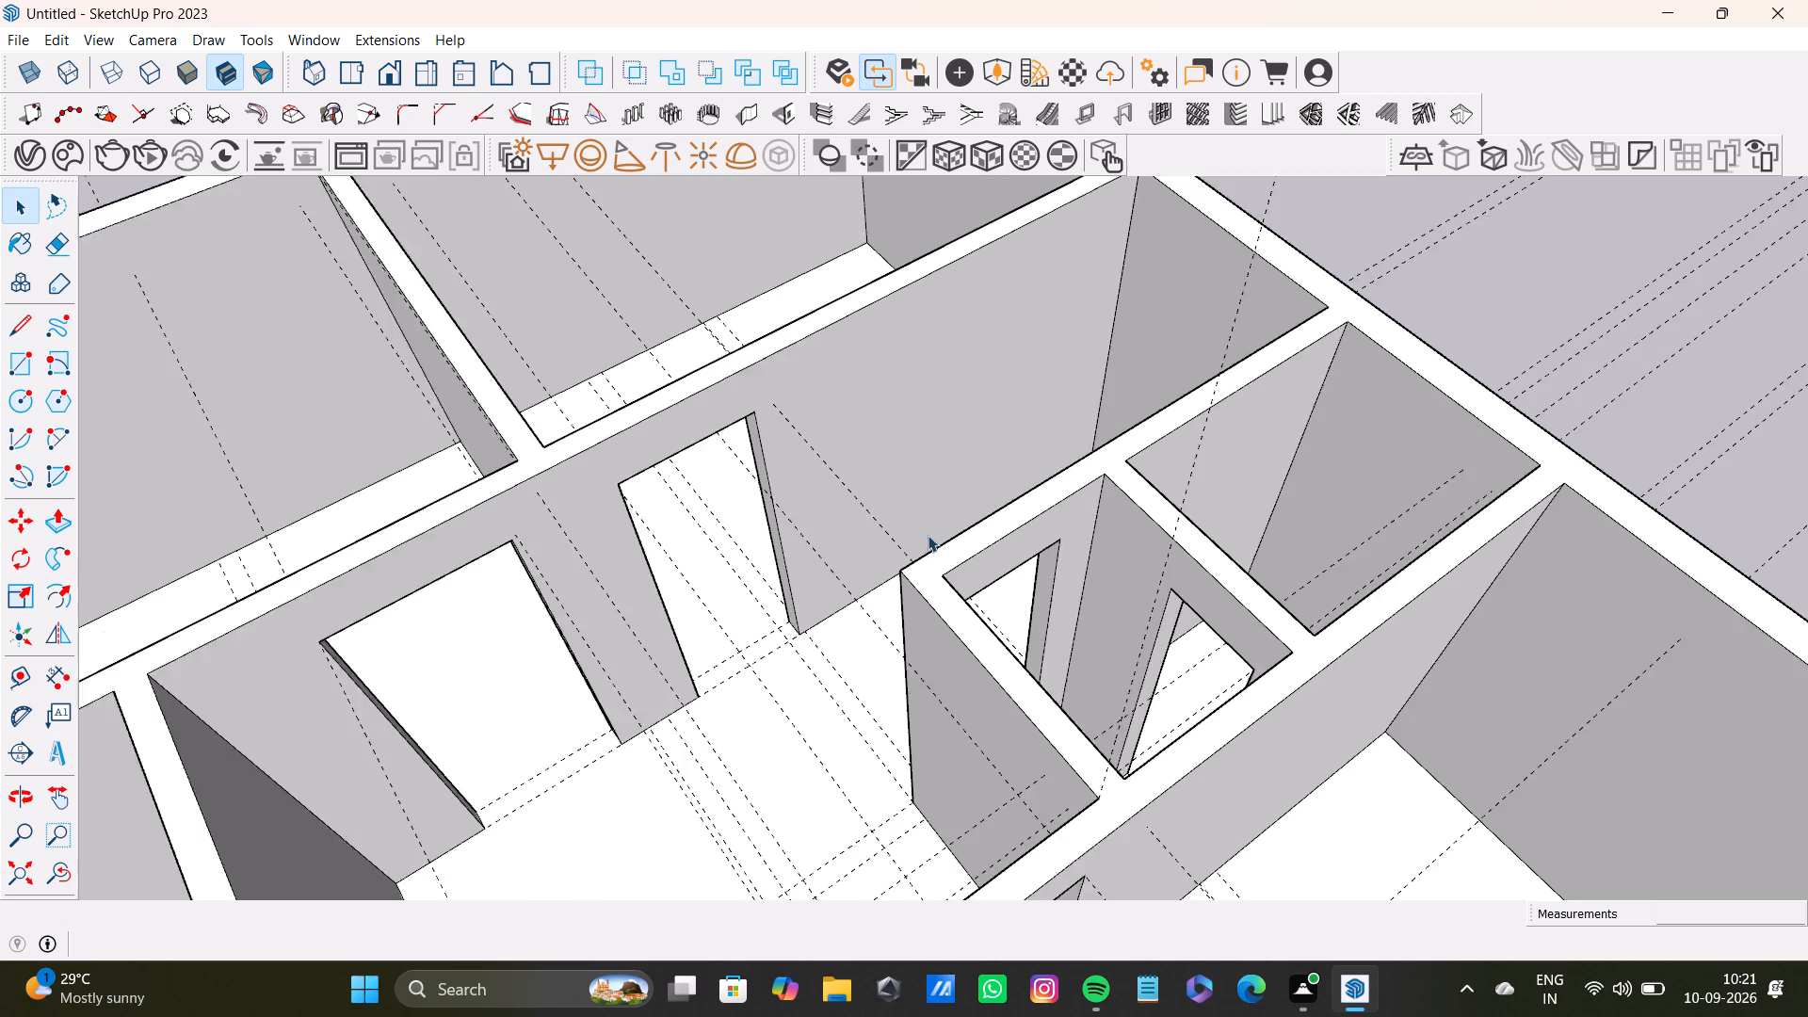
pyautogui.scroll(-7, 928, 535)
pyautogui.keyDown('shift'); pyautogui.moveTo(1138, 605); pyautogui.dragTo(1187, 328, button='middle'); pyautogui.keyUp('shift')
pyautogui.scroll(5, 1057, 529)
pyautogui.moveTo(1109, 529); pyautogui.dragTo(1277, 367, button='middle')
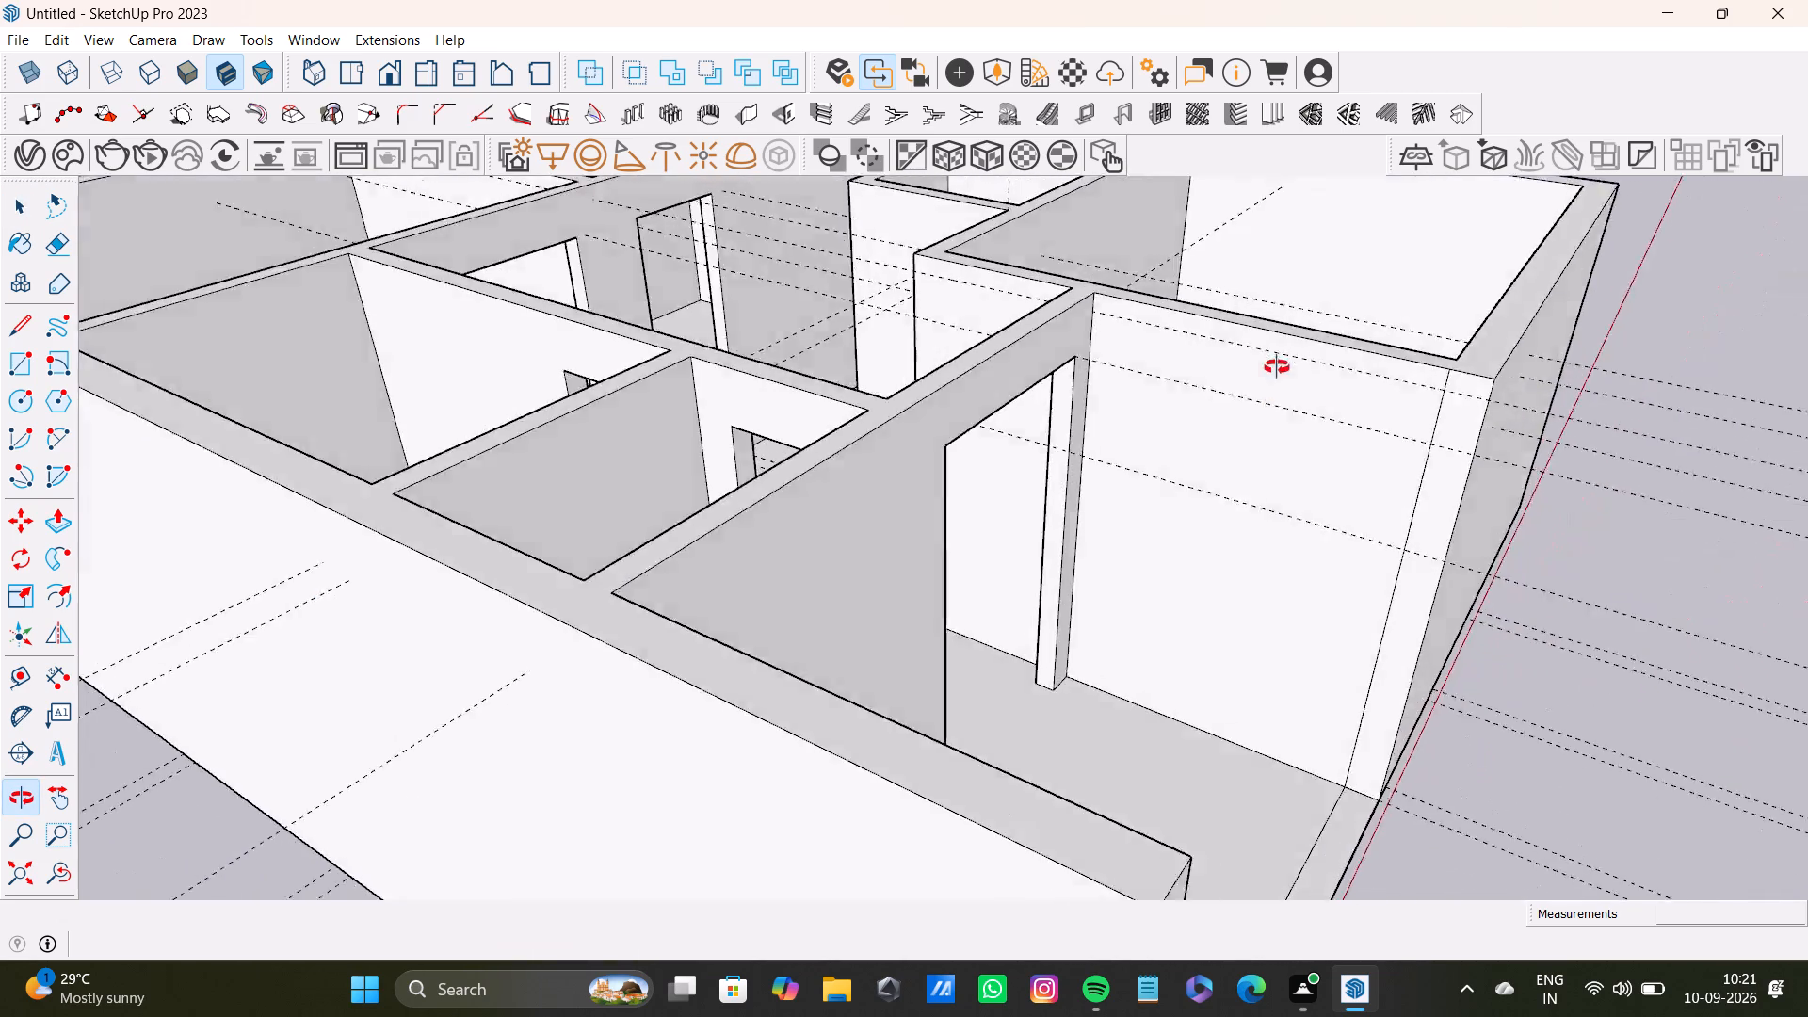
pyautogui.moveTo(1277, 367); pyautogui.dragTo(1280, 374, button='middle')
pyautogui.scroll(-9, 1260, 421)
pyautogui.keyDown('shift'); pyautogui.moveTo(1292, 508); pyautogui.dragTo(1315, 740, button='middle'); pyautogui.keyUp('shift')
pyautogui.scroll(4, 1199, 677)
pyautogui.moveTo(1223, 669); pyautogui.dragTo(411, 670, button='middle')
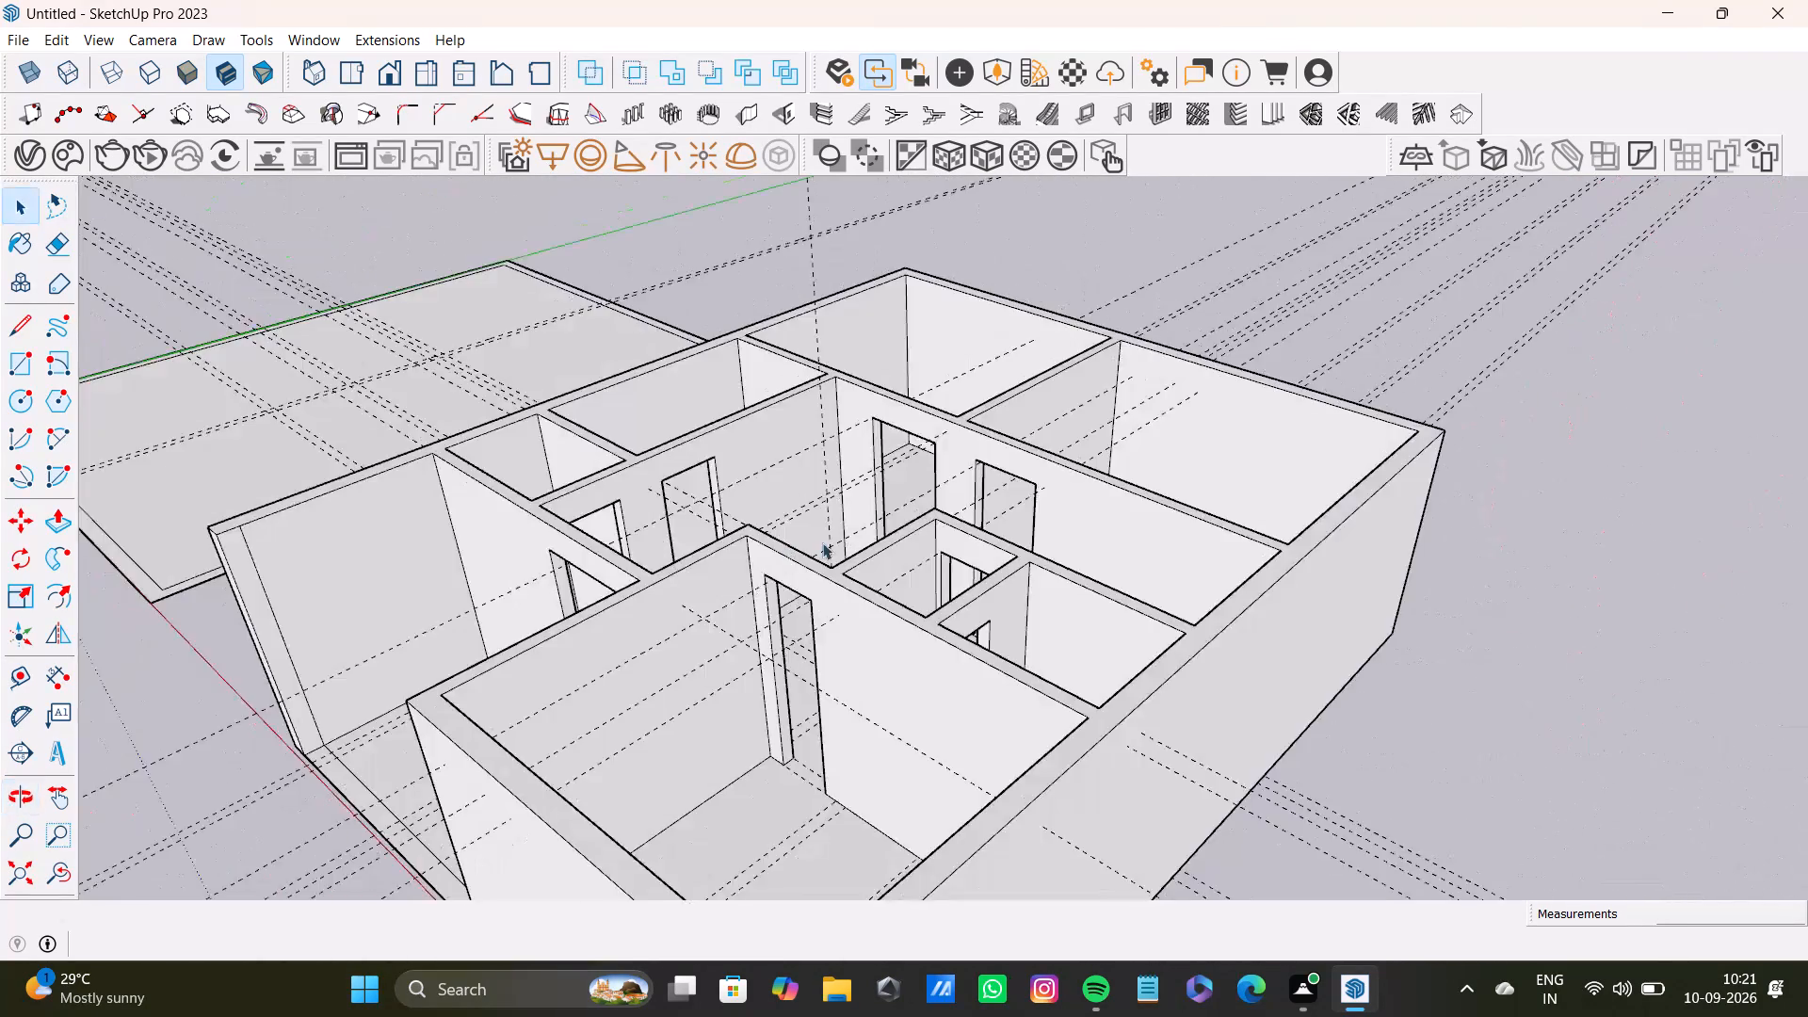
# Push/Pull the inner jamb face of the hall doorway nearest the wall corner by about 7/8", narrowing the opening.
pyautogui.scroll(3, 822, 542)
pyautogui.keyDown('shift'); pyautogui.moveTo(853, 534); pyautogui.dragTo(978, 646, button='middle'); pyautogui.keyUp('shift')
pyautogui.moveTo(1088, 662); pyautogui.dragTo(676, 653, button='middle')
pyautogui.scroll(3, 661, 544)
pyautogui.keyDown('shift'); pyautogui.moveTo(698, 530); pyautogui.dragTo(944, 680, button='middle'); pyautogui.keyUp('shift')
pyautogui.scroll(1, 933, 677)
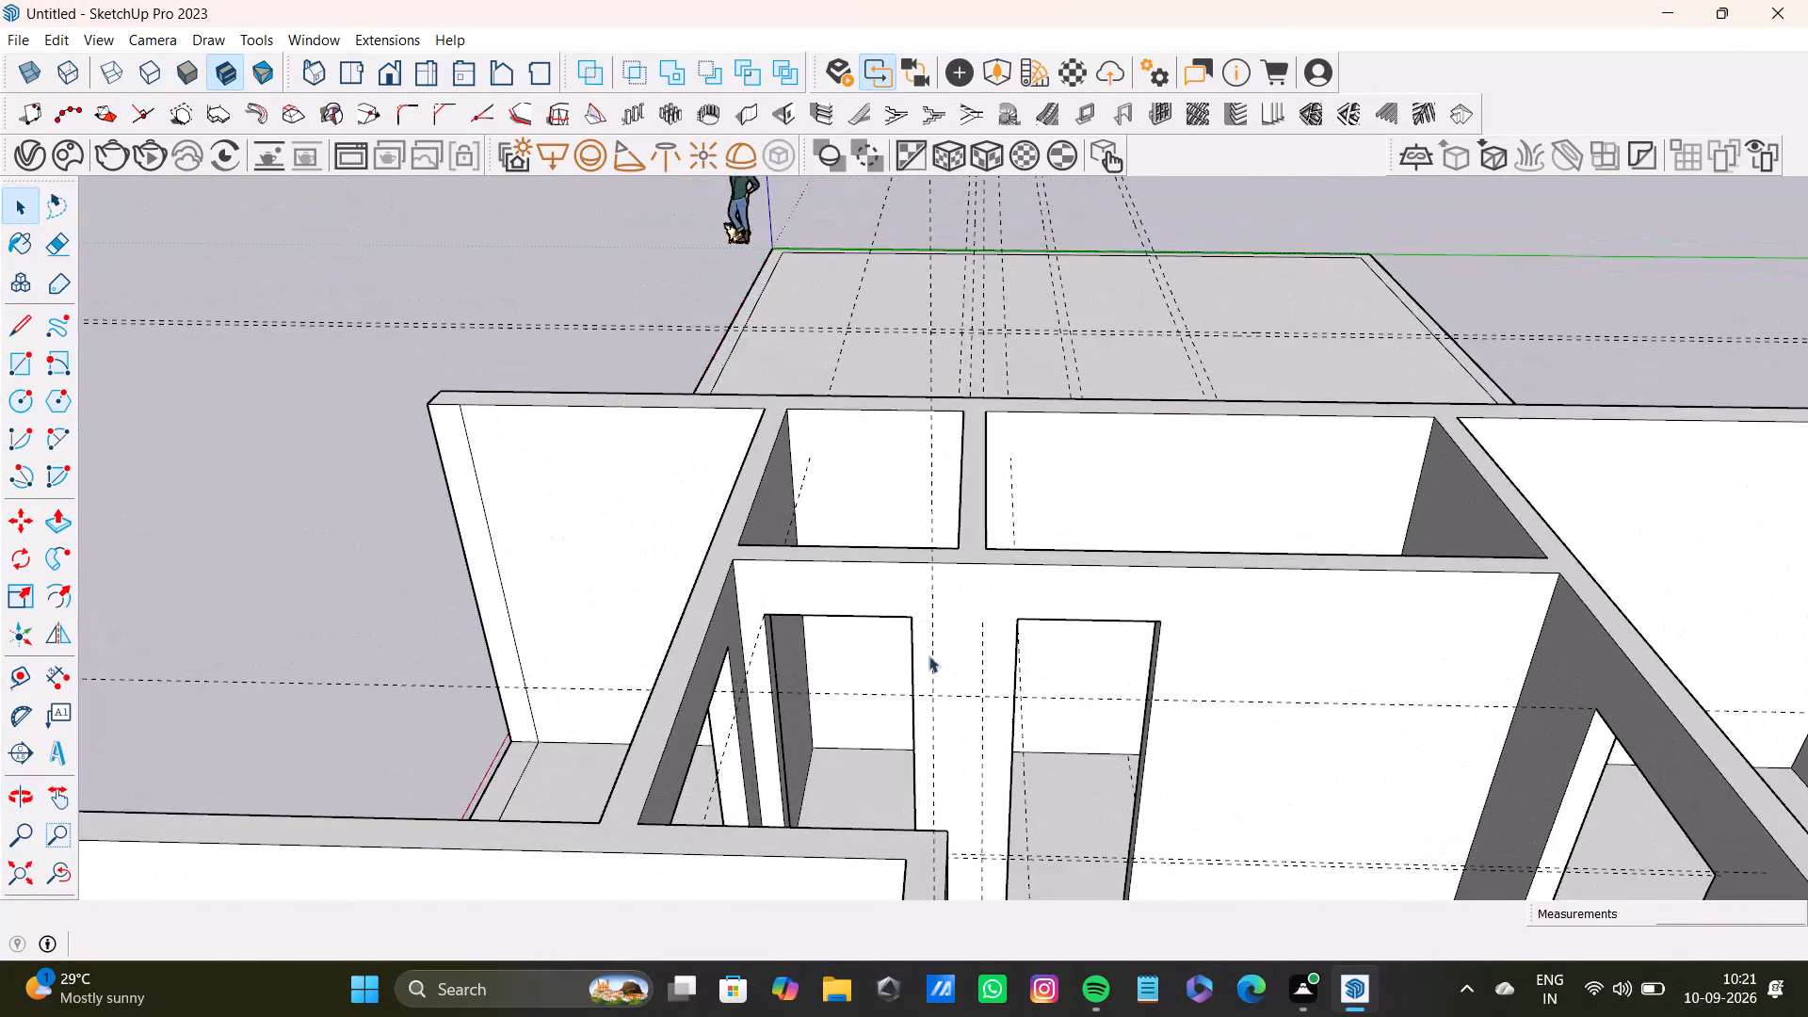
pyautogui.moveTo(928, 646); pyautogui.dragTo(932, 567, button='middle')
pyautogui.scroll(4, 764, 578)
pyautogui.scroll(-8, 794, 594)
pyautogui.moveTo(923, 636); pyautogui.dragTo(914, 578, button='middle')
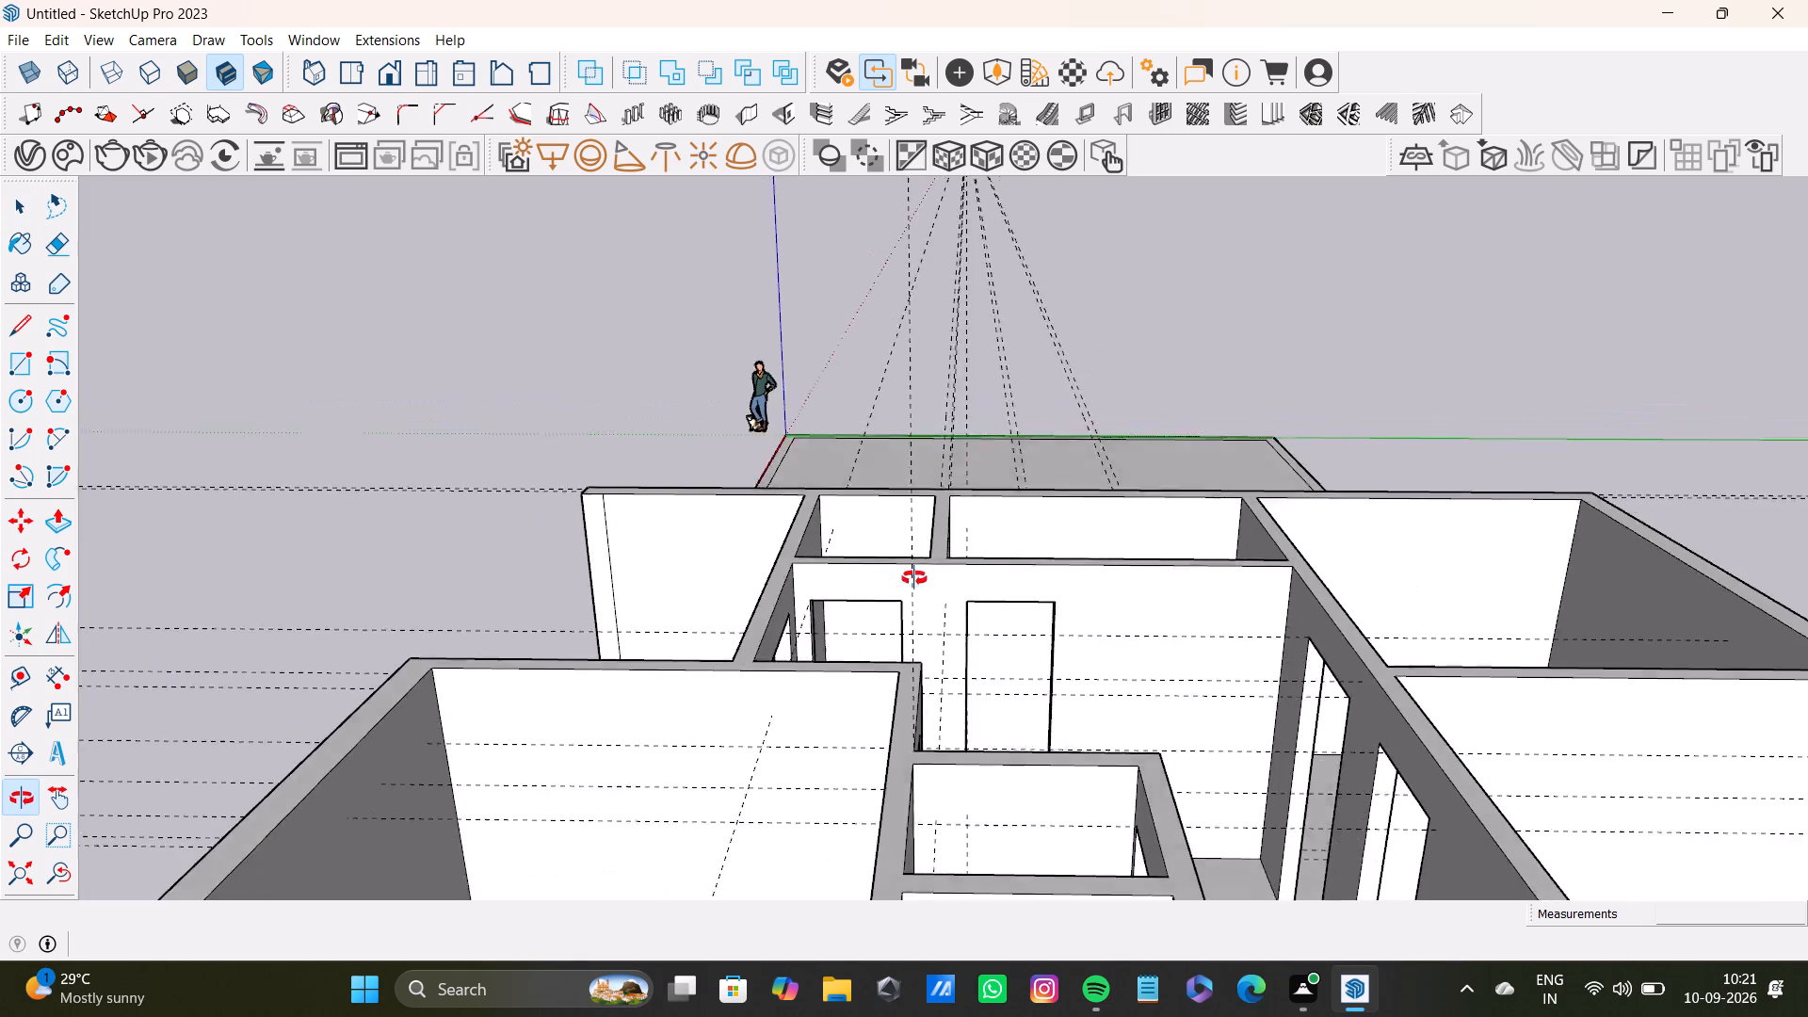
pyautogui.moveTo(914, 578); pyautogui.dragTo(836, 657, button='middle')
pyautogui.scroll(8, 836, 655)
pyautogui.click(775, 568)
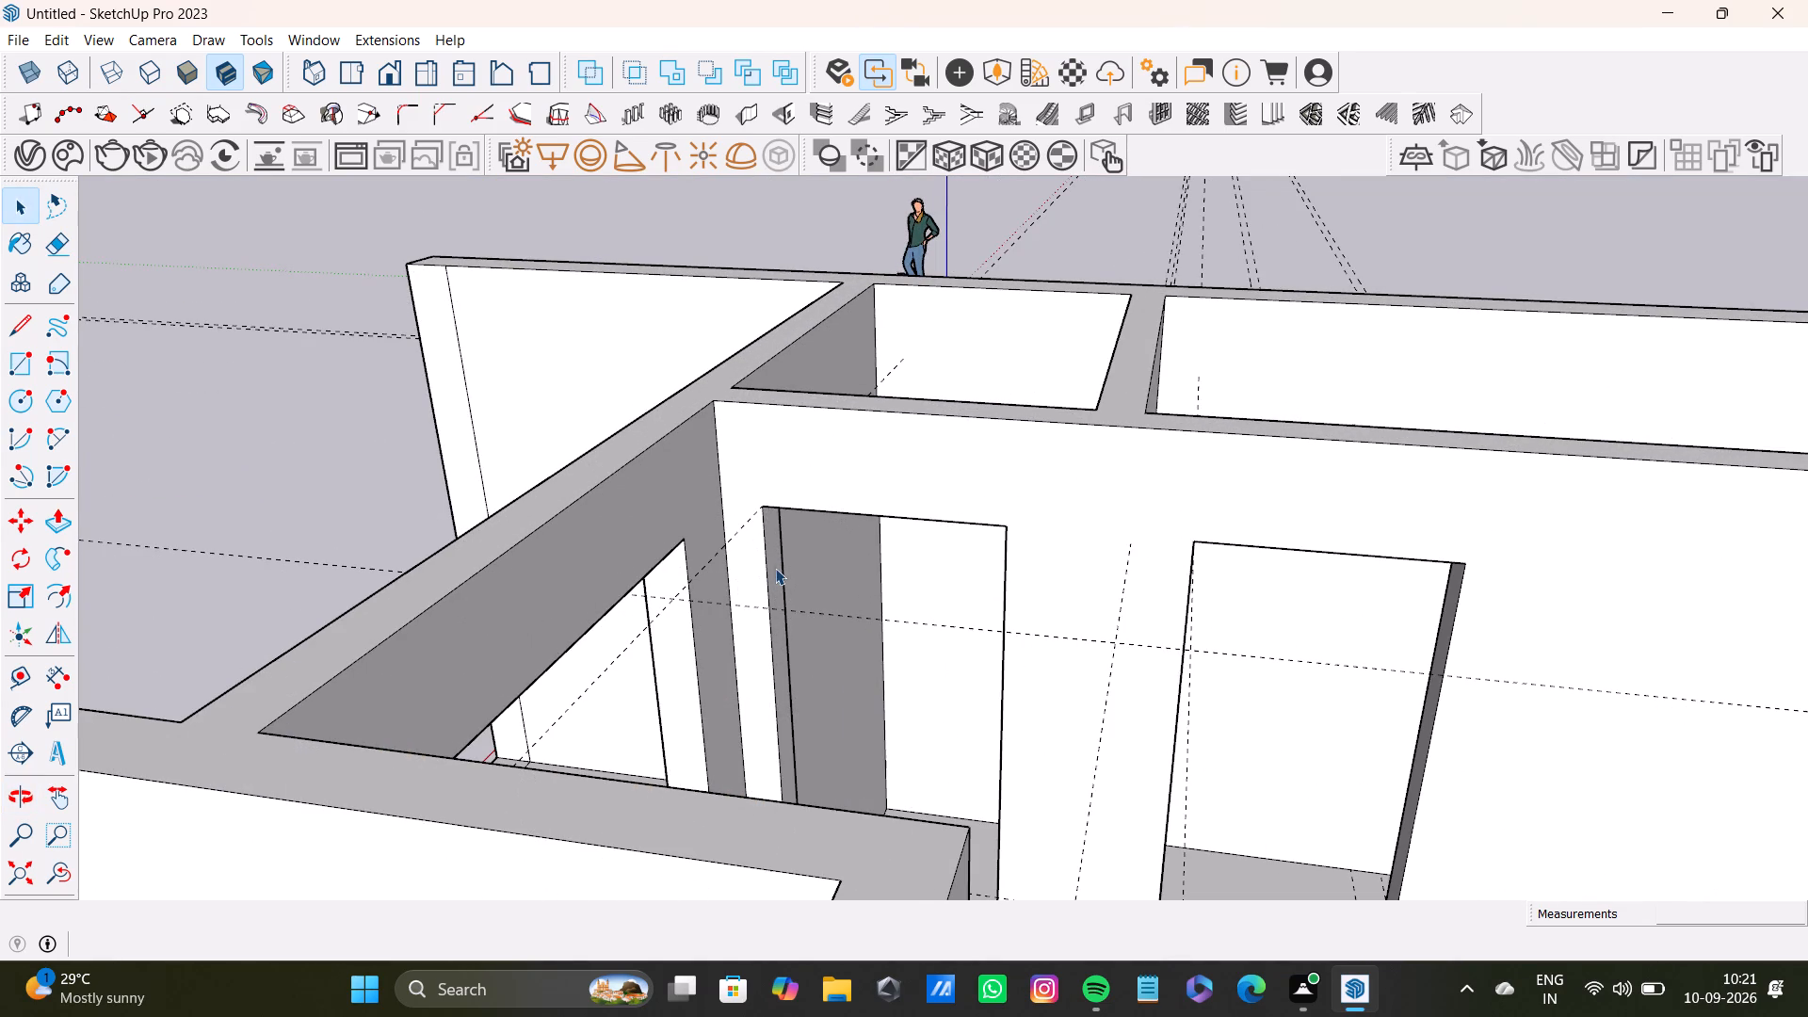
pyautogui.press('p')
pyautogui.moveTo(775, 568); pyautogui.dragTo(783, 575)
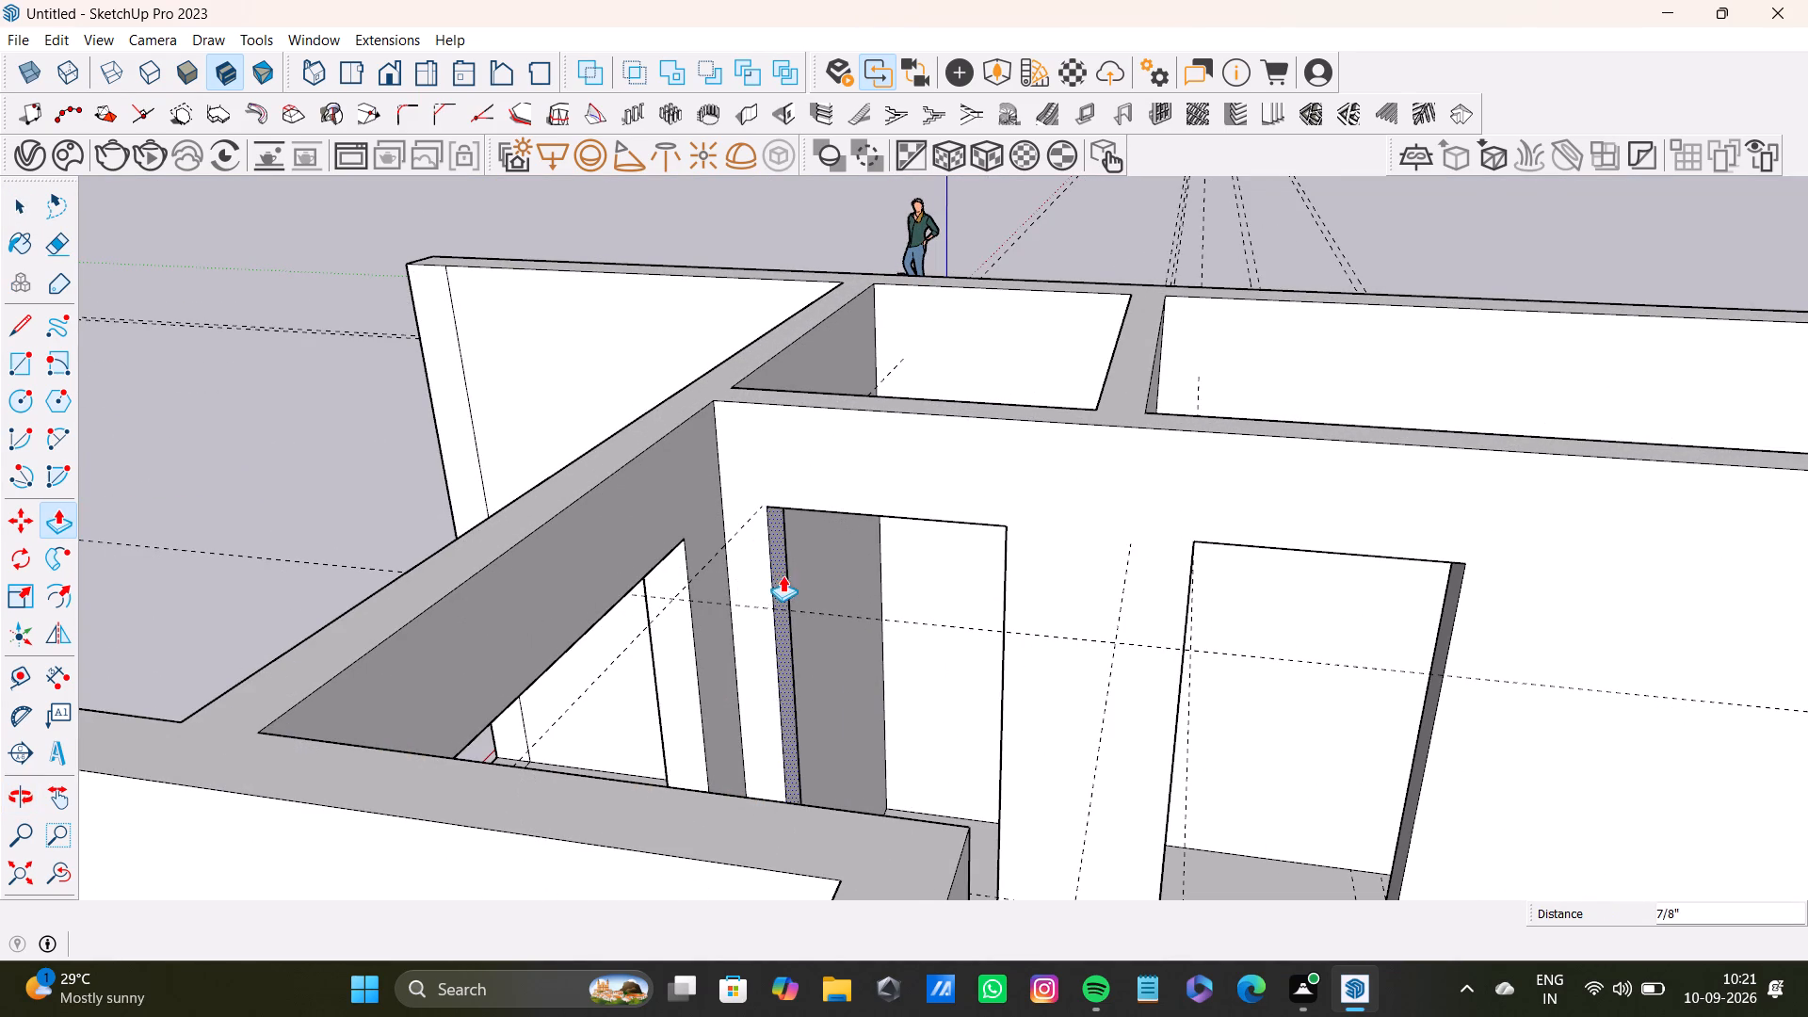
pyautogui.moveTo(783, 575); pyautogui.dragTo(784, 576)
pyautogui.press('space')
# Clear the selection and review the whole second plan from several angles and from above.
pyautogui.scroll(-9, 794, 586)
pyautogui.moveTo(944, 609); pyautogui.dragTo(1081, 815, button='middle')
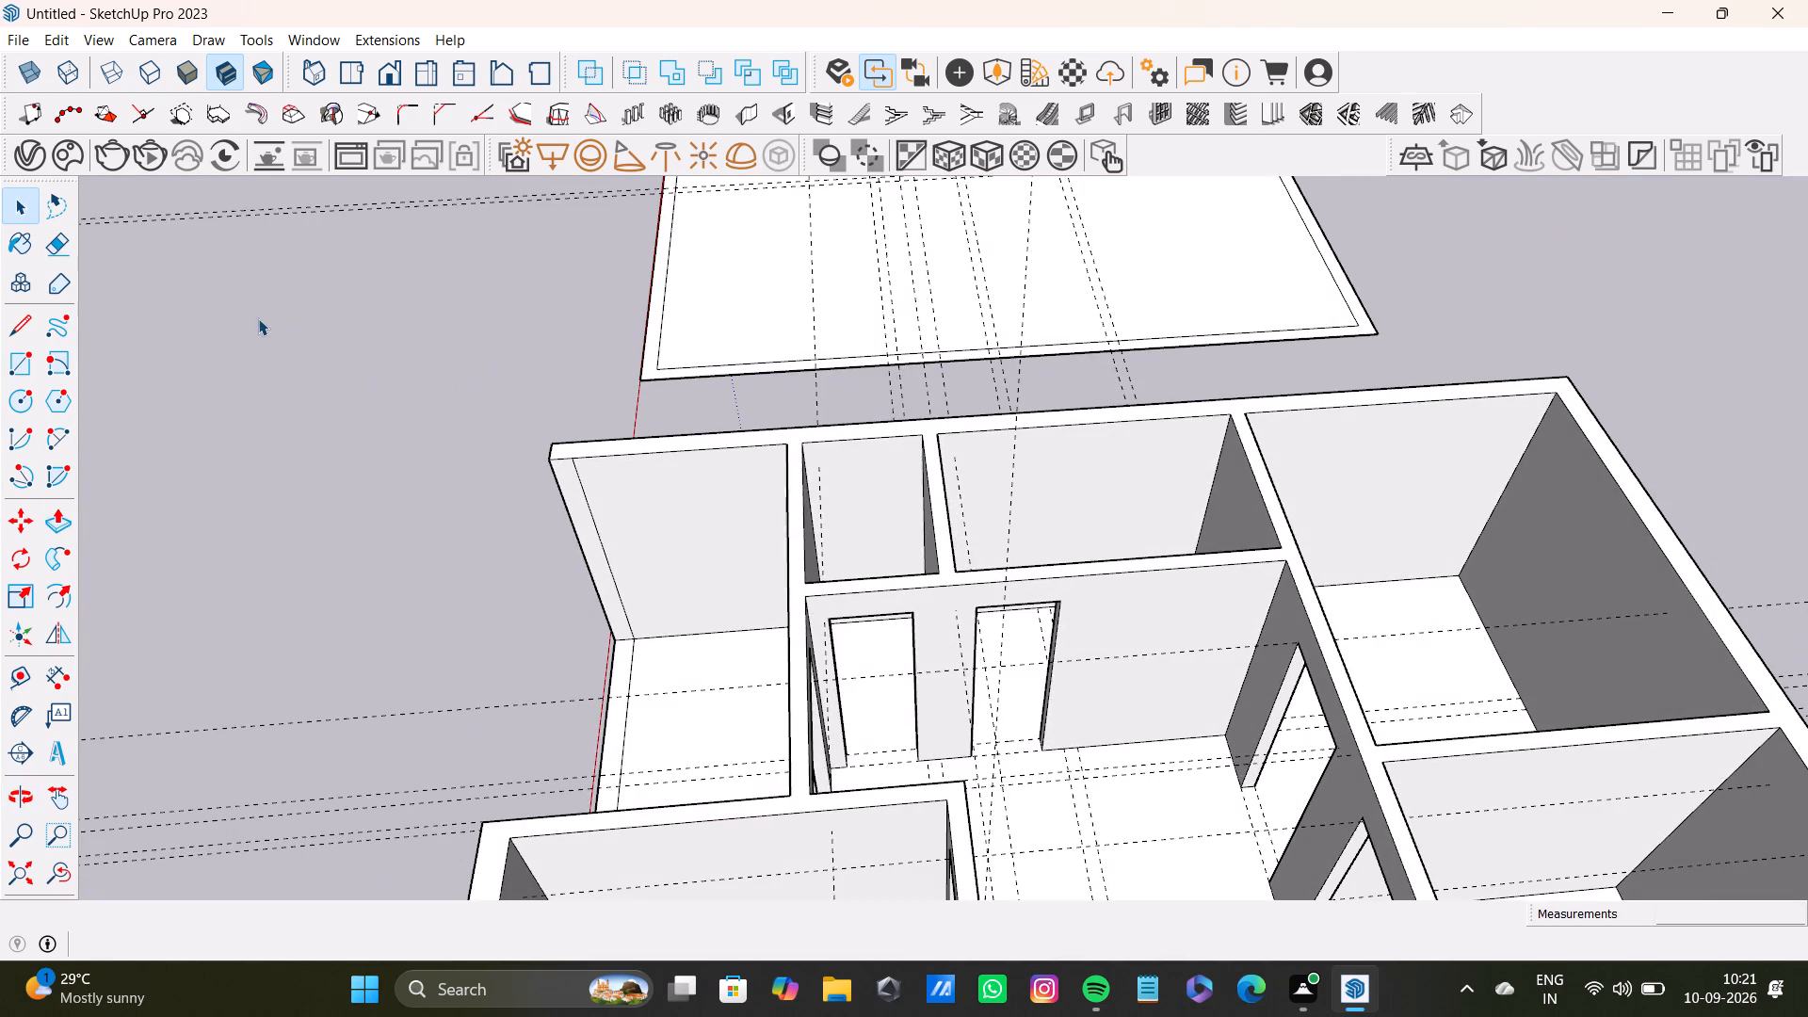
pyautogui.click(258, 318)
pyautogui.scroll(-5, 612, 623)
pyautogui.moveTo(629, 628); pyautogui.dragTo(1336, 887, button='middle')
pyautogui.scroll(4, 1110, 640)
pyautogui.keyDown('shift'); pyautogui.moveTo(1094, 575); pyautogui.dragTo(1007, 684, button='middle'); pyautogui.keyUp('shift')
pyautogui.scroll(-1, 1017, 666)
pyautogui.moveTo(1022, 694); pyautogui.dragTo(854, 347, button='middle')
pyautogui.moveTo(1251, 585); pyautogui.dragTo(1232, 947, button='middle')
pyautogui.scroll(-3, 1045, 529)
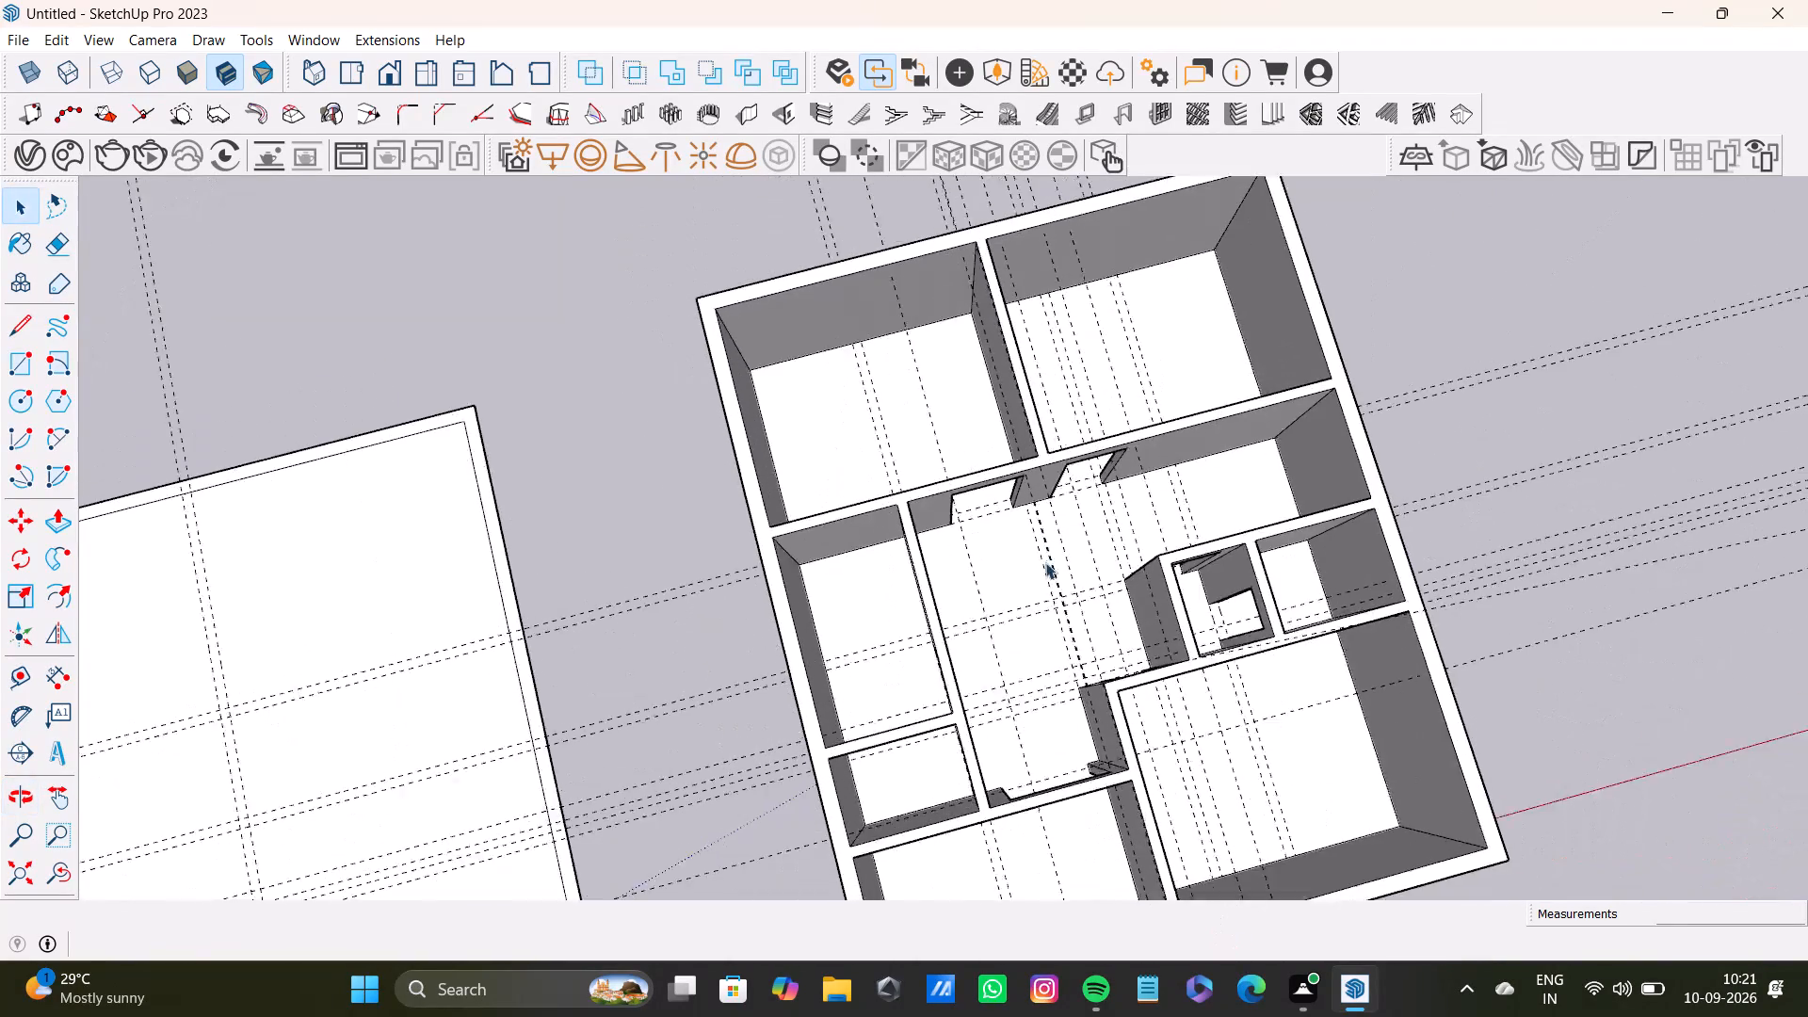
pyautogui.moveTo(1242, 632); pyautogui.dragTo(1083, 568, button='middle')
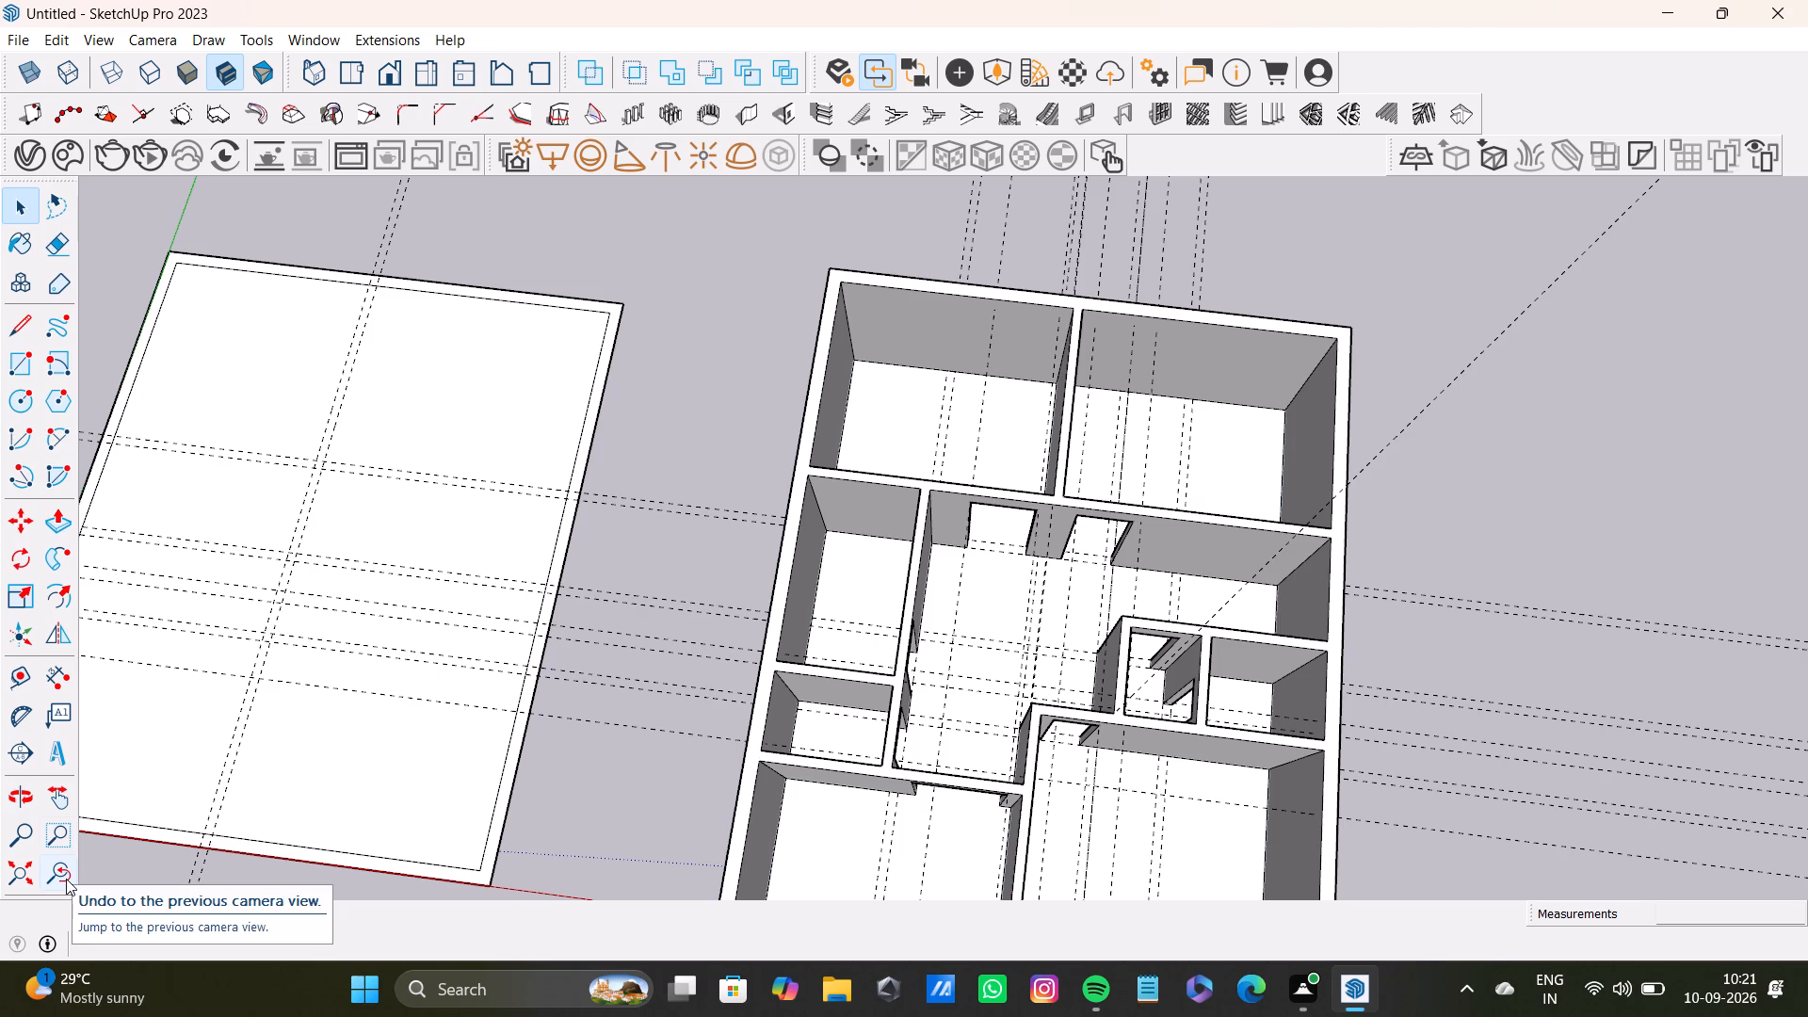
# Delete all construction guides from the model.
pyautogui.click(53, 29)
pyautogui.click(137, 233)
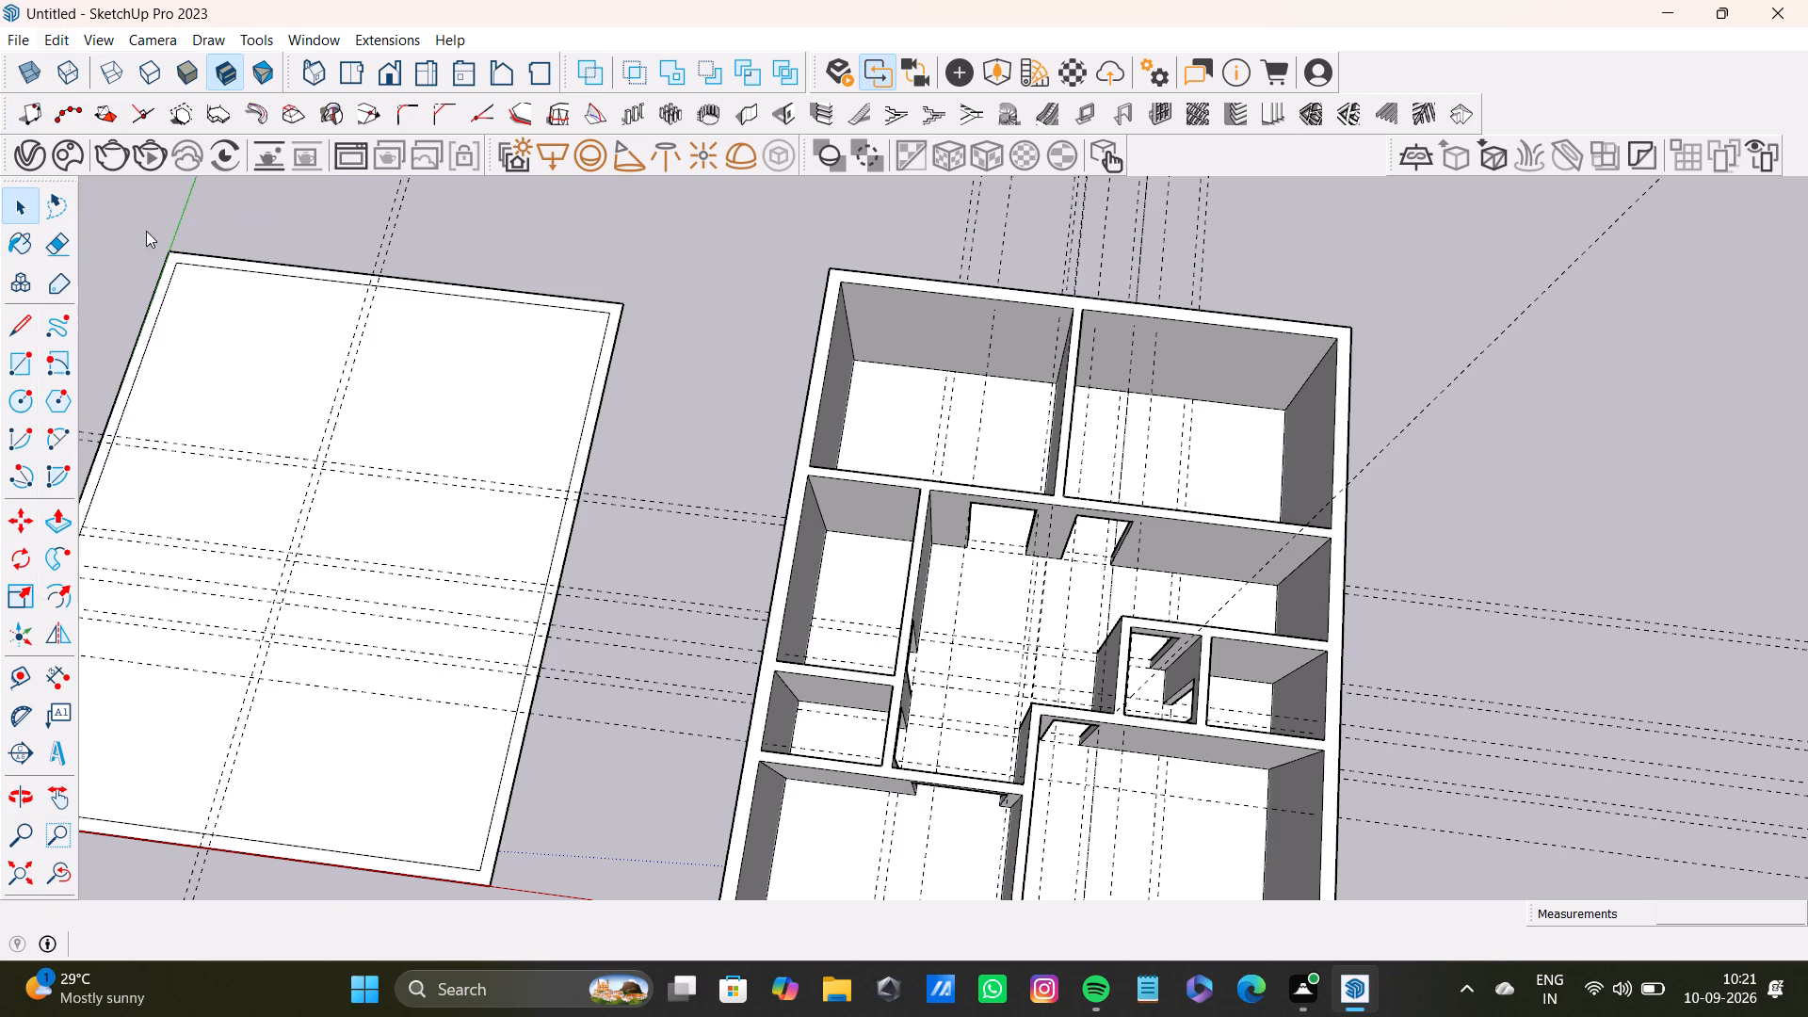
# Draw a floor rectangle between opposite inner corners of the second plan's rear left room.
pyautogui.scroll(-5, 934, 497)
pyautogui.scroll(-4, 1126, 671)
pyautogui.keyDown('shift'); pyautogui.moveTo(1067, 568); pyautogui.dragTo(880, 535, button='middle'); pyautogui.keyUp('shift')
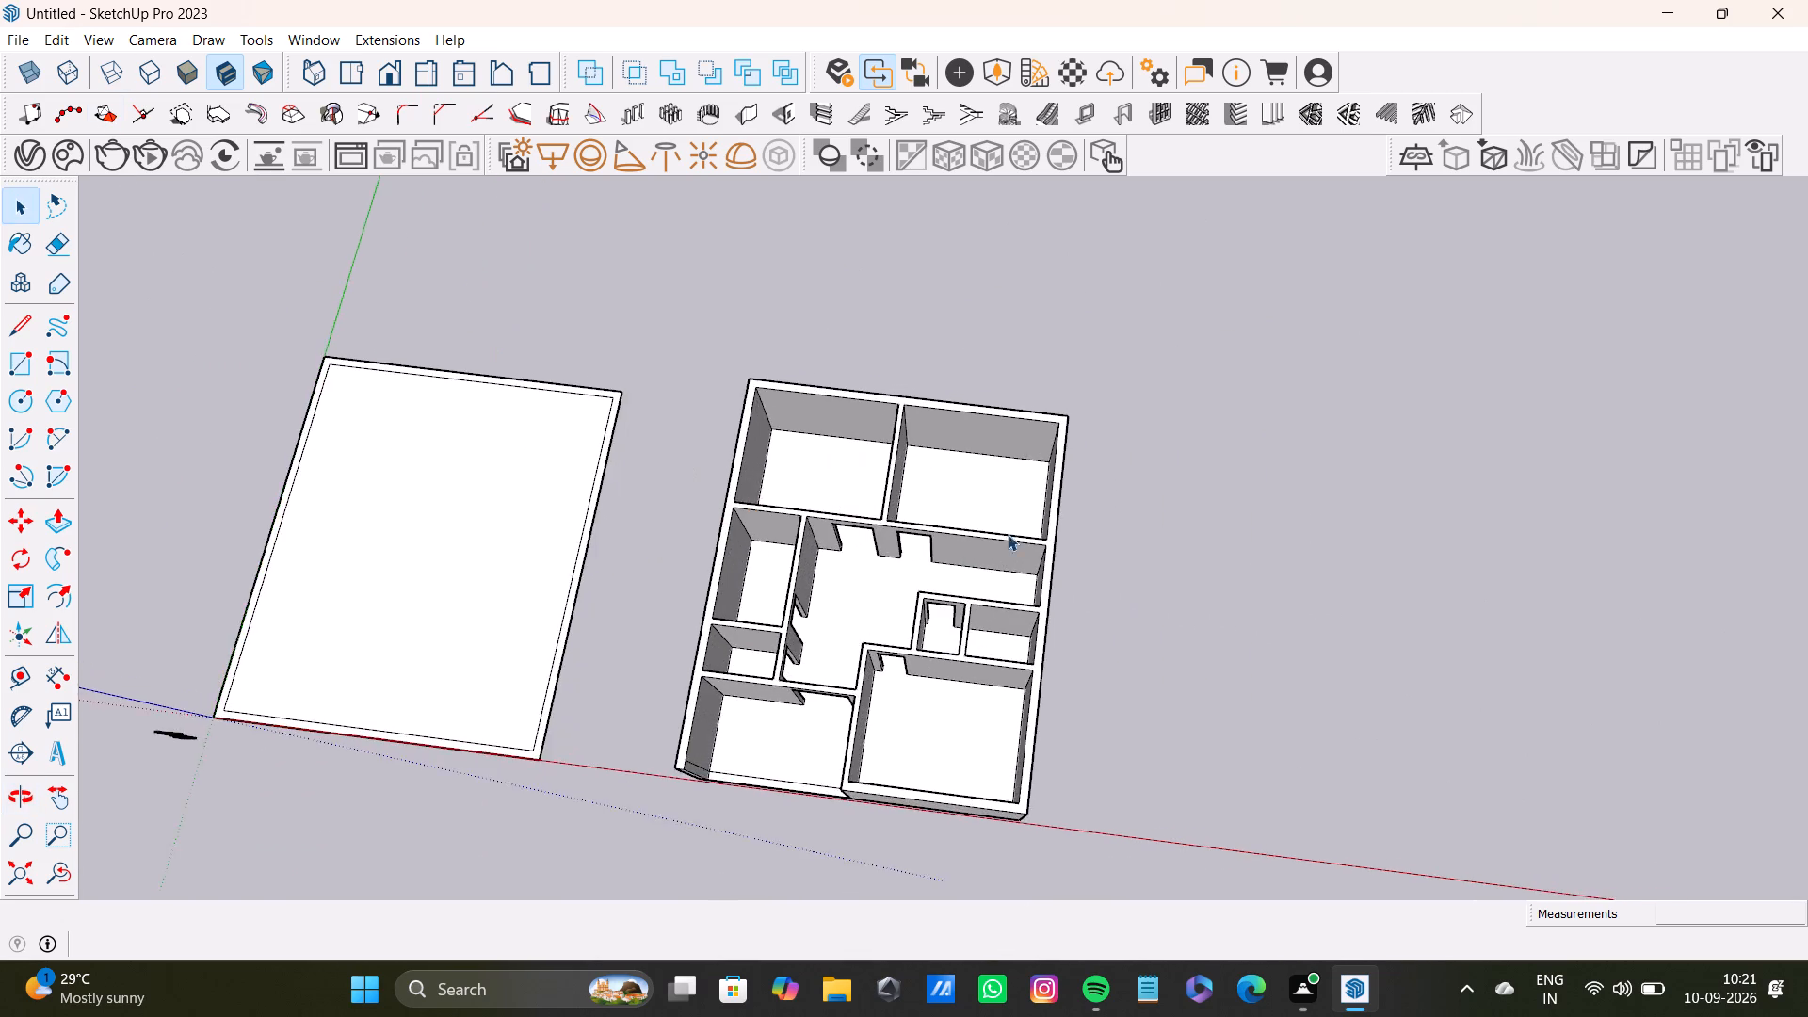
pyautogui.moveTo(1011, 526); pyautogui.dragTo(1009, 692, button='middle')
pyautogui.scroll(8, 802, 504)
pyautogui.keyDown('shift'); pyautogui.moveTo(845, 476); pyautogui.dragTo(850, 589, button='middle'); pyautogui.keyUp('shift')
pyautogui.moveTo(906, 596); pyautogui.dragTo(989, 480, button='middle')
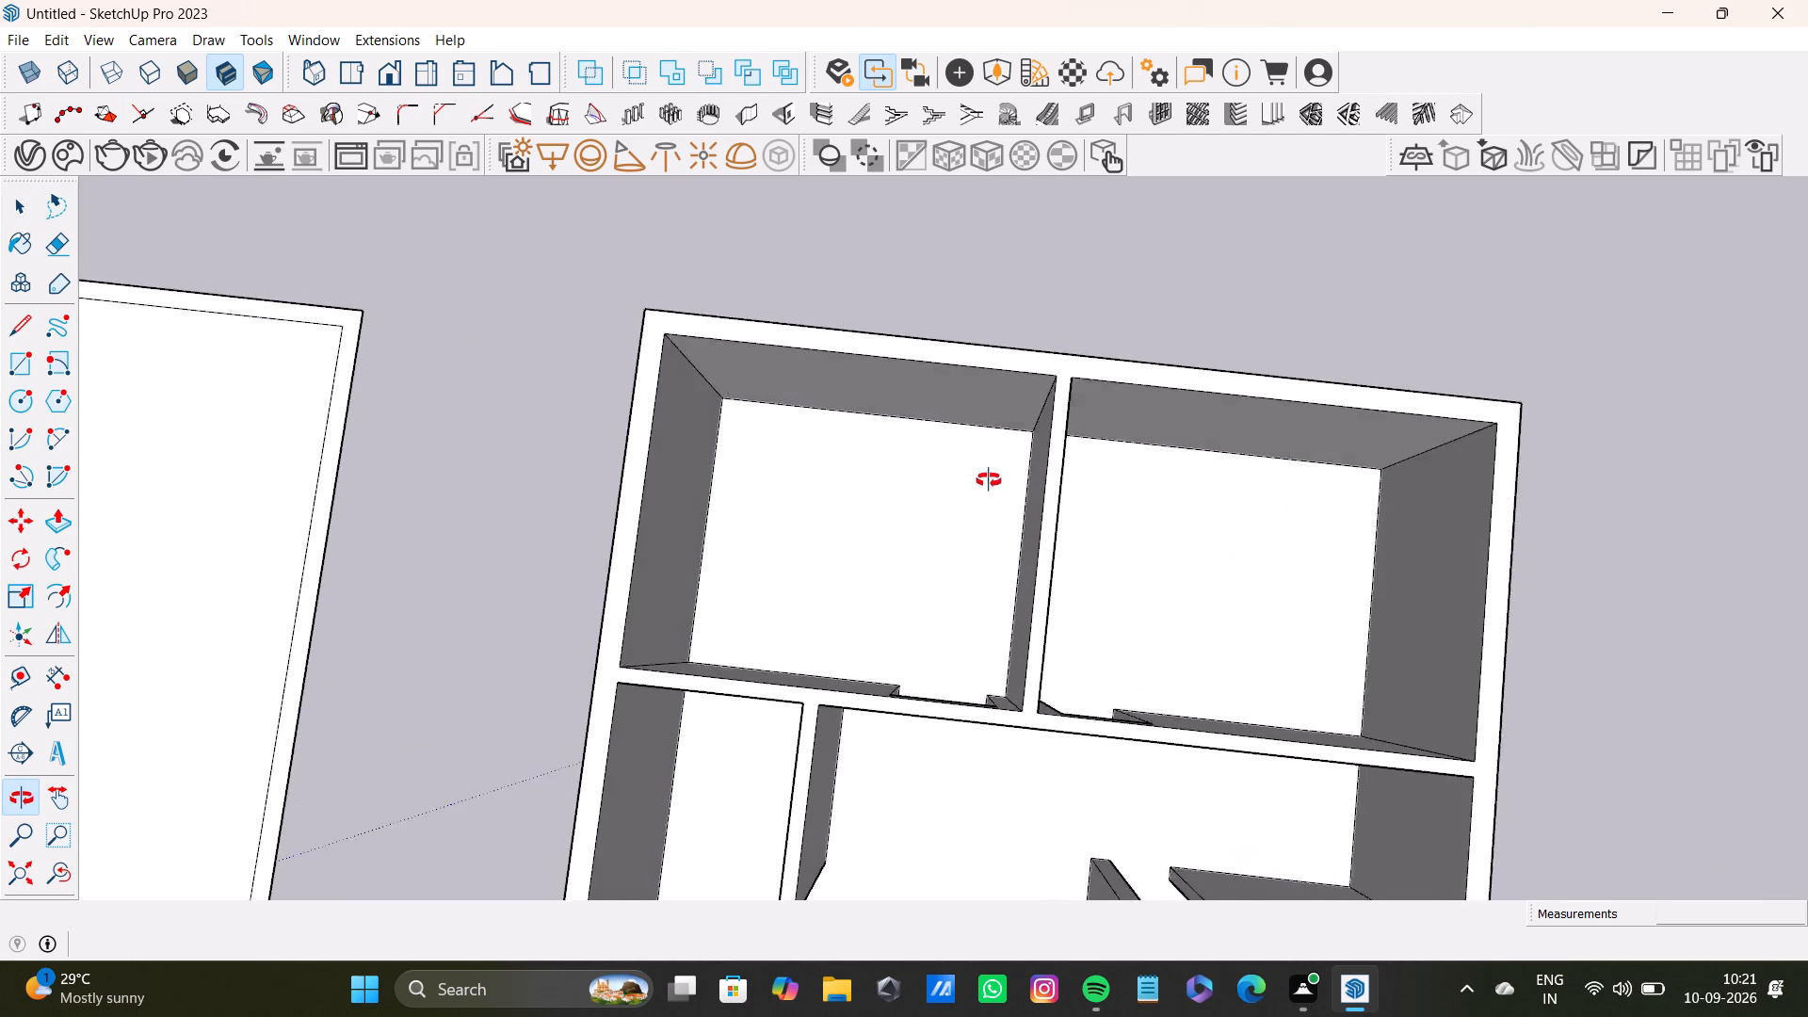
pyautogui.moveTo(989, 480); pyautogui.dragTo(991, 450, button='middle')
pyautogui.click(18, 370)
pyautogui.scroll(8, 764, 467)
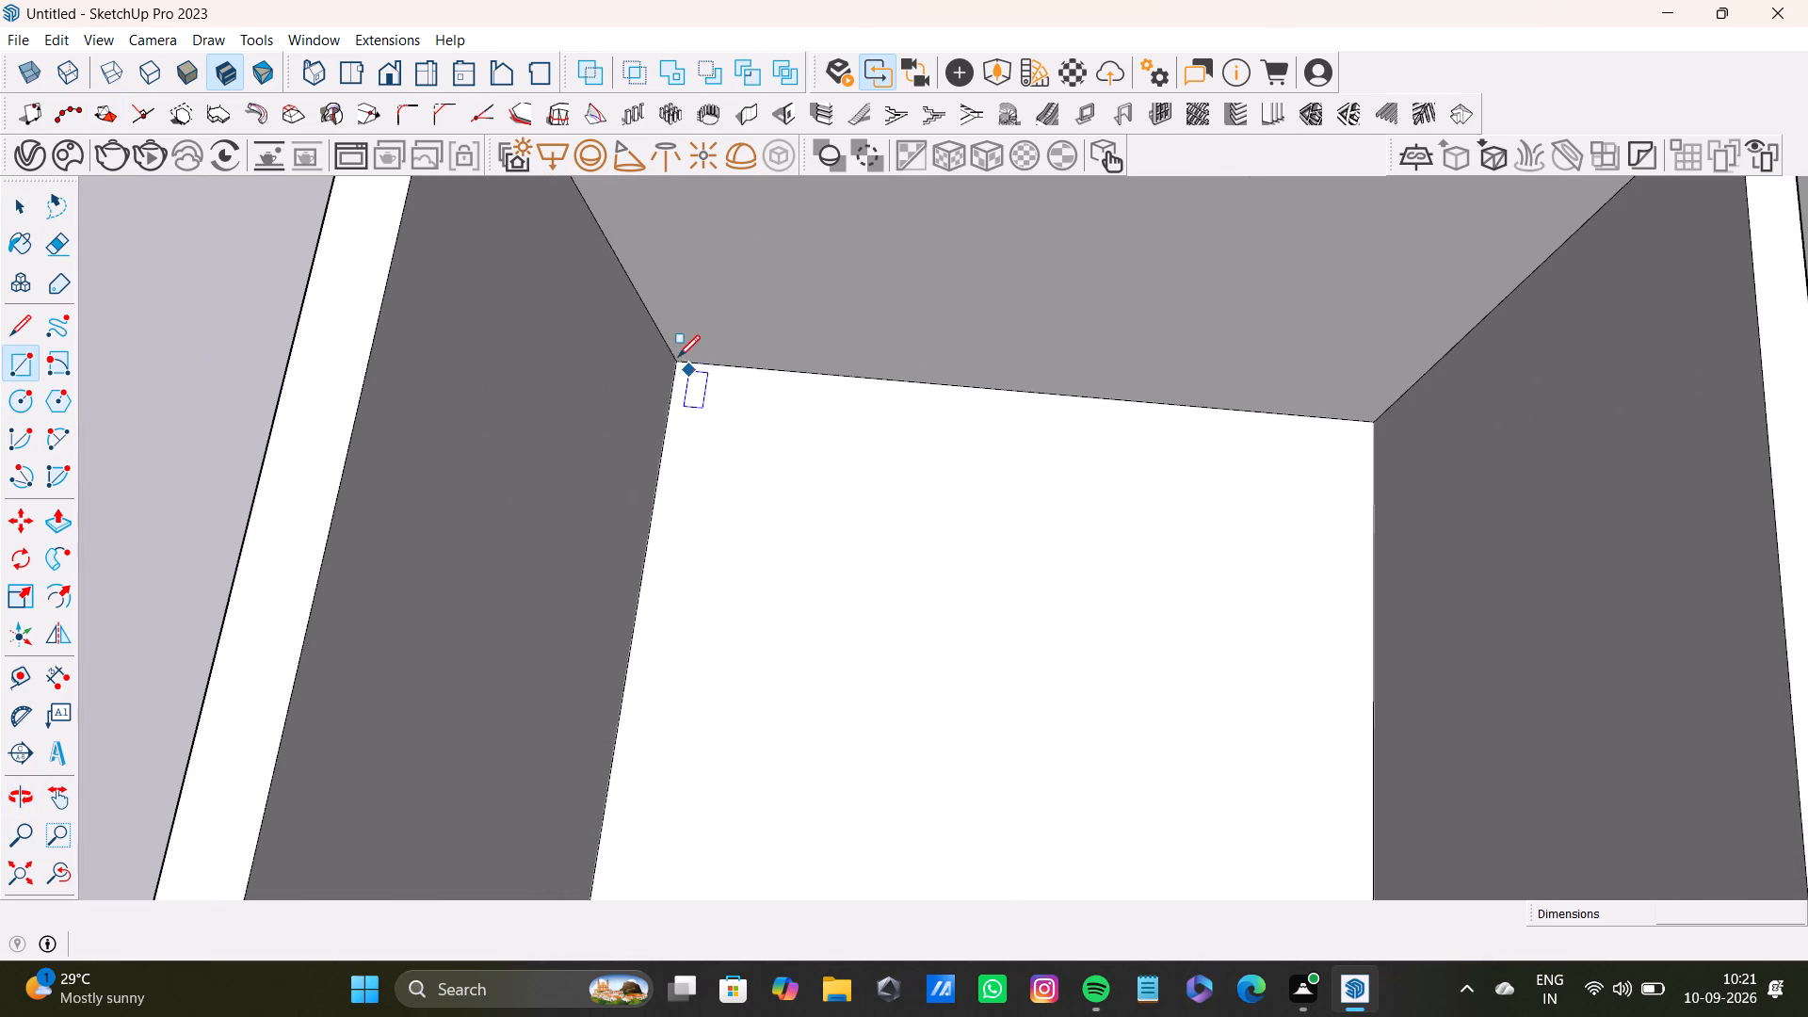
pyautogui.click(674, 358)
pyautogui.scroll(-4, 908, 626)
pyautogui.keyDown('shift'); pyautogui.moveTo(1025, 705); pyautogui.dragTo(989, 544, button='middle'); pyautogui.keyUp('shift')
pyautogui.moveTo(1084, 549); pyautogui.dragTo(1105, 713, button='middle')
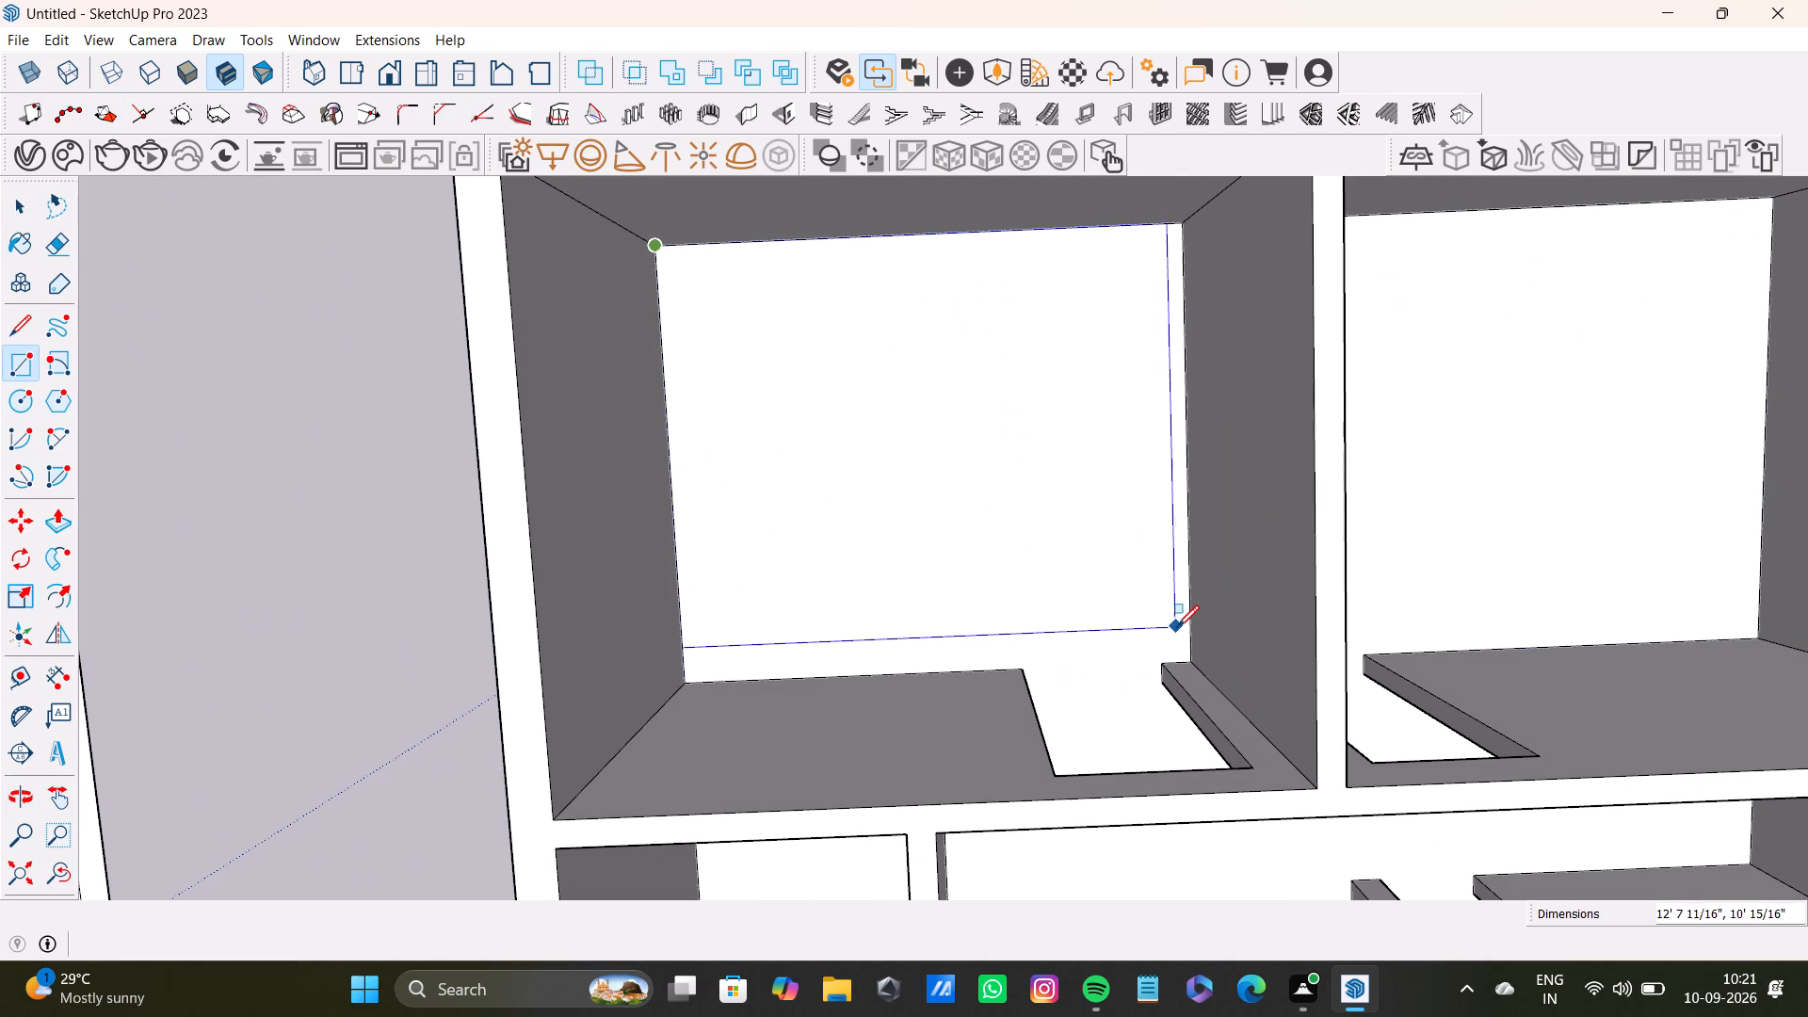
pyautogui.click(1188, 654)
# Delete the face filling the doorway of the second plan's rear left room.
pyautogui.scroll(-9, 1108, 635)
pyautogui.keyDown('shift'); pyautogui.moveTo(1112, 612); pyautogui.dragTo(981, 593, button='middle'); pyautogui.keyUp('shift')
pyautogui.scroll(3, 994, 601)
pyautogui.press('space')
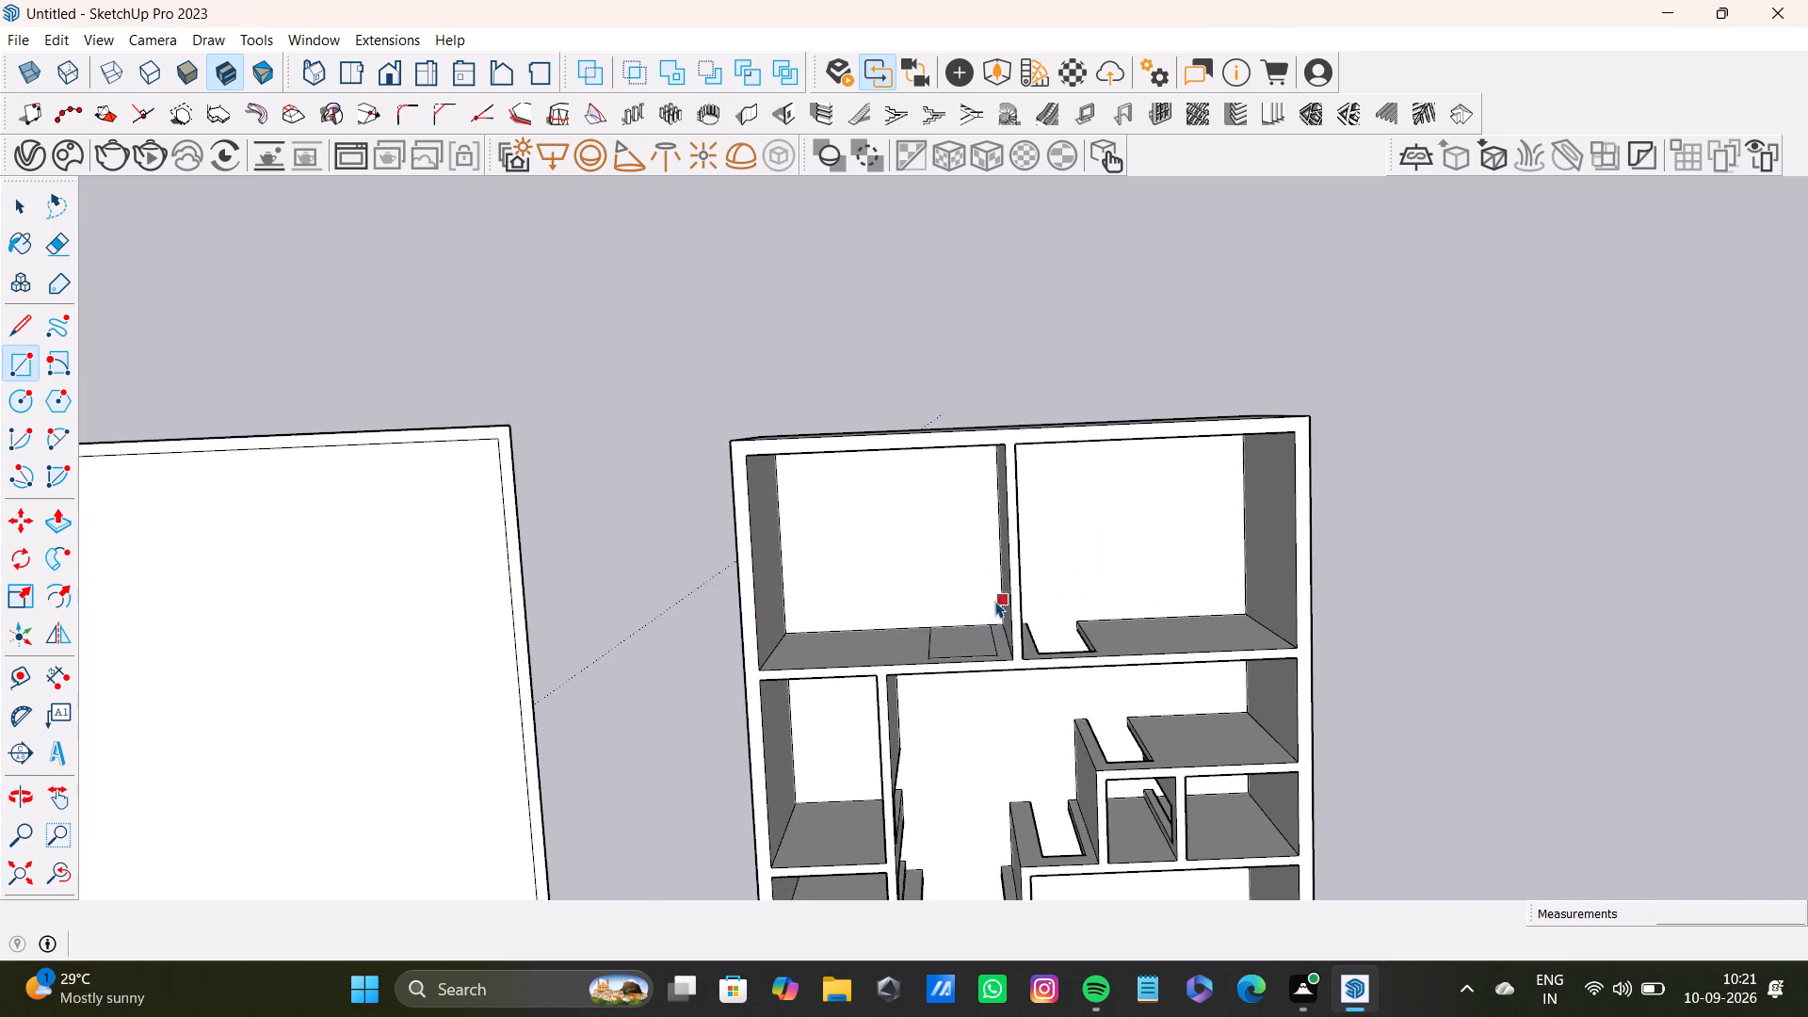
pyautogui.scroll(1, 994, 601)
pyautogui.click(976, 661)
pyautogui.press('Delete')
pyautogui.scroll(-5, 1002, 510)
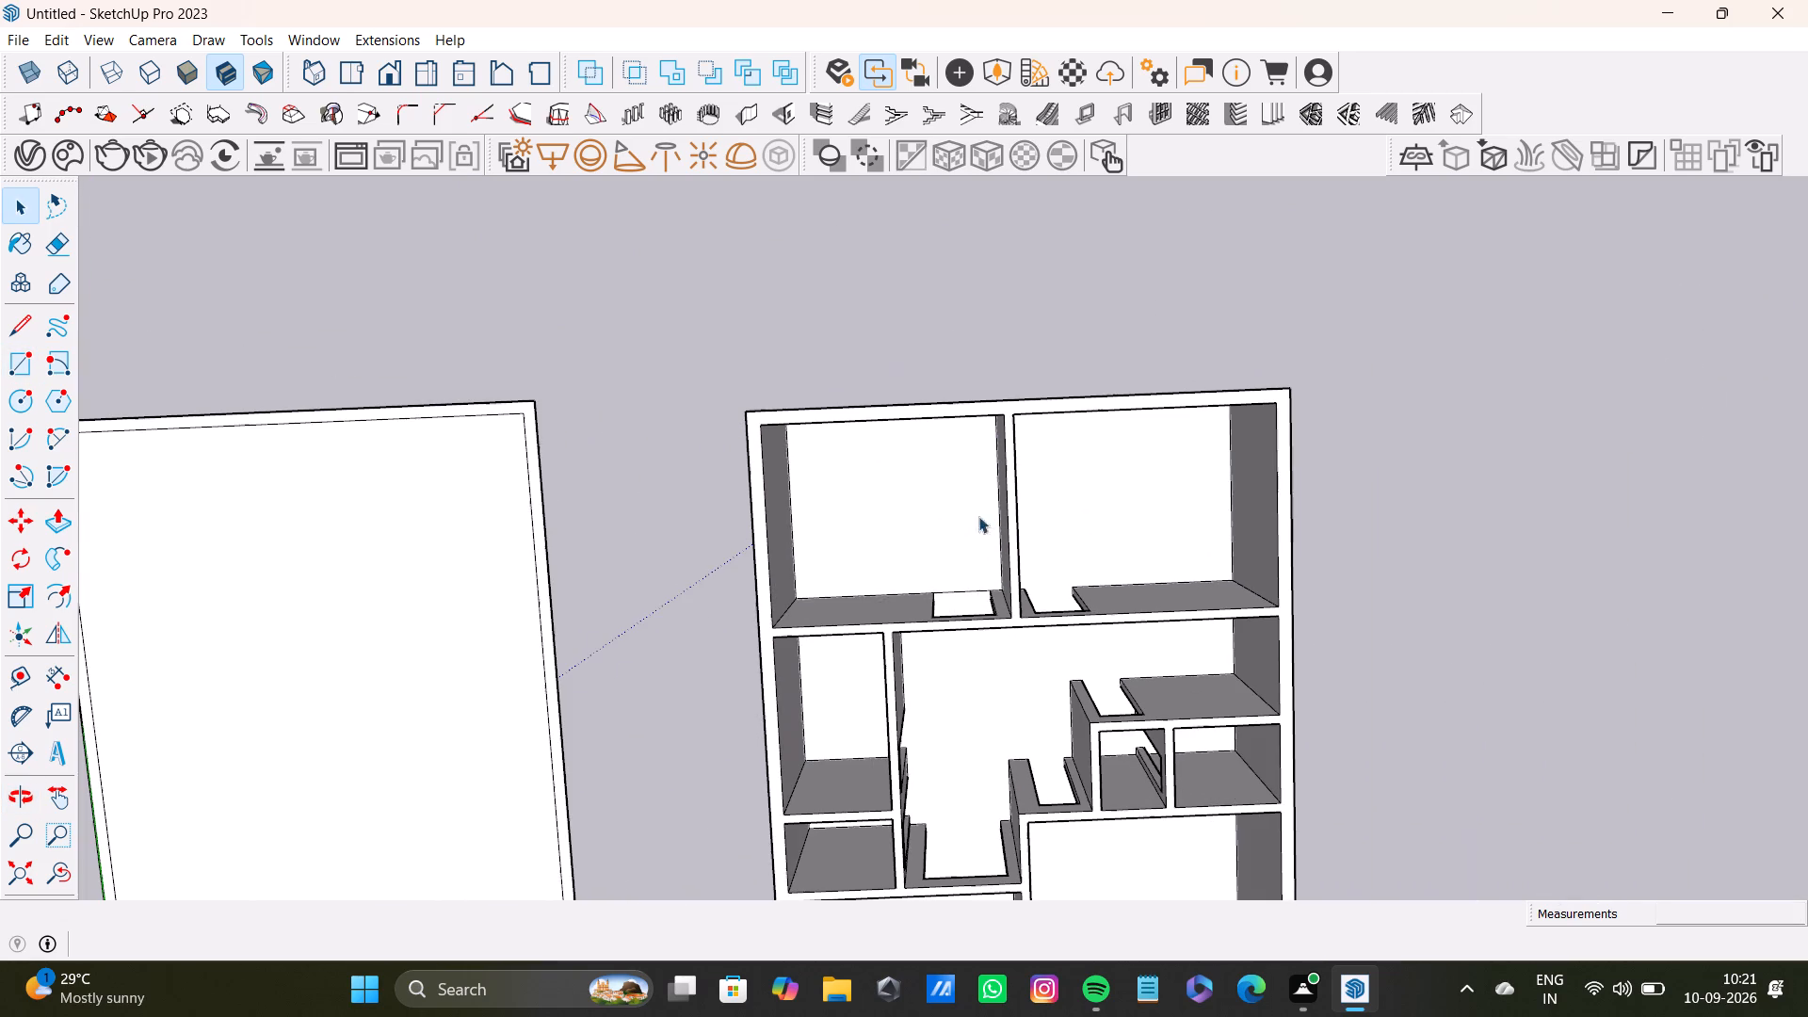
# Group the rear left room's floor face together with its edges, and clear the selection.
pyautogui.doubleClick(955, 508)
pyautogui.scroll(-5, 948, 534)
pyautogui.moveTo(974, 550); pyautogui.dragTo(962, 447, button='middle')
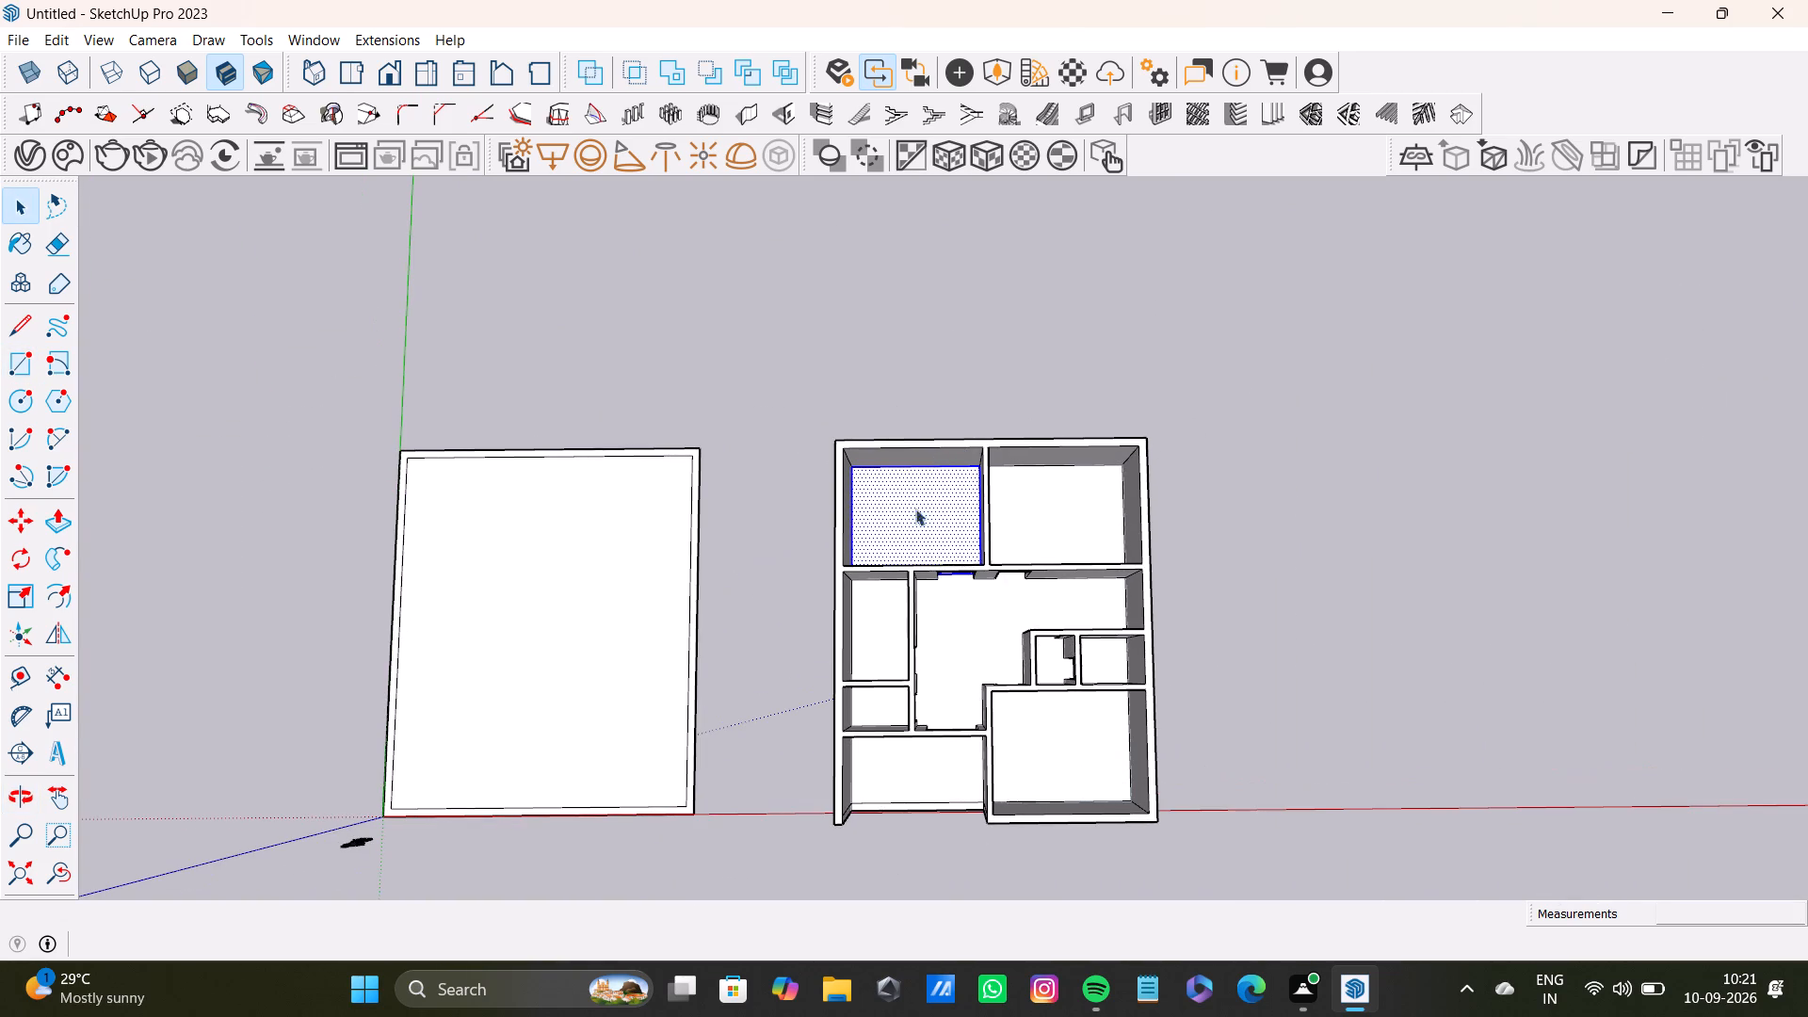
pyautogui.rightClick(915, 508)
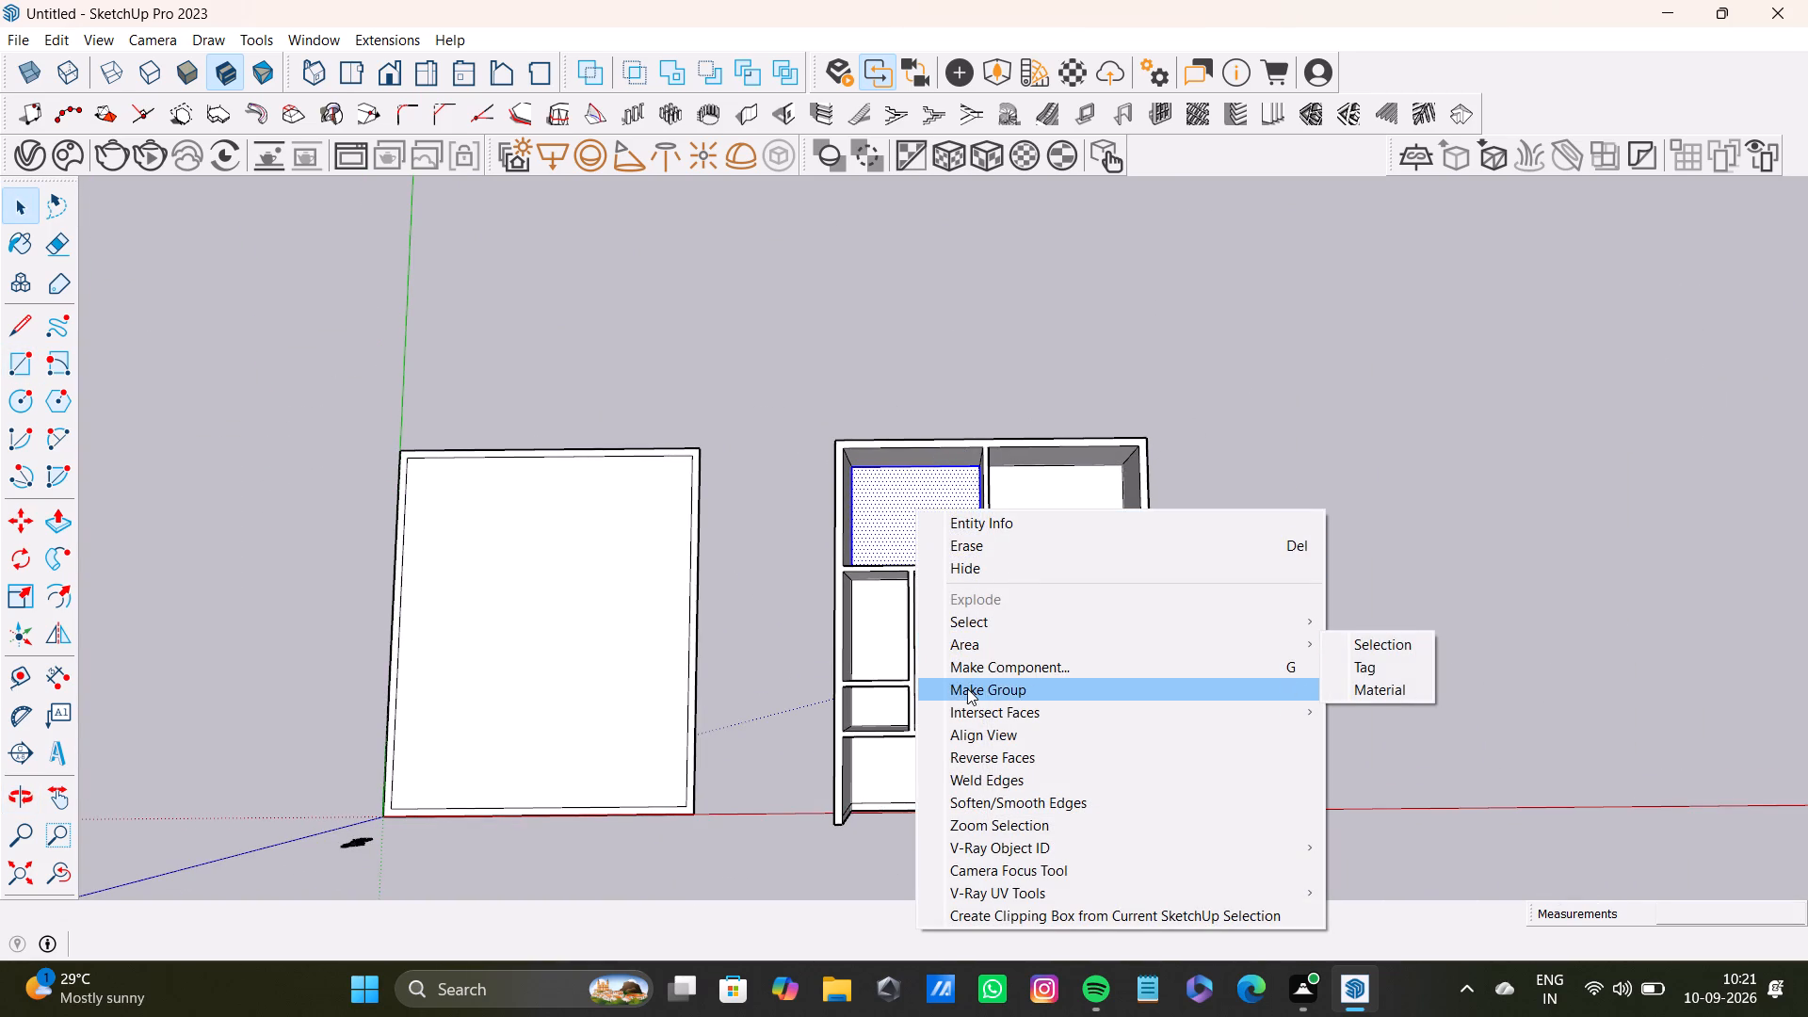
pyautogui.click(967, 688)
pyautogui.press('space')
pyautogui.click(1346, 478)
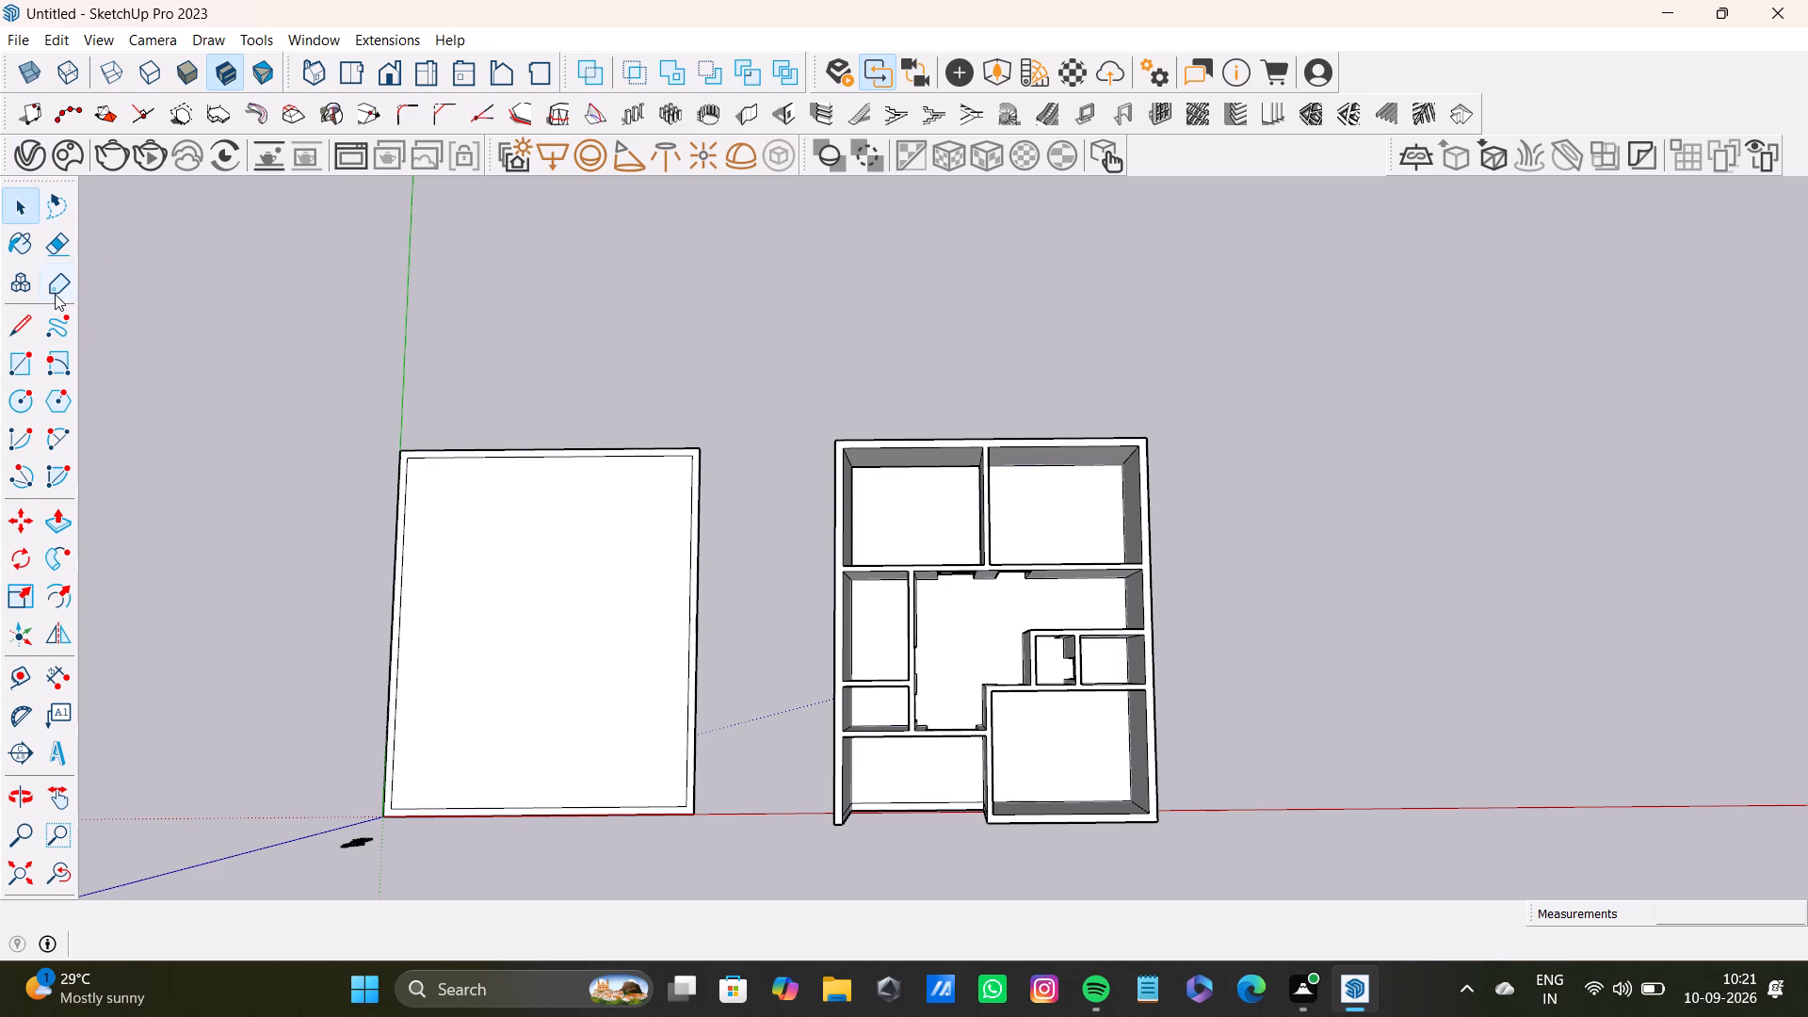
# Draw a 14' by 11' floor rectangle between opposite inner corners of the second plan's rear right room.
pyautogui.click(31, 364)
pyautogui.scroll(8, 1008, 507)
pyautogui.keyDown('shift'); pyautogui.moveTo(990, 493); pyautogui.dragTo(893, 486, button='middle'); pyautogui.keyUp('shift')
pyautogui.scroll(4, 884, 444)
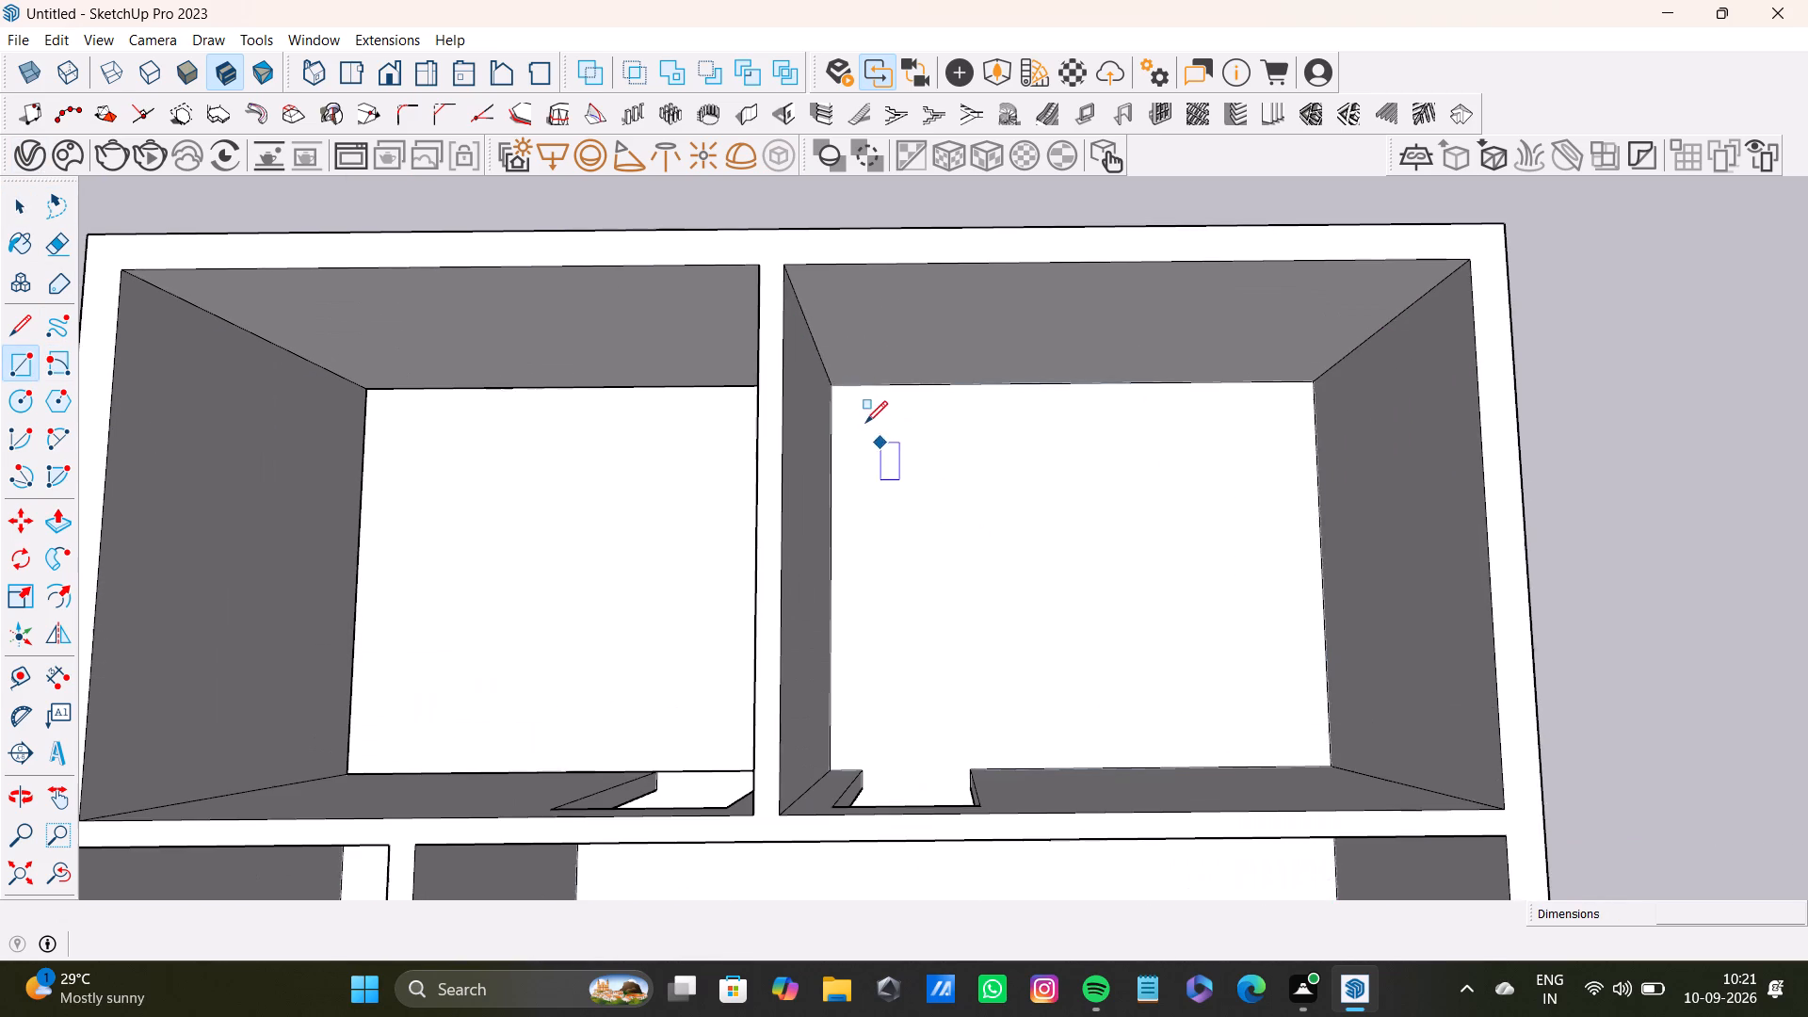
pyautogui.click(833, 382)
pyautogui.click(1327, 764)
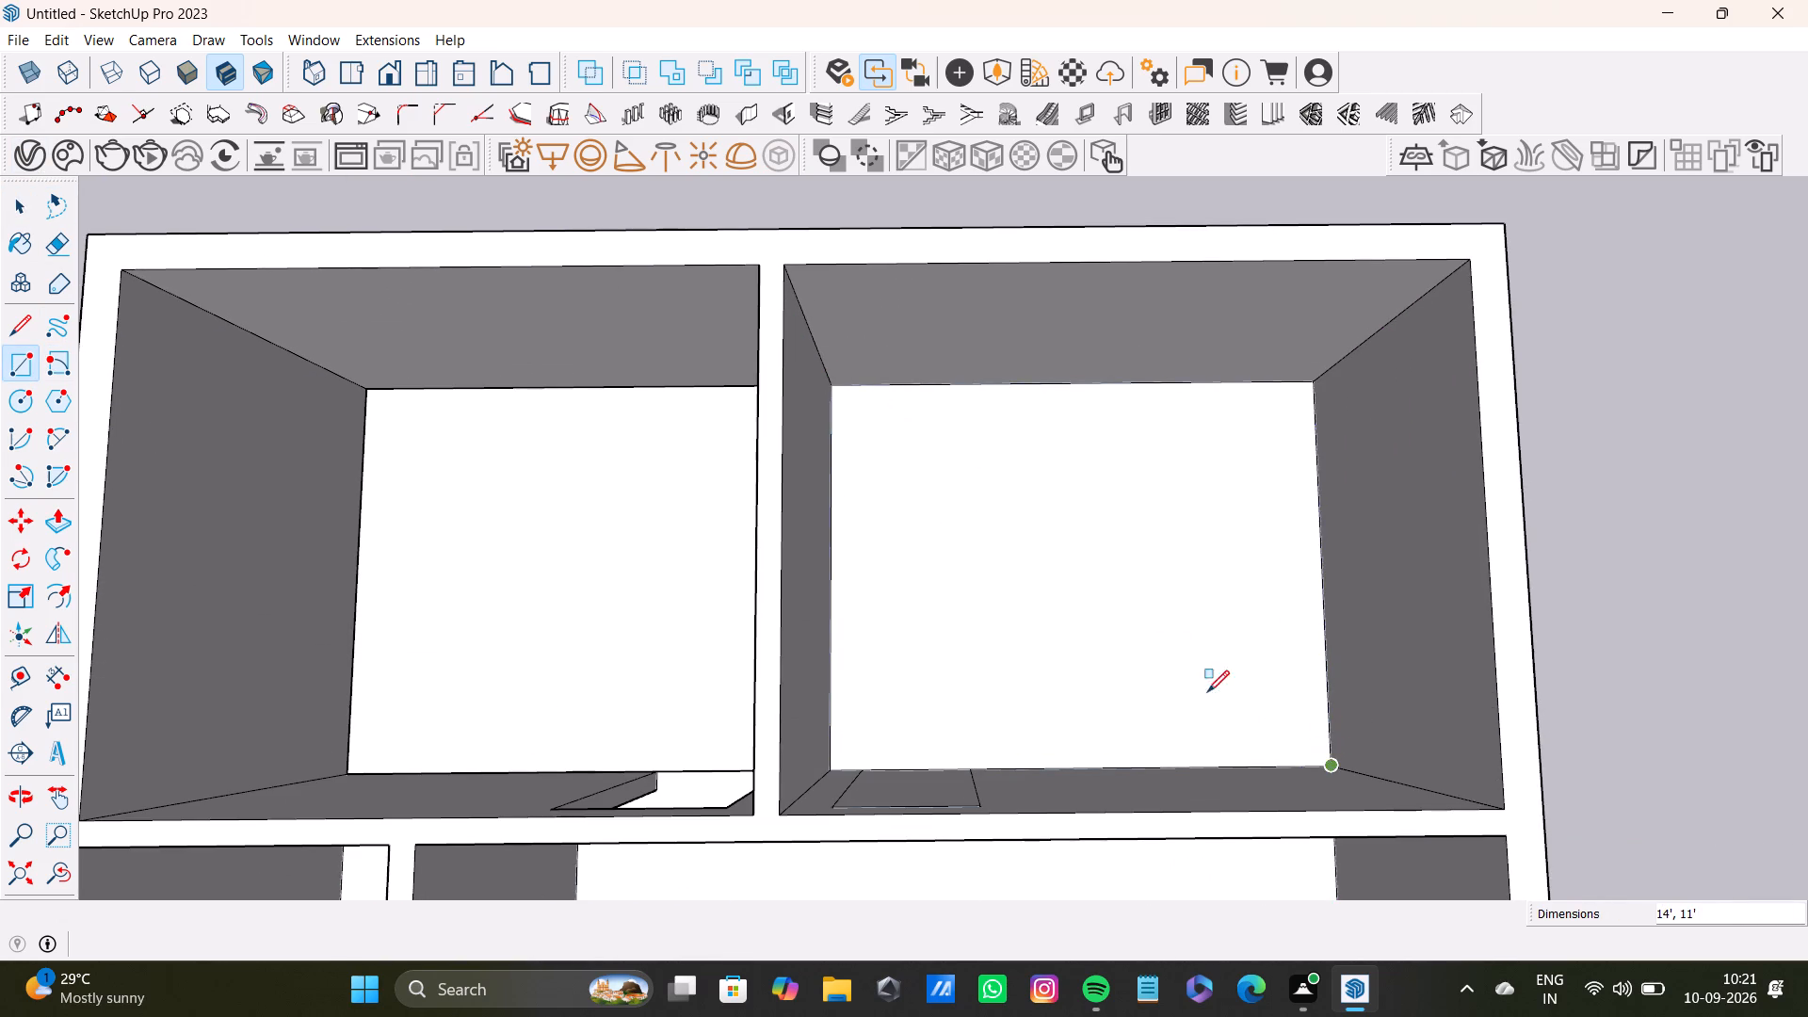
# Delete the face filling the doorway of the second plan's rear right room.
pyautogui.press('space')
pyautogui.moveTo(1012, 731); pyautogui.dragTo(996, 839, button='middle')
pyautogui.click(940, 779)
pyautogui.press('Delete')
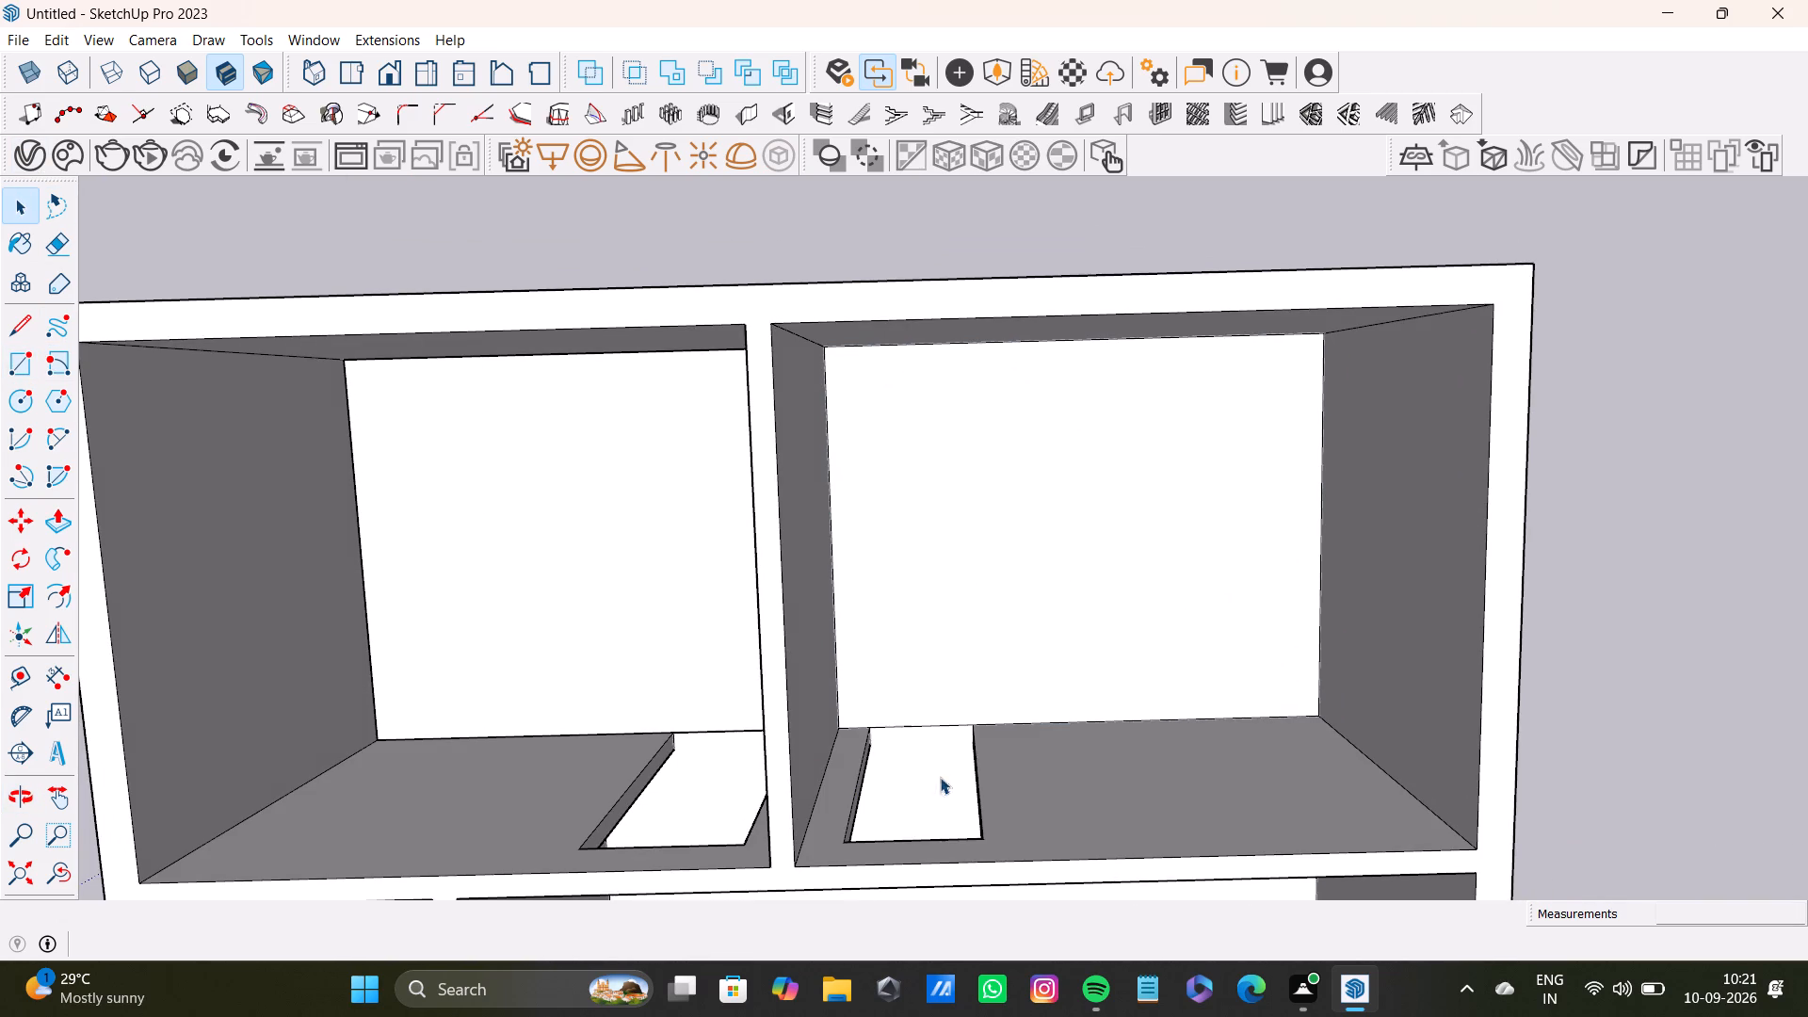
# Group the rear right room's floor face together with its edges.
pyautogui.doubleClick(1033, 655)
pyautogui.rightClick(1031, 647)
pyautogui.click(1087, 402)
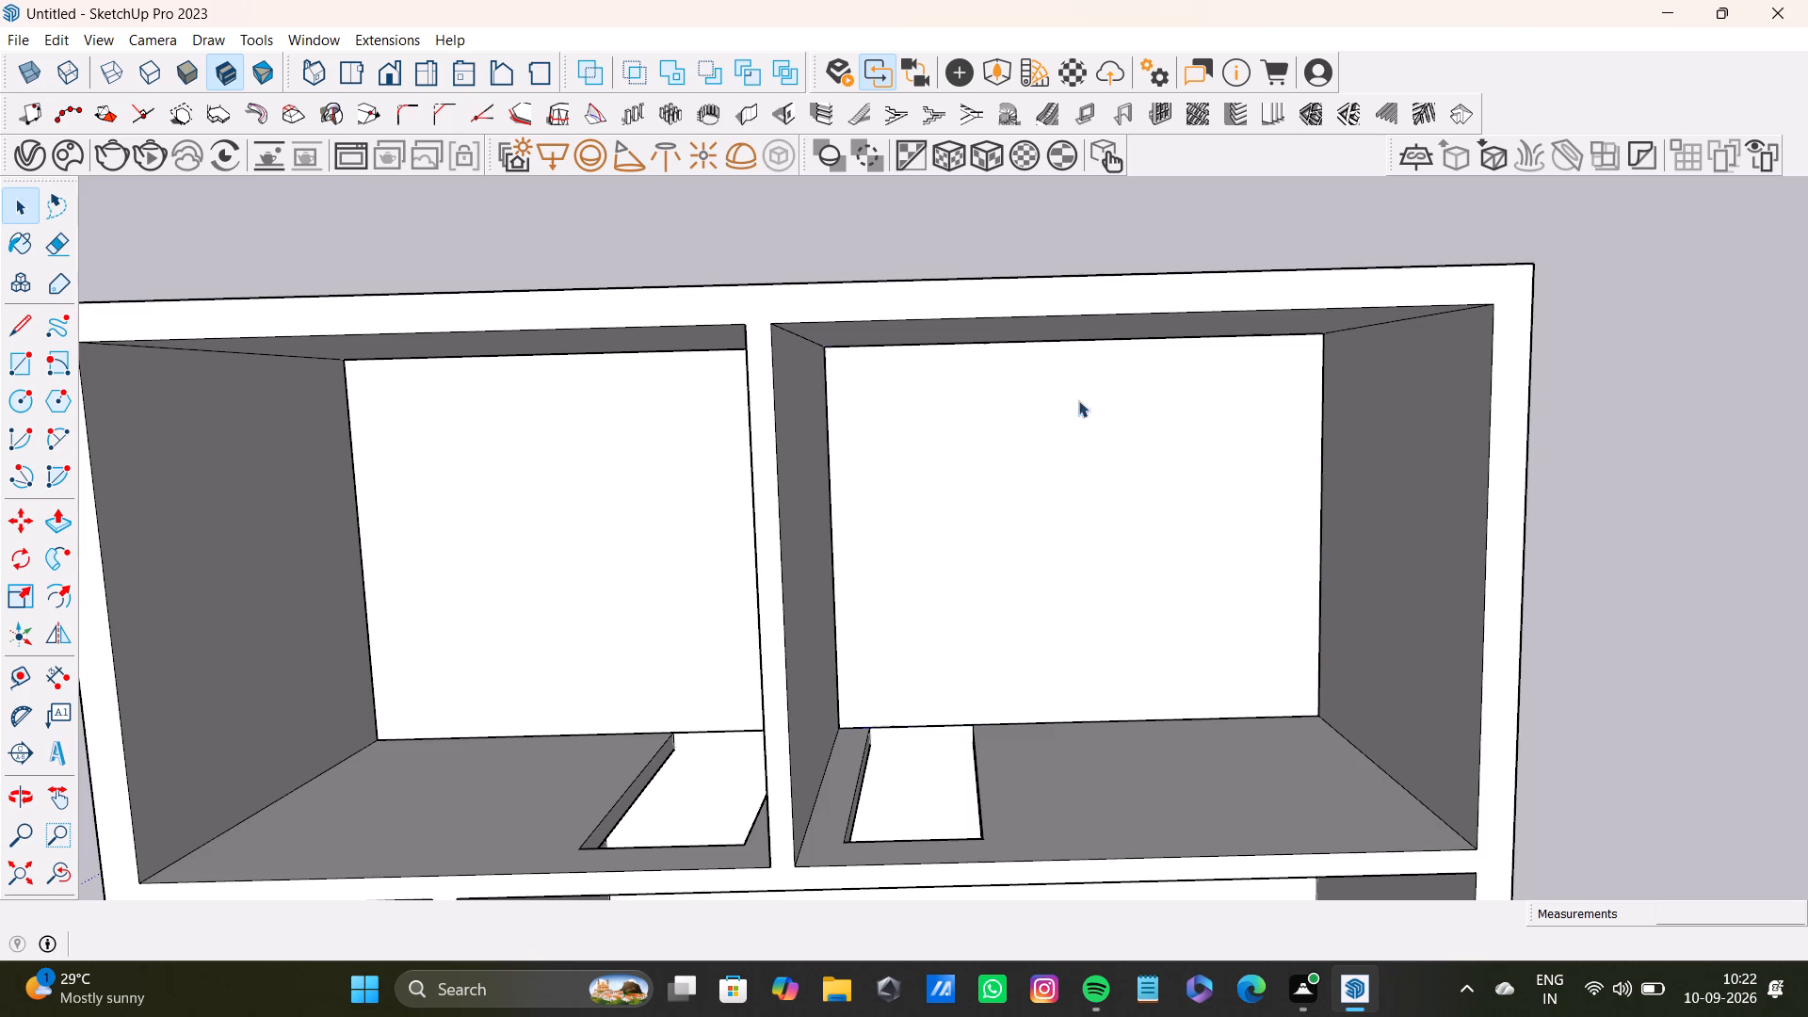
# Draw a floor rectangle between opposite inner corners of the narrow room adjoining the rear left room.
pyautogui.scroll(-6, 911, 465)
pyautogui.scroll(1, 838, 547)
pyautogui.scroll(-3, 836, 558)
pyautogui.keyDown('shift'); pyautogui.moveTo(867, 678); pyautogui.dragTo(920, 436, button='middle'); pyautogui.keyUp('shift')
pyautogui.scroll(4, 761, 581)
pyautogui.keyDown('shift'); pyautogui.moveTo(694, 508); pyautogui.dragTo(970, 492, button='middle'); pyautogui.keyUp('shift')
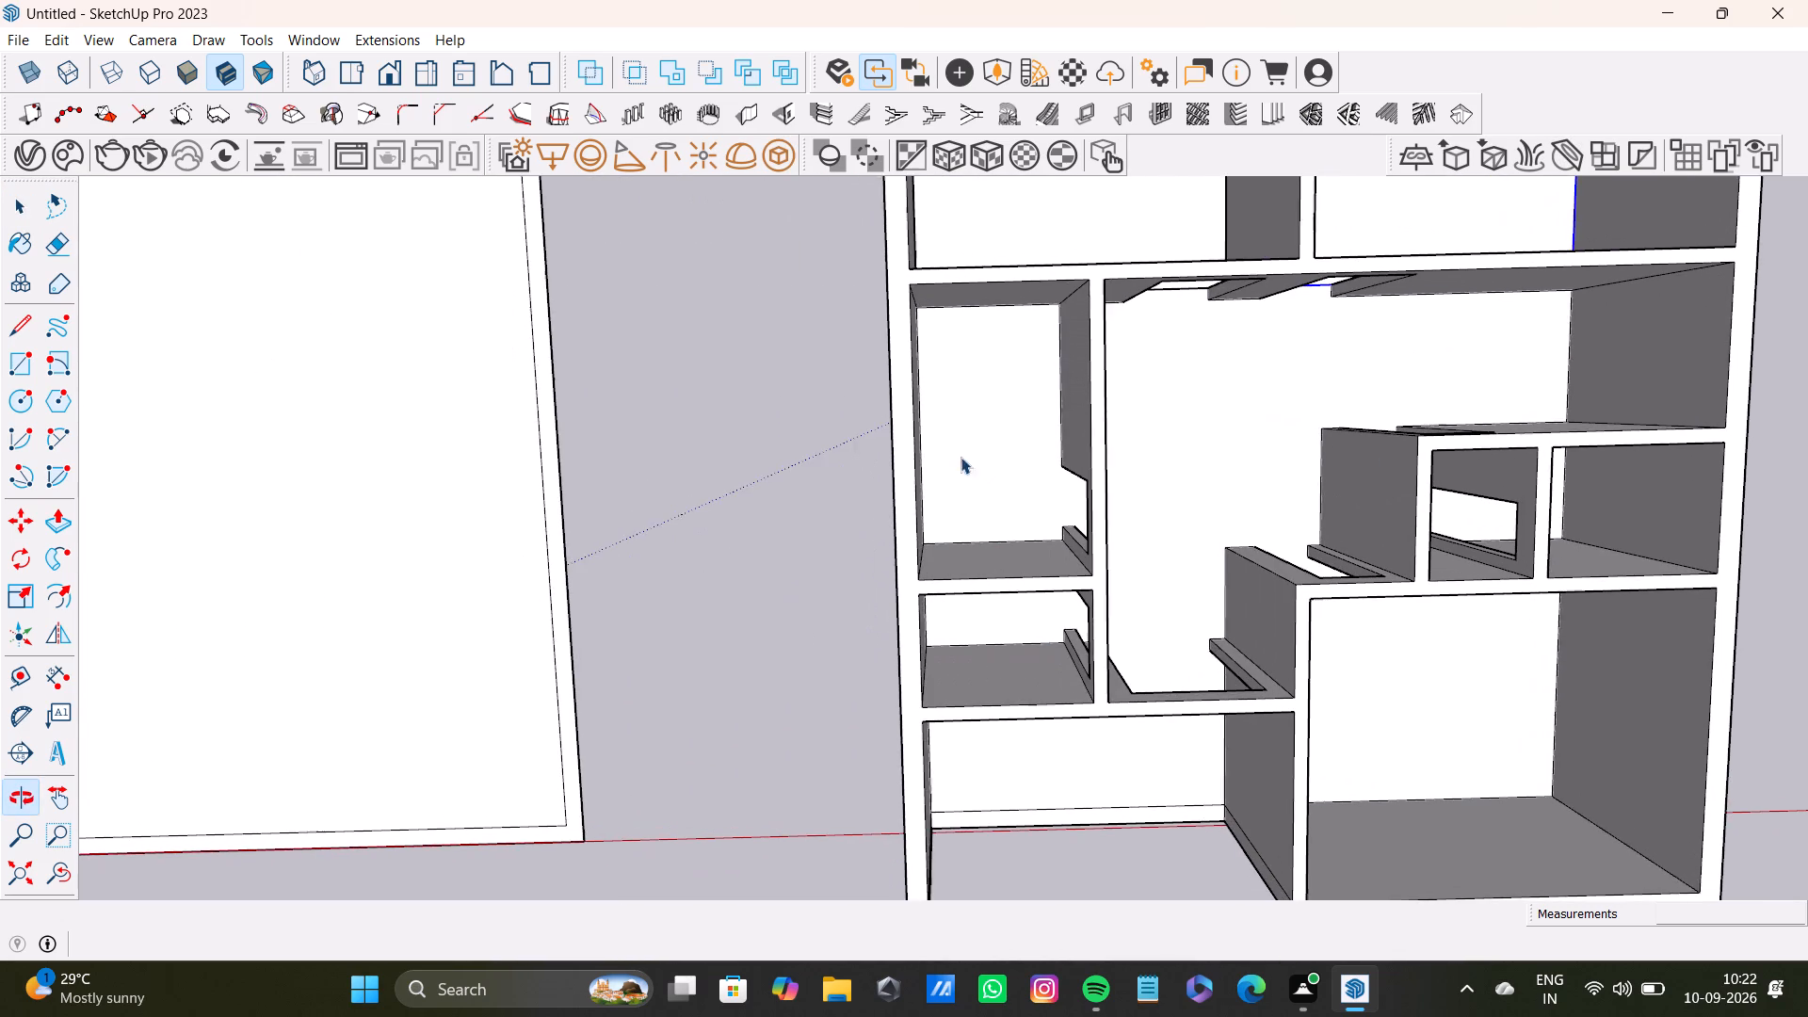
pyautogui.press('r')
pyautogui.scroll(6, 920, 310)
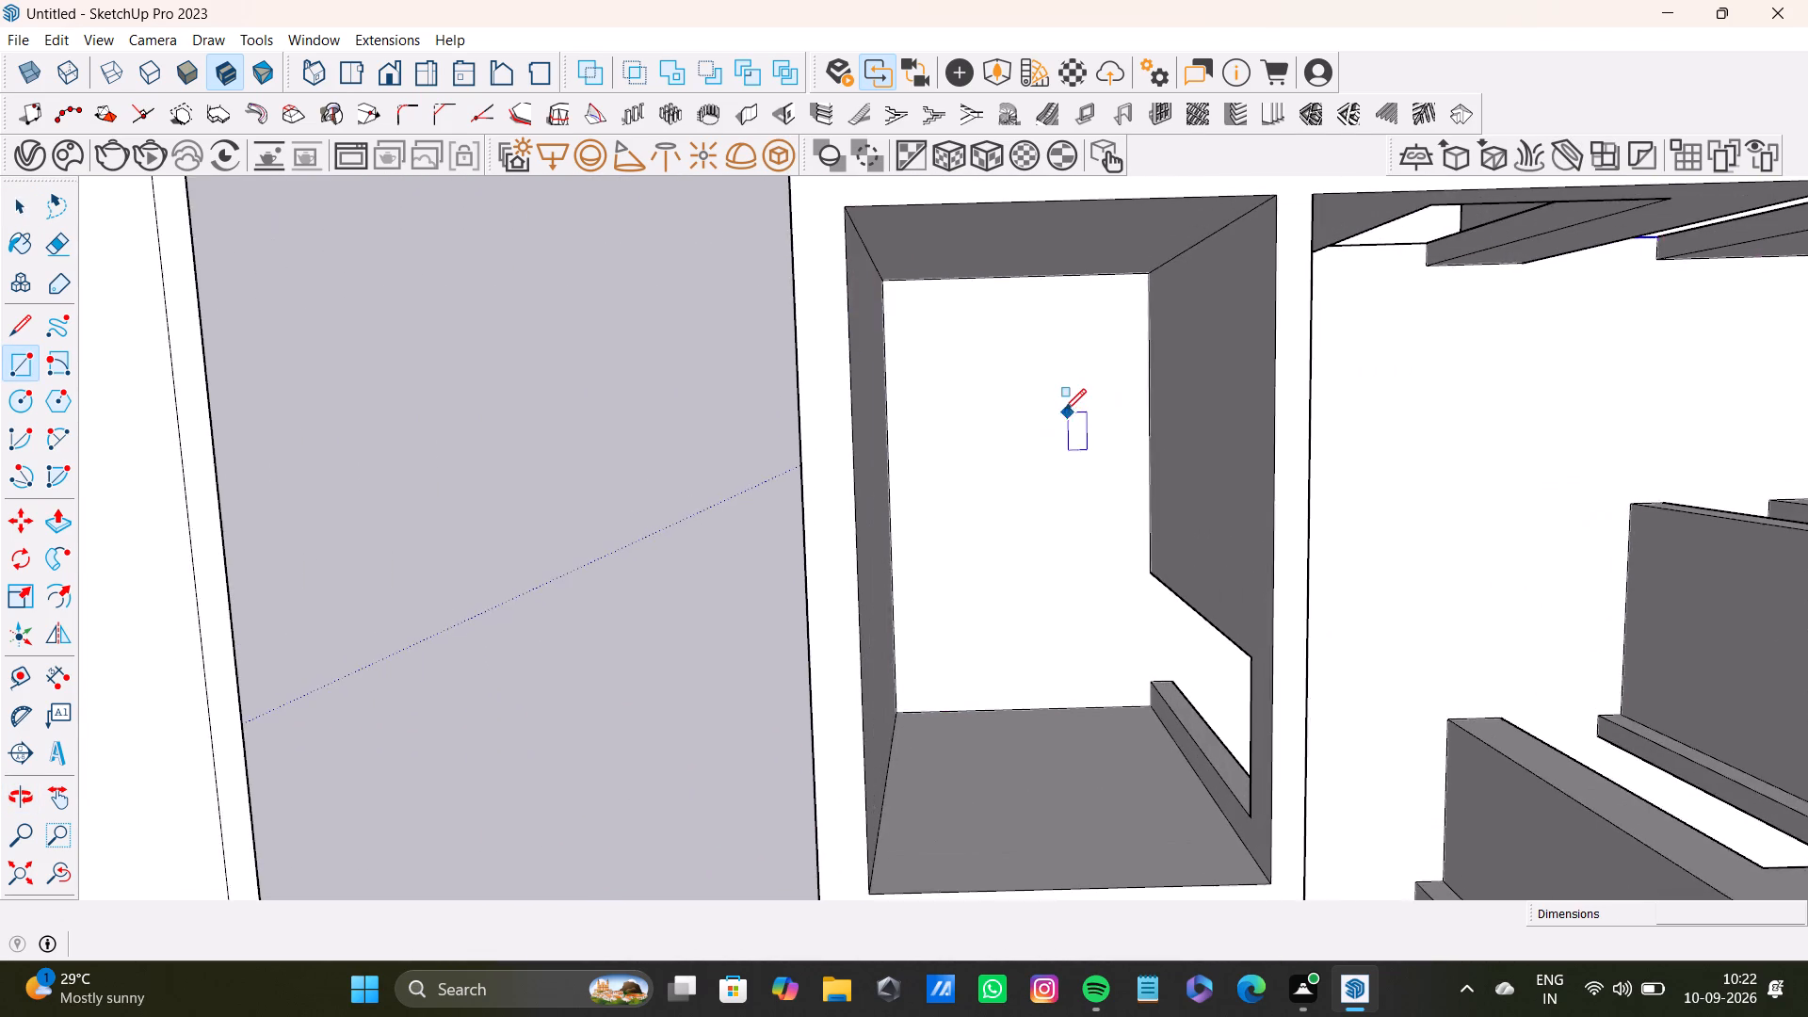
pyautogui.keyDown('shift'); pyautogui.moveTo(1064, 411); pyautogui.dragTo(1002, 389, button='middle'); pyautogui.keyUp('shift')
pyautogui.click(821, 256)
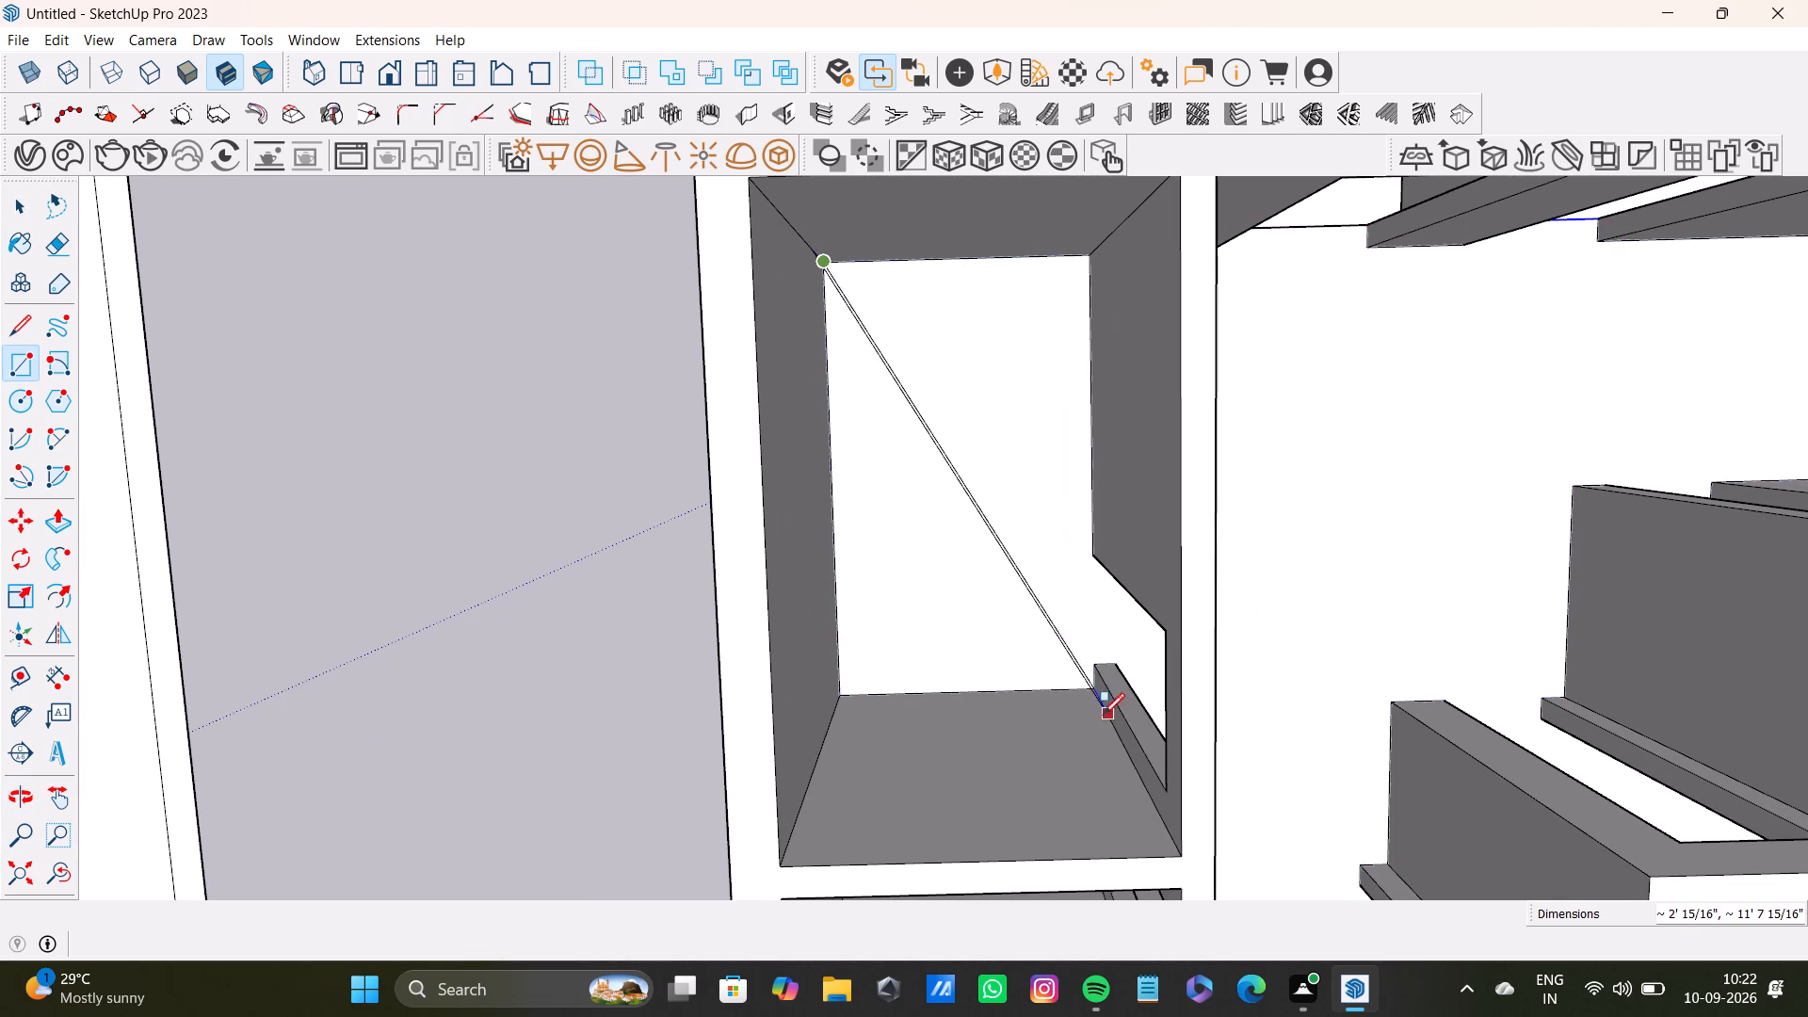
pyautogui.click(1096, 695)
# Delete the face filling the narrow room's doorway onto the hall.
pyautogui.scroll(-10, 1041, 653)
pyautogui.moveTo(1136, 692); pyautogui.dragTo(984, 362, button='middle')
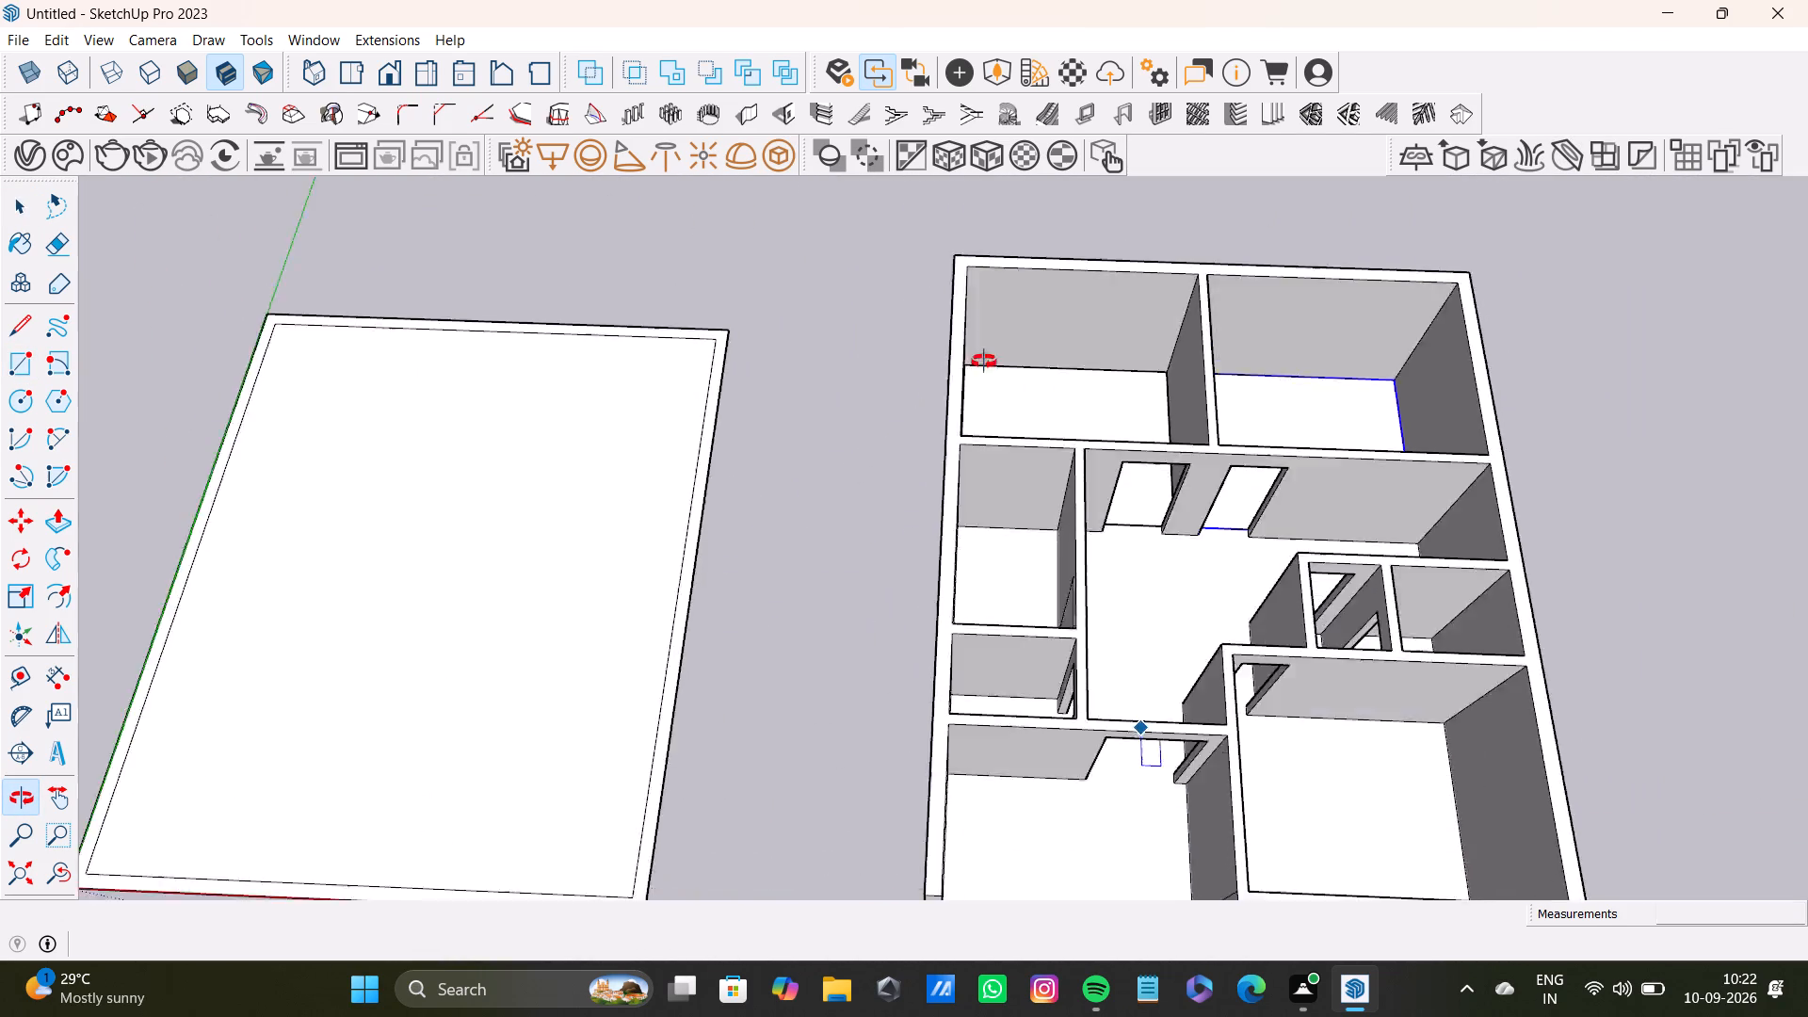
pyautogui.moveTo(984, 362); pyautogui.dragTo(554, 282, button='middle')
pyautogui.scroll(-1, 570, 282)
pyautogui.scroll(8, 1051, 569)
pyautogui.press('space')
pyautogui.click(746, 558)
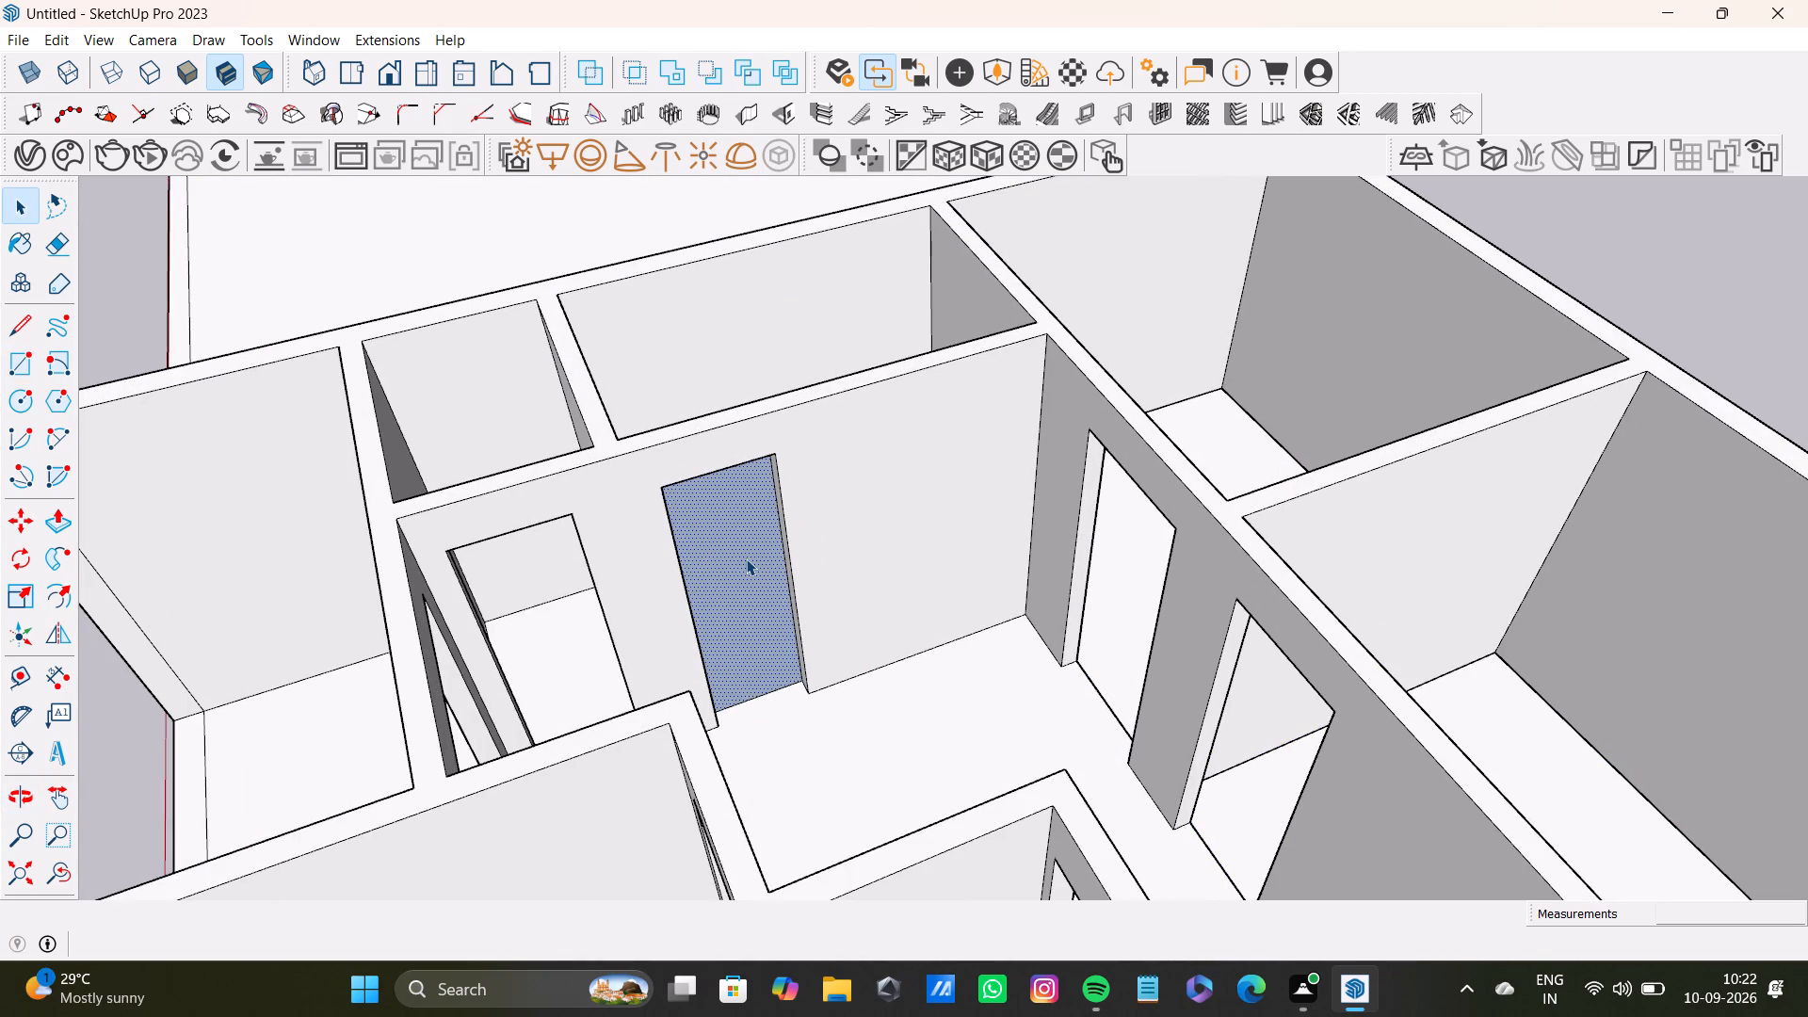
pyautogui.press('Delete')
# Group the narrow room's floor face together with its edges.
pyautogui.scroll(-5, 783, 571)
pyautogui.moveTo(768, 523); pyautogui.dragTo(1285, 786, button='middle')
pyautogui.scroll(3, 820, 605)
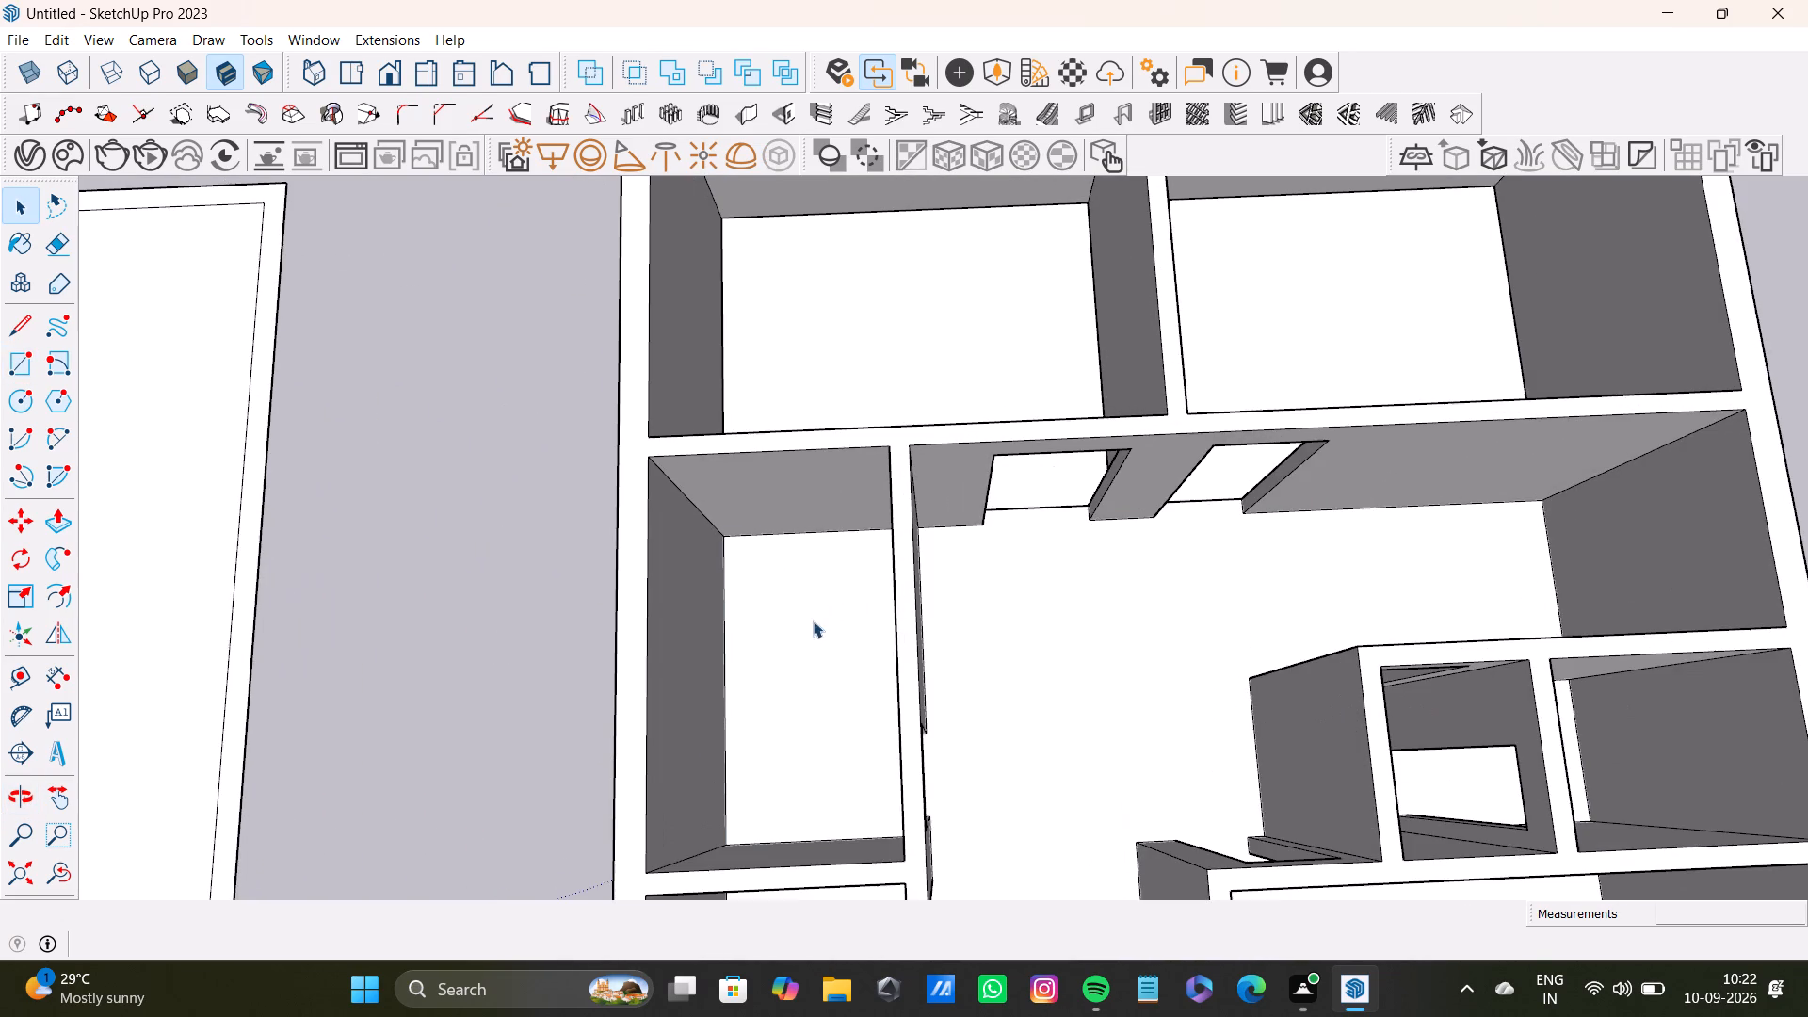
pyautogui.doubleClick(831, 657)
pyautogui.scroll(-6, 832, 654)
pyautogui.moveTo(839, 669); pyautogui.dragTo(964, 614, button='middle')
pyautogui.doubleClick(942, 617)
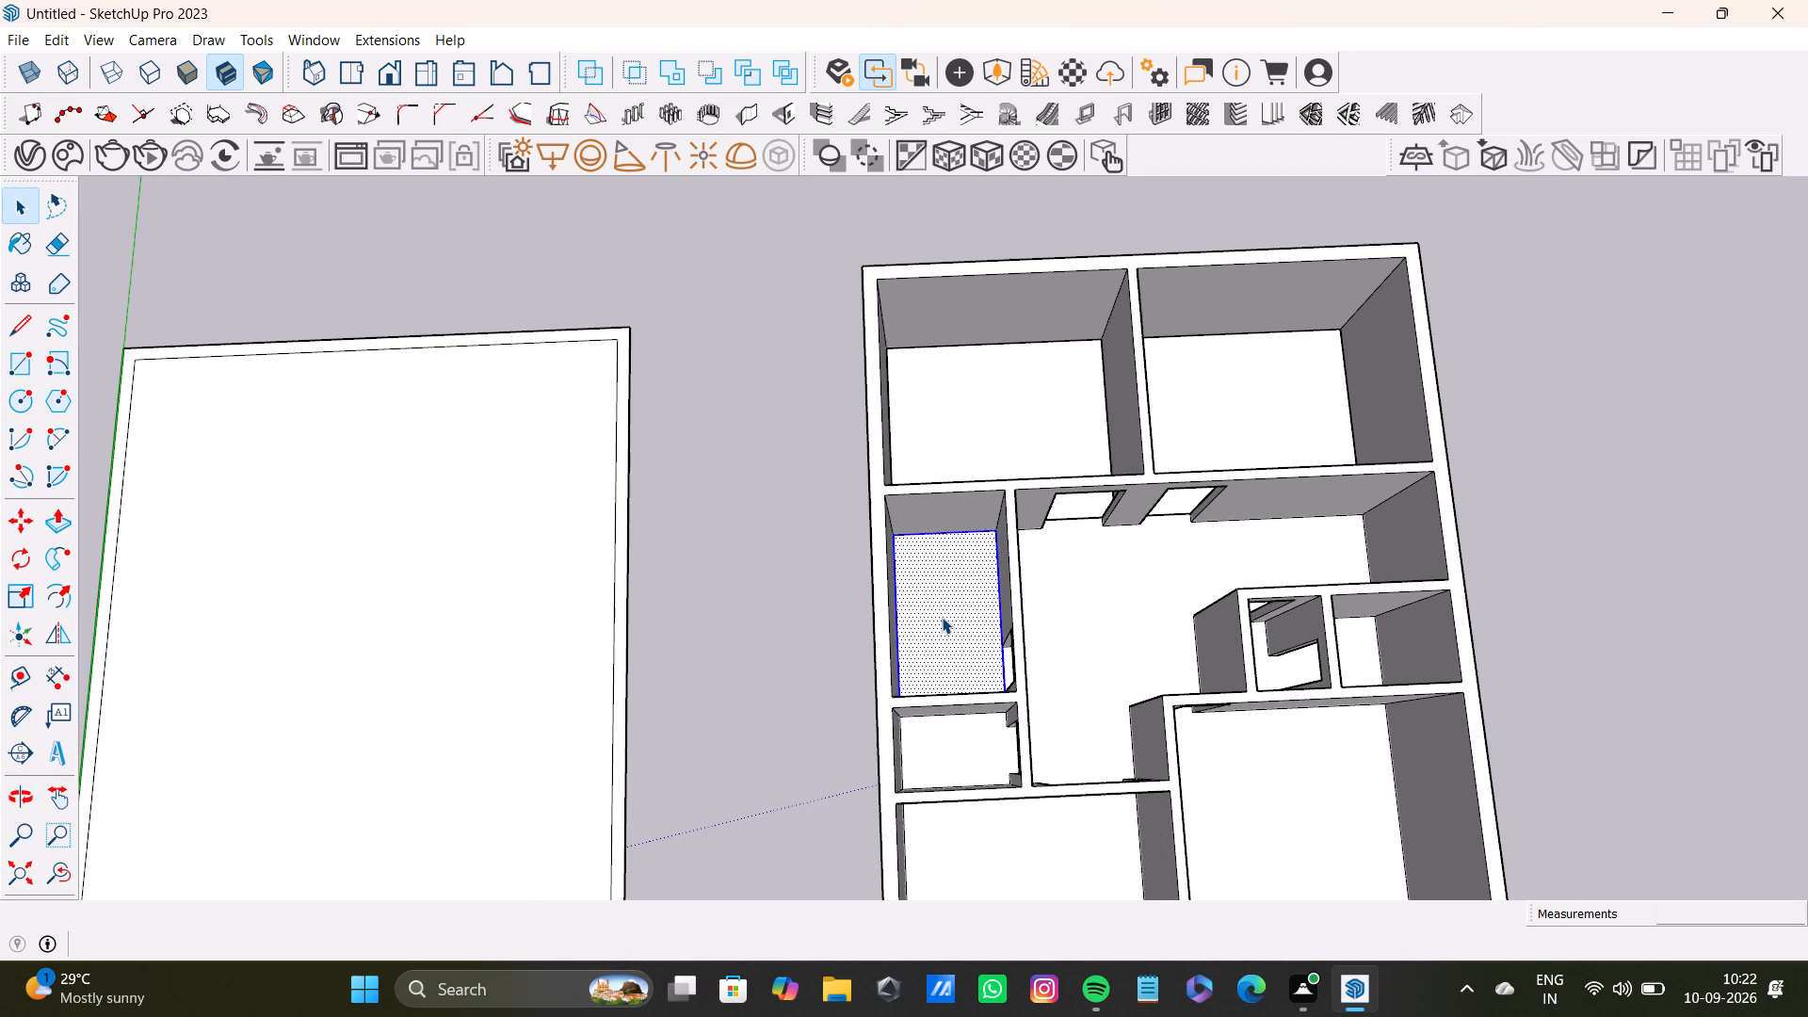
pyautogui.rightClick(942, 617)
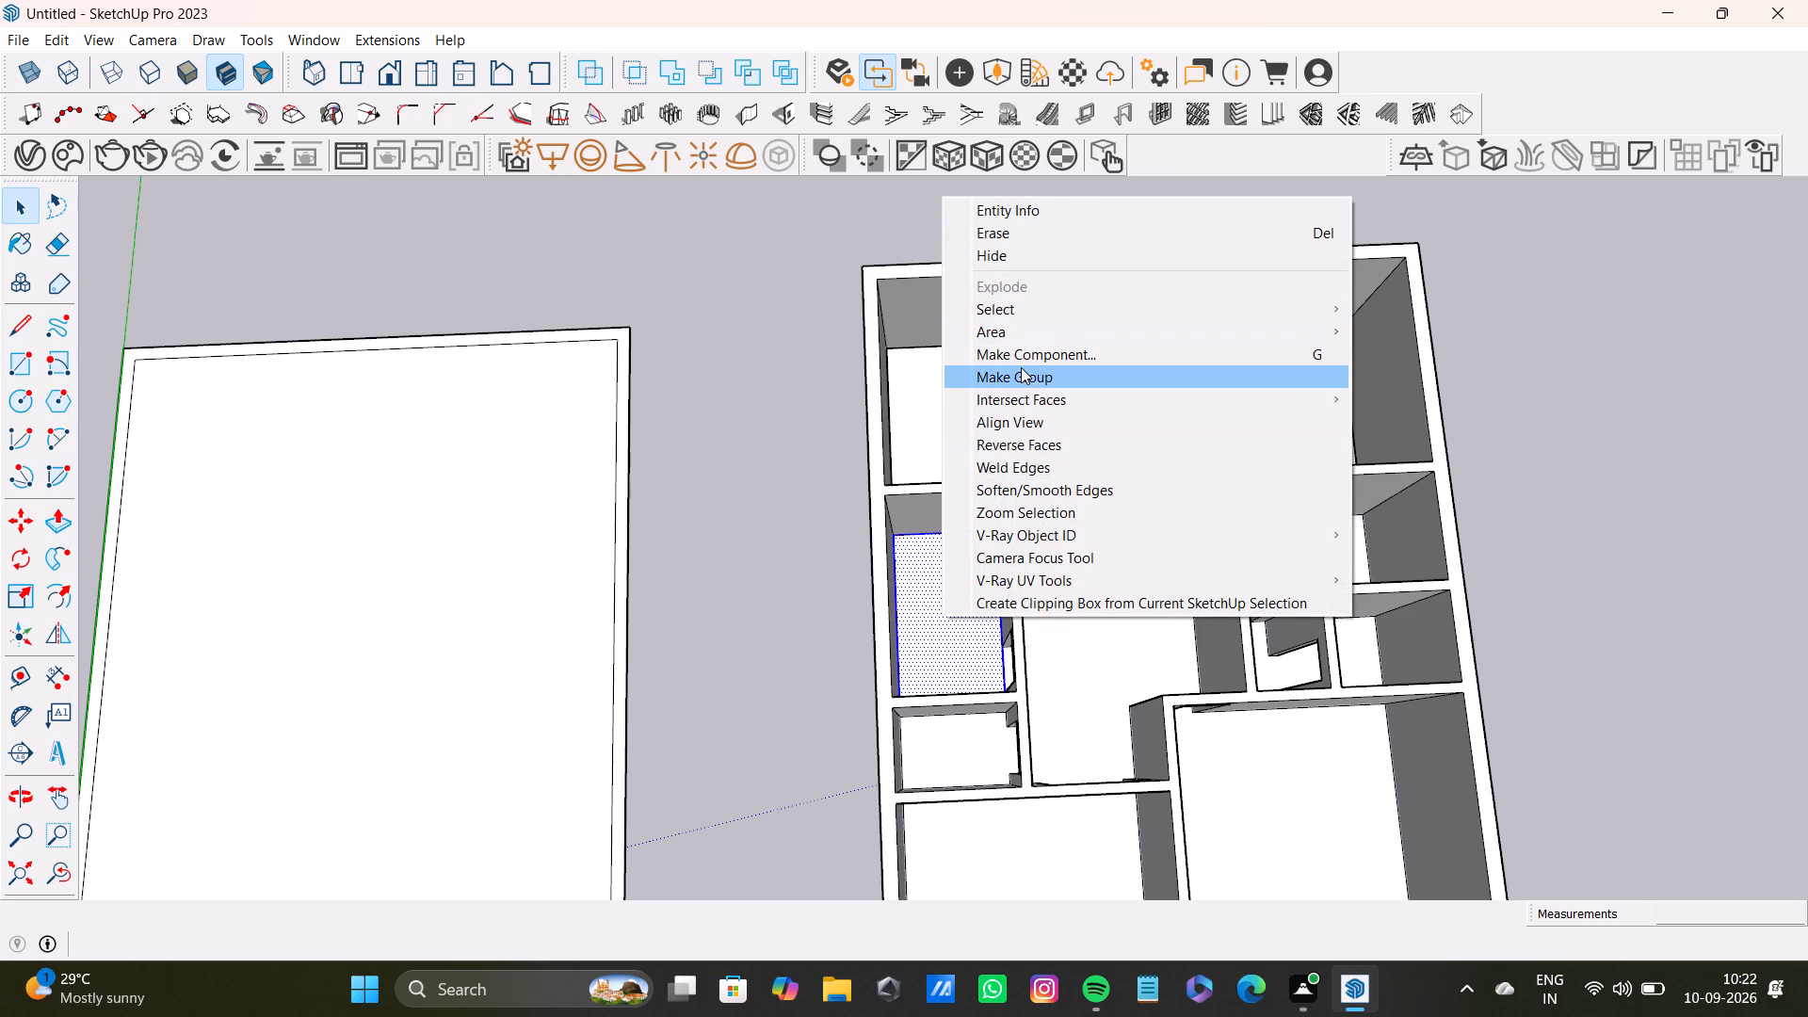
pyautogui.click(1021, 367)
pyautogui.scroll(-5, 1066, 627)
pyautogui.keyDown('shift'); pyautogui.moveTo(1155, 652); pyautogui.dragTo(1025, 606, button='middle'); pyautogui.keyUp('shift')
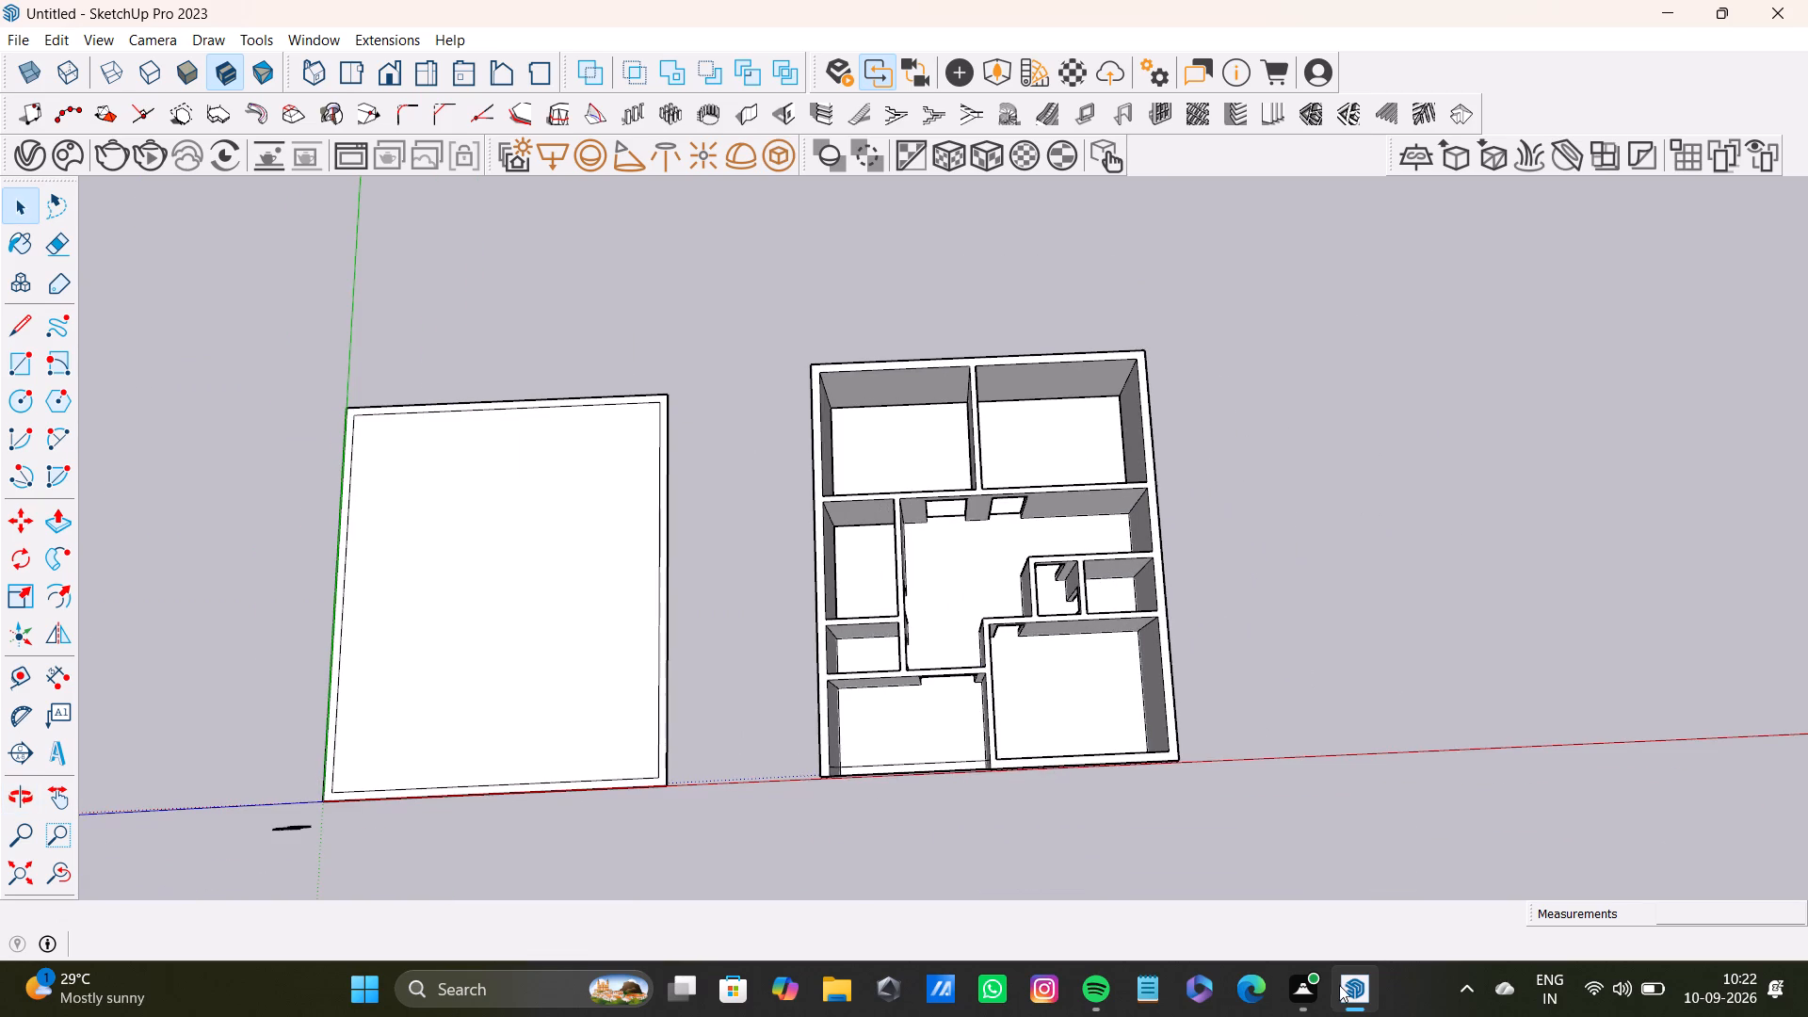
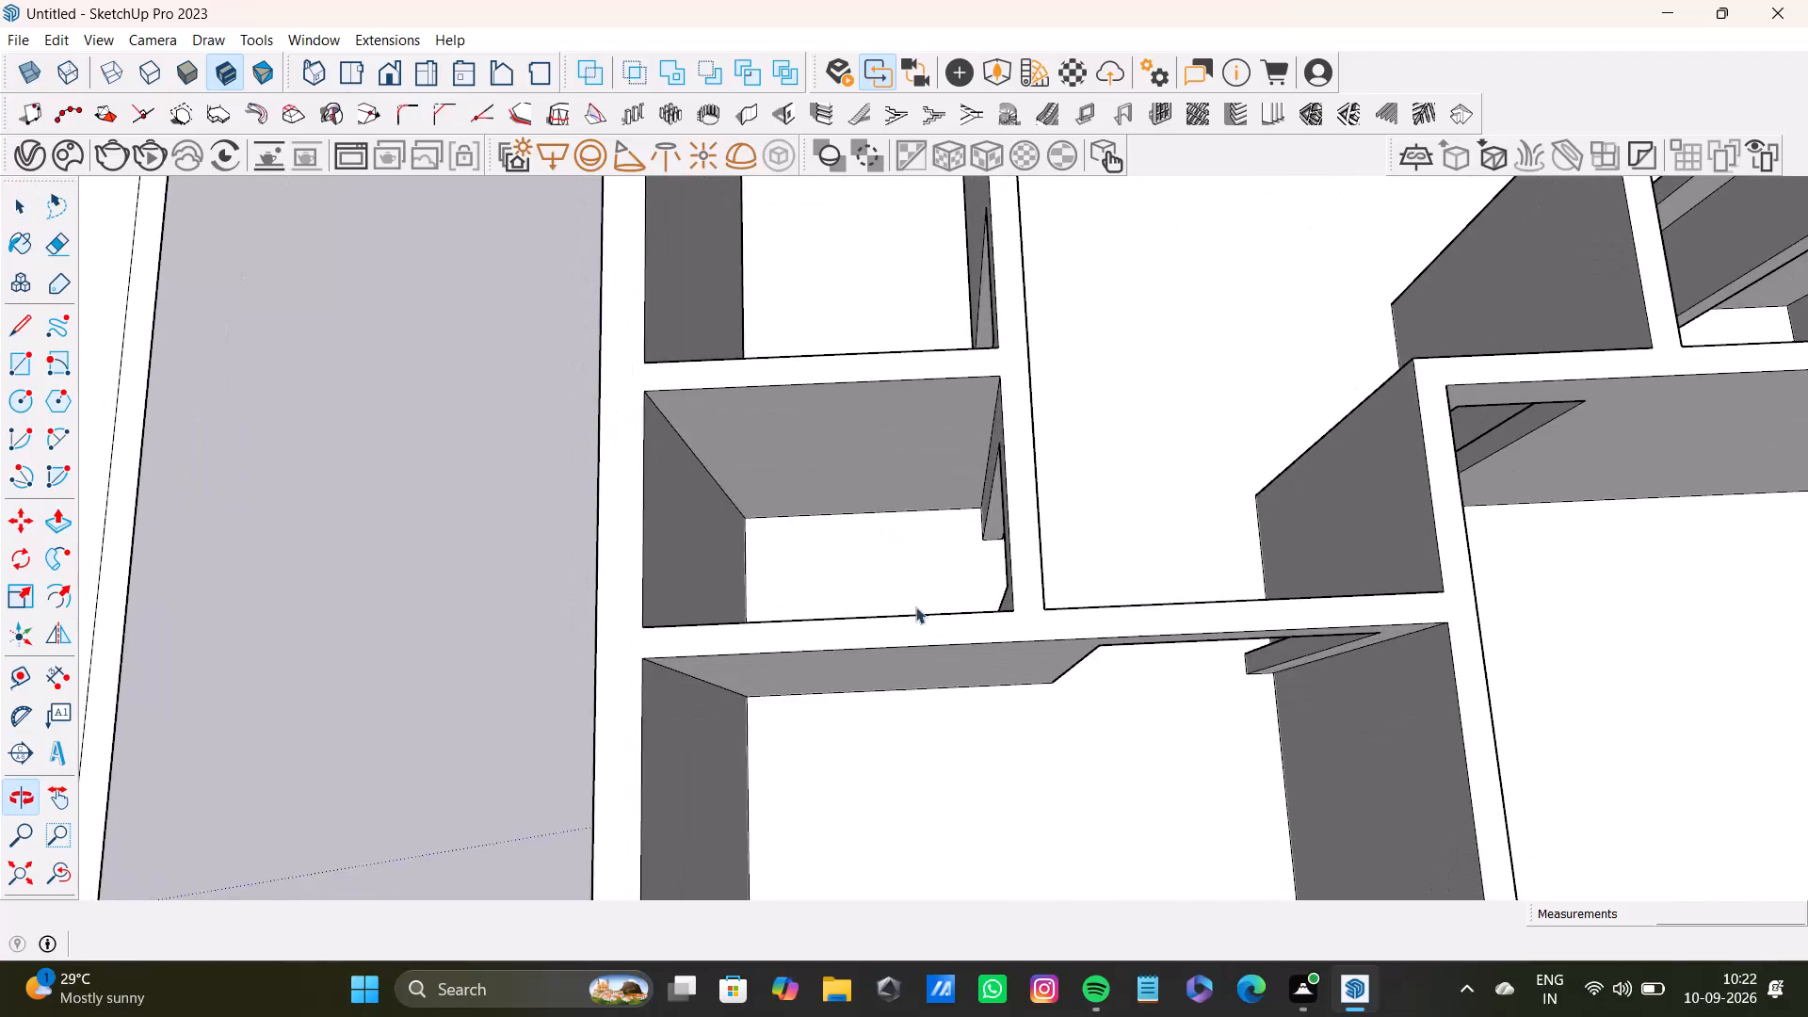
# Draw a floor rectangle between opposite inner corners of the small room just in front of the narrow left room.
pyautogui.moveTo(915, 606); pyautogui.dragTo(907, 686, button='middle')
pyautogui.press('t')
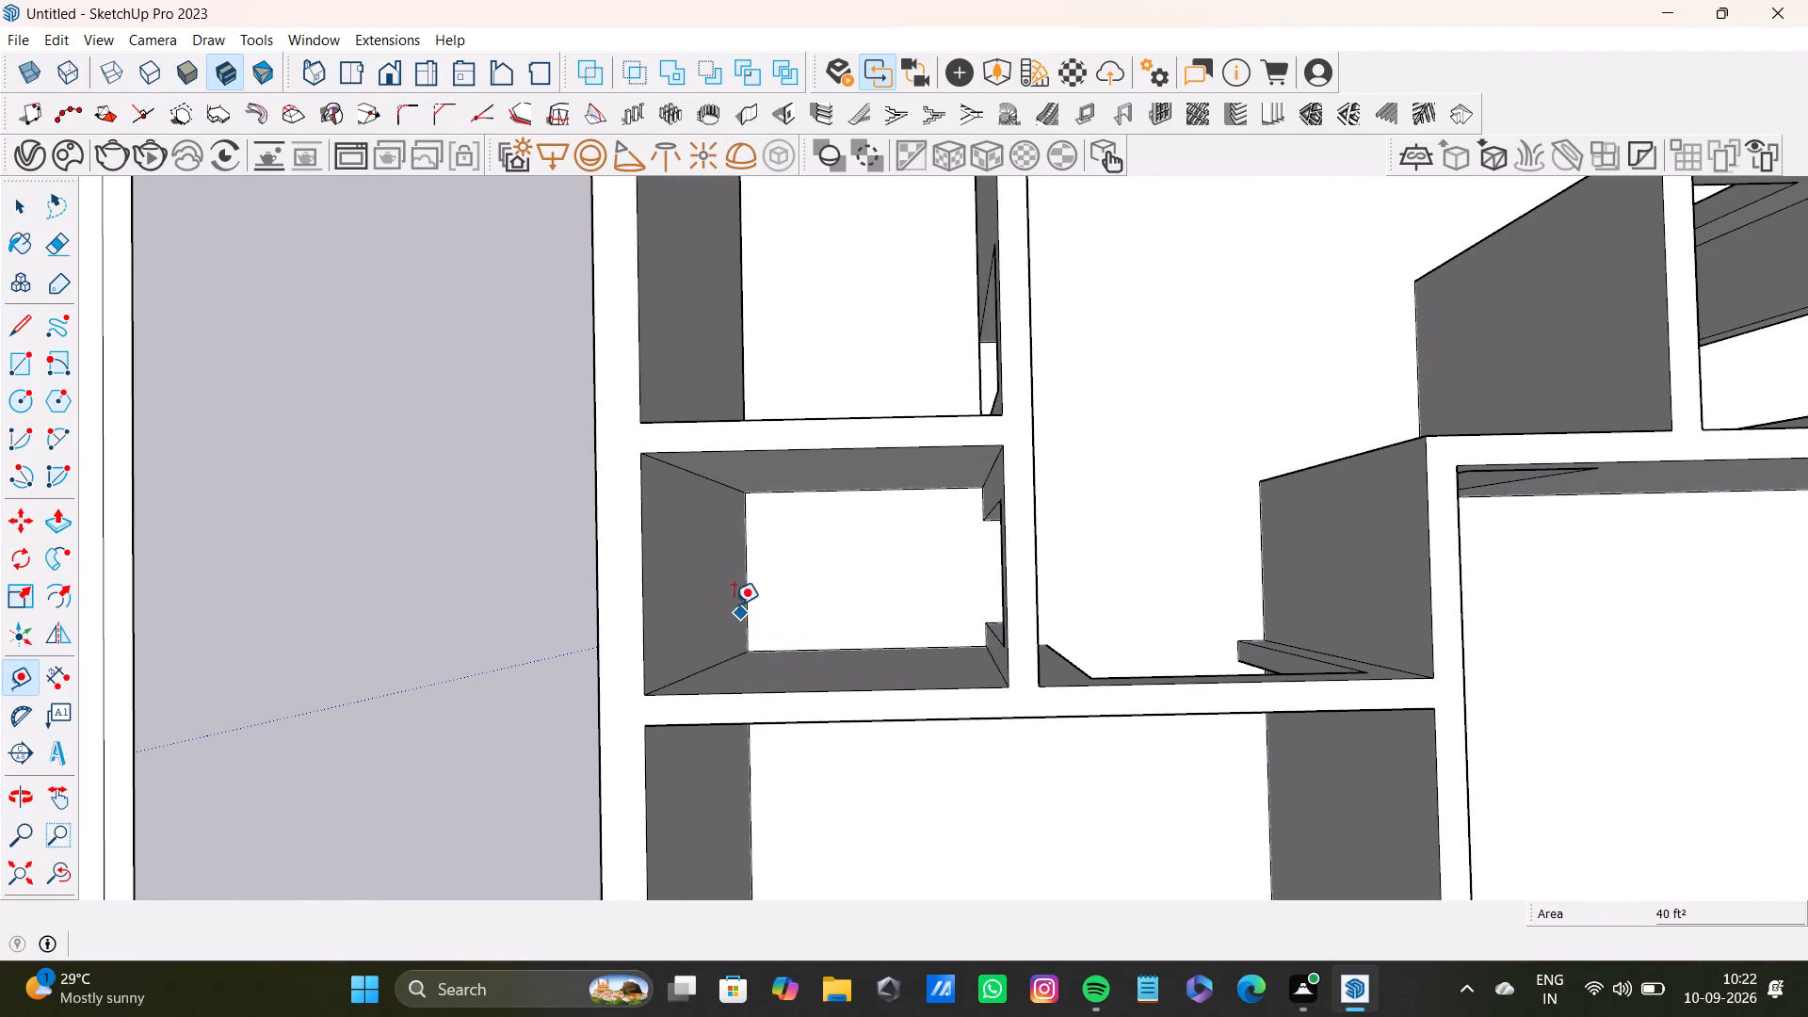
pyautogui.press('r')
pyautogui.scroll(7, 802, 551)
pyautogui.click(706, 452)
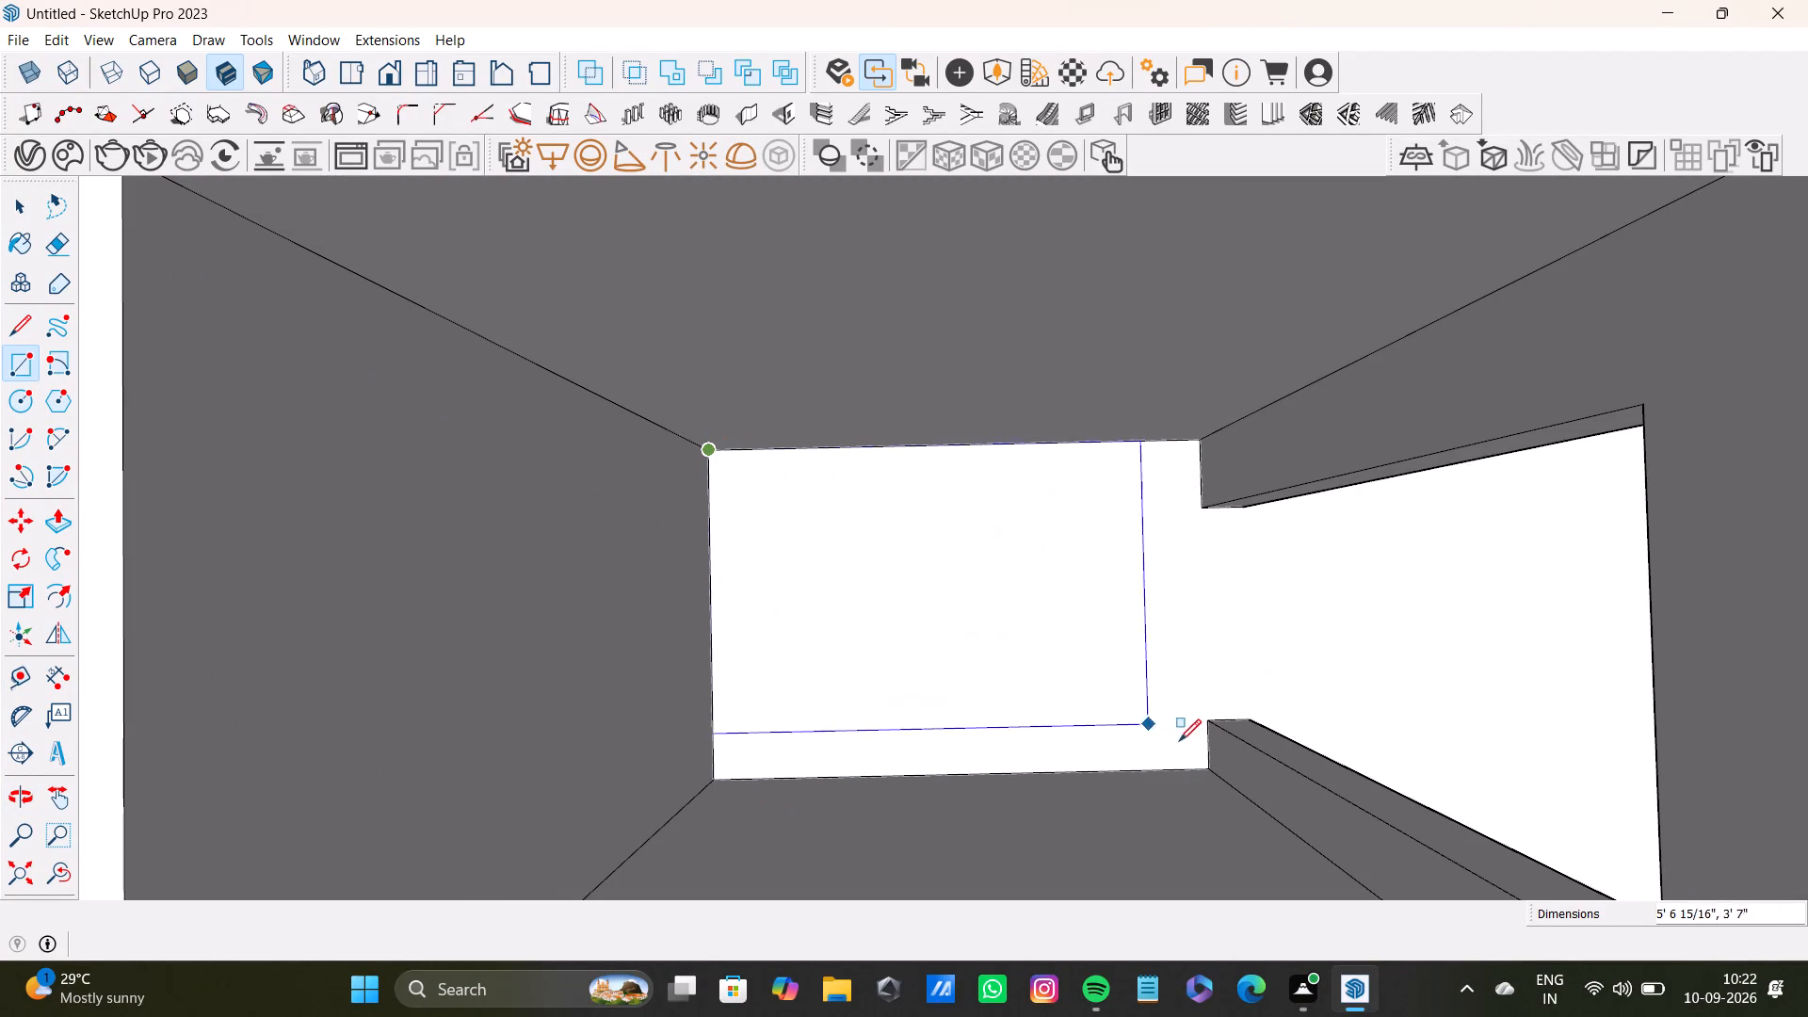
pyautogui.click(1210, 768)
# Delete the face filling the small left room's doorway onto the hall.
pyautogui.press('space')
pyautogui.click(1386, 677)
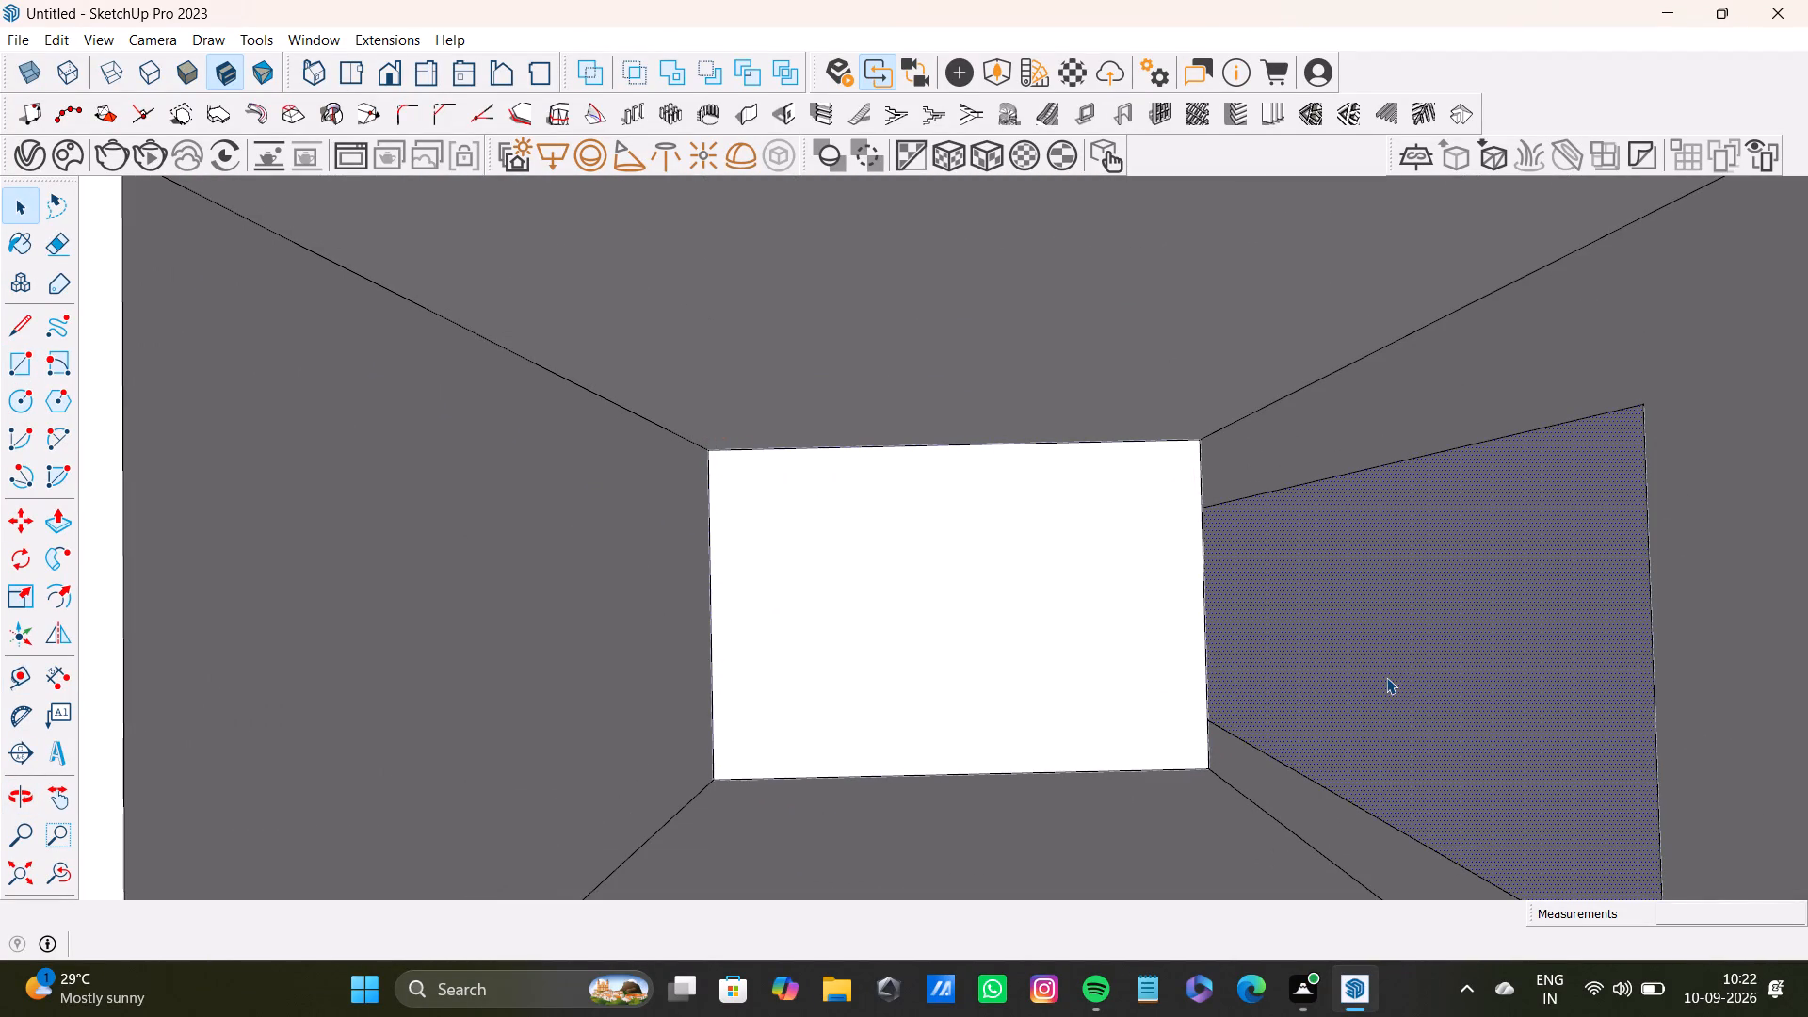
pyautogui.press('Delete')
# Group the small left room's floor face together with its edges.
pyautogui.doubleClick(1045, 654)
pyautogui.rightClick(1031, 652)
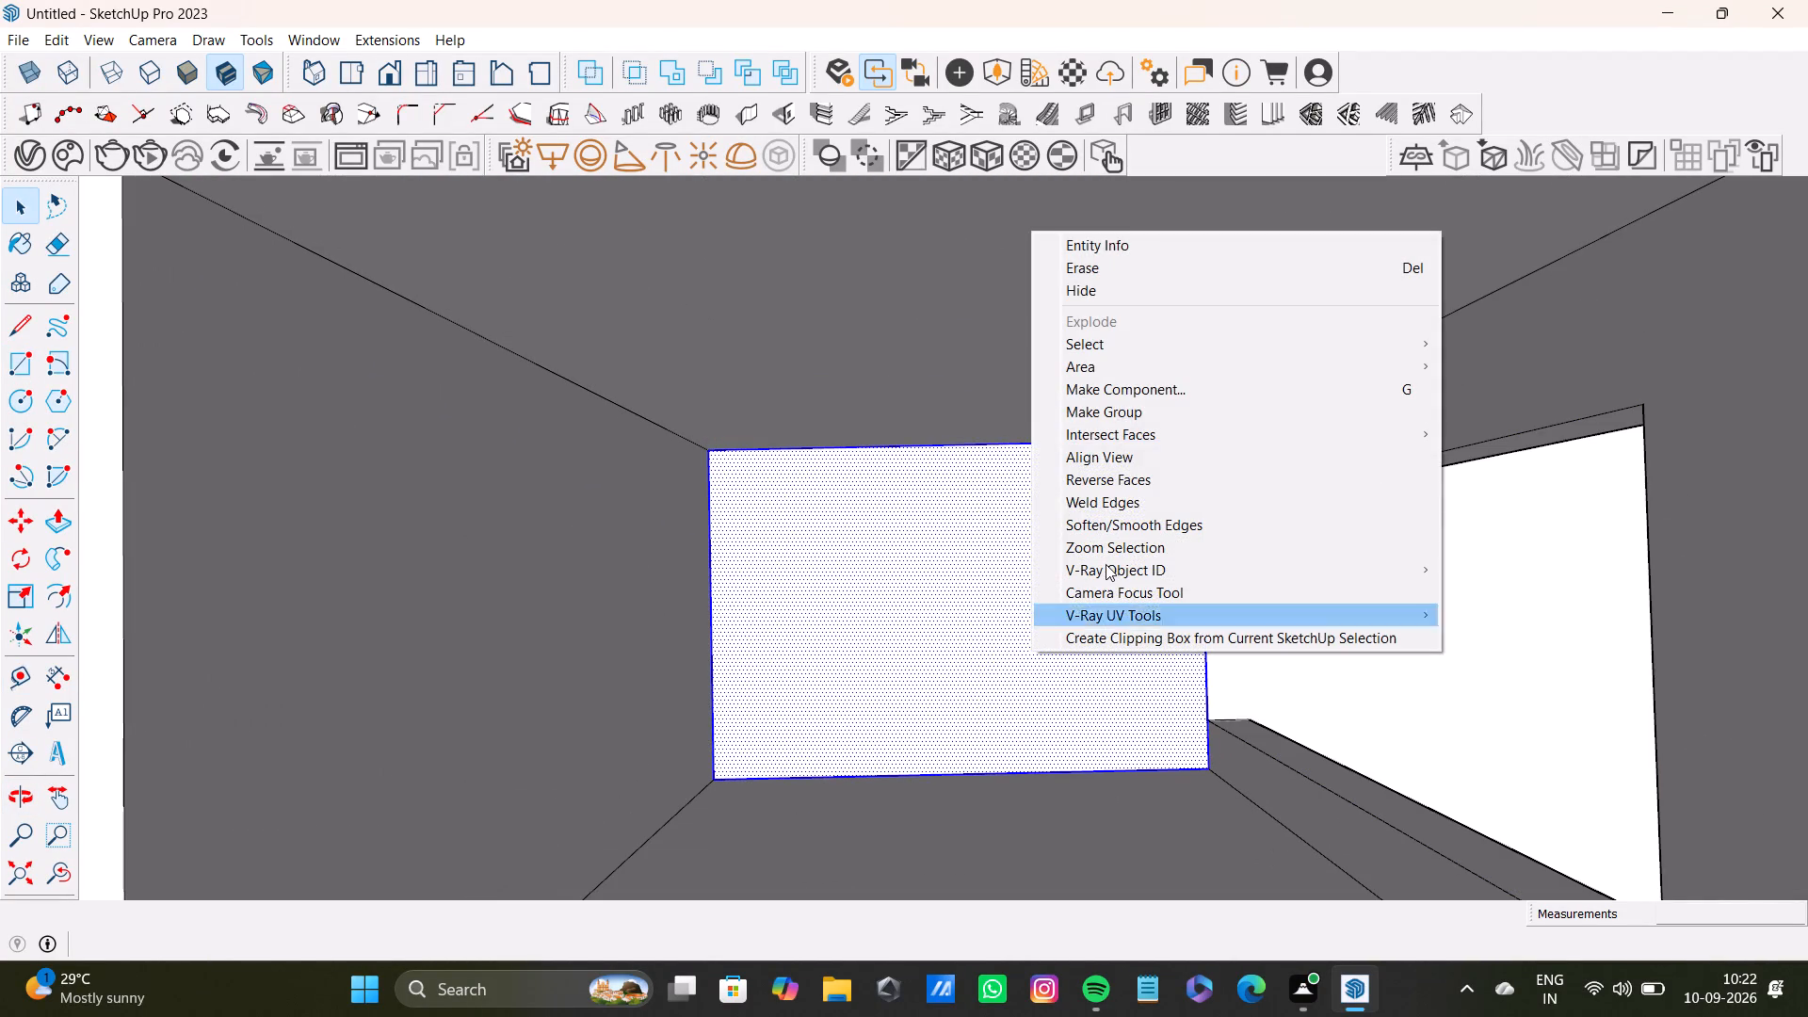
pyautogui.click(1125, 420)
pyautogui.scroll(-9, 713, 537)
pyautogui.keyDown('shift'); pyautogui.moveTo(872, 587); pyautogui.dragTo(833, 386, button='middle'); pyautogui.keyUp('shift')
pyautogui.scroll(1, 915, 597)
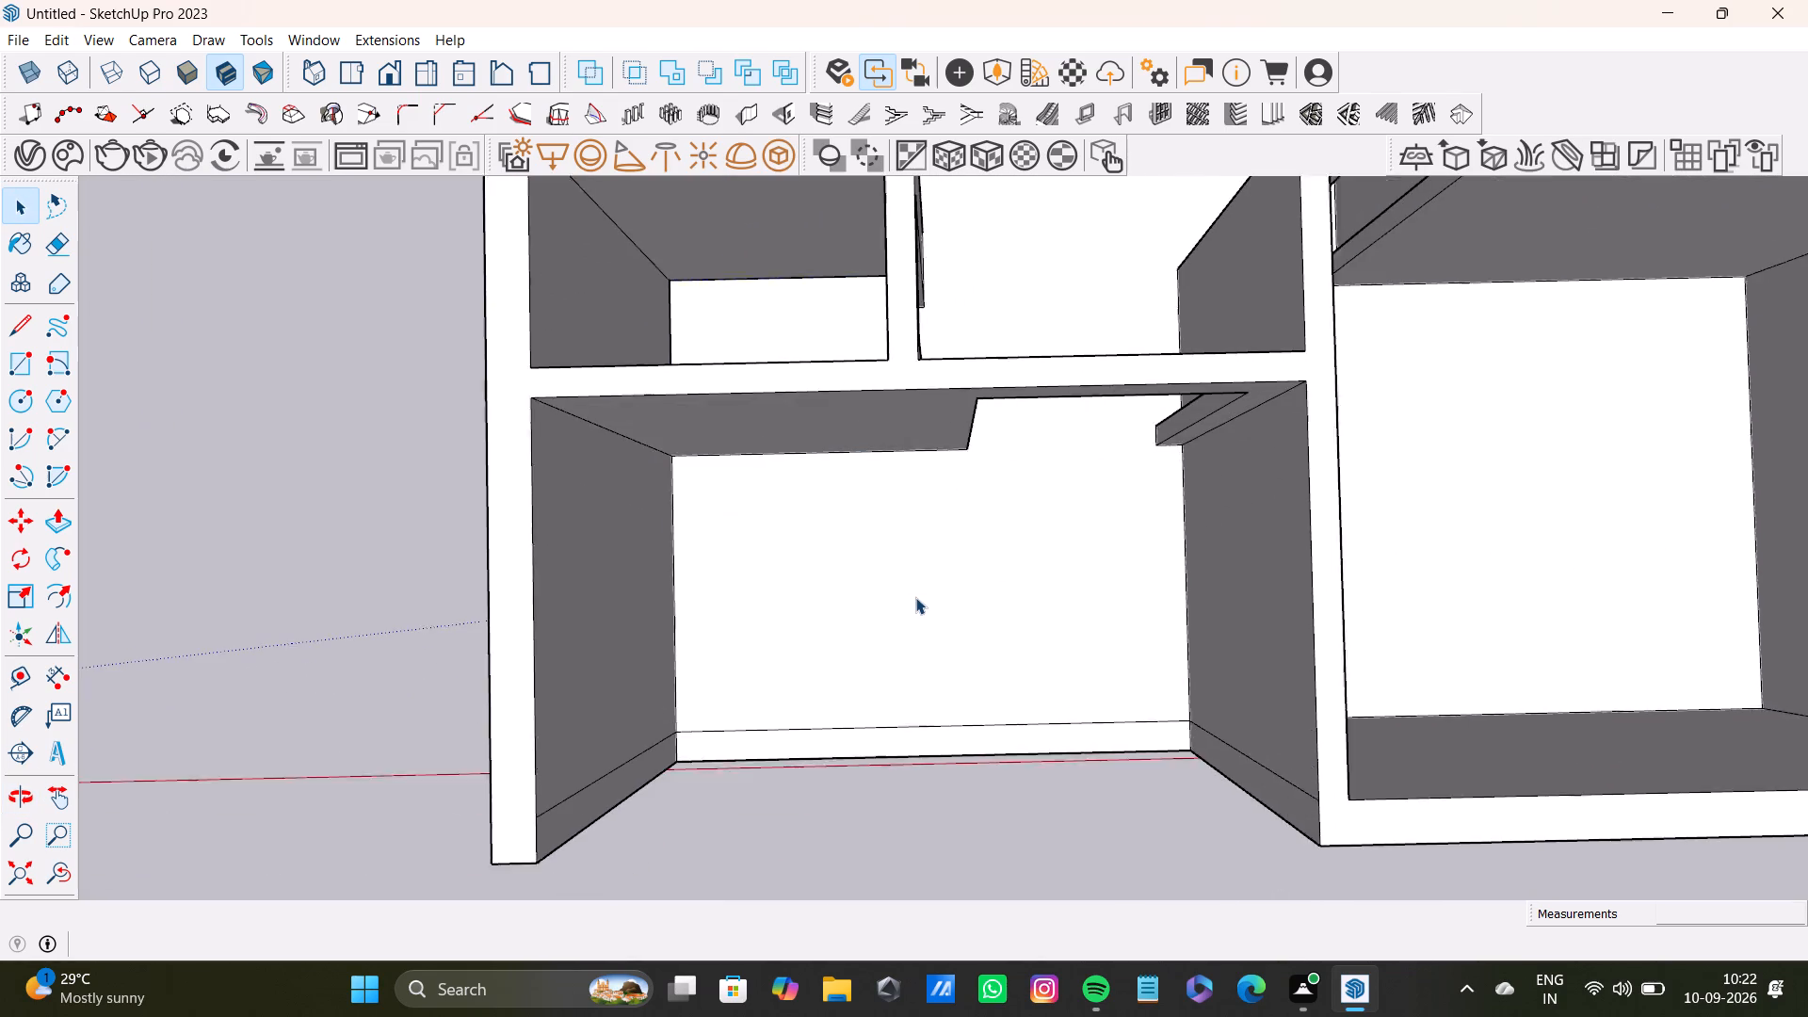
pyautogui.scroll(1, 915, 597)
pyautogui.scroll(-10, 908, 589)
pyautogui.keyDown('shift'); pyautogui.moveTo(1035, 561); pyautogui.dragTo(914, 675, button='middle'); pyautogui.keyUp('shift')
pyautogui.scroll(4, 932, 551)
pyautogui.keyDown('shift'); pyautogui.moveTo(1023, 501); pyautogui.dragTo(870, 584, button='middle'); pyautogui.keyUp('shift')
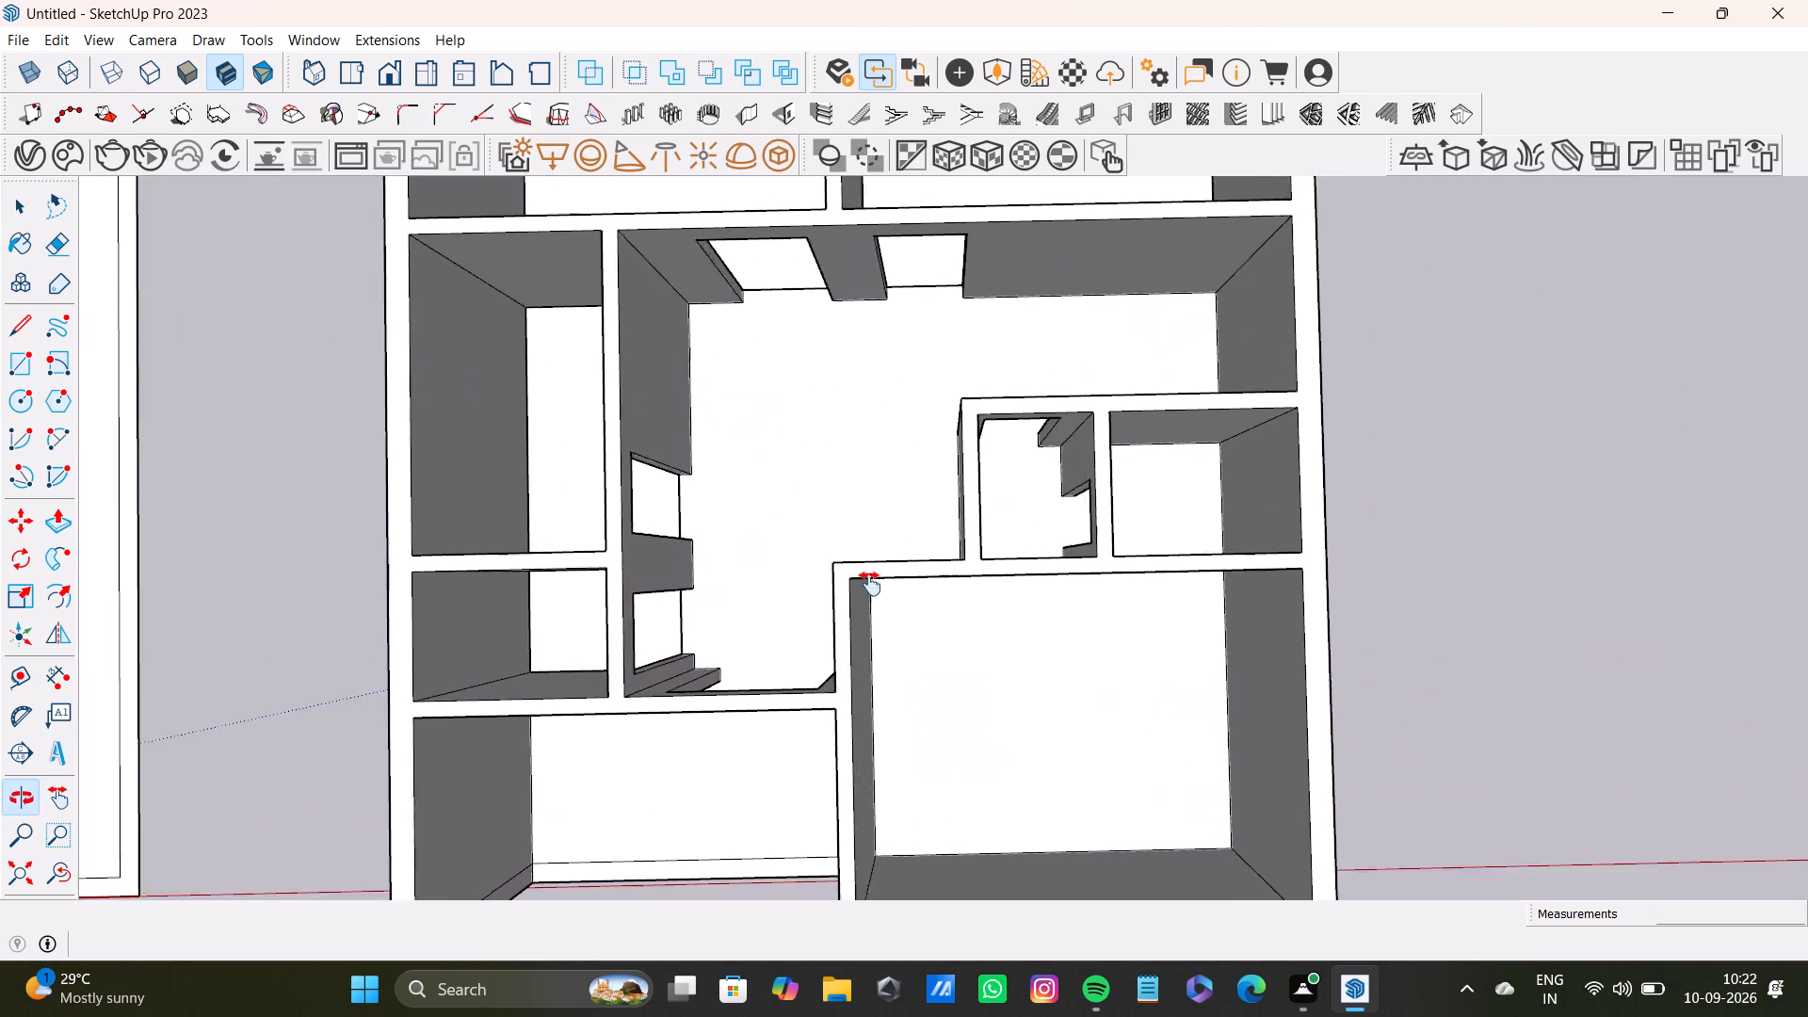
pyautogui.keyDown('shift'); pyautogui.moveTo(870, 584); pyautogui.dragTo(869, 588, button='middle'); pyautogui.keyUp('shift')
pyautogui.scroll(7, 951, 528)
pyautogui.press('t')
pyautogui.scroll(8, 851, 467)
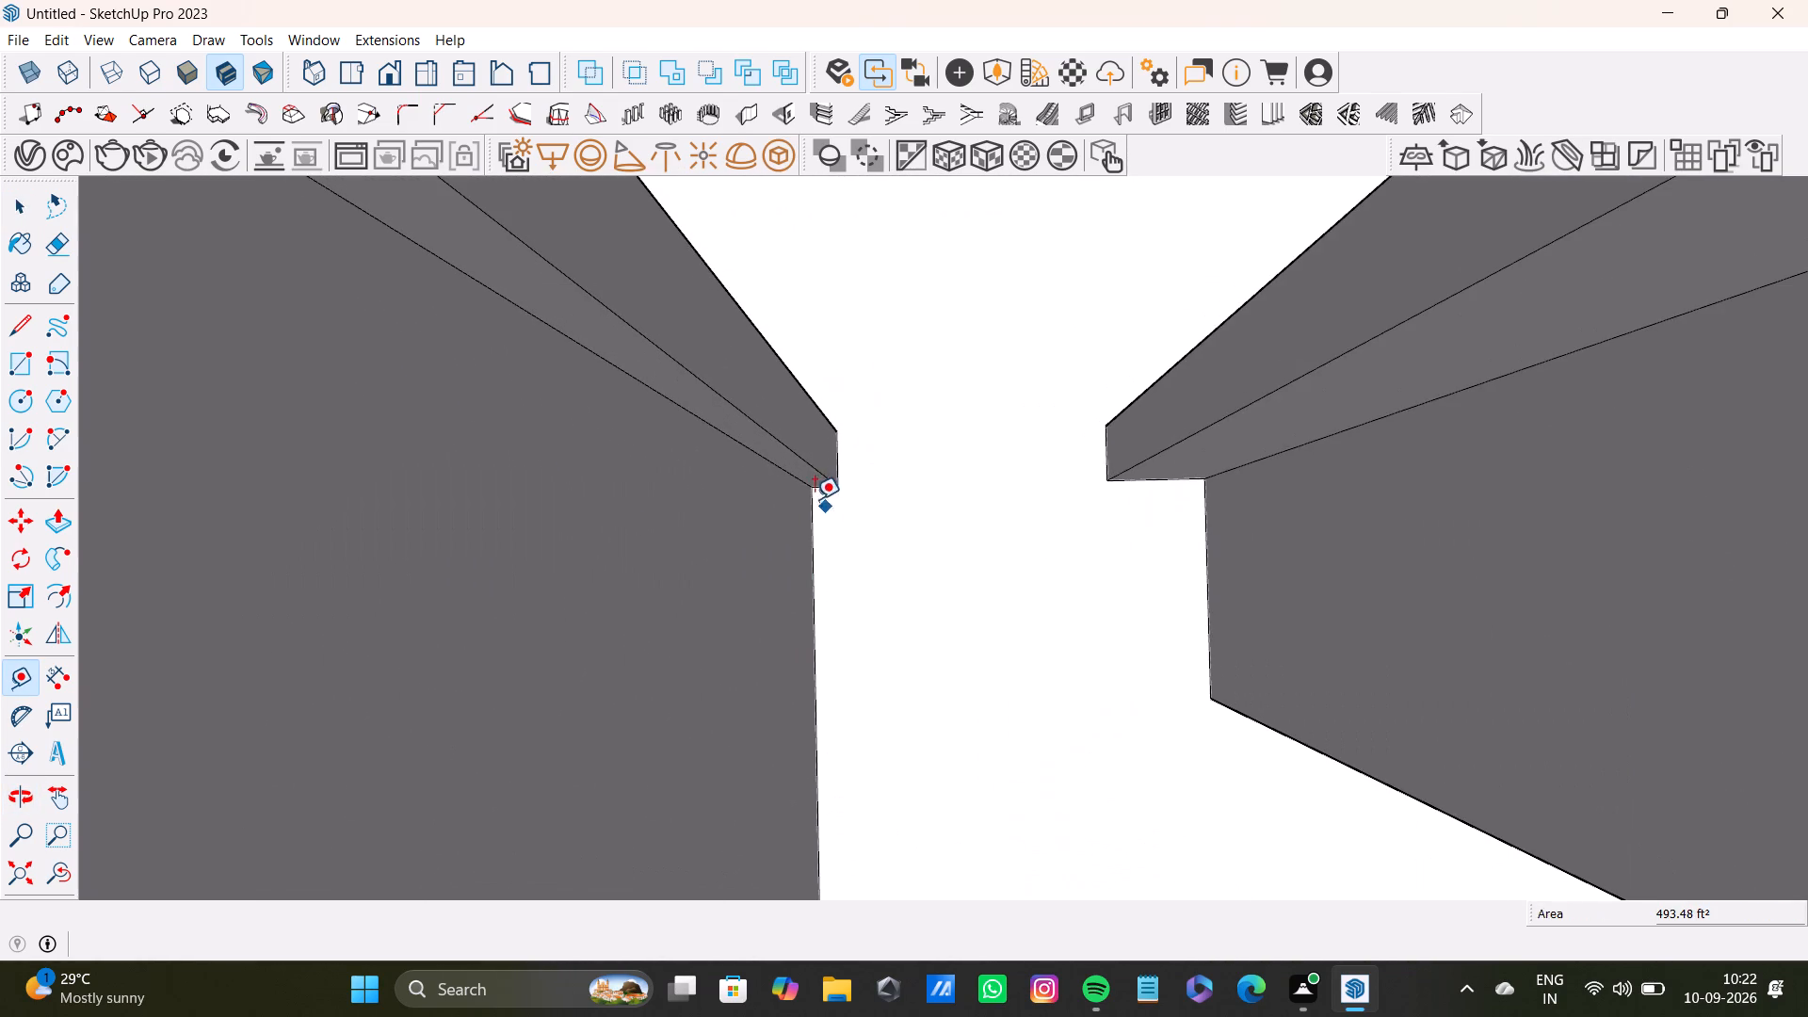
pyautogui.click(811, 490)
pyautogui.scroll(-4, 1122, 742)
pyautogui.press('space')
# Draw a floor rectangle between opposite inner corners of the small two-doorway room behind the front right room.
pyautogui.press('r')
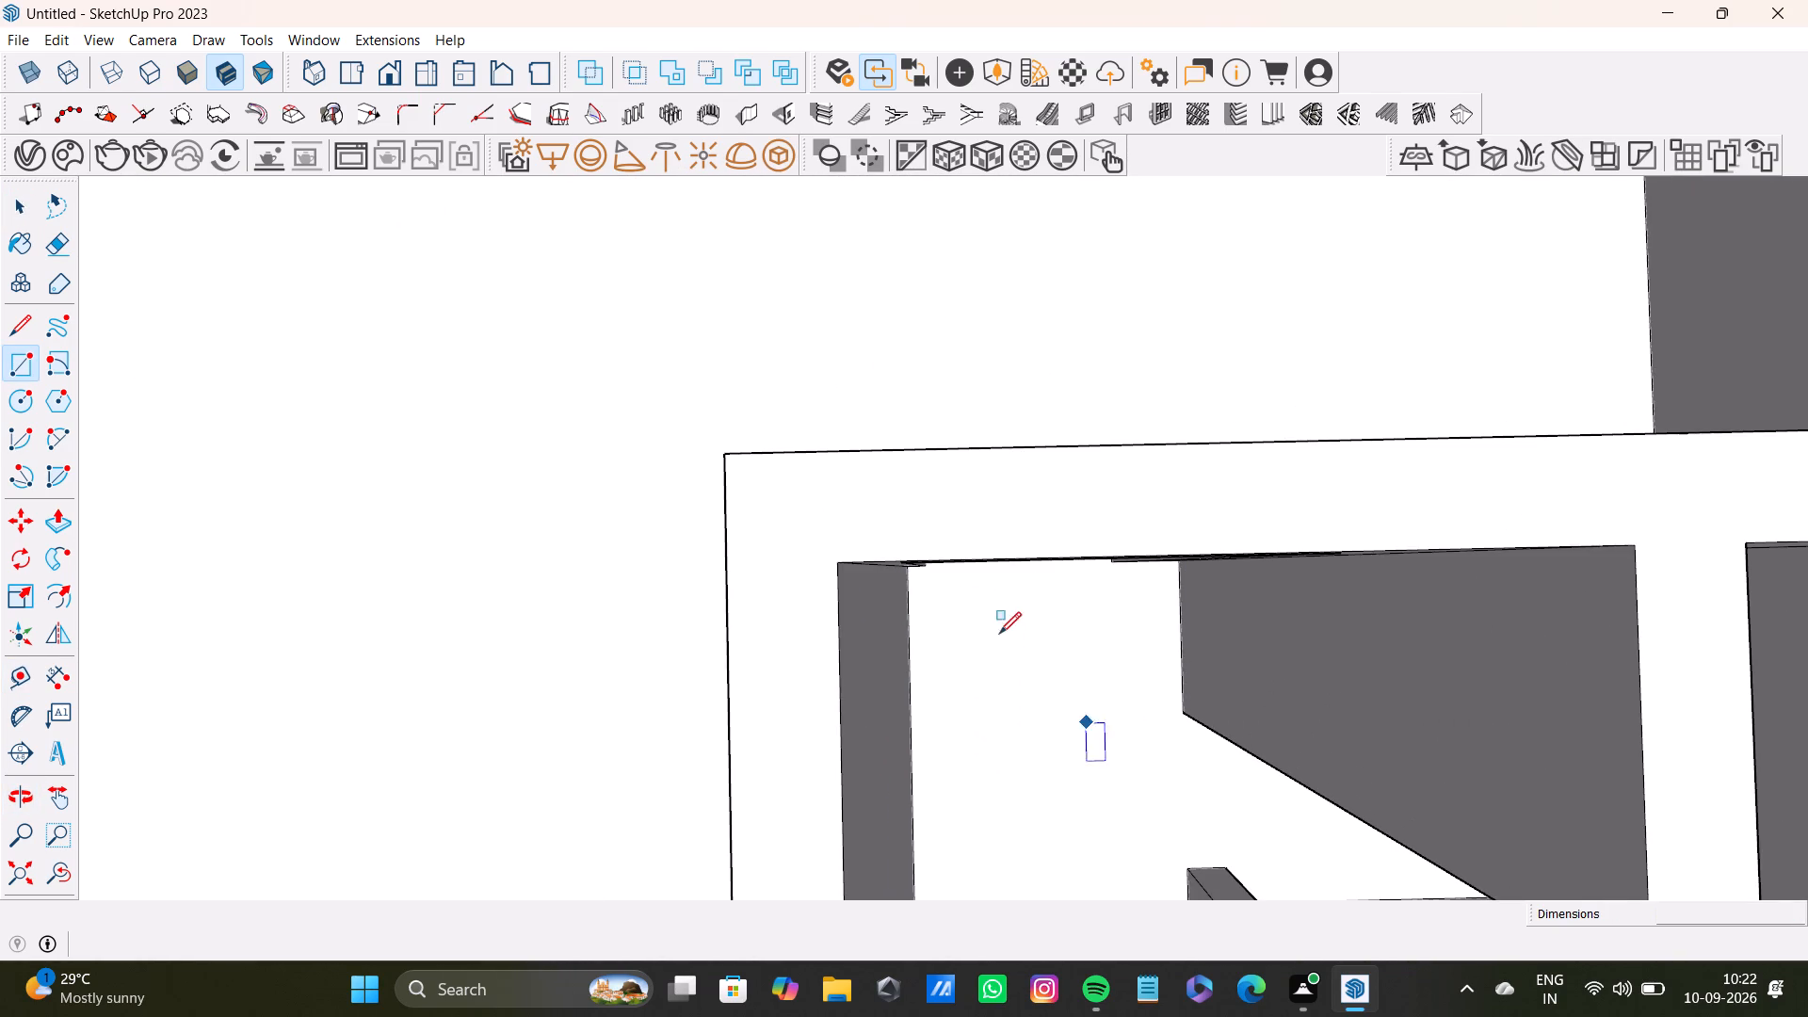
pyautogui.scroll(6, 934, 597)
pyautogui.keyDown('shift'); pyautogui.moveTo(1017, 645); pyautogui.dragTo(979, 488, button='middle'); pyautogui.keyUp('shift')
pyautogui.moveTo(830, 375); pyautogui.dragTo(853, 388)
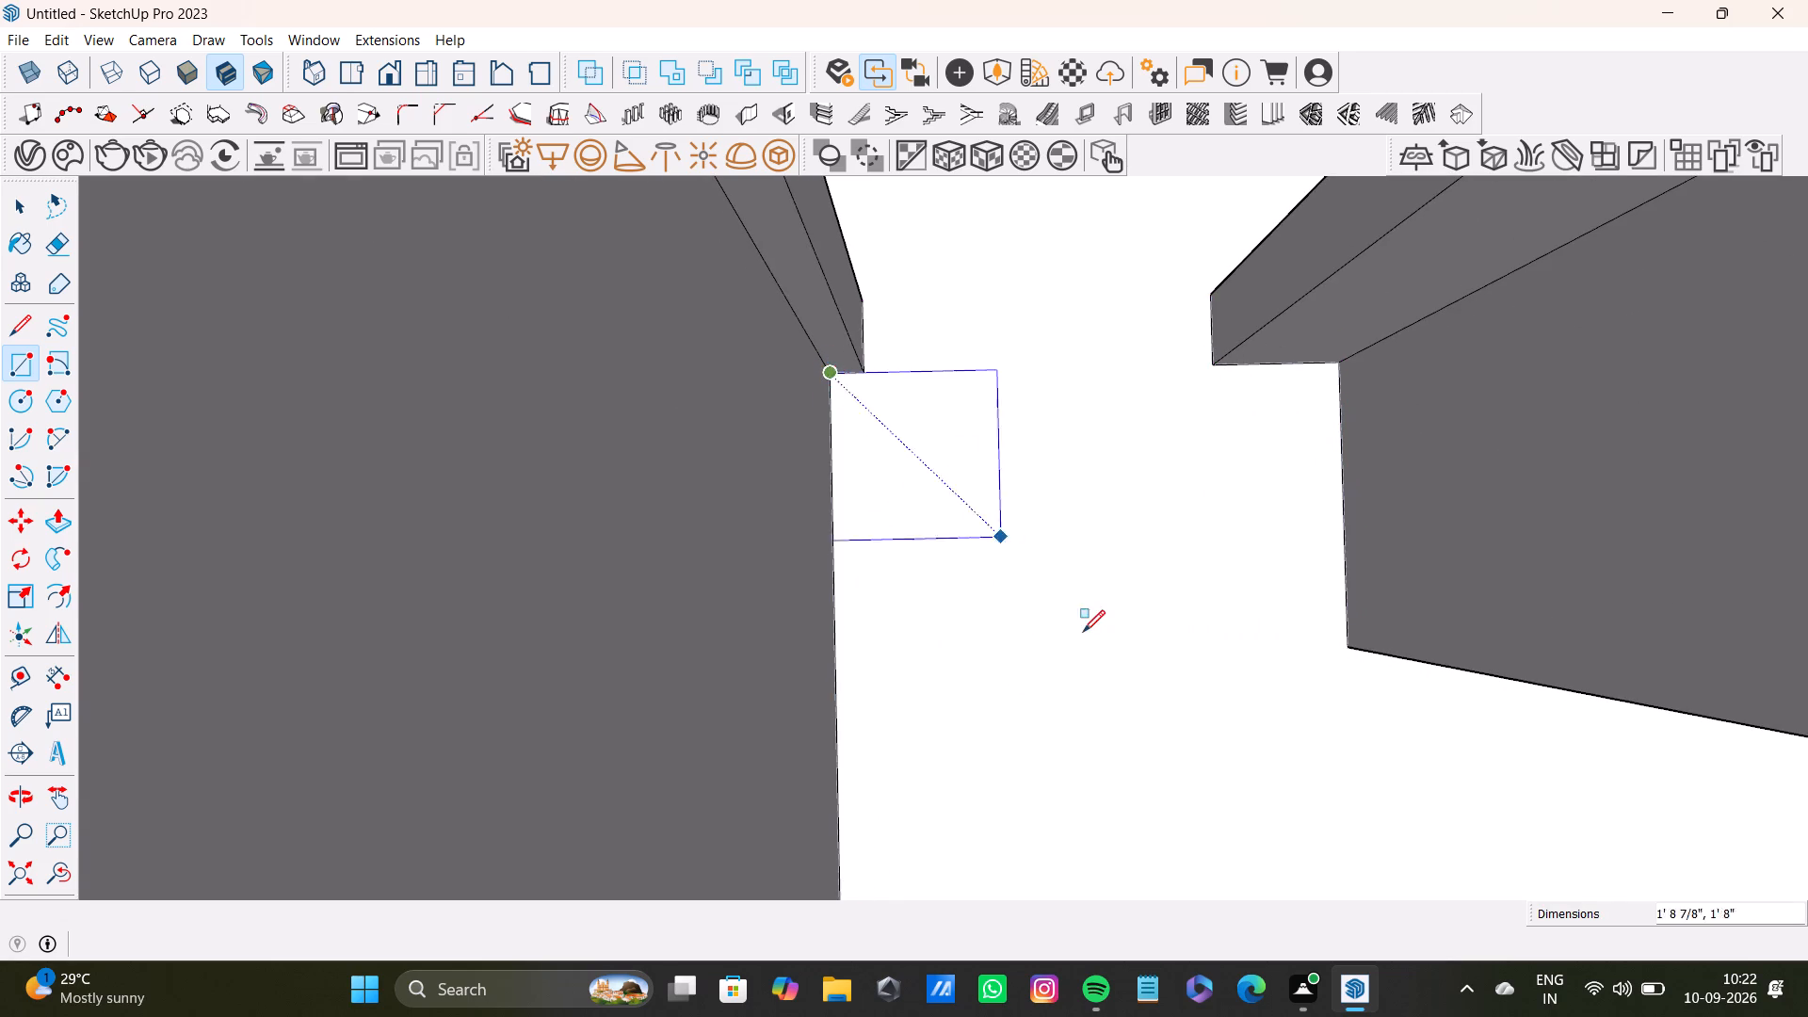
pyautogui.scroll(-5, 1083, 632)
pyautogui.keyDown('shift'); pyautogui.moveTo(1159, 729); pyautogui.dragTo(1127, 597, button='middle'); pyautogui.keyUp('shift')
pyautogui.click(1231, 744)
# Delete the faces filling the two-doorway room's openings onto the hall and into the adjoining small room.
pyautogui.press('space')
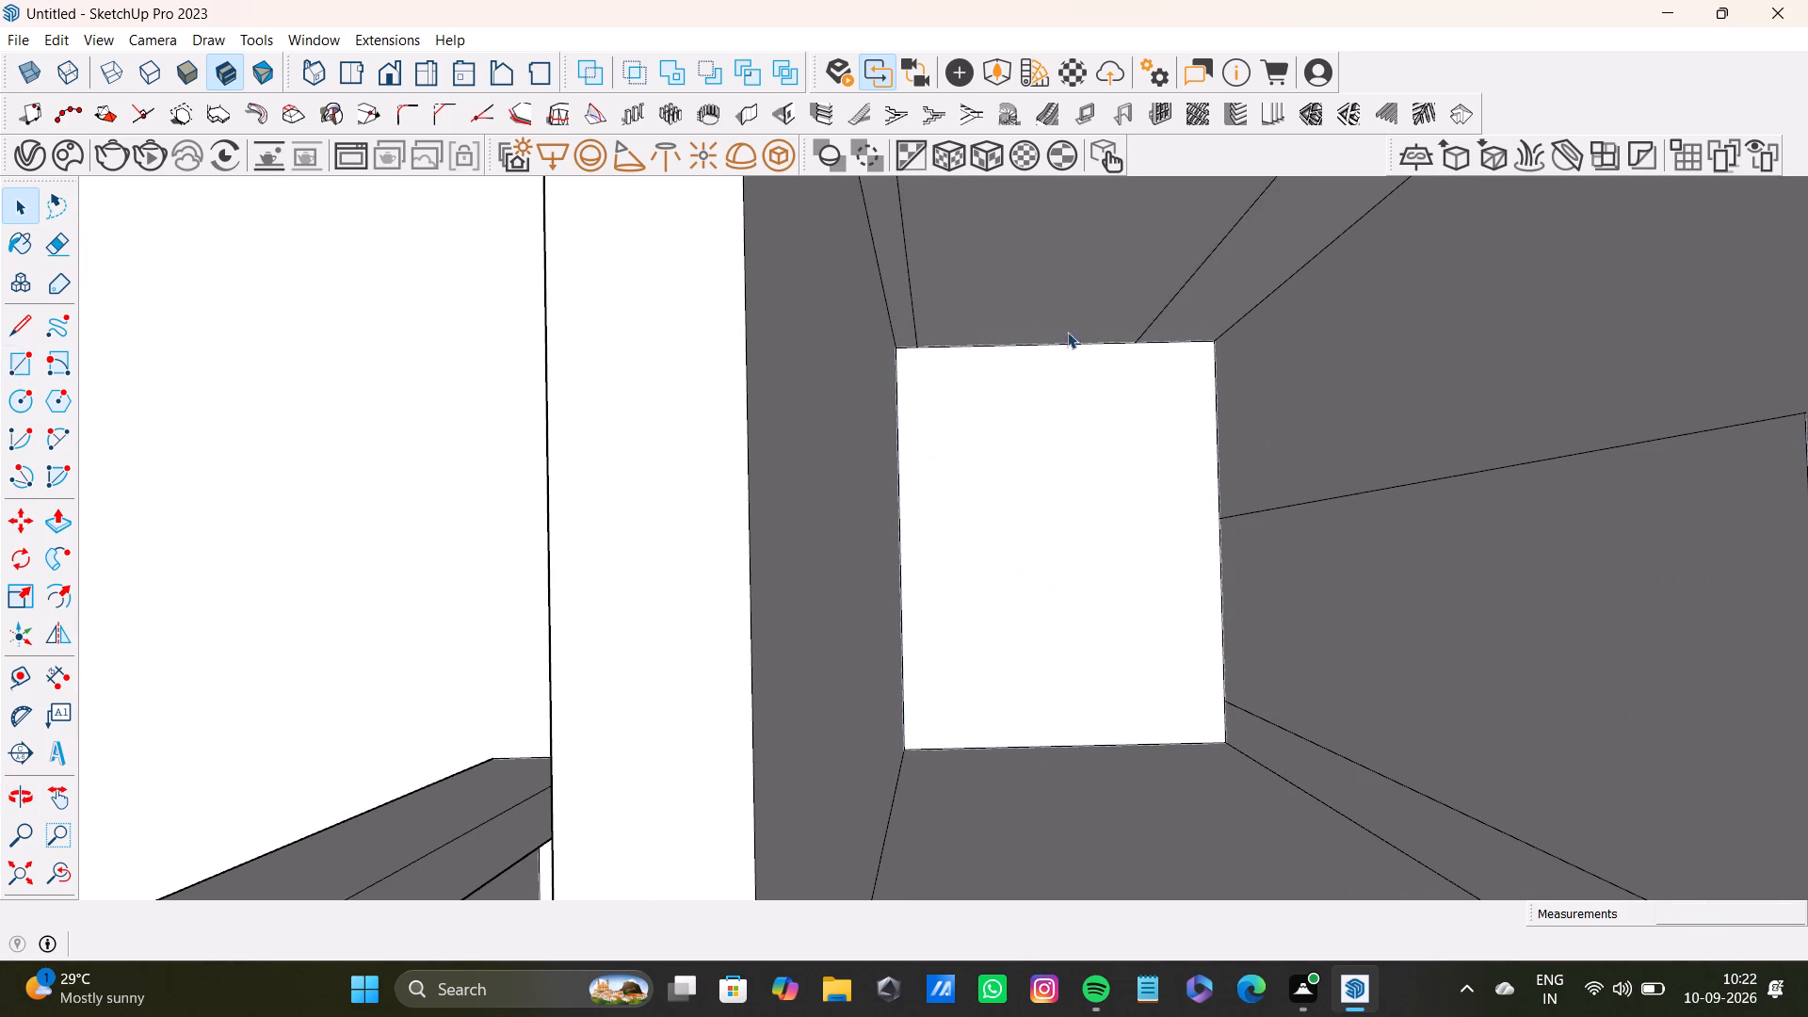
pyautogui.click(1053, 296)
pyautogui.press('Delete')
pyautogui.click(1481, 699)
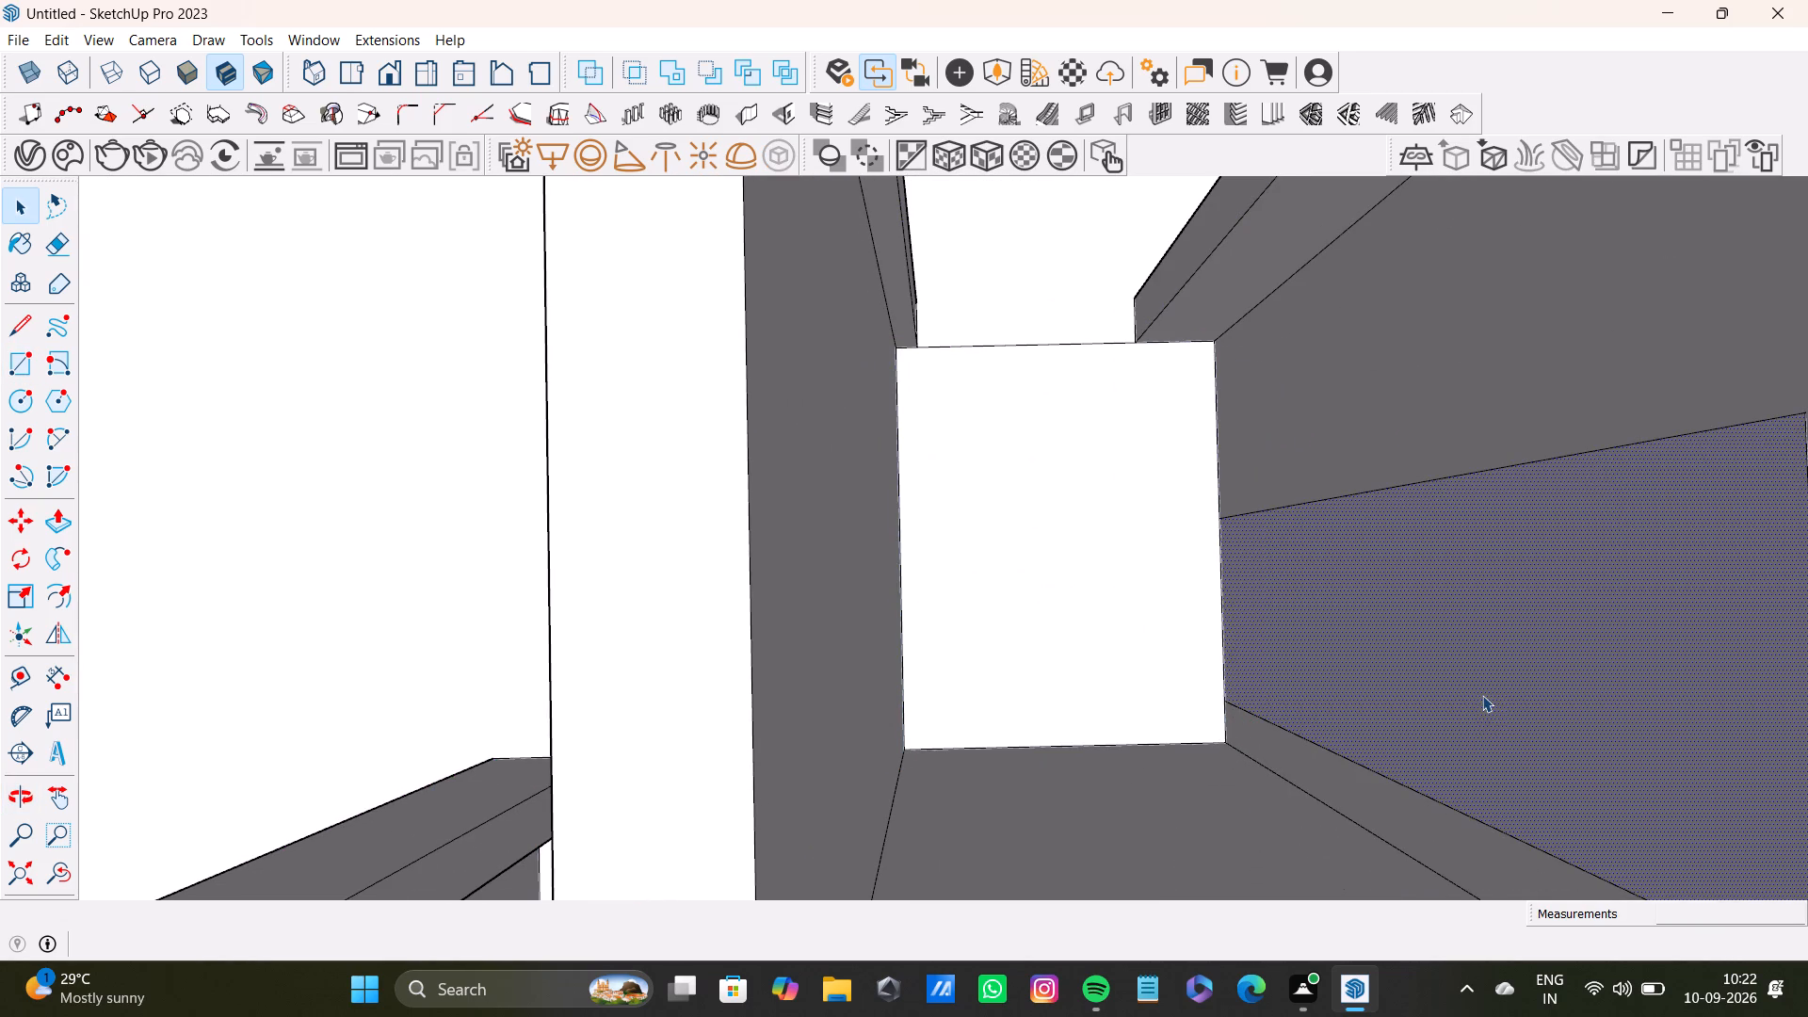
pyautogui.press('Delete')
# Group the two-doorway room's floor face together with its edges.
pyautogui.doubleClick(1176, 607)
pyautogui.rightClick(1178, 605)
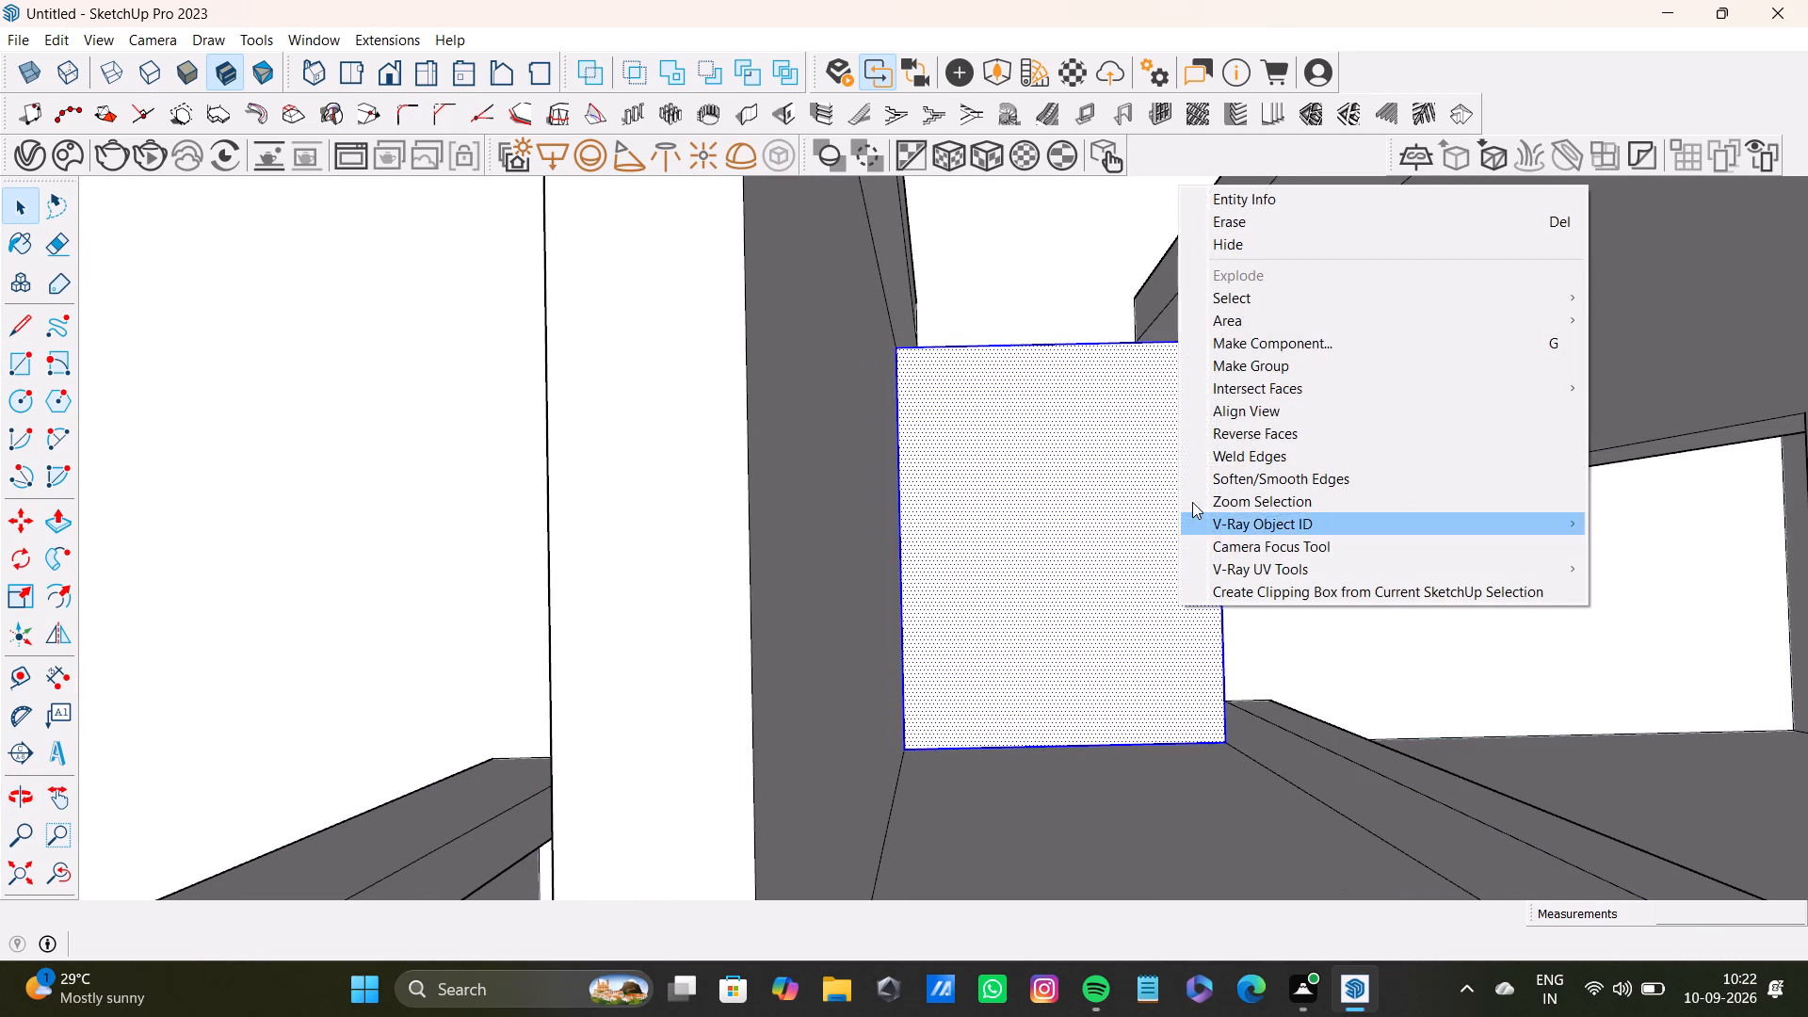
pyautogui.click(1228, 368)
# Draw a floor rectangle between opposite inner corners of the adjoining small room against the right outer wall.
pyautogui.scroll(-9, 1121, 201)
pyautogui.keyDown('shift'); pyautogui.moveTo(1294, 341); pyautogui.dragTo(1277, 341, button='middle'); pyautogui.keyUp('shift')
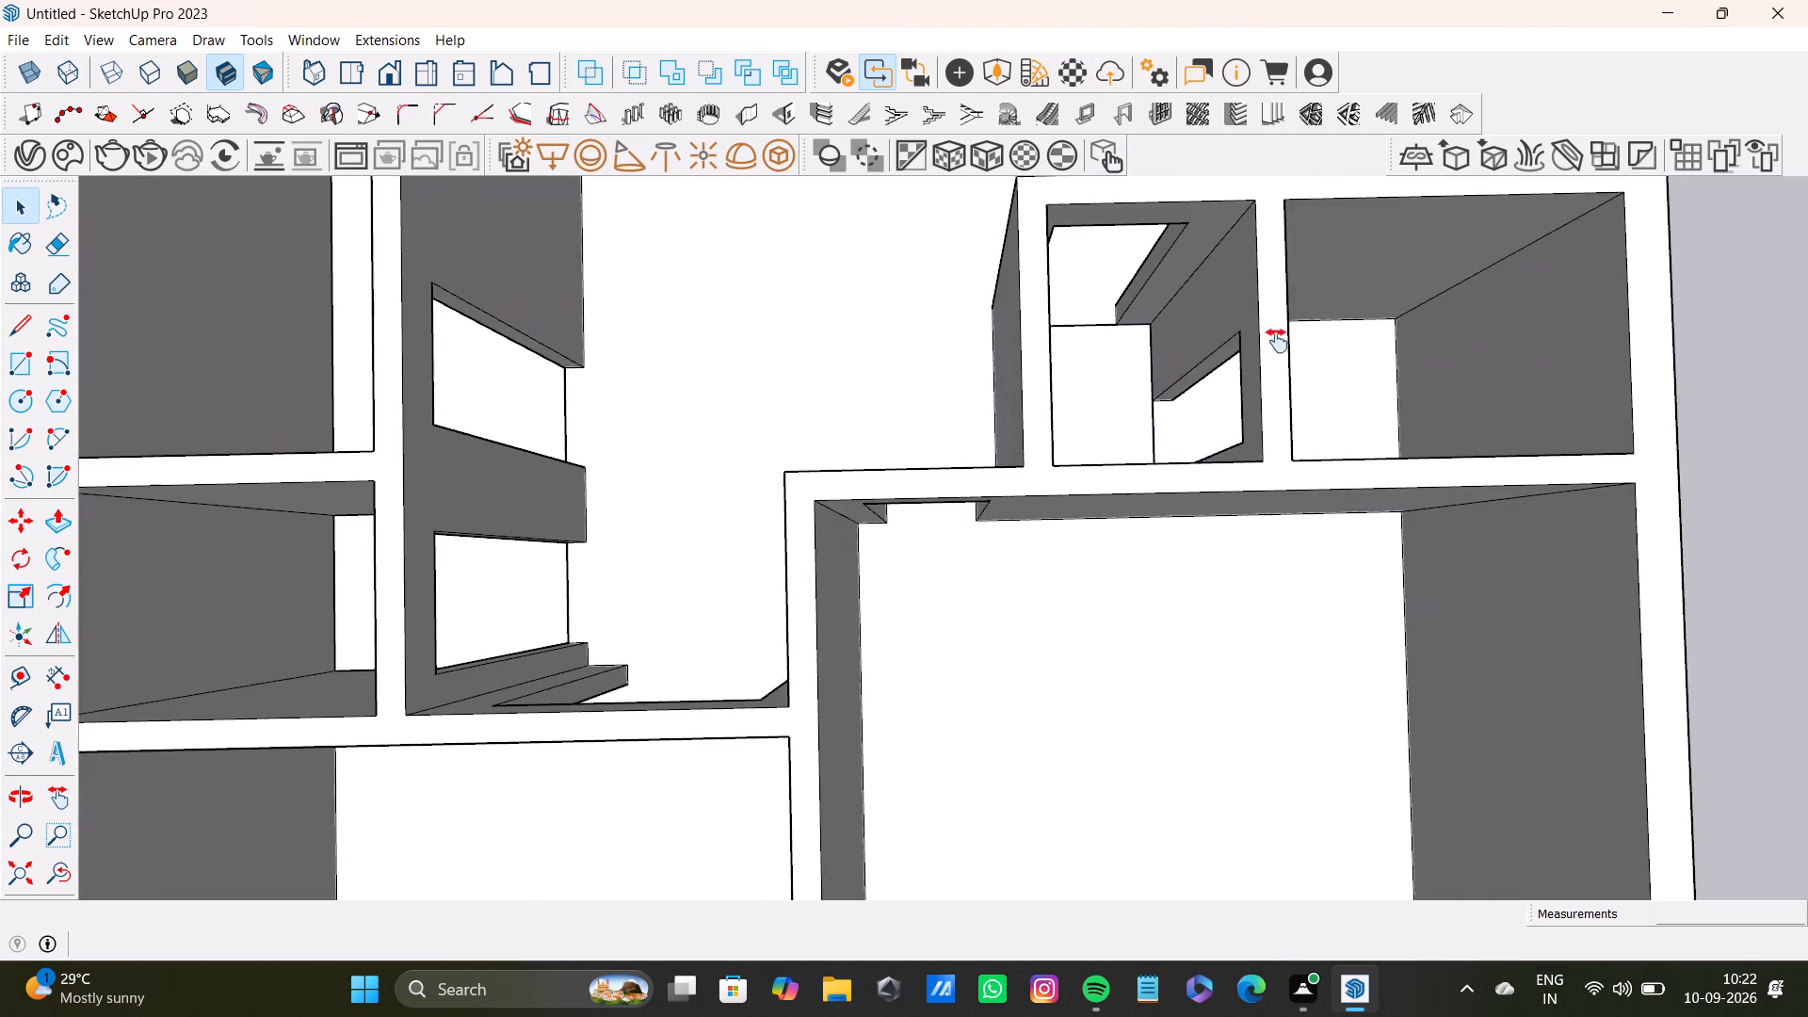
pyautogui.keyDown('shift'); pyautogui.moveTo(1277, 341); pyautogui.dragTo(851, 471, button='middle'); pyautogui.keyUp('shift')
pyautogui.scroll(4, 846, 504)
pyautogui.press('r')
pyautogui.scroll(4, 731, 444)
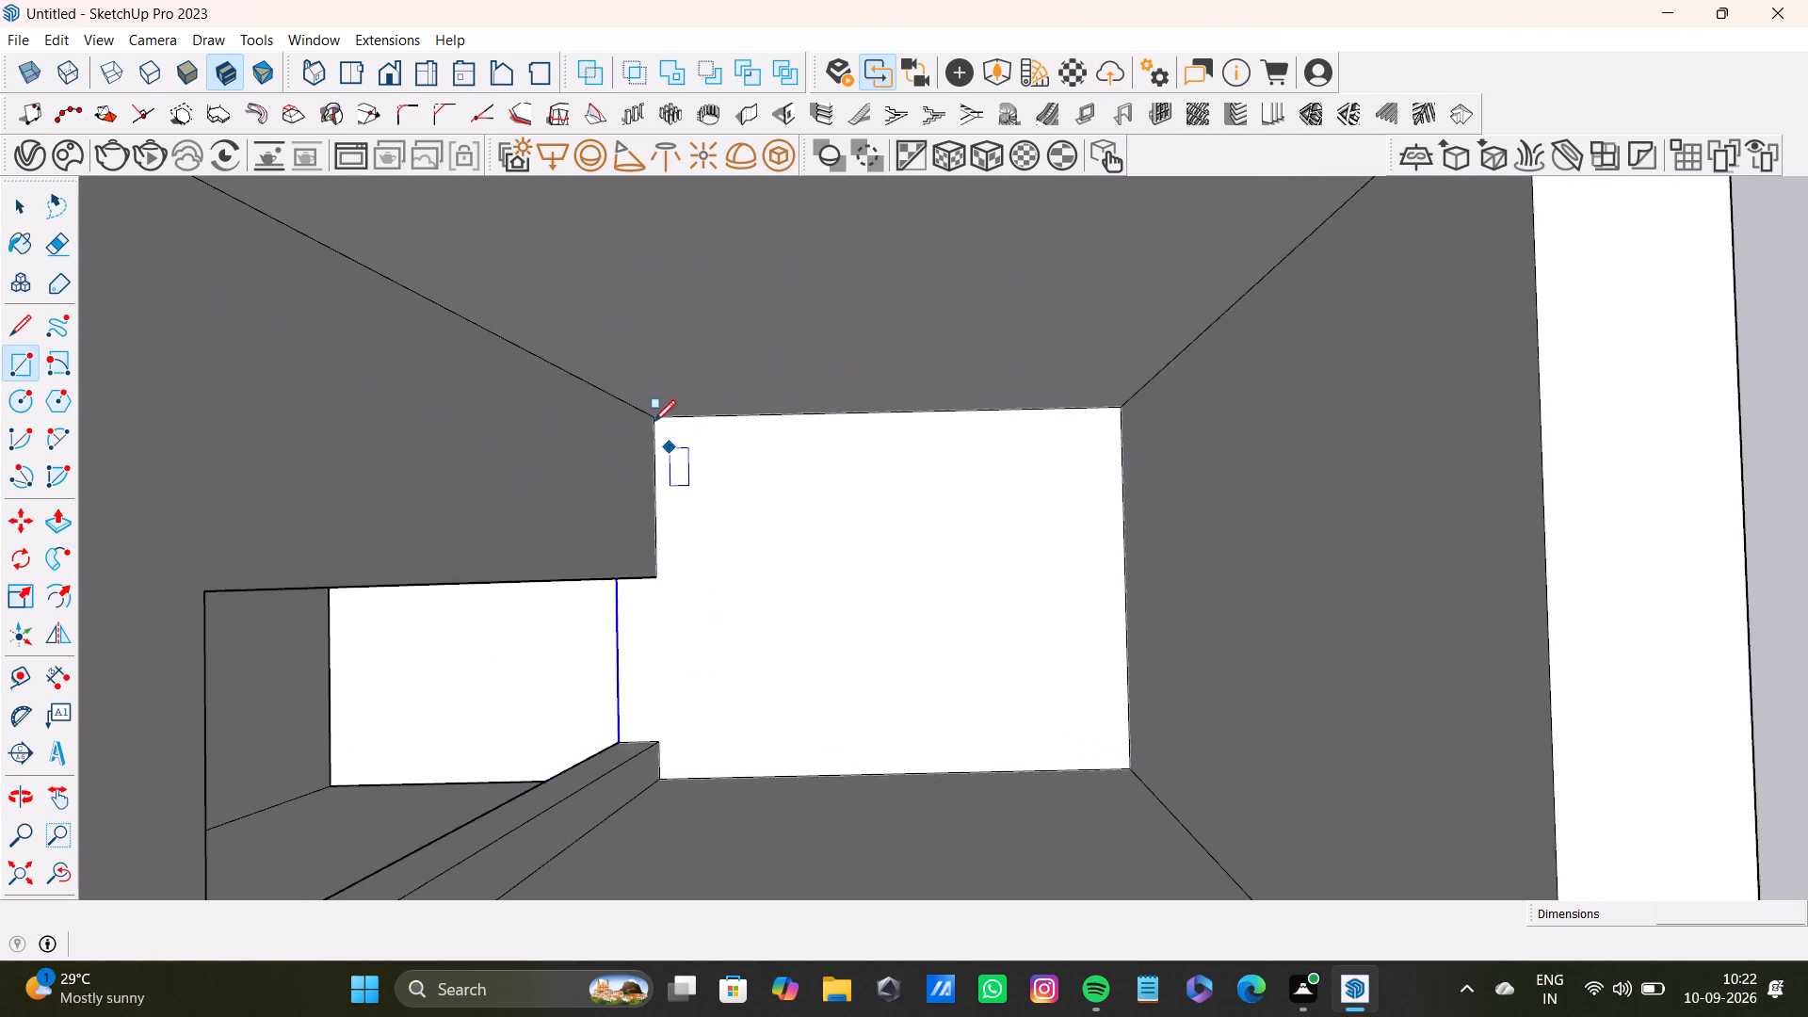
pyautogui.scroll(1, 654, 422)
pyautogui.click(649, 416)
pyautogui.scroll(-3, 983, 710)
pyautogui.keyDown('shift'); pyautogui.moveTo(1016, 710); pyautogui.dragTo(1009, 659, button='middle'); pyautogui.keyUp('shift')
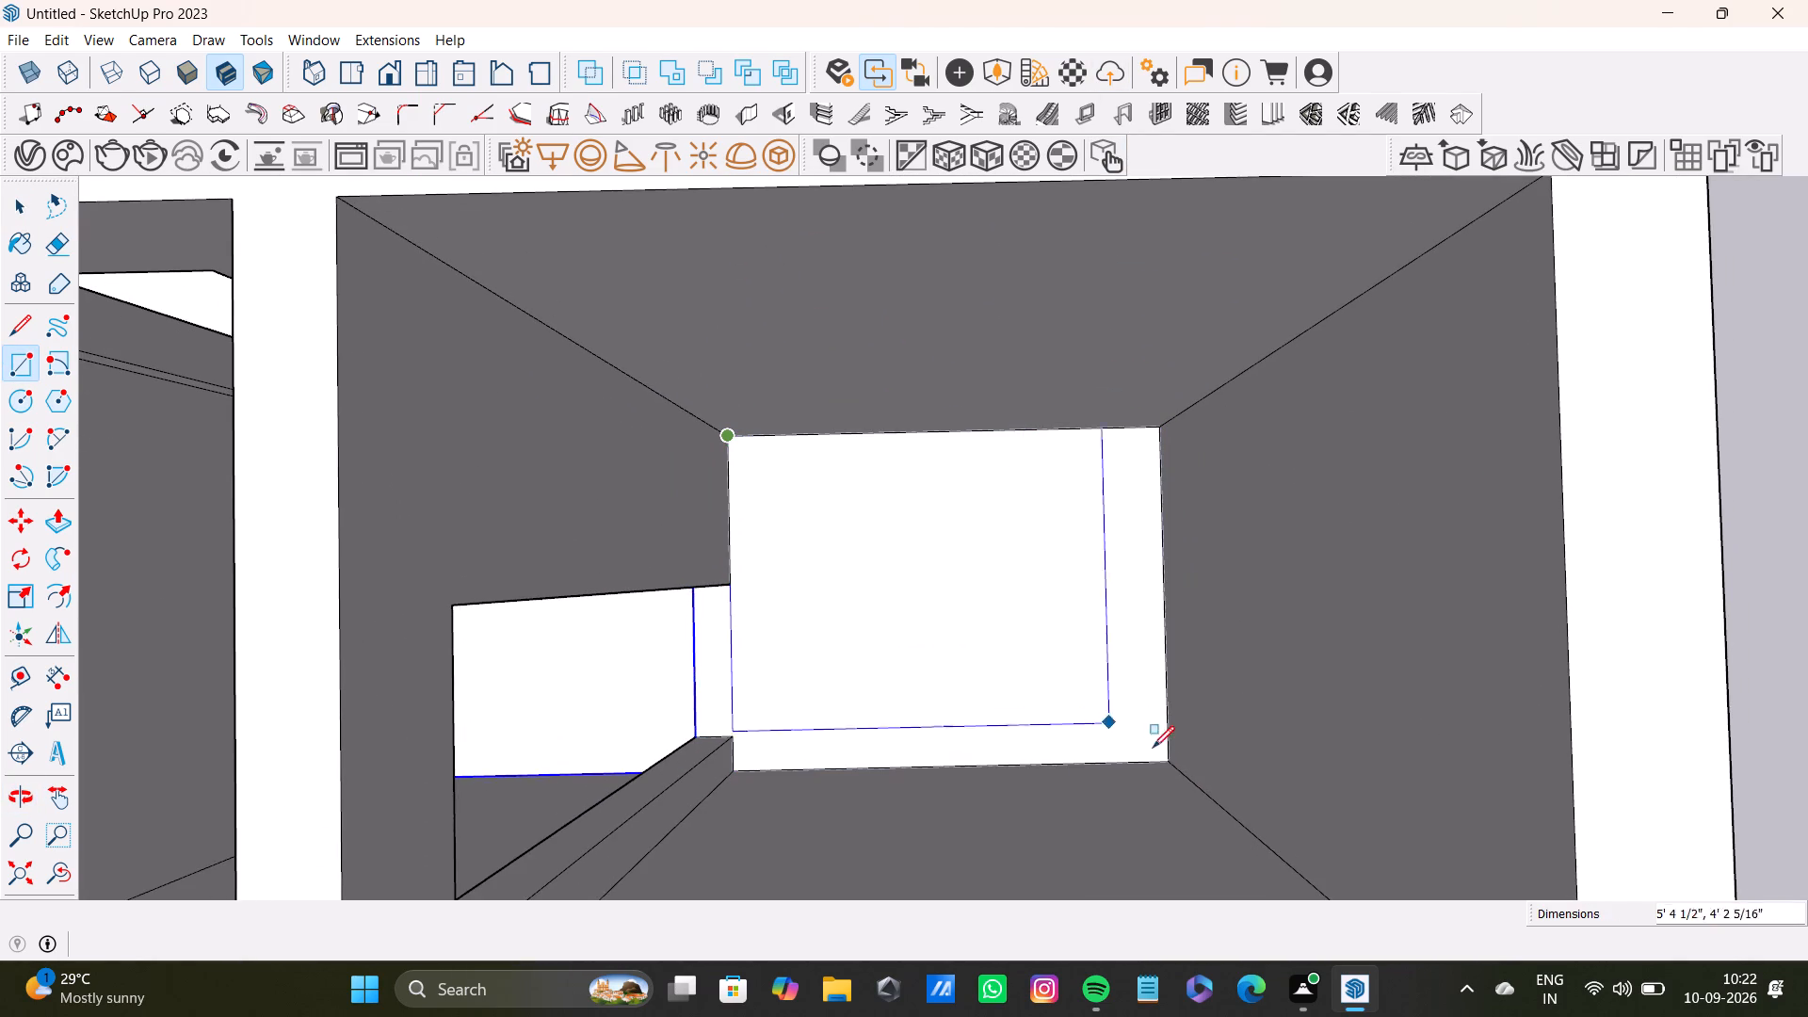
pyautogui.click(1172, 767)
# Delete the face filling the doorway between the two small right-hand rooms.
pyautogui.press('space')
pyautogui.click(668, 666)
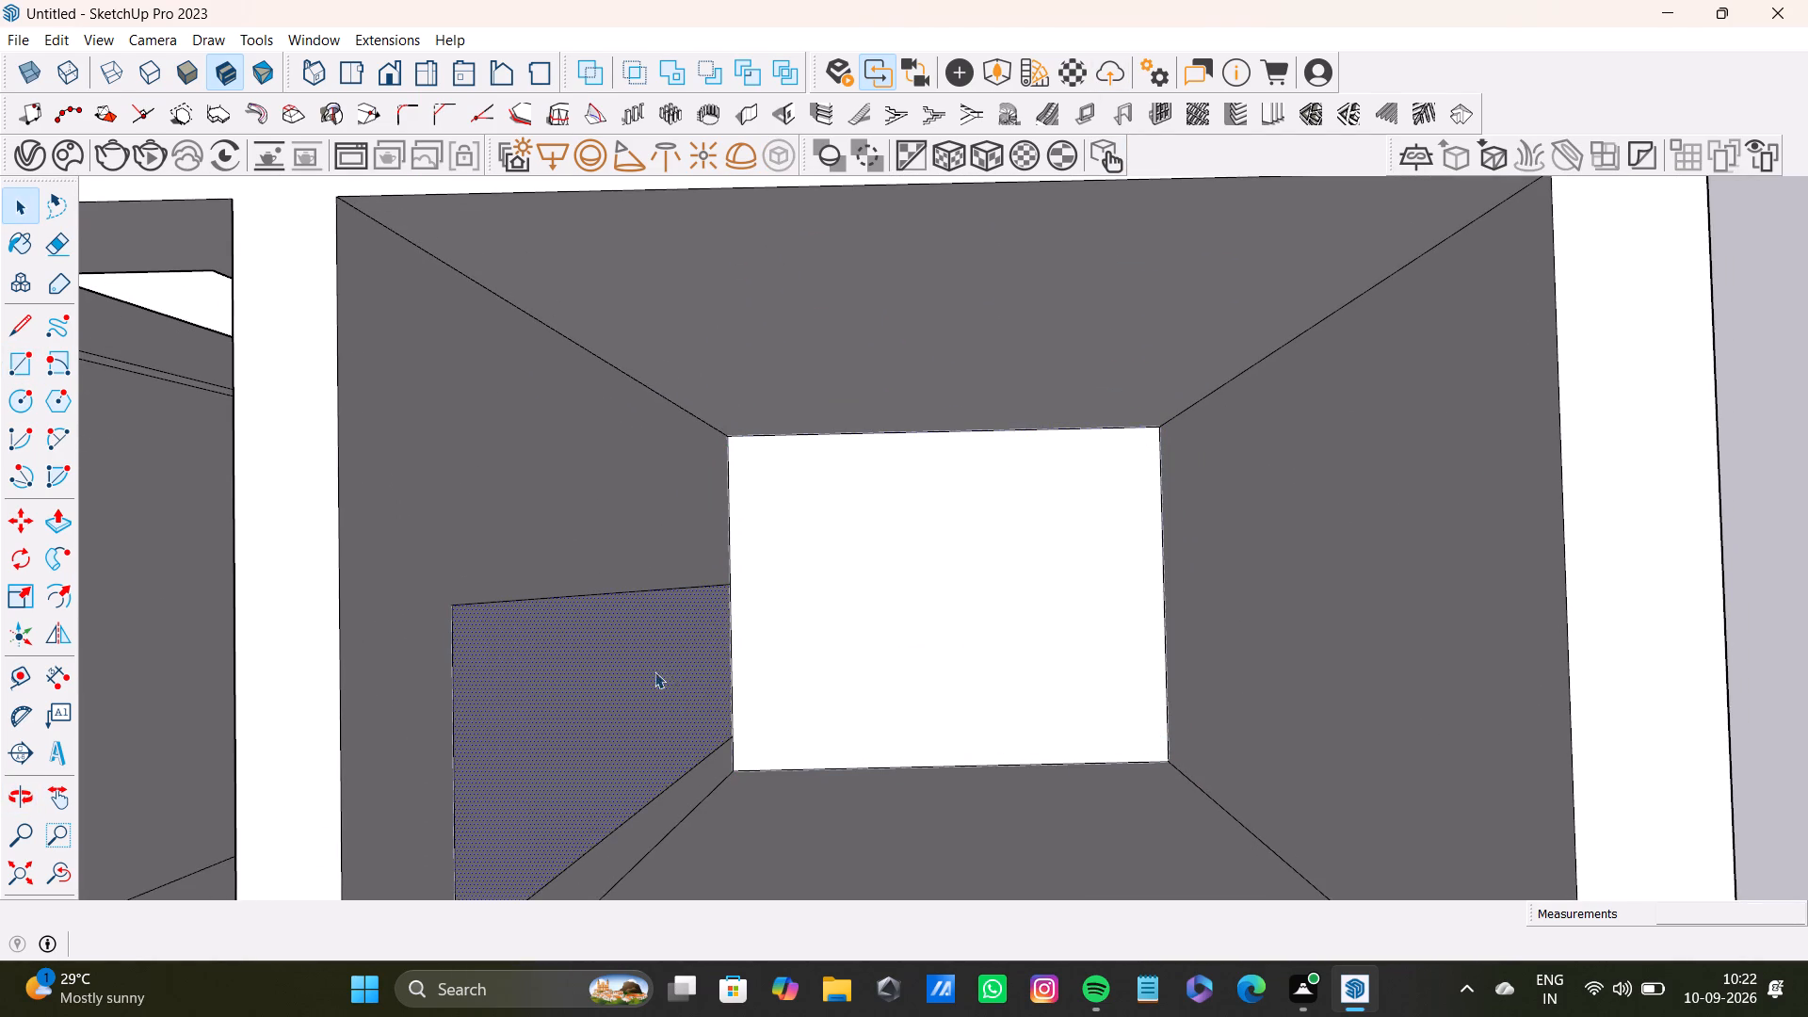
pyautogui.press('Delete')
# Group the floor face of the small room against the right outer wall together with its edges.
pyautogui.doubleClick(978, 658)
pyautogui.rightClick(978, 658)
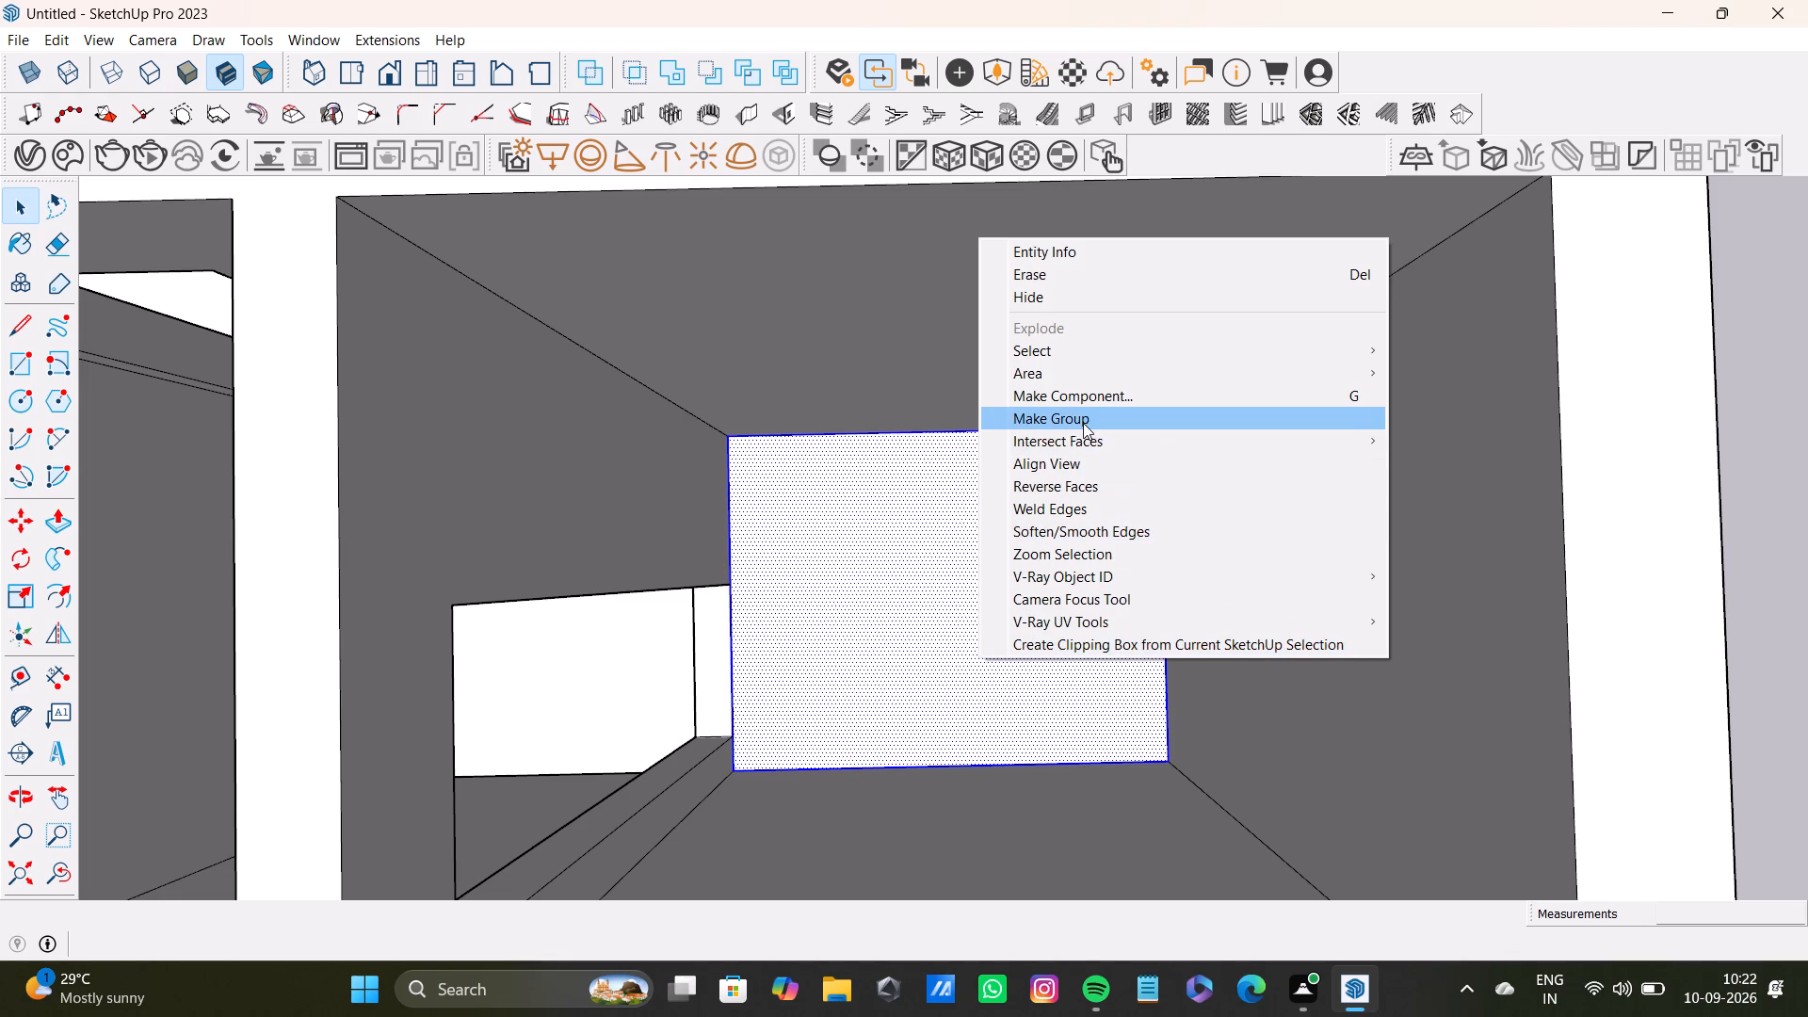
pyautogui.click(1083, 421)
# Draw a 14' by 11' floor rectangle between opposite inner corners of the large front right room.
pyautogui.scroll(-8, 758, 625)
pyautogui.keyDown('shift'); pyautogui.moveTo(764, 649); pyautogui.dragTo(1018, 401, button='middle'); pyautogui.keyUp('shift')
pyautogui.scroll(3, 947, 550)
pyautogui.scroll(-5, 947, 550)
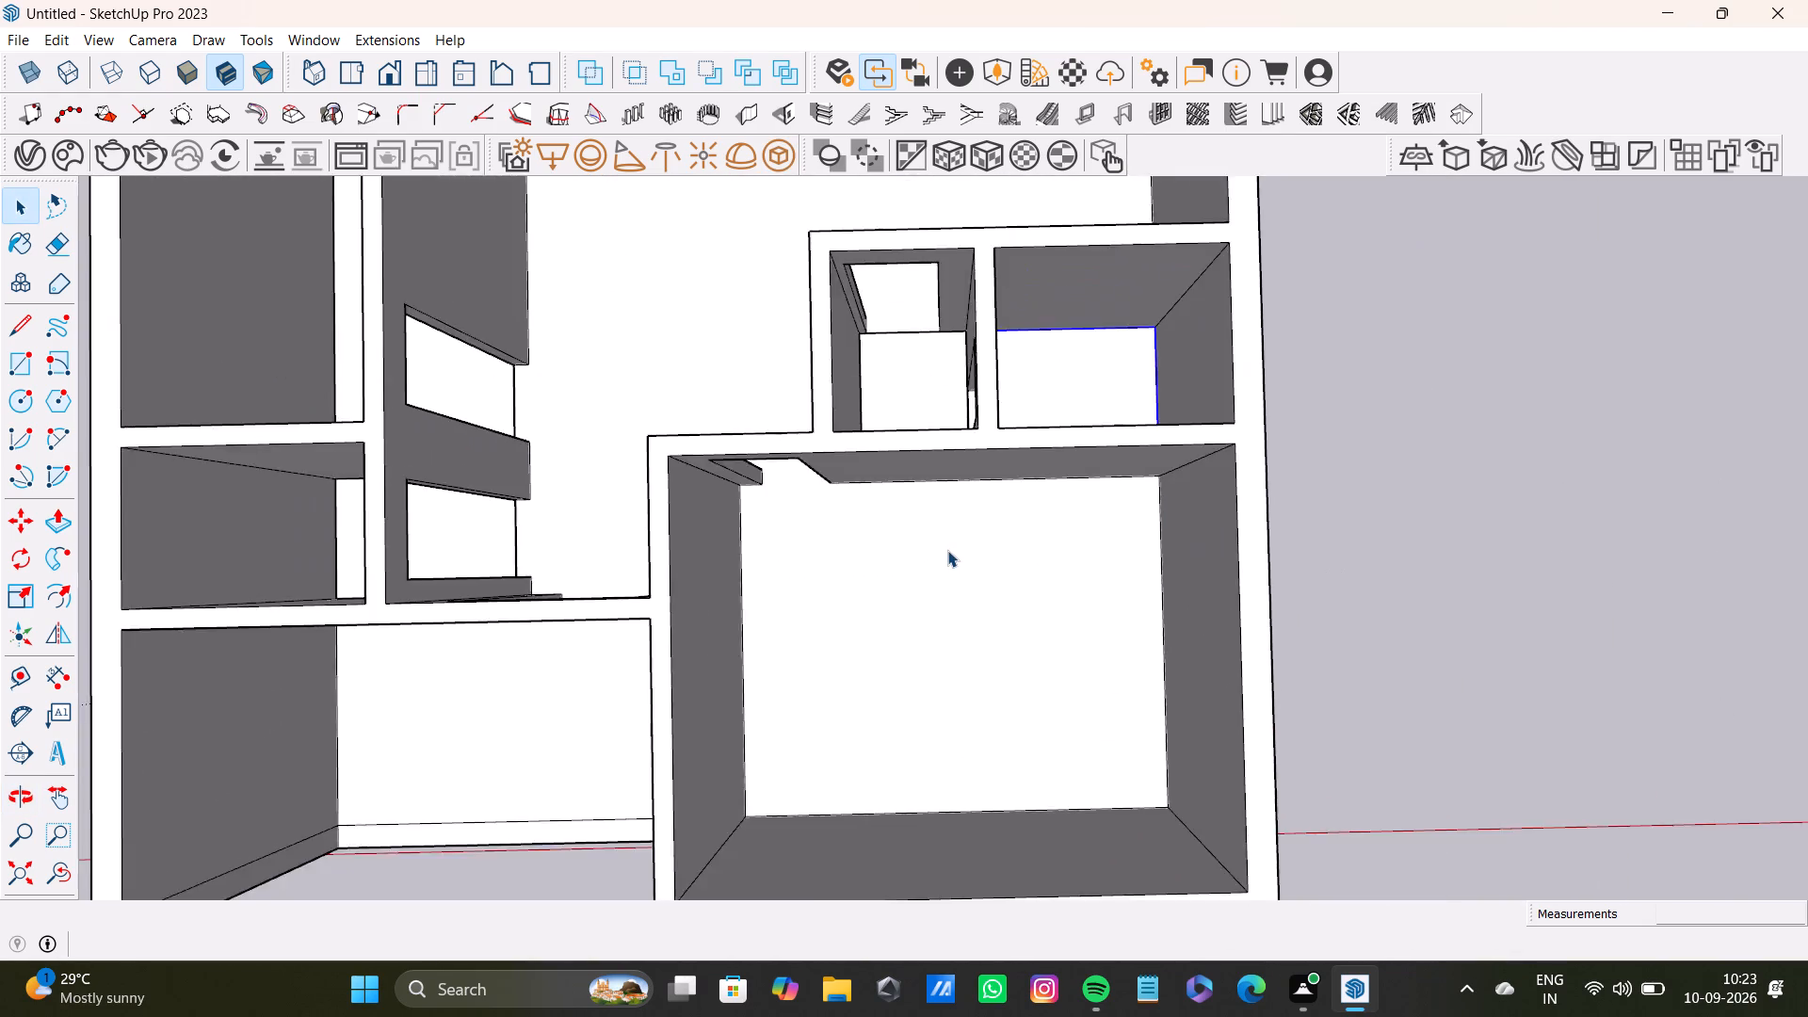
pyautogui.scroll(-3, 947, 550)
pyautogui.keyDown('shift'); pyautogui.moveTo(944, 567); pyautogui.dragTo(943, 508, button='middle'); pyautogui.keyUp('shift')
pyautogui.press('r')
pyautogui.scroll(8, 798, 428)
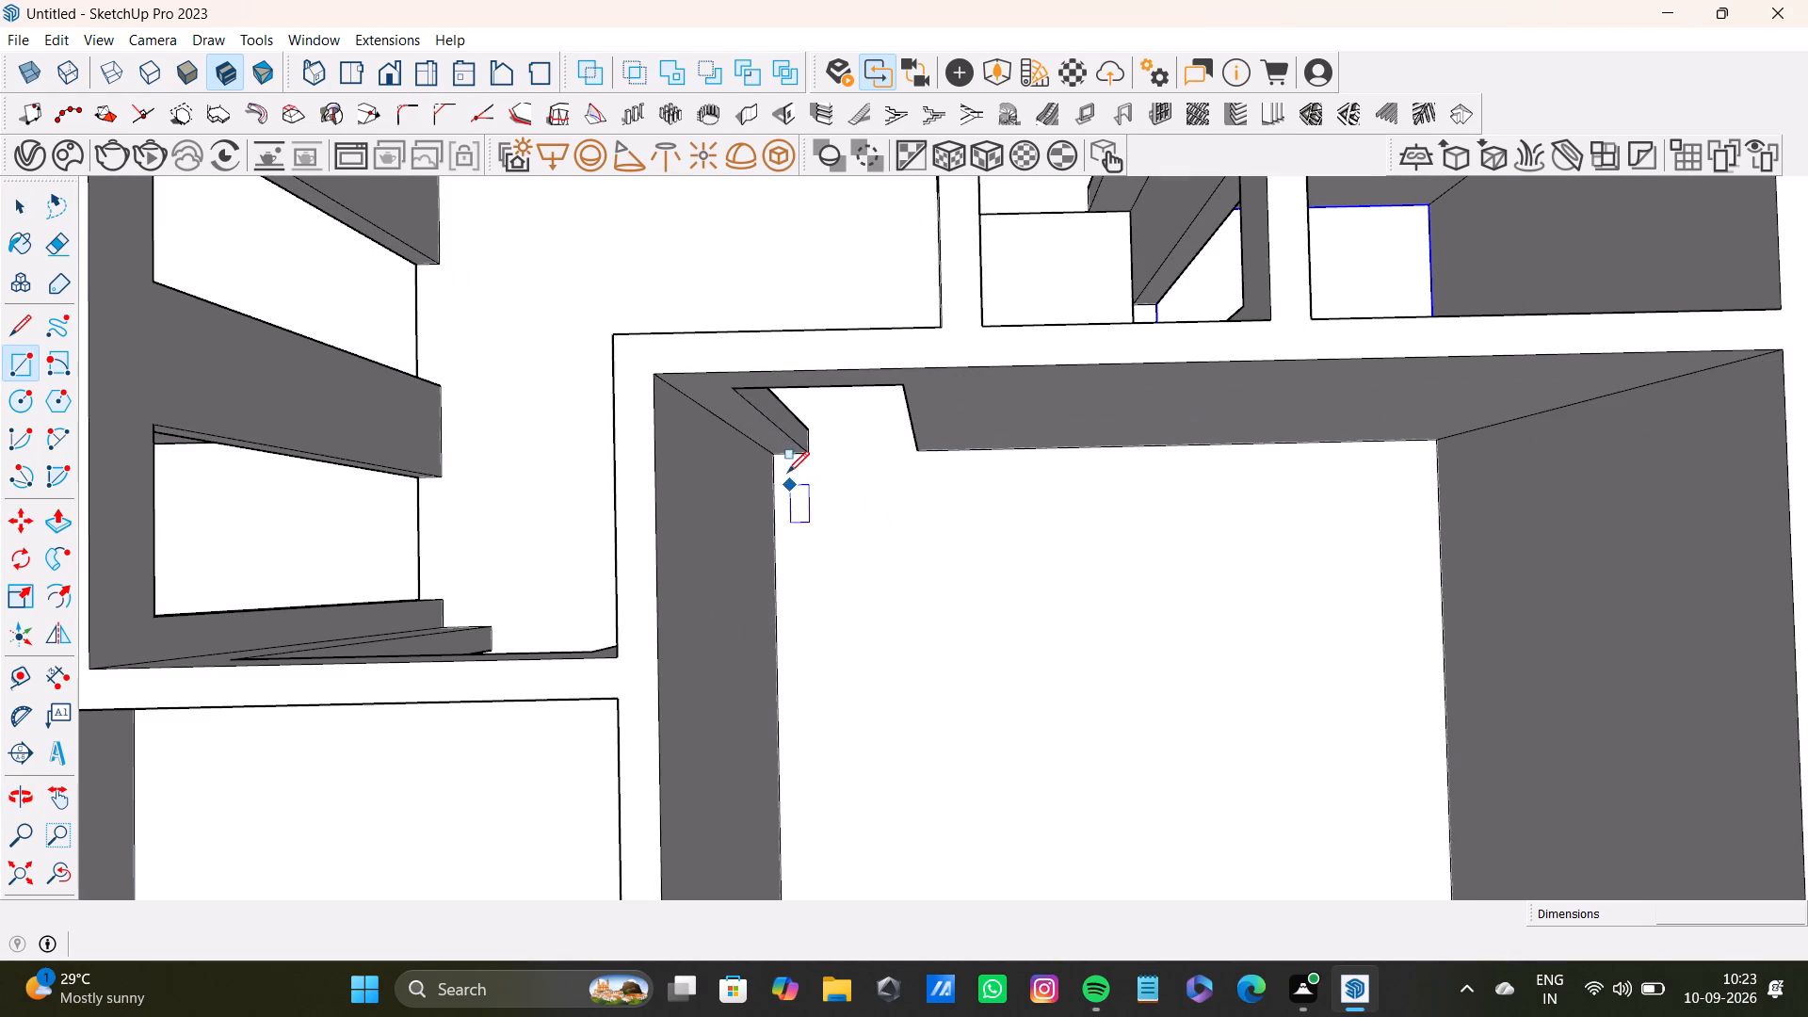
pyautogui.moveTo(781, 456); pyautogui.dragTo(789, 456)
pyautogui.scroll(-4, 1150, 712)
pyautogui.keyDown('shift'); pyautogui.moveTo(1194, 704); pyautogui.dragTo(1141, 605, button='middle'); pyautogui.keyUp('shift')
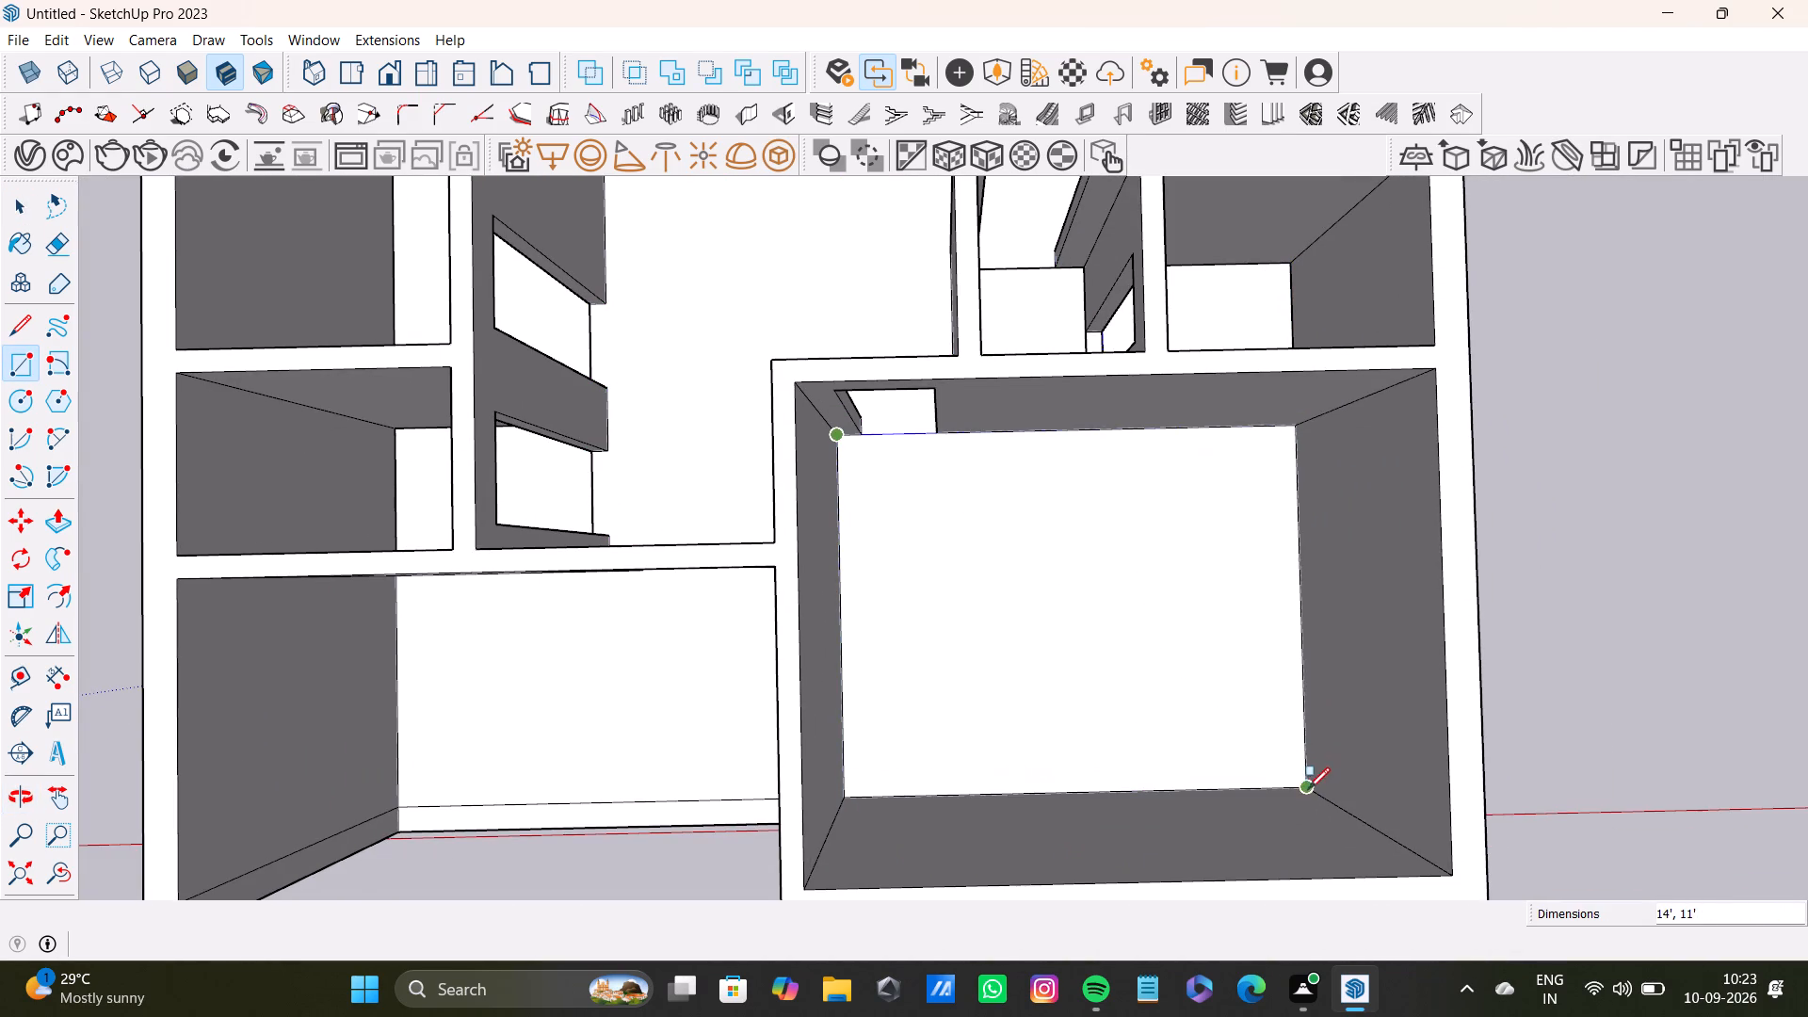
pyautogui.click(1309, 790)
# Delete the face filling the front right room's doorway onto the hall.
pyautogui.press('space')
pyautogui.doubleClick(1014, 642)
pyautogui.click(896, 410)
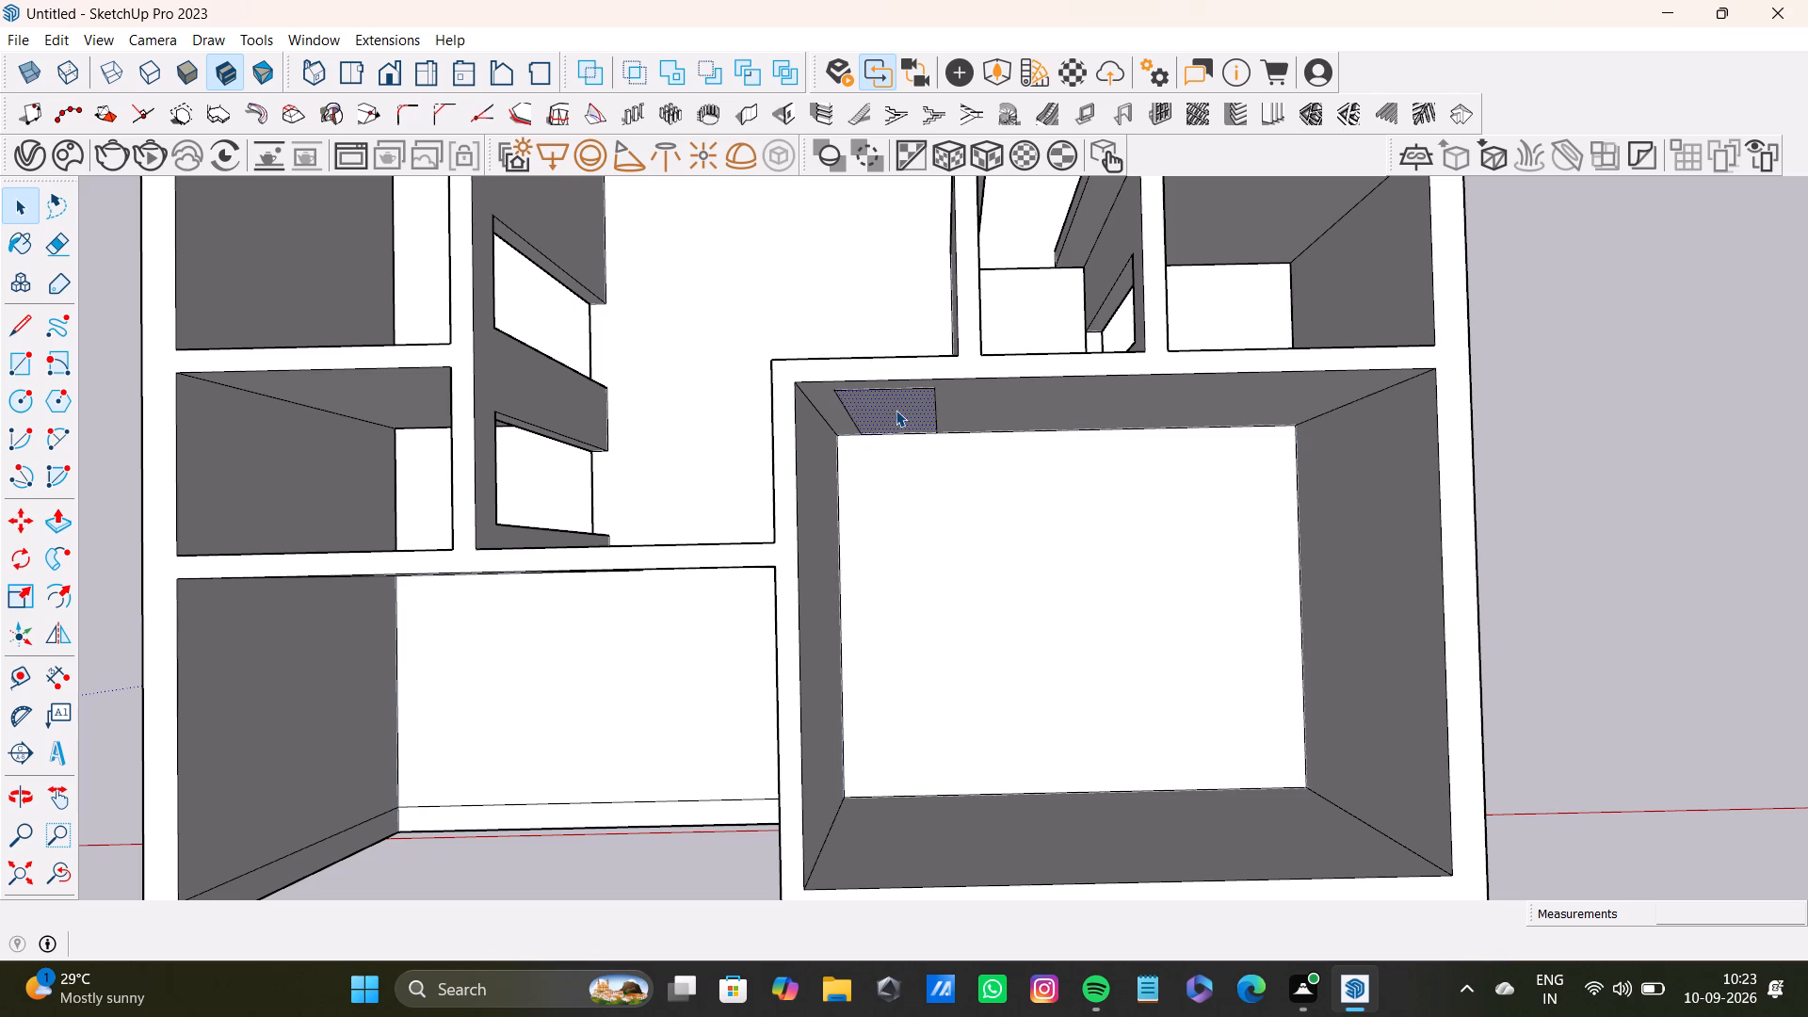
pyautogui.press('Delete')
# Group the front right room's floor face together with its edges.
pyautogui.doubleClick(1019, 572)
pyautogui.rightClick(1019, 579)
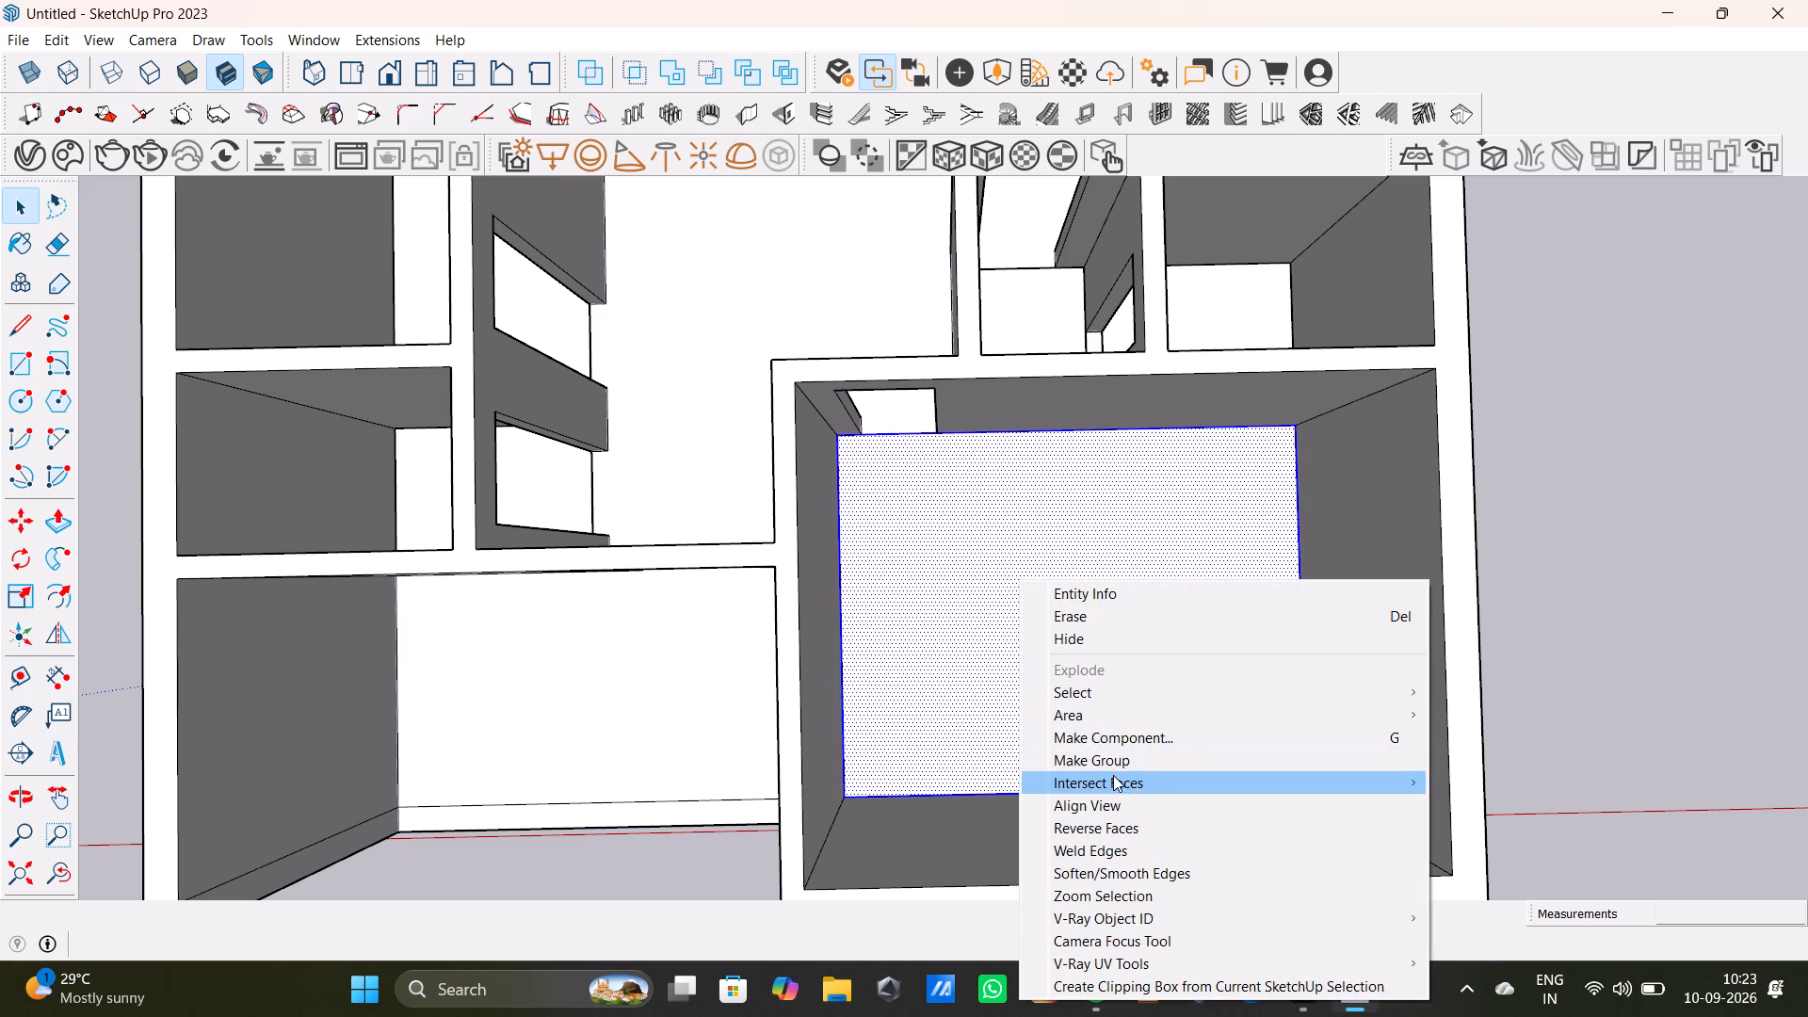
pyautogui.click(1113, 765)
pyautogui.press('space')
pyautogui.scroll(-9, 1023, 760)
pyautogui.keyDown('shift'); pyautogui.moveTo(1022, 741); pyautogui.dragTo(1068, 728, button='middle'); pyautogui.keyUp('shift')
pyautogui.click(1453, 584)
pyautogui.press('space')
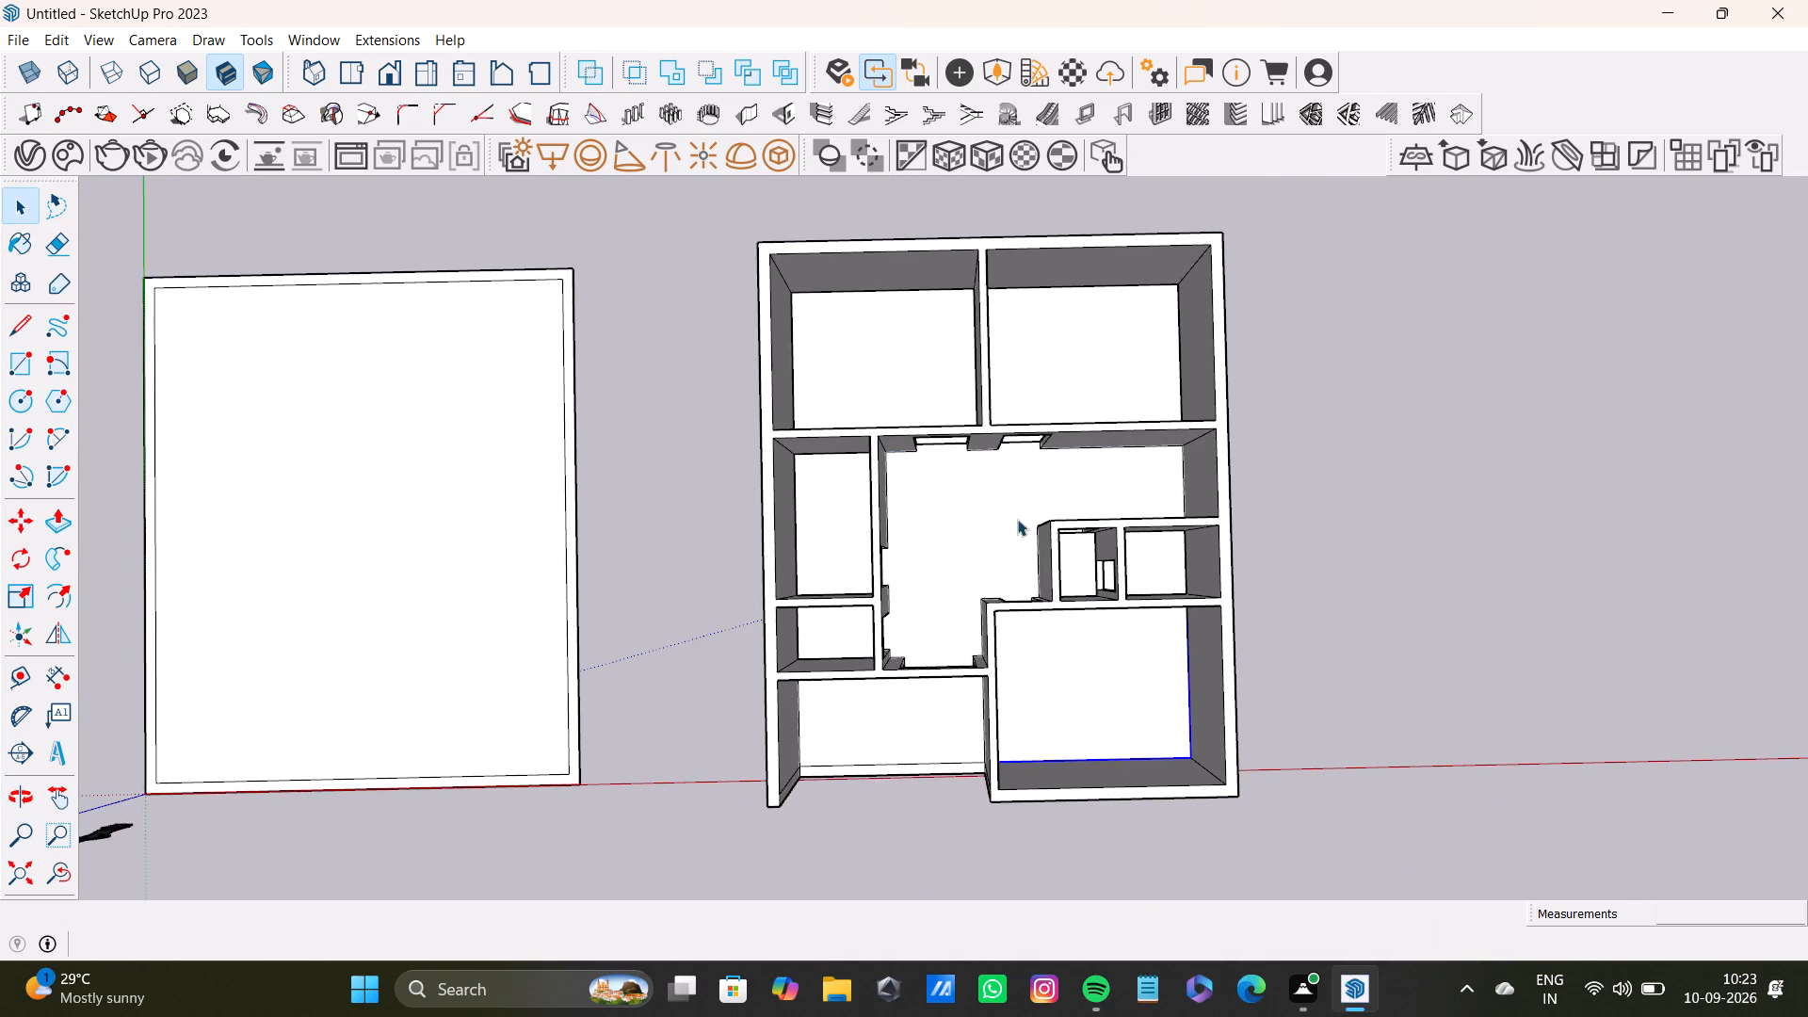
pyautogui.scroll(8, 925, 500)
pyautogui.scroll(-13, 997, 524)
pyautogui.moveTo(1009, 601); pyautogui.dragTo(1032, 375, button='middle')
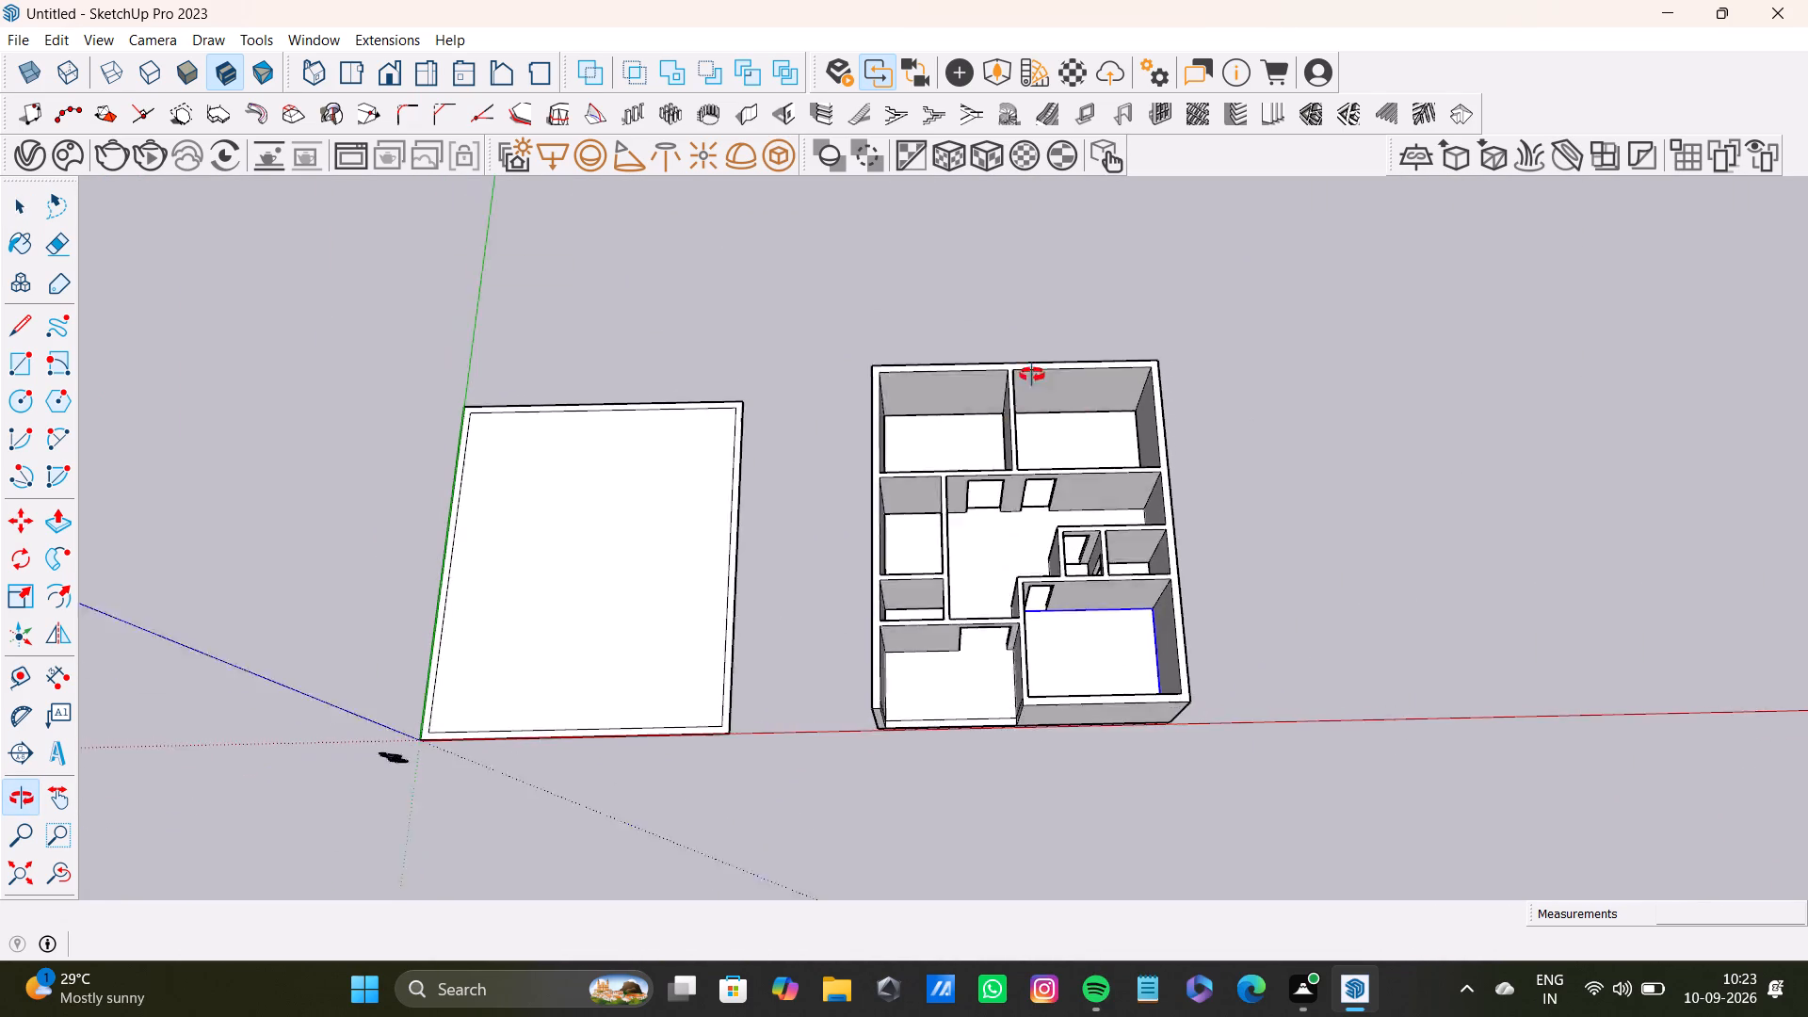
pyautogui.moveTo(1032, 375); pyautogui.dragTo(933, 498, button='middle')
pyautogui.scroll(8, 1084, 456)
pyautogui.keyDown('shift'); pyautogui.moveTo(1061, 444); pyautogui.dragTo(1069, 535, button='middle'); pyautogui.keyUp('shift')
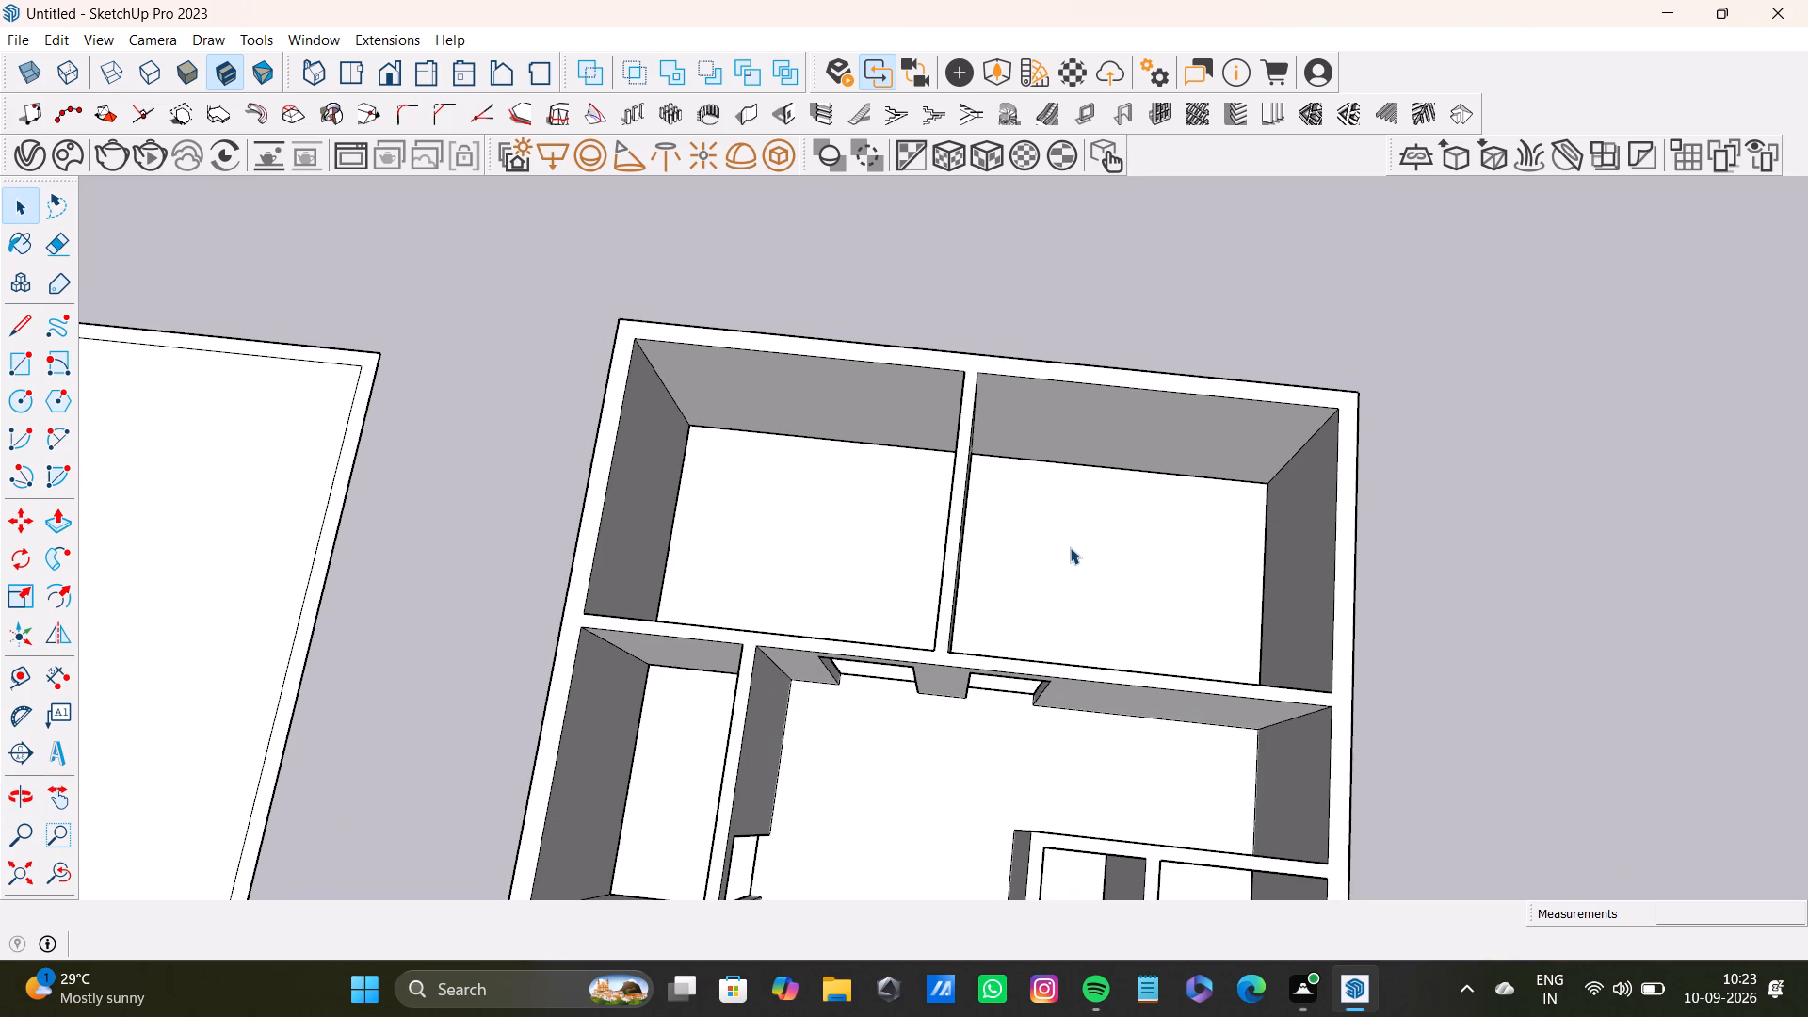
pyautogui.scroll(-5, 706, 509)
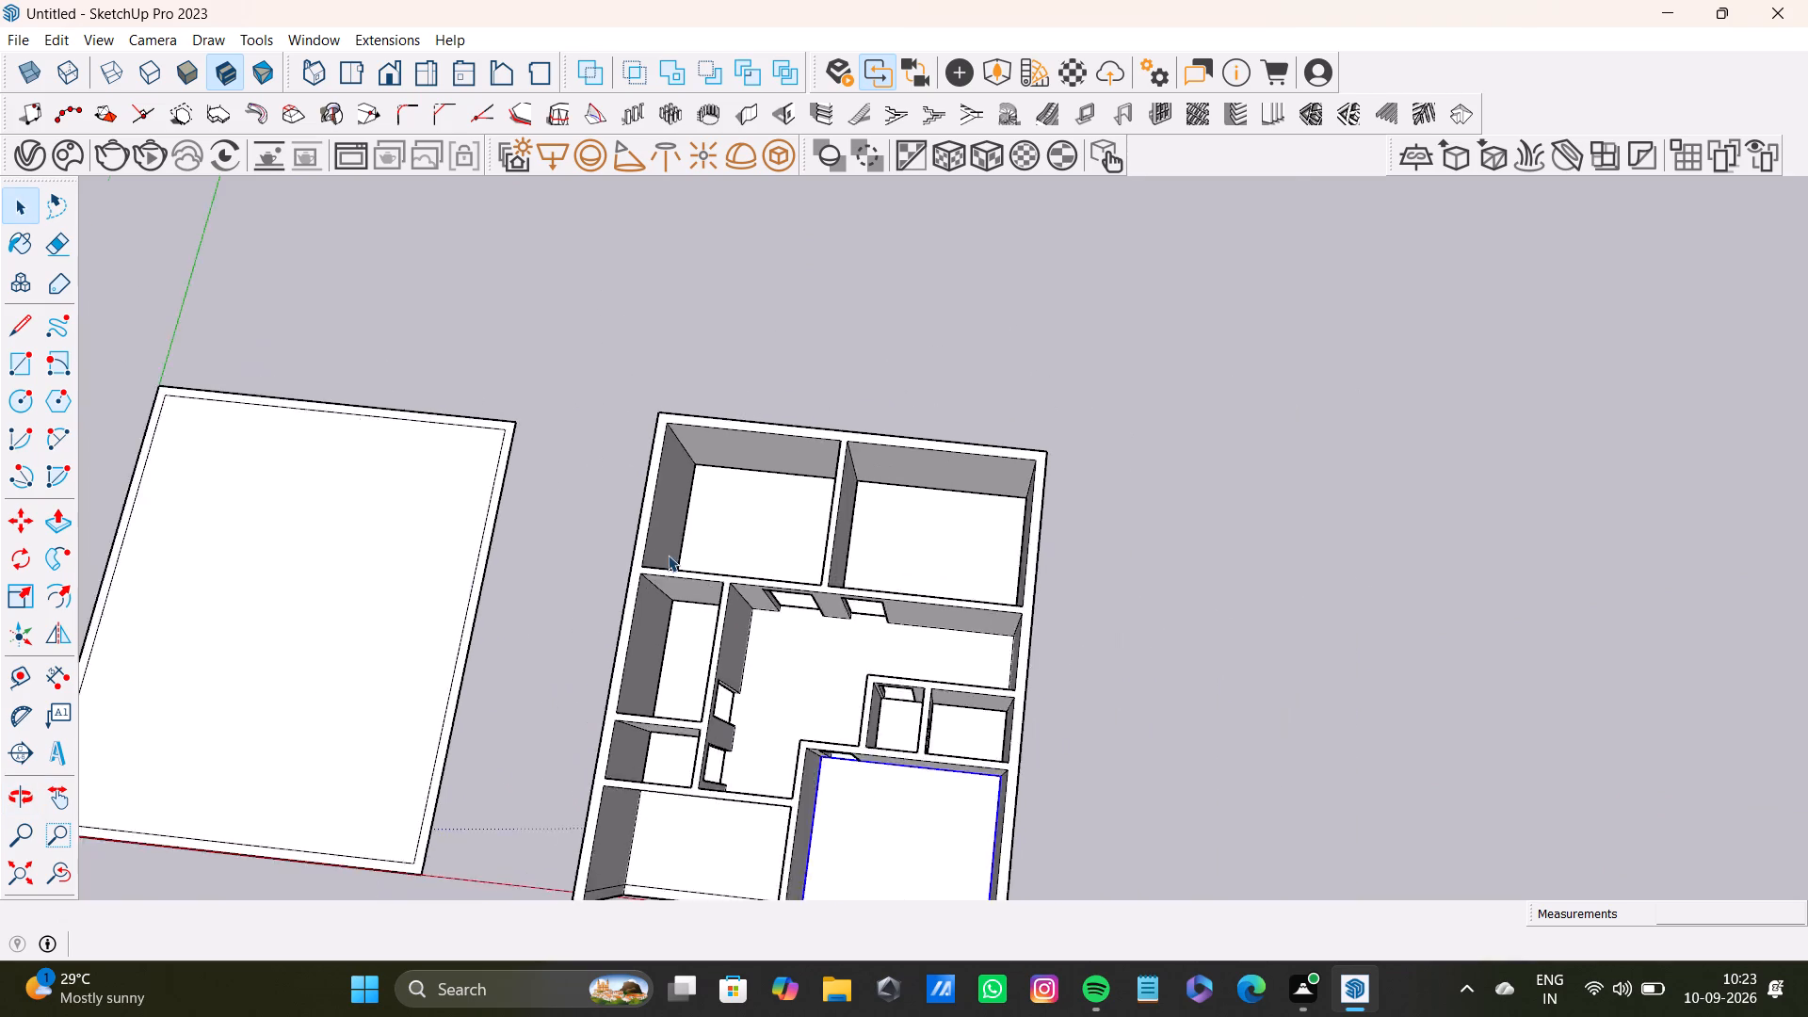
# Place a horizontal guide 2' below the top edge of the second plan's outer side wall facing the first plan.
pyautogui.scroll(-6, 668, 555)
pyautogui.moveTo(746, 700); pyautogui.dragTo(992, 281, button='middle')
pyautogui.scroll(4, 696, 627)
pyautogui.moveTo(761, 646); pyautogui.dragTo(1450, 514, button='middle')
pyautogui.scroll(1, 915, 546)
pyautogui.scroll(-3, 903, 556)
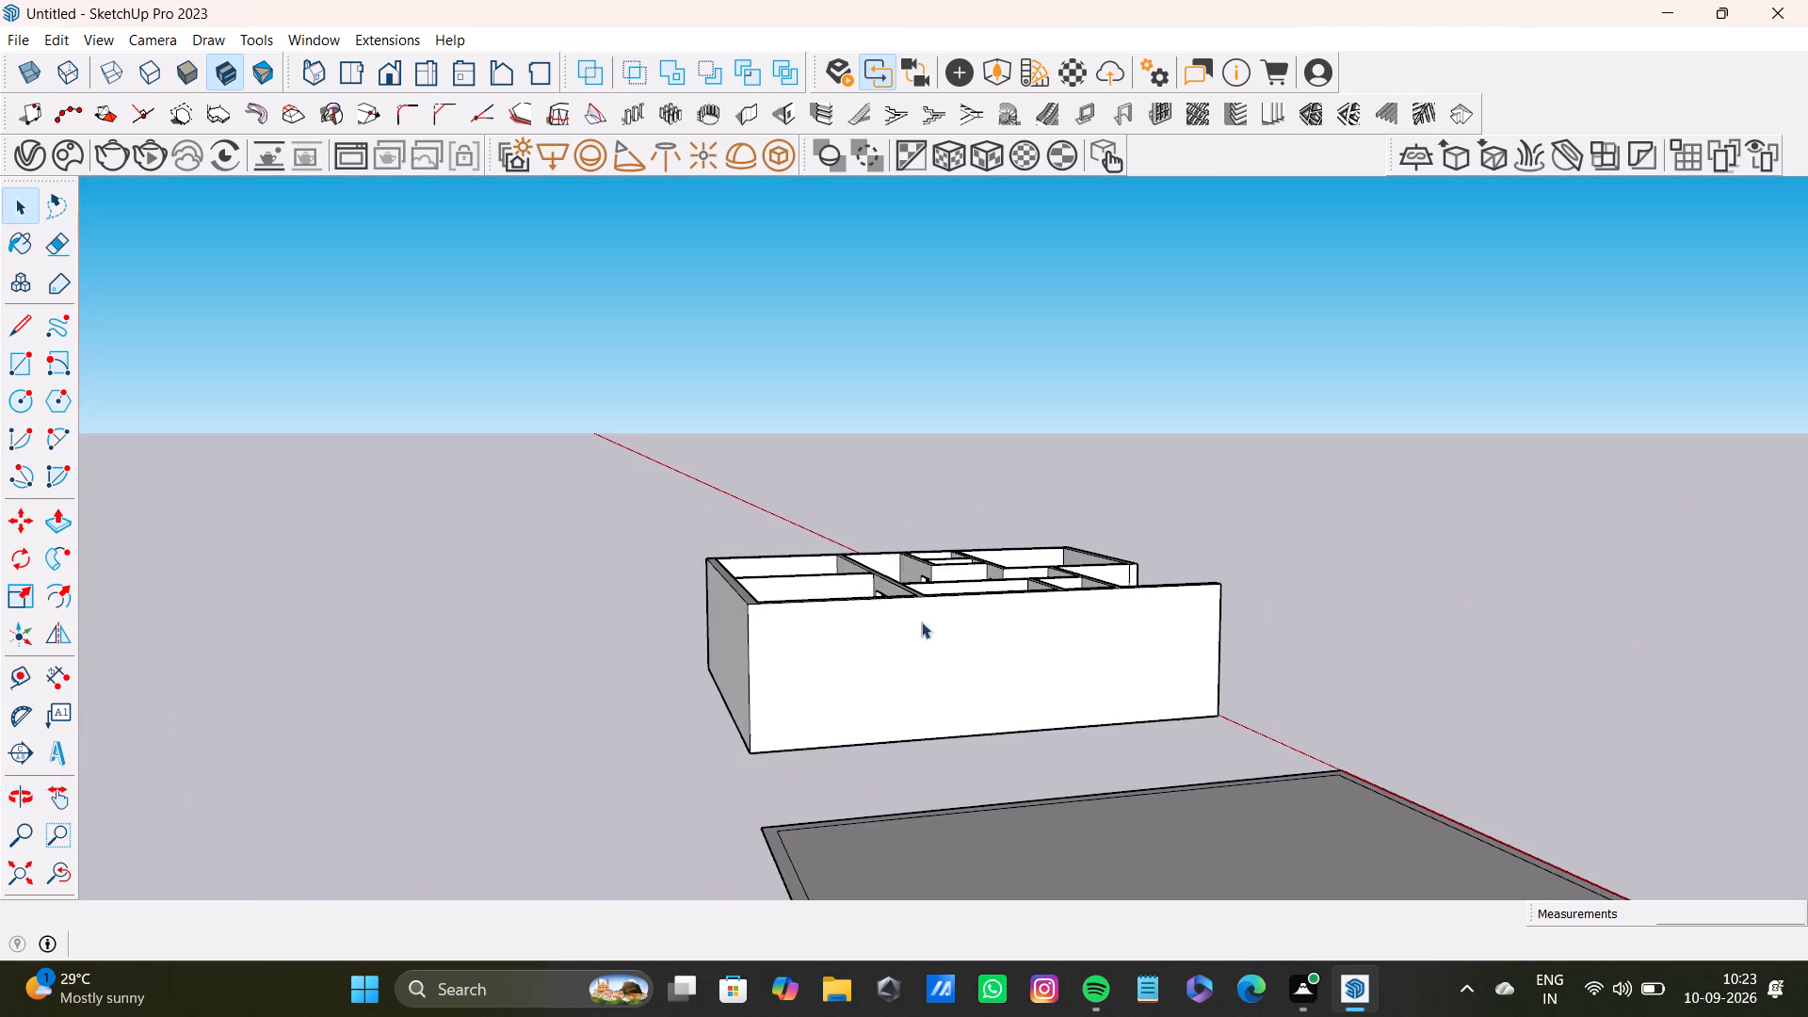
pyautogui.moveTo(1035, 651); pyautogui.dragTo(941, 643, button='middle')
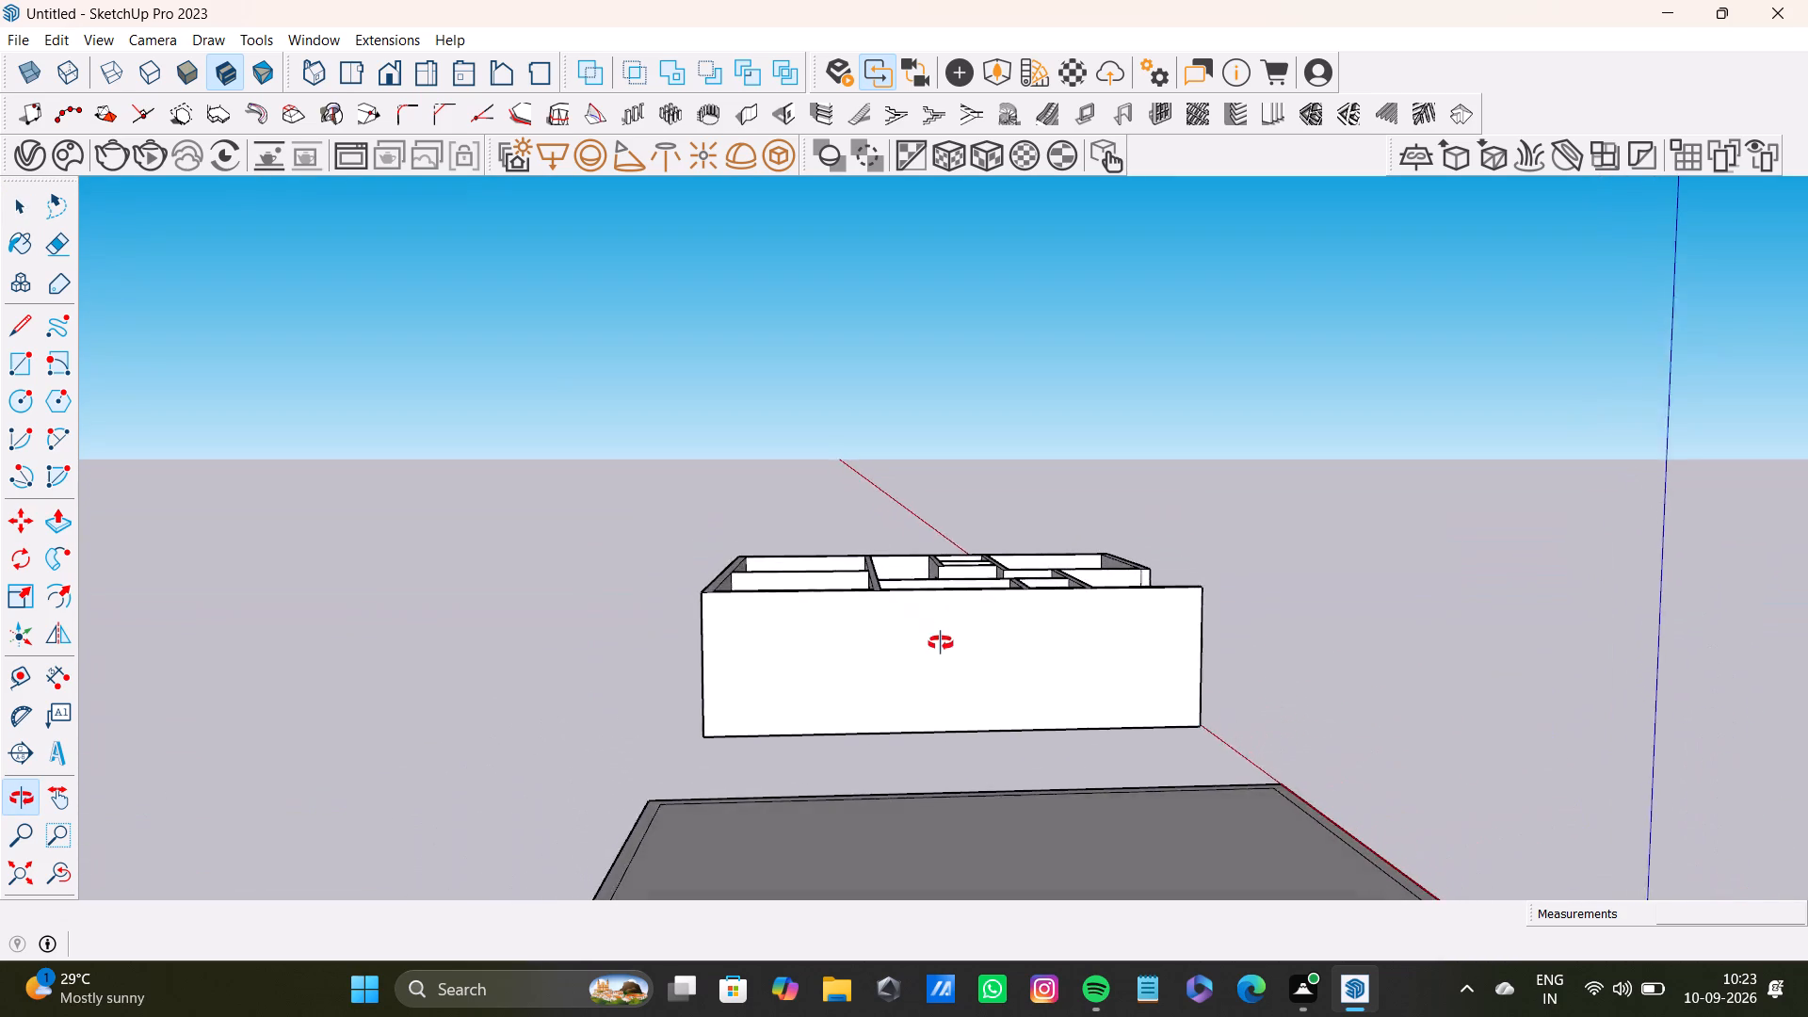
pyautogui.moveTo(941, 643); pyautogui.dragTo(941, 646, button='middle')
pyautogui.scroll(-4, 938, 650)
pyautogui.keyDown('shift'); pyautogui.moveTo(896, 615); pyautogui.dragTo(793, 639, button='middle'); pyautogui.keyUp('shift')
pyautogui.scroll(8, 767, 643)
pyautogui.moveTo(835, 655); pyautogui.dragTo(861, 646, button='middle')
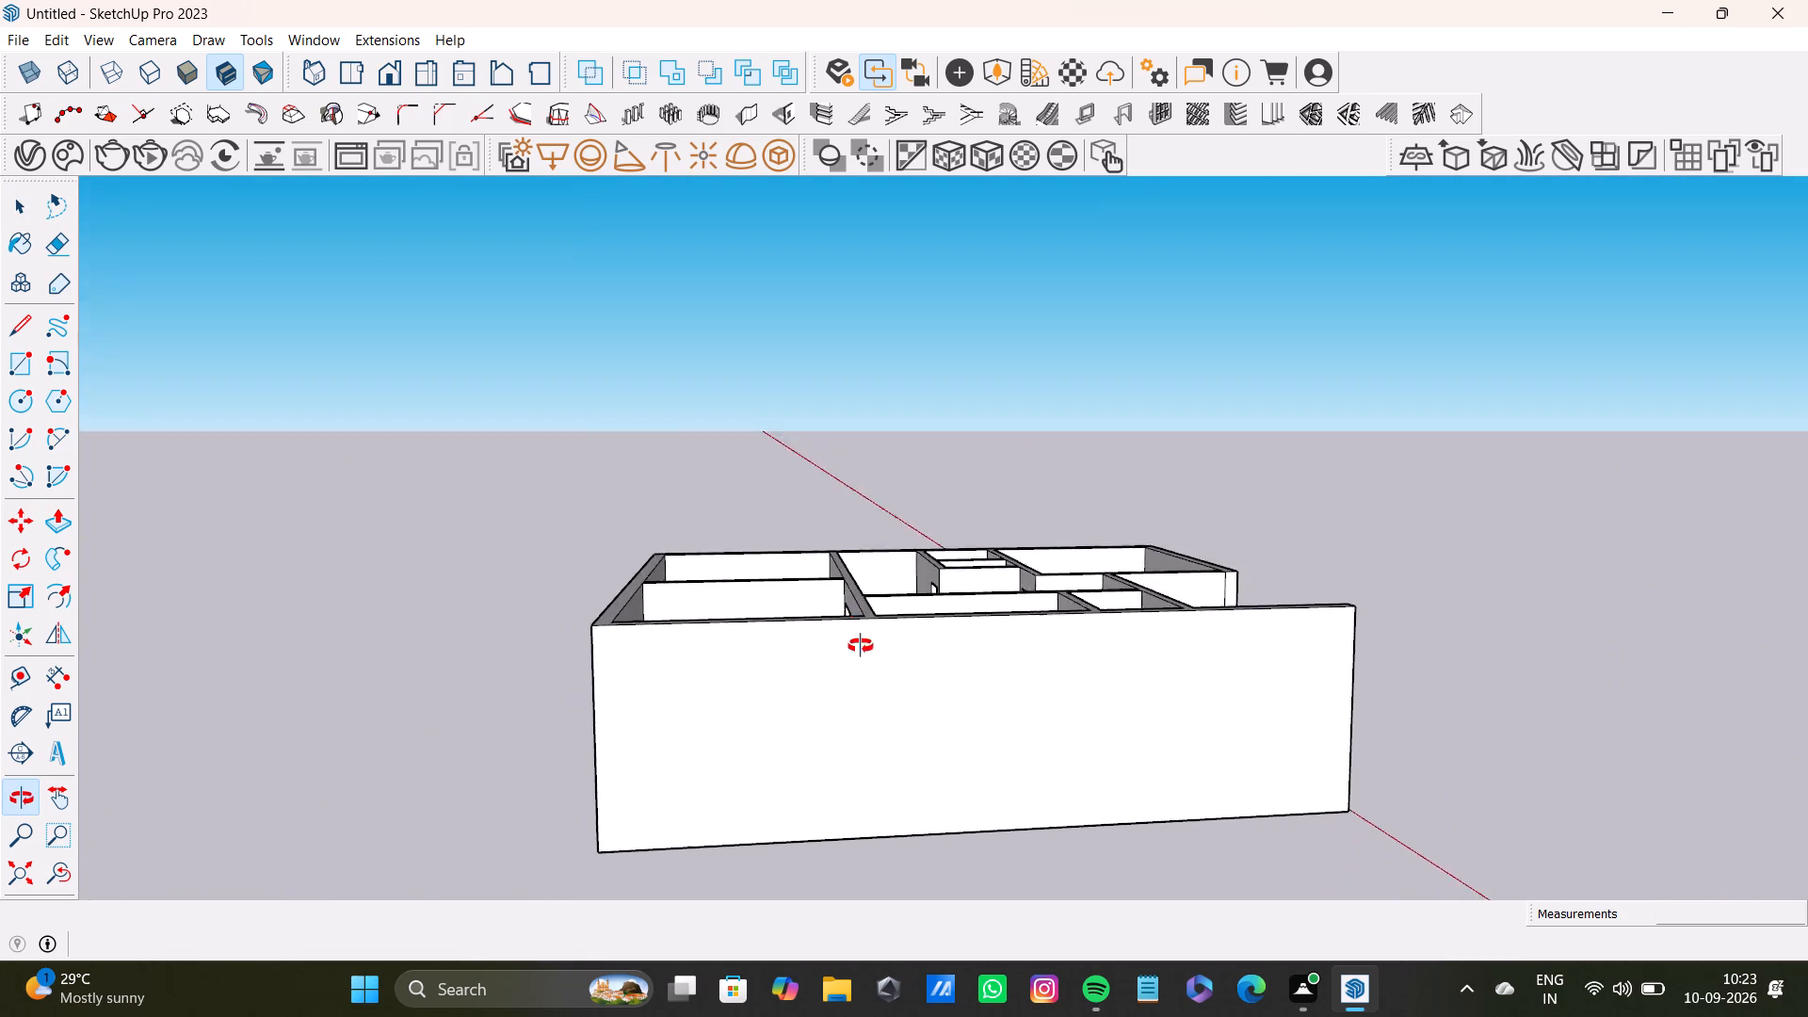
pyautogui.moveTo(861, 646); pyautogui.dragTo(794, 605, button='middle')
pyautogui.press('t')
pyautogui.scroll(6, 768, 582)
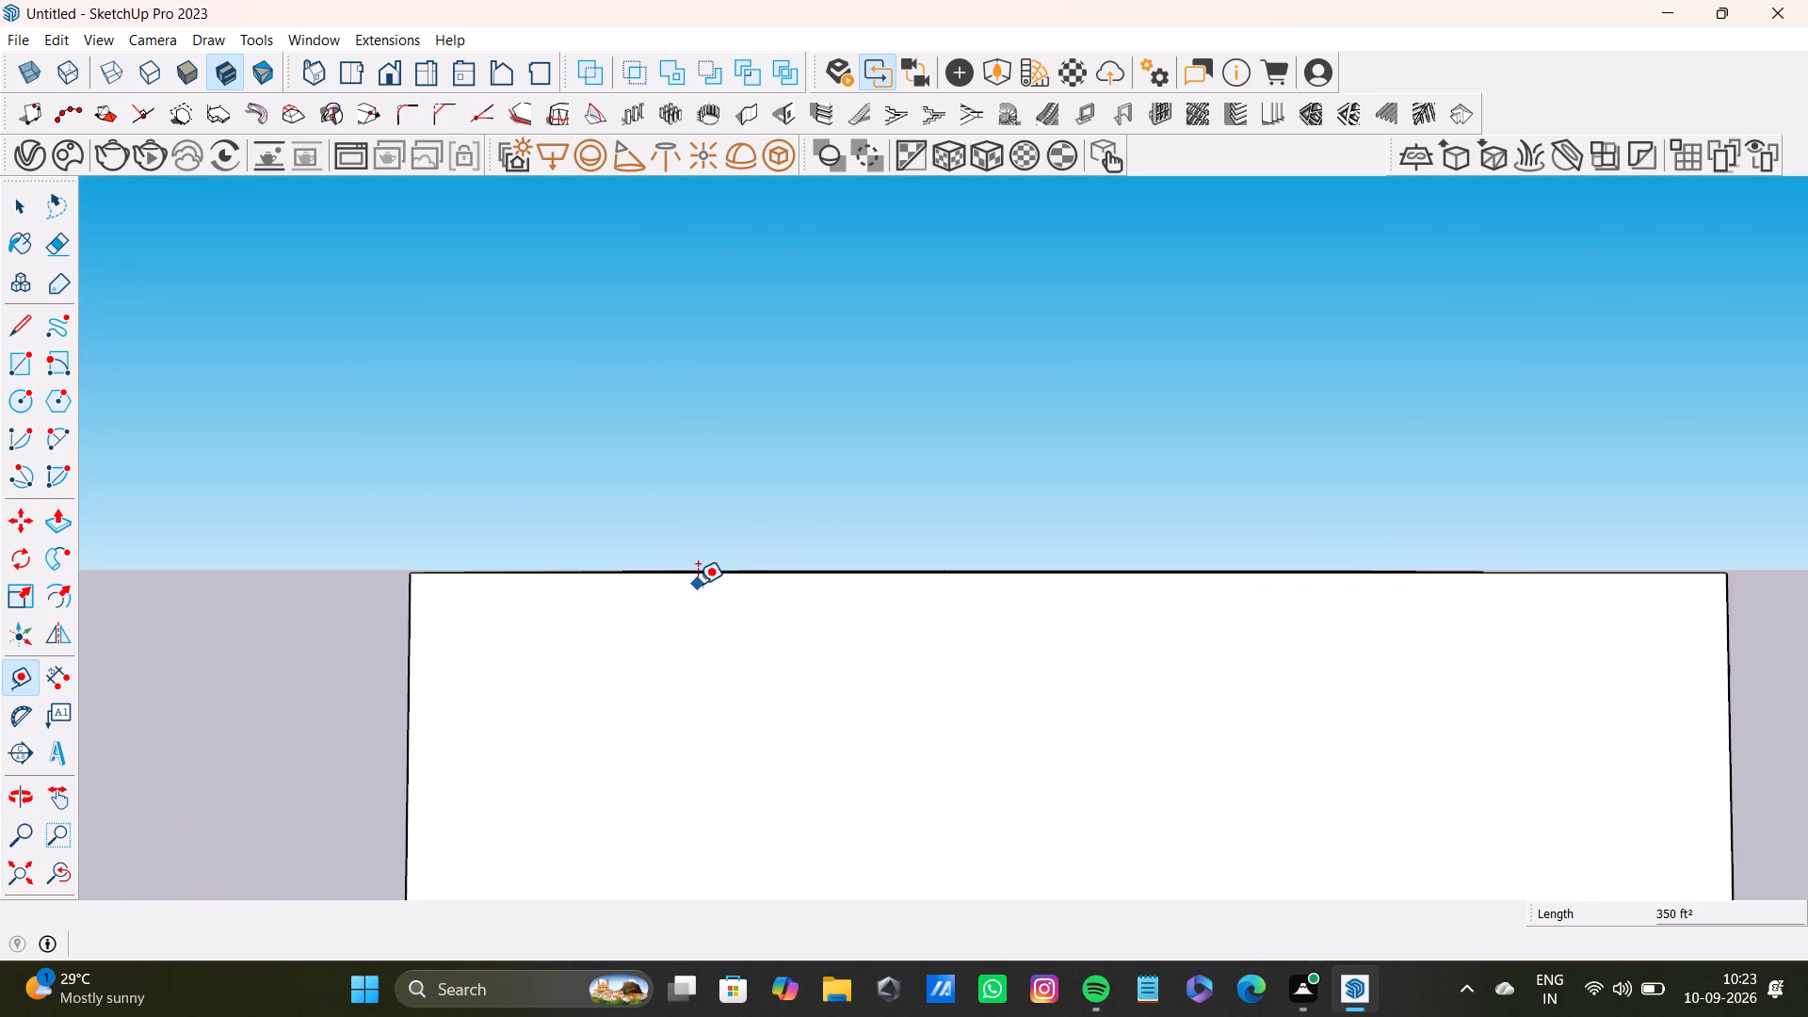
pyautogui.click(792, 573)
pyautogui.scroll(-4, 804, 700)
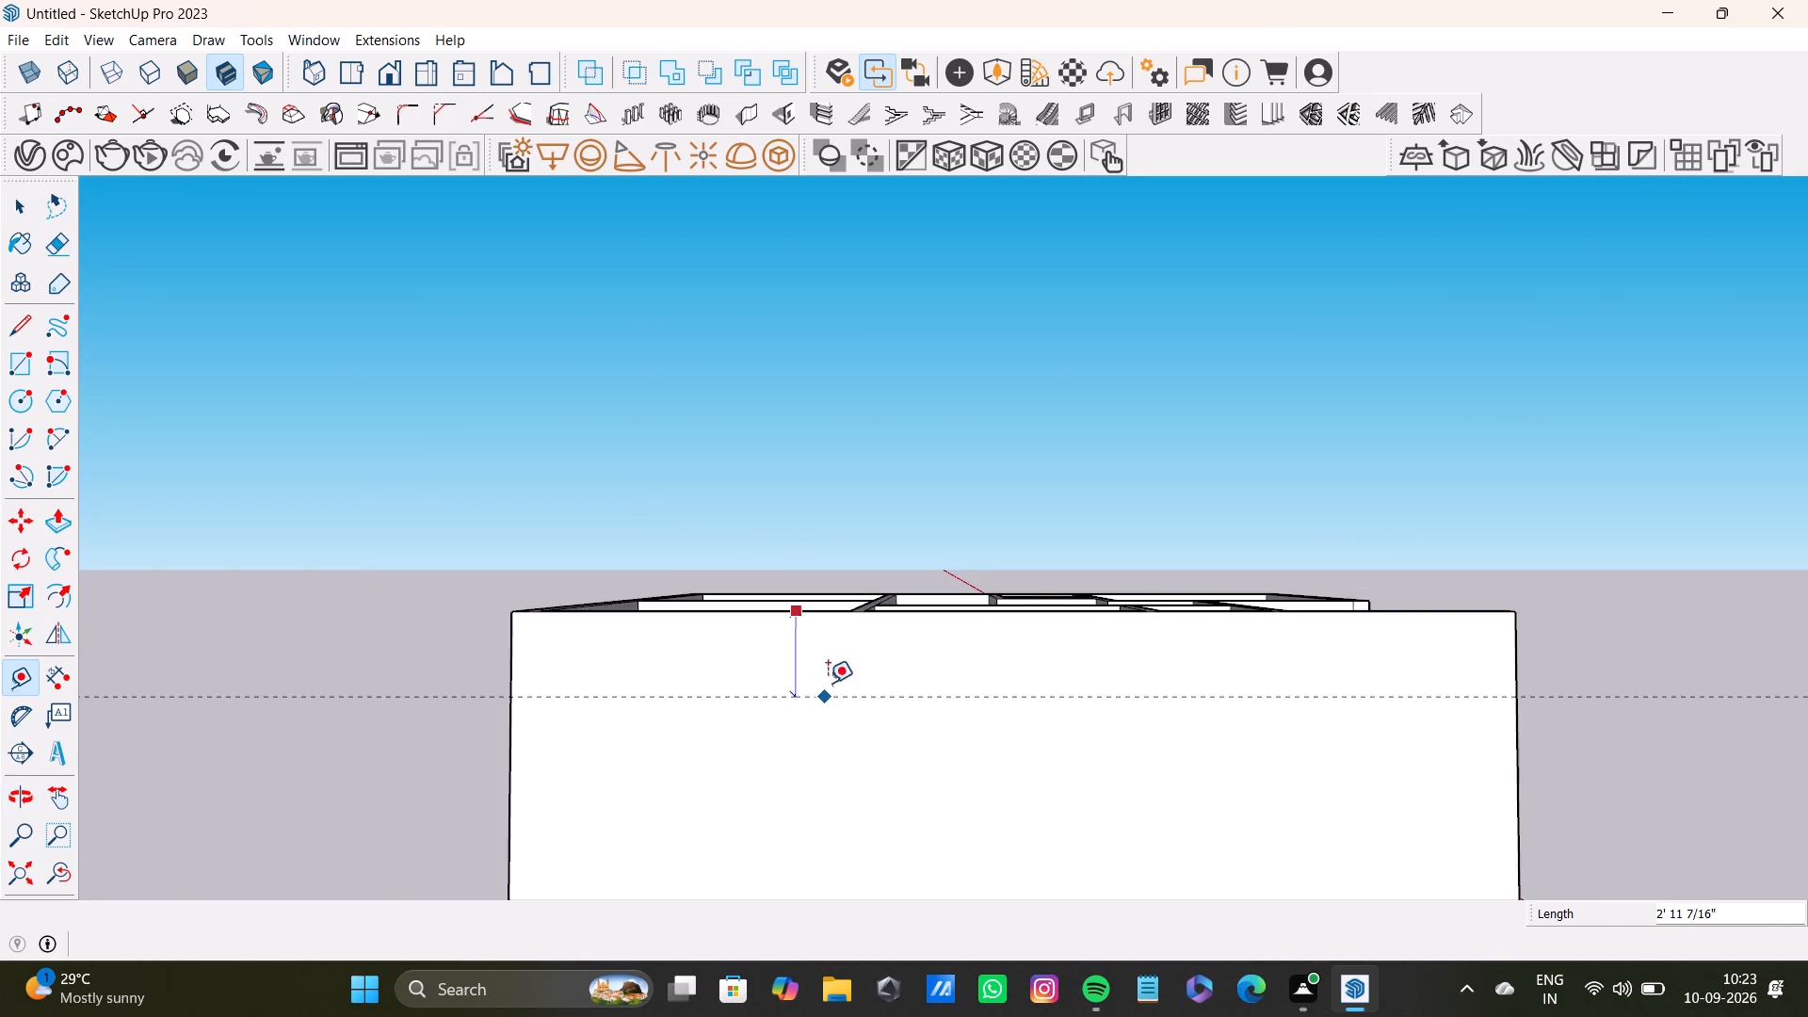
pyautogui.keyDown('shift'); pyautogui.moveTo(828, 683); pyautogui.dragTo(797, 676, button='middle'); pyautogui.keyUp('shift')
pyautogui.write("2'")
pyautogui.press('Return')
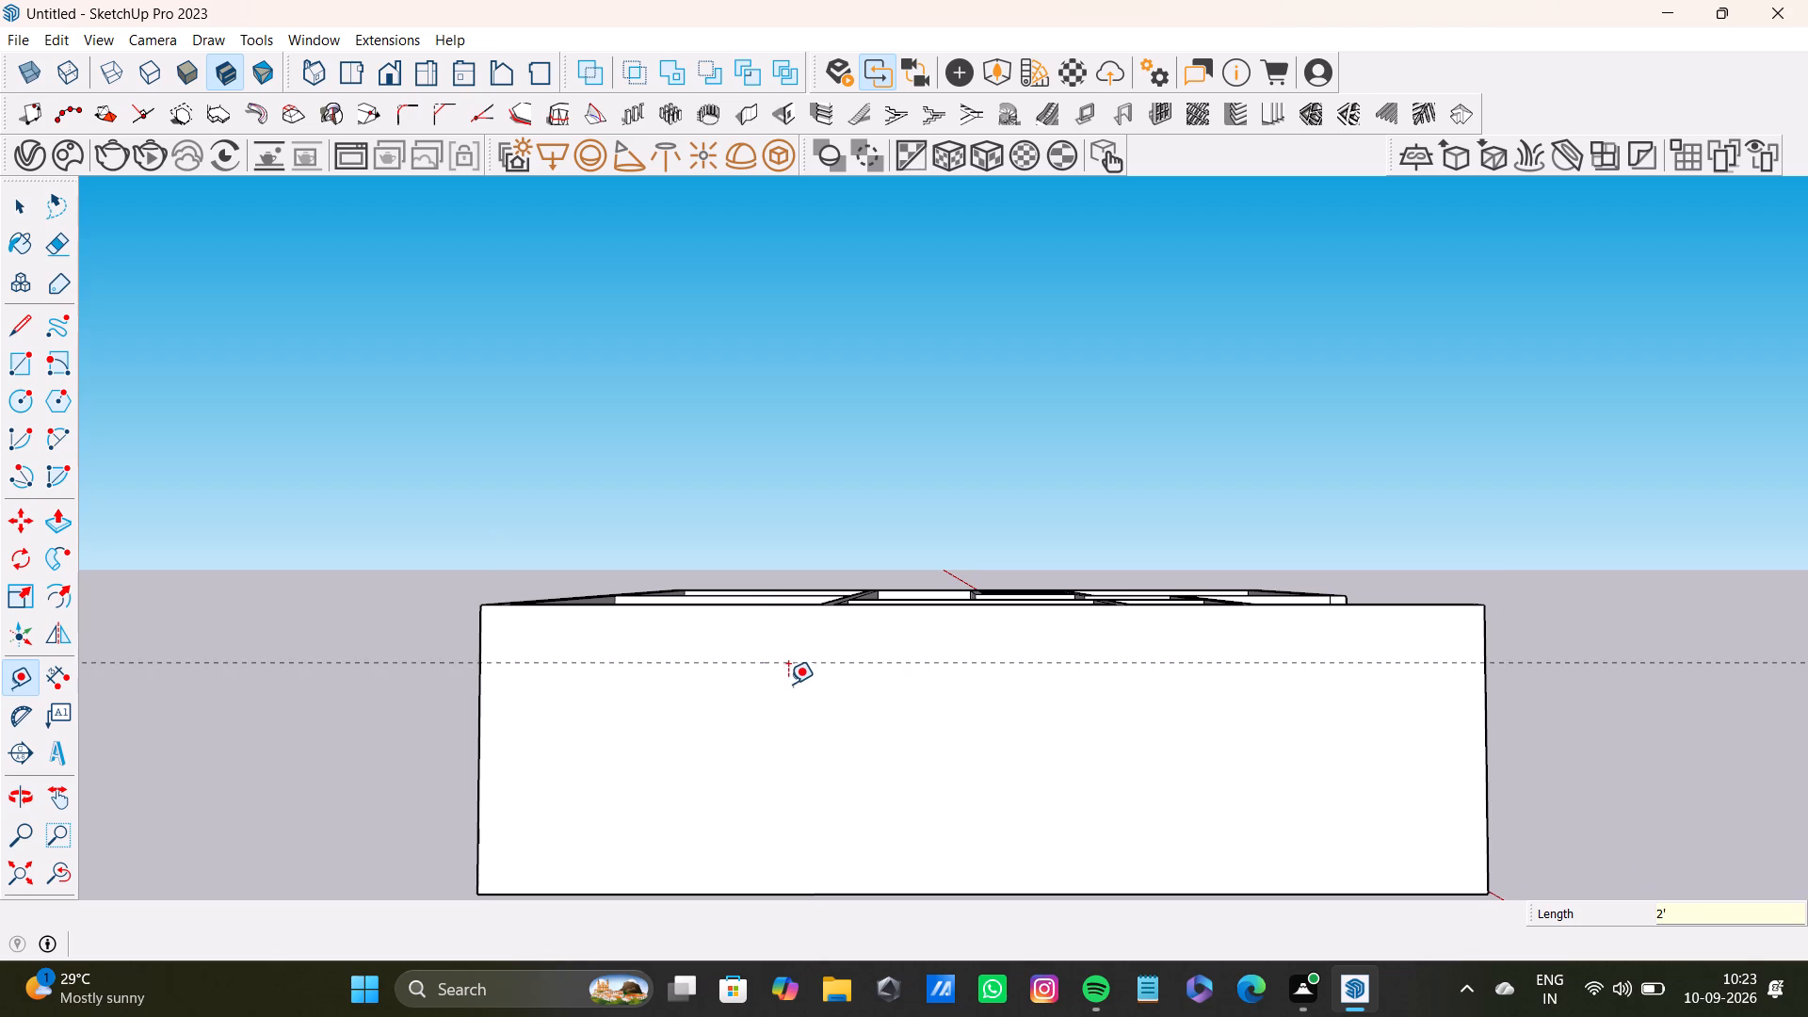
# Place a horizontal guide 3' above the bottom edge of the same outer side wall.
pyautogui.scroll(-5, 757, 753)
pyautogui.keyDown('shift'); pyautogui.moveTo(832, 805); pyautogui.dragTo(842, 709, button='middle'); pyautogui.keyUp('shift')
pyautogui.scroll(7, 780, 766)
pyautogui.click(758, 742)
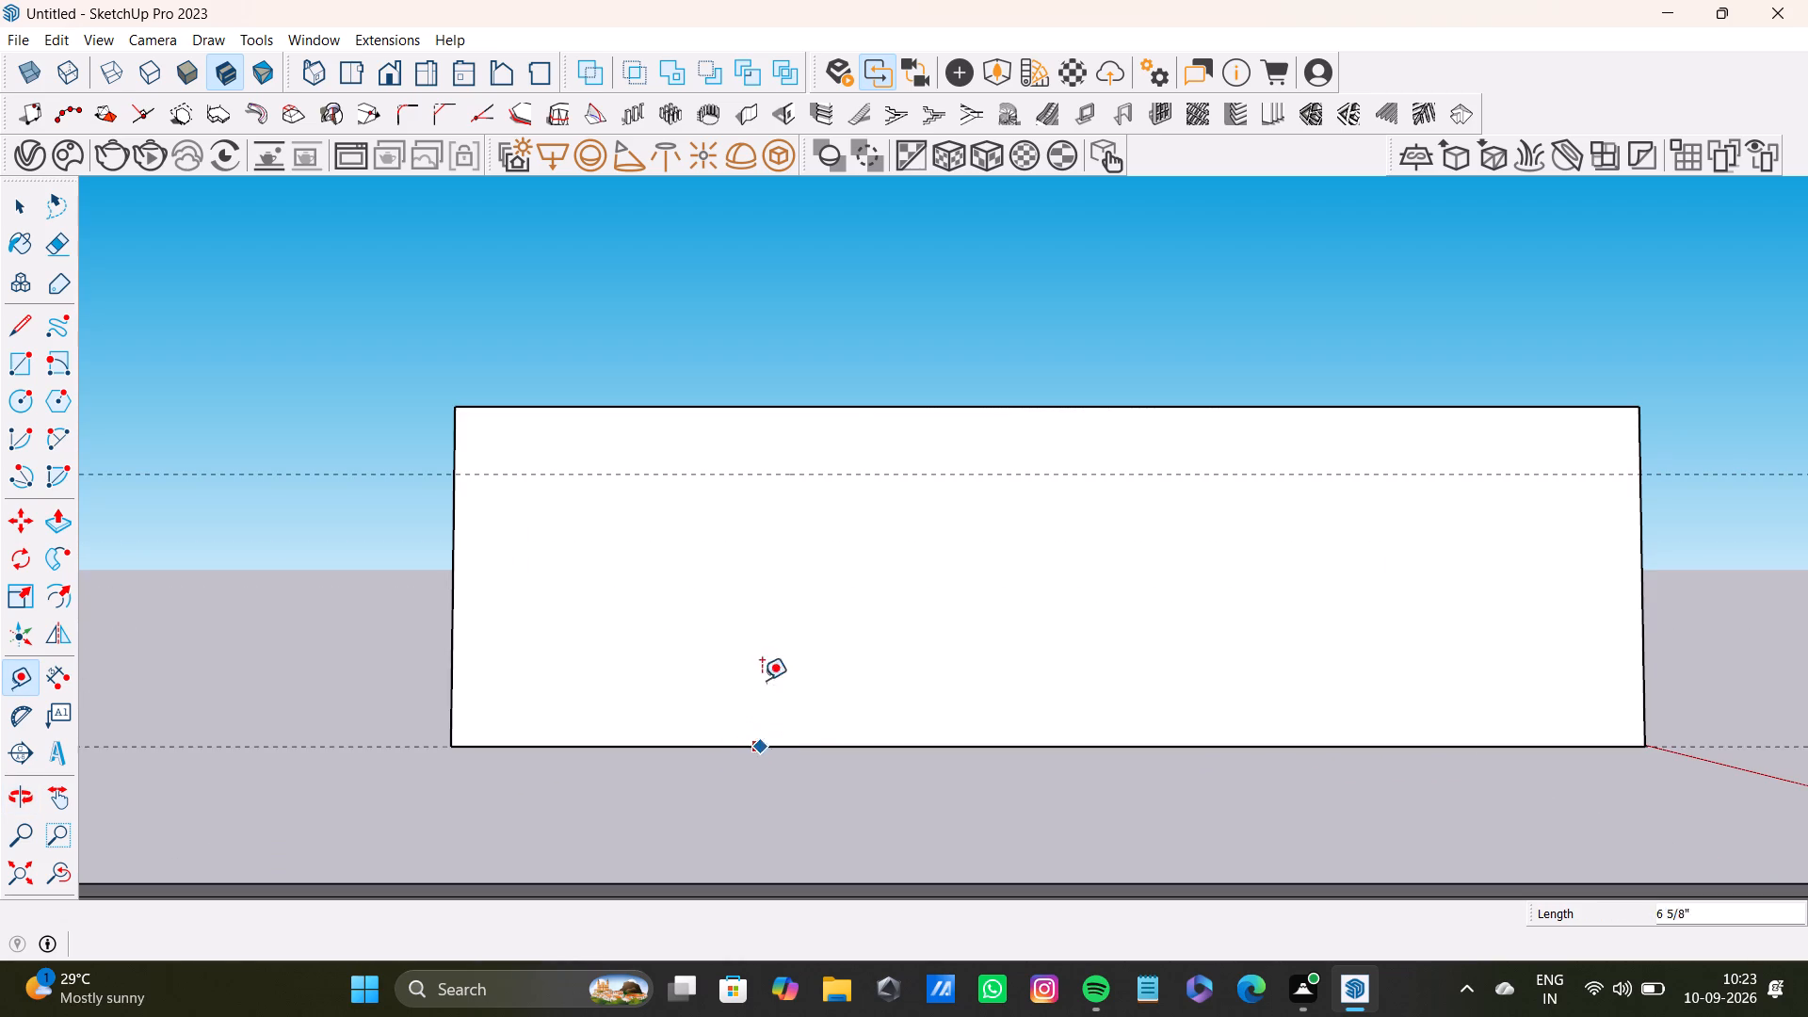
pyautogui.write("3'")
pyautogui.press('Return')
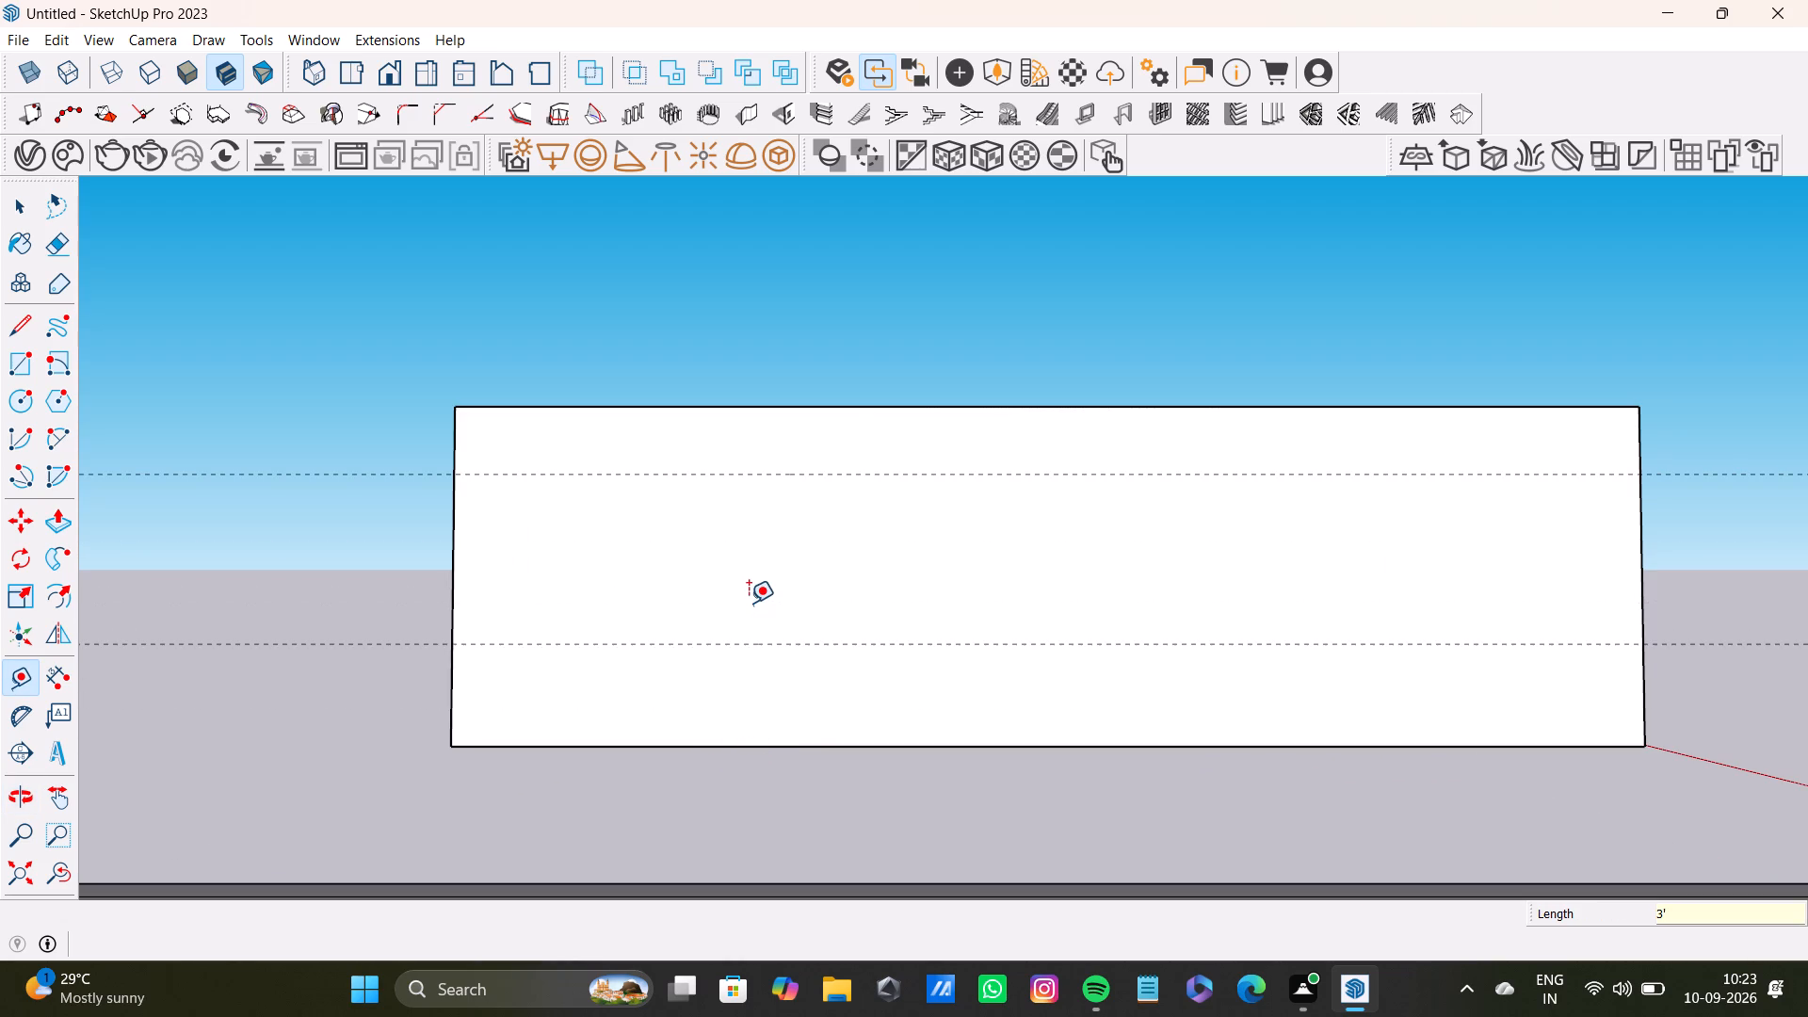
pyautogui.press('space')
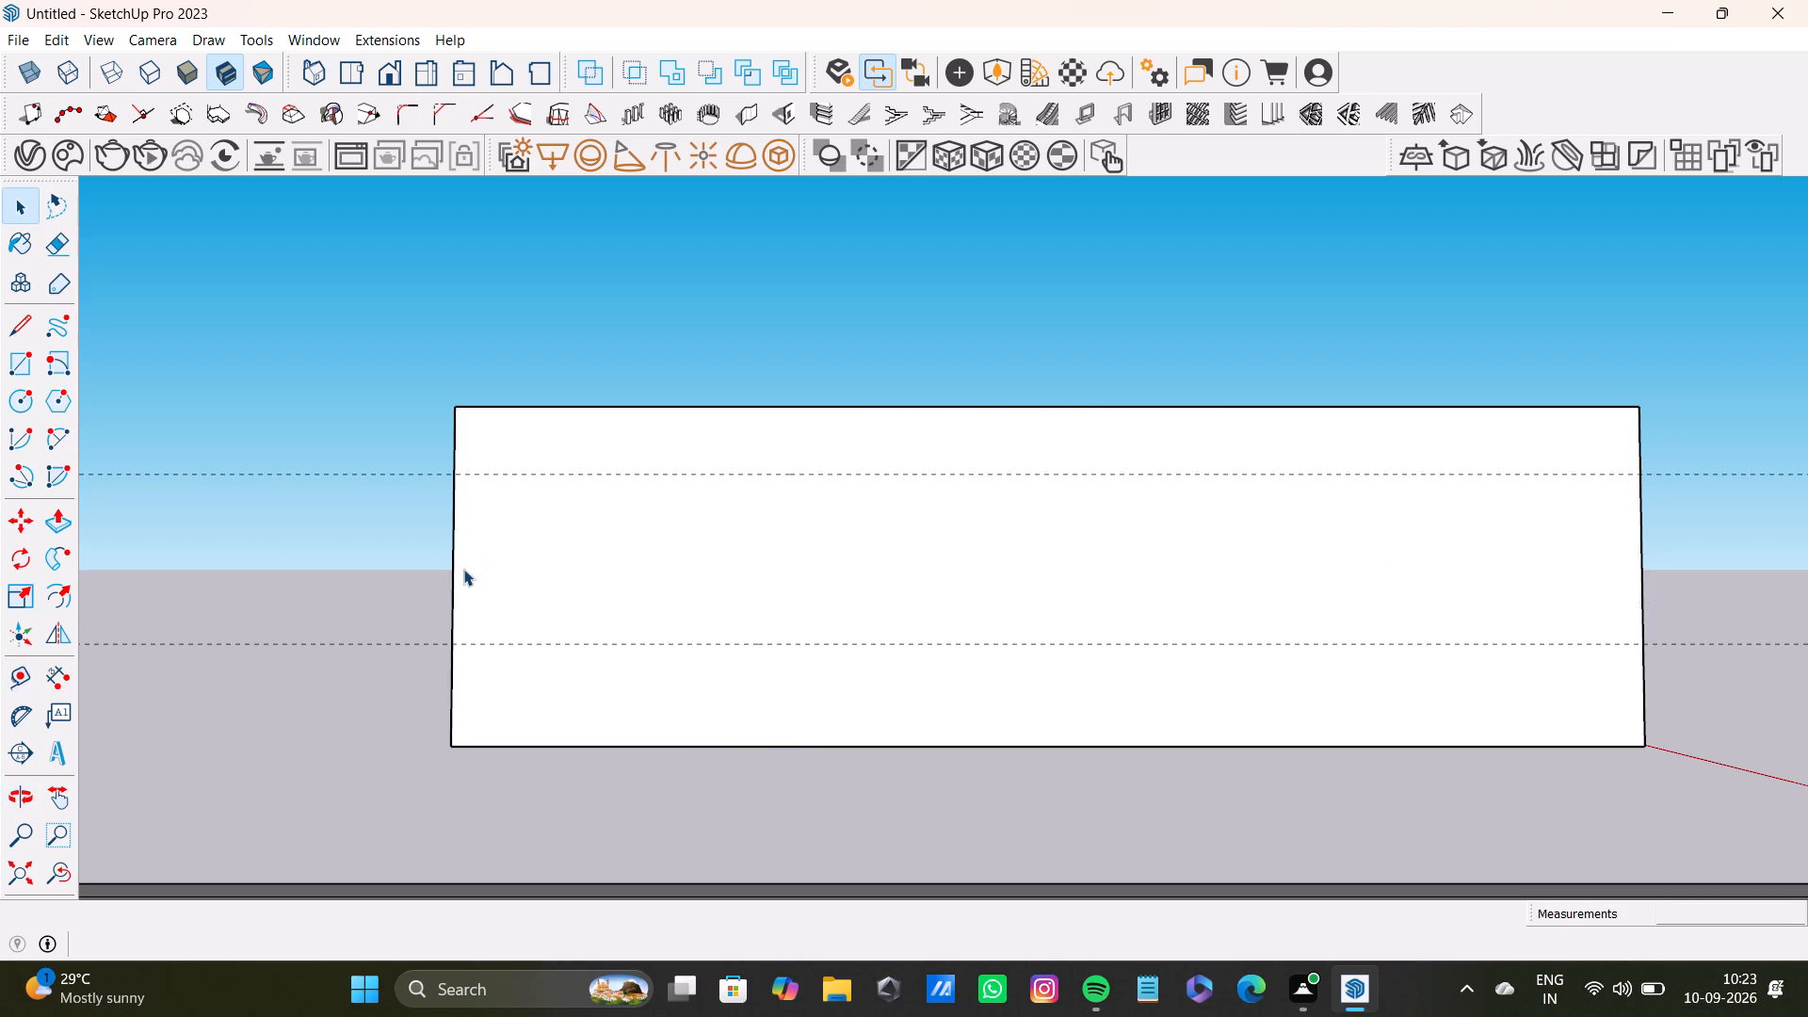
# Place a vertical guide about 1'3" in from one end of the outer side wall and another near its opposite end.
pyautogui.press('t')
pyautogui.click(448, 585)
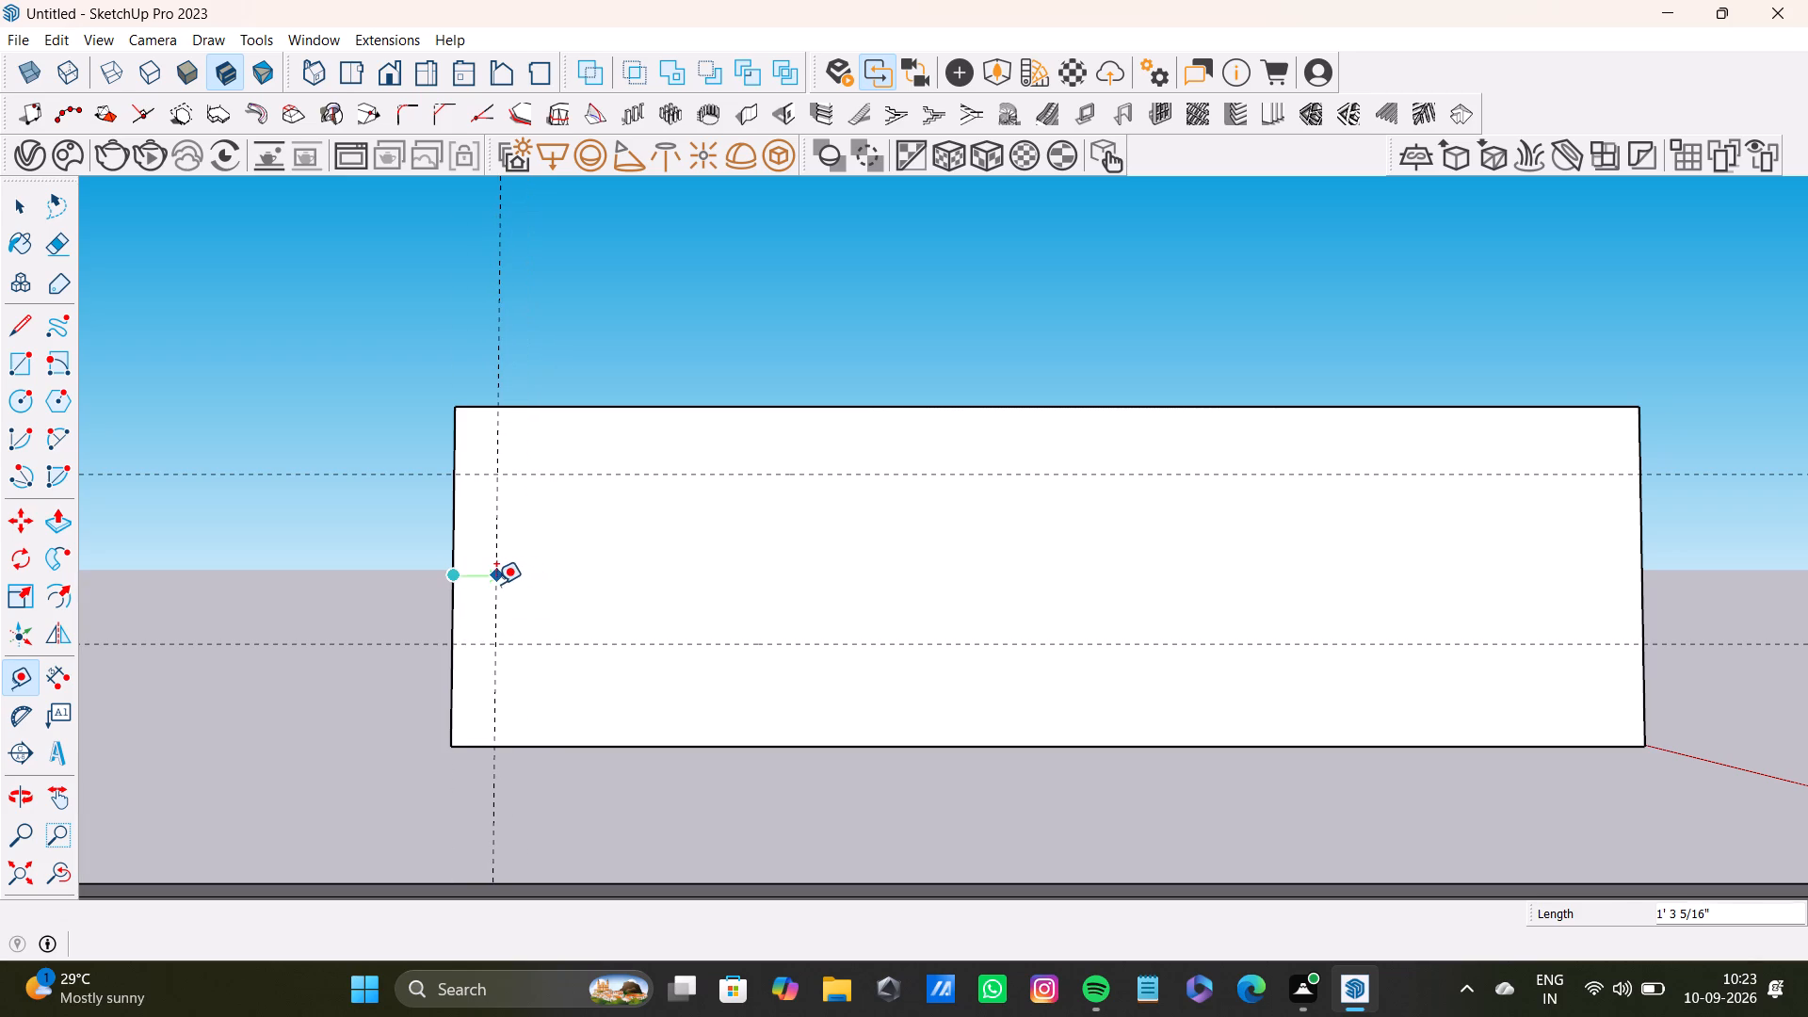
pyautogui.click(496, 584)
pyautogui.click(1641, 580)
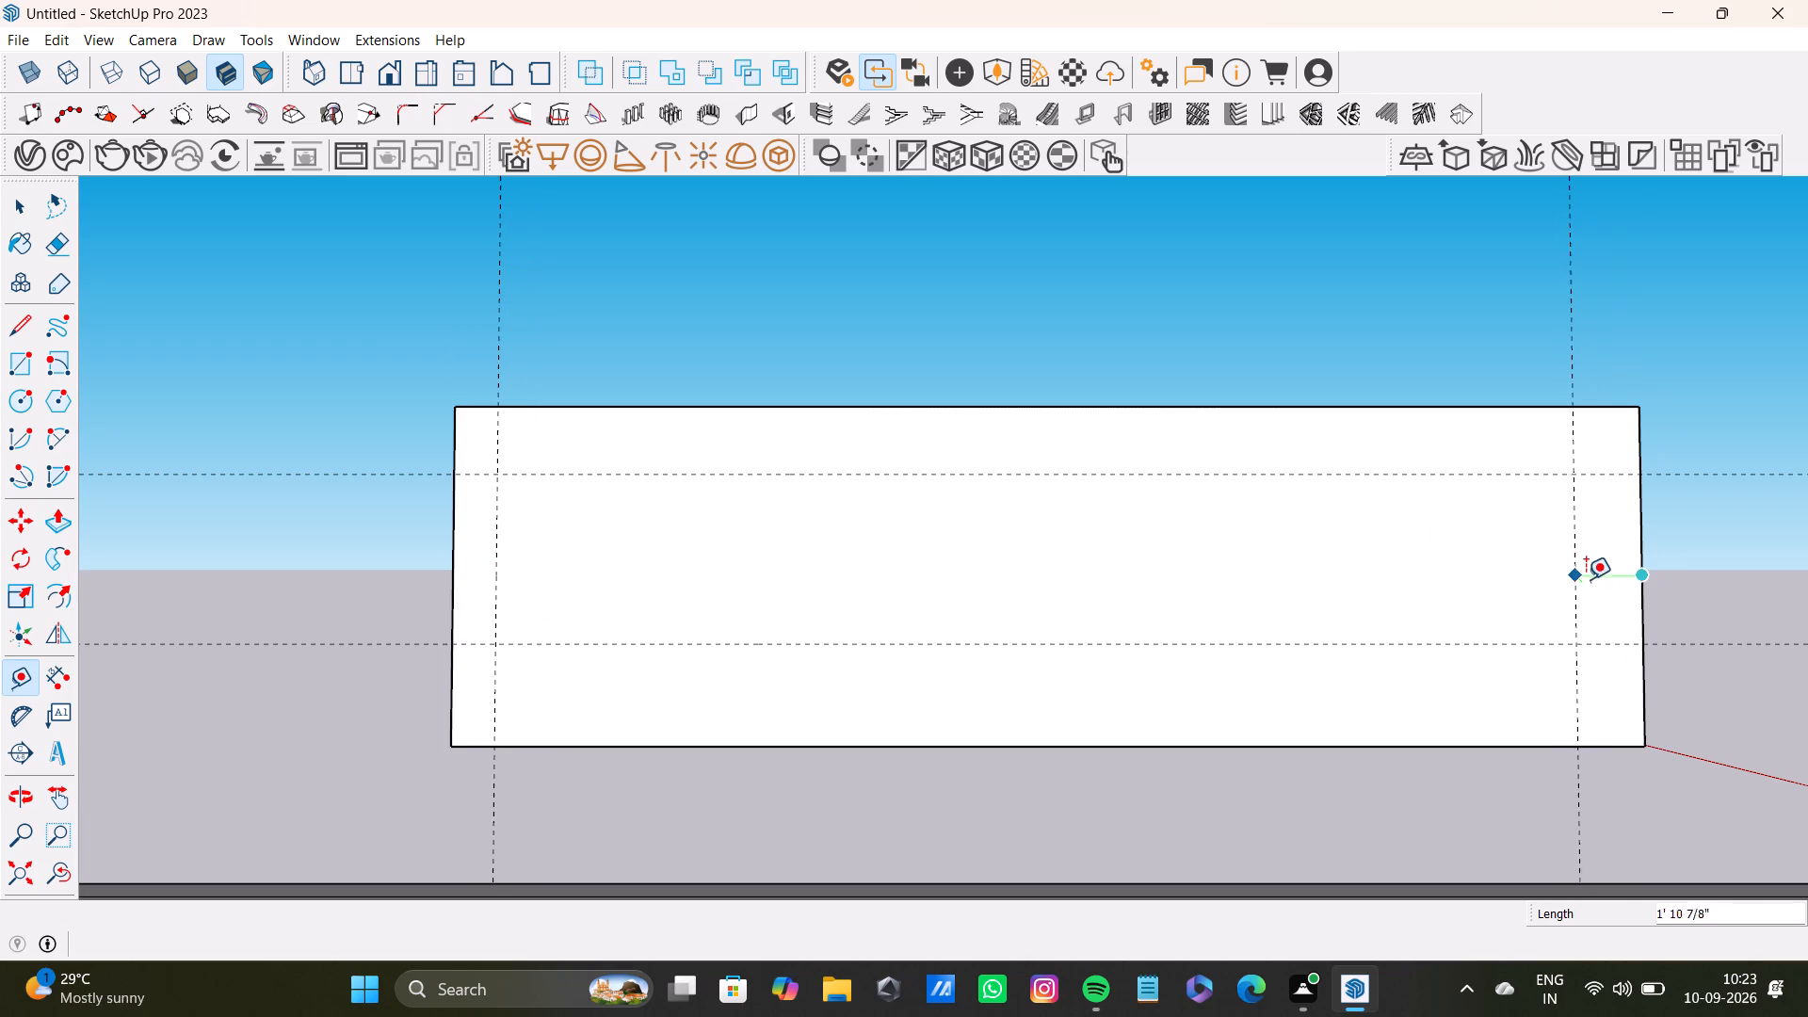
pyautogui.click(1606, 581)
pyautogui.scroll(-4, 628, 531)
pyautogui.scroll(4, 535, 557)
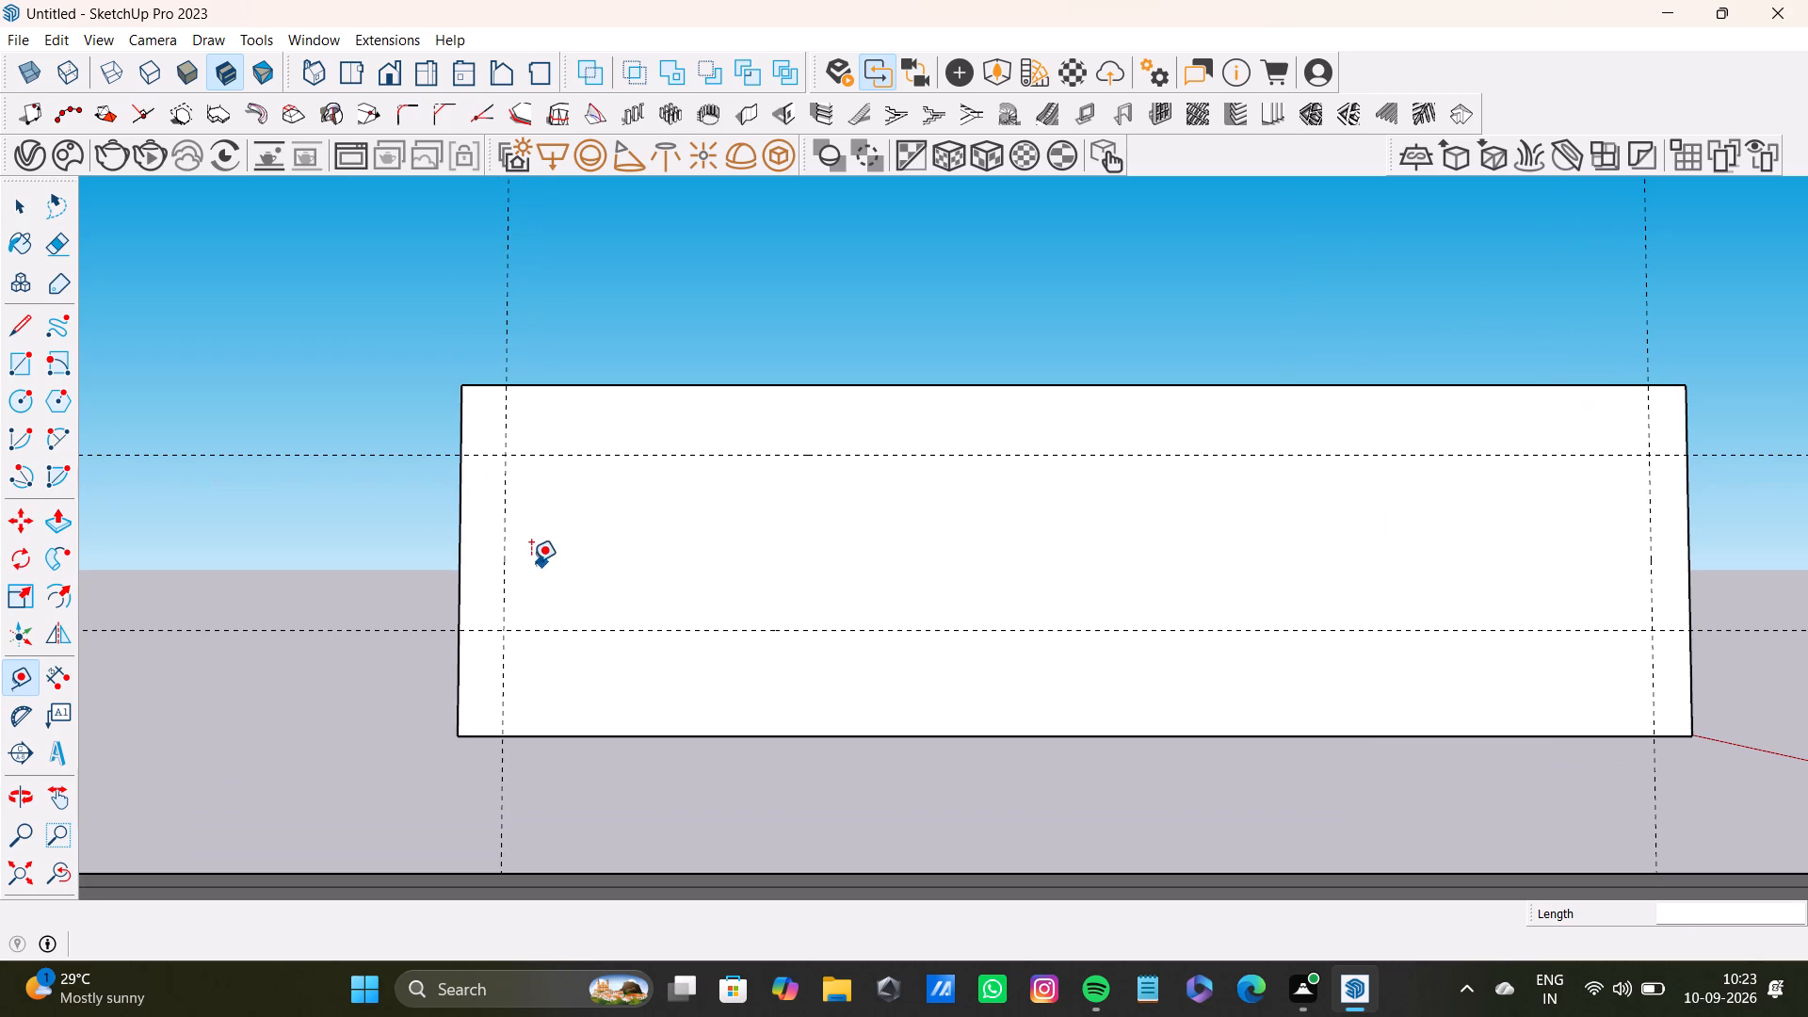
# Place a vertical guide about 10'4" along from the corner room's end guide, in line with that room's inner partition wall.
pyautogui.moveTo(788, 504); pyautogui.dragTo(813, 641, button='middle')
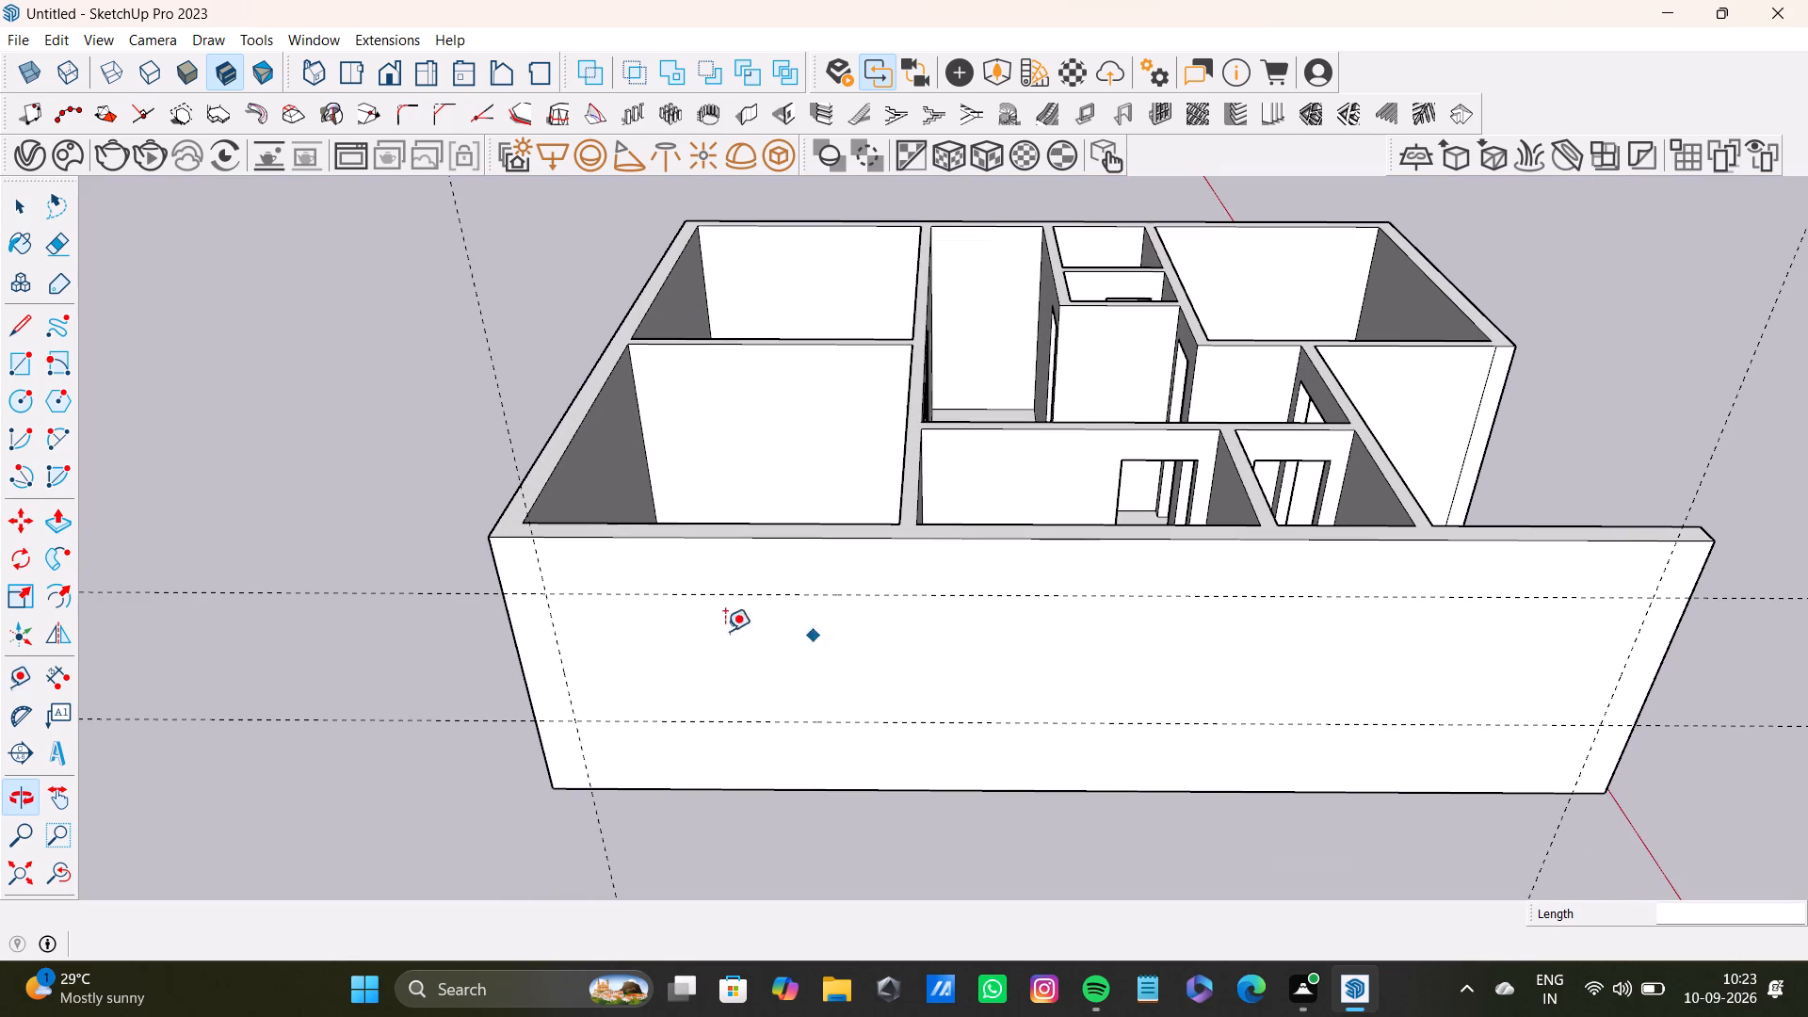
pyautogui.click(561, 661)
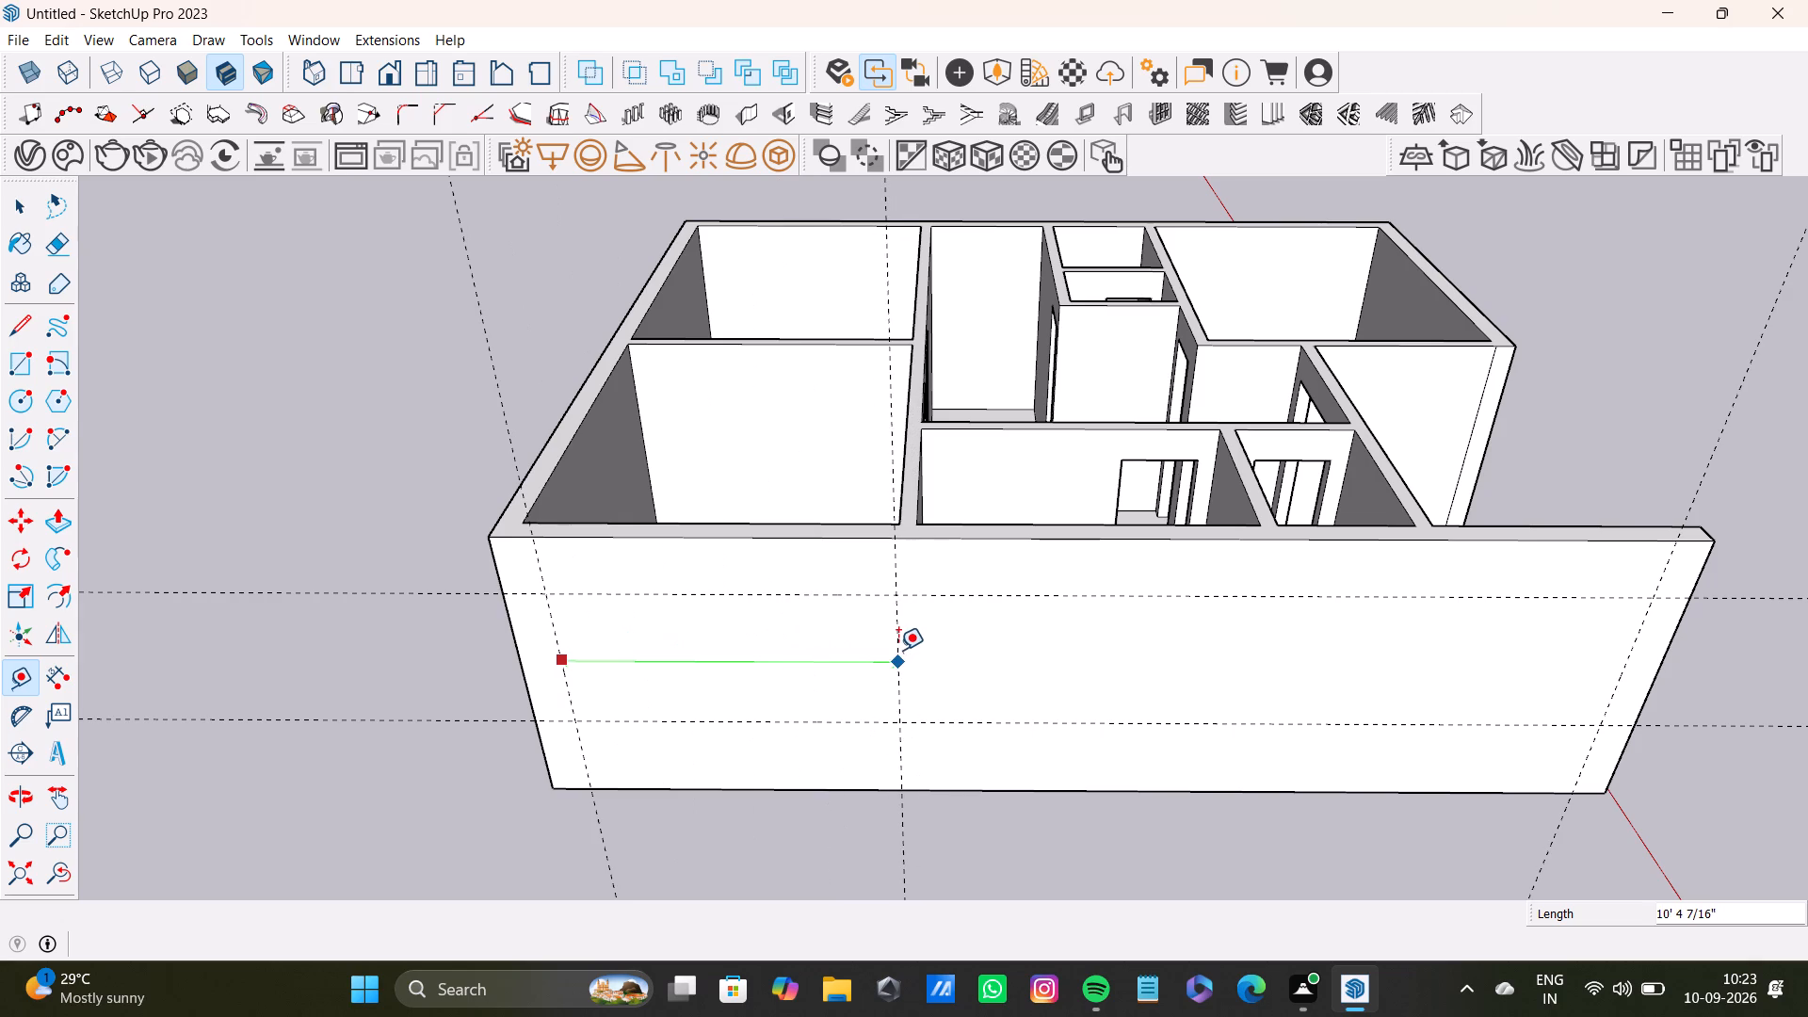
pyautogui.click(903, 653)
# Place vertical guides about 1'7" inside the partition-line guide and about 1'6" inside the corner room's end guide.
pyautogui.scroll(-4, 819, 672)
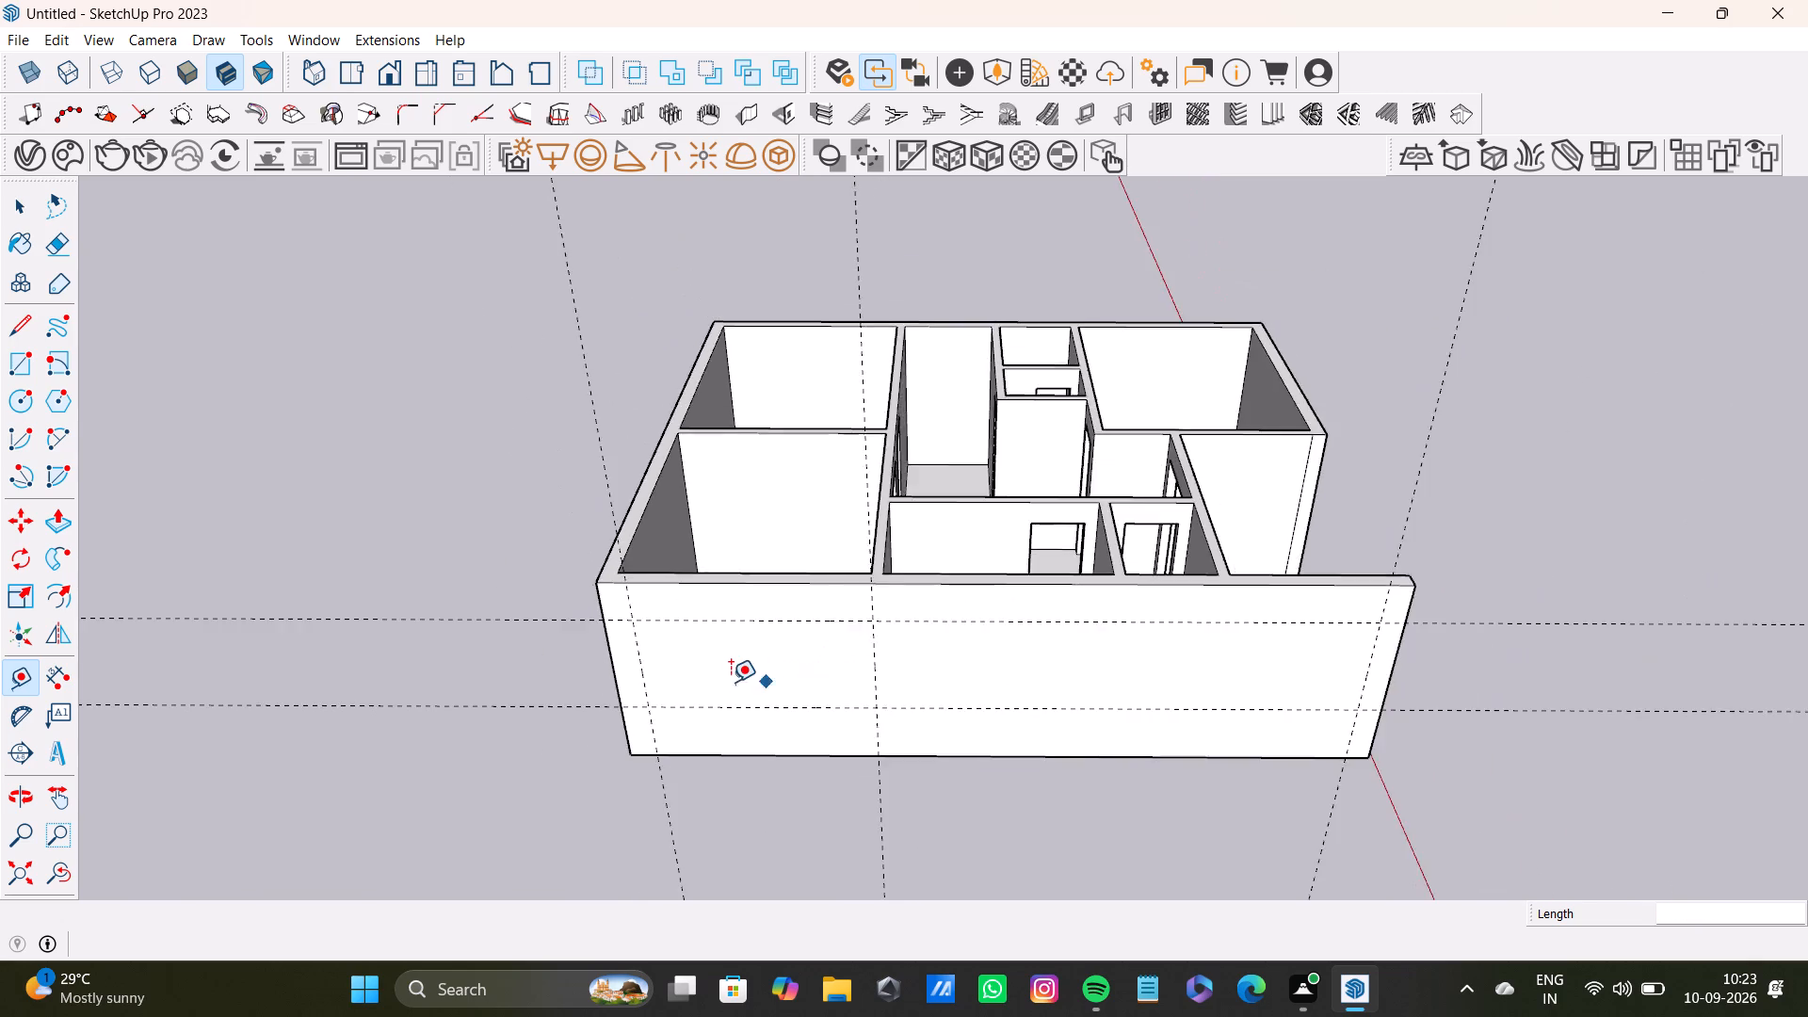
pyautogui.scroll(5, 731, 682)
pyautogui.moveTo(734, 682); pyautogui.dragTo(751, 543, button='middle')
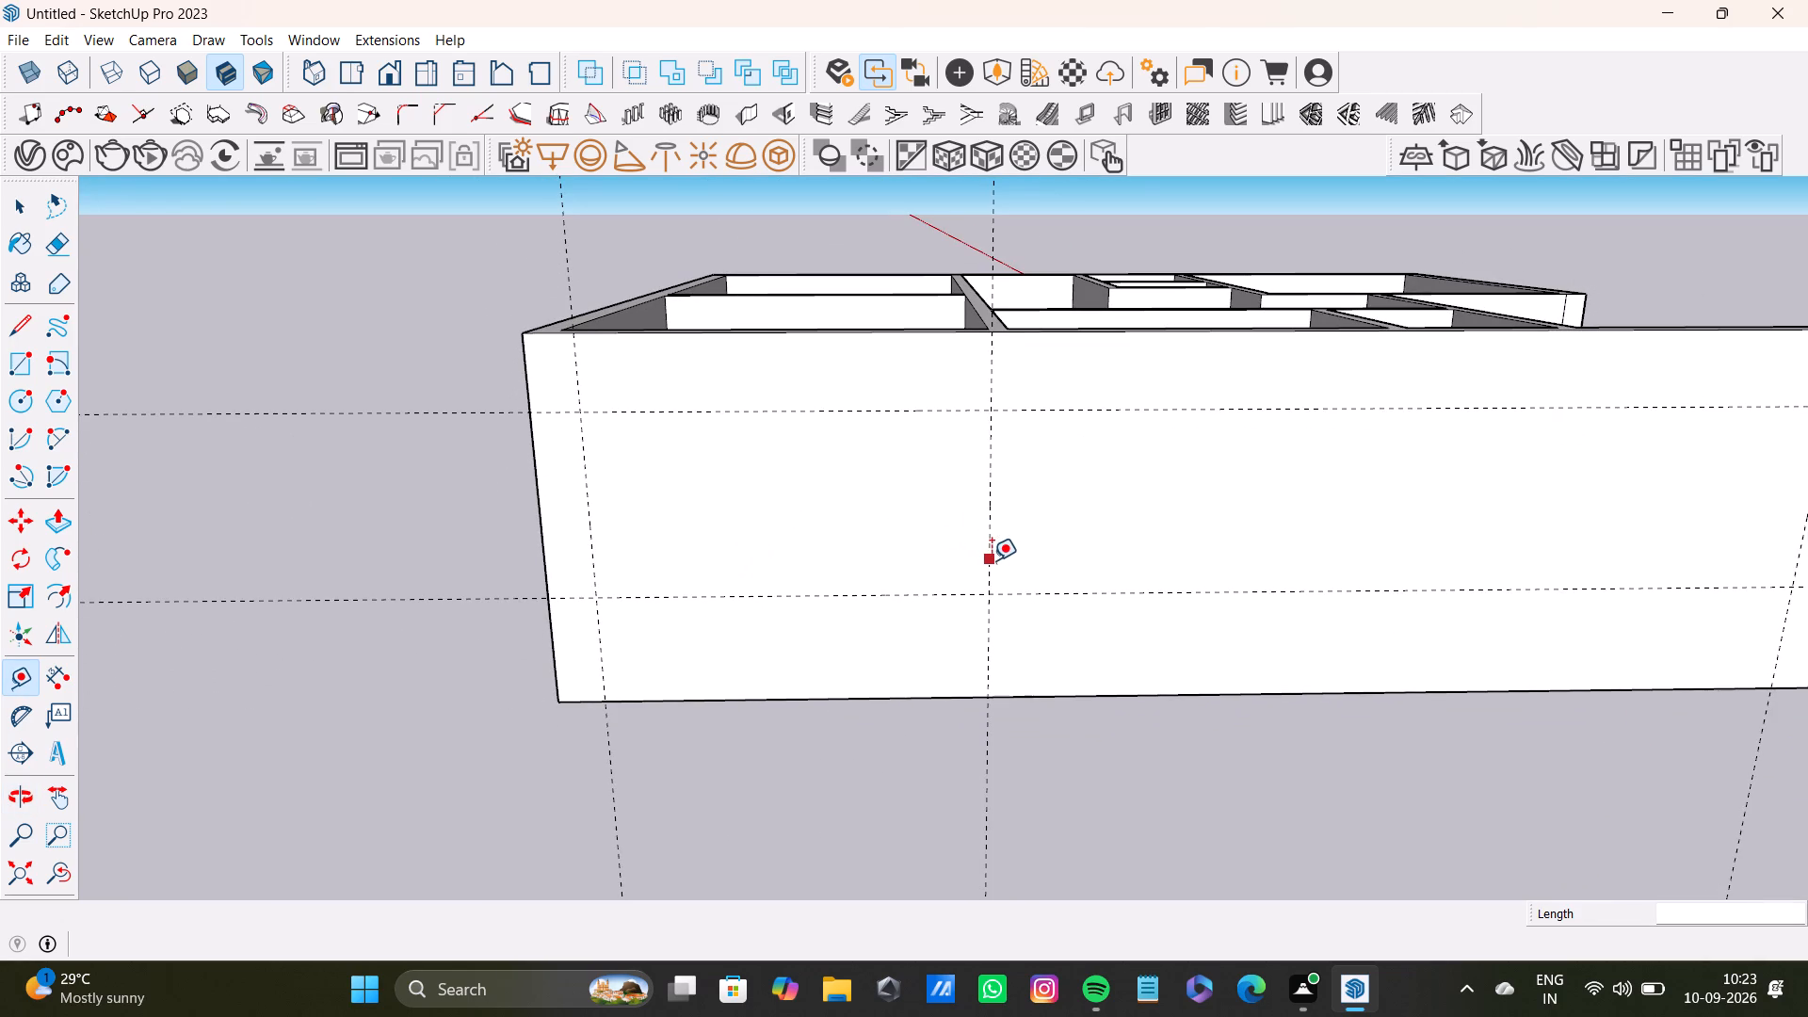
pyautogui.click(992, 560)
pyautogui.click(931, 565)
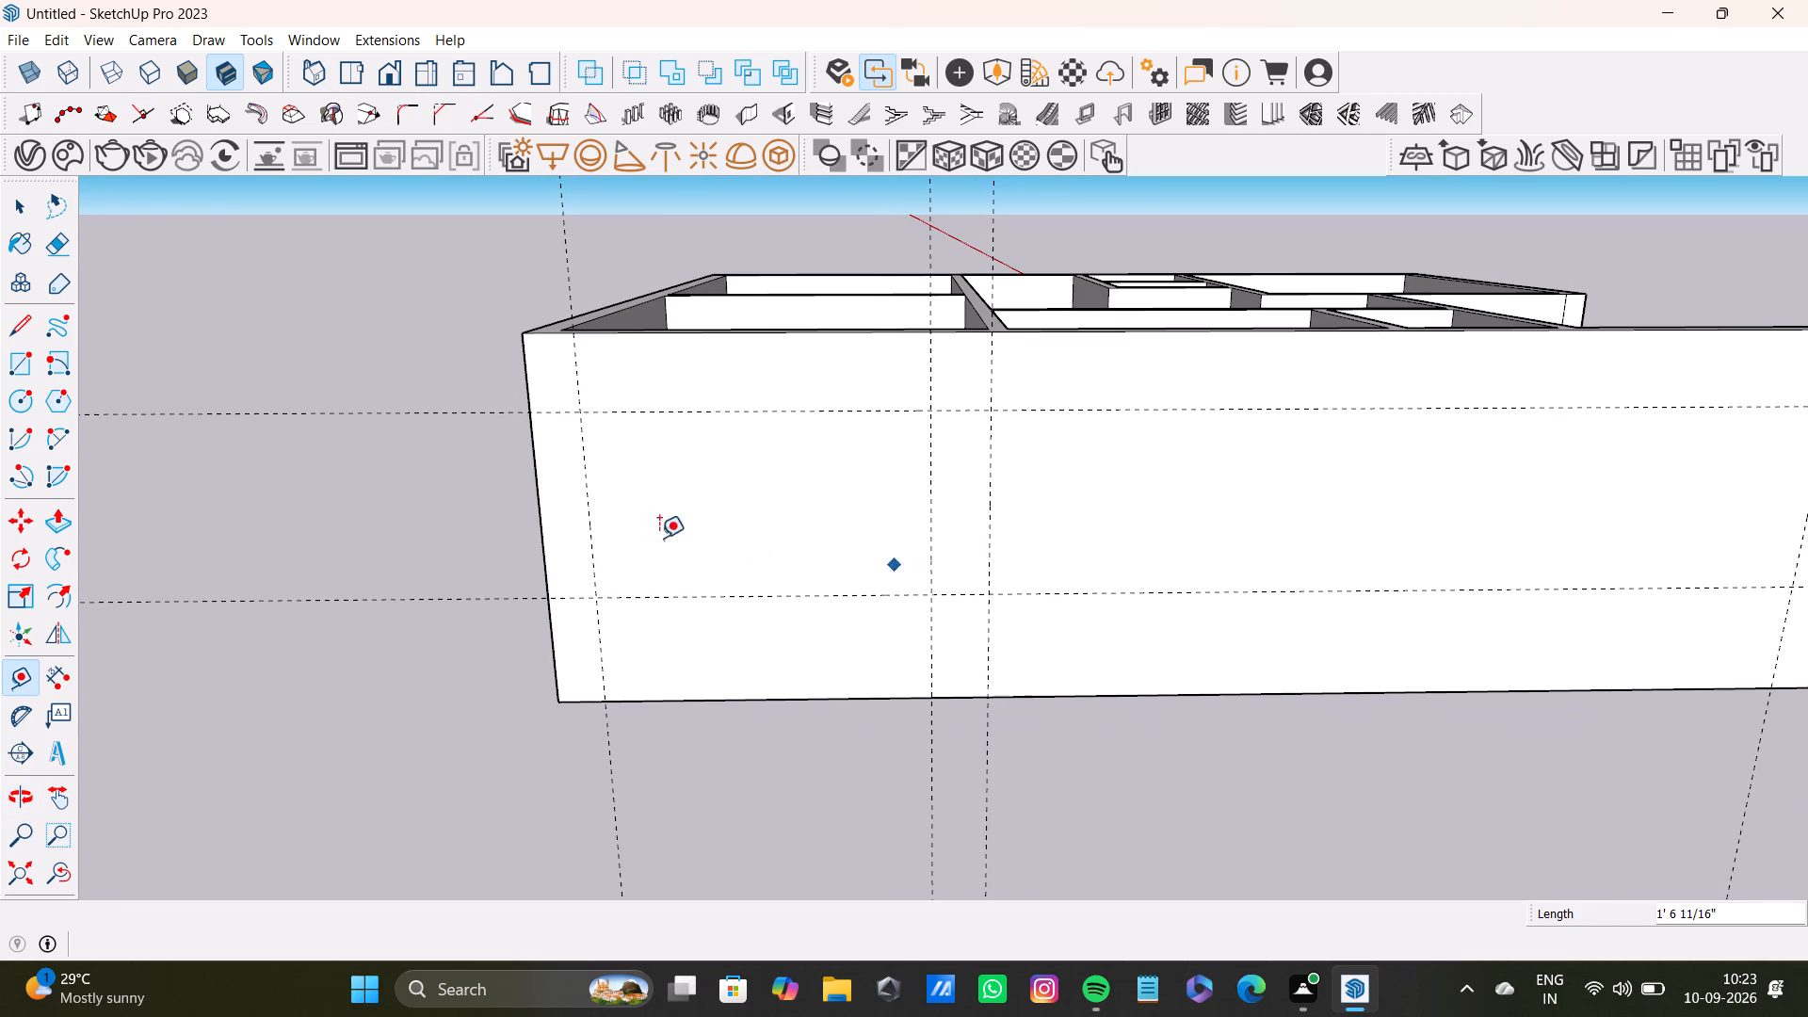
pyautogui.click(590, 553)
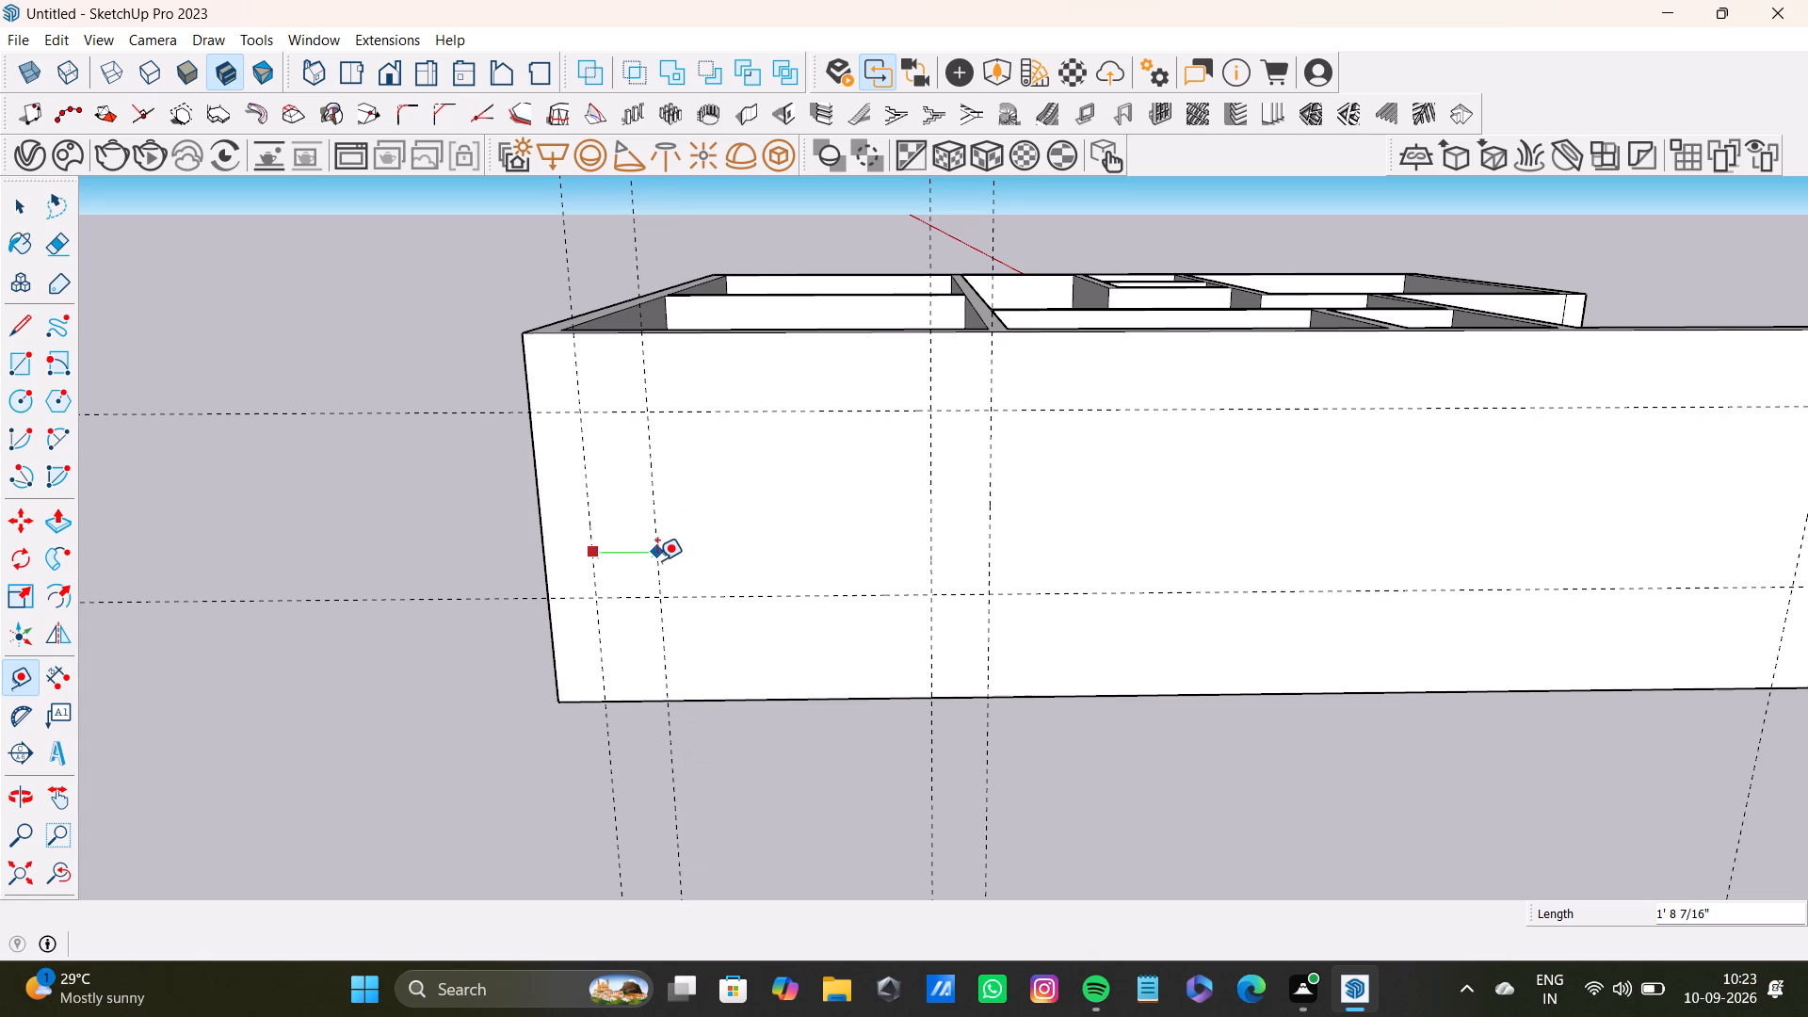
pyautogui.click(649, 564)
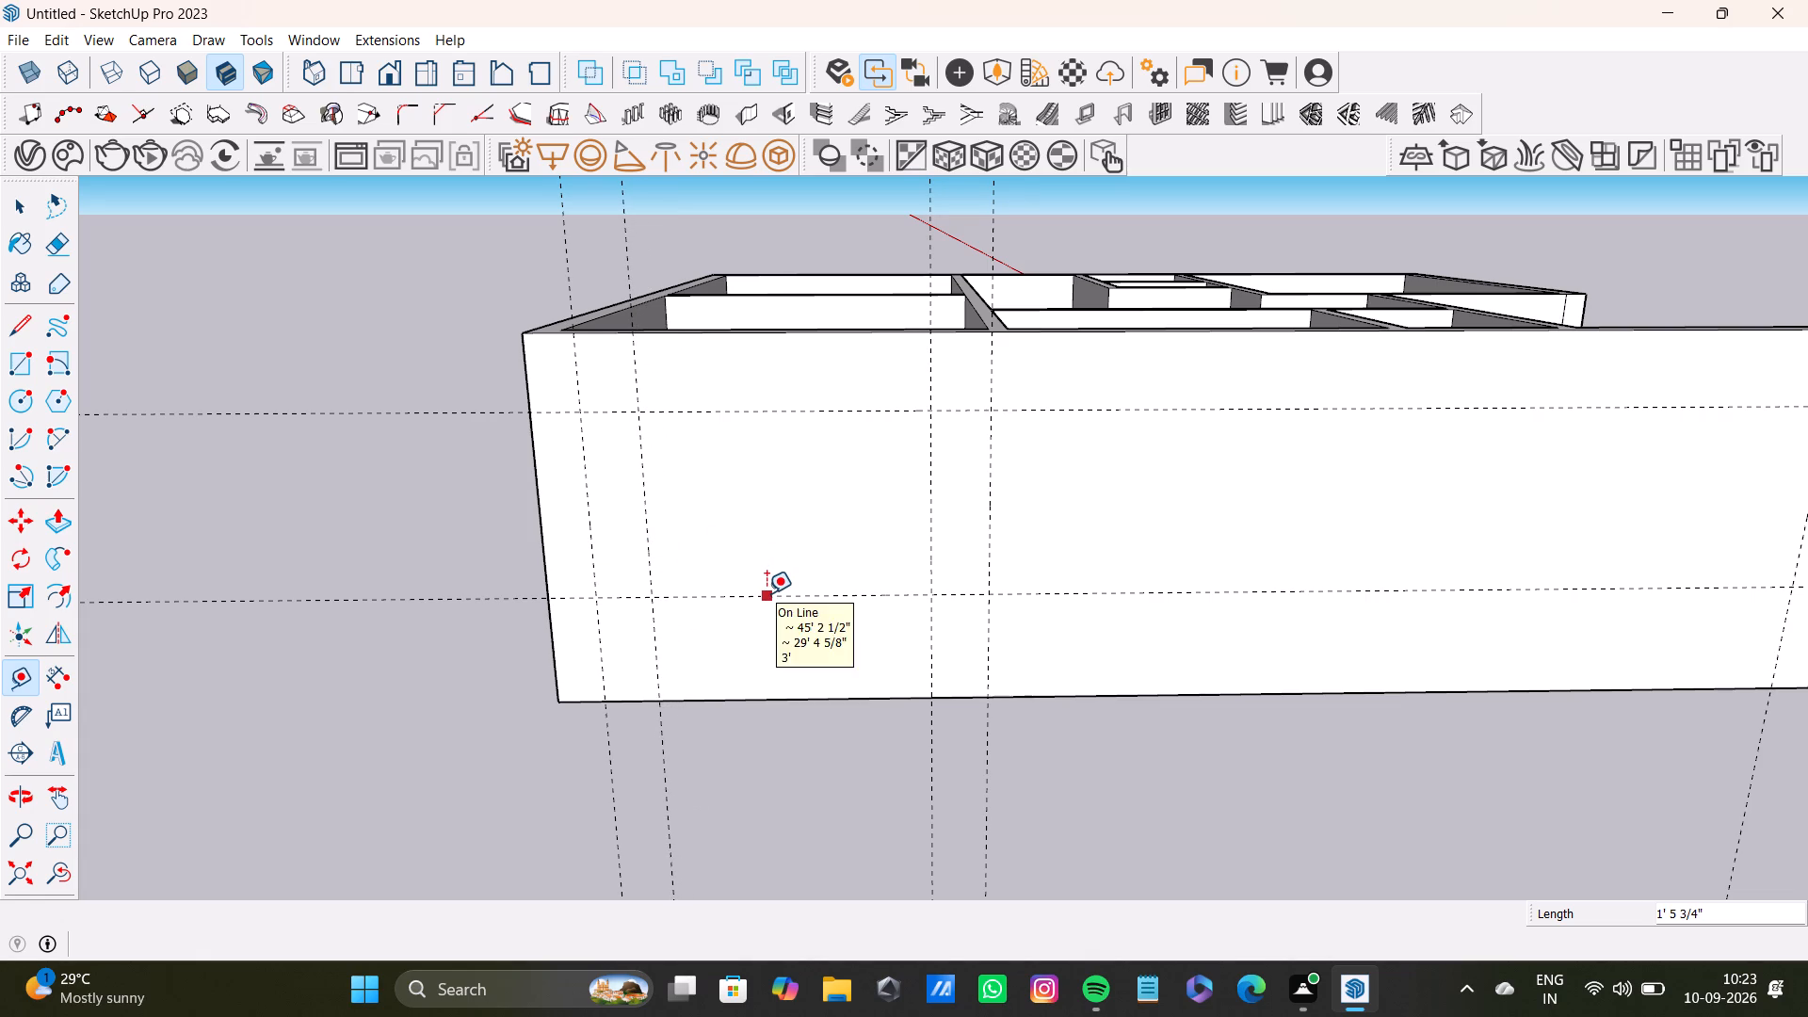
# Place a second horizontal guide slightly above the 3' guide for the window sill.
pyautogui.click(767, 593)
pyautogui.click(757, 549)
pyautogui.press('space')
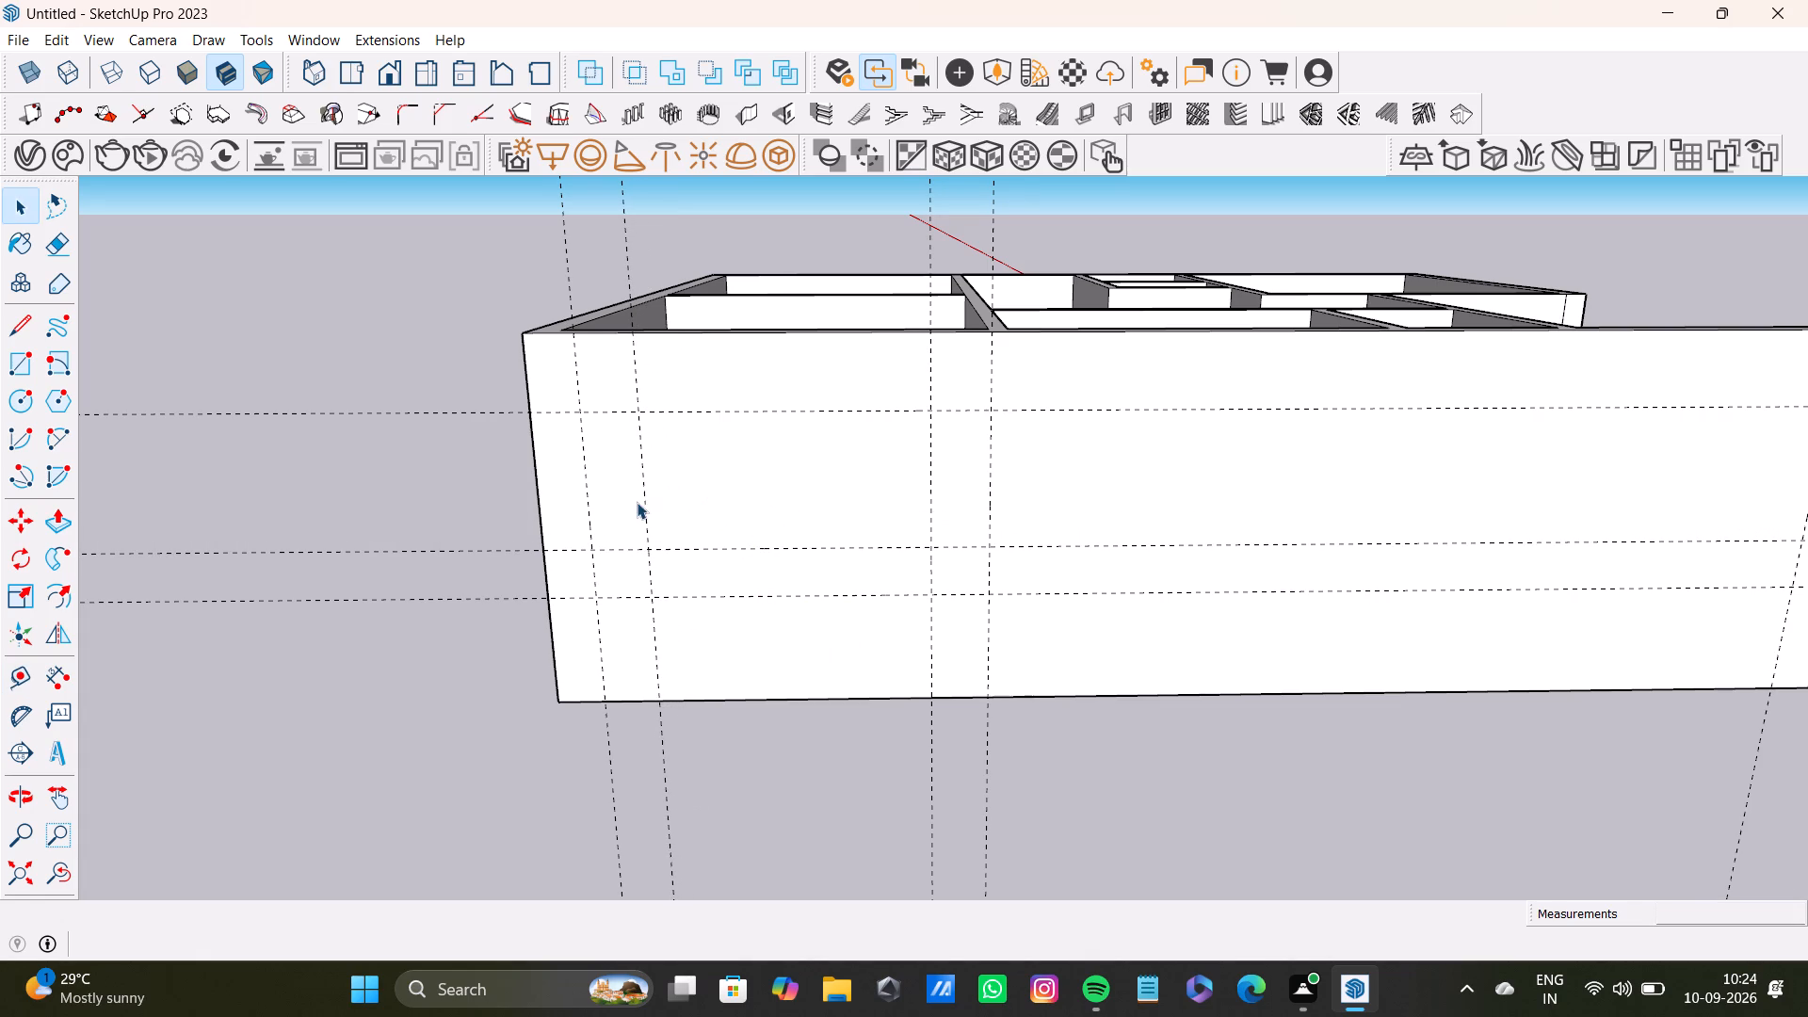
# Draw the corner room's window rectangle between the inner vertical guides, from the top guide down to the raised sill guide.
pyautogui.press('r')
pyautogui.scroll(7, 622, 432)
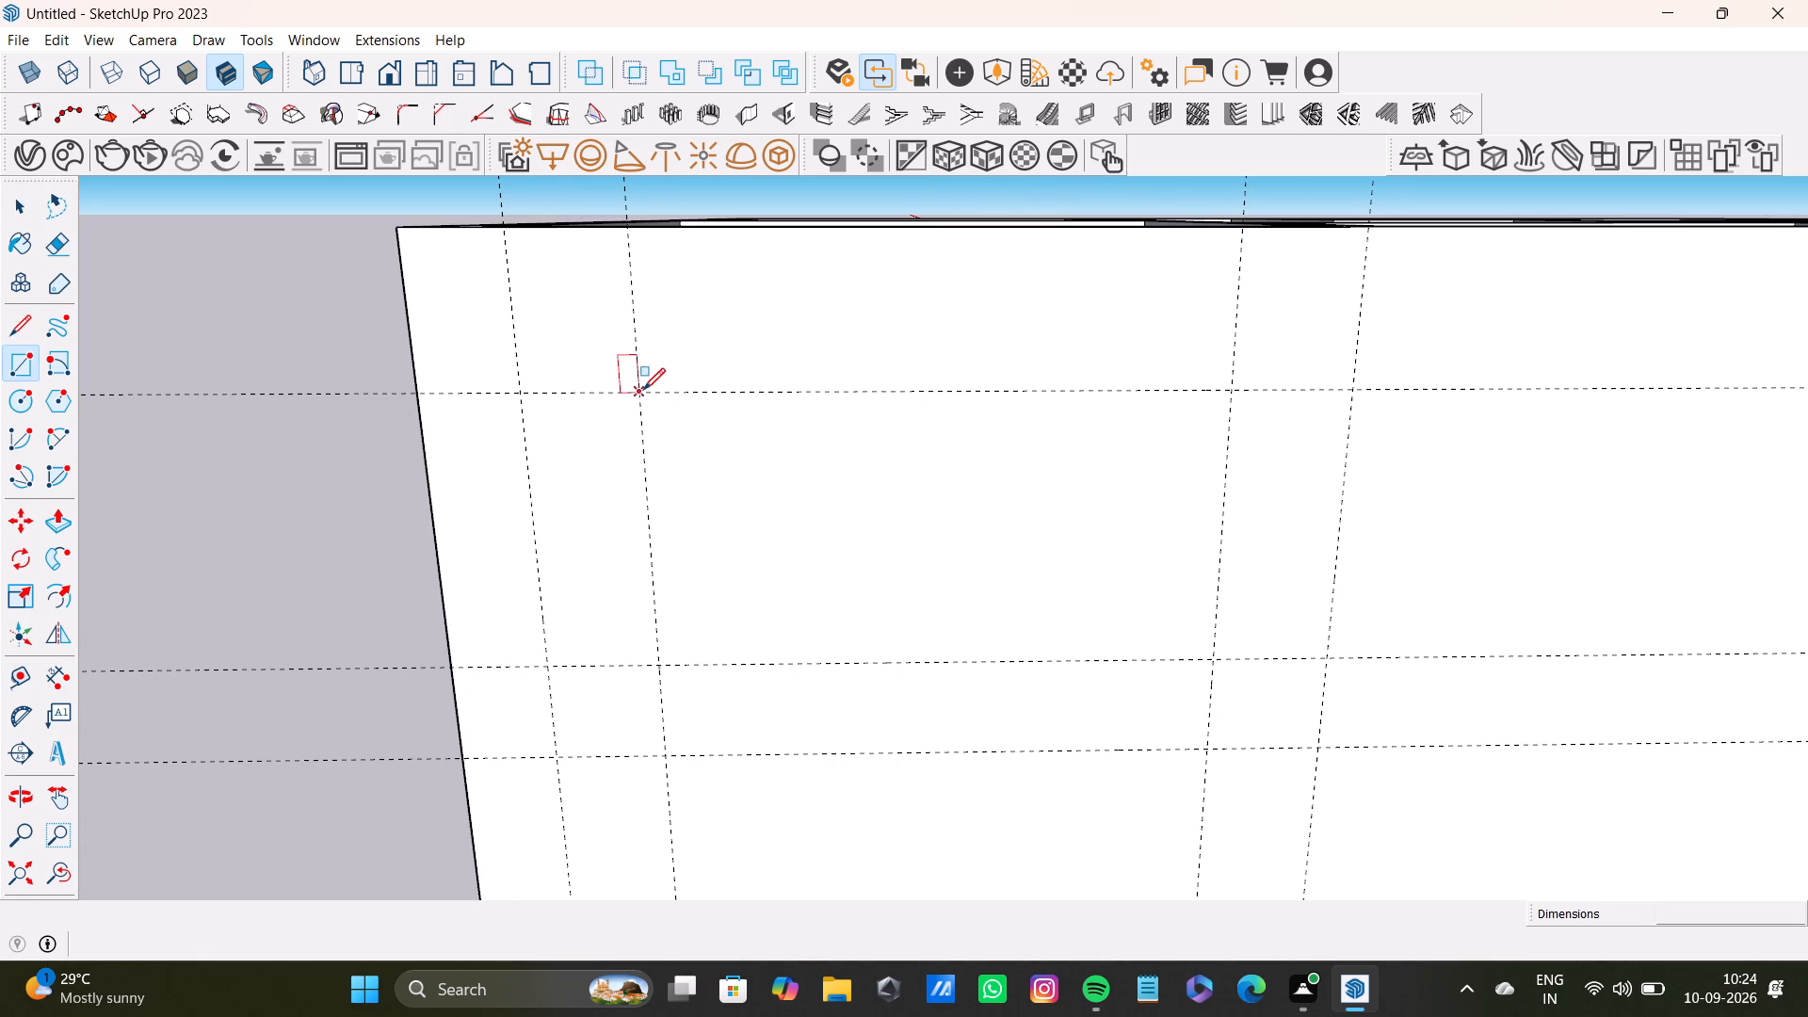
pyautogui.click(640, 389)
pyautogui.click(1215, 662)
pyautogui.press('space')
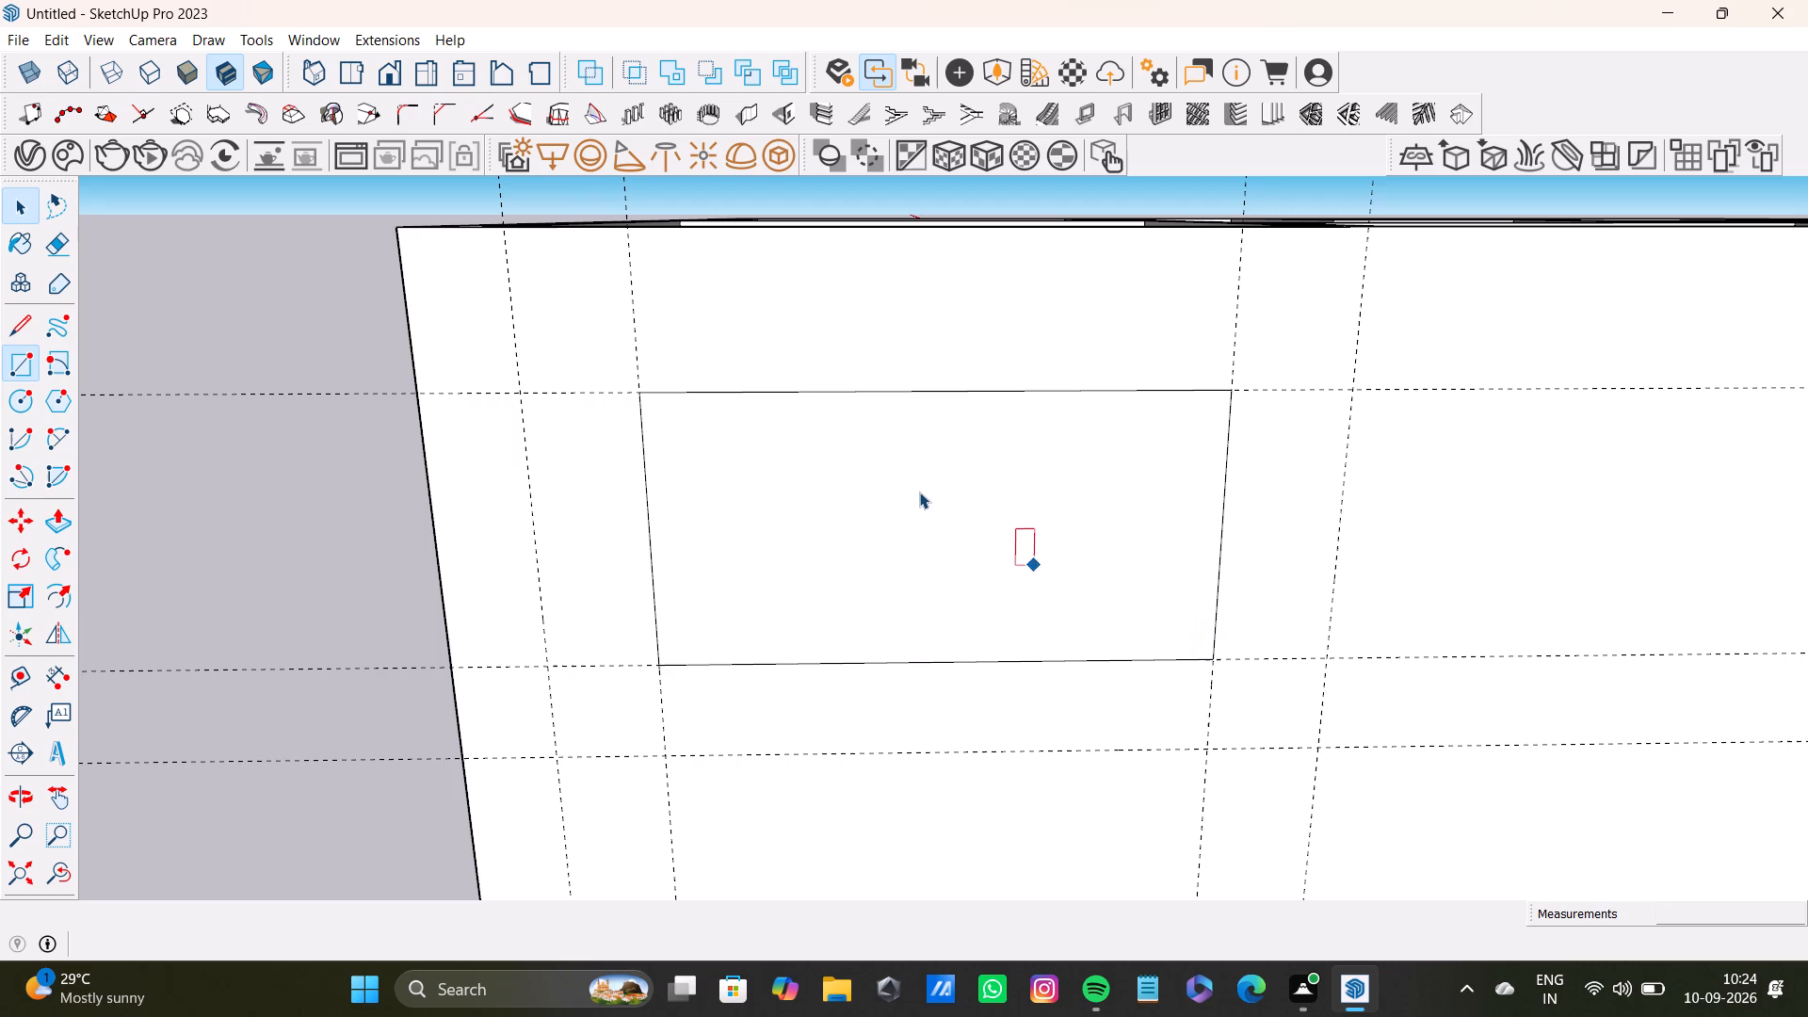
# Push the window rectangle 9" through the wall thickness to cut the opening.
pyautogui.click(927, 490)
pyautogui.scroll(-8, 927, 490)
pyautogui.scroll(1, 1009, 508)
pyautogui.moveTo(1009, 508); pyautogui.dragTo(921, 598, button='middle')
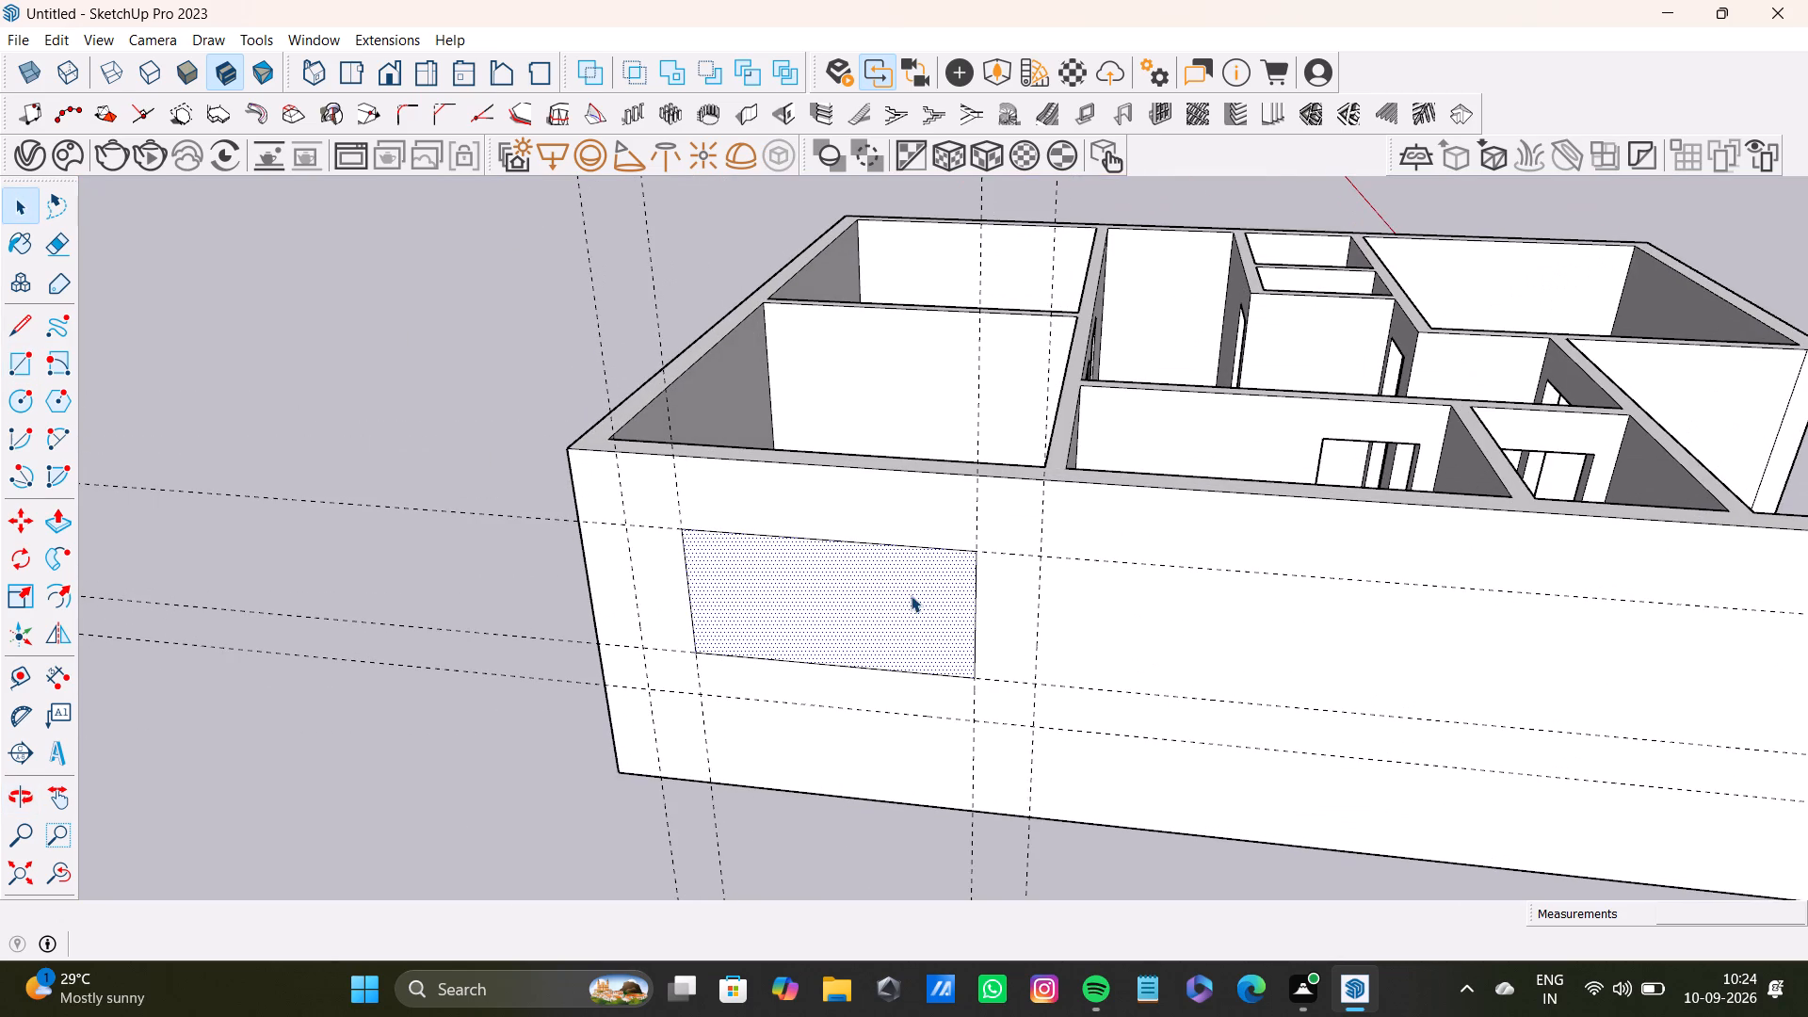
pyautogui.press('p')
pyautogui.press('p')
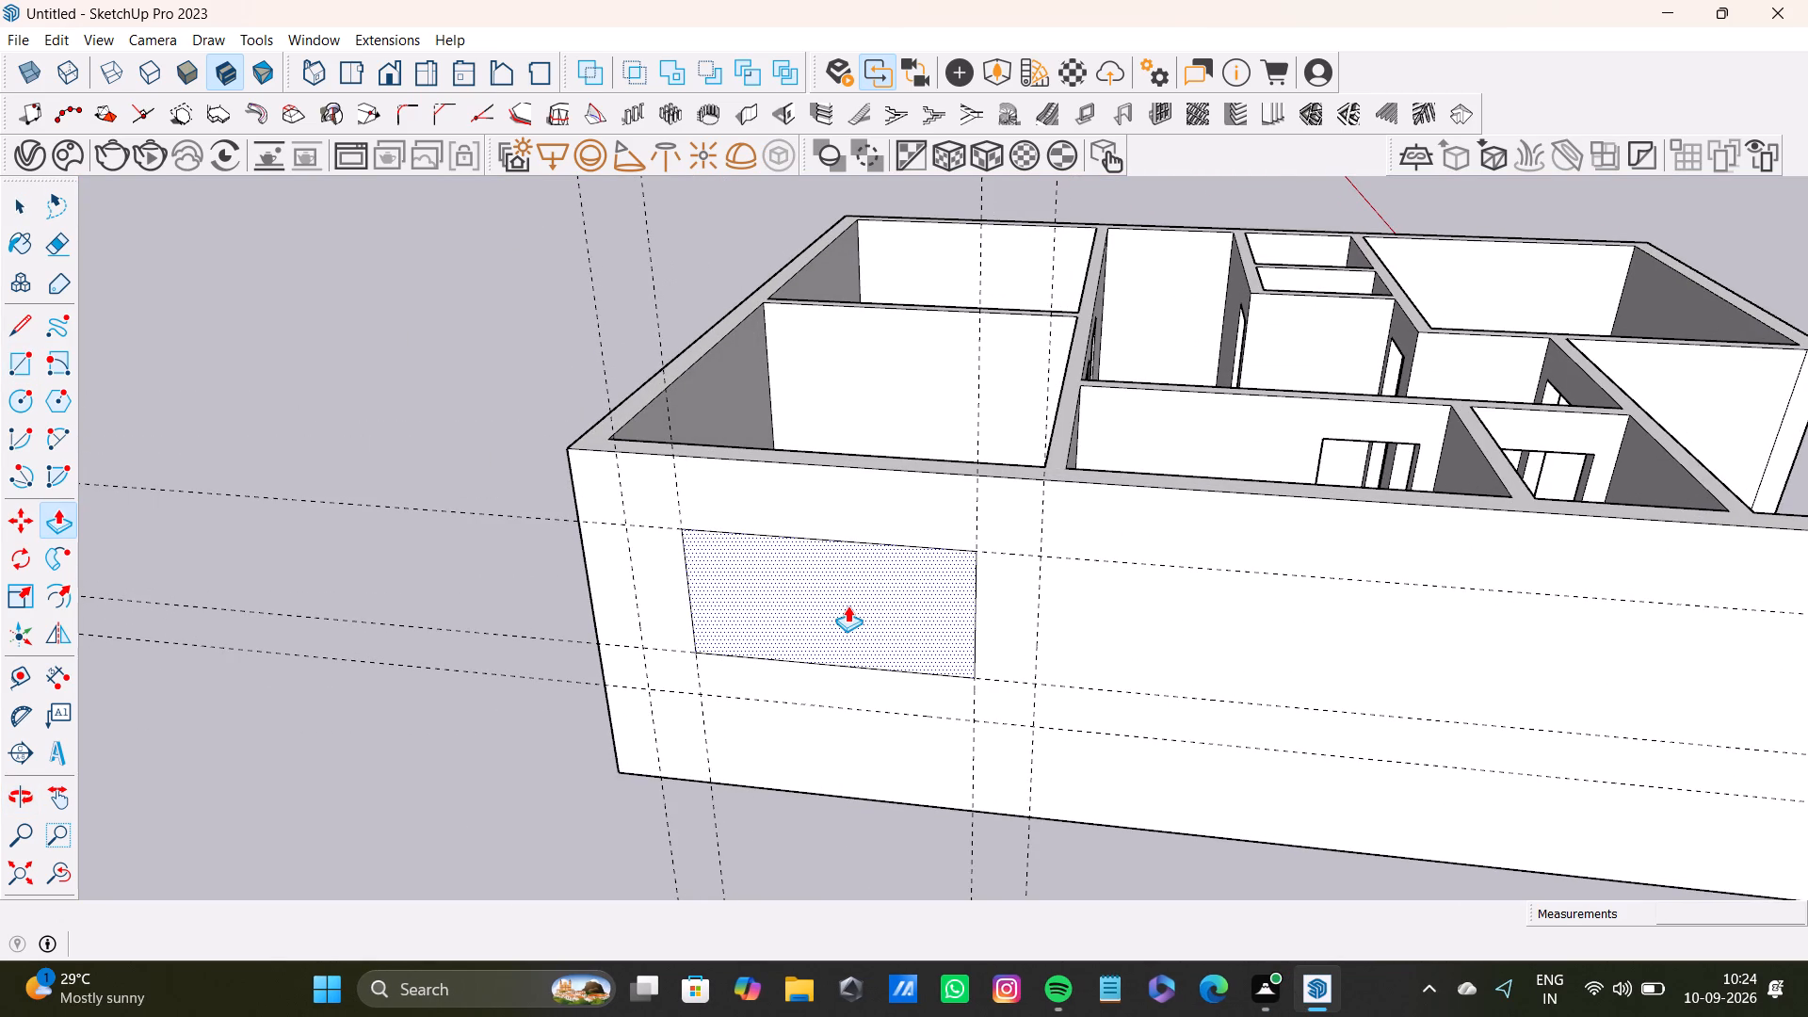
pyautogui.click(852, 605)
pyautogui.moveTo(927, 573); pyautogui.dragTo(761, 670, button='middle')
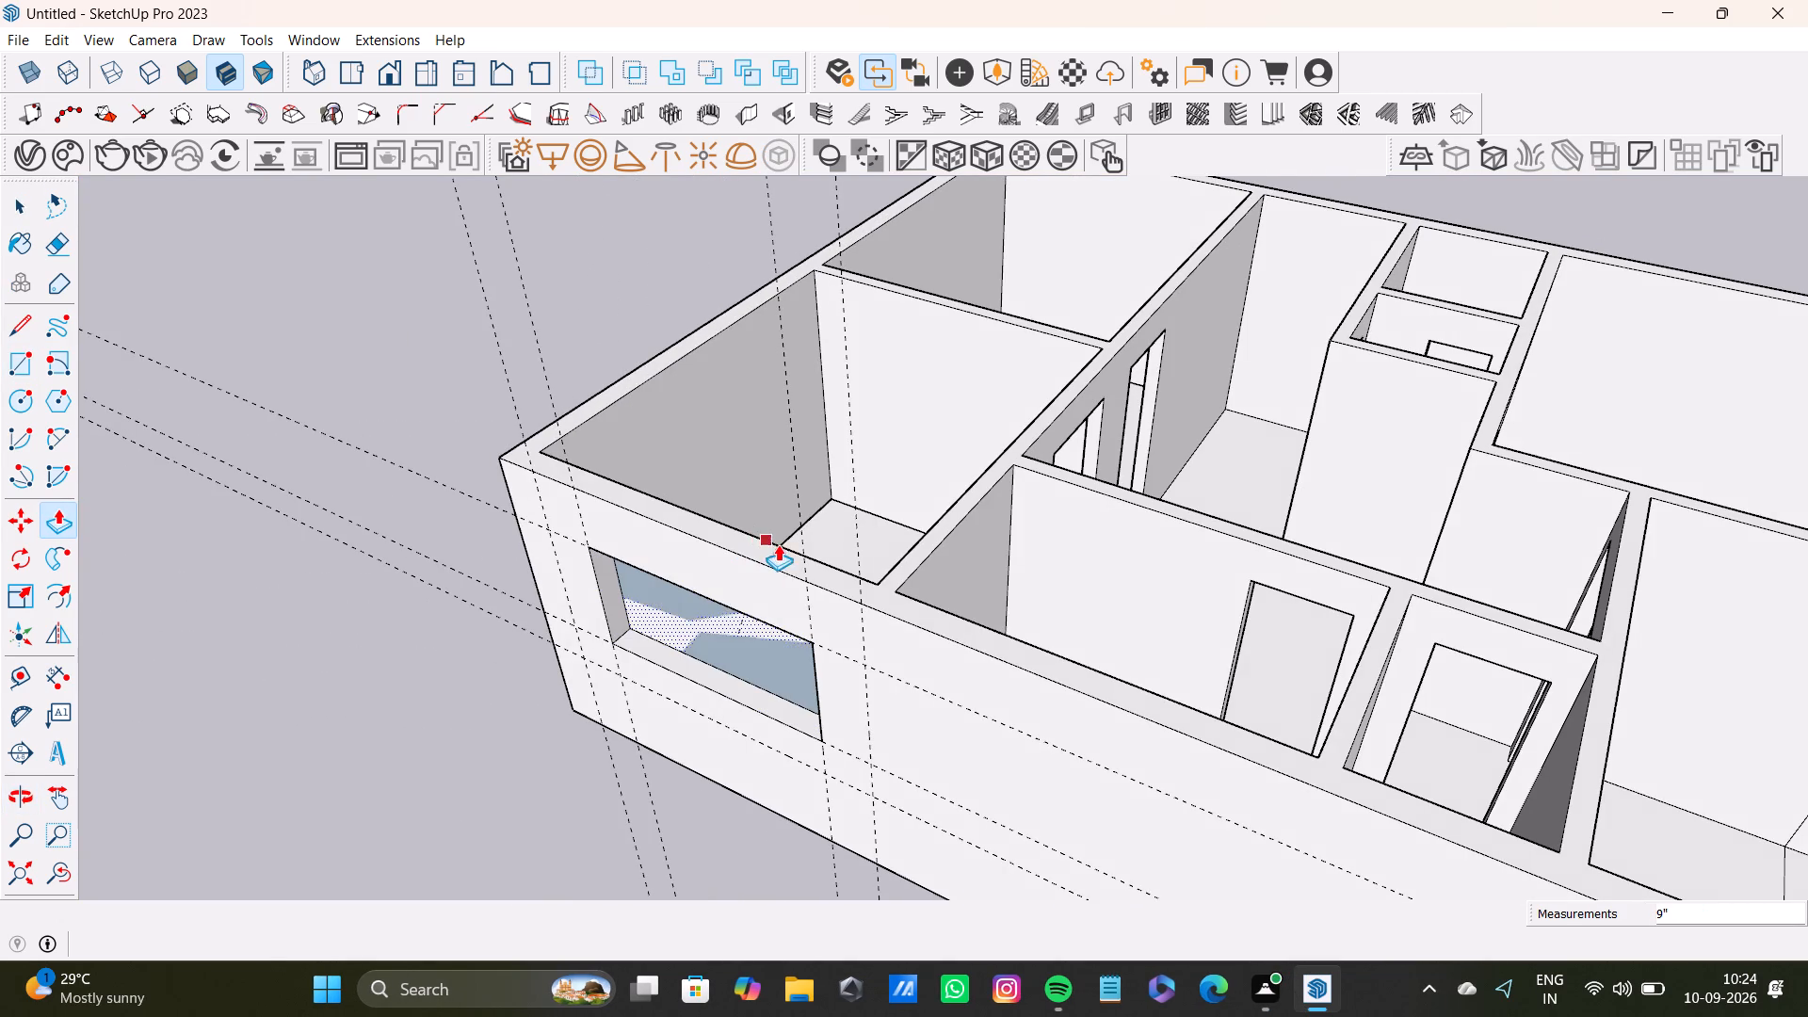
pyautogui.click(795, 552)
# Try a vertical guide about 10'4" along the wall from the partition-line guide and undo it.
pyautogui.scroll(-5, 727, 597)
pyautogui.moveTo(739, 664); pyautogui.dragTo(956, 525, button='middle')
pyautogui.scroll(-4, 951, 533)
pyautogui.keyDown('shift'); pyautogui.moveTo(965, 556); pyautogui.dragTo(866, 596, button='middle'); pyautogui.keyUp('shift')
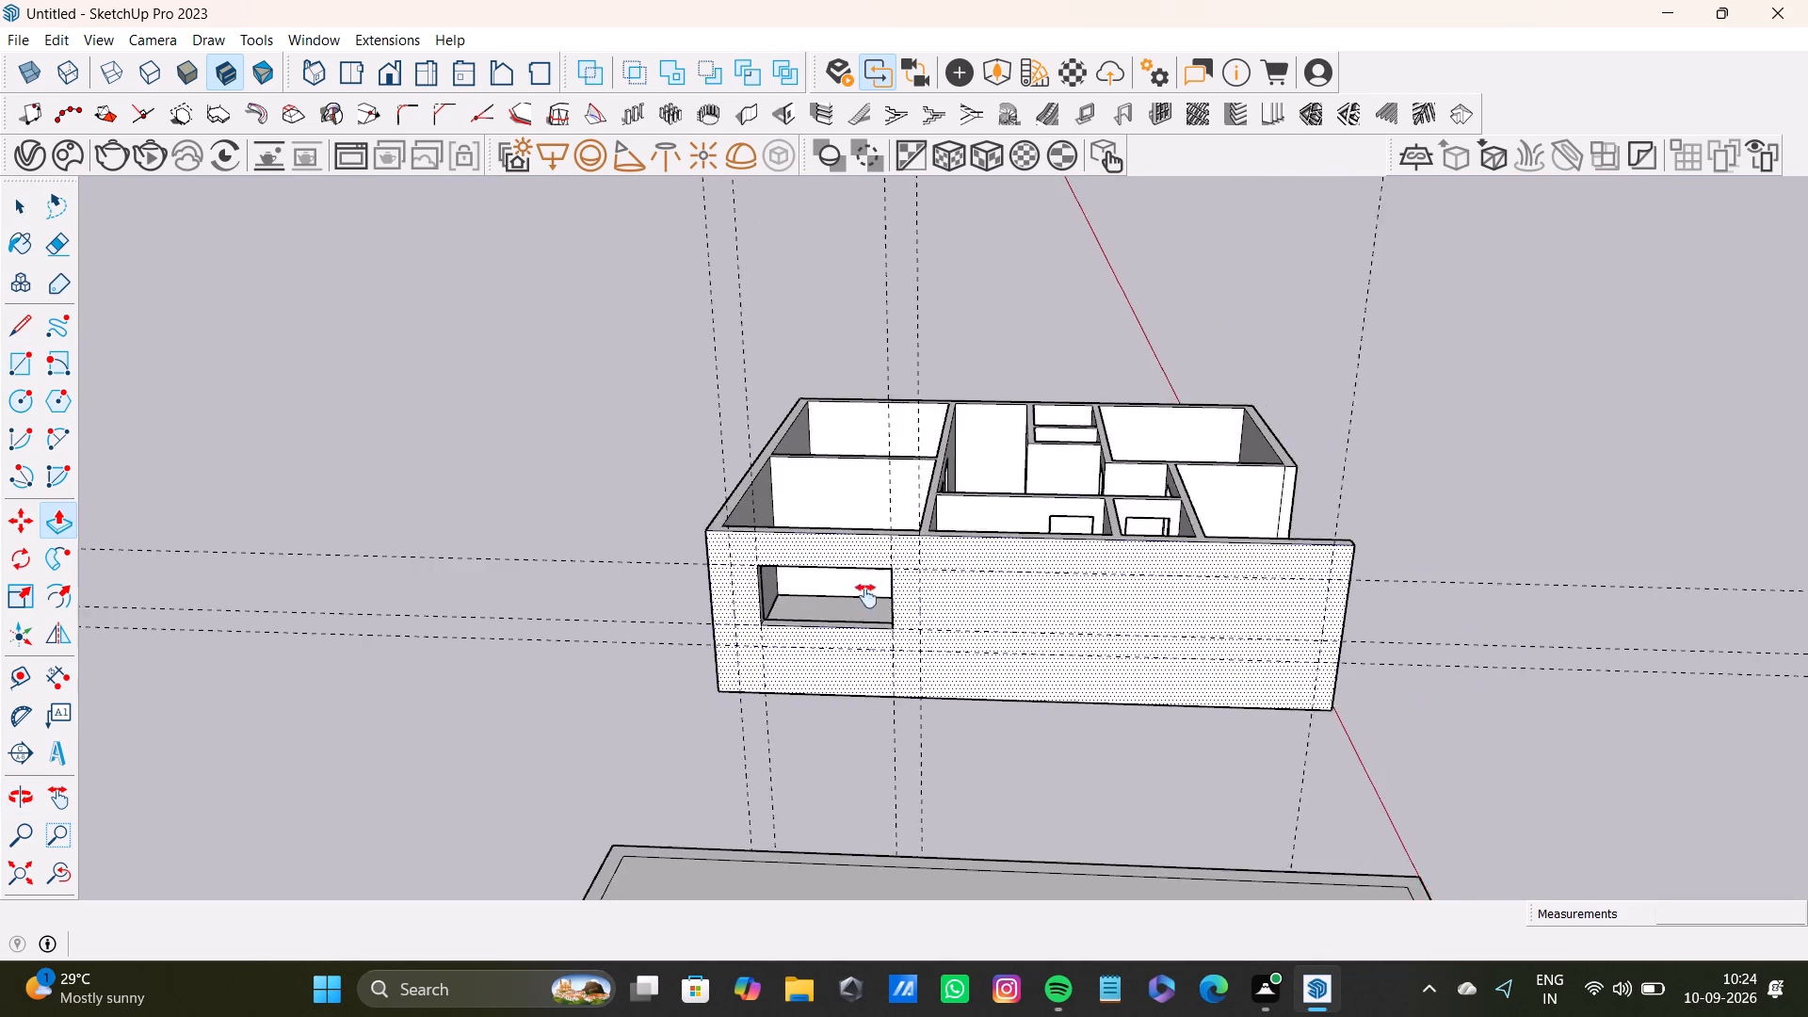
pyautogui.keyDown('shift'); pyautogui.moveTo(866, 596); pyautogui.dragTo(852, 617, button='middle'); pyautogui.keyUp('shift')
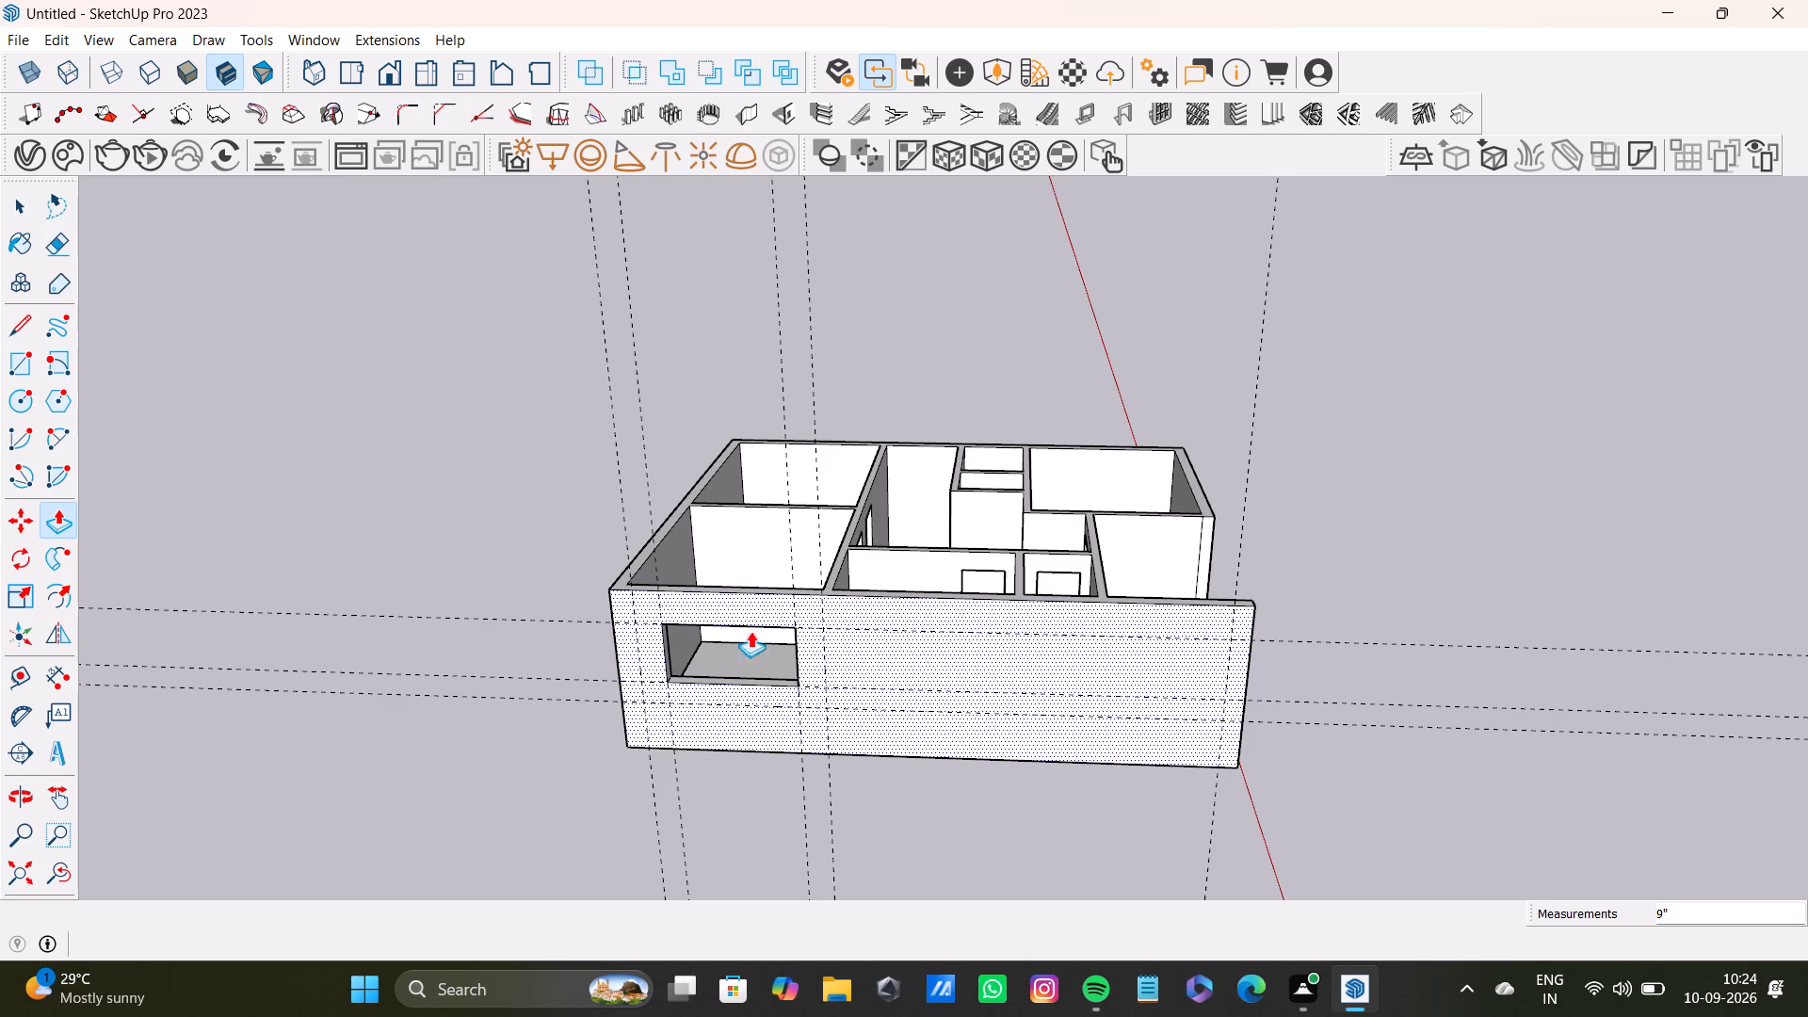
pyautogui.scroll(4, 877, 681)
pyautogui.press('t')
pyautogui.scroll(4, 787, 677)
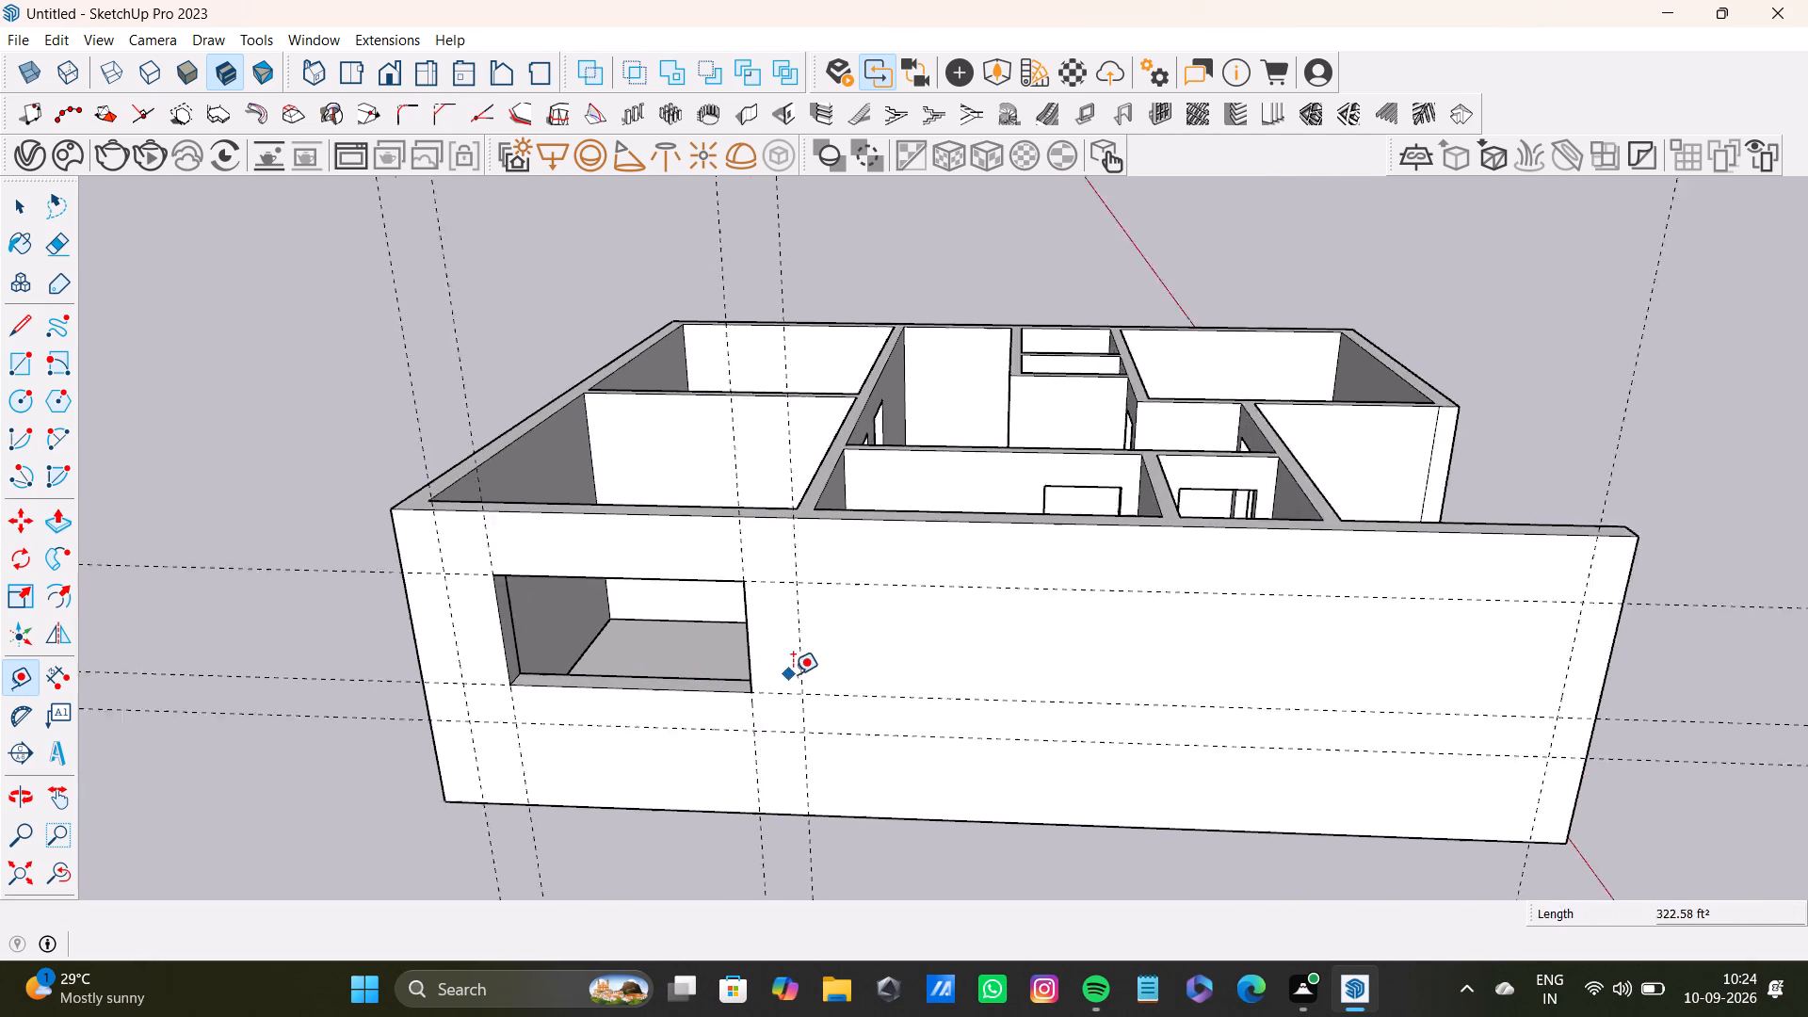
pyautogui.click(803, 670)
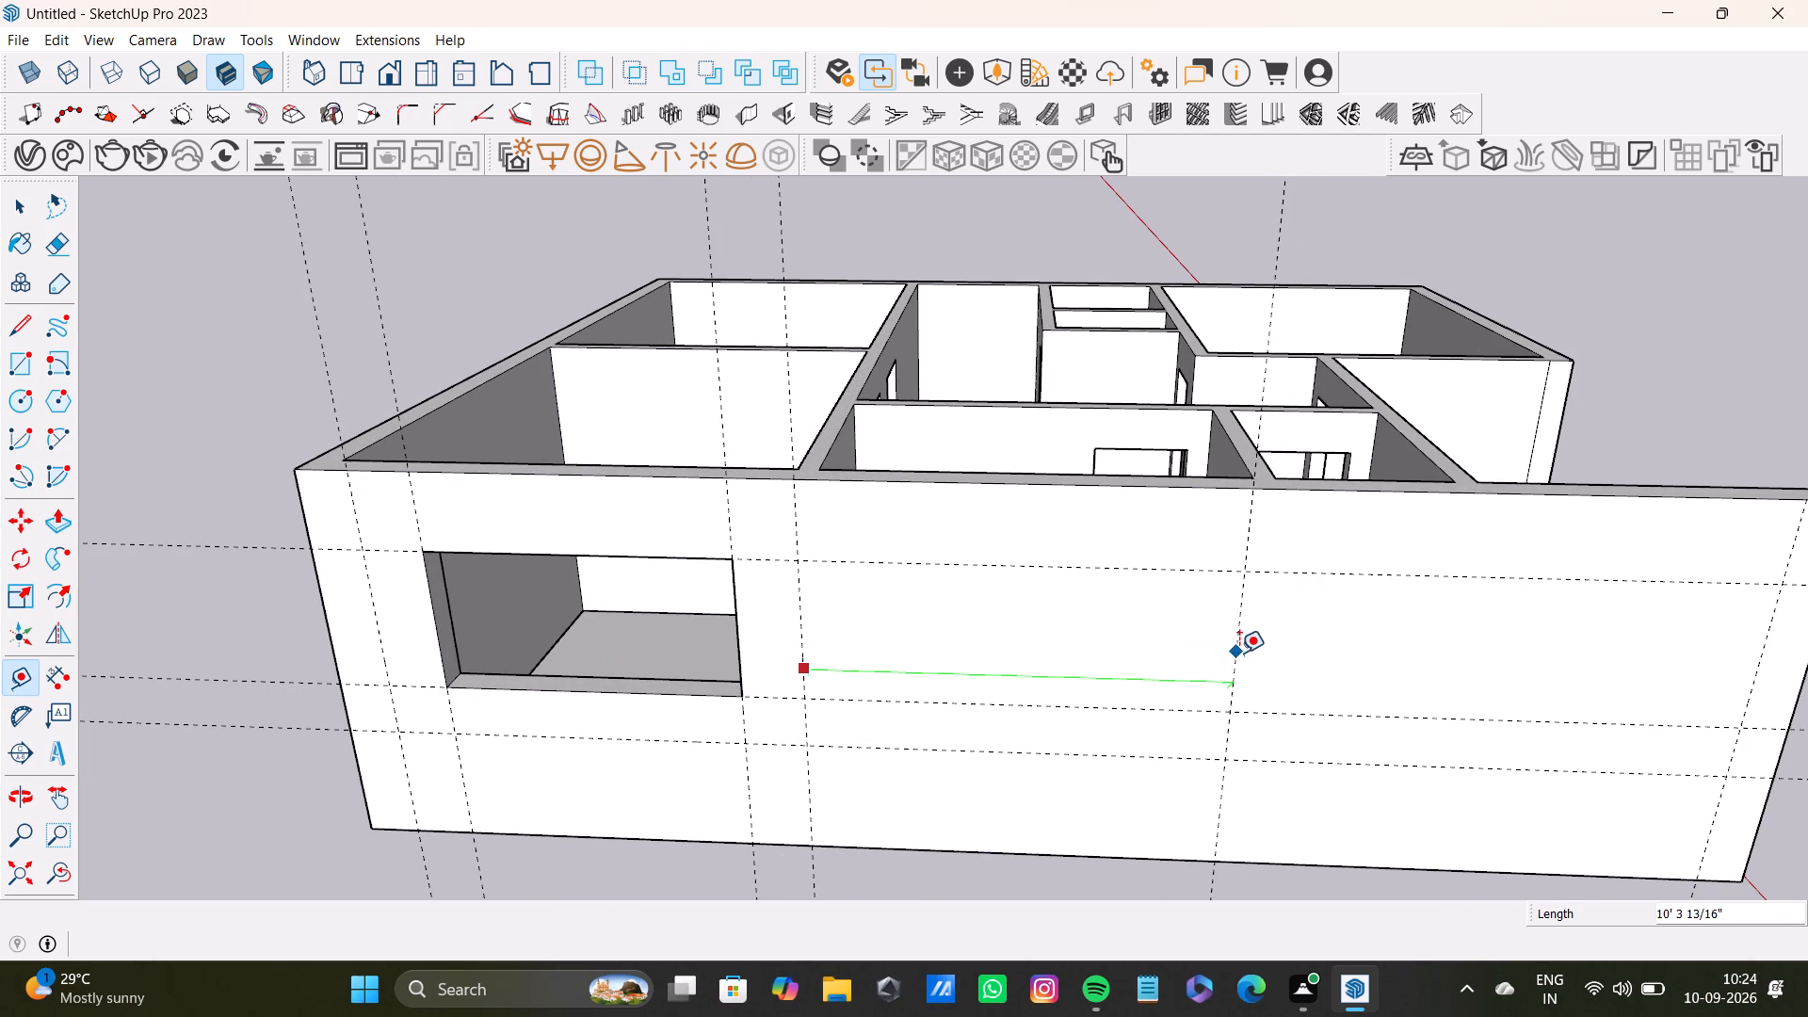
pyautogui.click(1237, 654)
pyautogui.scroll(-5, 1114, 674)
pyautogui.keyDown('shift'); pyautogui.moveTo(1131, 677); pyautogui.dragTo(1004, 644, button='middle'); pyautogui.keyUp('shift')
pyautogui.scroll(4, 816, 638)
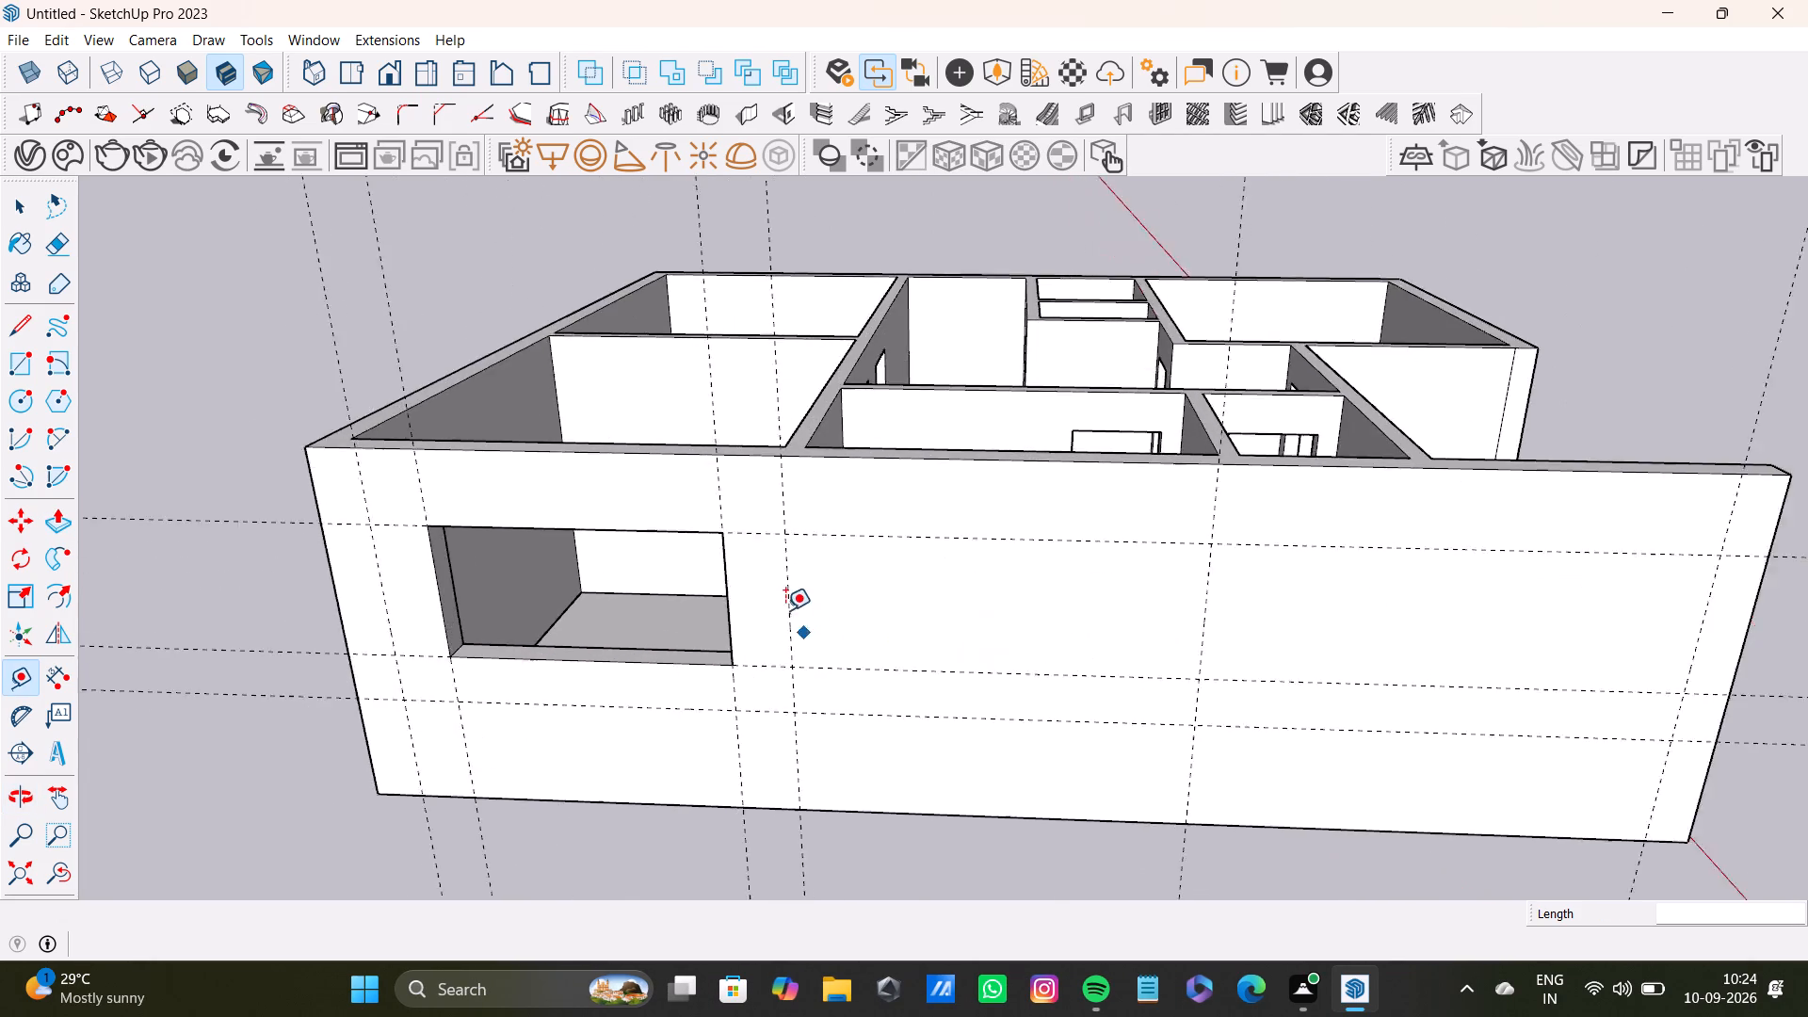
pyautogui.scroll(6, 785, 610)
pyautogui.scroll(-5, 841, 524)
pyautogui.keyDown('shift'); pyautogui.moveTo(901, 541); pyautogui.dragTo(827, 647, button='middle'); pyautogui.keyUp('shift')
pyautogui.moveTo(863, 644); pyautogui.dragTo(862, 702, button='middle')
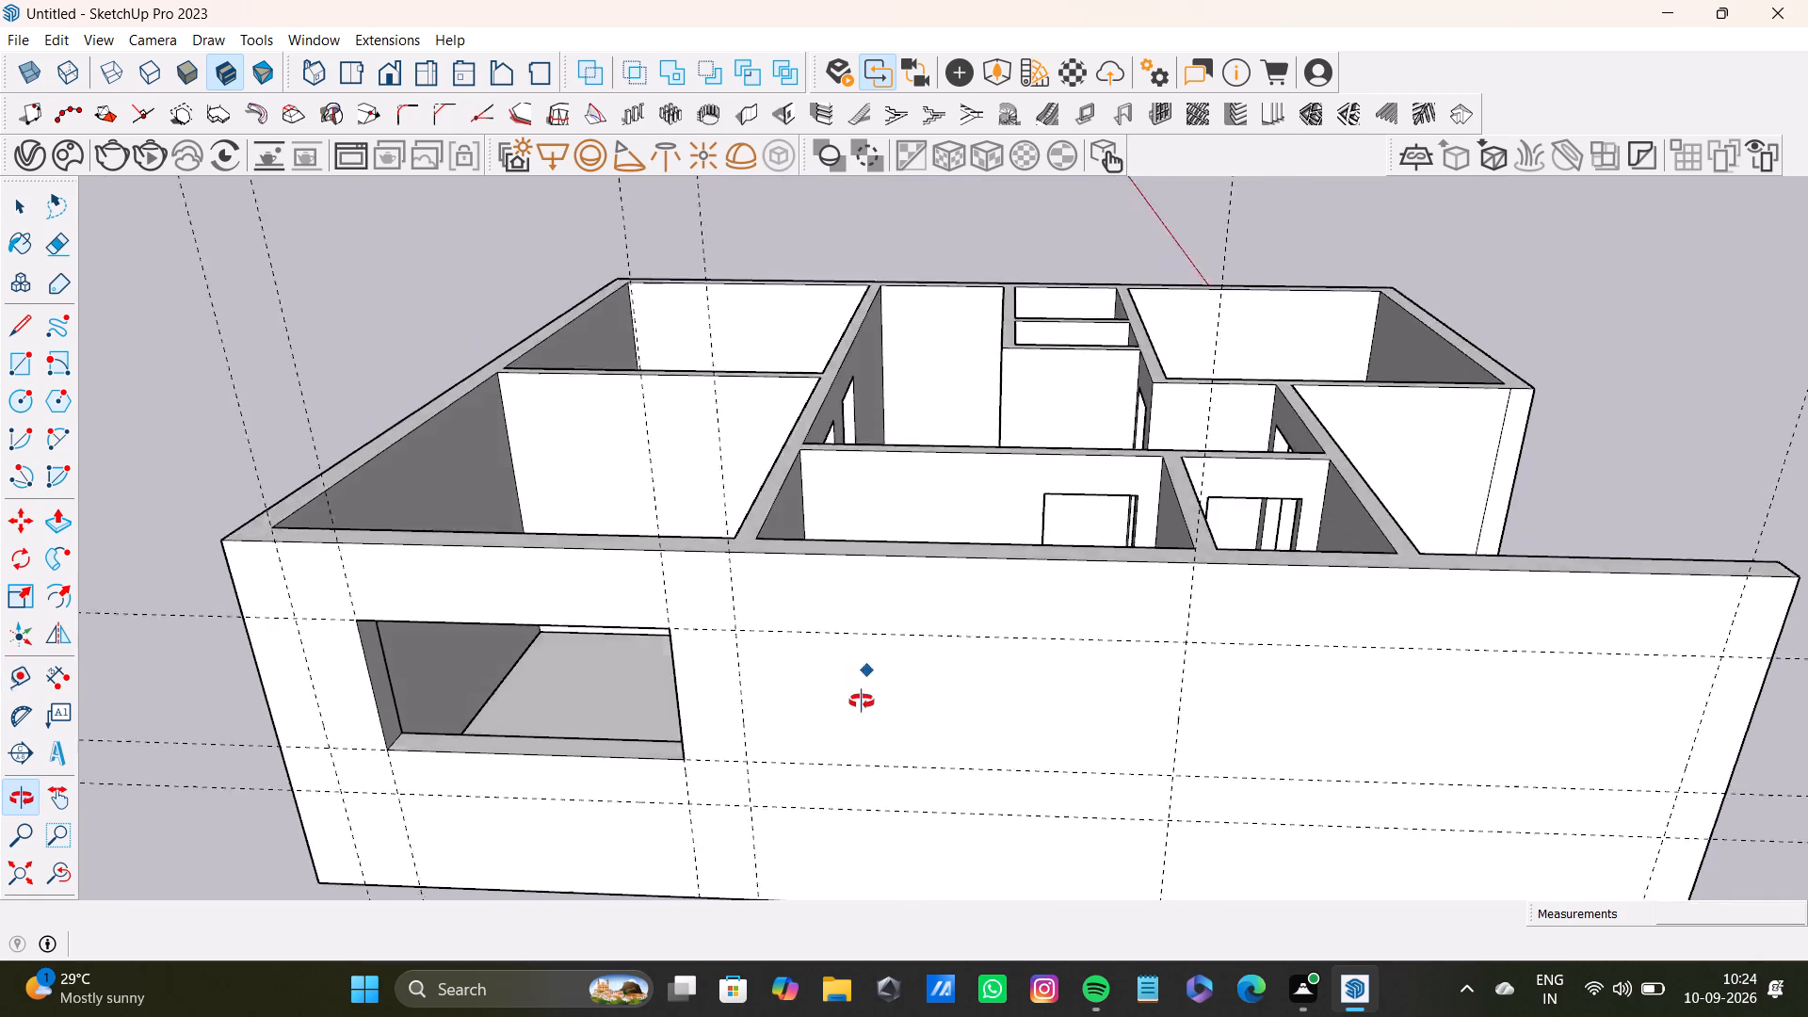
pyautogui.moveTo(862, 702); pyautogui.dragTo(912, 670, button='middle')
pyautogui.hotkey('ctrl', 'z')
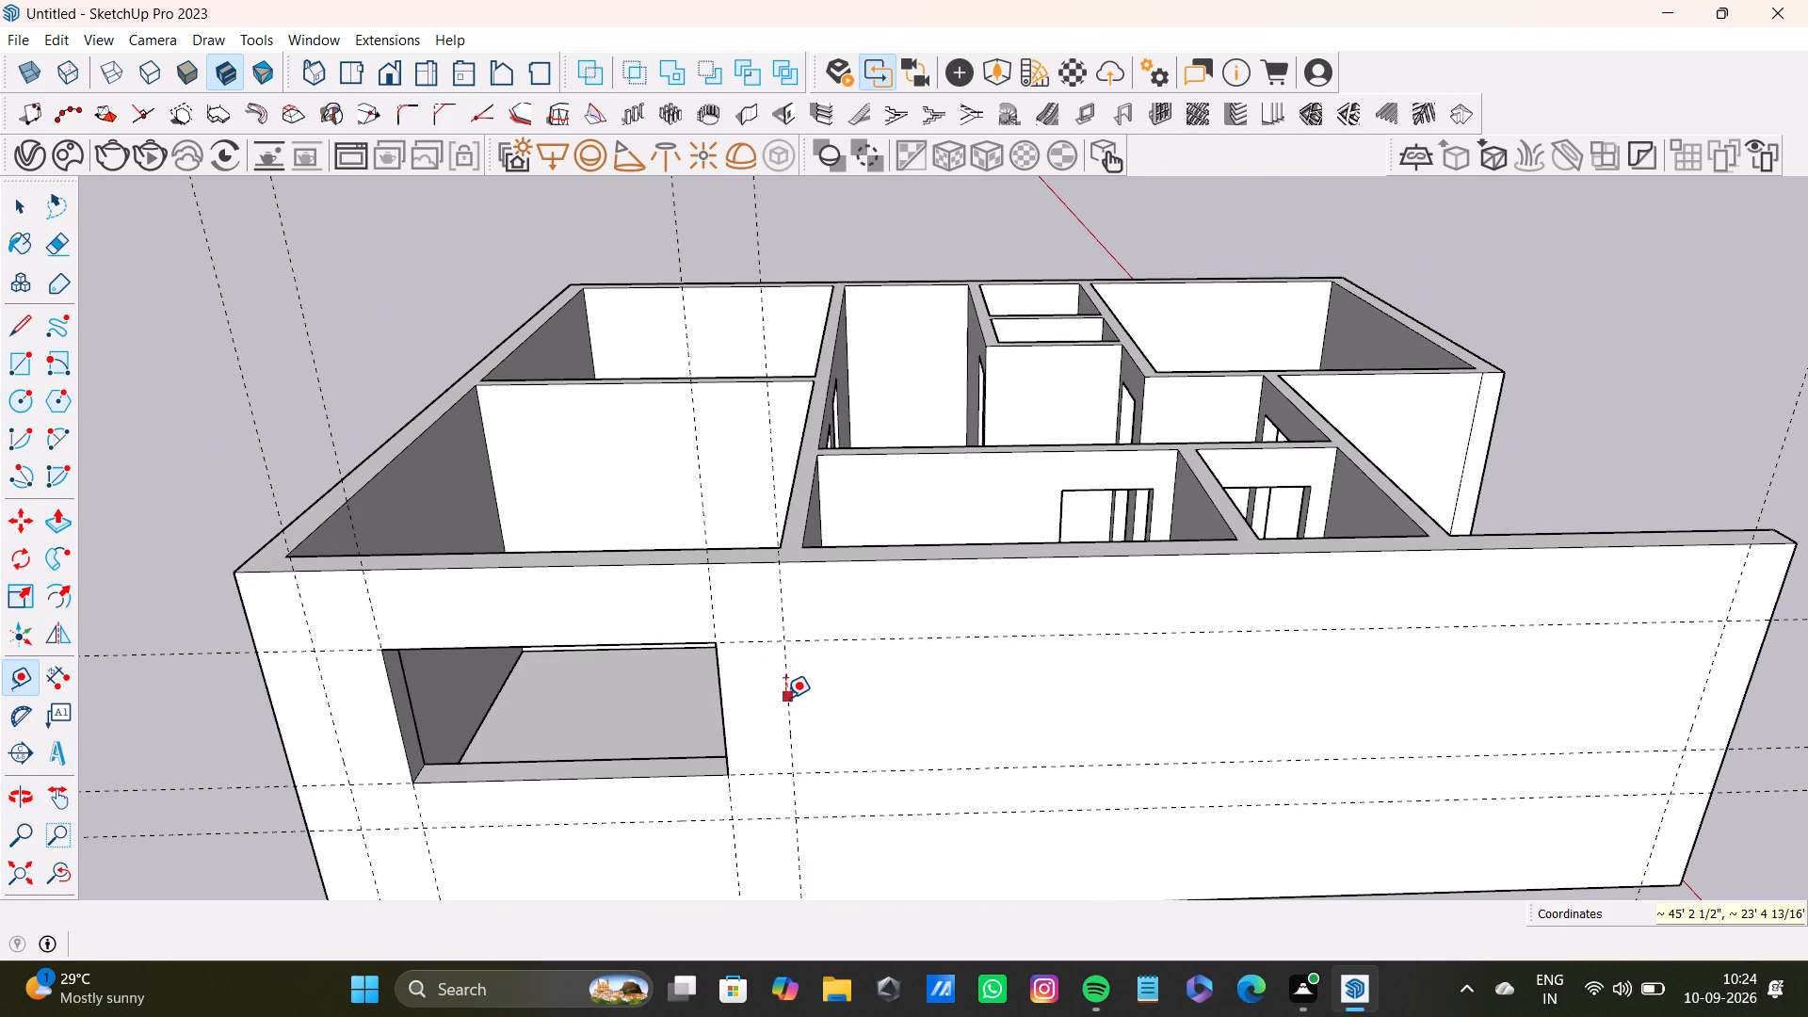
# Place a vertical guide just past the partition-line guide and another about 9'9" further along the wall.
pyautogui.click(785, 698)
pyautogui.click(810, 697)
pyautogui.click(812, 716)
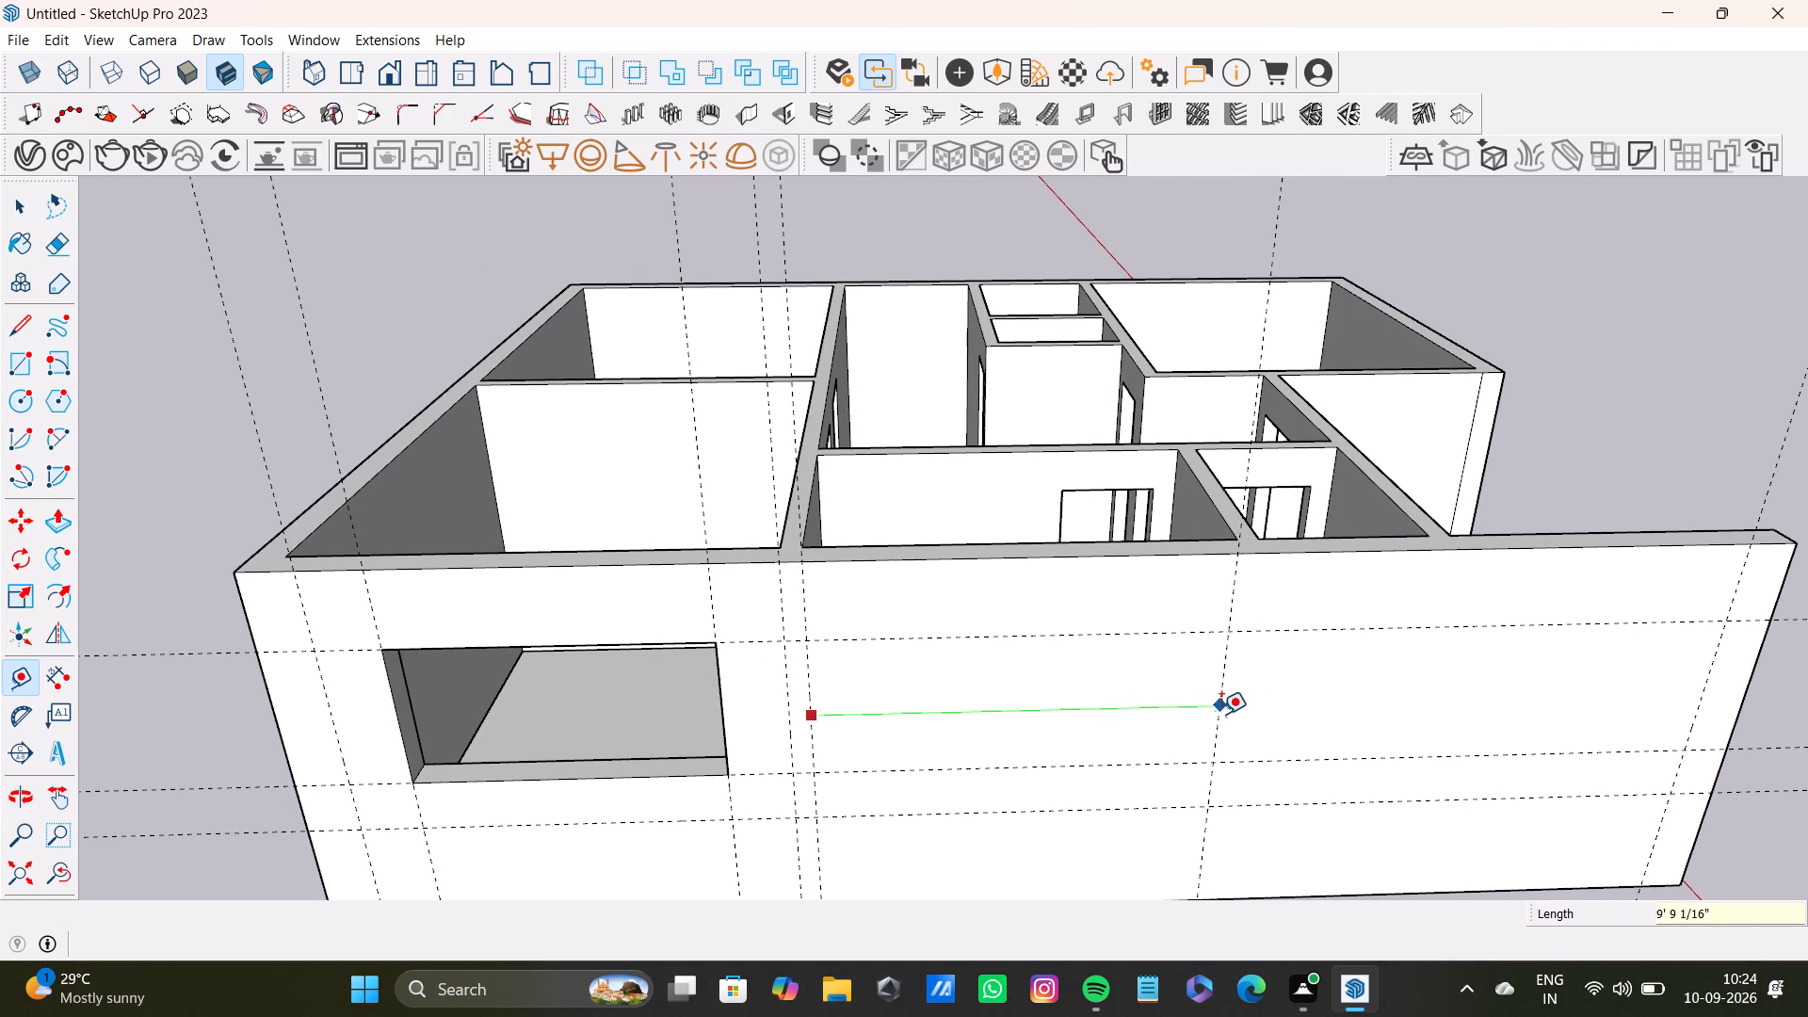
pyautogui.click(1221, 714)
# Place two more vertical guides about 8" and 5" beyond the 9'9" guide, by the next partition wall.
pyautogui.moveTo(1241, 760); pyautogui.dragTo(1218, 645, button='middle')
pyautogui.click(1198, 595)
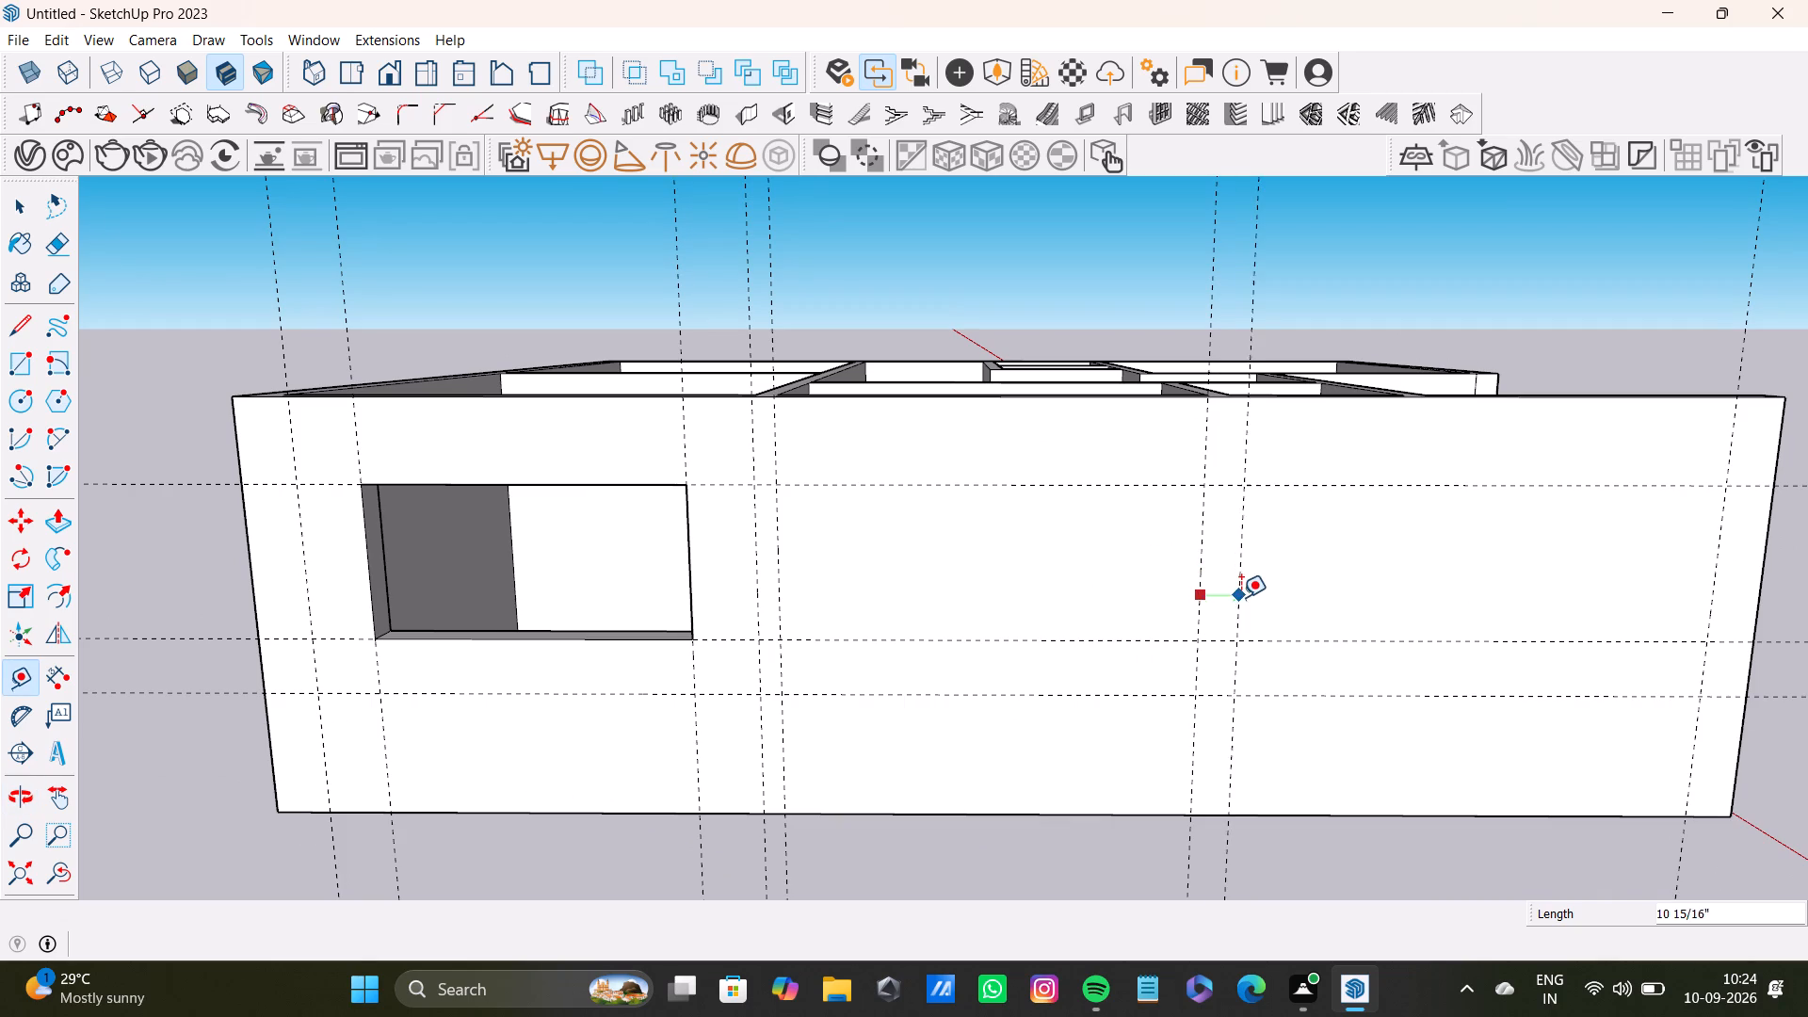
pyautogui.moveTo(1233, 595); pyautogui.dragTo(1170, 626, button='middle')
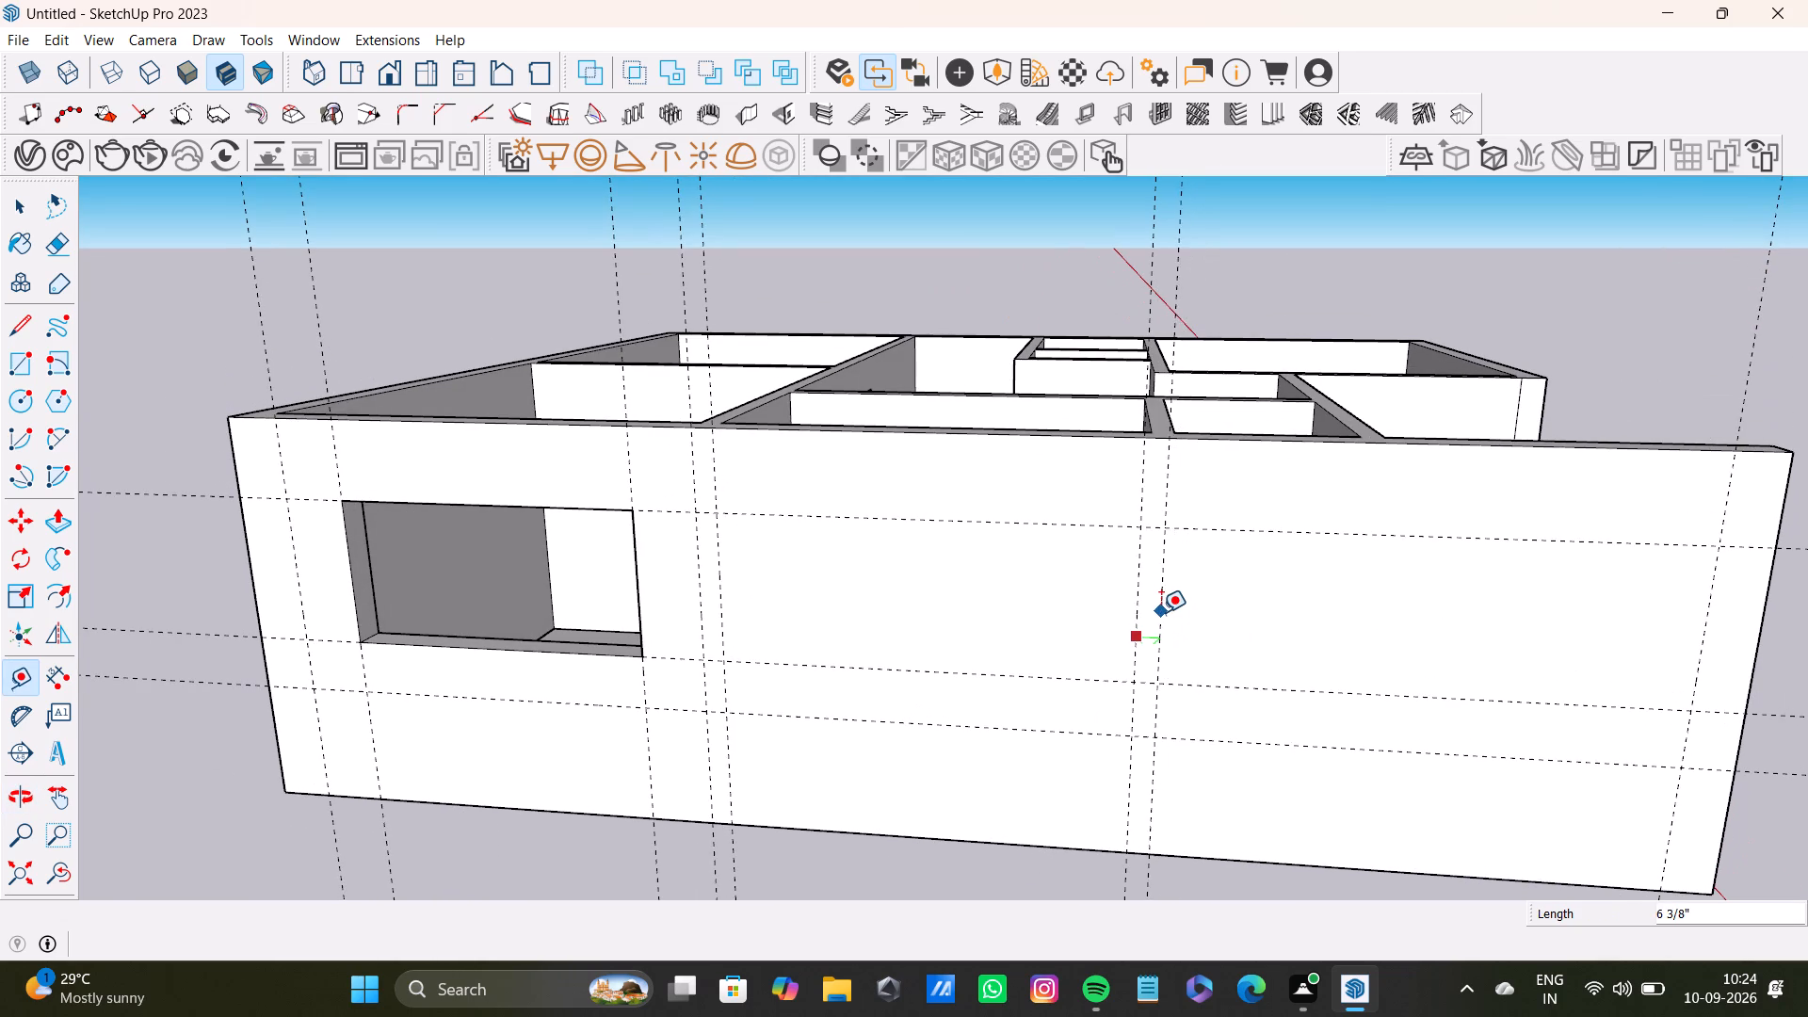
pyautogui.moveTo(1172, 614); pyautogui.dragTo(1157, 639, button='middle')
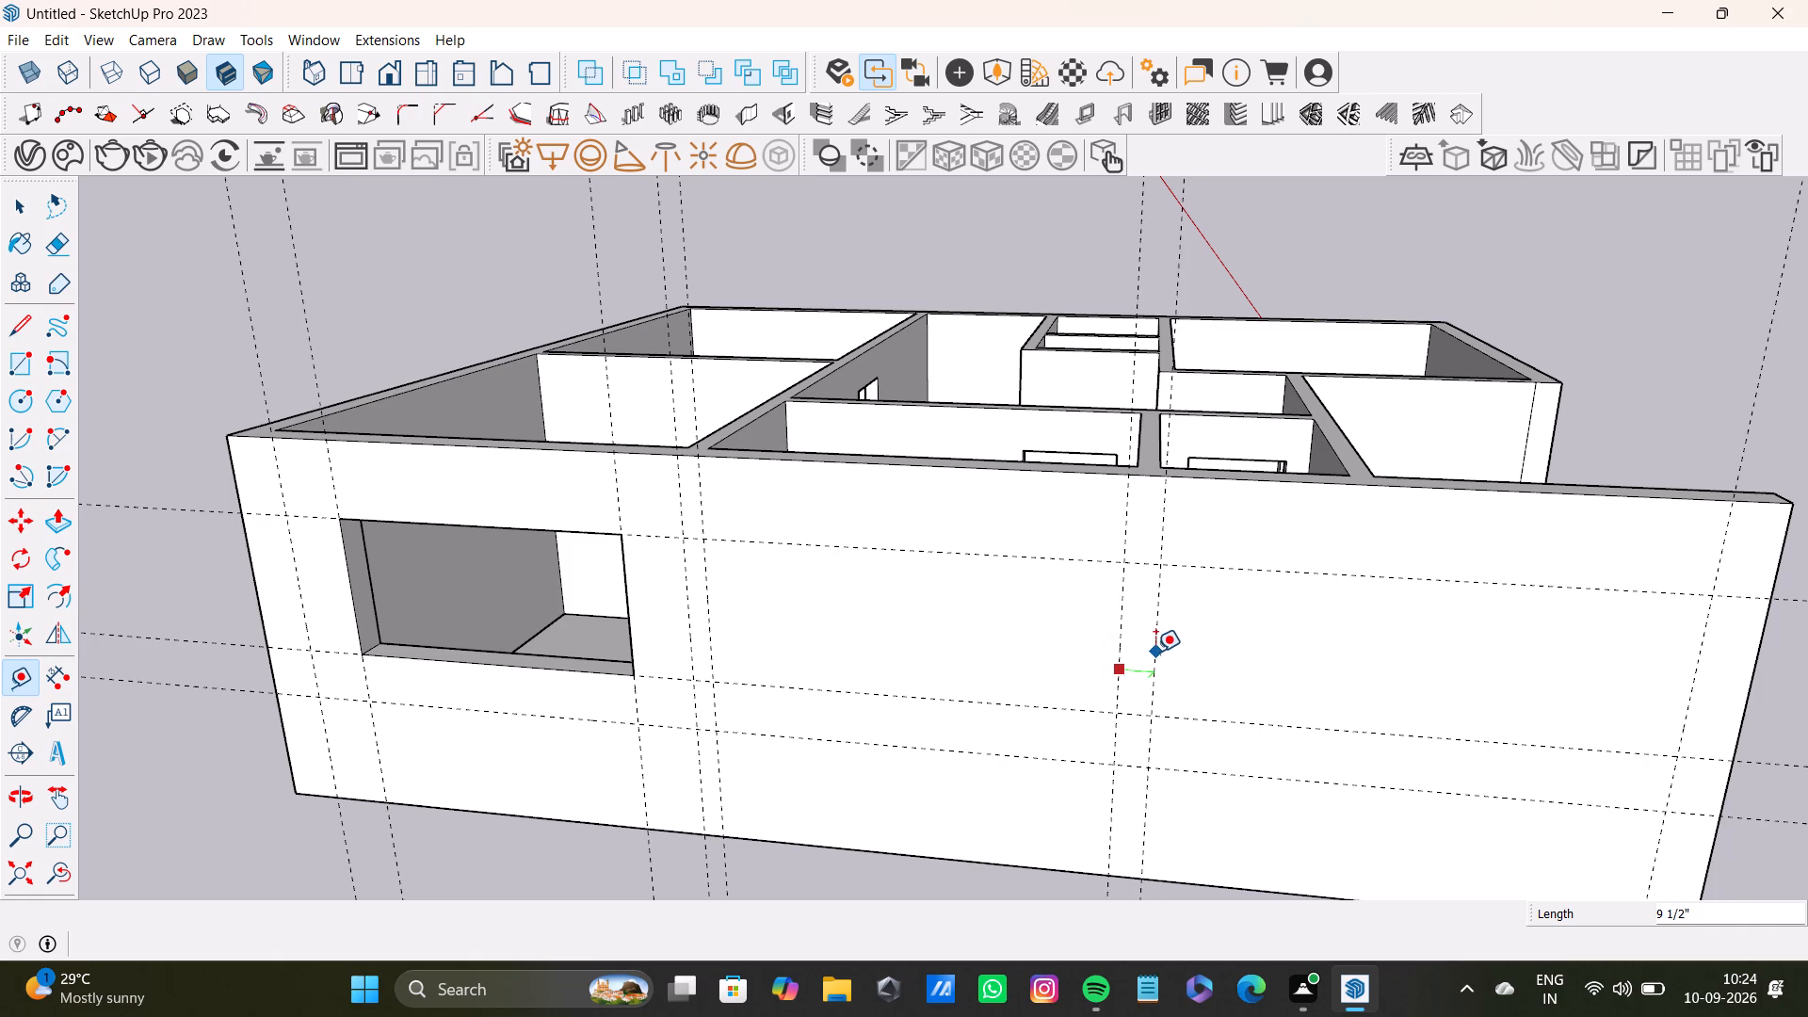
pyautogui.click(1151, 658)
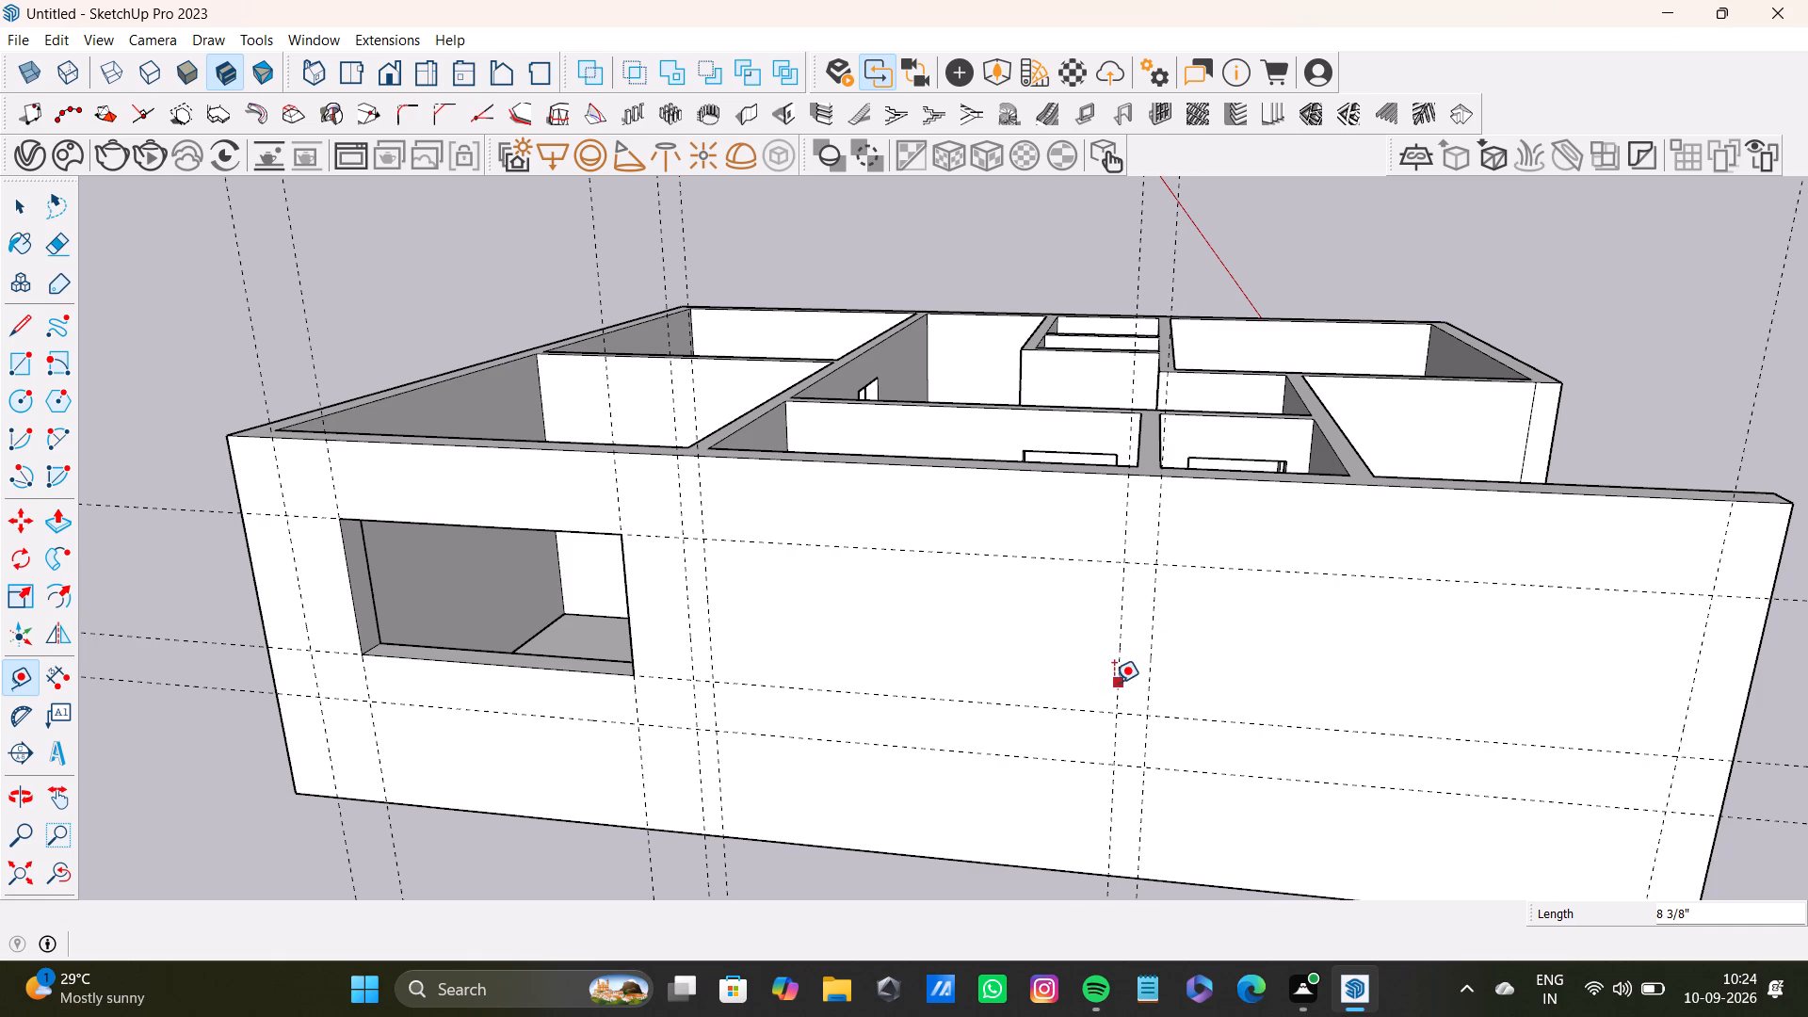
pyautogui.click(1114, 683)
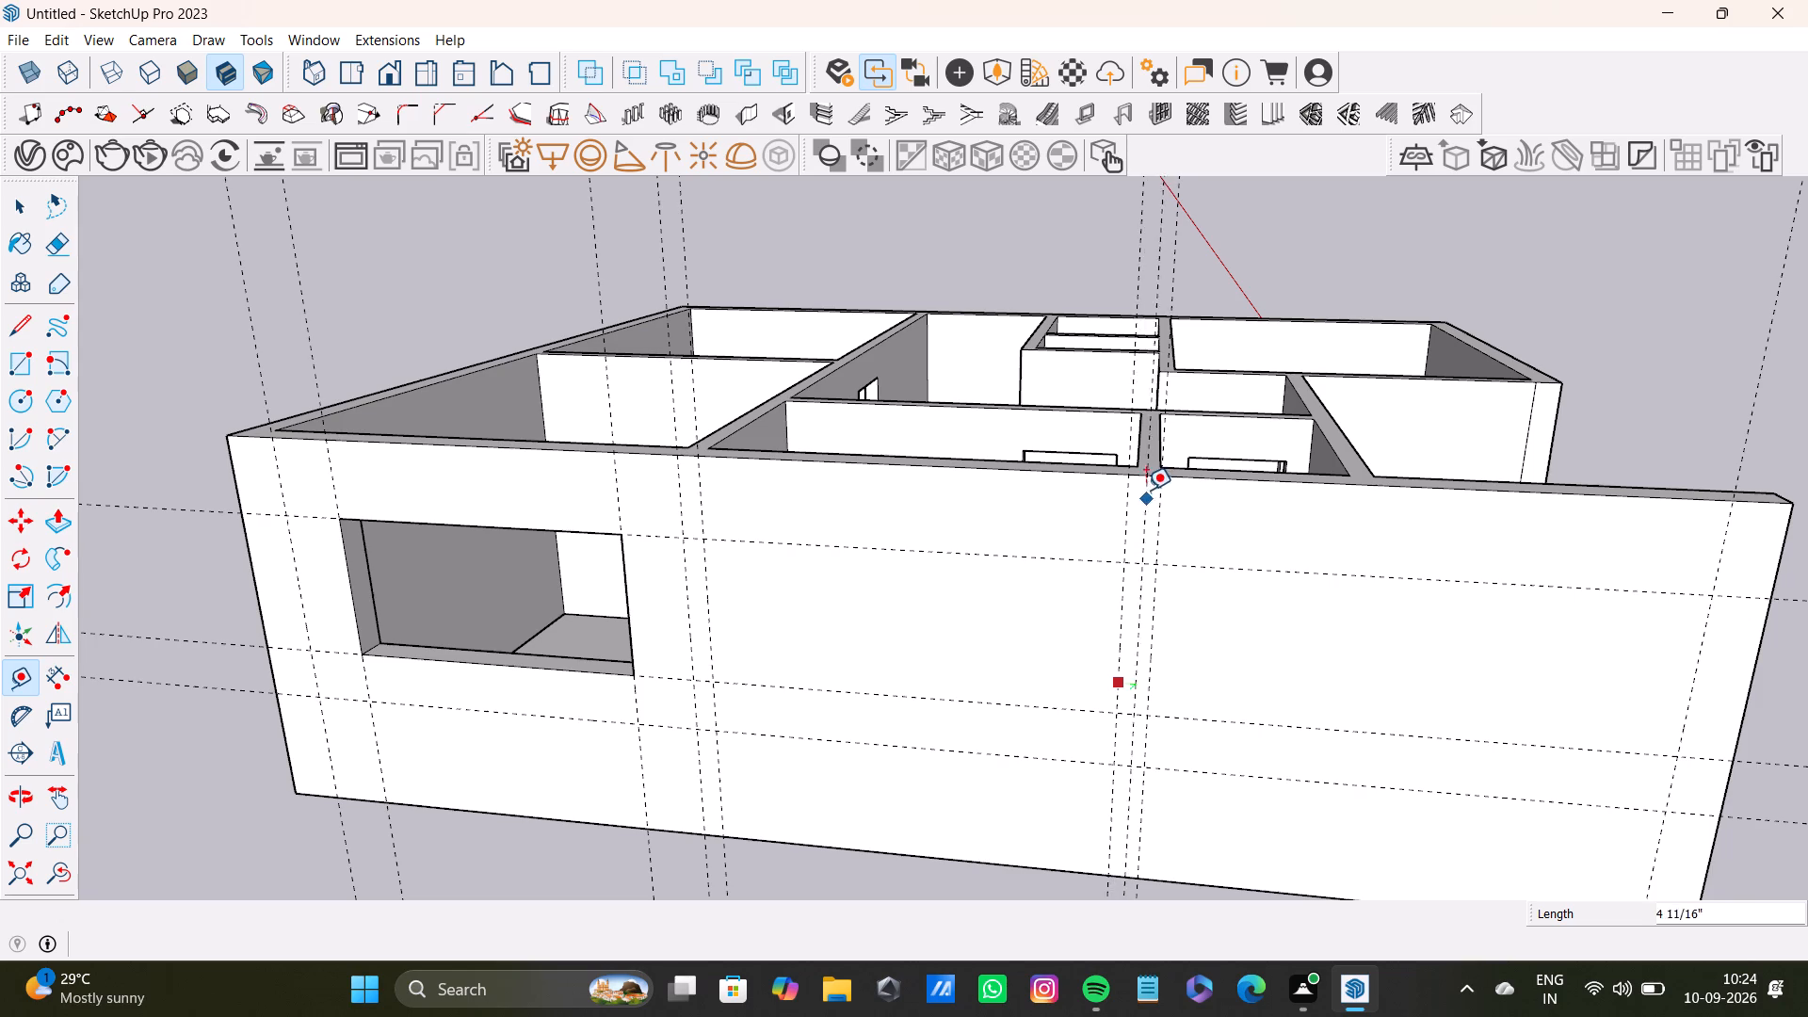
pyautogui.click(1143, 475)
# Delete the guide nearest the window opening among the three closely spaced guides at the second partition wall.
pyautogui.press('space')
pyautogui.scroll(-5, 888, 589)
pyautogui.moveTo(882, 621); pyautogui.dragTo(936, 485, button='middle')
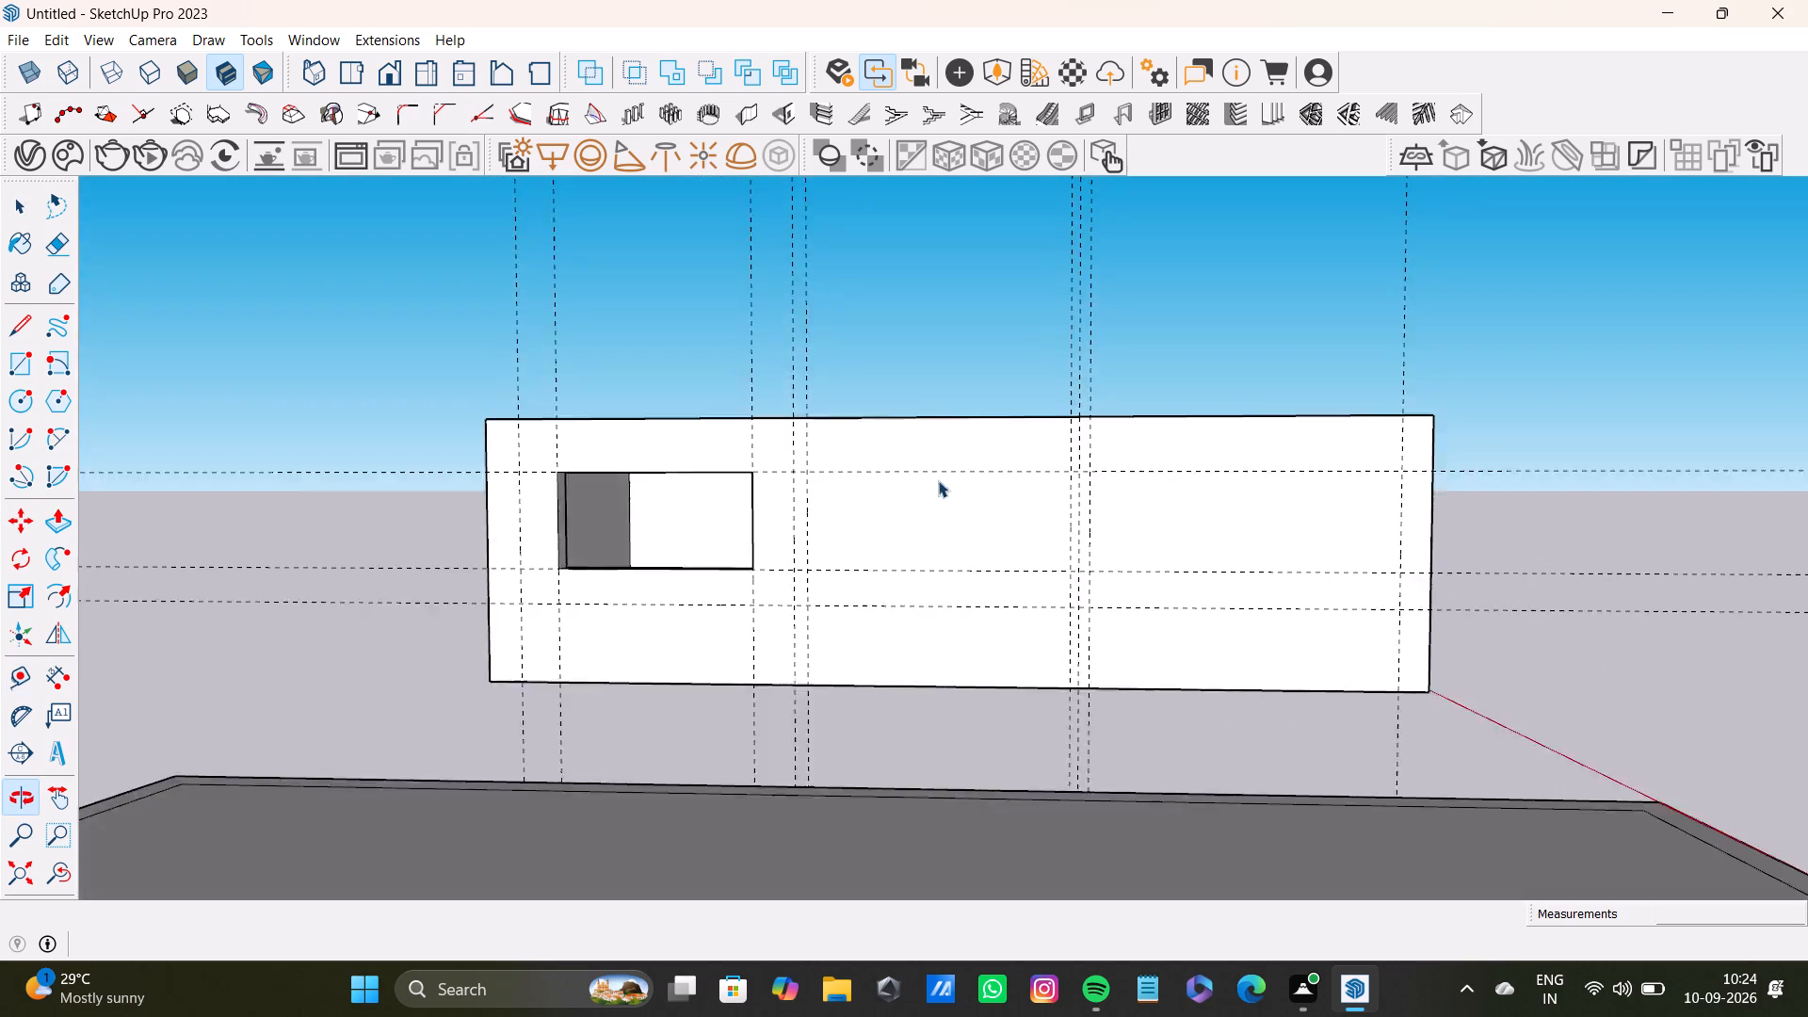
pyautogui.scroll(12, 1076, 525)
pyautogui.click(1042, 563)
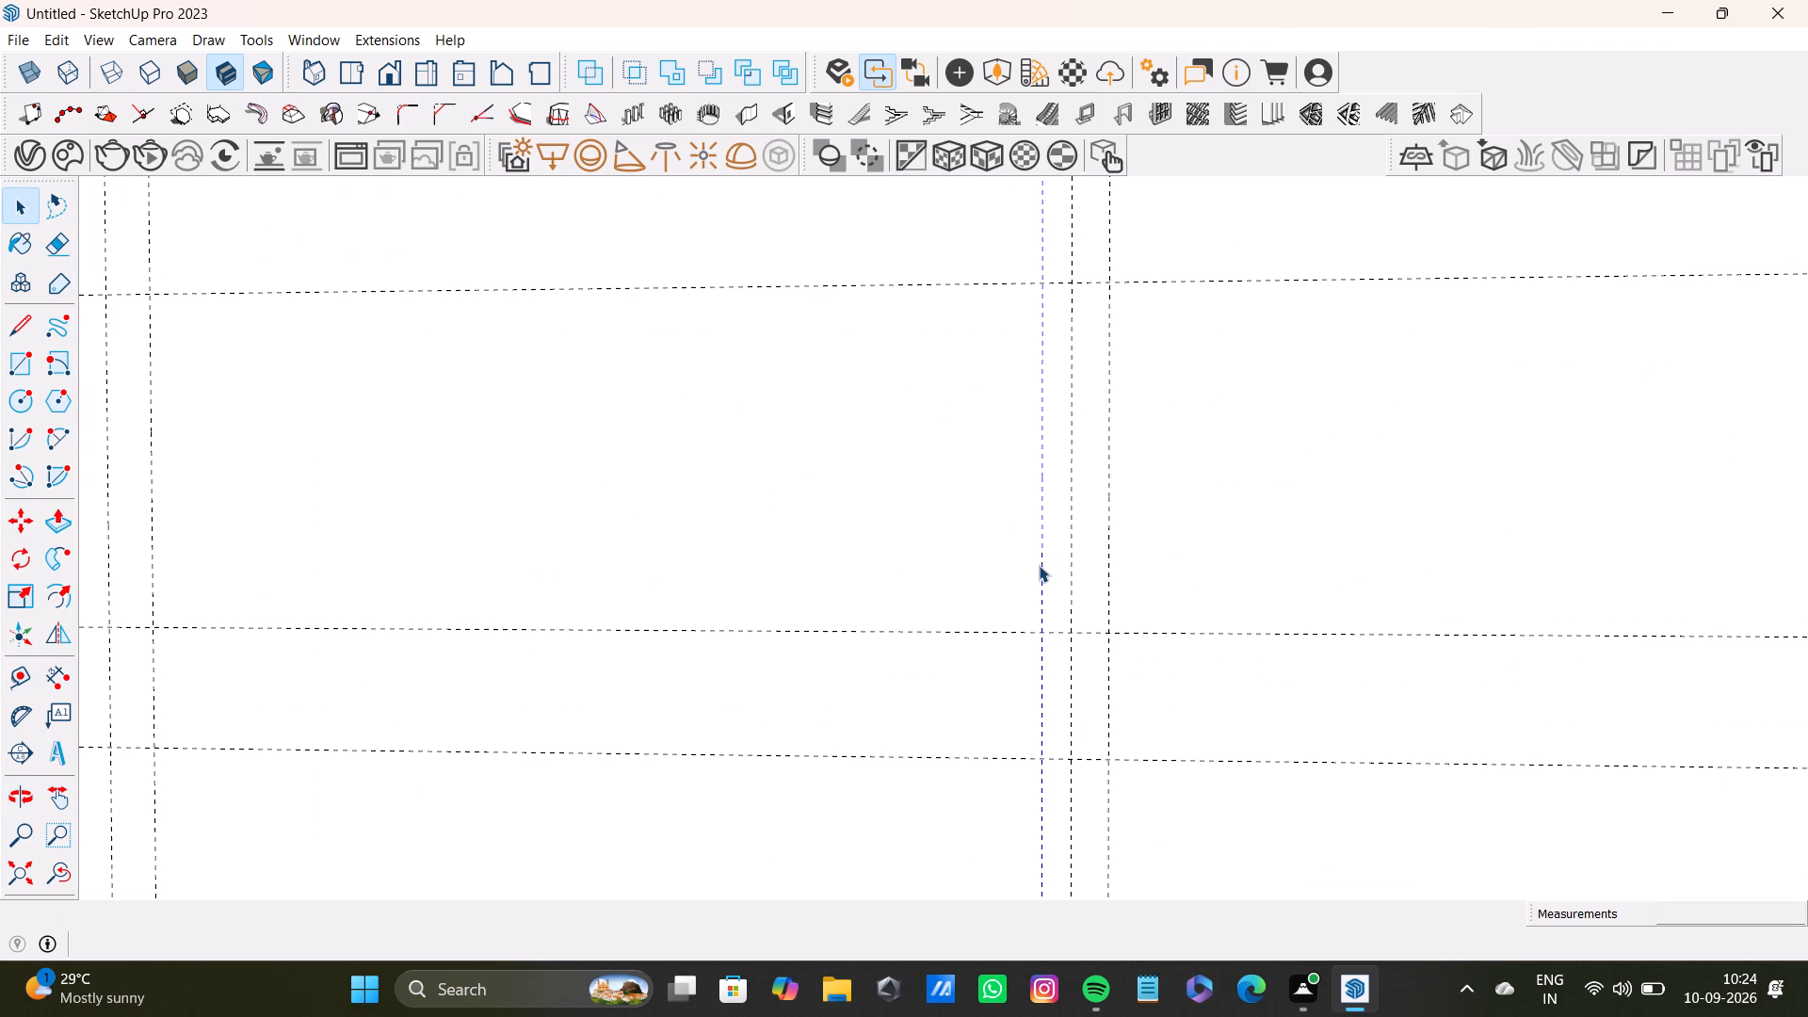
pyautogui.press('Delete')
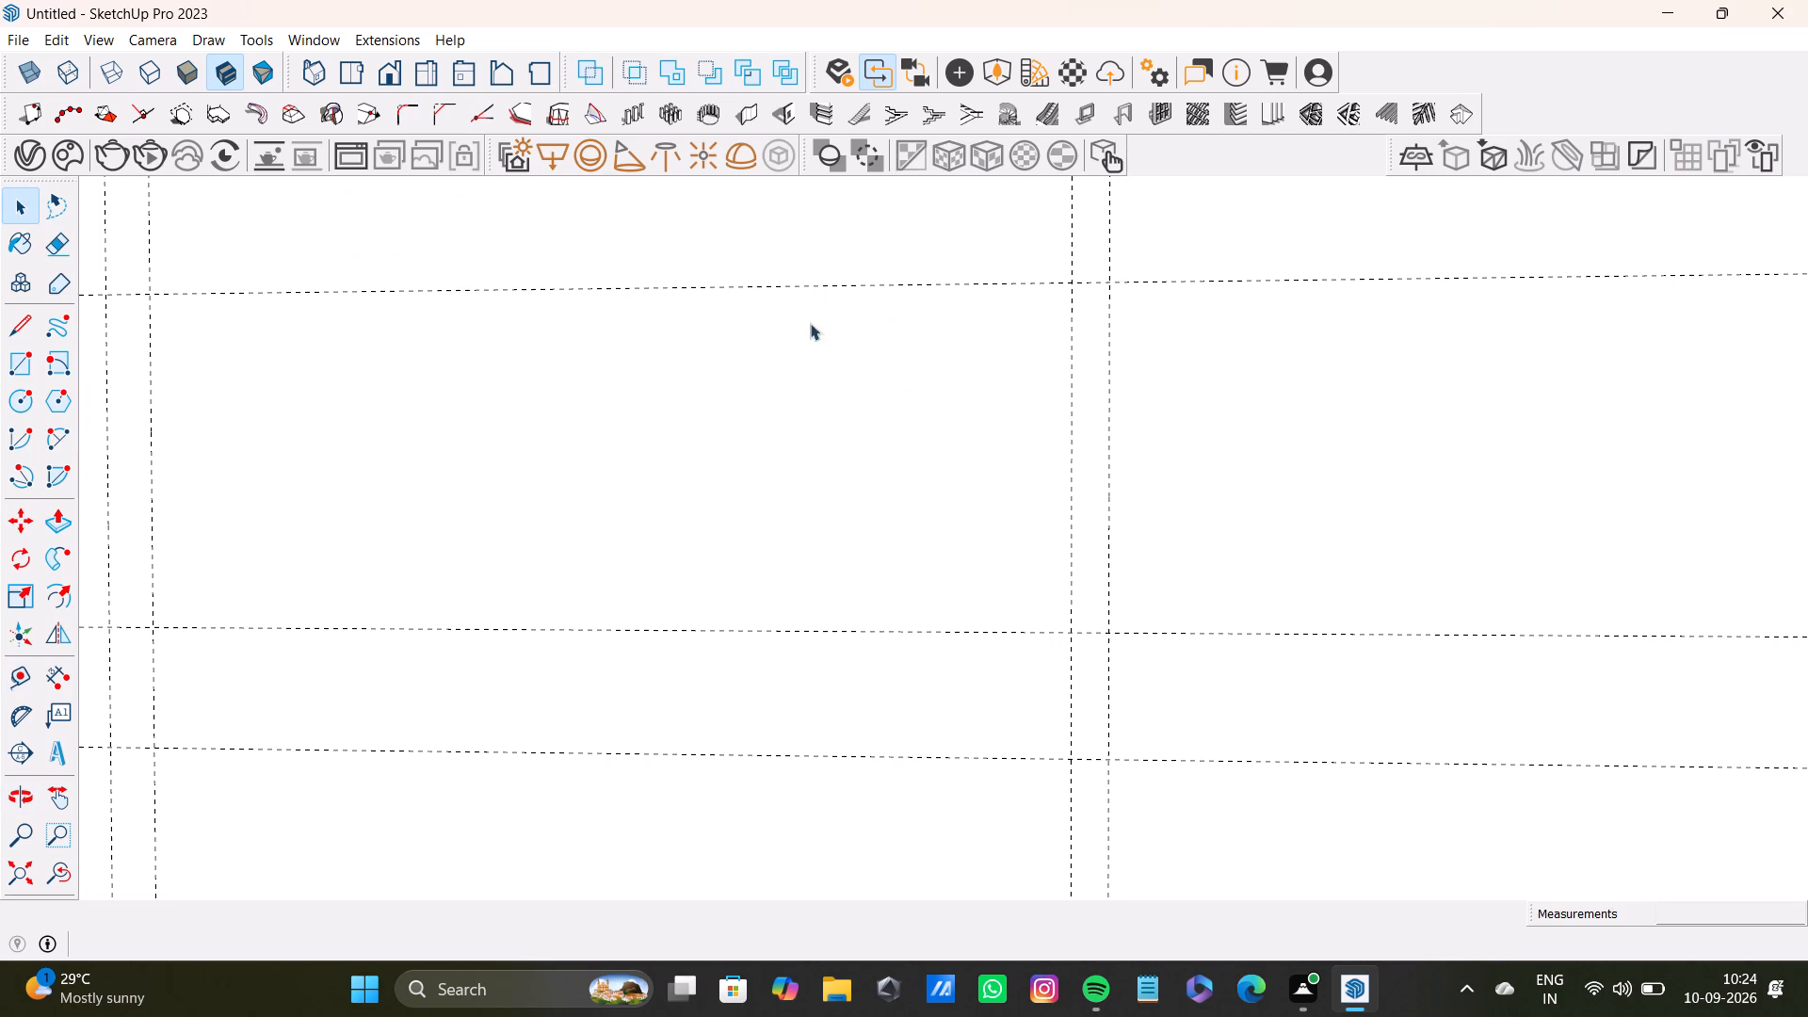
# Place a vertical guide about 1'8" into the middle room's span from the guide just past the first partition line.
pyautogui.scroll(-10, 791, 325)
pyautogui.keyDown('shift'); pyautogui.moveTo(836, 373); pyautogui.dragTo(896, 560, button='middle'); pyautogui.keyUp('shift')
pyautogui.scroll(2, 853, 563)
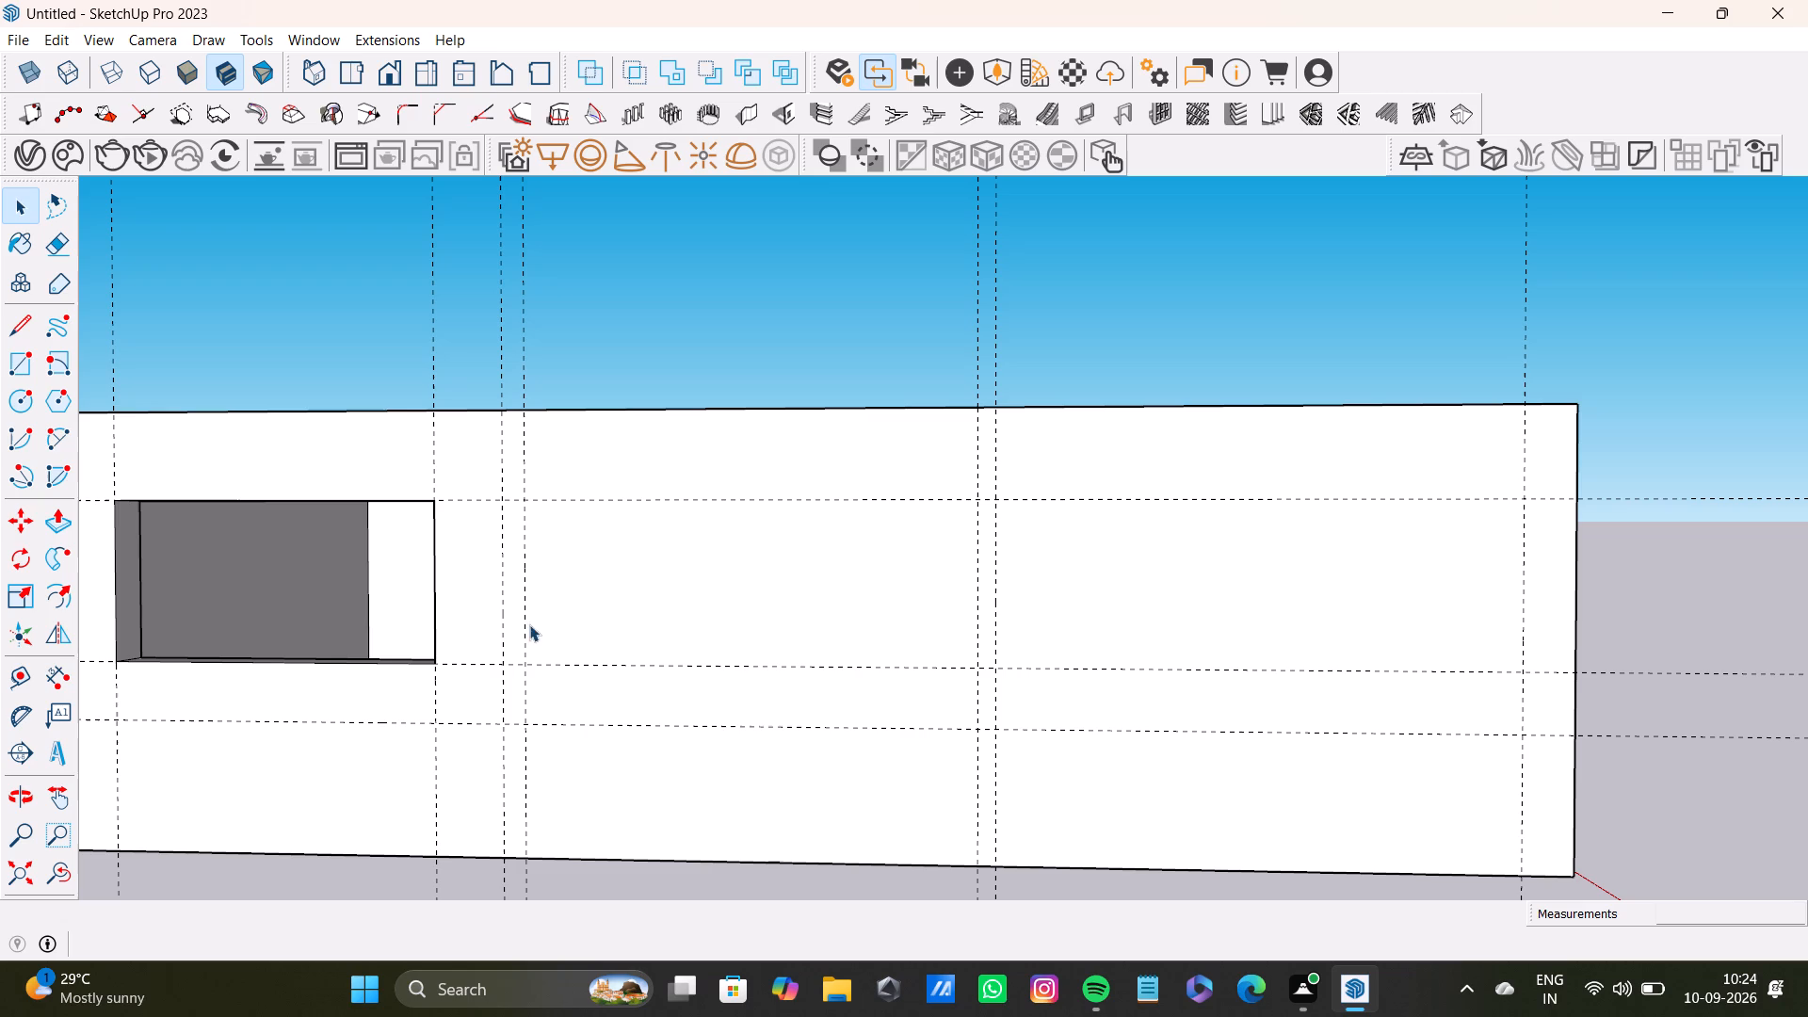
pyautogui.press('t')
pyautogui.click(520, 630)
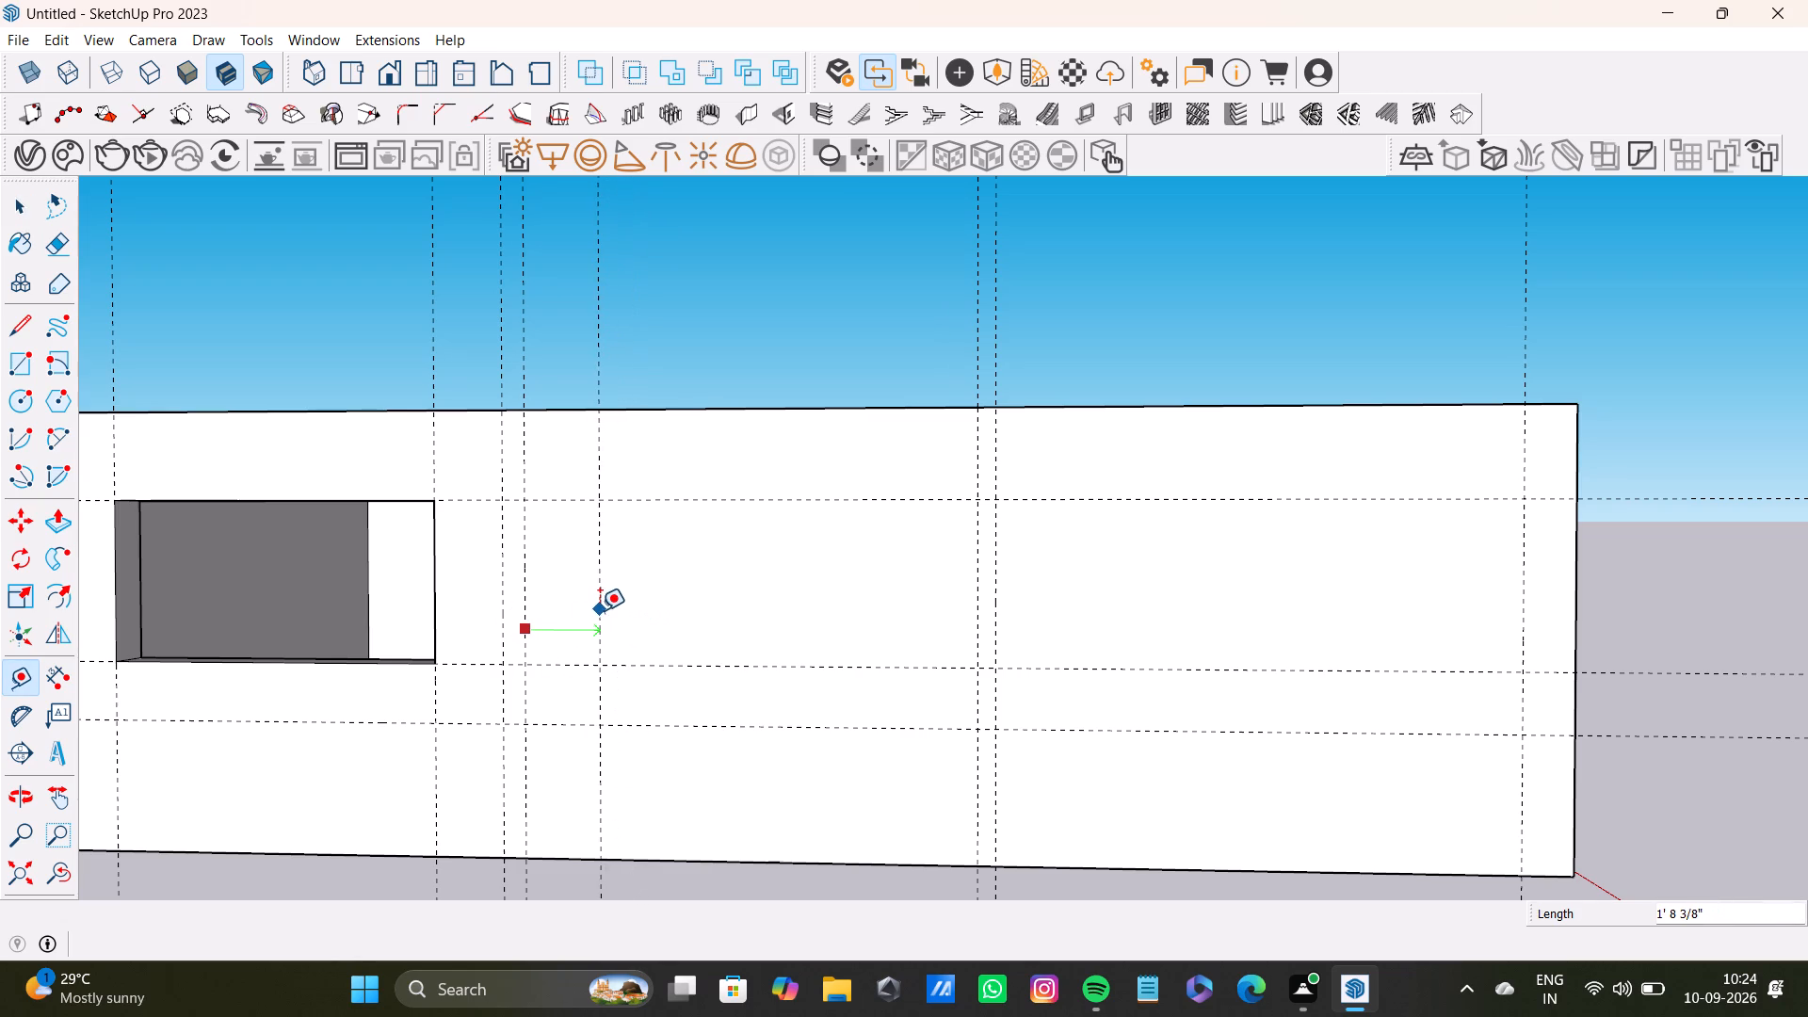
pyautogui.click(599, 608)
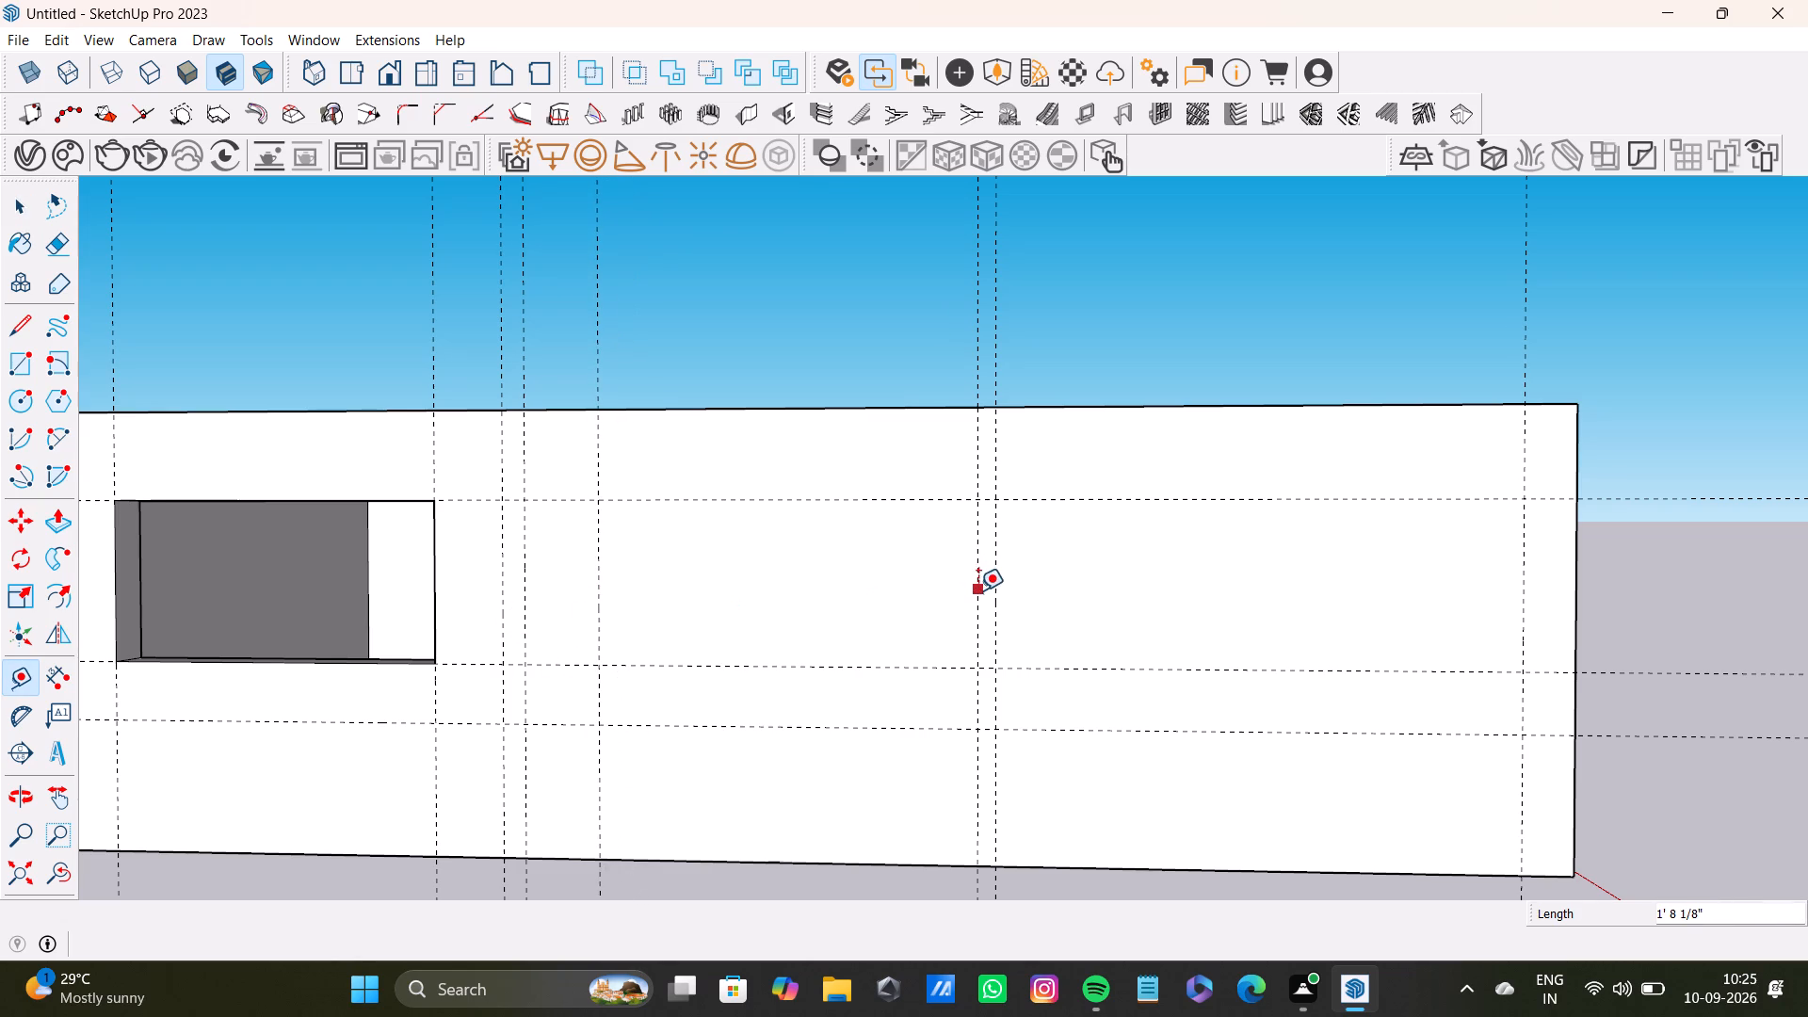
# Place a vertical guide inside the middle room's span, offset back from the second partition wall's nearer guide.
pyautogui.click(978, 590)
pyautogui.click(718, 589)
pyautogui.press('space')
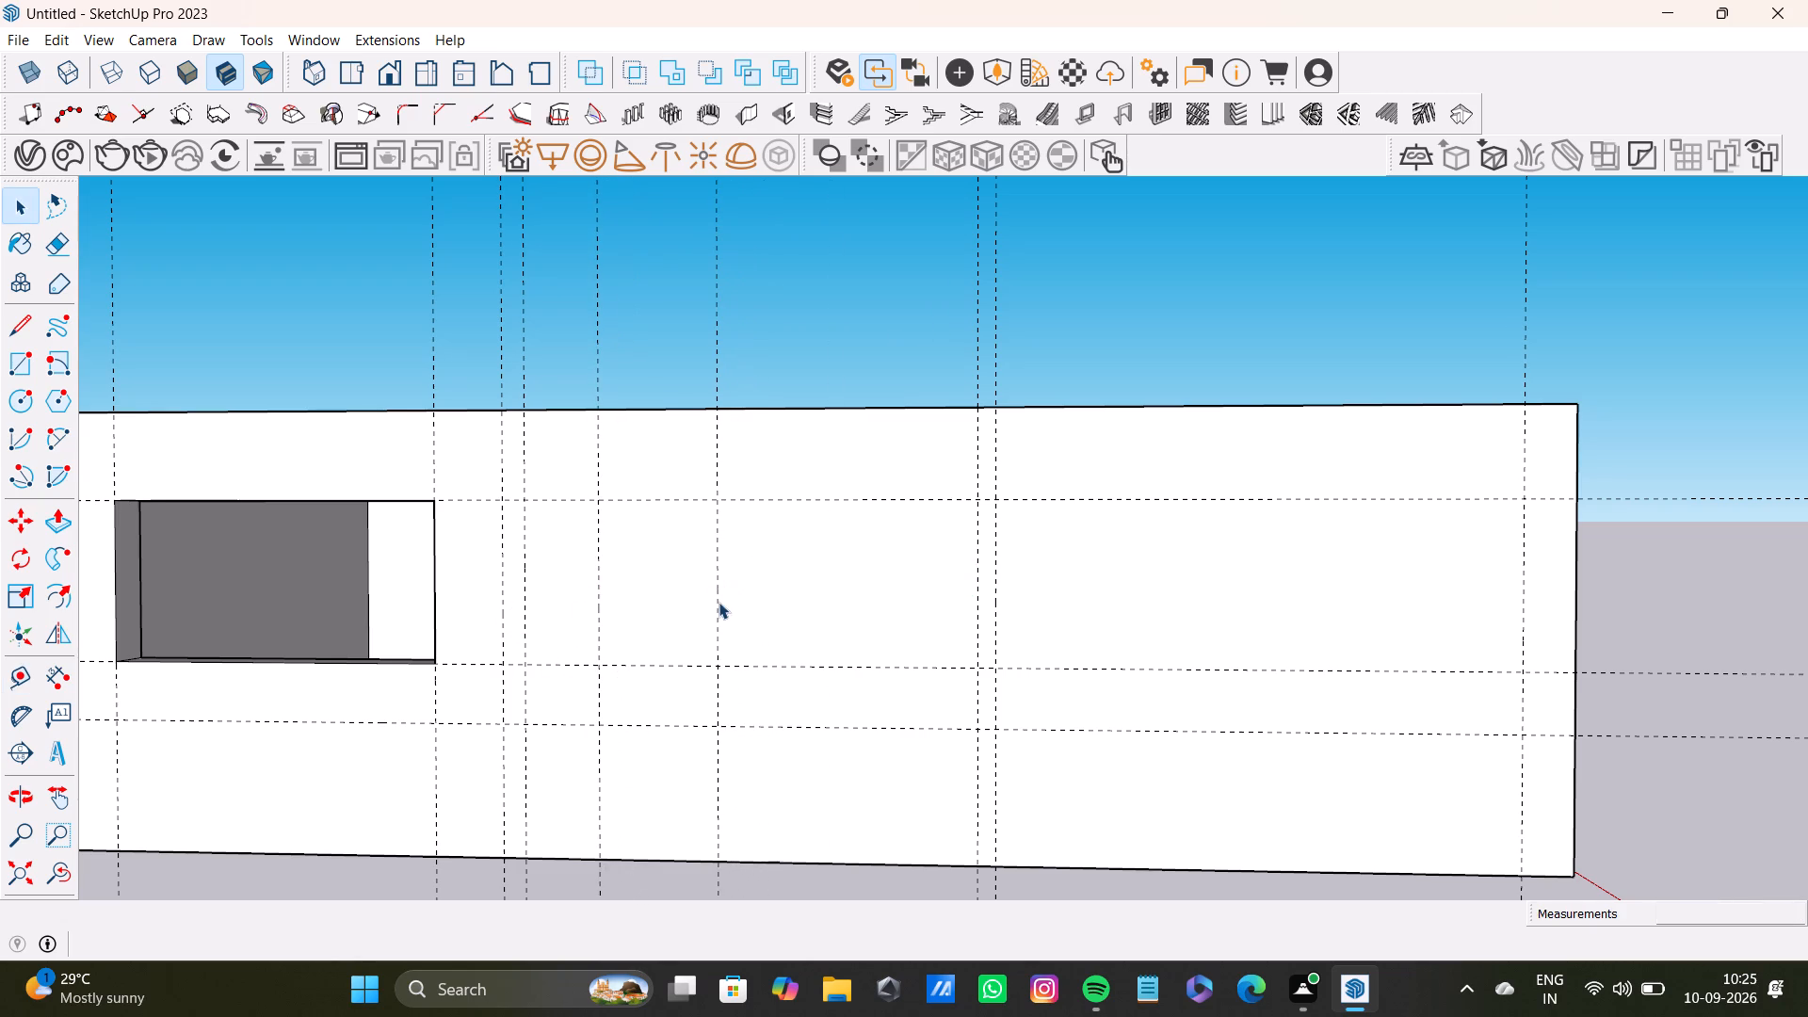
# Draw the middle room's window rectangle on the outer wall between the two inner vertical guides and the head and sill guides.
pyautogui.press('r')
pyautogui.scroll(7, 605, 497)
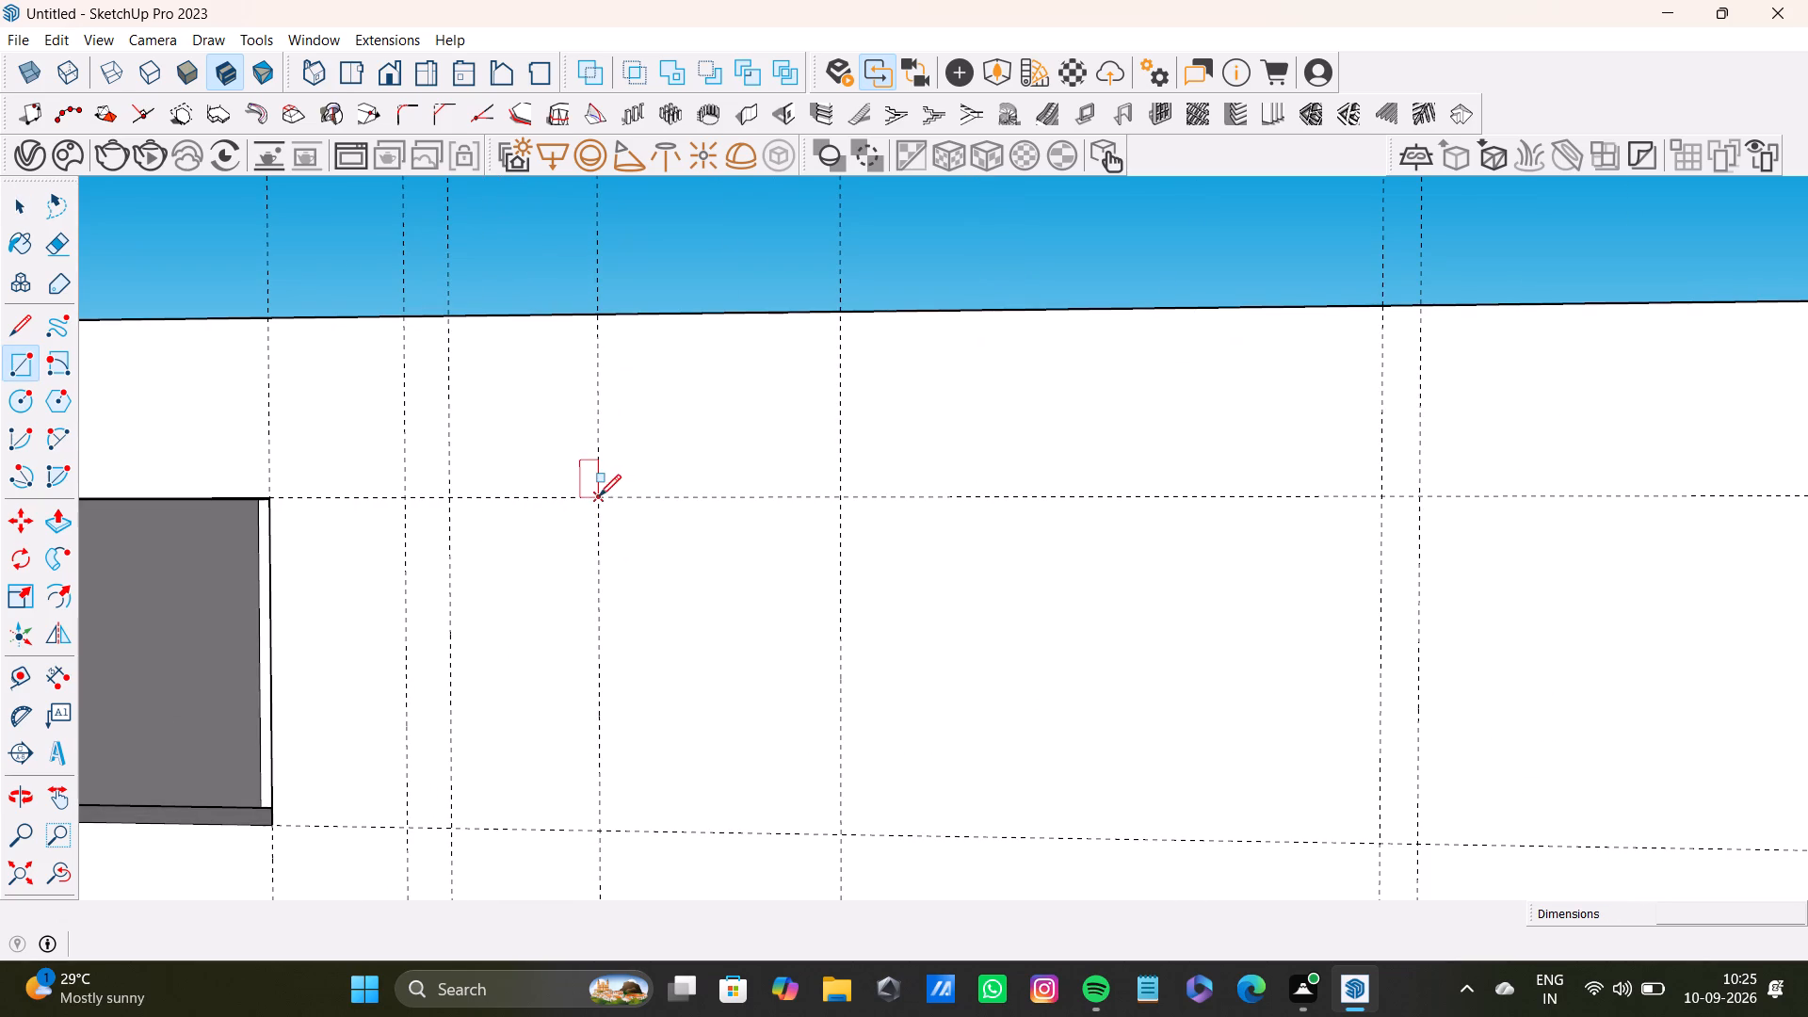
pyautogui.click(599, 496)
pyautogui.click(845, 839)
pyautogui.press('space')
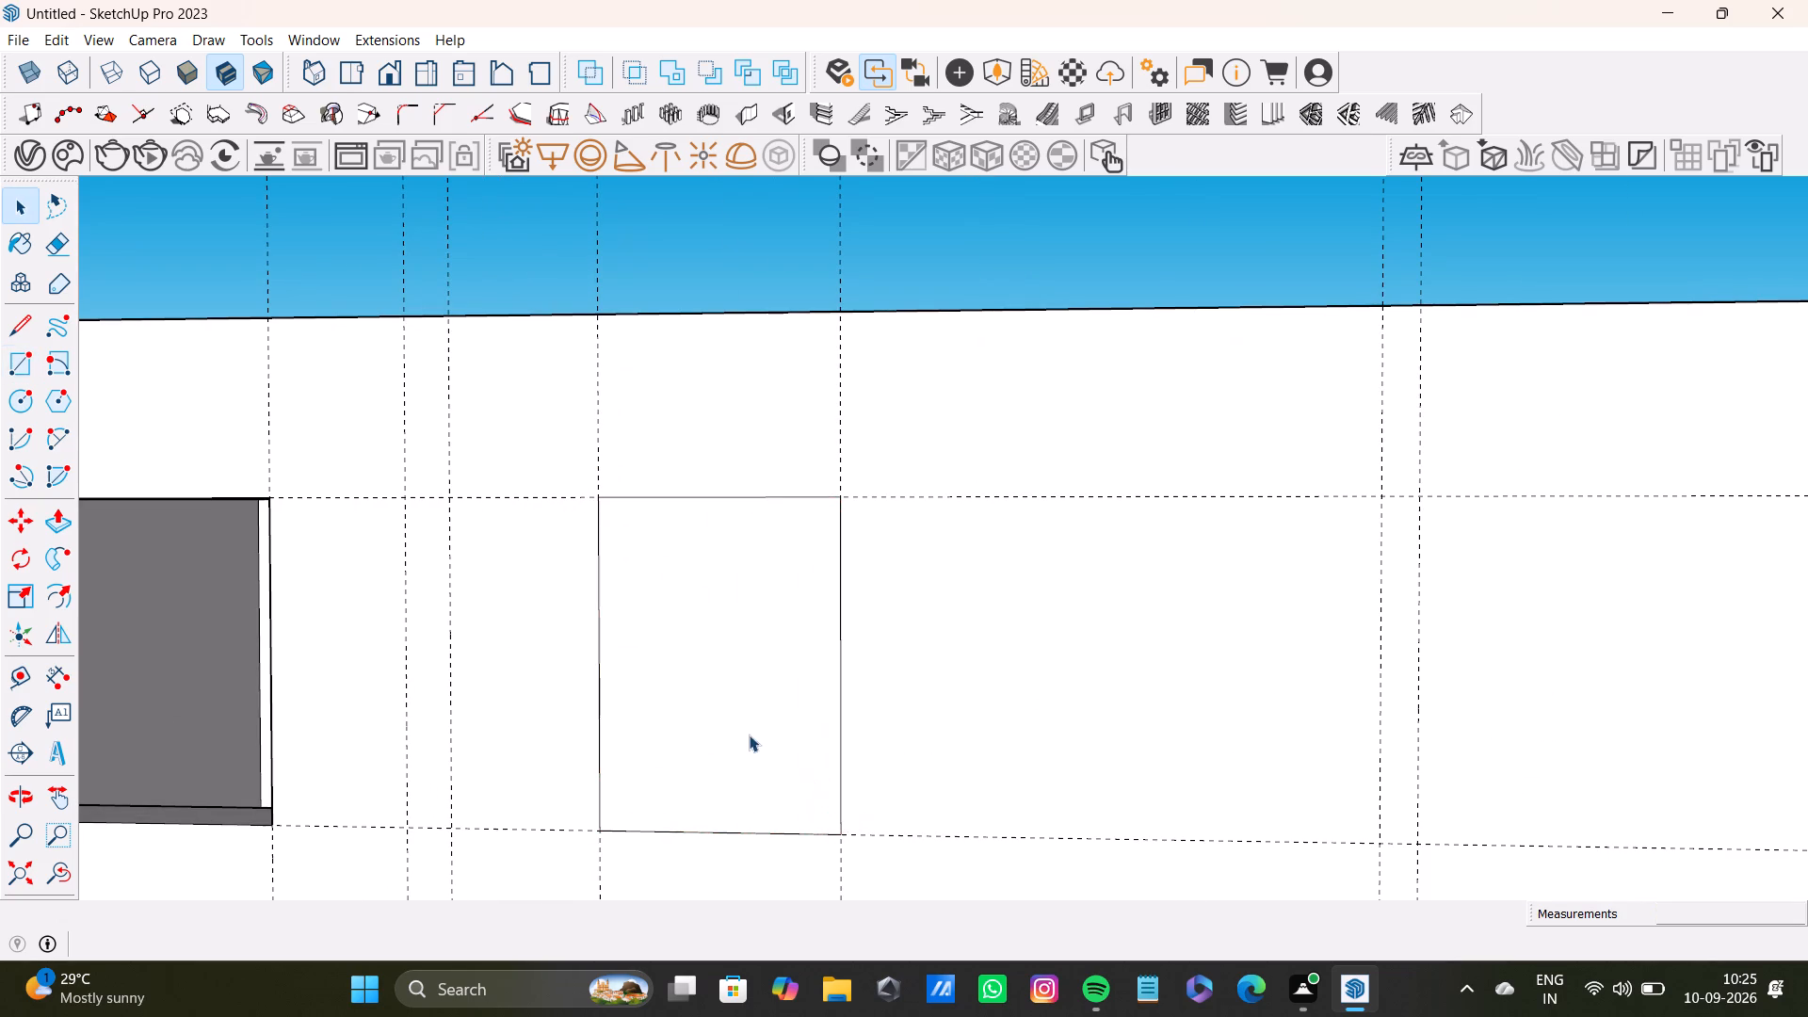
# Push the middle room's window rectangle 9" through the outer wall to cut the opening.
pyautogui.scroll(-5, 749, 734)
pyautogui.moveTo(815, 656); pyautogui.dragTo(767, 887, button='middle')
pyautogui.scroll(-5, 762, 828)
pyautogui.keyDown('shift'); pyautogui.moveTo(769, 825); pyautogui.dragTo(796, 608, button='middle'); pyautogui.keyUp('shift')
pyautogui.scroll(4, 699, 671)
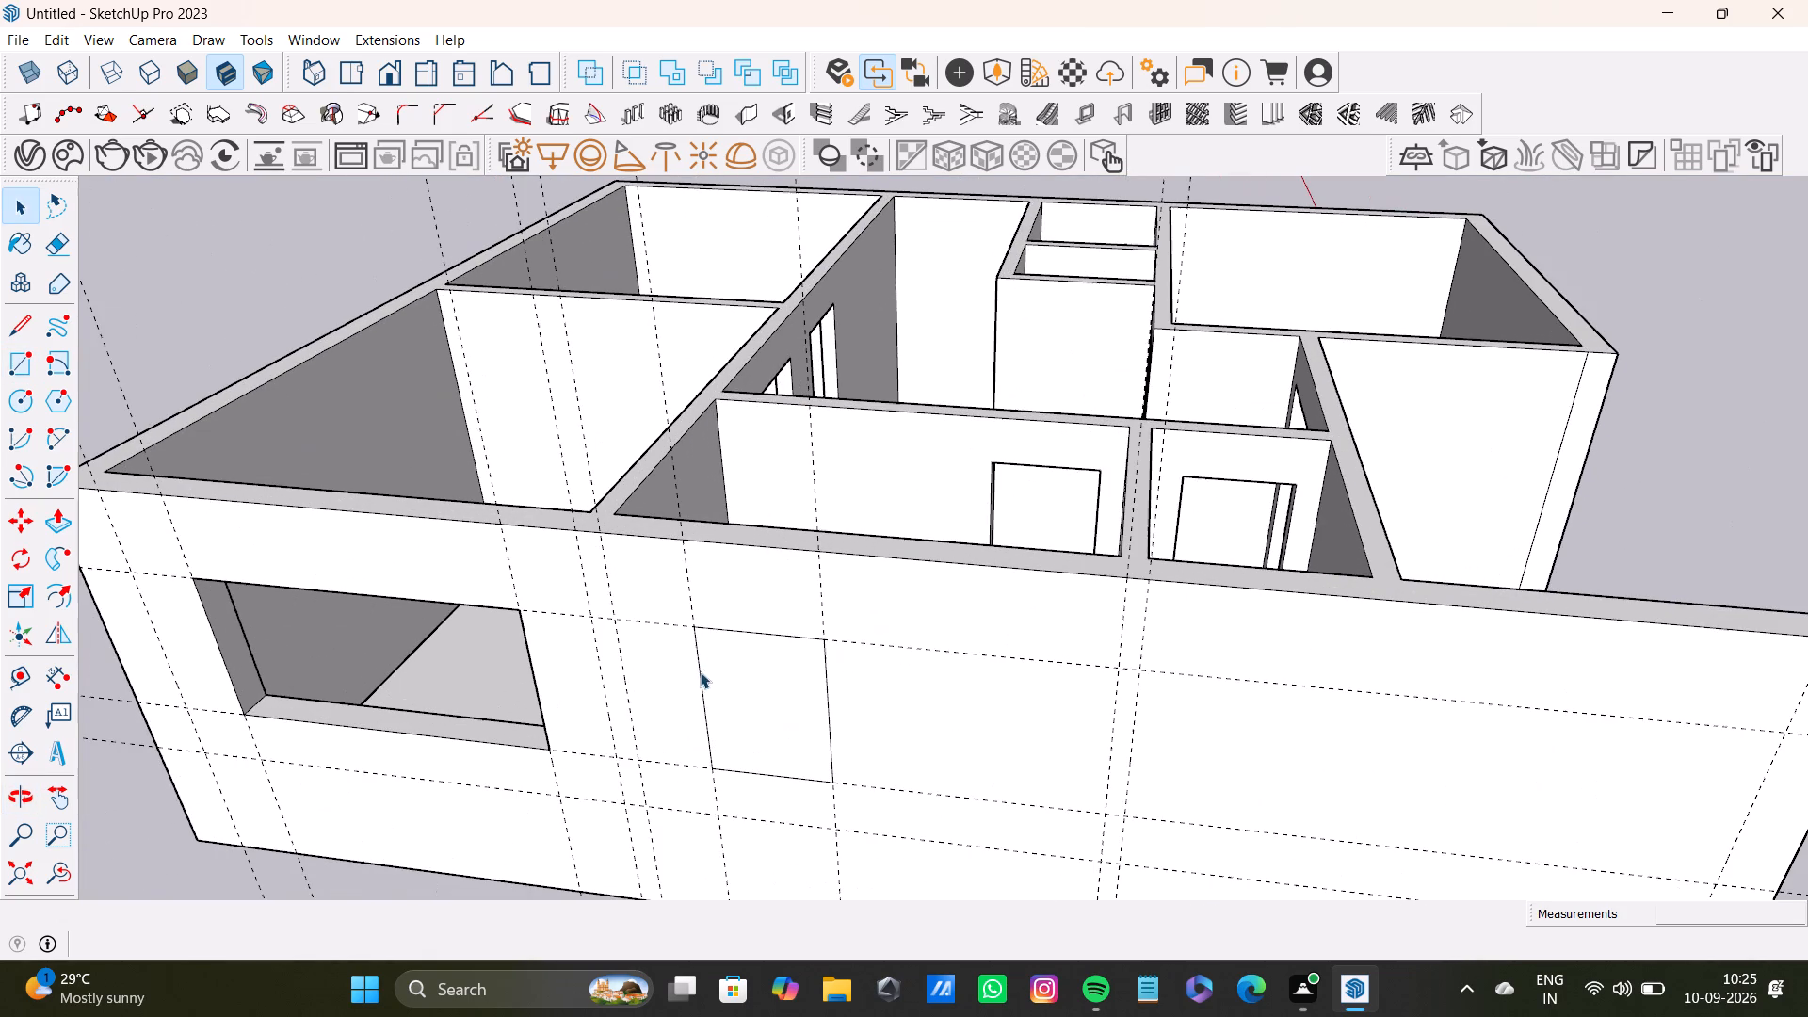
pyautogui.click(762, 694)
pyautogui.press('p')
pyautogui.click(762, 694)
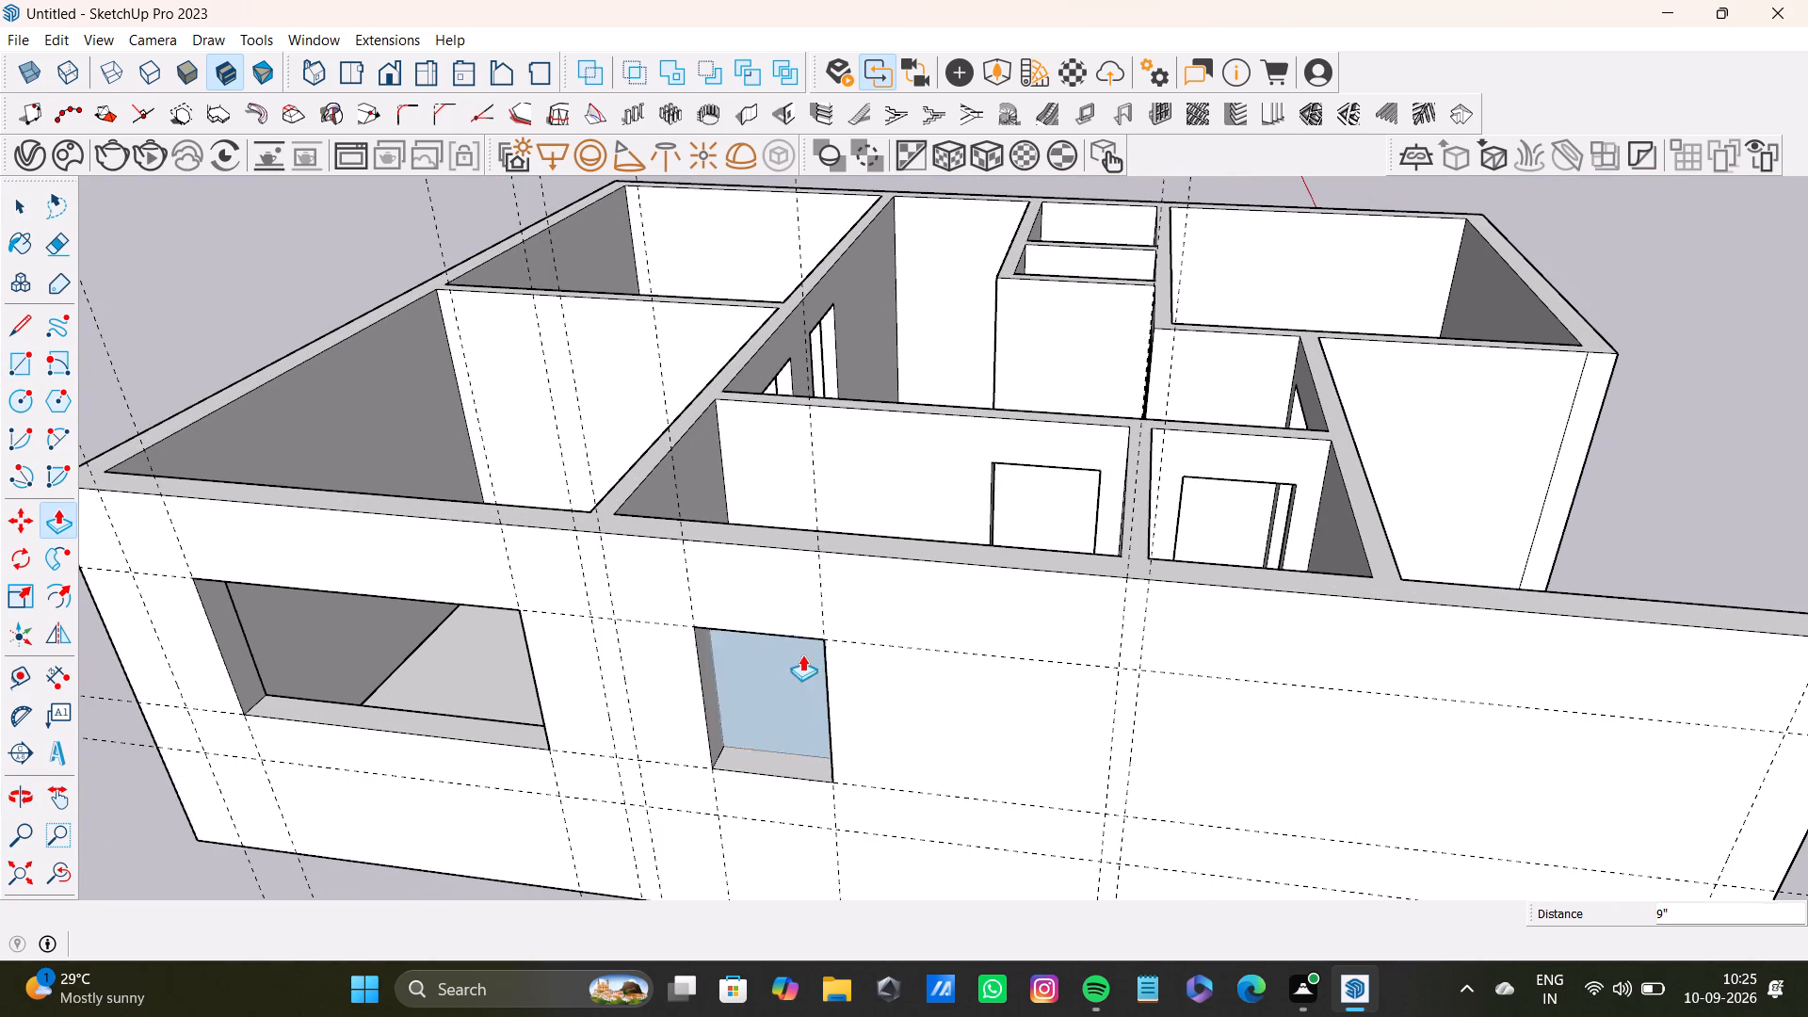
pyautogui.moveTo(803, 654); pyautogui.dragTo(673, 725, button='middle')
pyautogui.click(648, 577)
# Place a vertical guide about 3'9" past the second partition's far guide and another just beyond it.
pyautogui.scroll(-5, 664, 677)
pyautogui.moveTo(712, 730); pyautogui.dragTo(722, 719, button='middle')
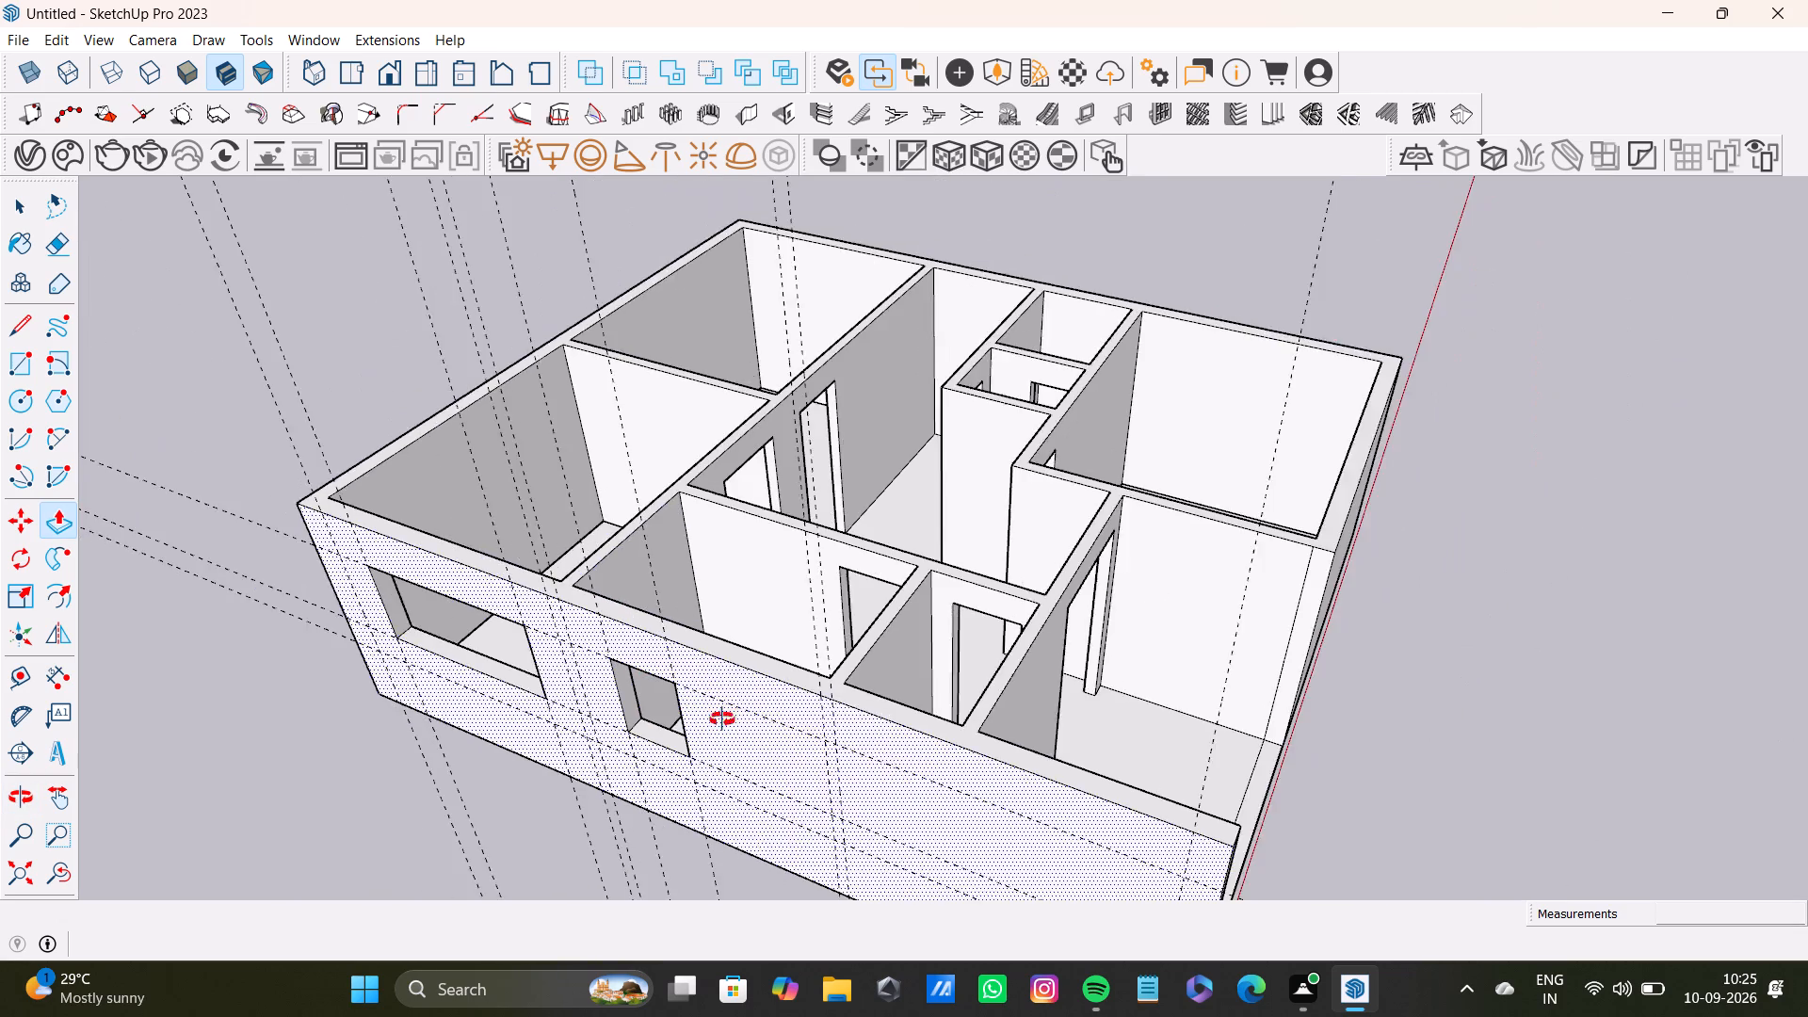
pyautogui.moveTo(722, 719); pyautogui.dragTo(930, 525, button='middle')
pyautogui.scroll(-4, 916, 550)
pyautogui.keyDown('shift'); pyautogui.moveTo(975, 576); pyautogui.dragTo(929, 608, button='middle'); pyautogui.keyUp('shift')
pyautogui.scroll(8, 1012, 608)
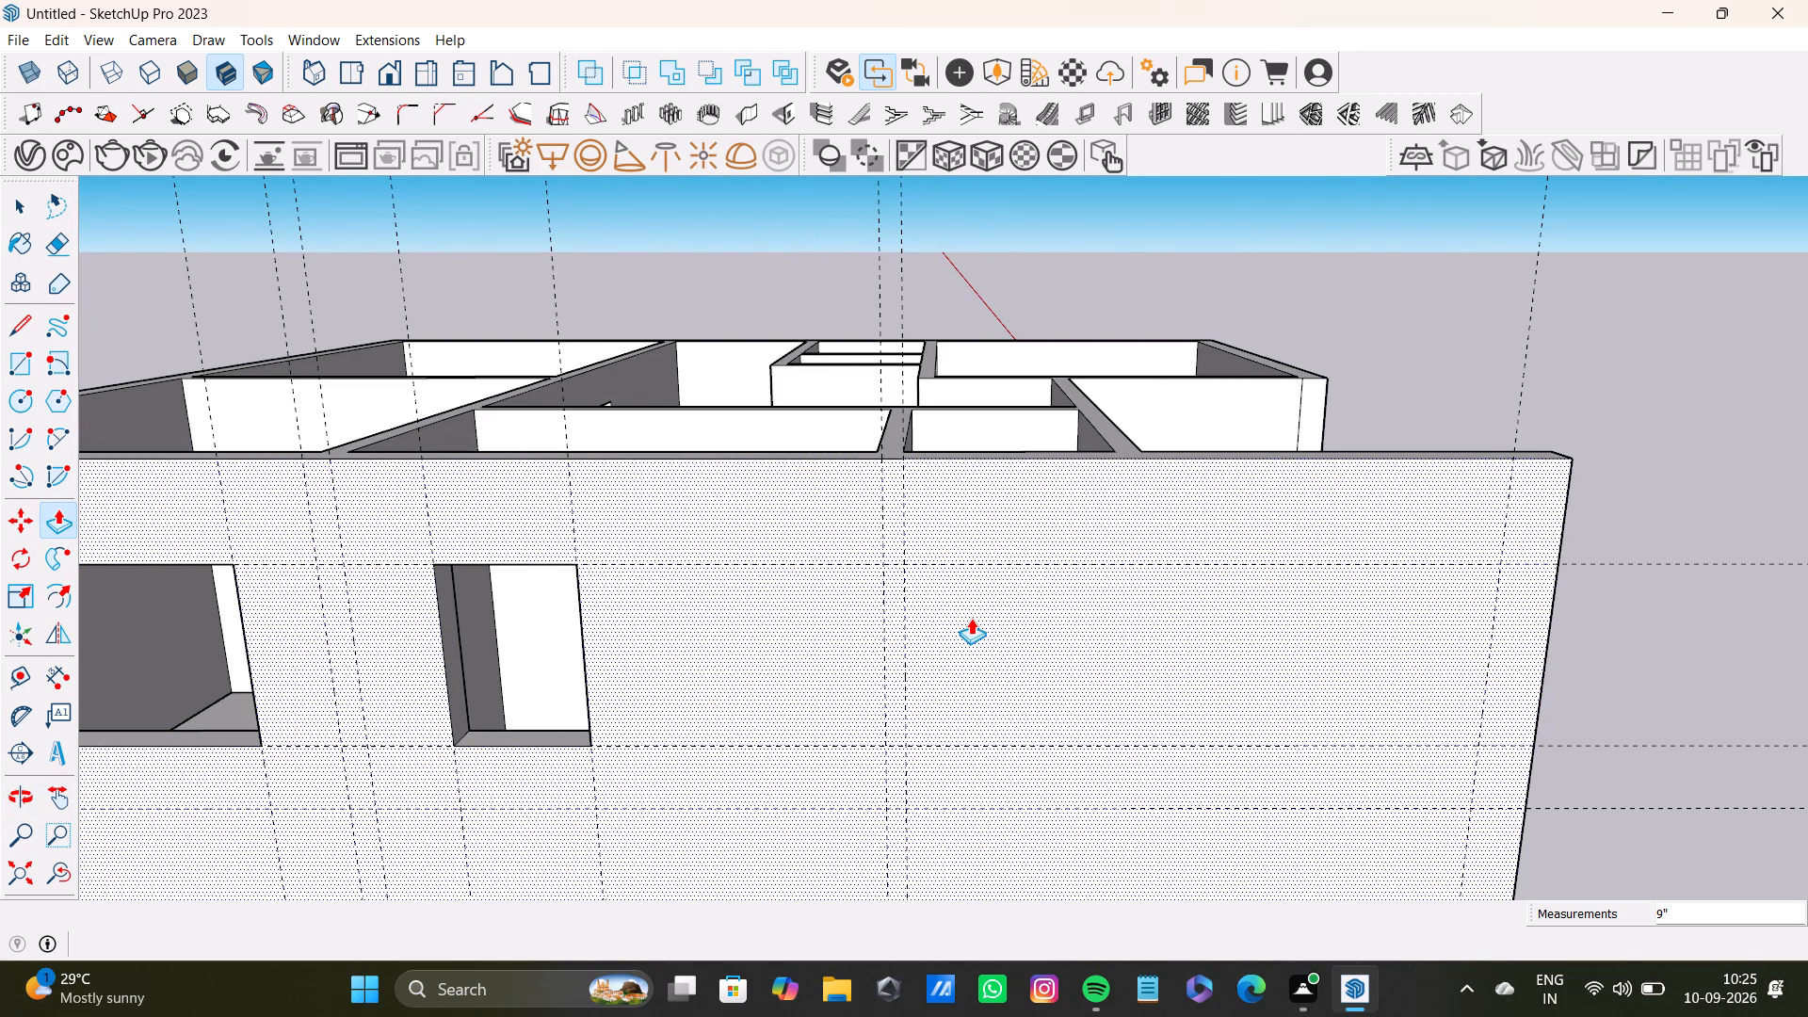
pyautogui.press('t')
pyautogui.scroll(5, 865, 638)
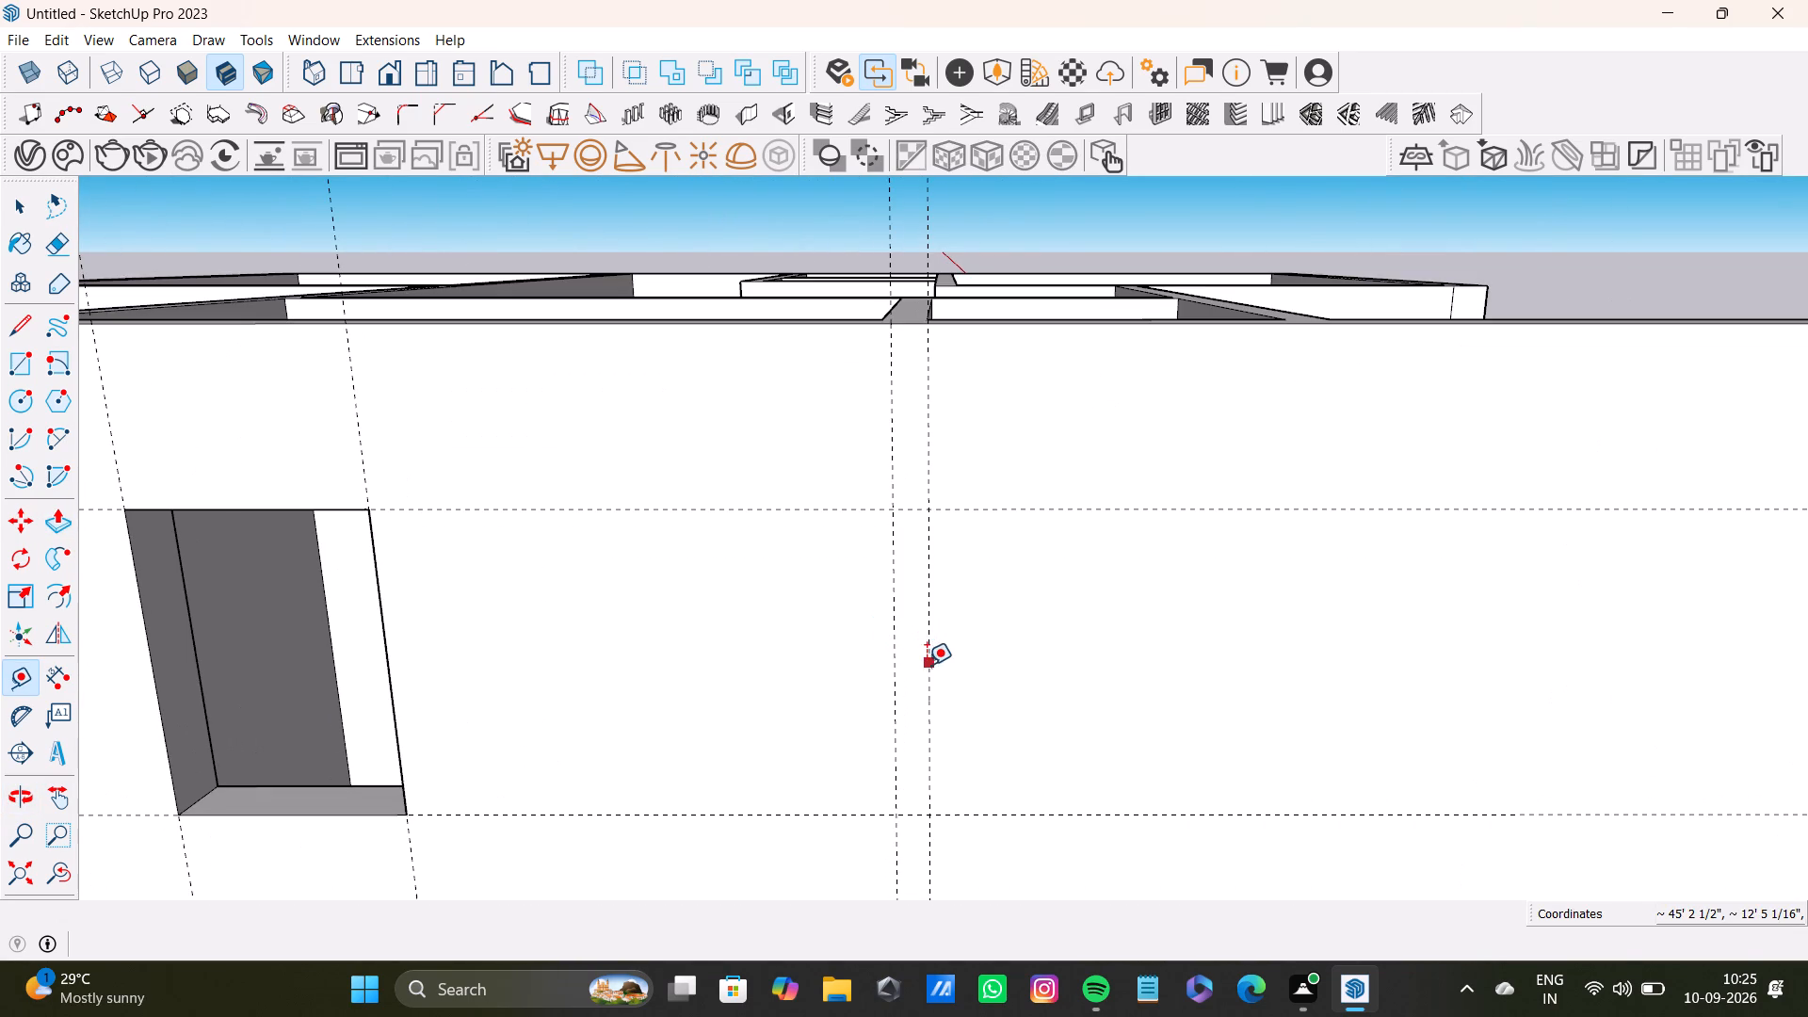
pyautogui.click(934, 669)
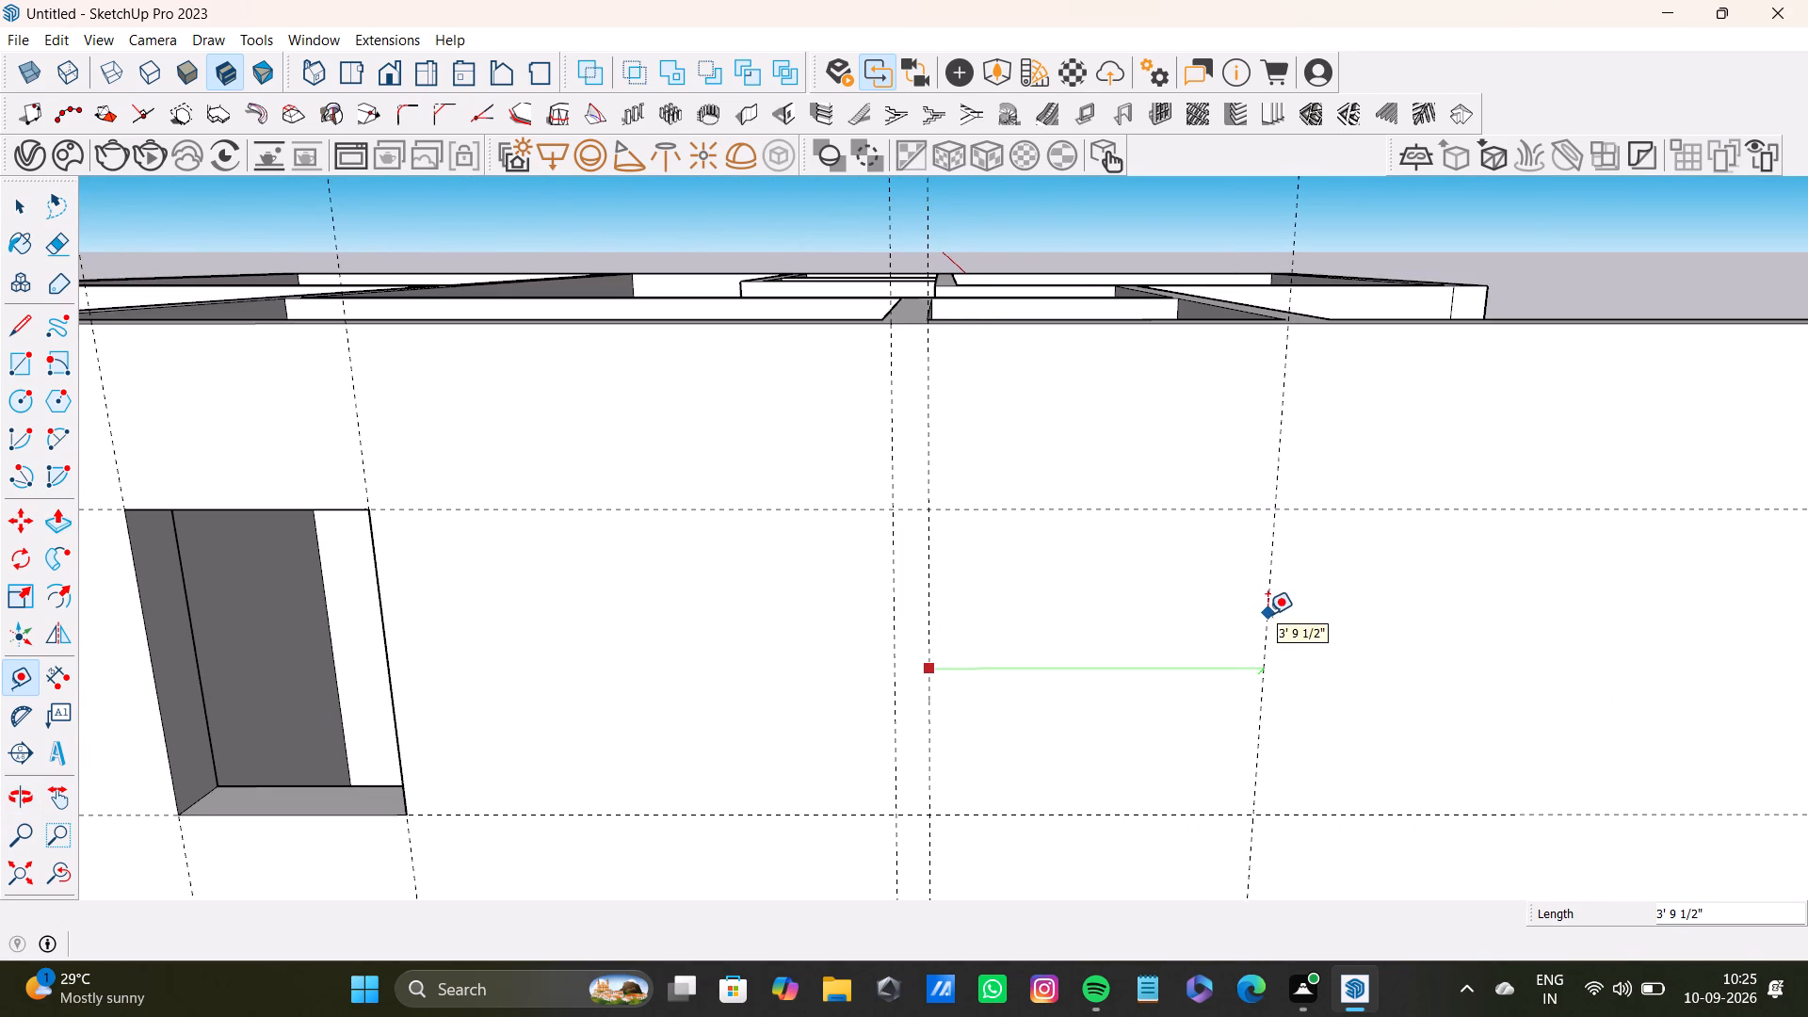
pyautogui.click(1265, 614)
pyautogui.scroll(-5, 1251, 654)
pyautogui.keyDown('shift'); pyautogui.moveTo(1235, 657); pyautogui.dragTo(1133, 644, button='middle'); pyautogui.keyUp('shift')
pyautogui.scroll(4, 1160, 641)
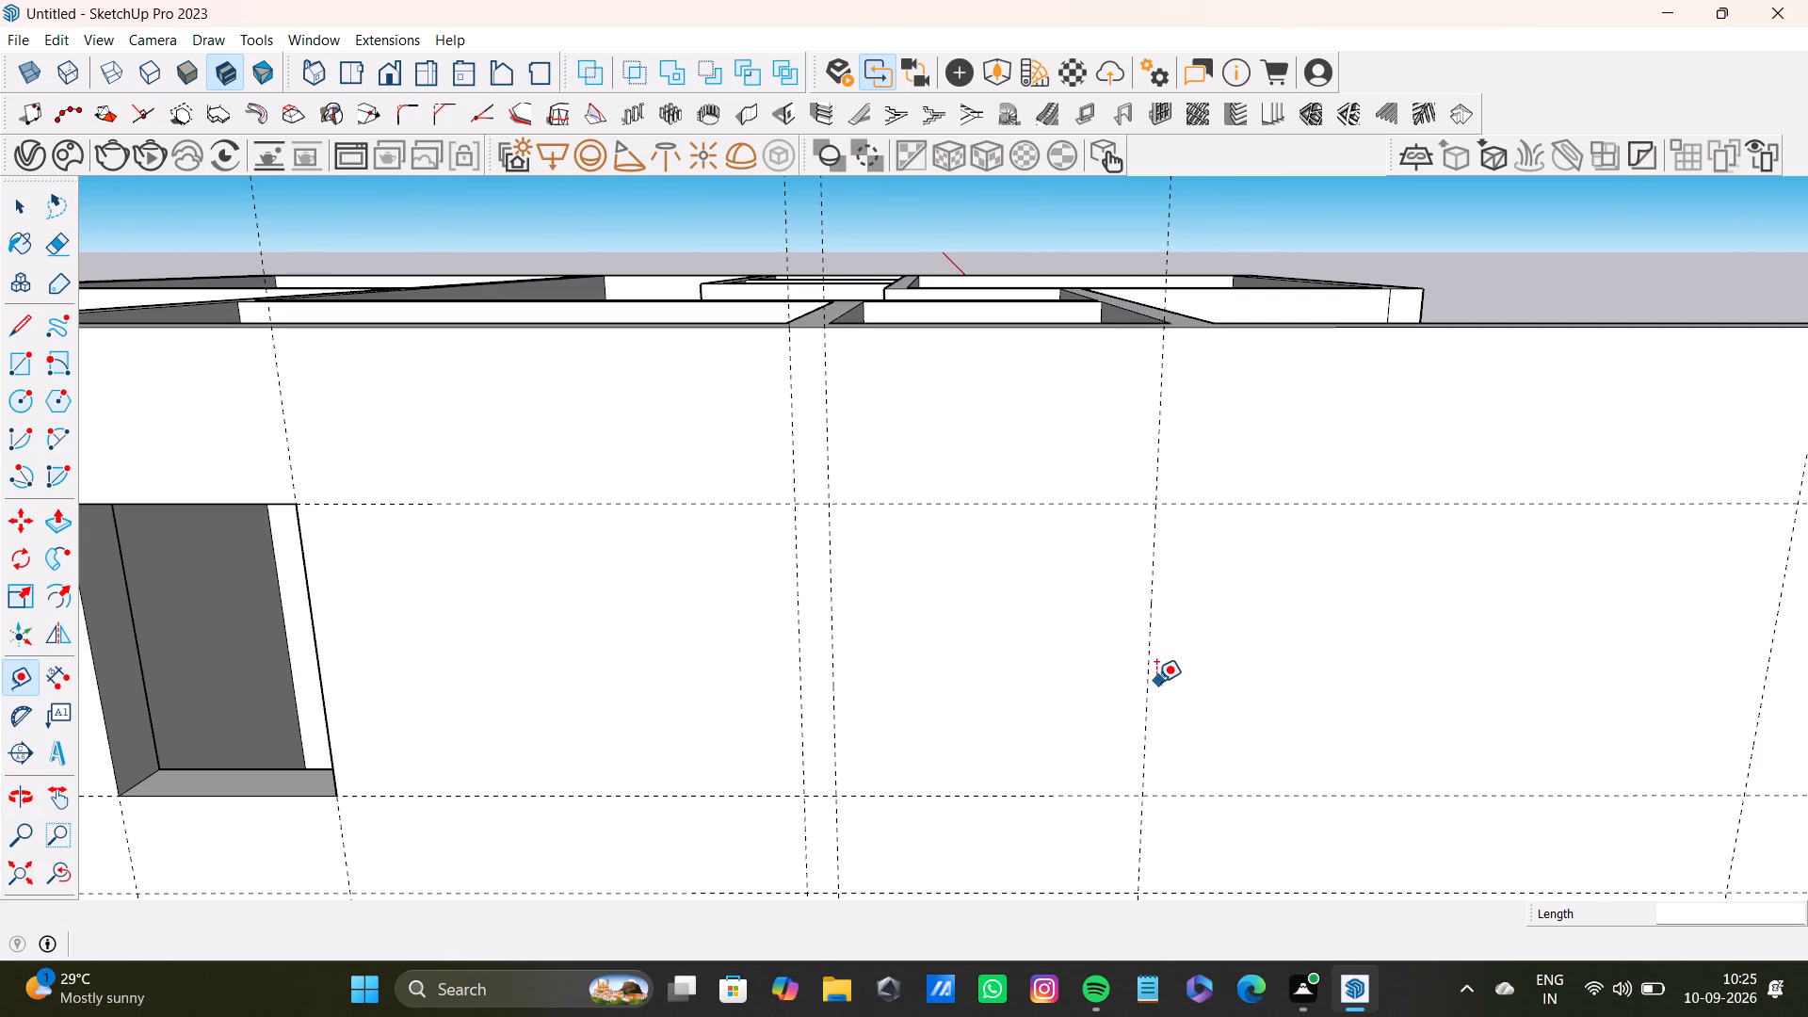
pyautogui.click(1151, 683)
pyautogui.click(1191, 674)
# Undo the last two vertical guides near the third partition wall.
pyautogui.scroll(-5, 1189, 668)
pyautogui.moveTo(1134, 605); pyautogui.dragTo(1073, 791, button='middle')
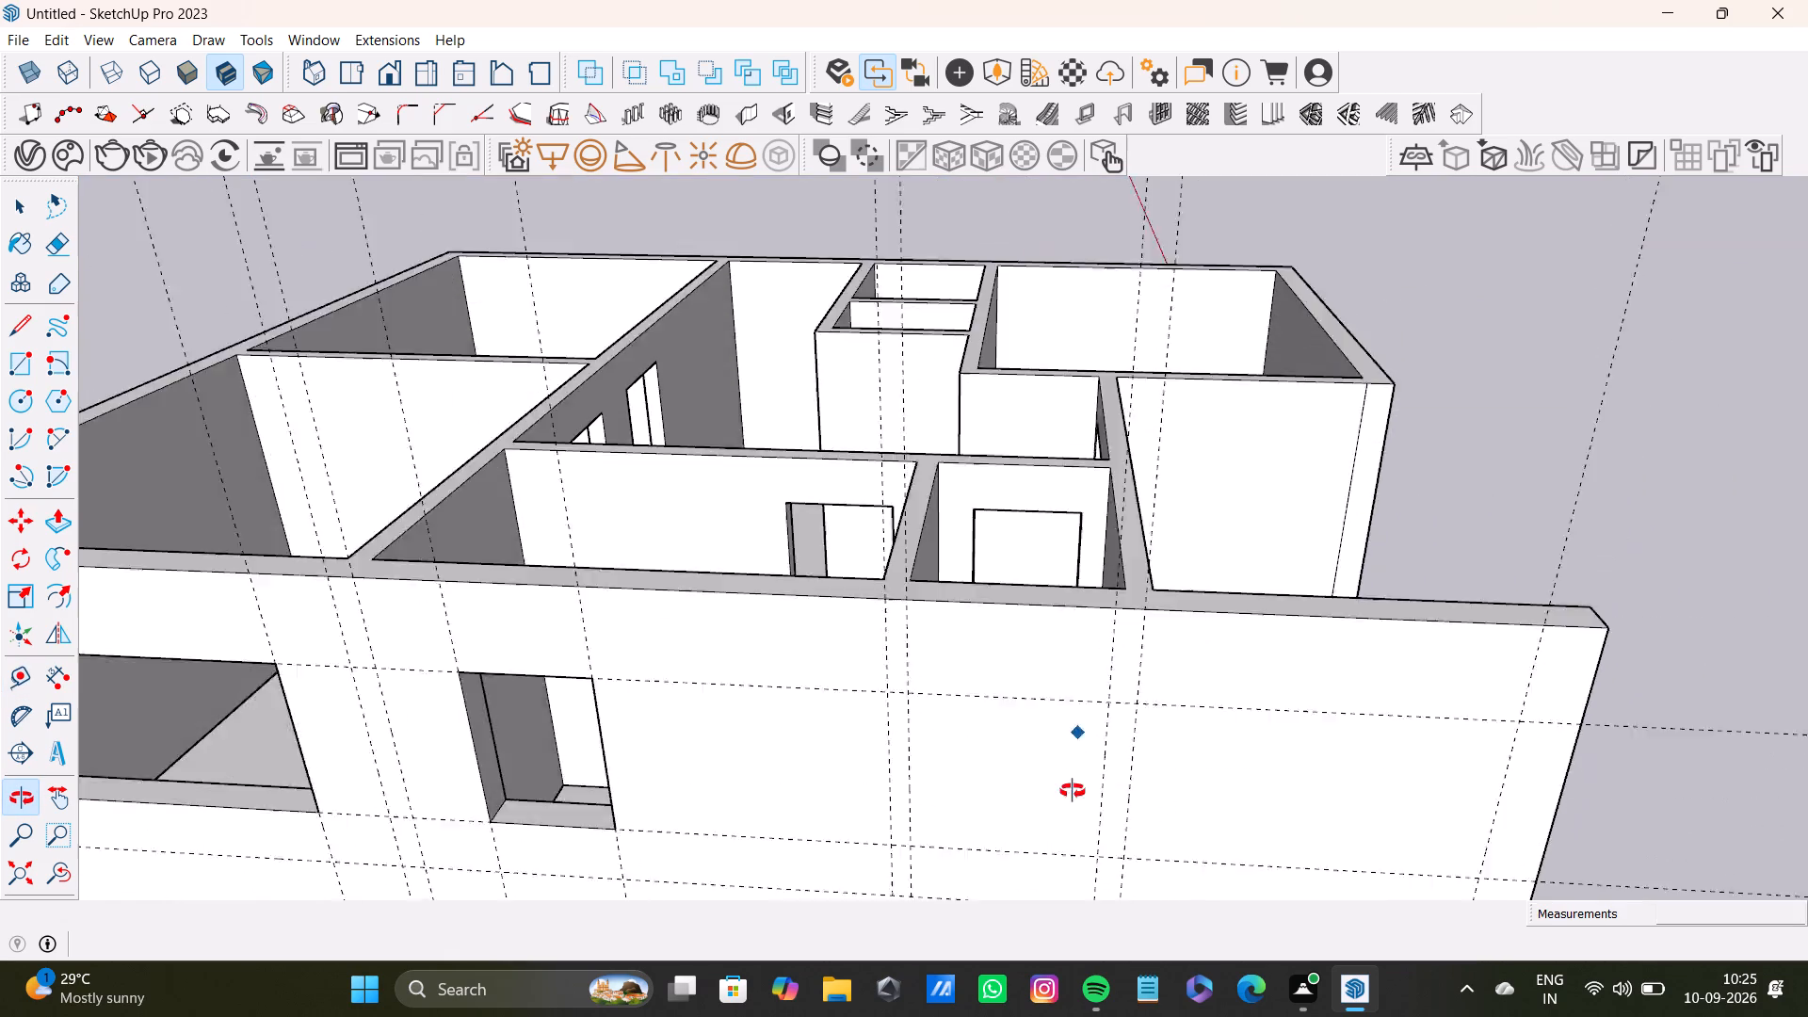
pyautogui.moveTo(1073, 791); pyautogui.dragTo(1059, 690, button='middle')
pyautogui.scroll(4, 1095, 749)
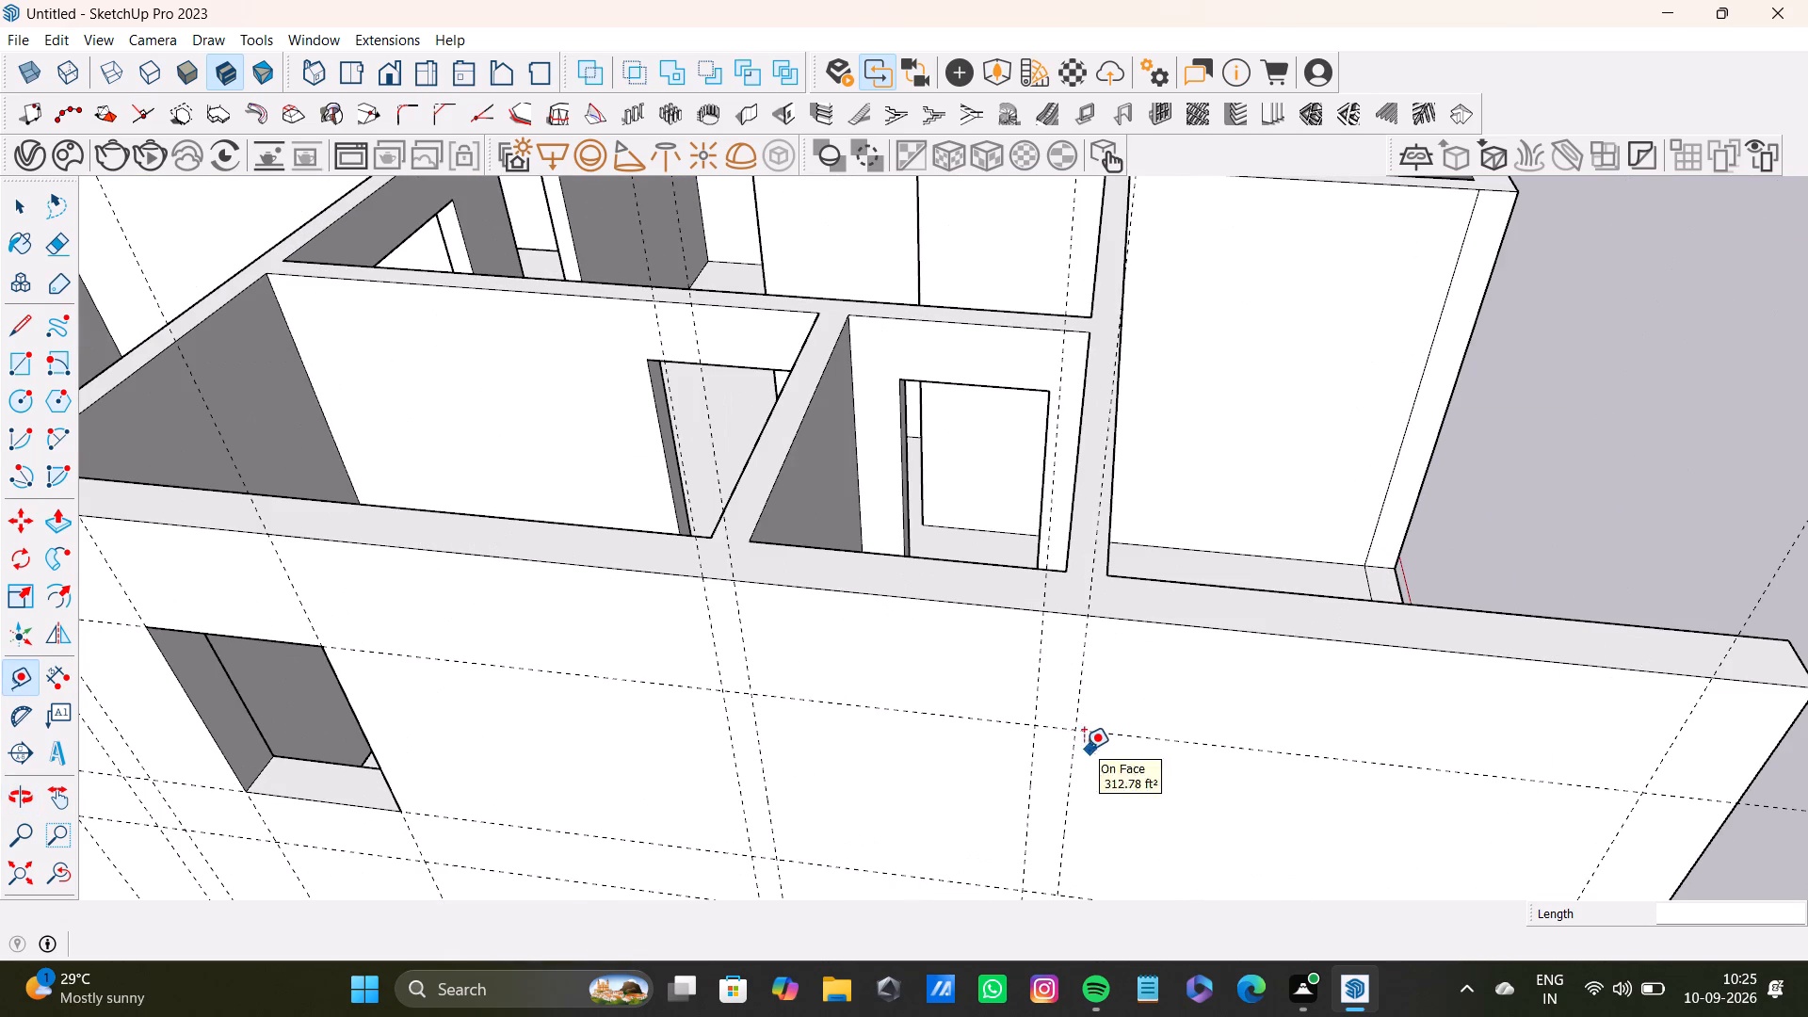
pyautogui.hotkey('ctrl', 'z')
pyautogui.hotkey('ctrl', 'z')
# Place a vertical guide 4' past the second partition's far guide and another about 6" beyond it, at the third partition wall.
pyautogui.moveTo(1038, 778); pyautogui.dragTo(1025, 704, button='middle')
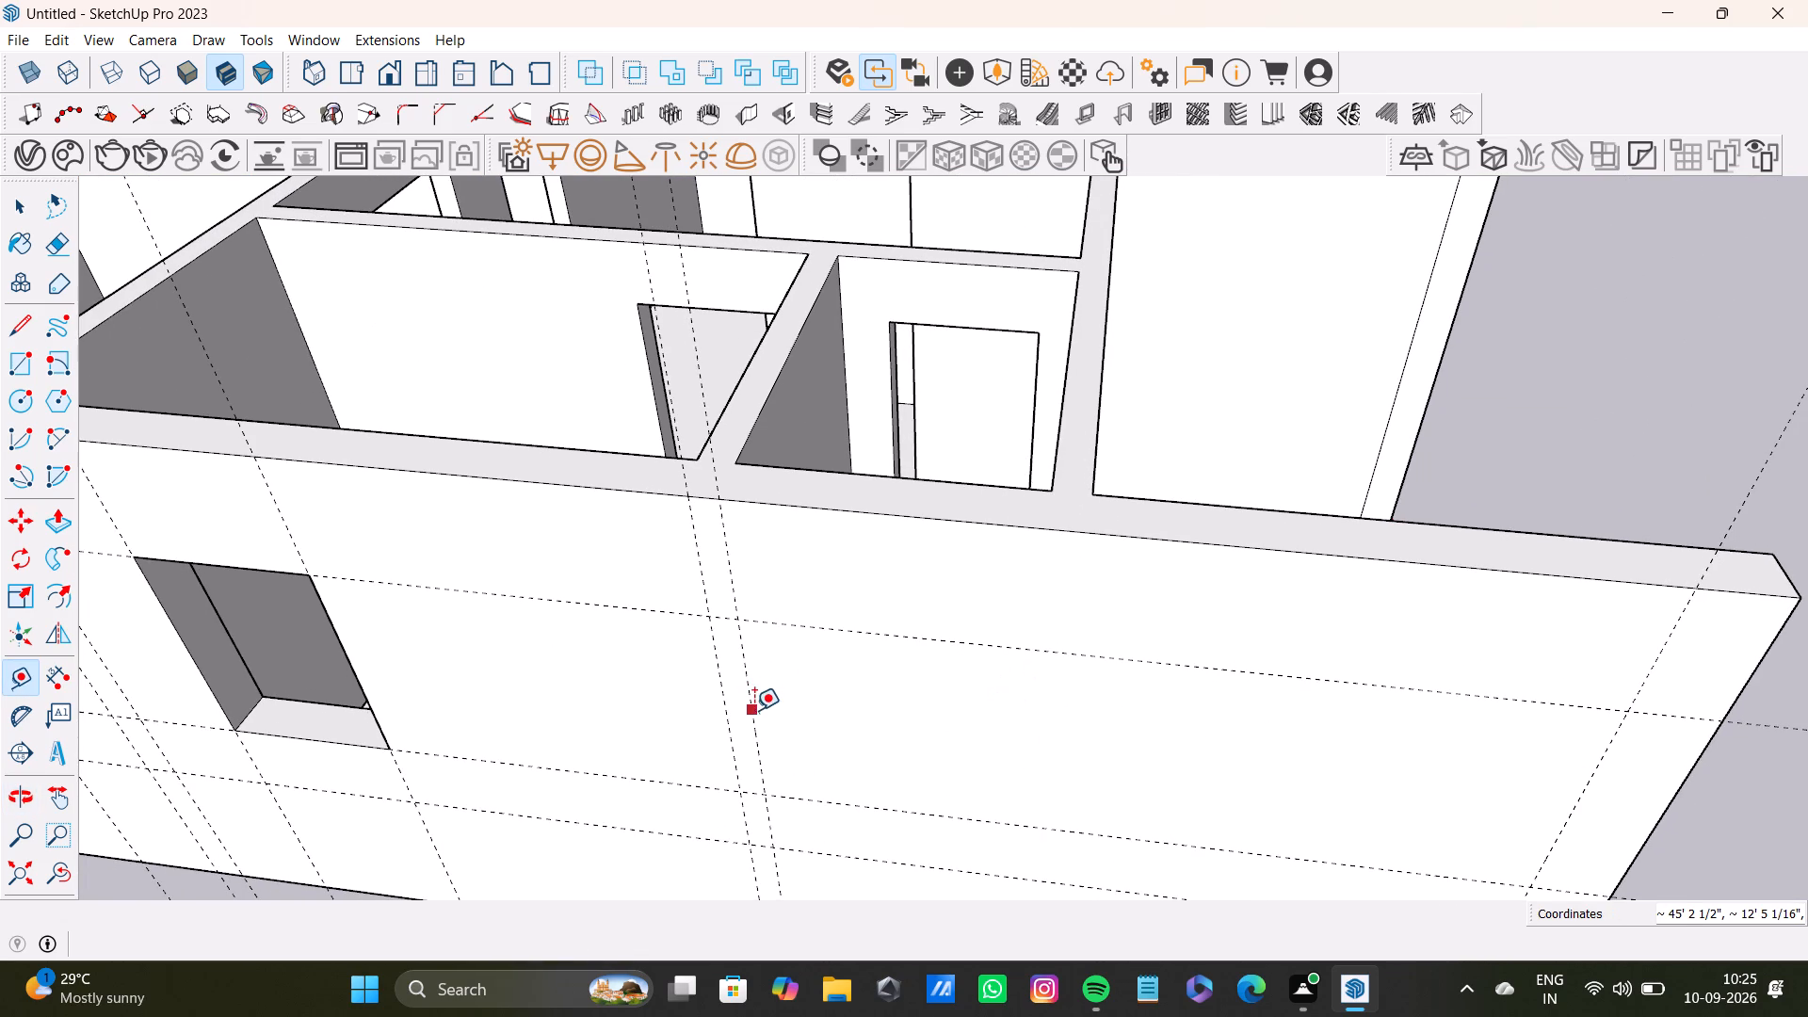
pyautogui.click(754, 710)
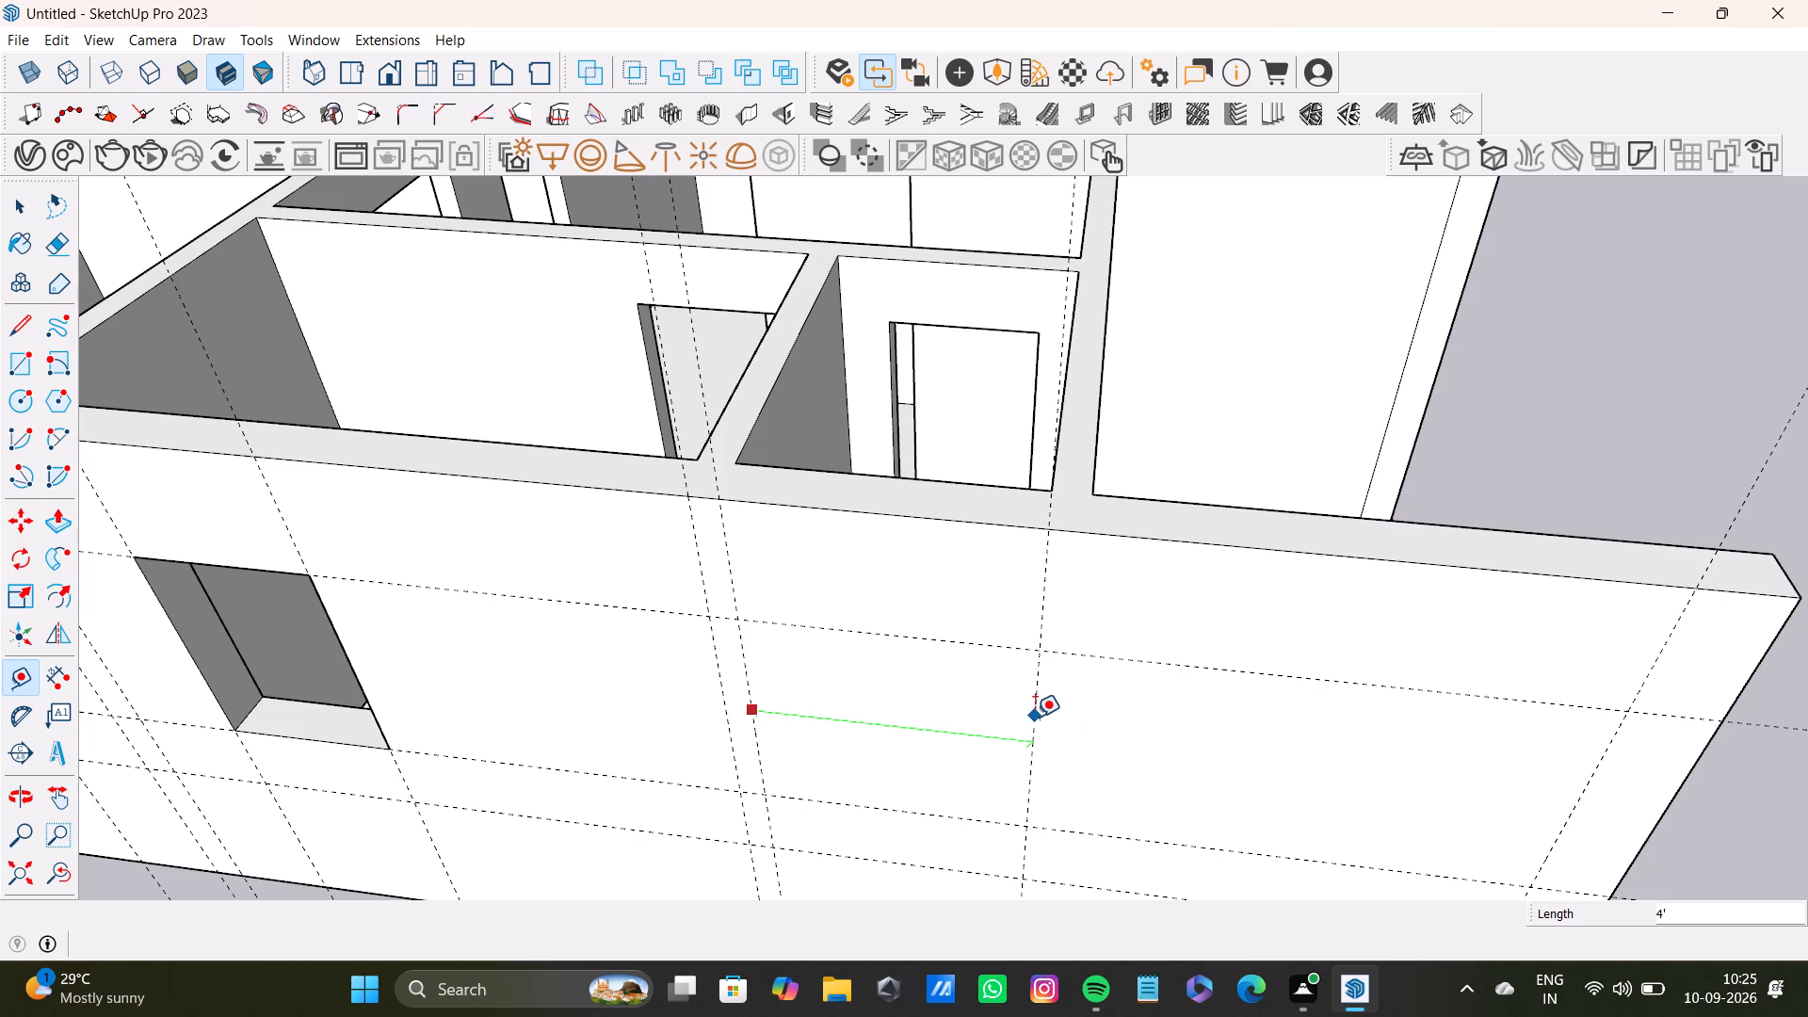
pyautogui.click(1035, 717)
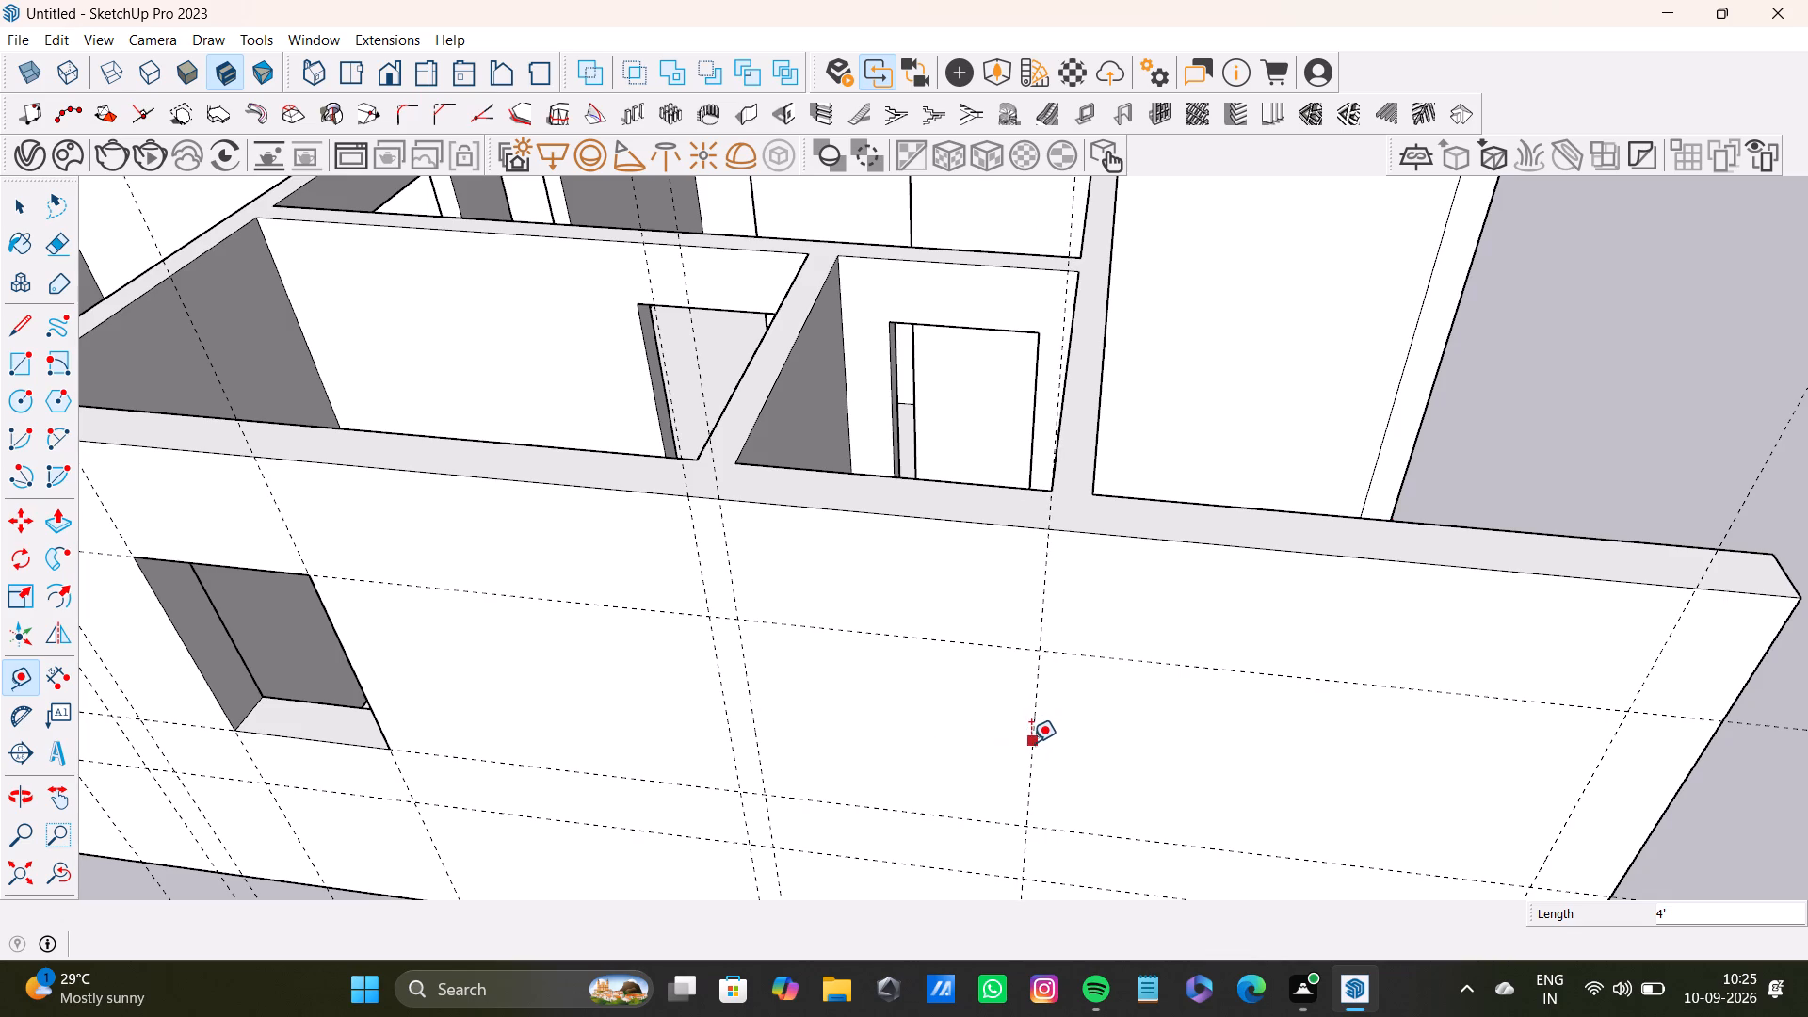
pyautogui.moveTo(1030, 743); pyautogui.dragTo(1041, 744)
pyautogui.click(1069, 739)
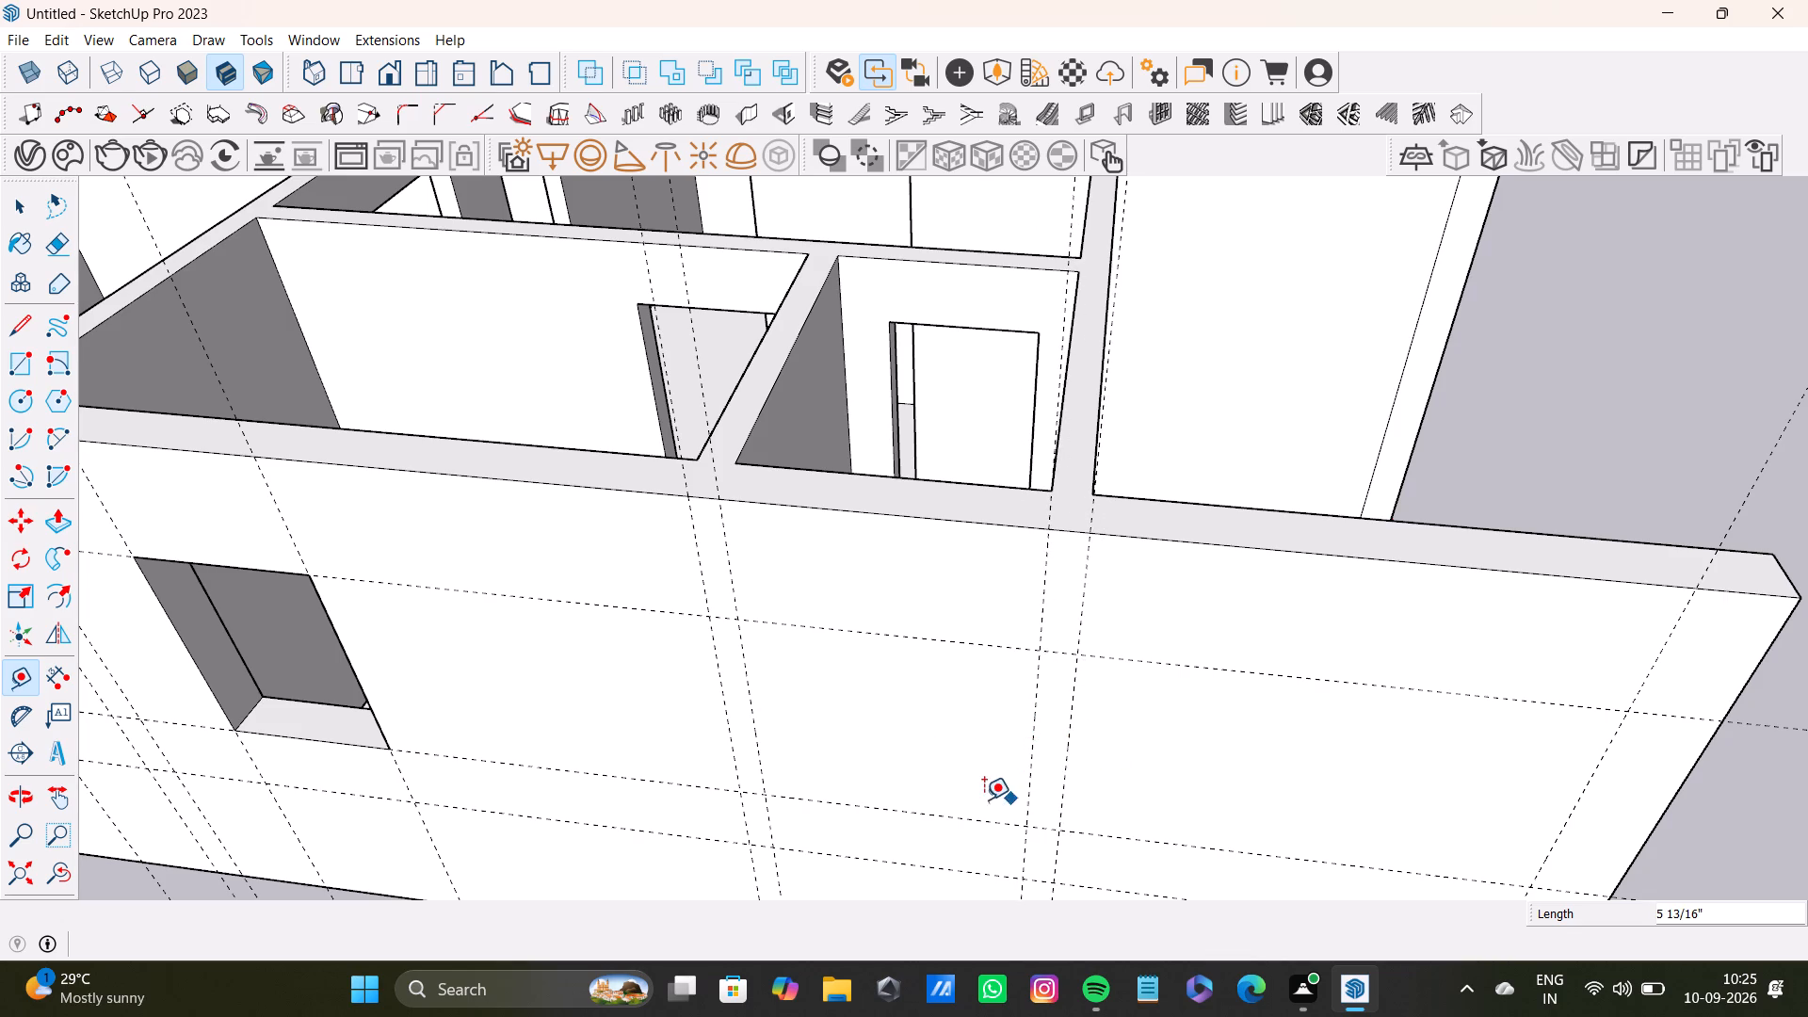
# Delete the horizontal guide marking the head height of the existing windows on the outer wall.
pyautogui.scroll(-3, 984, 799)
pyautogui.moveTo(969, 774); pyautogui.dragTo(985, 487, button='middle')
pyautogui.keyDown('shift'); pyautogui.moveTo(886, 398); pyautogui.dragTo(882, 645, button='middle'); pyautogui.keyUp('shift')
pyautogui.scroll(3, 906, 552)
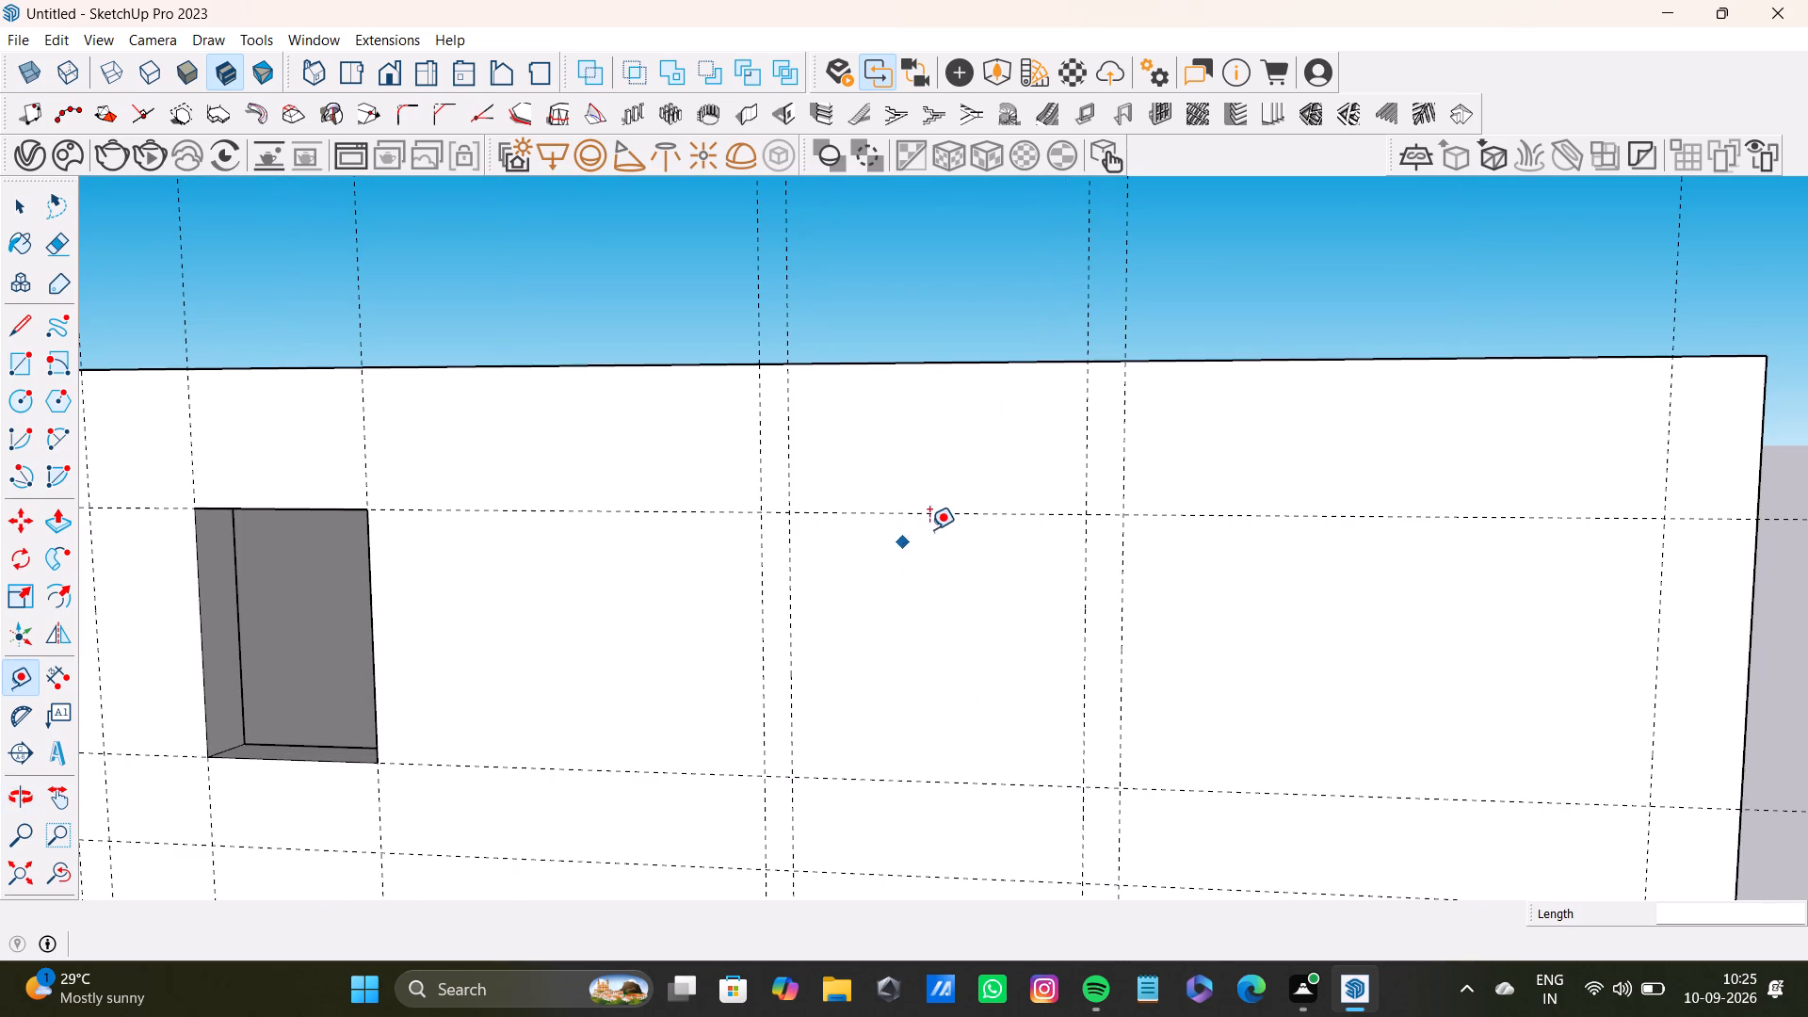
pyautogui.press('space')
pyautogui.click(964, 512)
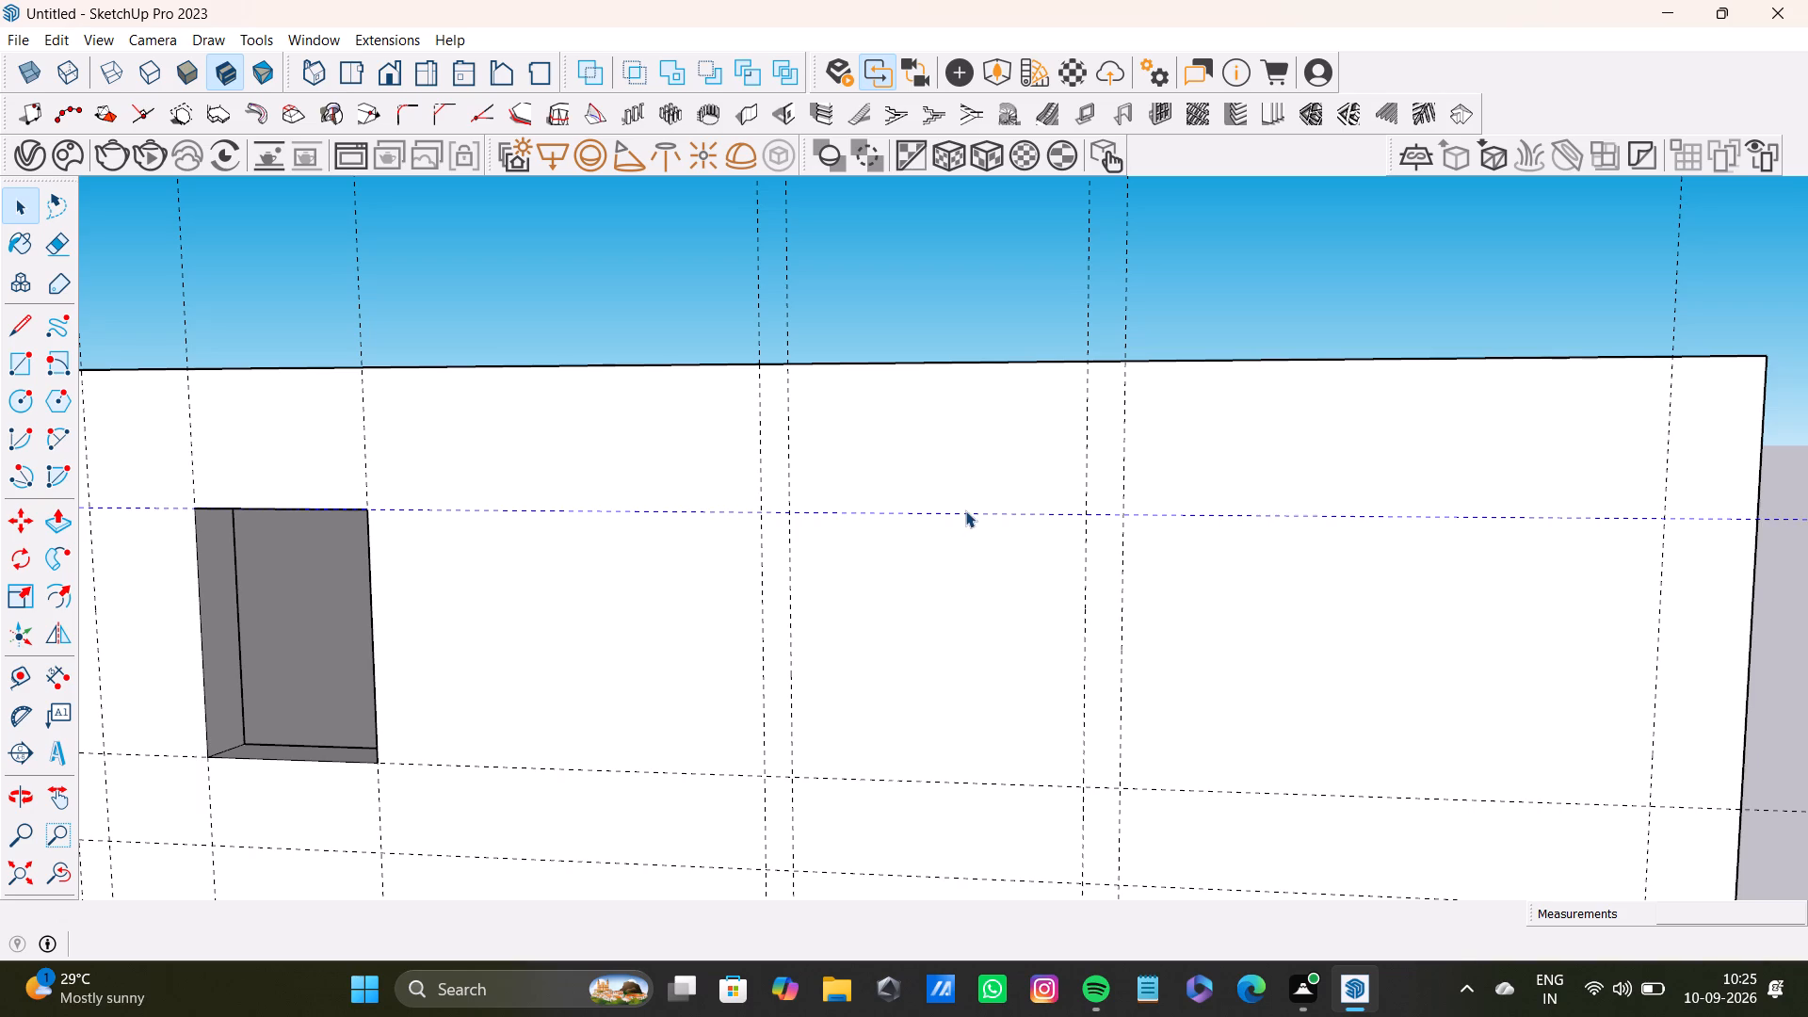
pyautogui.press('Delete')
# Place horizontal guides about 11" below the wall's top edge and about 3' above the window sill guide.
pyautogui.press('t')
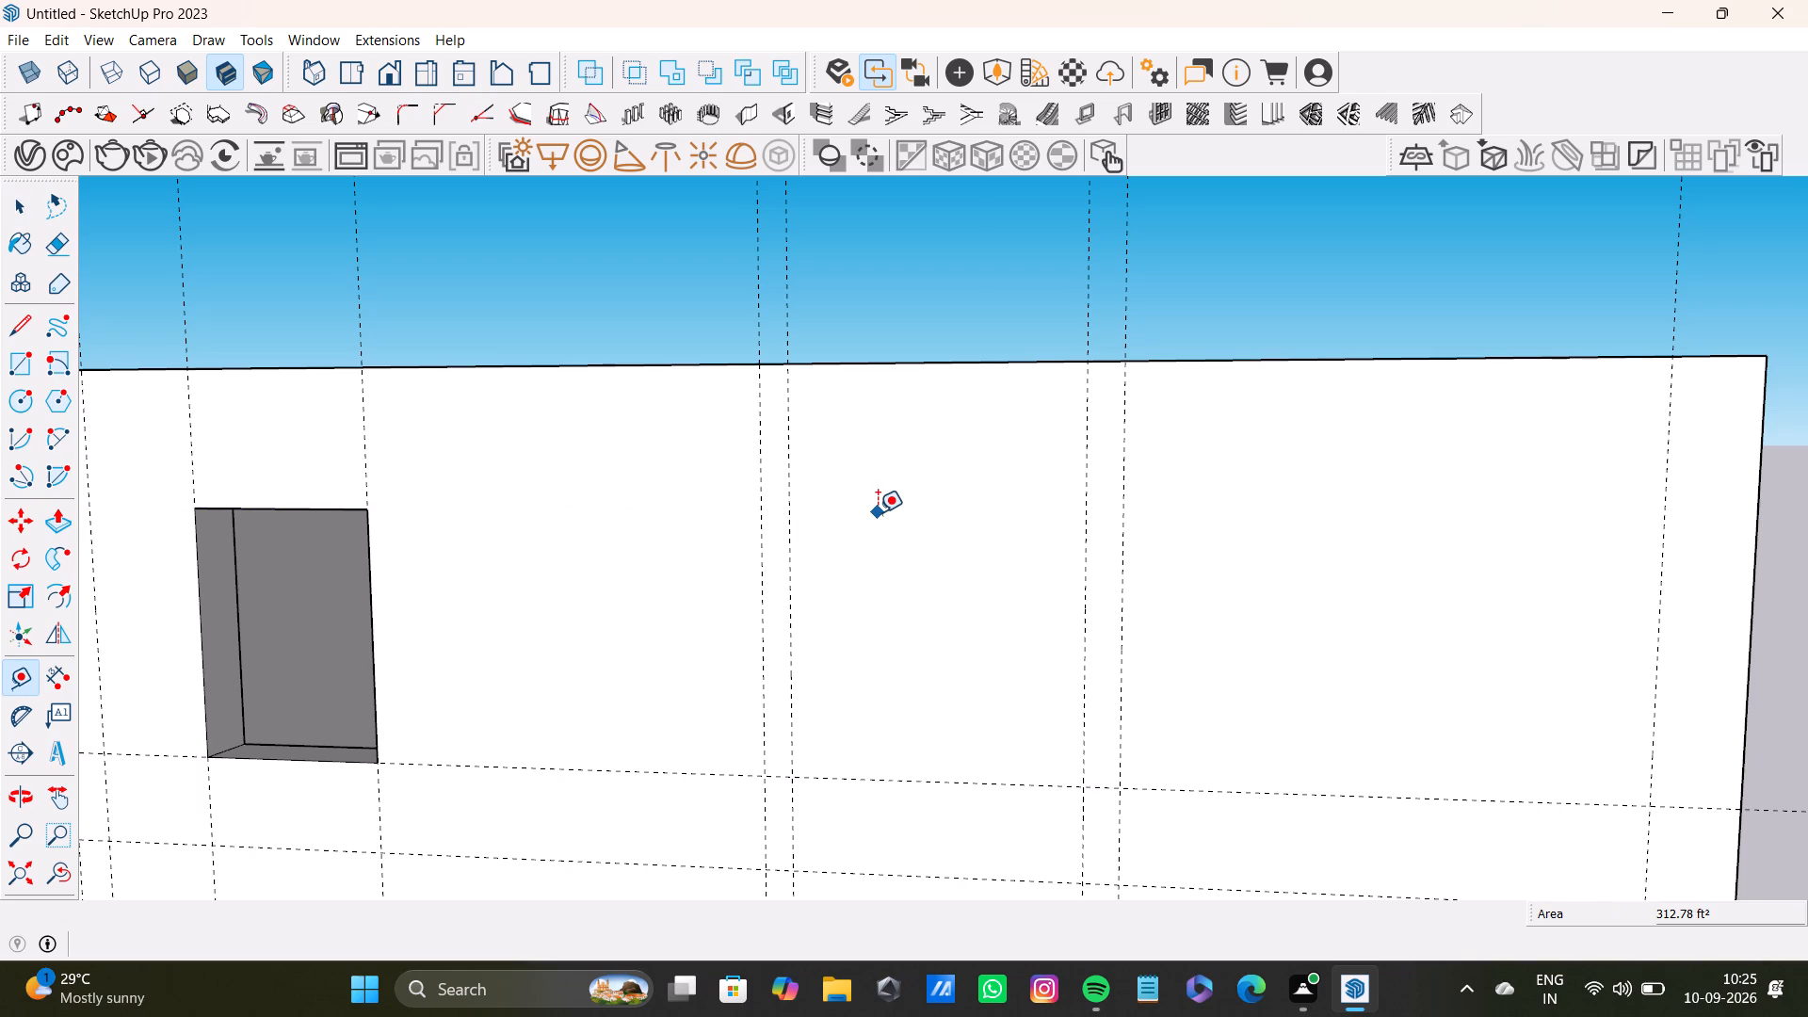
pyautogui.click(928, 364)
pyautogui.click(924, 430)
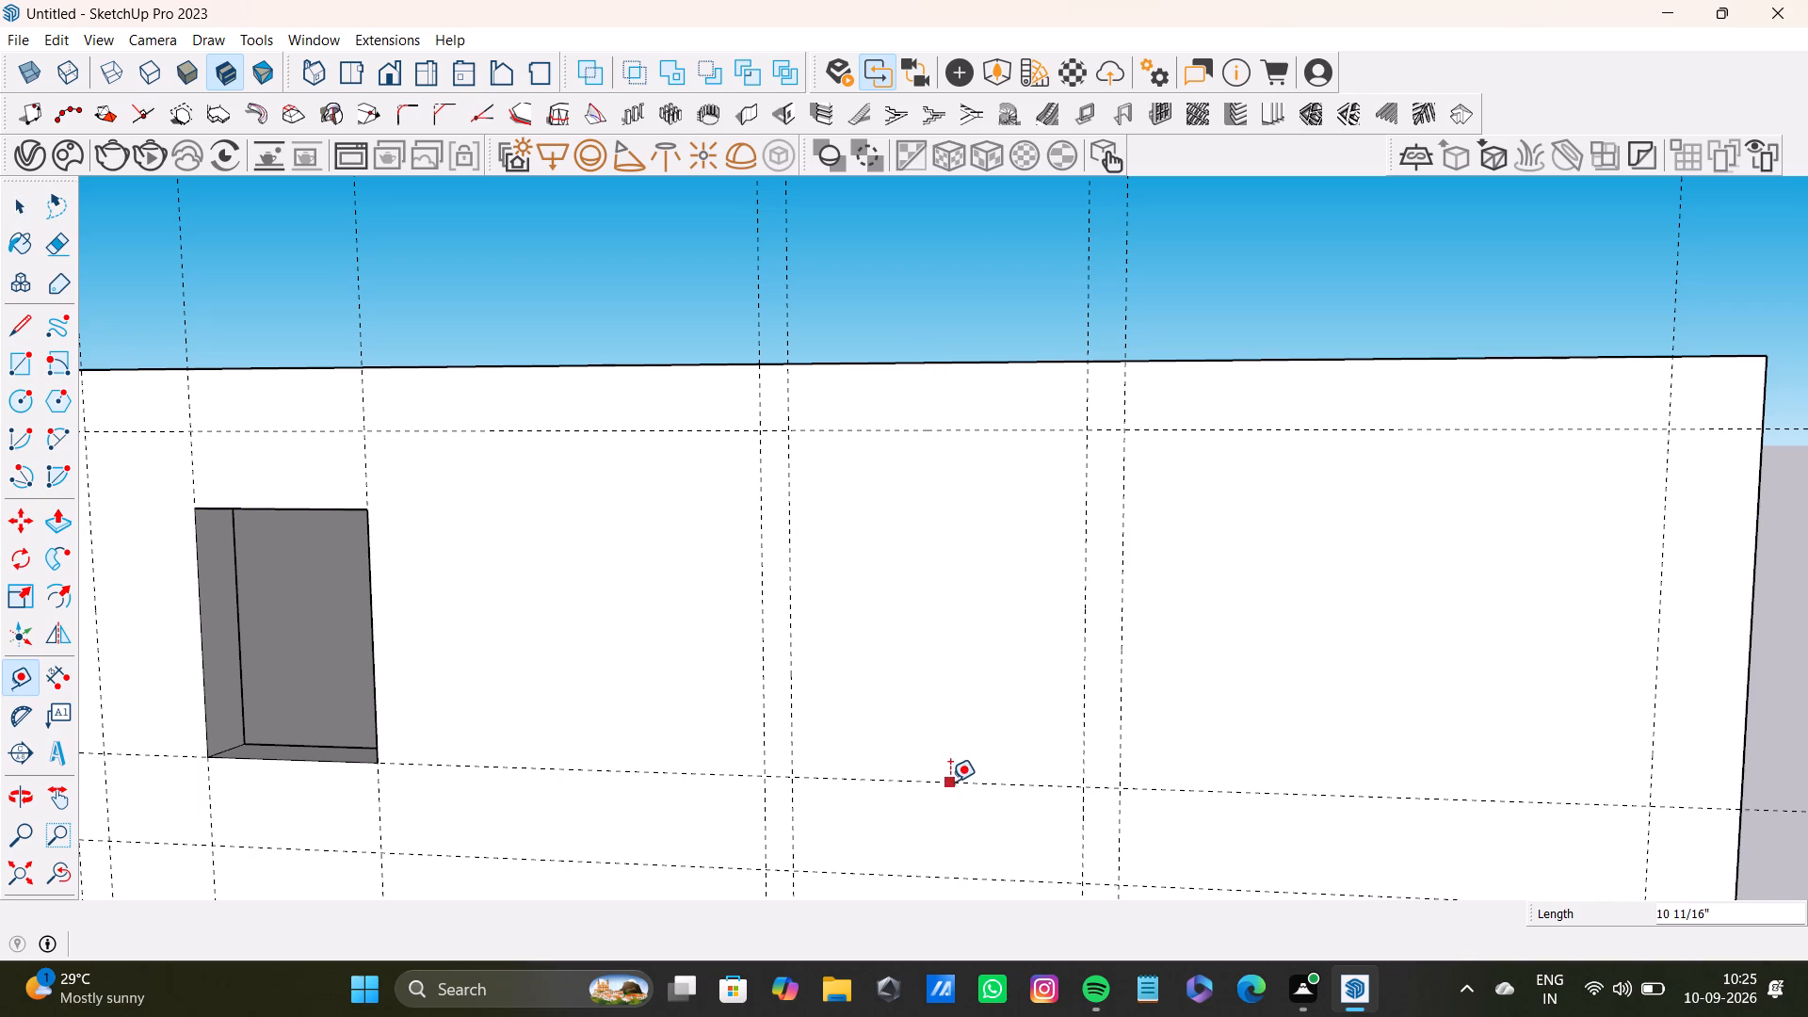
pyautogui.click(952, 787)
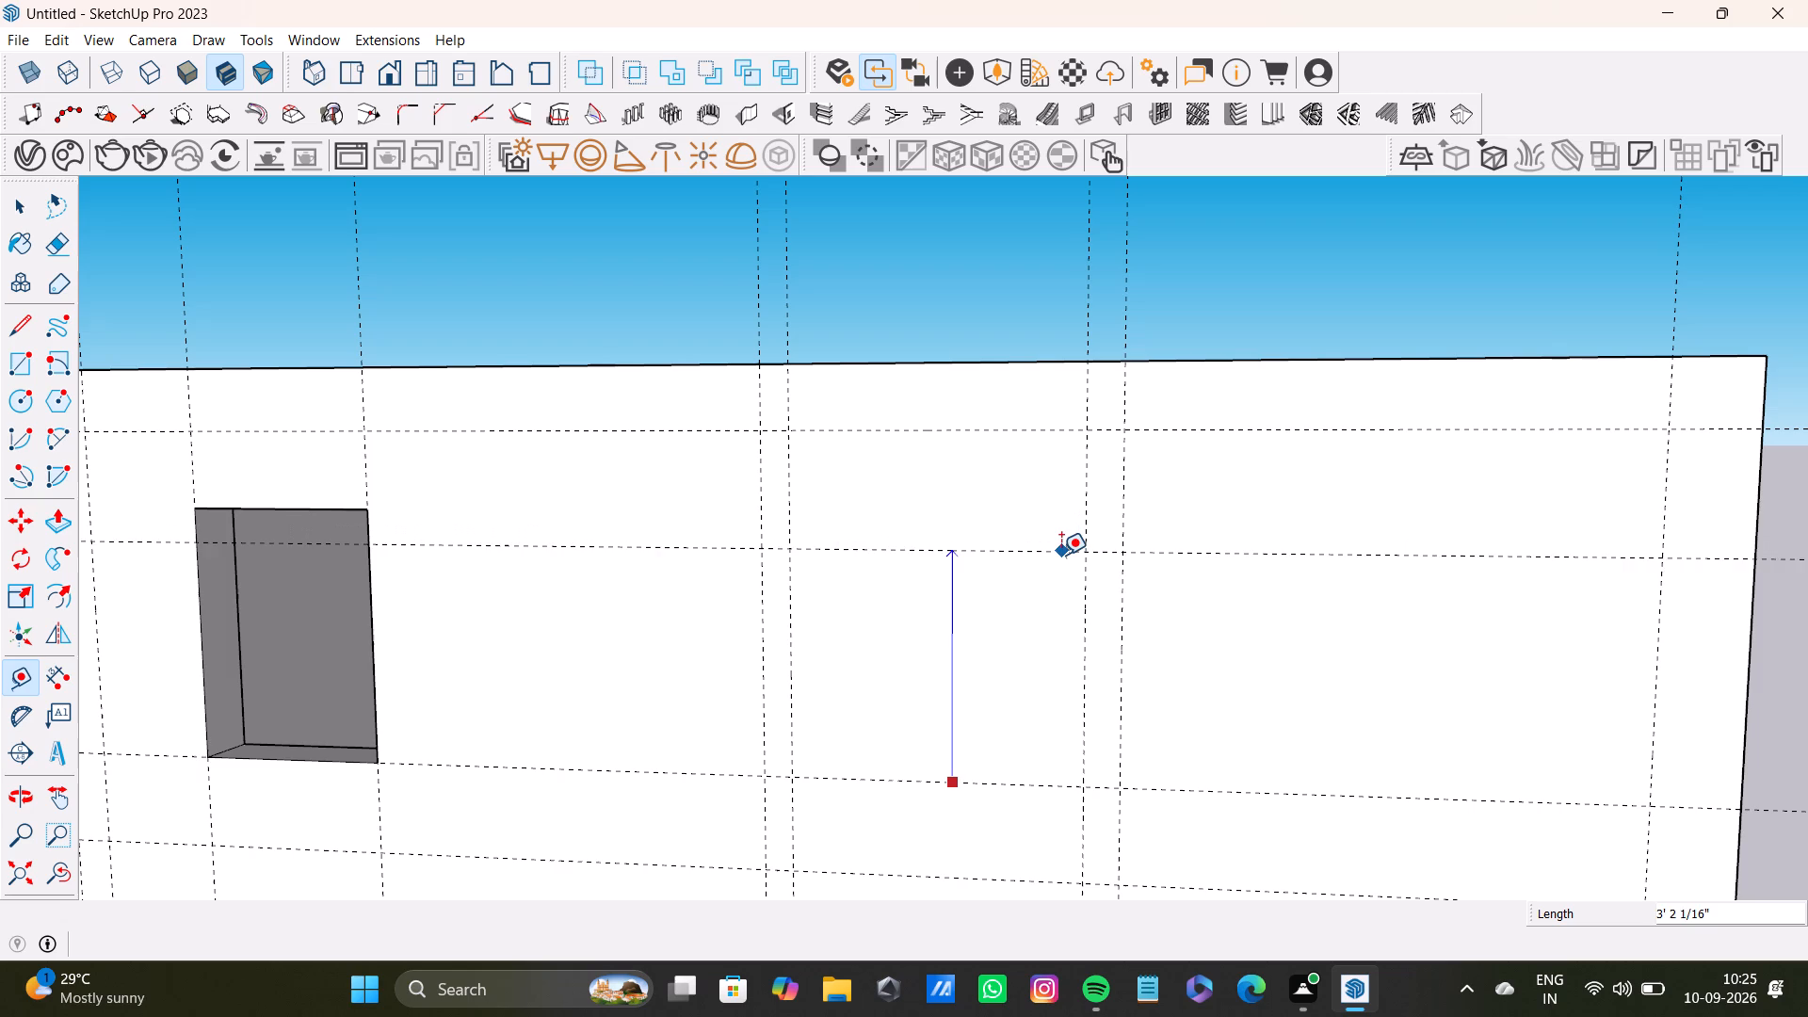
pyautogui.click(1061, 560)
# Place two vertical guides inset from the partition guides on both sides of the small room's span.
pyautogui.click(793, 515)
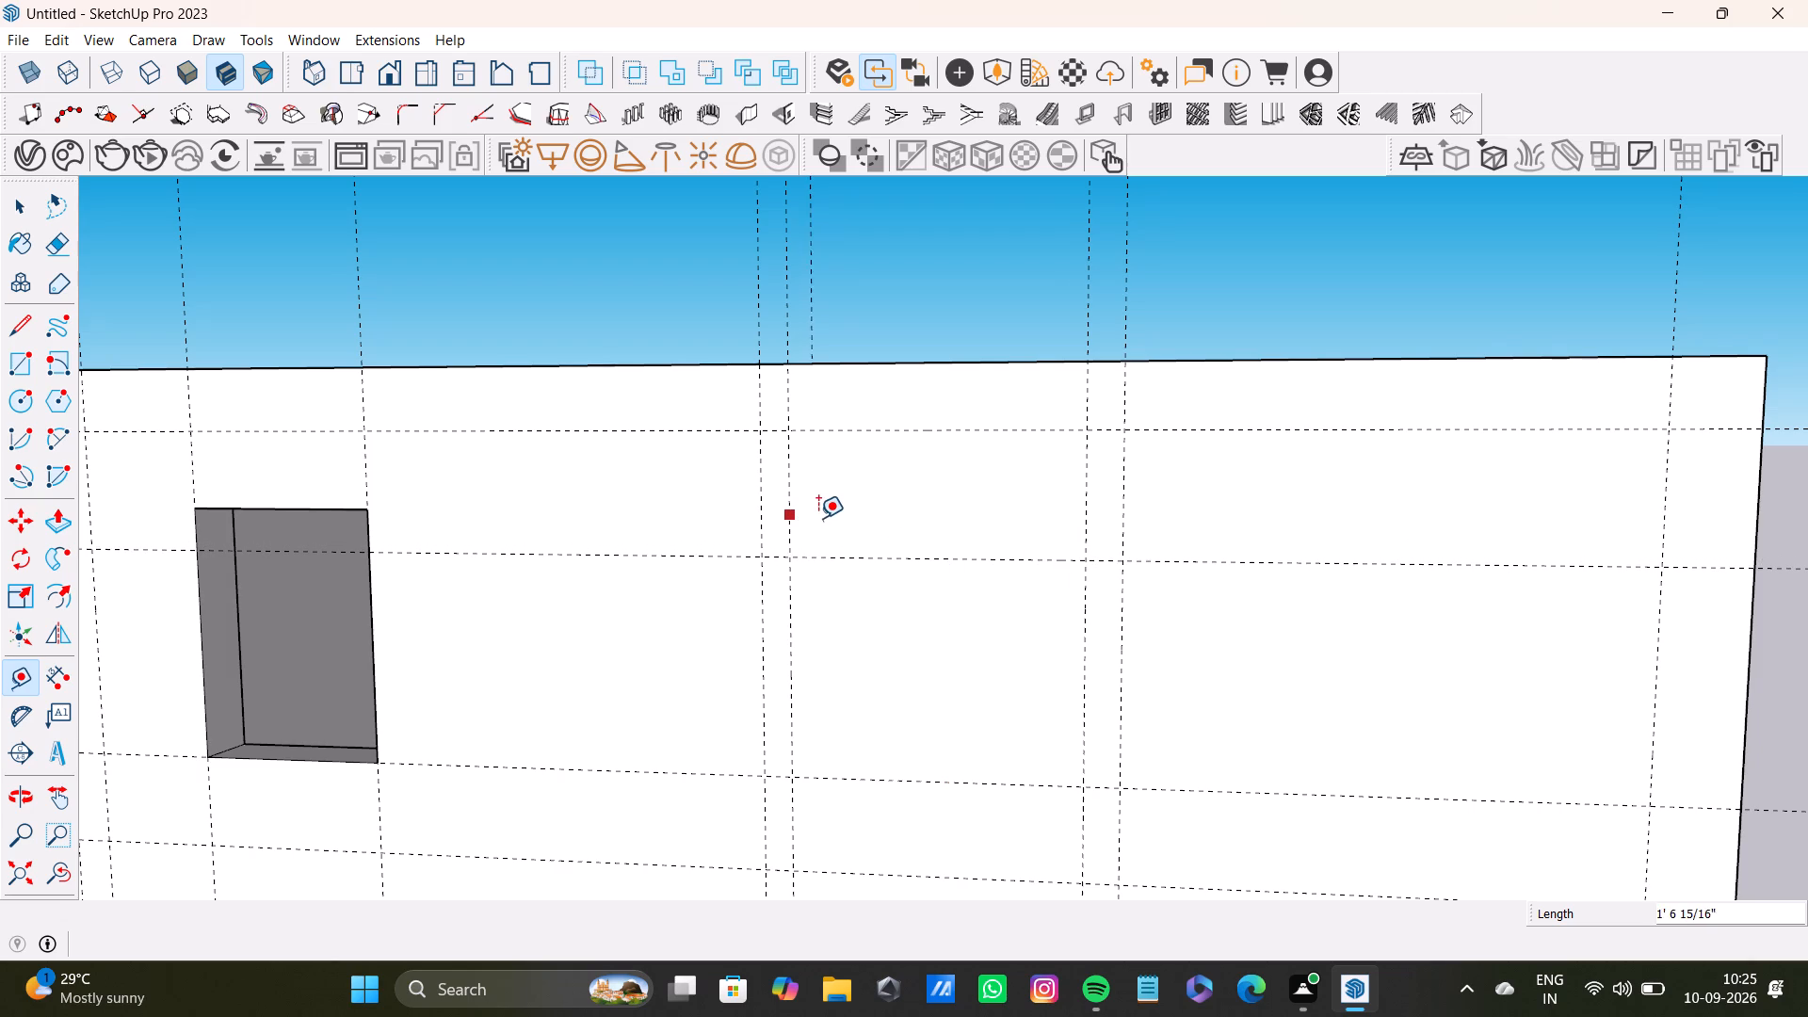
pyautogui.click(833, 520)
pyautogui.click(1084, 523)
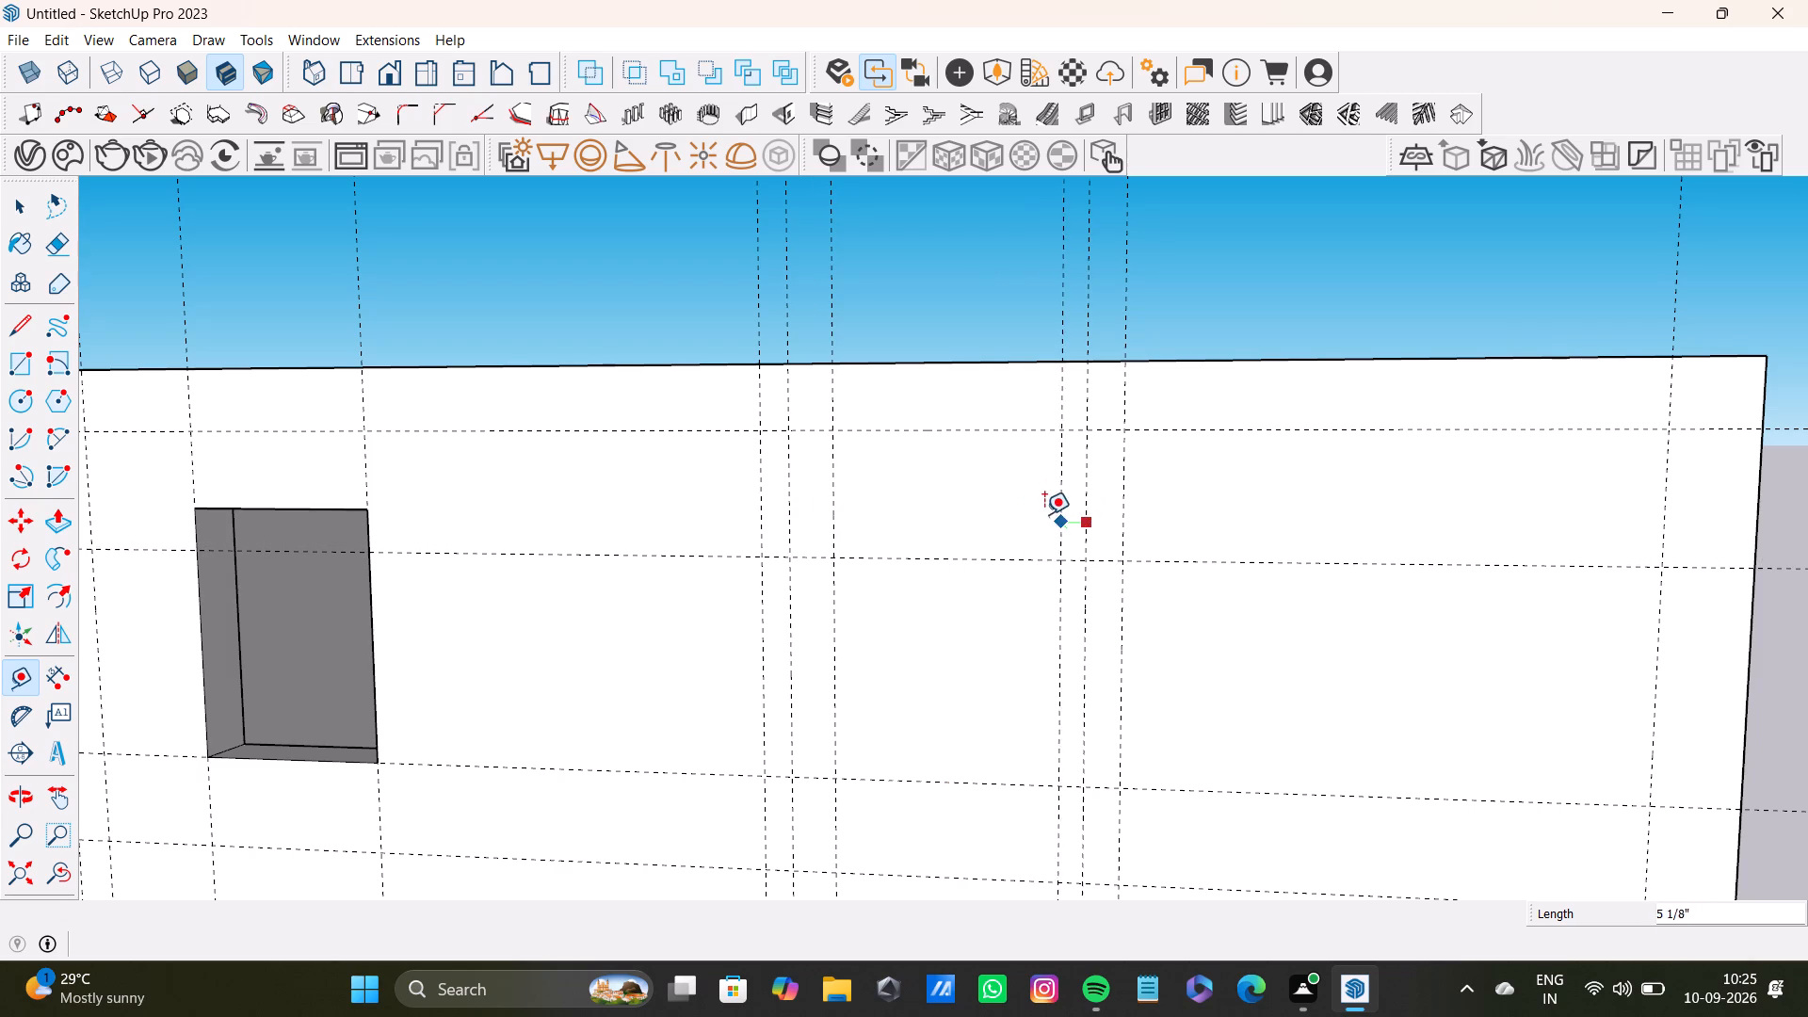
pyautogui.click(1041, 514)
pyautogui.press('space')
pyautogui.press('space')
# Draw a window rectangle about 2'10" by 1'9" between the small room's inset guides and the two new horizontal guides.
pyautogui.write('r')
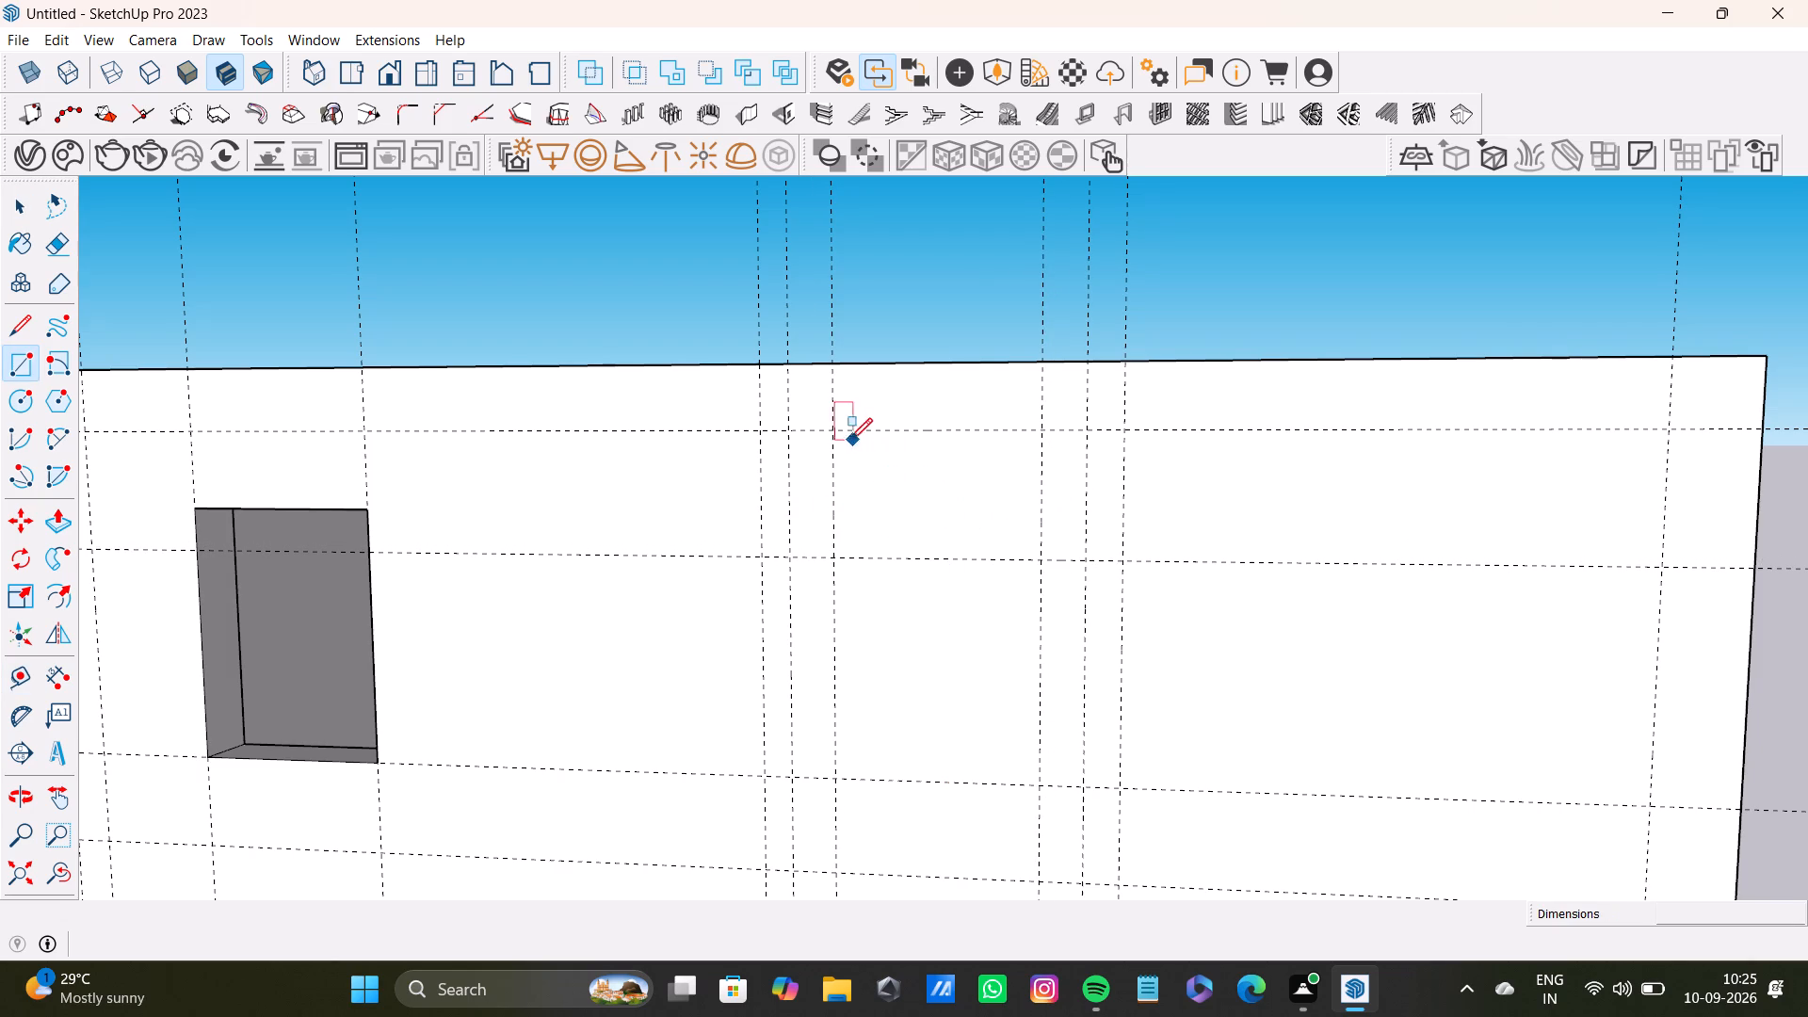
pyautogui.click(836, 433)
pyautogui.click(1039, 557)
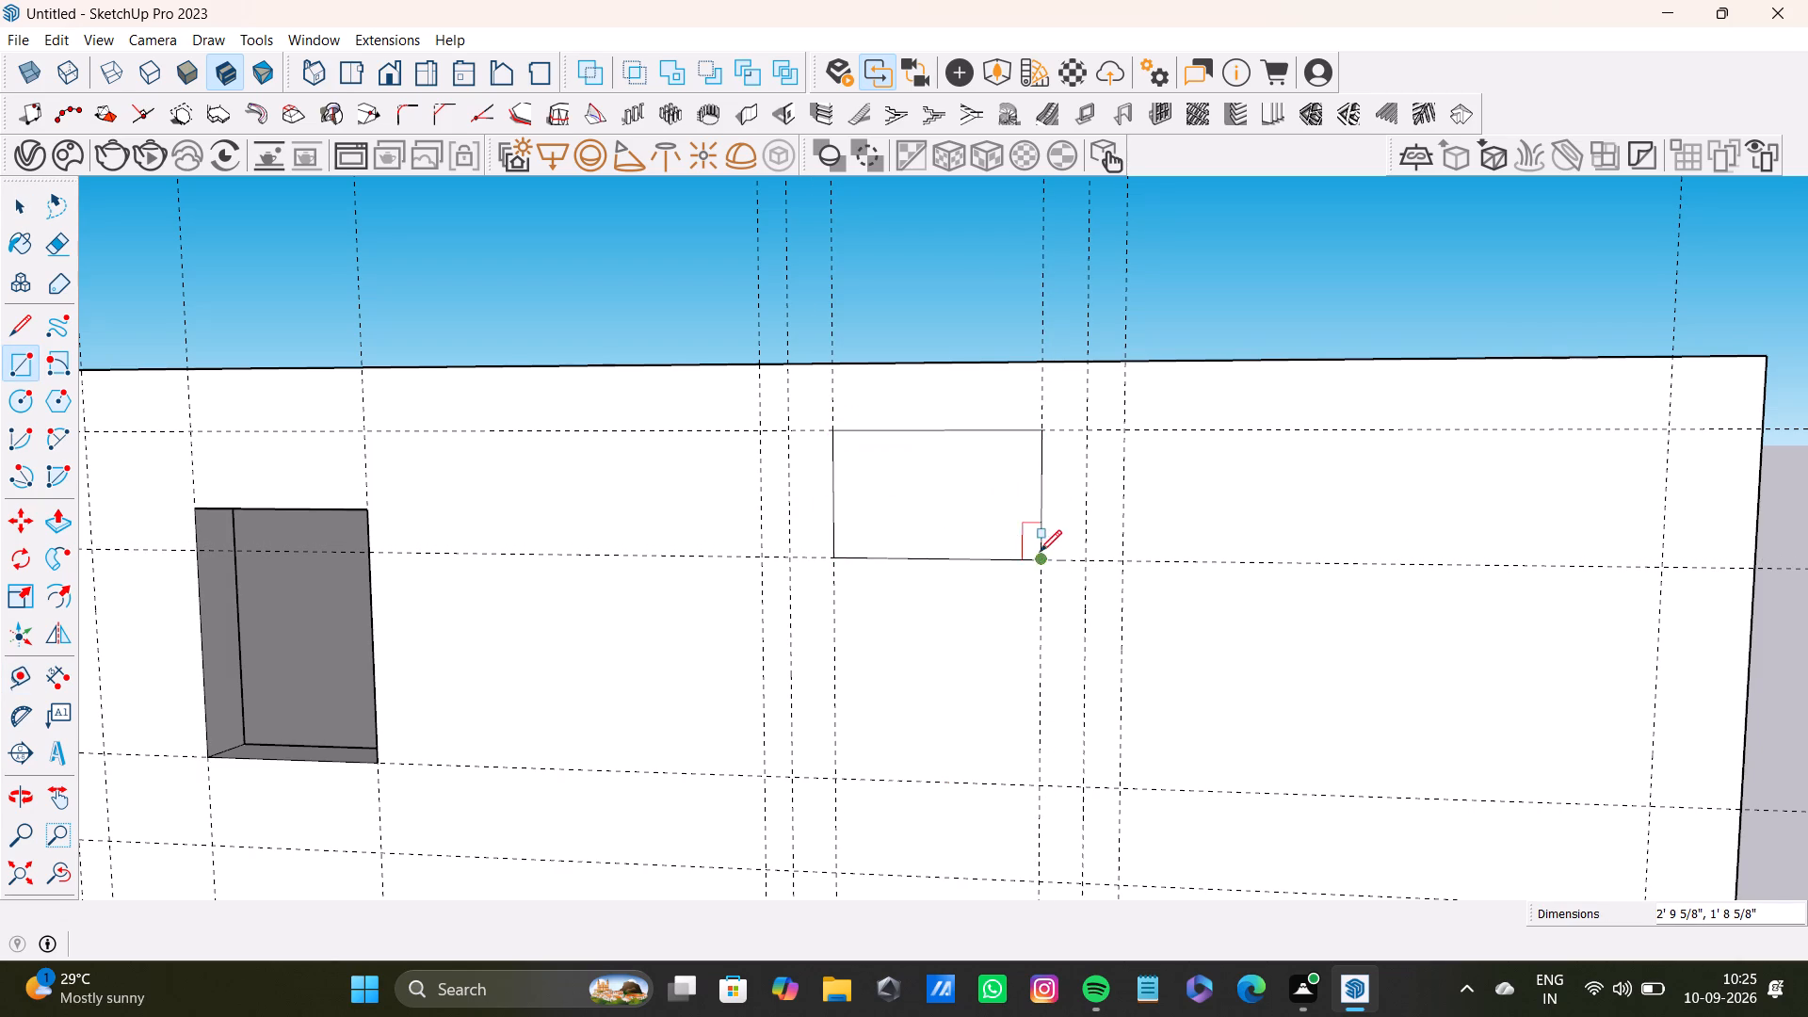
pyautogui.press('space')
# Push the small room's high window rectangle through the outer wall to cut the opening, and clear the selection.
pyautogui.scroll(-5, 924, 494)
pyautogui.moveTo(981, 508); pyautogui.dragTo(941, 686, button='middle')
pyautogui.click(909, 690)
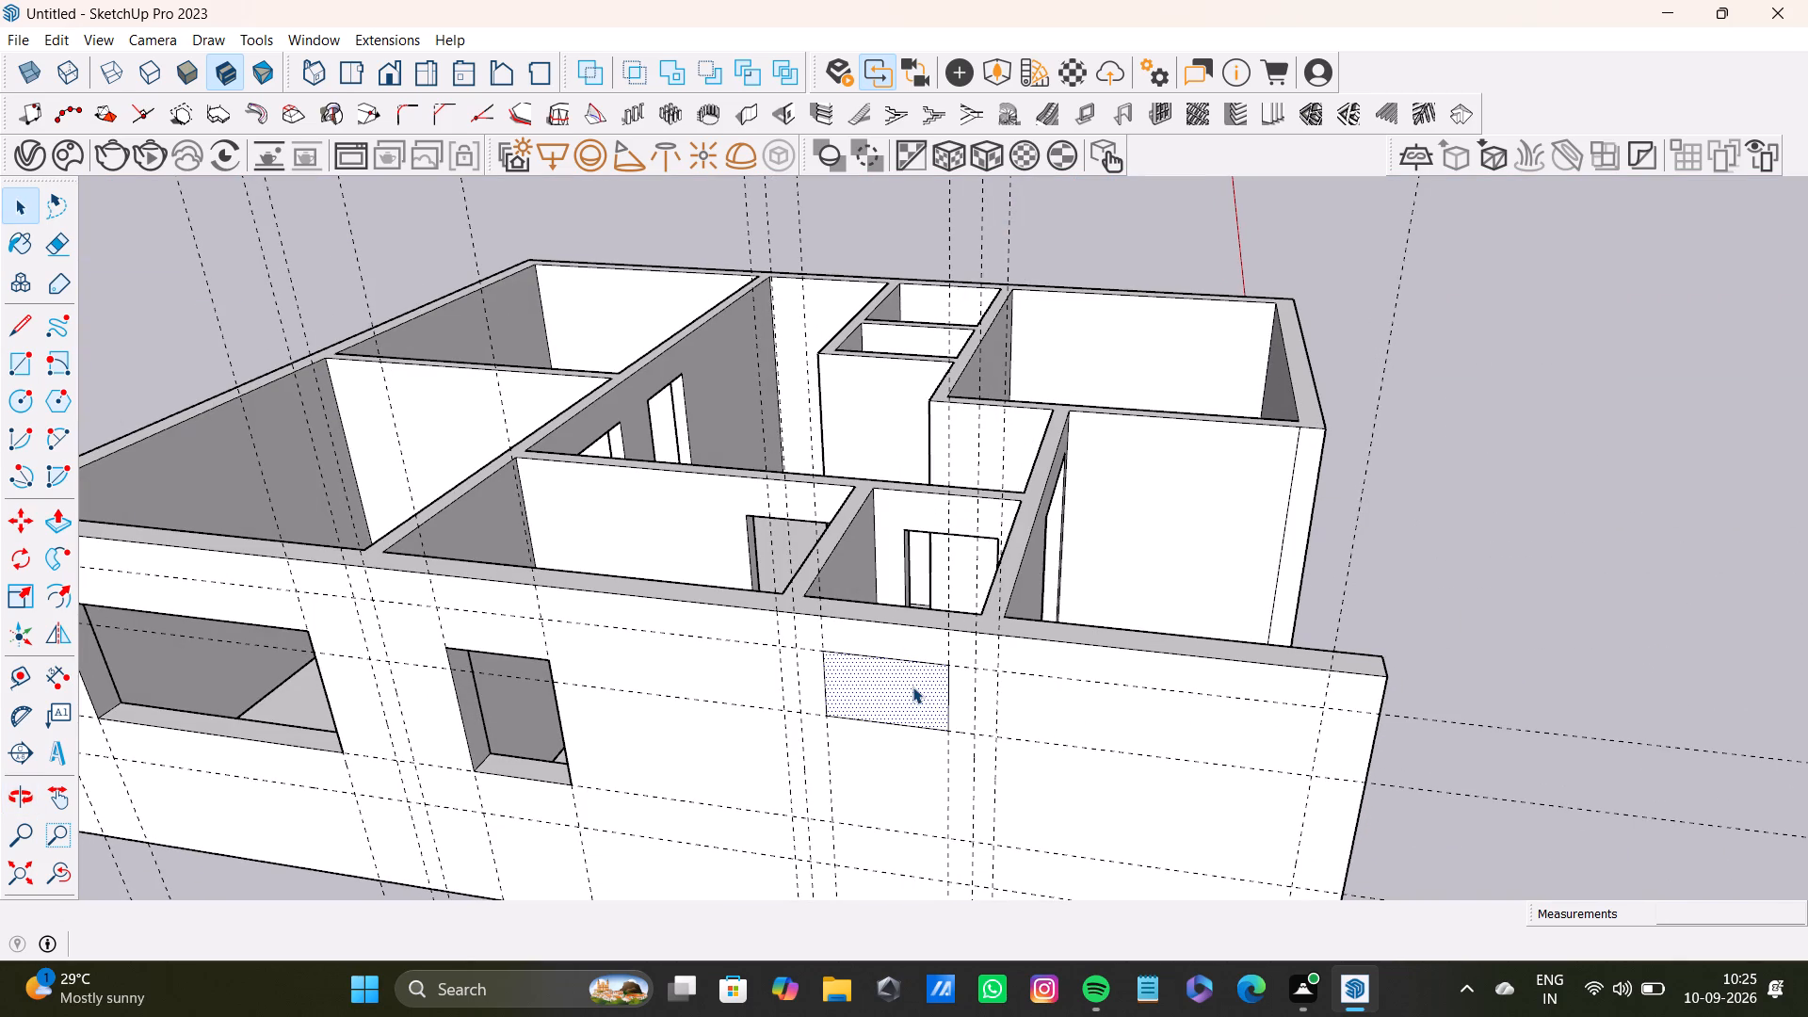
pyautogui.press('p')
pyautogui.click(912, 686)
pyautogui.moveTo(948, 613); pyautogui.dragTo(872, 674, button='middle')
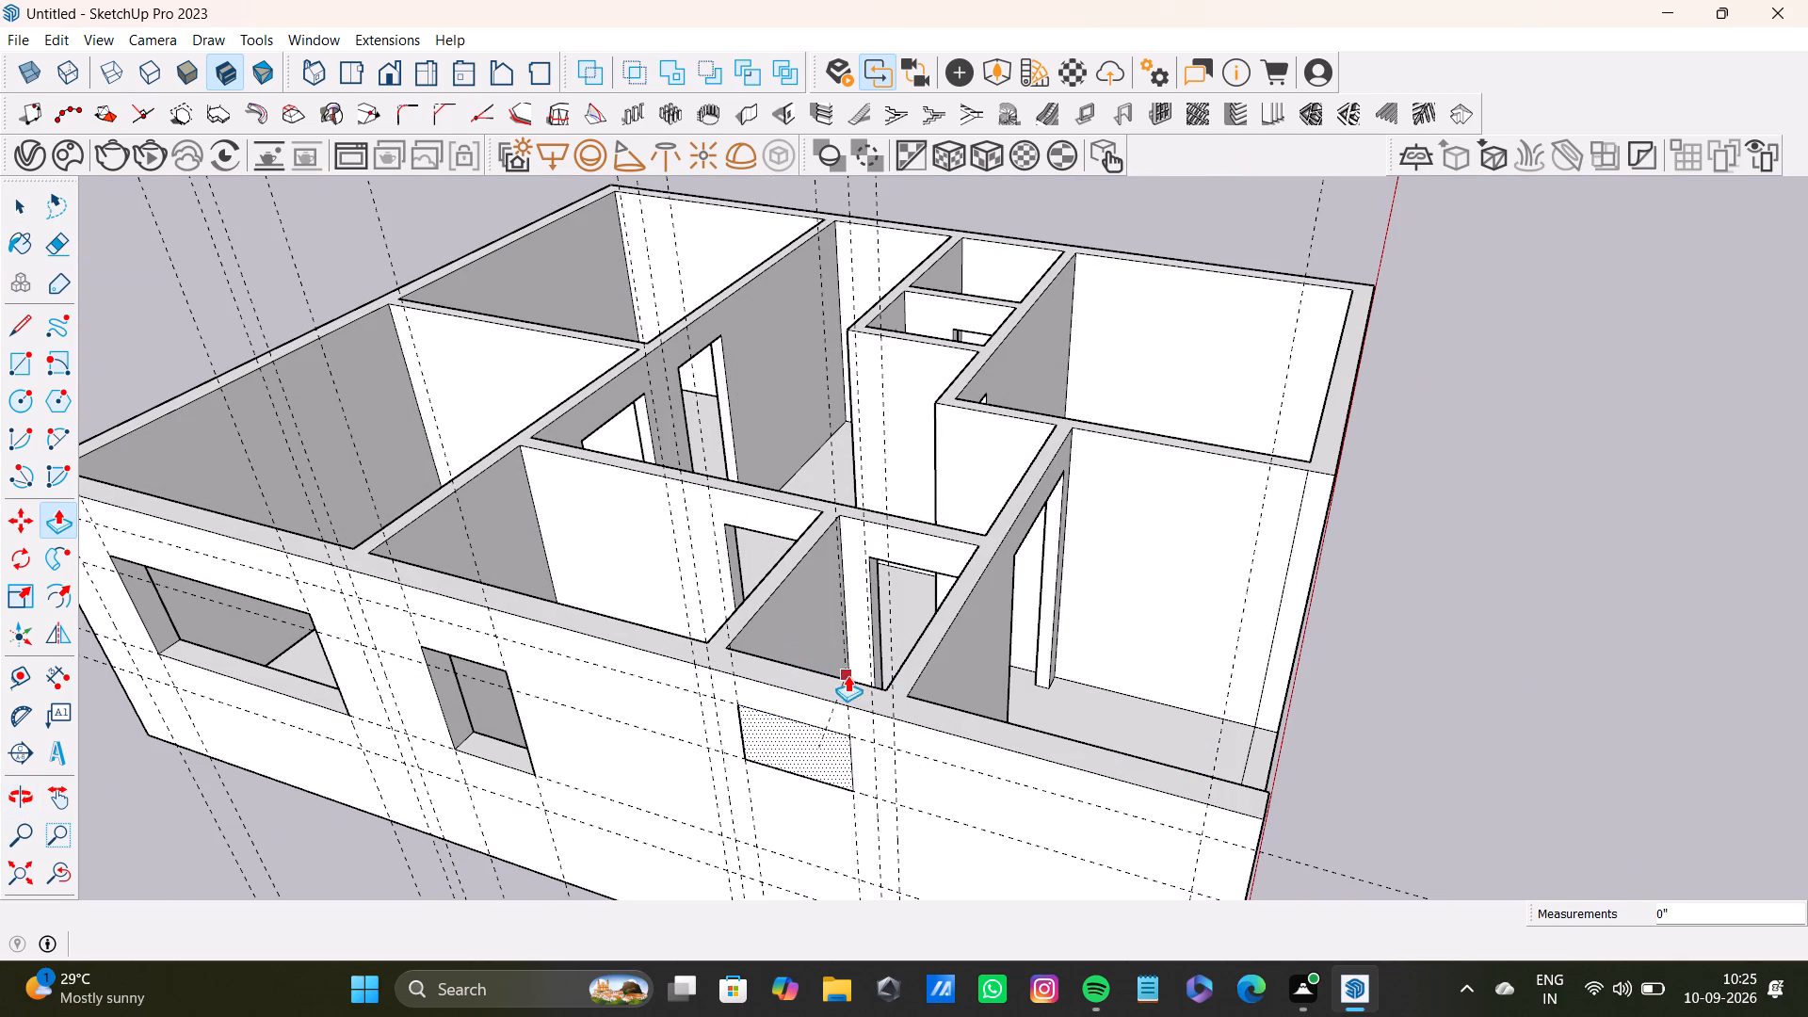
pyautogui.click(837, 670)
pyautogui.scroll(-5, 817, 677)
pyautogui.moveTo(799, 726); pyautogui.dragTo(969, 617, button='middle')
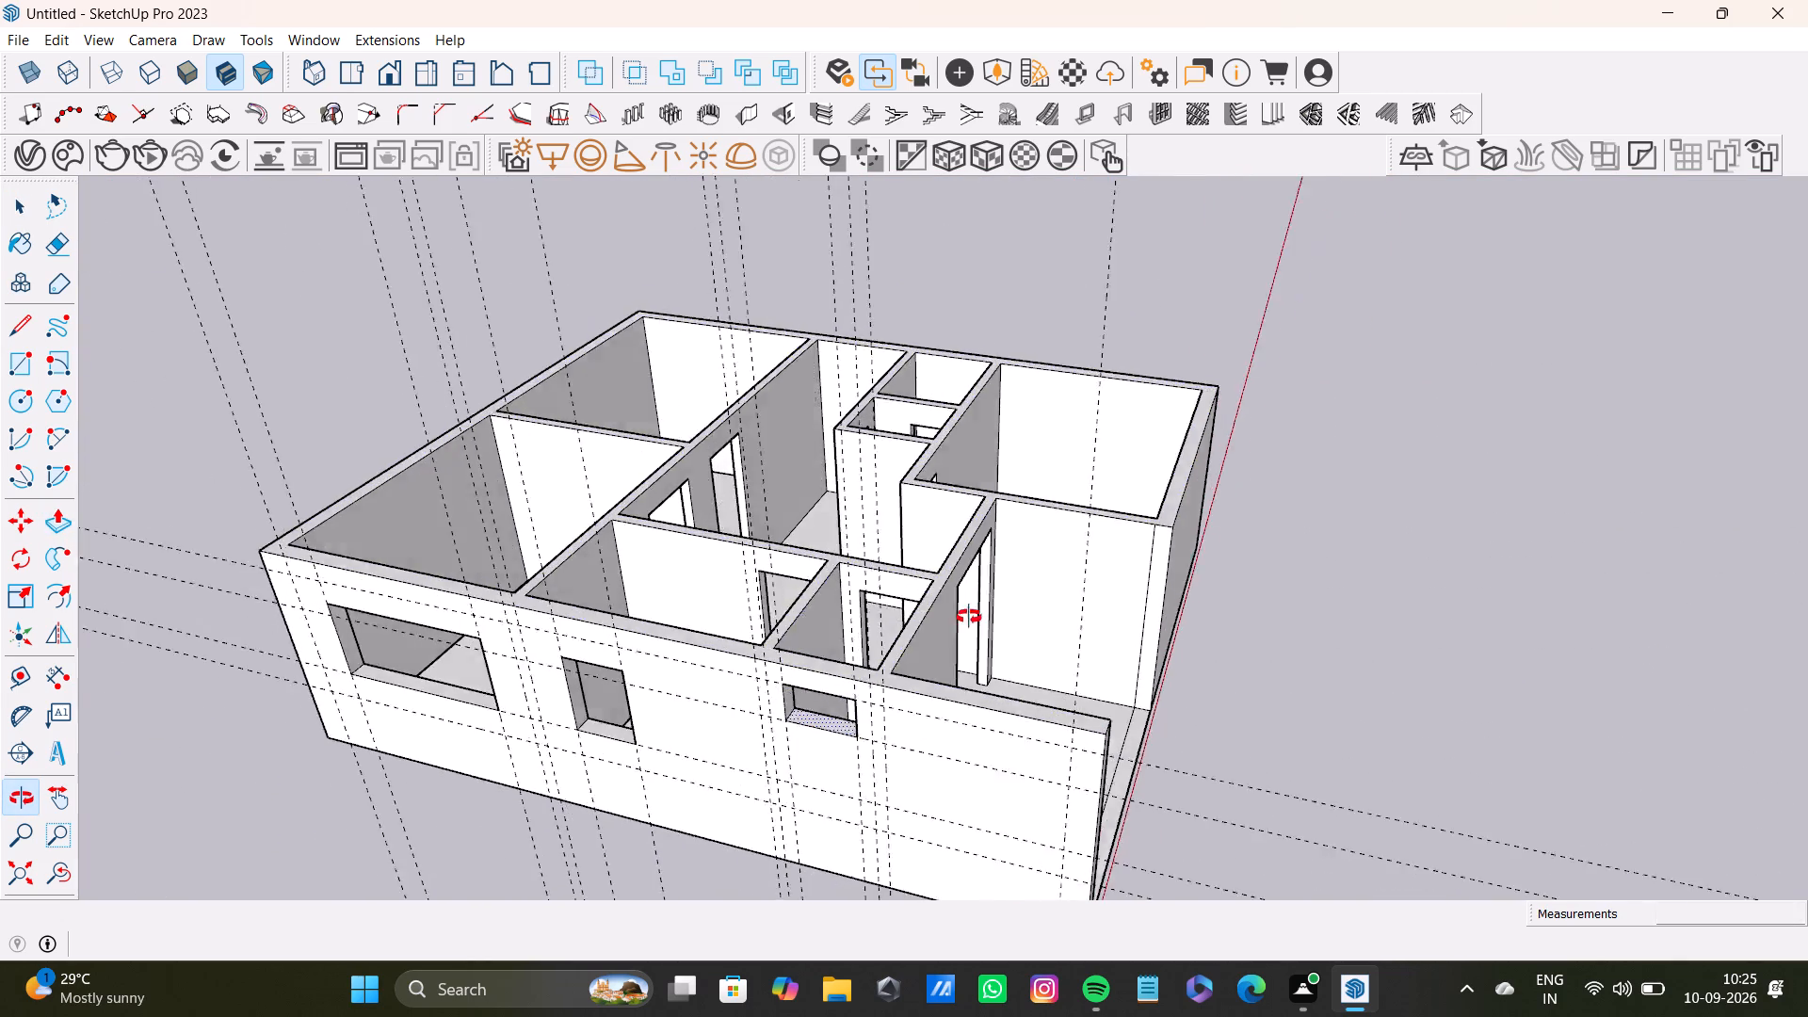
pyautogui.moveTo(969, 617); pyautogui.dragTo(1035, 587, button='middle')
pyautogui.press('space')
pyautogui.click(1420, 465)
# Examine the second plan from all around, checking the window openings and the remaining outer walls.
pyautogui.scroll(-5, 658, 571)
pyautogui.moveTo(696, 571); pyautogui.dragTo(734, 771, button='middle')
pyautogui.moveTo(781, 676); pyautogui.dragTo(662, 859, button='middle')
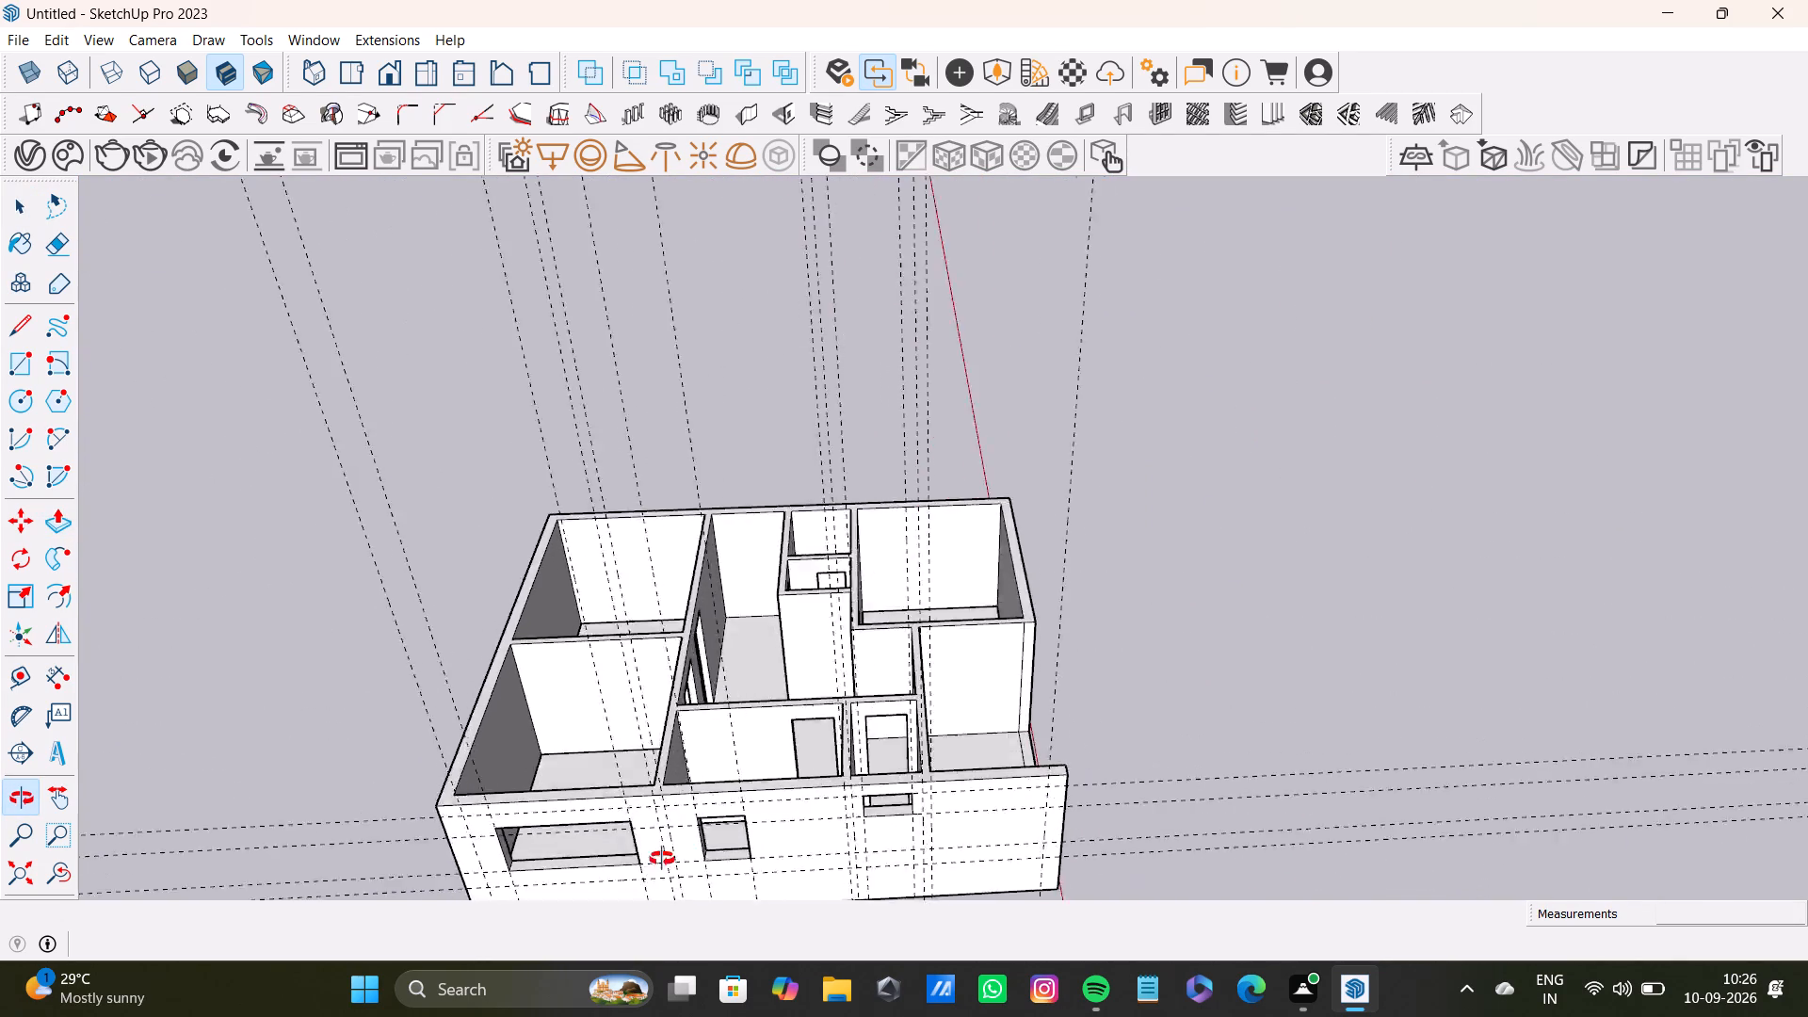
pyautogui.moveTo(662, 859); pyautogui.dragTo(376, 795, button='middle')
pyautogui.scroll(-4, 860, 621)
pyautogui.moveTo(779, 647); pyautogui.dragTo(1043, 398, button='middle')
pyautogui.scroll(5, 873, 672)
pyautogui.moveTo(627, 634); pyautogui.dragTo(989, 537, button='middle')
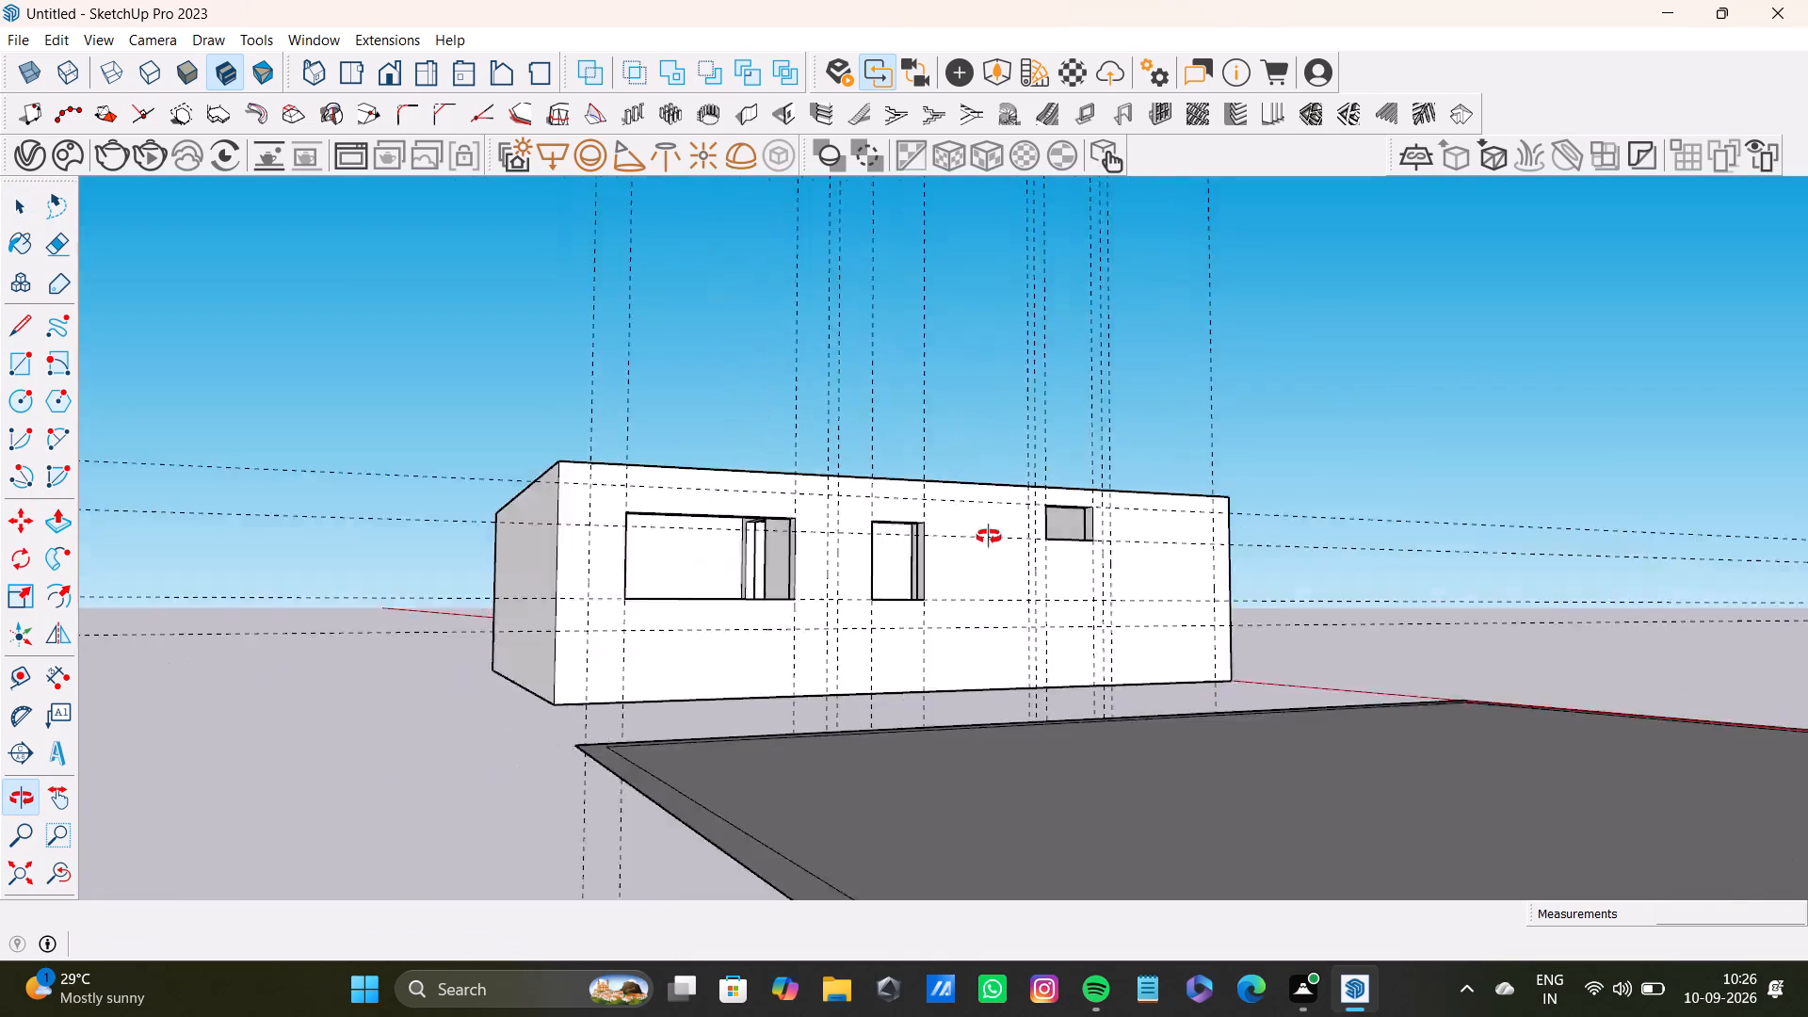
pyautogui.moveTo(989, 537); pyautogui.dragTo(1135, 615, button='middle')
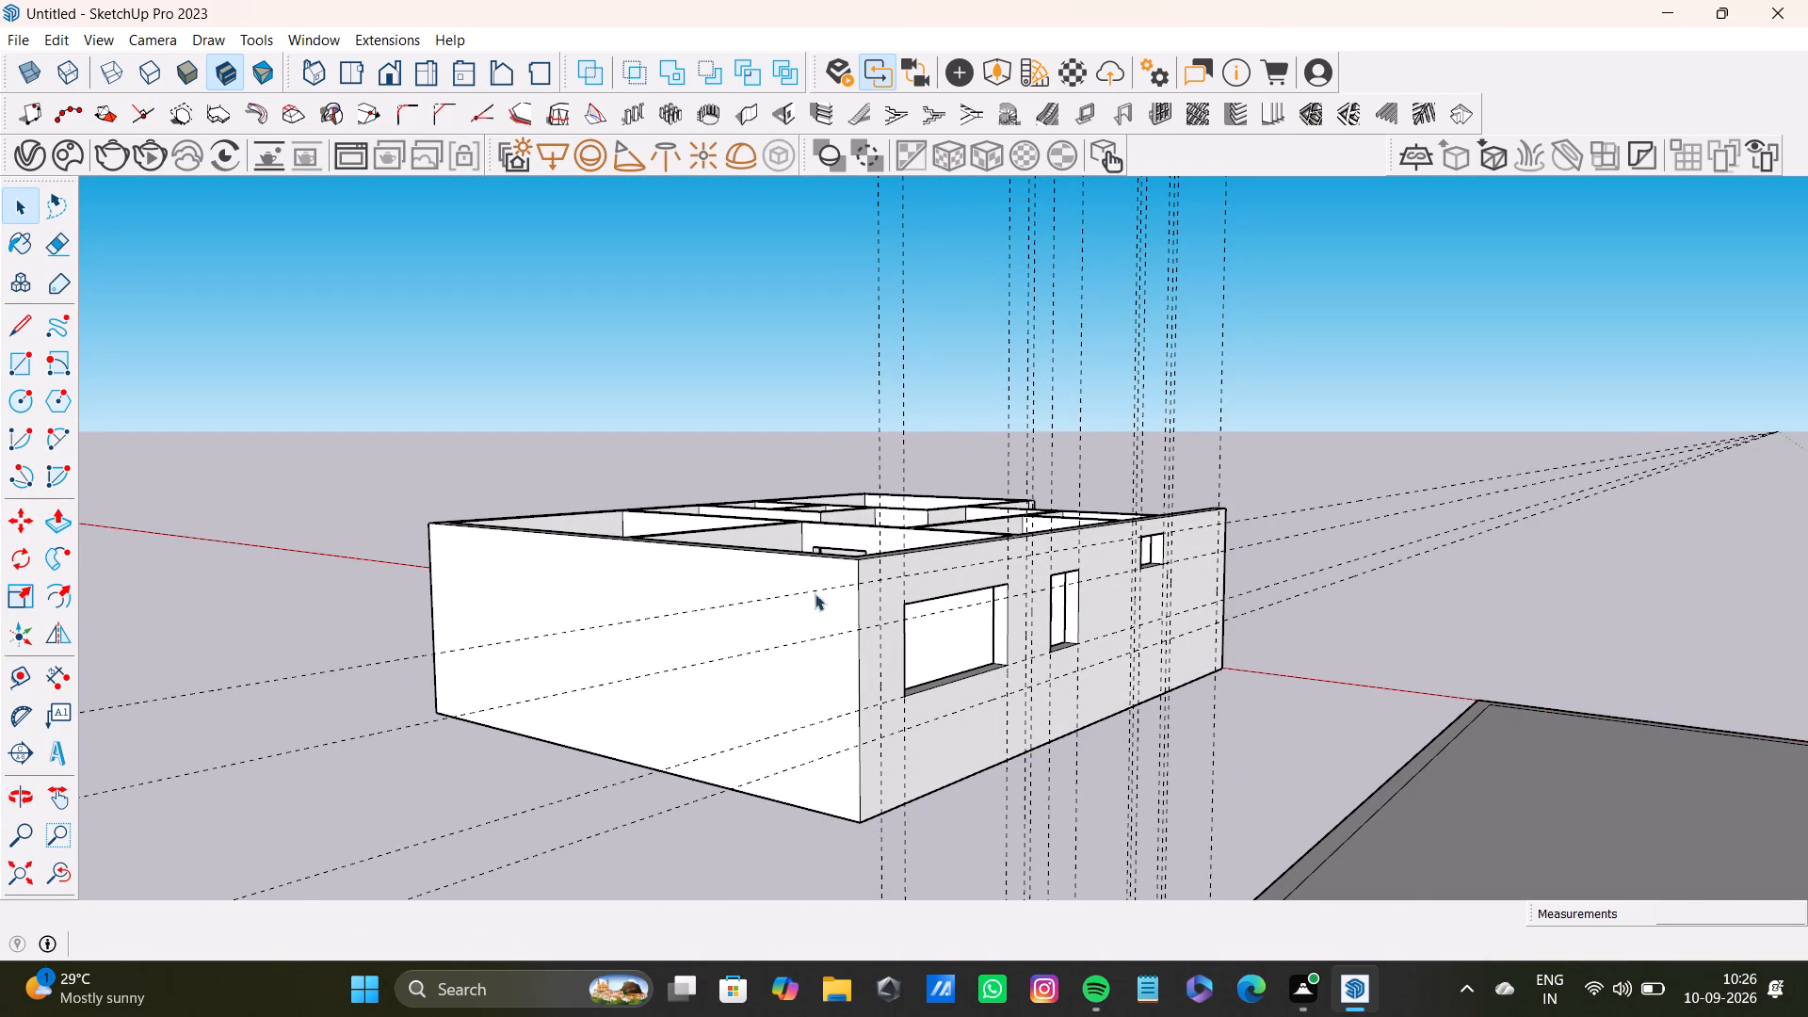
pyautogui.scroll(-8, 783, 593)
pyautogui.moveTo(730, 590); pyautogui.dragTo(730, 628, button='middle')
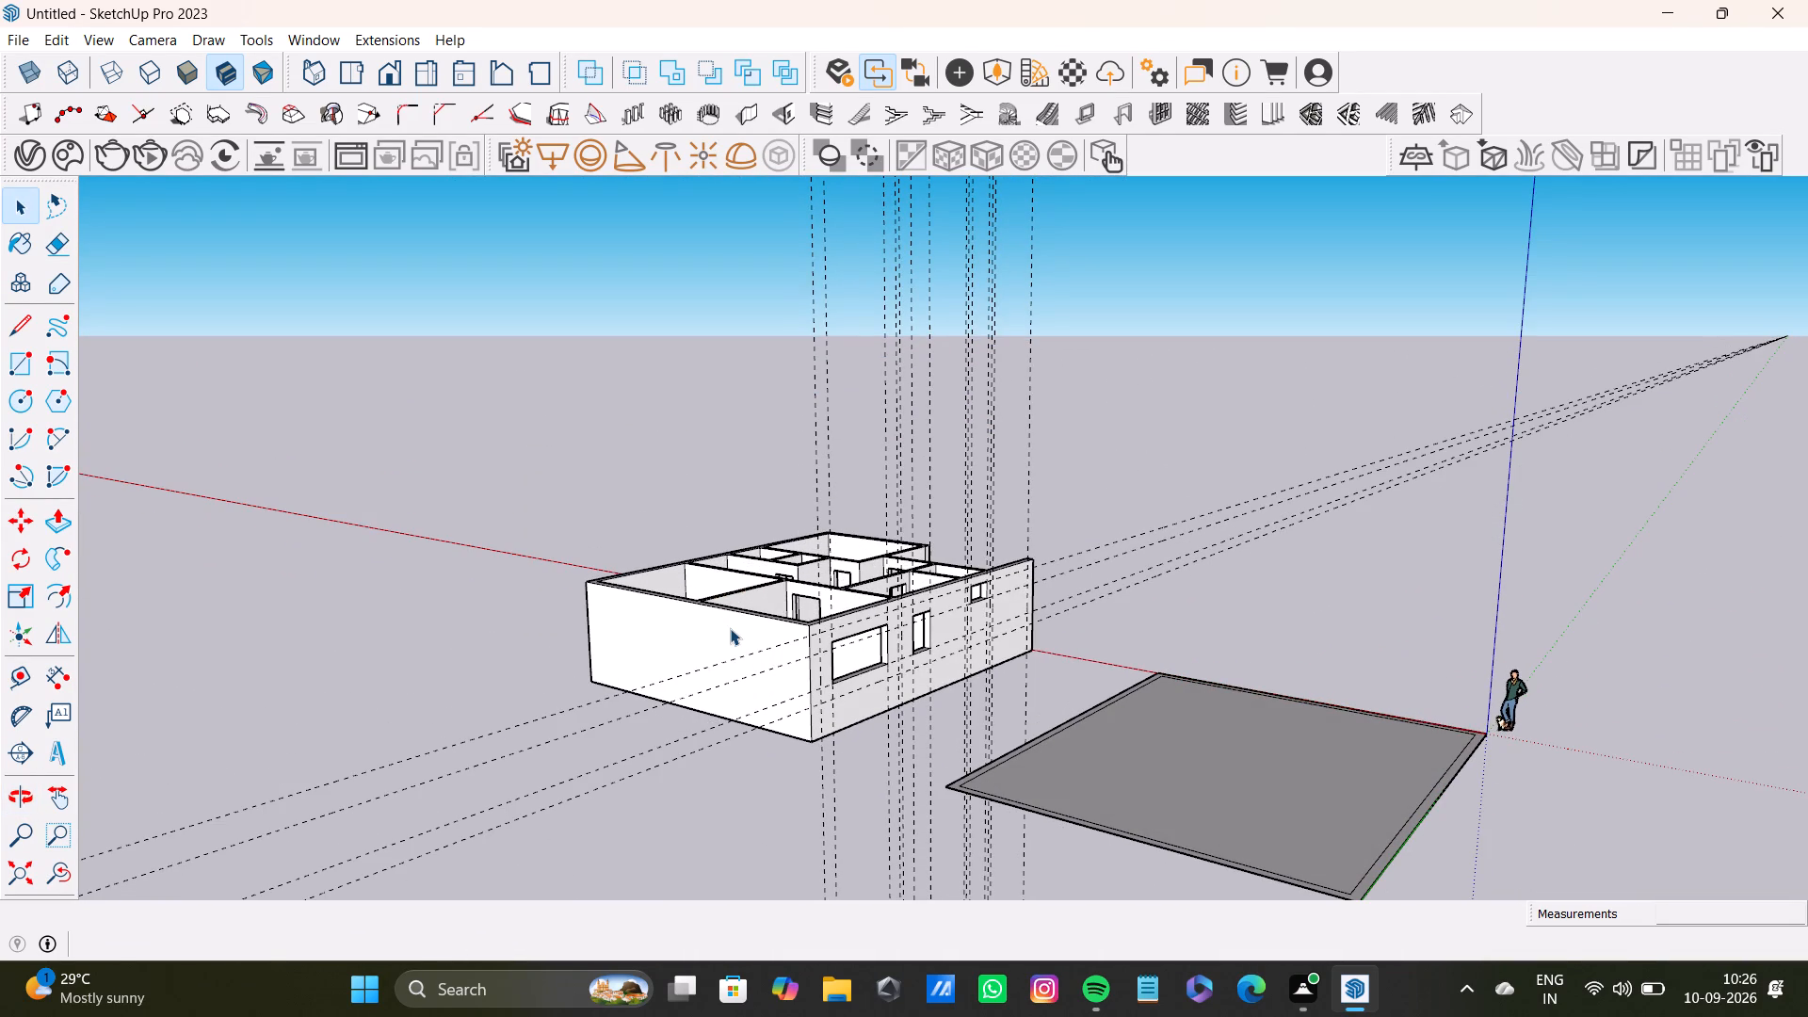
pyautogui.moveTo(709, 573); pyautogui.dragTo(1248, 705, button='middle')
pyautogui.scroll(3, 734, 703)
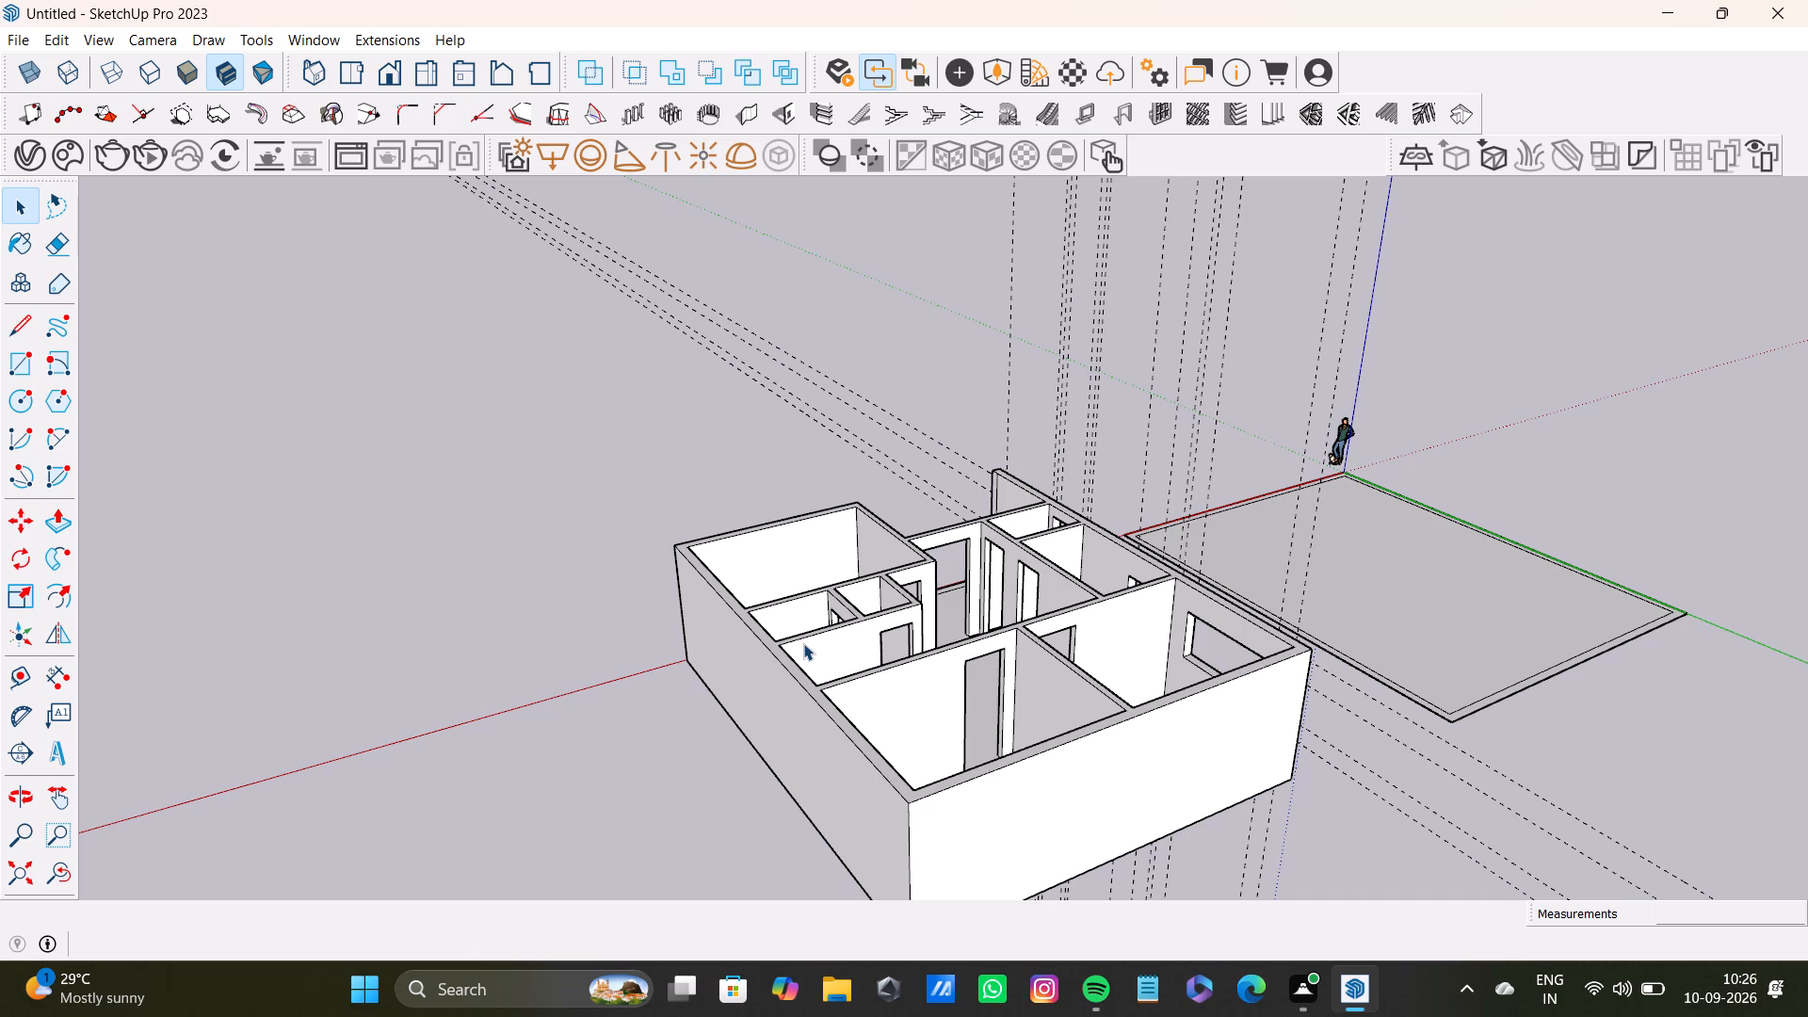
pyautogui.scroll(1, 803, 643)
pyautogui.scroll(-14, 977, 642)
pyautogui.keyDown('shift'); pyautogui.moveTo(815, 718); pyautogui.dragTo(1037, 721, button='middle'); pyautogui.keyUp('shift')
pyautogui.scroll(2, 990, 727)
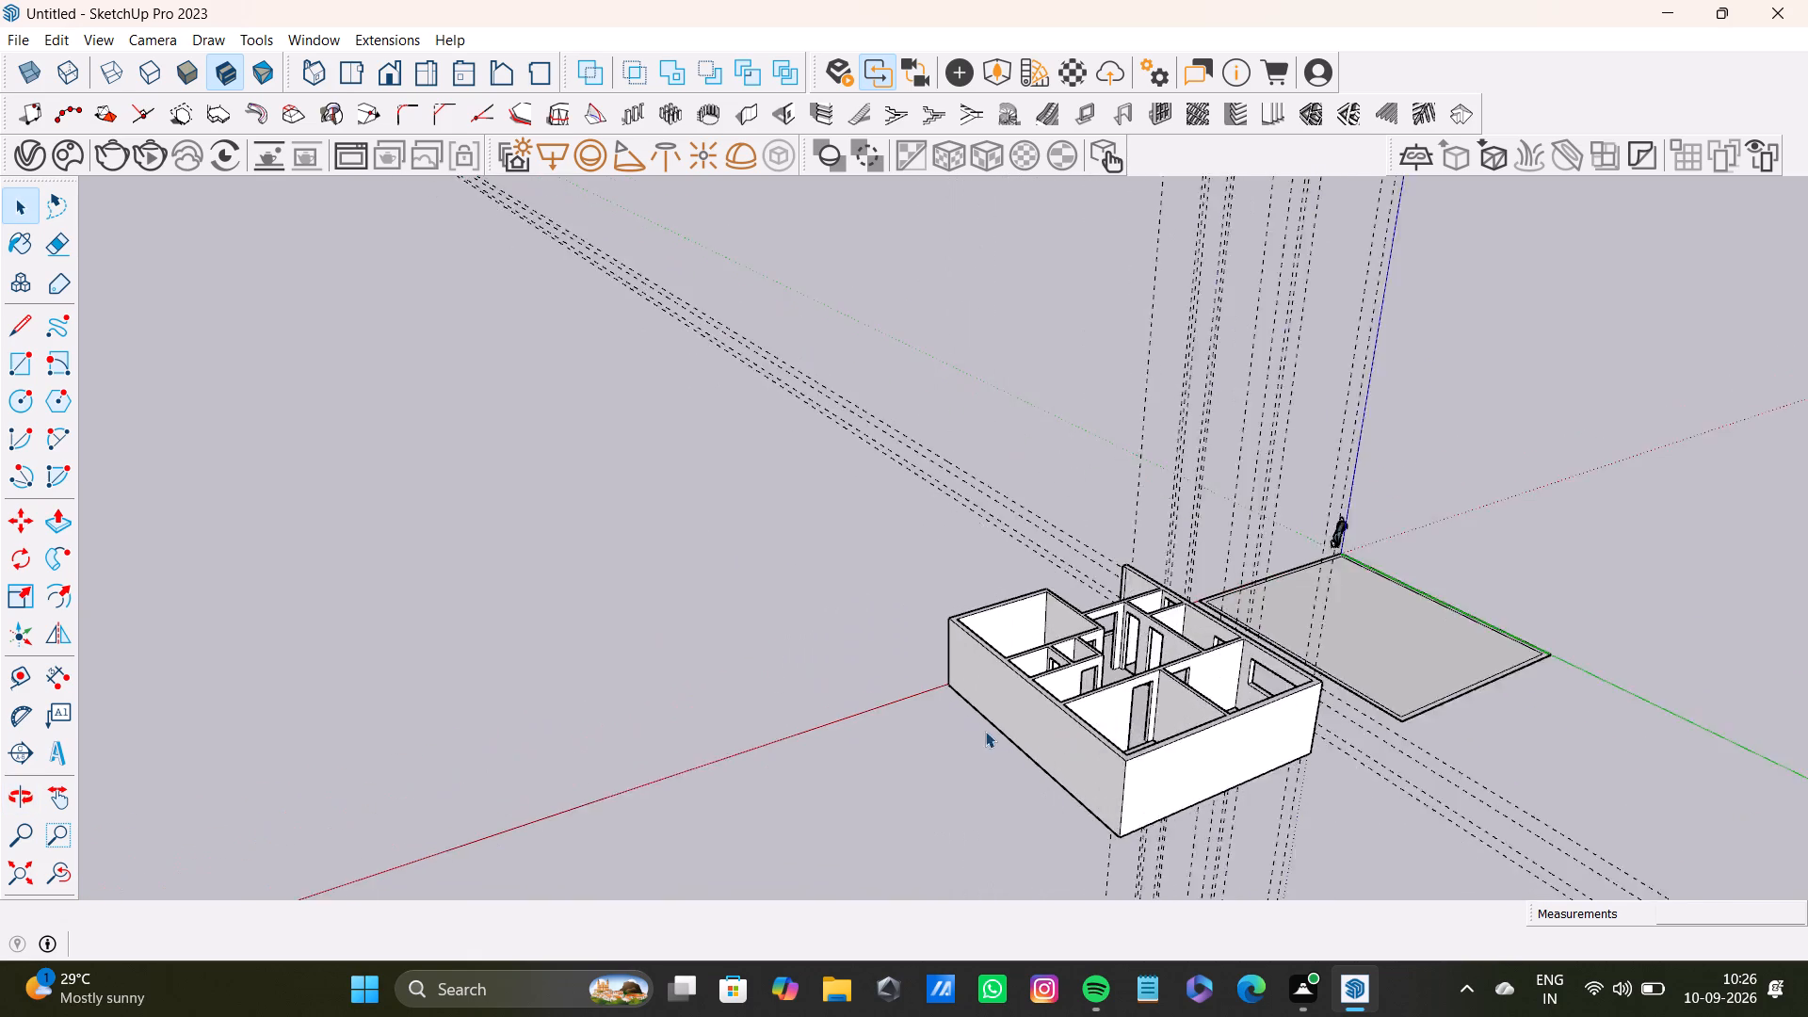
pyautogui.scroll(4, 985, 731)
pyautogui.moveTo(1033, 741); pyautogui.dragTo(1401, 783, button='middle')
pyautogui.scroll(-1, 1412, 757)
pyautogui.scroll(4, 1103, 577)
pyautogui.keyDown('shift'); pyautogui.moveTo(1102, 577); pyautogui.dragTo(1002, 692, button='middle'); pyautogui.keyUp('shift')
pyautogui.moveTo(999, 702); pyautogui.dragTo(1047, 515, button='middle')
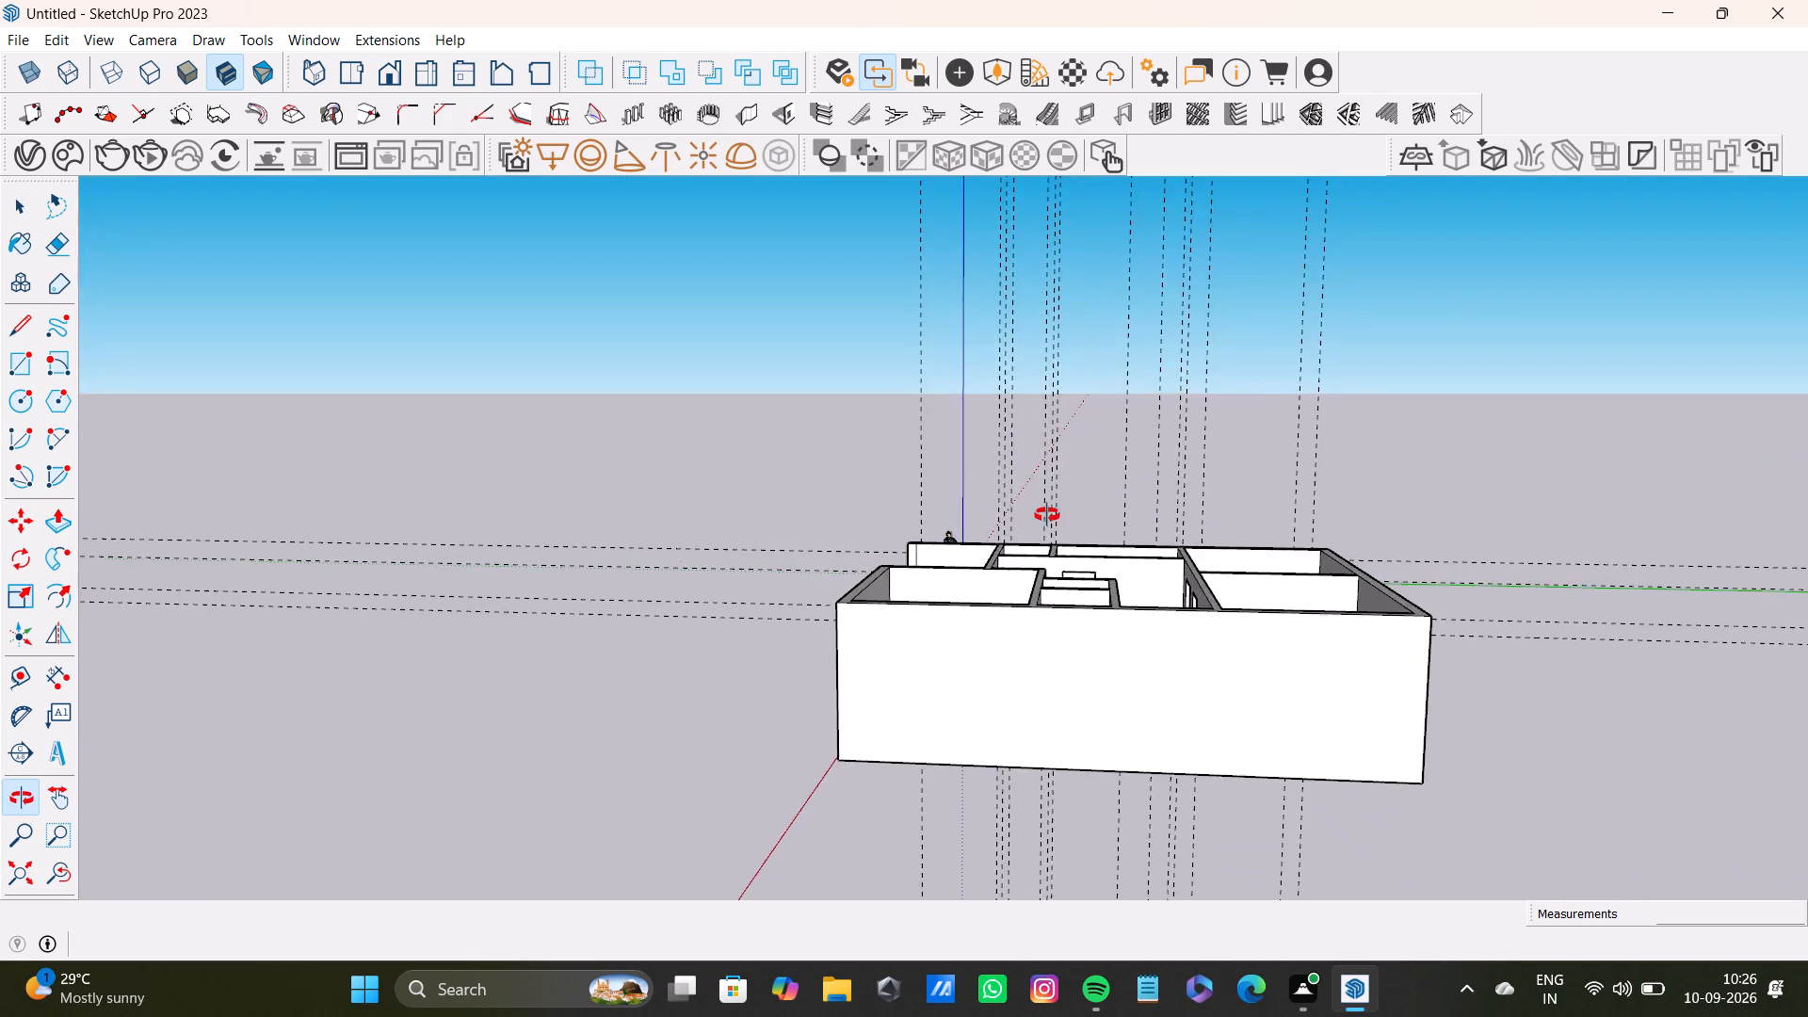
# Place a horizontal guide 2' below the top edge of the blank 35' outer wall.
pyautogui.moveTo(1047, 515); pyautogui.dragTo(1027, 646, button='middle')
pyautogui.scroll(-5, 1028, 642)
pyautogui.keyDown('shift'); pyautogui.moveTo(1045, 640); pyautogui.dragTo(921, 612, button='middle'); pyautogui.keyUp('shift')
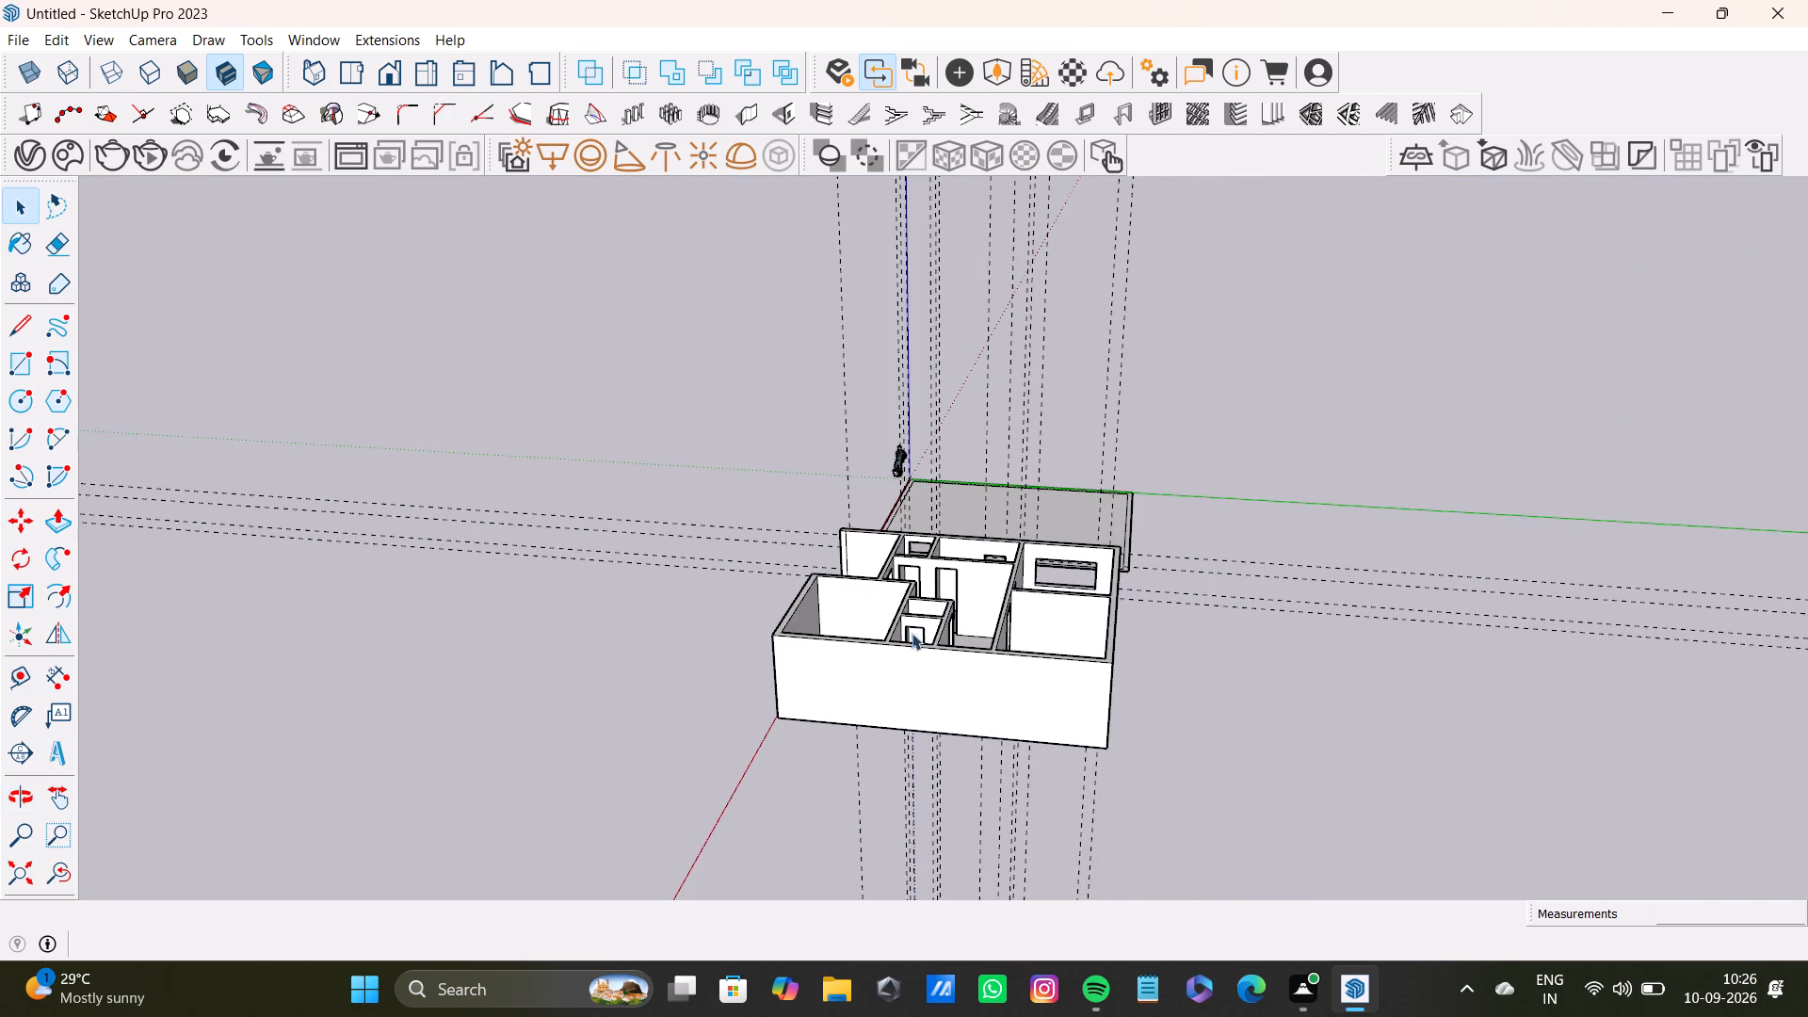
pyautogui.moveTo(906, 660); pyautogui.dragTo(955, 528, button='middle')
pyautogui.press('l')
pyautogui.scroll(2, 945, 580)
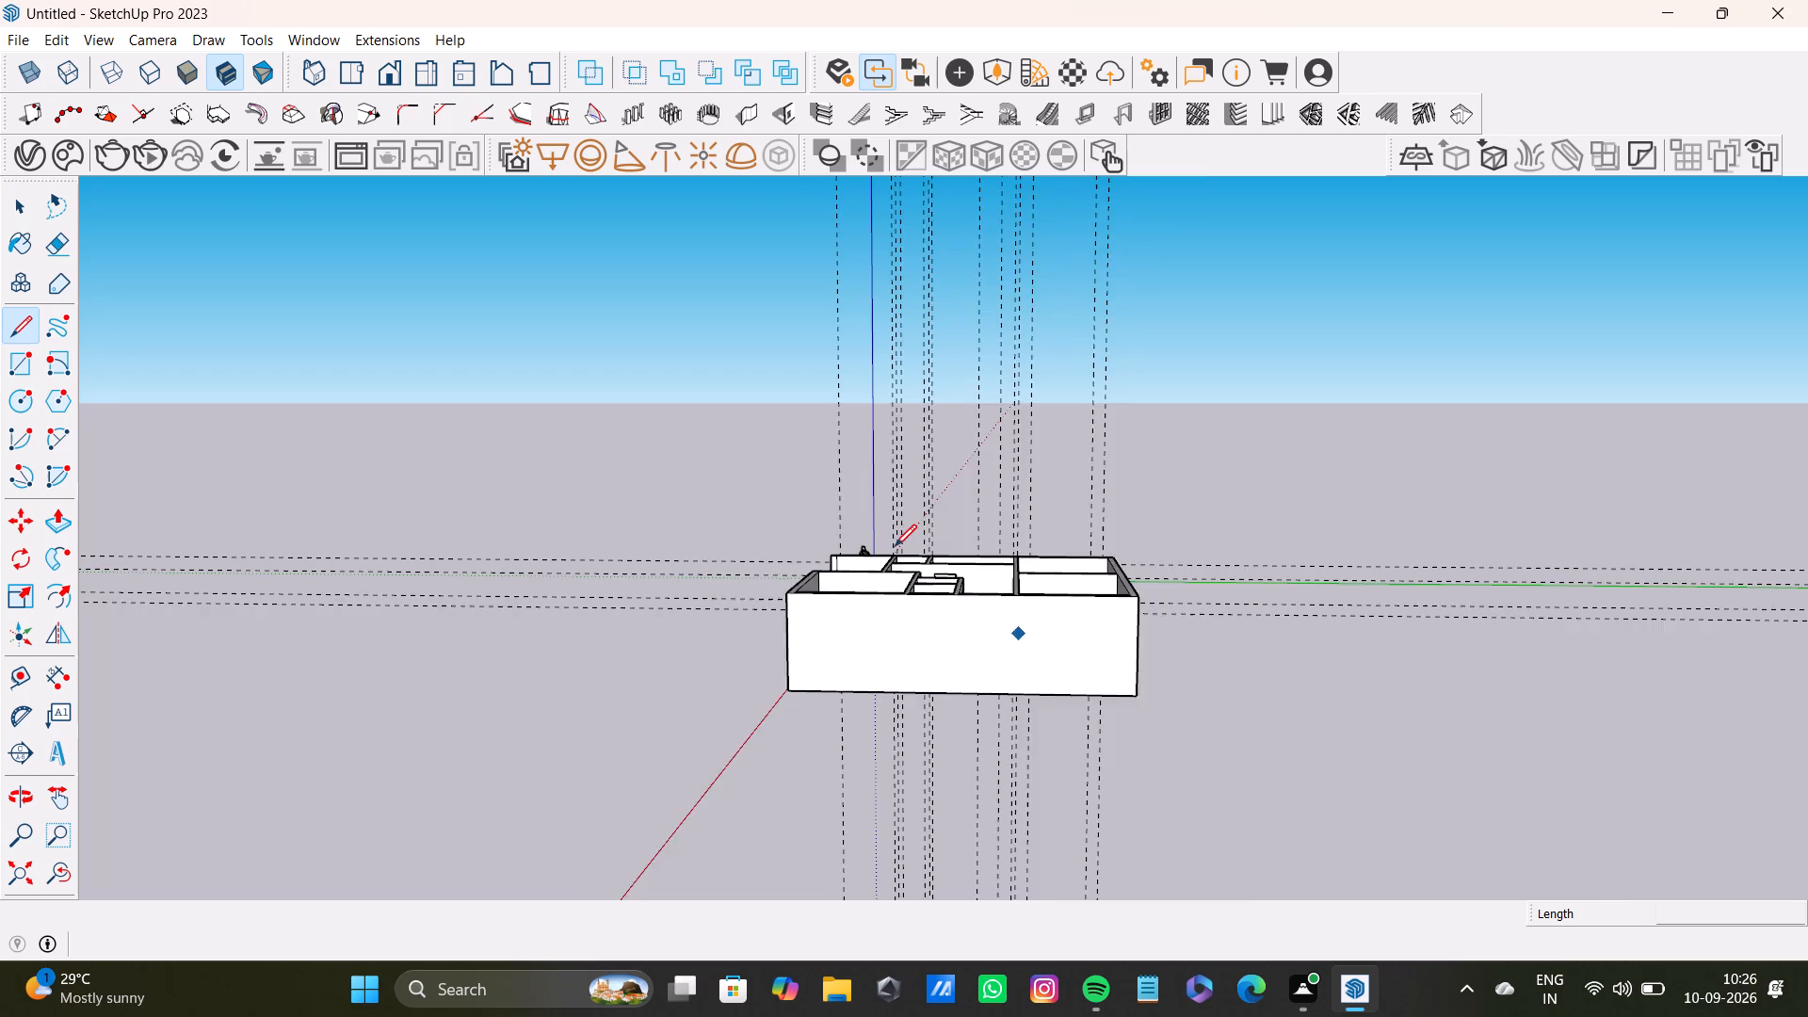
pyautogui.scroll(6, 895, 546)
pyautogui.moveTo(956, 670); pyautogui.dragTo(950, 580, button='middle')
pyautogui.press('t')
pyautogui.scroll(5, 920, 603)
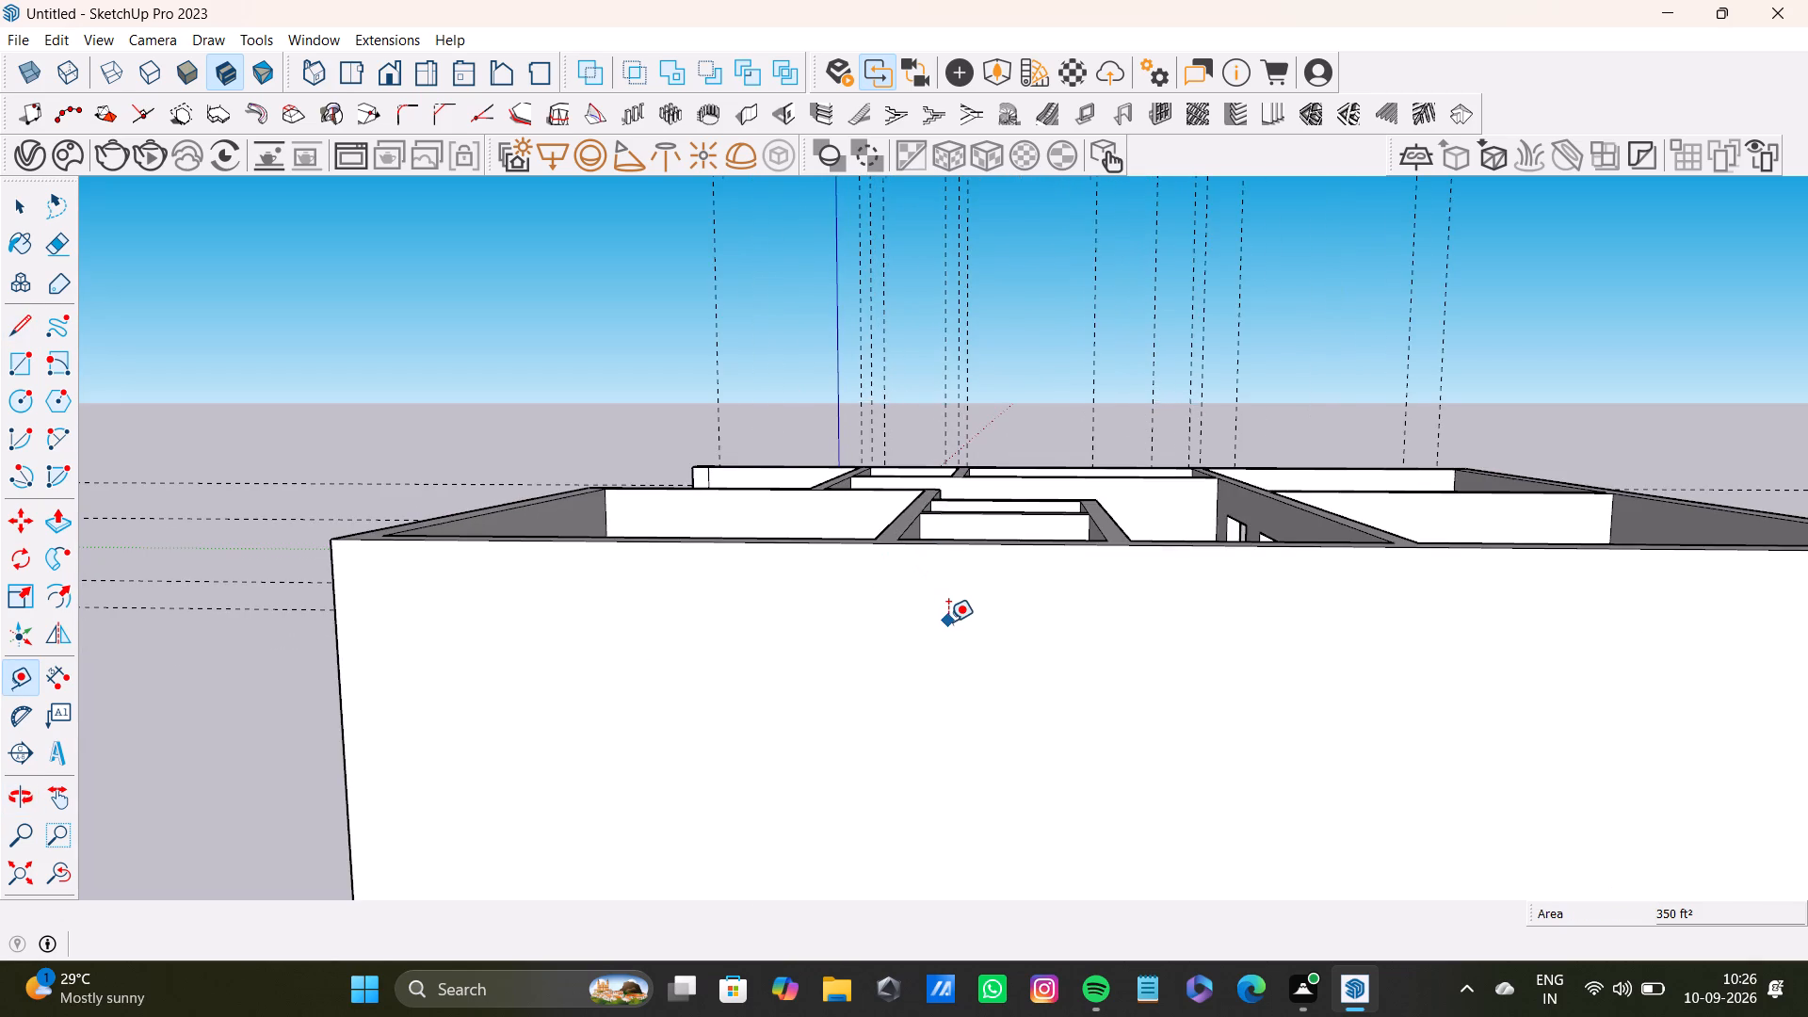
pyautogui.keyDown('shift'); pyautogui.scroll(-4, 948, 621); pyautogui.keyUp('shift')
pyautogui.keyDown('shift'); pyautogui.moveTo(928, 540); pyautogui.dragTo(921, 455, button='middle'); pyautogui.keyUp('shift')
pyautogui.scroll(6, 1080, 539)
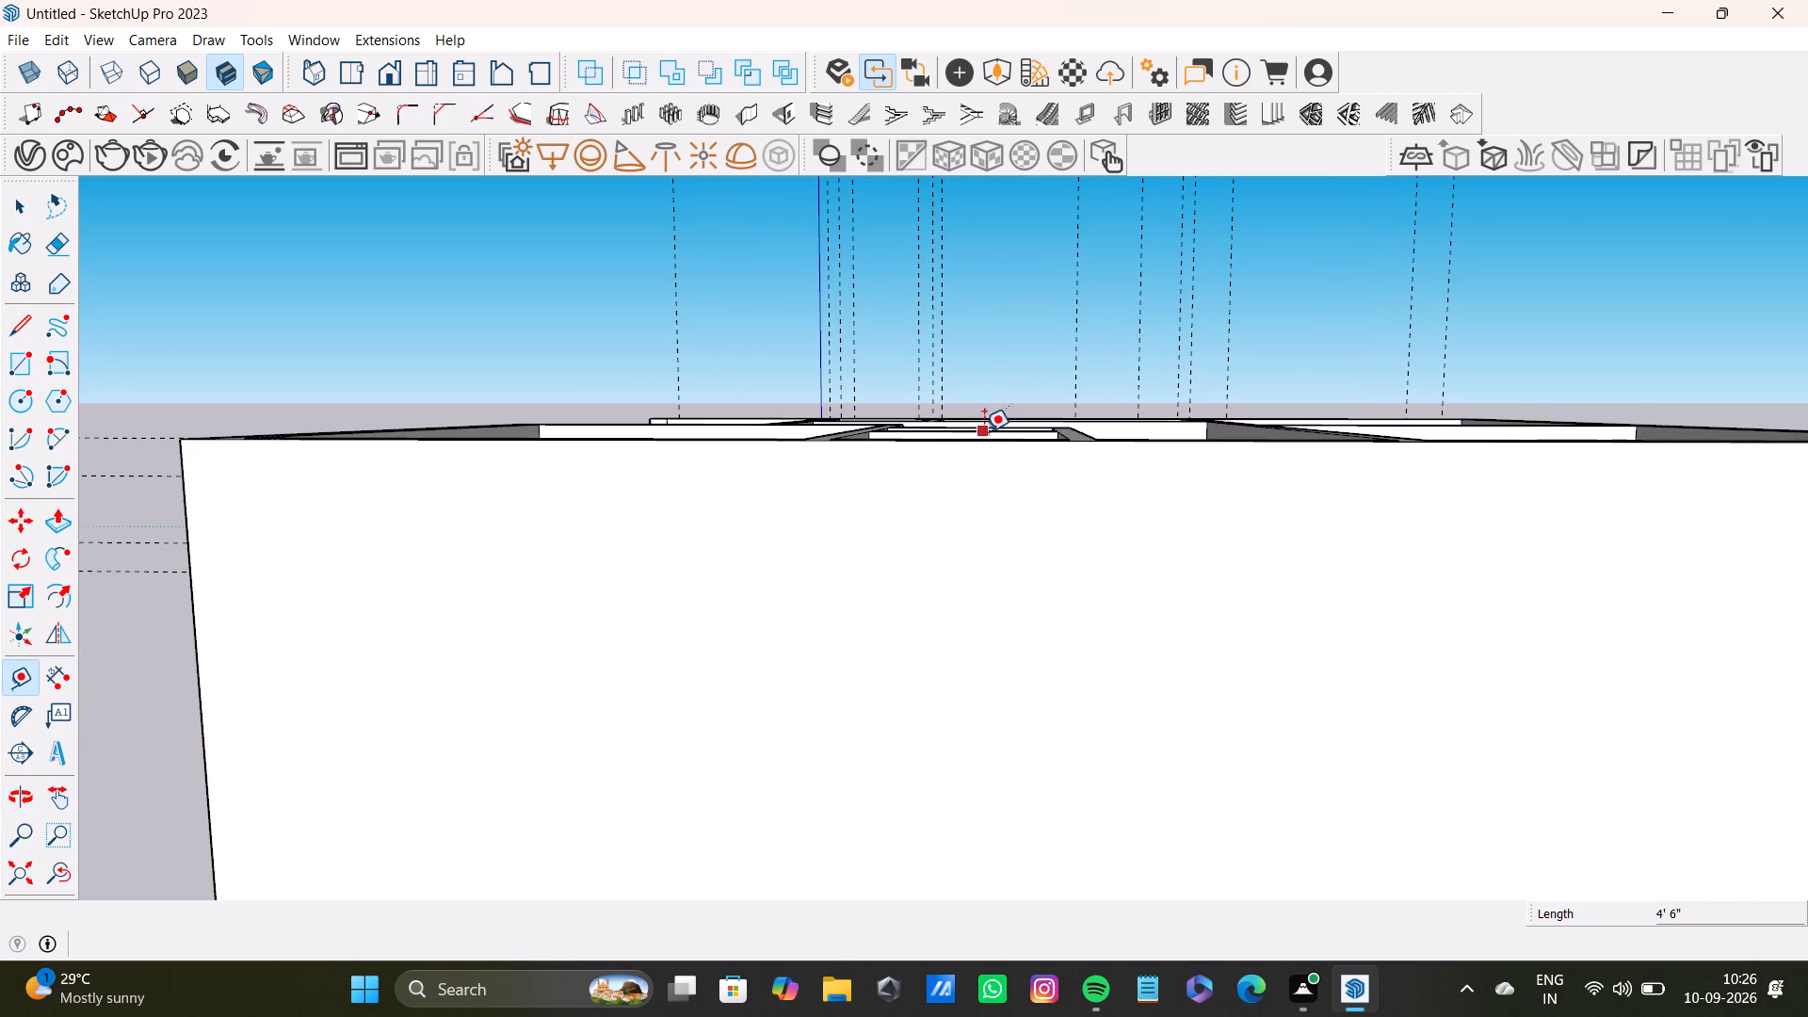
pyautogui.click(989, 440)
pyautogui.write("2'")
pyautogui.press('Return')
# Place a horizontal guide 3' above the bottom edge of the same outer wall.
pyautogui.scroll(-5, 763, 723)
pyautogui.keyDown('shift'); pyautogui.moveTo(756, 722); pyautogui.dragTo(777, 599, button='middle'); pyautogui.keyUp('shift')
pyautogui.scroll(4, 820, 785)
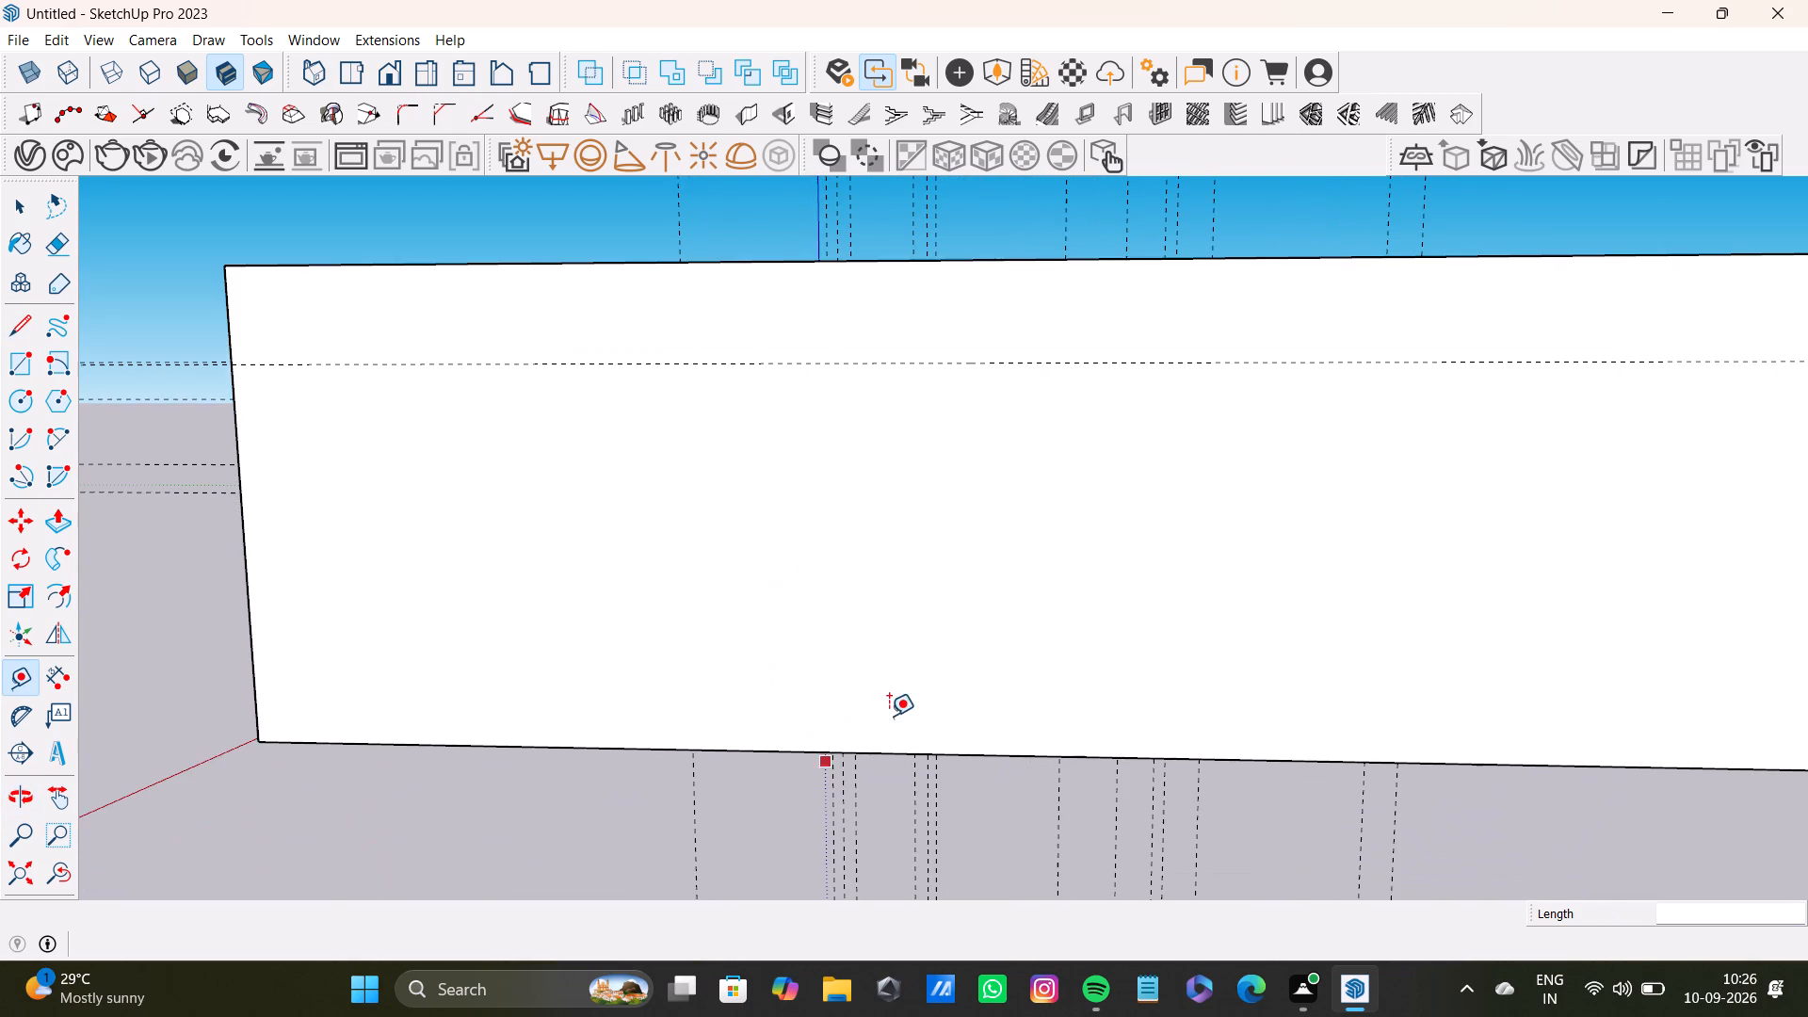
pyautogui.click(900, 752)
pyautogui.write("3'")
pyautogui.press('Return')
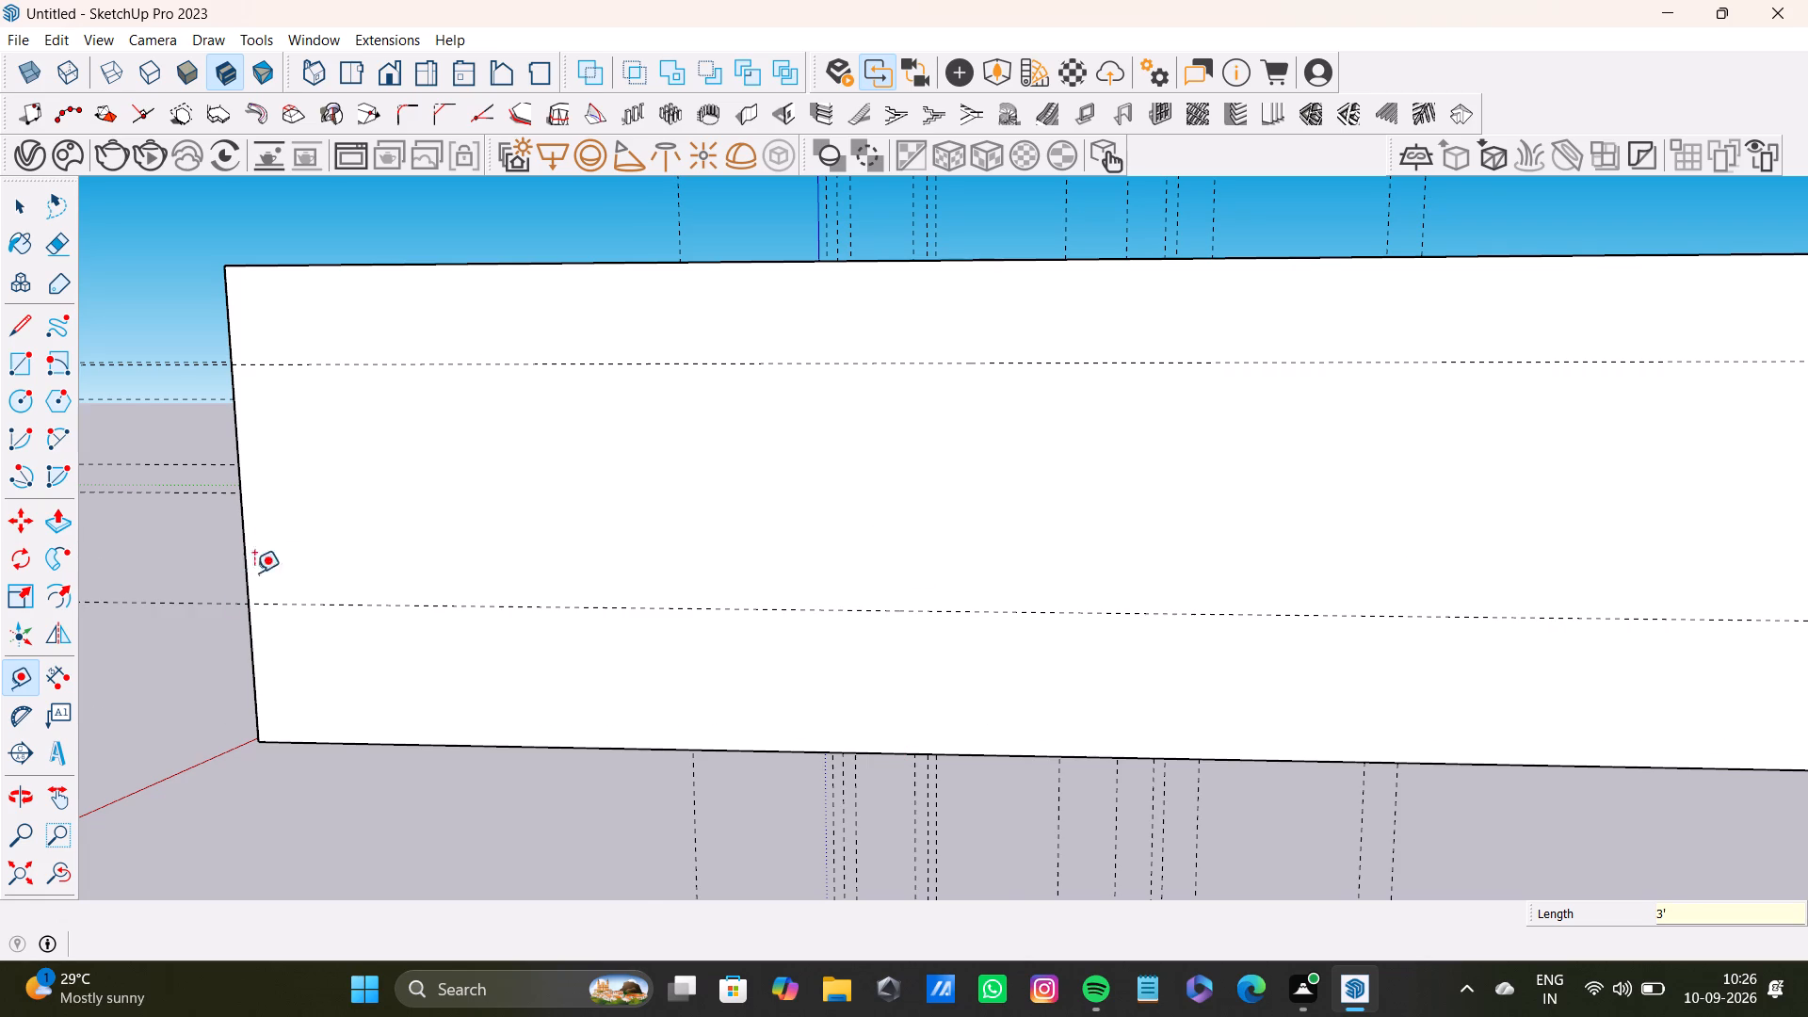
# Place two vertical guides about 6'5 5/8" apart on the outer wall, spanning the corner room, the first set in from the wall's end.
pyautogui.scroll(-5, 425, 580)
pyautogui.keyDown('shift'); pyautogui.moveTo(614, 582); pyautogui.dragTo(437, 609, button='middle'); pyautogui.keyUp('shift')
pyautogui.scroll(4, 1239, 566)
pyautogui.click(1209, 584)
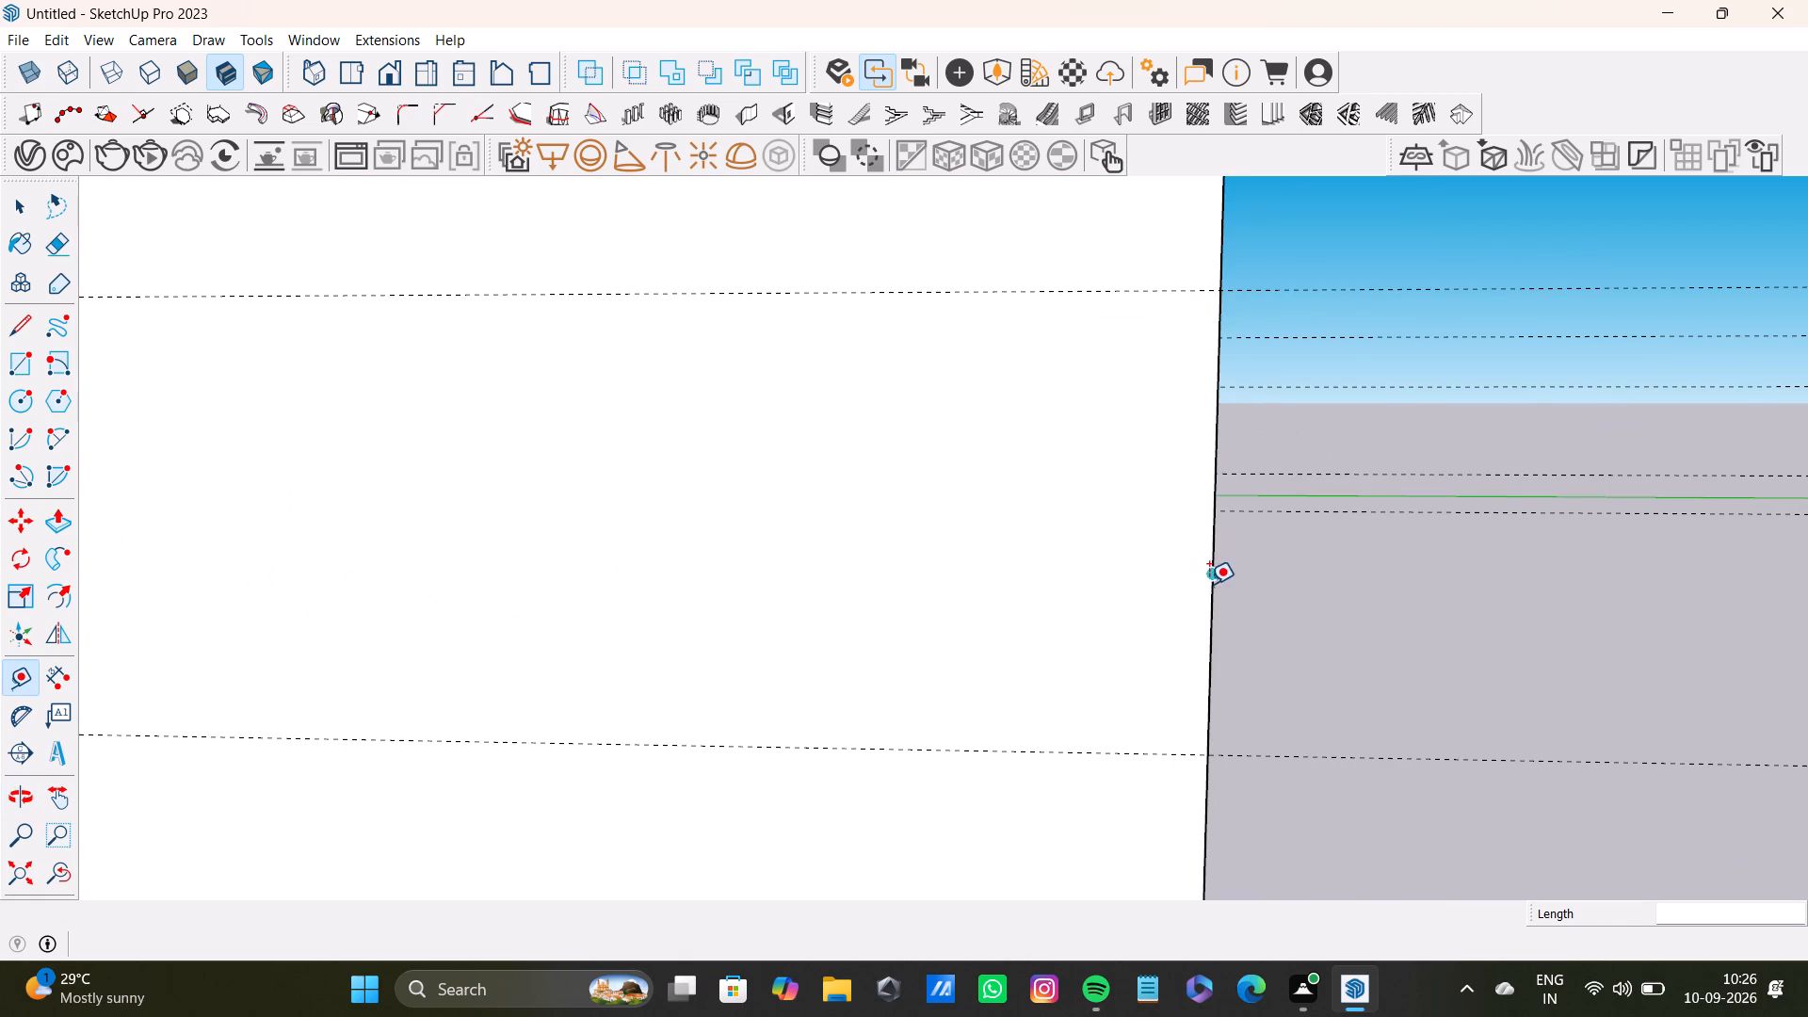
pyautogui.scroll(-5, 851, 551)
pyautogui.keyDown('shift'); pyautogui.moveTo(896, 546); pyautogui.dragTo(1076, 633, button='middle'); pyautogui.keyUp('shift')
pyautogui.moveTo(1086, 609); pyautogui.dragTo(1083, 674, button='middle')
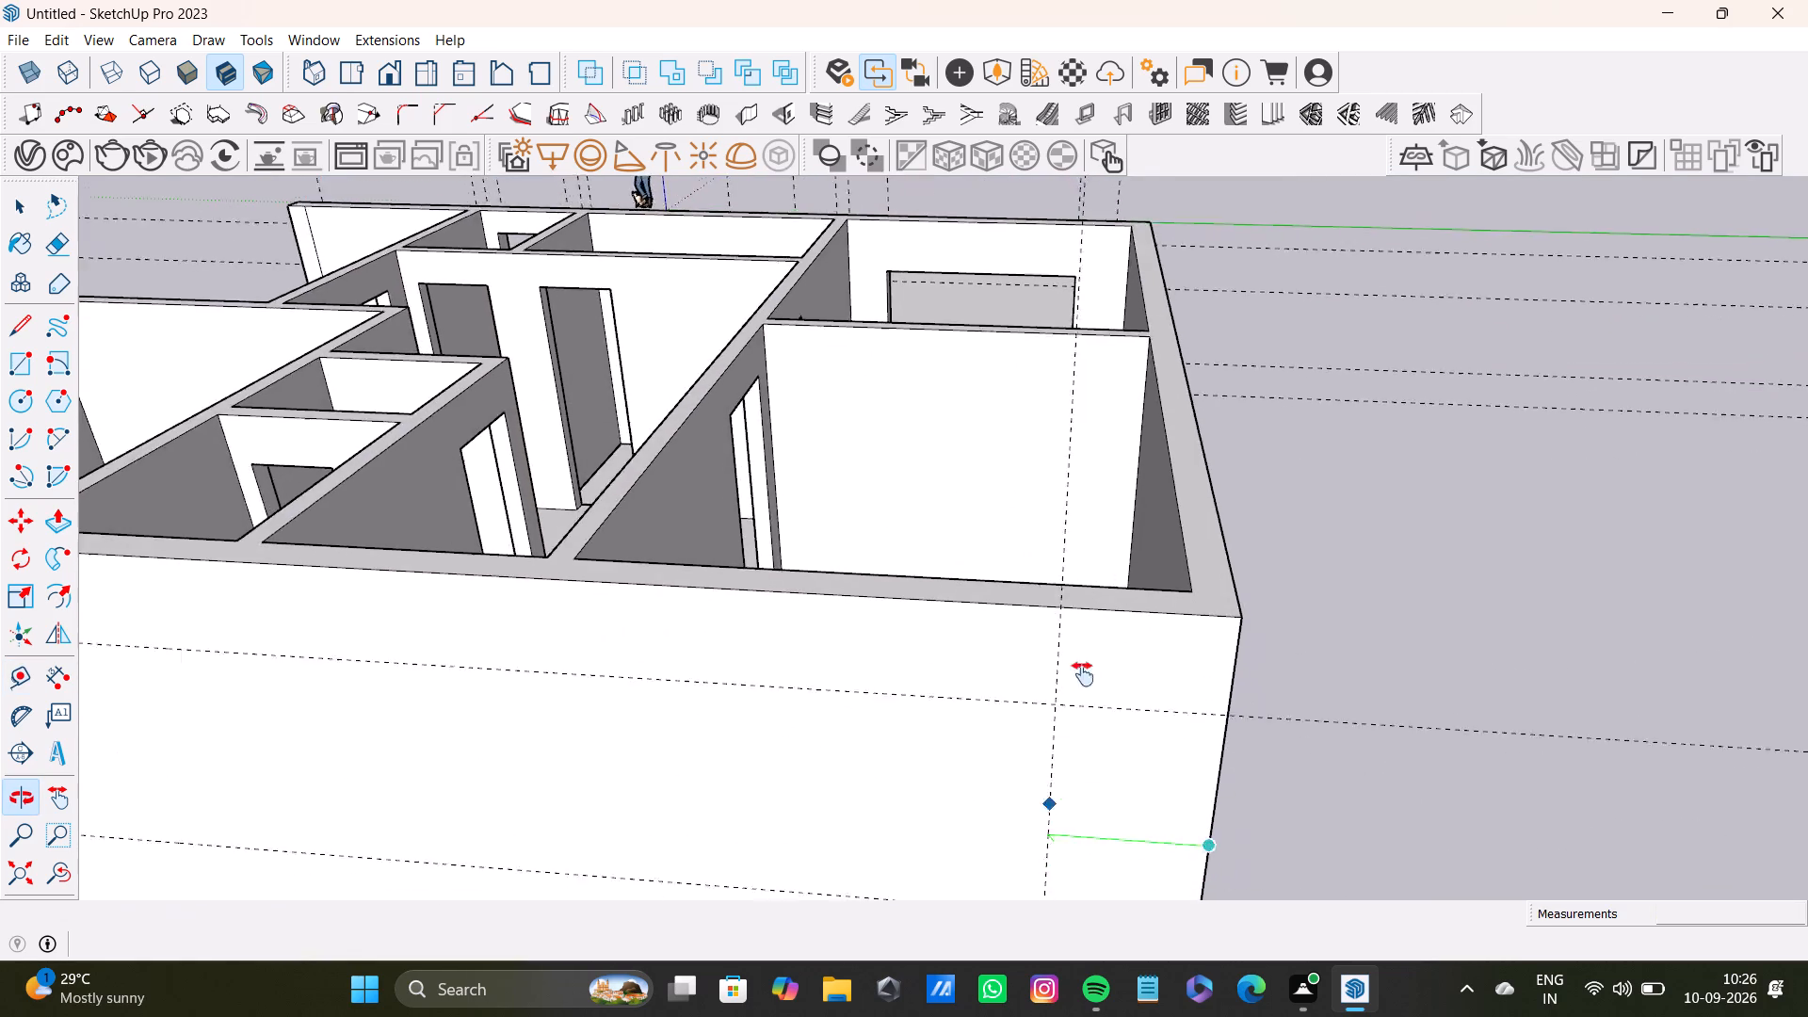
pyautogui.moveTo(1083, 674); pyautogui.dragTo(1096, 631, button='middle')
pyautogui.click(1126, 670)
pyautogui.click(1121, 691)
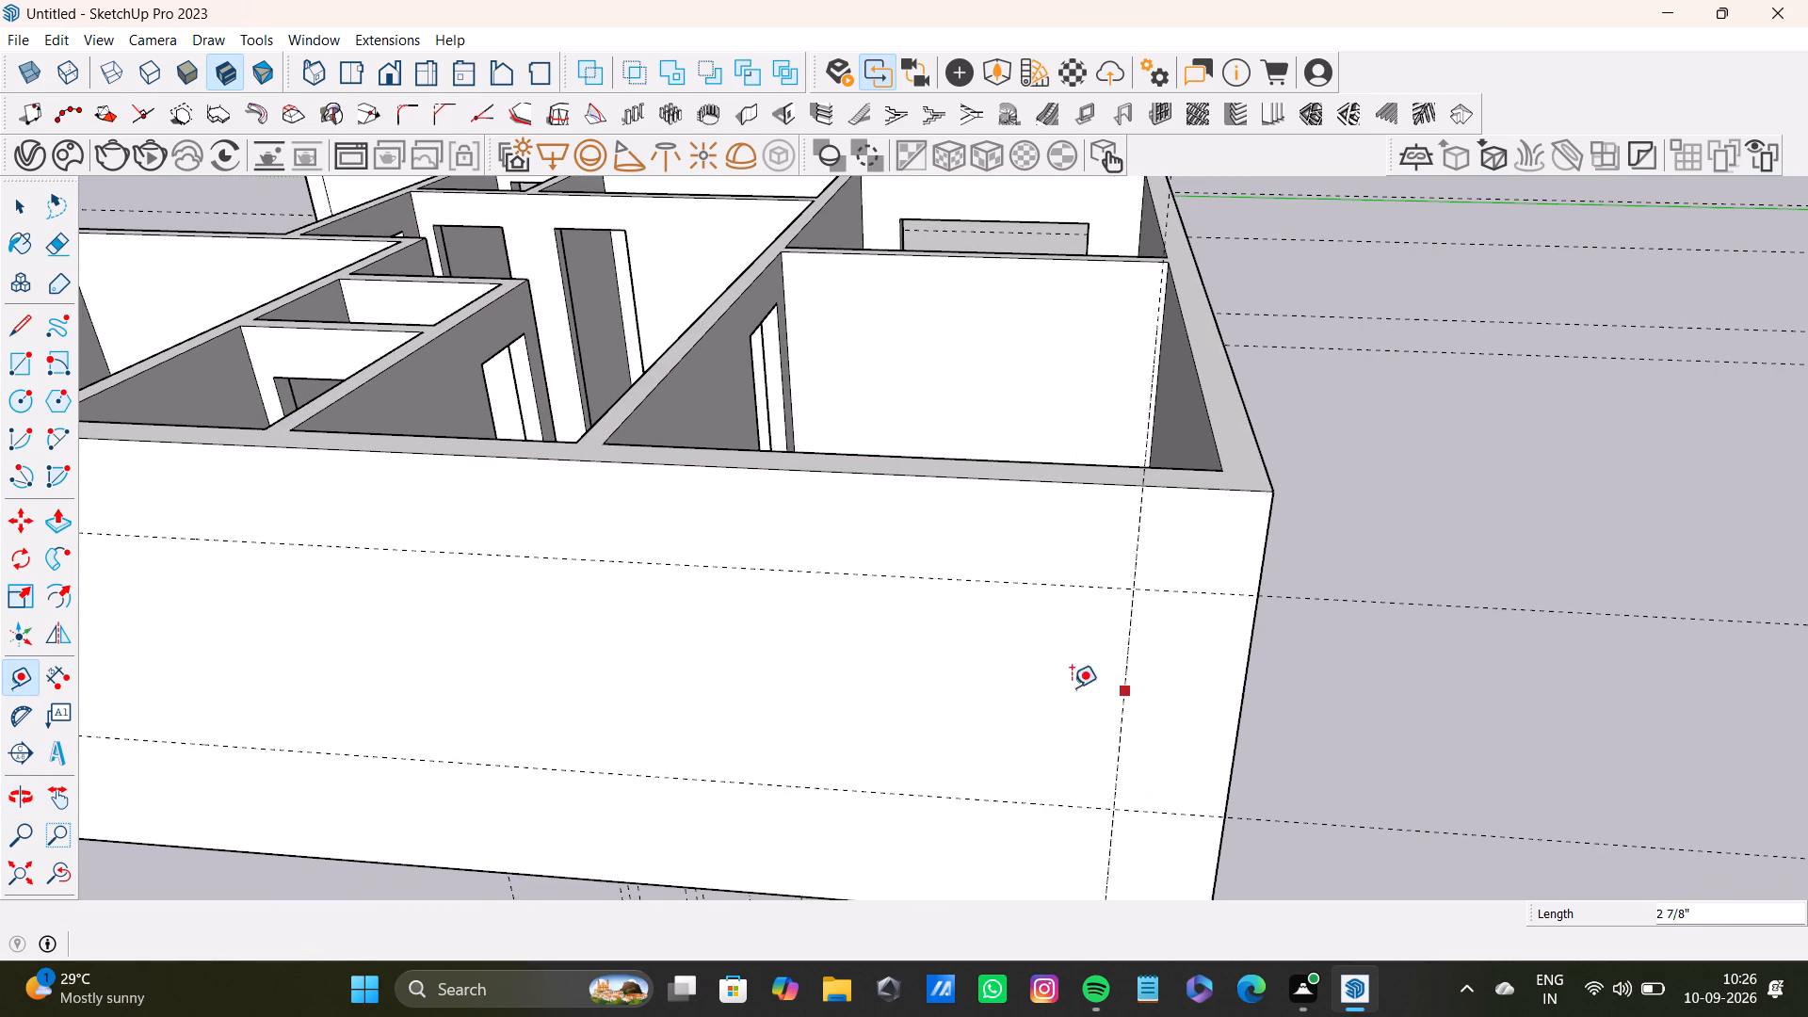
pyautogui.click(778, 645)
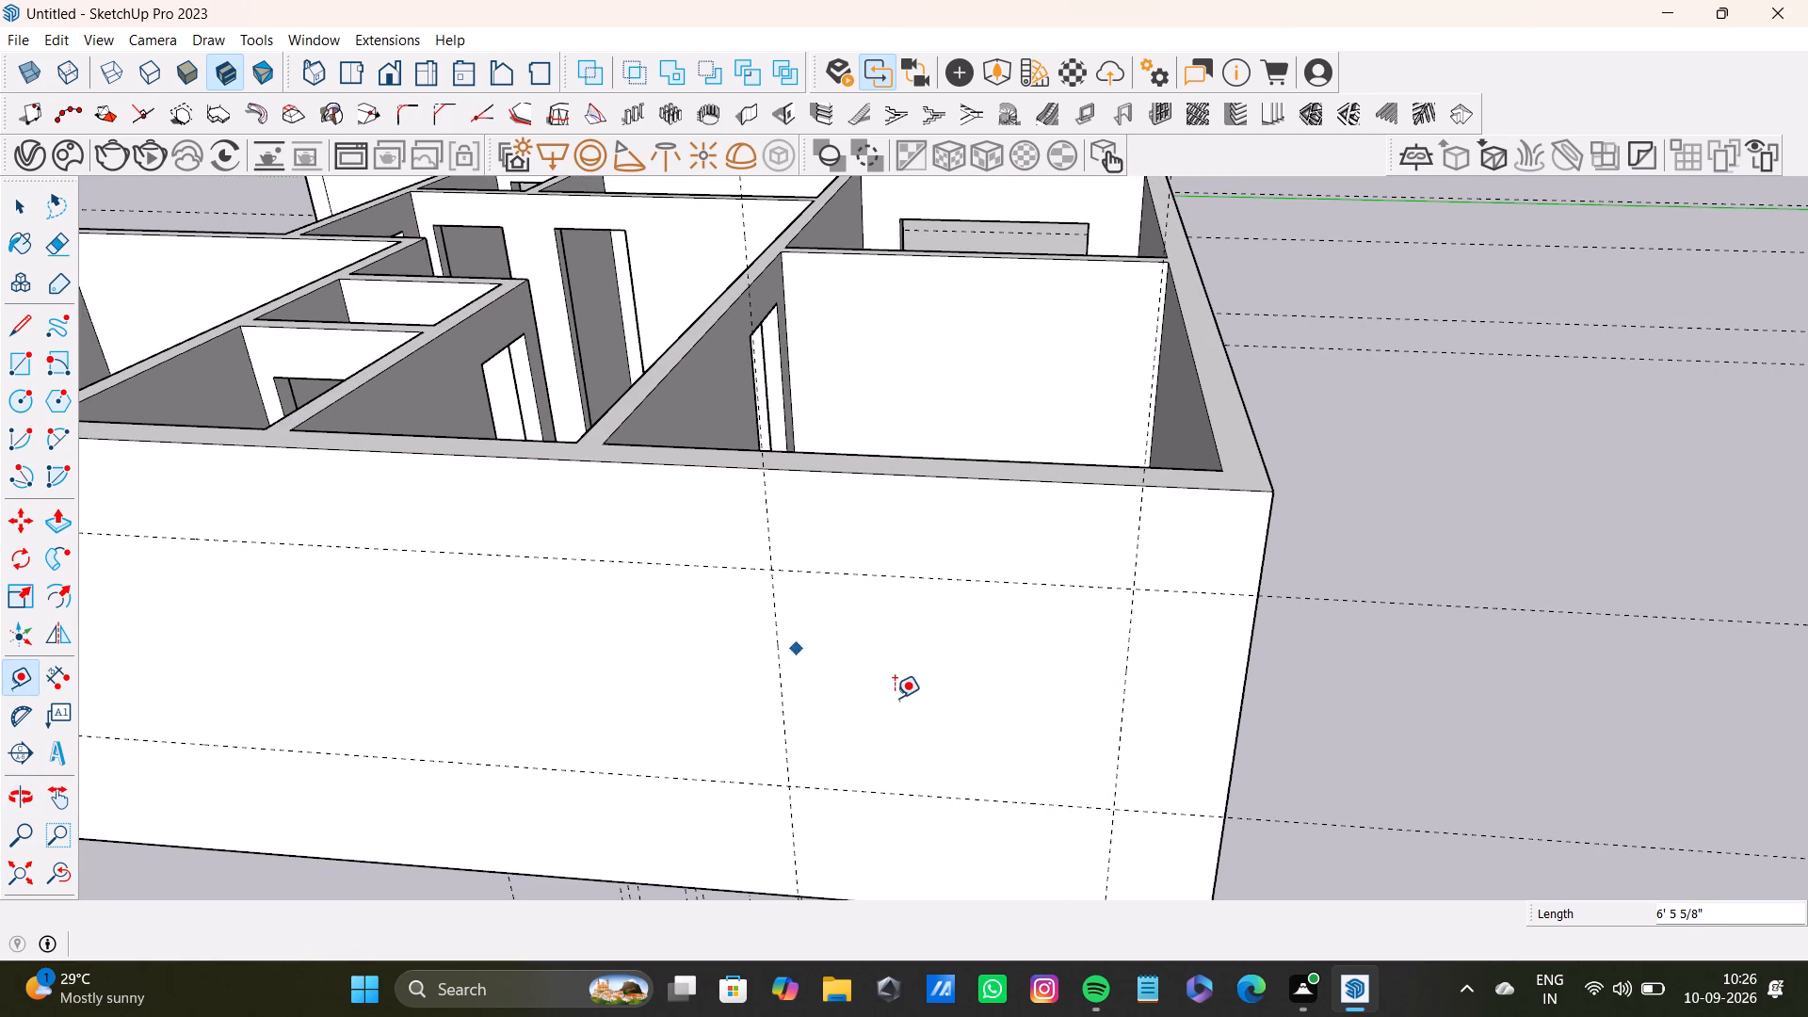
# Place a horizontal guide about 11" above the 3' sill guide on the outer wall.
pyautogui.scroll(-5, 906, 709)
pyautogui.moveTo(923, 726); pyautogui.dragTo(959, 591, button='middle')
pyautogui.scroll(3, 941, 630)
pyautogui.click(977, 615)
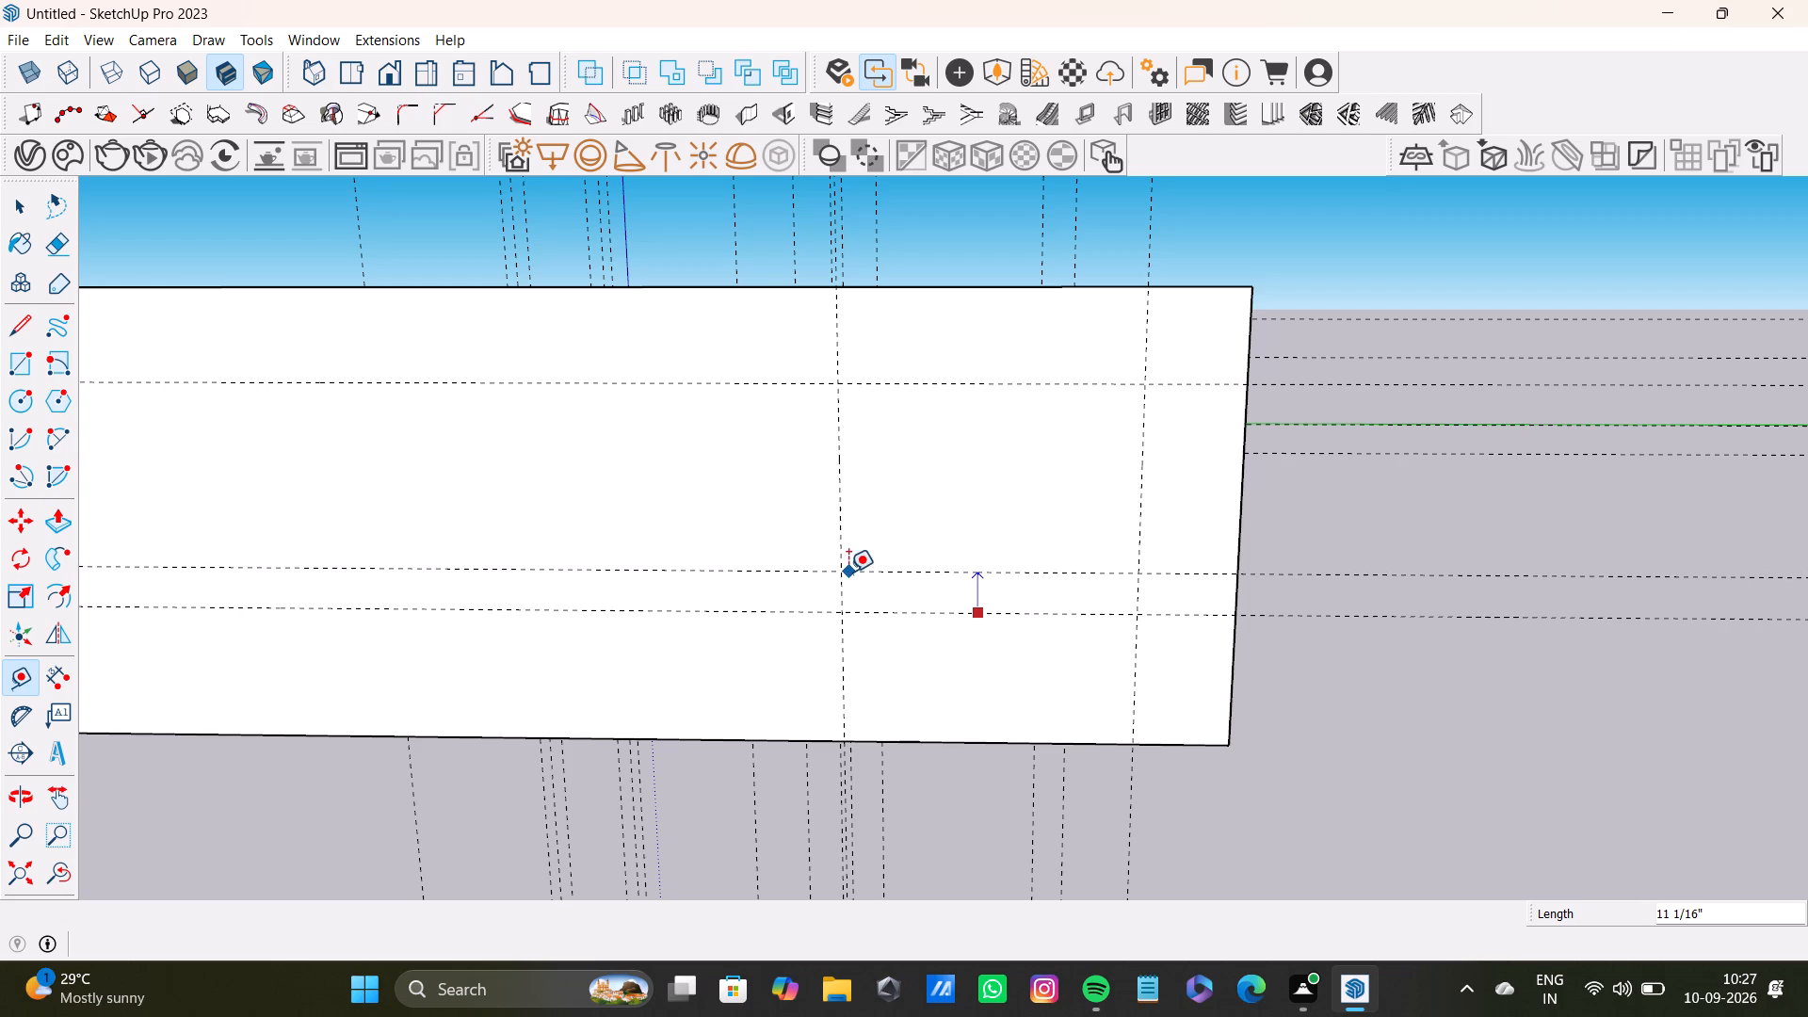
pyautogui.click(848, 572)
# Draw a window rectangle about 6'5 5/8" by 4'1" between the corner room's vertical guides, from the top guide to the raised sill guide.
pyautogui.press('space')
pyautogui.press('r')
pyautogui.scroll(4, 858, 492)
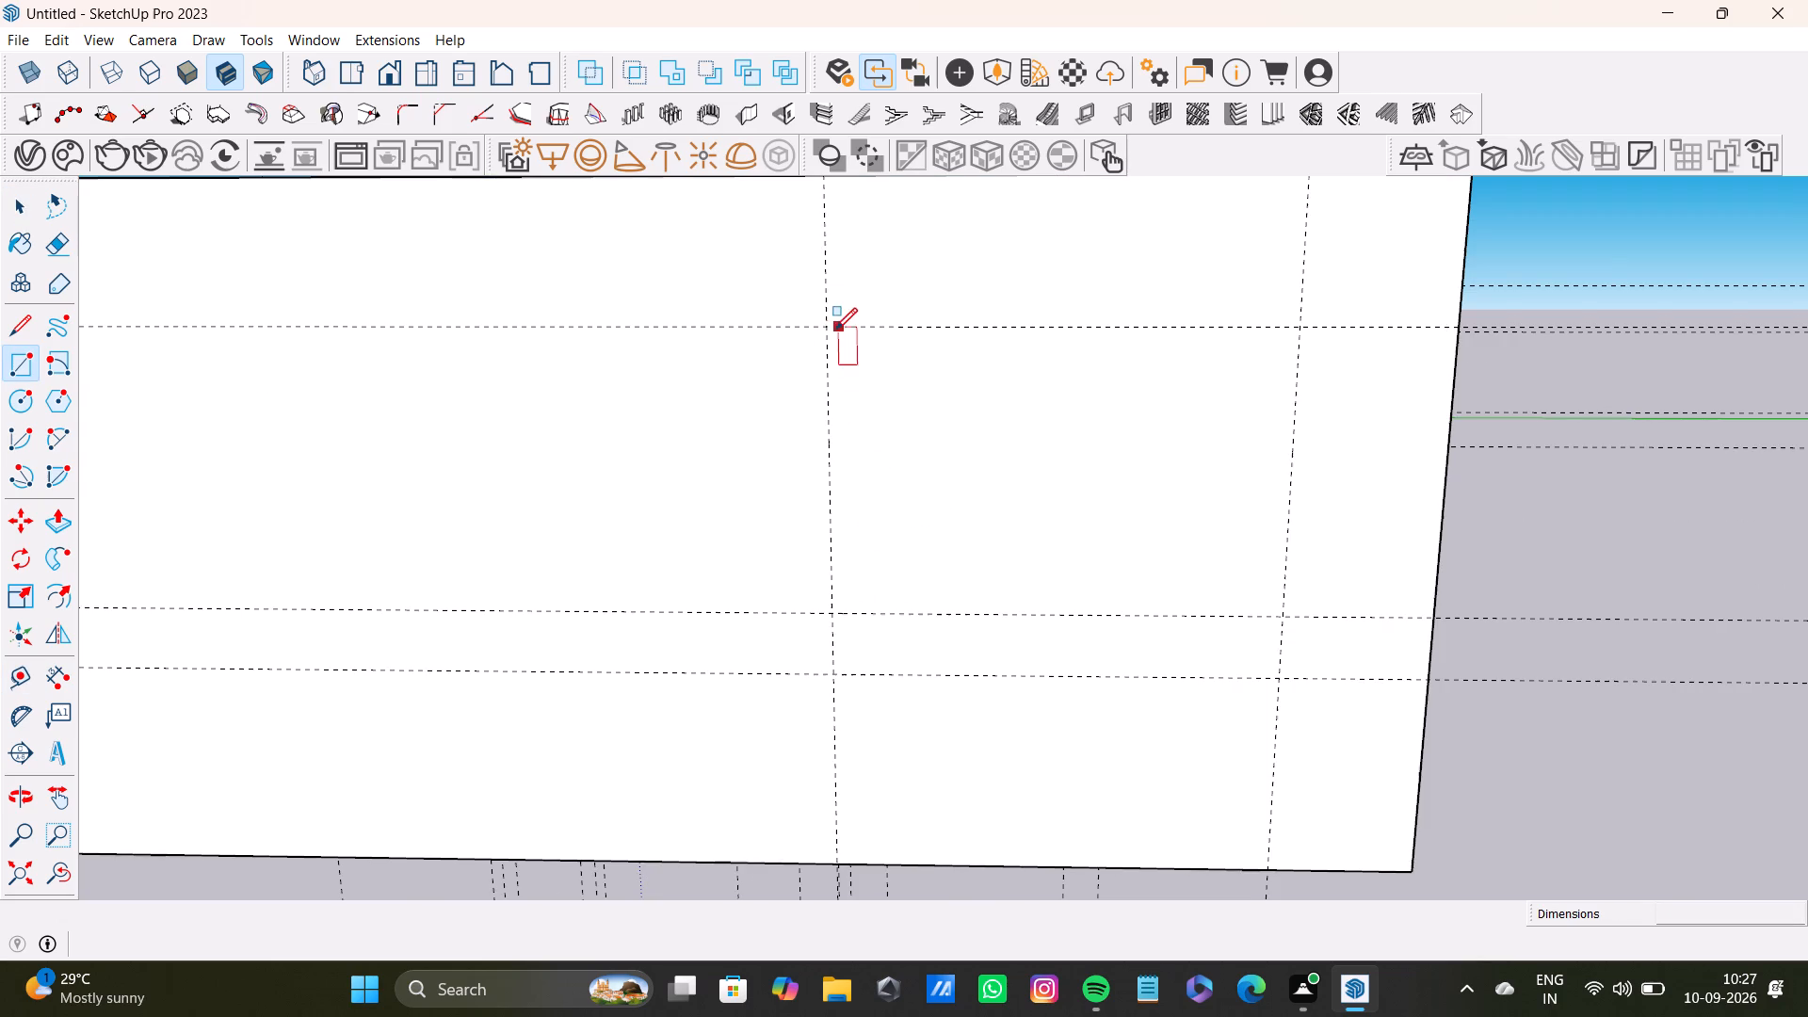
pyautogui.click(827, 327)
pyautogui.click(1282, 620)
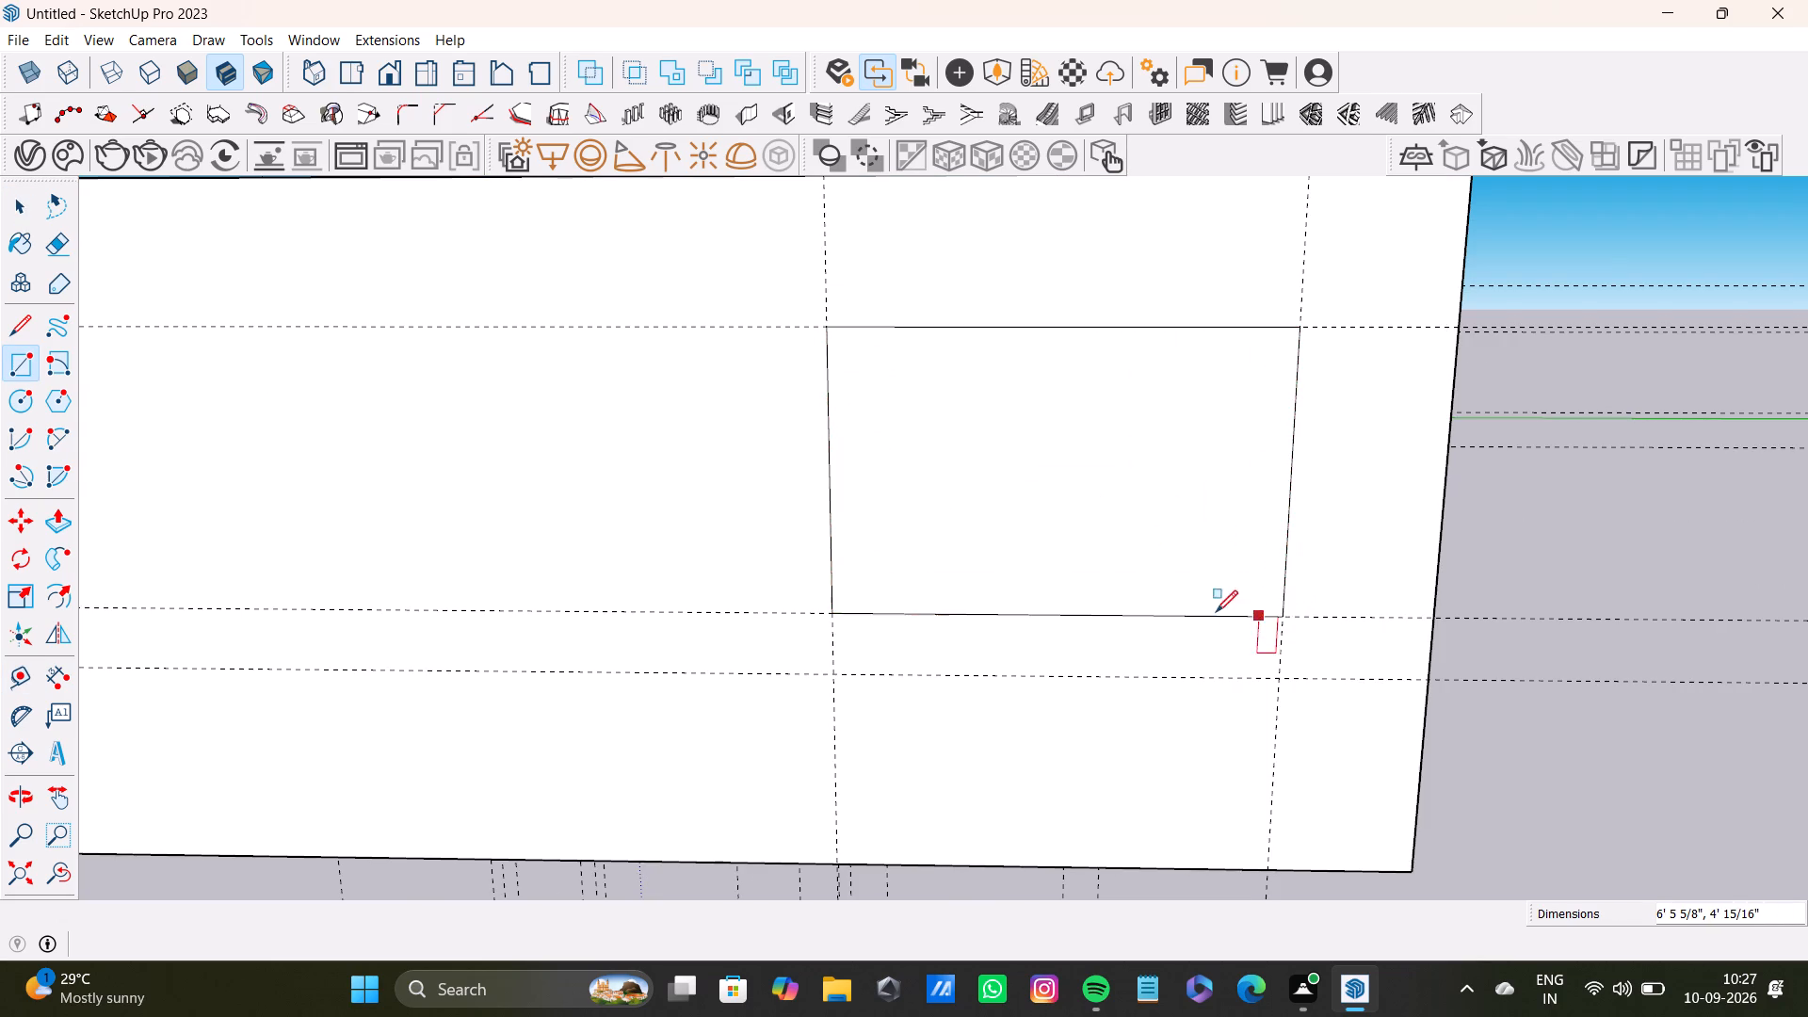
pyautogui.press('space')
# Push the corner room's window rectangle 9" through the outer wall to cut the opening.
pyautogui.scroll(-5, 1212, 598)
pyautogui.scroll(-4, 1095, 489)
pyautogui.keyDown('shift'); pyautogui.moveTo(1077, 495); pyautogui.dragTo(934, 557, button='middle'); pyautogui.keyUp('shift')
pyautogui.moveTo(942, 542); pyautogui.dragTo(931, 636, button='middle')
pyautogui.press('space')
pyautogui.click(943, 659)
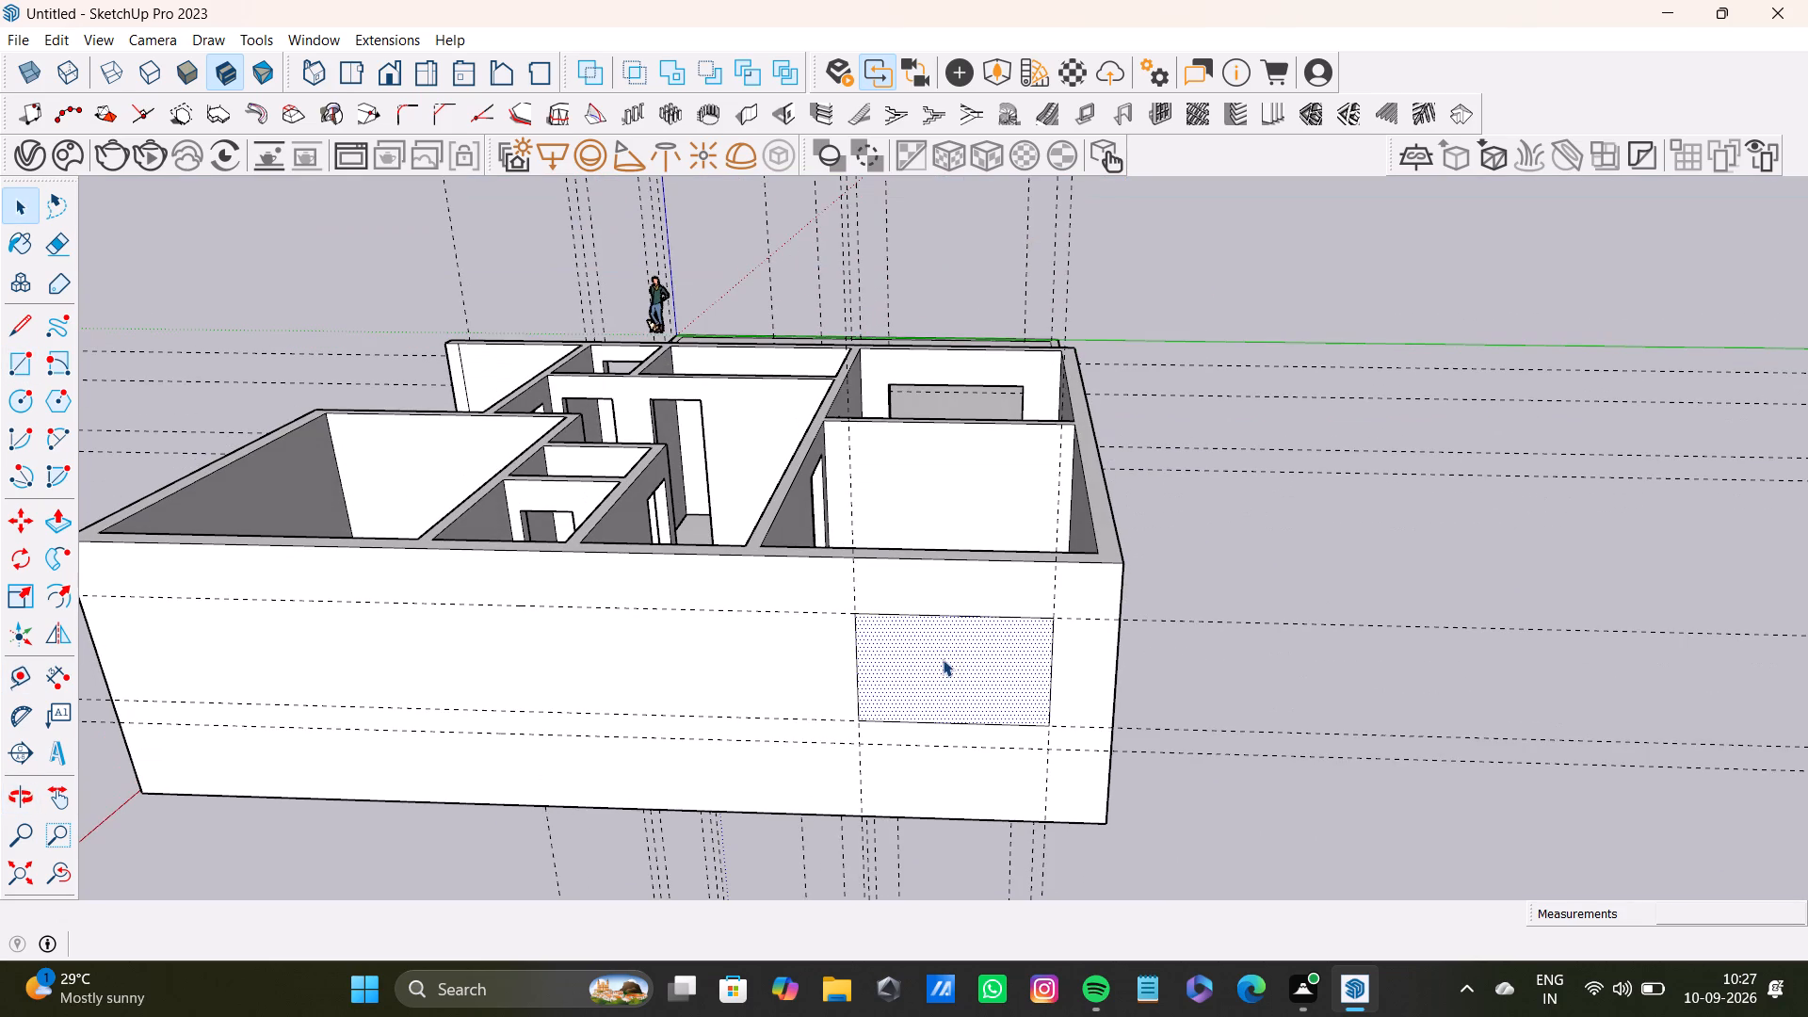
pyautogui.press('p')
pyautogui.click(947, 667)
pyautogui.moveTo(945, 619); pyautogui.dragTo(801, 698, button='middle')
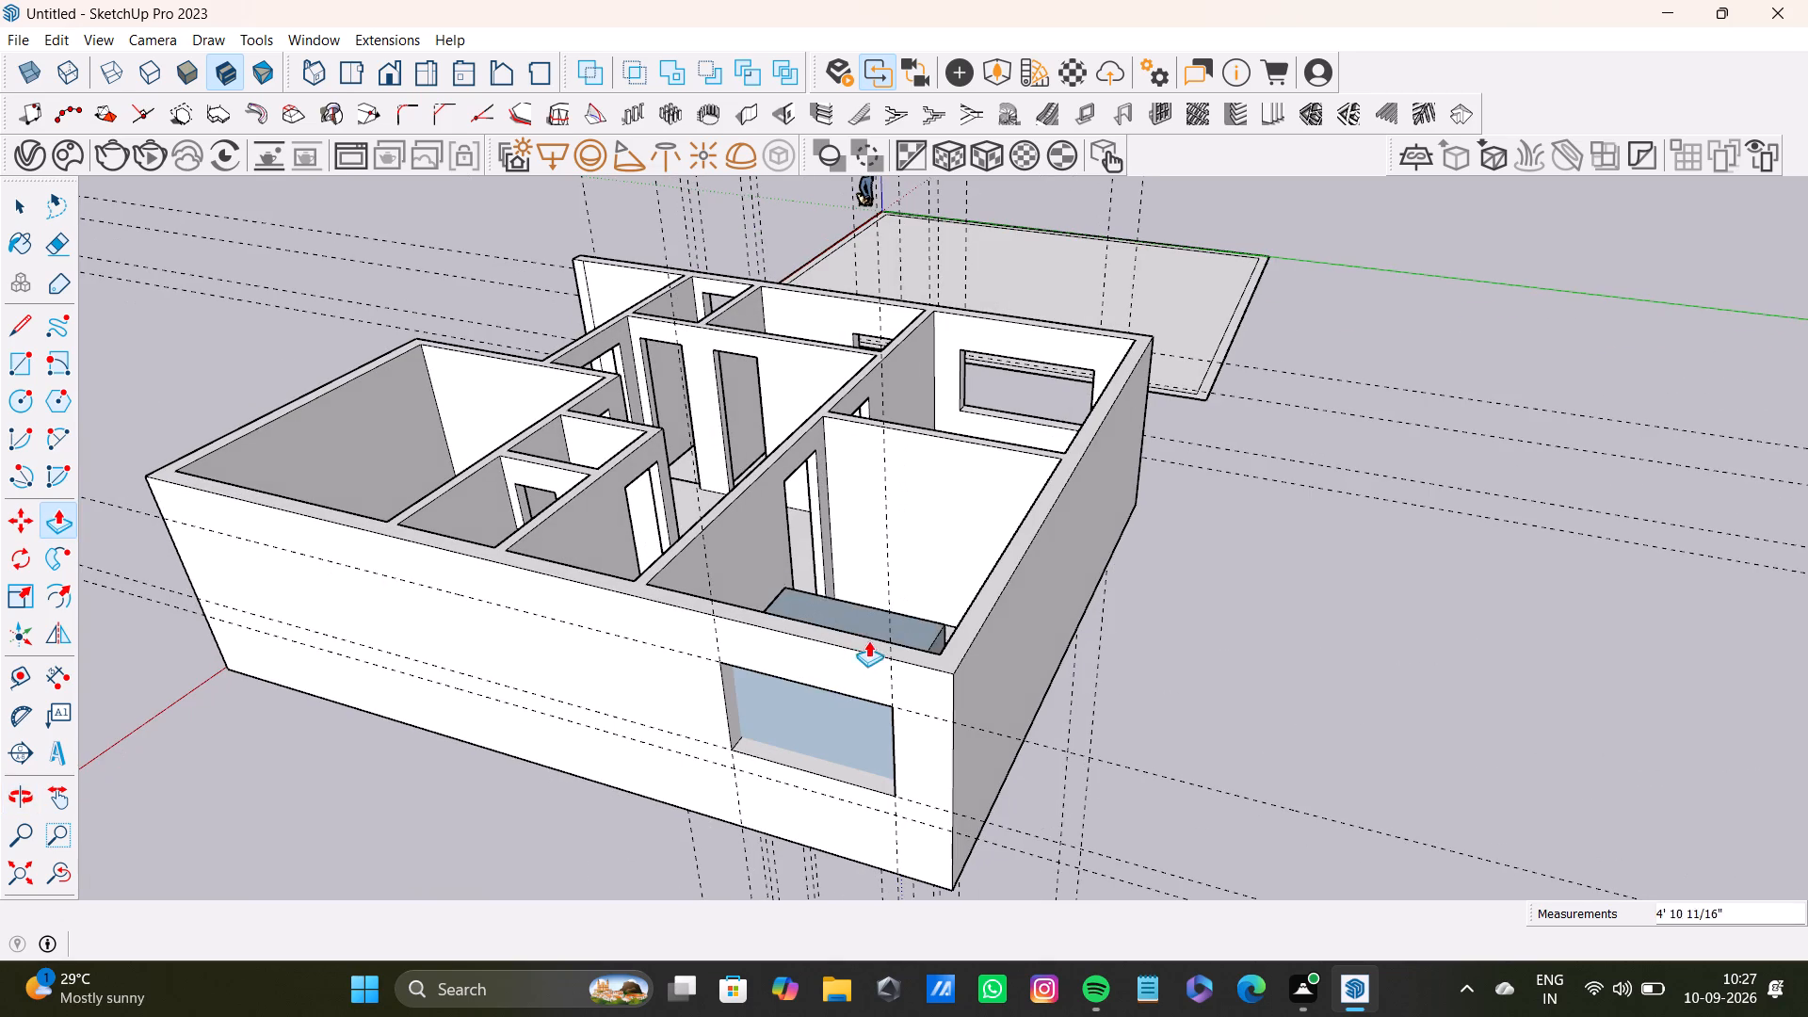
pyautogui.click(840, 624)
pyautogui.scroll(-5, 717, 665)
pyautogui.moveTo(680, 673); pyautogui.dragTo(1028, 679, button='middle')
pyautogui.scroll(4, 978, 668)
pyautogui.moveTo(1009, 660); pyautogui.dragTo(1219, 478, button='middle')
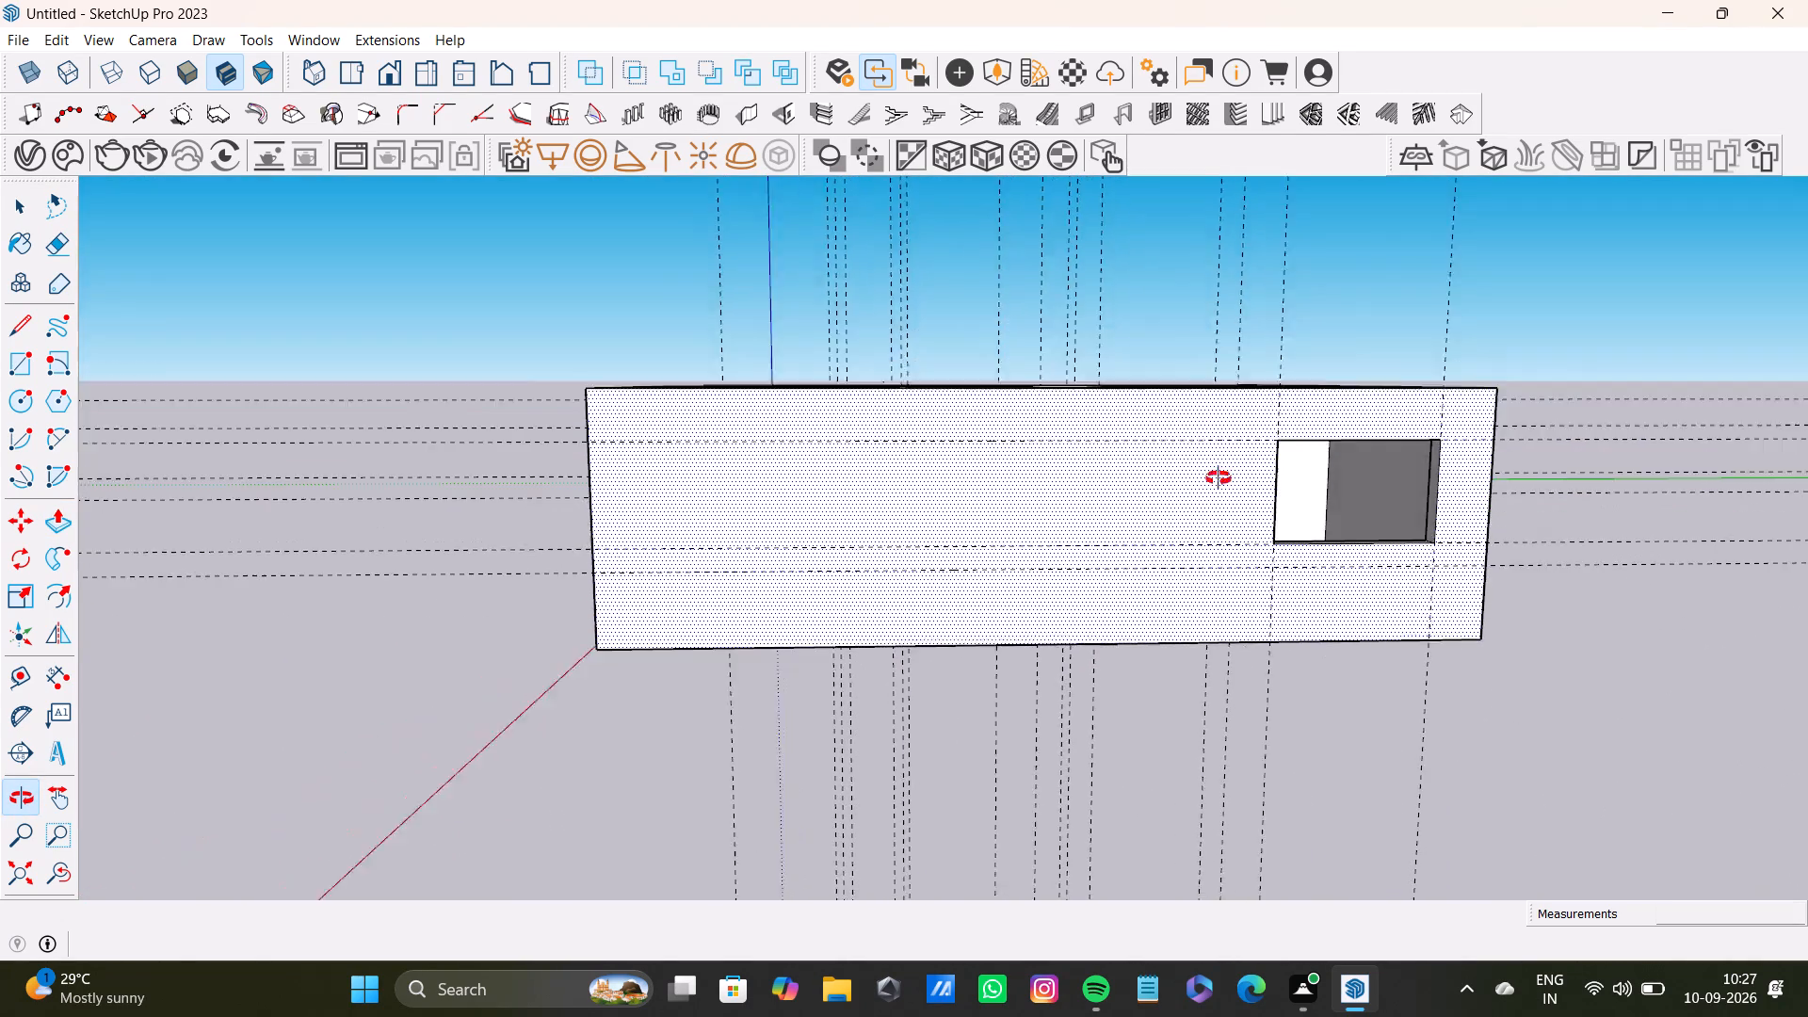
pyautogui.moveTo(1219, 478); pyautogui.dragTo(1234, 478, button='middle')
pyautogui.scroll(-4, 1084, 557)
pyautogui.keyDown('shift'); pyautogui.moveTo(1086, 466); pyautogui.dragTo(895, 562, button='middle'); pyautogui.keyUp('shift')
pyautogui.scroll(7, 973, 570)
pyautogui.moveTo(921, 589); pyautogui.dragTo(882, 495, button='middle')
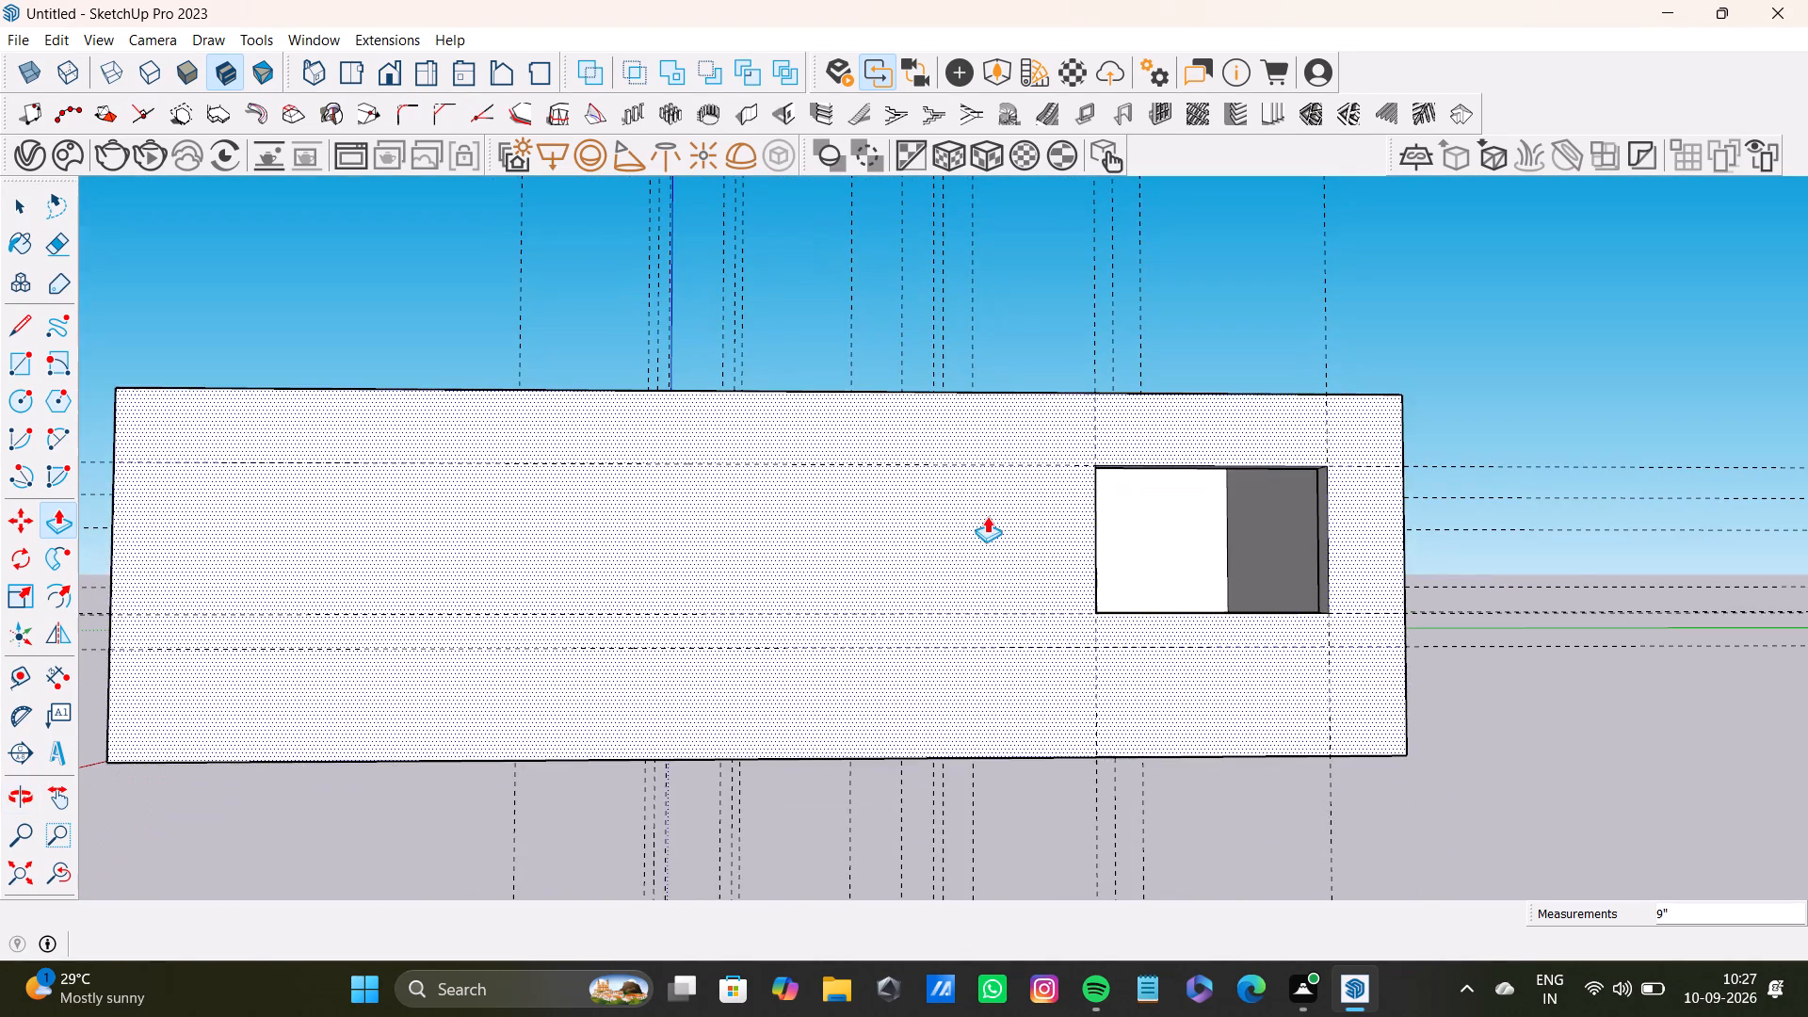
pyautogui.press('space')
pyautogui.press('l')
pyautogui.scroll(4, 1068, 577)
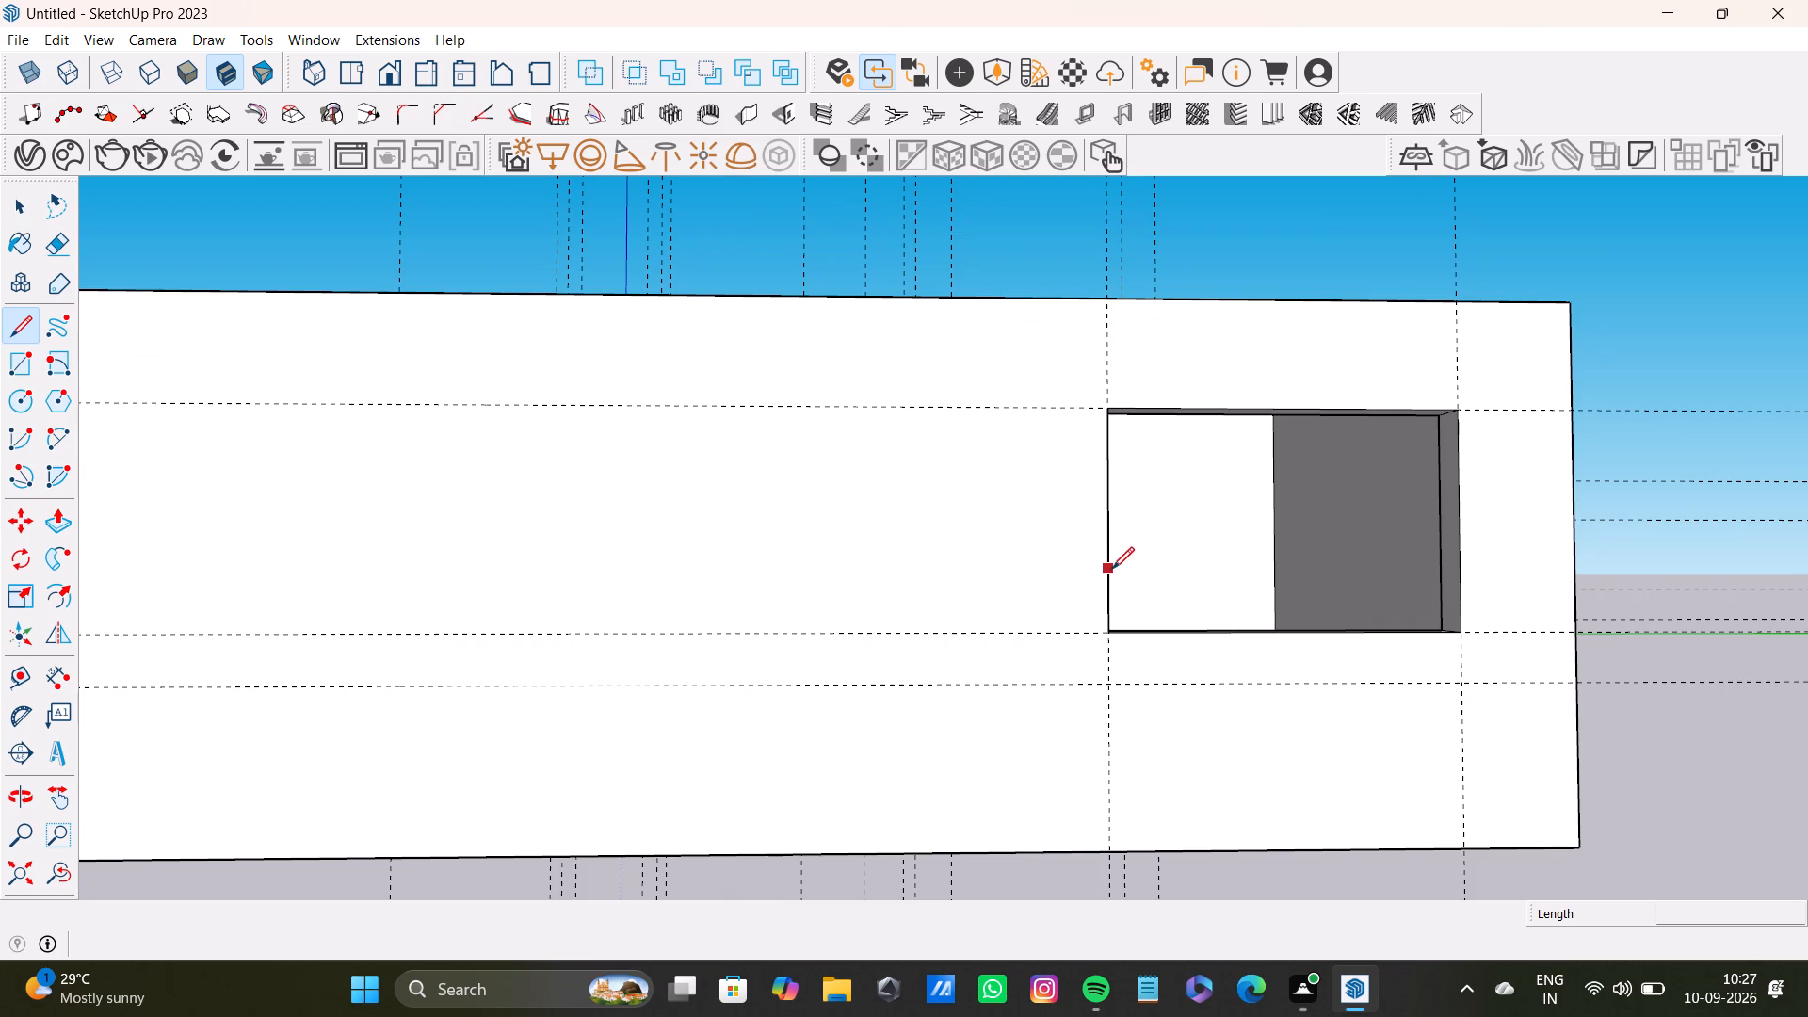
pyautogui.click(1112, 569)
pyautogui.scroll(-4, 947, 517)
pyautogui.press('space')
# Place a vertical guide about 3' 3/4" from the new opening's inner side, and another about 7 1/4" farther along the wall.
pyautogui.press('t')
pyautogui.scroll(7, 1064, 570)
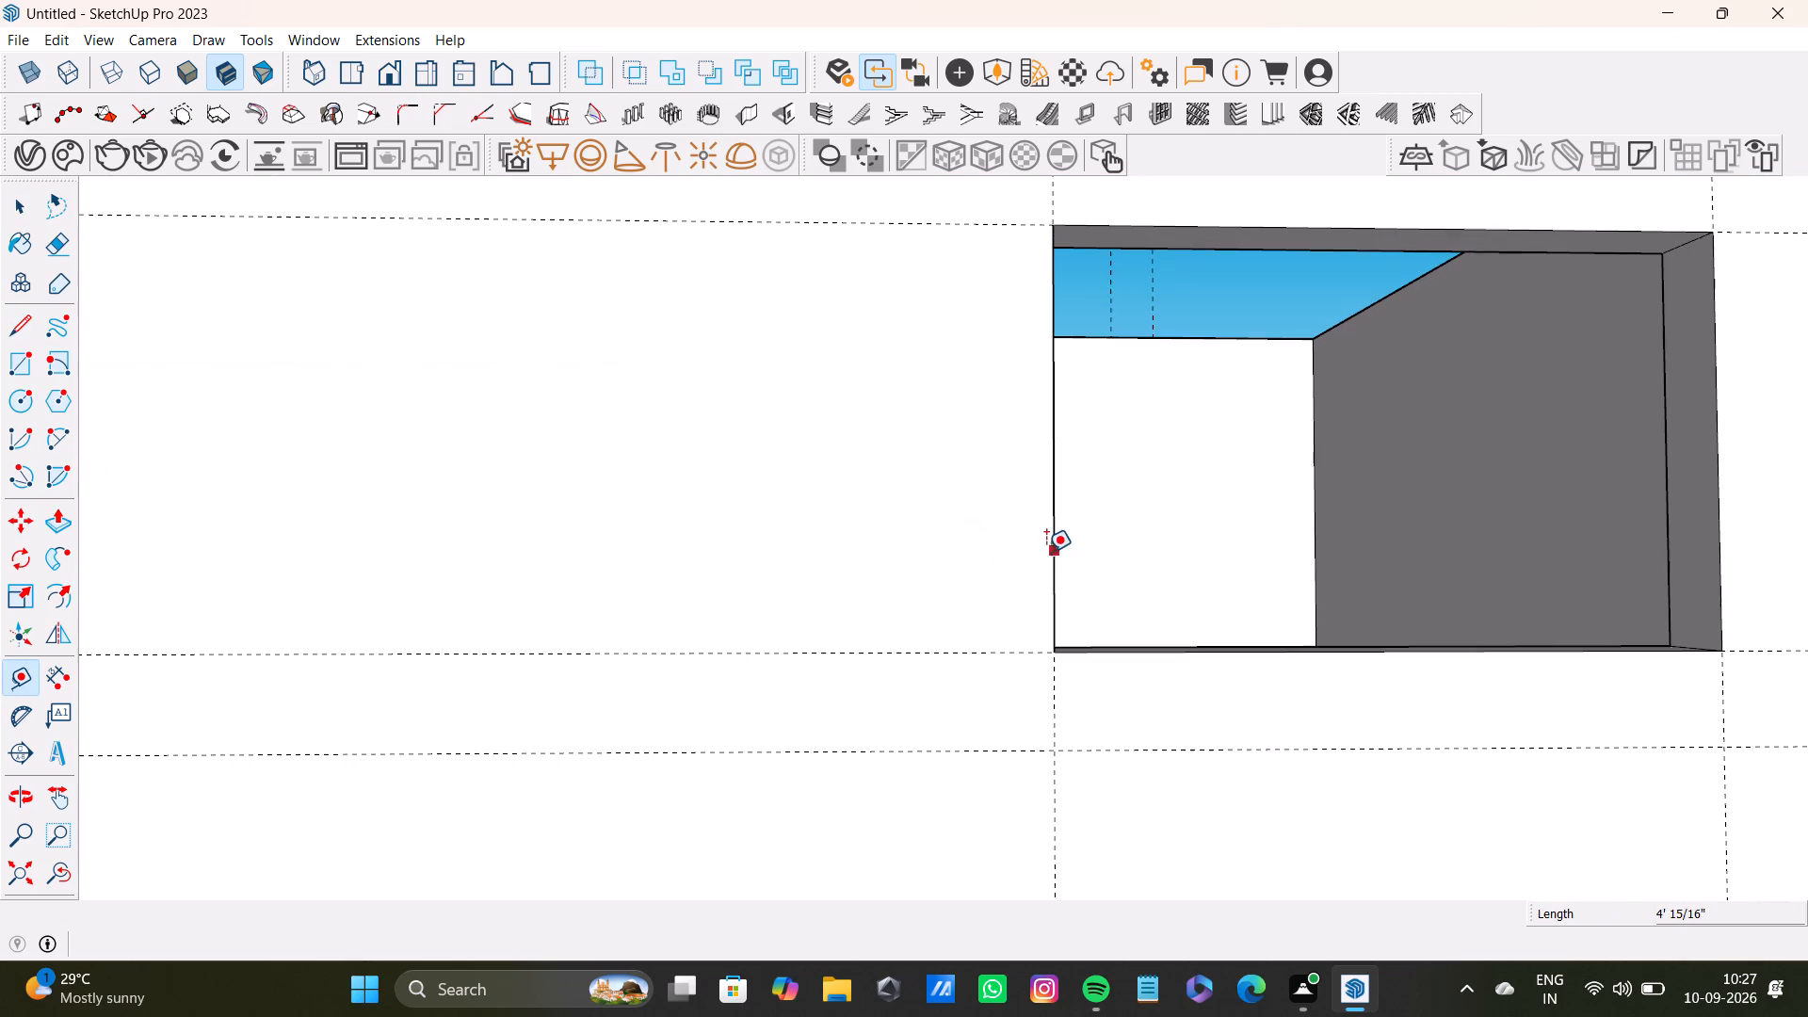
pyautogui.click(1050, 553)
pyautogui.scroll(-5, 800, 510)
pyautogui.keyDown('shift'); pyautogui.moveTo(820, 503); pyautogui.dragTo(940, 638, button='middle'); pyautogui.keyUp('shift')
pyautogui.moveTo(949, 575); pyautogui.dragTo(914, 858, button='middle')
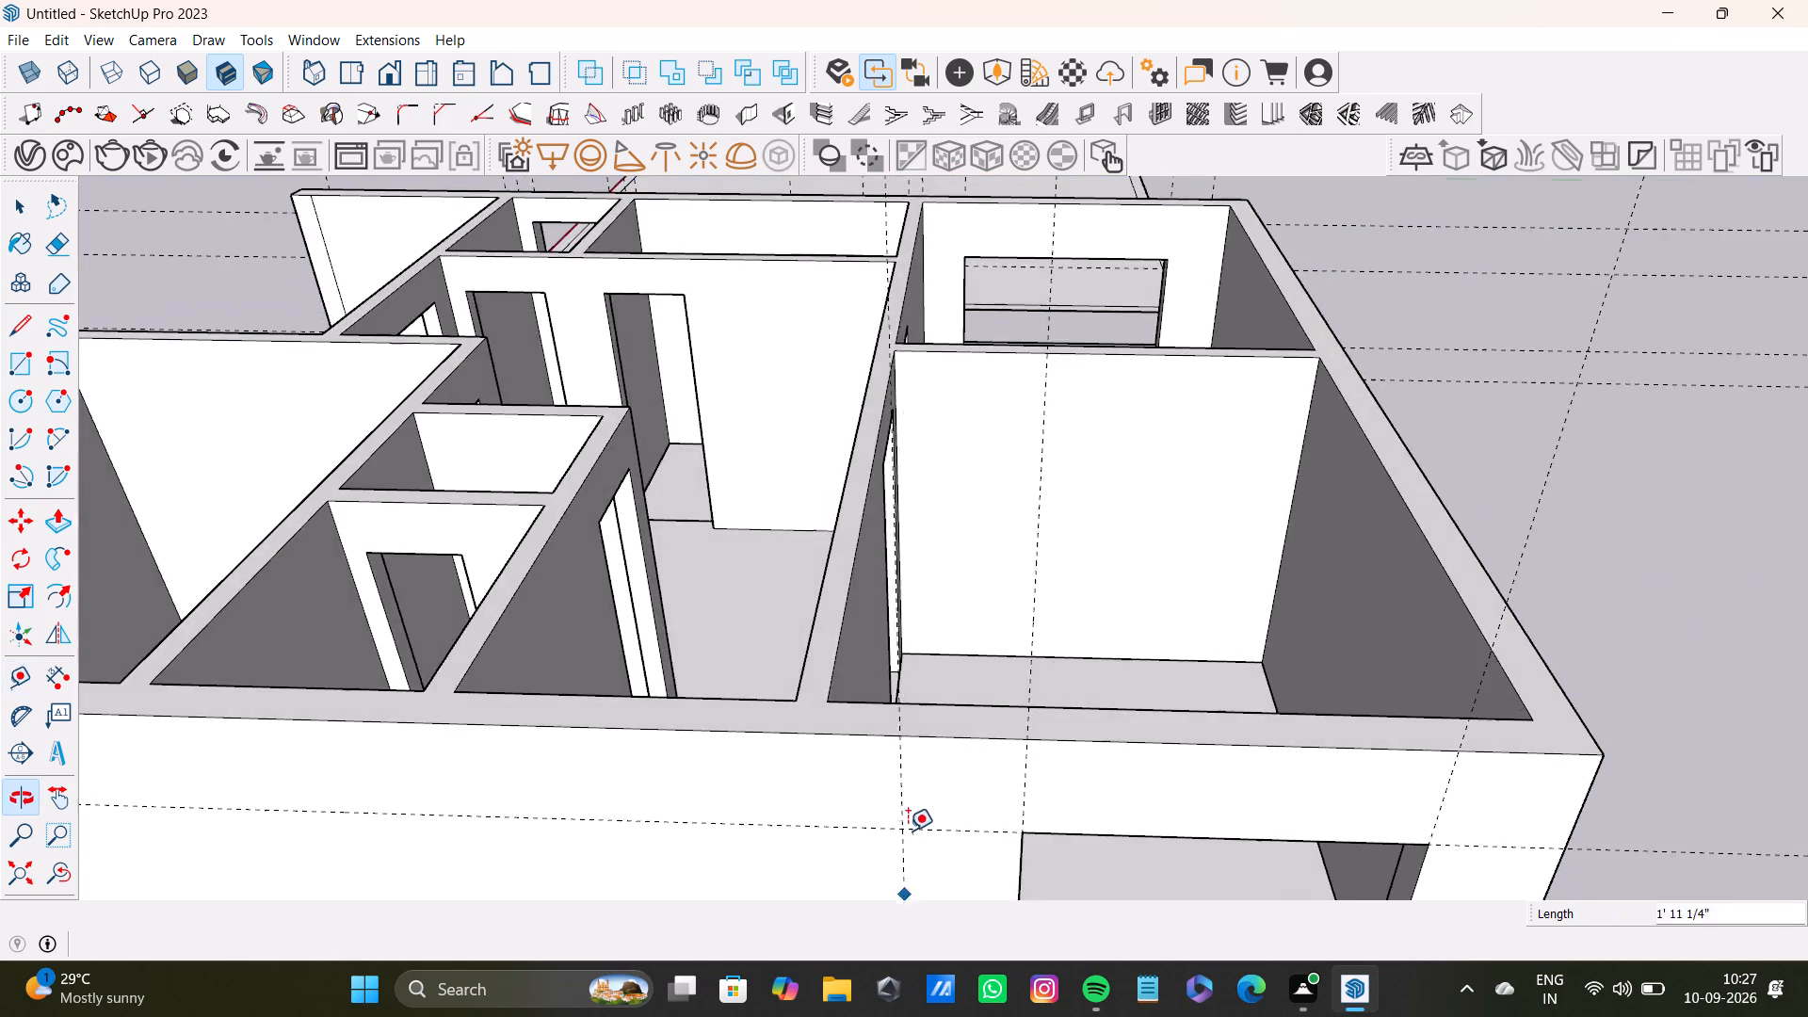
pyautogui.scroll(-3, 897, 799)
pyautogui.keyDown('shift'); pyautogui.moveTo(894, 799); pyautogui.dragTo(919, 671, button='middle'); pyautogui.keyUp('shift')
pyautogui.scroll(1, 835, 676)
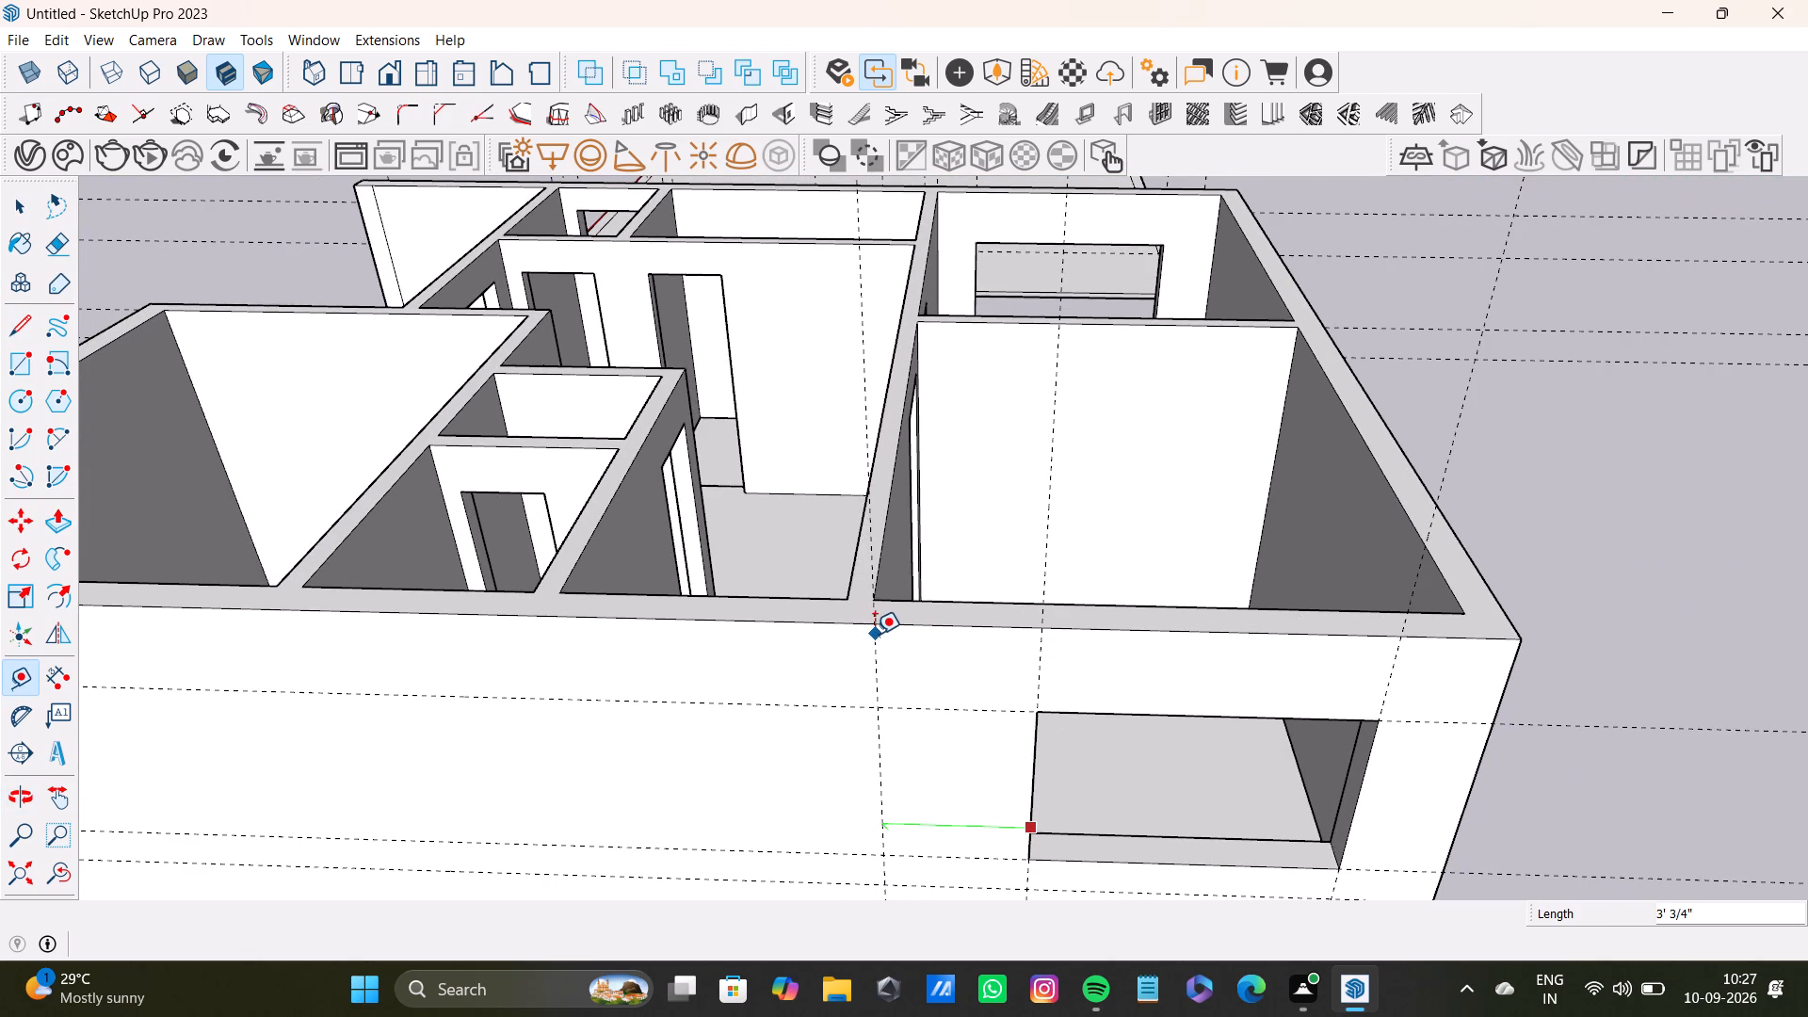
pyautogui.click(875, 634)
pyautogui.click(877, 689)
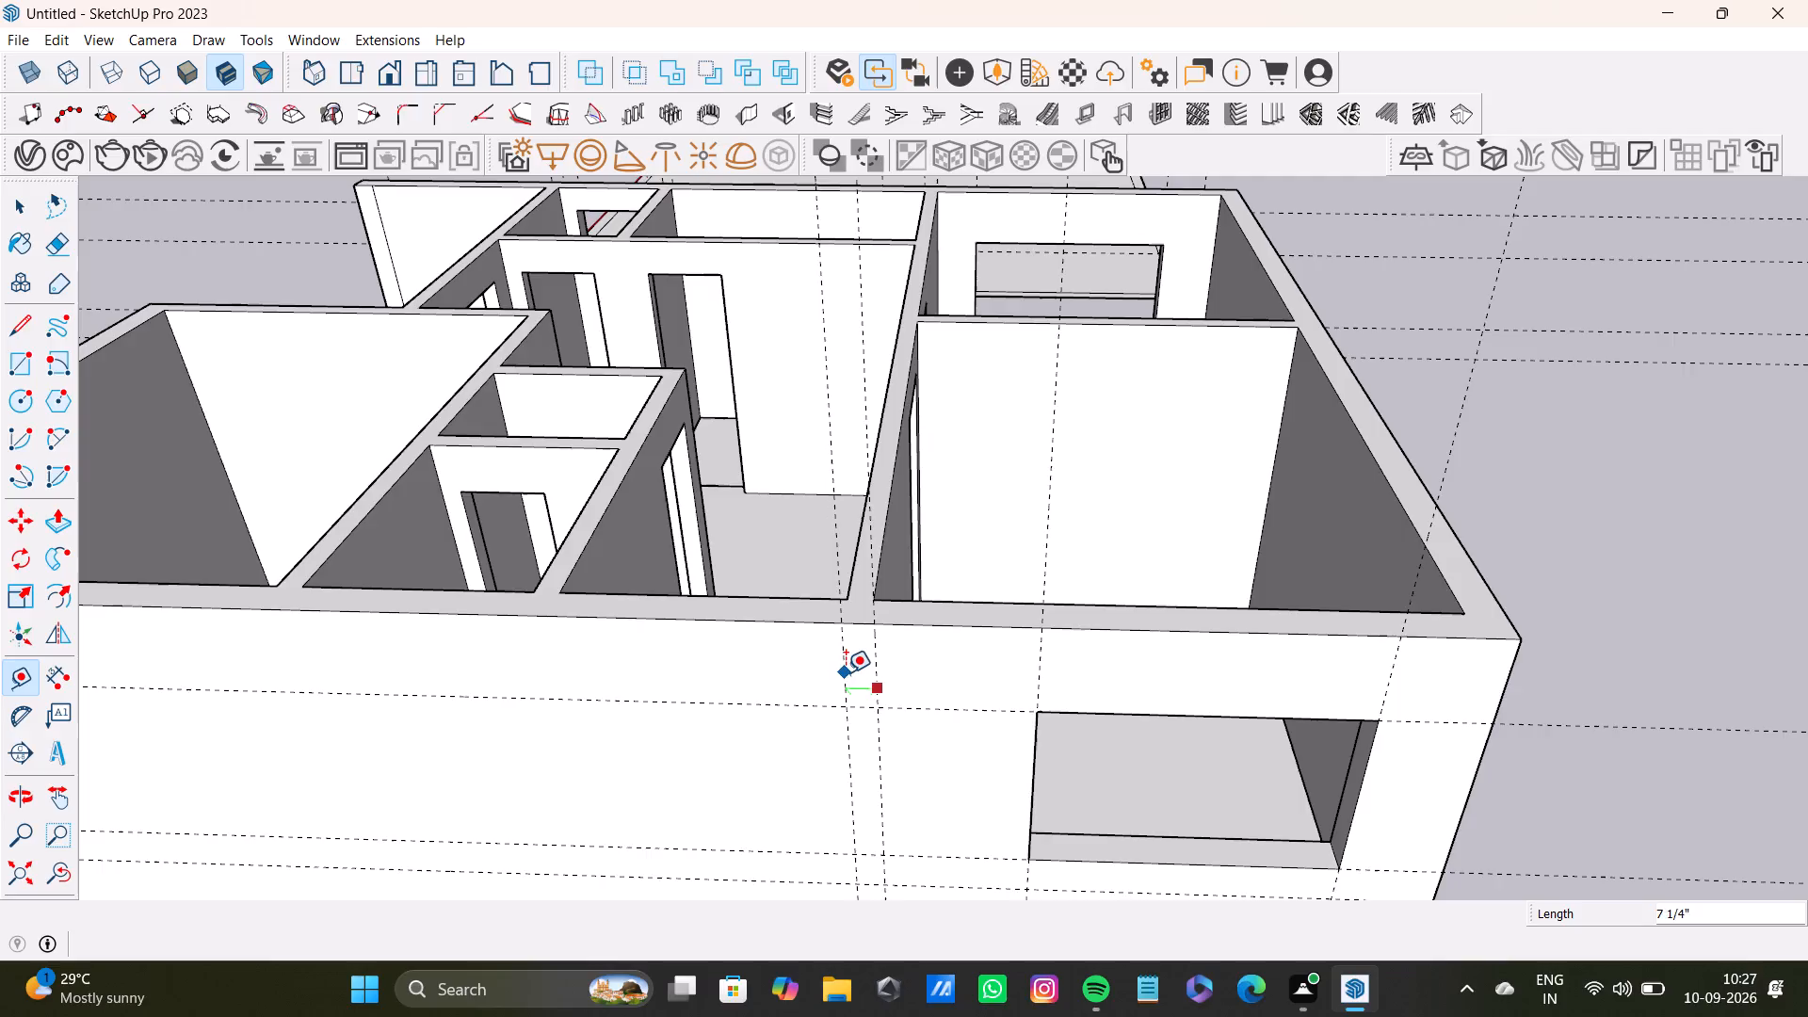
pyautogui.click(851, 673)
# Place a vertical guide about 7 1/8" beyond the last one, and another about 4'5 7/8" farther along the middle room's span.
pyautogui.scroll(-5, 845, 686)
pyautogui.moveTo(826, 737); pyautogui.dragTo(880, 552, button='middle')
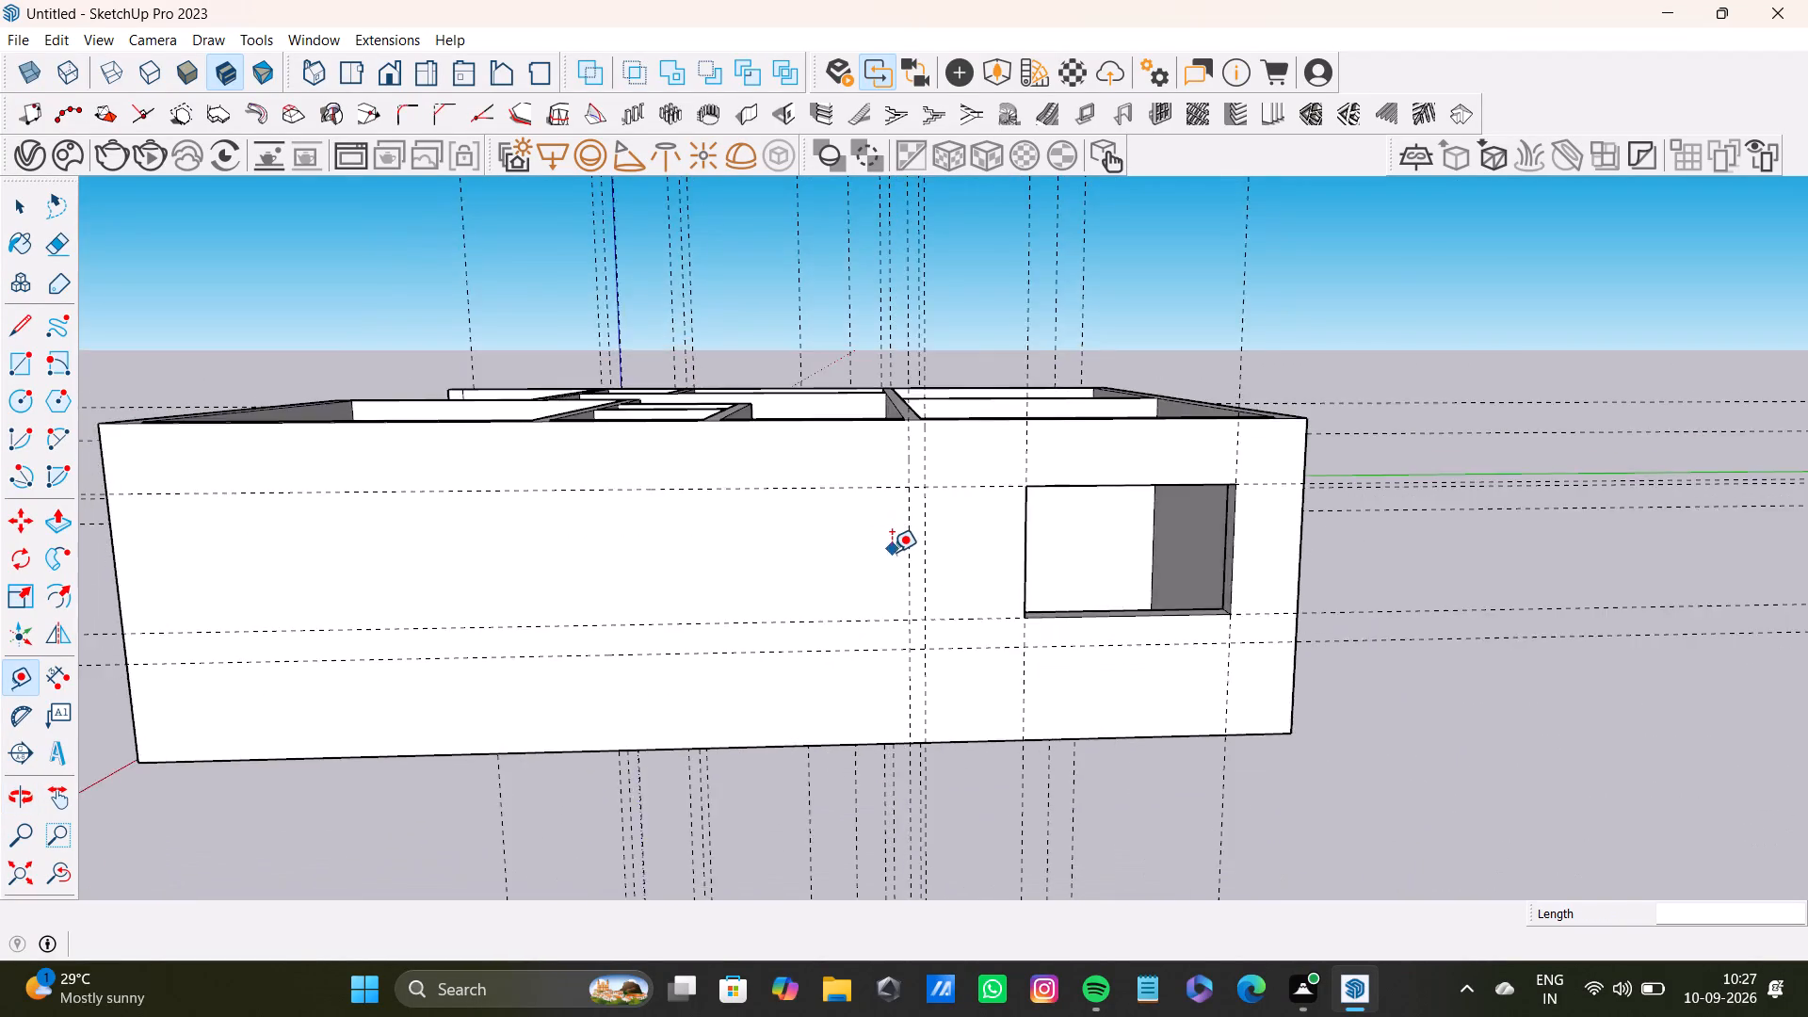
pyautogui.scroll(4, 896, 553)
pyautogui.click(916, 578)
pyautogui.scroll(-4, 738, 540)
pyautogui.moveTo(834, 557); pyautogui.dragTo(932, 654, button='middle')
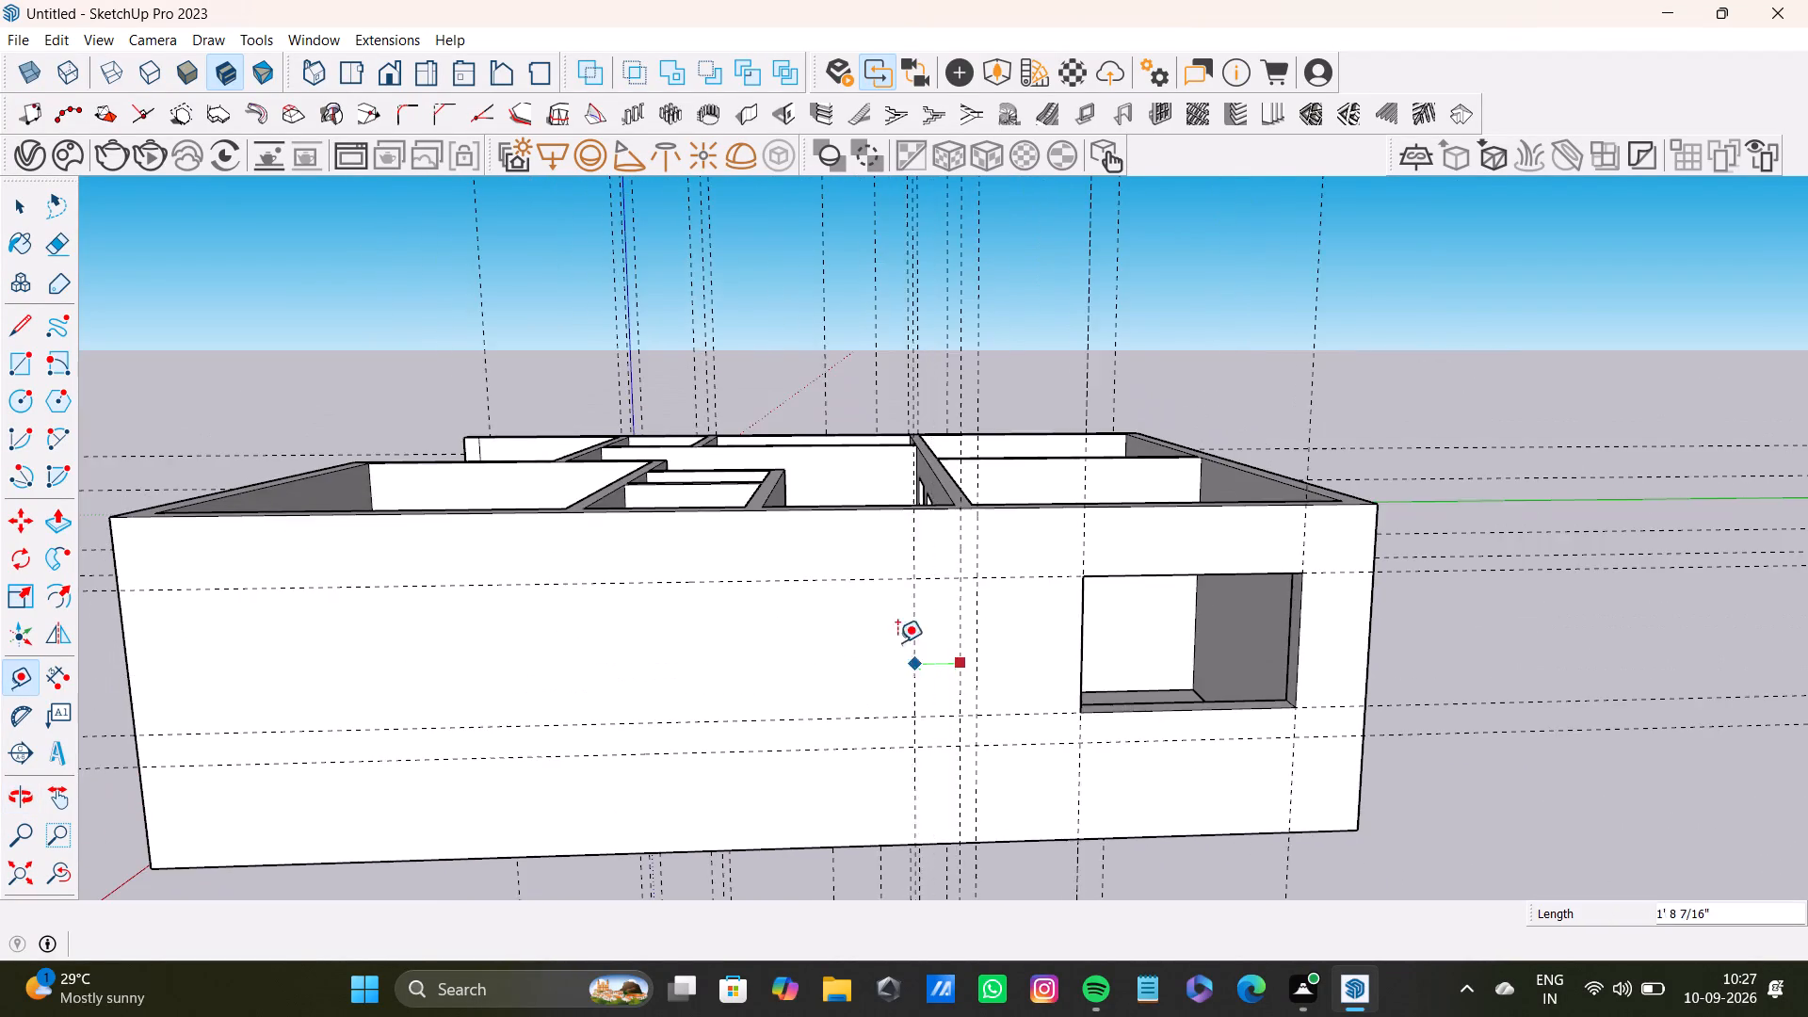
pyautogui.moveTo(894, 642); pyautogui.dragTo(870, 577, button='middle')
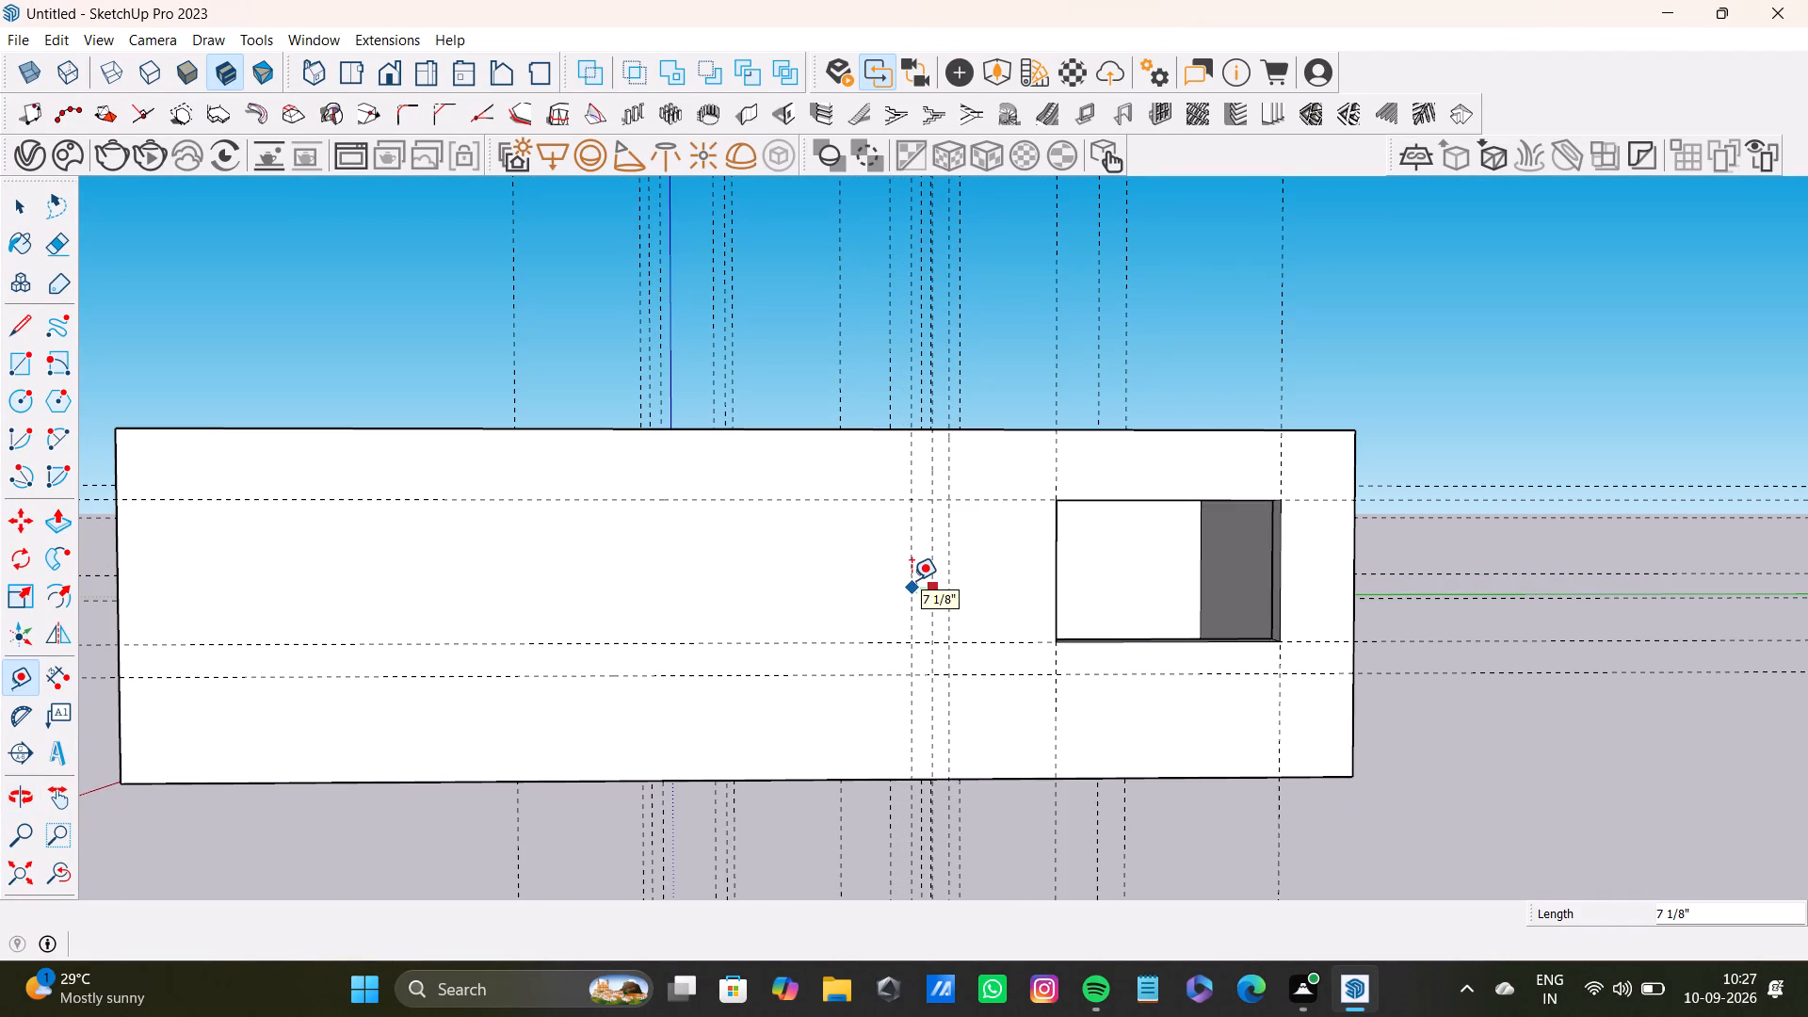
pyautogui.click(912, 581)
pyautogui.click(911, 592)
pyautogui.moveTo(769, 564); pyautogui.dragTo(761, 664, button='middle')
pyautogui.click(750, 655)
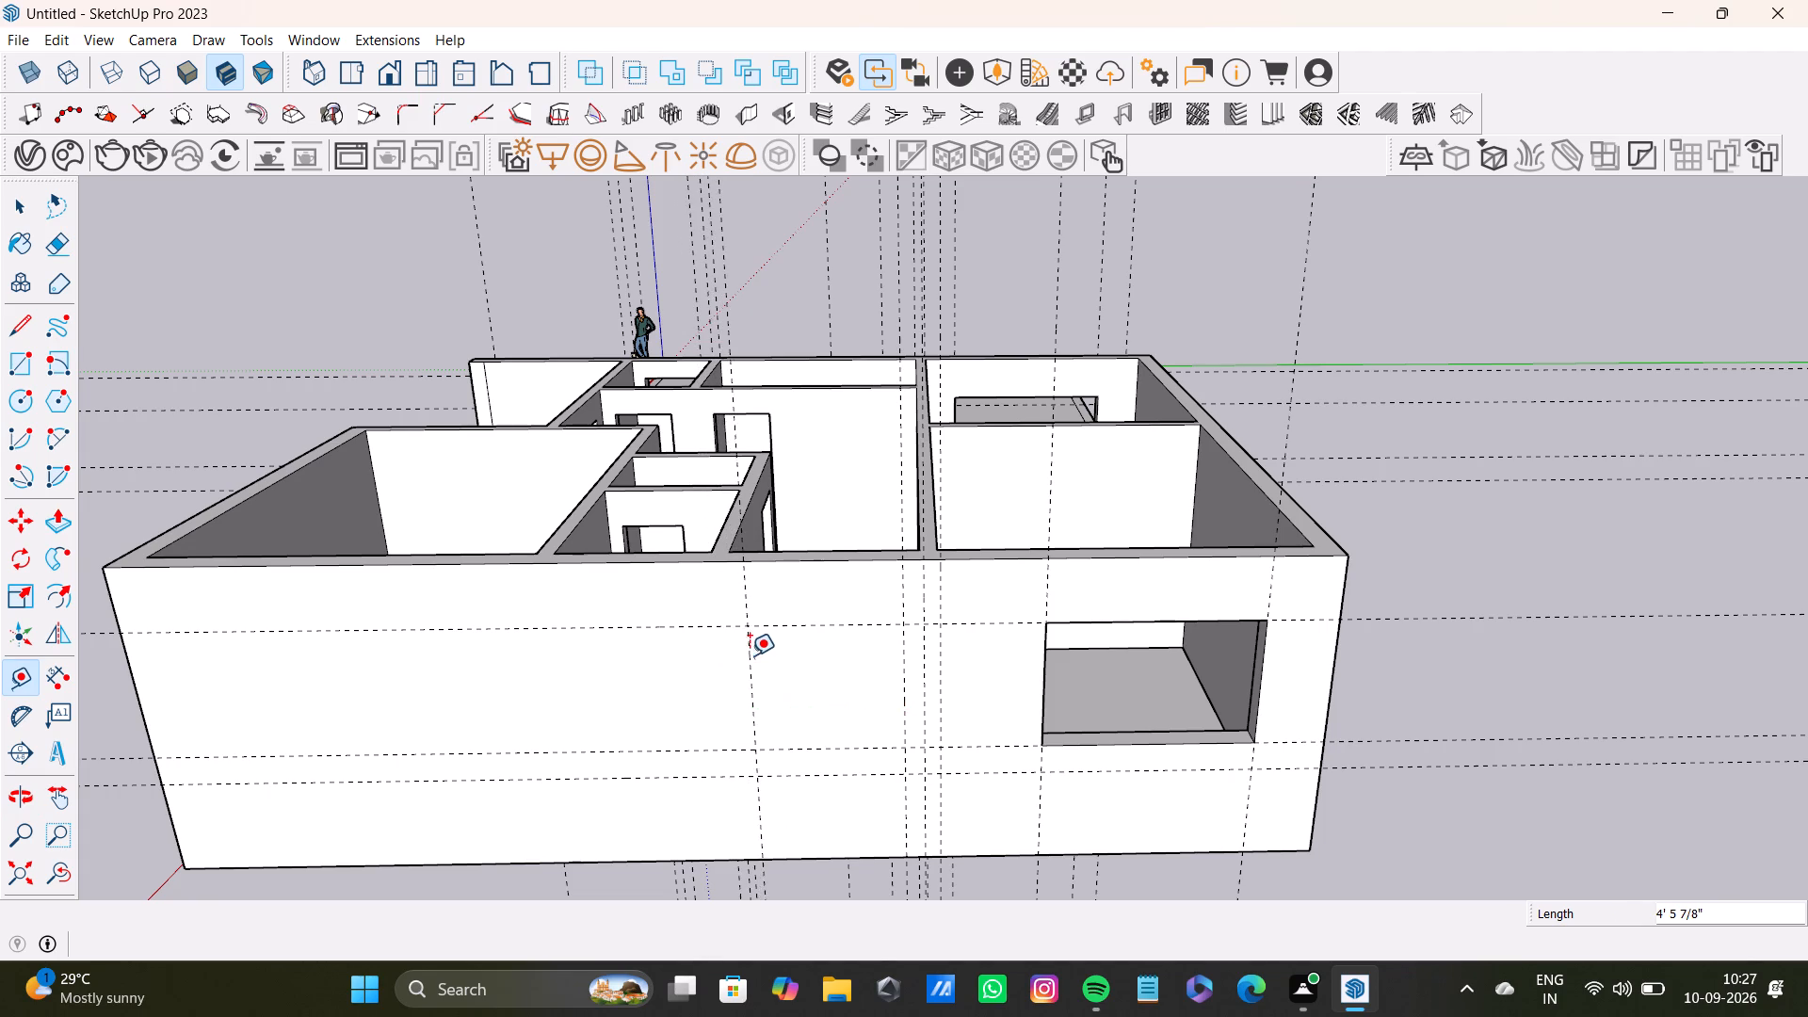
# Draw a window rectangle about 4'5 7/8" by 4'1" between the middle room's vertical guides and the top and raised sill guides.
pyautogui.scroll(4, 766, 686)
pyautogui.keyDown('shift'); pyautogui.moveTo(769, 682); pyautogui.dragTo(1010, 670, button='middle'); pyautogui.keyUp('shift')
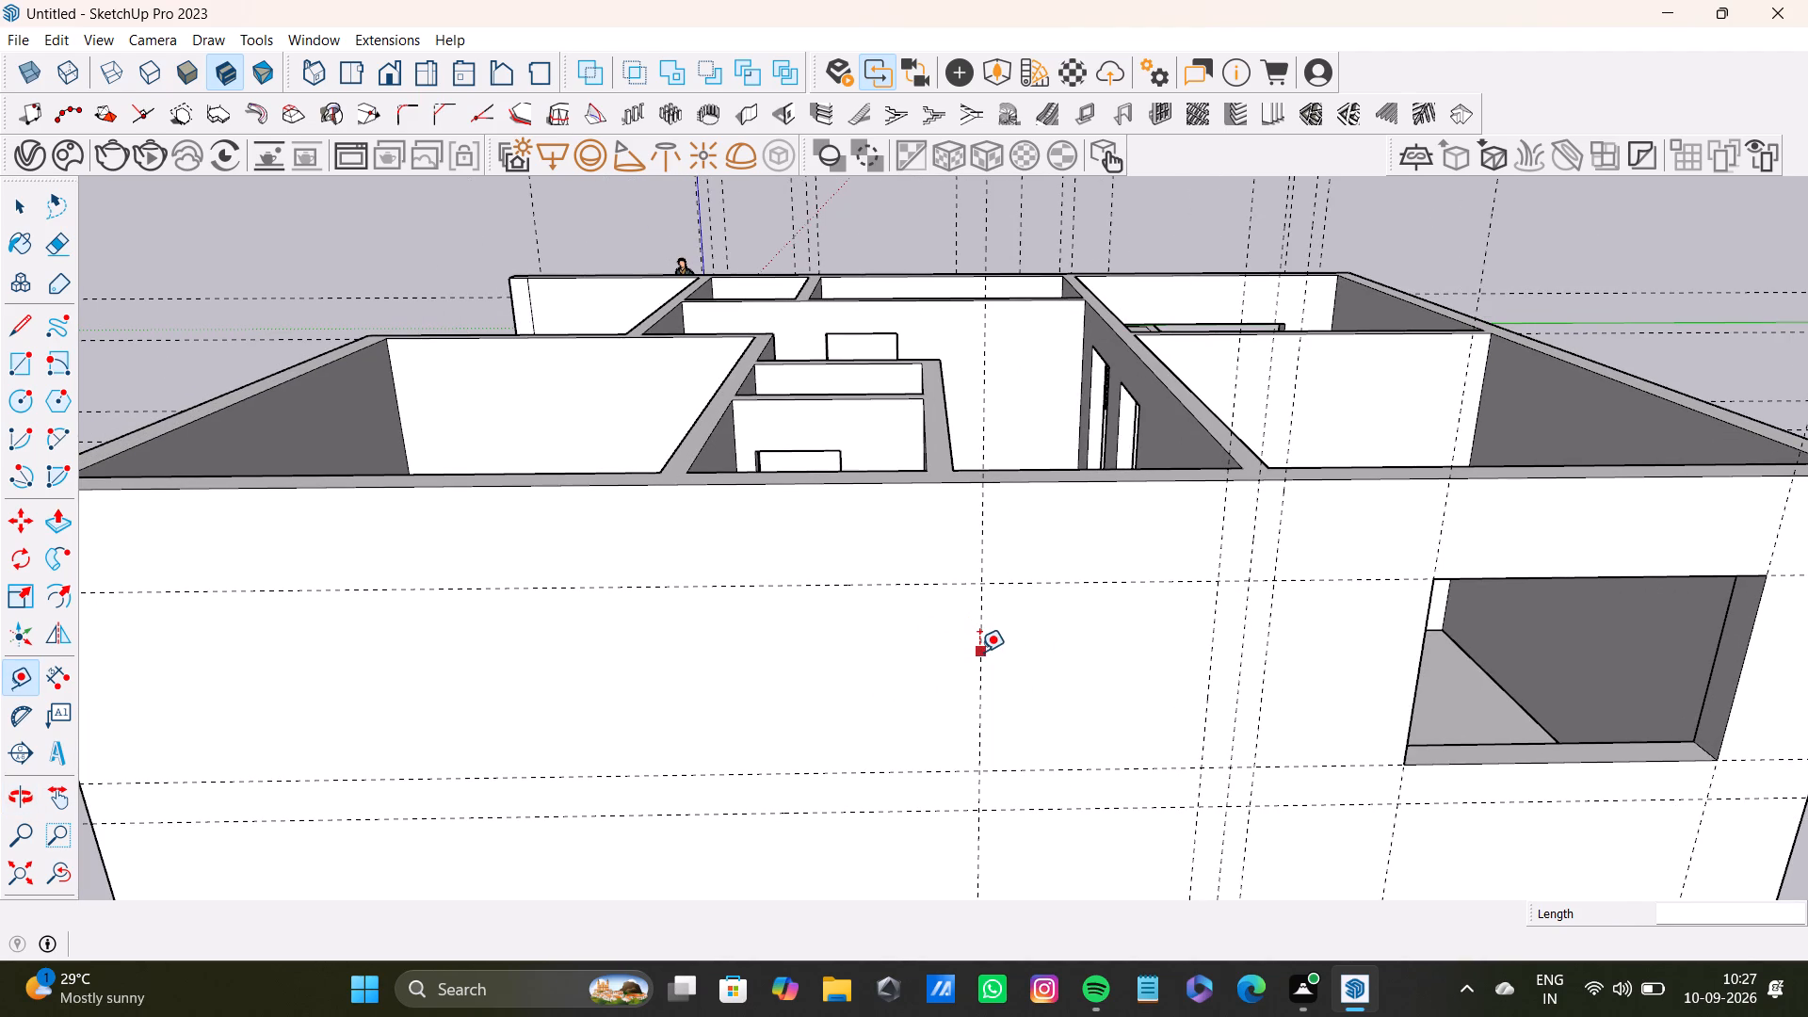
pyautogui.press('space')
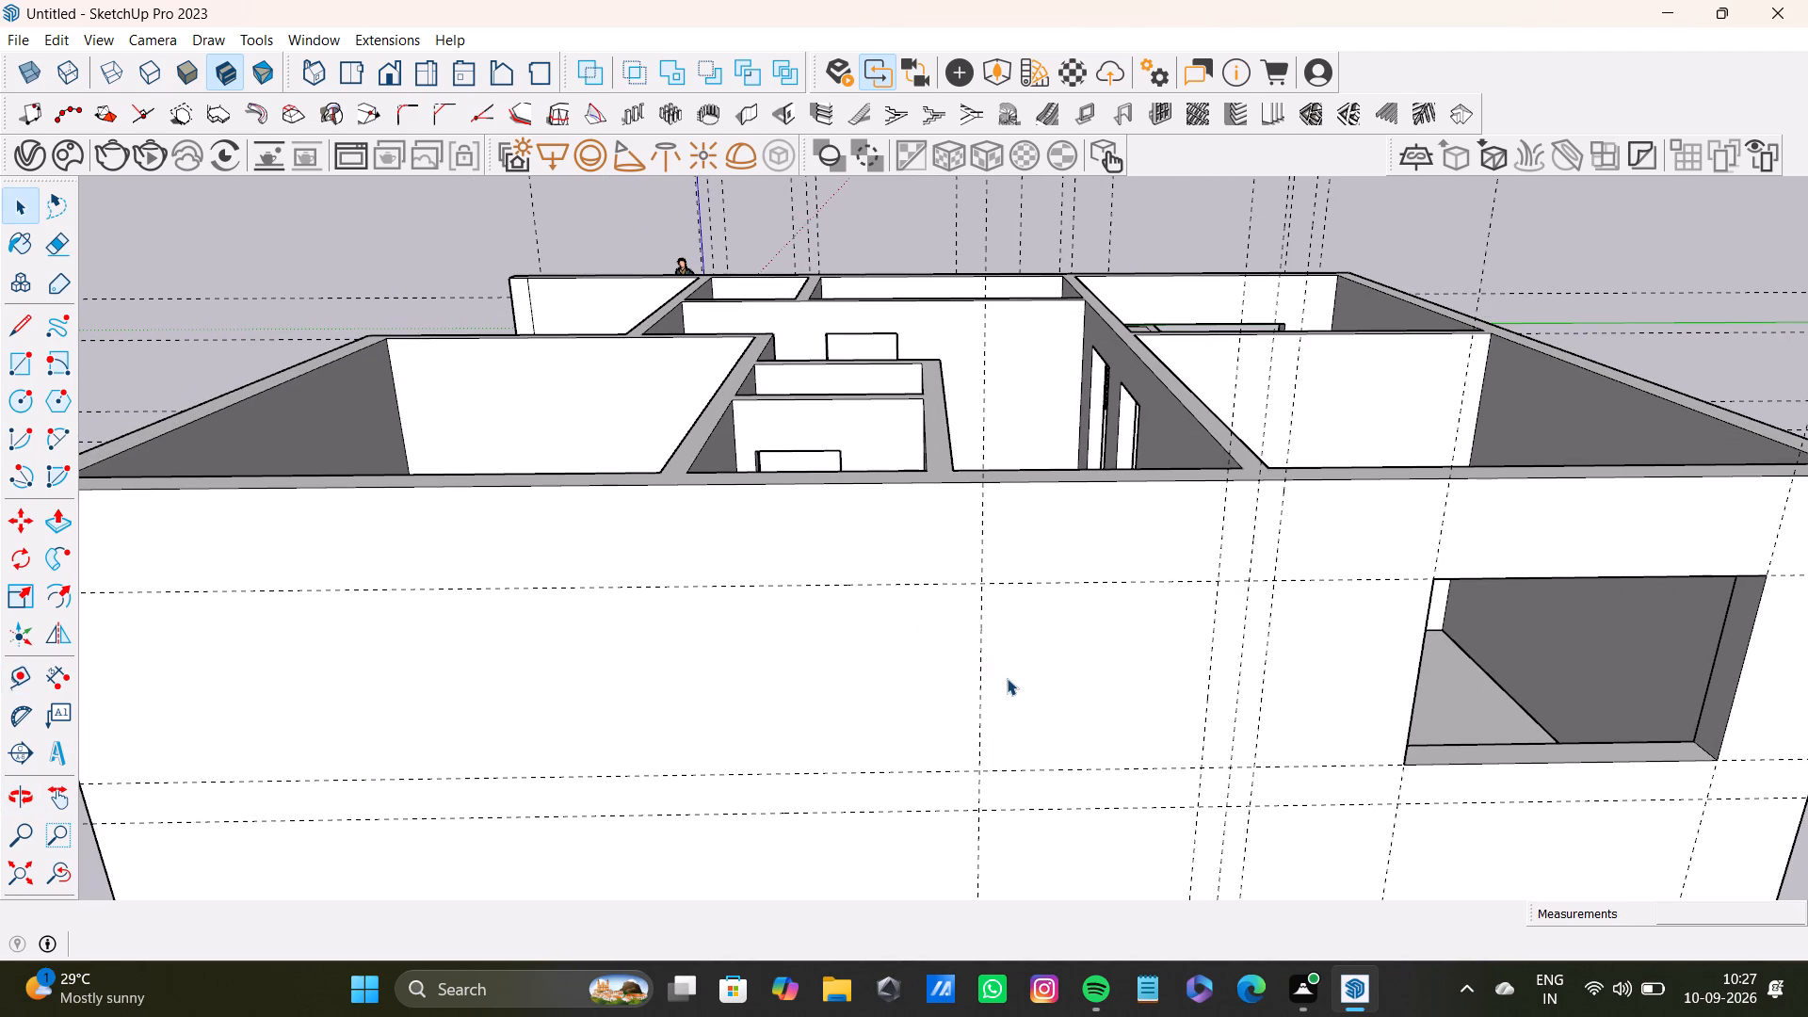
pyautogui.press('r')
pyautogui.click(980, 583)
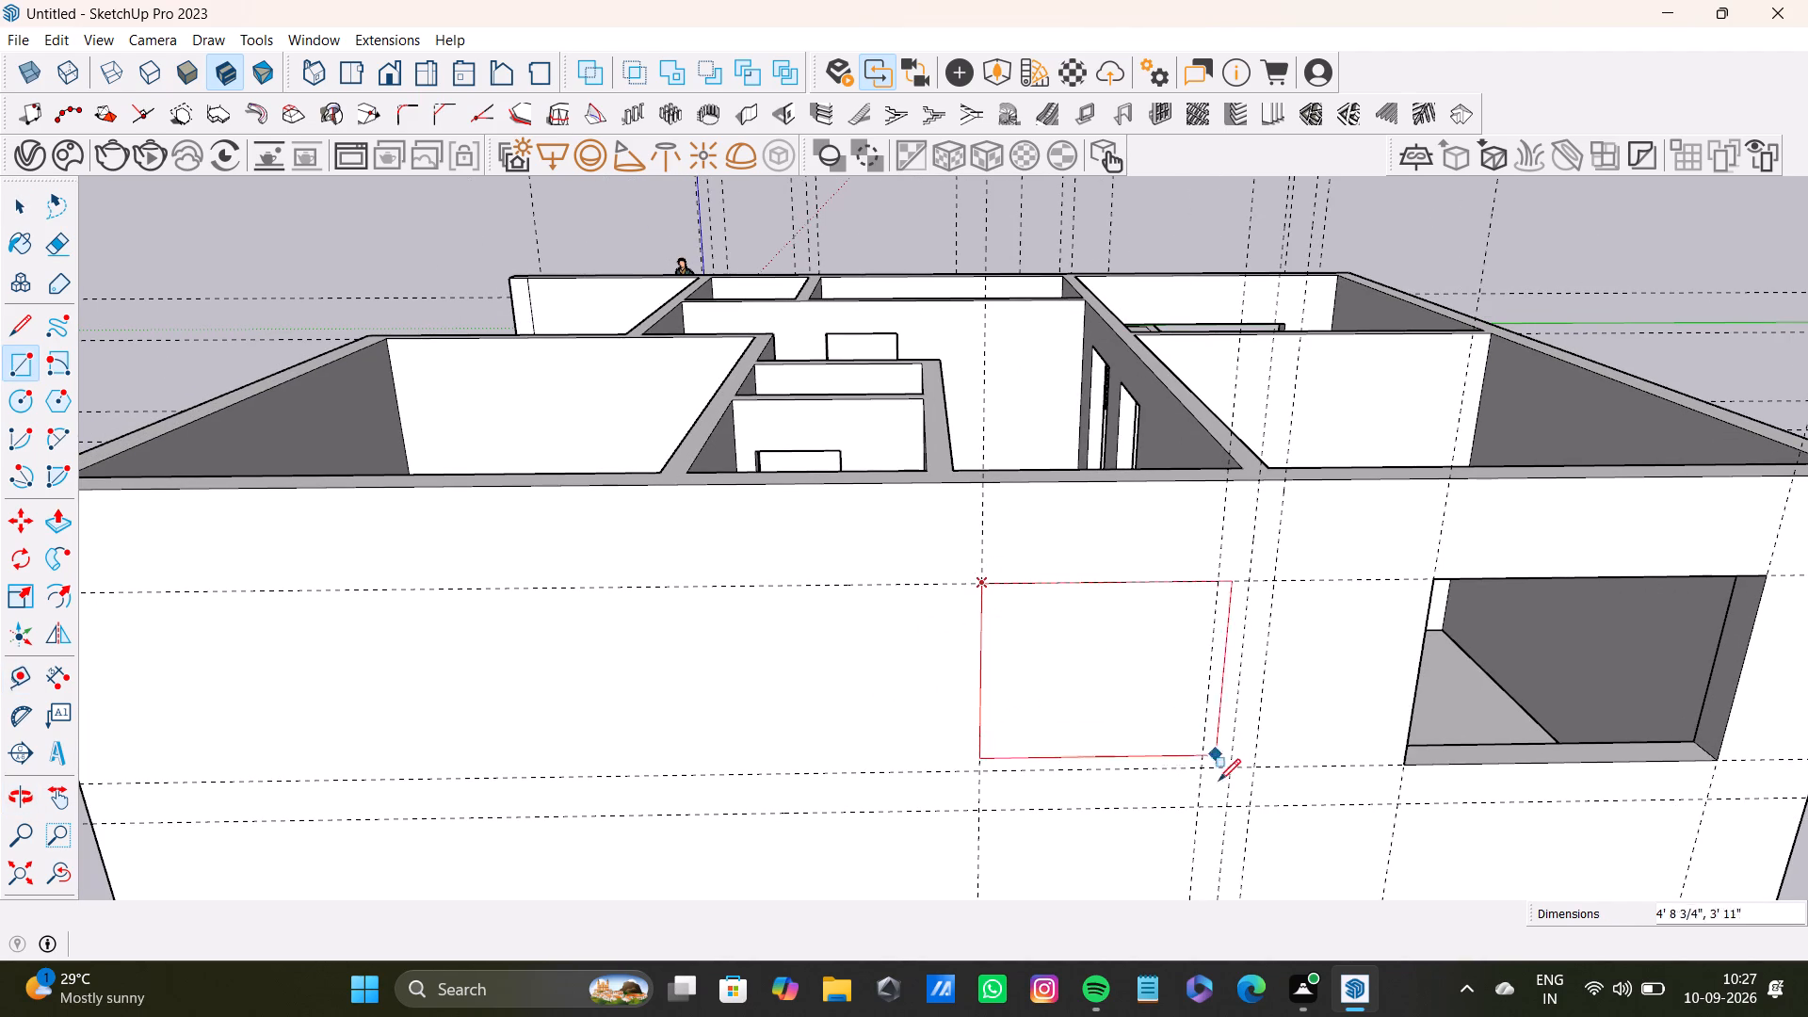
pyautogui.click(1203, 765)
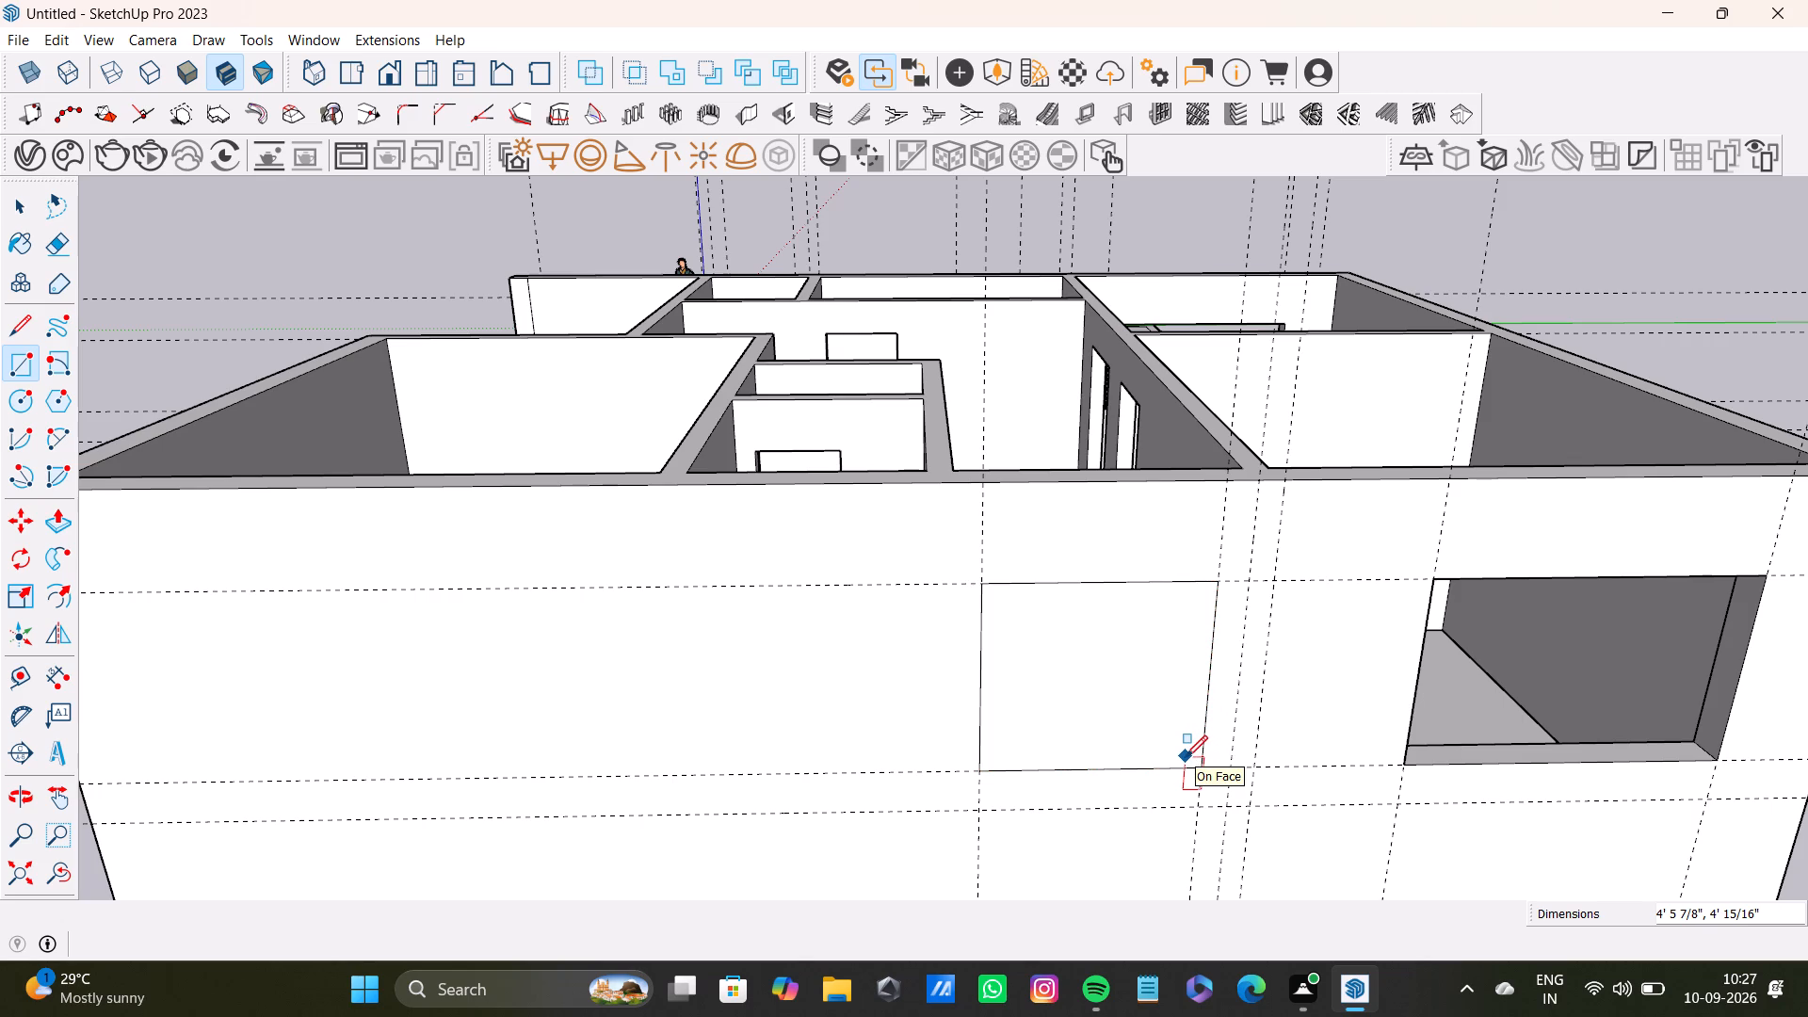
# Push the middle room's window rectangle 9" through the outer wall to cut the opening.
pyautogui.press('space')
pyautogui.press('p')
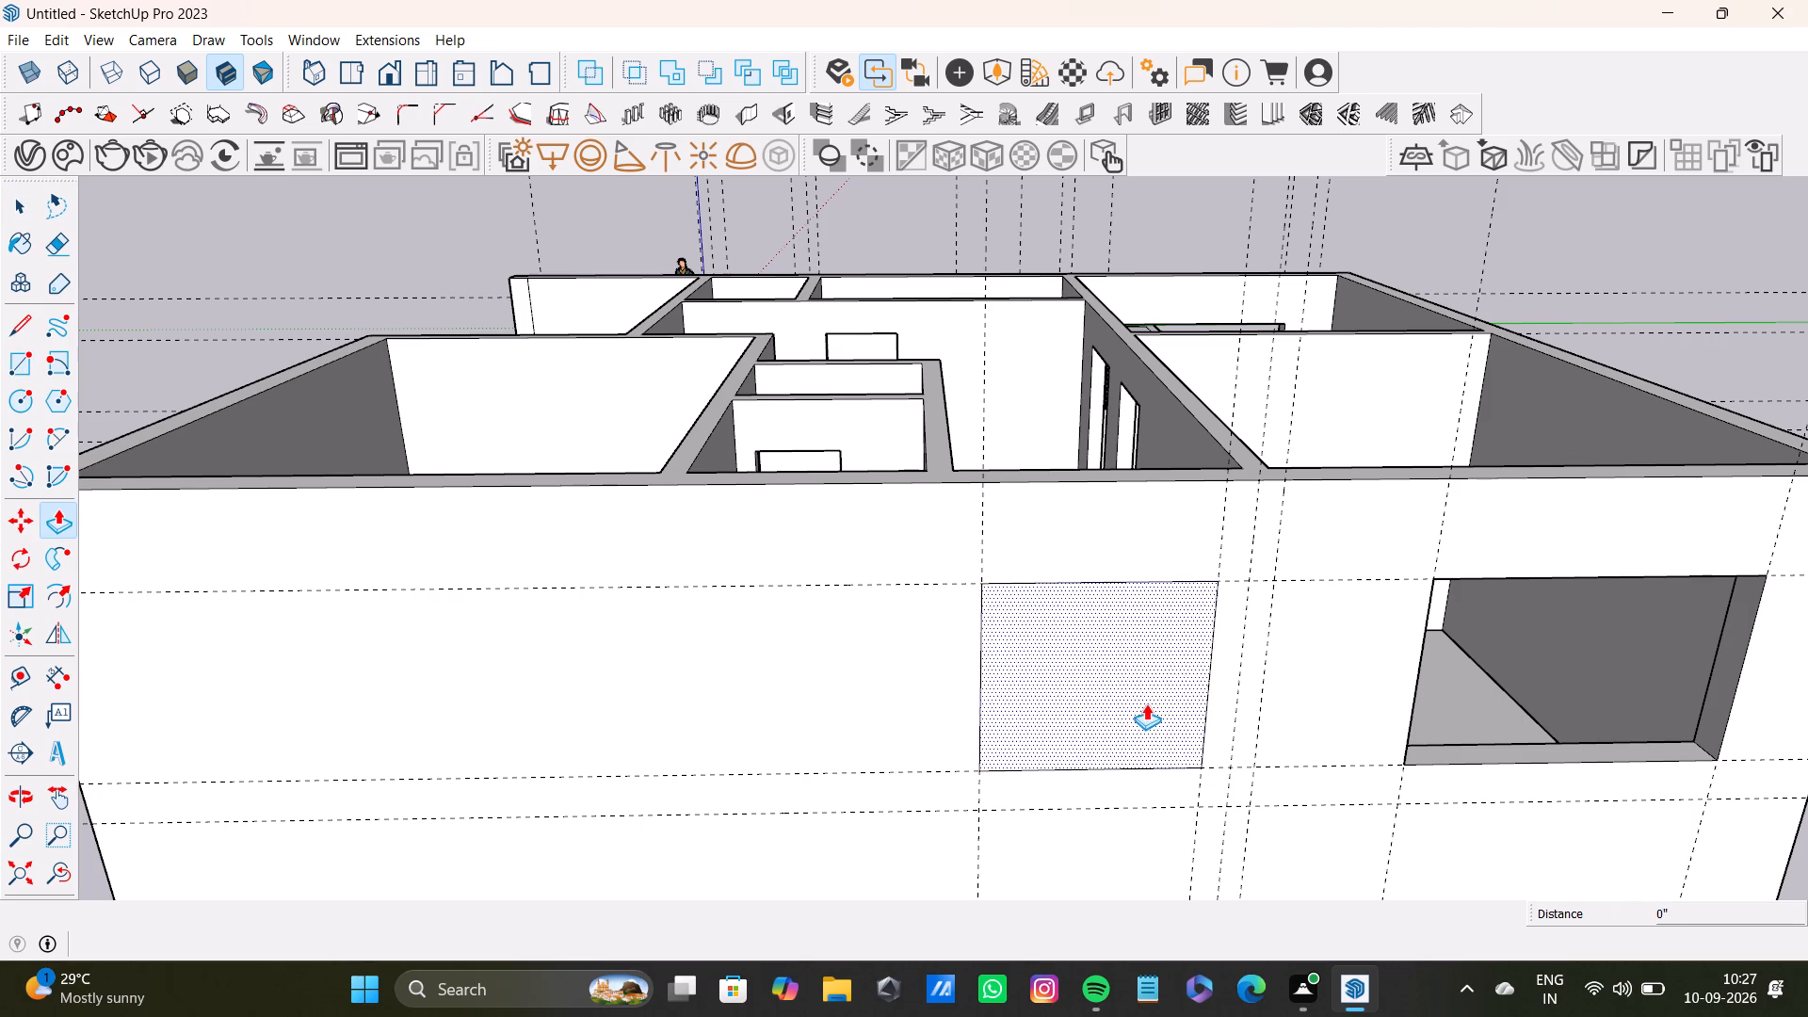
pyautogui.click(1146, 703)
pyautogui.moveTo(1194, 669); pyautogui.dragTo(887, 734, button='middle')
pyautogui.click(732, 553)
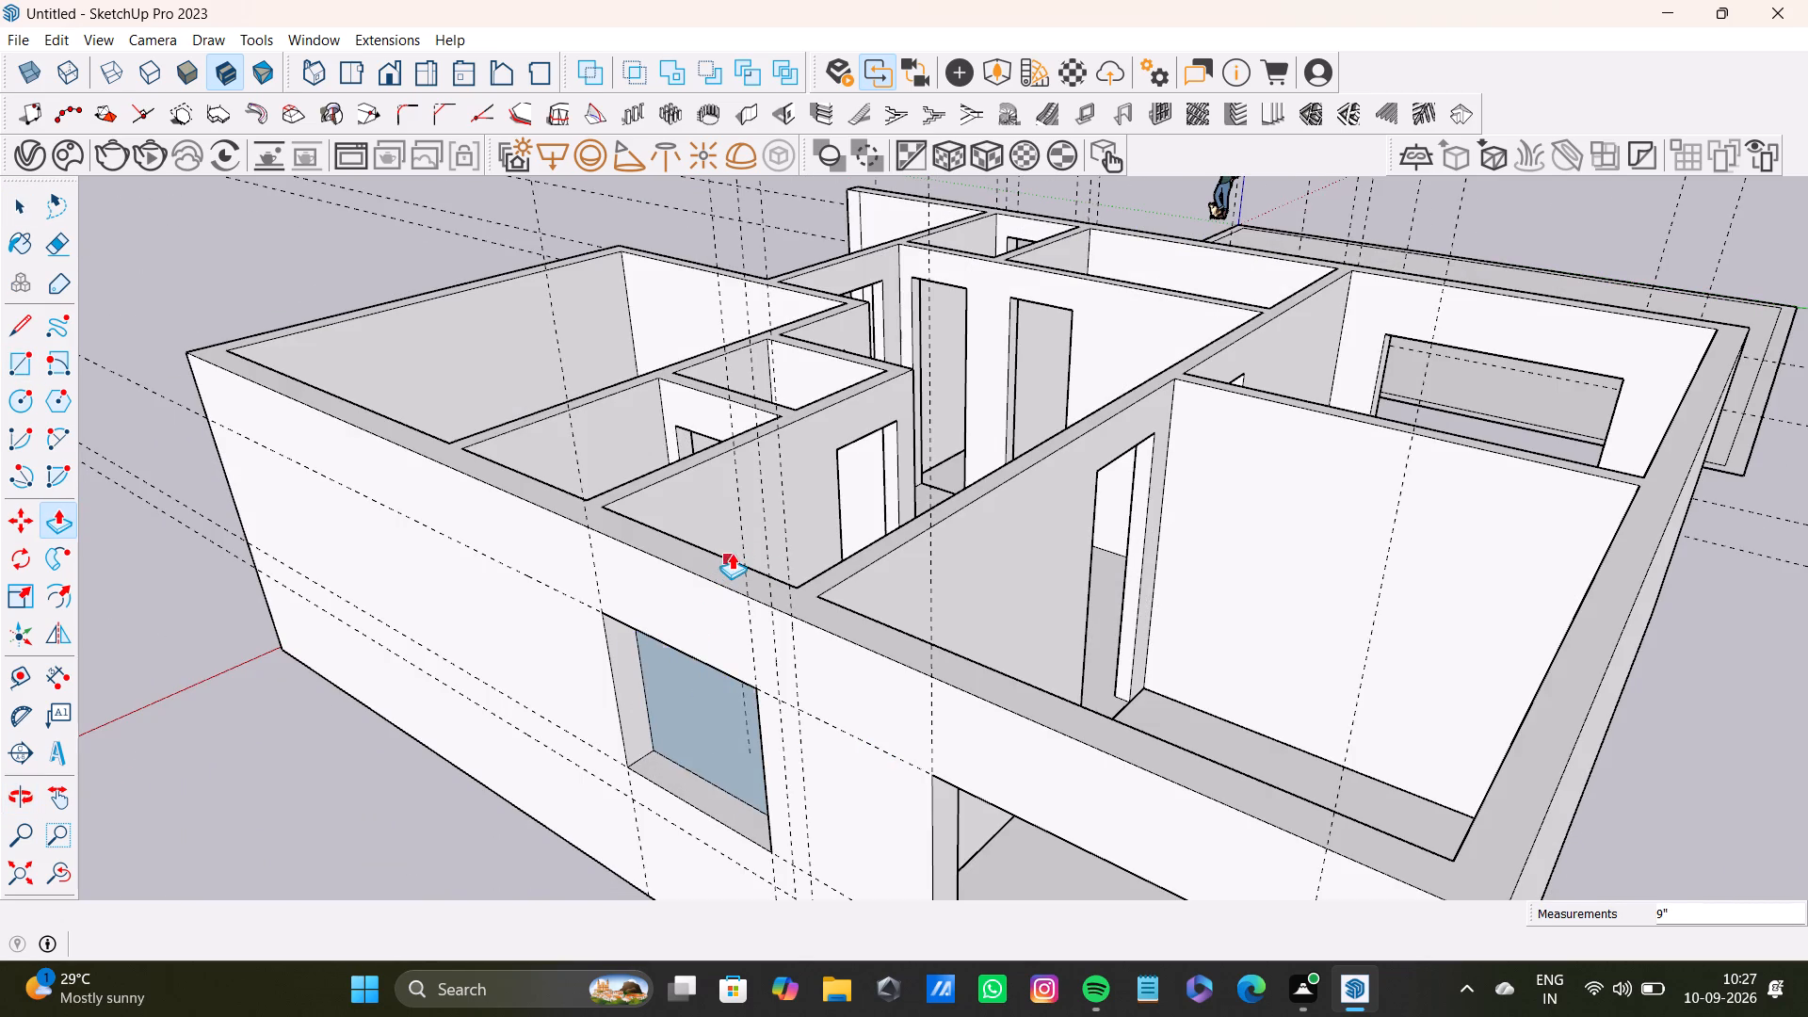
# Place a vertical guide on the outer wall, offset from the middle room's window opening toward the adjacent small room.
pyautogui.scroll(-5, 672, 635)
pyautogui.keyDown('shift'); pyautogui.moveTo(622, 685); pyautogui.dragTo(1039, 683, button='middle'); pyautogui.keyUp('shift')
pyautogui.moveTo(1034, 684); pyautogui.dragTo(1254, 639, button='middle')
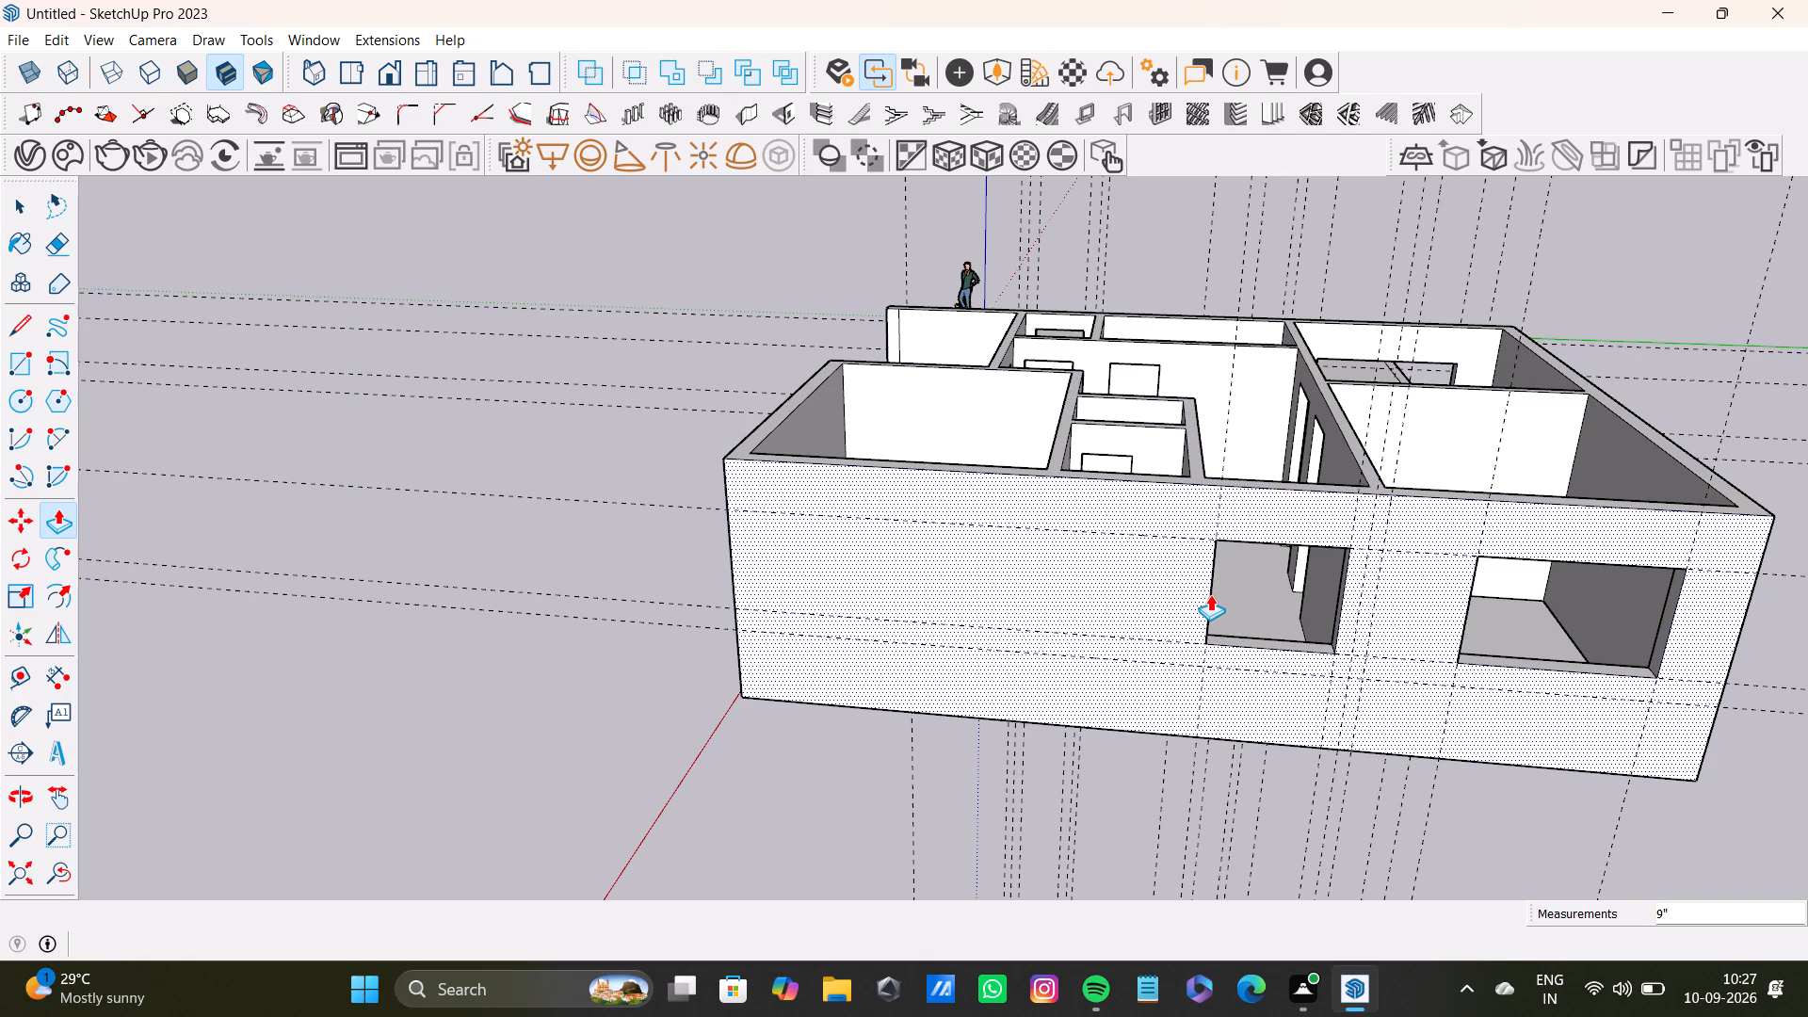
pyautogui.scroll(7, 1231, 551)
pyautogui.keyDown('shift'); pyautogui.moveTo(1114, 574); pyautogui.dragTo(1173, 539, button='middle'); pyautogui.keyUp('shift')
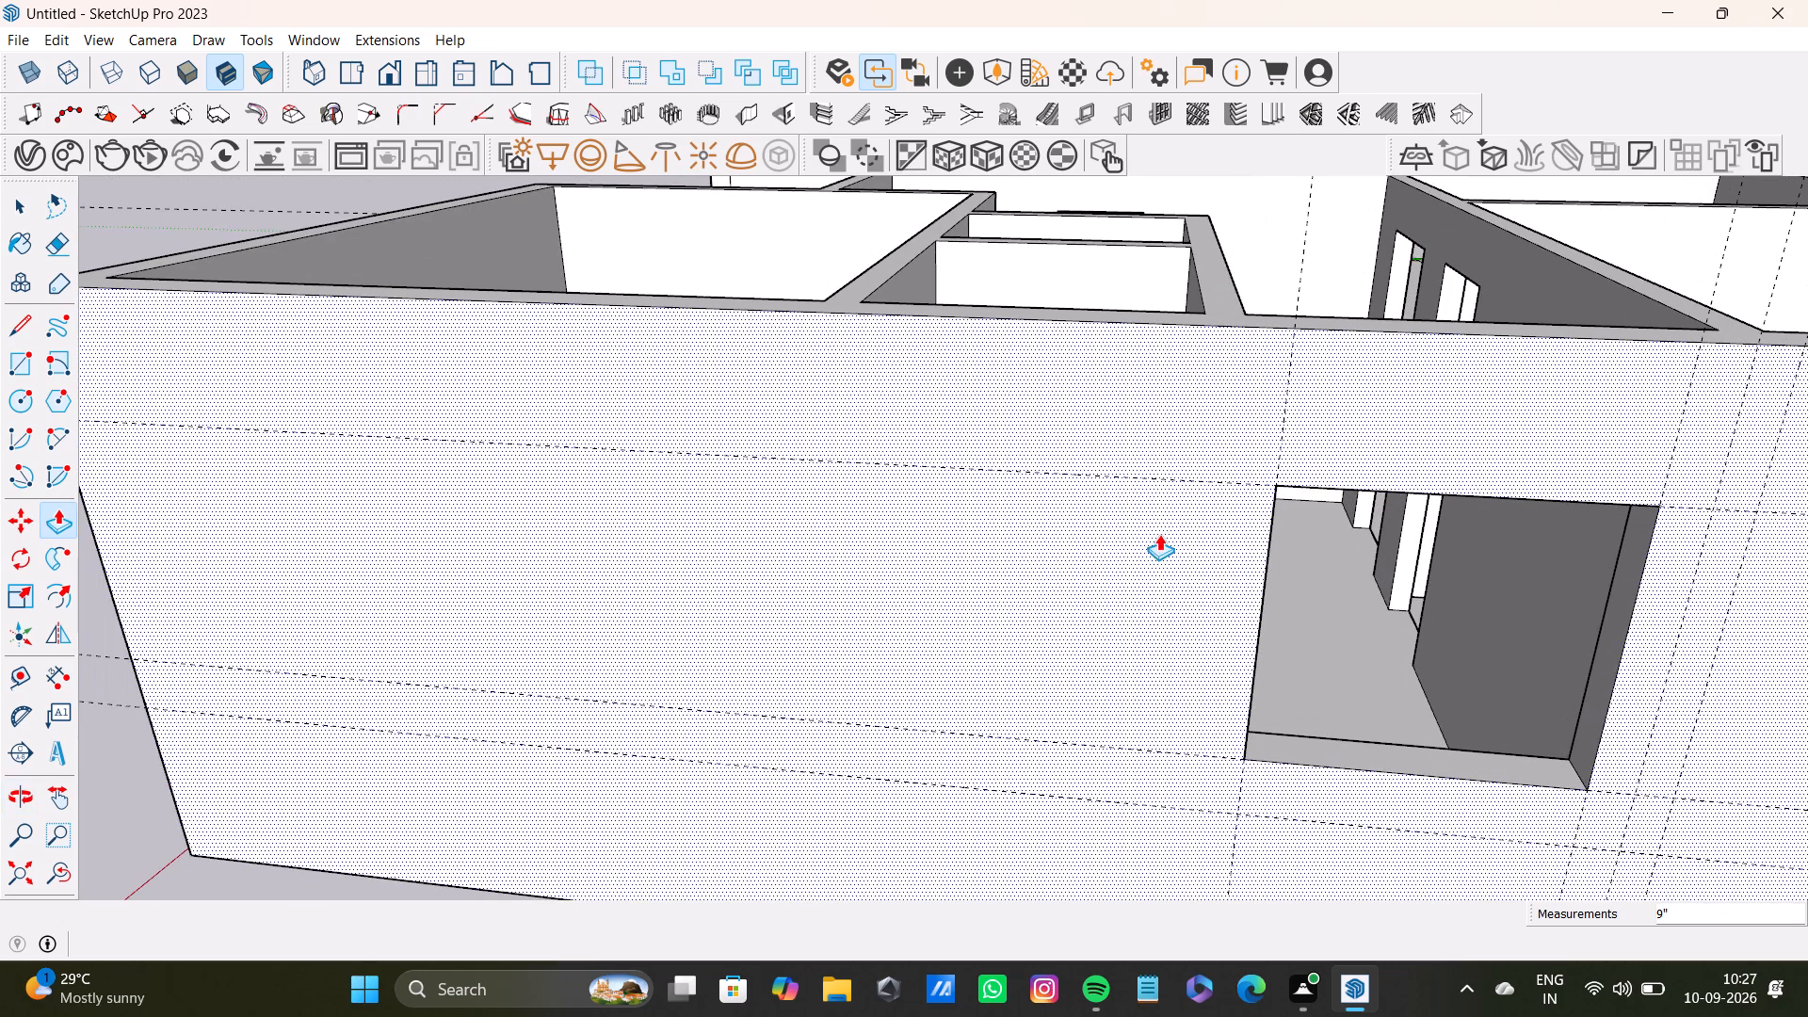
pyautogui.press('l')
pyautogui.scroll(4, 1255, 558)
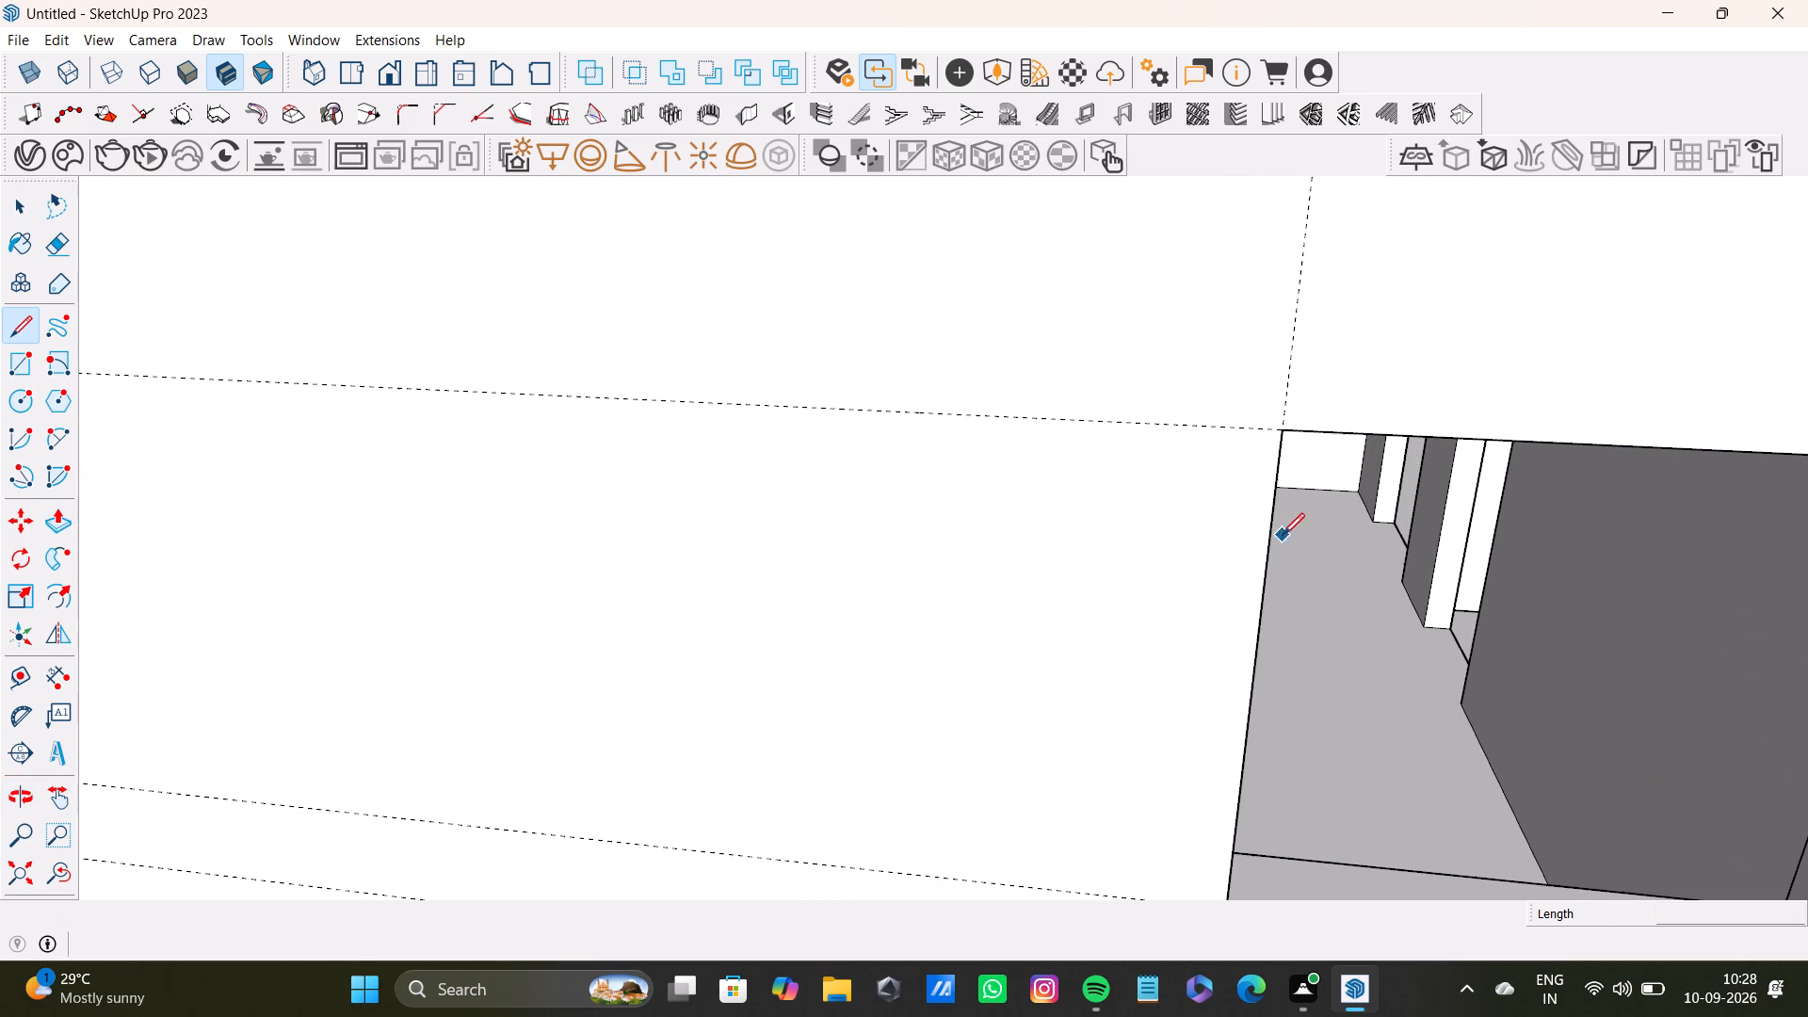
pyautogui.press('space')
pyautogui.press('t')
pyautogui.click(1265, 586)
pyautogui.scroll(-4, 1086, 519)
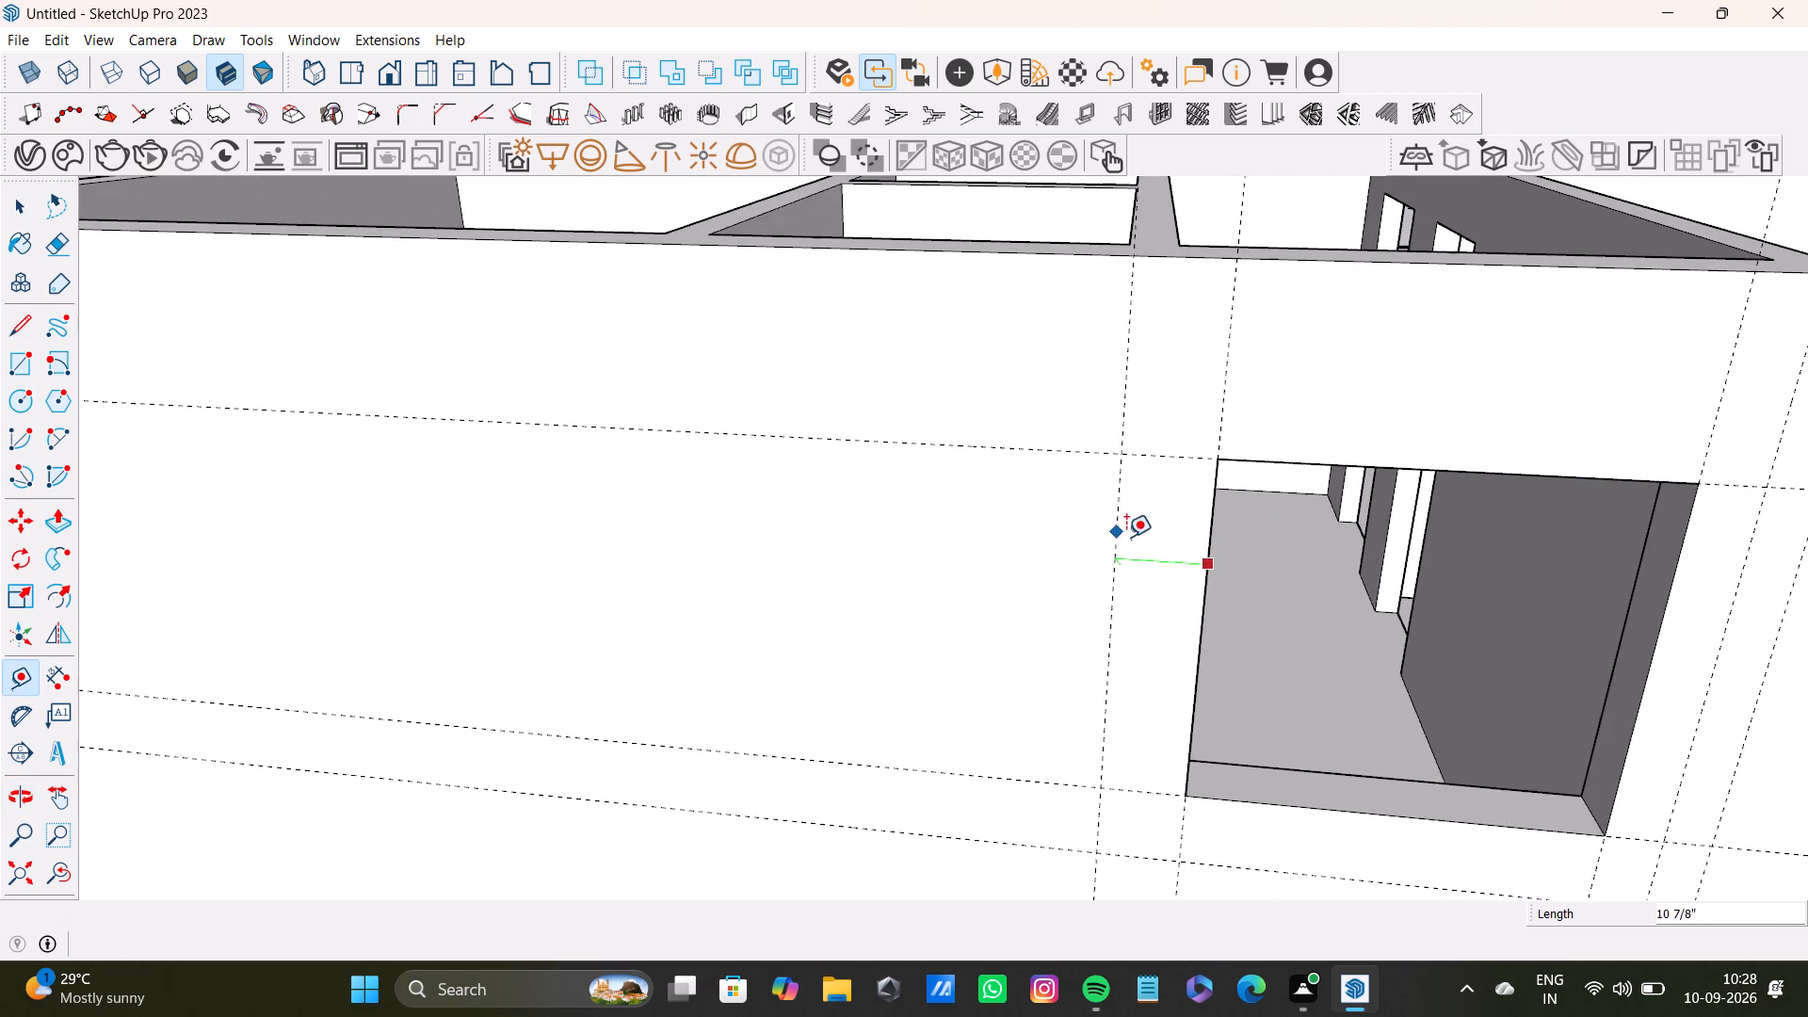
pyautogui.keyDown('shift'); pyautogui.moveTo(1130, 537); pyautogui.dragTo(1135, 572, button='middle'); pyautogui.keyUp('shift')
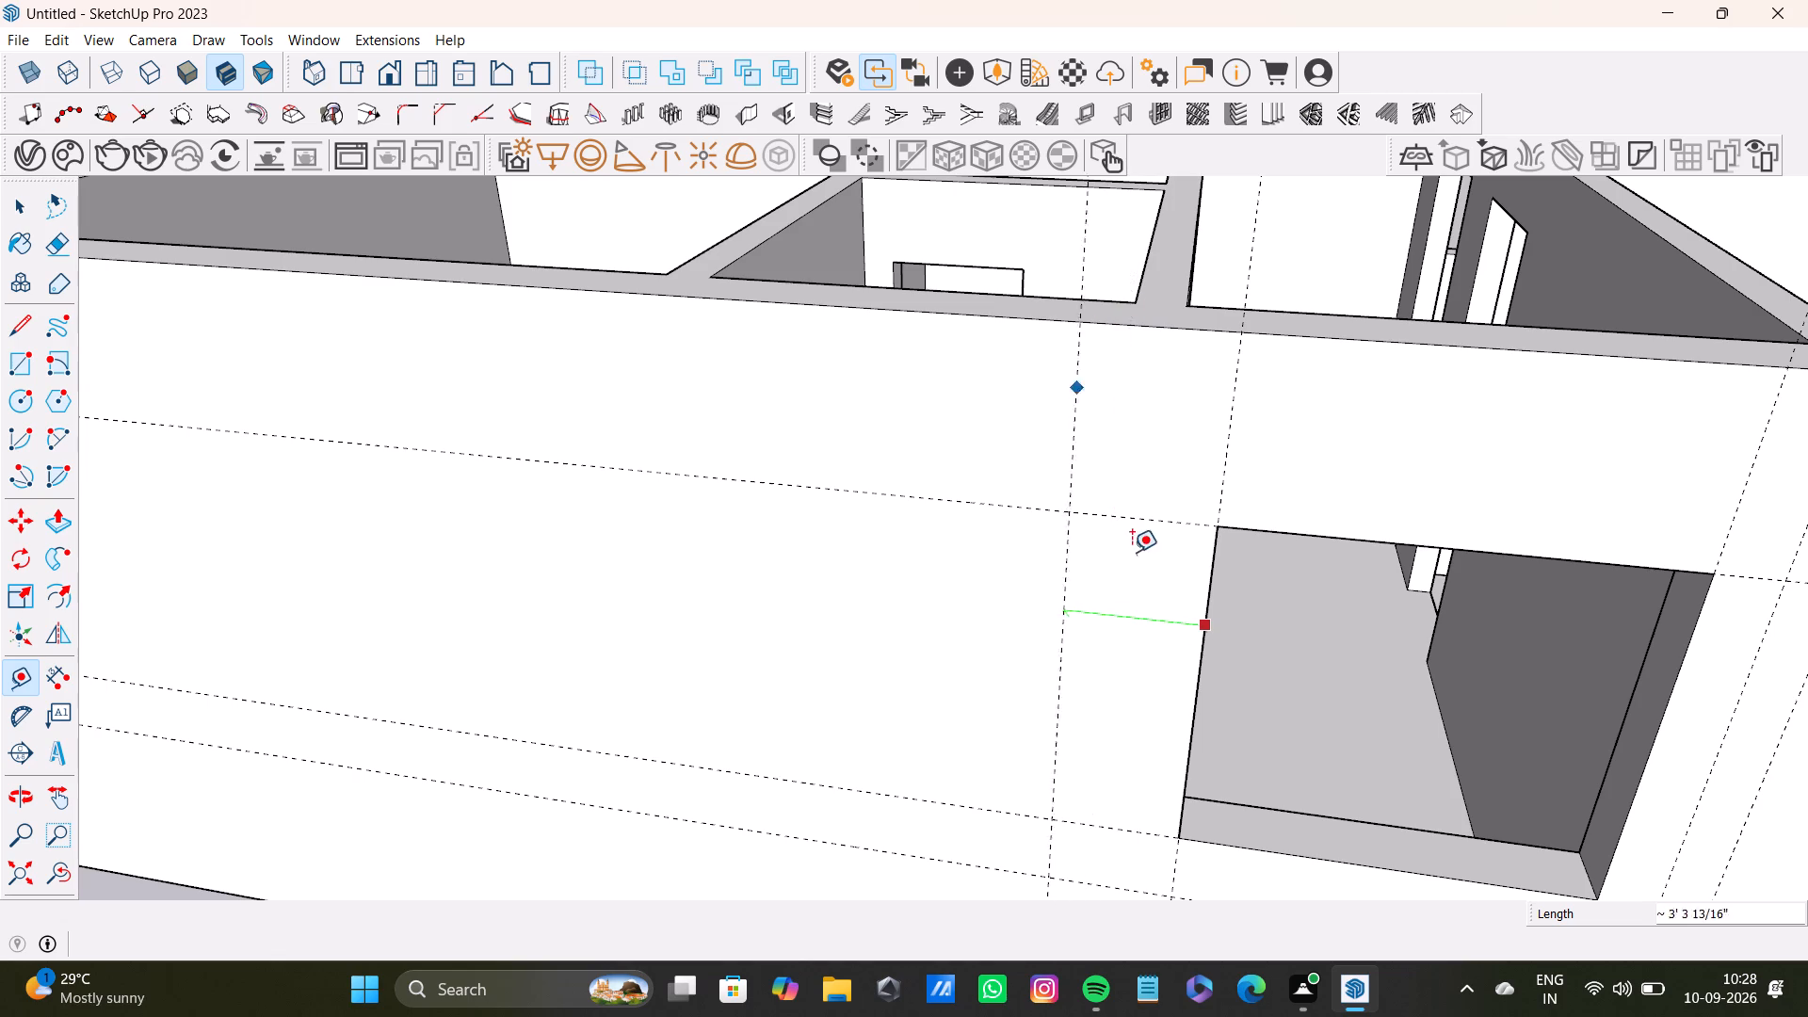
pyautogui.click(1114, 589)
# Place a vertical guide slightly farther along the wall and another about 3'5" beyond it, spanning the small room.
pyautogui.scroll(-4, 1069, 599)
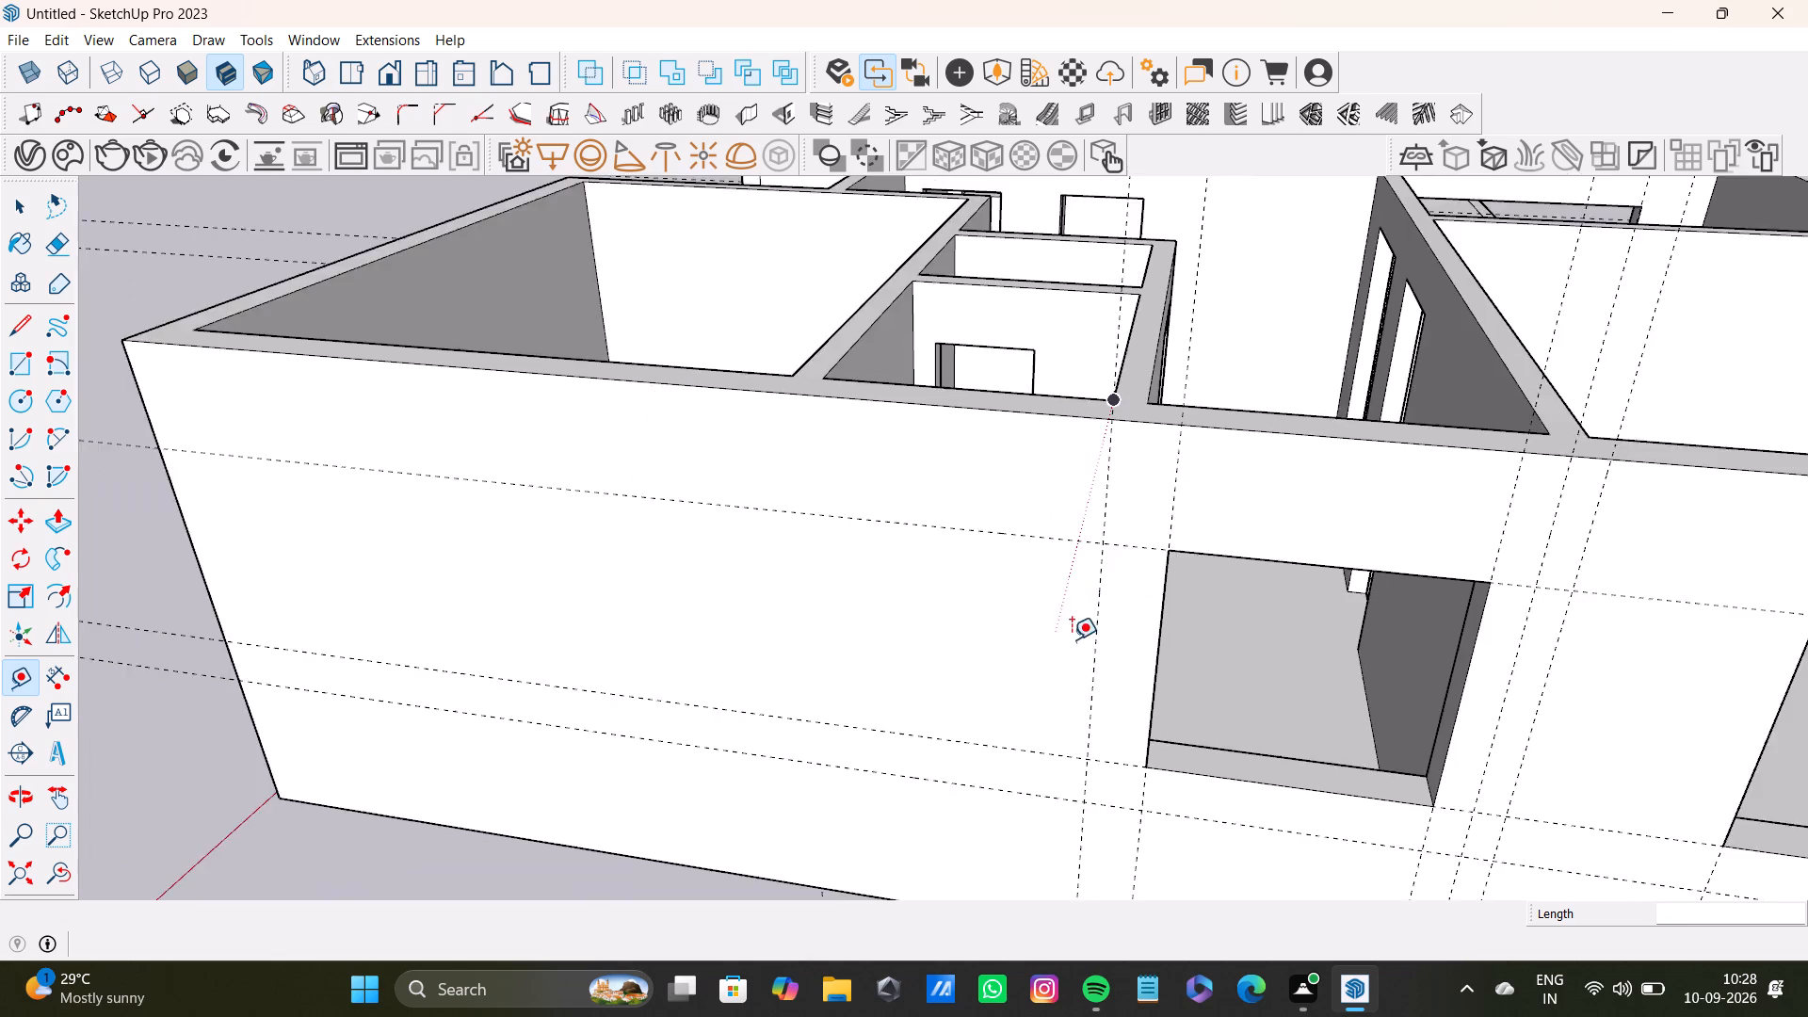
pyautogui.scroll(1, 1072, 639)
pyautogui.moveTo(1072, 639); pyautogui.dragTo(1147, 538, button='middle')
pyautogui.scroll(-1, 1158, 534)
pyautogui.click(1179, 509)
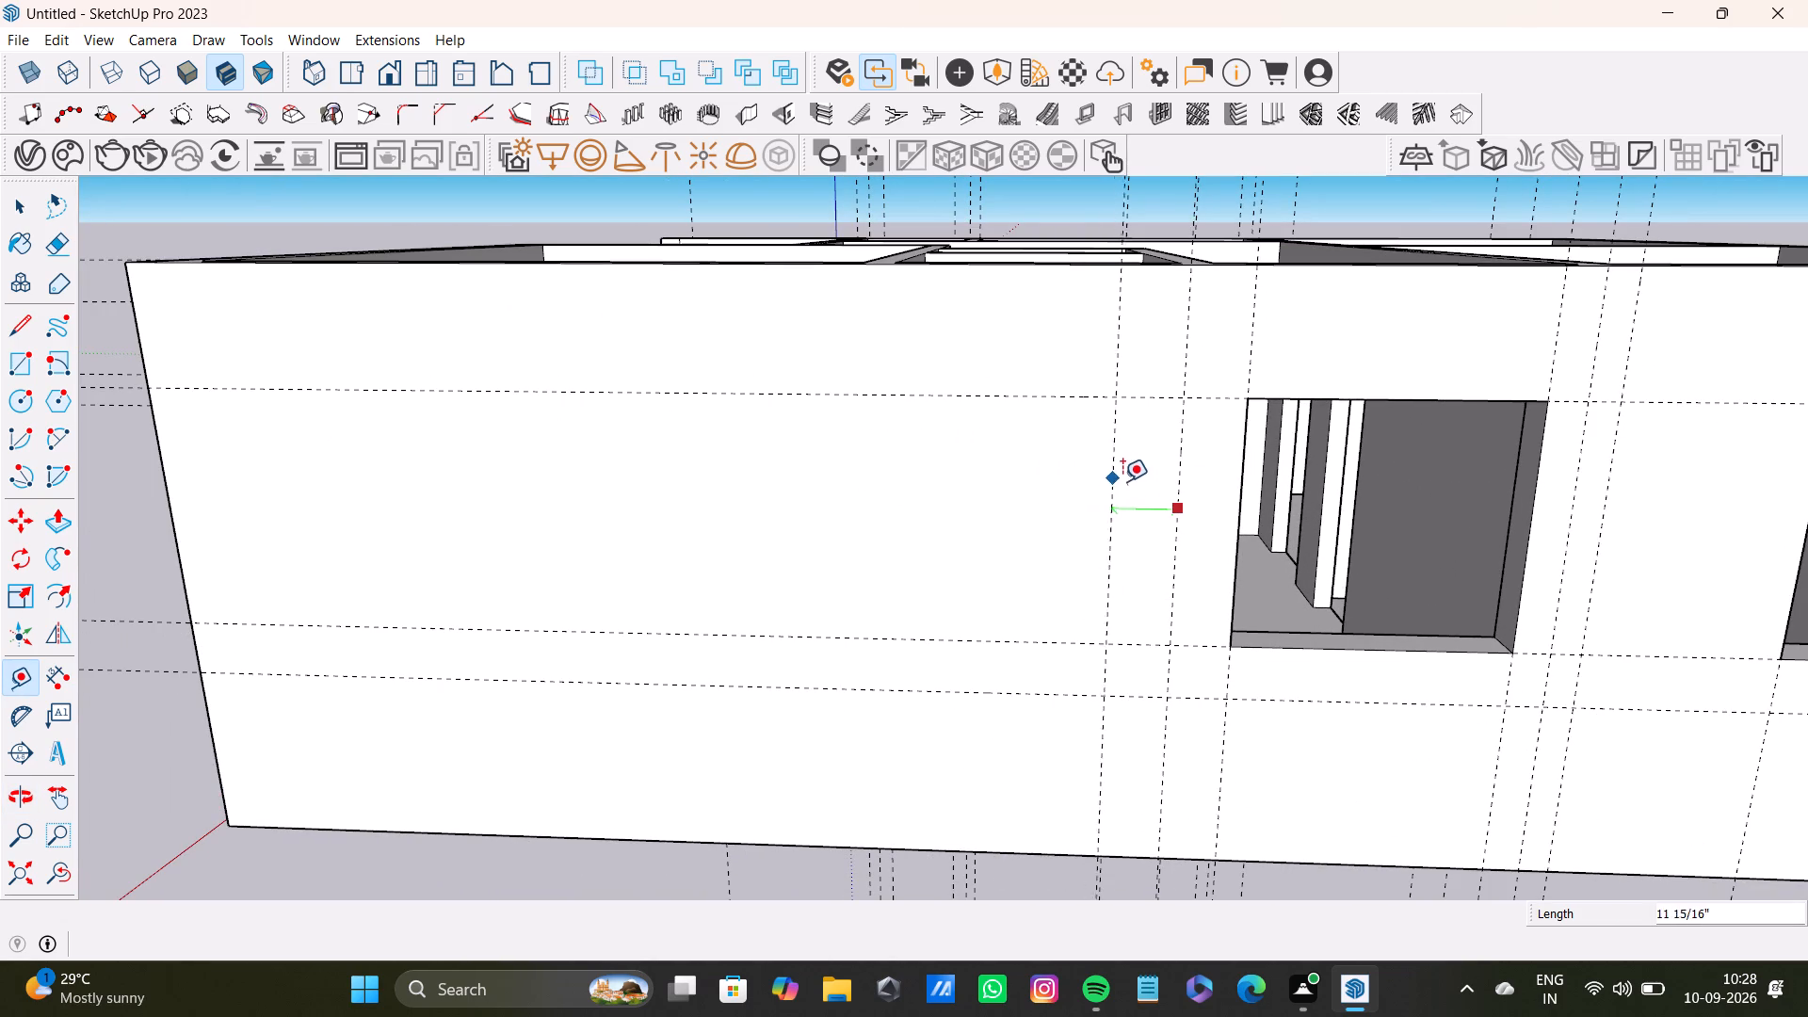
pyautogui.click(1138, 487)
pyautogui.click(1138, 496)
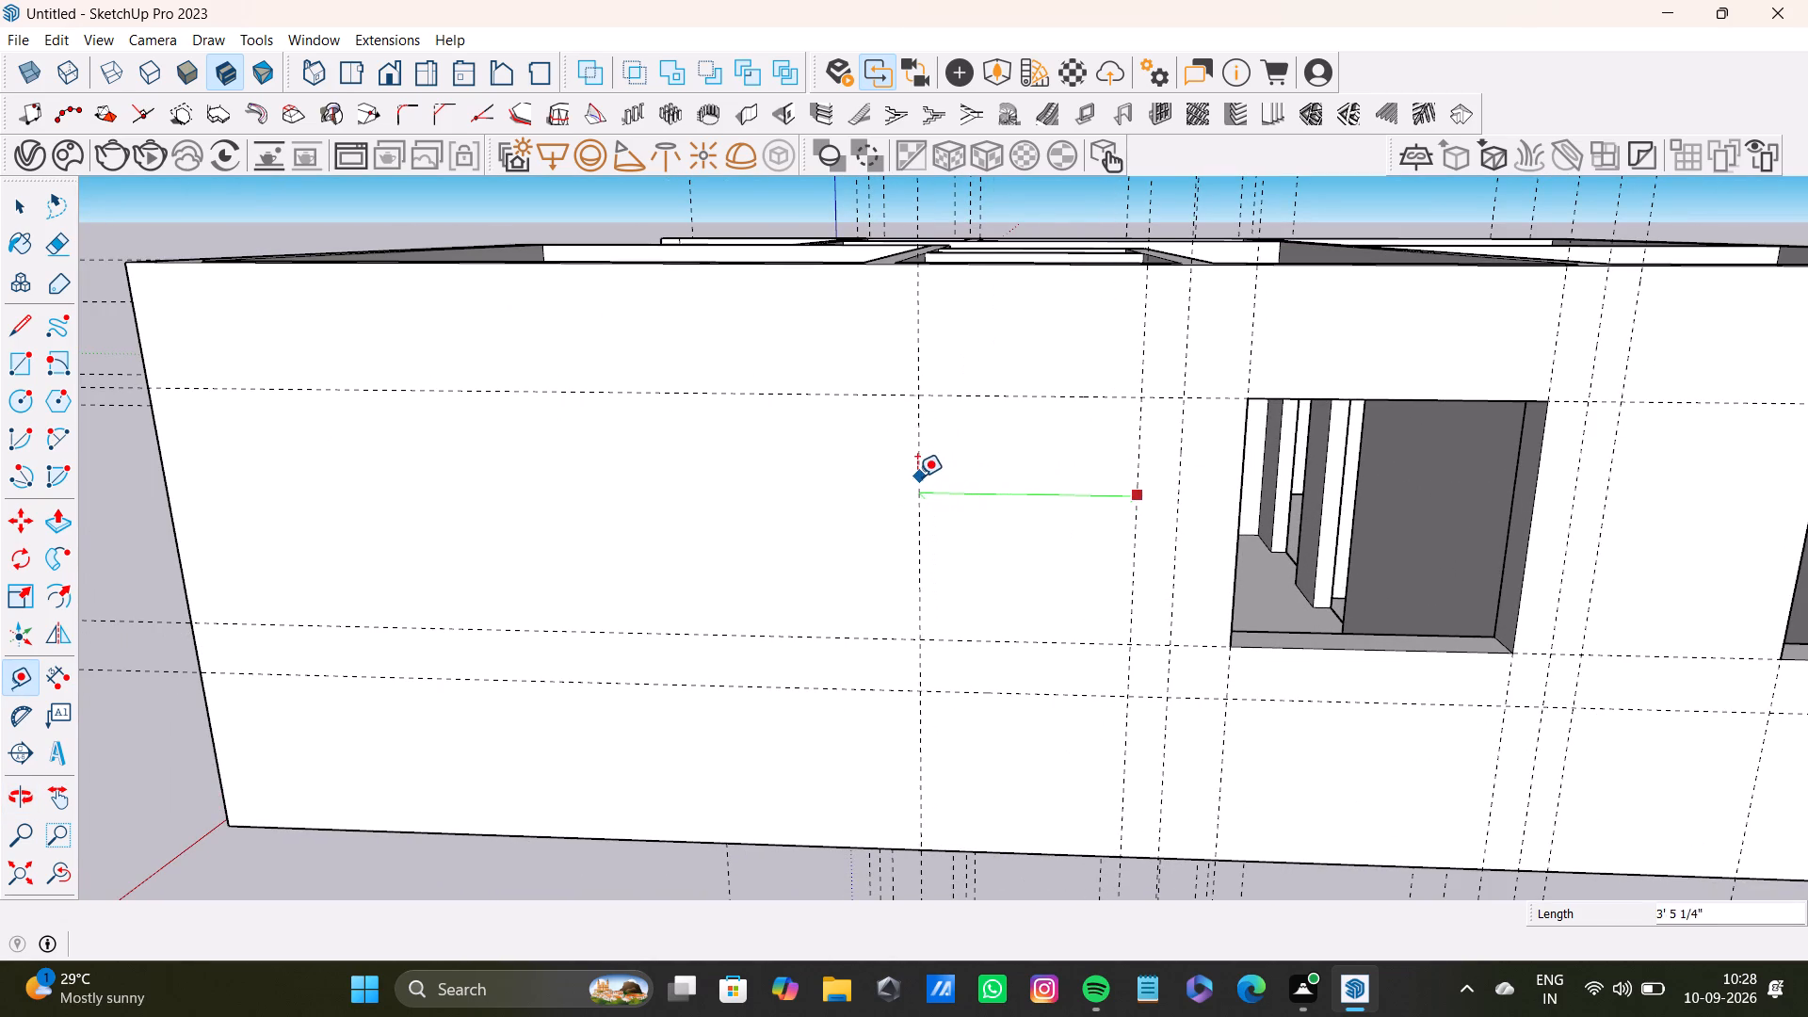
pyautogui.click(914, 476)
# Replace the window-top guide with a horizontal guide about 5'6" above the raised sill guide.
pyautogui.click(1030, 640)
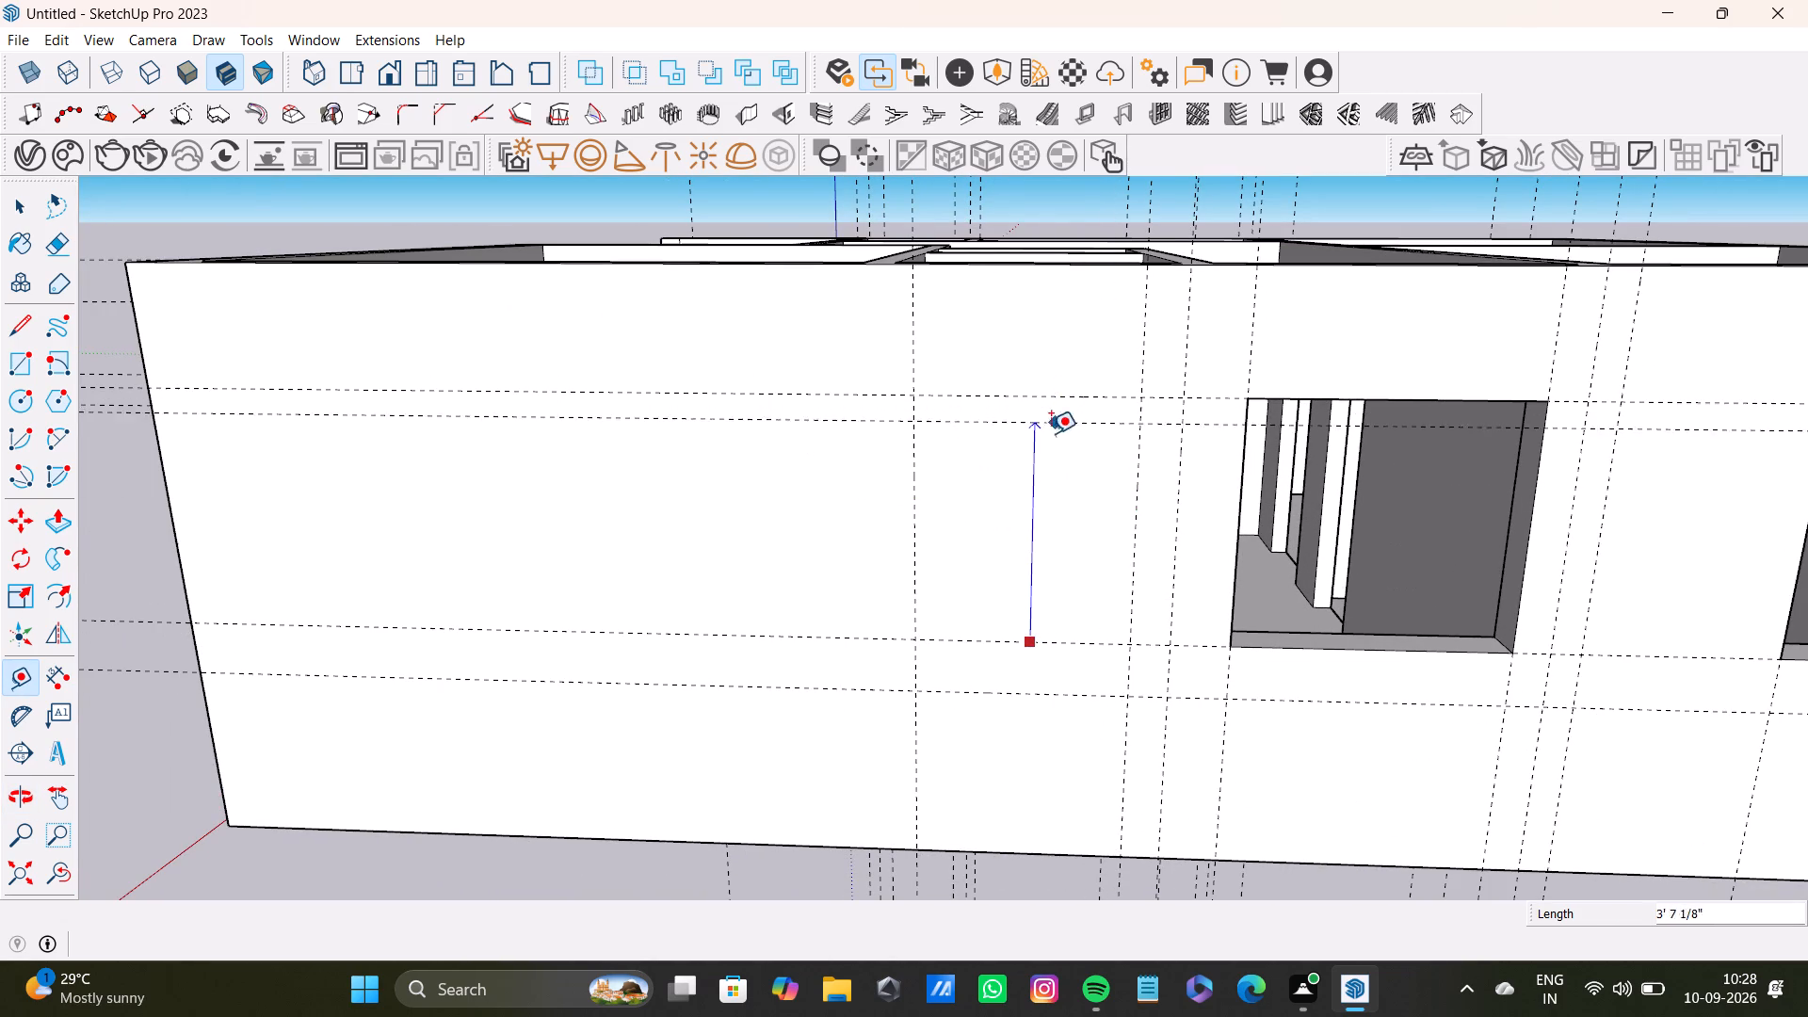
pyautogui.click(1053, 303)
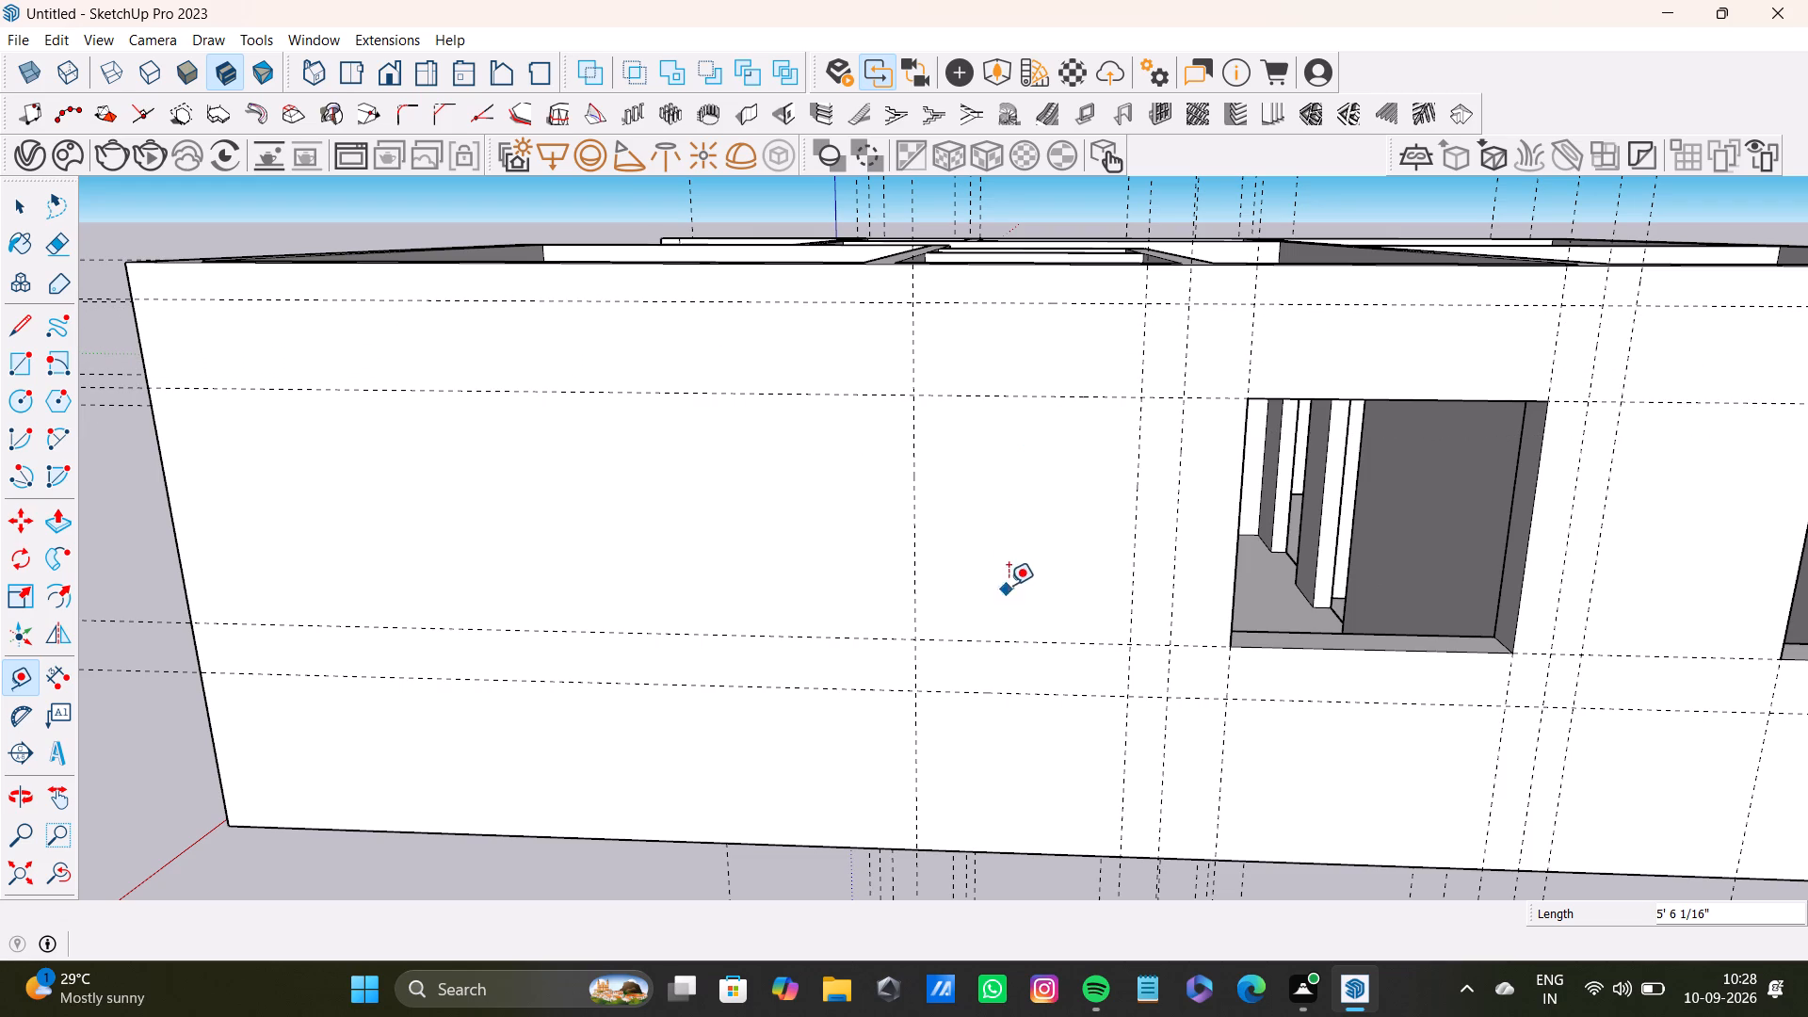
pyautogui.press('space')
pyautogui.click(1055, 394)
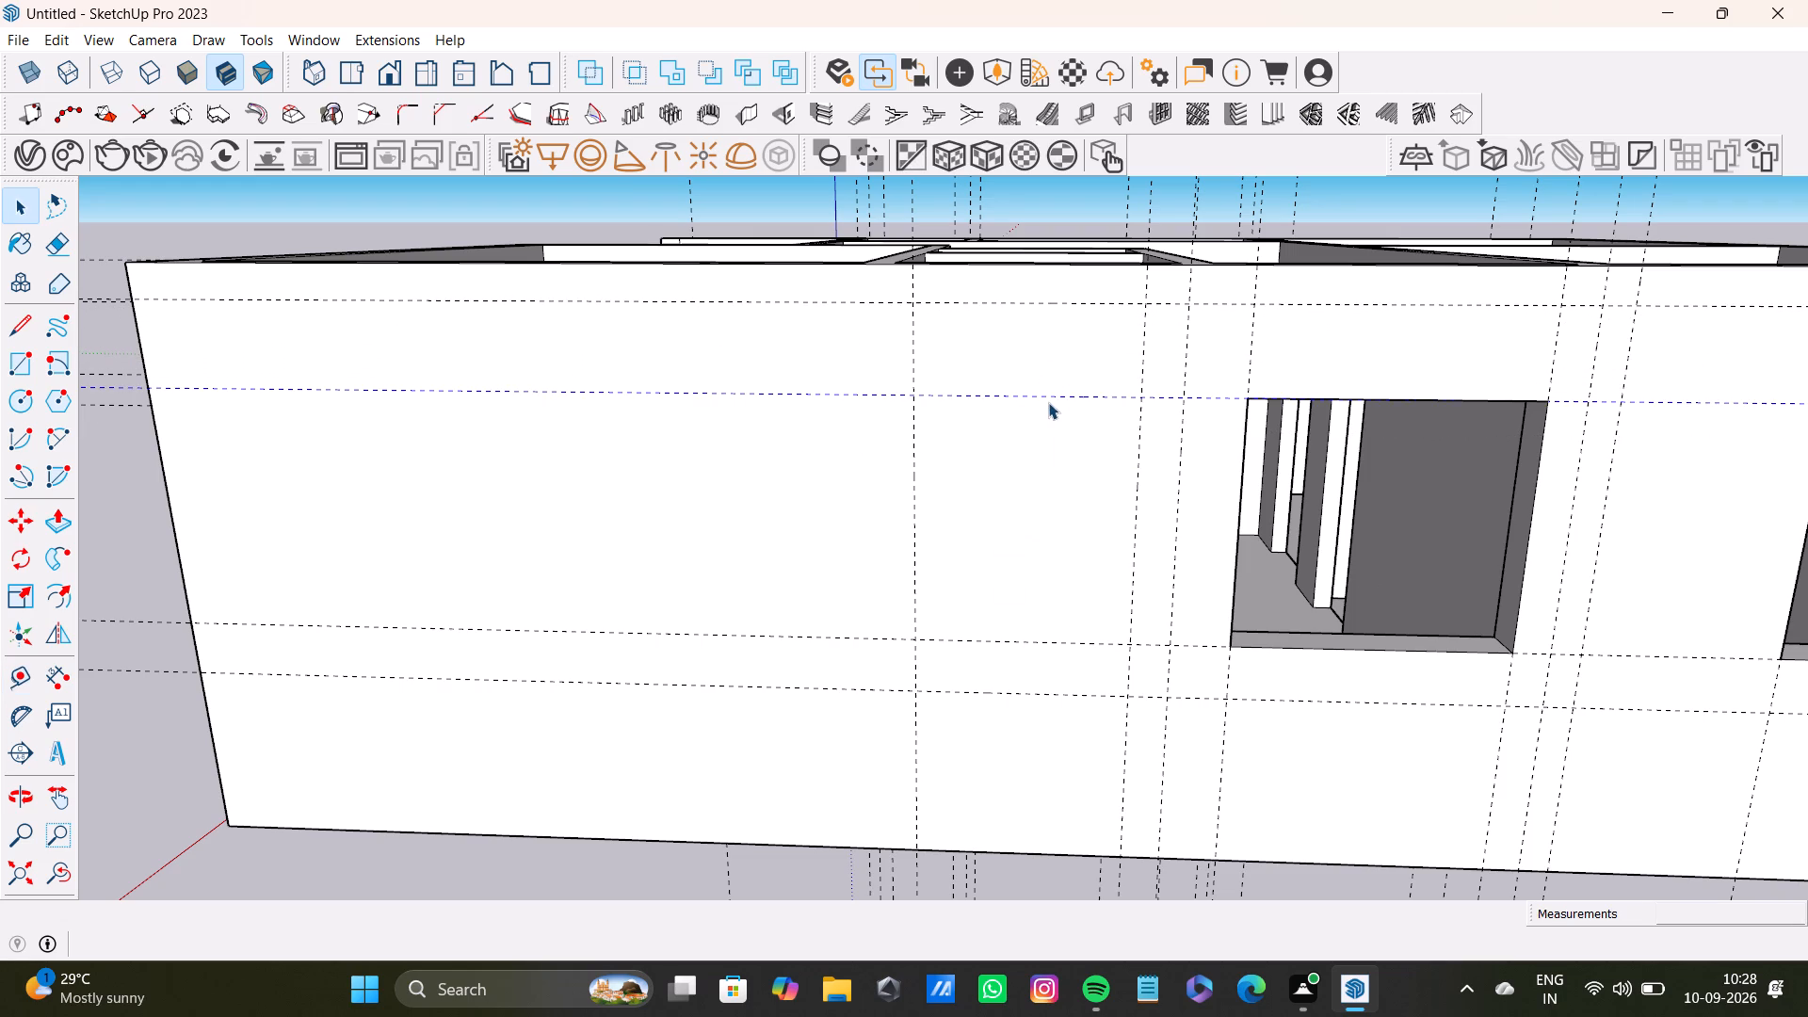
pyautogui.press('Delete')
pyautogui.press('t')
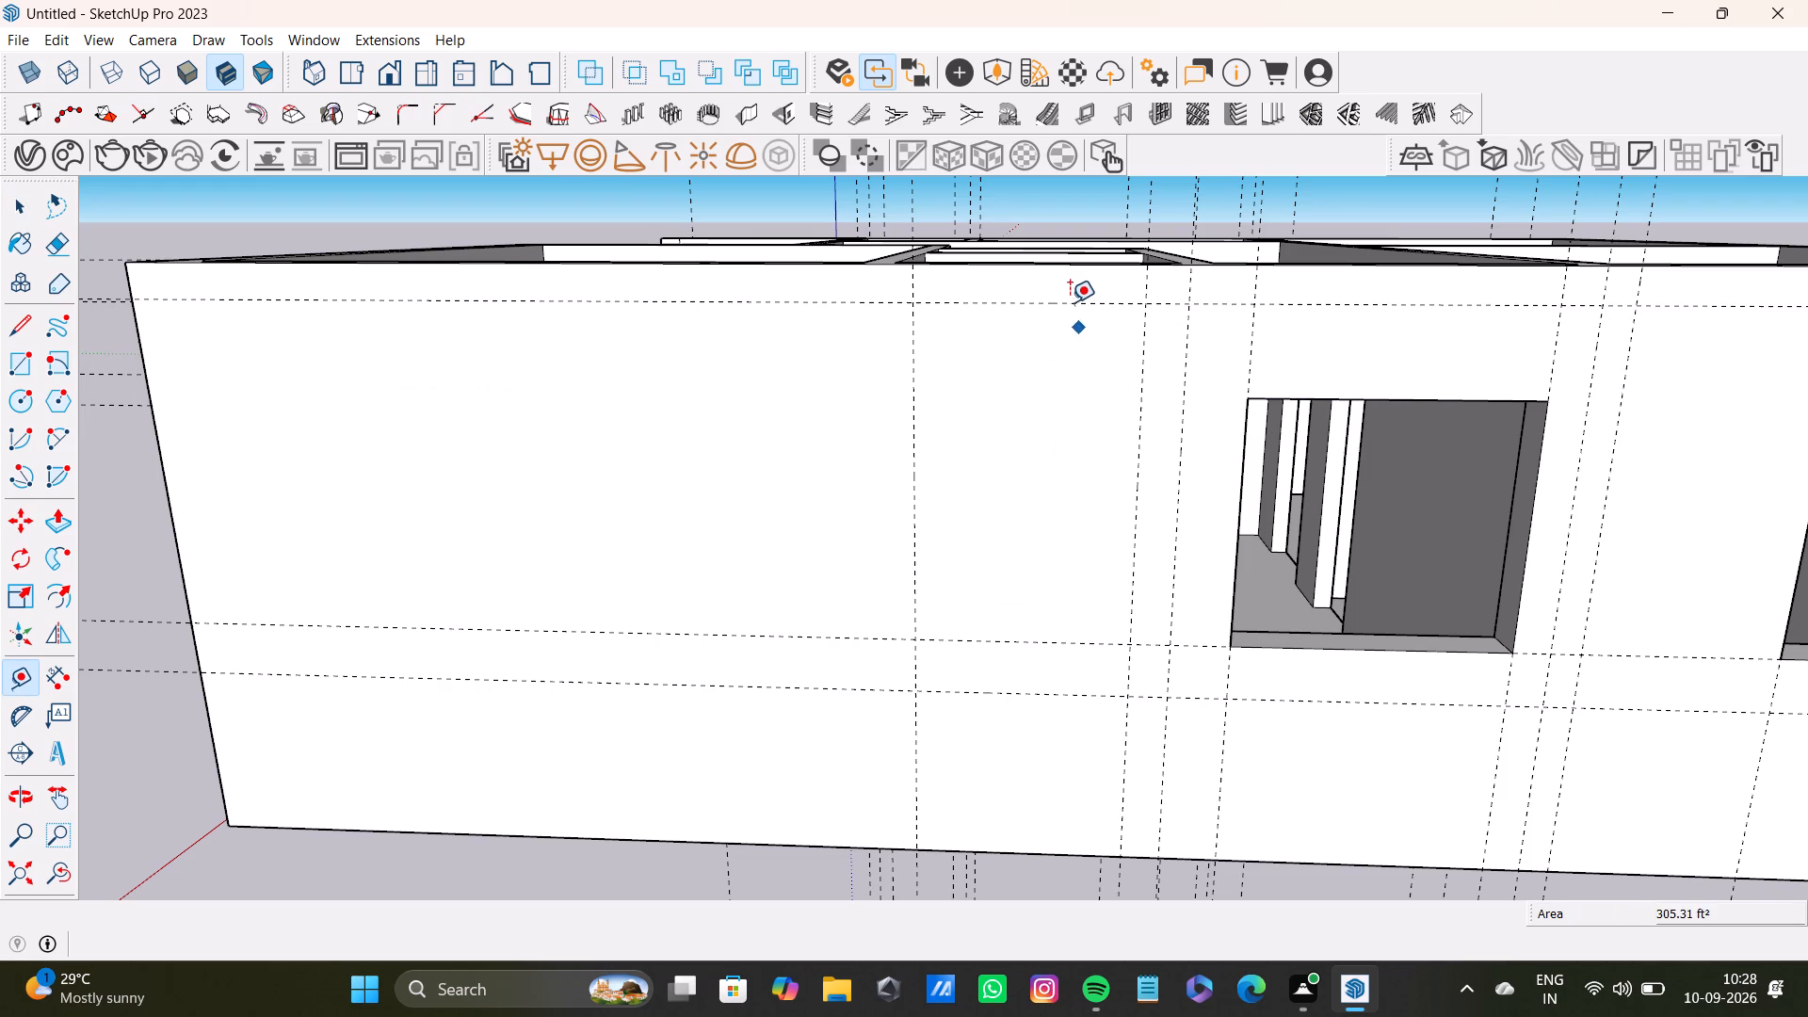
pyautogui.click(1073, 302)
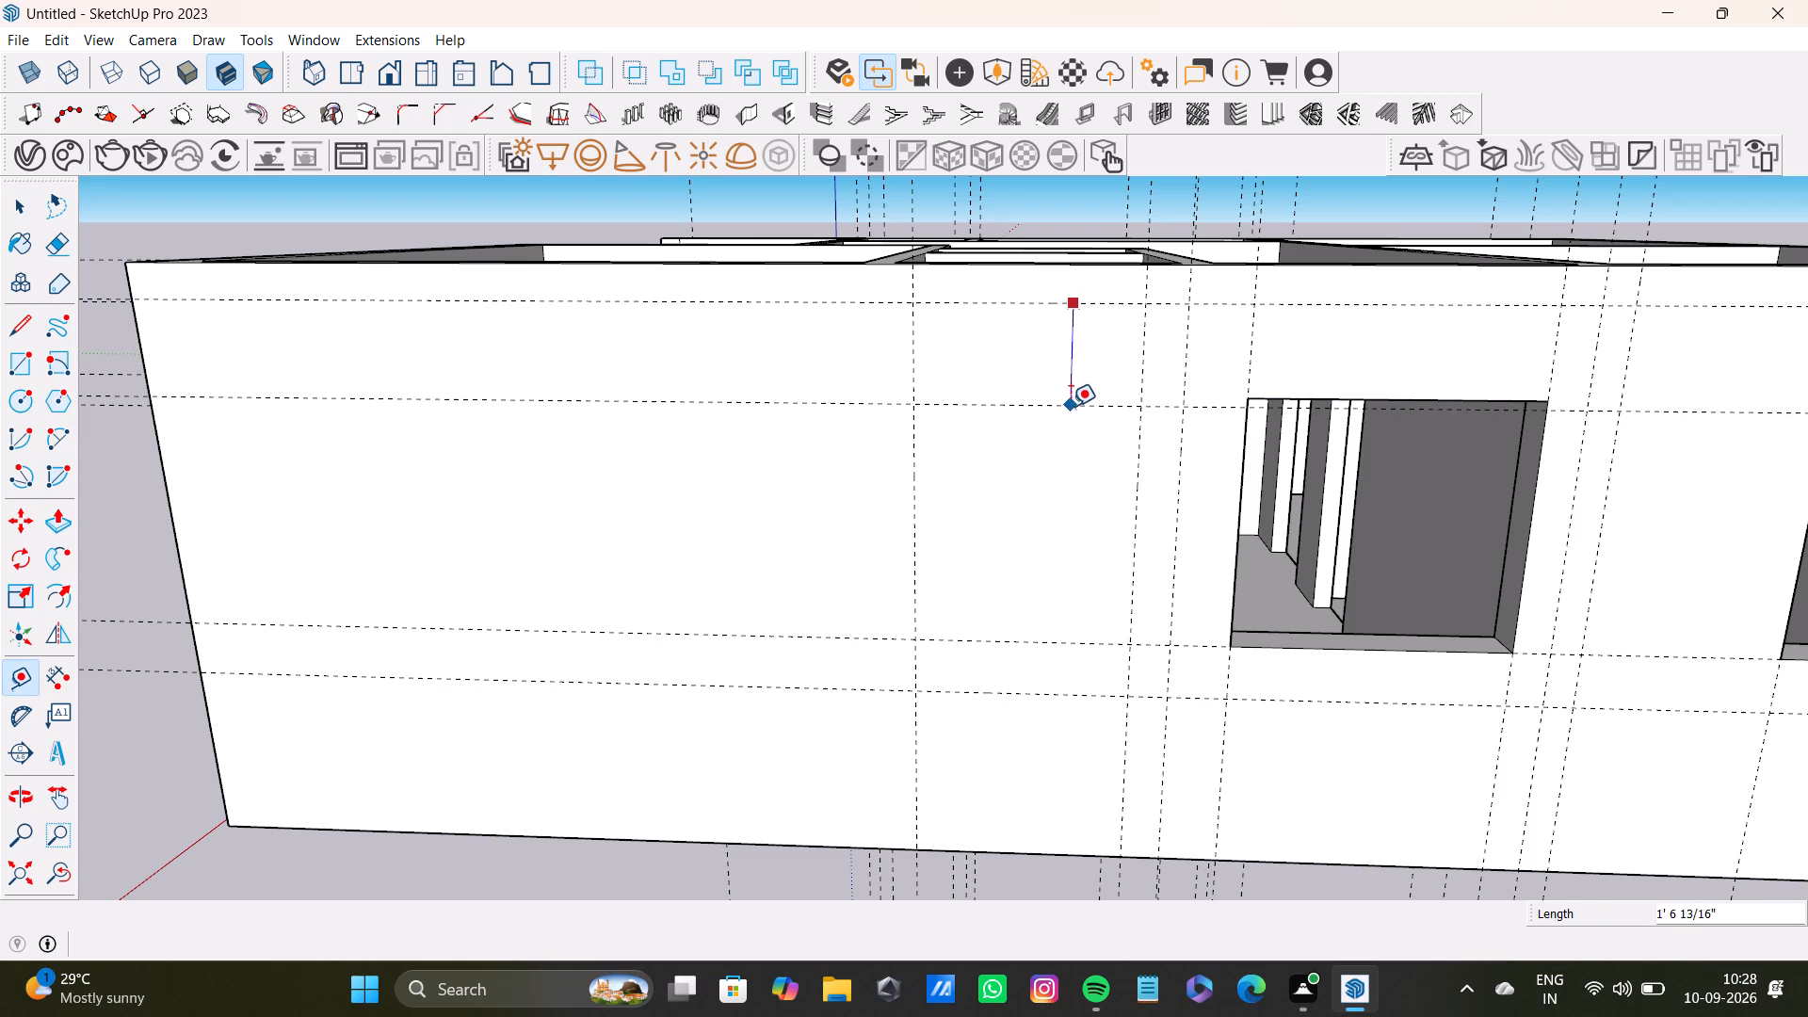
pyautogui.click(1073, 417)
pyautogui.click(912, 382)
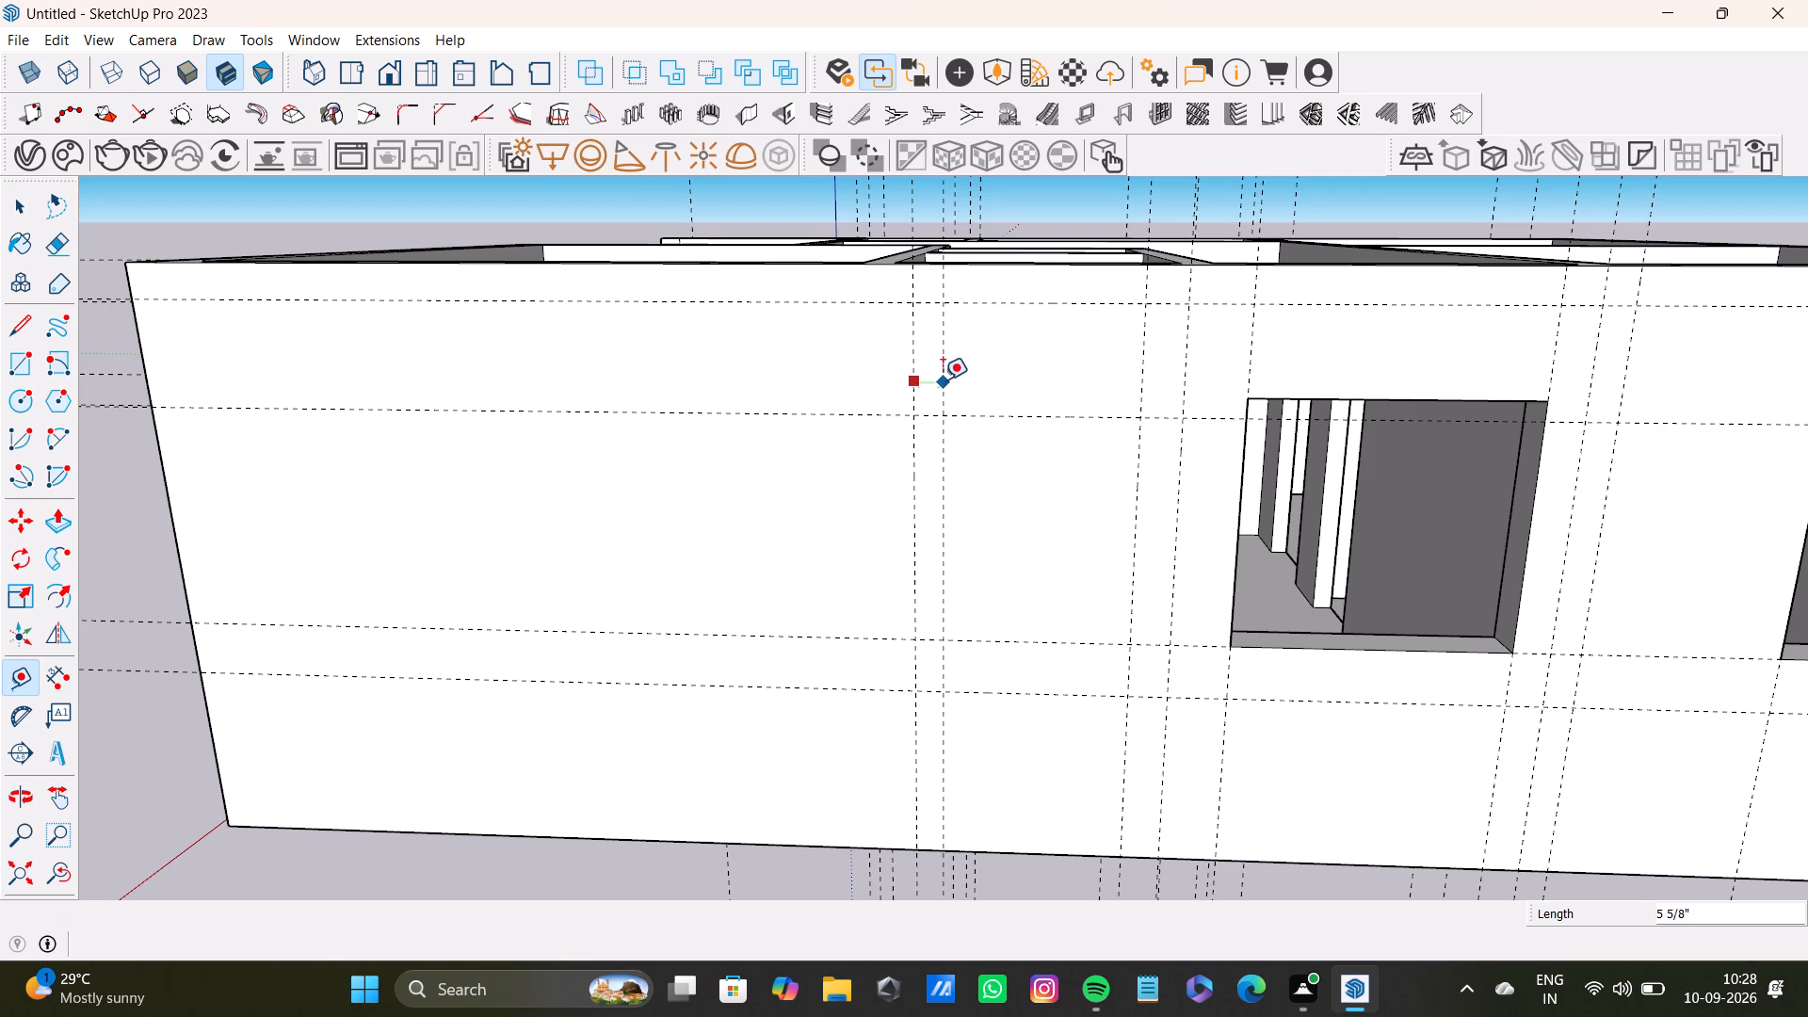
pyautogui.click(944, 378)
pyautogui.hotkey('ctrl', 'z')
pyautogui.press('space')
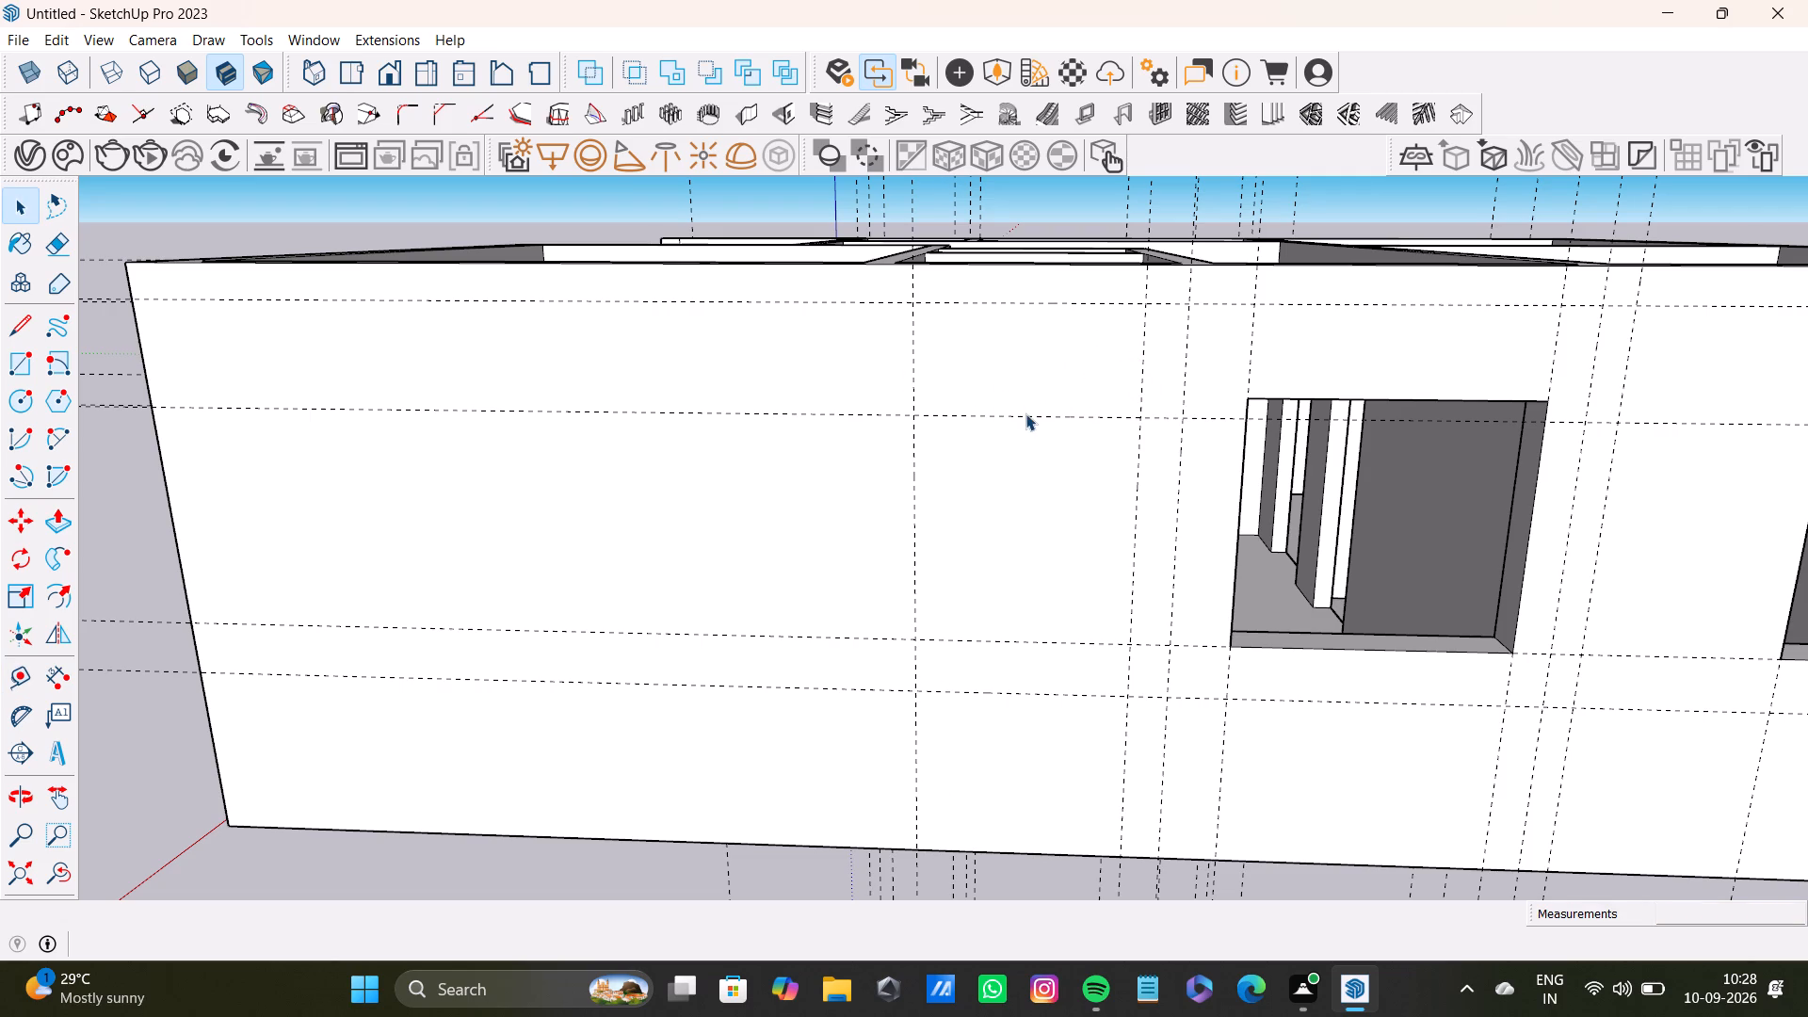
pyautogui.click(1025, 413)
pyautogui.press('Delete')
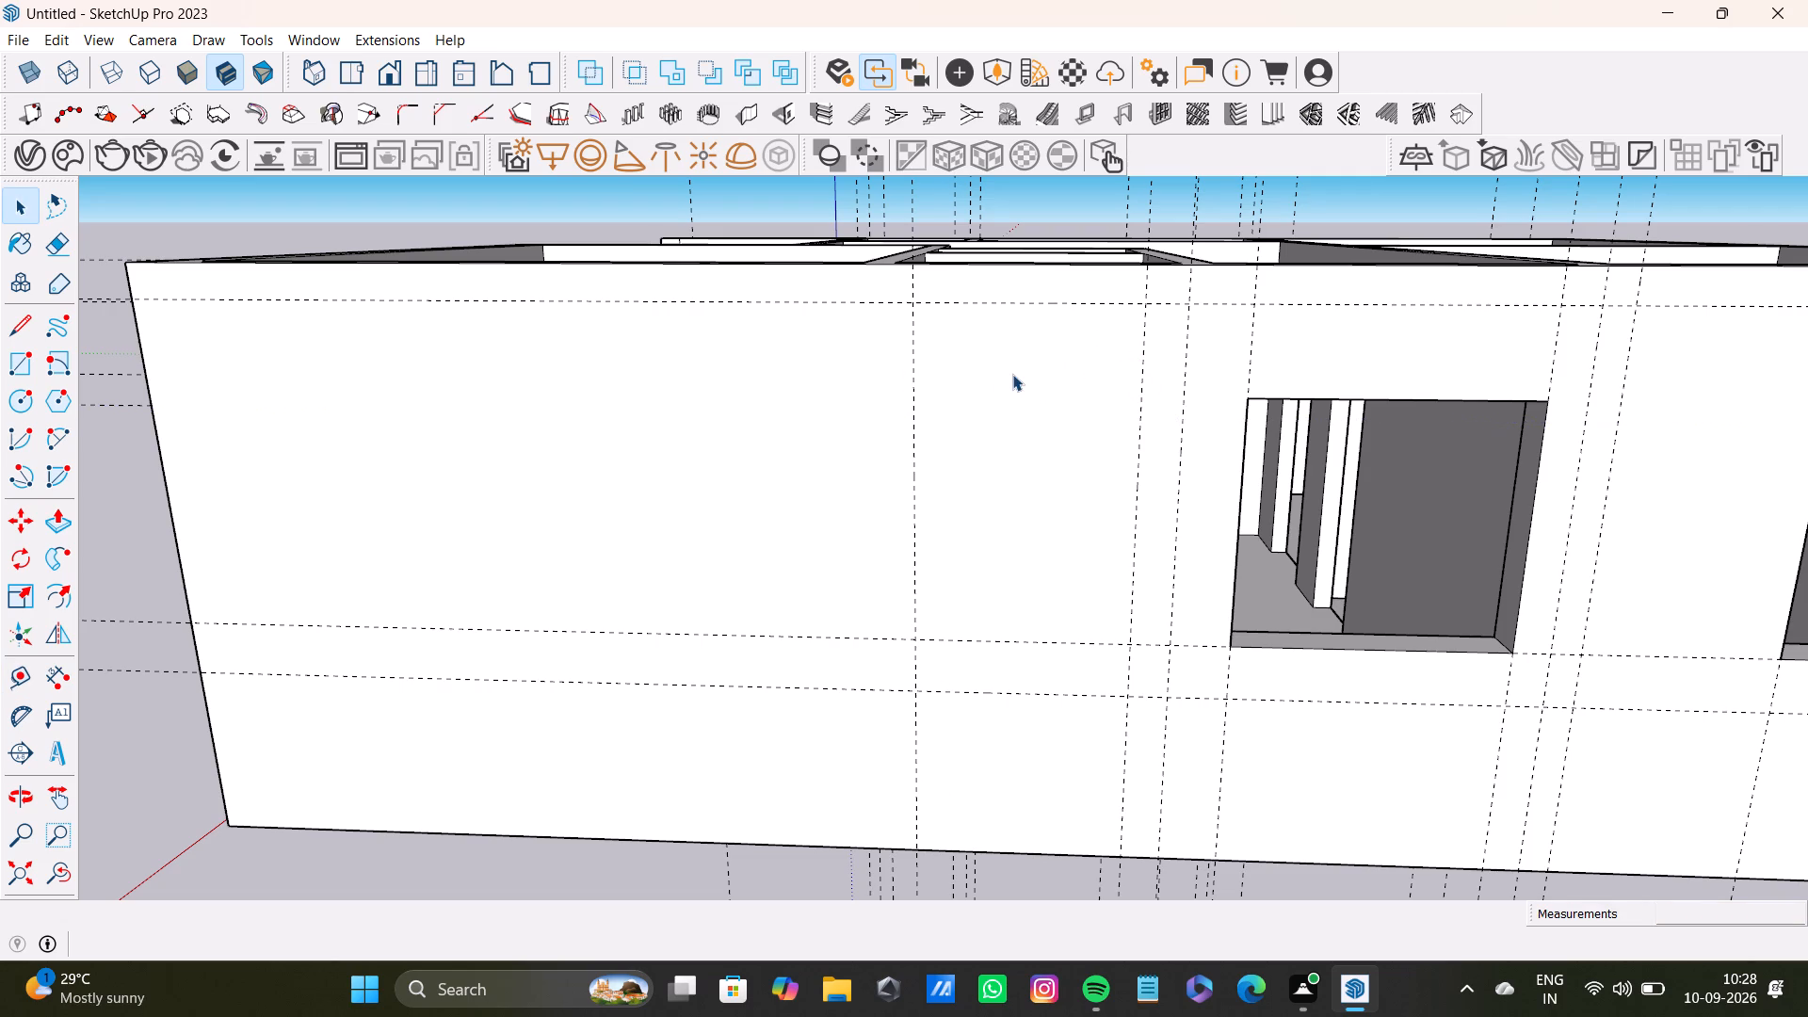
# Place a horizontal guide about 2'2" below the new top guide for the small room's window sill.
pyautogui.press('t')
pyautogui.click(1061, 304)
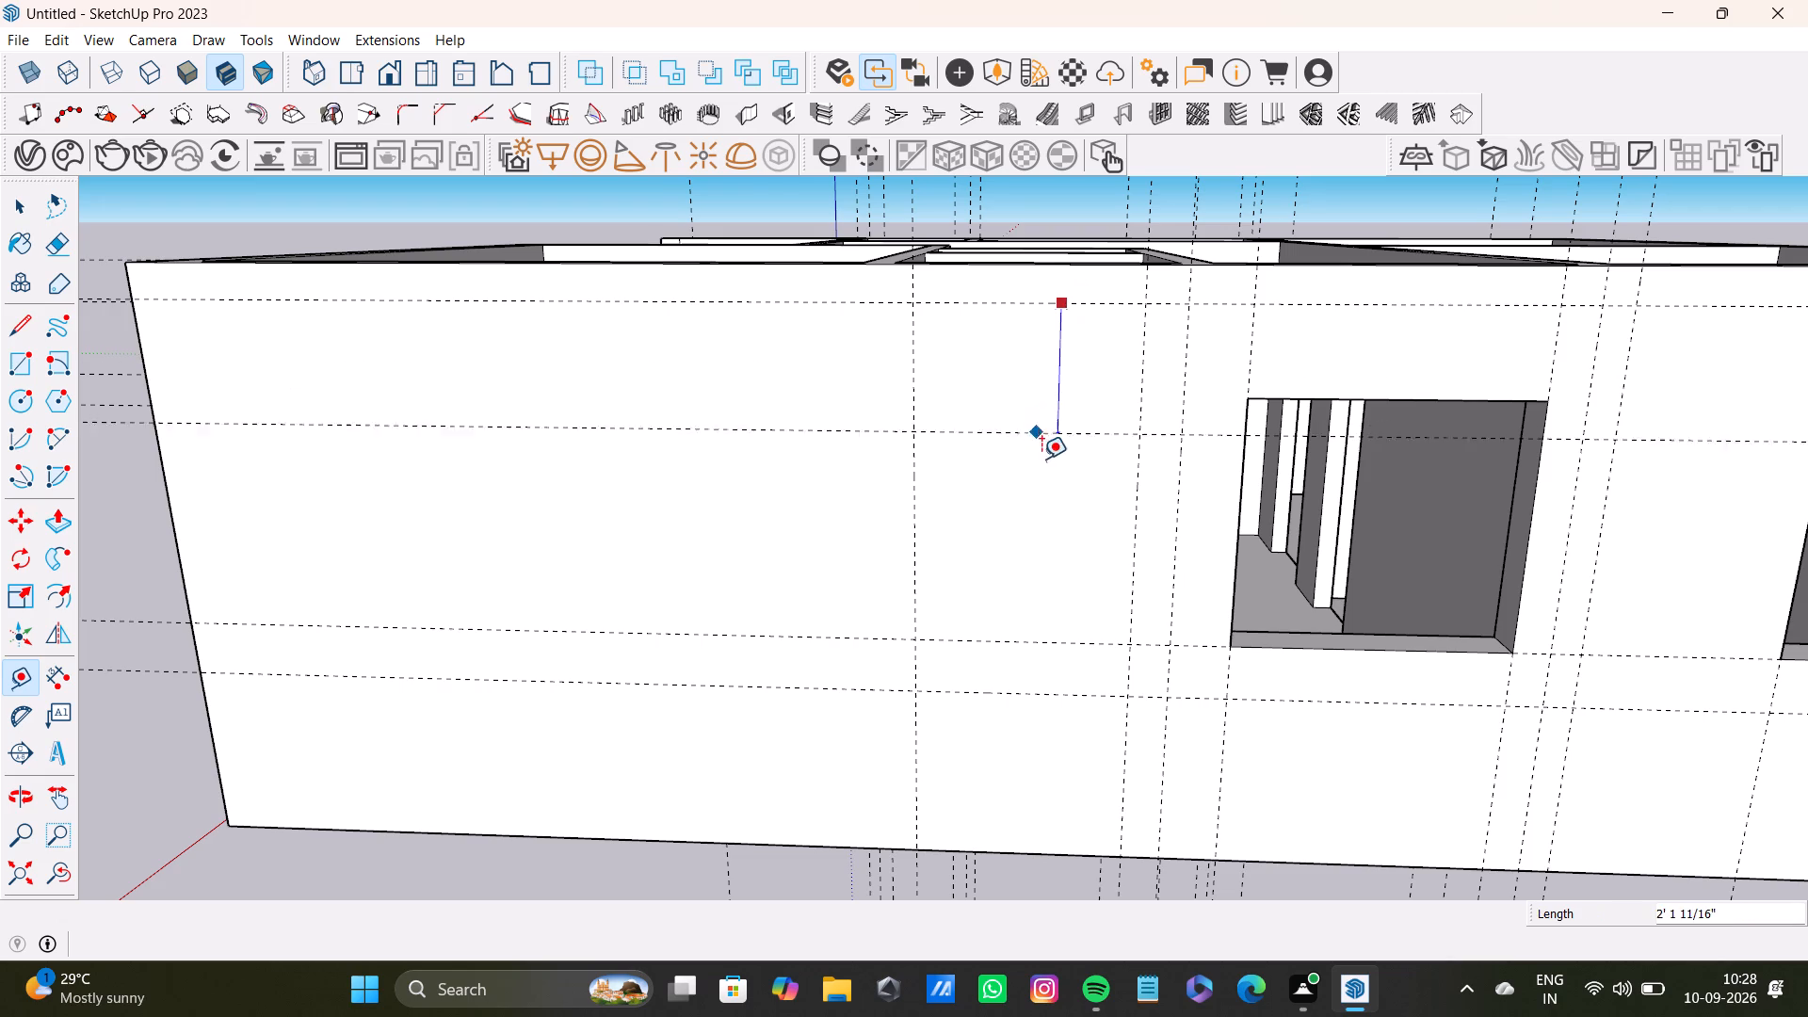
pyautogui.click(1068, 444)
# Draw a window rectangle about 3'5" by 2'2" between the small room's vertical guides and the top and lower guides.
pyautogui.scroll(-4, 978, 486)
pyautogui.moveTo(980, 505); pyautogui.dragTo(1021, 719, button='middle')
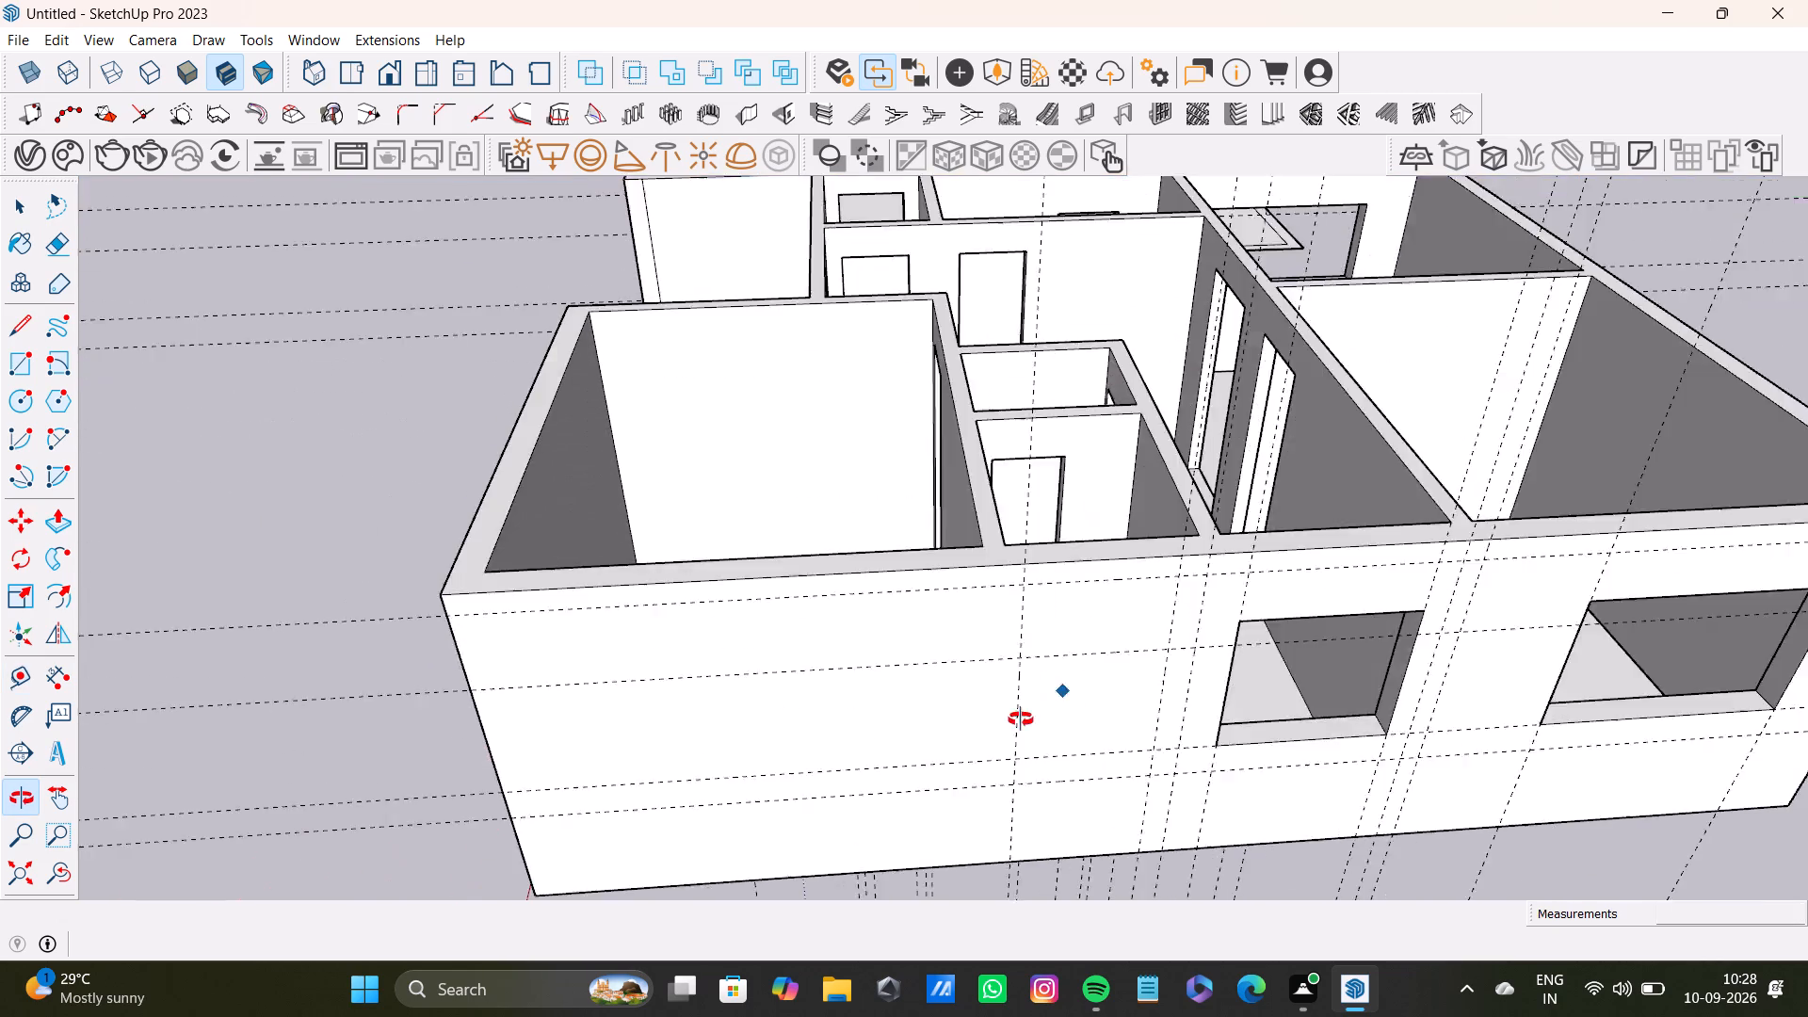
pyautogui.moveTo(1021, 719); pyautogui.dragTo(969, 575, button='middle')
pyautogui.press('space')
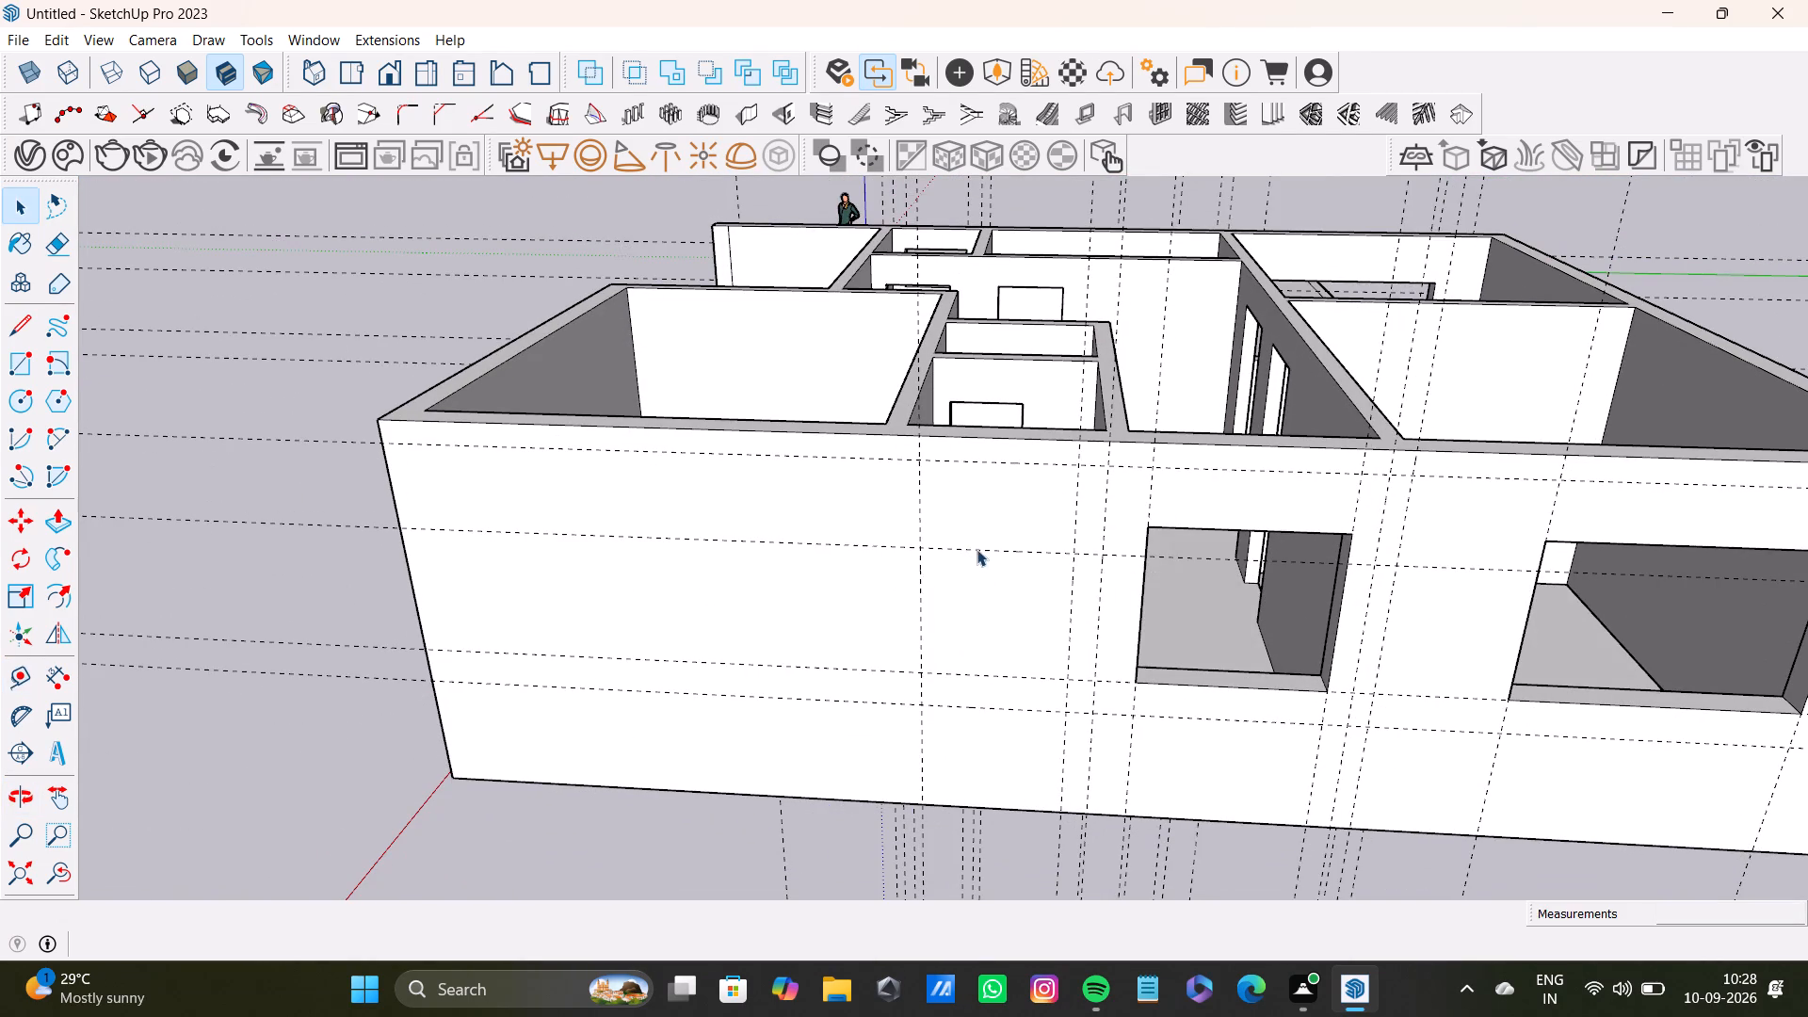
pyautogui.press('r')
pyautogui.scroll(7, 951, 486)
pyautogui.click(894, 443)
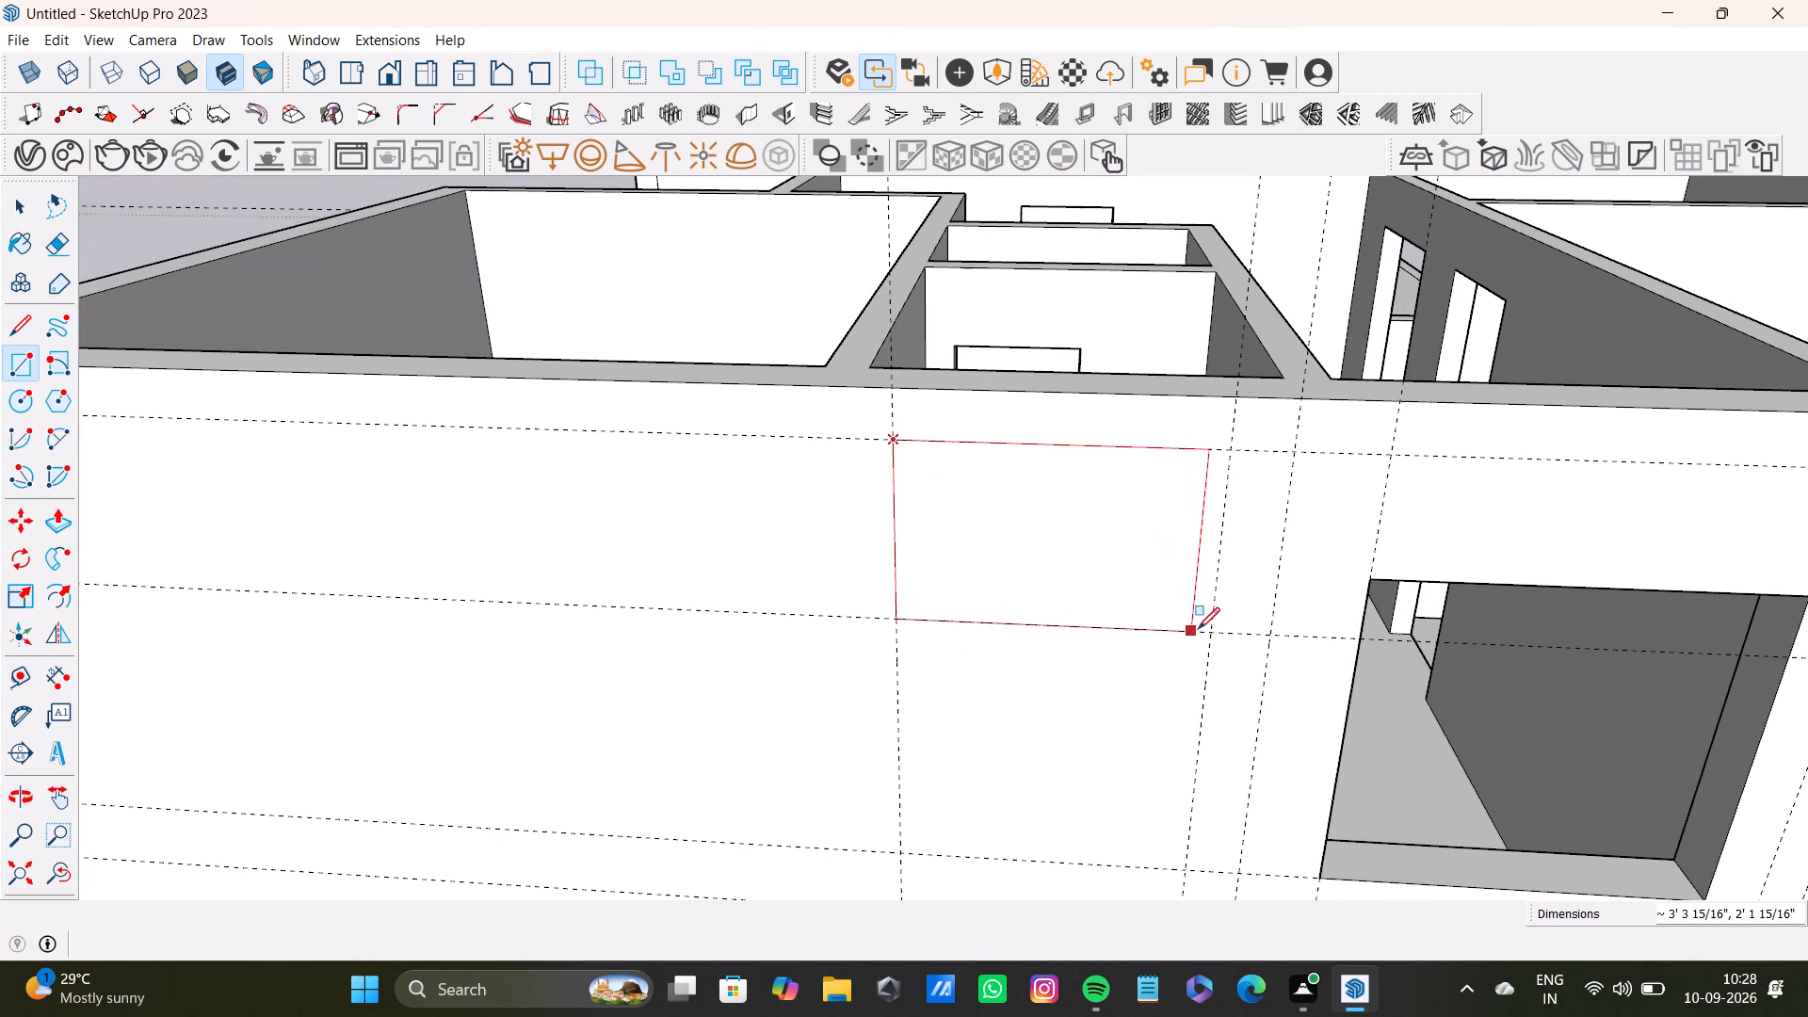
pyautogui.click(1209, 633)
pyautogui.press('space')
# Push the small room's window rectangle 9" through the outer wall to cut the opening.
pyautogui.scroll(-4, 1107, 556)
pyautogui.moveTo(1097, 555); pyautogui.dragTo(1087, 557, button='middle')
pyautogui.moveTo(1122, 542); pyautogui.dragTo(1036, 593, button='middle')
pyautogui.click(978, 608)
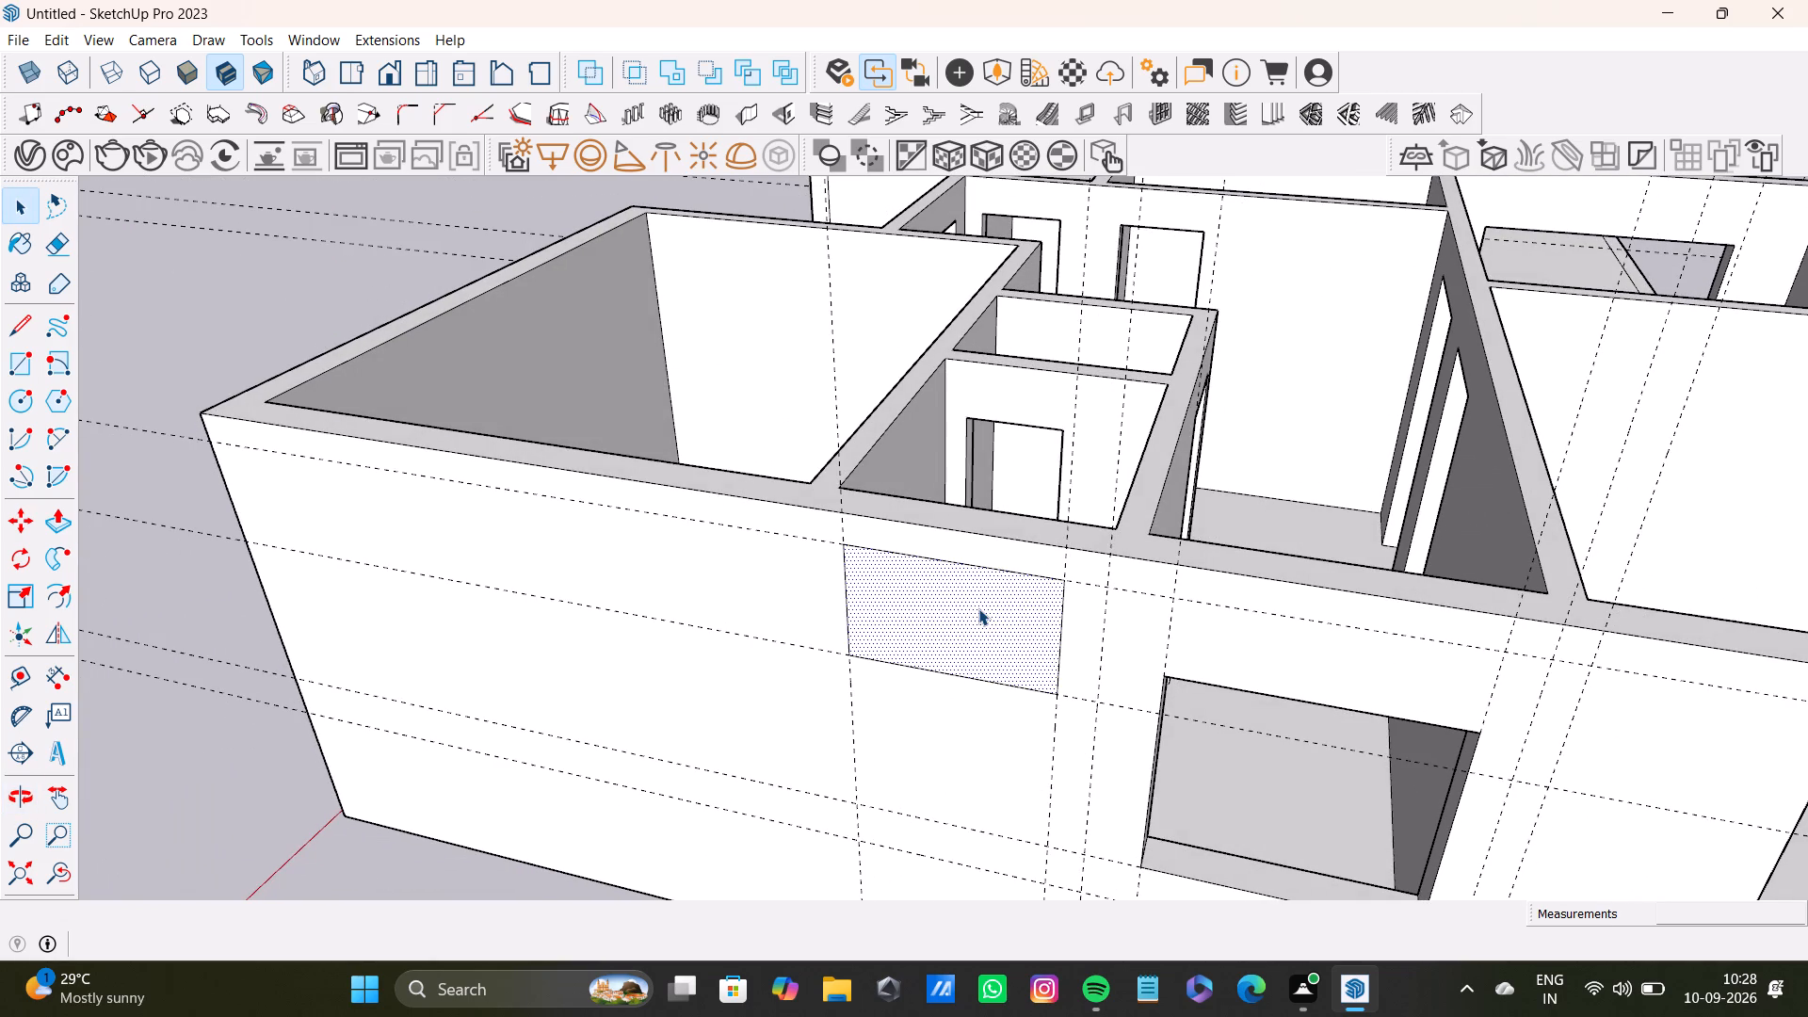
pyautogui.press('p')
pyautogui.click(980, 607)
pyautogui.click(1047, 514)
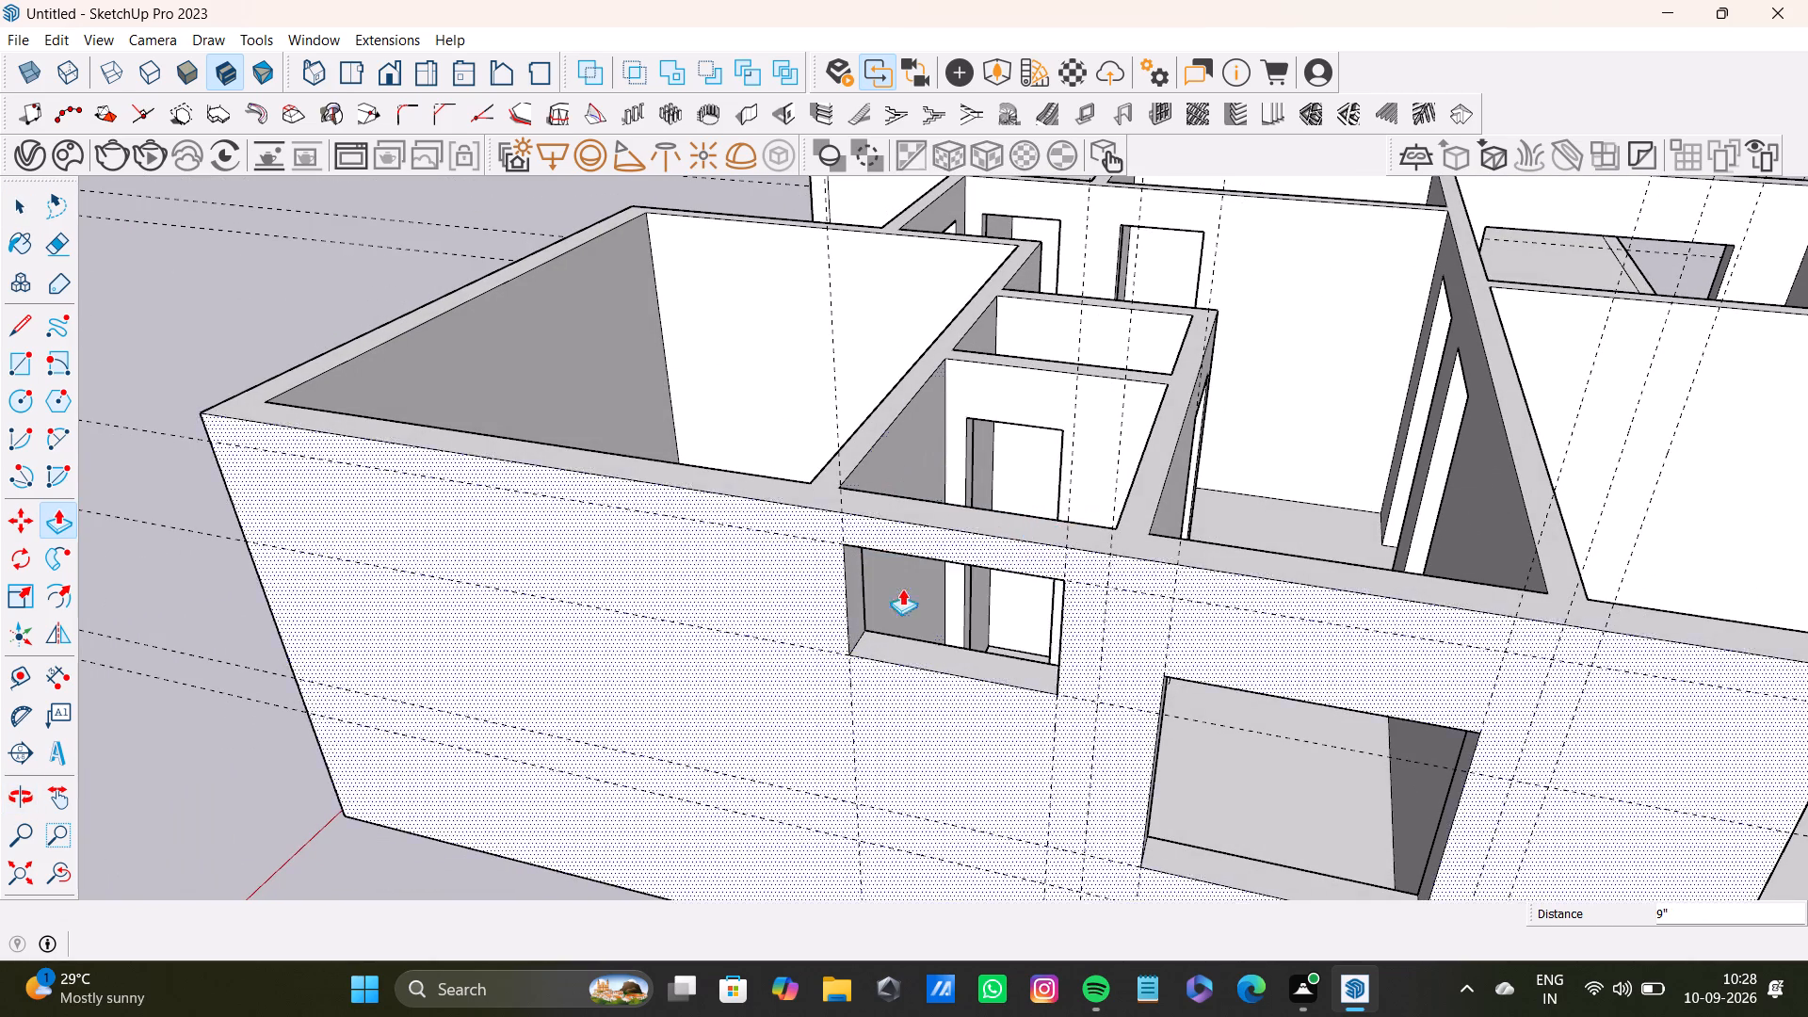
# Place vertical guides on the blank end wall beside the open porch, about 3'9" from its outer corner and 3' from its porch-side edge.
pyautogui.scroll(-5, 892, 592)
pyautogui.moveTo(783, 644); pyautogui.dragTo(1390, 517, button='middle')
pyautogui.scroll(-5, 1140, 568)
pyautogui.moveTo(1019, 483); pyautogui.dragTo(1186, 606, button='middle')
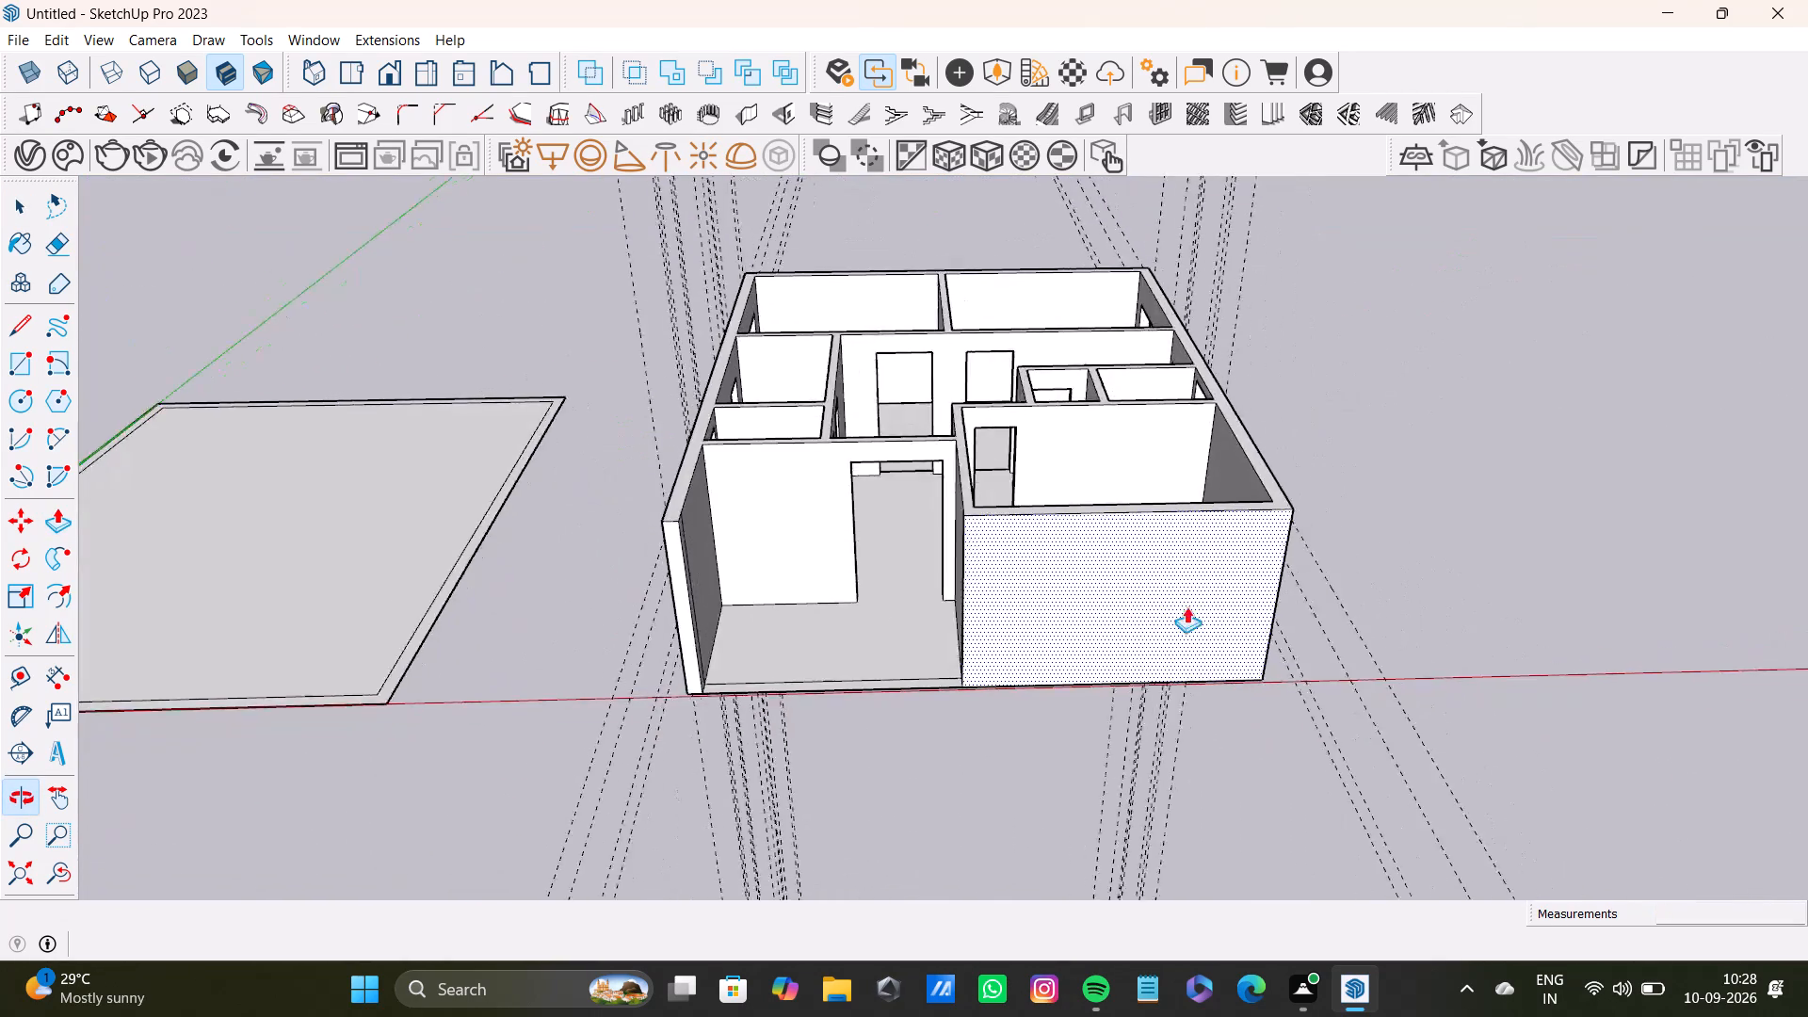
pyautogui.moveTo(1186, 606); pyautogui.dragTo(1192, 605, button='middle')
pyautogui.scroll(7, 1102, 579)
pyautogui.moveTo(1064, 524); pyautogui.dragTo(998, 491, button='middle')
pyautogui.scroll(3, 1215, 517)
pyautogui.moveTo(1216, 515); pyautogui.dragTo(1207, 483, button='middle')
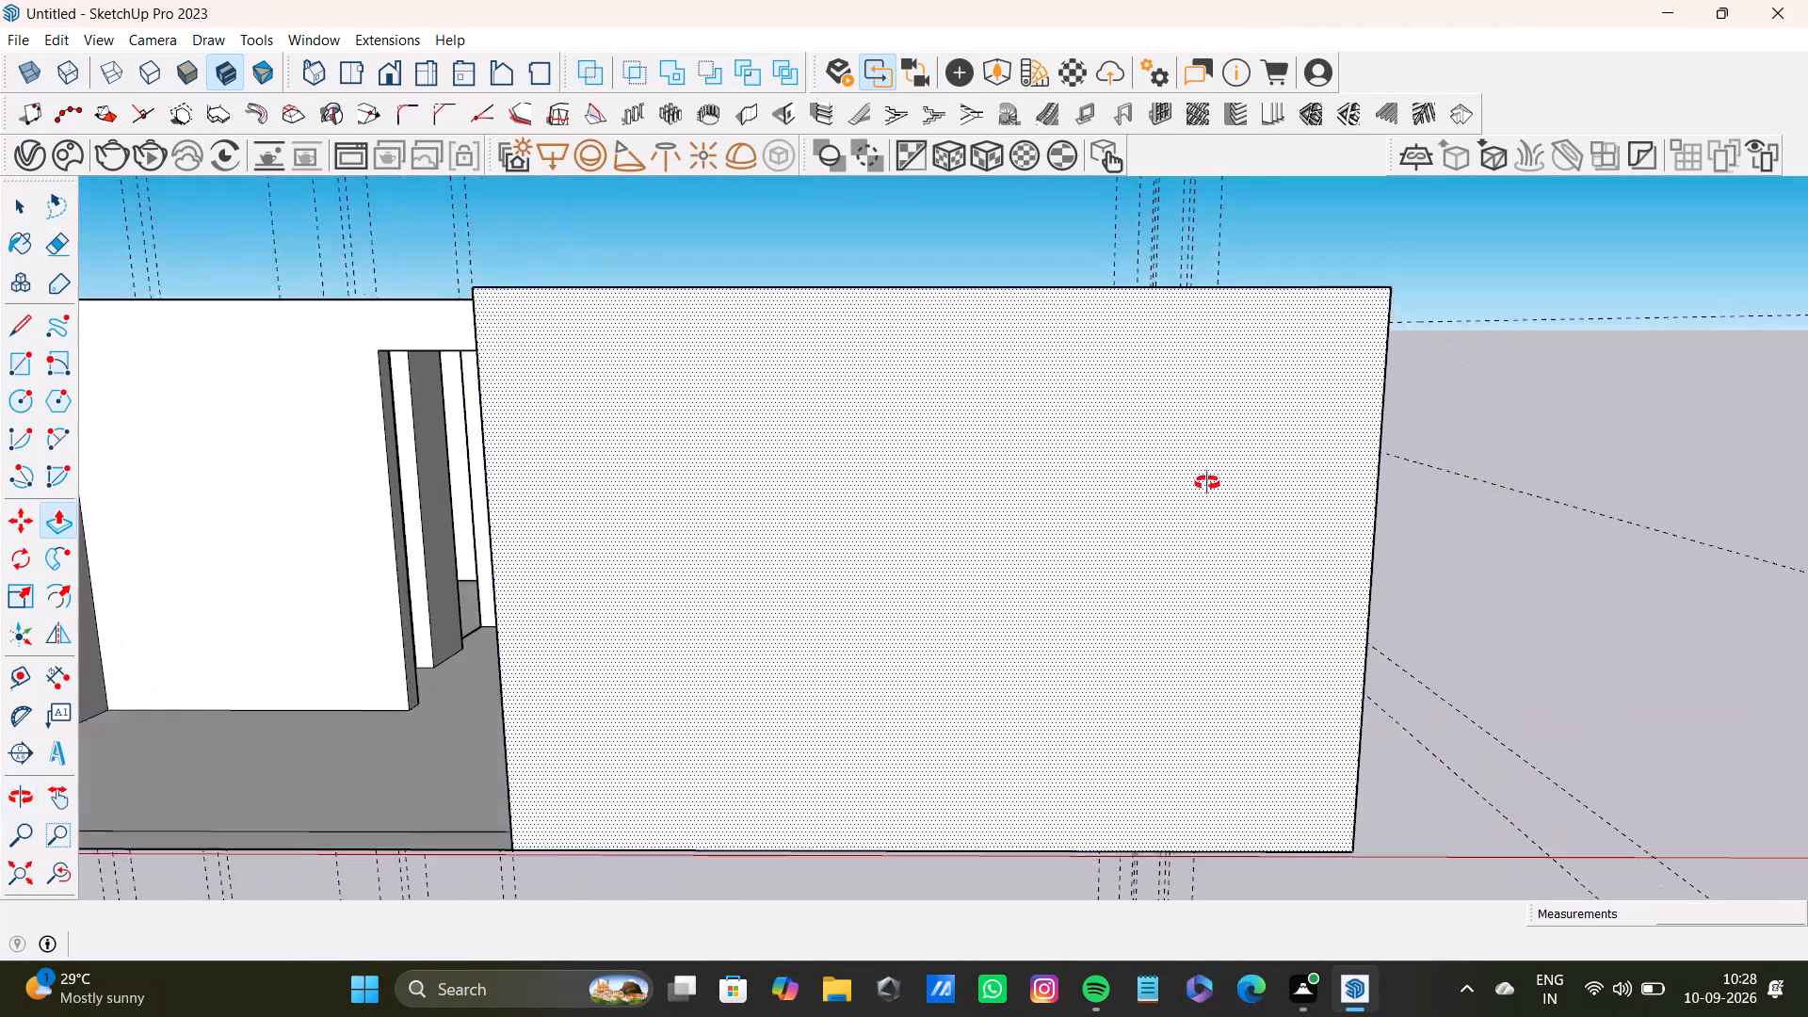
pyautogui.moveTo(1207, 483); pyautogui.dragTo(1206, 478, button='middle')
pyautogui.press('t')
pyautogui.scroll(3, 1421, 535)
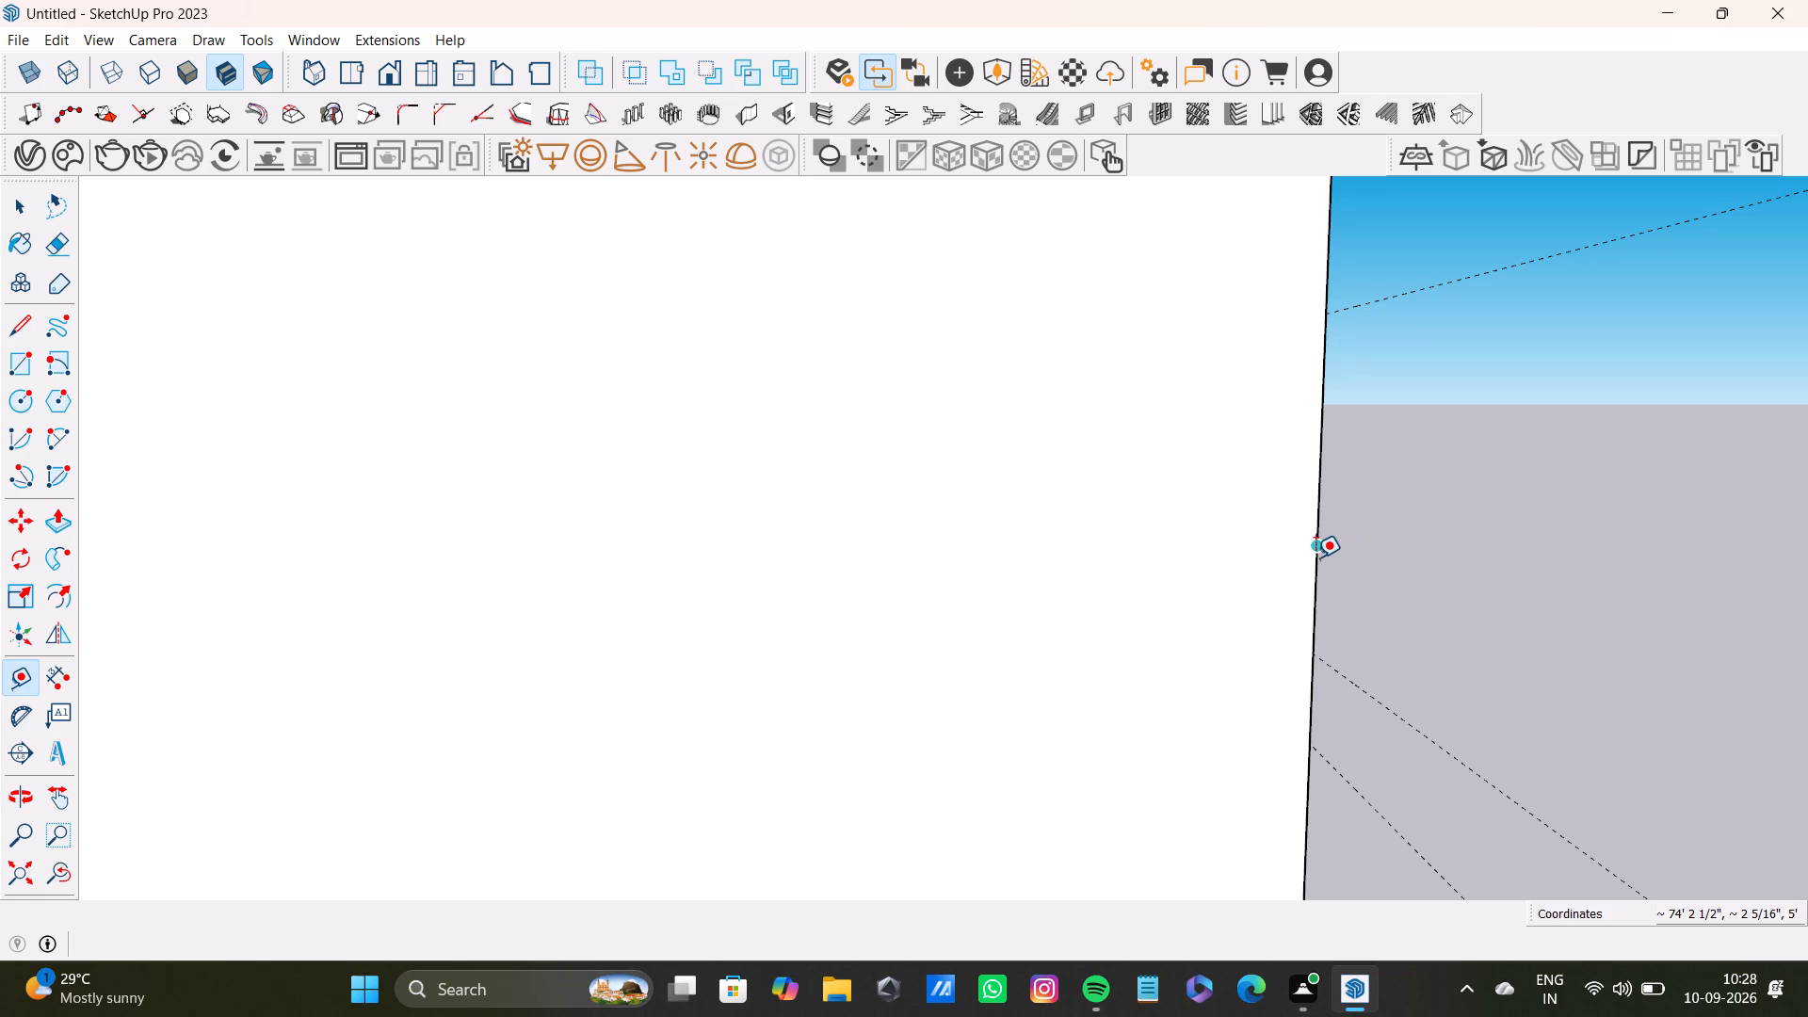
pyautogui.click(1315, 557)
pyautogui.scroll(-5, 889, 535)
pyautogui.keyDown('shift'); pyautogui.moveTo(896, 536); pyautogui.dragTo(1250, 541, button='middle'); pyautogui.keyUp('shift')
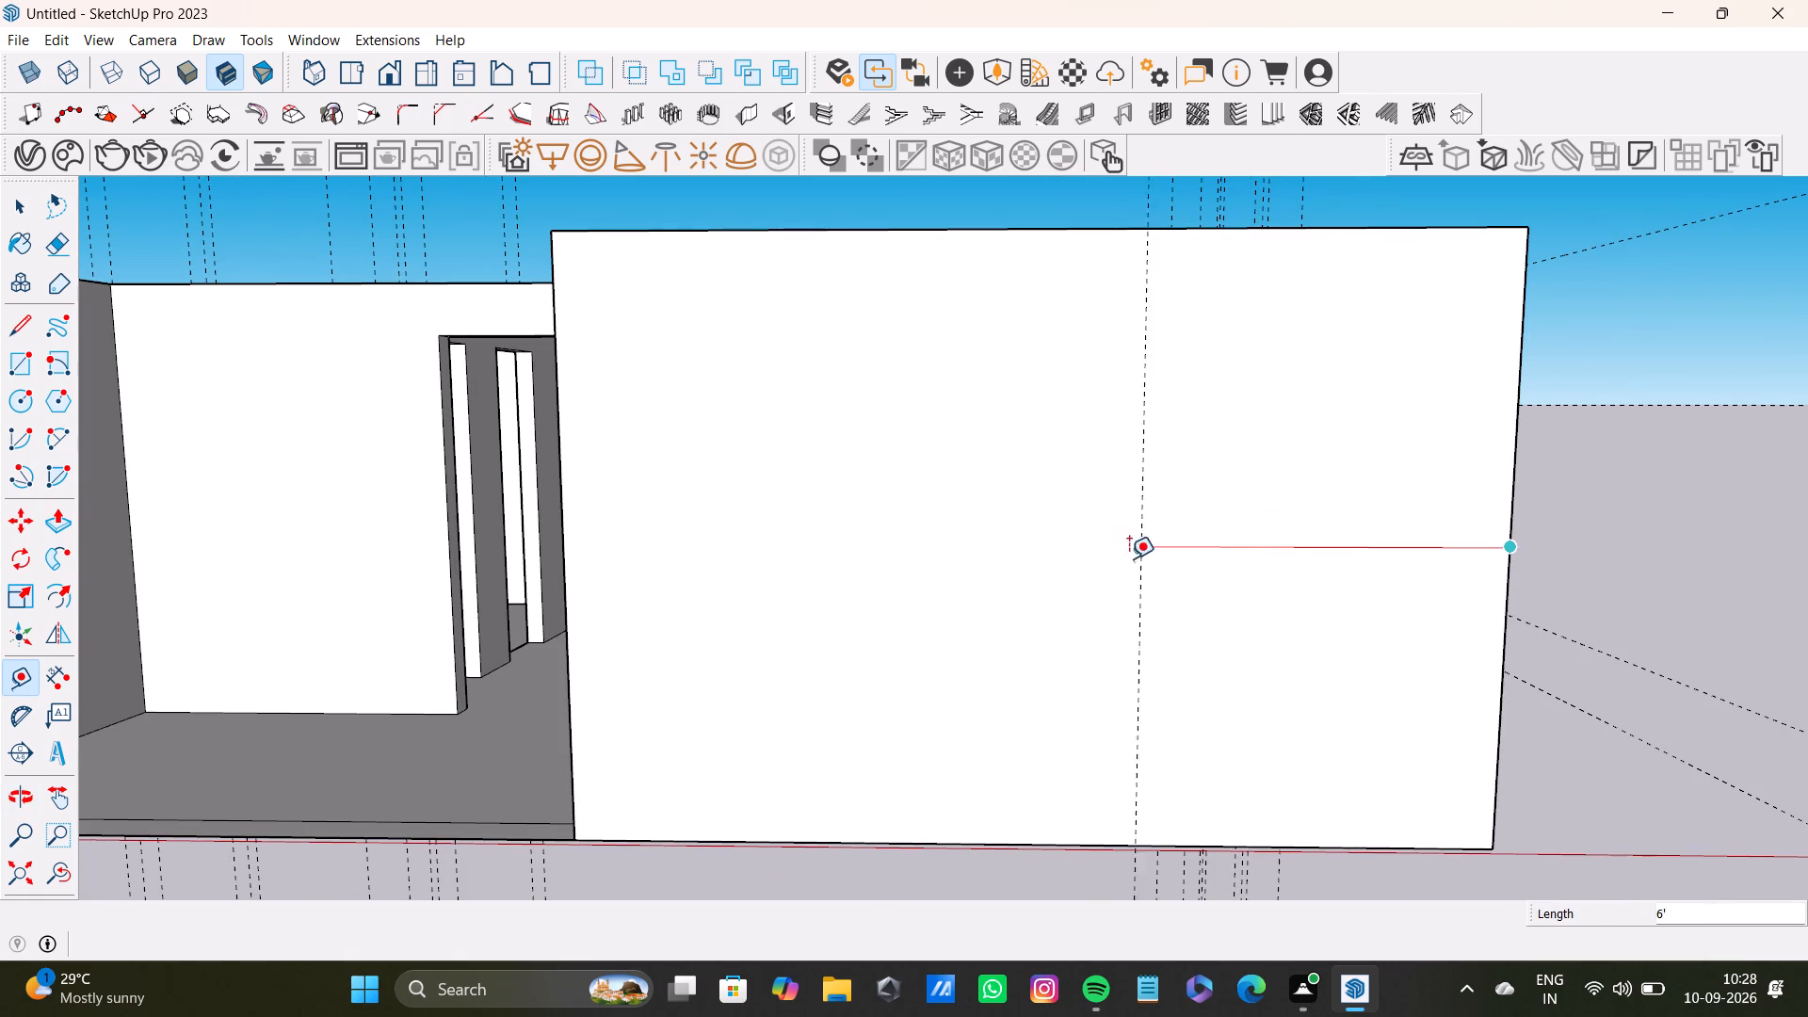
pyautogui.moveTo(1199, 555); pyautogui.dragTo(1164, 549, button='middle')
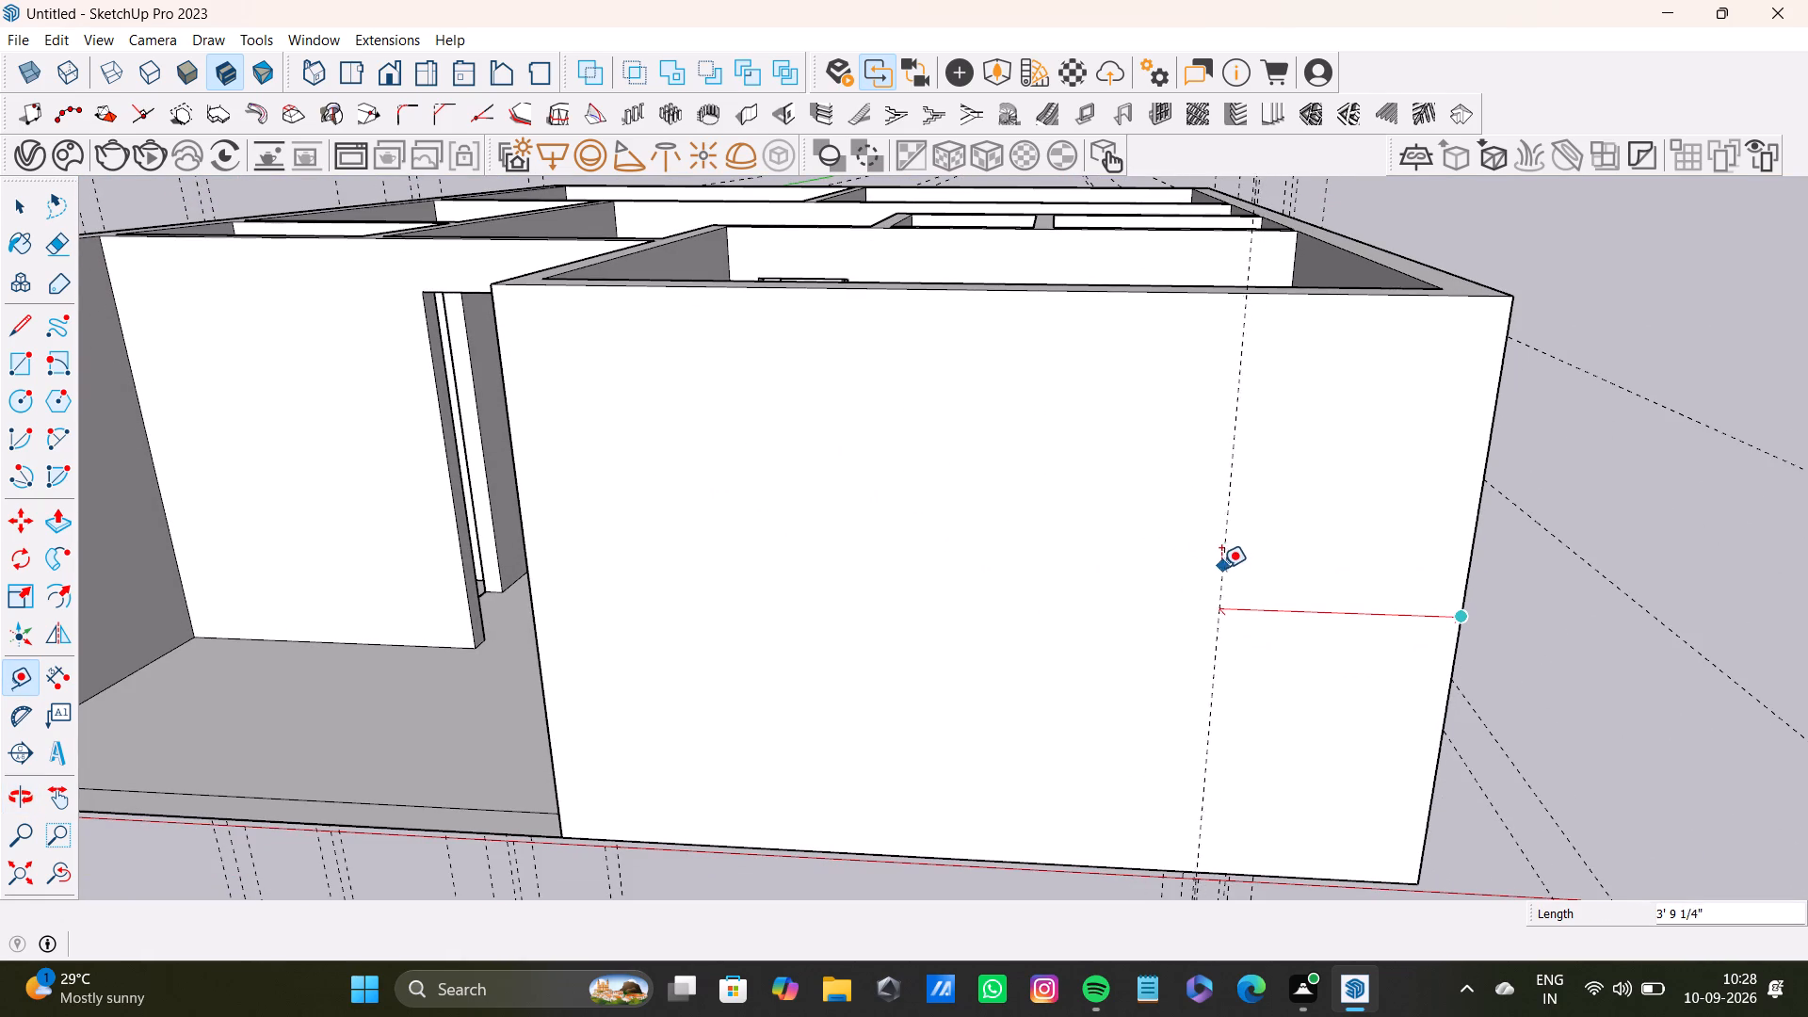
pyautogui.click(1219, 568)
pyautogui.moveTo(539, 674); pyautogui.dragTo(557, 670)
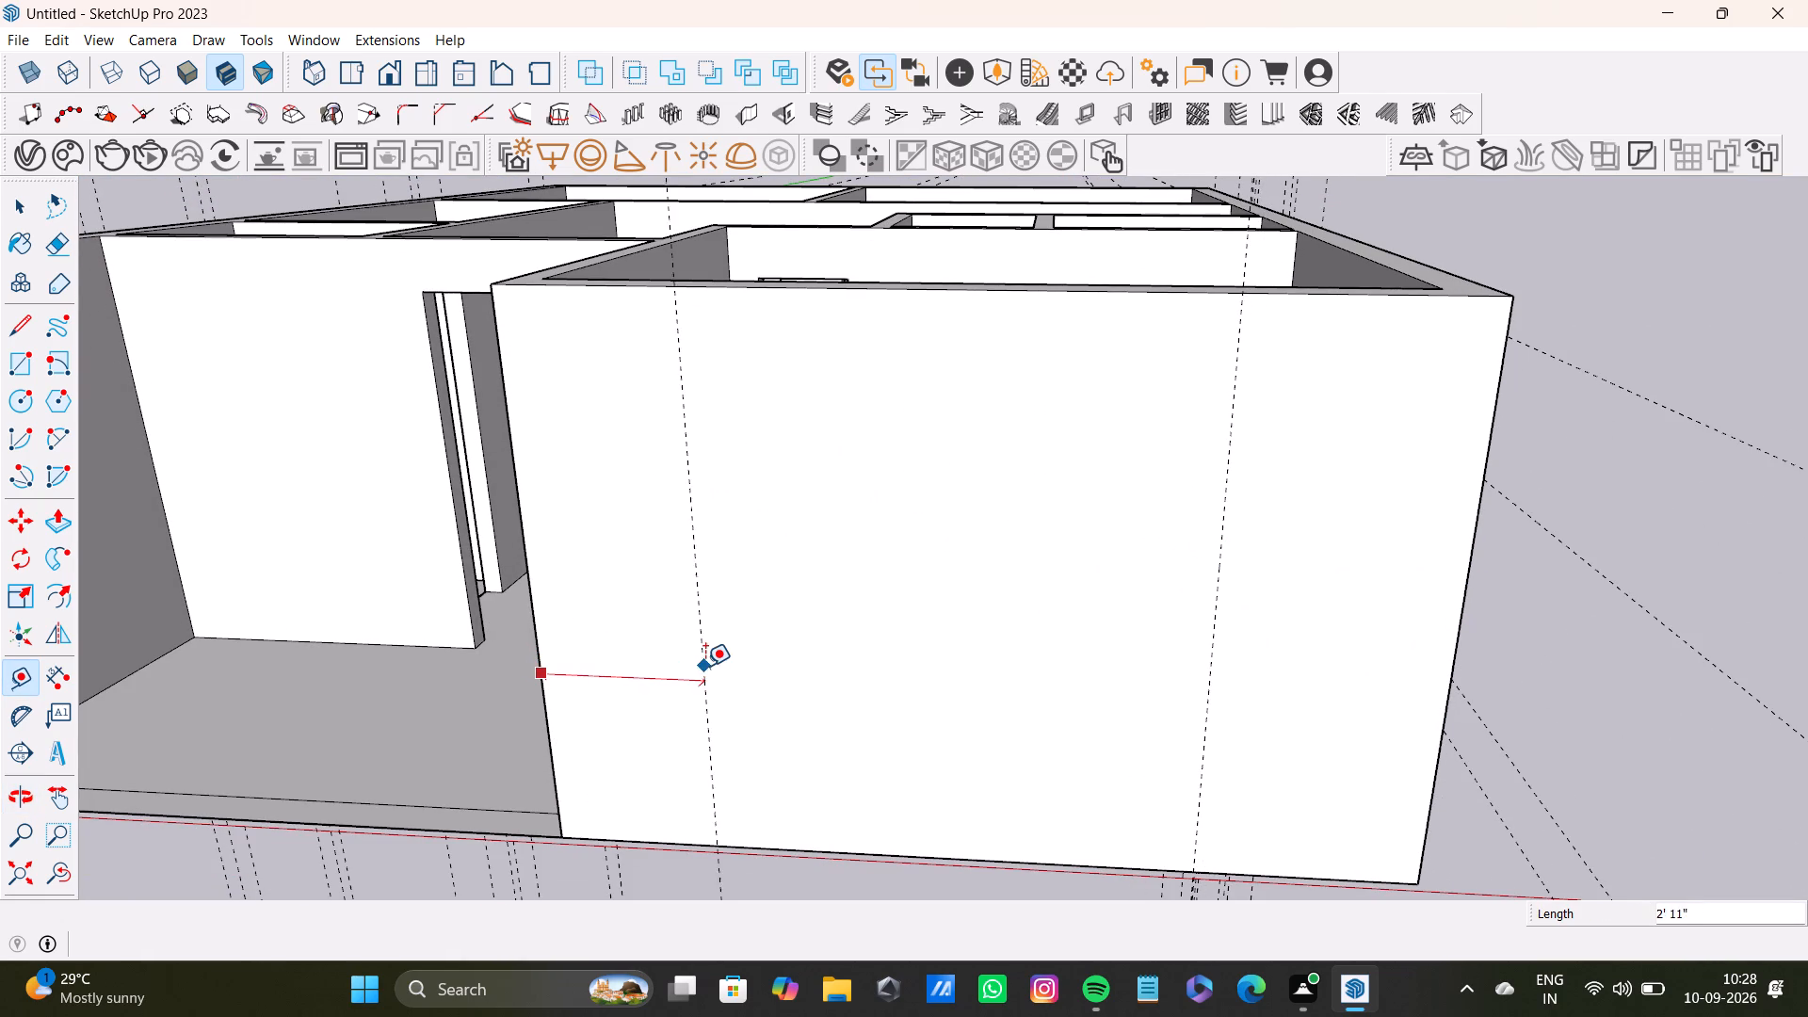
pyautogui.click(718, 666)
# Place a horizontal guide 2' below the top edge of the end wall beside the porch.
pyautogui.click(932, 288)
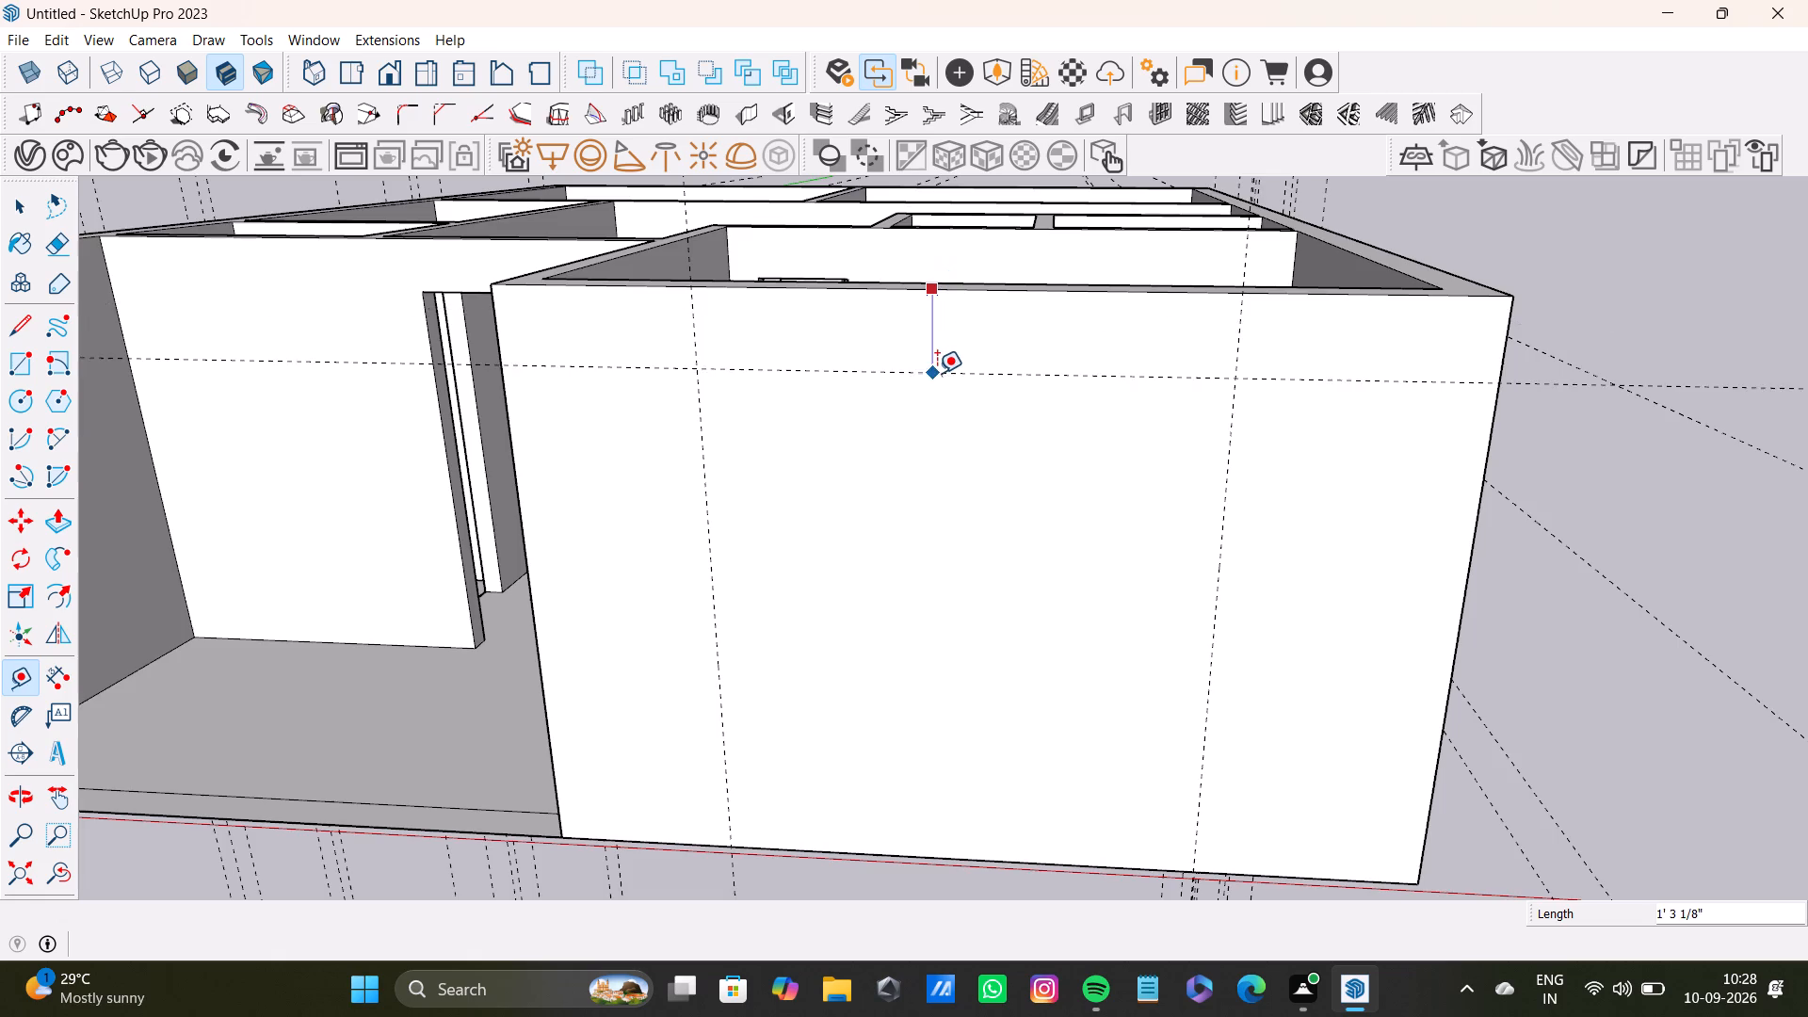
pyautogui.moveTo(937, 372); pyautogui.dragTo(946, 337, button='middle')
pyautogui.press('2')
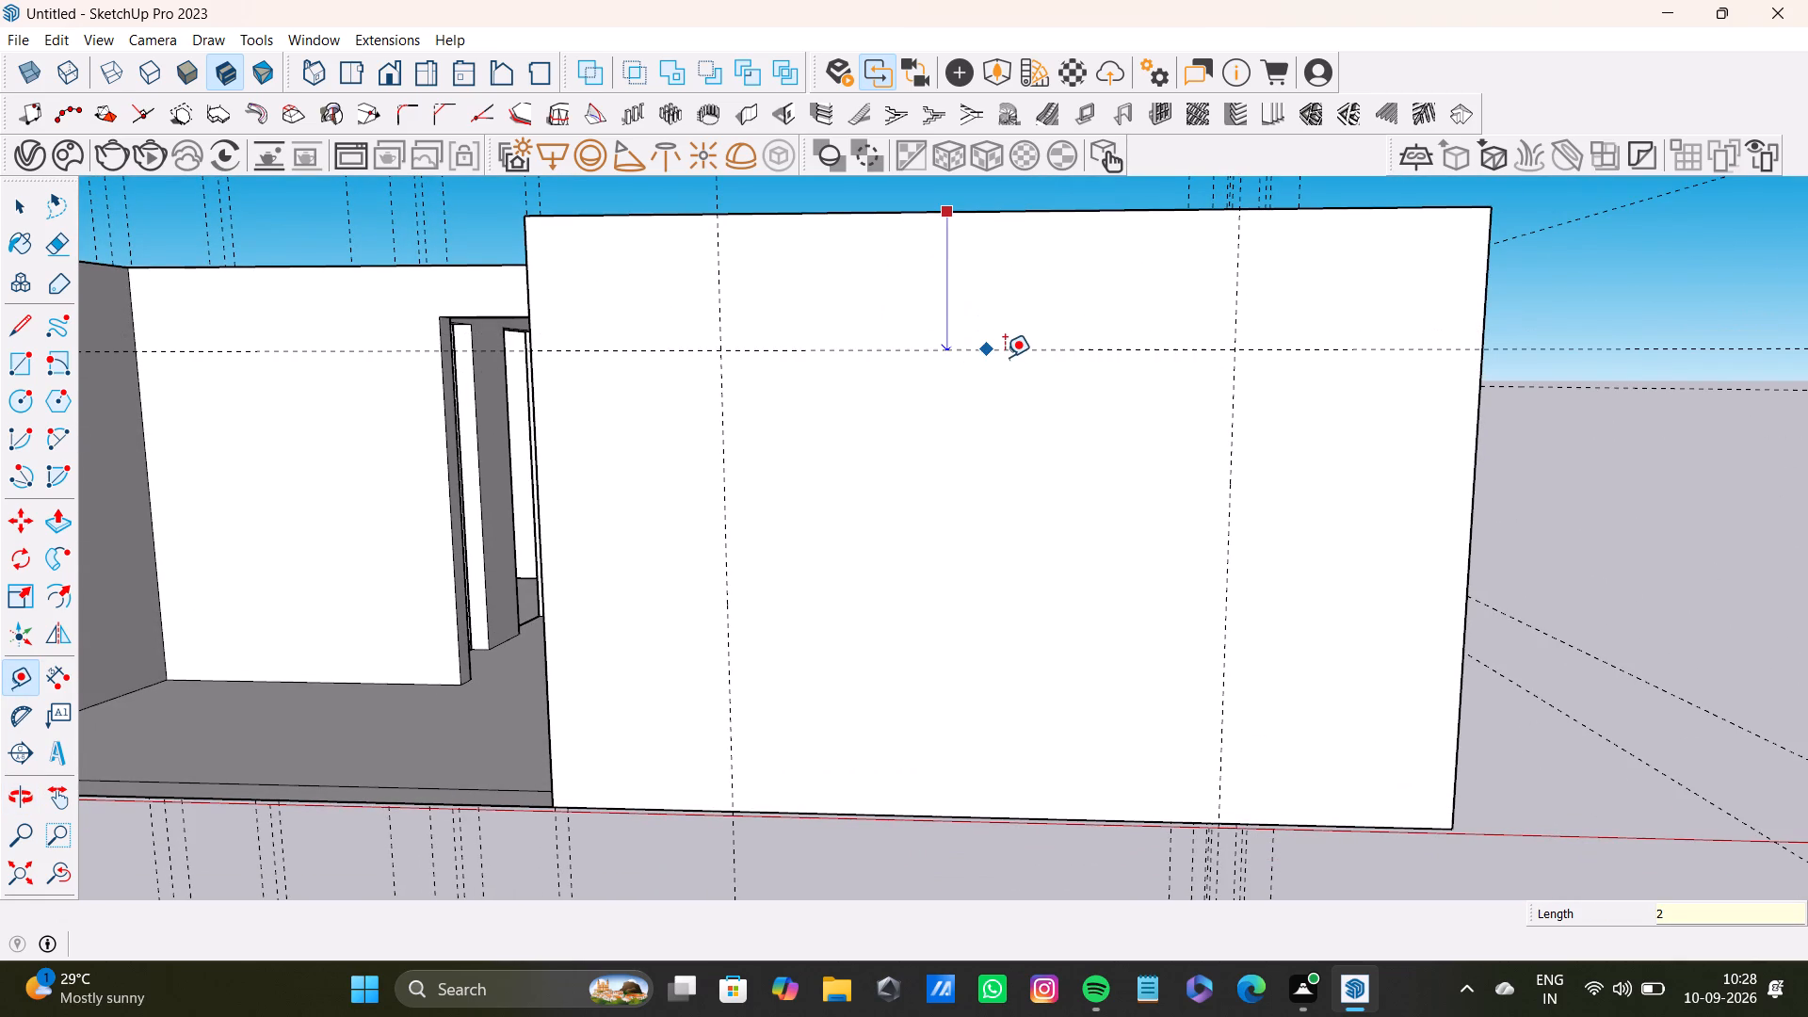
pyautogui.press("'")
pyautogui.press('Return')
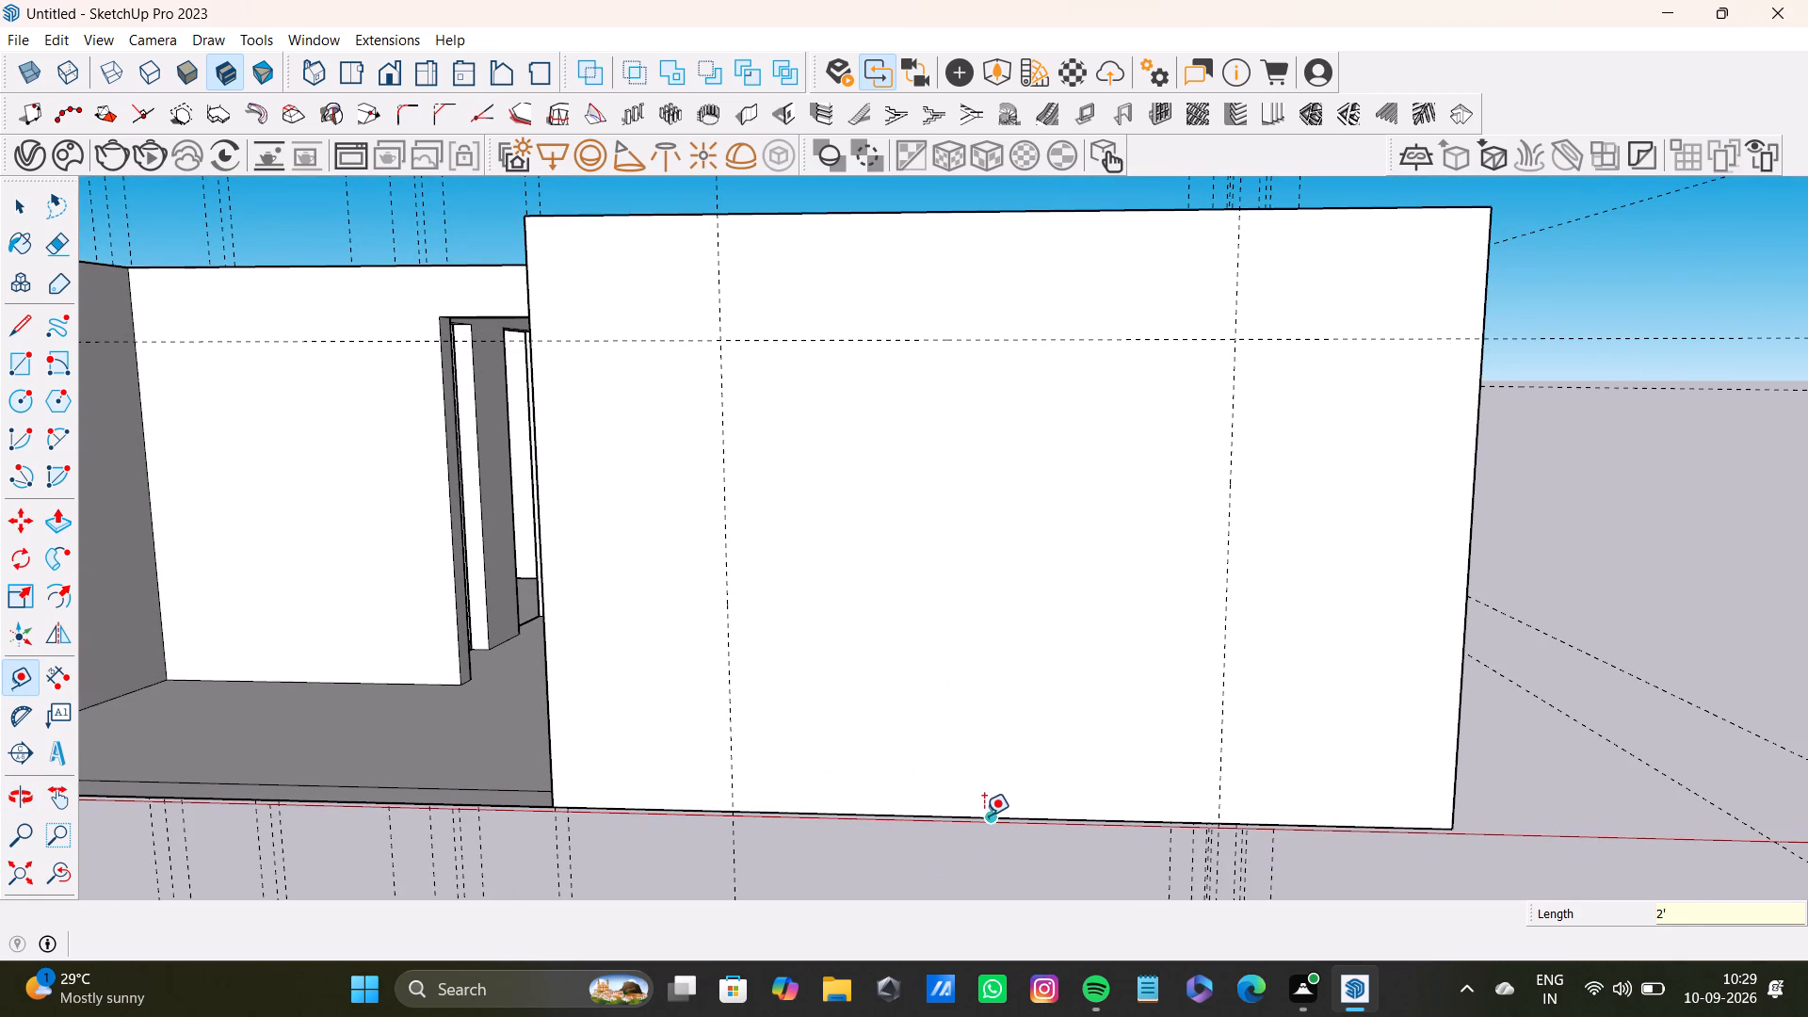
# Place a horizontal guide 3' above the end wall's base and another about 1' 13/16" higher.
pyautogui.click(984, 815)
pyautogui.write("3'")
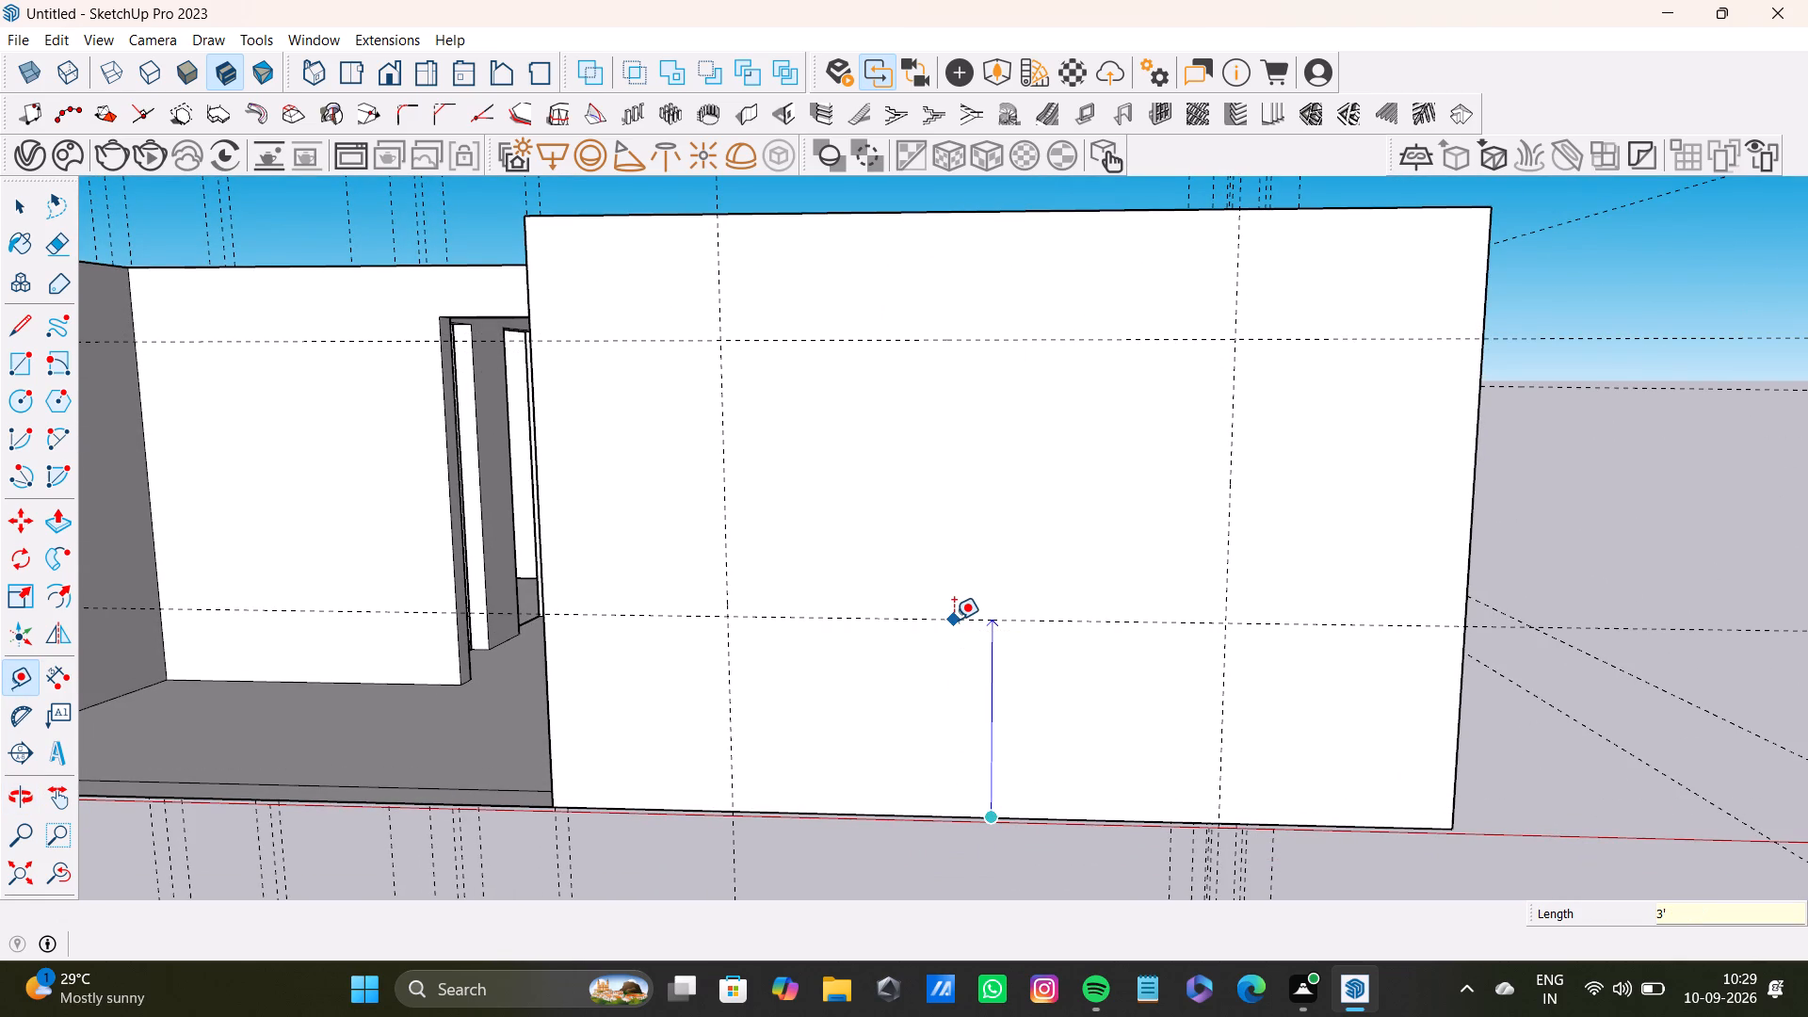
pyautogui.press('Return')
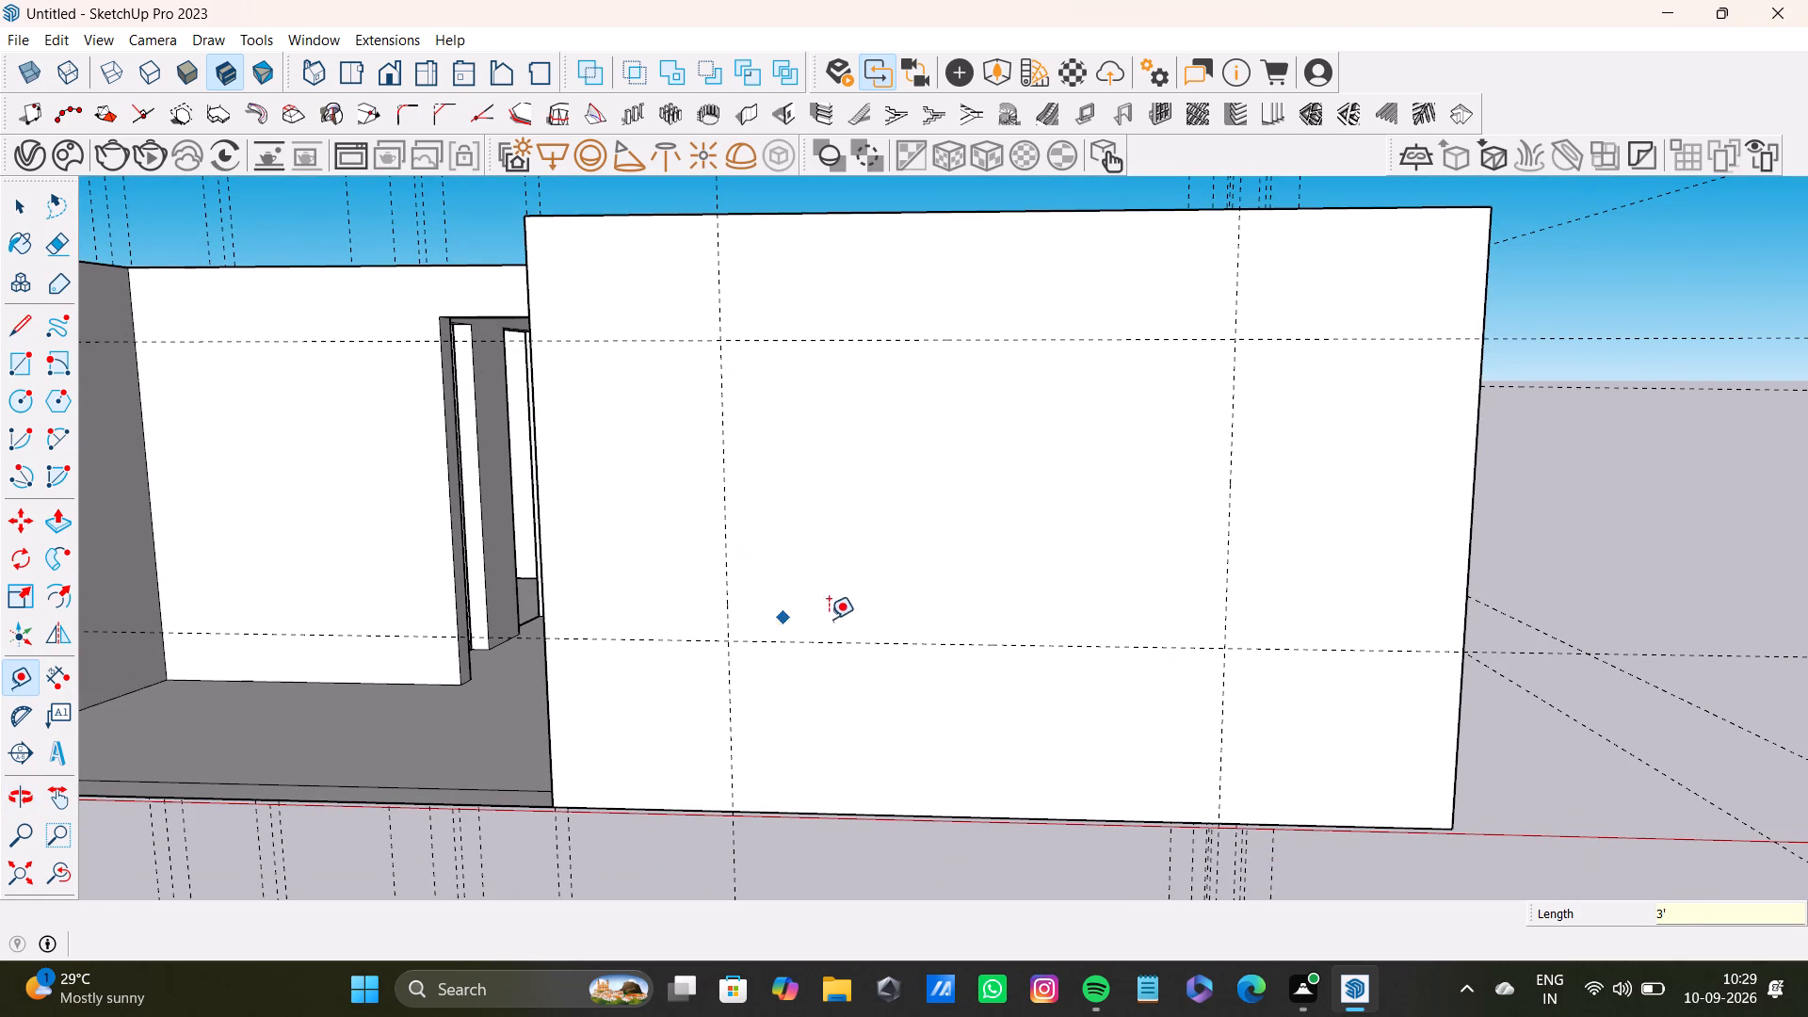
pyautogui.click(891, 642)
pyautogui.click(927, 581)
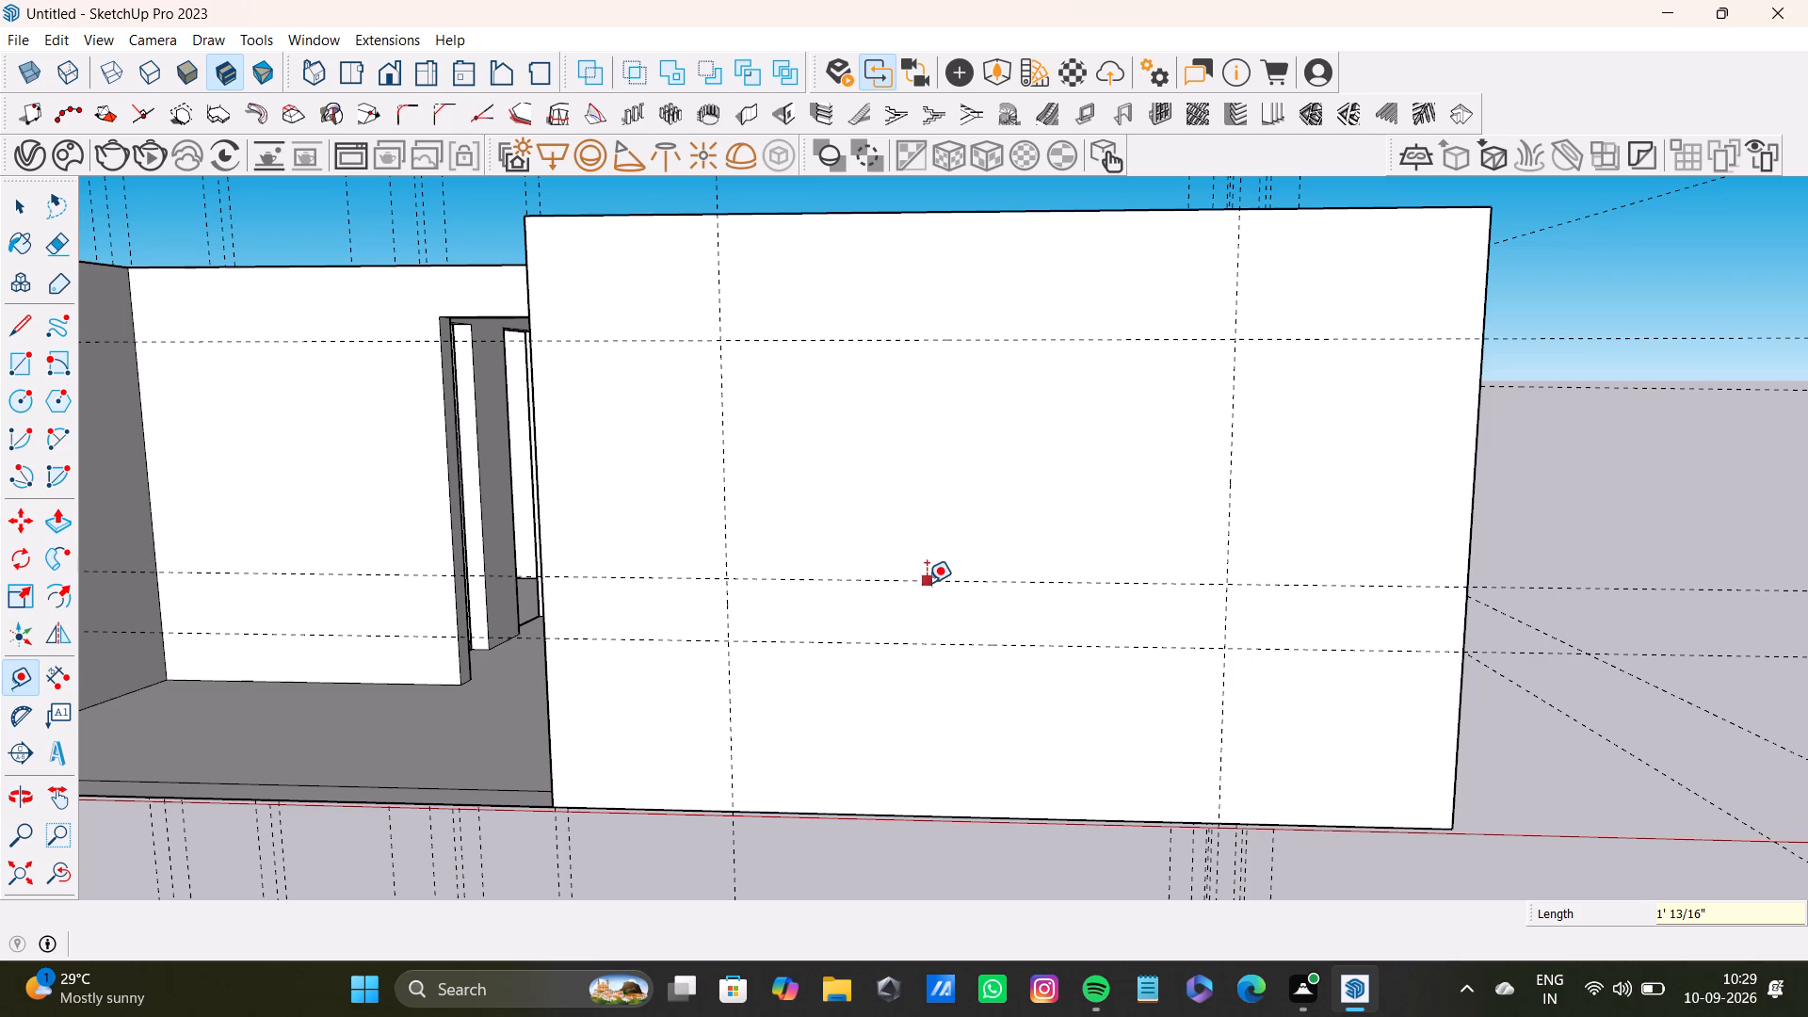
# Place two vertical guides on the end wall, offset inward about 3 5/8" from the porch-side guide and 4 5/16" from the outer-corner guide.
pyautogui.click(723, 556)
pyautogui.click(744, 558)
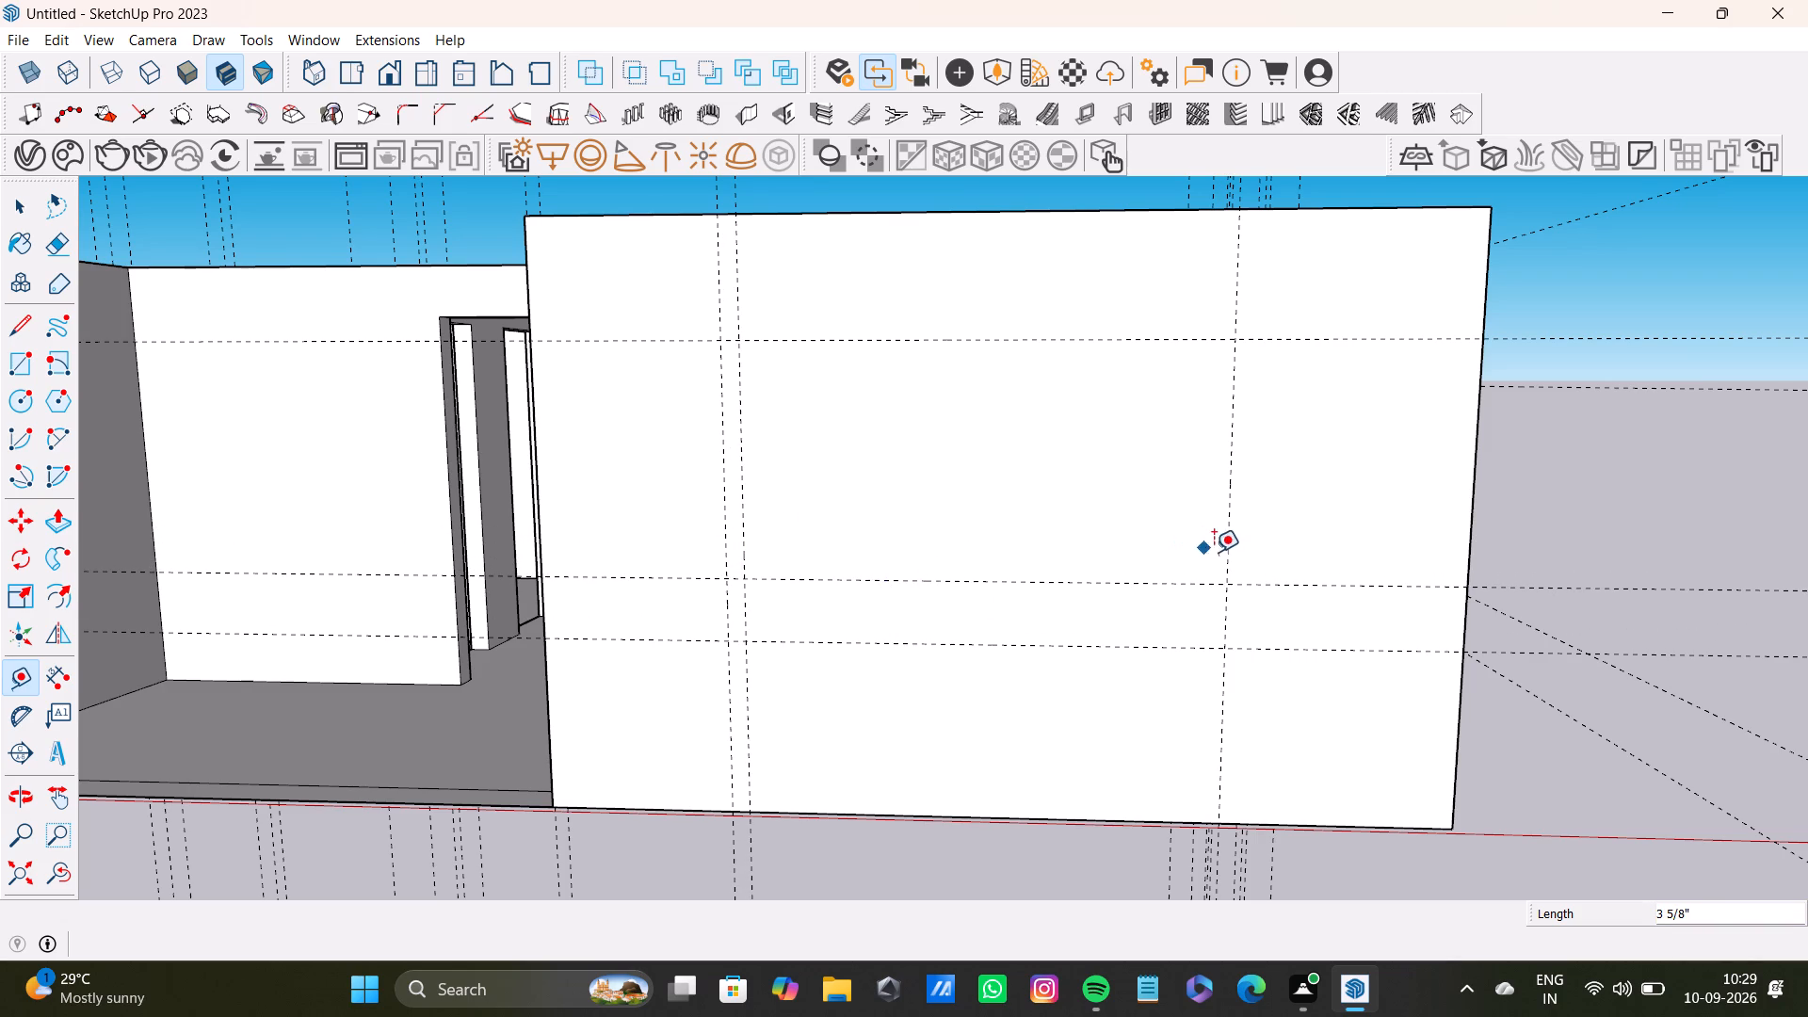
pyautogui.click(1227, 559)
pyautogui.click(1205, 555)
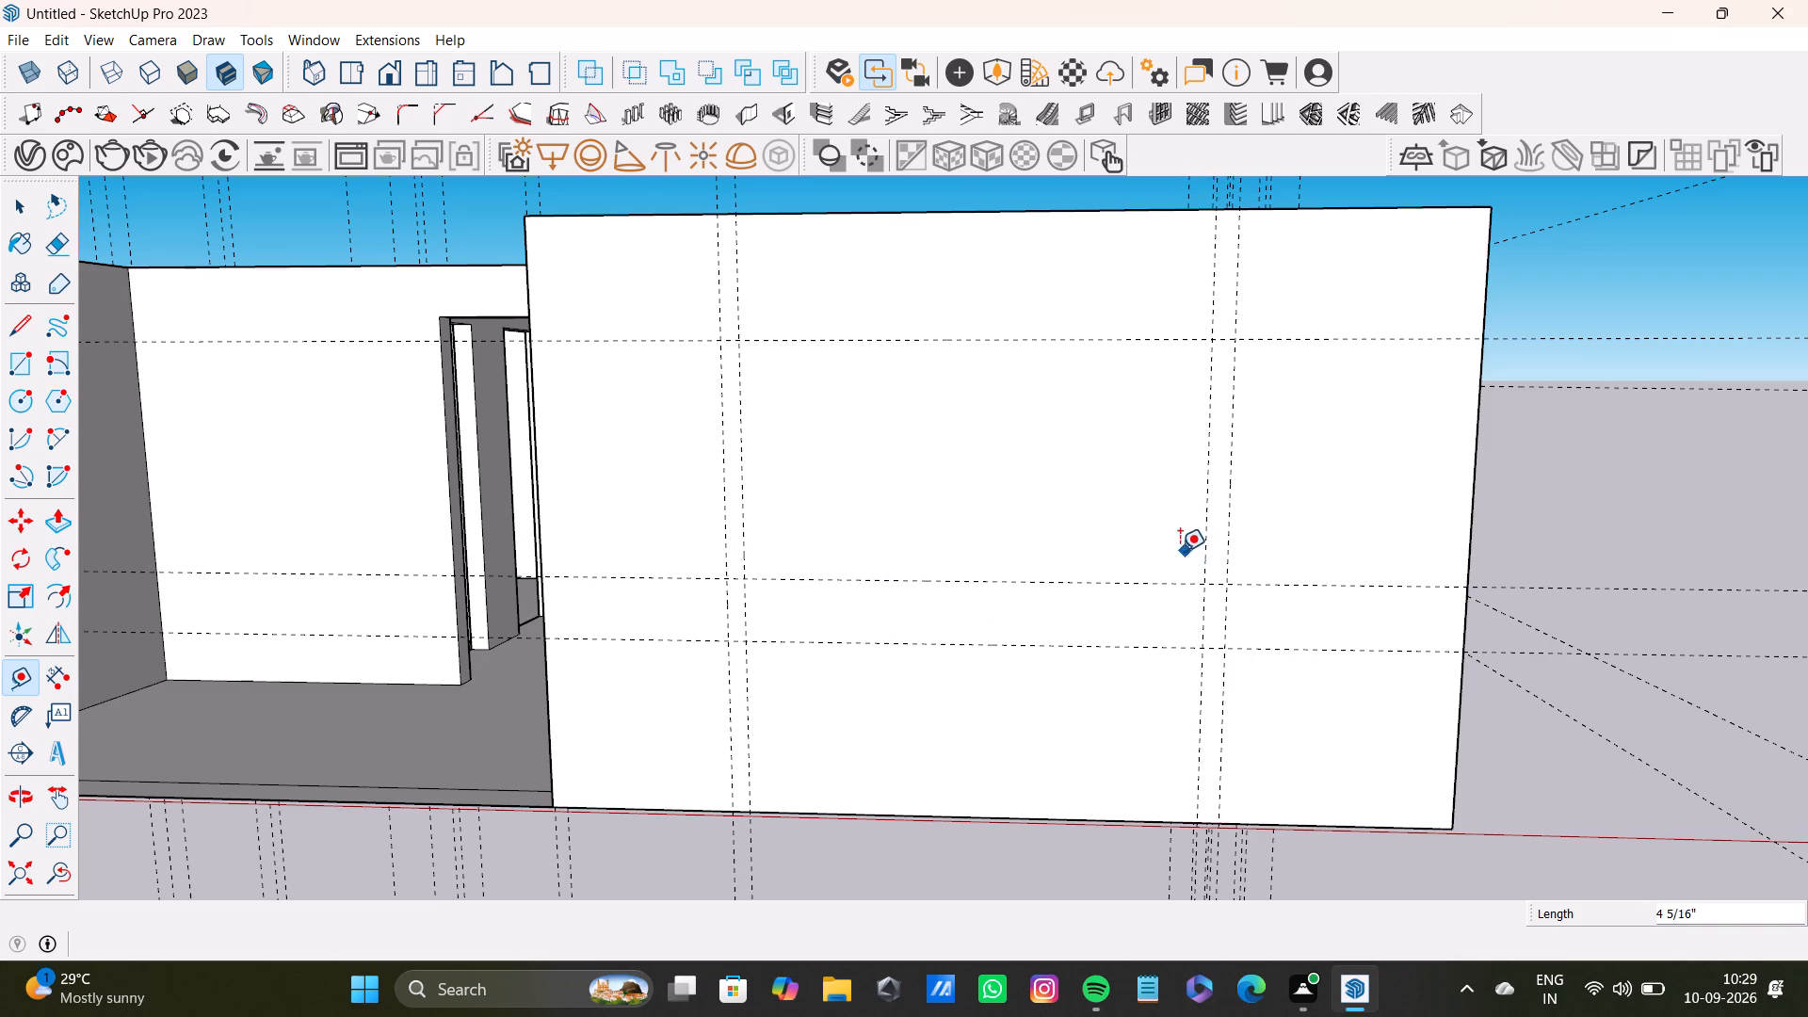
# Draw the window rectangle on the end wall between the two inner vertical guides, from the head guide to the upper sill guide.
pyautogui.press('r')
pyautogui.scroll(2, 763, 344)
pyautogui.click(736, 339)
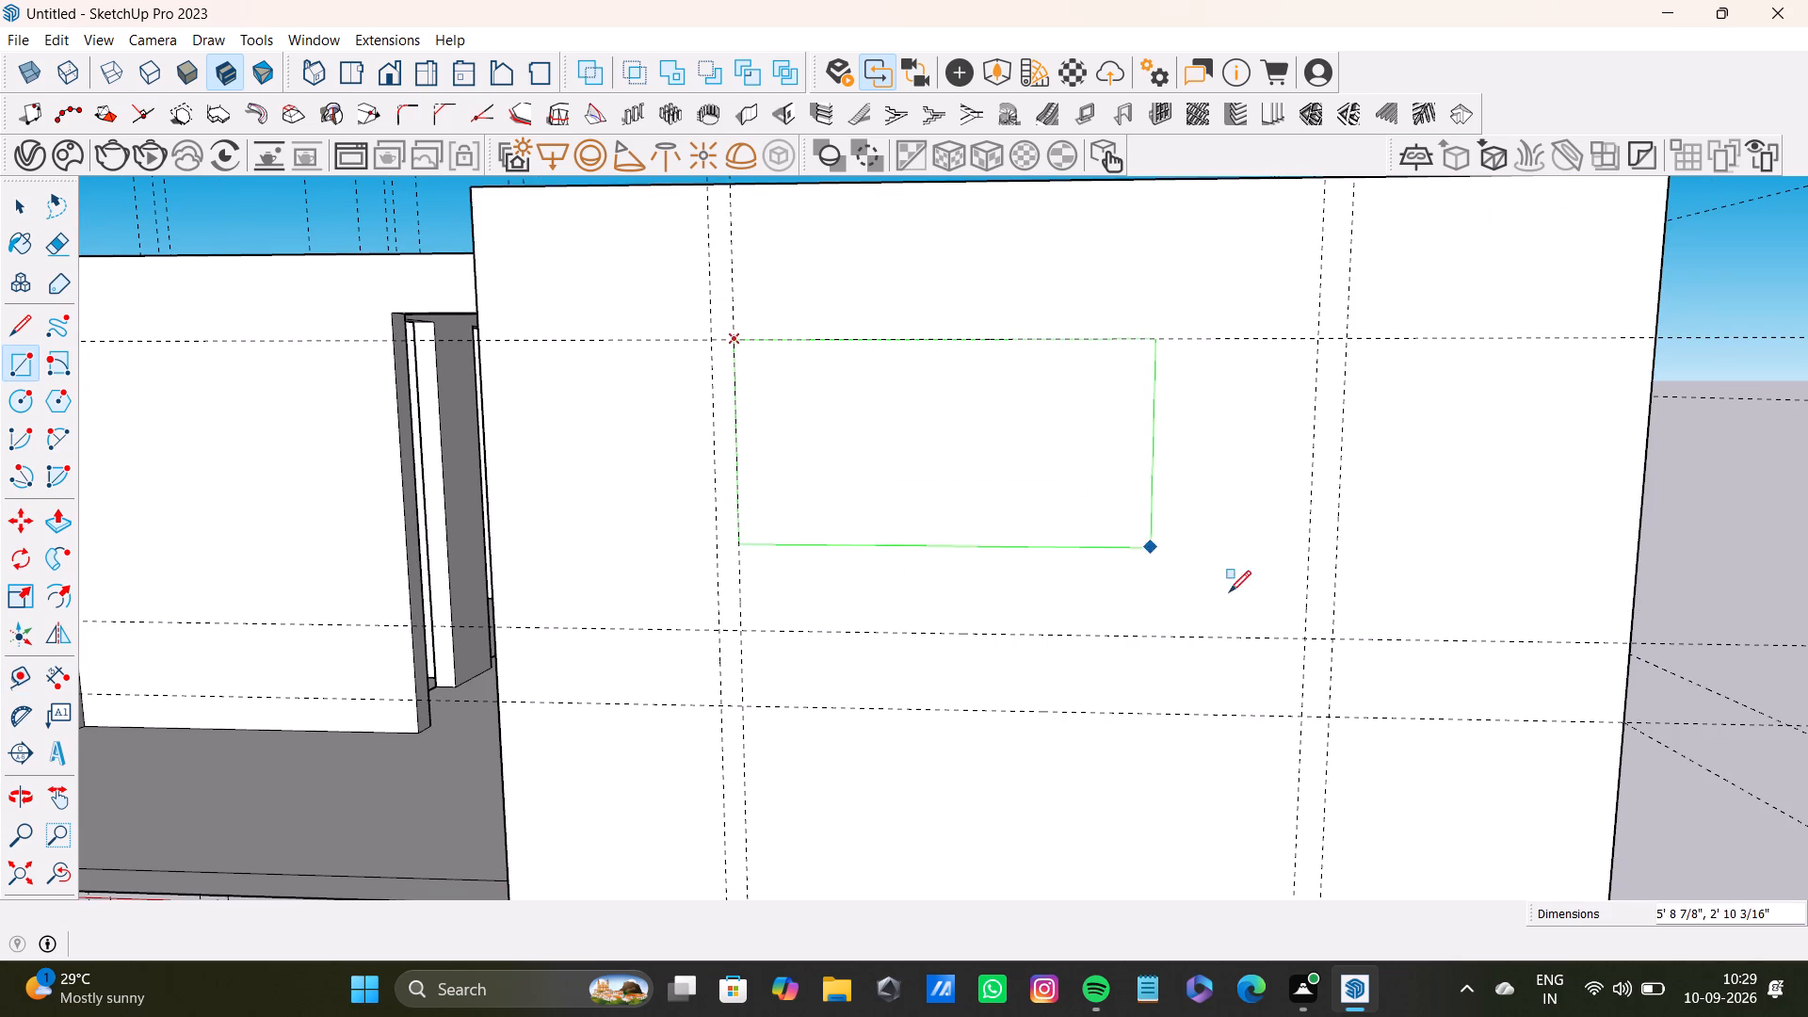
pyautogui.click(1308, 636)
pyautogui.scroll(-5, 1085, 508)
pyautogui.moveTo(1112, 469); pyautogui.dragTo(1079, 595, button='middle')
# Push the end wall's window rectangle through the wall to cut the opening.
pyautogui.press('space')
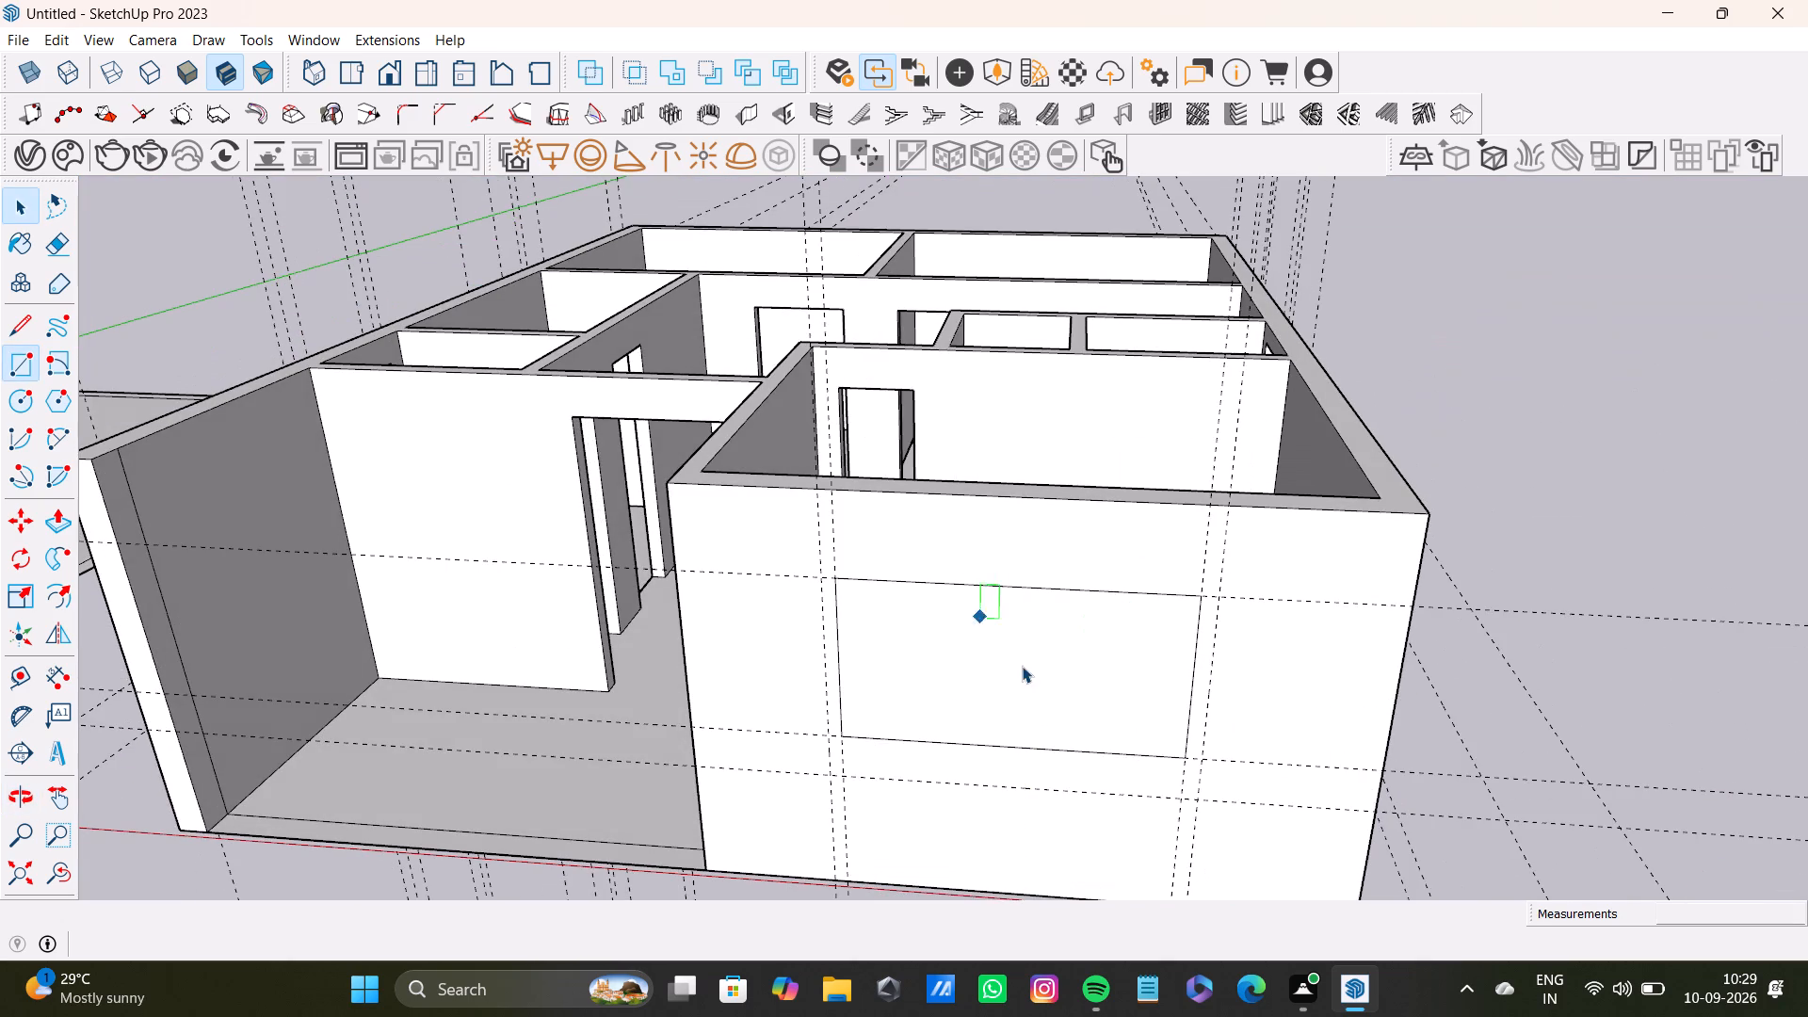
pyautogui.click(1022, 666)
pyautogui.moveTo(1230, 606); pyautogui.dragTo(1124, 678, button='middle')
pyautogui.press('p')
pyautogui.click(935, 730)
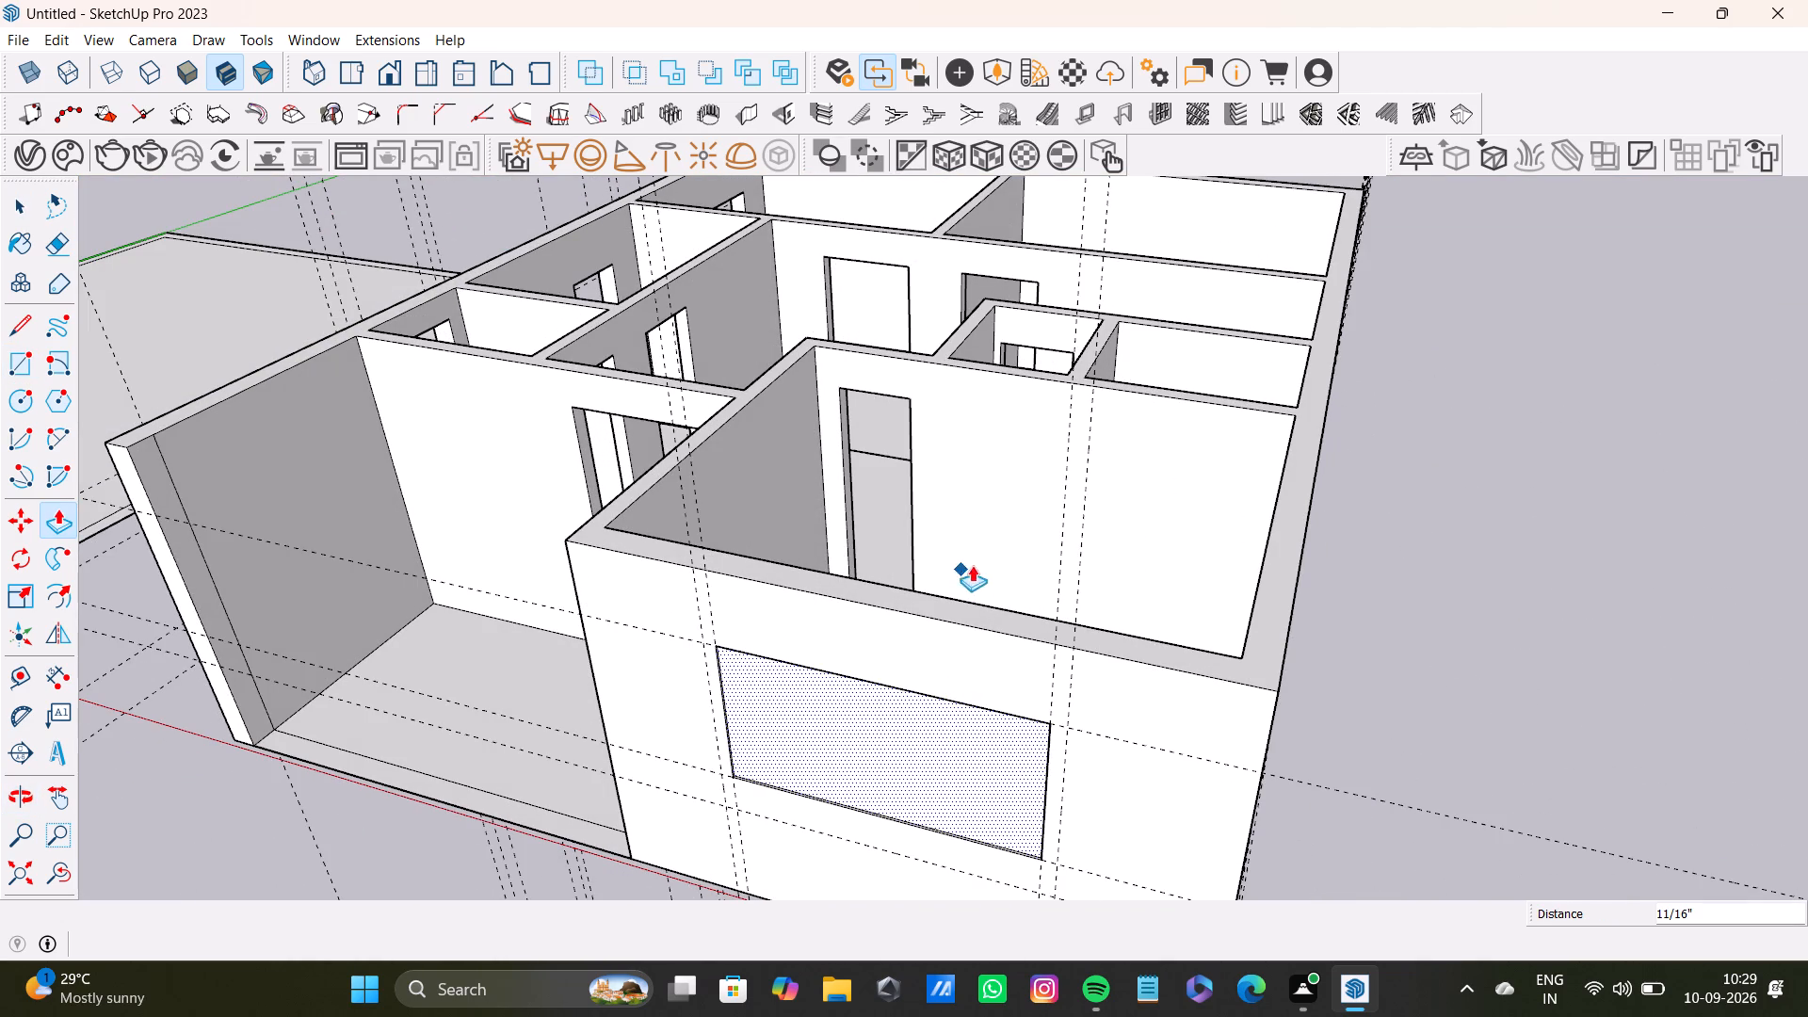
pyautogui.moveTo(868, 722); pyautogui.dragTo(1001, 609)
pyautogui.scroll(-5, 957, 635)
# Place a horizontal guide about 1' 3" below the top edge of the porch's side wall, level with the adjacent doorway's head.
pyautogui.moveTo(882, 718); pyautogui.dragTo(910, 674, button='middle')
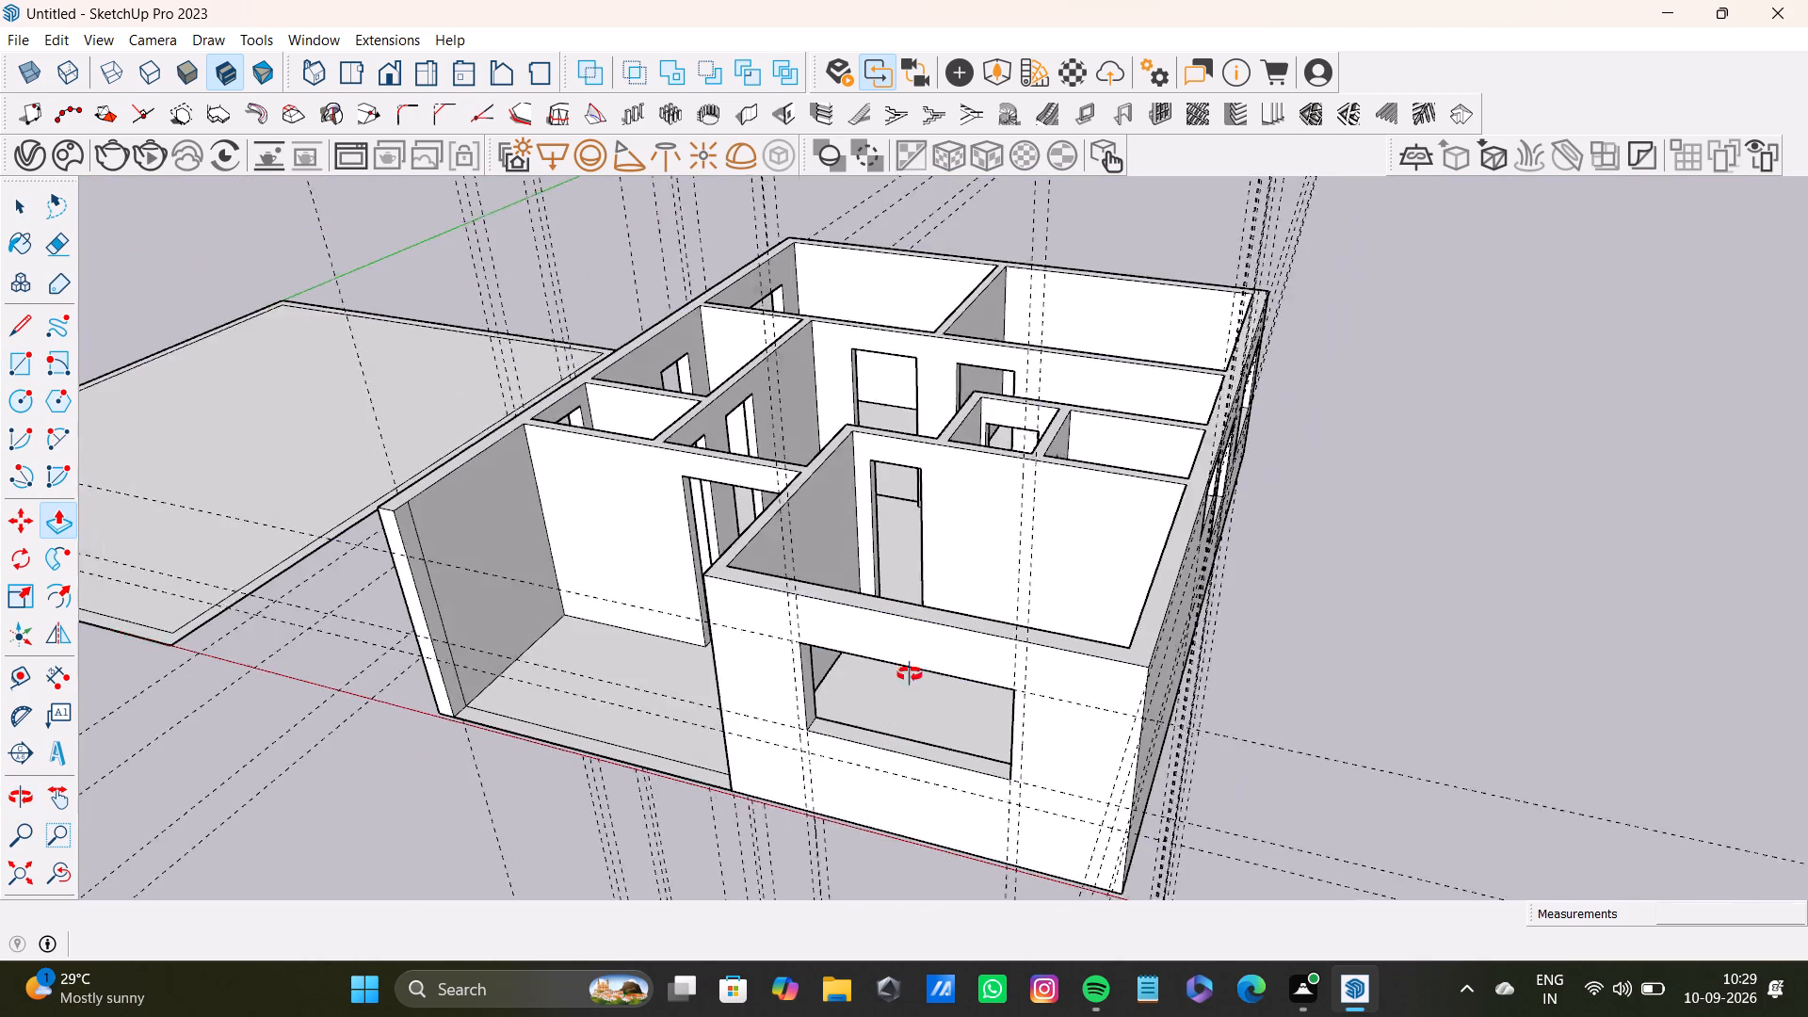
pyautogui.moveTo(910, 674); pyautogui.dragTo(1391, 612, button='middle')
pyautogui.scroll(4, 939, 490)
pyautogui.moveTo(1024, 533); pyautogui.dragTo(1274, 621, button='middle')
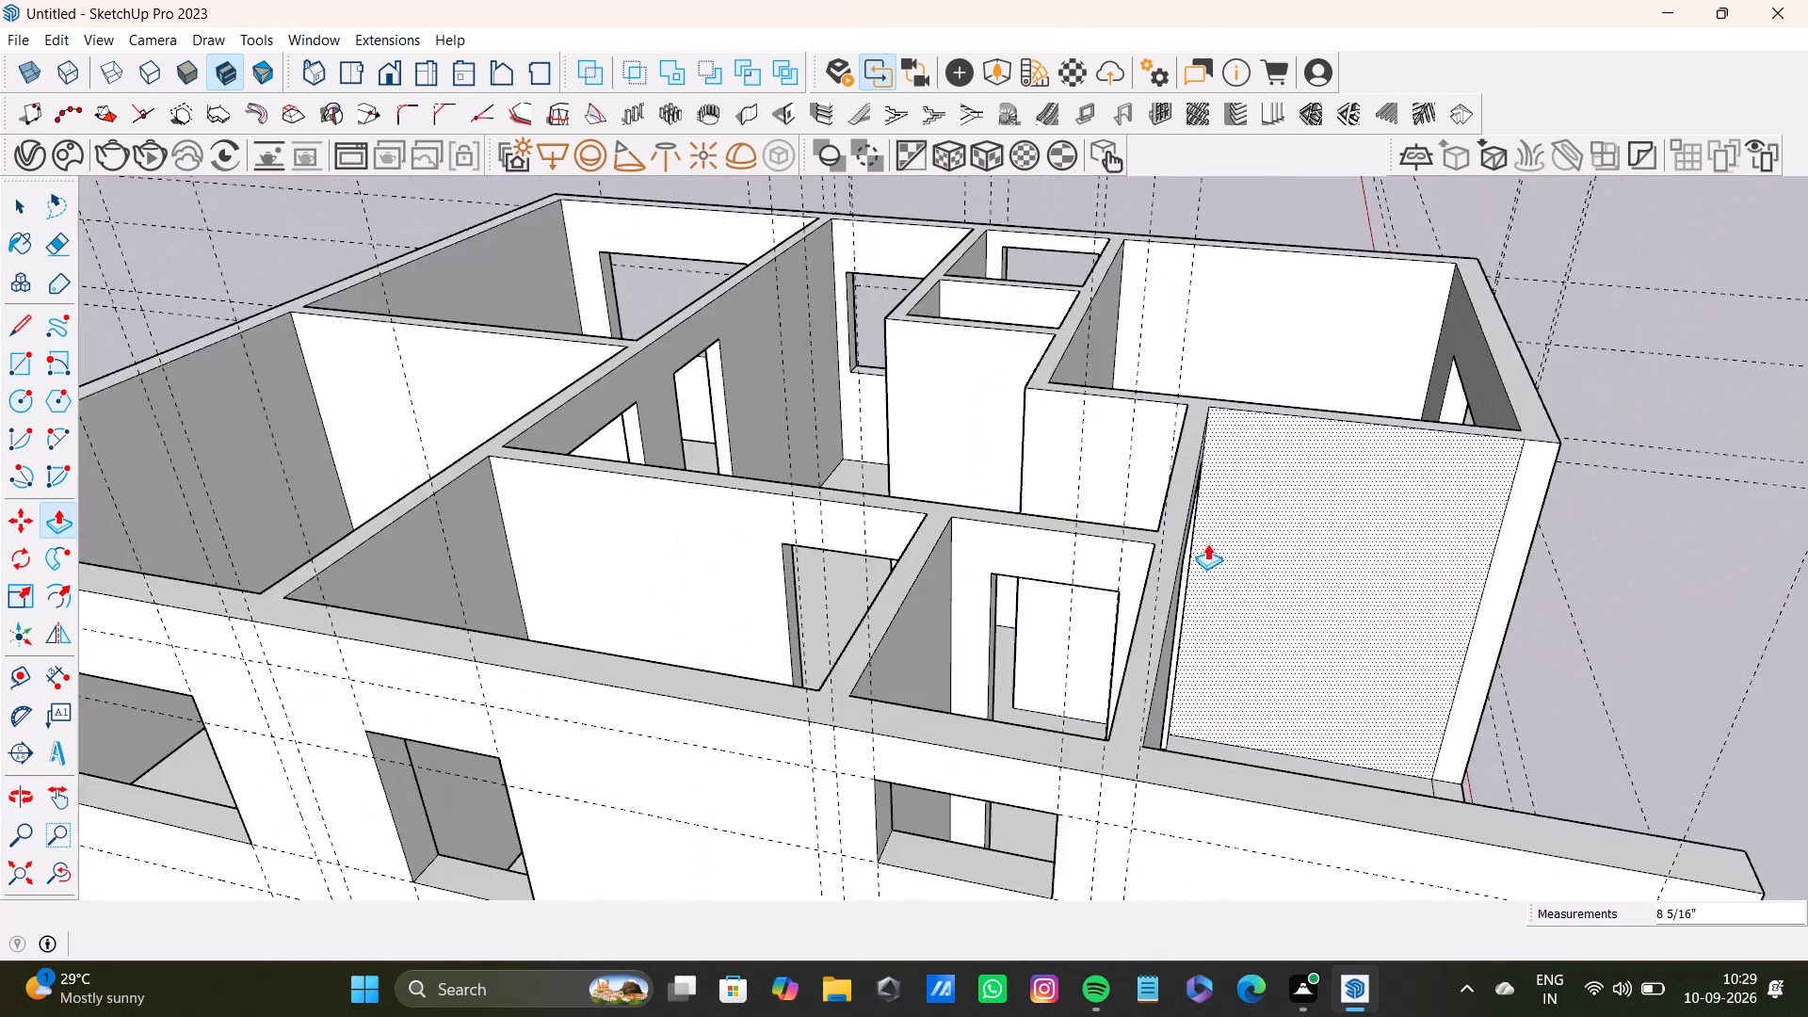
pyautogui.scroll(3, 1206, 543)
pyautogui.keyDown('shift'); pyautogui.moveTo(1197, 525); pyautogui.dragTo(868, 544, button='middle'); pyautogui.keyUp('shift')
pyautogui.moveTo(866, 582); pyautogui.dragTo(765, 601, button='middle')
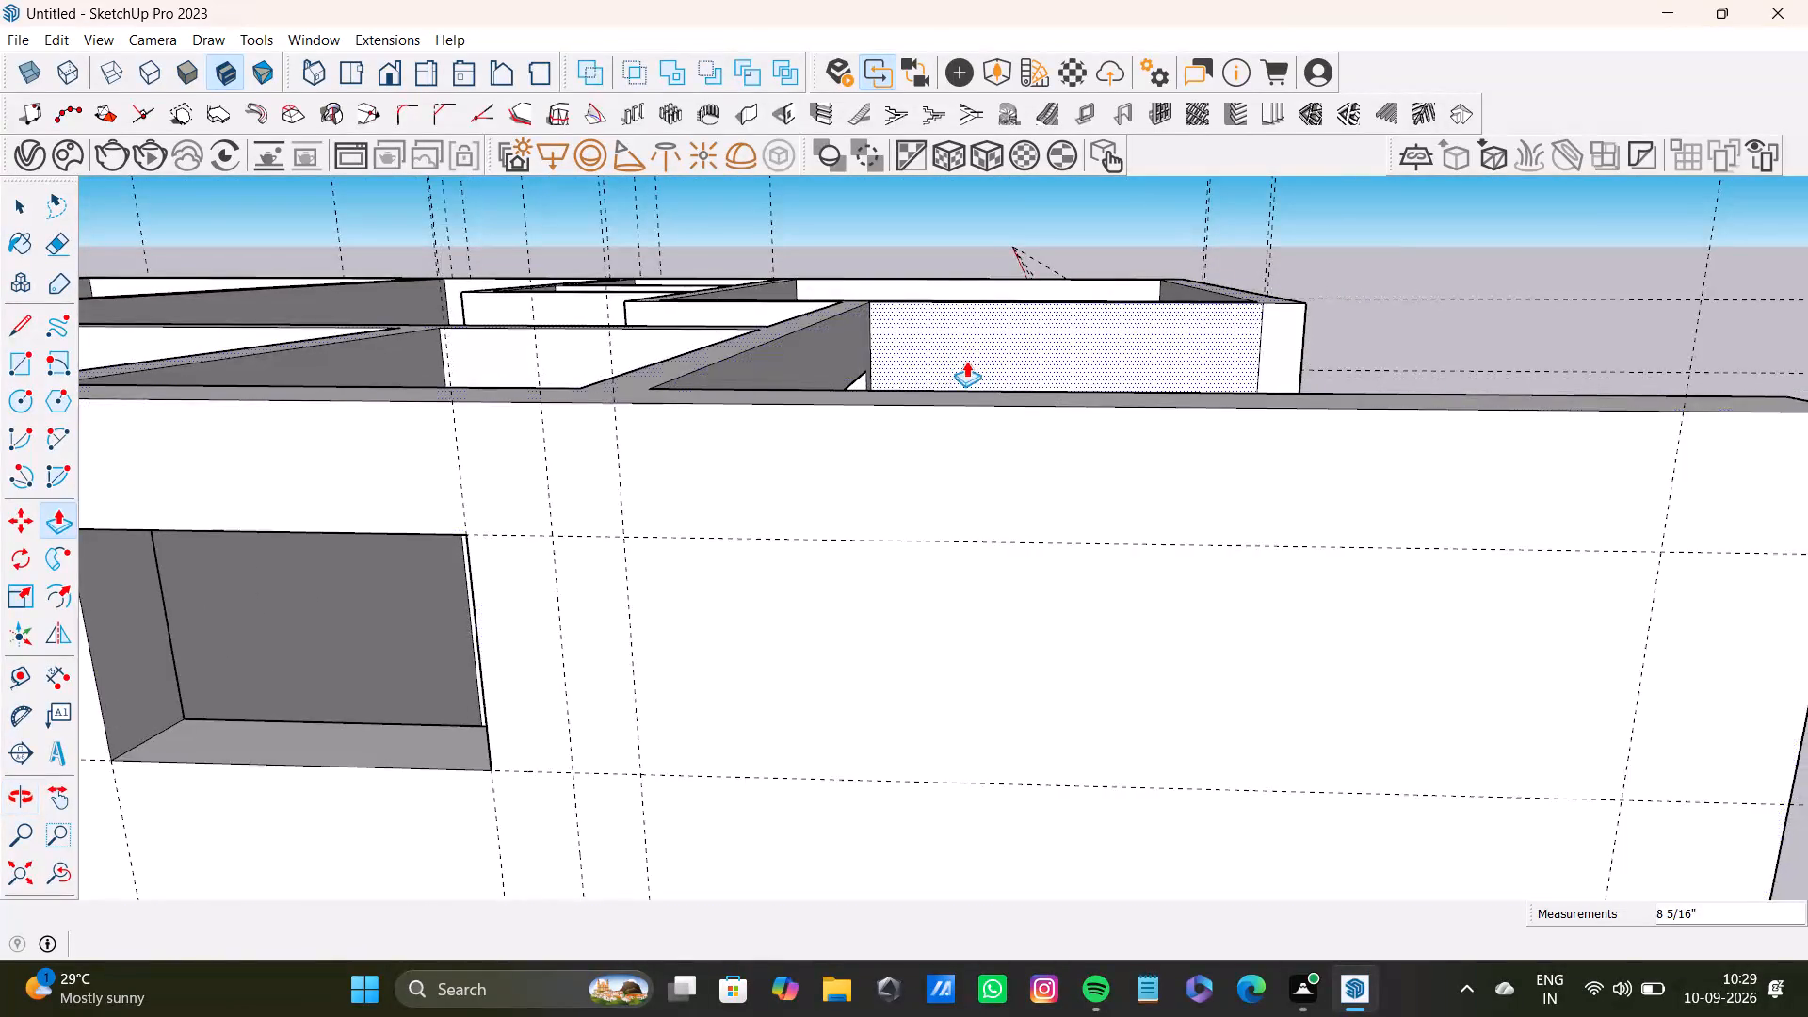
pyautogui.keyDown('shift'); pyautogui.moveTo(964, 363); pyautogui.dragTo(919, 601, button='middle'); pyautogui.keyUp('shift')
pyautogui.scroll(3, 1108, 660)
pyautogui.keyDown('shift'); pyautogui.moveTo(1134, 654); pyautogui.dragTo(1011, 595, button='middle'); pyautogui.keyUp('shift')
pyautogui.press('t')
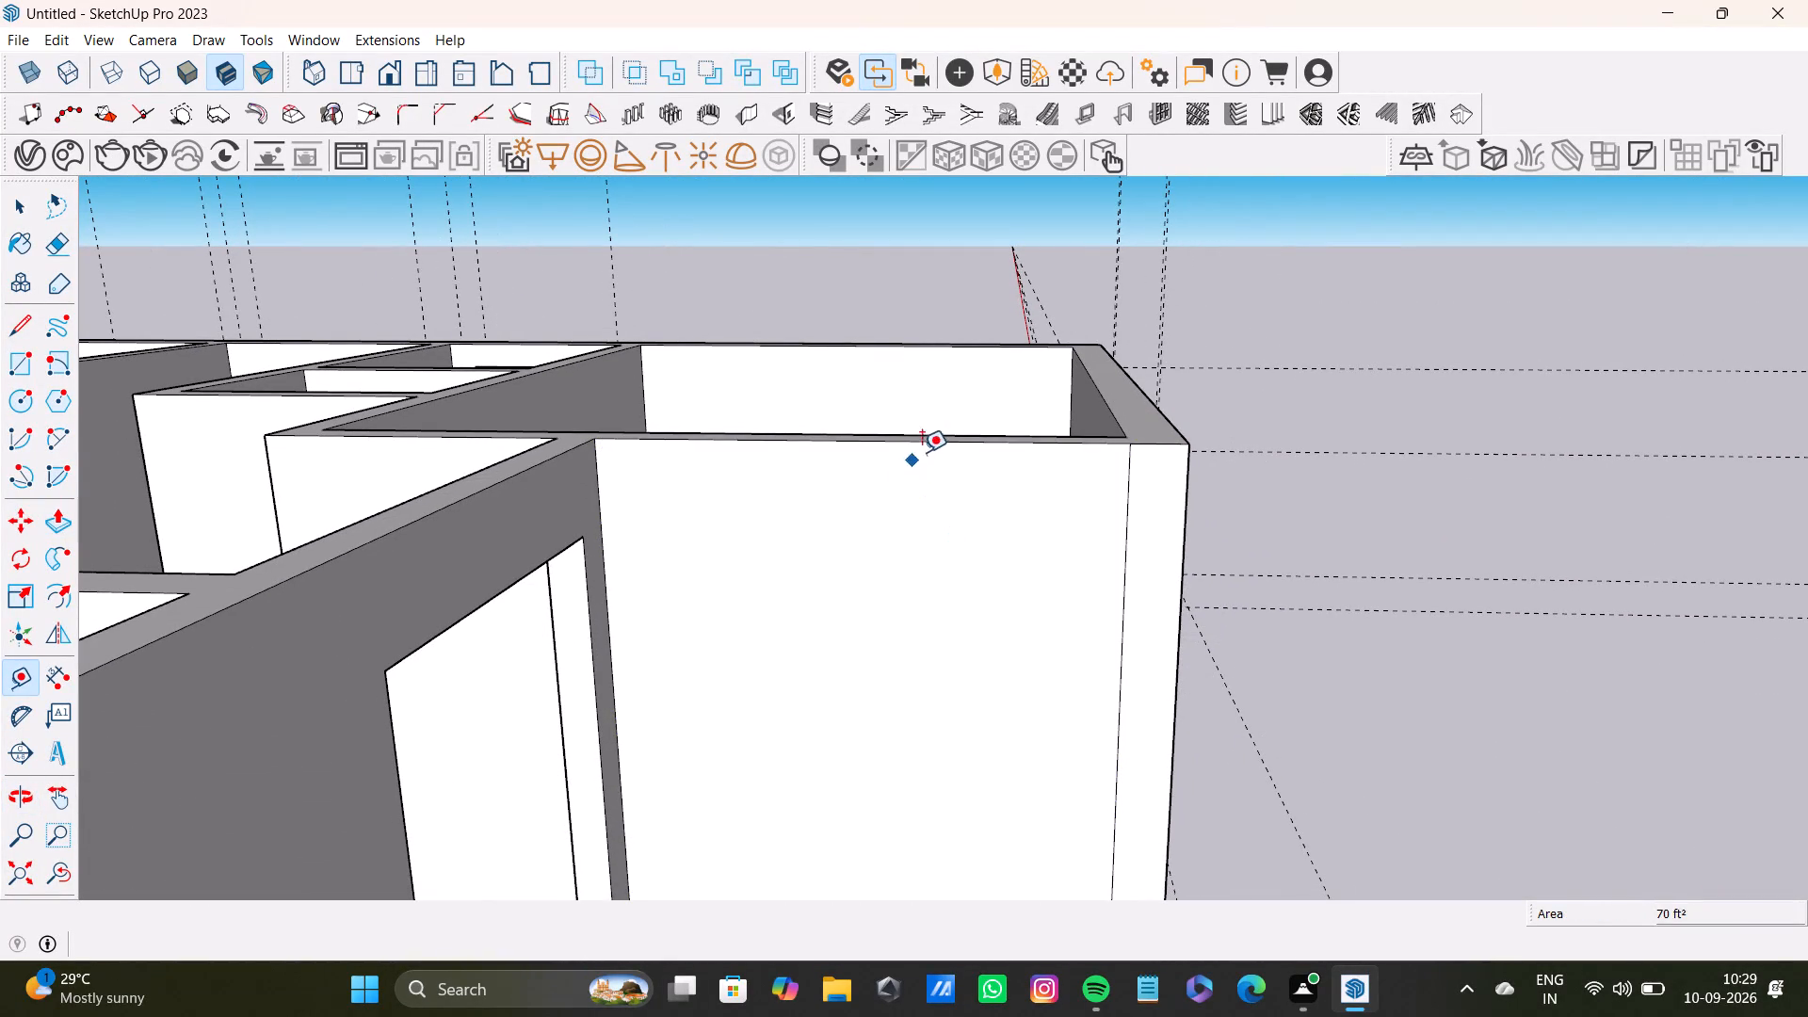
pyautogui.click(936, 440)
pyautogui.scroll(-1, 956, 564)
pyautogui.keyDown('shift'); pyautogui.moveTo(955, 564); pyautogui.dragTo(944, 510, button='middle'); pyautogui.keyUp('shift')
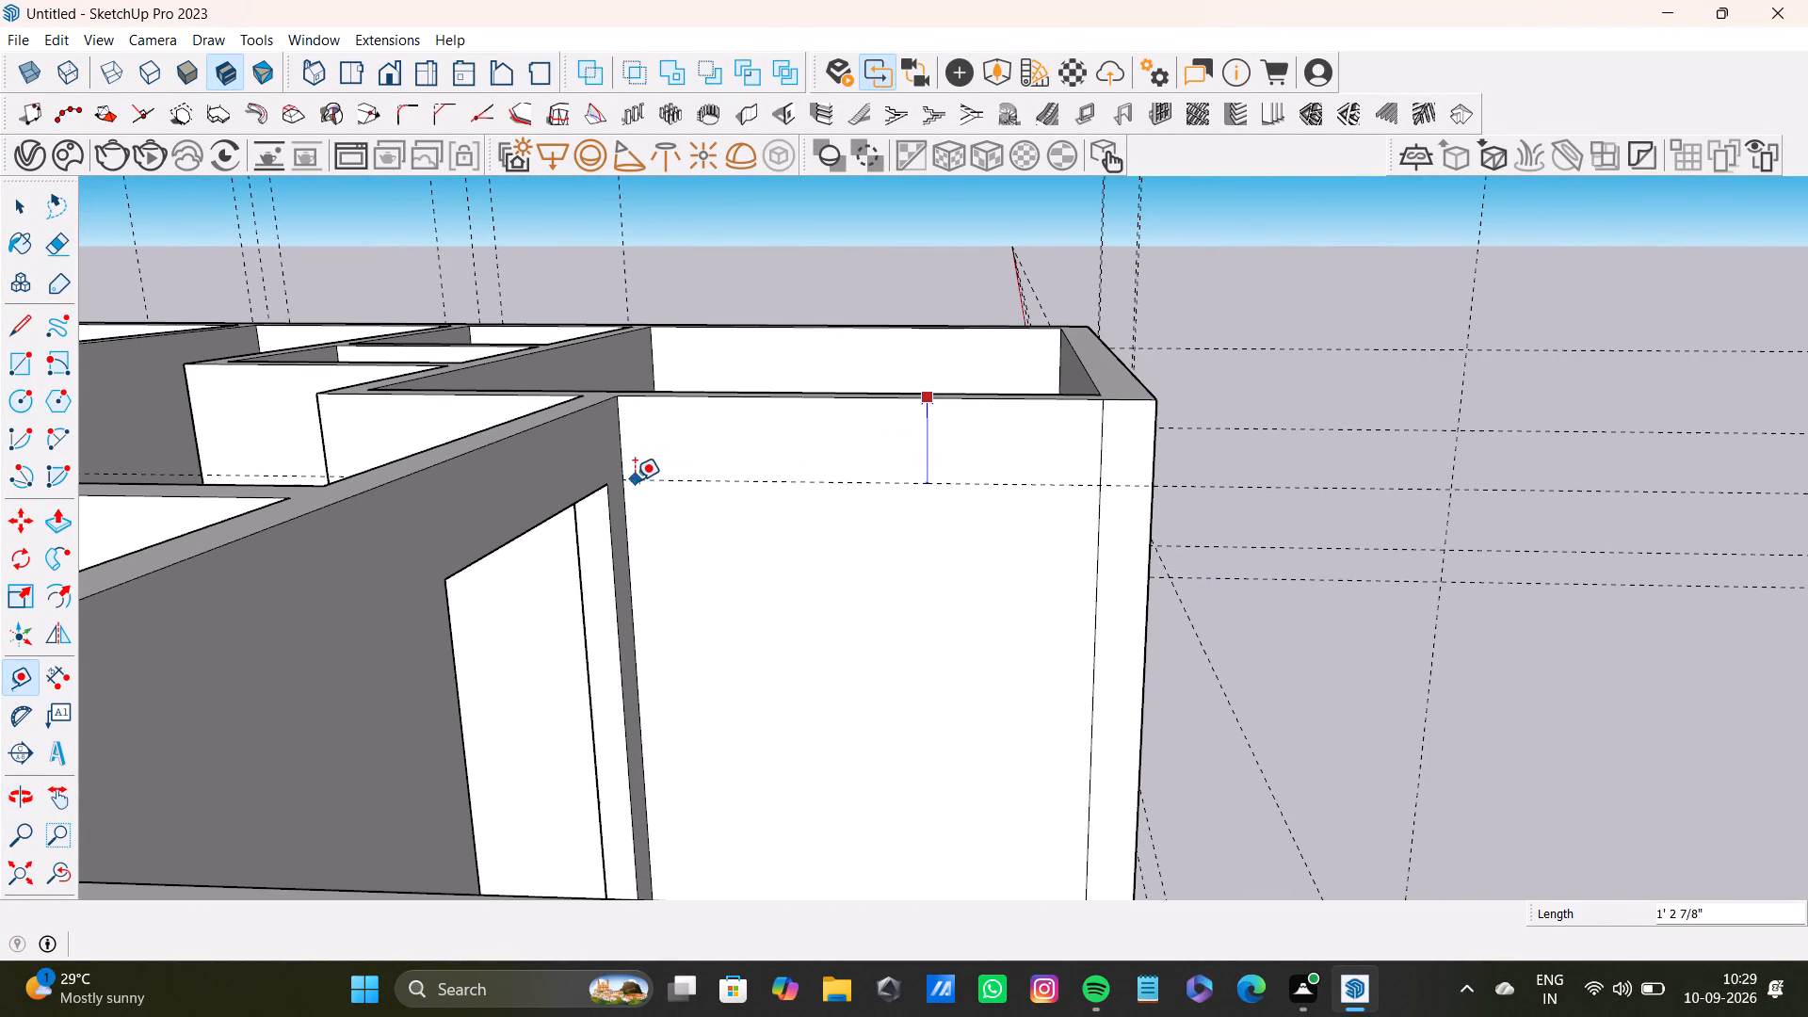
pyautogui.click(626, 483)
# Place a horizontal guide on the porch's side wall about 4' 8" below the doorway-head guide, level with the end window's sill.
pyautogui.scroll(-4, 1067, 661)
pyautogui.keyDown('shift'); pyautogui.moveTo(1040, 659); pyautogui.dragTo(1026, 570, button='middle'); pyautogui.keyUp('shift')
pyautogui.moveTo(1030, 566); pyautogui.dragTo(1041, 663, button='middle')
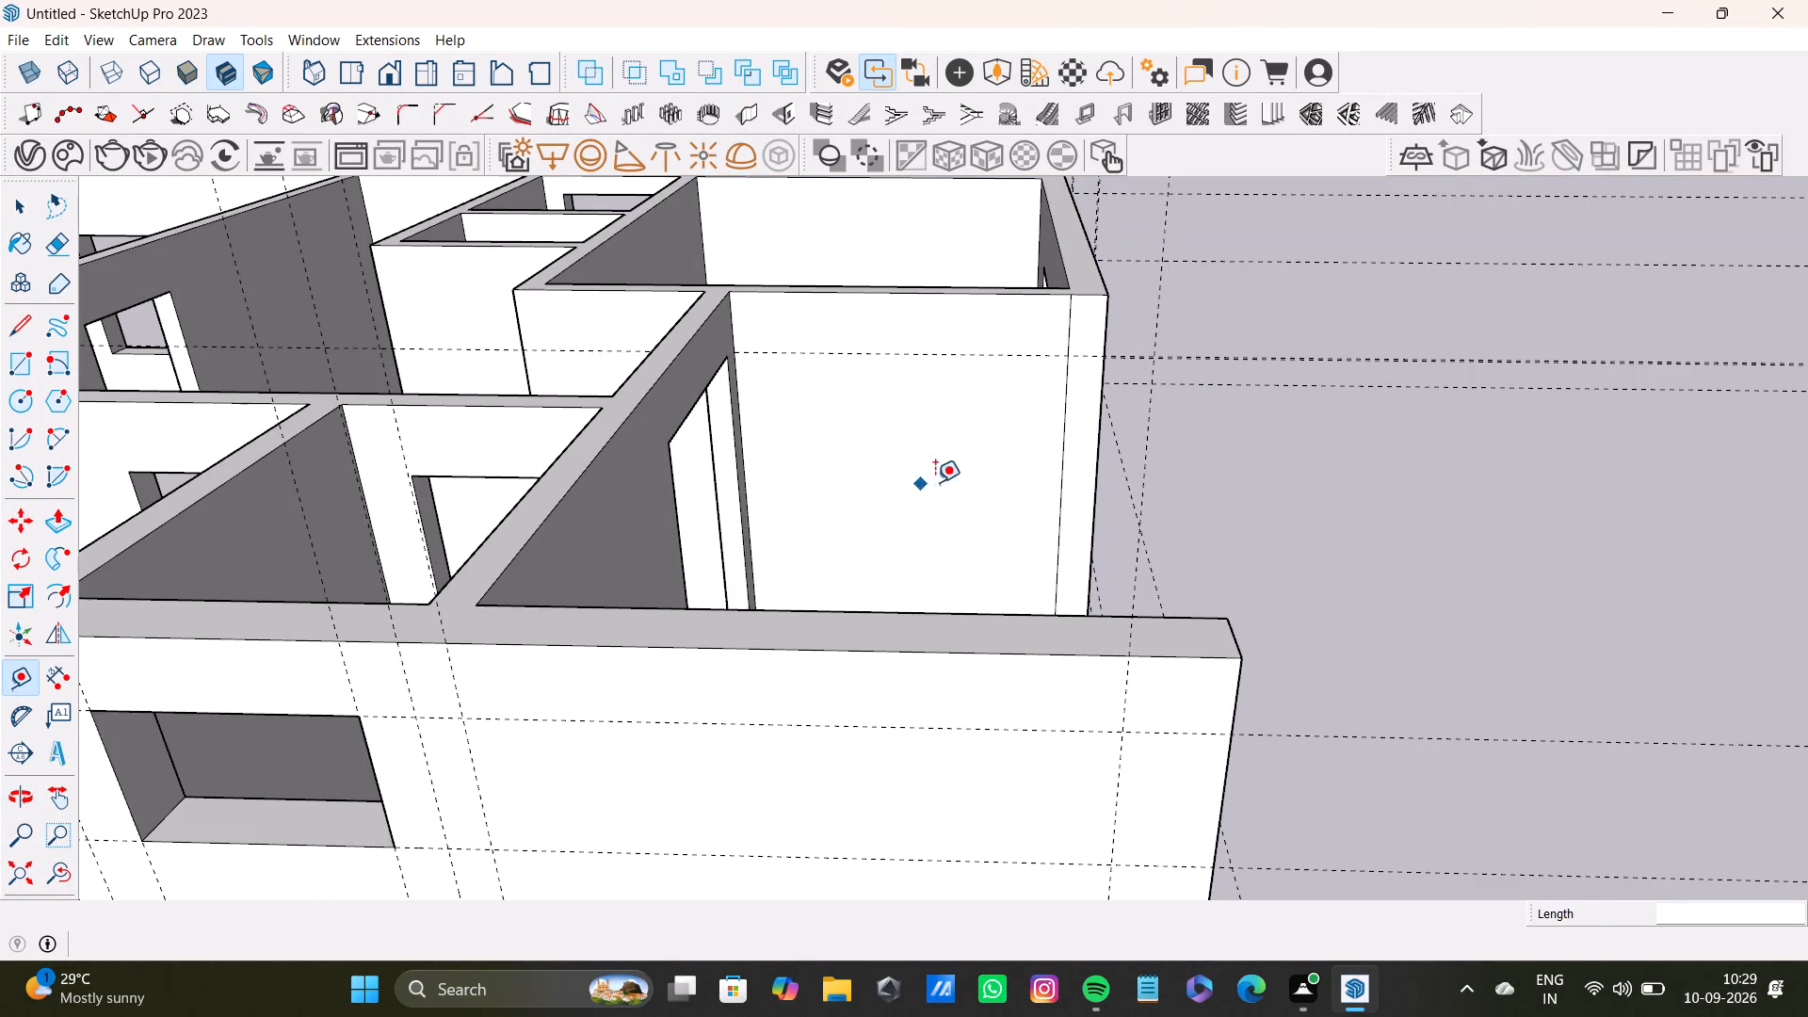
pyautogui.moveTo(939, 480); pyautogui.dragTo(954, 552, button='middle')
pyautogui.scroll(3, 880, 412)
pyautogui.click(924, 393)
pyautogui.scroll(-2, 955, 554)
pyautogui.moveTo(965, 547); pyautogui.dragTo(924, 423, button='middle')
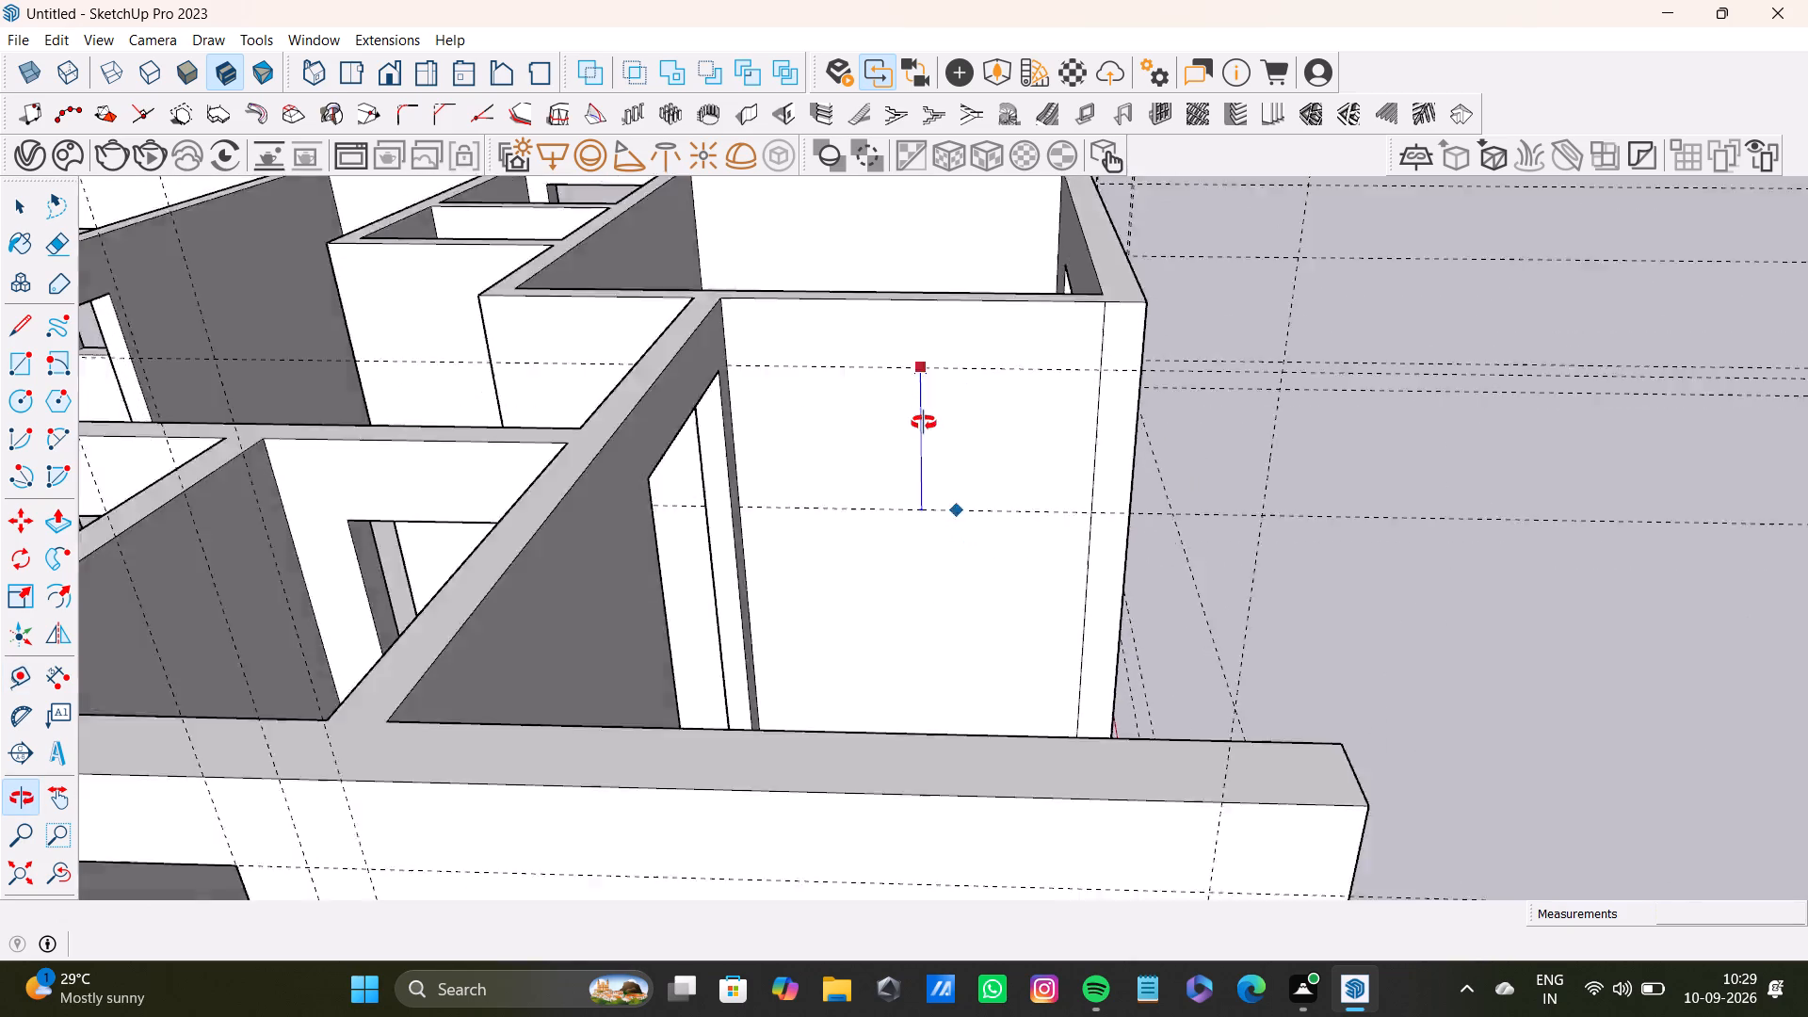
pyautogui.moveTo(924, 423); pyautogui.dragTo(621, 410, button='middle')
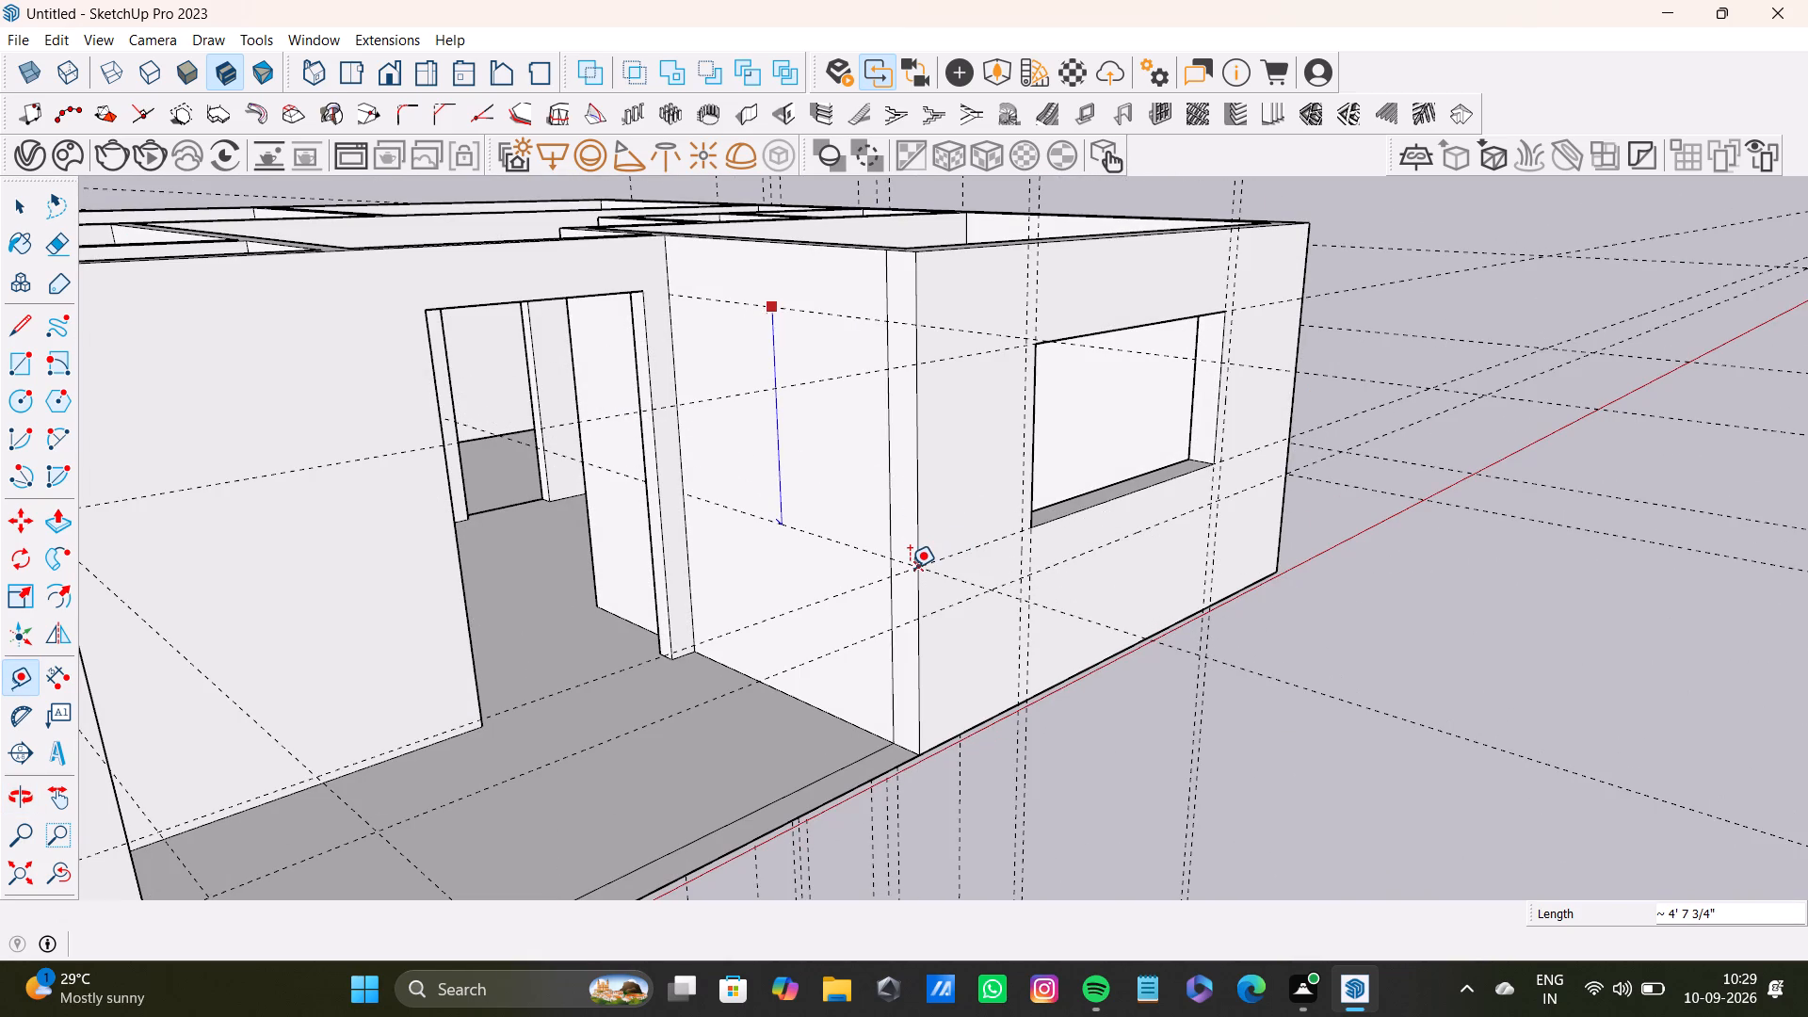
pyautogui.click(910, 568)
# Place a horizontal guide below the top edge of the porch's side wall, level with the end window's head.
pyautogui.scroll(-4, 728, 513)
pyautogui.moveTo(748, 522); pyautogui.dragTo(849, 456, button='middle')
pyautogui.scroll(10, 872, 365)
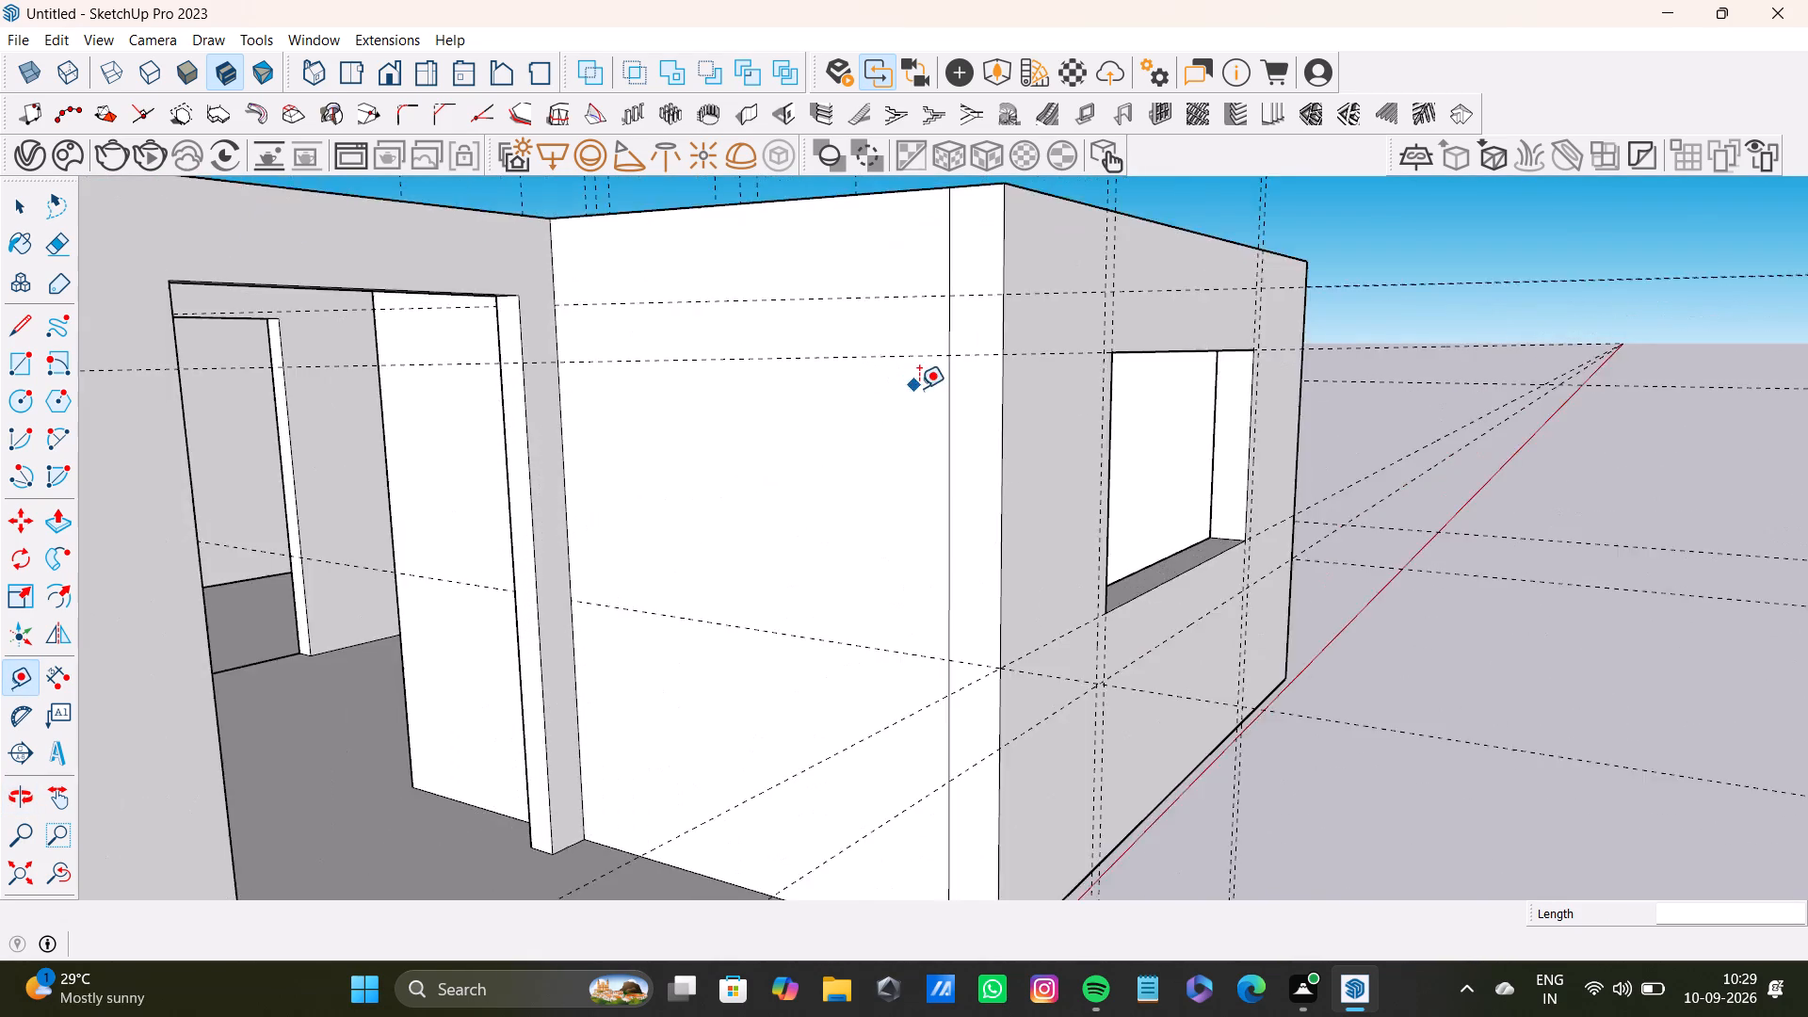
pyautogui.scroll(2, 919, 388)
pyautogui.moveTo(949, 389); pyautogui.dragTo(1007, 488, button='middle')
pyautogui.click(1006, 240)
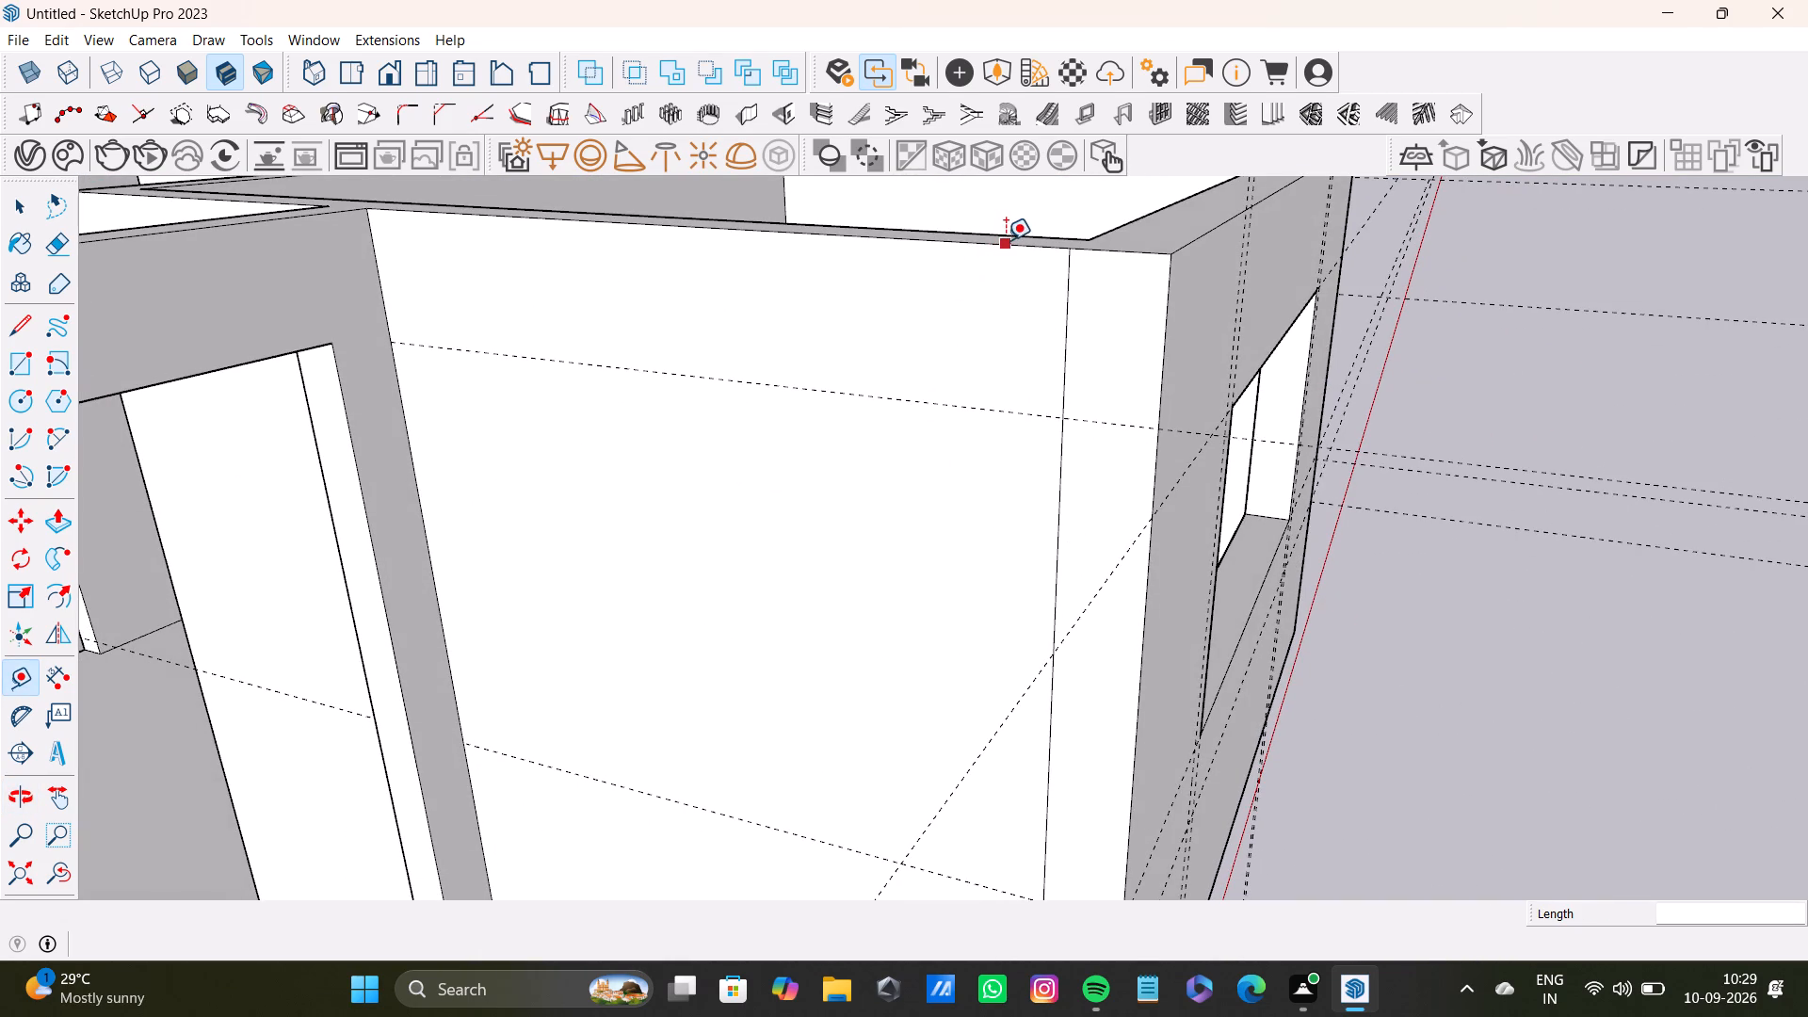
pyautogui.click(1153, 508)
# Place vertical guides on the porch's side wall, one about 1' 1 5/8" from the doorway-side corner and one inward from the line near the outer corner.
pyautogui.scroll(-5, 1009, 502)
pyautogui.moveTo(1010, 556); pyautogui.dragTo(989, 379, button='middle')
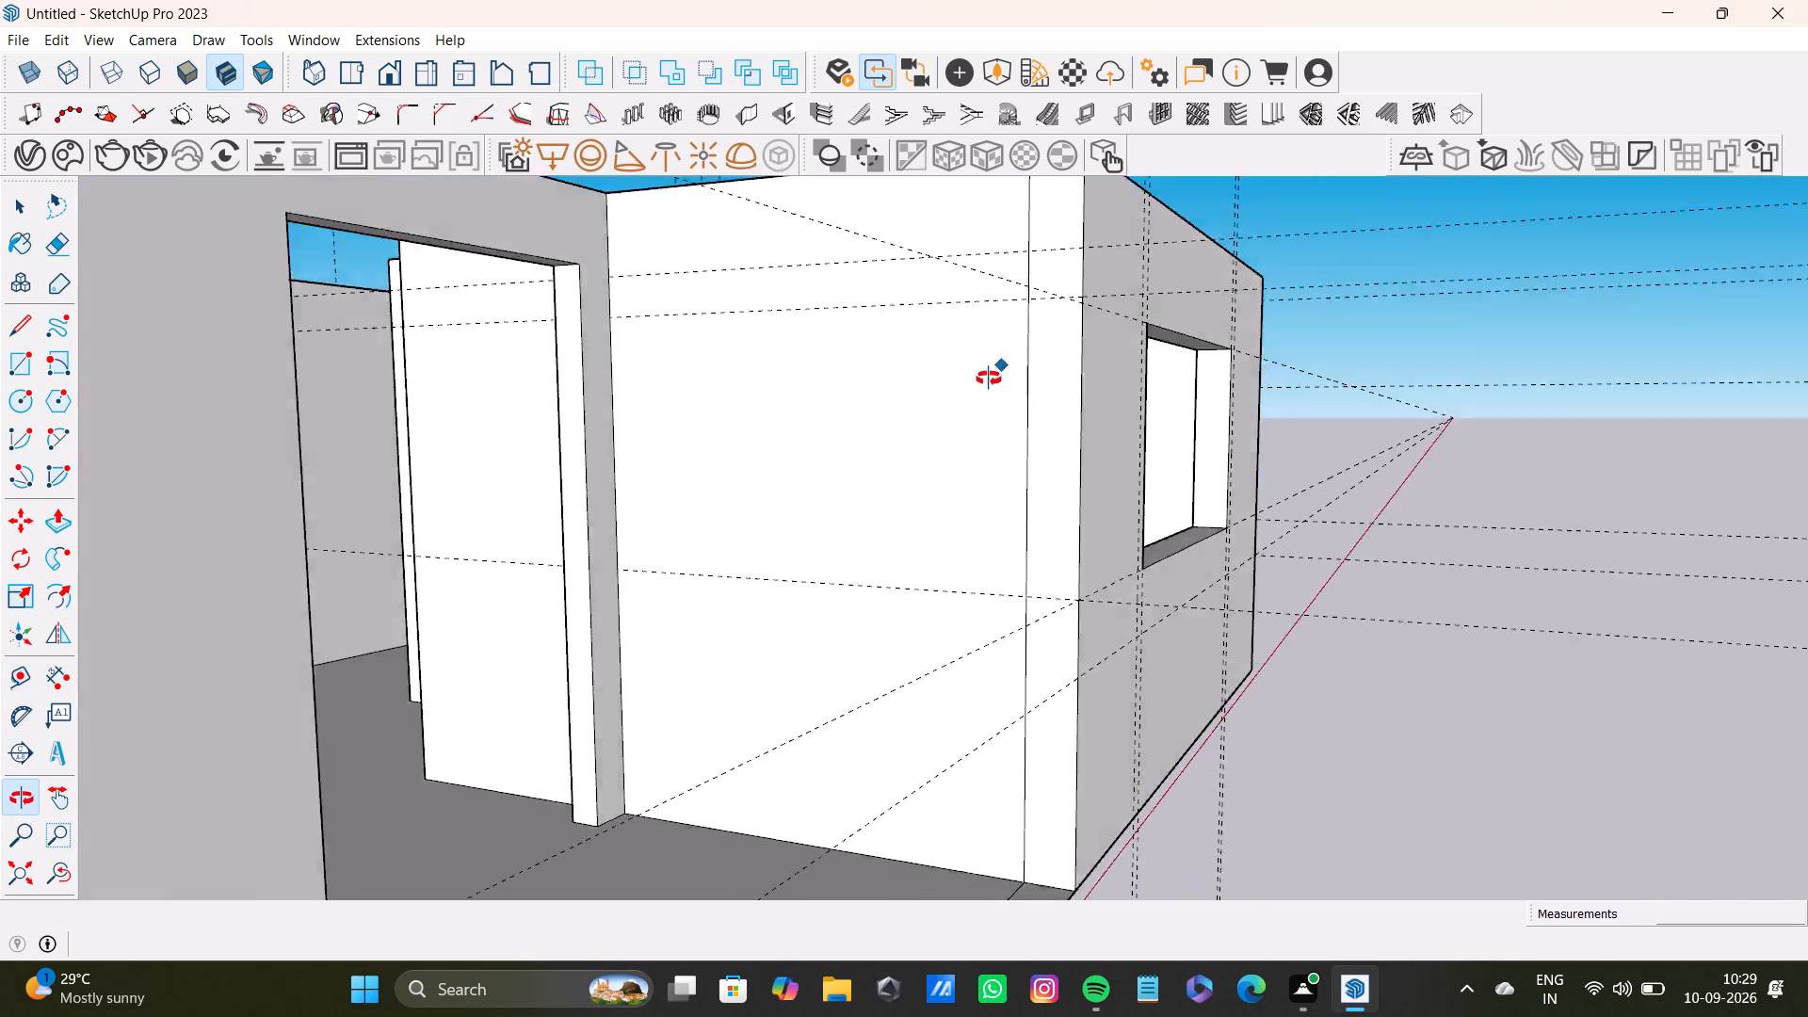
pyautogui.moveTo(989, 379); pyautogui.dragTo(1026, 486, button='middle')
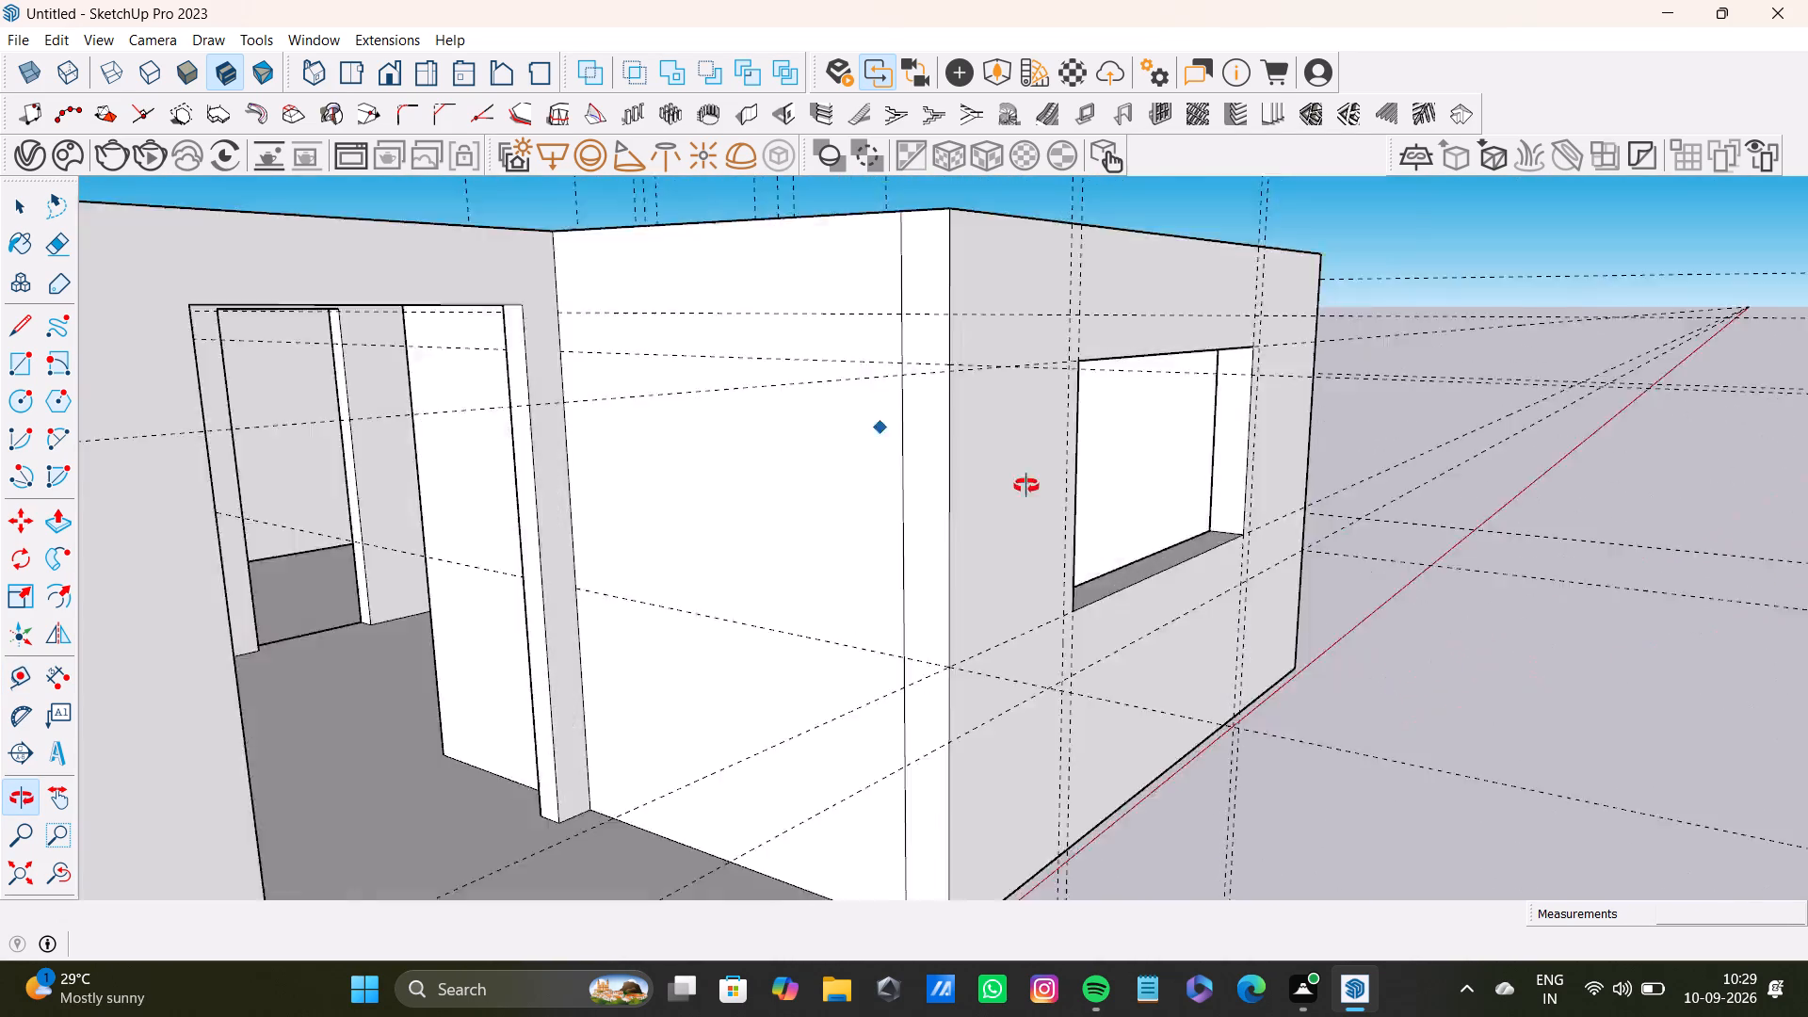
pyautogui.moveTo(1026, 486); pyautogui.dragTo(1165, 571, button='middle')
pyautogui.click(751, 618)
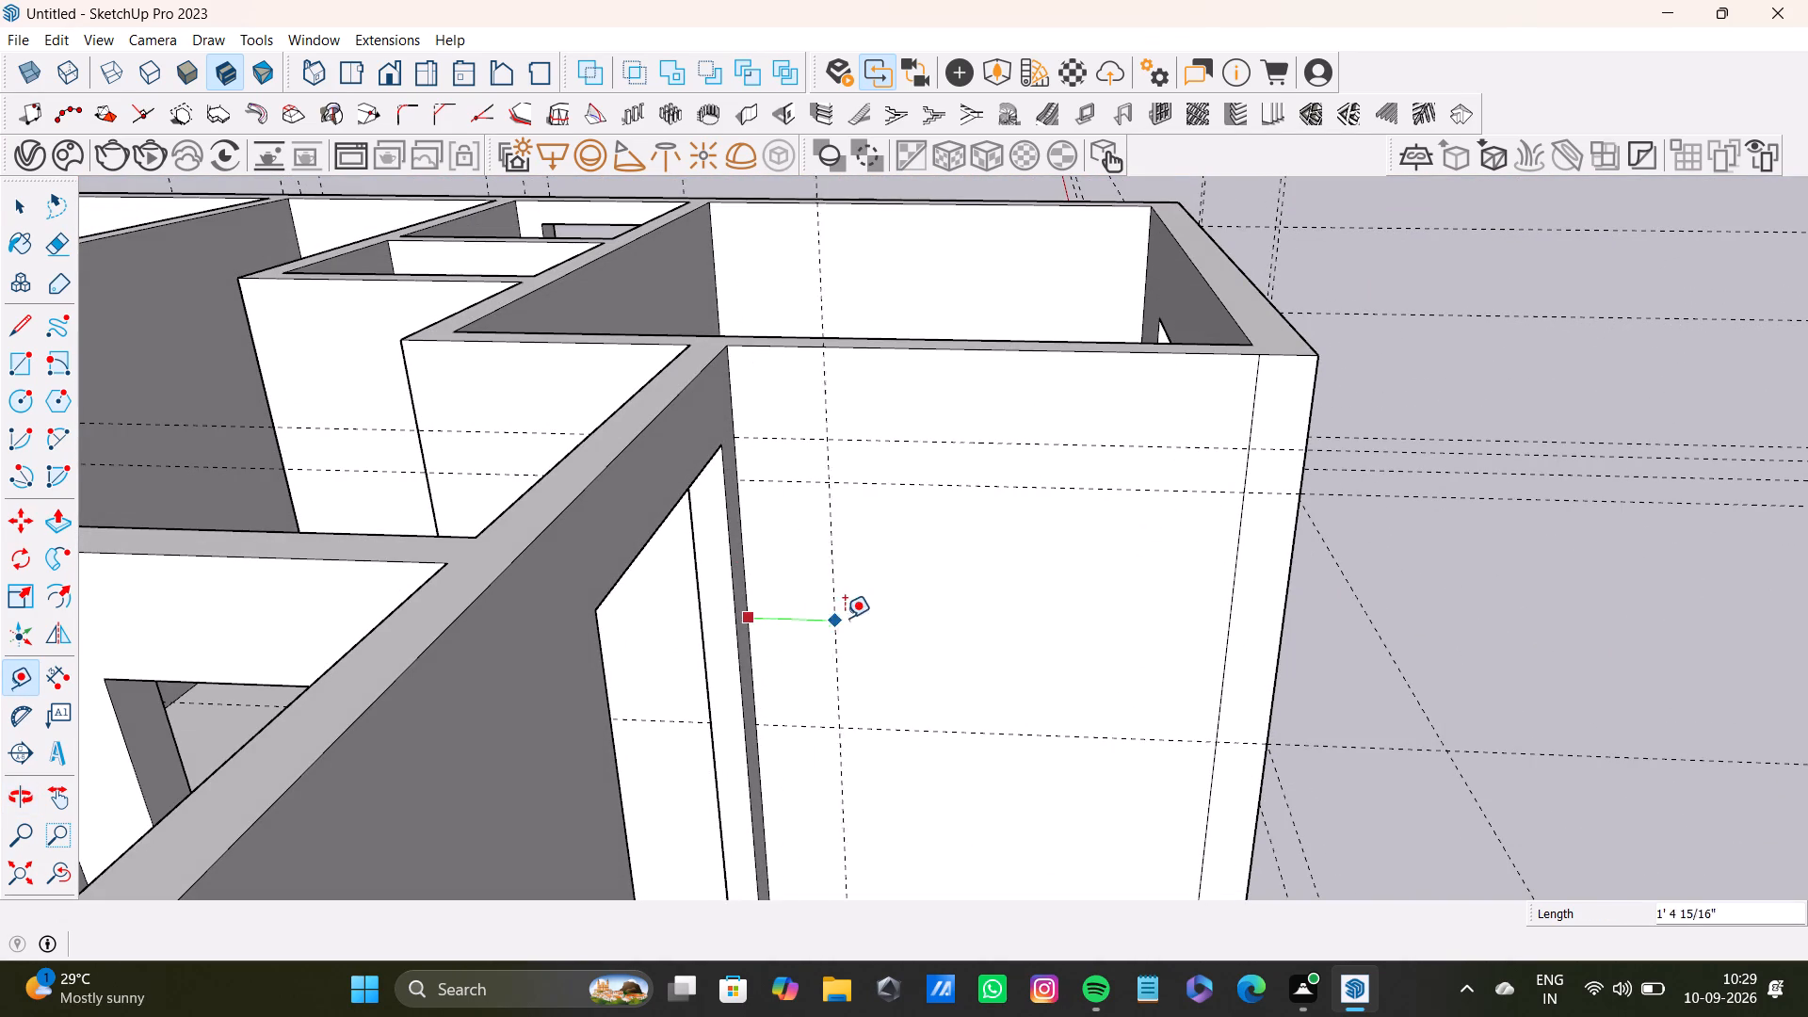
pyautogui.click(824, 621)
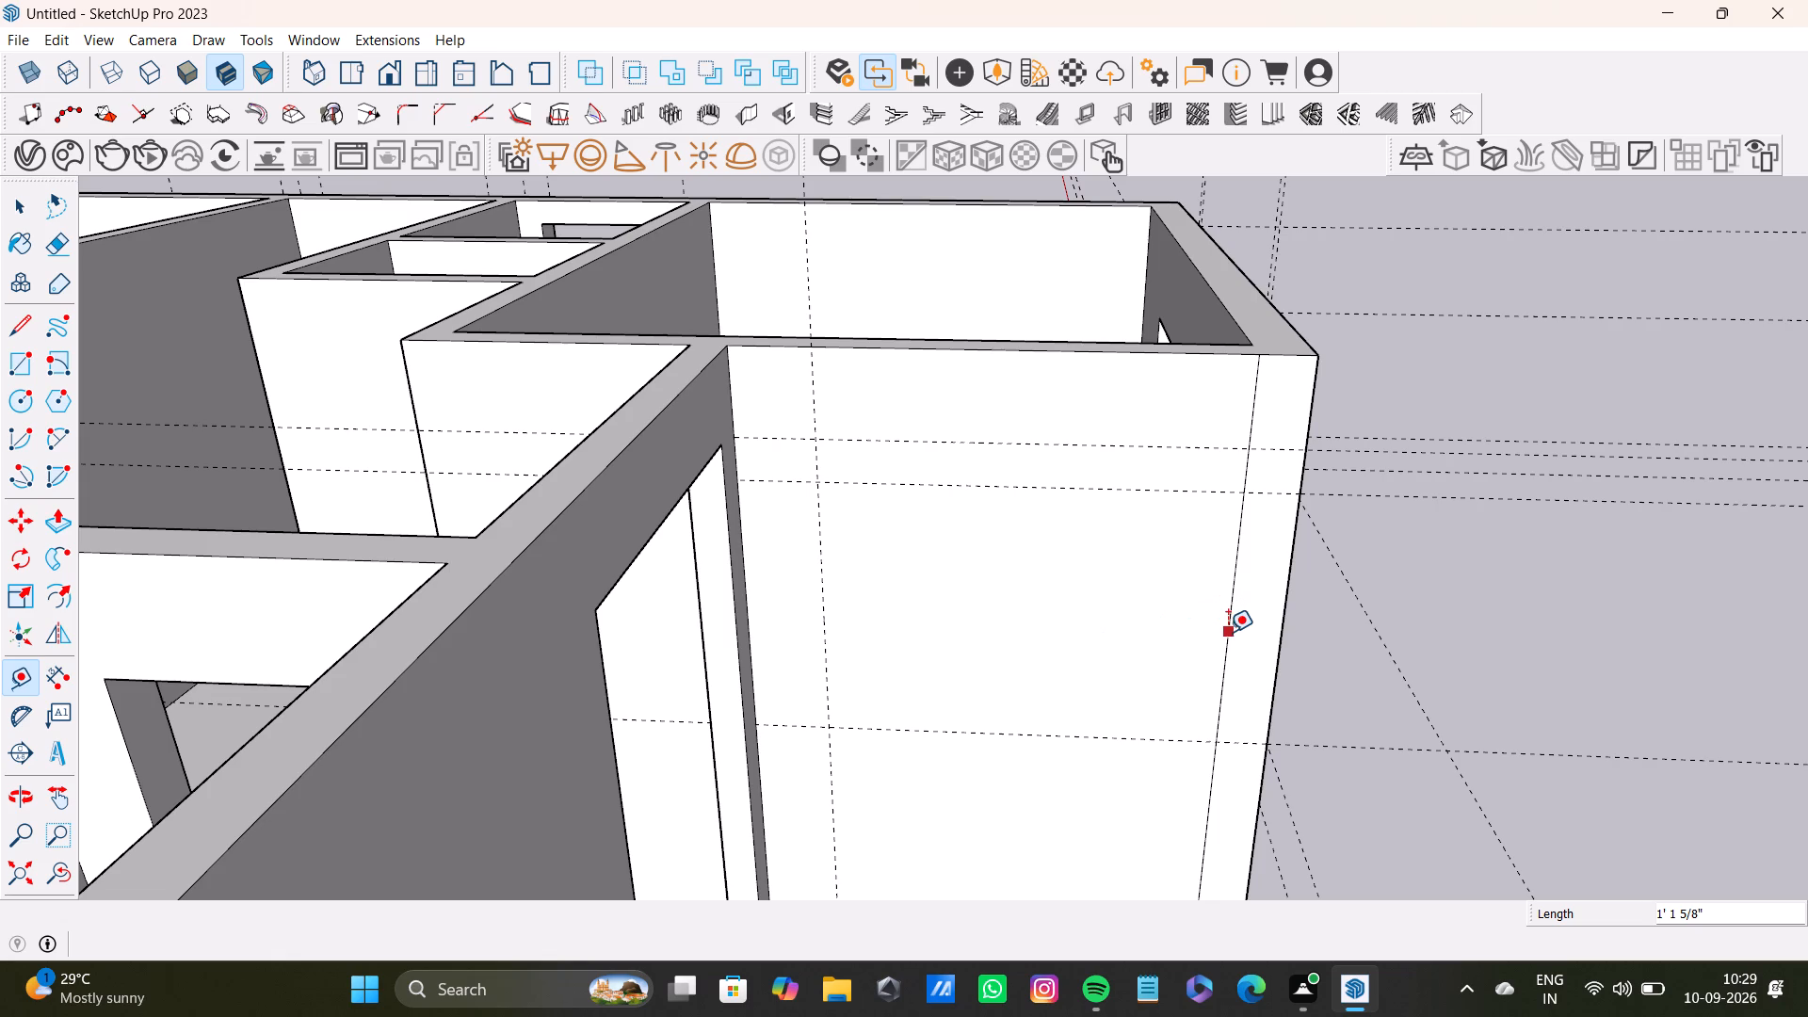
pyautogui.click(1228, 633)
pyautogui.click(1154, 630)
# Draw the window rectangle on the porch's side wall between the vertical guides, from the window-head guide to the sill guide.
pyautogui.press('r')
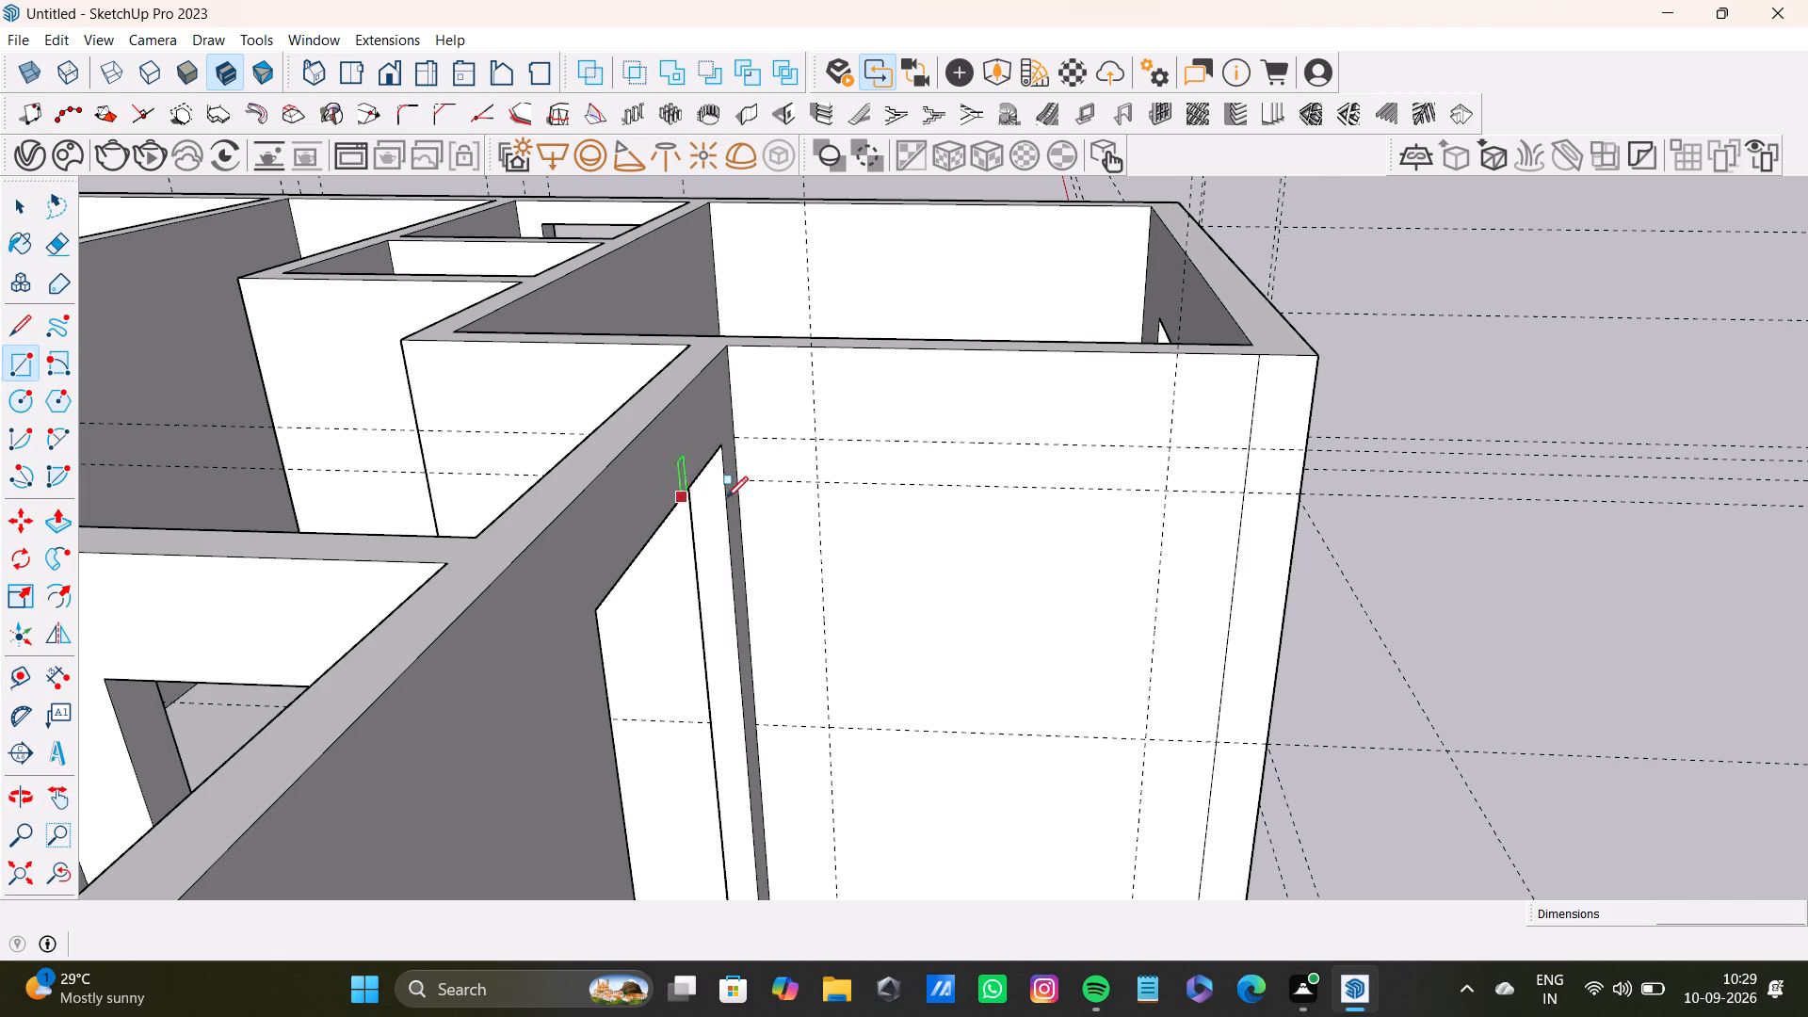
pyautogui.scroll(3, 761, 487)
pyautogui.click(864, 496)
pyautogui.press('space')
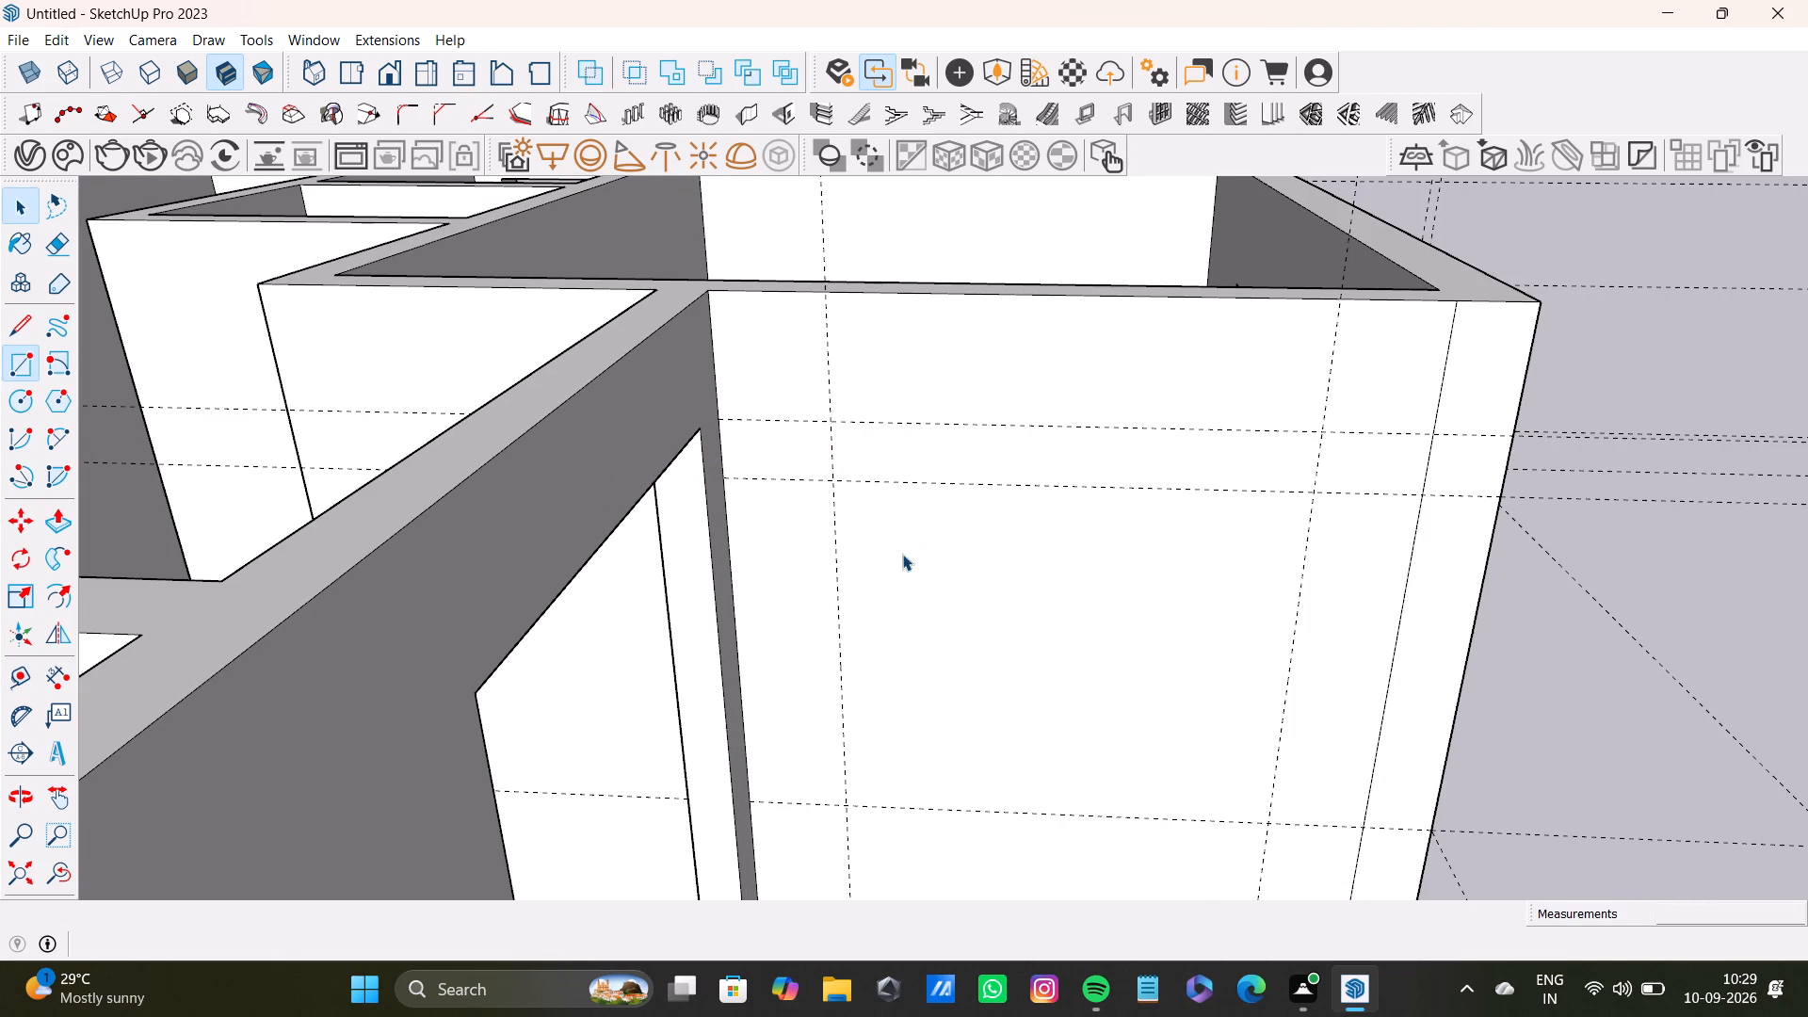
pyautogui.press('r')
pyautogui.click(831, 482)
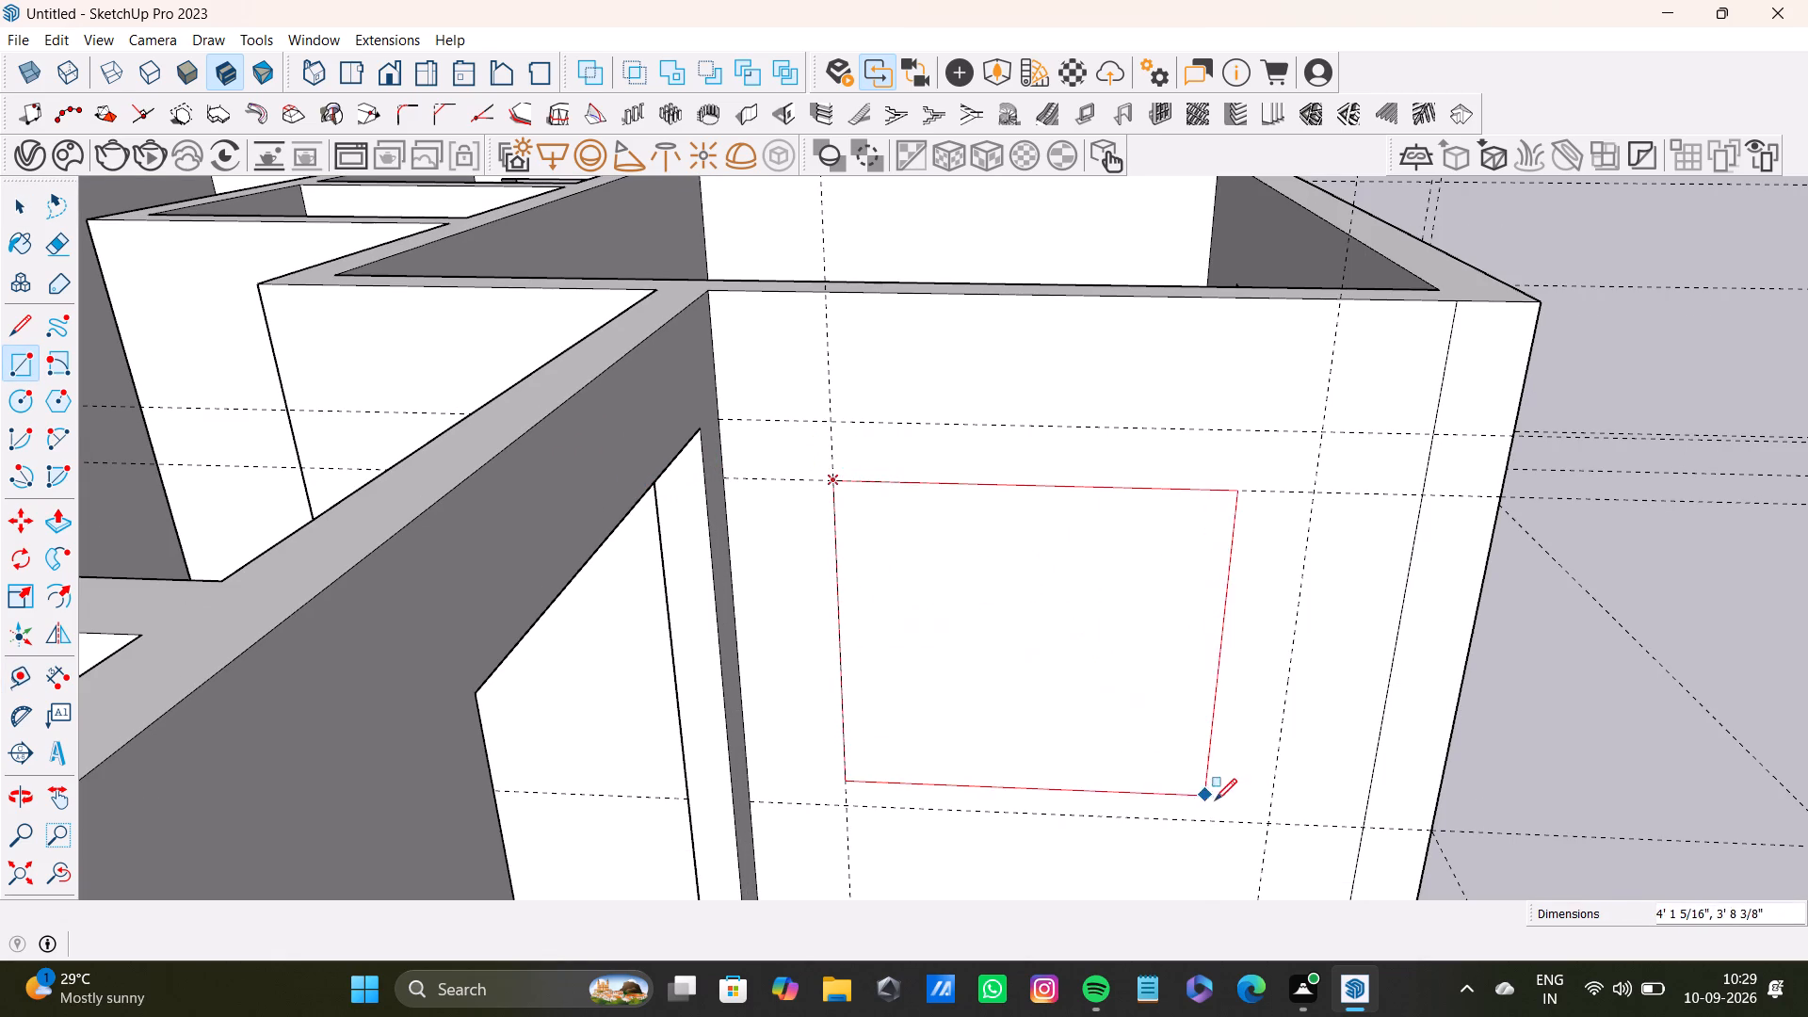
pyautogui.click(1266, 824)
pyautogui.scroll(-5, 1171, 753)
pyautogui.keyDown('shift'); pyautogui.moveTo(1230, 718); pyautogui.dragTo(1090, 700, button='middle'); pyautogui.keyUp('shift')
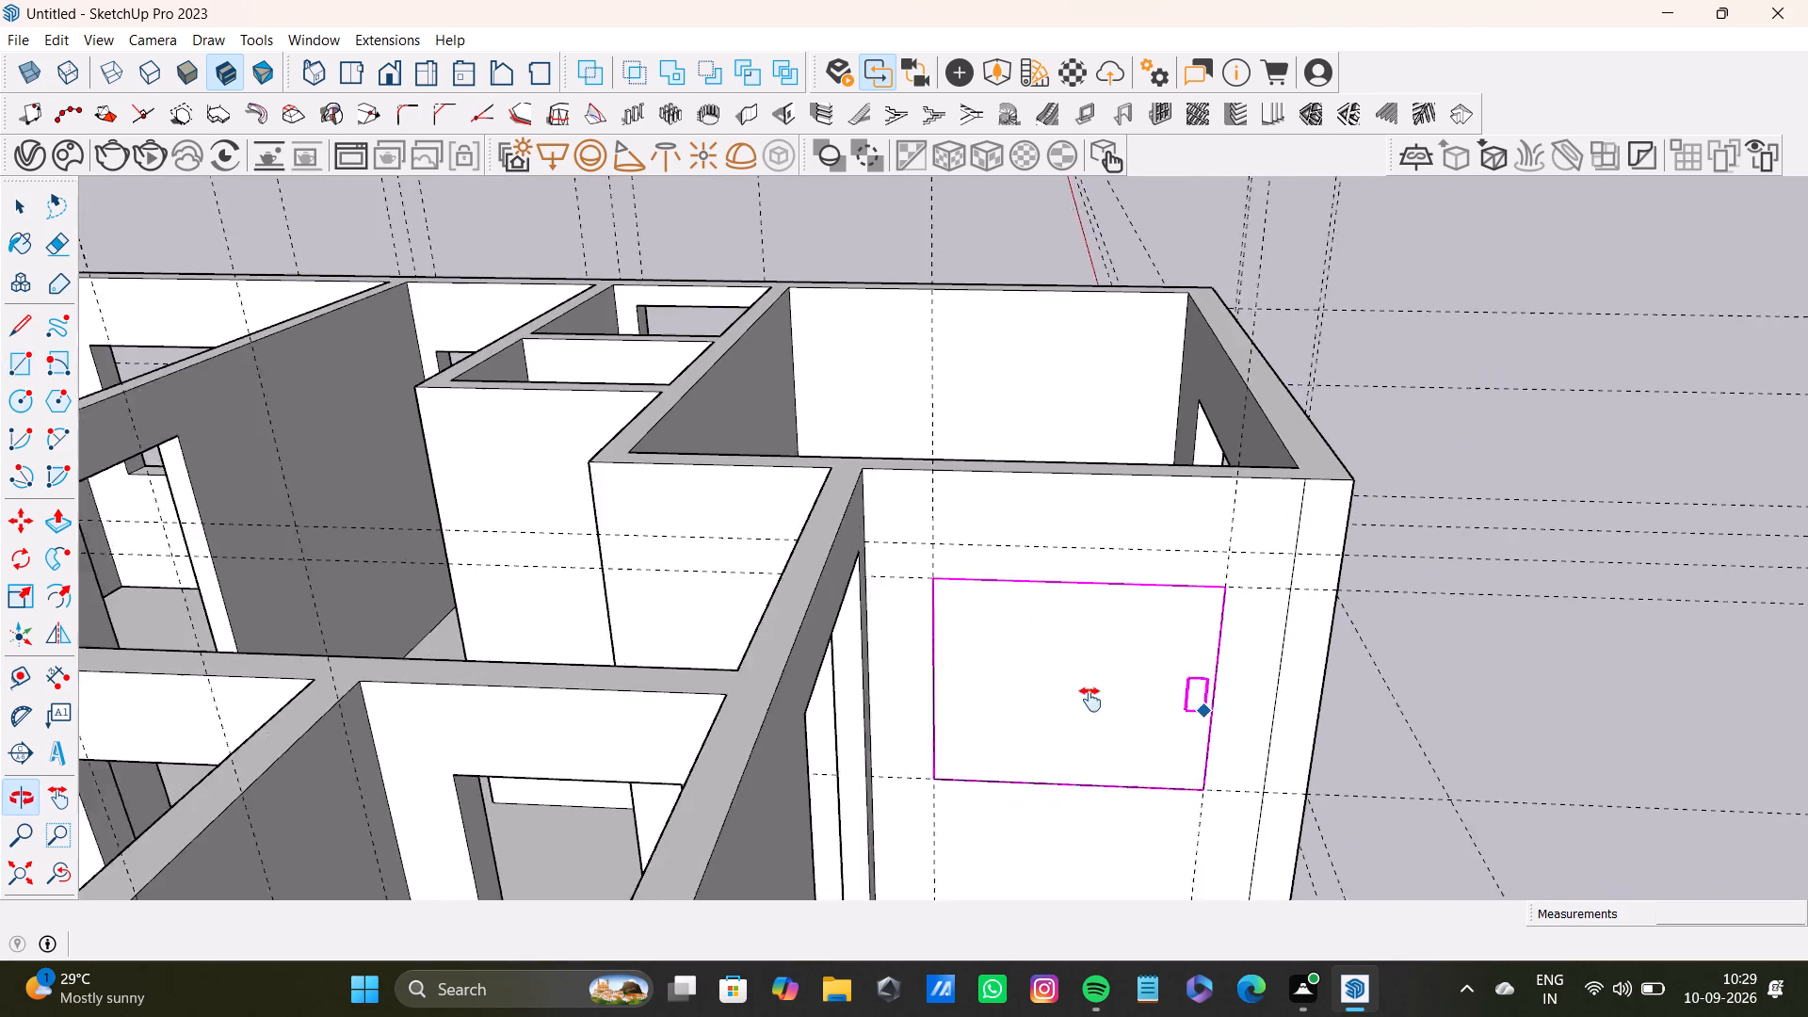
pyautogui.keyDown('shift'); pyautogui.moveTo(1090, 700); pyautogui.dragTo(1066, 700, button='middle'); pyautogui.keyUp('shift')
# Push the porch side wall's window rectangle 6" through the wall to cut the opening.
pyautogui.press('space')
pyautogui.click(1014, 705)
pyautogui.moveTo(1269, 675); pyautogui.dragTo(1170, 752, button='middle')
pyautogui.press('p')
pyautogui.click(869, 732)
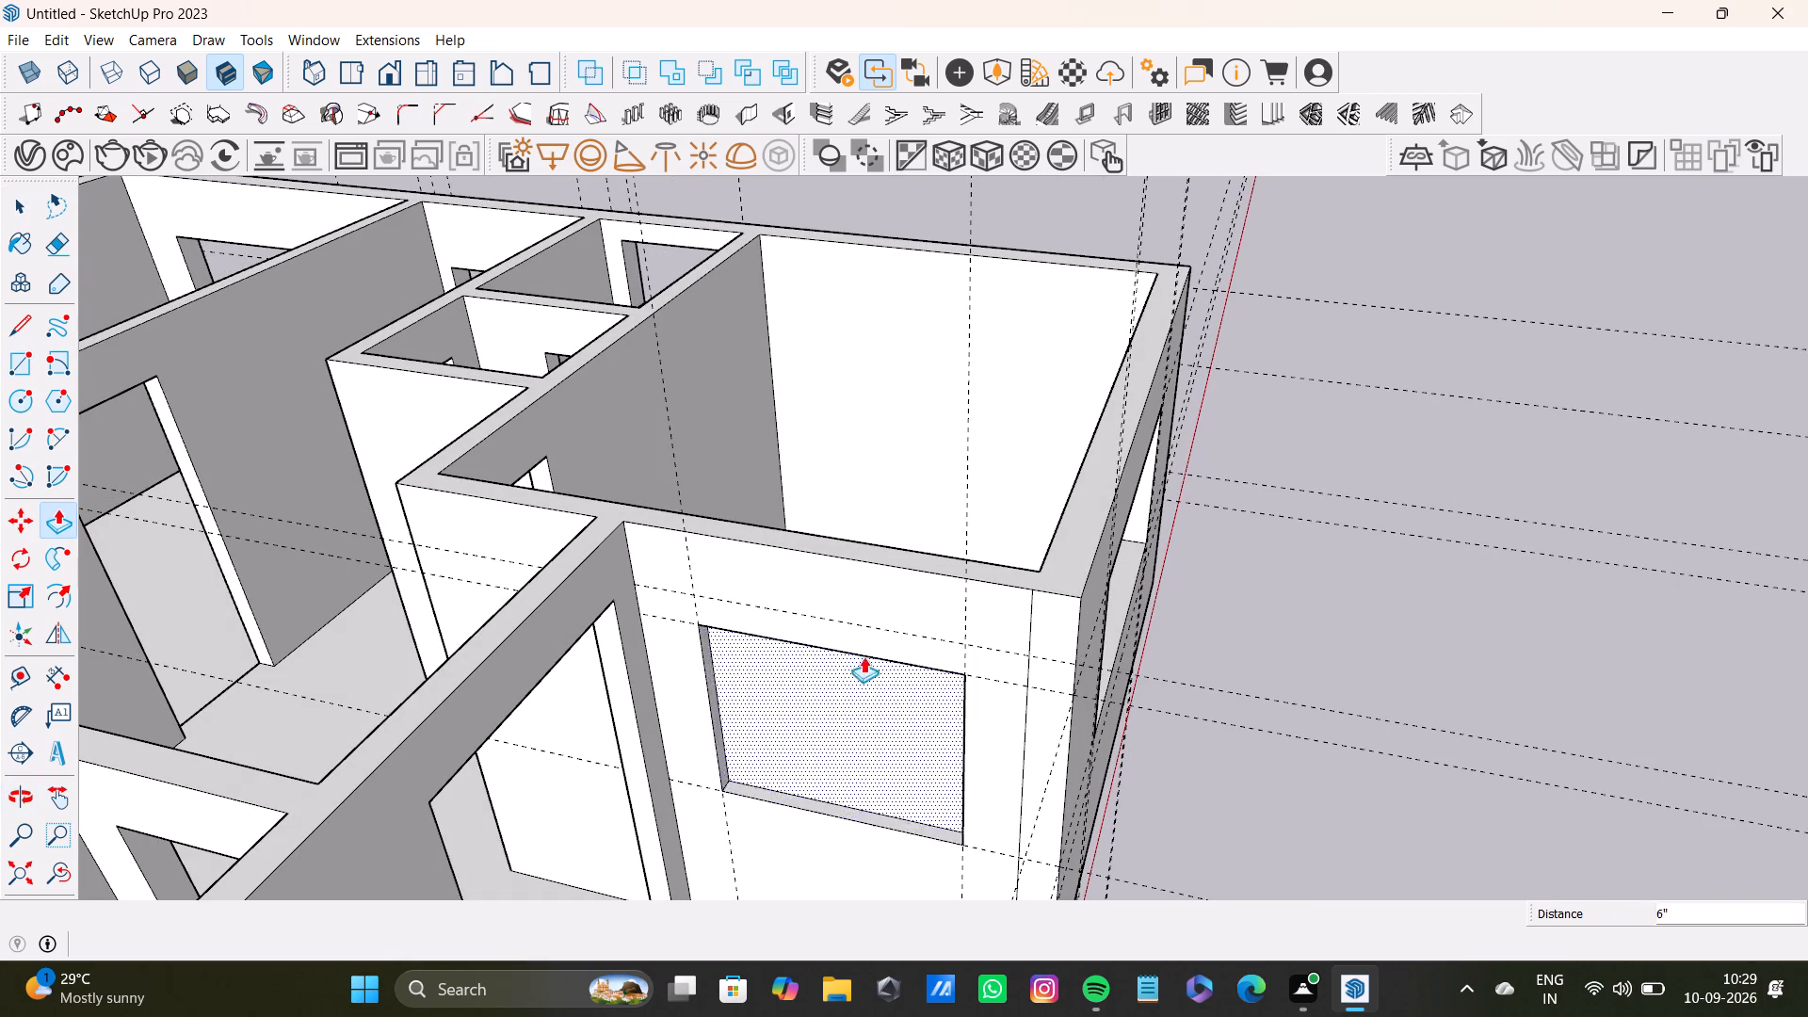
pyautogui.moveTo(918, 613); pyautogui.dragTo(829, 679, button='middle')
pyautogui.click(826, 620)
# Review the second plan's outer walls and window openings from all sides.
pyautogui.scroll(-4, 725, 628)
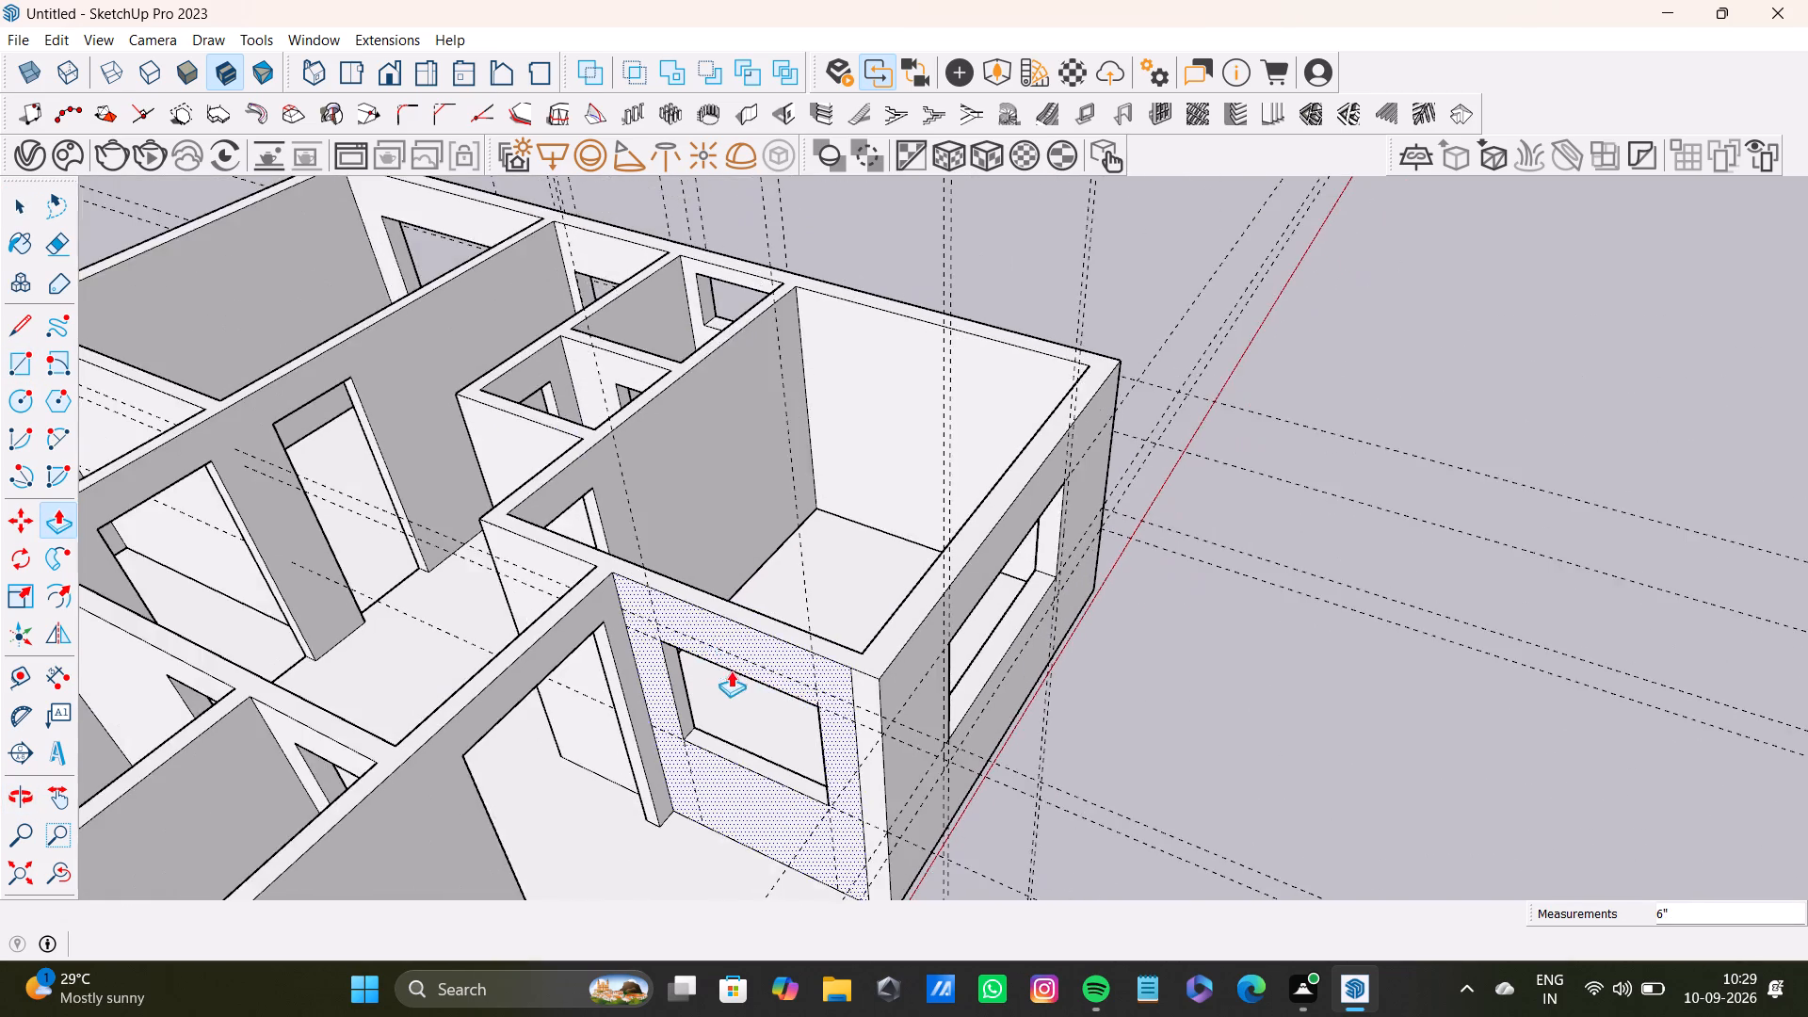
pyautogui.moveTo(731, 670); pyautogui.dragTo(742, 409, button='middle')
pyautogui.scroll(-5, 835, 473)
pyautogui.keyDown('shift'); pyautogui.moveTo(834, 496); pyautogui.dragTo(984, 605, button='middle'); pyautogui.keyUp('shift')
pyautogui.moveTo(1099, 637); pyautogui.dragTo(621, 677, button='middle')
pyautogui.scroll(3, 639, 523)
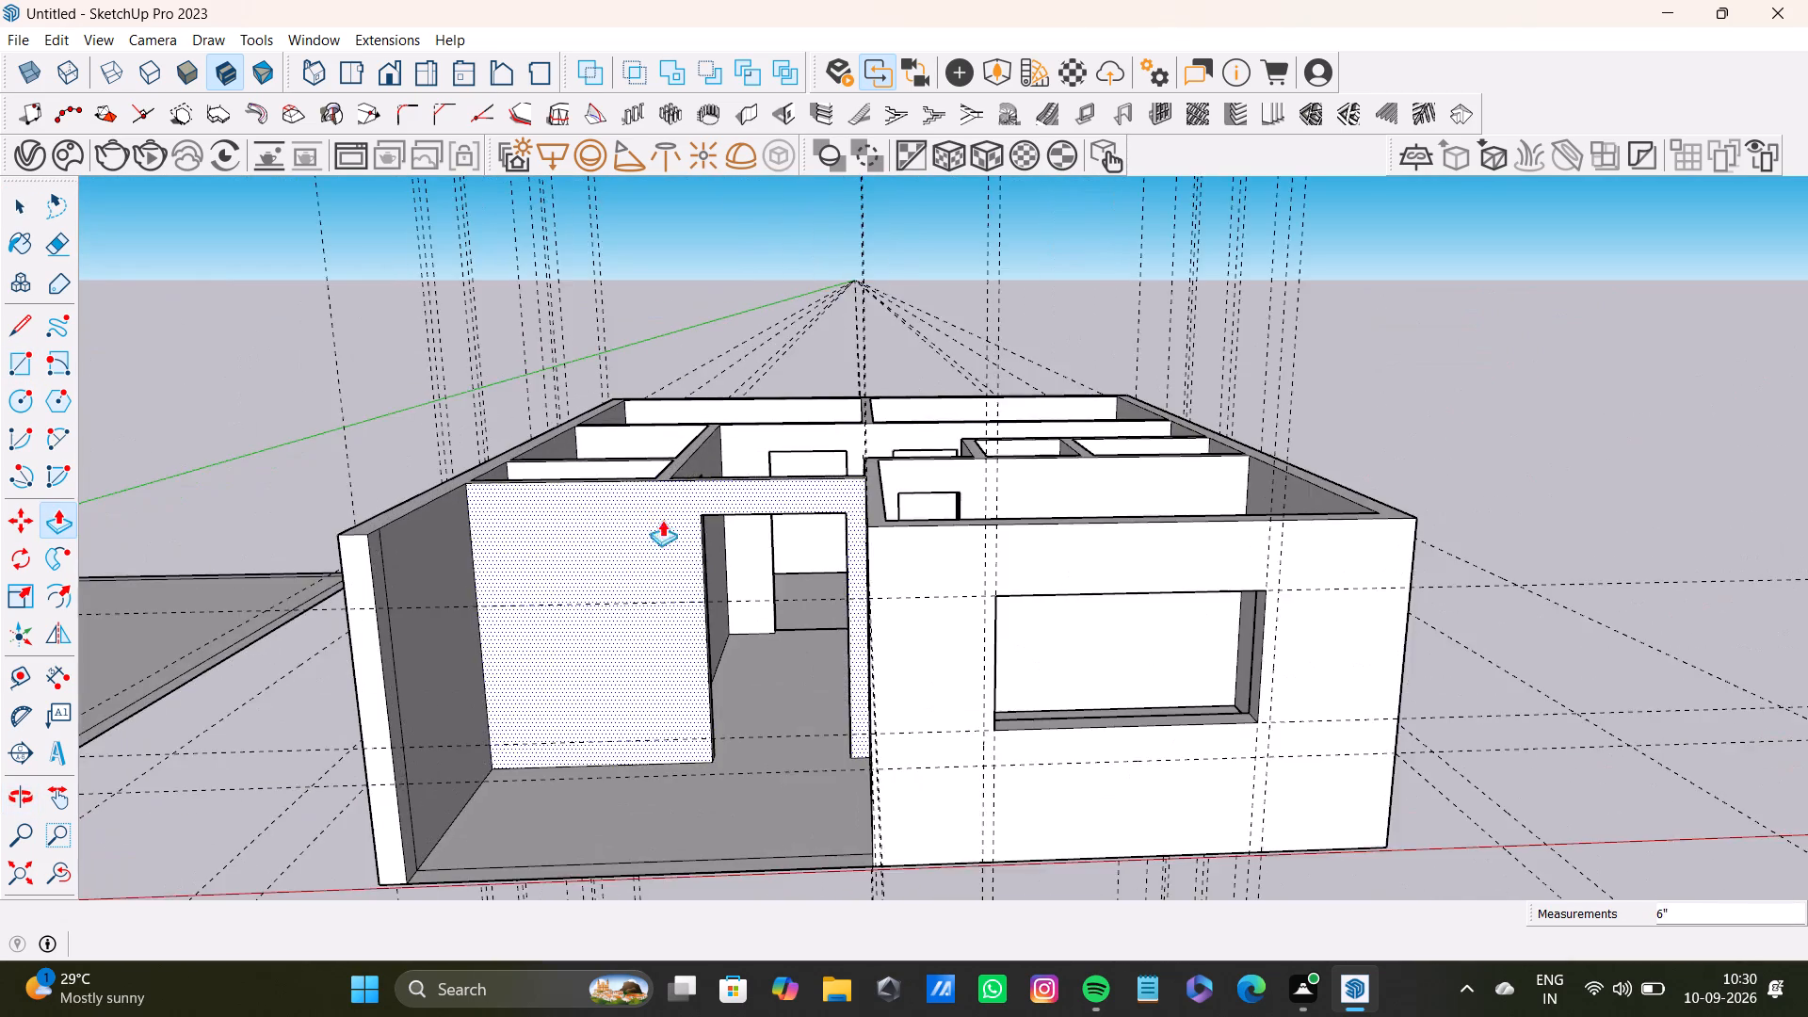
pyautogui.keyDown('shift'); pyautogui.moveTo(662, 520); pyautogui.dragTo(912, 682, button='middle'); pyautogui.keyUp('shift')
pyautogui.moveTo(933, 676); pyautogui.dragTo(1579, 743, button='middle')
pyautogui.scroll(1, 1162, 632)
pyautogui.moveTo(1060, 615); pyautogui.dragTo(1614, 674, button='middle')
pyautogui.moveTo(881, 580); pyautogui.dragTo(1326, 647, button='middle')
pyautogui.moveTo(836, 589); pyautogui.dragTo(612, 548, button='middle')
pyautogui.scroll(-5, 1196, 492)
pyautogui.press('space')
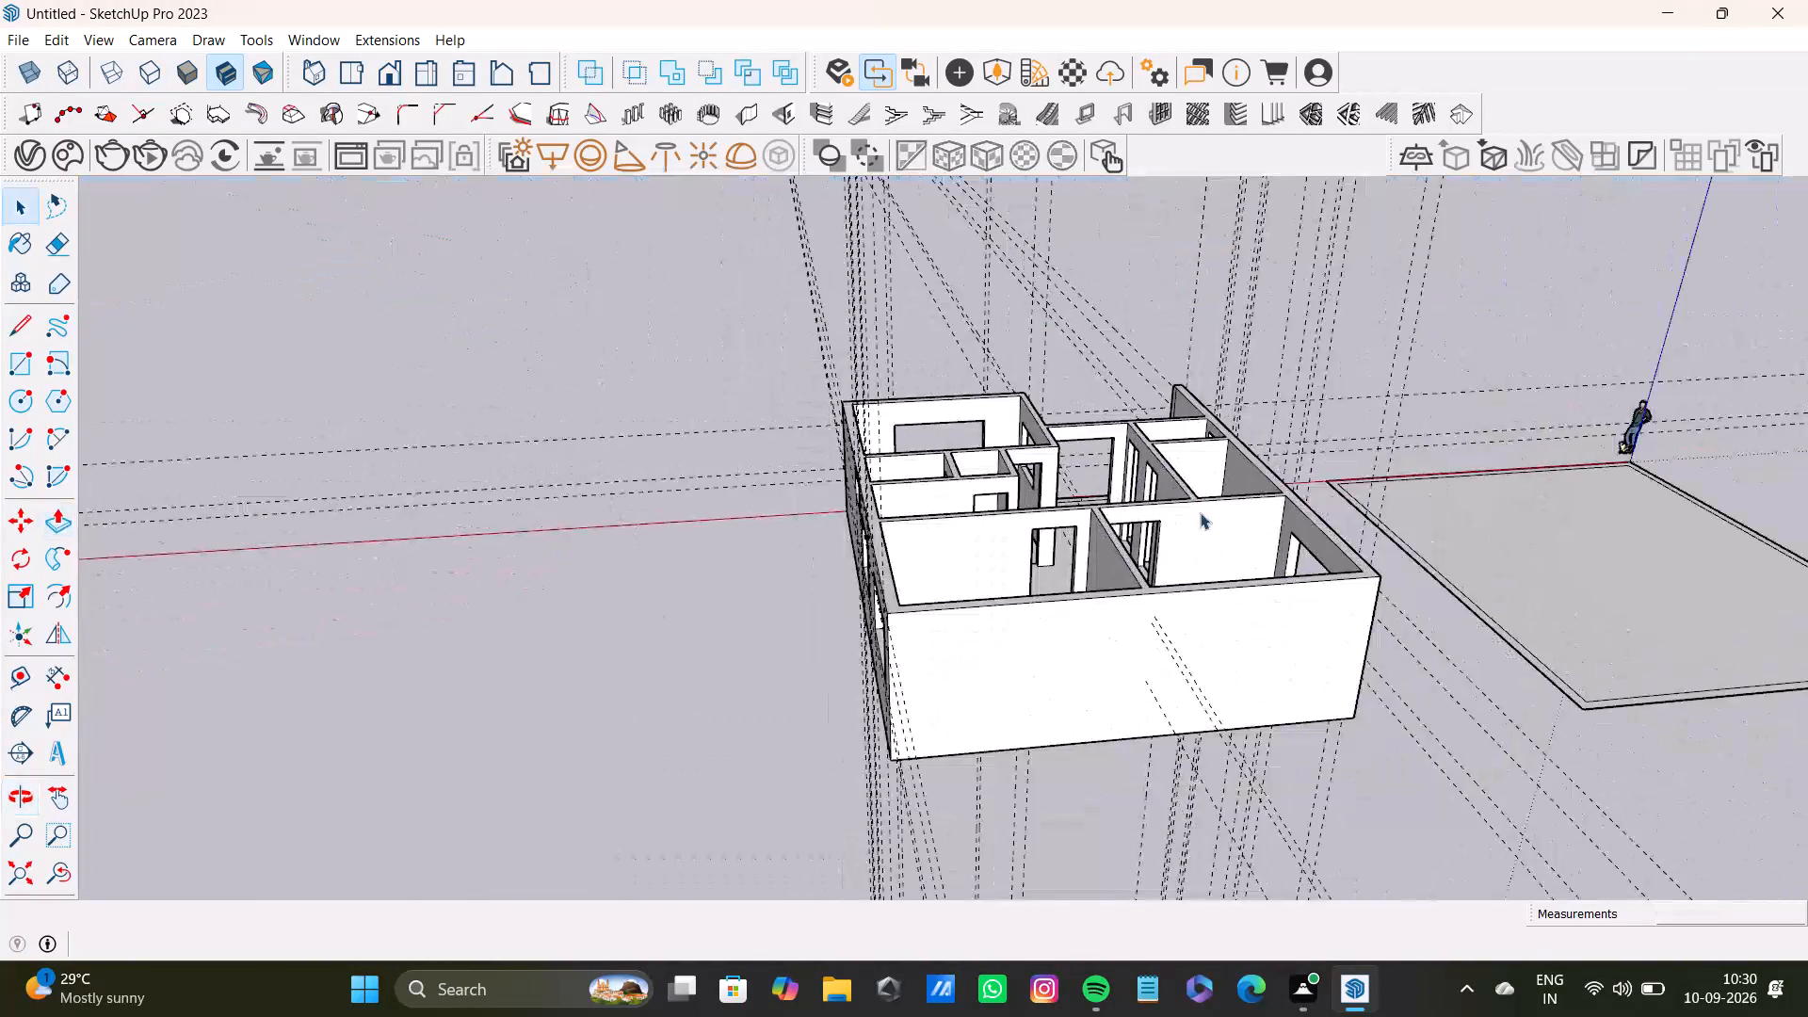
pyautogui.scroll(-1, 1365, 443)
pyautogui.moveTo(1354, 455); pyautogui.dragTo(401, 581, button='middle')
pyautogui.scroll(-4, 1128, 476)
pyautogui.moveTo(1091, 519); pyautogui.dragTo(352, 544, button='middle')
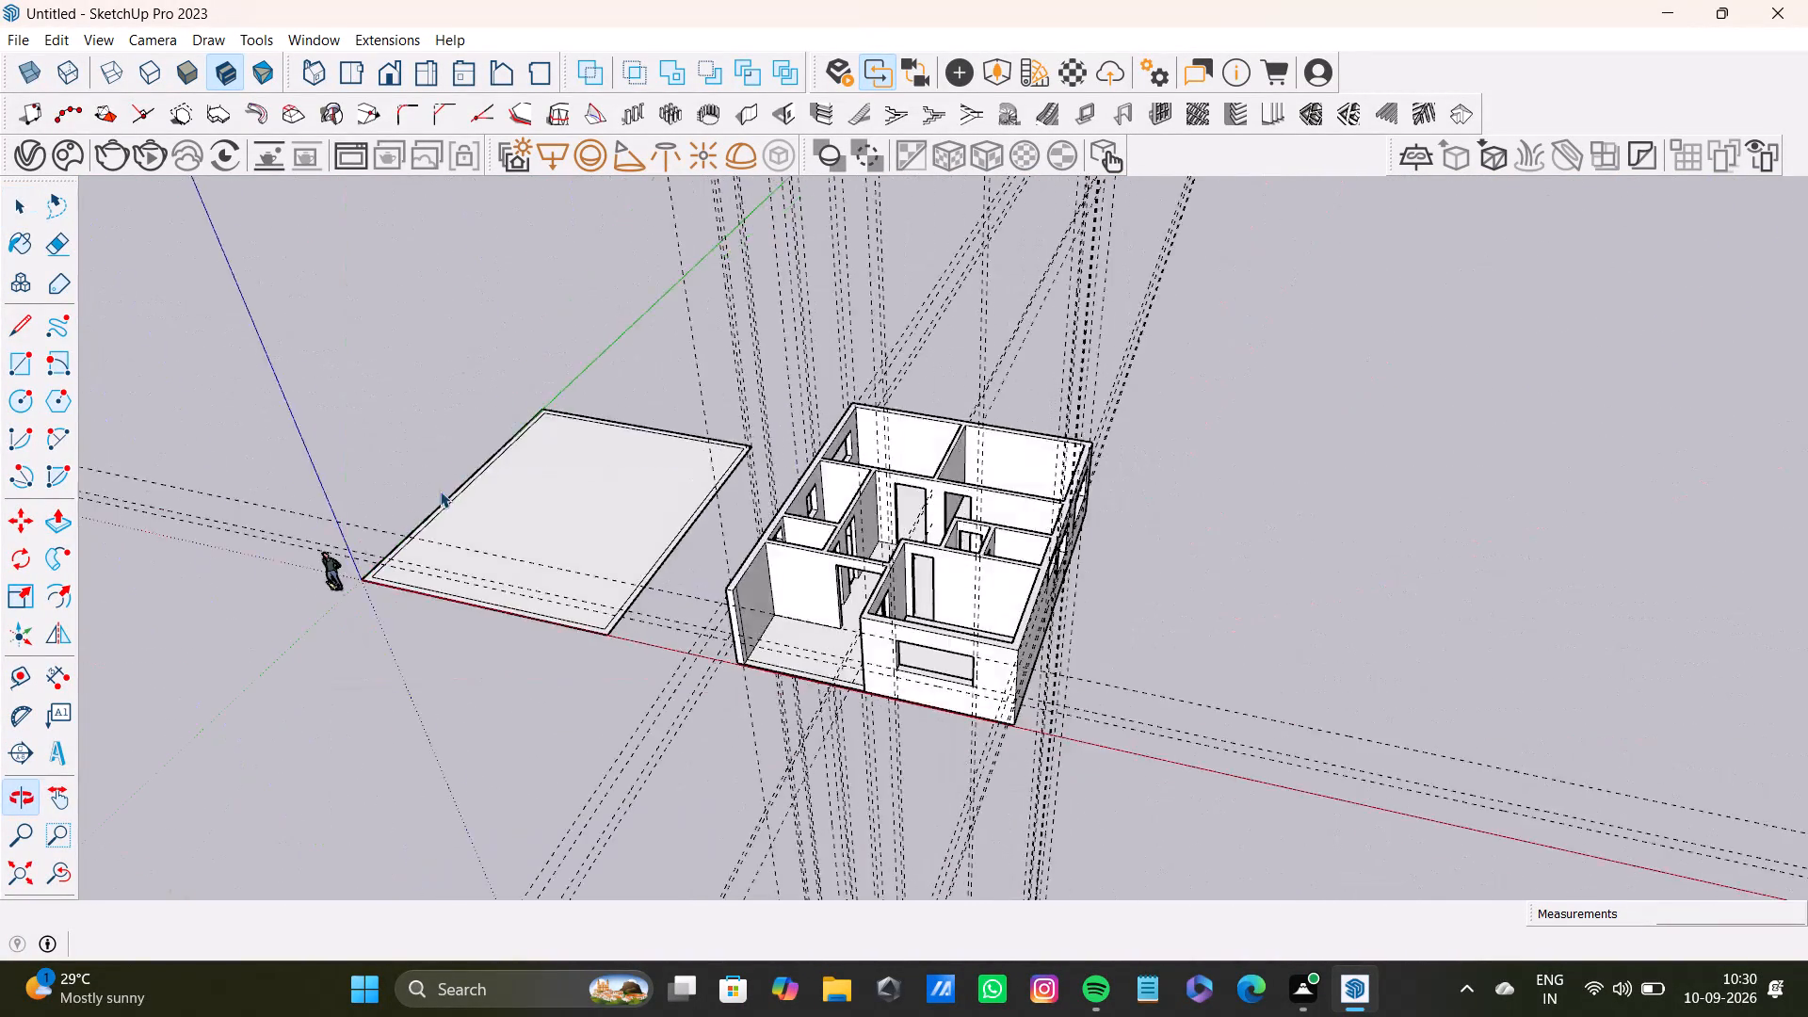
# Inspect the second plan's rooms, partitions, doorways and window openings from above.
pyautogui.scroll(11, 927, 469)
pyautogui.moveTo(944, 529); pyautogui.dragTo(1155, 759, button='middle')
pyautogui.scroll(2, 940, 395)
pyautogui.scroll(-3, 940, 395)
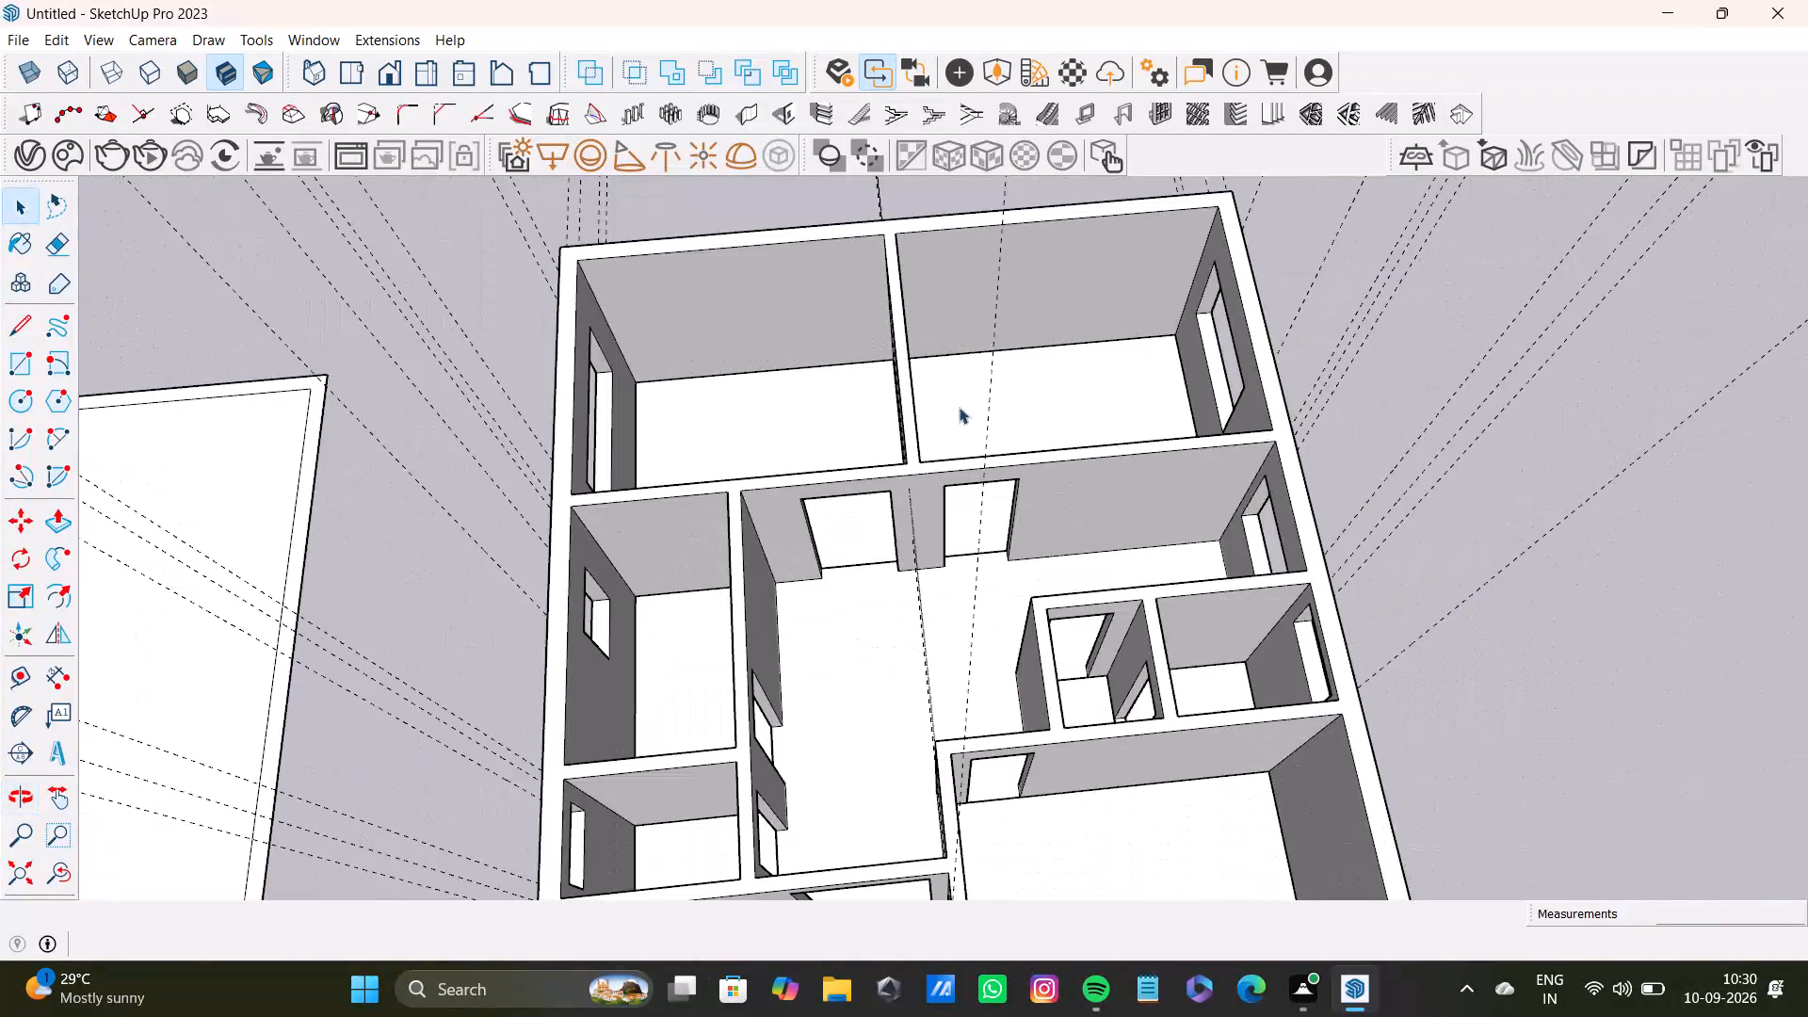
pyautogui.scroll(-2, 959, 407)
pyautogui.moveTo(966, 421); pyautogui.dragTo(983, 558, button='middle')
pyautogui.moveTo(1030, 455); pyautogui.dragTo(926, 357, button='middle')
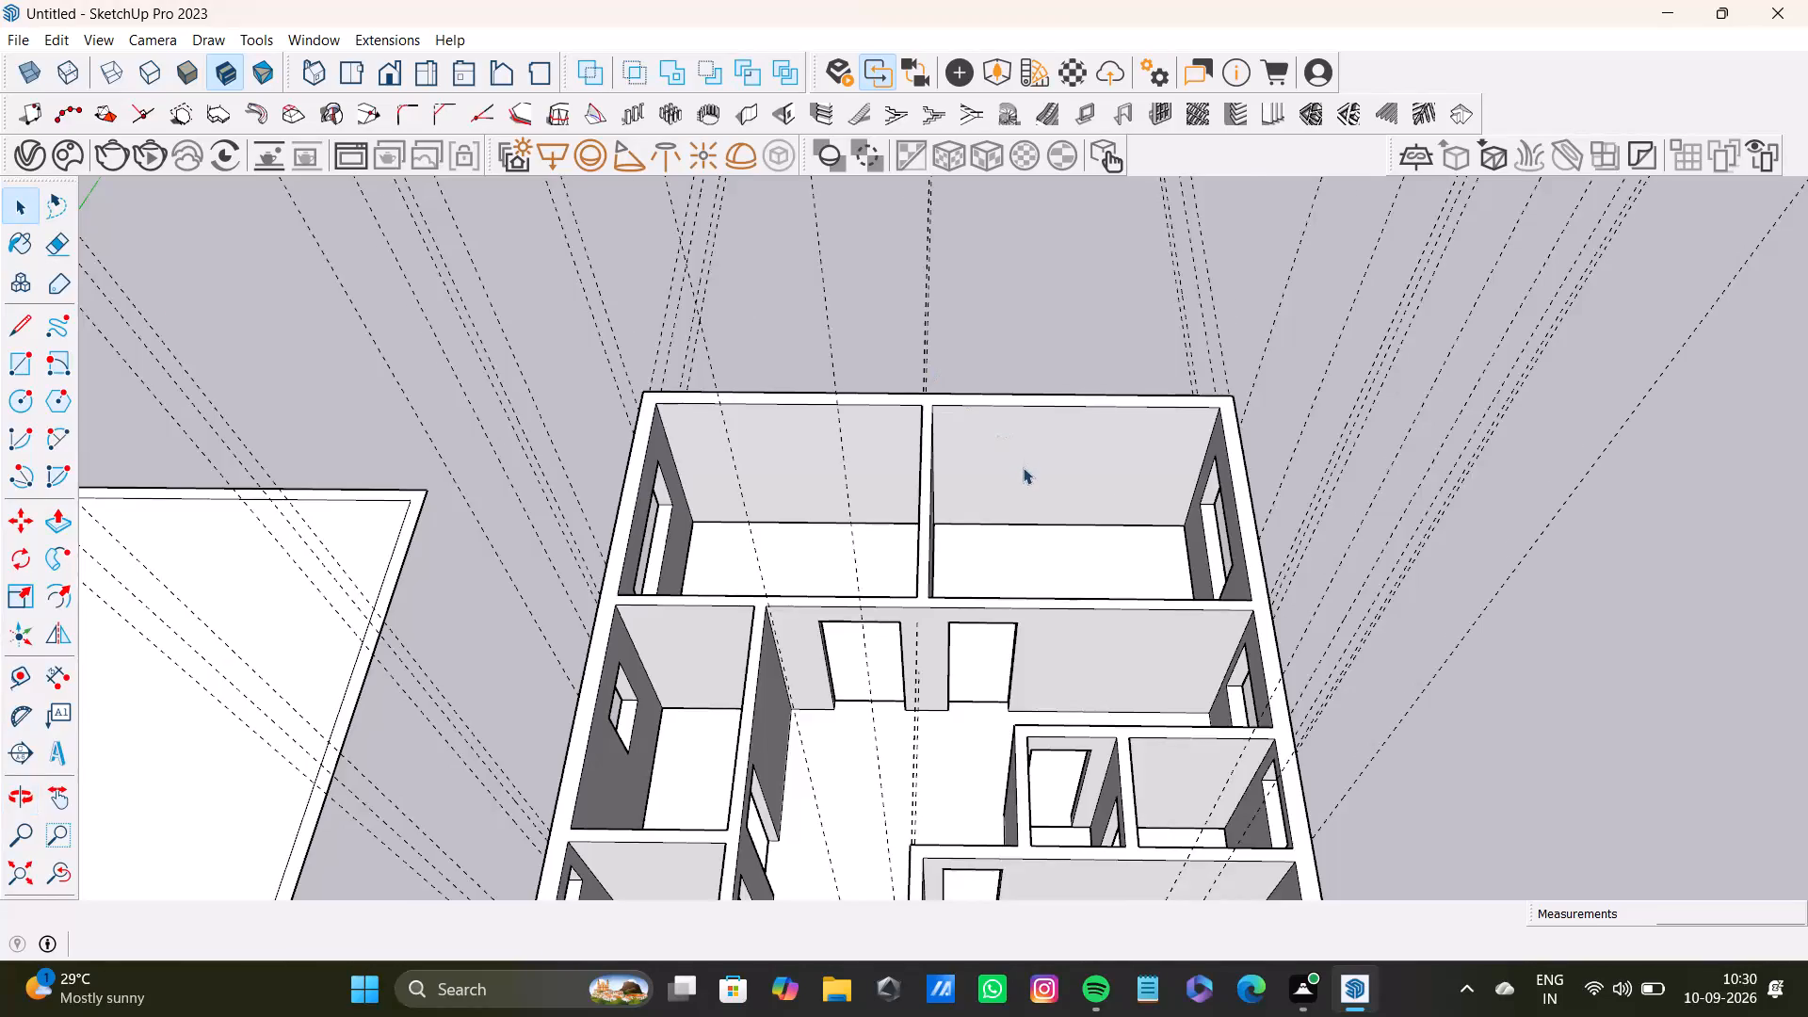
pyautogui.scroll(-5, 1023, 467)
pyautogui.scroll(10, 967, 466)
pyautogui.moveTo(1142, 532); pyautogui.dragTo(751, 574, button='middle')
pyautogui.scroll(3, 910, 508)
pyautogui.keyDown('shift'); pyautogui.moveTo(956, 536); pyautogui.dragTo(966, 473, button='middle'); pyautogui.keyUp('shift')
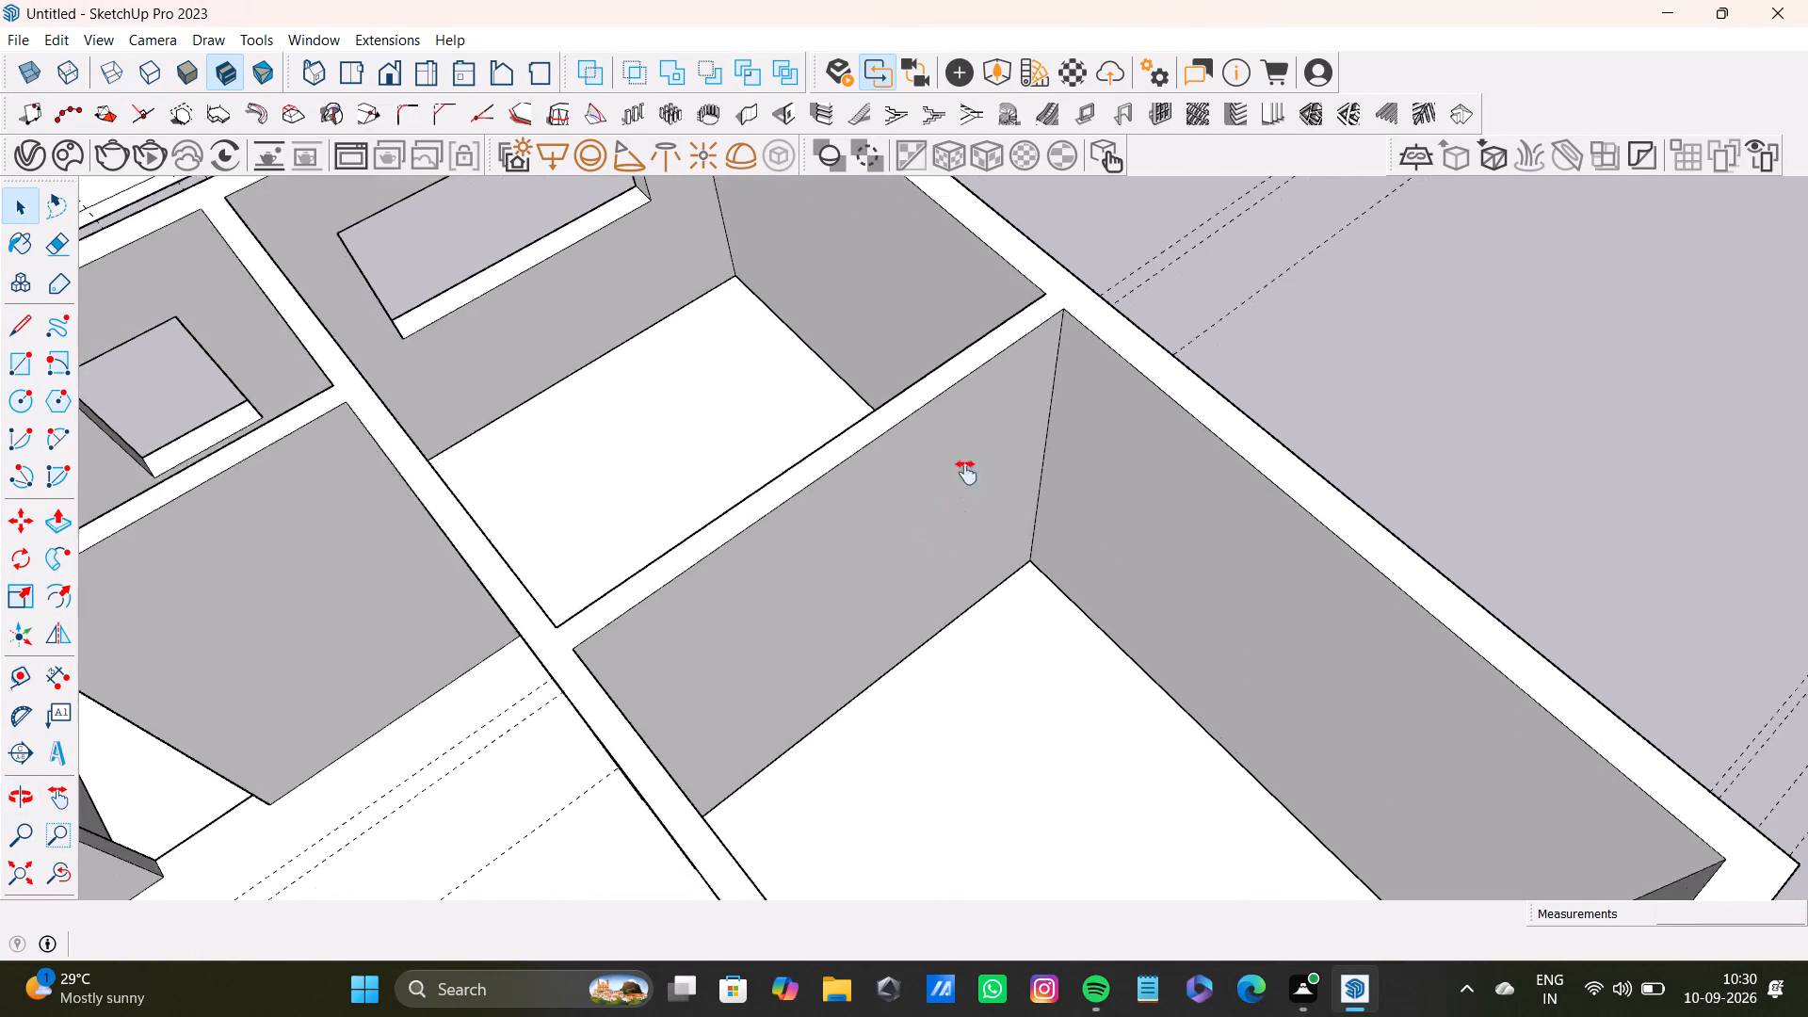
pyautogui.keyDown('shift'); pyautogui.moveTo(966, 473); pyautogui.dragTo(1068, 401, button='middle'); pyautogui.keyUp('shift')
pyautogui.moveTo(1178, 511); pyautogui.dragTo(764, 484, button='middle')
pyautogui.scroll(2, 806, 434)
pyautogui.keyDown('shift'); pyautogui.moveTo(851, 466); pyautogui.dragTo(876, 342, button='middle'); pyautogui.keyUp('shift')
pyautogui.scroll(-7, 884, 413)
pyautogui.moveTo(912, 468); pyautogui.dragTo(912, 513, button='middle')
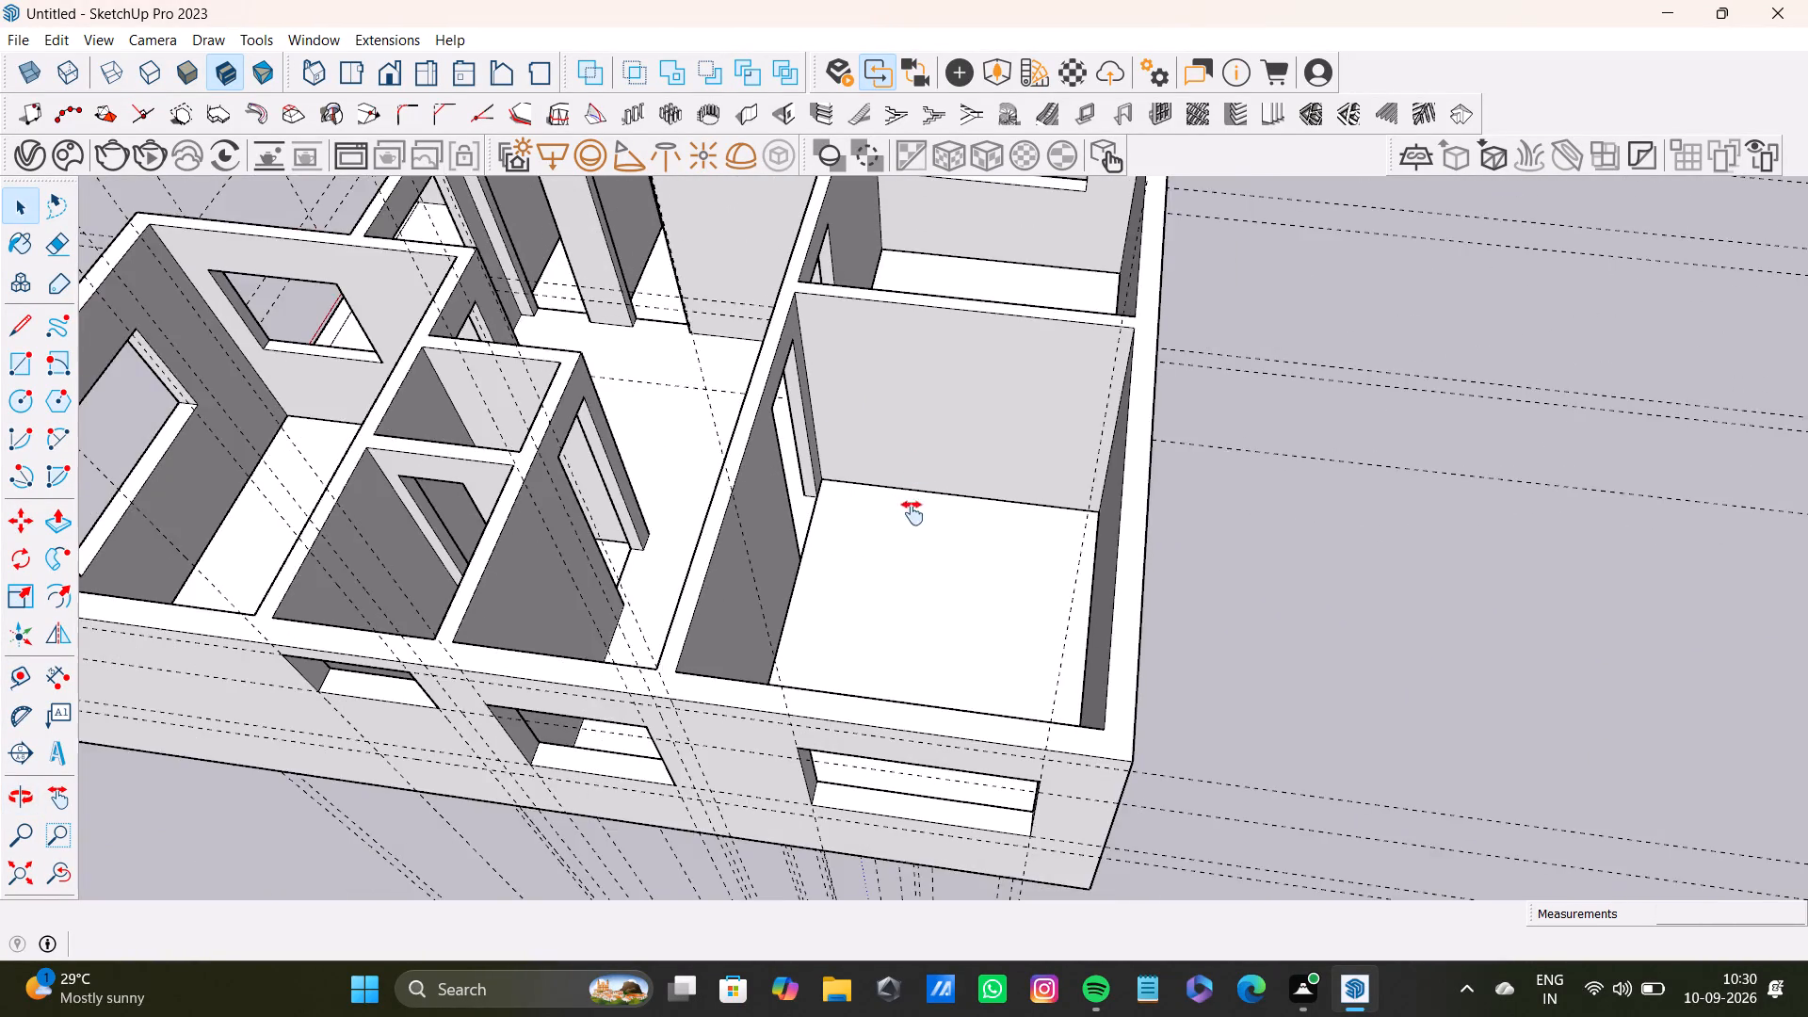
pyautogui.moveTo(912, 513); pyautogui.dragTo(921, 559, button='middle')
pyautogui.moveTo(920, 574); pyautogui.dragTo(1031, 628, button='middle')
pyautogui.scroll(4, 1024, 613)
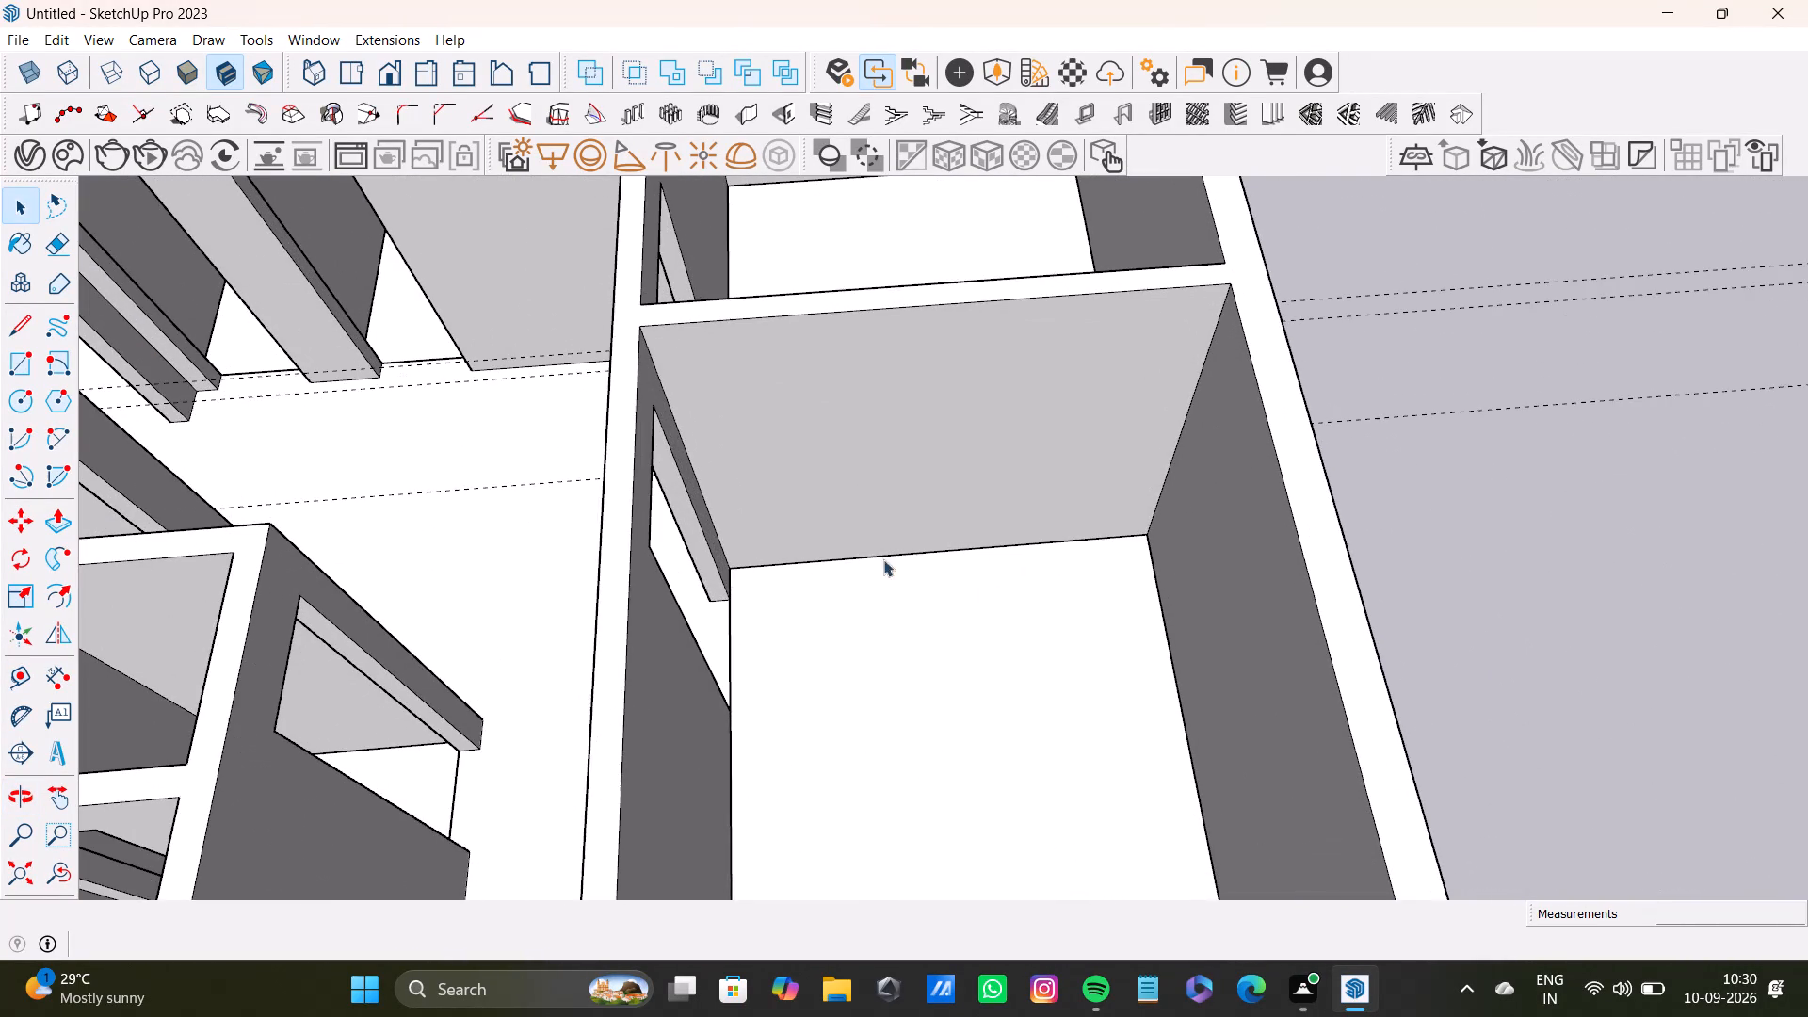
pyautogui.scroll(-10, 698, 563)
pyautogui.keyDown('shift'); pyautogui.moveTo(628, 600); pyautogui.dragTo(918, 551, button='middle'); pyautogui.keyUp('shift')
pyautogui.scroll(8, 746, 505)
pyautogui.moveTo(727, 475); pyautogui.dragTo(1133, 476, button='middle')
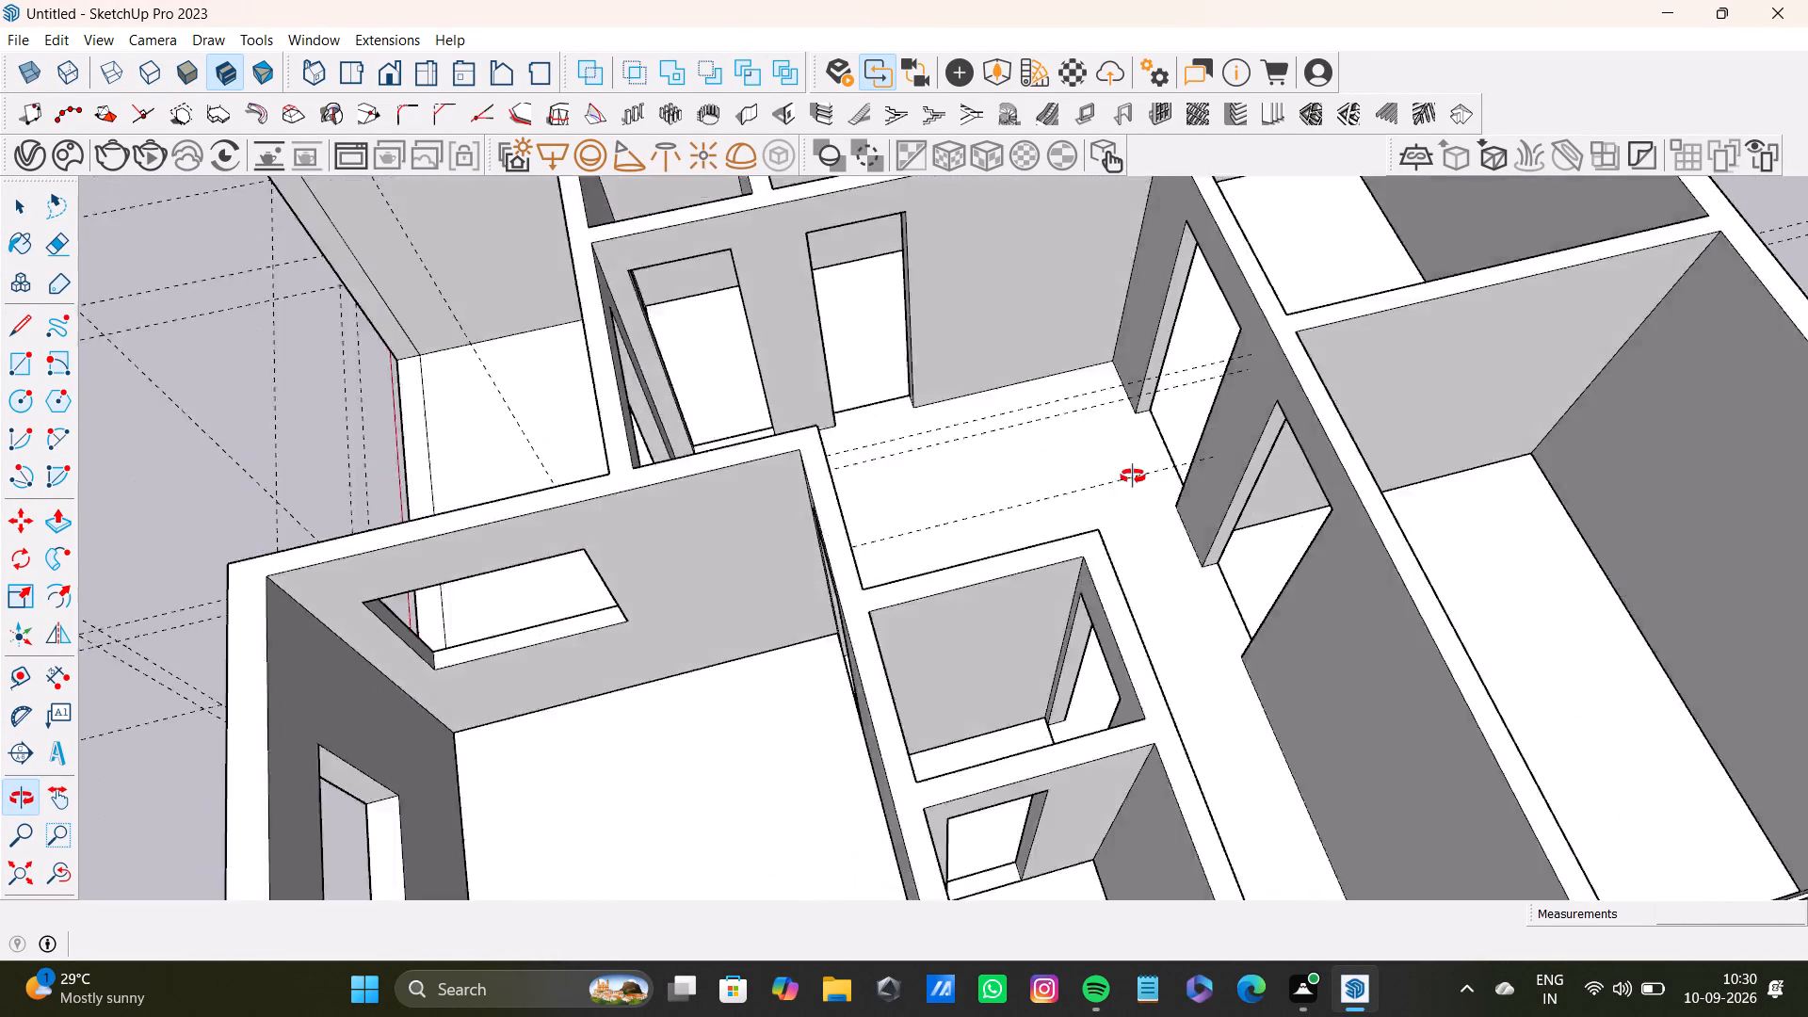
pyautogui.moveTo(1133, 476); pyautogui.dragTo(1289, 469, button='middle')
pyautogui.scroll(-5, 928, 541)
pyautogui.moveTo(923, 594); pyautogui.dragTo(931, 350, button='middle')
pyautogui.moveTo(917, 470); pyautogui.dragTo(1105, 463, button='middle')
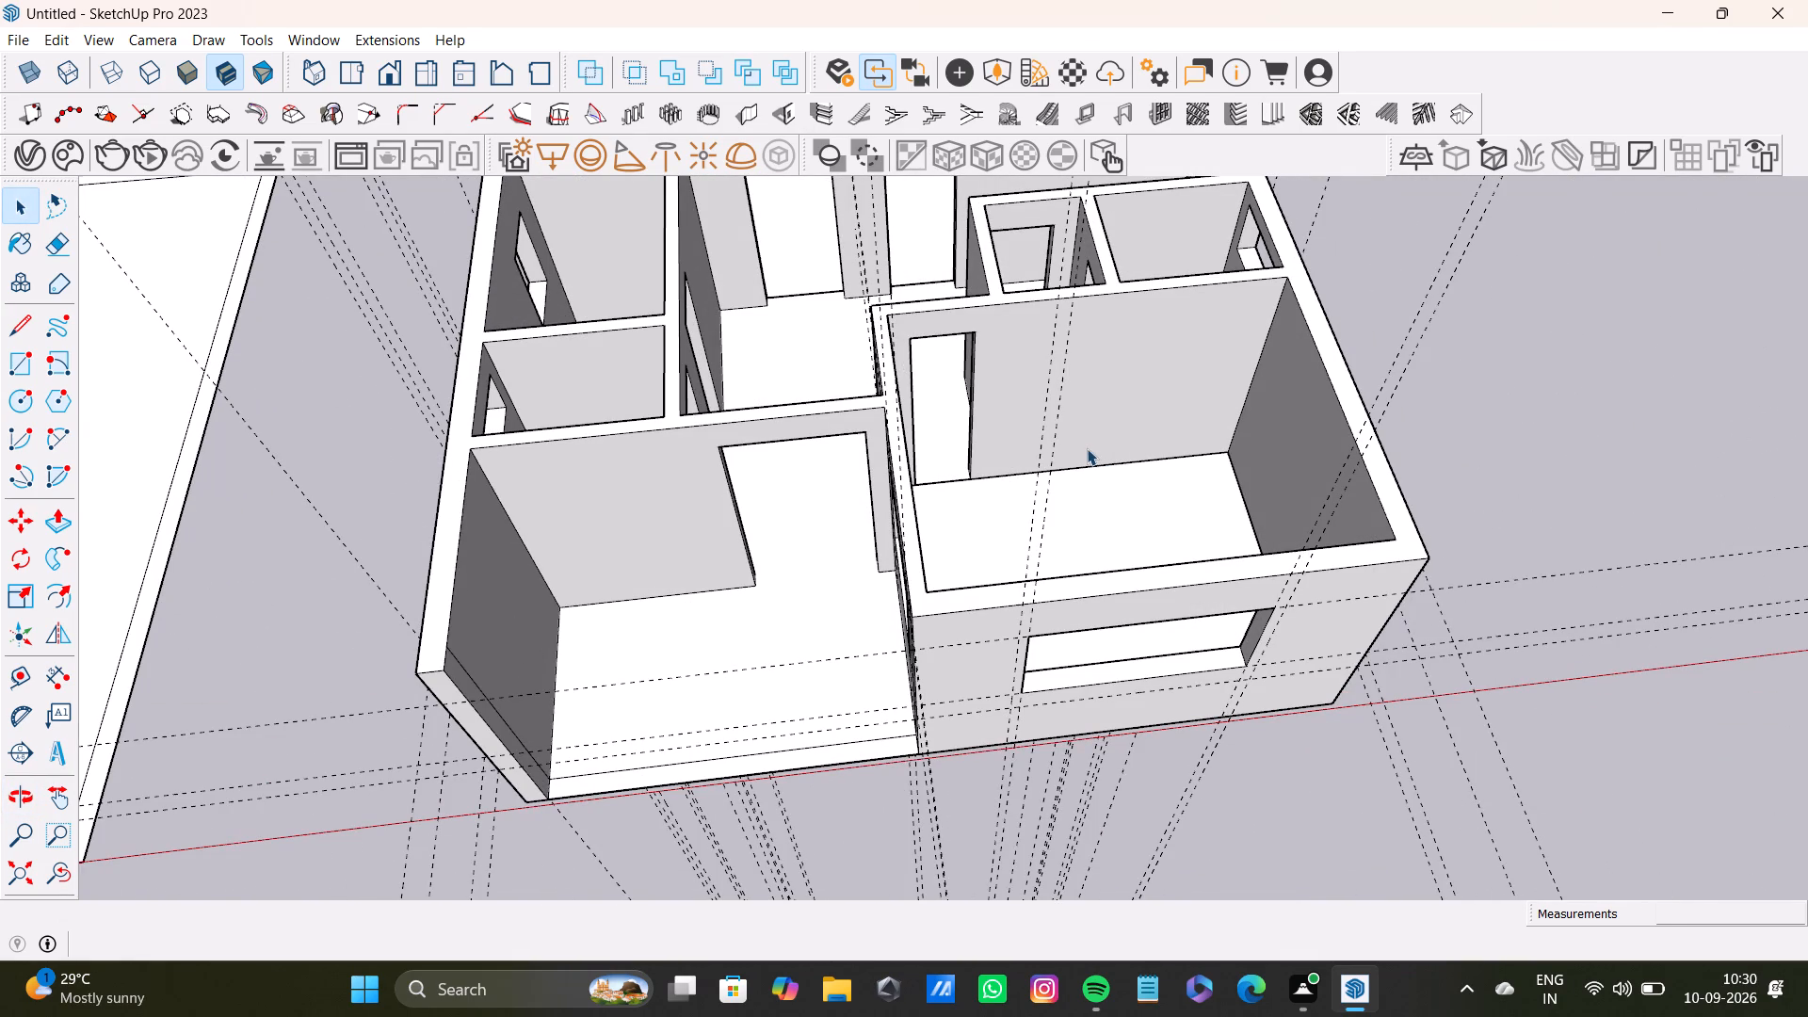
# Review the second plan's outer walls and their window openings on all sides.
pyautogui.scroll(-7, 755, 425)
pyautogui.keyDown('shift'); pyautogui.moveTo(757, 408); pyautogui.dragTo(761, 457, button='middle'); pyautogui.keyUp('shift')
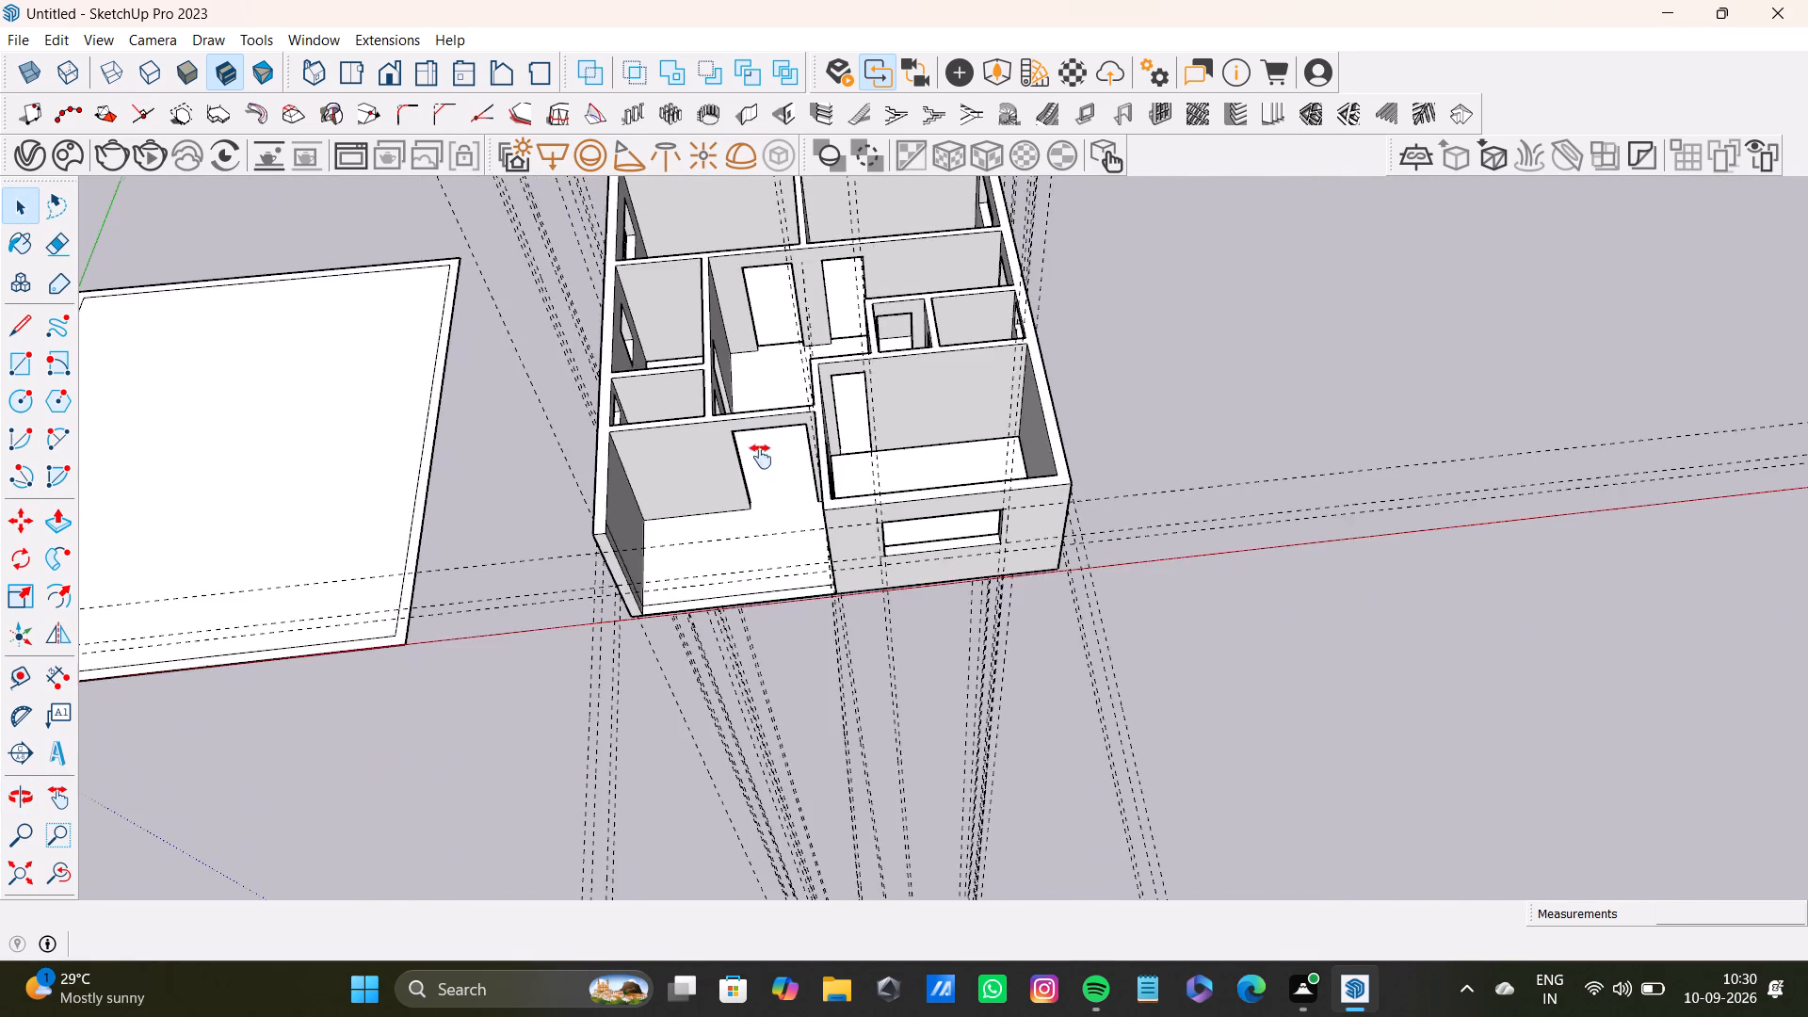
pyautogui.keyDown('shift'); pyautogui.moveTo(761, 457); pyautogui.dragTo(768, 545, button='middle'); pyautogui.keyUp('shift')
pyautogui.moveTo(958, 557); pyautogui.dragTo(483, 471, button='middle')
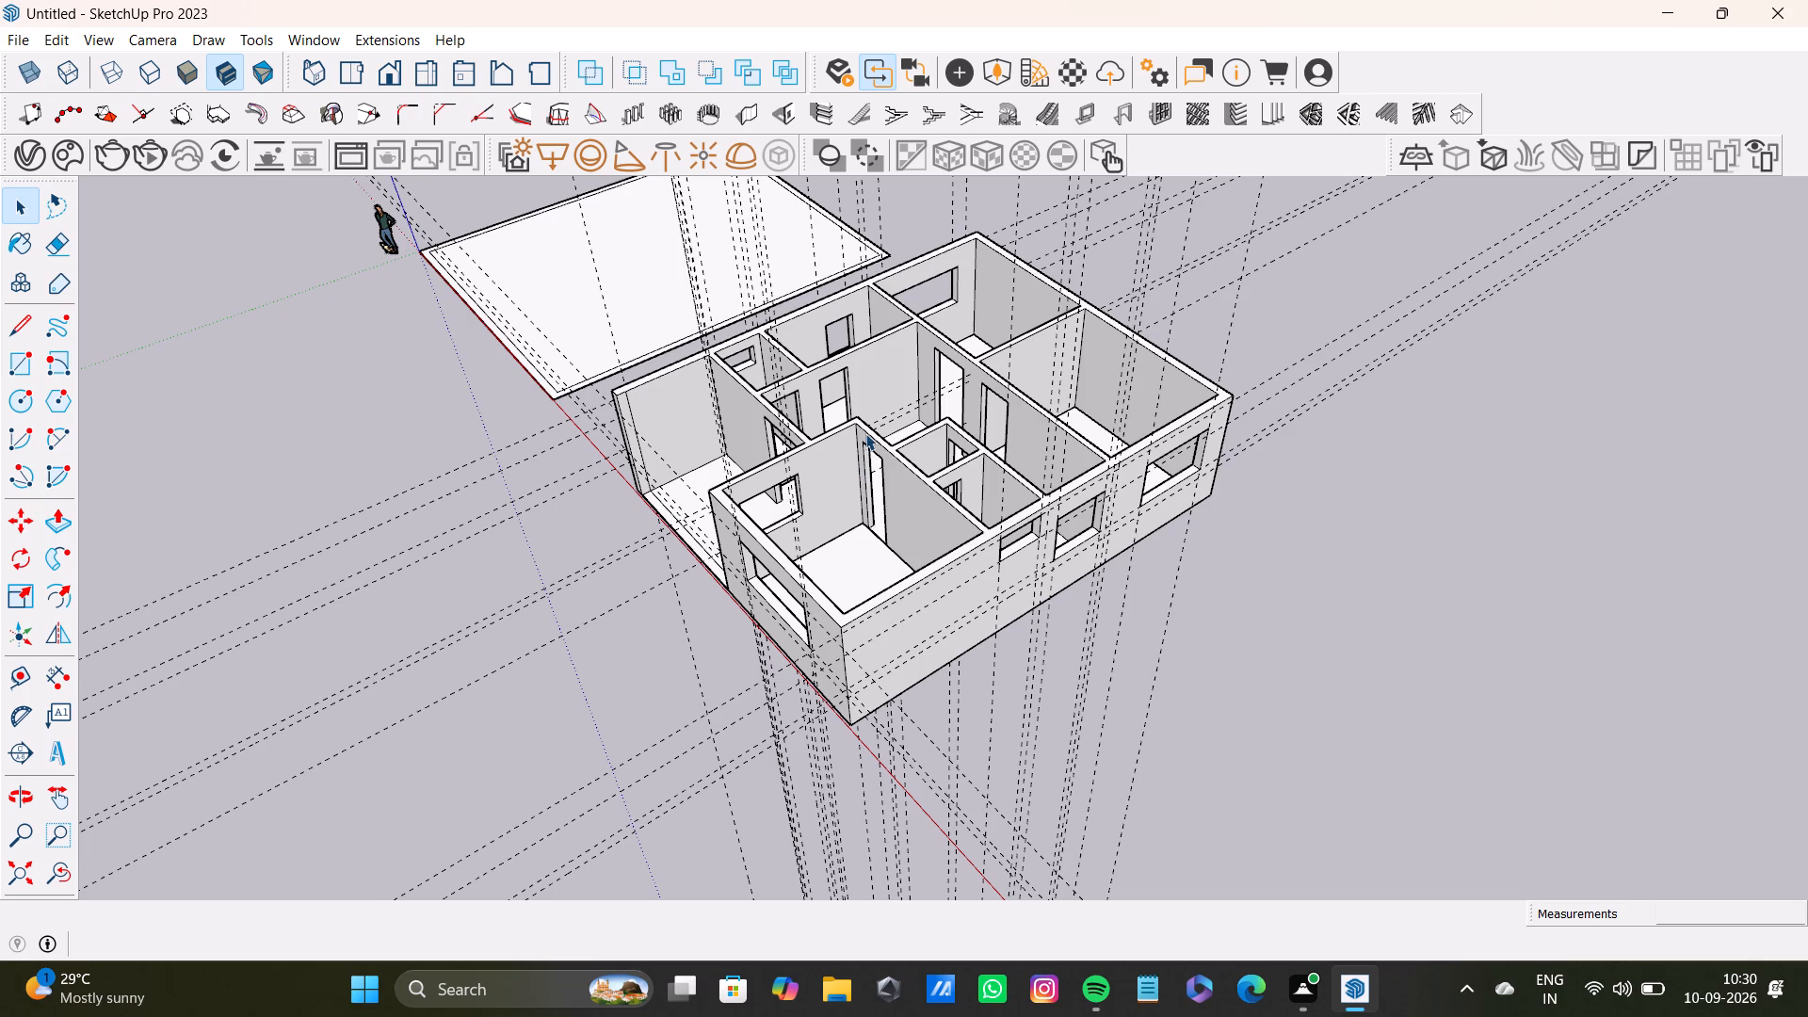
pyautogui.scroll(7, 799, 504)
pyautogui.moveTo(829, 602); pyautogui.dragTo(1260, 705, button='middle')
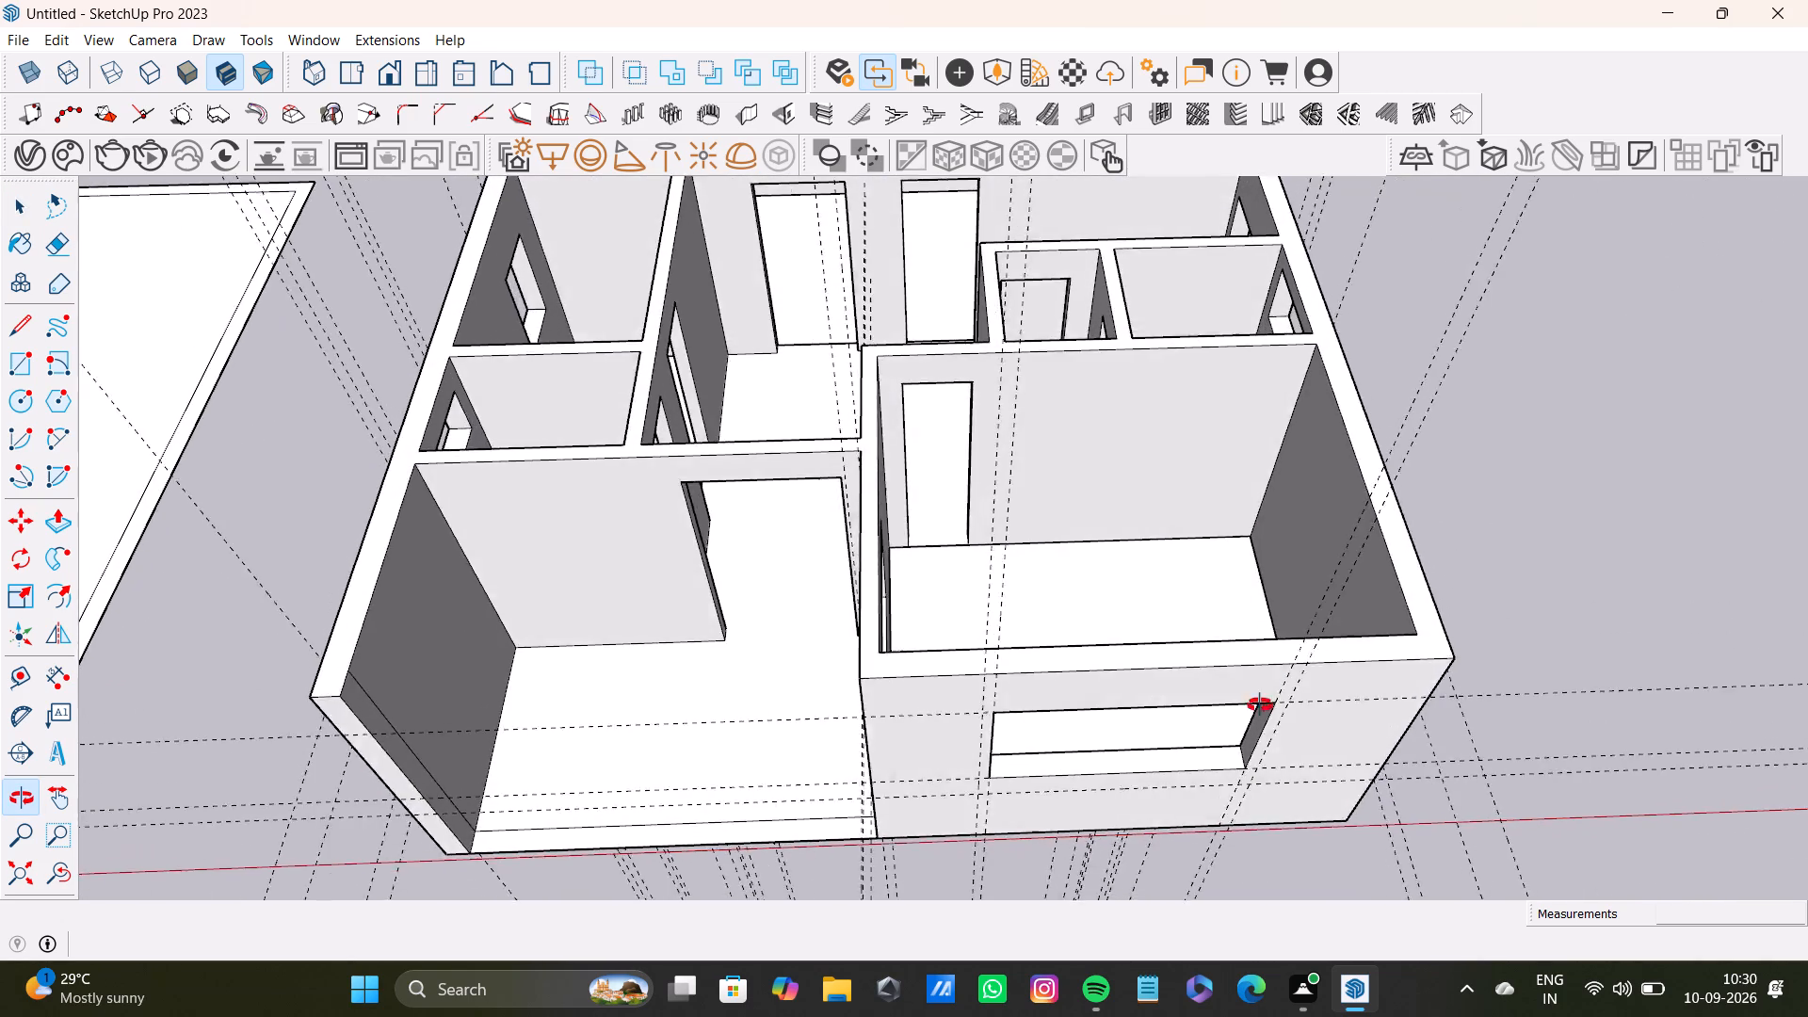
pyautogui.moveTo(1260, 705); pyautogui.dragTo(341, 346, button='middle')
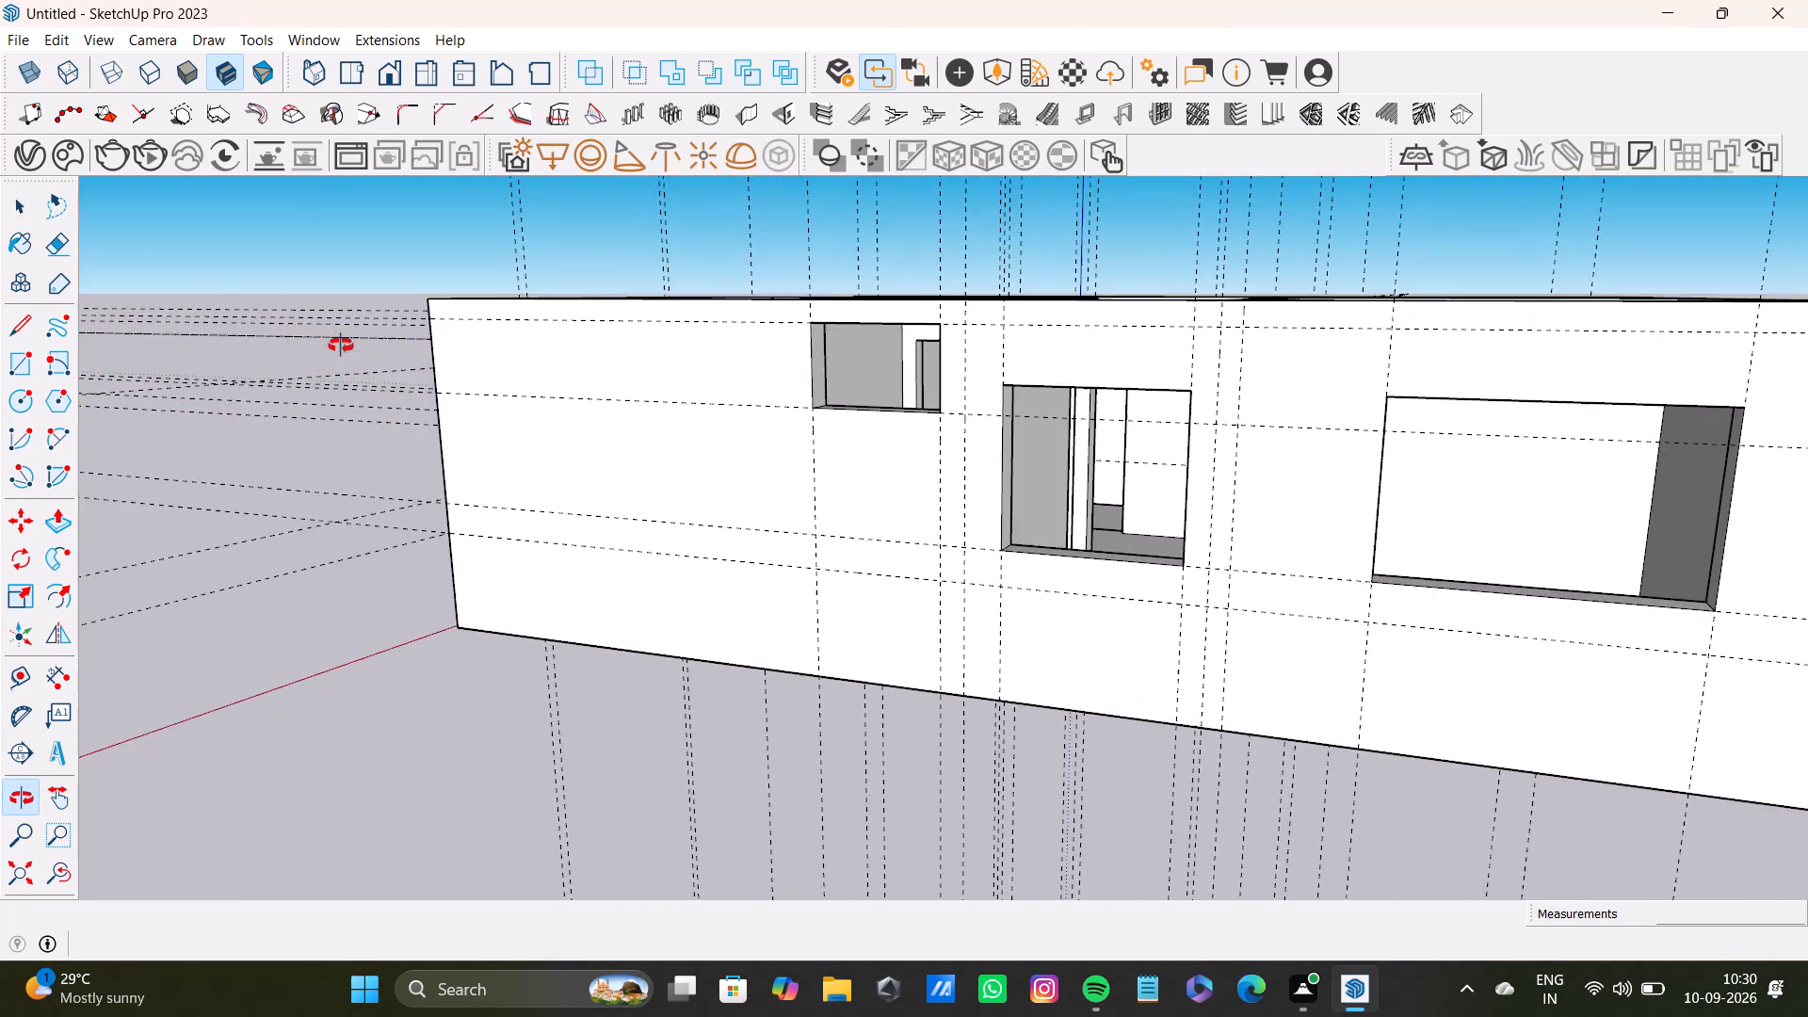
pyautogui.moveTo(341, 346); pyautogui.dragTo(211, 312, button='middle')
pyautogui.scroll(-4, 790, 403)
pyautogui.moveTo(1075, 439); pyautogui.dragTo(135, 476, button='middle')
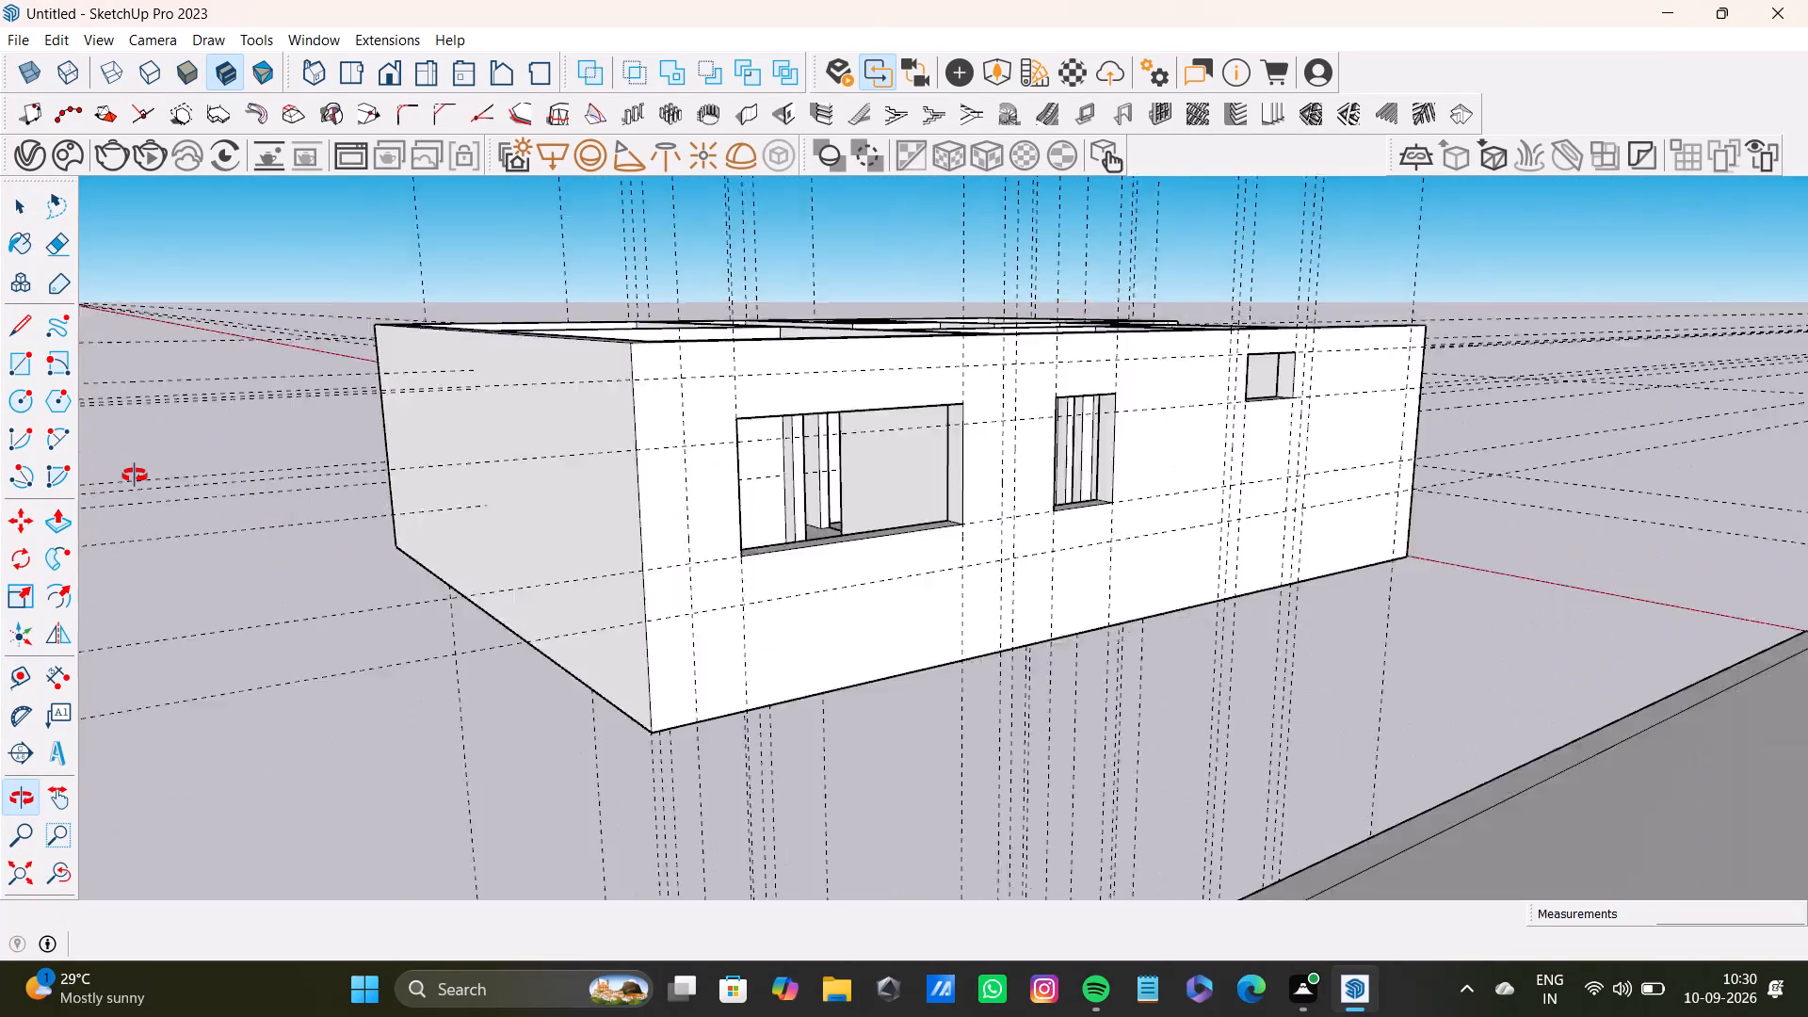
pyautogui.moveTo(135, 476); pyautogui.dragTo(133, 476, button='middle')
pyautogui.scroll(3, 867, 498)
pyautogui.moveTo(1073, 447); pyautogui.dragTo(976, 406, button='middle')
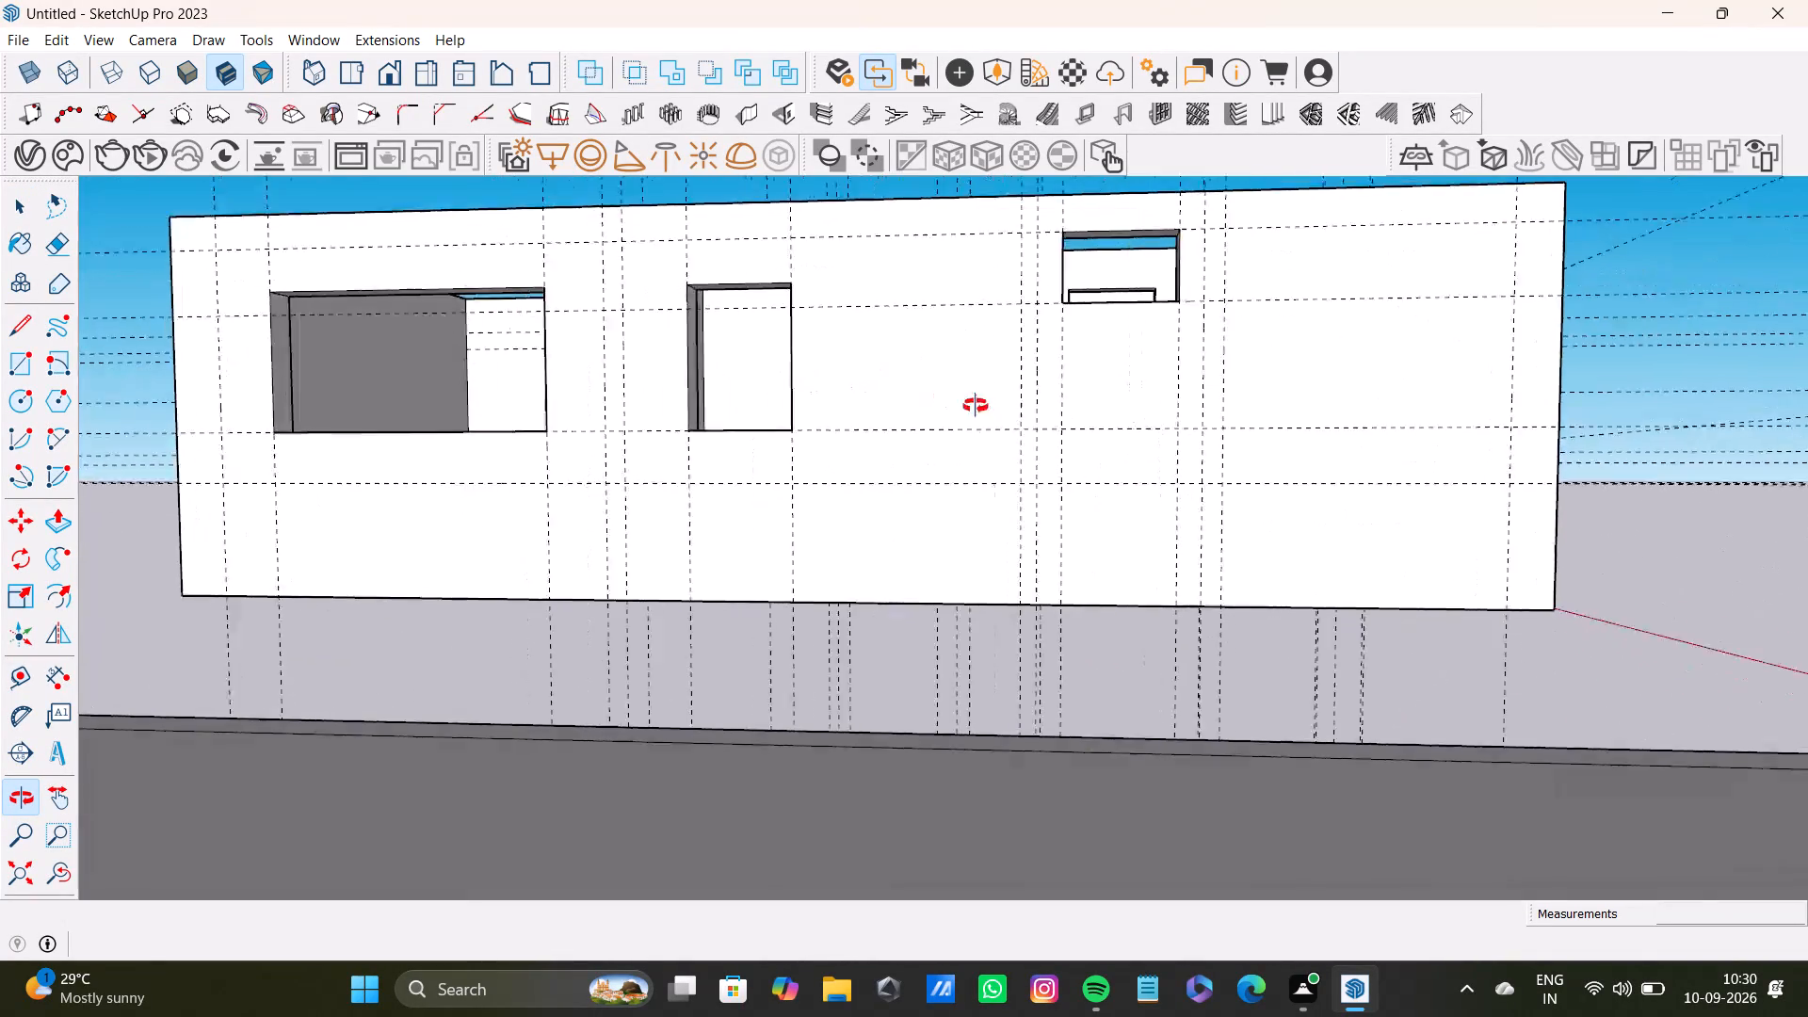
pyautogui.moveTo(976, 406); pyautogui.dragTo(1421, 637, button='middle')
pyautogui.moveTo(889, 606); pyautogui.dragTo(1631, 601, button='middle')
pyautogui.moveTo(704, 508); pyautogui.dragTo(213, 295, button='middle')
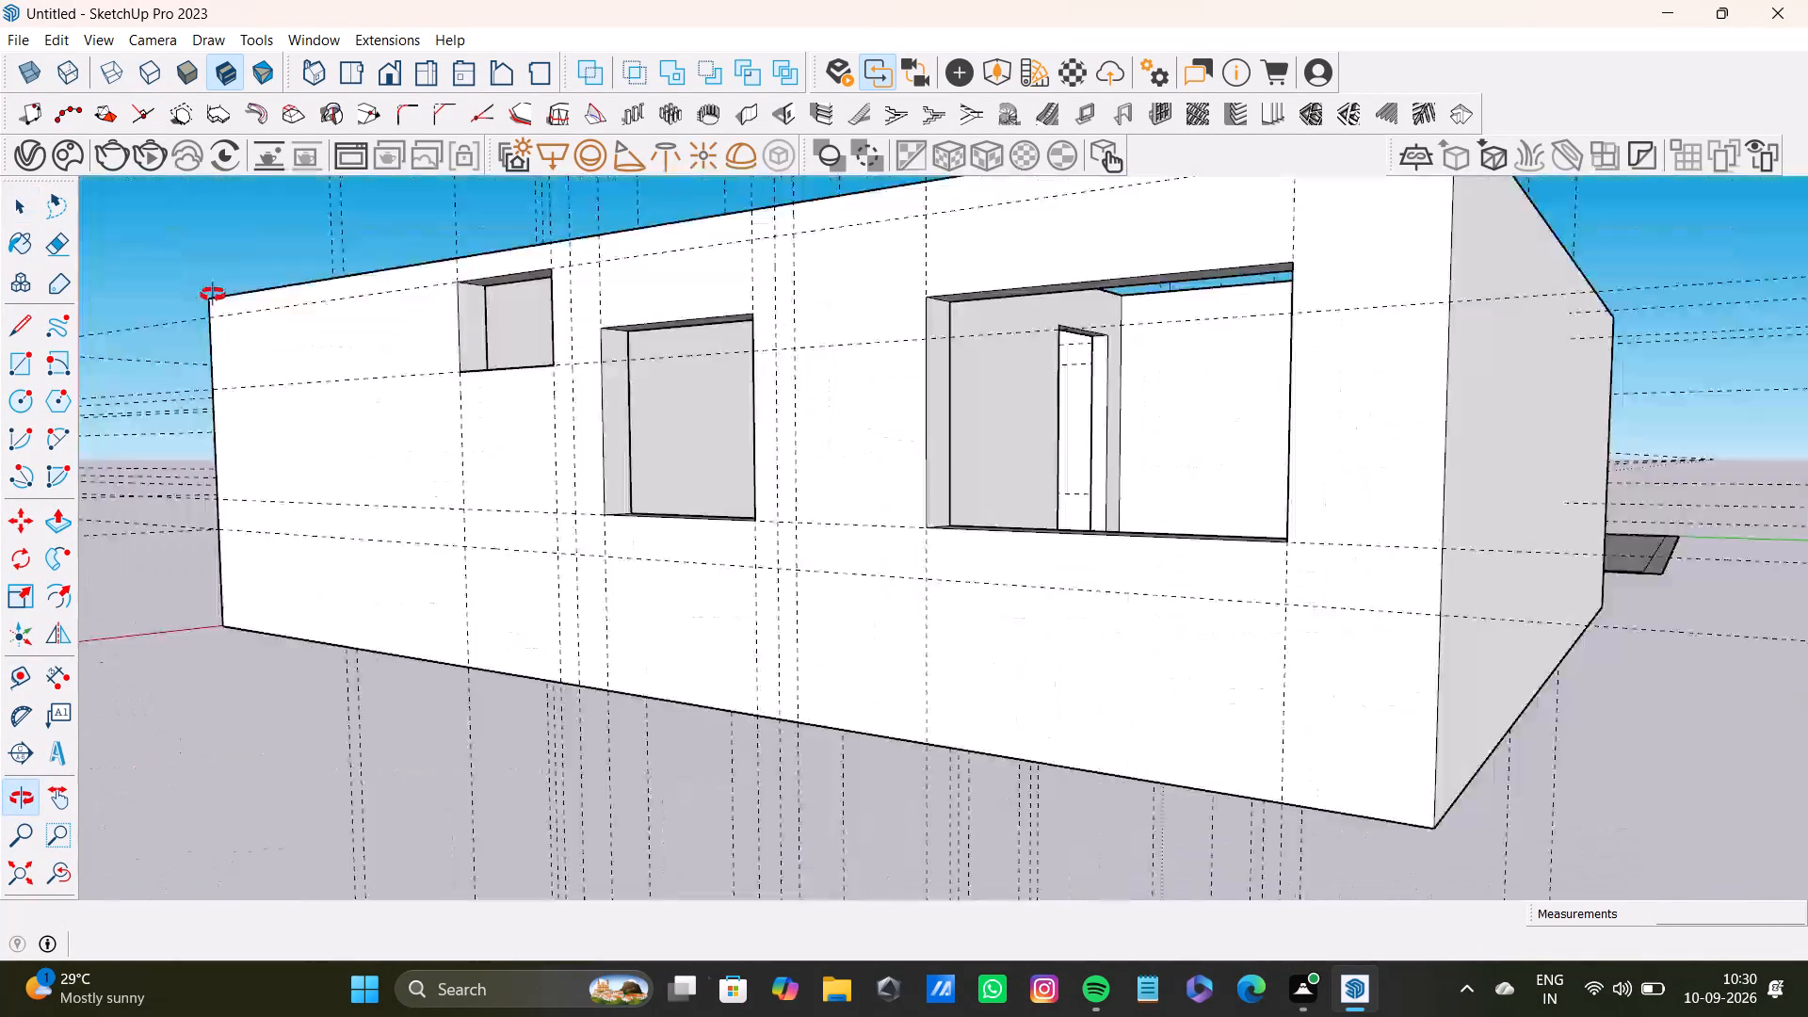
pyautogui.moveTo(213, 295); pyautogui.dragTo(1085, 744, button='middle')
# Examine the second plan's front room, partitions and doorways from above and up close.
pyautogui.scroll(-5, 799, 492)
pyautogui.moveTo(725, 455); pyautogui.dragTo(744, 295, button='middle')
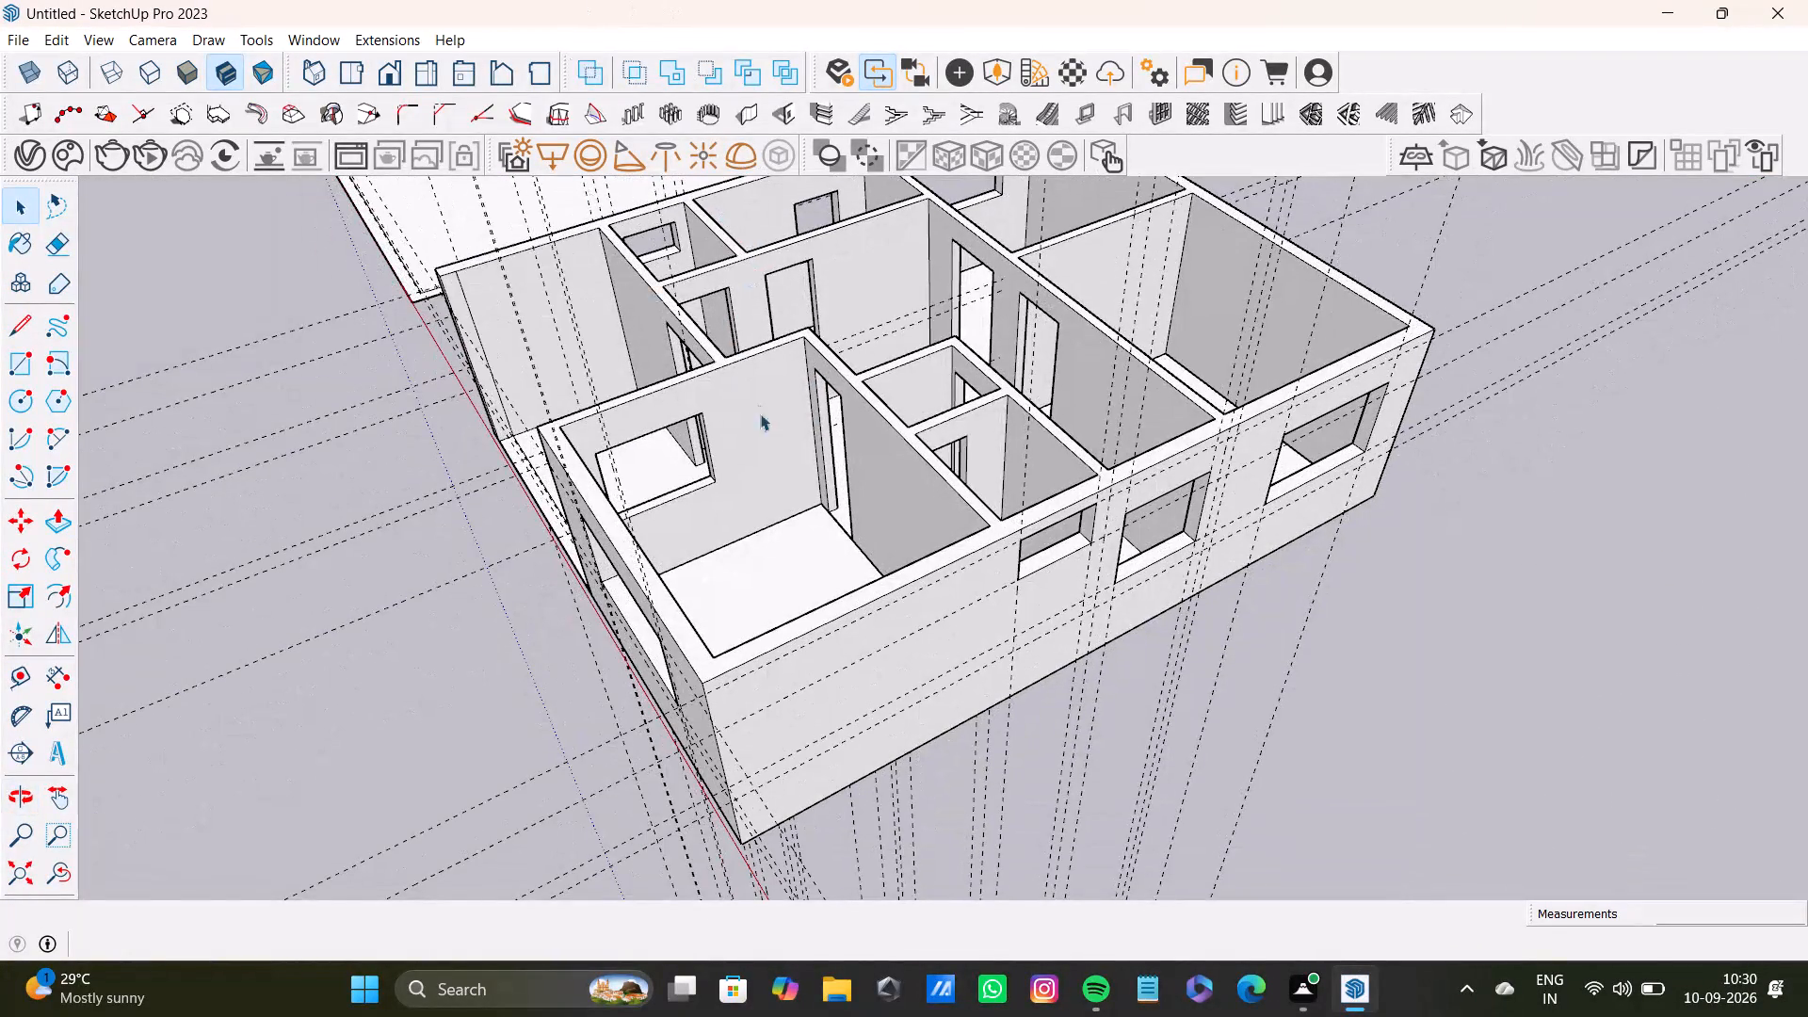
pyautogui.scroll(-4, 728, 533)
pyautogui.moveTo(783, 534); pyautogui.dragTo(886, 606, button='middle')
pyautogui.moveTo(853, 557); pyautogui.dragTo(1306, 762, button='middle')
pyautogui.scroll(2, 979, 593)
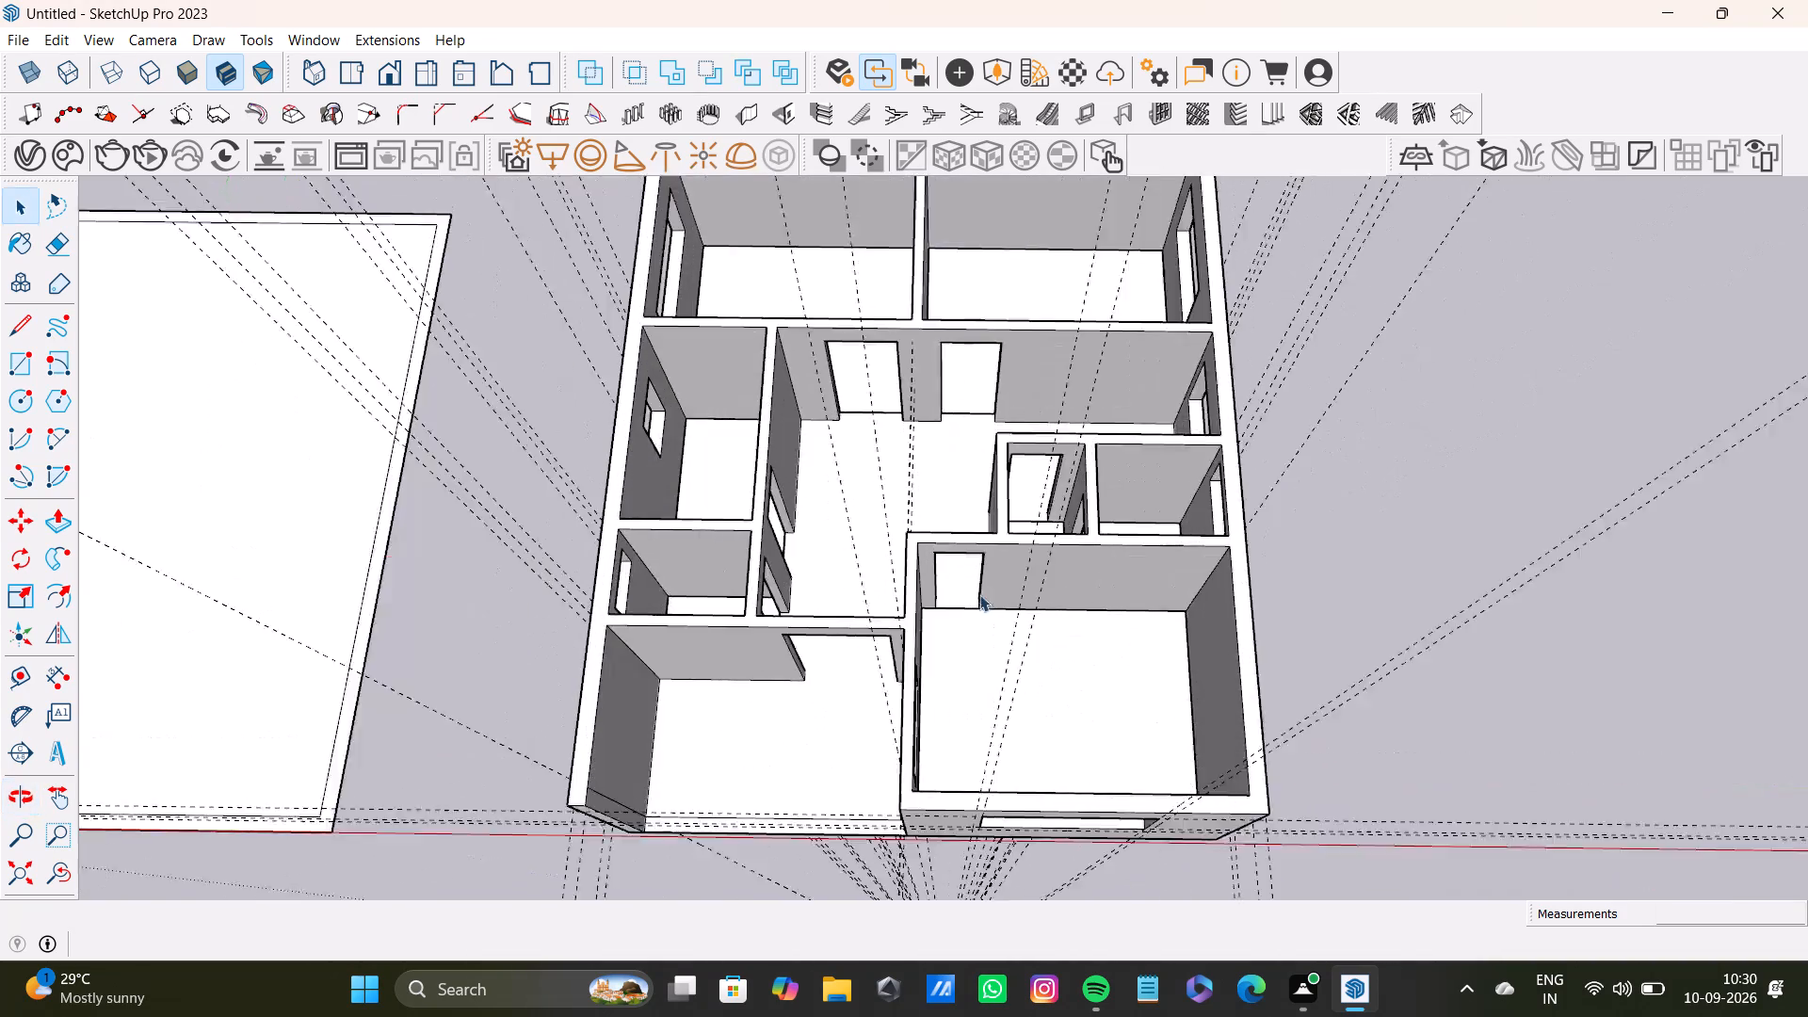
pyautogui.scroll(5, 979, 594)
pyautogui.moveTo(1138, 672); pyautogui.dragTo(1152, 500, button='middle')
pyautogui.scroll(4, 1022, 540)
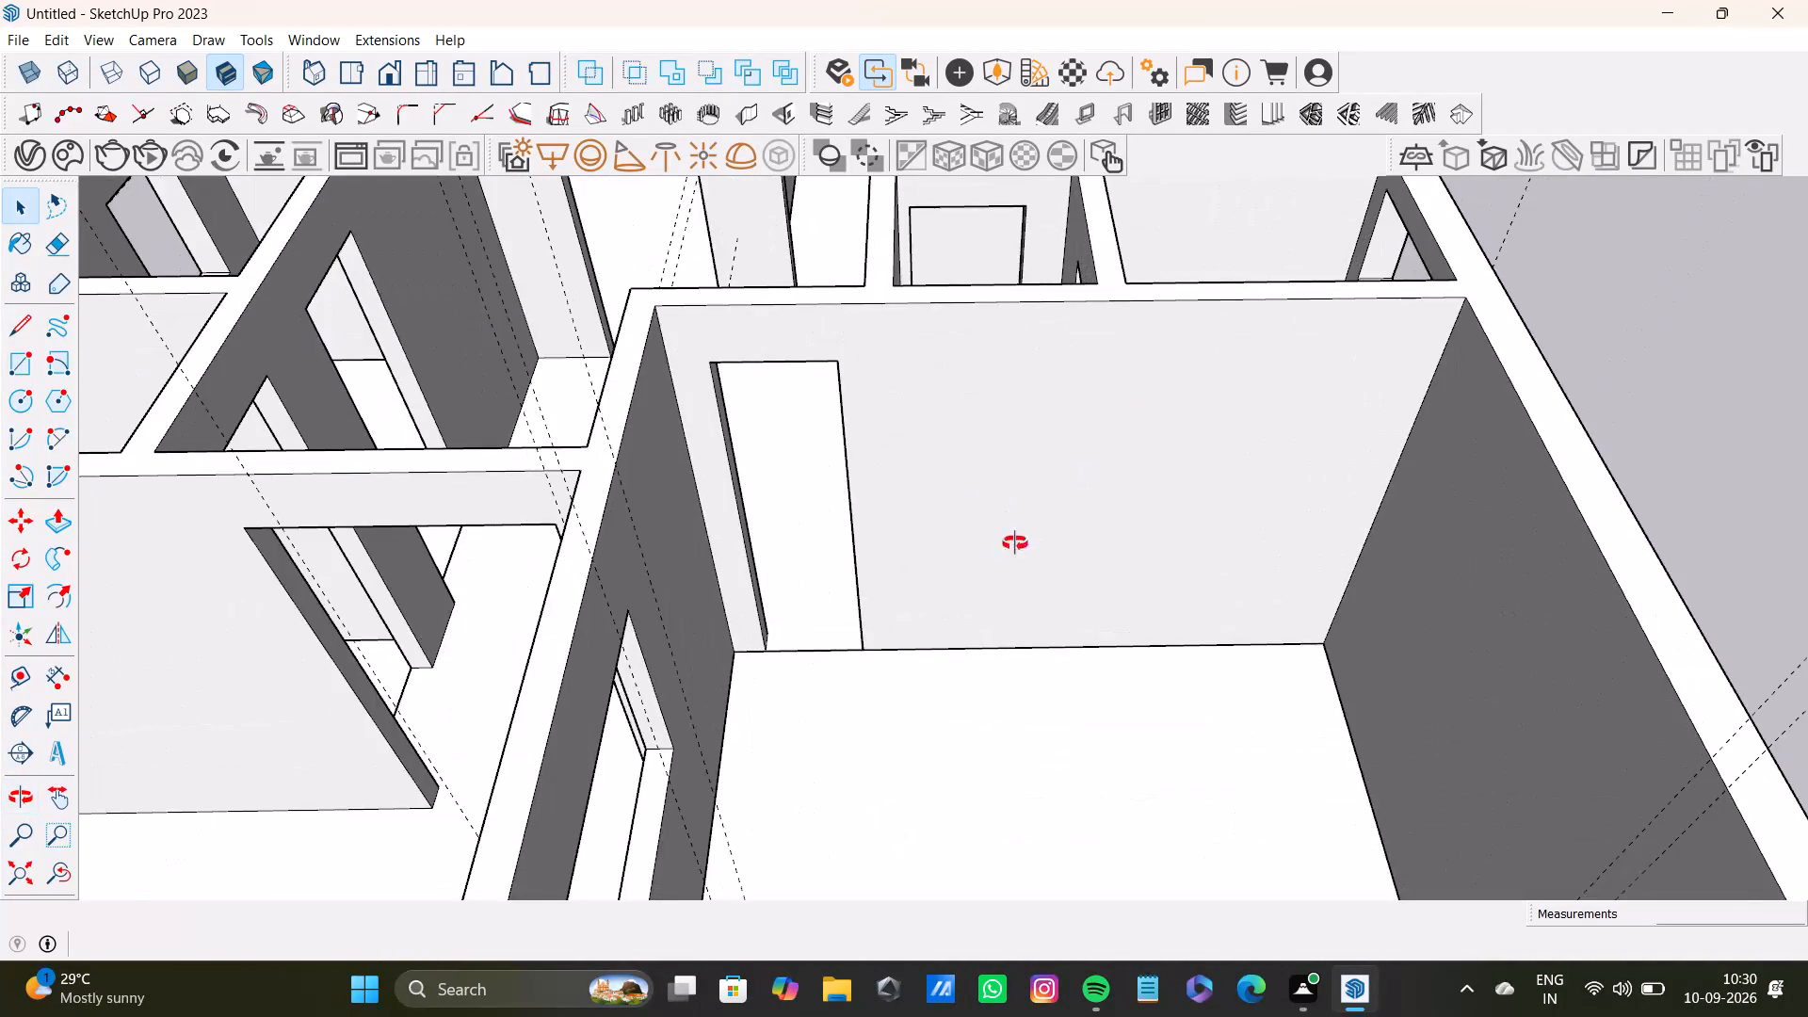
pyautogui.keyDown('shift'); pyautogui.moveTo(1015, 543); pyautogui.dragTo(1017, 670, button='middle'); pyautogui.keyUp('shift')
pyautogui.moveTo(1020, 675); pyautogui.dragTo(993, 551, button='middle')
pyautogui.press('space')
pyautogui.keyDown('shift'); pyautogui.moveTo(1043, 482); pyautogui.dragTo(1025, 617, button='middle'); pyautogui.keyUp('shift')
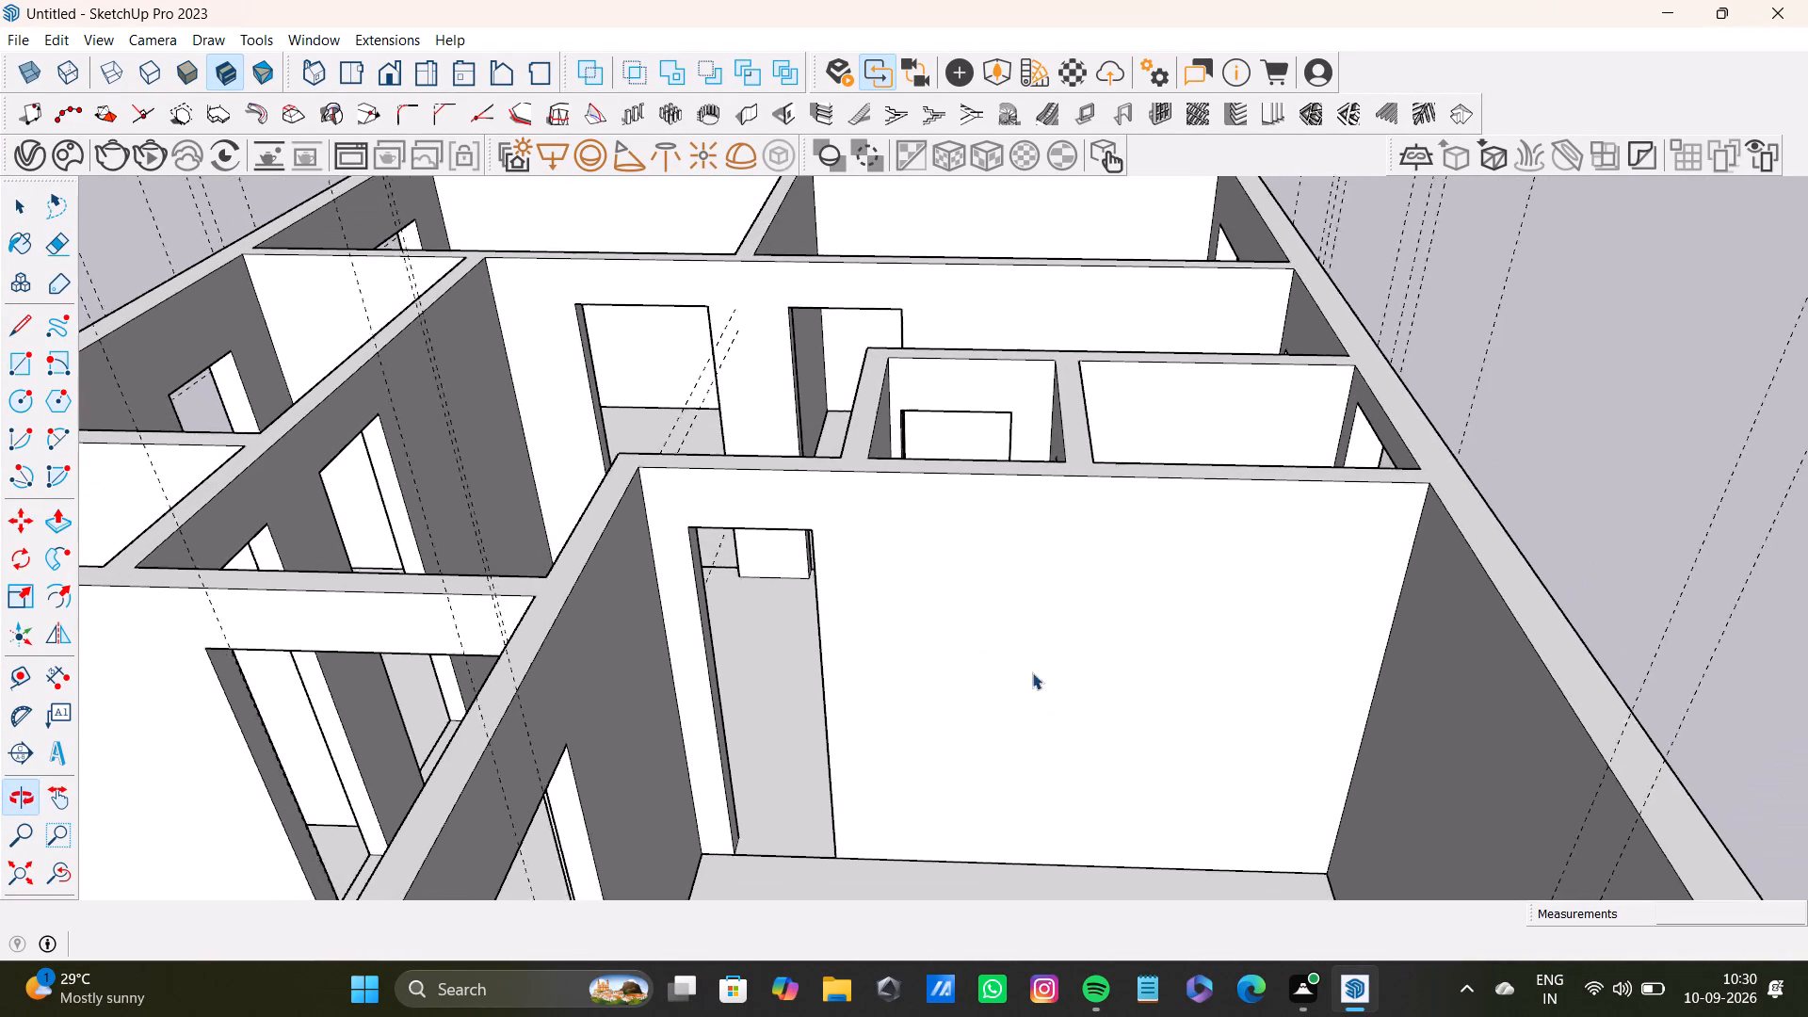
pyautogui.moveTo(1082, 695); pyautogui.dragTo(1100, 644, button='middle')
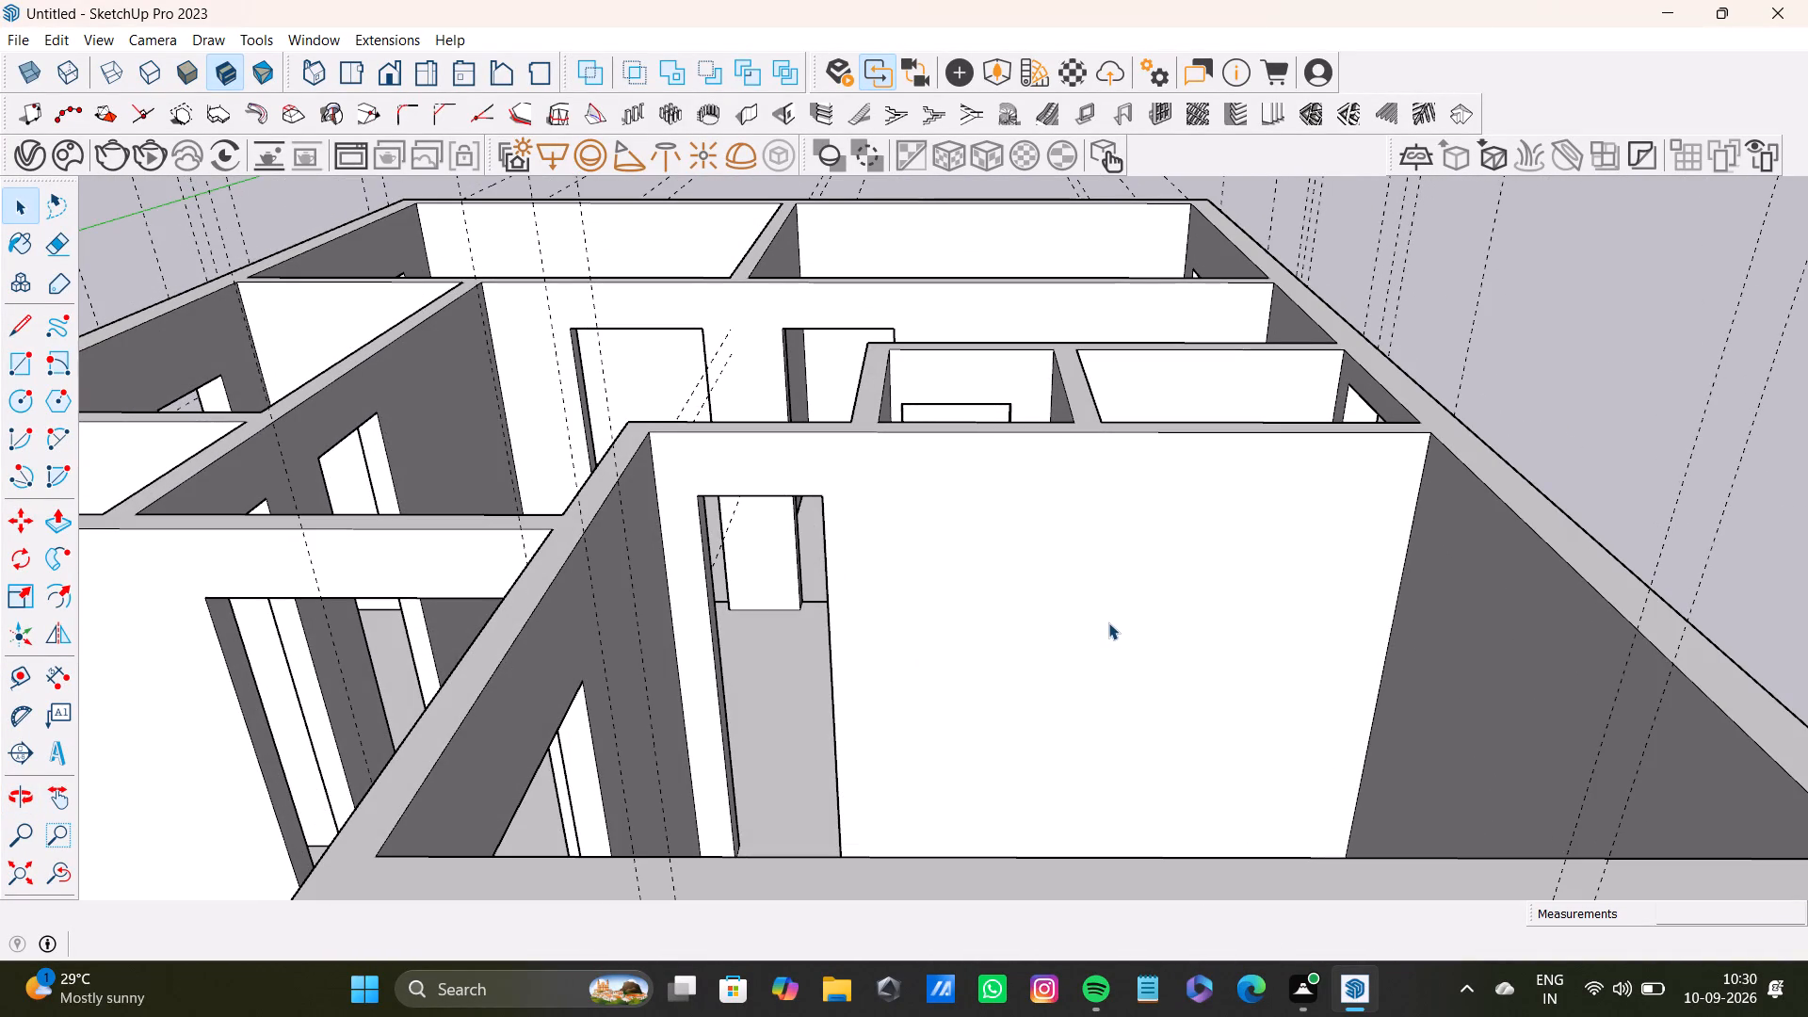
# Select all of the second plan's connected wall geometry, keeping the floor out of the selection.
pyautogui.doubleClick(1108, 622)
pyautogui.tripleClick(1108, 622)
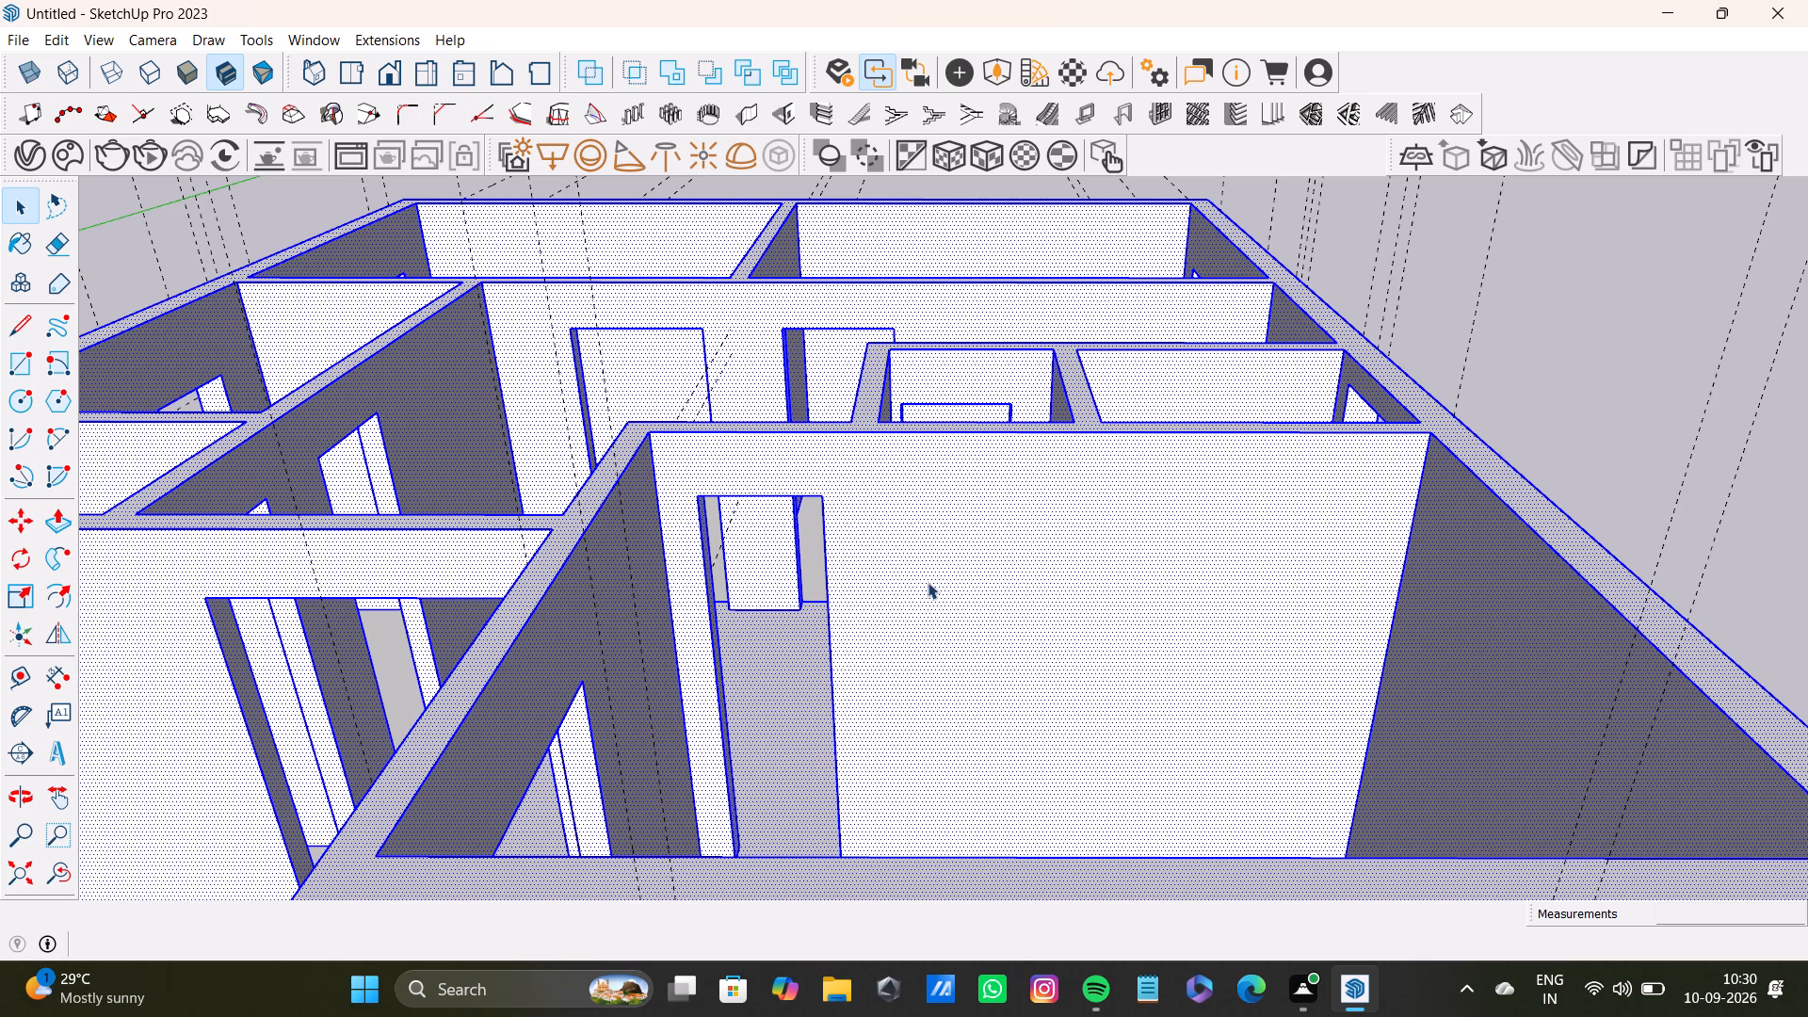
pyautogui.scroll(-3, 894, 486)
pyautogui.keyDown('shift'); pyautogui.moveTo(932, 473); pyautogui.dragTo(921, 571, button='middle'); pyautogui.keyUp('shift')
pyautogui.moveTo(931, 572); pyautogui.dragTo(925, 689, button='middle')
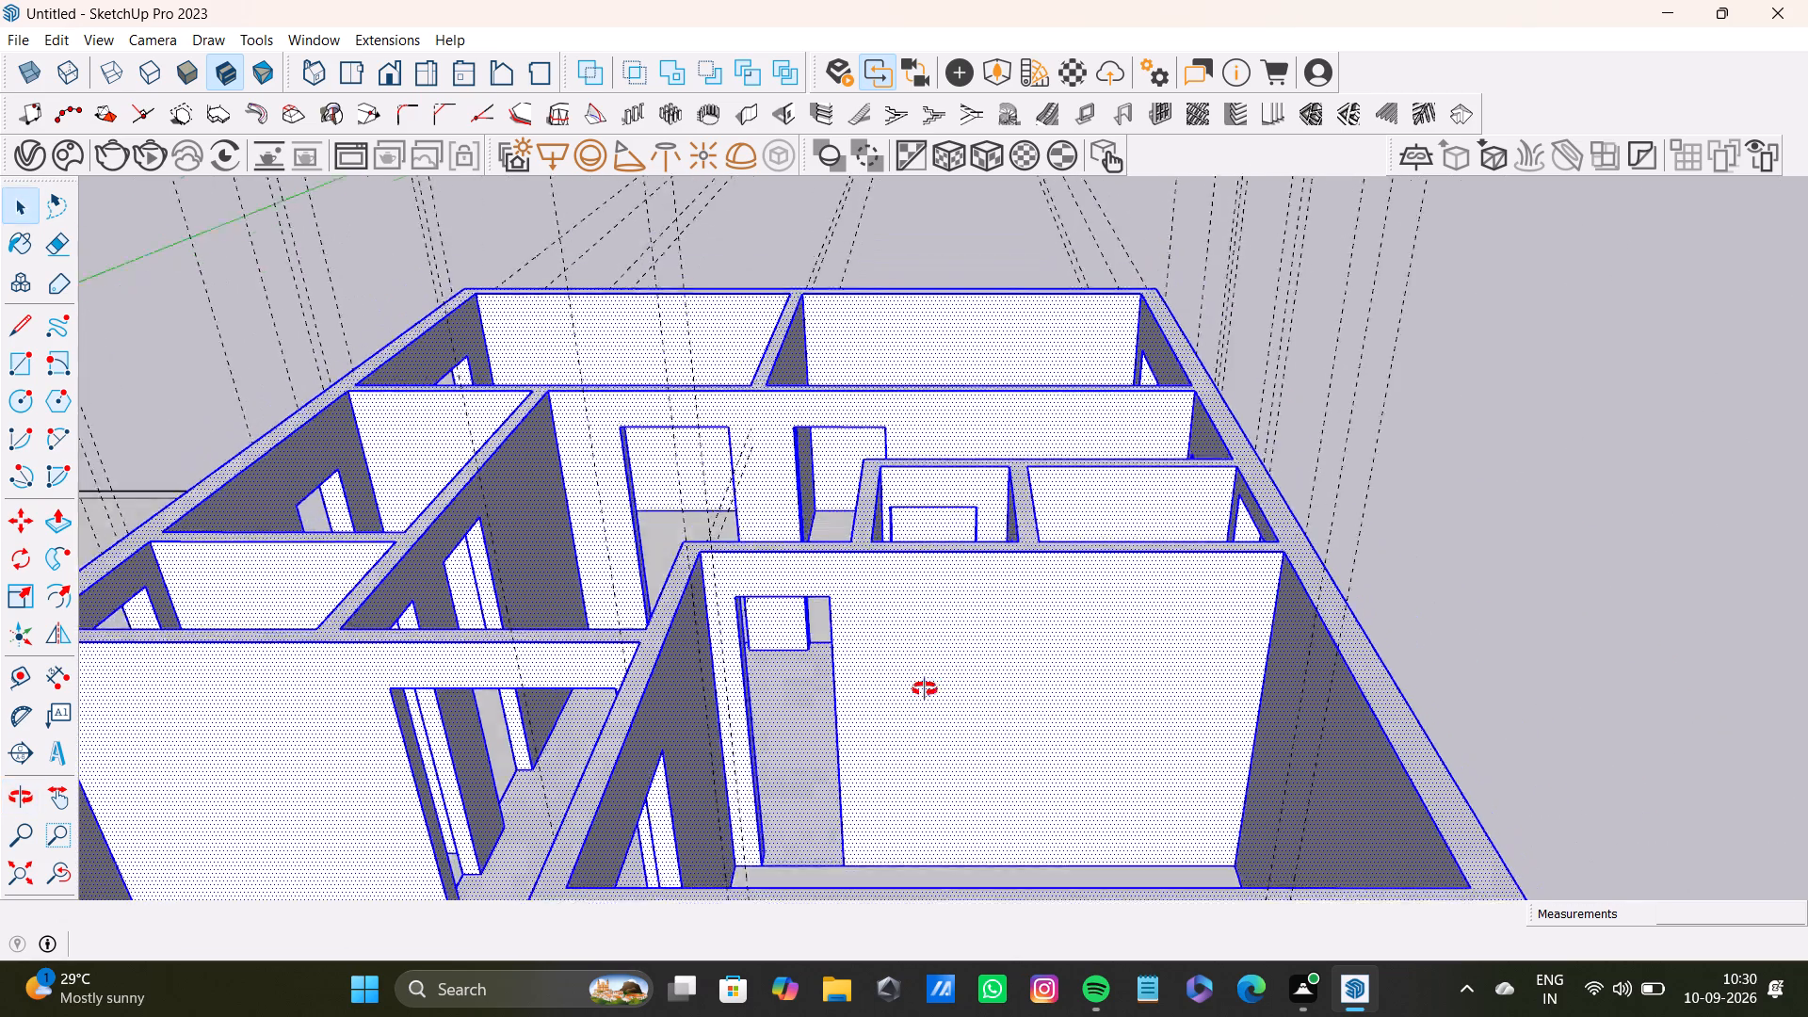
pyautogui.moveTo(925, 689); pyautogui.dragTo(920, 886, button='middle')
pyautogui.keyDown('shift'); pyautogui.moveTo(862, 731); pyautogui.dragTo(841, 576, button='middle'); pyautogui.keyUp('shift')
pyautogui.keyDown('shift'); pyautogui.click(764, 519); pyautogui.keyUp('shift')
pyautogui.keyDown('shift'); pyautogui.moveTo(960, 524); pyautogui.dragTo(933, 663, button='middle'); pyautogui.keyUp('shift')
pyautogui.moveTo(943, 695); pyautogui.dragTo(897, 915, button='middle')
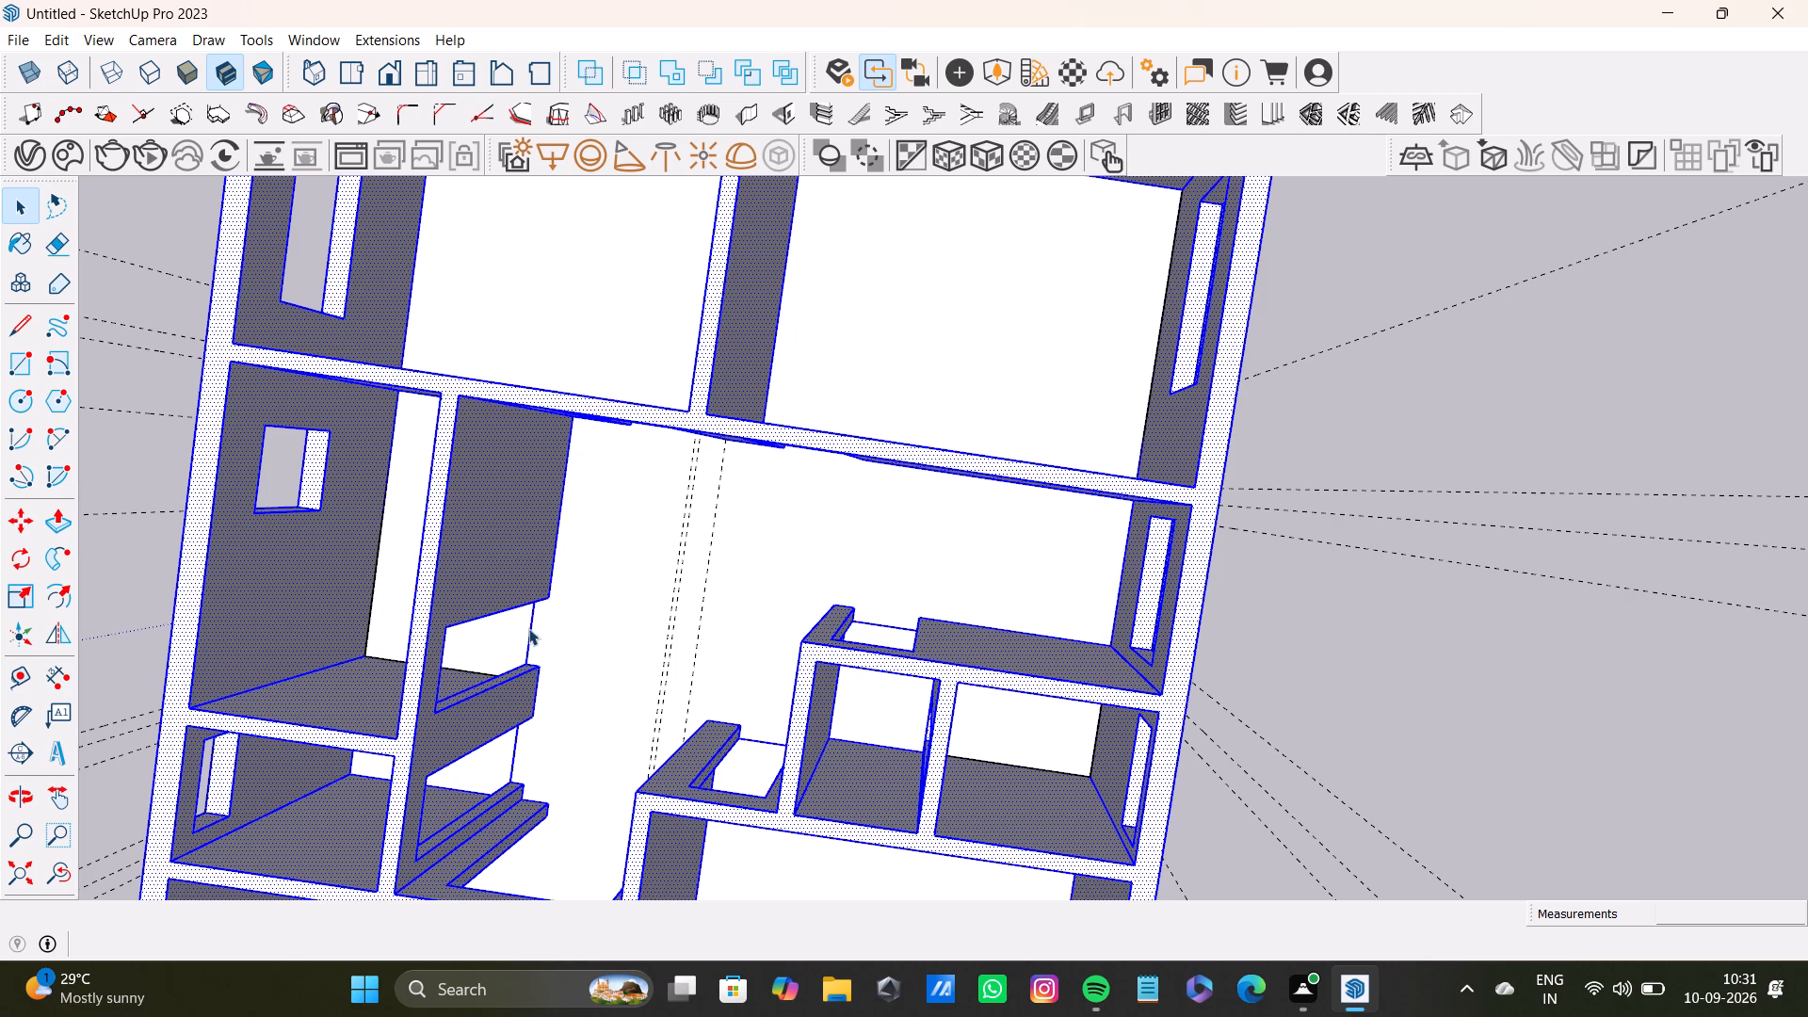
pyautogui.scroll(-9, 525, 628)
pyautogui.scroll(-11, 478, 498)
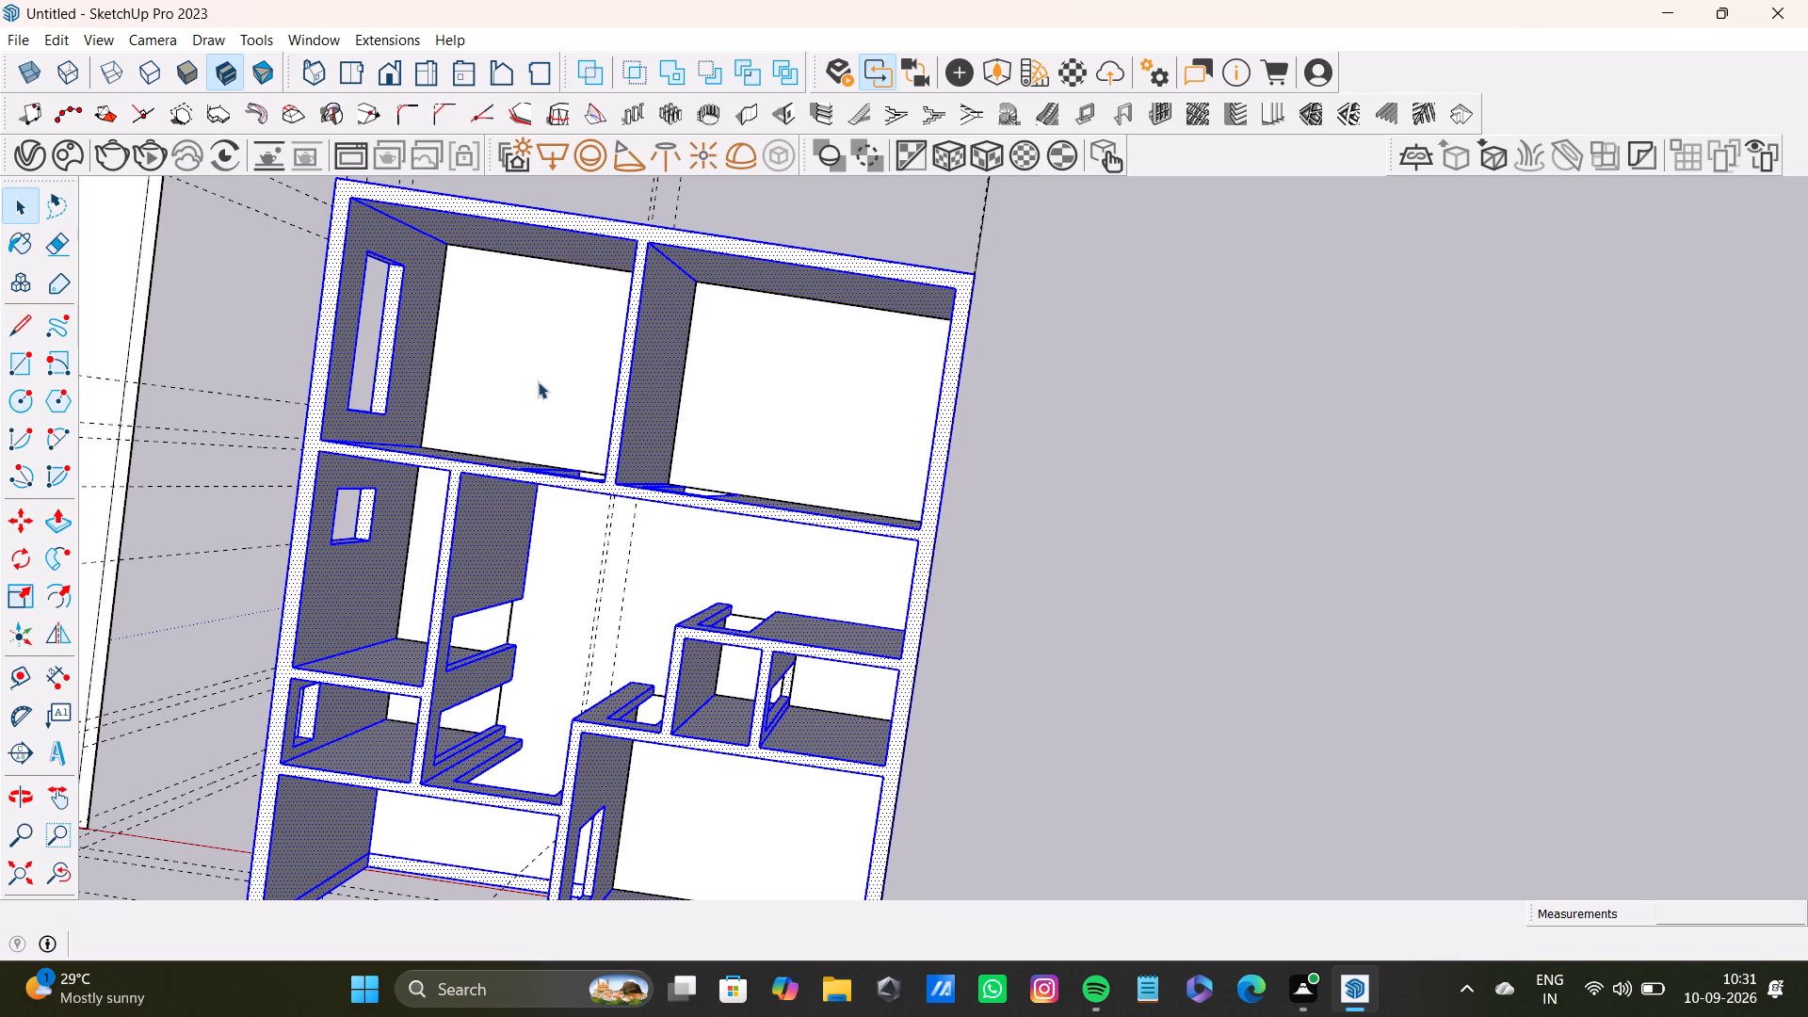
pyautogui.scroll(4, 623, 300)
pyautogui.scroll(-9, 507, 608)
pyautogui.moveTo(491, 755); pyautogui.dragTo(589, 402, button='middle')
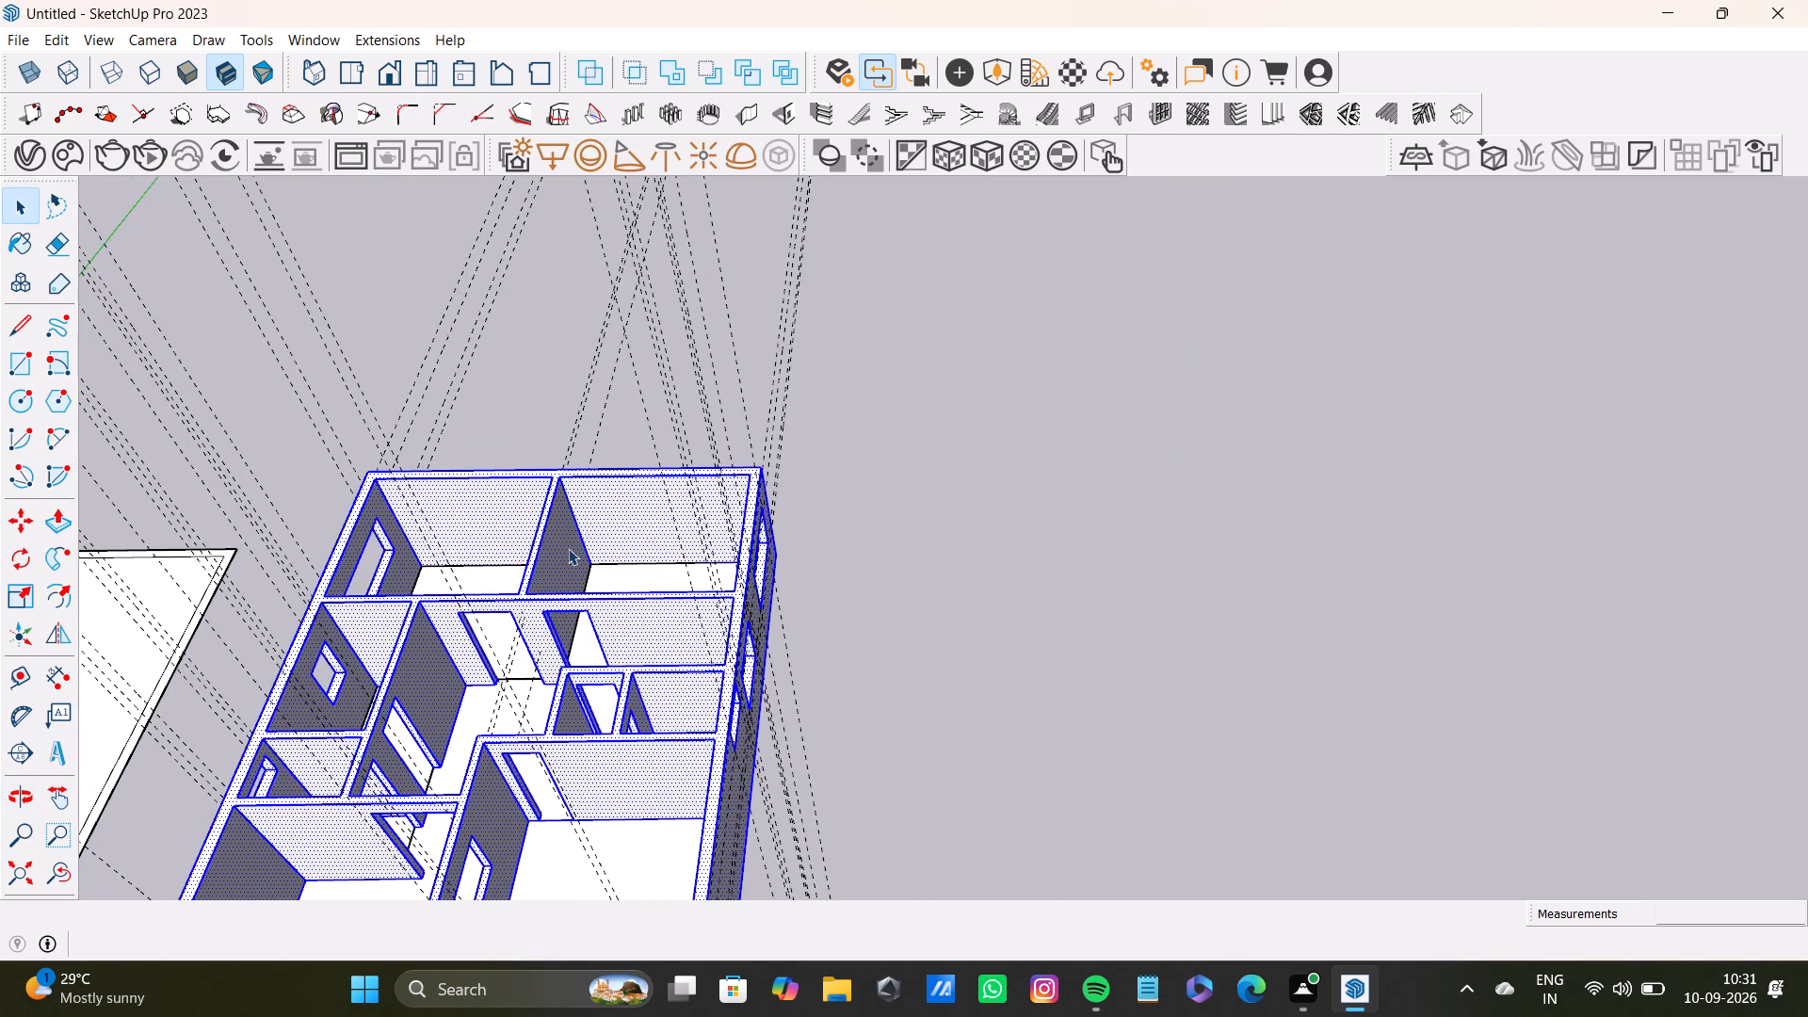
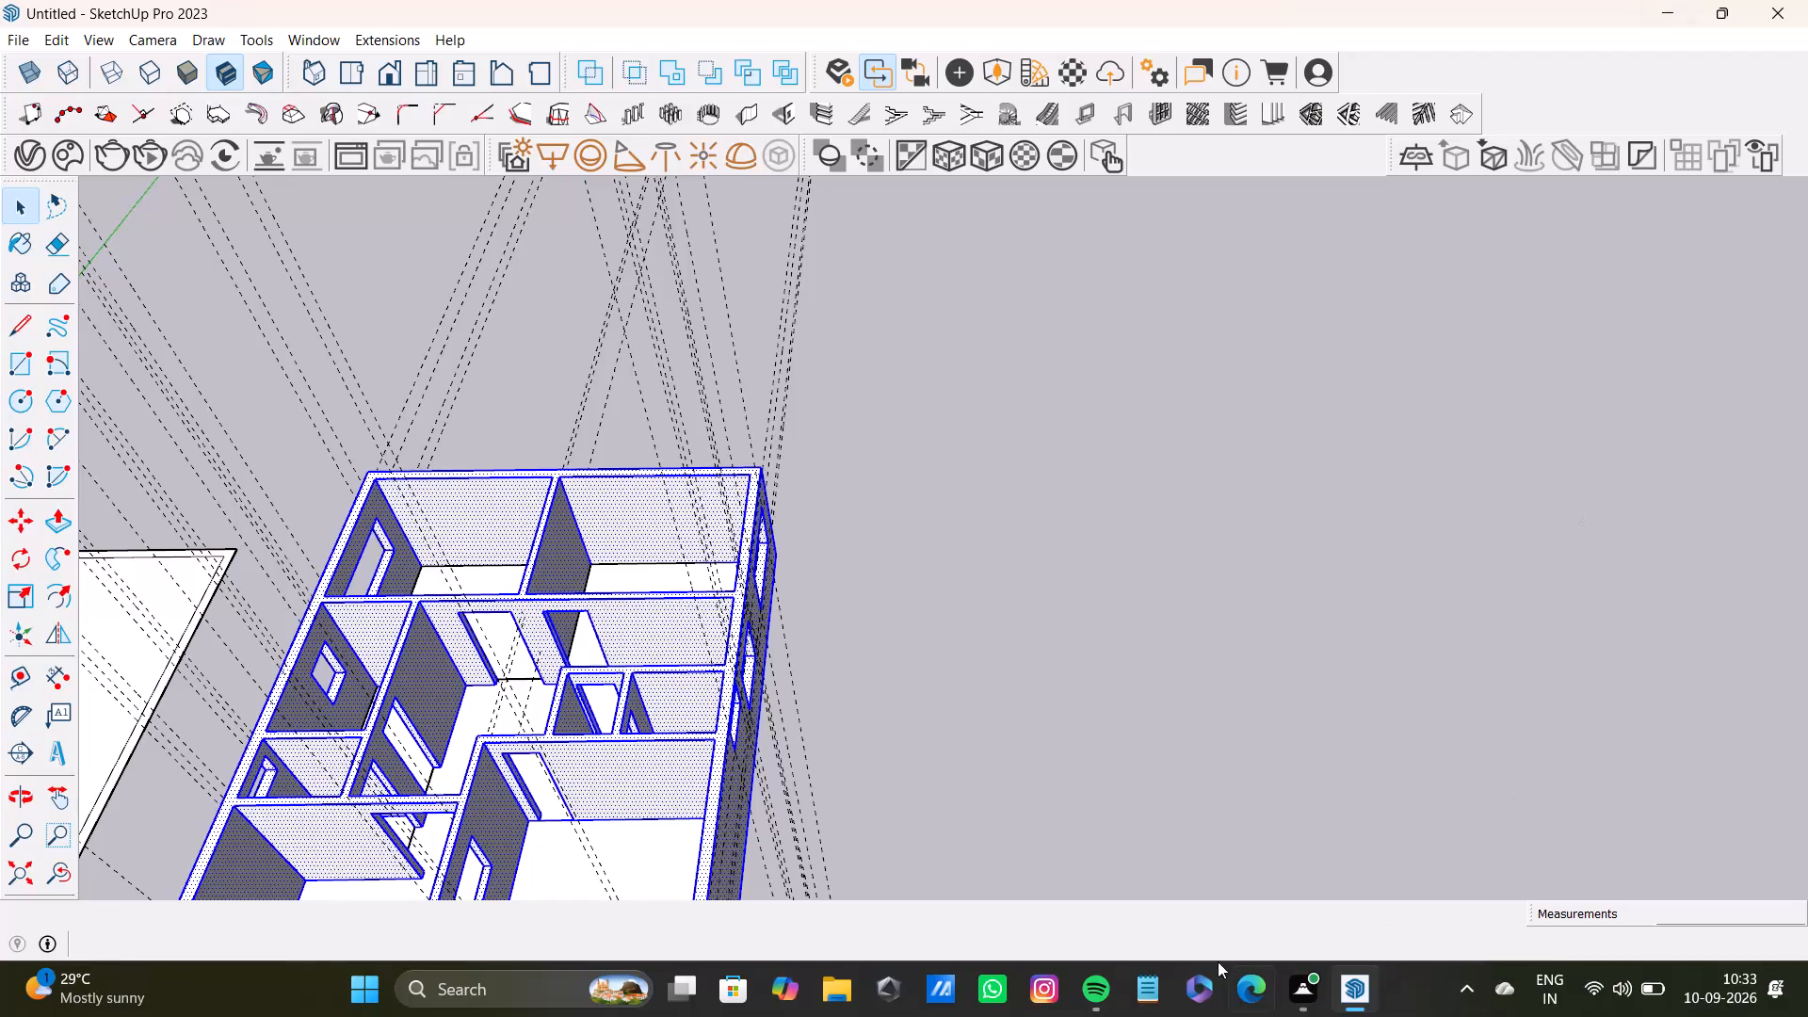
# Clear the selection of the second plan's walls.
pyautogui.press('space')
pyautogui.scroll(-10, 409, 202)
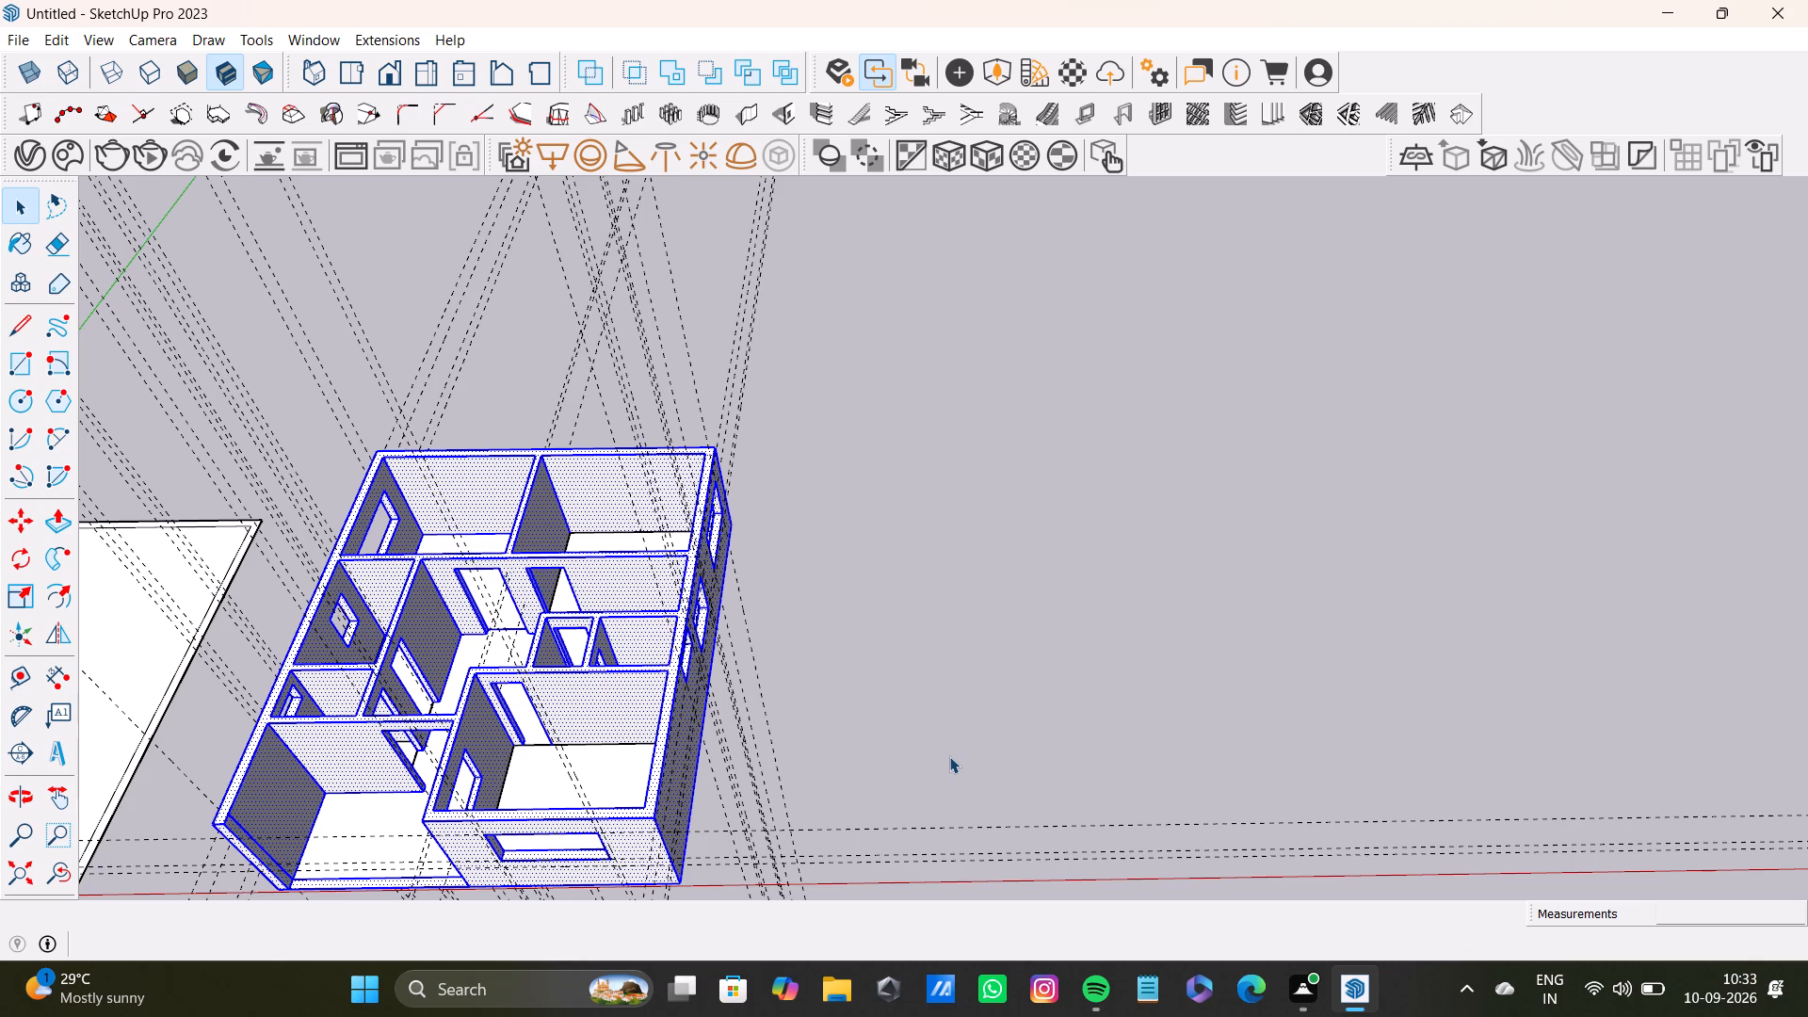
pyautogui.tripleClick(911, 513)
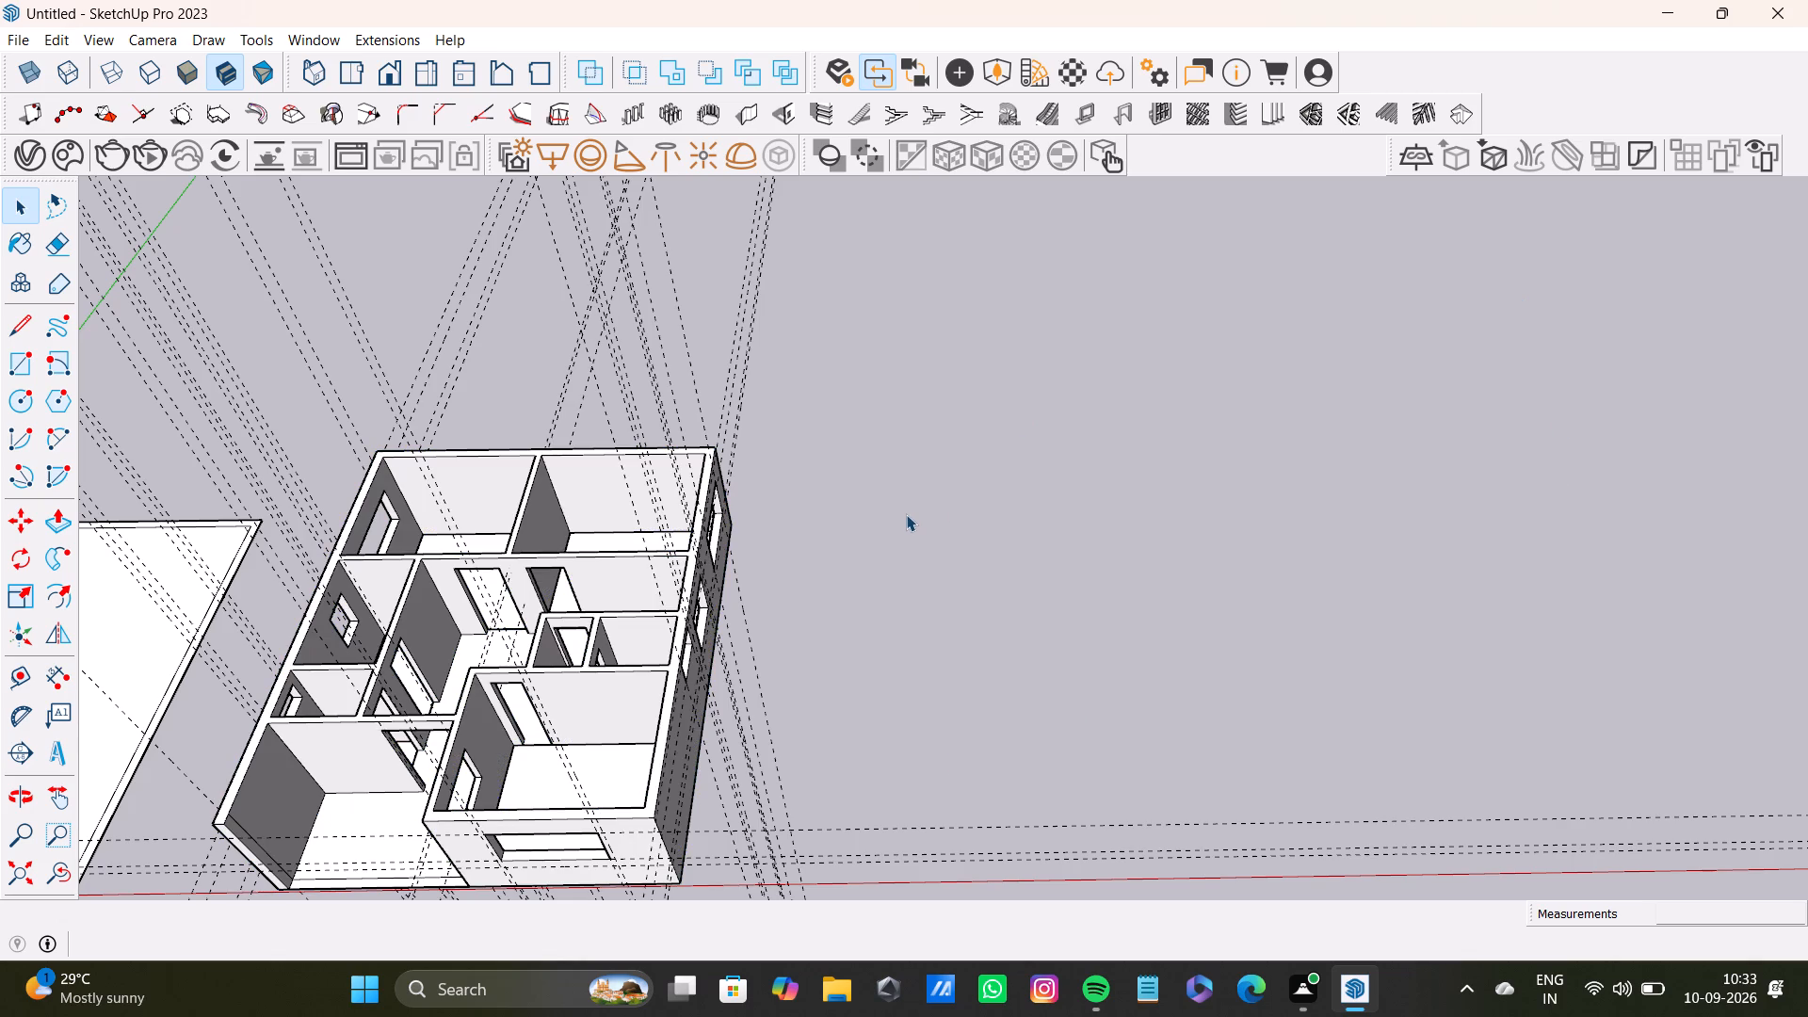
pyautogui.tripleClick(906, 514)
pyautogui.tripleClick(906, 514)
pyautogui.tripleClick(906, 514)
# Review the second plan's outer walls, window openings and front side from eye level and from above.
pyautogui.scroll(6, 586, 537)
pyautogui.moveTo(588, 612); pyautogui.dragTo(174, 240, button='middle')
pyautogui.scroll(-9, 265, 446)
pyautogui.moveTo(108, 510); pyautogui.dragTo(373, 492, button='middle')
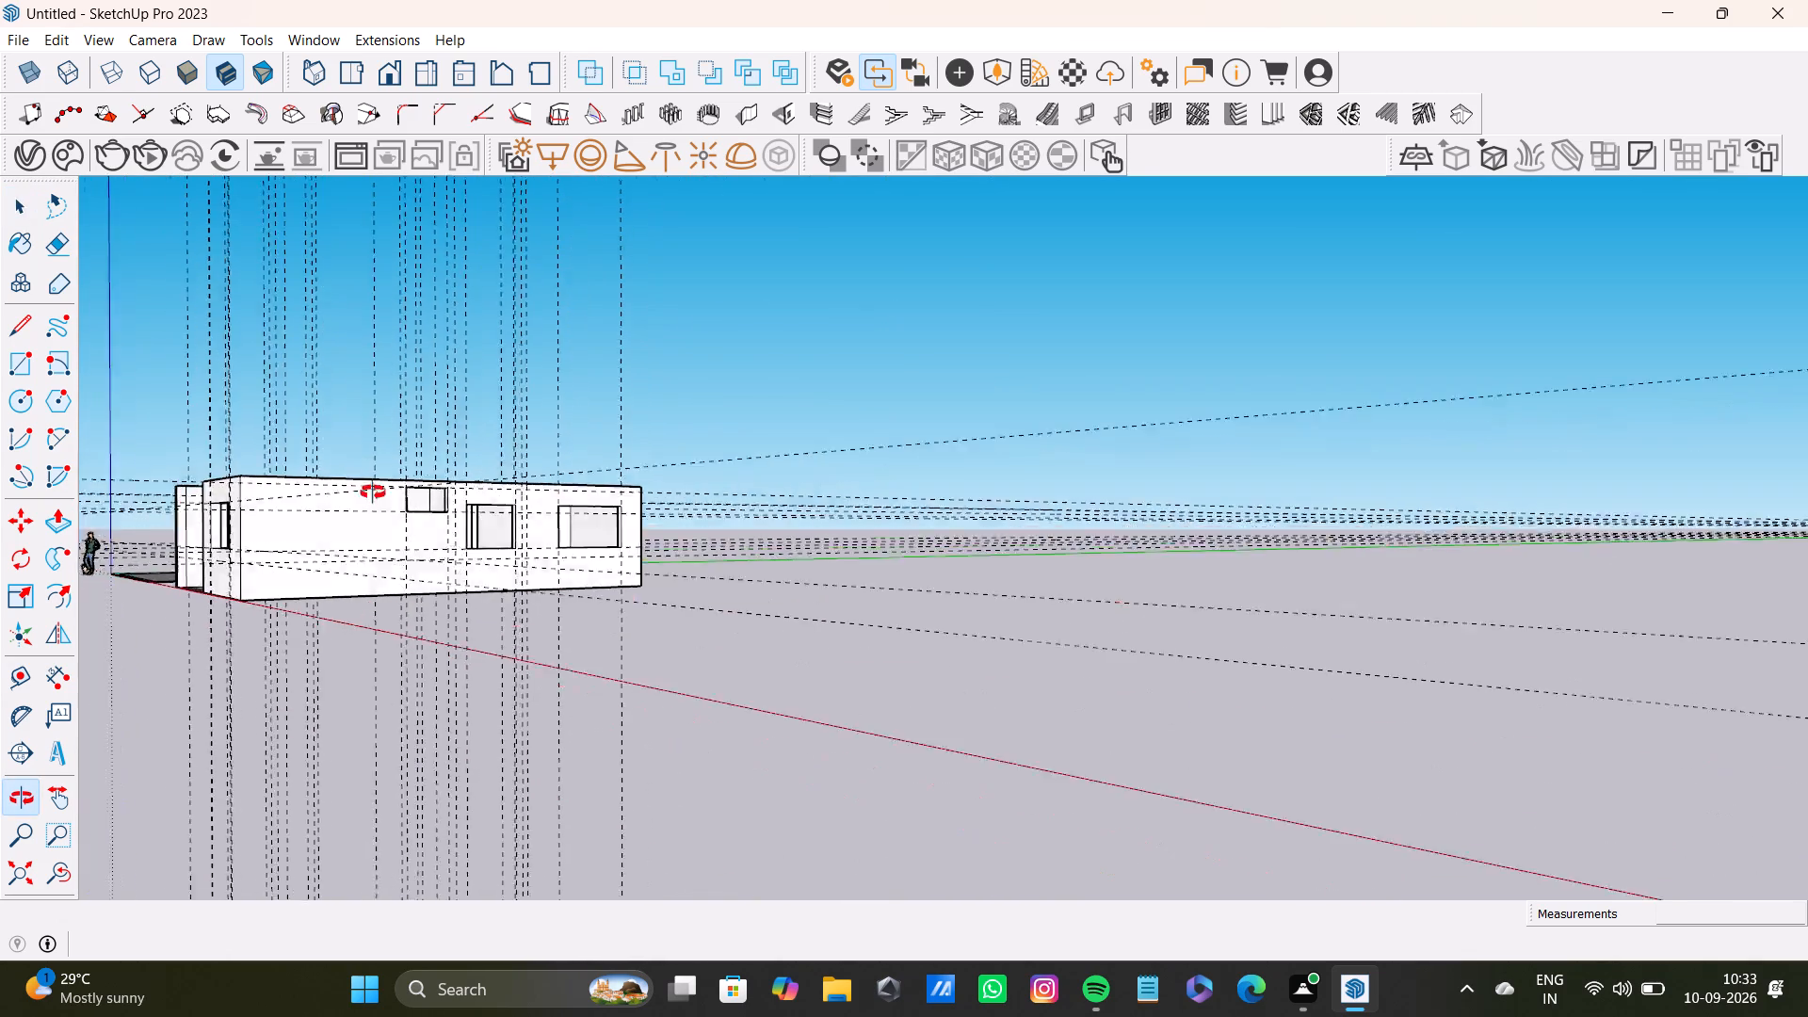
pyautogui.moveTo(373, 492); pyautogui.dragTo(722, 514, button='middle')
pyautogui.scroll(-10, 650, 587)
pyautogui.moveTo(641, 555); pyautogui.dragTo(565, 879, button='middle')
pyautogui.scroll(4, 623, 590)
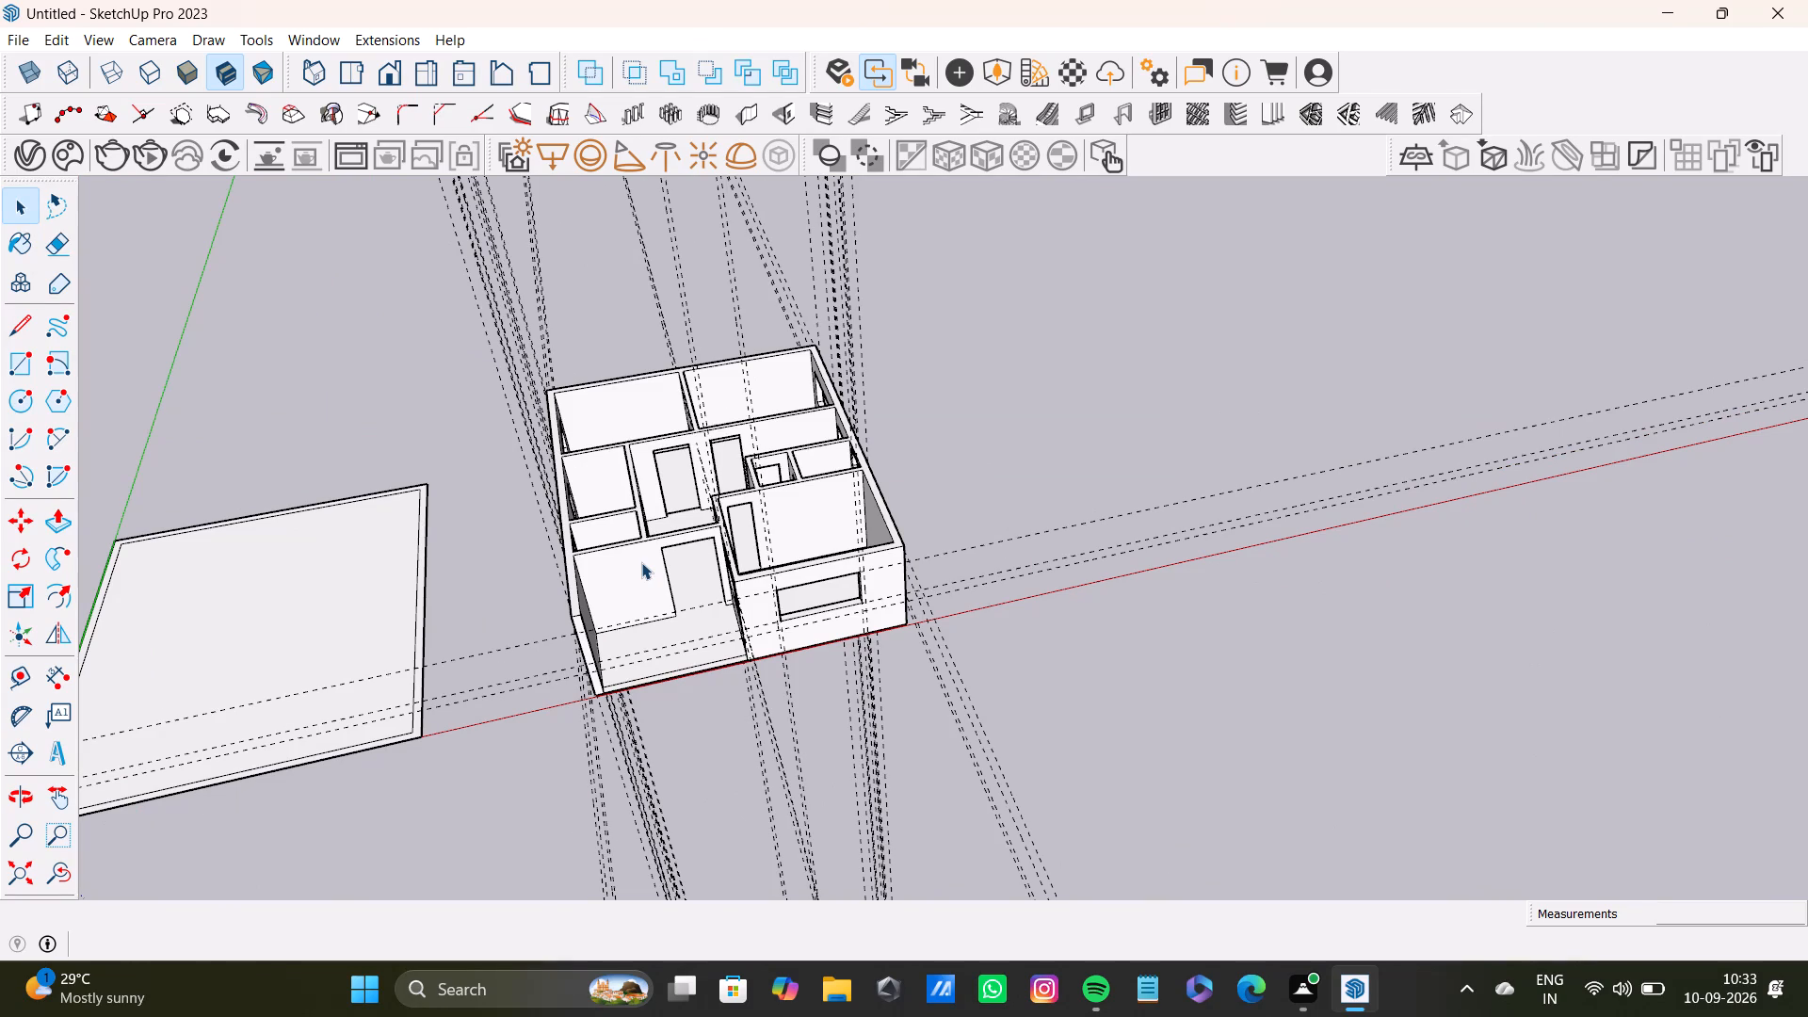
pyautogui.scroll(-4, 755, 520)
pyautogui.moveTo(788, 523); pyautogui.dragTo(693, 648, button='middle')
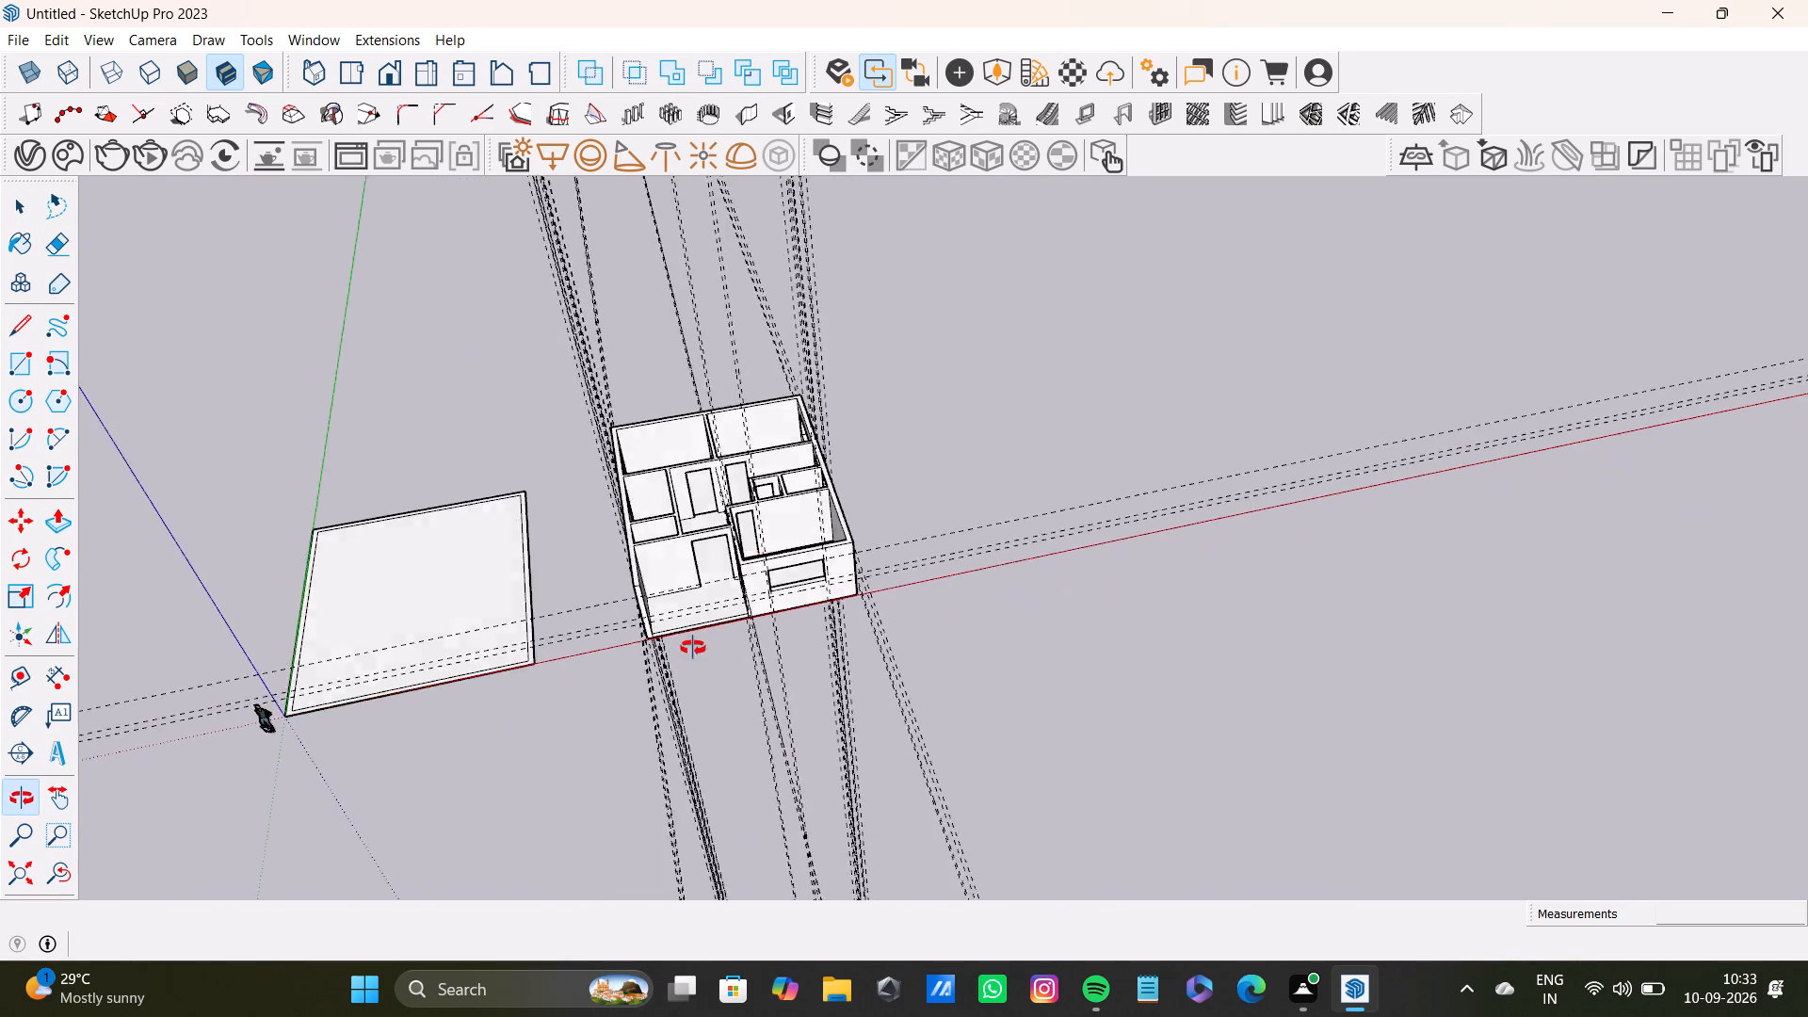
pyautogui.moveTo(693, 648); pyautogui.dragTo(642, 752, button='middle')
# Select all of the second plan's connected wall geometry, make it a group, and clear the selection.
pyautogui.scroll(-1, 644, 724)
pyautogui.scroll(9, 749, 476)
pyautogui.moveTo(735, 476); pyautogui.dragTo(701, 653, button='middle')
pyautogui.scroll(4, 575, 460)
pyautogui.tripleClick(601, 412)
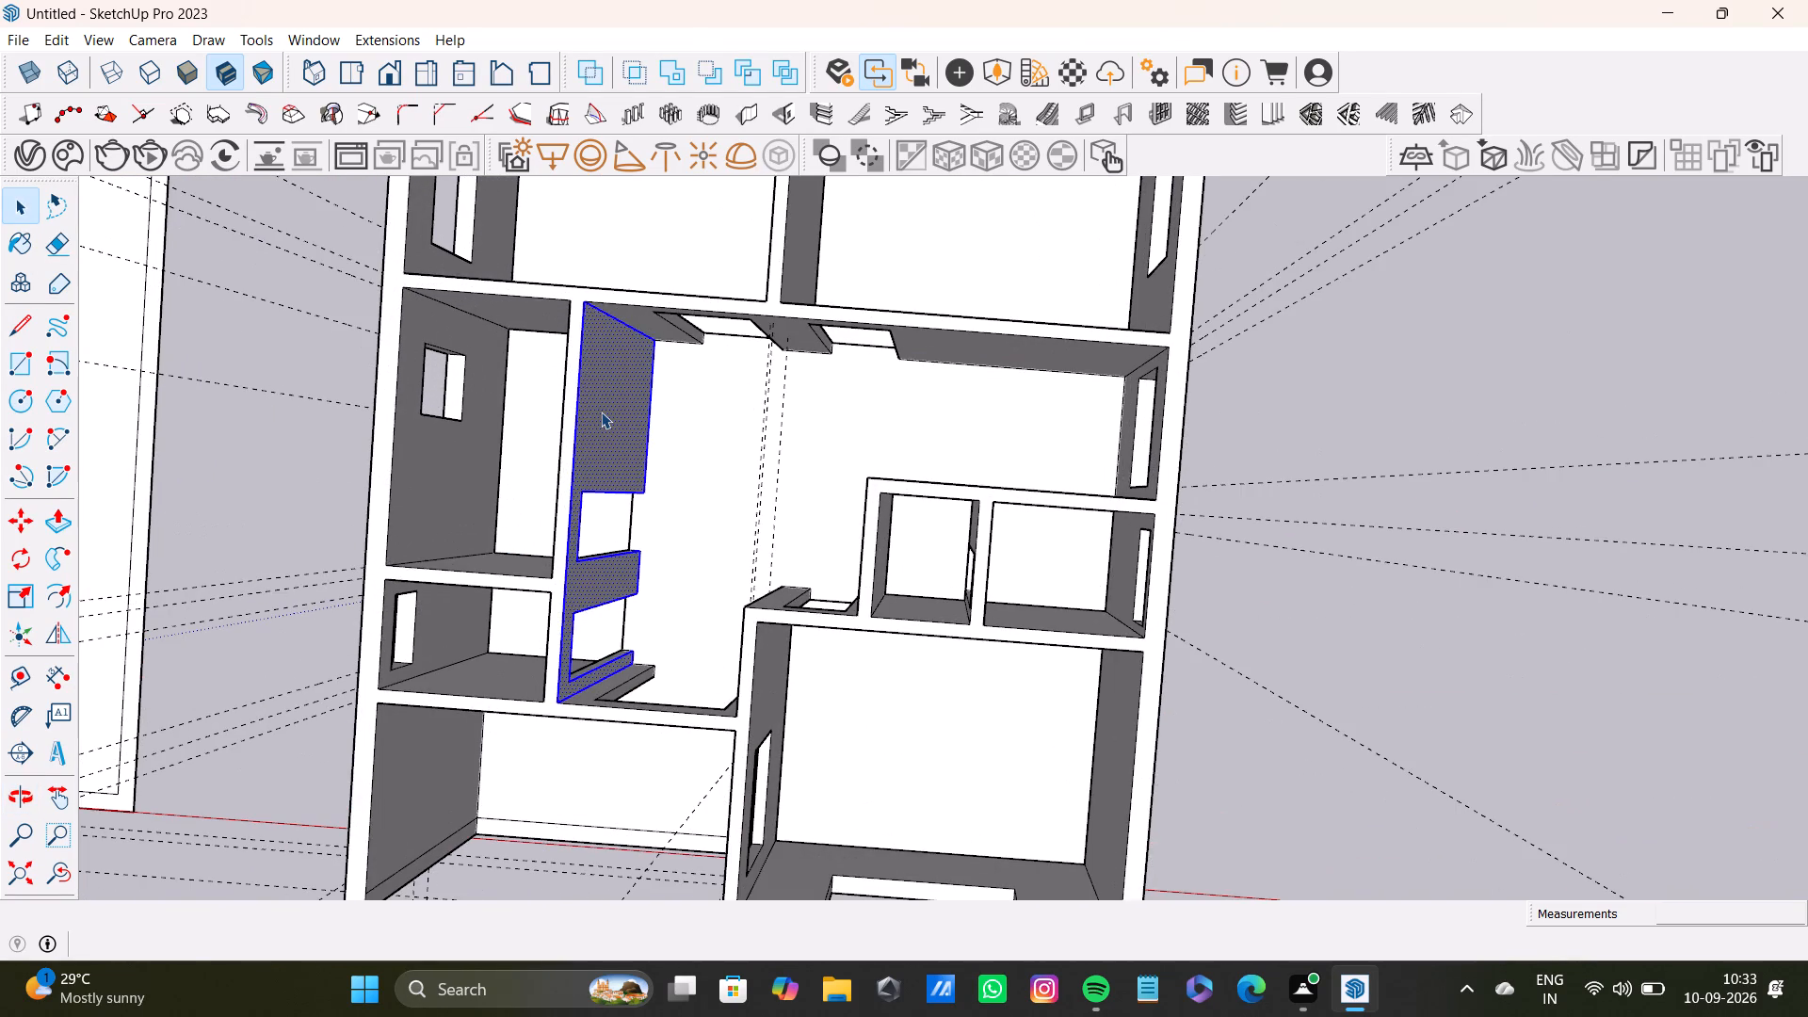
pyautogui.scroll(-7, 583, 438)
pyautogui.keyDown('shift'); pyautogui.click(661, 440); pyautogui.keyUp('shift')
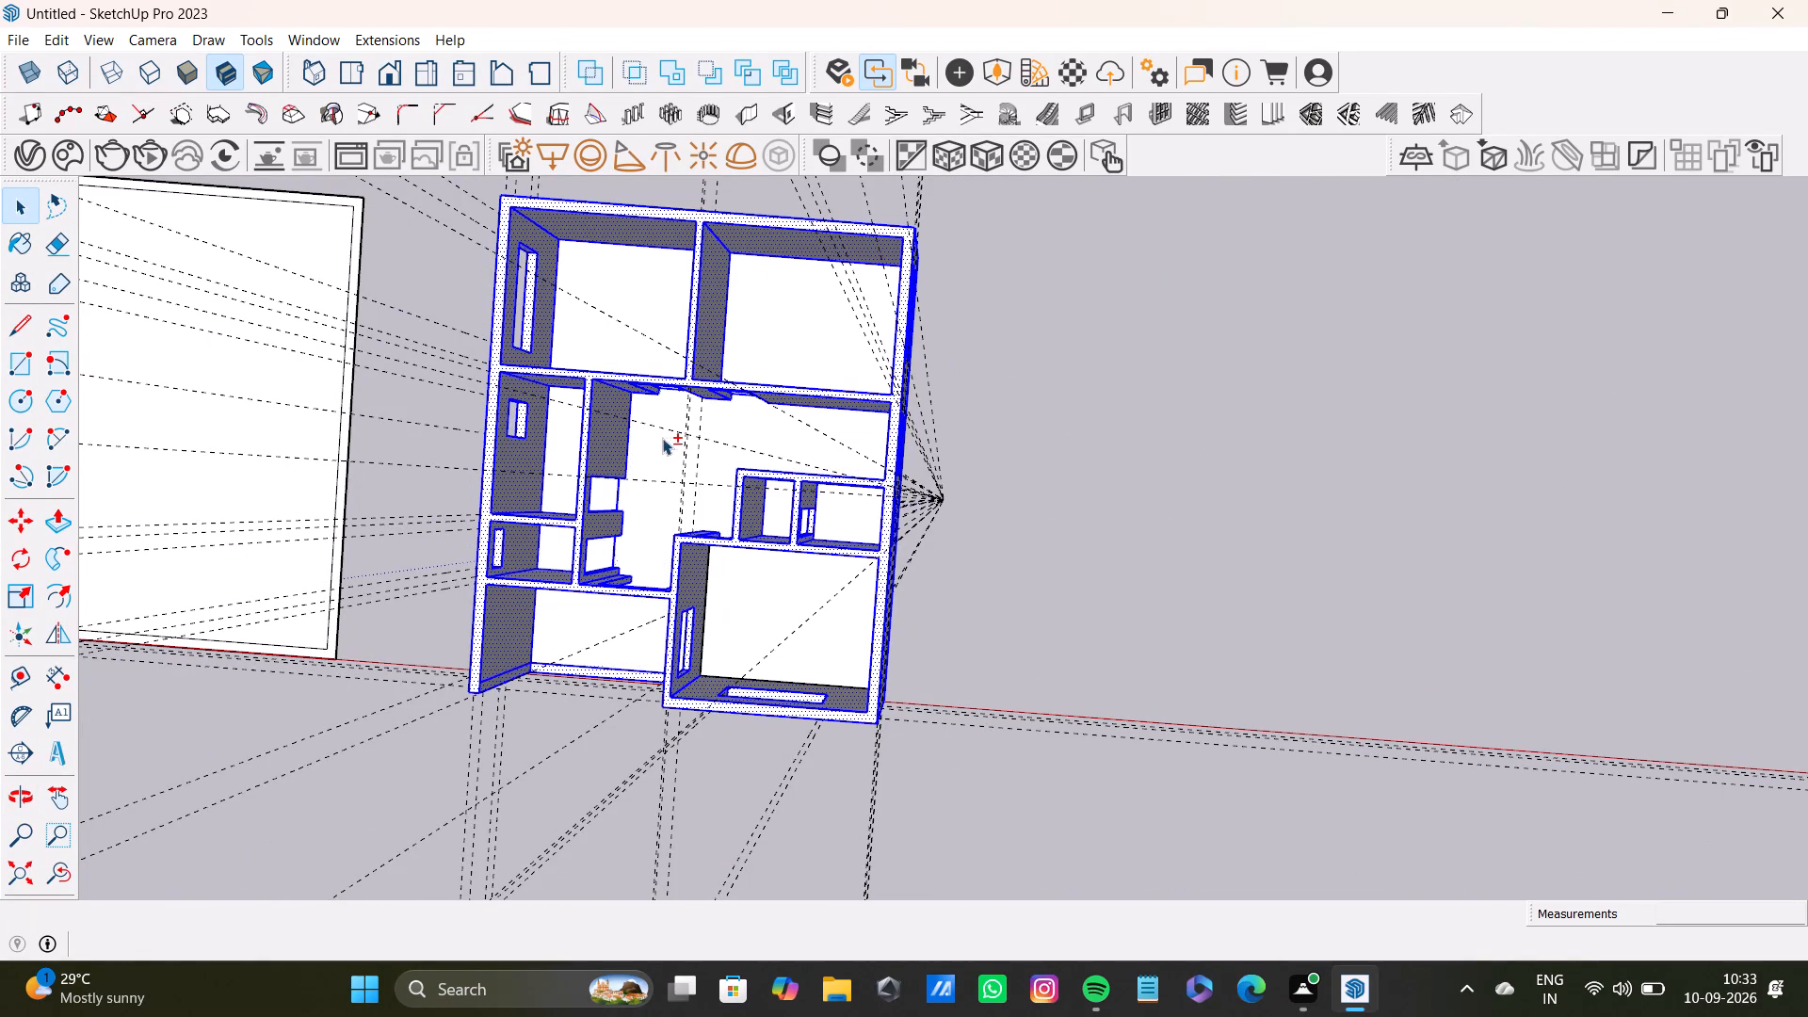
pyautogui.rightClick(884, 558)
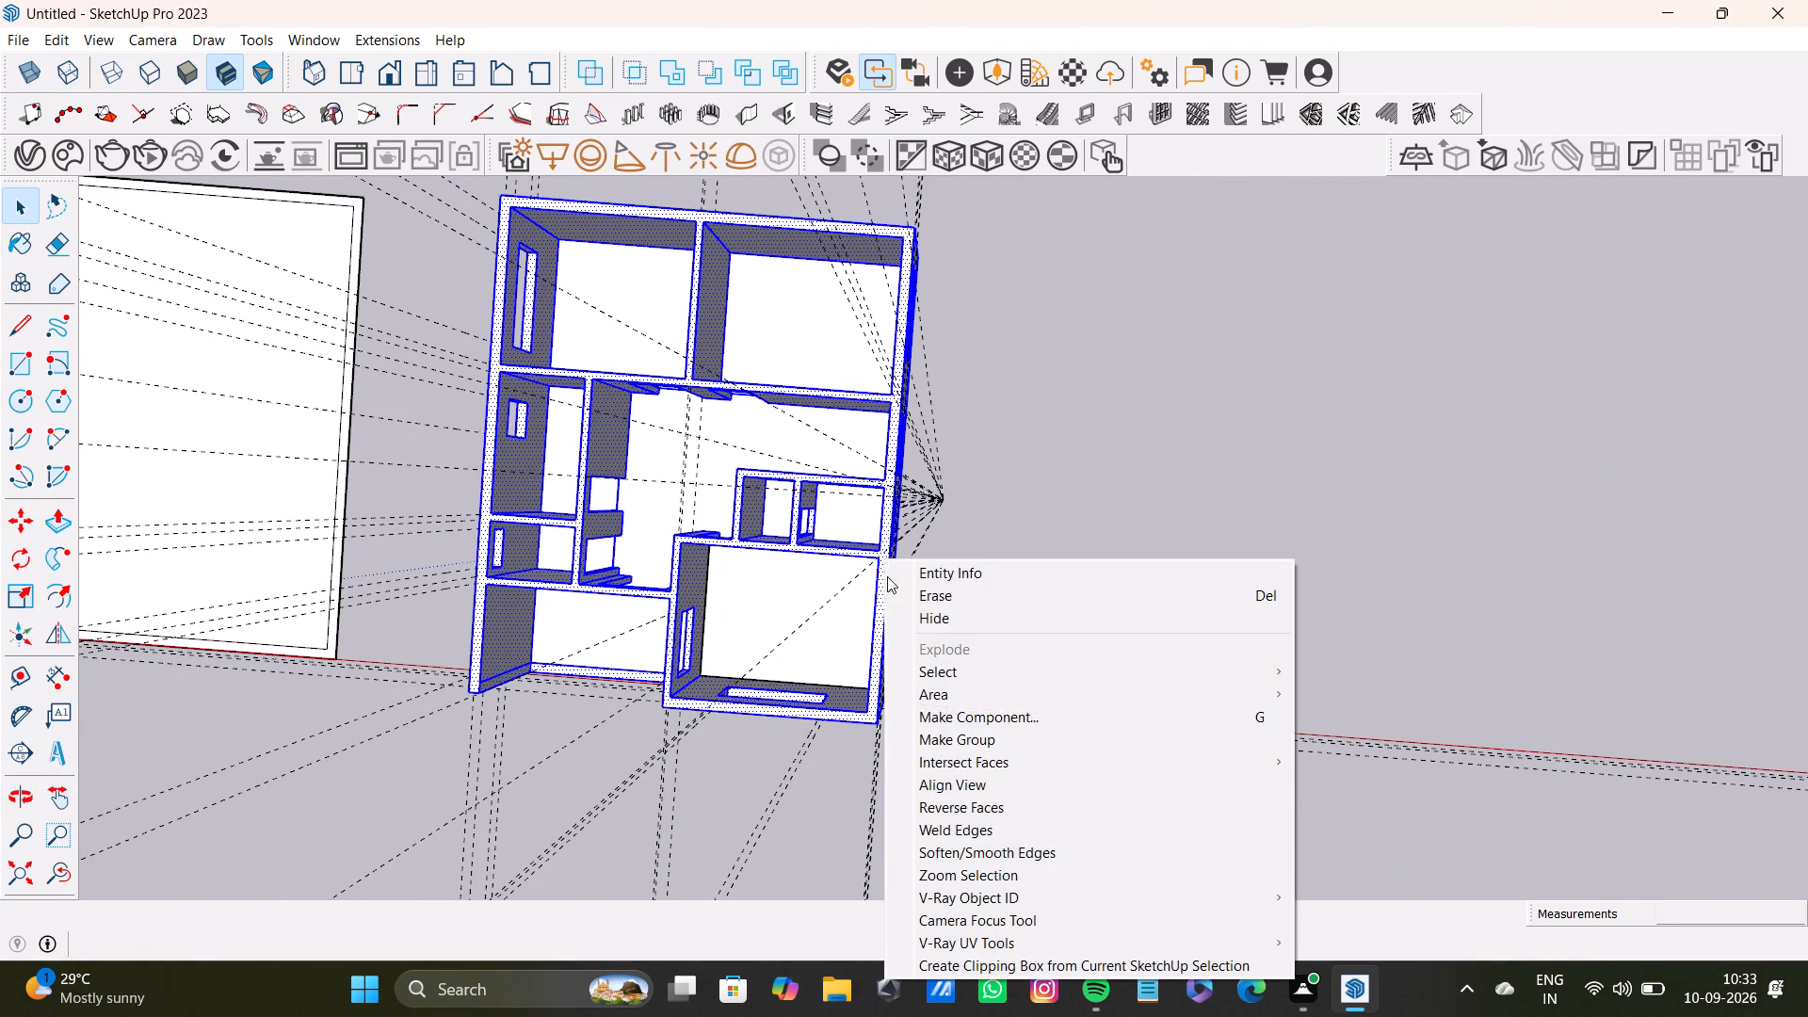
pyautogui.click(944, 742)
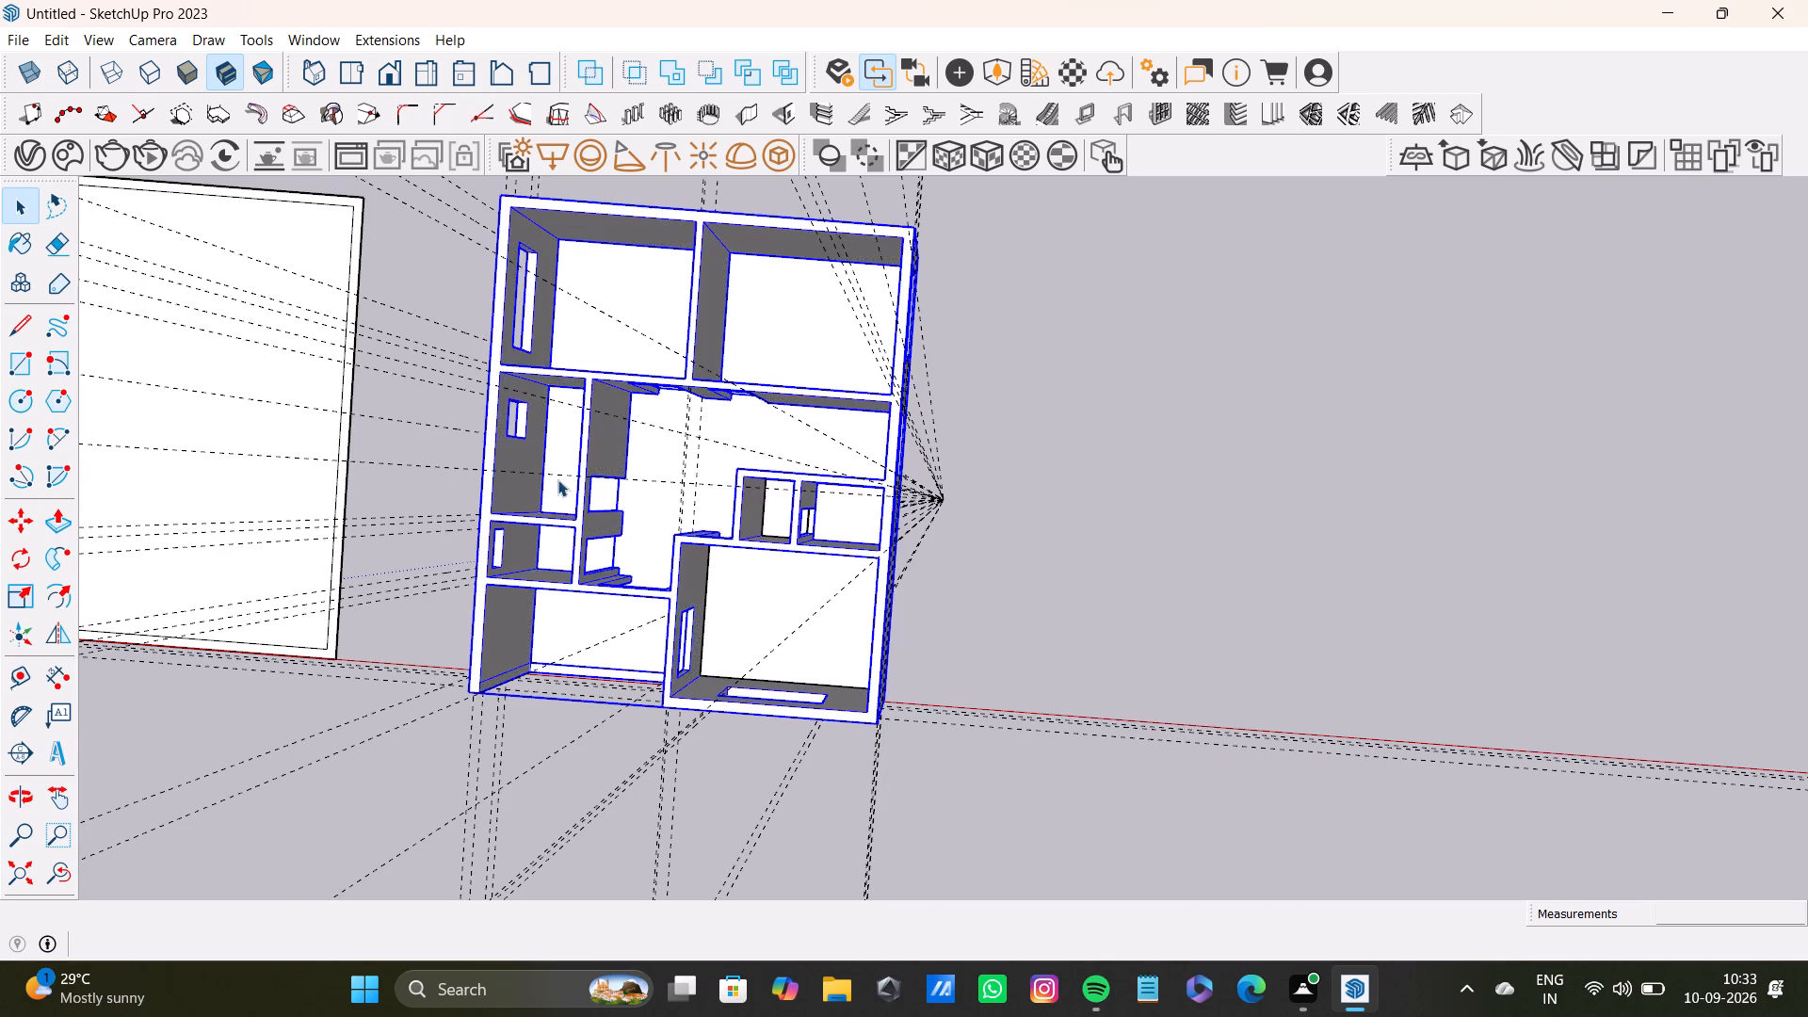
pyautogui.scroll(-5, 593, 487)
pyautogui.press('space')
pyautogui.click(995, 402)
# Inside the wall group, push/pull the front doorway's jamb face nearest the projecting room slightly into the opening.
pyautogui.scroll(6, 595, 536)
pyautogui.moveTo(694, 549); pyautogui.dragTo(665, 200, button='middle')
pyautogui.scroll(-1, 665, 200)
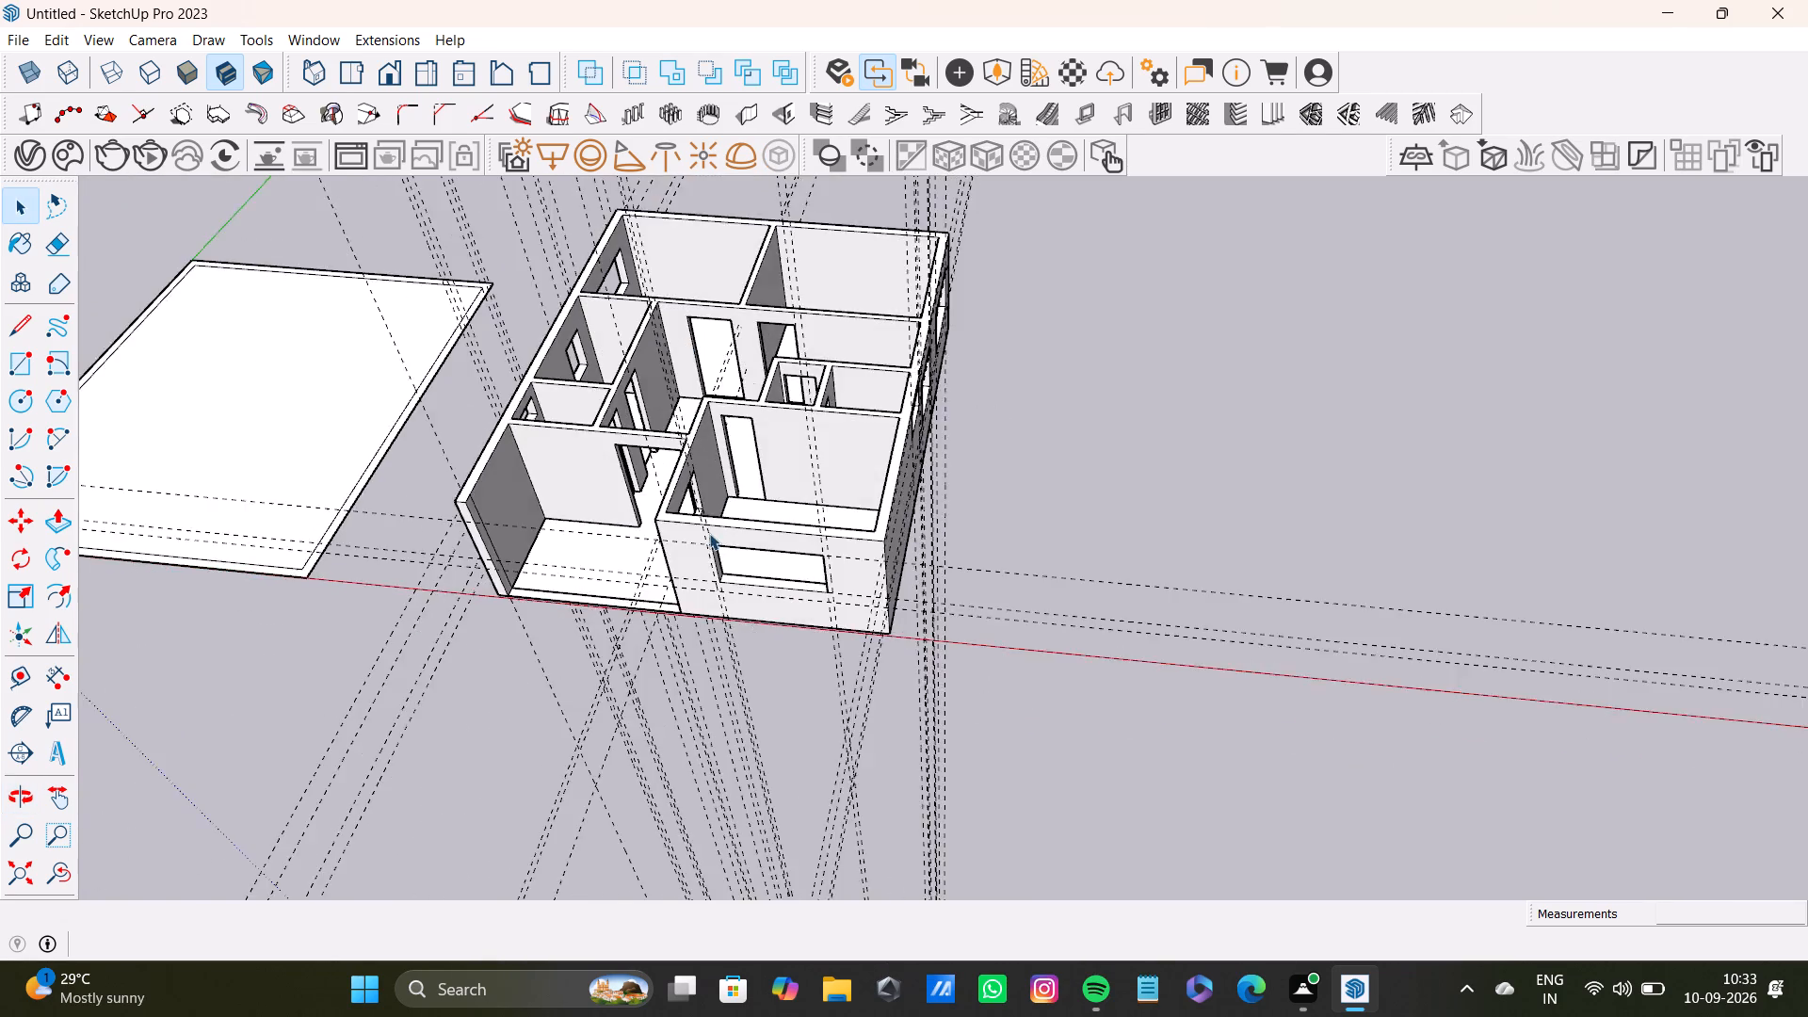
pyautogui.scroll(3, 709, 533)
pyautogui.keyDown('shift'); pyautogui.moveTo(697, 511); pyautogui.dragTo(846, 530, button='middle'); pyautogui.keyUp('shift')
pyautogui.moveTo(778, 462); pyautogui.dragTo(1139, 366, button='middle')
pyautogui.scroll(7, 911, 373)
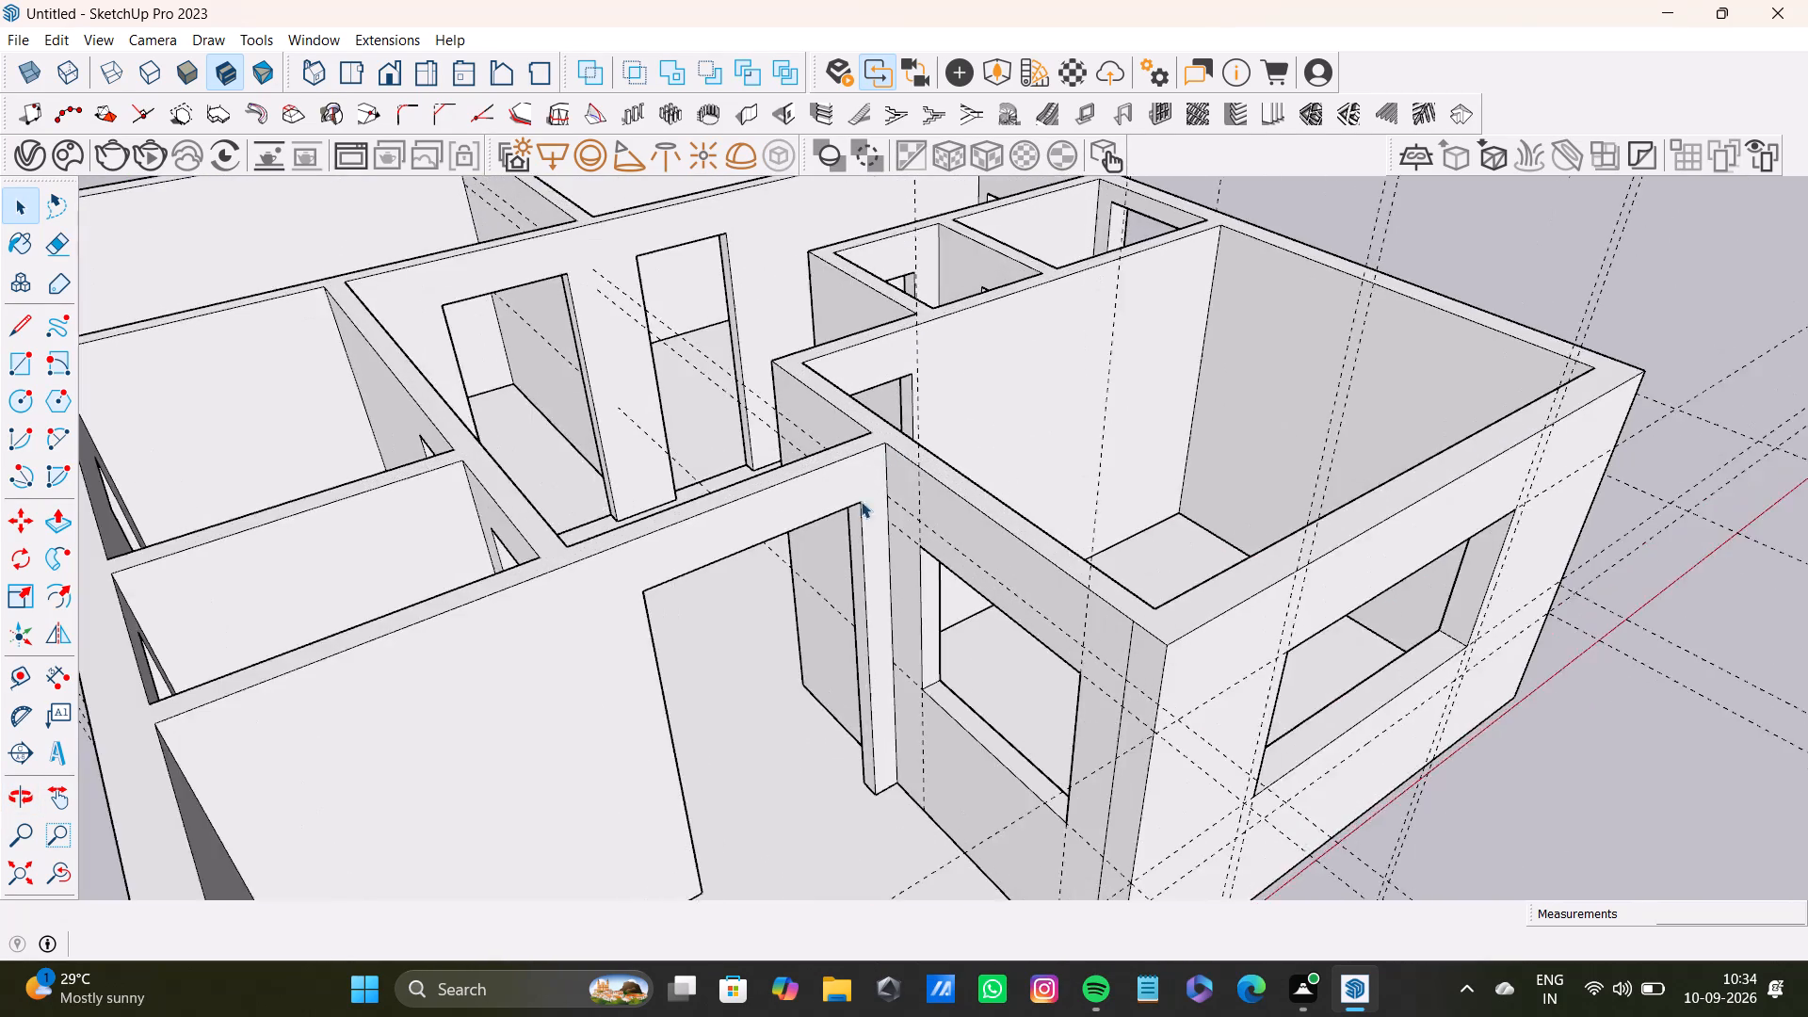
pyautogui.scroll(5, 861, 501)
pyautogui.moveTo(847, 537); pyautogui.dragTo(837, 473, button='middle')
pyautogui.scroll(3, 846, 382)
pyautogui.click(846, 382)
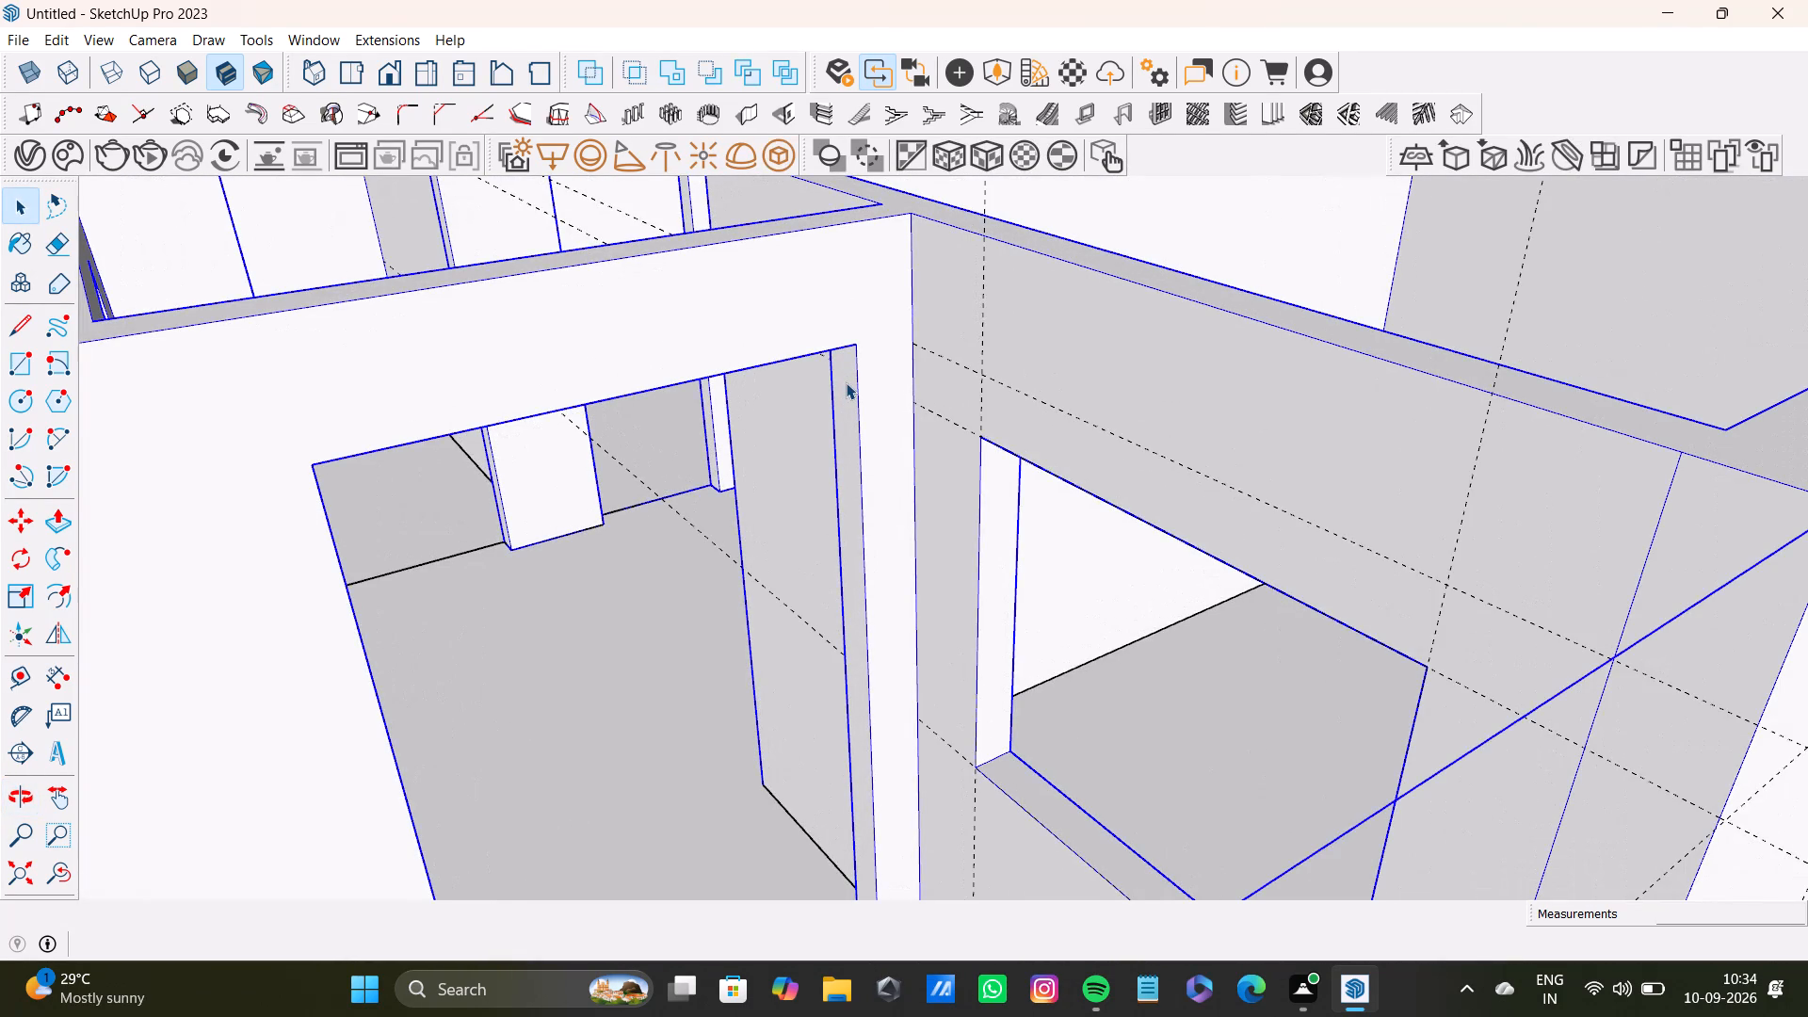
pyautogui.doubleClick(846, 382)
pyautogui.click(851, 386)
pyautogui.press('p')
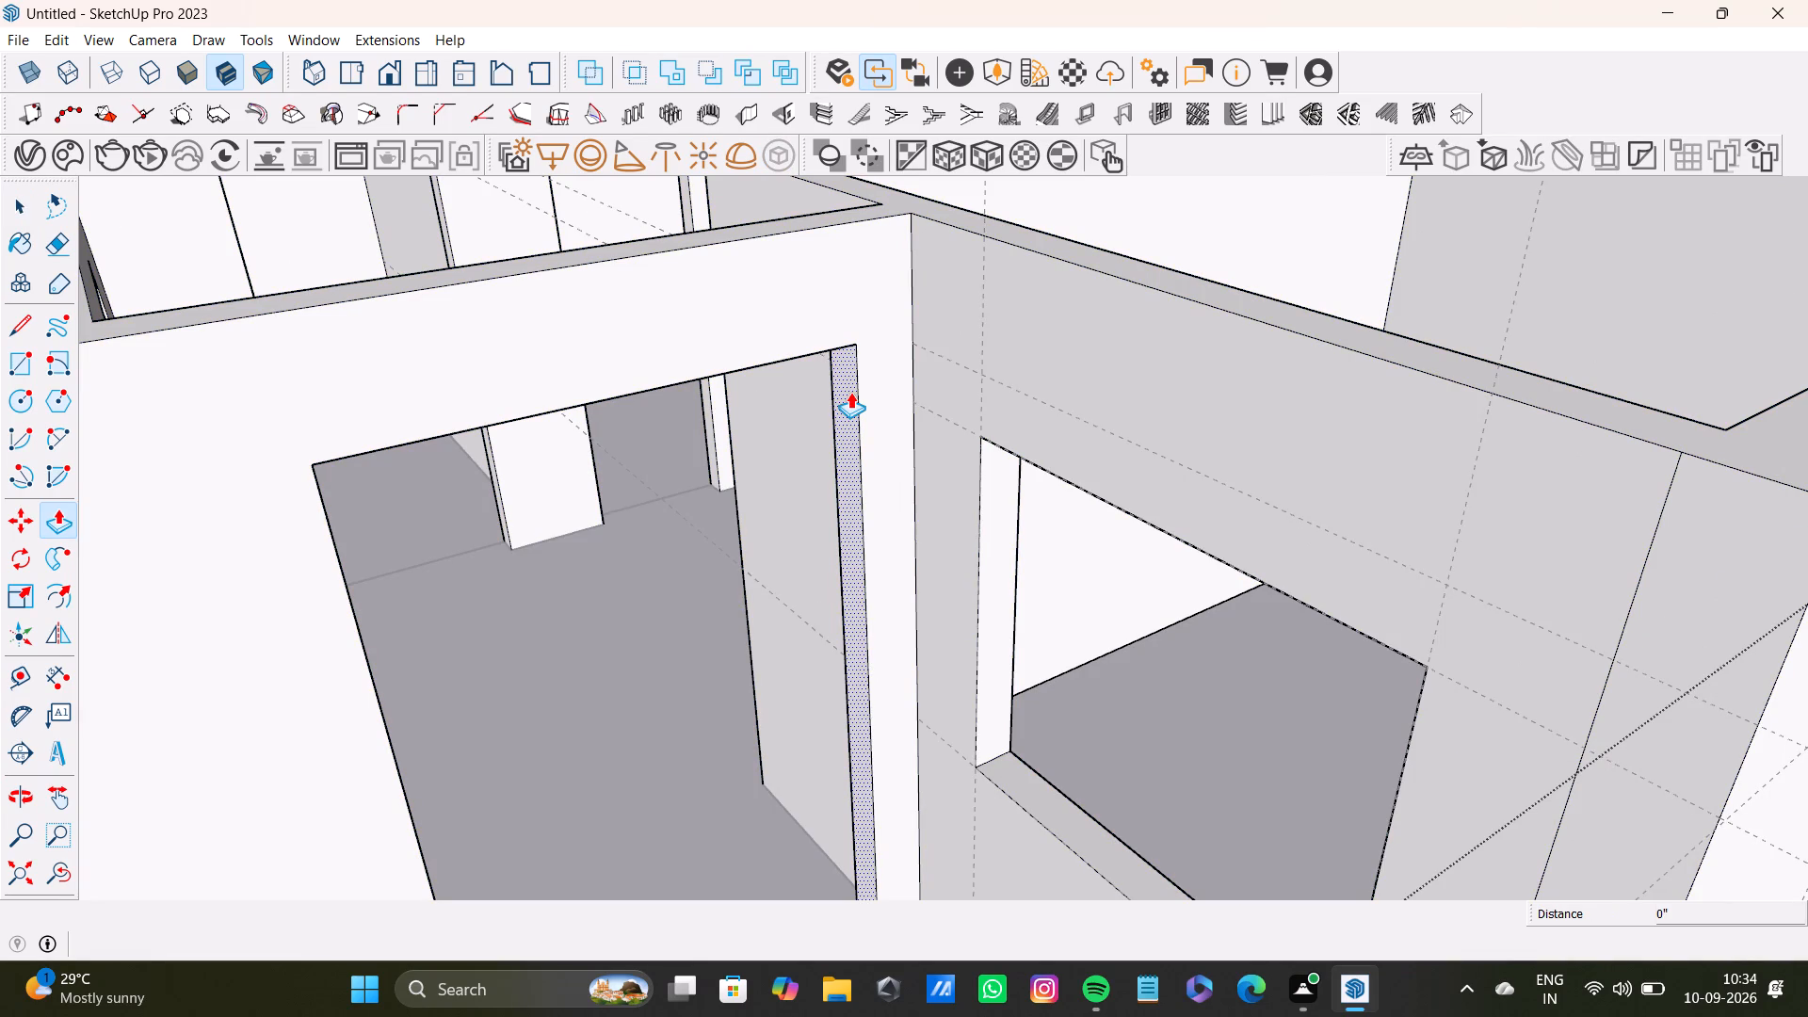
pyautogui.moveTo(850, 390); pyautogui.dragTo(837, 394)
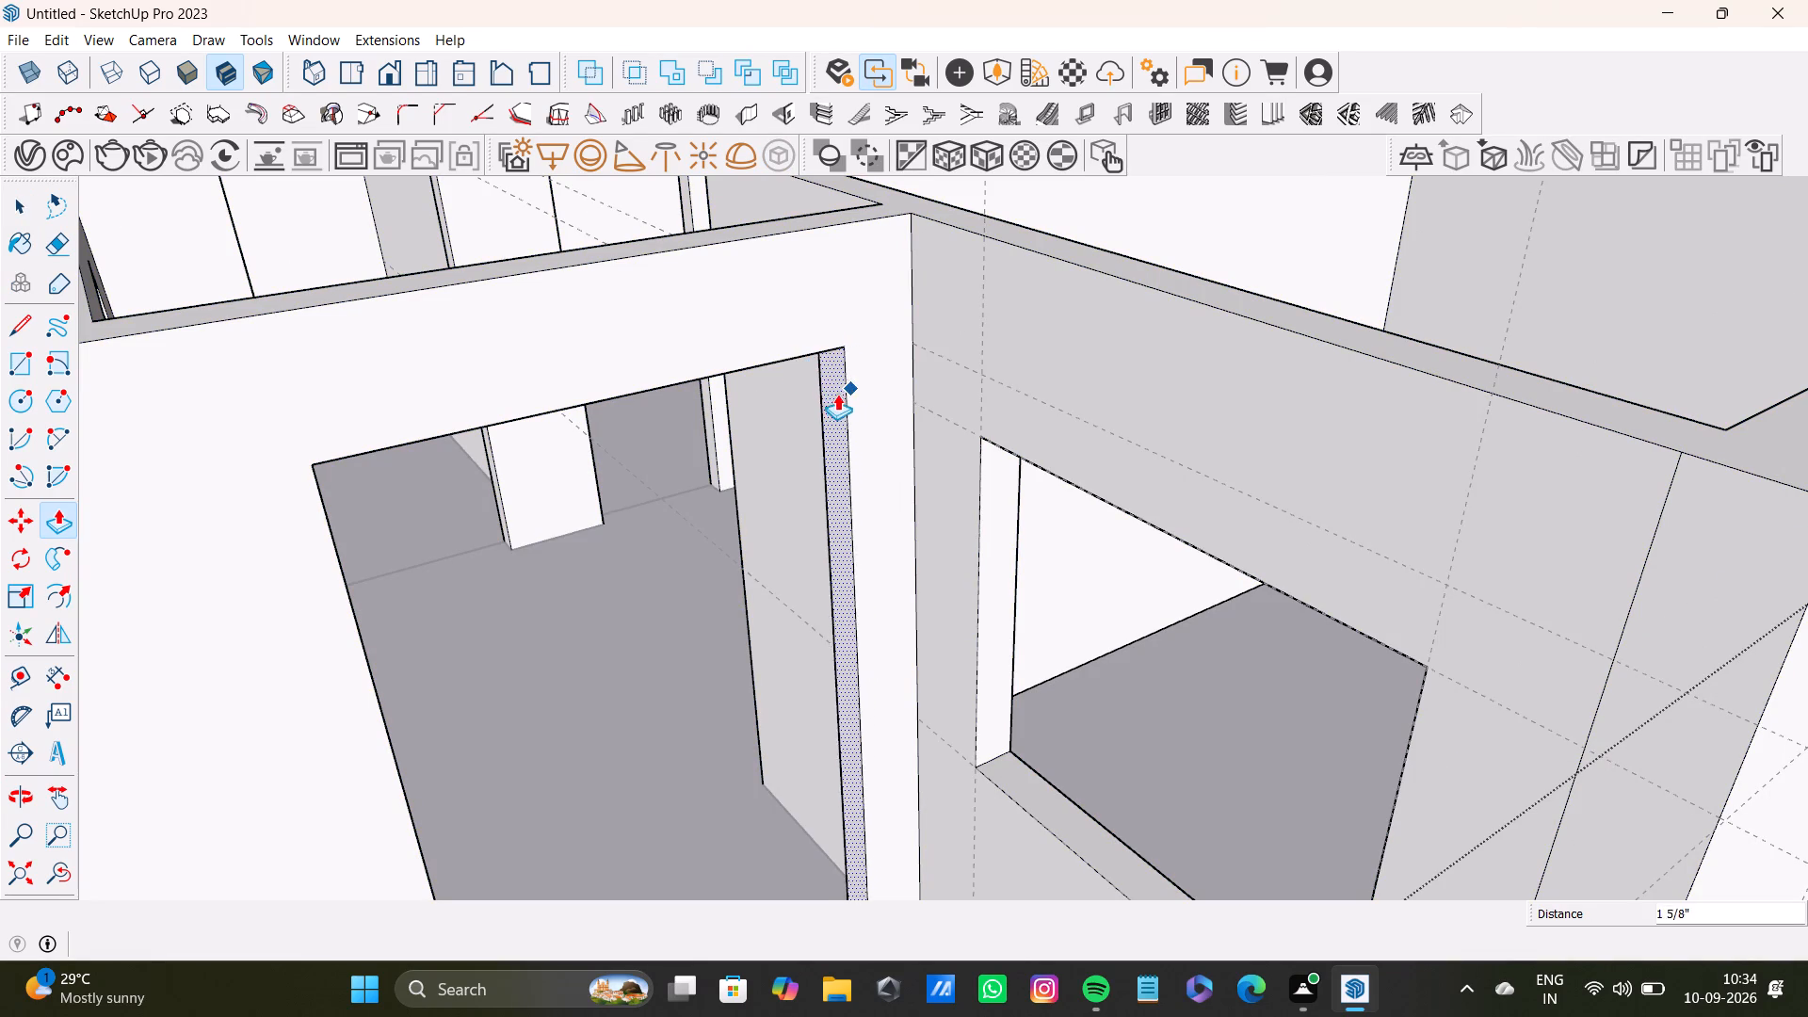
pyautogui.moveTo(837, 394); pyautogui.dragTo(831, 392)
pyautogui.press('space')
pyautogui.scroll(-16, 804, 396)
pyautogui.press('space')
pyautogui.click(1180, 249)
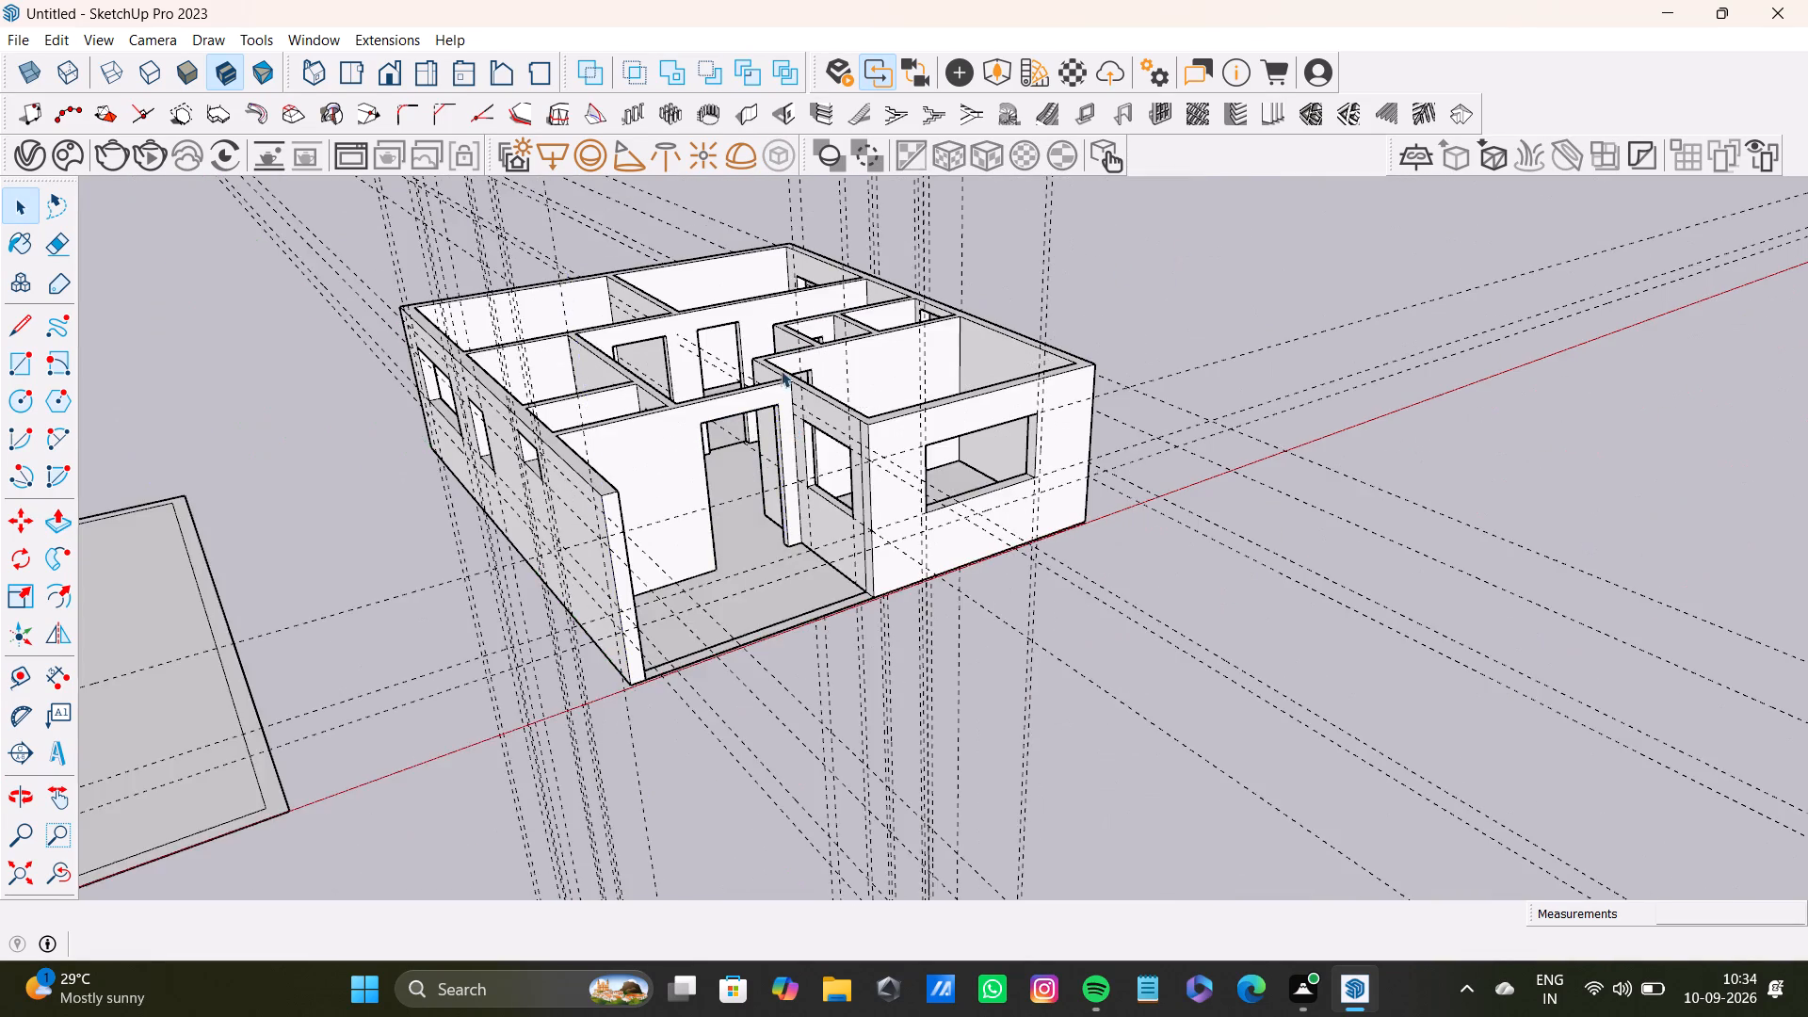
# Inspect the second plan's rooms, partitions and doorways from above and up close around the front room.
pyautogui.scroll(-5, 781, 370)
pyautogui.scroll(1, 780, 369)
pyautogui.moveTo(780, 369); pyautogui.dragTo(730, 757, button='middle')
pyautogui.scroll(-1, 729, 756)
pyautogui.scroll(5, 712, 503)
pyautogui.keyDown('shift'); pyautogui.moveTo(738, 483); pyautogui.dragTo(982, 557, button='middle'); pyautogui.keyUp('shift')
pyautogui.keyDown('shift'); pyautogui.scroll(-1, 991, 566); pyautogui.keyUp('shift')
pyautogui.moveTo(1083, 578); pyautogui.dragTo(557, 541, button='middle')
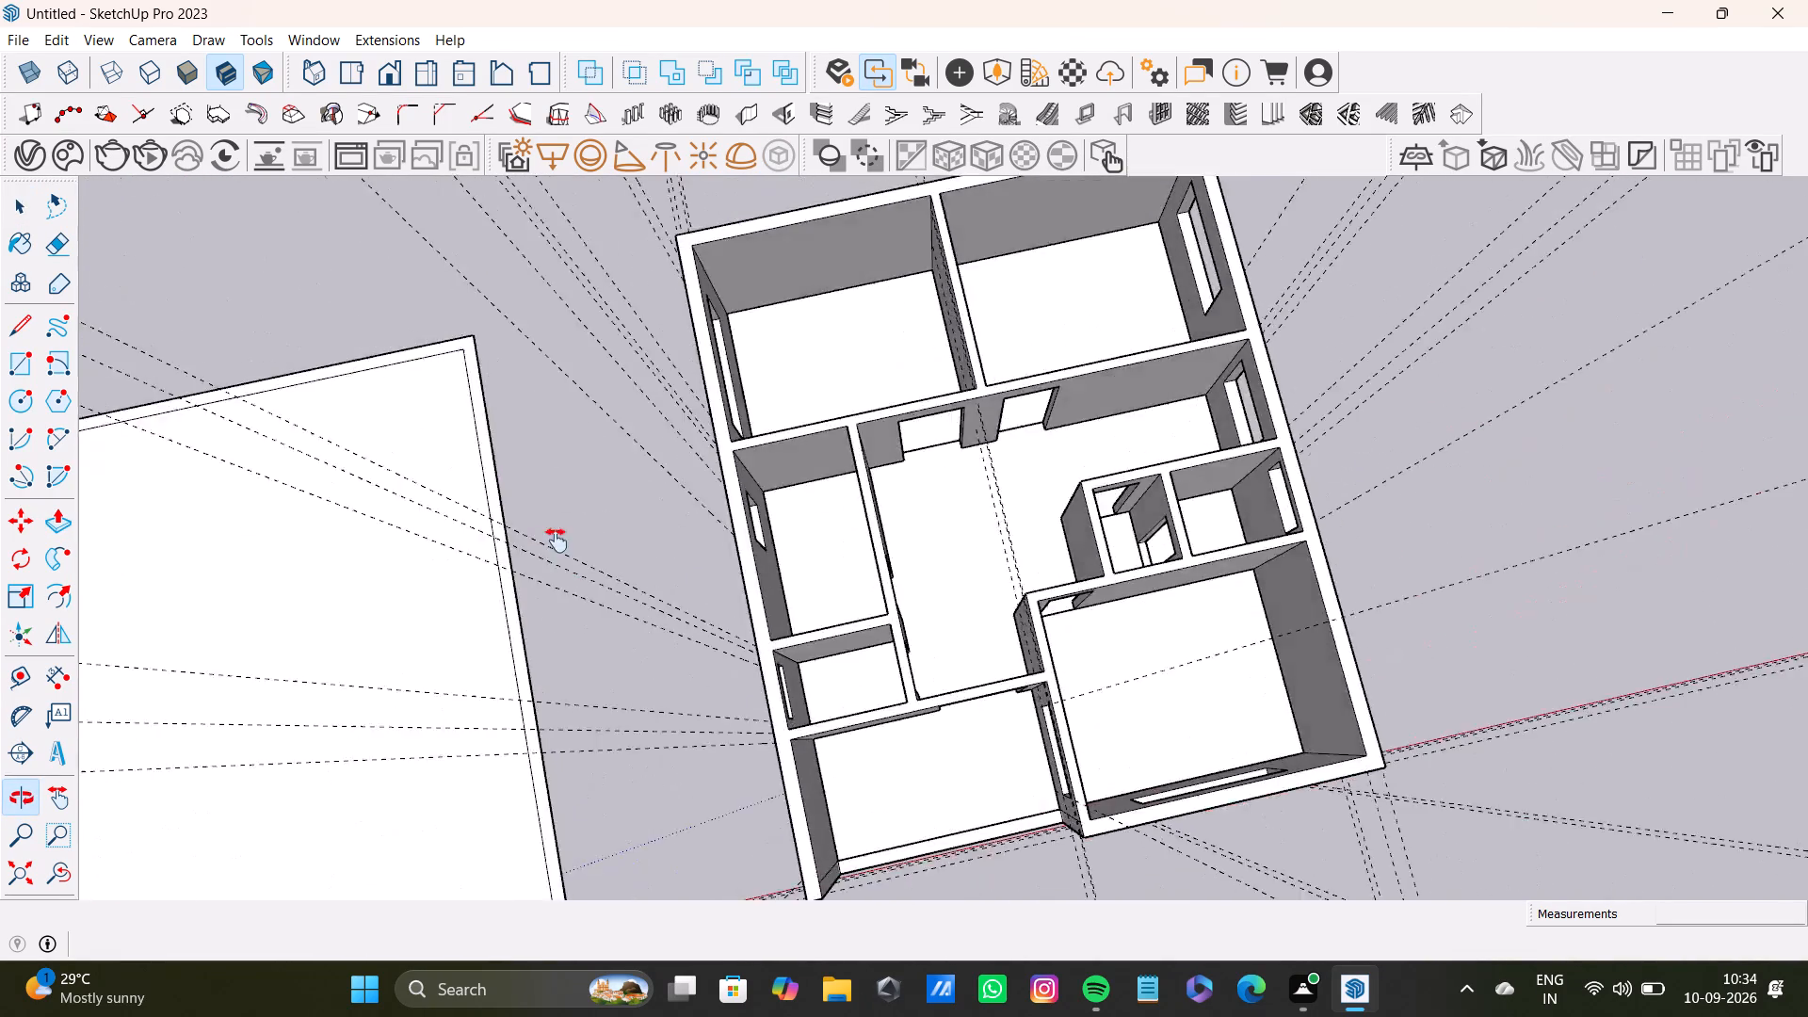
pyautogui.moveTo(557, 541); pyautogui.dragTo(498, 390, button='middle')
pyautogui.scroll(3, 990, 442)
pyautogui.moveTo(975, 367); pyautogui.dragTo(888, 615, button='middle')
pyautogui.scroll(5, 868, 452)
pyautogui.moveTo(896, 545); pyautogui.dragTo(997, 229, button='middle')
pyautogui.scroll(-4, 998, 226)
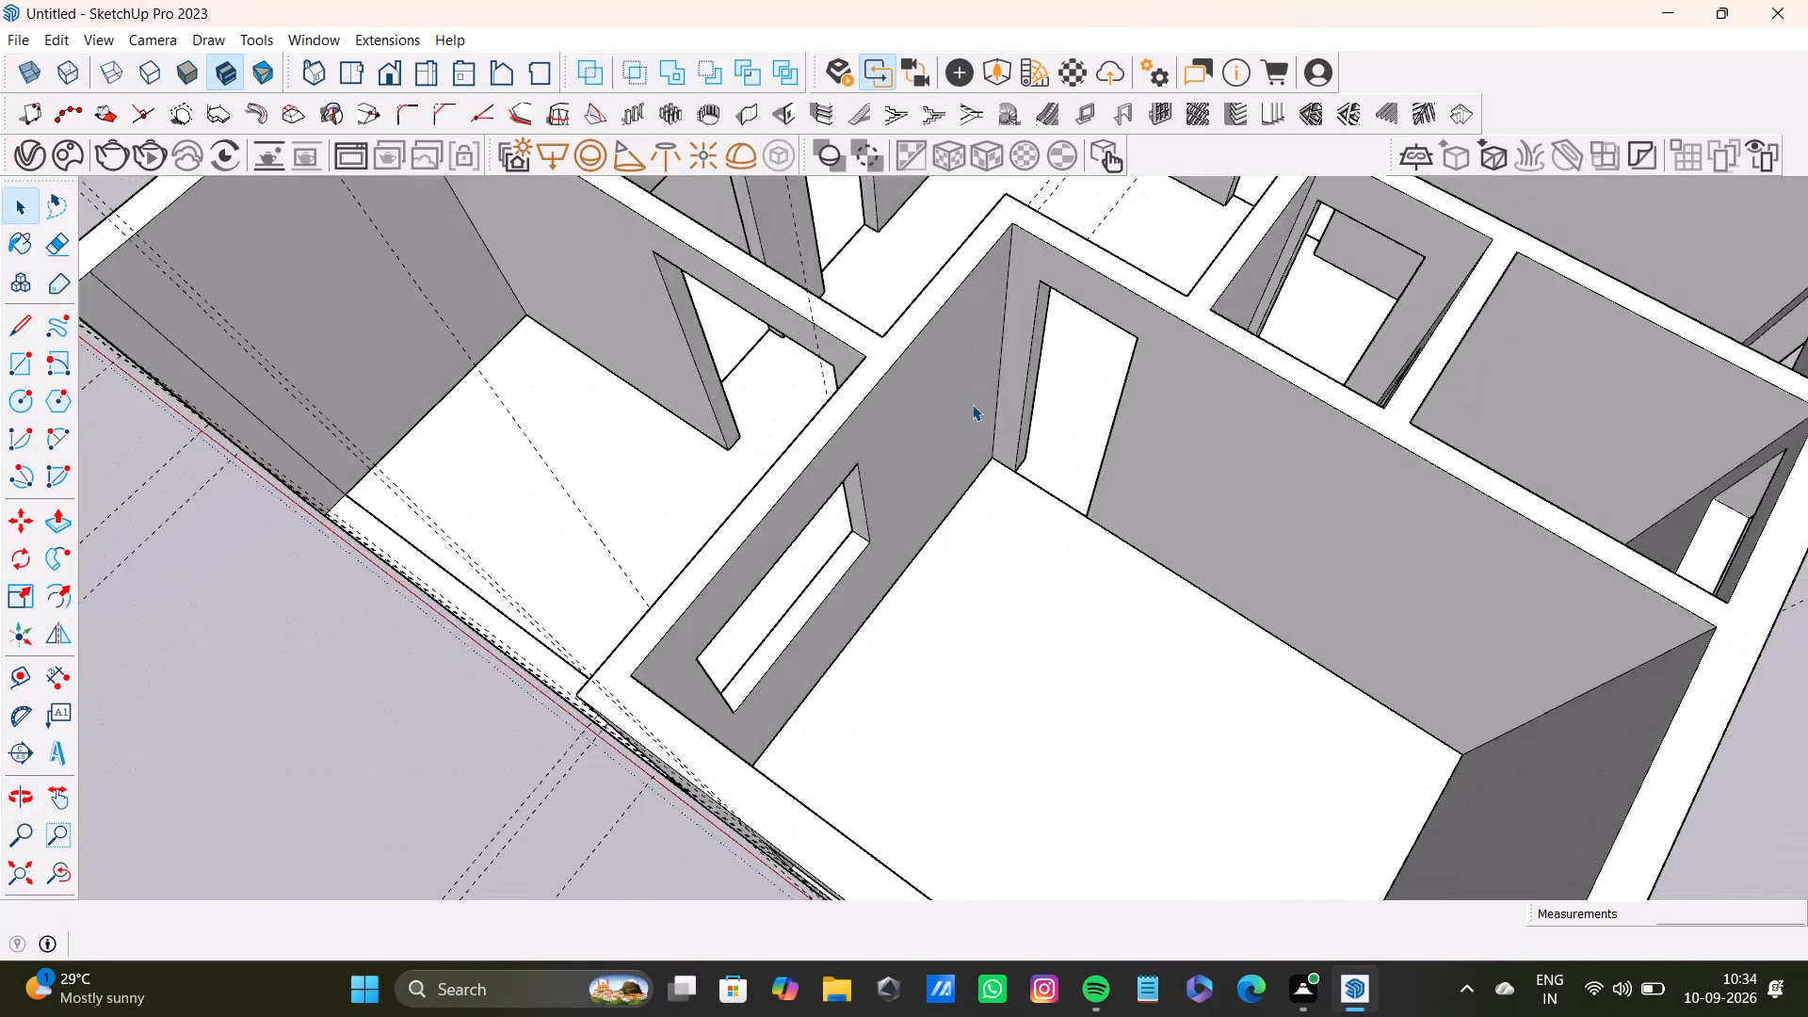
pyautogui.scroll(-6, 972, 404)
pyautogui.moveTo(952, 523); pyautogui.dragTo(1177, 266, button='middle')
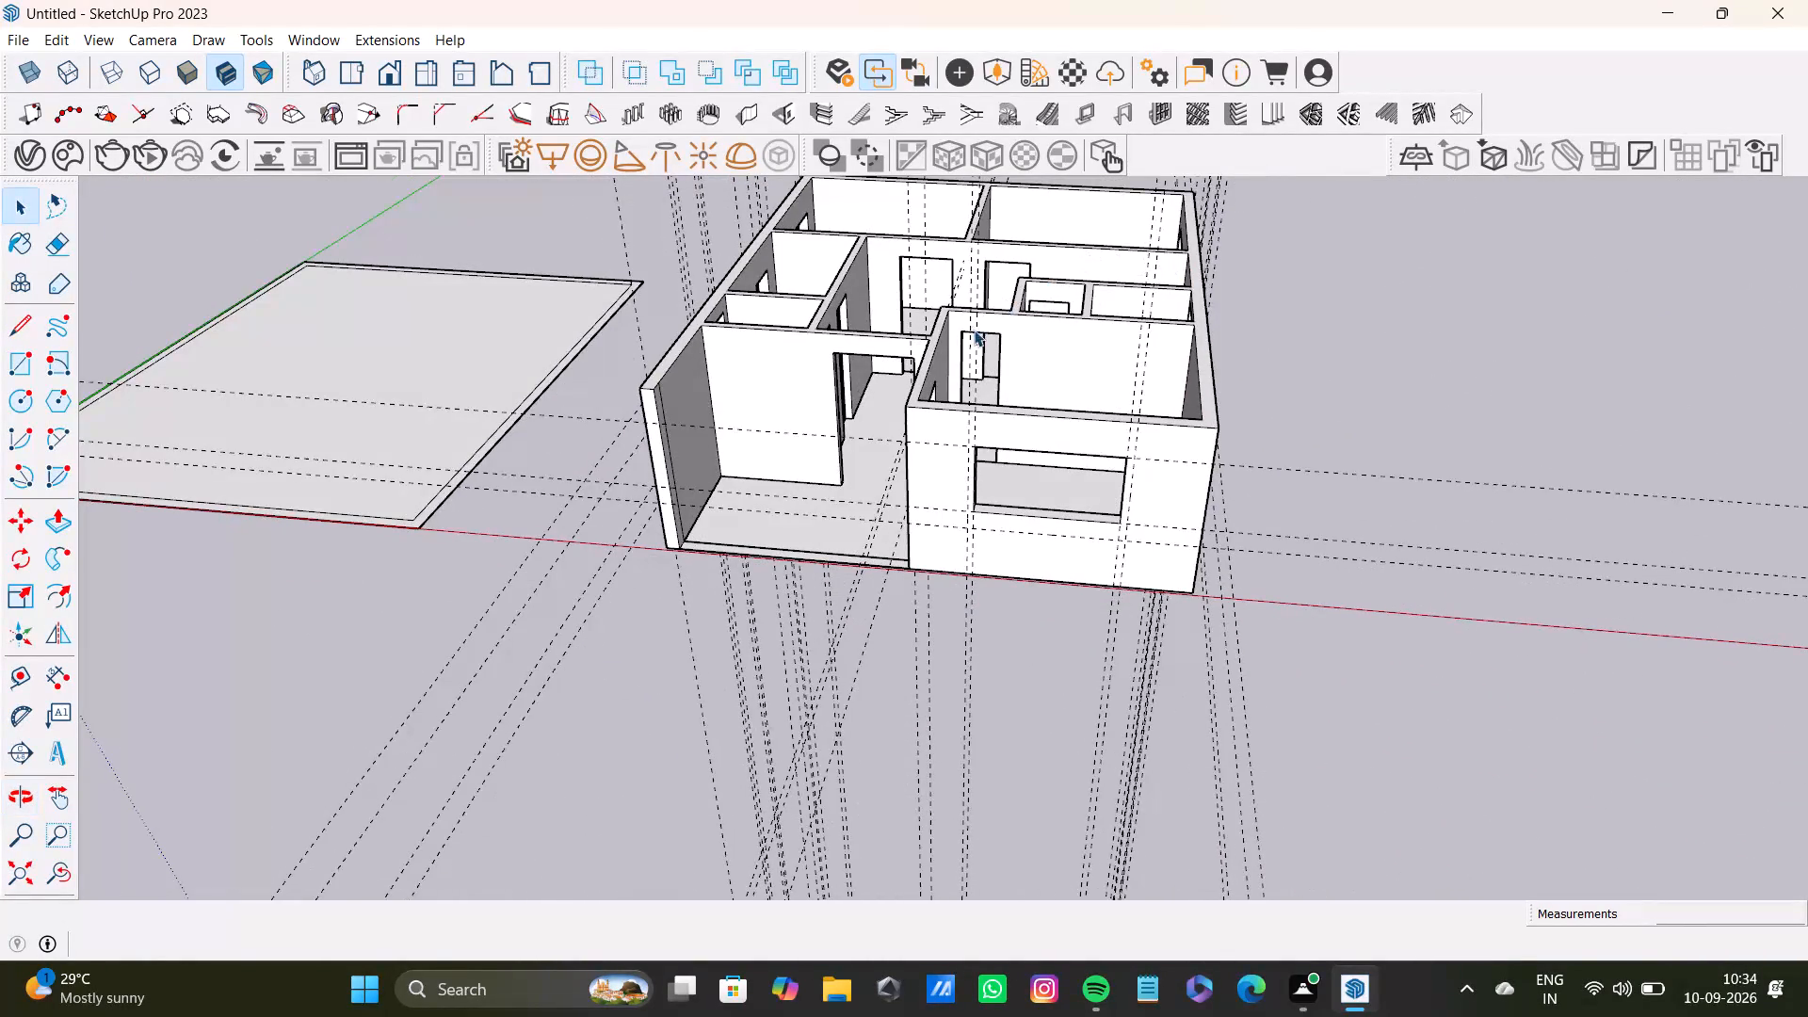
# Examine both plans side by side from farther out and from above, including the second plan's room floors.
pyautogui.scroll(-8, 974, 330)
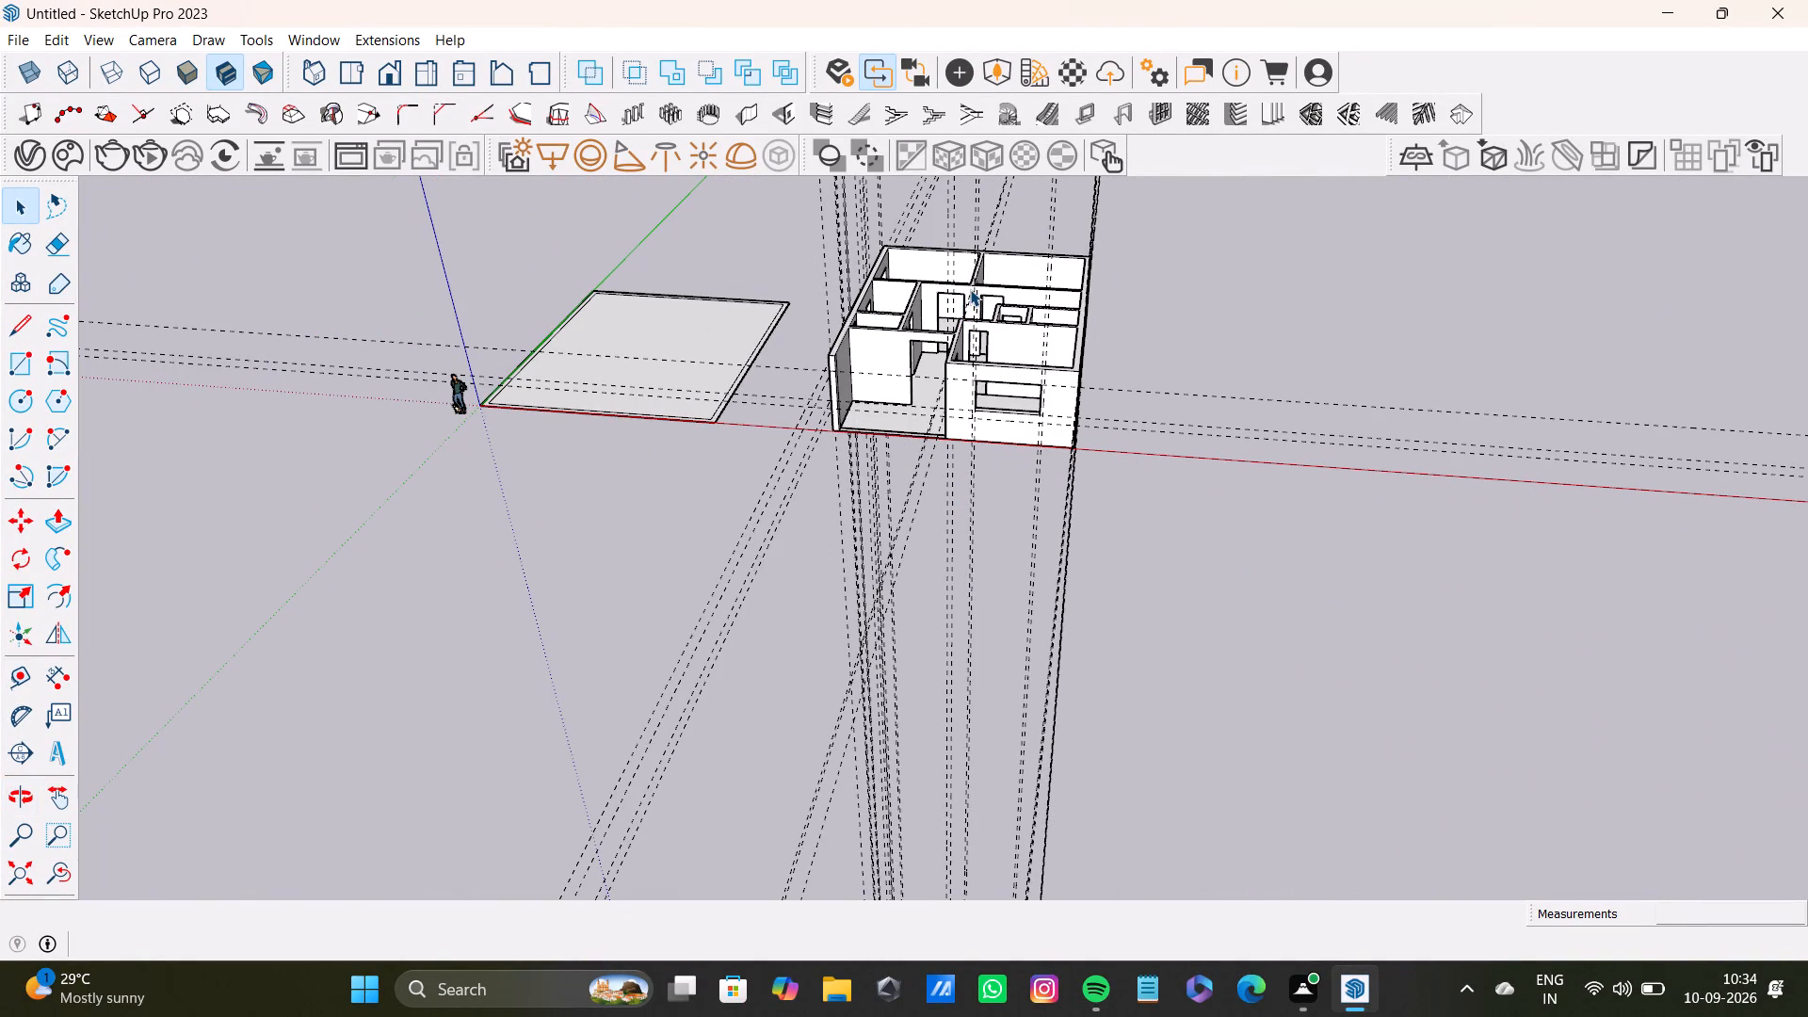
pyautogui.scroll(-6, 972, 300)
pyautogui.keyDown('shift'); pyautogui.moveTo(977, 302); pyautogui.dragTo(985, 429, button='middle'); pyautogui.keyUp('shift')
pyautogui.moveTo(1135, 376); pyautogui.dragTo(1073, 540, button='middle')
pyautogui.scroll(8, 883, 459)
pyautogui.moveTo(1016, 480); pyautogui.dragTo(1020, 622, button='middle')
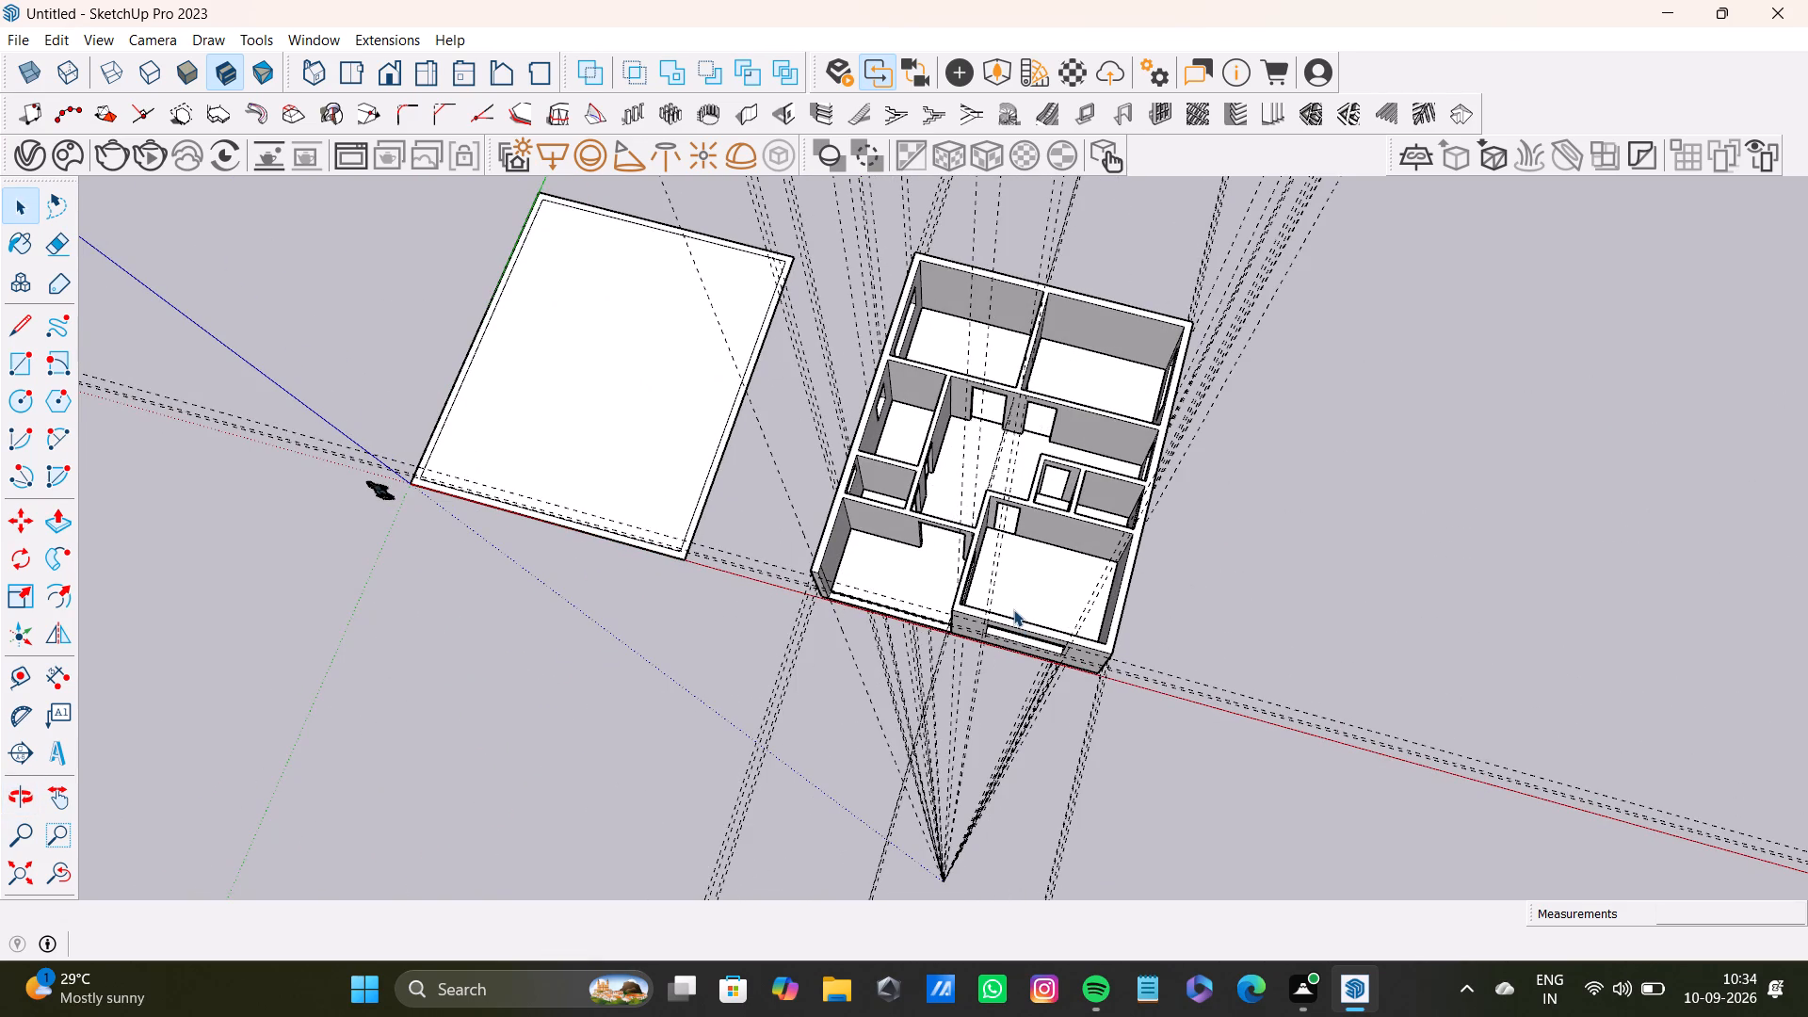
pyautogui.press('space')
pyautogui.scroll(-6, 932, 489)
pyautogui.keyDown('shift'); pyautogui.moveTo(902, 414); pyautogui.dragTo(907, 529, button='middle'); pyautogui.keyUp('shift')
pyautogui.moveTo(915, 541); pyautogui.dragTo(919, 654, button='middle')
pyautogui.scroll(7, 950, 610)
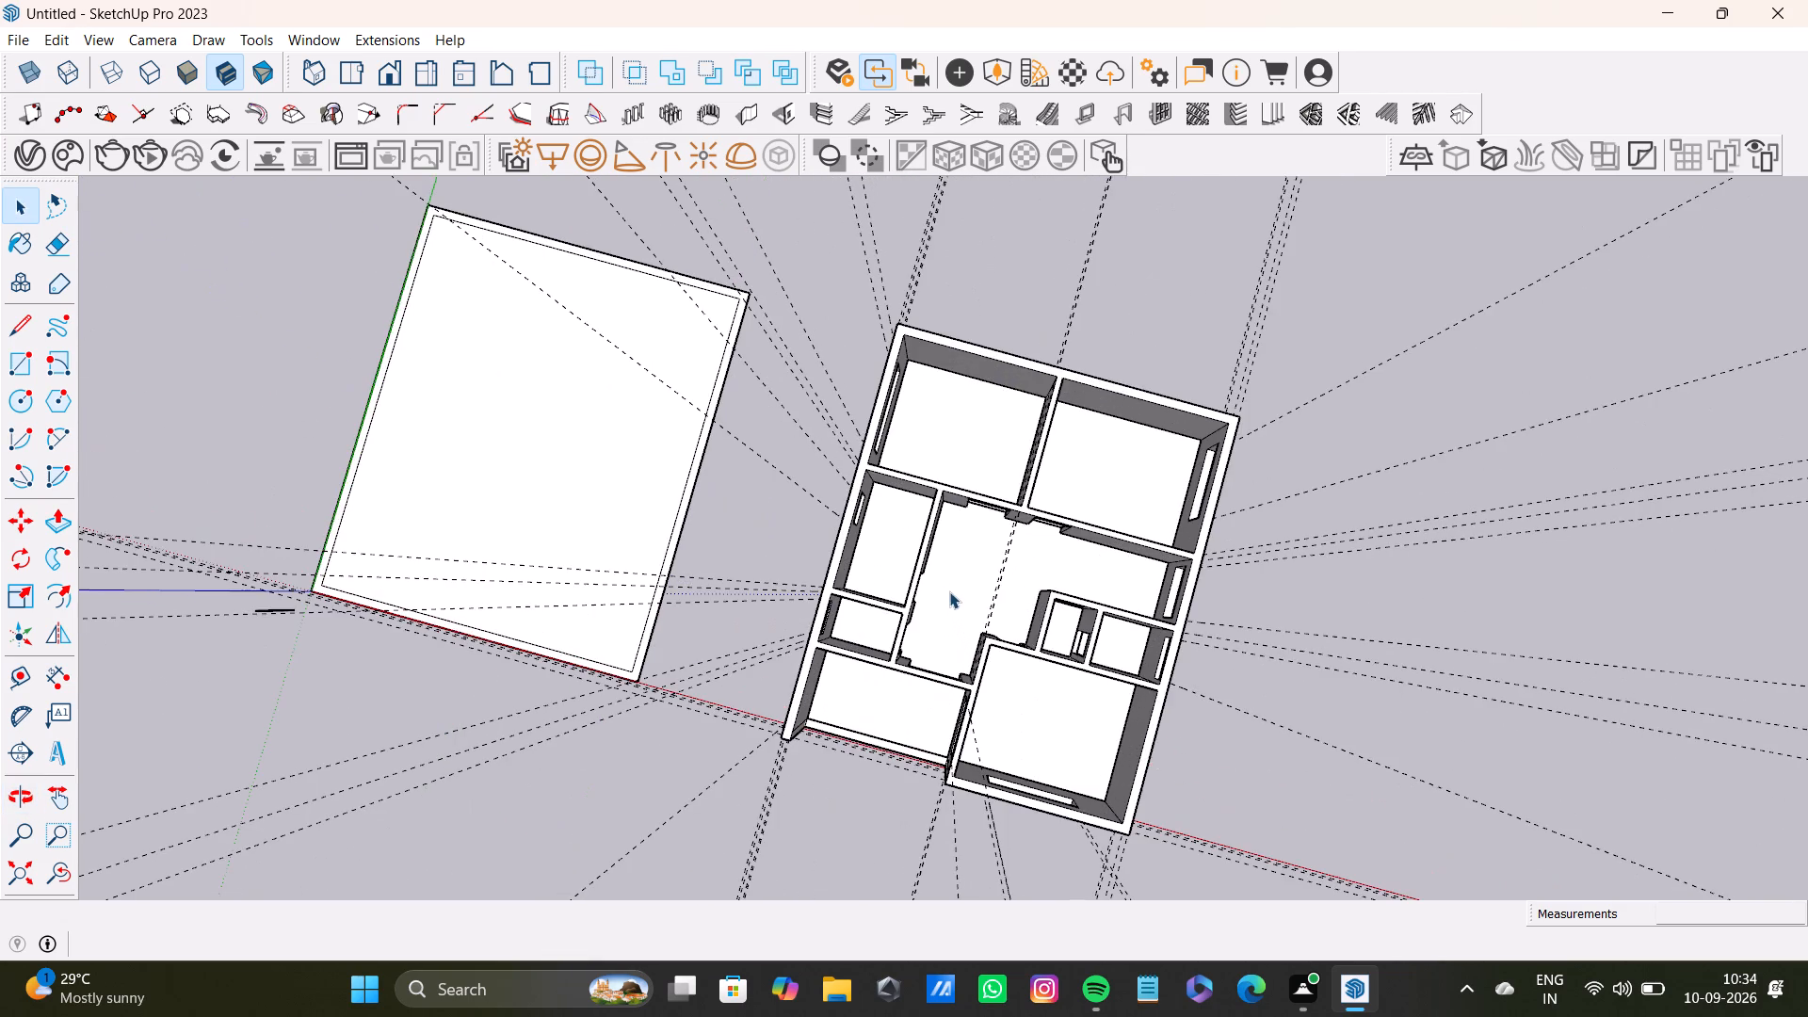
pyautogui.scroll(-3, 969, 550)
pyautogui.scroll(7, 977, 562)
pyautogui.moveTo(955, 647); pyautogui.dragTo(988, 466, button='middle')
pyautogui.scroll(-5, 1018, 451)
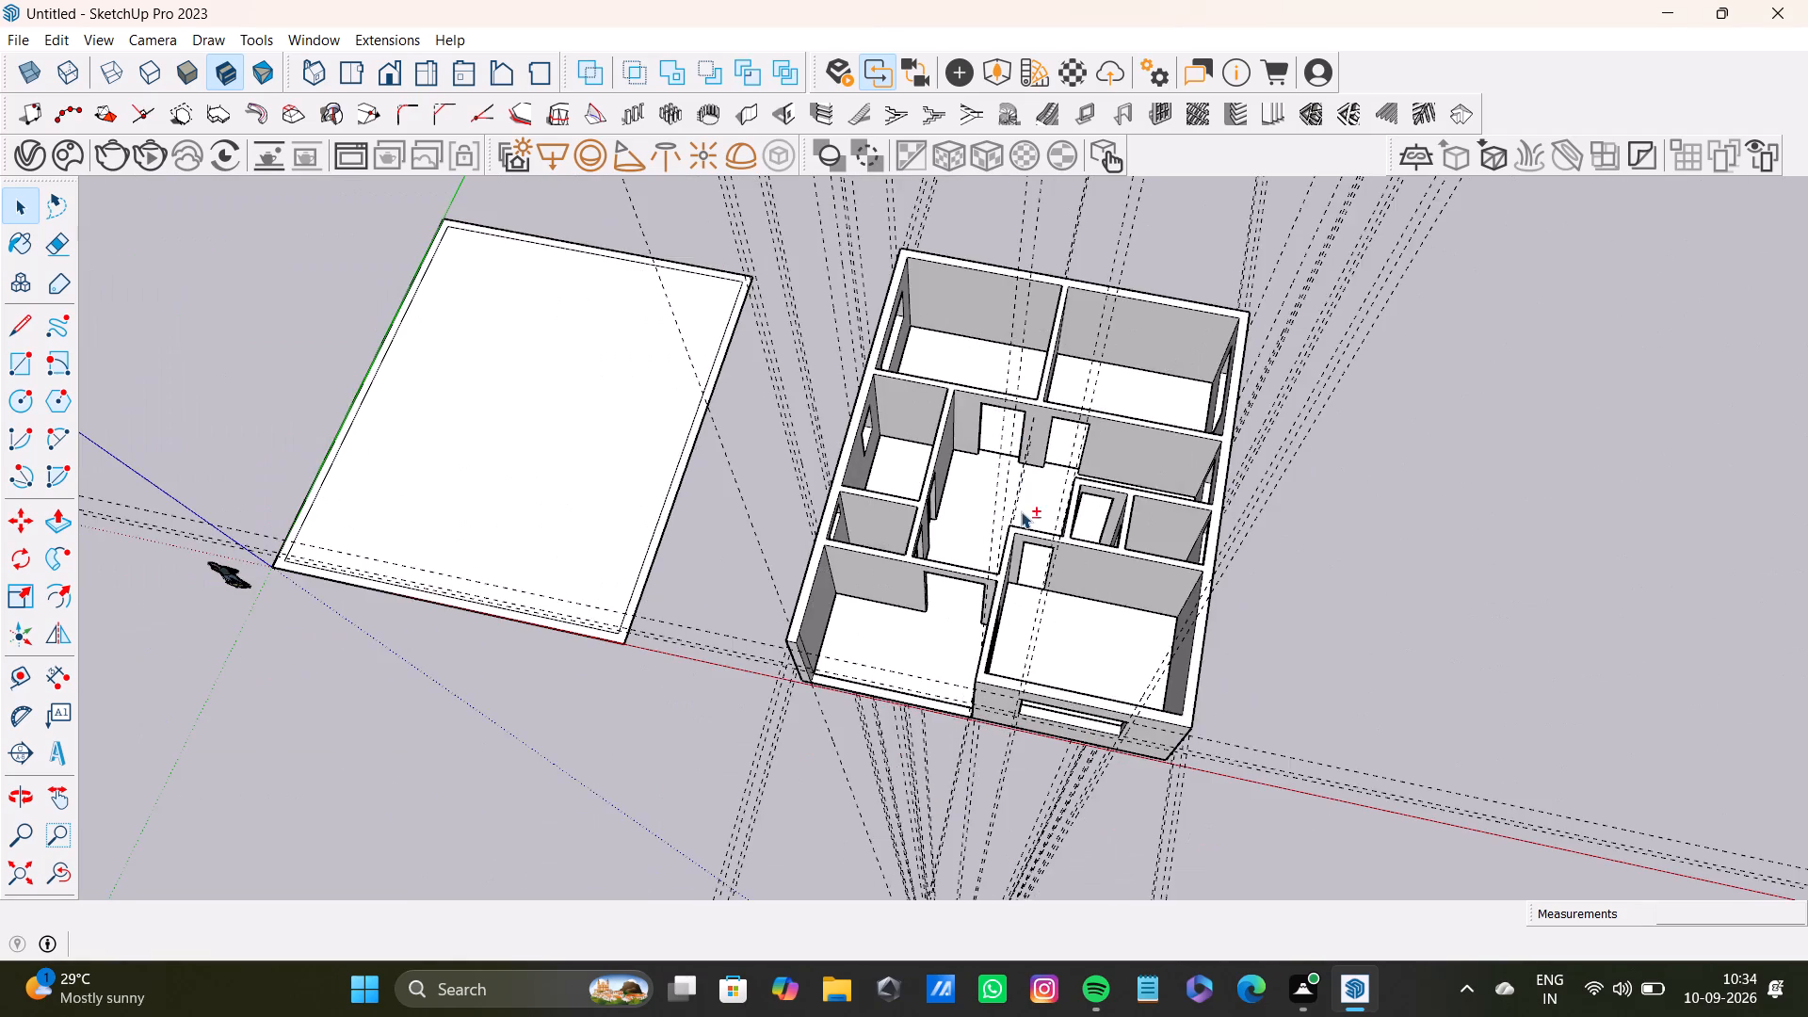
pyautogui.keyDown('shift'); pyautogui.moveTo(1021, 511); pyautogui.dragTo(967, 606, button='middle'); pyautogui.keyUp('shift')
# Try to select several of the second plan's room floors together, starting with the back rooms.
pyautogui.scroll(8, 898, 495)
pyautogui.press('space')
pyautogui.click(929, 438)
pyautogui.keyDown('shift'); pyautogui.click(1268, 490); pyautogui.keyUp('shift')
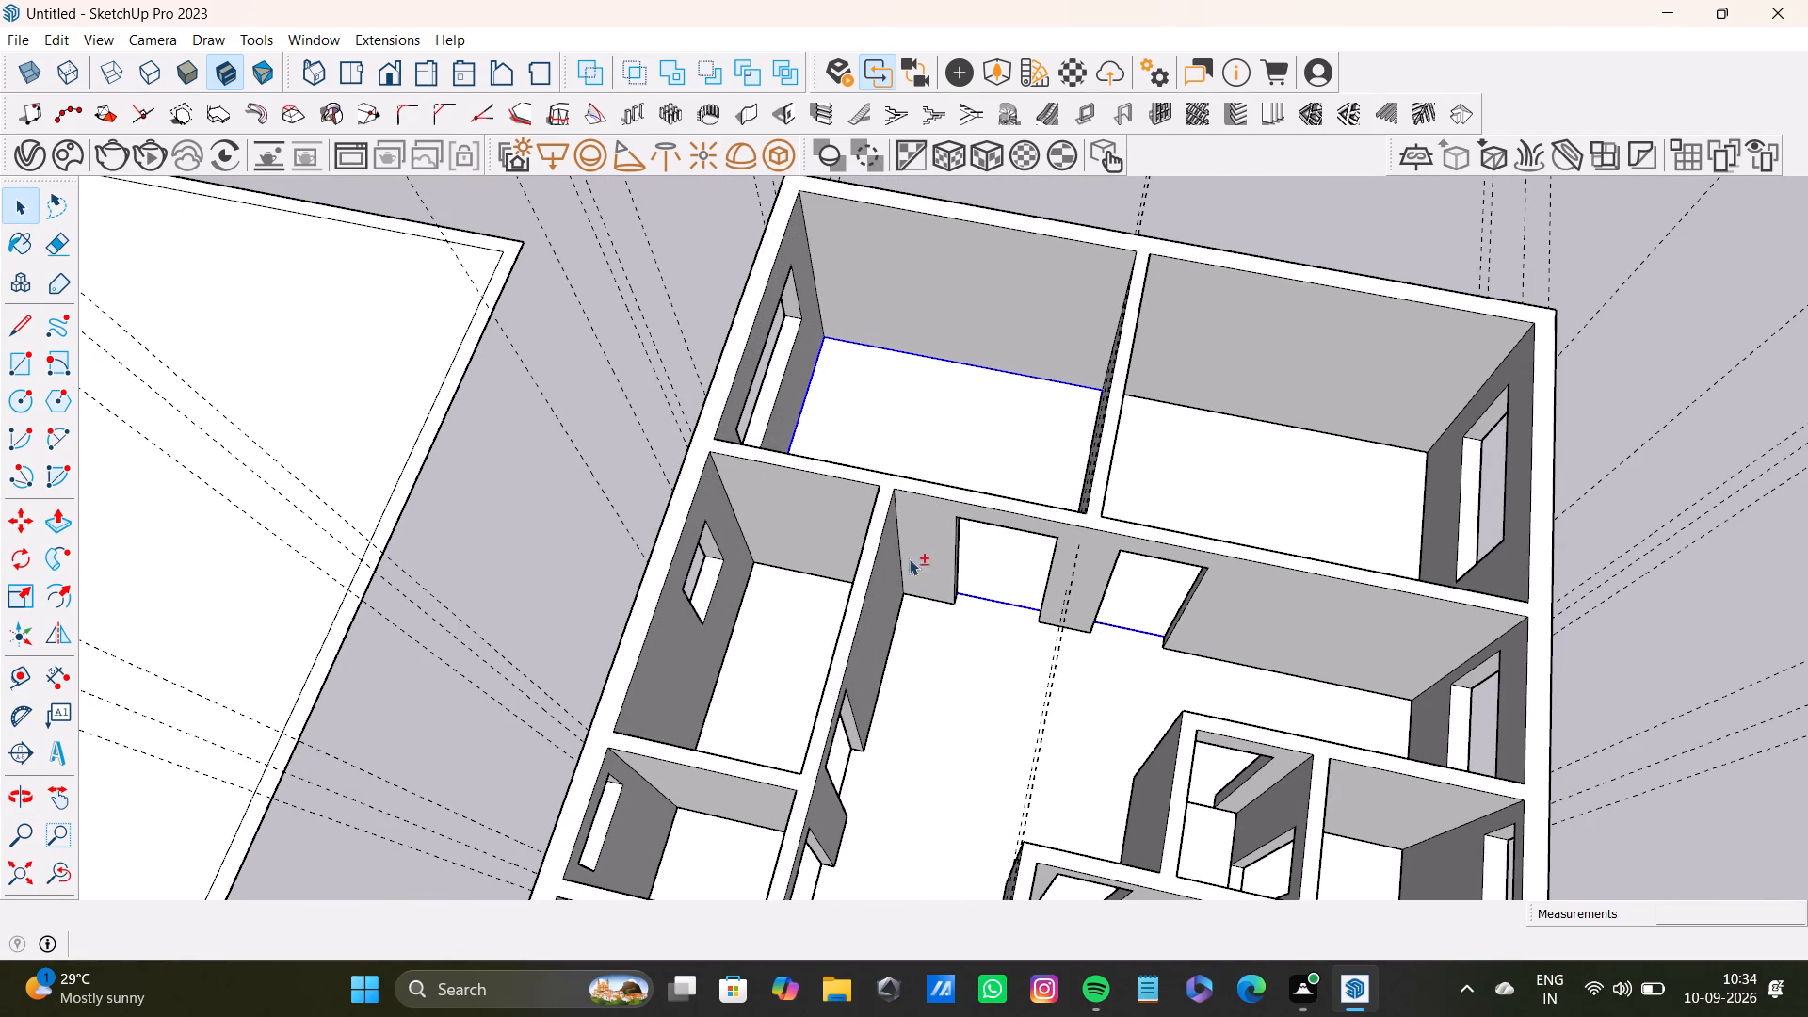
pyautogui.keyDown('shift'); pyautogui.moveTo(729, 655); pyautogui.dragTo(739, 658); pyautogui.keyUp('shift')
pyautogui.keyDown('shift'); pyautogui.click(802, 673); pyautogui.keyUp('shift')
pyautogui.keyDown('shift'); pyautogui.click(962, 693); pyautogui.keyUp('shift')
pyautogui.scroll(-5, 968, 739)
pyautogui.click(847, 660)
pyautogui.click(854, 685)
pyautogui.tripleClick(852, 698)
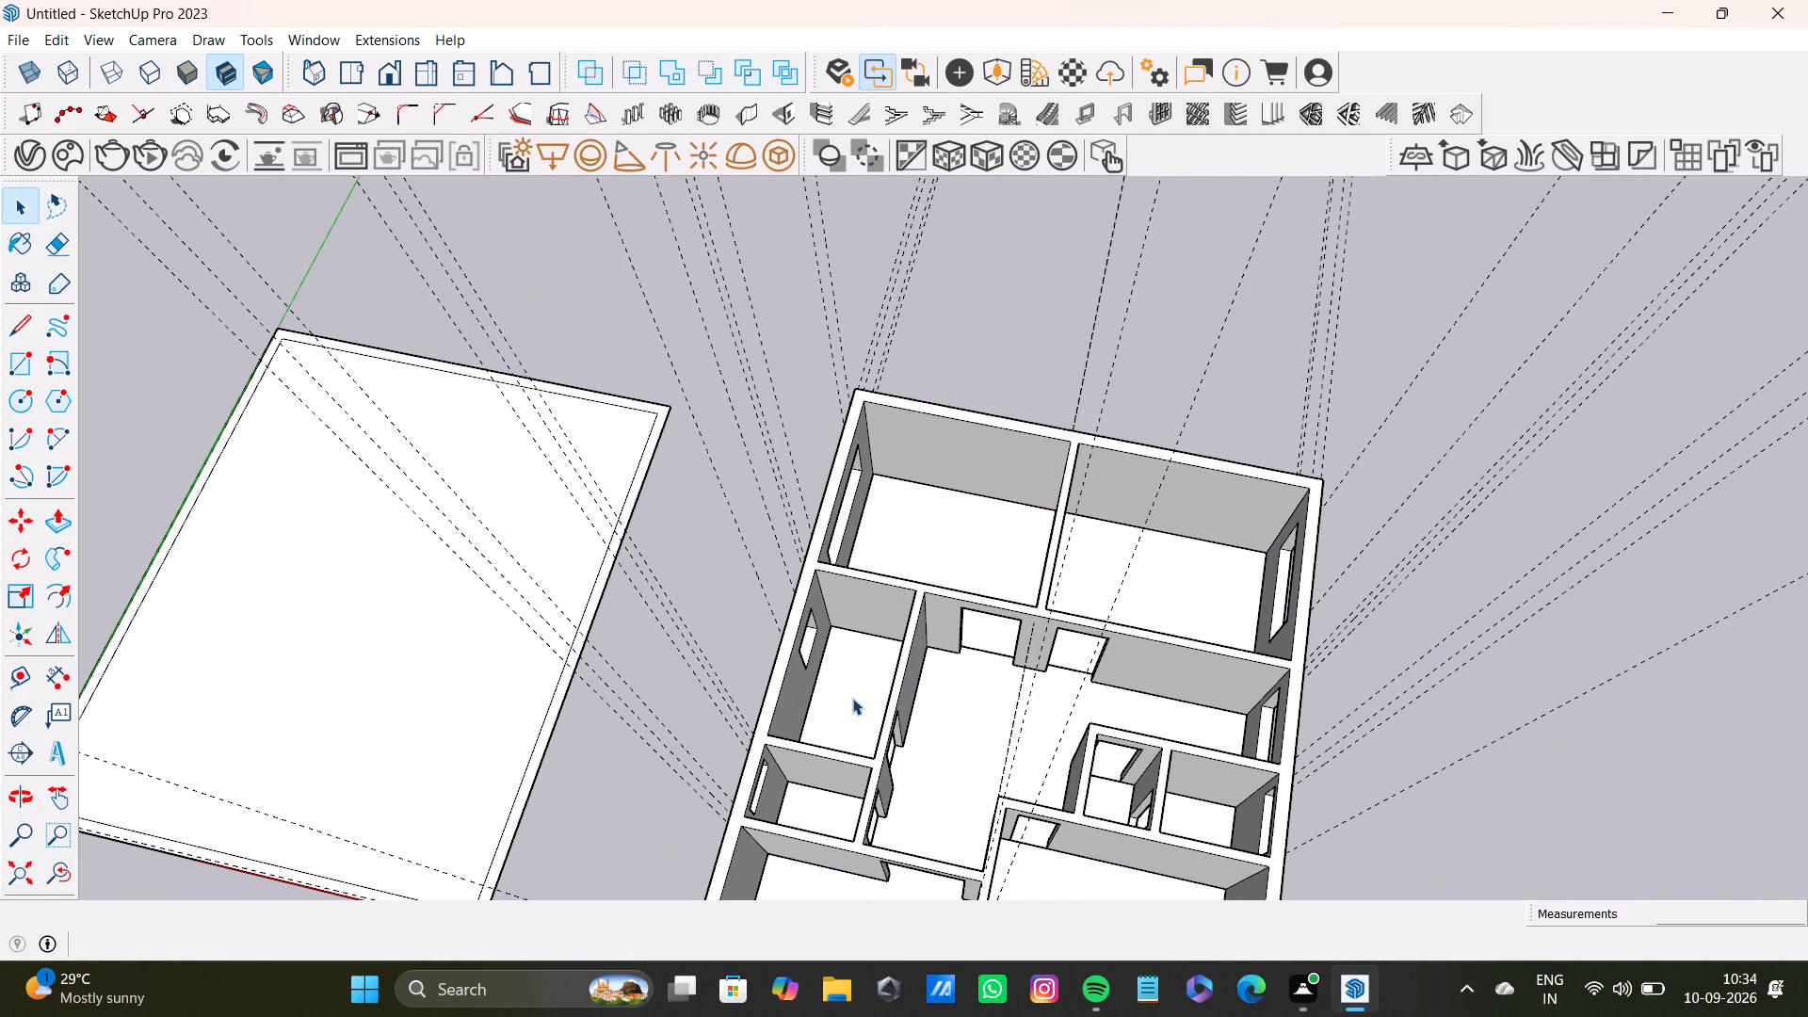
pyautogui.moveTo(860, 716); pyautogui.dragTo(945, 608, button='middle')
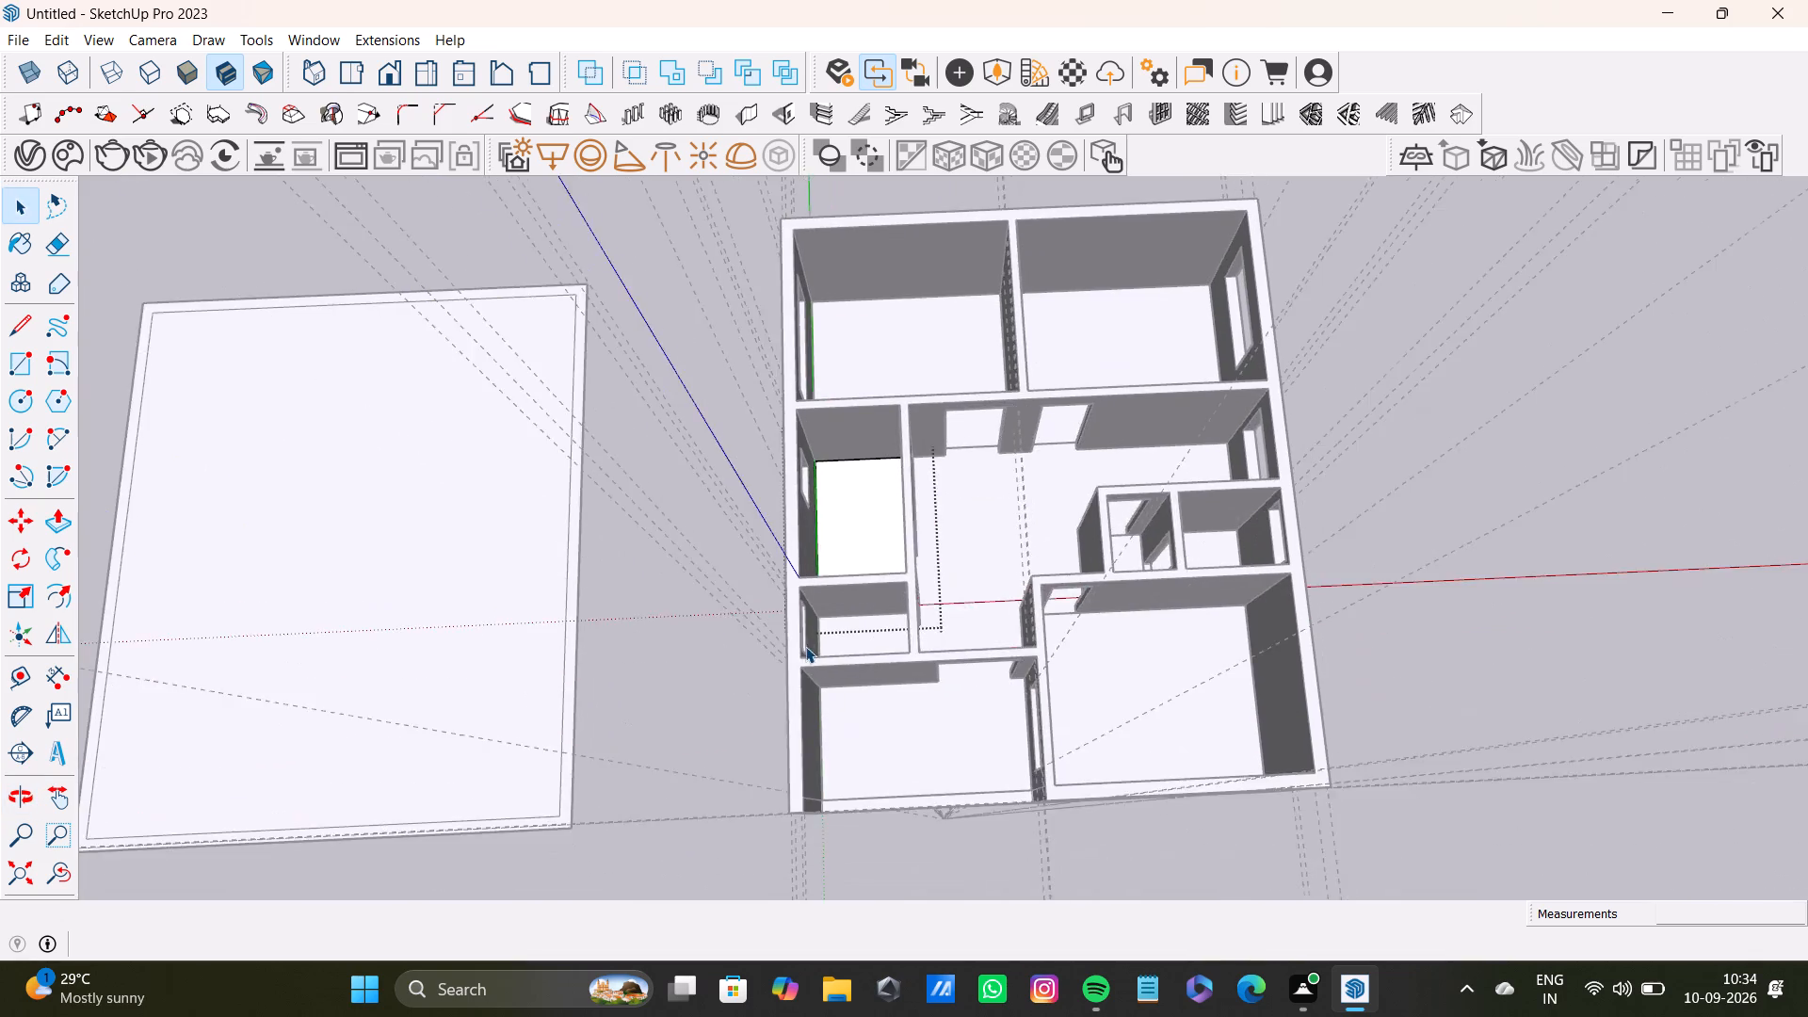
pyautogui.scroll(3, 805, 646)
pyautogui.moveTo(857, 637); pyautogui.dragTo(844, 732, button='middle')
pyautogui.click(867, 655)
# Check the second plan's hall, front room and small room floors by selecting them one at a time.
pyautogui.click(1007, 633)
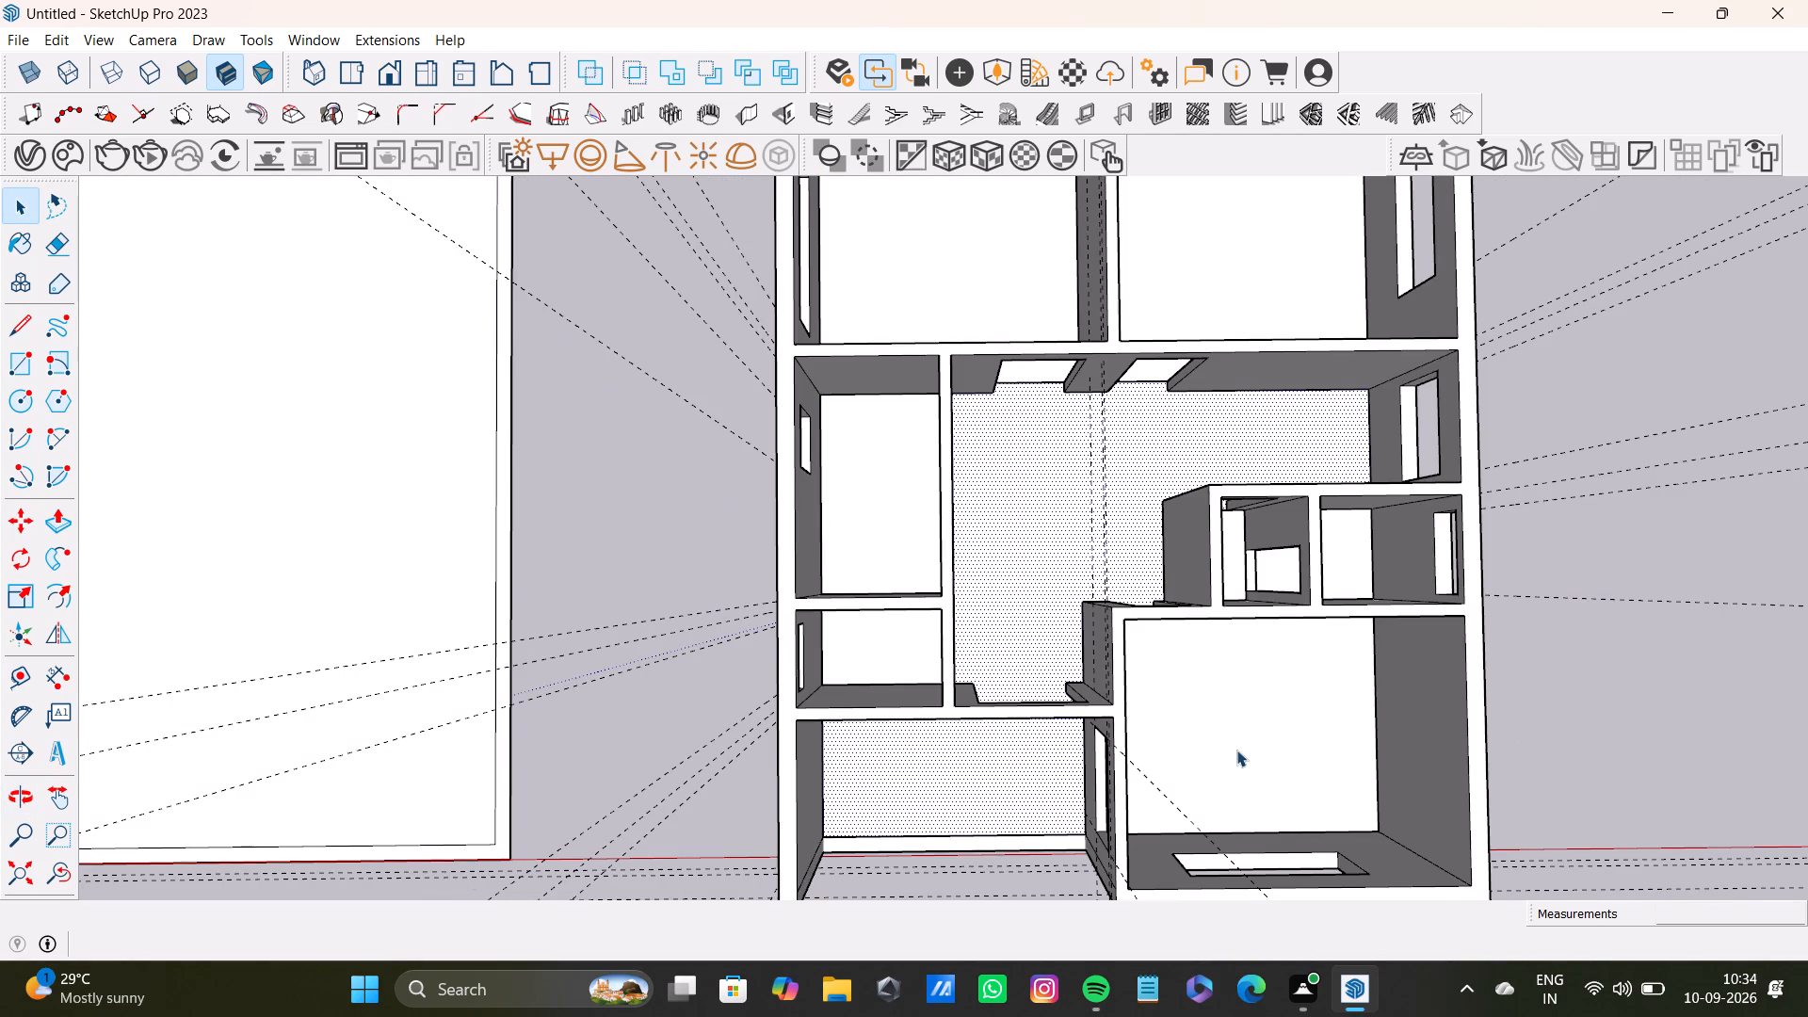
pyautogui.click(1236, 750)
pyautogui.click(1374, 568)
pyautogui.keyDown('shift'); pyautogui.moveTo(1352, 546); pyautogui.dragTo(995, 603, button='middle'); pyautogui.keyUp('shift')
pyautogui.scroll(3, 970, 601)
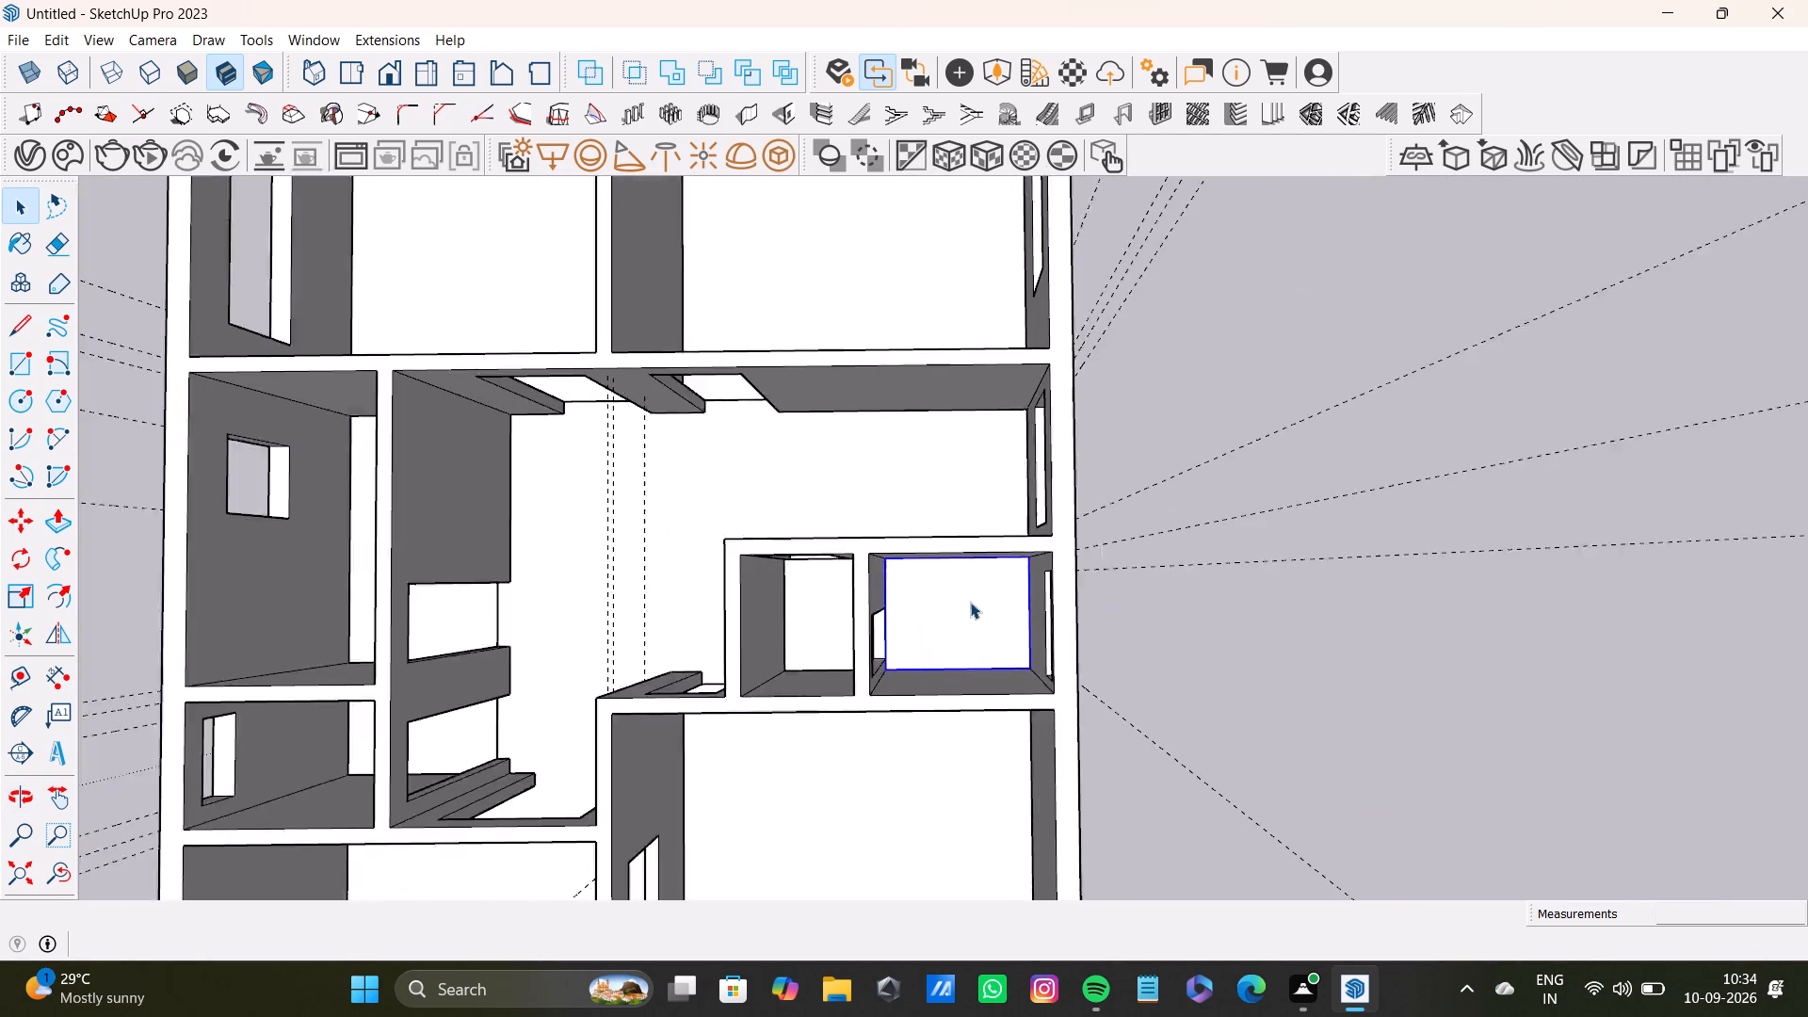
pyautogui.scroll(1, 970, 602)
pyautogui.click(761, 608)
pyautogui.scroll(-5, 761, 600)
pyautogui.keyDown('shift'); pyautogui.moveTo(753, 601); pyautogui.dragTo(933, 631, button='middle'); pyautogui.keyUp('shift')
pyautogui.click(986, 644)
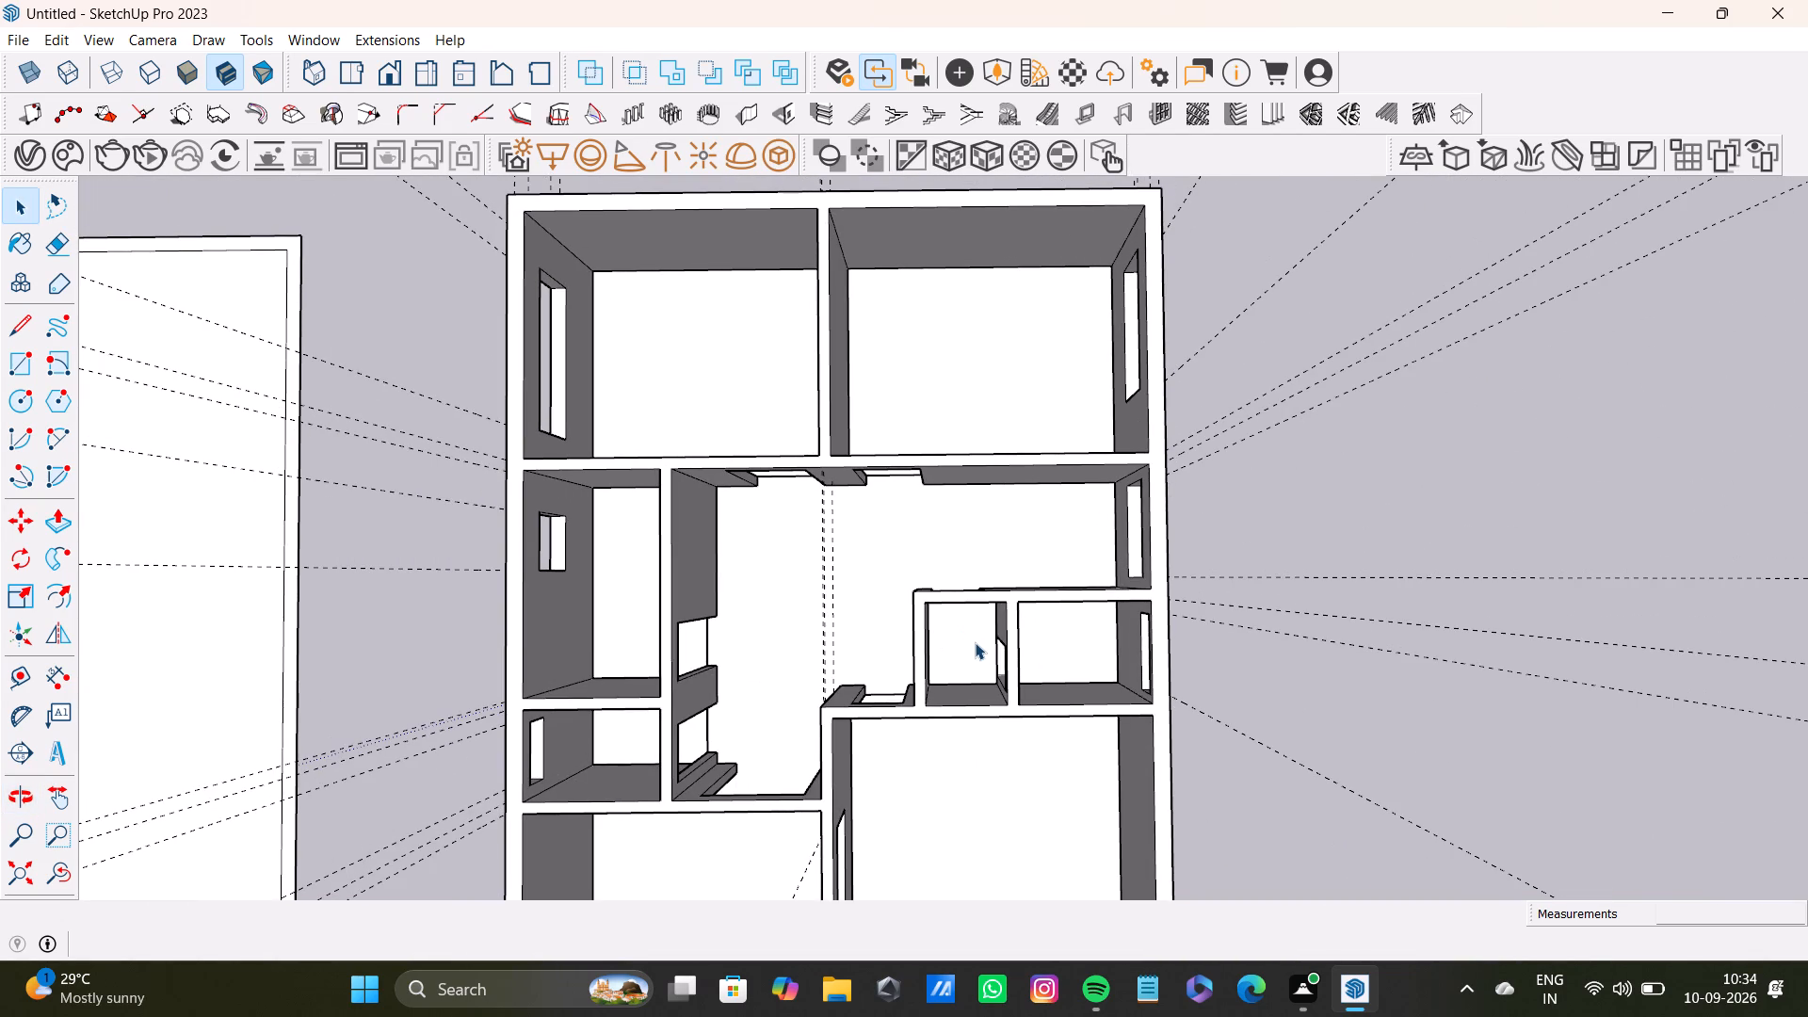
pyautogui.click(973, 641)
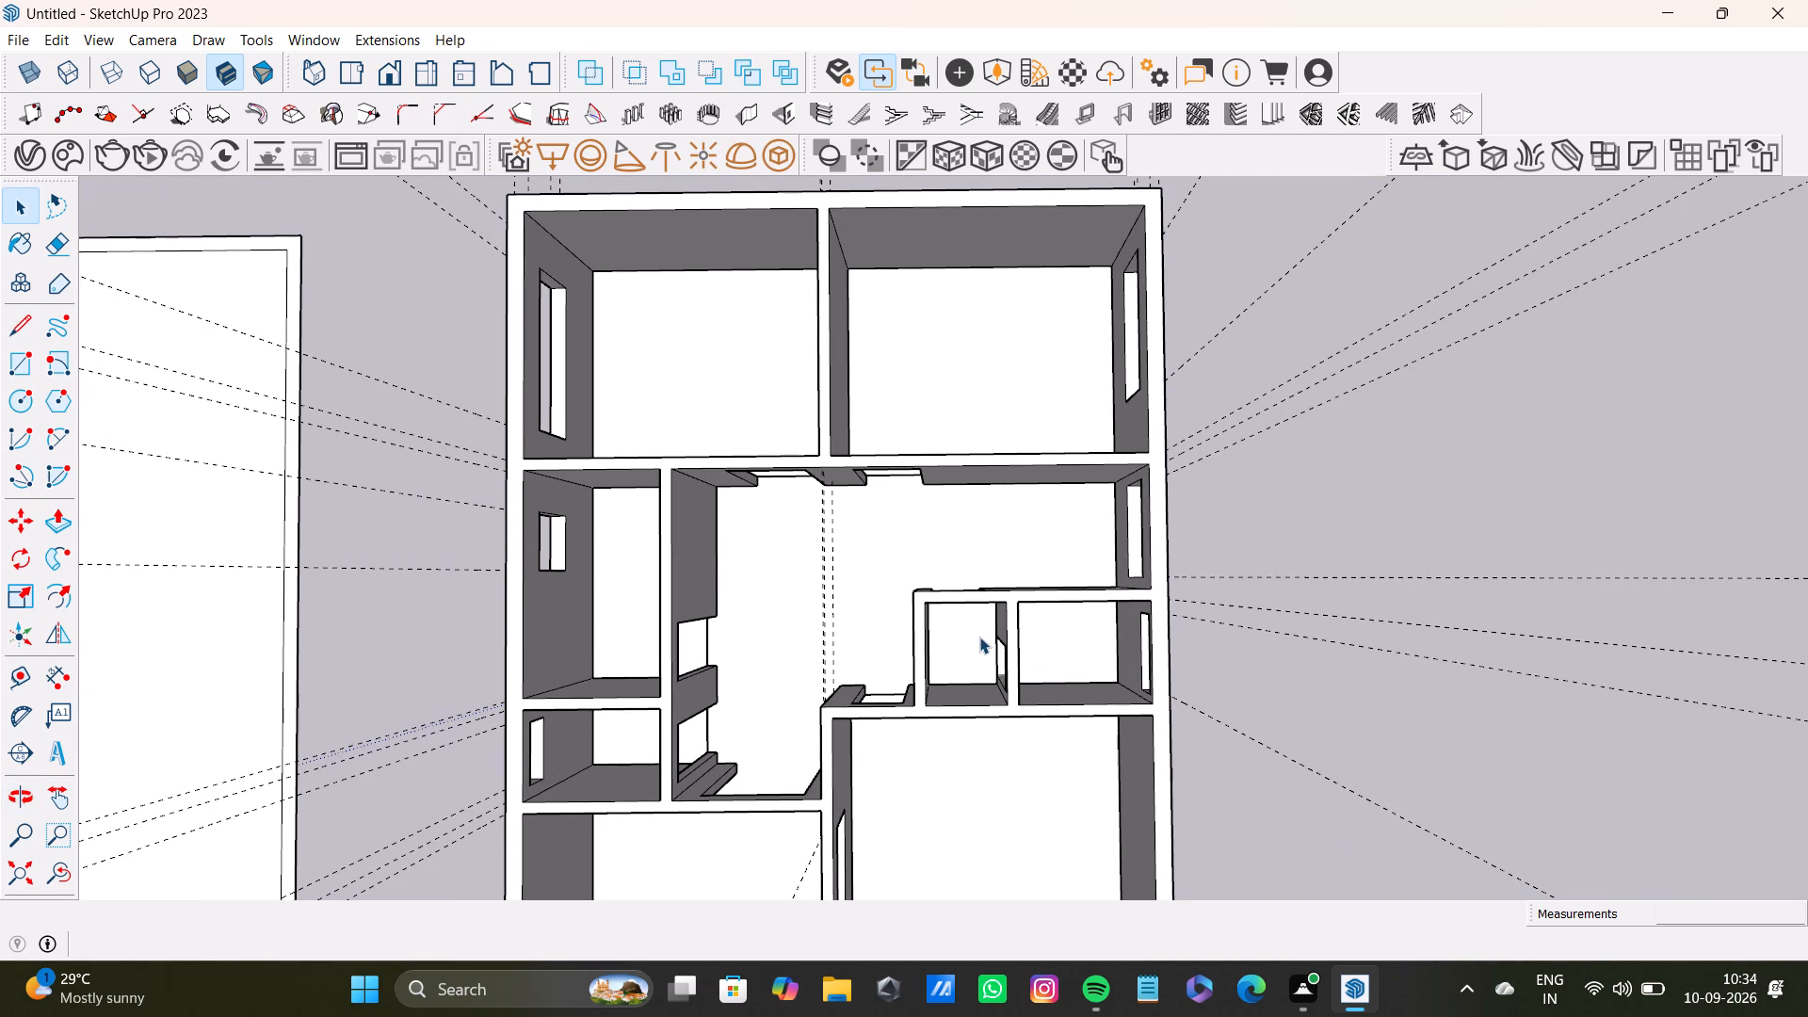
pyautogui.click(975, 640)
pyautogui.scroll(5, 965, 482)
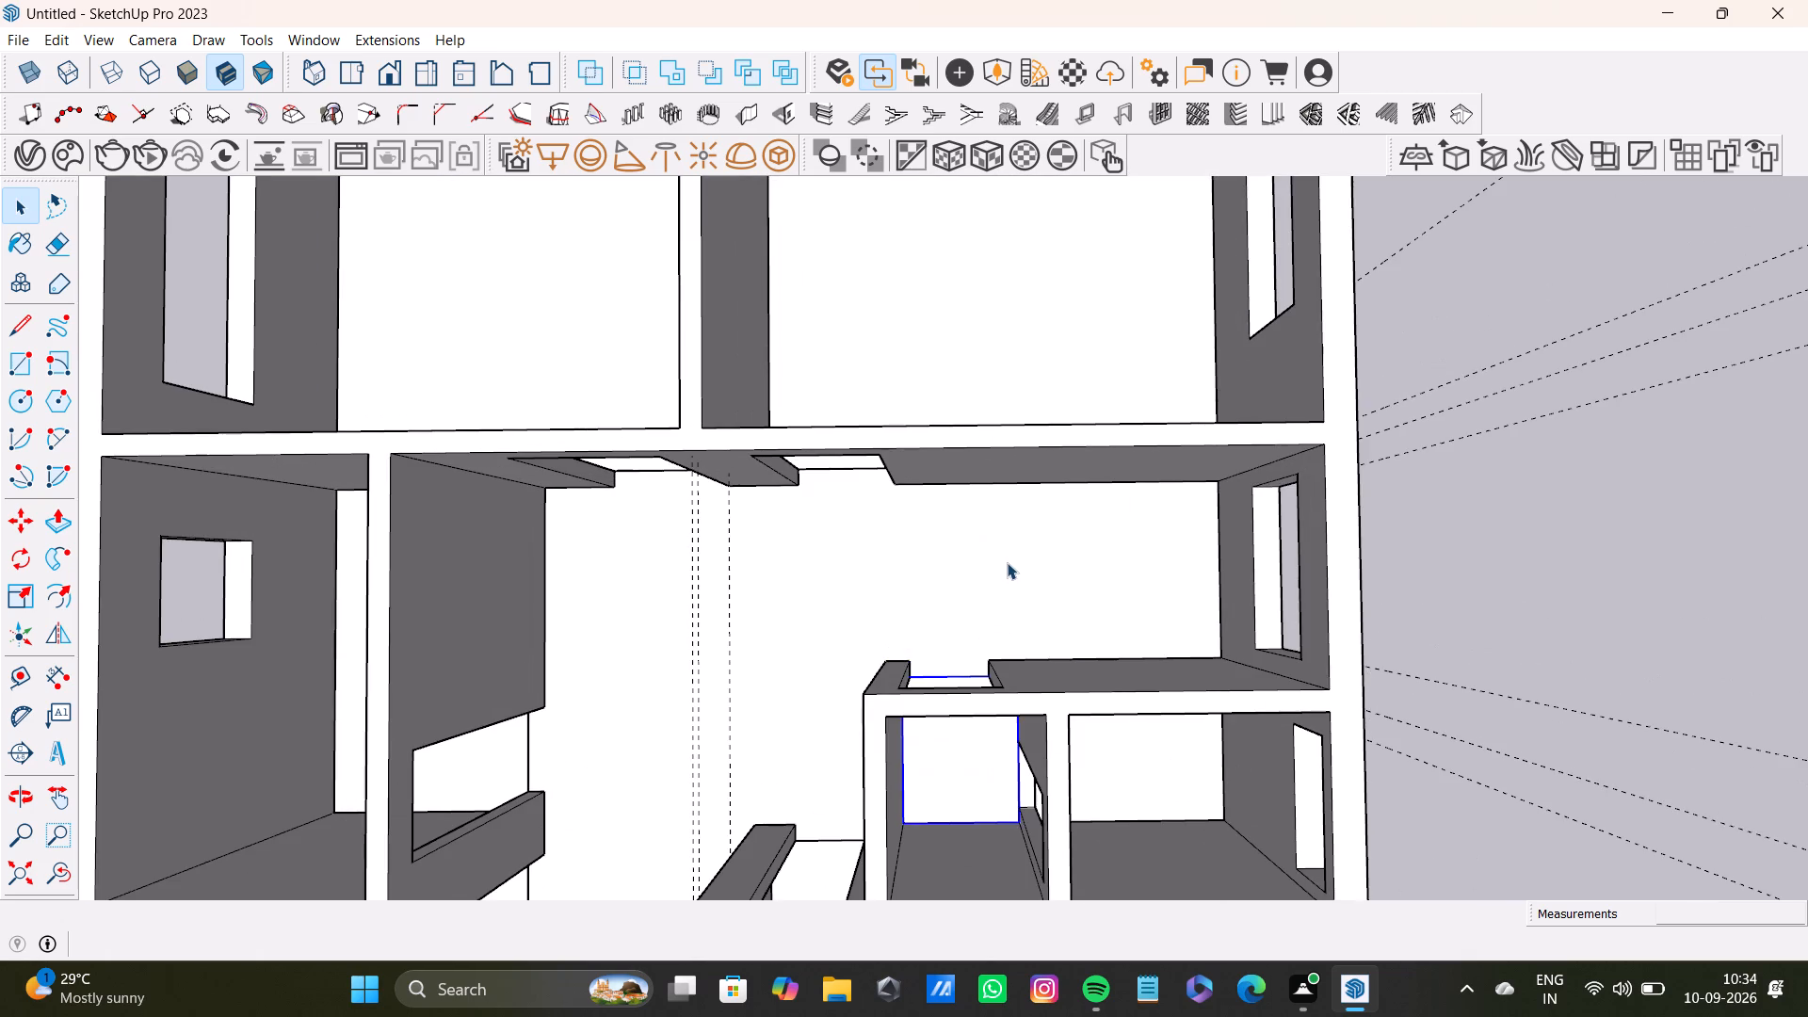
# Select the second plan's floor face that spans the central hall and the open front area.
pyautogui.click(1007, 562)
pyautogui.scroll(-10, 939, 611)
pyautogui.moveTo(959, 654); pyautogui.dragTo(934, 508, button='middle')
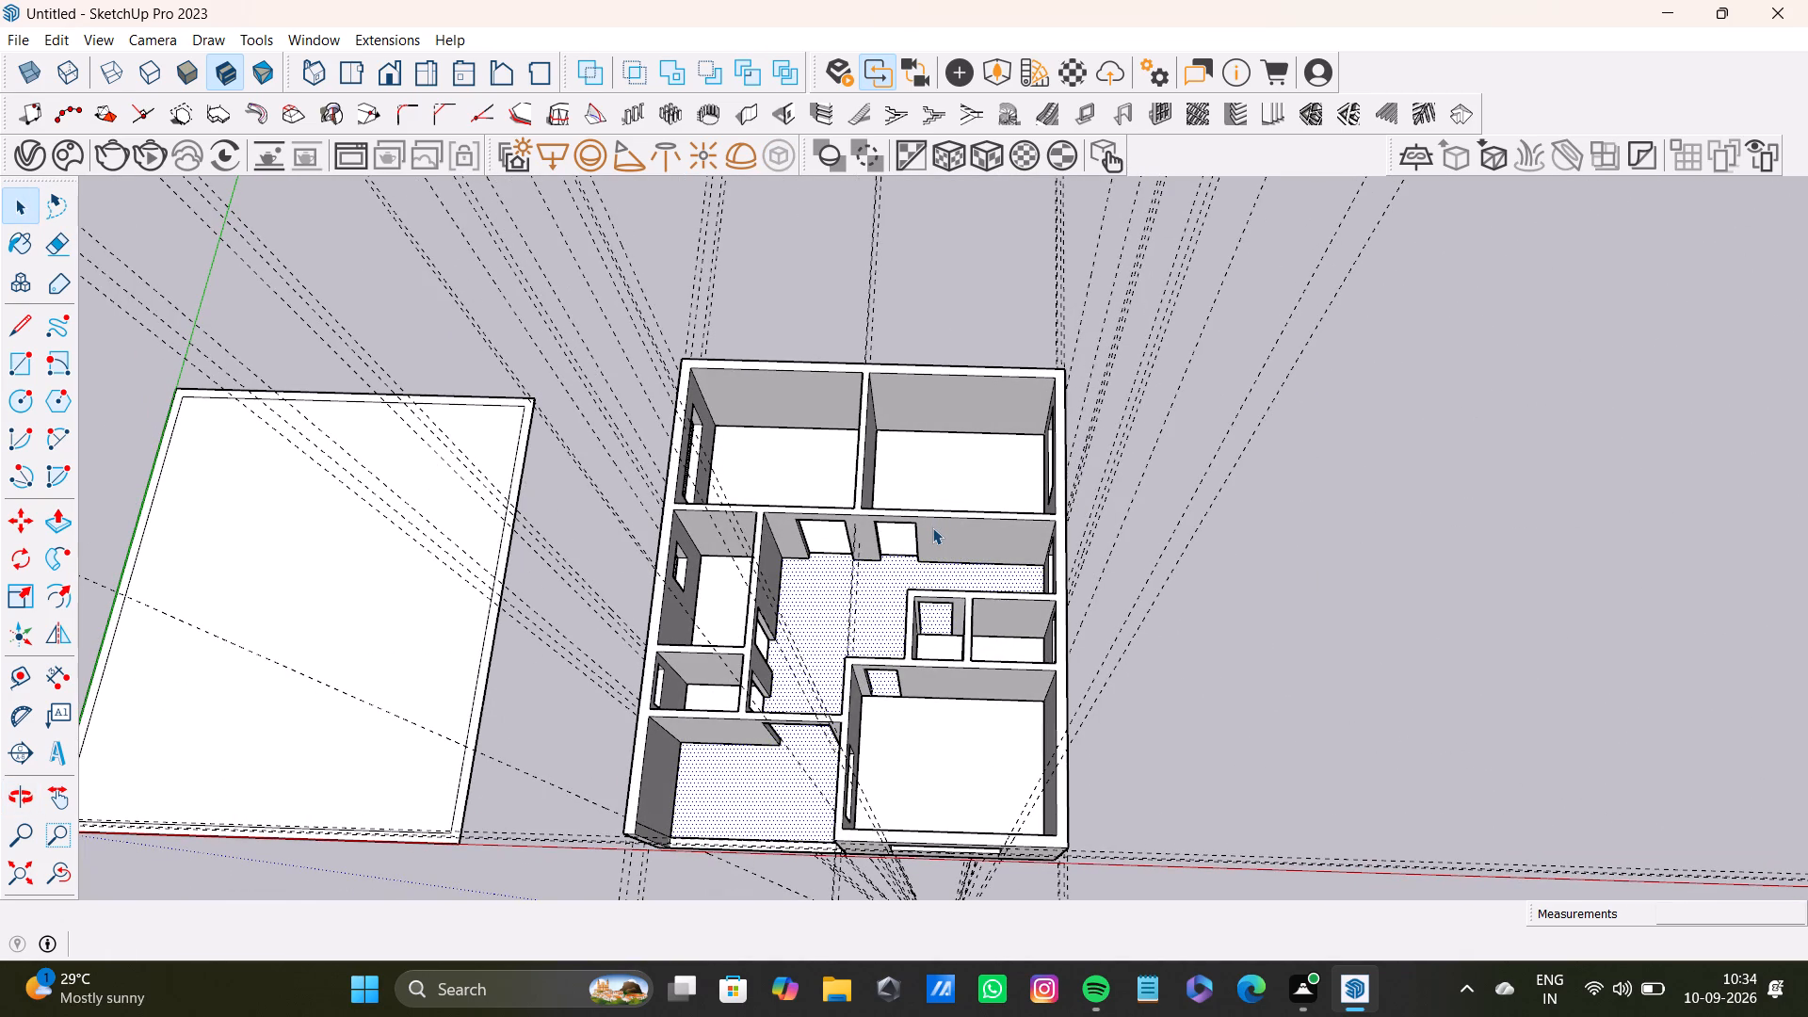
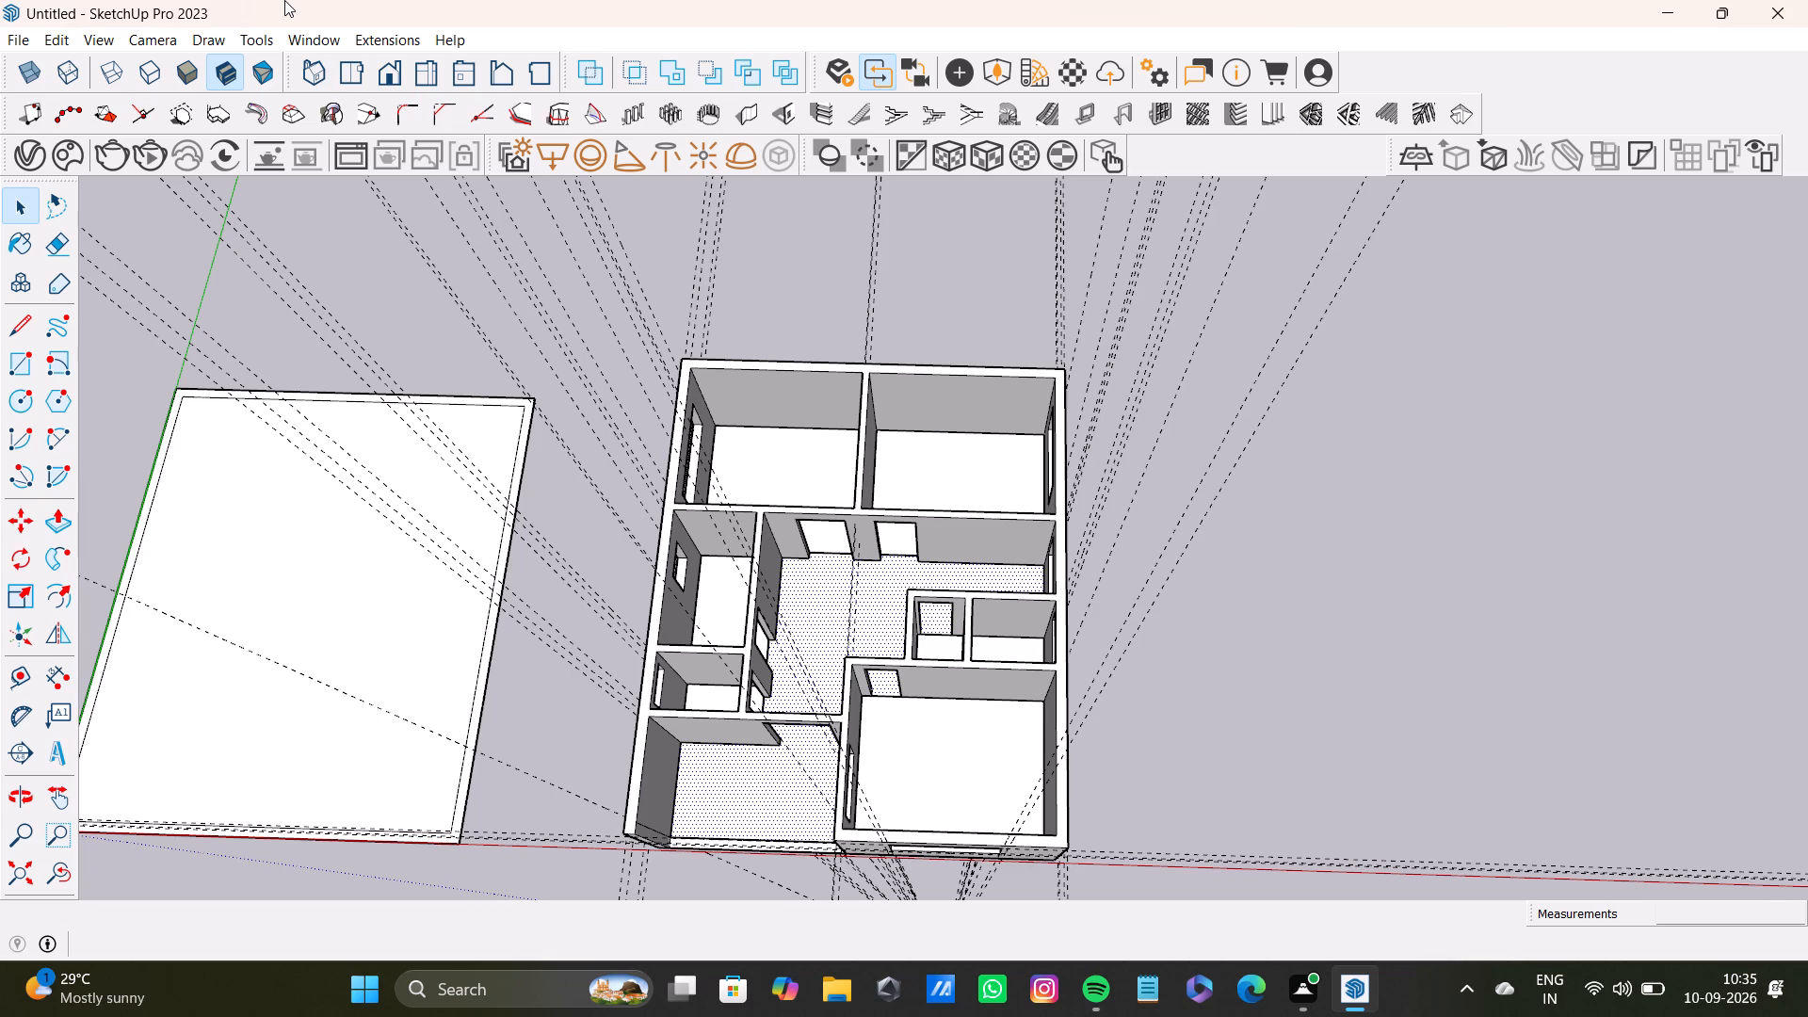
# Start the Push/Pull tool for extruding a face of the model.
pyautogui.write('p00898')
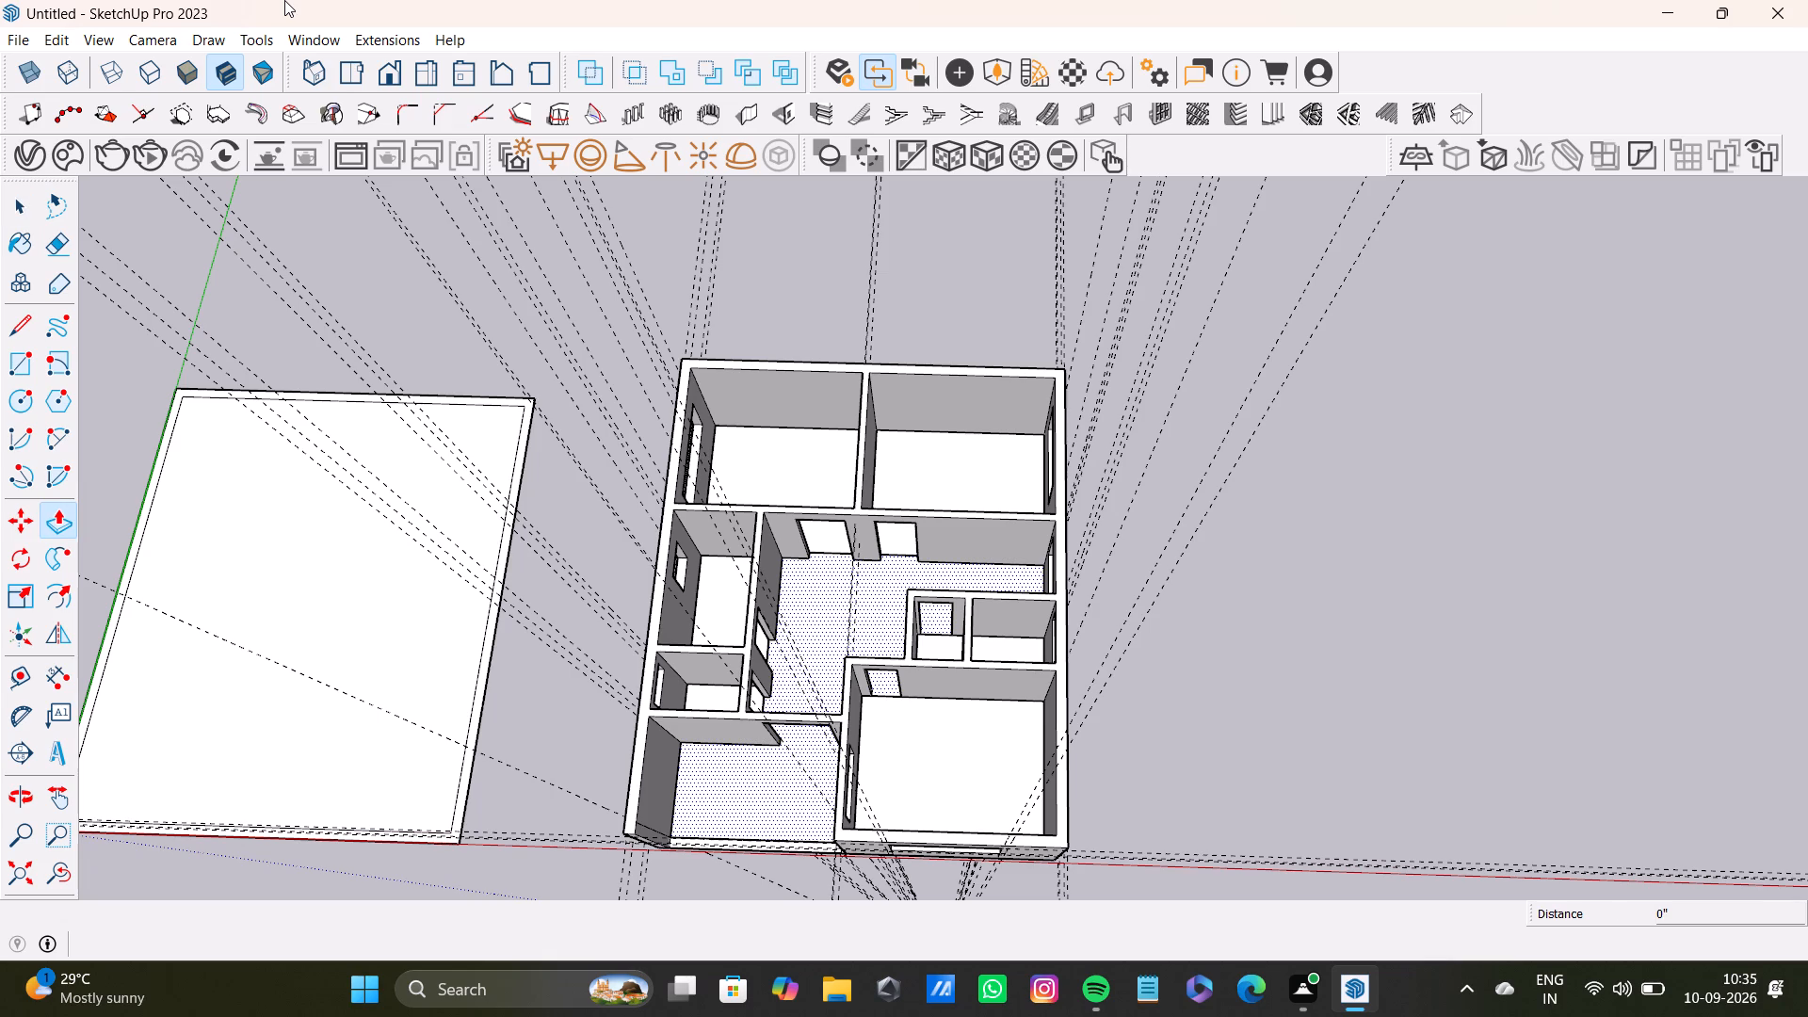
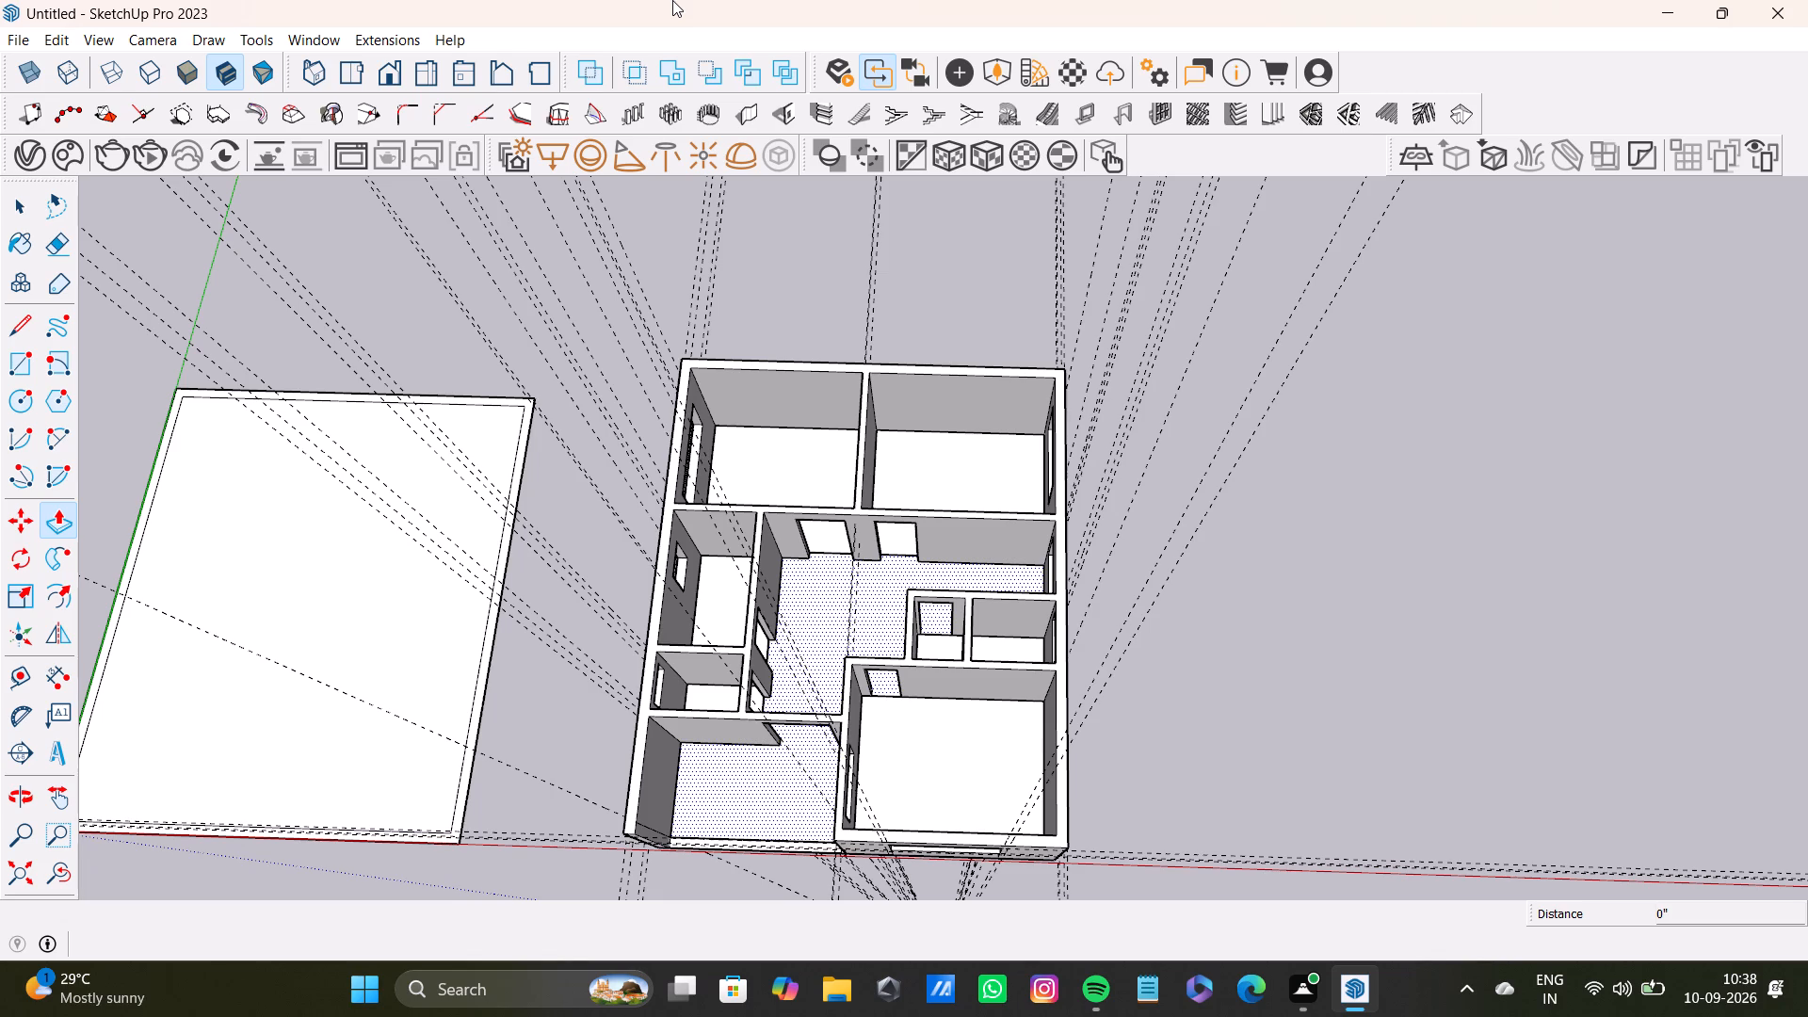
# Delete all construction guides from the house model.
pyautogui.scroll(1, 672, 0)
pyautogui.press('space')
pyautogui.scroll(7, 1177, 654)
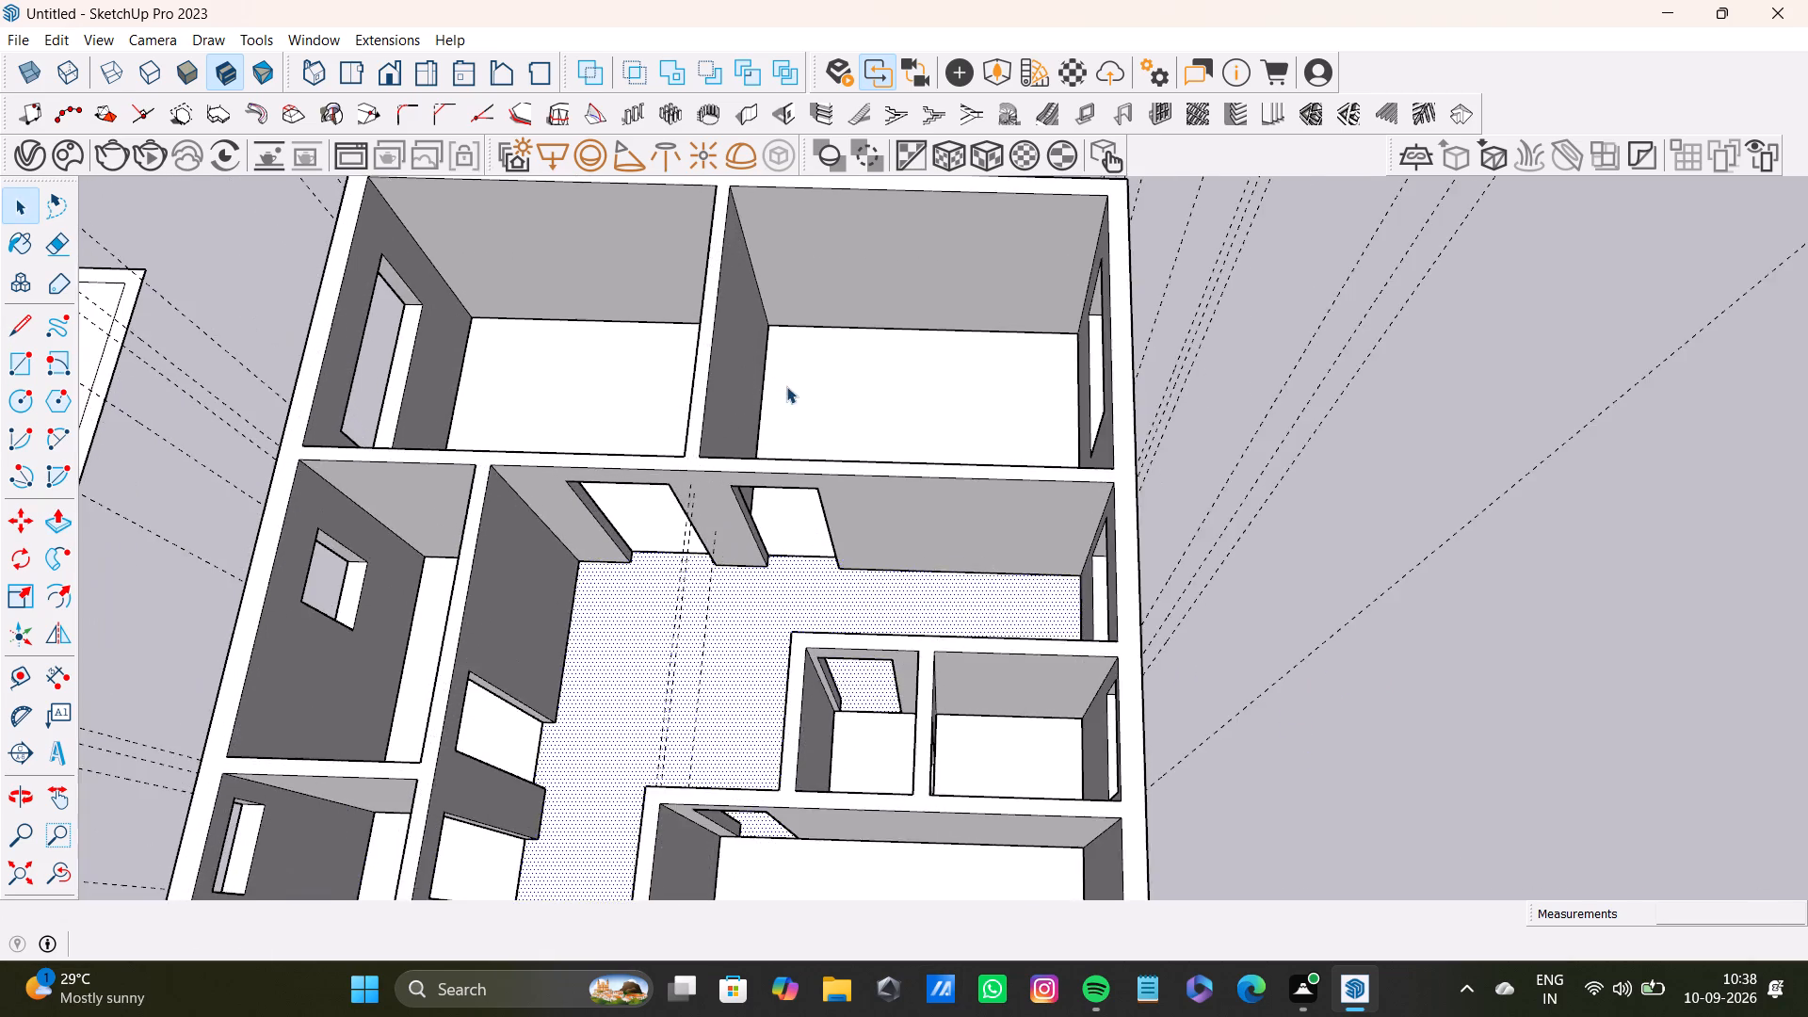
pyautogui.scroll(-5, 787, 386)
pyautogui.keyDown('shift'); pyautogui.moveTo(1048, 532); pyautogui.dragTo(784, 585, button='middle'); pyautogui.keyUp('shift')
pyautogui.keyDown('shift'); pyautogui.moveTo(686, 519); pyautogui.dragTo(1148, 437, button='middle'); pyautogui.keyUp('shift')
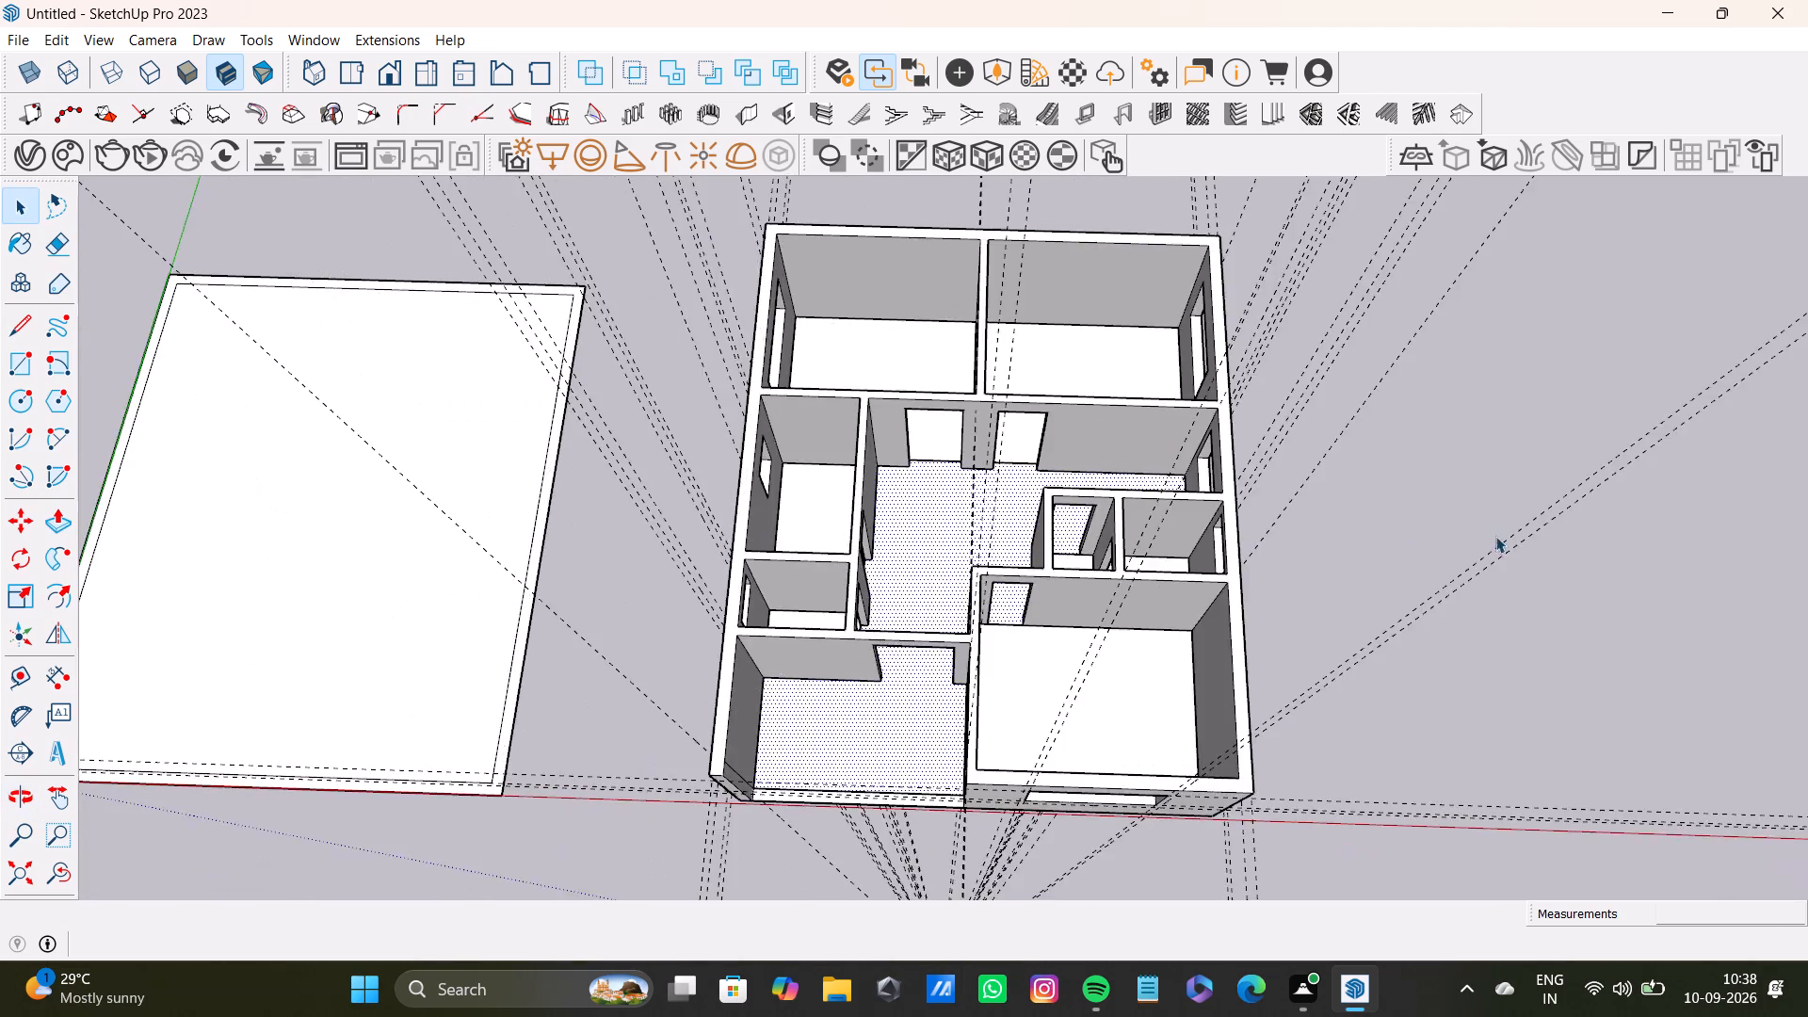
pyautogui.moveTo(1496, 536); pyautogui.dragTo(549, 302, button='middle')
pyautogui.scroll(7, 878, 431)
pyautogui.keyDown('shift'); pyautogui.moveTo(1008, 542); pyautogui.dragTo(1208, 520, button='middle'); pyautogui.keyUp('shift')
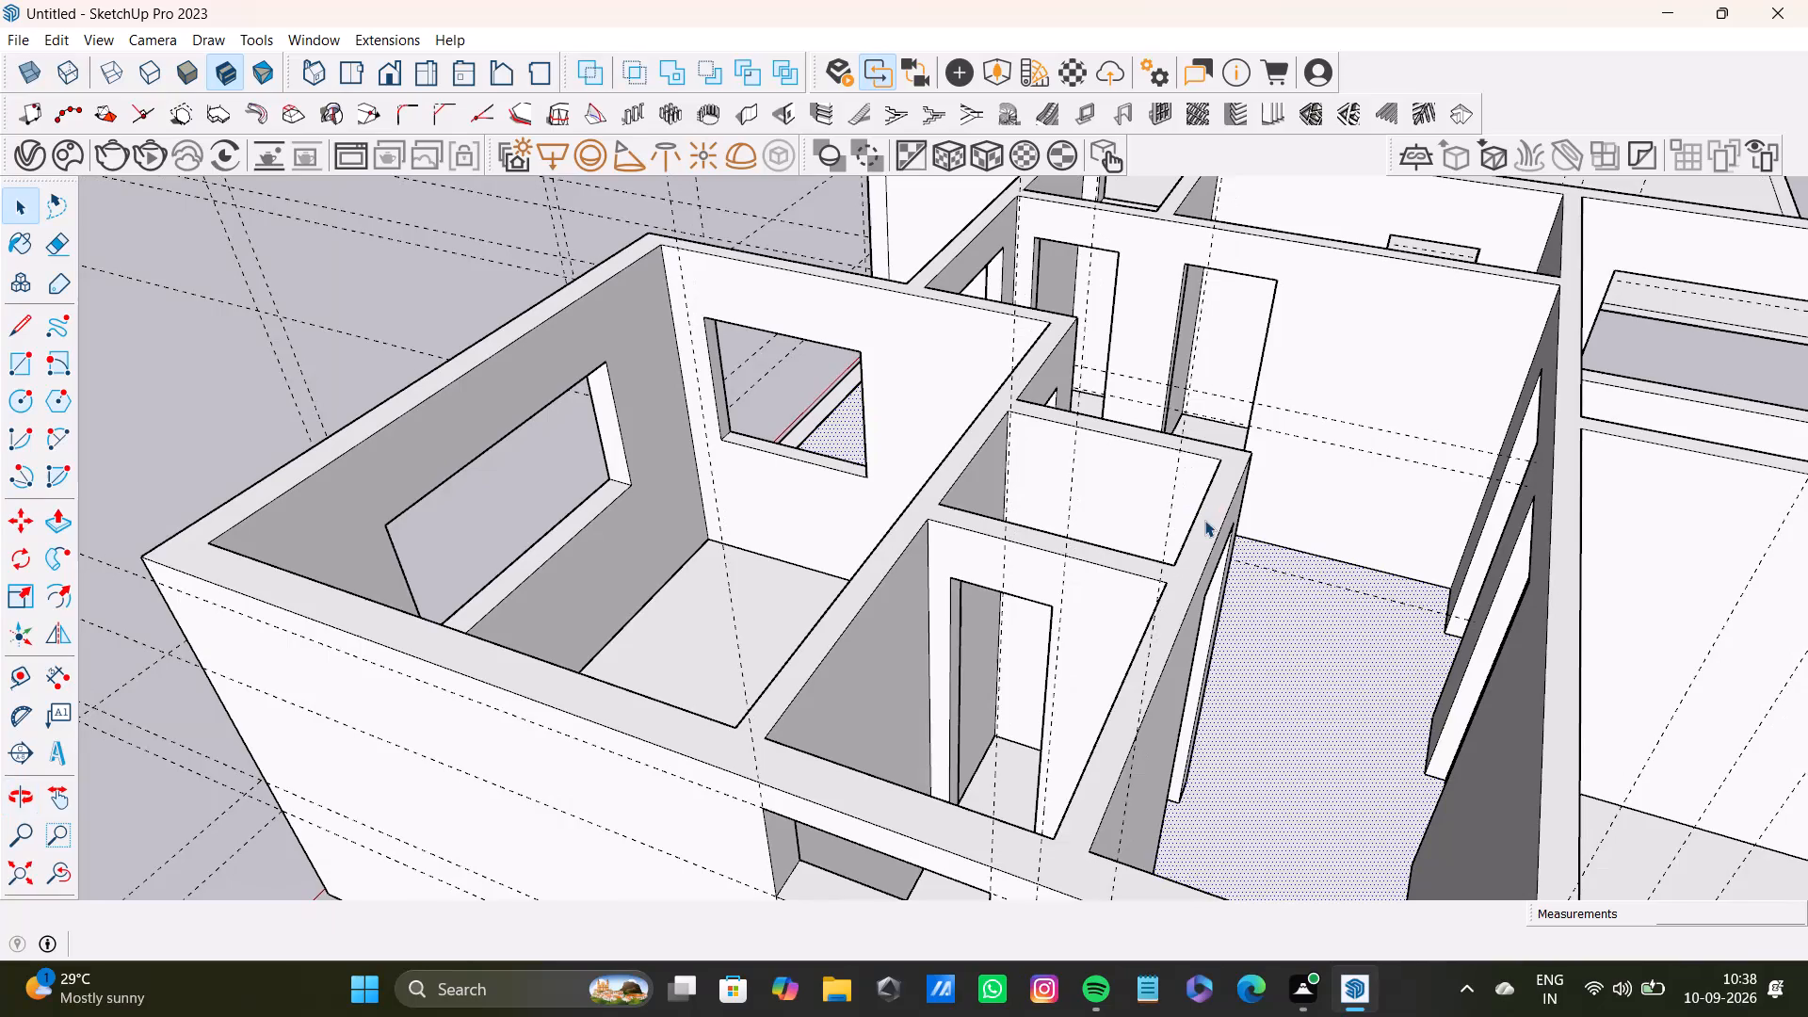
pyautogui.keyDown('shift'); pyautogui.moveTo(1203, 517); pyautogui.dragTo(950, 449, button='middle'); pyautogui.keyUp('shift')
pyautogui.moveTo(936, 469); pyautogui.dragTo(1253, 472, button='middle')
pyautogui.keyDown('shift'); pyautogui.scroll(-4, 1252, 455); pyautogui.keyUp('shift')
pyautogui.keyDown('shift'); pyautogui.moveTo(1230, 434); pyautogui.dragTo(869, 440, button='middle'); pyautogui.keyUp('shift')
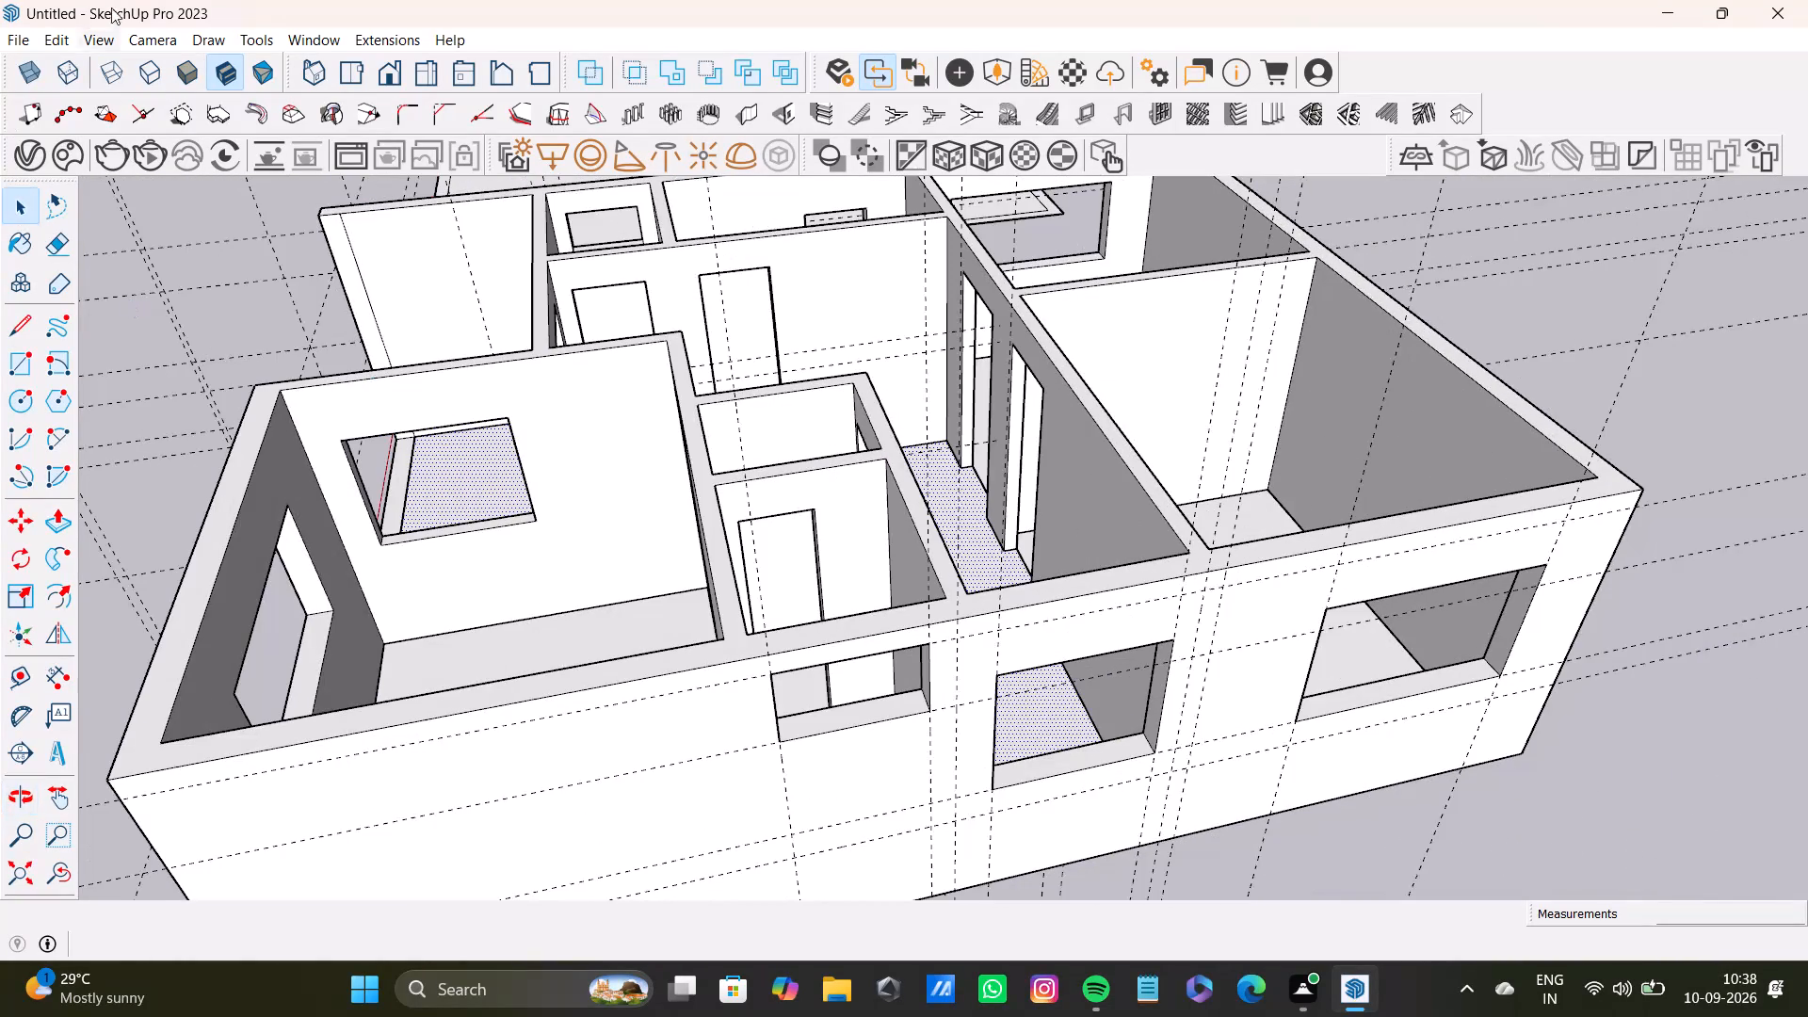
pyautogui.click(69, 42)
pyautogui.click(147, 240)
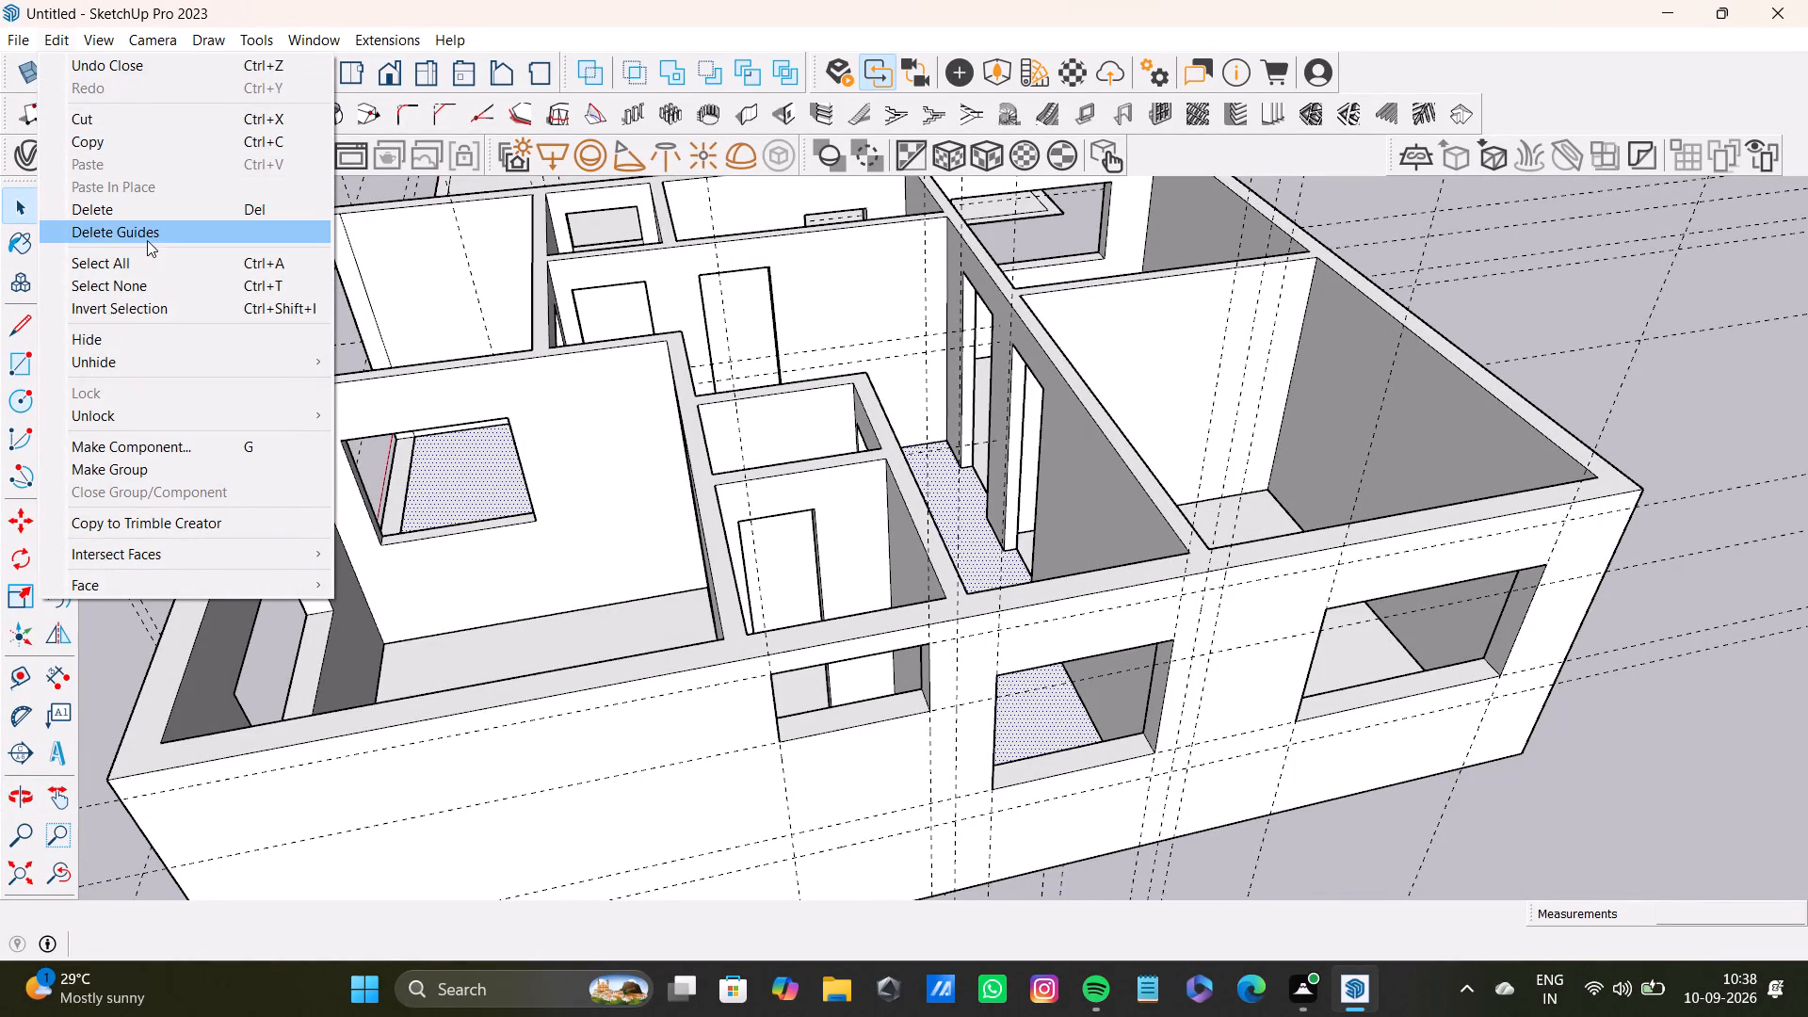
# Draw a 10' by 11' rectangle over the inner face of the partition wall in the large corner room.
pyautogui.scroll(-9, 635, 293)
pyautogui.scroll(5, 852, 373)
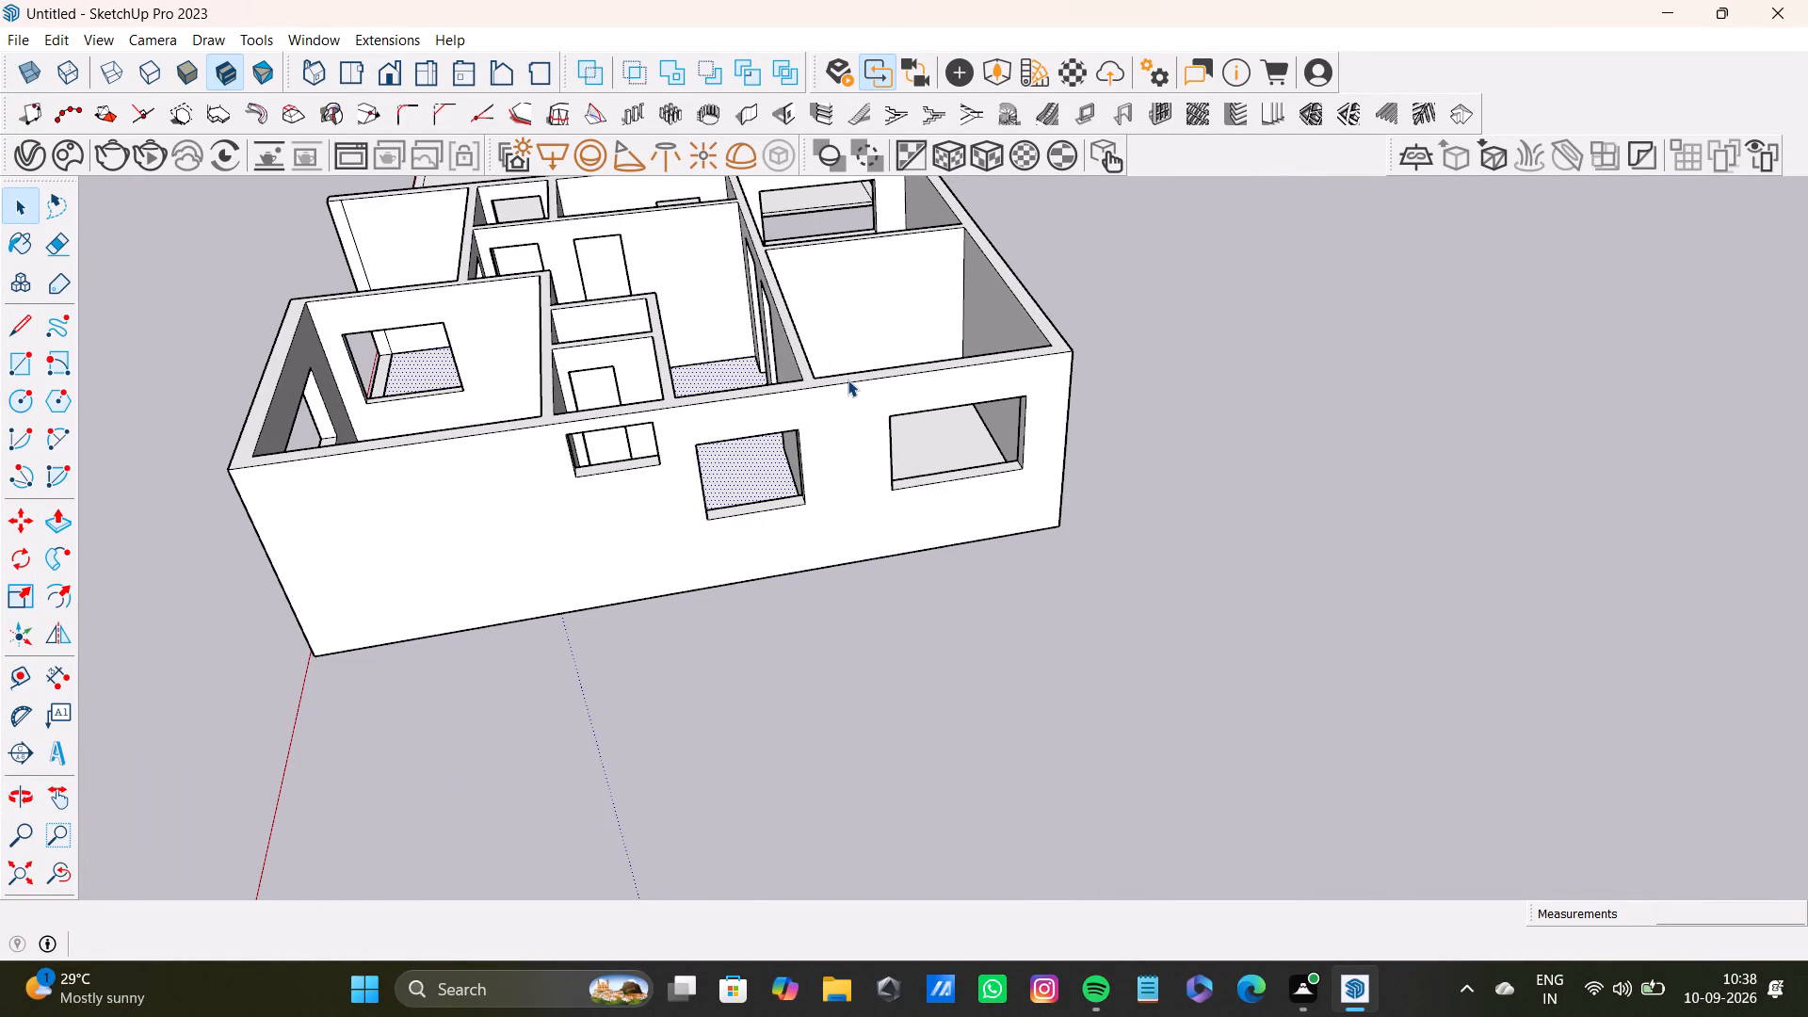
pyautogui.scroll(-6, 934, 239)
pyautogui.keyDown('shift'); pyautogui.moveTo(949, 310); pyautogui.dragTo(956, 372, button='middle'); pyautogui.keyUp('shift')
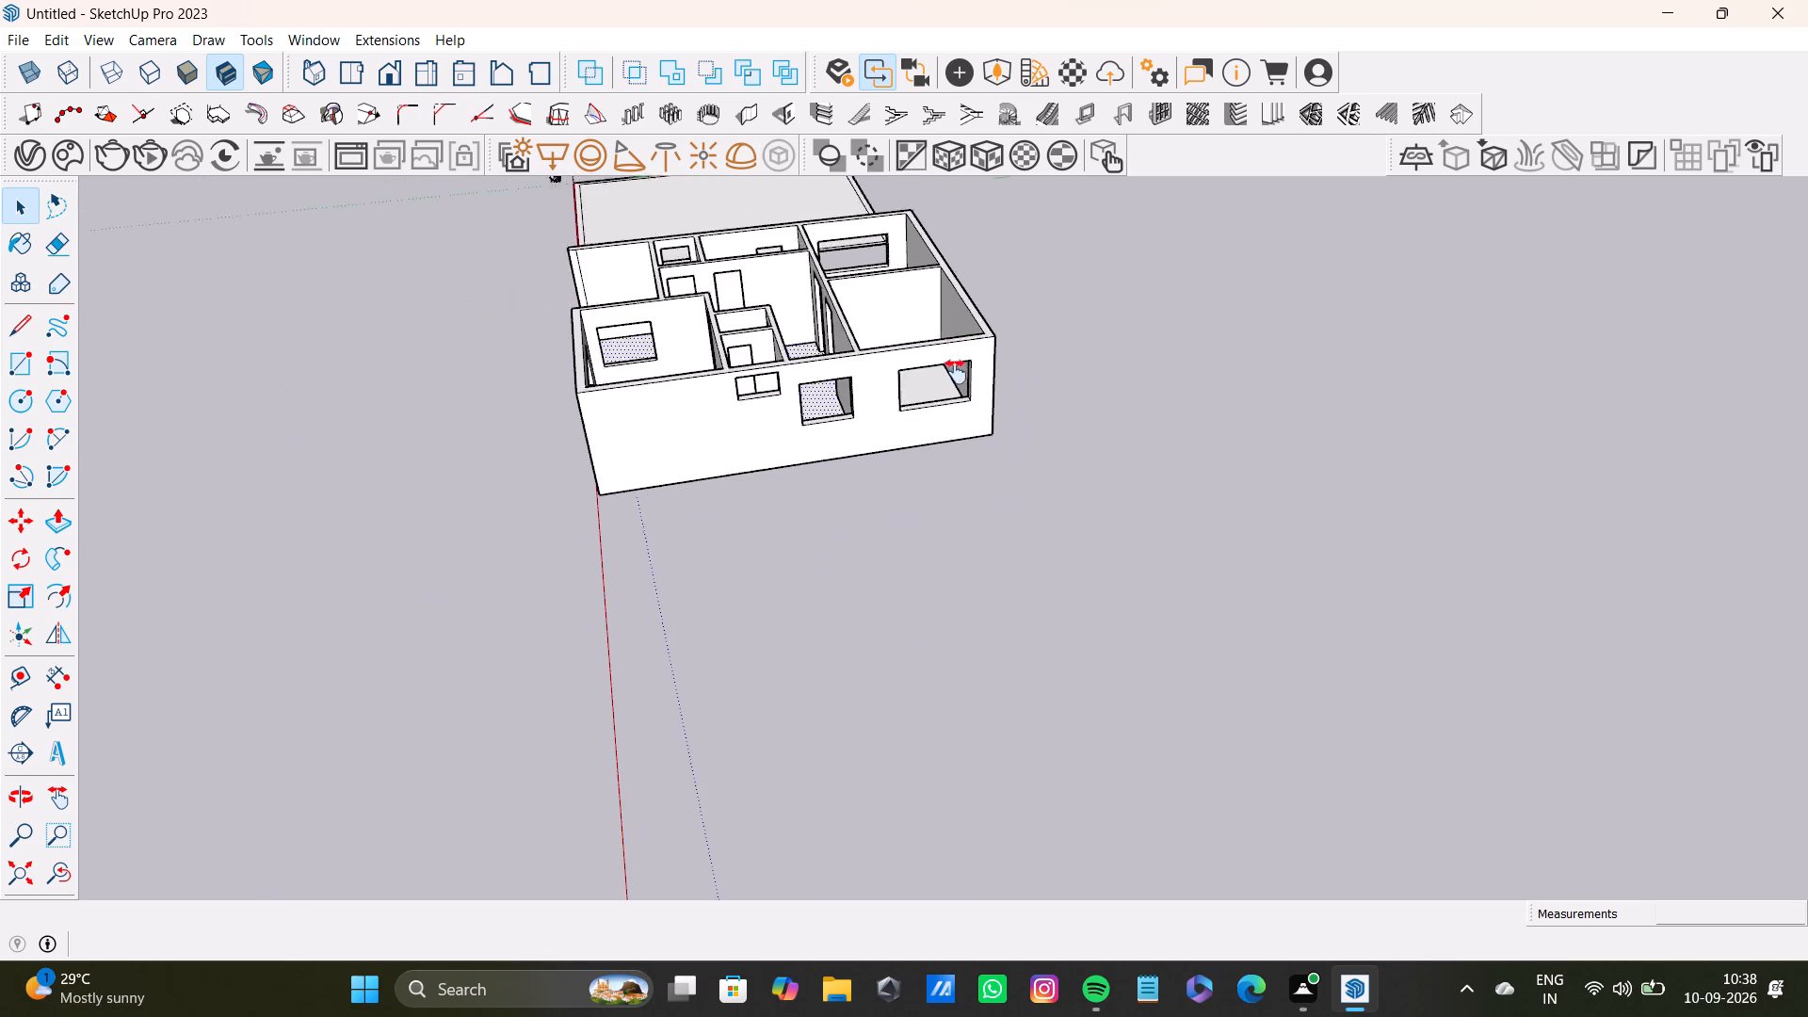
pyautogui.keyDown('shift'); pyautogui.moveTo(956, 372); pyautogui.dragTo(969, 492, button='middle'); pyautogui.keyUp('shift')
pyautogui.scroll(7, 909, 472)
pyautogui.moveTo(916, 456); pyautogui.dragTo(769, 569, button='middle')
pyautogui.moveTo(733, 517); pyautogui.dragTo(1423, 554, button='middle')
pyautogui.moveTo(1658, 634); pyautogui.dragTo(1369, 734, button='middle')
pyautogui.scroll(-3, 1347, 727)
pyautogui.keyDown('shift'); pyautogui.moveTo(1346, 734); pyautogui.dragTo(1276, 522, button='middle'); pyautogui.keyUp('shift')
pyautogui.scroll(6, 1056, 371)
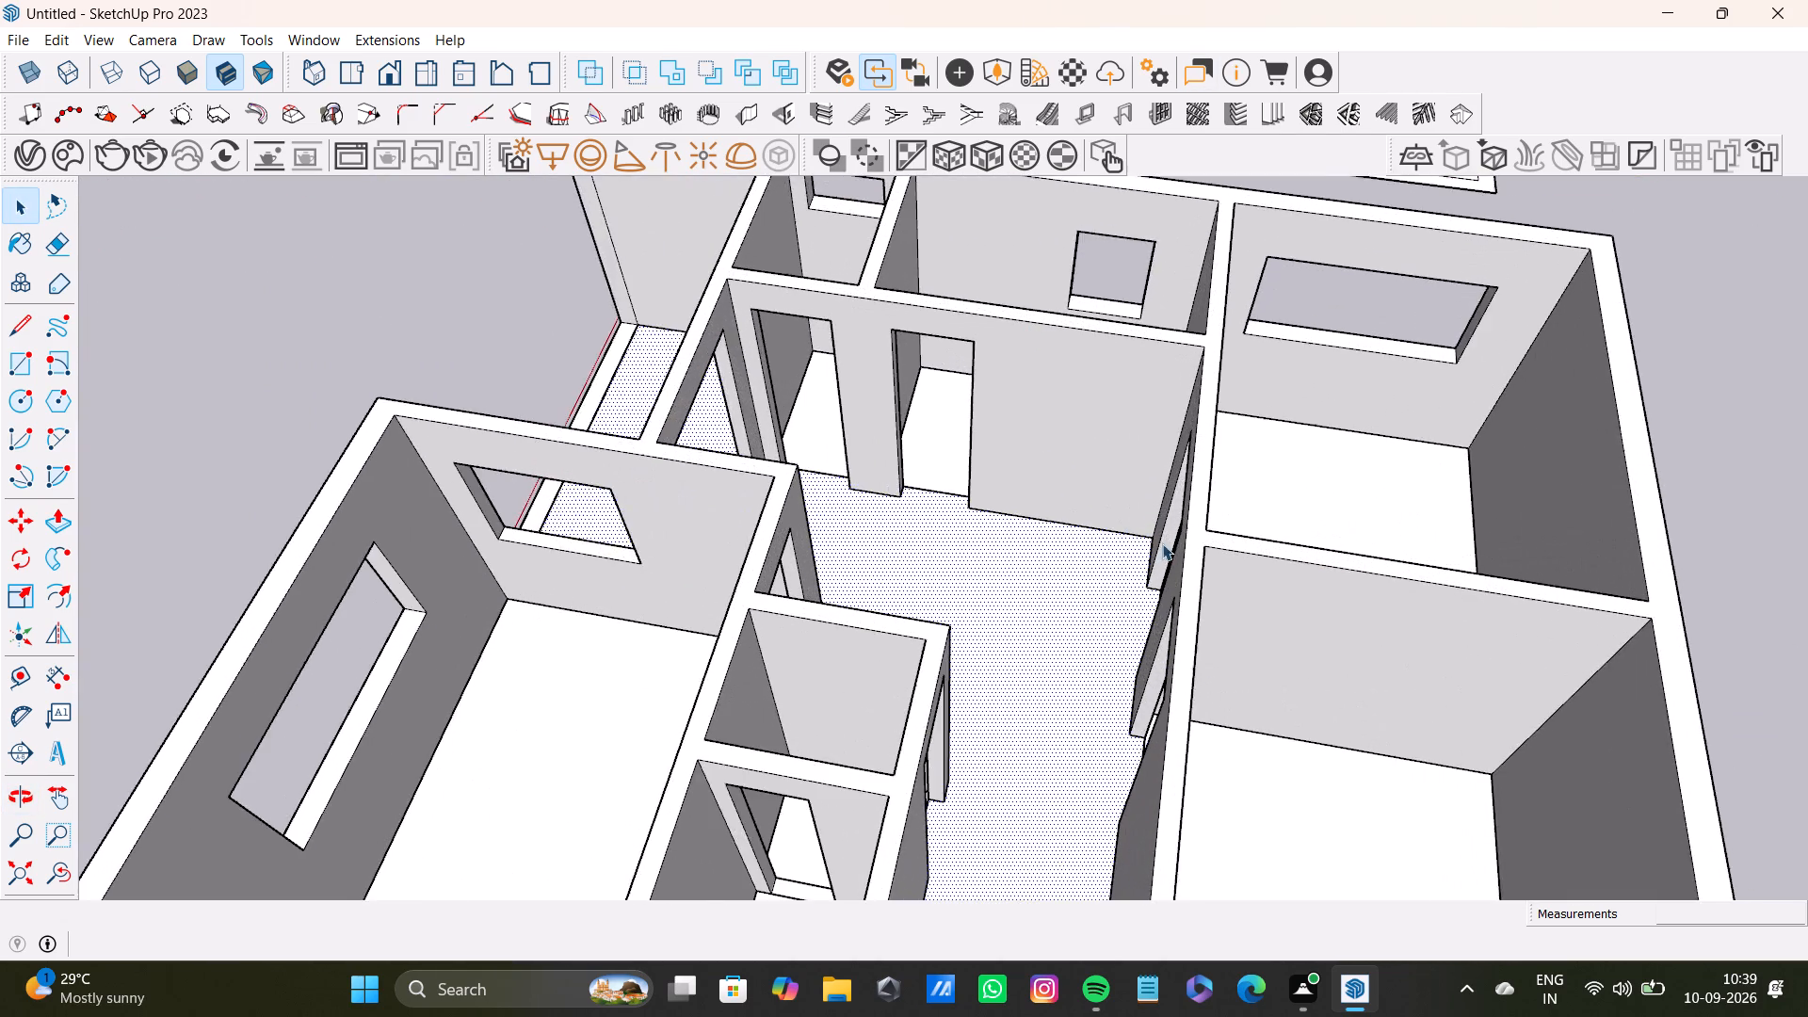
pyautogui.keyDown('shift'); pyautogui.moveTo(1180, 528); pyautogui.dragTo(774, 428, button='middle'); pyautogui.keyUp('shift')
pyautogui.scroll(3, 831, 492)
pyautogui.moveTo(916, 548); pyautogui.dragTo(988, 441, button='middle')
pyautogui.click(23, 367)
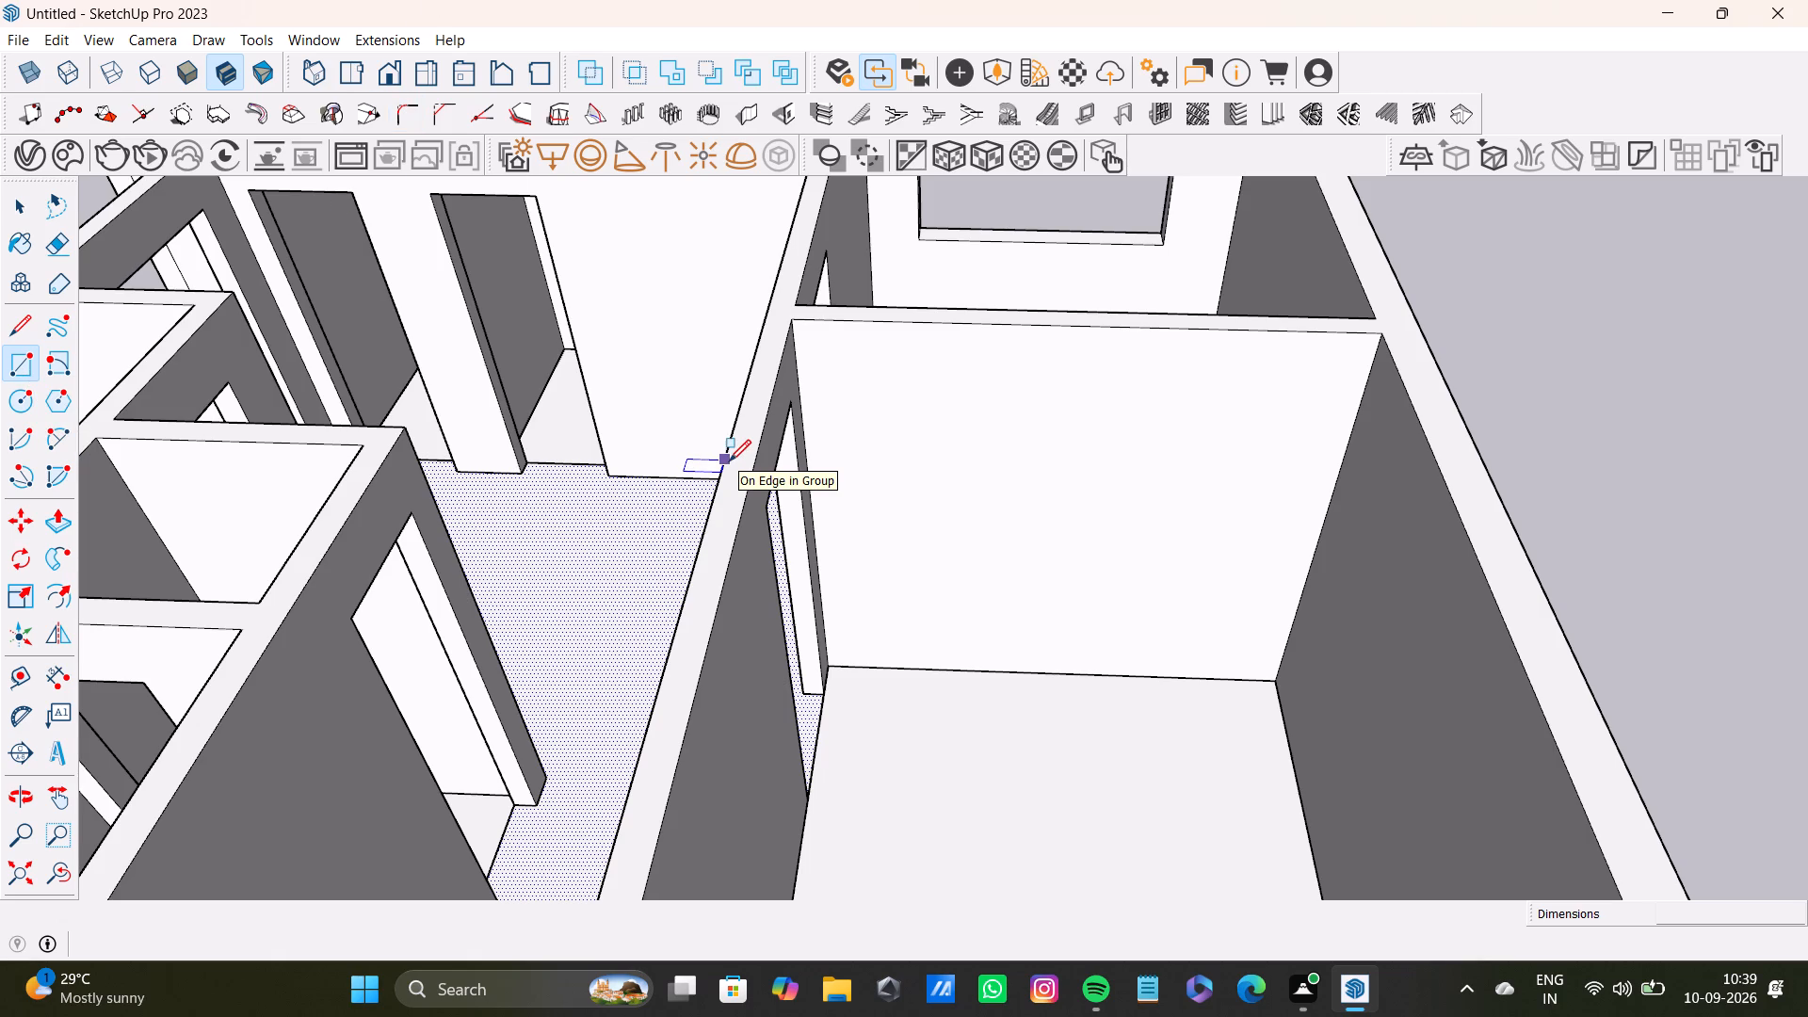
pyautogui.click(797, 320)
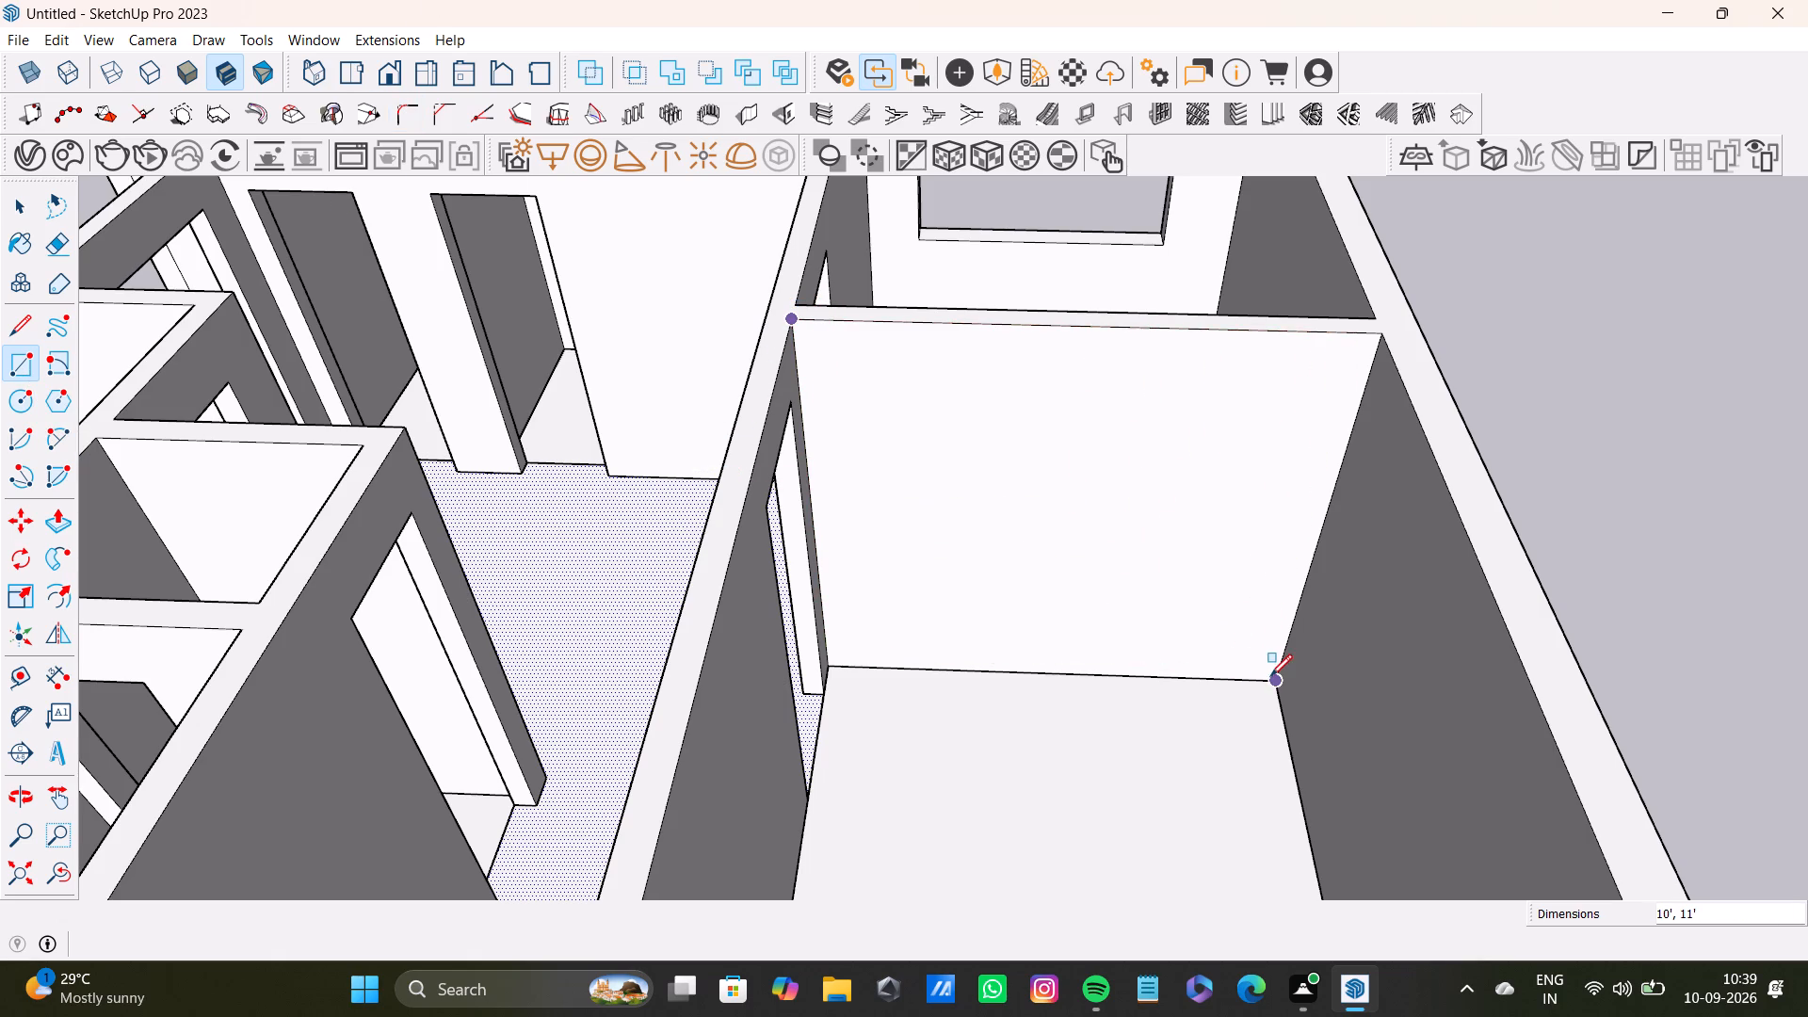
pyautogui.click(1270, 676)
pyautogui.scroll(-8, 1179, 627)
pyautogui.press('space')
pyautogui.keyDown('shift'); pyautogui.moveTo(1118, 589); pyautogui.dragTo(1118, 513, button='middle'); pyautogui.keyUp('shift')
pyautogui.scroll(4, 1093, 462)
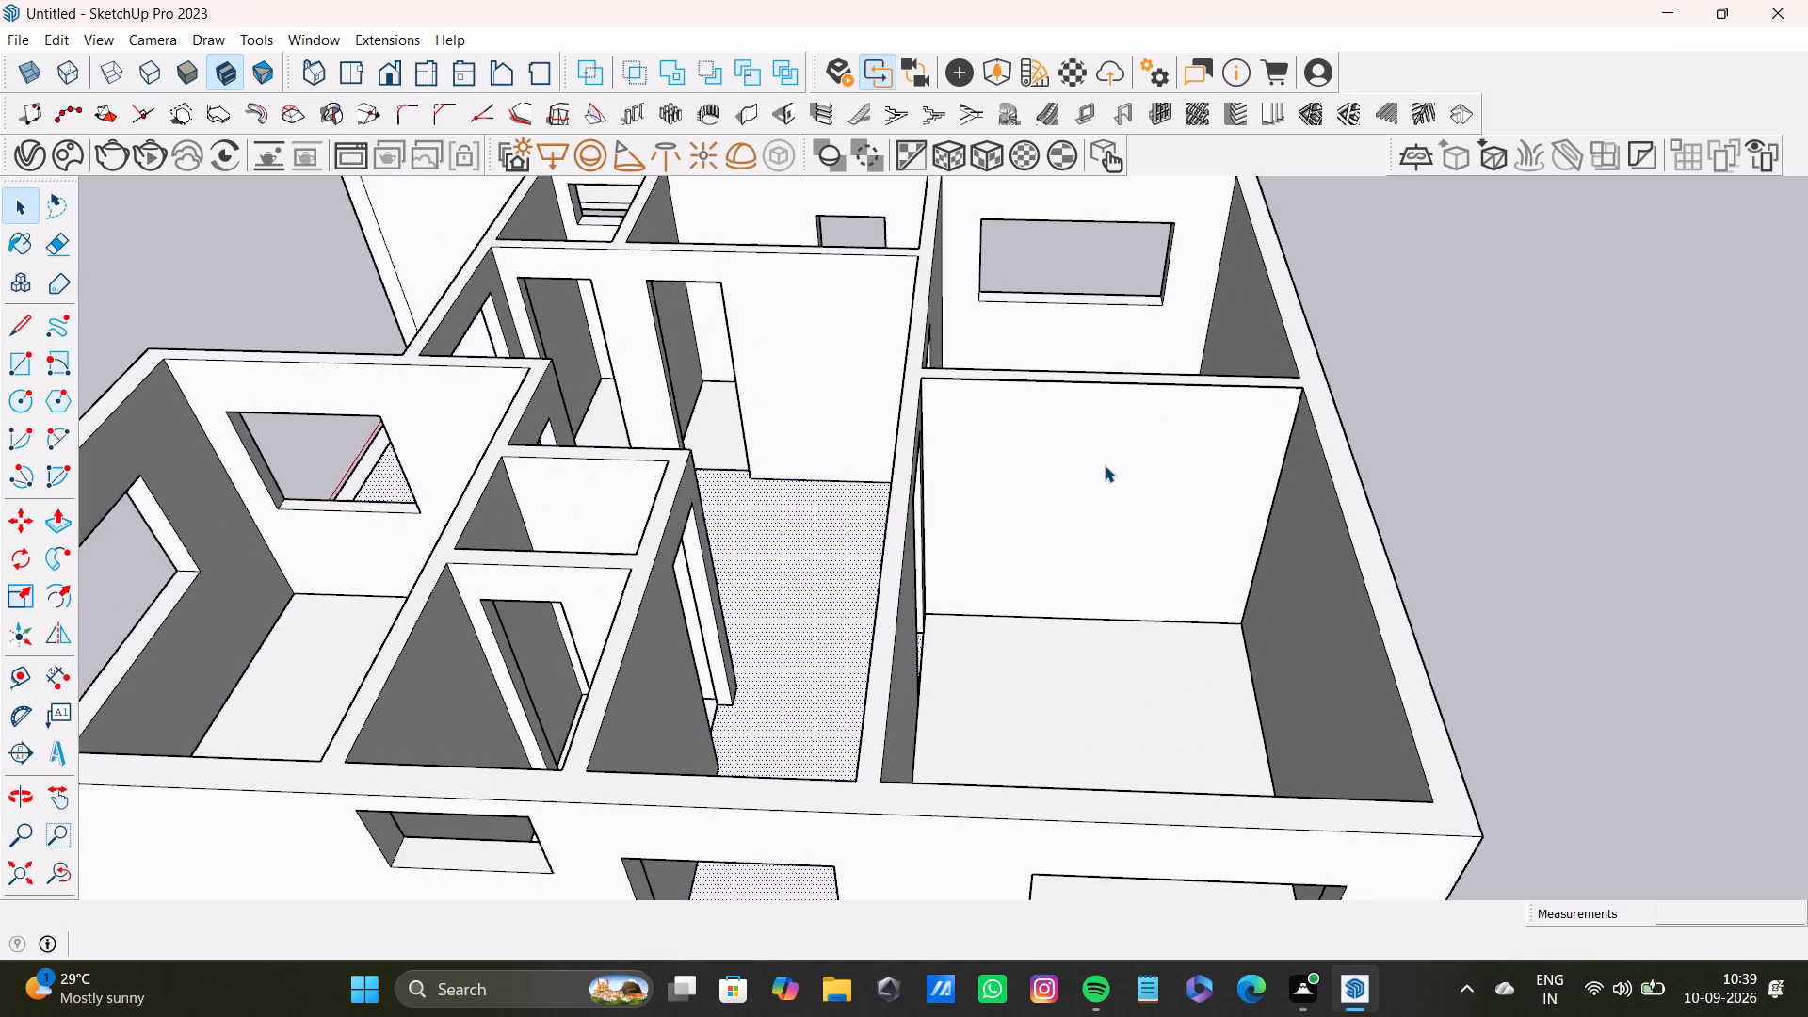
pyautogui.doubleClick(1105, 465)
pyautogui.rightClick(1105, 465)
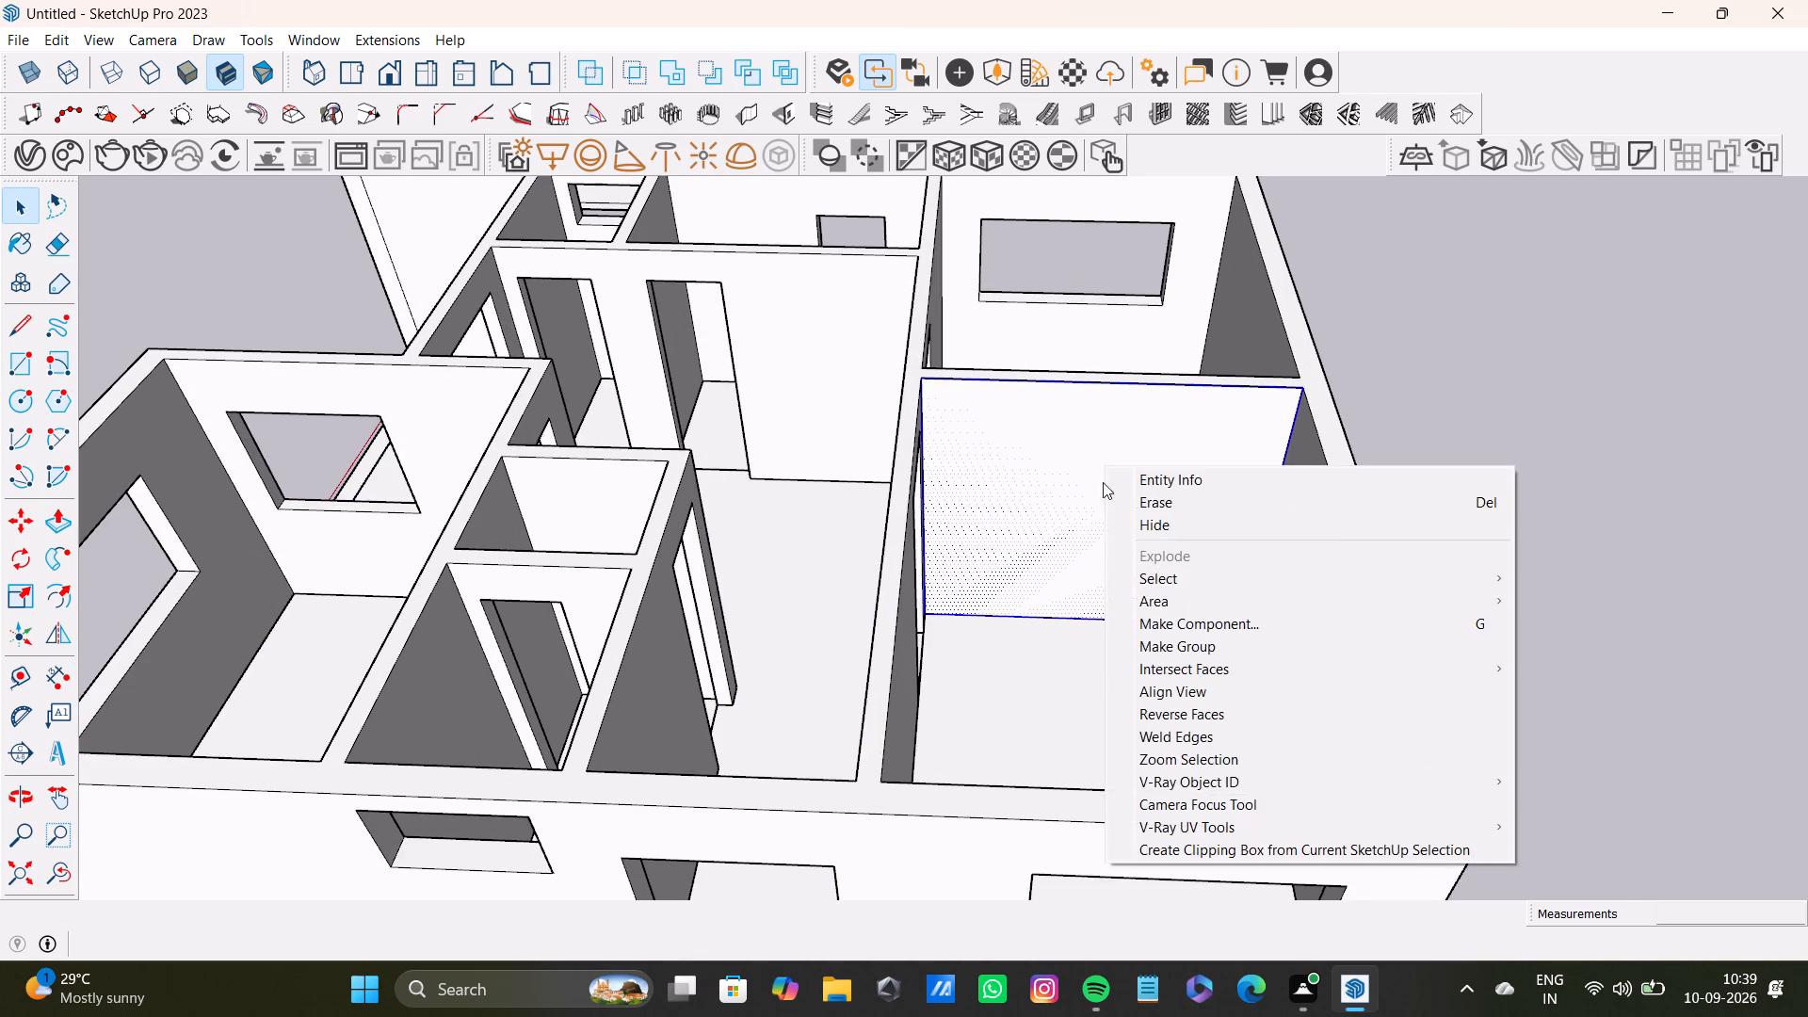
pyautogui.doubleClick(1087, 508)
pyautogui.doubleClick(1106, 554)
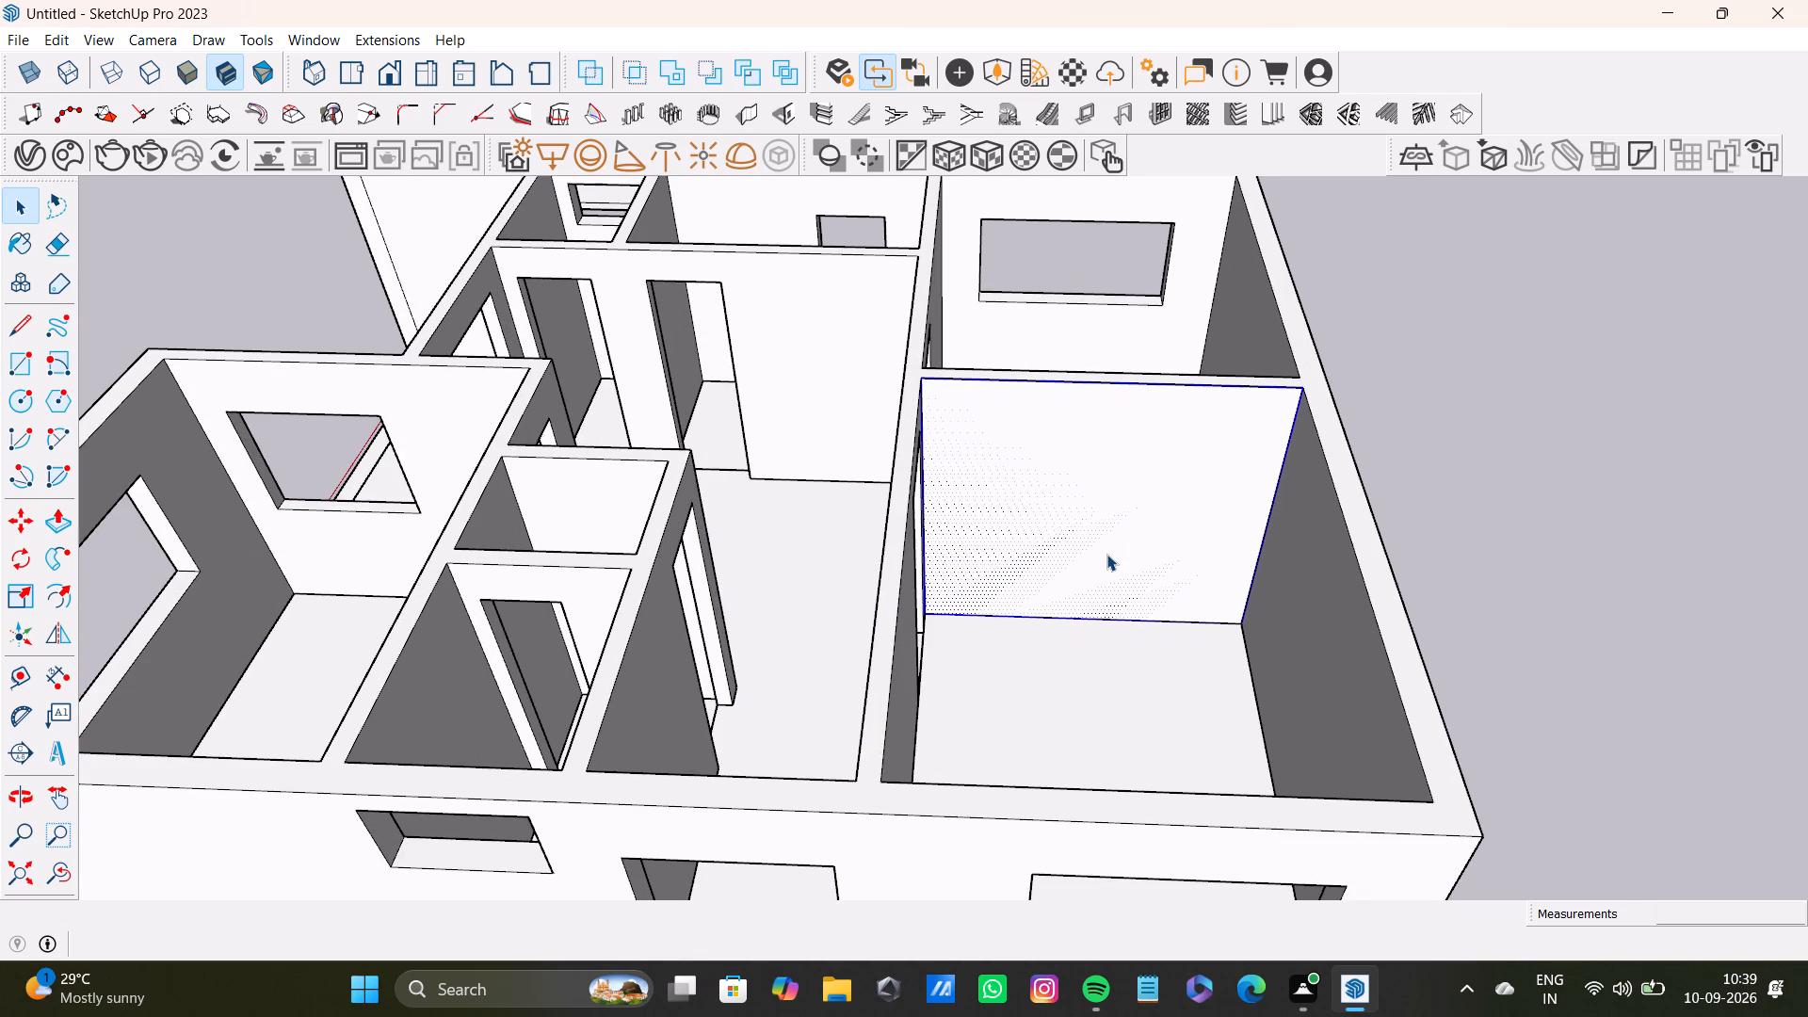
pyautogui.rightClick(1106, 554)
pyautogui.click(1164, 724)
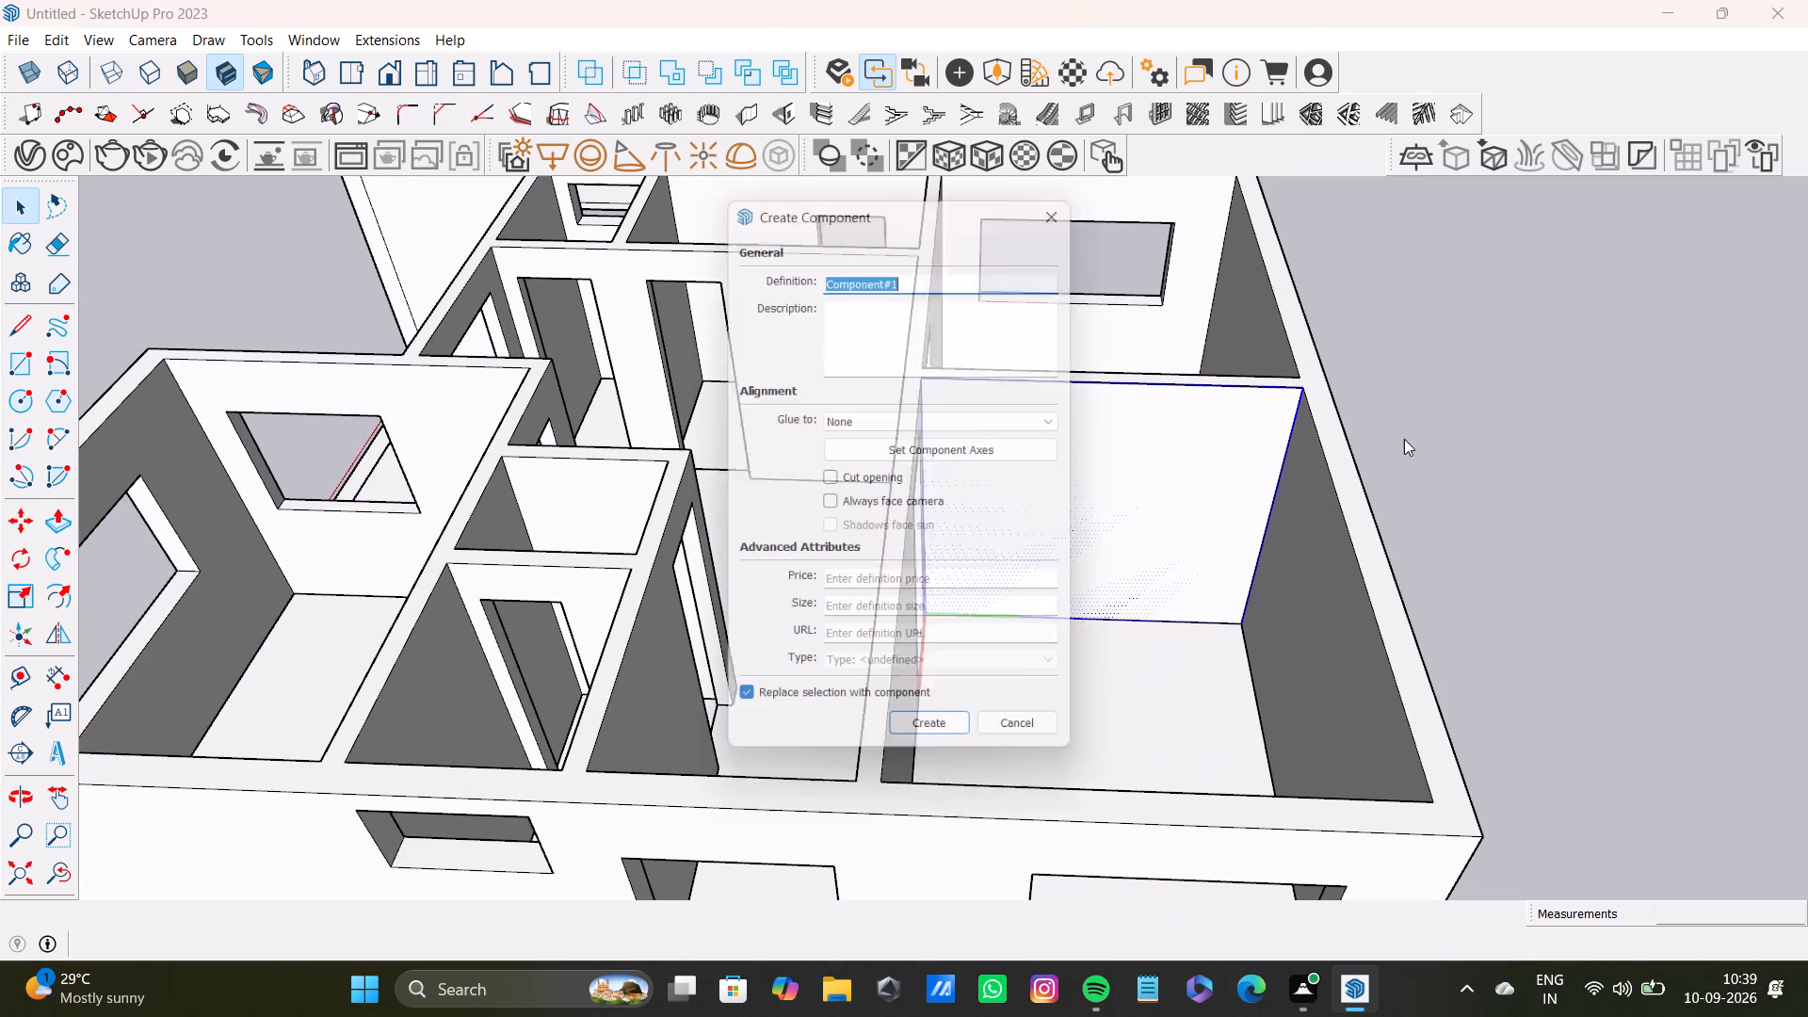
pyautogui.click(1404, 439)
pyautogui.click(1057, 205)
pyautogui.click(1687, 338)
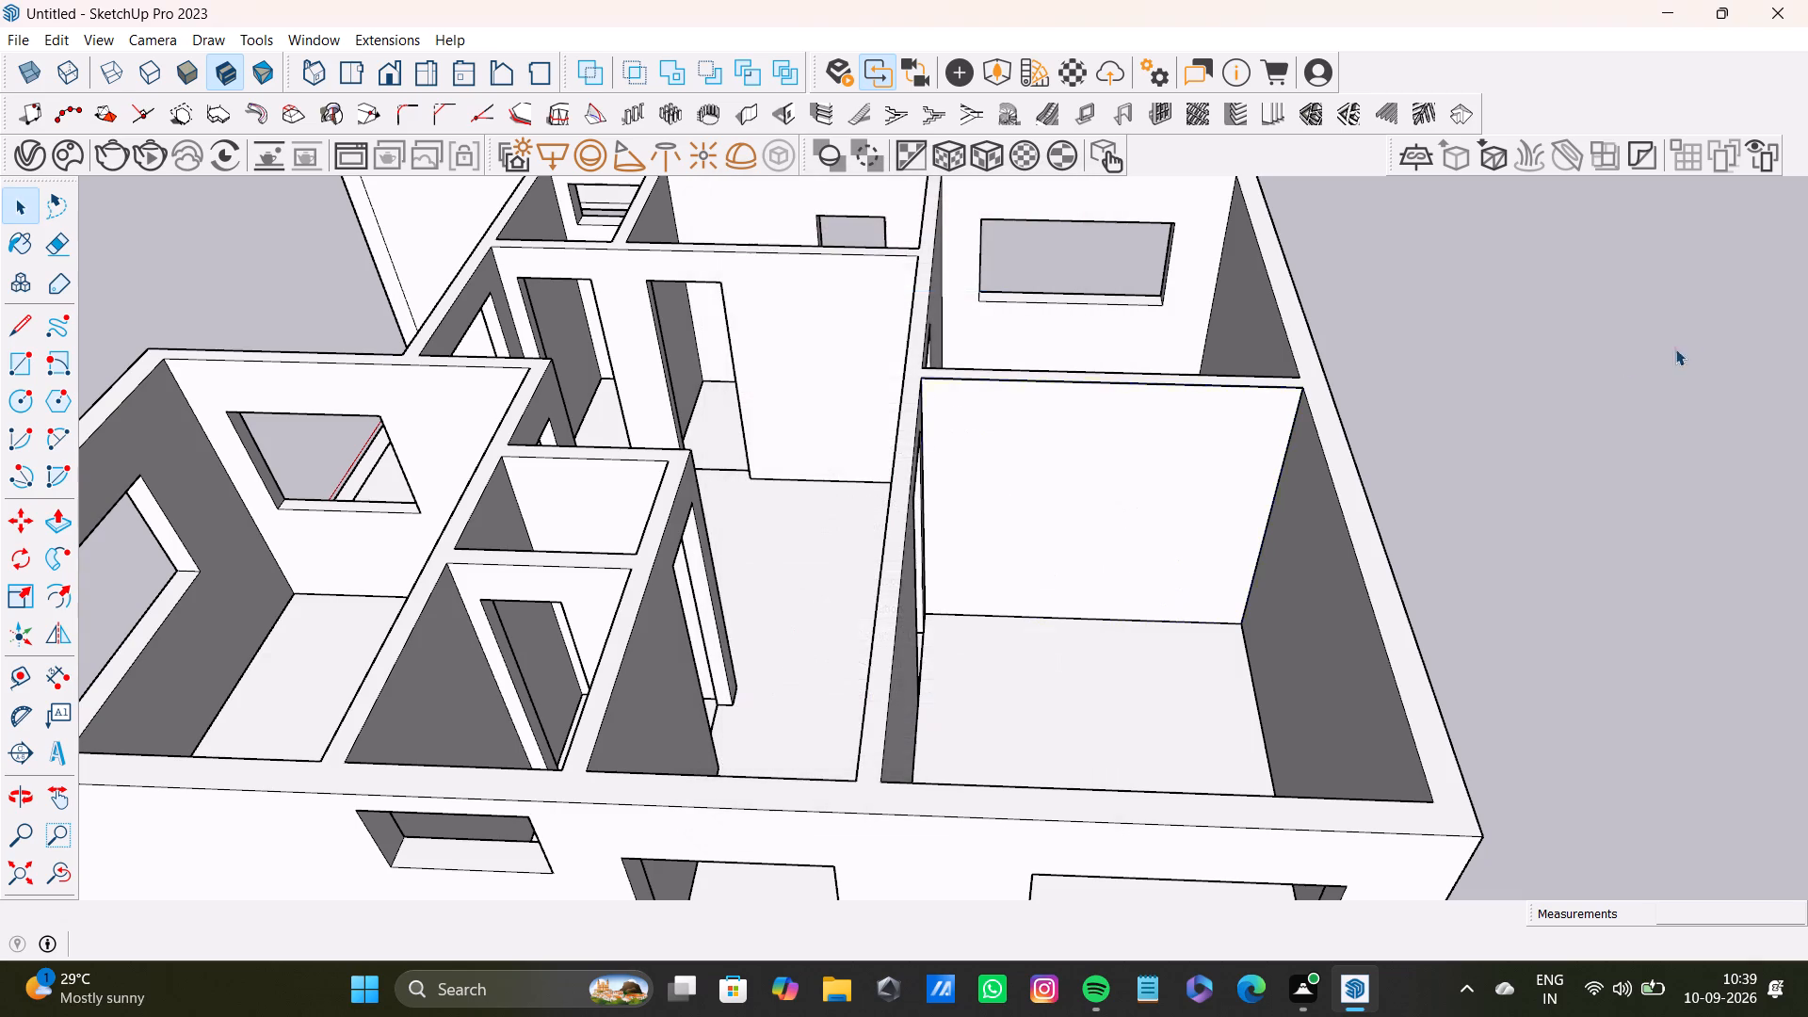
# Make a group from the 10' by 11' partition wall face and its edges.
pyautogui.scroll(-8, 702, 302)
pyautogui.scroll(8, 928, 395)
pyautogui.doubleClick(936, 409)
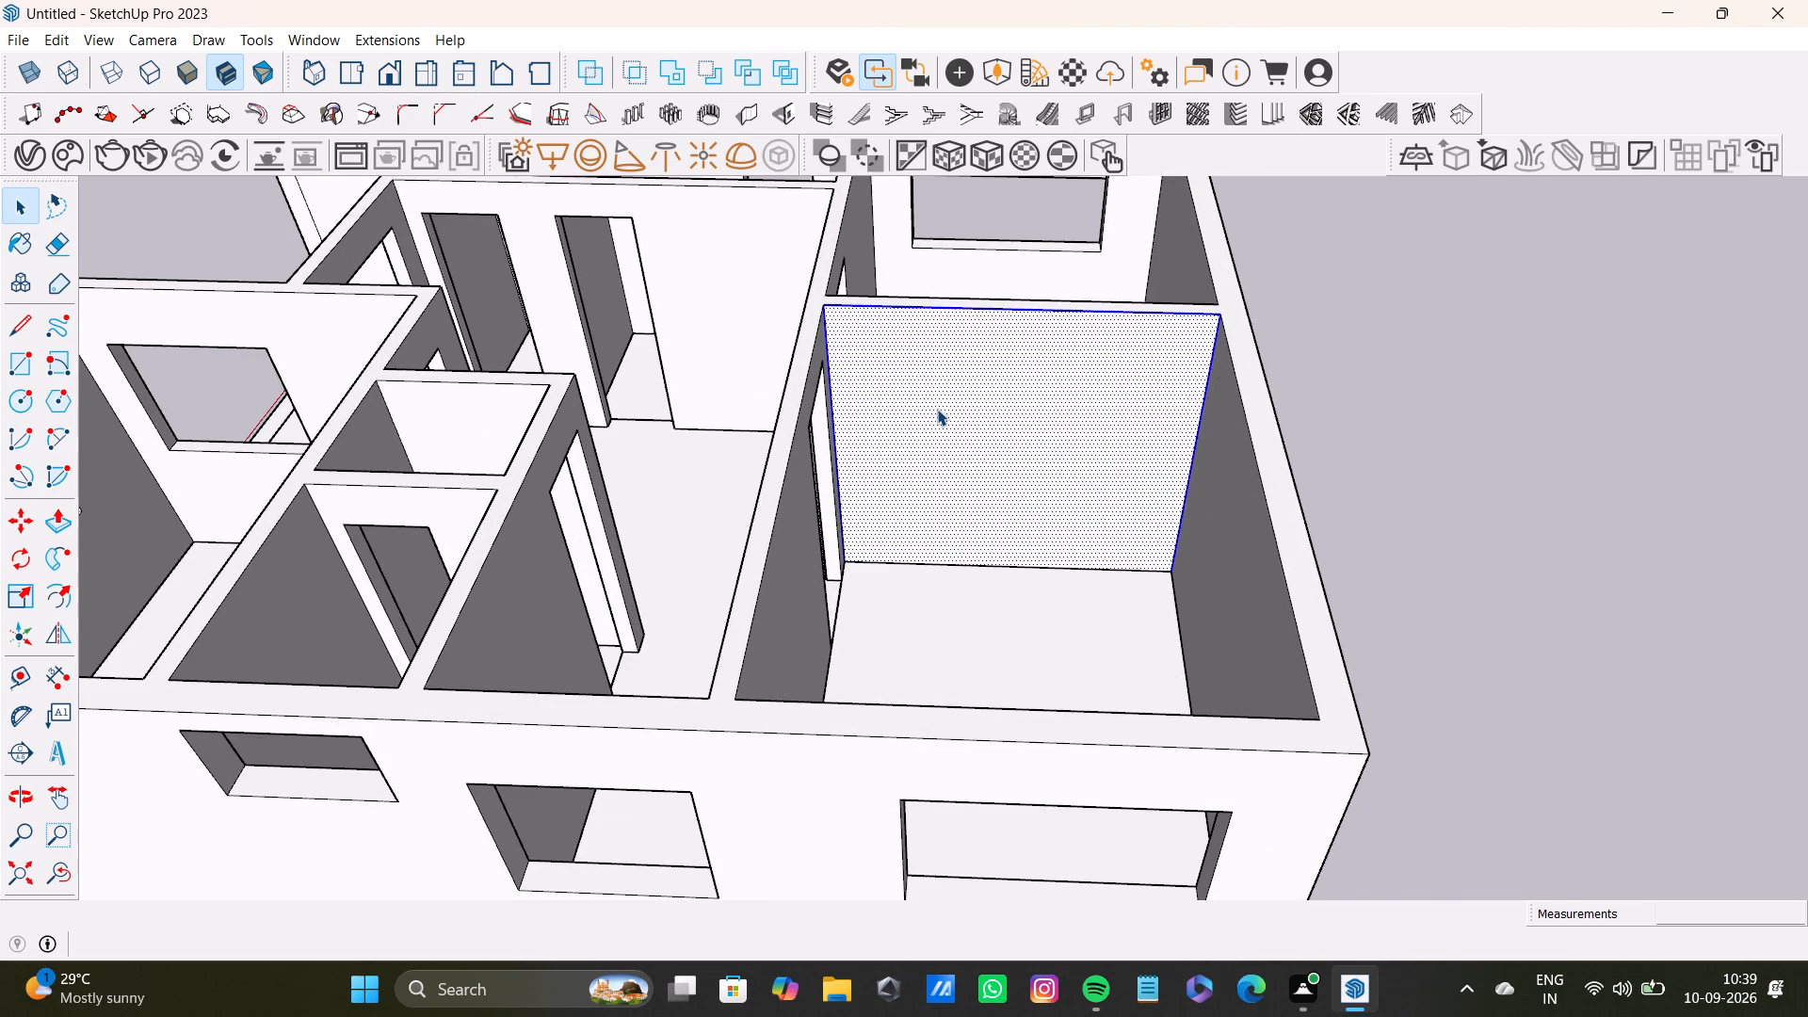
pyautogui.rightClick(937, 409)
pyautogui.click(1022, 585)
pyautogui.click(1409, 500)
pyautogui.press('space')
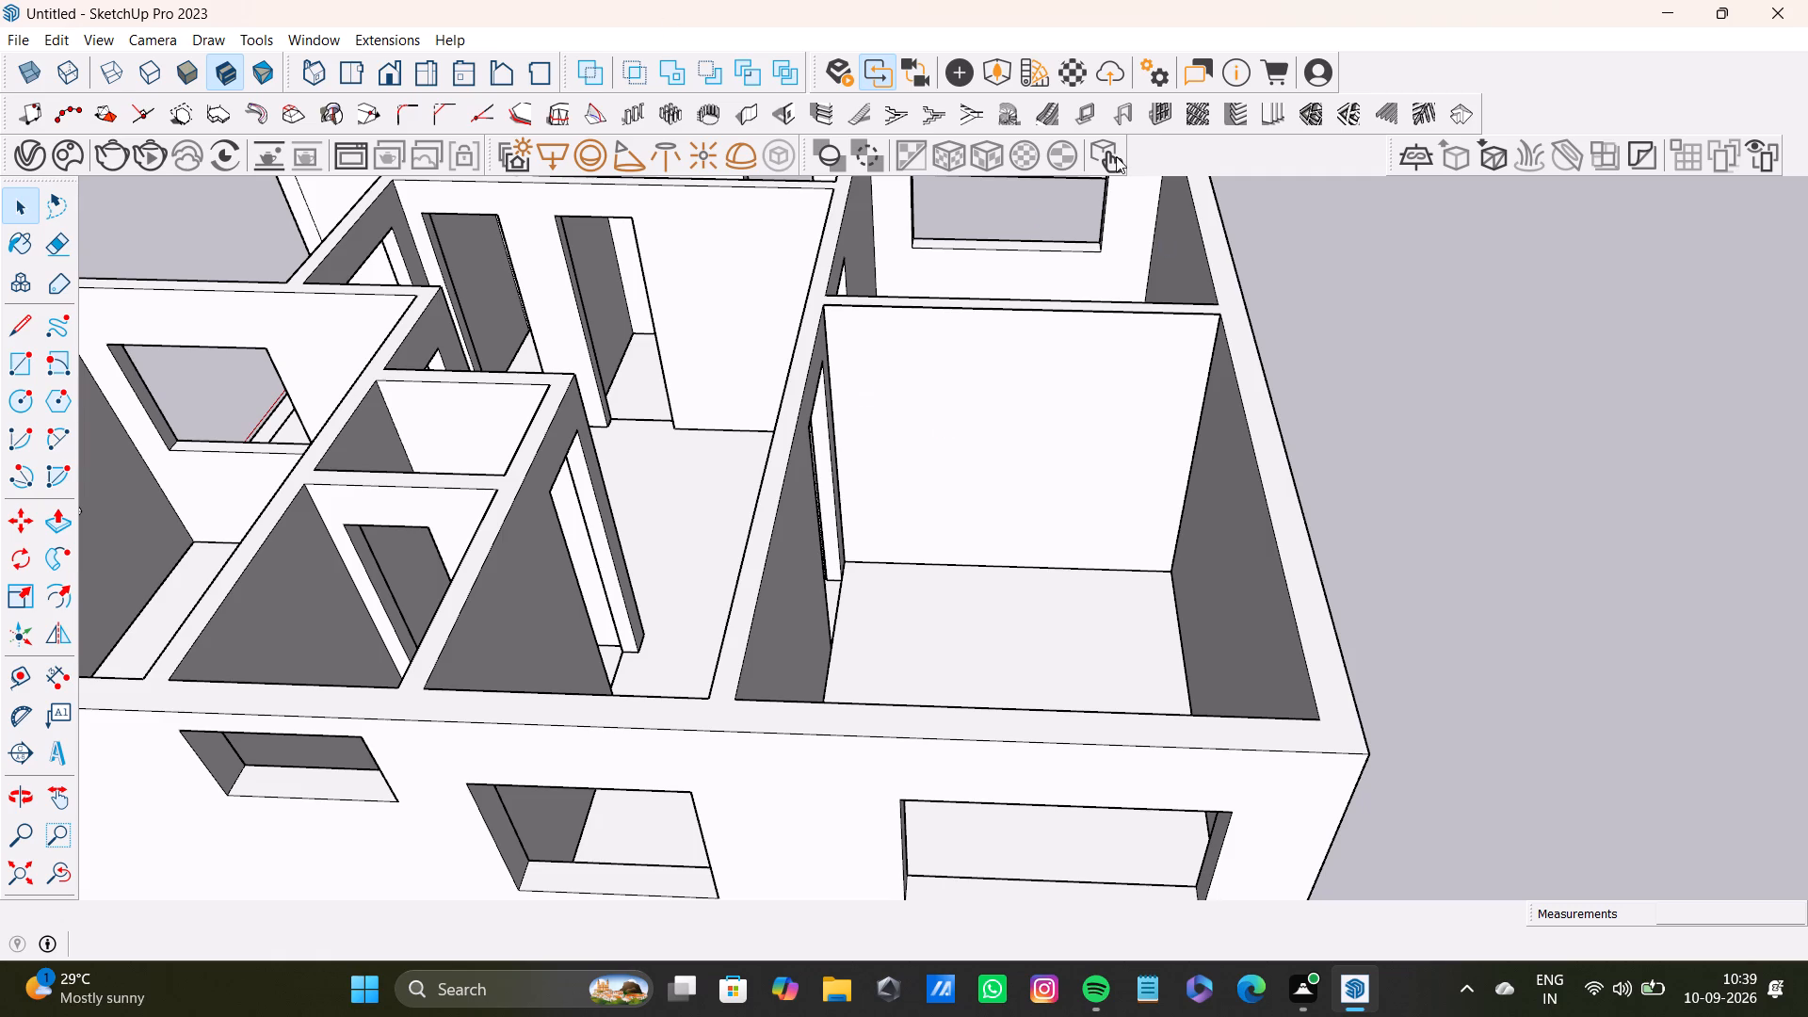
# Open the grouped partition wall face for editing and select its face.
pyautogui.scroll(4, 1061, 447)
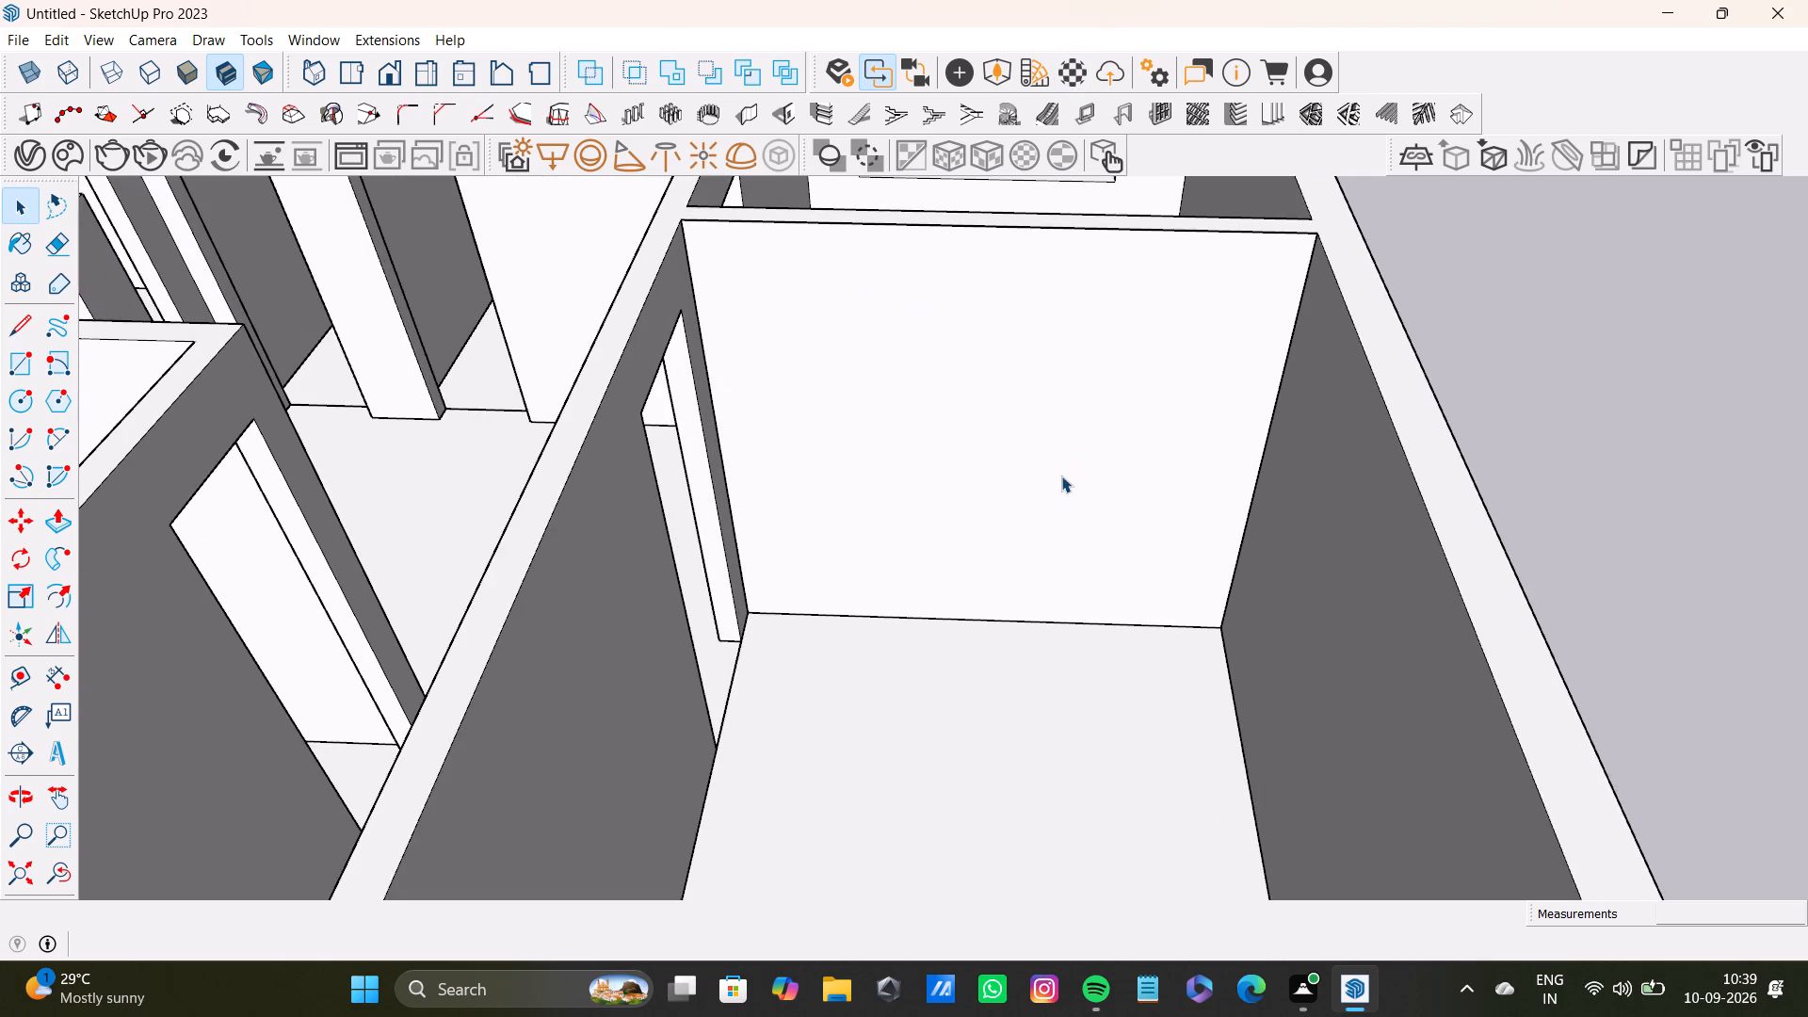
pyautogui.scroll(-8, 1061, 476)
pyautogui.keyDown('shift'); pyautogui.moveTo(1075, 511); pyautogui.dragTo(1088, 390, button='middle'); pyautogui.keyUp('shift')
pyautogui.scroll(4, 1089, 385)
pyautogui.moveTo(1089, 385); pyautogui.dragTo(1092, 480, button='middle')
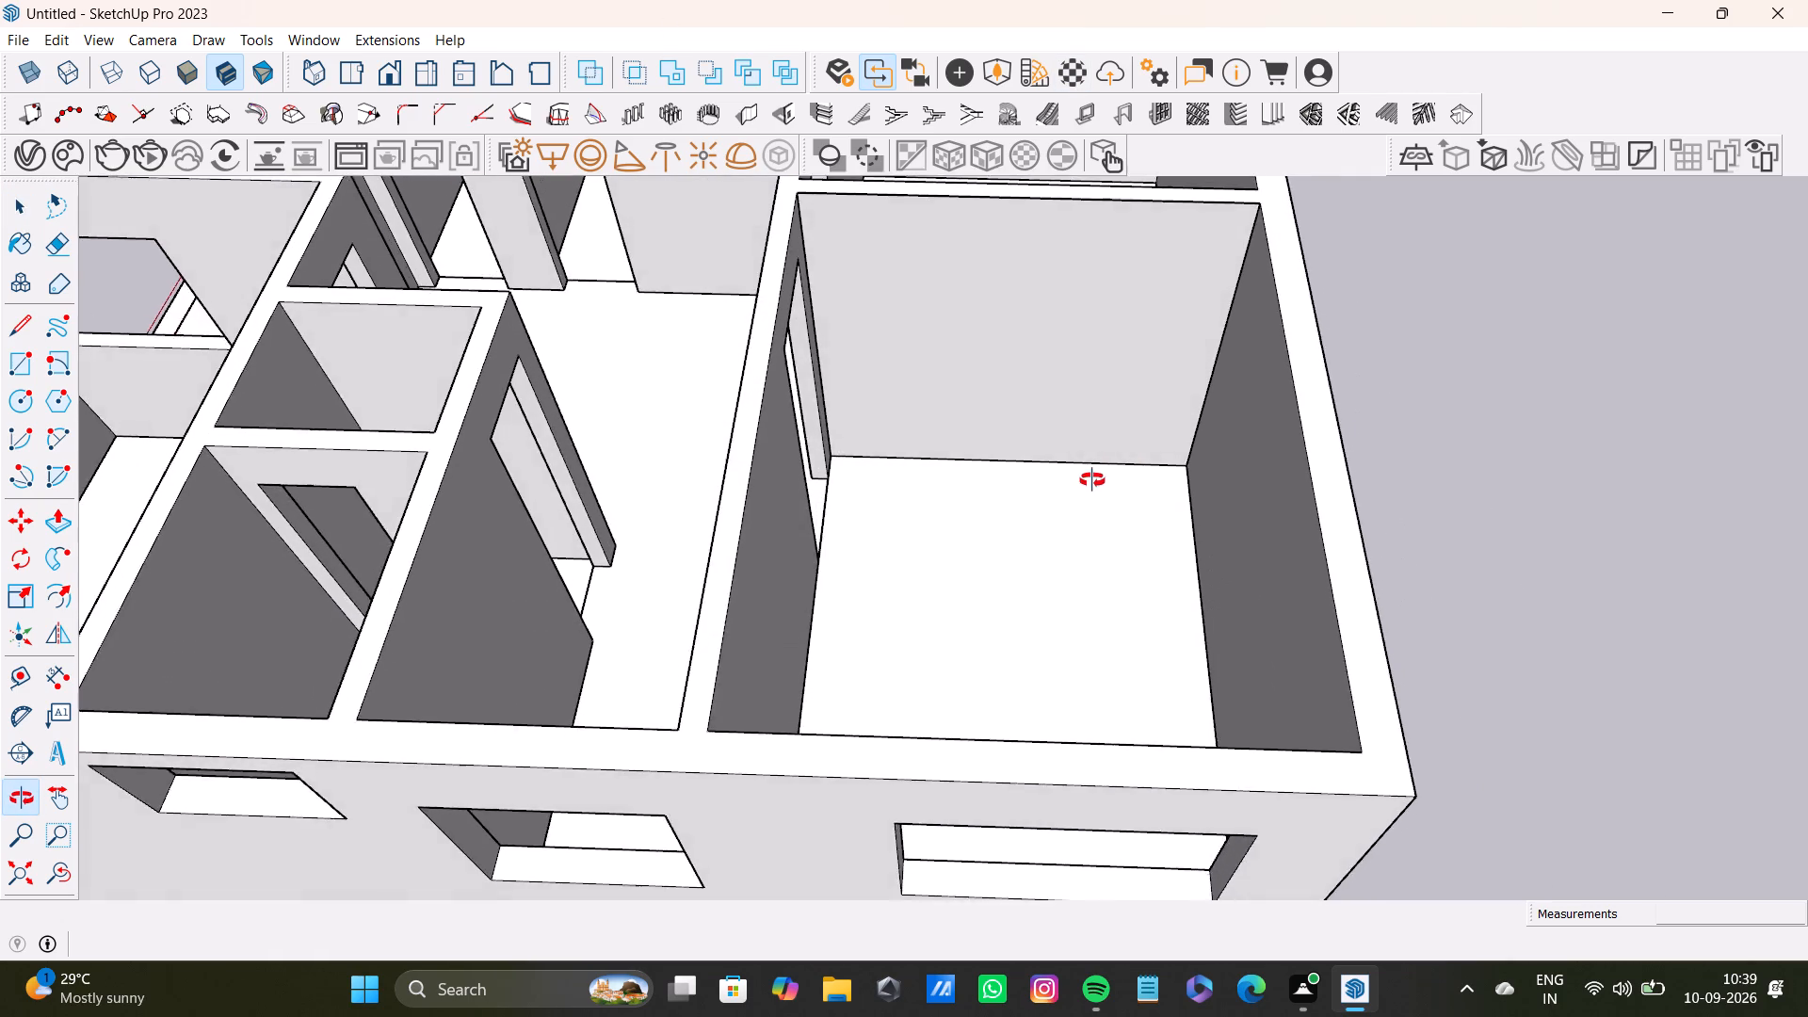
pyautogui.moveTo(1092, 480); pyautogui.dragTo(1097, 458, button='middle')
pyautogui.scroll(3, 1070, 399)
pyautogui.keyDown('shift'); pyautogui.moveTo(1070, 392); pyautogui.dragTo(1070, 547, button='middle'); pyautogui.keyUp('shift')
pyautogui.moveTo(1074, 521); pyautogui.dragTo(1081, 465, button='middle')
pyautogui.scroll(-5, 1006, 400)
pyautogui.keyDown('shift'); pyautogui.moveTo(1009, 400); pyautogui.dragTo(991, 522, button='middle'); pyautogui.keyUp('shift')
pyautogui.scroll(4, 929, 521)
pyautogui.moveTo(843, 492); pyautogui.dragTo(847, 390, button='middle')
pyautogui.scroll(3, 718, 428)
pyautogui.keyDown('shift'); pyautogui.moveTo(803, 398); pyautogui.dragTo(783, 555, button='middle'); pyautogui.keyUp('shift')
pyautogui.moveTo(785, 520); pyautogui.dragTo(785, 494, button='middle')
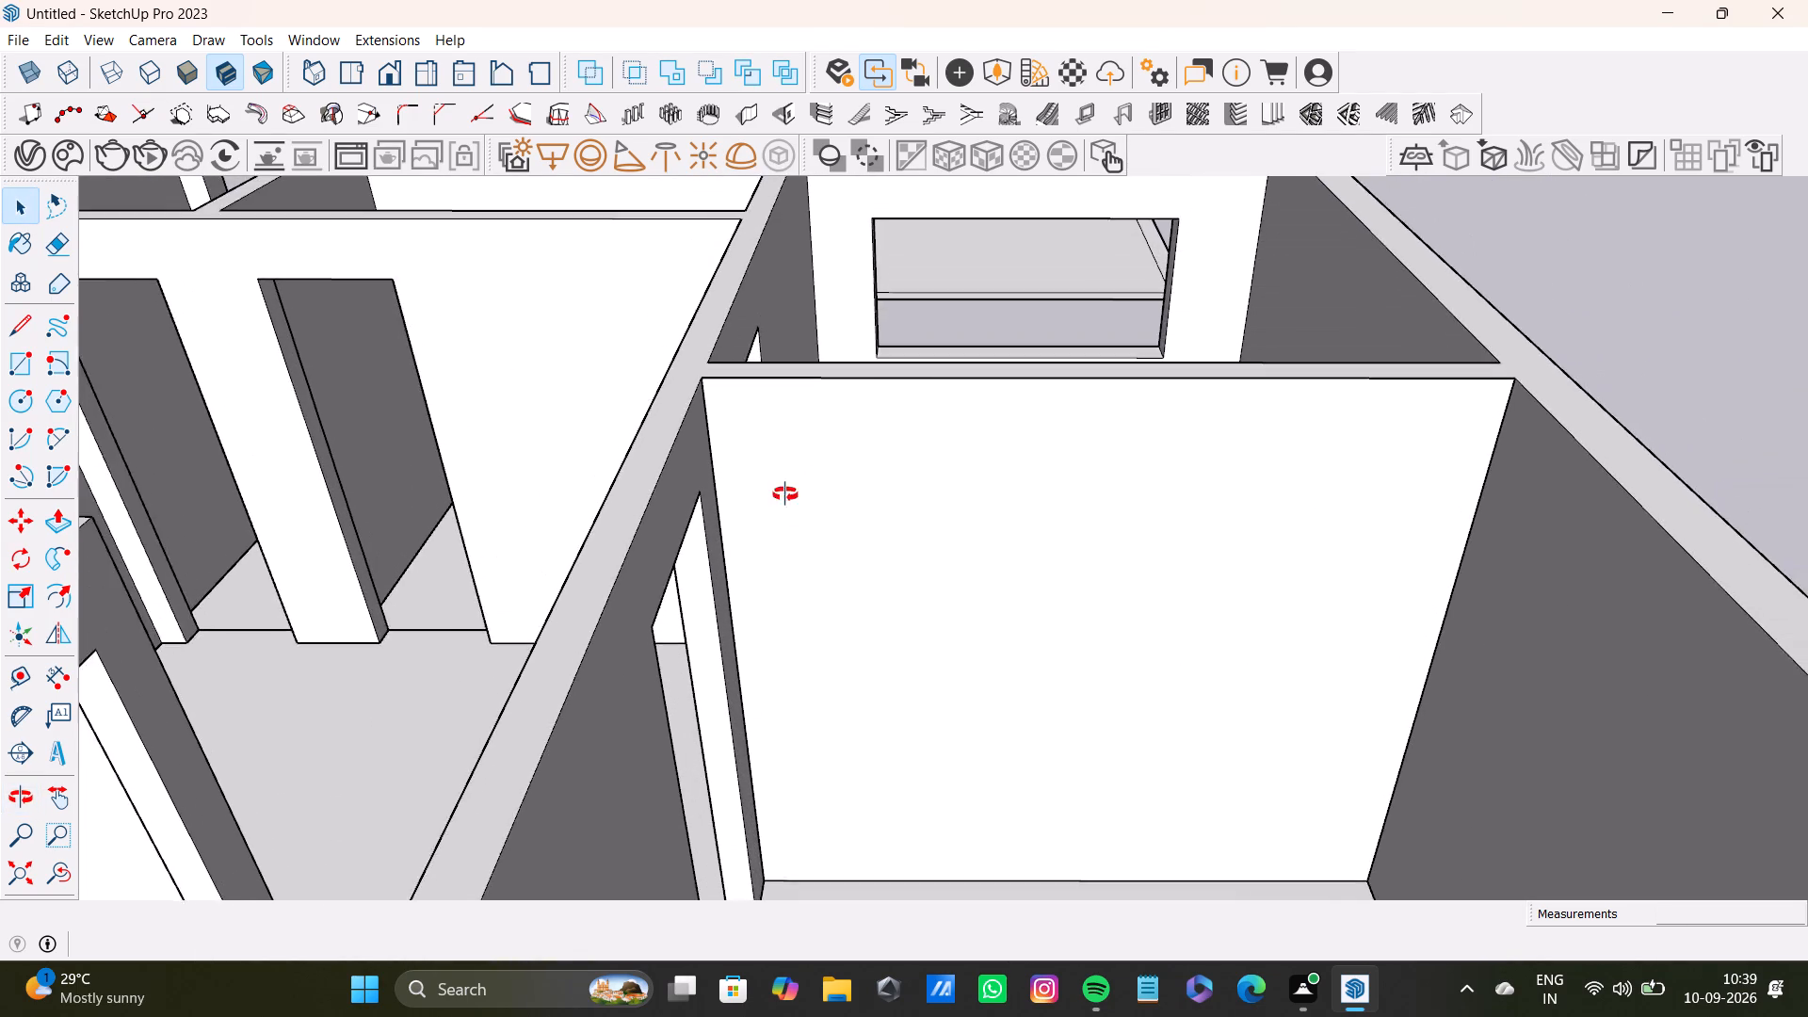
pyautogui.moveTo(785, 494); pyautogui.dragTo(786, 460, button='middle')
pyautogui.doubleClick(799, 444)
pyautogui.click(820, 450)
pyautogui.click(842, 510)
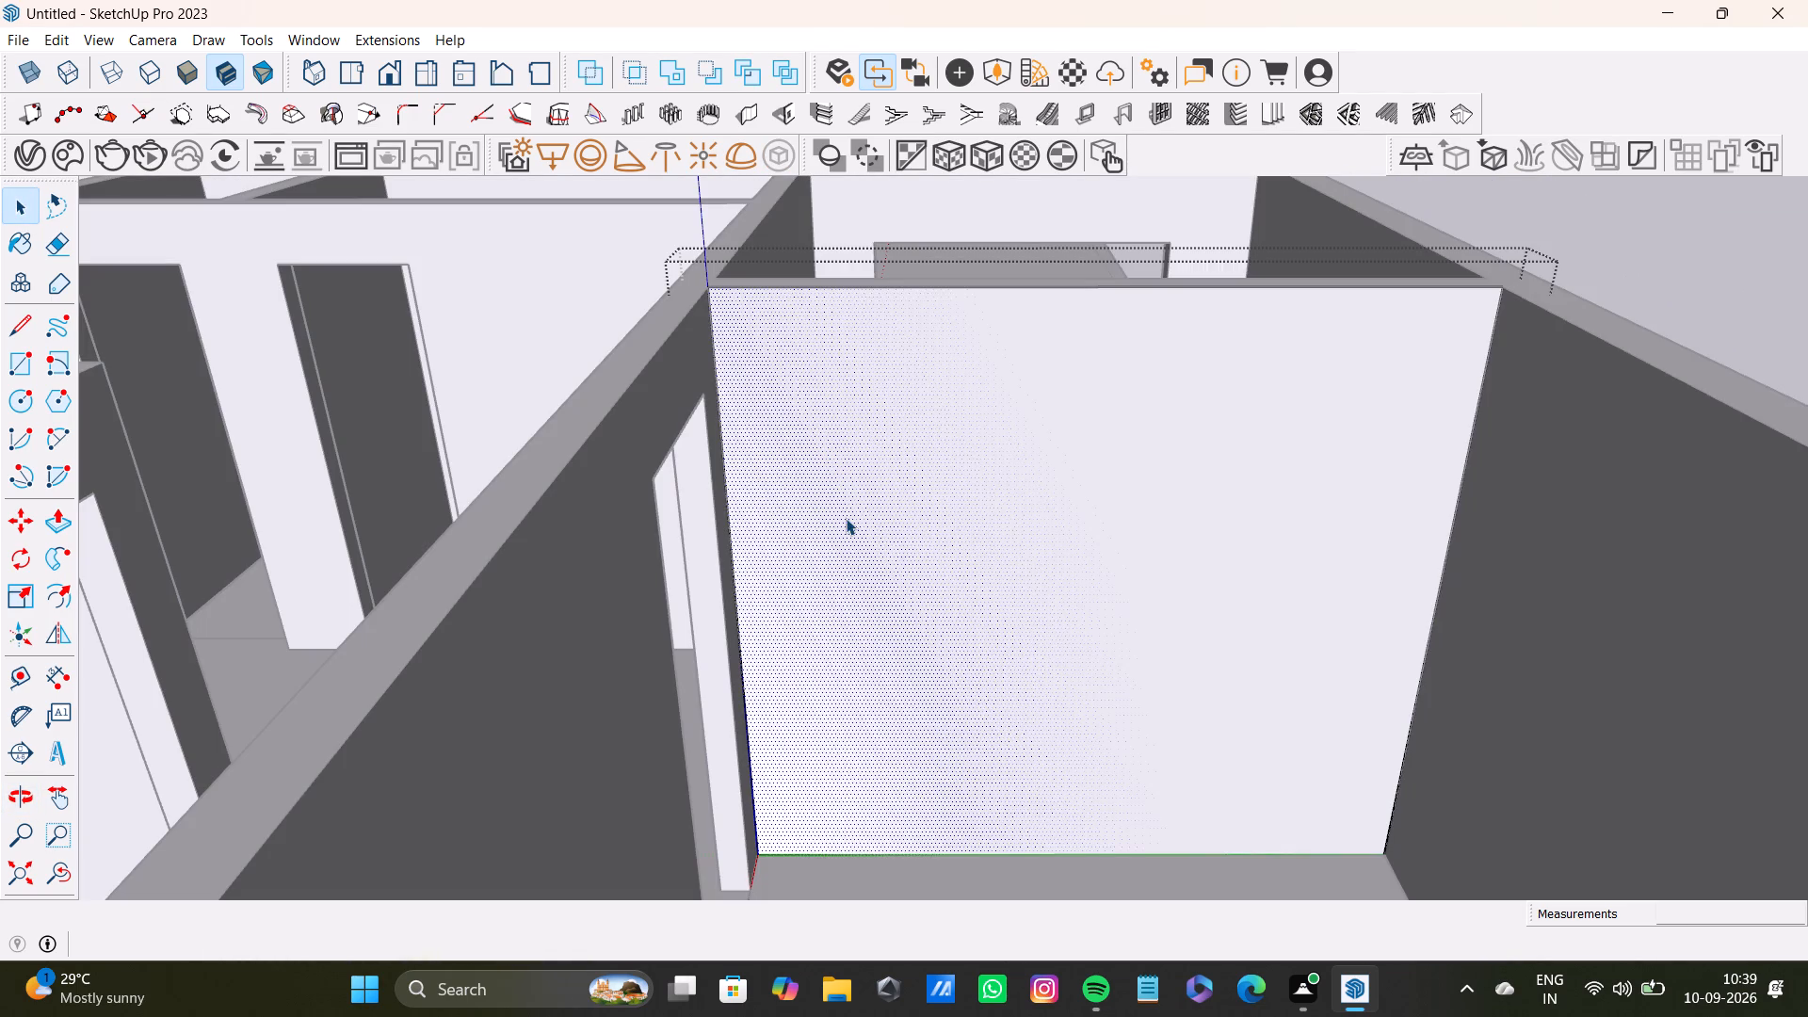
pyautogui.click(859, 573)
pyautogui.click(864, 565)
pyautogui.click(1693, 261)
pyautogui.tripleClick(1057, 417)
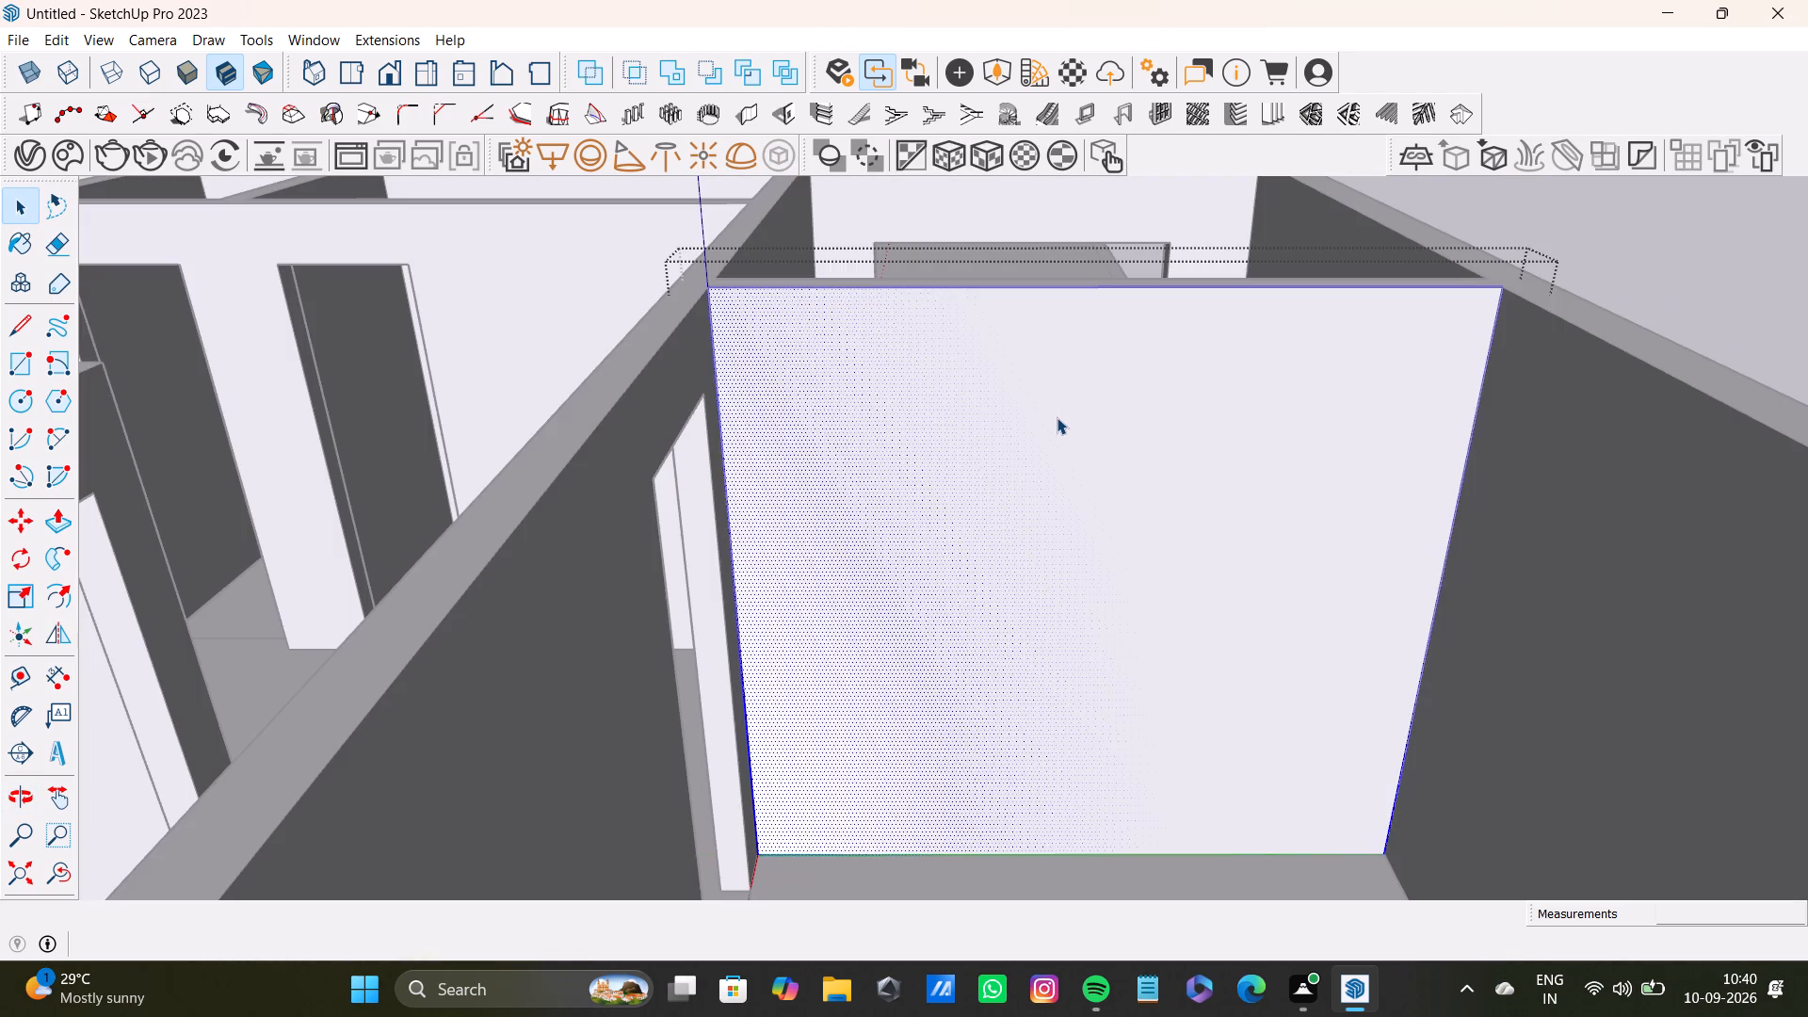
pyautogui.click(1055, 447)
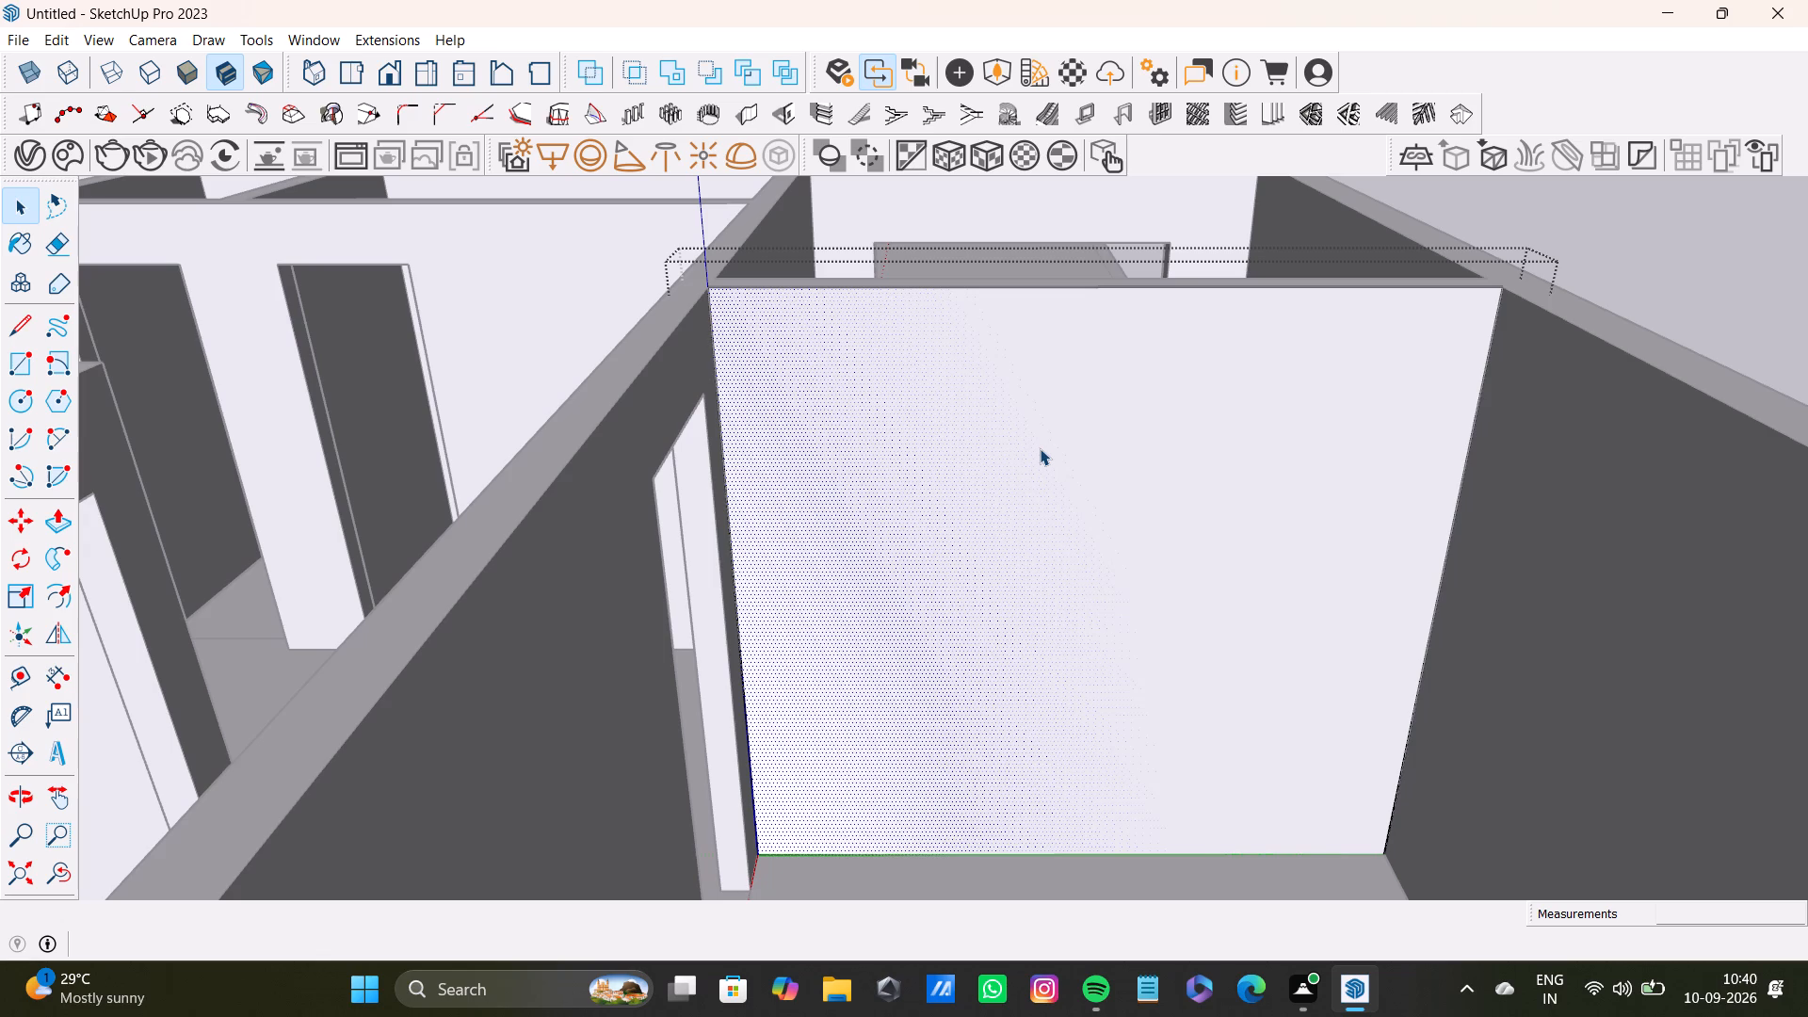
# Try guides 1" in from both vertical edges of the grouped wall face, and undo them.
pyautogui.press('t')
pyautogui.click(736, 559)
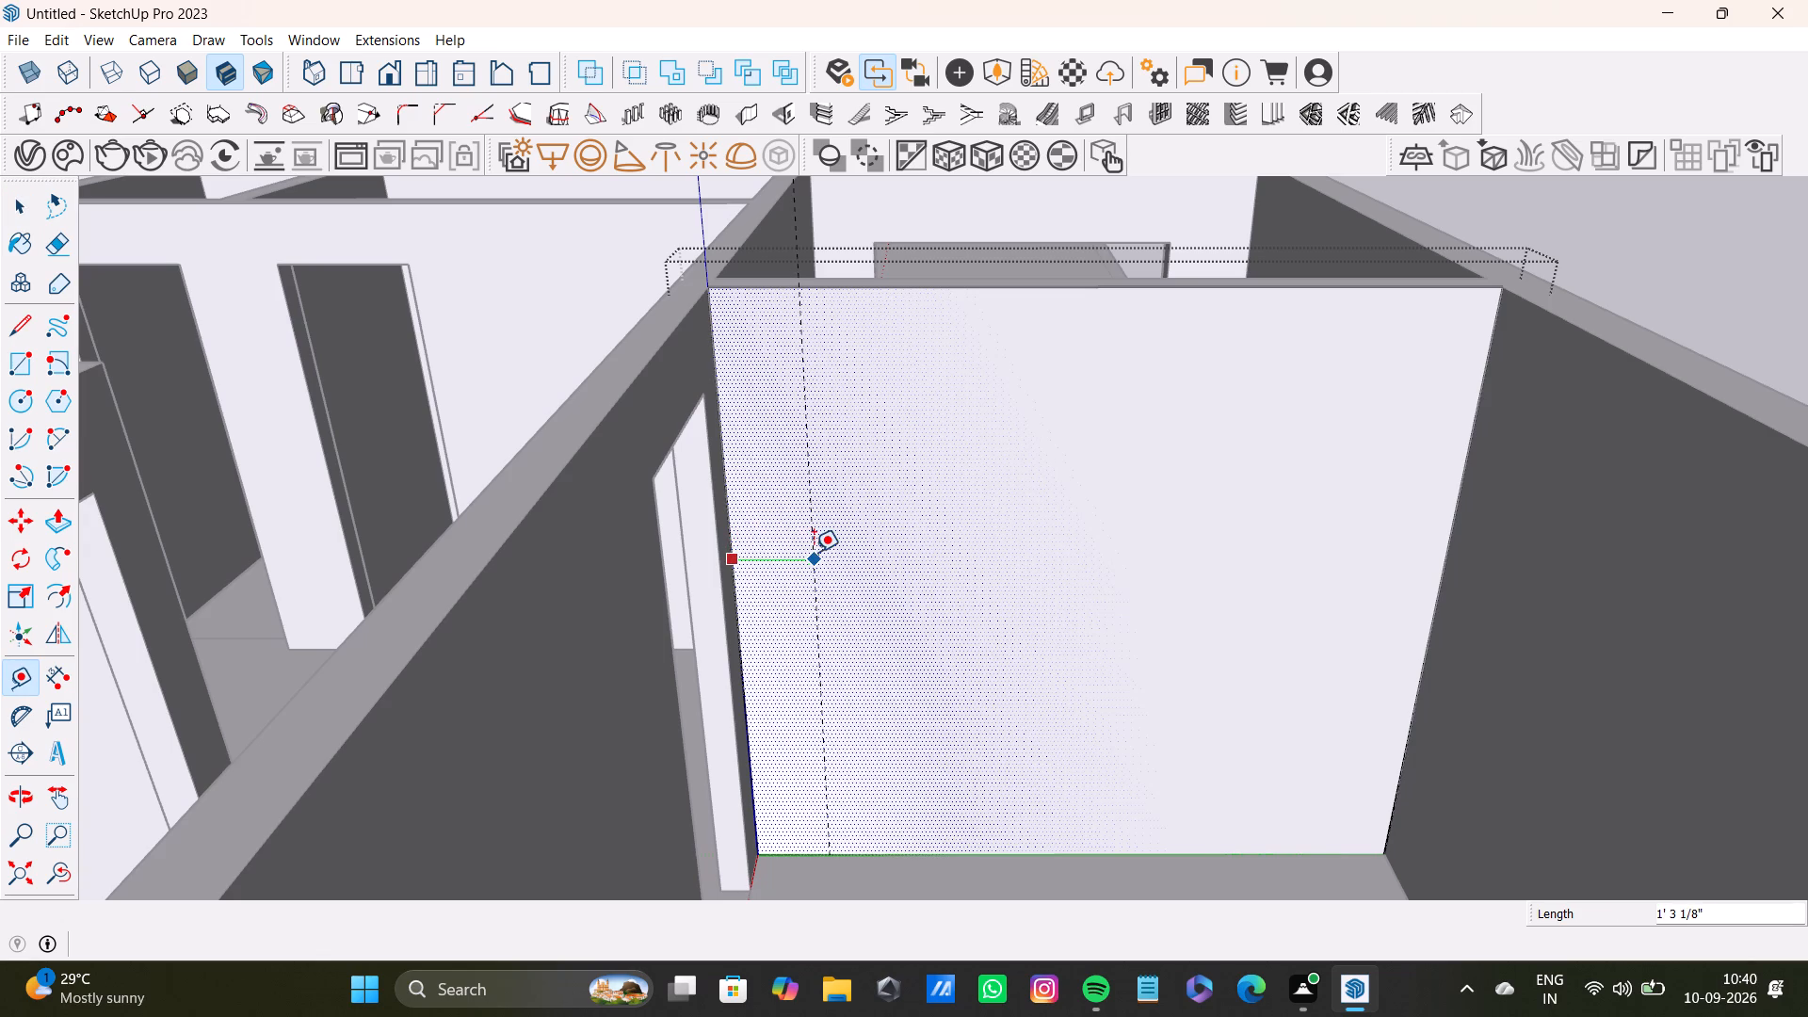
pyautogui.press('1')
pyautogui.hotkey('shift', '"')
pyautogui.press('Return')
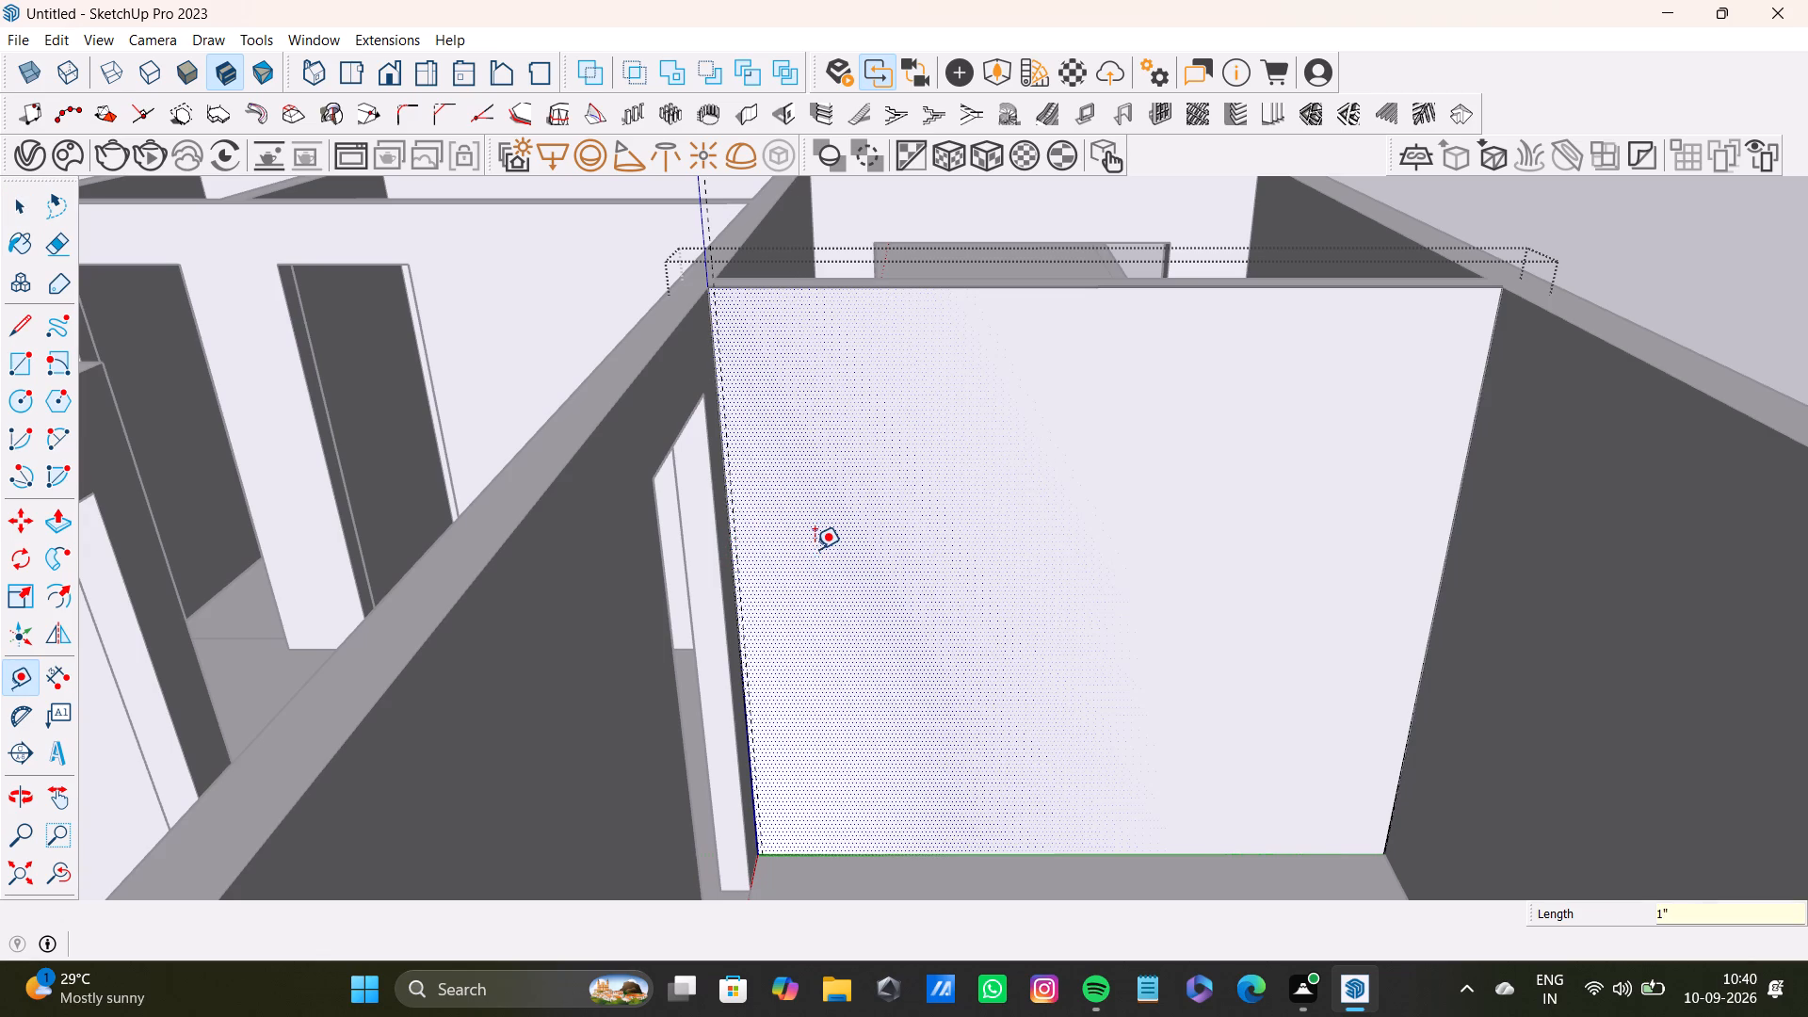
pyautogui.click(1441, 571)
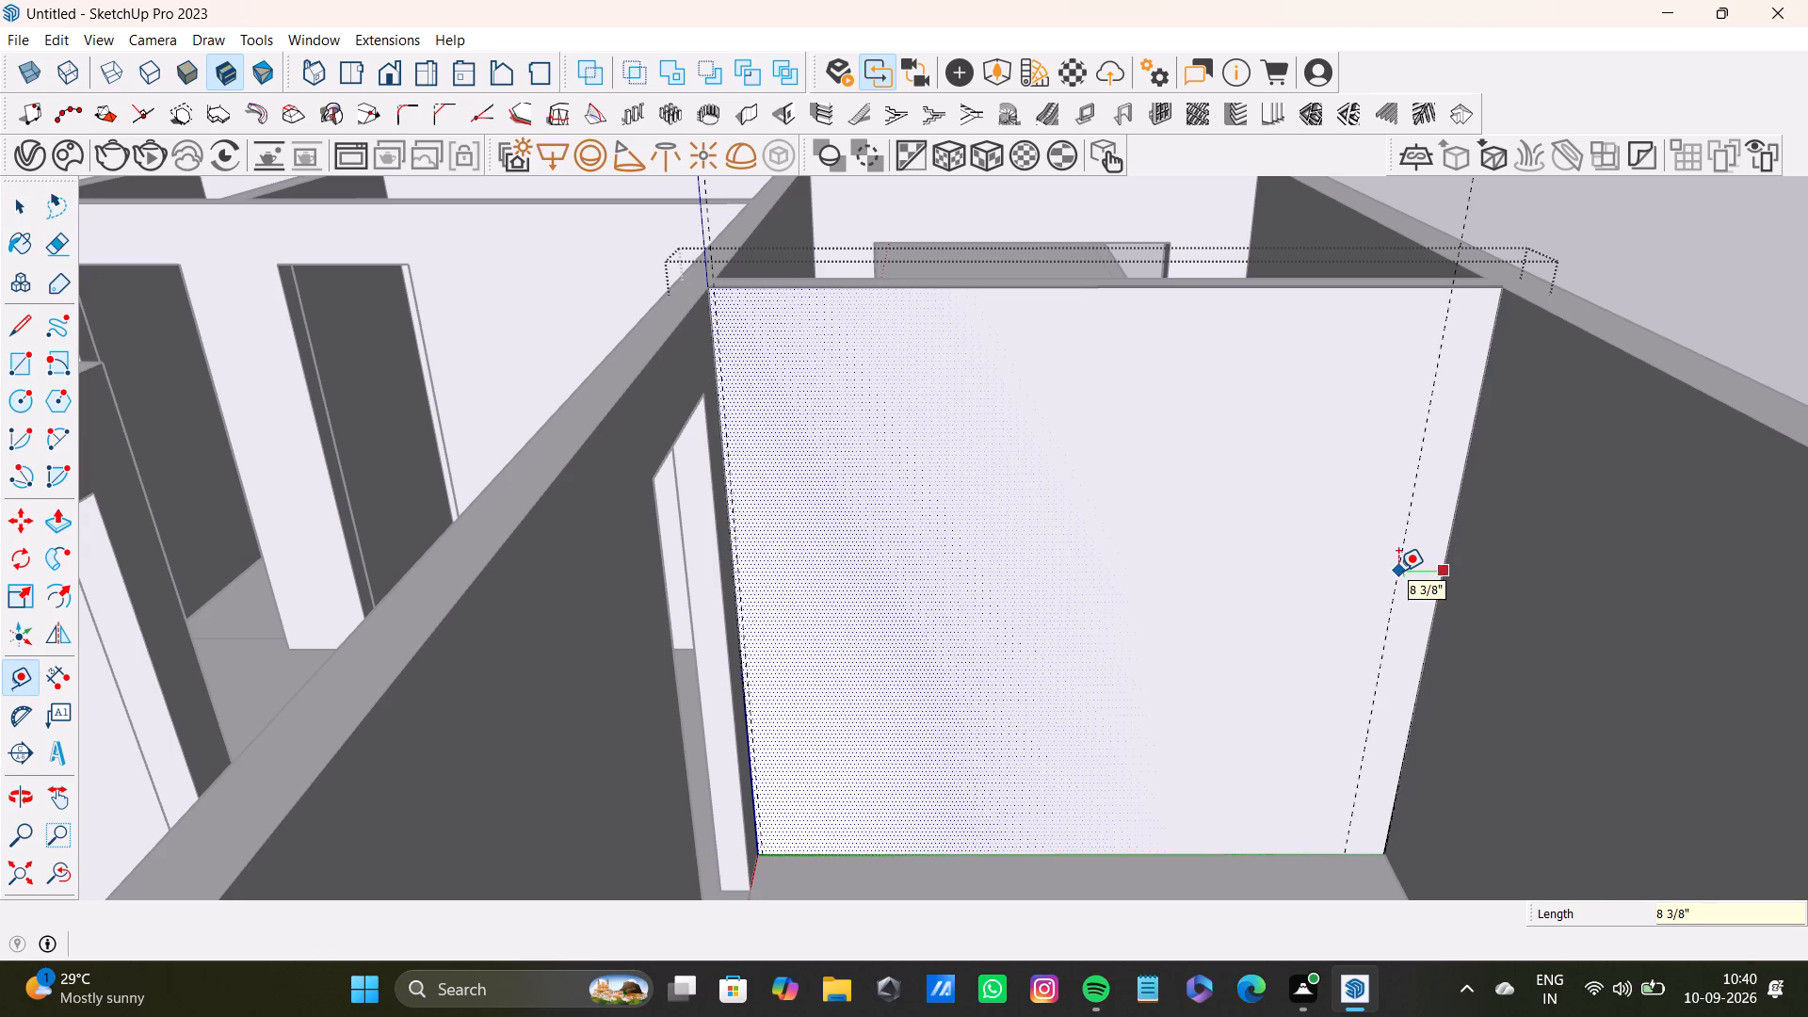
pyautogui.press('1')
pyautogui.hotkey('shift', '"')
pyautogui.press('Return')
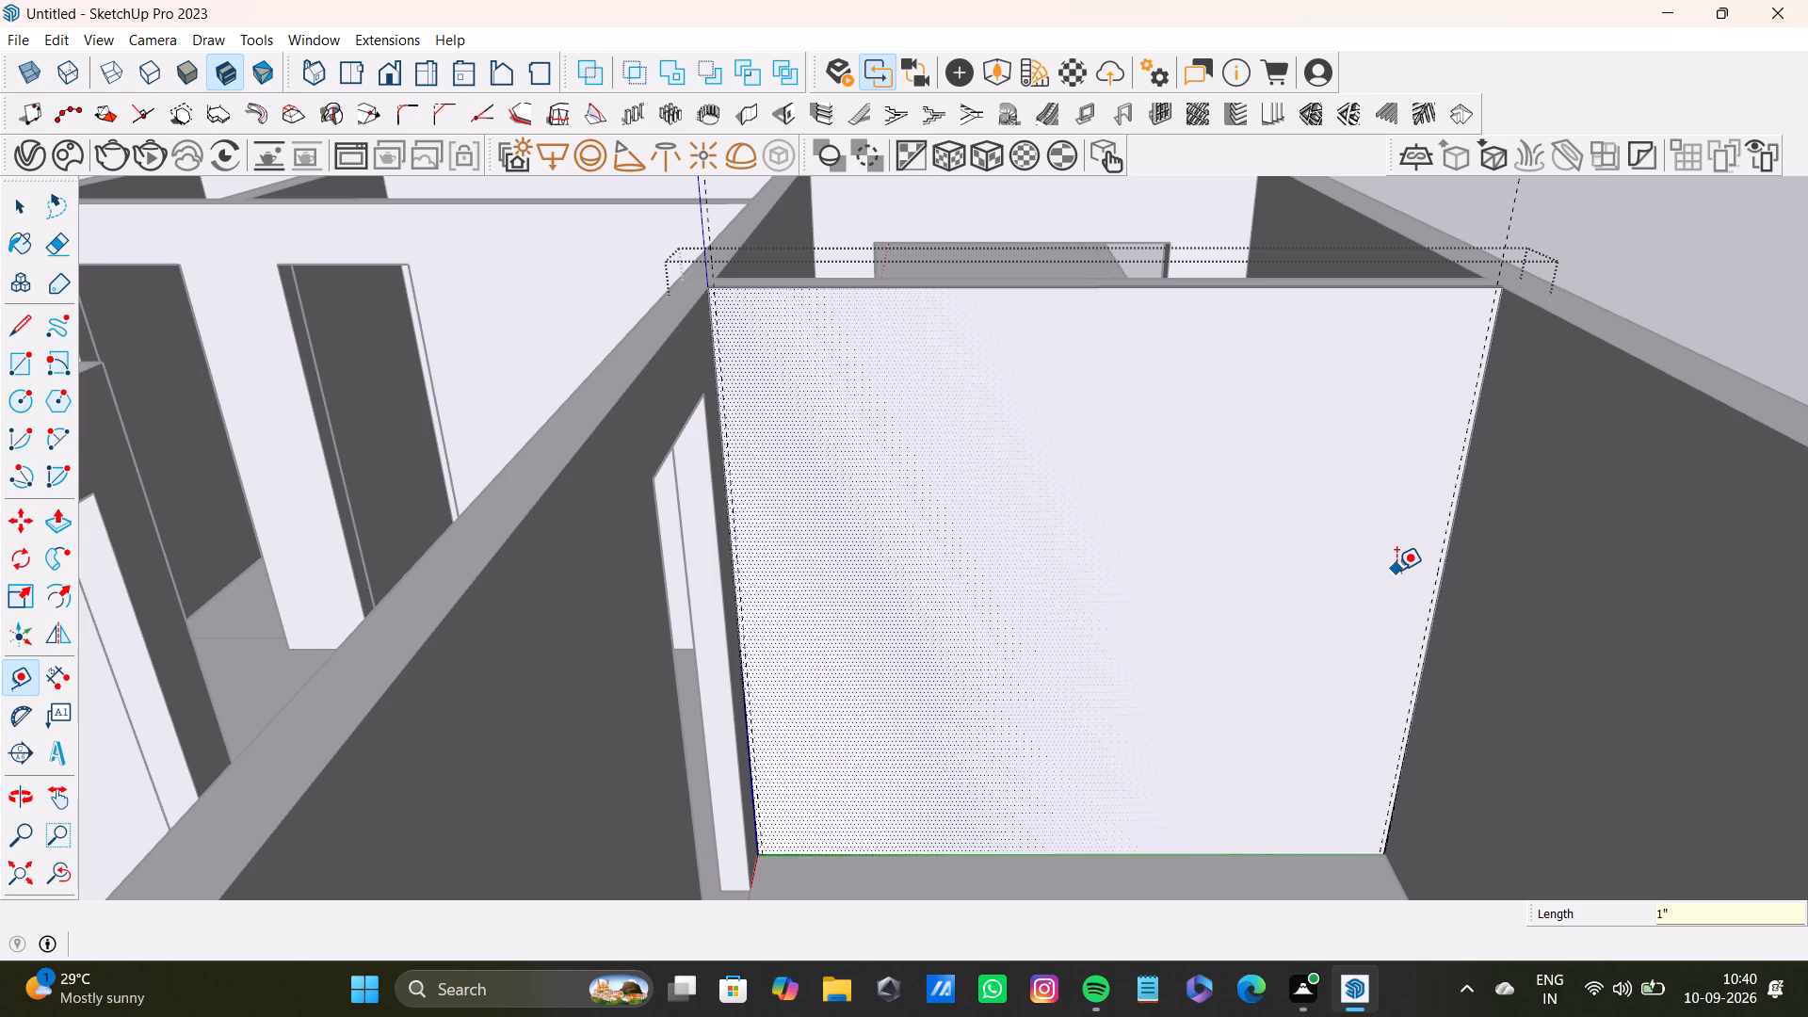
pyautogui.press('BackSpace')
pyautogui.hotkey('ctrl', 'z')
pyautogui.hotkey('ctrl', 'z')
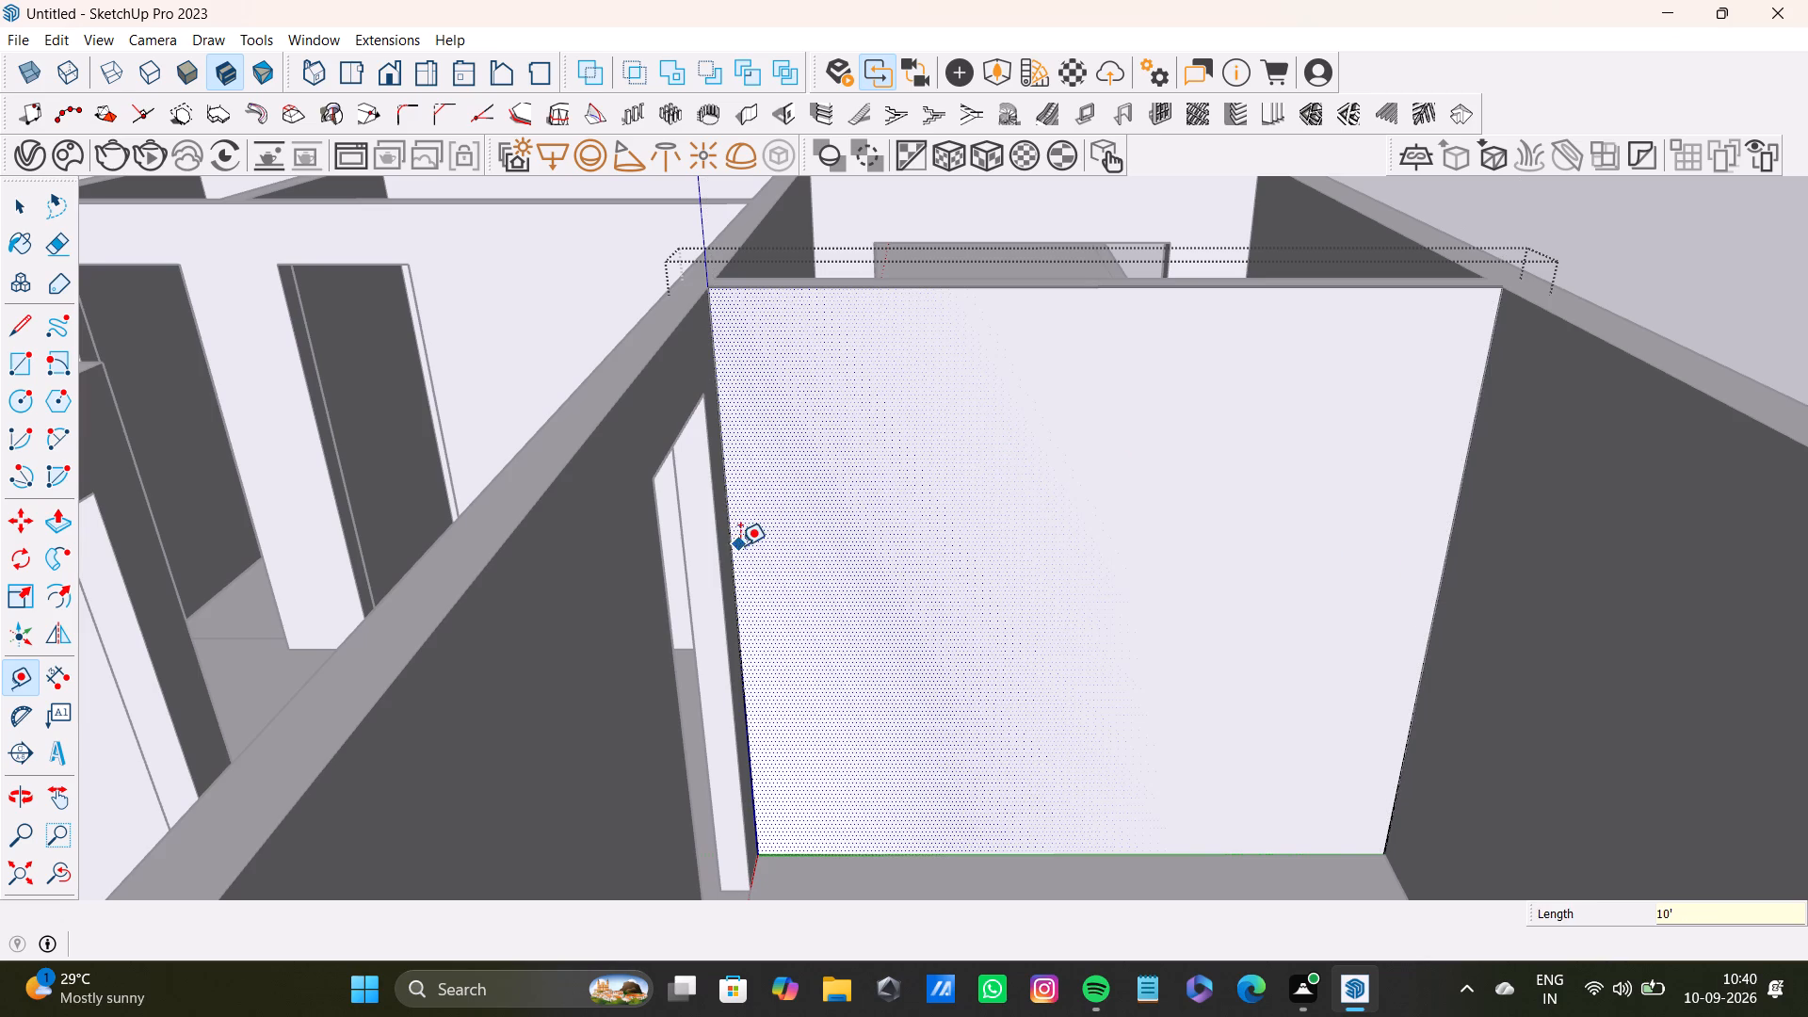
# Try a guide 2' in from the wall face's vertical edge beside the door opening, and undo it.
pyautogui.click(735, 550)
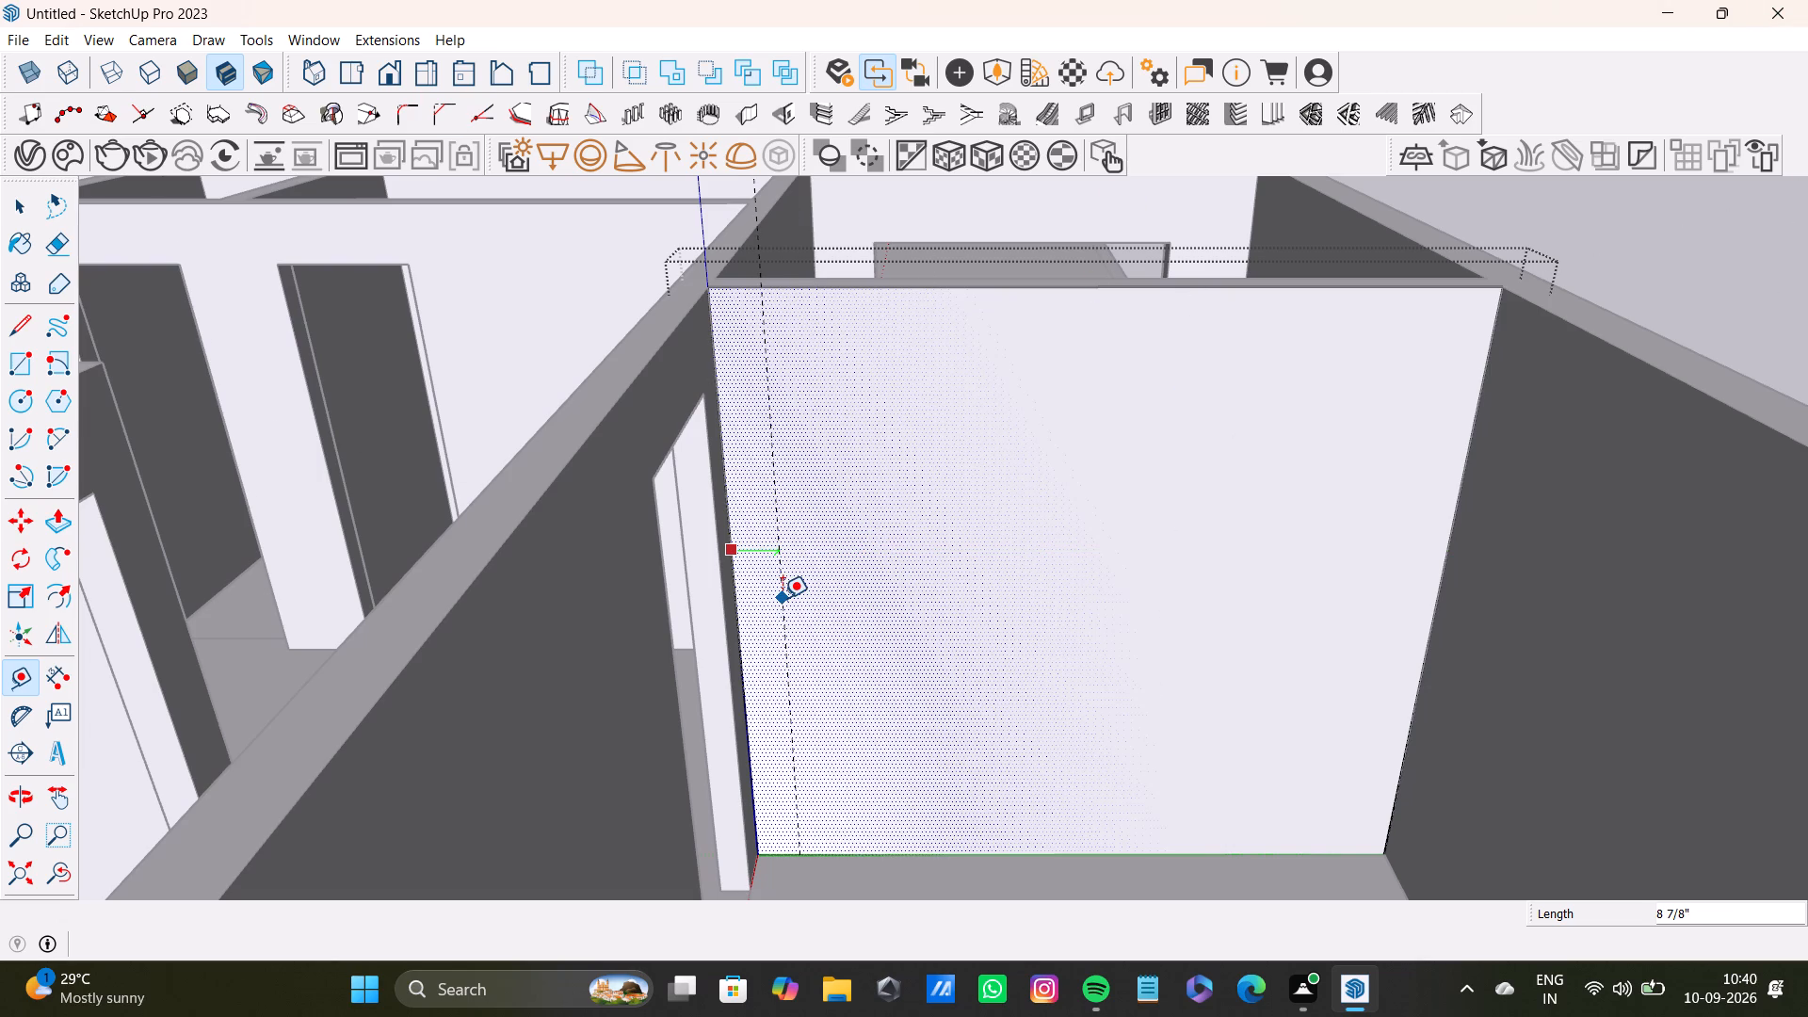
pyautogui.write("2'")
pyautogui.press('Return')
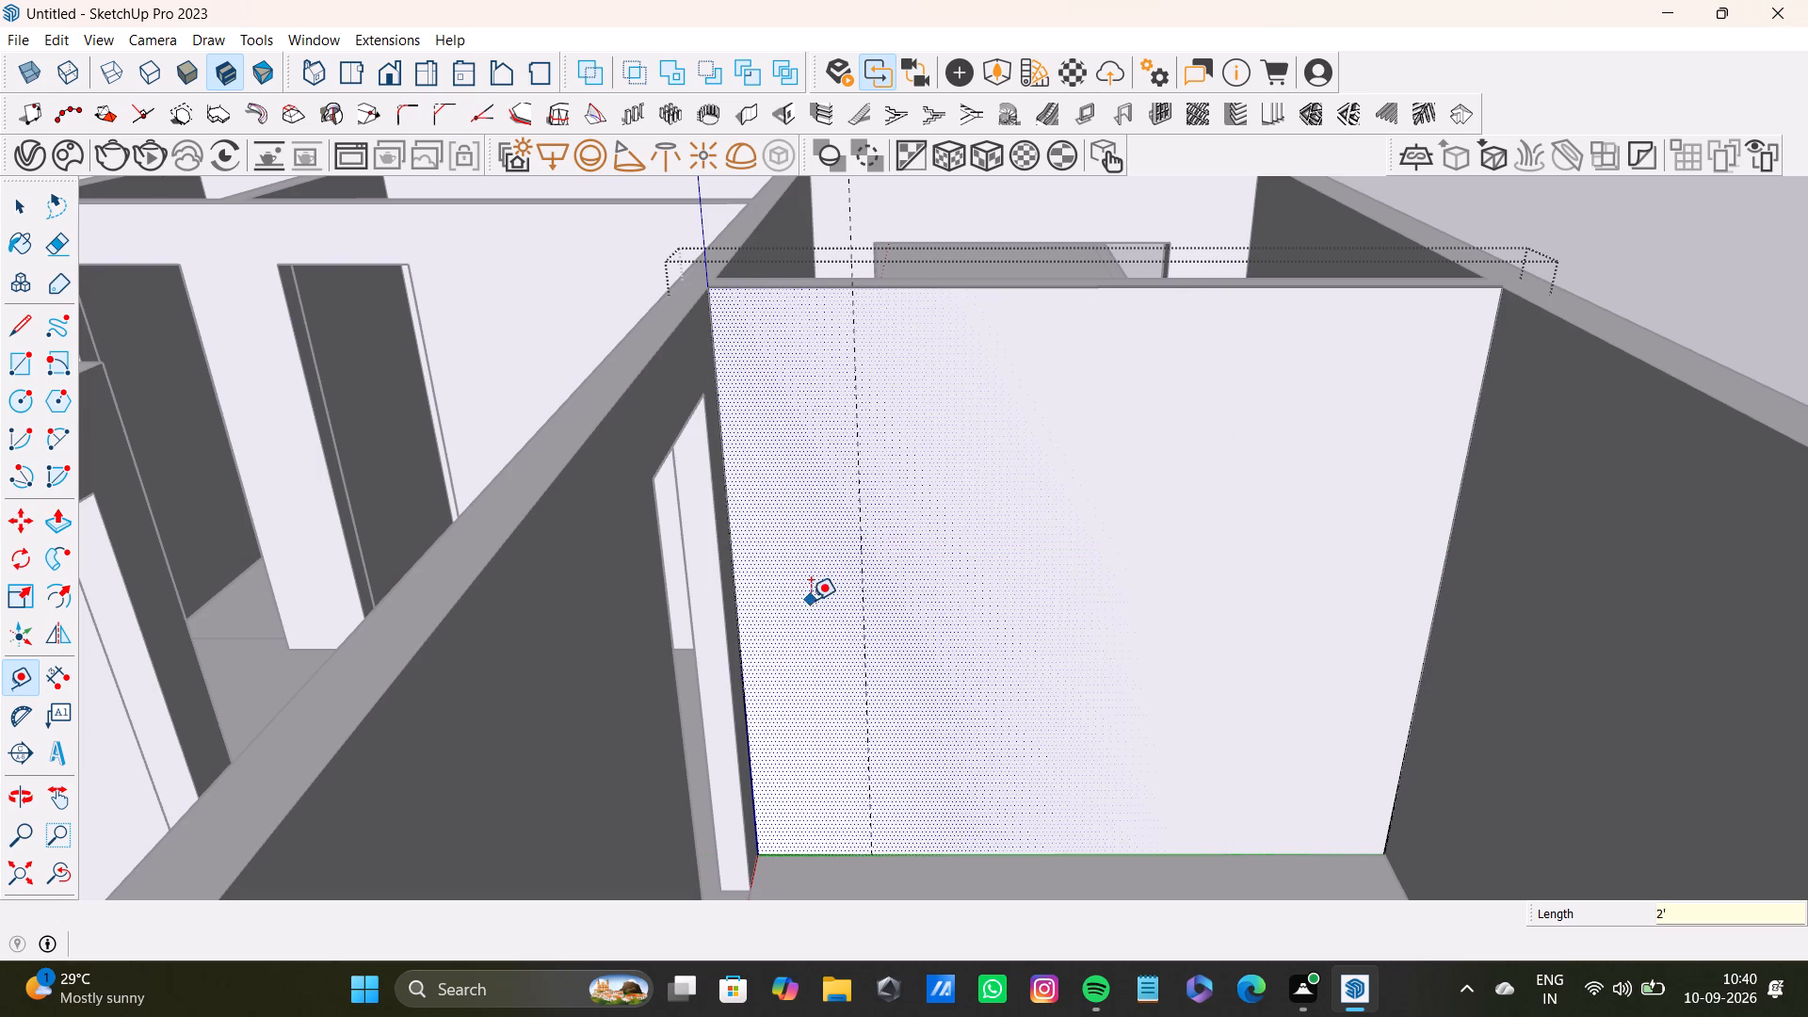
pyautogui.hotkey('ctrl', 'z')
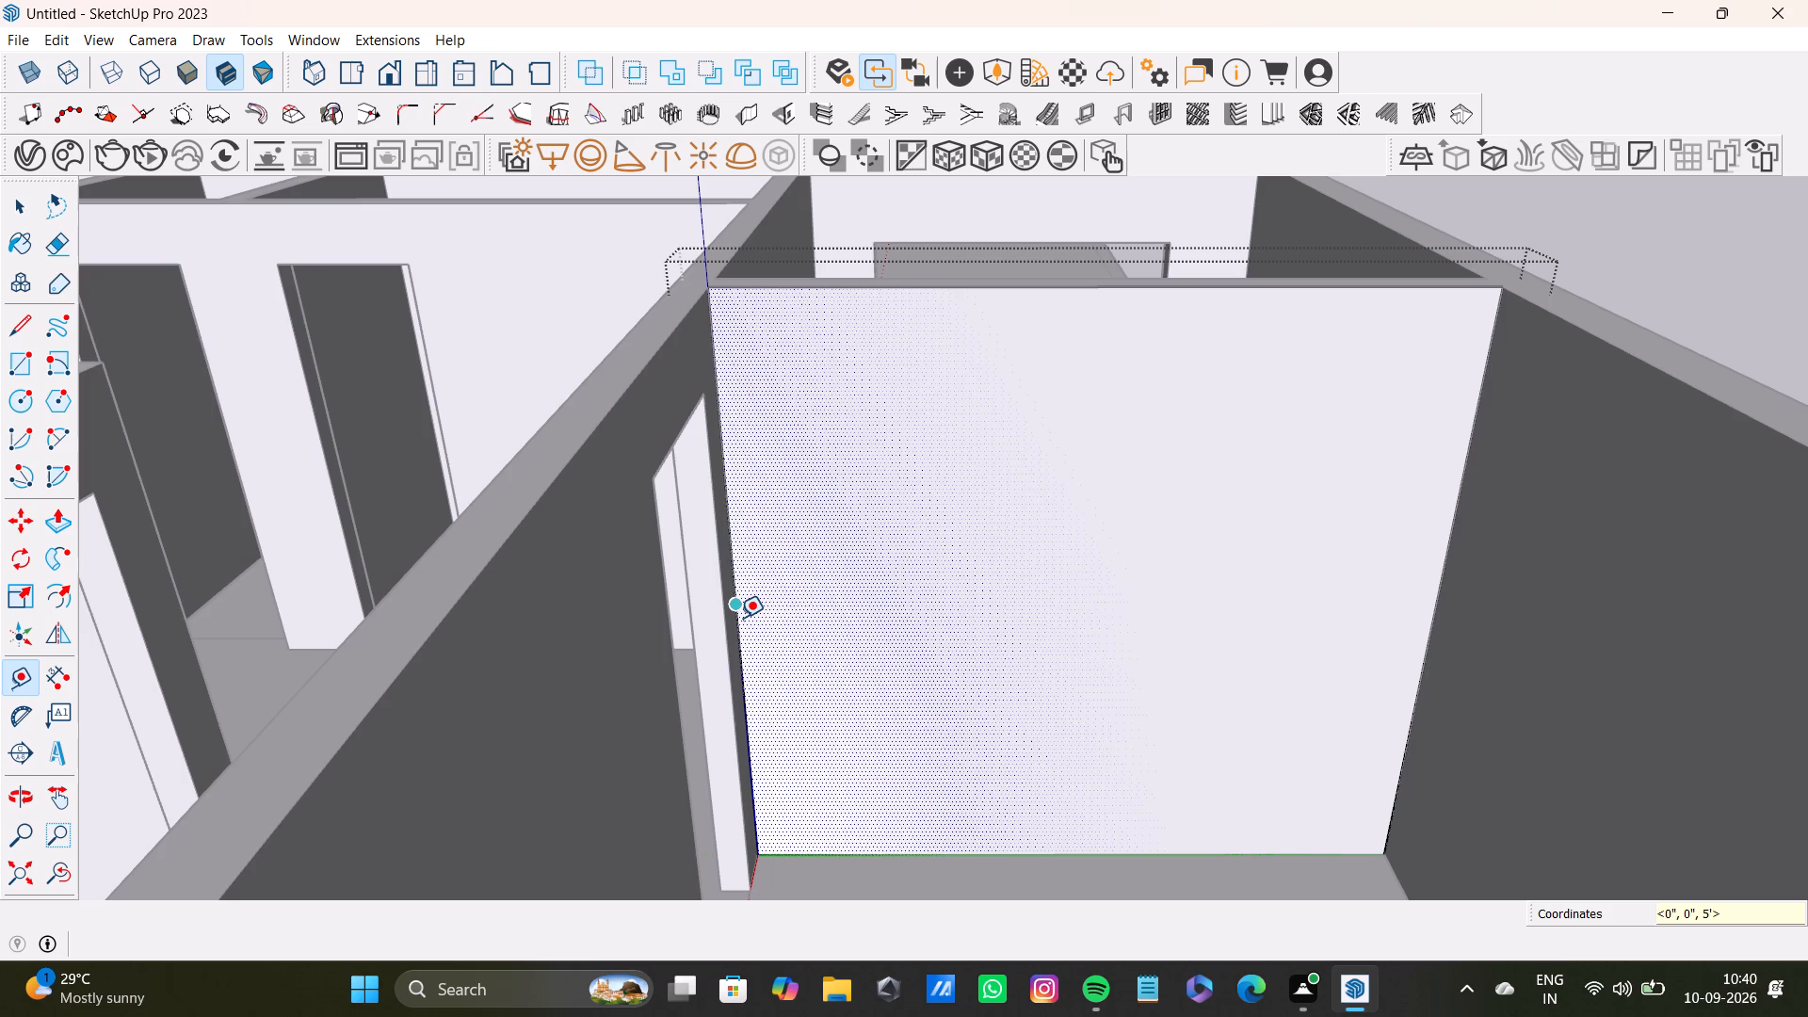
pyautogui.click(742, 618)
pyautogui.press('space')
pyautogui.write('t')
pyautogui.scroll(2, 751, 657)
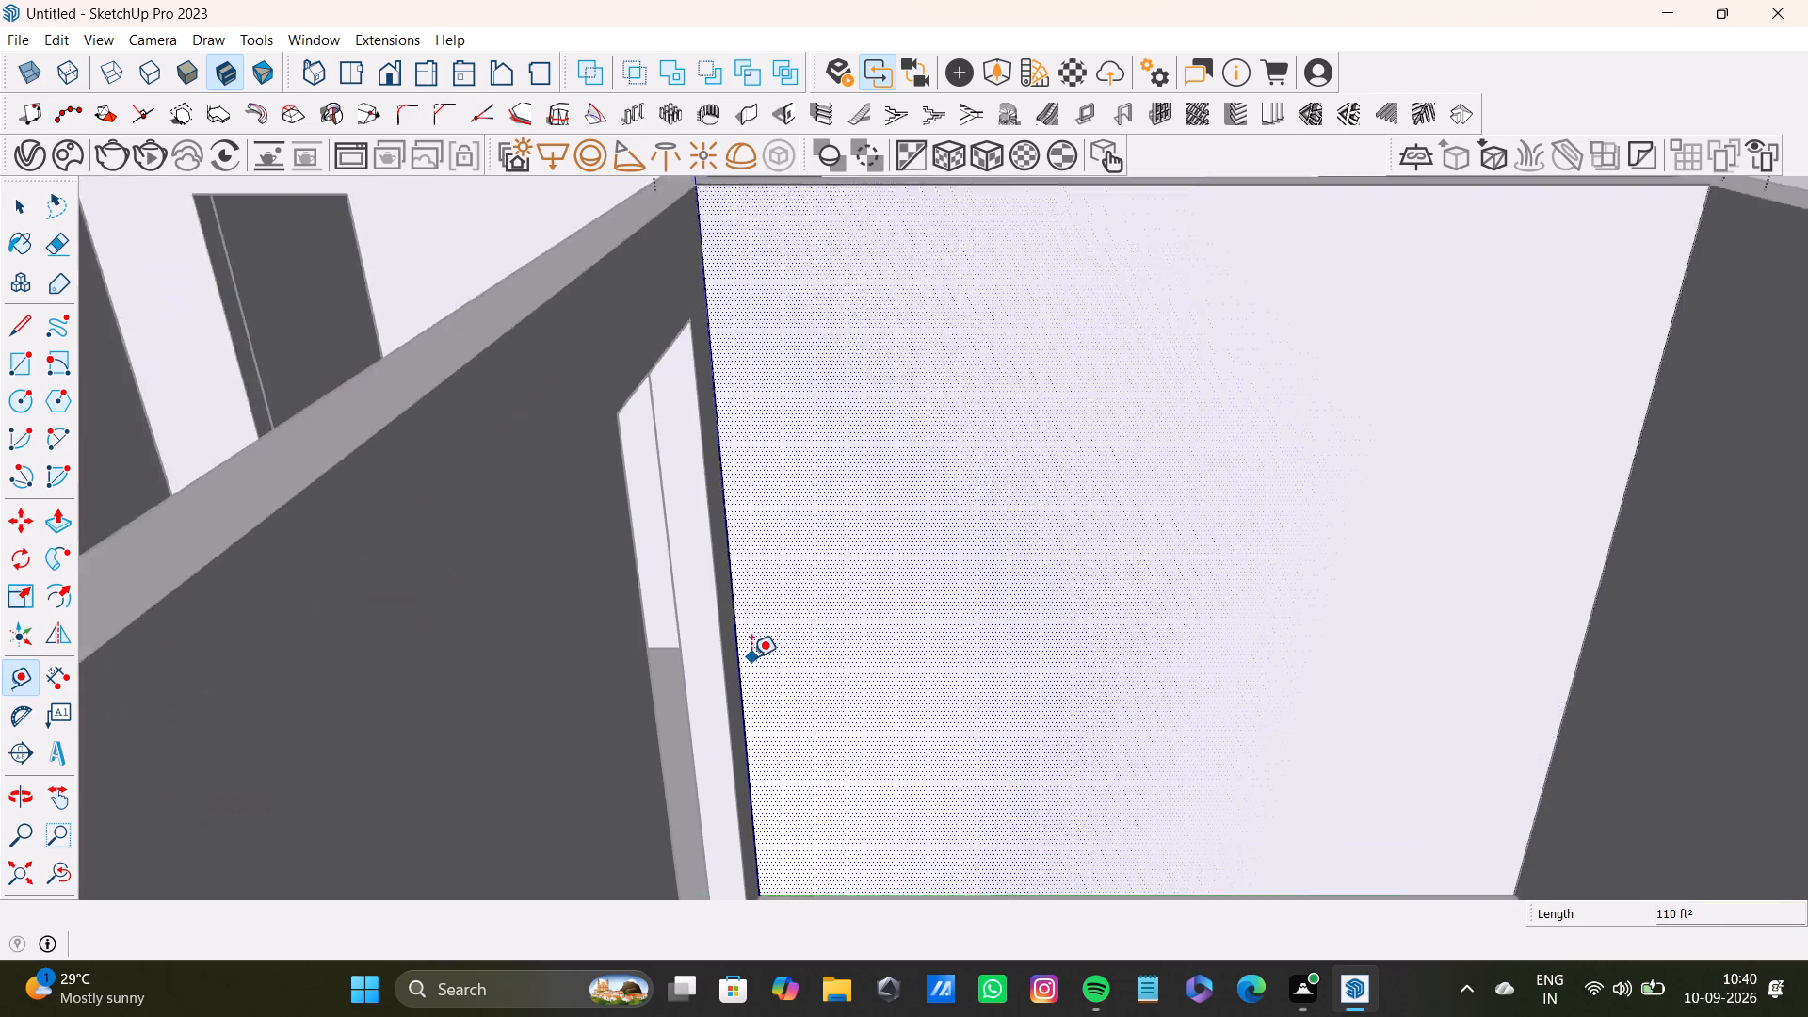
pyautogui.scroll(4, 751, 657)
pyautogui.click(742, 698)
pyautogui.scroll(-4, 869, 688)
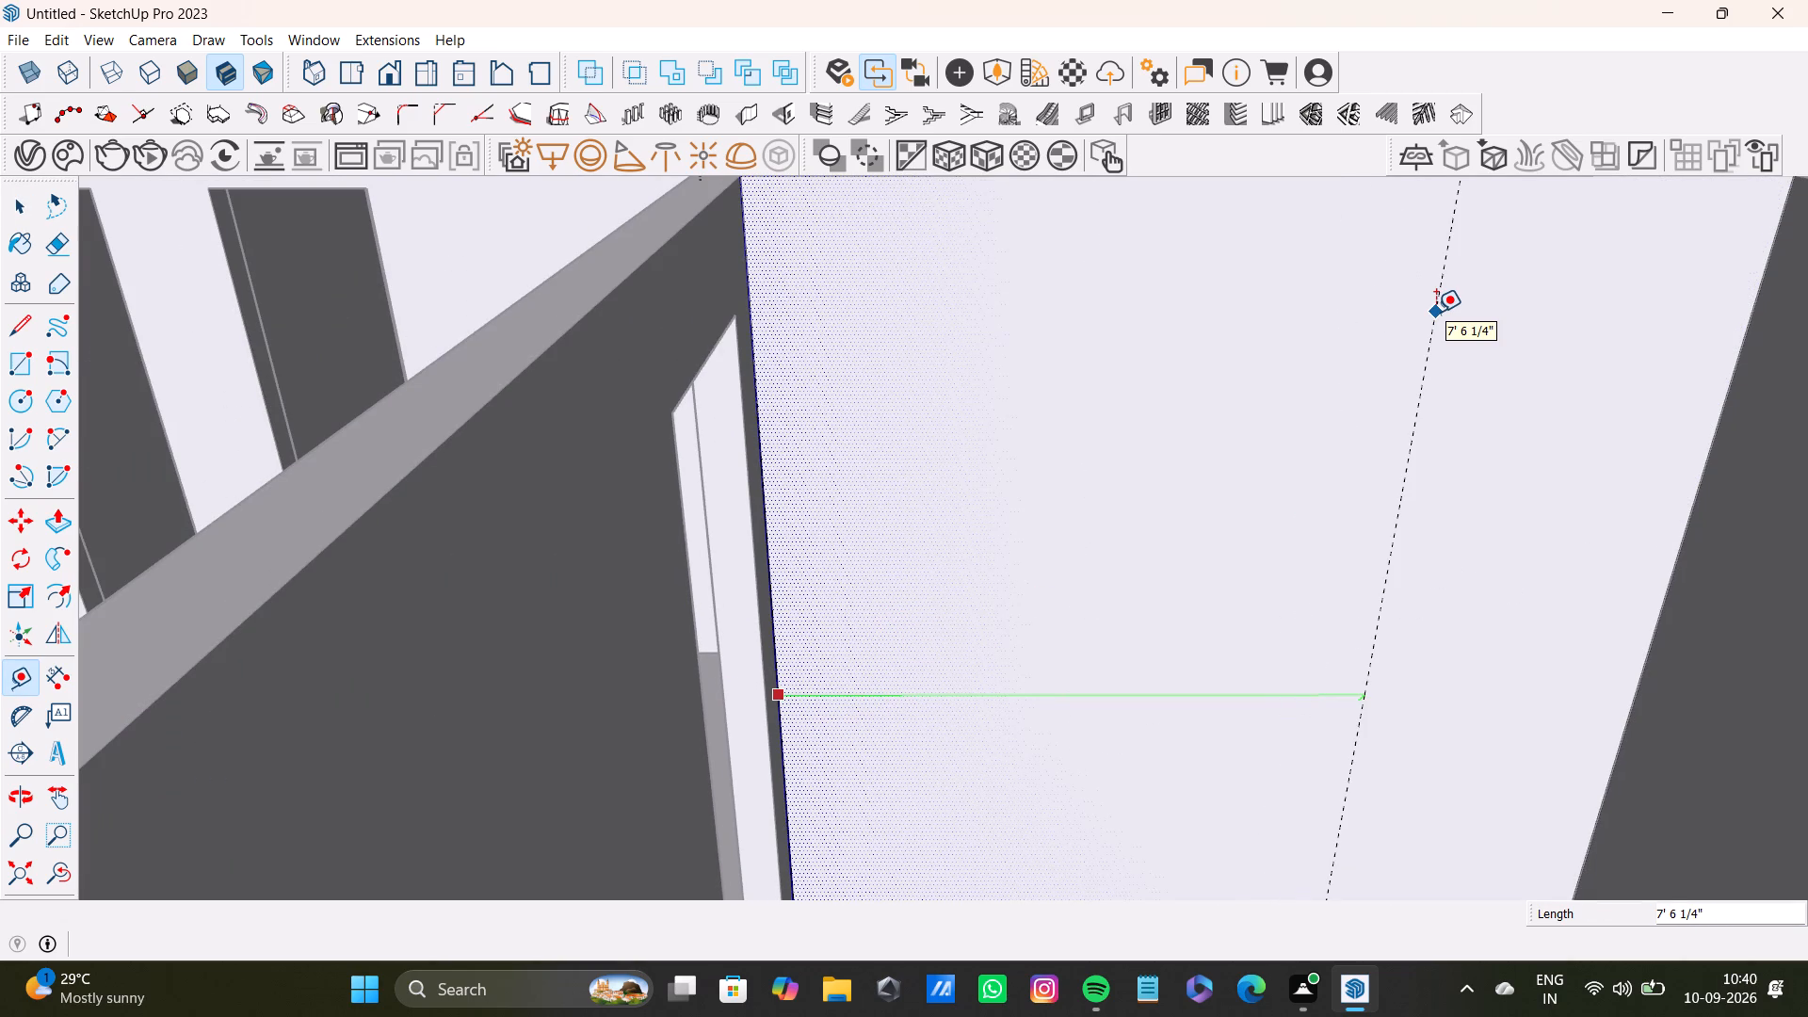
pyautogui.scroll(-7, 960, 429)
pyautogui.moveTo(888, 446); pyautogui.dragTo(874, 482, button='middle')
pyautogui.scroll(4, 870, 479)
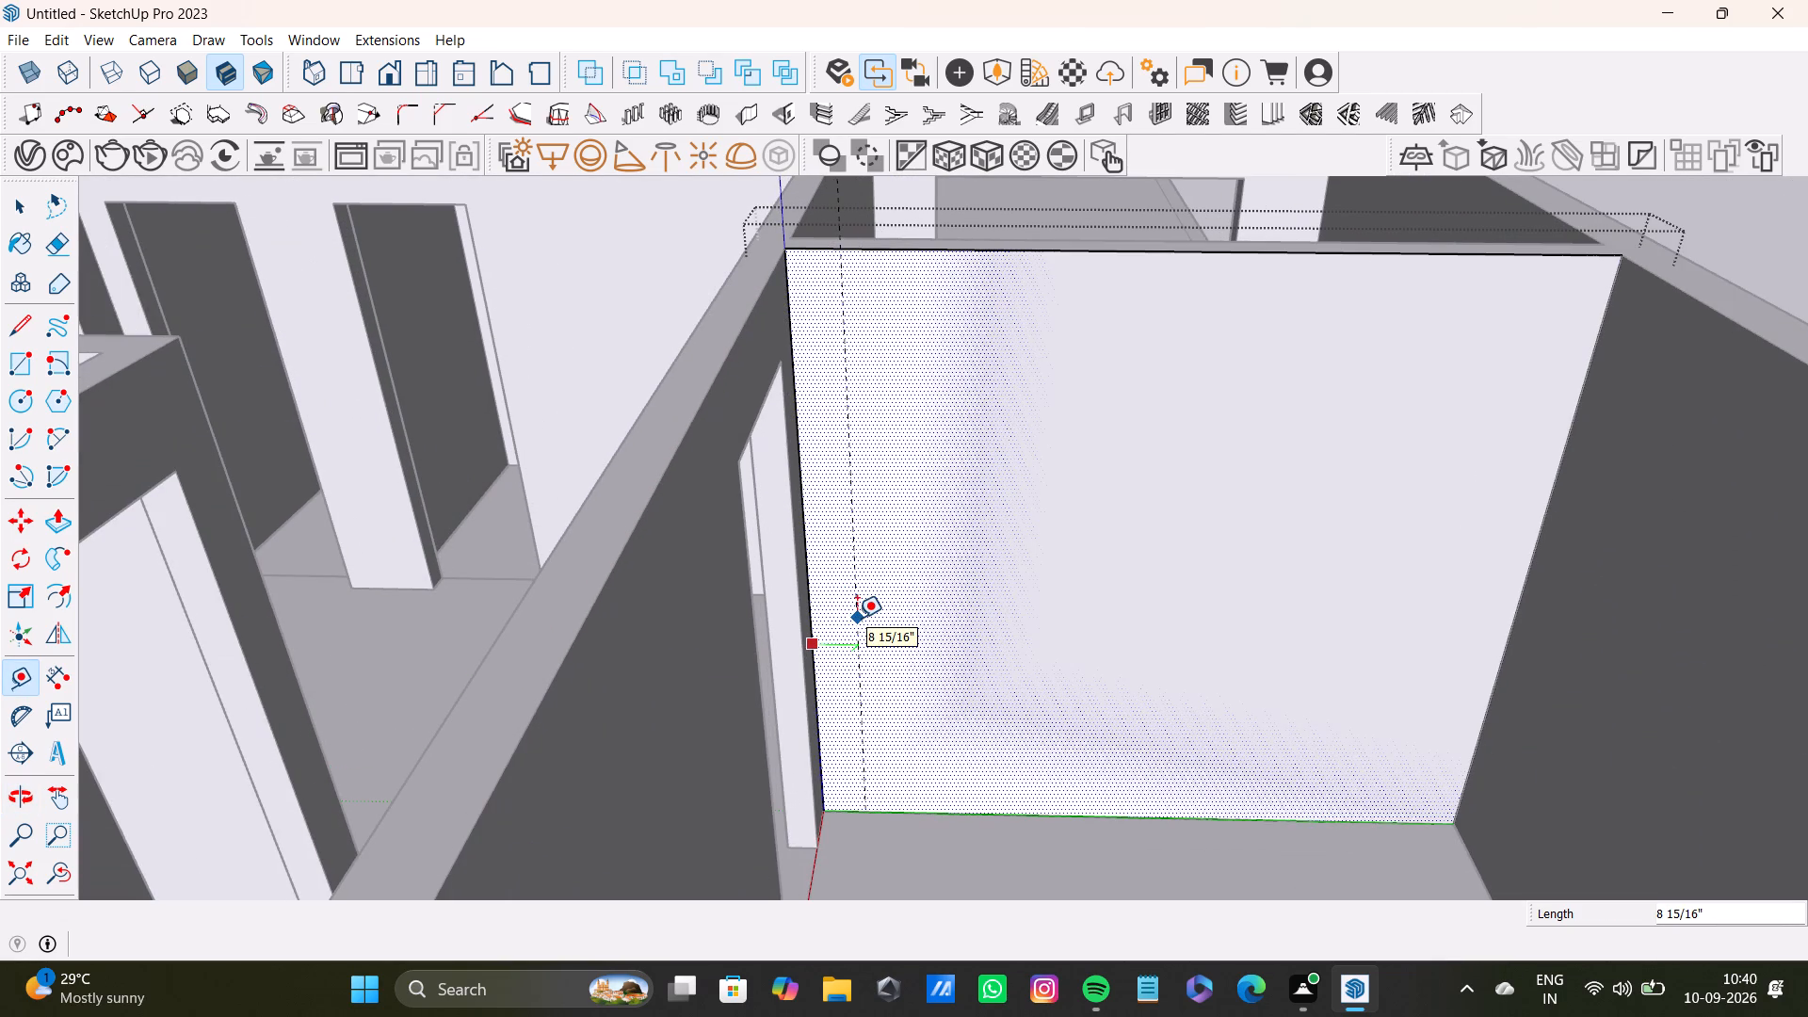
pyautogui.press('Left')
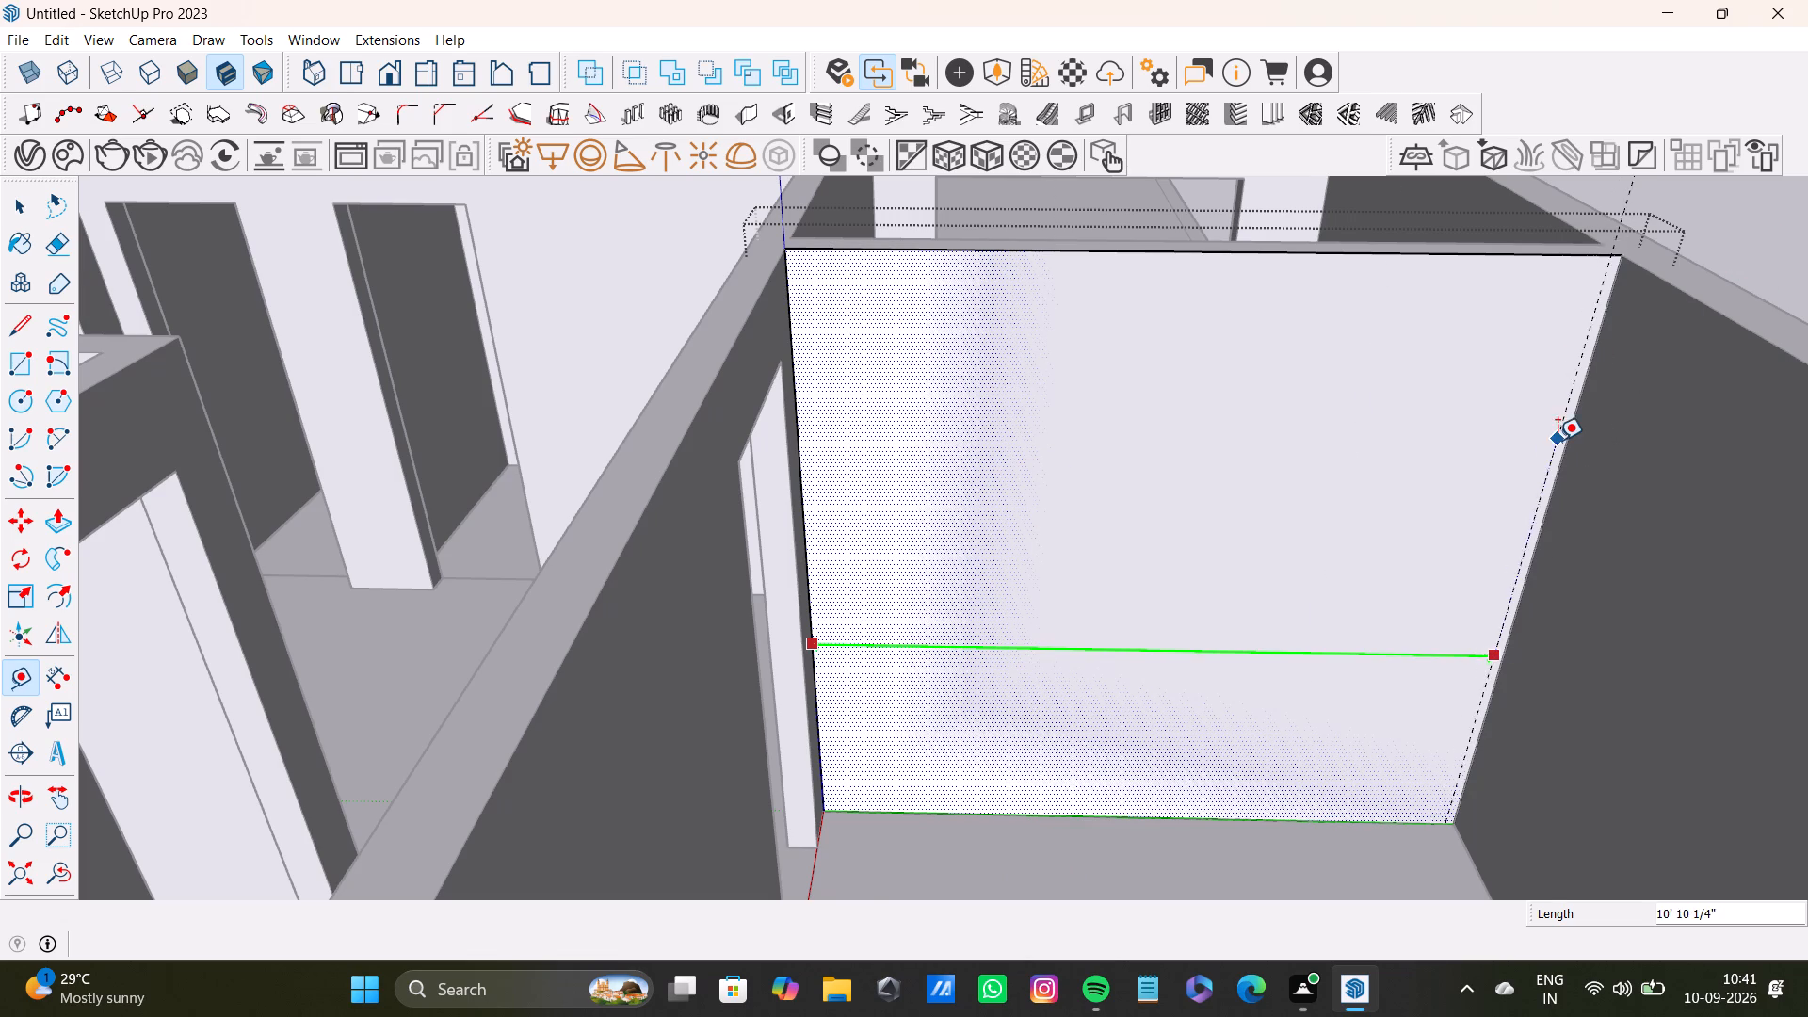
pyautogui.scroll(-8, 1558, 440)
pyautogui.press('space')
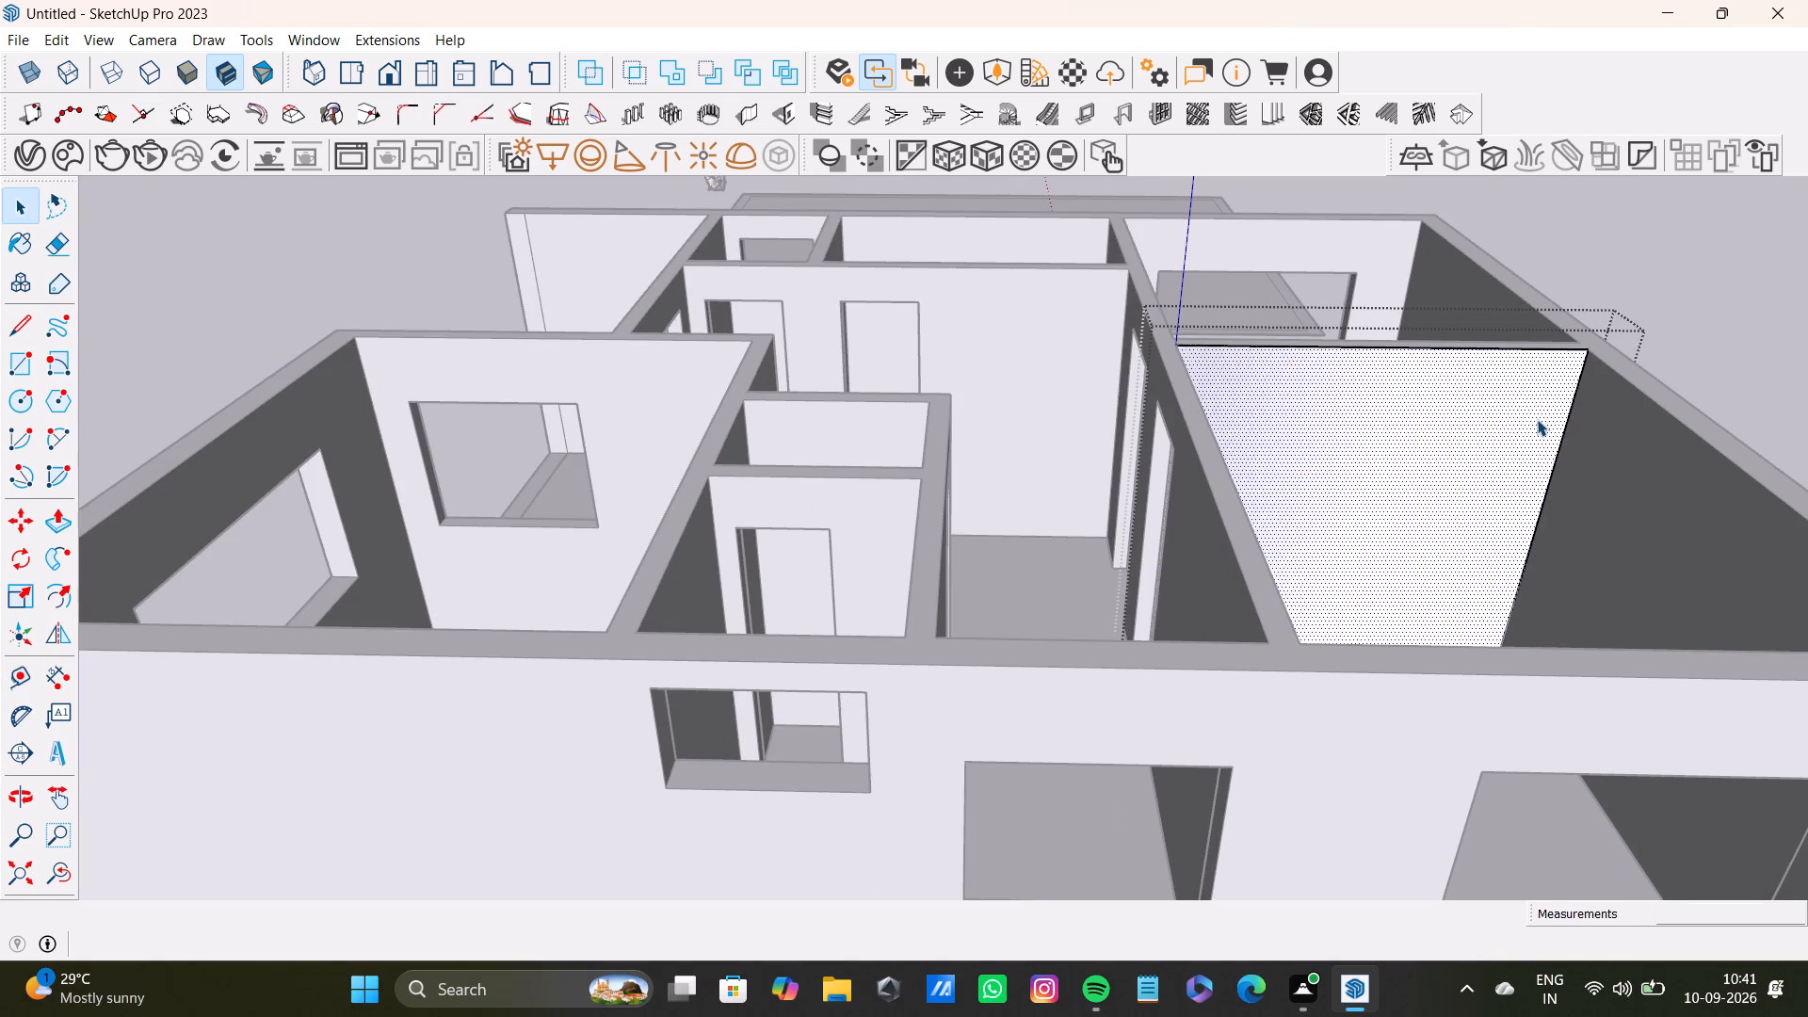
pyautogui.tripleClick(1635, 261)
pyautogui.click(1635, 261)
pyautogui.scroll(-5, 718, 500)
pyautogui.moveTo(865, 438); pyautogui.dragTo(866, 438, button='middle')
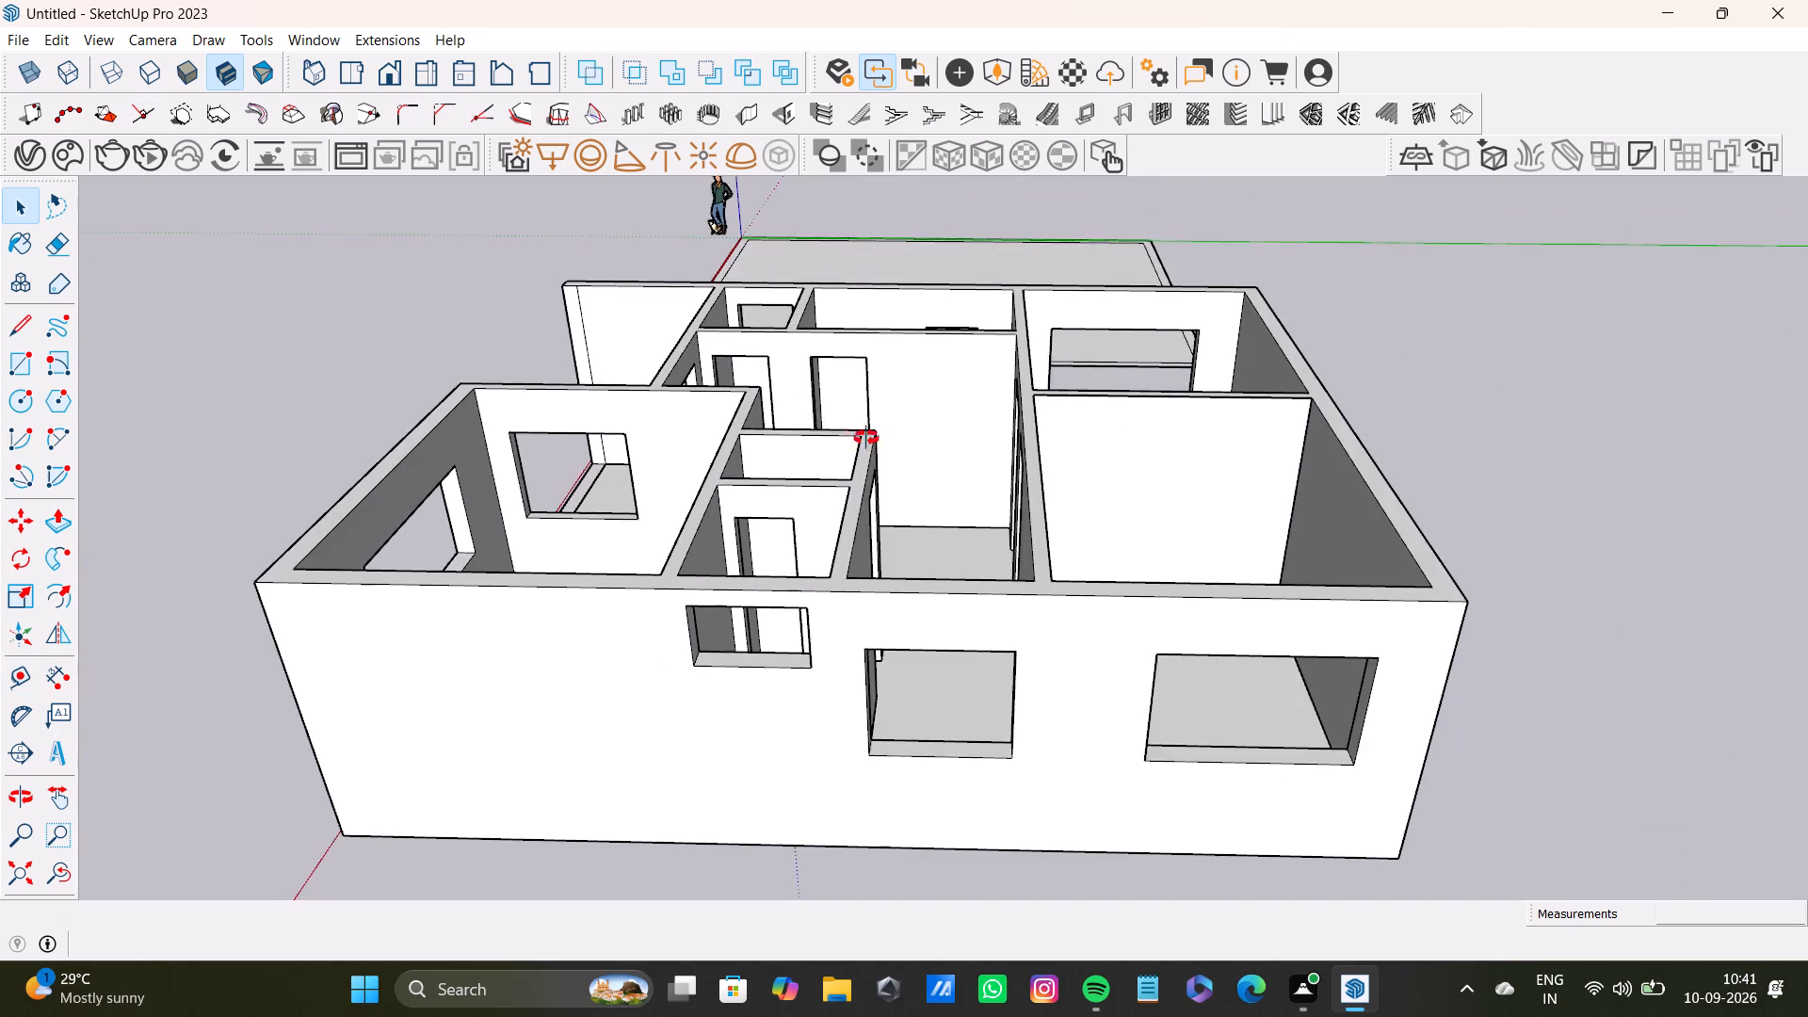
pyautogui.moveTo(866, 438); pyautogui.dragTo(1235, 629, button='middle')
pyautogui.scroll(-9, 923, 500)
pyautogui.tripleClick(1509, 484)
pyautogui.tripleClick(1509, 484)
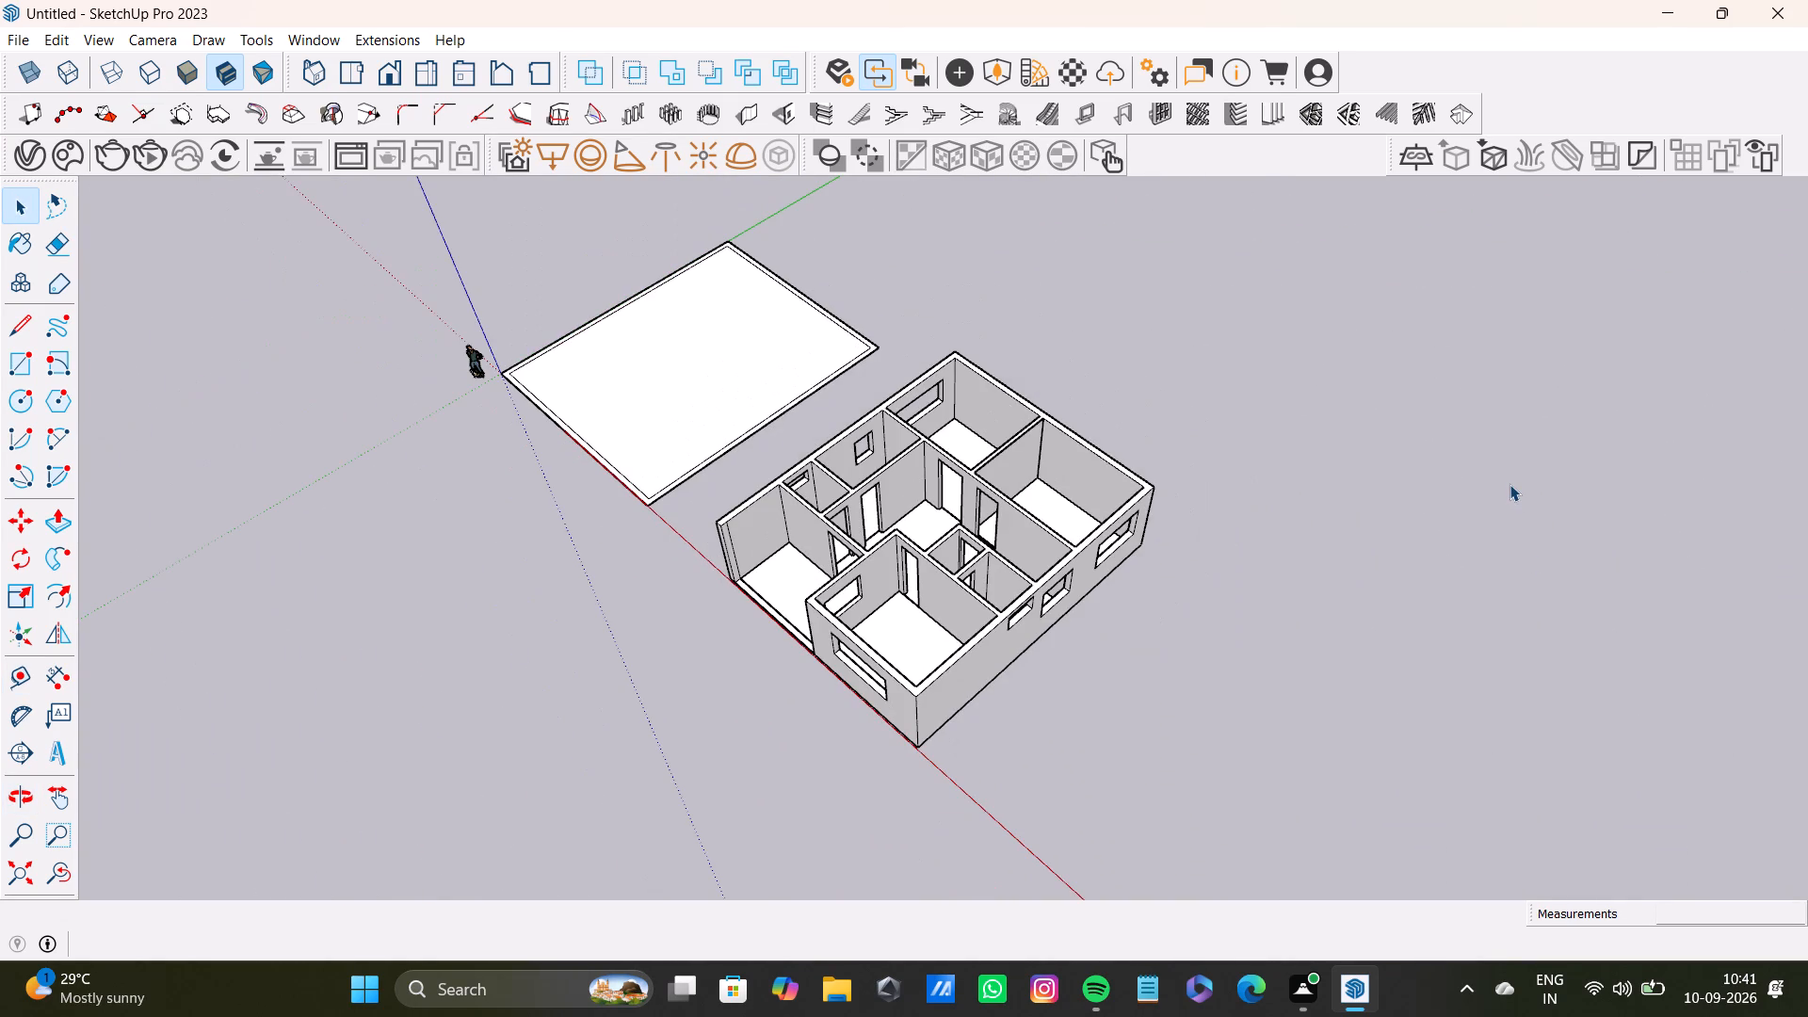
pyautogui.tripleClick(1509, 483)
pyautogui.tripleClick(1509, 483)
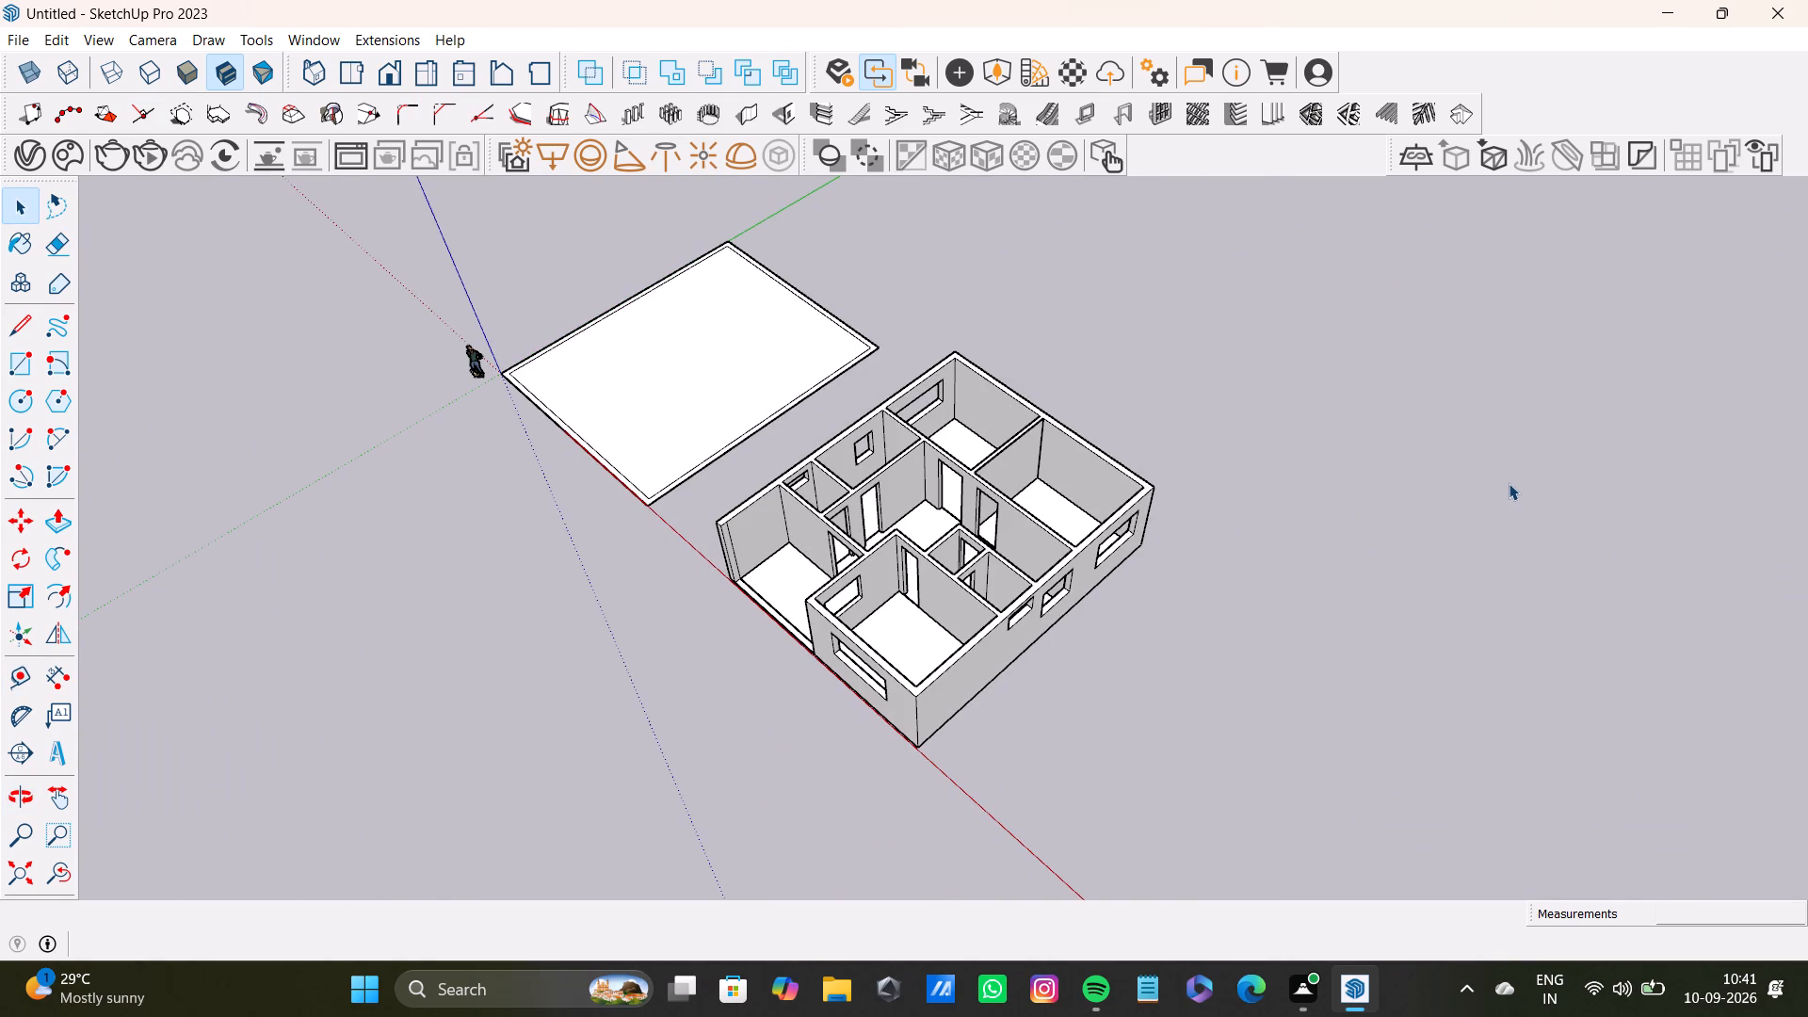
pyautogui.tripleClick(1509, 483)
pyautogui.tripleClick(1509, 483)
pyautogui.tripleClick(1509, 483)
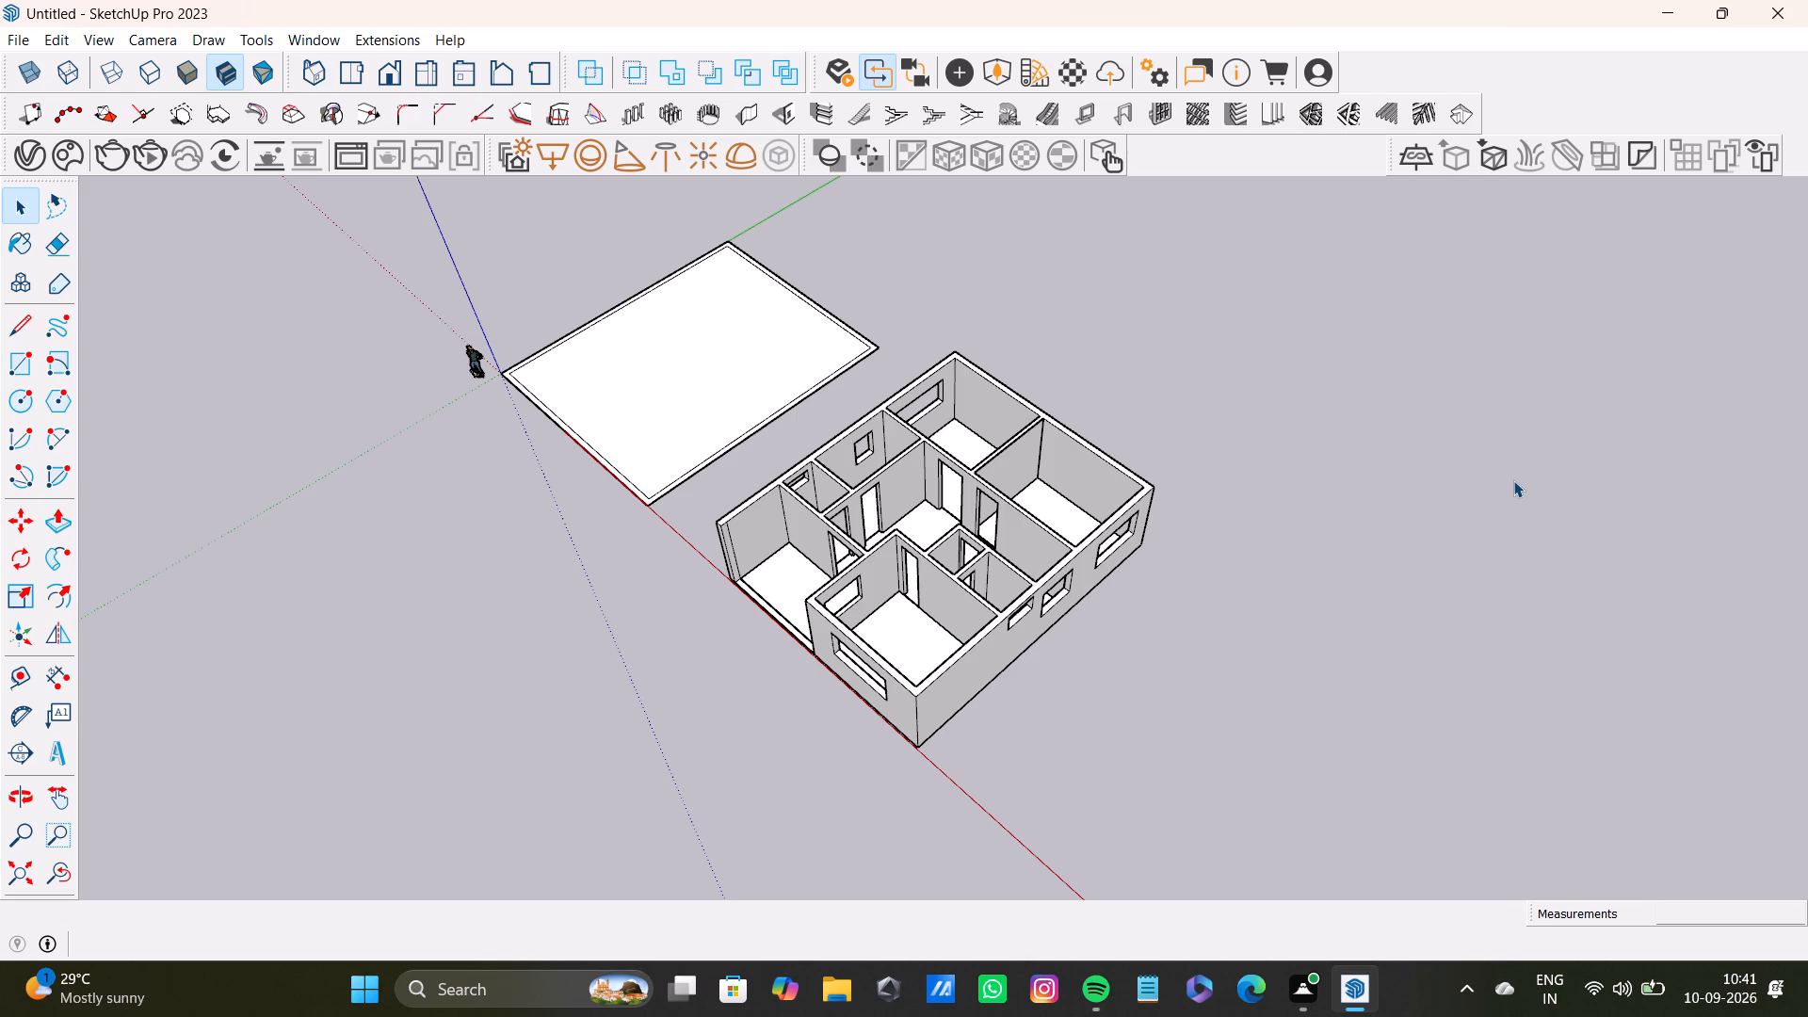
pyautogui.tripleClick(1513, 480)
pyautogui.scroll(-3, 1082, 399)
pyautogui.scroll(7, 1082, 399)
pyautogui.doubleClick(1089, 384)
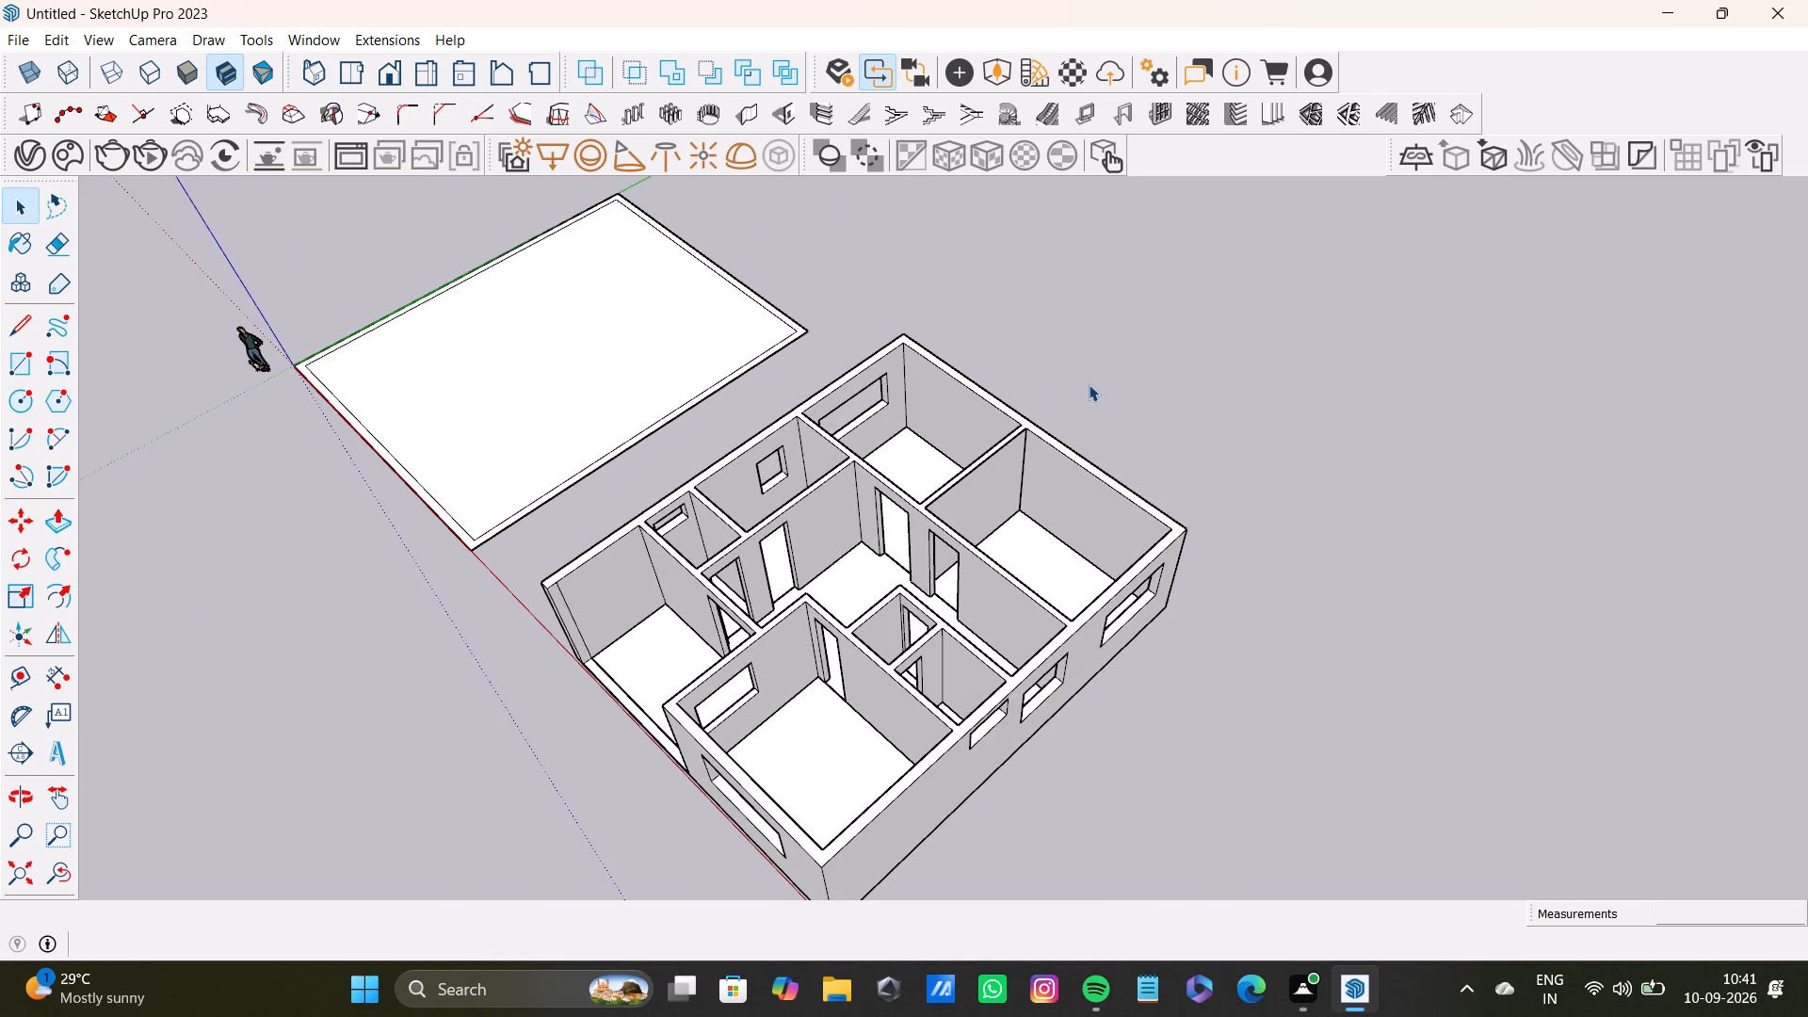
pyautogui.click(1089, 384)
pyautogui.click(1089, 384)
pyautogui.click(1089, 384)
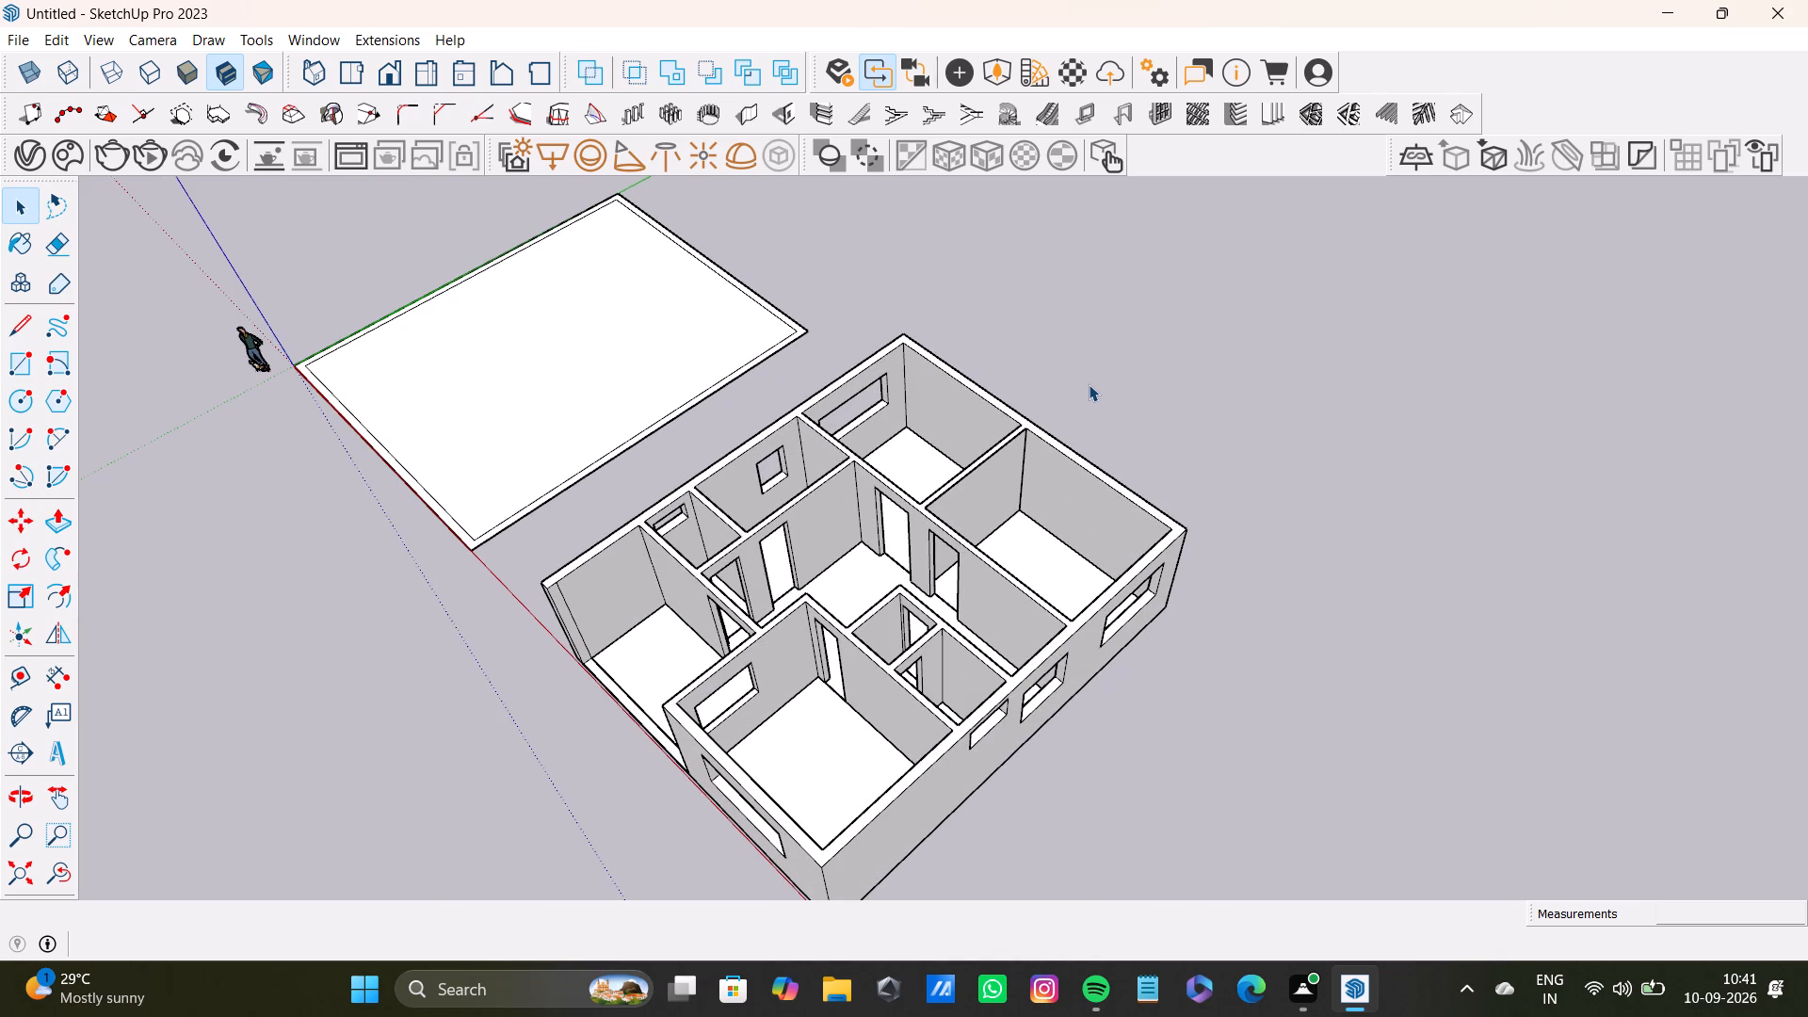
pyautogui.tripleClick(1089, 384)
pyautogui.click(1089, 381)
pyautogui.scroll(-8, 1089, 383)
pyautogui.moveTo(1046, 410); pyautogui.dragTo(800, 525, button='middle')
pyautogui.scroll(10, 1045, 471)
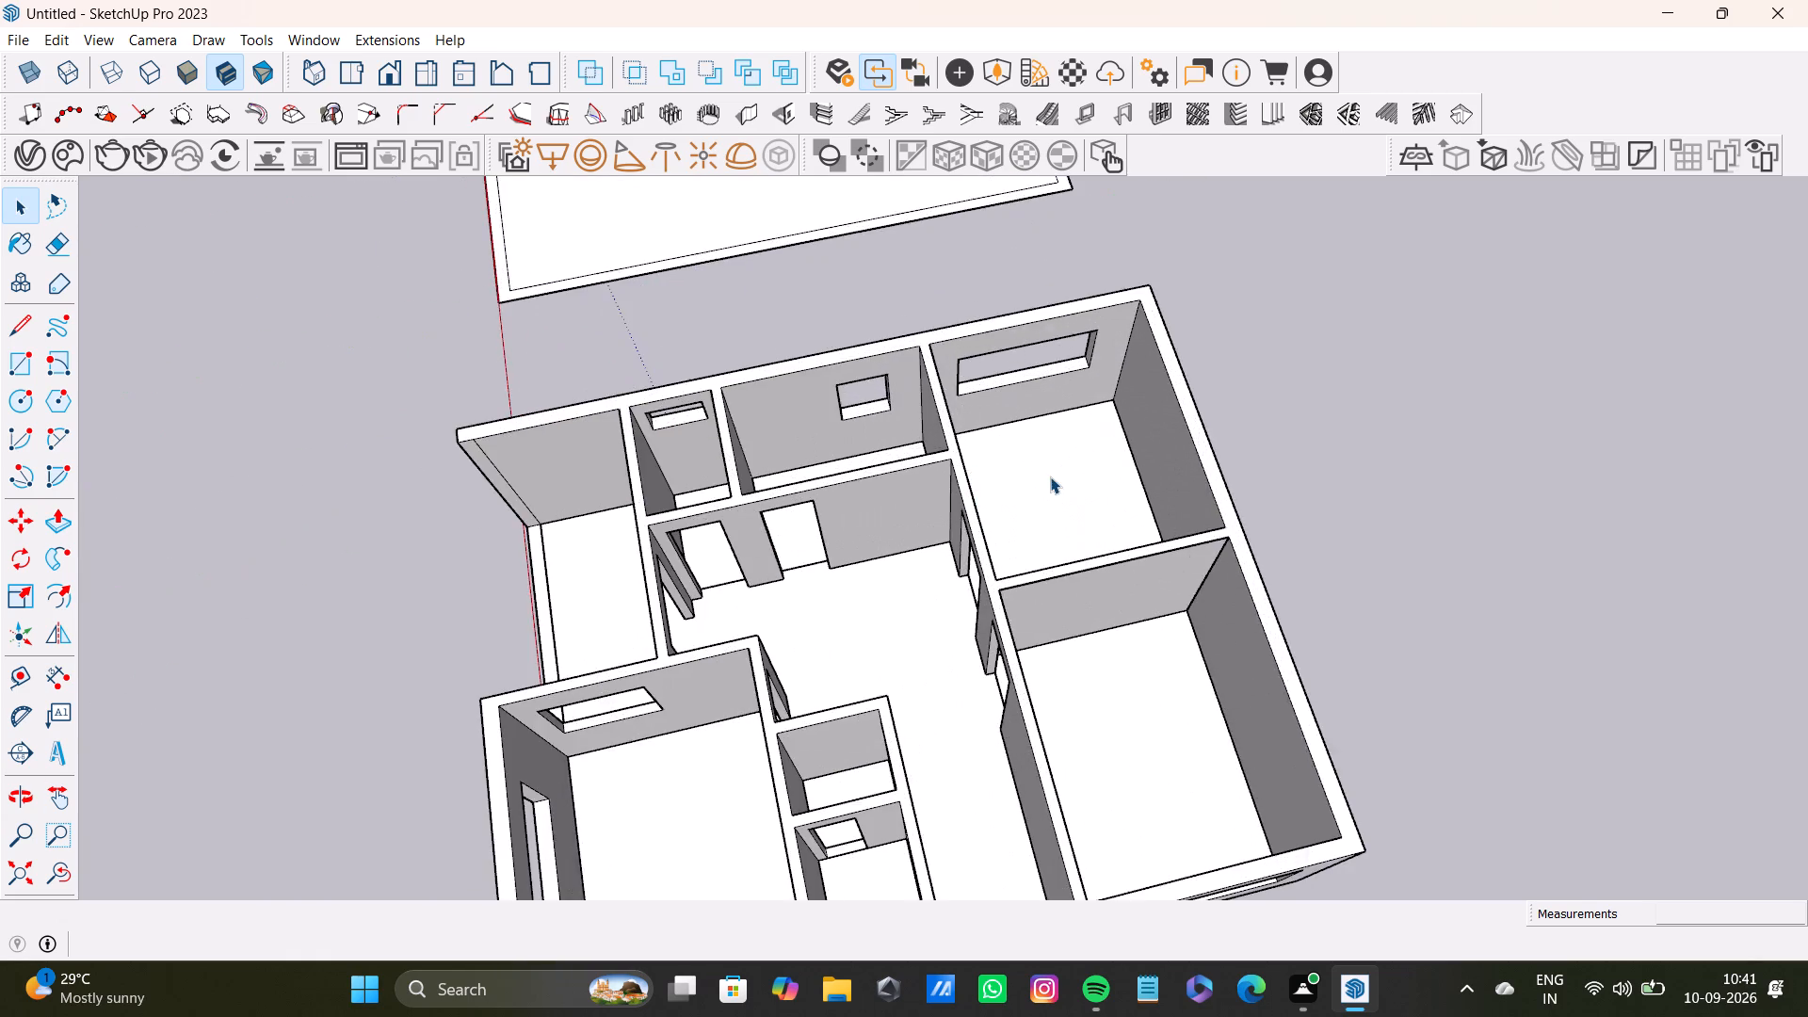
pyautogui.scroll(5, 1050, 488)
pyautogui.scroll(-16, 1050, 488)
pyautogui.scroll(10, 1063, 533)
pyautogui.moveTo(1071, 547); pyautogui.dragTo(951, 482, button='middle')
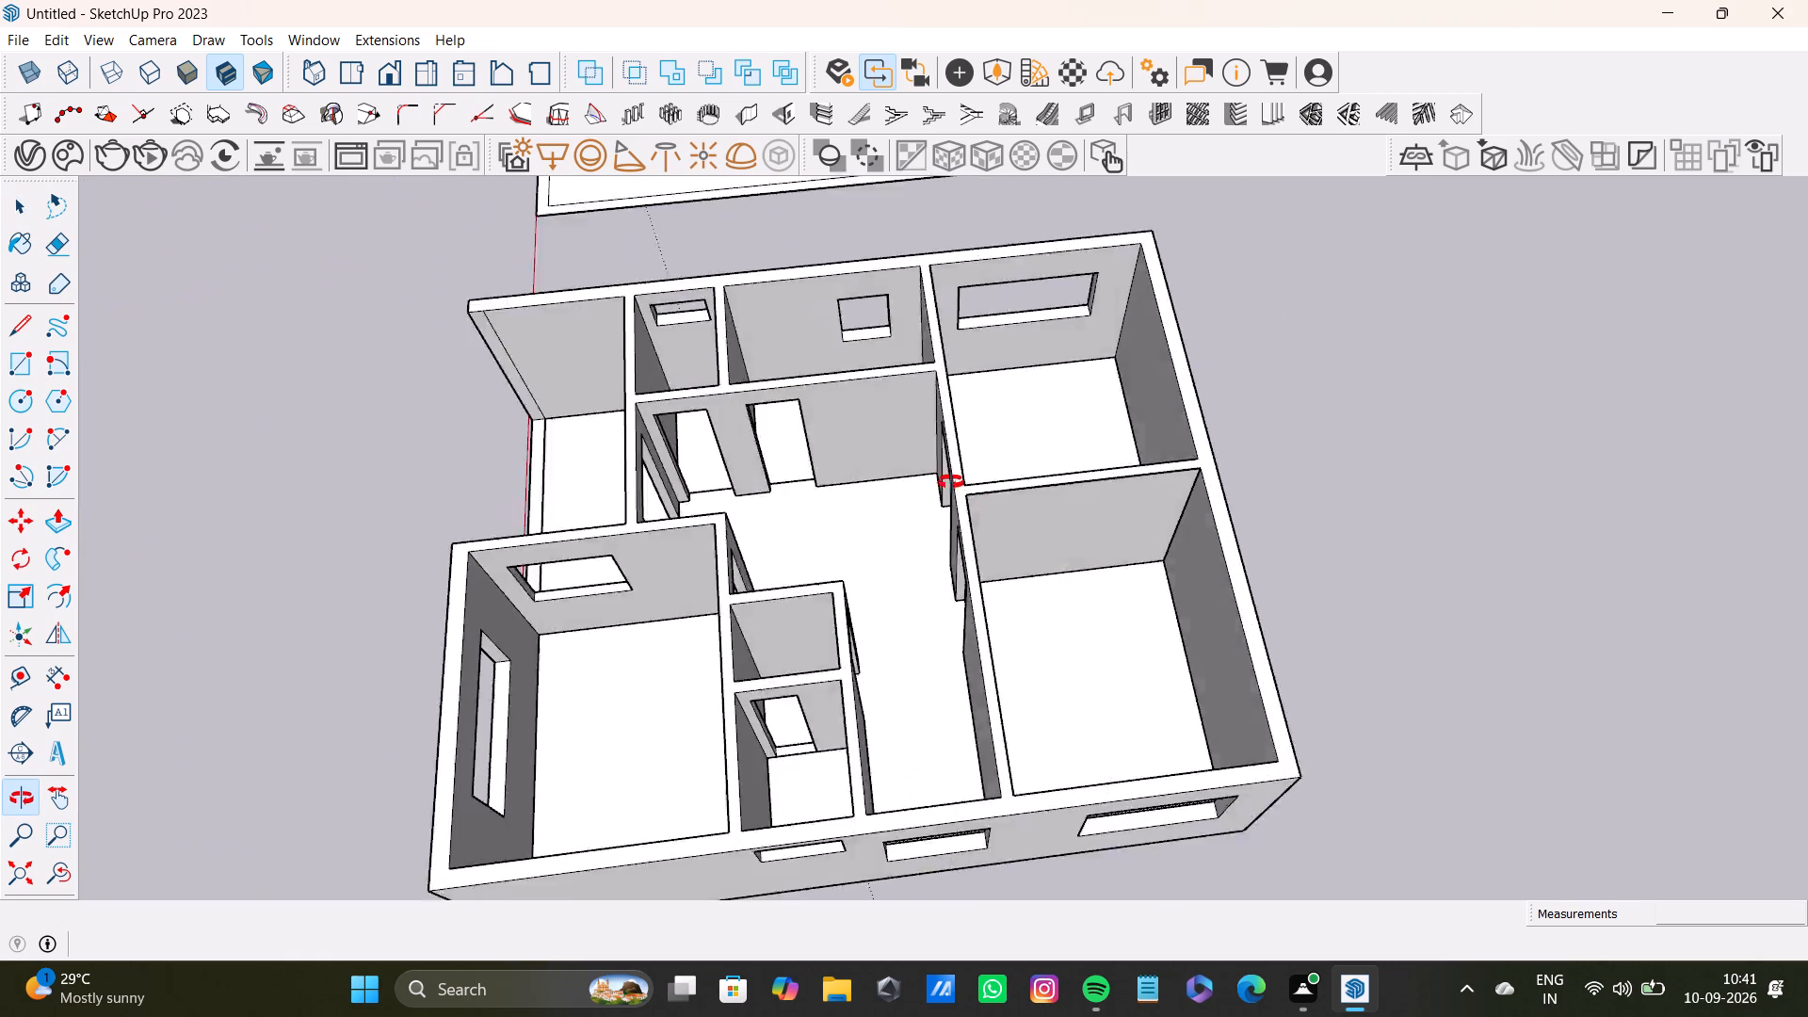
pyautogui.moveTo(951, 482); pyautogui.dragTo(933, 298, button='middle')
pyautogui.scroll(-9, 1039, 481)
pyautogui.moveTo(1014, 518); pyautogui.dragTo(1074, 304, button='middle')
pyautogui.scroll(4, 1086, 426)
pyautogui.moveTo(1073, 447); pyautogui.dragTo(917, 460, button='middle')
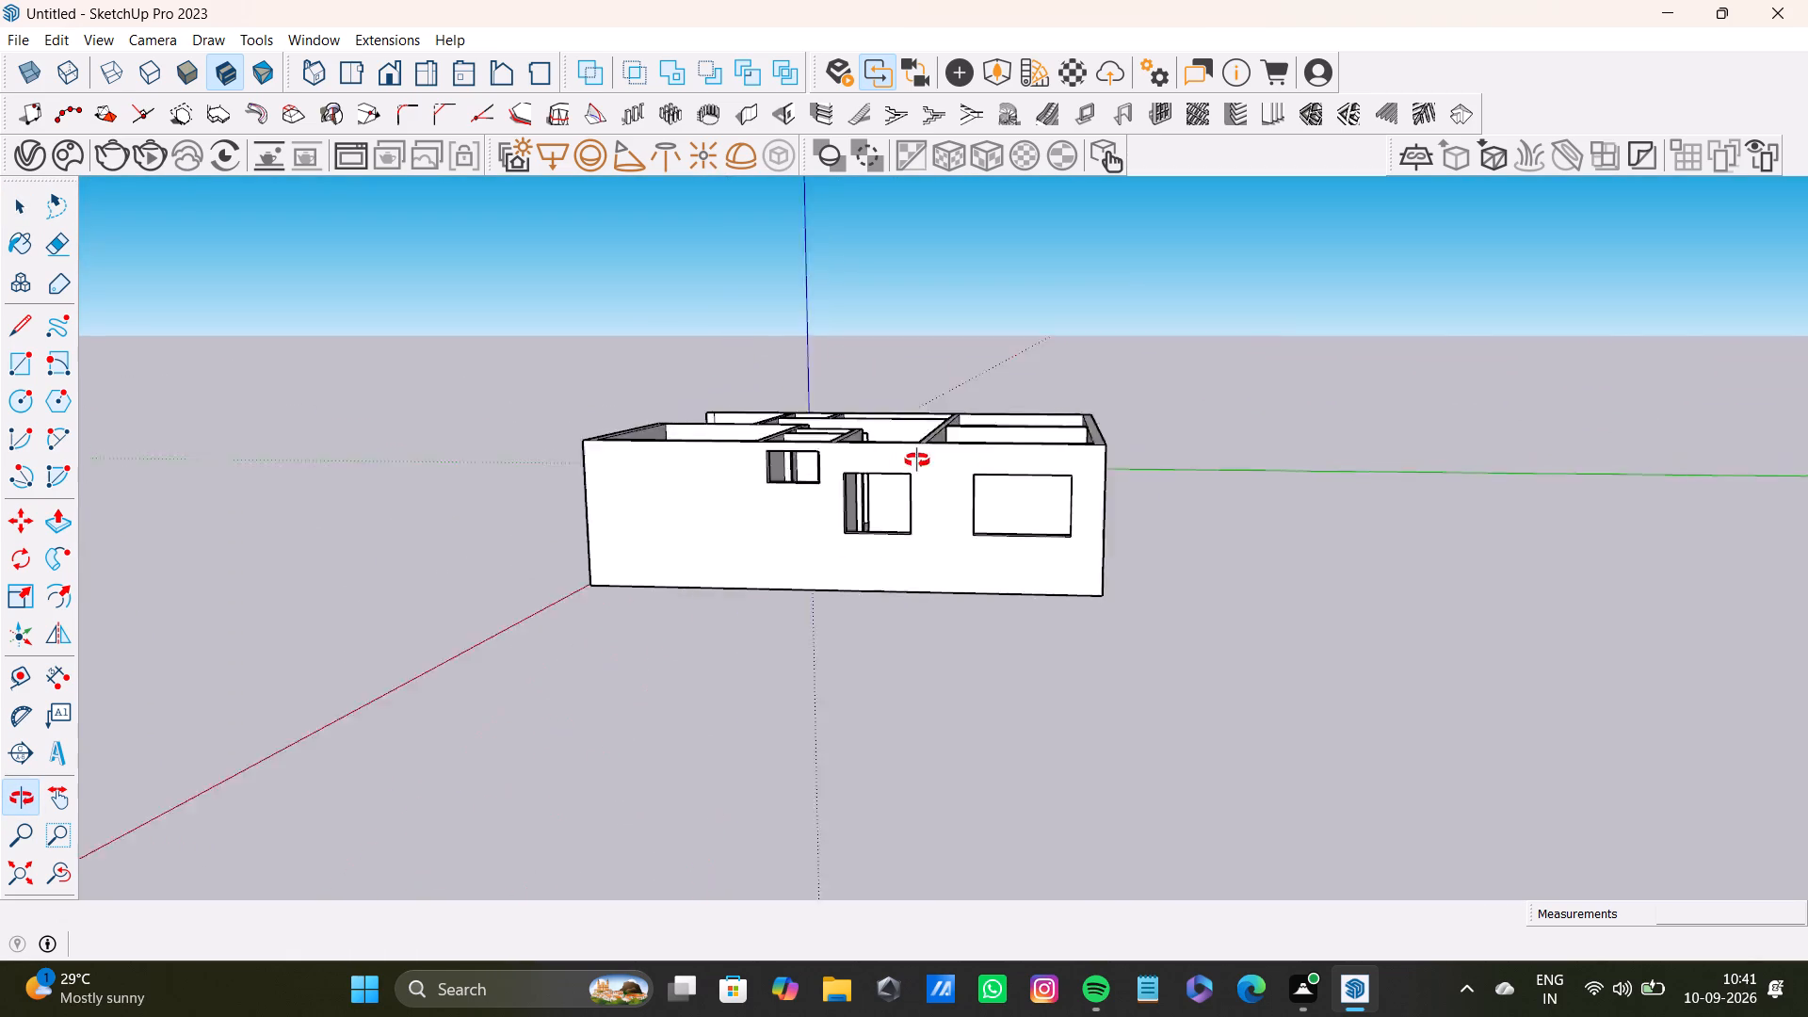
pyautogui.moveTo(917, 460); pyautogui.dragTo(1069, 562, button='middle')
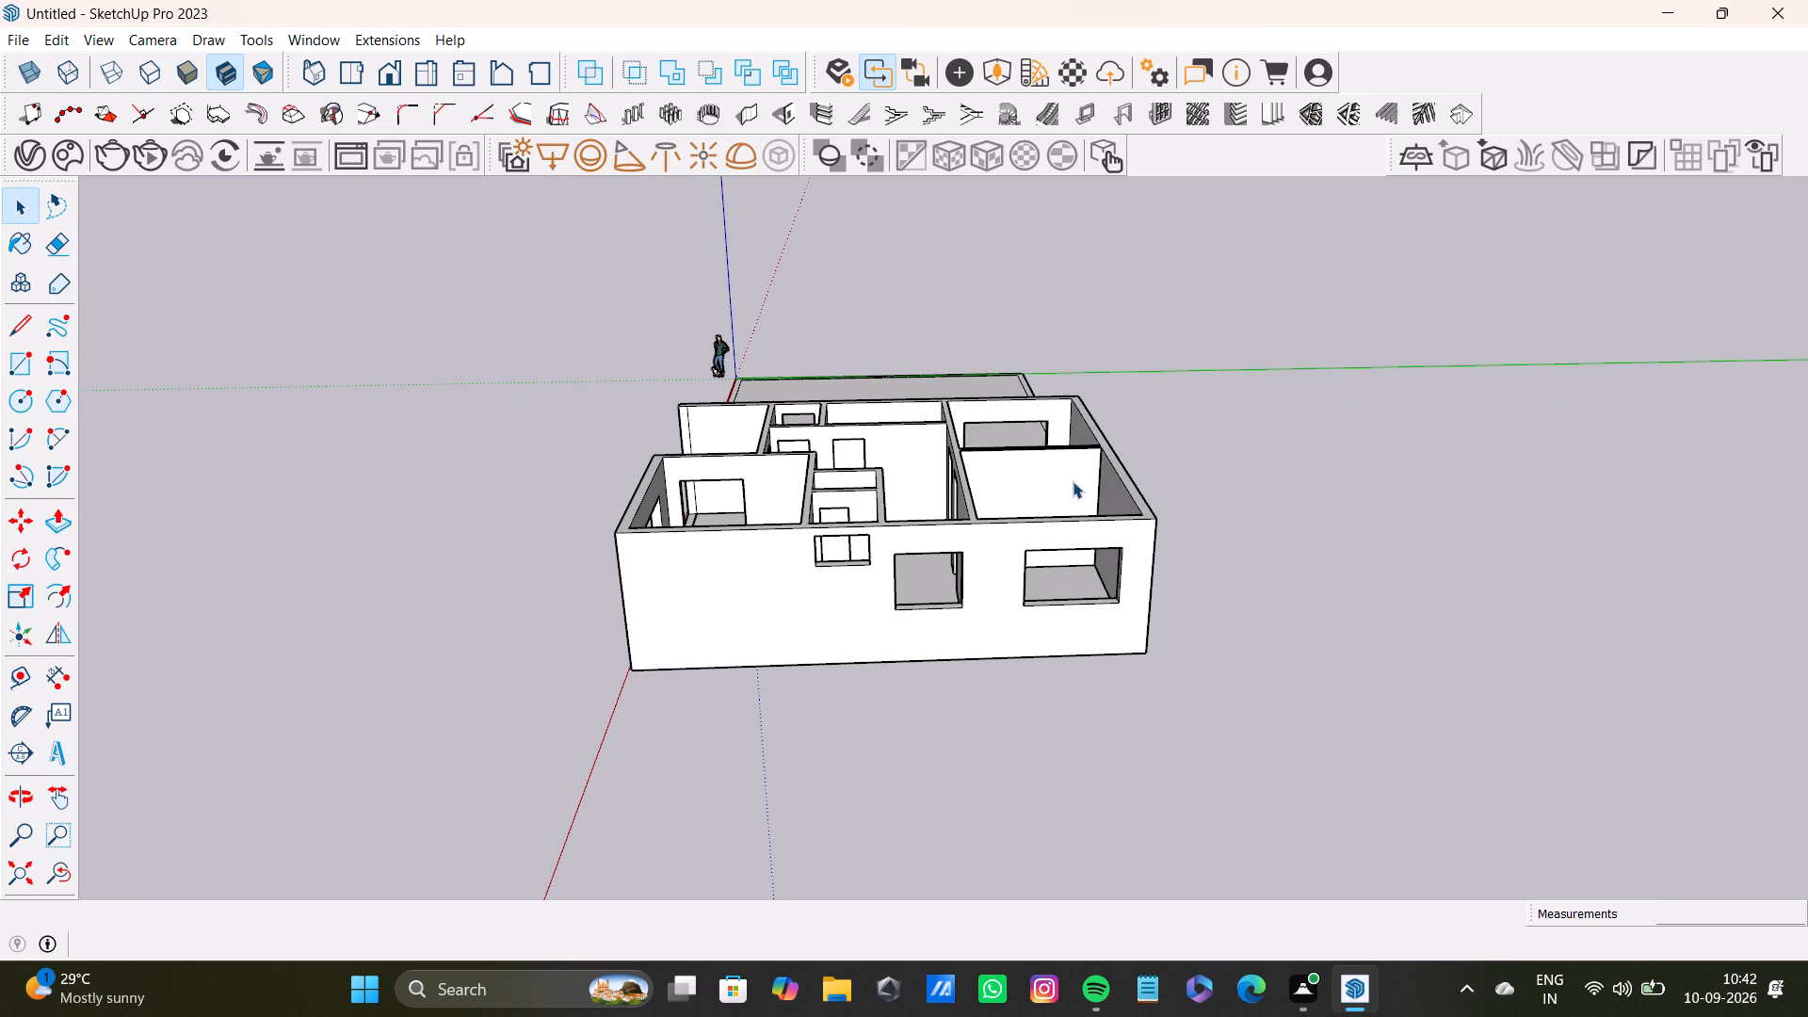
# Open the house walls group for editing and select the partition wall face with its bounding edges.
pyautogui.scroll(3, 1008, 471)
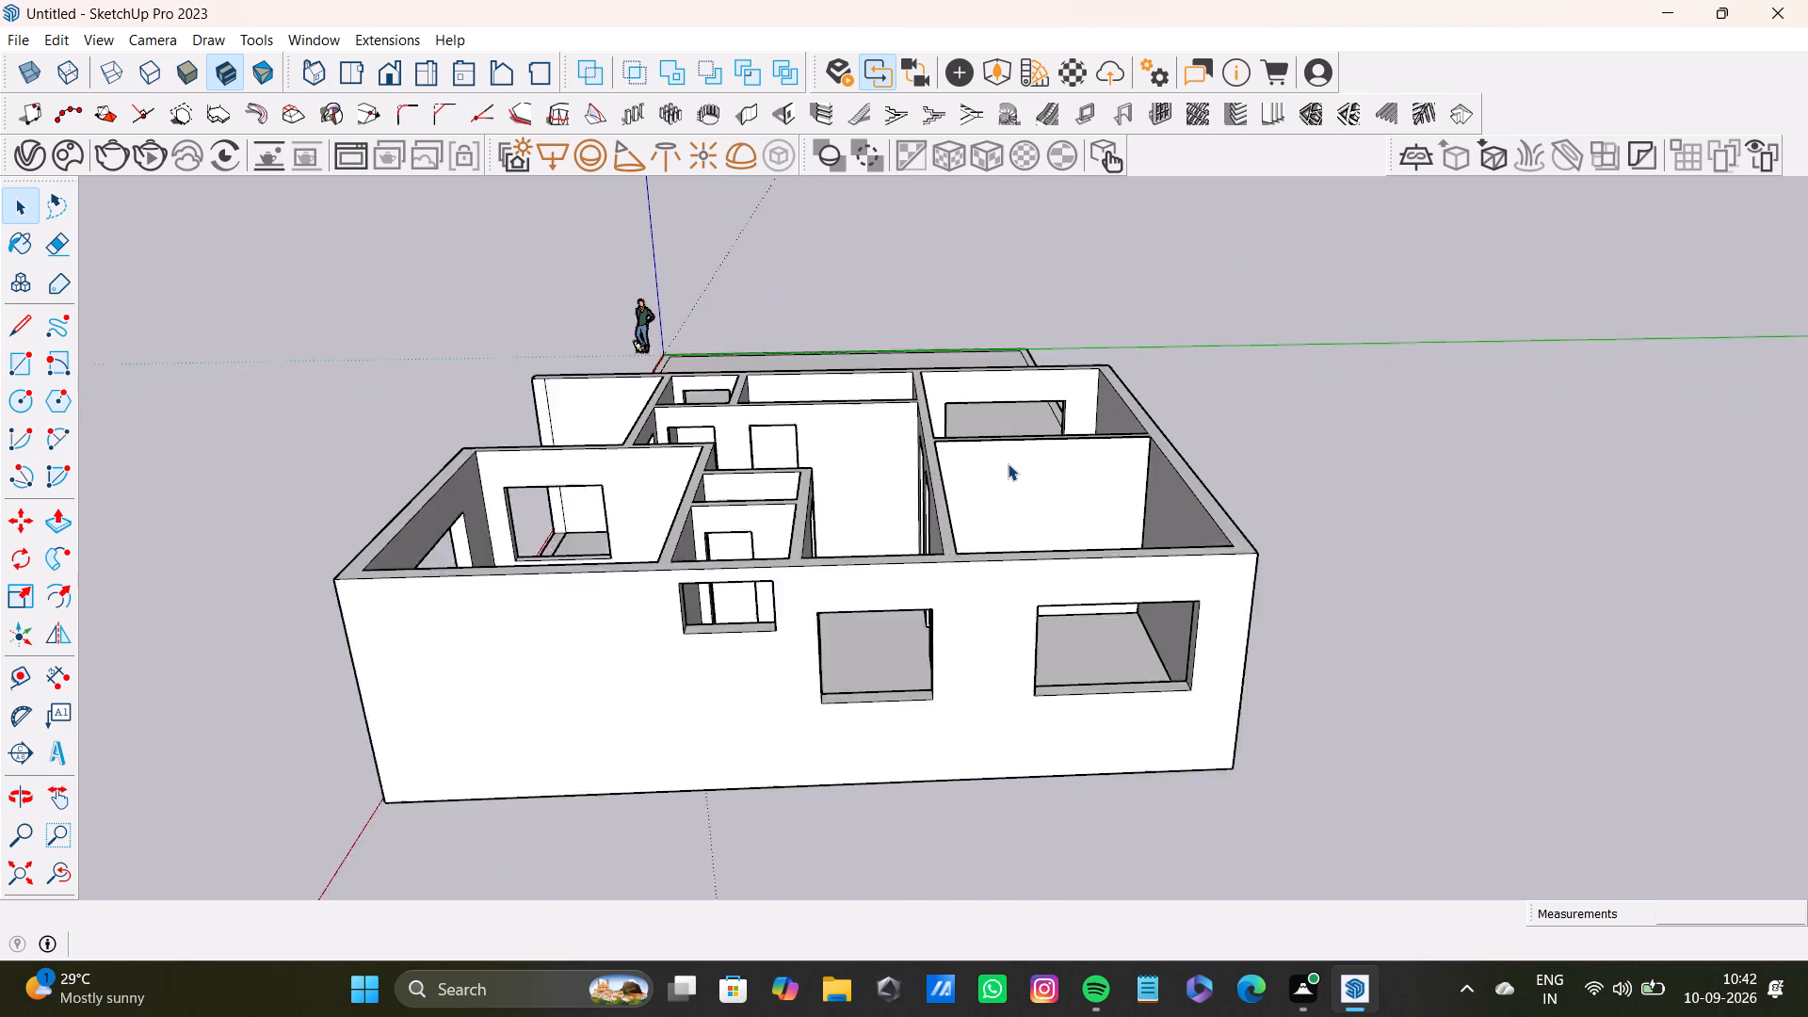
pyautogui.scroll(5, 1008, 463)
pyautogui.keyDown('shift'); pyautogui.moveTo(1041, 479); pyautogui.dragTo(1010, 546, button='middle'); pyautogui.keyUp('shift')
pyautogui.moveTo(1007, 543); pyautogui.dragTo(891, 620, button='middle')
pyautogui.scroll(4, 898, 566)
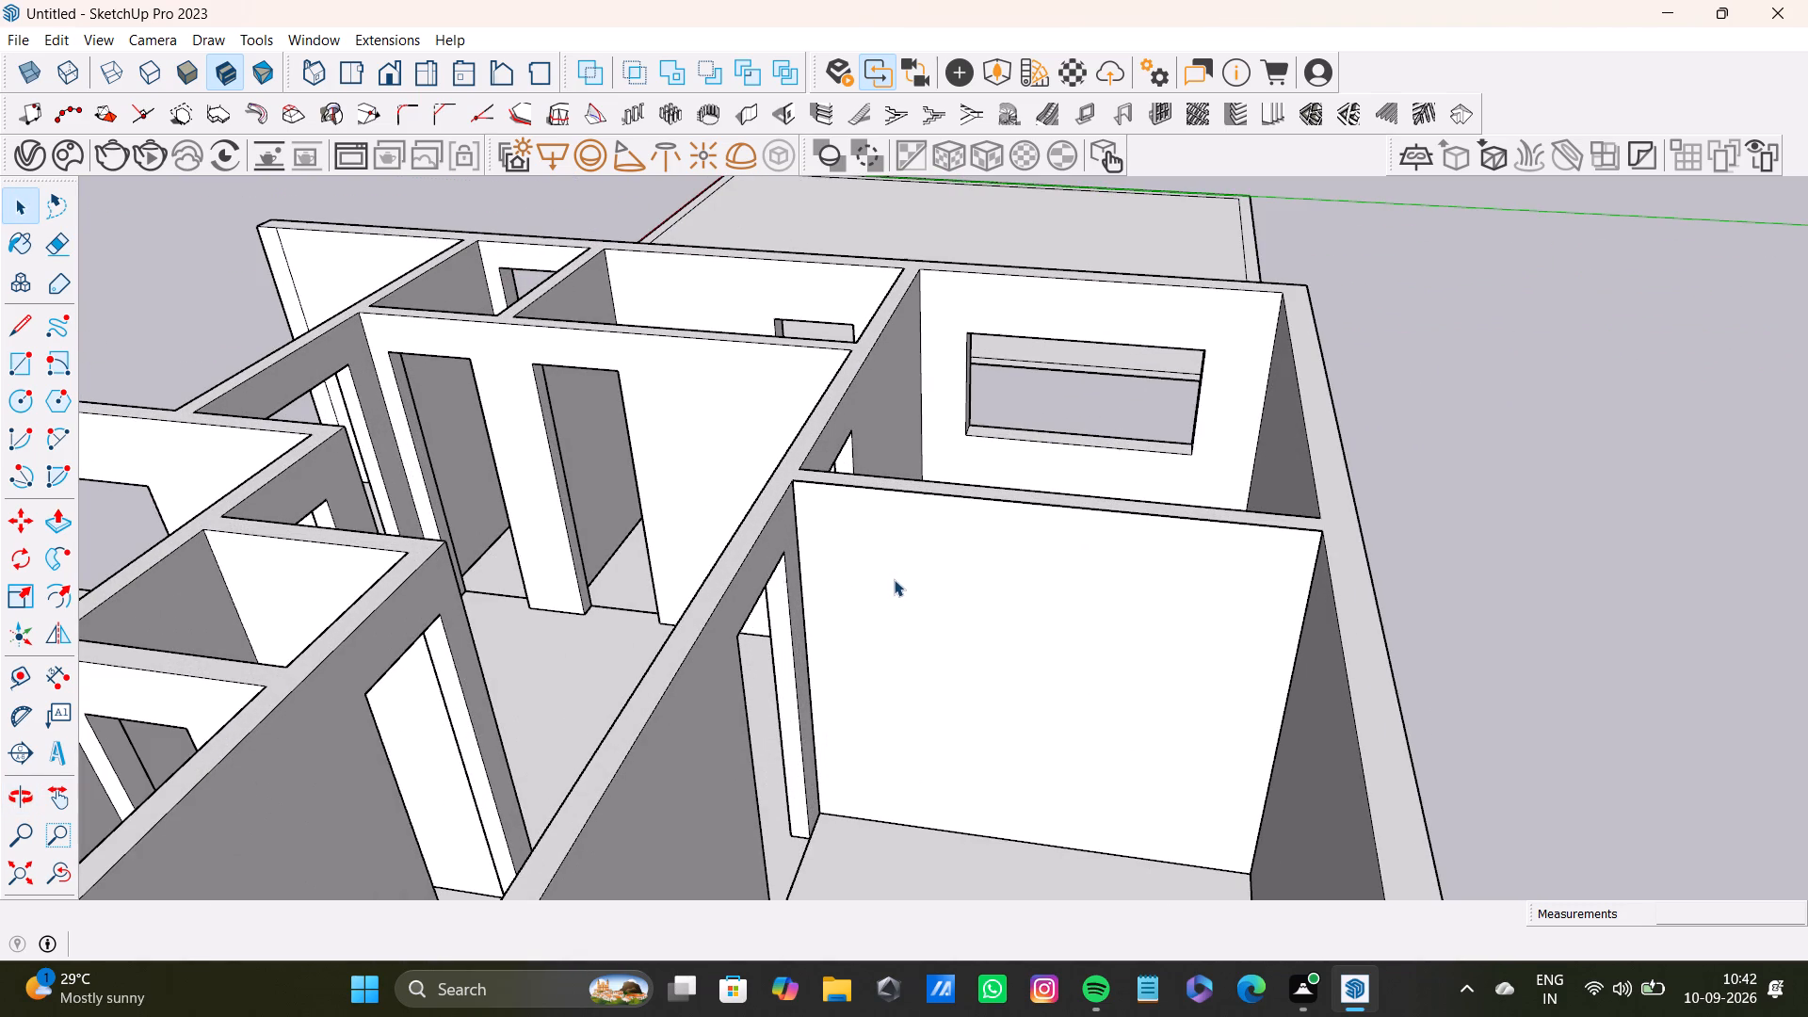
pyautogui.keyDown('shift'); pyautogui.moveTo(894, 591); pyautogui.dragTo(956, 541, button='middle'); pyautogui.keyUp('shift')
pyautogui.scroll(1, 956, 540)
pyautogui.press('t')
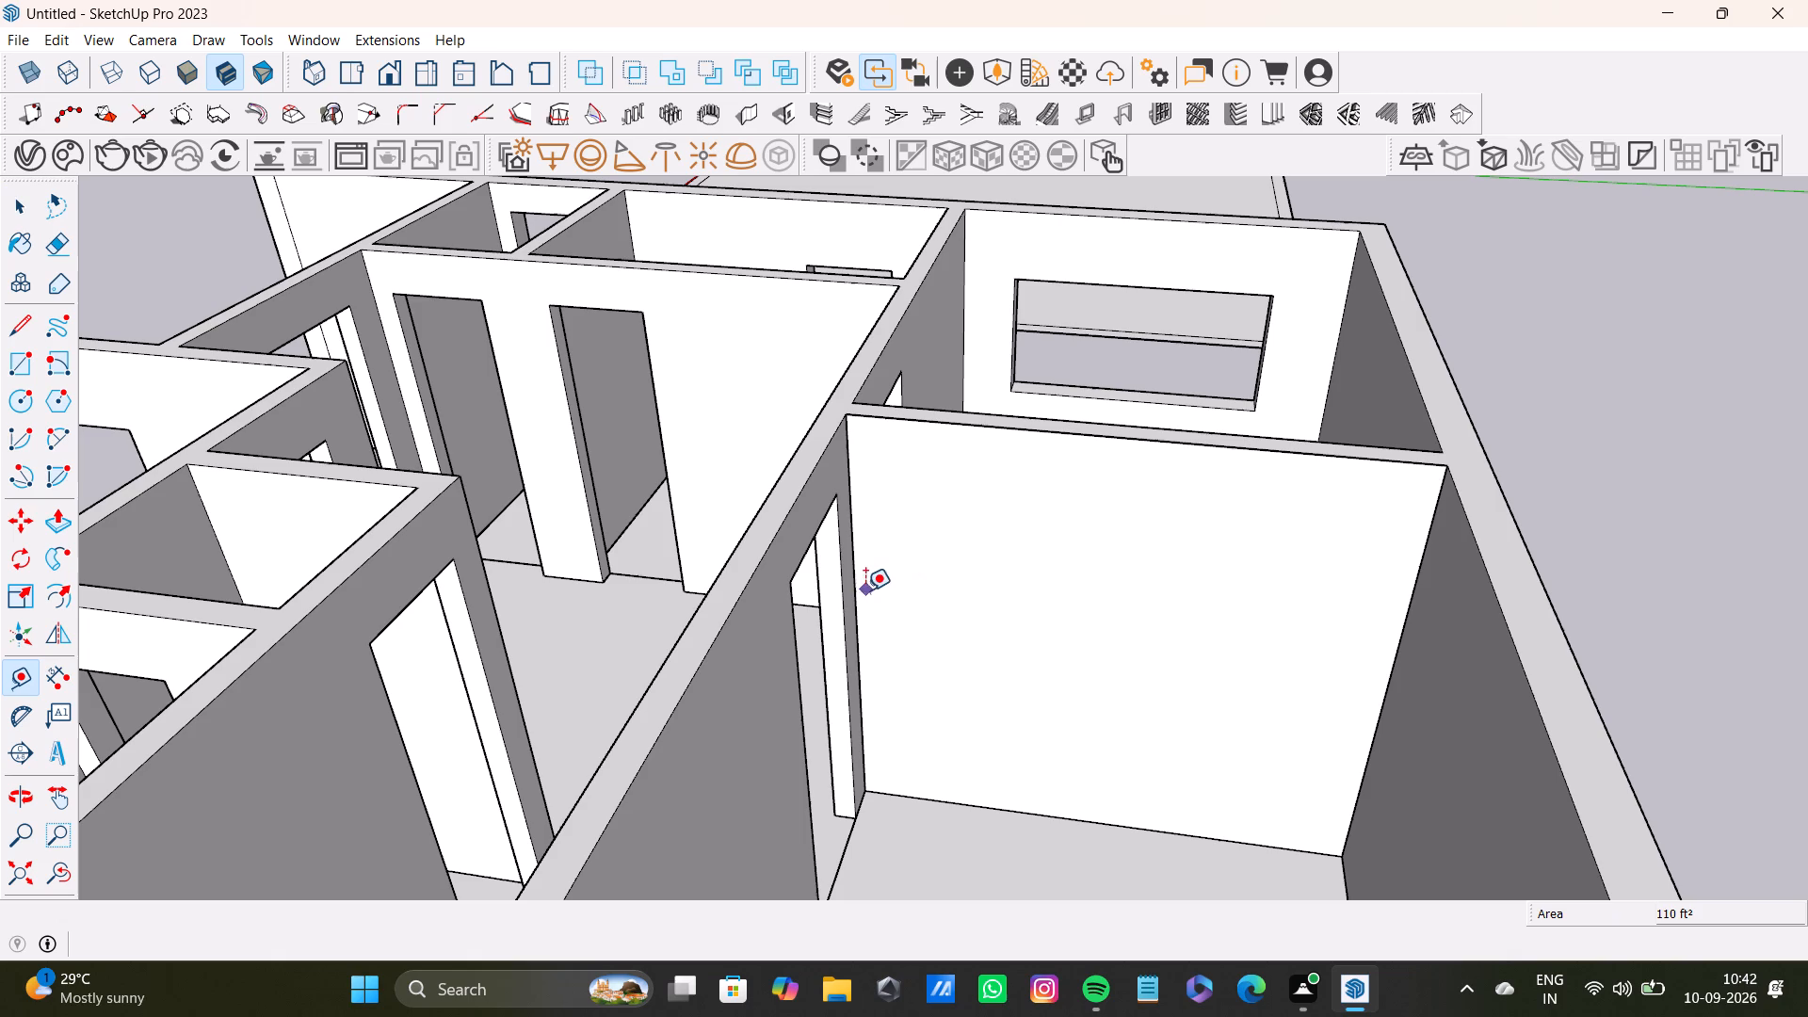
pyautogui.press('space')
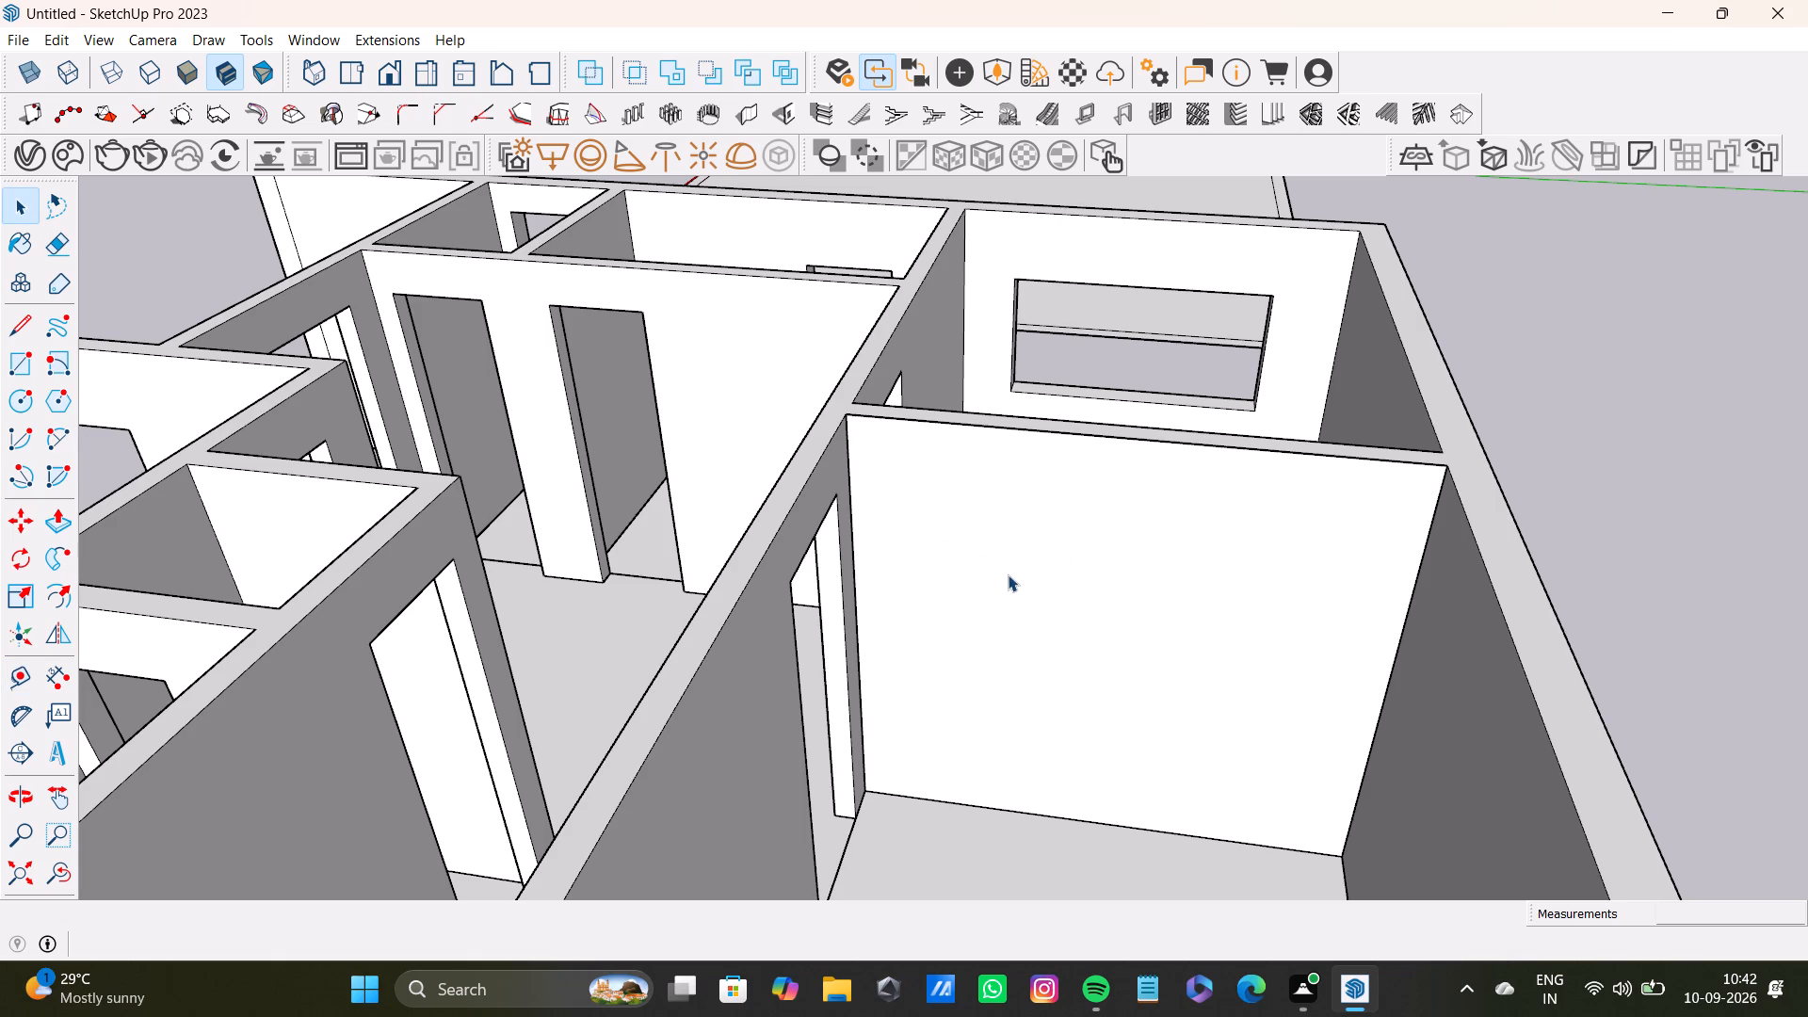
pyautogui.doubleClick(1008, 574)
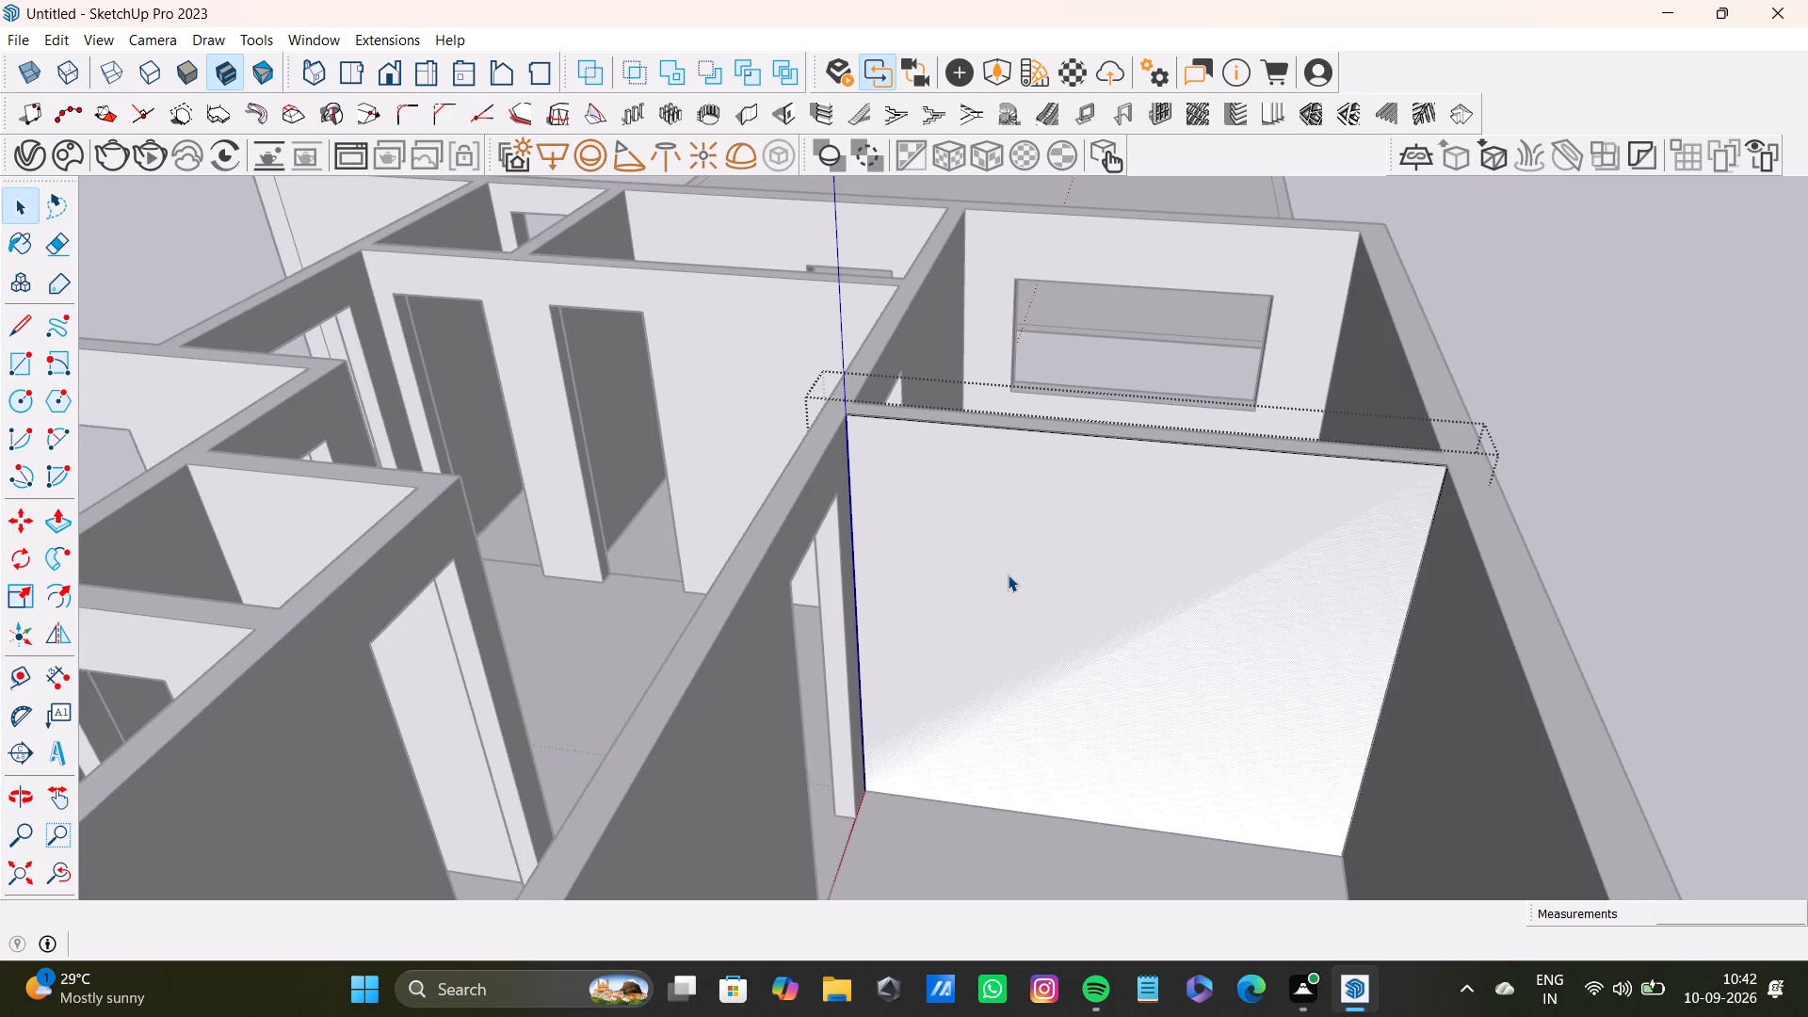
pyautogui.doubleClick(1008, 574)
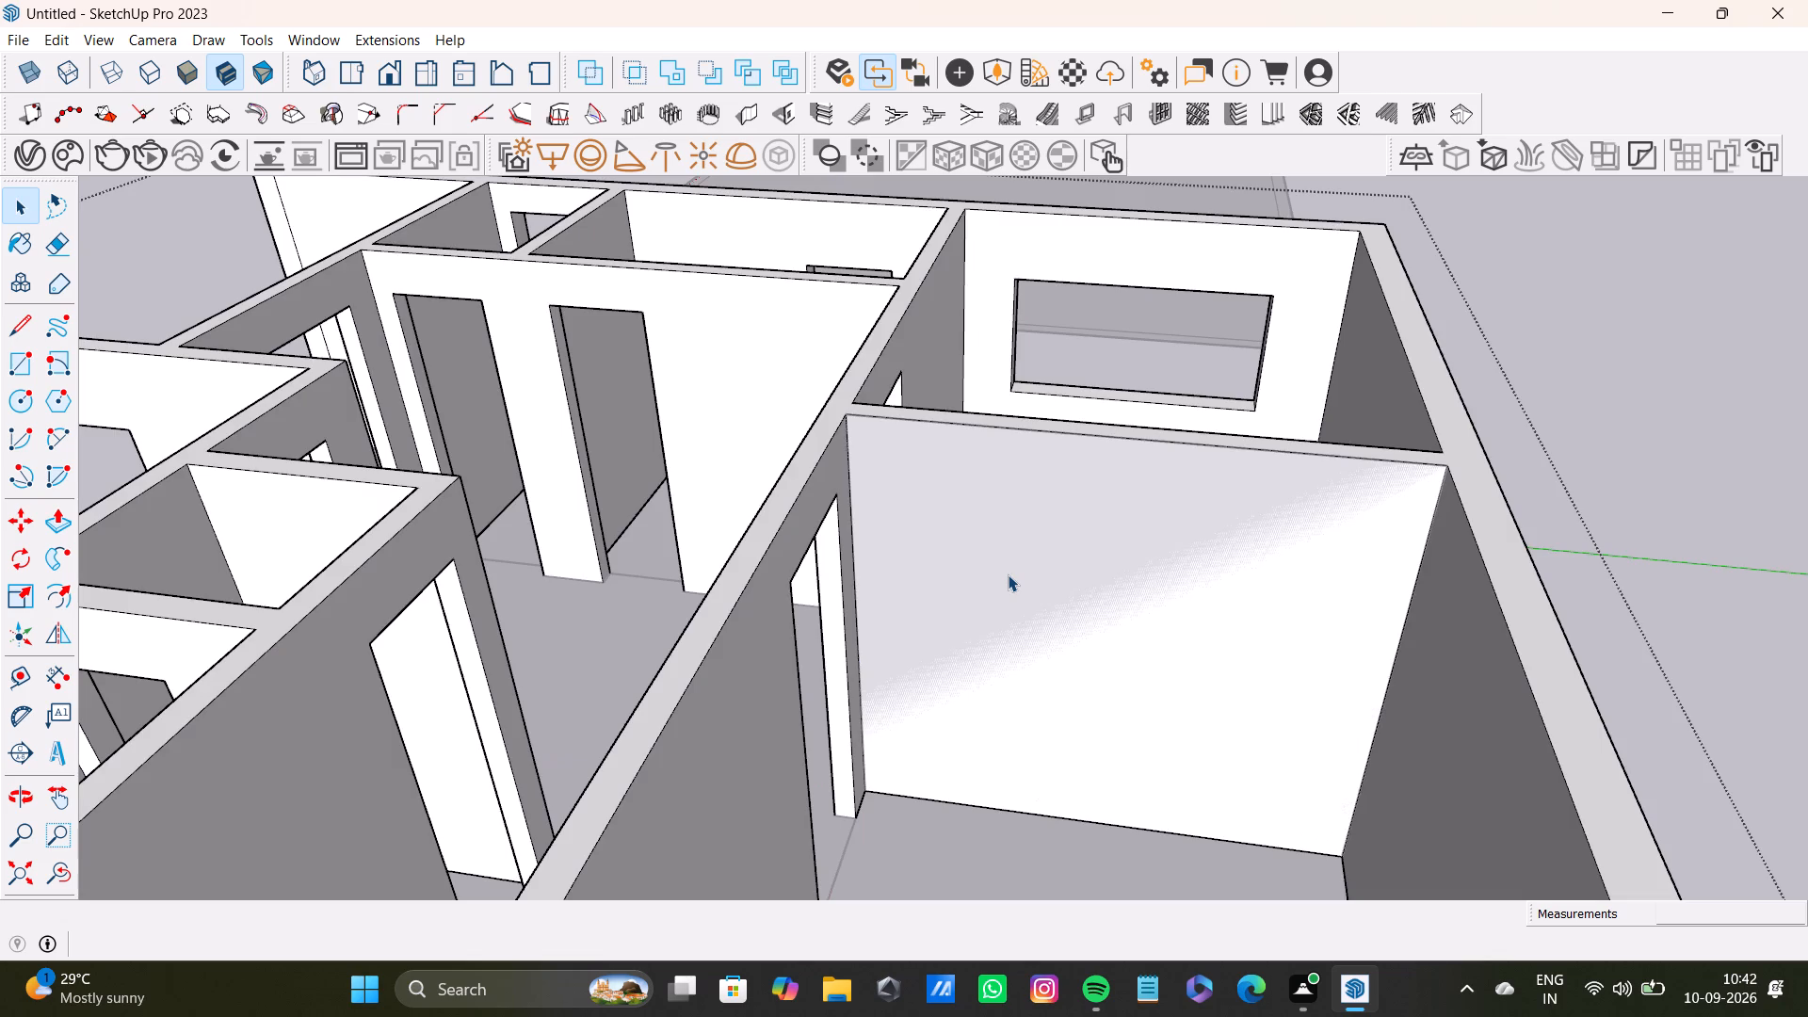
pyautogui.doubleClick(1015, 572)
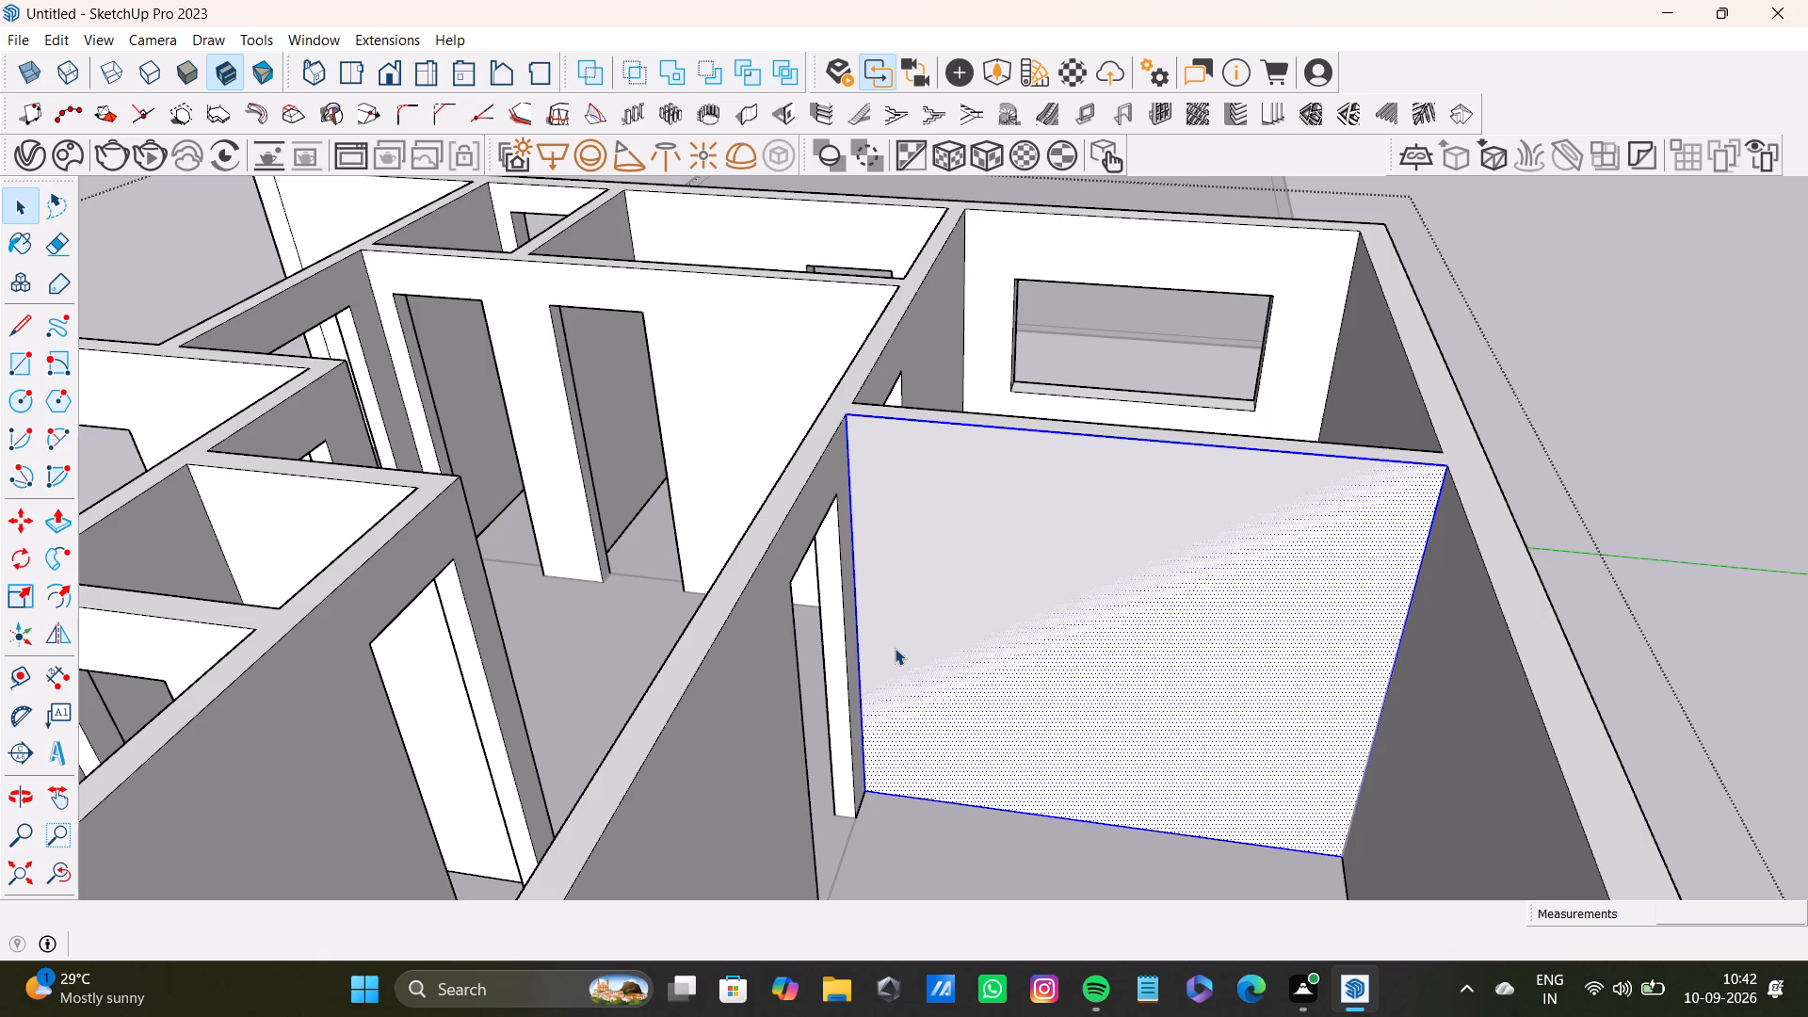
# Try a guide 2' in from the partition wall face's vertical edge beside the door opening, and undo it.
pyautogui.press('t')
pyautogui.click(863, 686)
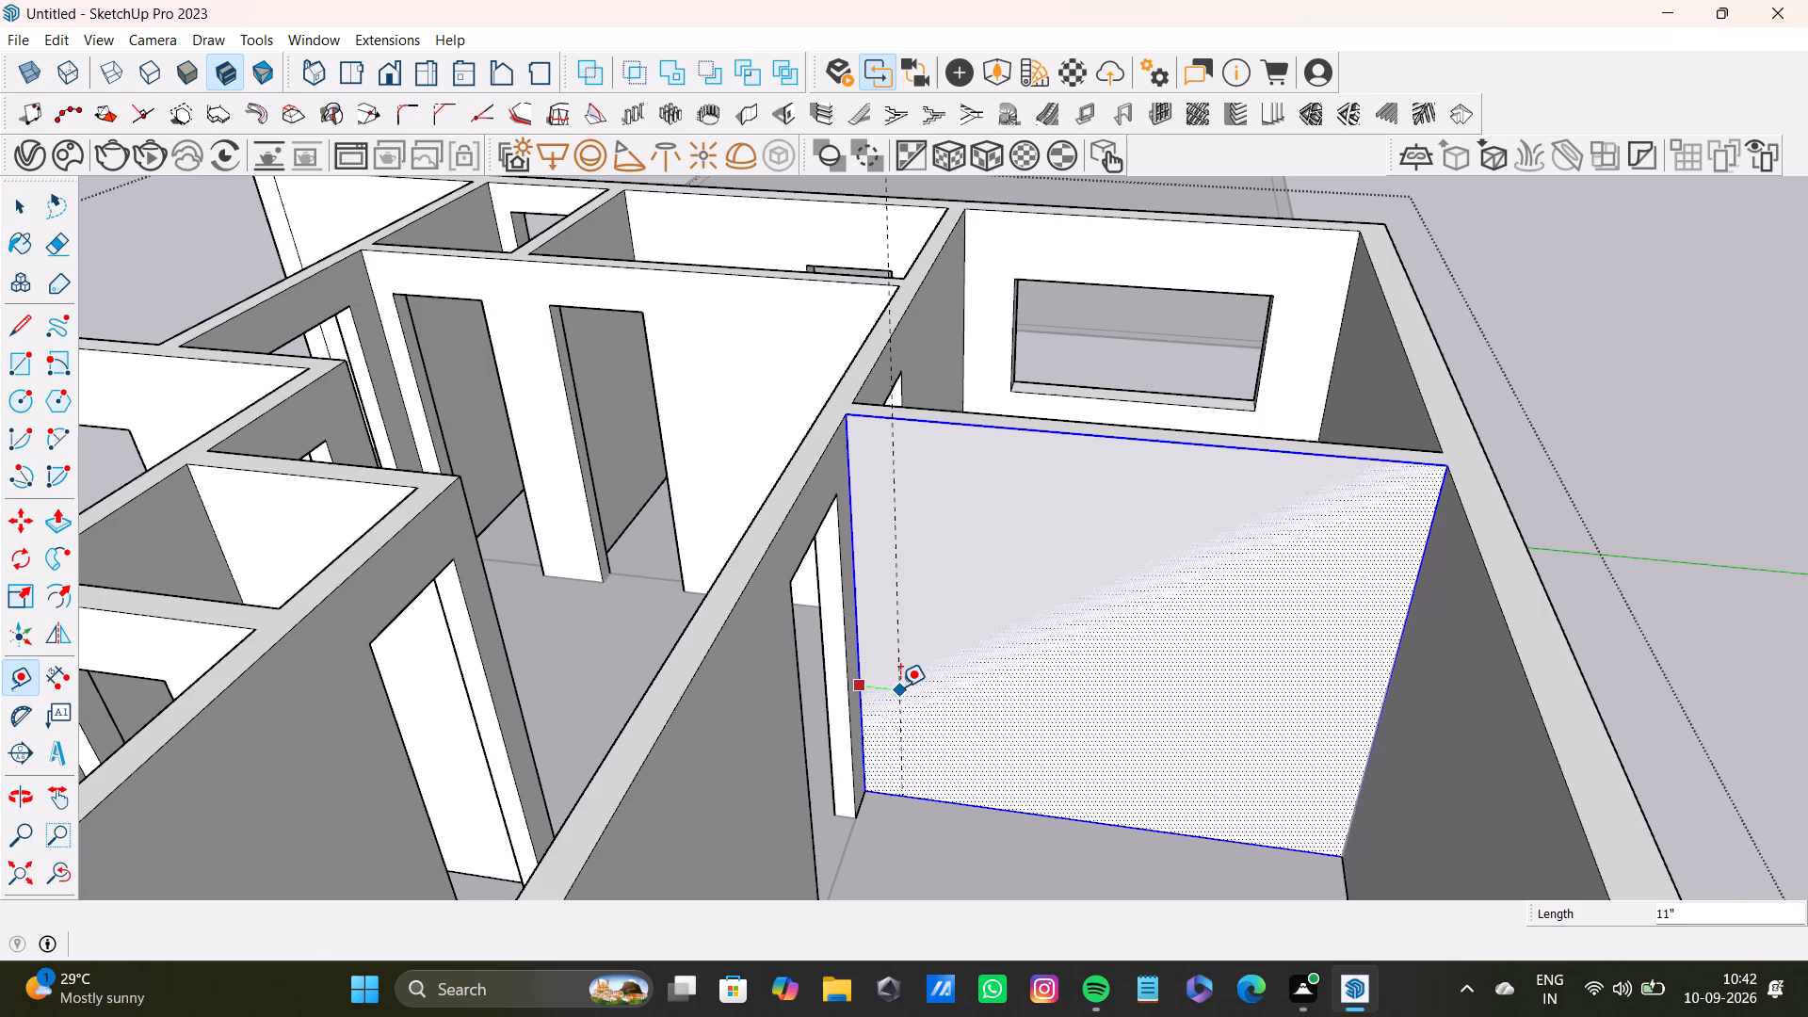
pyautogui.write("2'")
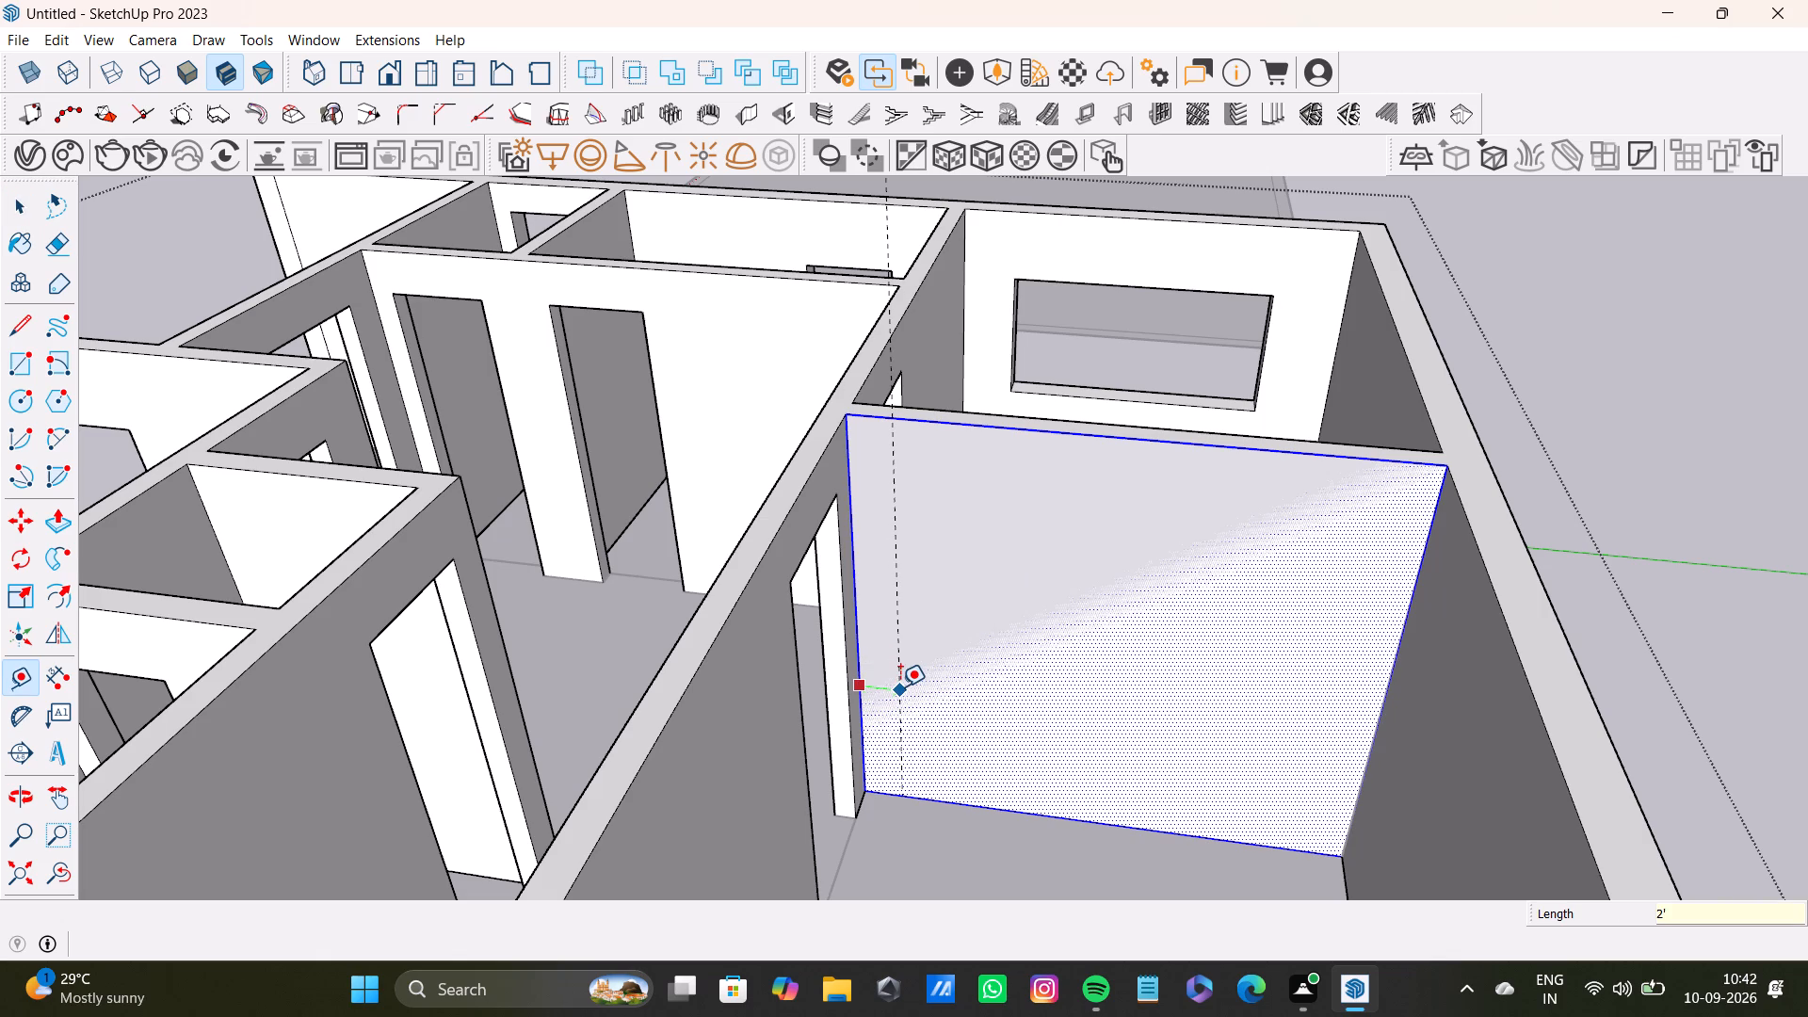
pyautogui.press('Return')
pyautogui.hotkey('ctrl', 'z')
# Place a vertical guide 1' in from the partition wall face's edge beside the door opening, and leave group editing.
pyautogui.scroll(3, 861, 683)
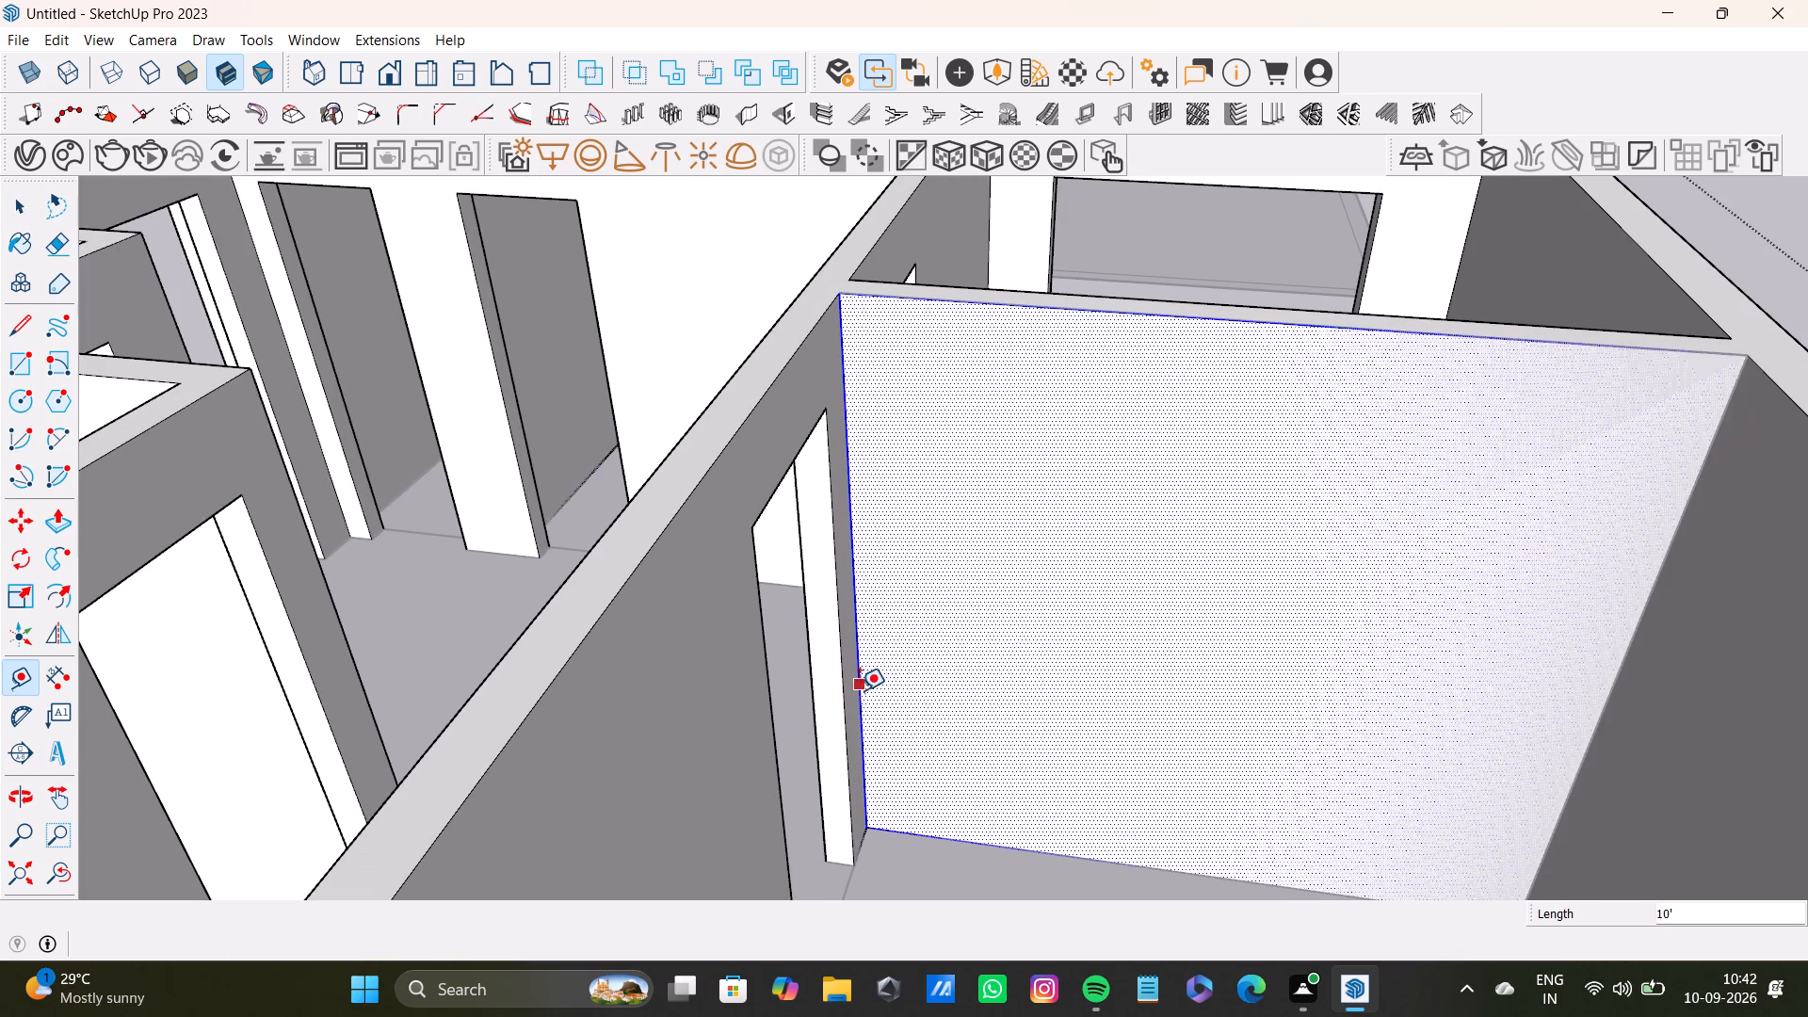
pyautogui.click(859, 702)
pyautogui.press('1')
pyautogui.press("'")
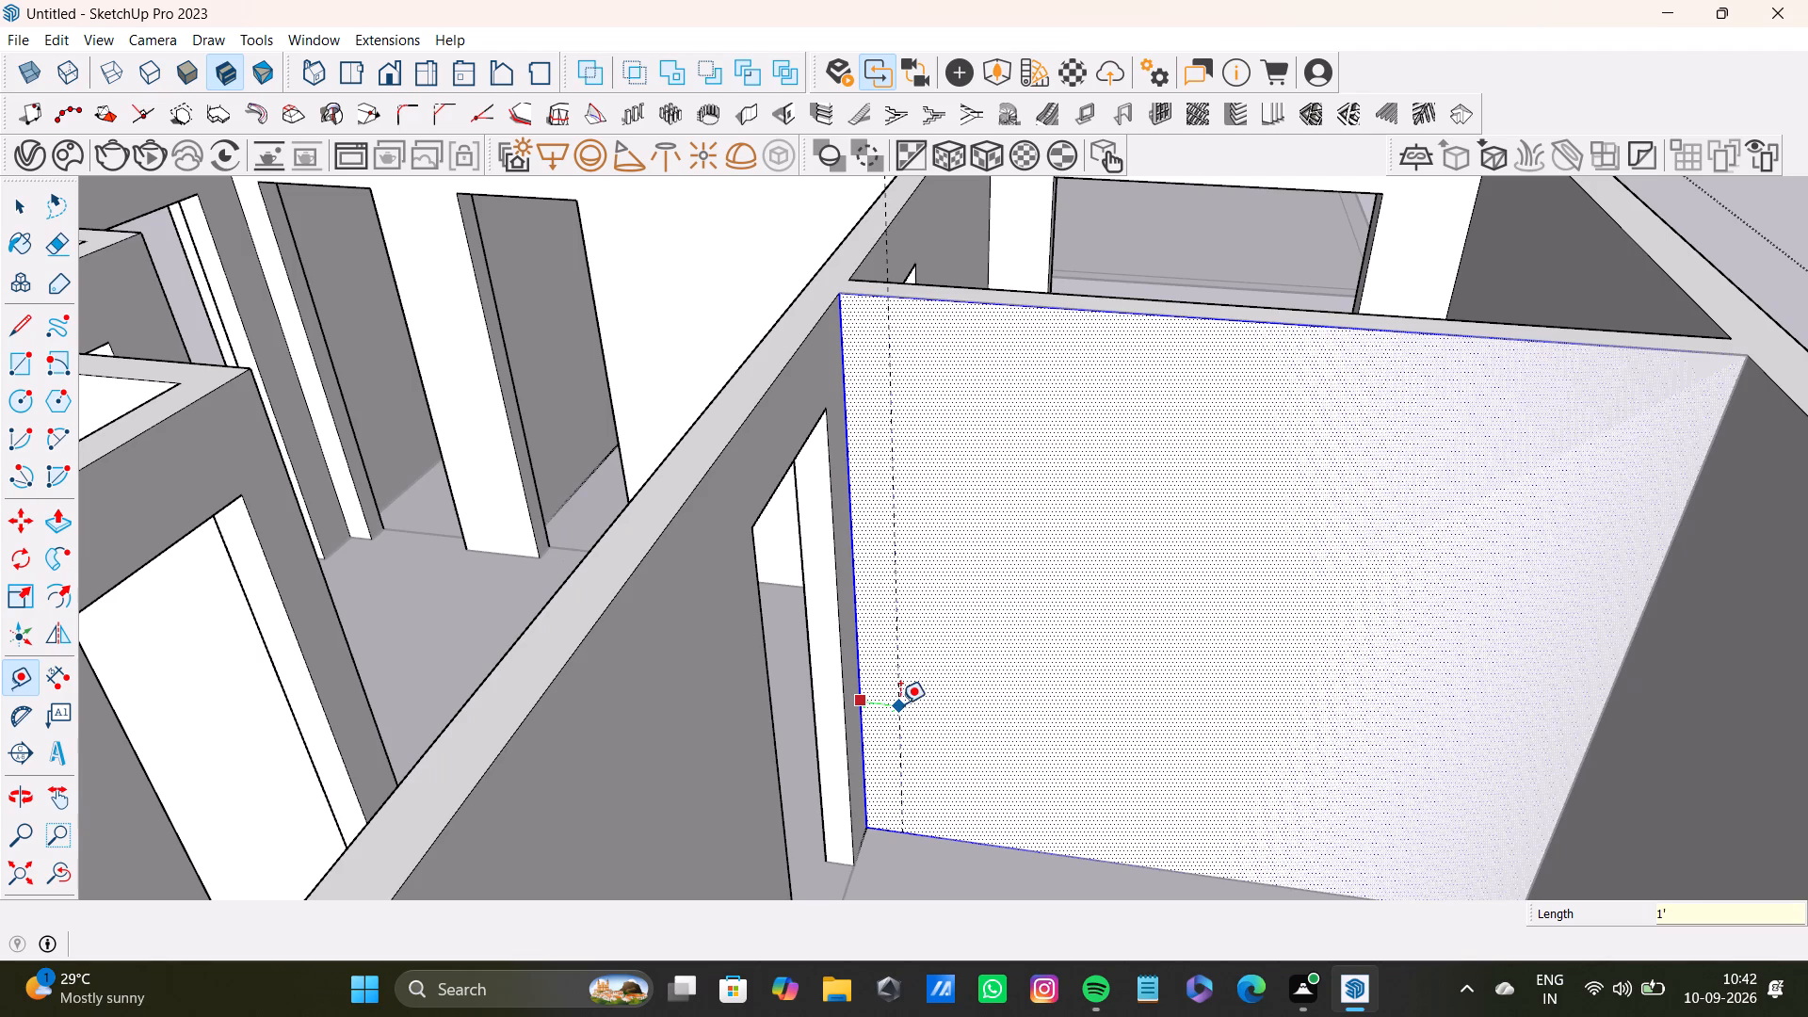
pyautogui.press('Return')
pyautogui.scroll(-4, 1062, 686)
pyautogui.scroll(6, 991, 600)
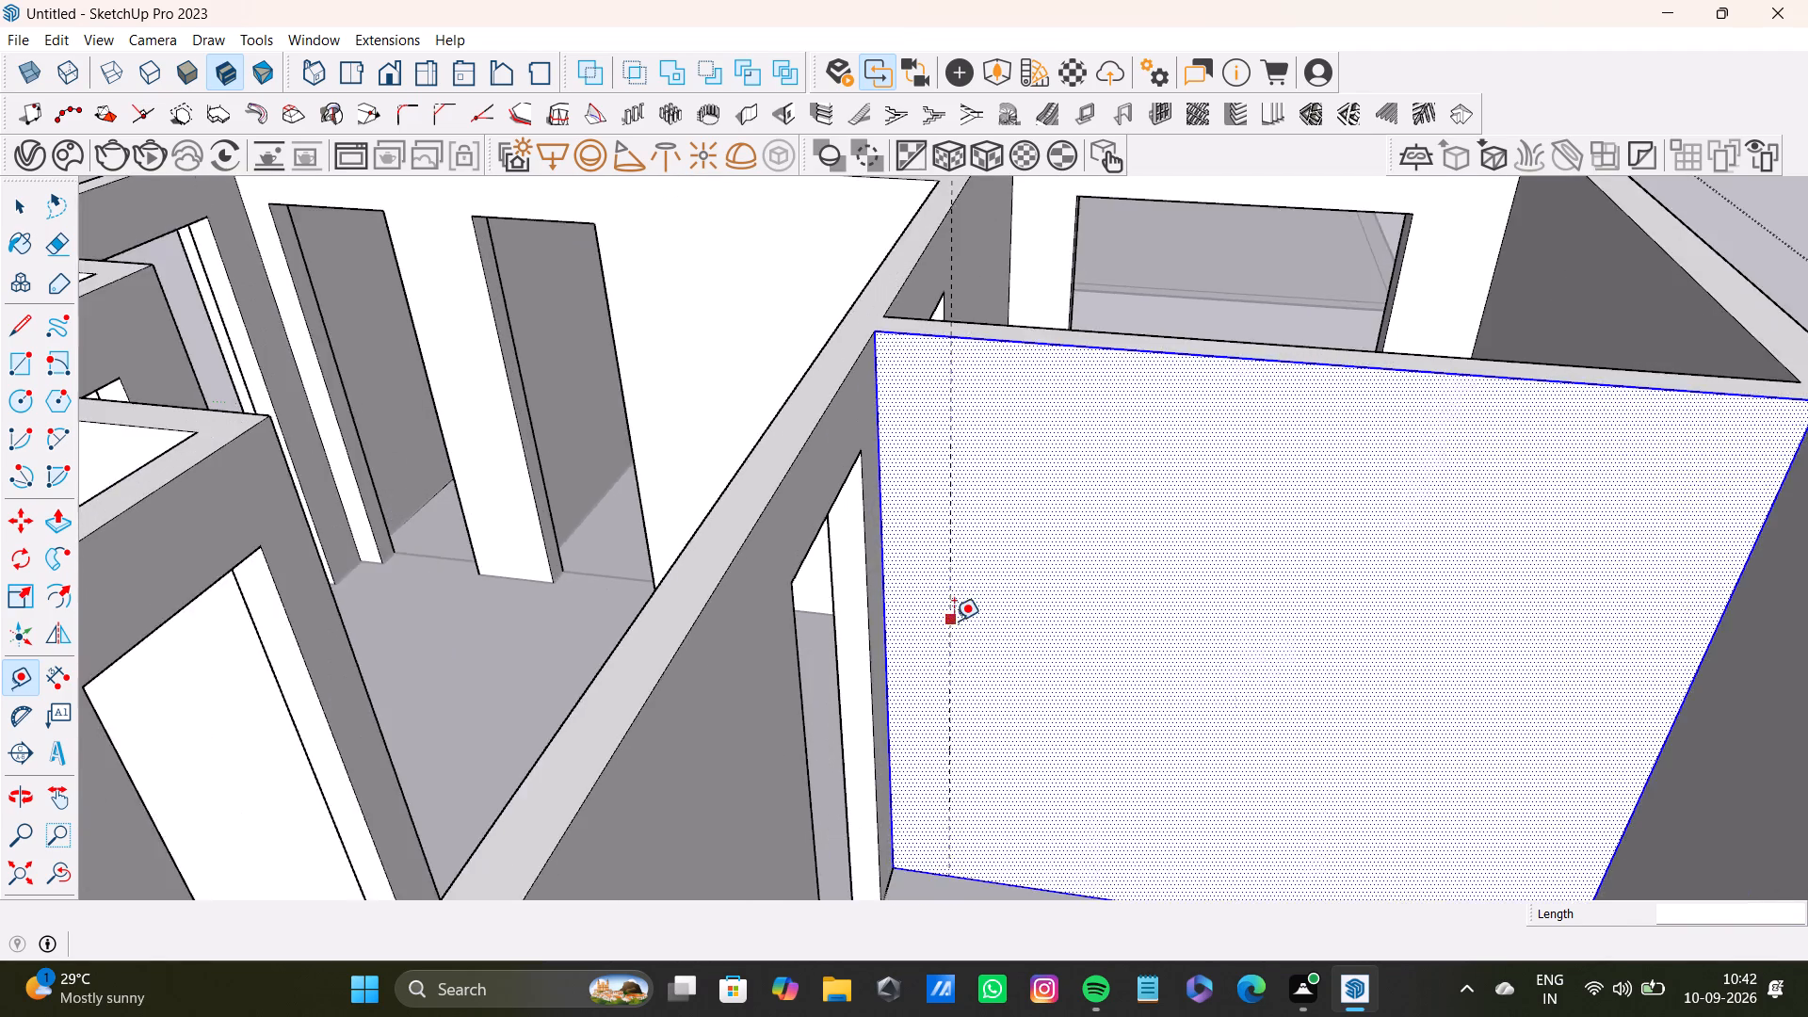
pyautogui.scroll(1, 954, 621)
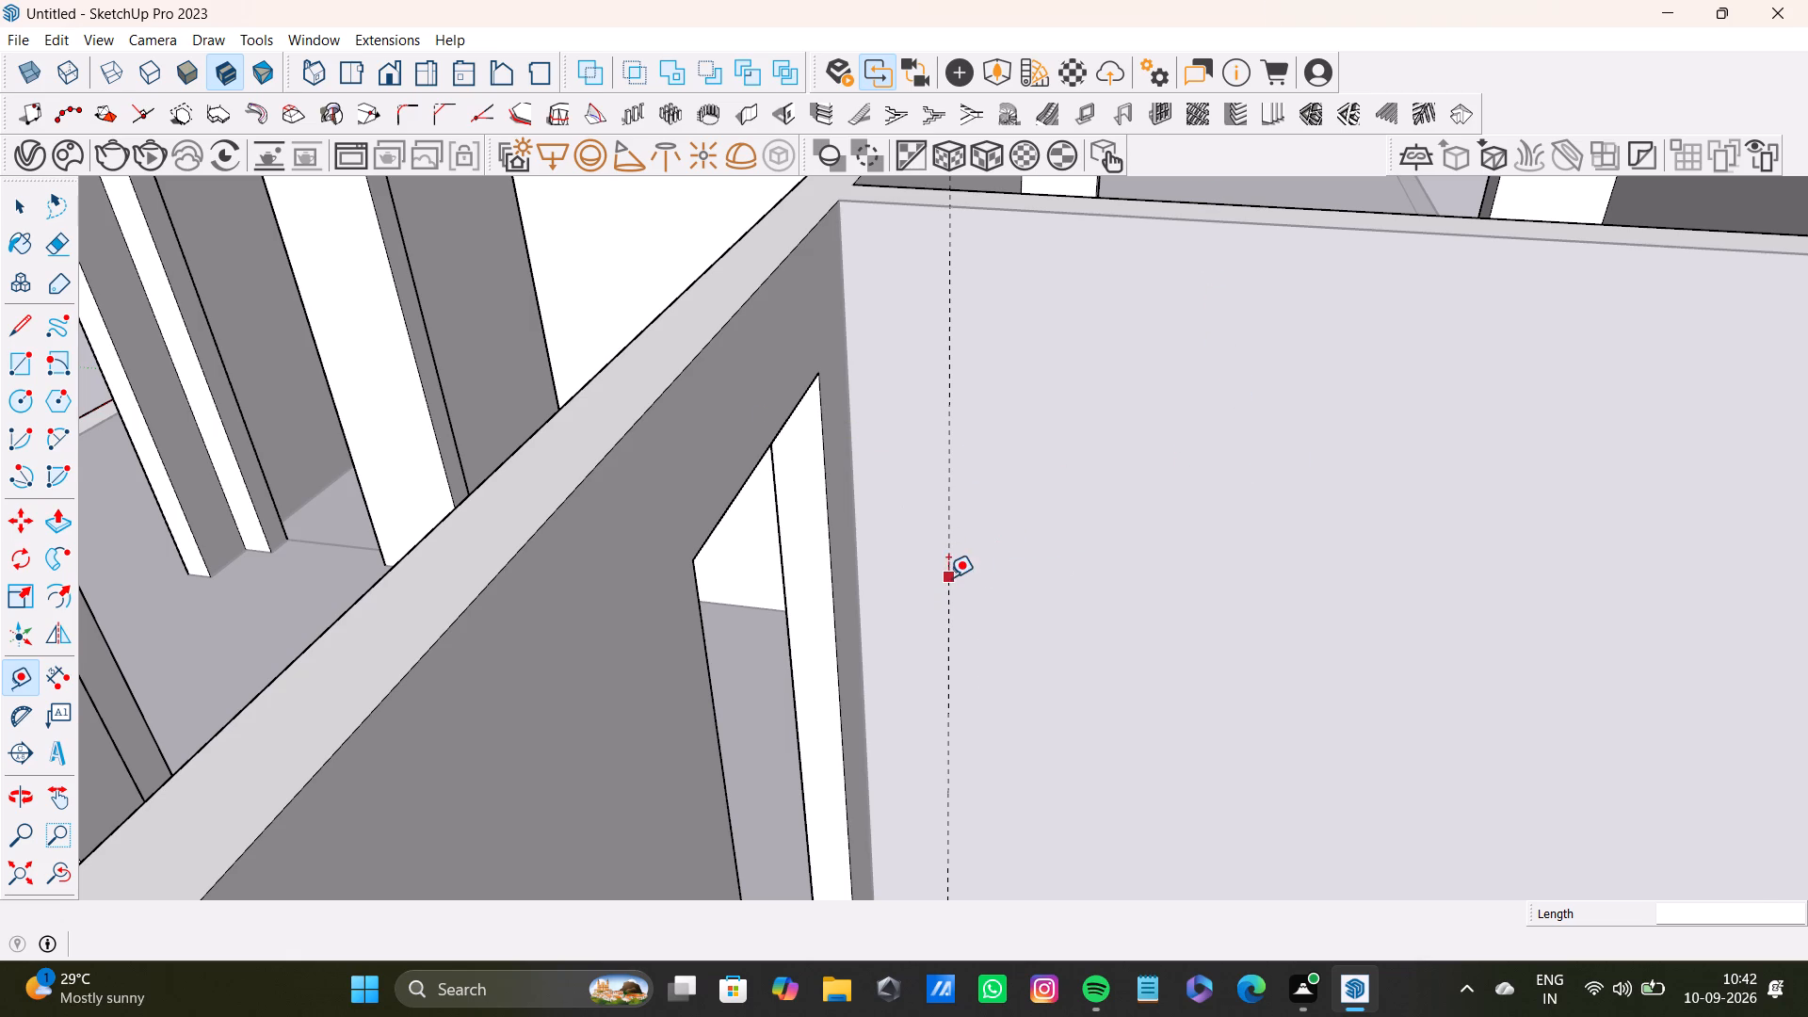
pyautogui.scroll(-8, 948, 577)
pyautogui.keyDown('shift'); pyautogui.moveTo(998, 580); pyautogui.dragTo(1006, 498, button='middle'); pyautogui.keyUp('shift')
pyautogui.press('space')
pyautogui.click(1620, 312)
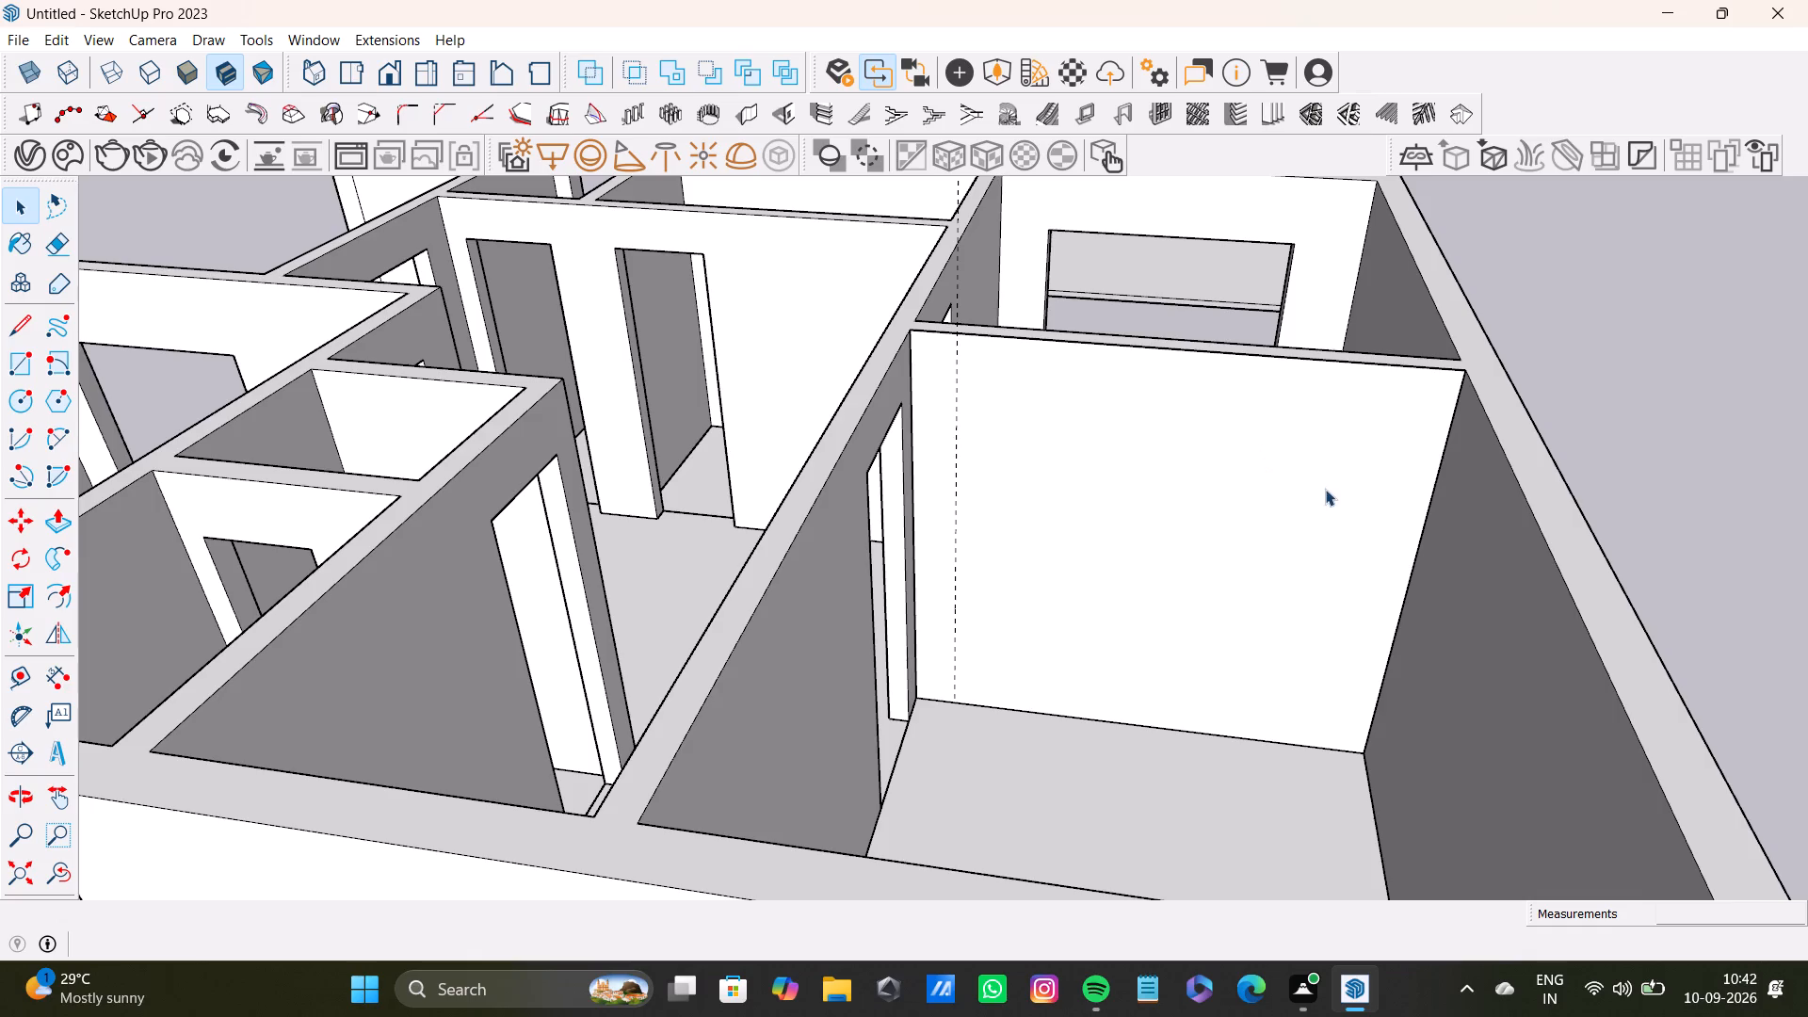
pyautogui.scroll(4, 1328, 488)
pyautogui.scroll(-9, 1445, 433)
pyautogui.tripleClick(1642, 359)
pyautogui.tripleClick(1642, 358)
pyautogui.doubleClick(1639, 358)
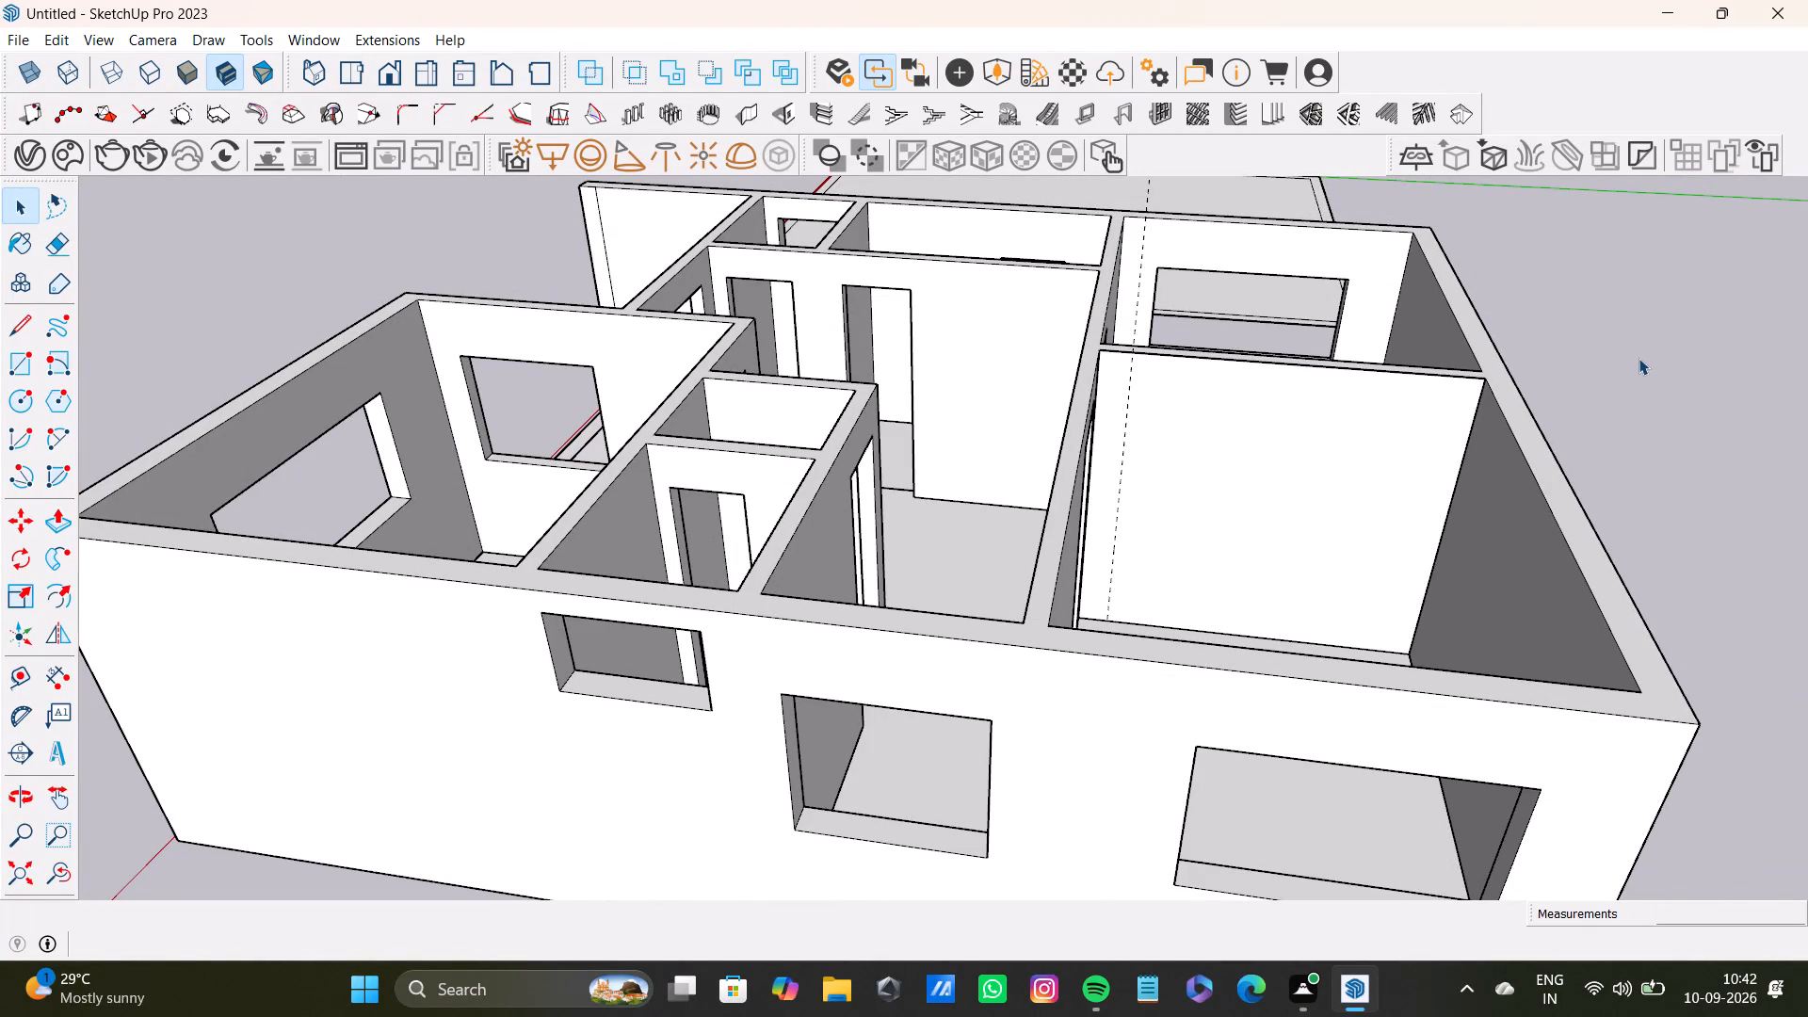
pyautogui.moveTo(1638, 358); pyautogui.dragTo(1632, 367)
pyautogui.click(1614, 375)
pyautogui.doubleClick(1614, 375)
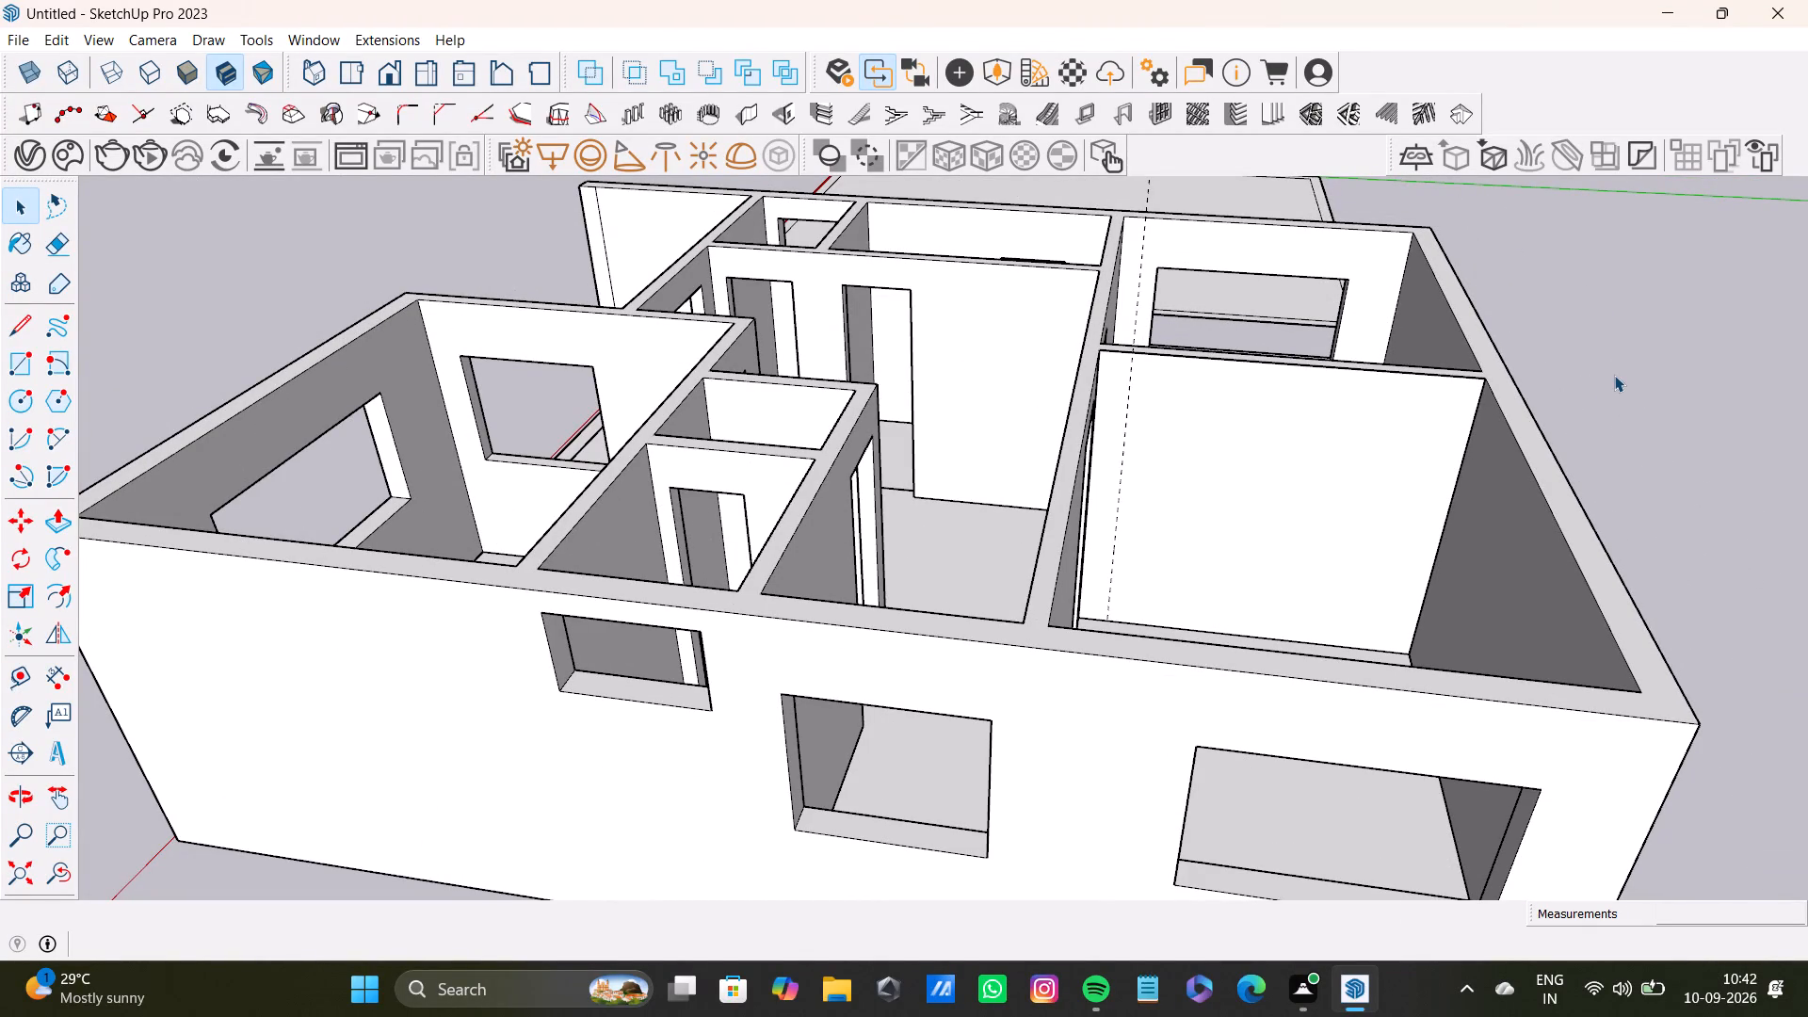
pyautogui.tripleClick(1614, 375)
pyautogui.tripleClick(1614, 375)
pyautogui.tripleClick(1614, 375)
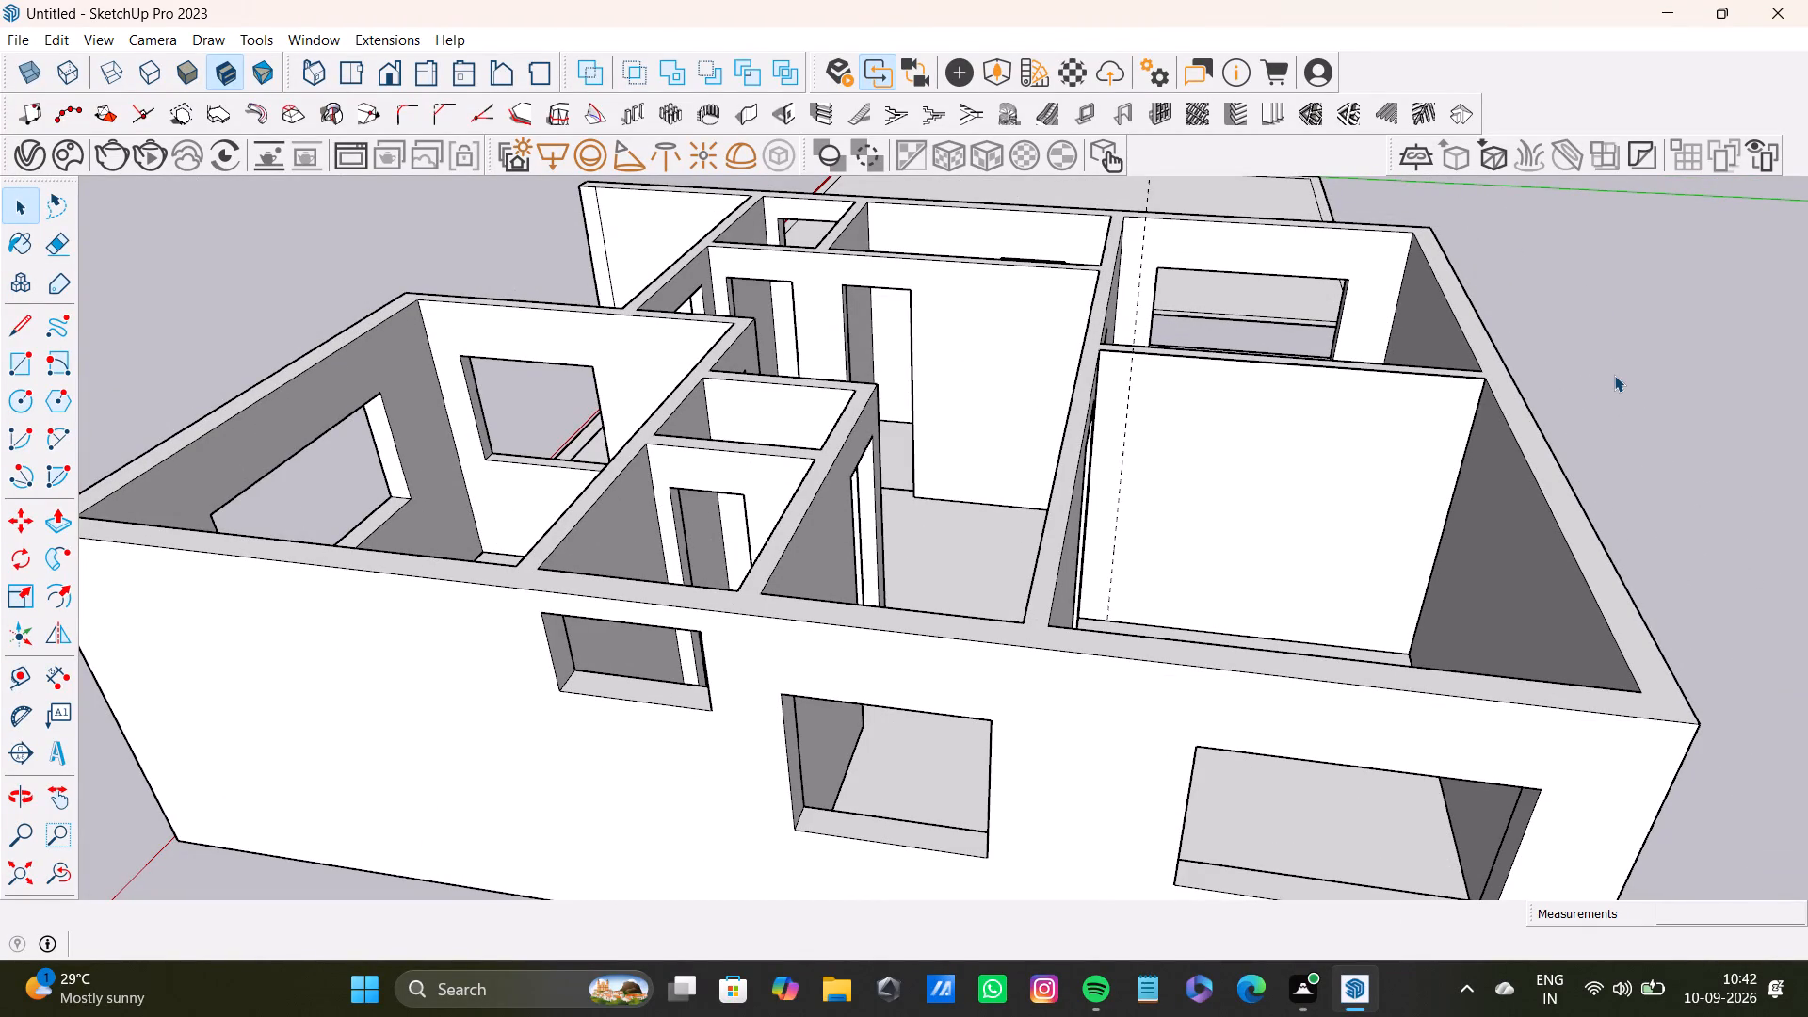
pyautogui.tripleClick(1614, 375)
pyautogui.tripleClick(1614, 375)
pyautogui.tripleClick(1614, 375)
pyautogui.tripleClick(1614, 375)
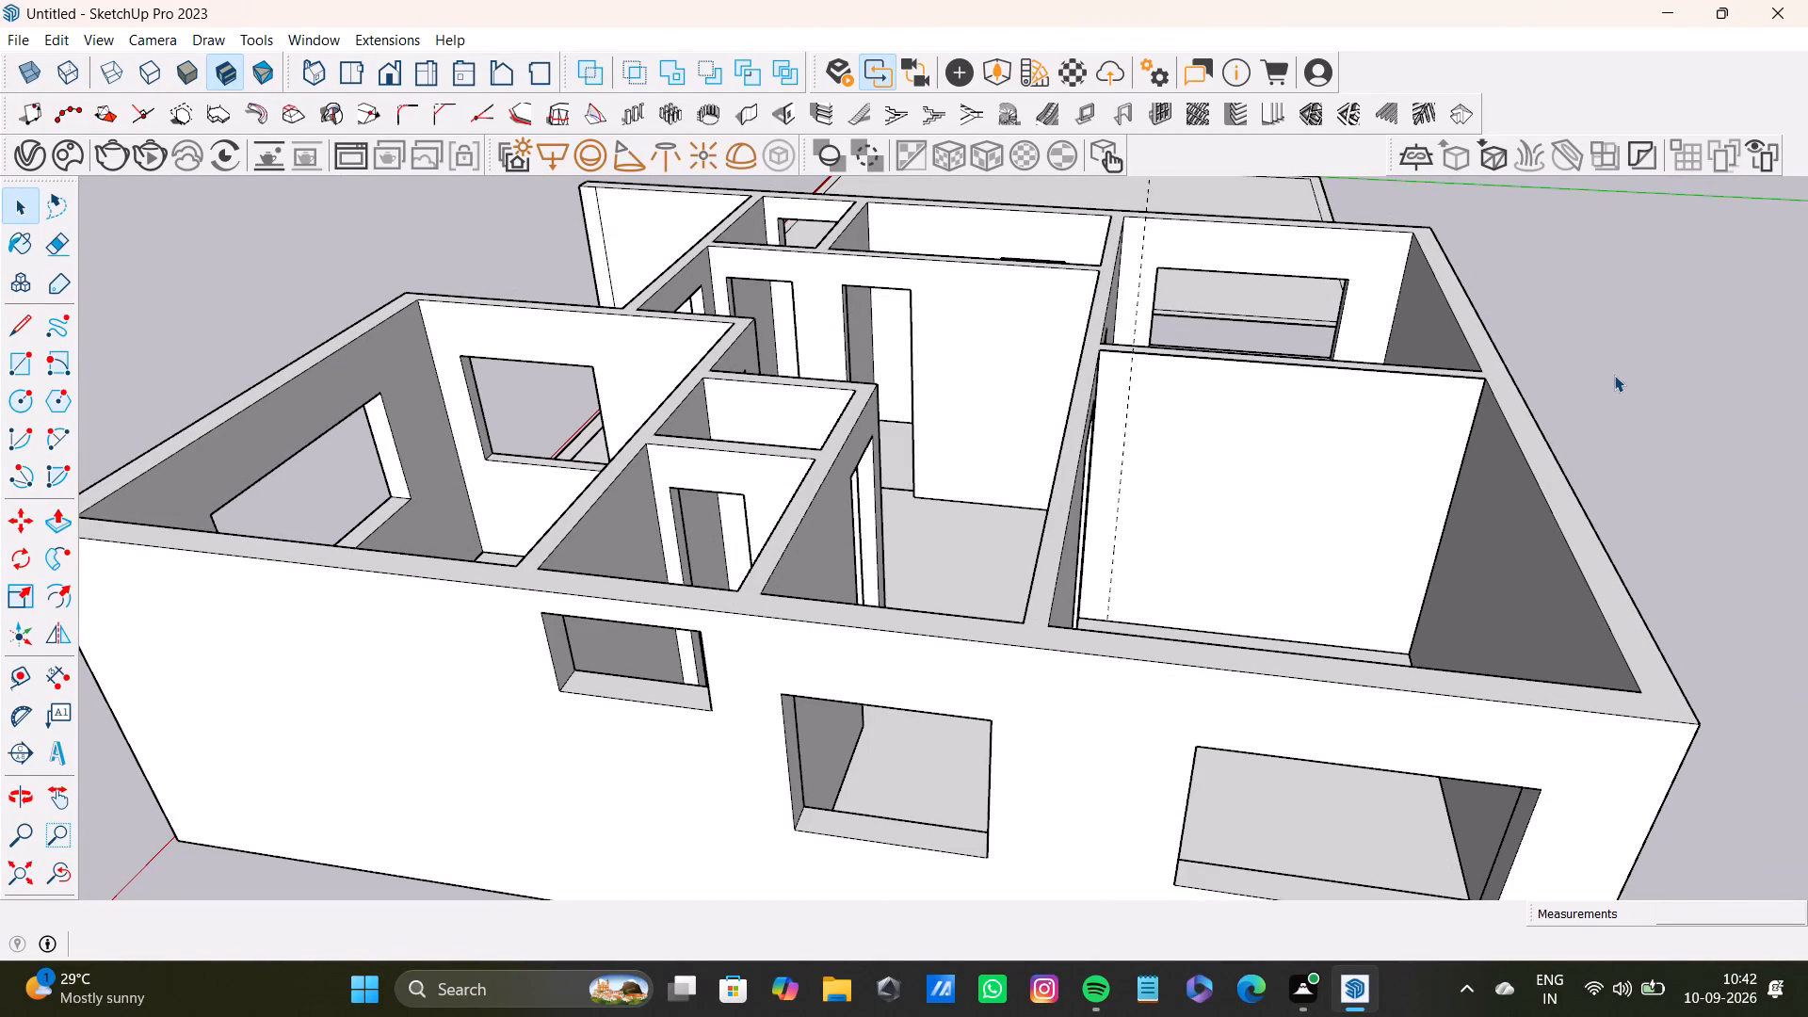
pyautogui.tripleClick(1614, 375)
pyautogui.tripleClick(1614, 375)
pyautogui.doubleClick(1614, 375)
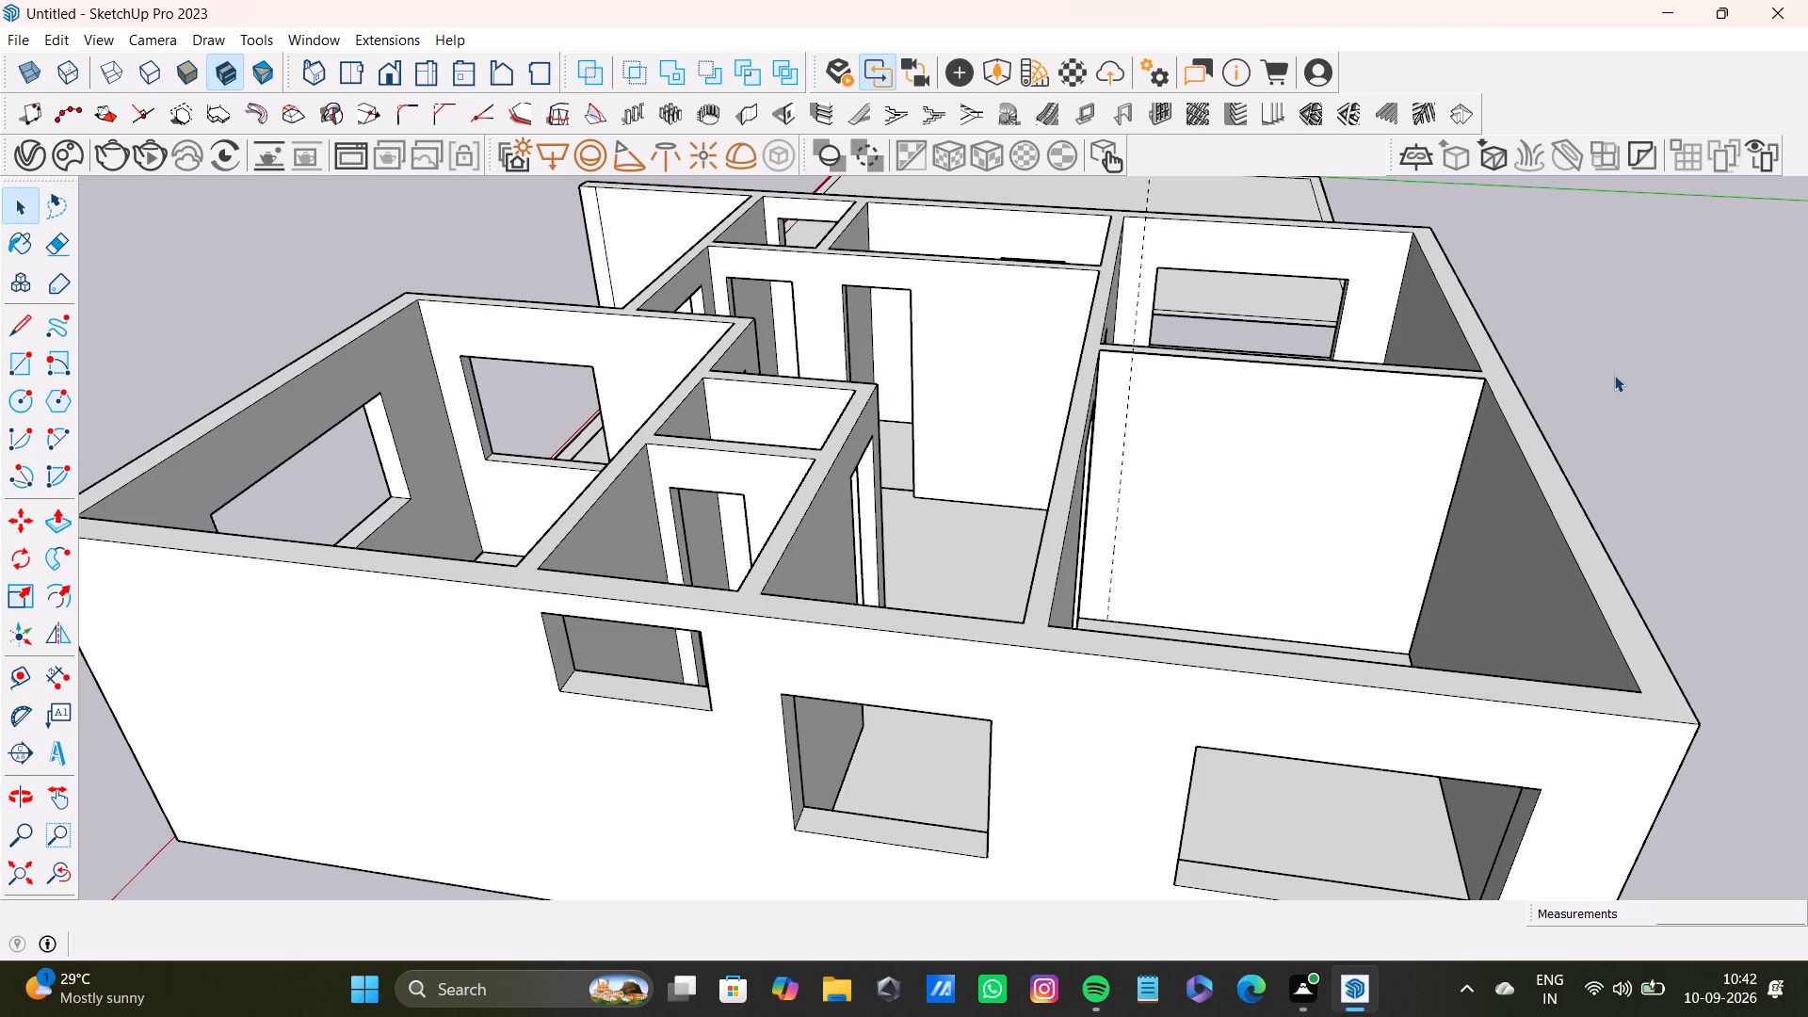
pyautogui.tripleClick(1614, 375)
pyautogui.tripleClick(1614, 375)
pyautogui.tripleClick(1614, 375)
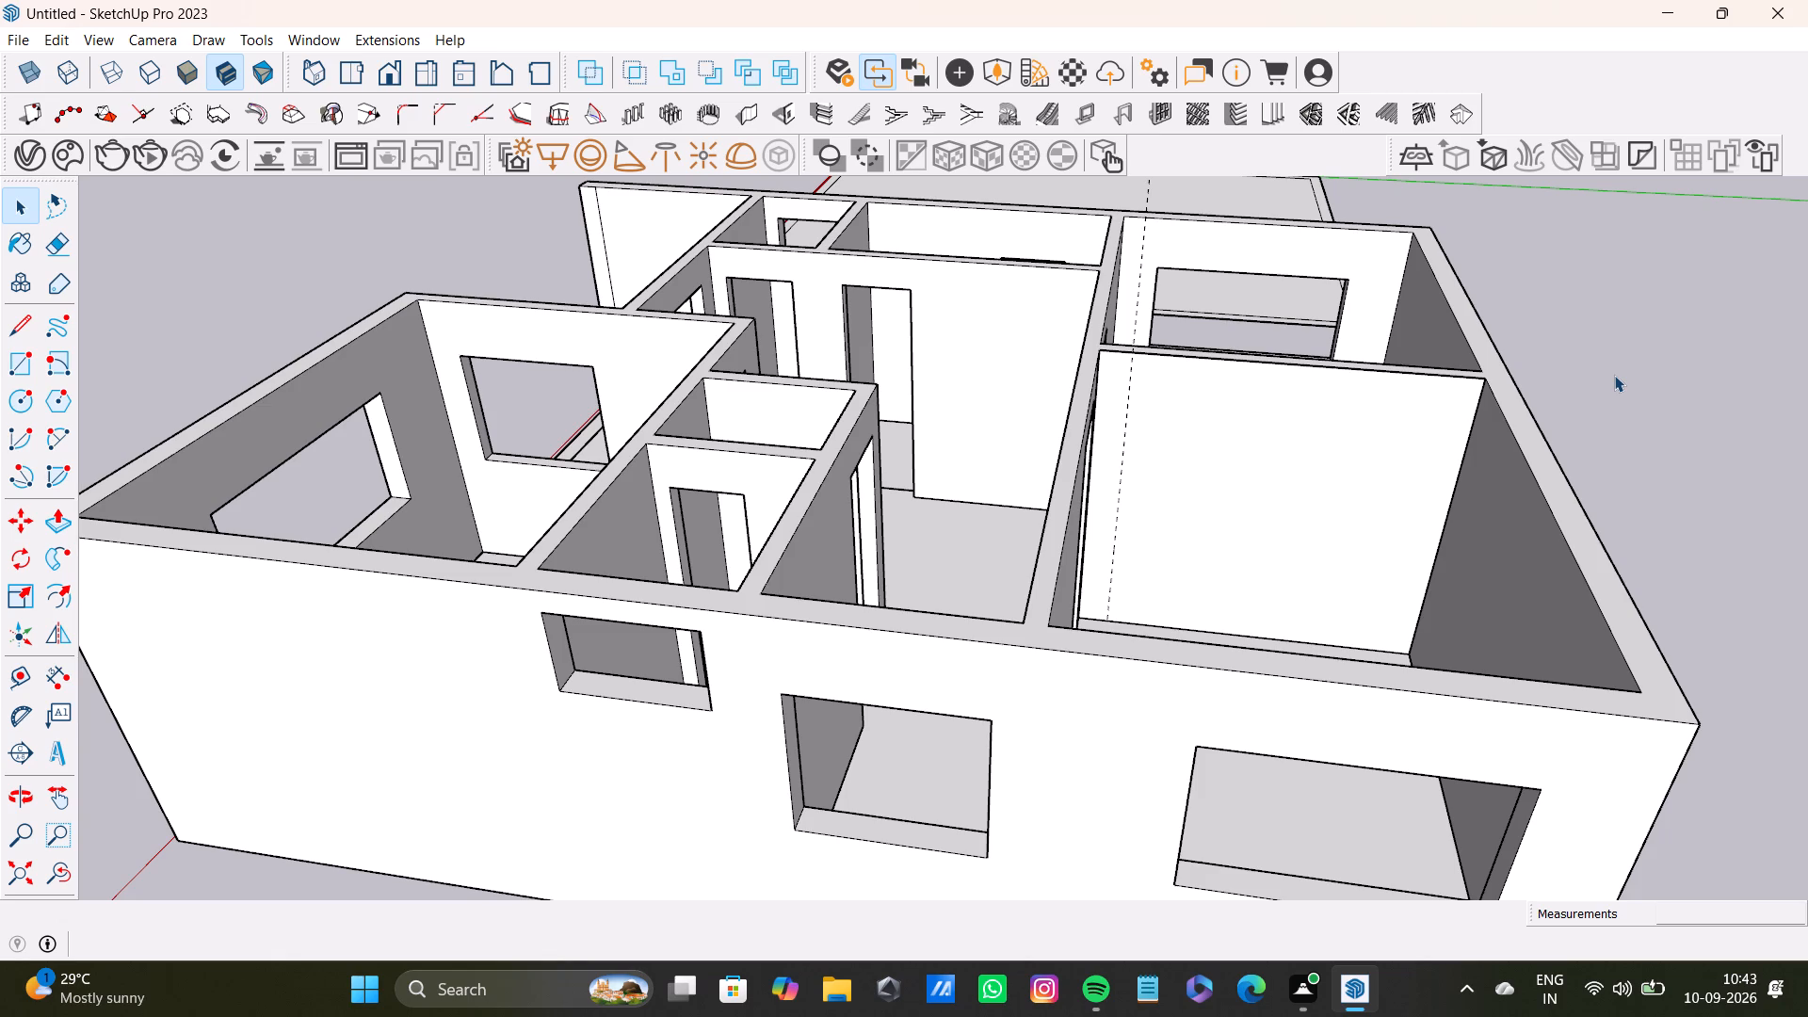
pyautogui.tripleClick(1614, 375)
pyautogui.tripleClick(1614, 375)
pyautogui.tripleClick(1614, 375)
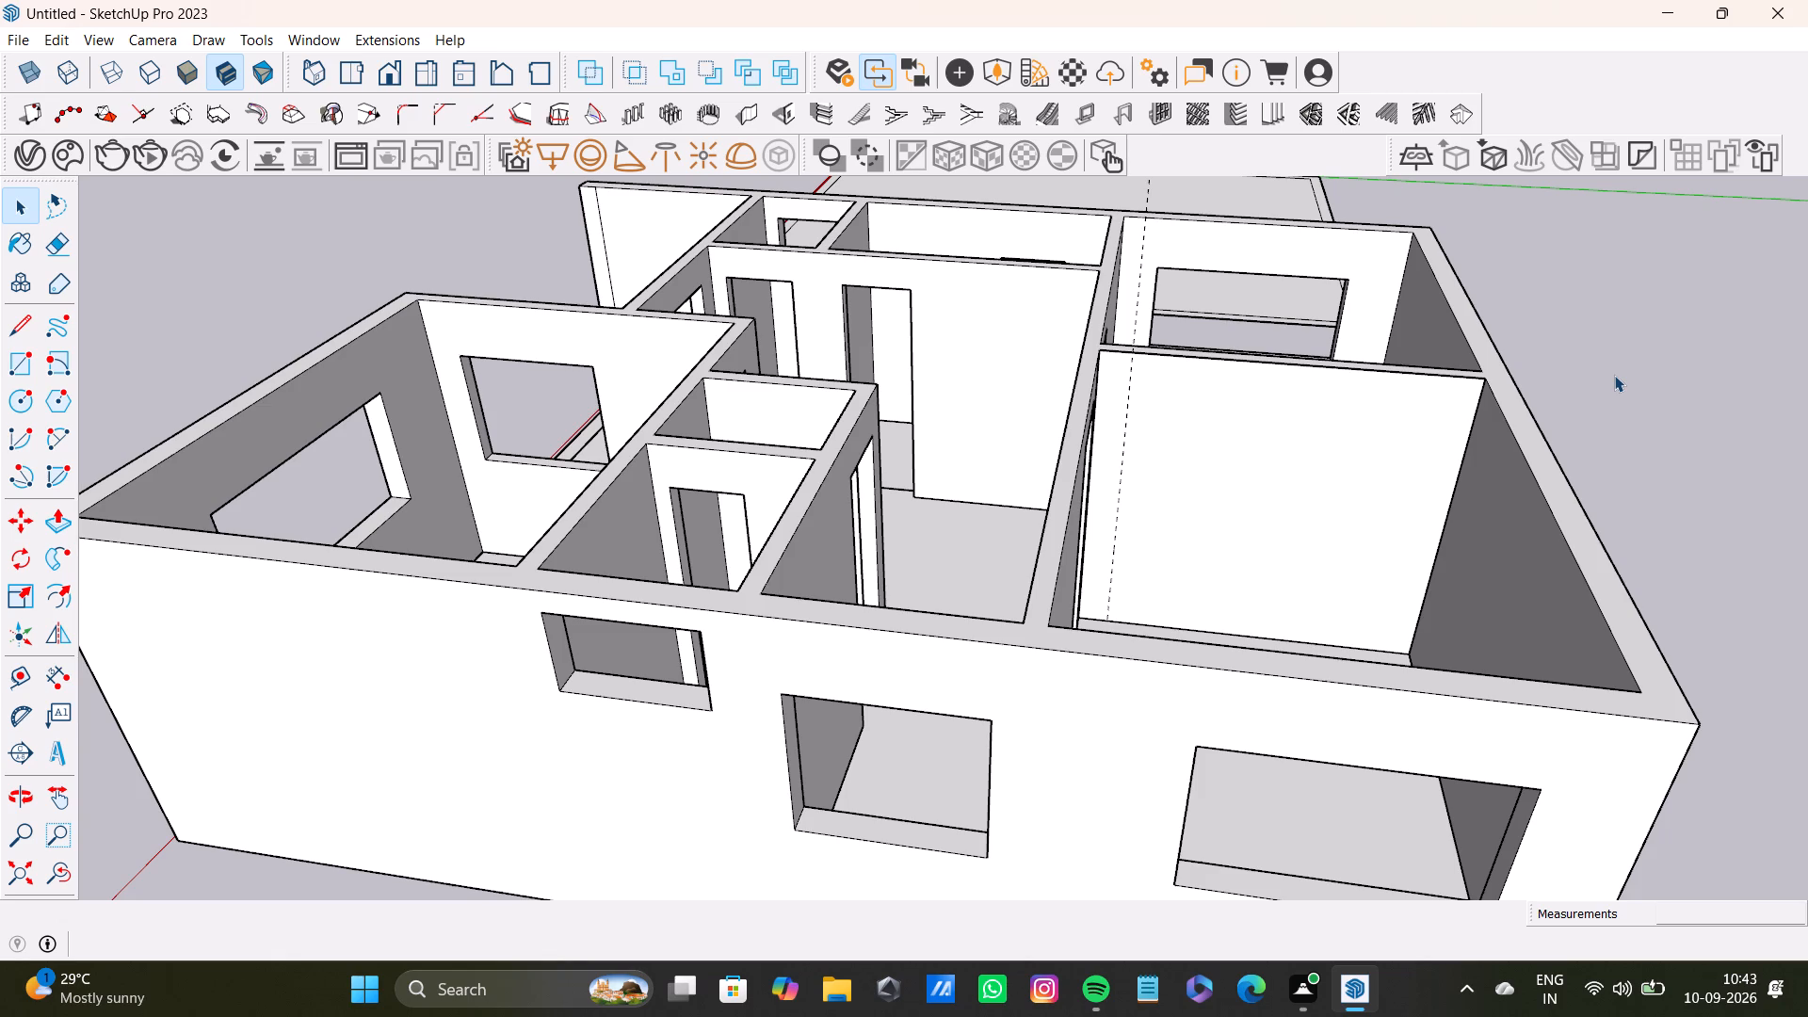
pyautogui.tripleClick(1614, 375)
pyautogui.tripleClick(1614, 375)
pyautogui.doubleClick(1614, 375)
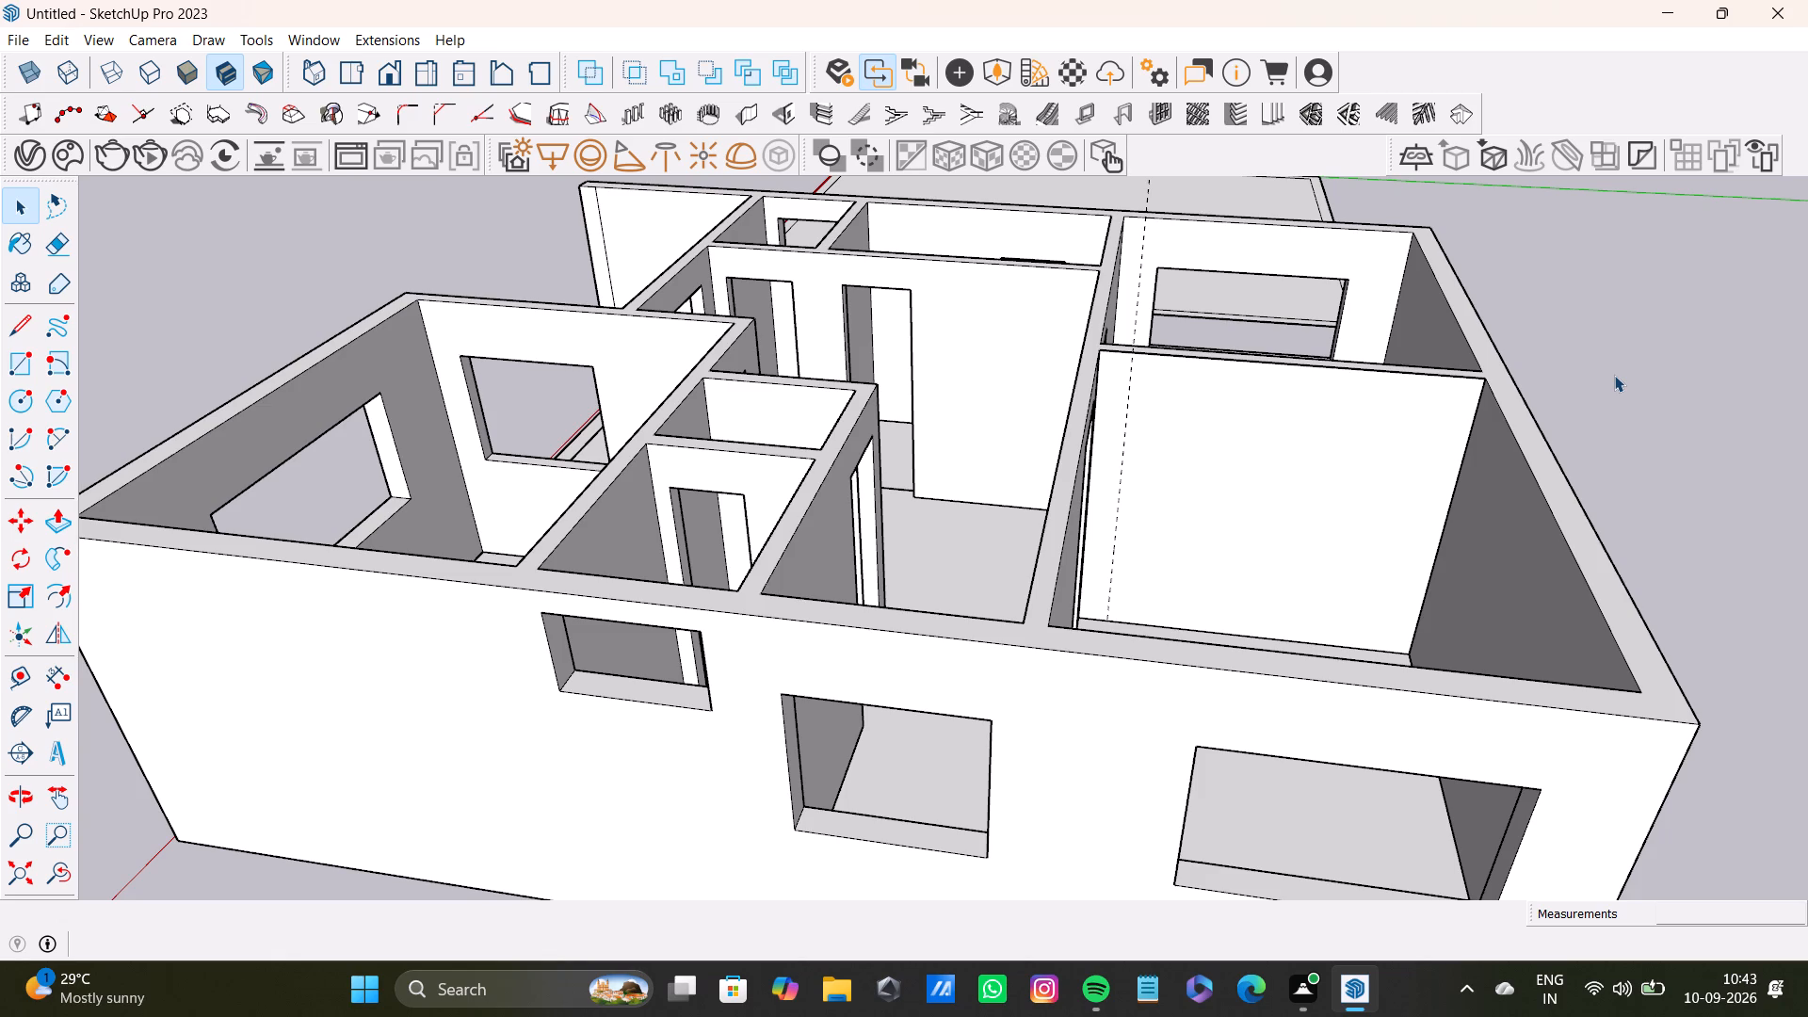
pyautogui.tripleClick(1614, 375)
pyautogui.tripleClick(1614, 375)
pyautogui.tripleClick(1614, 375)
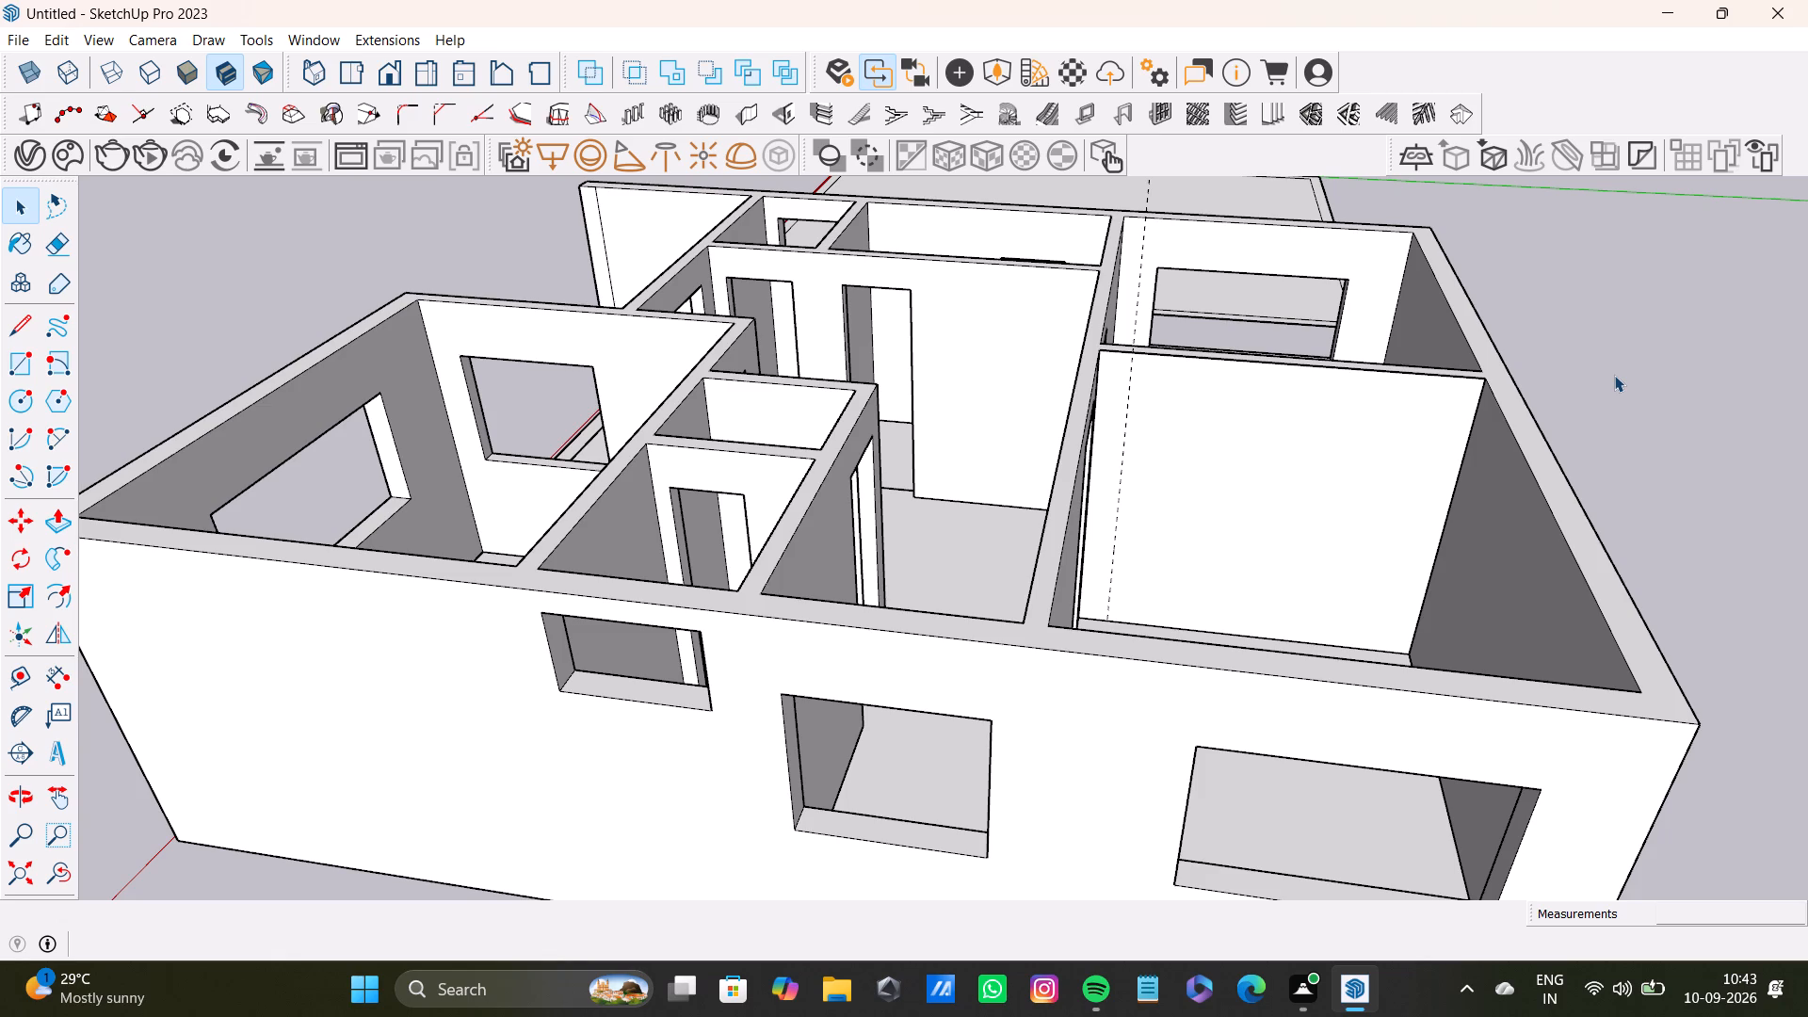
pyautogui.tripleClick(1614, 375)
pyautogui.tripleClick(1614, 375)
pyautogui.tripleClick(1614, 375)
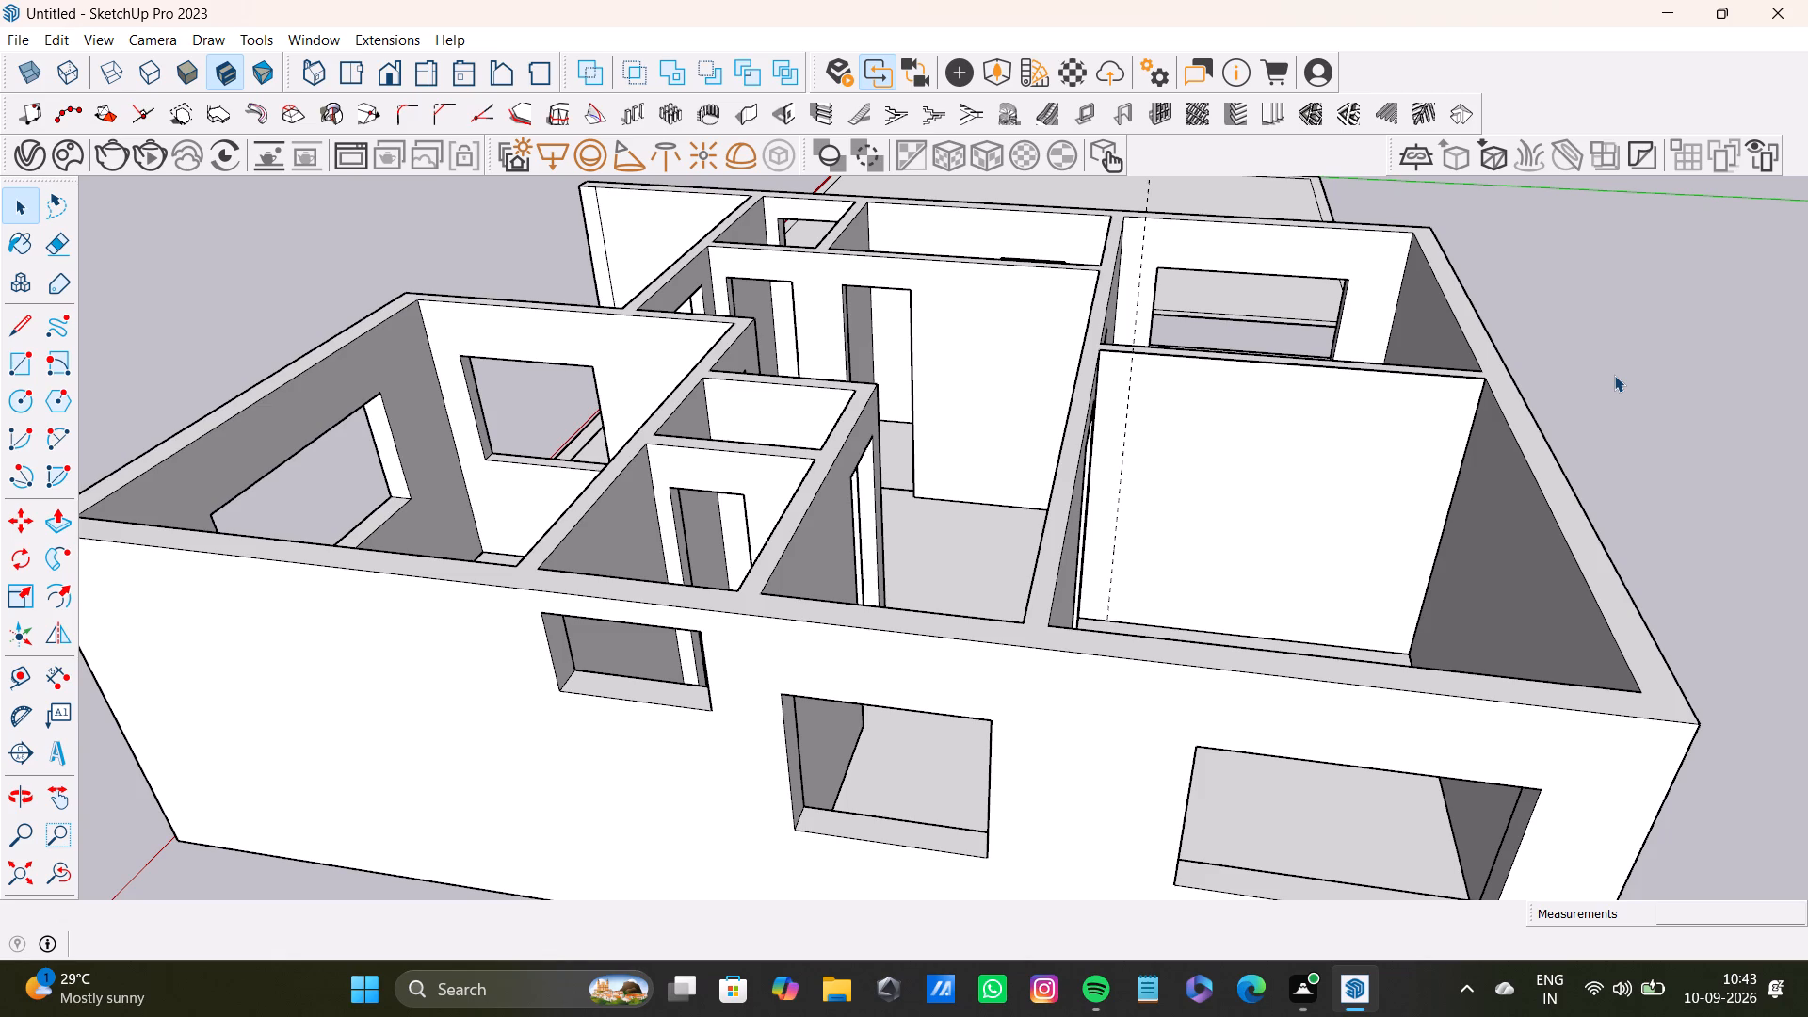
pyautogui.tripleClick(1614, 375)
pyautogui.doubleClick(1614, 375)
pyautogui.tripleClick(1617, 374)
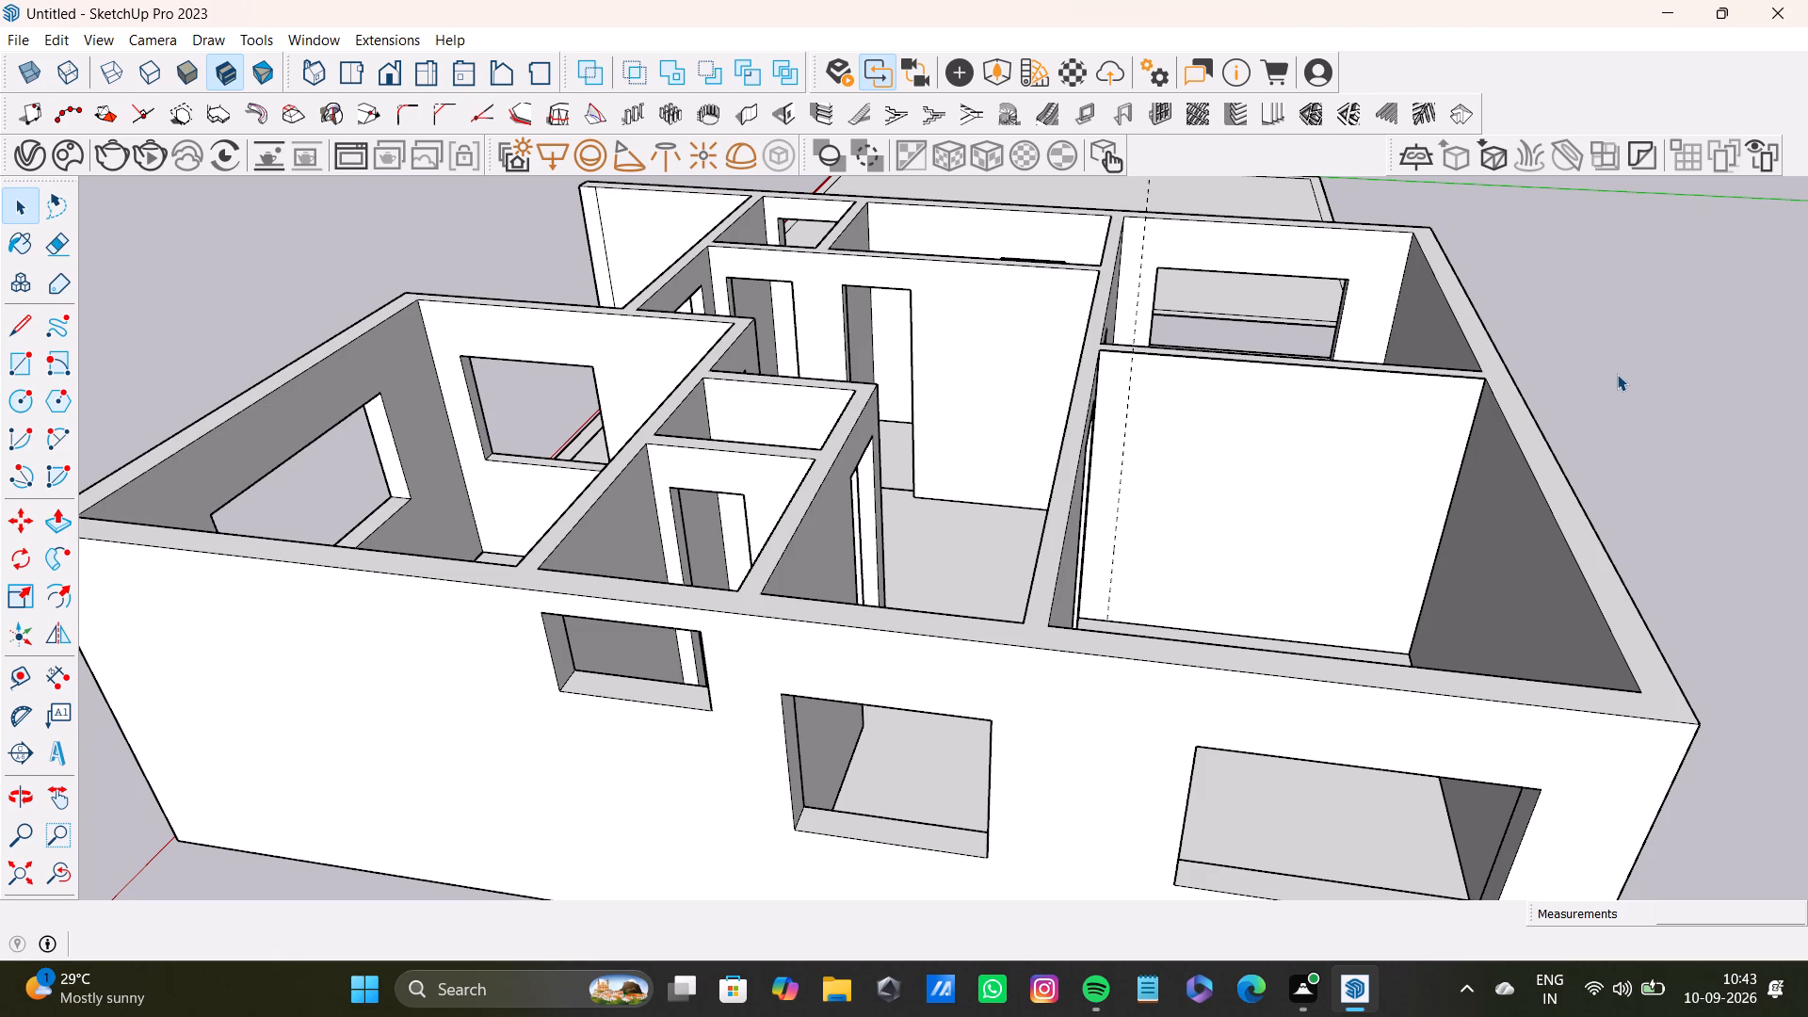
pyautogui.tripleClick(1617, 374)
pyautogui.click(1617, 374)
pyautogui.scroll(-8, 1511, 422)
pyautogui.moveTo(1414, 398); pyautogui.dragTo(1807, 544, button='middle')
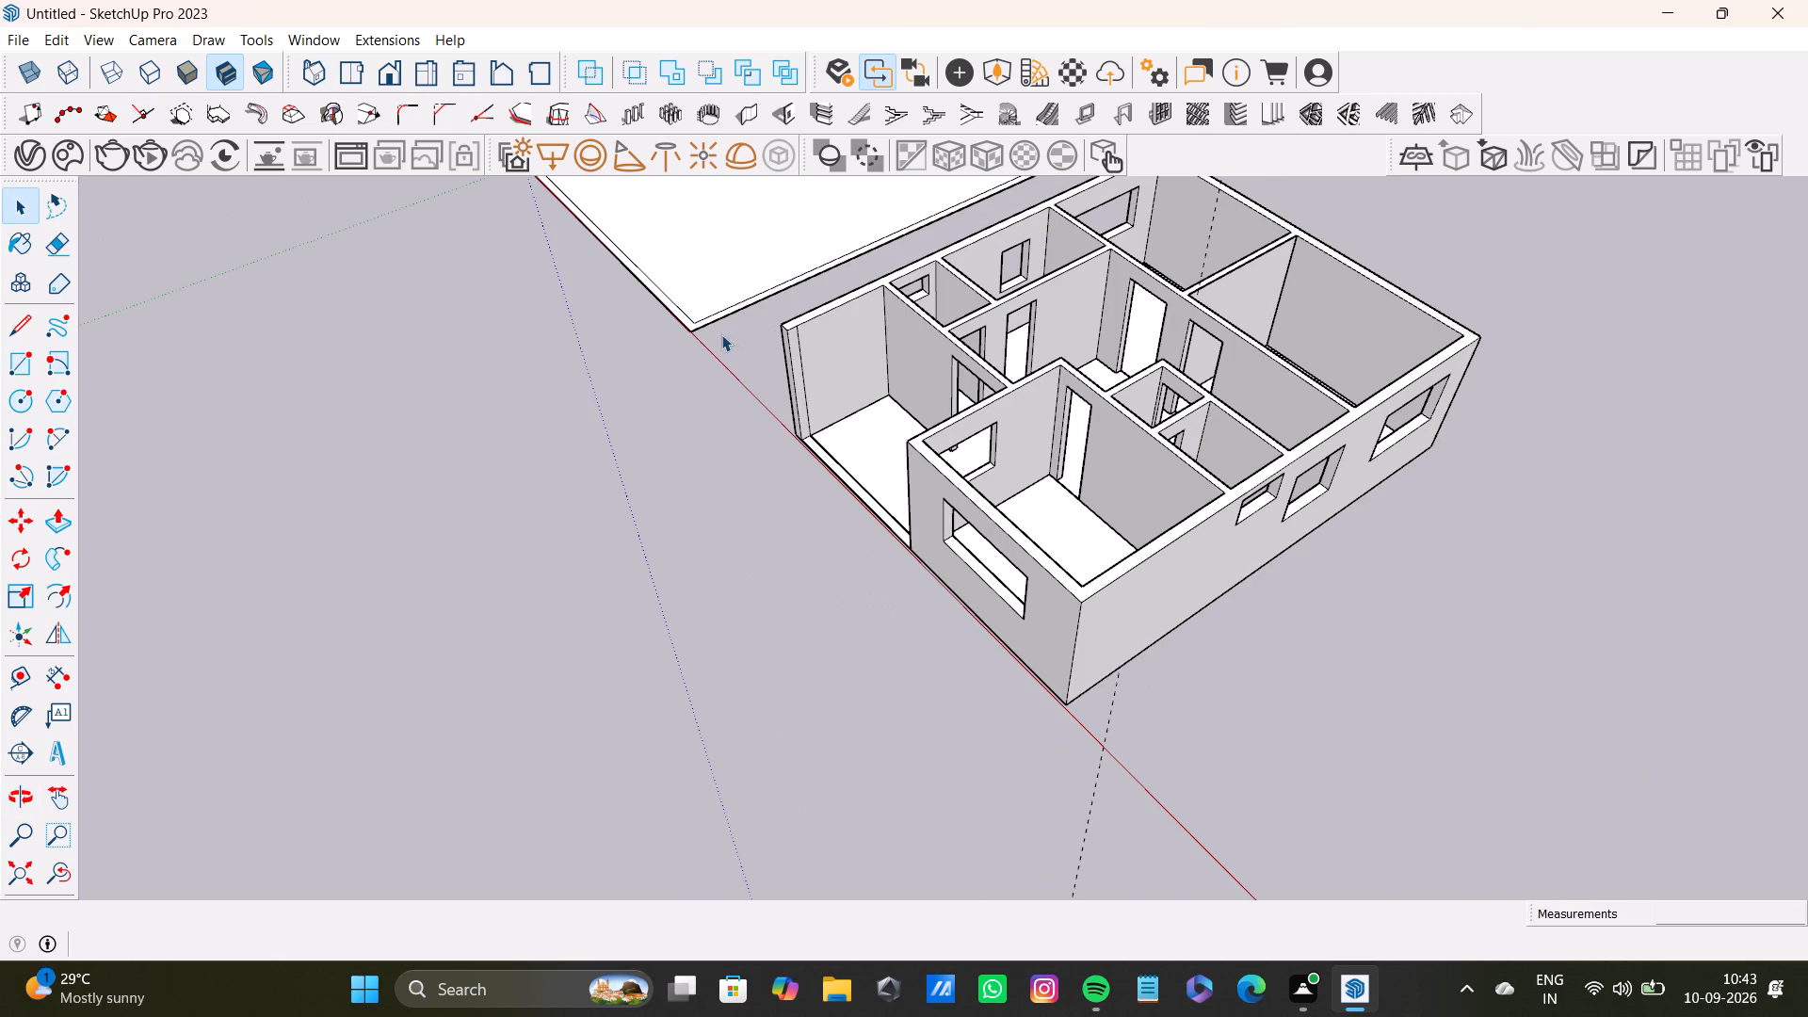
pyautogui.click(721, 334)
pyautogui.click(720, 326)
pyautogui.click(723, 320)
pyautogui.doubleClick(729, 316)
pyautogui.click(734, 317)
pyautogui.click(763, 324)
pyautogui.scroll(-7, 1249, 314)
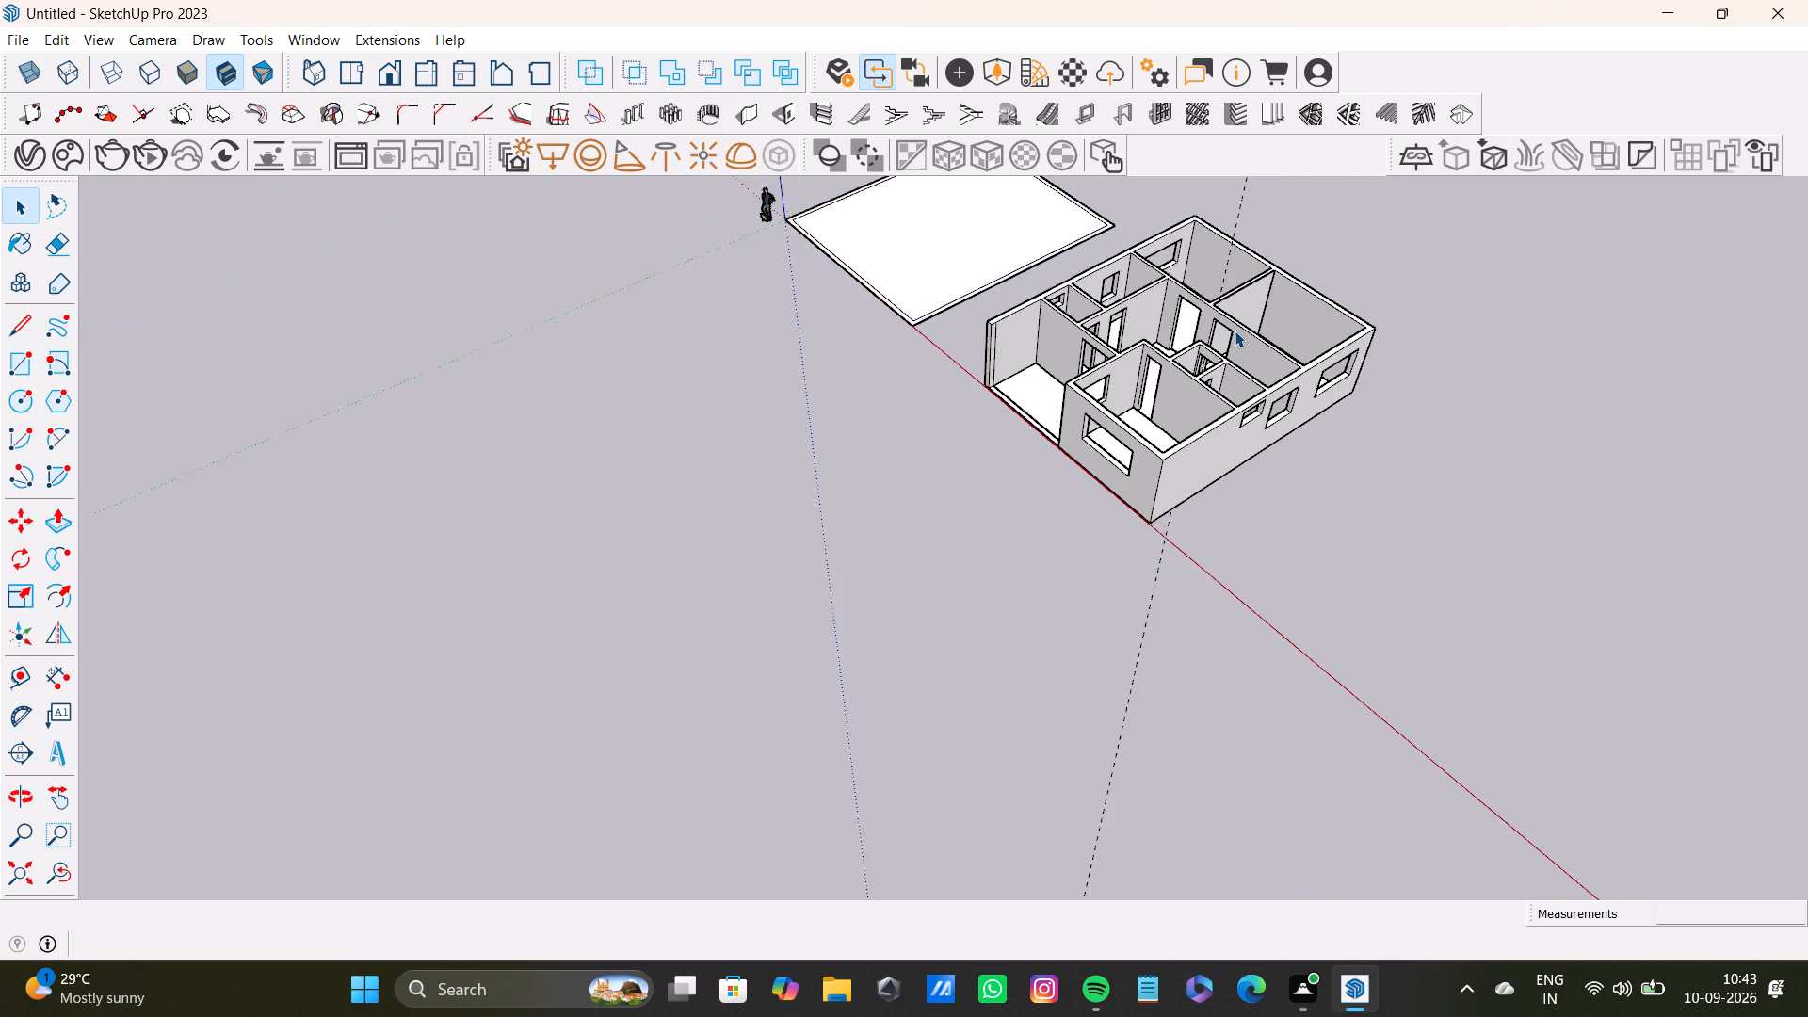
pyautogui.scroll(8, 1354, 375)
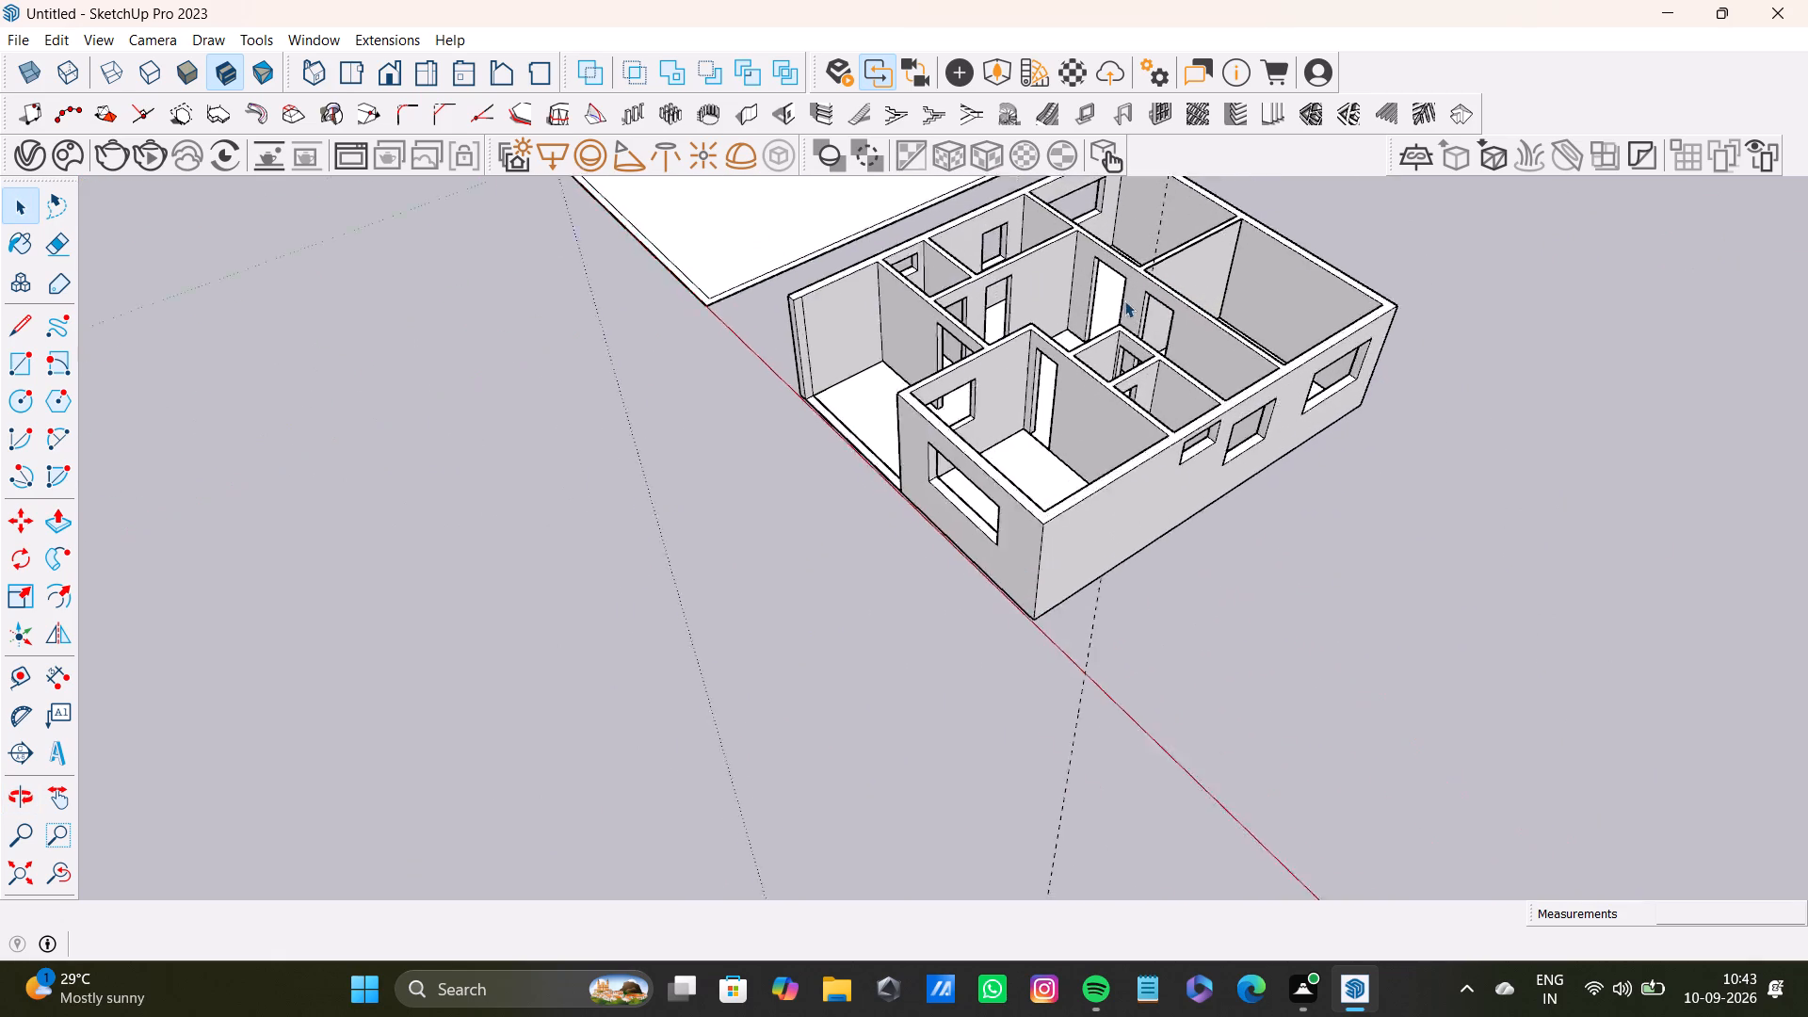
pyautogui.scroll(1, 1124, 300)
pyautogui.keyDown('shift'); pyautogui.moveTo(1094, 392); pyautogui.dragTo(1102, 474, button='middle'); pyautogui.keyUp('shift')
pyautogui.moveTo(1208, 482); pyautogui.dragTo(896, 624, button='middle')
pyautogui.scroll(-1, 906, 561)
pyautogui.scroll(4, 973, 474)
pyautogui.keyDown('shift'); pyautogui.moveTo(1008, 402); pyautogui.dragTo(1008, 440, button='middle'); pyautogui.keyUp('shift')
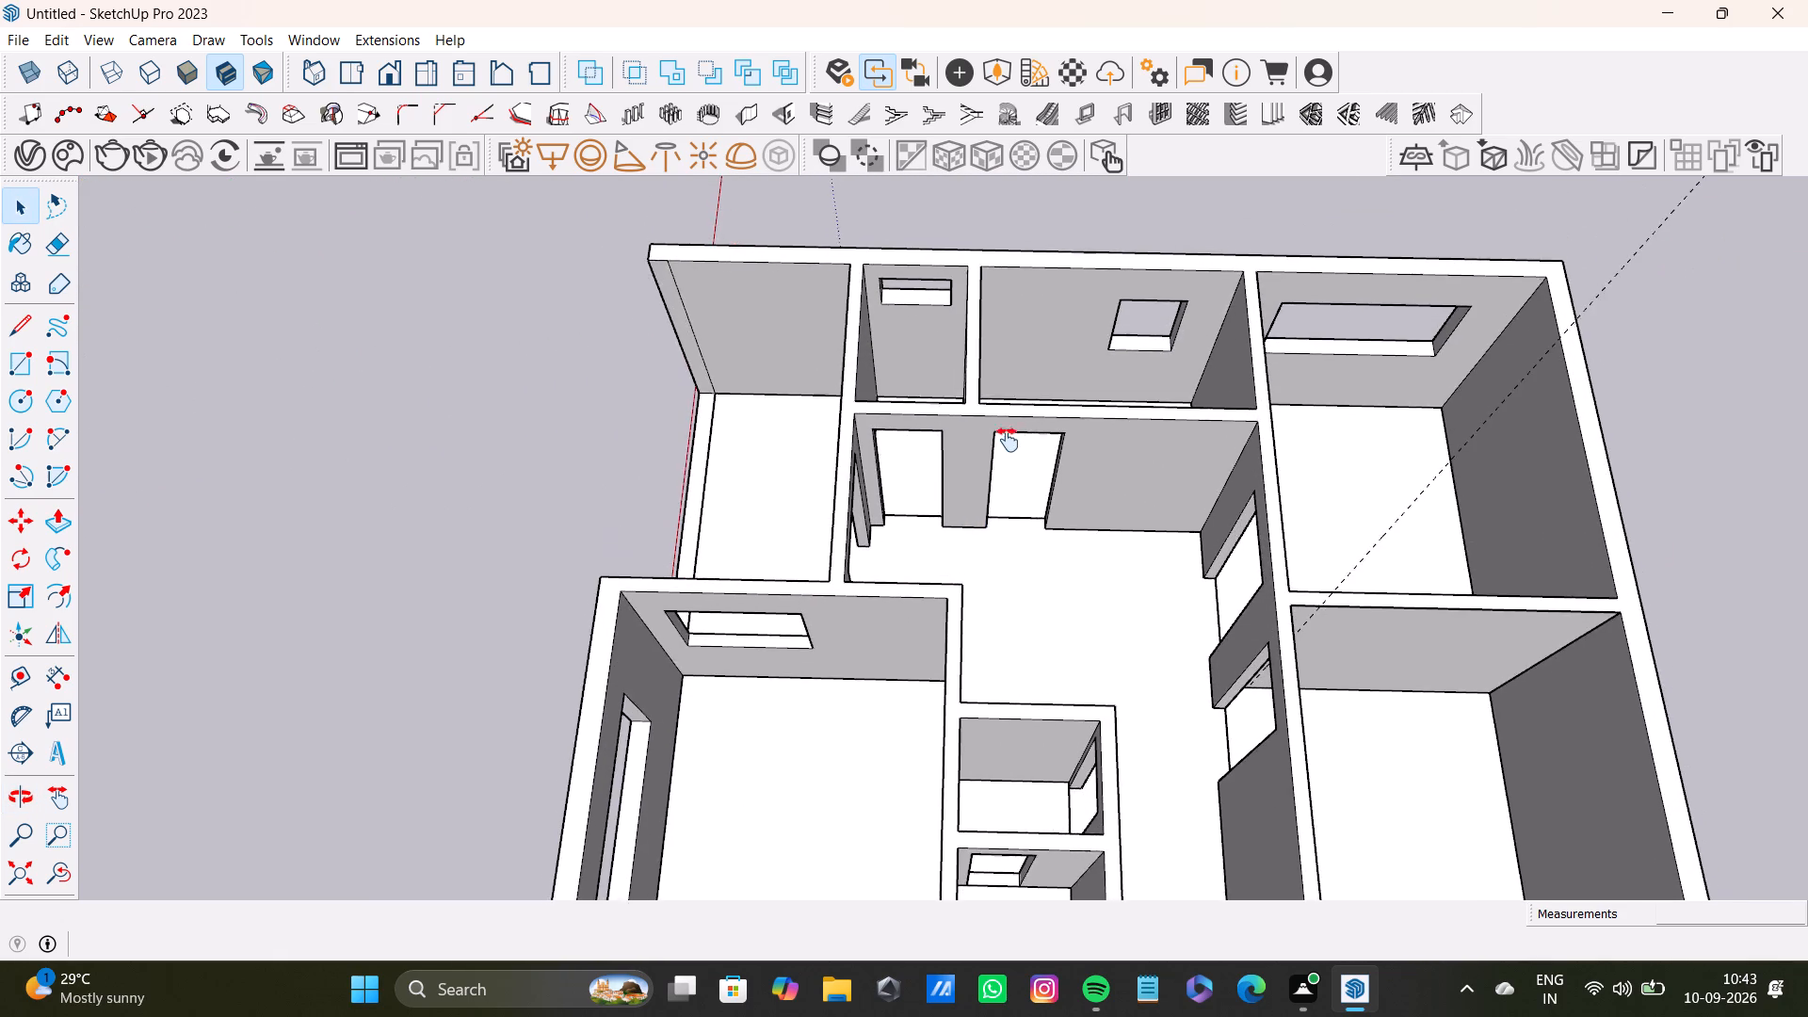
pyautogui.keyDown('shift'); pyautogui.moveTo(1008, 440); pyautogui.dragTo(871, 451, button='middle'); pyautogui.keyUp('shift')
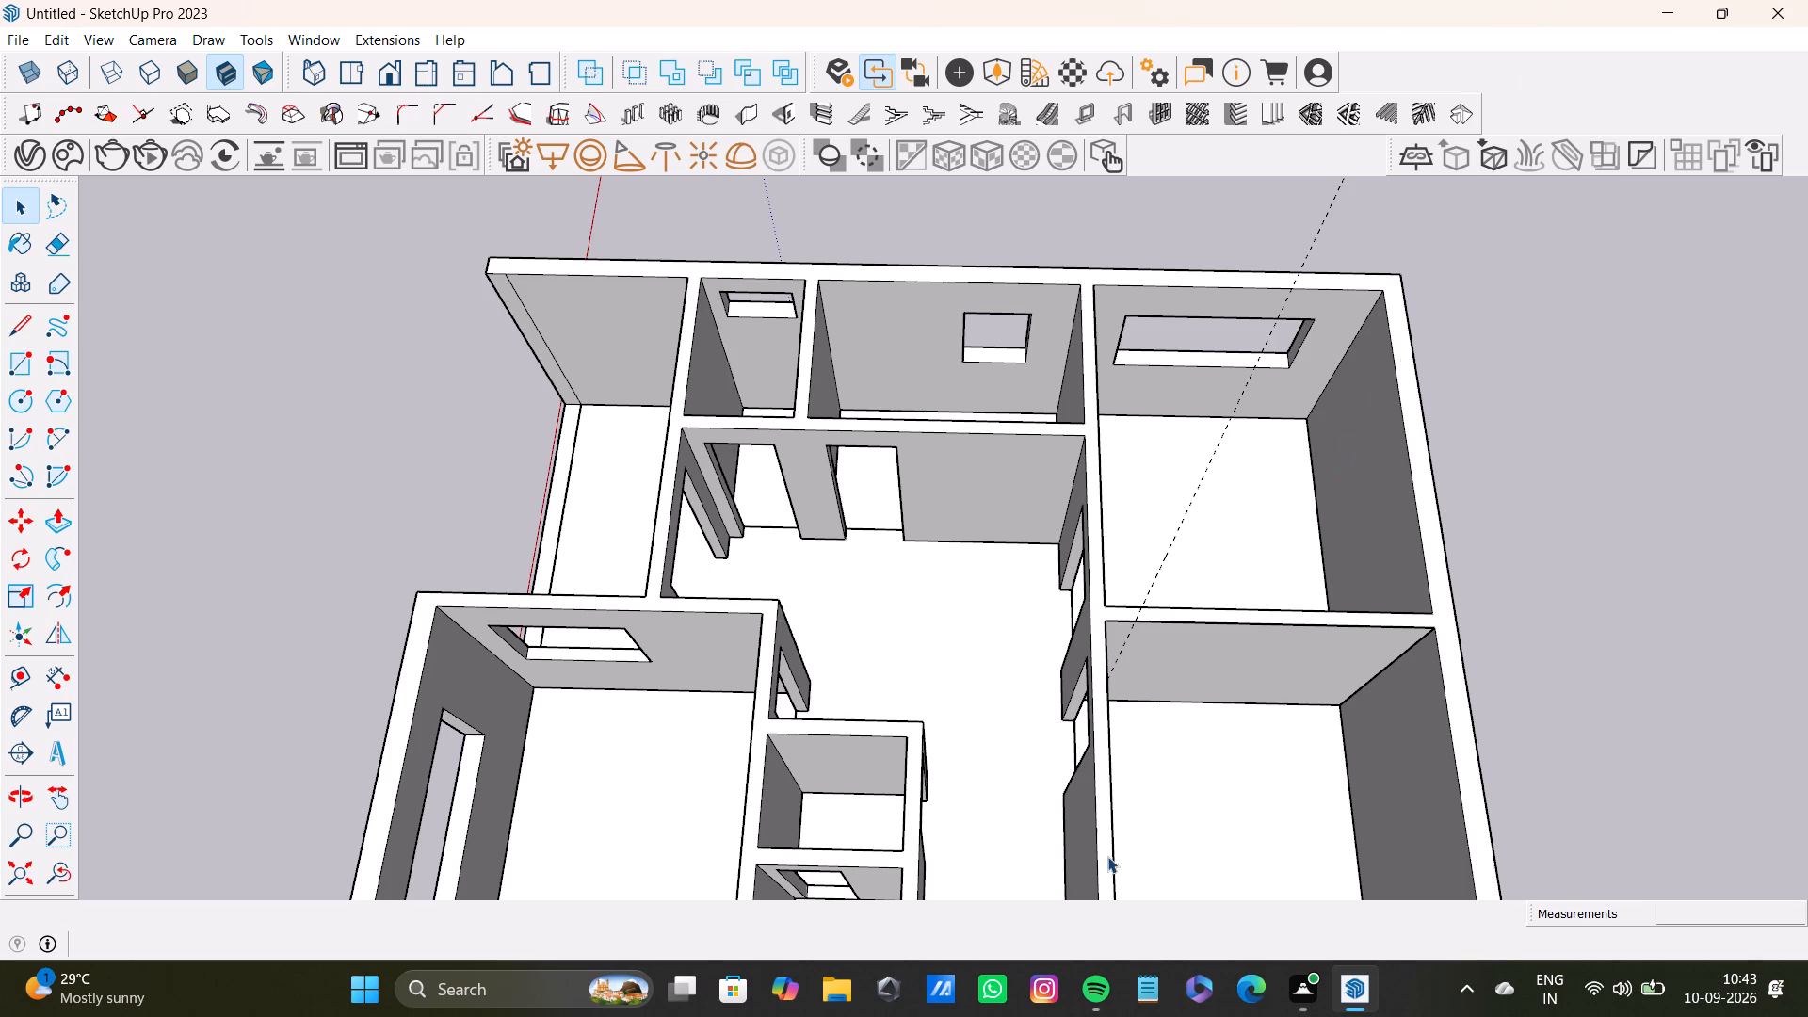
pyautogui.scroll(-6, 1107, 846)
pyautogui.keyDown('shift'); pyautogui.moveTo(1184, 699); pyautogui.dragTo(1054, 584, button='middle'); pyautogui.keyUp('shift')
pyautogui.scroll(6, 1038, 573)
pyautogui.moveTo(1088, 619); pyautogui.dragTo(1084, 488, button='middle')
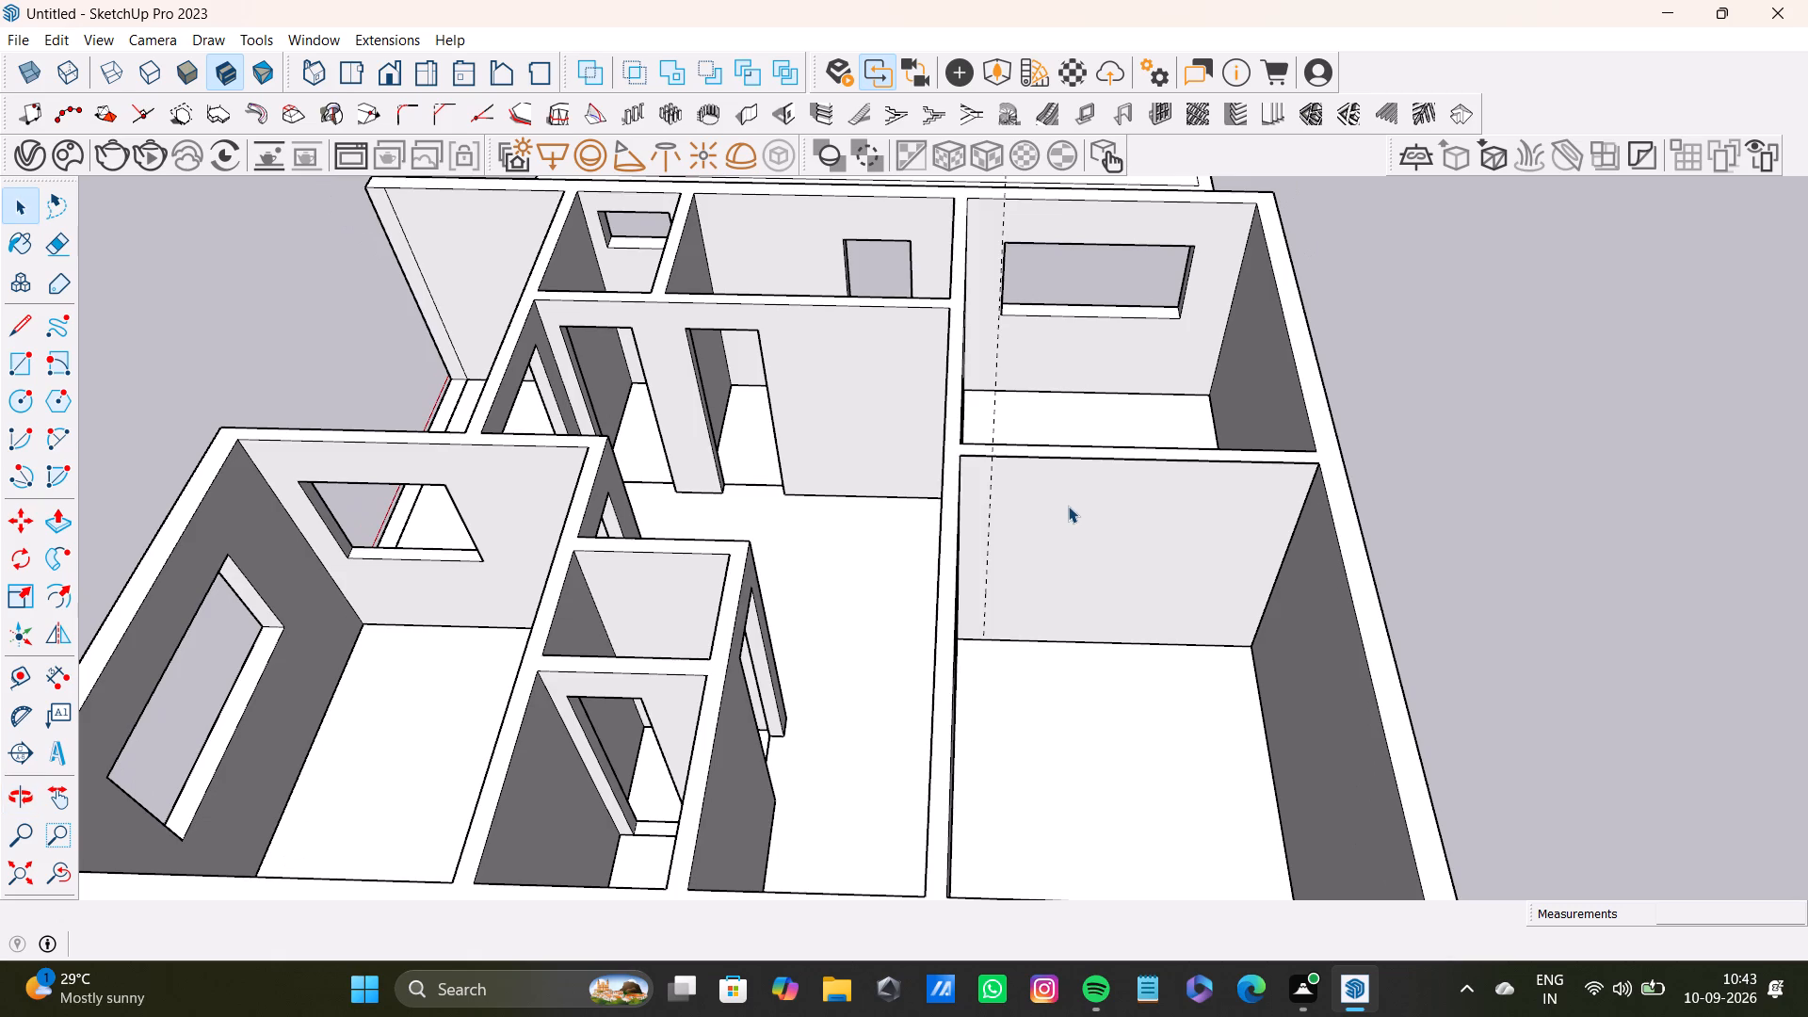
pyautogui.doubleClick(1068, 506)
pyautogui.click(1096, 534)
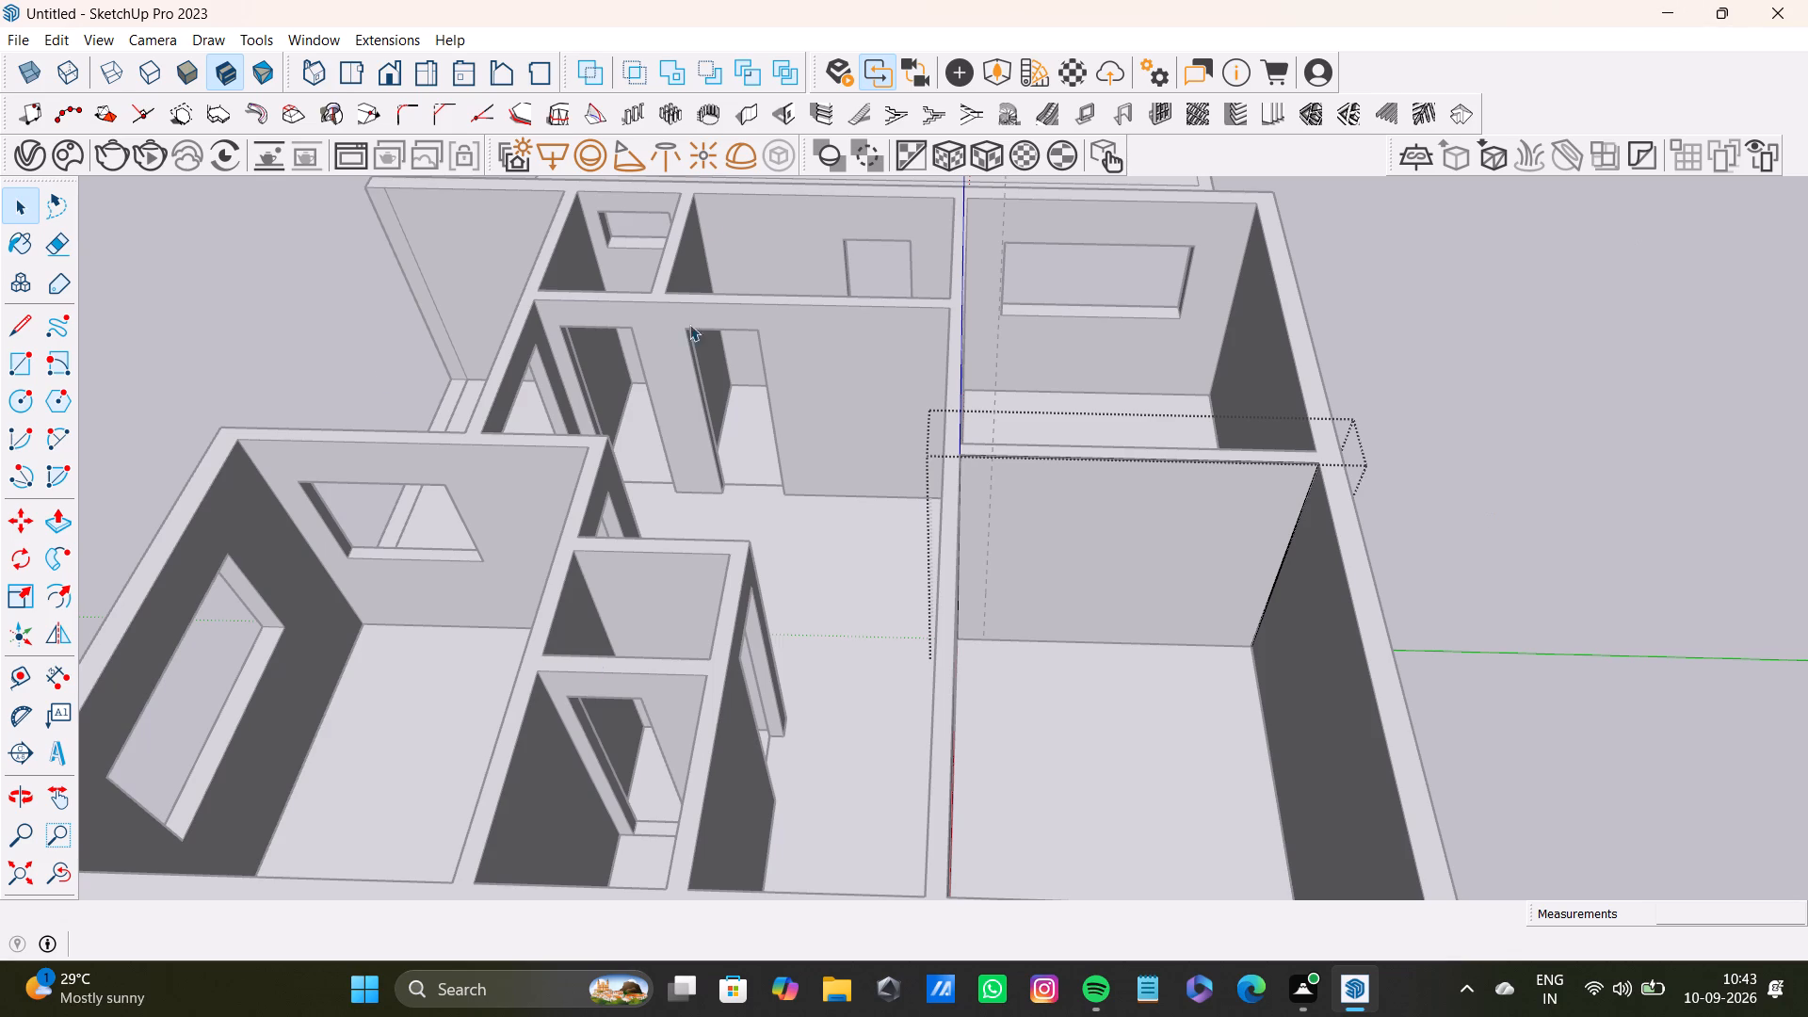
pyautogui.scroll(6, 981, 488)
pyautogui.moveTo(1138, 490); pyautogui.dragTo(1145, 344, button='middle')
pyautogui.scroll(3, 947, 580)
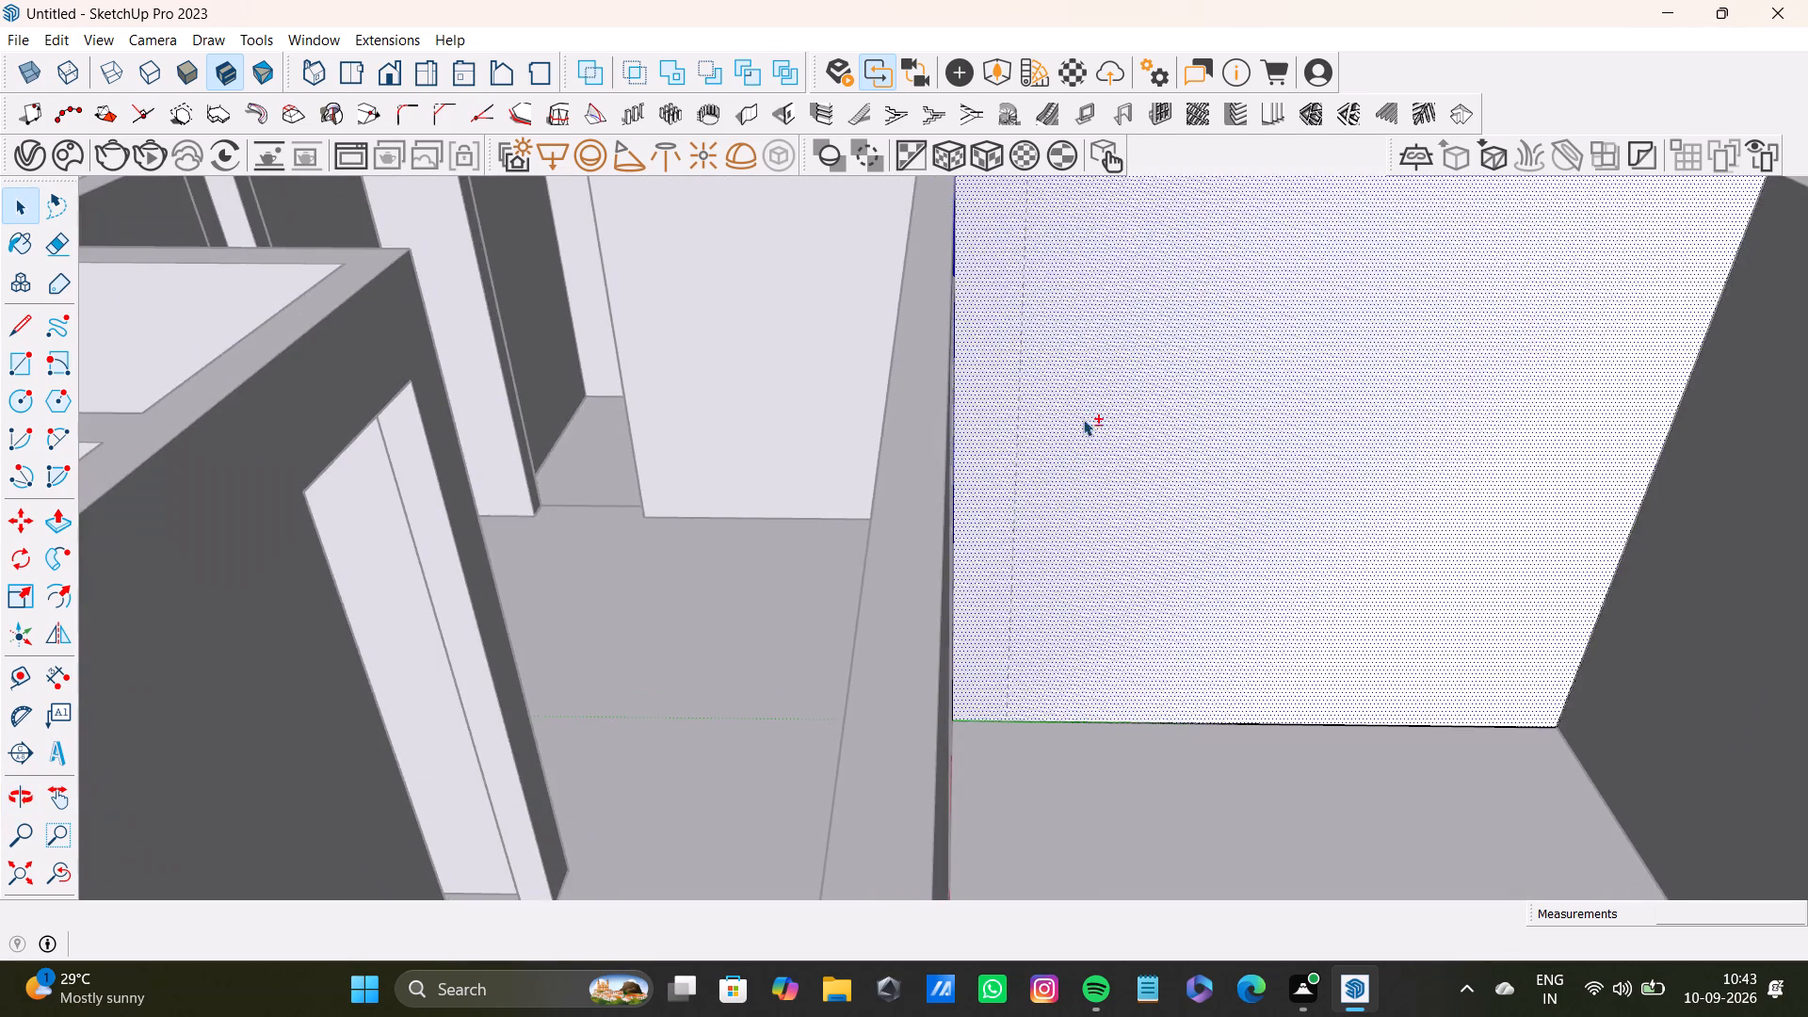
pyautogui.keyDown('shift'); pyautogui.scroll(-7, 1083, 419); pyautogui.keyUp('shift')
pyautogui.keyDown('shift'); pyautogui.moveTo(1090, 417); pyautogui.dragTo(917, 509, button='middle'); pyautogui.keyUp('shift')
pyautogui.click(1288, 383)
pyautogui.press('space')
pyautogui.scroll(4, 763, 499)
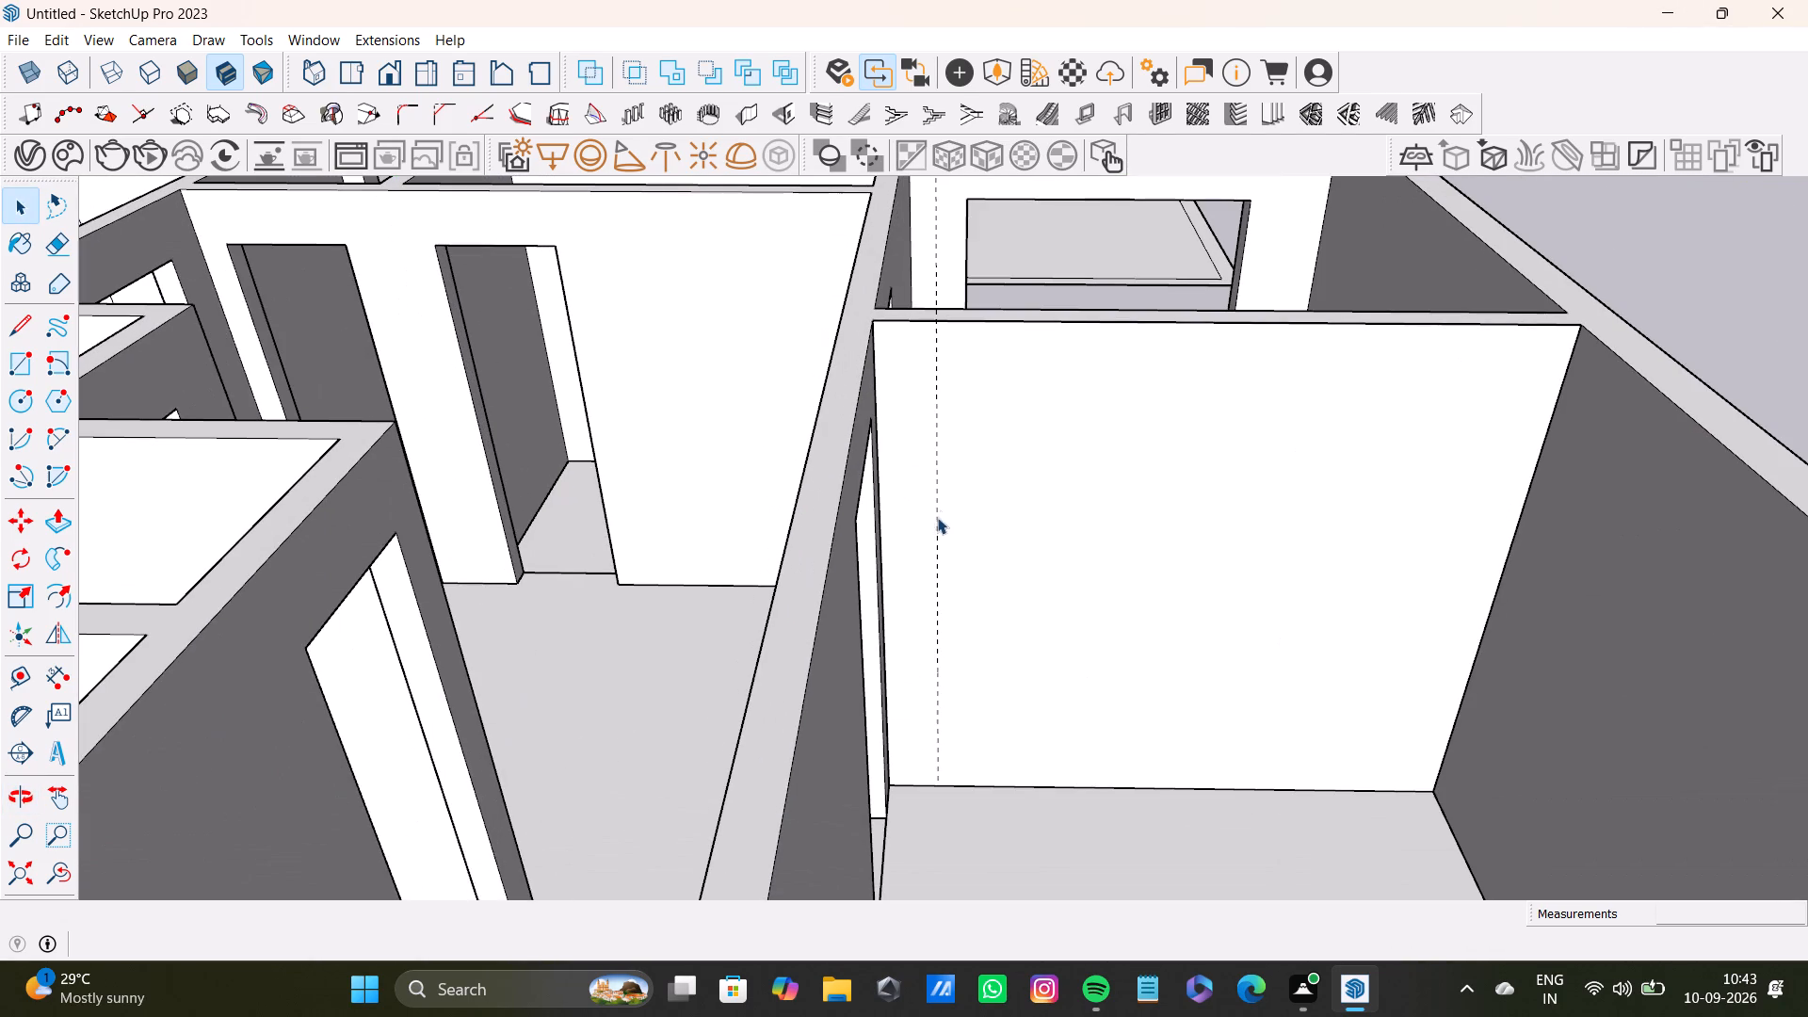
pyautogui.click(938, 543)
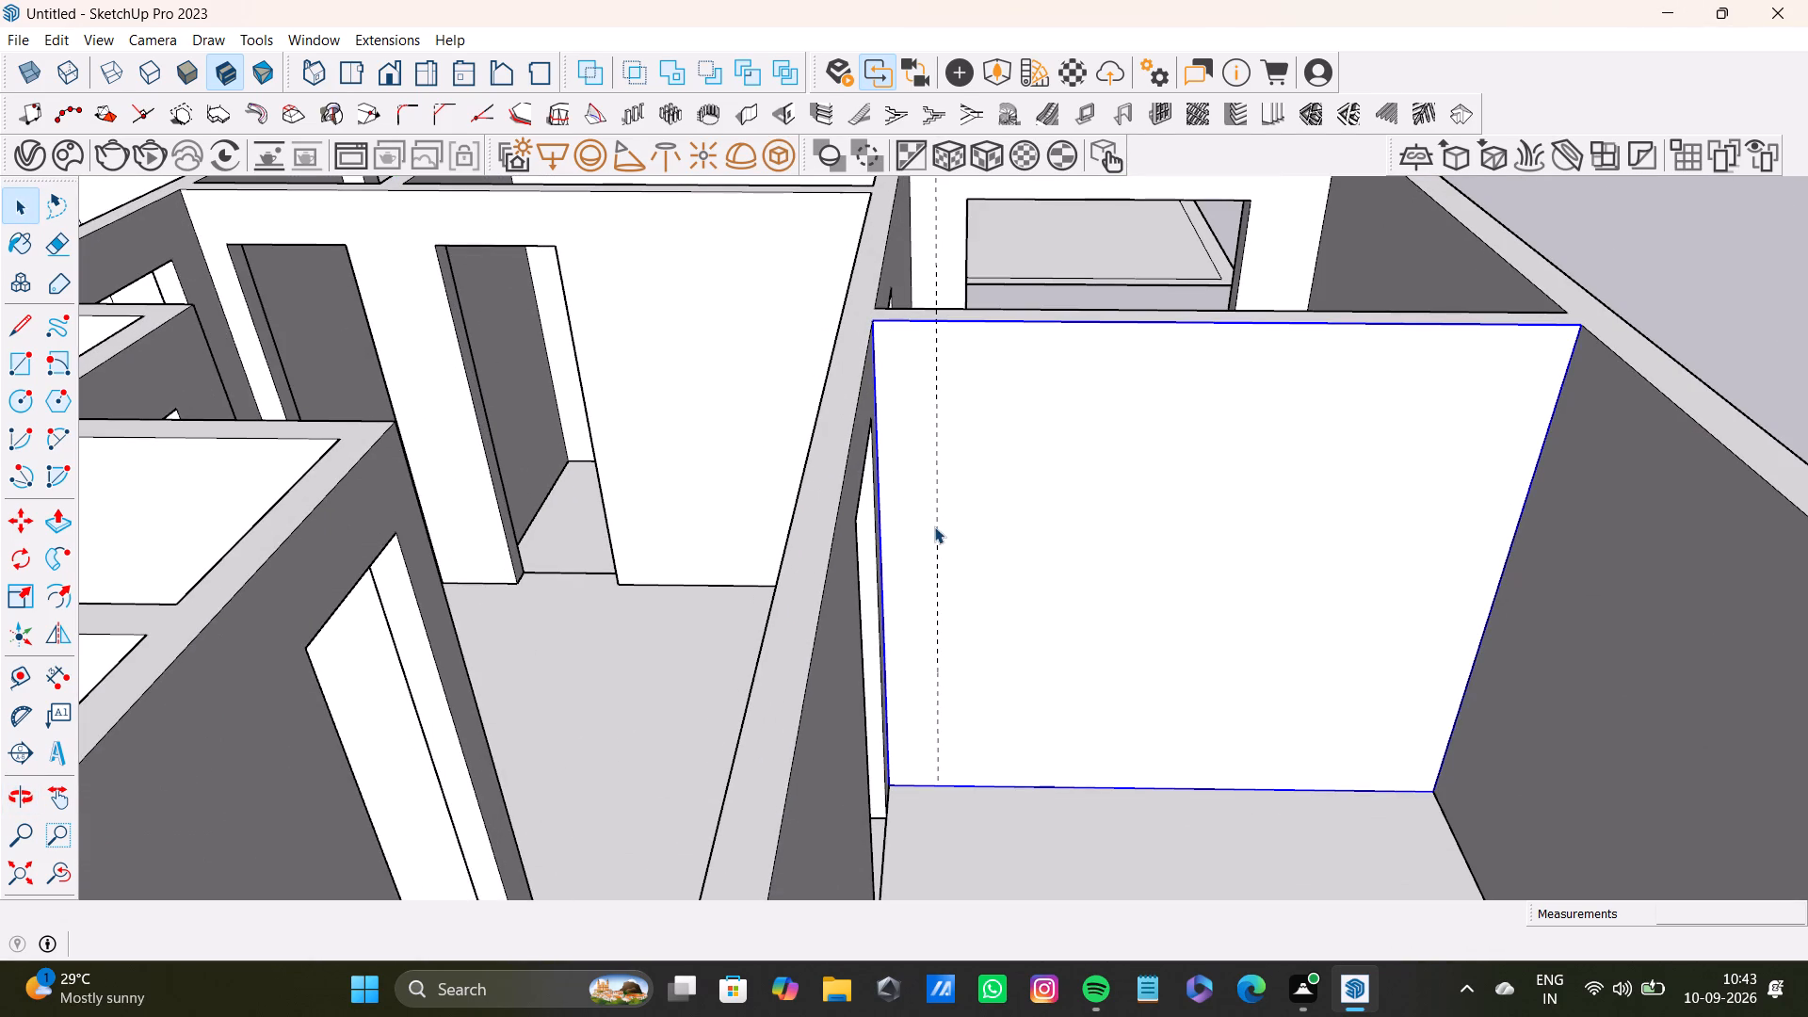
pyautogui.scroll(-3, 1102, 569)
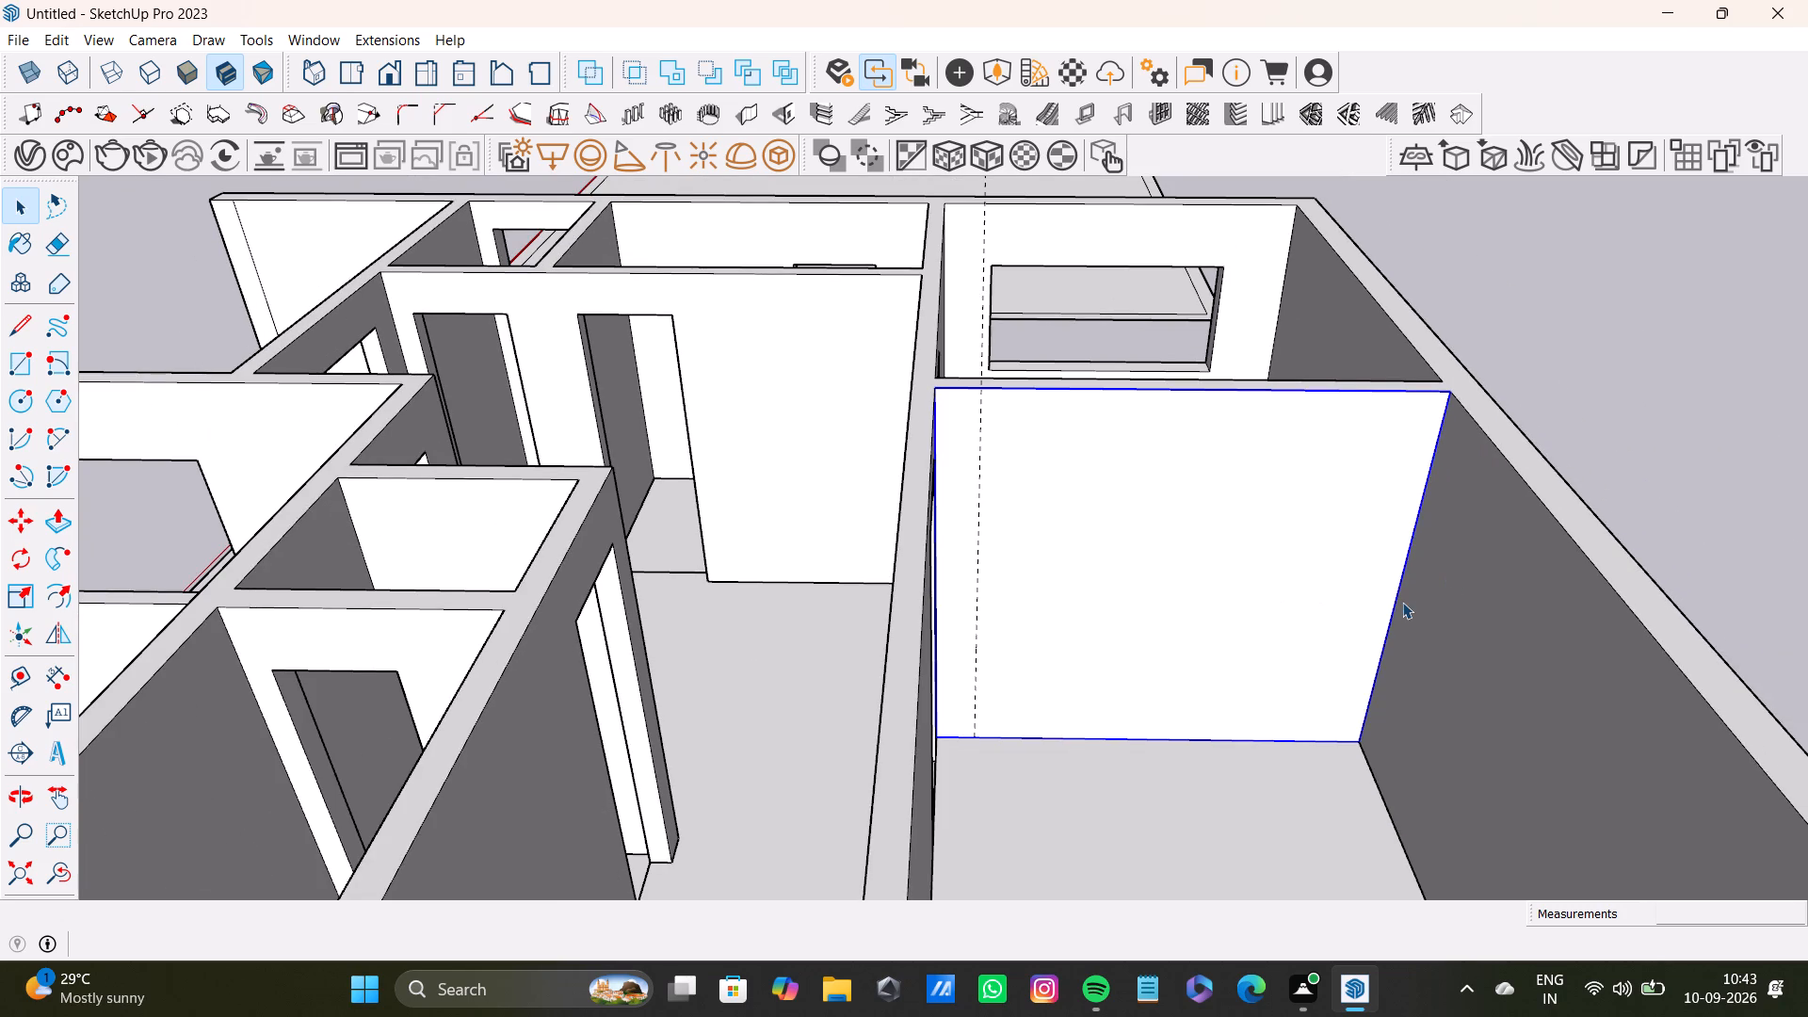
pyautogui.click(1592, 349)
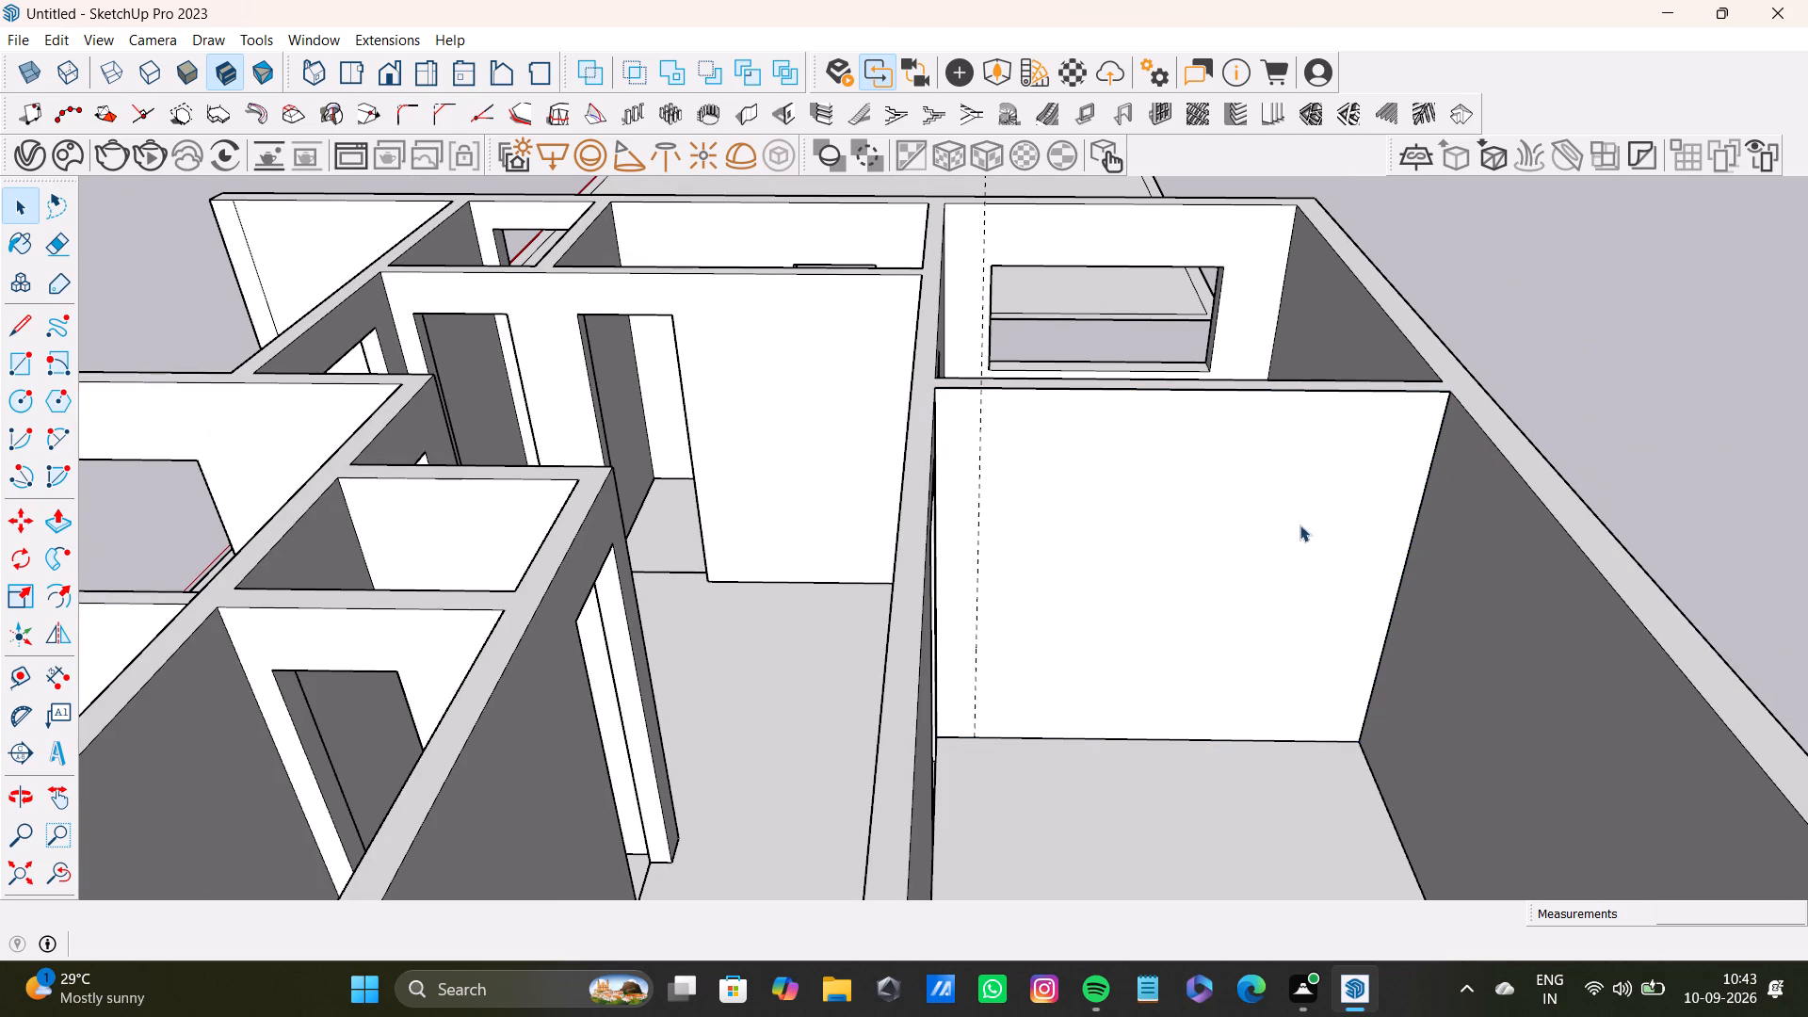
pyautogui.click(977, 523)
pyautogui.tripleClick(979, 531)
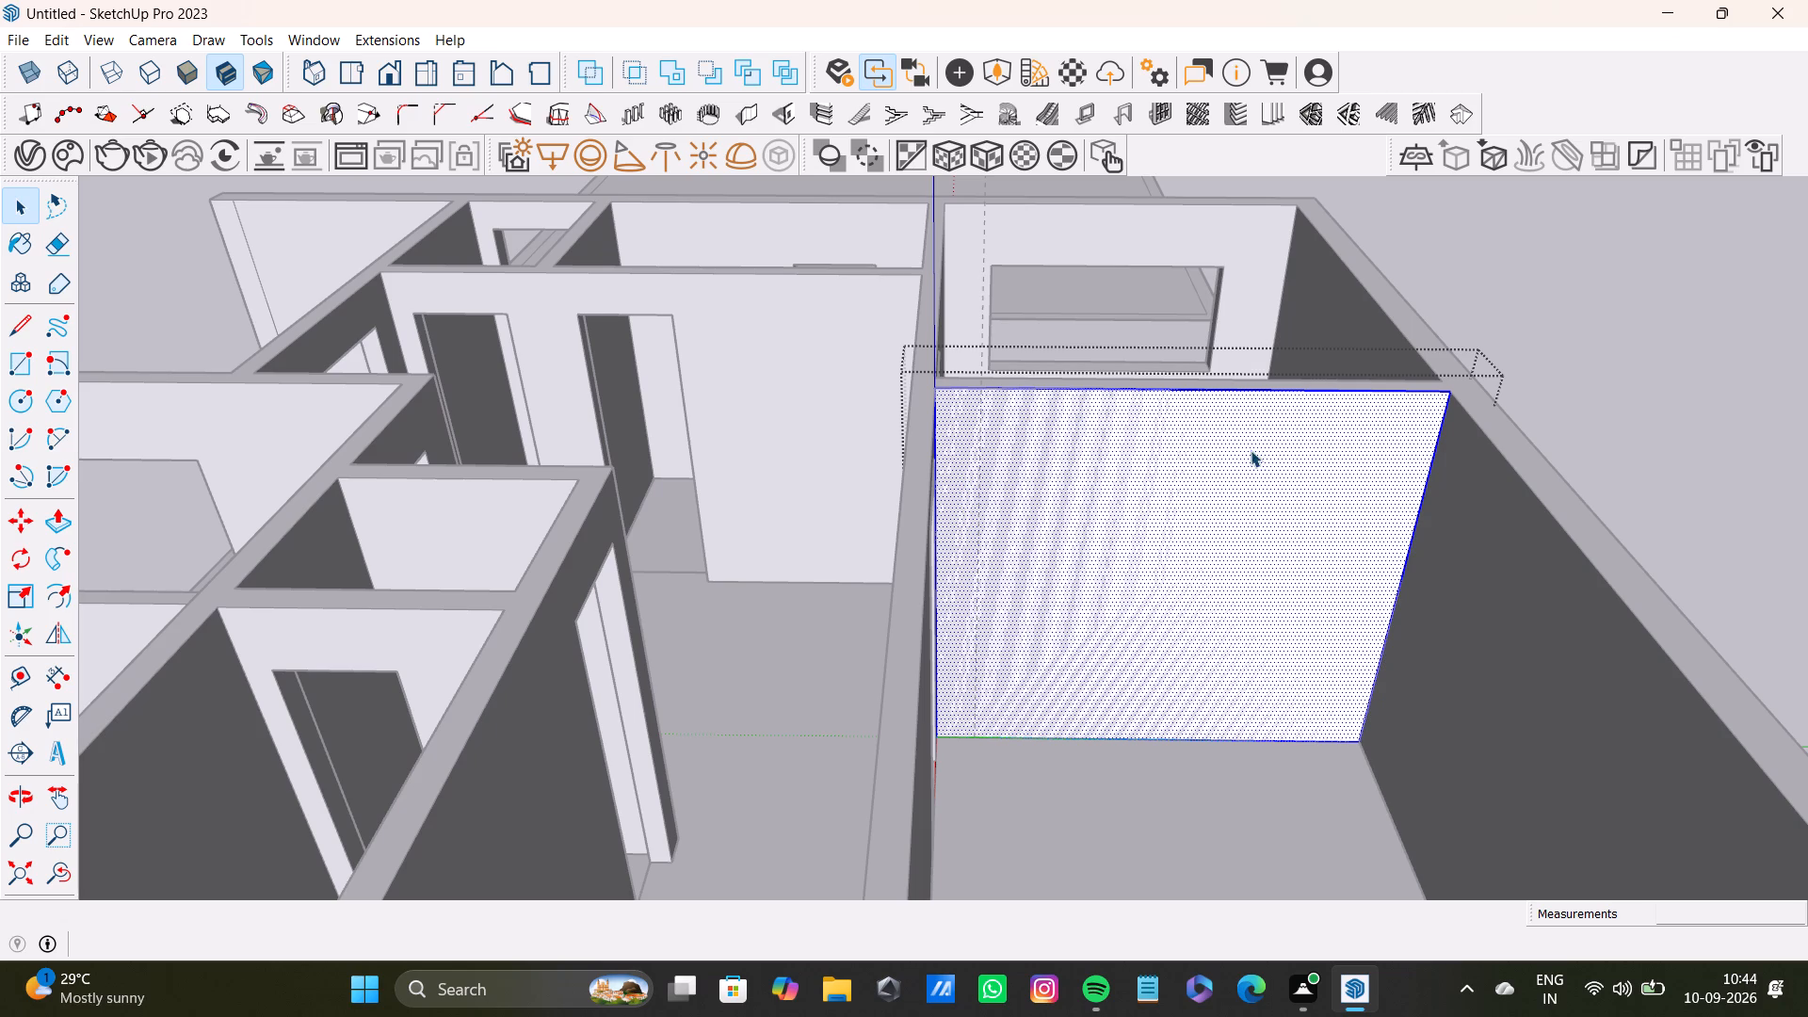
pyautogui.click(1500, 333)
# Open the house walls group, delete the vertical guide beside the door opening, and leave group editing.
pyautogui.scroll(7, 981, 482)
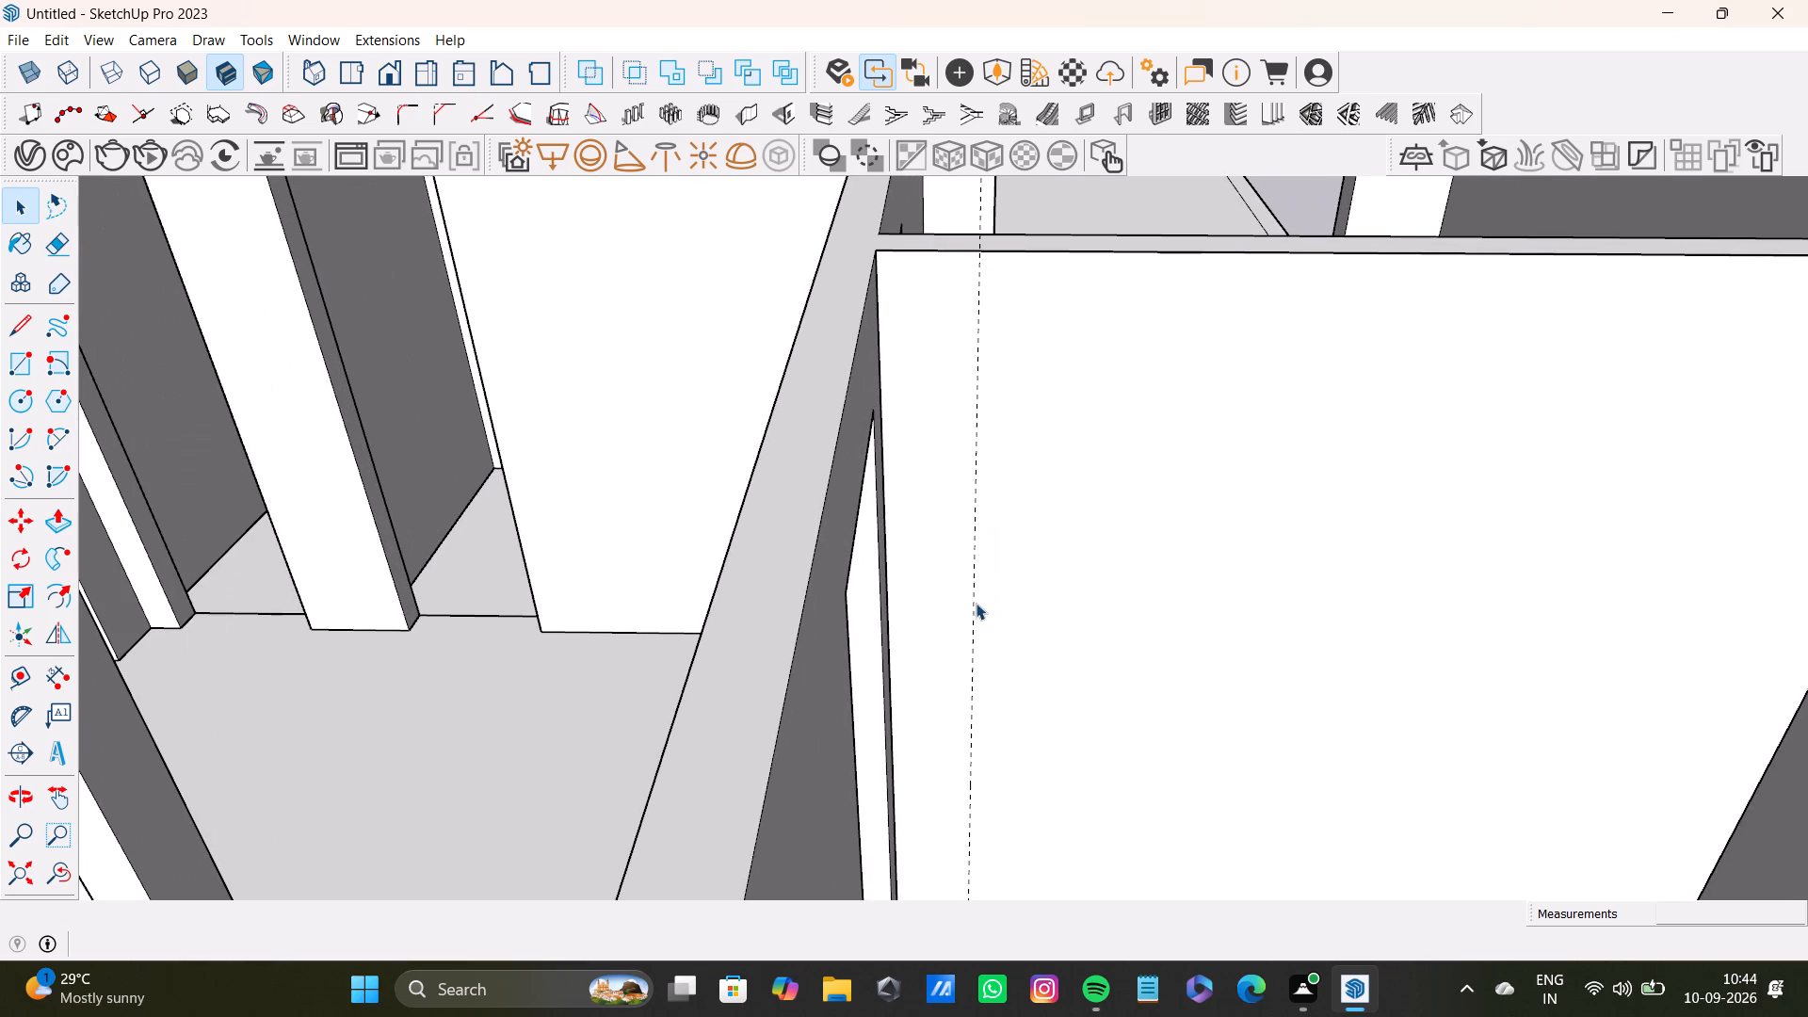
pyautogui.click(974, 605)
pyautogui.tripleClick(974, 605)
pyautogui.click(974, 605)
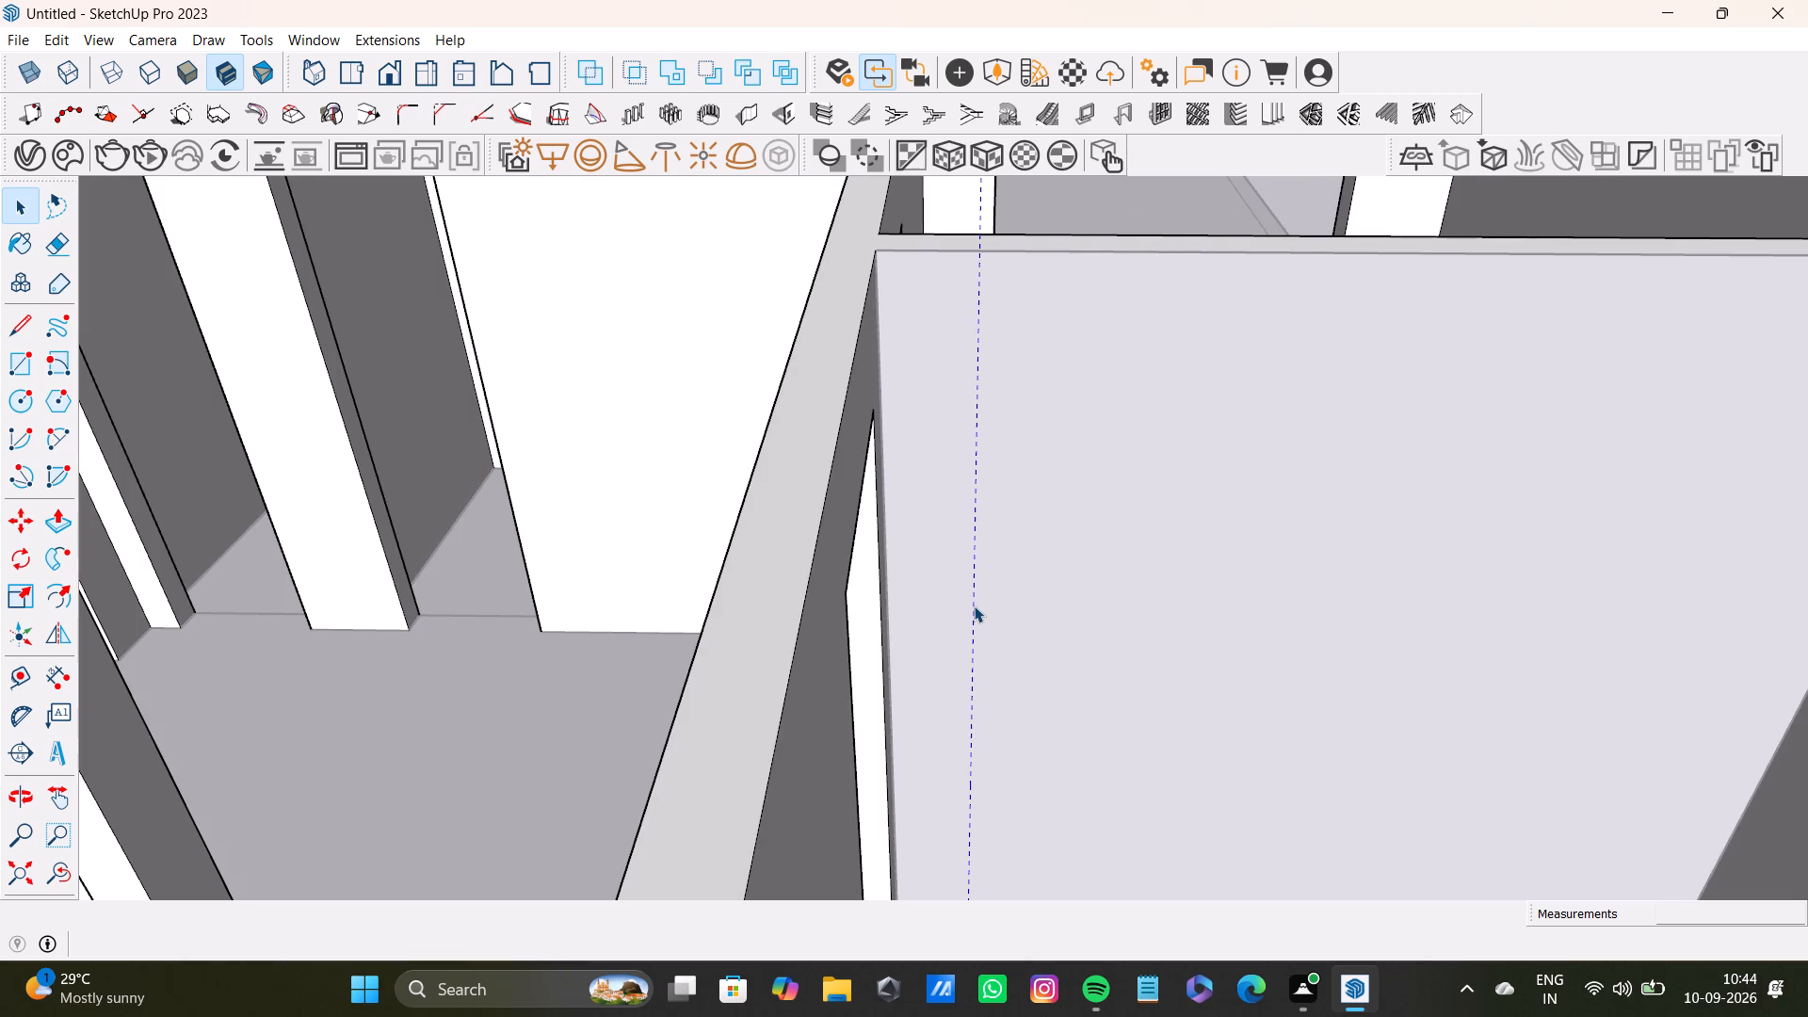
pyautogui.press('Delete')
pyautogui.scroll(-10, 974, 606)
pyautogui.press('space')
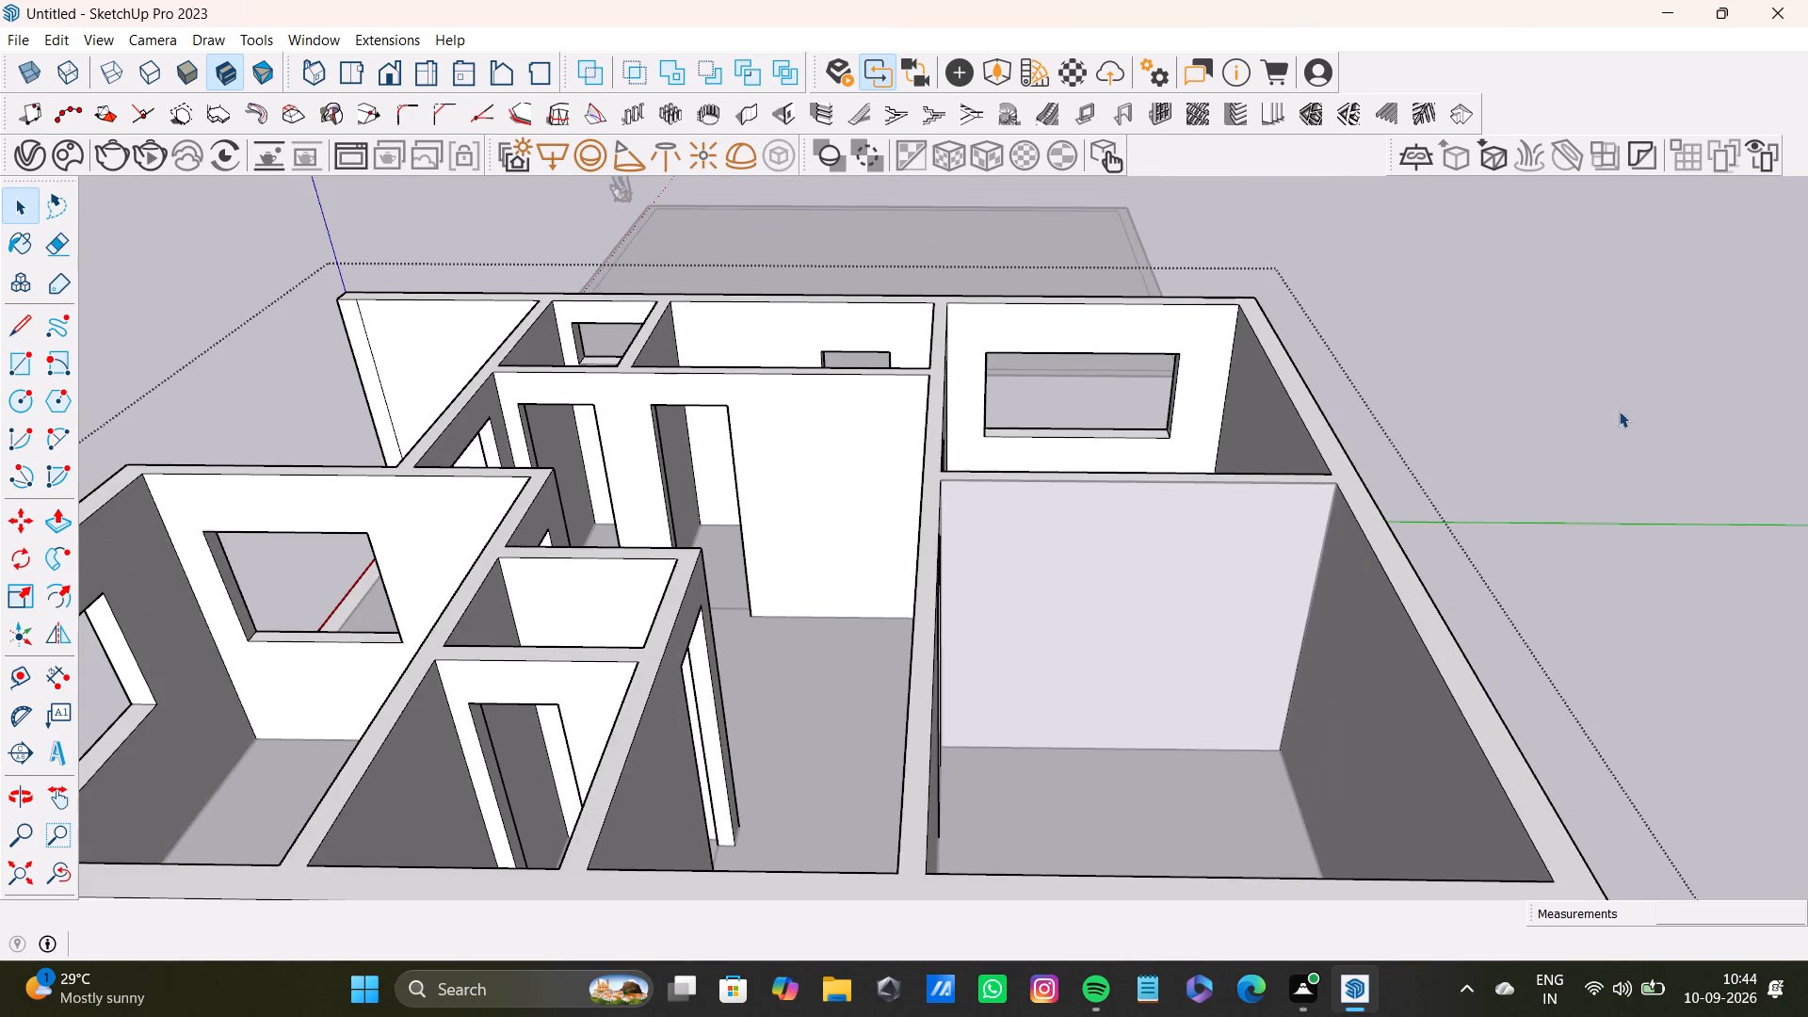
pyautogui.click(1619, 411)
# Open the wall panel group and place a vertical guide 1' in from its edge beside the door opening.
pyautogui.scroll(4, 1194, 549)
pyautogui.doubleClick(1194, 549)
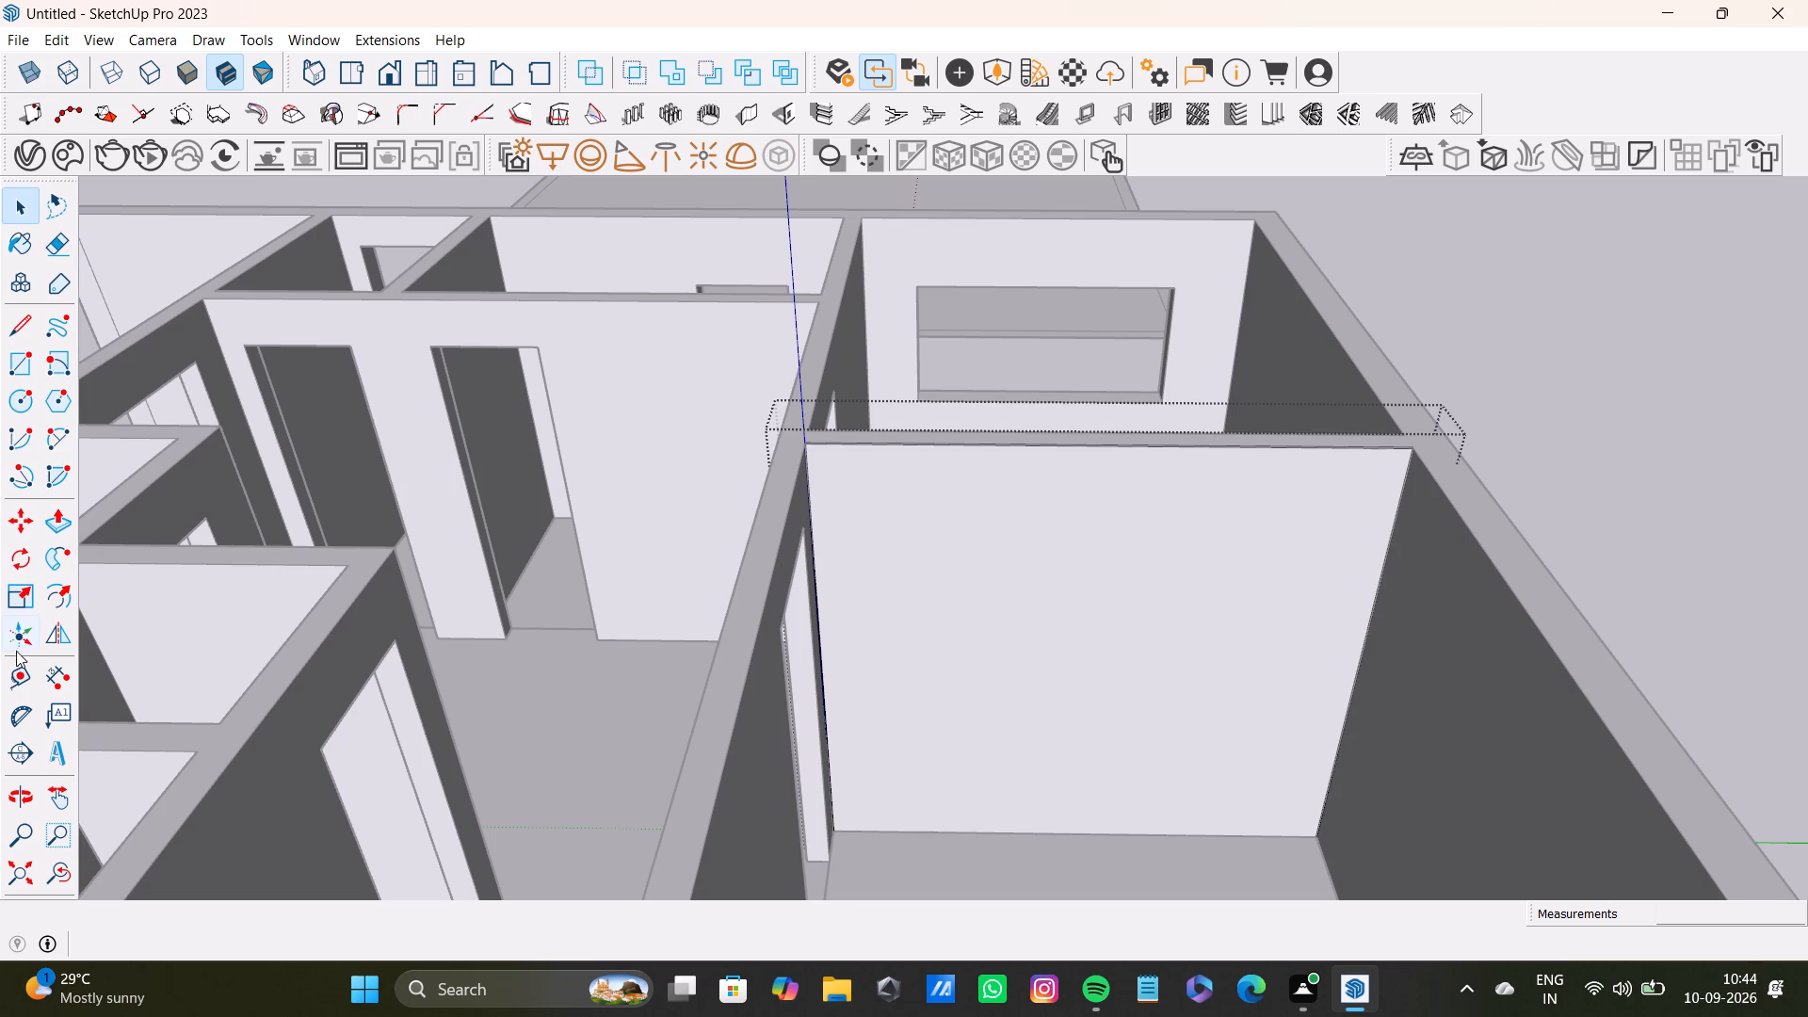
pyautogui.click(20, 676)
pyautogui.scroll(4, 759, 686)
pyautogui.click(846, 702)
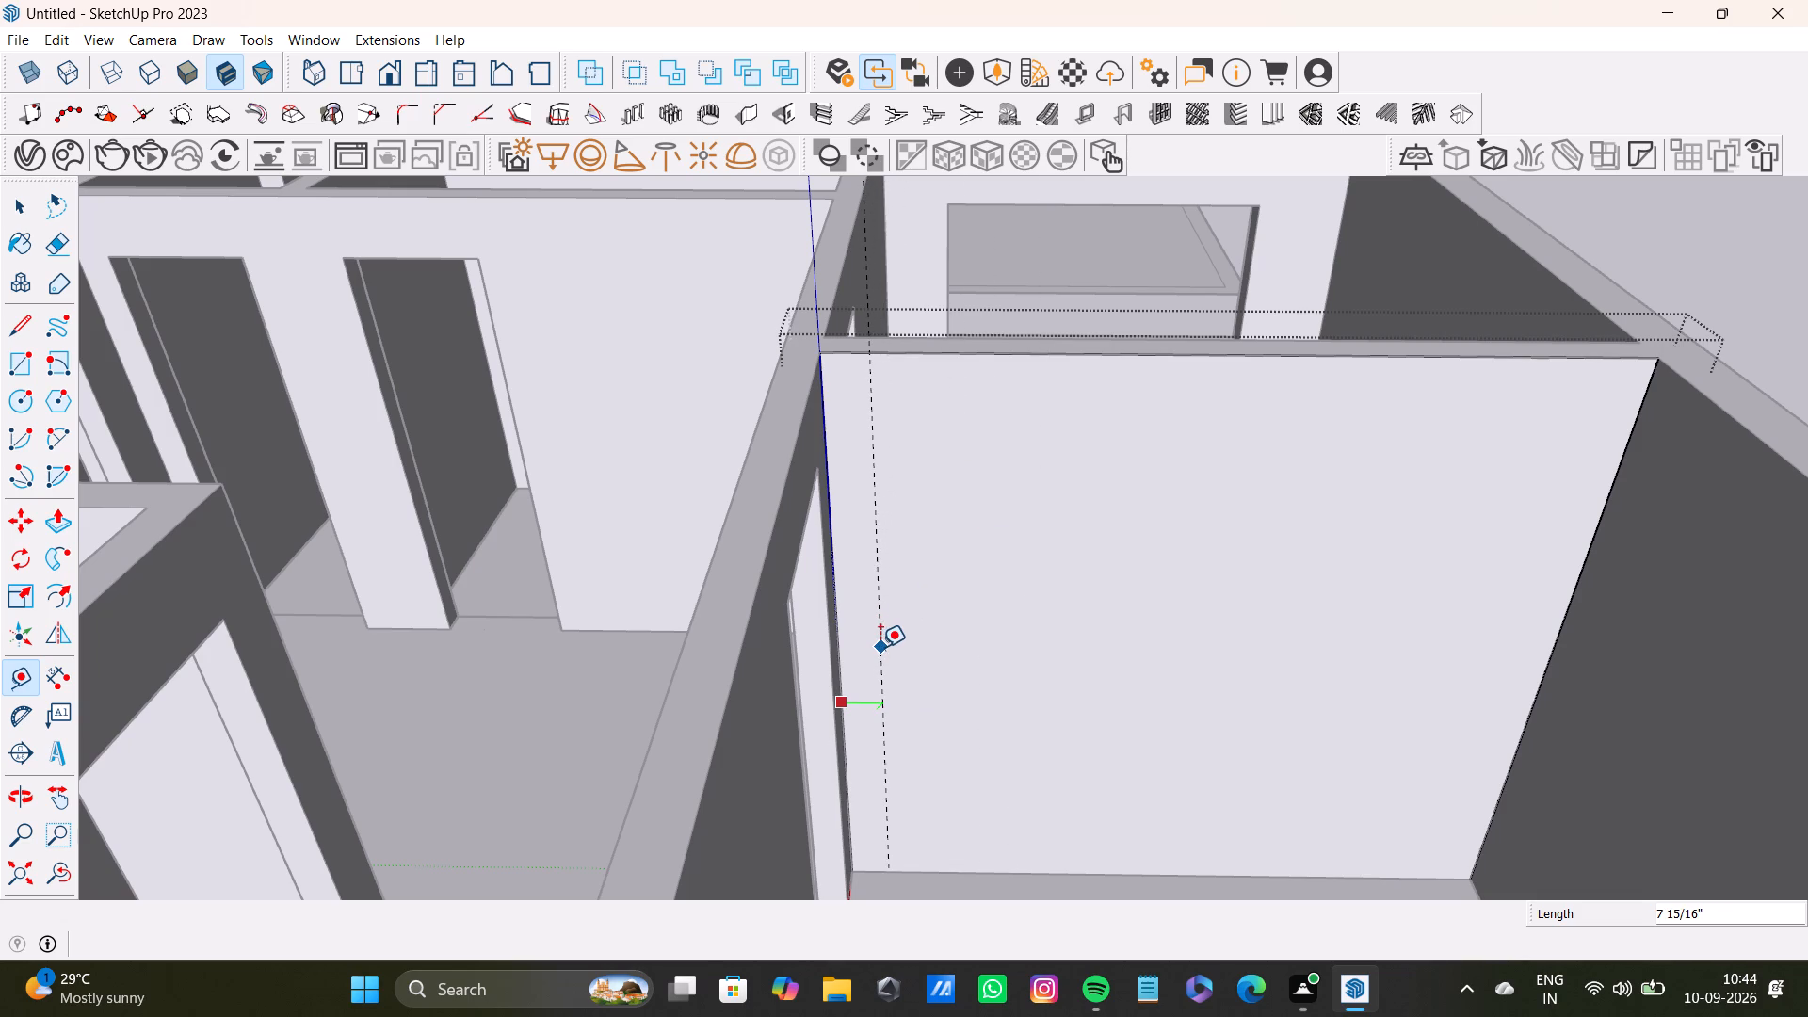
pyautogui.press('1')
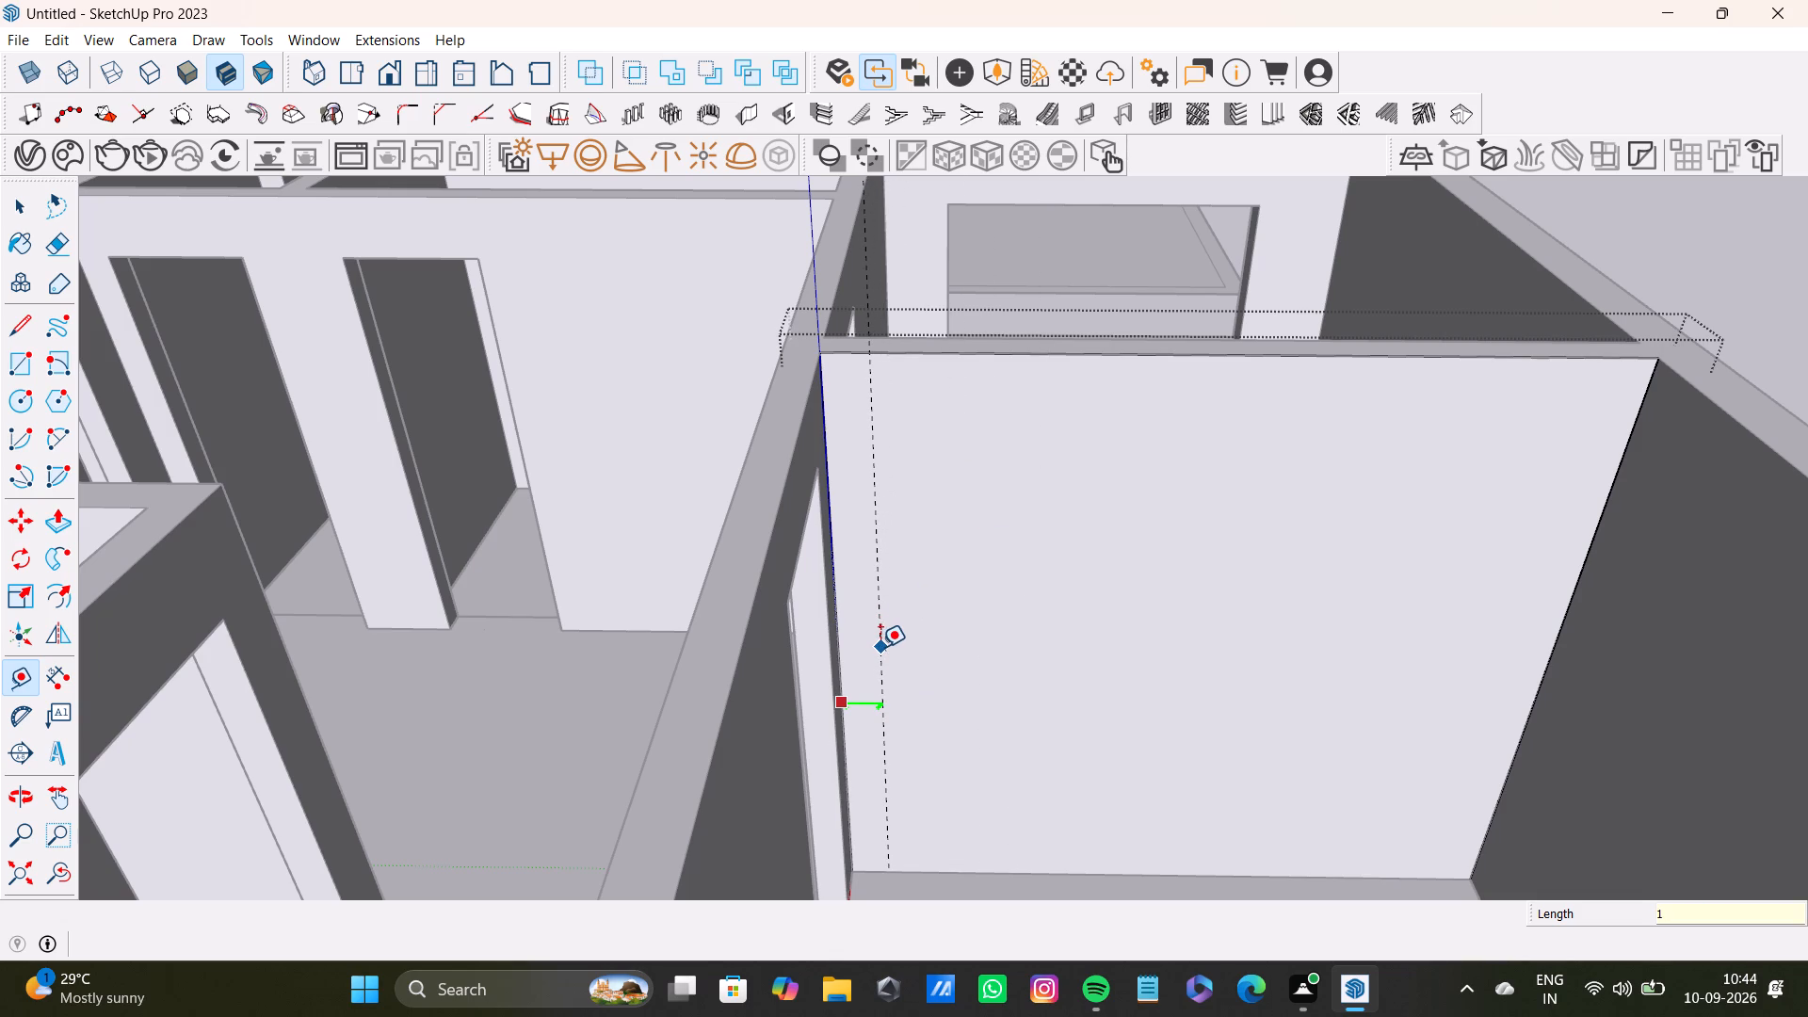
pyautogui.press("'")
pyautogui.press('Return')
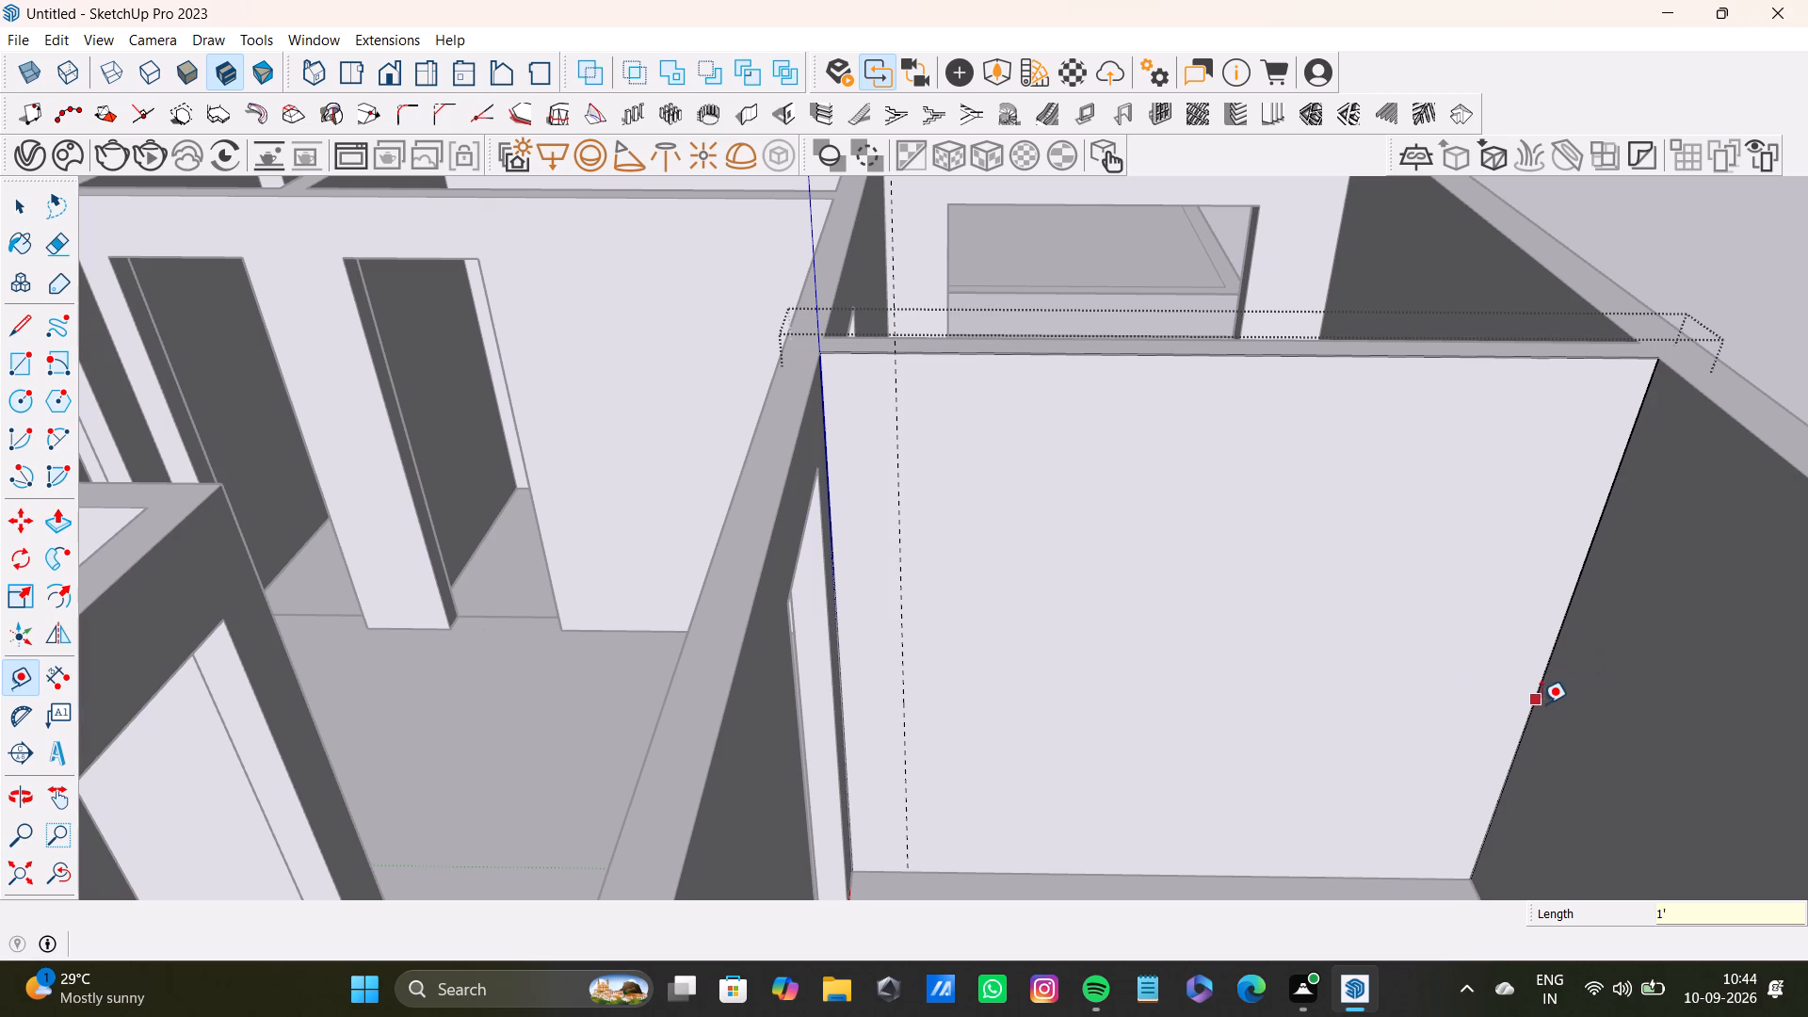
# Place a second vertical guide 1' in from the wall panel's opposite vertical edge, by the outer wall.
pyautogui.click(1535, 703)
pyautogui.write("1'")
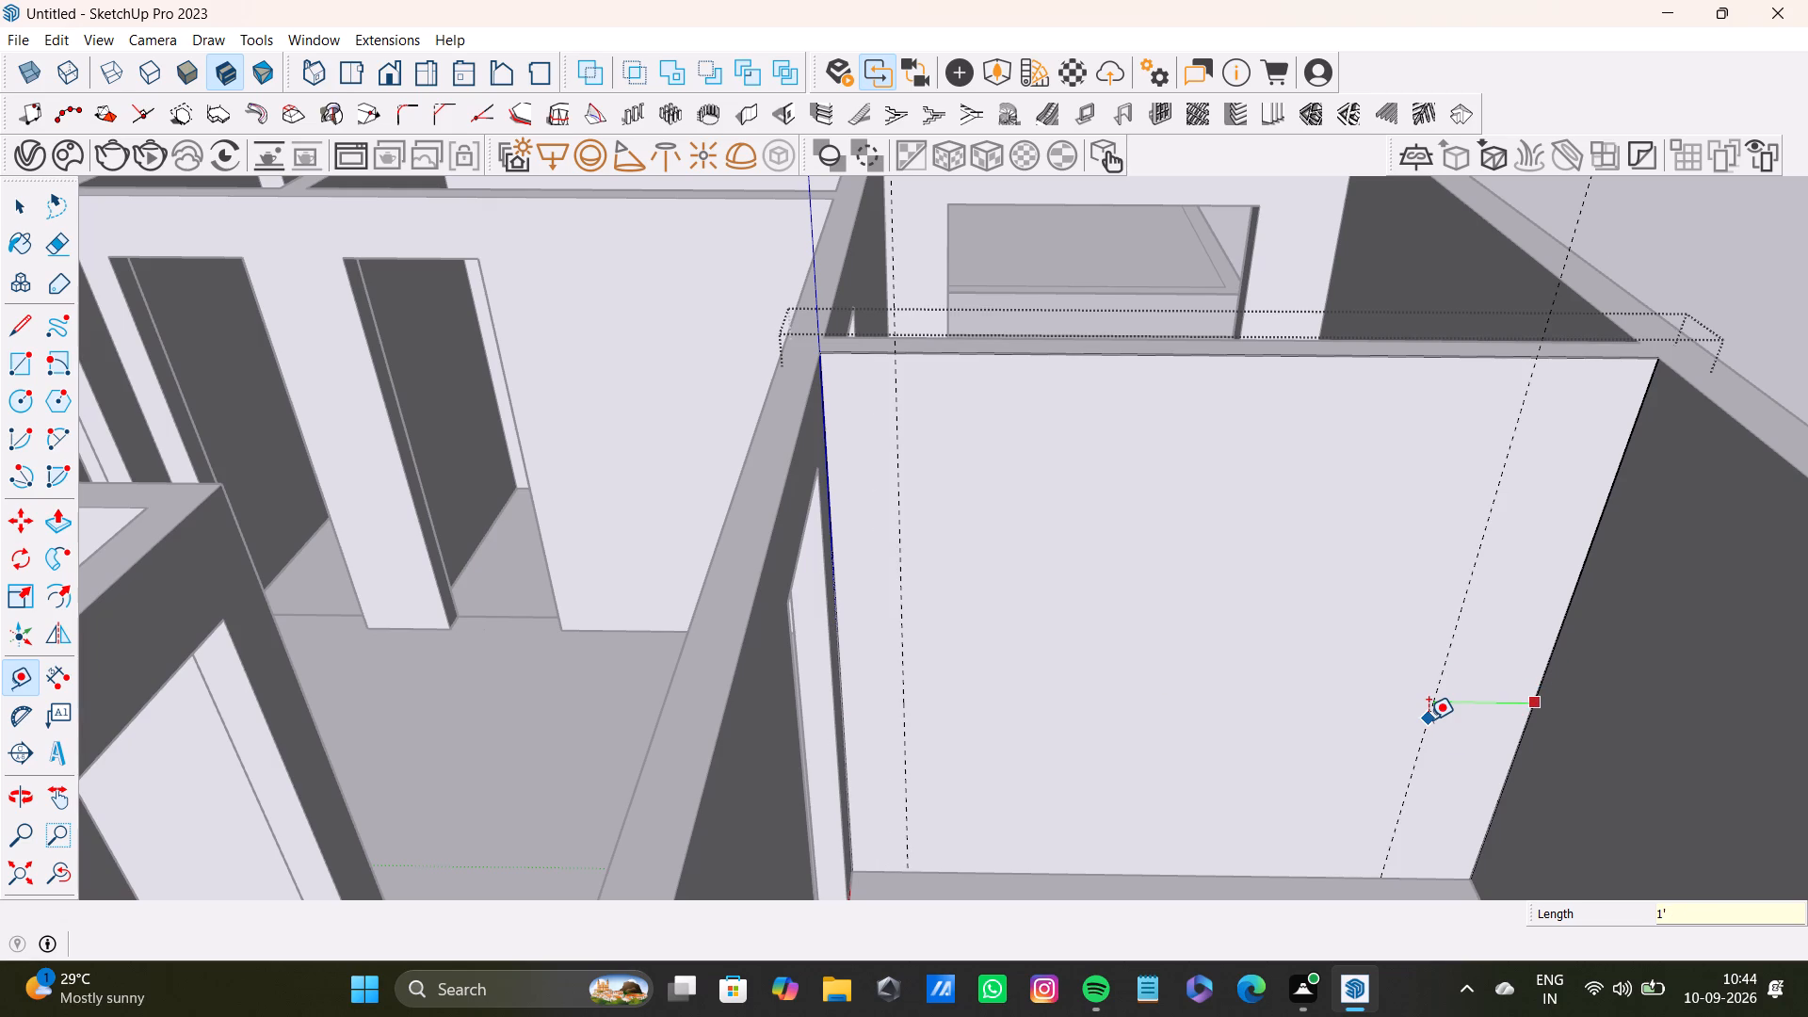
pyautogui.press('Return')
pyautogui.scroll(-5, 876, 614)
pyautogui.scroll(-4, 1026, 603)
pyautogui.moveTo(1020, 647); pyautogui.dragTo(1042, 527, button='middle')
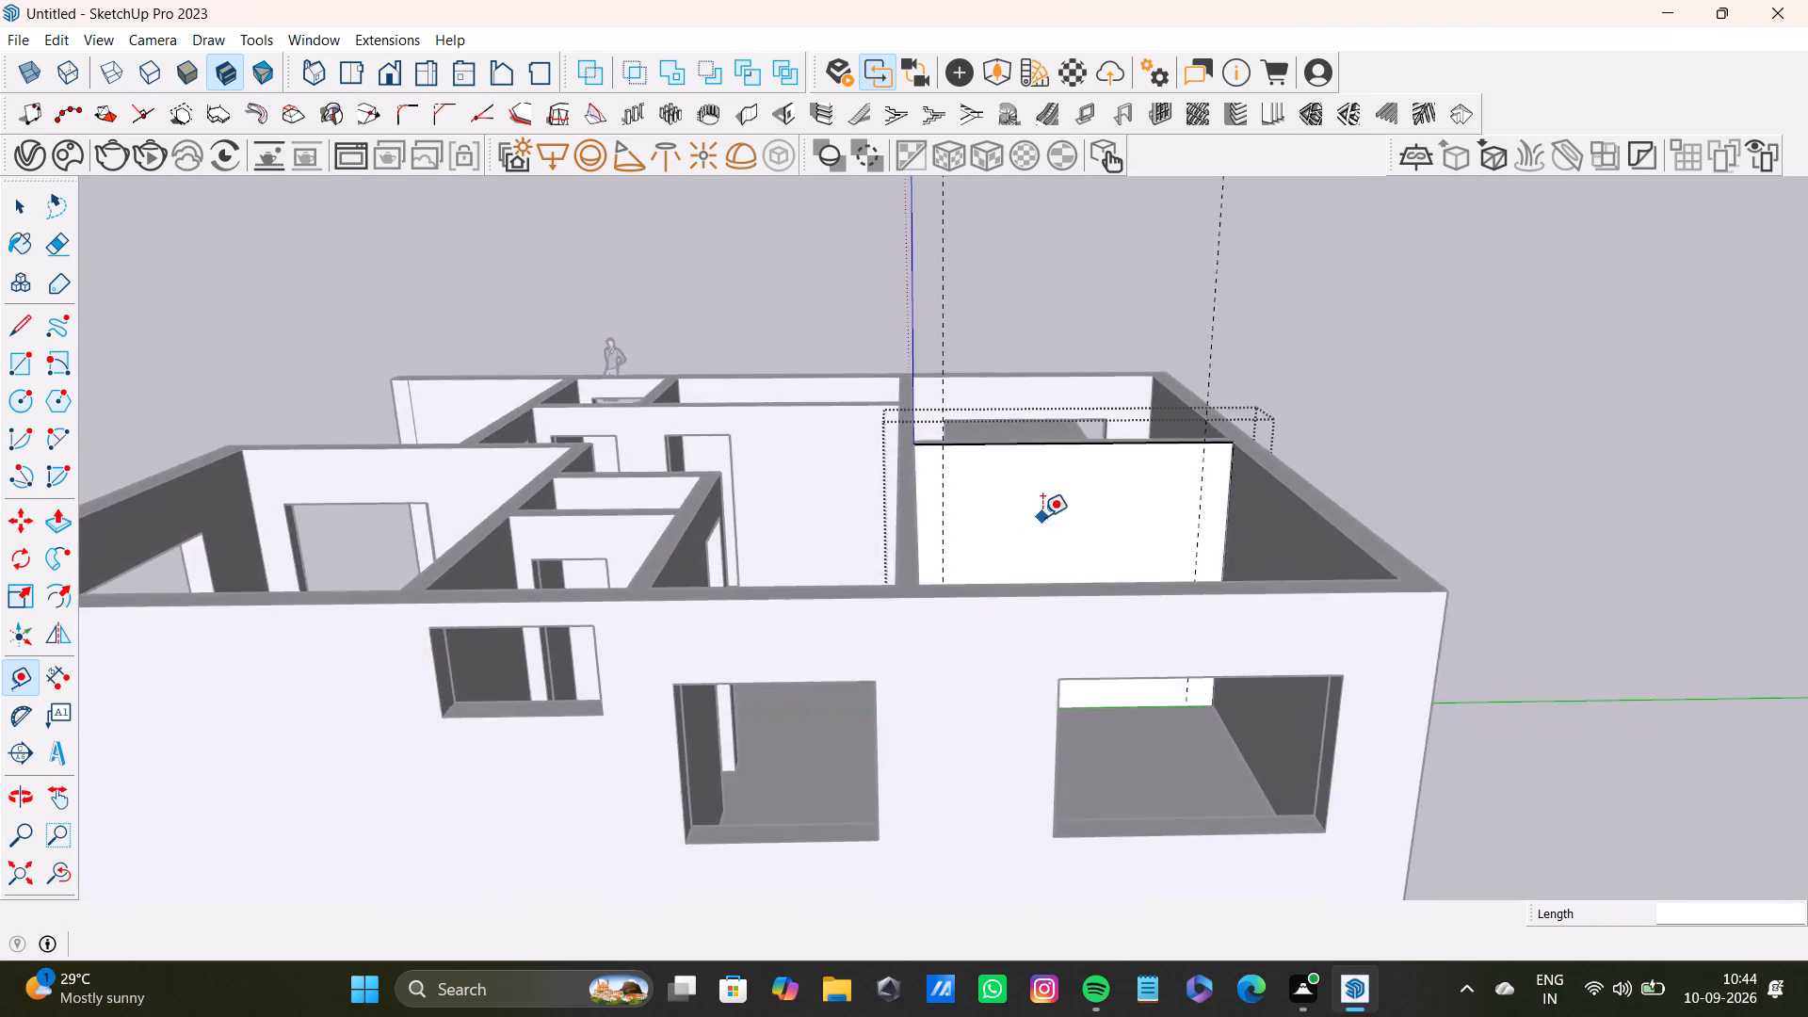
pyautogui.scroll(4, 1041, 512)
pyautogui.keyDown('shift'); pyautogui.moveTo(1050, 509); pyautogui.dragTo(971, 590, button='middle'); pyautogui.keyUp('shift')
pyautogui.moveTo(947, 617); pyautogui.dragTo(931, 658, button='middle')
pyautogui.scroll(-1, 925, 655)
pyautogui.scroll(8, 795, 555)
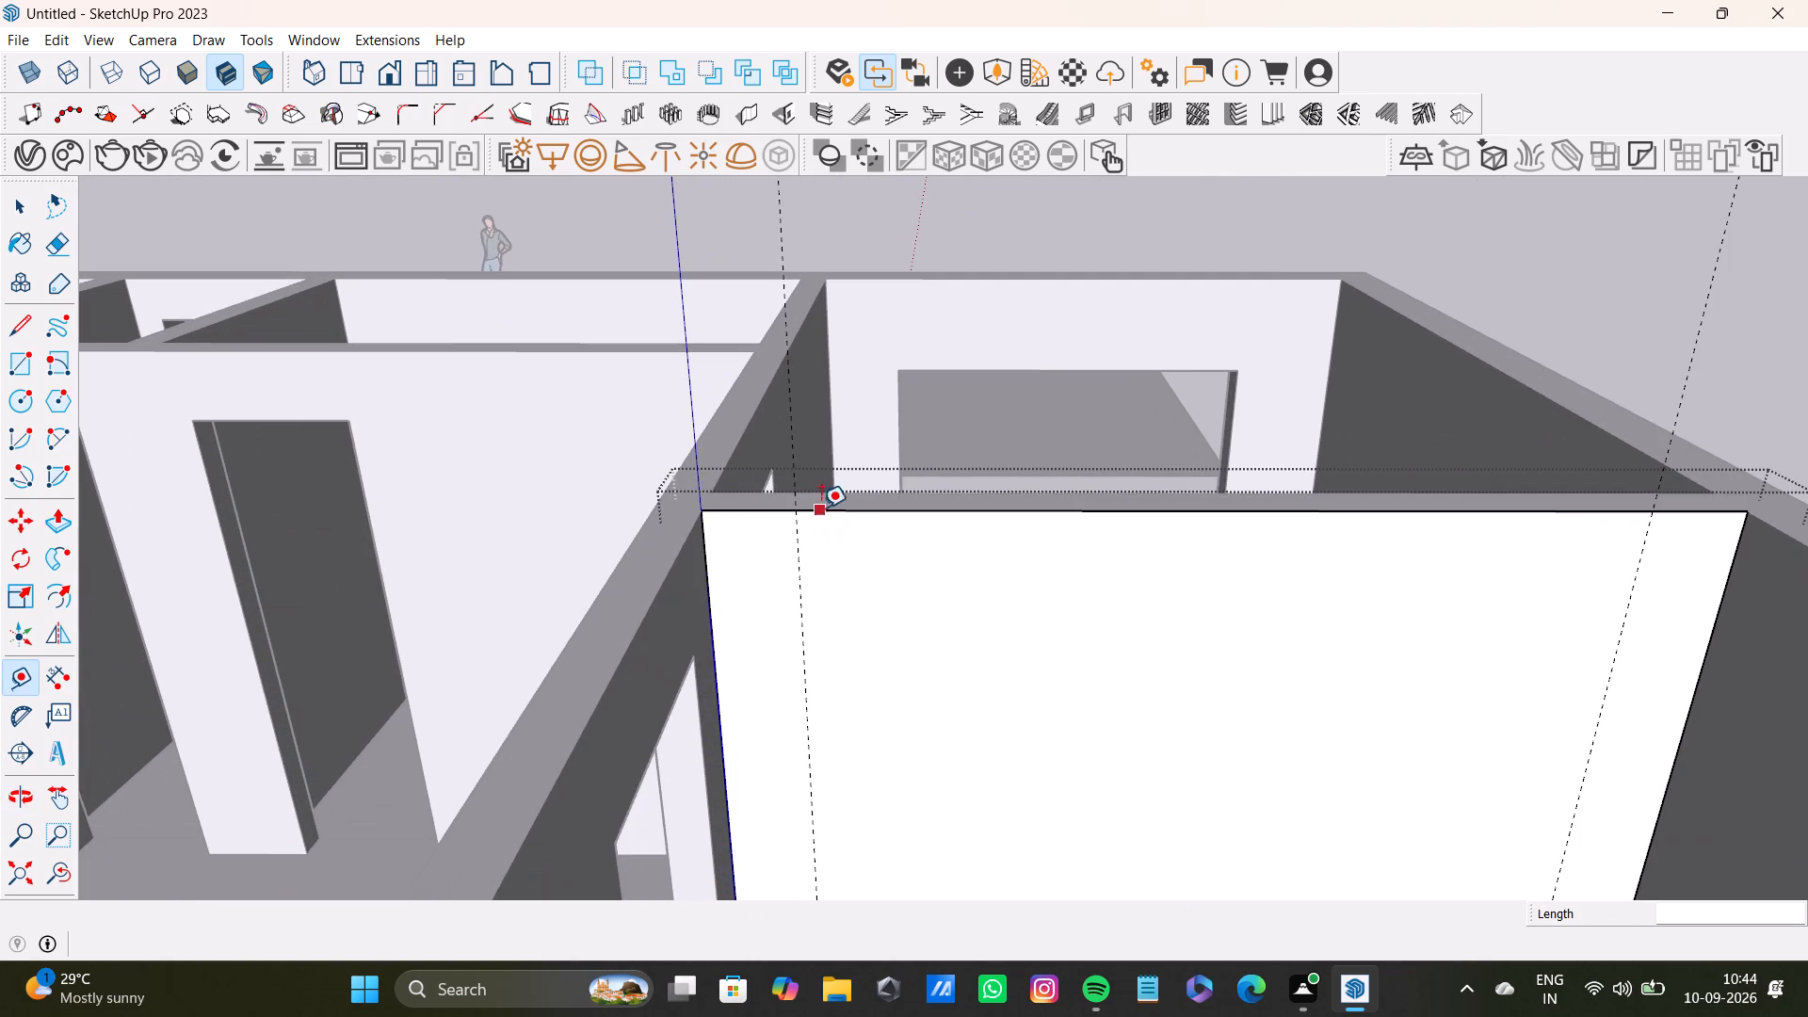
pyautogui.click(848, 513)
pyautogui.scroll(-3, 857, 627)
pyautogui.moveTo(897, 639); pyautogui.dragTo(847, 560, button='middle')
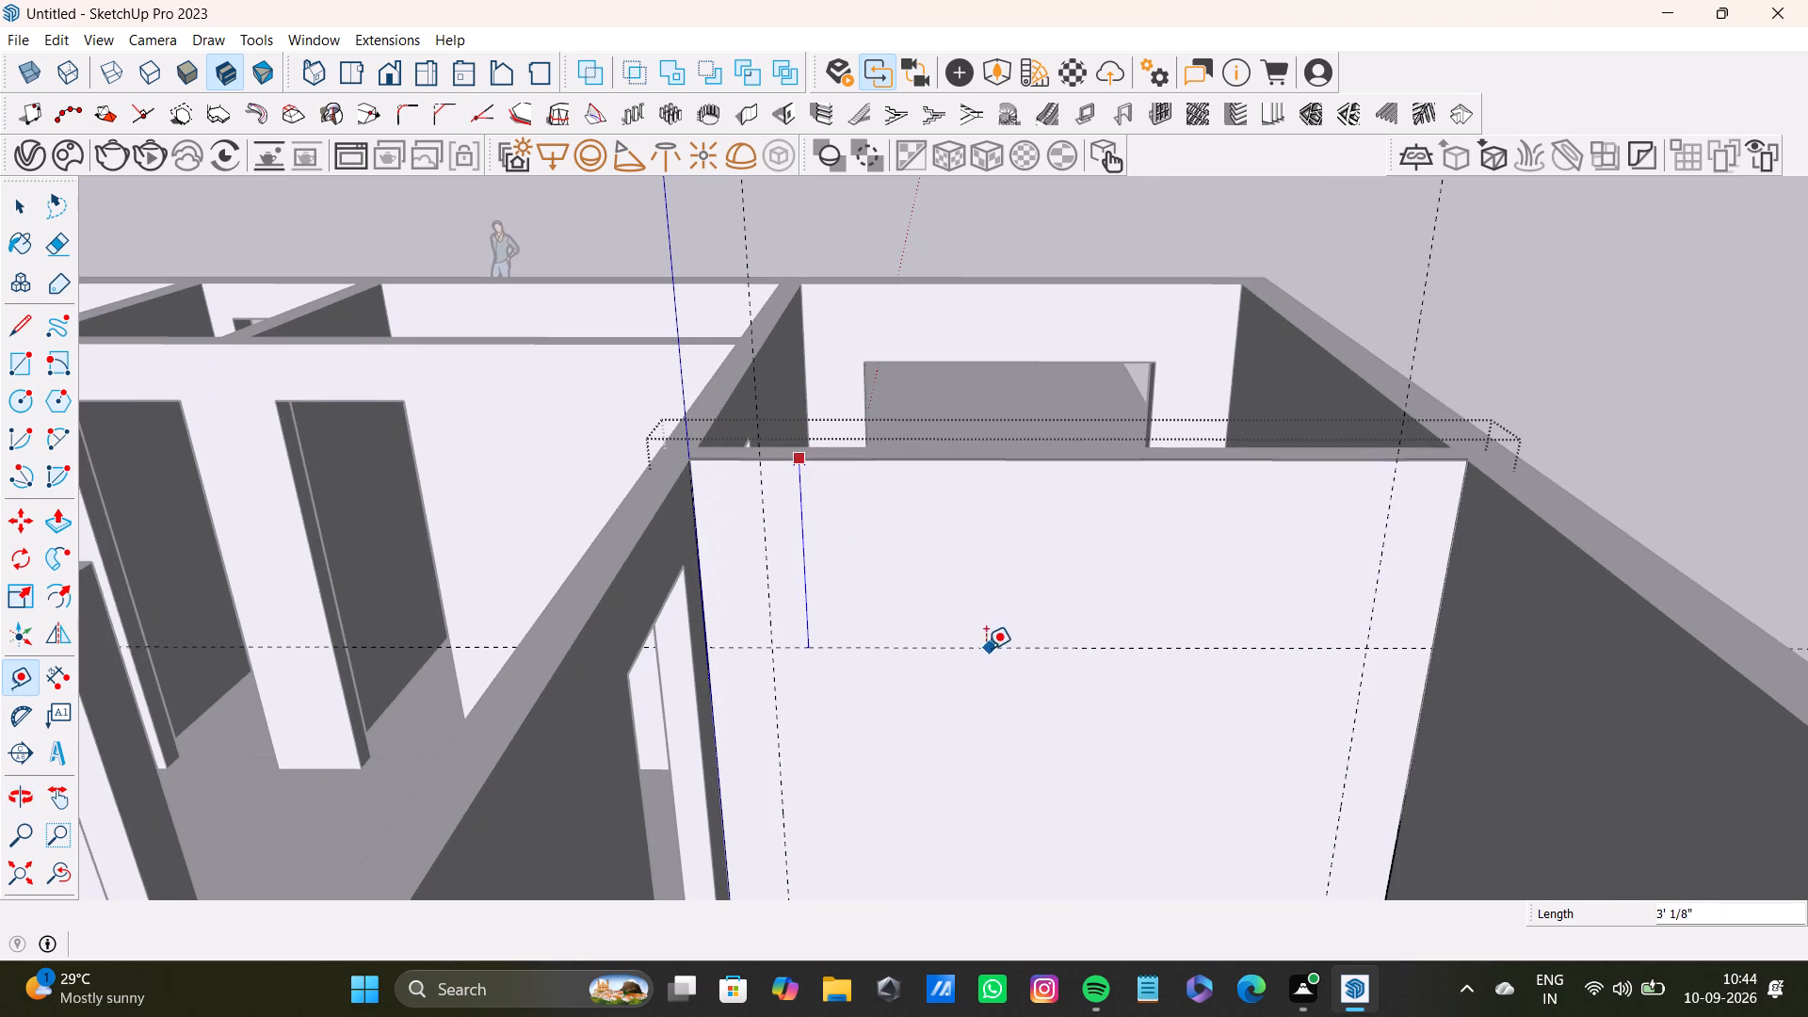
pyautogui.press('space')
# Place a horizontal guide about 3 9/16" below the wall panel's top edge.
pyautogui.press('t')
pyautogui.scroll(4, 841, 489)
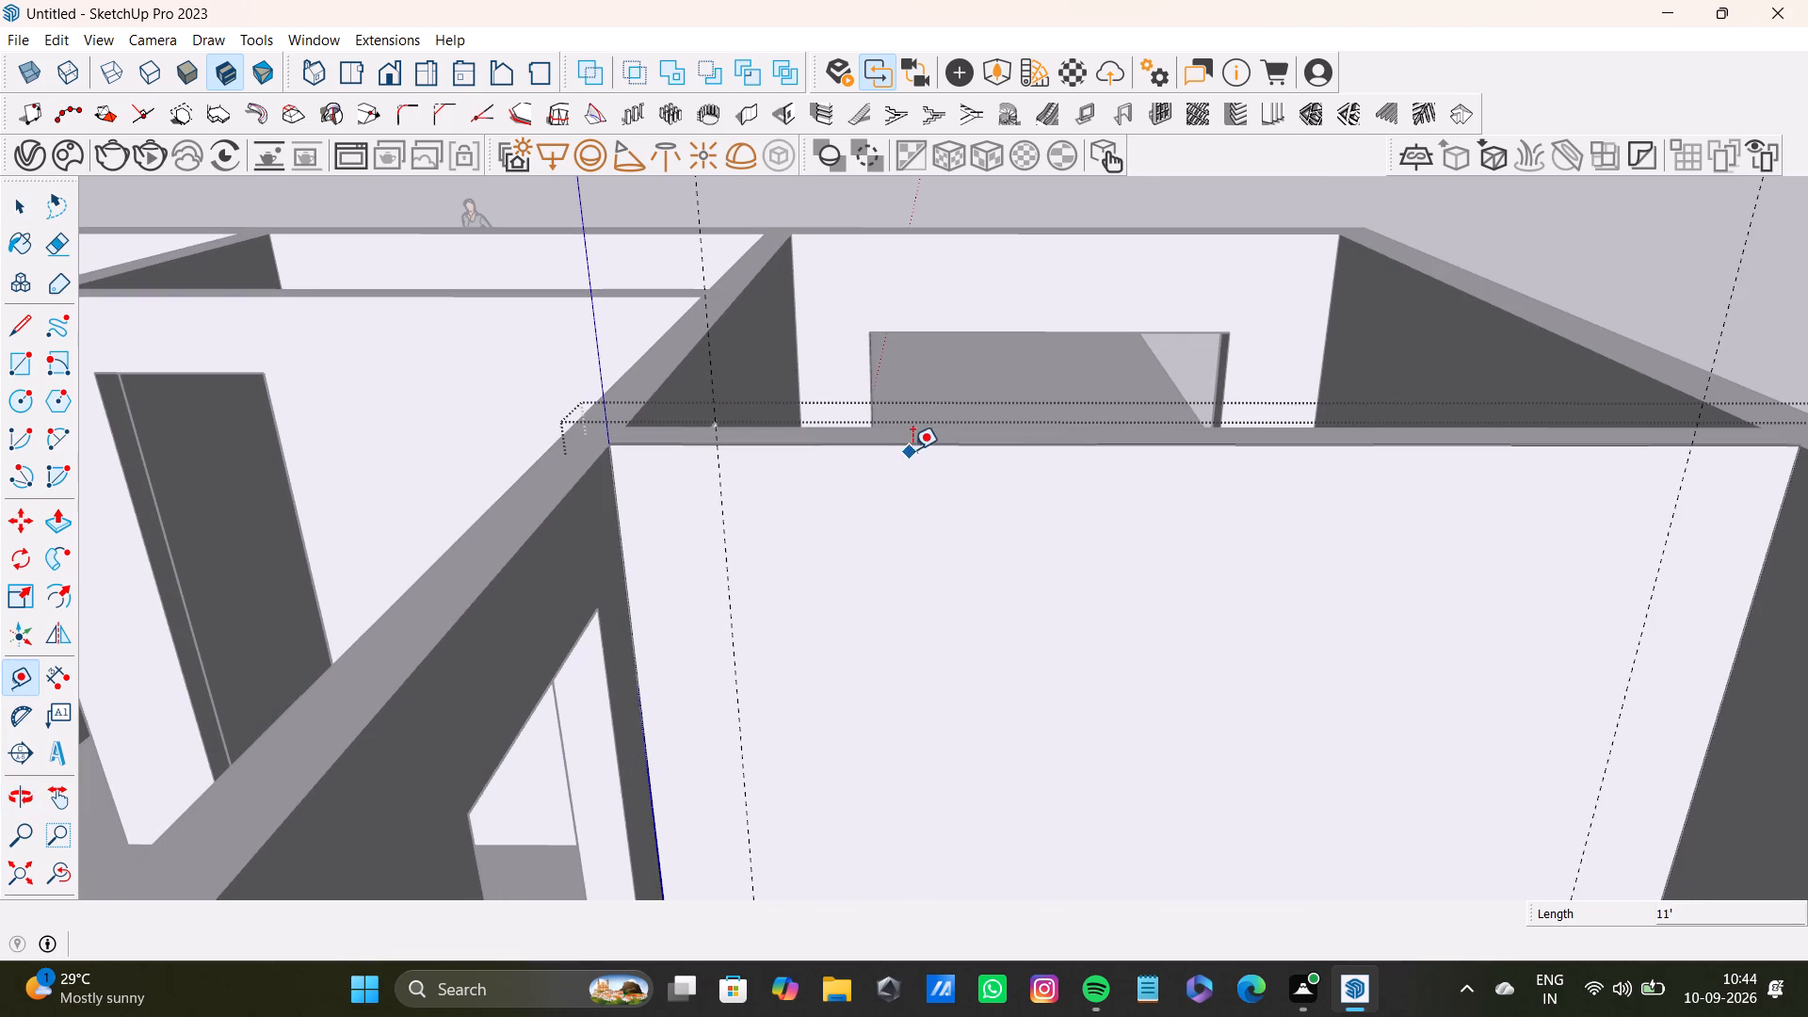
pyautogui.click(918, 445)
pyautogui.moveTo(912, 558); pyautogui.dragTo(878, 483, button='middle')
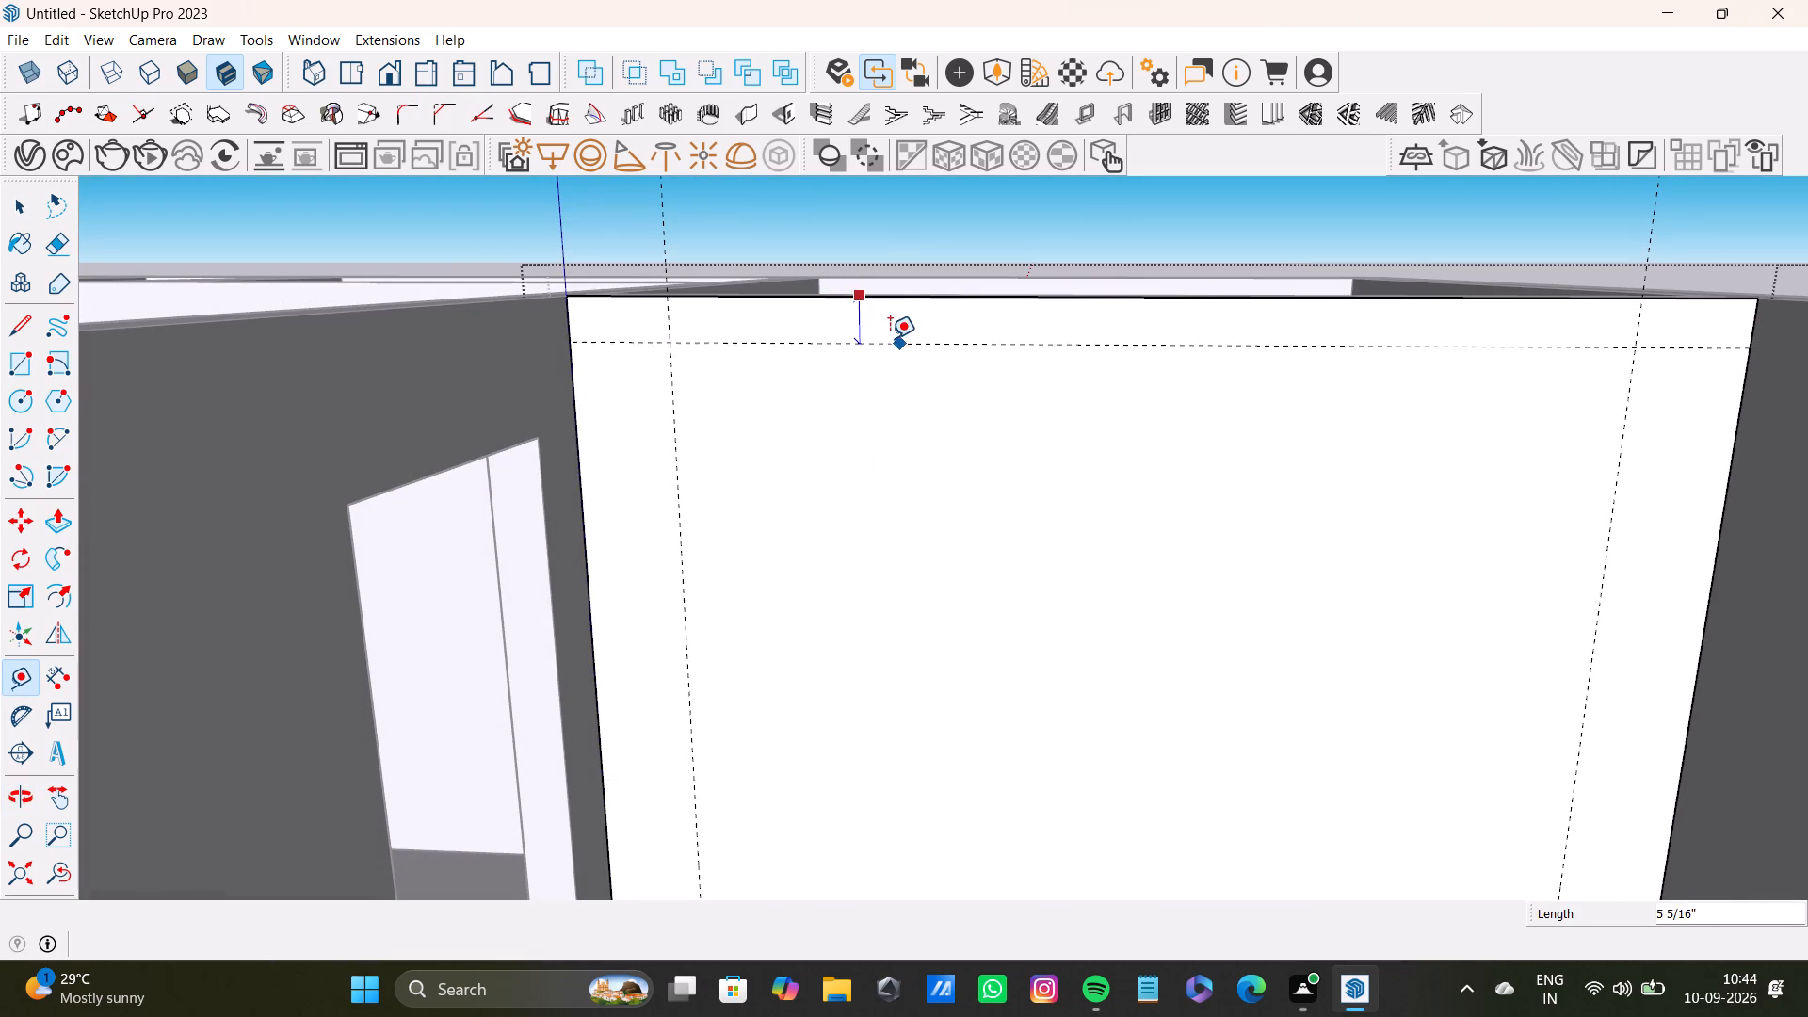
pyautogui.click(885, 329)
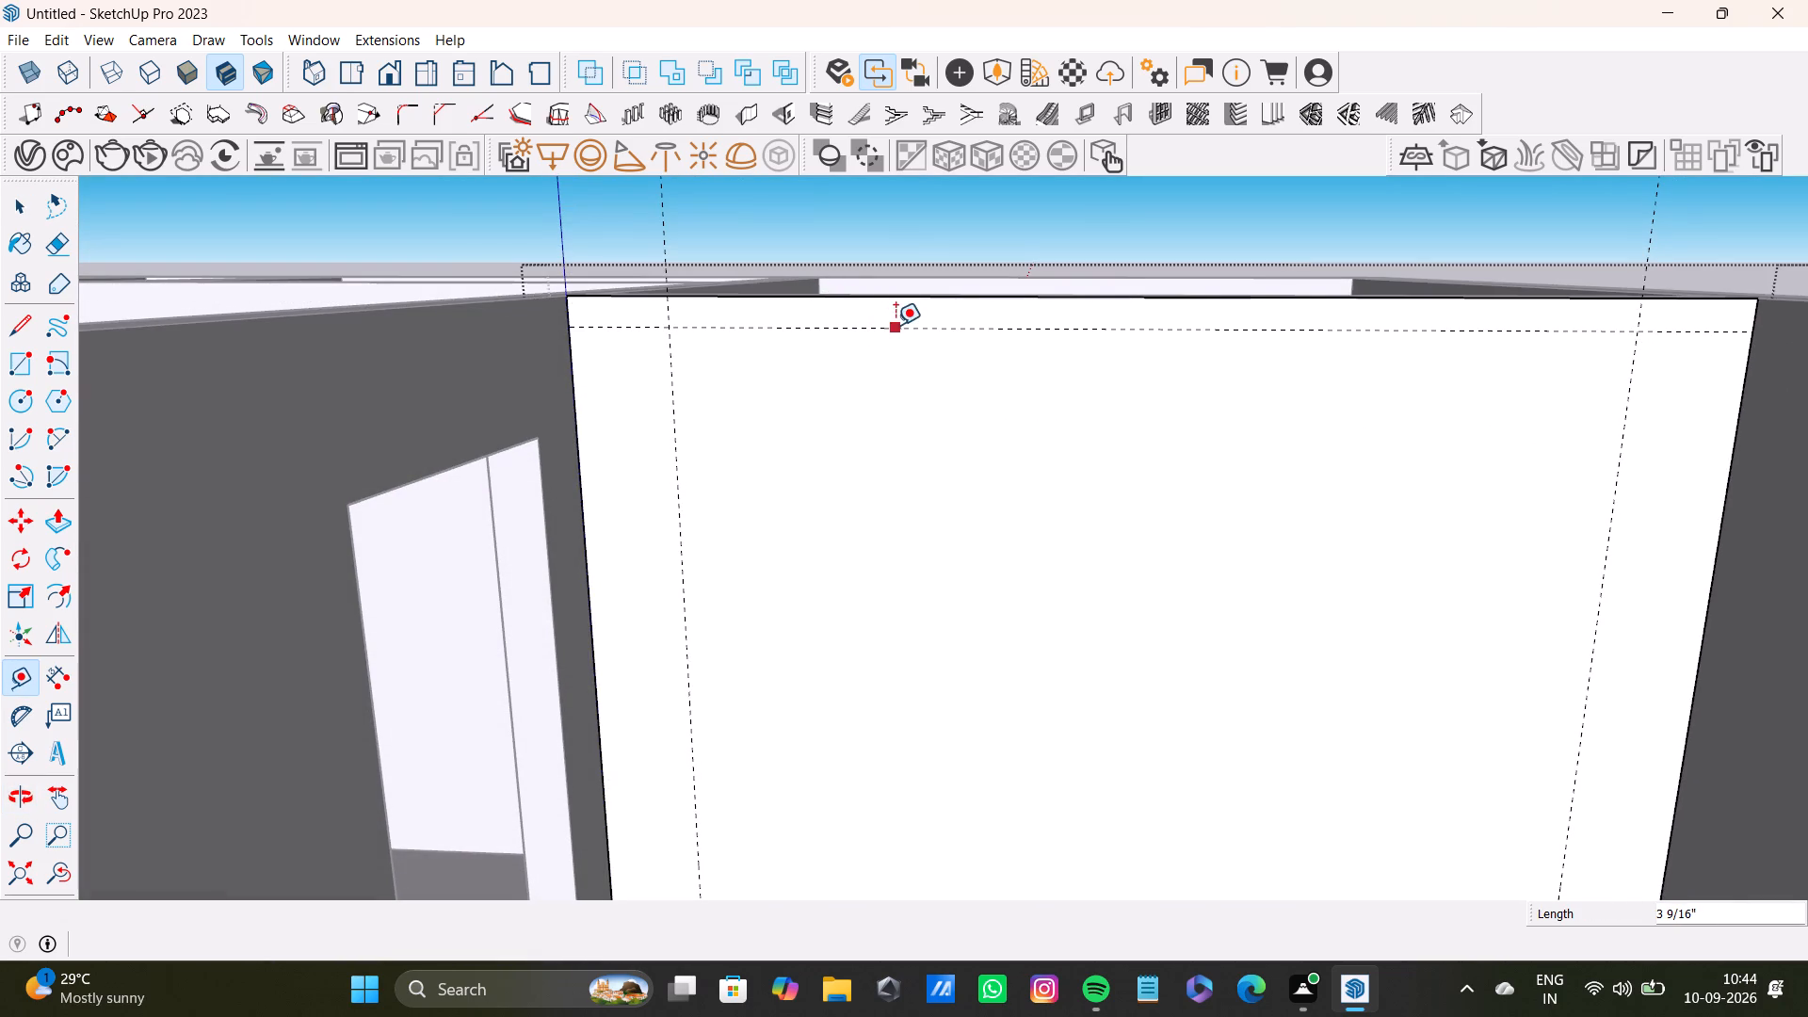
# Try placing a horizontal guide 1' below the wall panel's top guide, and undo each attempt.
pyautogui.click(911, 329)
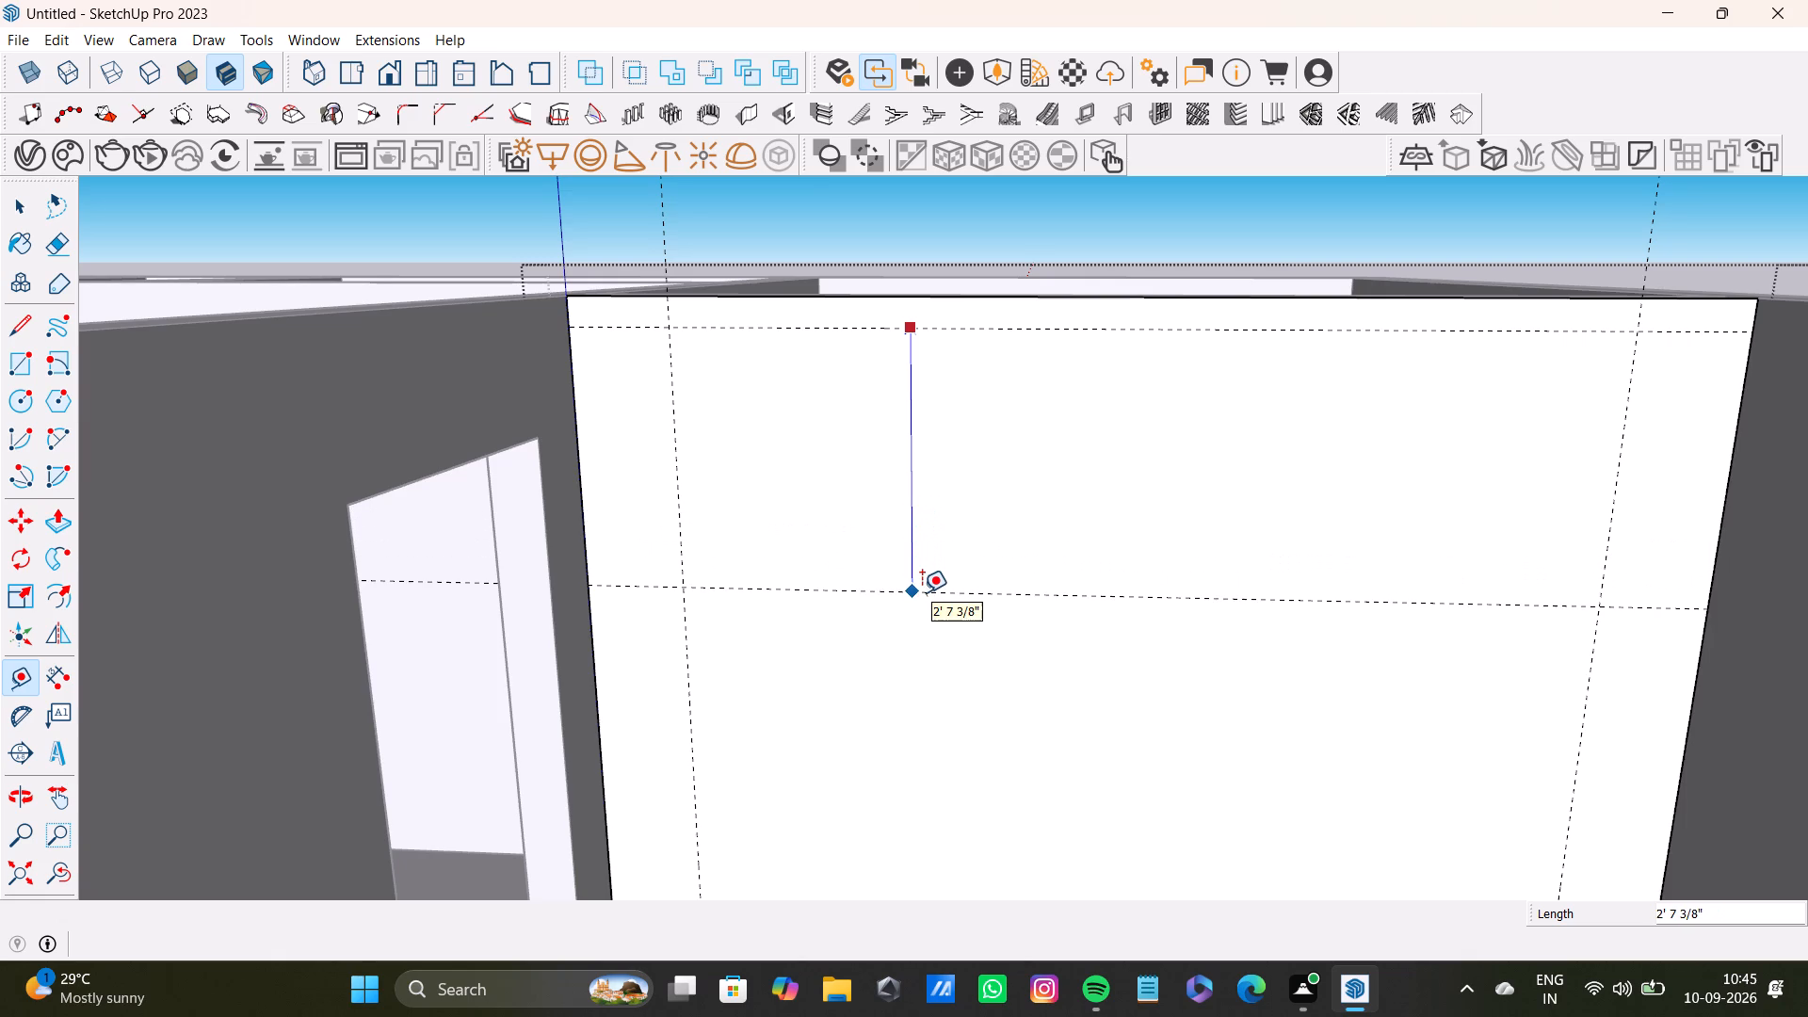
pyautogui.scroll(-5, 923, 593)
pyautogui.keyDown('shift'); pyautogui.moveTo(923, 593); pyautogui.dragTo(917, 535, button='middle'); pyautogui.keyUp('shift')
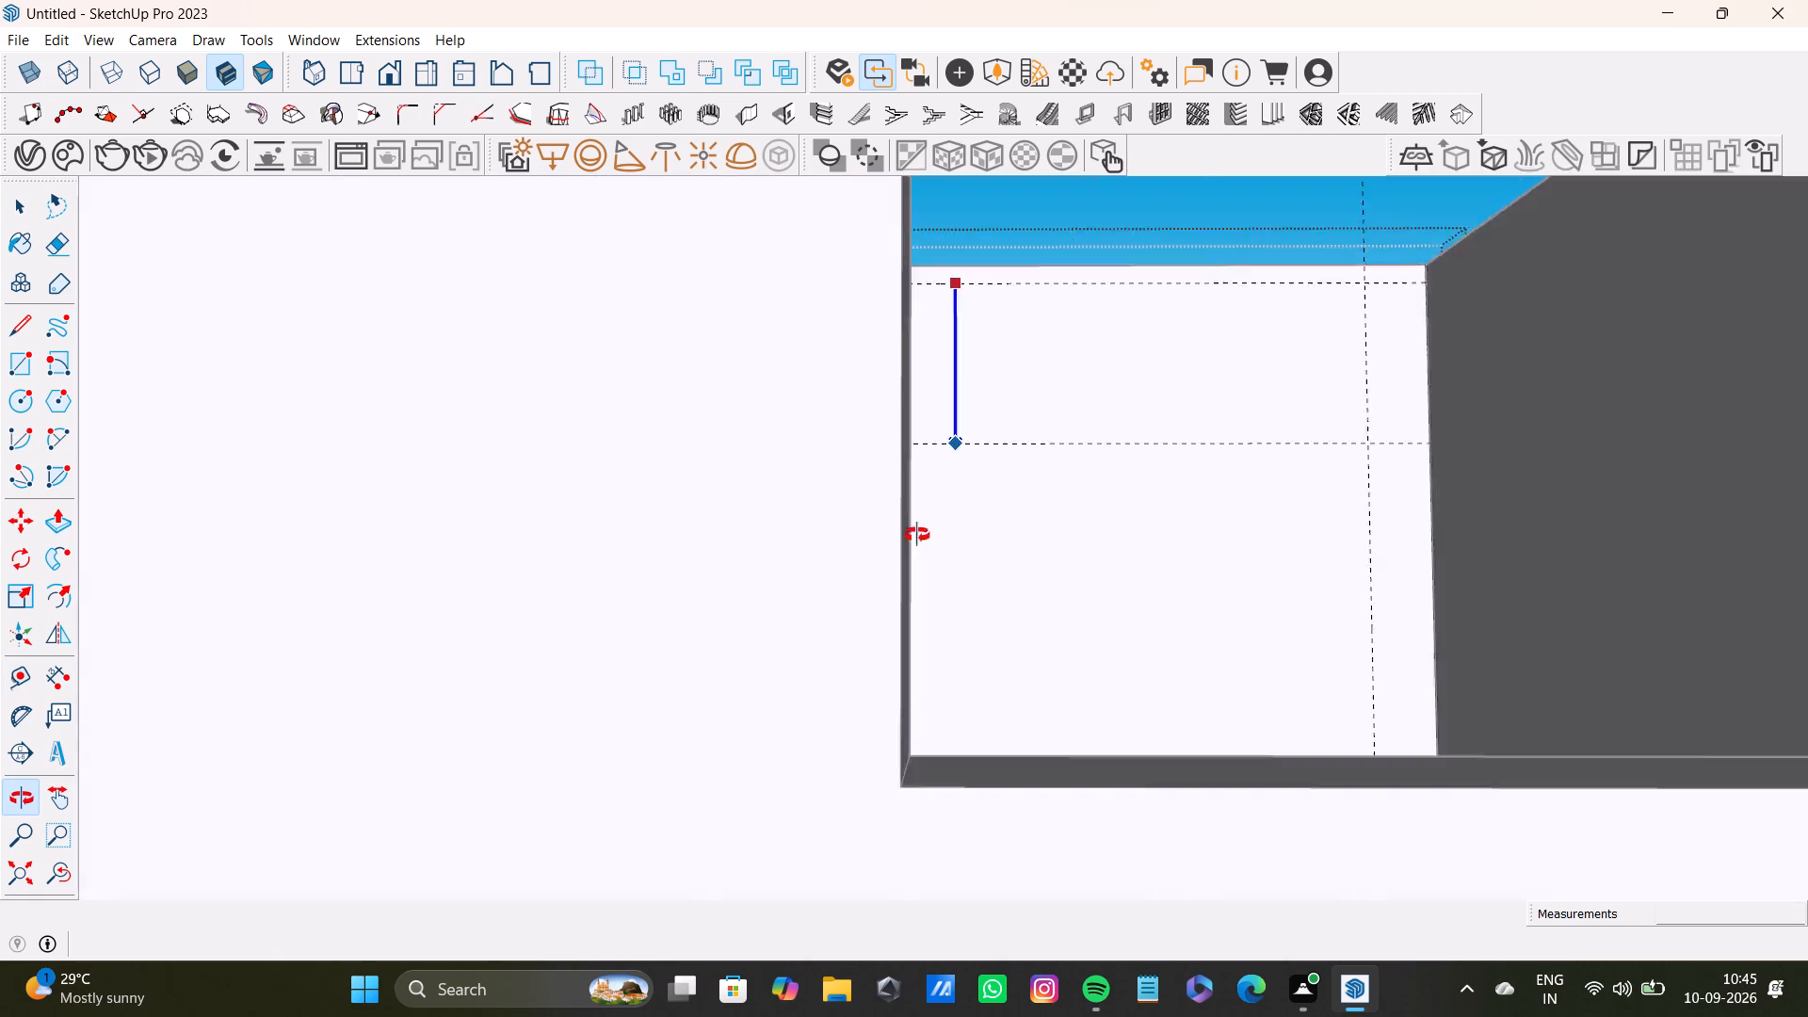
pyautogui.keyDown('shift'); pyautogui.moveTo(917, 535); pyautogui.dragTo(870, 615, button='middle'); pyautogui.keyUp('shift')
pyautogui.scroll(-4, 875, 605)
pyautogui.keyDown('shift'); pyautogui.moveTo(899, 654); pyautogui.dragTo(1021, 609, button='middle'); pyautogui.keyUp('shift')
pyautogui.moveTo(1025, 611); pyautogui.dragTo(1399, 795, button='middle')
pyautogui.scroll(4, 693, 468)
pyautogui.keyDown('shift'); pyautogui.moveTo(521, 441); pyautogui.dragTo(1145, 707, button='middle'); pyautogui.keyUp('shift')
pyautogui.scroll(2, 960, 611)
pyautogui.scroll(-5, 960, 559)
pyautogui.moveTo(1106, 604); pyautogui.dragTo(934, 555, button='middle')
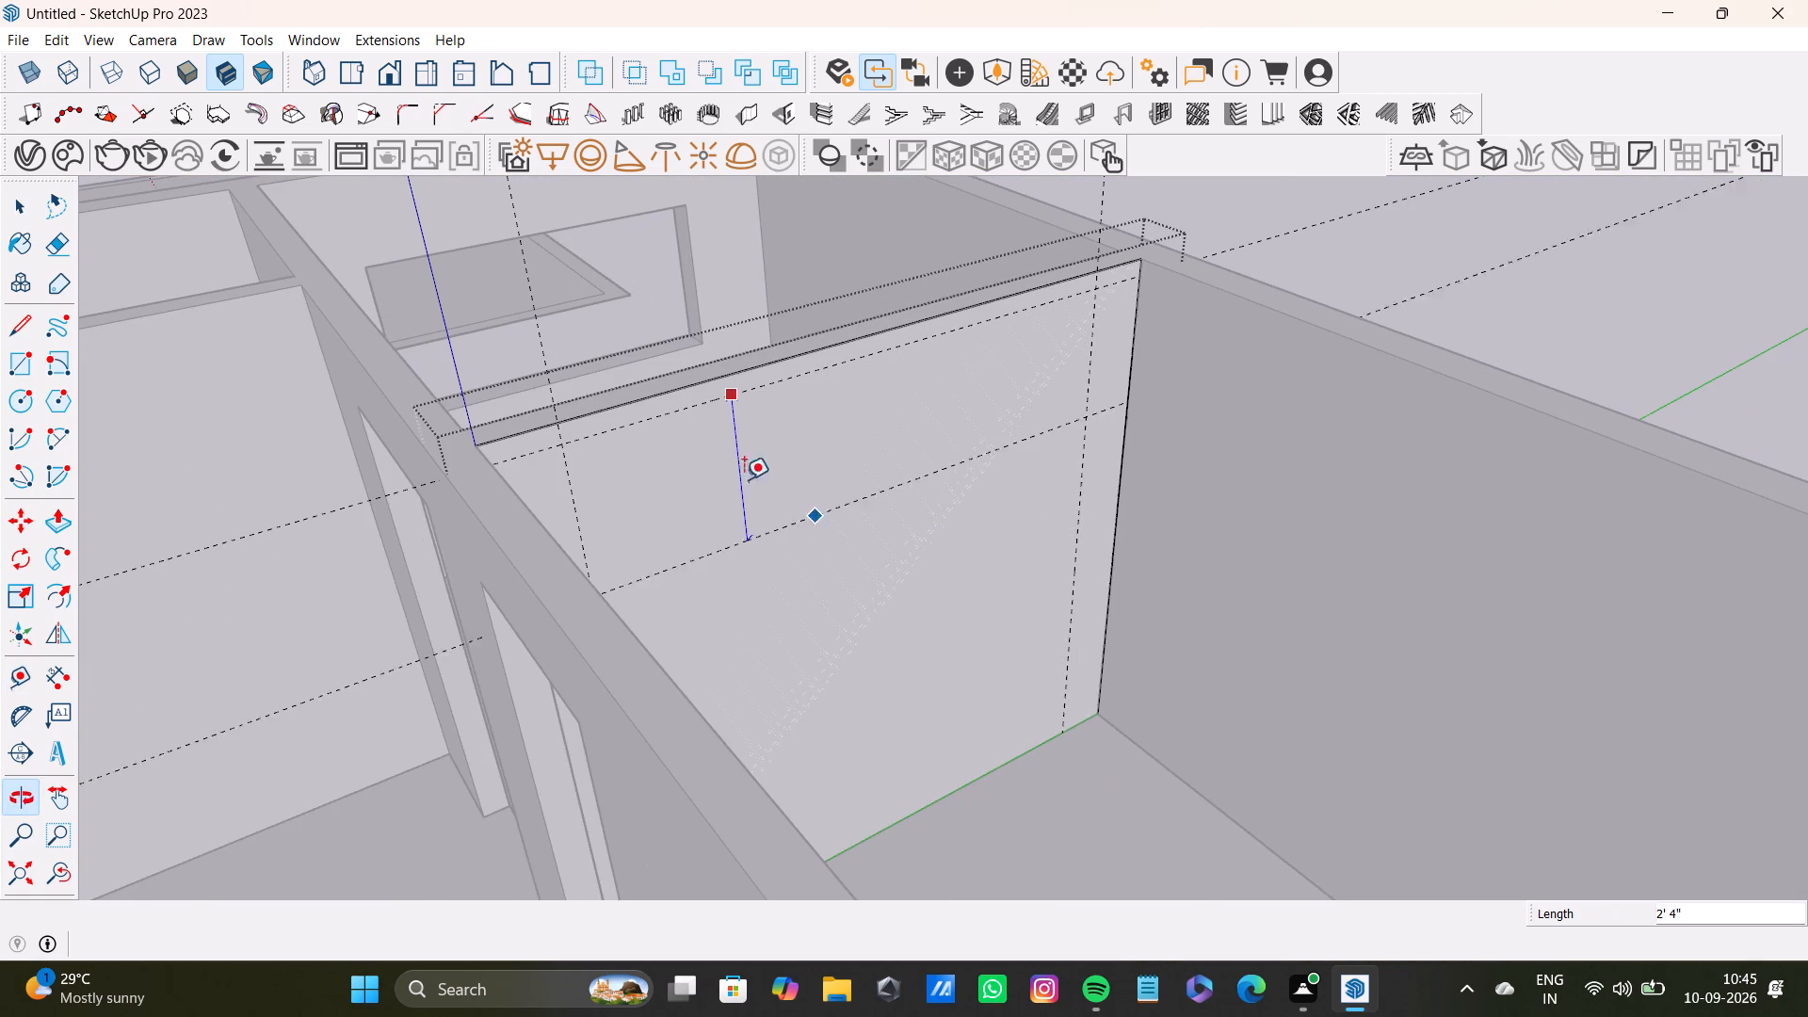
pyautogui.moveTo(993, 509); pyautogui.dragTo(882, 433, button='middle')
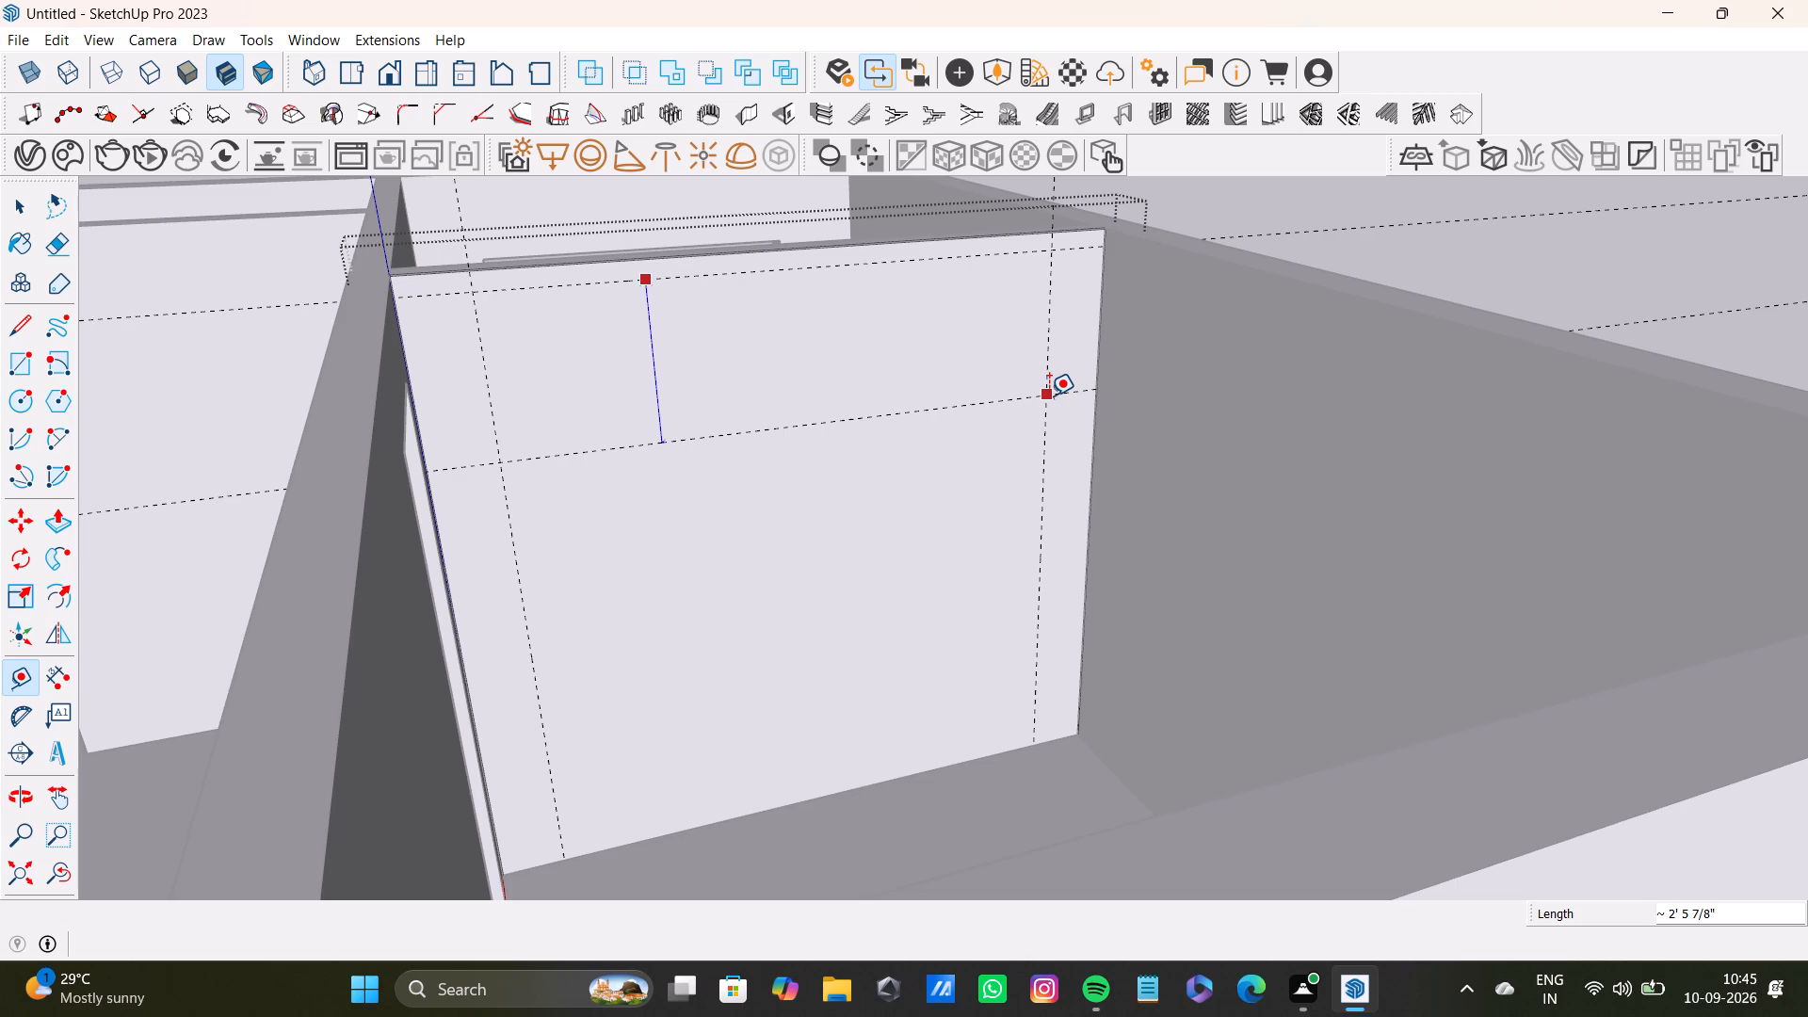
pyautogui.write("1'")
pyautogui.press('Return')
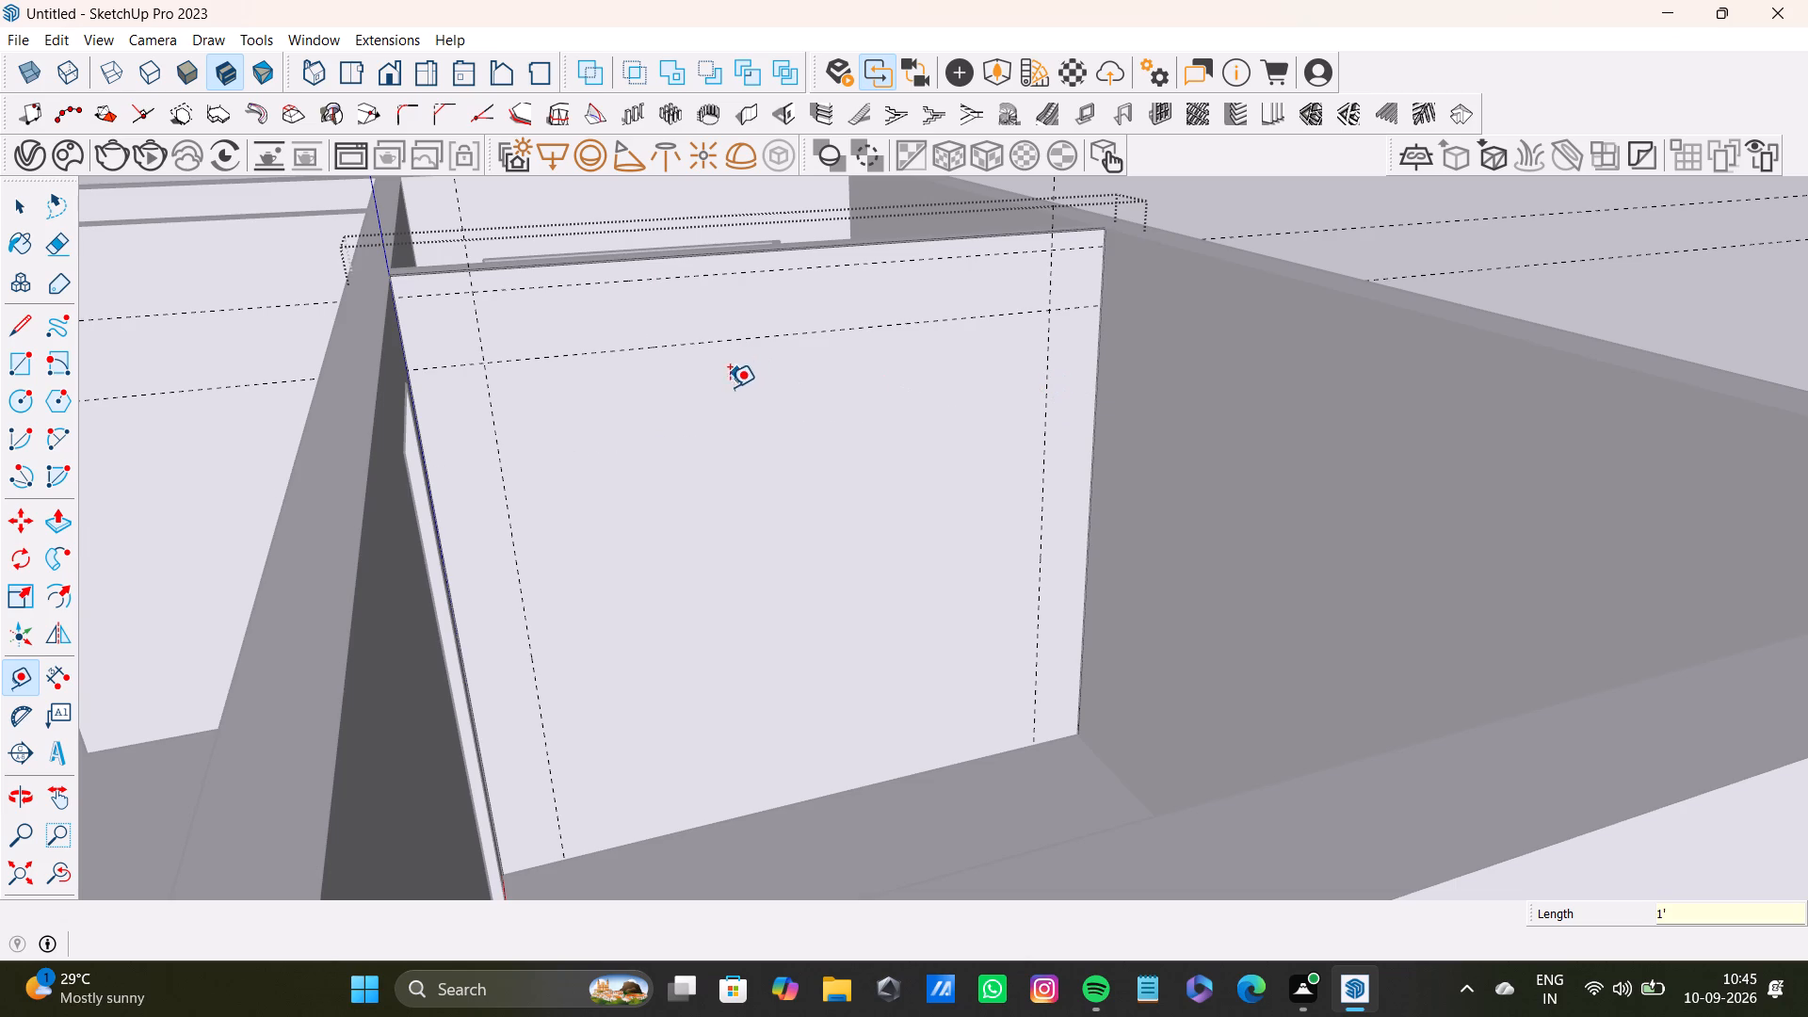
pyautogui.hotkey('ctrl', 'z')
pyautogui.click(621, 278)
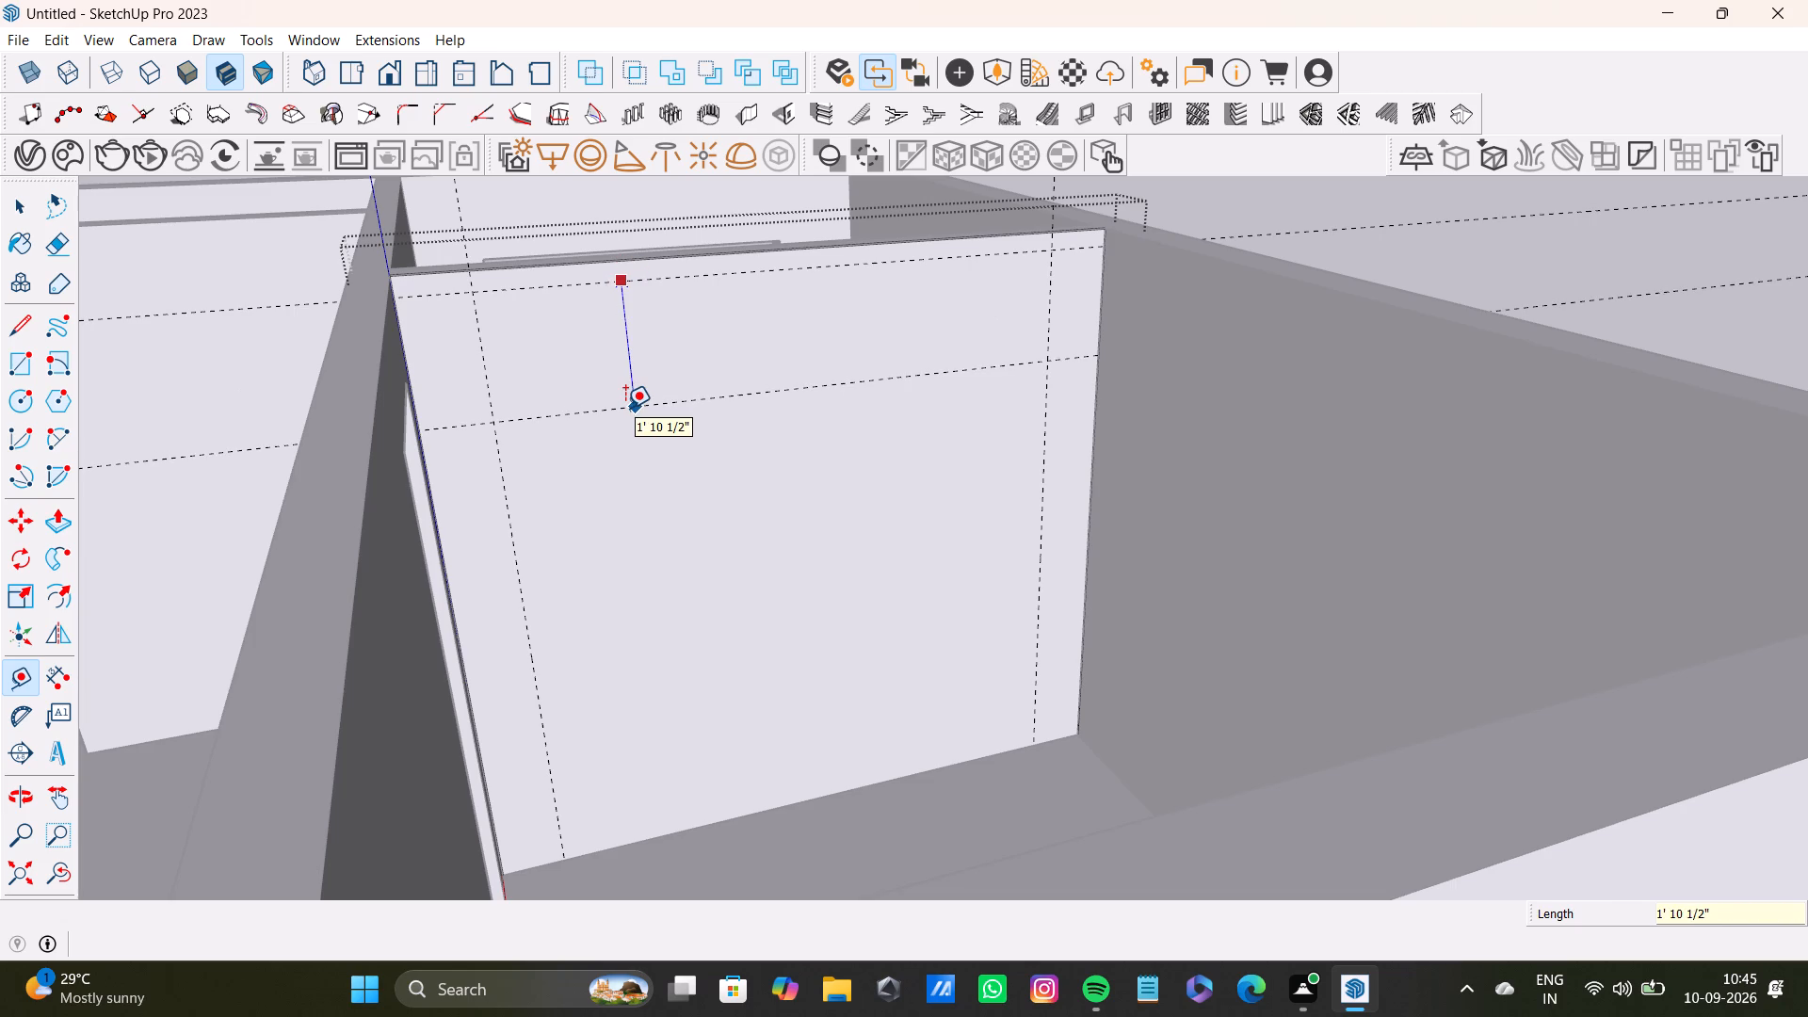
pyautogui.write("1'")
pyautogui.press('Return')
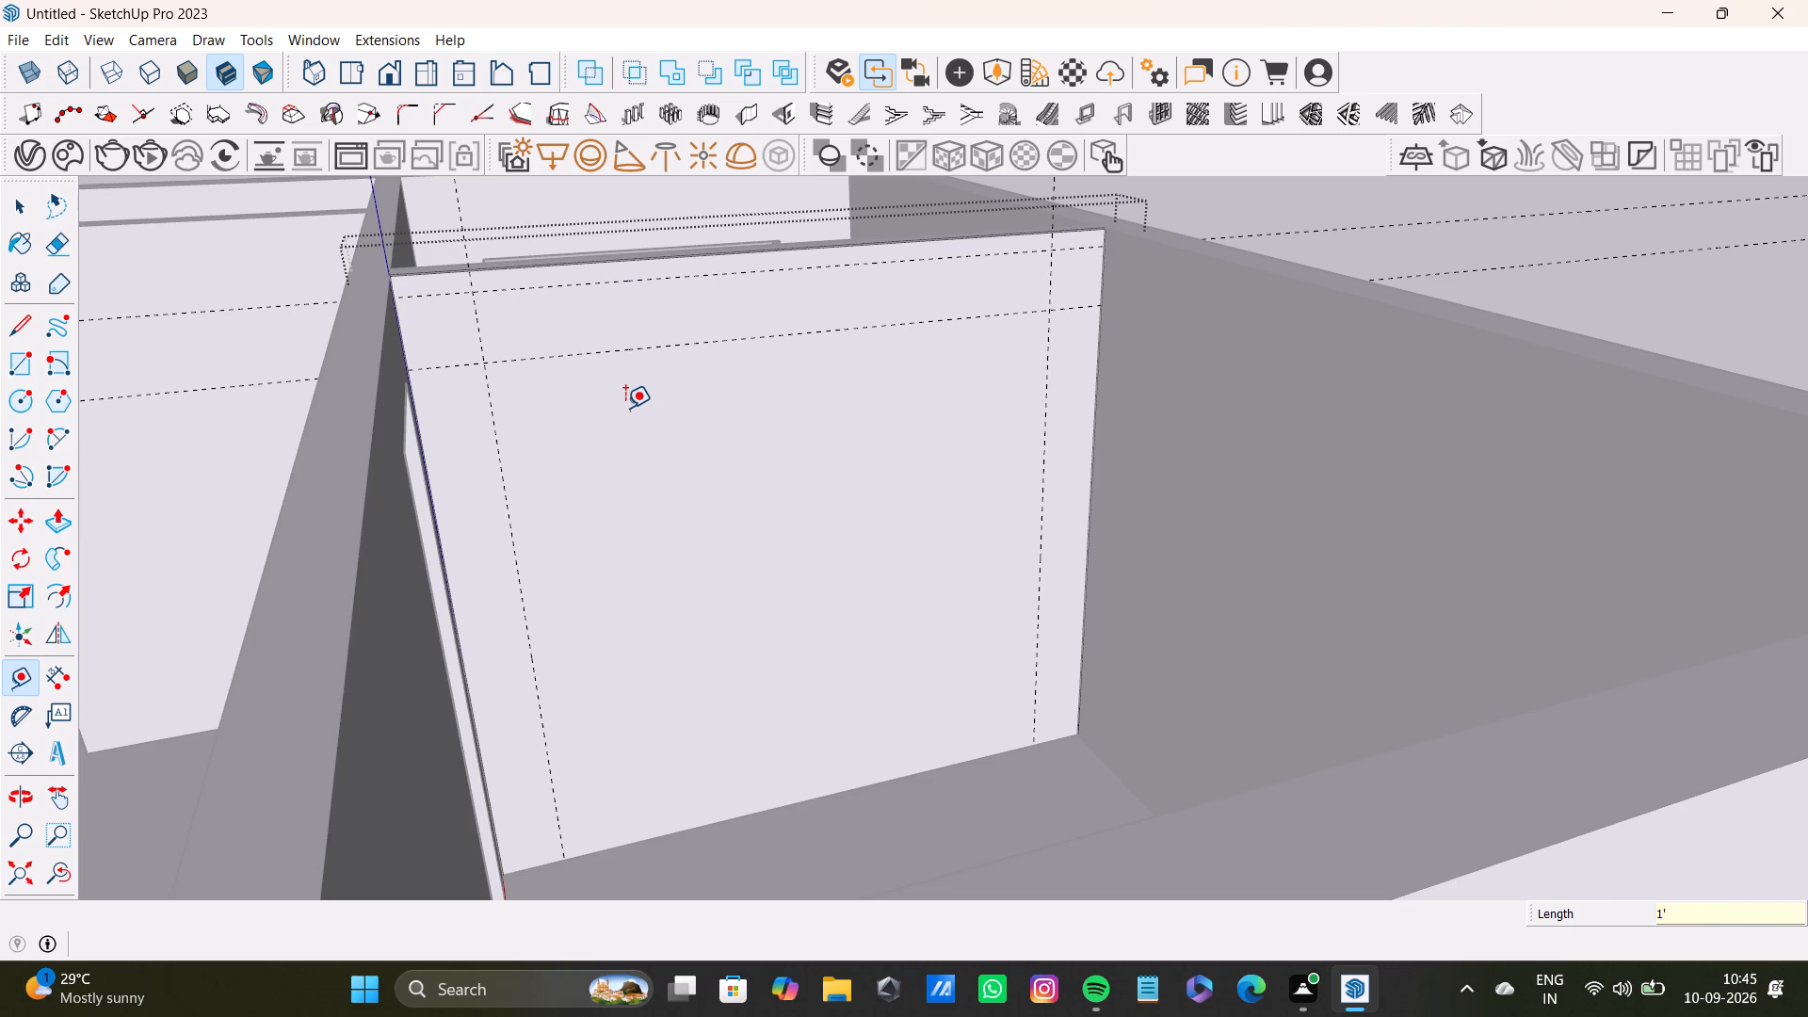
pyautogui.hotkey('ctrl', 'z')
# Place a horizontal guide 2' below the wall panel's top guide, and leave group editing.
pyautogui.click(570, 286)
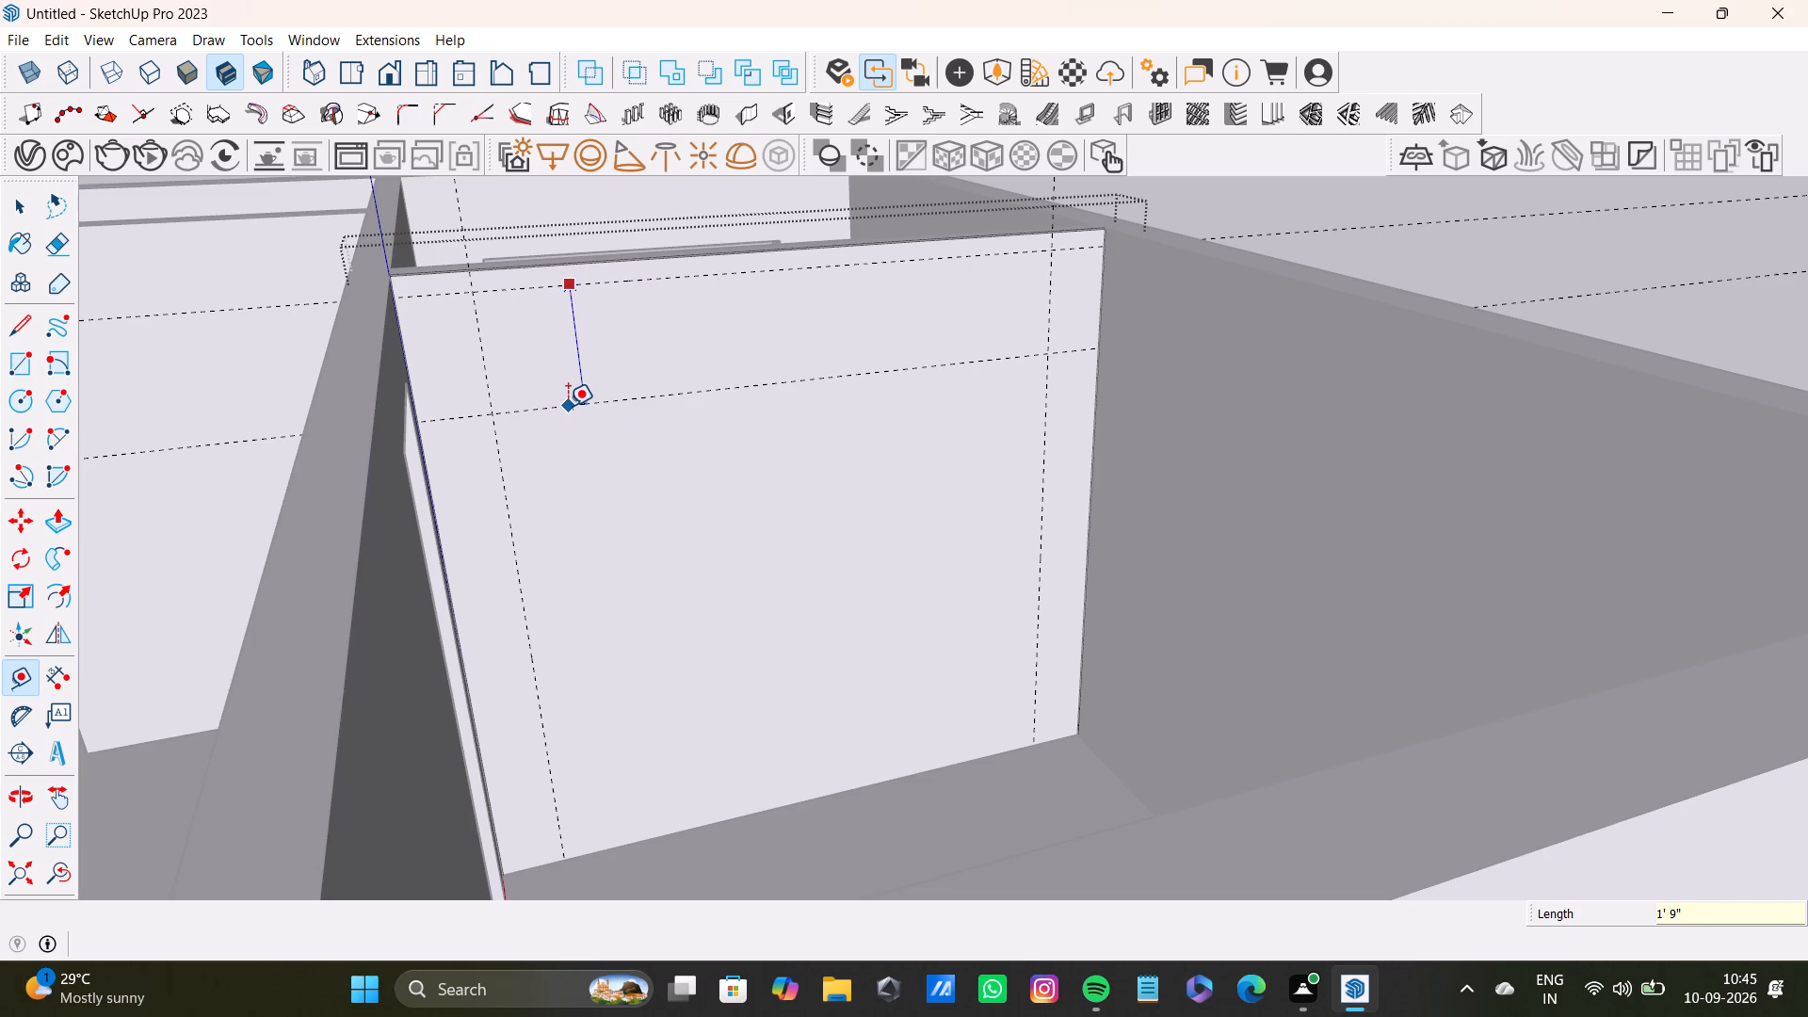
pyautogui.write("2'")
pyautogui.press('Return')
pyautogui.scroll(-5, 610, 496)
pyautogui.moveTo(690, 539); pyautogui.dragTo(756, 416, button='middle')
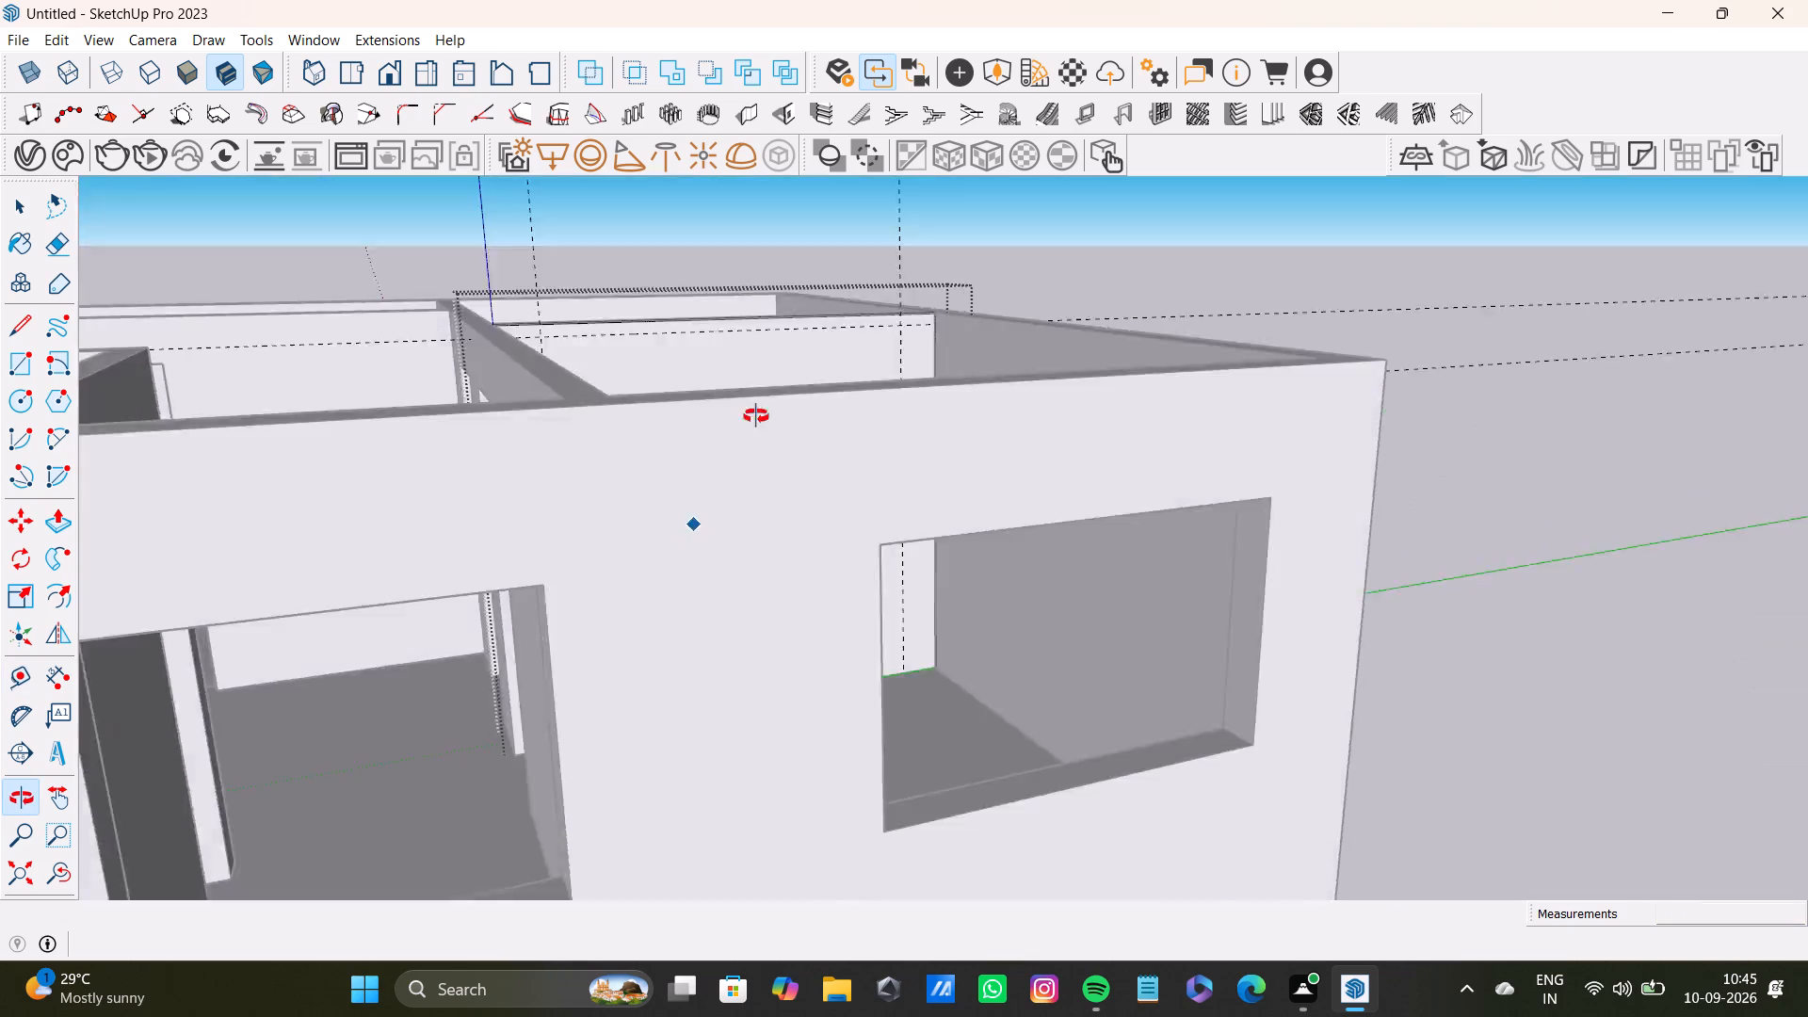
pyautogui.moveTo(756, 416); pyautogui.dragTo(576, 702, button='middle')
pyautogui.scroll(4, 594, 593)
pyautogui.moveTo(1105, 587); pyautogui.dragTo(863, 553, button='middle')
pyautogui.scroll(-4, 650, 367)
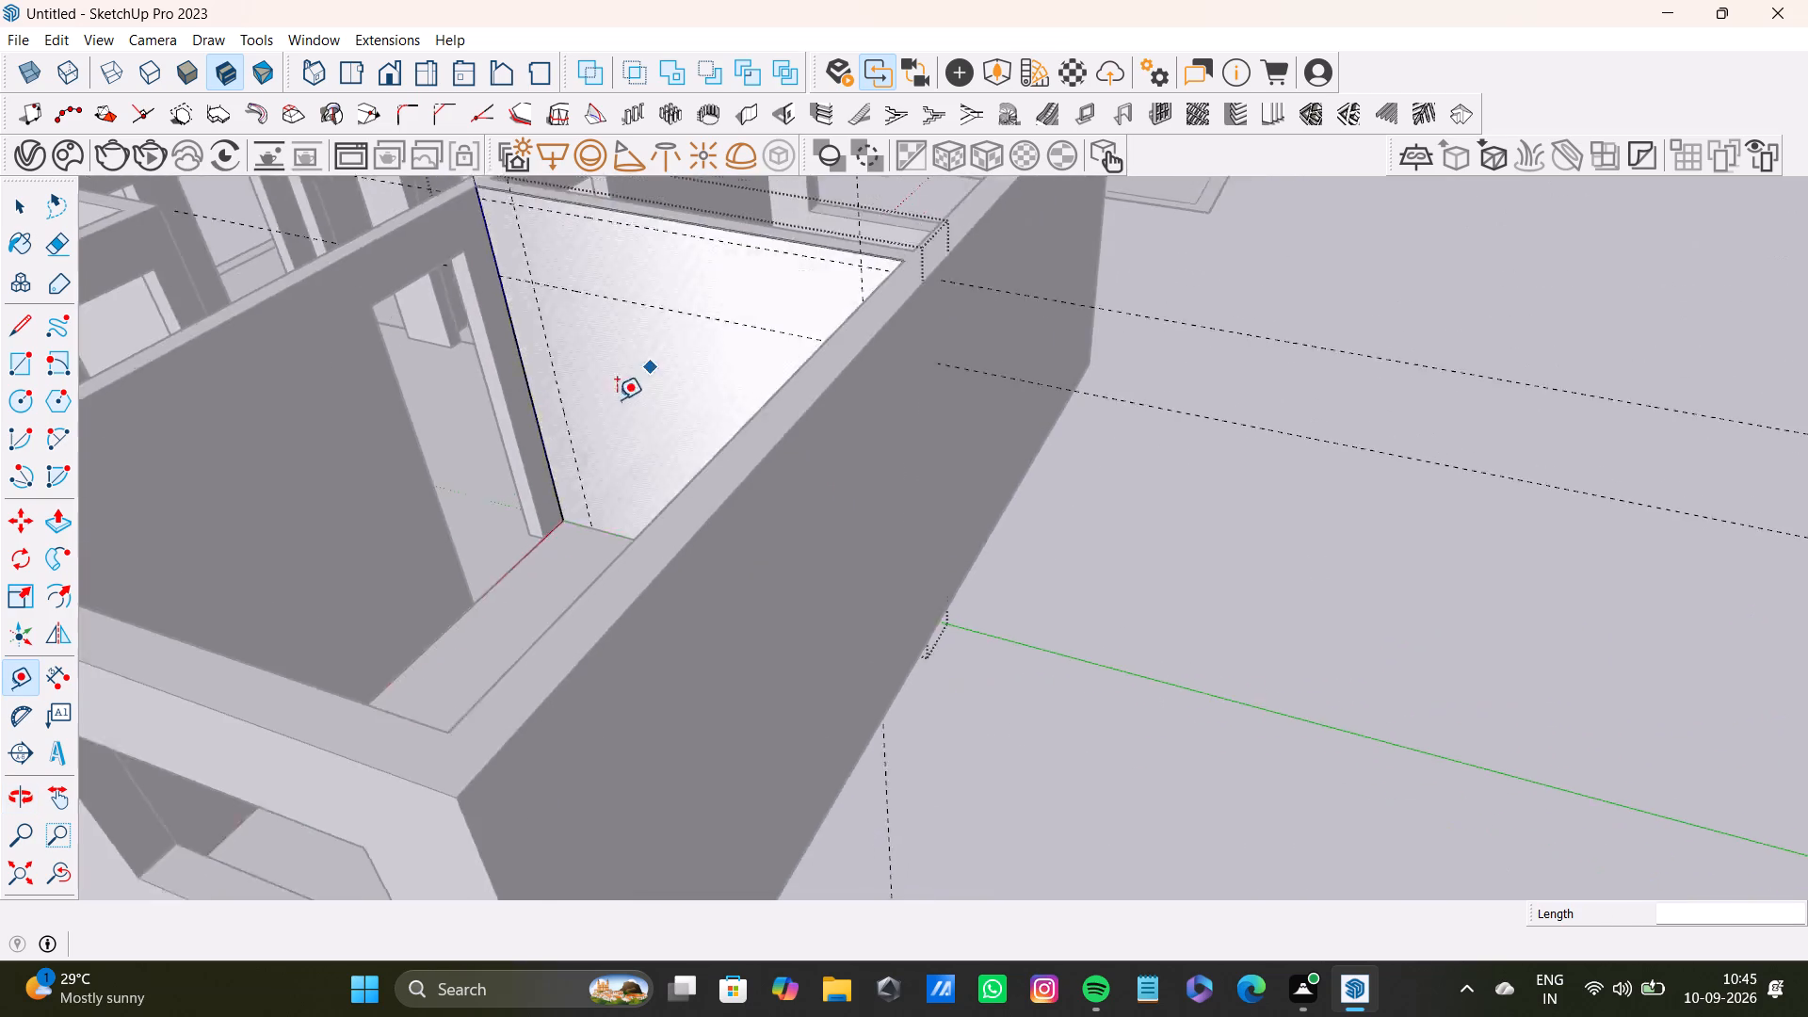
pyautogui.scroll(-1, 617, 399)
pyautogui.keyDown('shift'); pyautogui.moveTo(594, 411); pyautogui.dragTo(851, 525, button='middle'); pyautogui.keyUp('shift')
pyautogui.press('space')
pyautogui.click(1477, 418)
# Measure the distance from the wall panel's lower horizontal guide down to its base.
pyautogui.scroll(4, 938, 506)
pyautogui.moveTo(982, 557); pyautogui.dragTo(1112, 448, button='middle')
pyautogui.scroll(-4, 1062, 435)
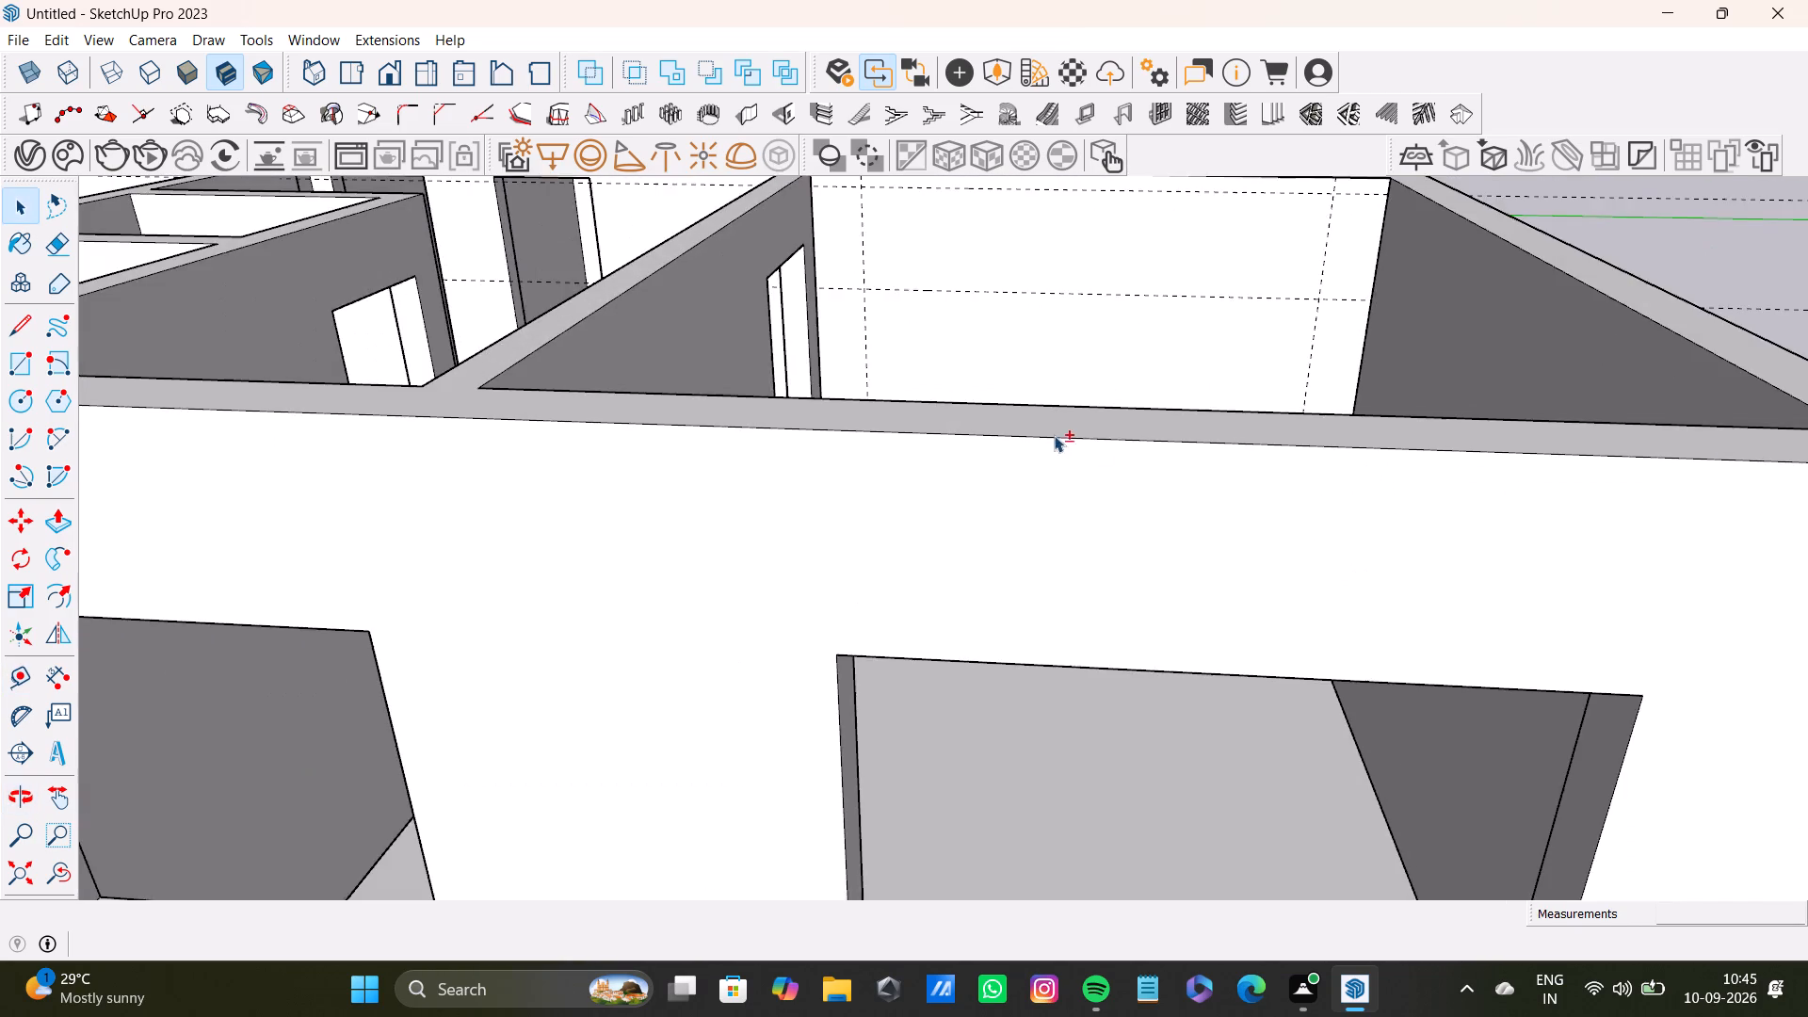
pyautogui.keyDown('shift'); pyautogui.moveTo(1026, 379); pyautogui.dragTo(968, 593, button='middle'); pyautogui.keyUp('shift')
pyautogui.moveTo(912, 587); pyautogui.dragTo(922, 533, button='middle')
pyautogui.scroll(3, 890, 481)
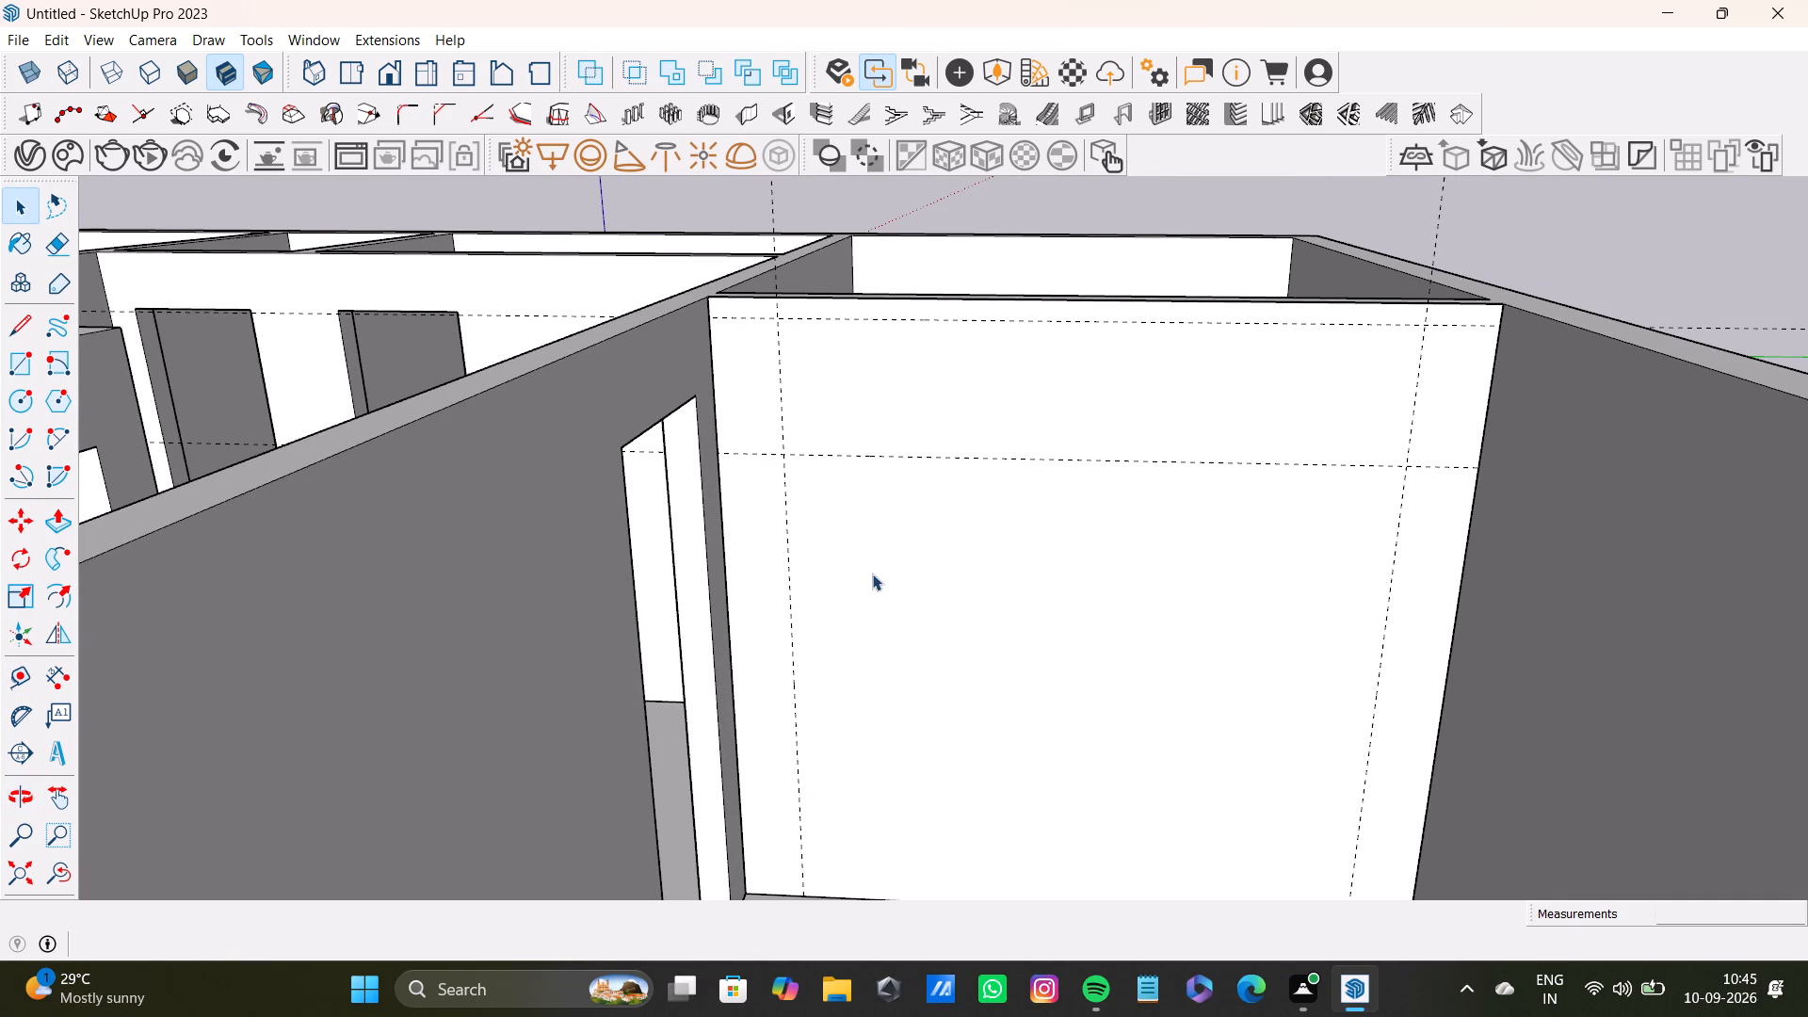
pyautogui.scroll(-3, 871, 577)
pyautogui.keyDown('shift'); pyautogui.moveTo(880, 598); pyautogui.dragTo(888, 517, button='middle'); pyautogui.keyUp('shift')
pyautogui.moveTo(940, 501); pyautogui.dragTo(974, 586, button='middle')
pyautogui.scroll(-3, 857, 384)
pyautogui.keyDown('shift'); pyautogui.moveTo(856, 391); pyautogui.dragTo(857, 660, button='middle'); pyautogui.keyUp('shift')
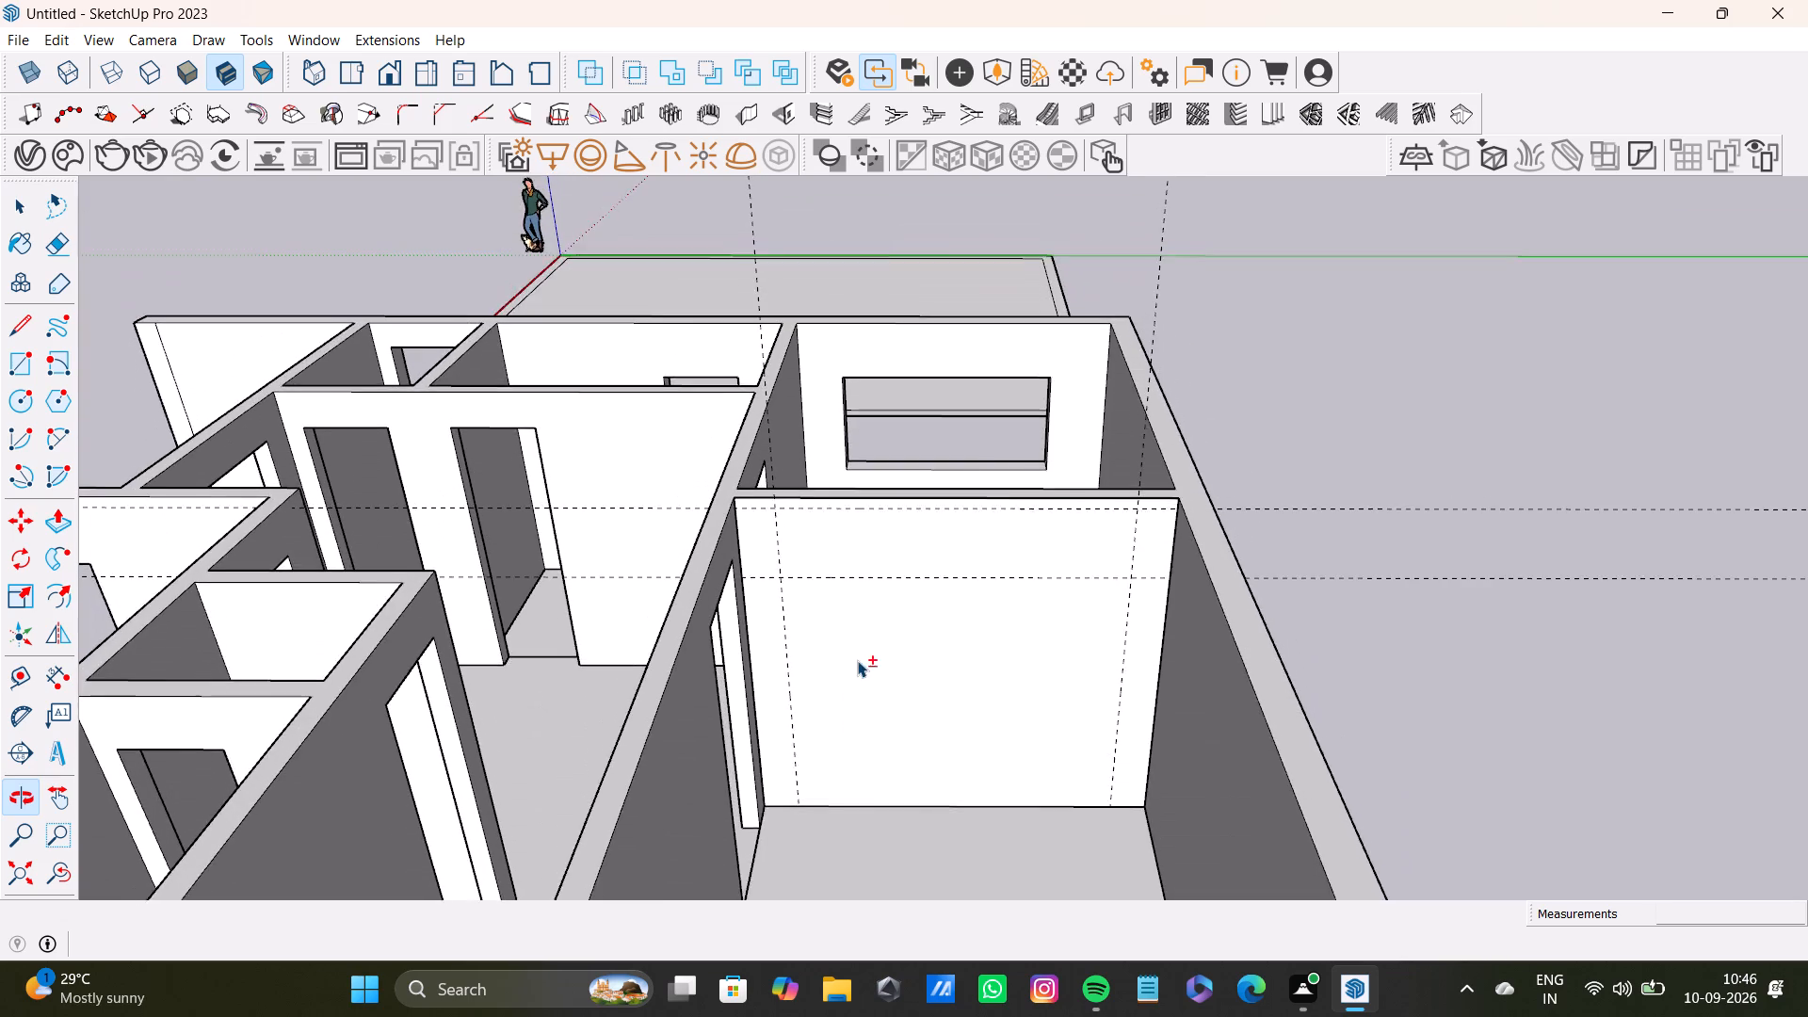
pyautogui.moveTo(916, 647); pyautogui.dragTo(928, 689, button='middle')
pyautogui.press('t')
pyautogui.scroll(3, 855, 627)
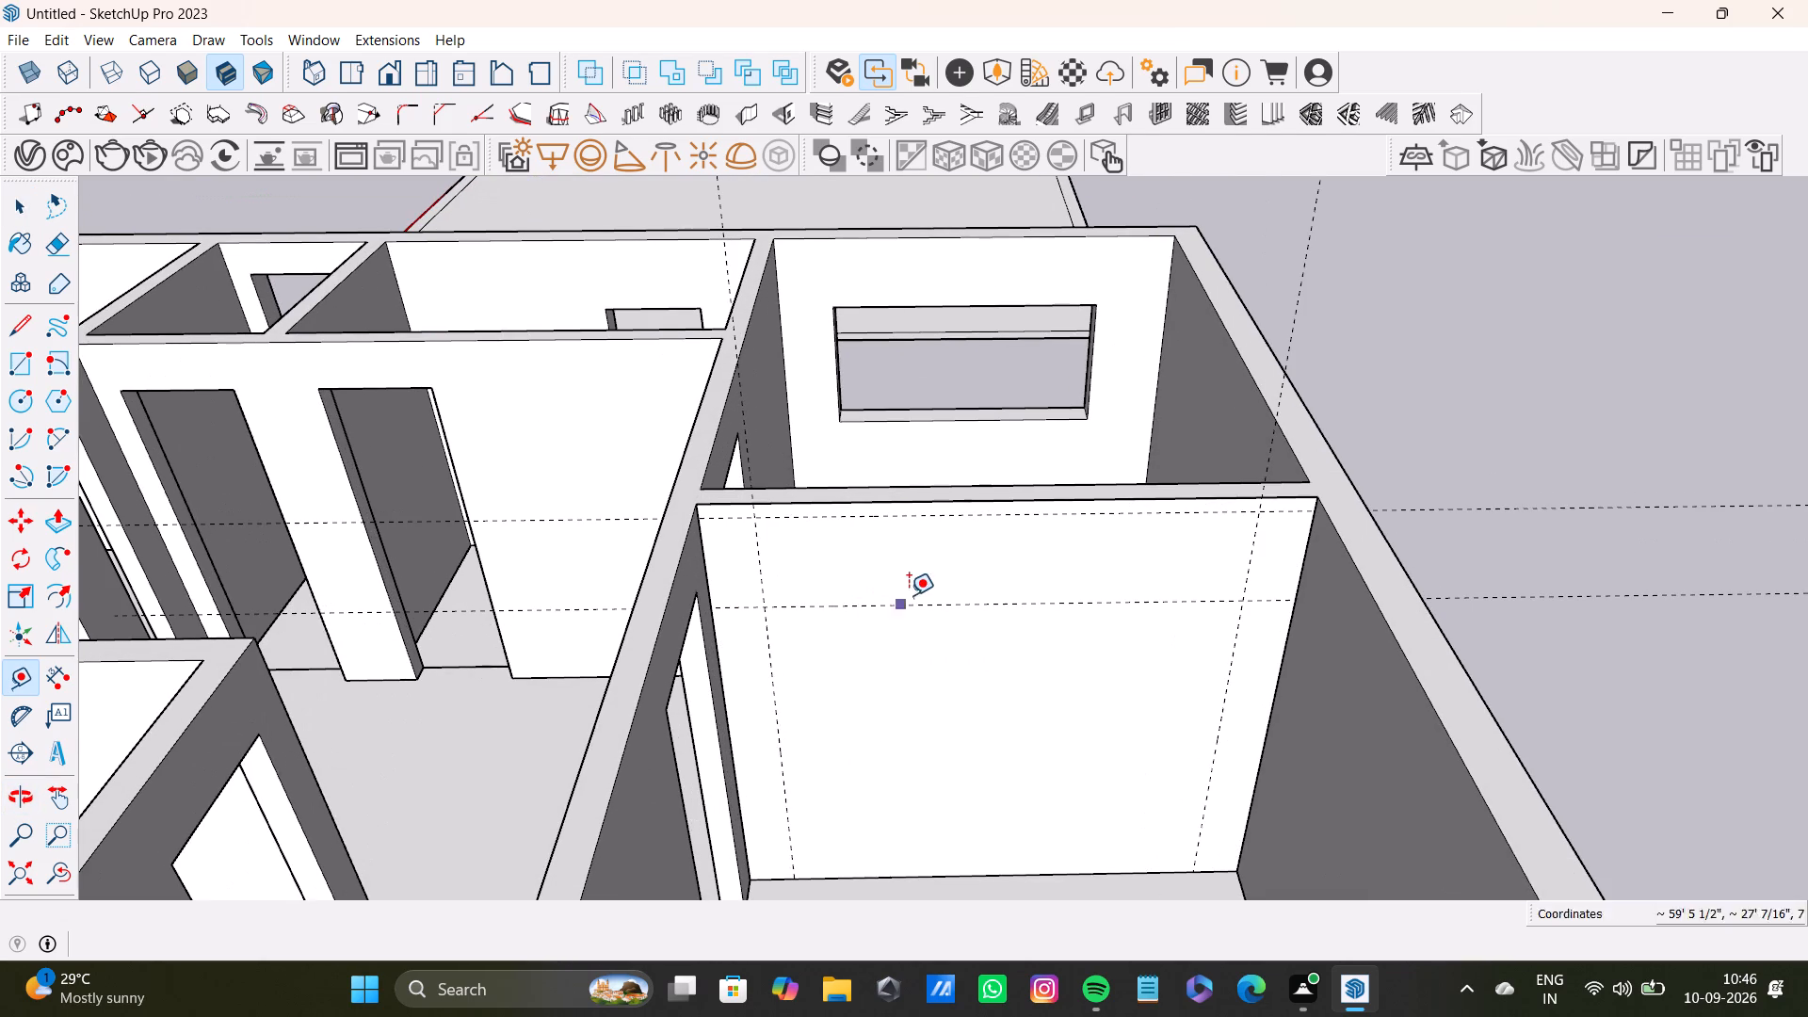
pyautogui.click(910, 605)
pyautogui.moveTo(913, 772); pyautogui.dragTo(842, 670, button='middle')
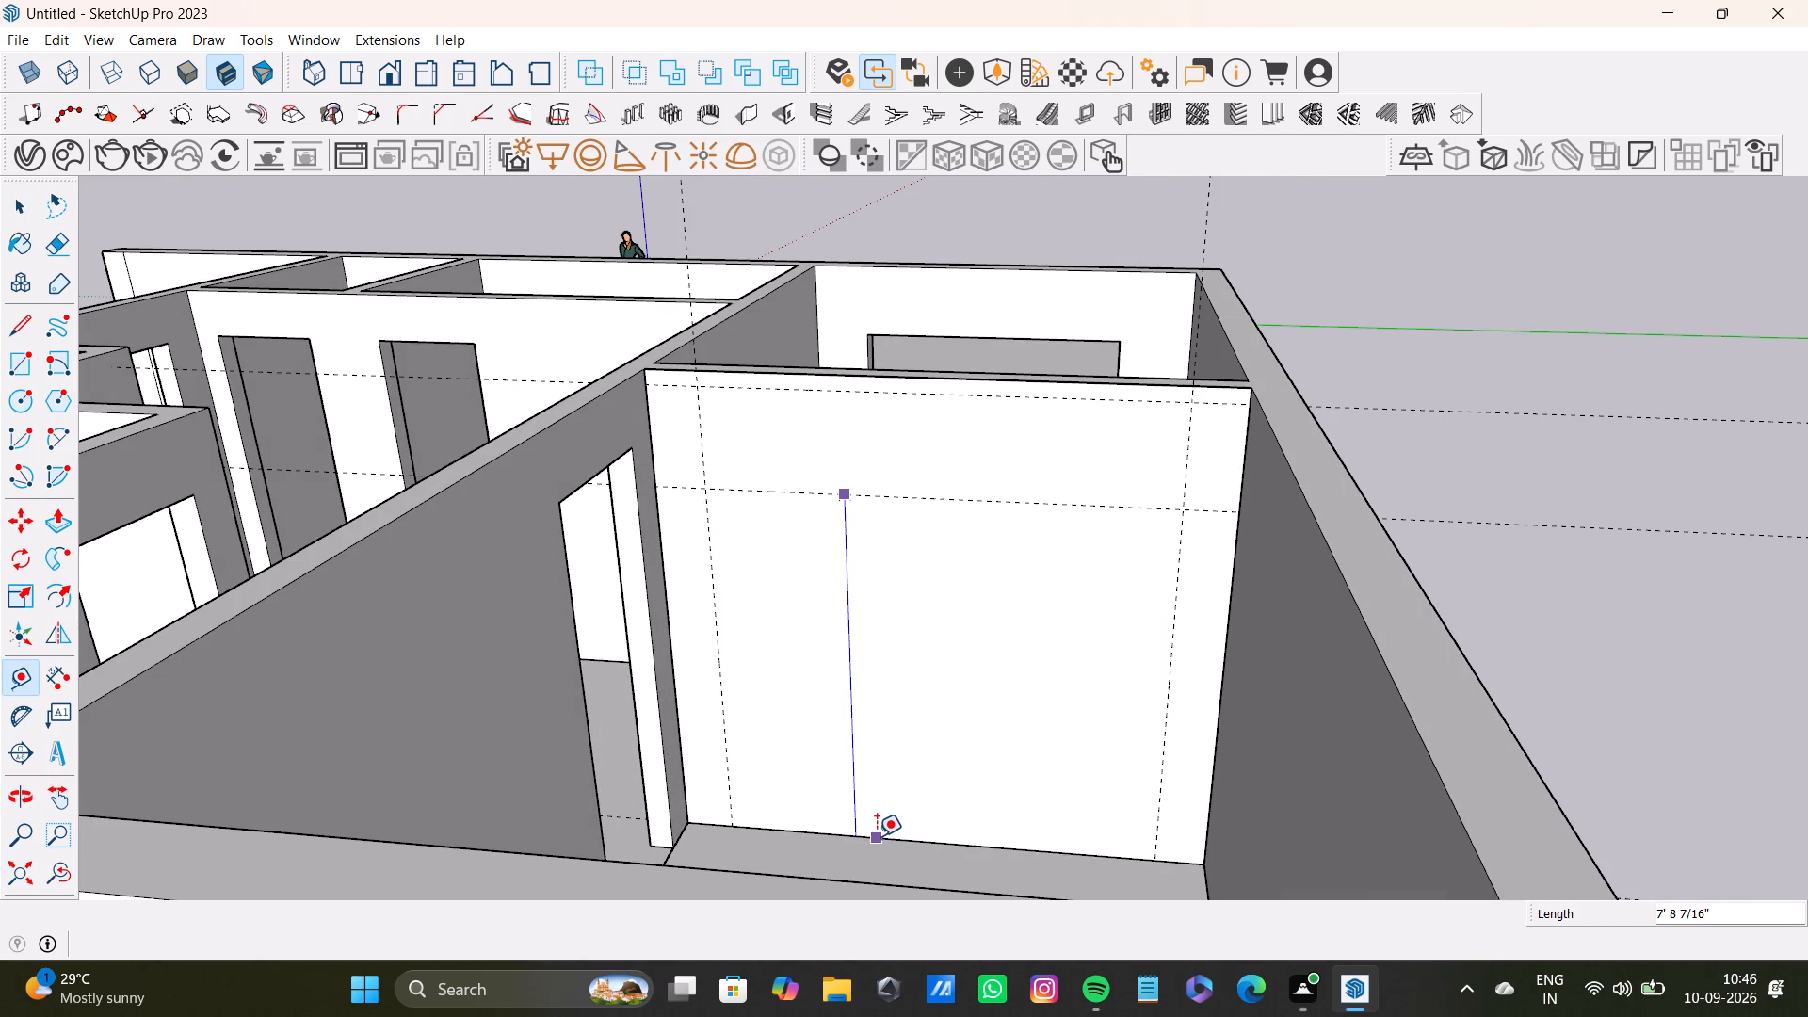
pyautogui.press('space')
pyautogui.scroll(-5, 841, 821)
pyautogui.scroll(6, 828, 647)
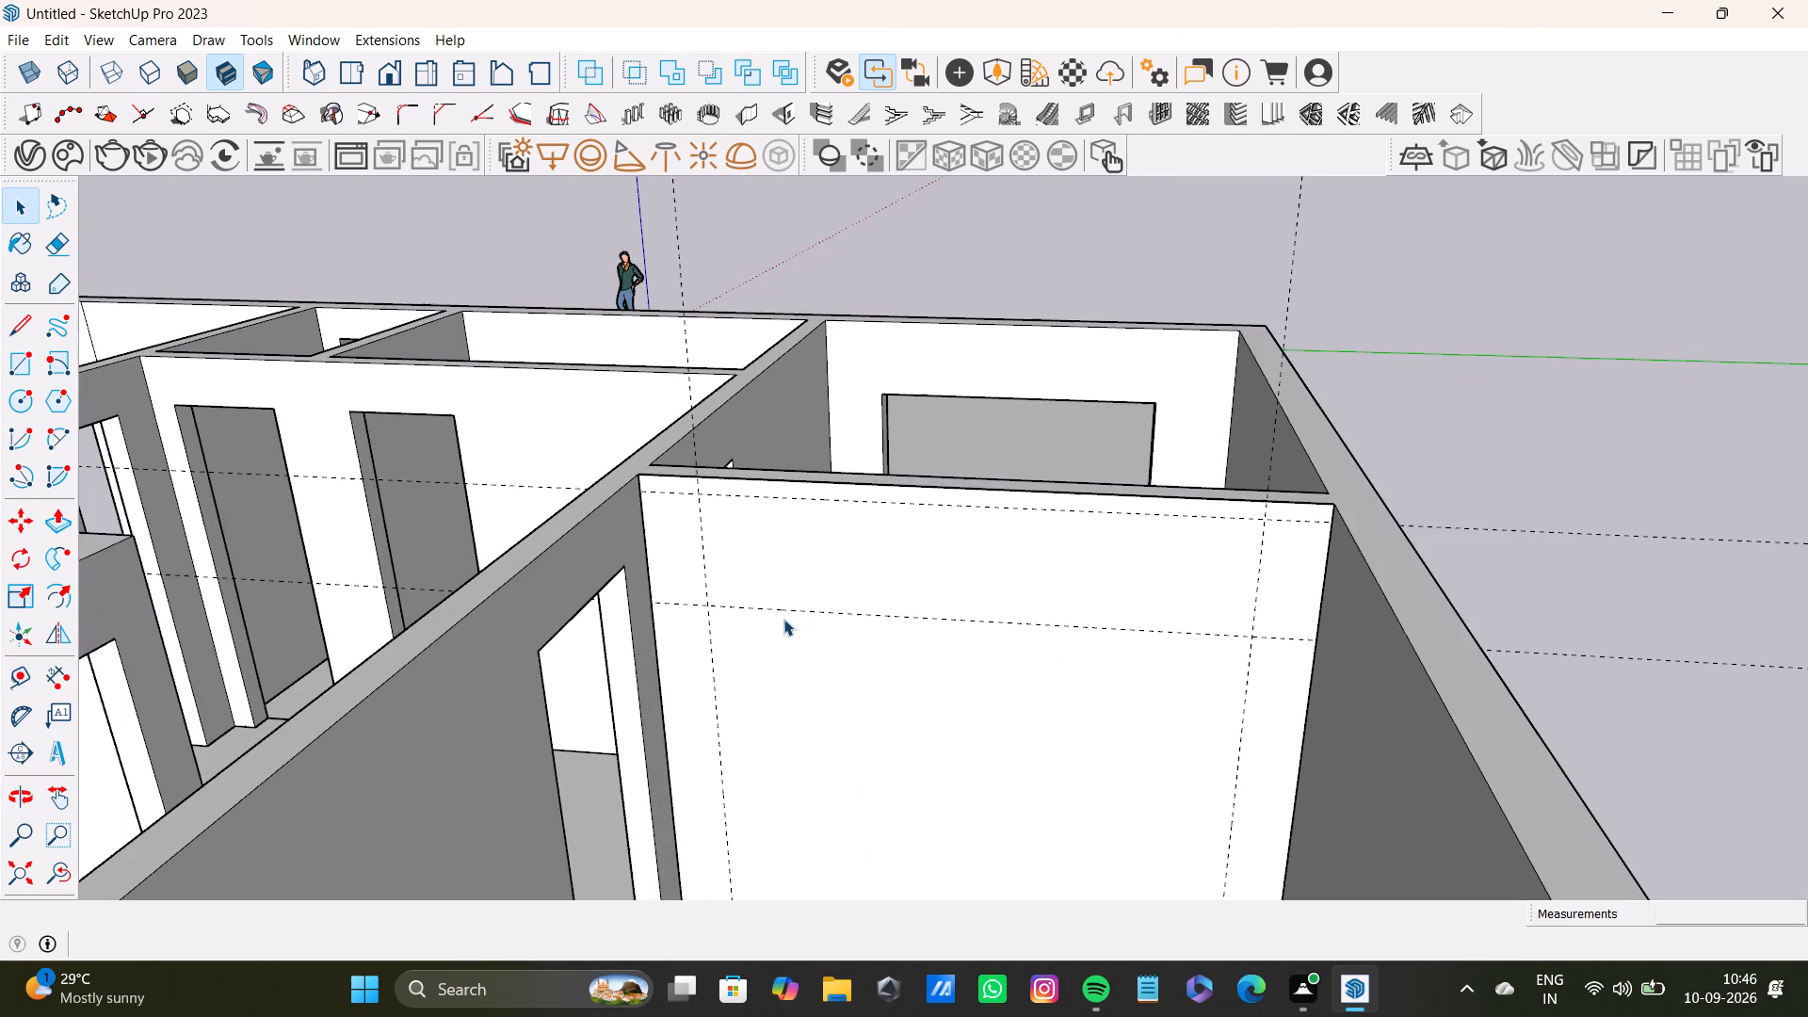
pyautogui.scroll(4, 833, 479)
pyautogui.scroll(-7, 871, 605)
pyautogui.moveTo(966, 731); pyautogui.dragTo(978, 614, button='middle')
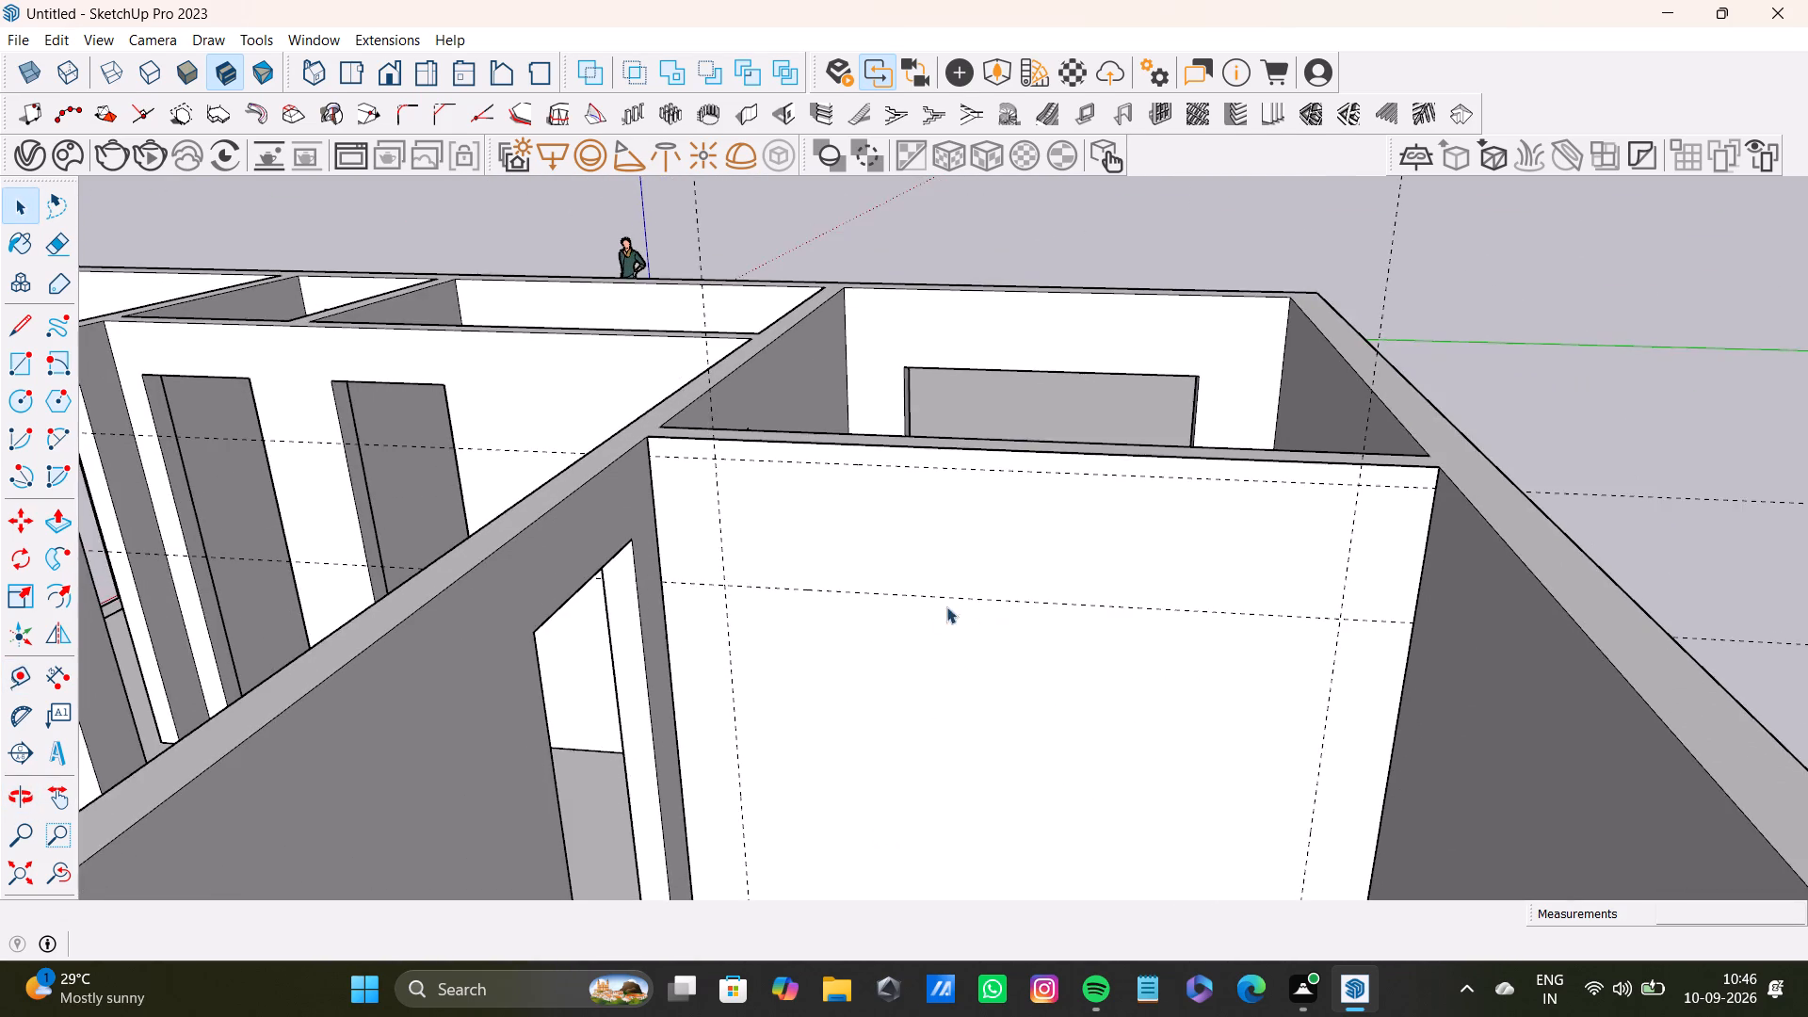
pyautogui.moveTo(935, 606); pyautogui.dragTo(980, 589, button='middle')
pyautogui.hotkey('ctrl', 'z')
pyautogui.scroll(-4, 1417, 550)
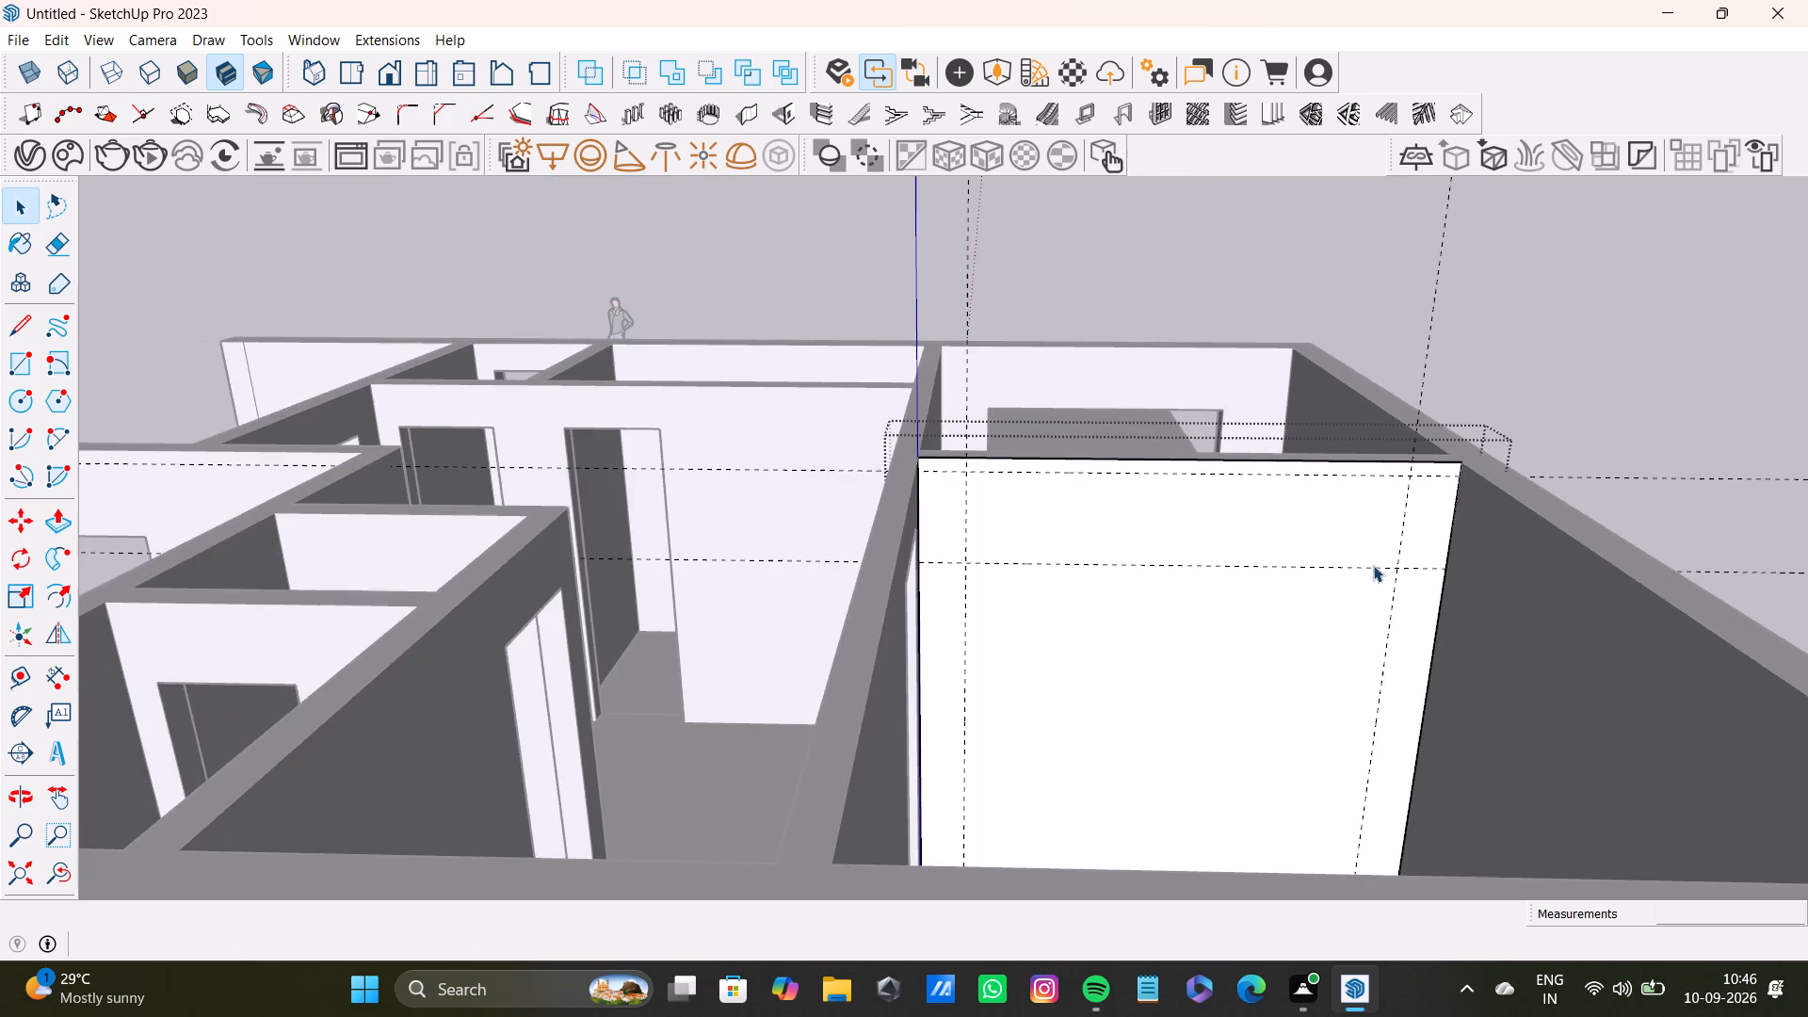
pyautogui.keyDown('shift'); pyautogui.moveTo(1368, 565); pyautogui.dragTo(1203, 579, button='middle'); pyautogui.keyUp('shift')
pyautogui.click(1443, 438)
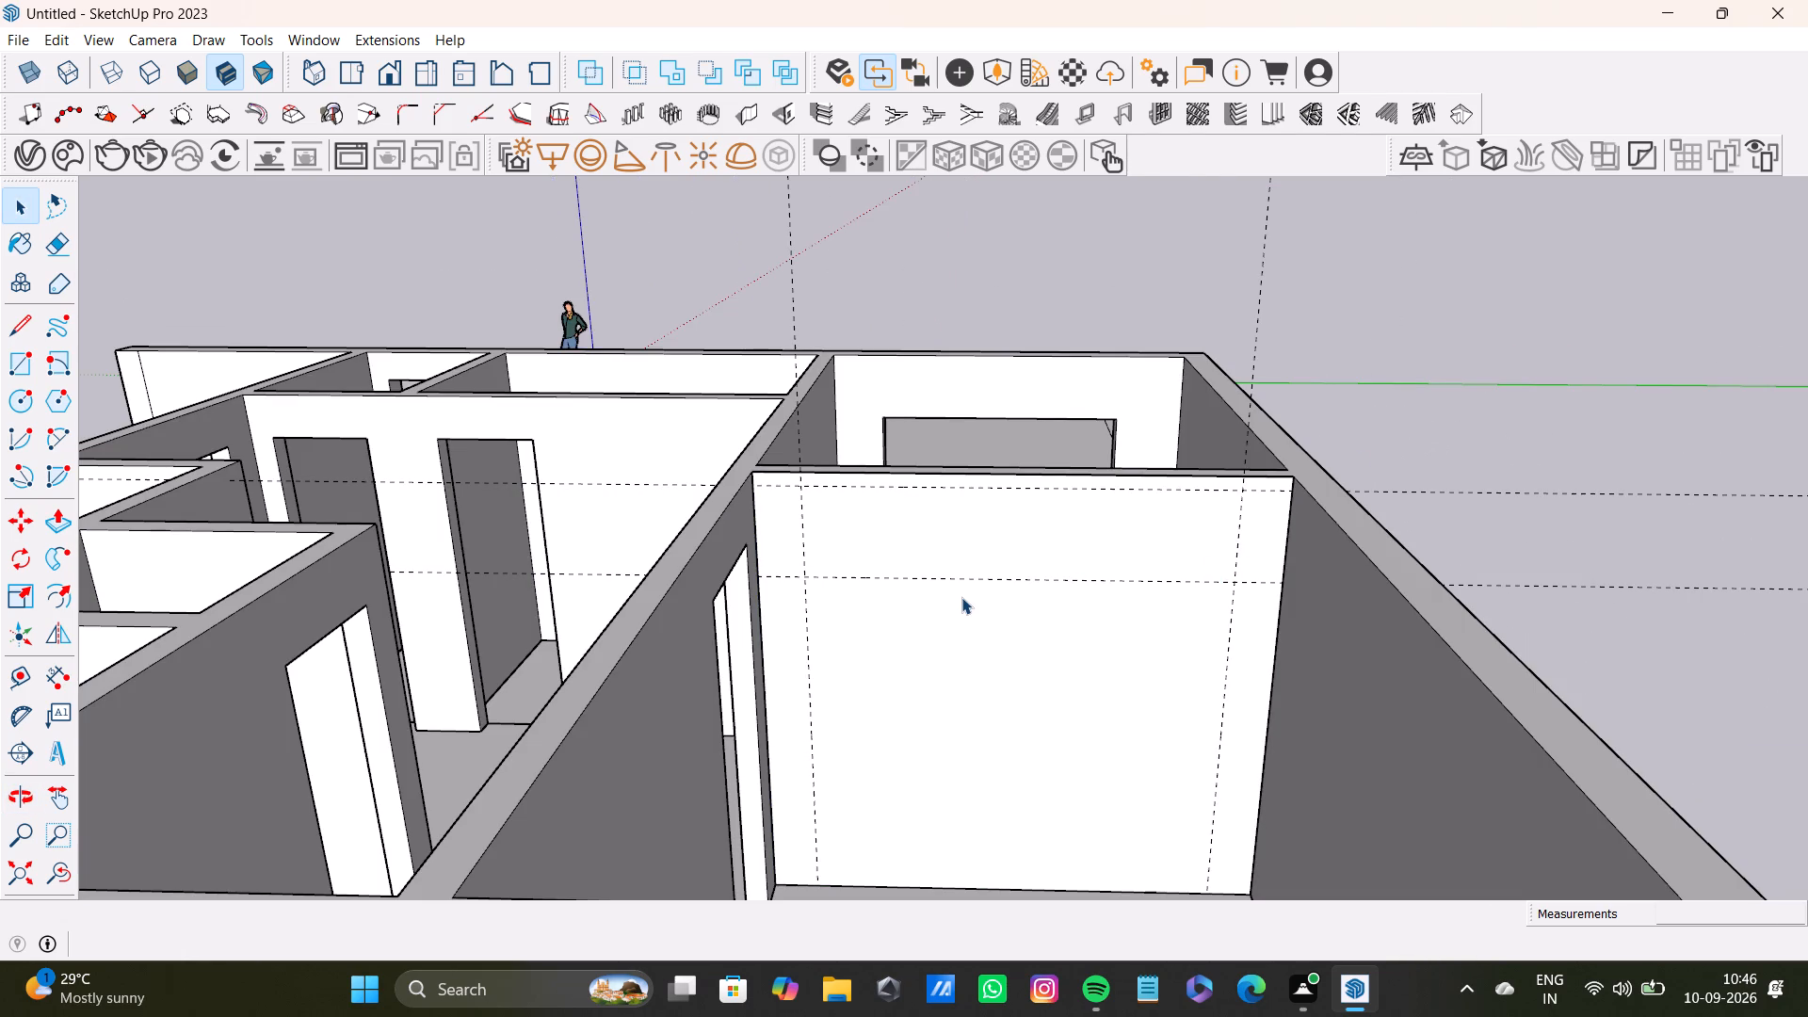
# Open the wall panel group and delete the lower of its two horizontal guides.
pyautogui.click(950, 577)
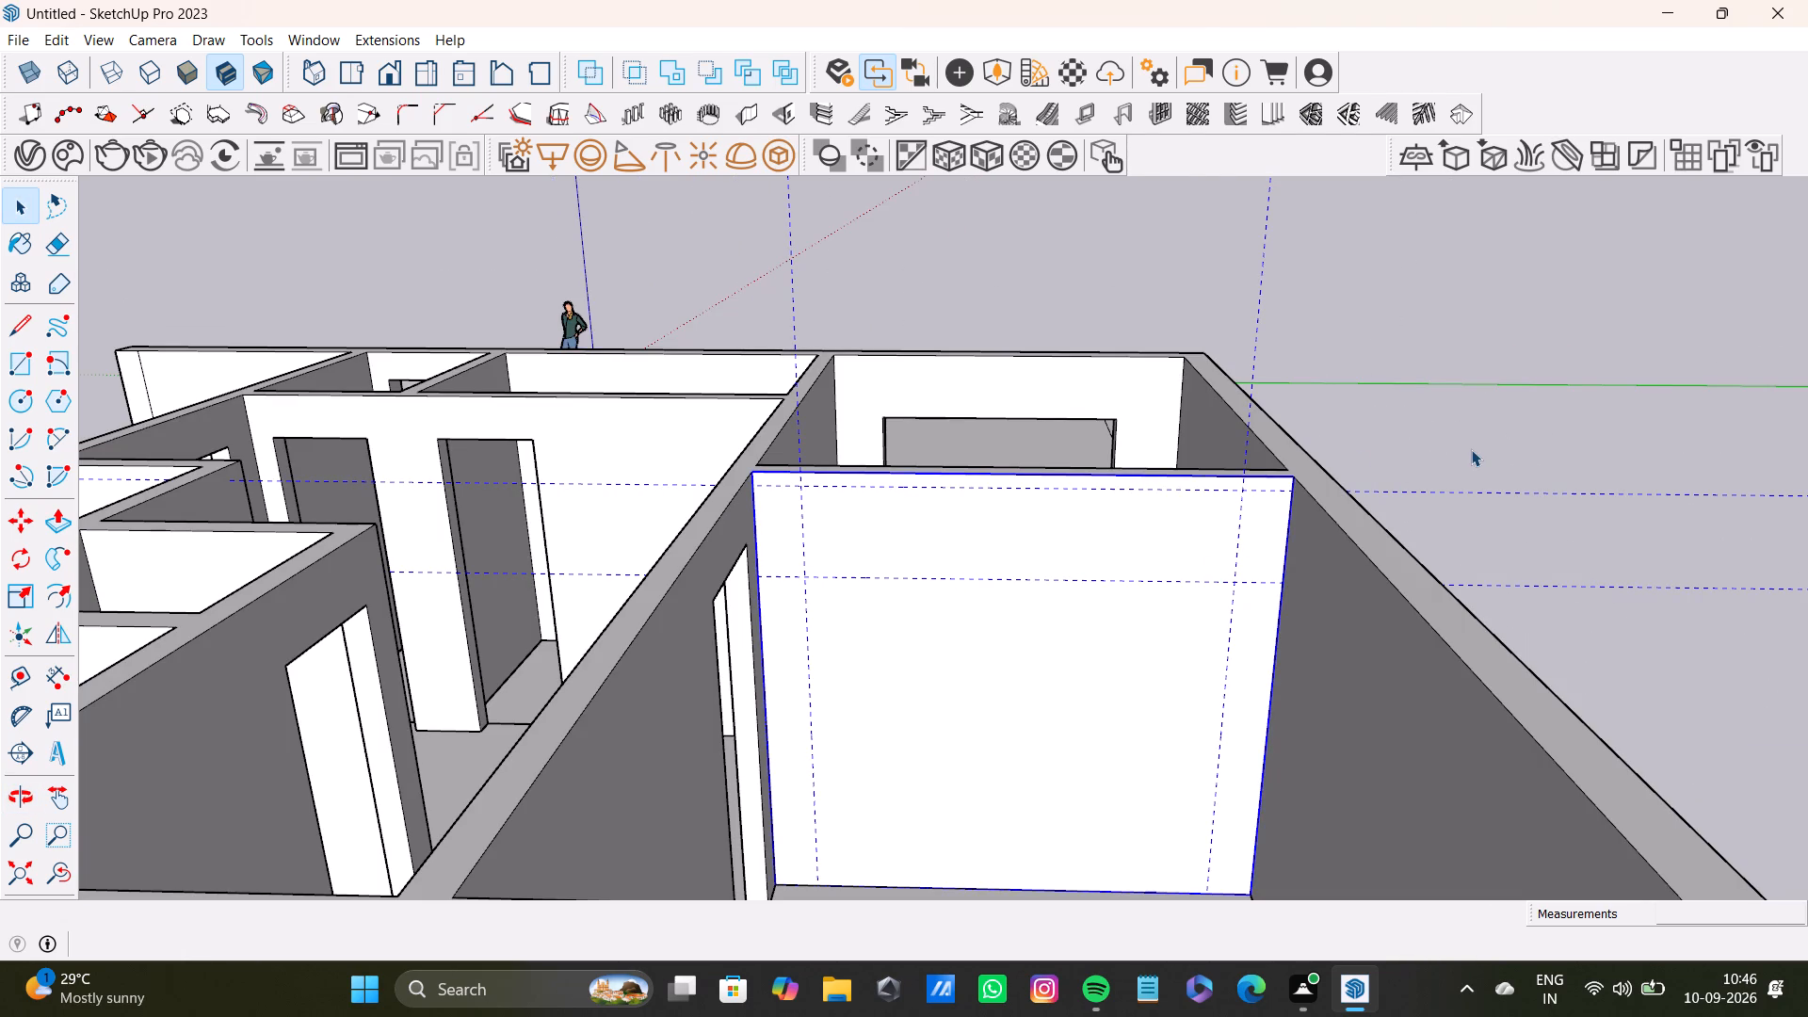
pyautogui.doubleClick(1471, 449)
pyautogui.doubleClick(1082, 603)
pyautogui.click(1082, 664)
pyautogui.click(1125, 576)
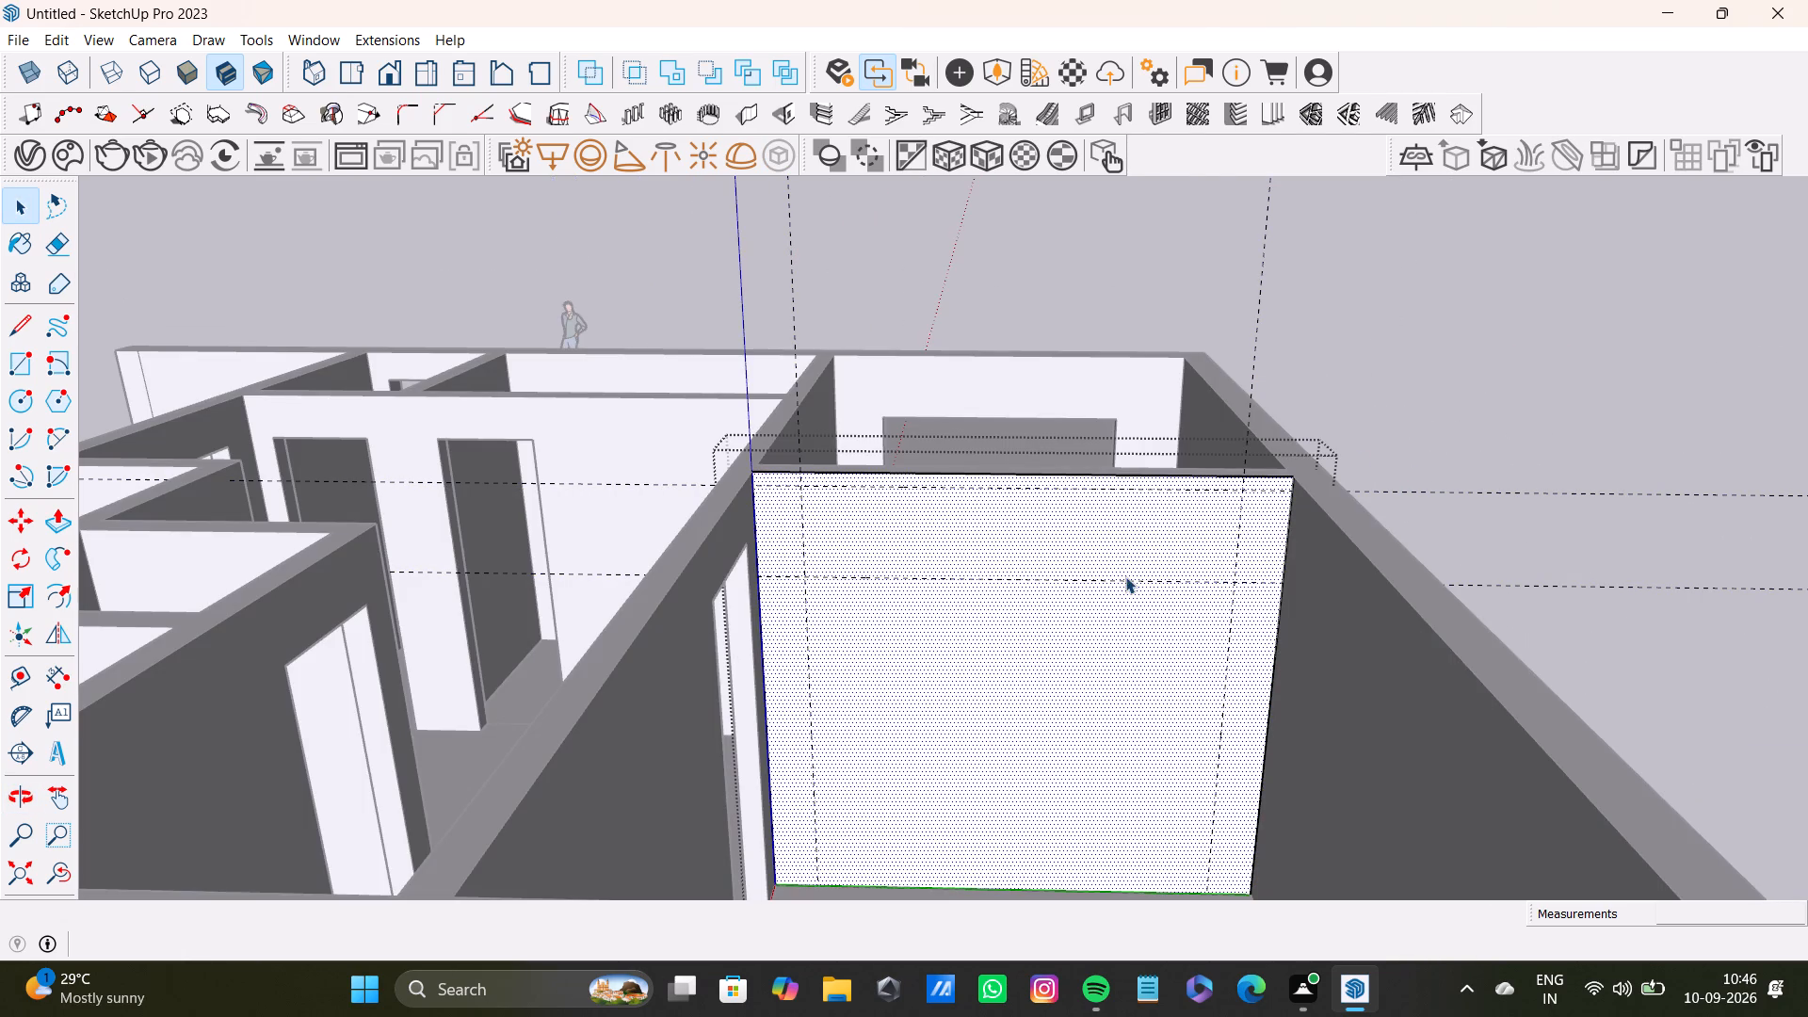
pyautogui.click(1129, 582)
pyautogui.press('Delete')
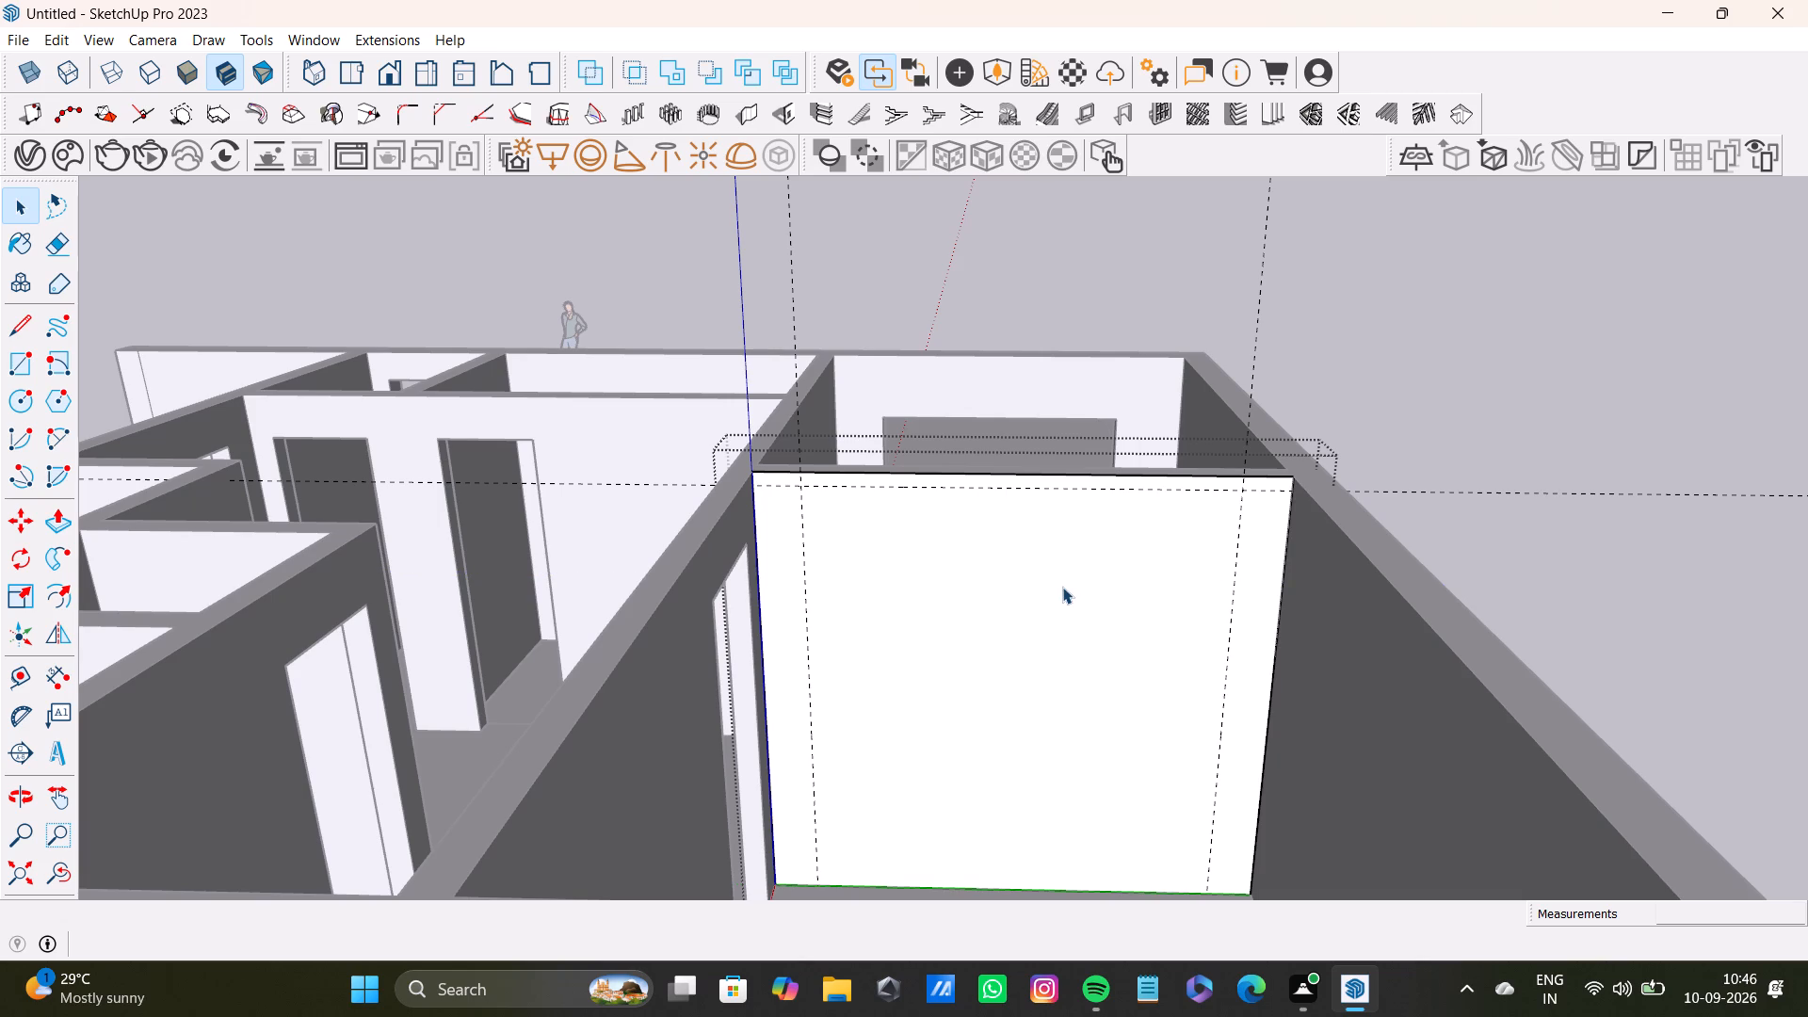
# Place a horizontal guide 3' below the wall panel's top guide.
pyautogui.press('t')
pyautogui.scroll(3, 979, 514)
pyautogui.click(993, 478)
pyautogui.scroll(-3, 963, 642)
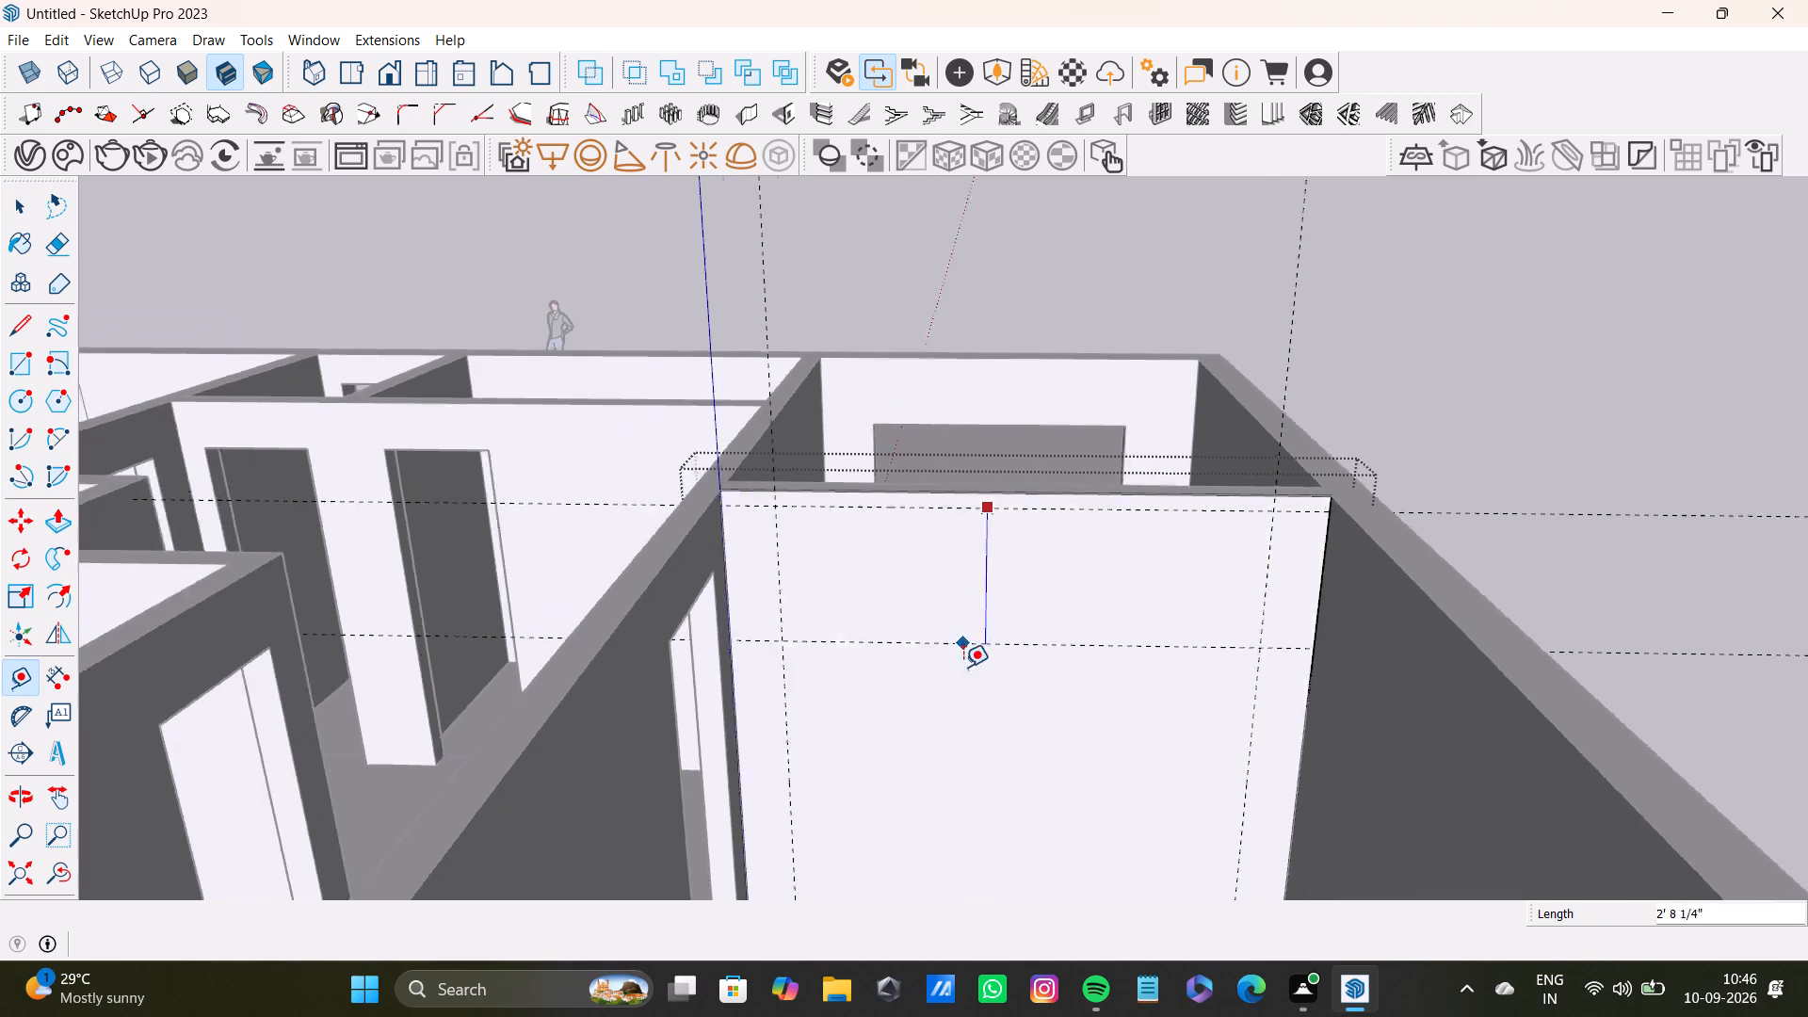
pyautogui.moveTo(963, 667); pyautogui.dragTo(891, 677, button='middle')
pyautogui.write("3'")
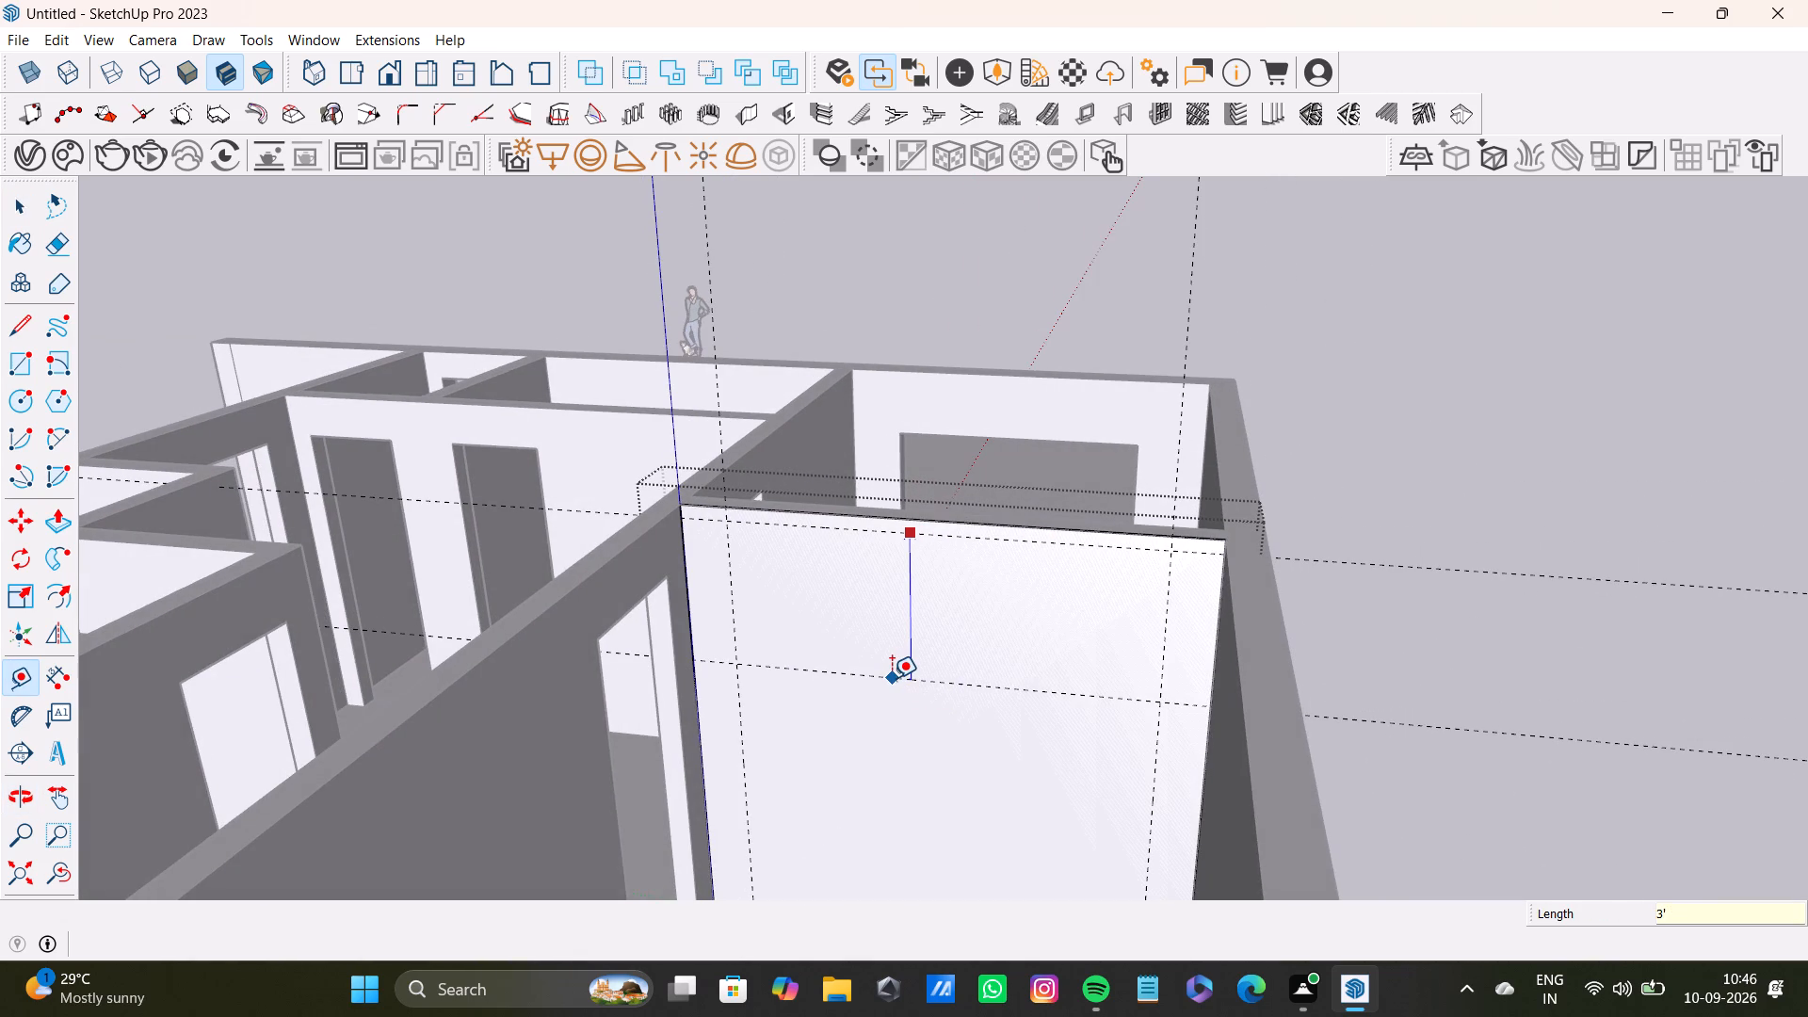
pyautogui.press('Return')
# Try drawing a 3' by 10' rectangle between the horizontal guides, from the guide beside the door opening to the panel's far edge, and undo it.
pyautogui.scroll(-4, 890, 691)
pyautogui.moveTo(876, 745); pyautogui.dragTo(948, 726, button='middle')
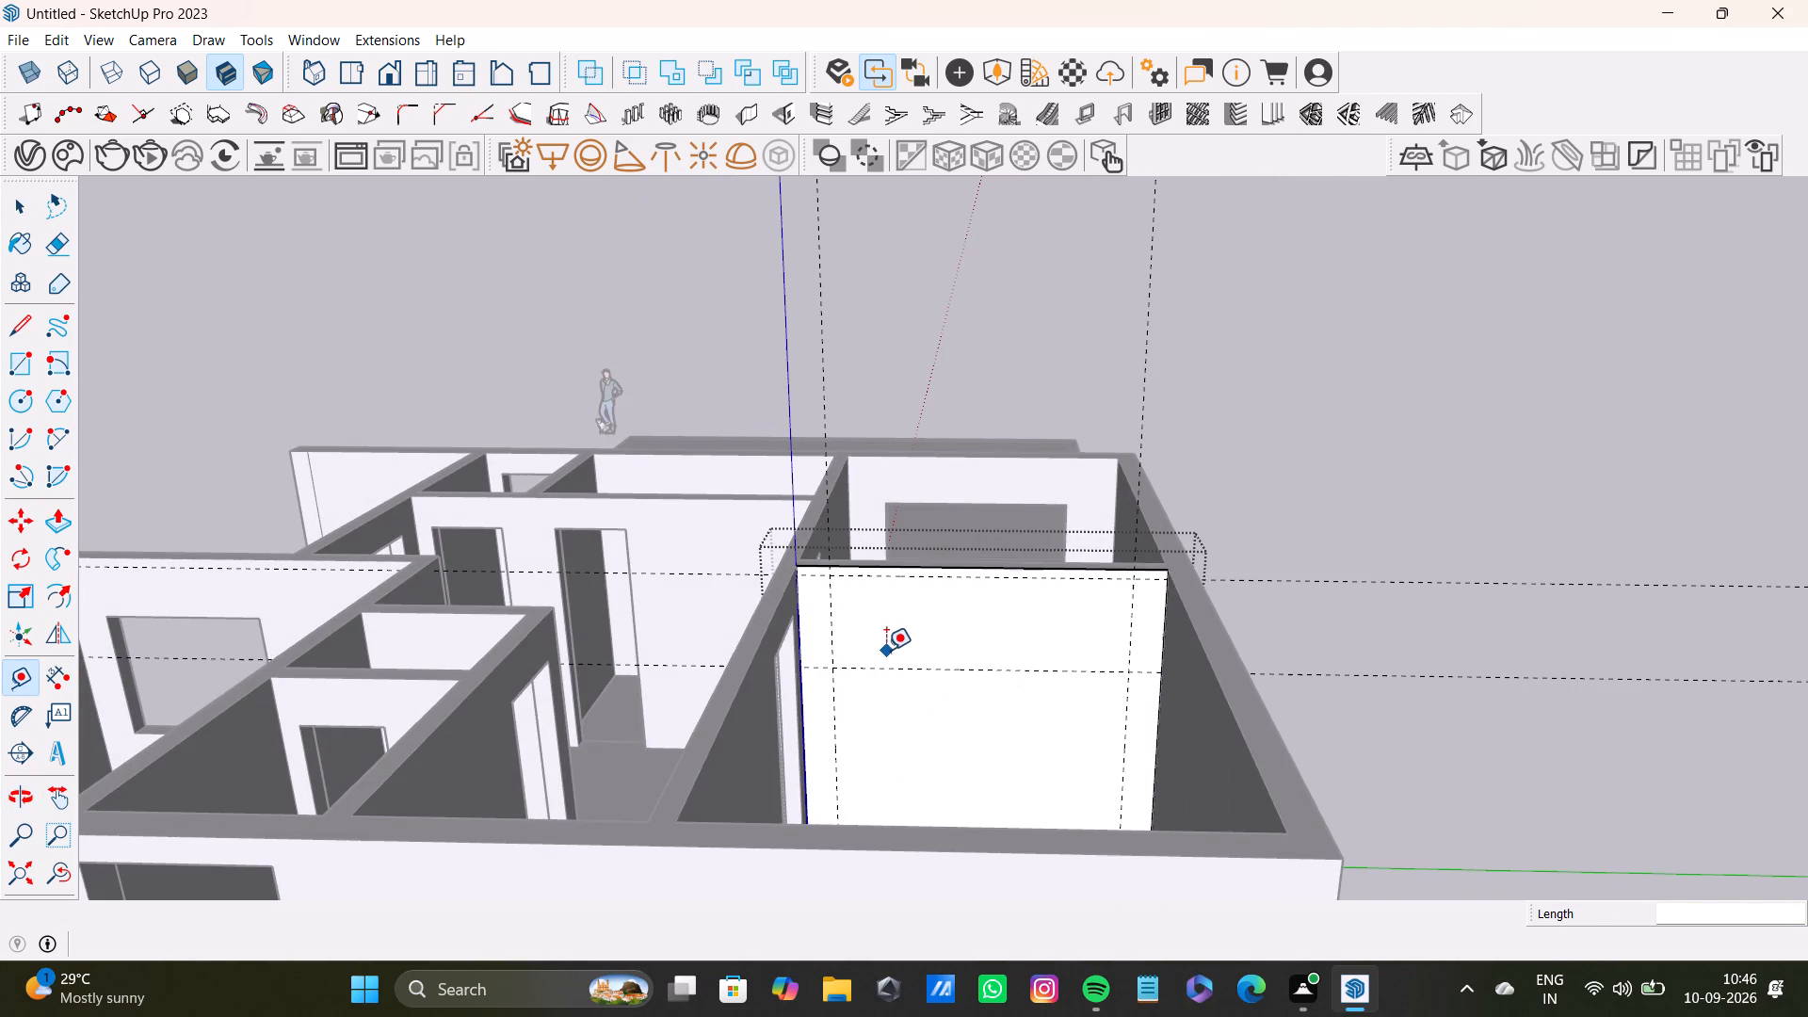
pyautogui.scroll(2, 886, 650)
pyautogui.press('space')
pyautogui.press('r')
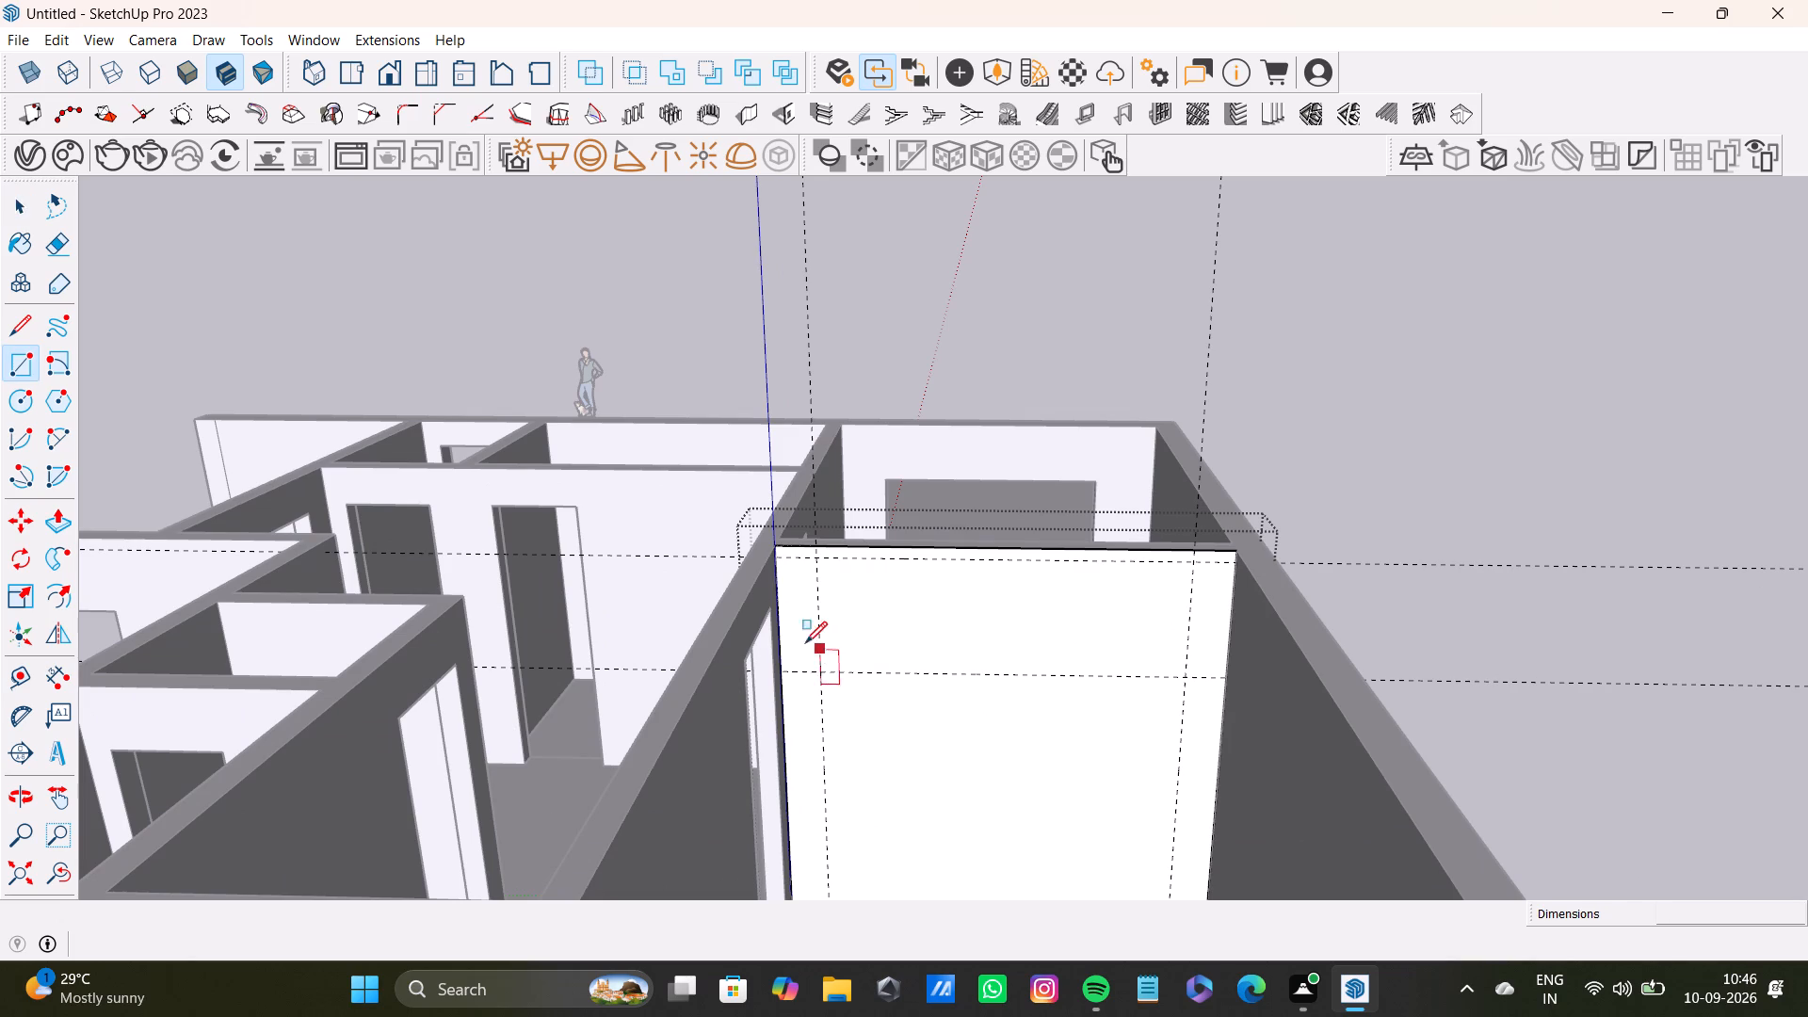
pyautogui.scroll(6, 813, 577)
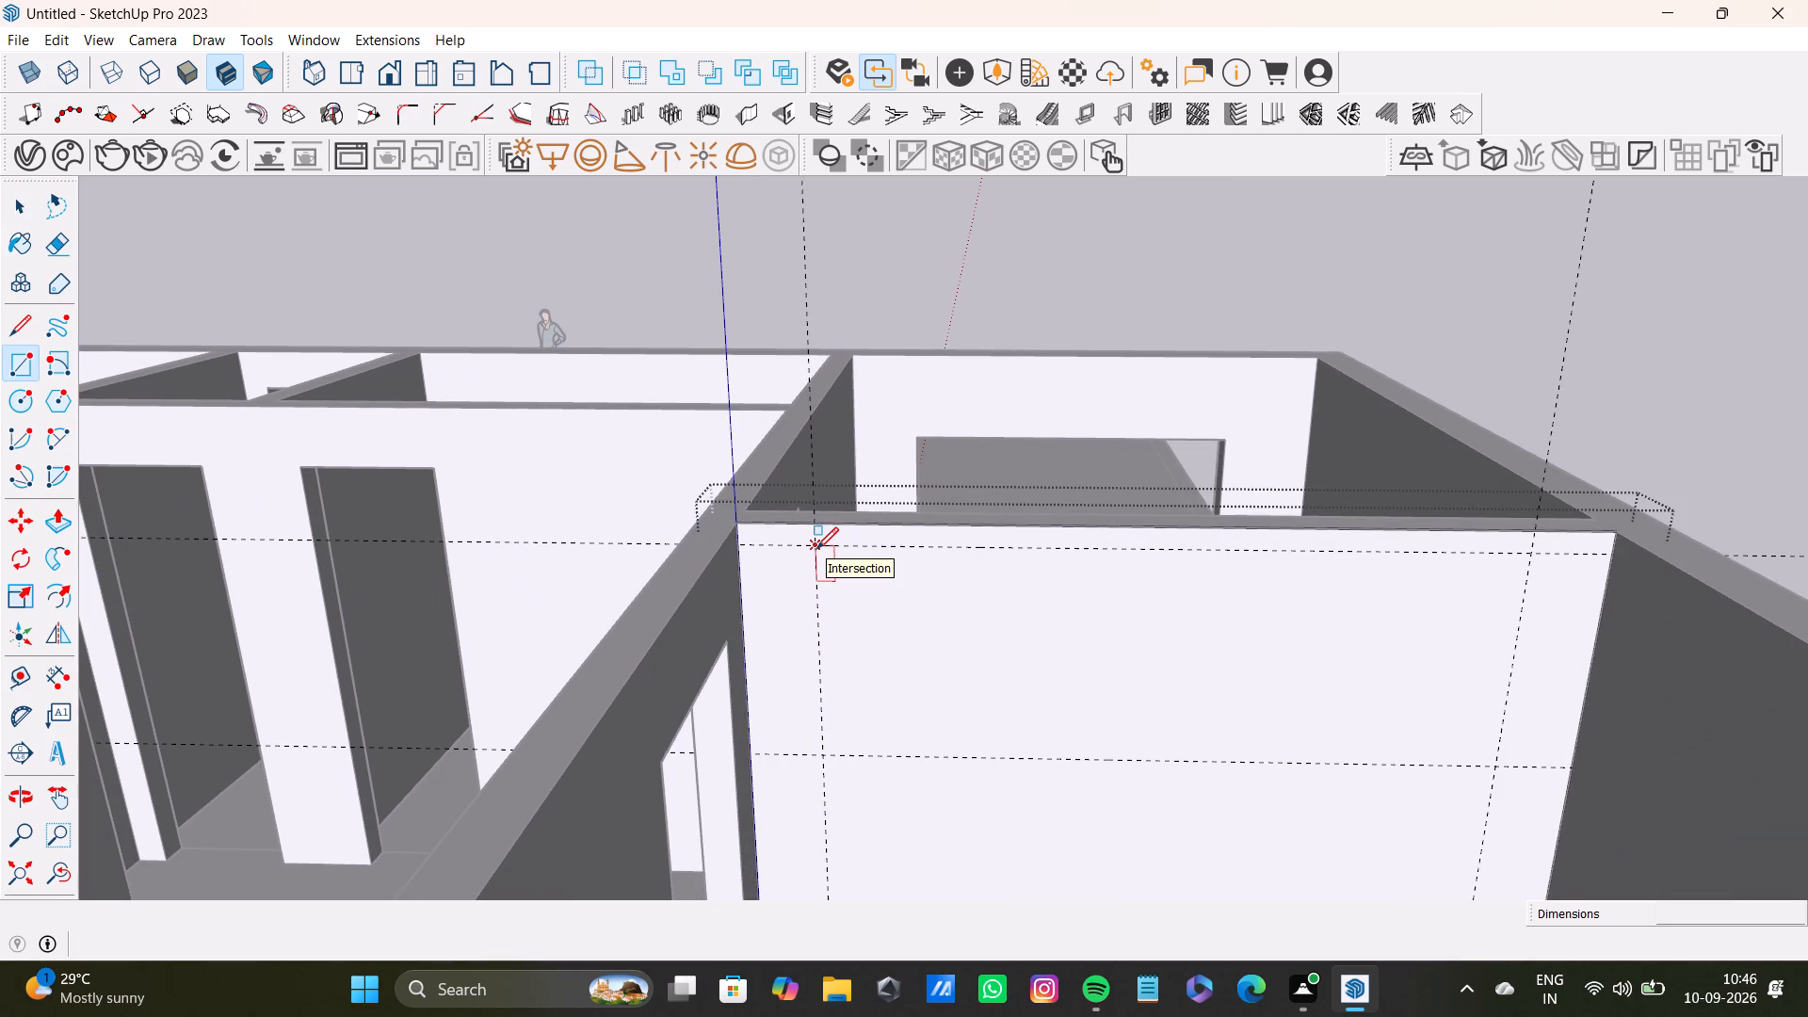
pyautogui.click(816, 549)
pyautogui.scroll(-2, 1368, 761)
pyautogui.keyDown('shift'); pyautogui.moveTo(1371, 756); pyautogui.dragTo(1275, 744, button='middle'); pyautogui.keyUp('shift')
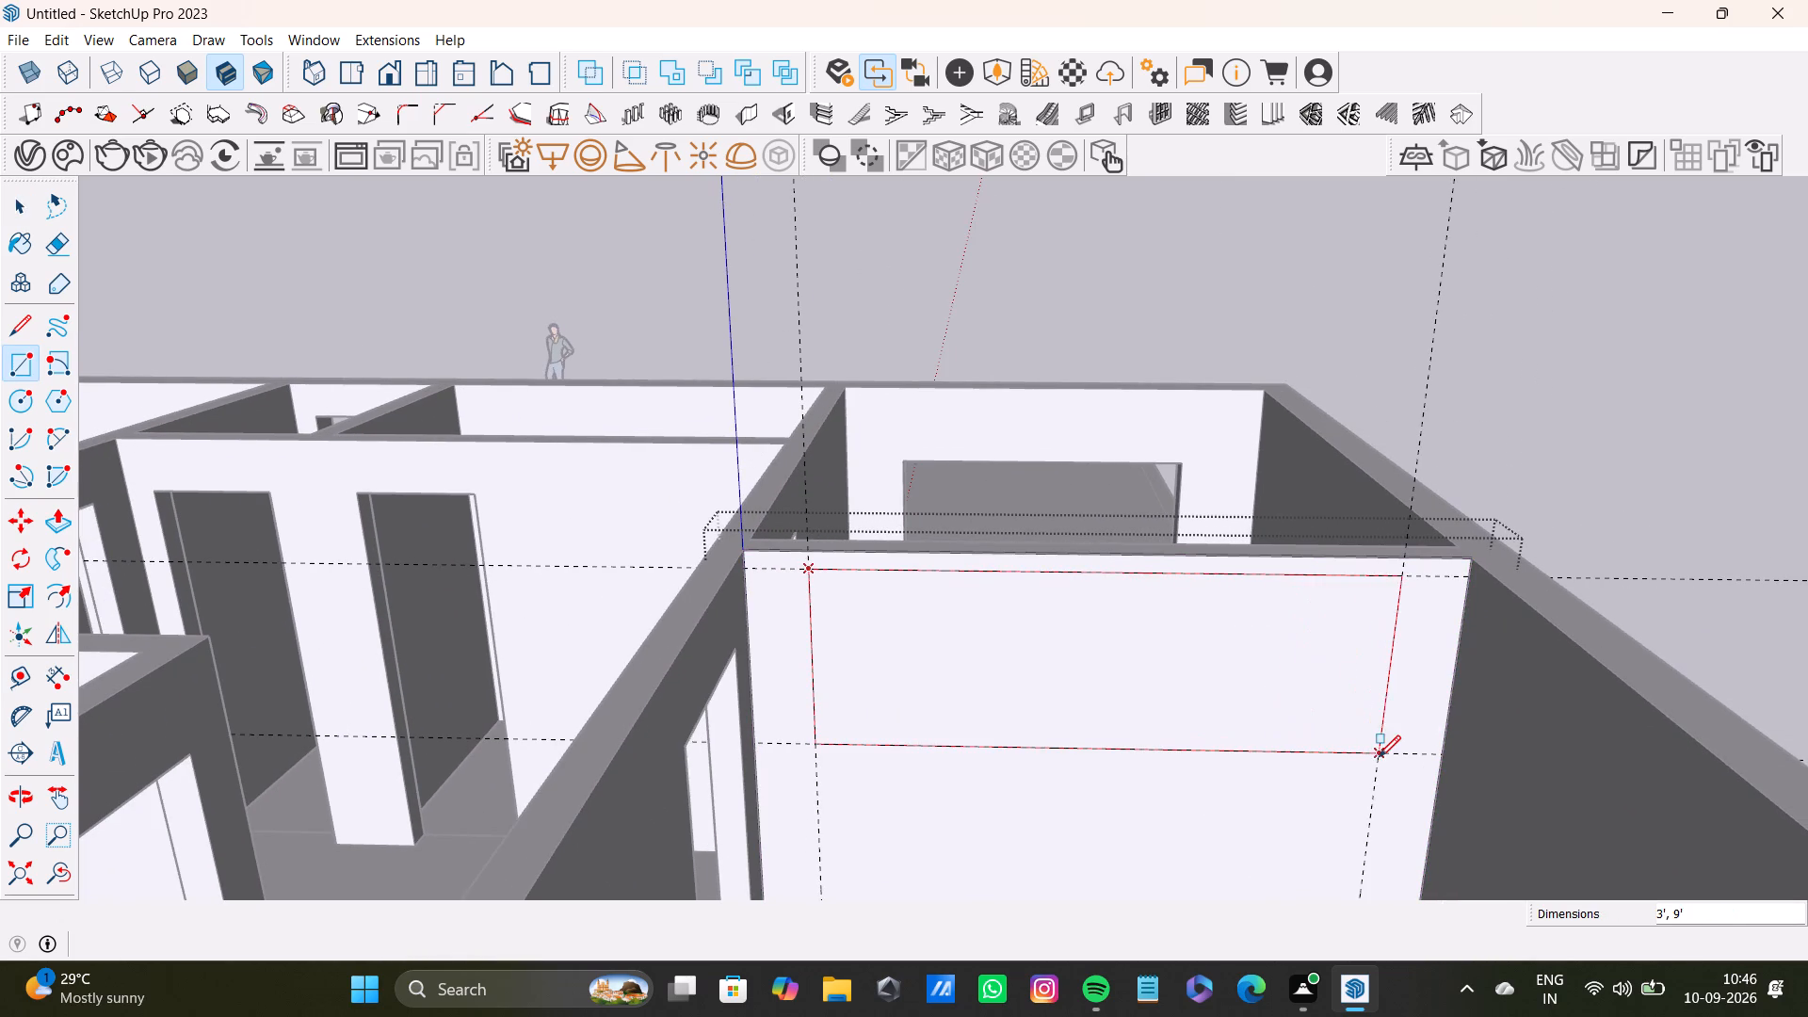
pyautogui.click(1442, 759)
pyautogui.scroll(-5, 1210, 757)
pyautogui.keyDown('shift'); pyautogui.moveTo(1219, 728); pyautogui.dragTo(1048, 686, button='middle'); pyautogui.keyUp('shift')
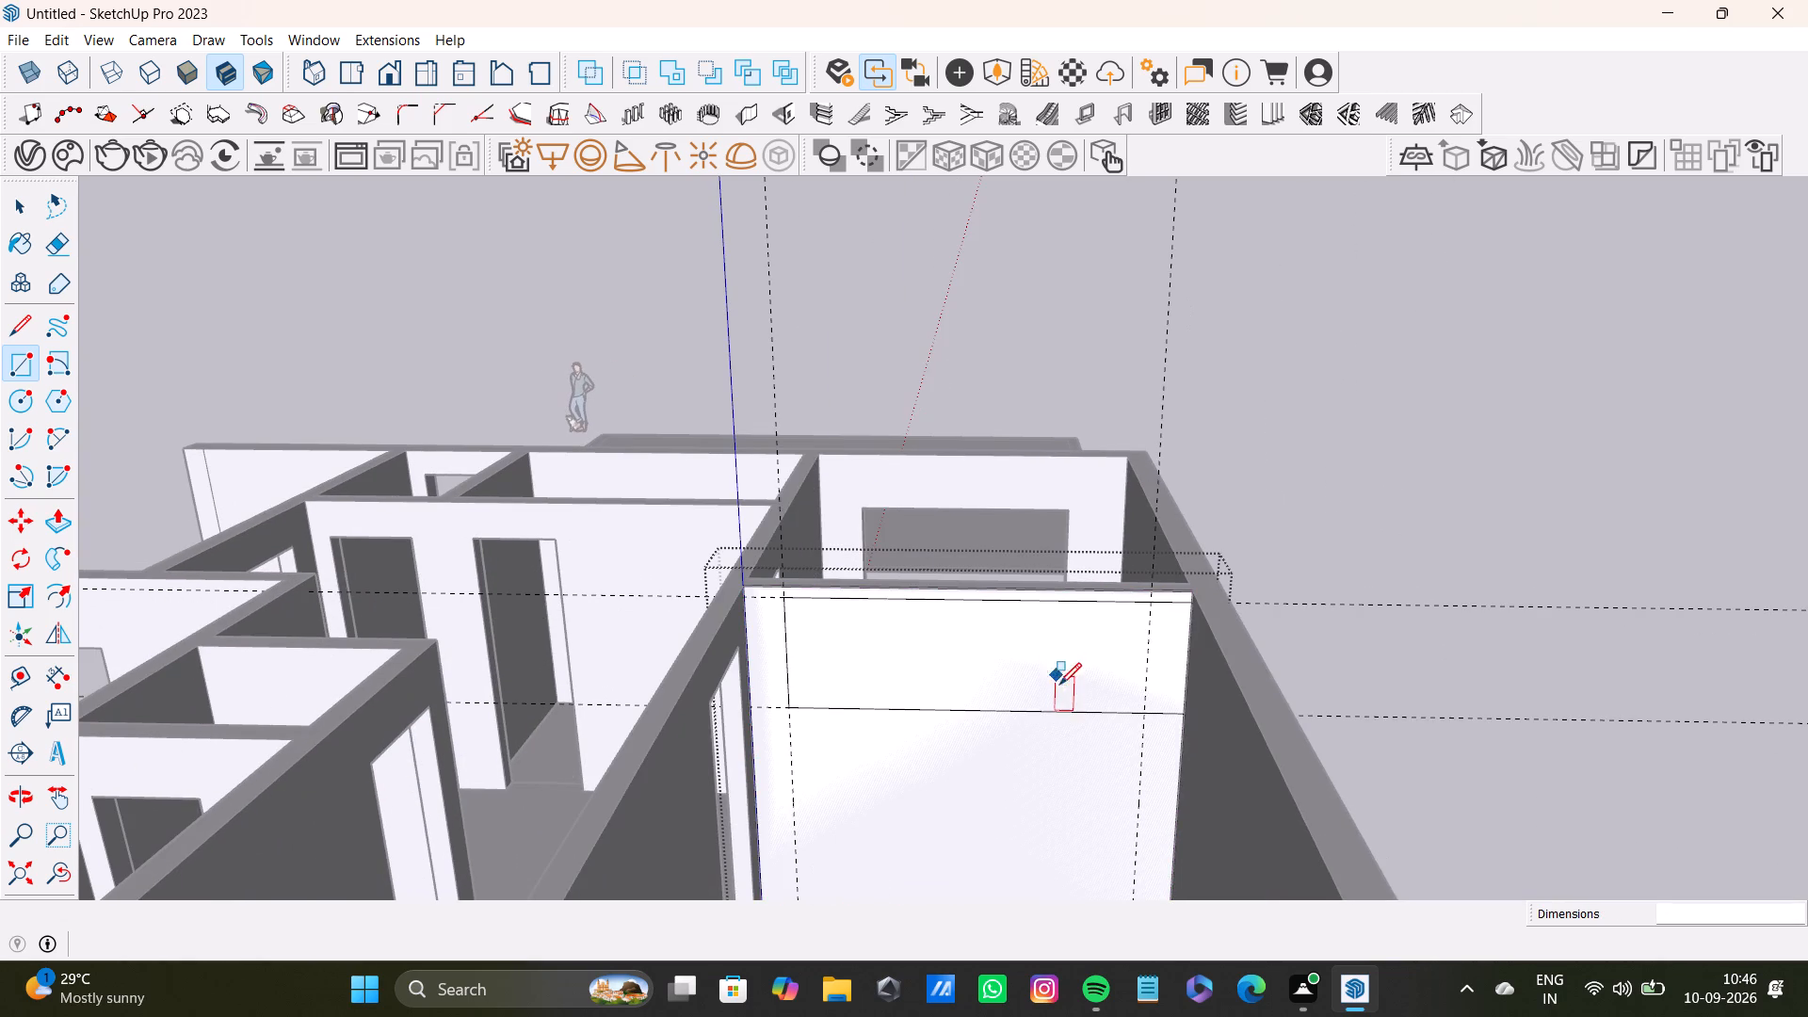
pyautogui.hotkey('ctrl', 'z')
# Place a vertical guide about 2 7/16" in from the wall panel's edge by the outer wall.
pyautogui.scroll(5, 1131, 651)
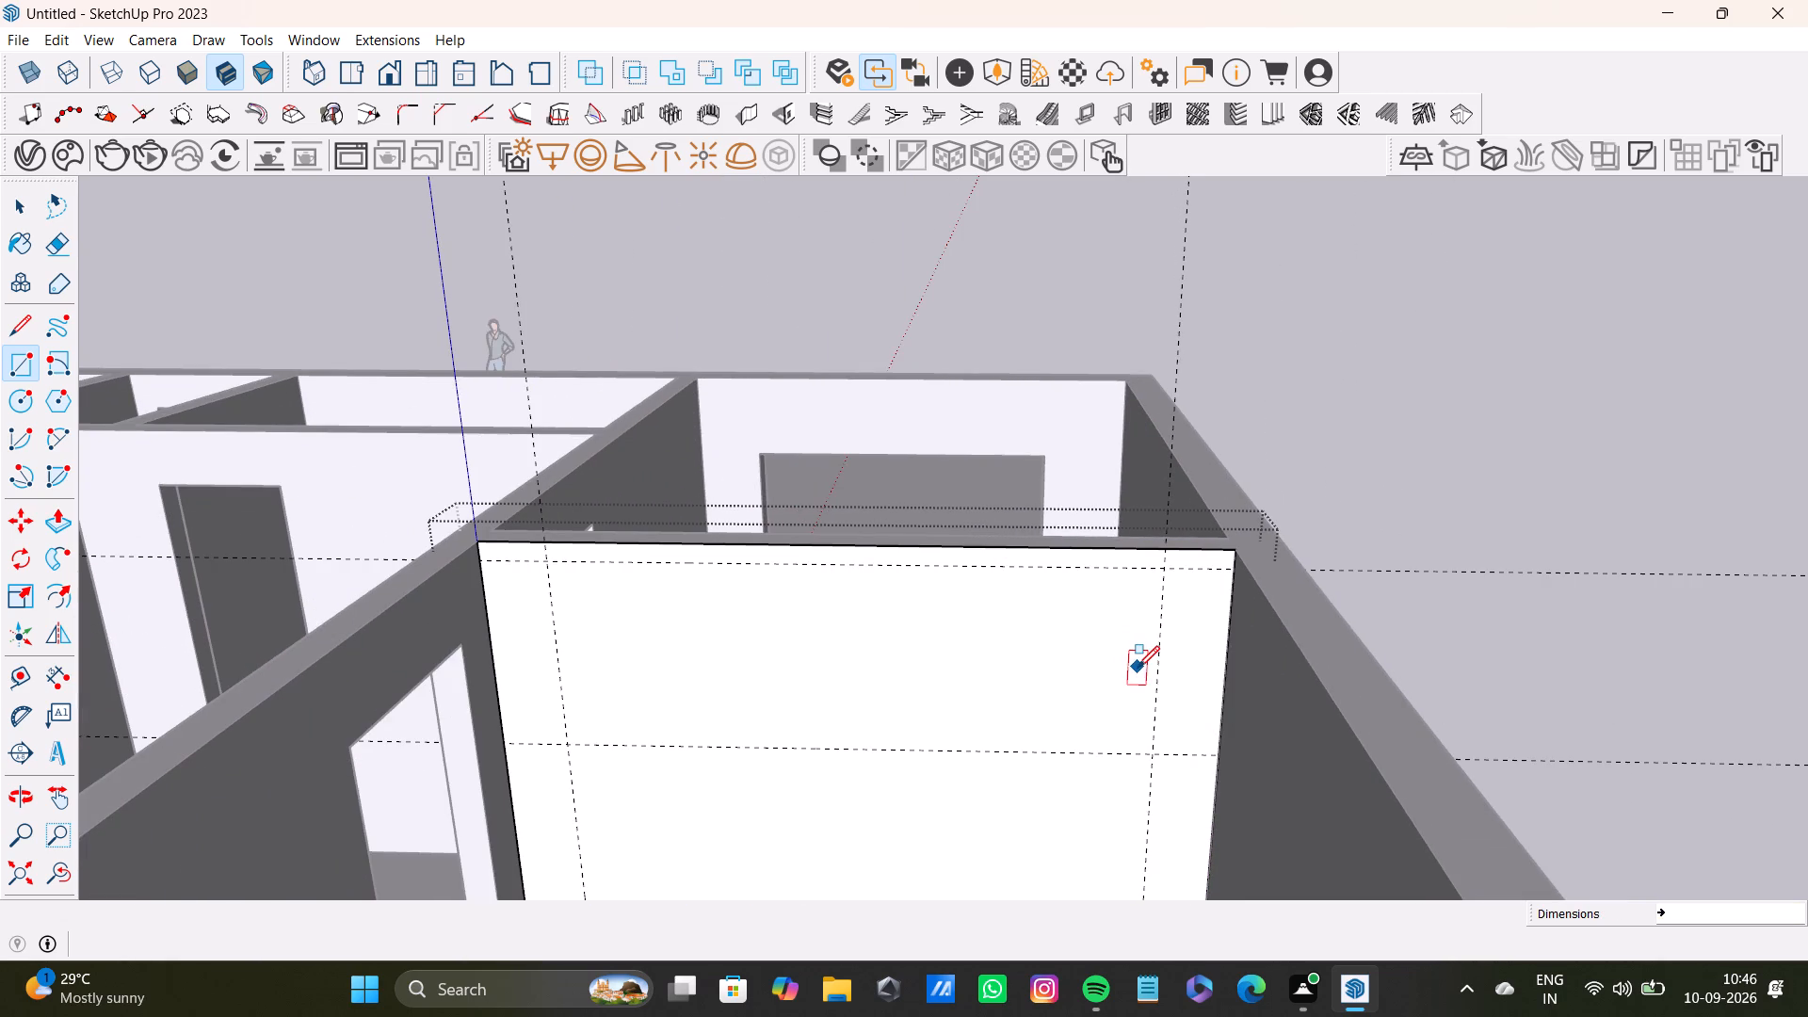
pyautogui.press('space')
pyautogui.press('t')
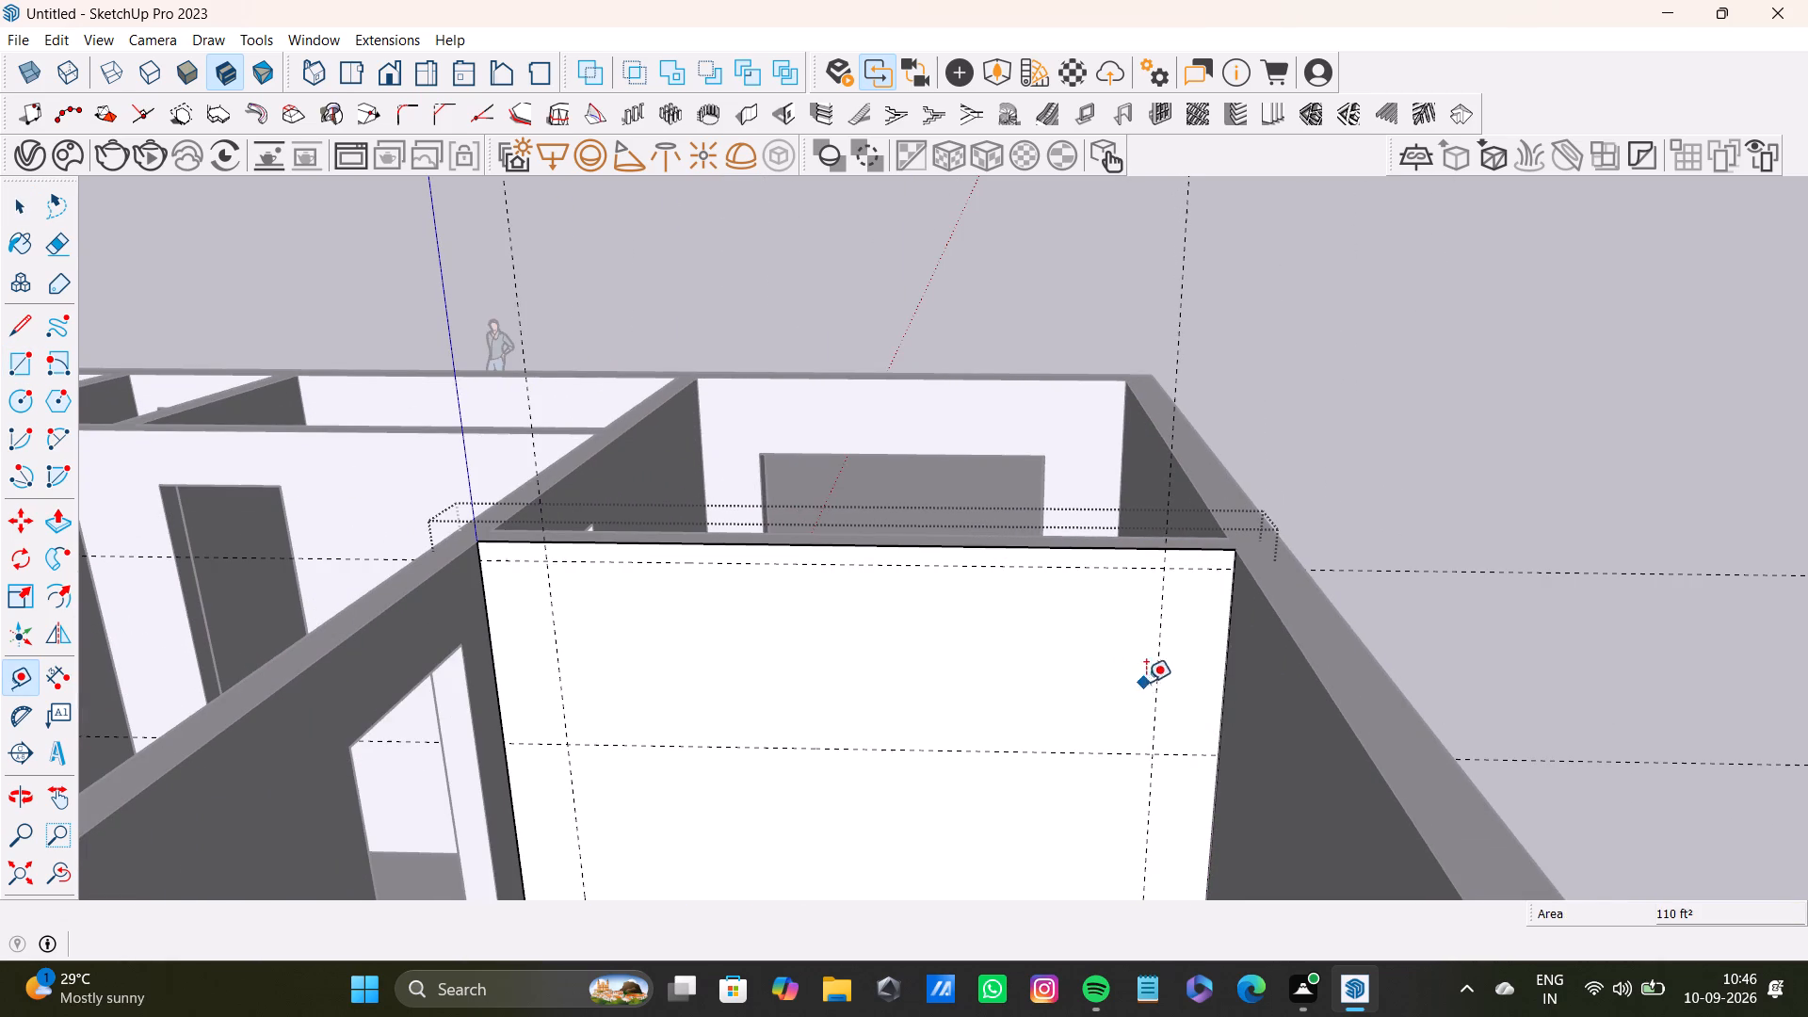
pyautogui.scroll(7, 1228, 696)
pyautogui.click(1220, 708)
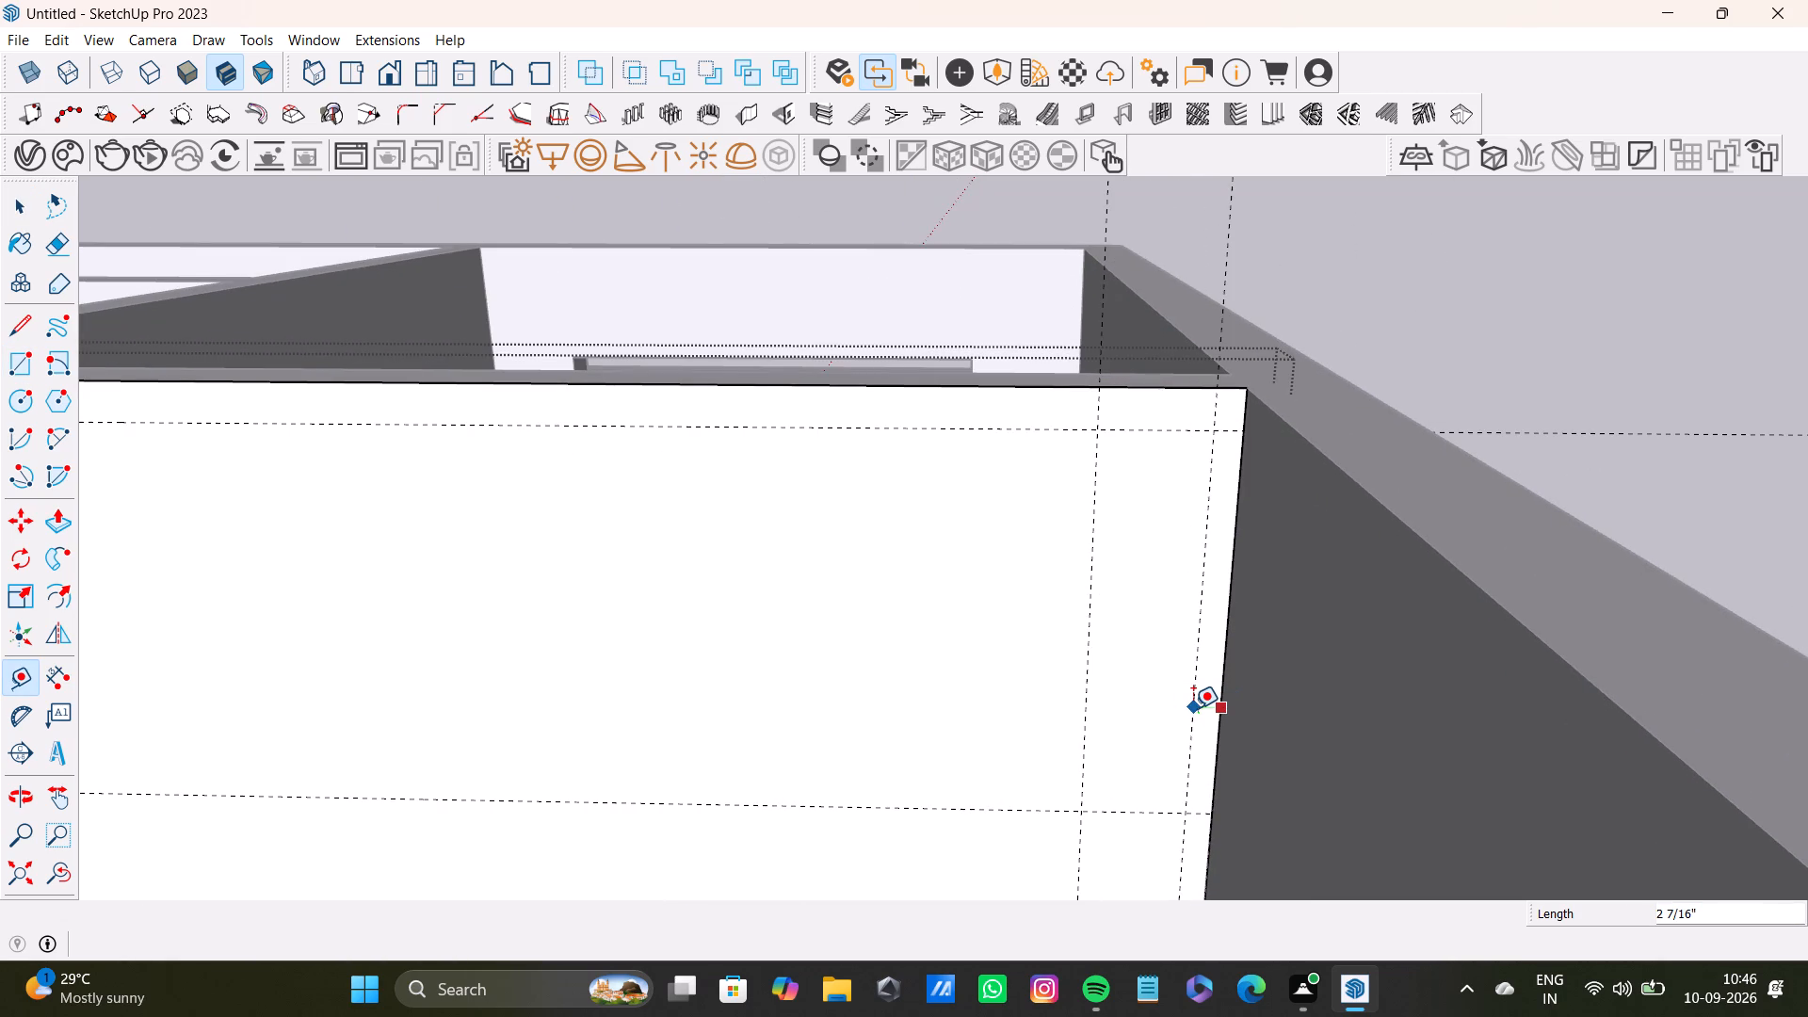
pyautogui.click(1193, 708)
# Draw a 3' by 9' 9 9/16" rectangle between the horizontal guides, from the guide beside the door opening to the guide nearest the outer wall.
pyautogui.scroll(-8, 1091, 757)
pyautogui.moveTo(1044, 745); pyautogui.dragTo(1103, 717, button='middle')
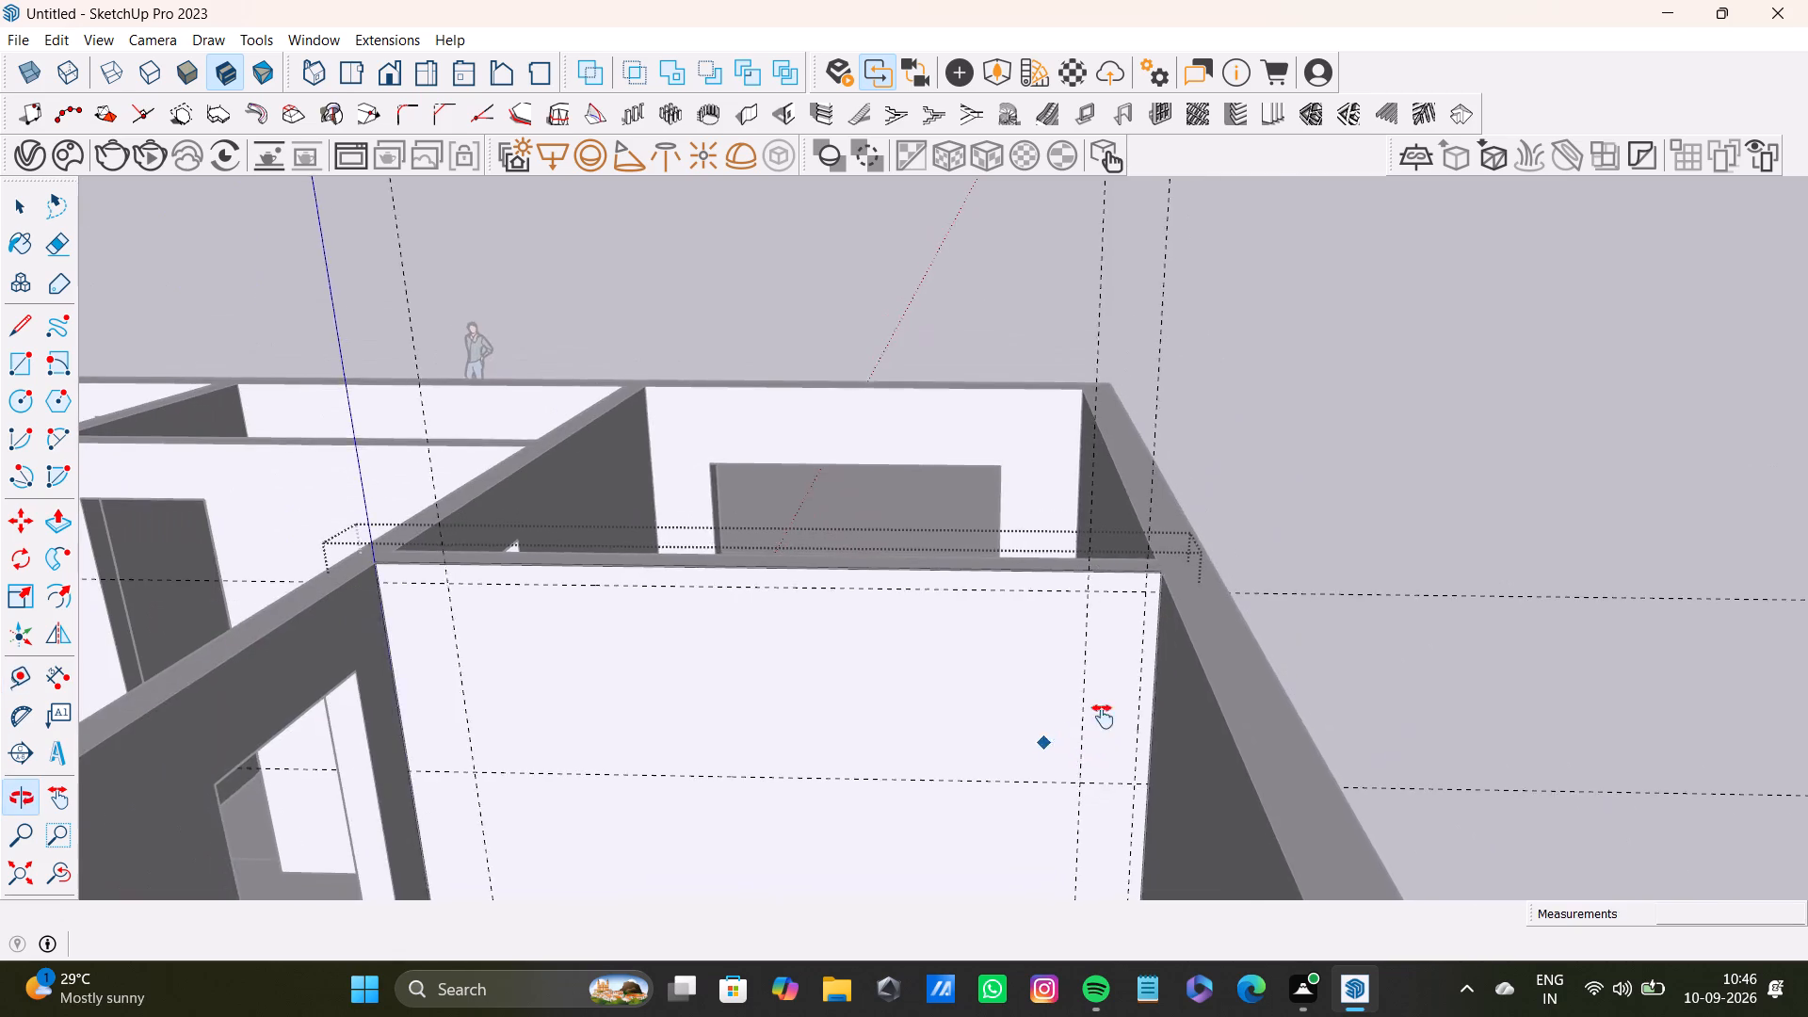
pyautogui.moveTo(1103, 717); pyautogui.dragTo(1167, 699, button='middle')
pyautogui.press('r')
pyautogui.scroll(4, 513, 569)
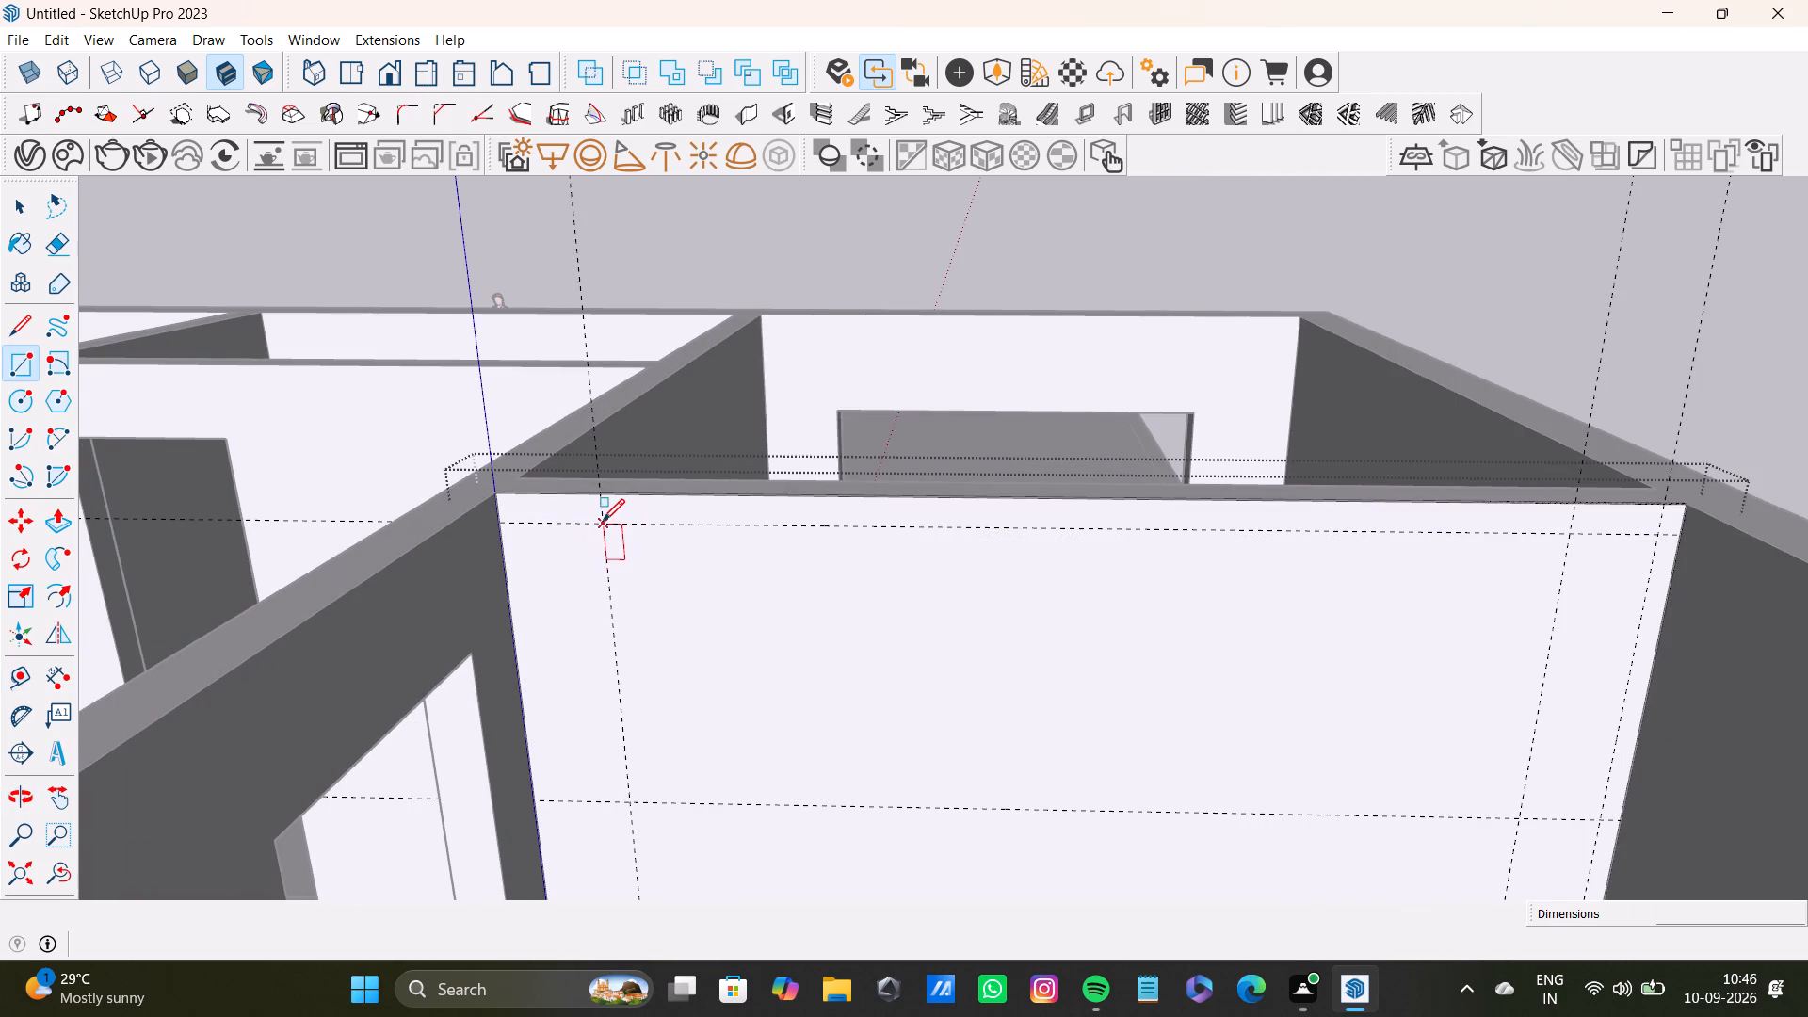
pyautogui.click(603, 521)
pyautogui.scroll(-3, 1478, 766)
pyautogui.keyDown('shift'); pyautogui.moveTo(1484, 765); pyautogui.dragTo(1393, 750, button='middle'); pyautogui.keyUp('shift')
pyautogui.click(1482, 791)
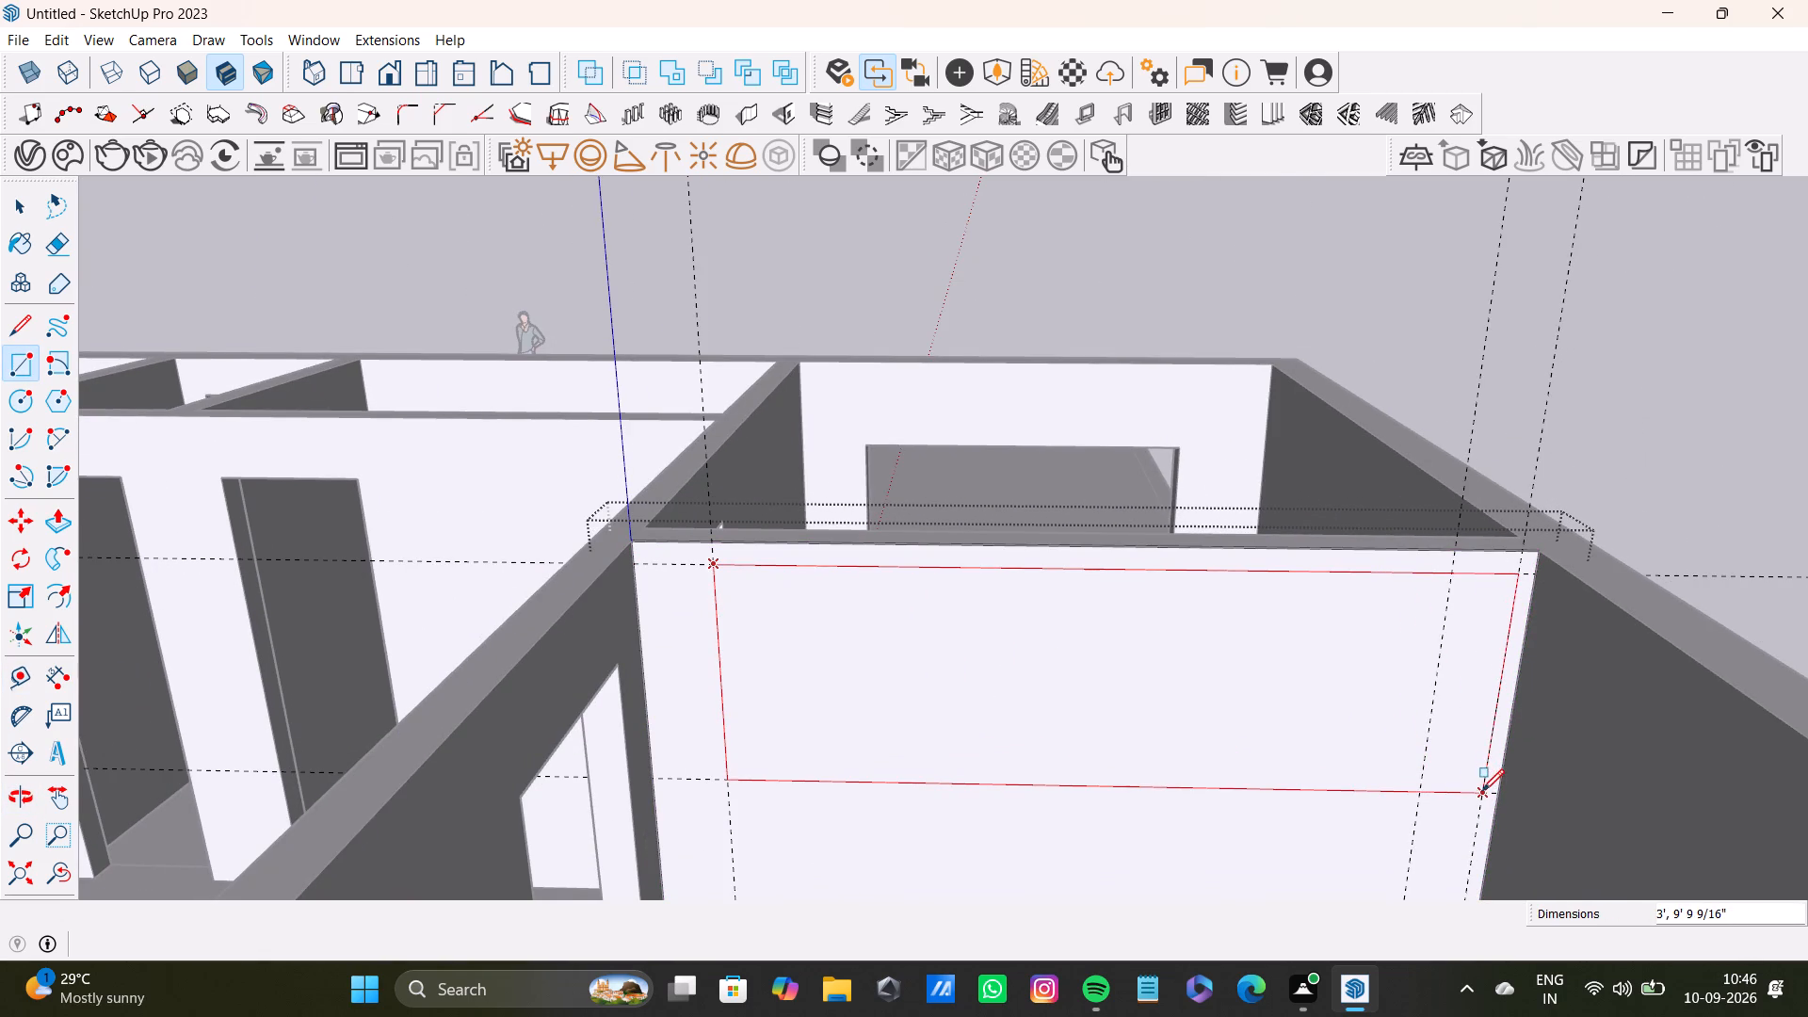
# Delete the spare vertical guide crossing the rectangle just inside its edge nearest the outer wall.
pyautogui.scroll(-5, 1333, 797)
pyautogui.keyDown('shift'); pyautogui.moveTo(1312, 770); pyautogui.dragTo(1200, 721, button='middle'); pyautogui.keyUp('shift')
pyautogui.press('space')
pyautogui.click(1280, 718)
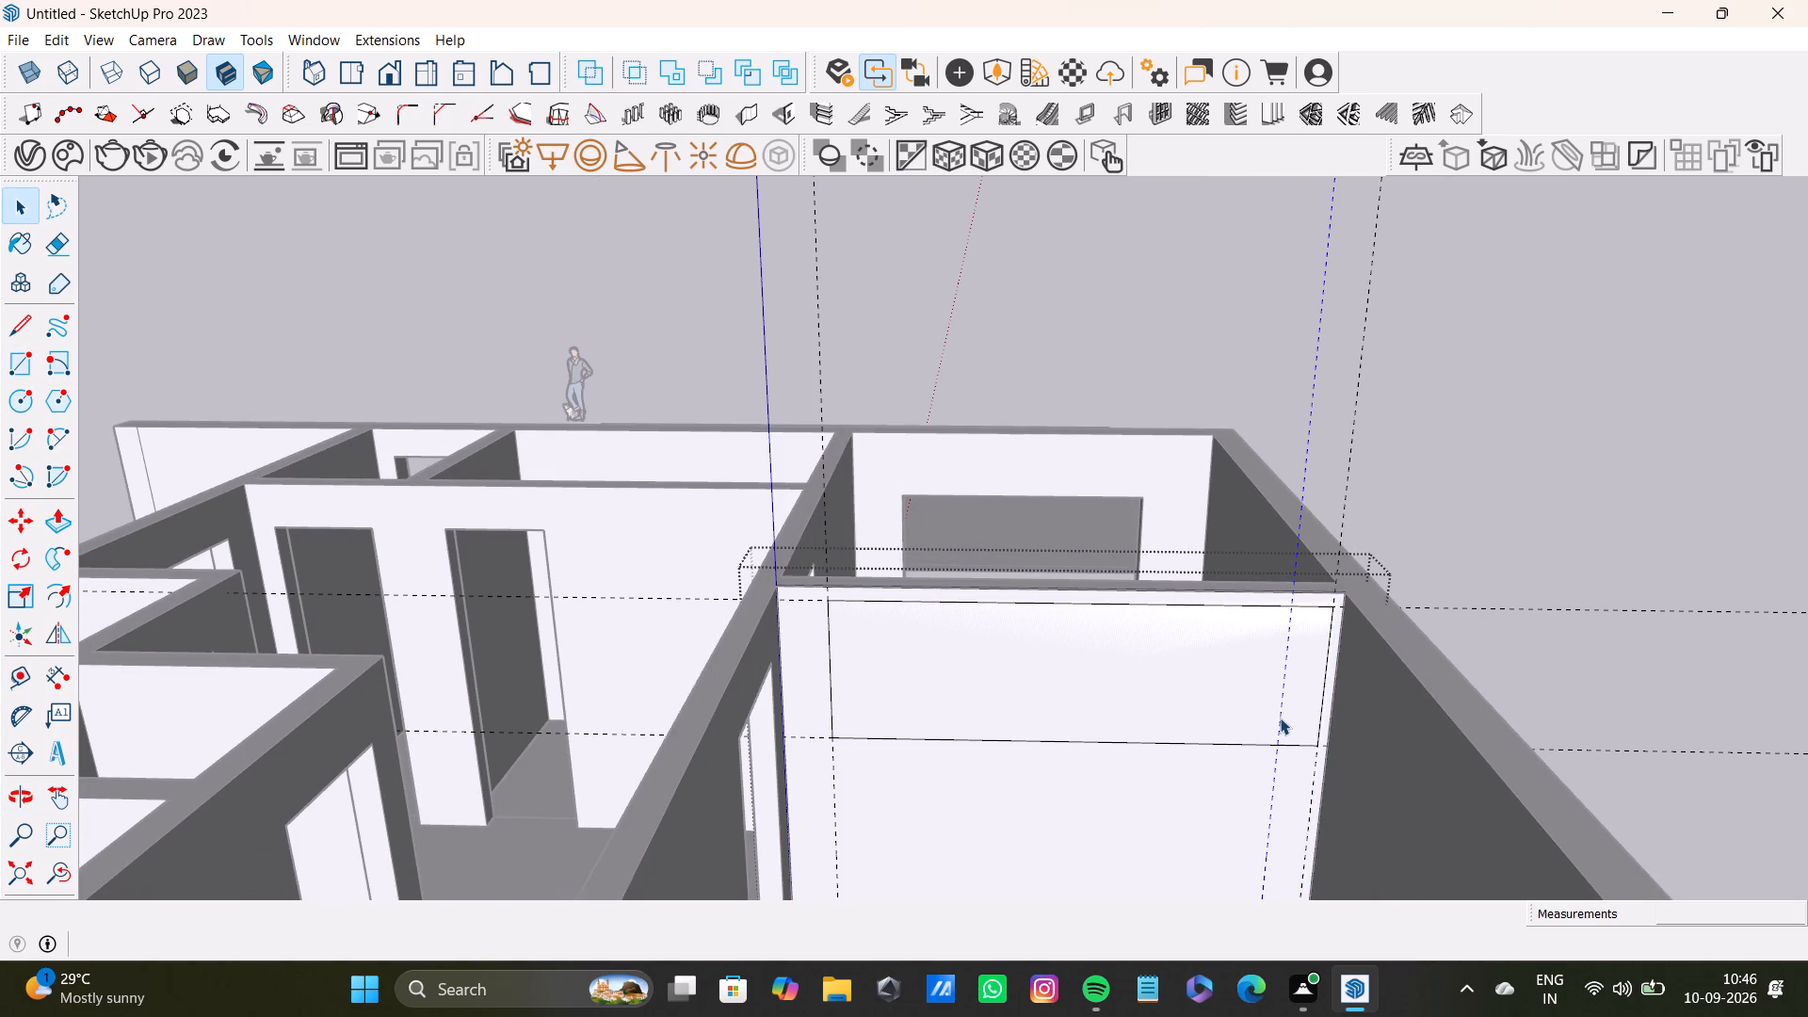
pyautogui.press('Delete')
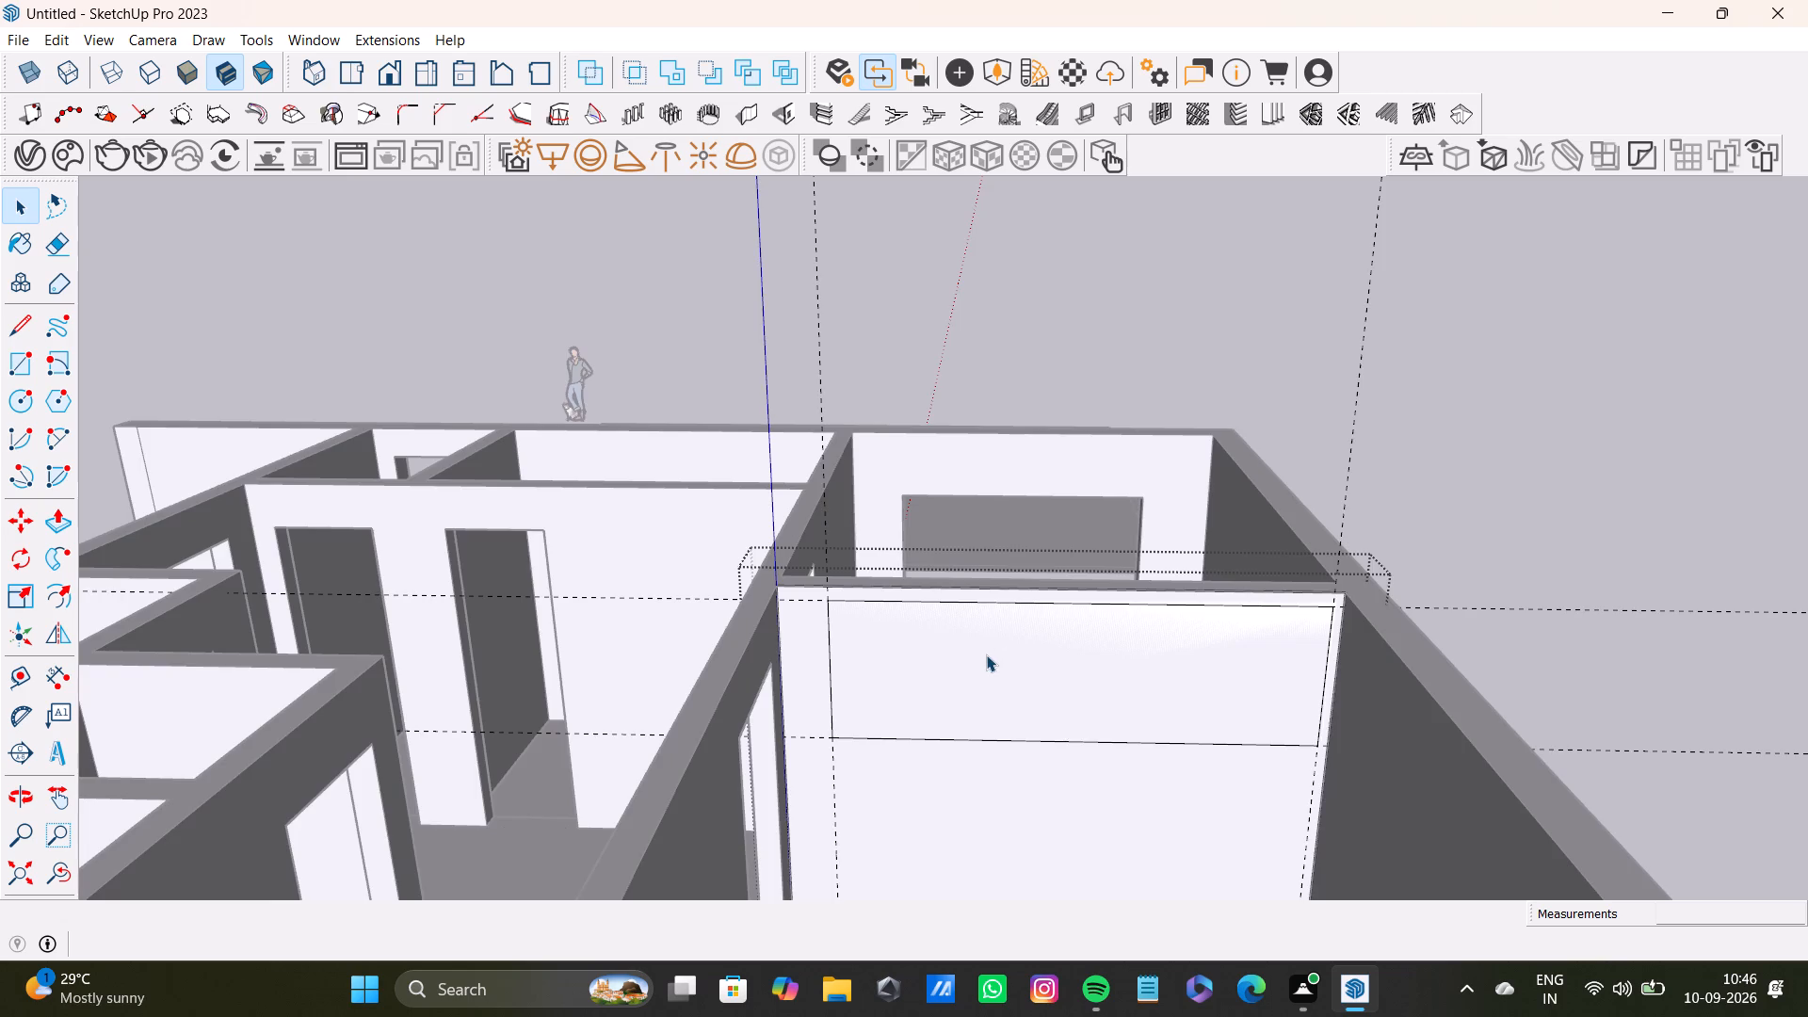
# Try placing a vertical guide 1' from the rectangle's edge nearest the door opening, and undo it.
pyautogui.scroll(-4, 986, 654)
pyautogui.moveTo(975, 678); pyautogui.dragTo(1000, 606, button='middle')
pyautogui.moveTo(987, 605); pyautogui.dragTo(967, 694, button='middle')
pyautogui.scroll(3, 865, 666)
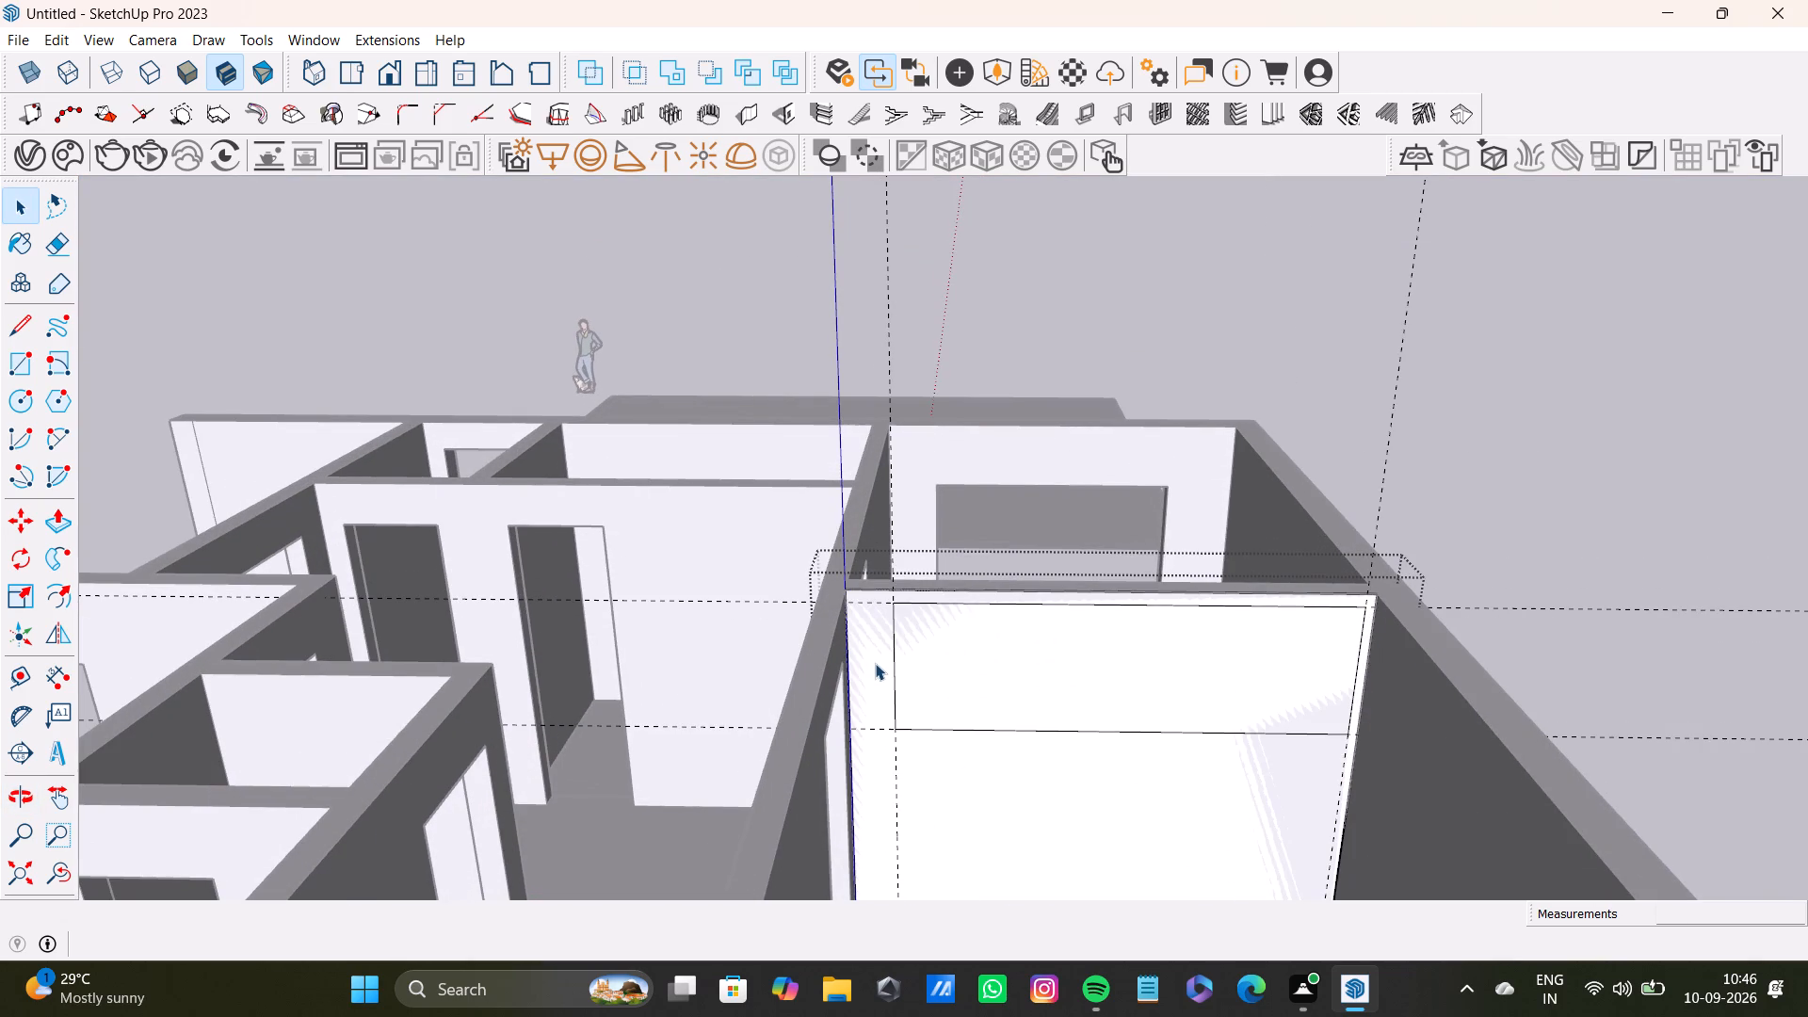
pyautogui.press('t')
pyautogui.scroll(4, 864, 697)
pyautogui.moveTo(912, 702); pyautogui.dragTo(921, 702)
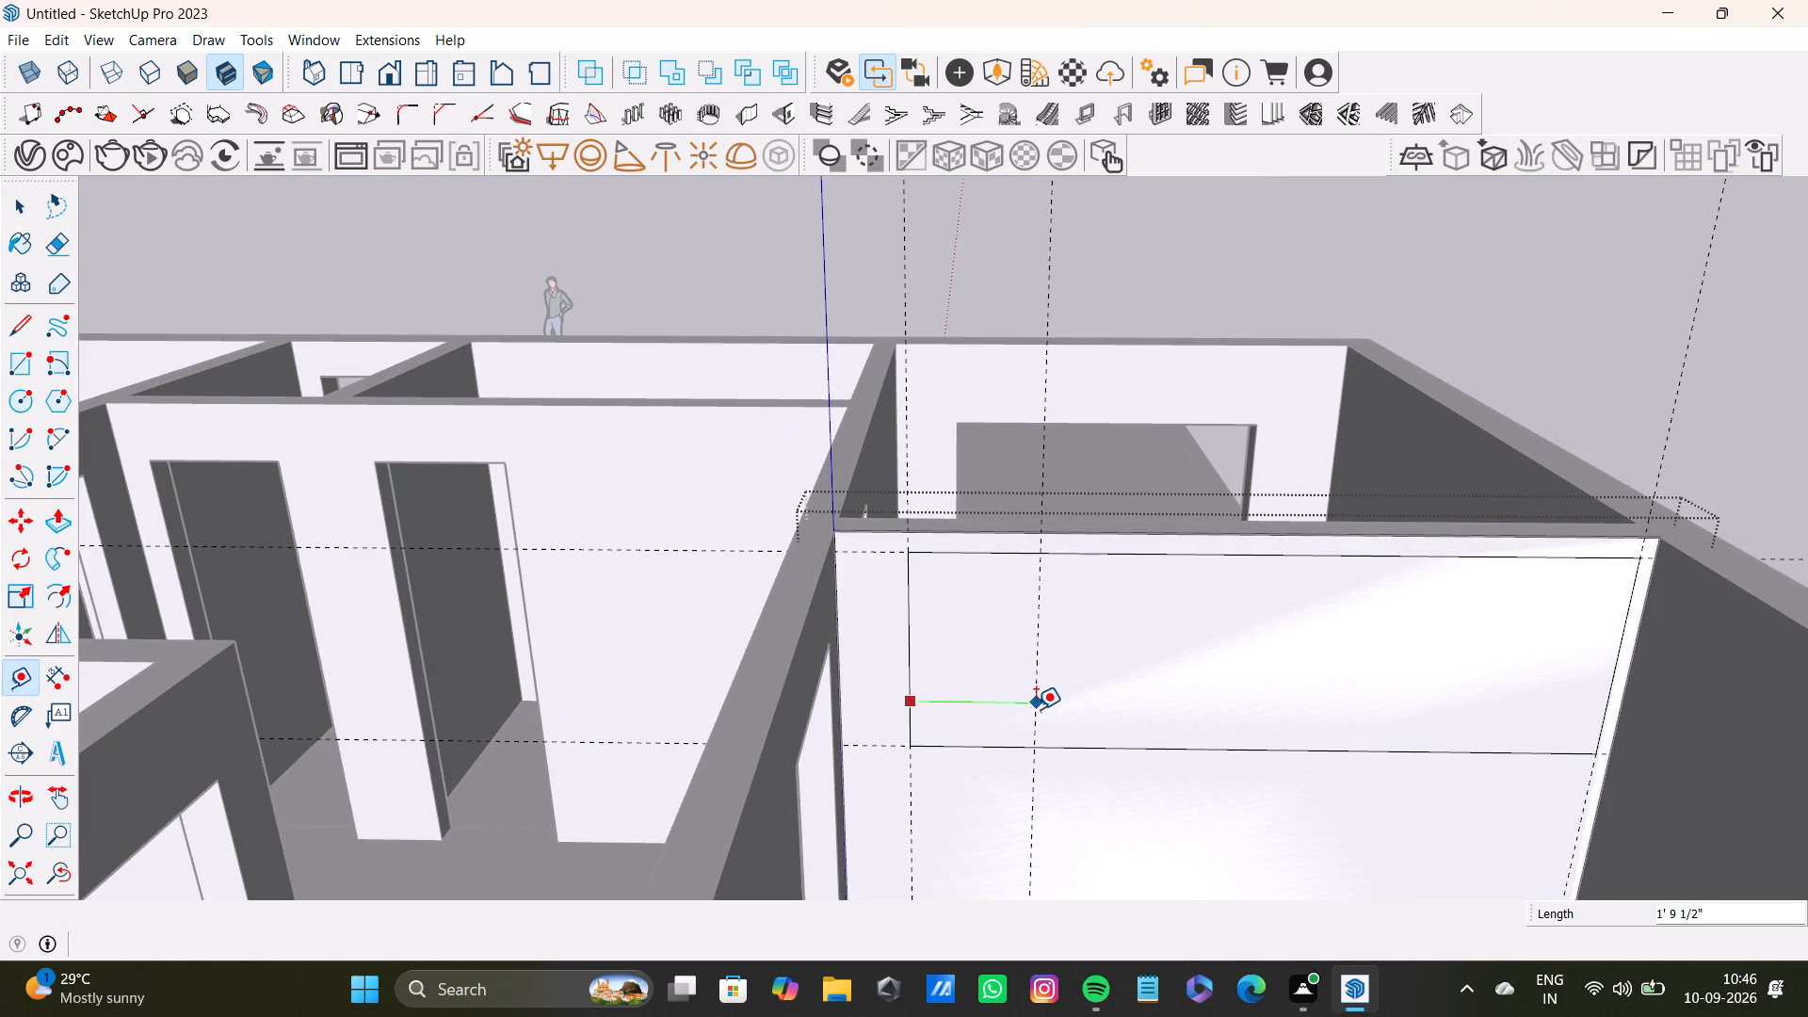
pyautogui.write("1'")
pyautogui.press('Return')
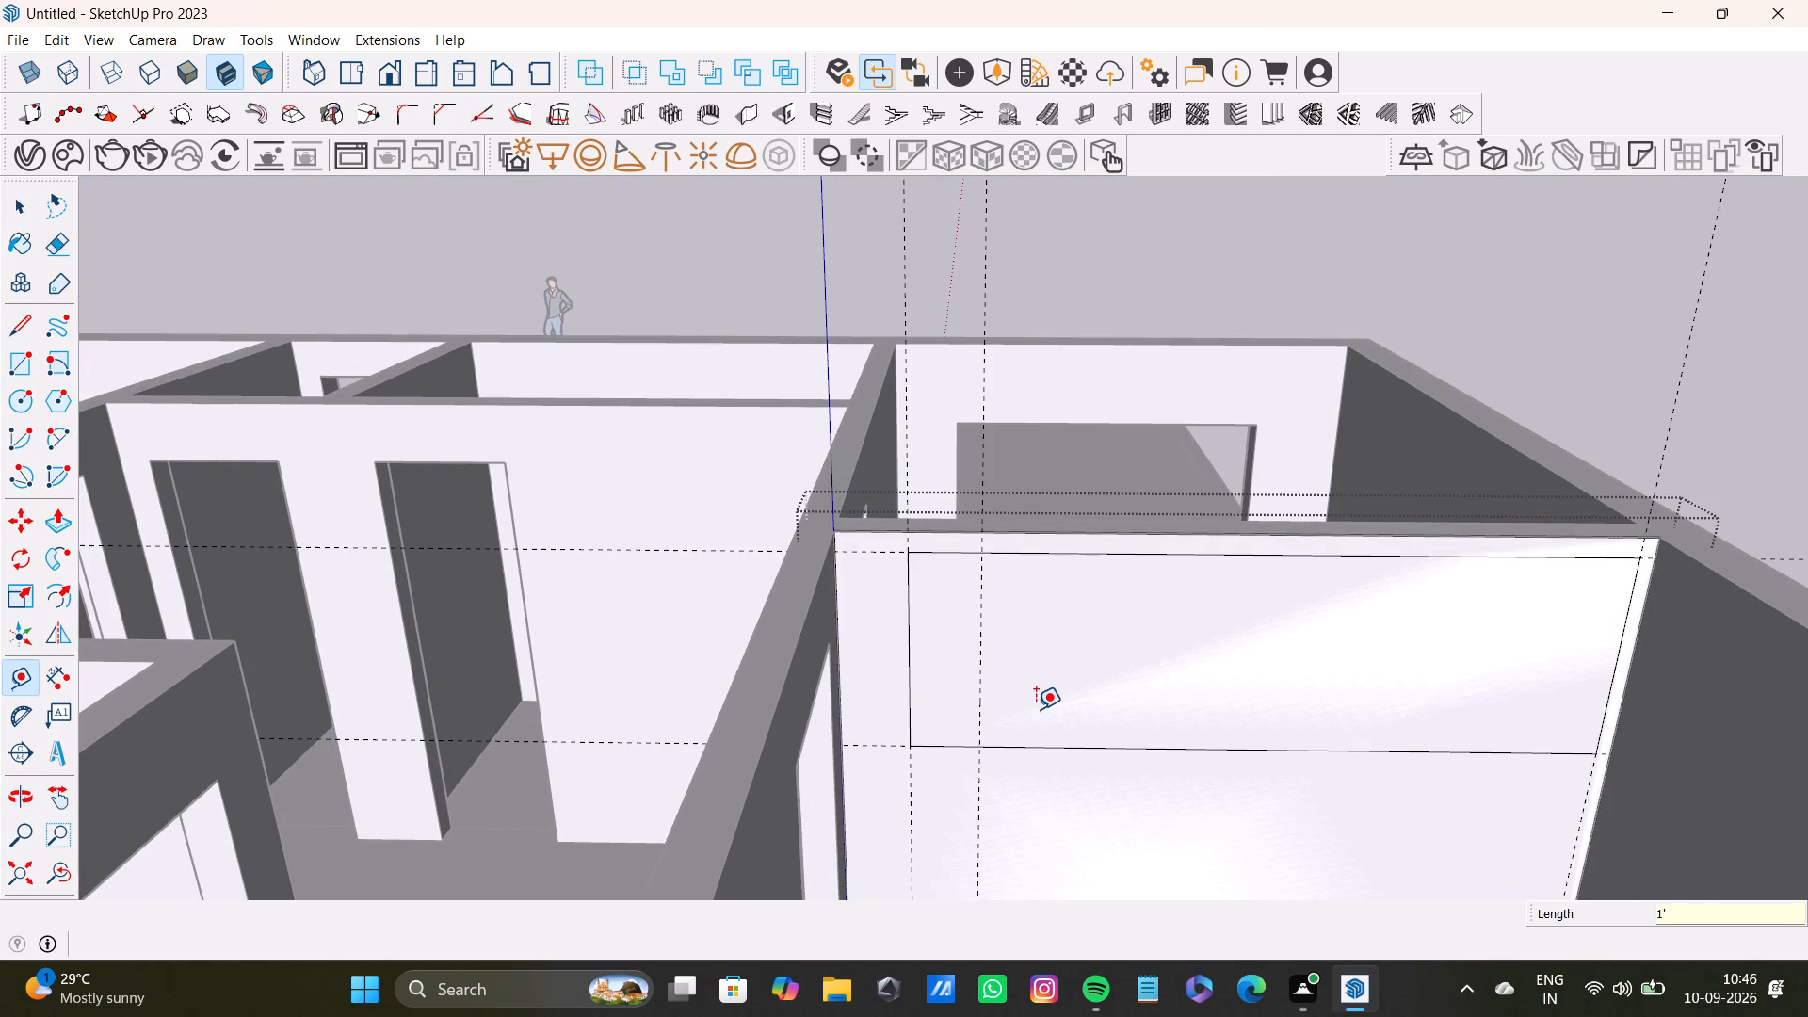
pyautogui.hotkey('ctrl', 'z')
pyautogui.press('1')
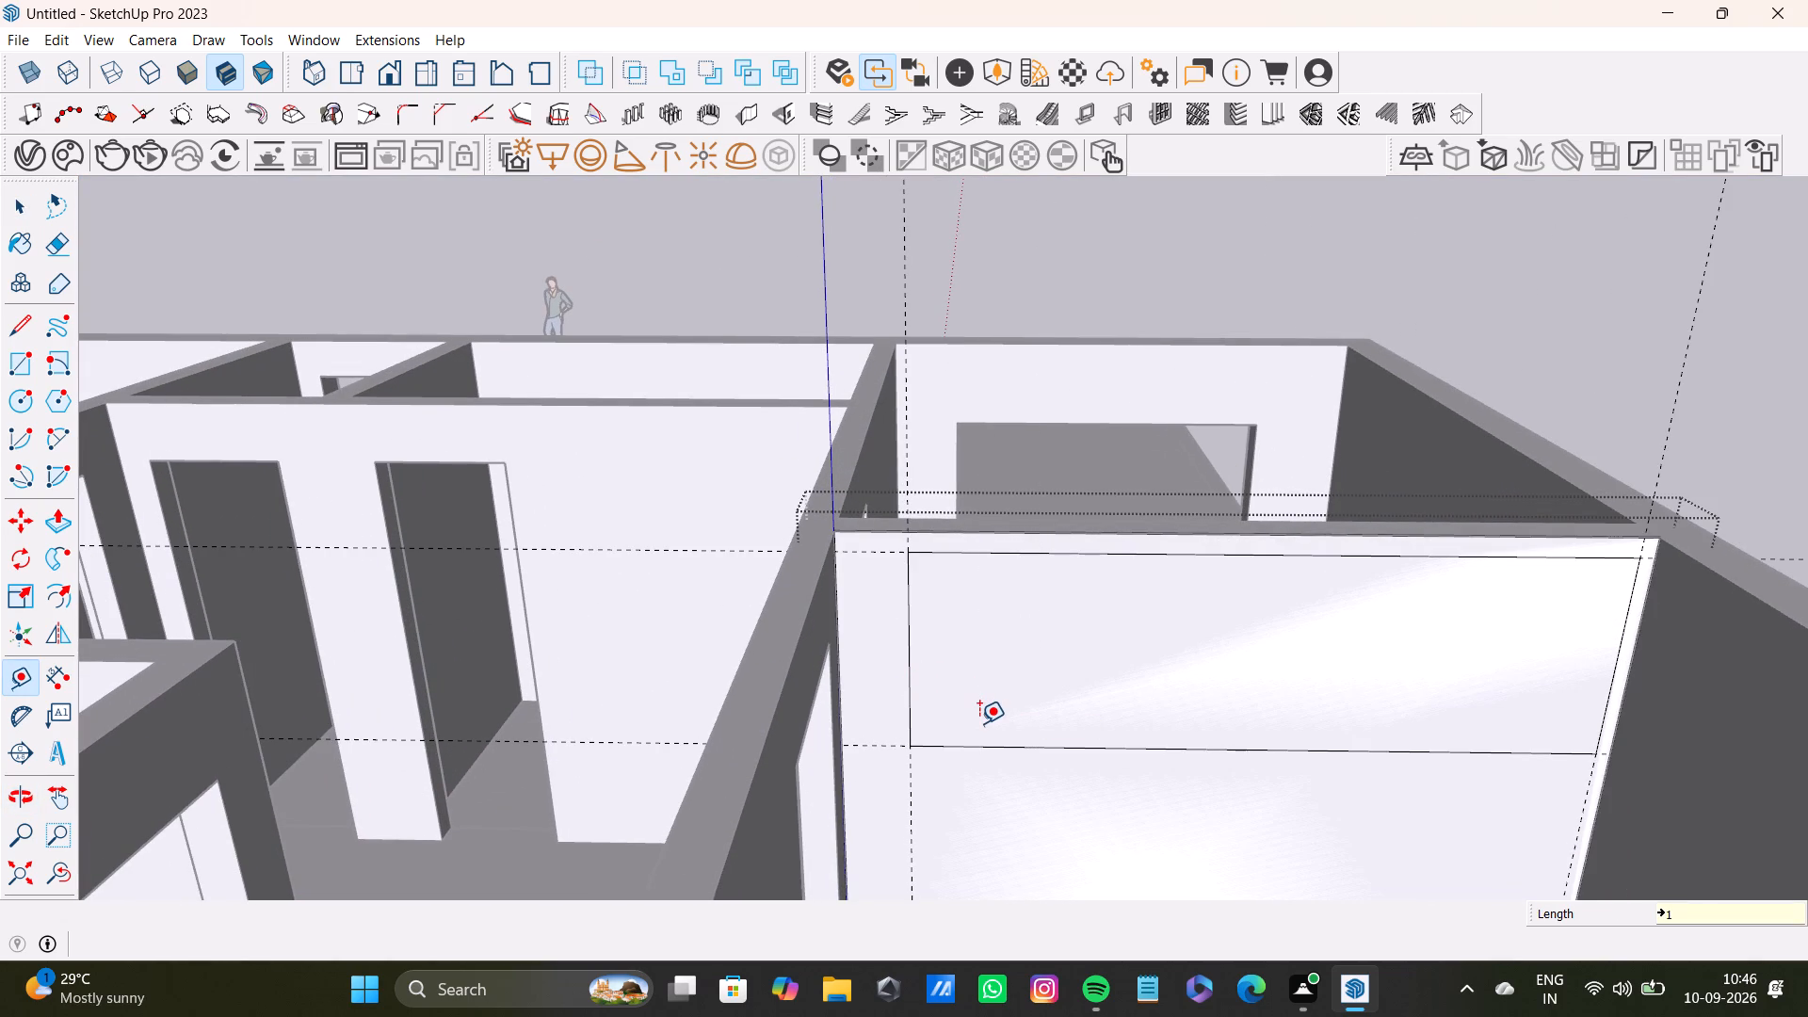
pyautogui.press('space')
# Reopen the wall panel and place vertical guides 2' in from the rectangle's door-side edge and 0.8" beyond that.
pyautogui.scroll(-9, 1101, 699)
pyautogui.keyDown('shift'); pyautogui.moveTo(1114, 653); pyautogui.dragTo(952, 652, button='middle'); pyautogui.keyUp('shift')
pyautogui.scroll(4, 1025, 651)
pyautogui.press('space')
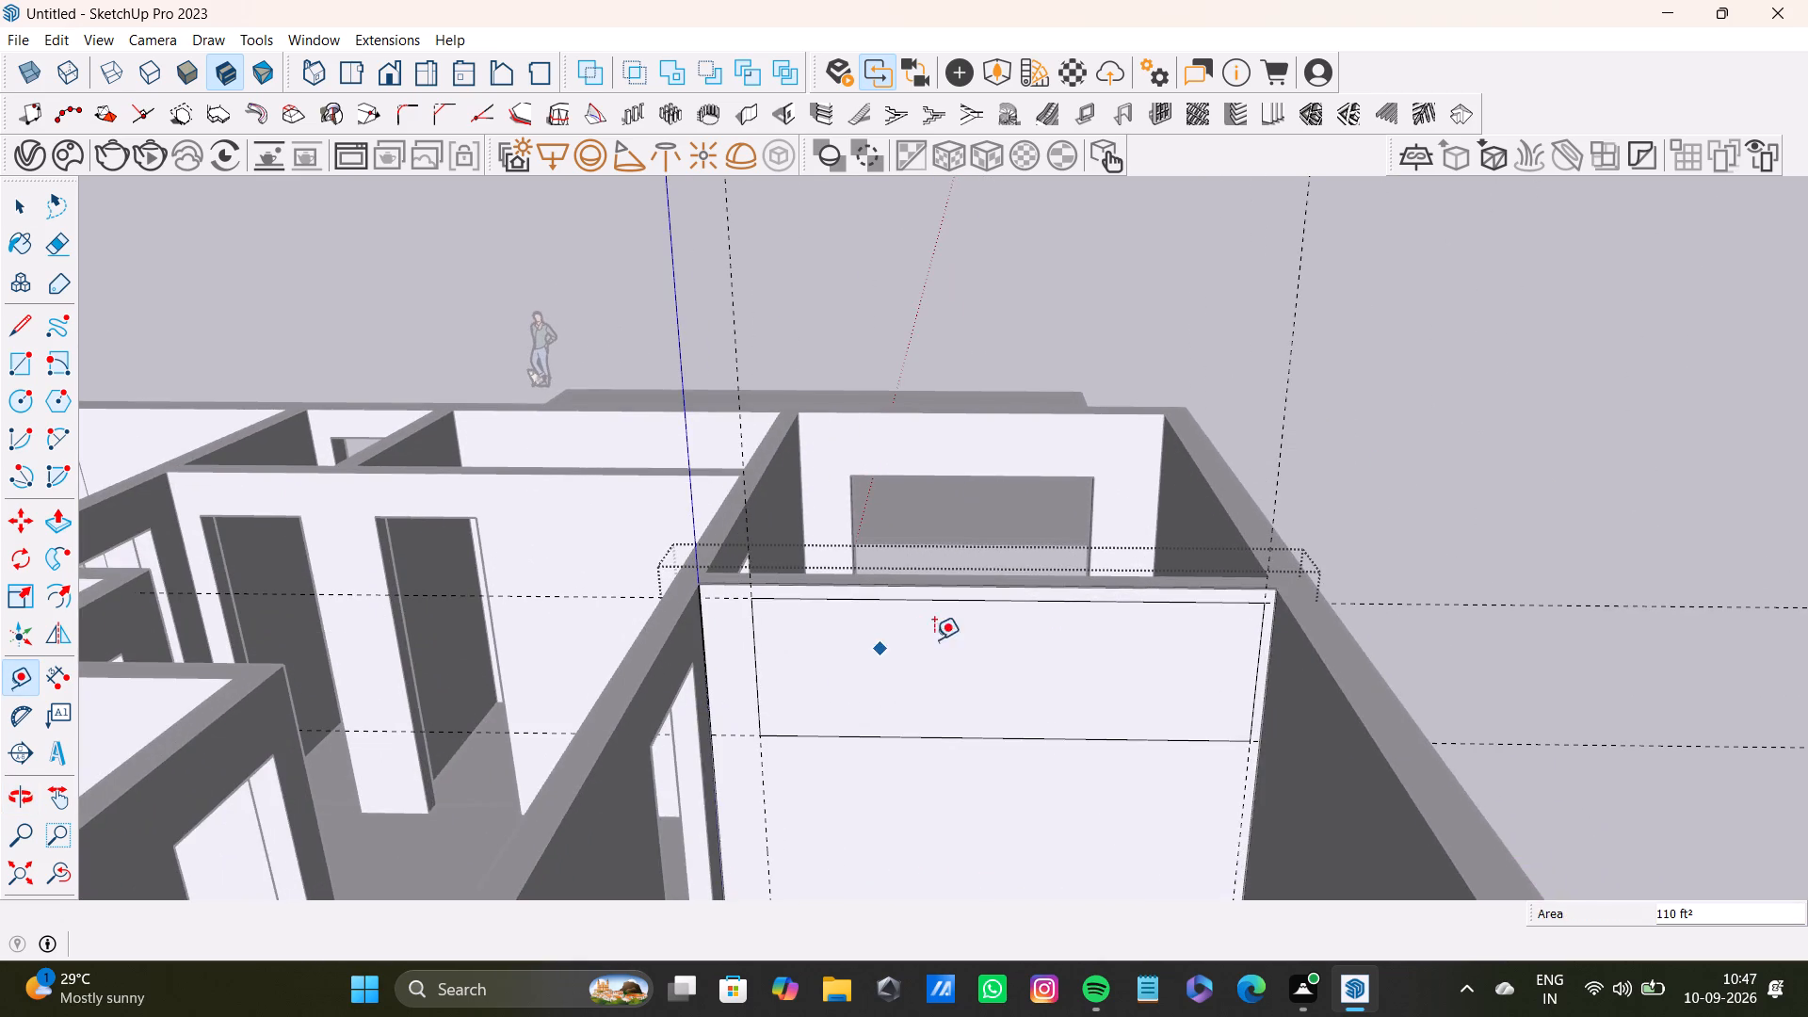
pyautogui.click(1462, 380)
pyautogui.scroll(4, 989, 675)
pyautogui.moveTo(1043, 646); pyautogui.dragTo(1038, 702, button='middle')
pyautogui.doubleClick(886, 690)
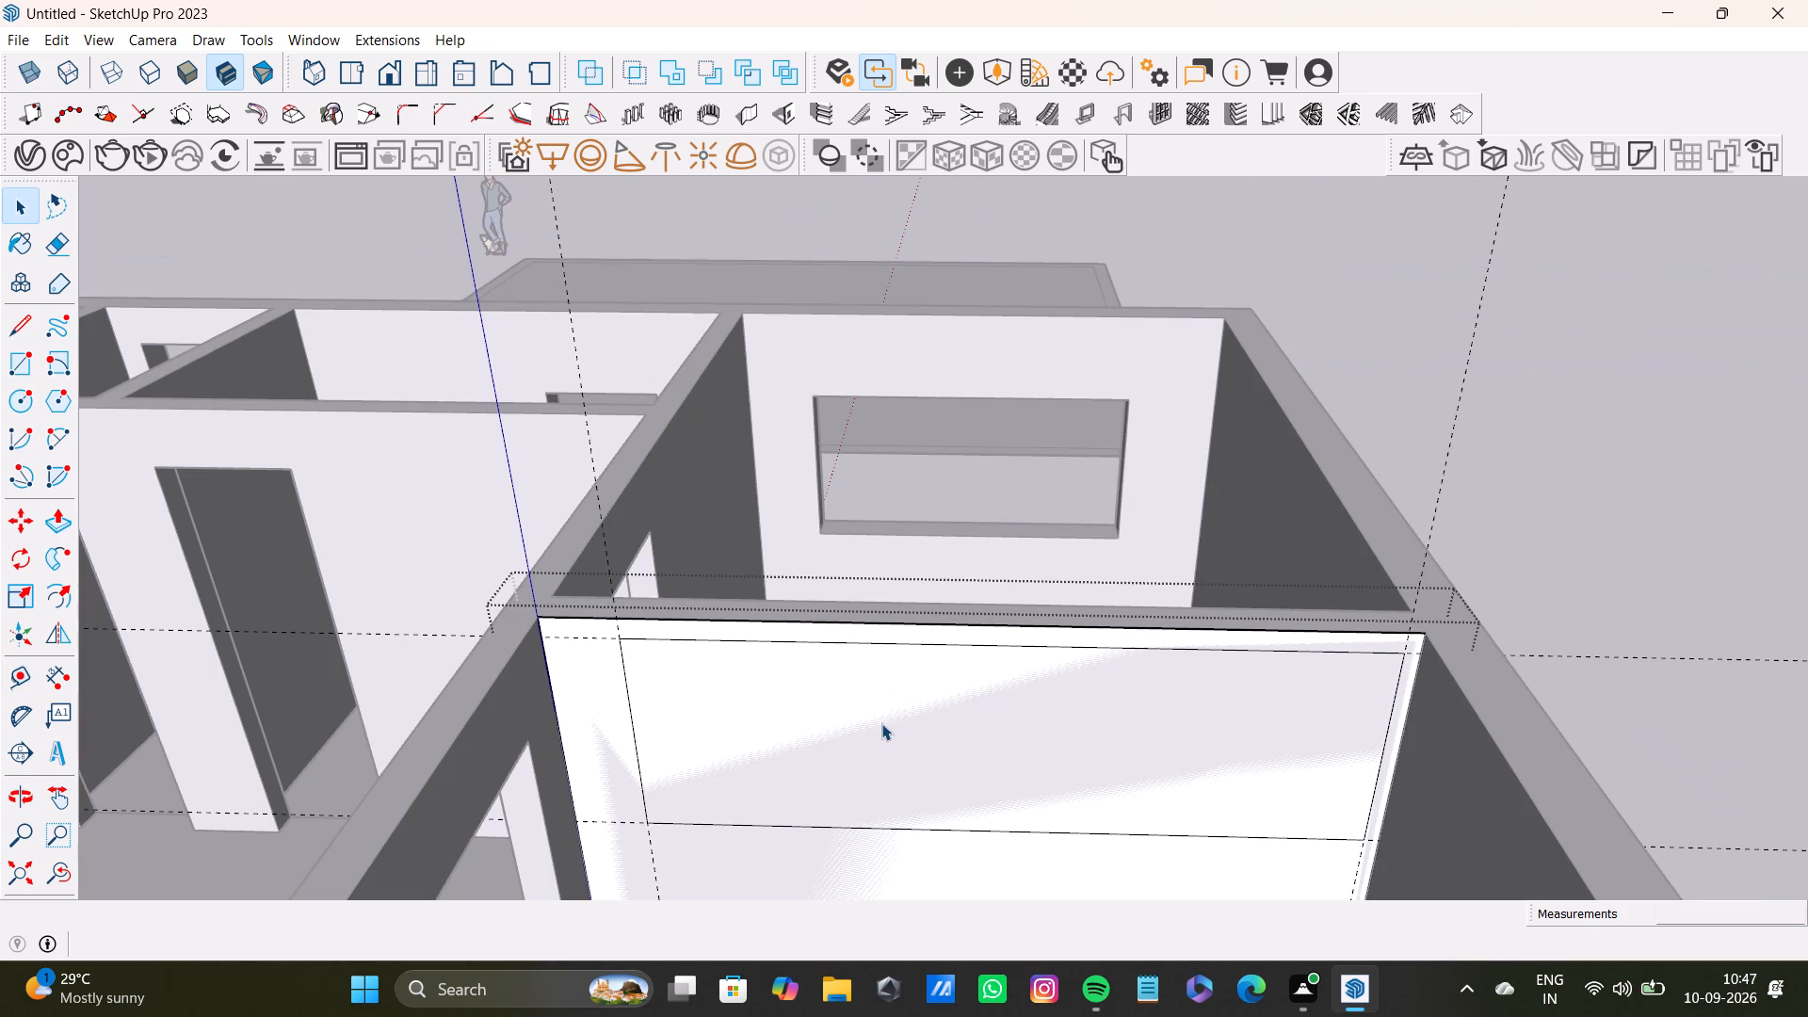
pyautogui.click(881, 723)
pyautogui.press('t')
pyautogui.press('y')
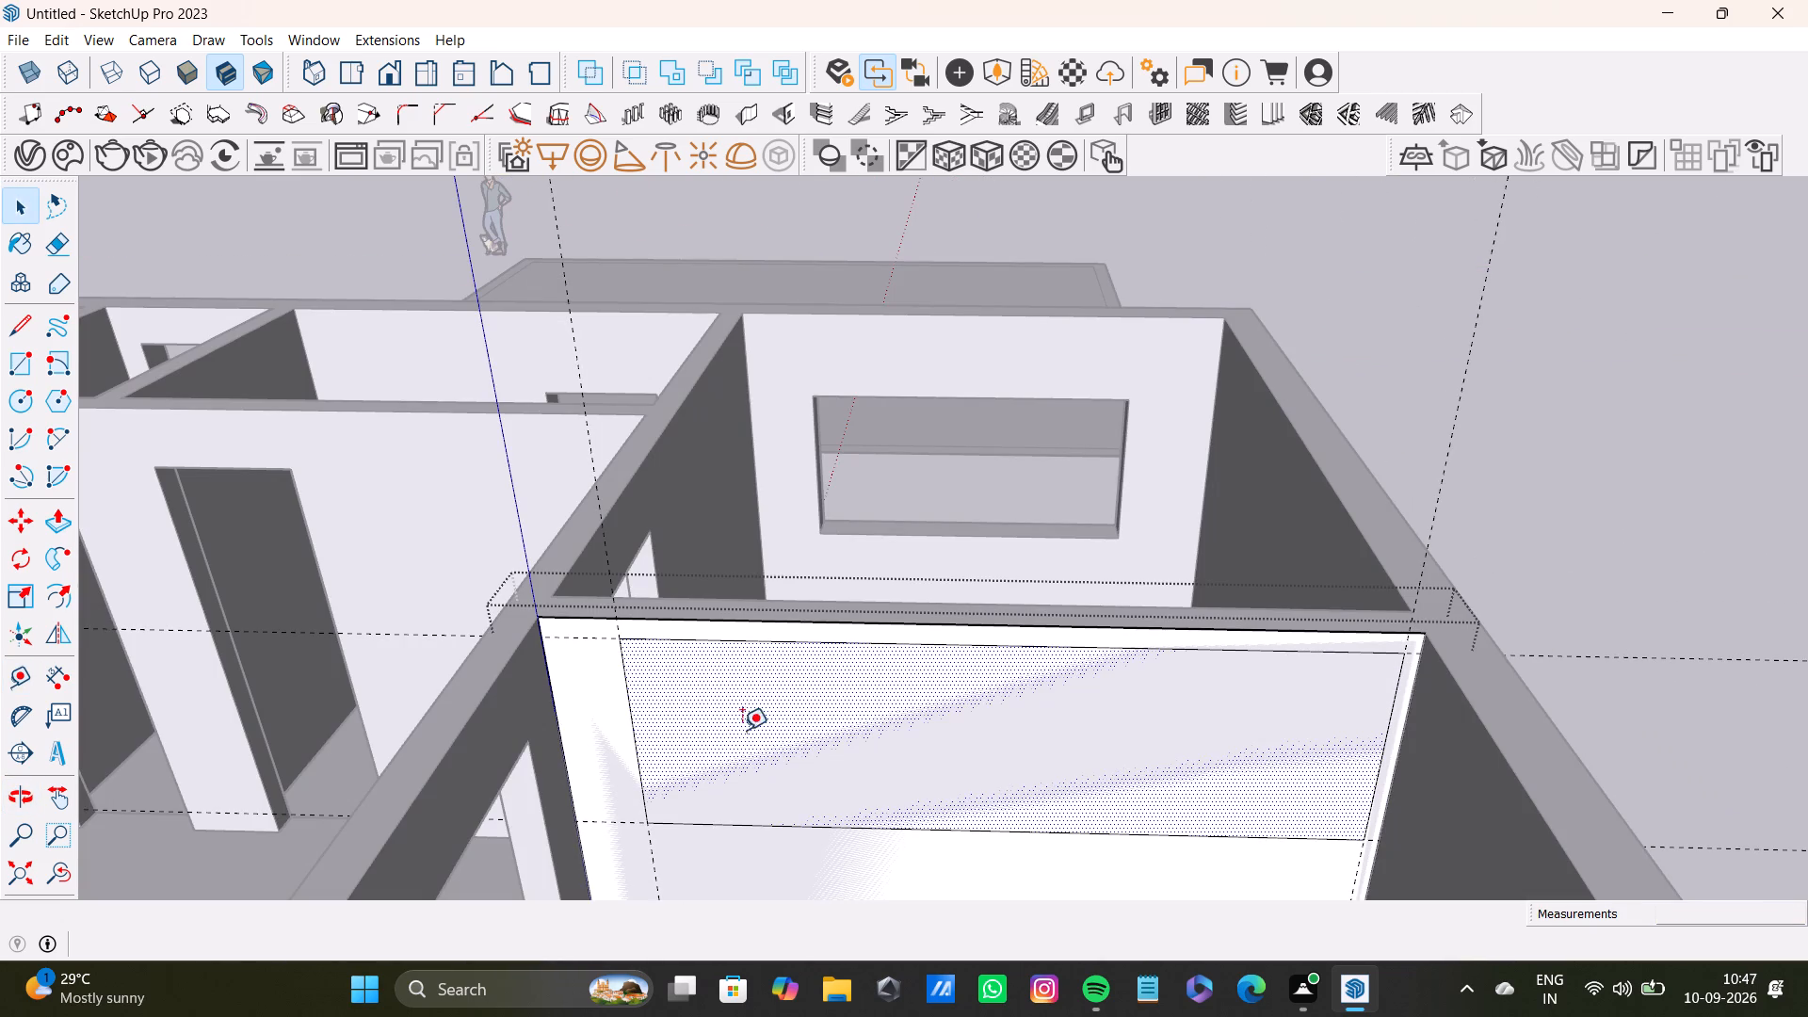
pyautogui.click(639, 761)
pyautogui.write("2'")
pyautogui.press('Return')
pyautogui.click(785, 780)
pyautogui.write('0.')
pyautogui.write('8"')
pyautogui.press('Return')
# Place a second pair of vertical guides, 2' past the first pair and a further 0.8" along.
pyautogui.scroll(6, 809, 793)
pyautogui.moveTo(783, 813); pyautogui.dragTo(830, 828)
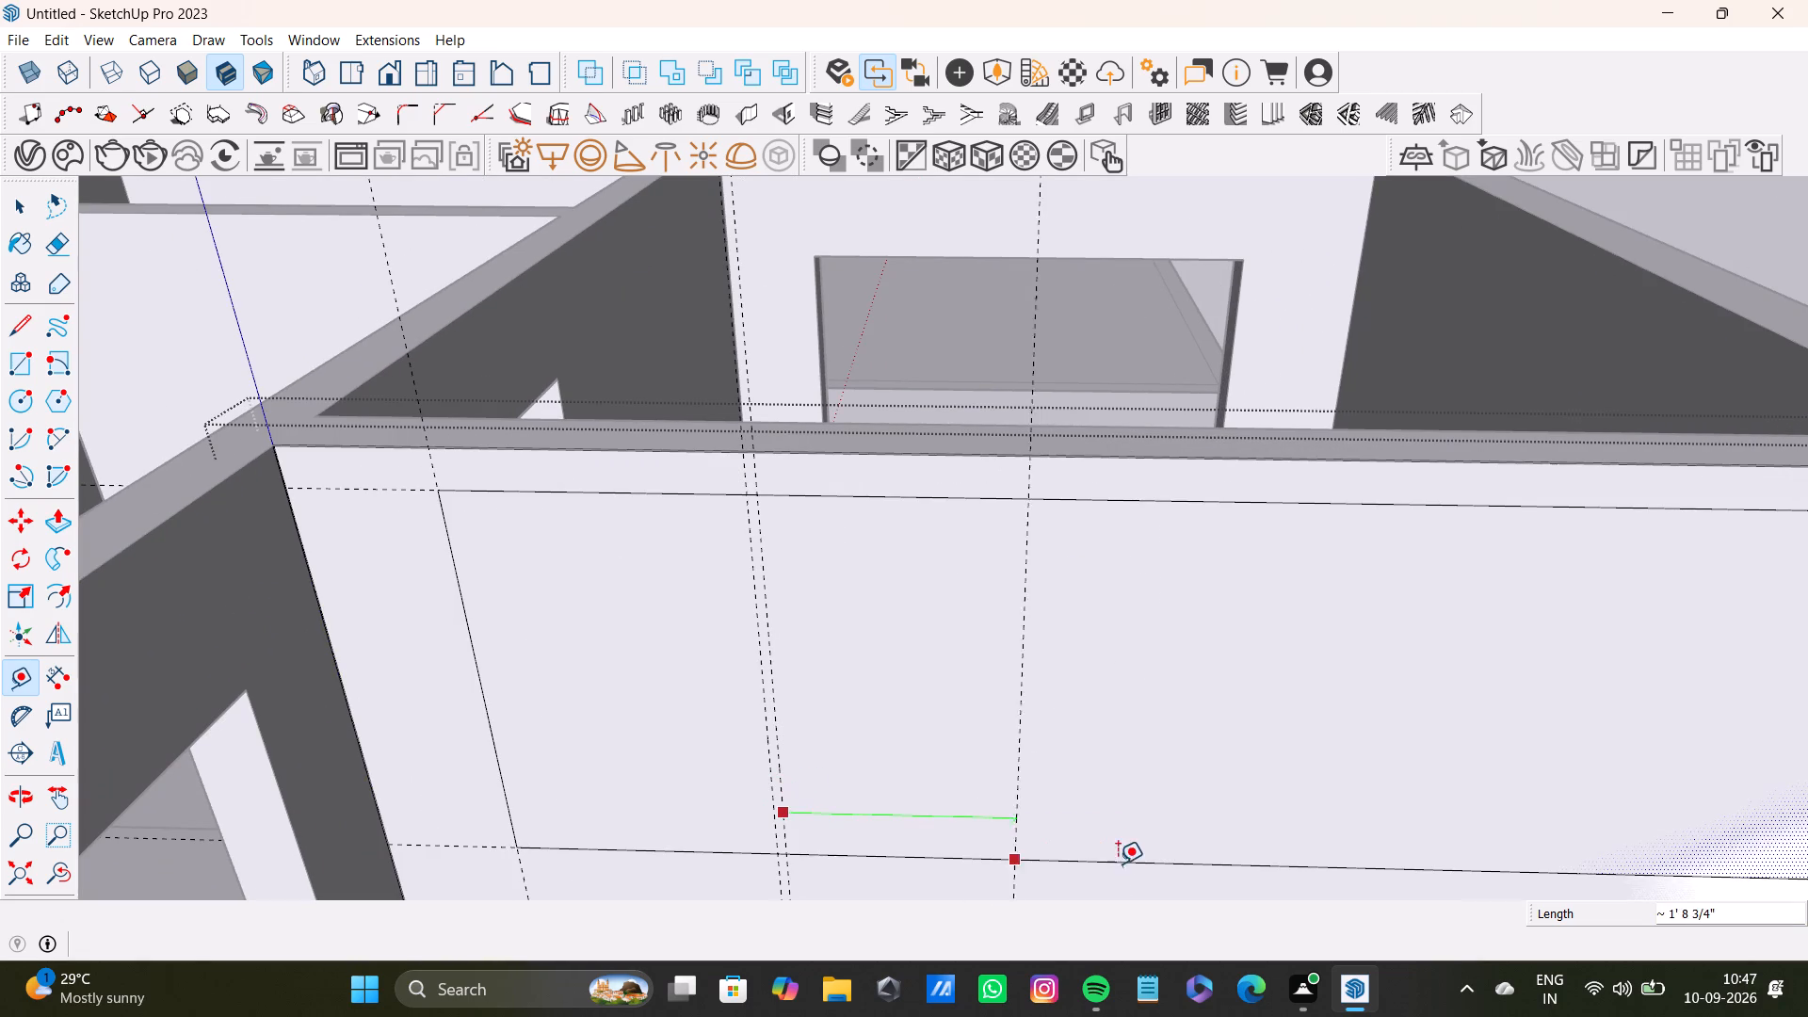
pyautogui.write("2'")
pyautogui.press('Return')
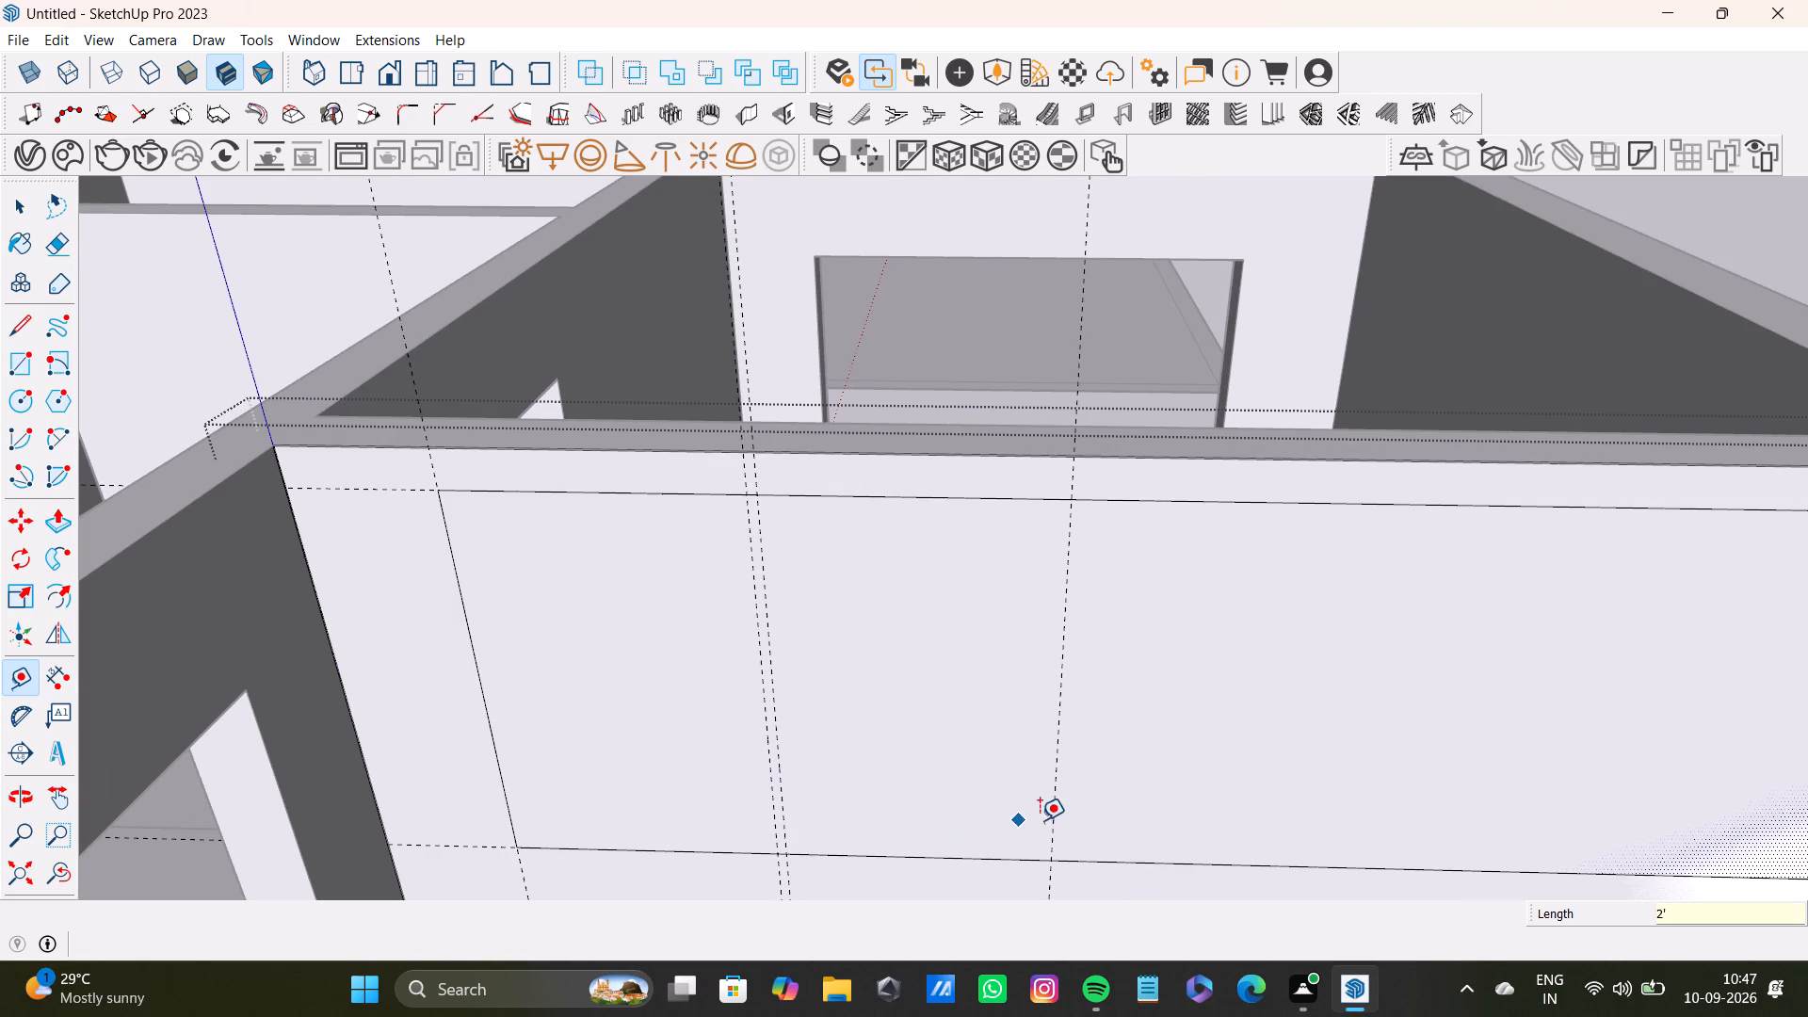
pyautogui.moveTo(1047, 828); pyautogui.dragTo(1158, 840)
pyautogui.write('0.')
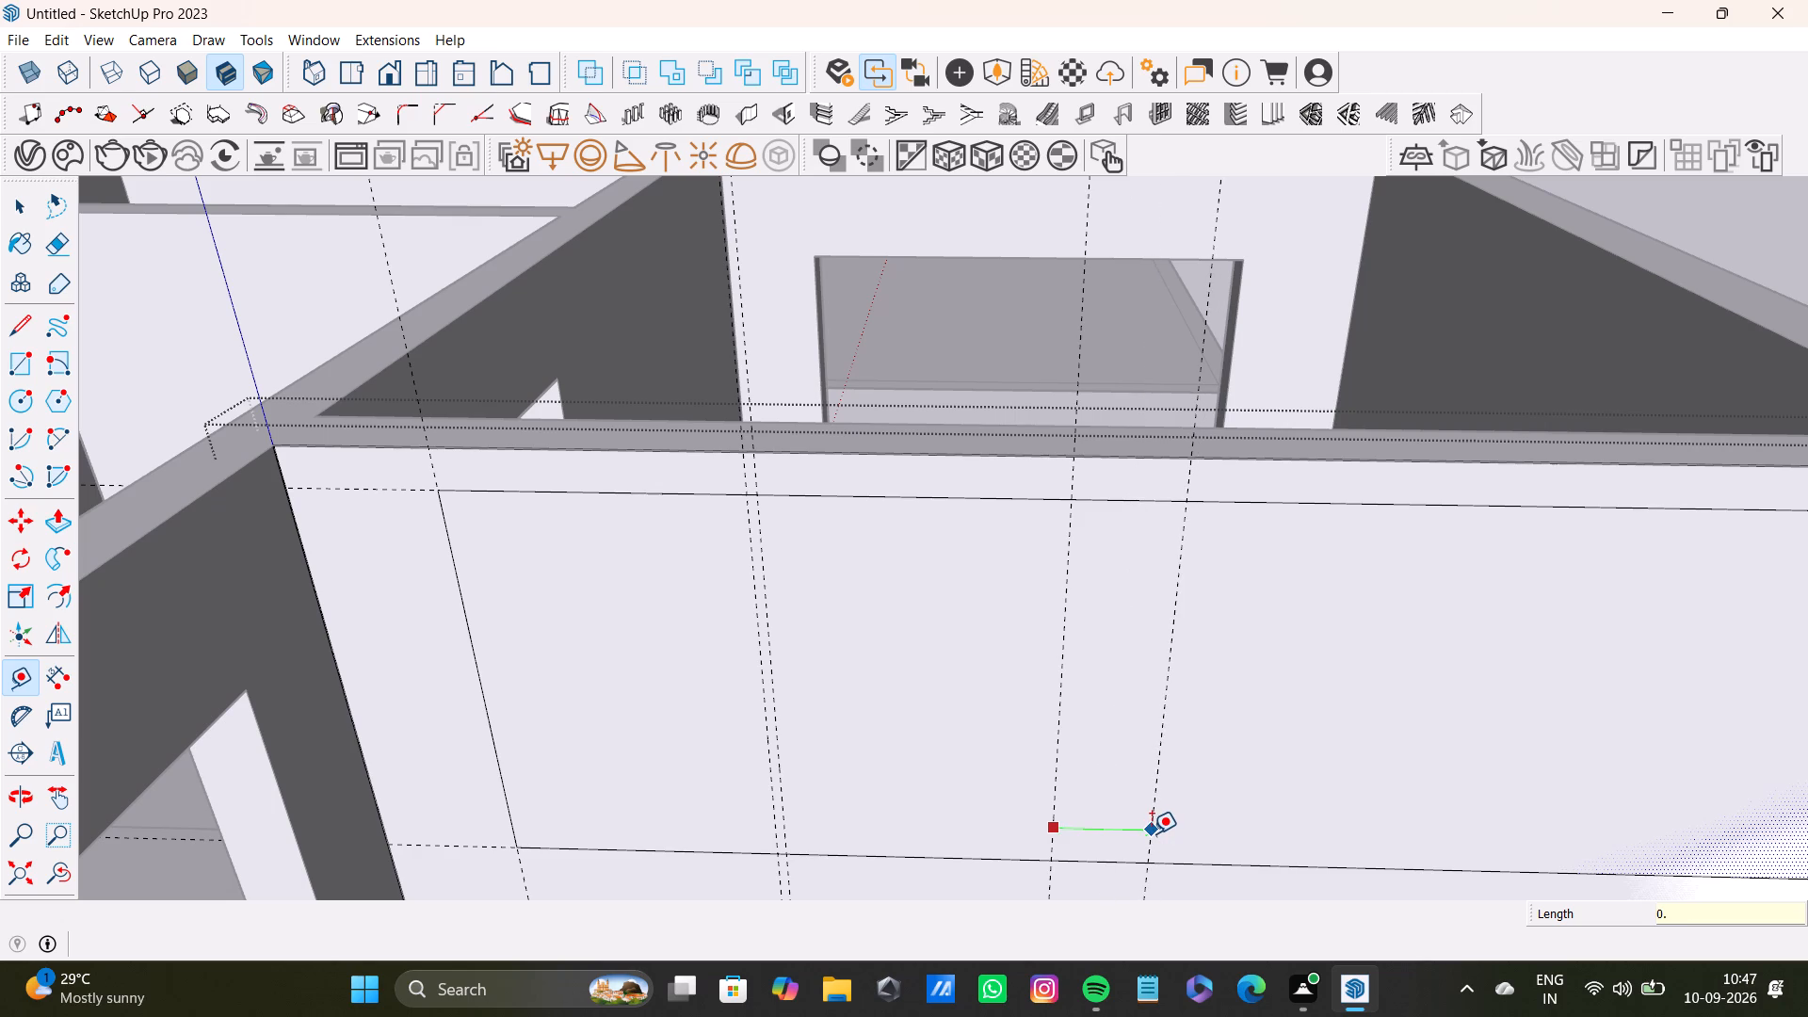
pyautogui.press('8')
pyautogui.hotkey('shift', 'Return')
# Place a third pair of vertical guides, 2' past the second pair and a further 0.8" towards the outer wall.
pyautogui.scroll(-5, 1066, 760)
pyautogui.keyDown('shift'); pyautogui.moveTo(1090, 740); pyautogui.dragTo(942, 721, button='middle'); pyautogui.keyUp('shift')
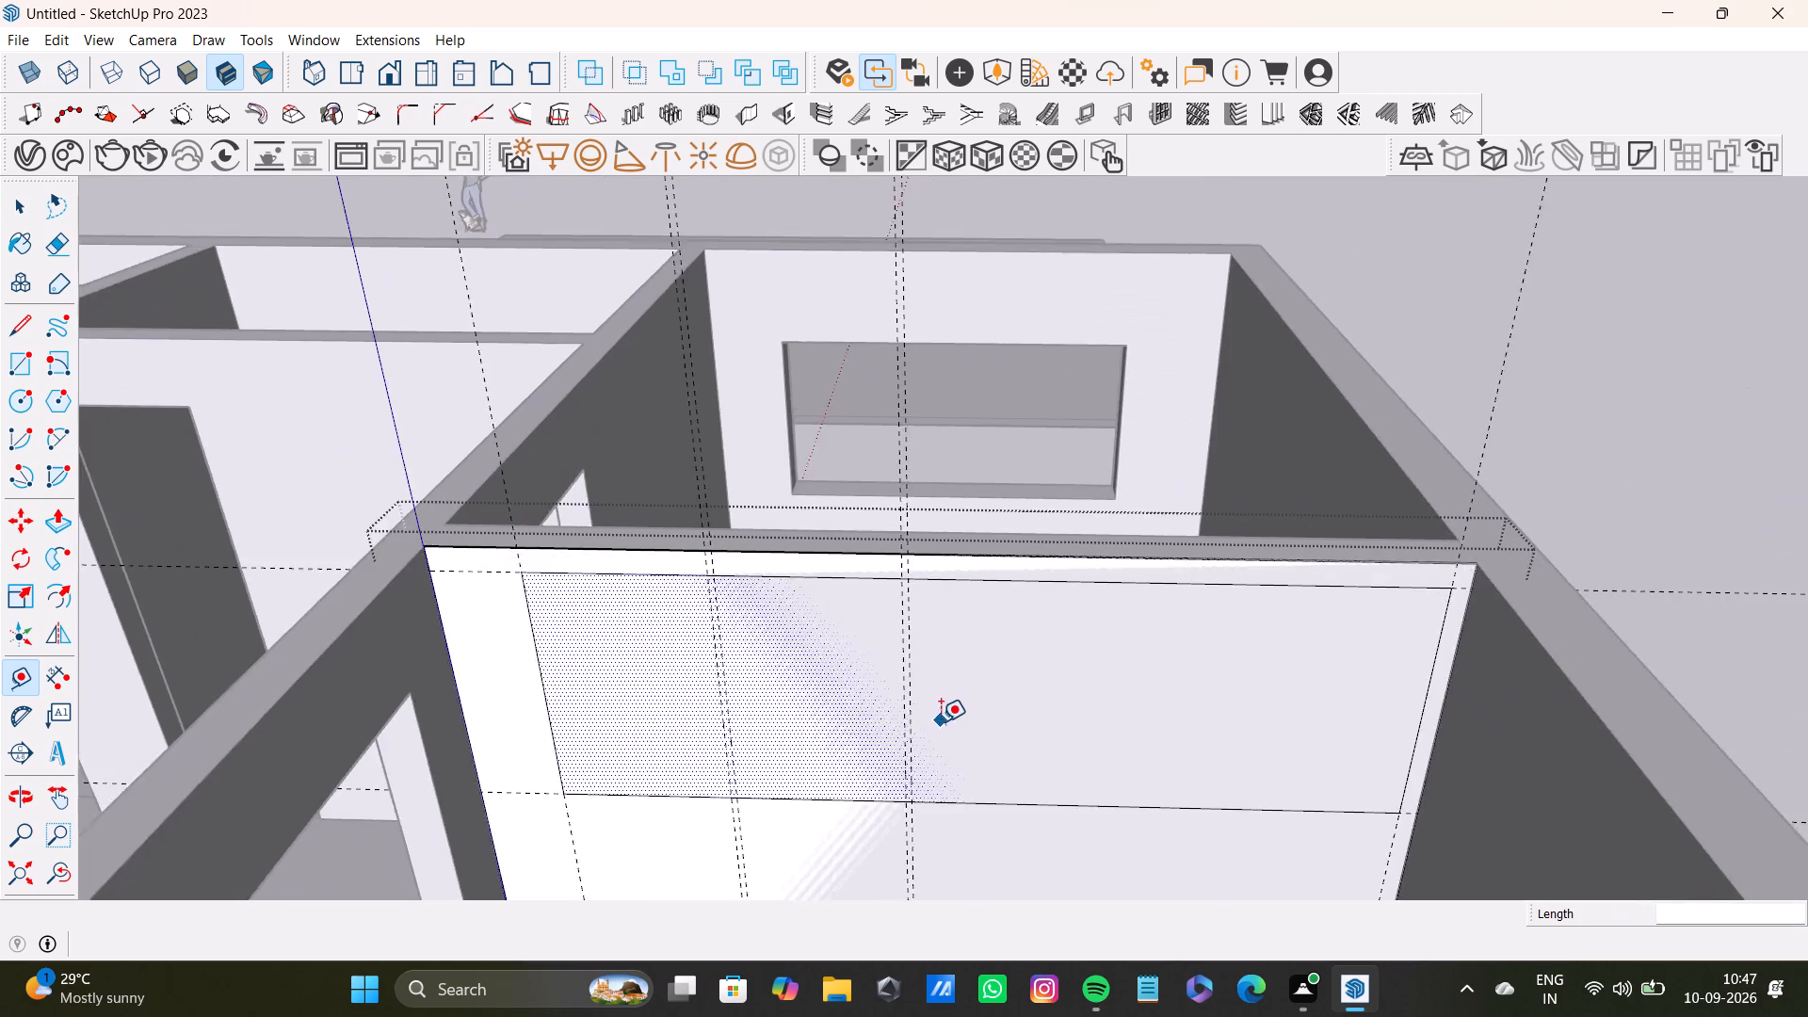
pyautogui.scroll(3, 940, 721)
pyautogui.click(904, 775)
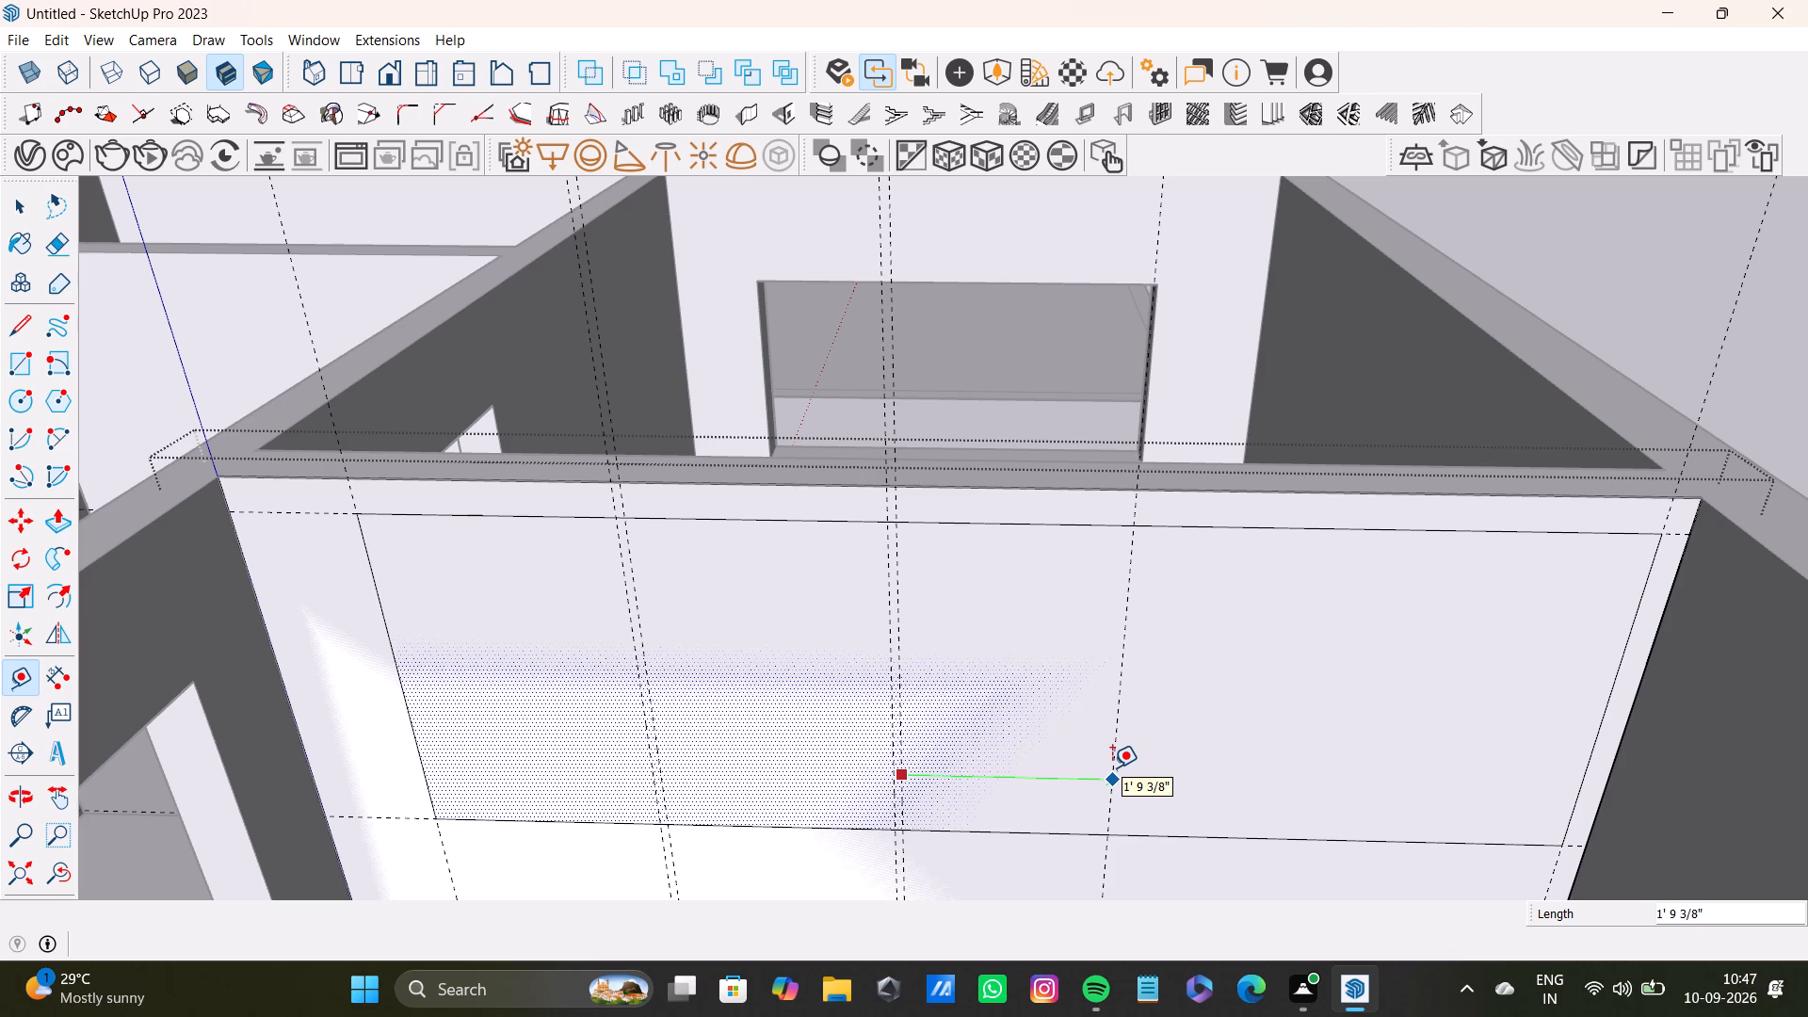
pyautogui.press('2')
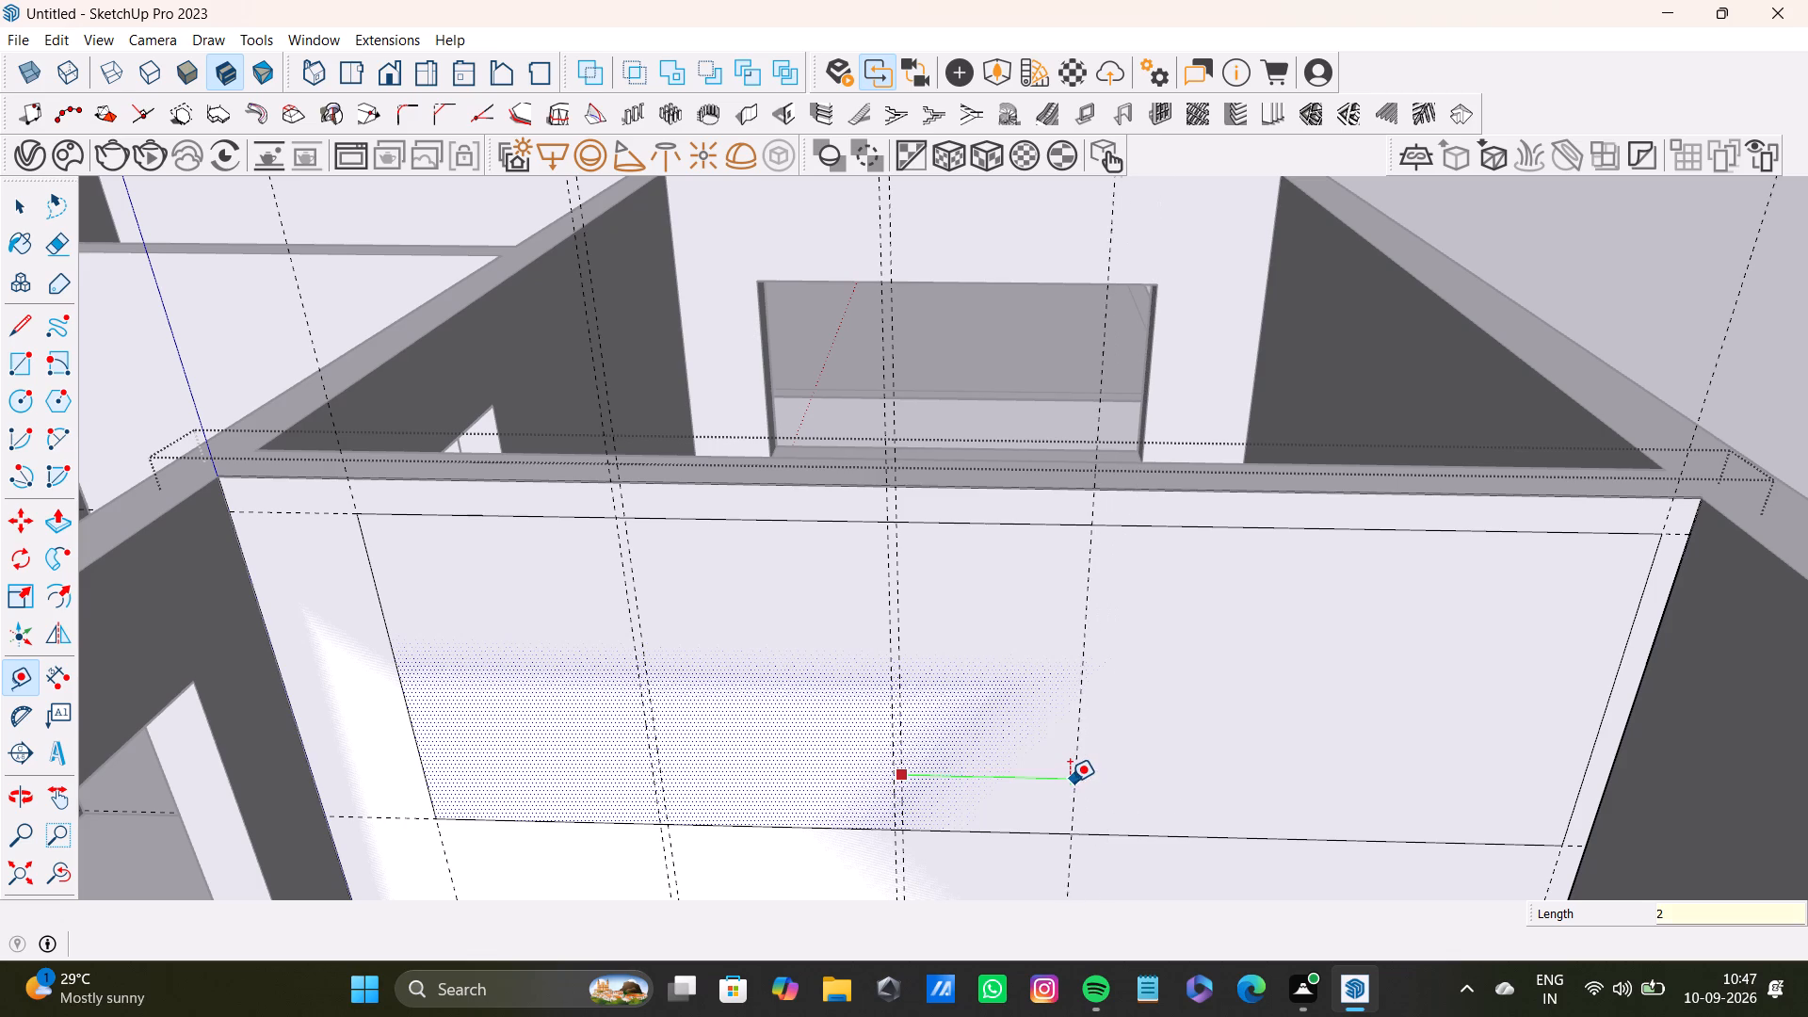
pyautogui.press("'")
pyautogui.press('Return')
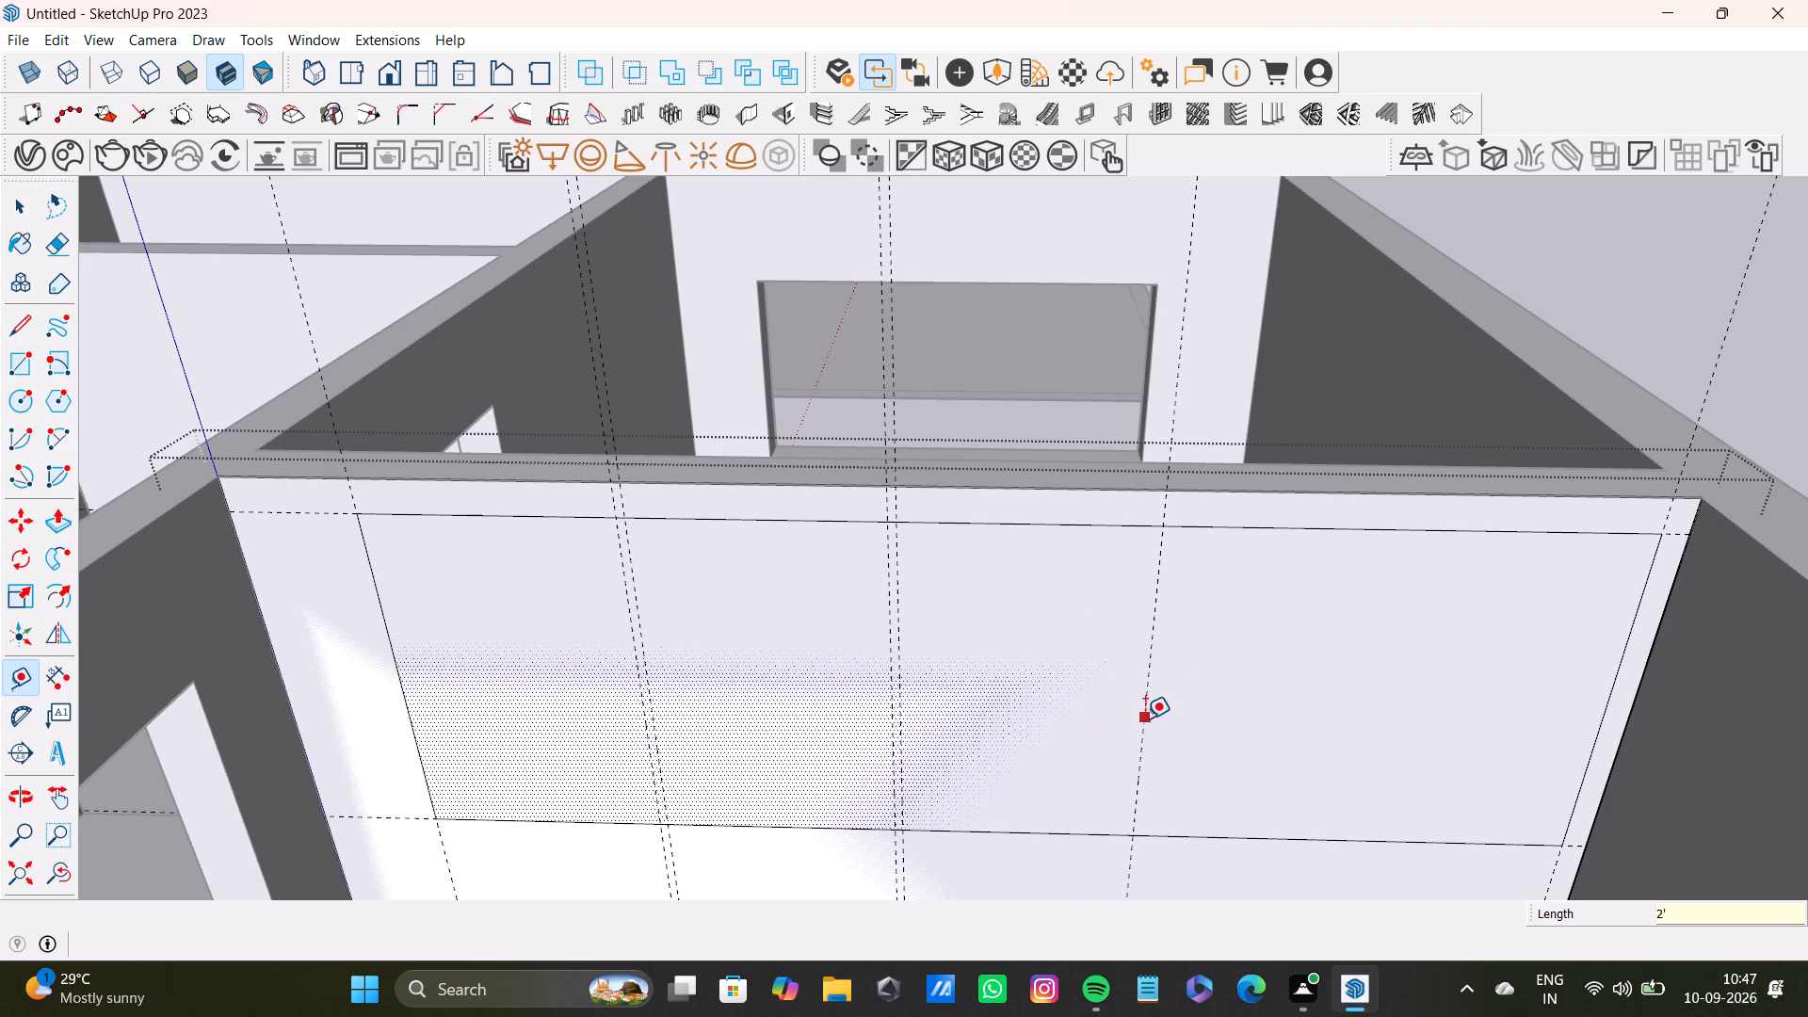
pyautogui.moveTo(1144, 720); pyautogui.dragTo(1154, 720)
pyautogui.write('0.')
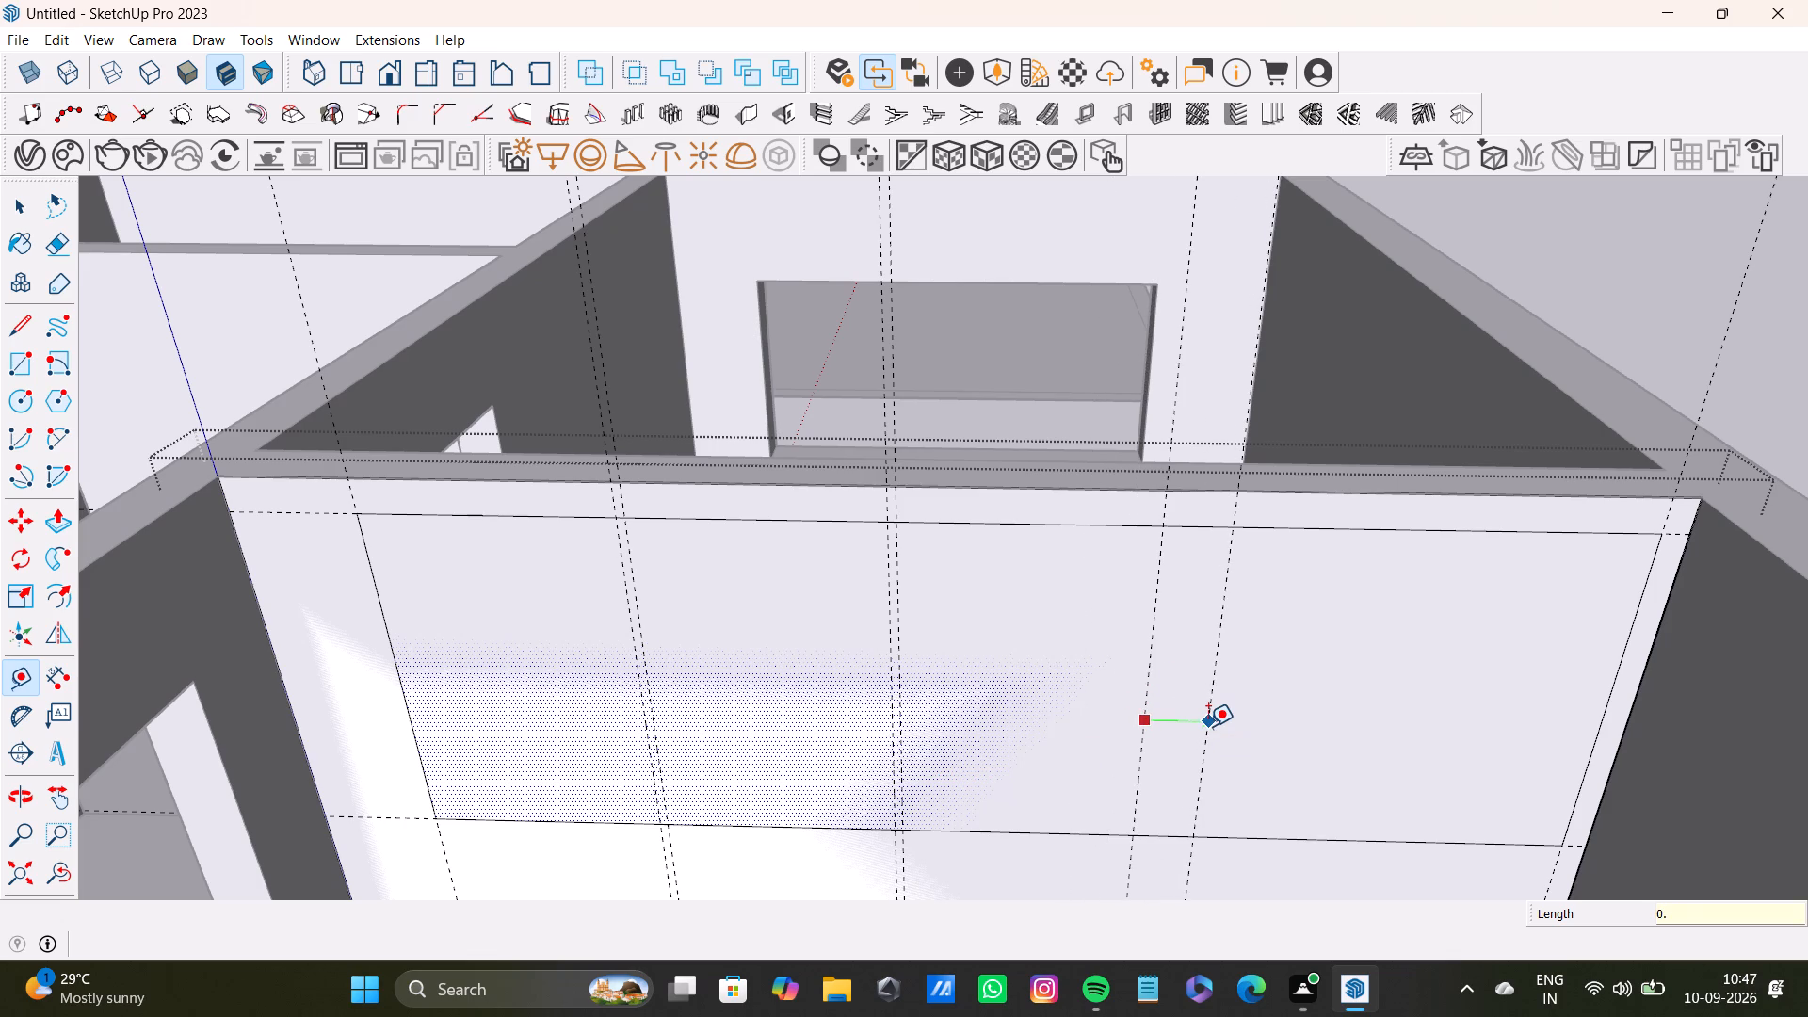
pyautogui.write('8"')
pyautogui.press('Return')
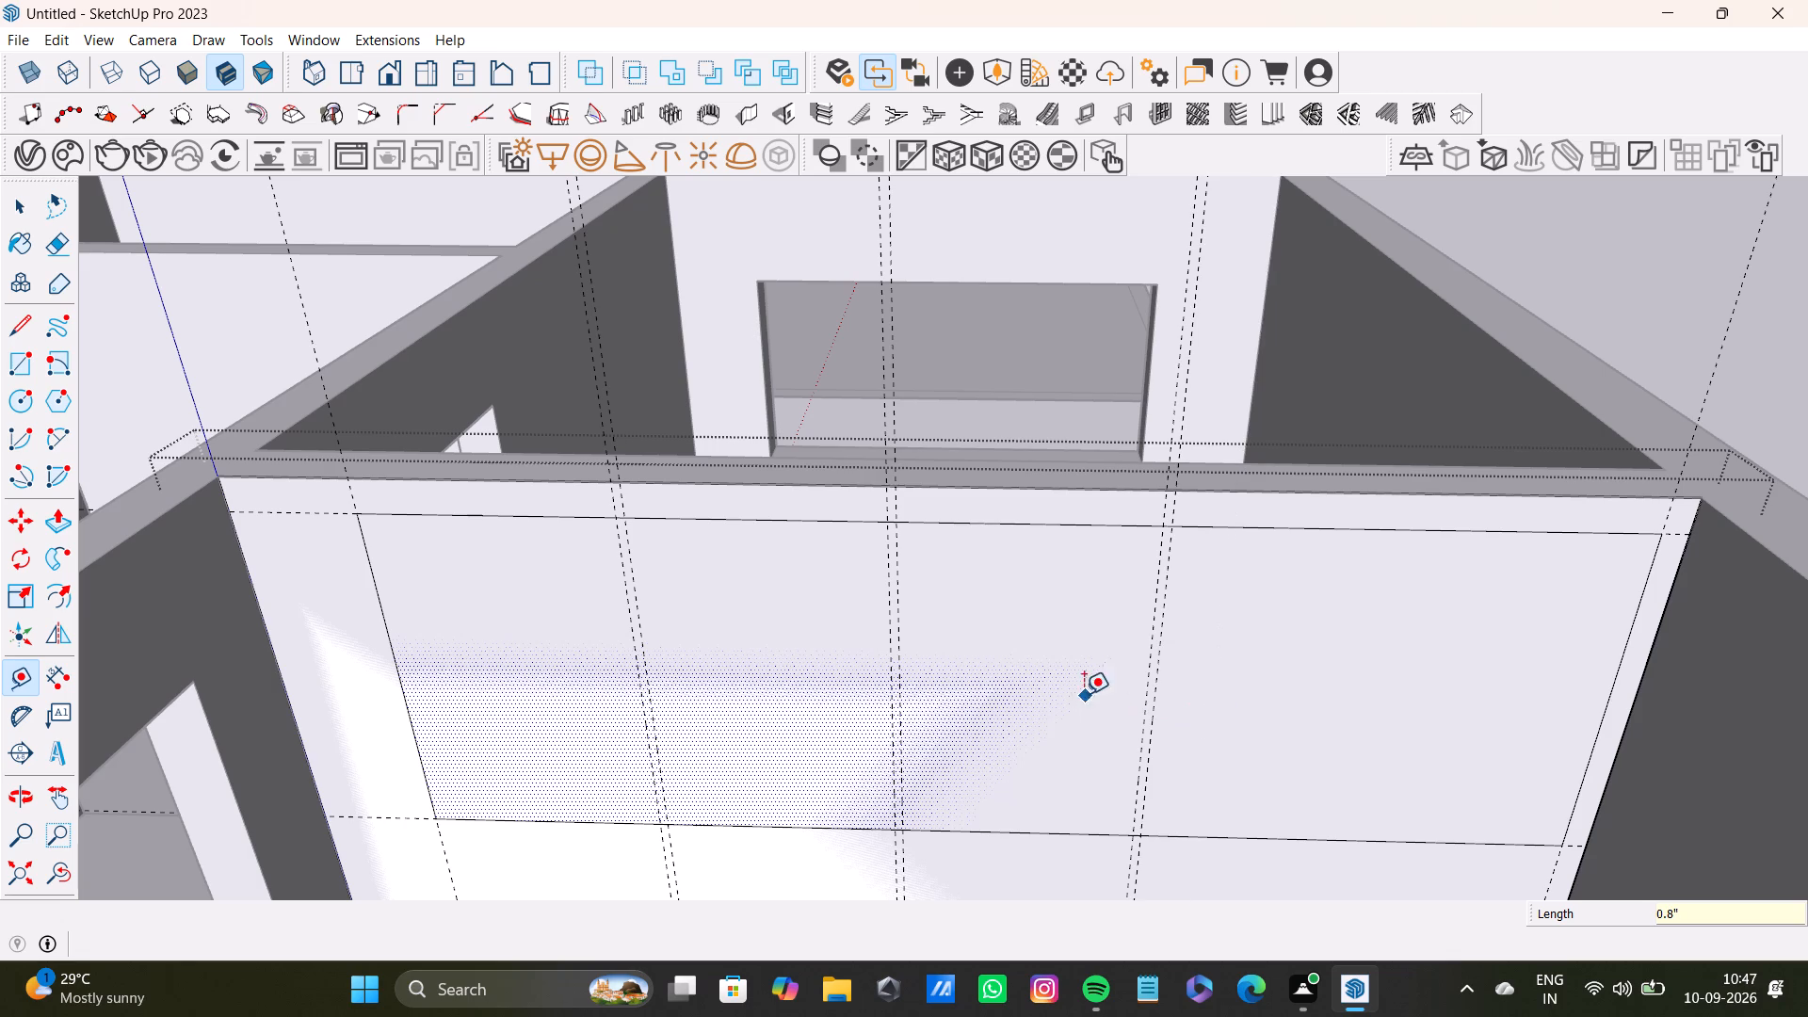
# Place a fourth pair of vertical guides, 2' past the third pair and a further 0.8" towards the outer wall.
pyautogui.click(1155, 728)
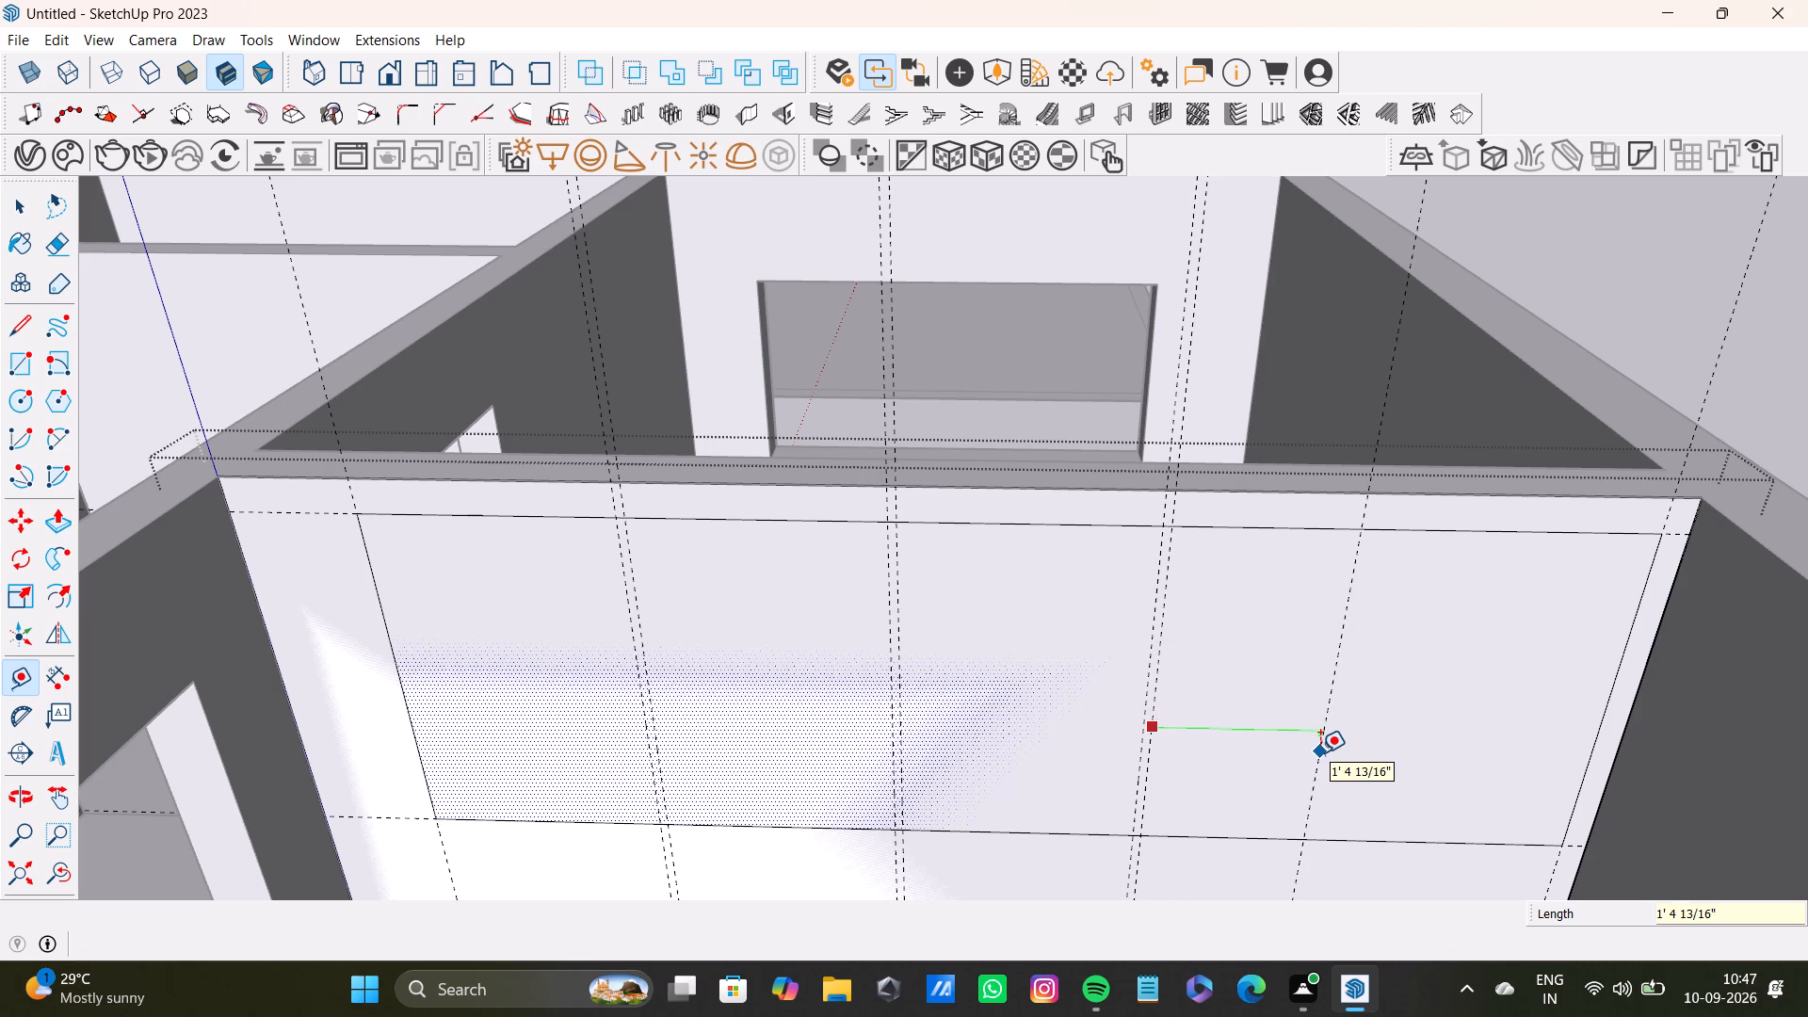
pyautogui.write("2'")
pyautogui.press('Return')
pyautogui.click(1387, 792)
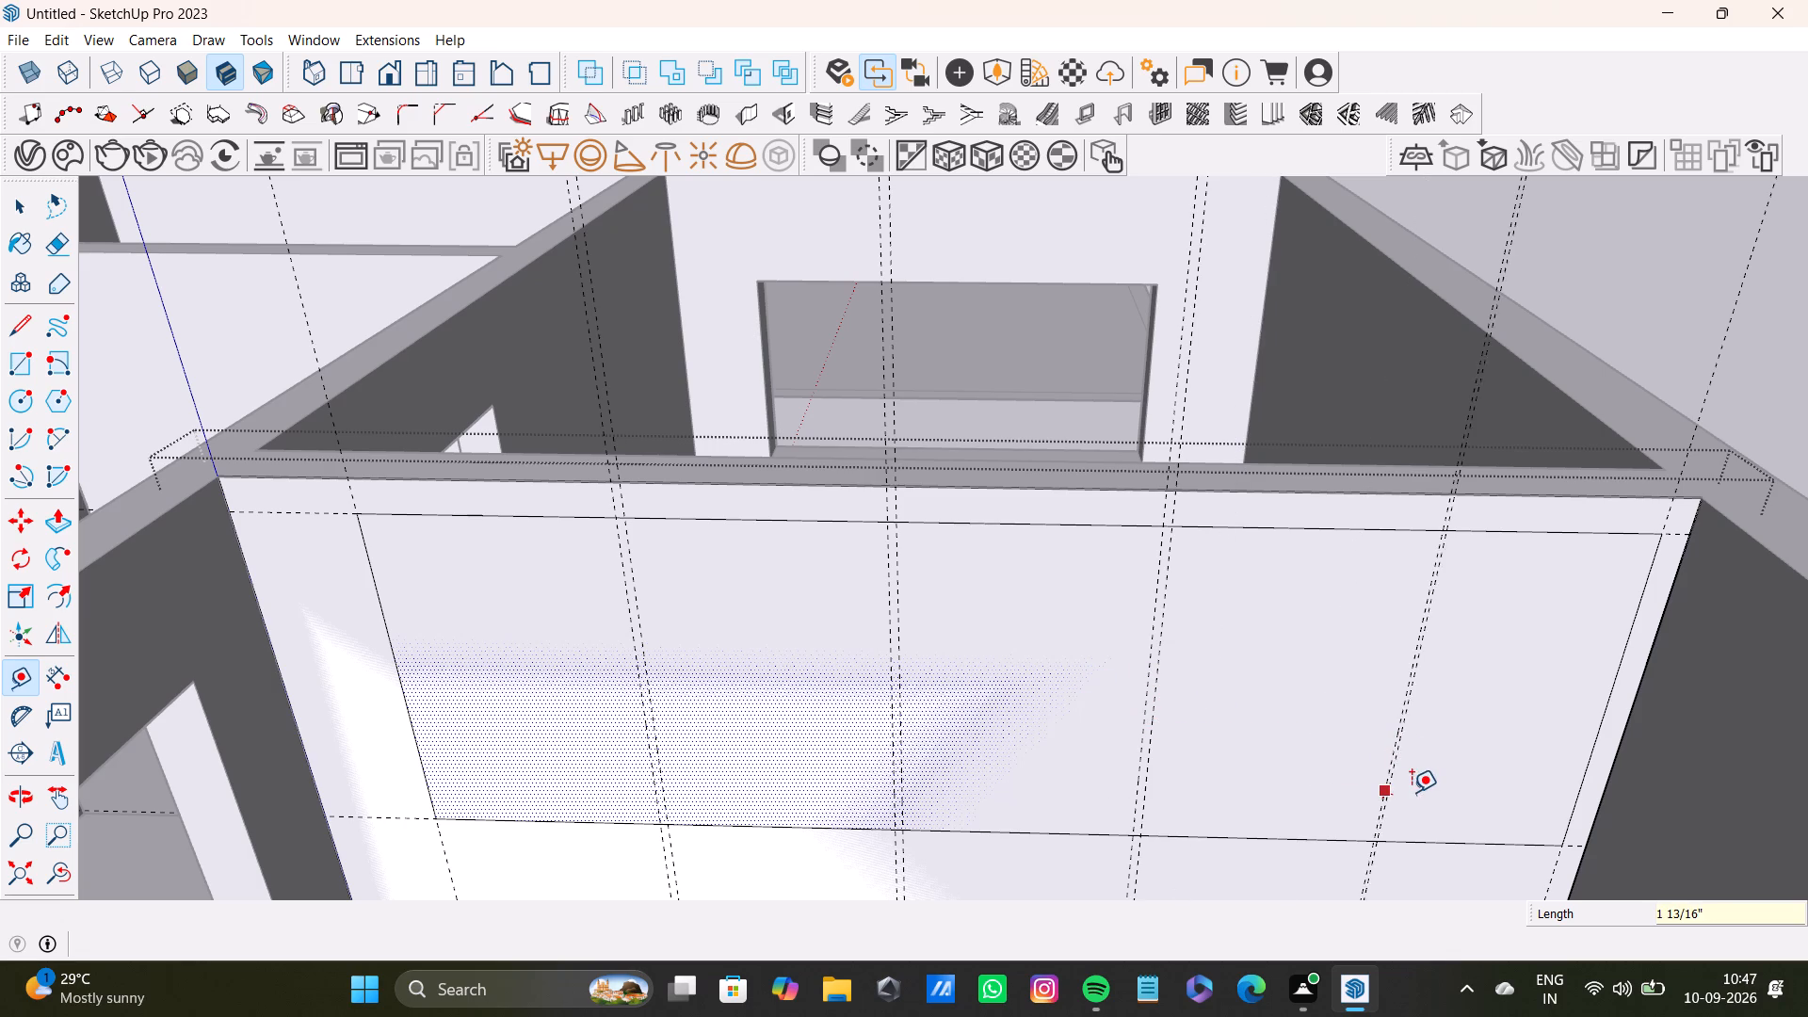
pyautogui.write('0.')
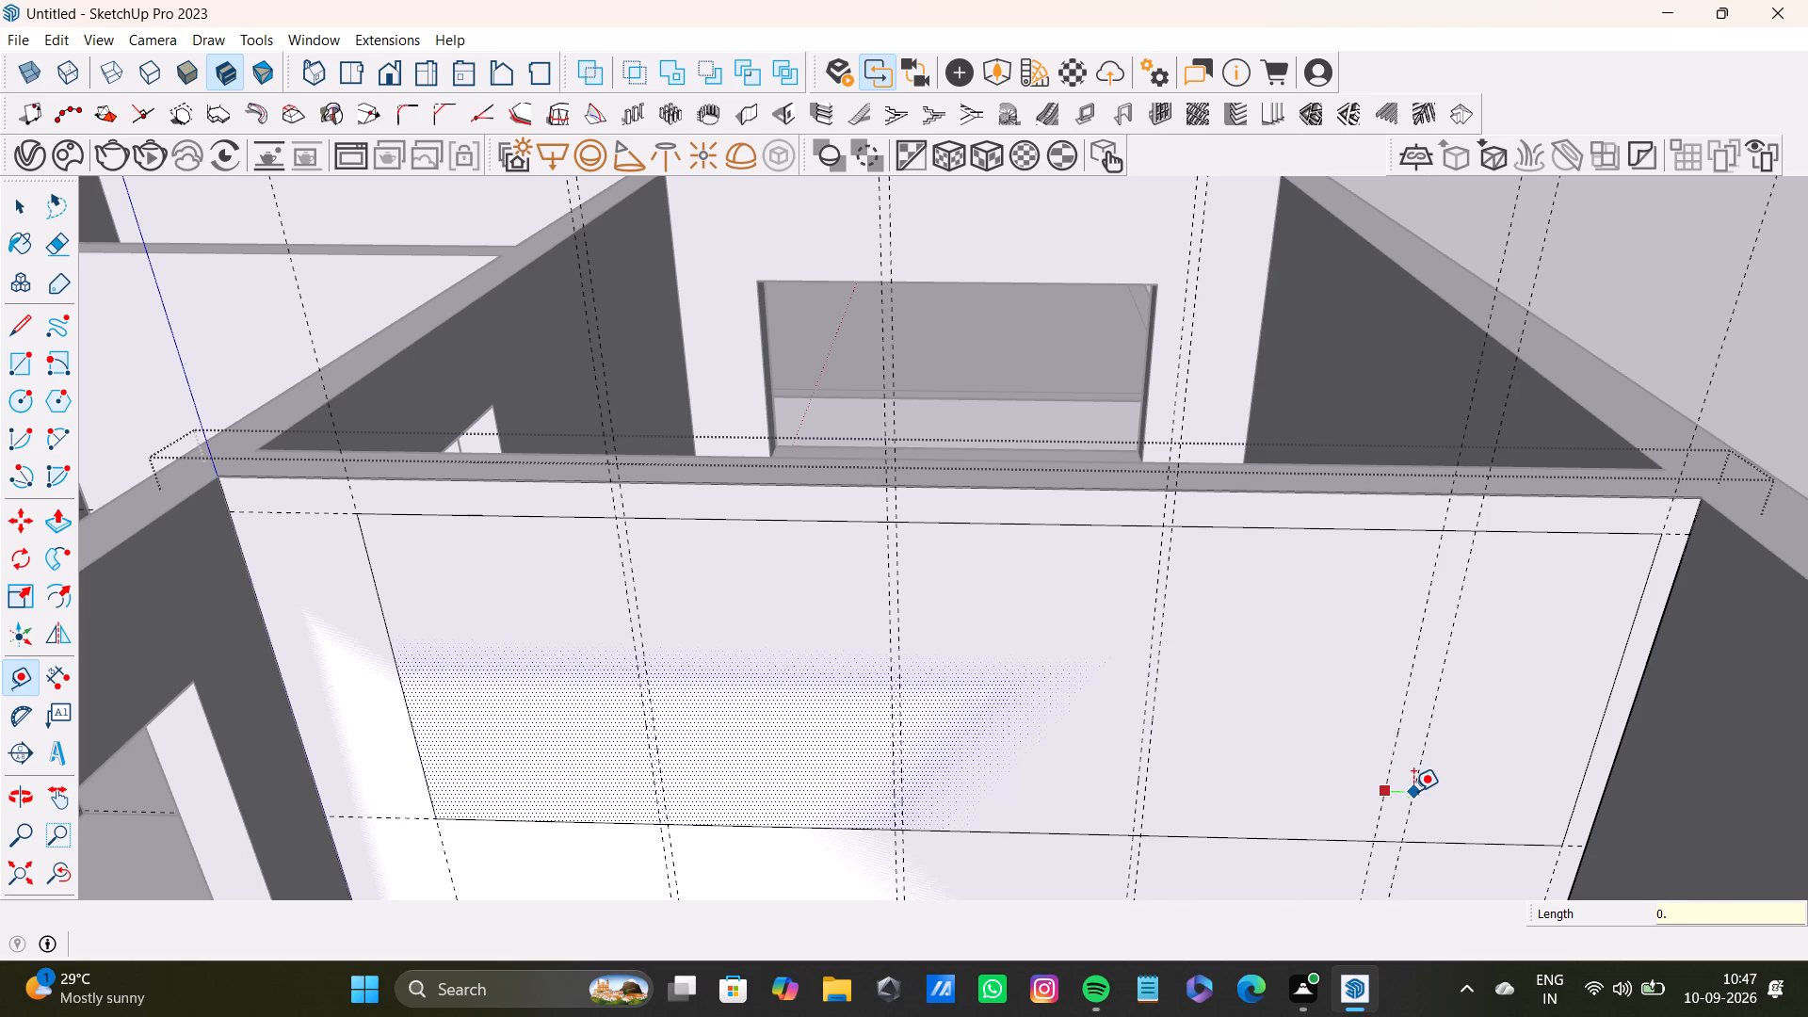
pyautogui.press('8')
pyautogui.hotkey('shift', '"')
pyautogui.press('Return')
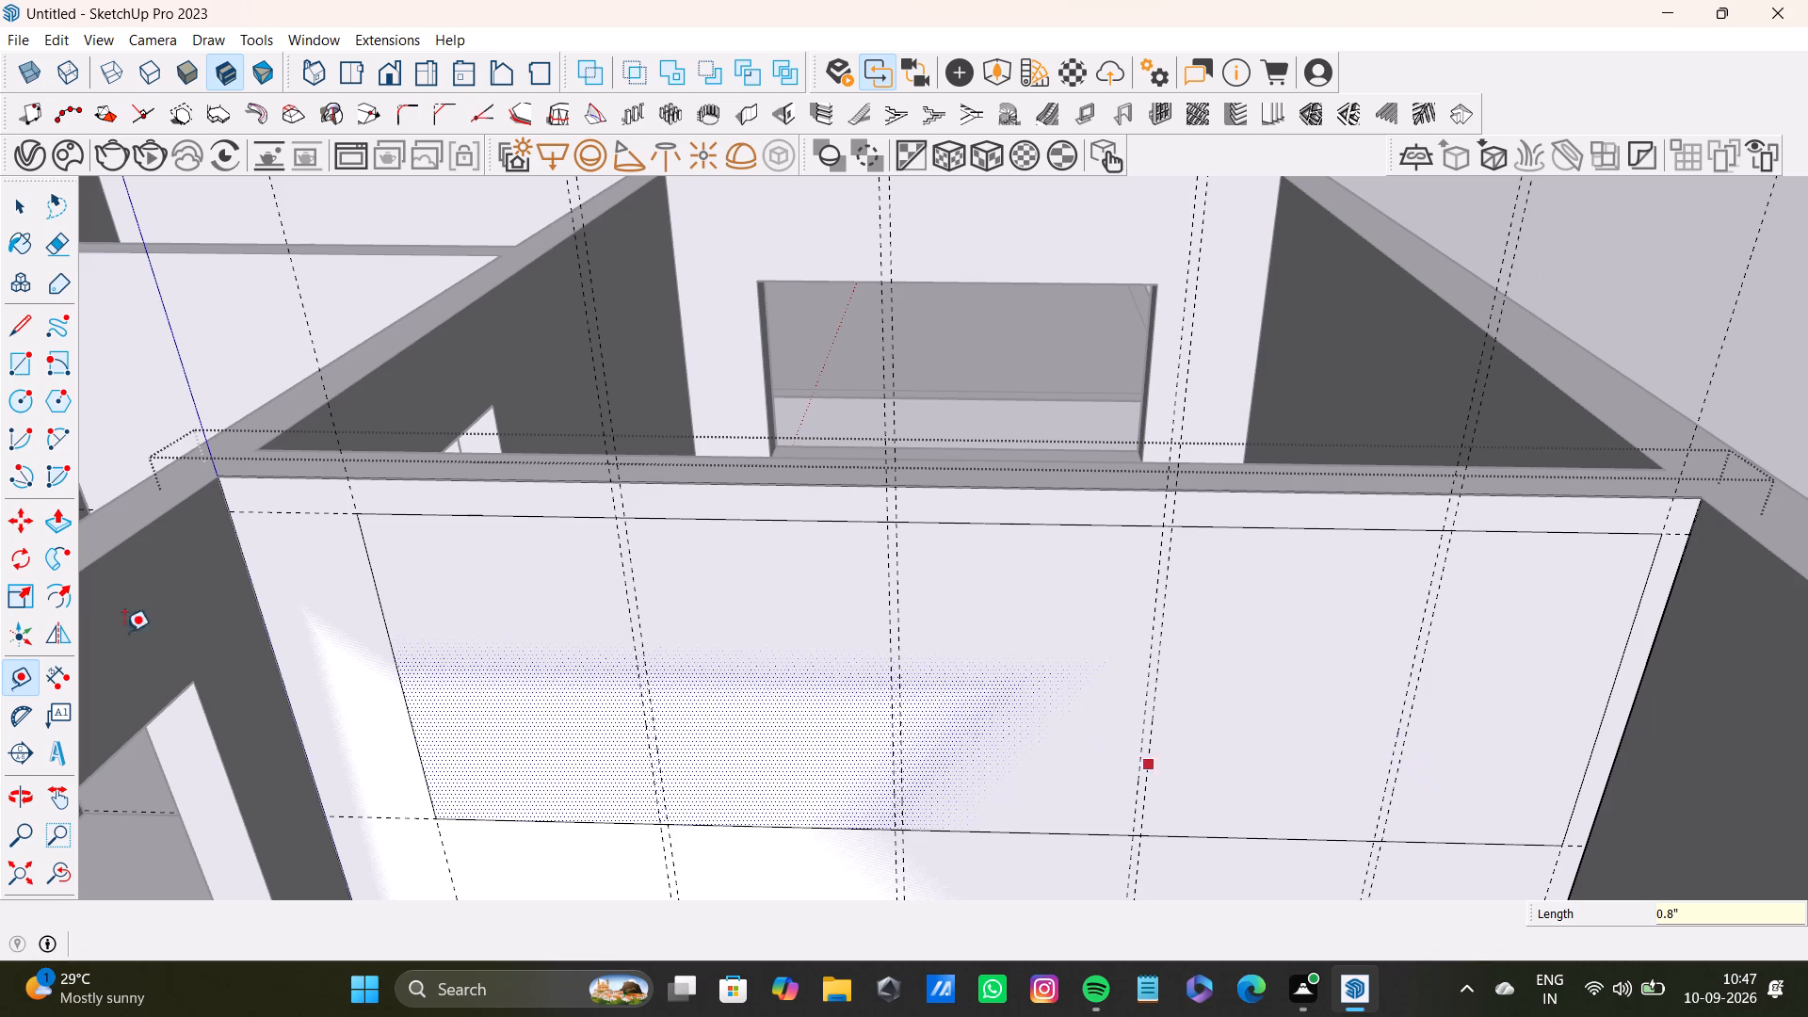
# Draw a 3' by 2' rectangle from the large rectangle's upper door-side corner to the first vertical guide on its lower edge.
pyautogui.scroll(-8, 914, 499)
pyautogui.keyDown('shift'); pyautogui.moveTo(981, 650); pyautogui.dragTo(982, 506, button='middle'); pyautogui.keyUp('shift')
pyautogui.moveTo(996, 483); pyautogui.dragTo(999, 425, button='middle')
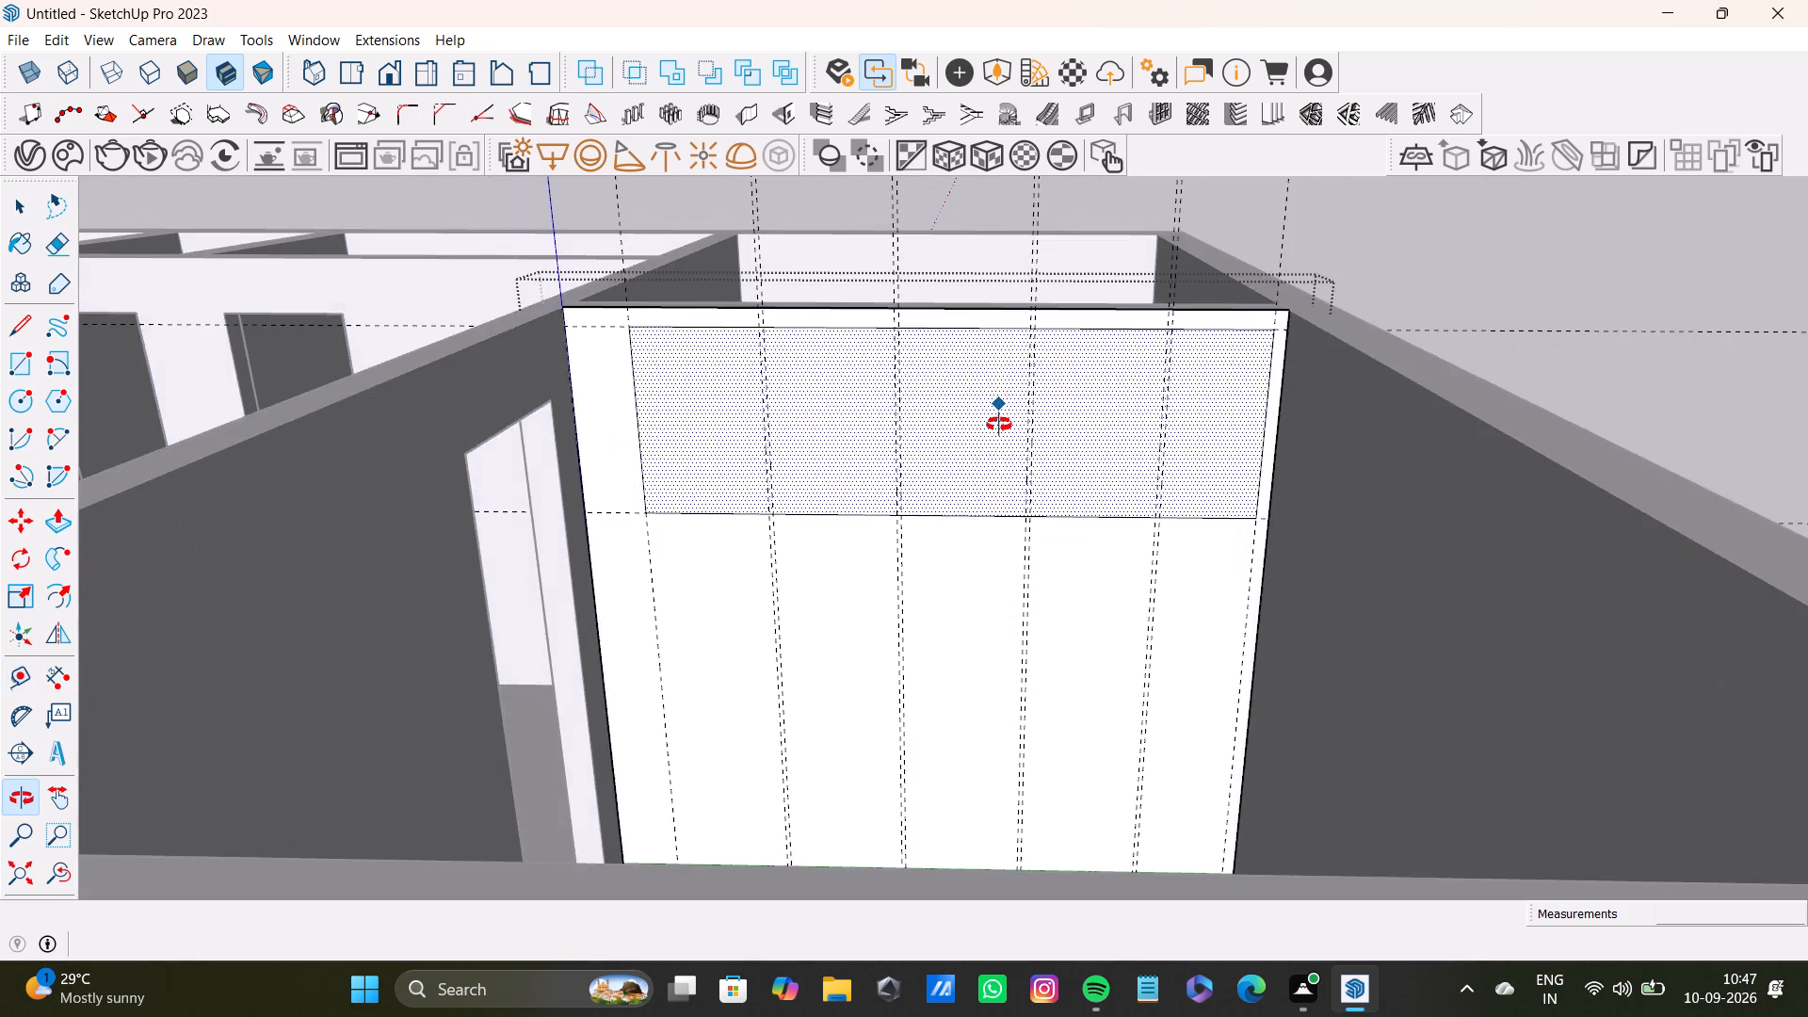
pyautogui.moveTo(999, 425); pyautogui.dragTo(994, 424, button='middle')
pyautogui.scroll(-3, 817, 411)
pyautogui.keyDown('shift'); pyautogui.moveTo(1002, 458); pyautogui.dragTo(1020, 575, button='middle'); pyautogui.keyUp('shift')
pyautogui.scroll(4, 1087, 600)
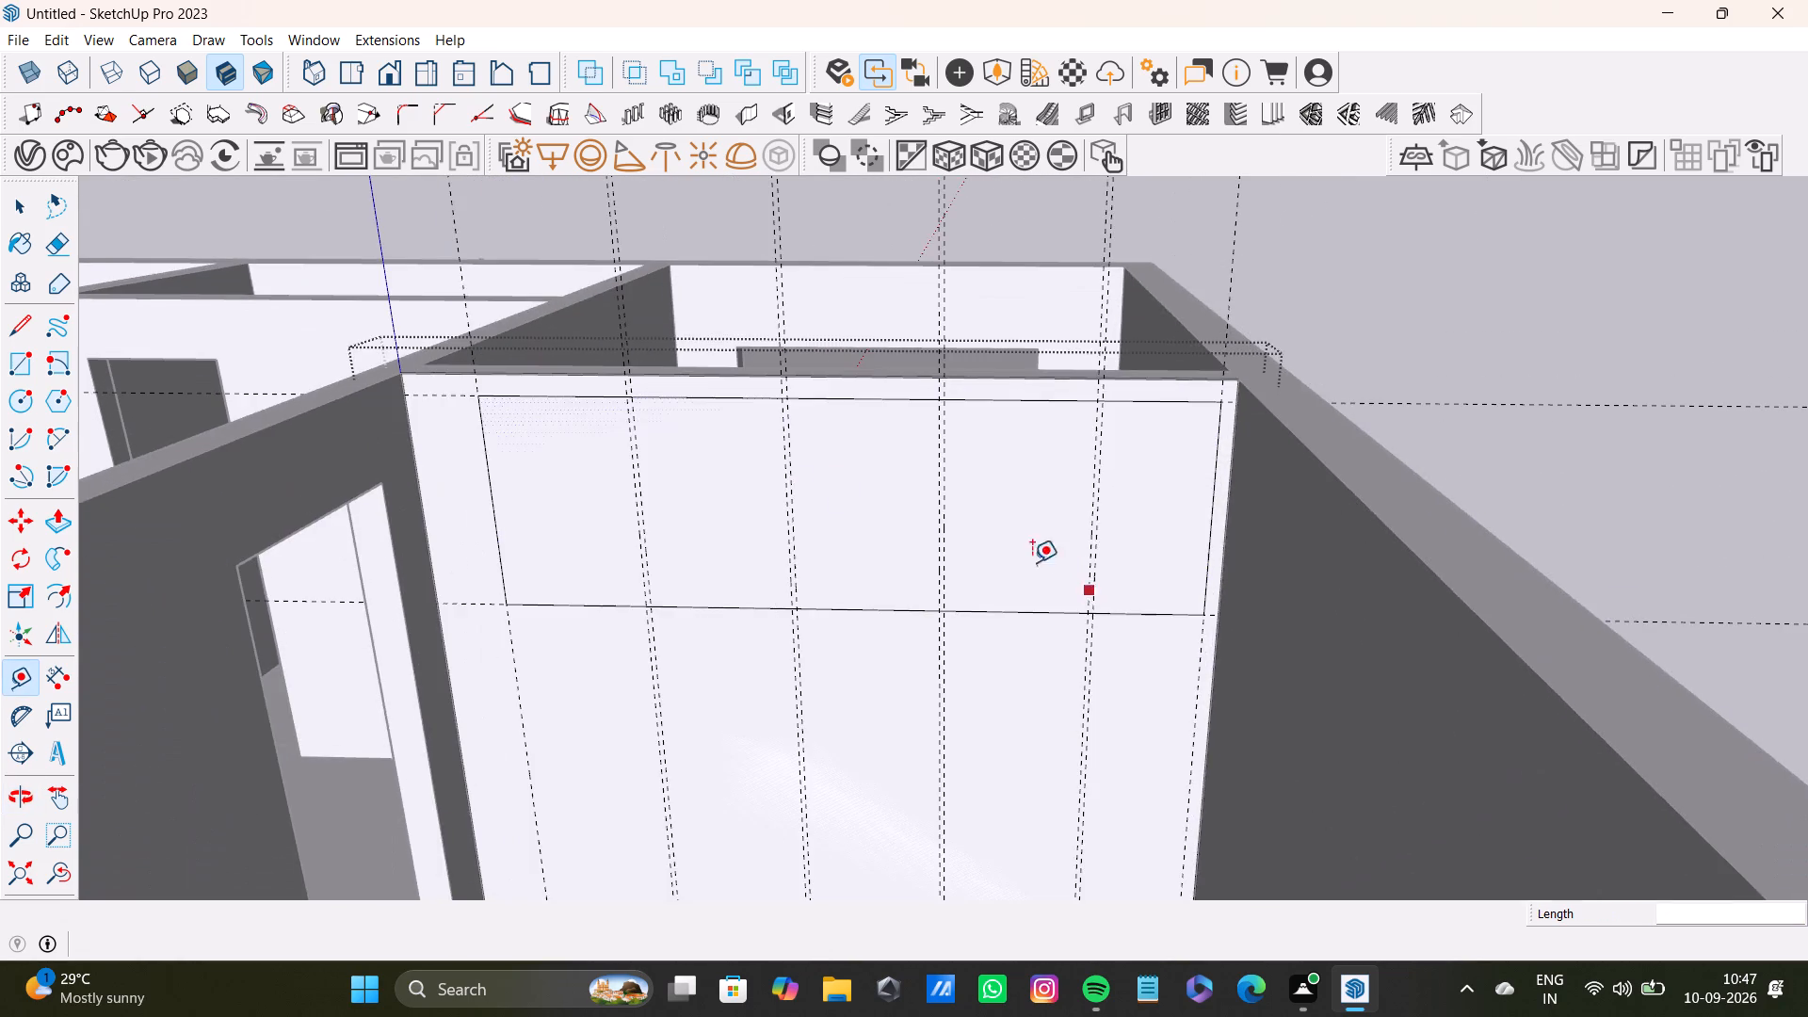
pyautogui.scroll(-4, 740, 493)
pyautogui.keyDown('shift'); pyautogui.moveTo(775, 509); pyautogui.dragTo(862, 508, button='middle'); pyautogui.keyUp('shift')
pyautogui.scroll(4, 616, 467)
pyautogui.scroll(-4, 893, 489)
pyautogui.scroll(4, 1025, 550)
pyautogui.scroll(-4, 882, 535)
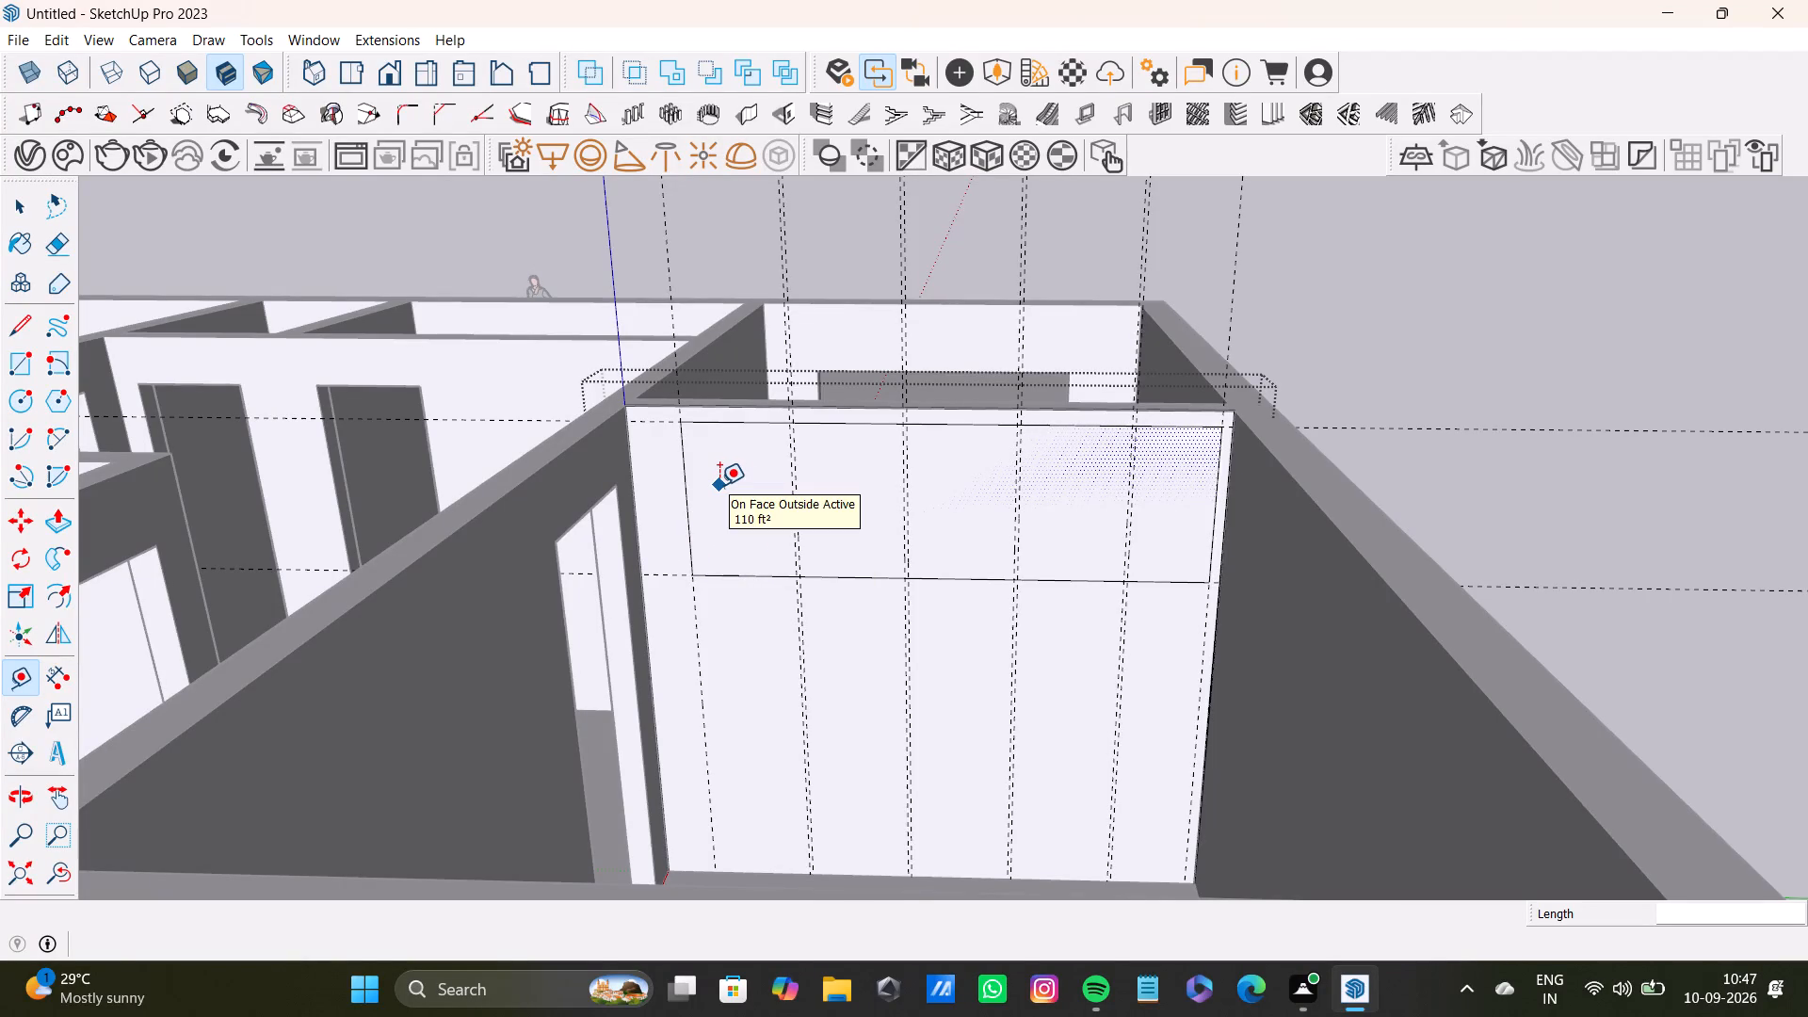
pyautogui.press('r')
pyautogui.scroll(8, 664, 447)
pyautogui.click(686, 407)
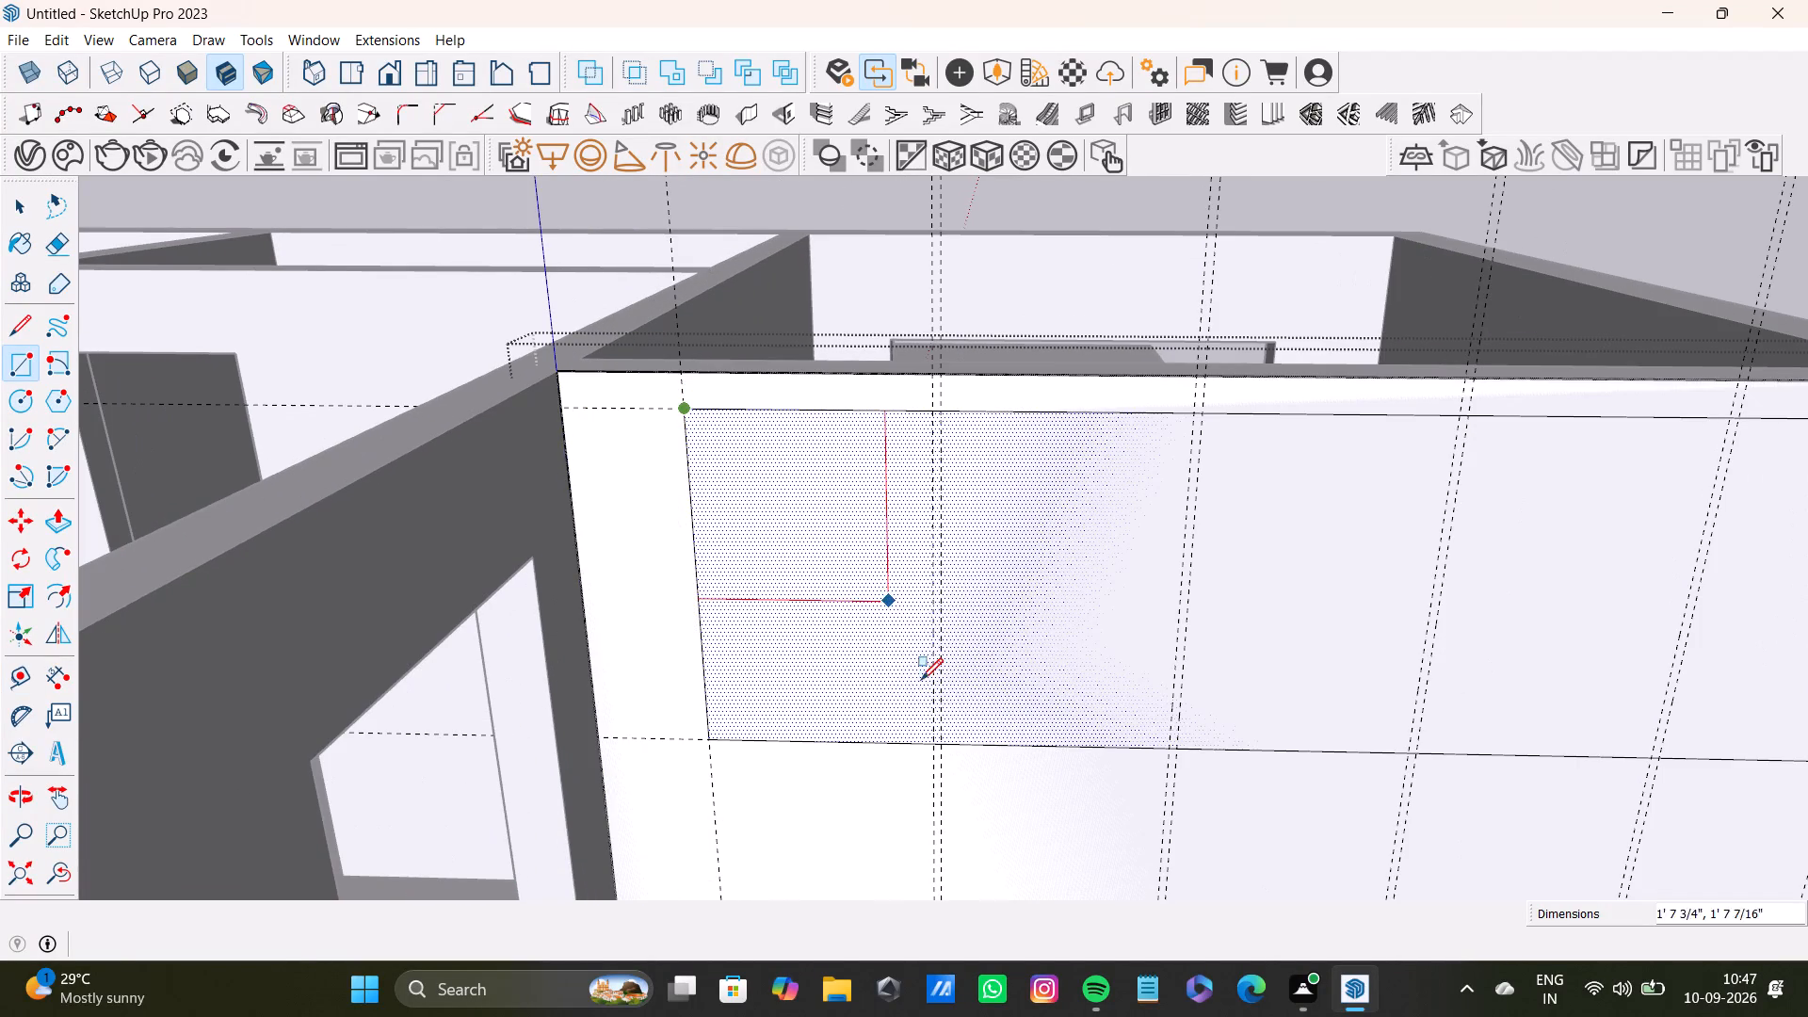
pyautogui.click(934, 745)
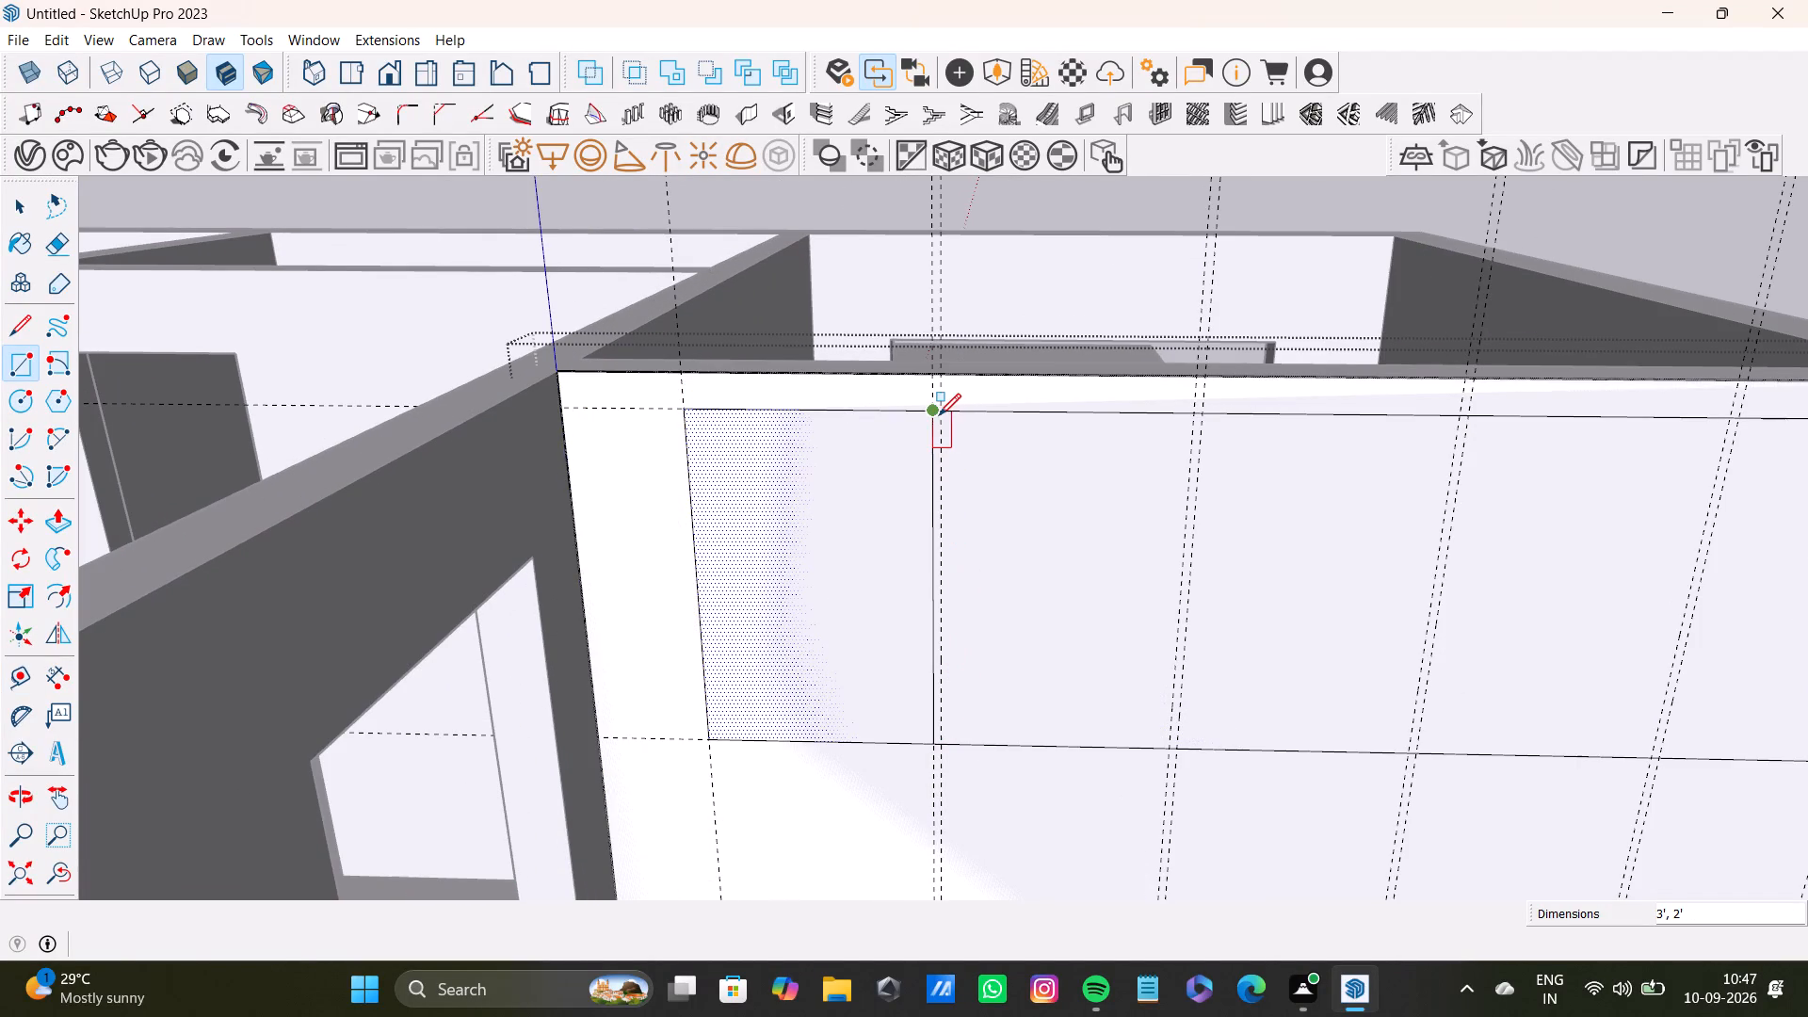
# Draw a full-height rectangle in the second bay, between the first and second pairs of vertical guides.
pyautogui.click(939, 414)
pyautogui.press('space')
pyautogui.press('r')
pyautogui.scroll(4, 954, 548)
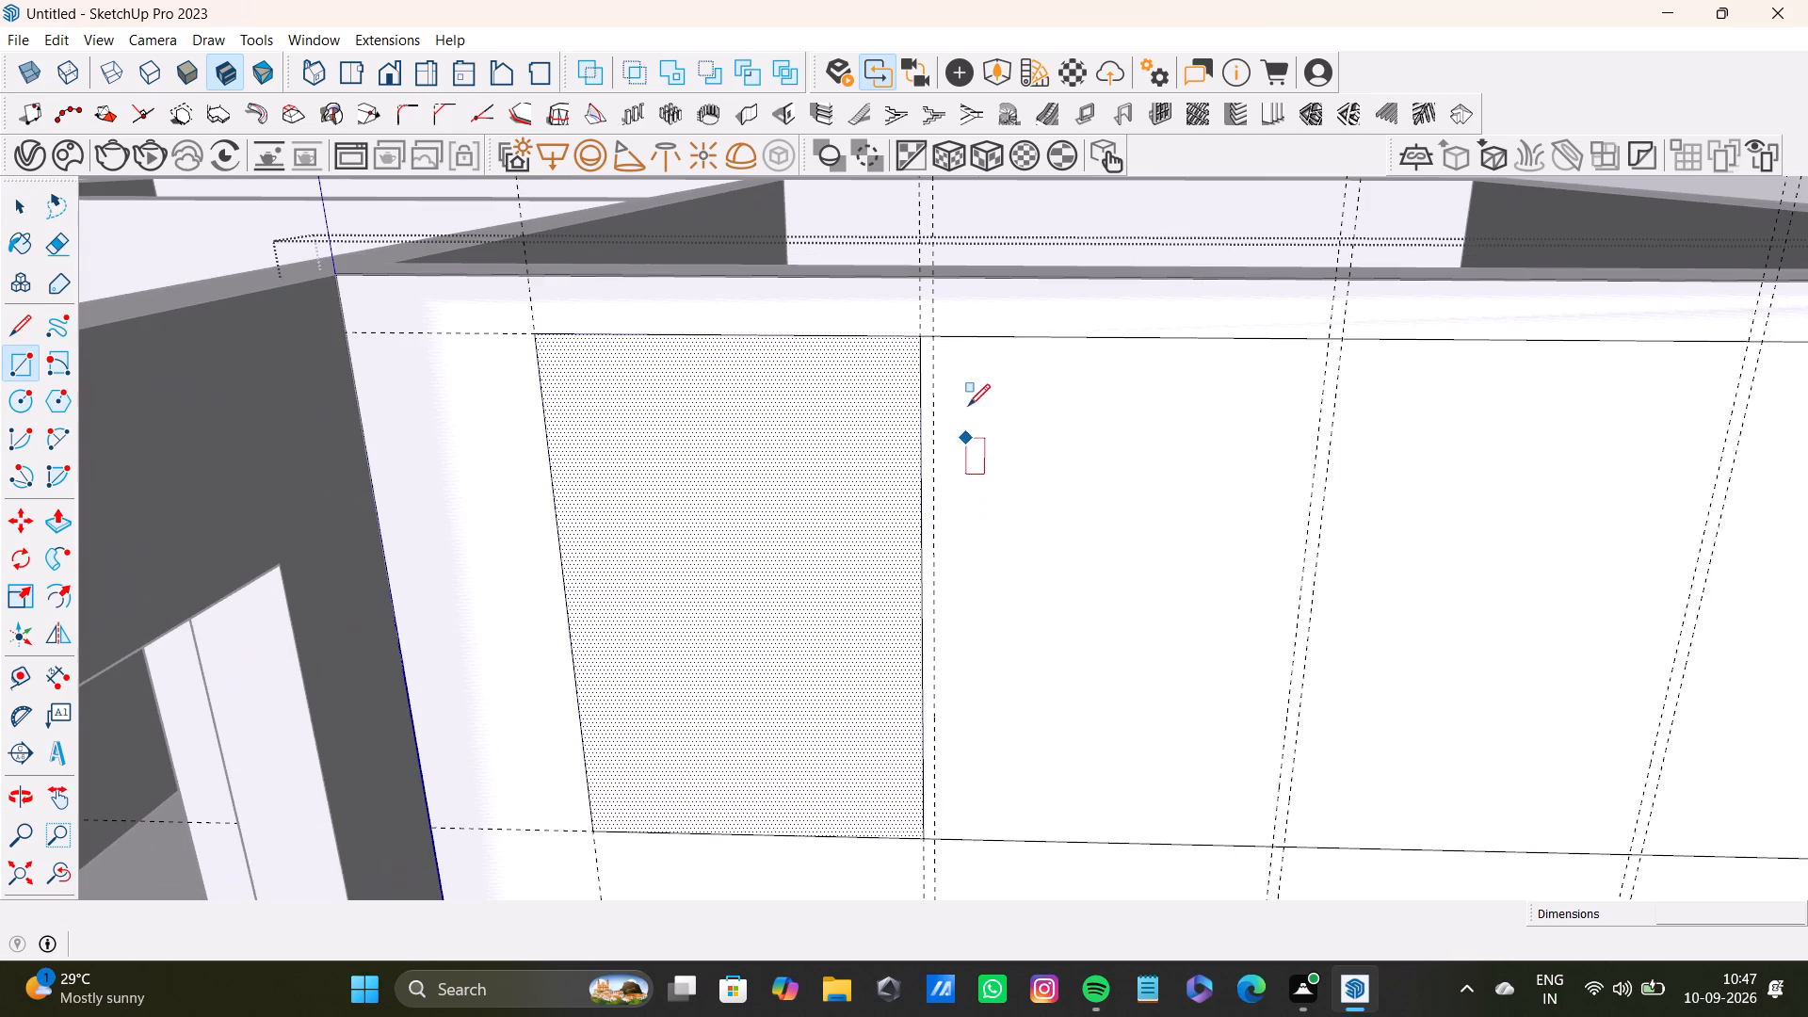
pyautogui.click(937, 341)
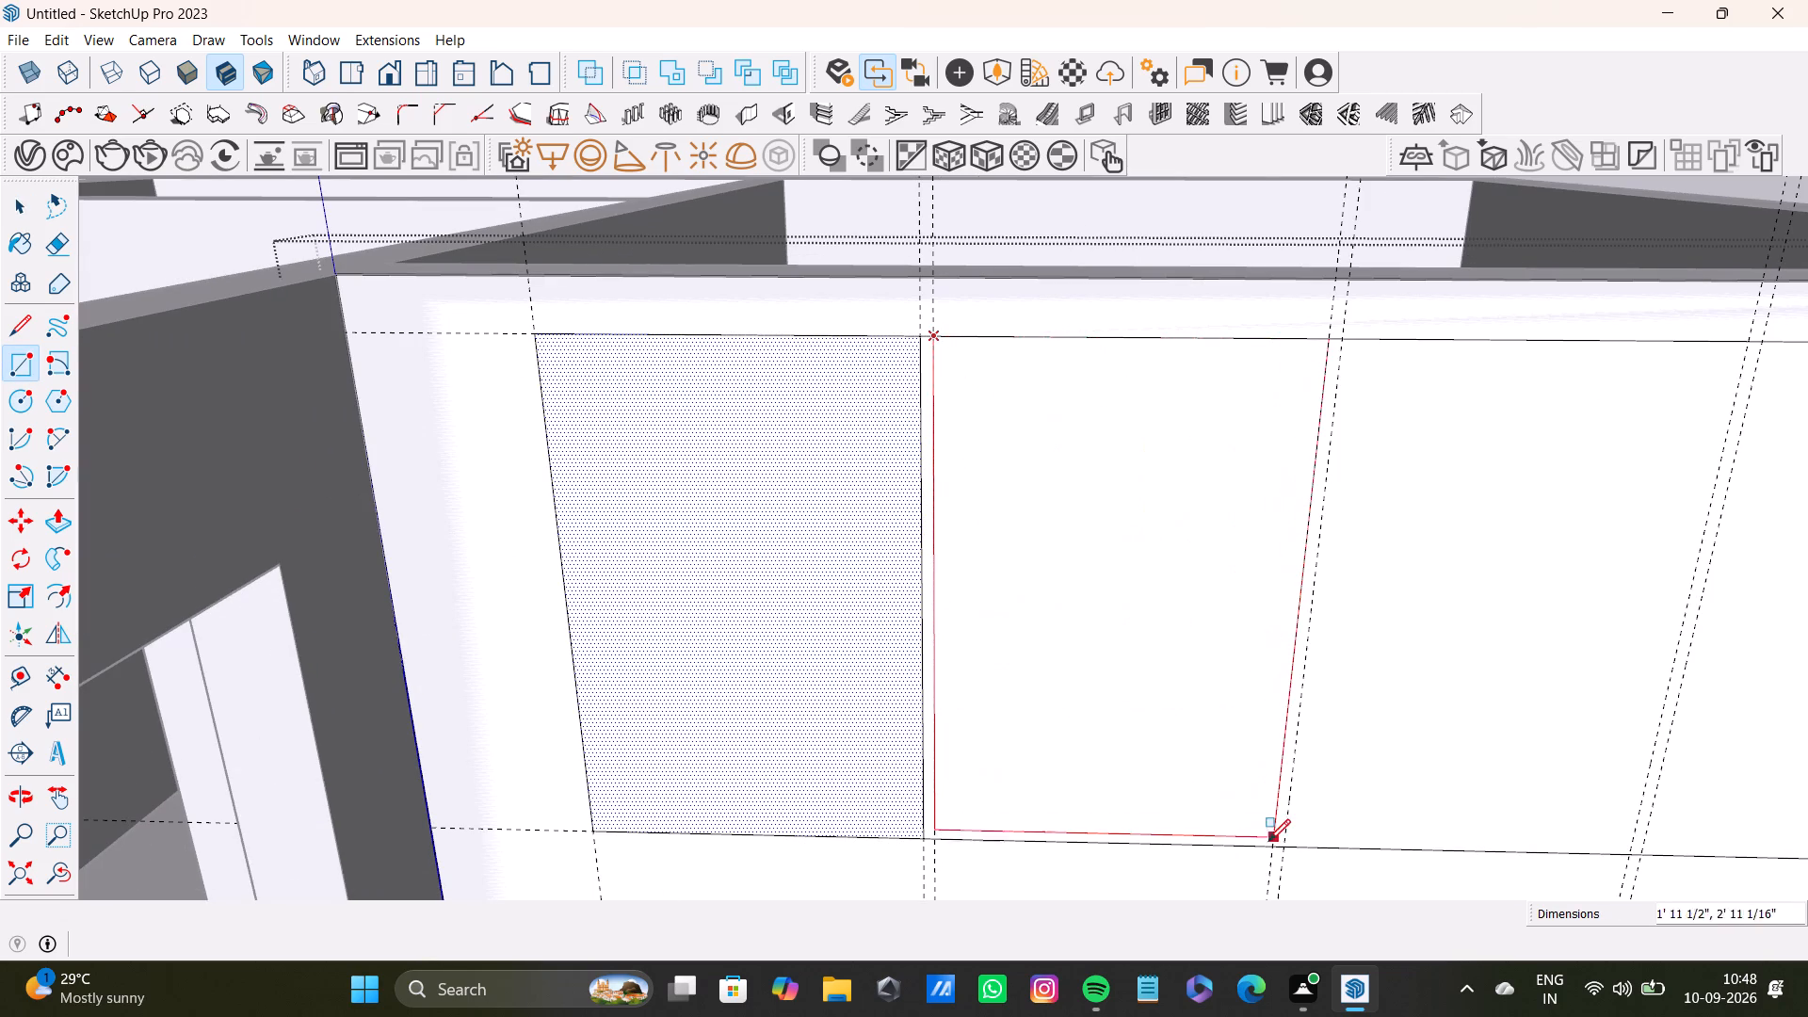
pyautogui.click(1271, 847)
# Draw a full-height rectangle in the third bay, between the second and third pairs of vertical guides.
pyautogui.scroll(-5, 1221, 673)
pyautogui.keyDown('shift'); pyautogui.moveTo(1210, 627); pyautogui.dragTo(1093, 607, button='middle'); pyautogui.keyUp('shift')
pyautogui.scroll(6, 1178, 496)
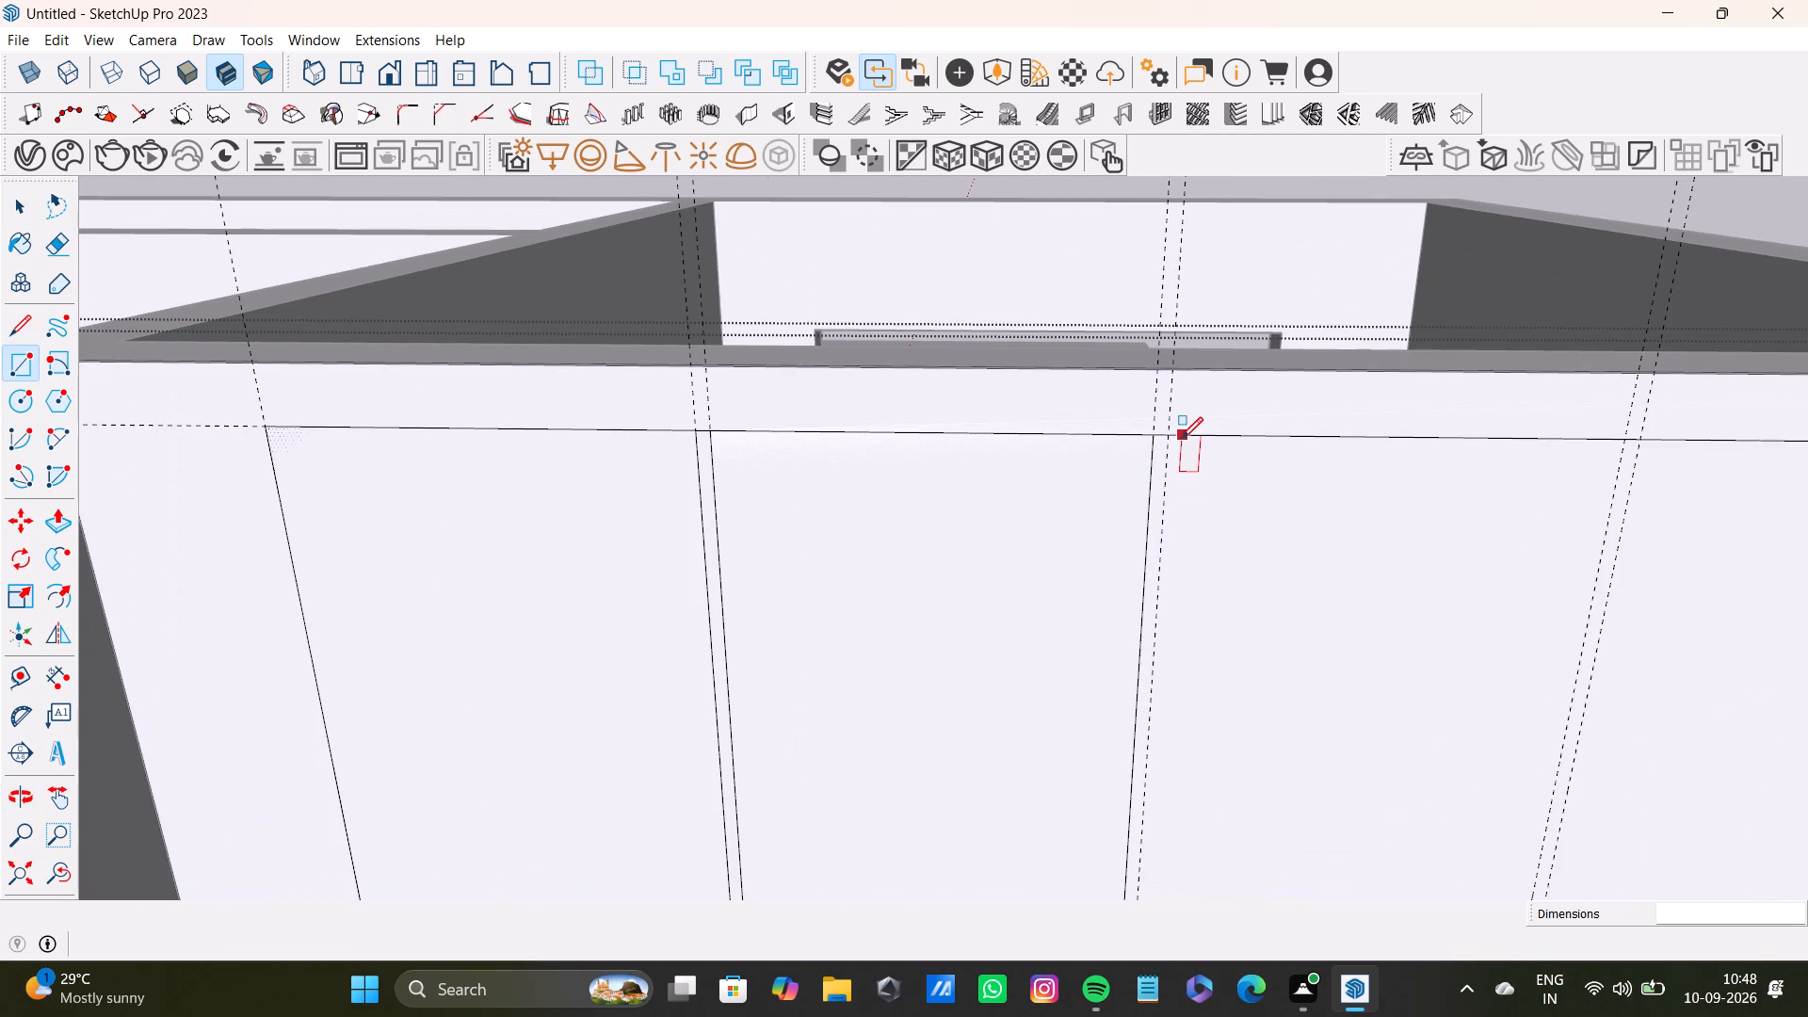
pyautogui.click(1171, 437)
pyautogui.scroll(-4, 1324, 664)
pyautogui.keyDown('shift'); pyautogui.moveTo(1323, 693); pyautogui.dragTo(1260, 604, button='middle'); pyautogui.keyUp('shift')
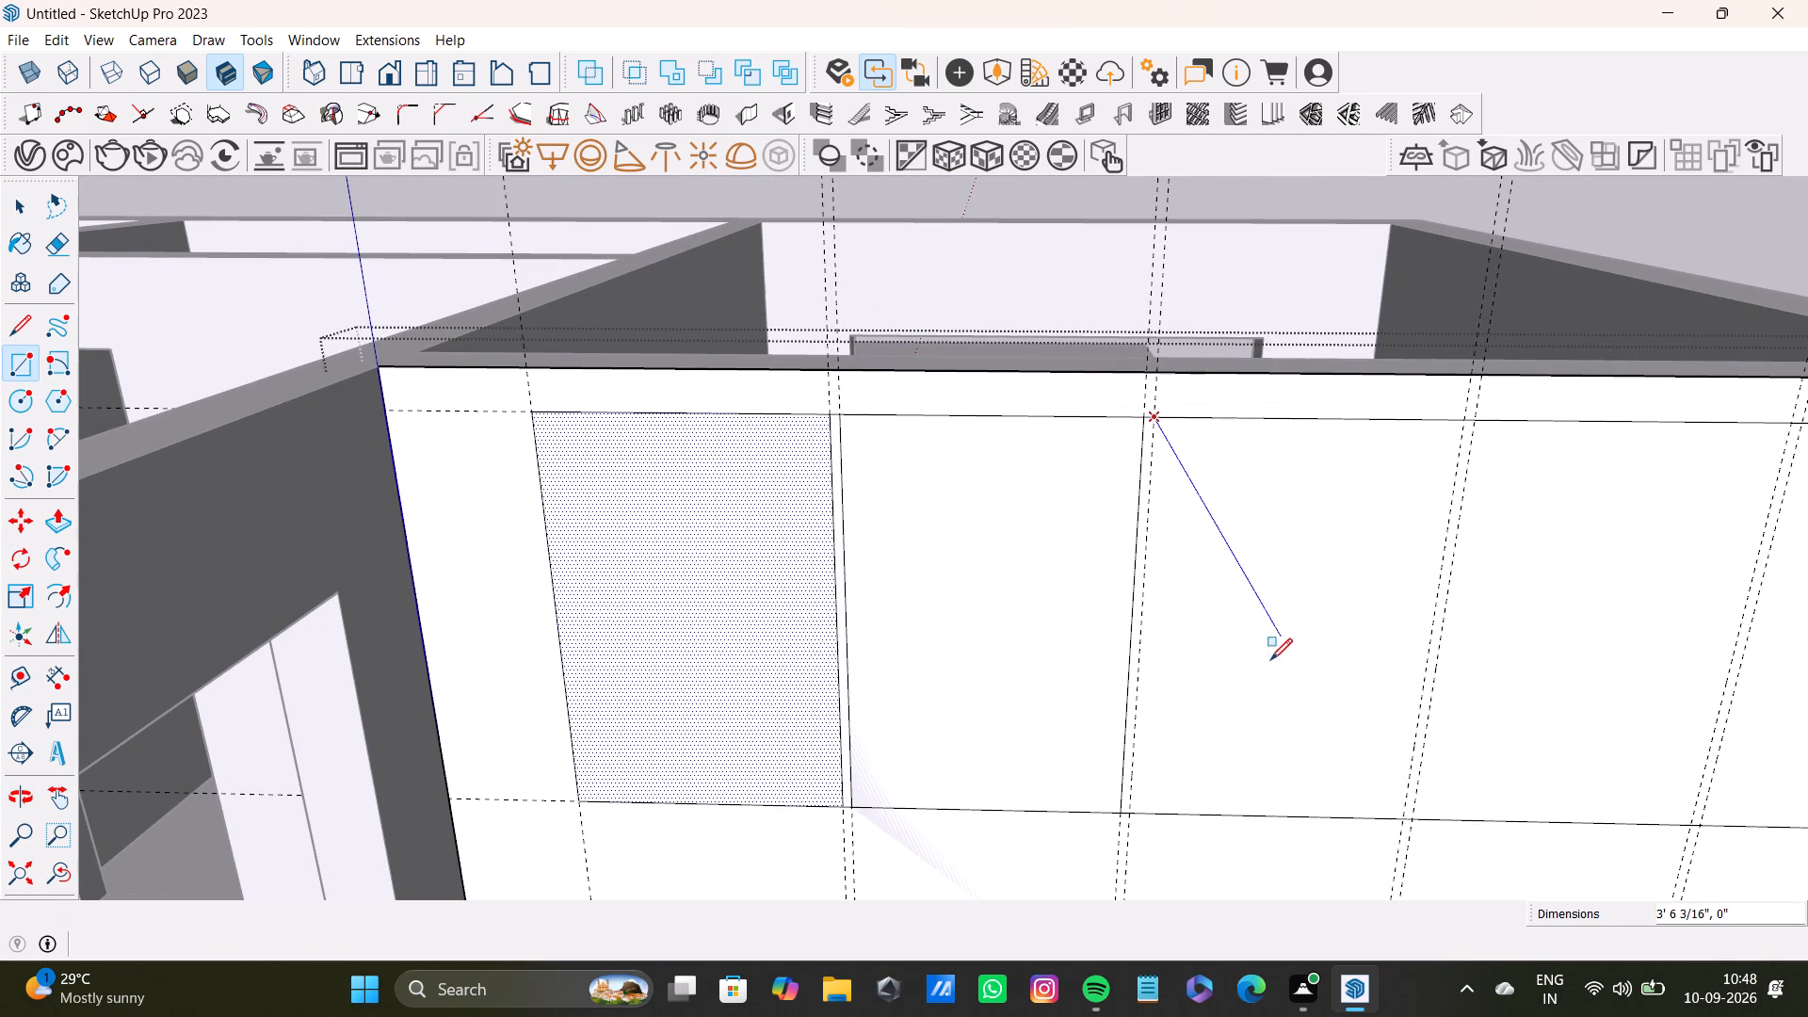
pyautogui.click(1403, 822)
# Draw a full-height rectangle in the fourth bay, between the third and fourth pairs of vertical guides.
pyautogui.scroll(-5, 1364, 768)
pyautogui.keyDown('shift'); pyautogui.moveTo(1372, 714); pyautogui.dragTo(1112, 670, button='middle'); pyautogui.keyUp('shift')
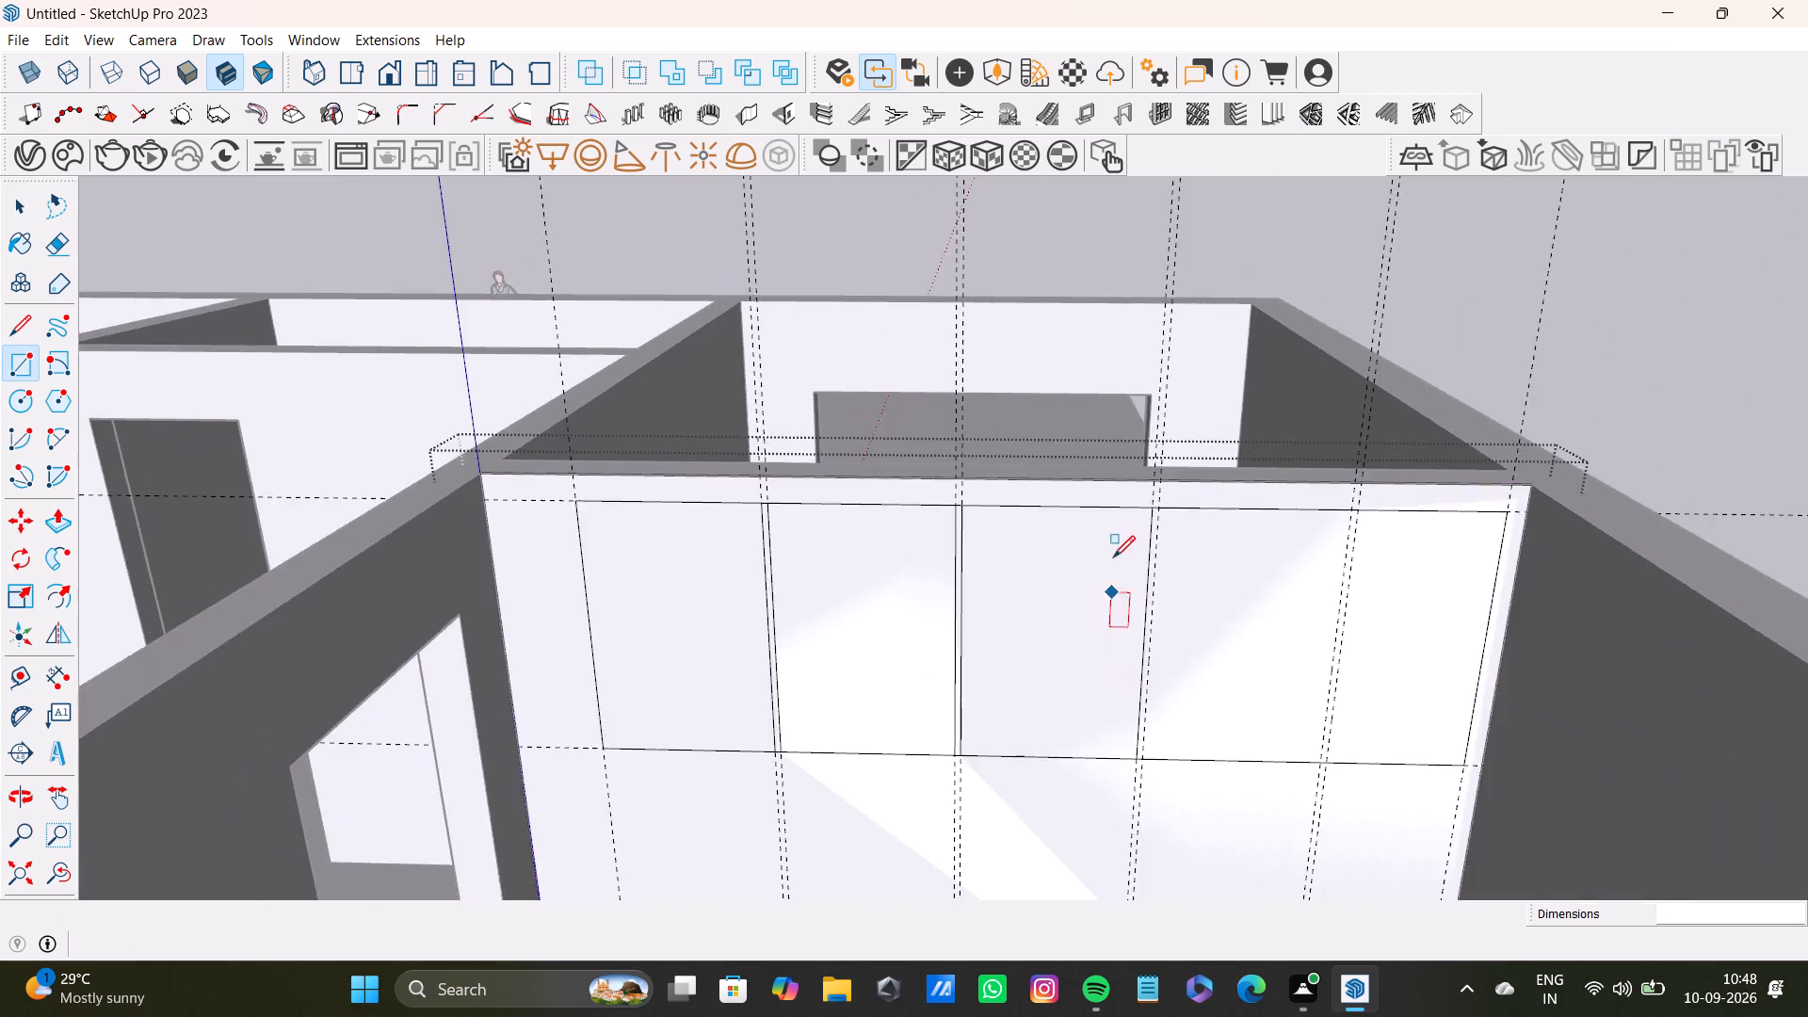
pyautogui.scroll(7, 1117, 548)
pyautogui.click(1185, 483)
pyautogui.scroll(-5, 1316, 694)
pyautogui.keyDown('shift'); pyautogui.moveTo(1364, 776); pyautogui.dragTo(1264, 711, button='middle'); pyautogui.keyUp('shift')
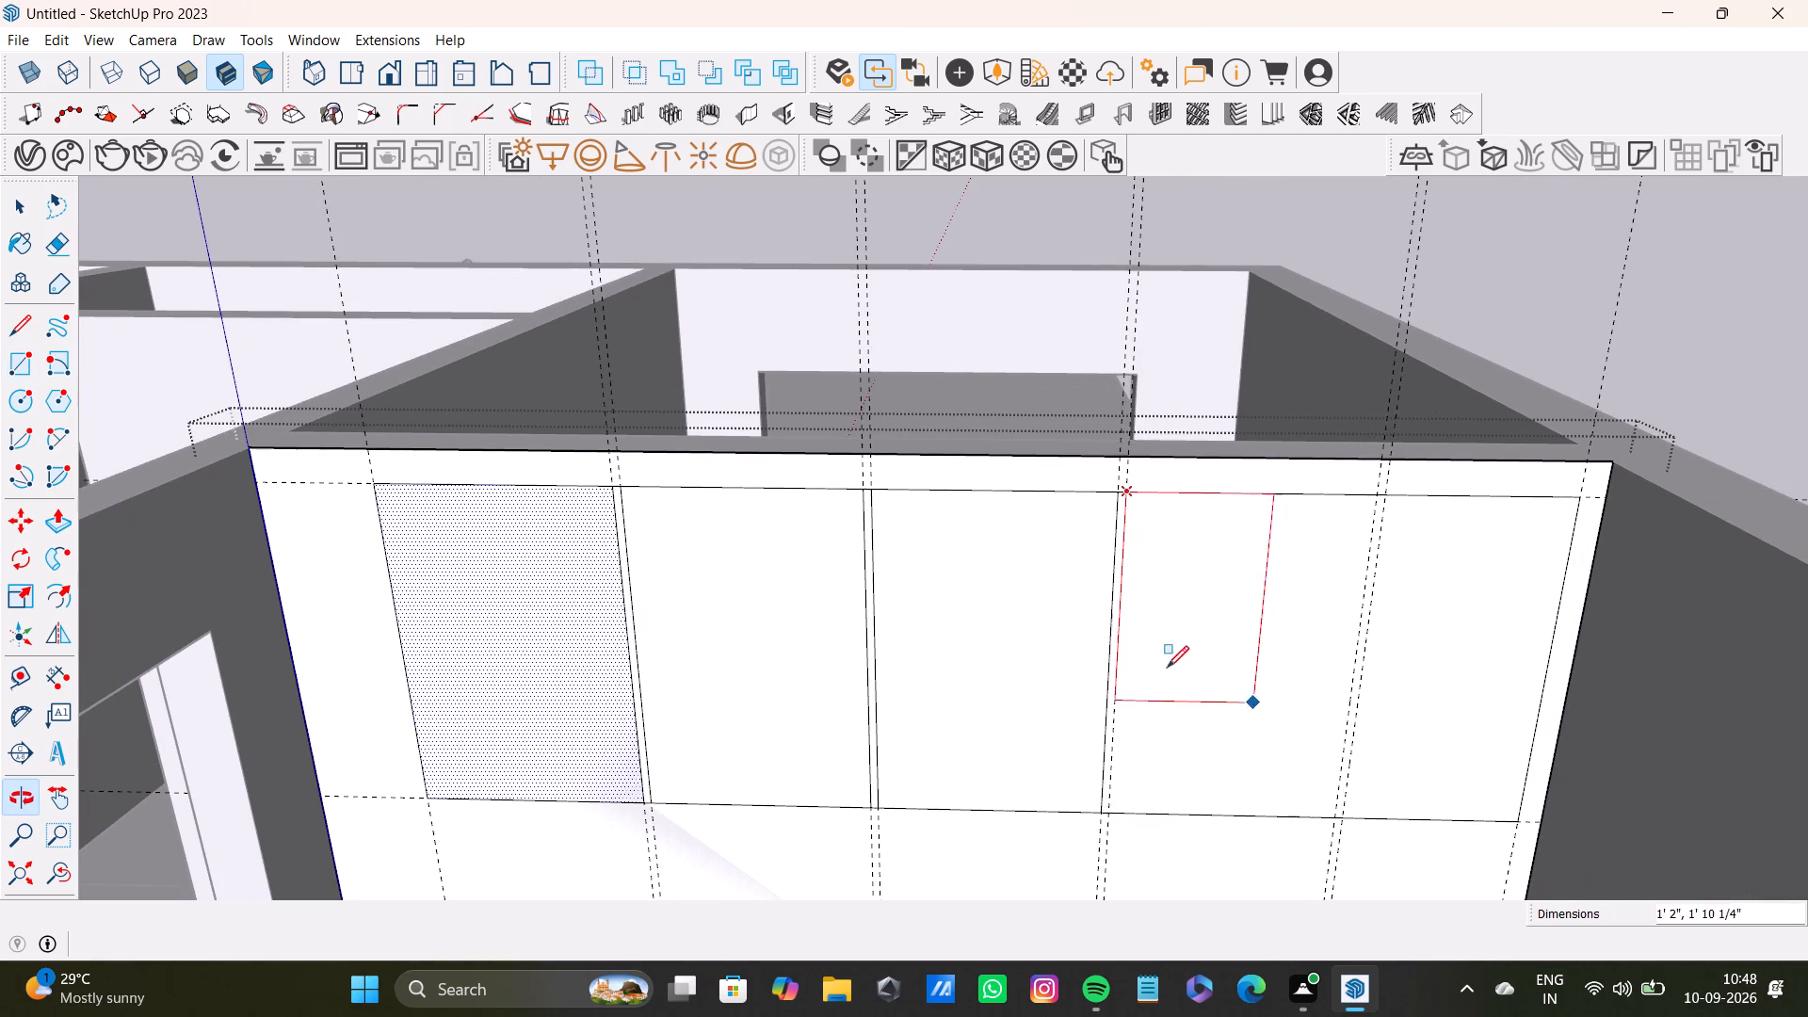
pyautogui.click(1334, 819)
pyautogui.keyDown('shift'); pyautogui.moveTo(1412, 557); pyautogui.dragTo(1247, 557, button='middle'); pyautogui.keyUp('shift')
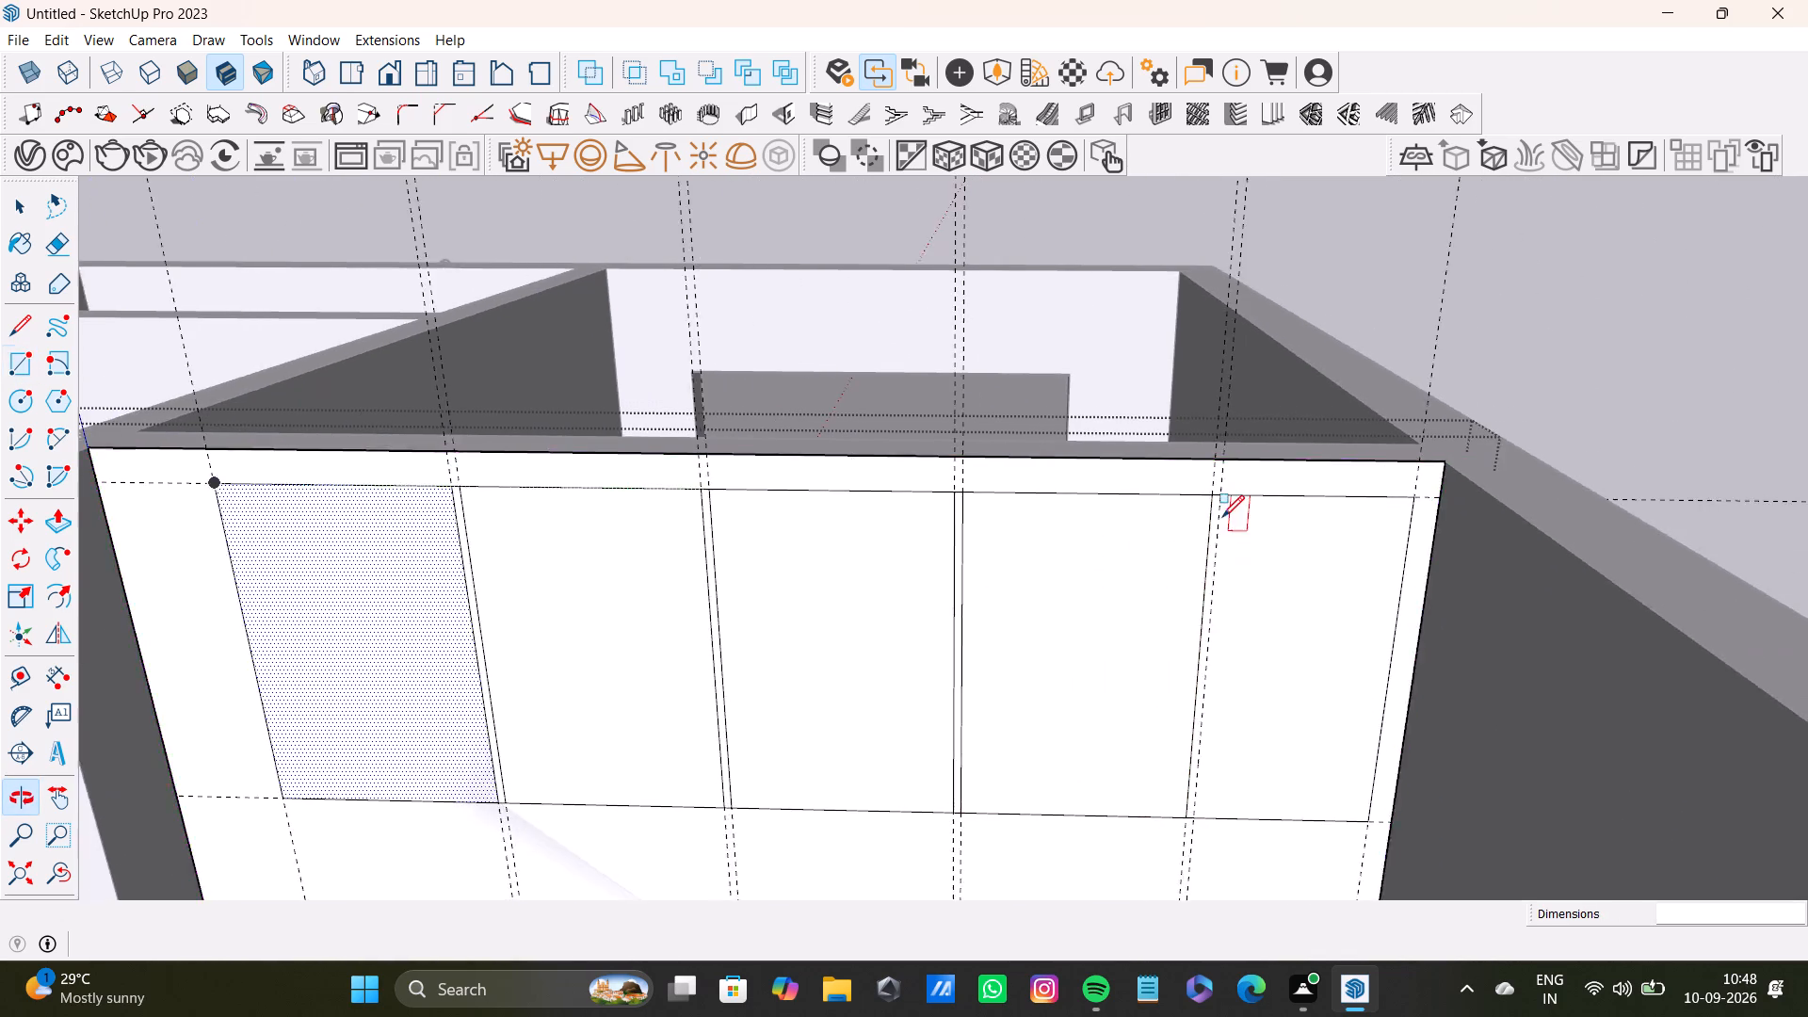
# Draw a full-height rectangle in the fifth bay, between the fourth pair of vertical guides and the last guide.
pyautogui.scroll(7, 1219, 518)
pyautogui.click(1226, 474)
pyautogui.scroll(-4, 1273, 616)
pyautogui.keyDown('shift'); pyautogui.moveTo(1402, 767); pyautogui.dragTo(1346, 568, button='middle'); pyautogui.keyUp('shift')
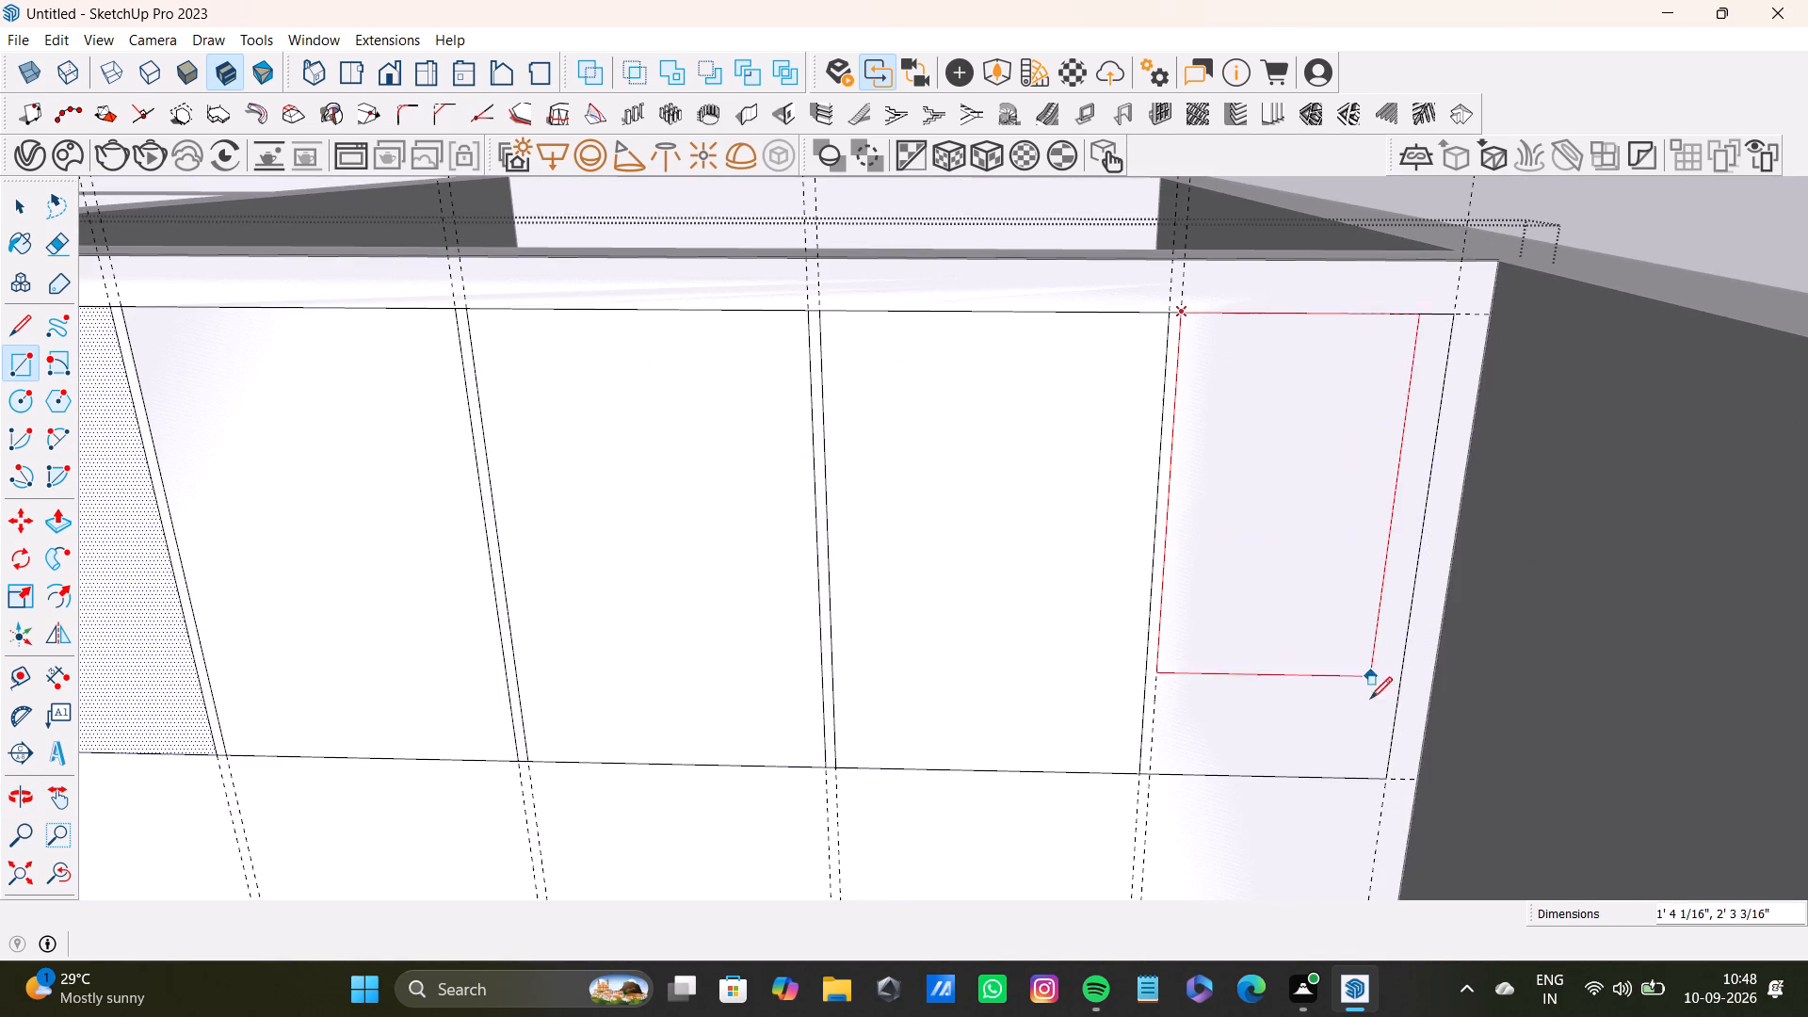
pyautogui.click(1394, 779)
pyautogui.scroll(-9, 1118, 634)
pyautogui.press('space')
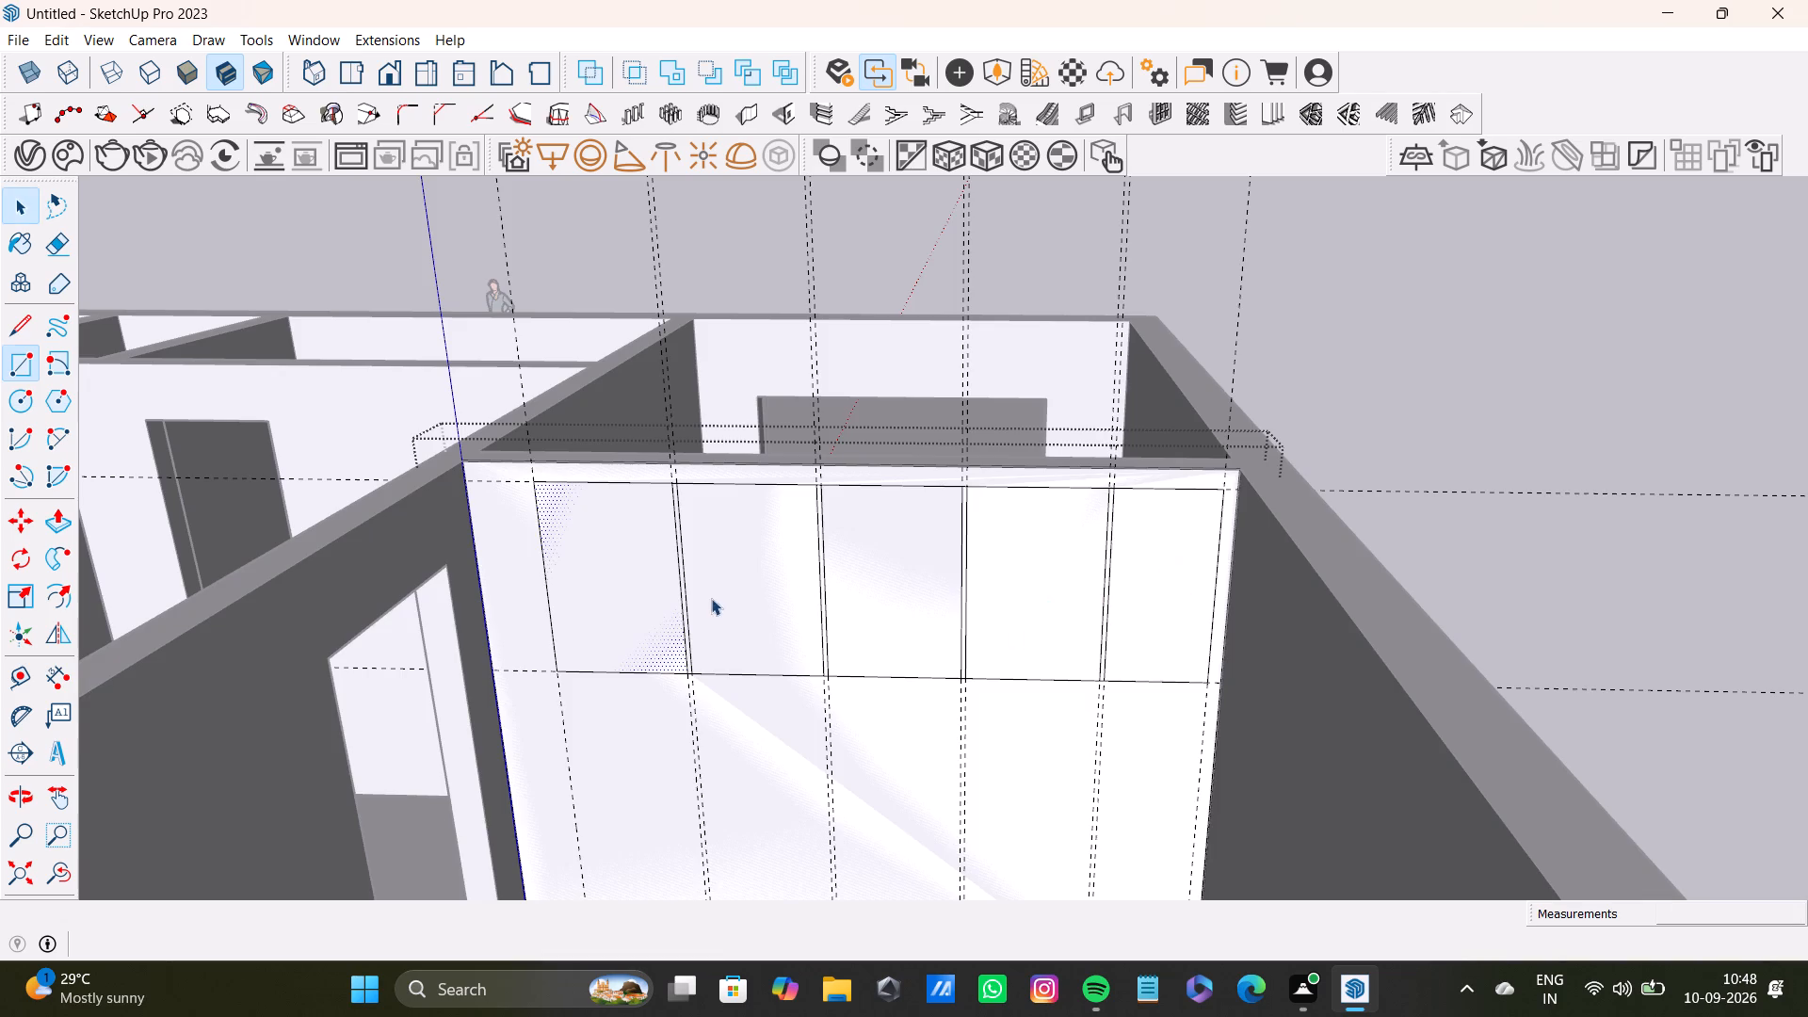
# Extrude the first bay rectangle outward from the partition wall by about 10 13/16".
pyautogui.scroll(-4, 710, 599)
pyautogui.keyDown('shift'); pyautogui.moveTo(710, 605); pyautogui.dragTo(836, 601, button='middle'); pyautogui.keyUp('shift')
pyautogui.press('space')
pyautogui.click(786, 583)
pyautogui.moveTo(912, 595); pyautogui.dragTo(817, 736, button='middle')
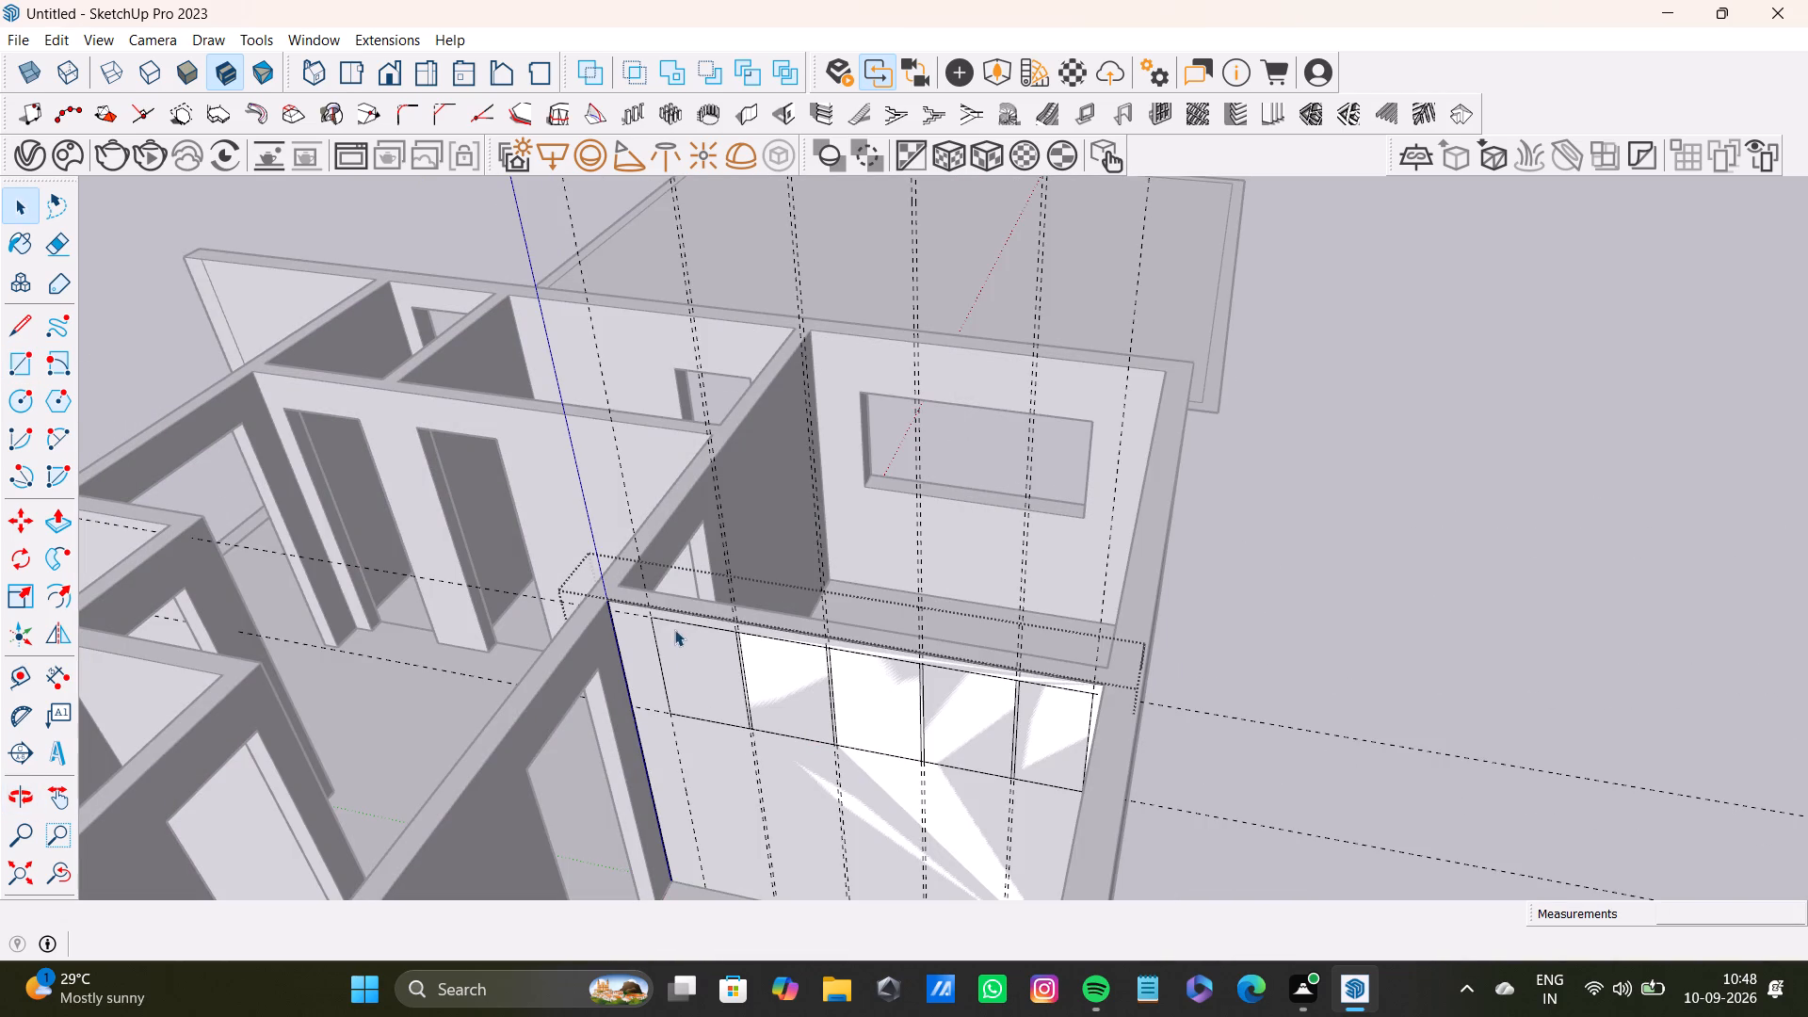
pyautogui.press('p')
pyautogui.click(710, 662)
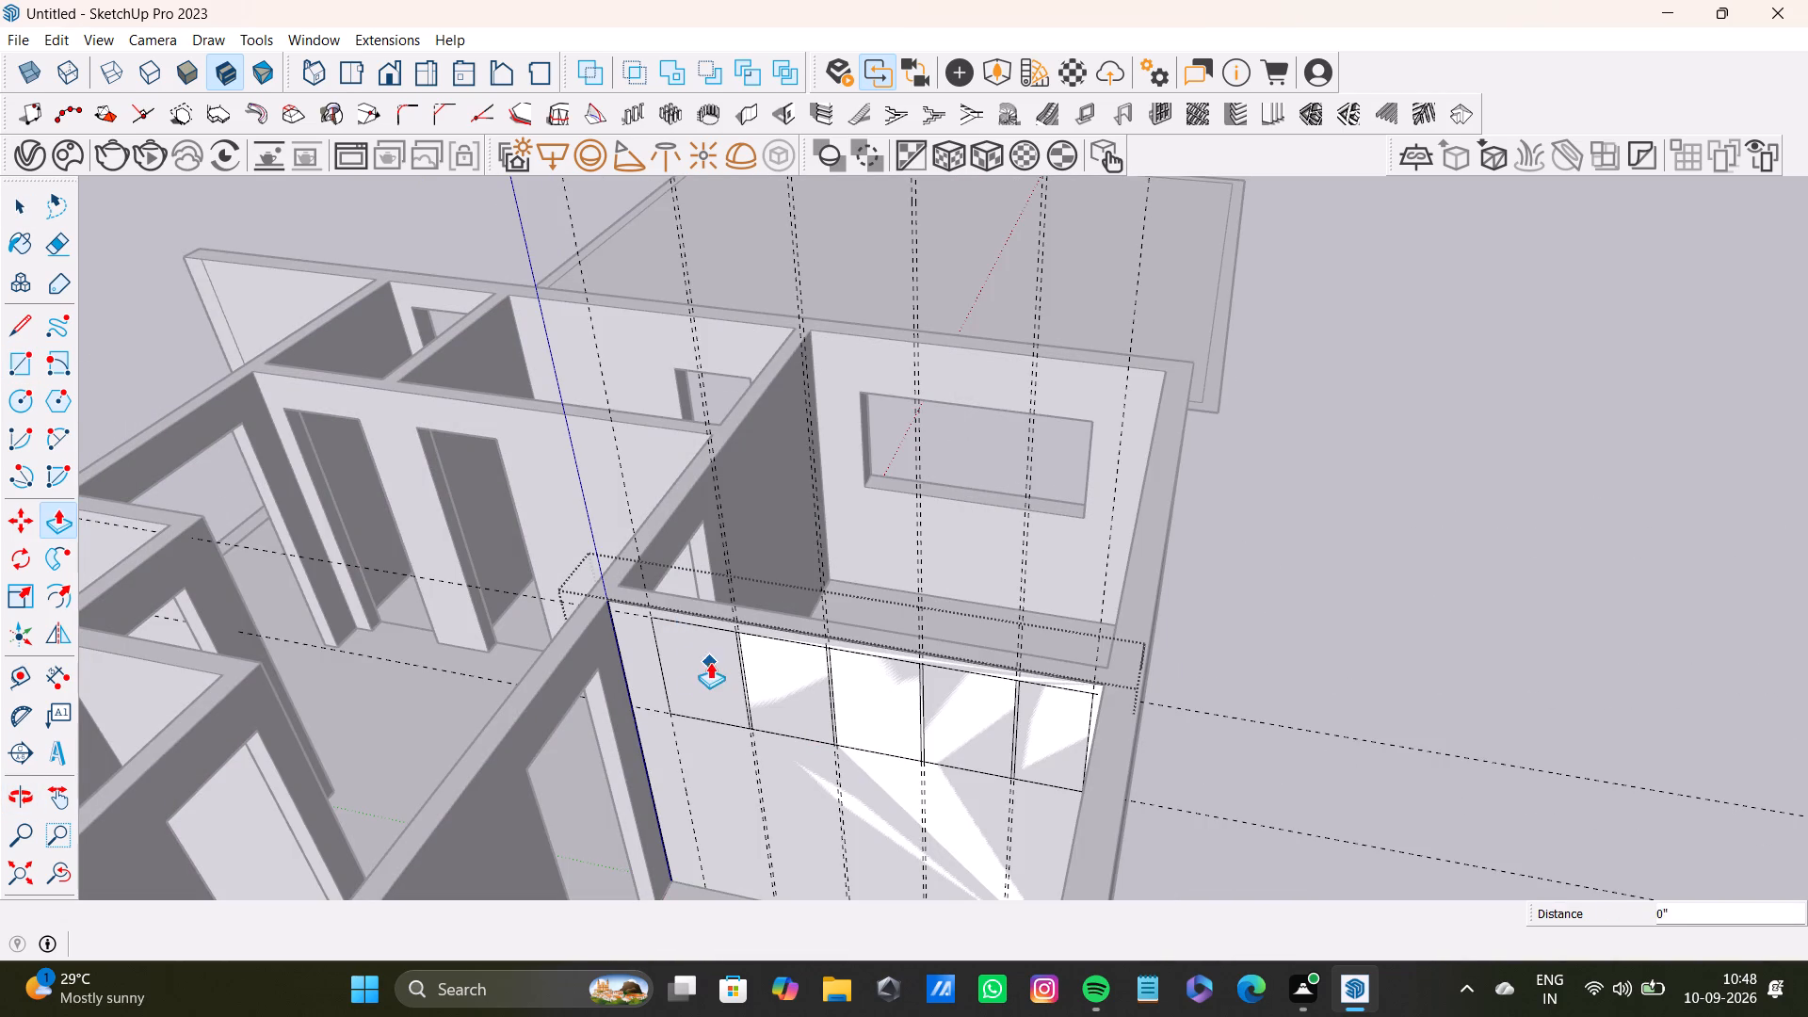
pyautogui.click(605, 677)
pyautogui.press('space')
# Extrude the second bay rectangle about 10 13/16", flush with the first box's front face.
pyautogui.click(797, 702)
pyautogui.press('p')
pyautogui.moveTo(797, 693); pyautogui.dragTo(743, 706)
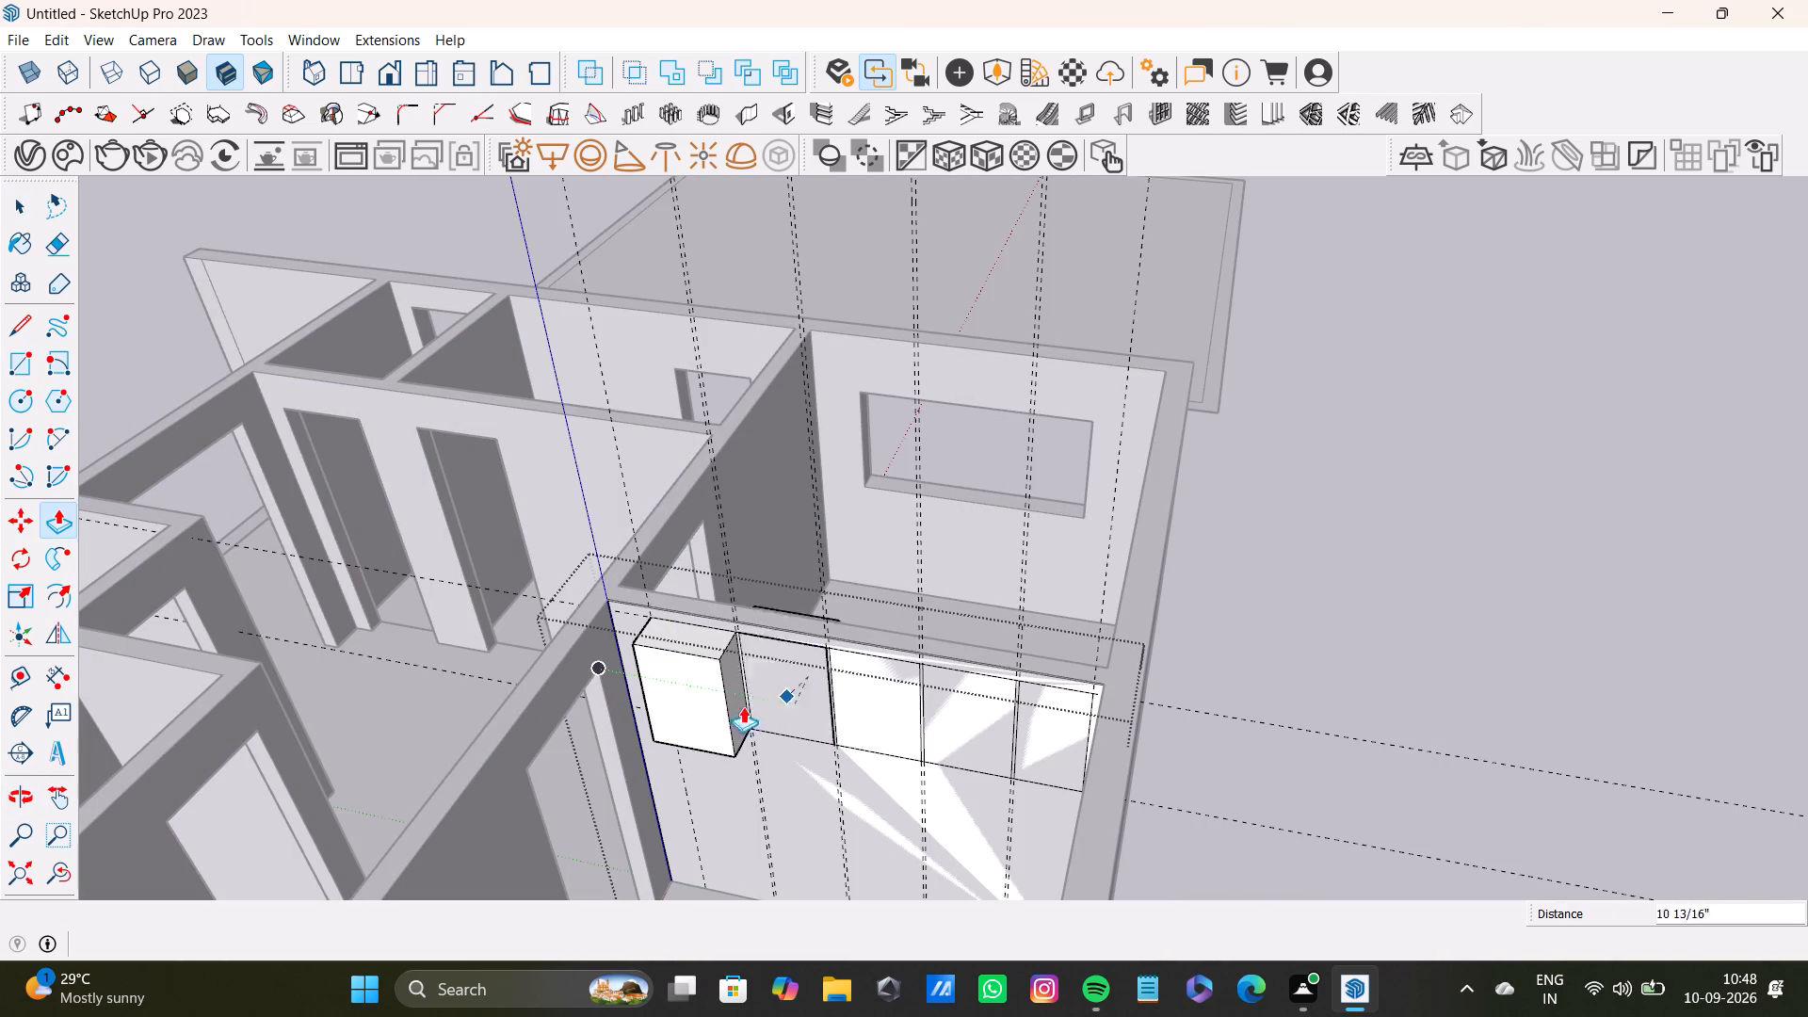
pyautogui.moveTo(743, 706); pyautogui.dragTo(696, 698)
pyautogui.moveTo(747, 724); pyautogui.dragTo(707, 681)
pyautogui.press('space')
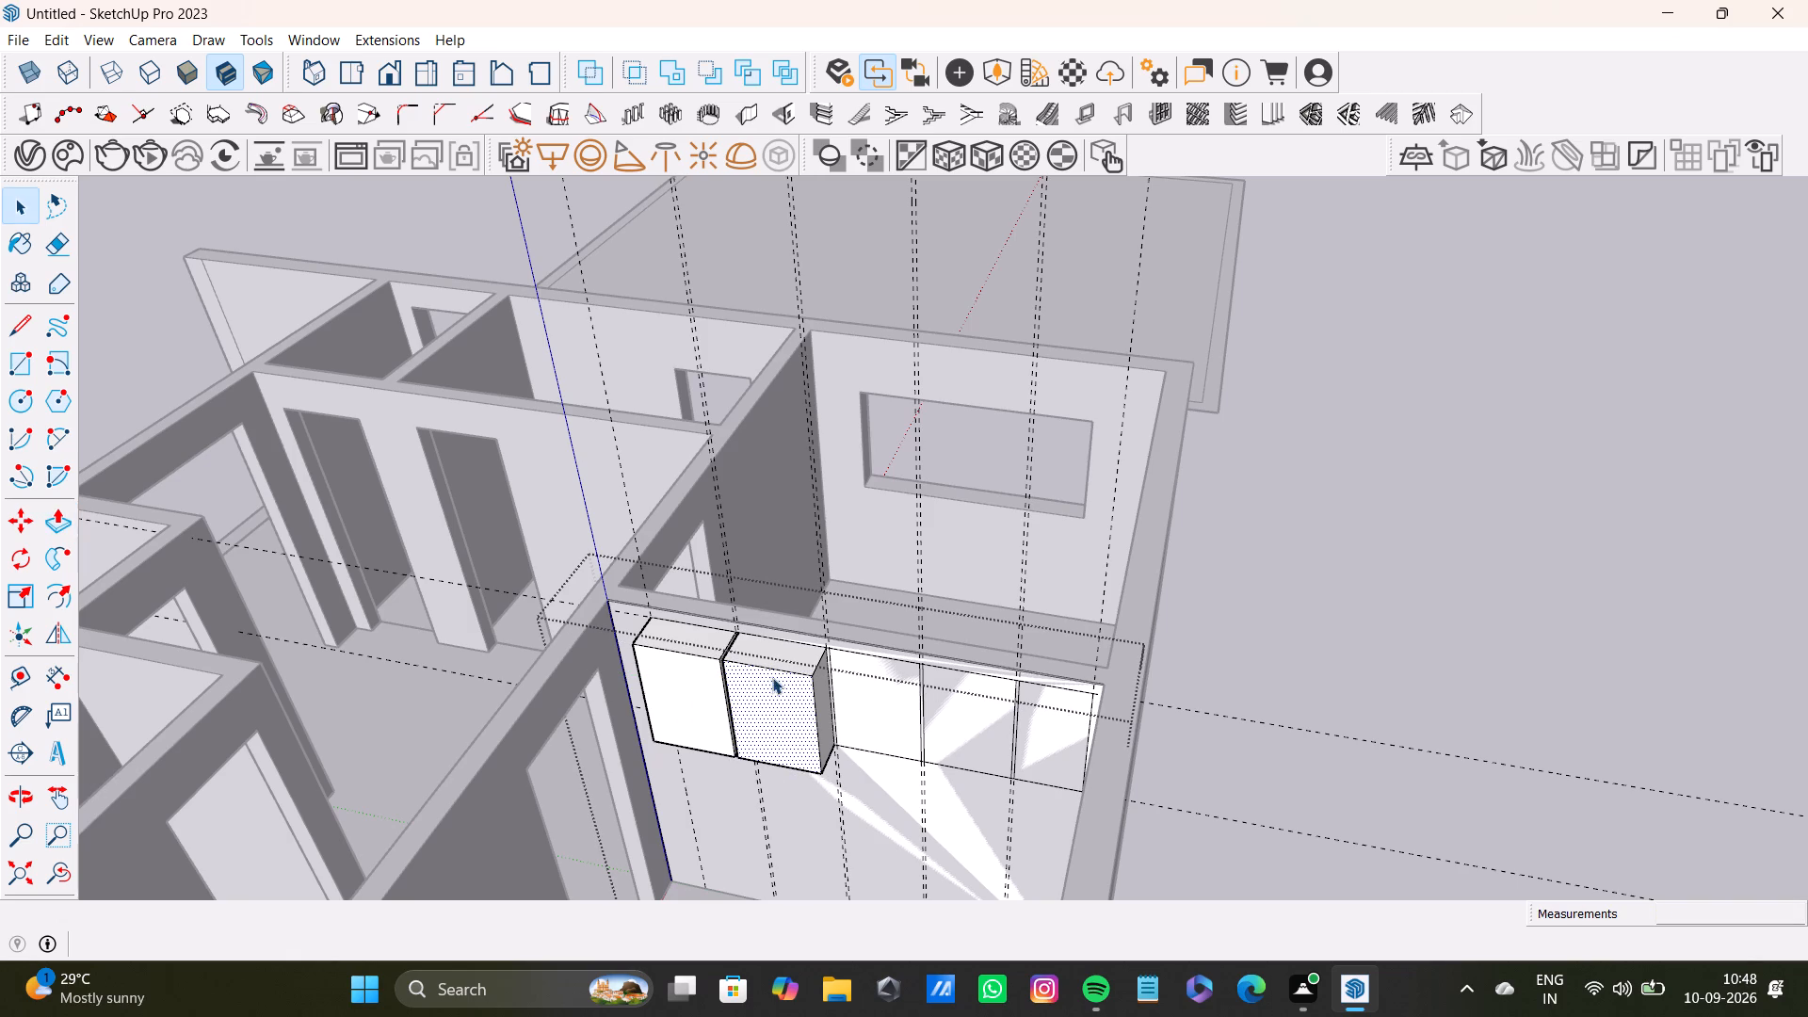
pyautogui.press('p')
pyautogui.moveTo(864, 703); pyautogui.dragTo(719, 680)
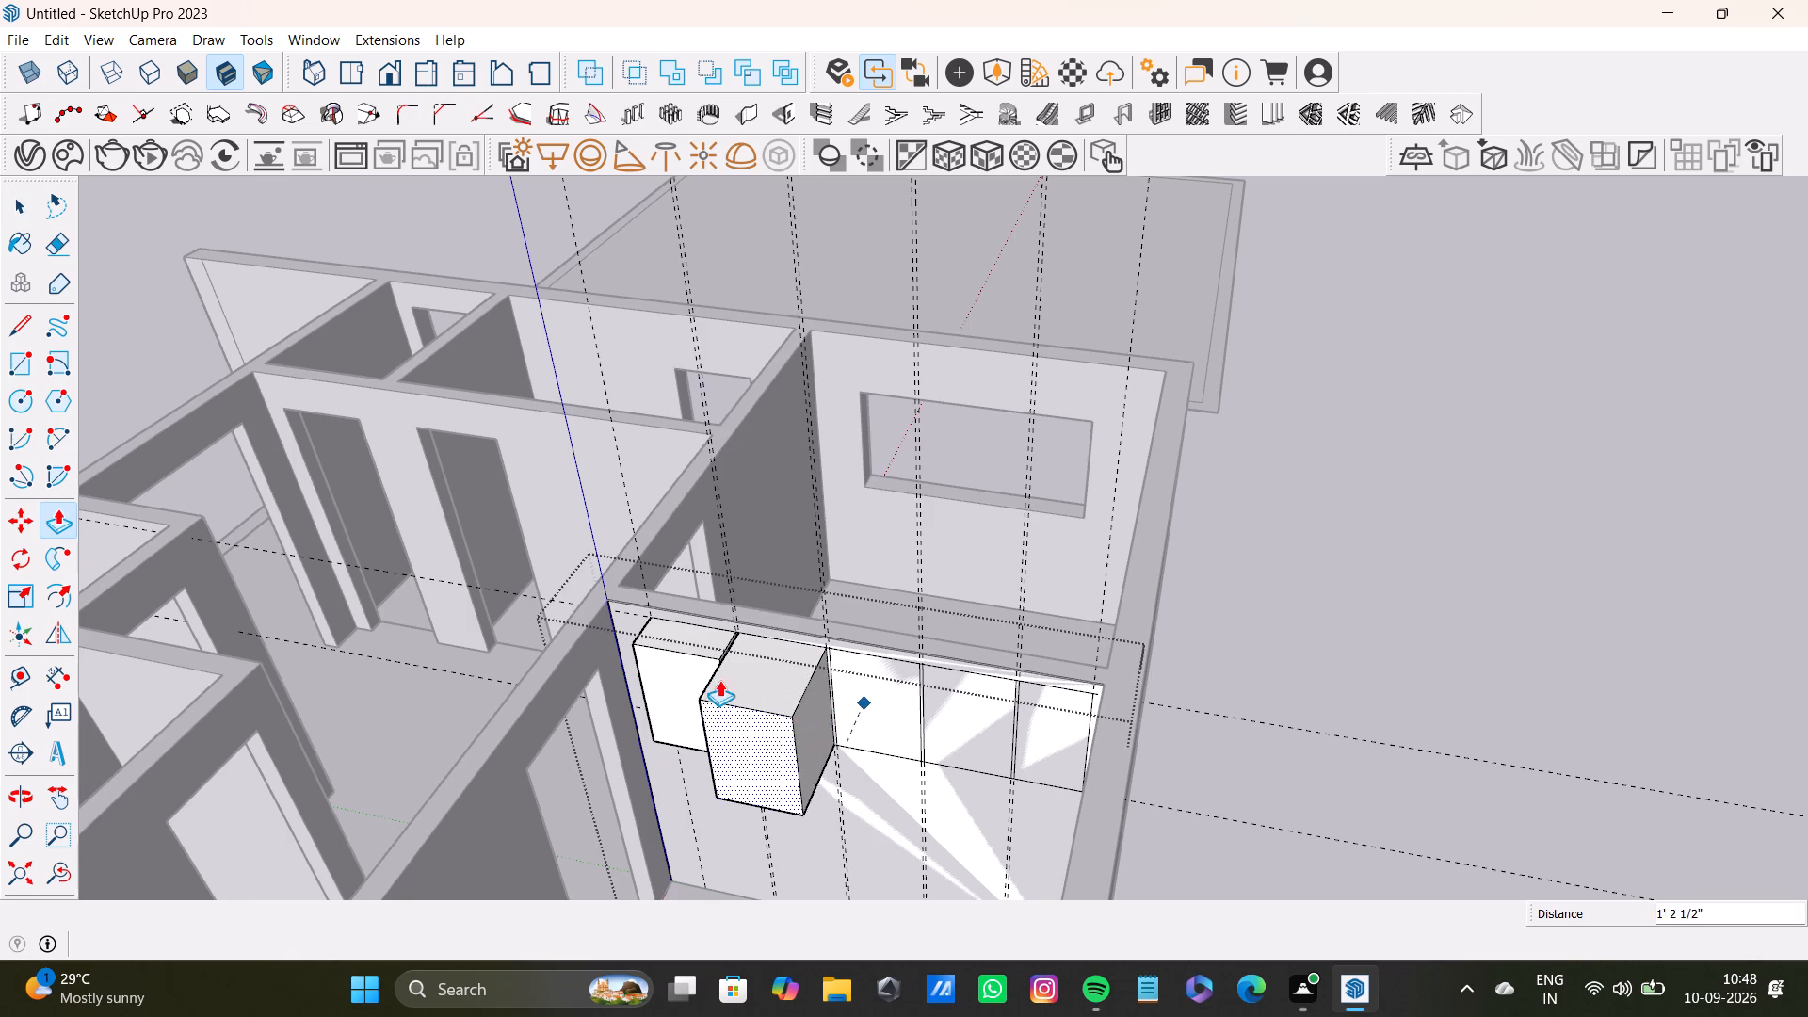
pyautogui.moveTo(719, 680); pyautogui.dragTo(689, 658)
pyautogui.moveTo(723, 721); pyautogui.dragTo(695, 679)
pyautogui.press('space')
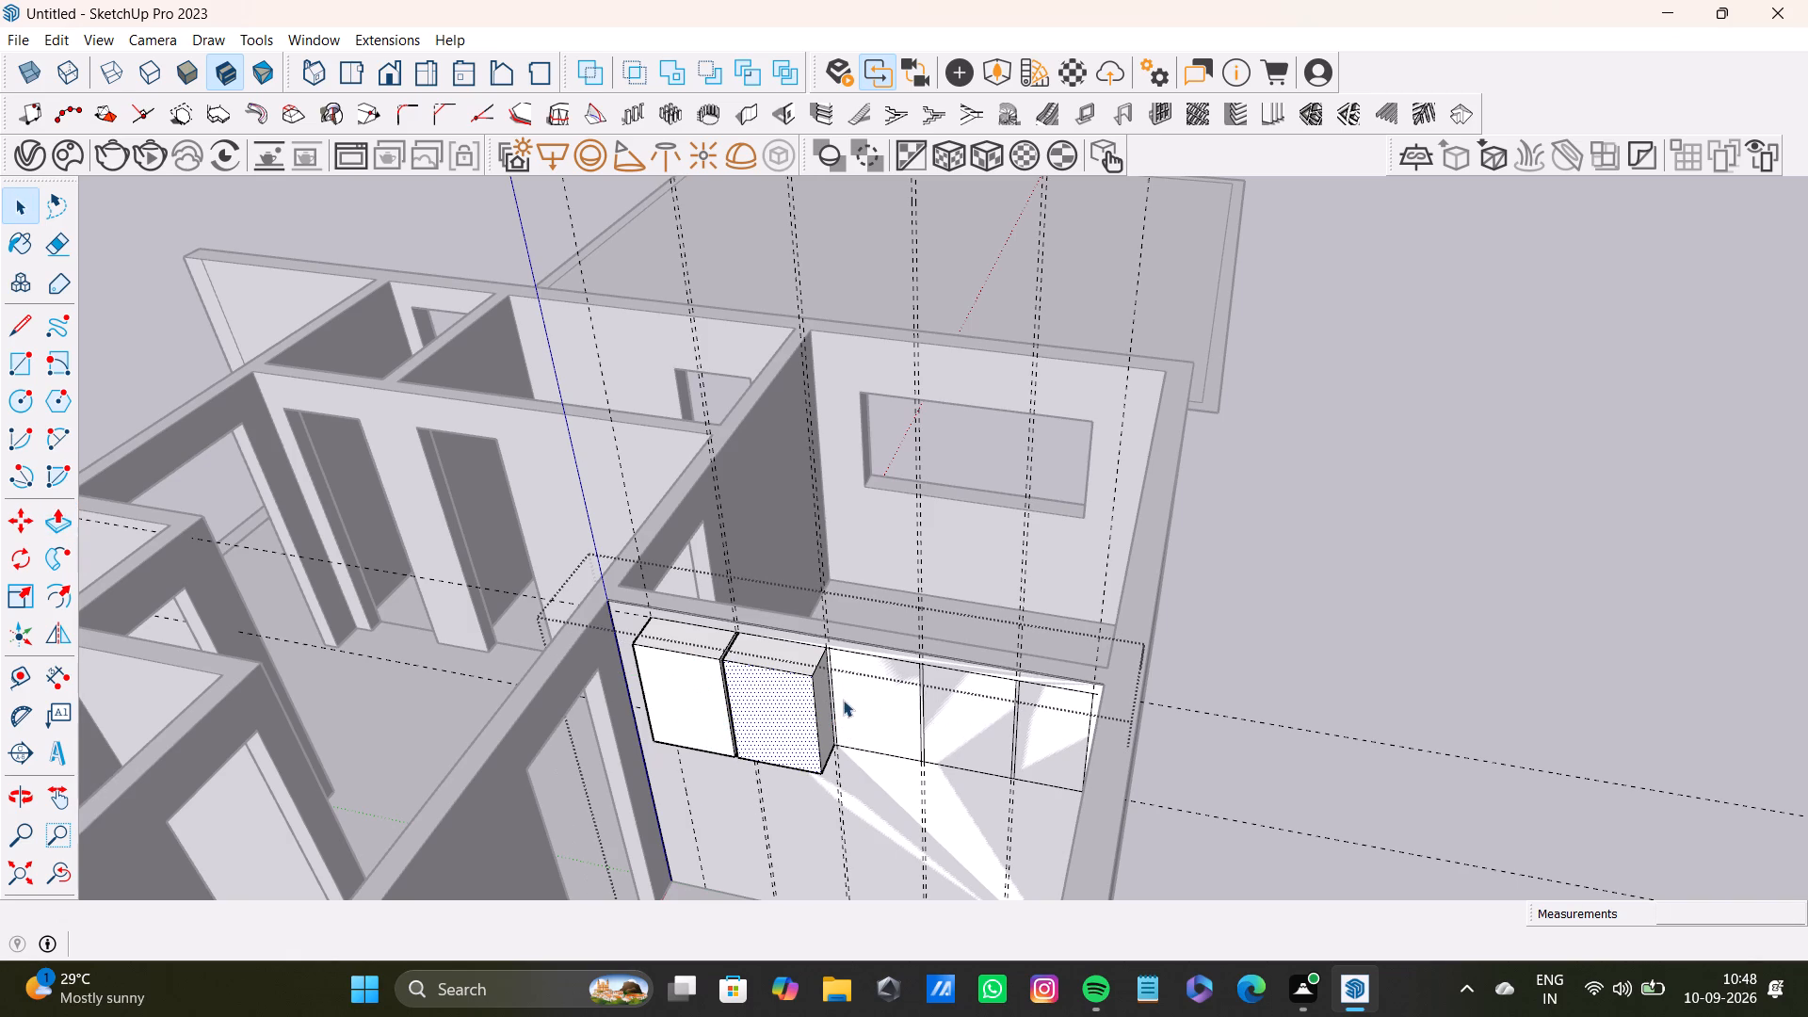
# Extrude the third bay rectangle outward until it is flush with the second box's front face.
pyautogui.click(1459, 670)
pyautogui.click(885, 700)
pyautogui.click(885, 701)
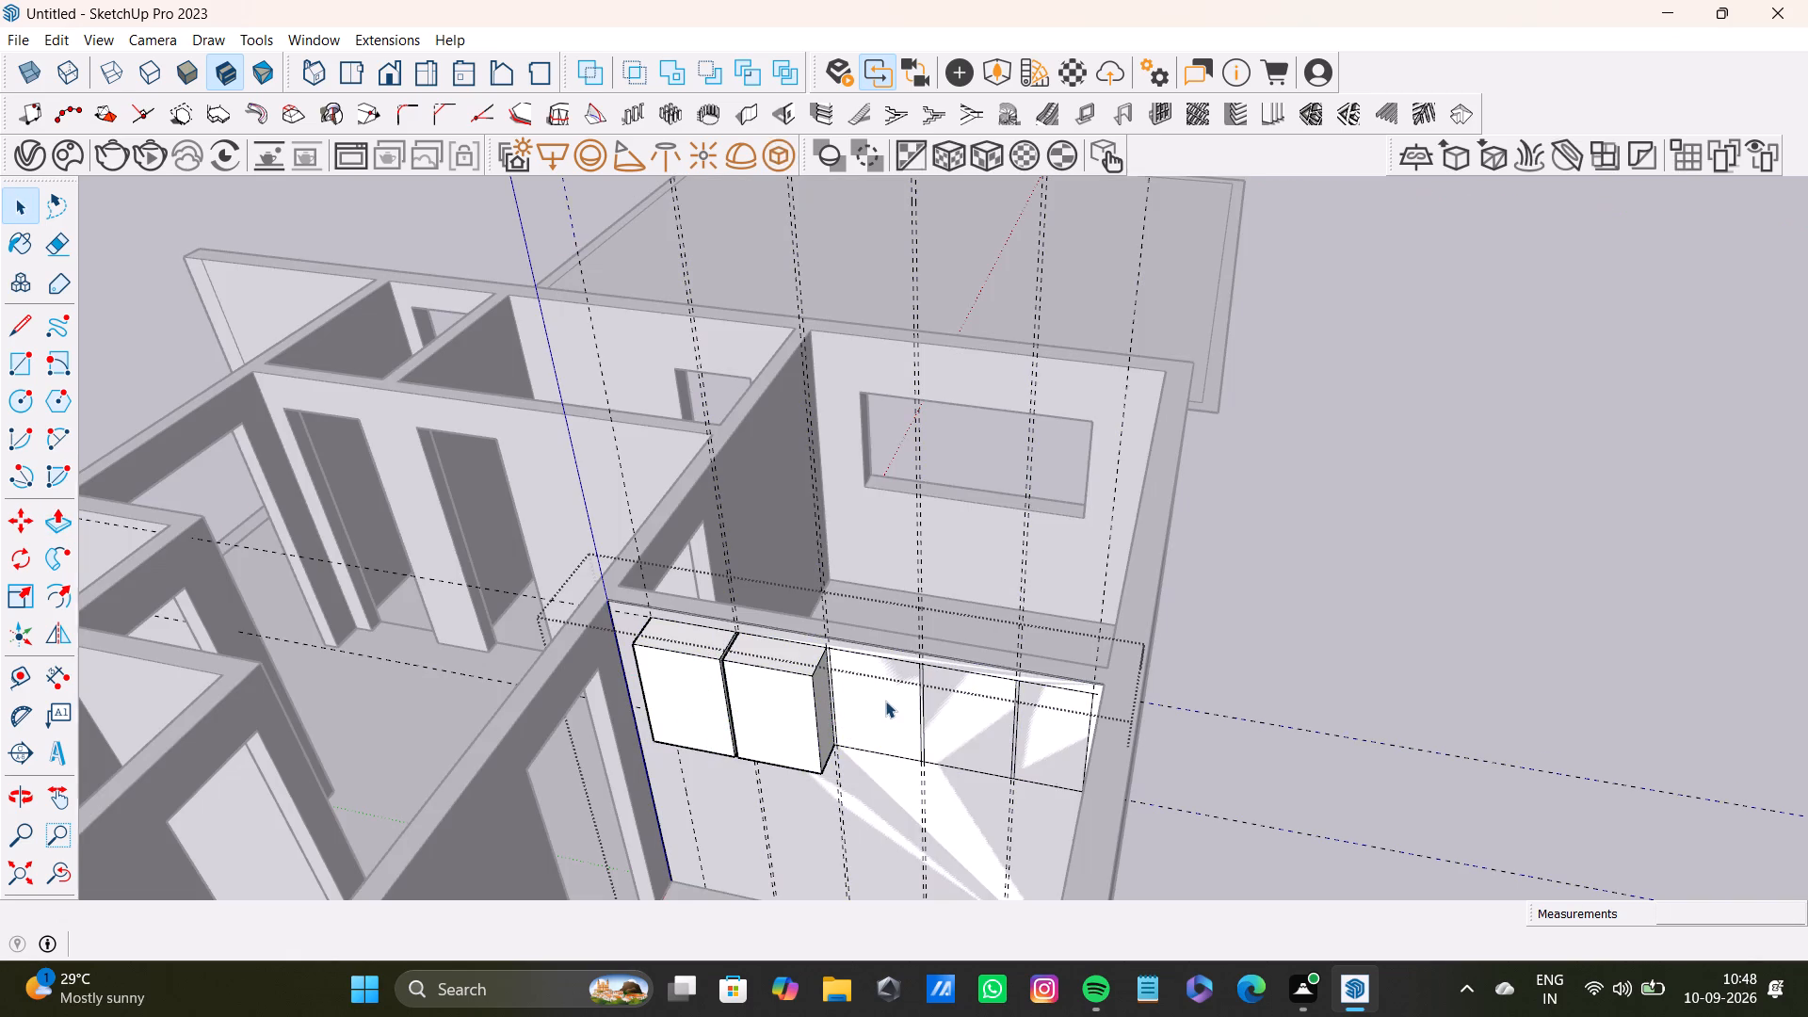
pyautogui.click(885, 701)
pyautogui.click(885, 702)
pyautogui.click(888, 719)
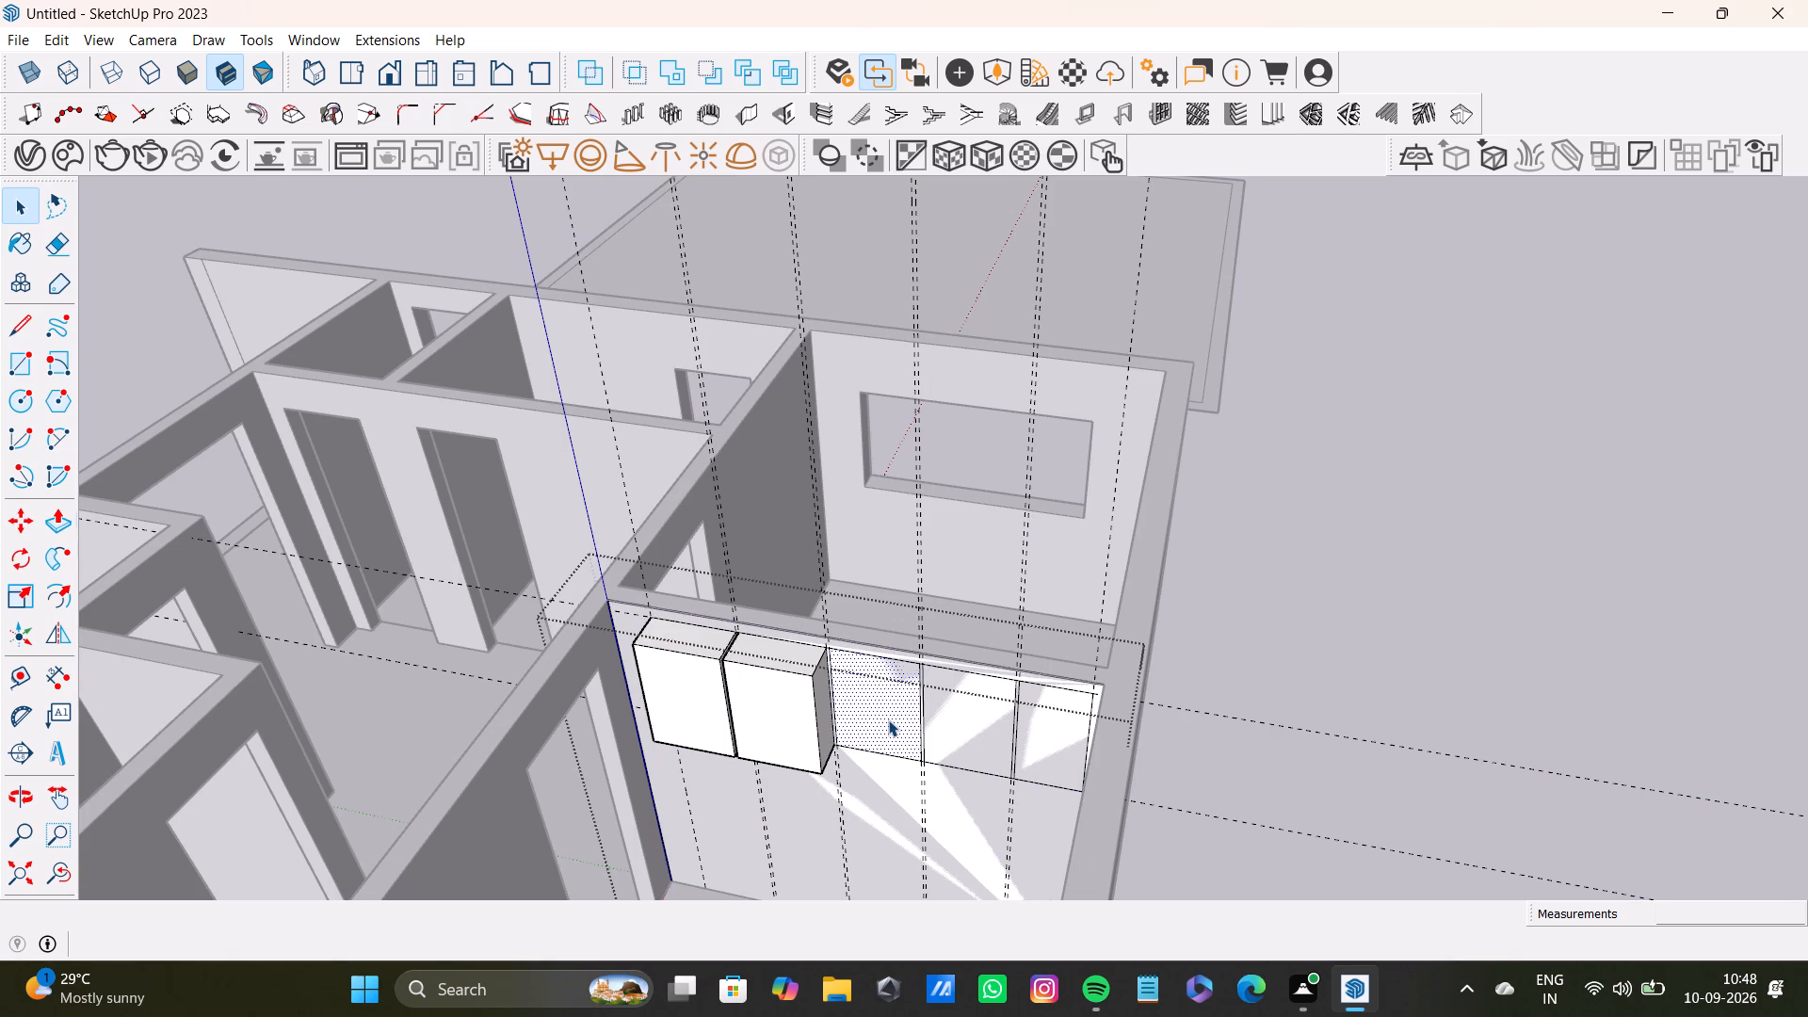
pyautogui.press('p')
pyautogui.moveTo(886, 711); pyautogui.dragTo(783, 710)
pyautogui.press('space')
# Extrude the fourth and fifth bay rectangles about 10 13/16", flush with the front faces of the other boxes.
pyautogui.click(974, 721)
pyautogui.press('p')
pyautogui.moveTo(974, 721); pyautogui.dragTo(873, 721)
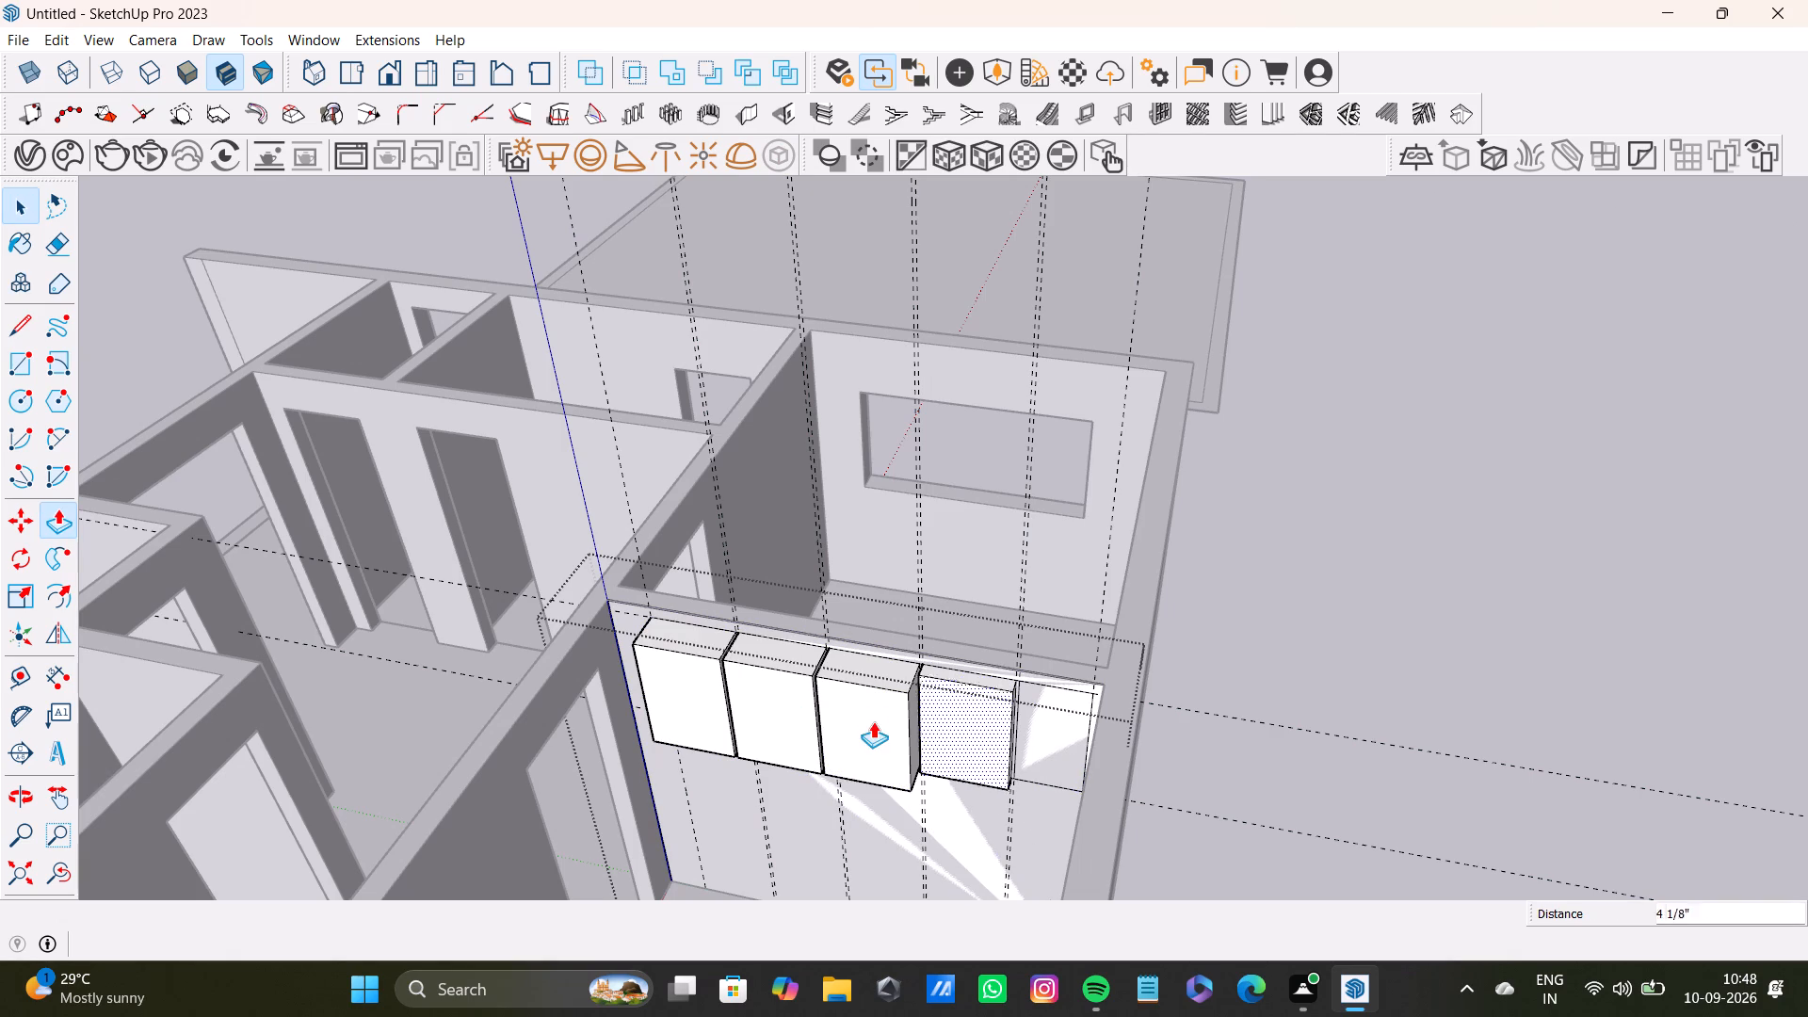
pyautogui.moveTo(873, 721); pyautogui.dragTo(871, 712)
pyautogui.press('space')
pyautogui.click(1065, 733)
pyautogui.press('p')
pyautogui.moveTo(1065, 733); pyautogui.dragTo(946, 736)
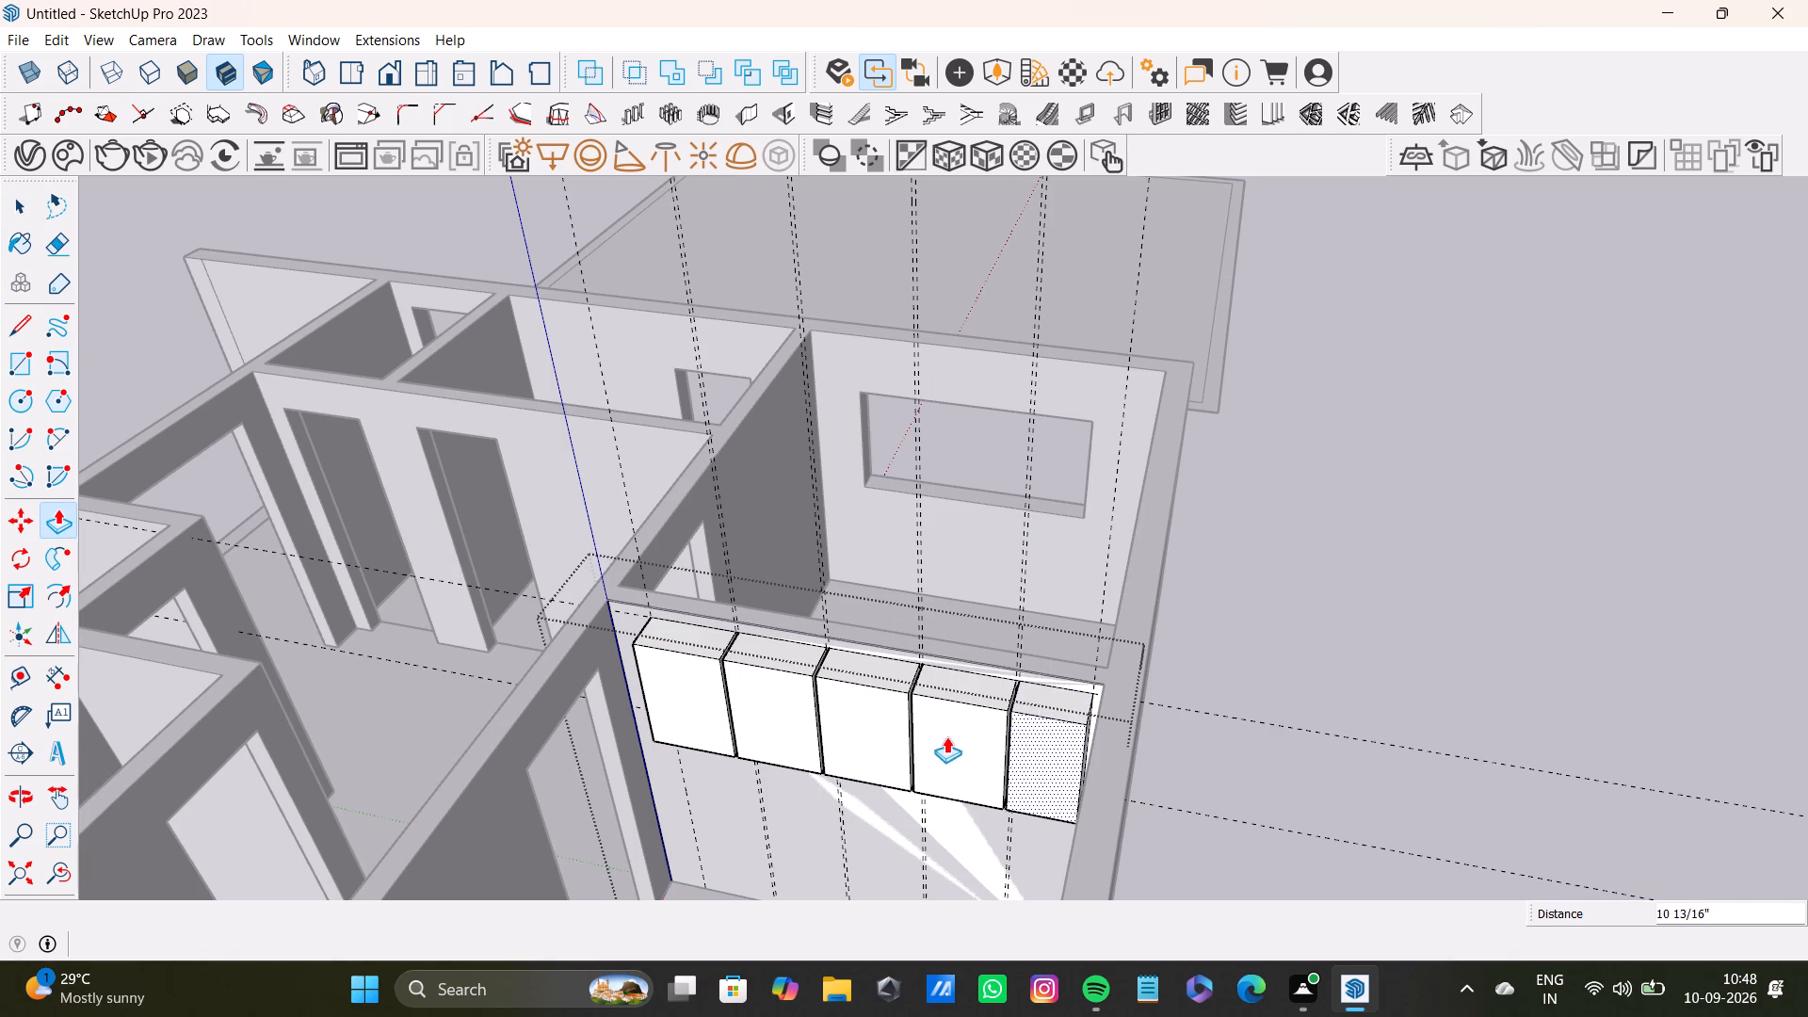
pyautogui.press('space')
# Examine the row of five extruded boxes and the bare wall below them from several angles.
pyautogui.scroll(-5, 933, 740)
pyautogui.moveTo(879, 802); pyautogui.dragTo(1035, 614, button='middle')
pyautogui.scroll(4, 1035, 614)
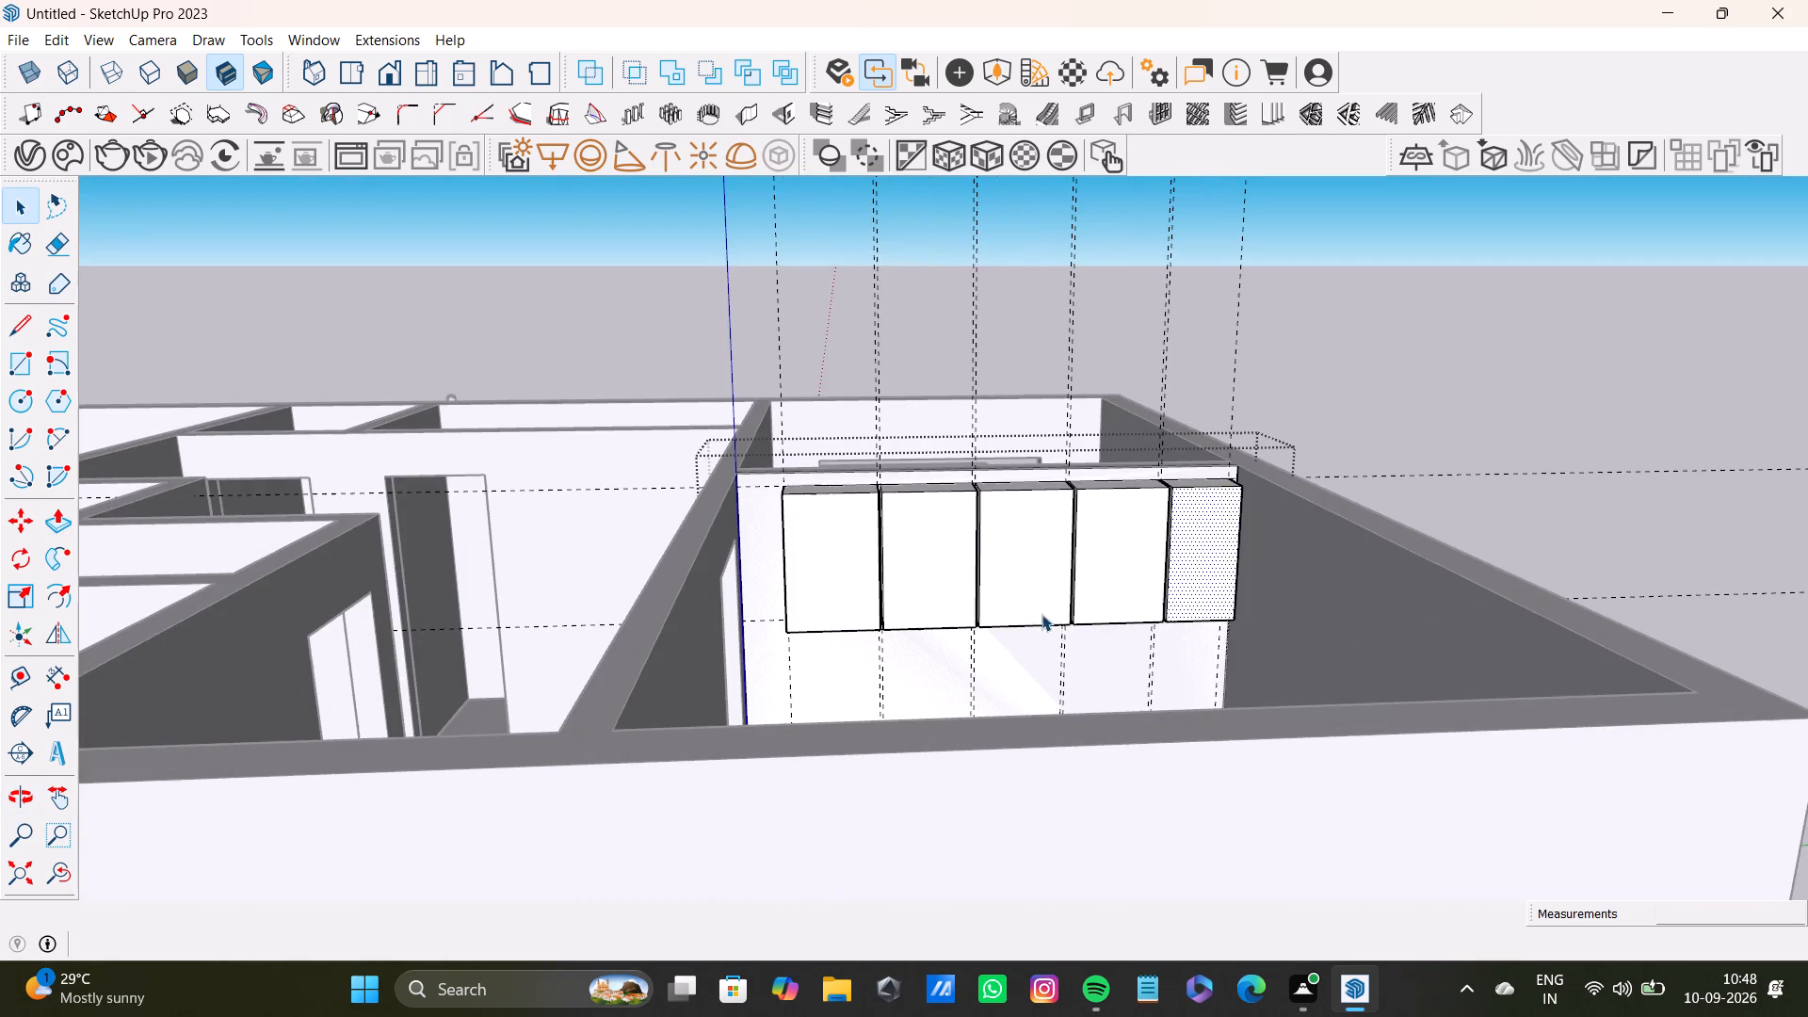
pyautogui.keyDown('shift'); pyautogui.moveTo(1052, 614); pyautogui.dragTo(1051, 651, button='middle'); pyautogui.keyUp('shift')
pyautogui.scroll(1, 1054, 687)
pyautogui.scroll(-4, 1061, 685)
pyautogui.moveTo(1122, 685); pyautogui.dragTo(1241, 755, button='middle')
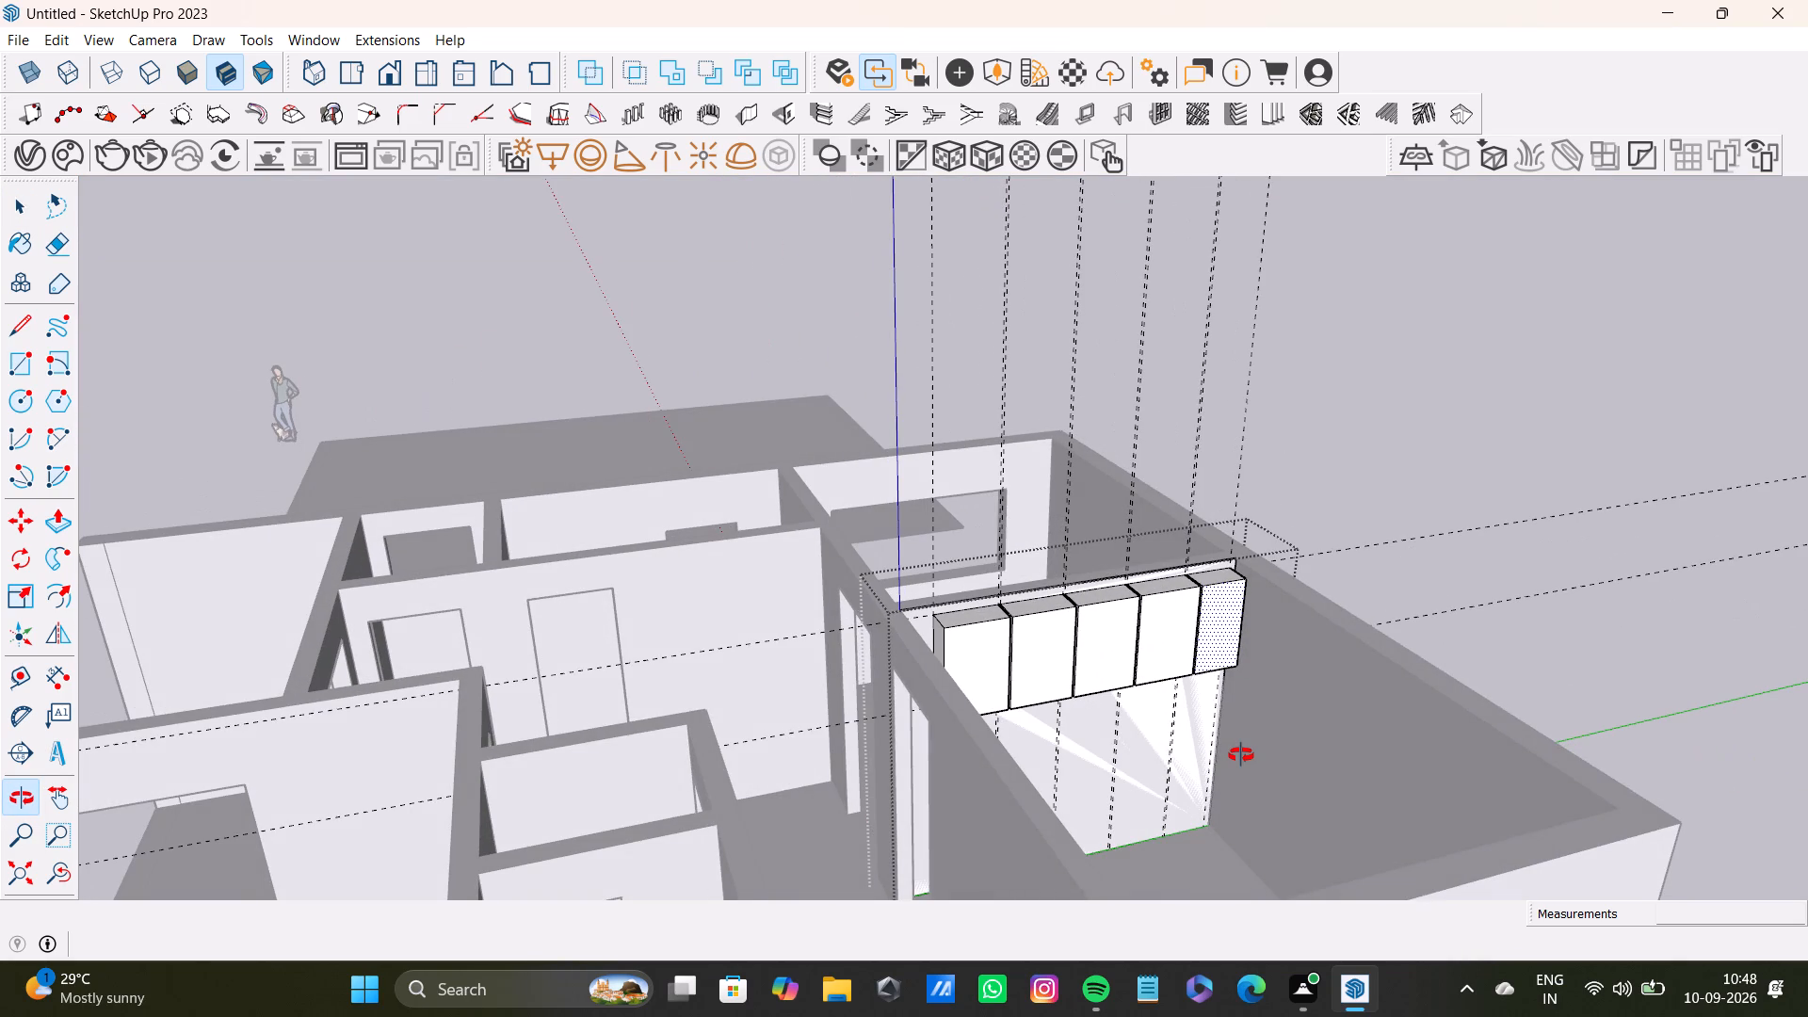
pyautogui.moveTo(1241, 755); pyautogui.dragTo(1237, 810, button='middle')
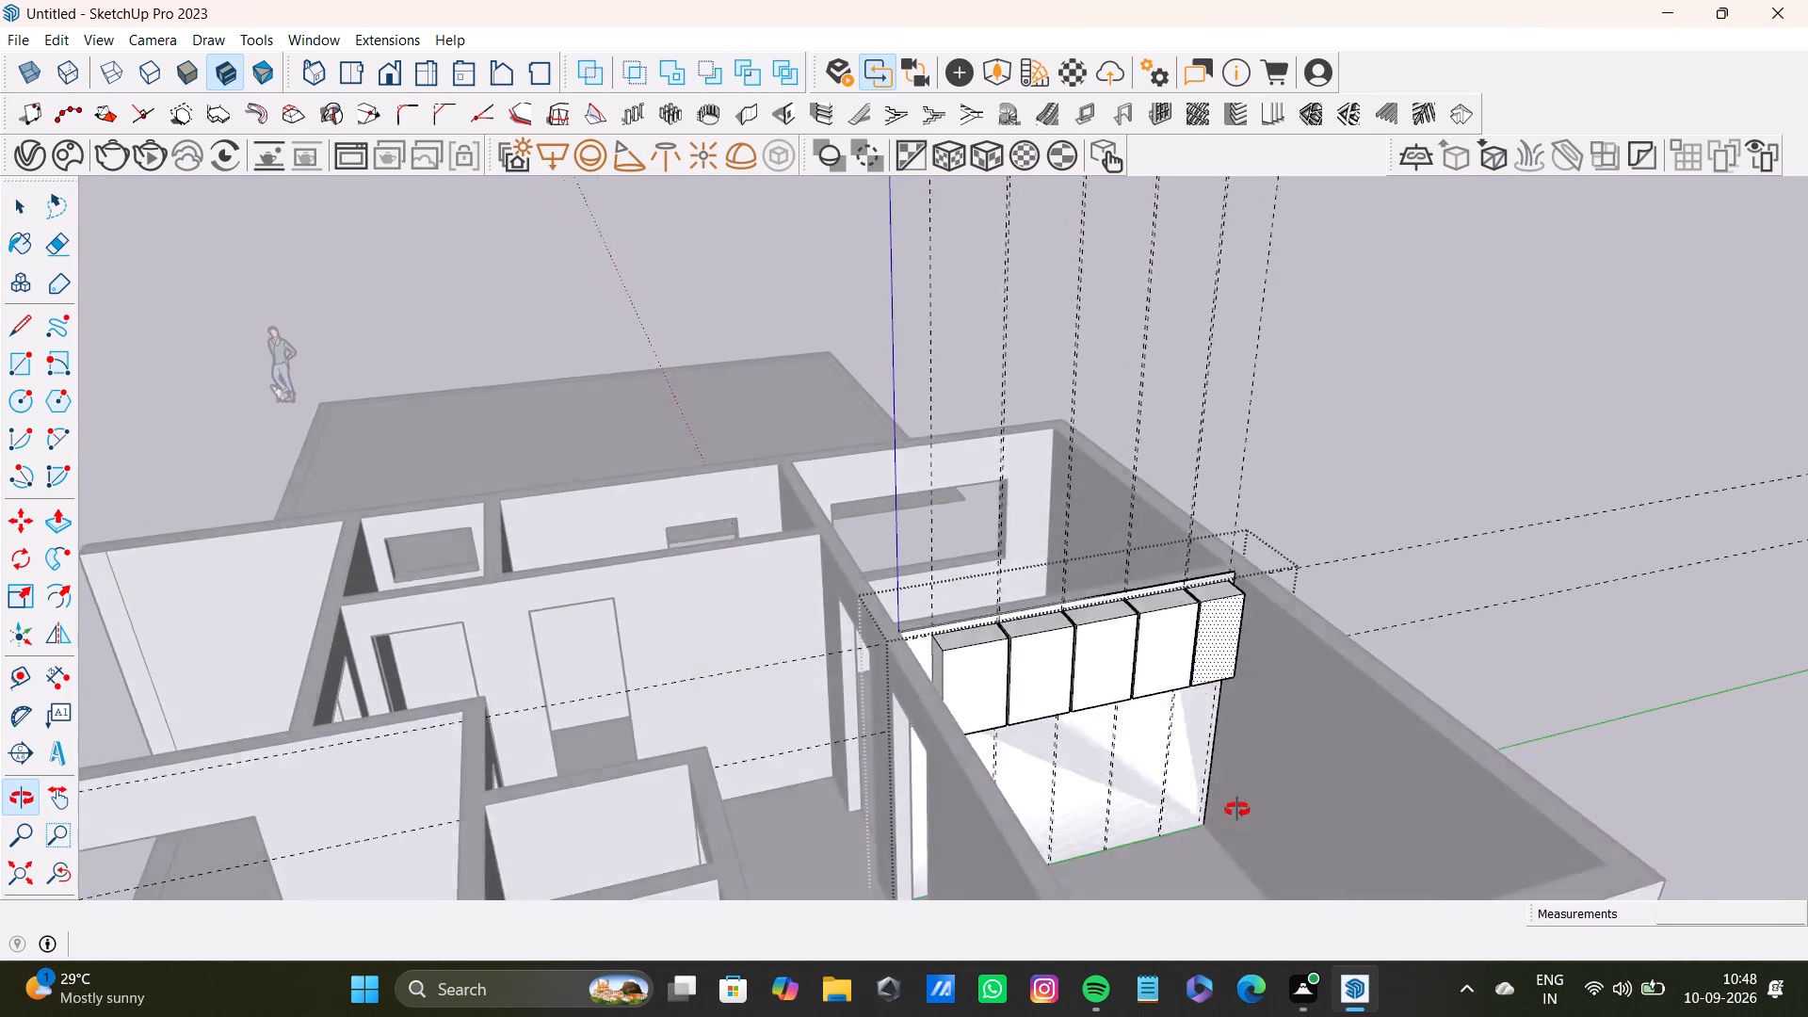
pyautogui.moveTo(1237, 810); pyautogui.dragTo(1230, 906, button='middle')
pyautogui.scroll(-4, 1178, 775)
pyautogui.moveTo(1177, 762); pyautogui.dragTo(1167, 820, button='middle')
pyautogui.scroll(5, 1172, 817)
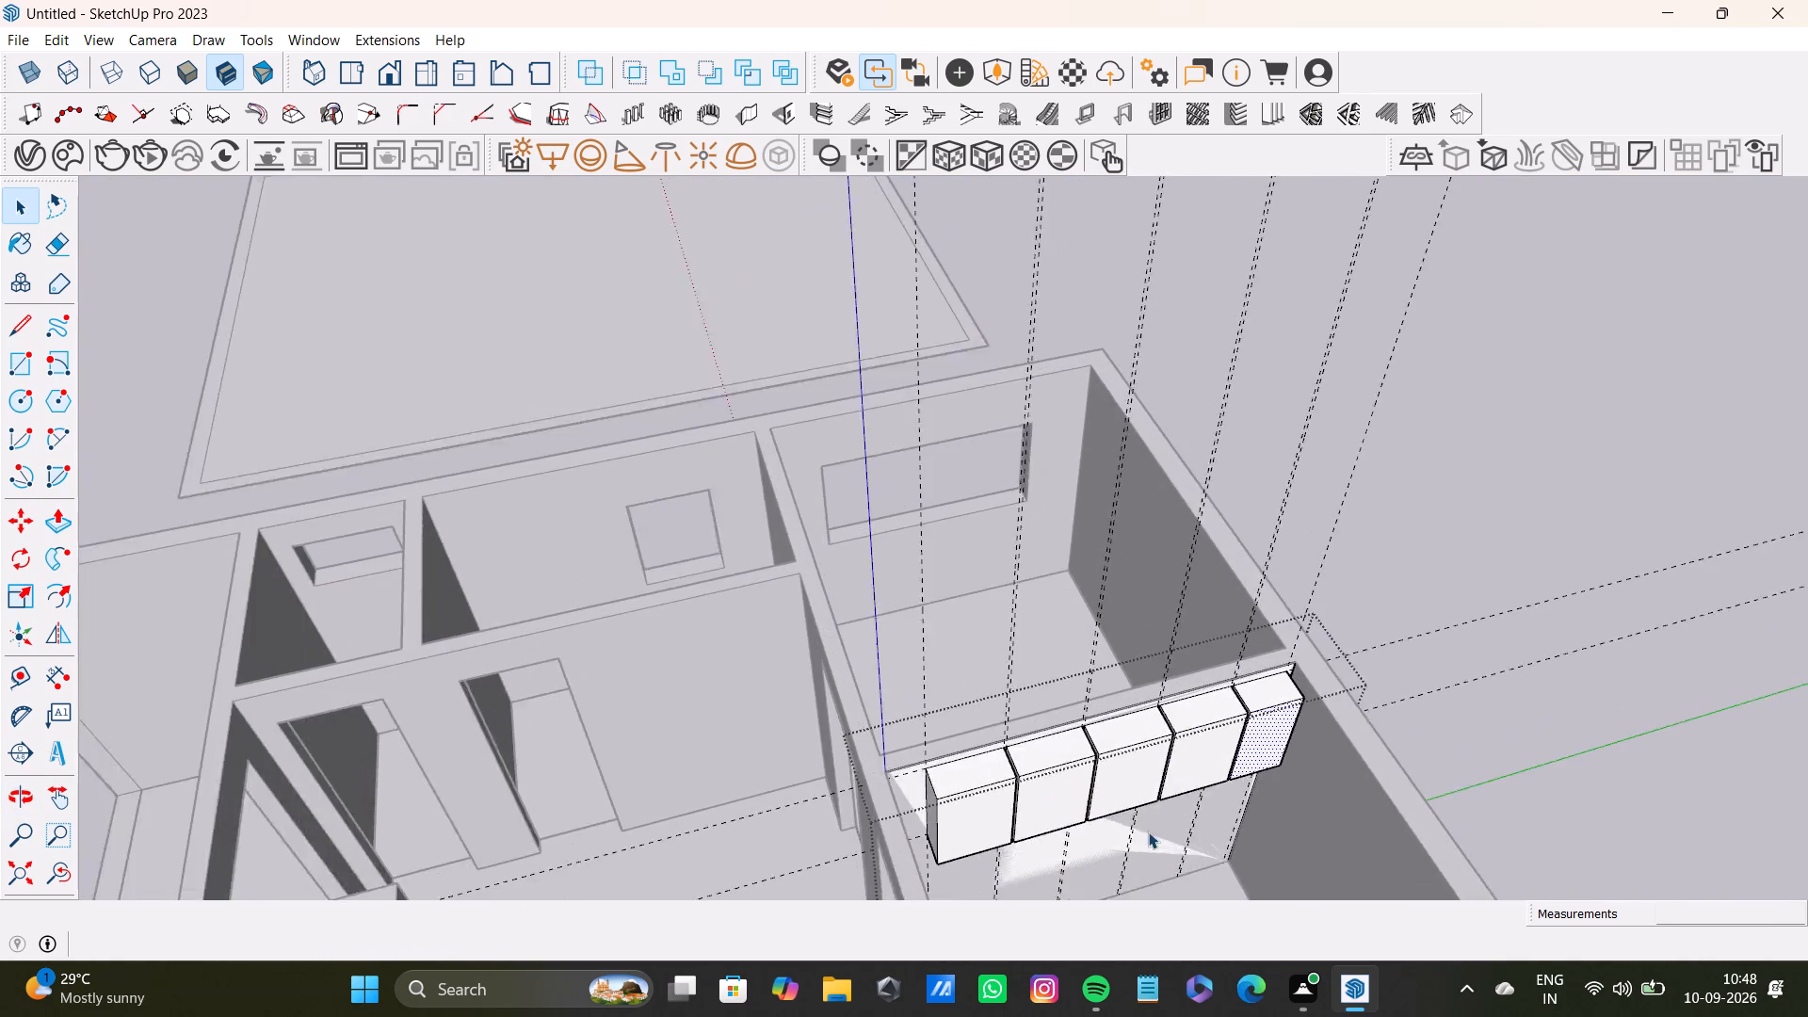
pyautogui.scroll(2, 1148, 831)
pyautogui.scroll(-3, 1149, 839)
pyautogui.moveTo(1152, 832); pyautogui.dragTo(671, 721, button='middle')
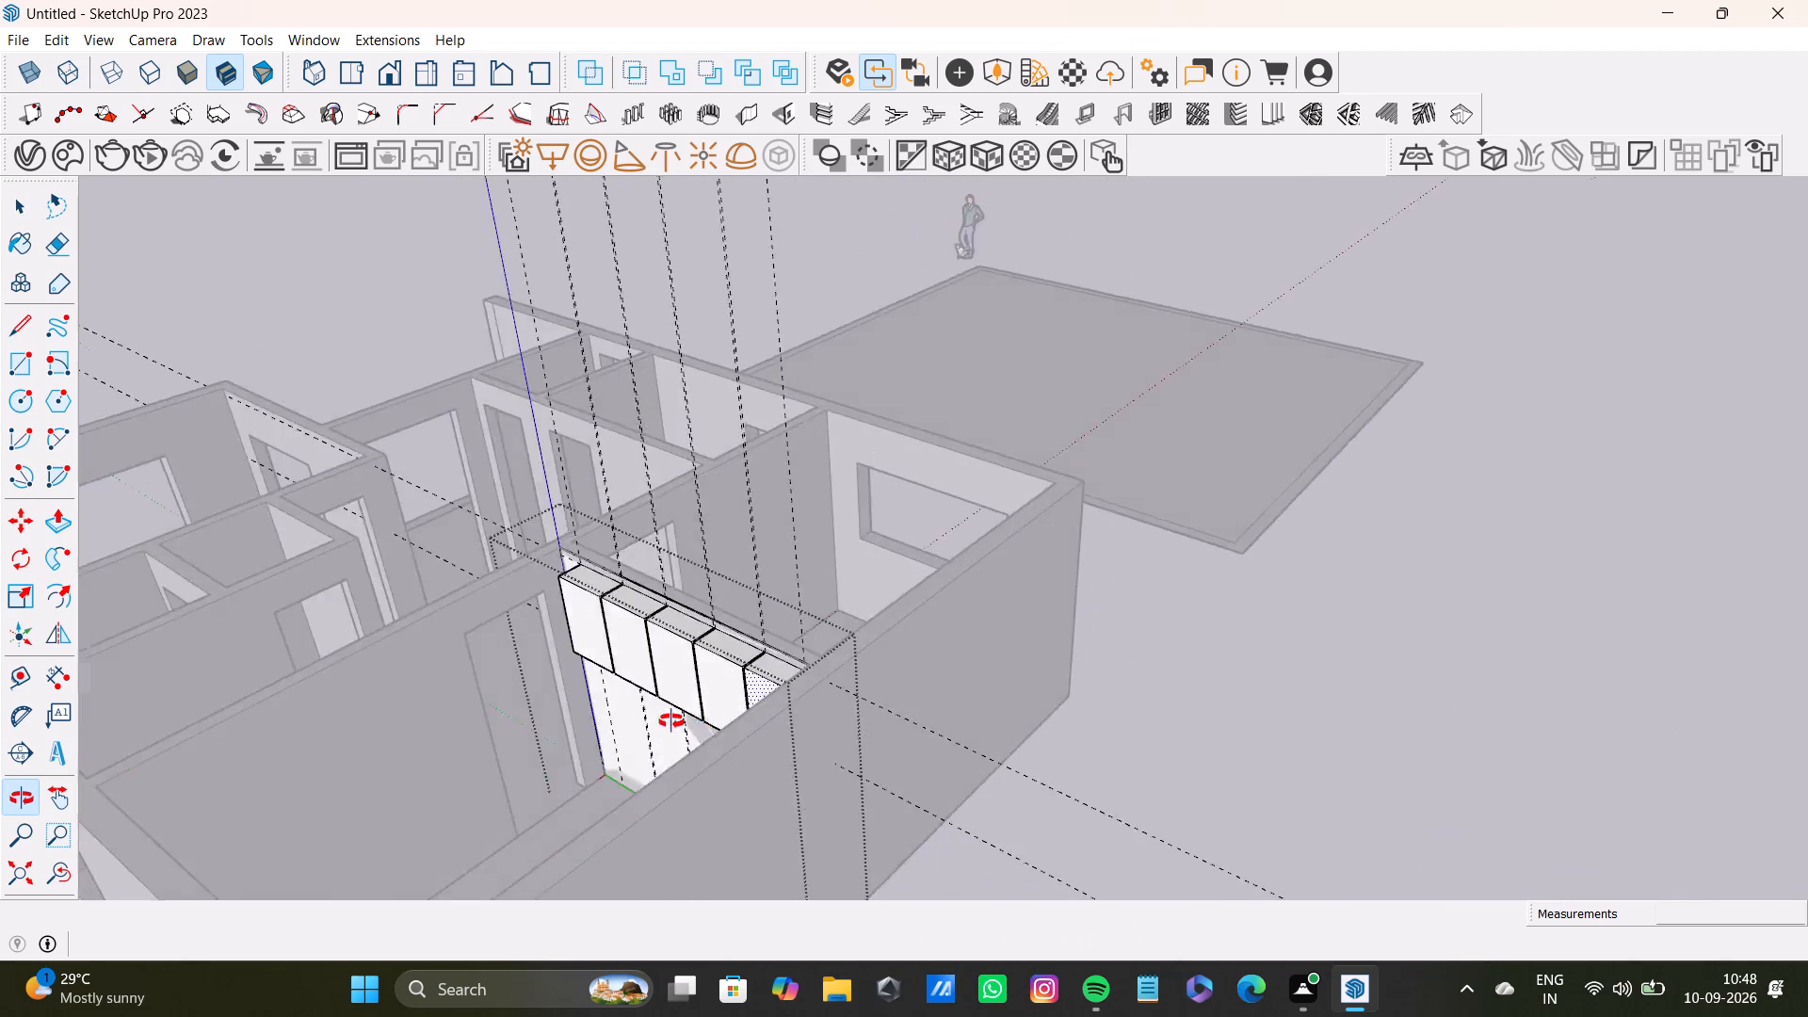
pyautogui.moveTo(671, 721); pyautogui.dragTo(471, 820, button='middle')
pyautogui.scroll(-5, 432, 718)
pyautogui.keyDown('shift'); pyautogui.moveTo(435, 718); pyautogui.dragTo(675, 669, button='middle'); pyautogui.keyUp('shift')
pyautogui.scroll(4, 756, 666)
pyautogui.scroll(3, 517, 665)
pyautogui.scroll(-9, 516, 665)
pyautogui.moveTo(529, 649); pyautogui.dragTo(990, 546, button='middle')
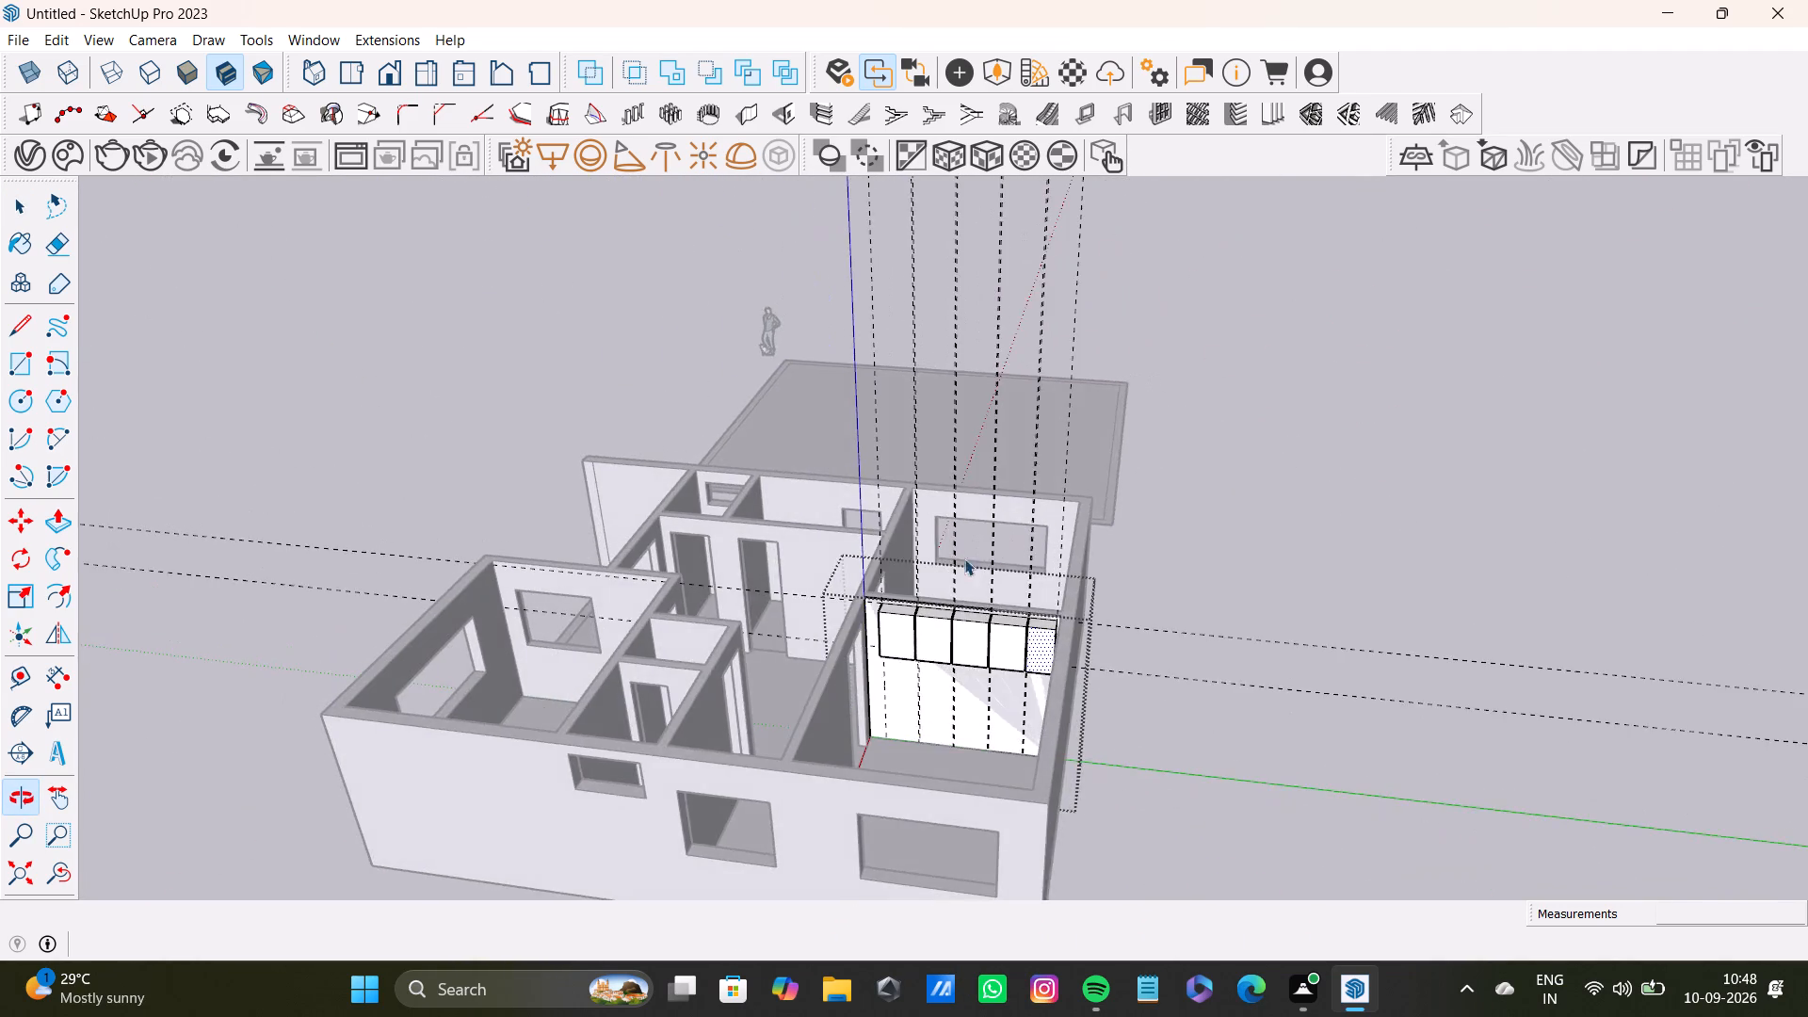
pyautogui.scroll(7, 927, 711)
pyautogui.moveTo(1063, 710); pyautogui.dragTo(1138, 698, button='middle')
pyautogui.scroll(8, 740, 629)
pyautogui.keyDown('shift'); pyautogui.moveTo(971, 638); pyautogui.dragTo(971, 745, button='middle'); pyautogui.keyUp('shift')
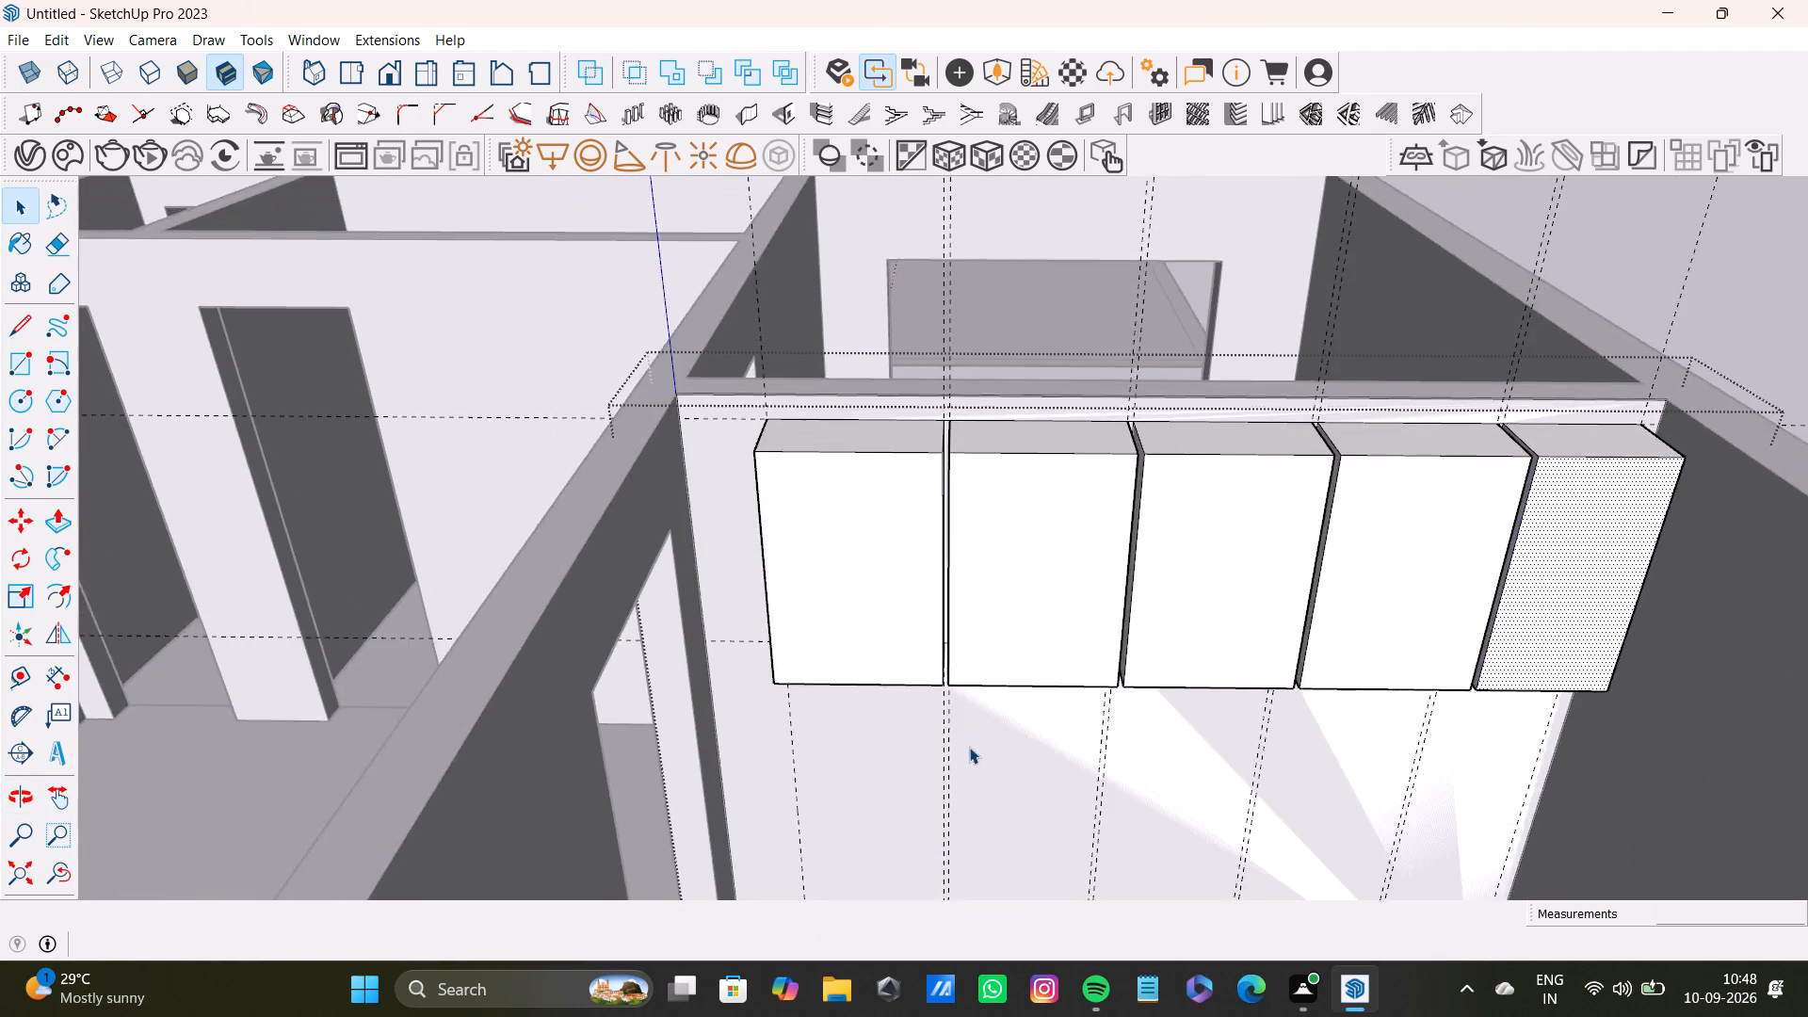
pyautogui.scroll(1, 969, 741)
pyautogui.moveTo(969, 732); pyautogui.dragTo(974, 678, button='middle')
pyautogui.scroll(7, 955, 653)
pyautogui.keyDown('shift'); pyautogui.moveTo(976, 668); pyautogui.dragTo(960, 463, button='middle'); pyautogui.keyUp('shift')
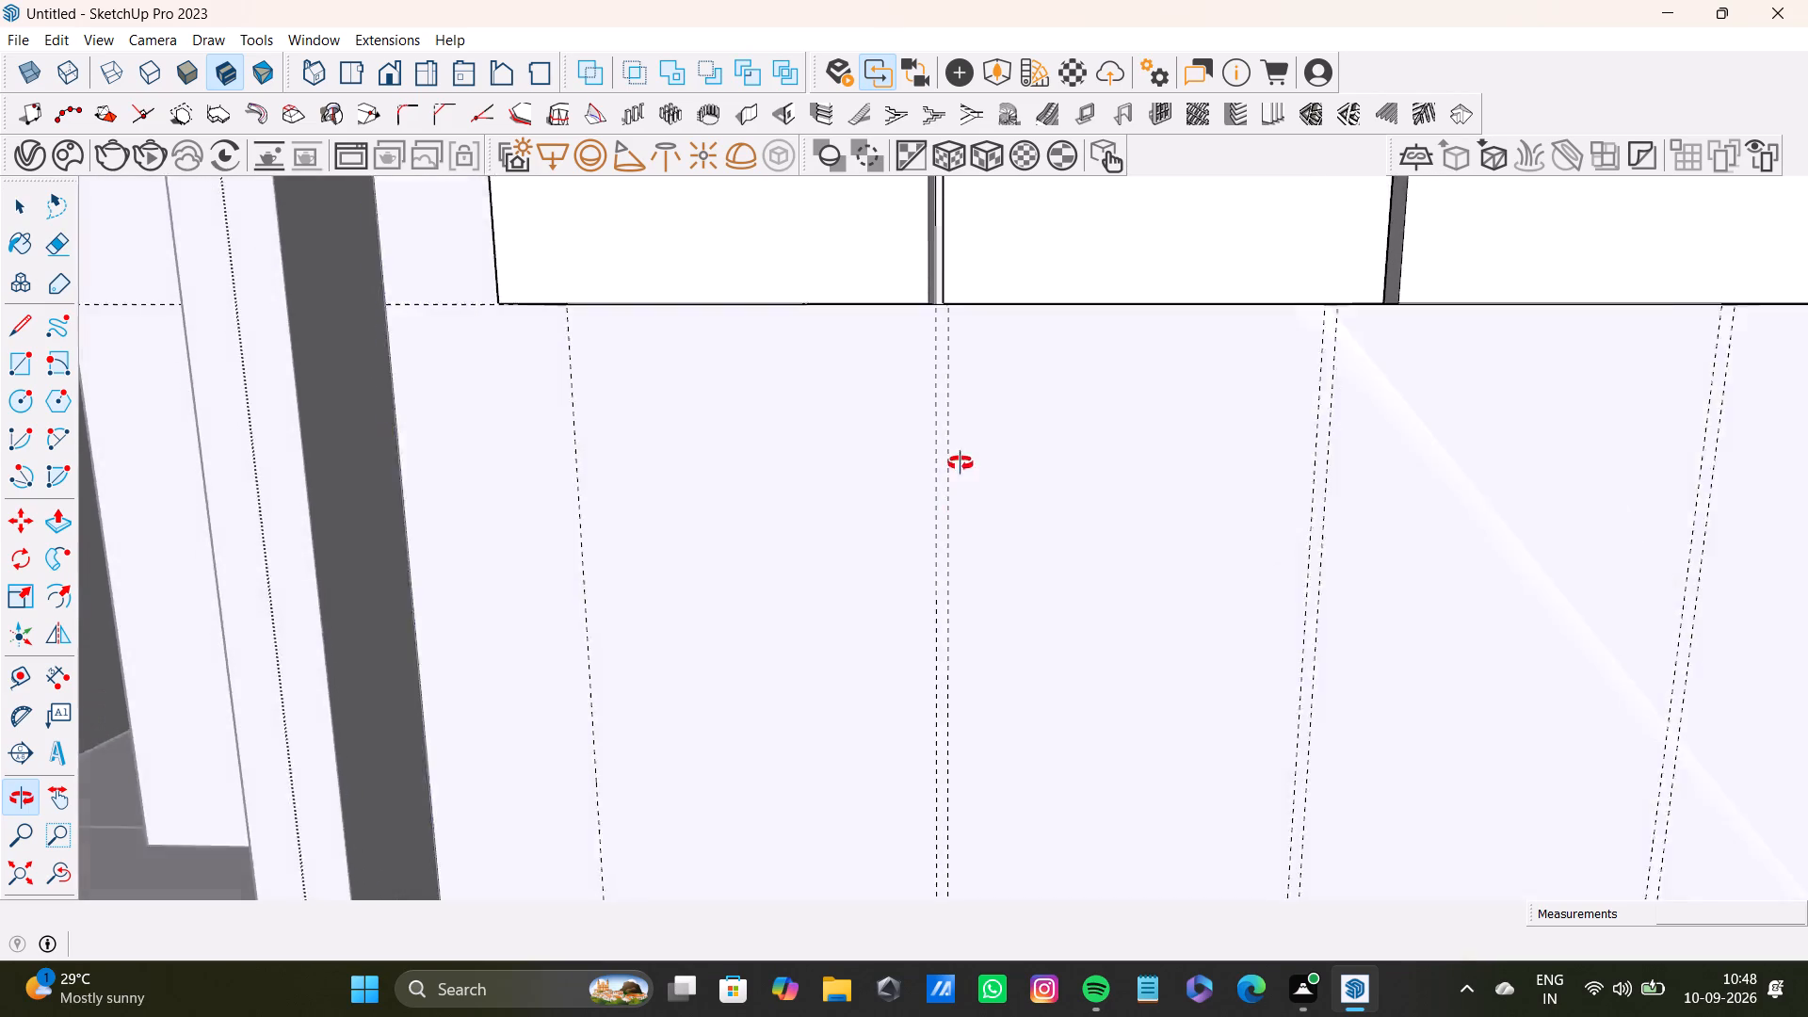
pyautogui.keyDown('shift'); pyautogui.moveTo(960, 463); pyautogui.dragTo(960, 457, button='middle'); pyautogui.keyUp('shift')
pyautogui.scroll(-4, 962, 424)
pyautogui.moveTo(983, 521); pyautogui.dragTo(948, 358, button='middle')
pyautogui.scroll(-2, 893, 415)
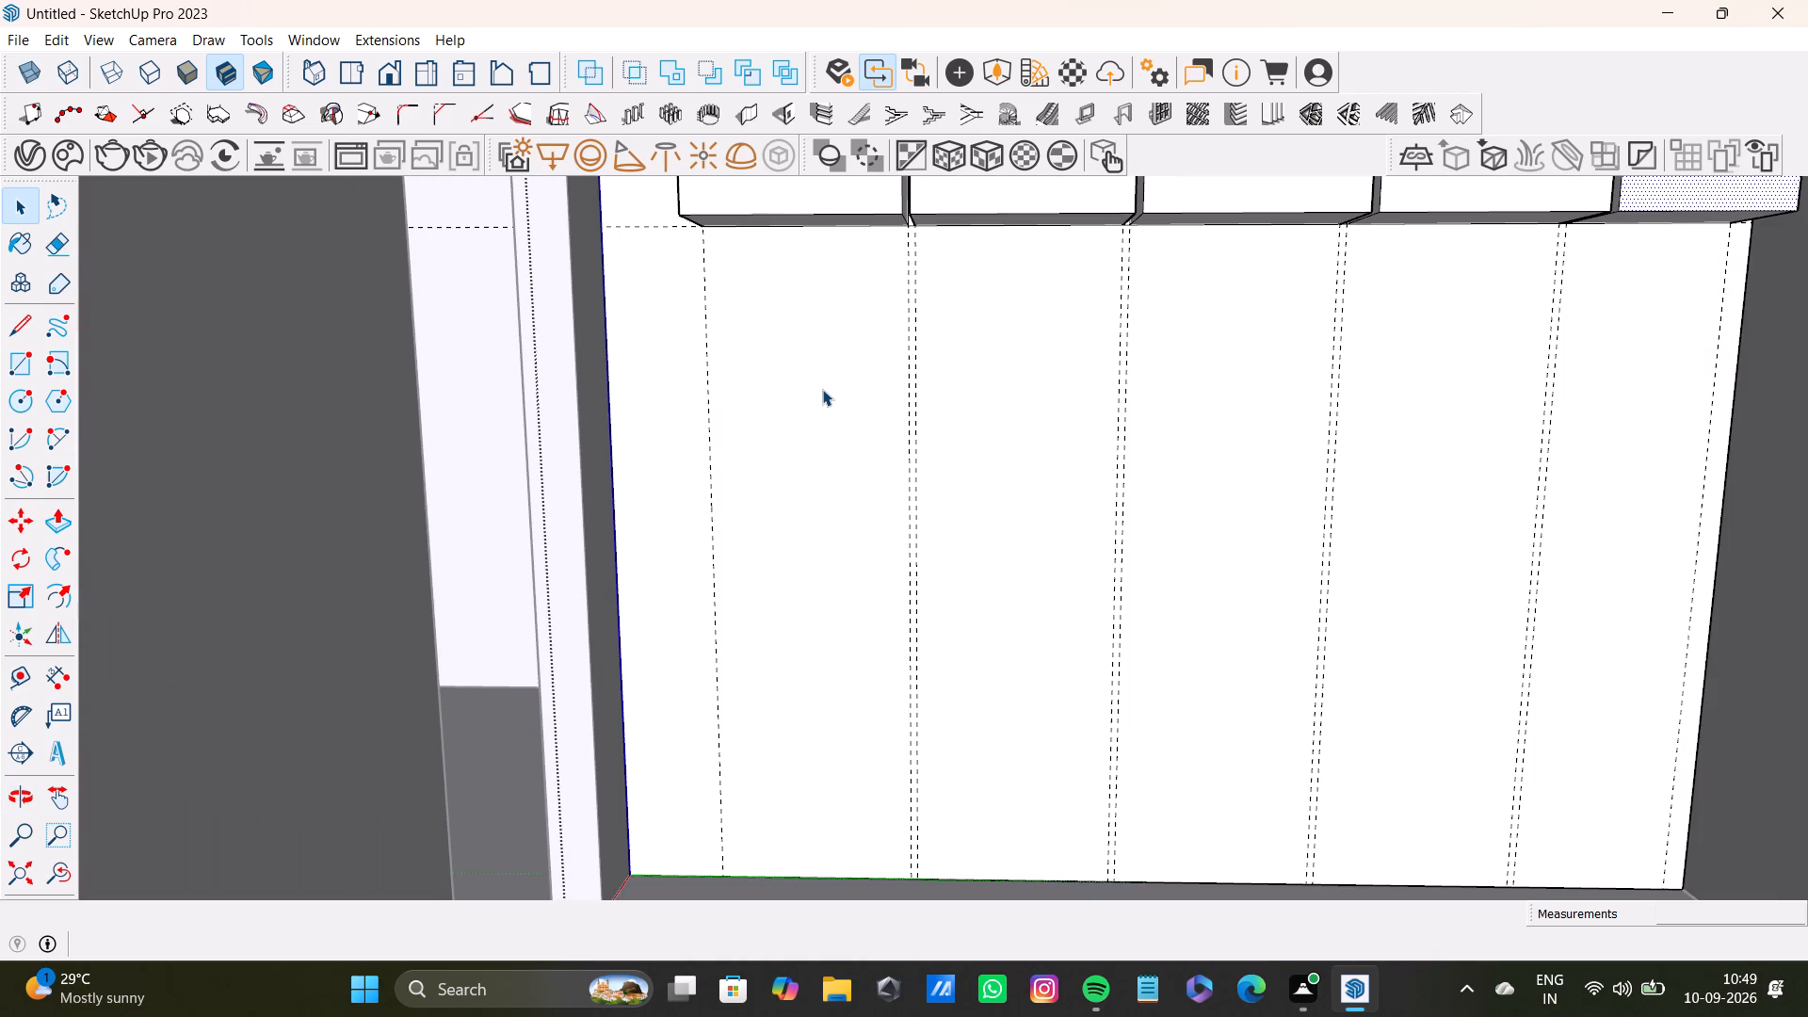
pyautogui.scroll(7, 775, 214)
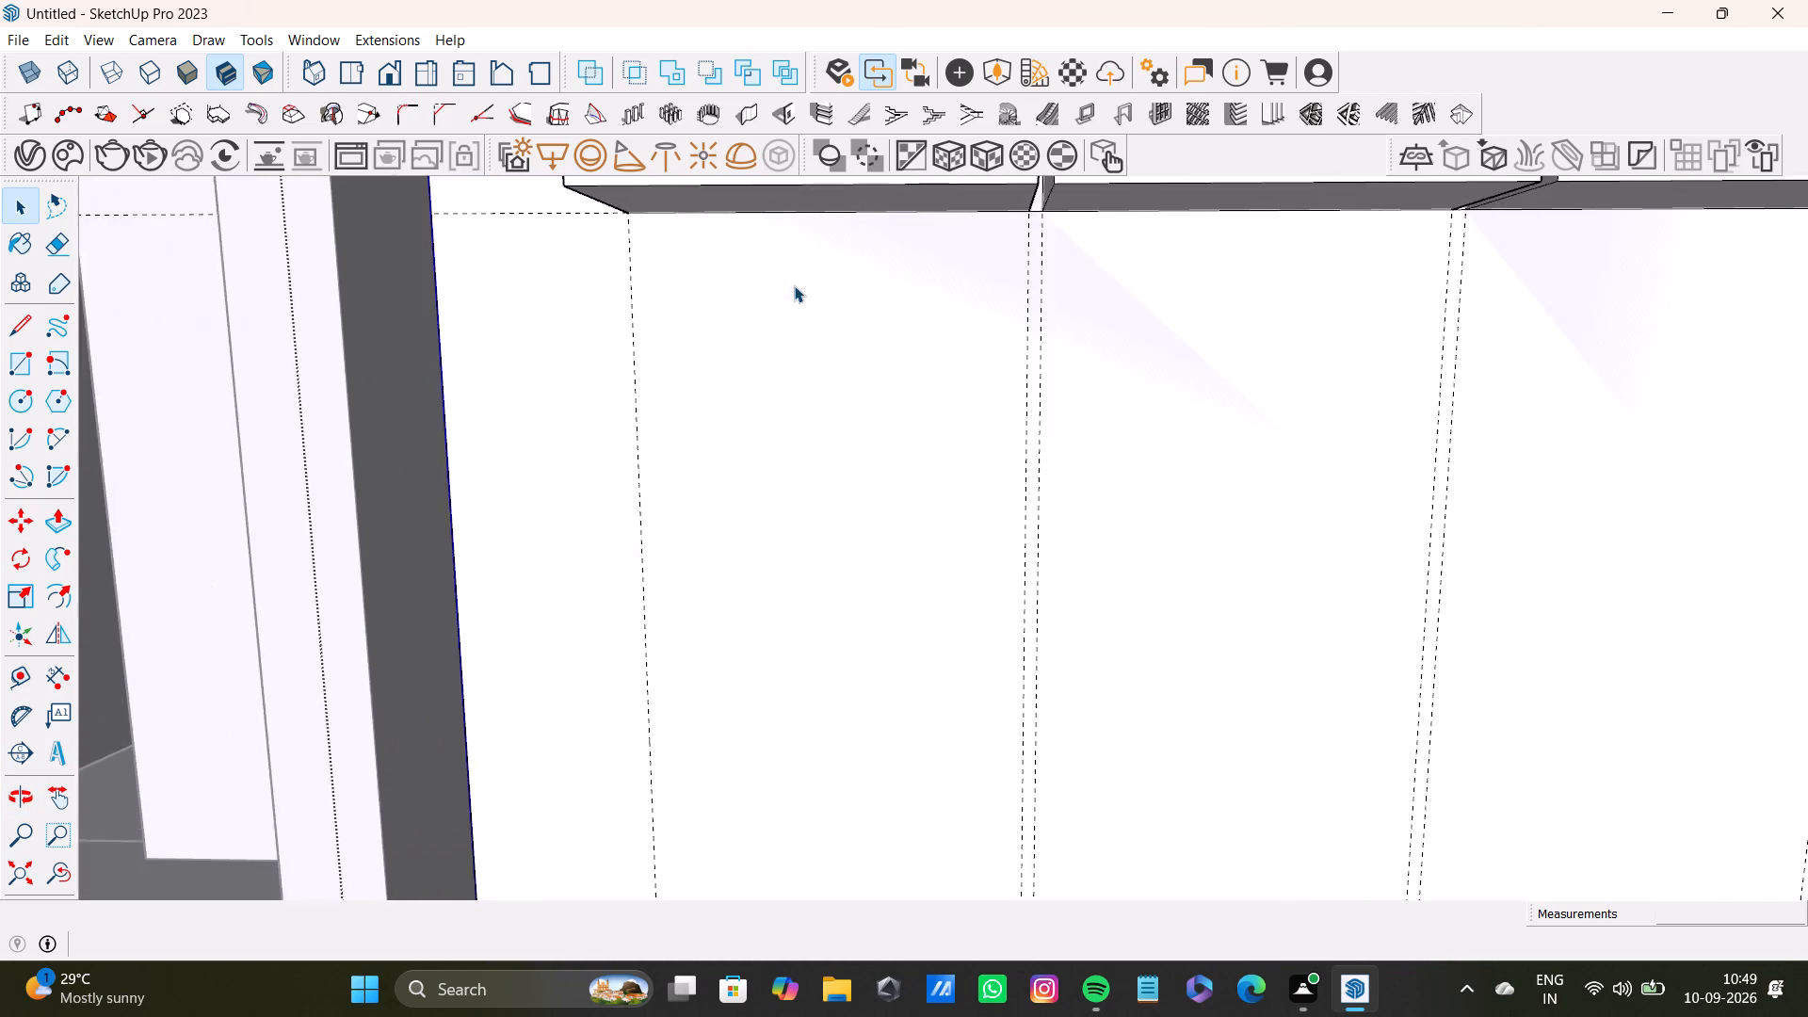
pyautogui.scroll(-9, 794, 285)
pyautogui.keyDown('shift'); pyautogui.moveTo(865, 298); pyautogui.dragTo(832, 465, button='middle'); pyautogui.keyUp('shift')
pyautogui.scroll(-4, 831, 450)
pyautogui.keyDown('shift'); pyautogui.moveTo(839, 439); pyautogui.dragTo(822, 507, button='middle'); pyautogui.keyUp('shift')
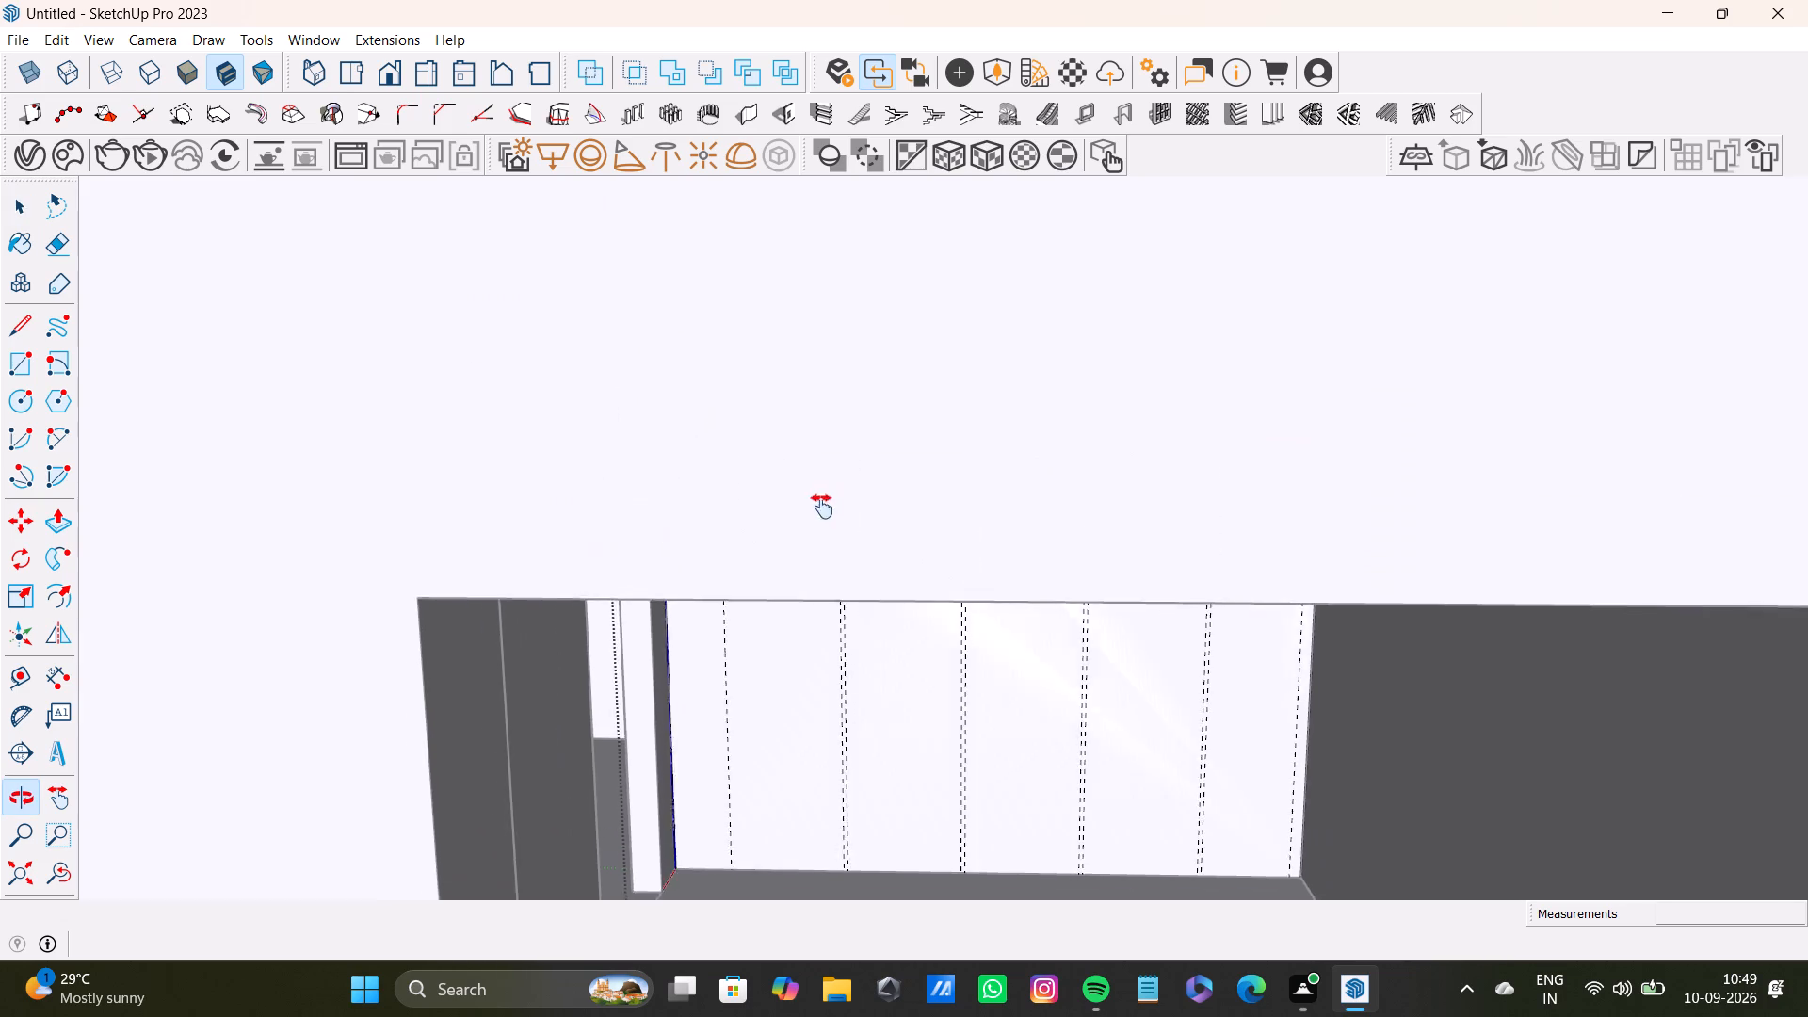
pyautogui.keyDown('shift'); pyautogui.moveTo(822, 507); pyautogui.dragTo(801, 642, button='middle'); pyautogui.keyUp('shift')
pyautogui.scroll(-3, 832, 548)
pyautogui.moveTo(838, 581); pyautogui.dragTo(833, 631, button='middle')
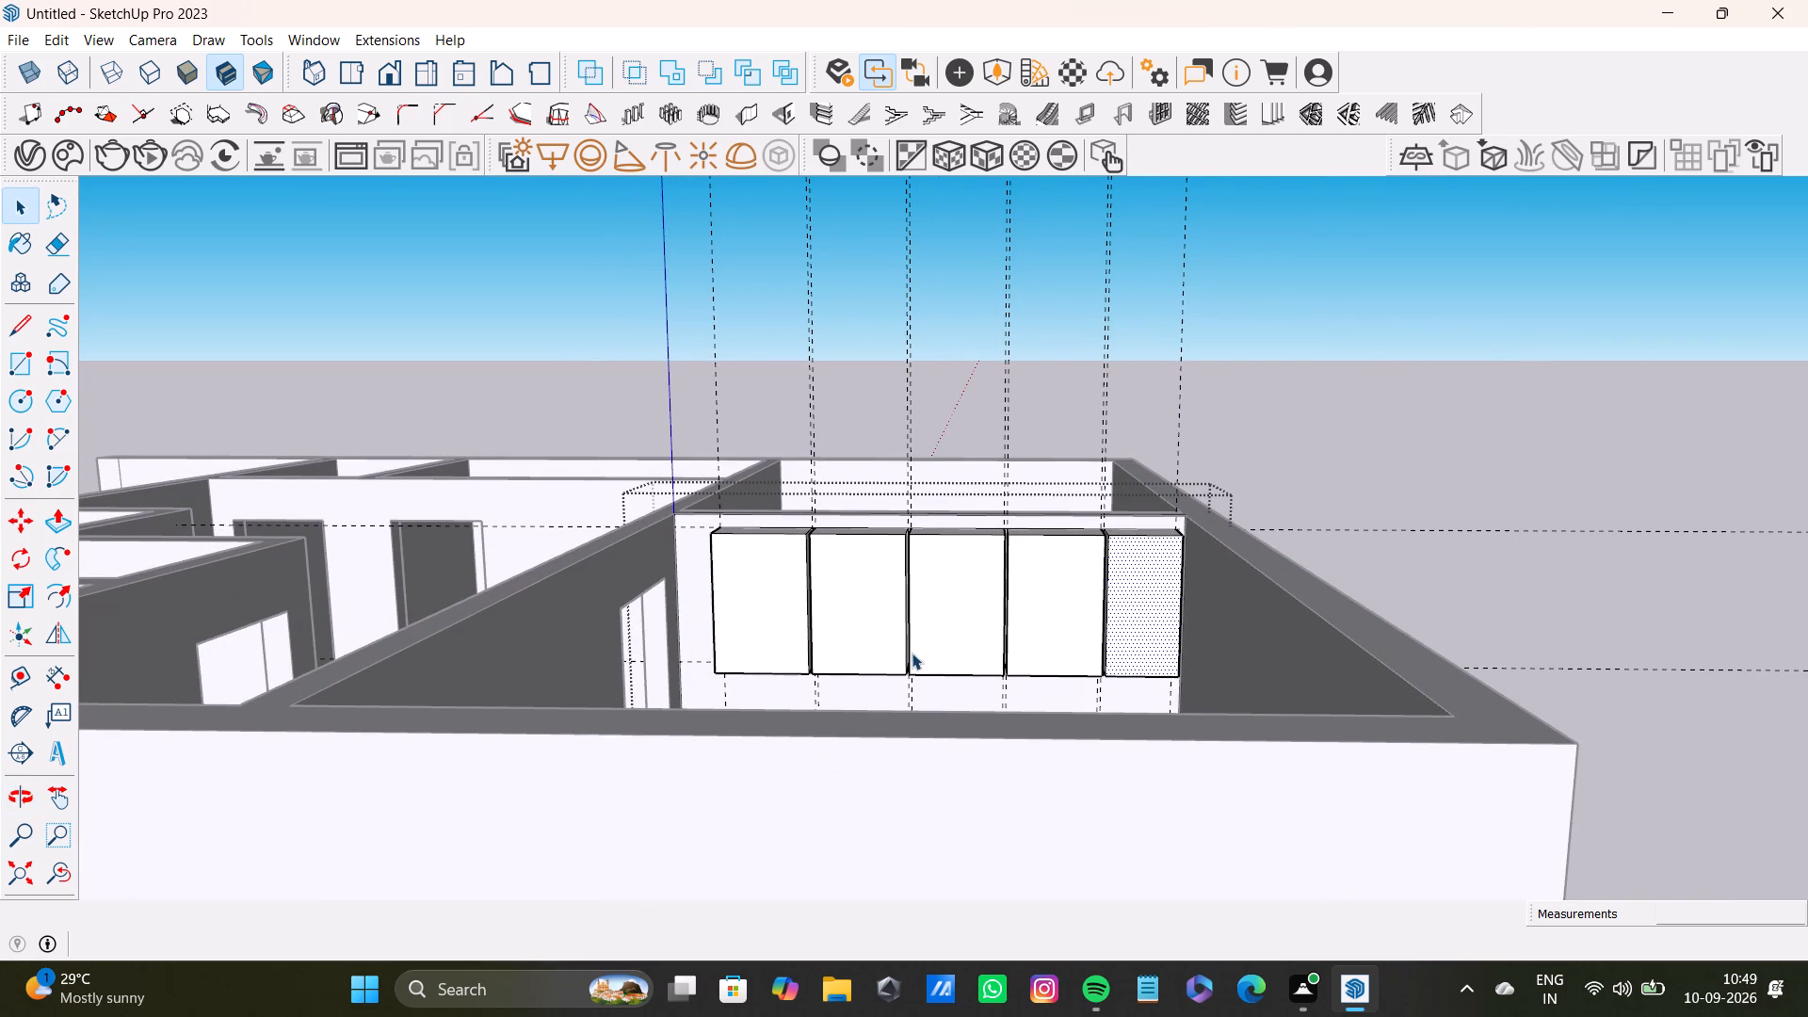
# Place a horizontal guide 2" above the partition wall's bottom edge.
pyautogui.moveTo(912, 652); pyautogui.dragTo(928, 507, button='middle')
pyautogui.scroll(3, 898, 794)
pyautogui.keyDown('shift'); pyautogui.moveTo(916, 775); pyautogui.dragTo(906, 694, button='middle'); pyautogui.keyUp('shift')
pyautogui.scroll(4, 801, 727)
pyautogui.press('t')
pyautogui.scroll(4, 785, 755)
pyautogui.click(763, 744)
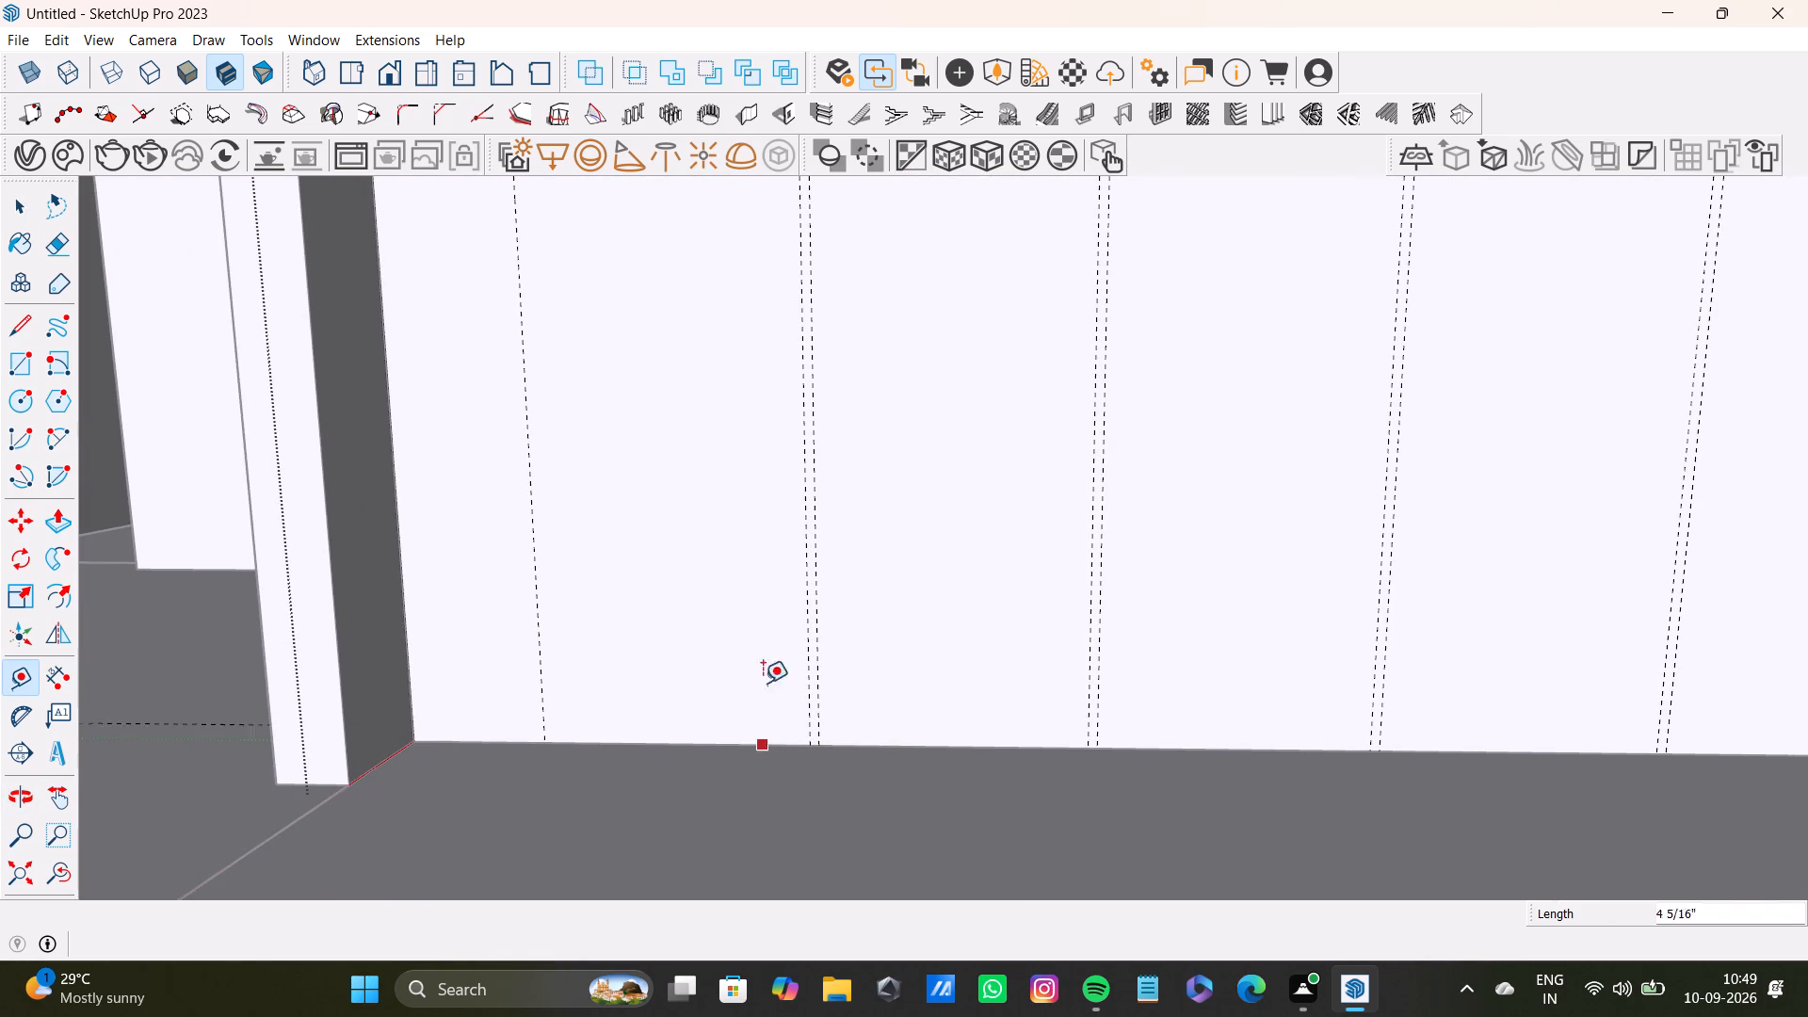
pyautogui.press('2')
pyautogui.hotkey('shift', '"')
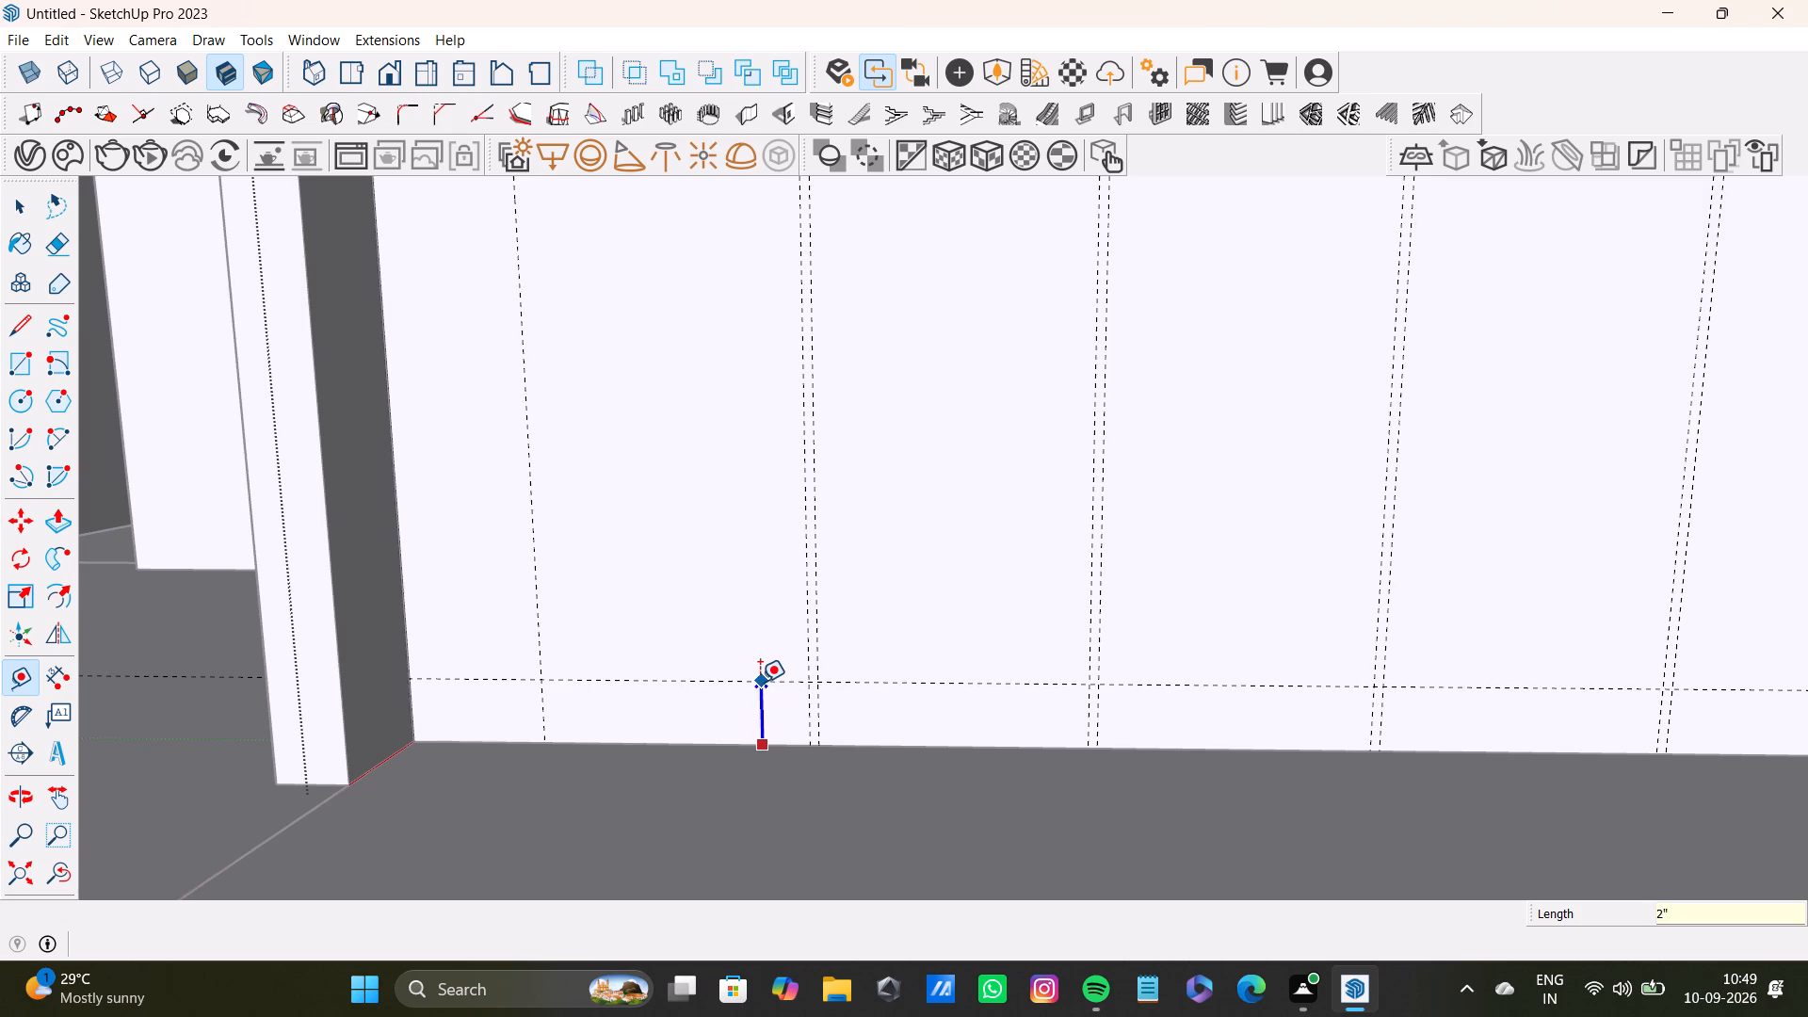
pyautogui.press('Return')
# Push the underside of the first box upward about 5 7/8" to shorten the box.
pyautogui.scroll(-2, 740, 529)
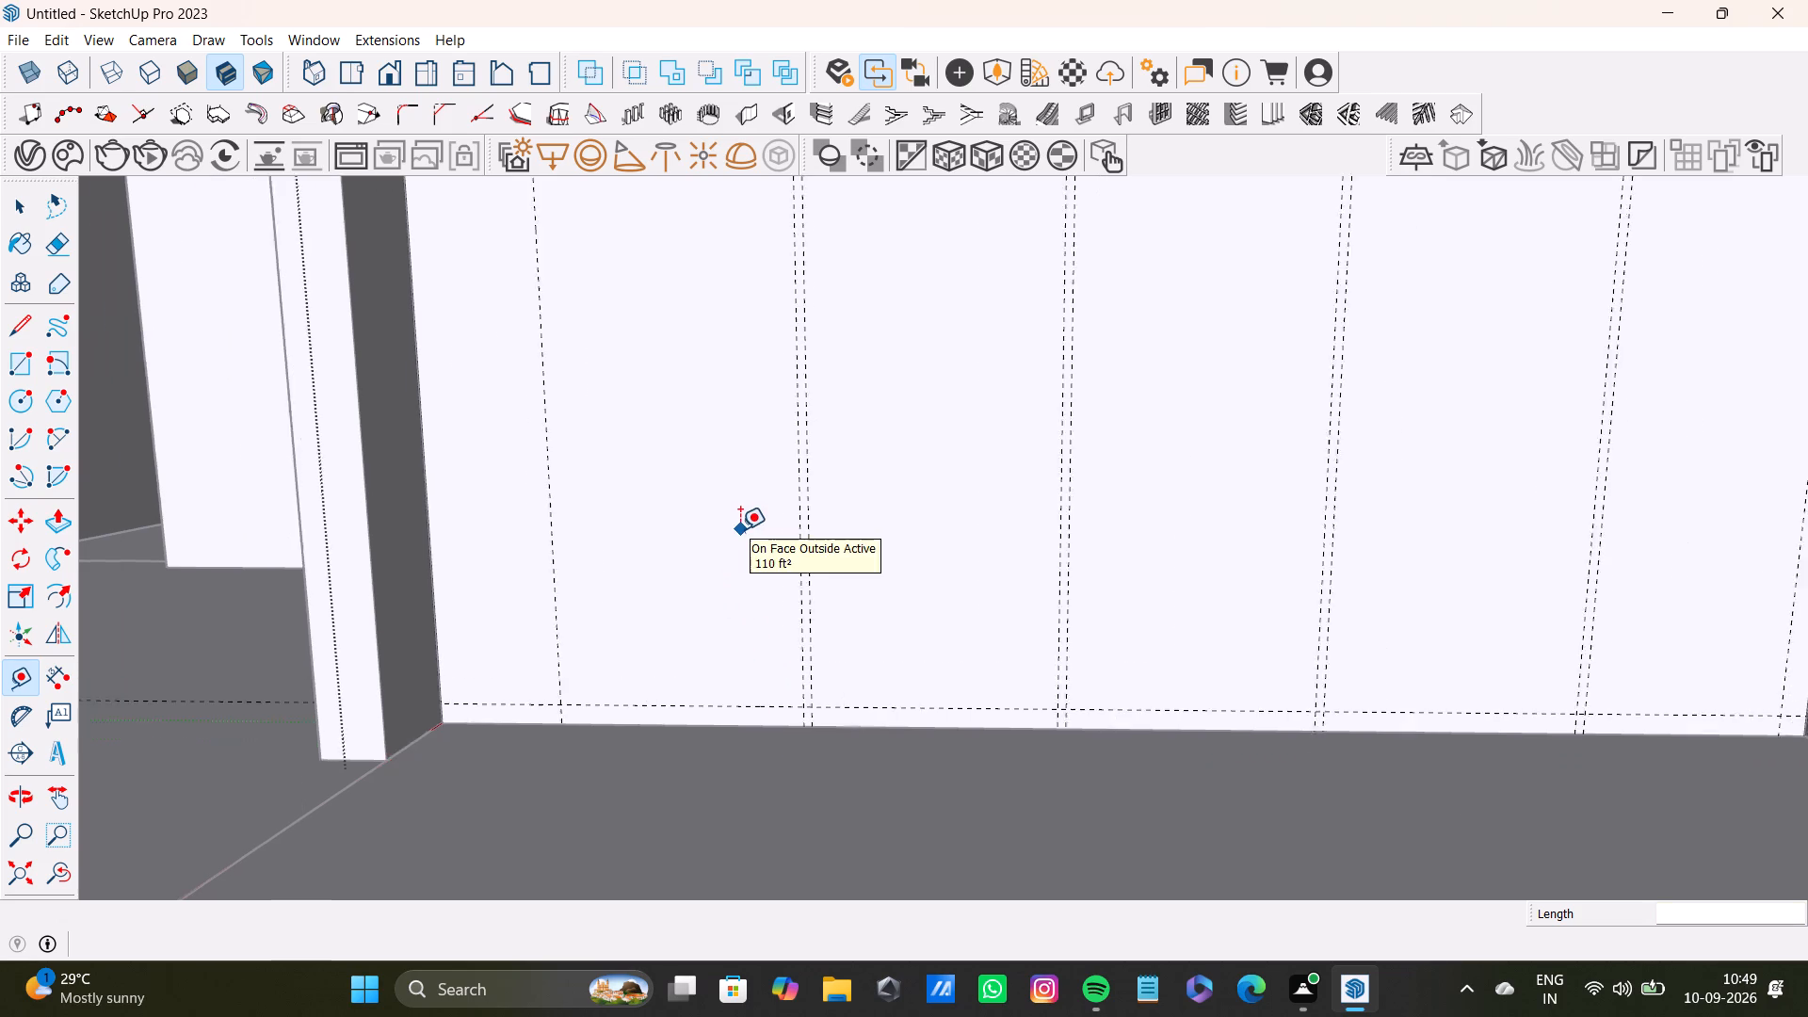
pyautogui.scroll(-2, 740, 529)
pyautogui.keyDown('shift'); pyautogui.moveTo(795, 476); pyautogui.dragTo(755, 628, button='middle'); pyautogui.keyUp('shift')
pyautogui.scroll(-2, 760, 611)
pyautogui.moveTo(779, 570); pyautogui.dragTo(779, 657, button='middle')
pyautogui.scroll(4, 710, 397)
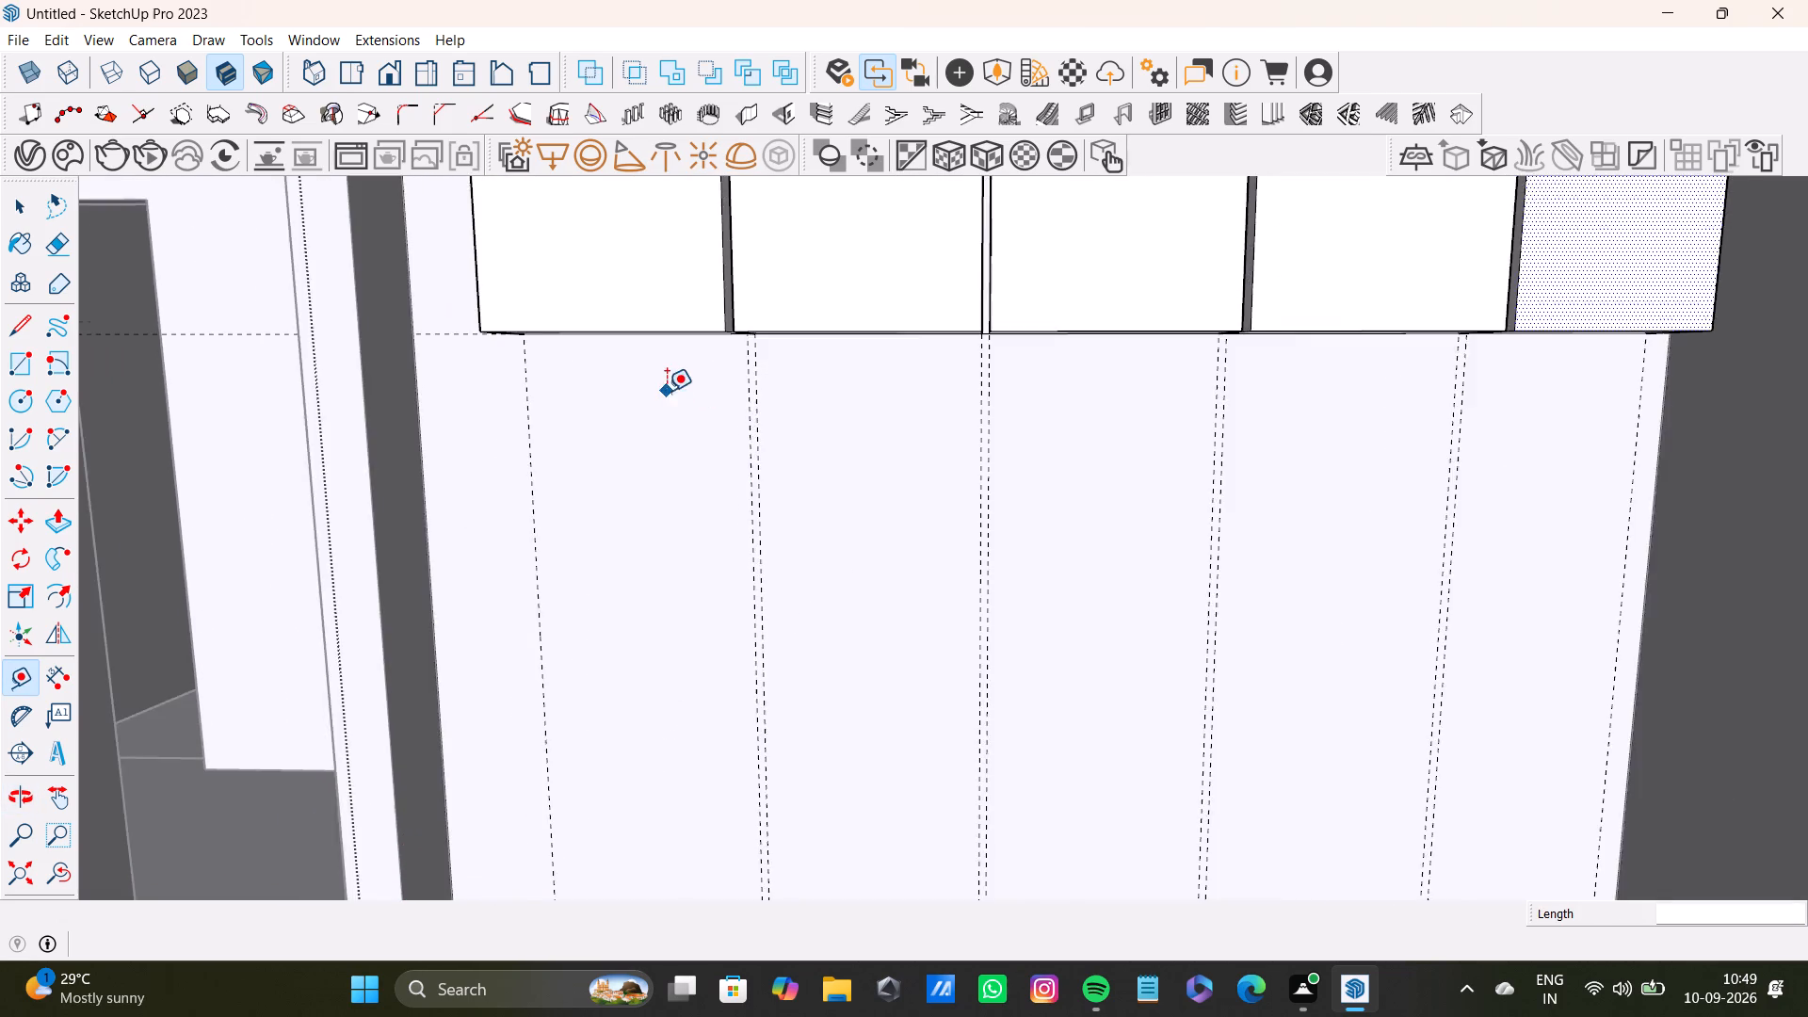
pyautogui.scroll(1, 667, 391)
pyautogui.keyDown('shift'); pyautogui.moveTo(689, 386); pyautogui.dragTo(771, 570, button='middle'); pyautogui.keyUp('shift')
pyautogui.moveTo(879, 607); pyautogui.dragTo(889, 339, button='middle')
pyautogui.press('space')
pyautogui.click(788, 472)
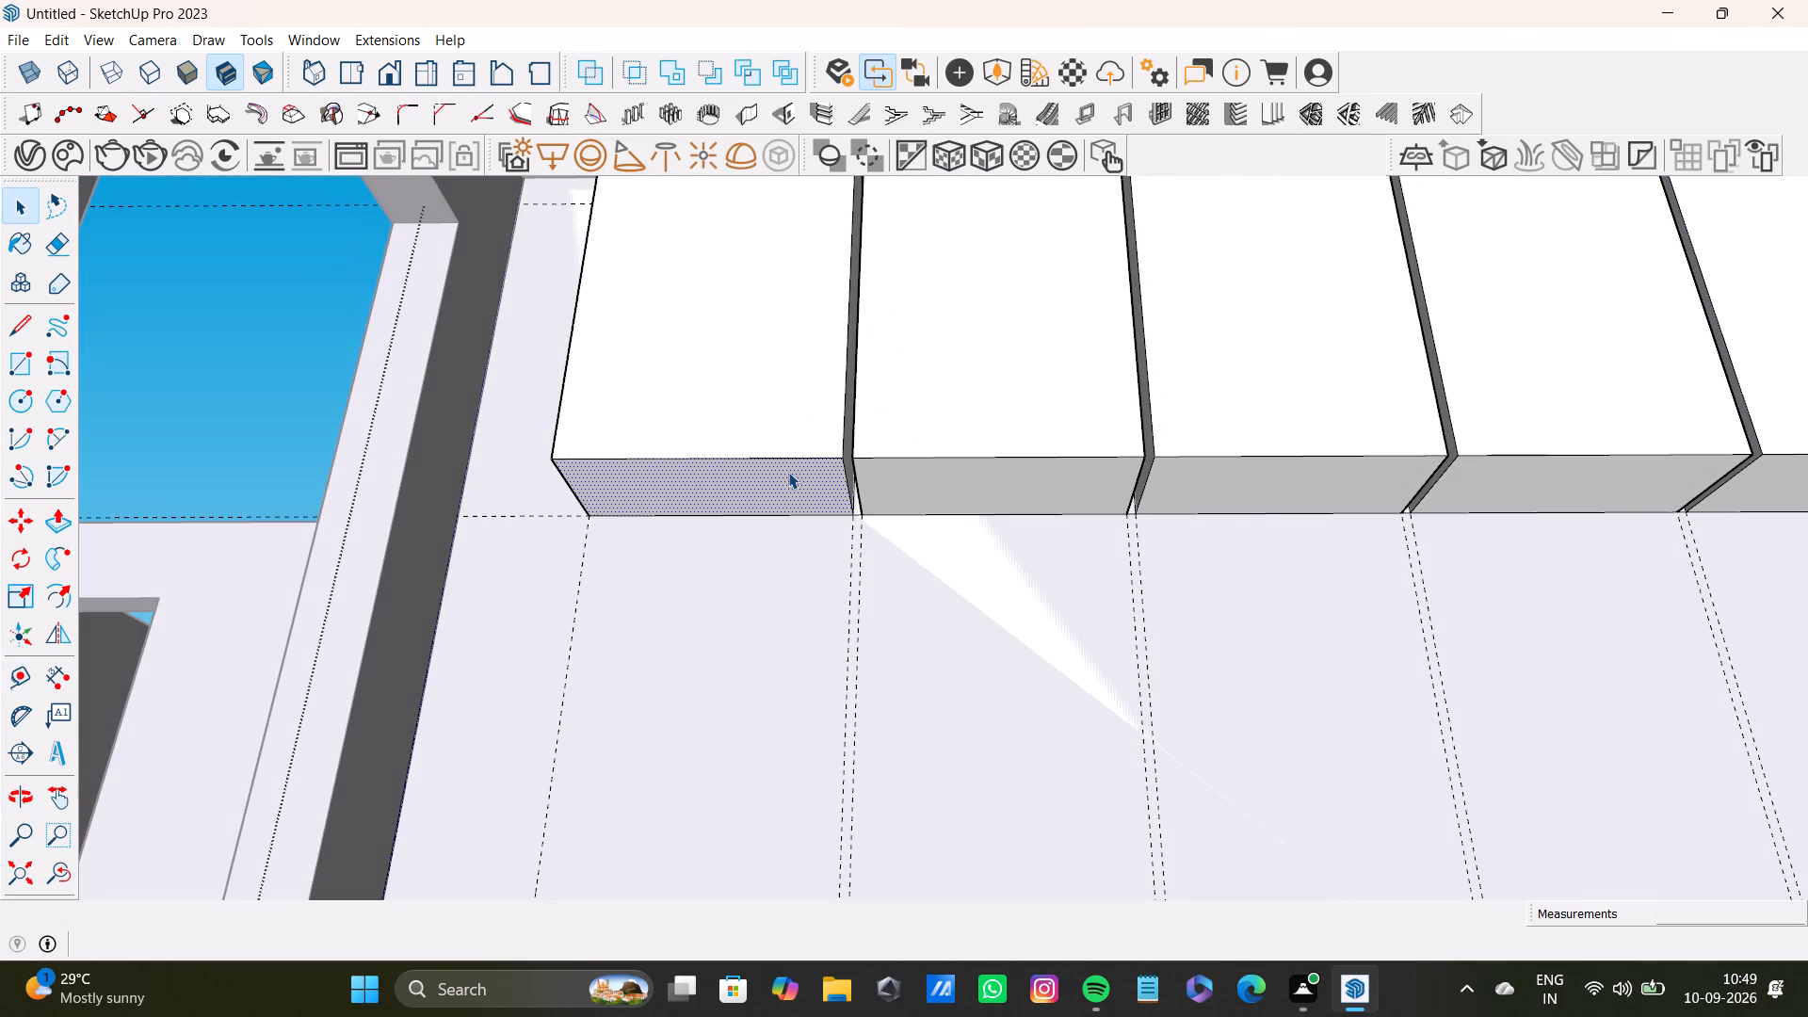
pyautogui.press('p')
pyautogui.moveTo(786, 479); pyautogui.dragTo(782, 396)
pyautogui.press('space')
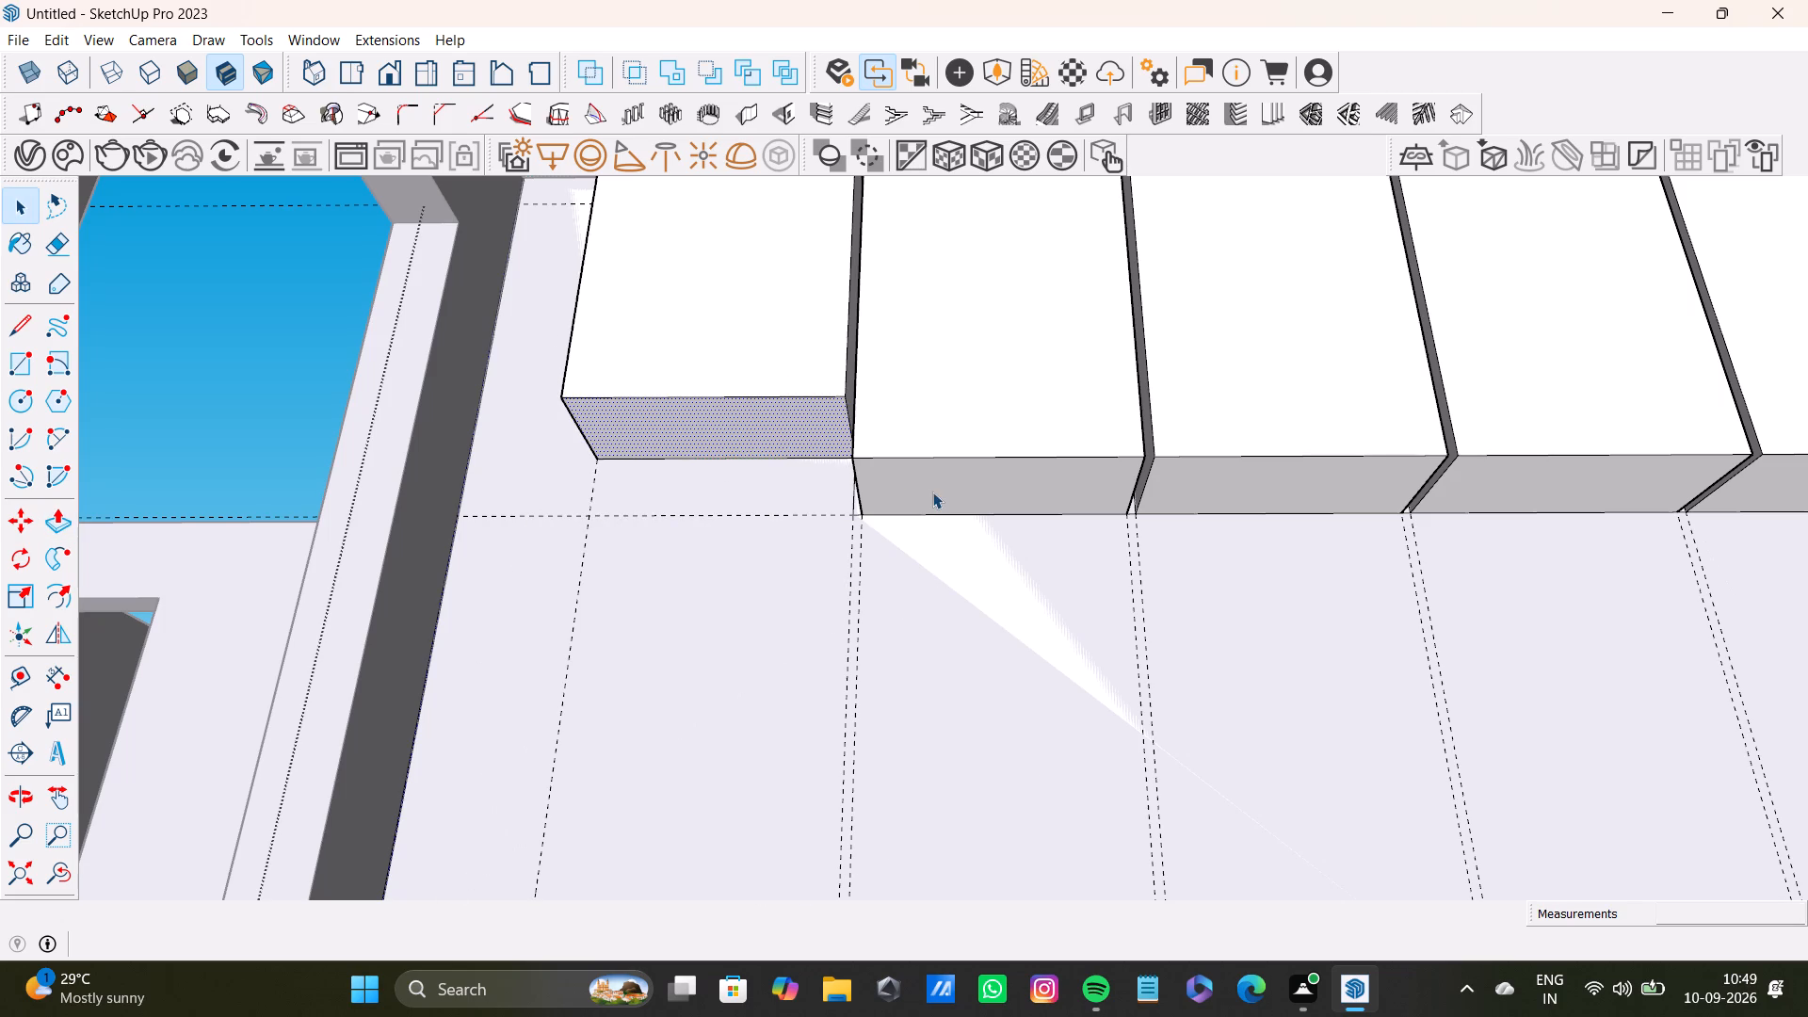
# Push the undersides of the second and third boxes up, level with the first box's shortened underside.
pyautogui.click(932, 492)
pyautogui.press('p')
pyautogui.moveTo(932, 491); pyautogui.dragTo(775, 426)
pyautogui.press('space')
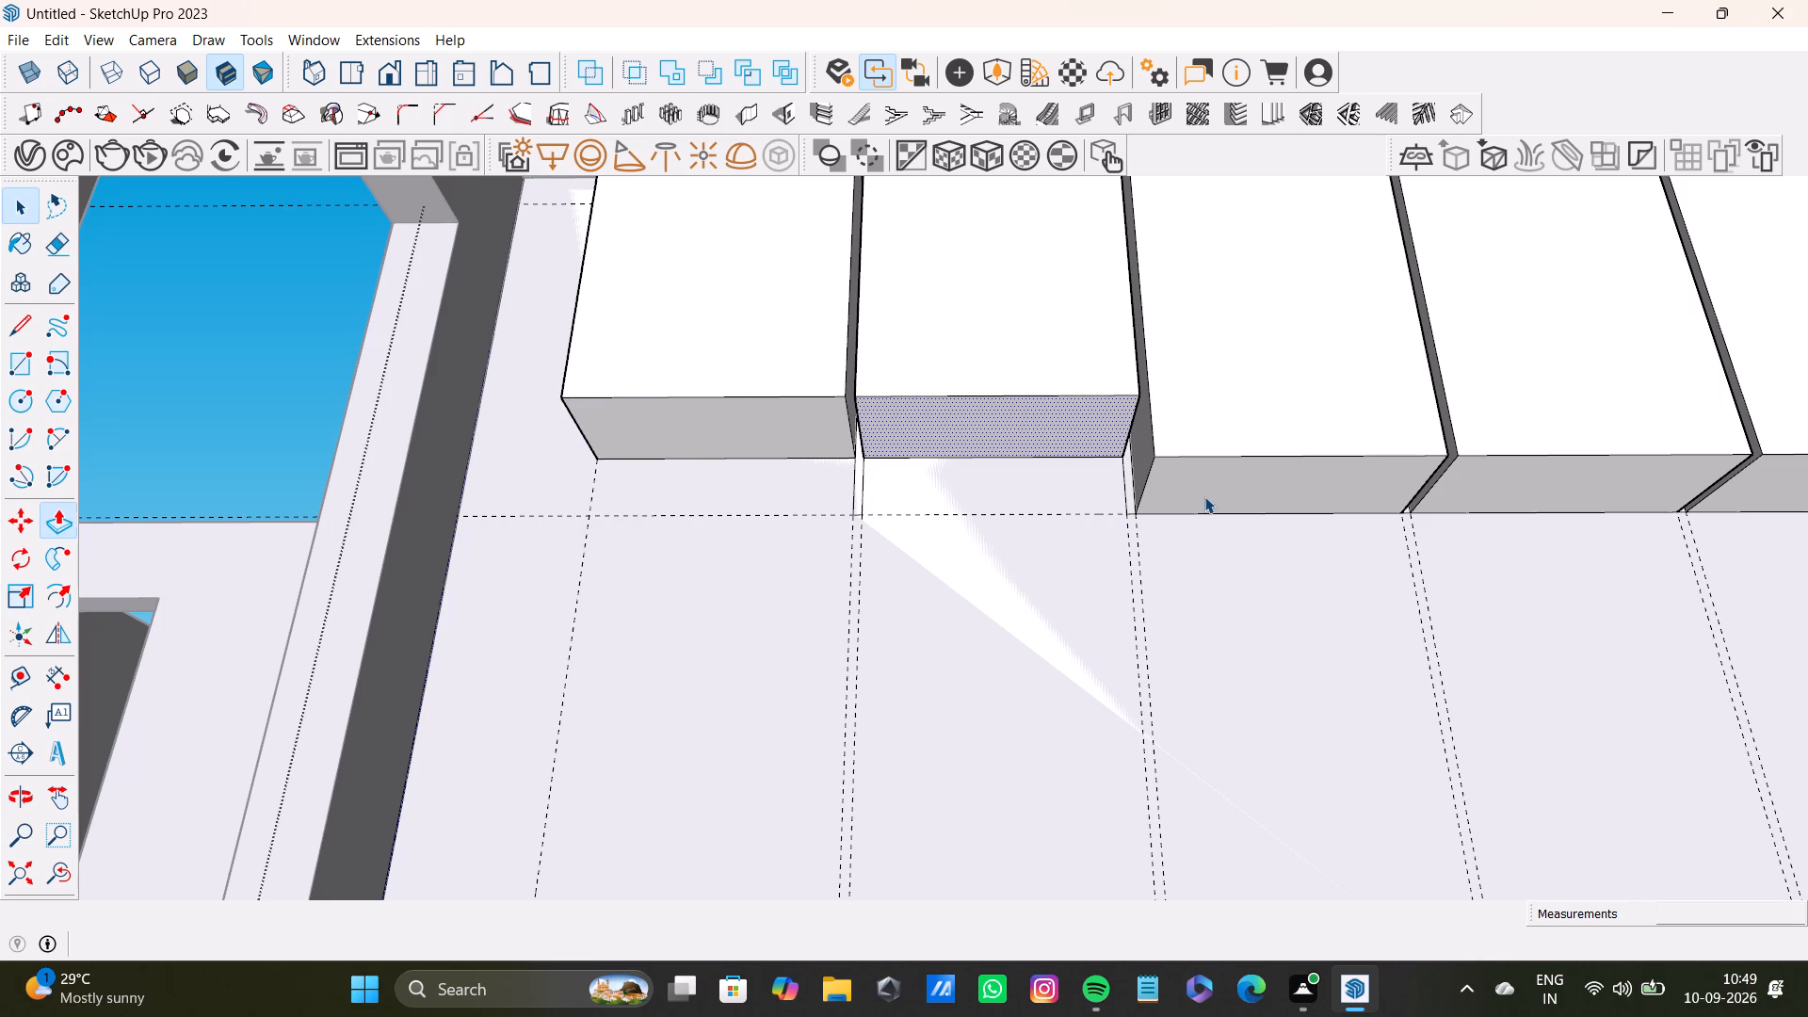
pyautogui.click(1204, 496)
pyautogui.press('p')
pyautogui.moveTo(1203, 493); pyautogui.dragTo(1071, 426)
# Push the undersides of the fourth and fifth boxes up about 5 7/8", level with the other three boxes.
pyautogui.scroll(-5, 1048, 470)
pyautogui.keyDown('shift'); pyautogui.moveTo(1176, 505); pyautogui.dragTo(1009, 499, button='middle'); pyautogui.keyUp('shift')
pyautogui.press('space')
pyautogui.click(1157, 463)
pyautogui.press('p')
pyautogui.moveTo(1158, 475); pyautogui.dragTo(1032, 426)
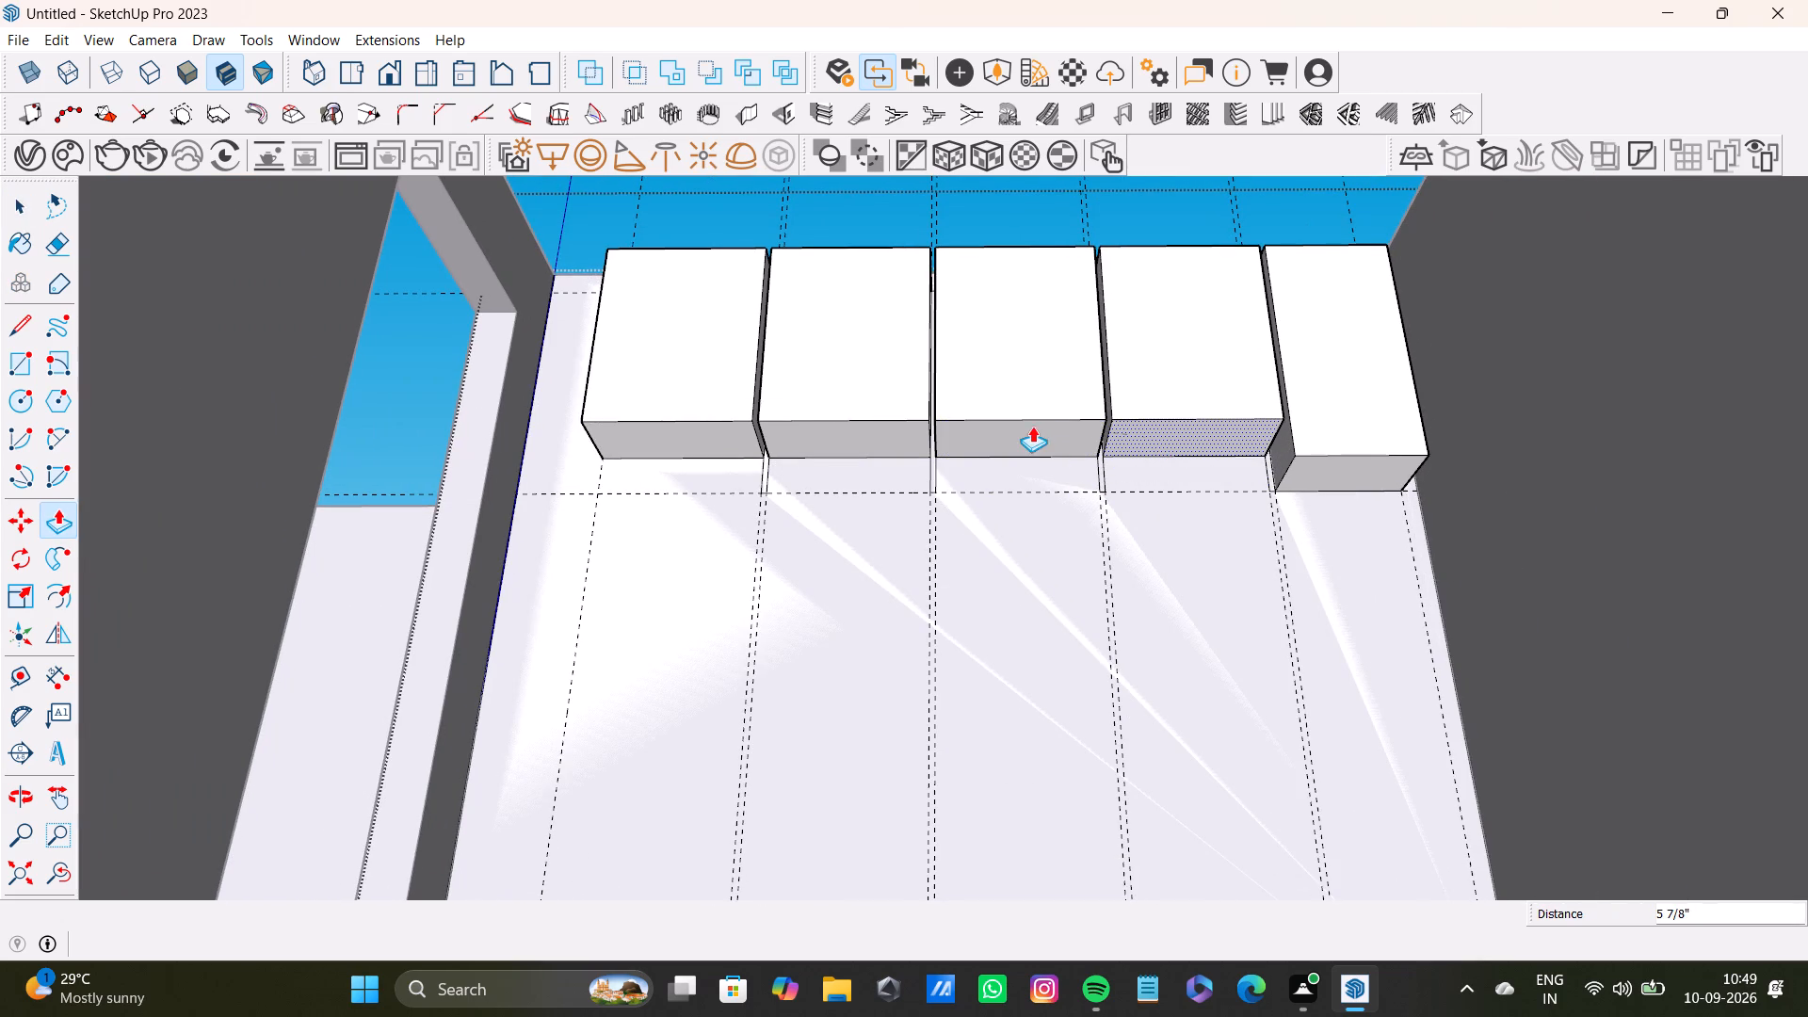
pyautogui.press('space')
pyautogui.click(1336, 479)
pyautogui.press('p')
pyautogui.moveTo(1336, 478); pyautogui.dragTo(1241, 425)
pyautogui.press('space')
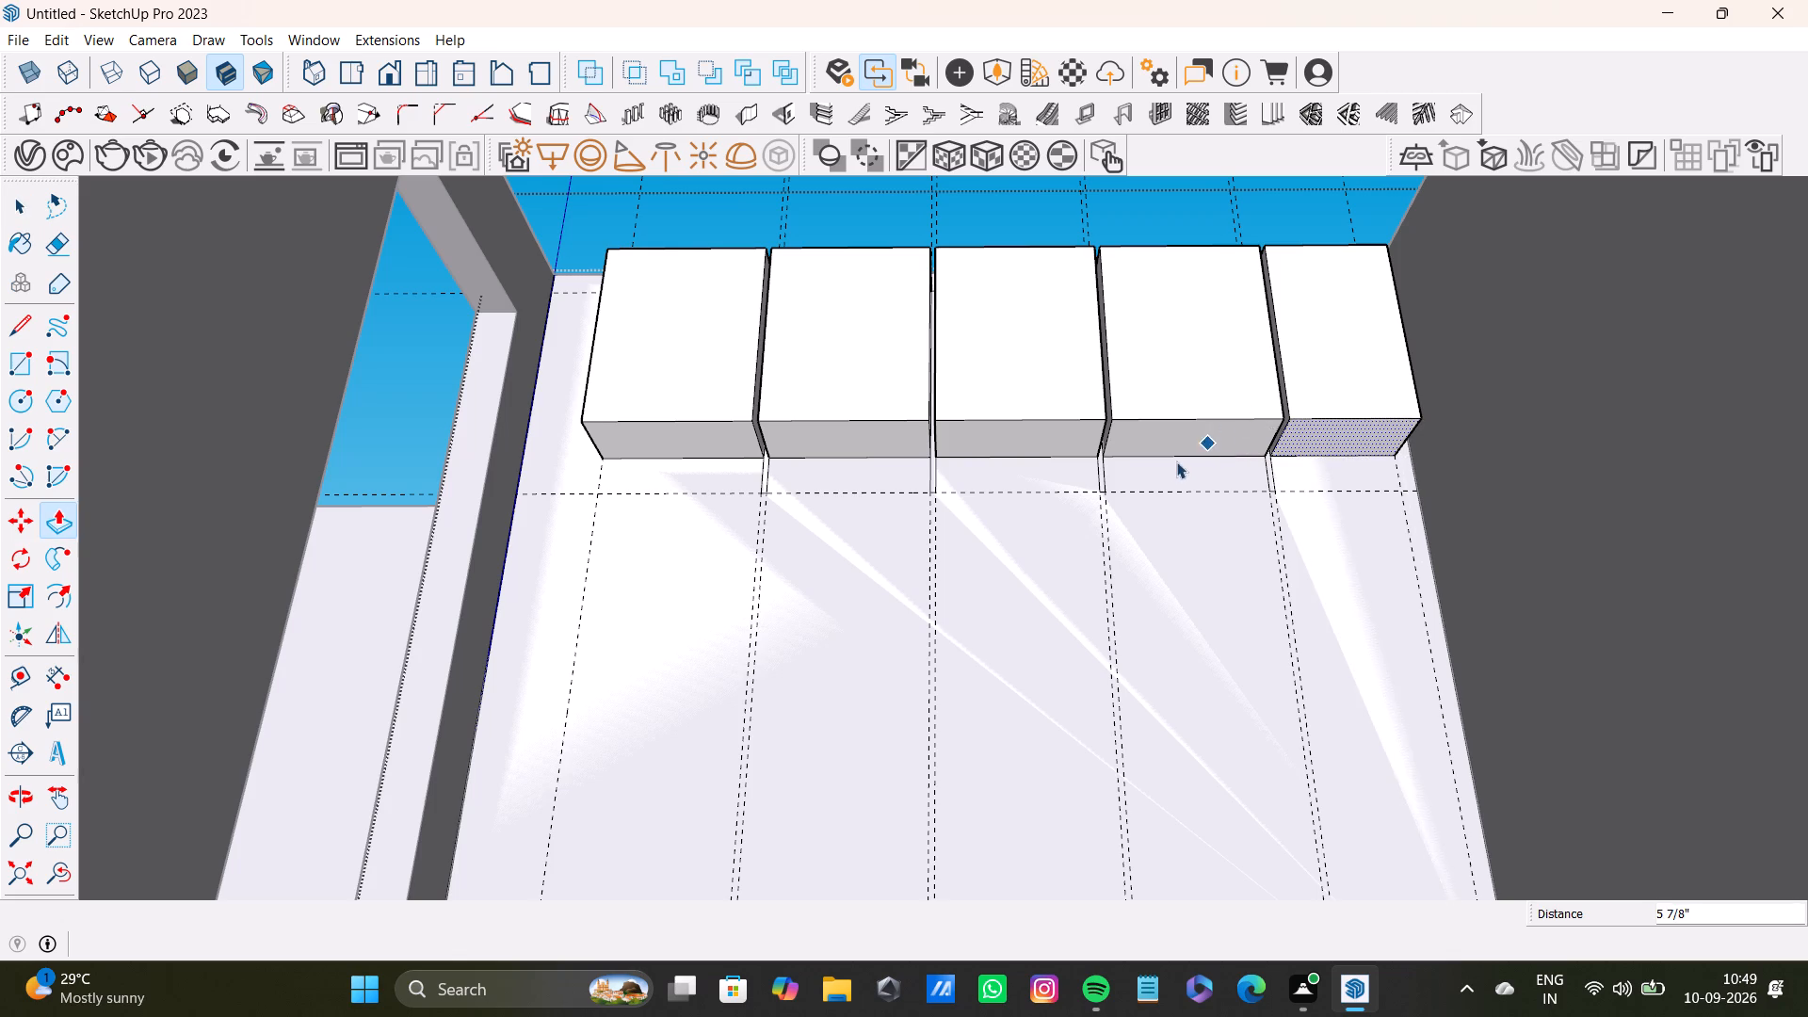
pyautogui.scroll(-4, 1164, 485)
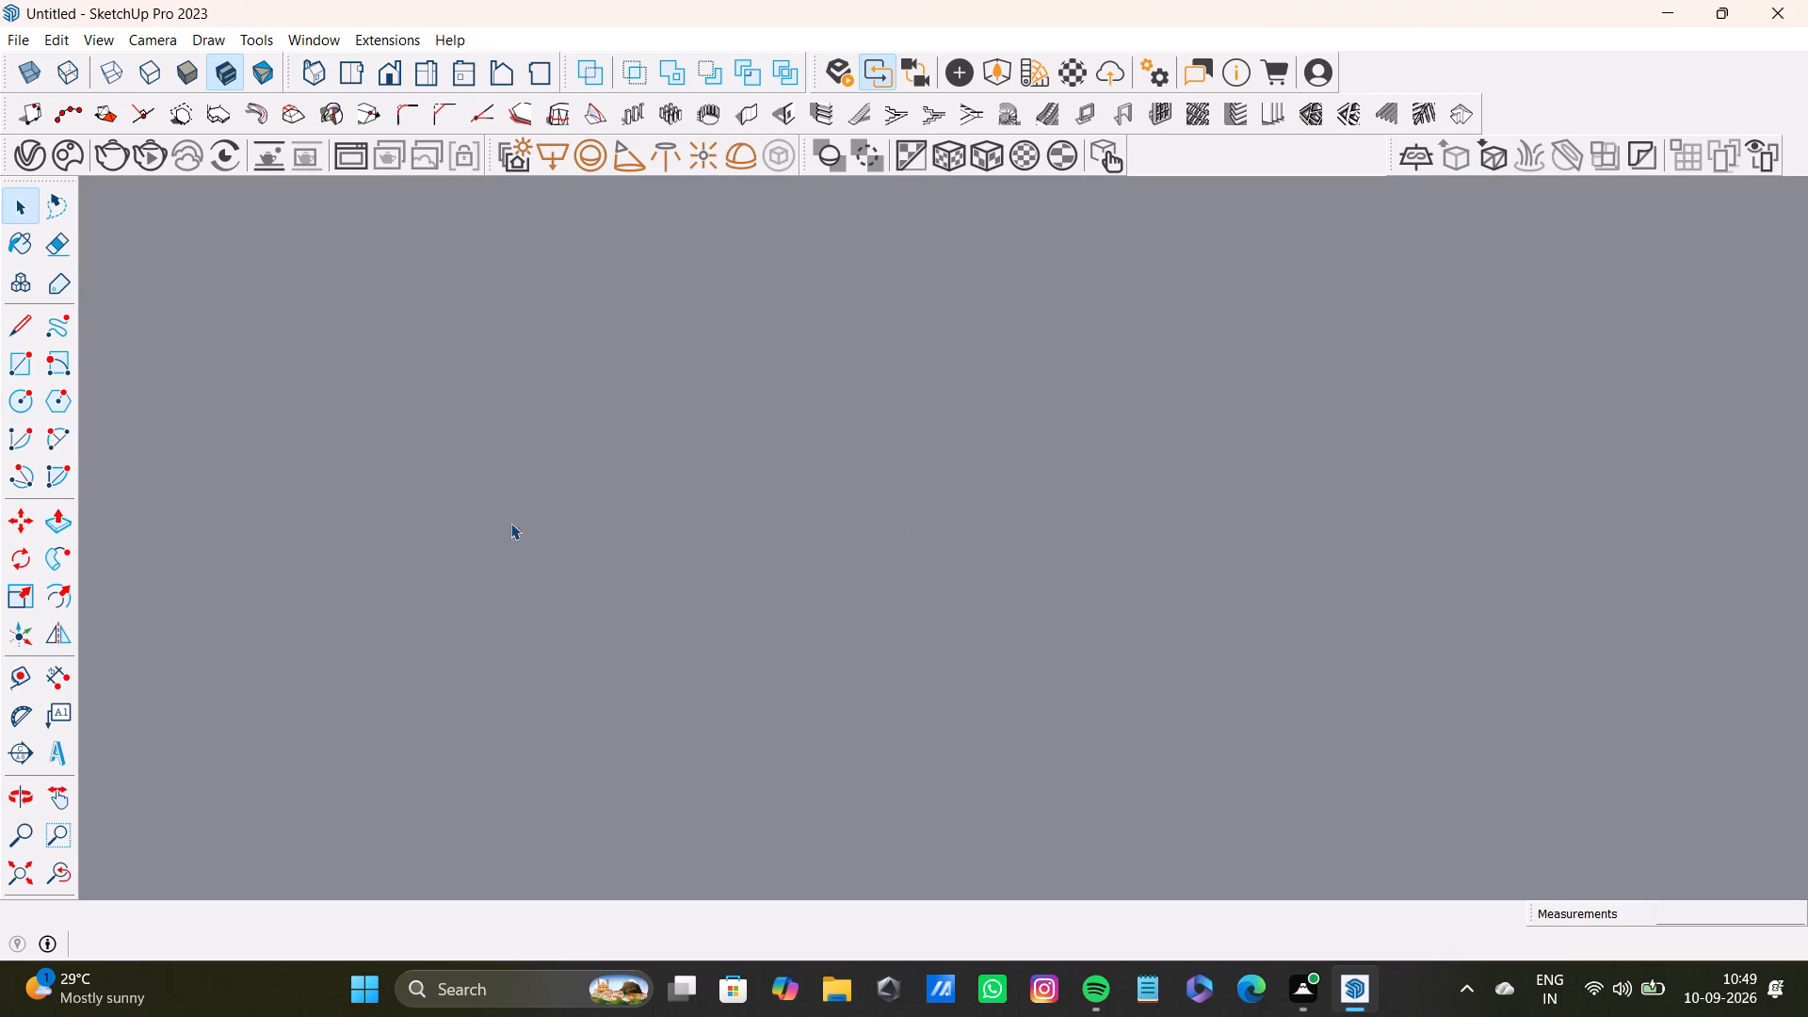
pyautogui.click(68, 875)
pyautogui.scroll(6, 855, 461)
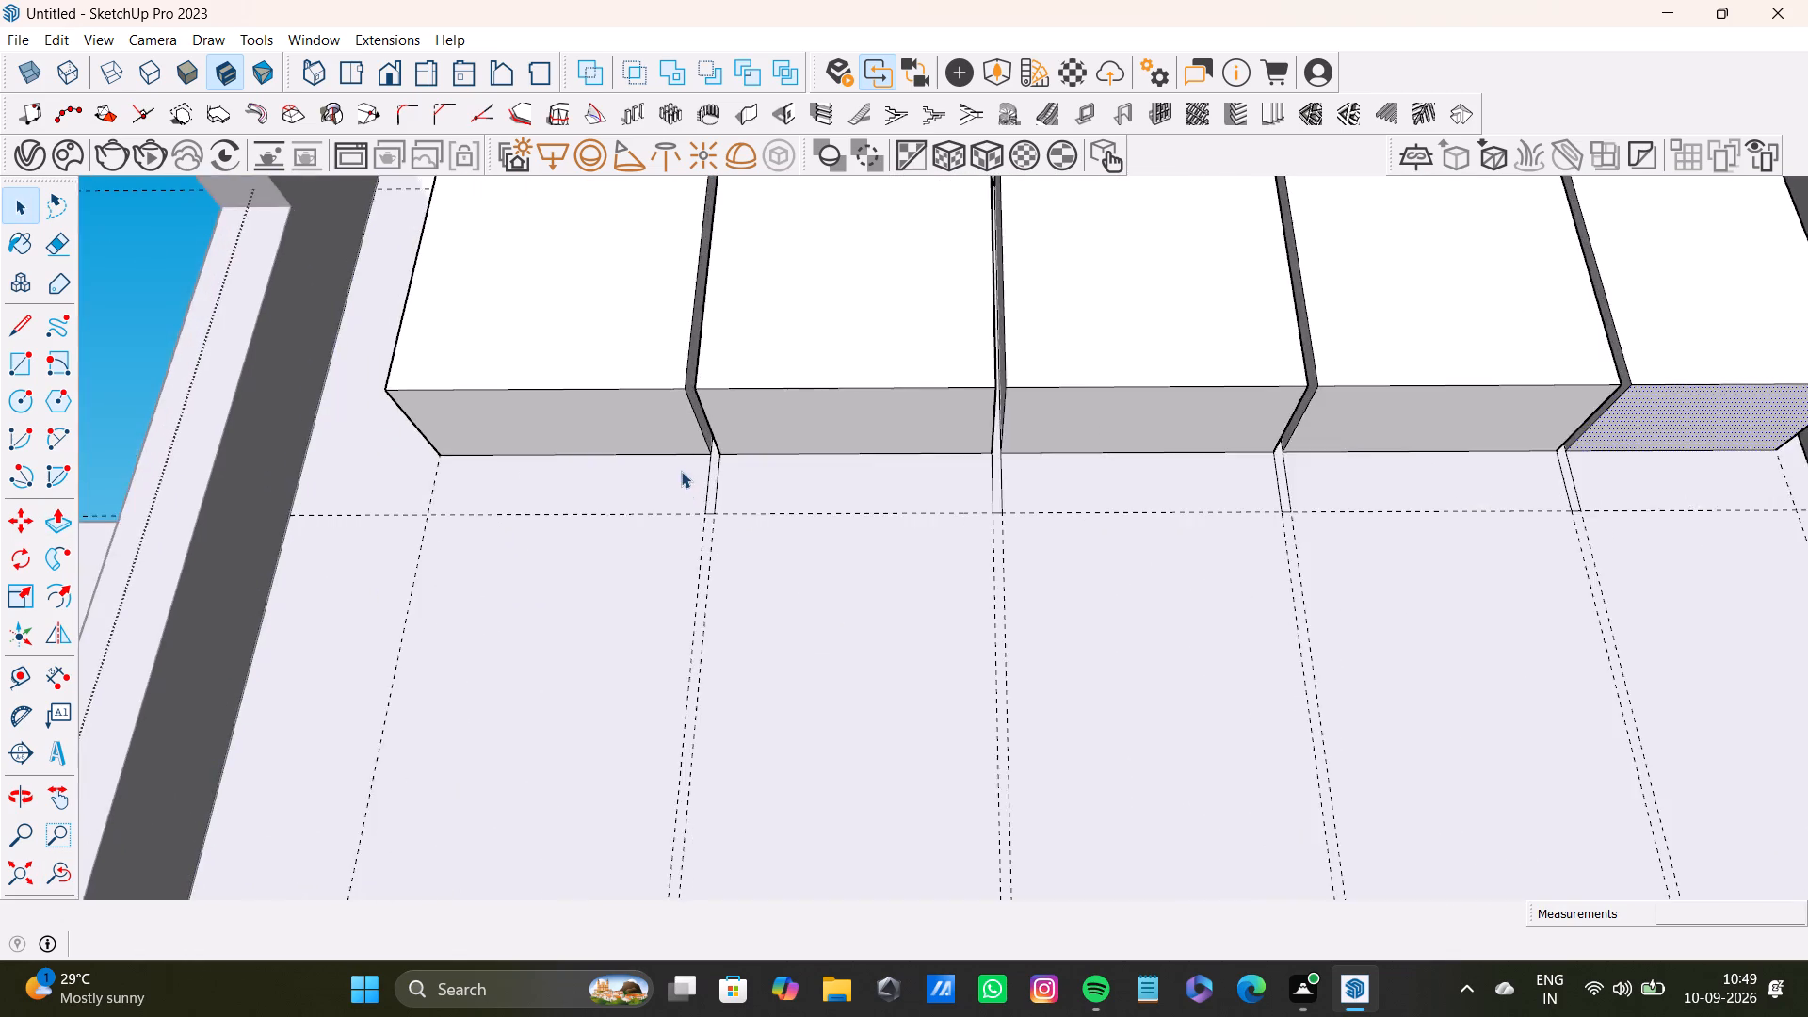
# Delete the three leftover edges on the wall below the gap between the first and second boxes.
pyautogui.scroll(7, 684, 483)
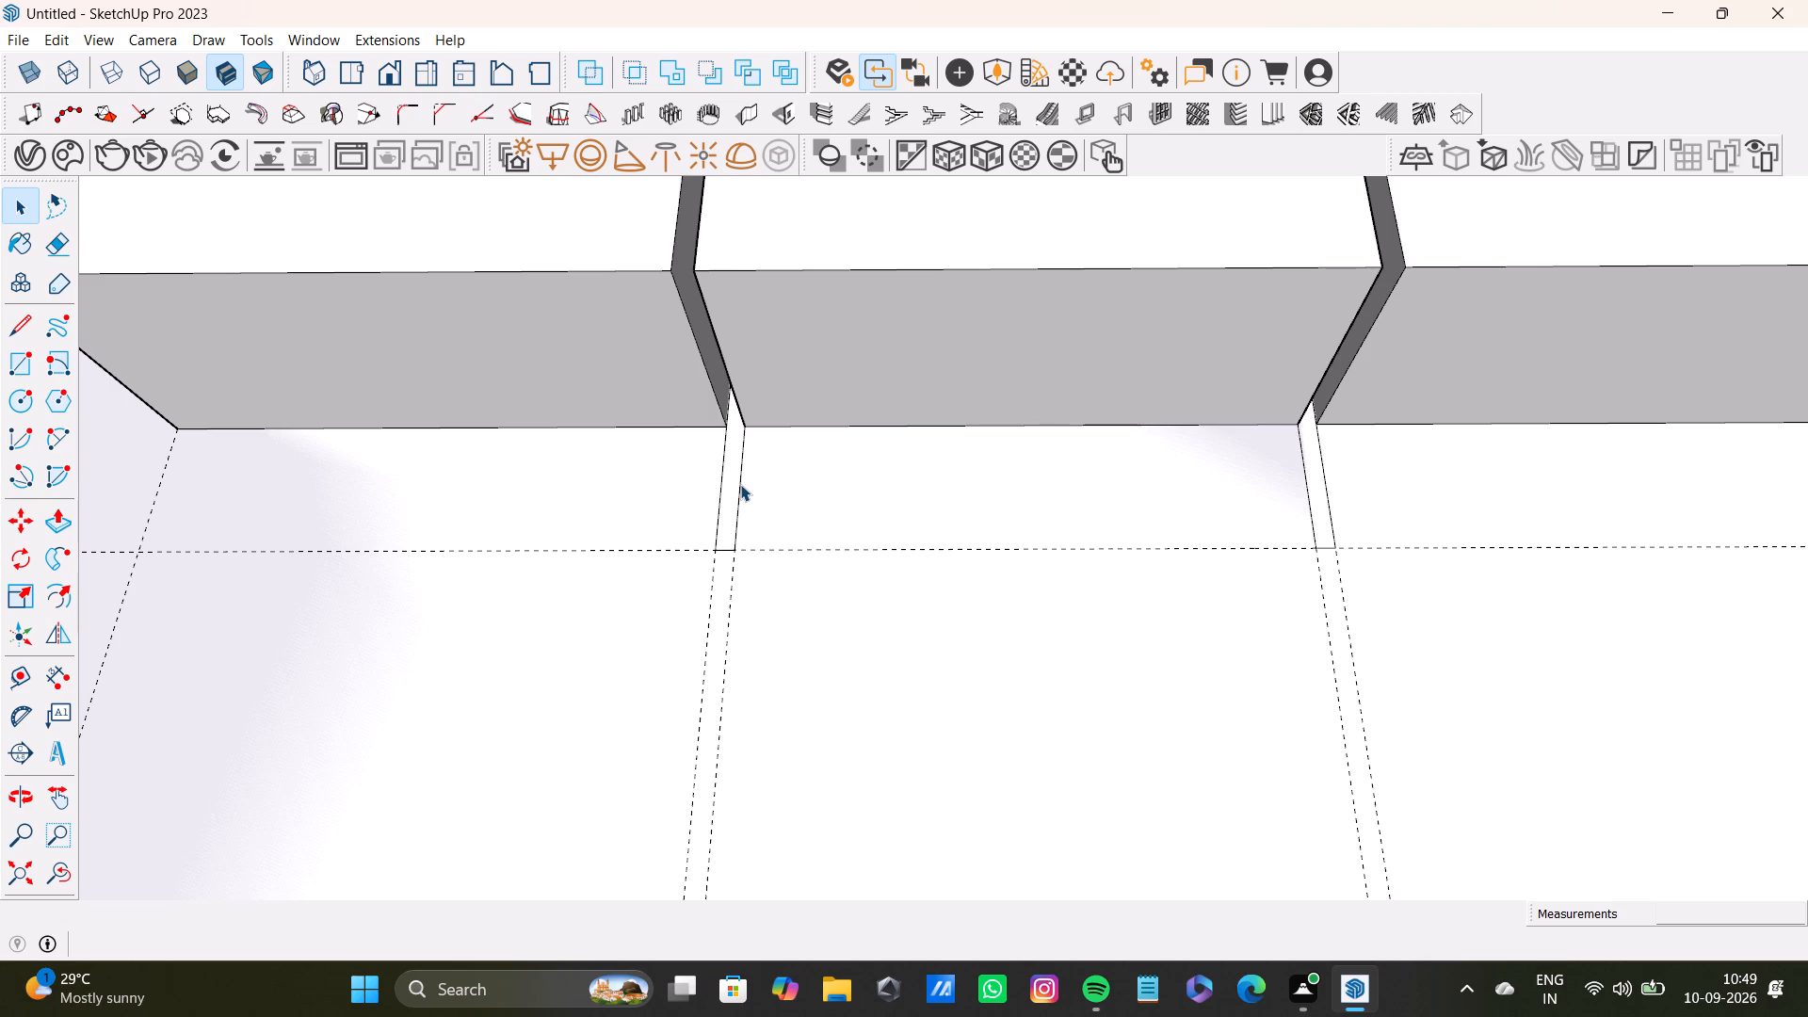
pyautogui.scroll(3, 695, 511)
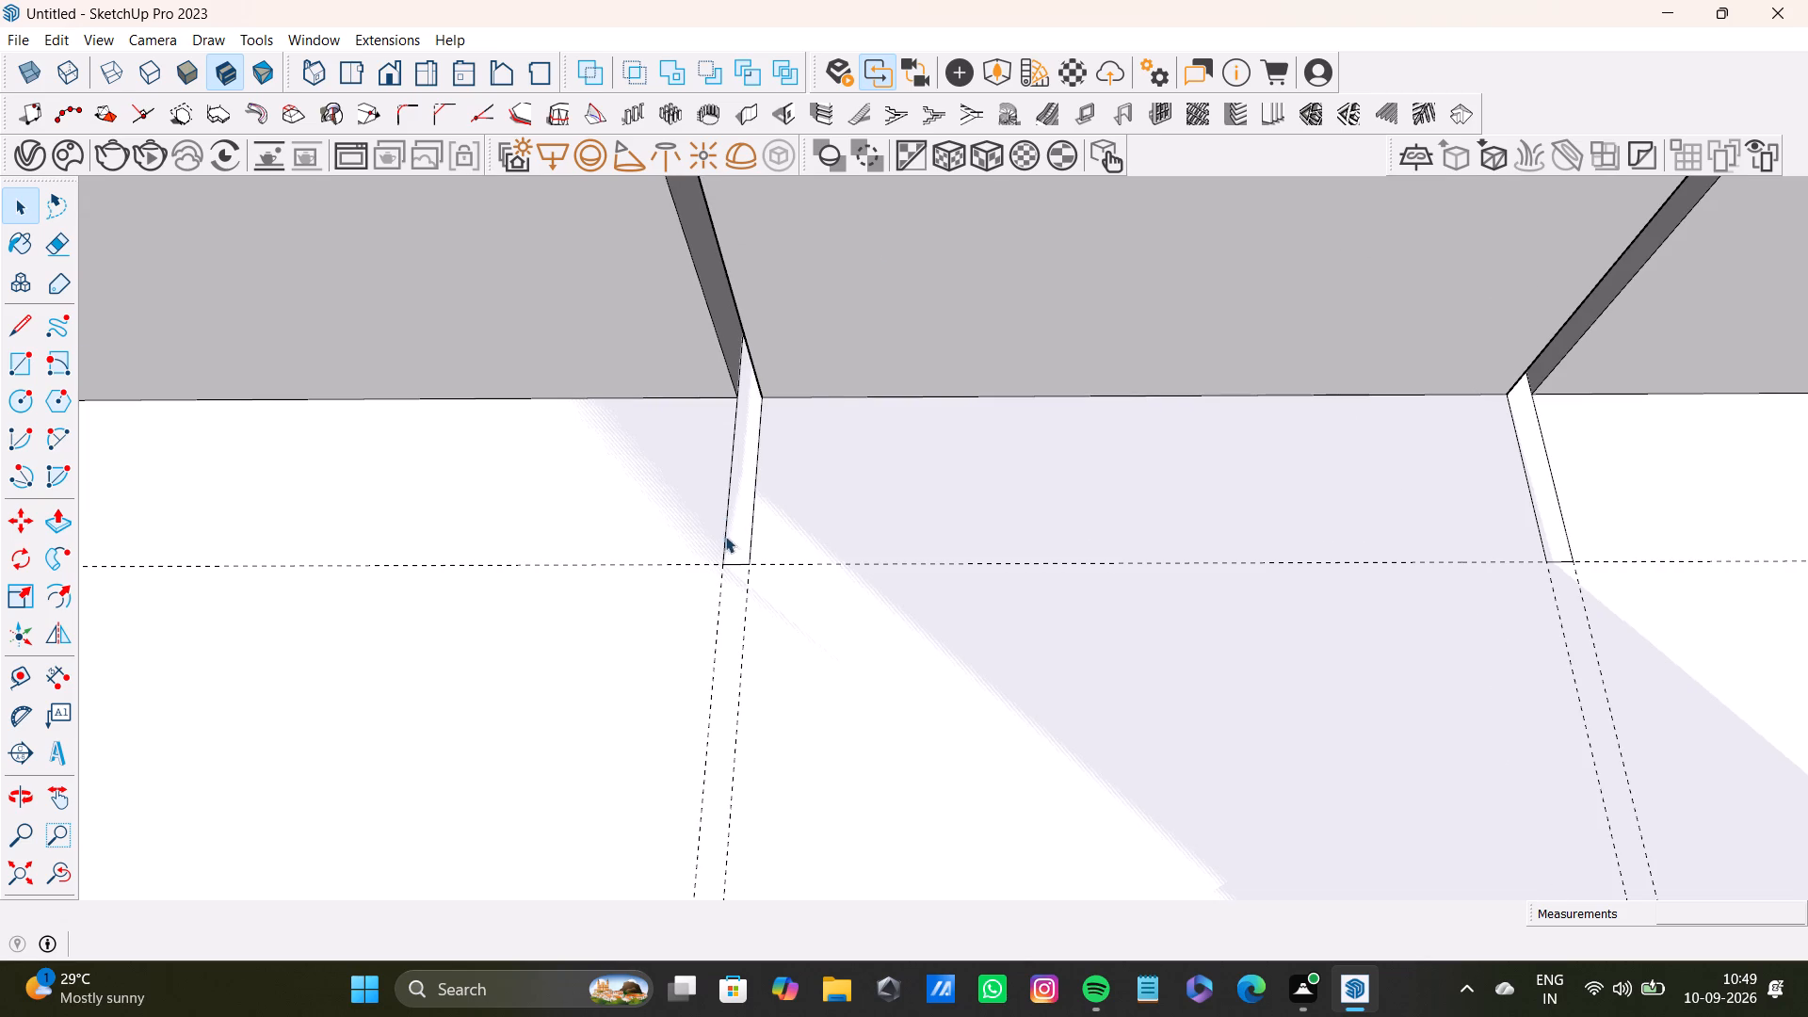
pyautogui.click(727, 540)
pyautogui.press('Delete')
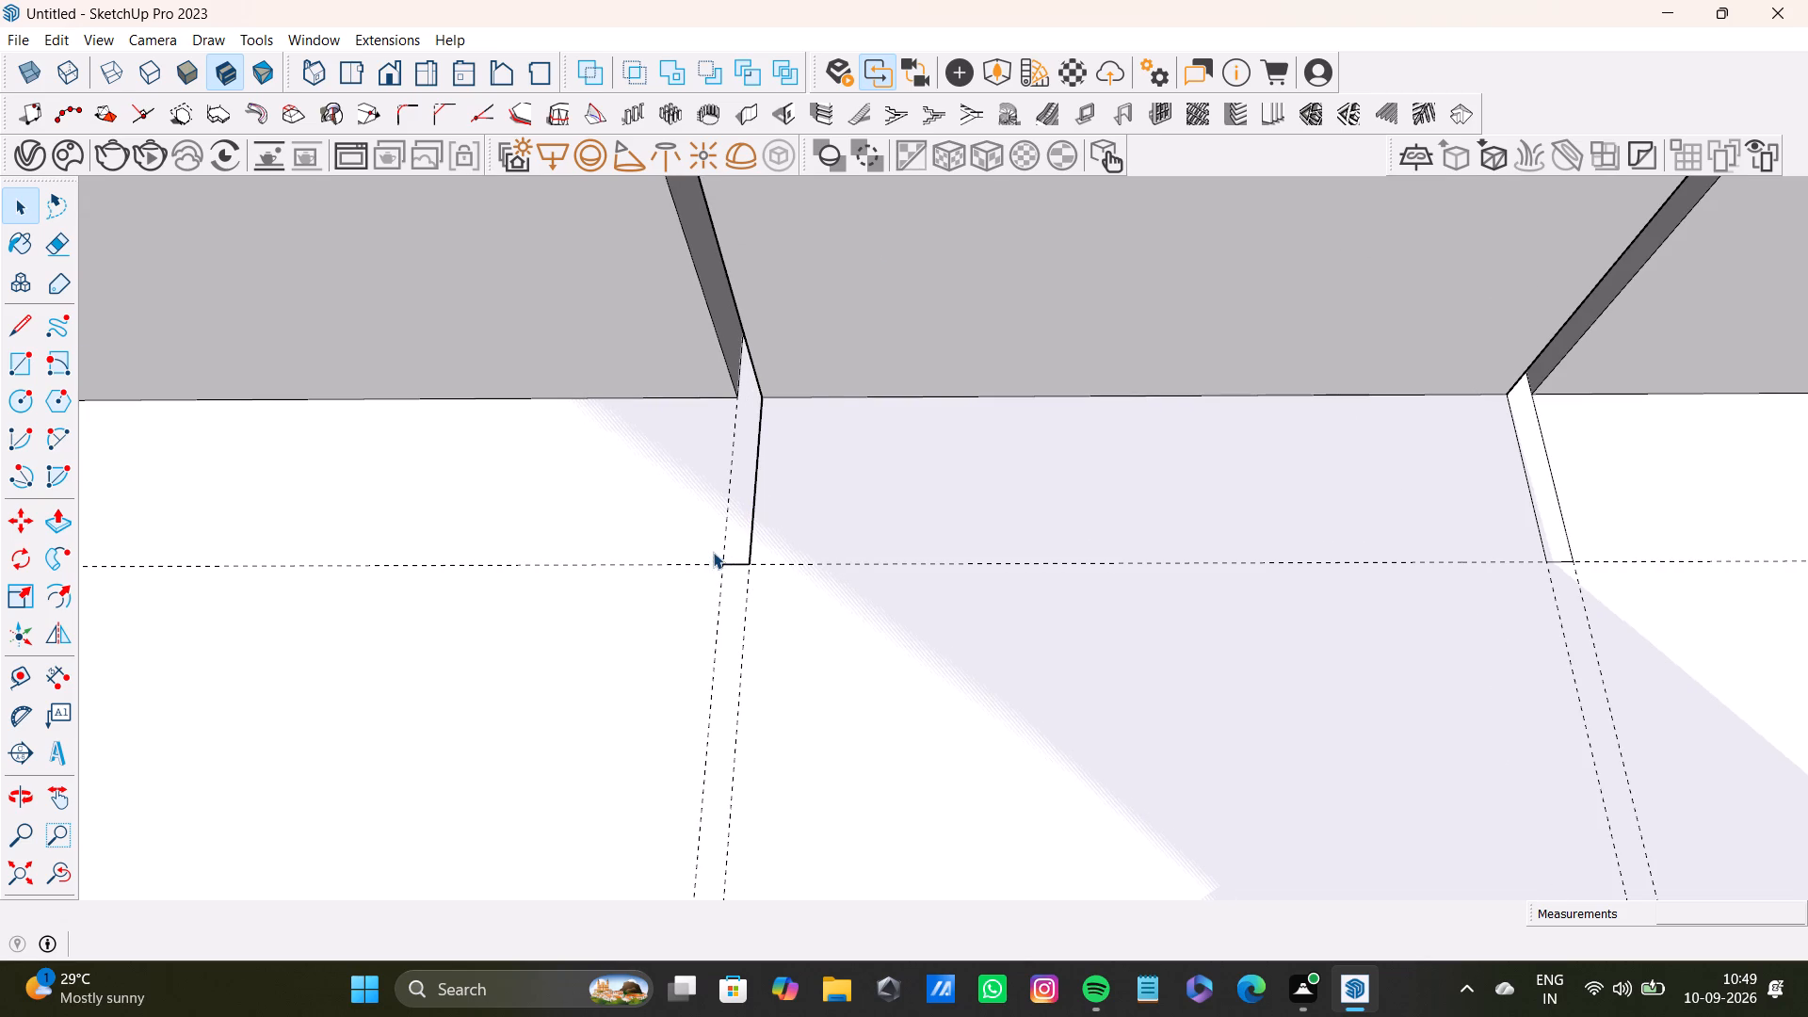
pyautogui.click(743, 564)
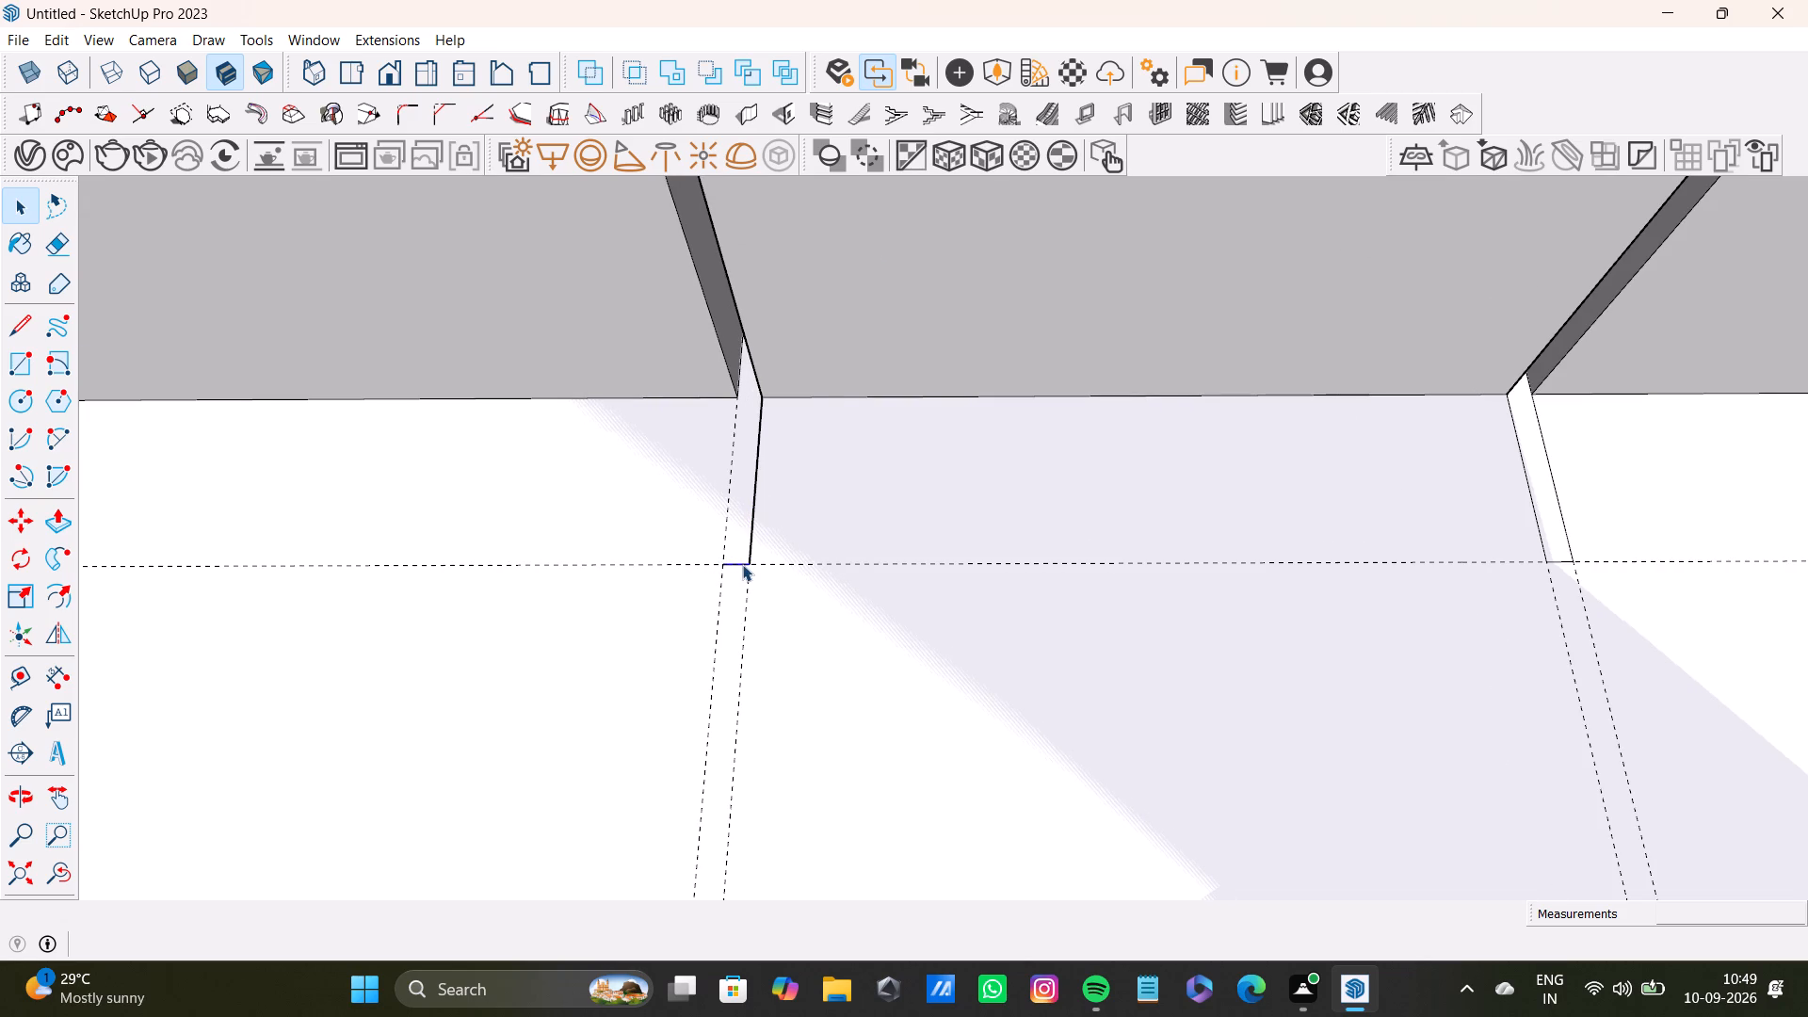
pyautogui.press('Delete')
pyautogui.click(750, 553)
pyautogui.press('Delete')
pyautogui.scroll(-10, 777, 467)
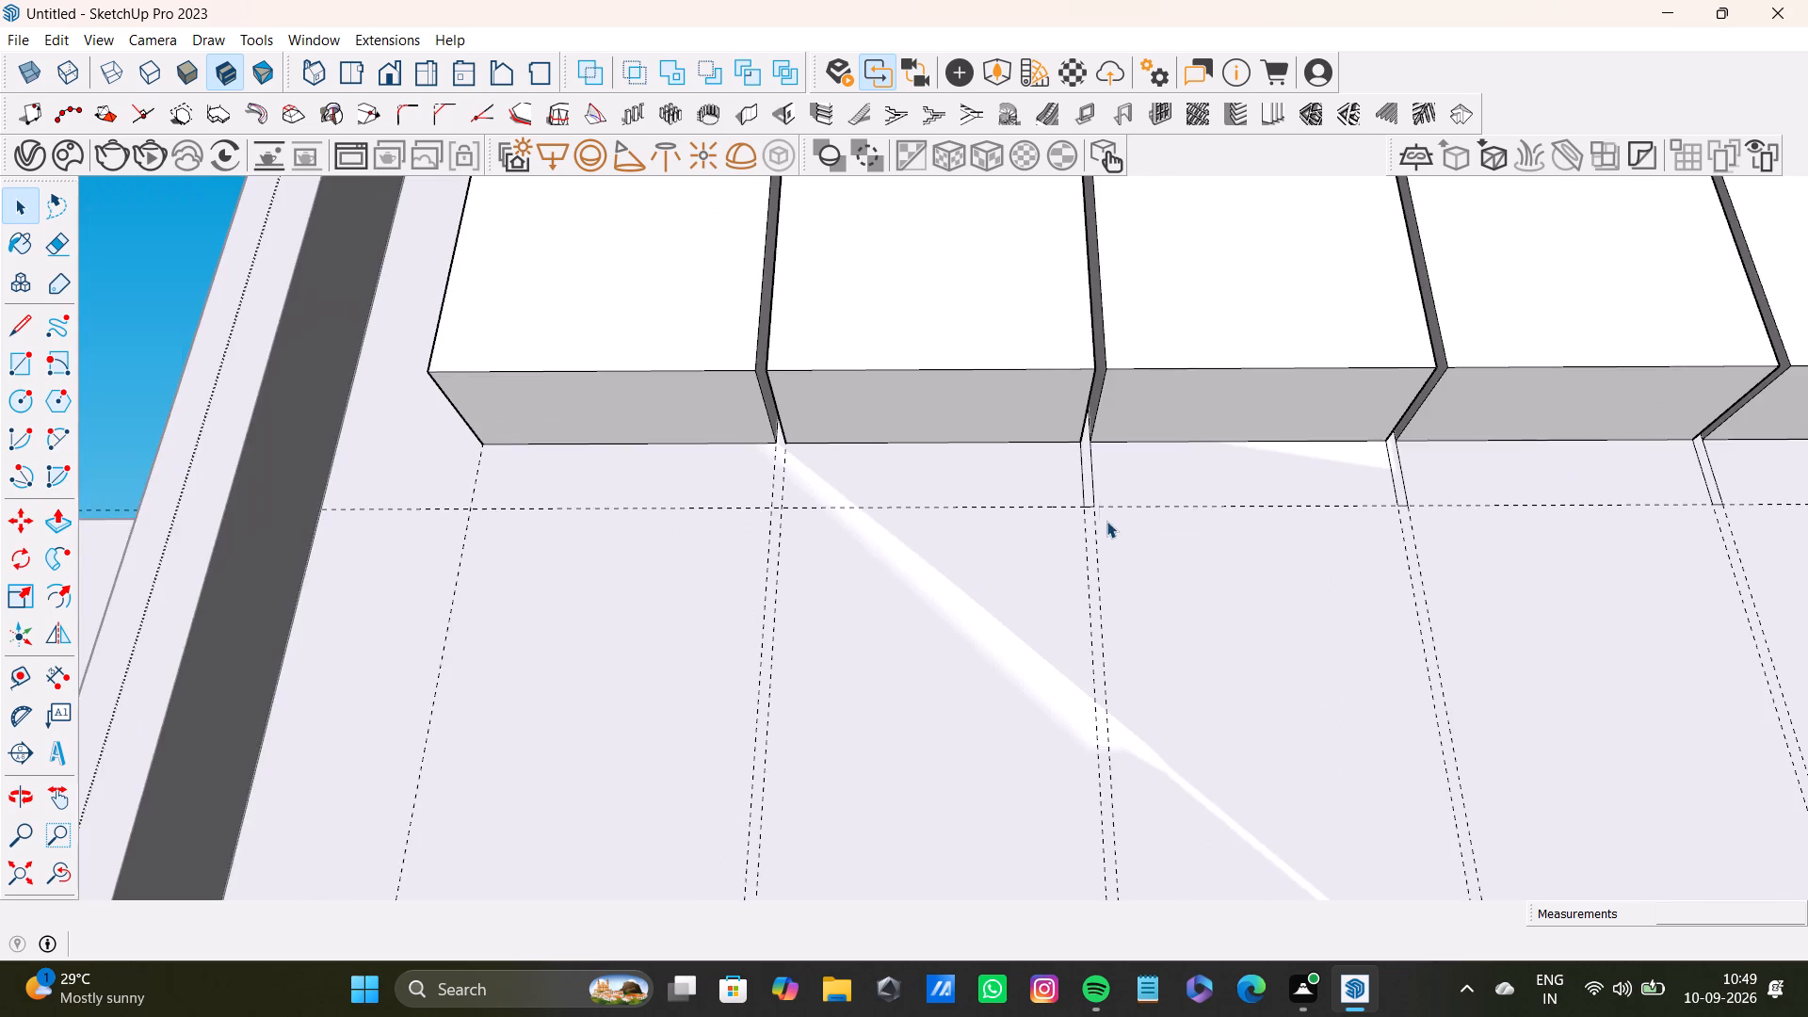
# Delete the three leftover edges on the wall below the gap between the second and third boxes.
pyautogui.moveTo(1099, 500); pyautogui.dragTo(1066, 573, button='middle')
pyautogui.scroll(9, 1090, 485)
pyautogui.moveTo(1118, 454); pyautogui.dragTo(1099, 590, button='middle')
pyautogui.scroll(-10, 806, 387)
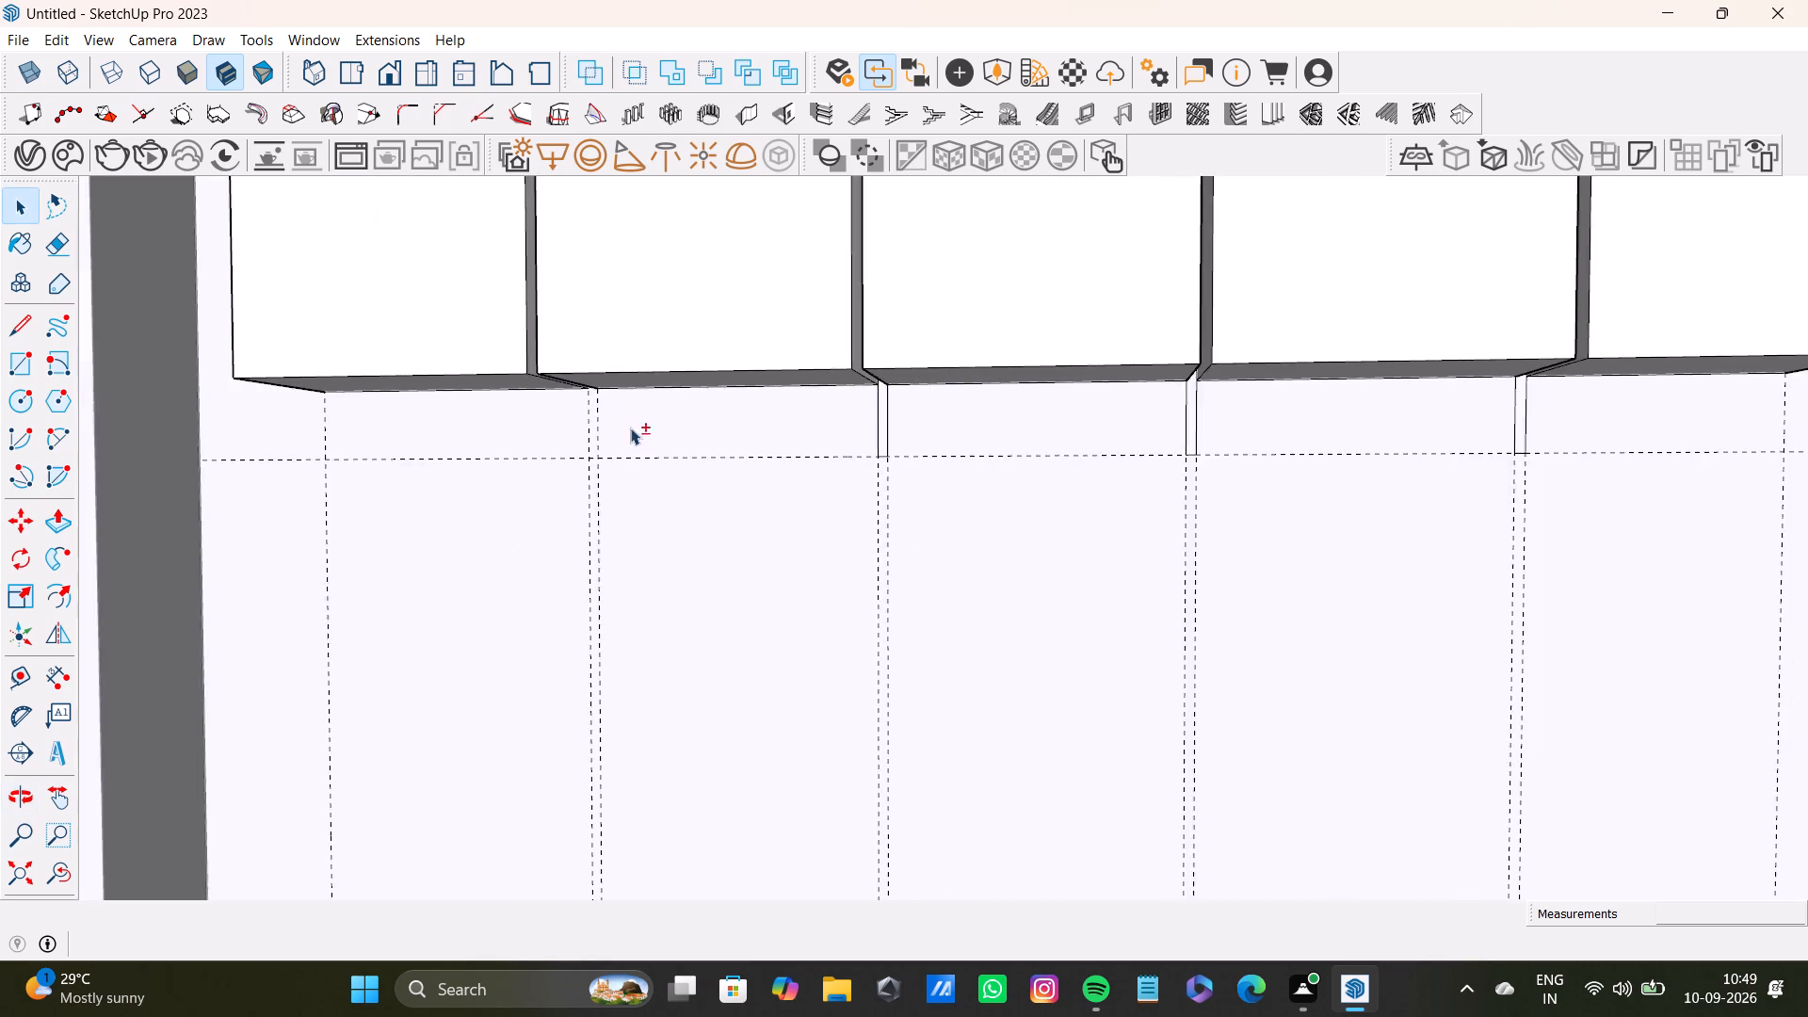
pyautogui.keyDown('shift'); pyautogui.moveTo(609, 417); pyautogui.dragTo(1039, 505, button='middle'); pyautogui.keyUp('shift')
pyautogui.moveTo(1037, 450); pyautogui.dragTo(1105, 496, button='middle')
pyautogui.scroll(9, 995, 446)
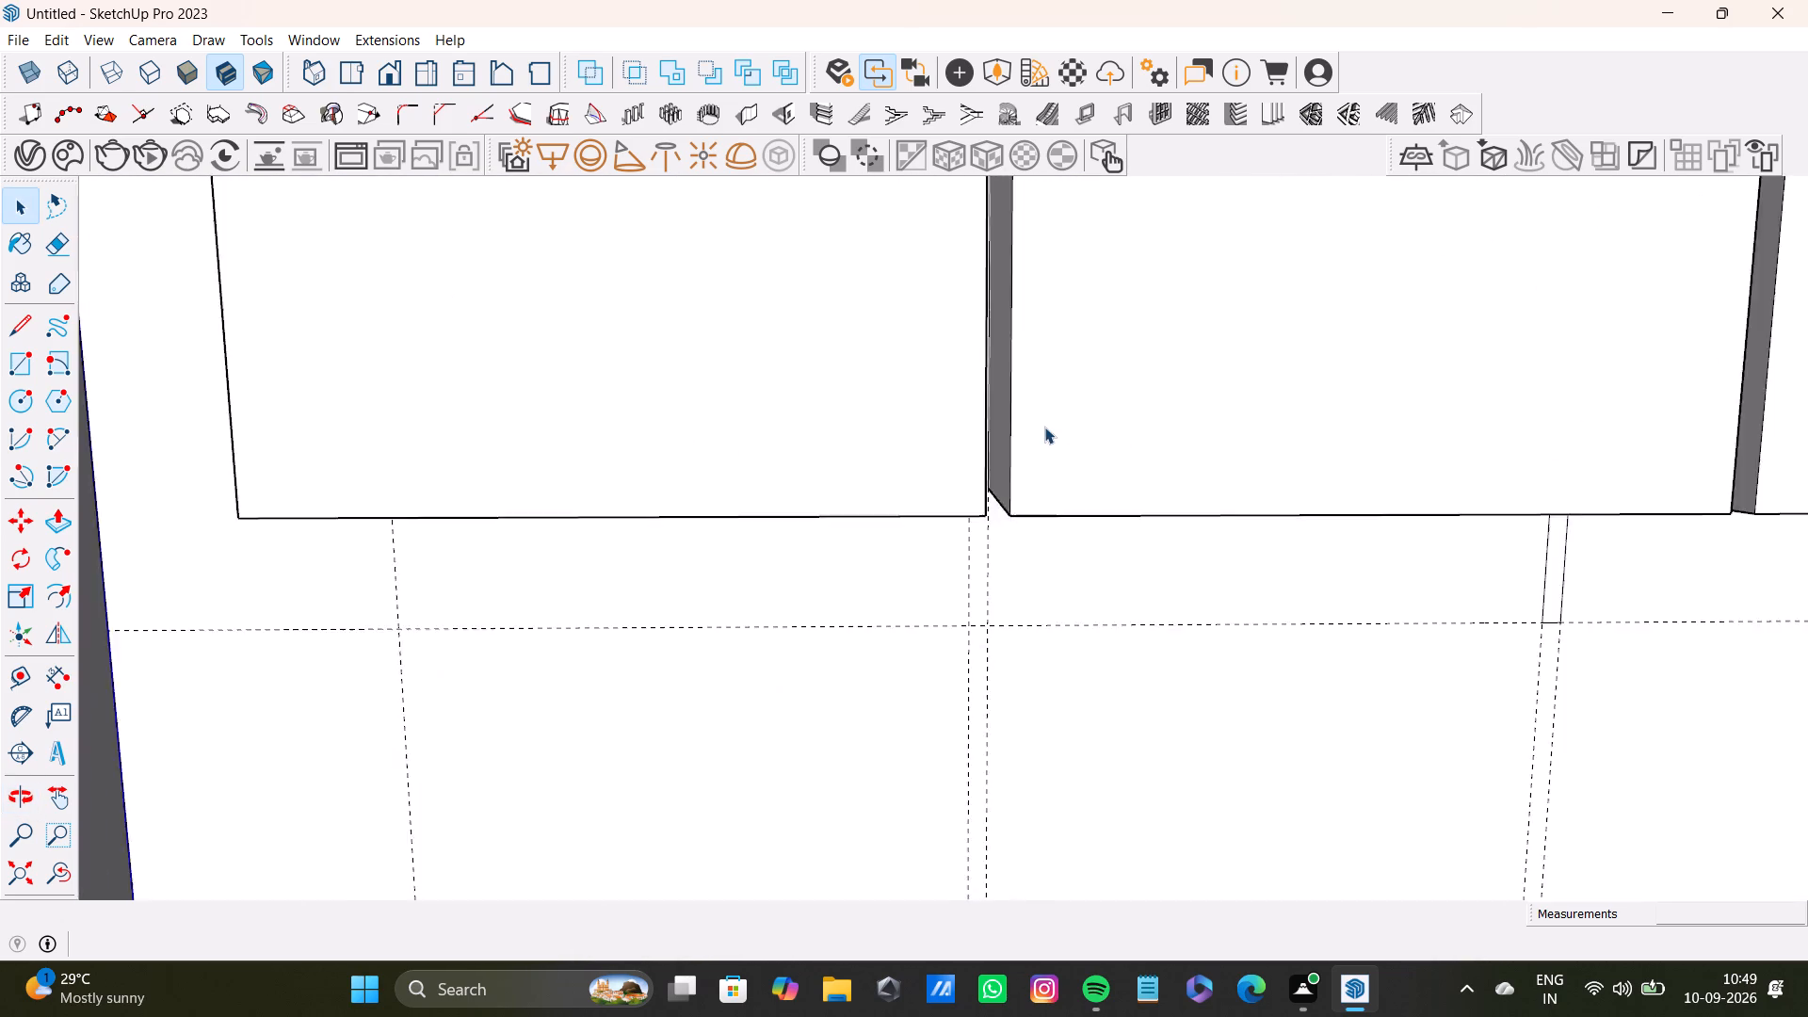
pyautogui.scroll(4, 1044, 427)
pyautogui.moveTo(1037, 436); pyautogui.dragTo(1014, 452, button='middle')
pyautogui.scroll(-16, 1012, 452)
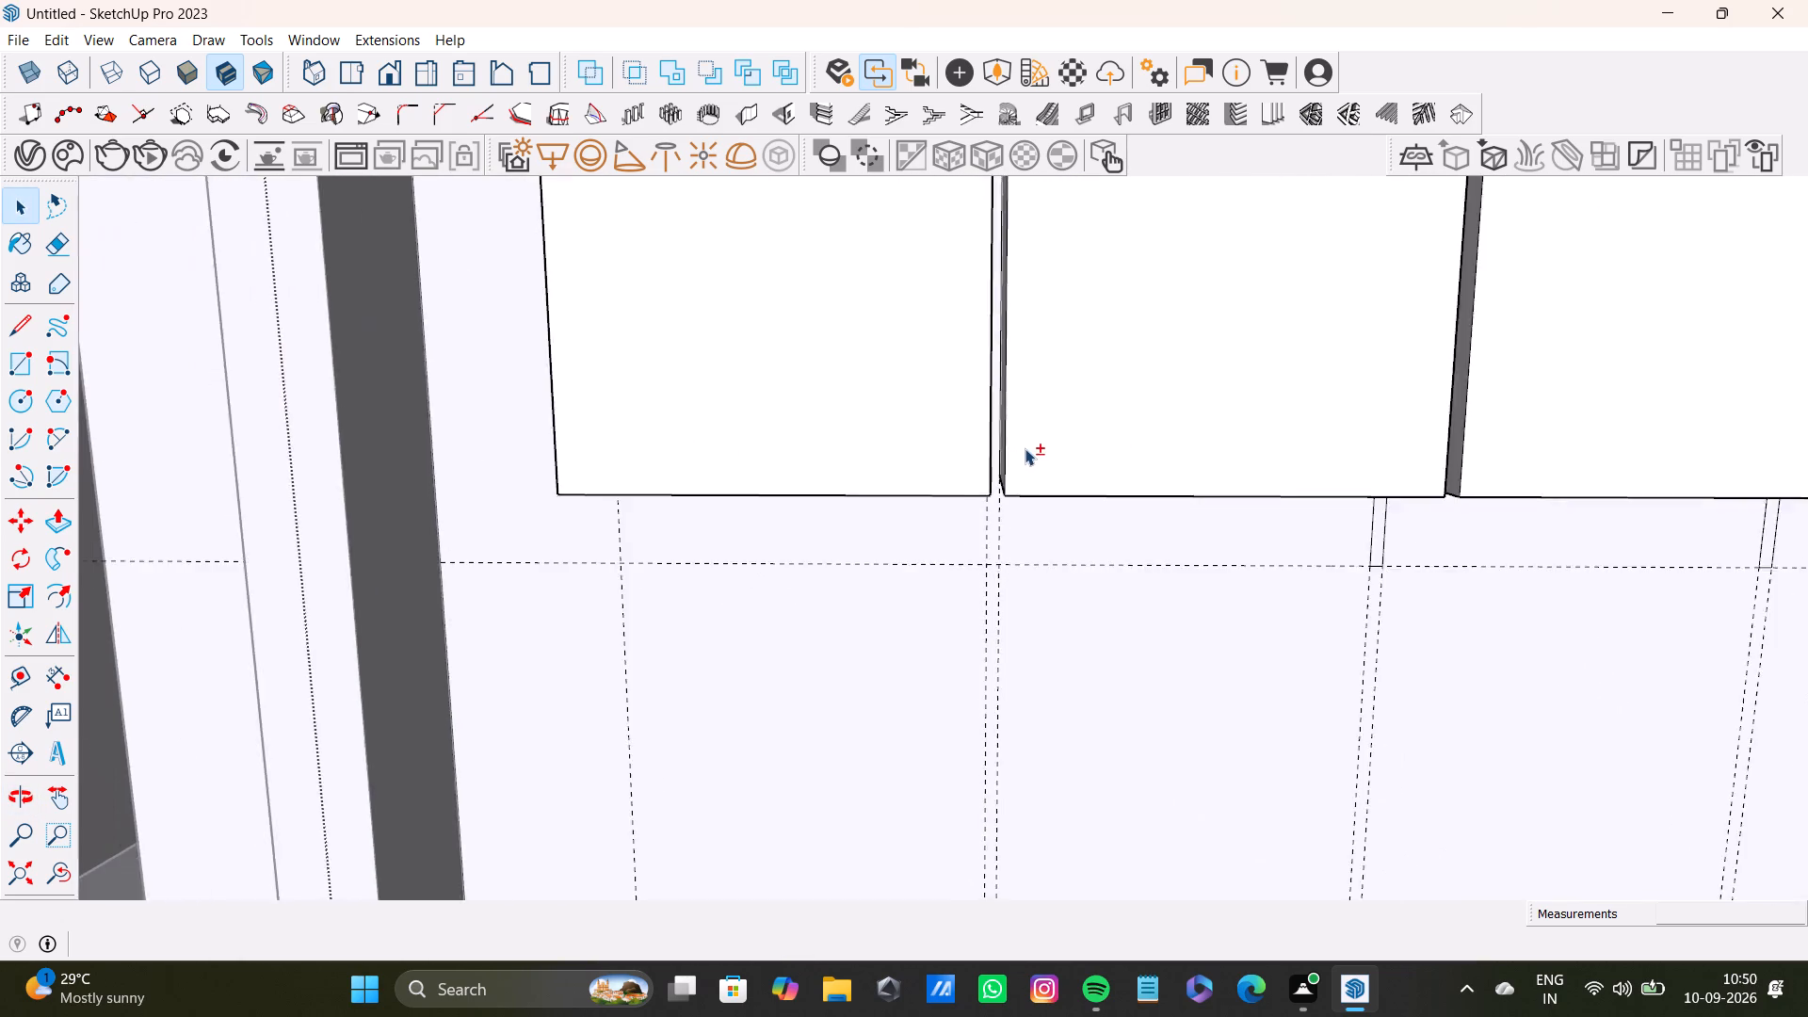
pyautogui.scroll(-2, 1025, 448)
pyautogui.keyDown('shift'); pyautogui.moveTo(1130, 467); pyautogui.dragTo(940, 513, button='middle'); pyautogui.keyUp('shift')
pyautogui.scroll(9, 1018, 525)
pyautogui.keyDown('shift'); pyautogui.moveTo(1169, 552); pyautogui.dragTo(1060, 529, button='middle'); pyautogui.keyUp('shift')
pyautogui.scroll(8, 1048, 536)
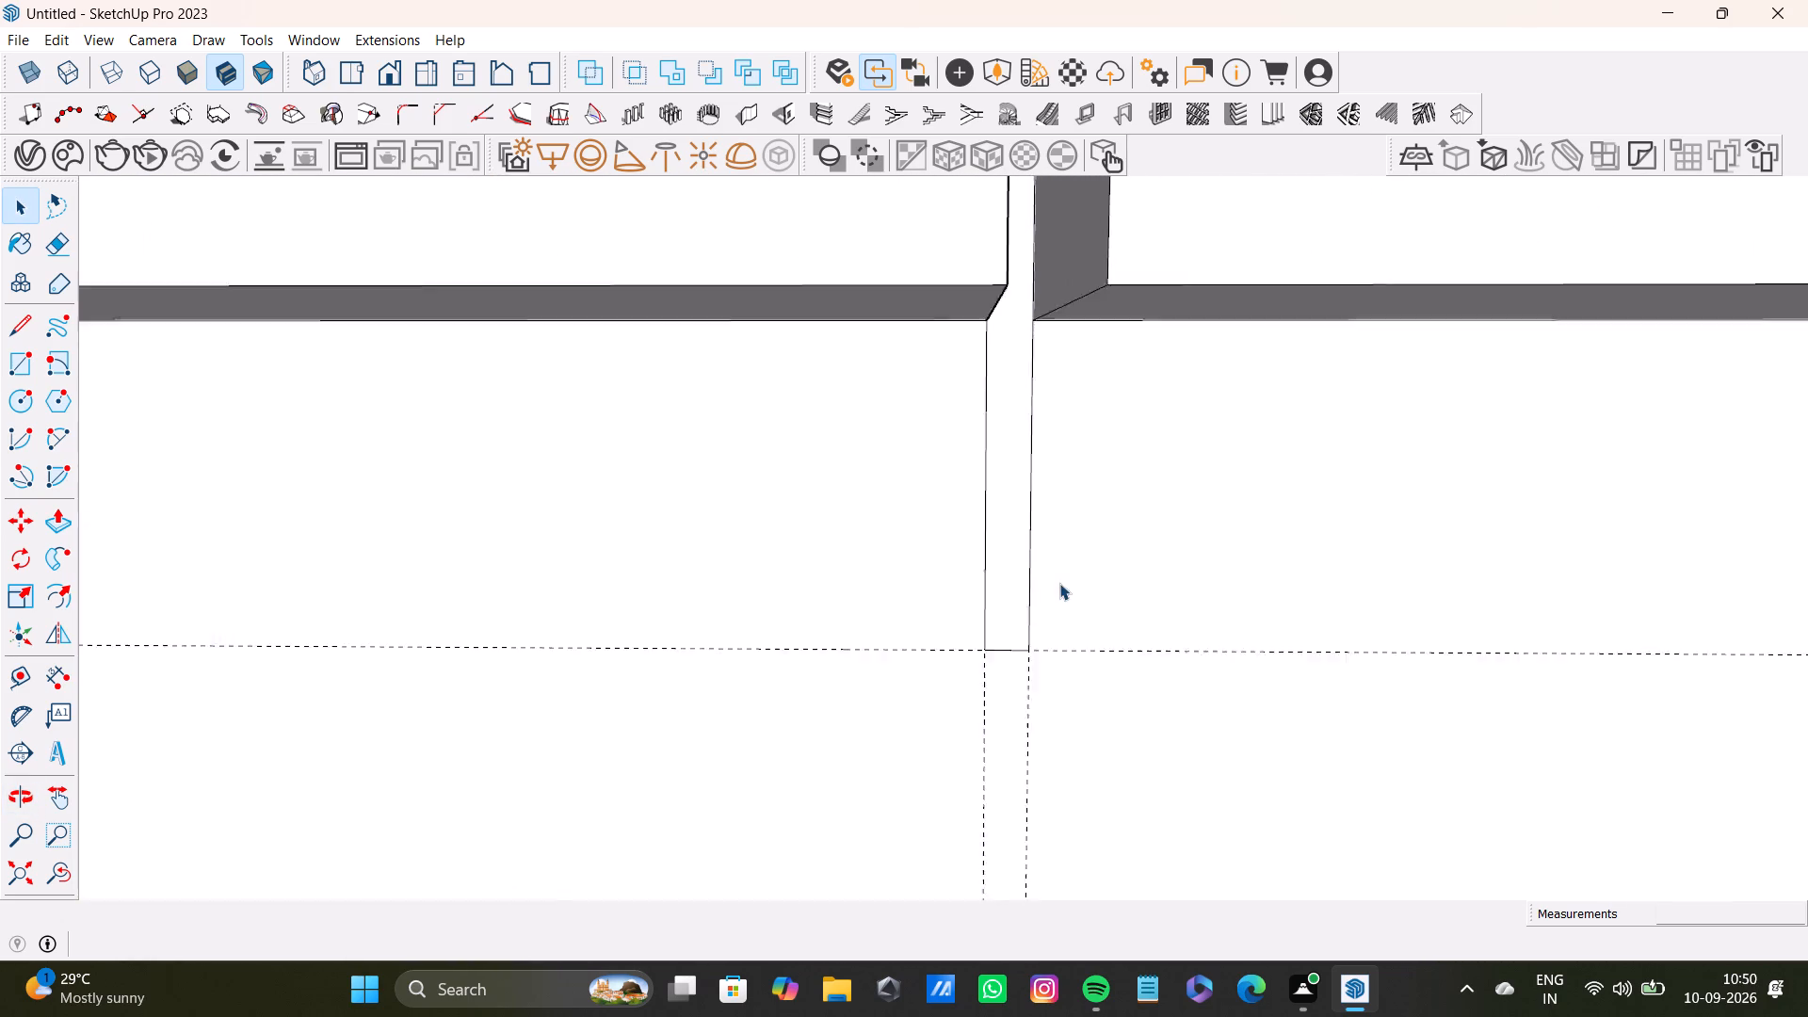
pyautogui.moveTo(1059, 583); pyautogui.dragTo(1036, 577, button='middle')
pyautogui.click(986, 568)
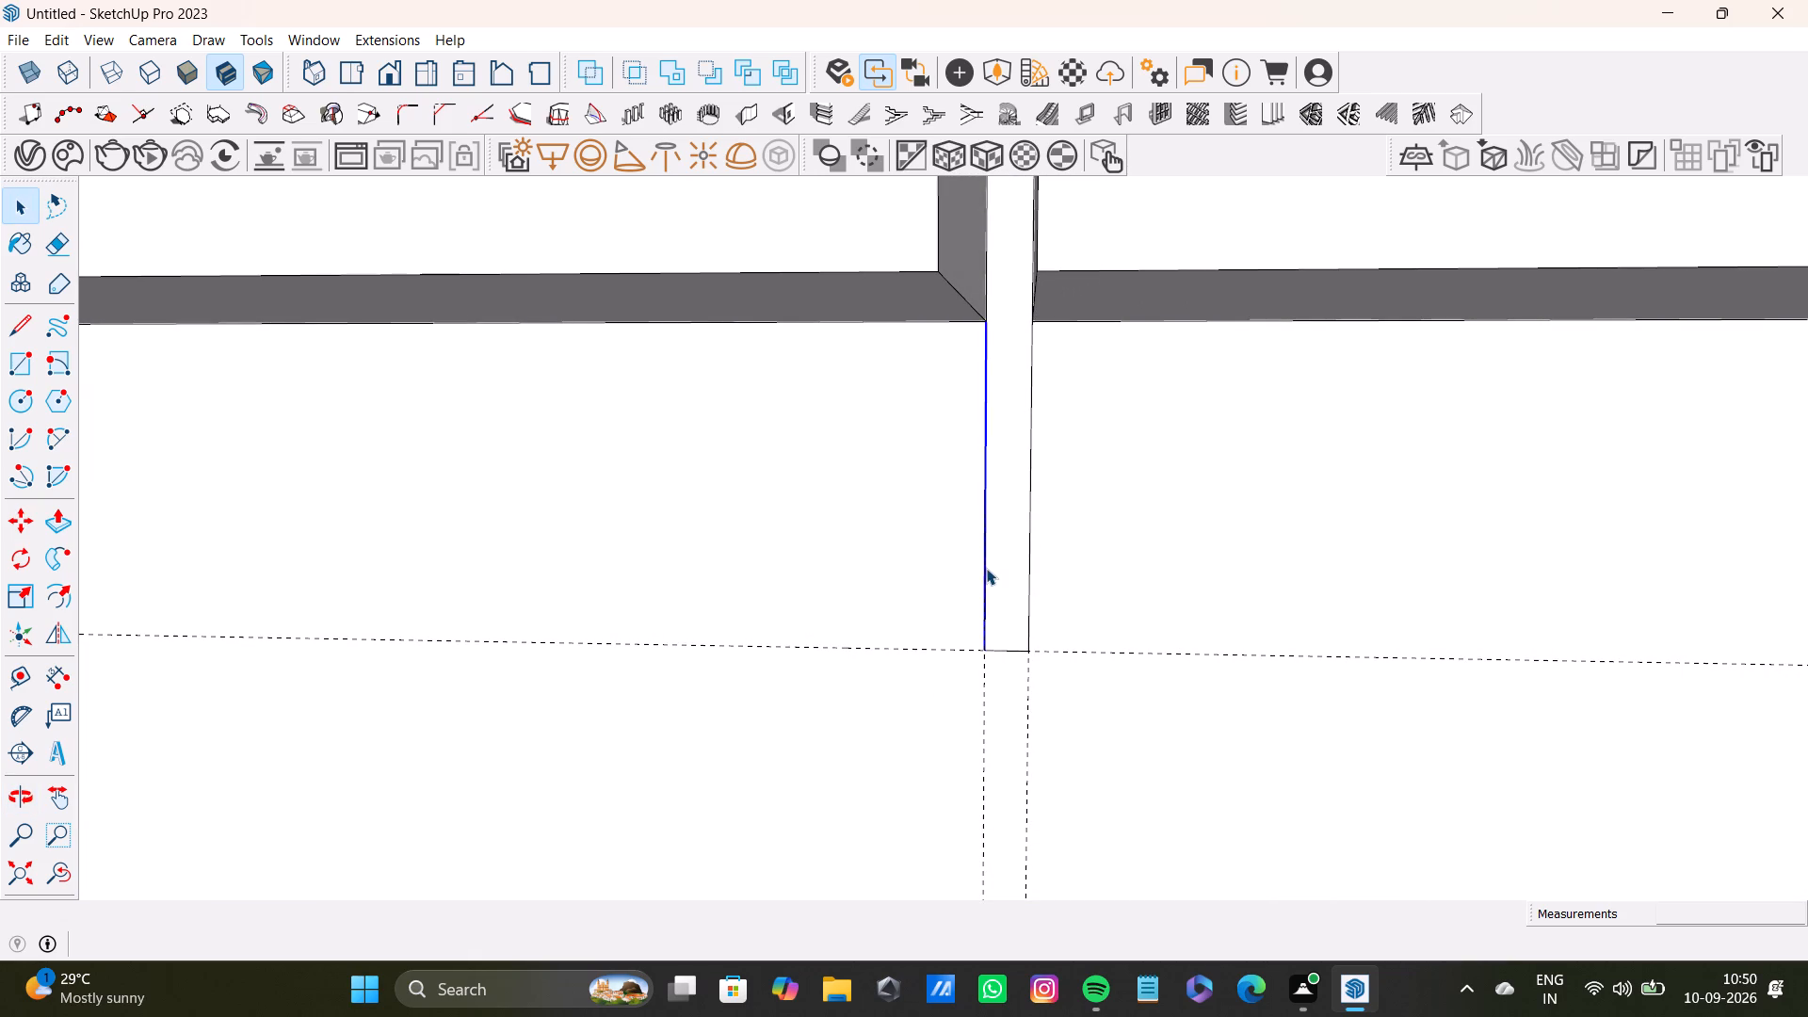
pyautogui.press('Delete')
pyautogui.click(1030, 590)
pyautogui.press('Delete')
pyautogui.click(1021, 649)
pyautogui.press('Delete')
pyautogui.scroll(-5, 1026, 638)
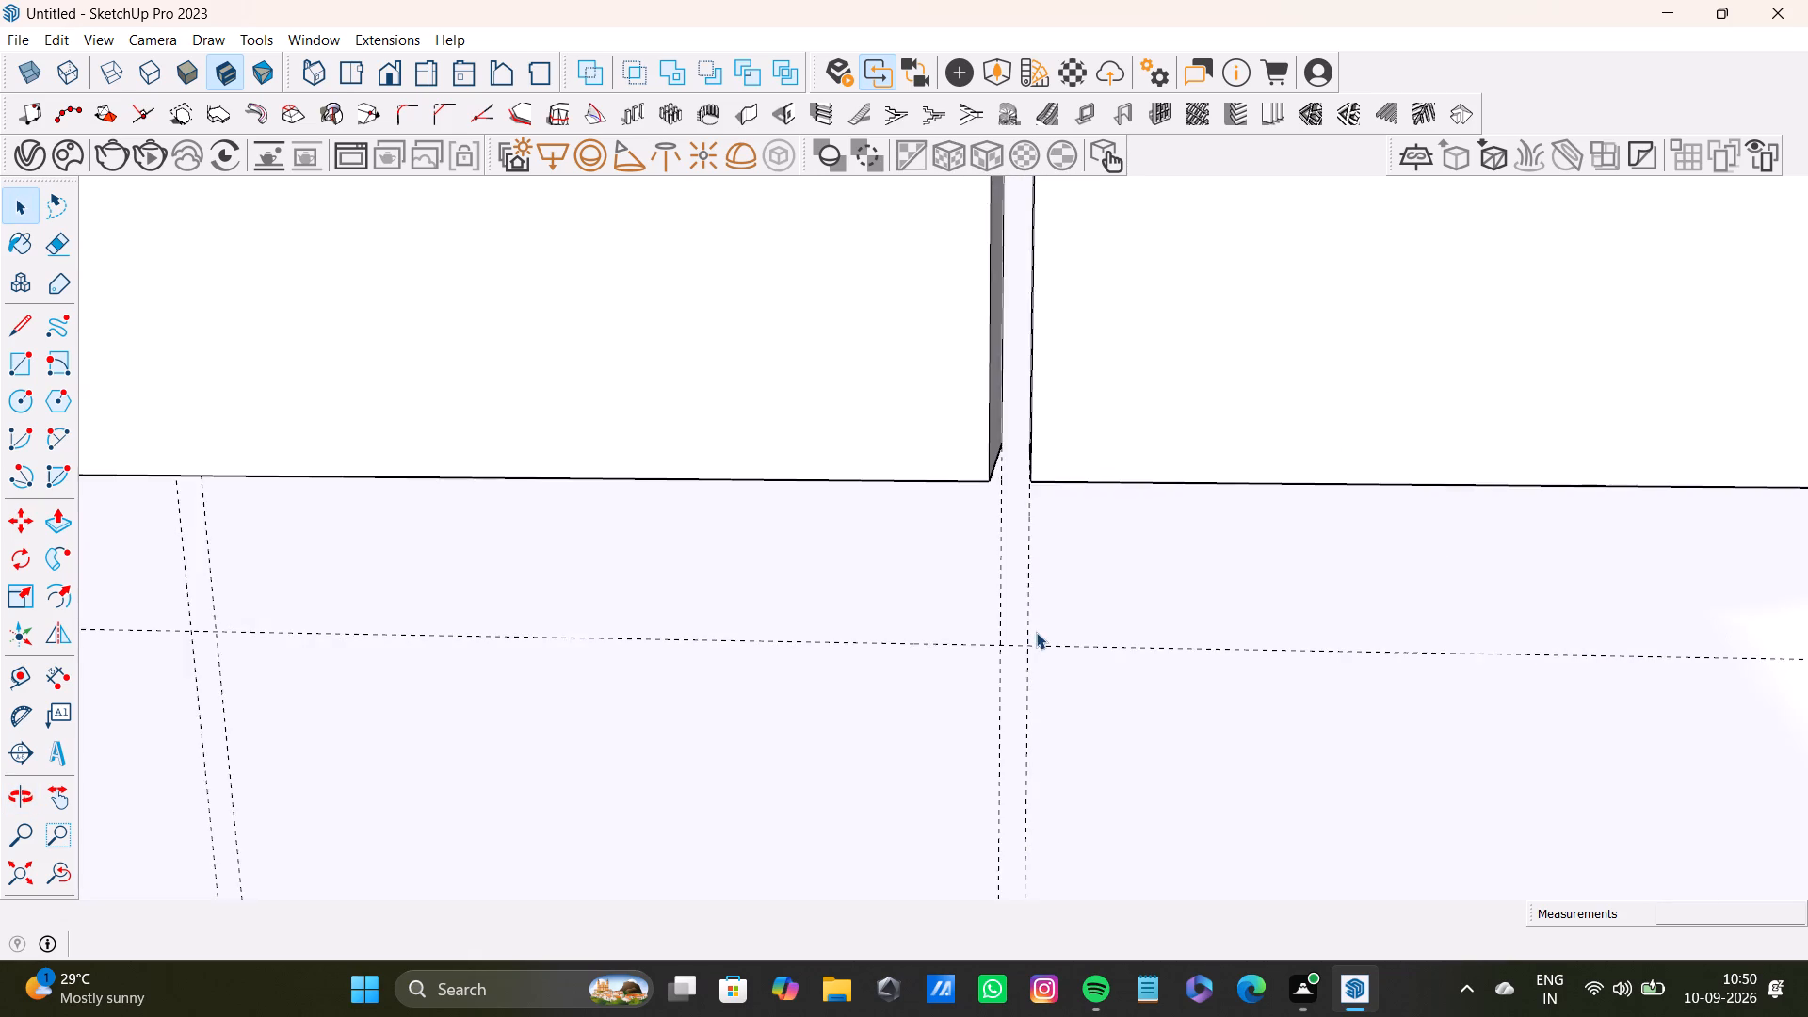
# Delete the three leftover edges on the wall below the gap between the third and fourth boxes.
pyautogui.scroll(-1, 1036, 632)
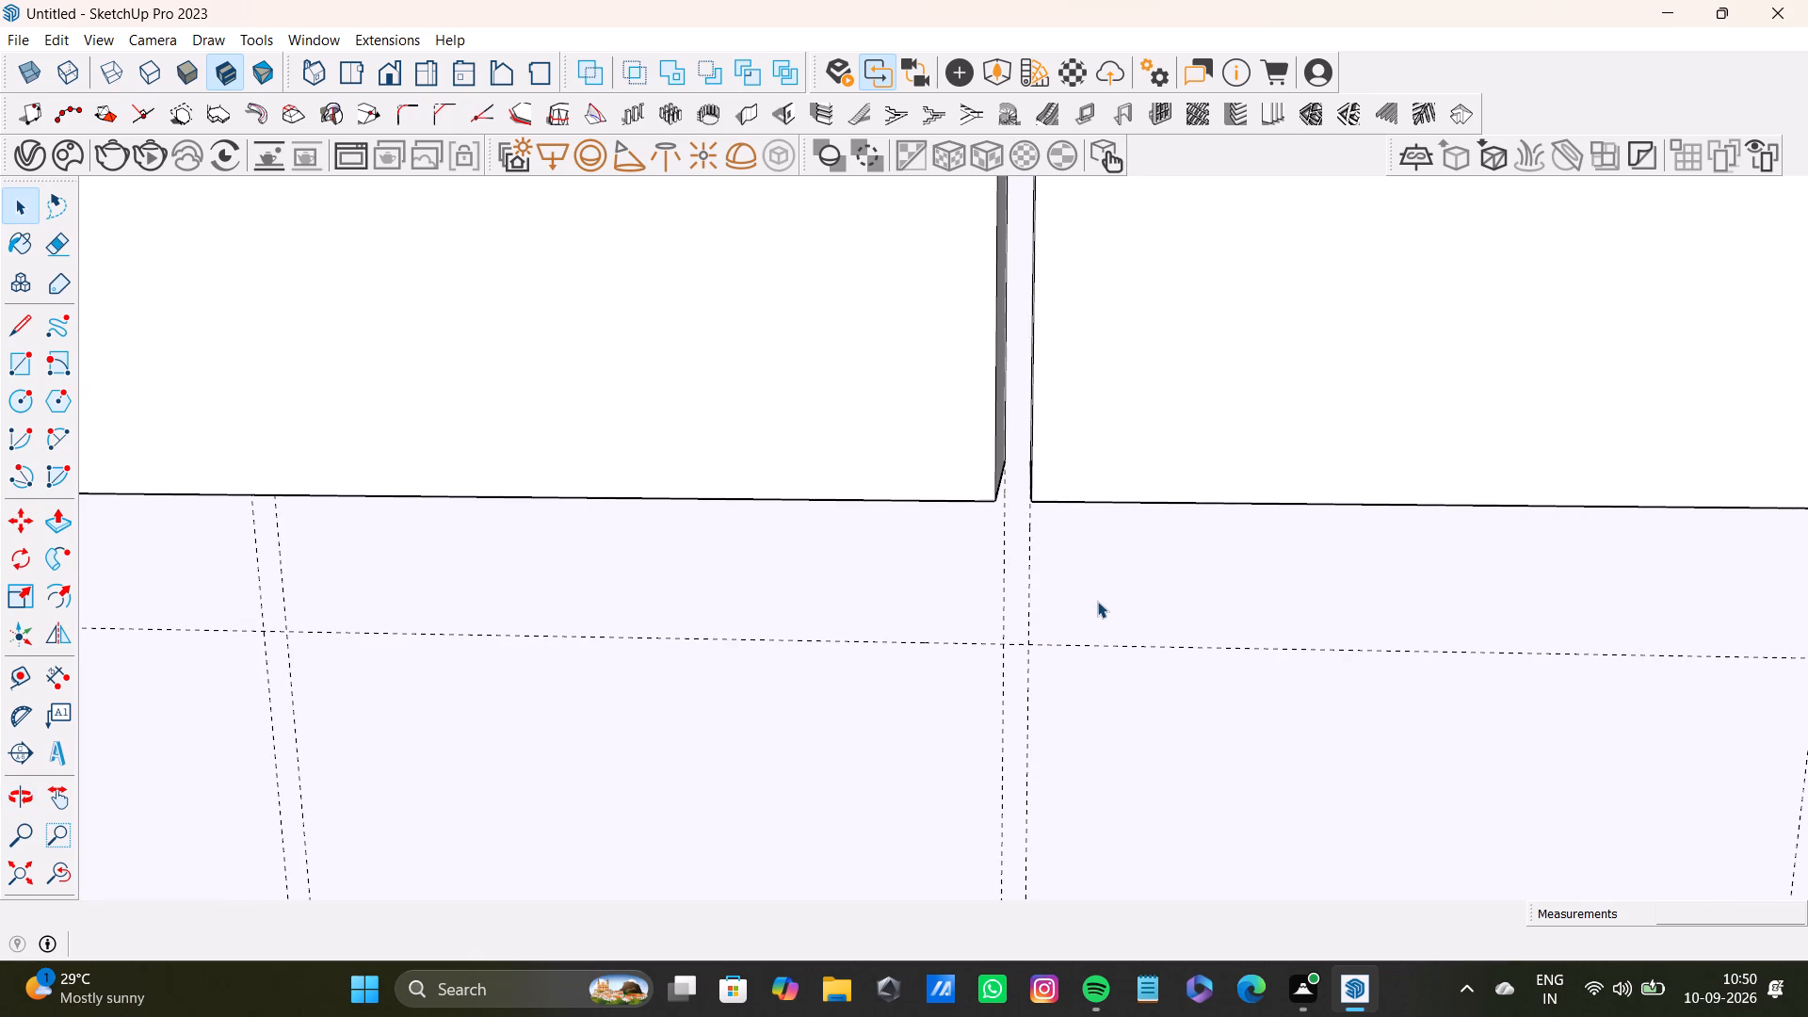
pyautogui.scroll(-9, 1117, 543)
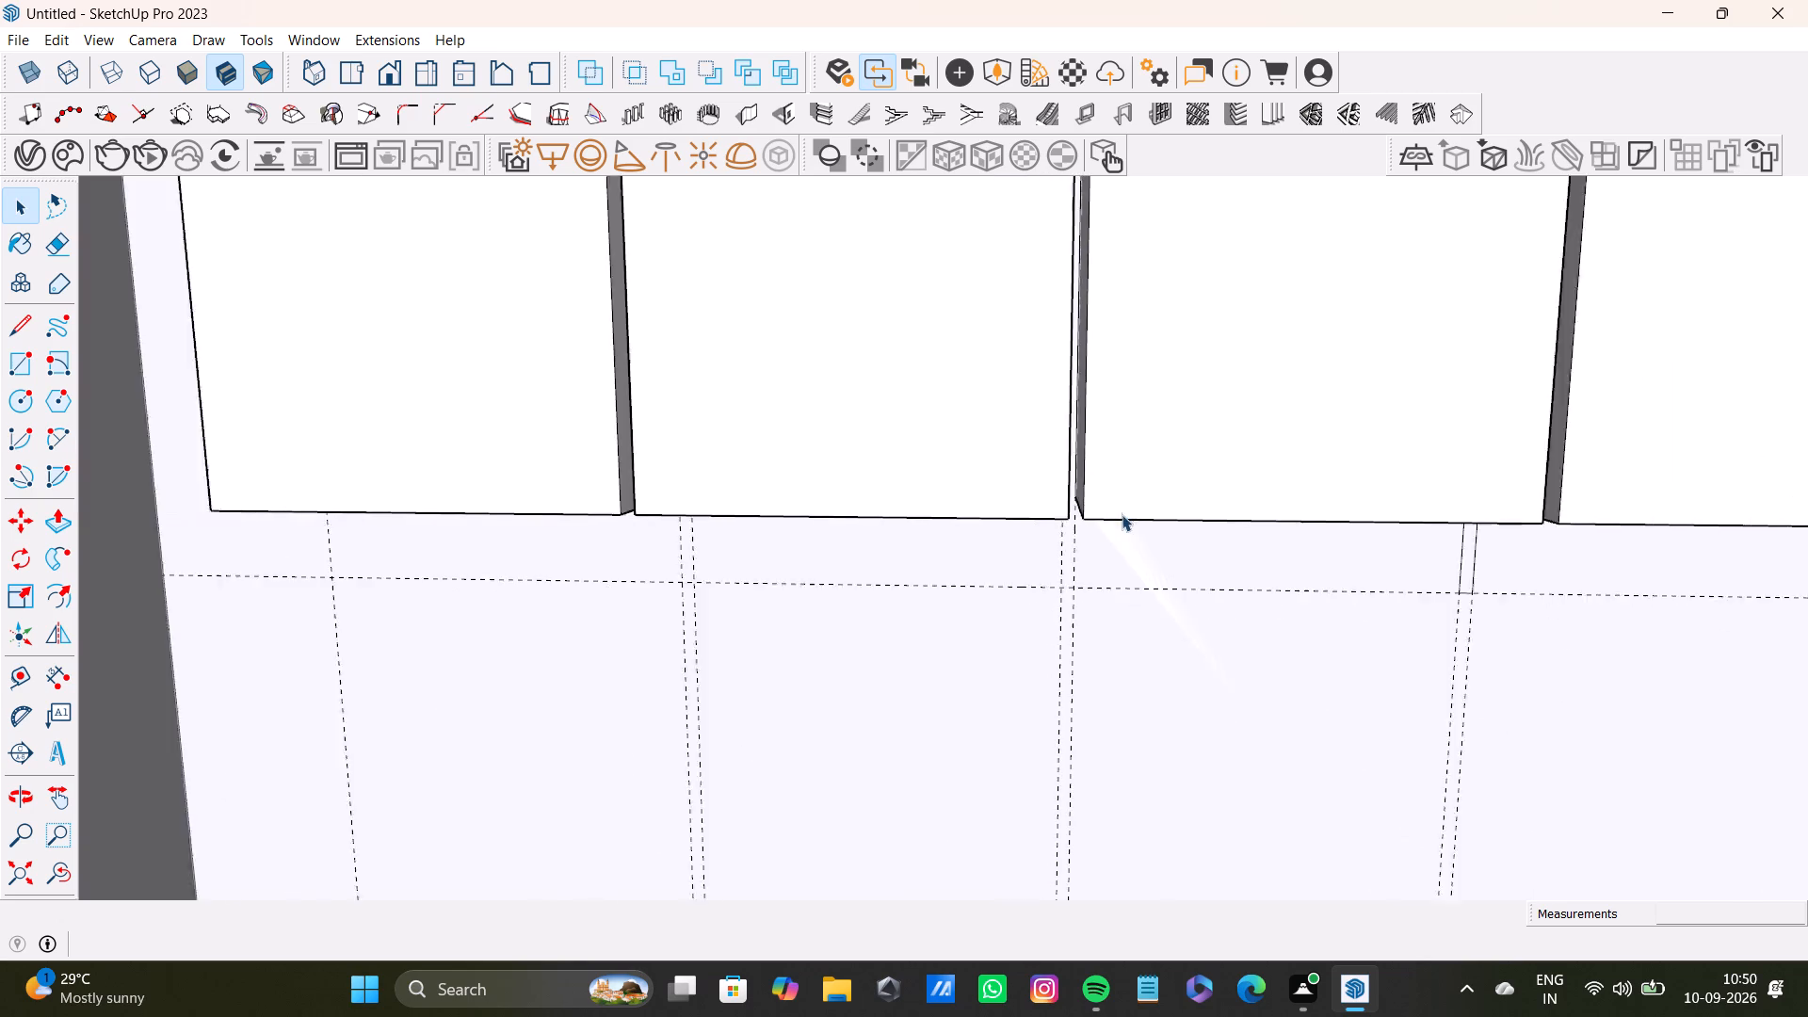
pyautogui.keyDown('shift'); pyautogui.moveTo(1226, 526); pyautogui.dragTo(969, 572, button='middle'); pyautogui.keyUp('shift')
pyautogui.scroll(9, 1217, 565)
pyautogui.moveTo(1219, 612); pyautogui.dragTo(1207, 511, button='middle')
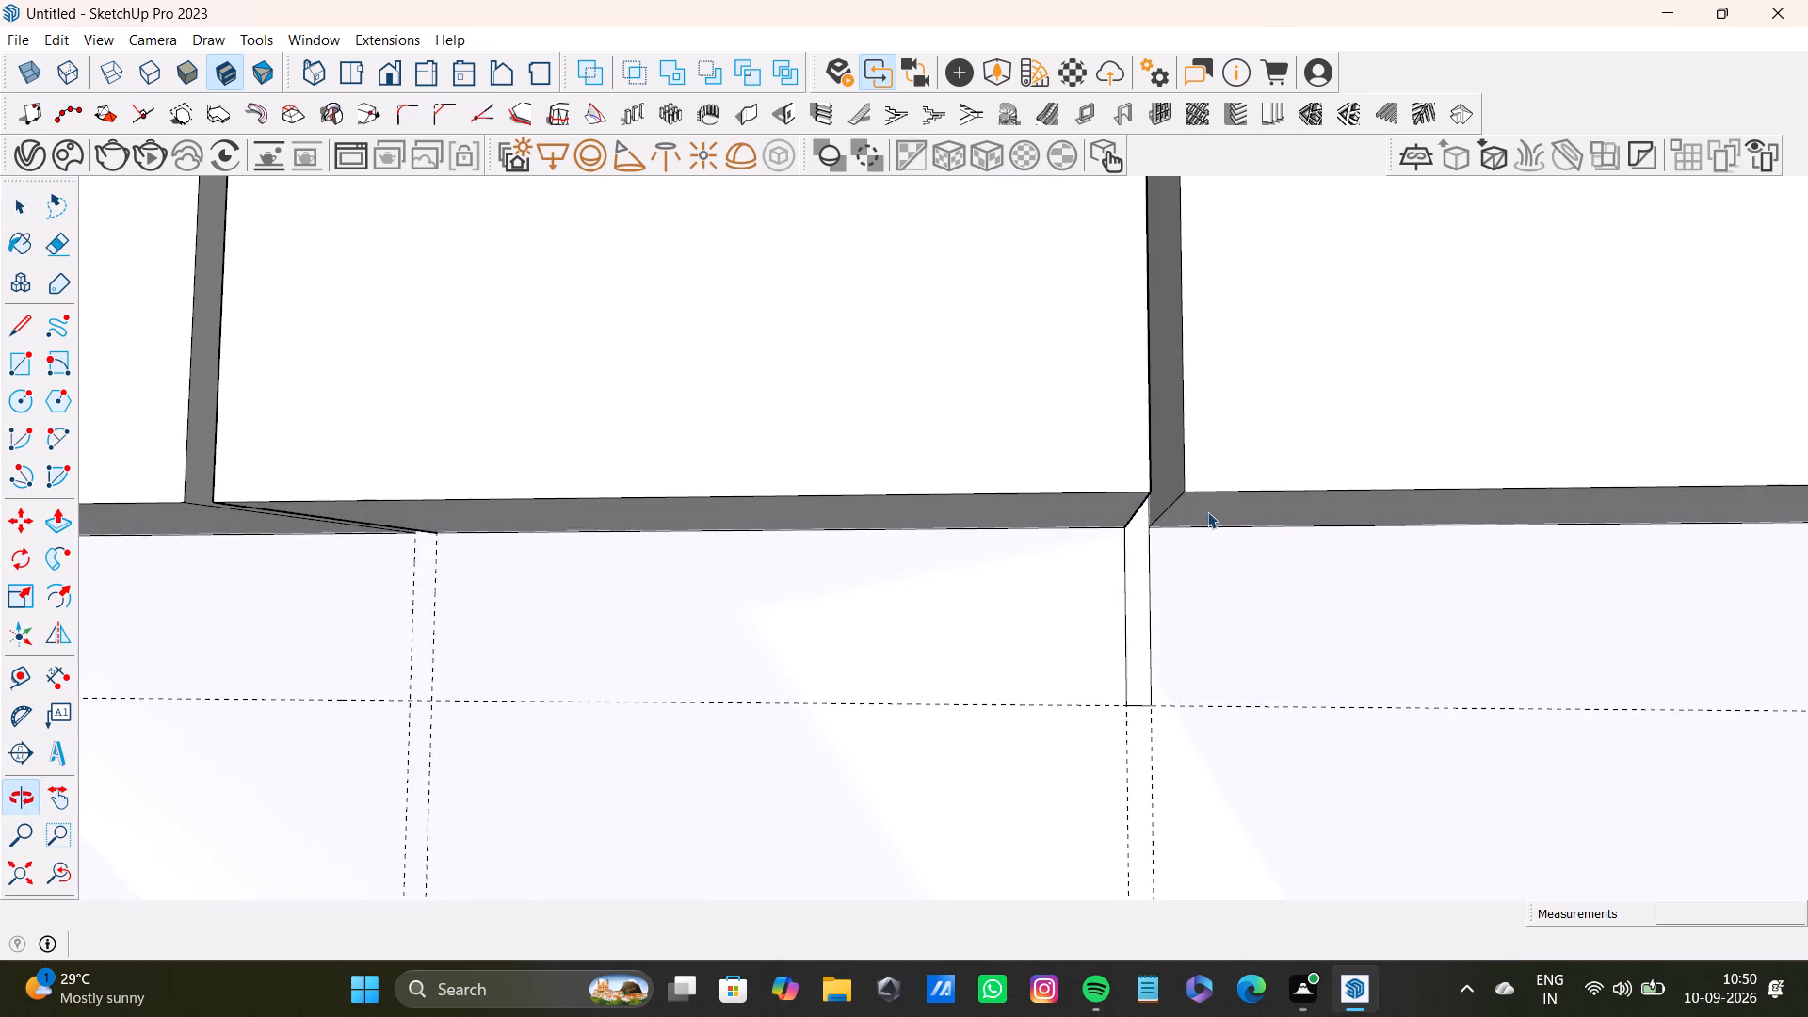
pyautogui.scroll(4, 1117, 606)
pyautogui.click(1131, 648)
pyautogui.press('Delete')
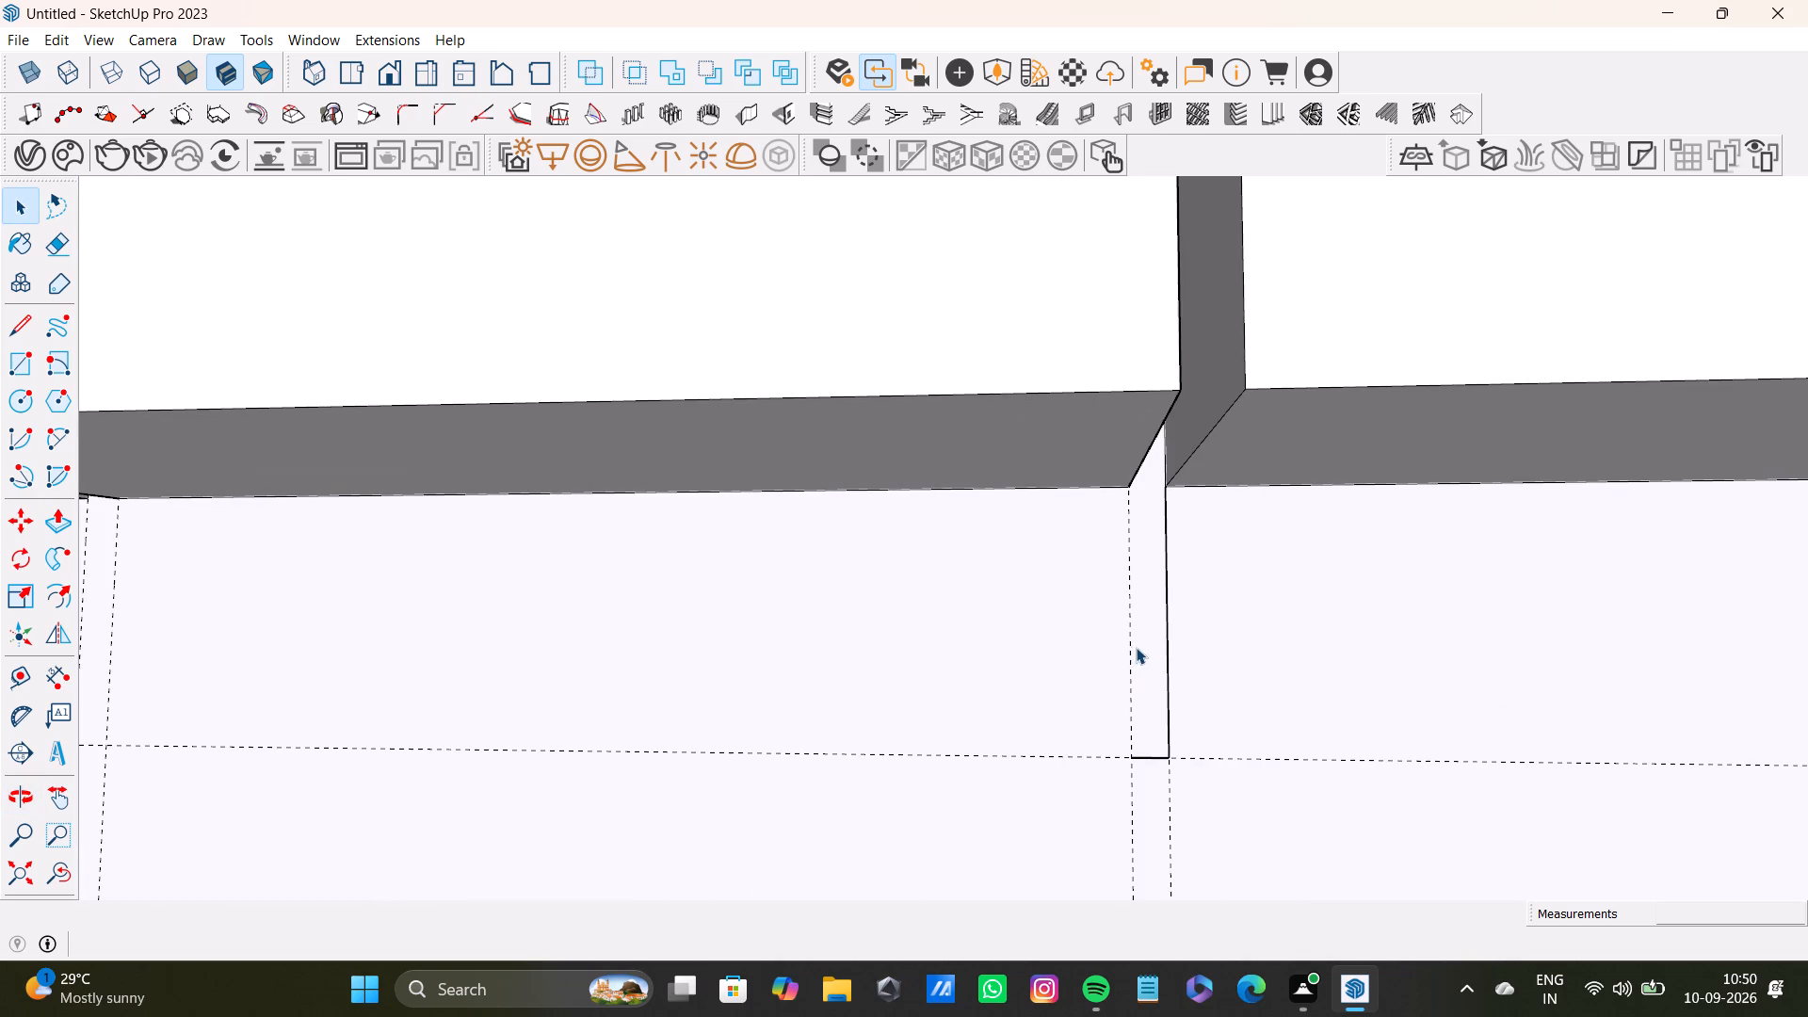
pyautogui.click(1167, 699)
pyautogui.press('Delete')
pyautogui.moveTo(1112, 725); pyautogui.dragTo(1186, 769)
pyautogui.press('Delete')
# Delete the three leftover edges on the wall below the gap between the fourth and fifth boxes.
pyautogui.scroll(-12, 1176, 798)
pyautogui.keyDown('shift'); pyautogui.moveTo(1488, 634); pyautogui.dragTo(1155, 684, button='middle'); pyautogui.keyUp('shift')
pyautogui.scroll(8, 1234, 704)
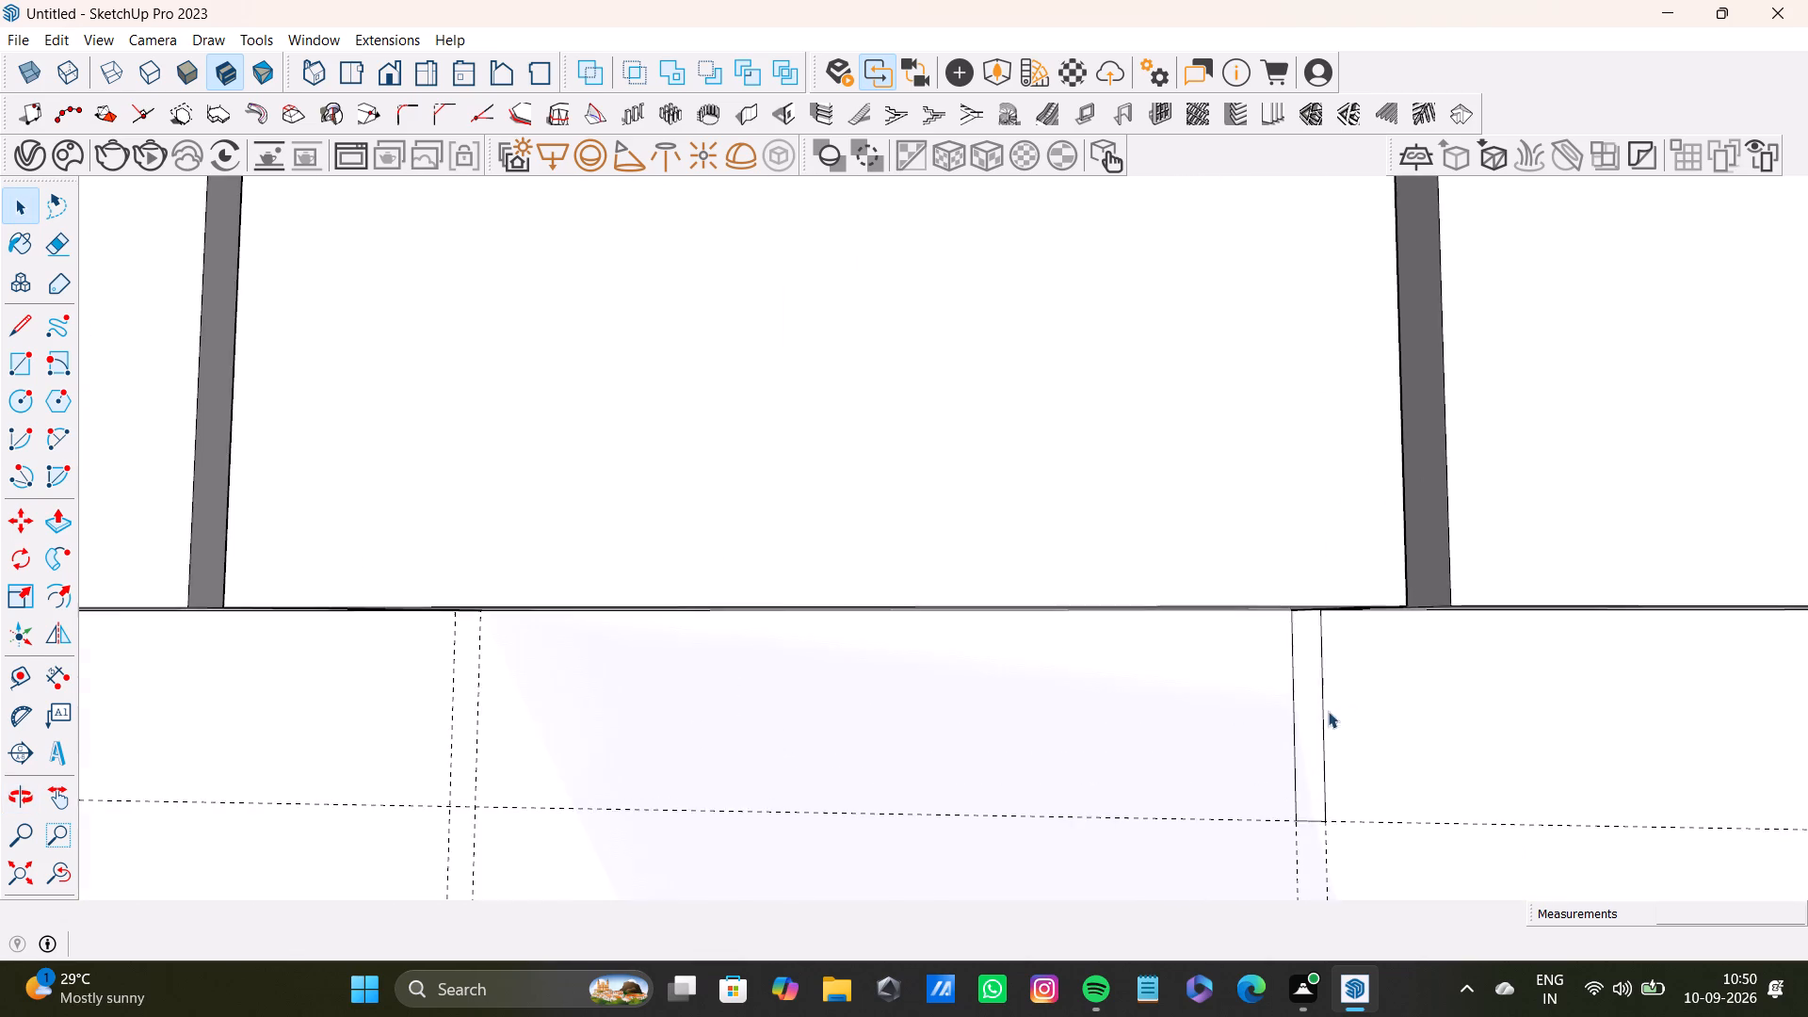
pyautogui.moveTo(1340, 711); pyautogui.dragTo(1248, 716, button='middle')
pyautogui.scroll(4, 1171, 708)
pyautogui.moveTo(1240, 698); pyautogui.dragTo(1204, 699, button='middle')
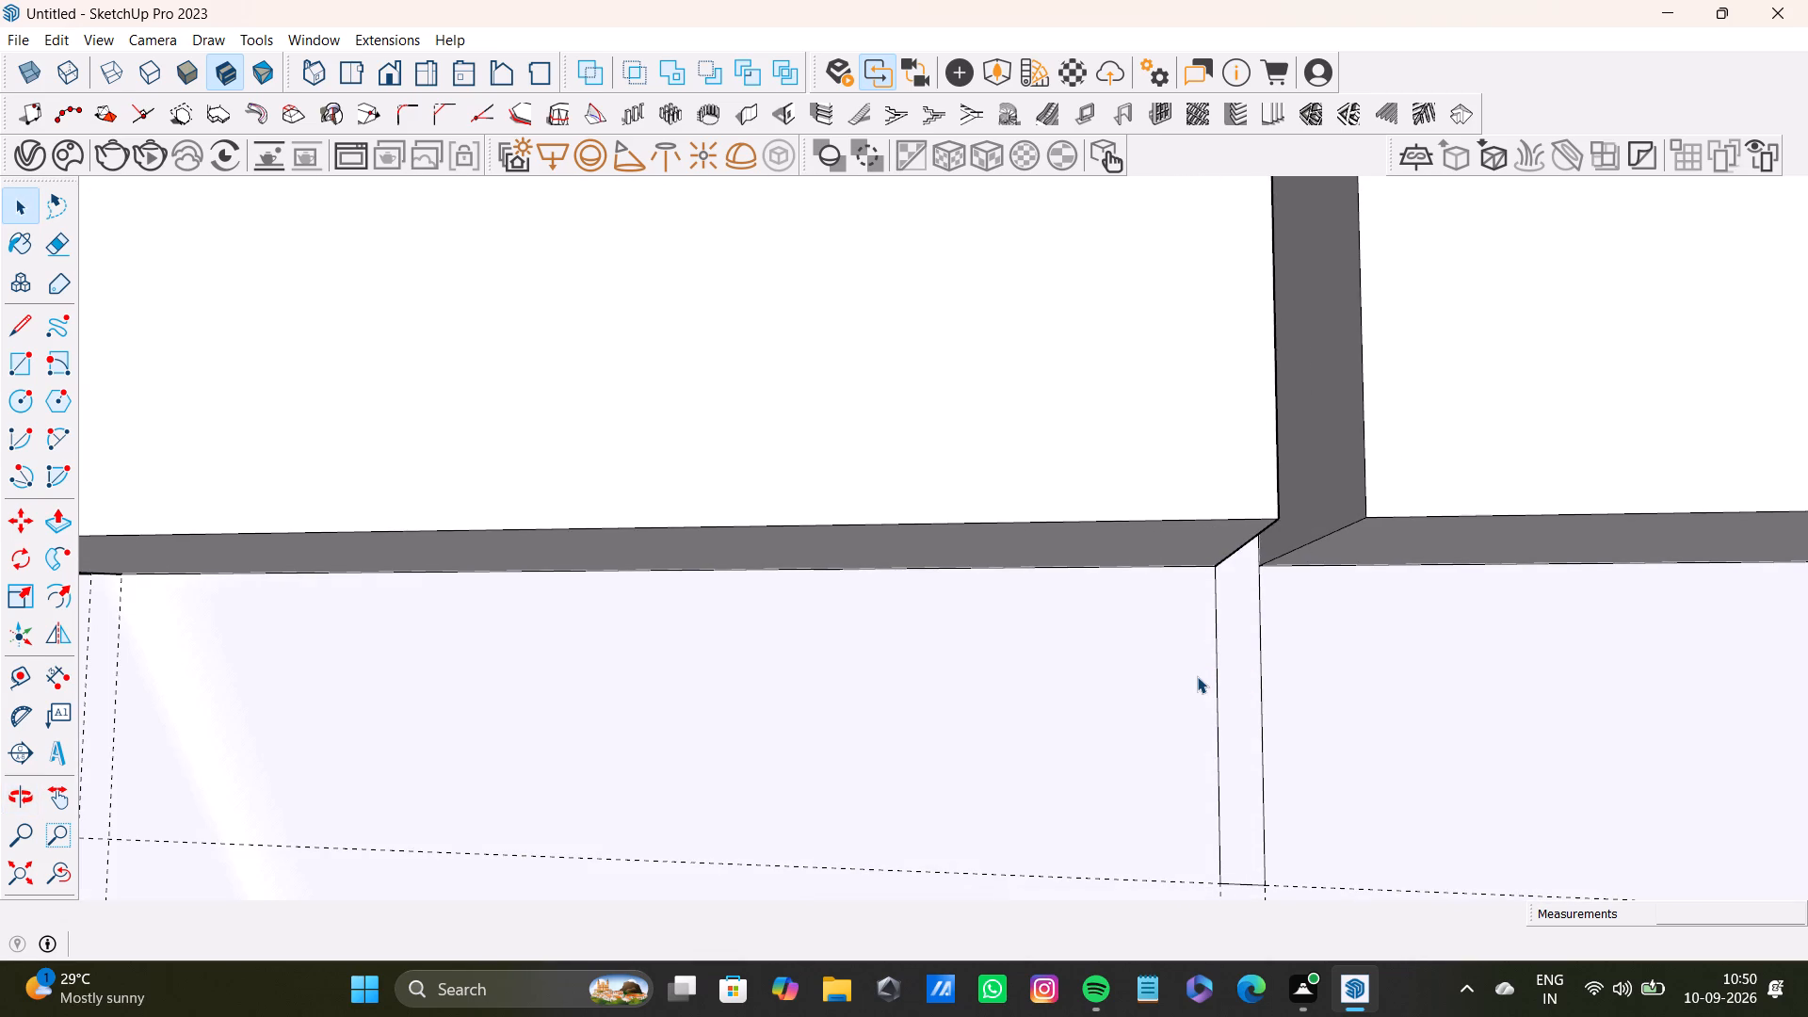
pyautogui.click(1218, 793)
pyautogui.press('Delete')
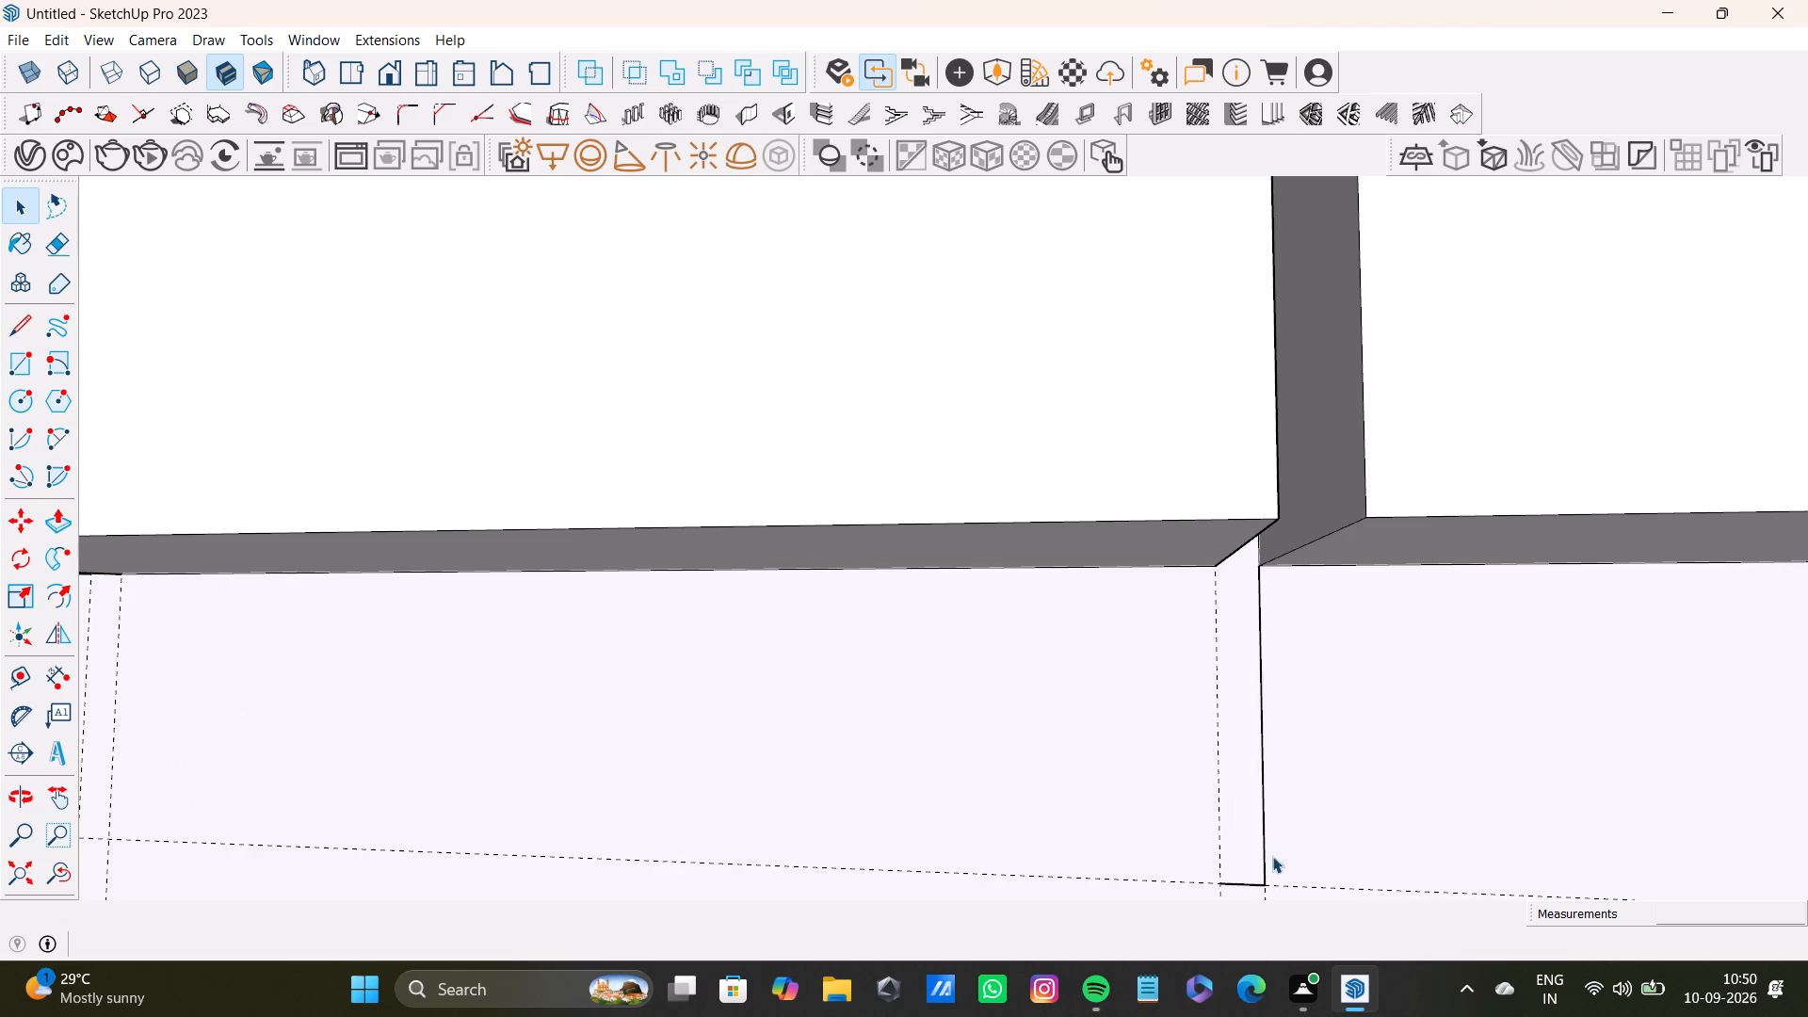
pyautogui.click(1267, 865)
pyautogui.press('Delete')
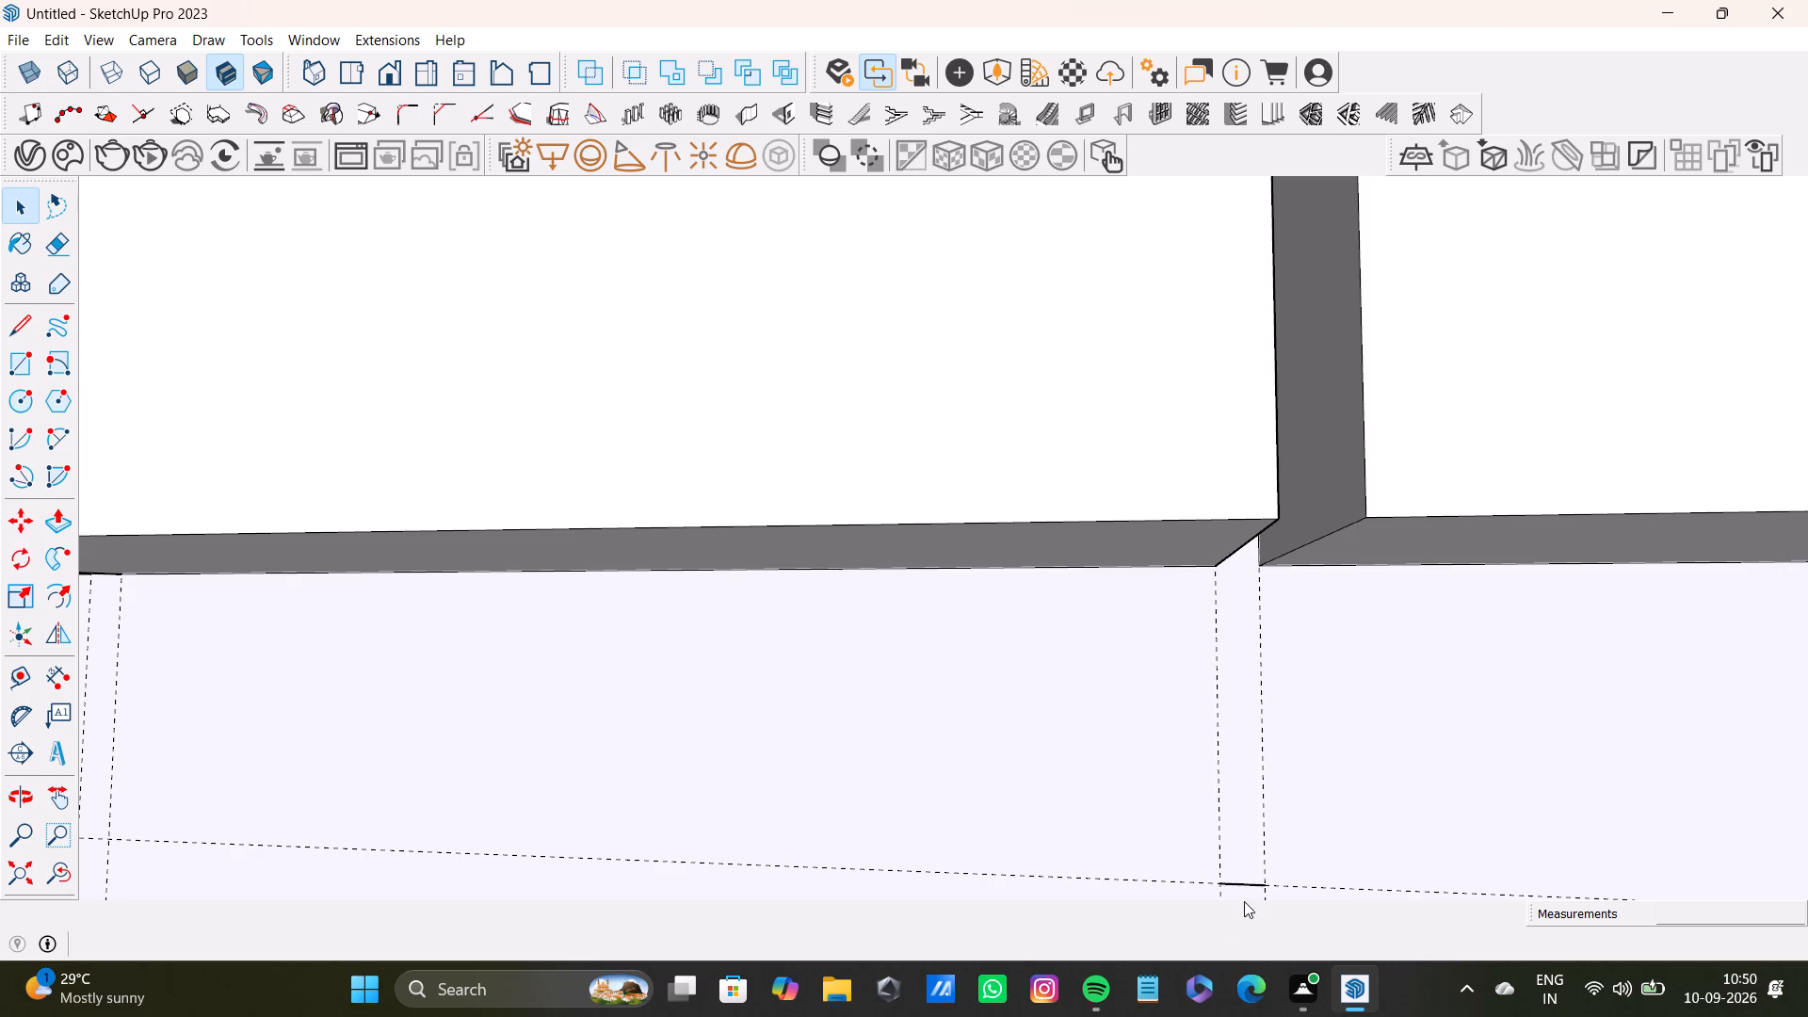
pyautogui.click(1249, 881)
pyautogui.press('Delete')
# Delete the horizontal guide running across the partition wall below the row of boxes.
pyautogui.scroll(-15, 1280, 626)
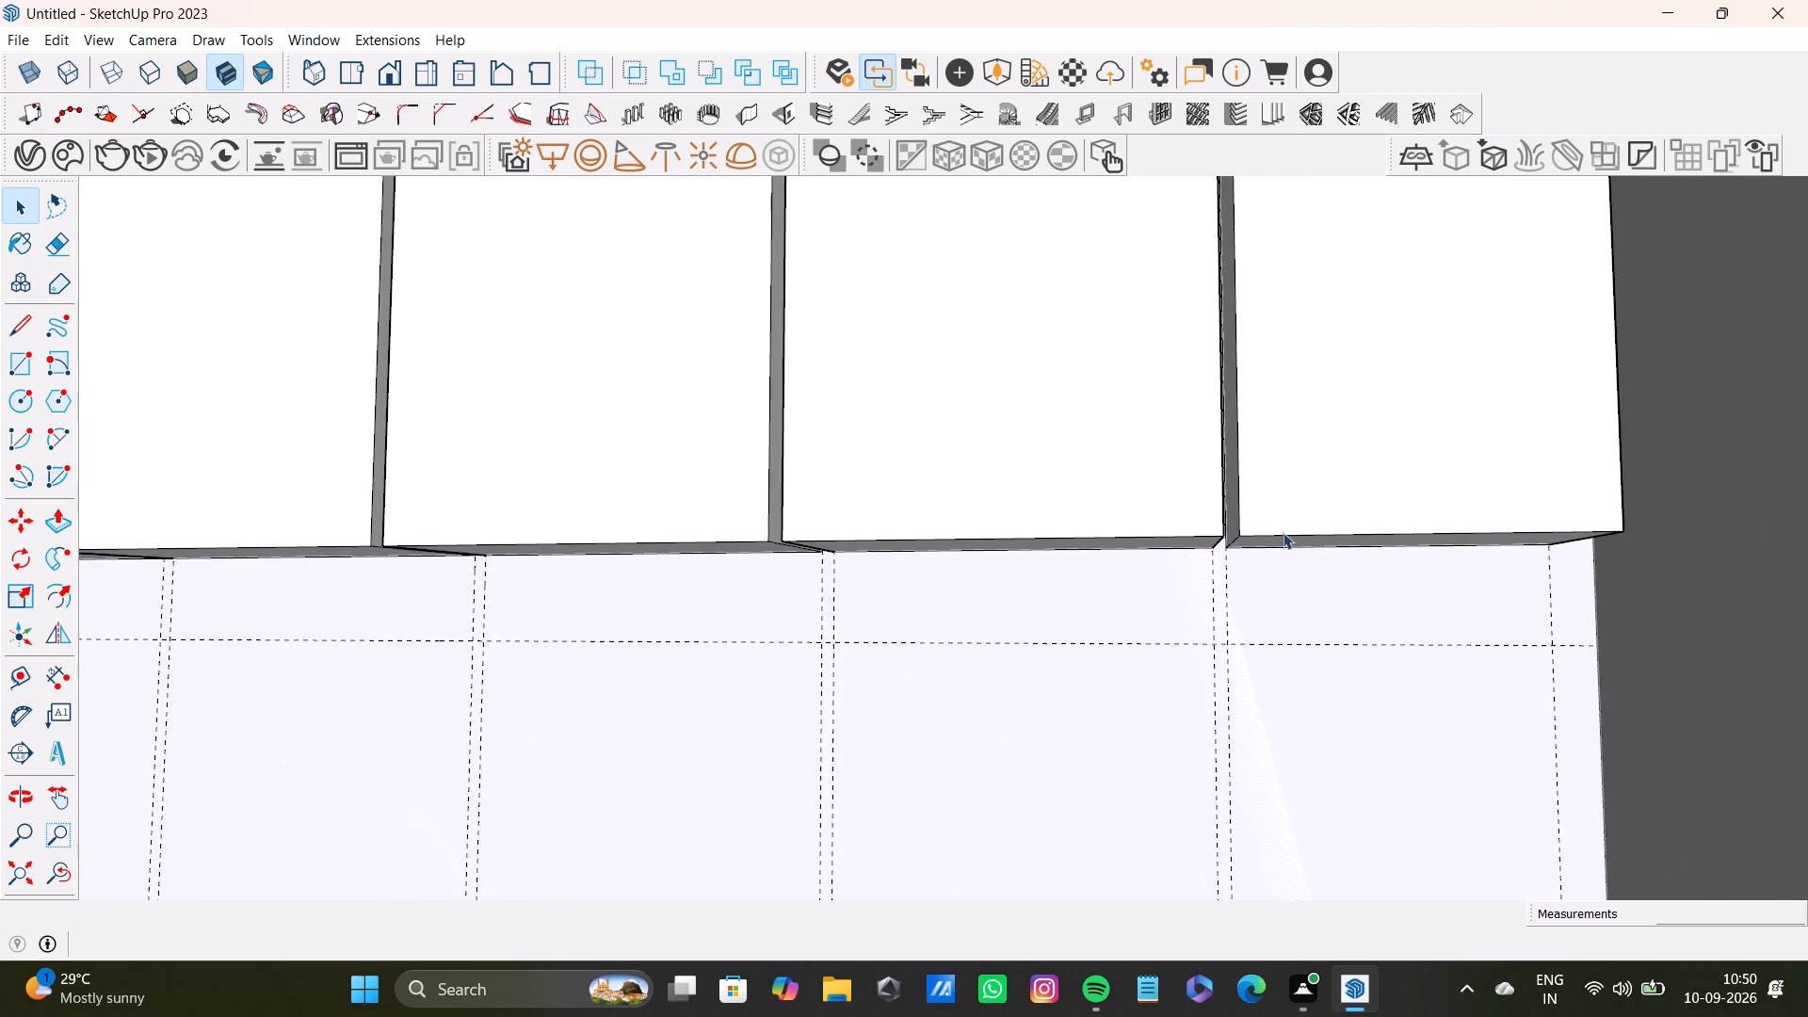
pyautogui.scroll(-4, 1283, 532)
pyautogui.keyDown('shift'); pyautogui.moveTo(1447, 543); pyautogui.dragTo(1625, 538, button='middle'); pyautogui.keyUp('shift')
pyautogui.scroll(-9, 957, 607)
pyautogui.moveTo(944, 620); pyautogui.dragTo(1018, 574, button='middle')
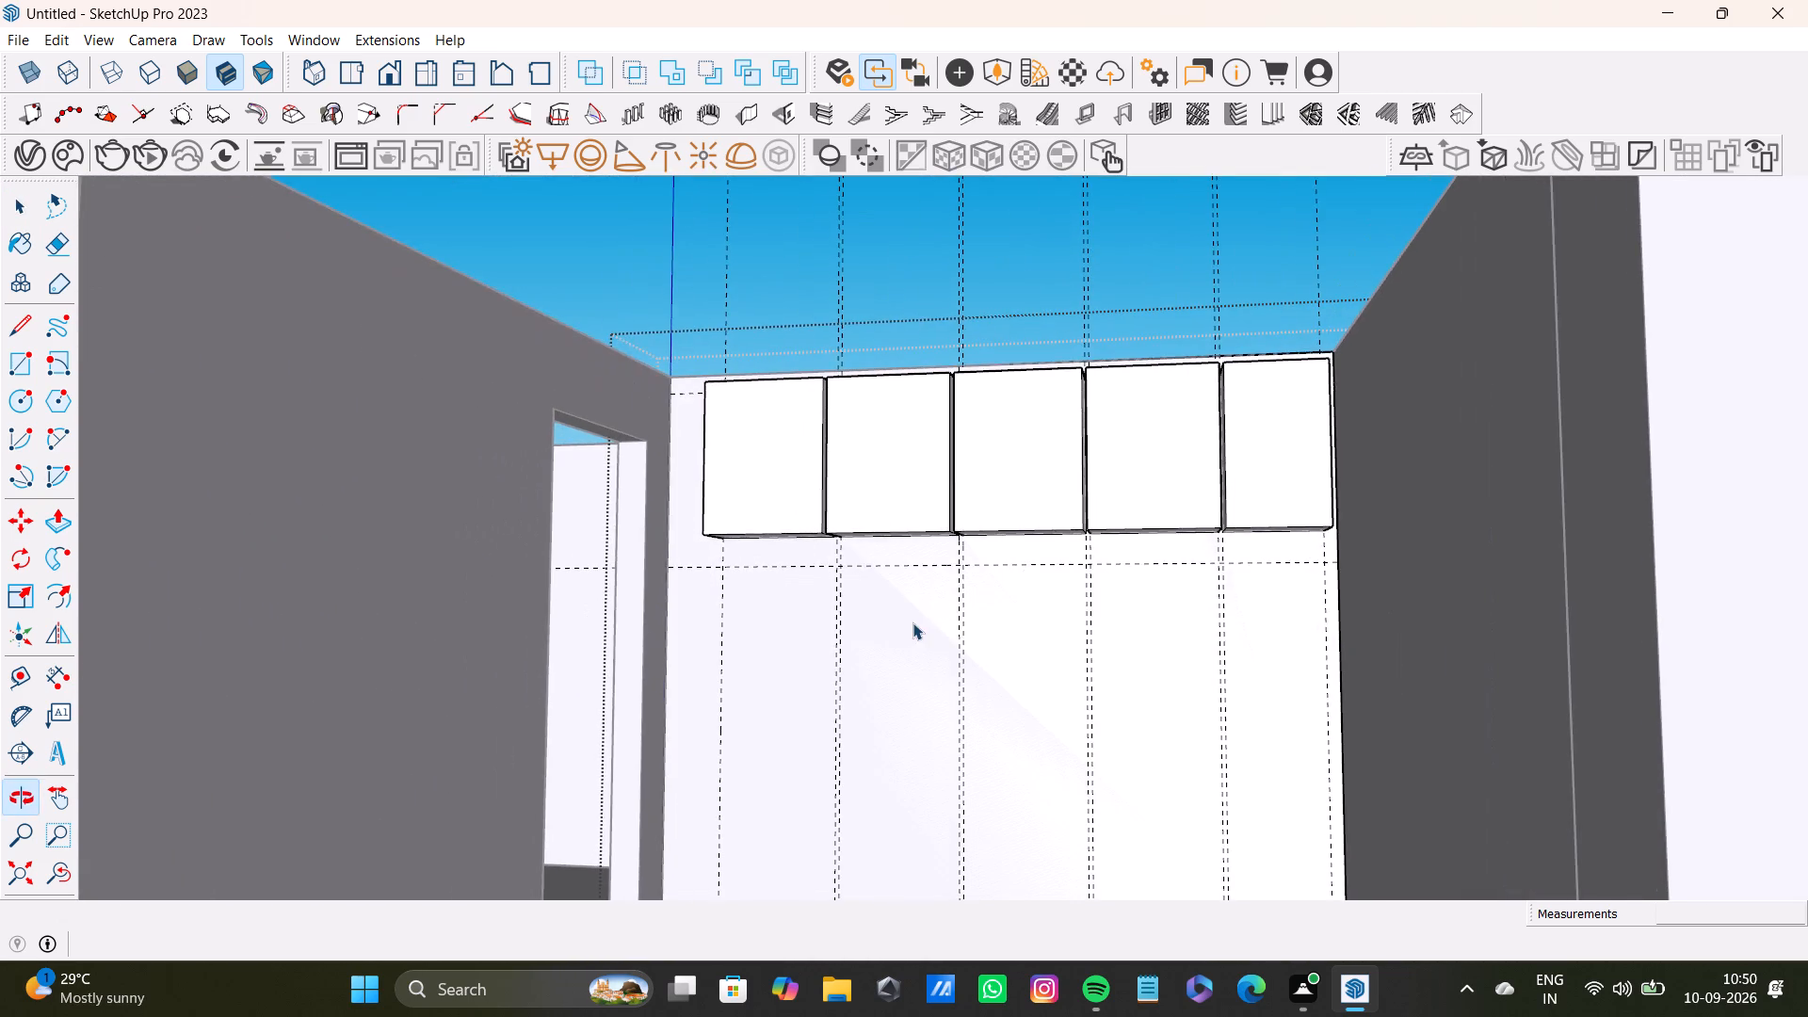
pyautogui.scroll(-4, 912, 622)
pyautogui.scroll(8, 818, 609)
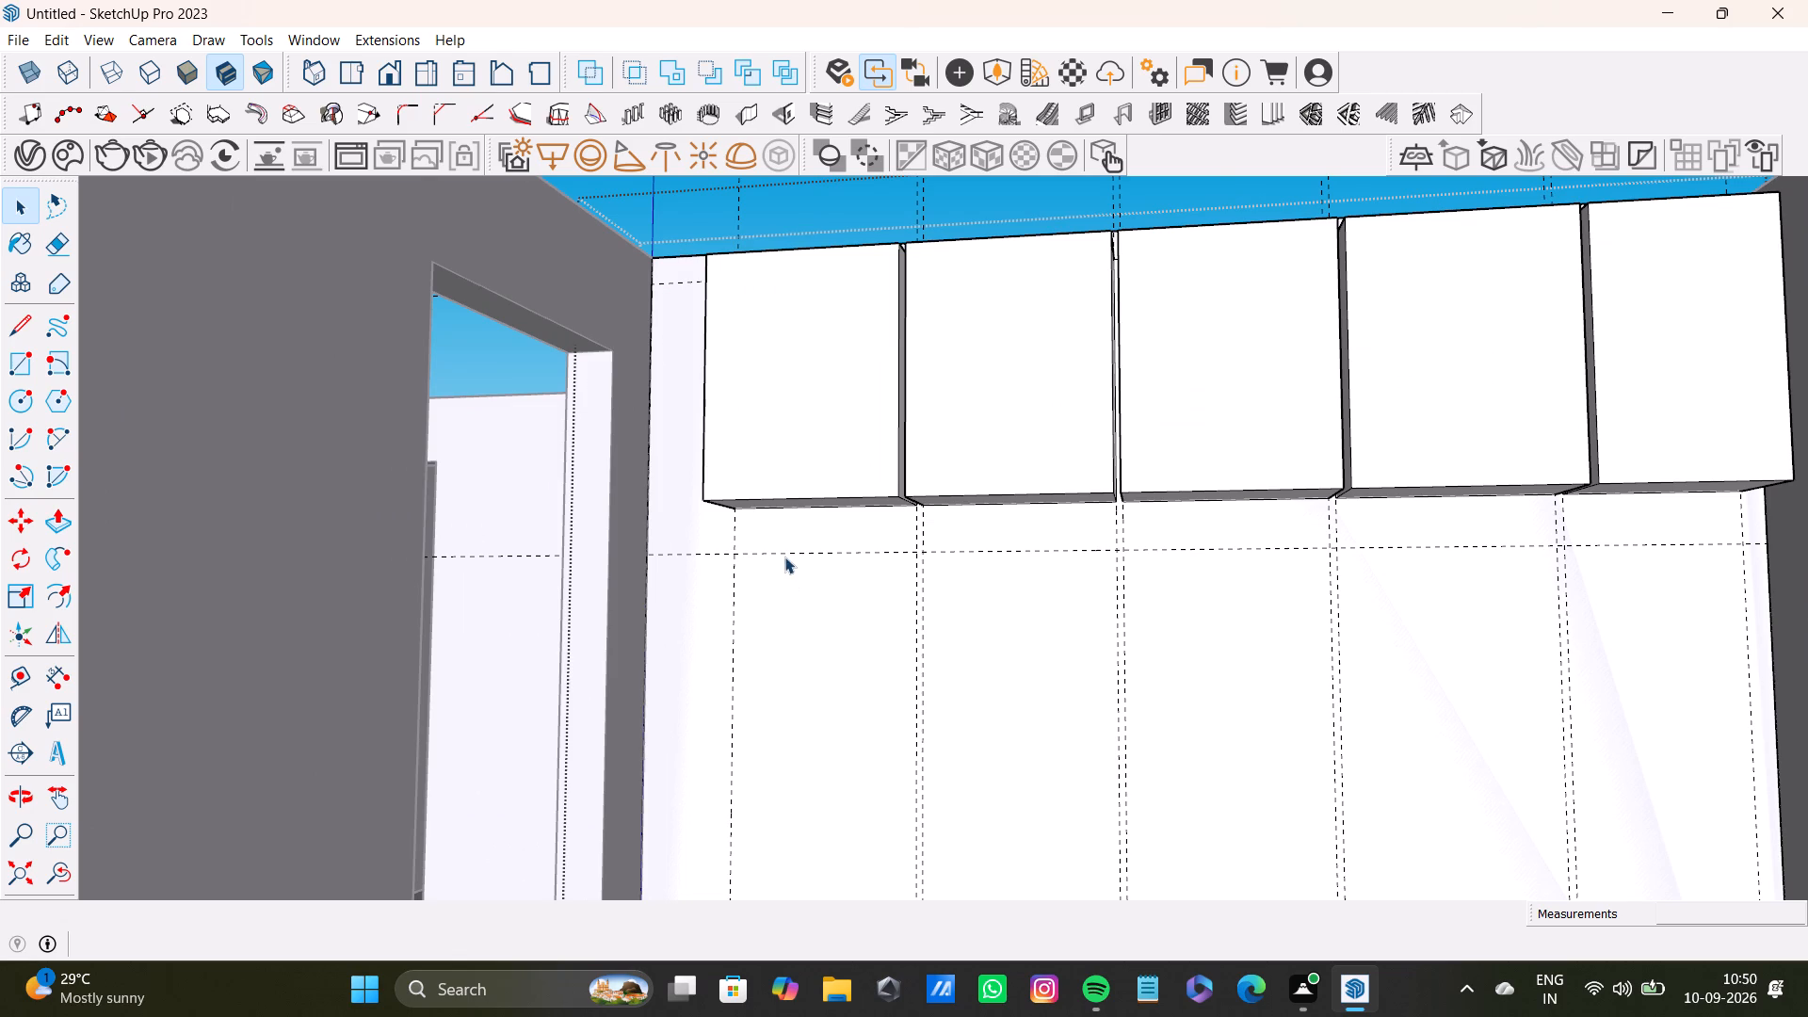
pyautogui.scroll(6, 809, 542)
pyautogui.click(850, 561)
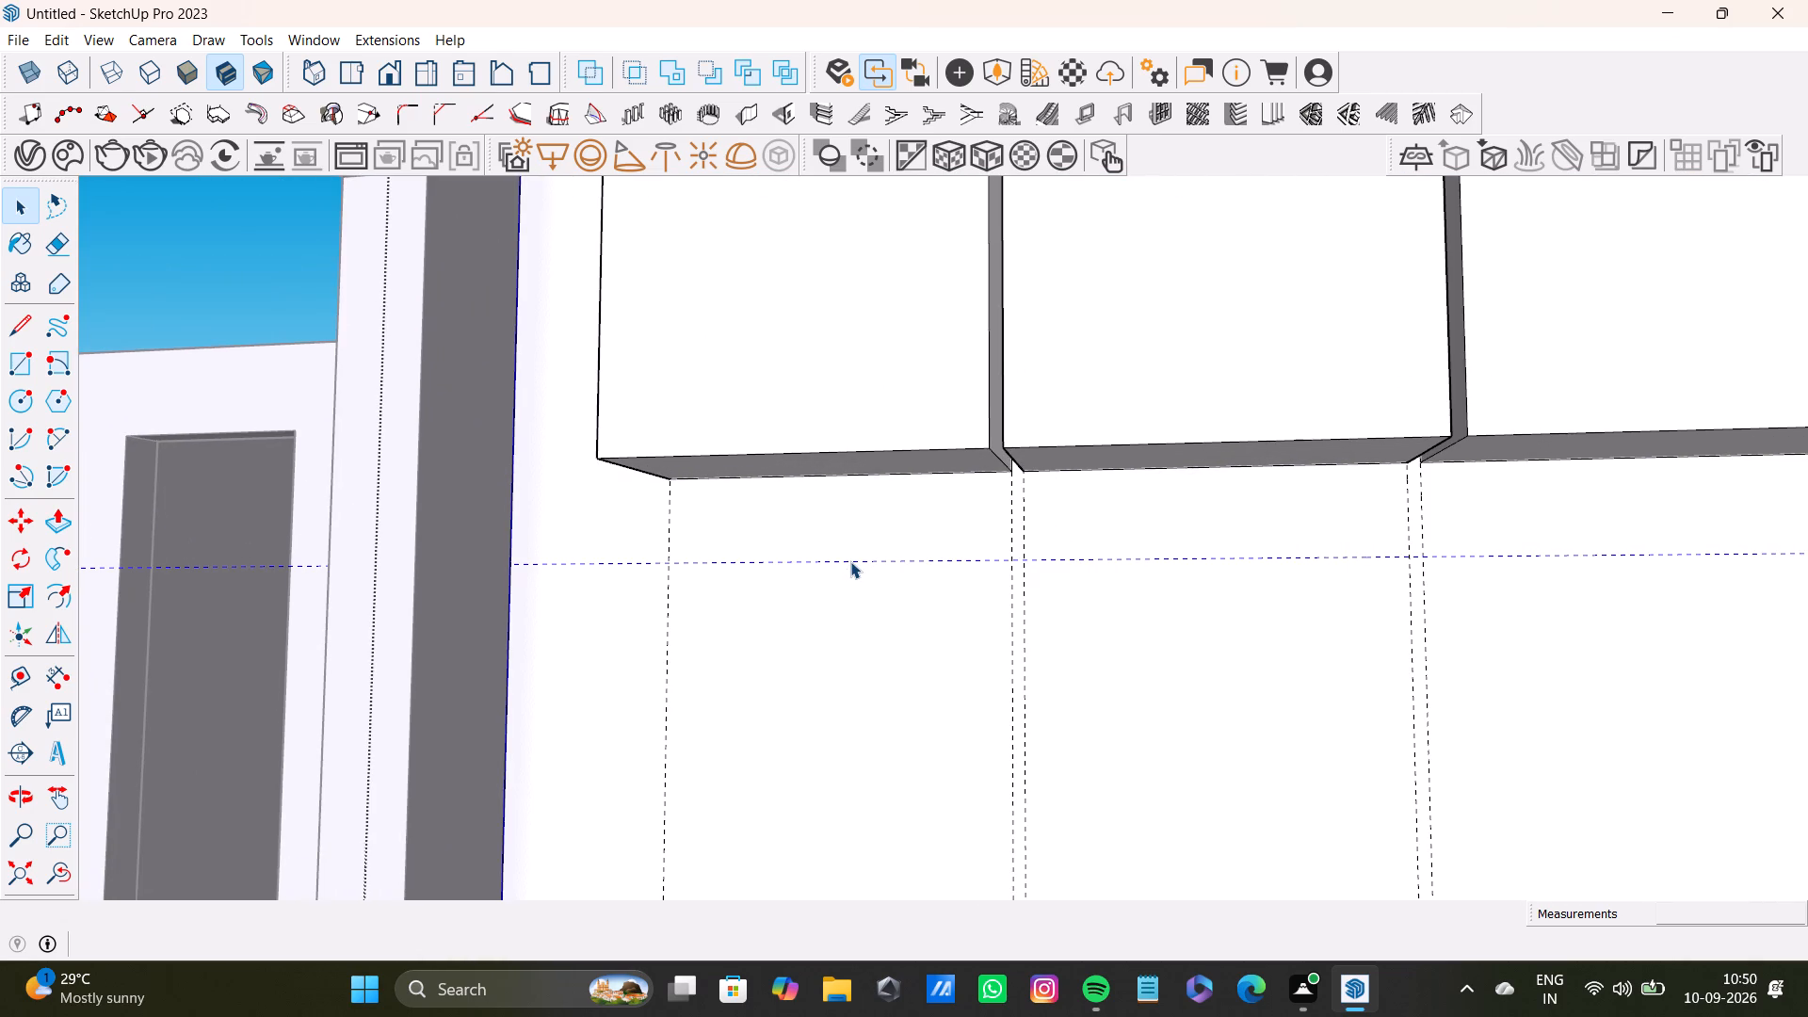
pyautogui.press('Delete')
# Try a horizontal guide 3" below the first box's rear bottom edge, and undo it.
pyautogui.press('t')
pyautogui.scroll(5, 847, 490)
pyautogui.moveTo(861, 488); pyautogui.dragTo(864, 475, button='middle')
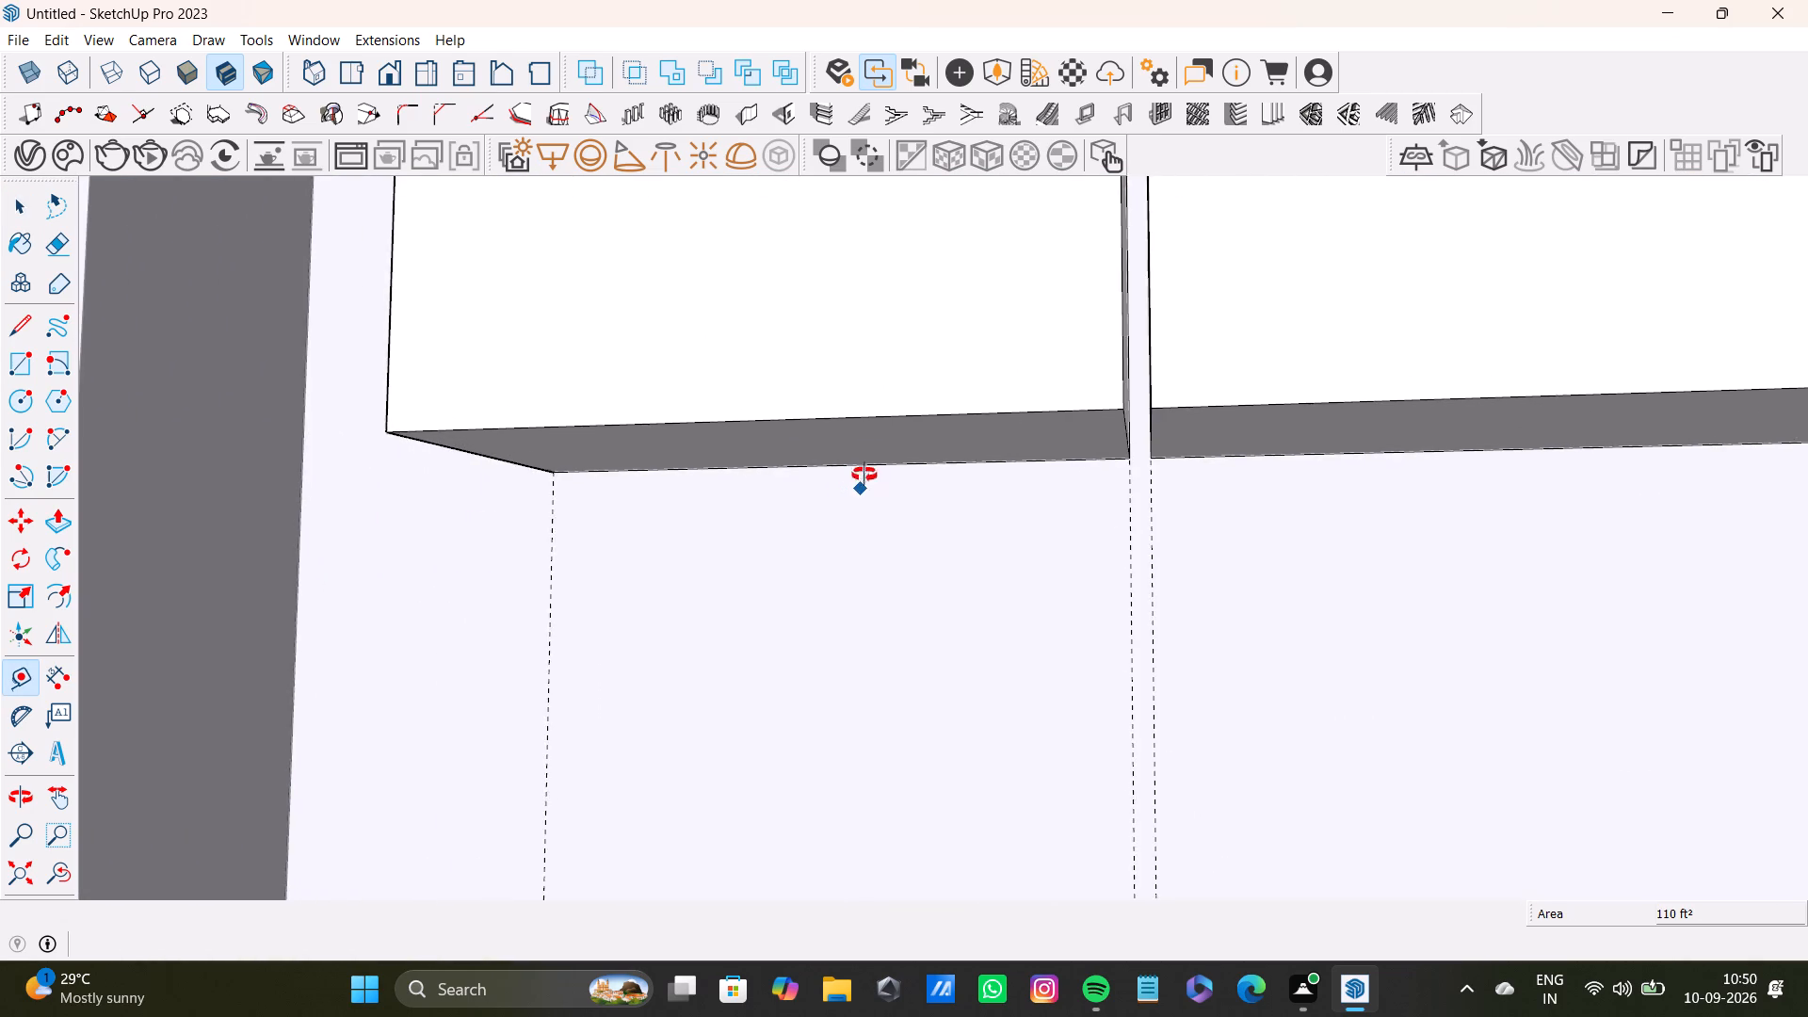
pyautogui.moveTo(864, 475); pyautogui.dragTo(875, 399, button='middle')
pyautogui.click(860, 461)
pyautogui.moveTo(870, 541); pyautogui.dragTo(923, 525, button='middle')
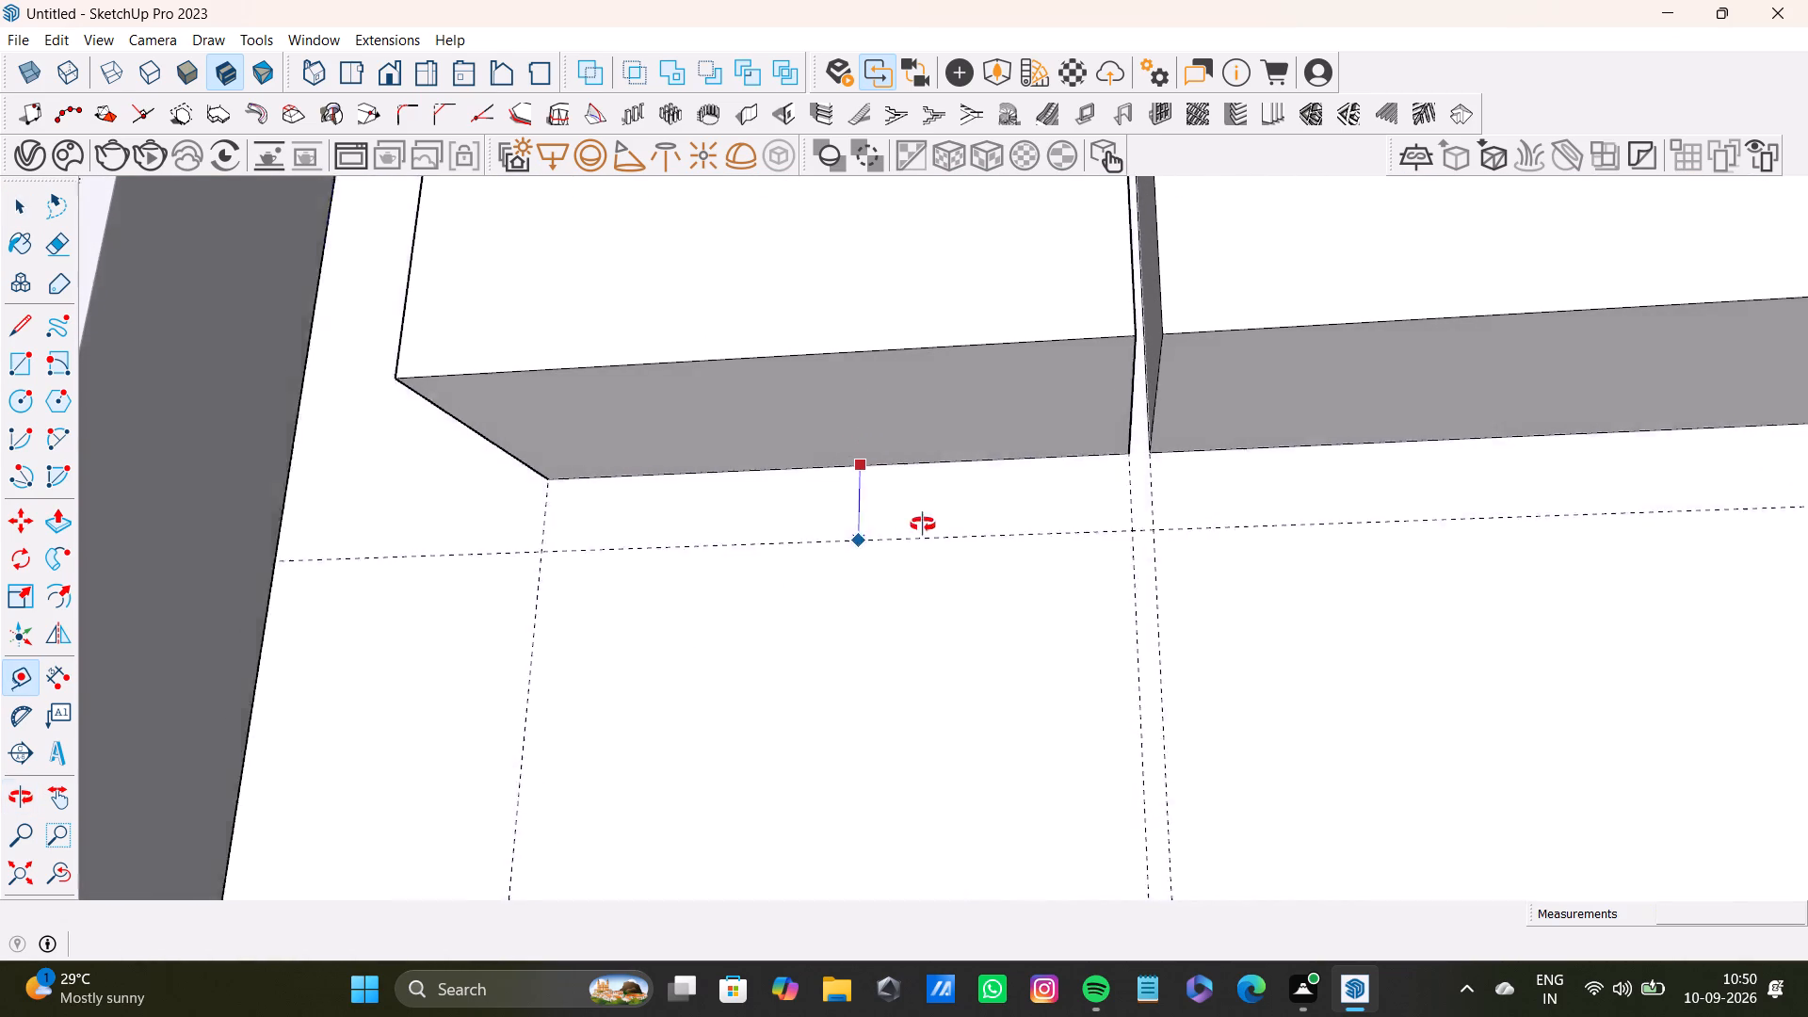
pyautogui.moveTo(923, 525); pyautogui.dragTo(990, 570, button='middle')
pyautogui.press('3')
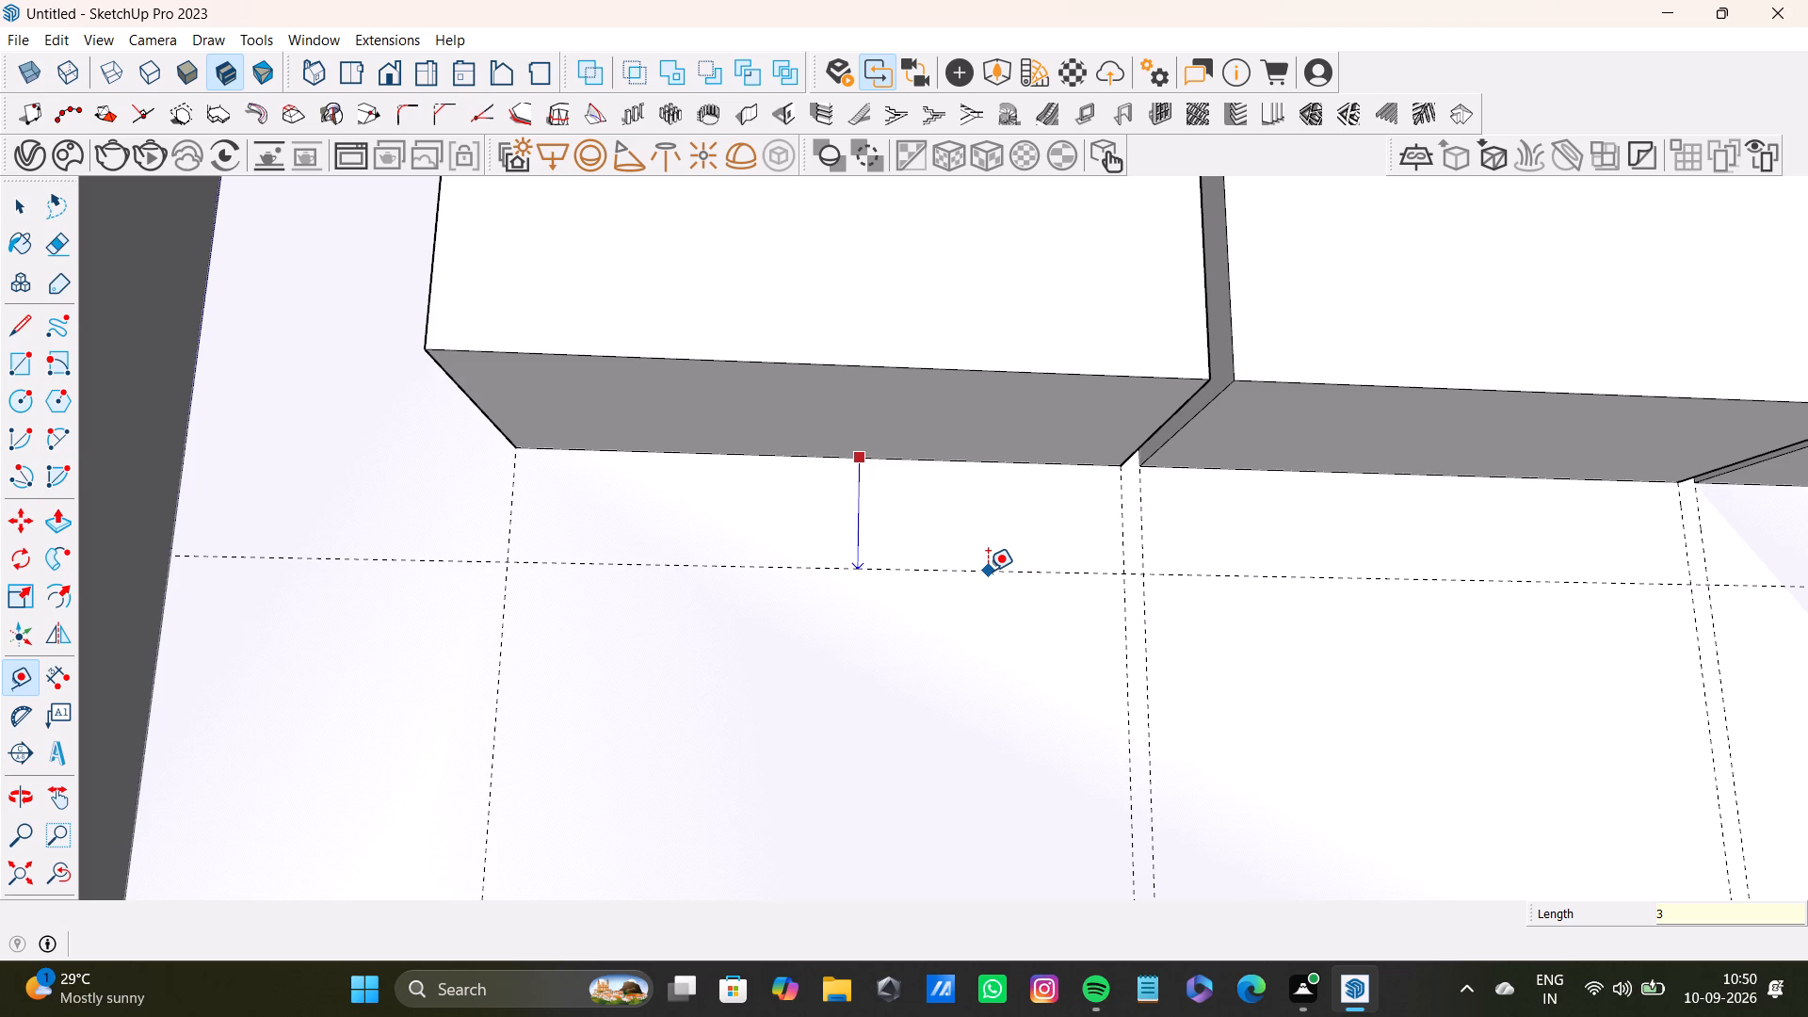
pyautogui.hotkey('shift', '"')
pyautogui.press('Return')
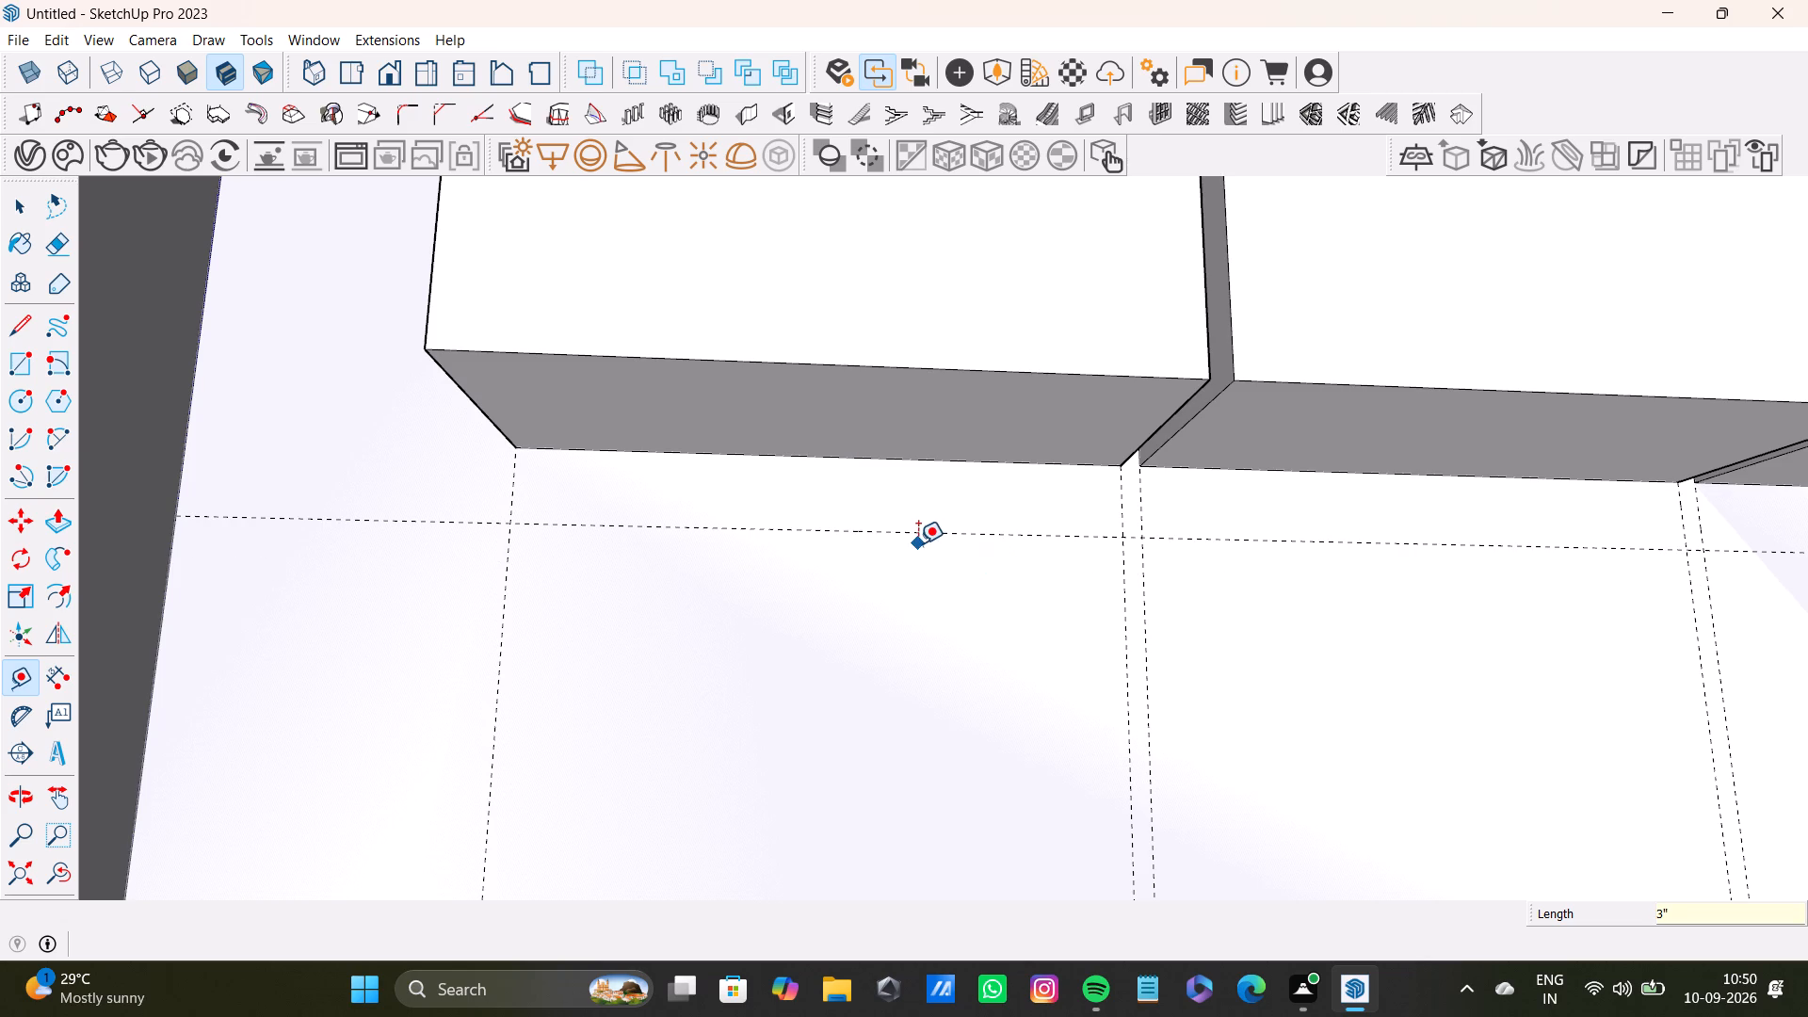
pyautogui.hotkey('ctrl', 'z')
# Place a horizontal guide on the wall 2" below the first box's rear bottom edge.
pyautogui.scroll(7, 771, 450)
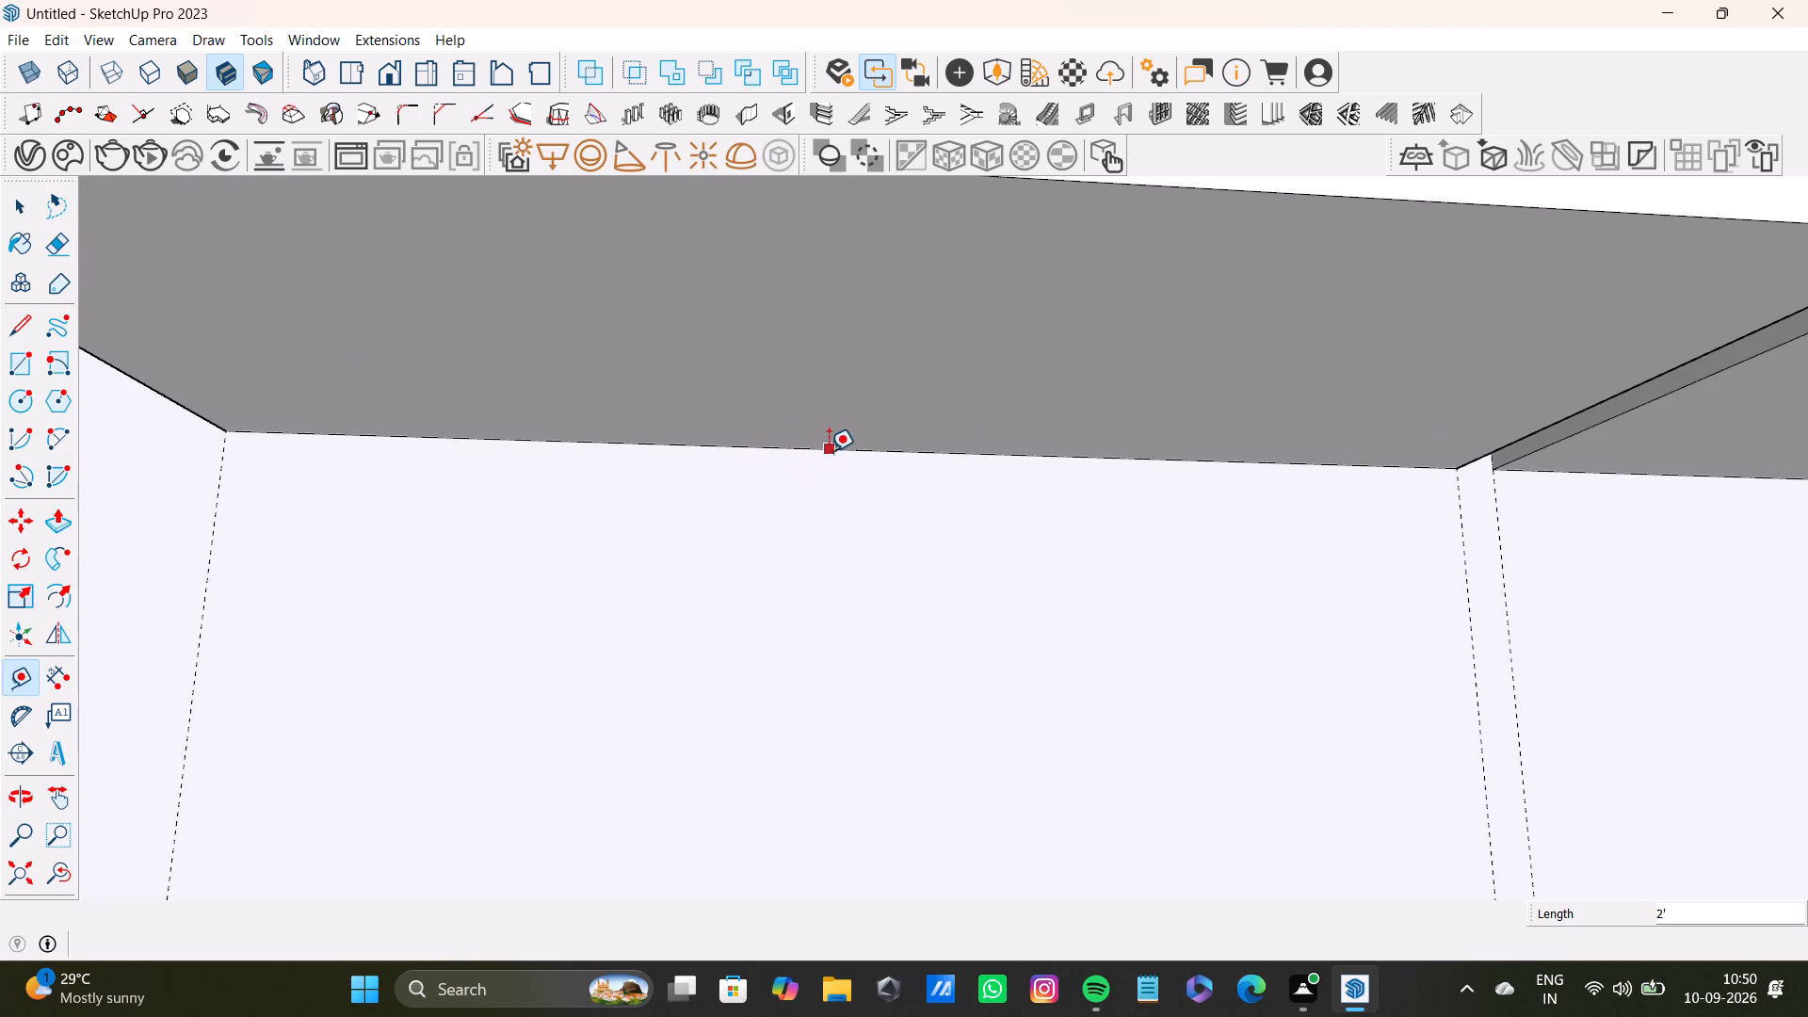
pyautogui.click(833, 448)
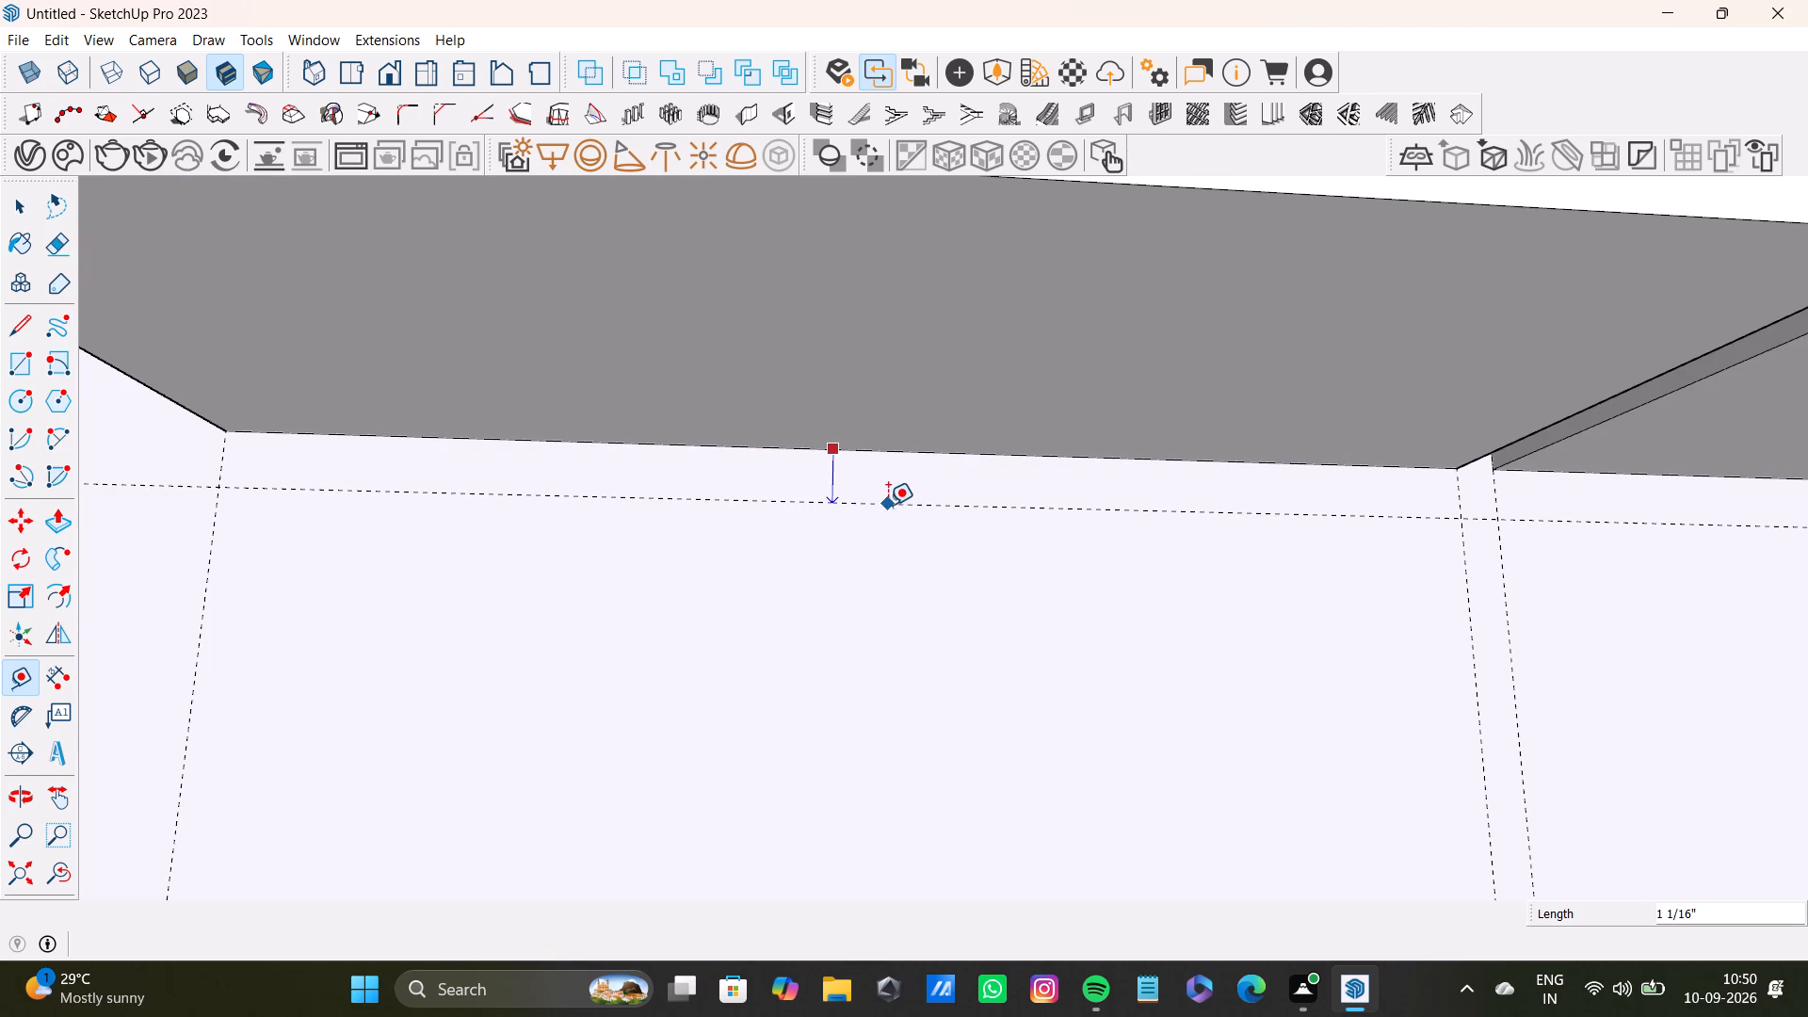
pyautogui.press('2')
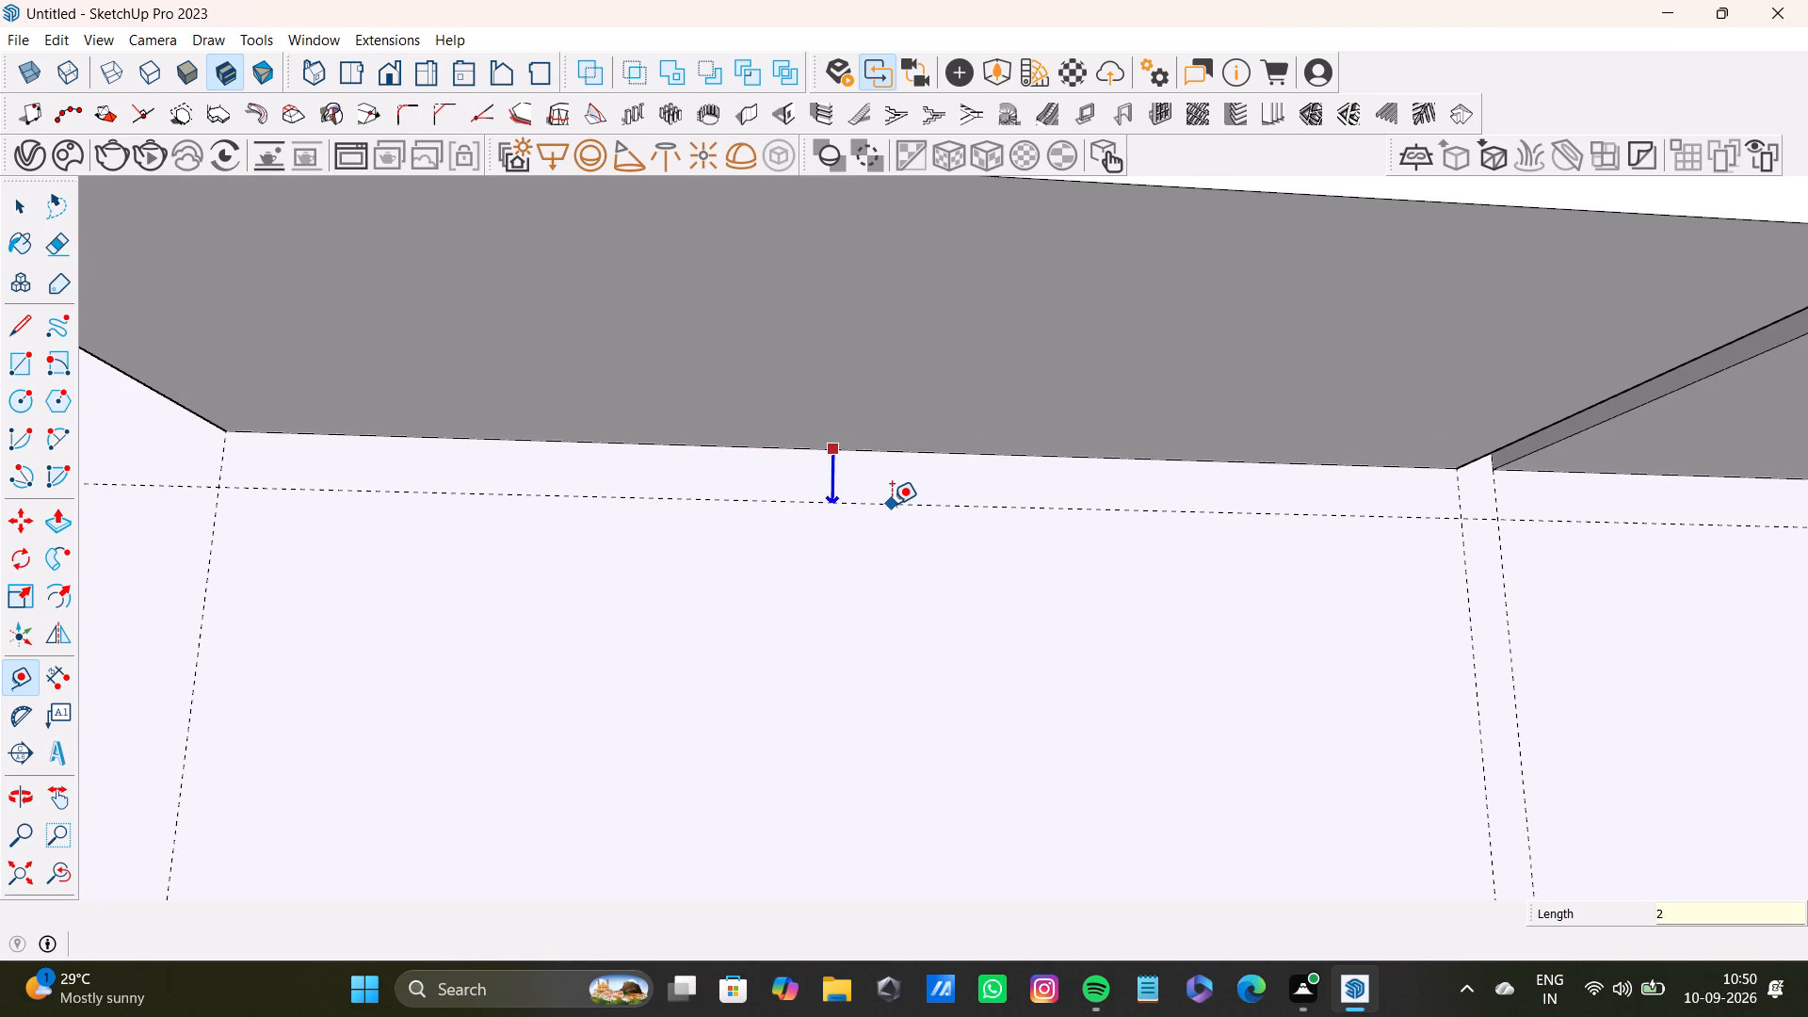
pyautogui.hotkey('shift', '"')
pyautogui.press('Return')
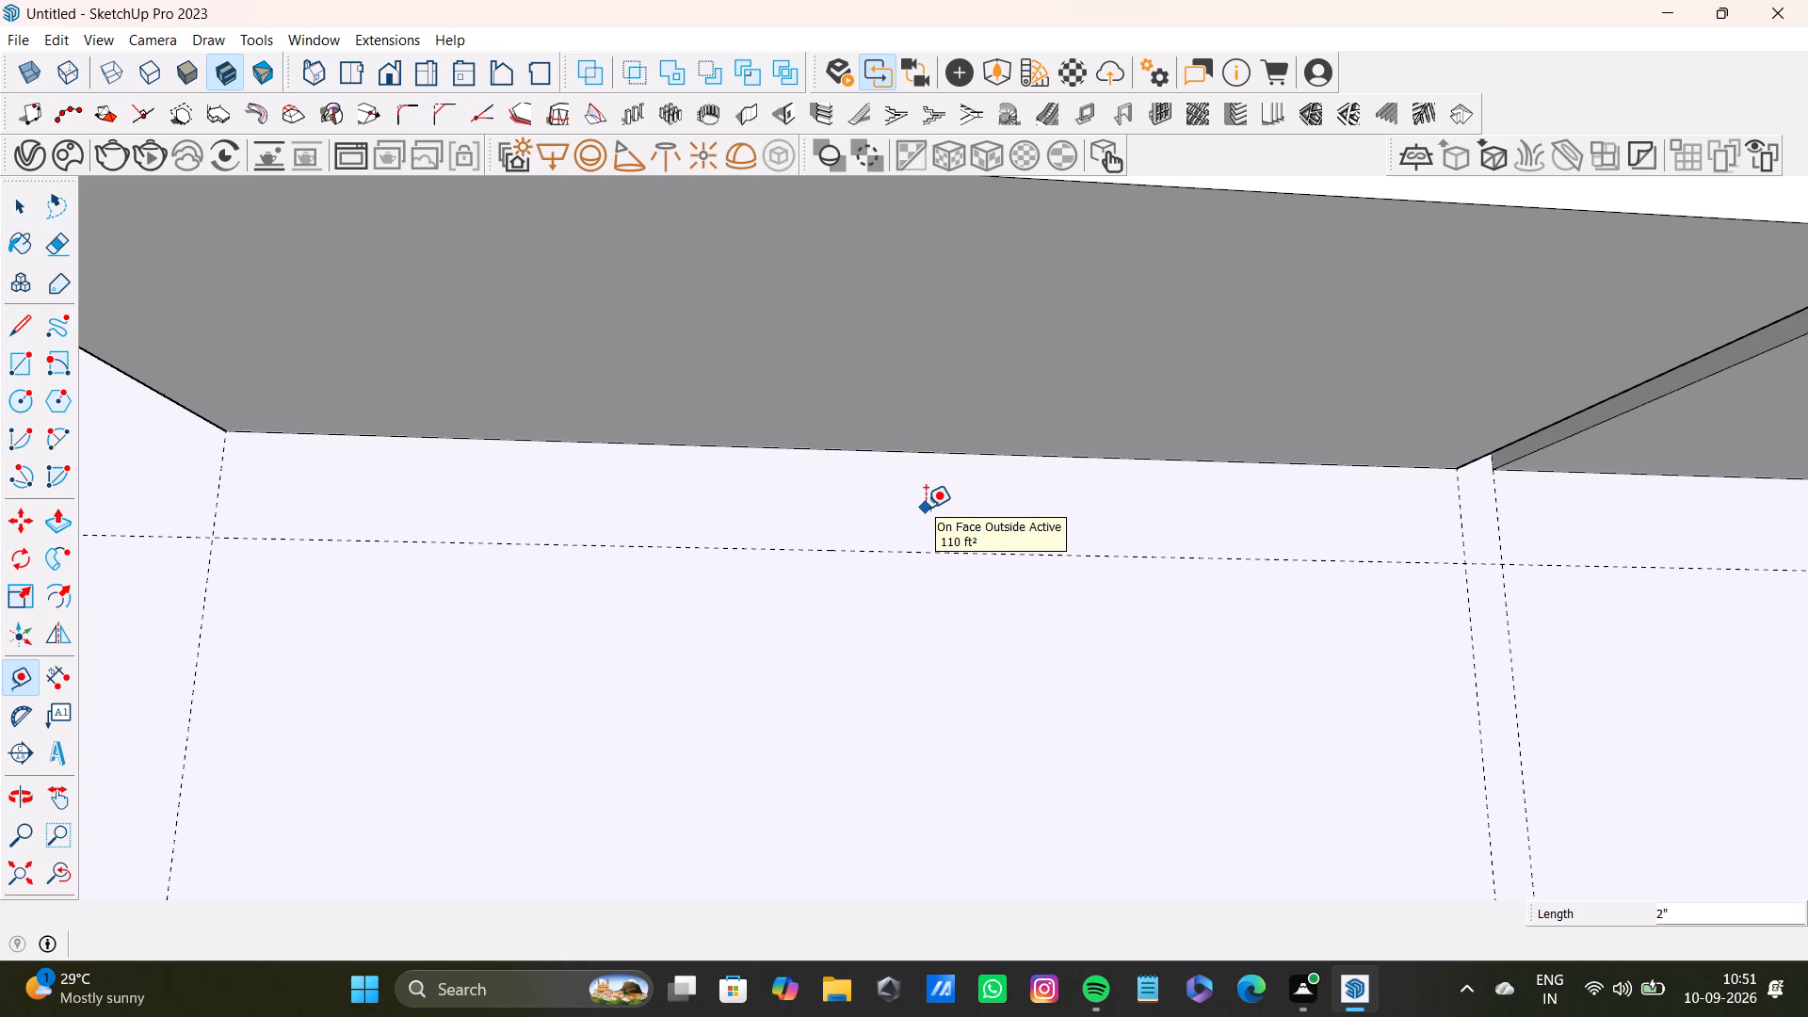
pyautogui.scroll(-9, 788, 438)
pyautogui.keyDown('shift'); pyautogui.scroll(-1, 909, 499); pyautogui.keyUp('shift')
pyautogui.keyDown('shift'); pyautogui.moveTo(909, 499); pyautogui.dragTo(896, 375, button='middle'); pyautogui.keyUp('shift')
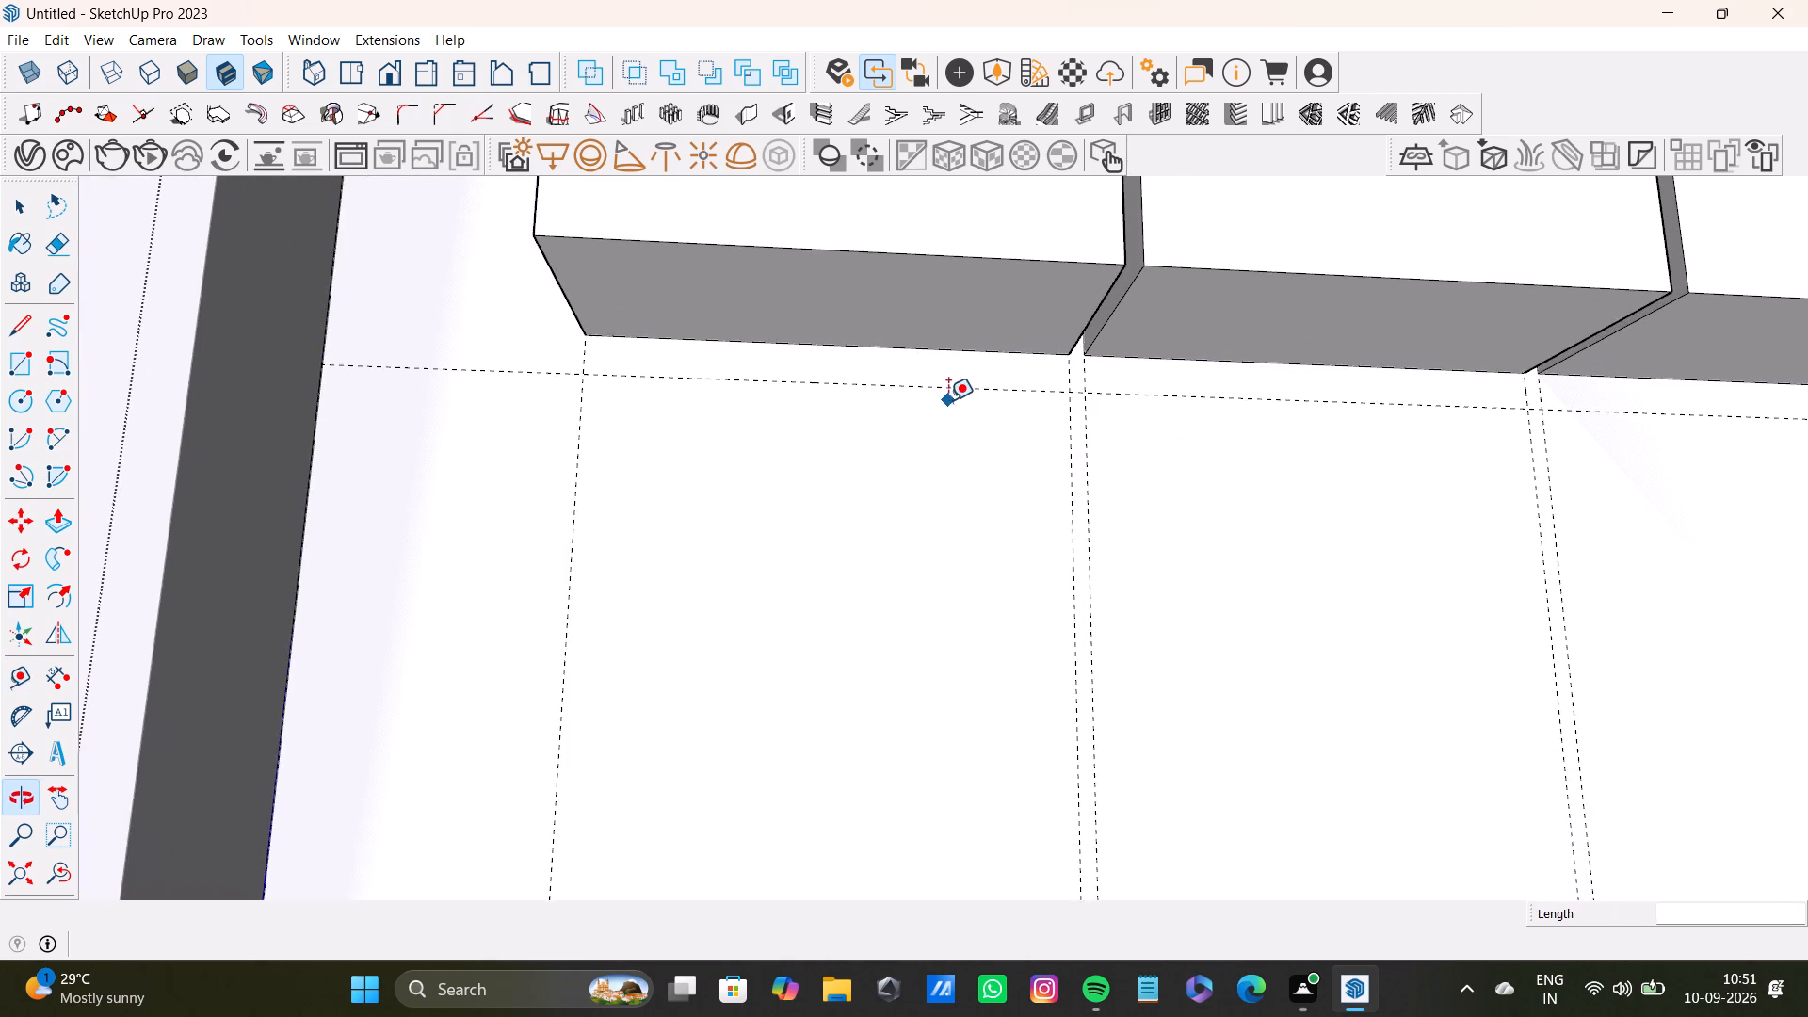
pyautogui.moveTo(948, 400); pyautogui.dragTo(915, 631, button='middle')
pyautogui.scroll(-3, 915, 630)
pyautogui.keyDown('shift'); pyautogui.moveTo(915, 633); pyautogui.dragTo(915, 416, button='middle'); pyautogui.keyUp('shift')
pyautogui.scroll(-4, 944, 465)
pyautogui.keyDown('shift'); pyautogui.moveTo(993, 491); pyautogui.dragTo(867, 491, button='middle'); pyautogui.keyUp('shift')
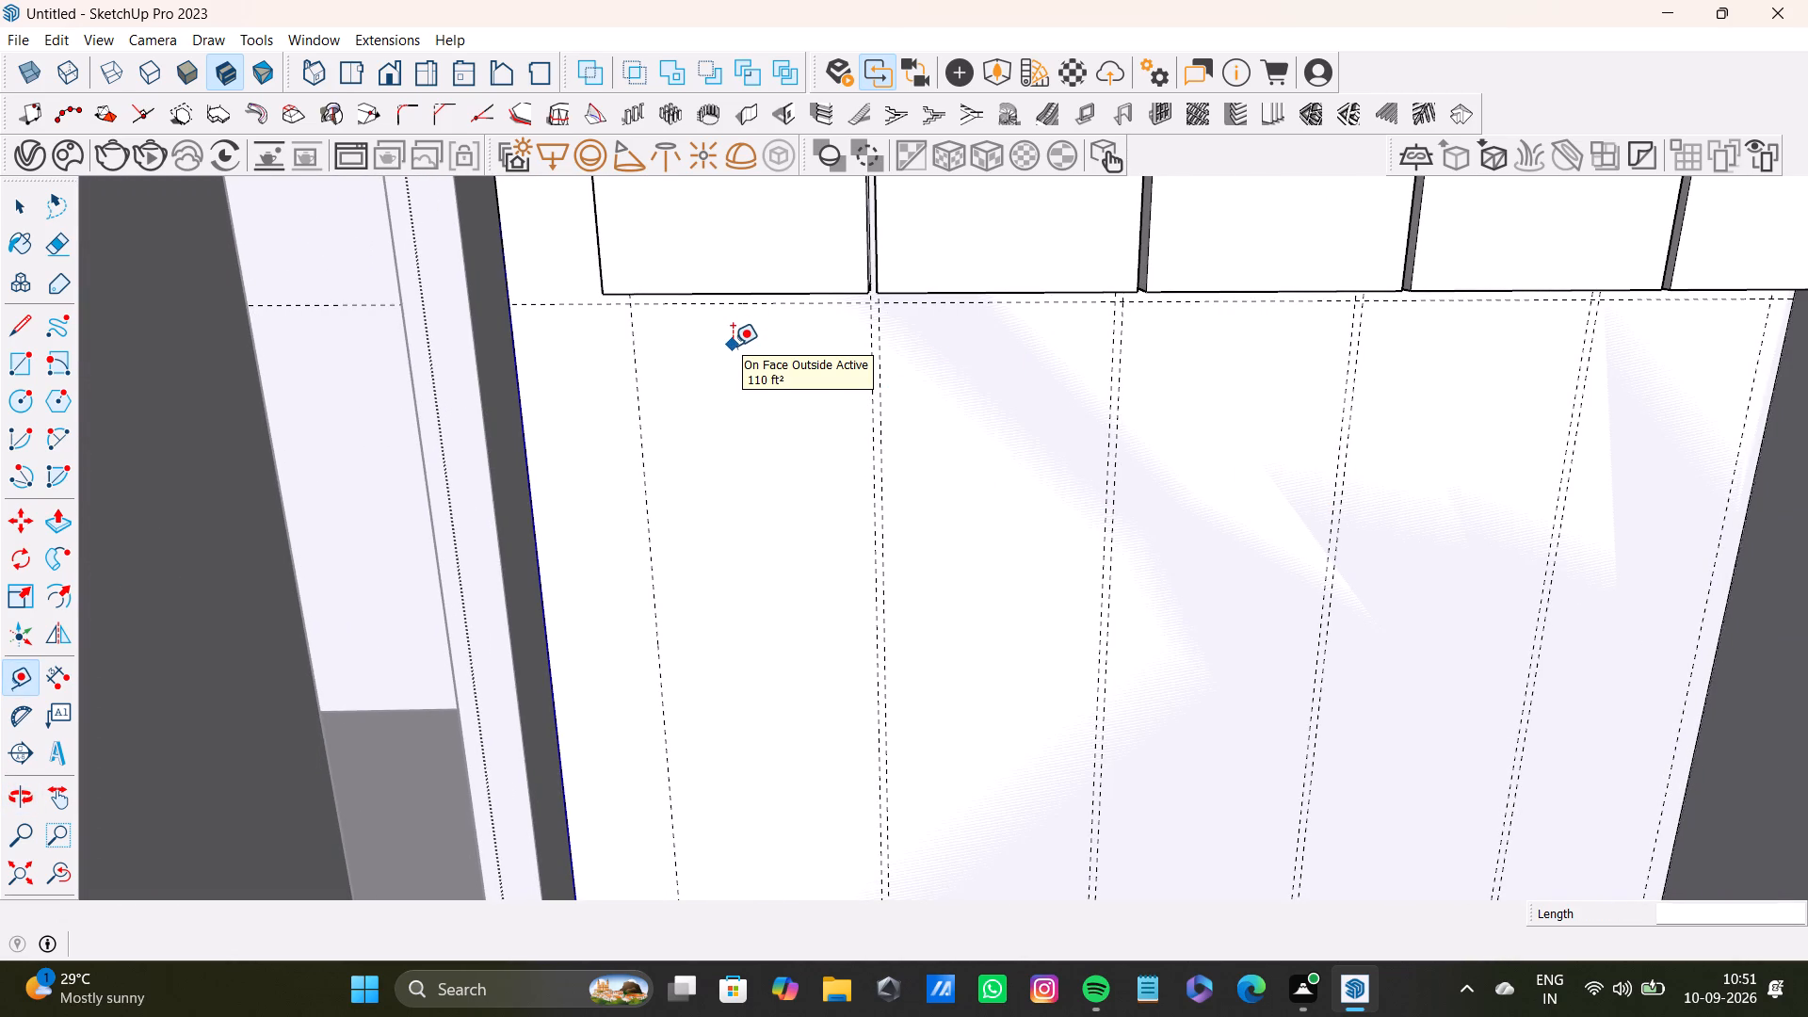
# Draw a 2' by 6' 10 5/16" rectangle between the guides on the wall below the first overhead box.
pyautogui.press('r')
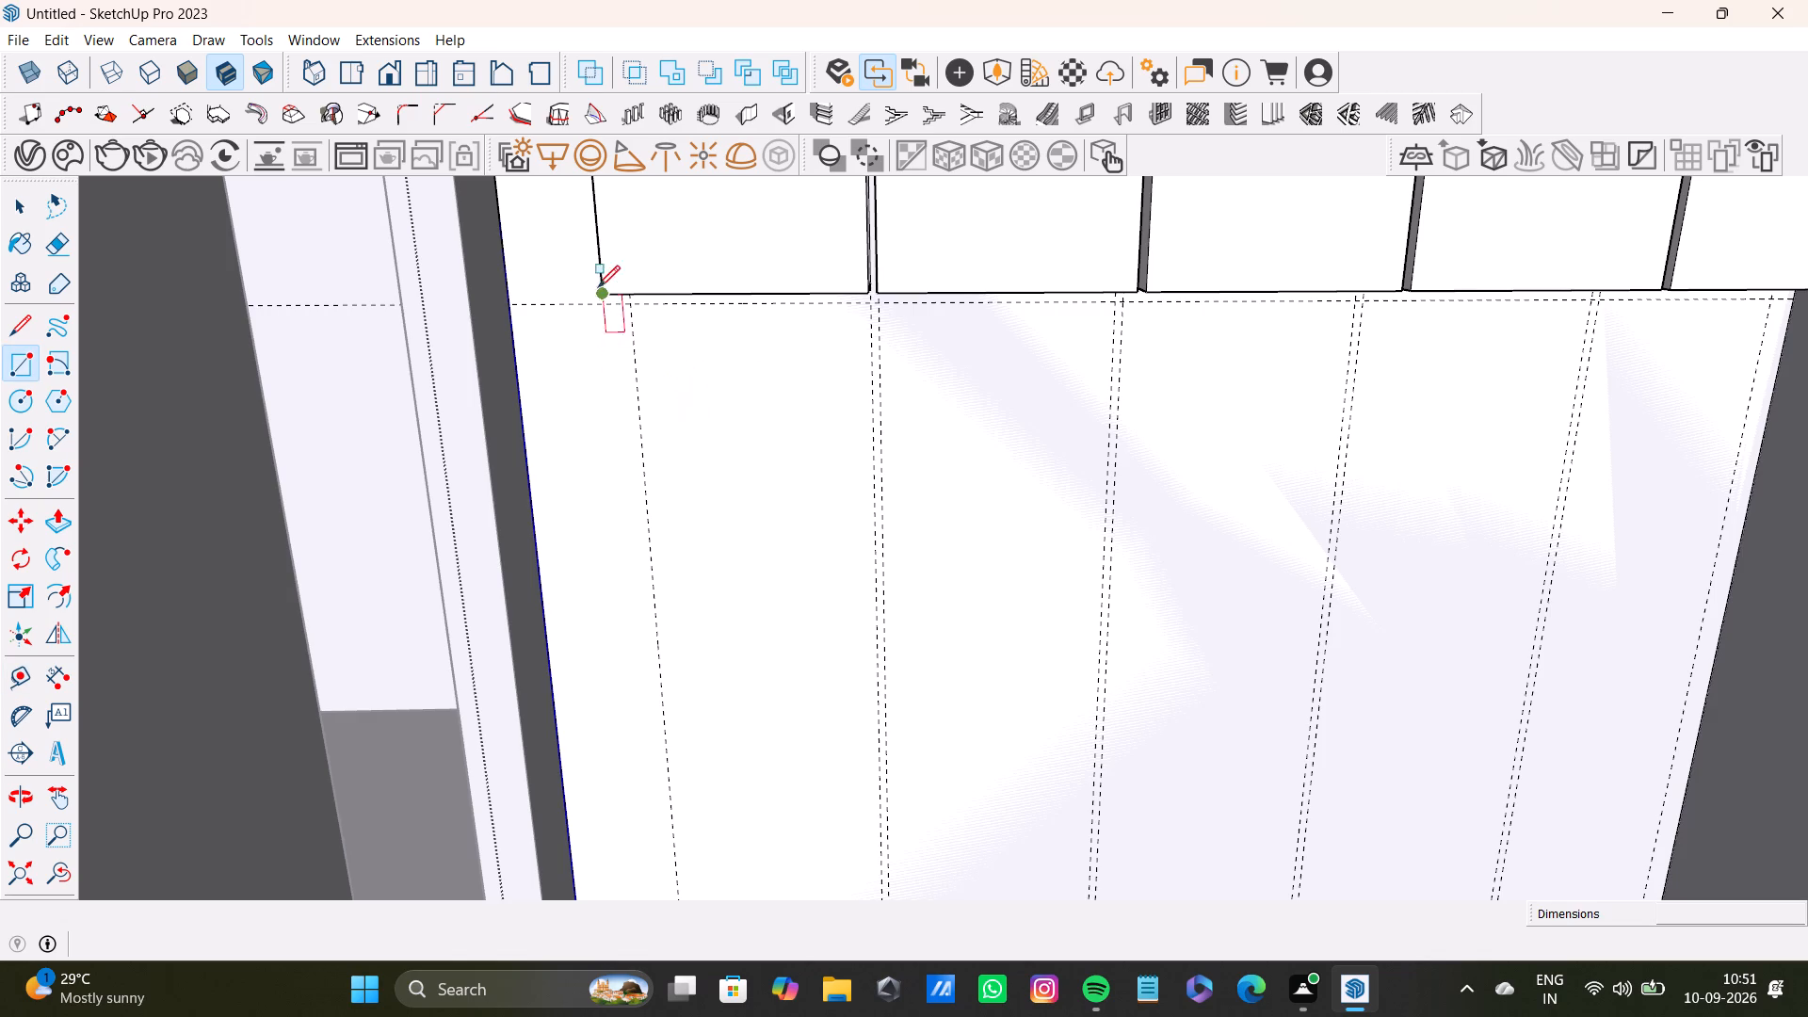
pyautogui.scroll(6, 626, 315)
pyautogui.click(634, 297)
pyautogui.scroll(-4, 911, 446)
pyautogui.moveTo(942, 482); pyautogui.dragTo(936, 352, button='middle')
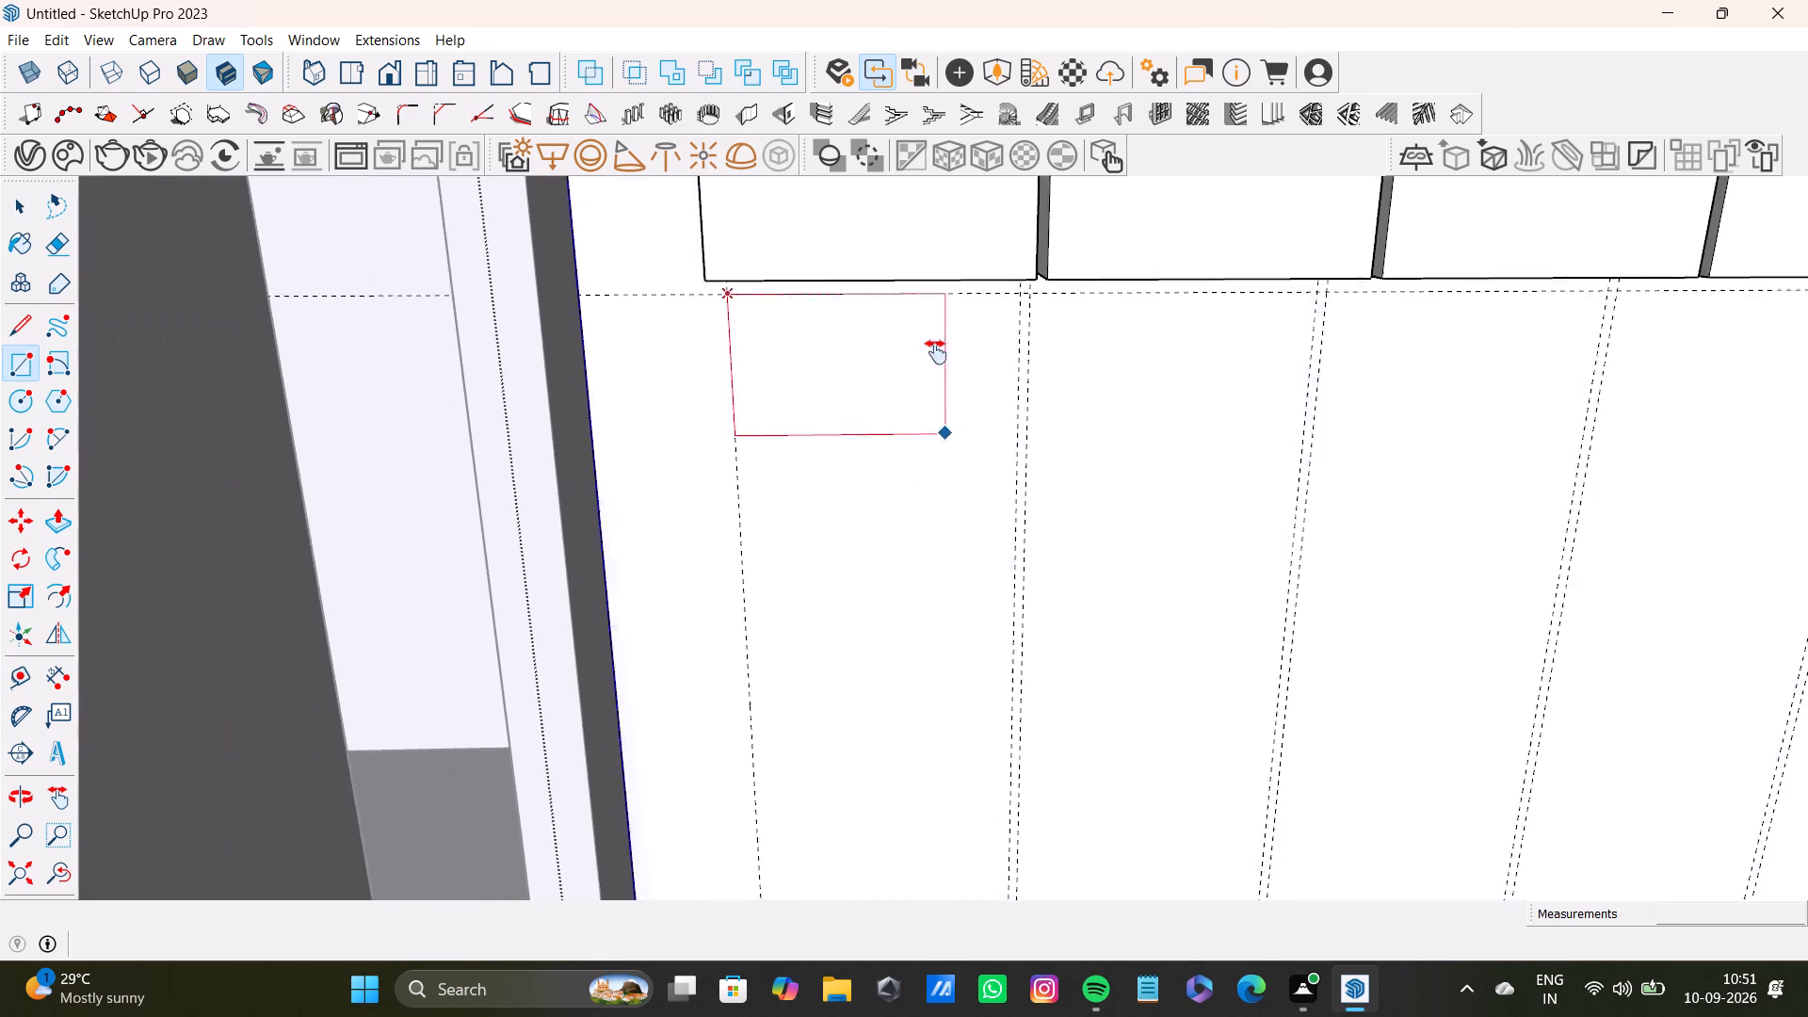
pyautogui.moveTo(936, 352); pyautogui.dragTo(924, 314, button='middle')
pyautogui.scroll(-3, 983, 600)
pyautogui.moveTo(983, 627); pyautogui.dragTo(983, 381, button='middle')
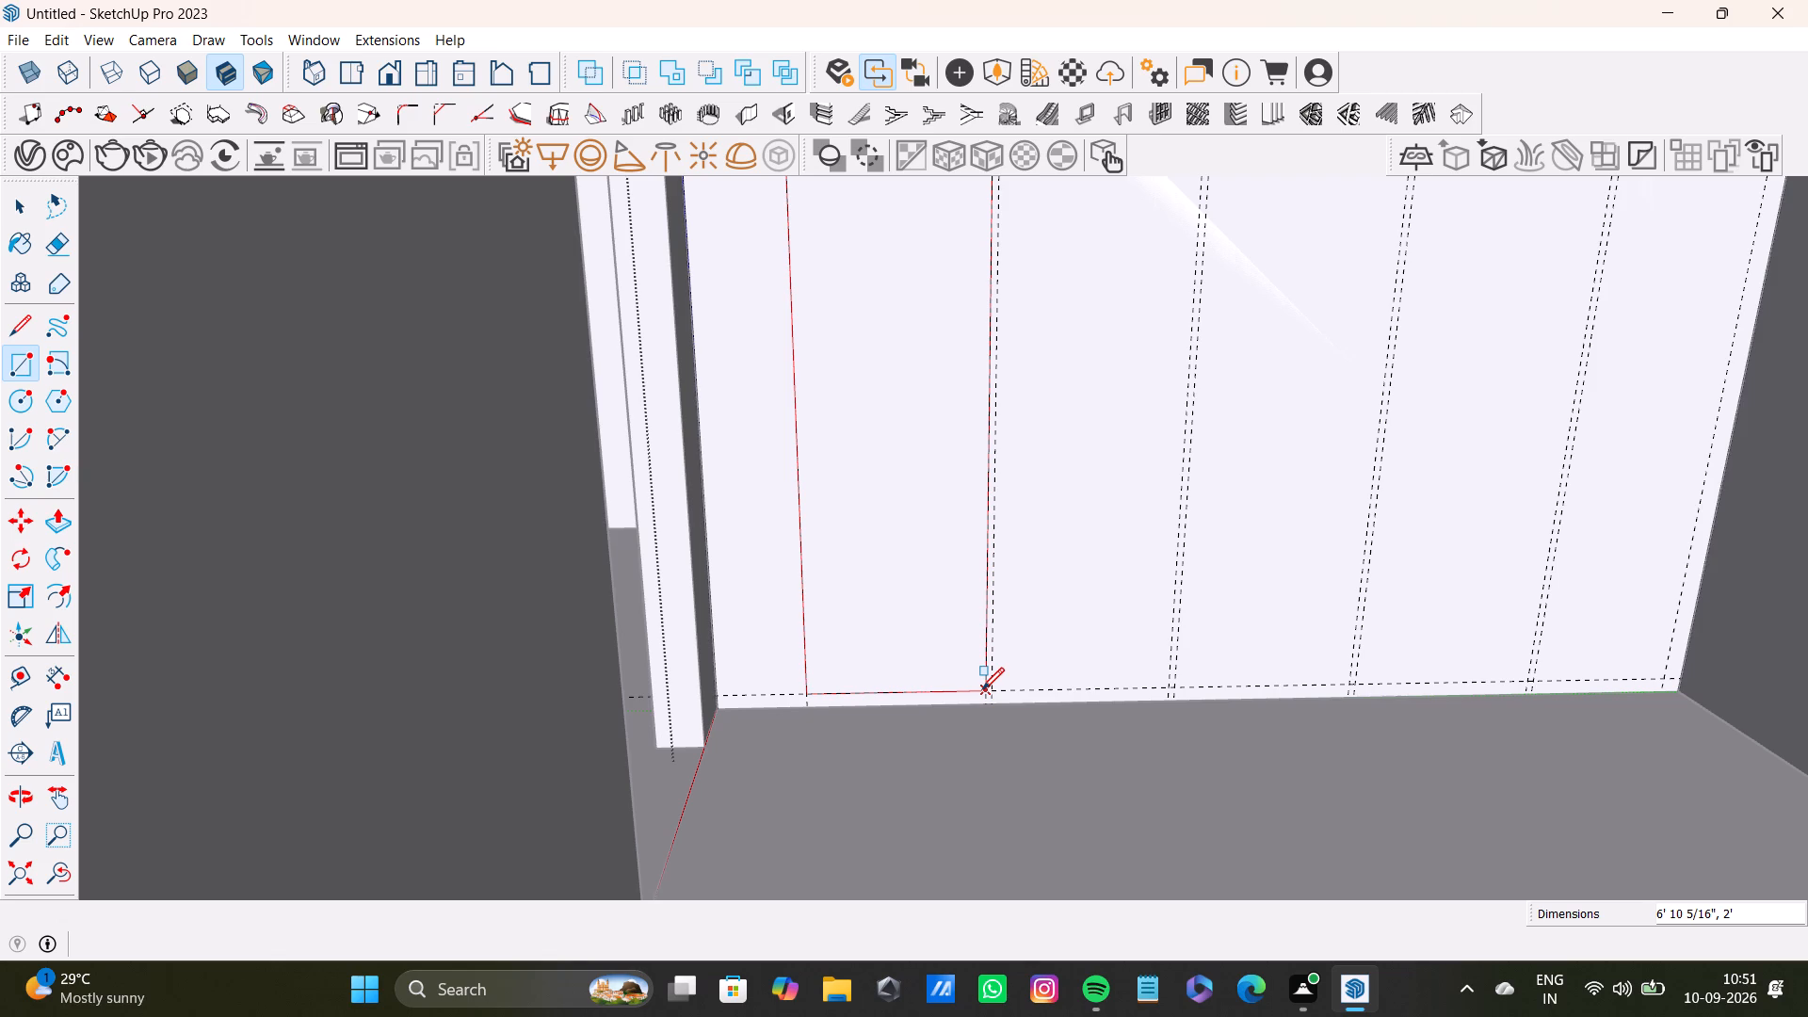
pyautogui.click(982, 689)
# Draw a 2' by 6' 10 5/16" rectangle between the guides on the wall below the second overhead box.
pyautogui.scroll(-5, 977, 538)
pyautogui.keyDown('shift'); pyautogui.moveTo(992, 514); pyautogui.dragTo(977, 621, button='middle'); pyautogui.keyUp('shift')
pyautogui.click(57, 875)
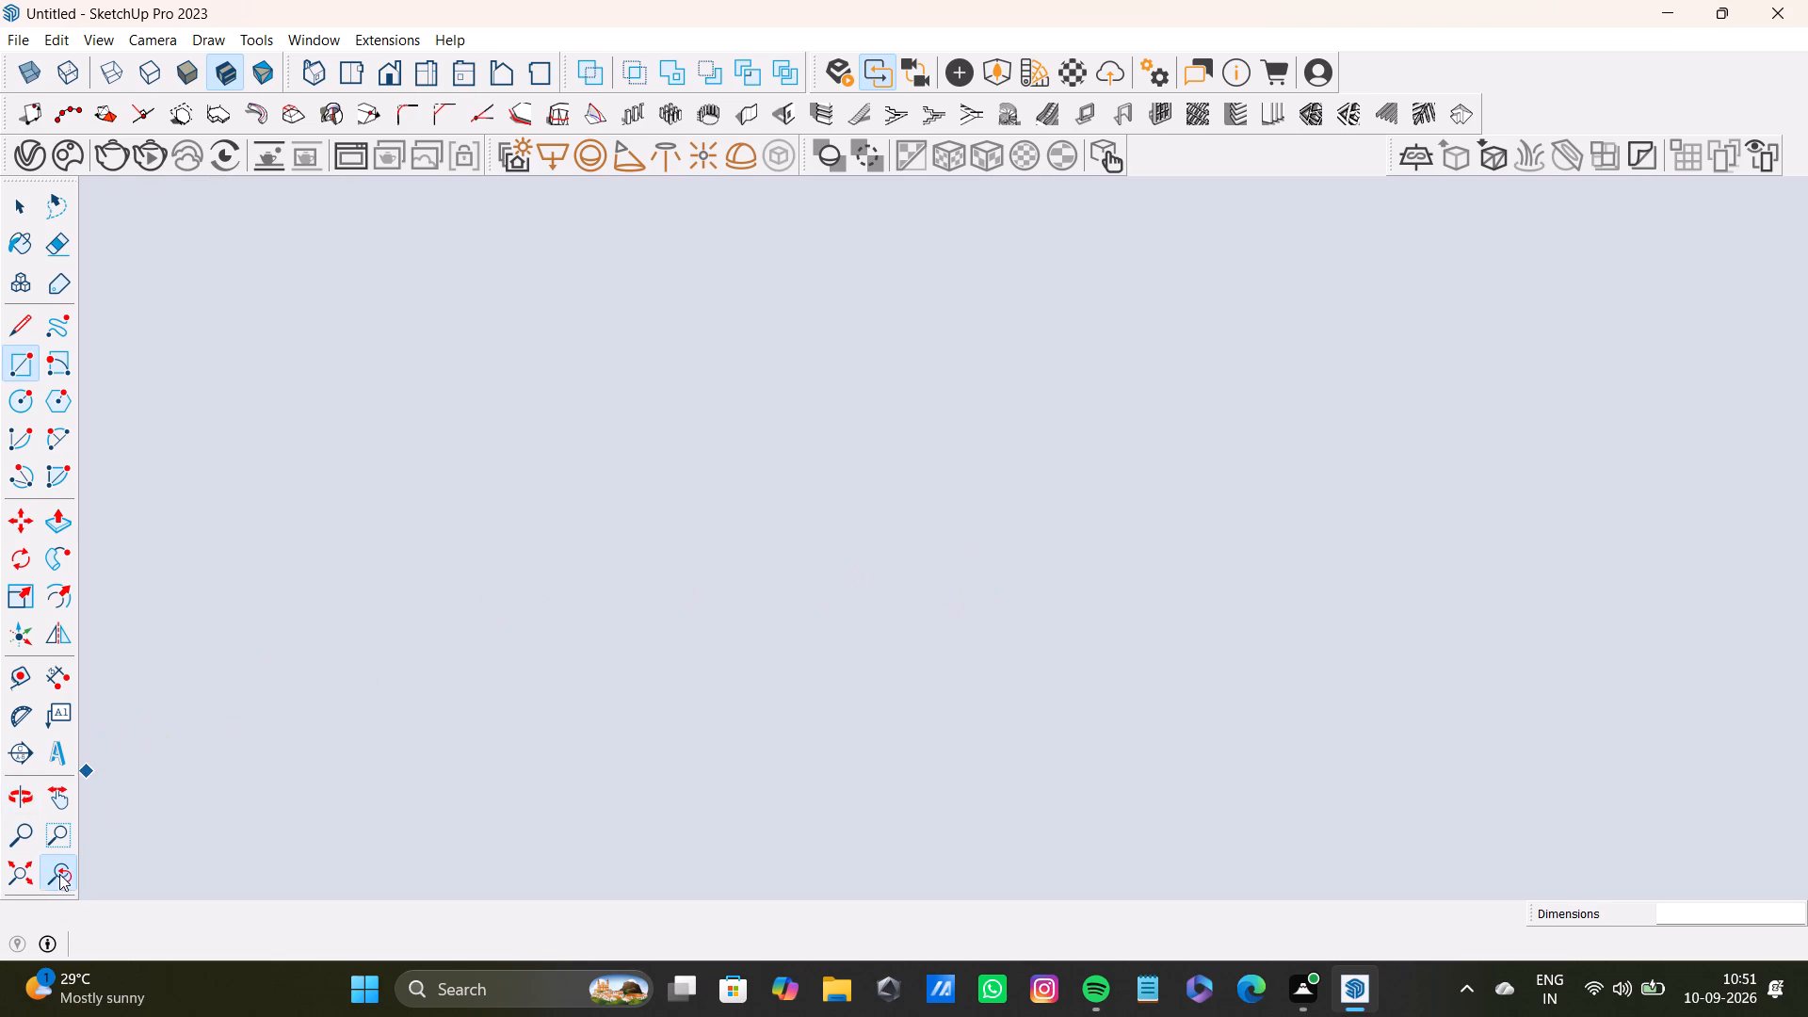
pyautogui.click(27, 878)
pyautogui.scroll(4, 1018, 481)
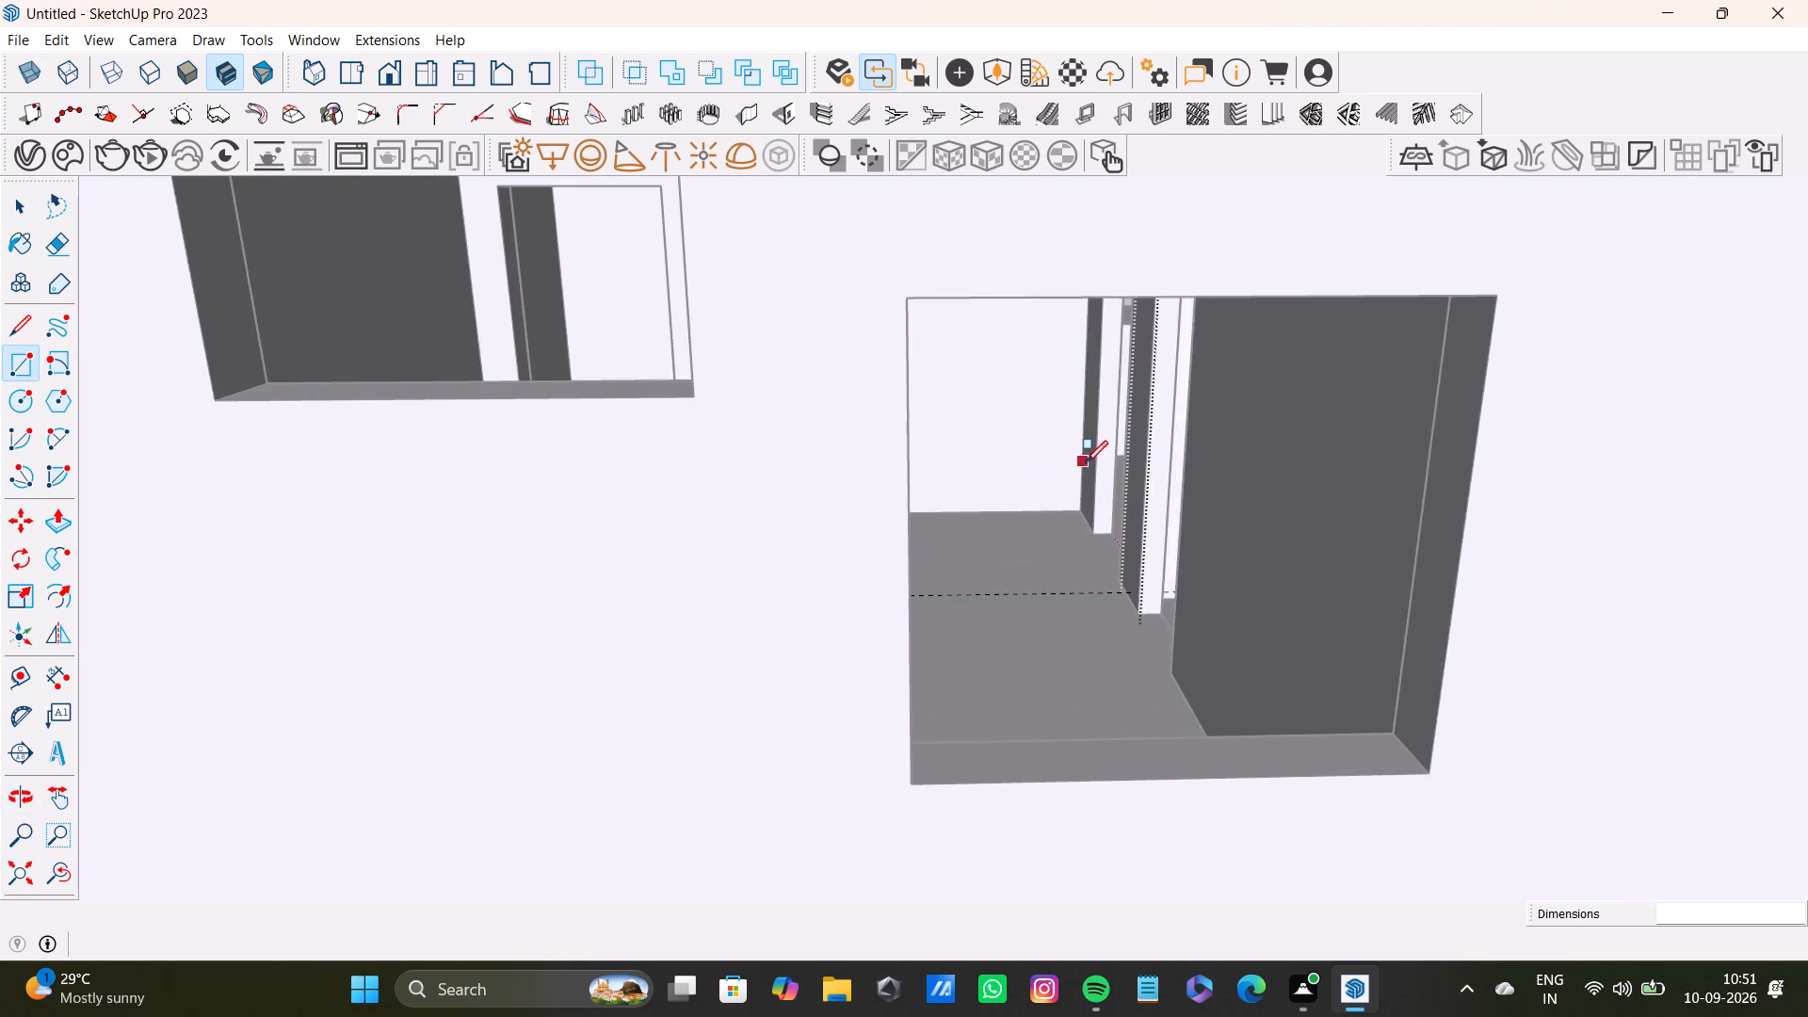
pyautogui.keyDown('shift'); pyautogui.moveTo(1086, 462); pyautogui.dragTo(504, 476, button='middle'); pyautogui.keyUp('shift')
pyautogui.scroll(3, 996, 474)
pyautogui.moveTo(508, 477); pyautogui.dragTo(711, 439, button='middle')
pyautogui.scroll(4, 734, 408)
pyautogui.keyDown('shift'); pyautogui.moveTo(734, 321); pyautogui.dragTo(744, 465, button='middle'); pyautogui.keyUp('shift')
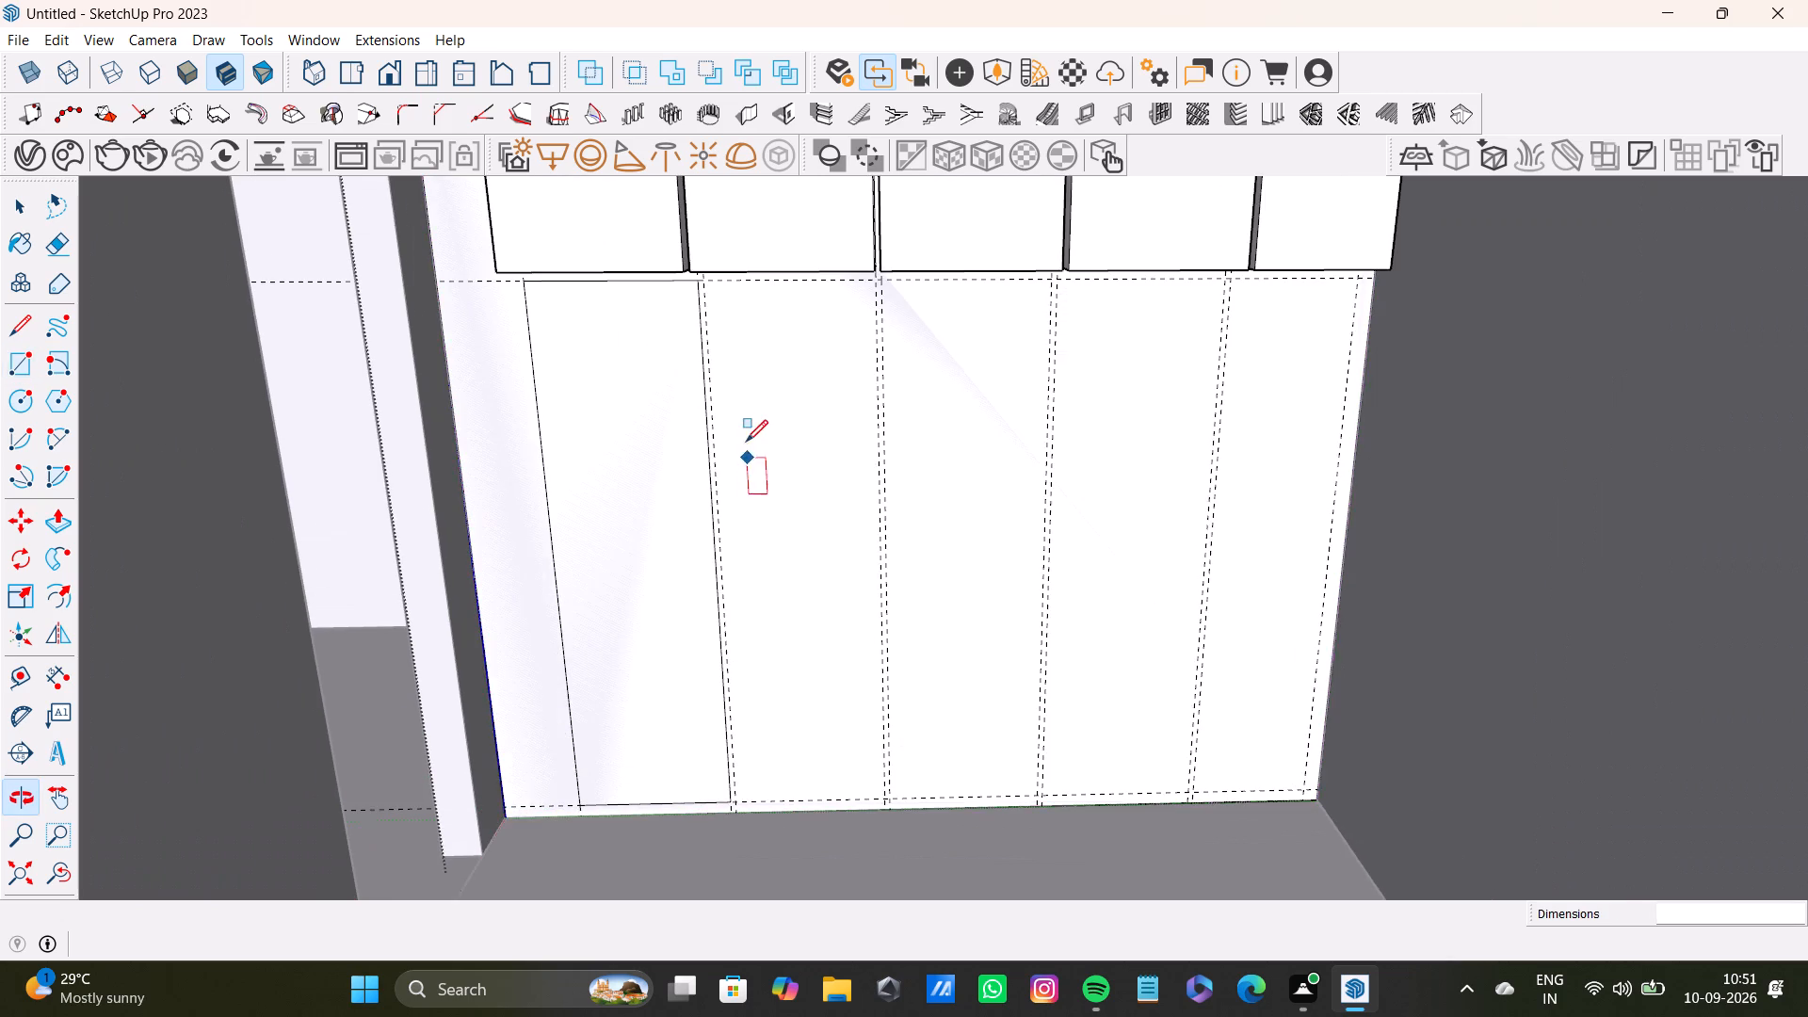
pyautogui.moveTo(737, 425); pyautogui.dragTo(743, 370, button='middle')
pyautogui.scroll(8, 718, 249)
pyautogui.click(711, 232)
pyautogui.scroll(-4, 815, 352)
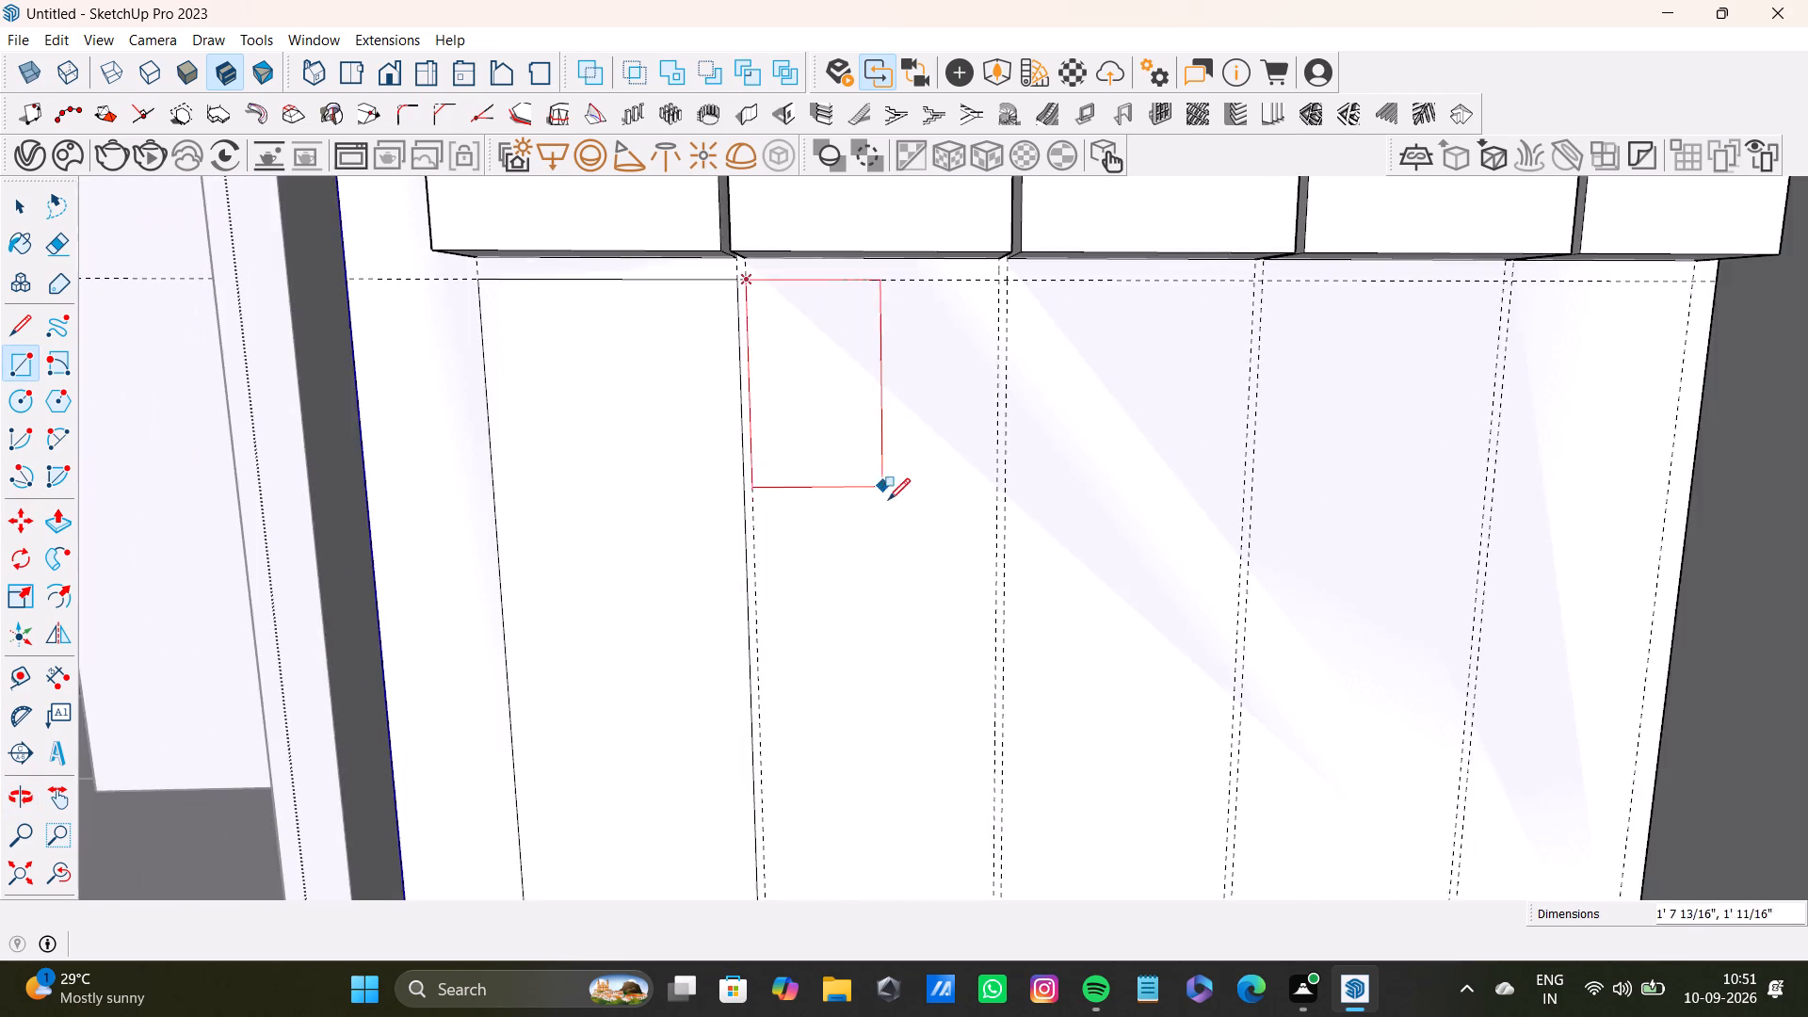
pyautogui.keyDown('shift'); pyautogui.moveTo(888, 500); pyautogui.dragTo(870, 315, button='middle'); pyautogui.keyUp('shift')
pyautogui.scroll(-3, 868, 462)
pyautogui.moveTo(871, 491); pyautogui.dragTo(871, 428, button='middle')
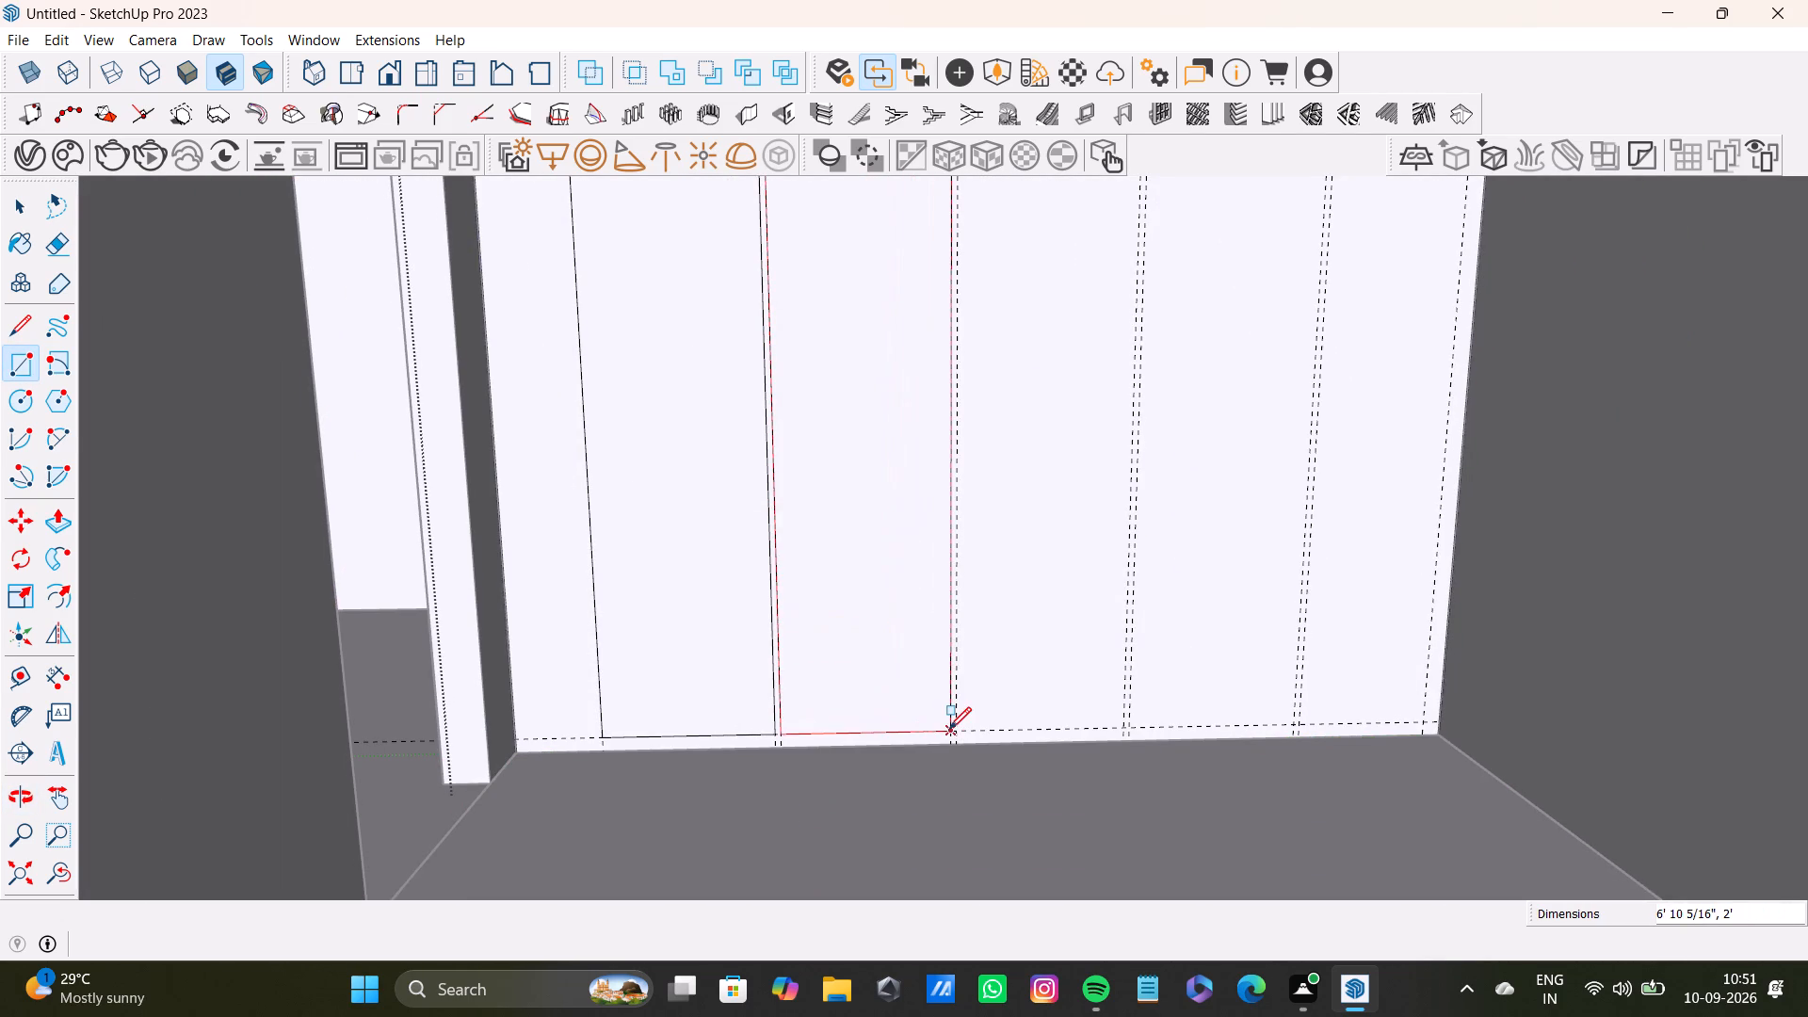
pyautogui.click(949, 729)
# Draw a 2' by 6' 10 5/16" rectangle between the guides on the wall below the third overhead box.
pyautogui.scroll(-4, 909, 557)
pyautogui.keyDown('shift'); pyautogui.moveTo(899, 458); pyautogui.dragTo(872, 580, button='middle'); pyautogui.keyUp('shift')
pyautogui.scroll(7, 893, 424)
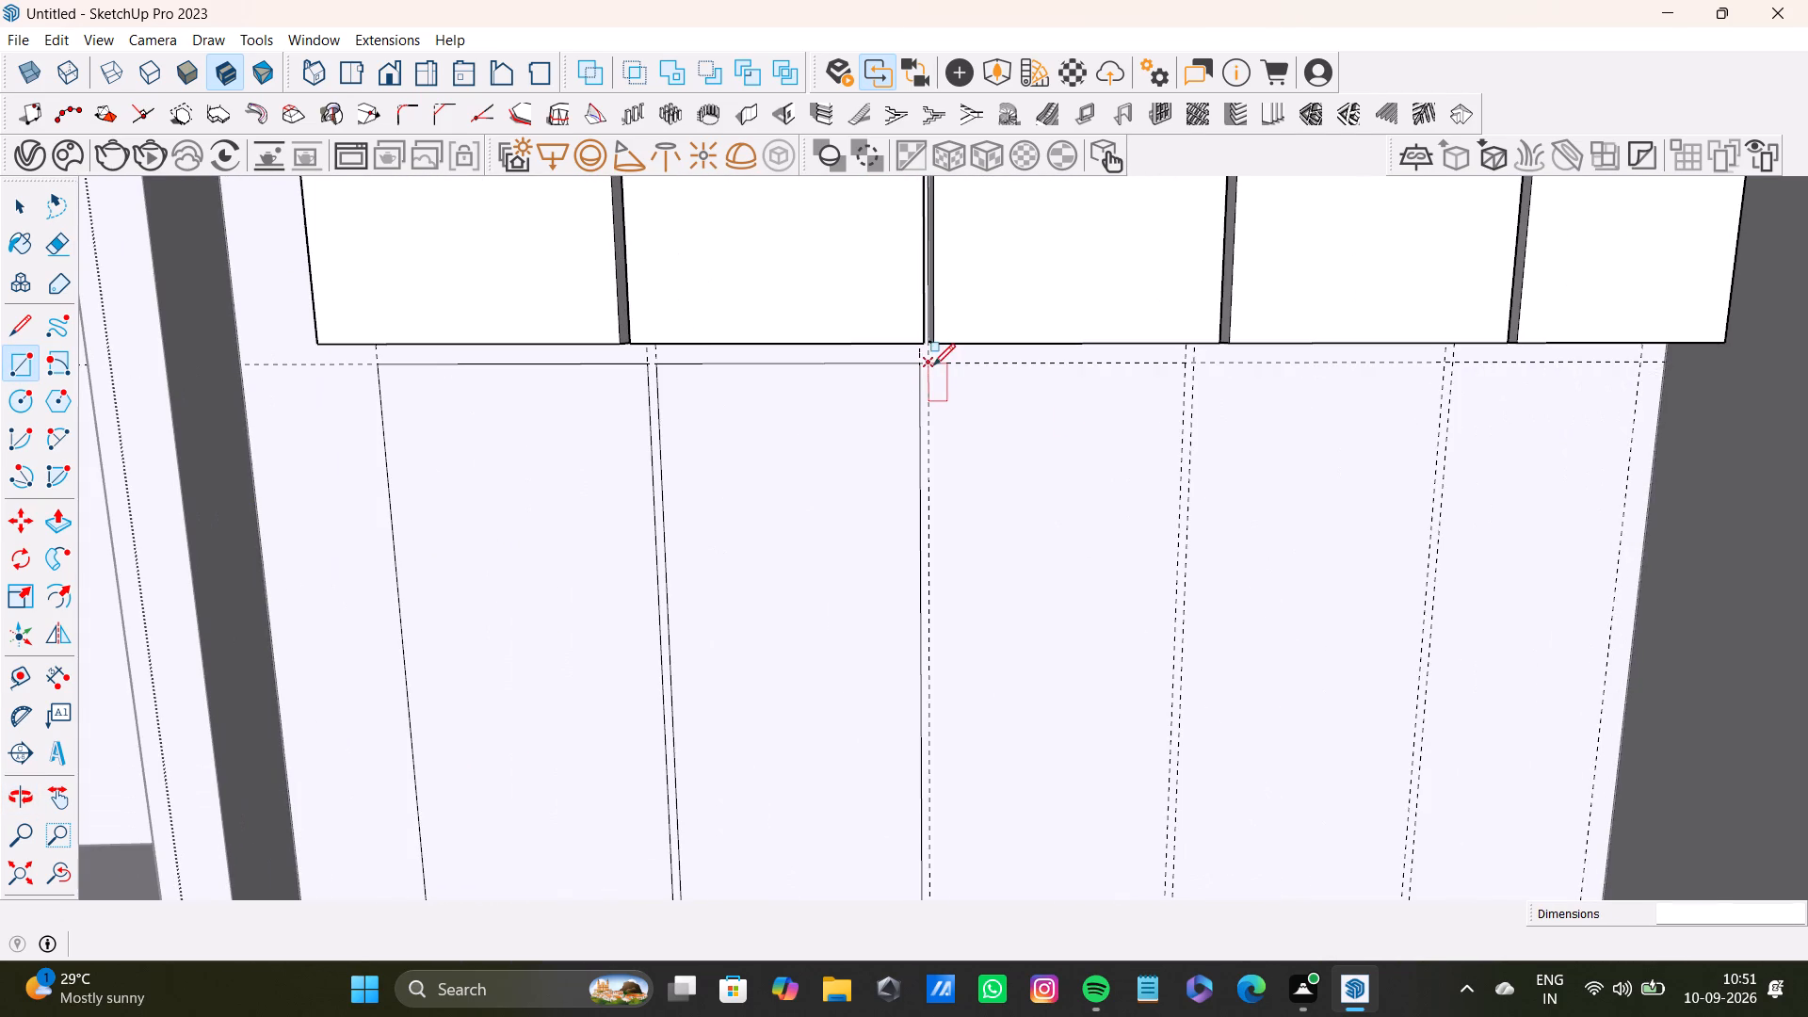
pyautogui.click(933, 365)
pyautogui.scroll(-4, 1109, 587)
pyautogui.keyDown('shift'); pyautogui.moveTo(1109, 602); pyautogui.dragTo(1099, 434, button='middle'); pyautogui.keyUp('shift')
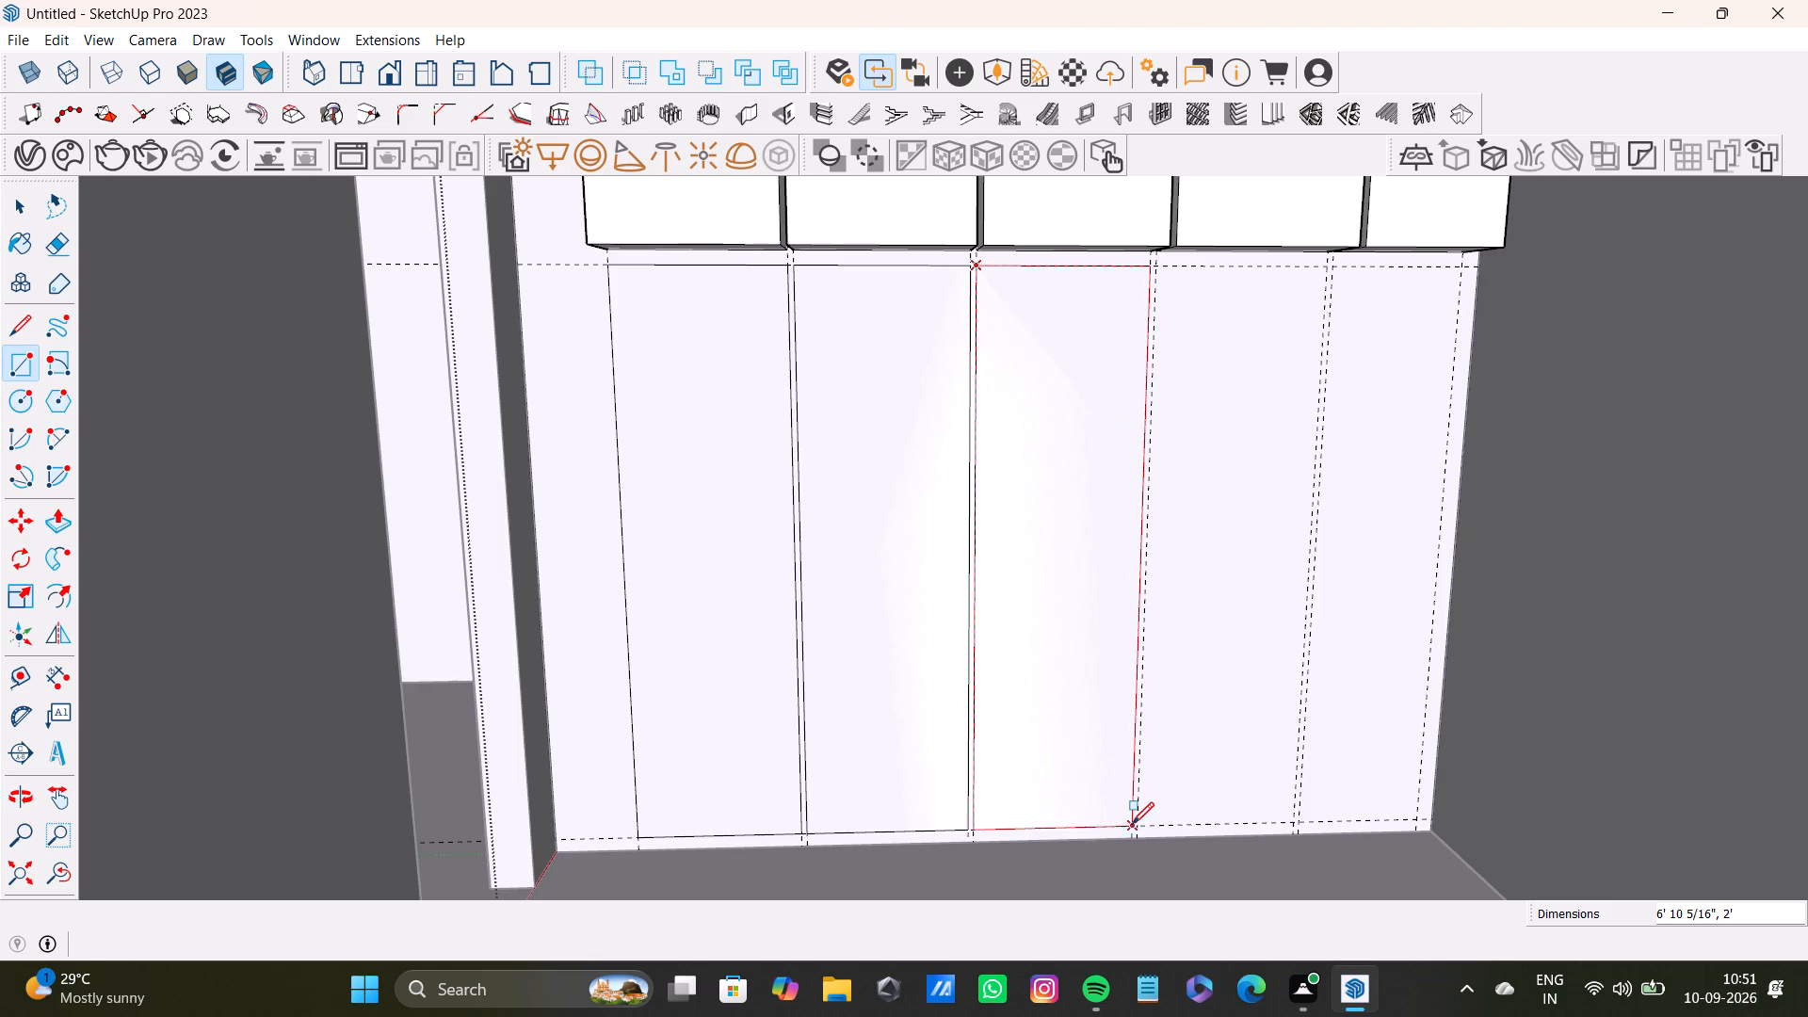
pyautogui.click(1132, 824)
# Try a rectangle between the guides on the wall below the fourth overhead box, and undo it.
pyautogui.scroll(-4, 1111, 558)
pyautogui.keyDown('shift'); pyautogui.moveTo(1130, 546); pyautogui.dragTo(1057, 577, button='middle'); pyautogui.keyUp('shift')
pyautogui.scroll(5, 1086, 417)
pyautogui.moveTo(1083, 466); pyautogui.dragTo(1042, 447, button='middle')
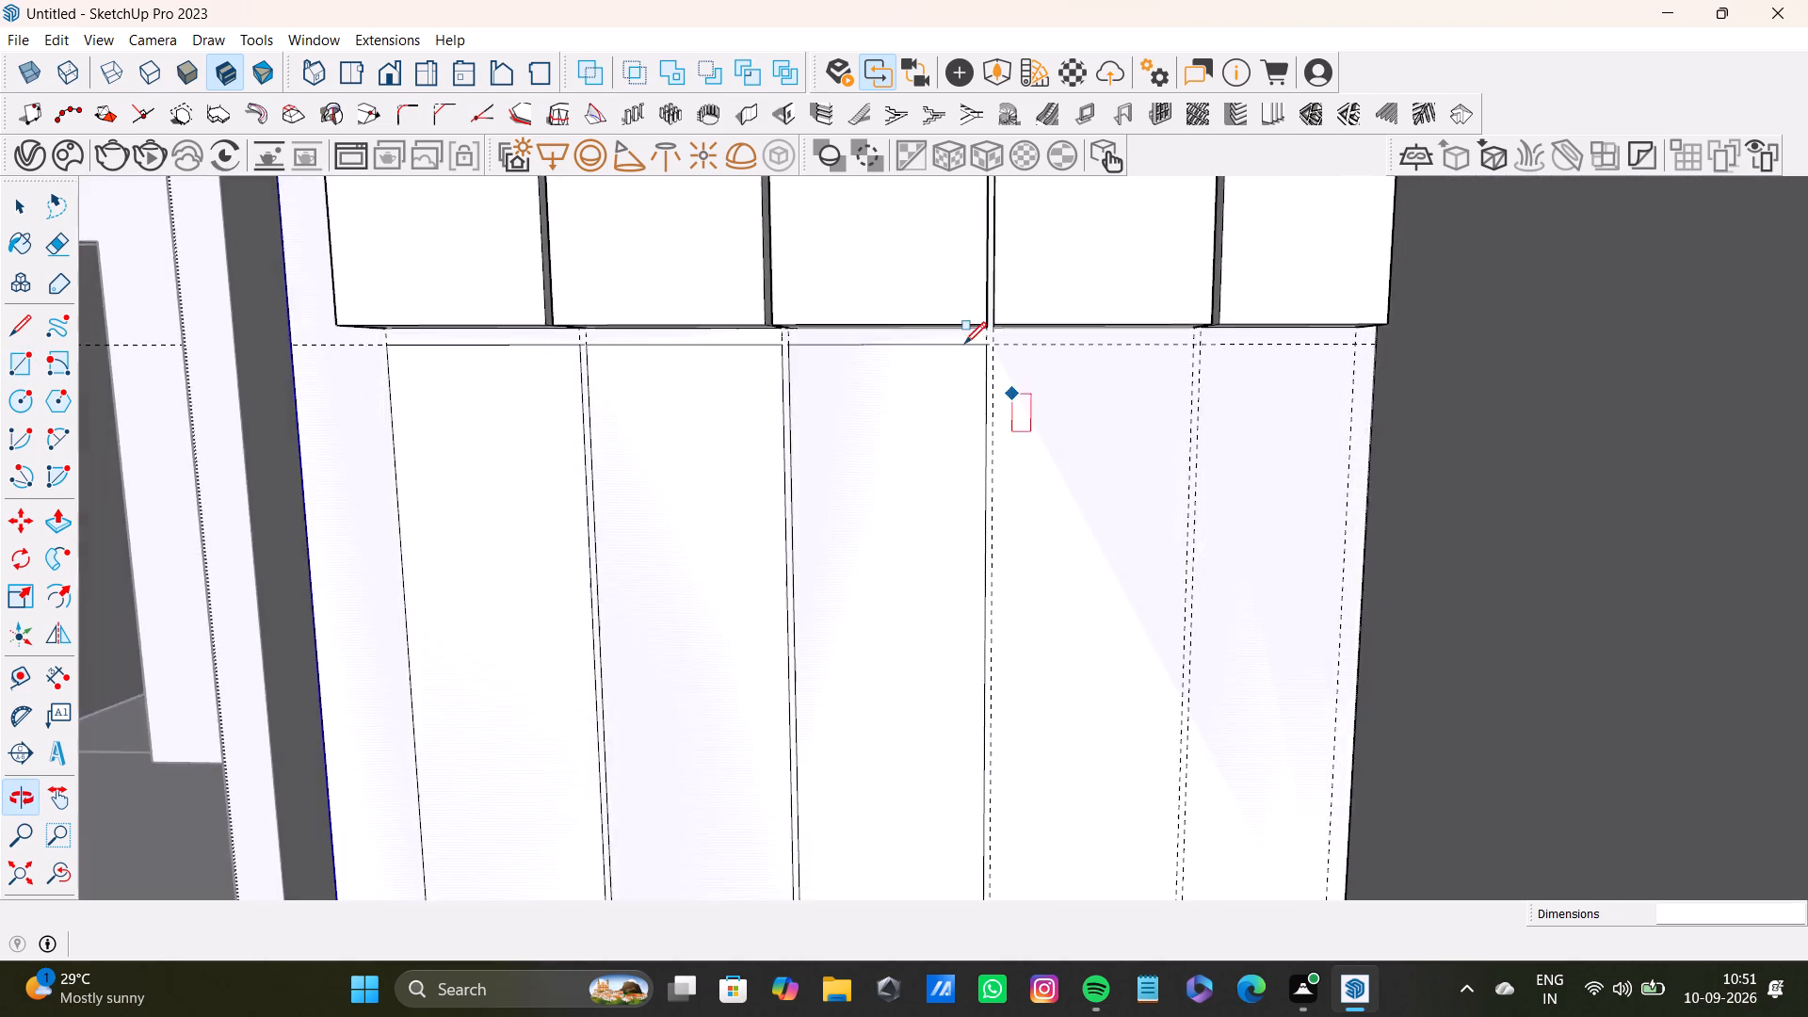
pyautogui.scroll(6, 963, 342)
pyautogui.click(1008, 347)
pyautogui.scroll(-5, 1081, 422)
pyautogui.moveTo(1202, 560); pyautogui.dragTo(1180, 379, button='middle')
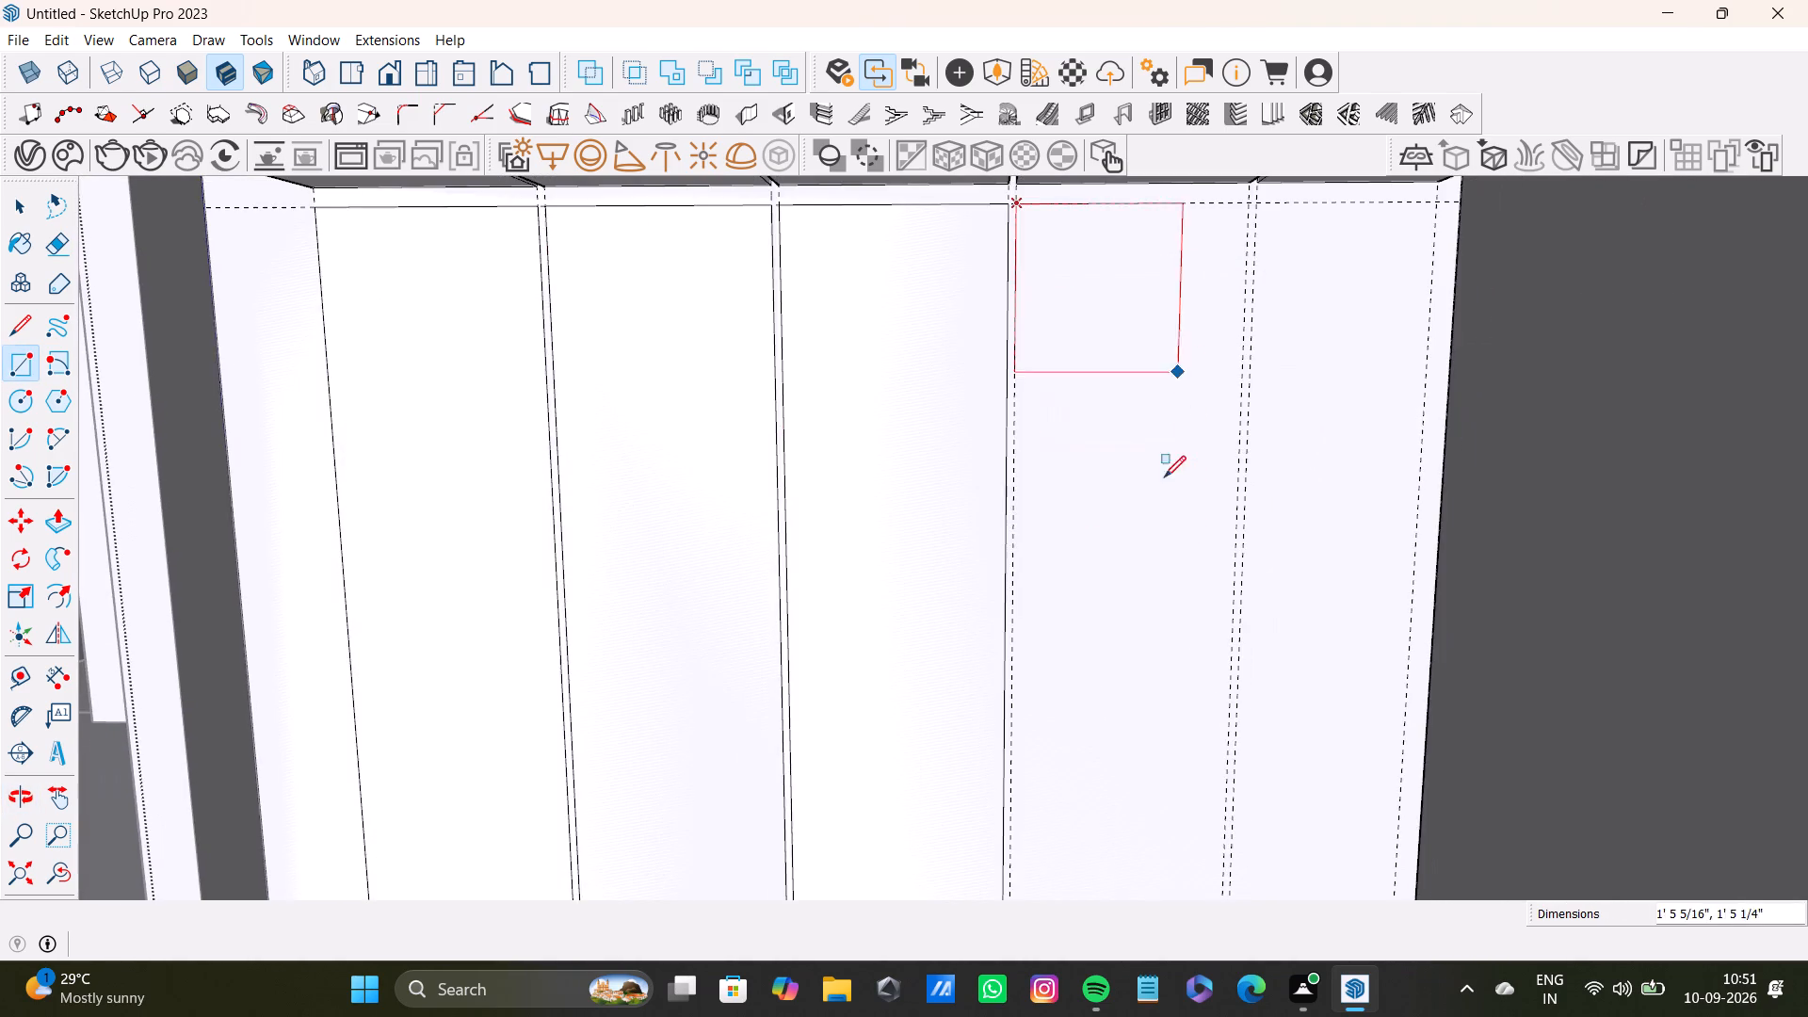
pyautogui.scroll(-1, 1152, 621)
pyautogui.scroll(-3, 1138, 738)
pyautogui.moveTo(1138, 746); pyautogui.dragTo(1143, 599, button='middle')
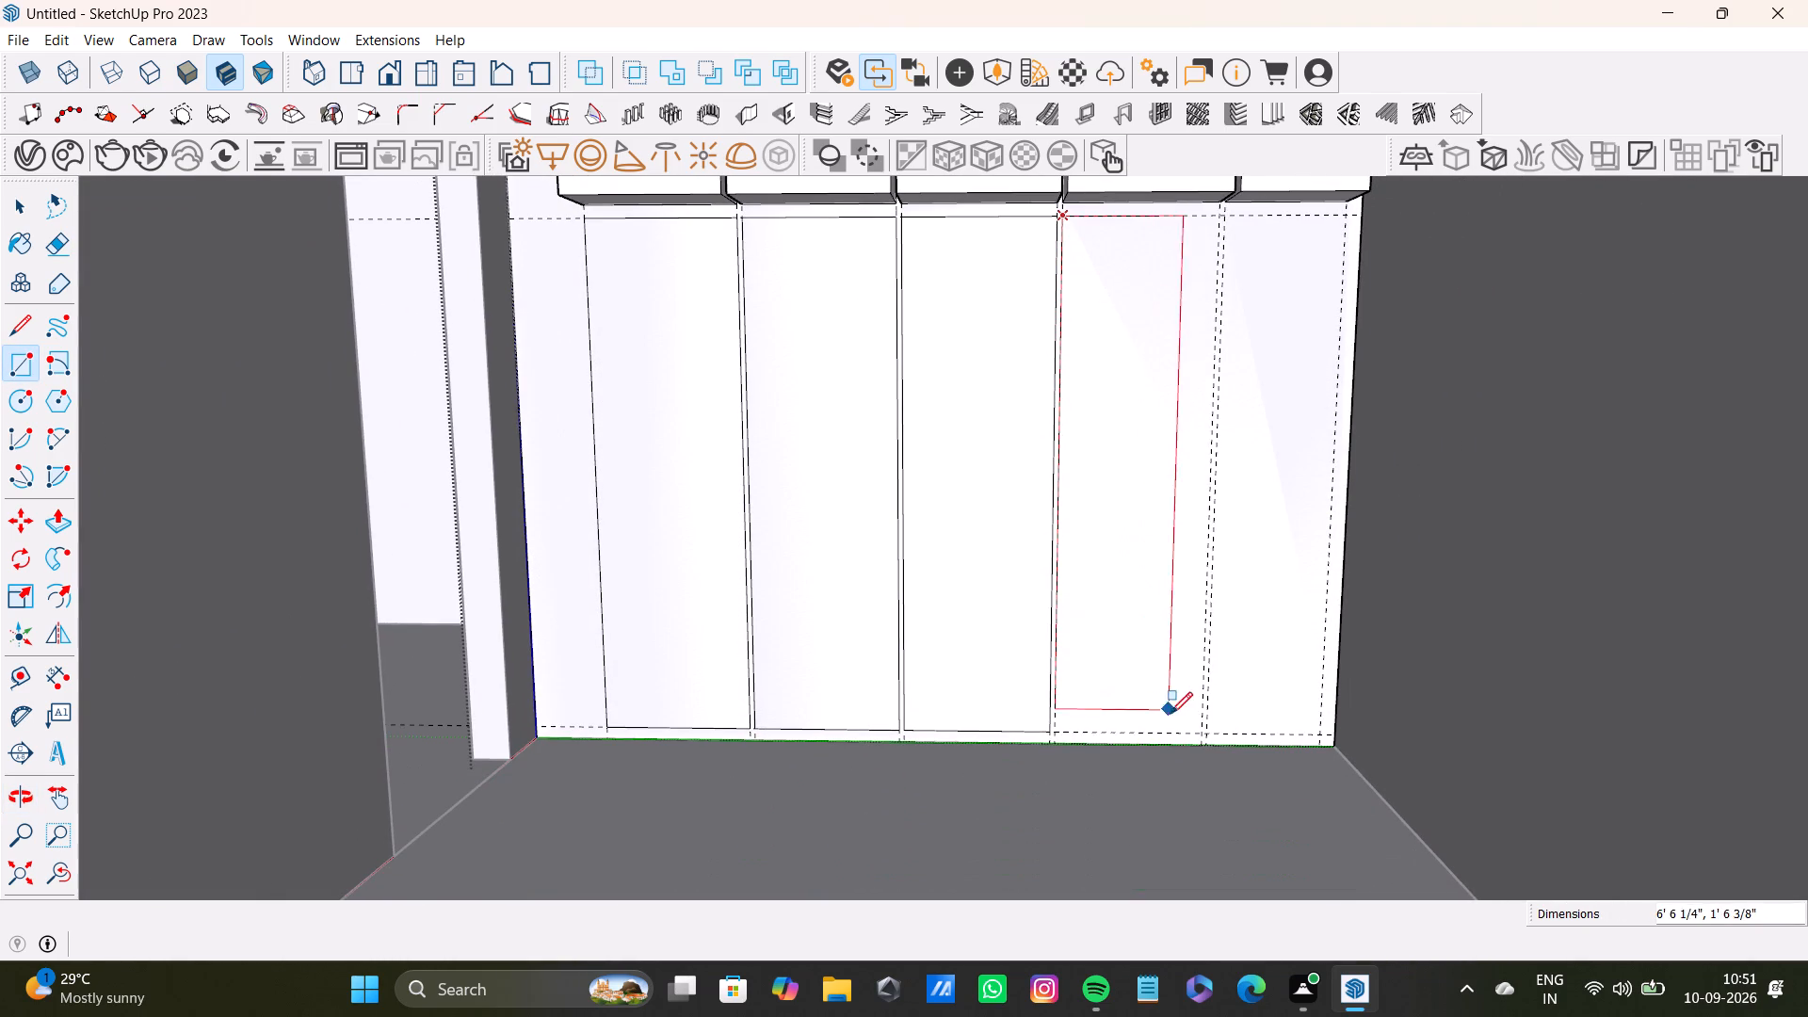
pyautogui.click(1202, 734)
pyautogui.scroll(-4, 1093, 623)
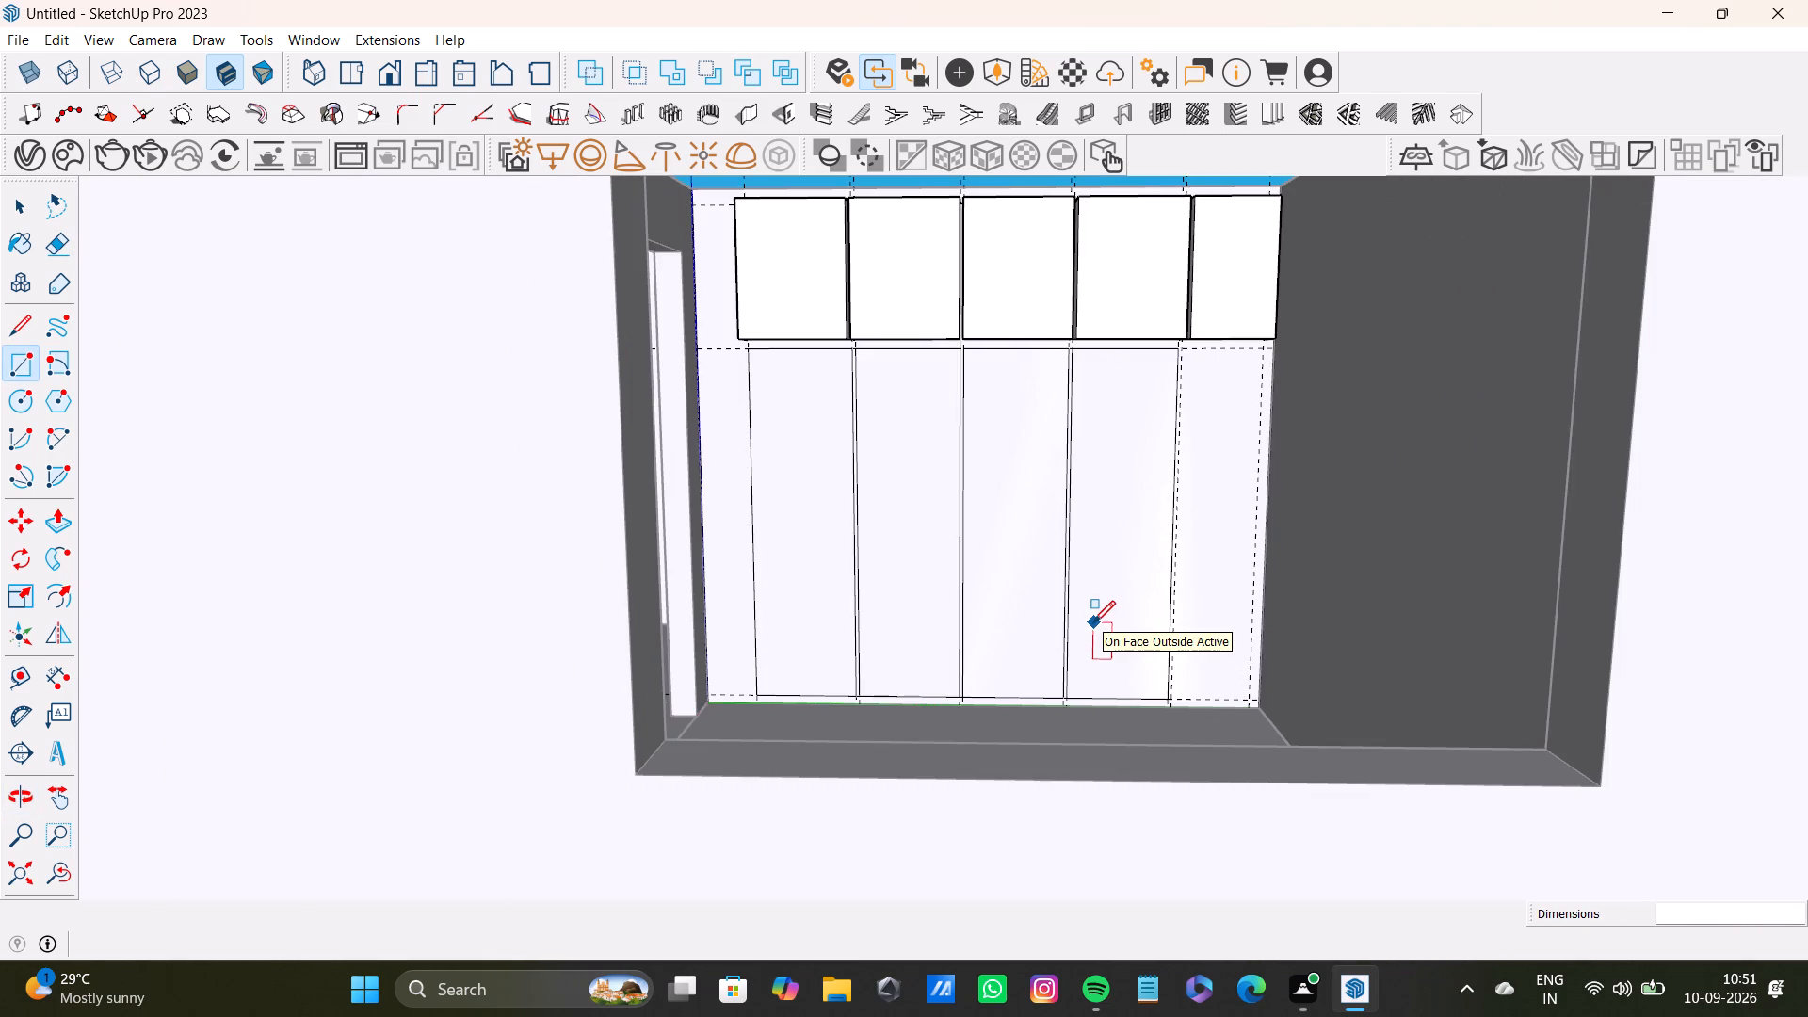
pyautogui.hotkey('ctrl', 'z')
# Extrude the first tall rectangle below the overhead boxes freehand out from the wall.
pyautogui.scroll(-4, 1022, 525)
pyautogui.keyDown('shift'); pyautogui.moveTo(1047, 515); pyautogui.dragTo(1064, 546, button='middle'); pyautogui.keyUp('shift')
pyautogui.scroll(8, 985, 467)
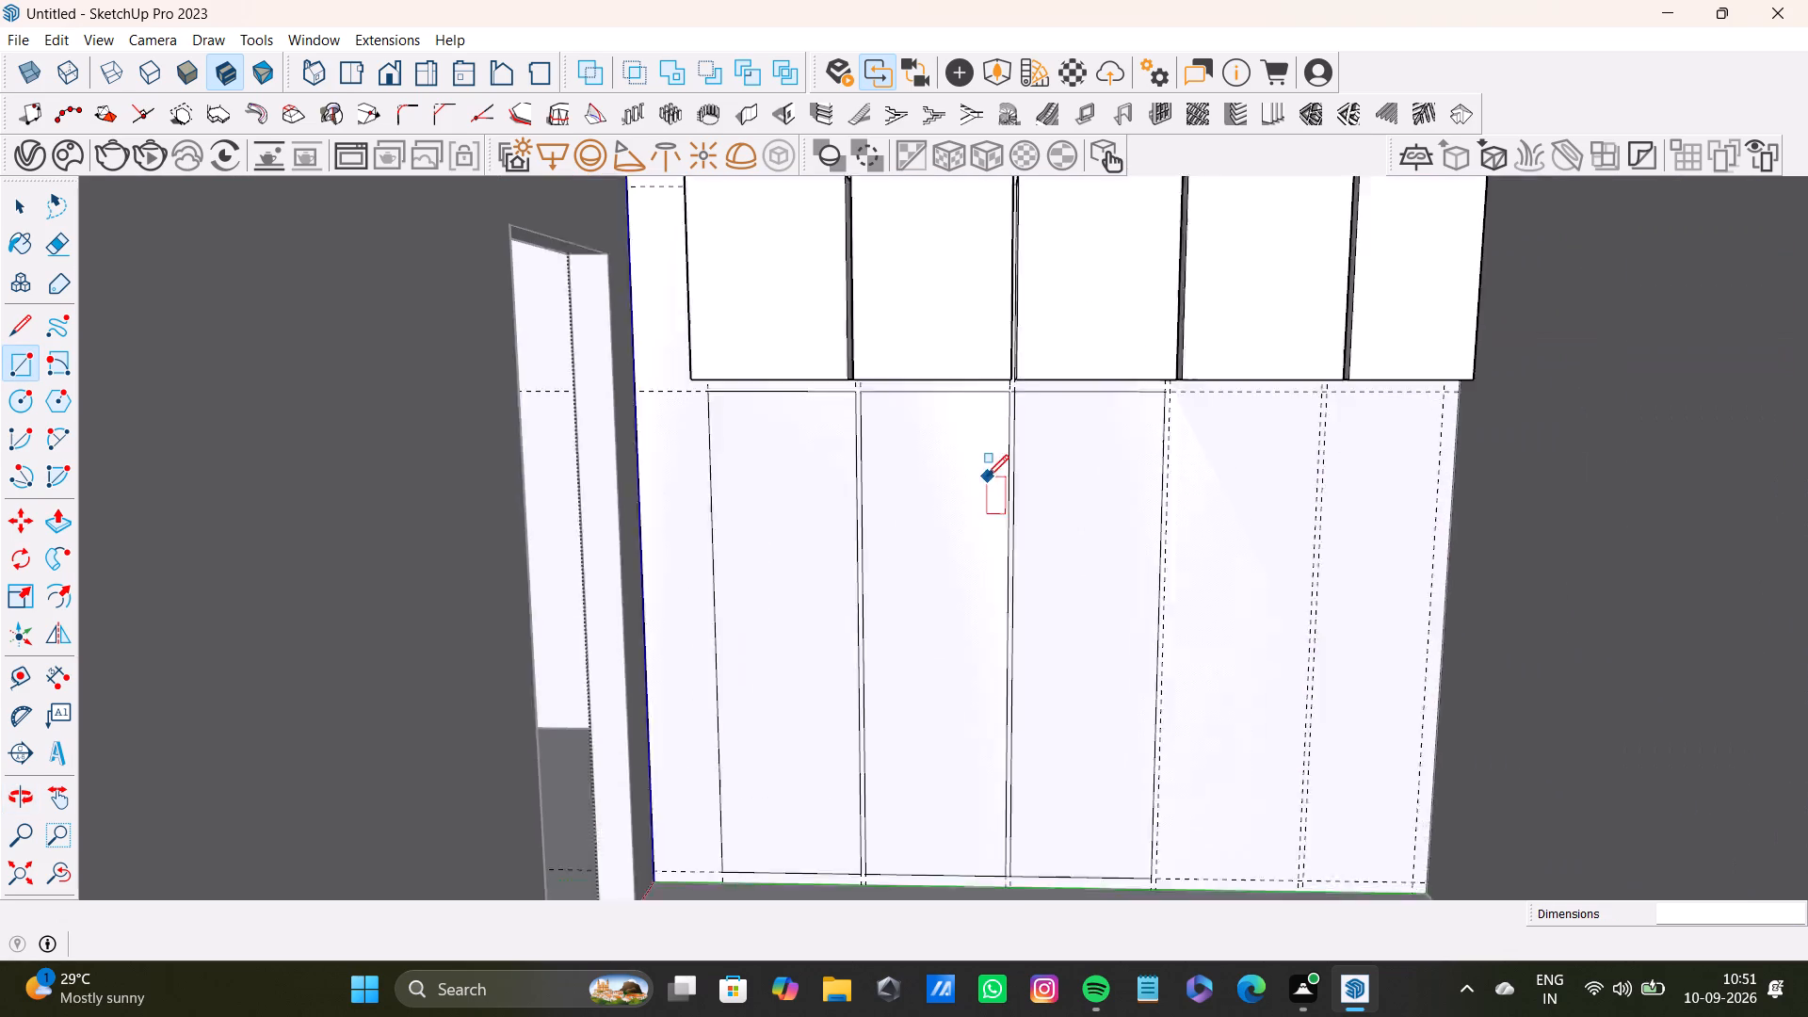
pyautogui.keyDown('shift'); pyautogui.moveTo(1003, 476); pyautogui.dragTo(980, 347, button='middle'); pyautogui.keyUp('shift')
pyautogui.press('space')
pyautogui.click(778, 409)
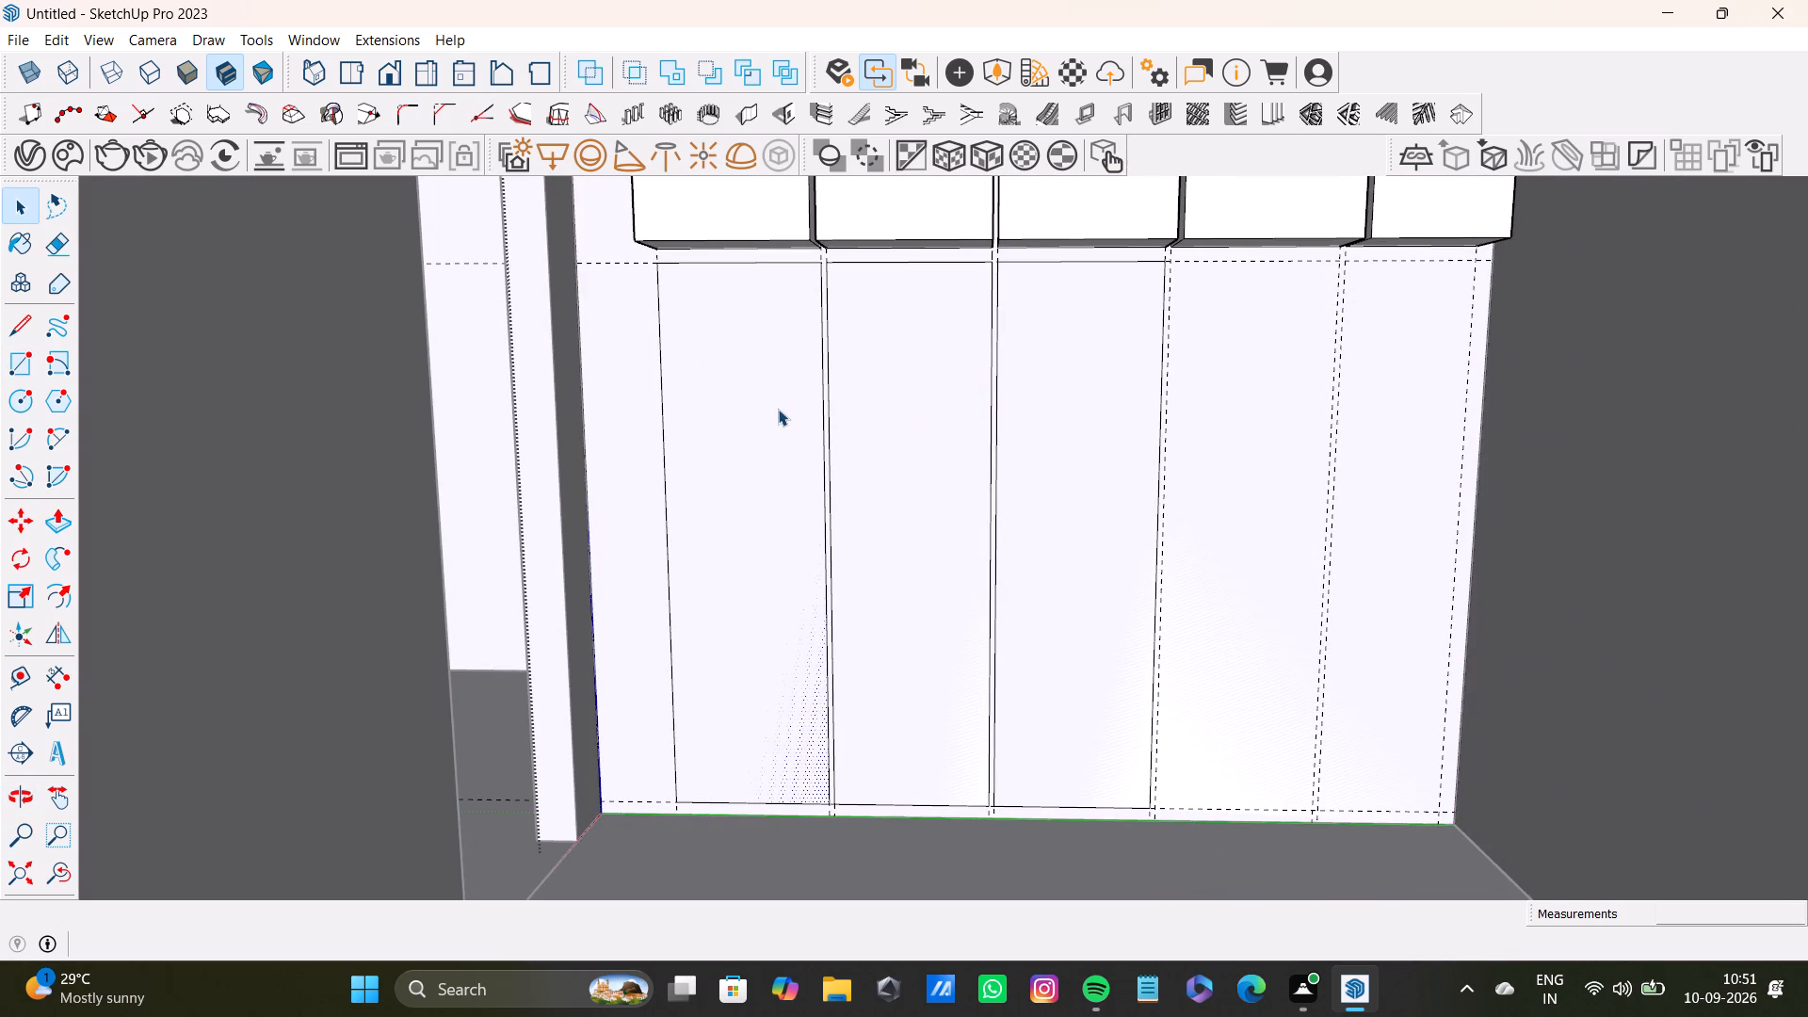
pyautogui.click(778, 409)
pyautogui.press('p')
pyautogui.moveTo(786, 430); pyautogui.dragTo(768, 328)
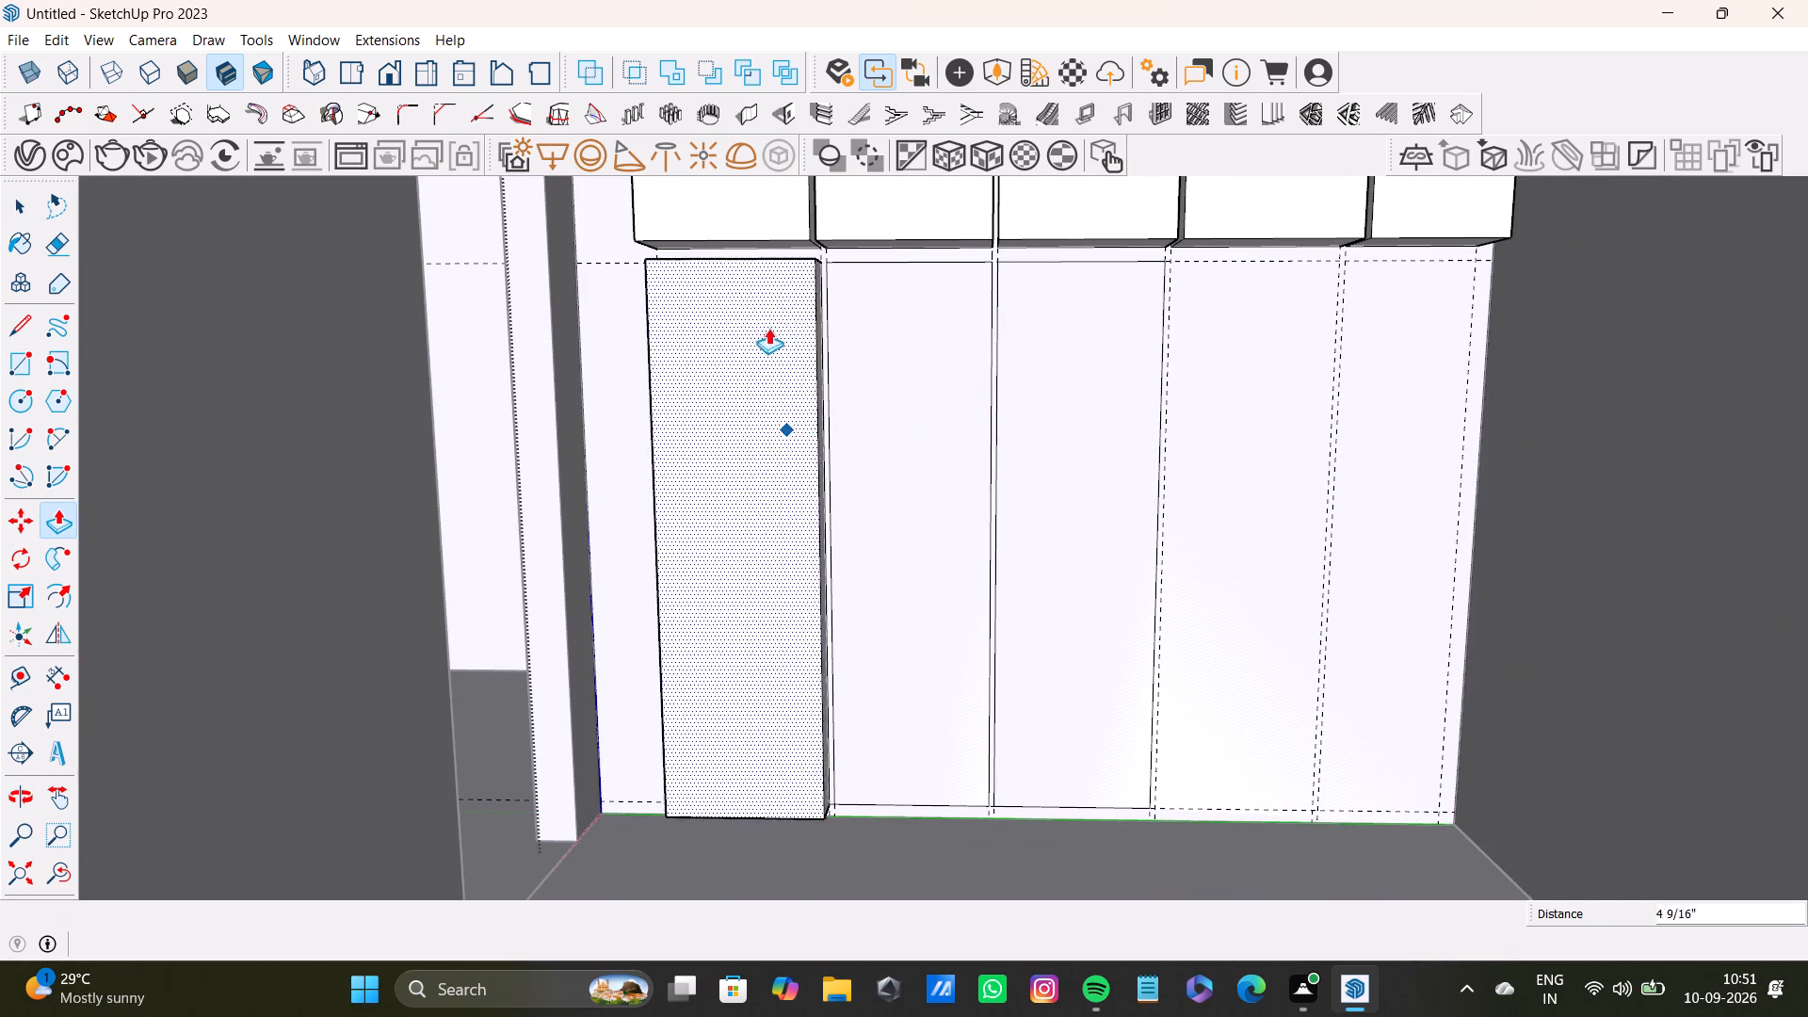
pyautogui.moveTo(768, 328); pyautogui.dragTo(801, 230)
pyautogui.press('space')
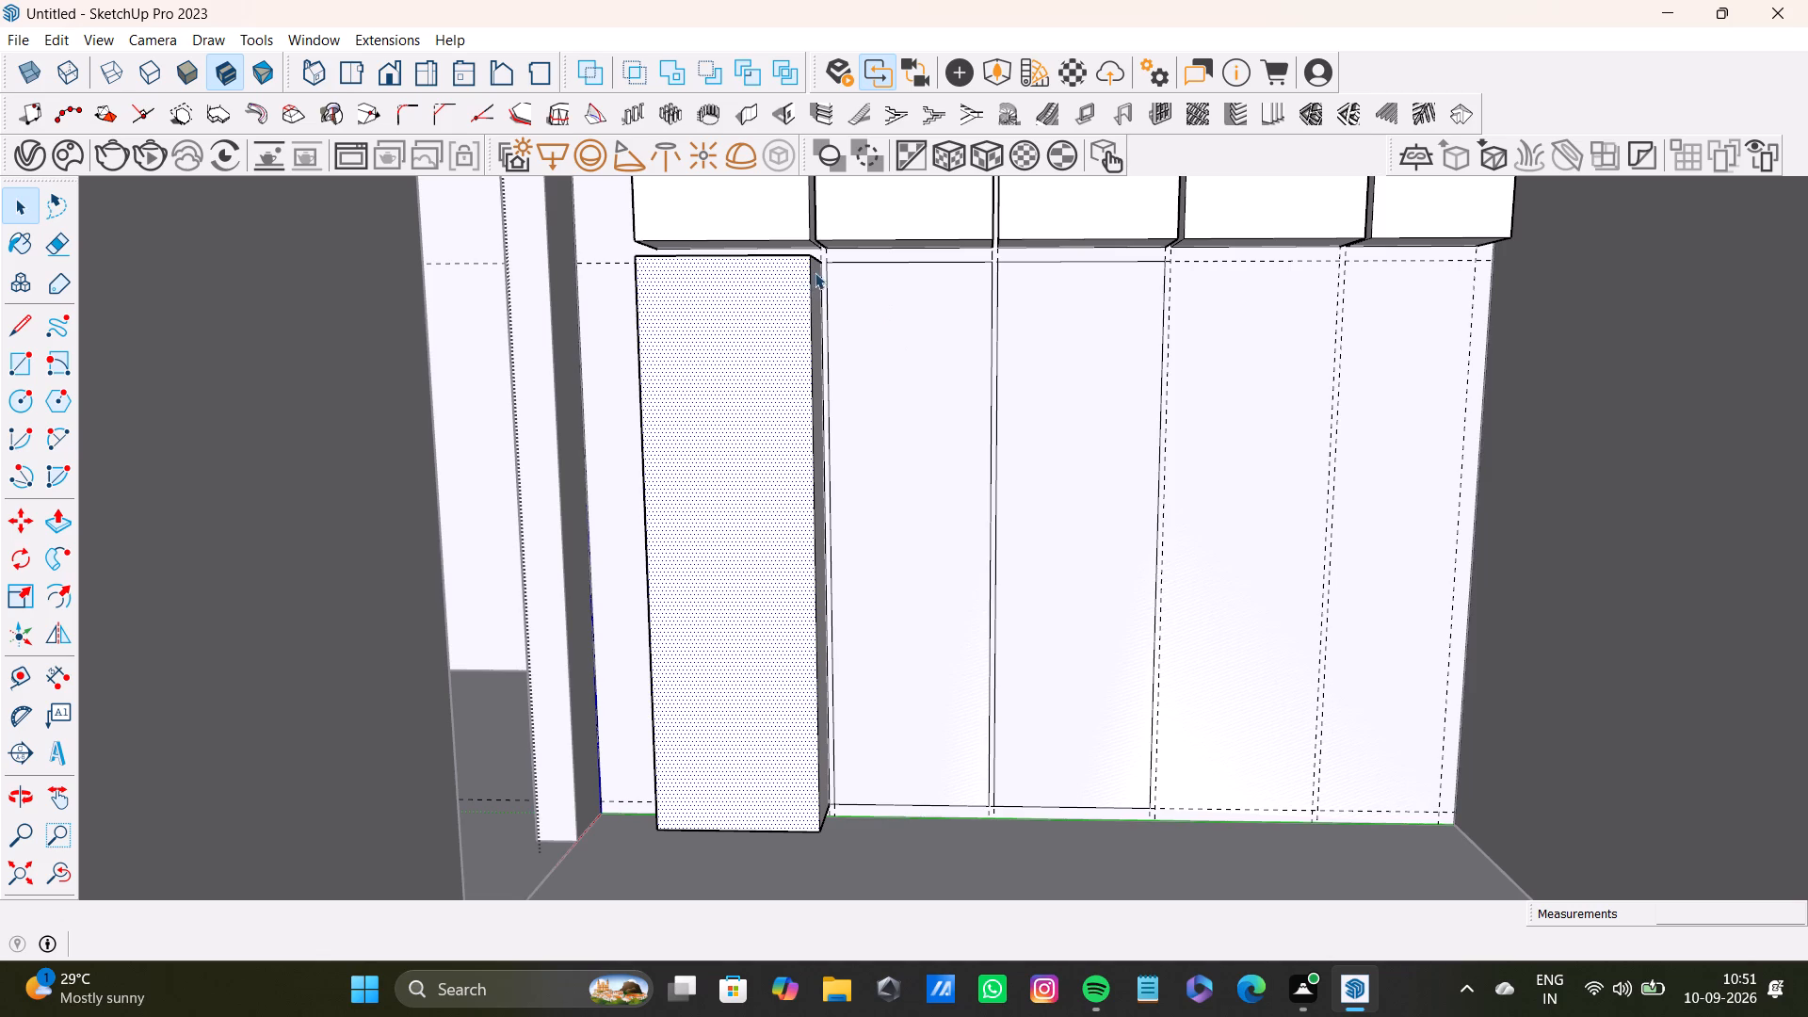
# Adjust the first tall box's extrusion so its front face aligns with the front of the overhead box above.
pyautogui.moveTo(815, 272); pyautogui.dragTo(798, 494, button='middle')
pyautogui.scroll(4, 791, 534)
pyautogui.keyDown('shift'); pyautogui.moveTo(831, 515); pyautogui.dragTo(832, 359, button='middle'); pyautogui.keyUp('shift')
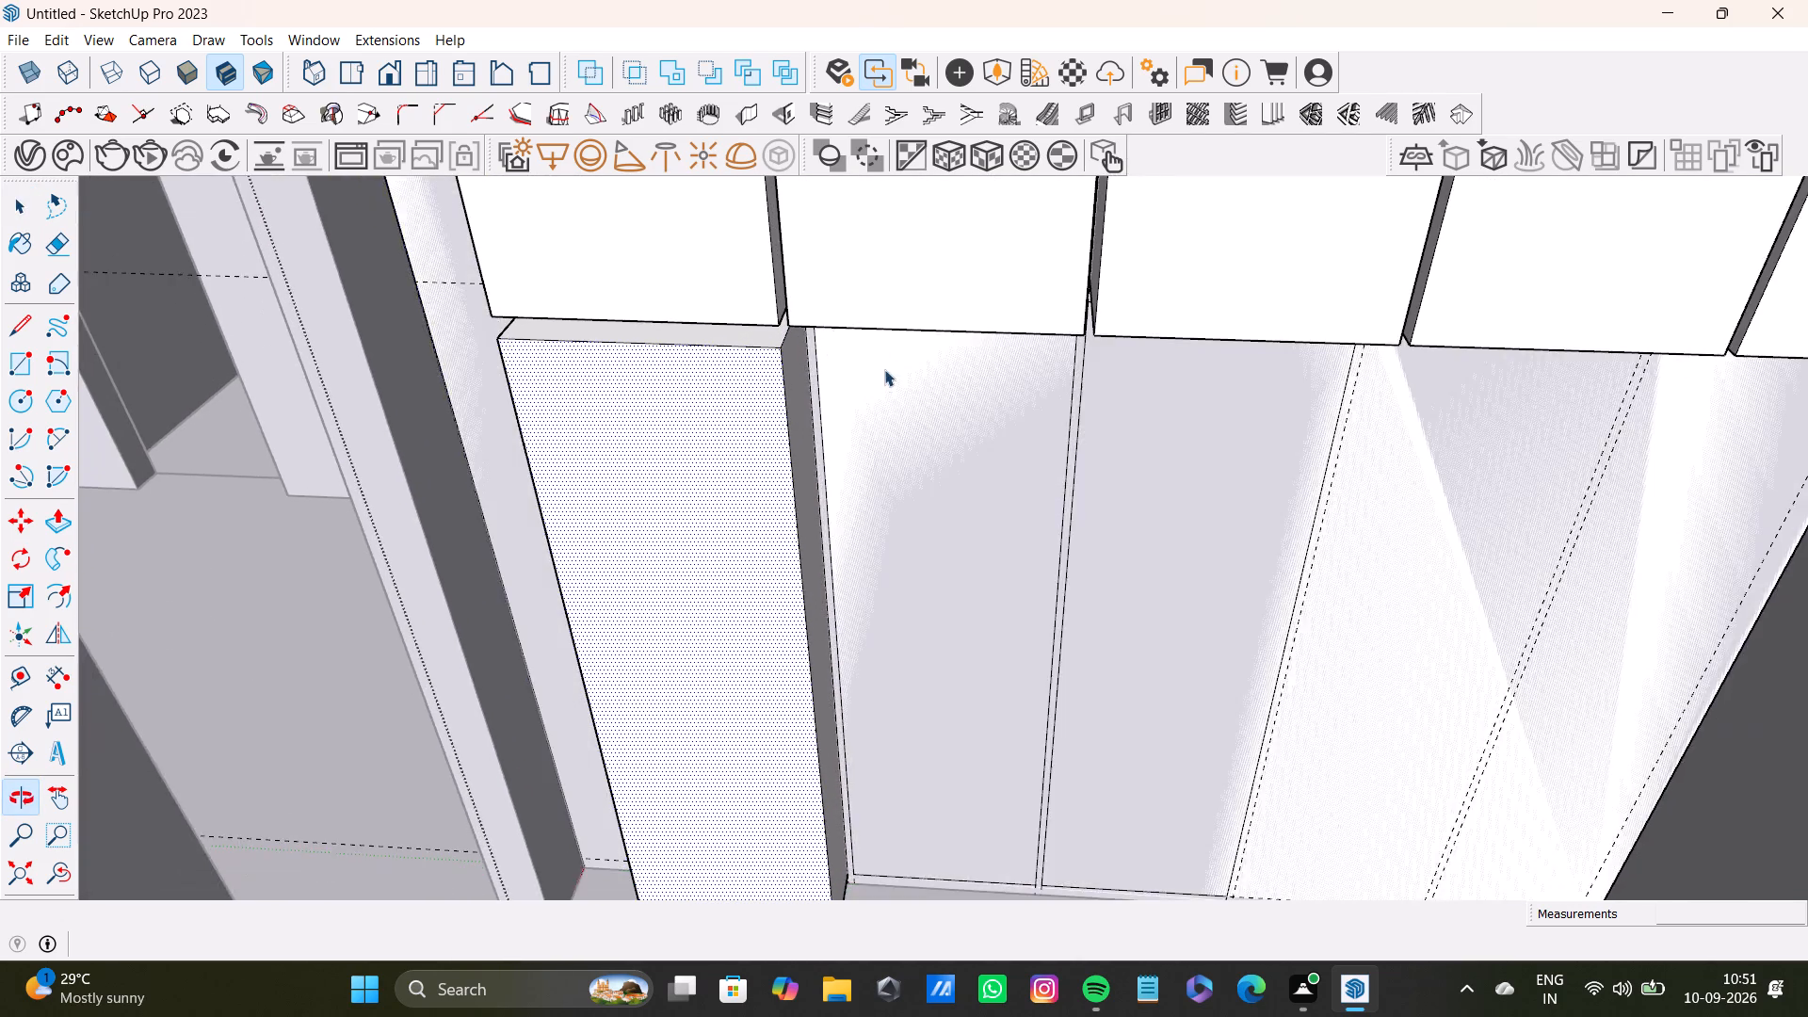
pyautogui.scroll(3, 884, 374)
pyautogui.scroll(-15, 811, 437)
pyautogui.scroll(3, 864, 455)
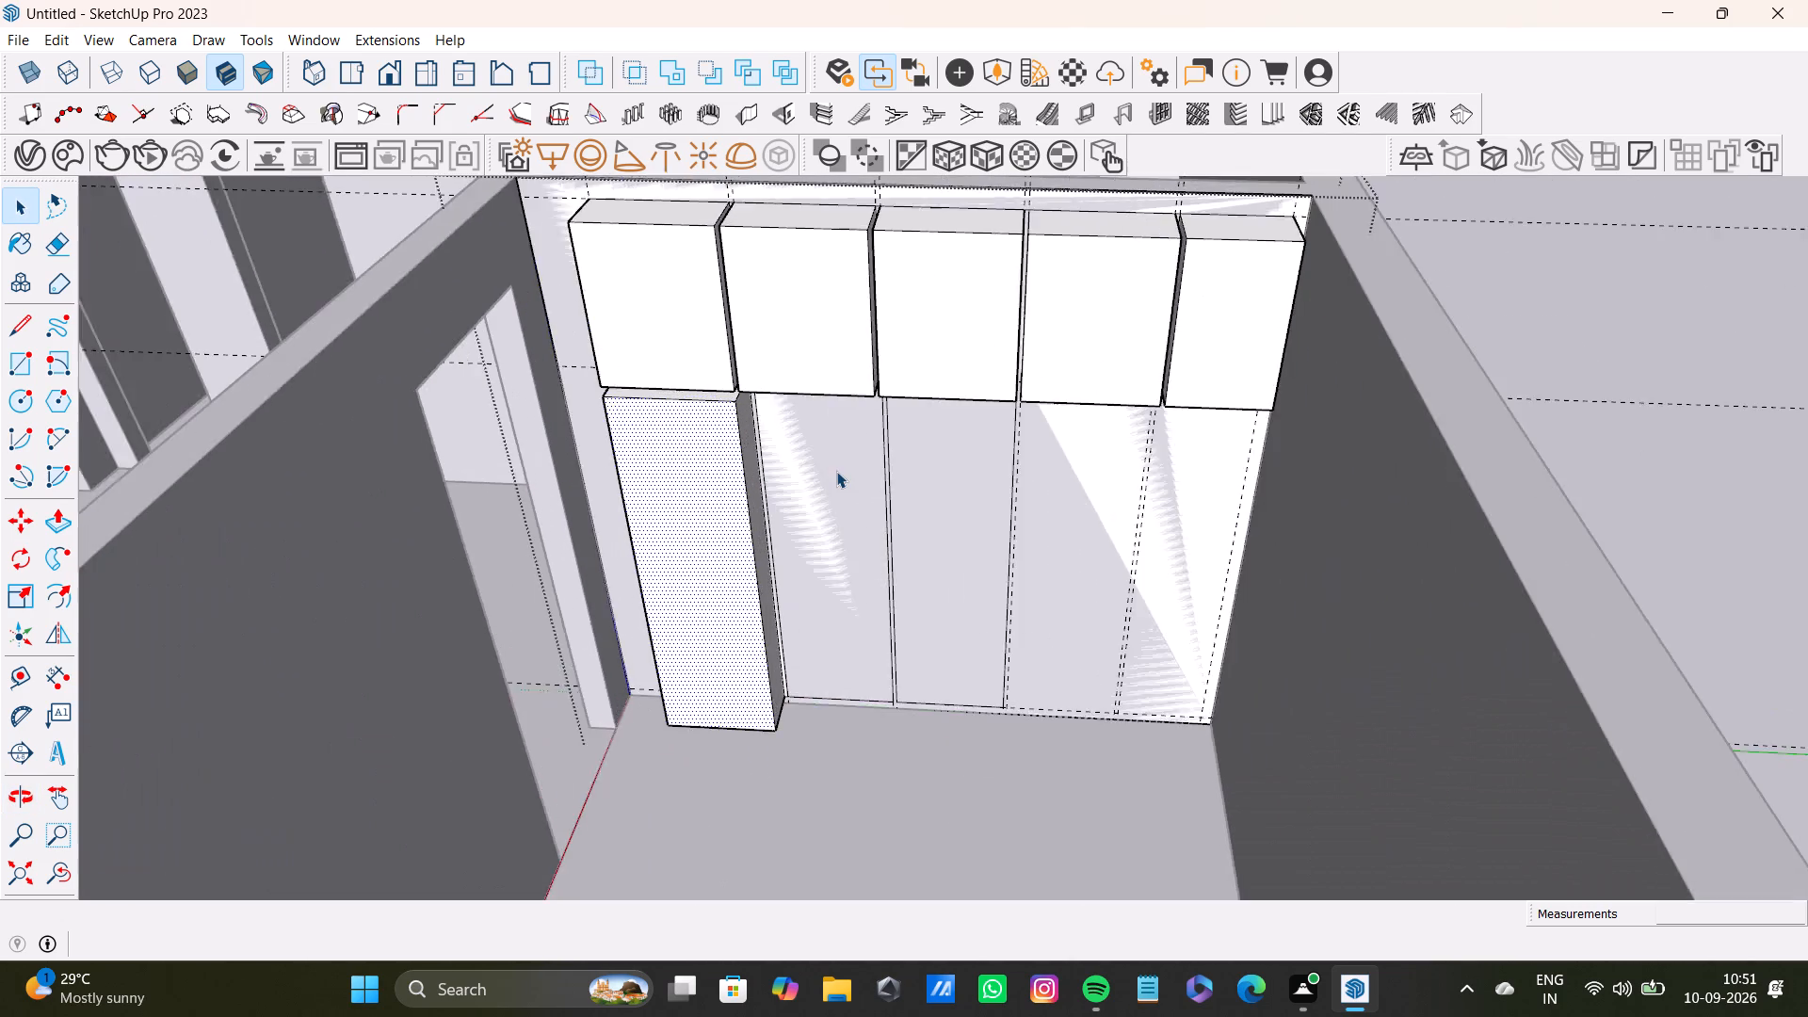
pyautogui.scroll(3, 836, 471)
pyautogui.press('p')
pyautogui.moveTo(834, 464); pyautogui.dragTo(727, 417)
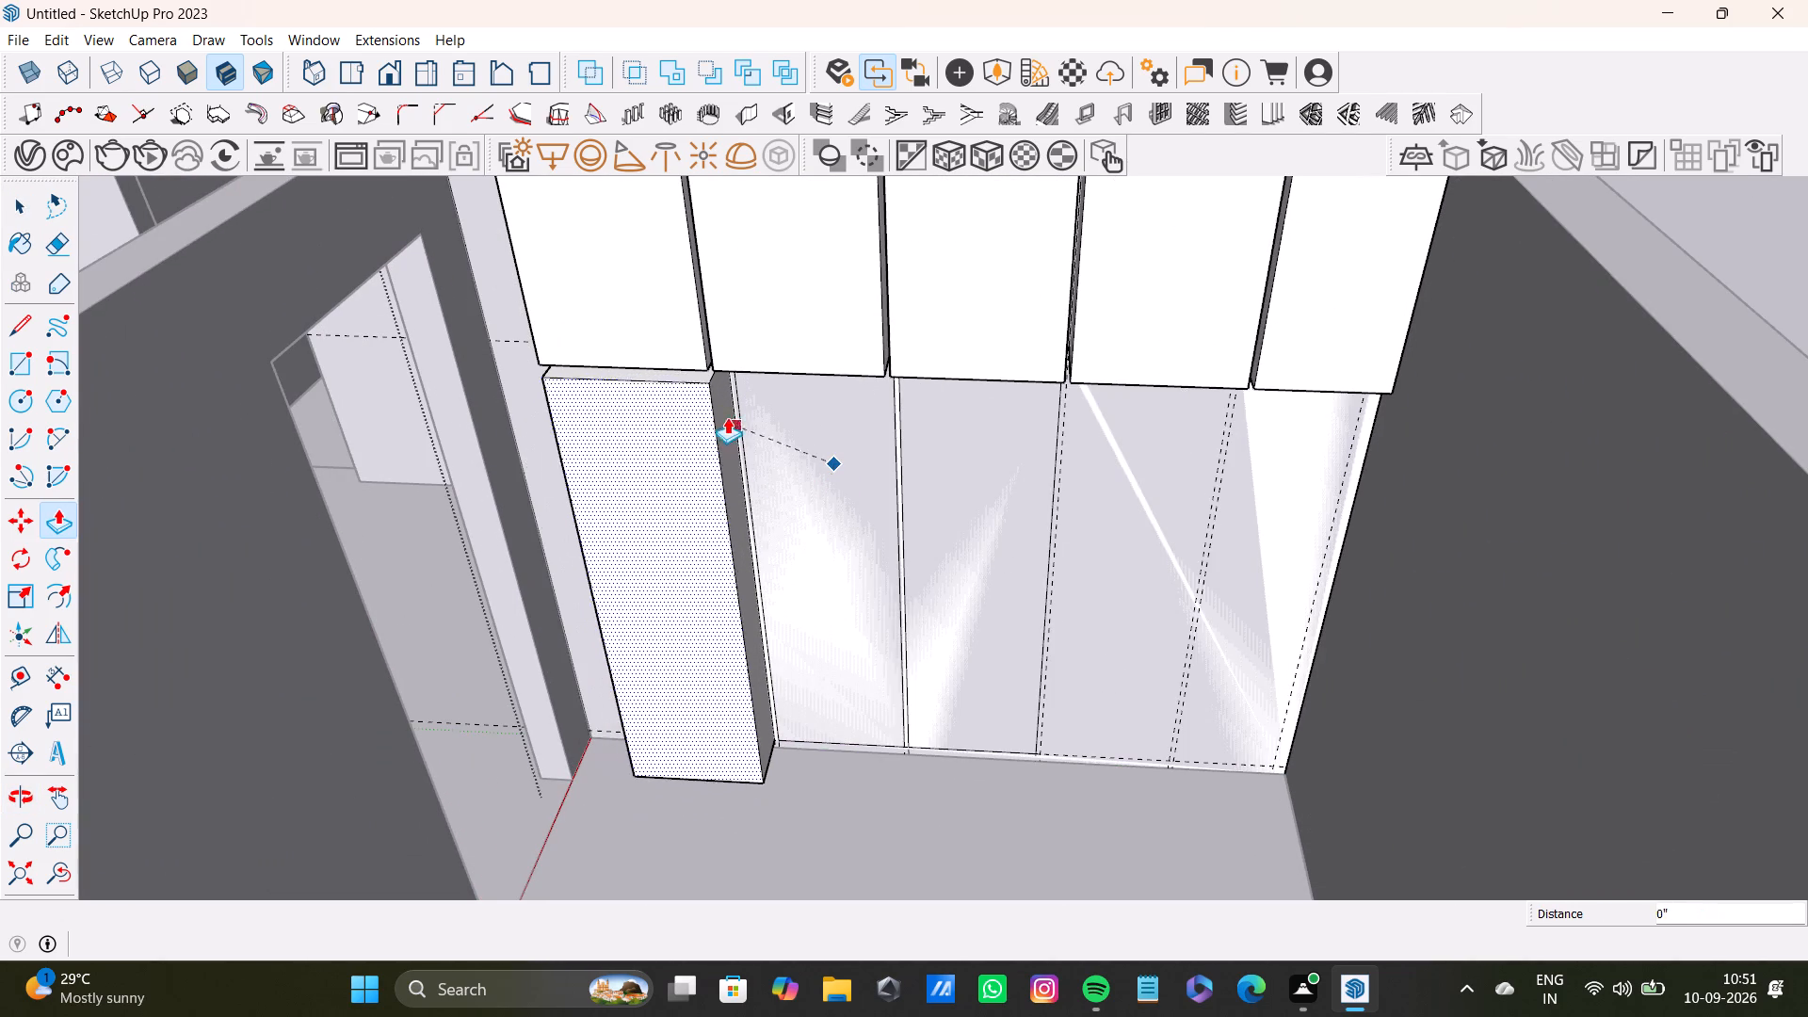
pyautogui.moveTo(727, 417); pyautogui.dragTo(694, 351)
pyautogui.scroll(-4, 630, 506)
pyautogui.moveTo(711, 473); pyautogui.dragTo(595, 374, button='middle')
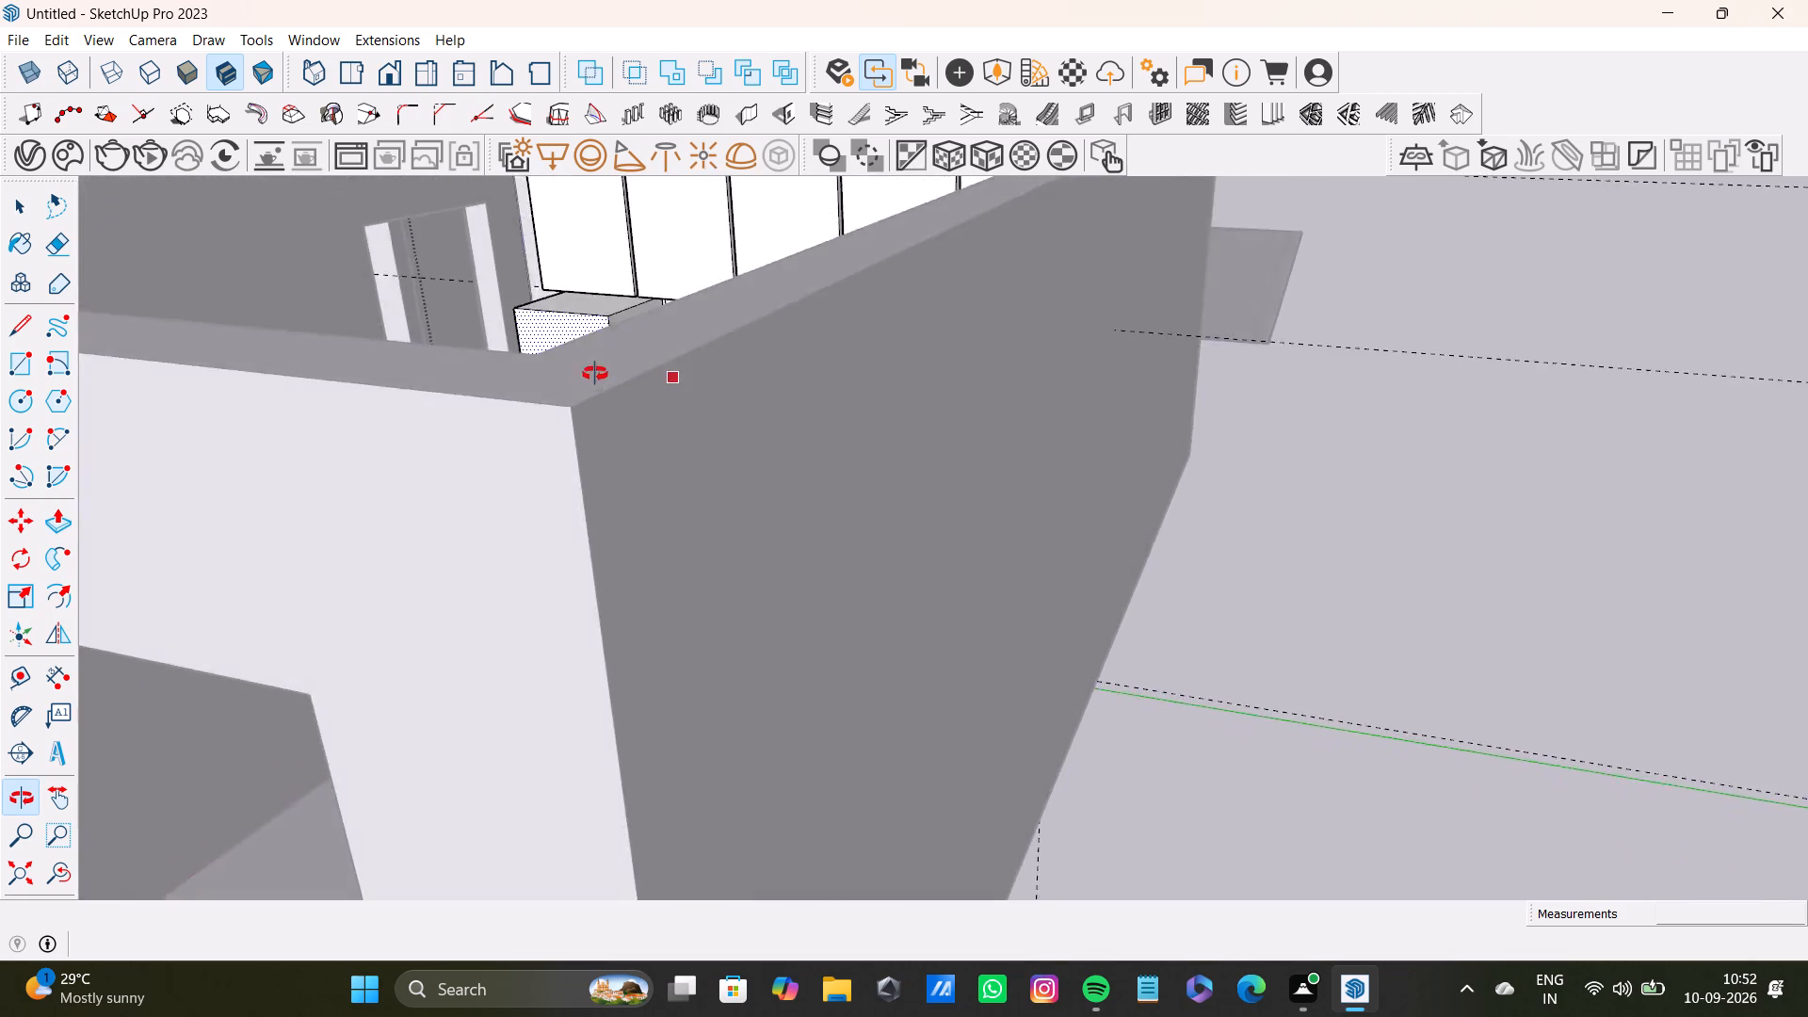
pyautogui.moveTo(595, 374); pyautogui.dragTo(556, 480, button='middle')
pyautogui.moveTo(526, 481); pyautogui.dragTo(570, 342)
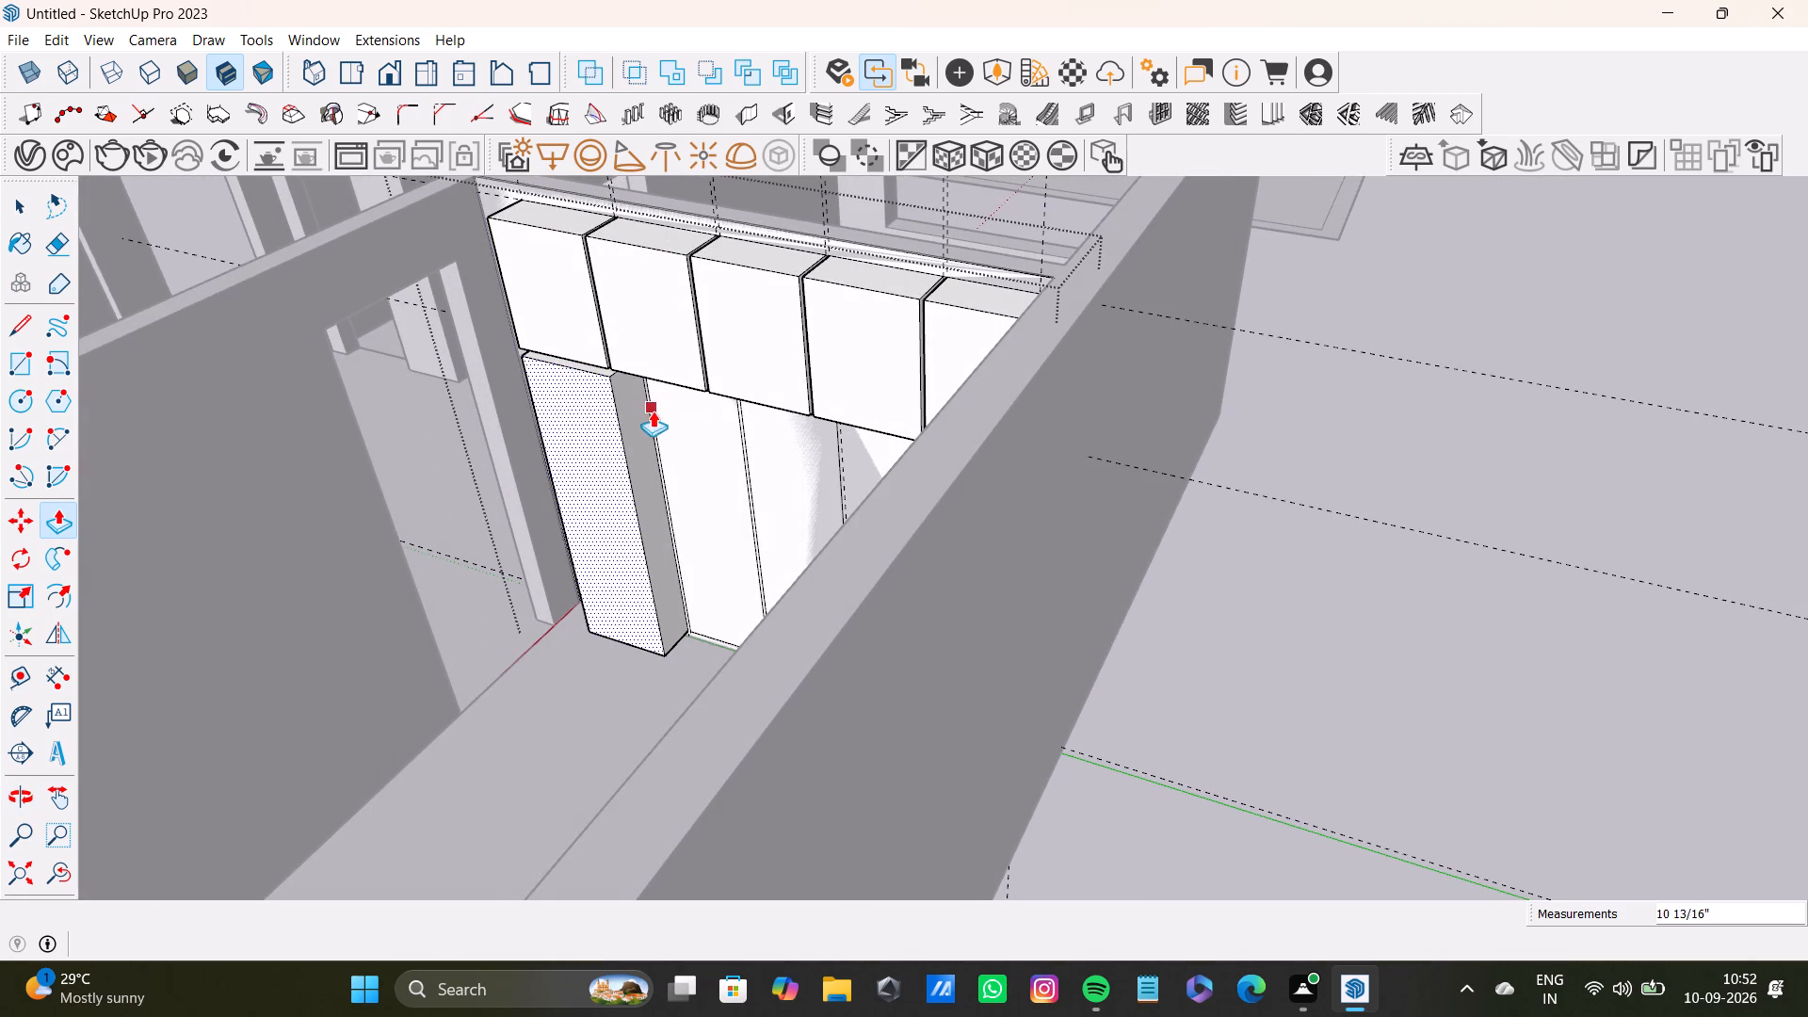
# Extrude the second tall rectangle 10 13/16" from the wall, flush with the first tall box.
pyautogui.press('space')
pyautogui.click(698, 467)
pyautogui.press('p')
pyautogui.moveTo(713, 458); pyautogui.dragTo(650, 374)
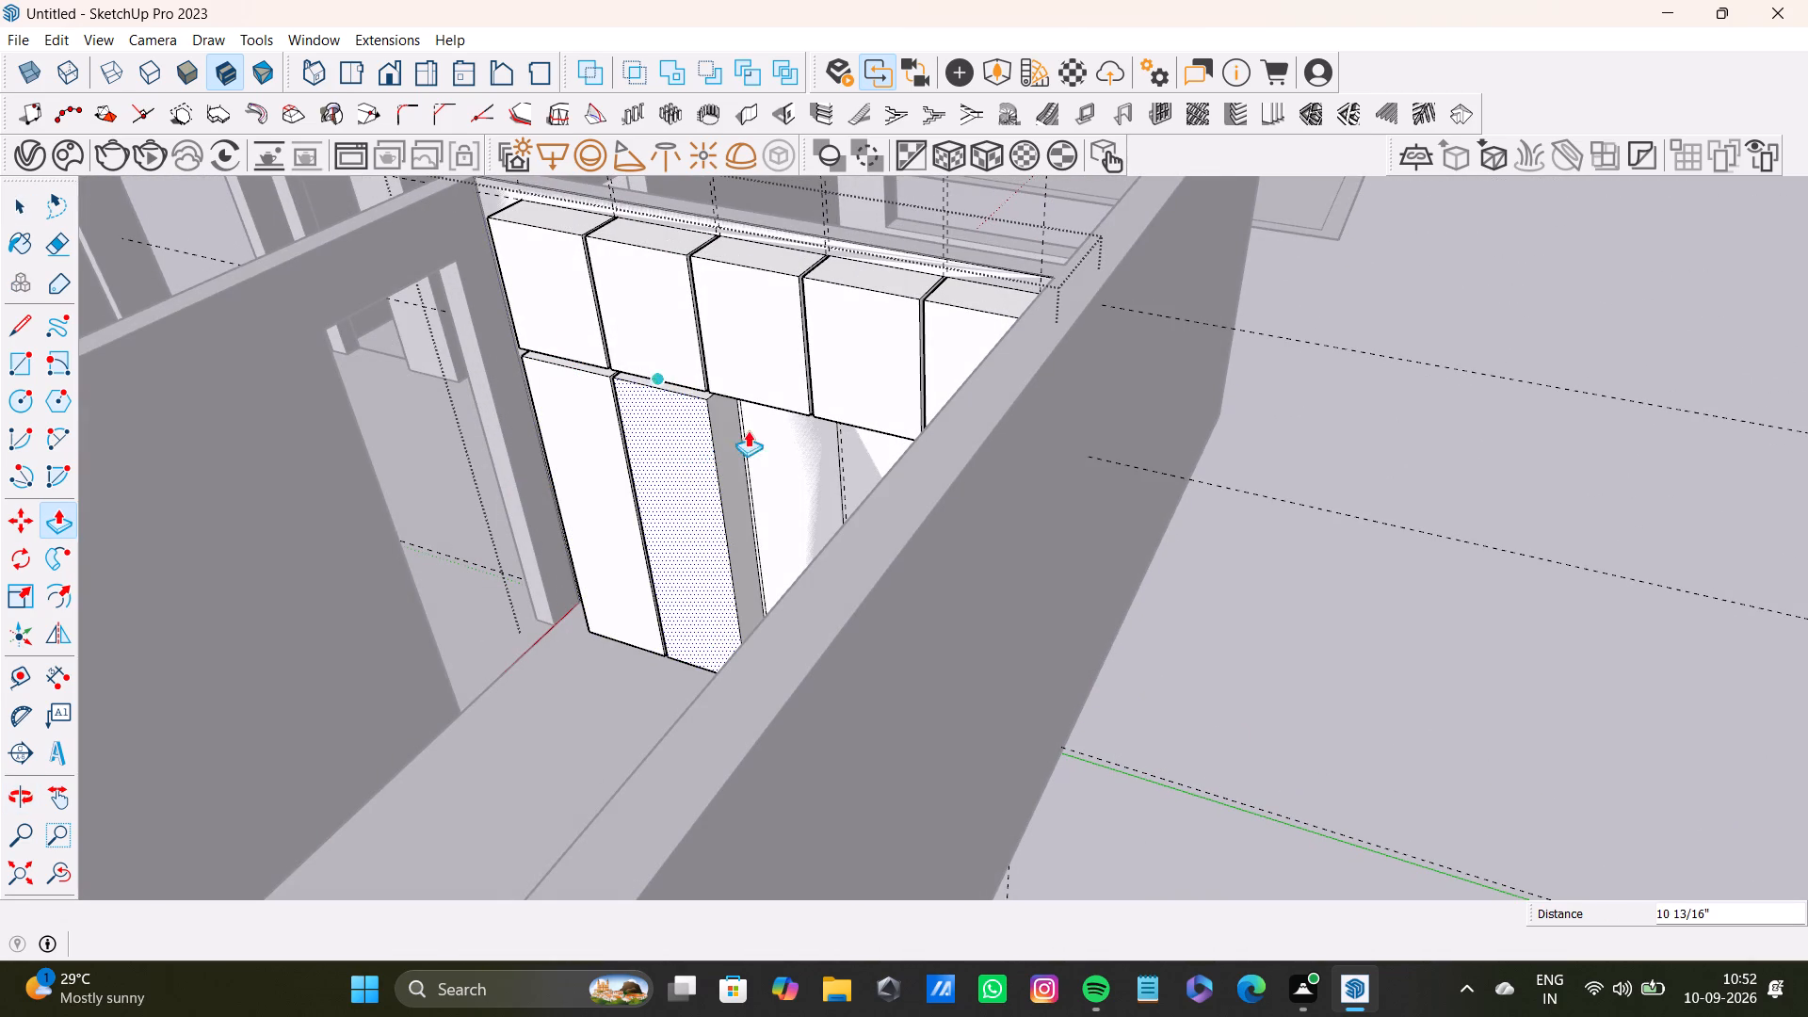
pyautogui.press('space')
# Extrude the third tall rectangle from the wall, flush with the front of the second tall box.
pyautogui.moveTo(751, 524); pyautogui.dragTo(879, 540, button='middle')
pyautogui.press('space')
pyautogui.click(874, 525)
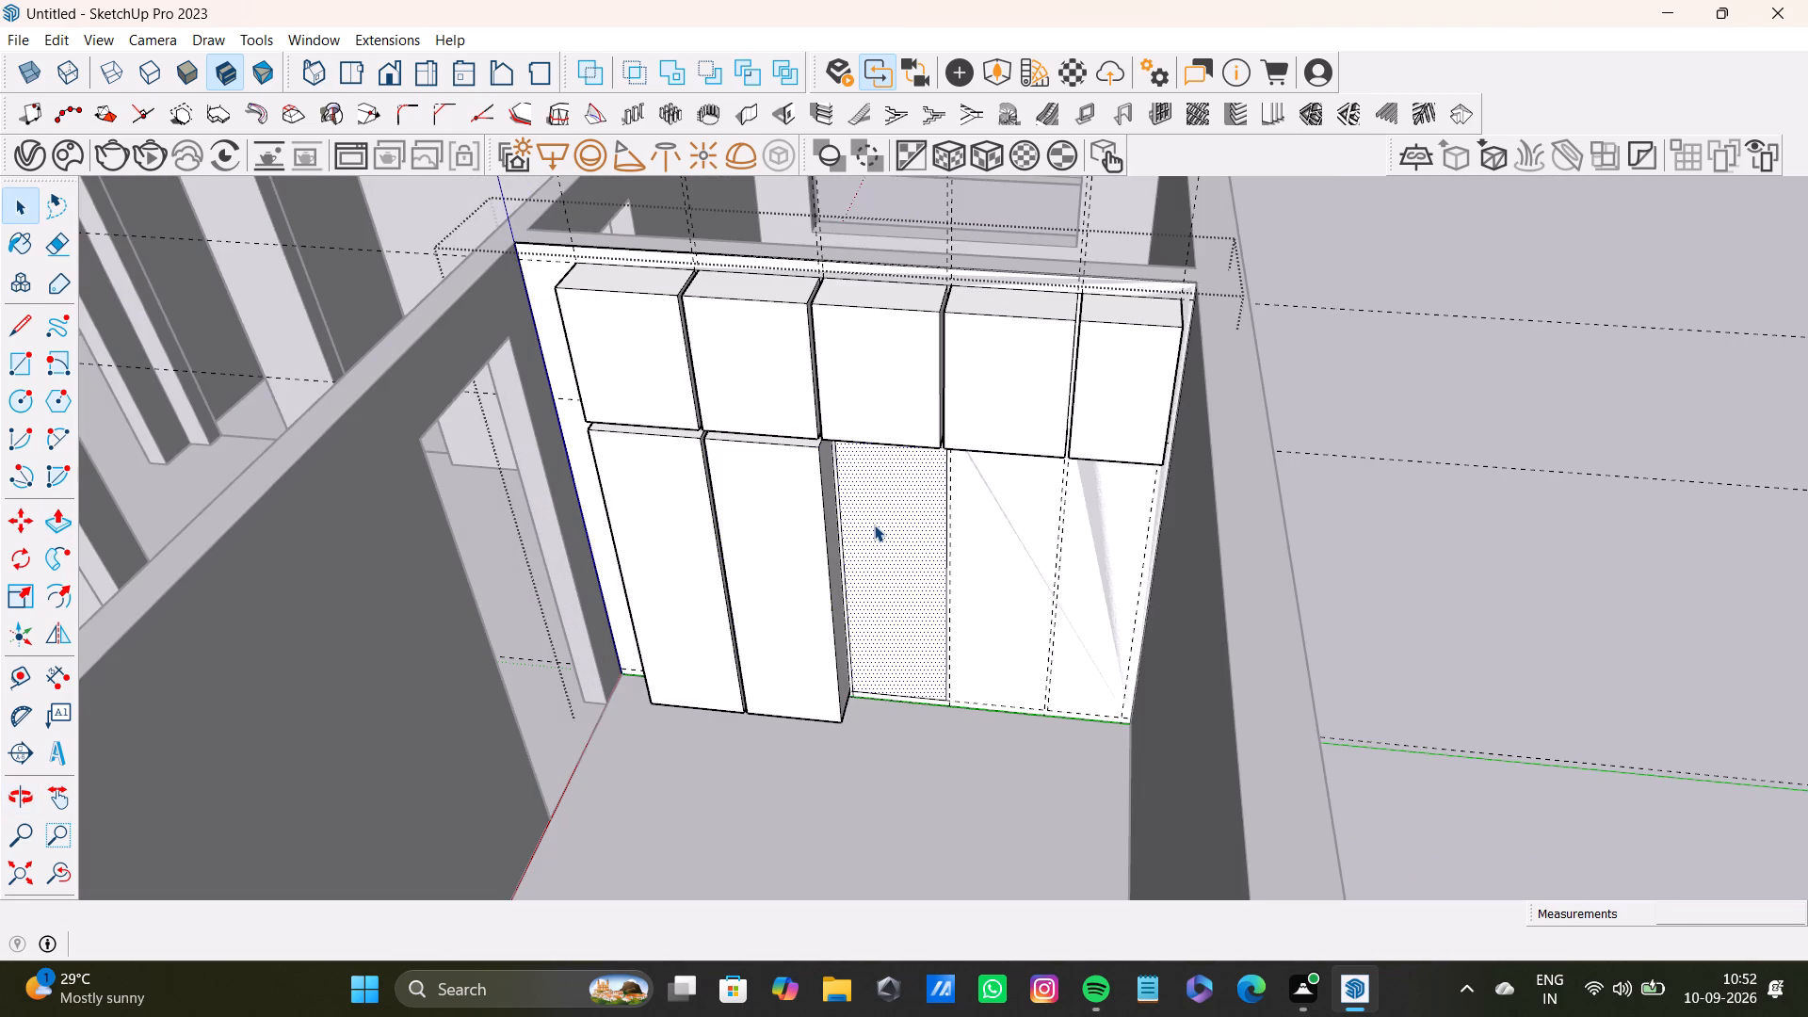
pyautogui.press('p')
pyautogui.moveTo(881, 521); pyautogui.dragTo(765, 507)
pyautogui.press('space')
# Raise the first tall box's top face to just below the underside of the first overhead box.
pyautogui.scroll(-4, 791, 515)
pyautogui.moveTo(857, 566); pyautogui.dragTo(910, 518, button='middle')
pyautogui.scroll(8, 887, 476)
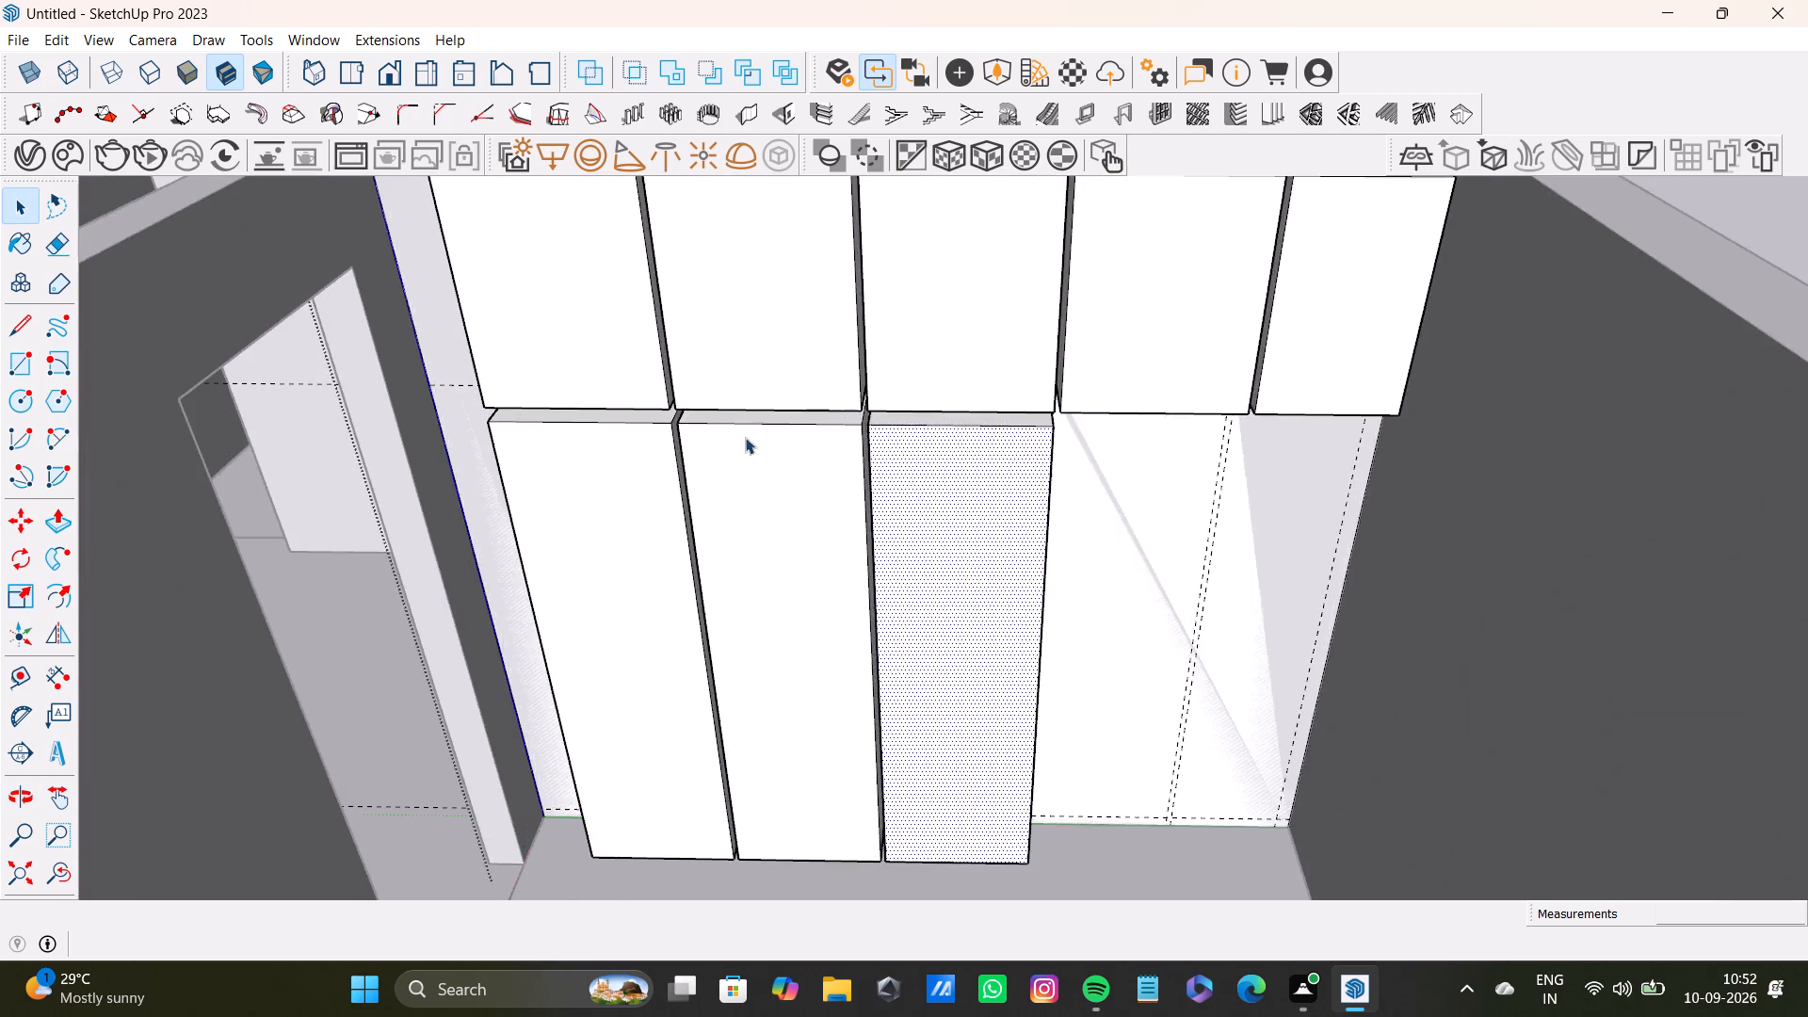
pyautogui.keyDown('shift'); pyautogui.moveTo(751, 434); pyautogui.dragTo(853, 530, button='middle'); pyautogui.keyUp('shift')
pyautogui.scroll(8, 565, 461)
pyautogui.moveTo(734, 559); pyautogui.dragTo(707, 347, button='middle')
pyautogui.scroll(4, 917, 582)
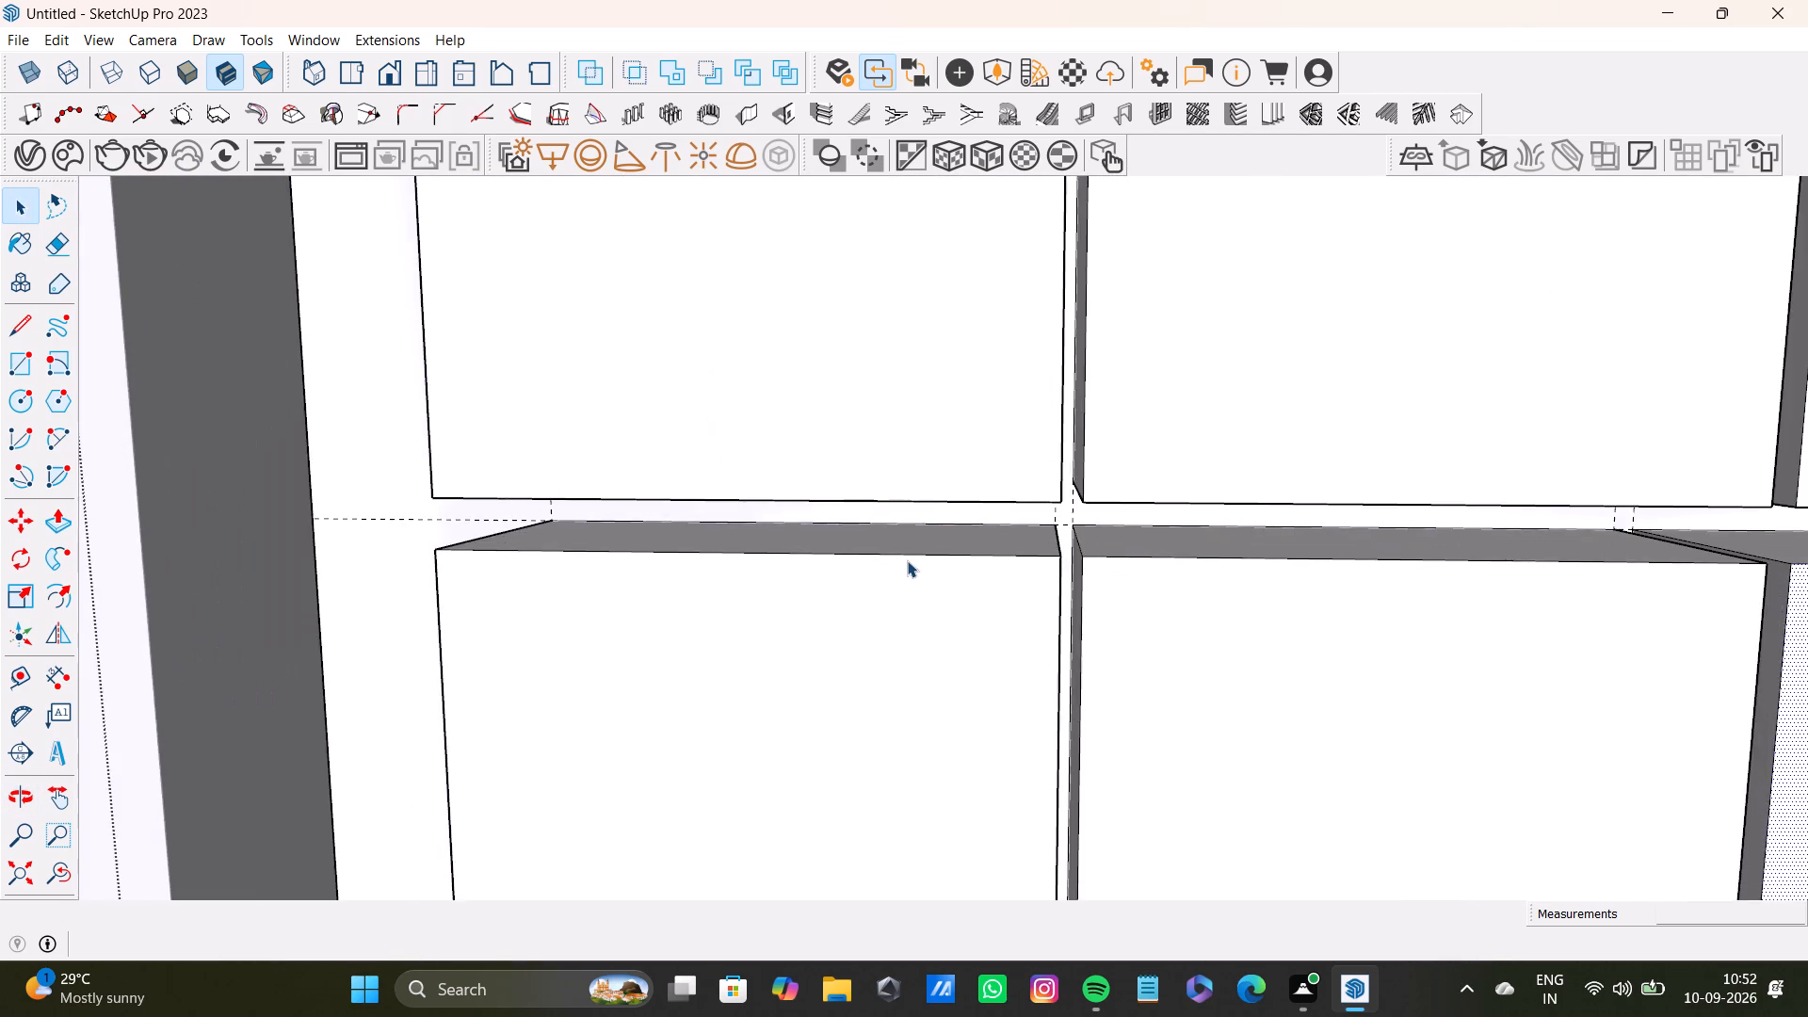
pyautogui.moveTo(895, 530); pyautogui.dragTo(987, 490, button='middle')
pyautogui.scroll(2, 997, 504)
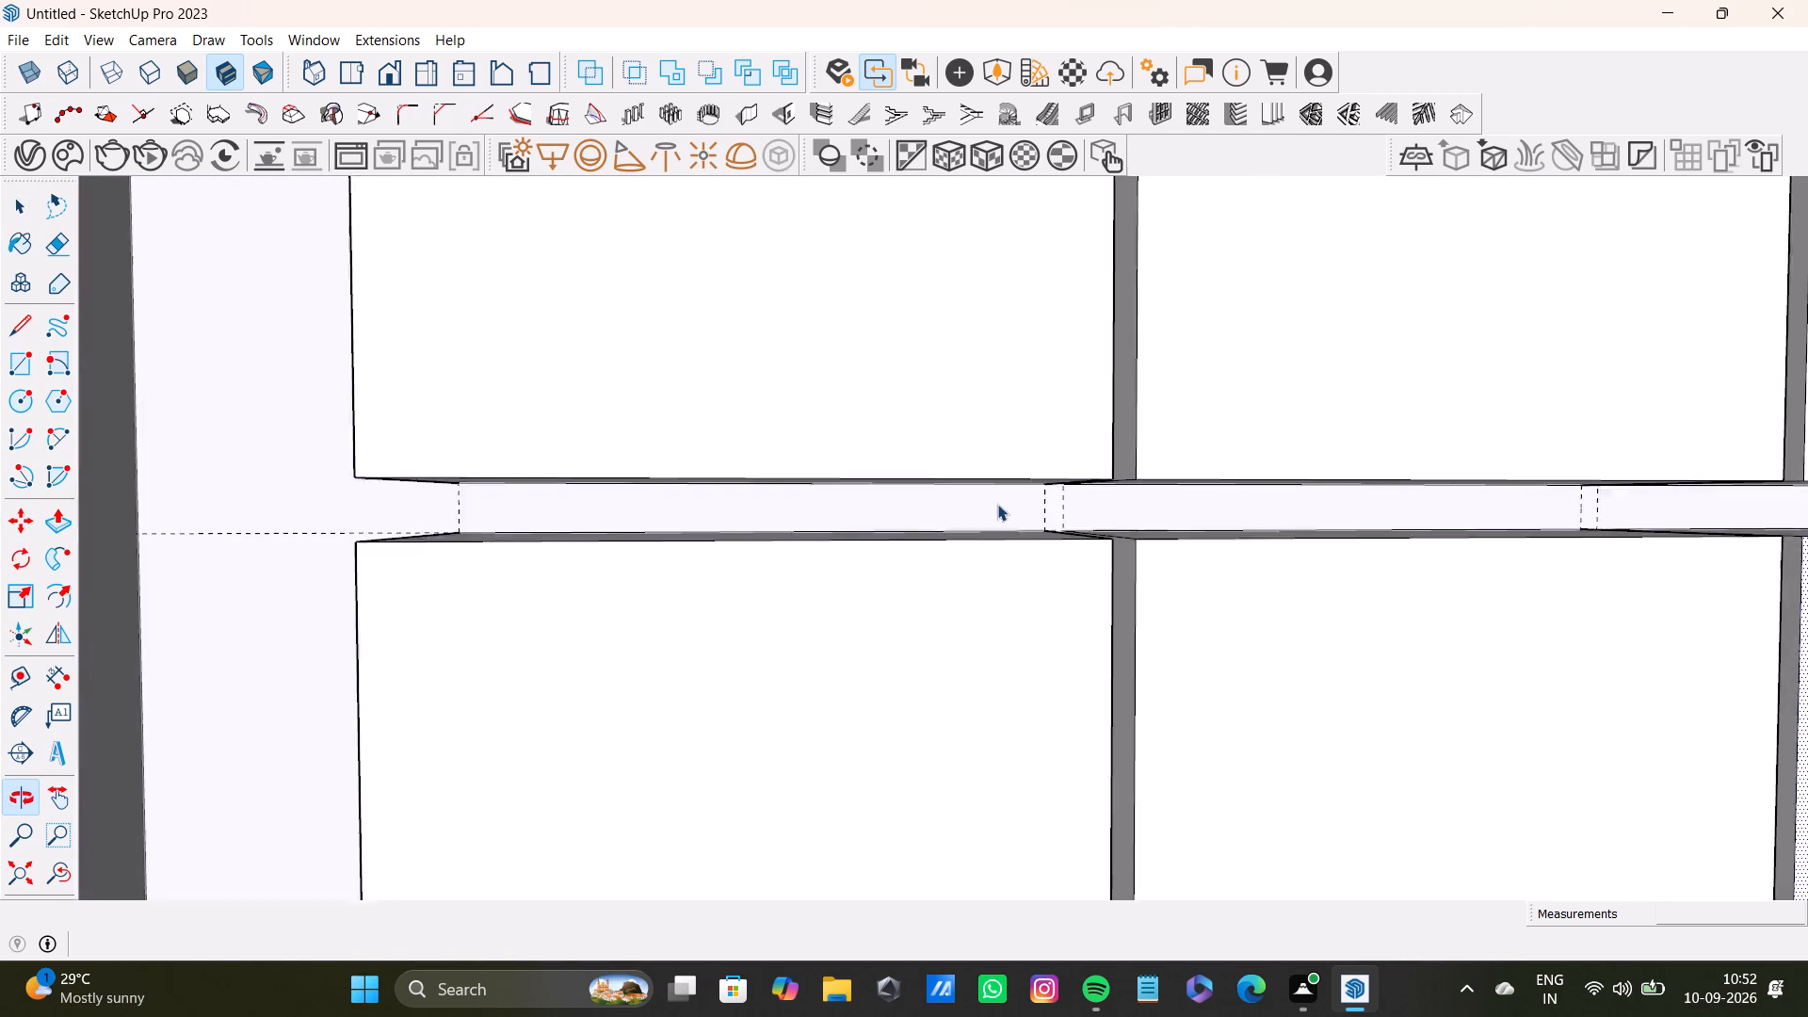
pyautogui.scroll(4, 997, 504)
pyautogui.moveTo(1009, 528); pyautogui.dragTo(1011, 543, button='middle')
pyautogui.press('space')
pyautogui.click(1015, 557)
pyautogui.press('p')
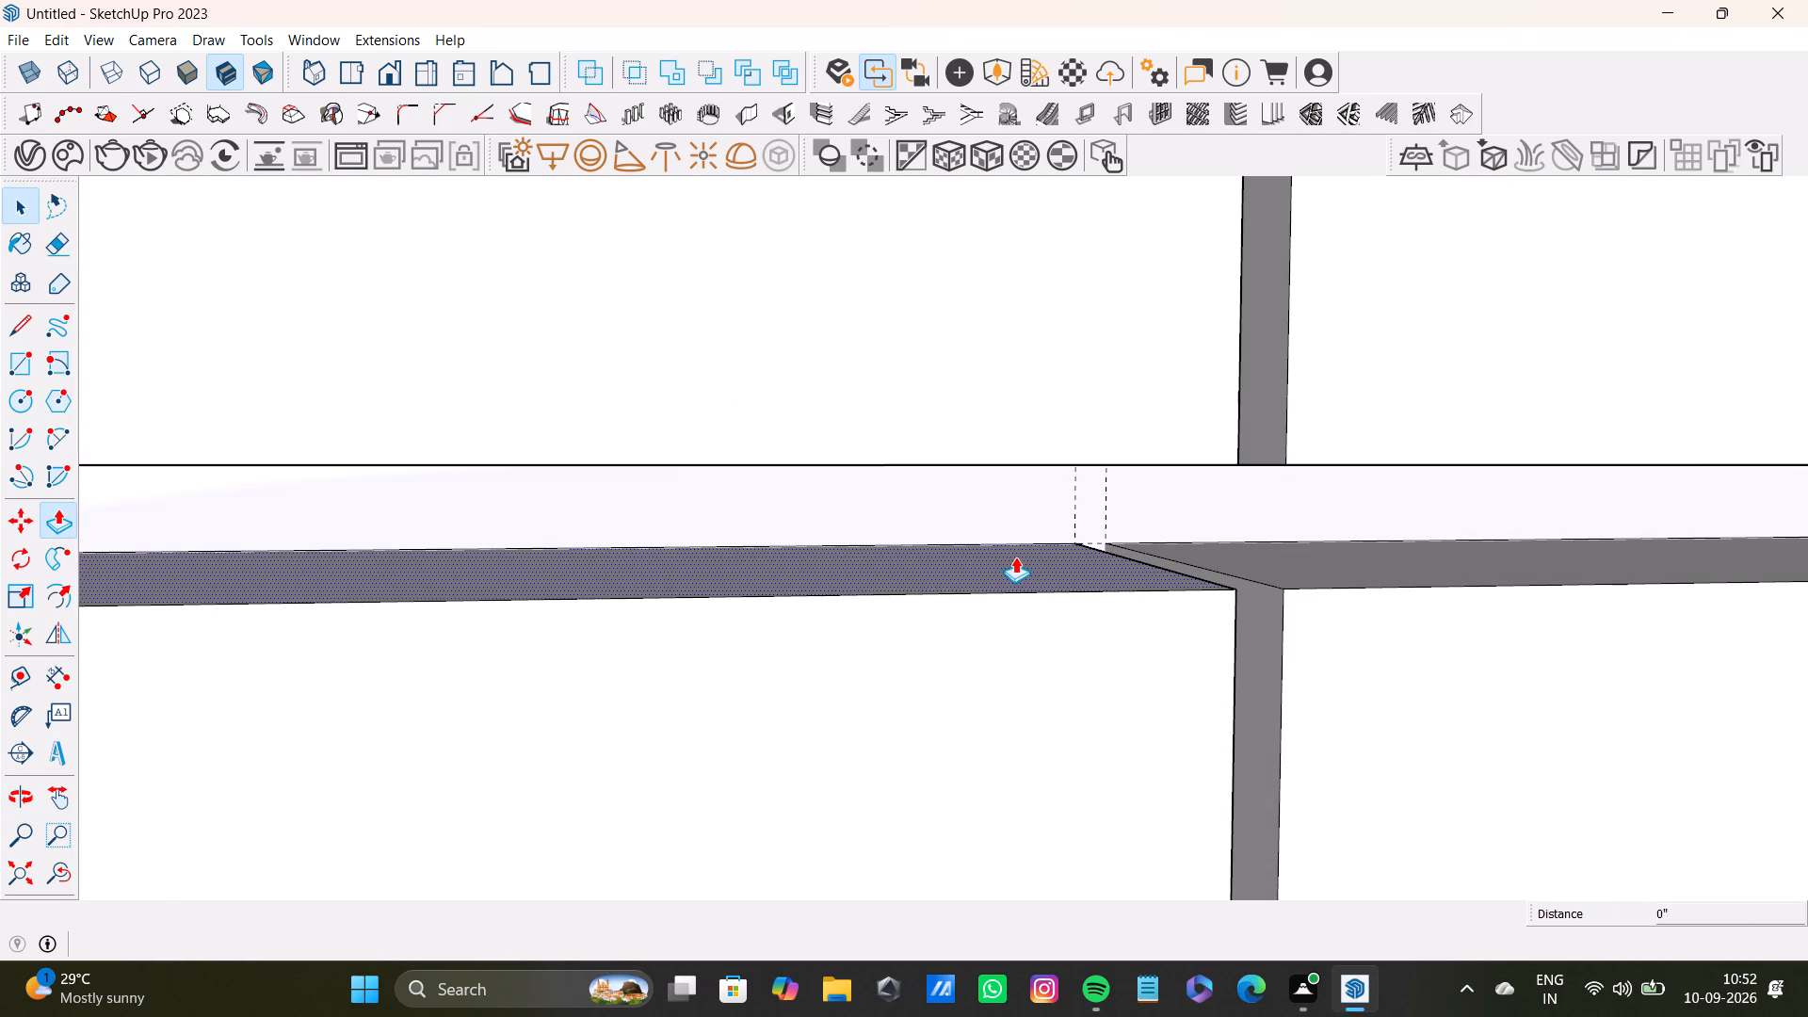
pyautogui.moveTo(1015, 557); pyautogui.dragTo(1018, 476)
# Raise the second tall box's top face 1 3/4", level with the first tall box's top.
pyautogui.scroll(-5, 1049, 483)
pyautogui.keyDown('shift'); pyautogui.moveTo(1180, 541); pyautogui.dragTo(851, 585, button='middle'); pyautogui.keyUp('shift')
pyautogui.press('space')
pyautogui.click(942, 589)
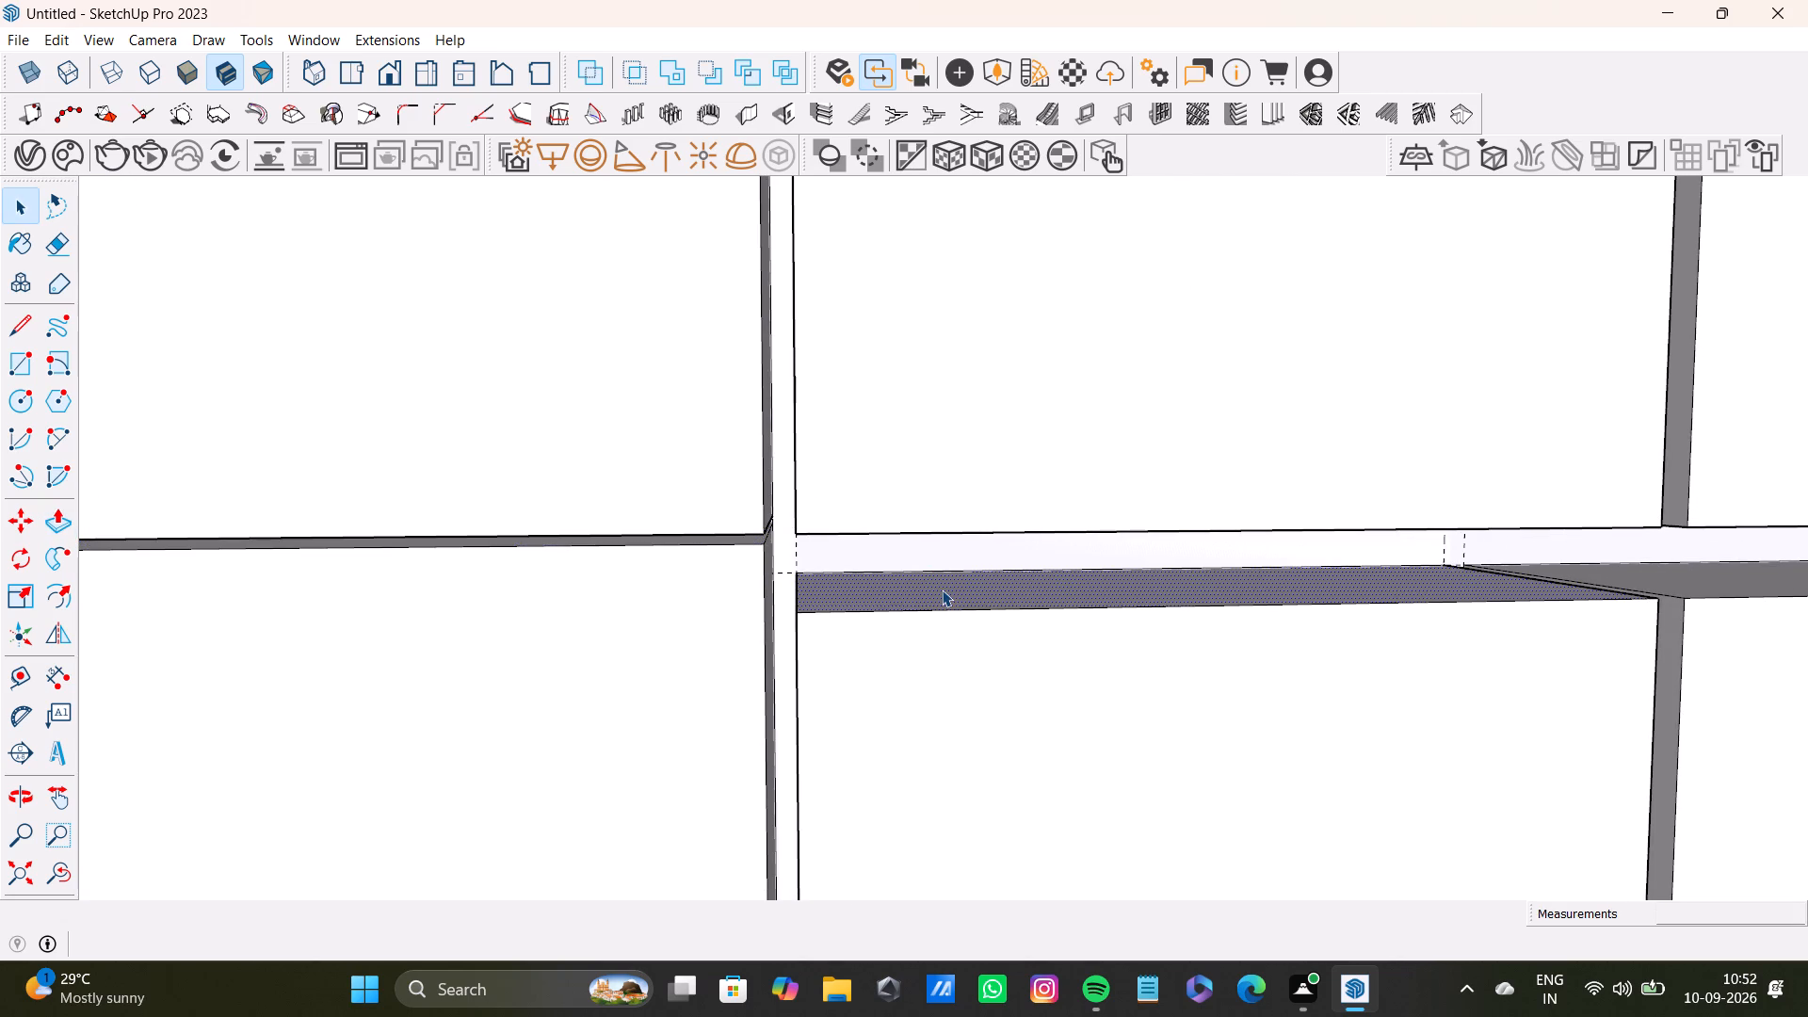
pyautogui.press('p')
pyautogui.moveTo(942, 589); pyautogui.dragTo(761, 544)
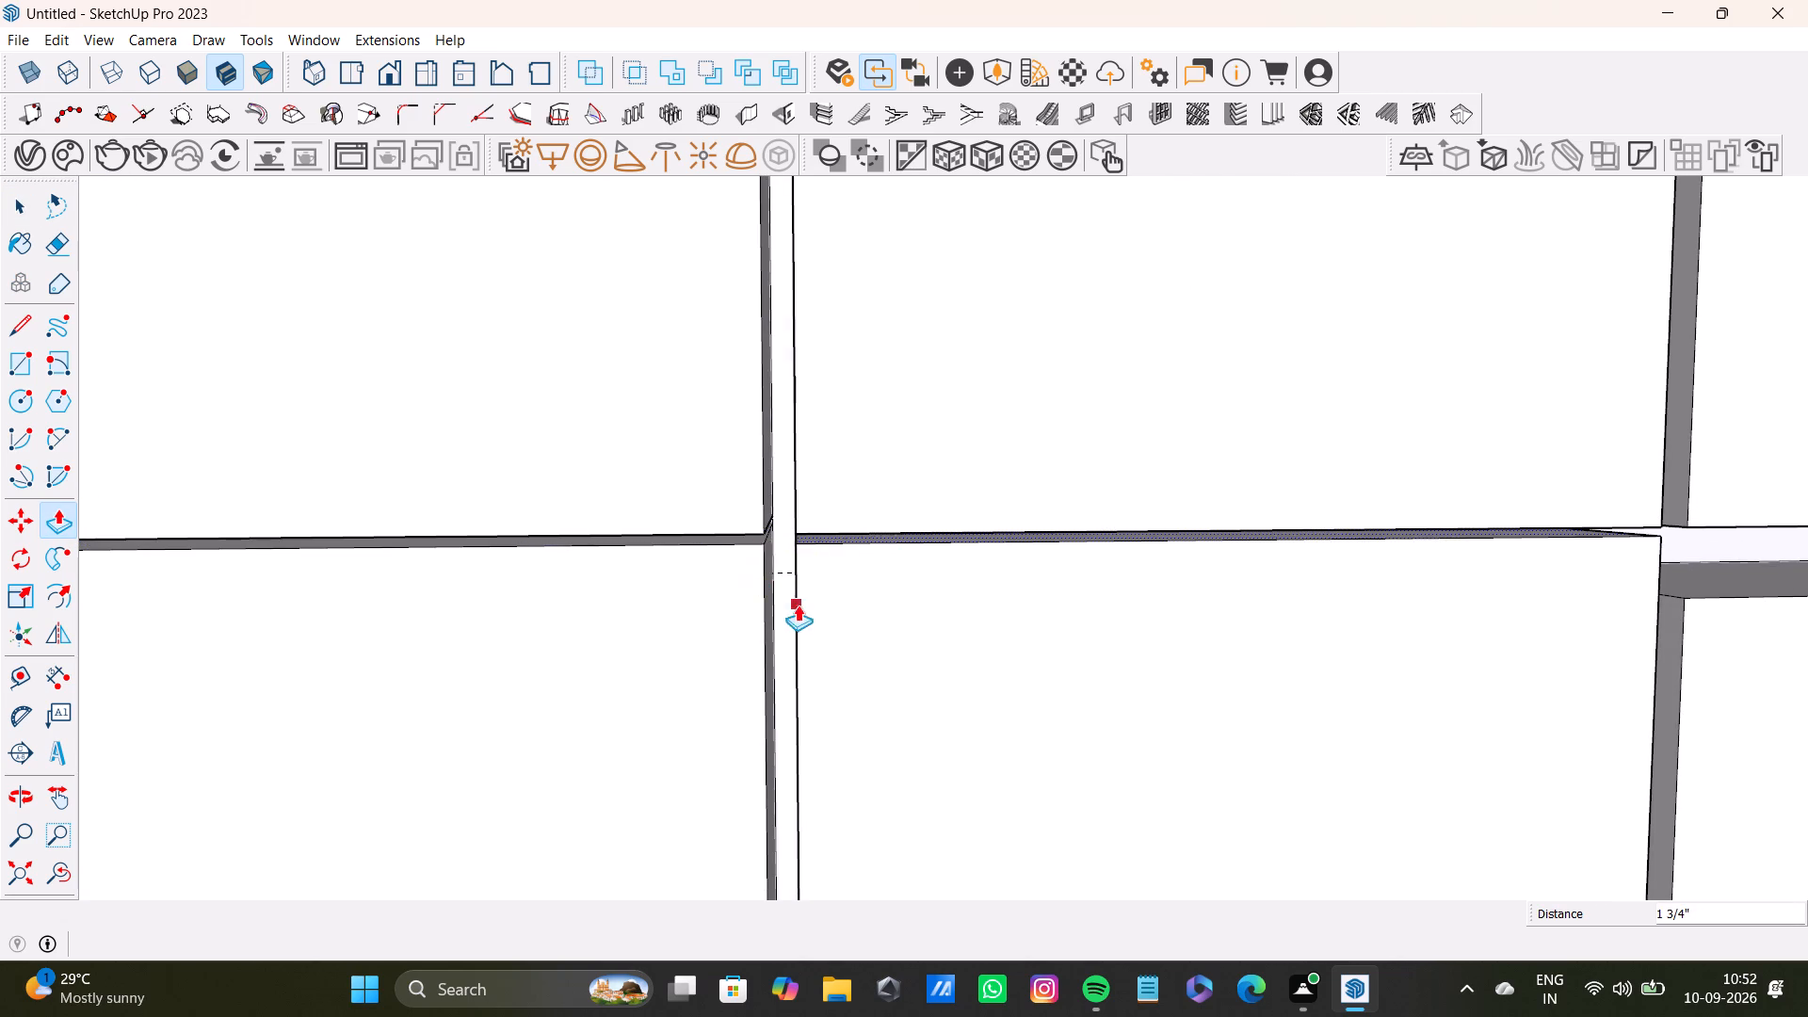
# Raise the third tall box's top face 1 3/4", level with the second tall box's top.
pyautogui.scroll(-5, 798, 605)
pyautogui.keyDown('shift'); pyautogui.moveTo(1209, 631); pyautogui.dragTo(844, 643, button='middle'); pyautogui.keyUp('shift')
pyautogui.scroll(4, 989, 613)
pyautogui.press('space')
pyautogui.click(1104, 589)
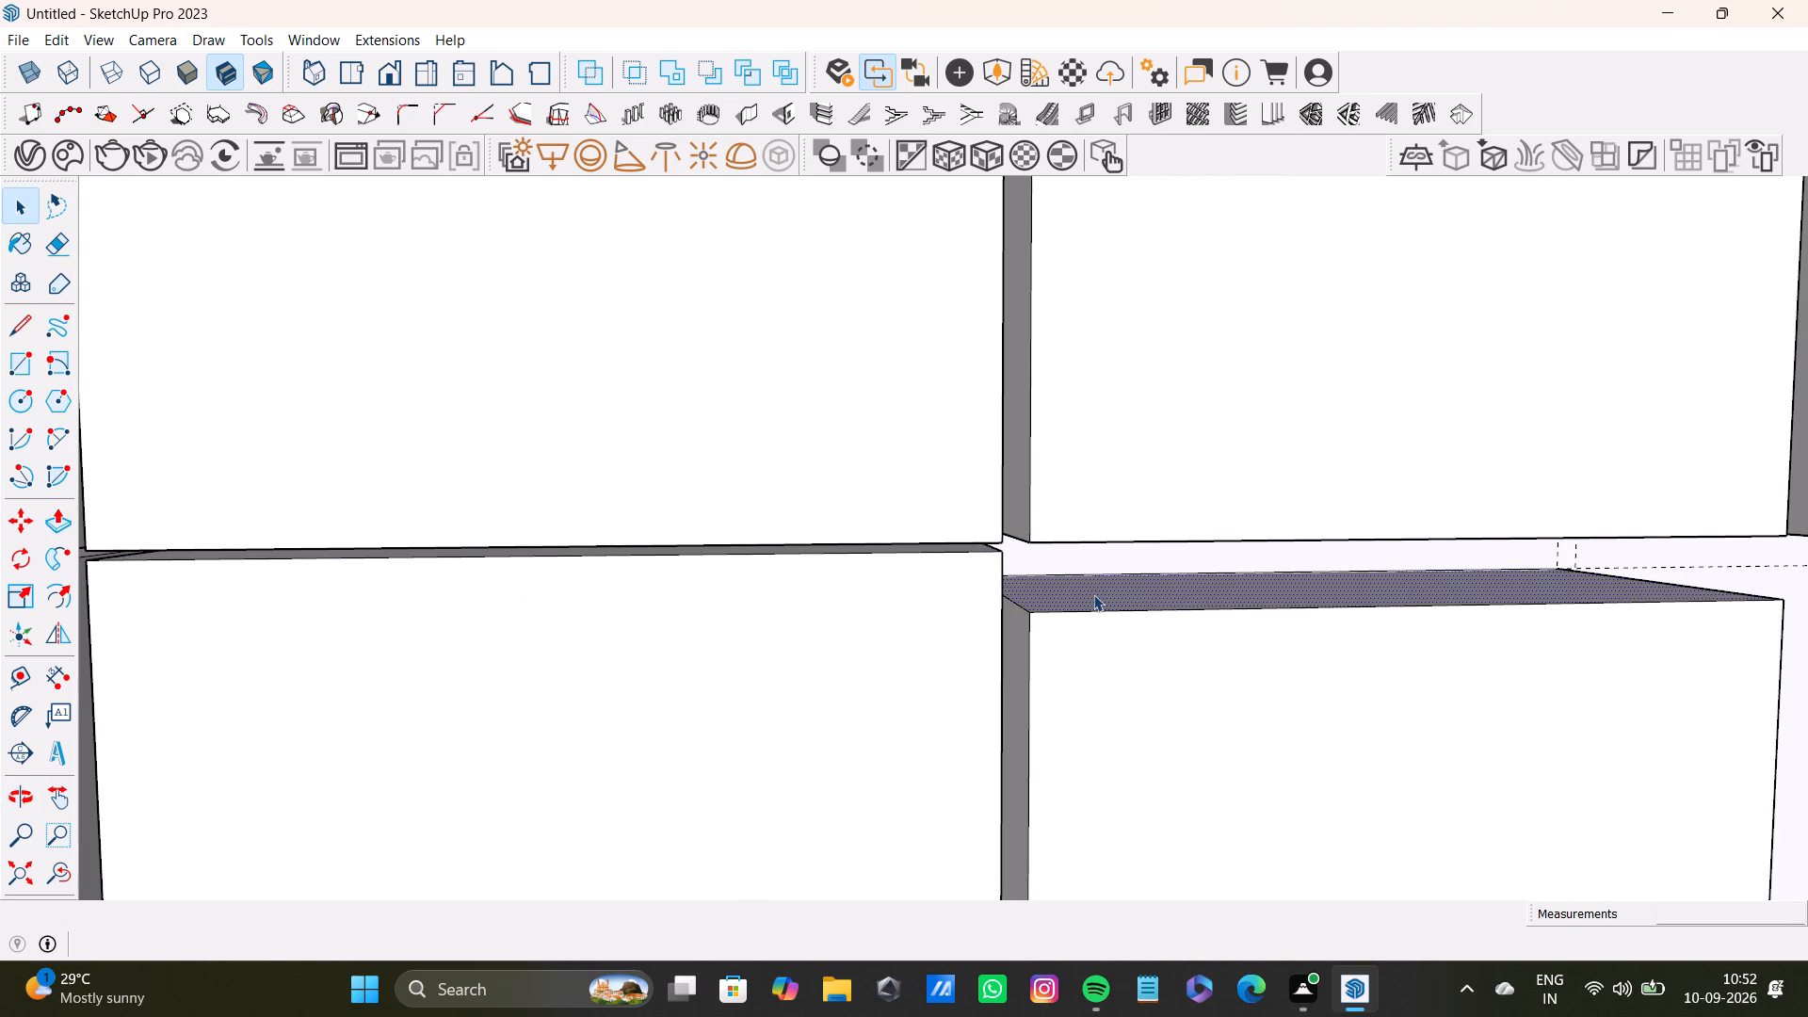
pyautogui.press('p')
pyautogui.moveTo(1092, 594); pyautogui.dragTo(993, 557)
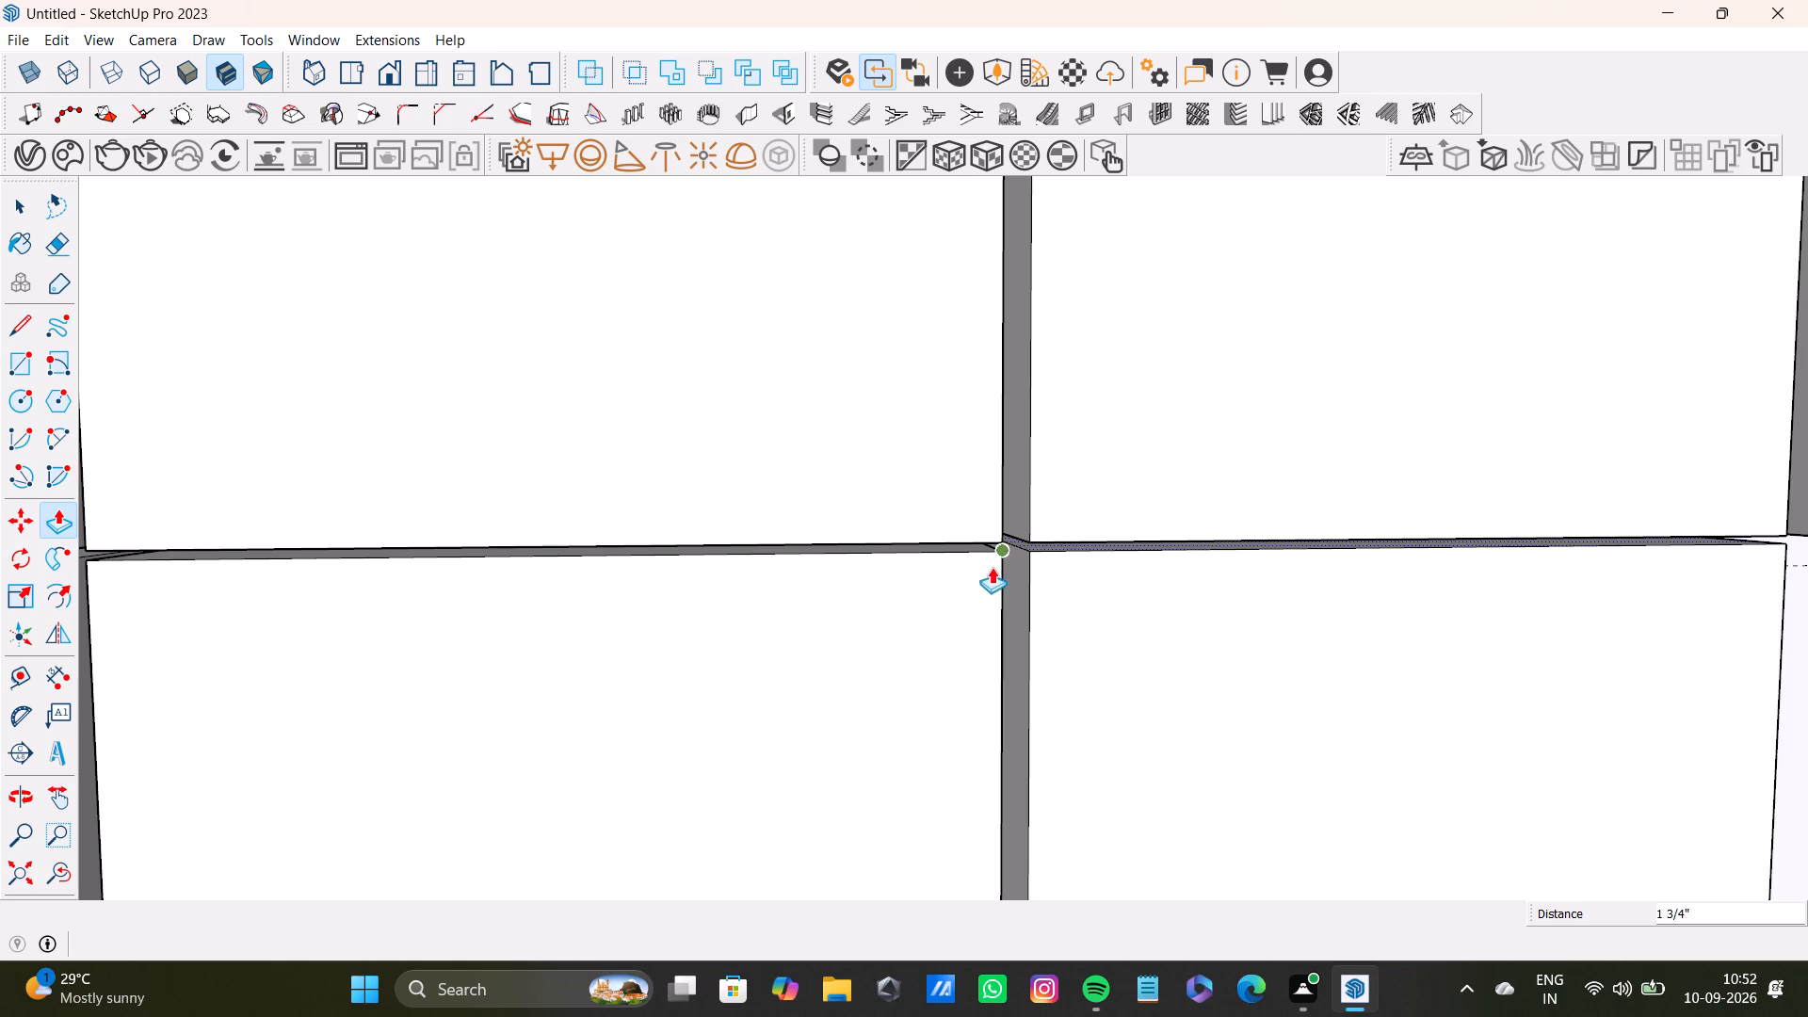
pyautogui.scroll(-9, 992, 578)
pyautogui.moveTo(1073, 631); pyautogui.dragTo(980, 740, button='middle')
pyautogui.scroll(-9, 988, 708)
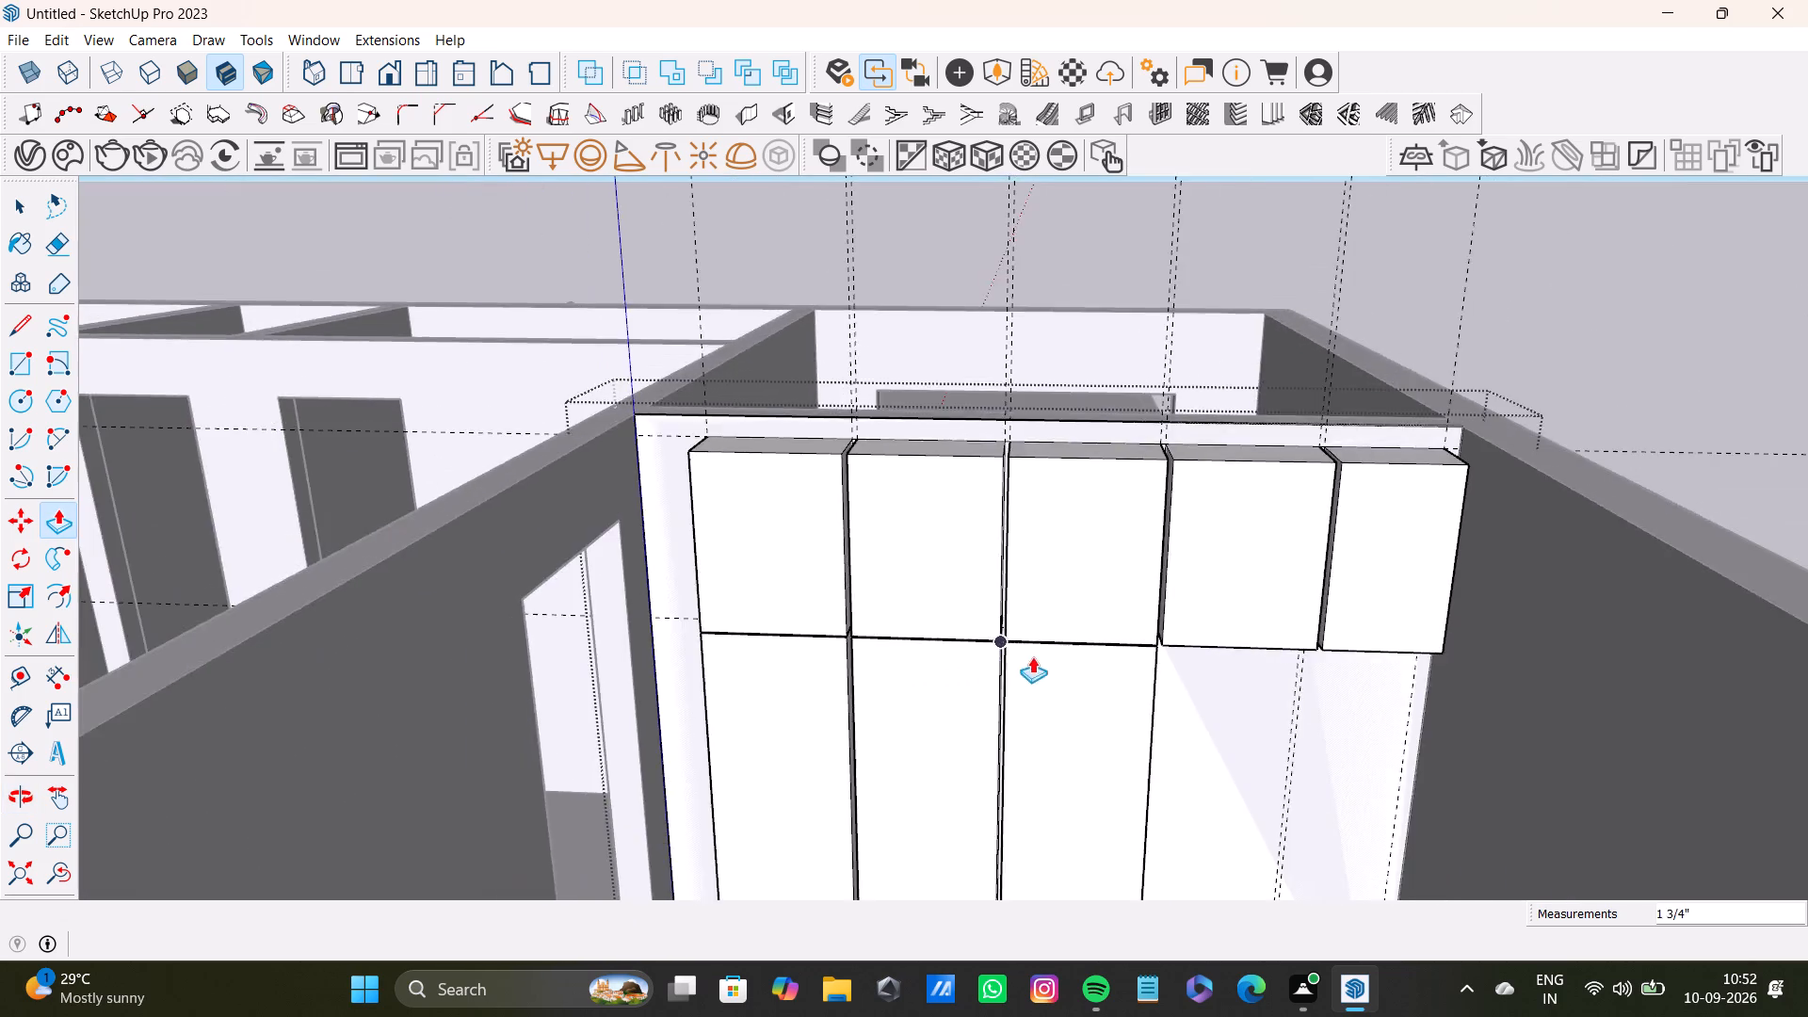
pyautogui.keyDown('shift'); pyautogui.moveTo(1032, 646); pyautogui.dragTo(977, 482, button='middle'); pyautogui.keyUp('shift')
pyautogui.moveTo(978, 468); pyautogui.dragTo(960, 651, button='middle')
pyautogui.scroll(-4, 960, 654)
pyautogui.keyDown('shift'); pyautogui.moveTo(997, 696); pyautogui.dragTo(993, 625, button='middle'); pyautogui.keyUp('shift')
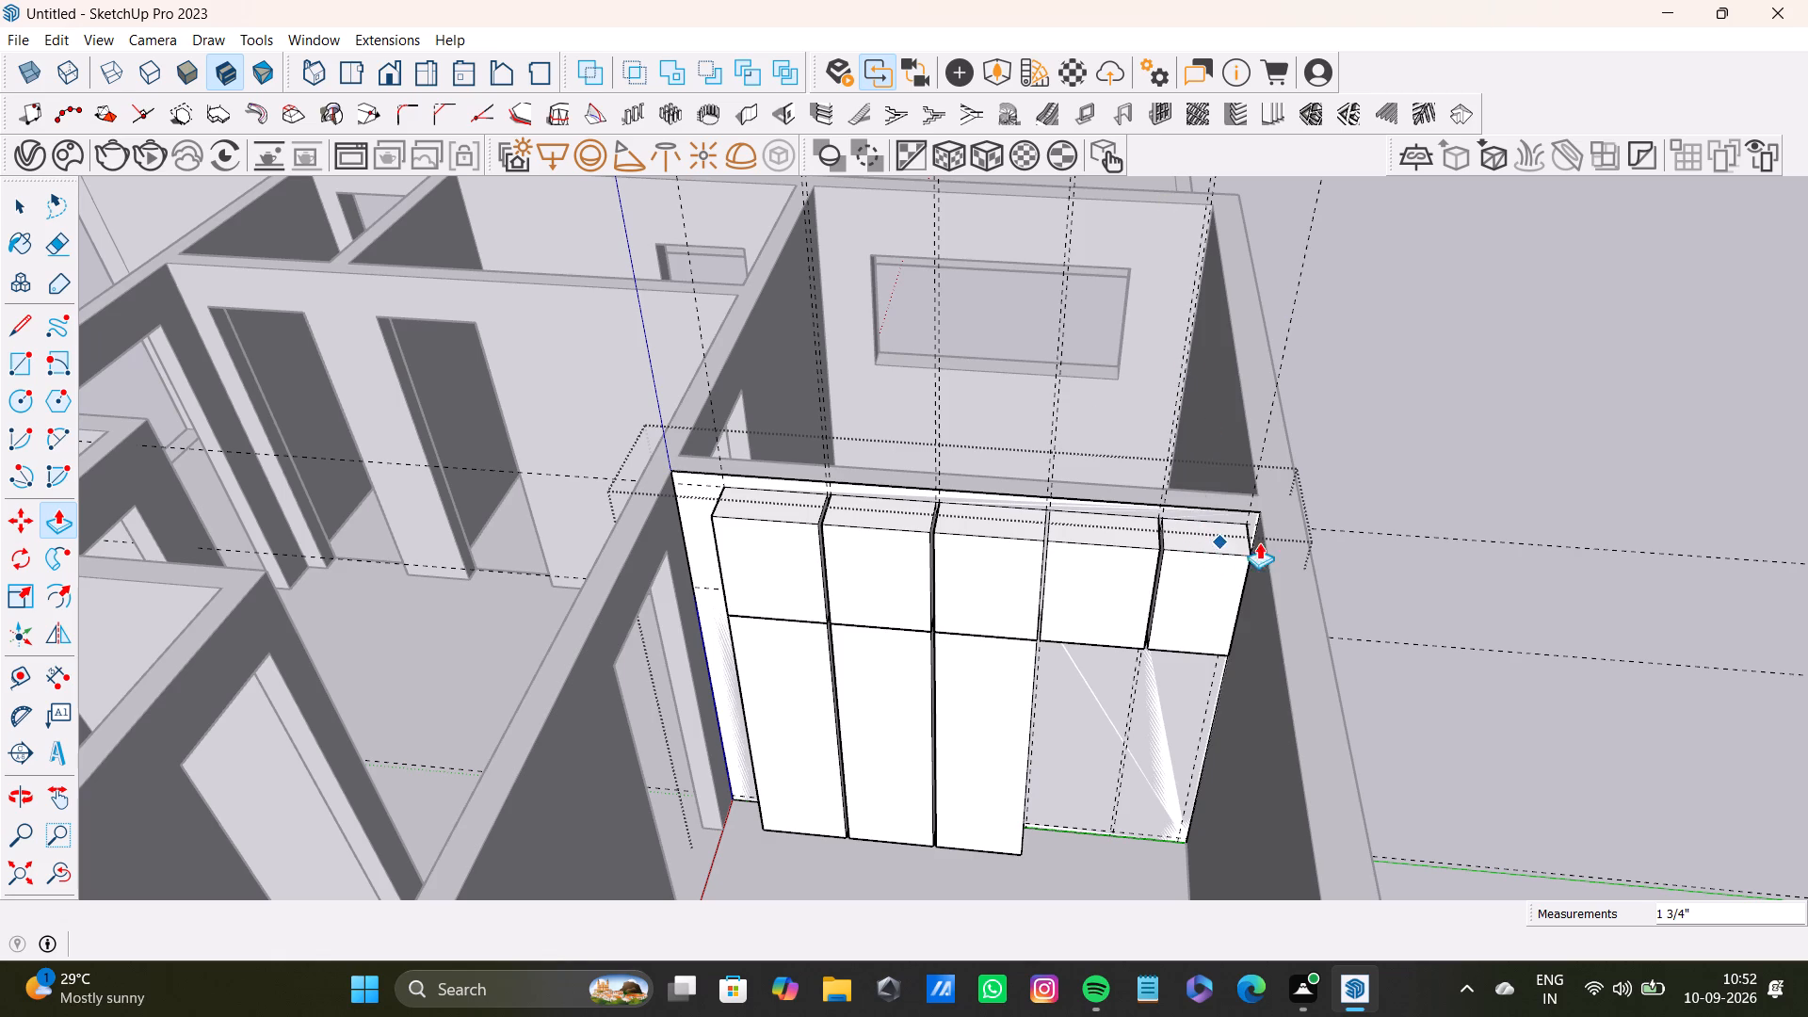
# Narrow the gap between the first and second overhead boxes by pulling the second box's side face out about 9/16".
pyautogui.scroll(8, 1154, 512)
pyautogui.scroll(-5, 1131, 620)
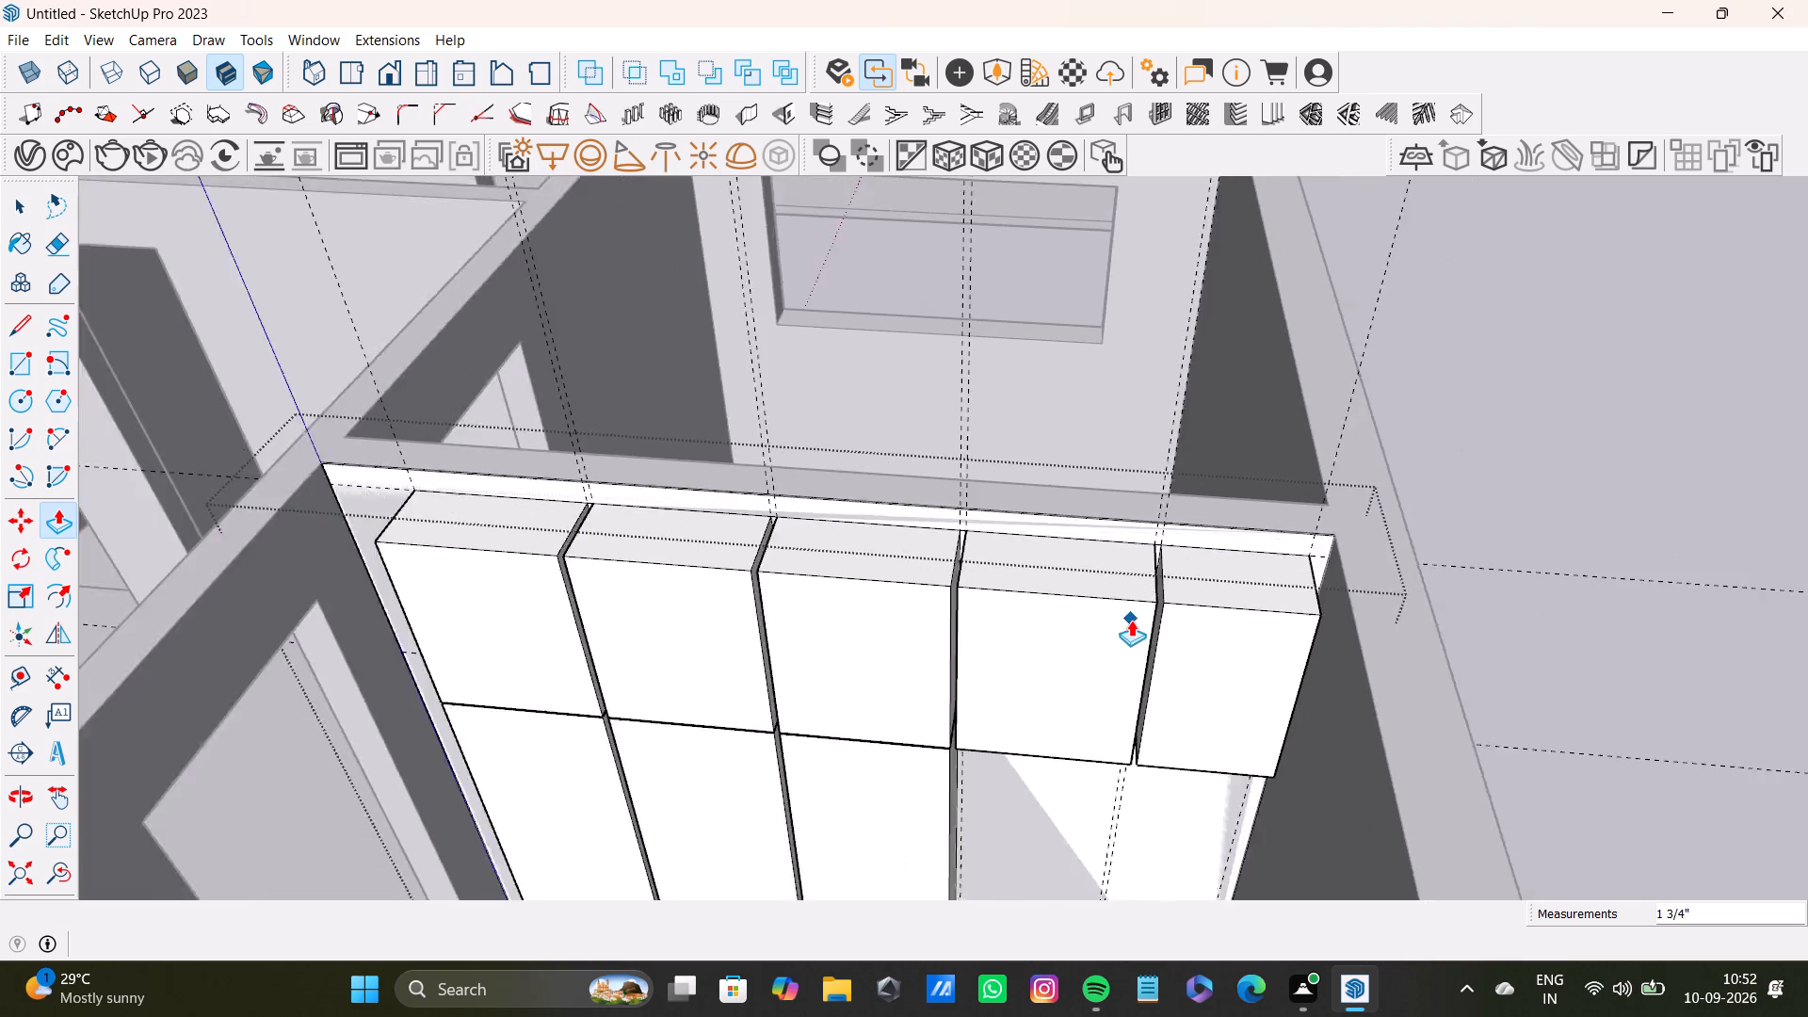
pyautogui.scroll(9, 1134, 606)
pyautogui.scroll(-9, 1091, 576)
pyautogui.scroll(-7, 746, 583)
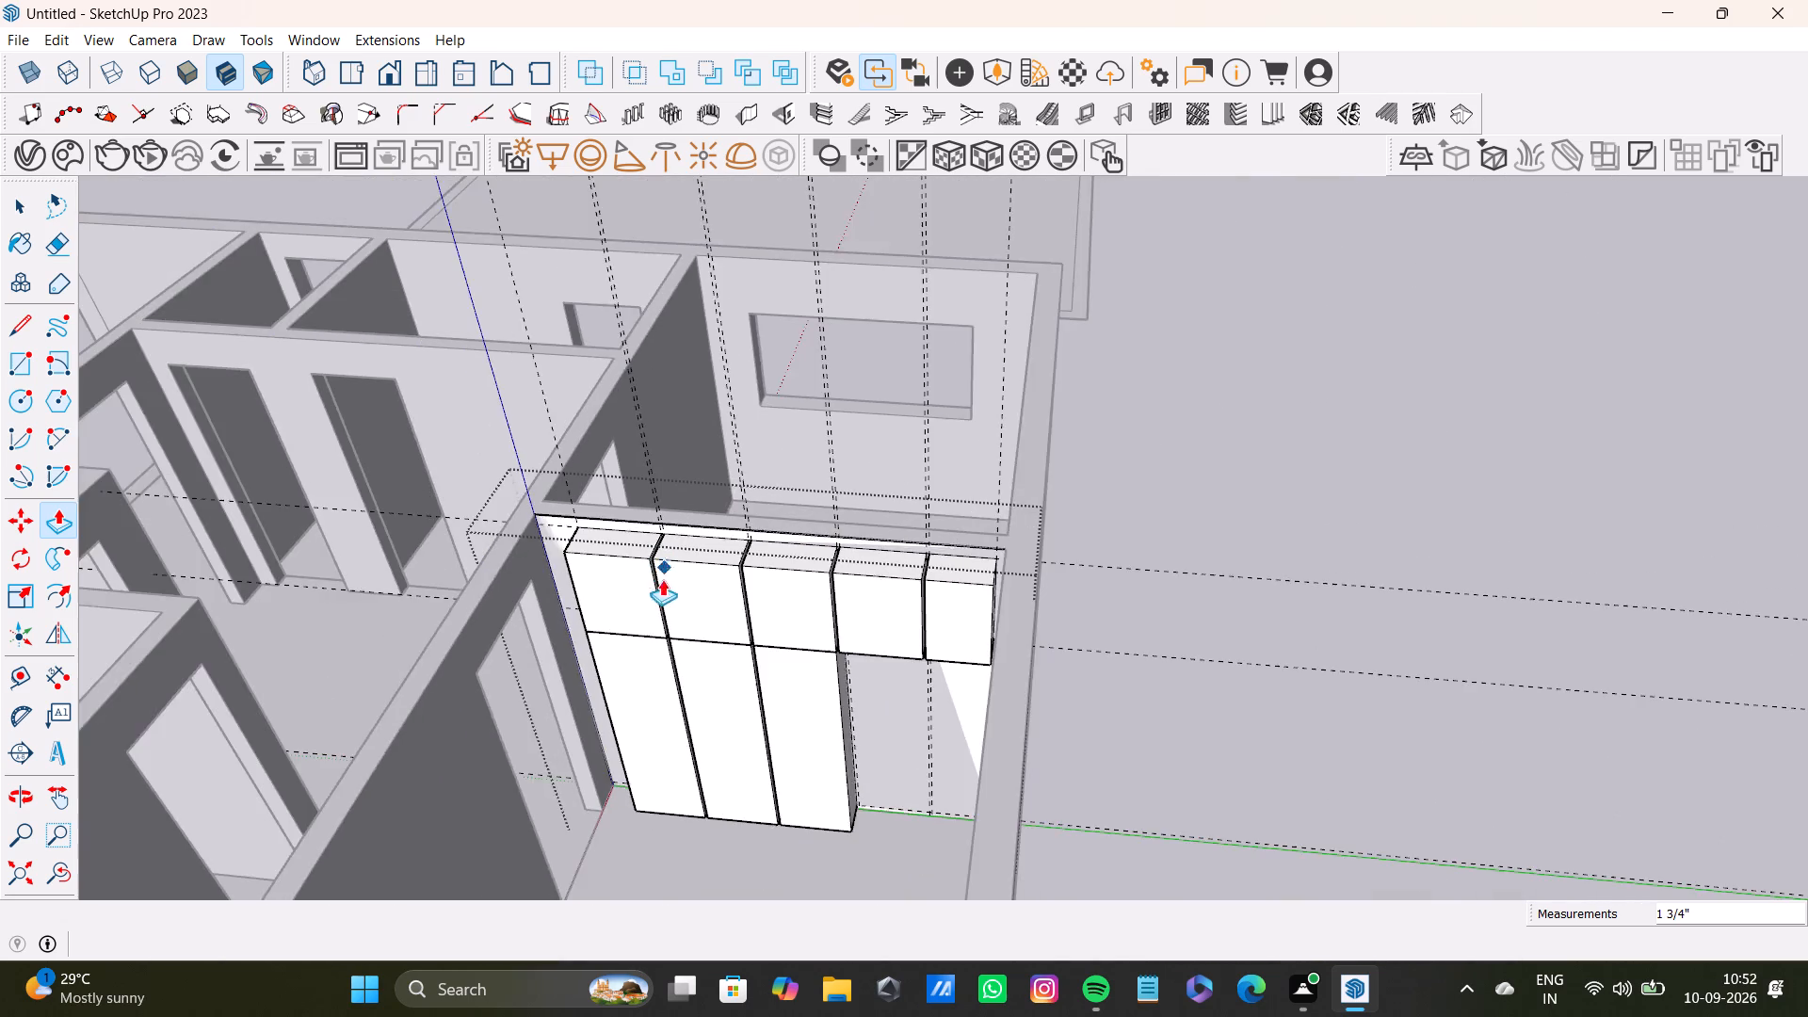
pyautogui.keyDown('shift'); pyautogui.moveTo(661, 579); pyautogui.dragTo(766, 568, button='middle'); pyautogui.keyUp('shift')
pyautogui.scroll(14, 765, 566)
pyautogui.moveTo(801, 549); pyautogui.dragTo(1001, 537, button='middle')
pyautogui.scroll(7, 747, 467)
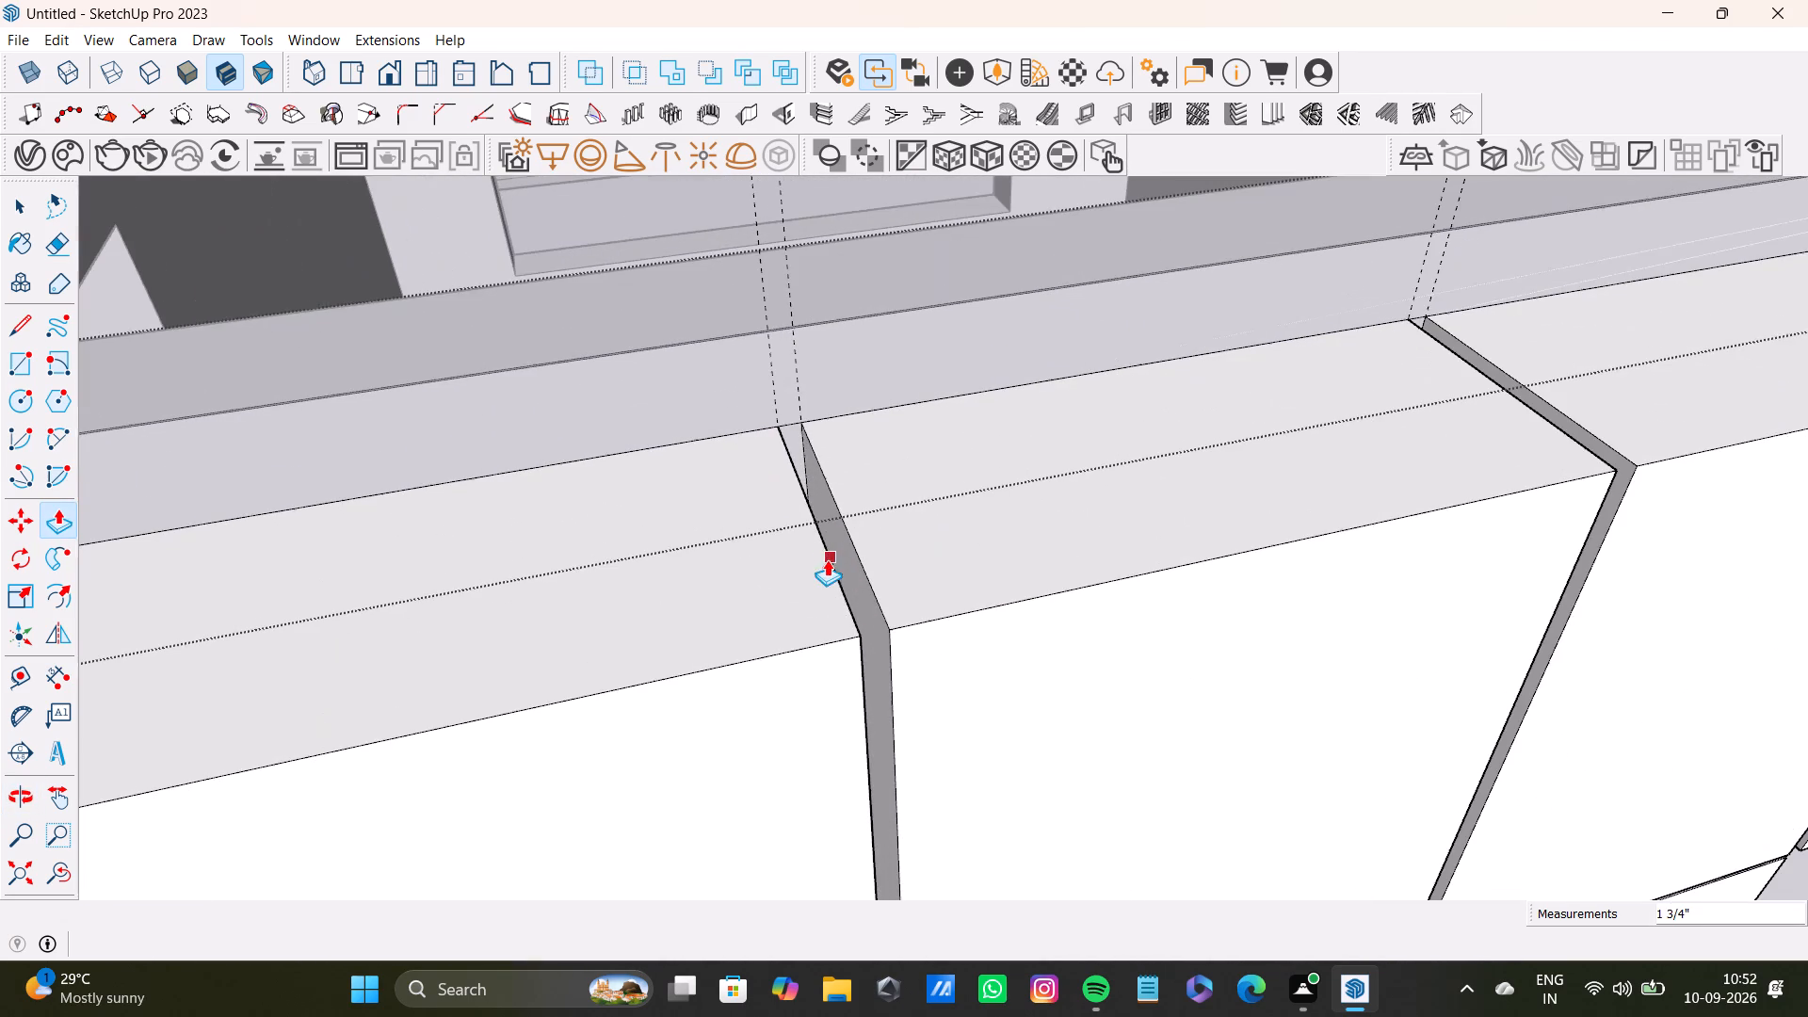
pyautogui.press('space')
pyautogui.click(869, 600)
pyautogui.press('p')
pyautogui.moveTo(869, 600); pyautogui.dragTo(856, 603)
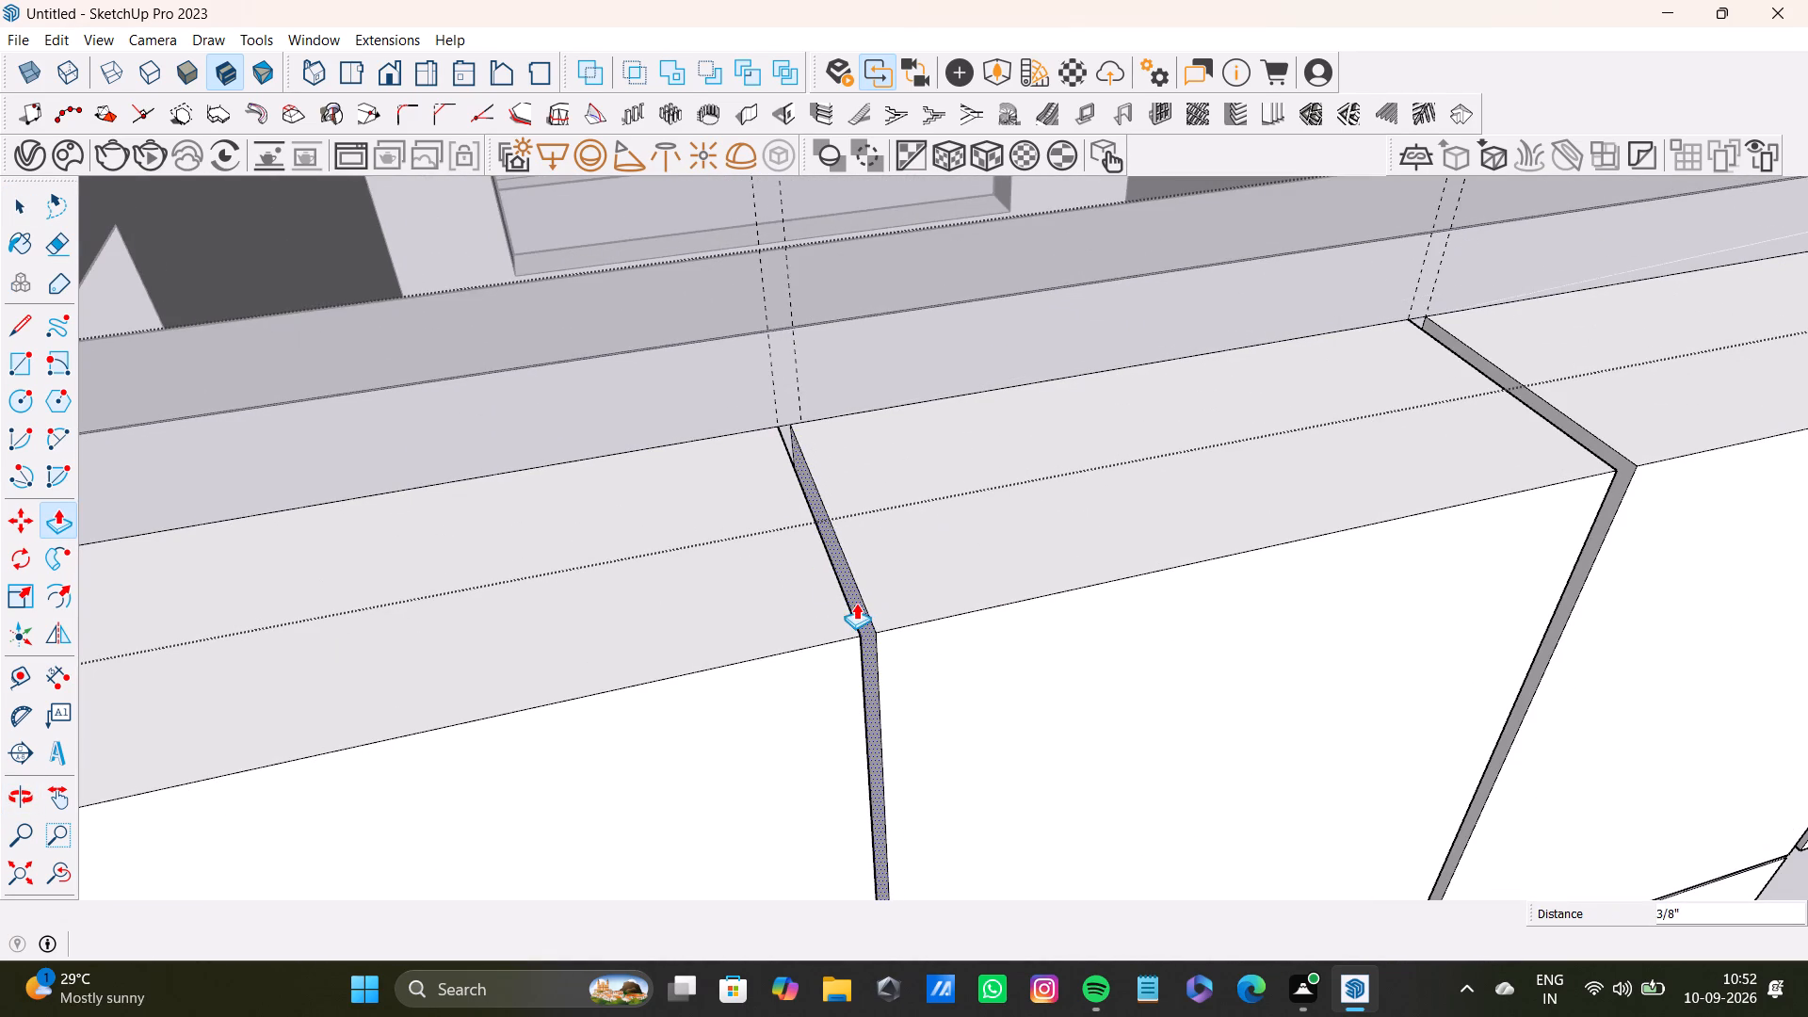
pyautogui.moveTo(856, 603); pyautogui.dragTo(850, 602)
# Narrow the gap between the second and third overhead boxes by pulling the third box's side face out about 5/16".
pyautogui.scroll(-5, 872, 585)
pyautogui.keyDown('shift'); pyautogui.scroll(-3, 1045, 605); pyautogui.keyUp('shift')
pyautogui.moveTo(1114, 589); pyautogui.dragTo(939, 642, button='middle')
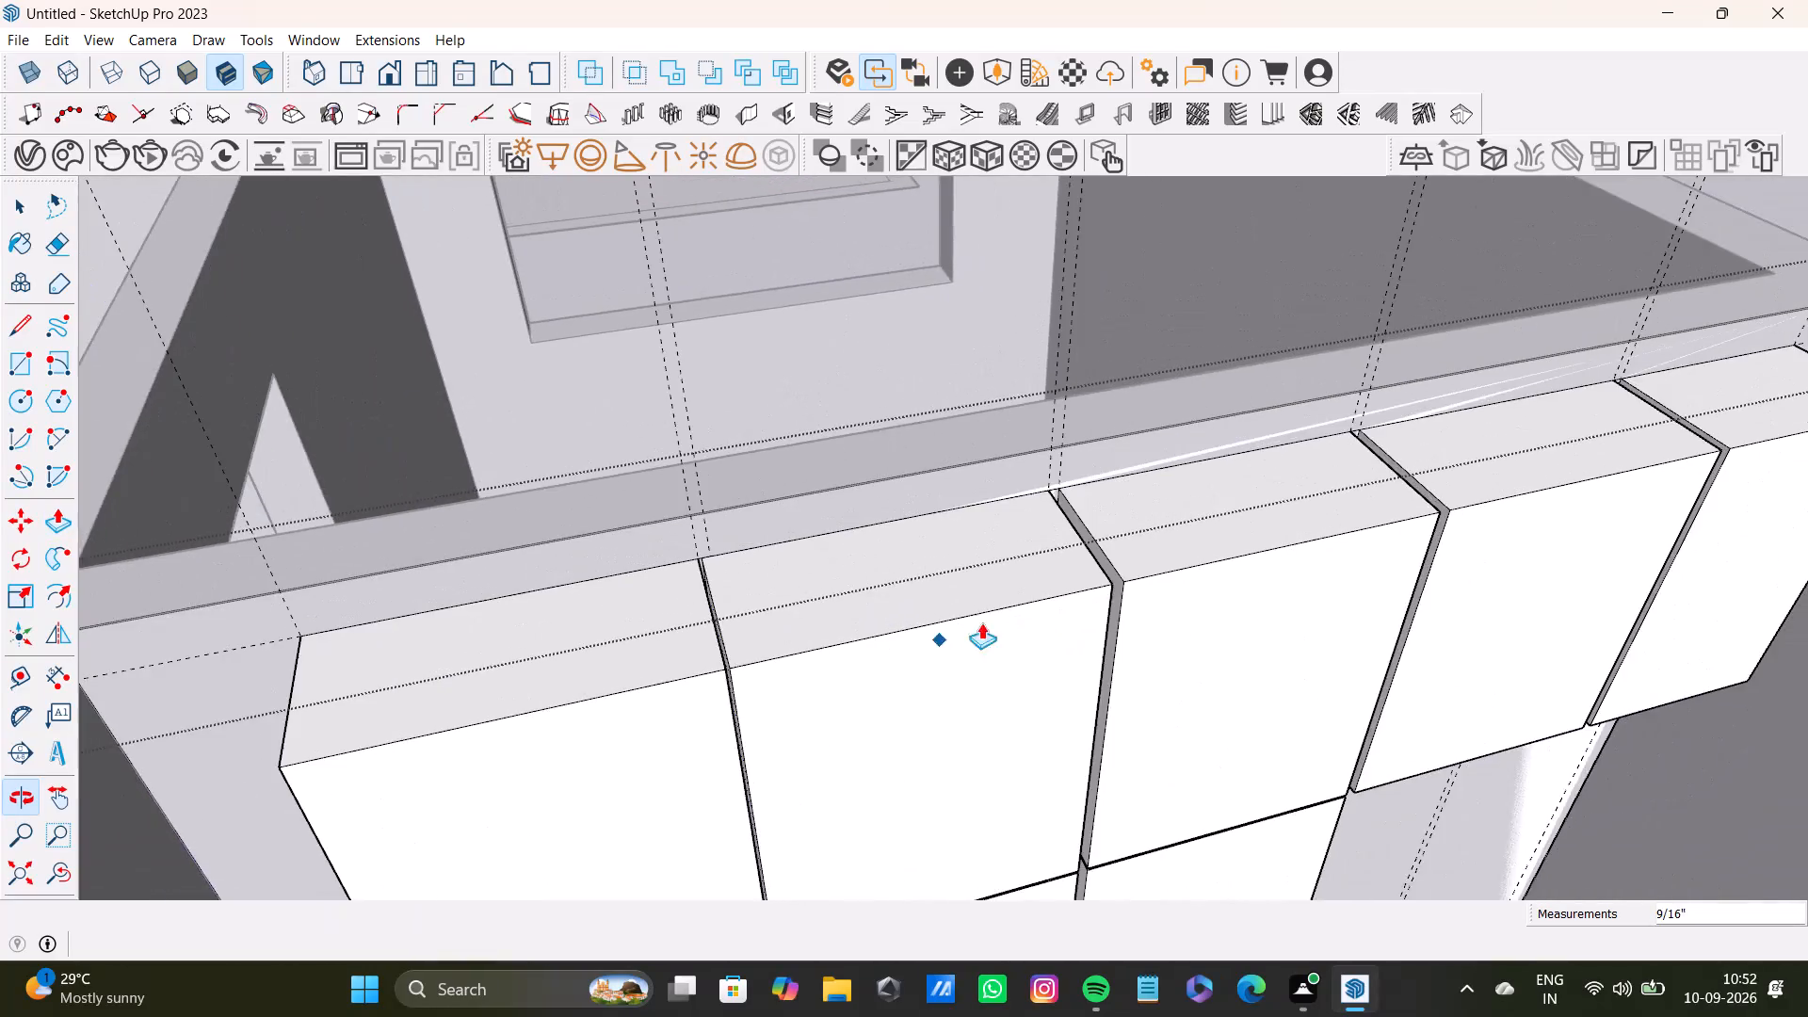
pyautogui.scroll(8, 1111, 571)
pyautogui.scroll(-2, 1105, 571)
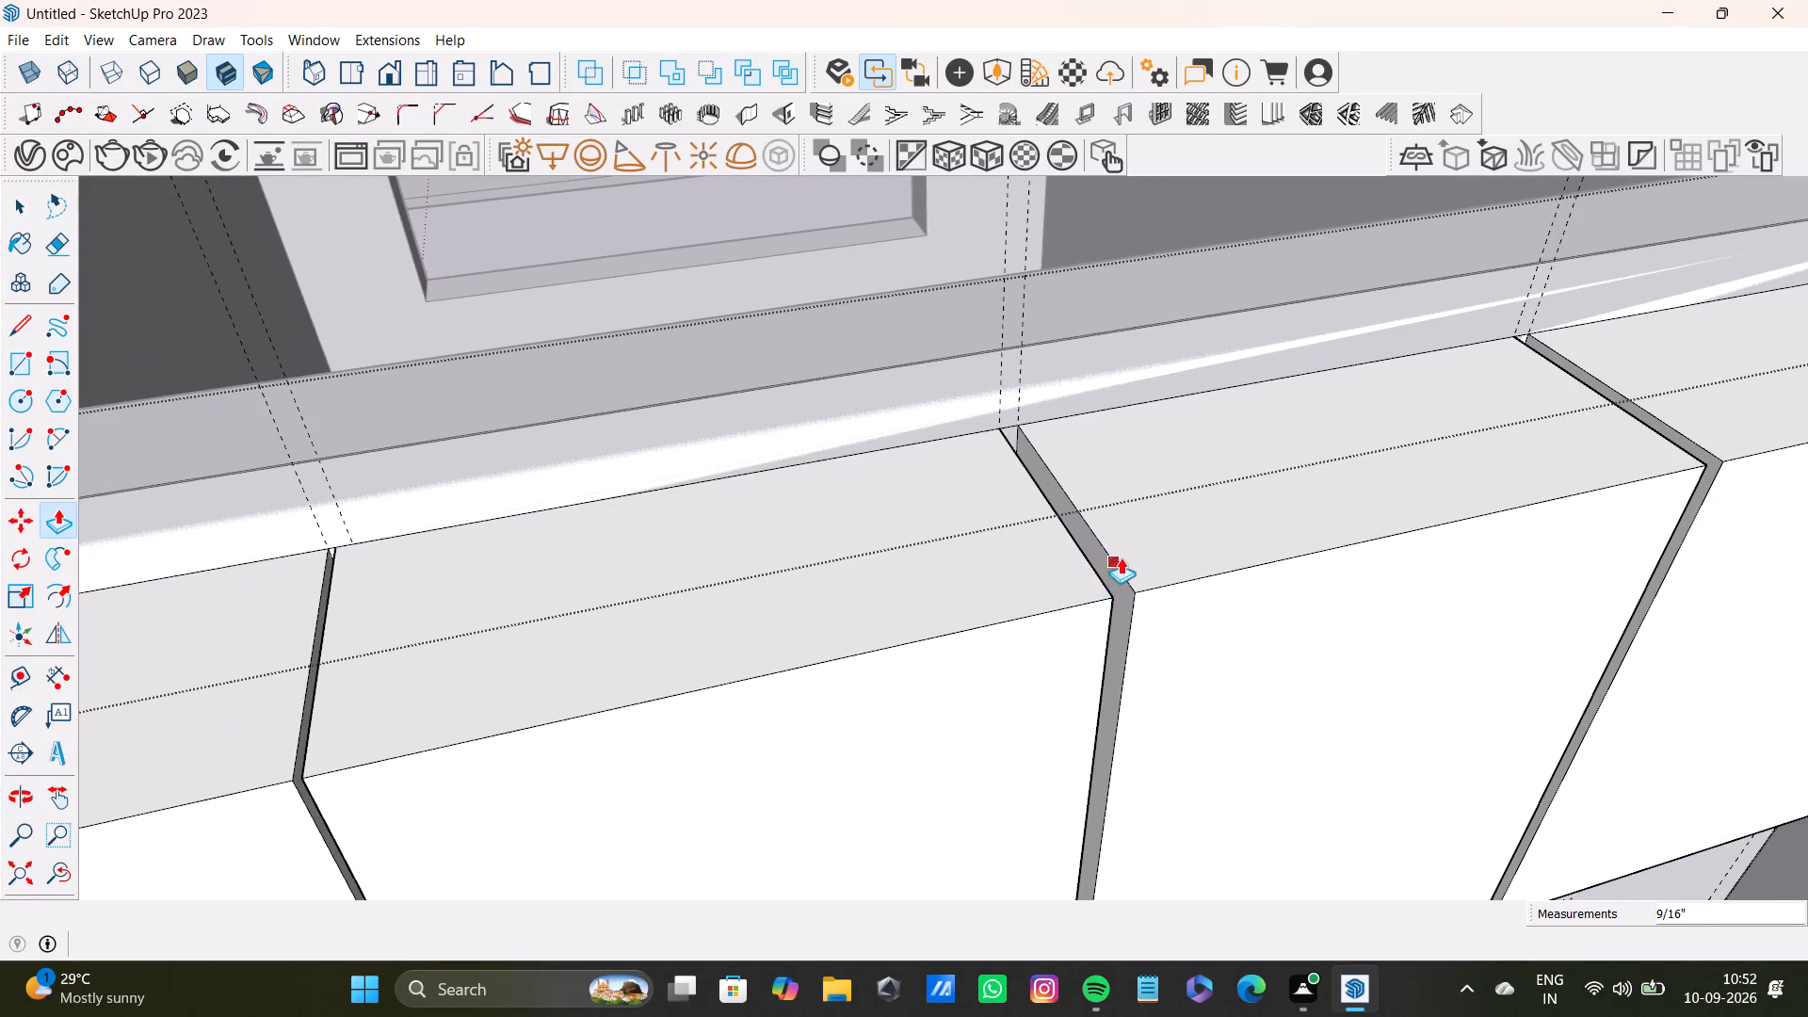
pyautogui.keyDown('shift'); pyautogui.moveTo(1121, 557); pyautogui.dragTo(1040, 599, button='middle'); pyautogui.keyUp('shift')
pyautogui.scroll(4, 1034, 607)
pyautogui.press('space')
pyautogui.click(1038, 641)
pyautogui.press('p')
pyautogui.moveTo(1041, 640); pyautogui.dragTo(1039, 642)
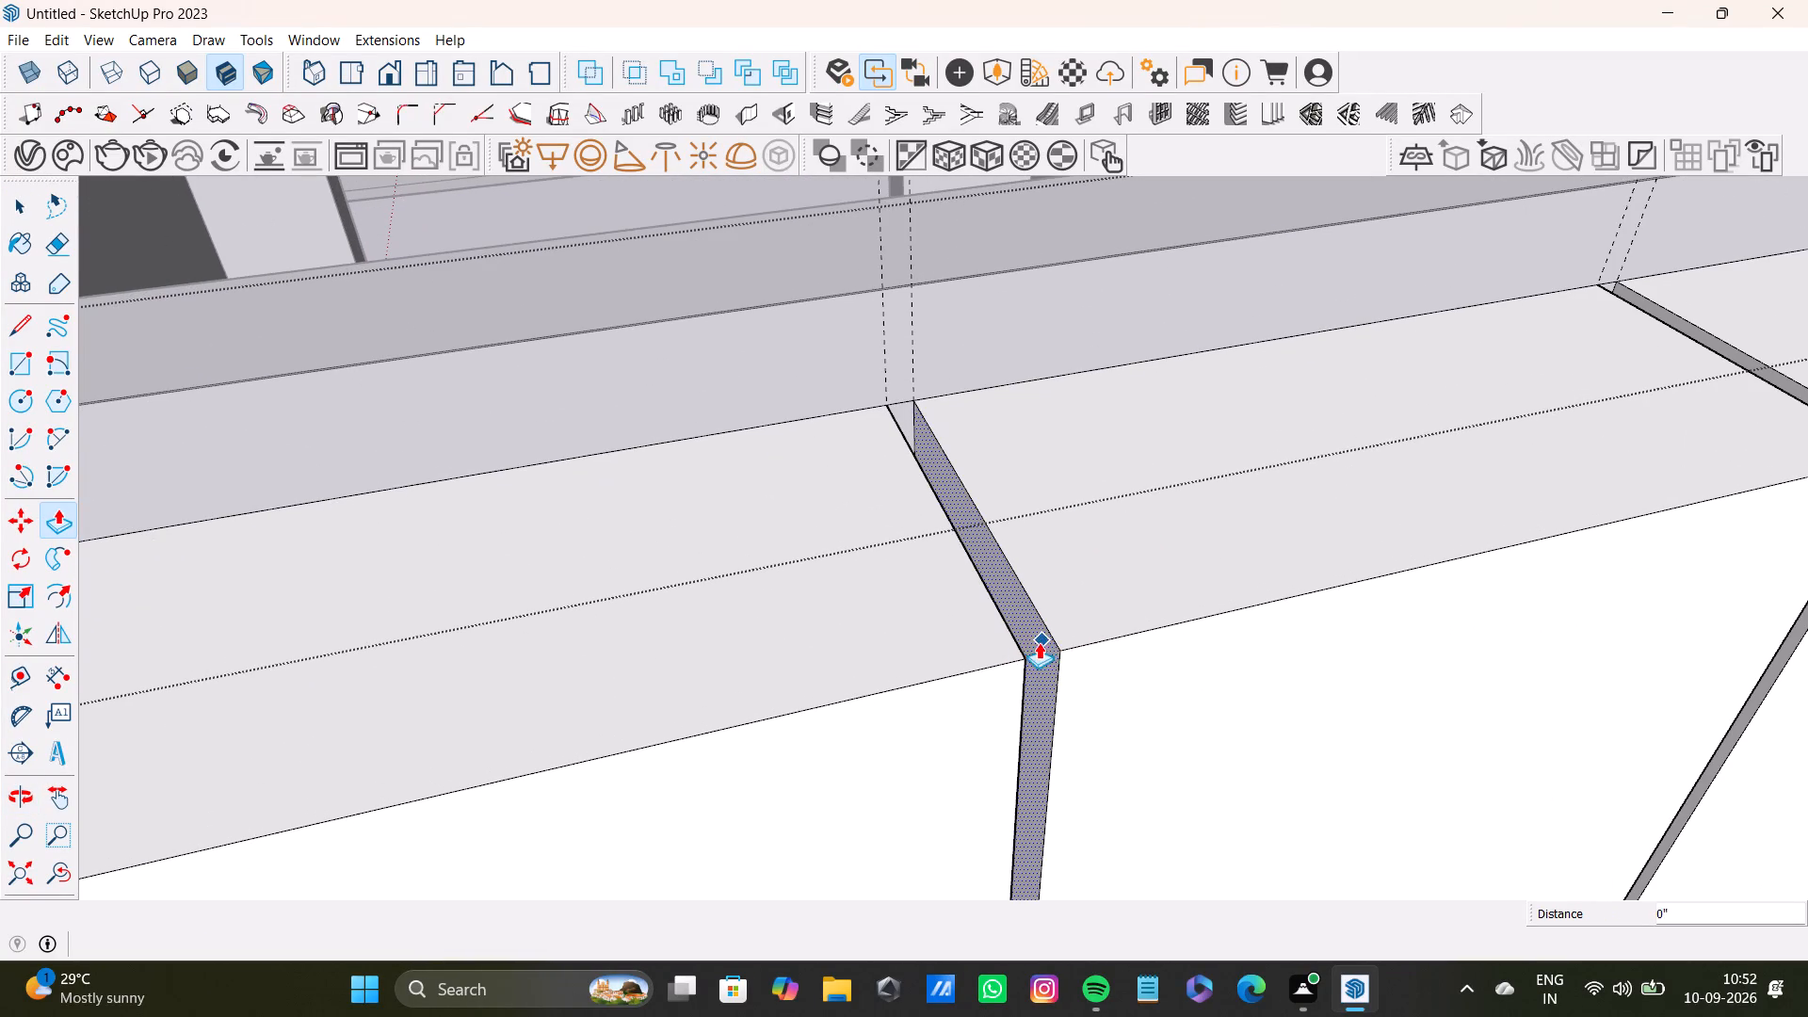
pyautogui.moveTo(1039, 642); pyautogui.dragTo(1027, 640)
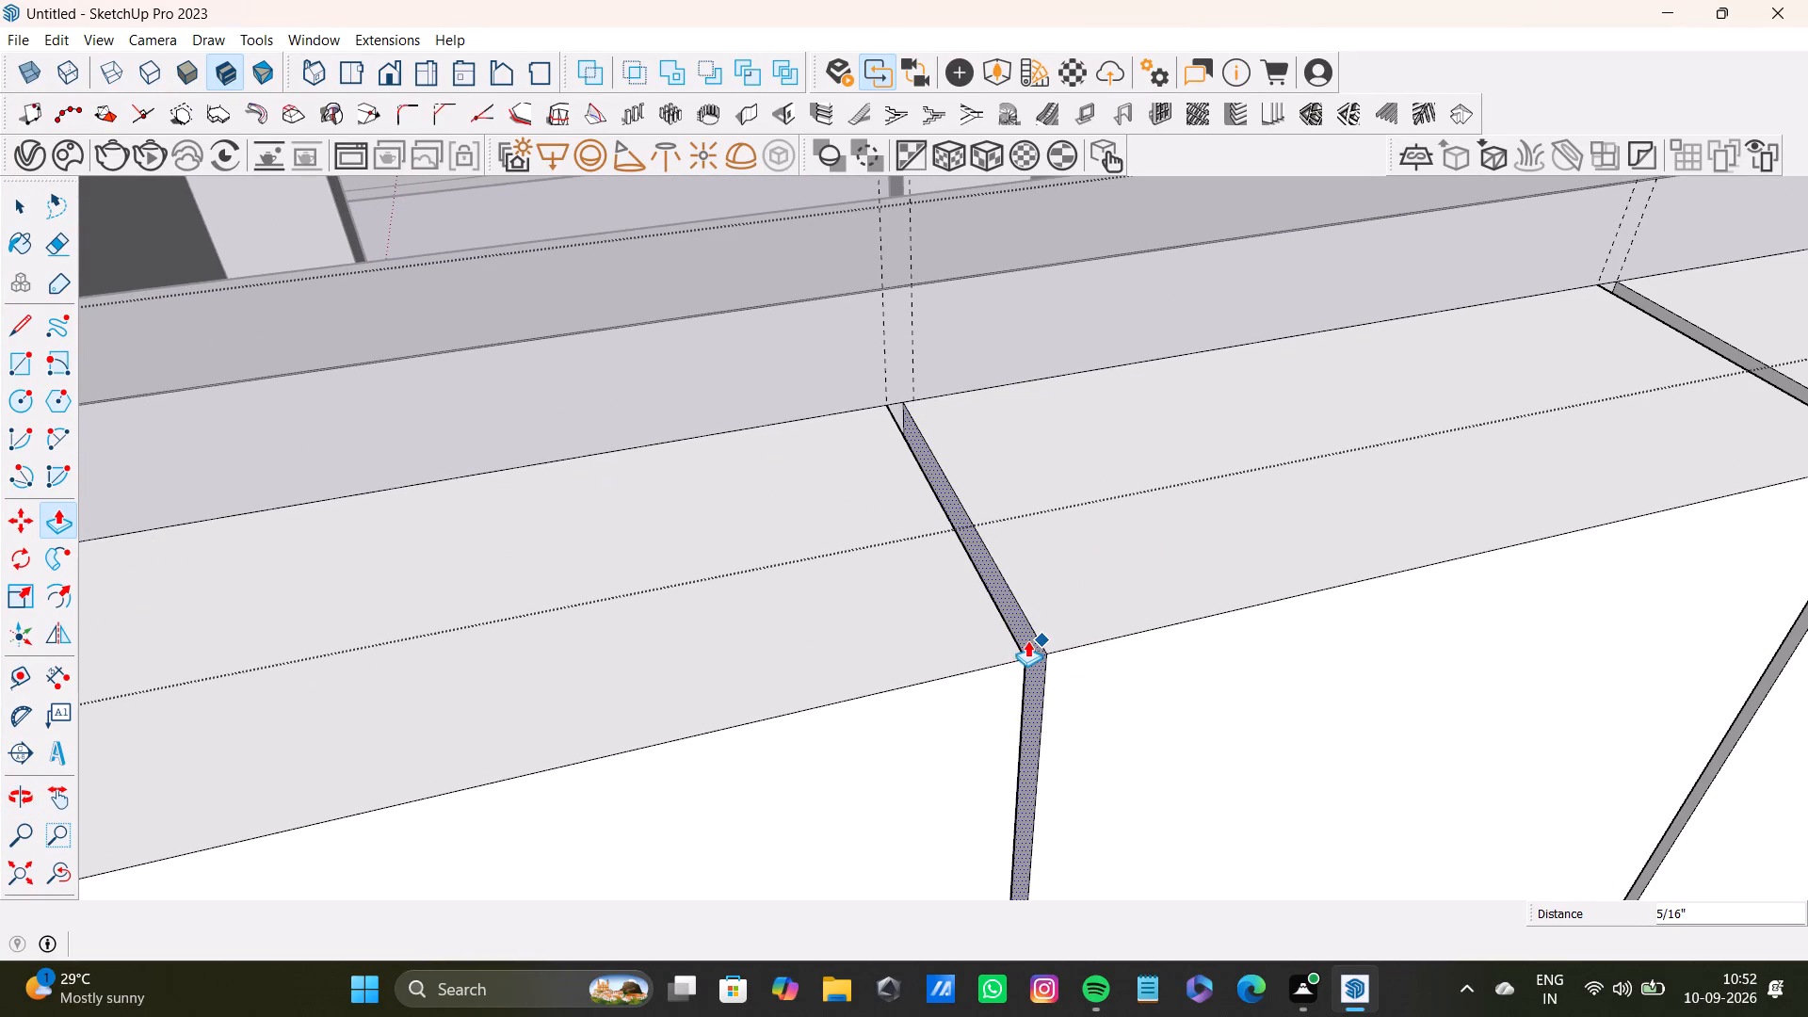
pyautogui.moveTo(1027, 640); pyautogui.dragTo(1032, 637)
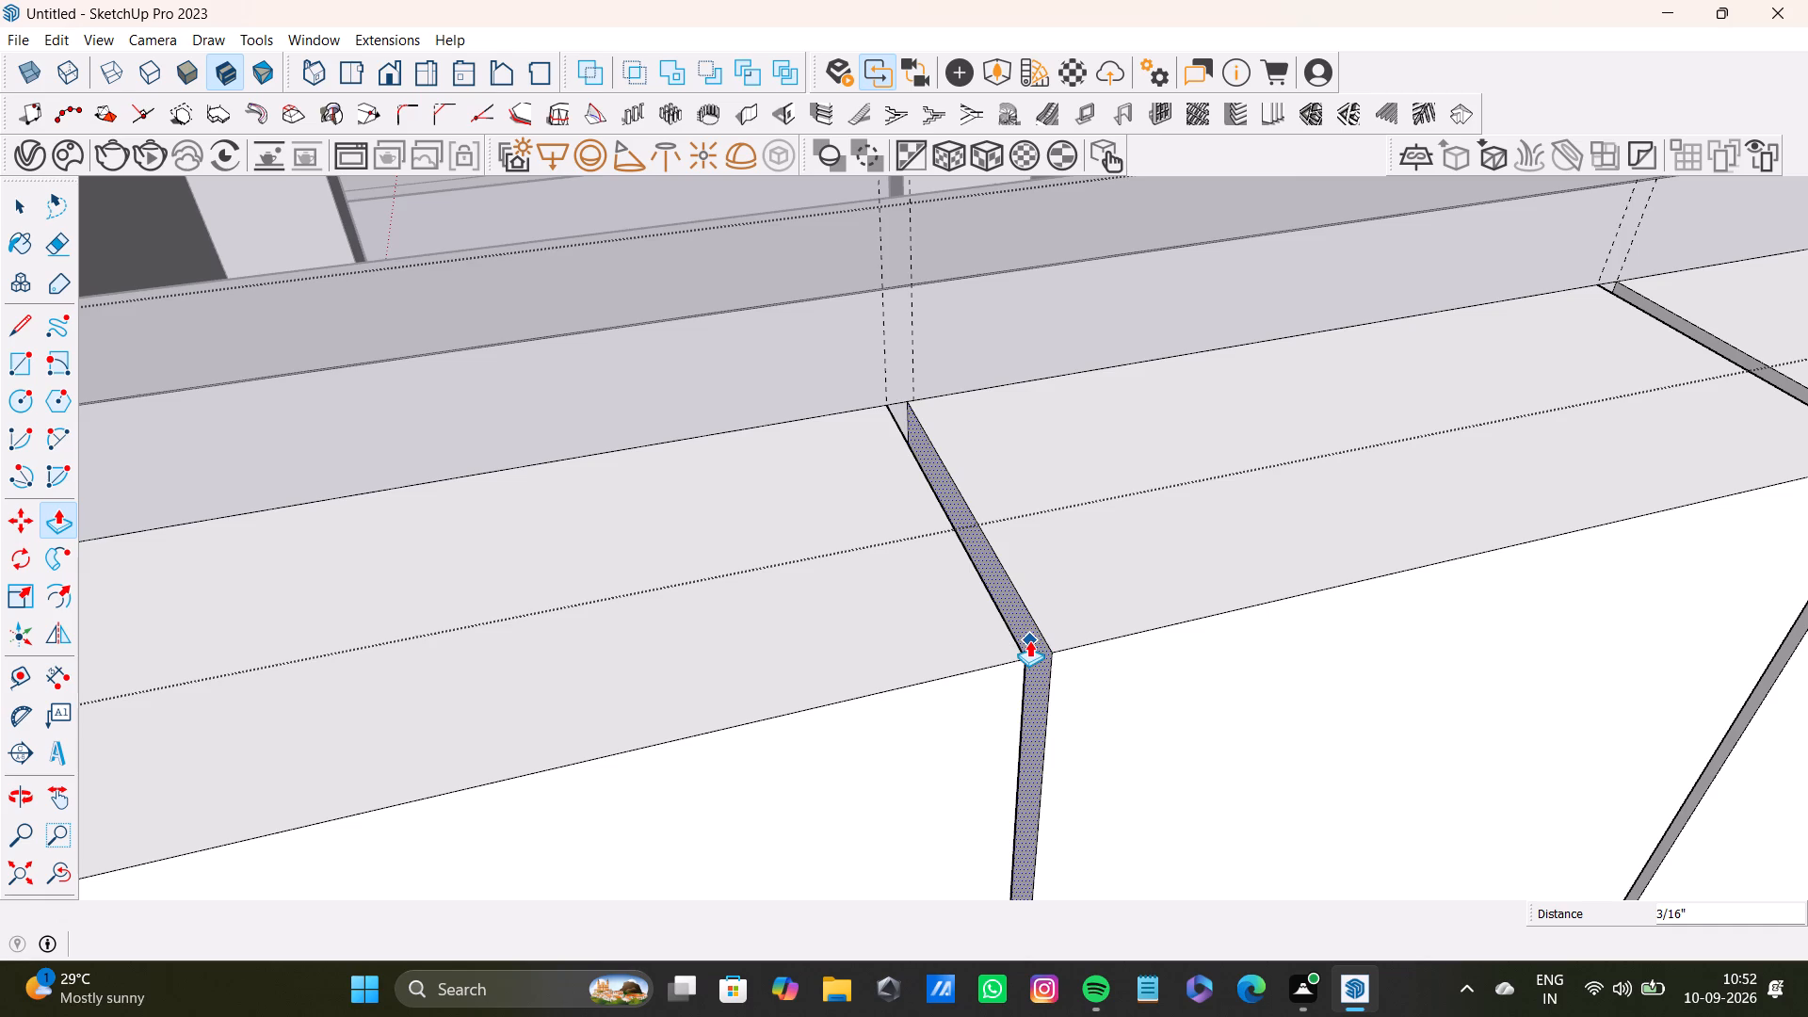
pyautogui.scroll(-15, 1029, 640)
pyautogui.keyDown('shift'); pyautogui.scroll(8, 711, 628); pyautogui.keyUp('shift')
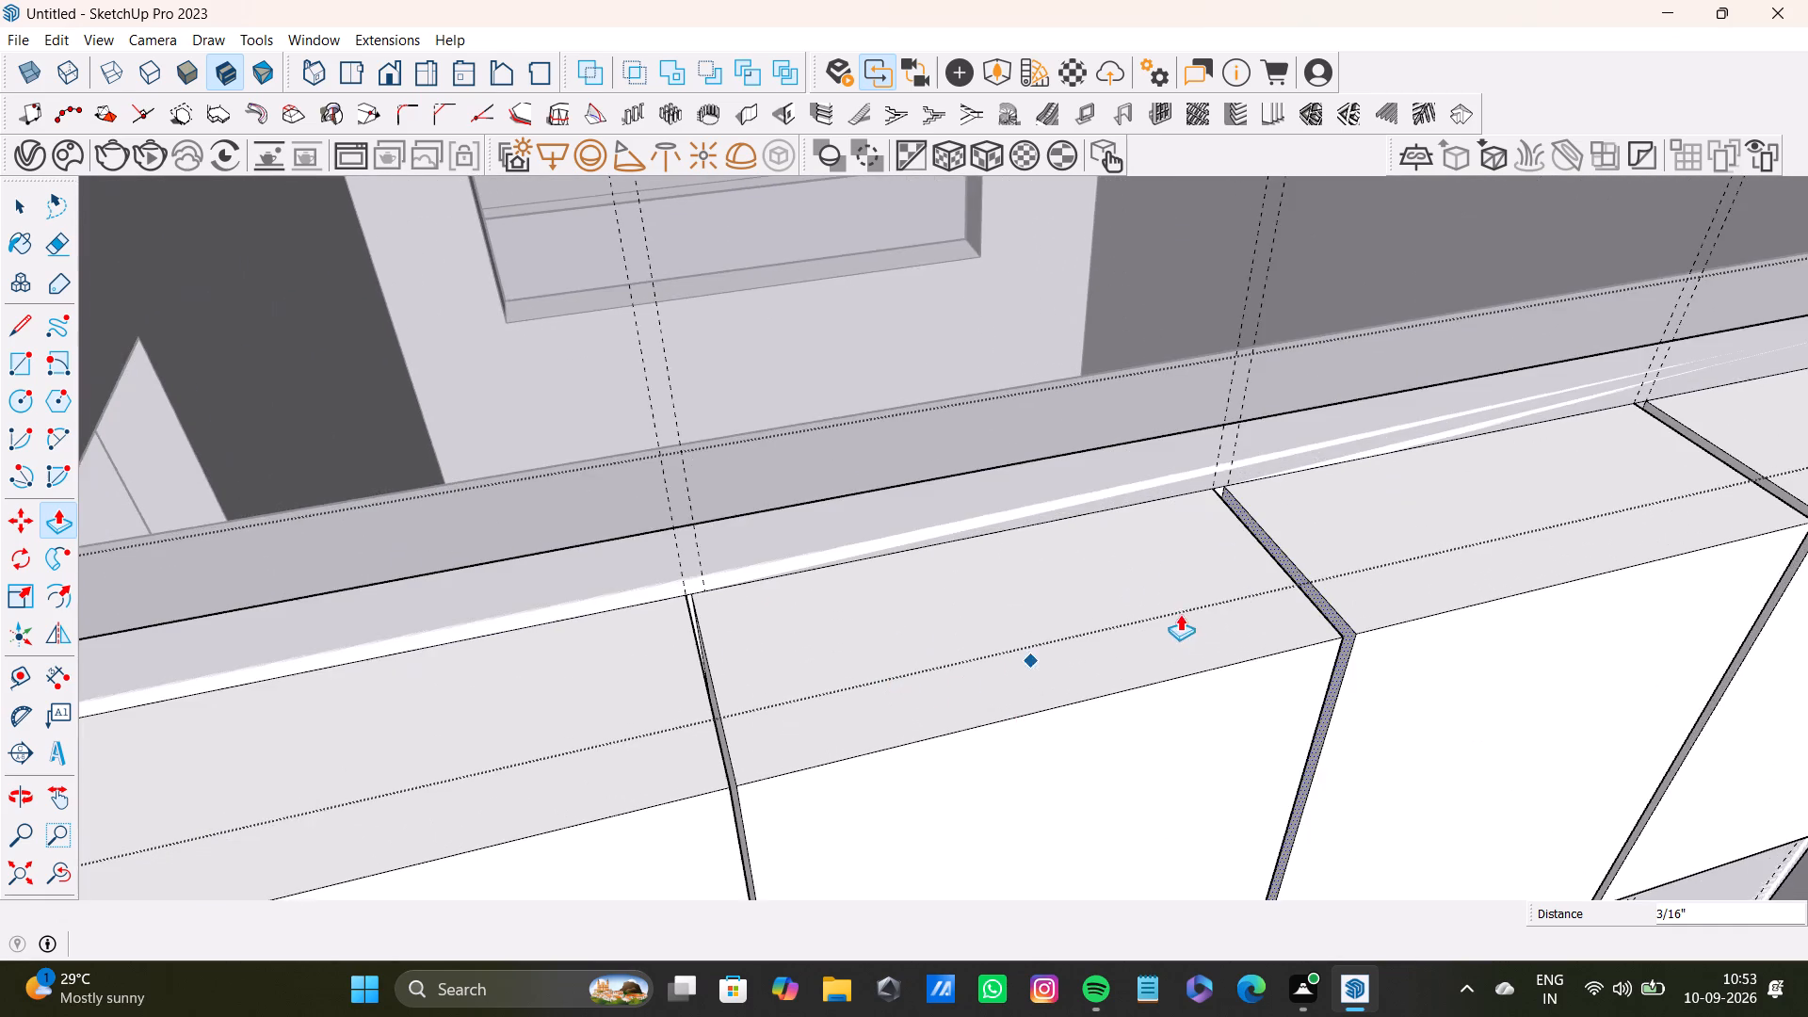
pyautogui.scroll(8, 1234, 534)
pyautogui.click(1274, 516)
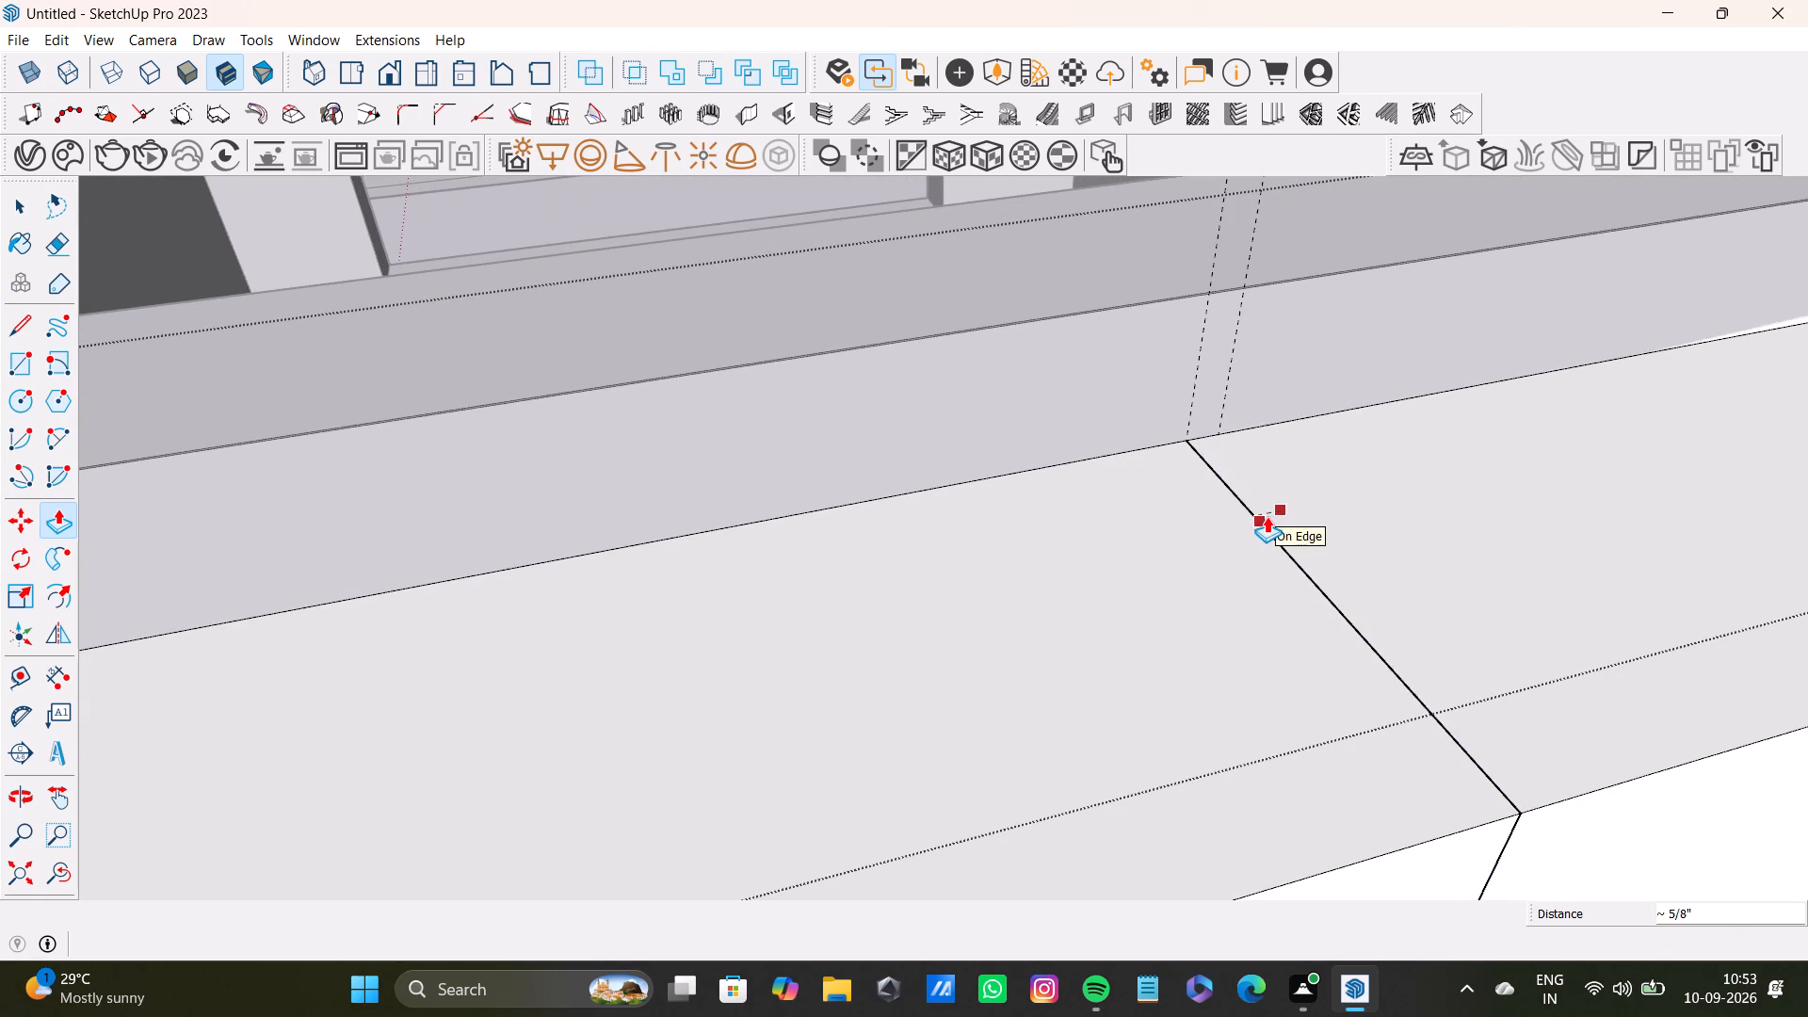
# Narrow the gap between the third and fourth overhead boxes by pulling the fourth box's side face out about 5/16".
pyautogui.scroll(-20, 1267, 508)
pyautogui.scroll(-1, 1267, 508)
pyautogui.keyDown('shift'); pyautogui.moveTo(1305, 593); pyautogui.dragTo(1151, 686, button='middle'); pyautogui.keyUp('shift')
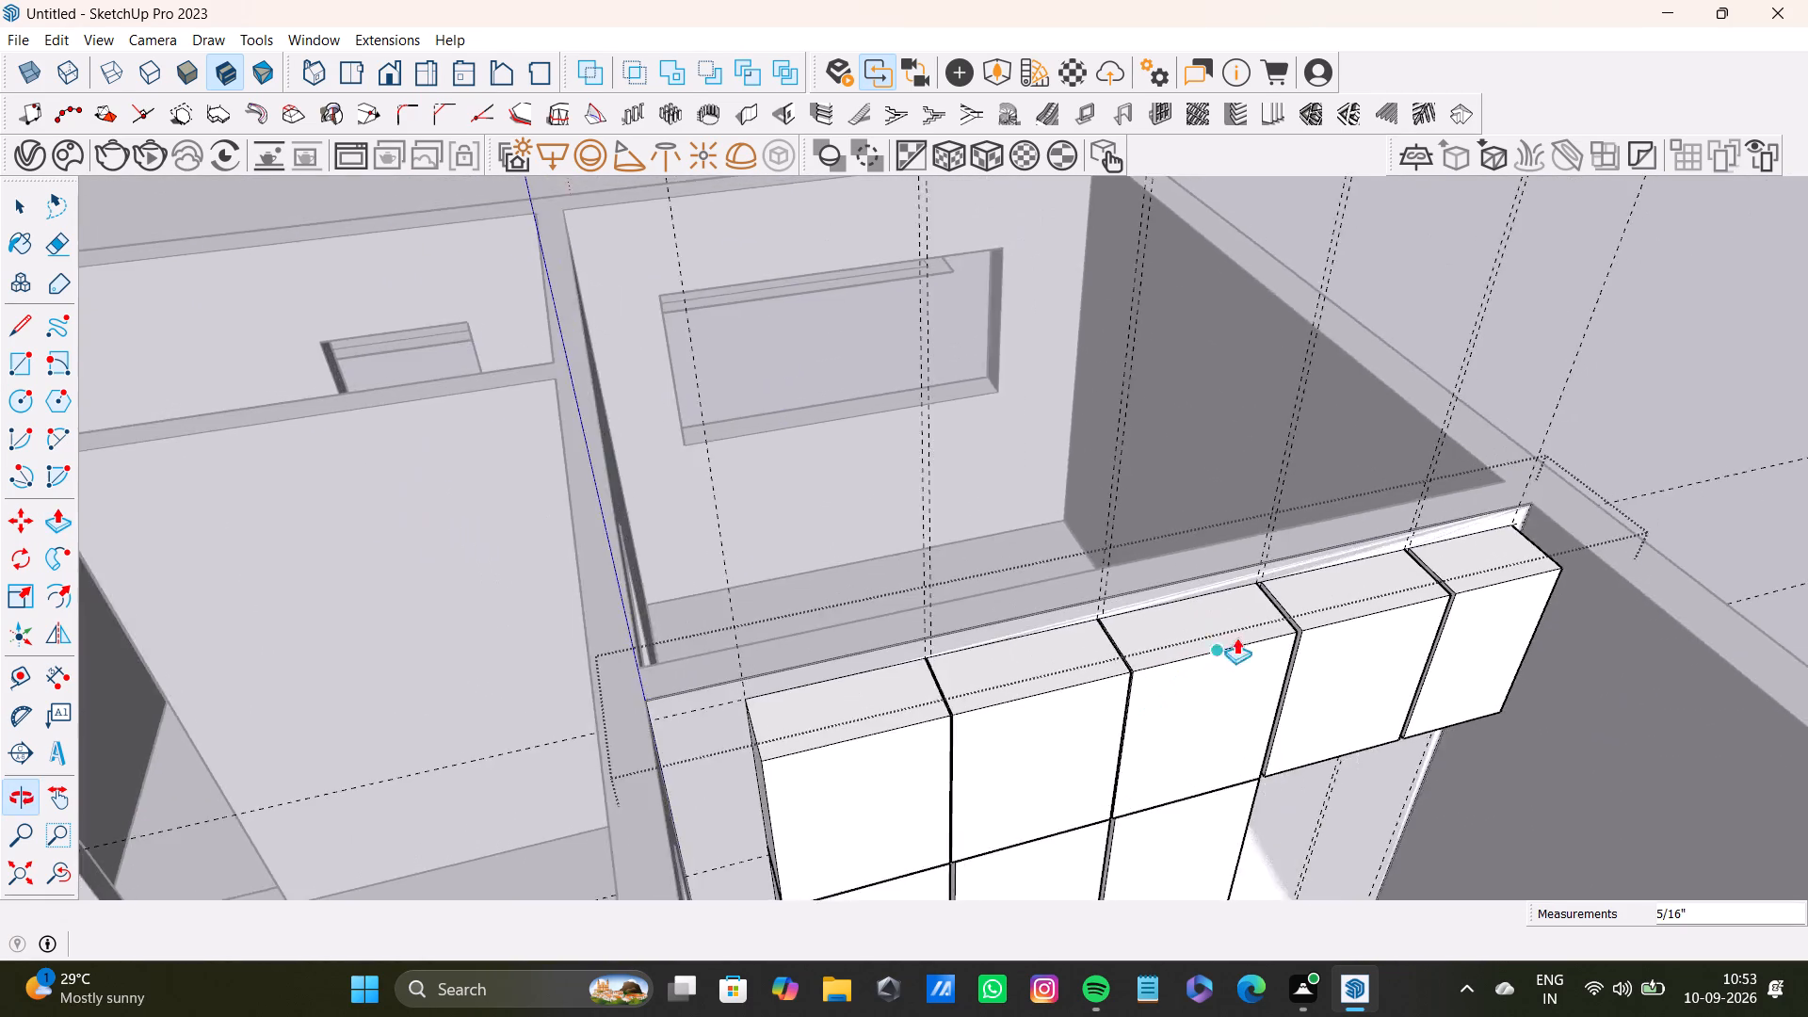
pyautogui.scroll(20, 1246, 623)
pyautogui.press('space')
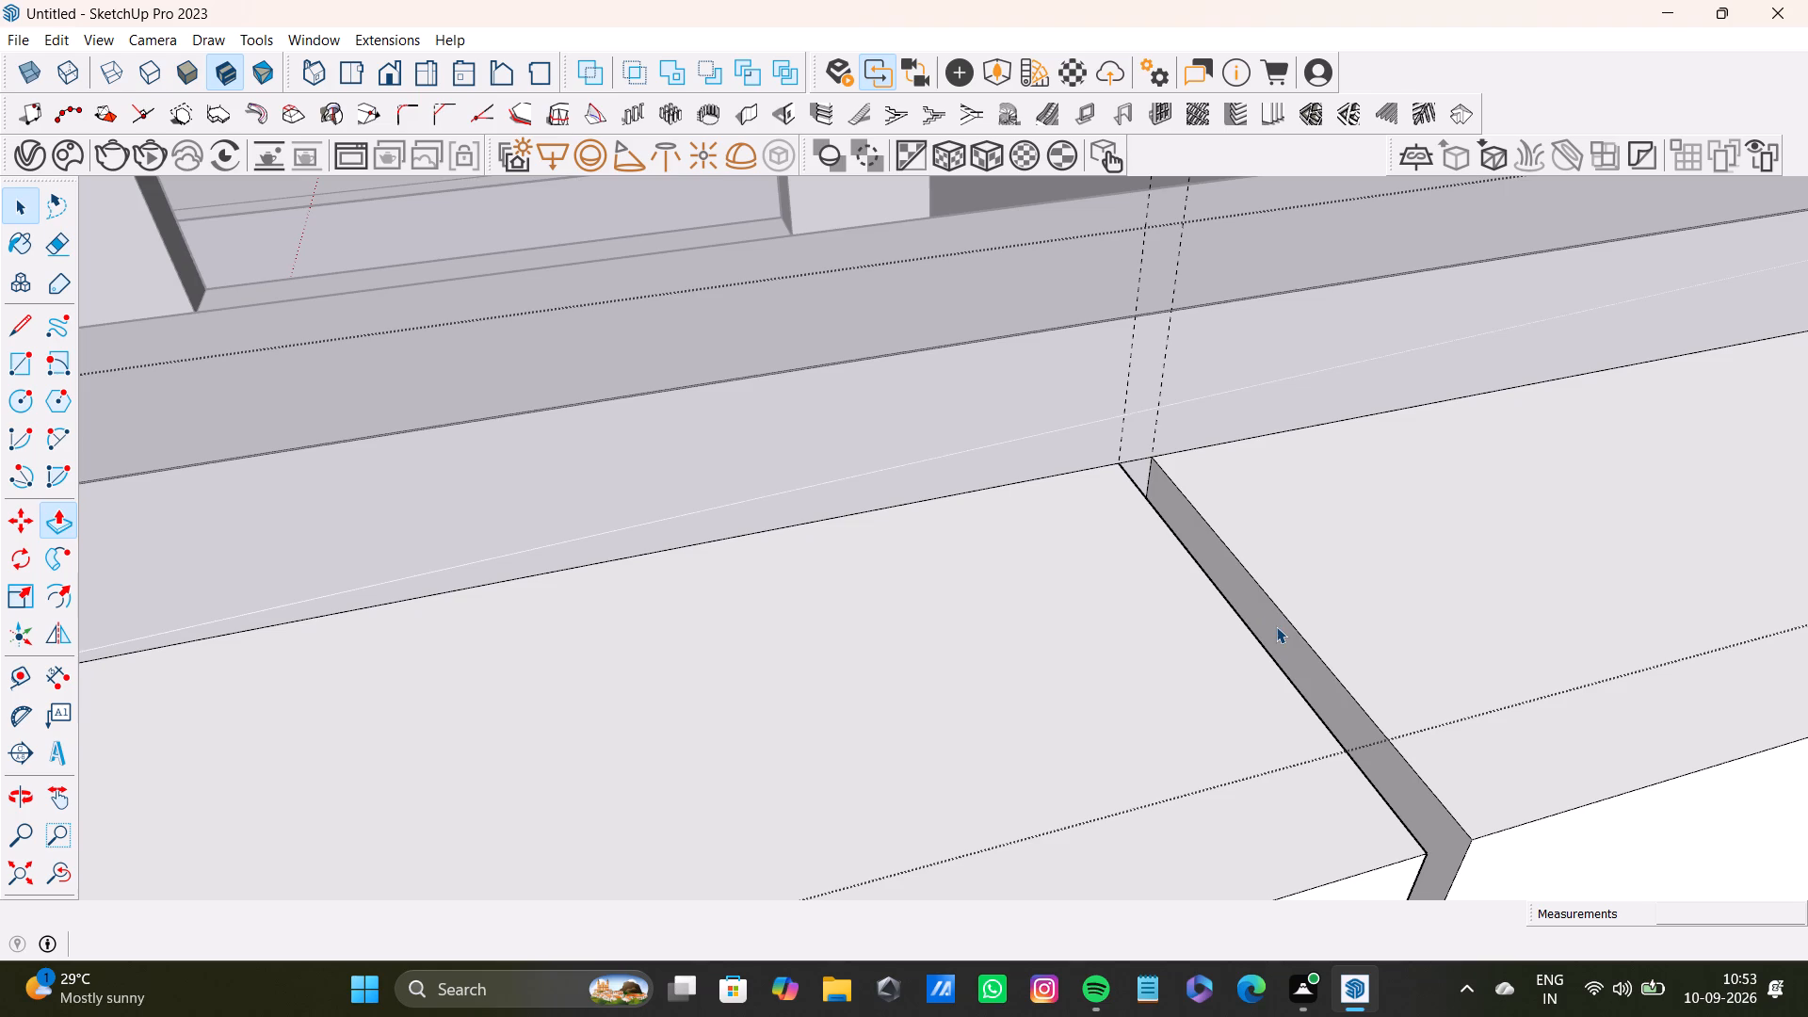
pyautogui.click(1276, 626)
pyautogui.press('p')
pyautogui.moveTo(1276, 626); pyautogui.dragTo(1257, 624)
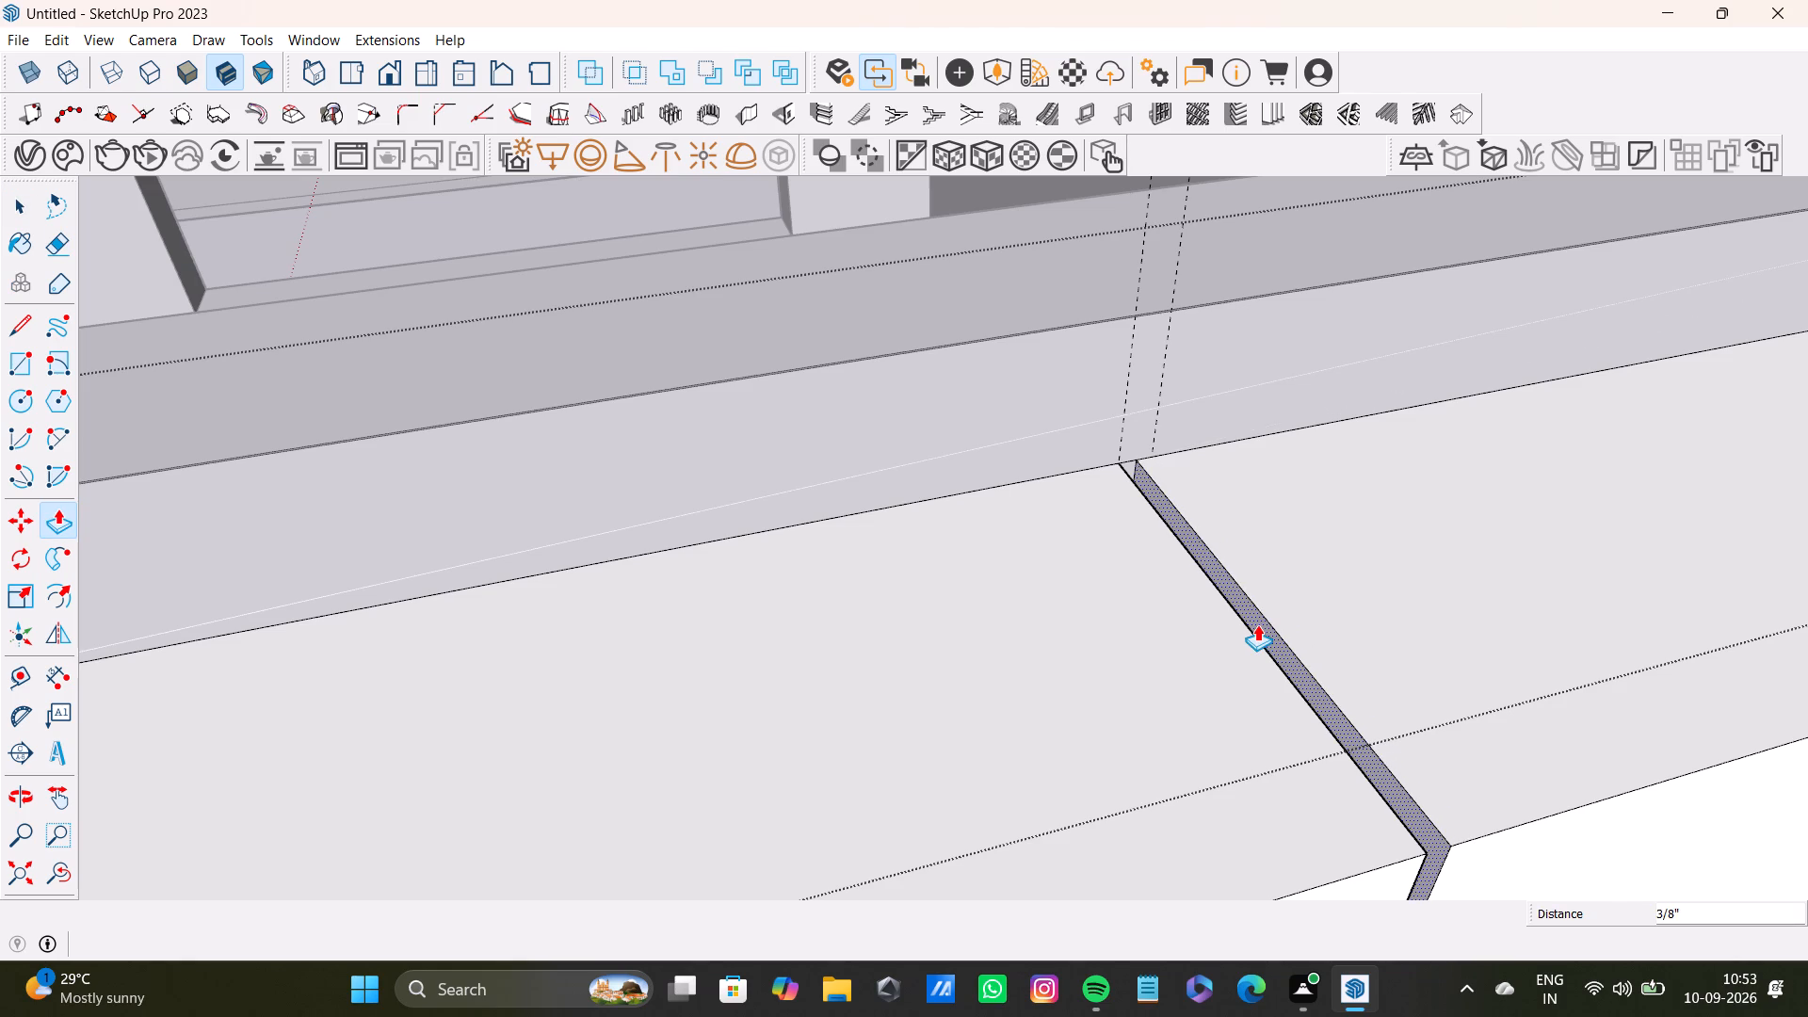
pyautogui.moveTo(1257, 624); pyautogui.dragTo(1259, 619)
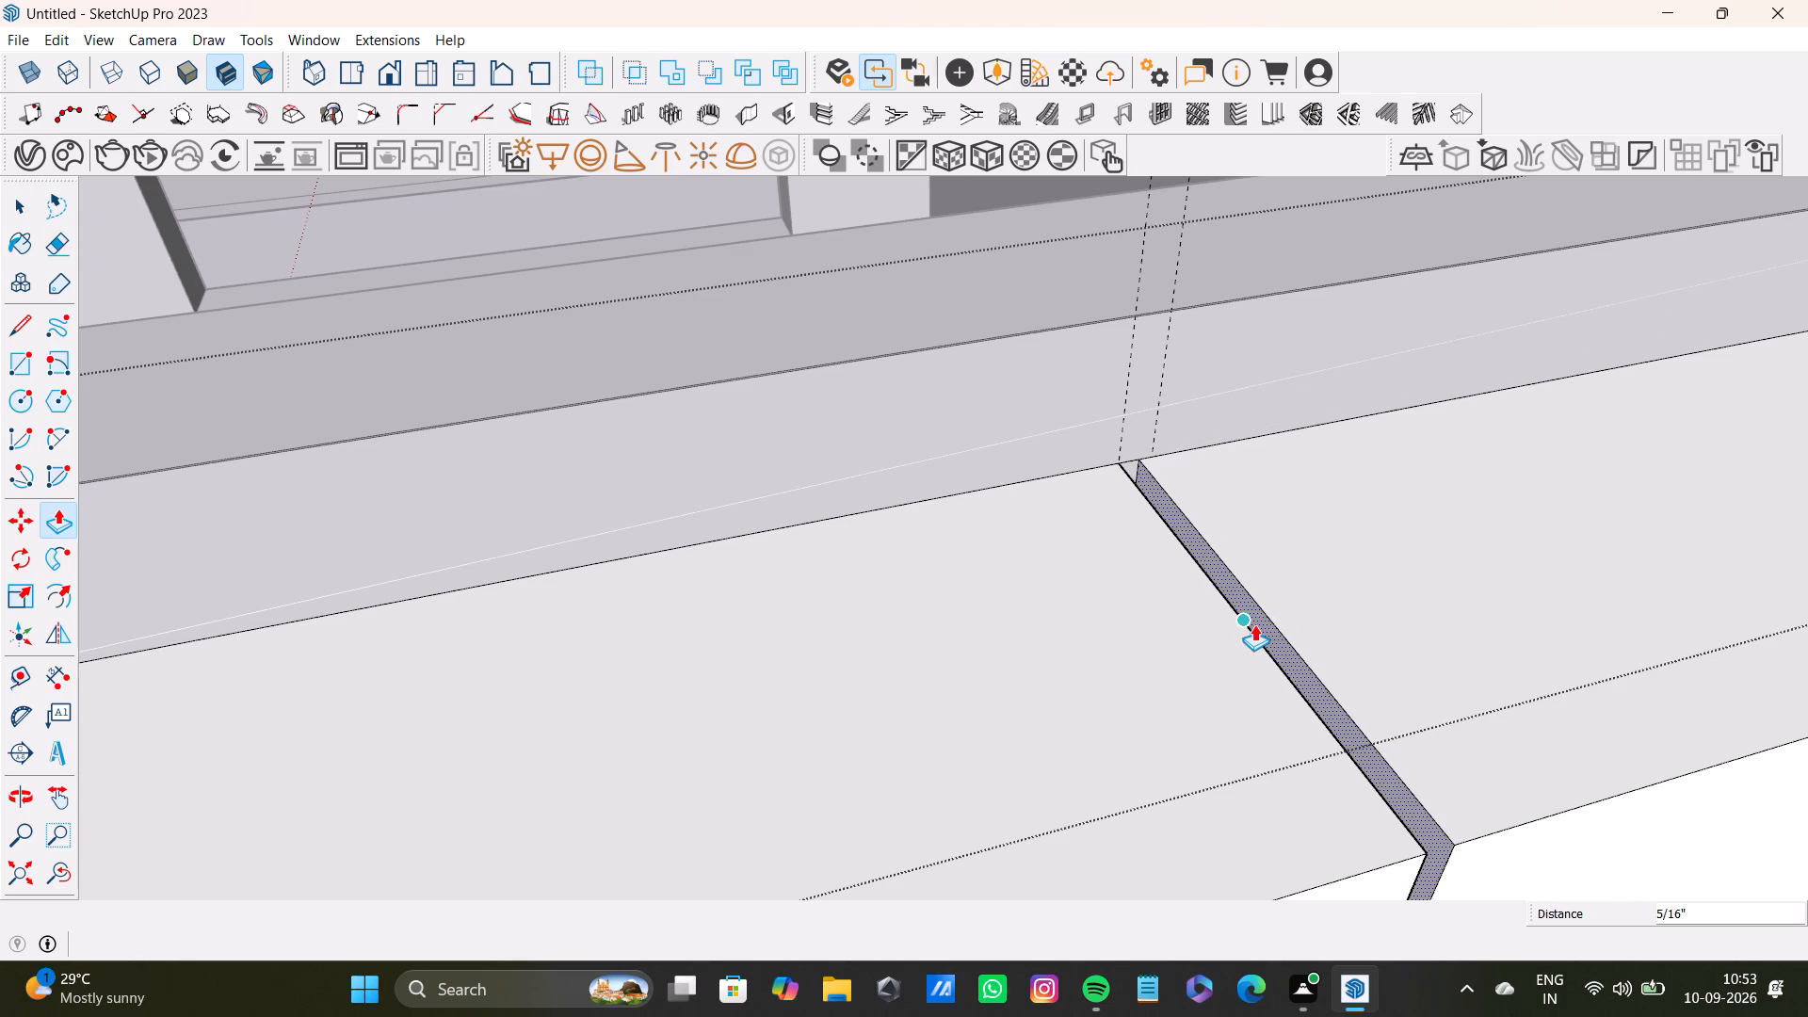
# Narrow the gap between the fourth and fifth overhead boxes by pulling the fifth box's side face out about 3/8".
pyautogui.scroll(-12, 1254, 624)
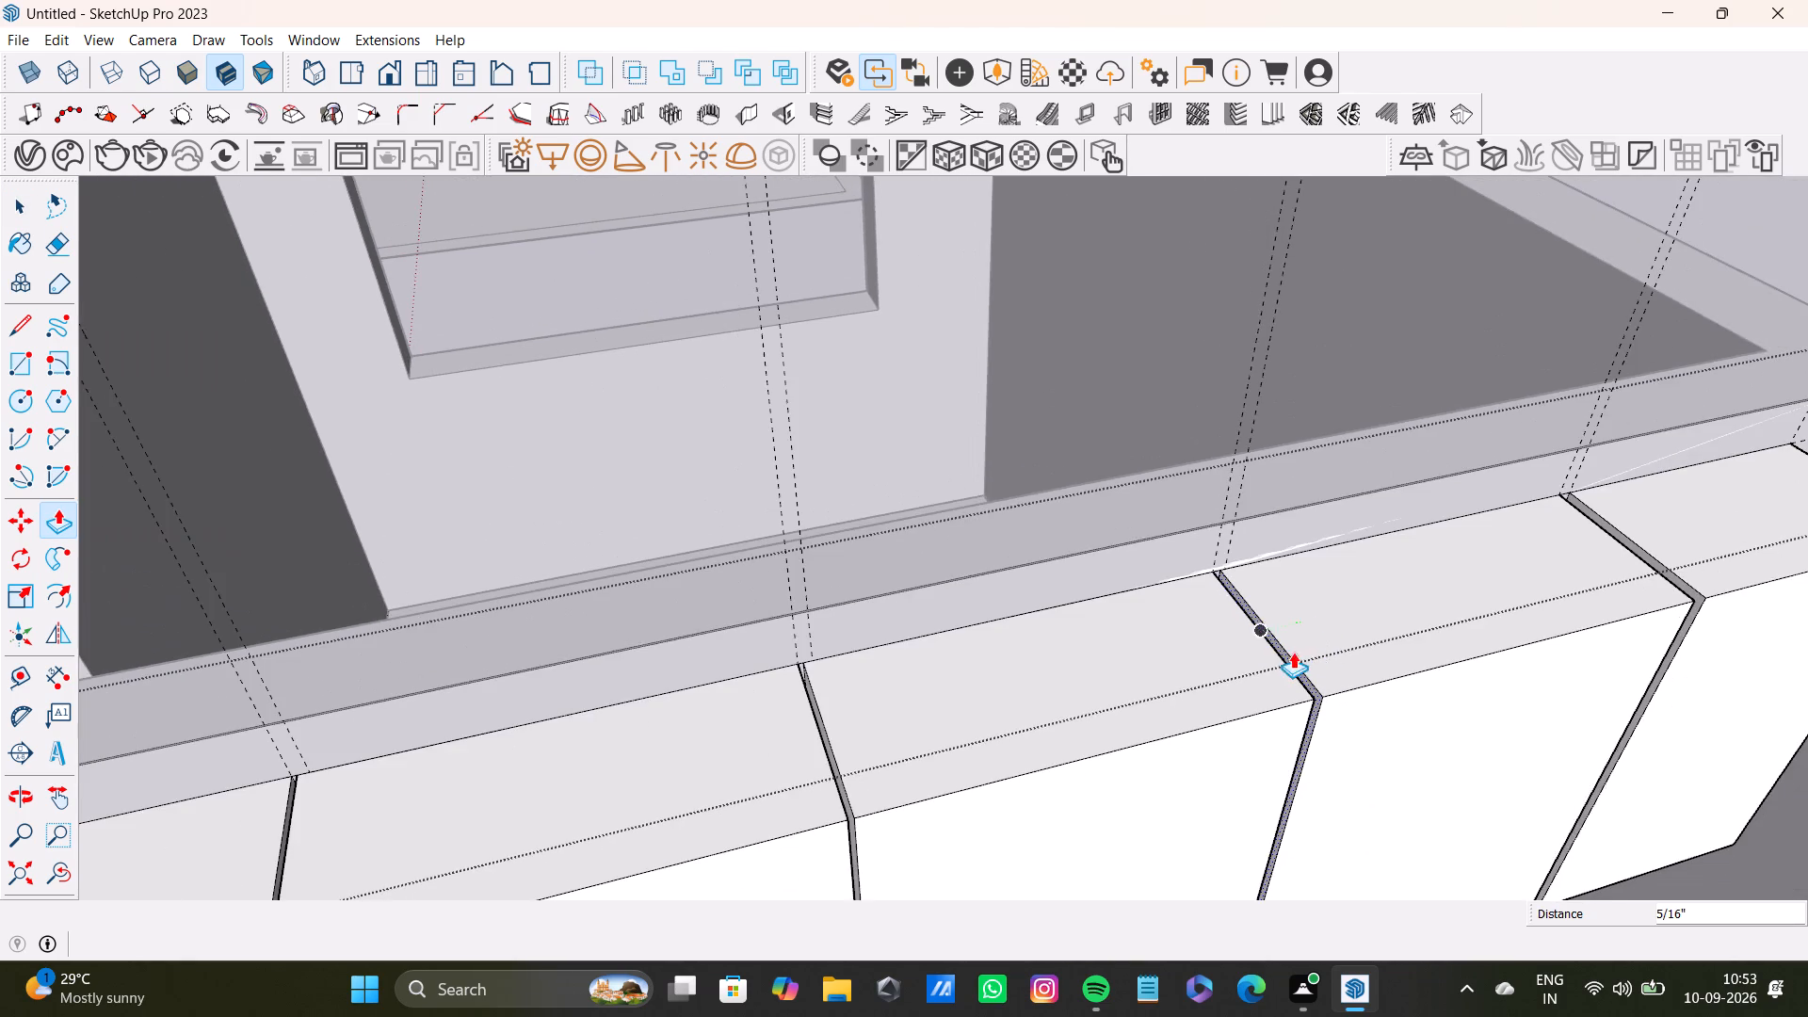
pyautogui.scroll(-8, 1293, 652)
pyautogui.keyDown('ctrl'); pyautogui.moveTo(1433, 637); pyautogui.dragTo(1208, 711, button='middle'); pyautogui.keyUp('ctrl')
pyautogui.scroll(5, 1286, 668)
pyautogui.moveTo(1259, 715); pyautogui.dragTo(1381, 697, button='middle')
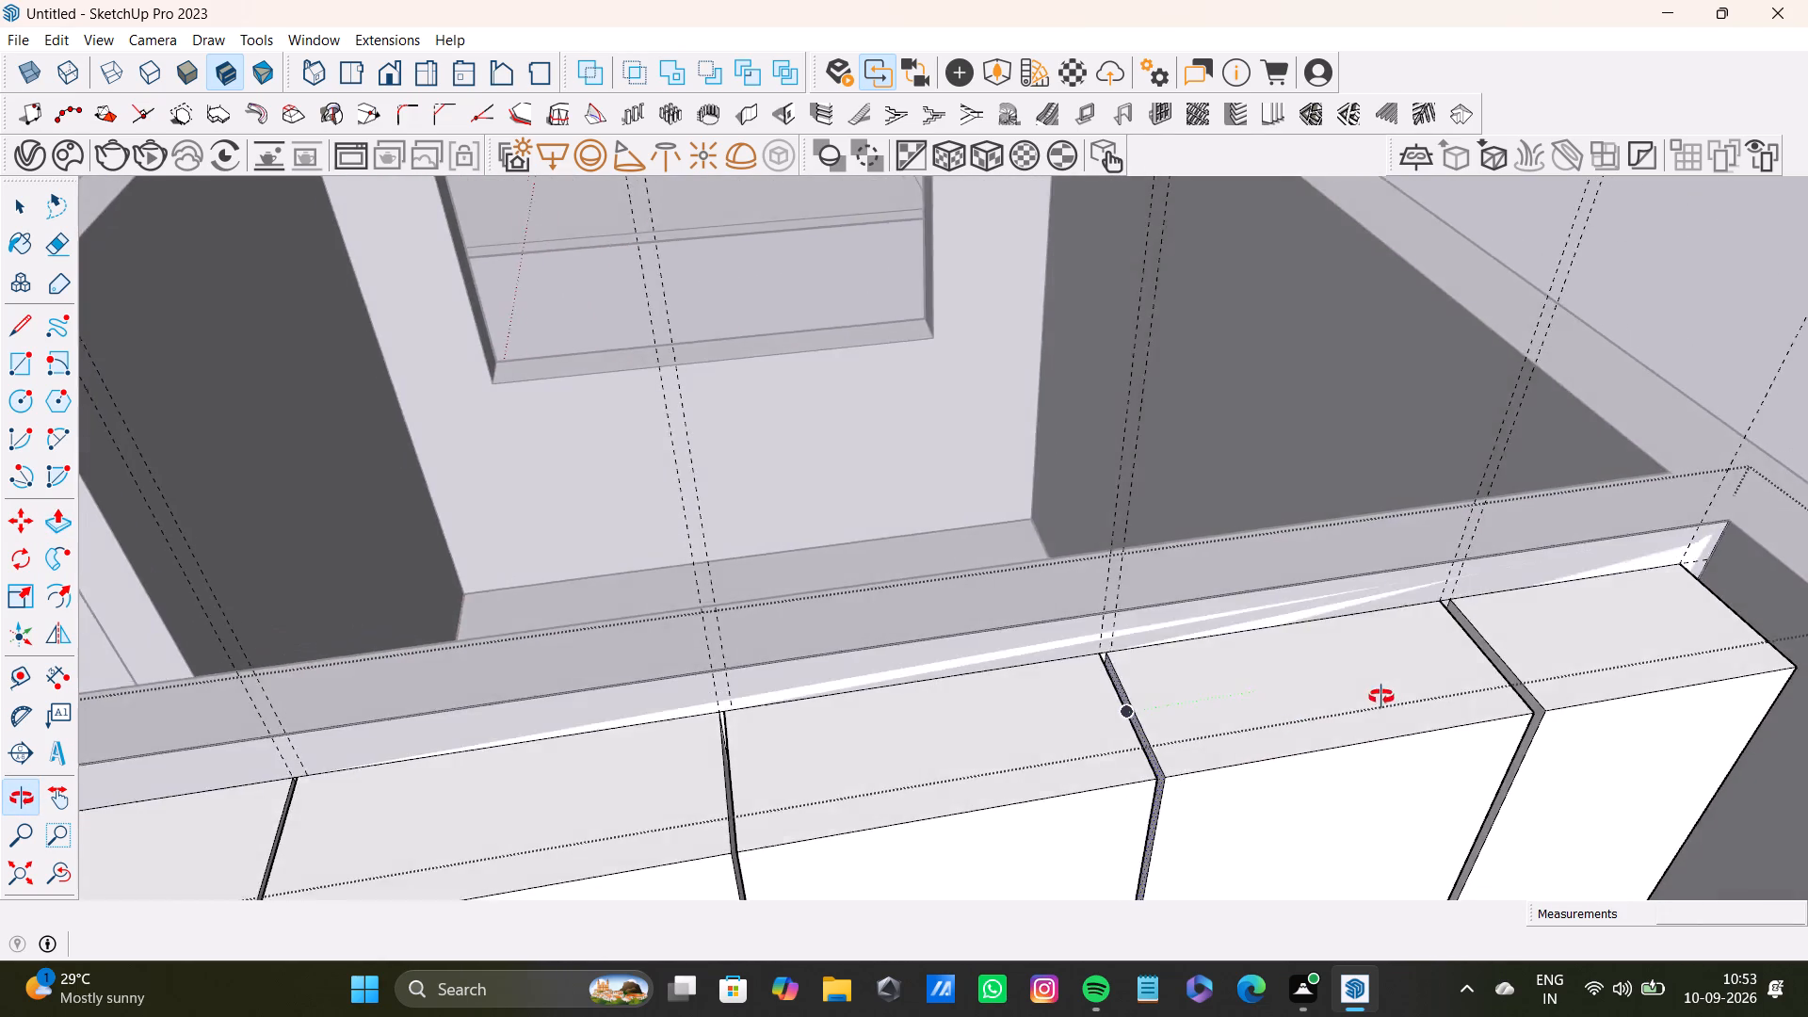
pyautogui.moveTo(1381, 697); pyautogui.dragTo(1384, 694, button='middle')
pyautogui.scroll(-4, 1341, 664)
pyautogui.keyDown('shift'); pyautogui.moveTo(1361, 647); pyautogui.dragTo(1215, 695, button='middle'); pyautogui.keyUp('shift')
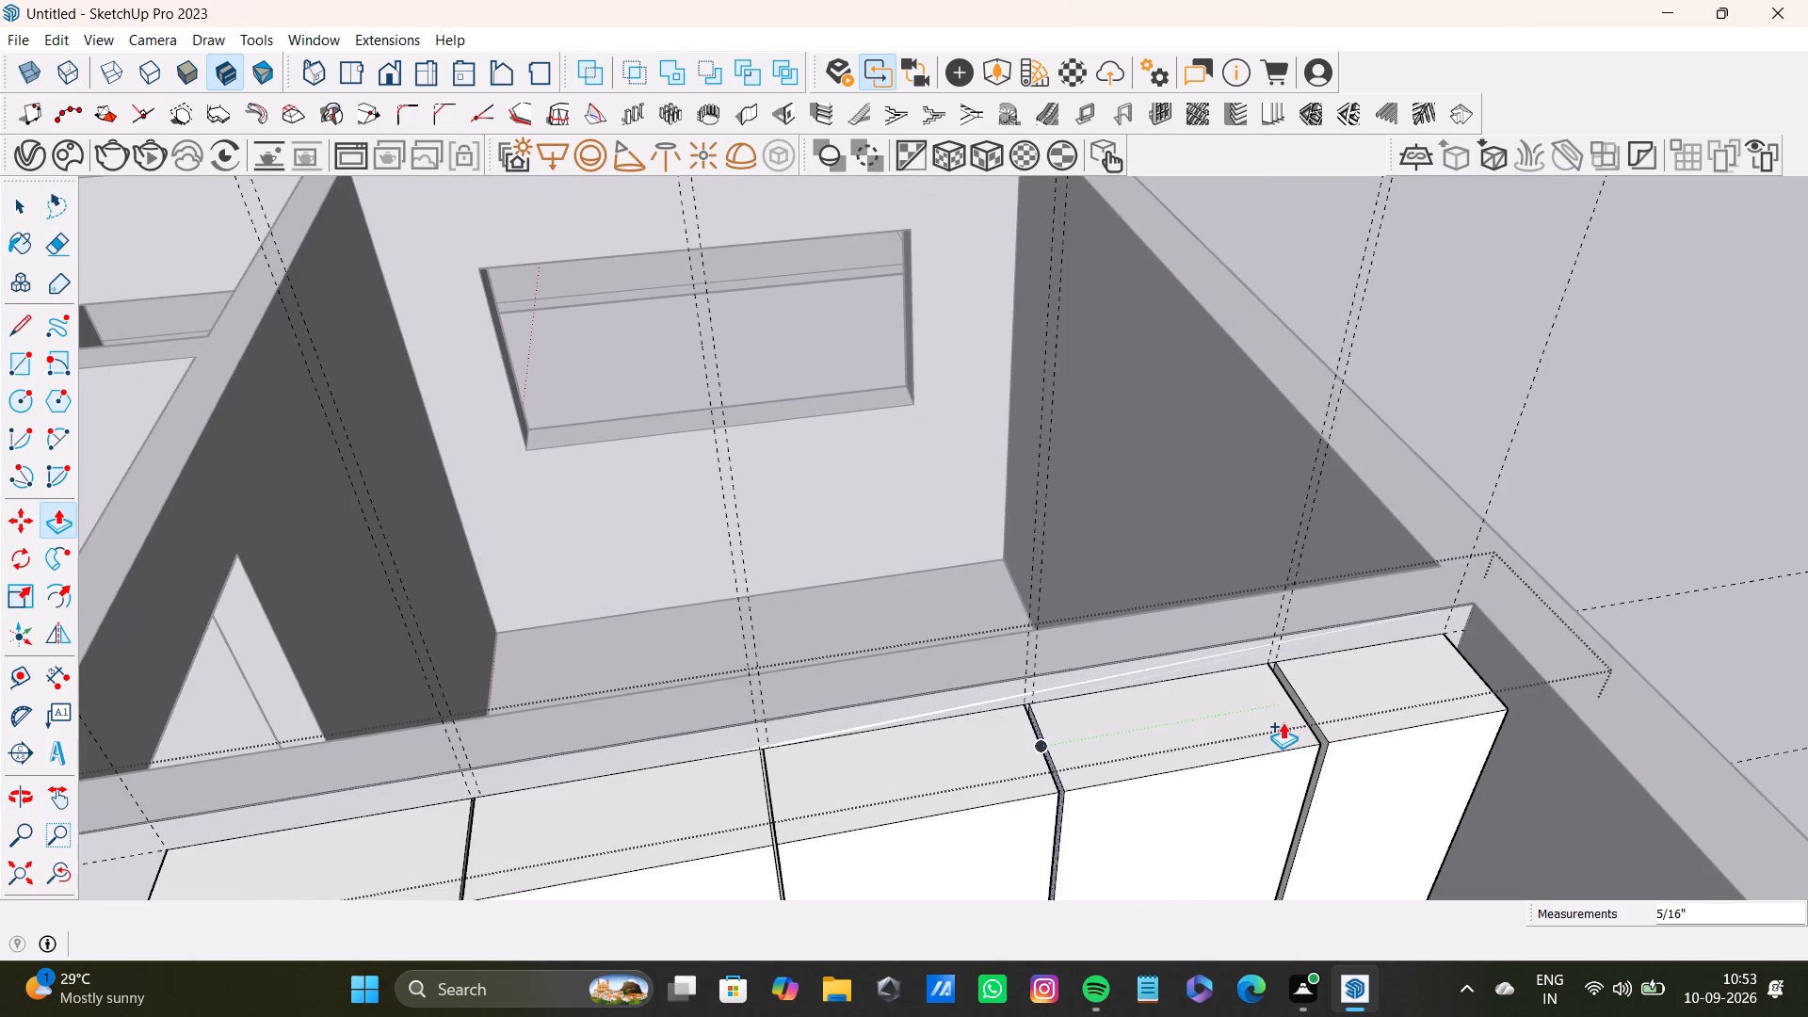
pyautogui.scroll(8, 1283, 722)
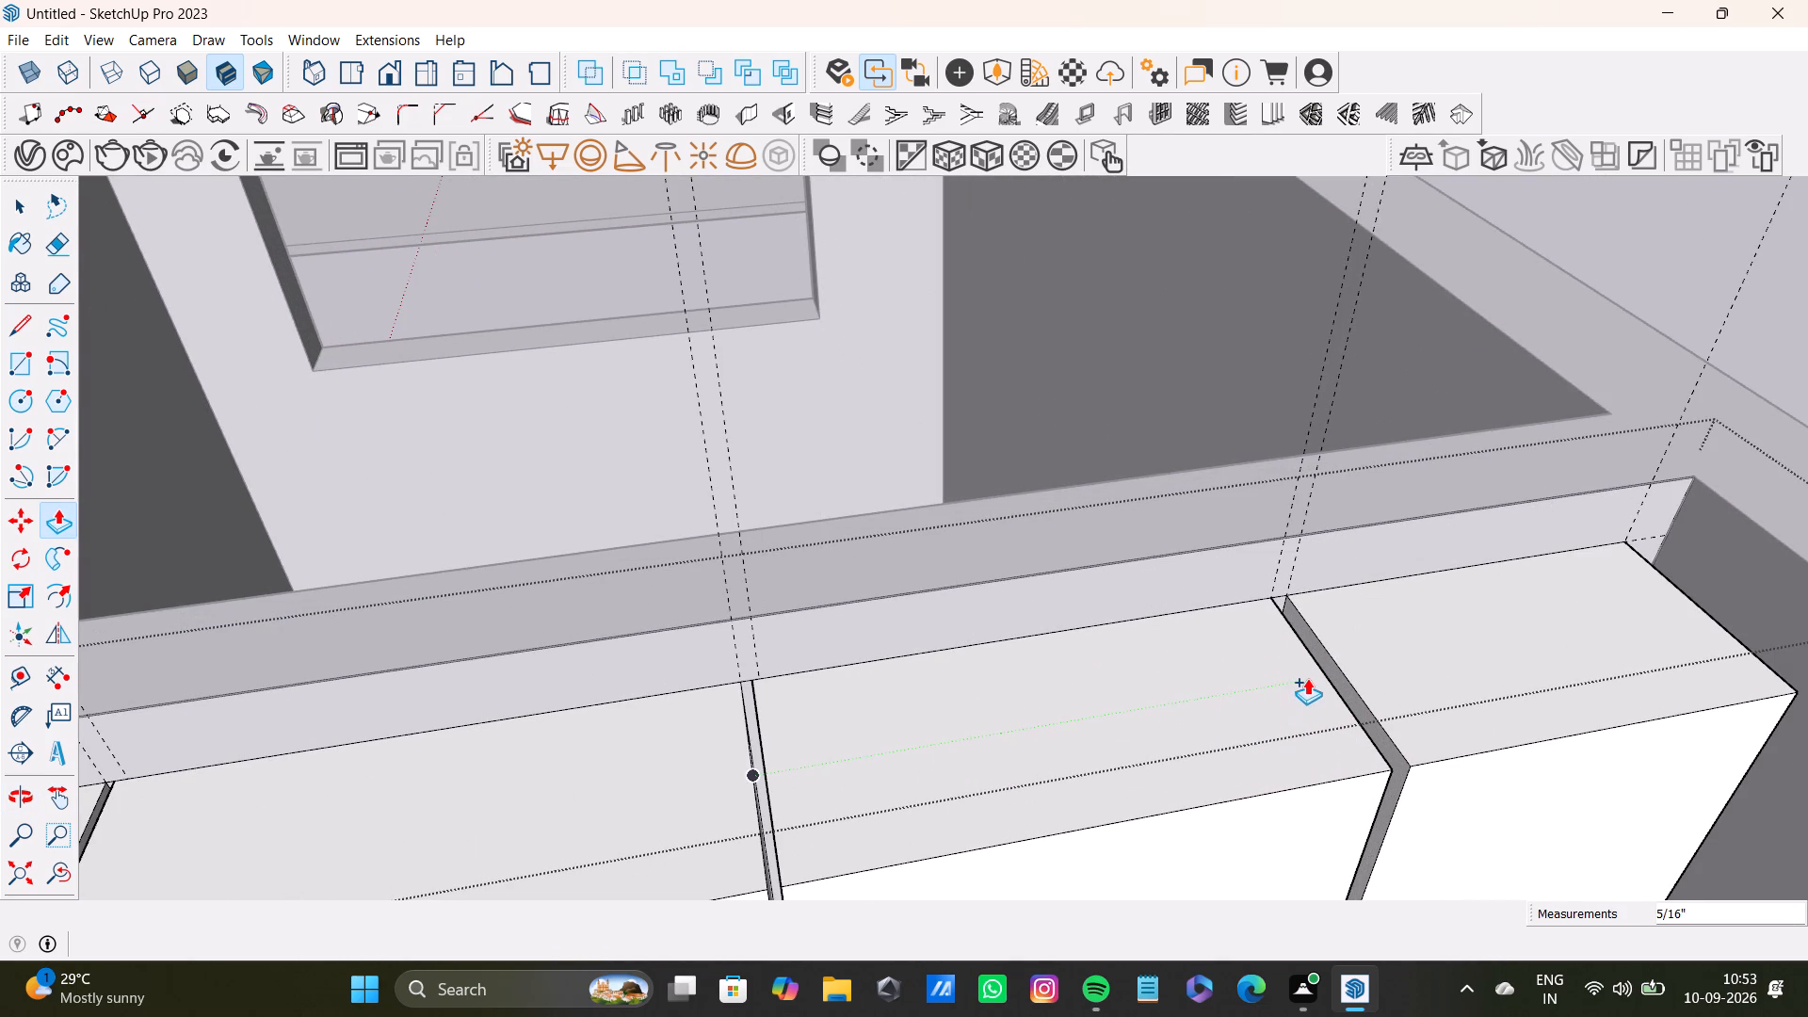
pyautogui.scroll(4, 1364, 655)
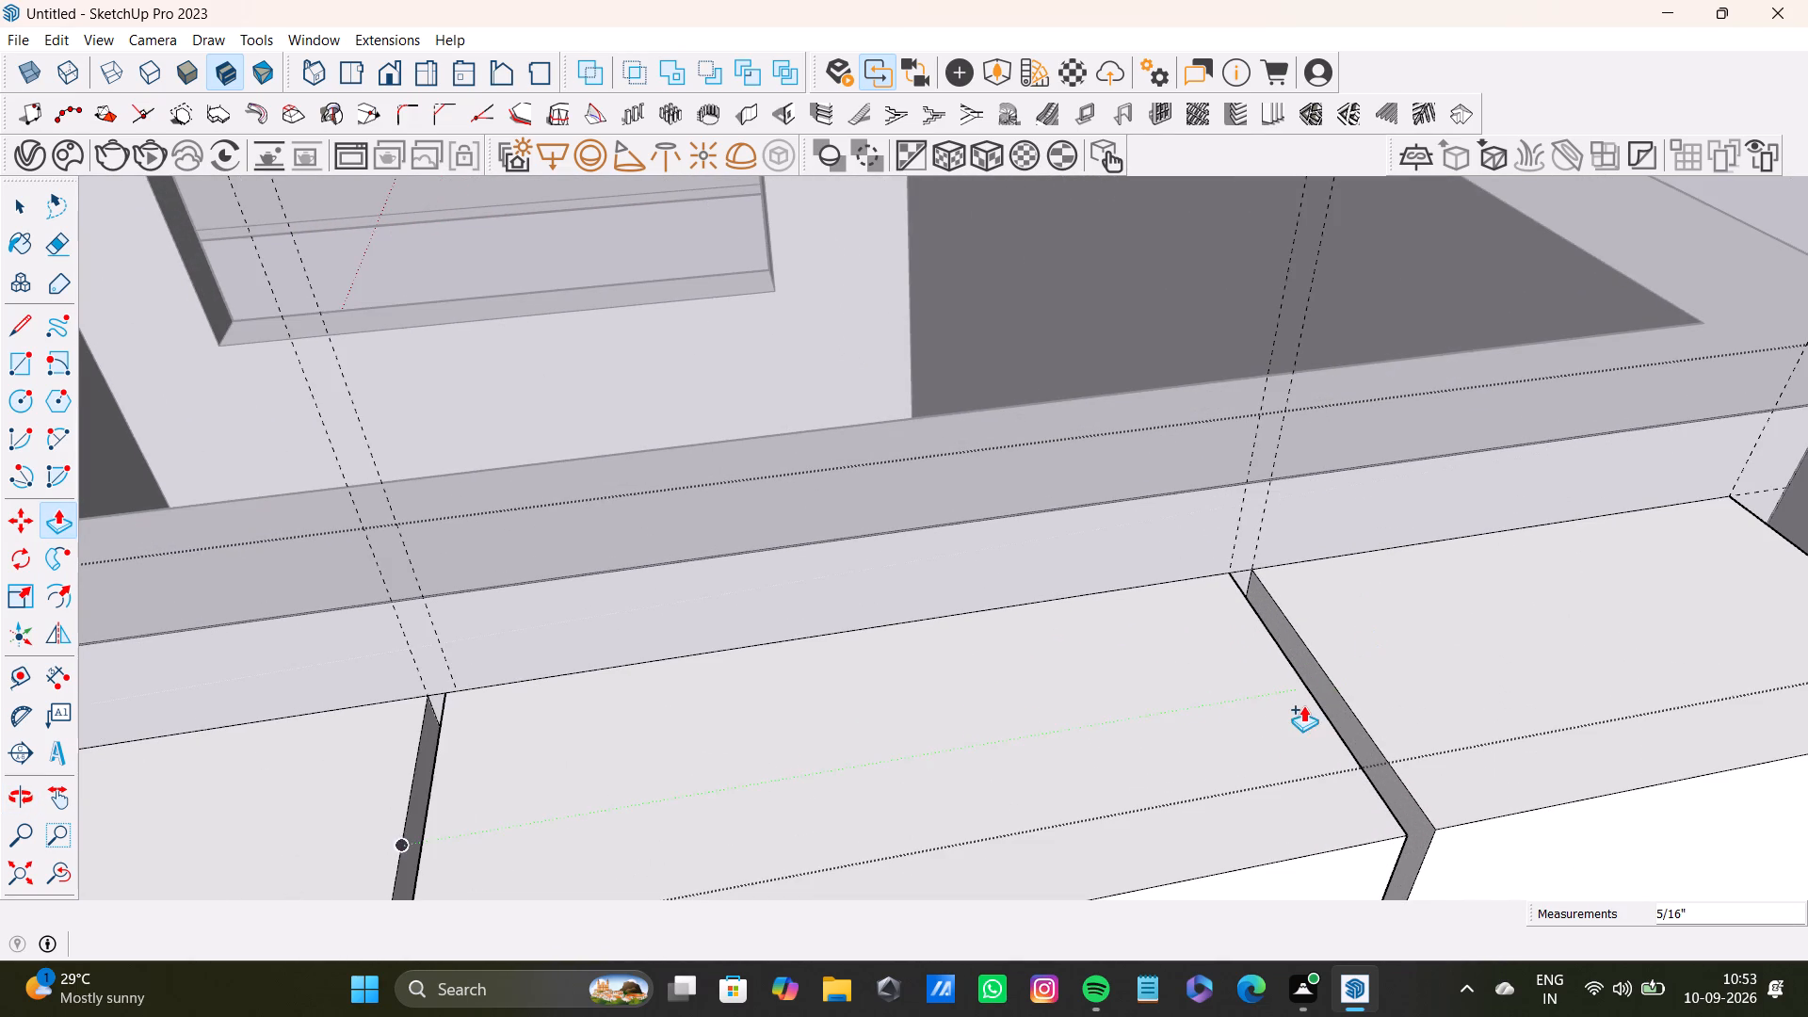
pyautogui.press('space')
pyautogui.click(1339, 709)
pyautogui.press('p')
pyautogui.moveTo(1339, 709); pyautogui.dragTo(1325, 692)
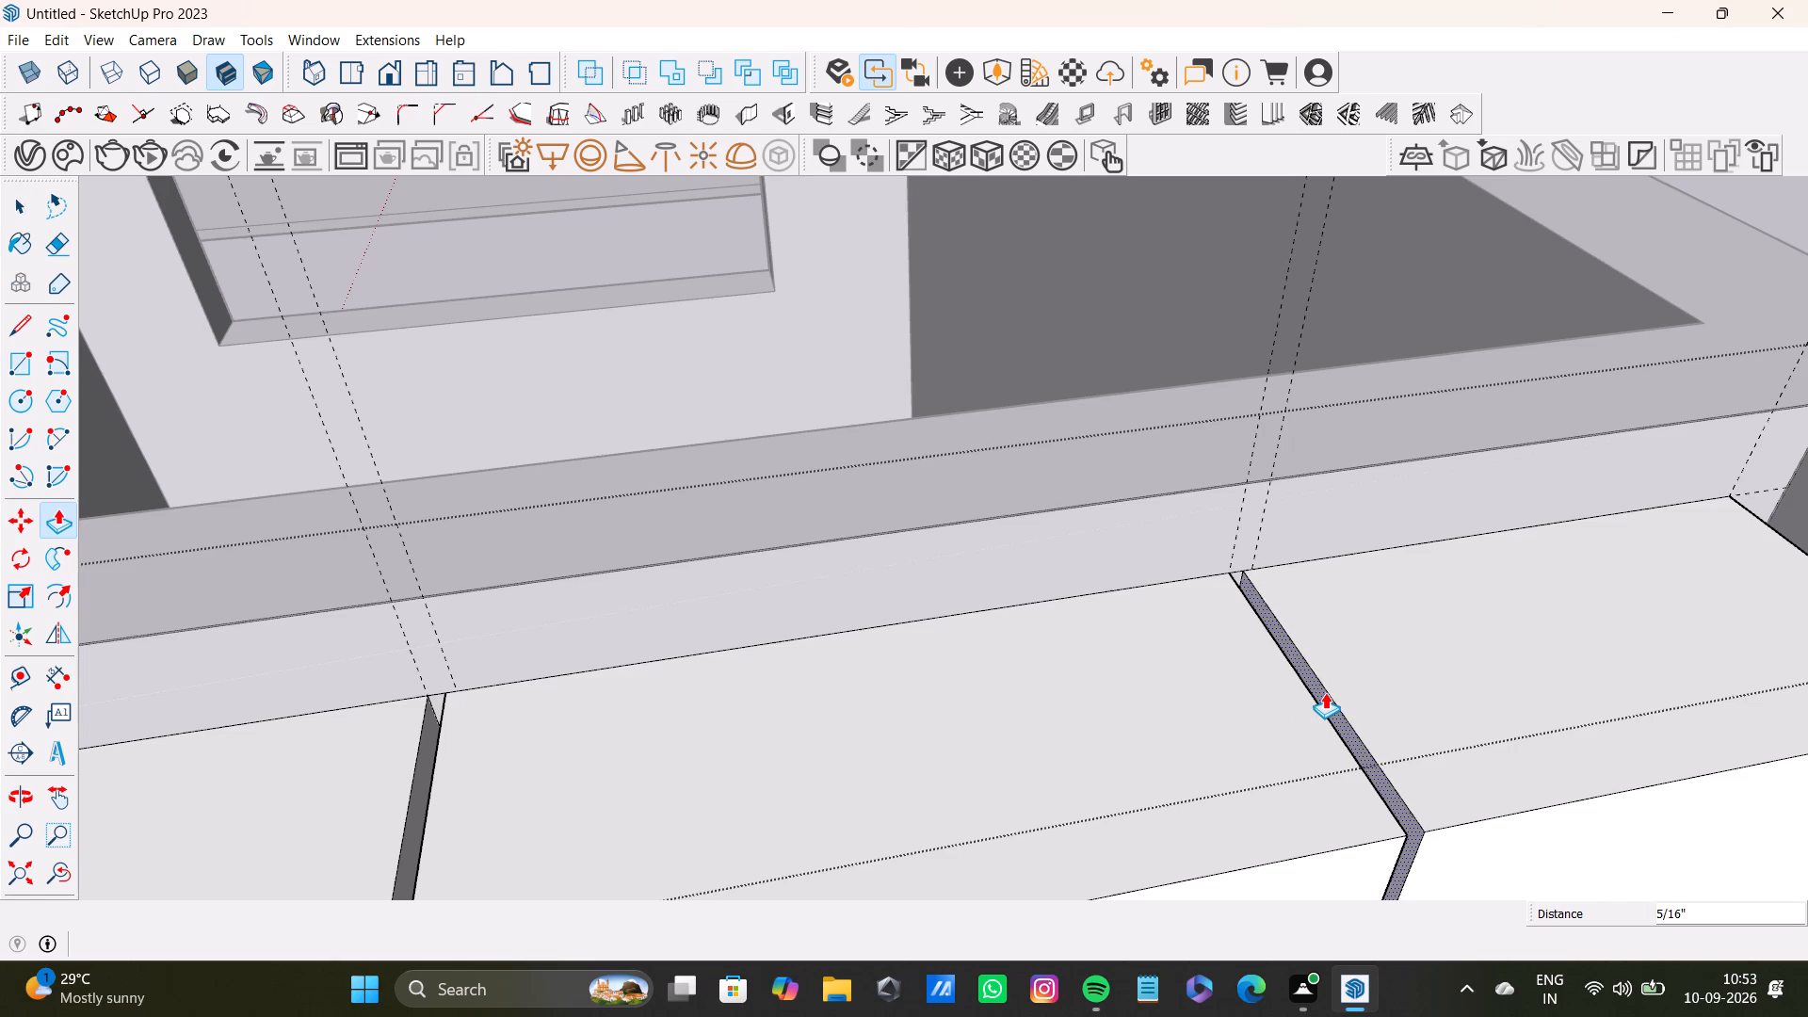
pyautogui.moveTo(1325, 692); pyautogui.dragTo(1322, 694)
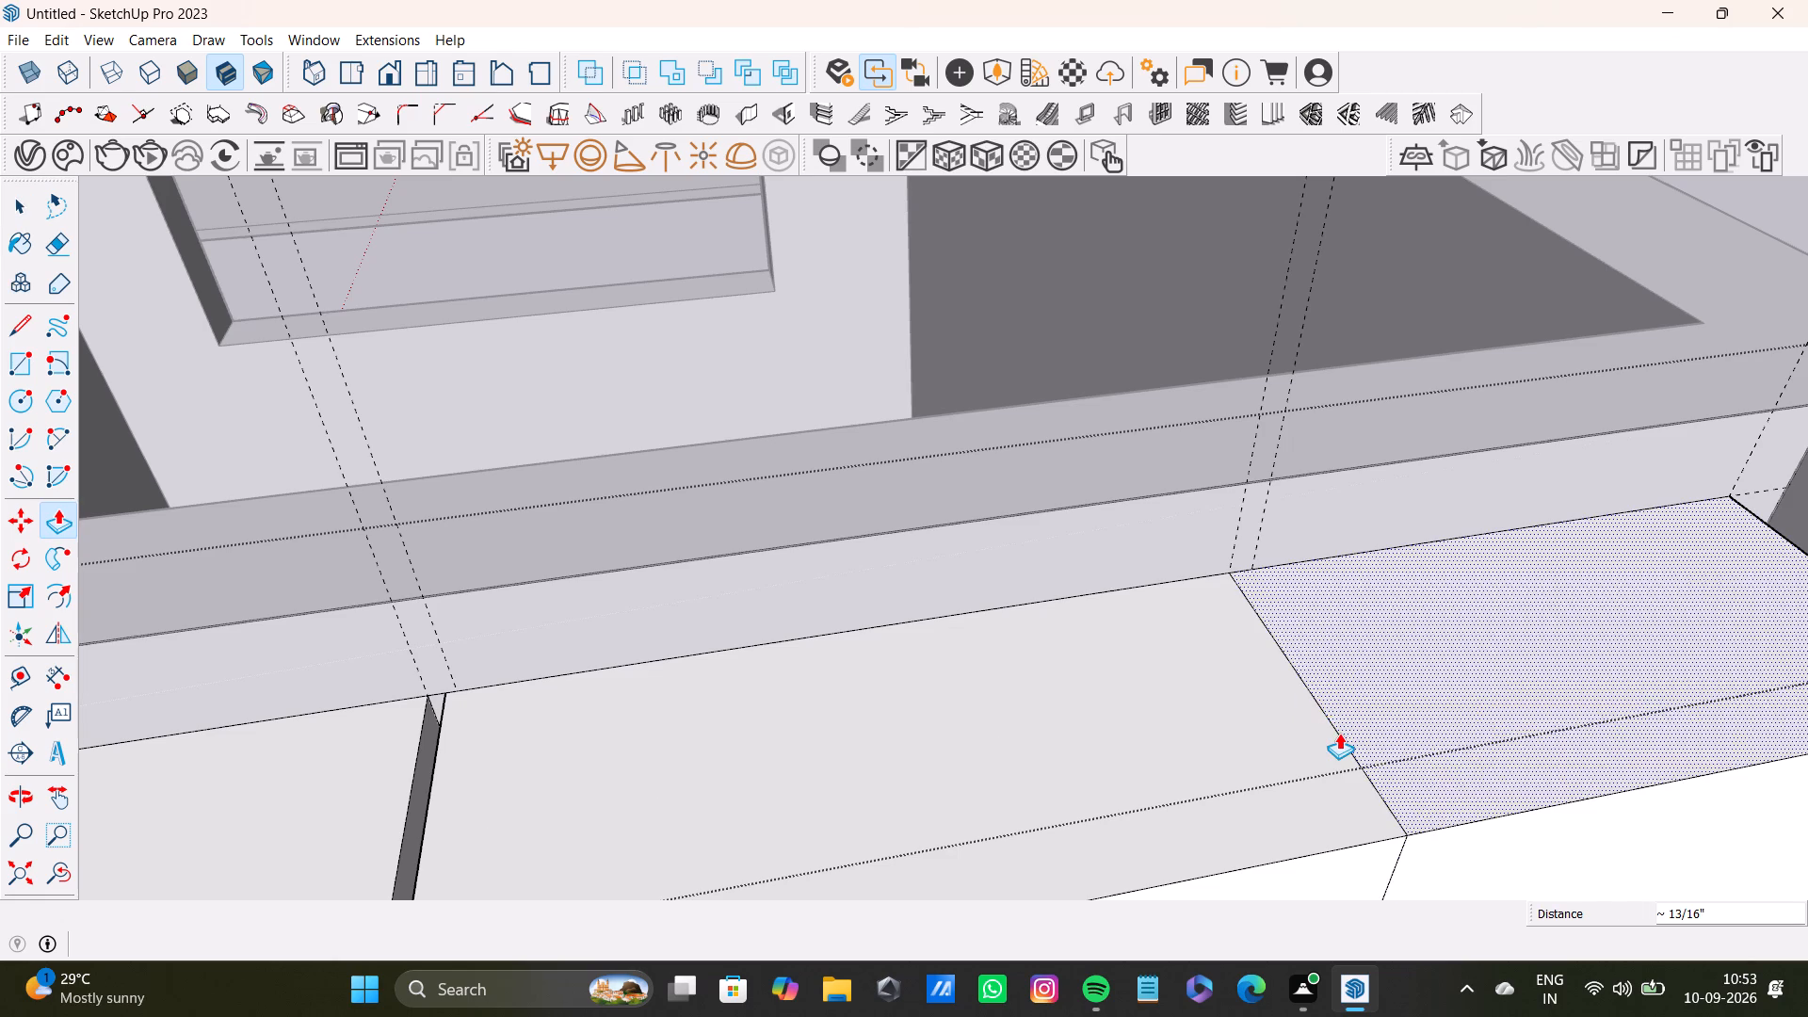
pyautogui.hotkey('ctrl', 'z')
pyautogui.moveTo(1354, 729); pyautogui.dragTo(1342, 727)
# Push/pull the side face in the gap between the second and third tall boxes, leaving only a thin joint.
pyautogui.scroll(-14, 1260, 733)
pyautogui.keyDown('shift'); pyautogui.moveTo(1217, 756); pyautogui.dragTo(1226, 473, button='middle'); pyautogui.keyUp('shift')
pyautogui.scroll(-2, 1187, 524)
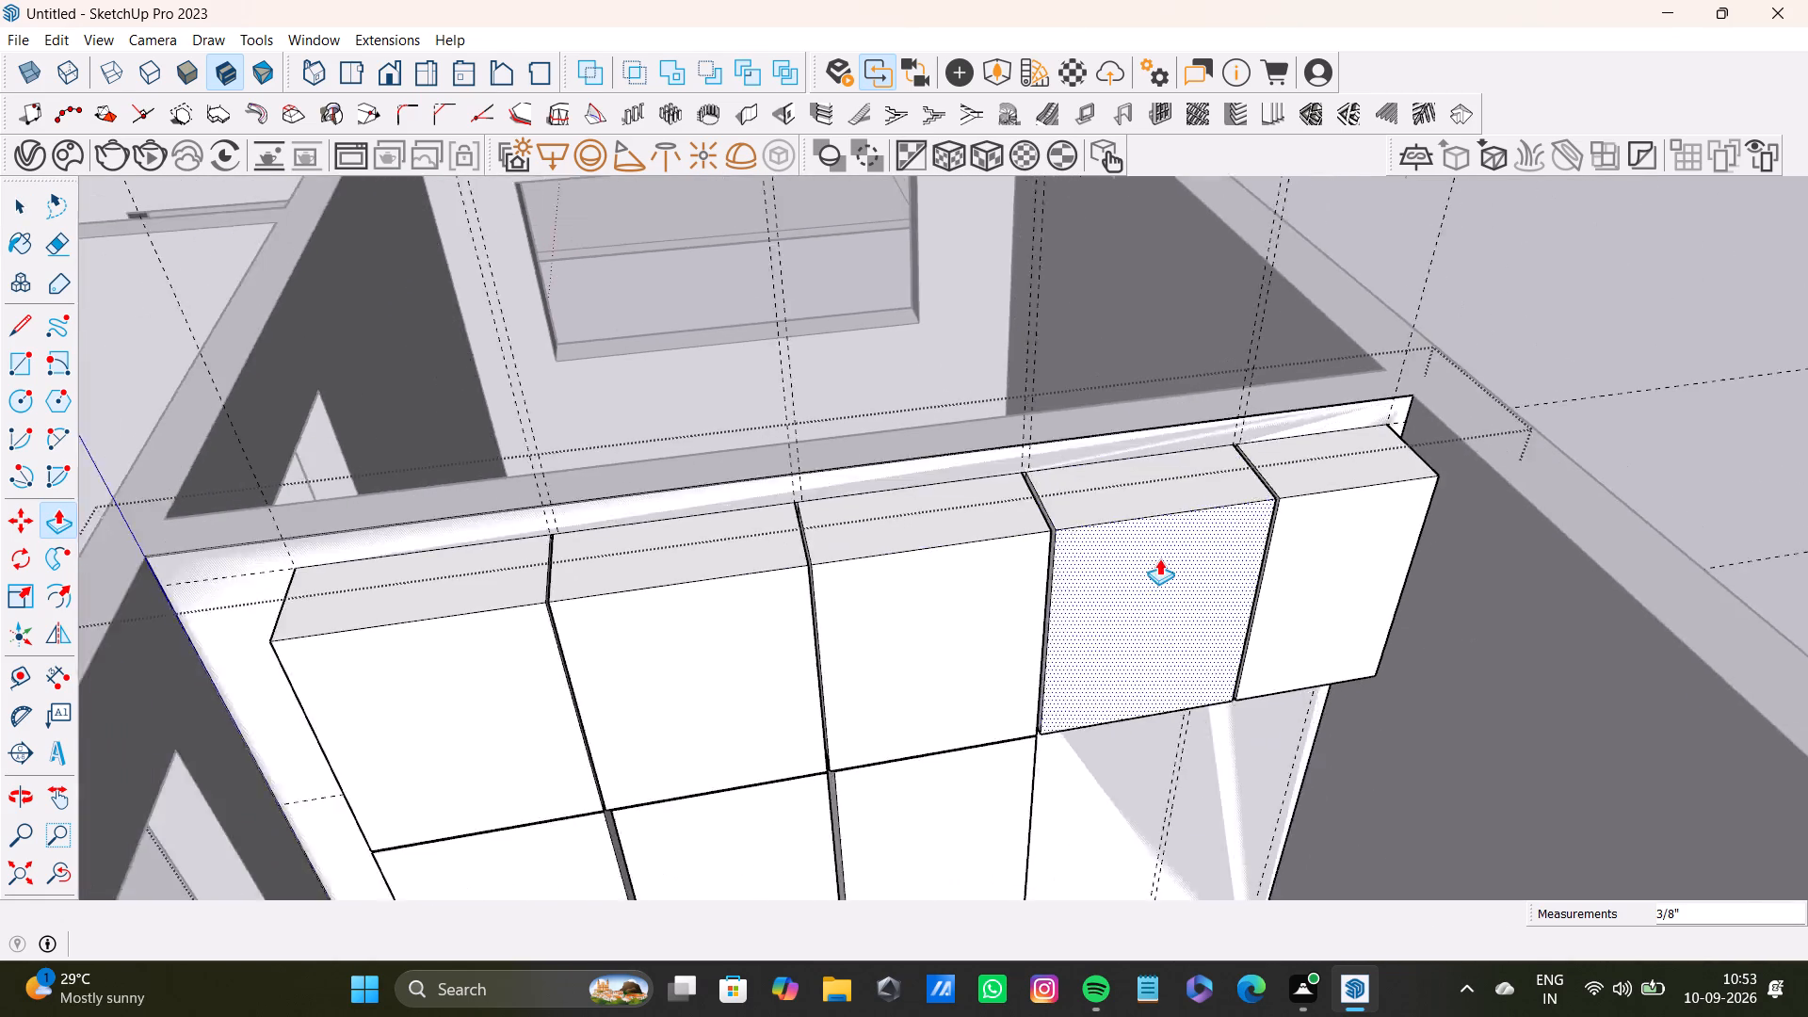
pyautogui.scroll(-7, 1159, 558)
pyautogui.keyDown('shift'); pyautogui.moveTo(1141, 637); pyautogui.dragTo(1154, 466, button='middle'); pyautogui.keyUp('shift')
pyautogui.moveTo(1166, 464); pyautogui.dragTo(1068, 451, button='middle')
pyautogui.scroll(7, 902, 596)
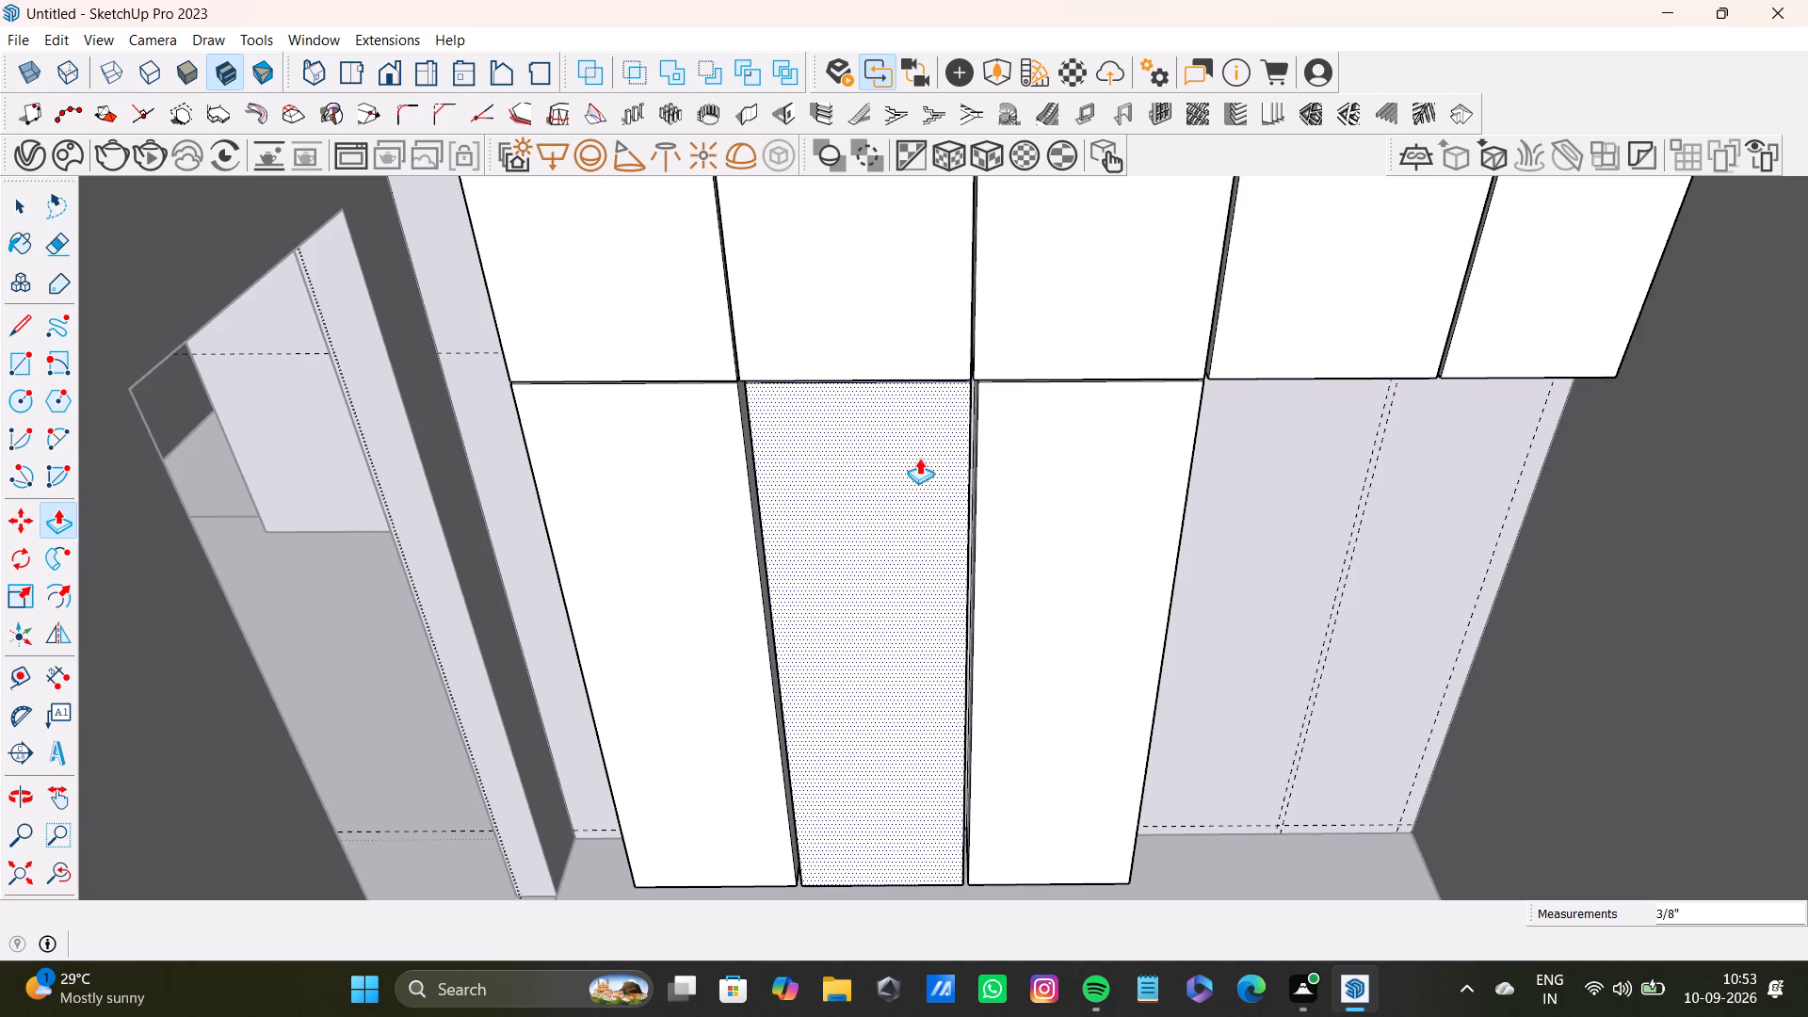
pyautogui.scroll(5, 973, 393)
pyautogui.moveTo(944, 385); pyautogui.dragTo(1001, 342, button='middle')
pyautogui.scroll(4, 930, 446)
pyautogui.moveTo(955, 376); pyautogui.dragTo(974, 232, button='middle')
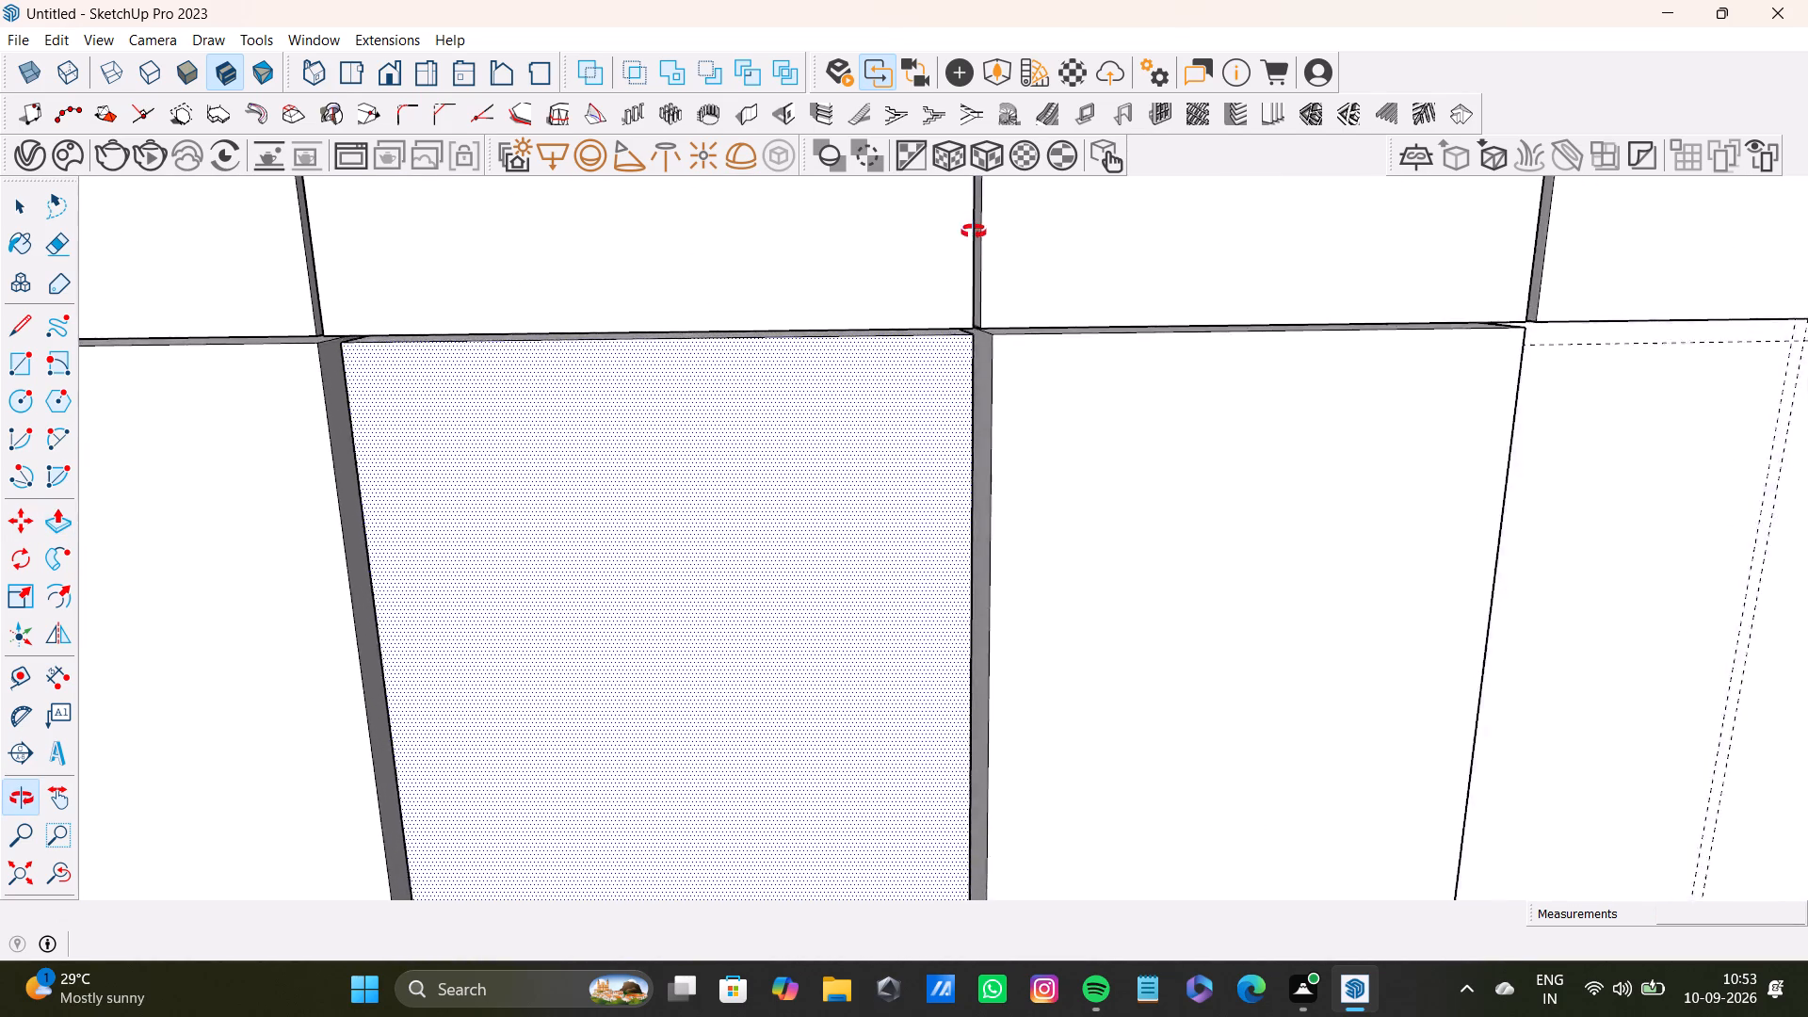
pyautogui.moveTo(974, 232); pyautogui.dragTo(974, 211, button='middle')
pyautogui.scroll(3, 963, 450)
pyautogui.moveTo(995, 418); pyautogui.dragTo(989, 345)
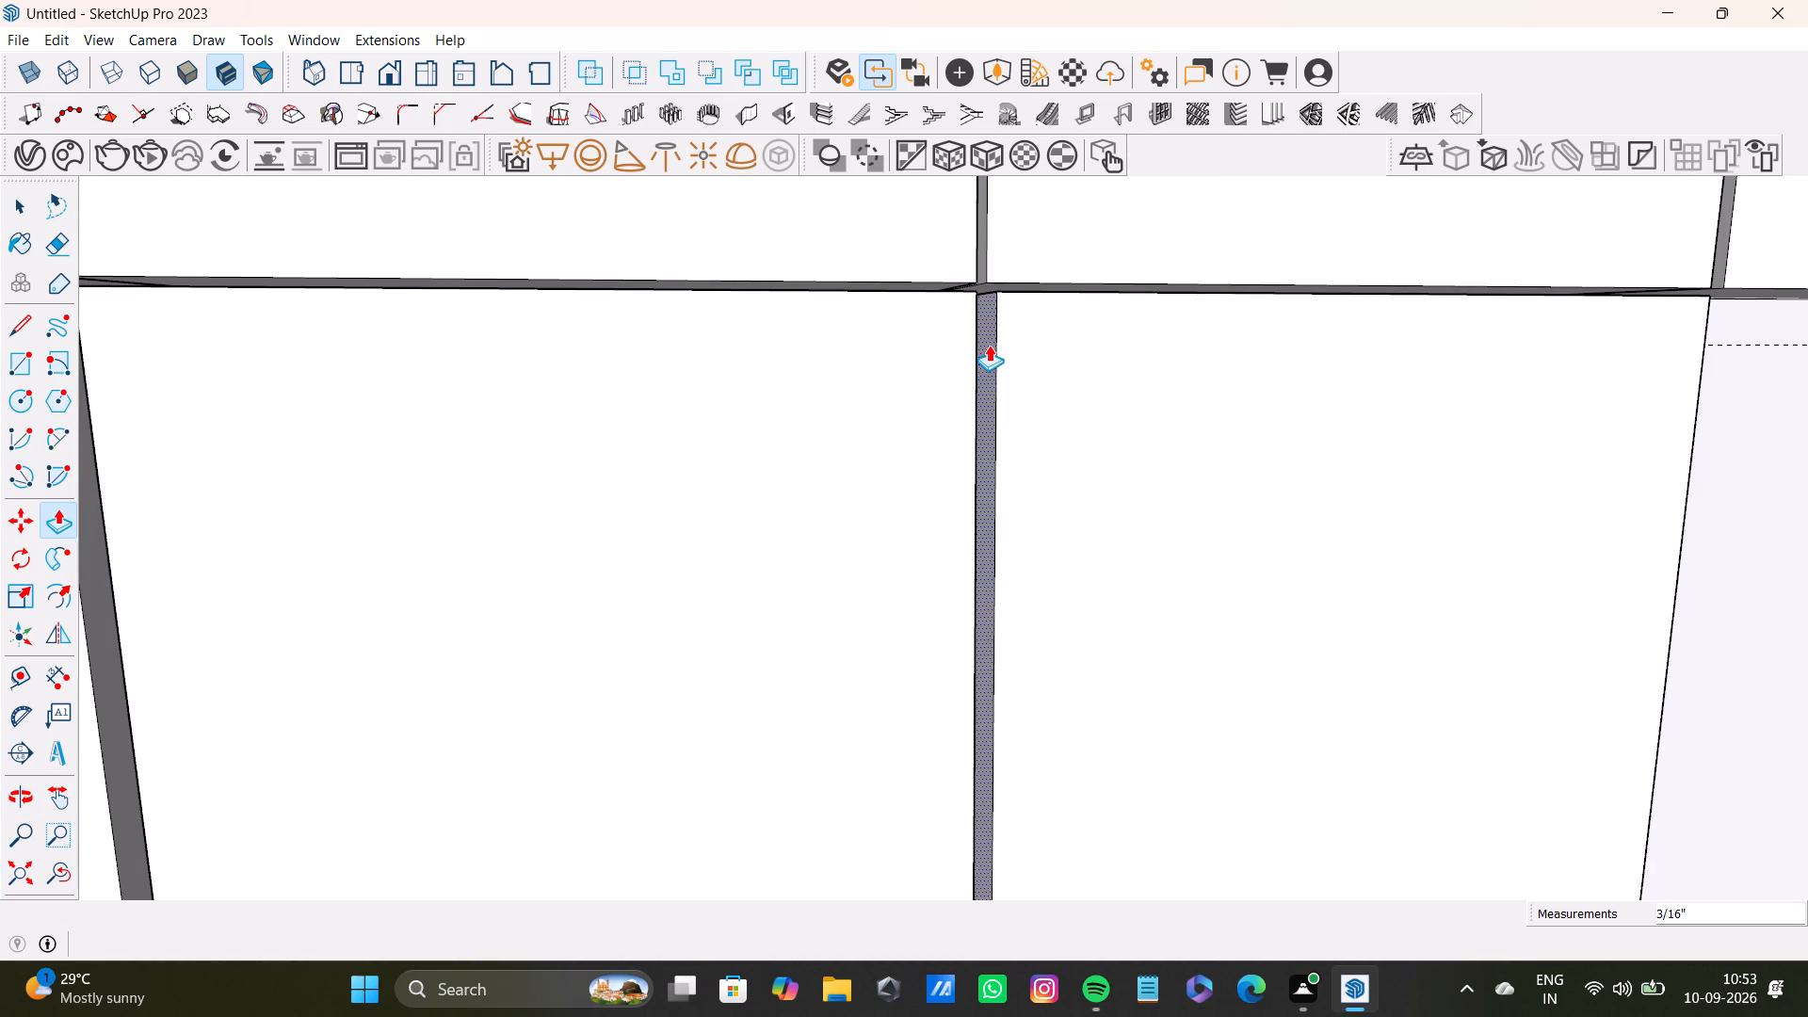
pyautogui.moveTo(989, 345); pyautogui.dragTo(990, 271)
# Narrow the gap between the first and second tall boxes by push/pulling its side face about 9/16".
pyautogui.scroll(-10, 909, 370)
pyautogui.keyDown('shift'); pyautogui.moveTo(761, 427); pyautogui.dragTo(1027, 399, button='middle'); pyautogui.keyUp('shift')
pyautogui.scroll(7, 856, 334)
pyautogui.moveTo(742, 353); pyautogui.dragTo(783, 349, button='middle')
pyautogui.moveTo(803, 339); pyautogui.dragTo(793, 284)
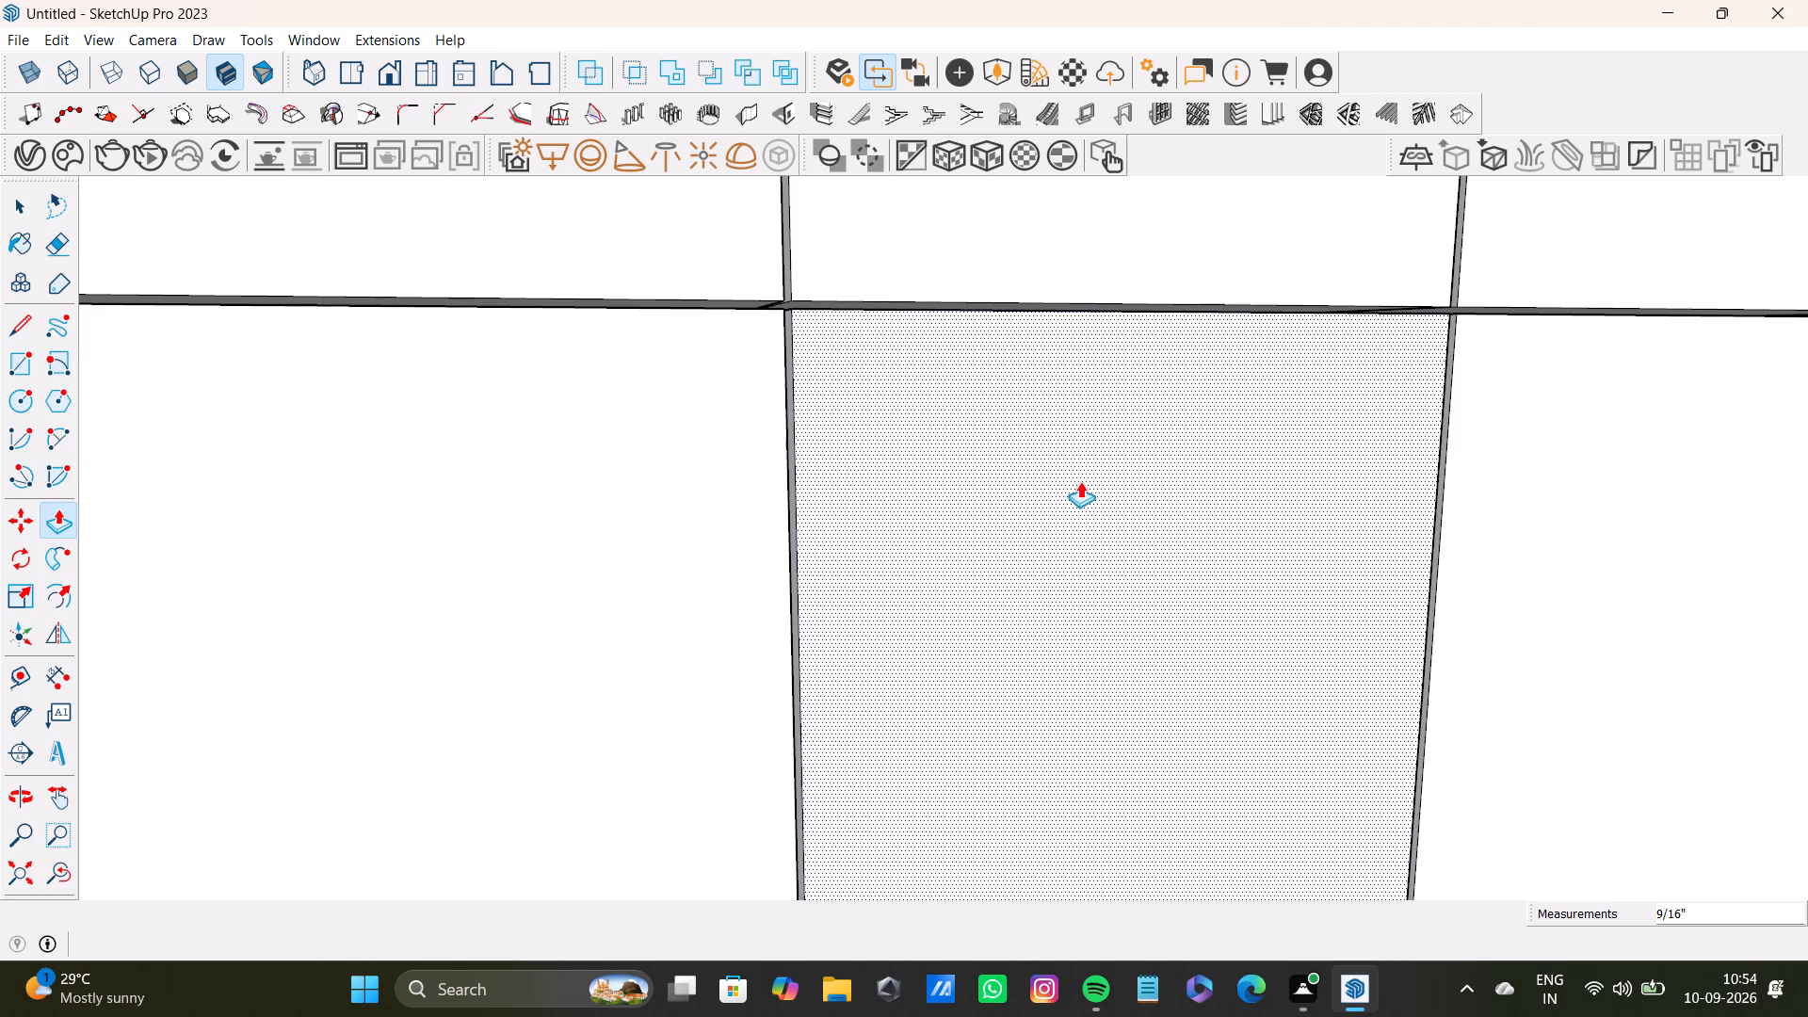
# Finish editing the partition wall group that holds the wardrobe and clear the selection.
pyautogui.scroll(-13, 956, 401)
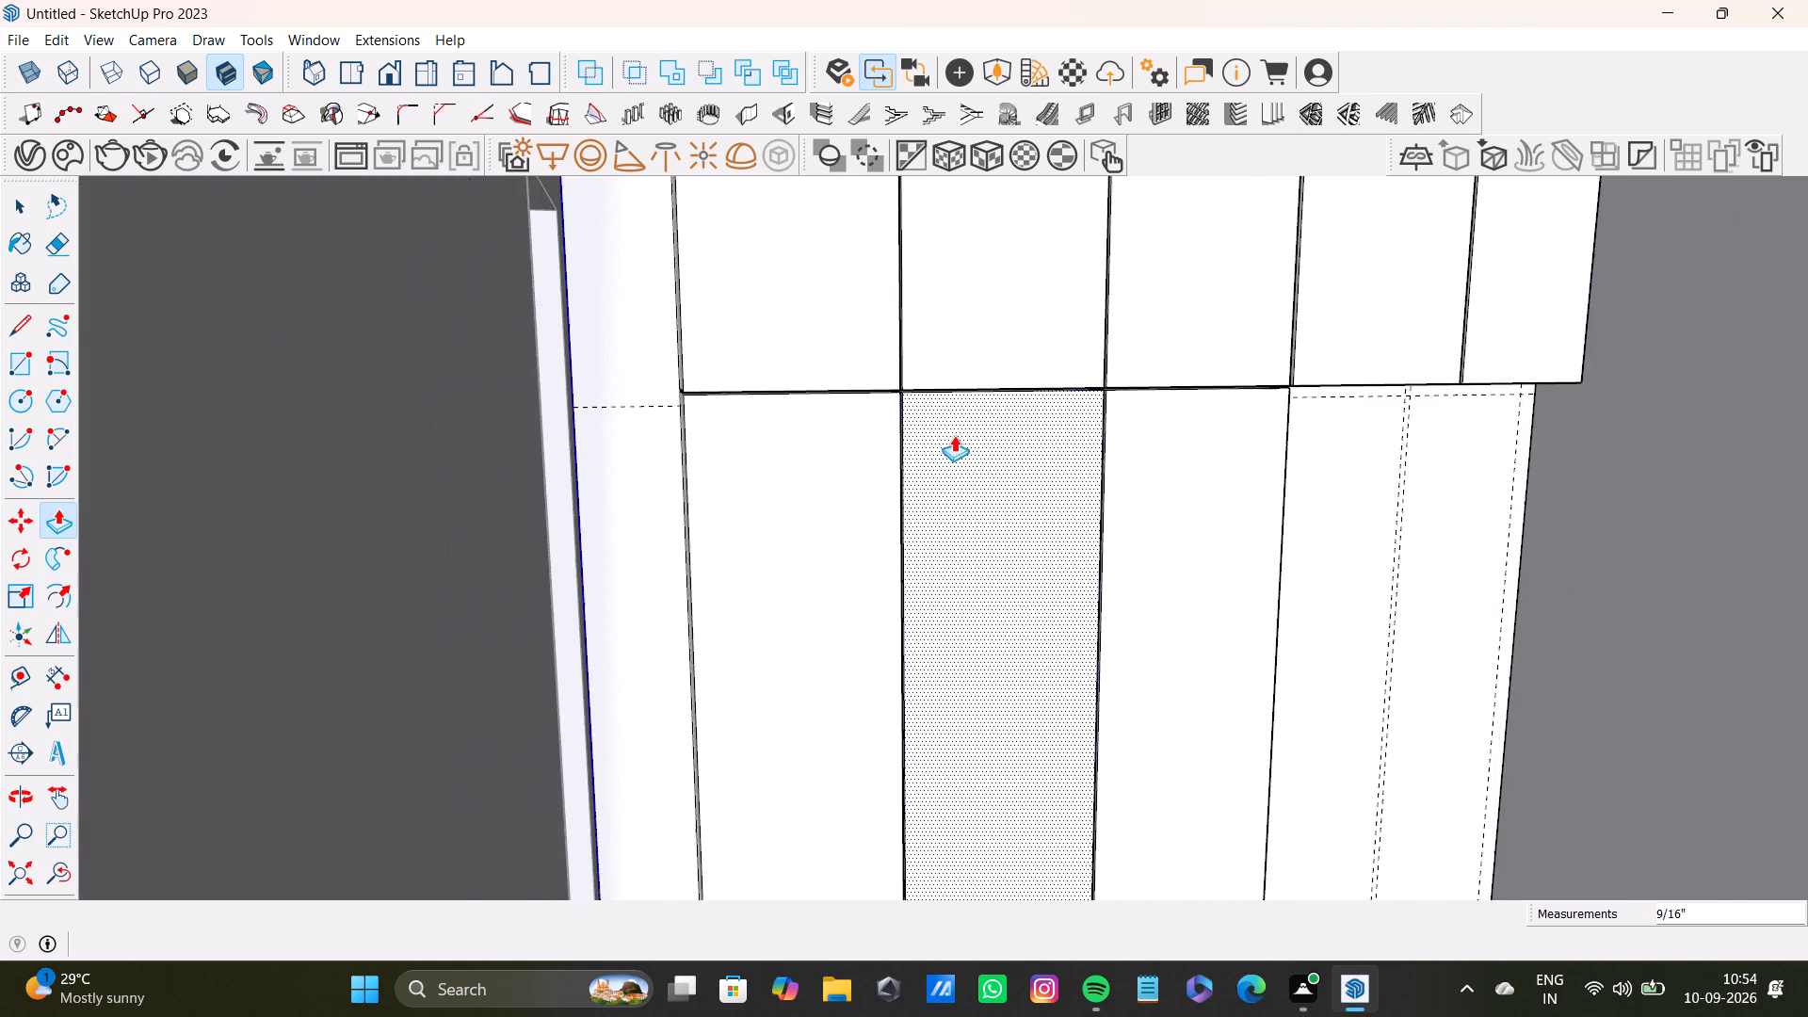
pyautogui.keyDown('shift'); pyautogui.moveTo(992, 429); pyautogui.dragTo(939, 541, button='middle'); pyautogui.keyUp('shift')
pyautogui.moveTo(1061, 502); pyautogui.dragTo(976, 724, button='middle')
pyautogui.scroll(-9, 971, 654)
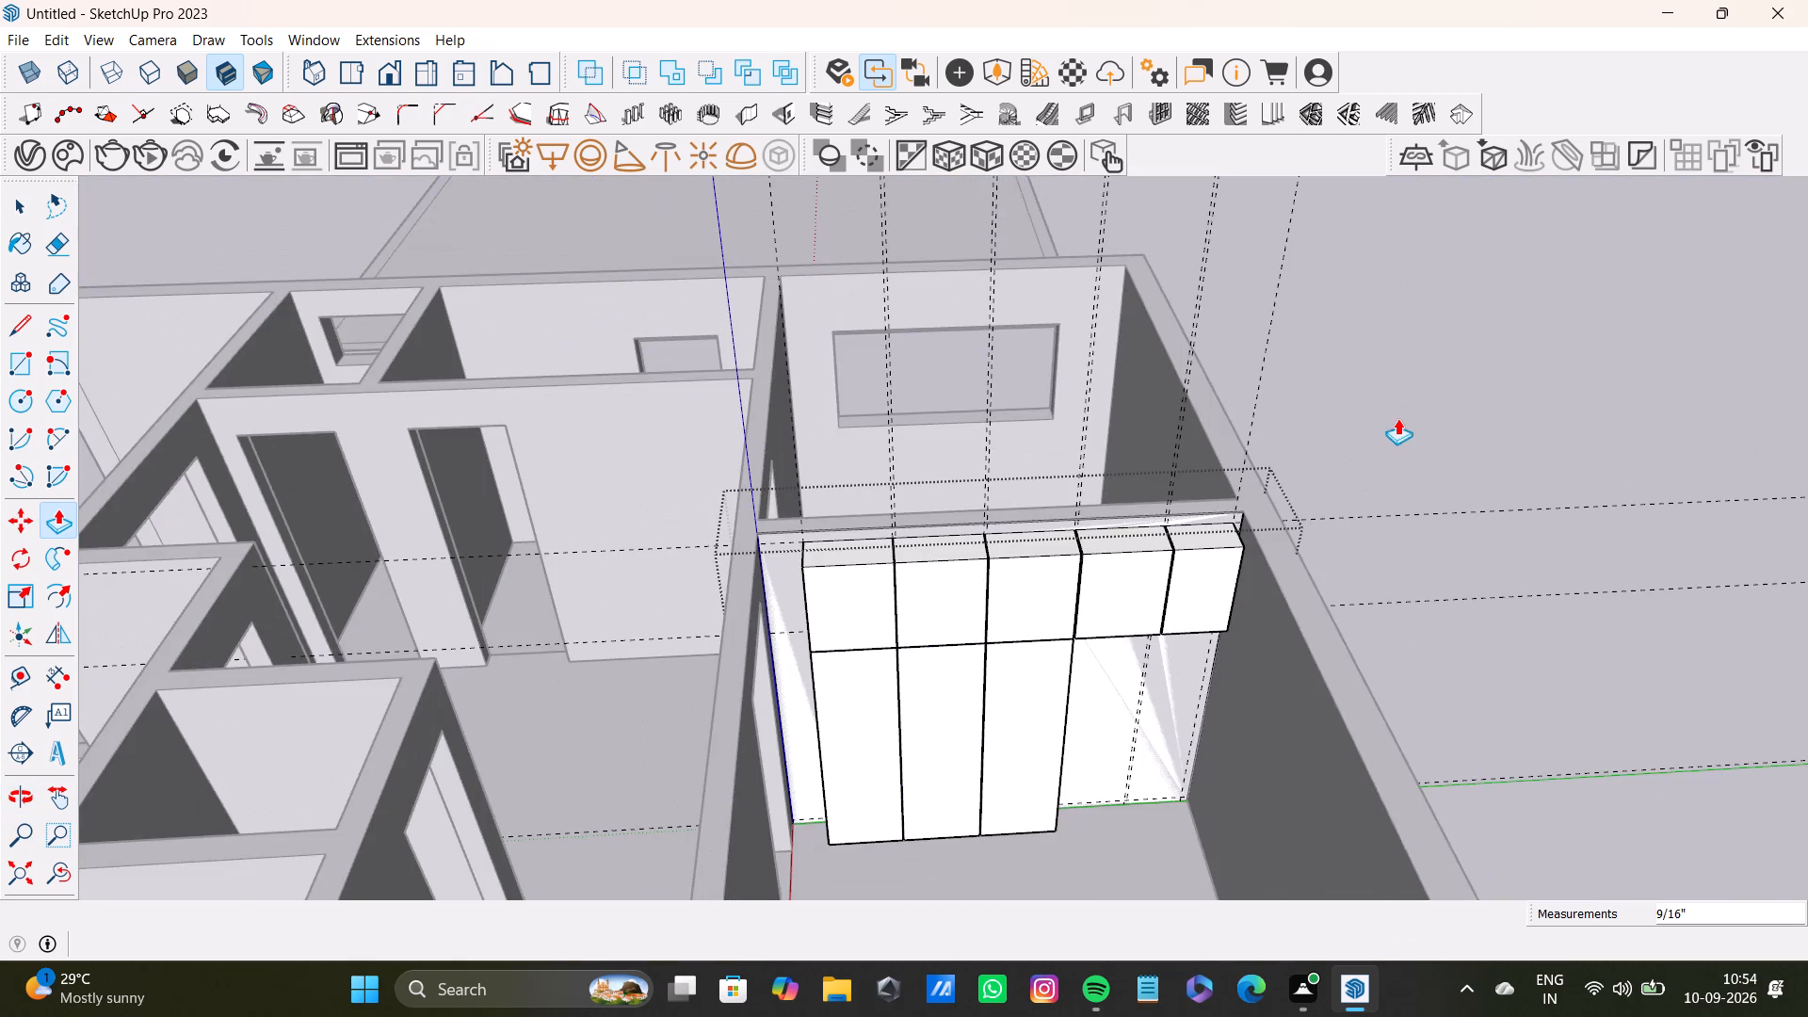
pyautogui.press('space')
pyautogui.click(1407, 400)
# Examine the wardrobe's front and joints up close, and the whole house model at full extents.
pyautogui.scroll(7, 1259, 603)
pyautogui.keyDown('shift'); pyautogui.moveTo(1121, 634); pyautogui.dragTo(1084, 412, button='middle'); pyautogui.keyUp('shift')
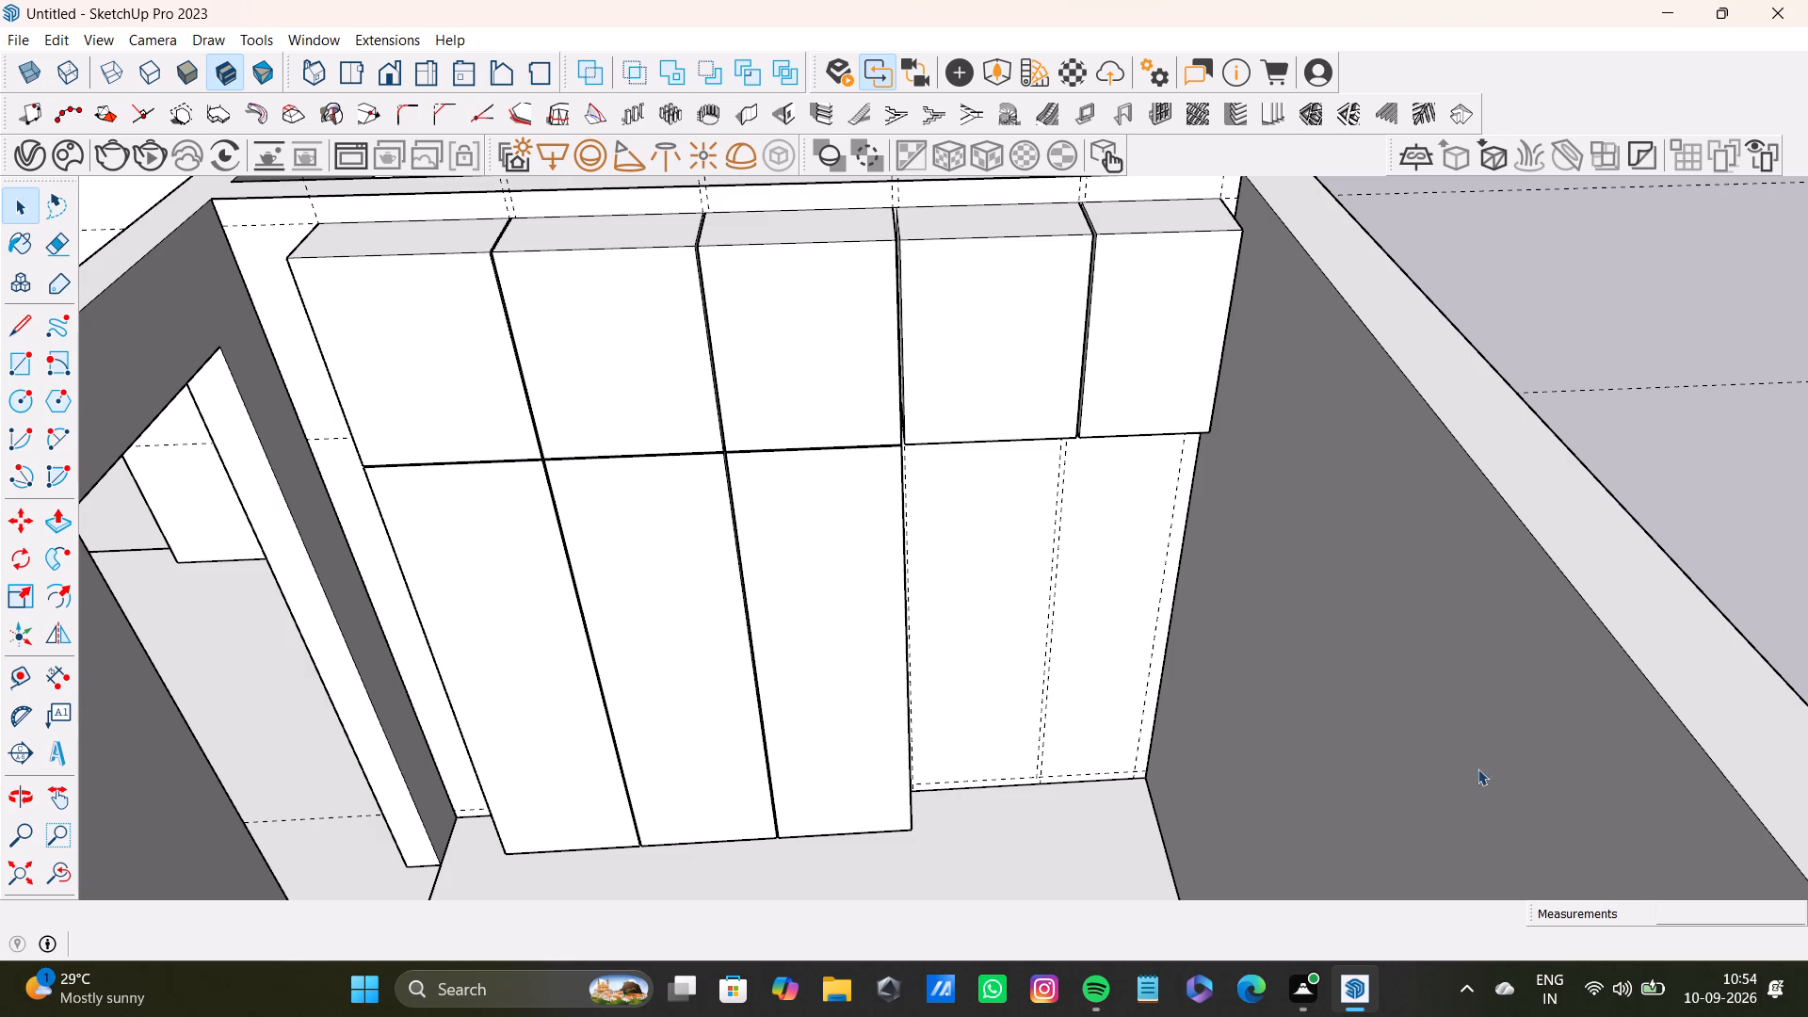
pyautogui.click(1736, 987)
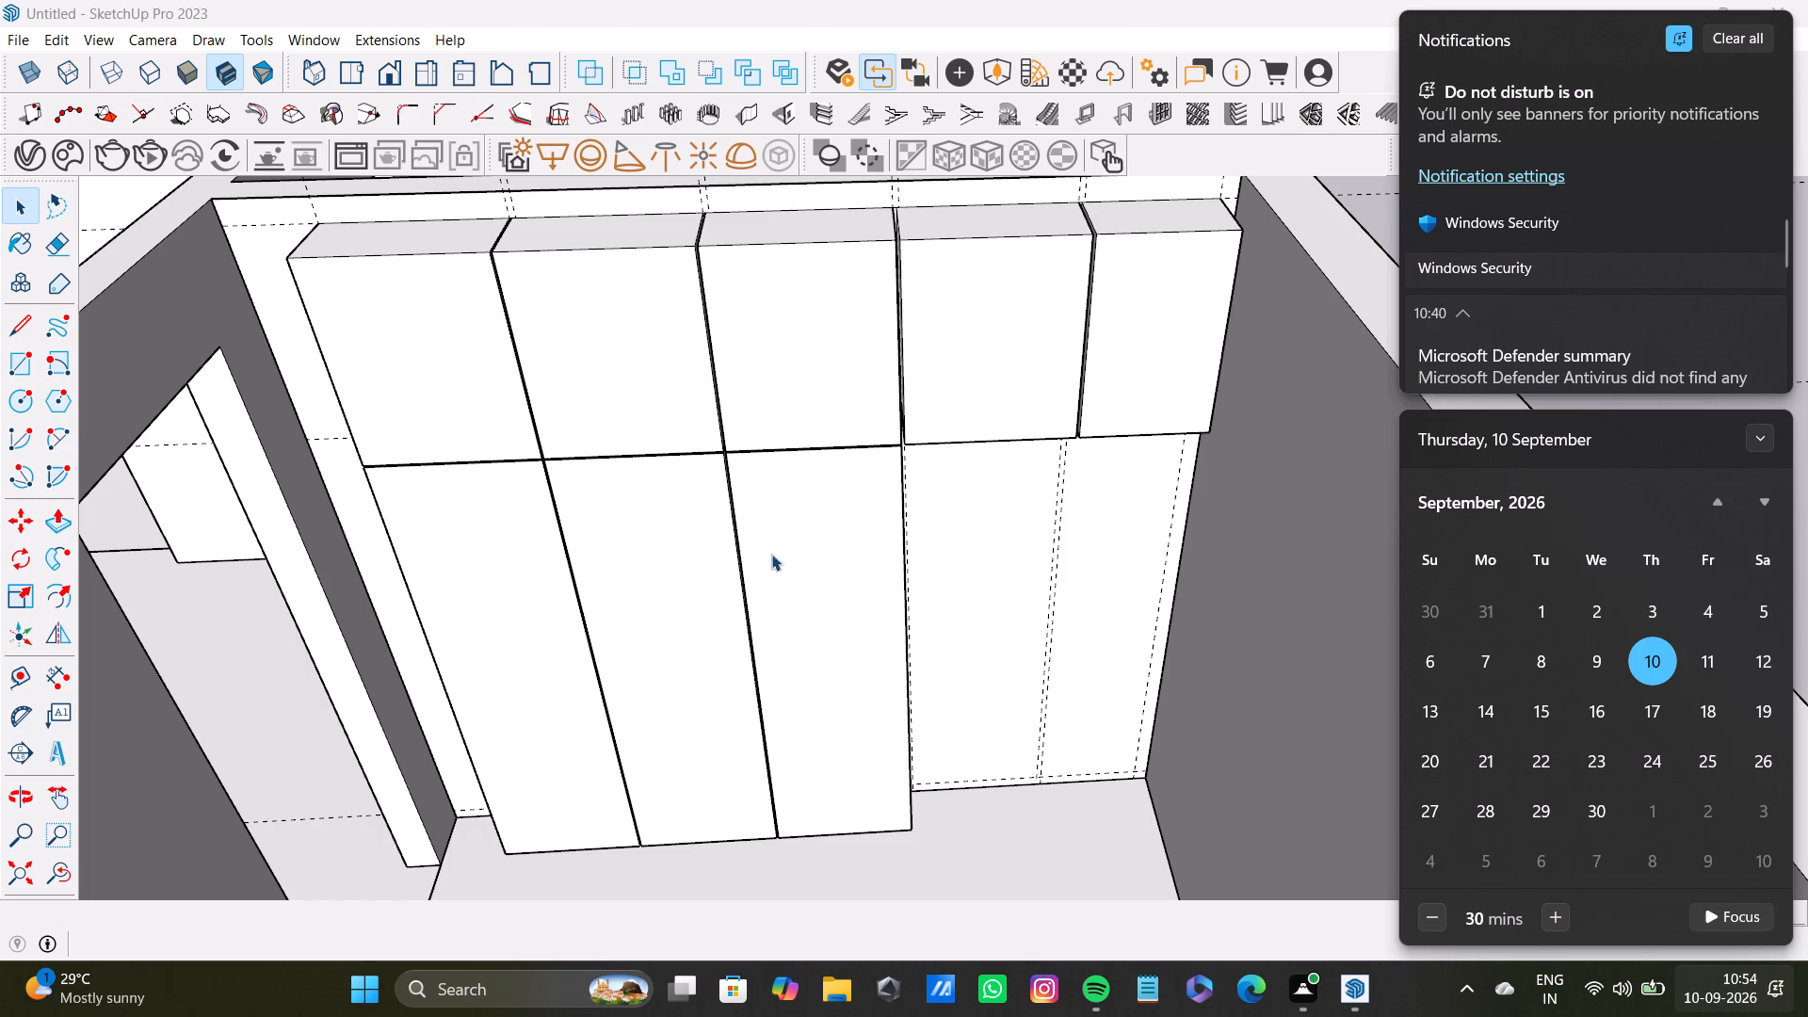
pyautogui.scroll(-9, 905, 603)
pyautogui.keyDown('shift'); pyautogui.moveTo(948, 626); pyautogui.dragTo(945, 652, button='middle'); pyautogui.keyUp('shift')
pyautogui.scroll(3, 950, 654)
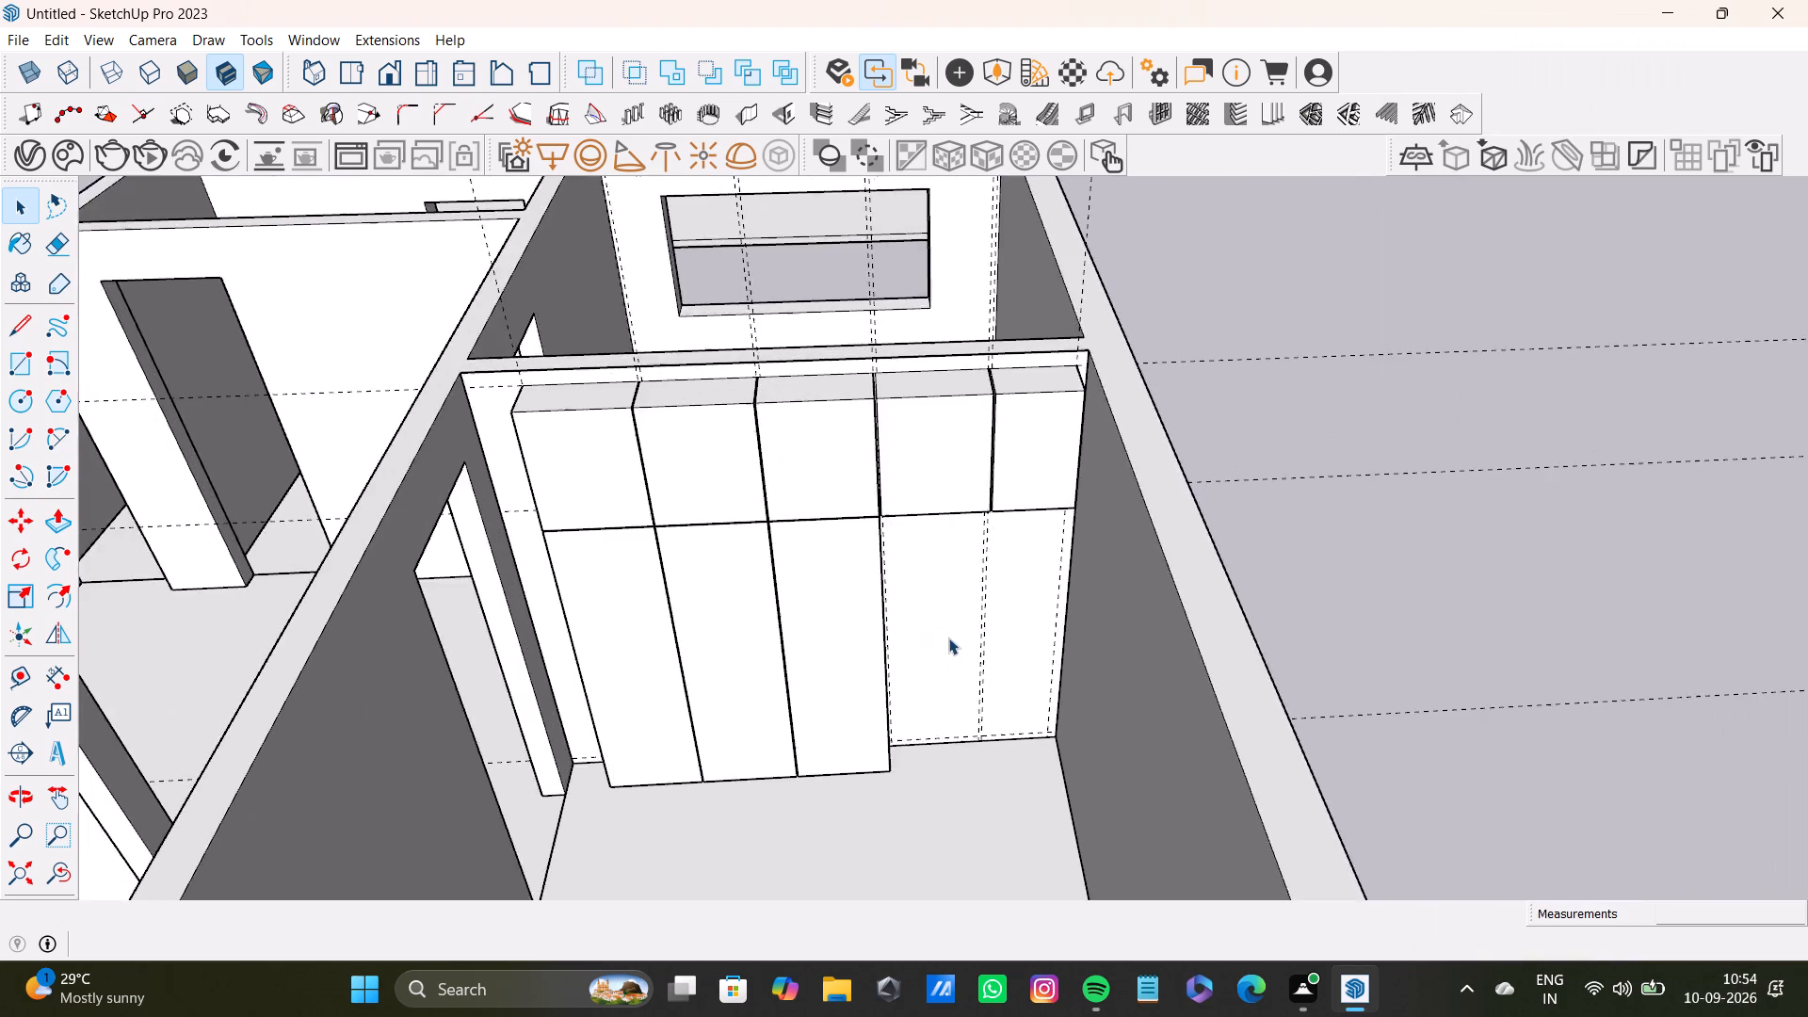
pyautogui.scroll(5, 948, 638)
pyautogui.moveTo(1009, 618); pyautogui.dragTo(923, 542, button='middle')
pyautogui.scroll(8, 765, 525)
pyautogui.moveTo(805, 549); pyautogui.dragTo(711, 575, button='middle')
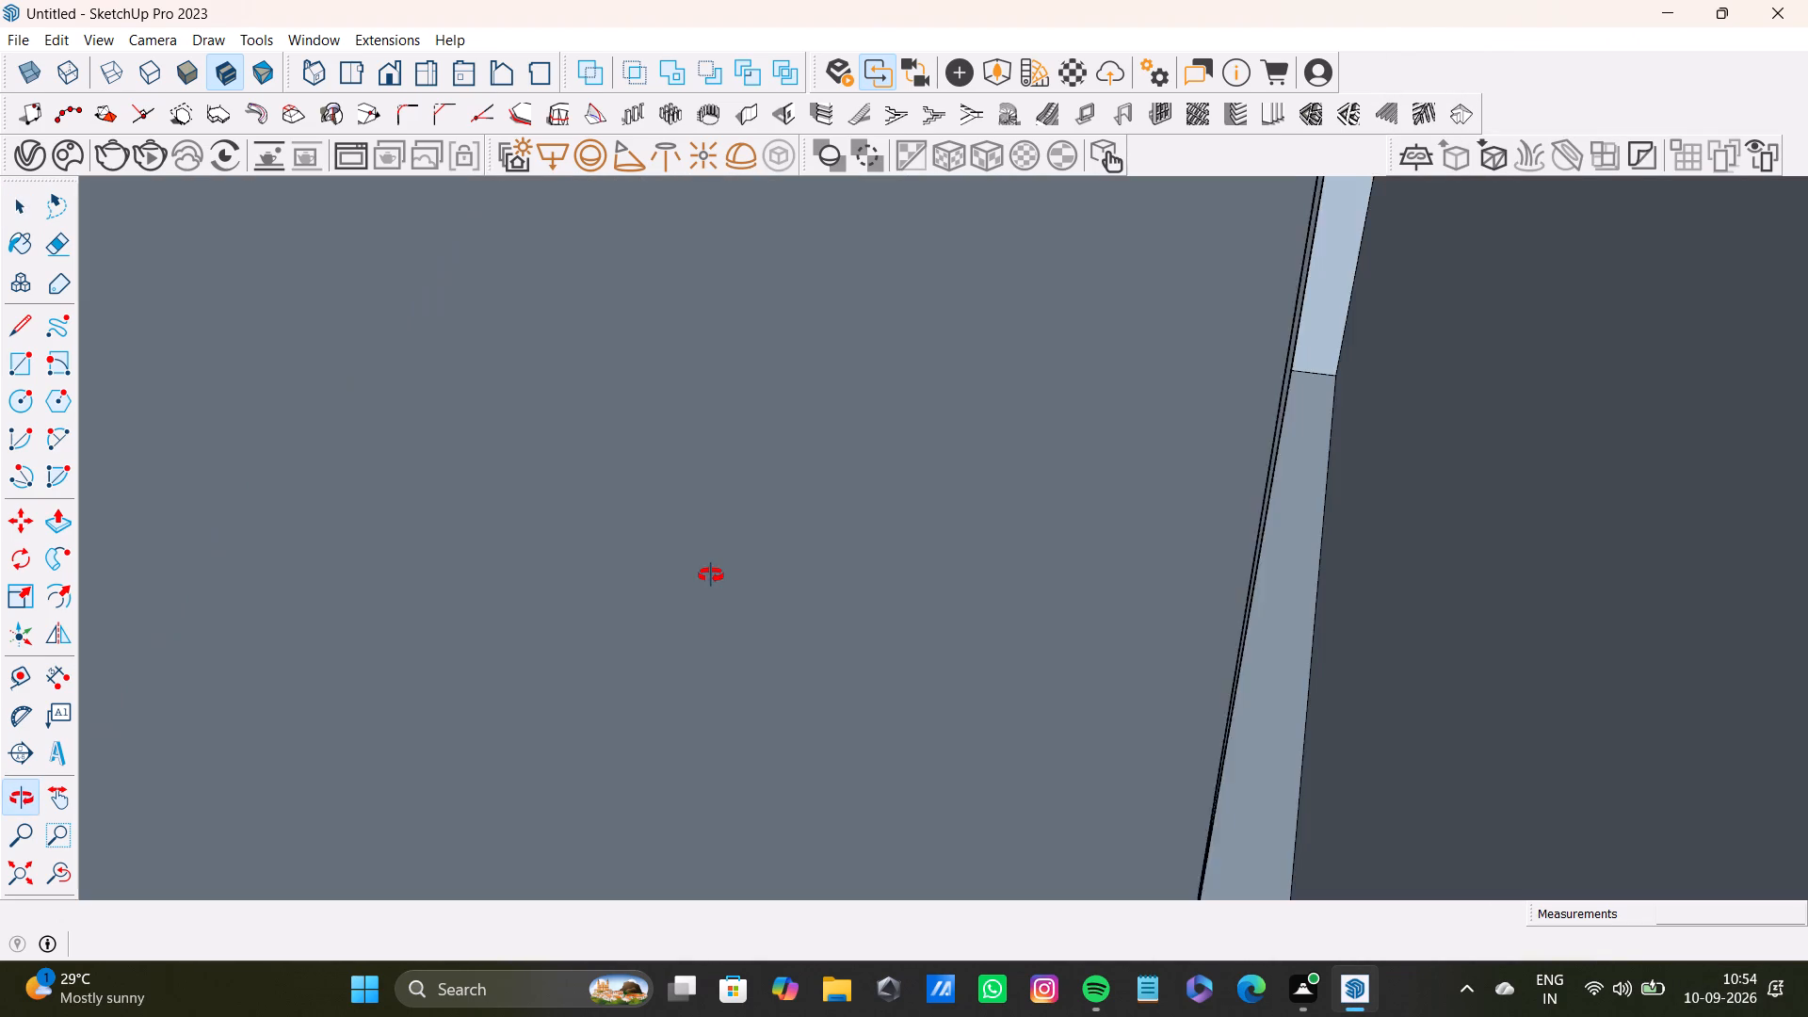
pyautogui.moveTo(711, 575); pyautogui.dragTo(706, 578, button='middle')
pyautogui.scroll(-5, 679, 598)
pyautogui.moveTo(694, 614); pyautogui.dragTo(1025, 611, button='middle')
pyautogui.click(69, 873)
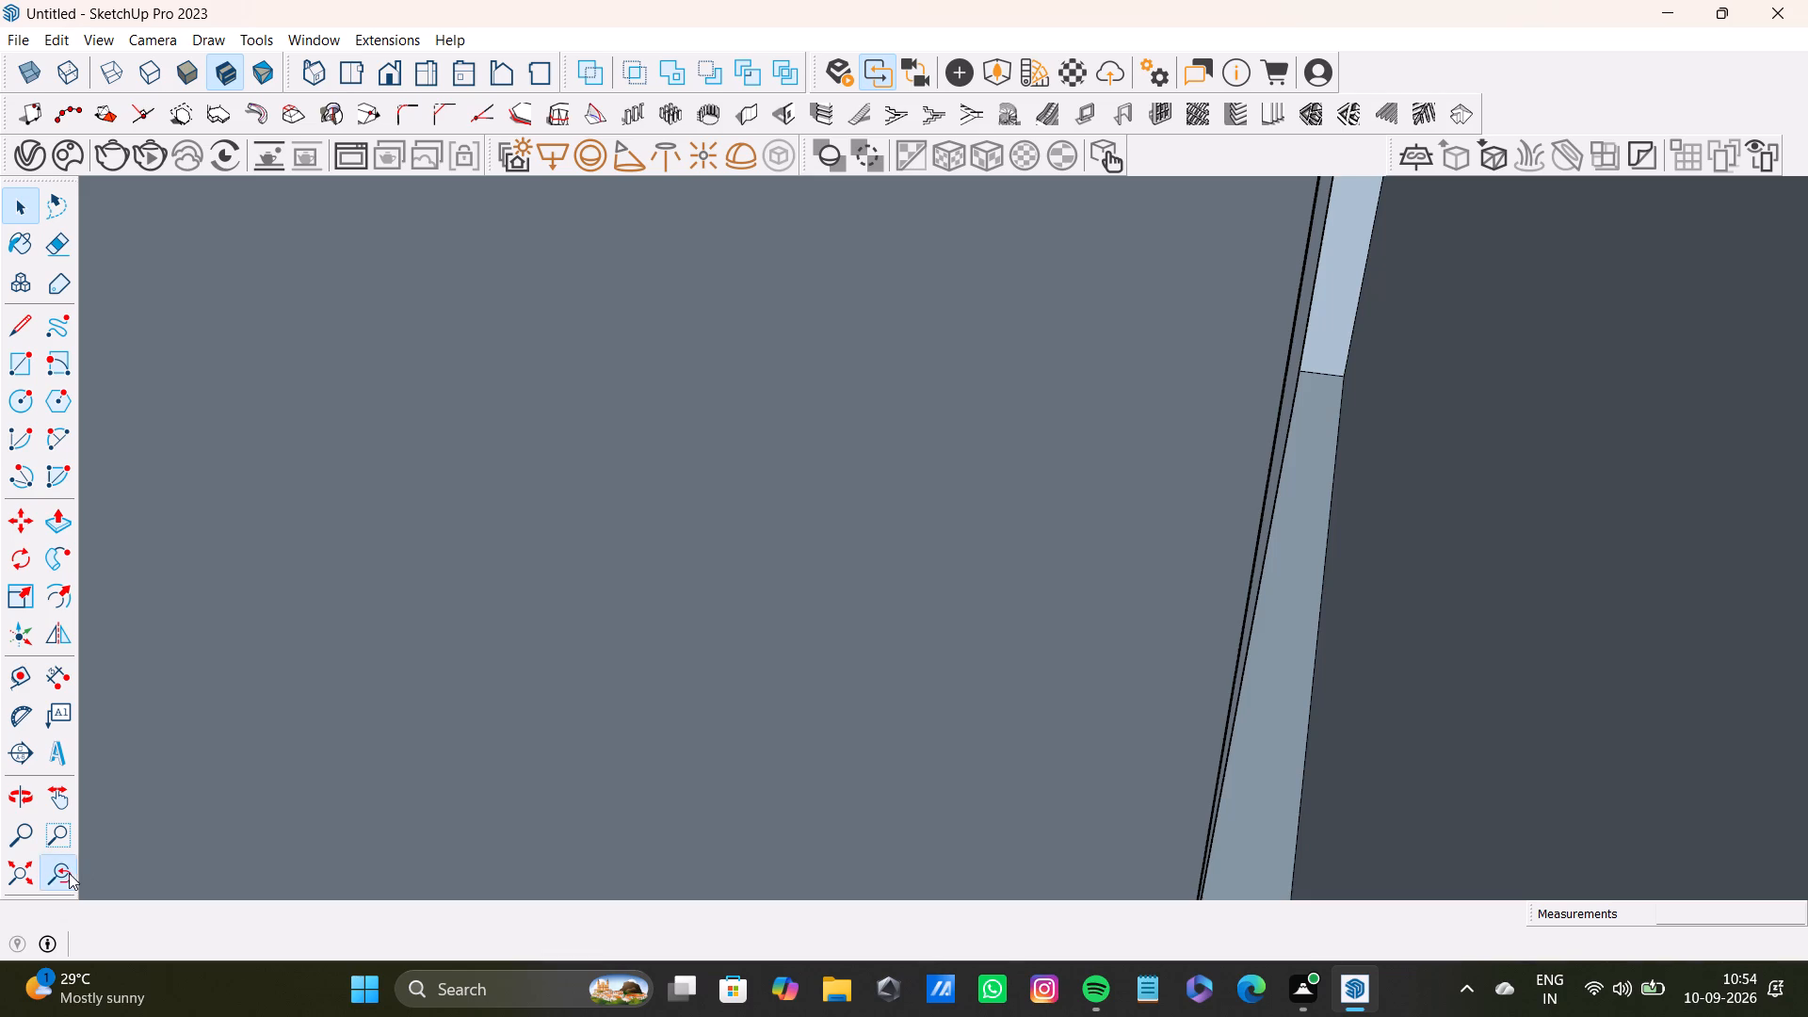
pyautogui.click(18, 879)
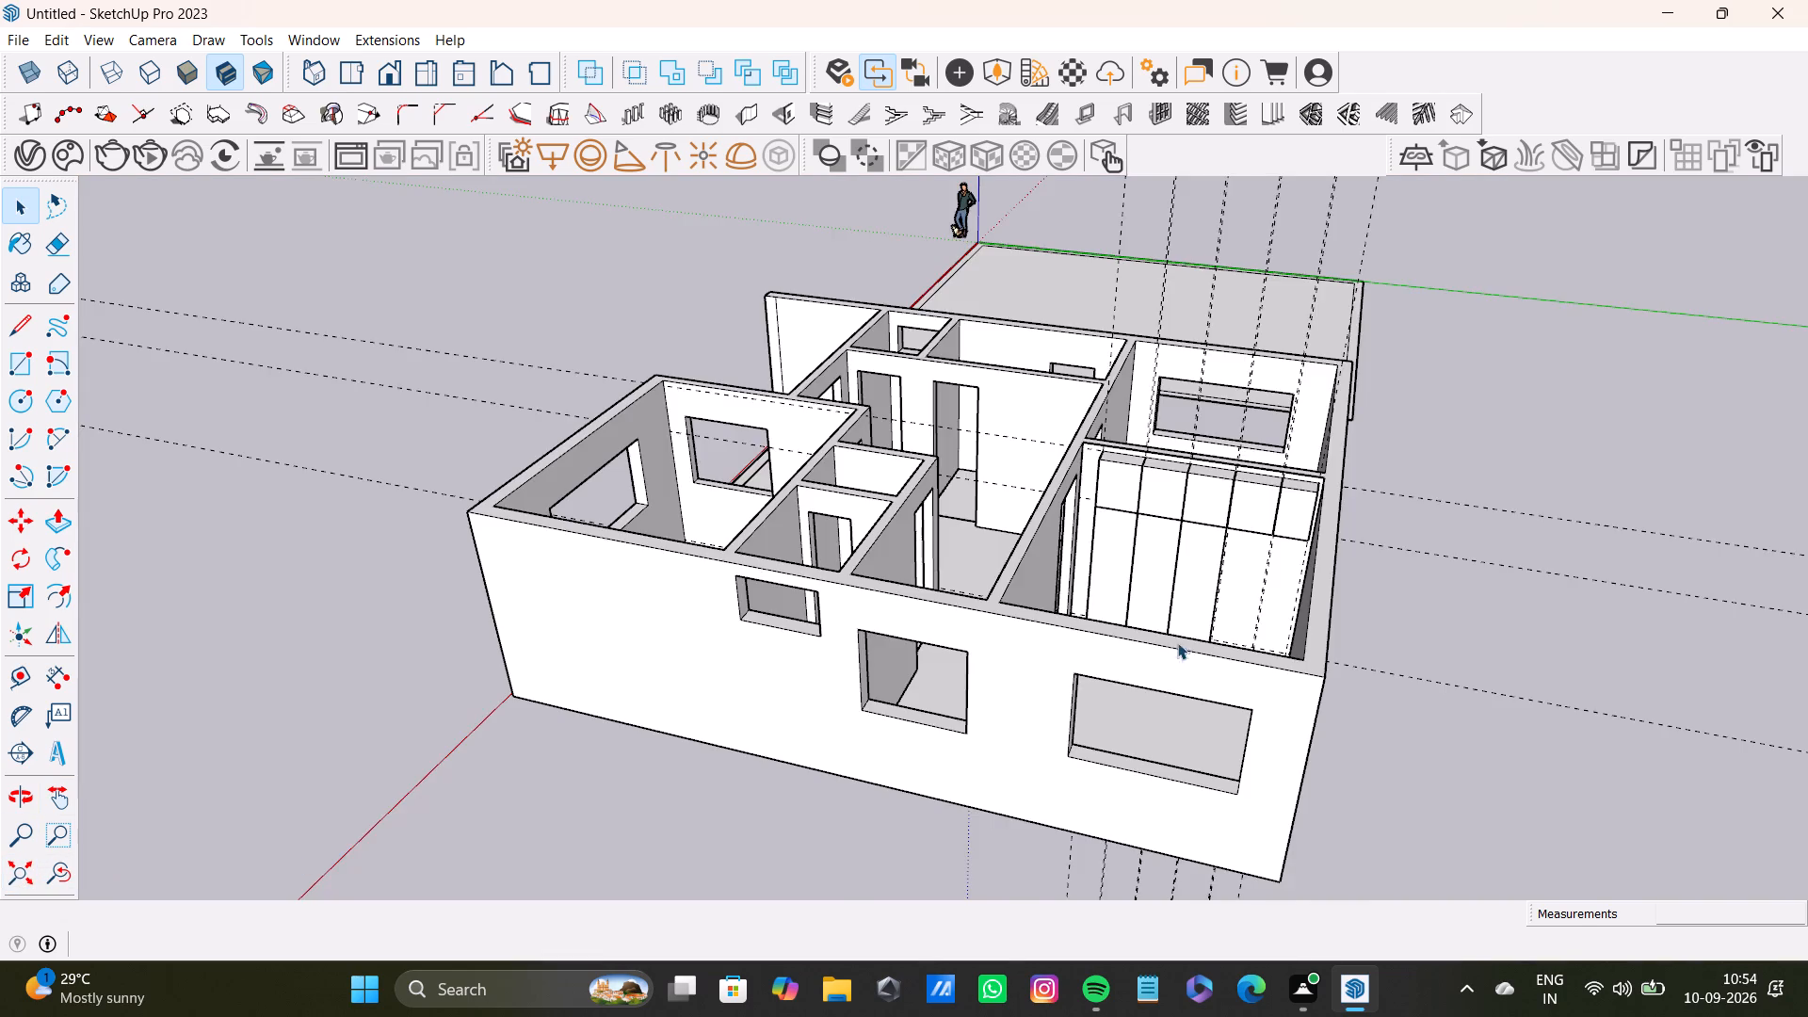
# Open the house walls for editing and push/pull the doorway jamb nearest the wardrobe a short way into the opening.
pyautogui.scroll(9, 1177, 621)
pyautogui.keyDown('shift'); pyautogui.moveTo(1290, 597); pyautogui.dragTo(1188, 677, button='middle'); pyautogui.keyUp('shift')
pyautogui.scroll(4, 1195, 654)
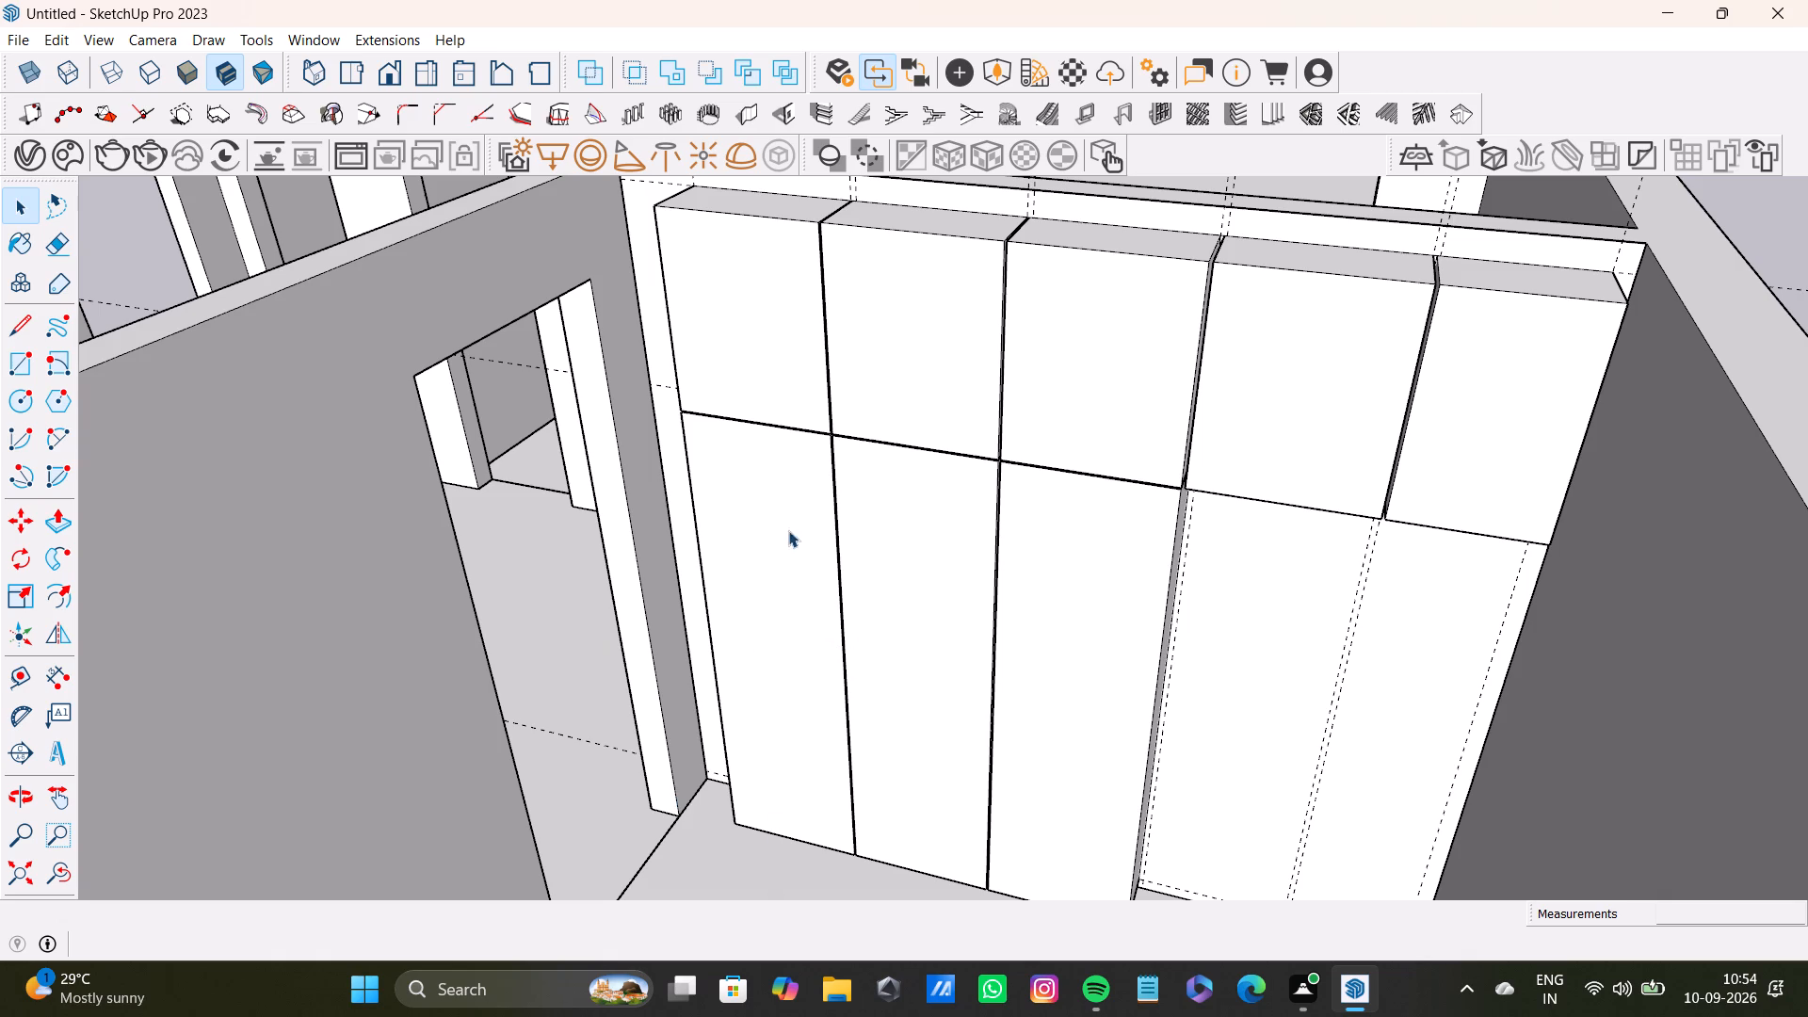
pyautogui.scroll(-4, 480, 370)
pyautogui.keyDown('shift'); pyautogui.moveTo(632, 363); pyautogui.dragTo(632, 430, button='middle'); pyautogui.keyUp('shift')
pyautogui.scroll(7, 560, 487)
pyautogui.press('space')
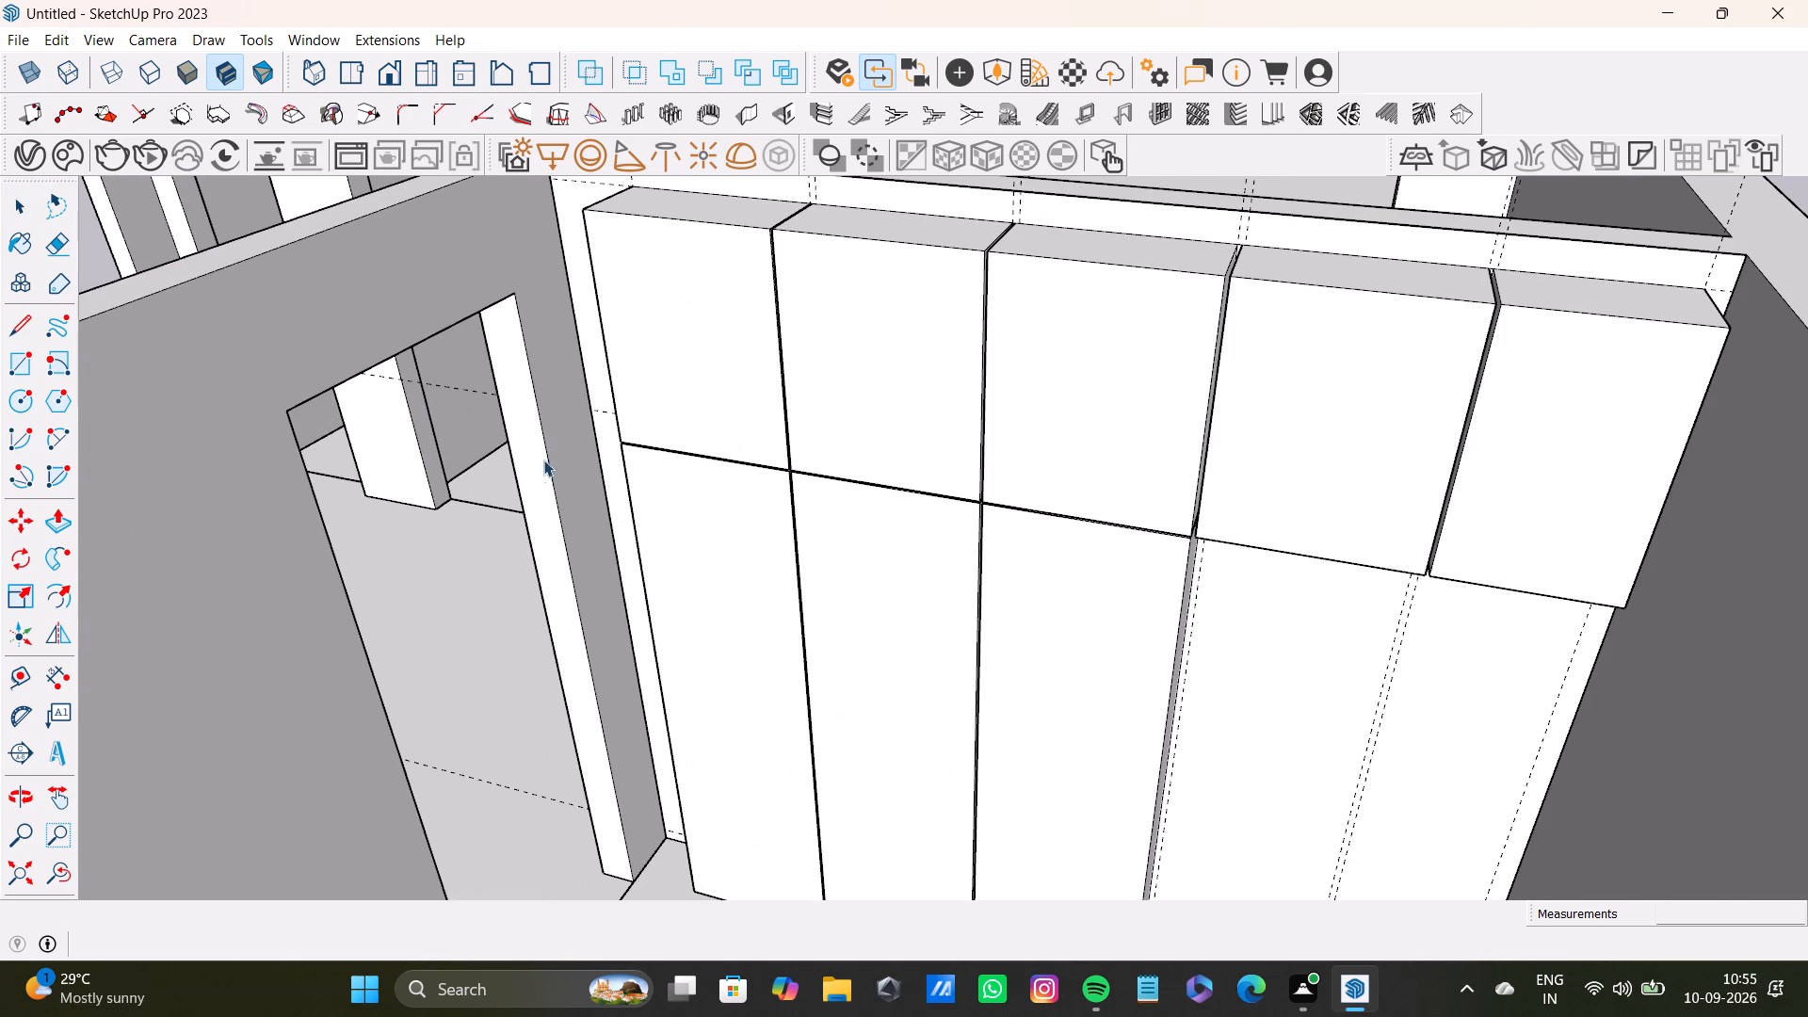
pyautogui.click(540, 464)
pyautogui.doubleClick(540, 464)
pyautogui.click(538, 479)
pyautogui.press('p')
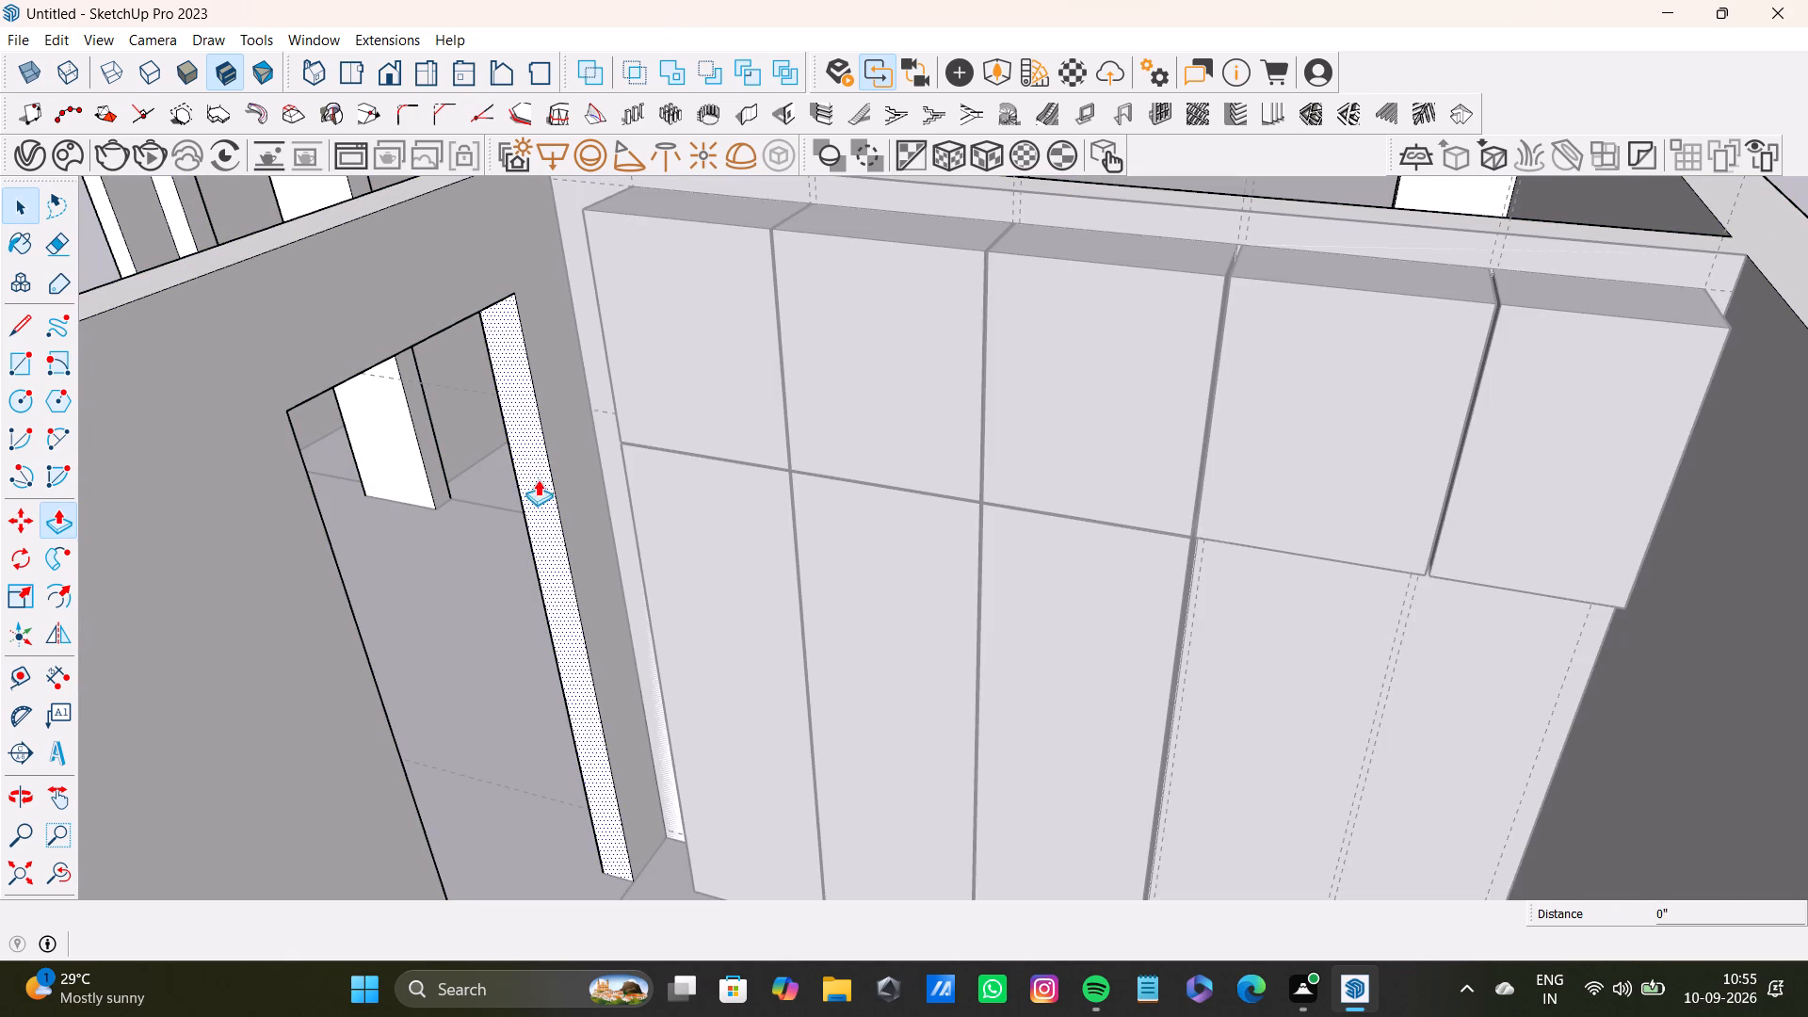
pyautogui.moveTo(538, 479); pyautogui.dragTo(503, 498)
pyautogui.press('space')
# Widen the doorway beside the wardrobe by push/pulling its far jamb 1' 3/16" away from the wardrobe.
pyautogui.scroll(-8, 499, 501)
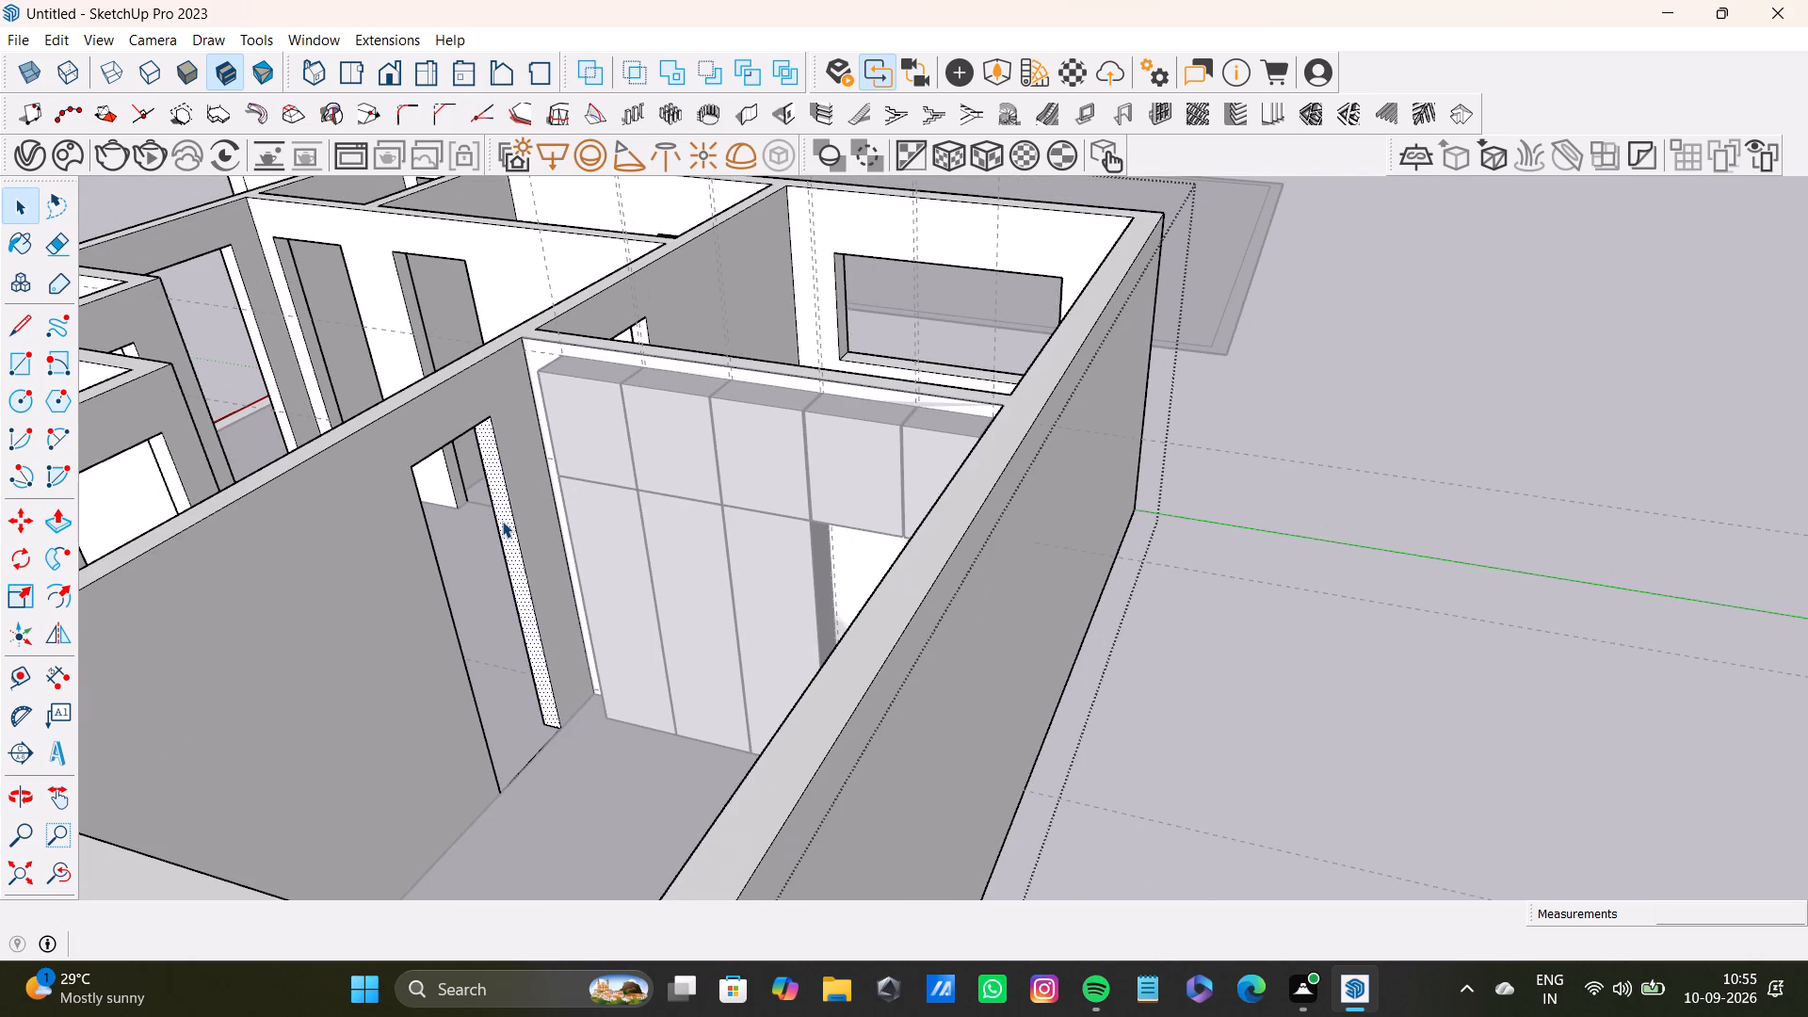
pyautogui.keyDown('shift'); pyautogui.moveTo(502, 521); pyautogui.dragTo(584, 493, button='middle'); pyautogui.keyUp('shift')
pyautogui.moveTo(652, 536); pyautogui.dragTo(496, 641, button='middle')
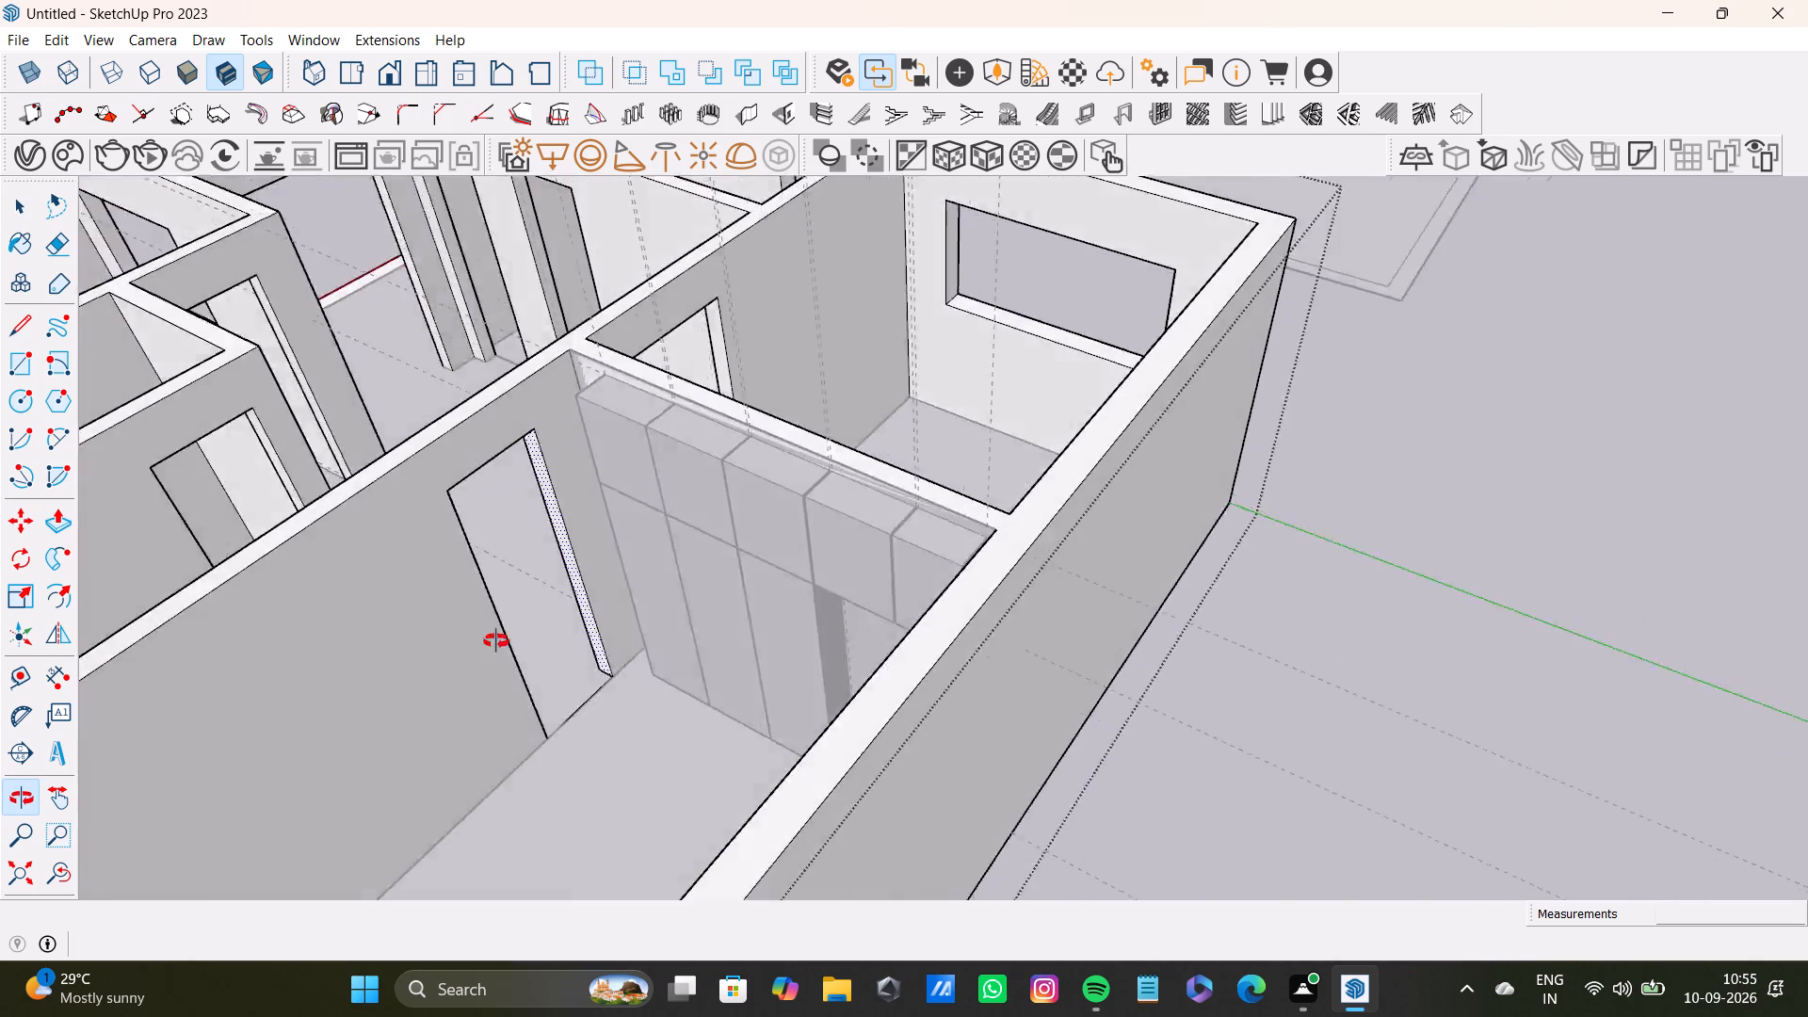
pyautogui.moveTo(496, 641); pyautogui.dragTo(452, 635, button='middle')
pyautogui.scroll(-3, 526, 465)
pyautogui.keyDown('shift'); pyautogui.moveTo(532, 494); pyautogui.dragTo(626, 504, button='middle'); pyautogui.keyUp('shift')
pyautogui.moveTo(649, 509); pyautogui.dragTo(535, 568, button='middle')
pyautogui.scroll(-1, 518, 521)
pyautogui.scroll(4, 511, 453)
pyautogui.moveTo(624, 476); pyautogui.dragTo(335, 488, button='middle')
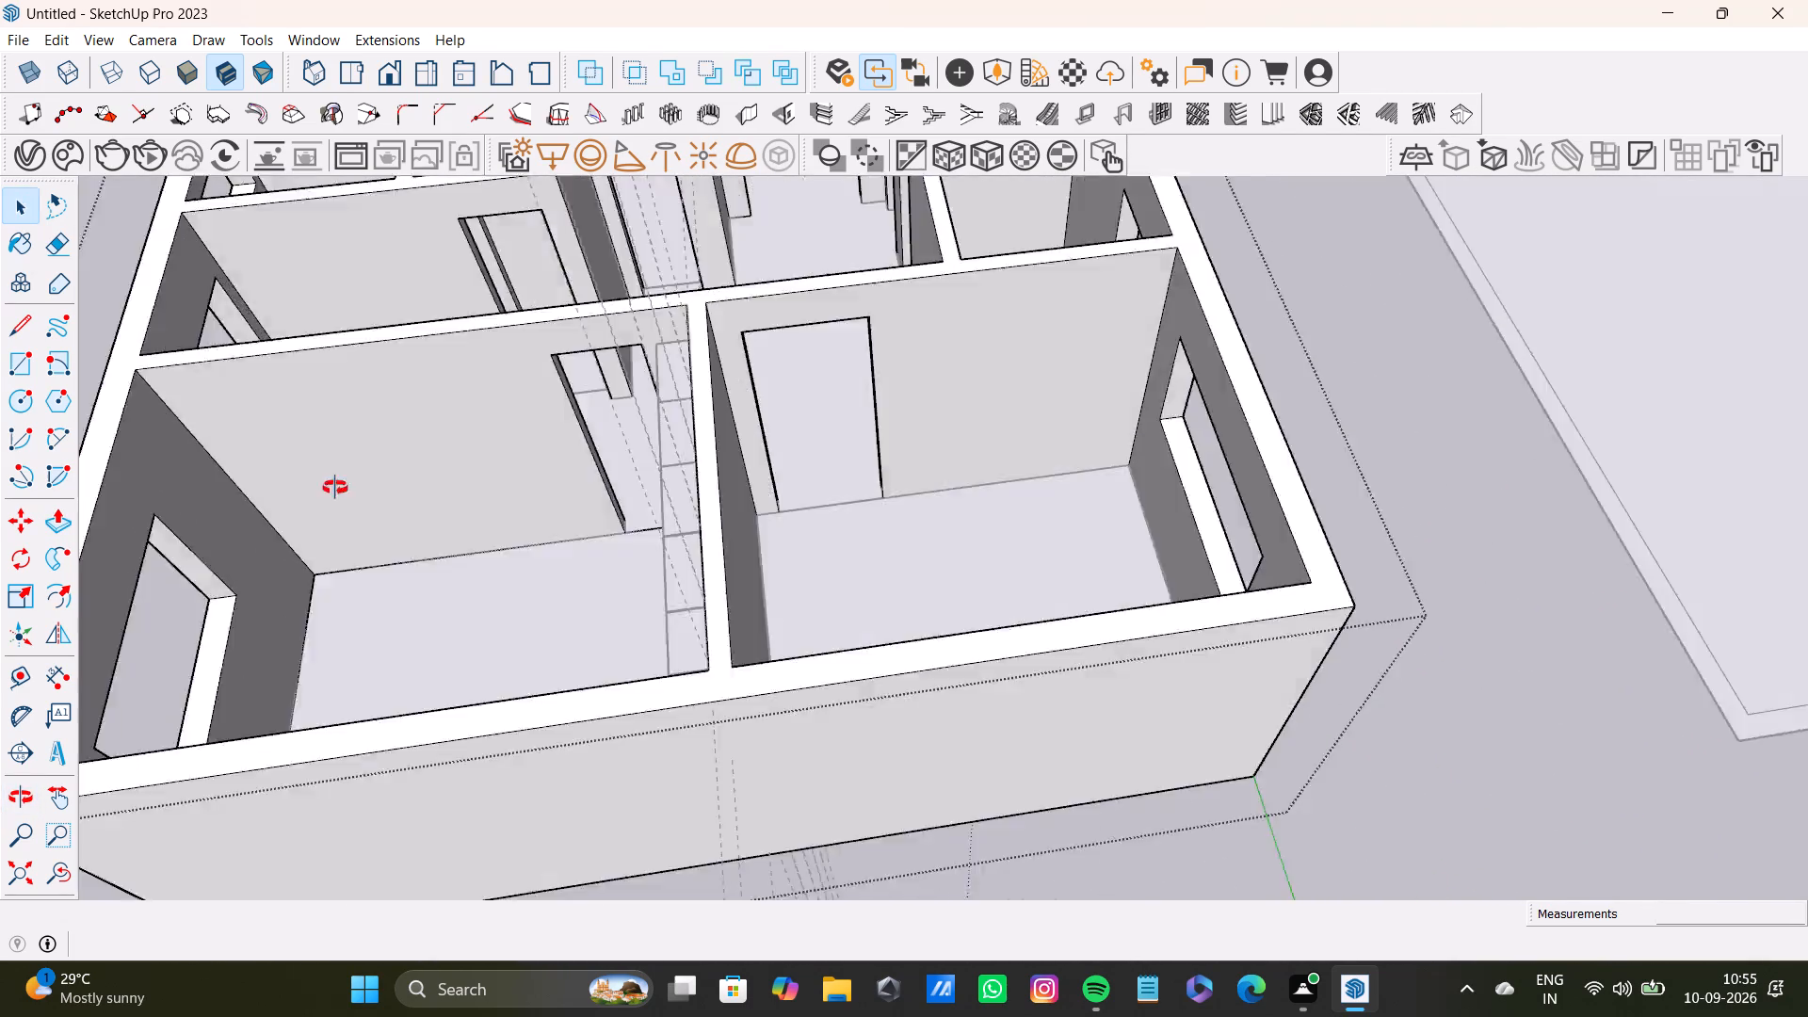
pyautogui.moveTo(335, 488); pyautogui.dragTo(332, 465, button='middle')
pyautogui.scroll(4, 501, 389)
pyautogui.keyDown('shift'); pyautogui.moveTo(583, 402); pyautogui.dragTo(692, 566, button='middle'); pyautogui.keyUp('shift')
pyautogui.moveTo(818, 555); pyautogui.dragTo(697, 604, button='middle')
pyautogui.scroll(4, 700, 476)
pyautogui.press('space')
pyautogui.click(713, 465)
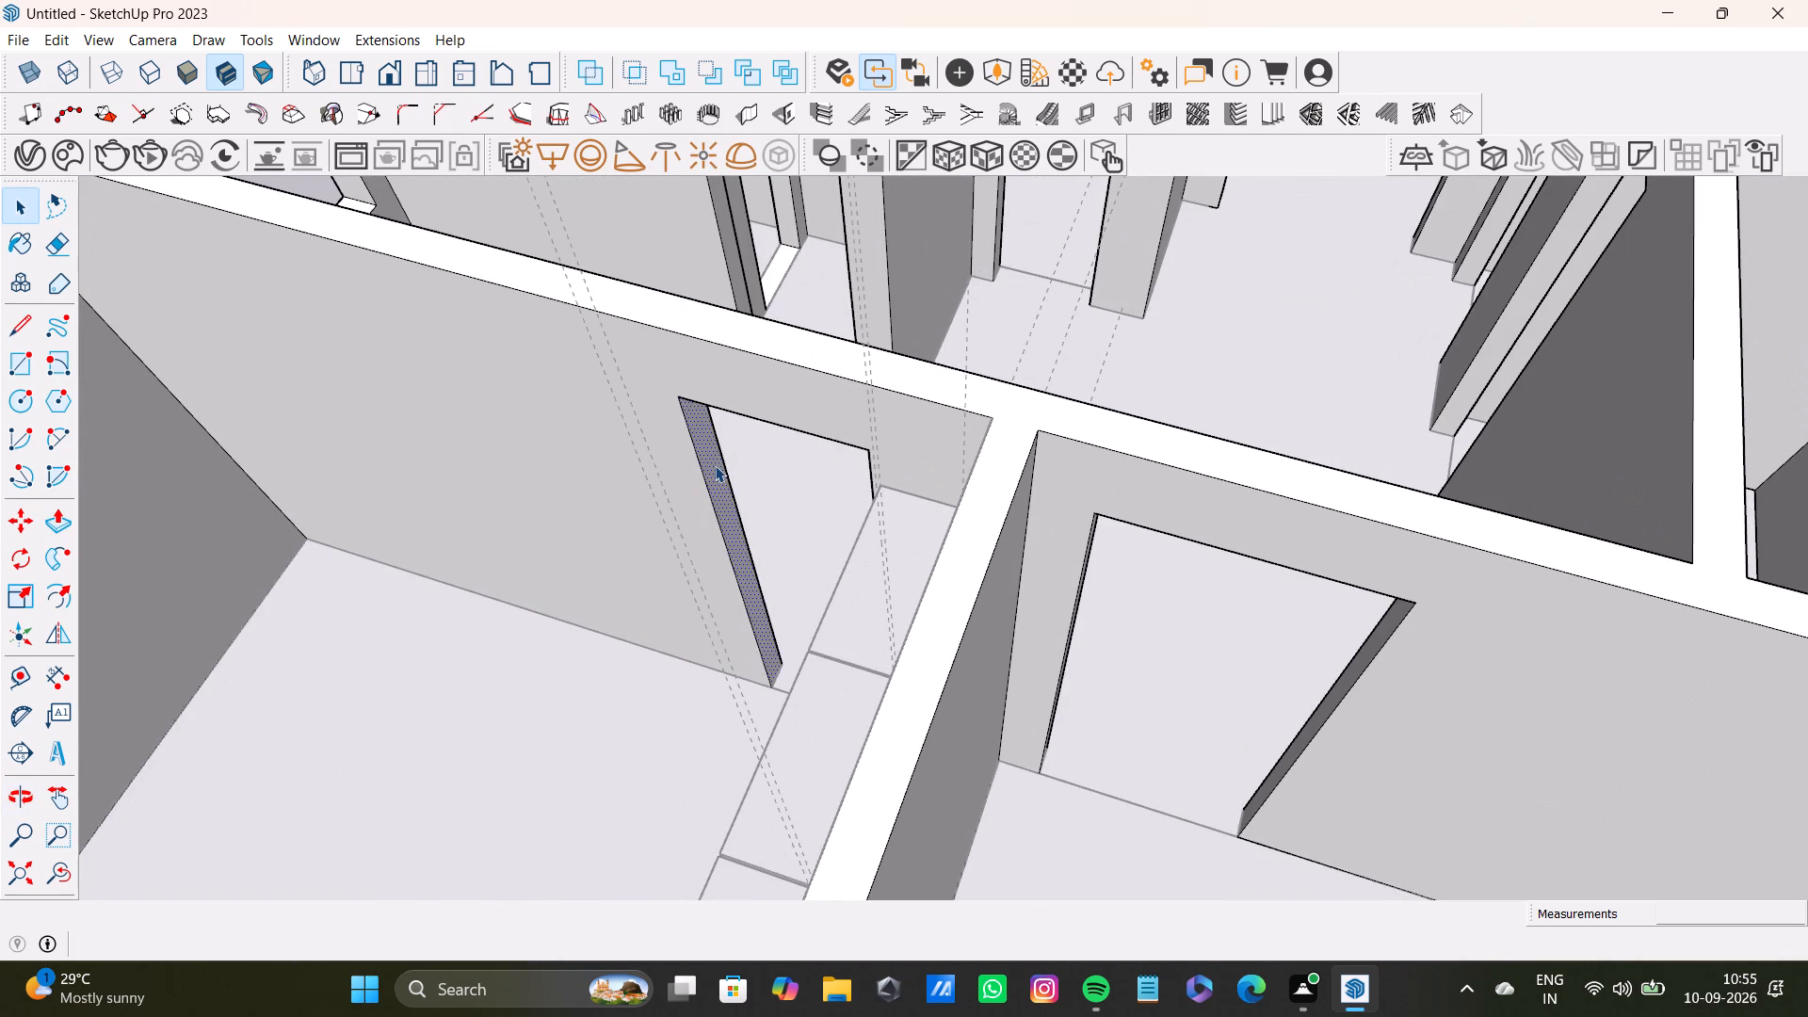
pyautogui.press('p')
pyautogui.moveTo(715, 465); pyautogui.dragTo(652, 458)
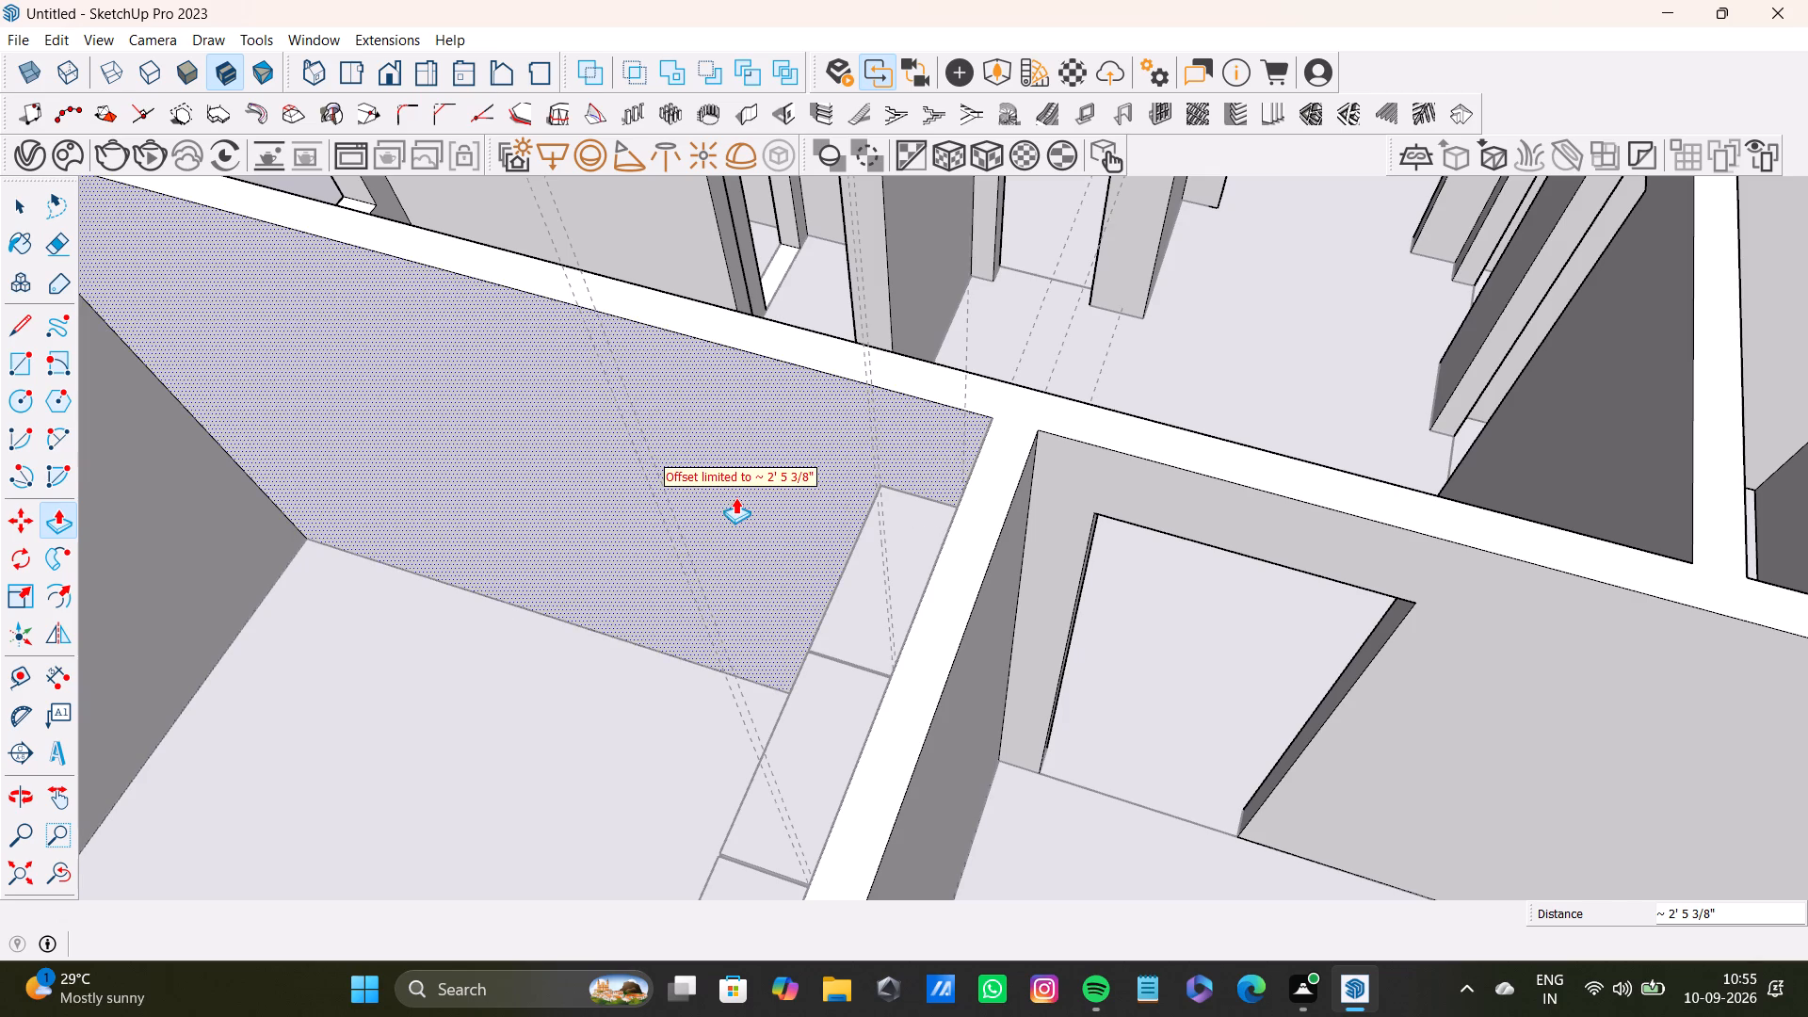
pyautogui.hotkey('ctrl', 'z')
pyautogui.moveTo(726, 508); pyautogui.dragTo(662, 488)
# Push the doorway's far jamb a further 9 1/16" away from the wardrobe.
pyautogui.scroll(-6, 617, 513)
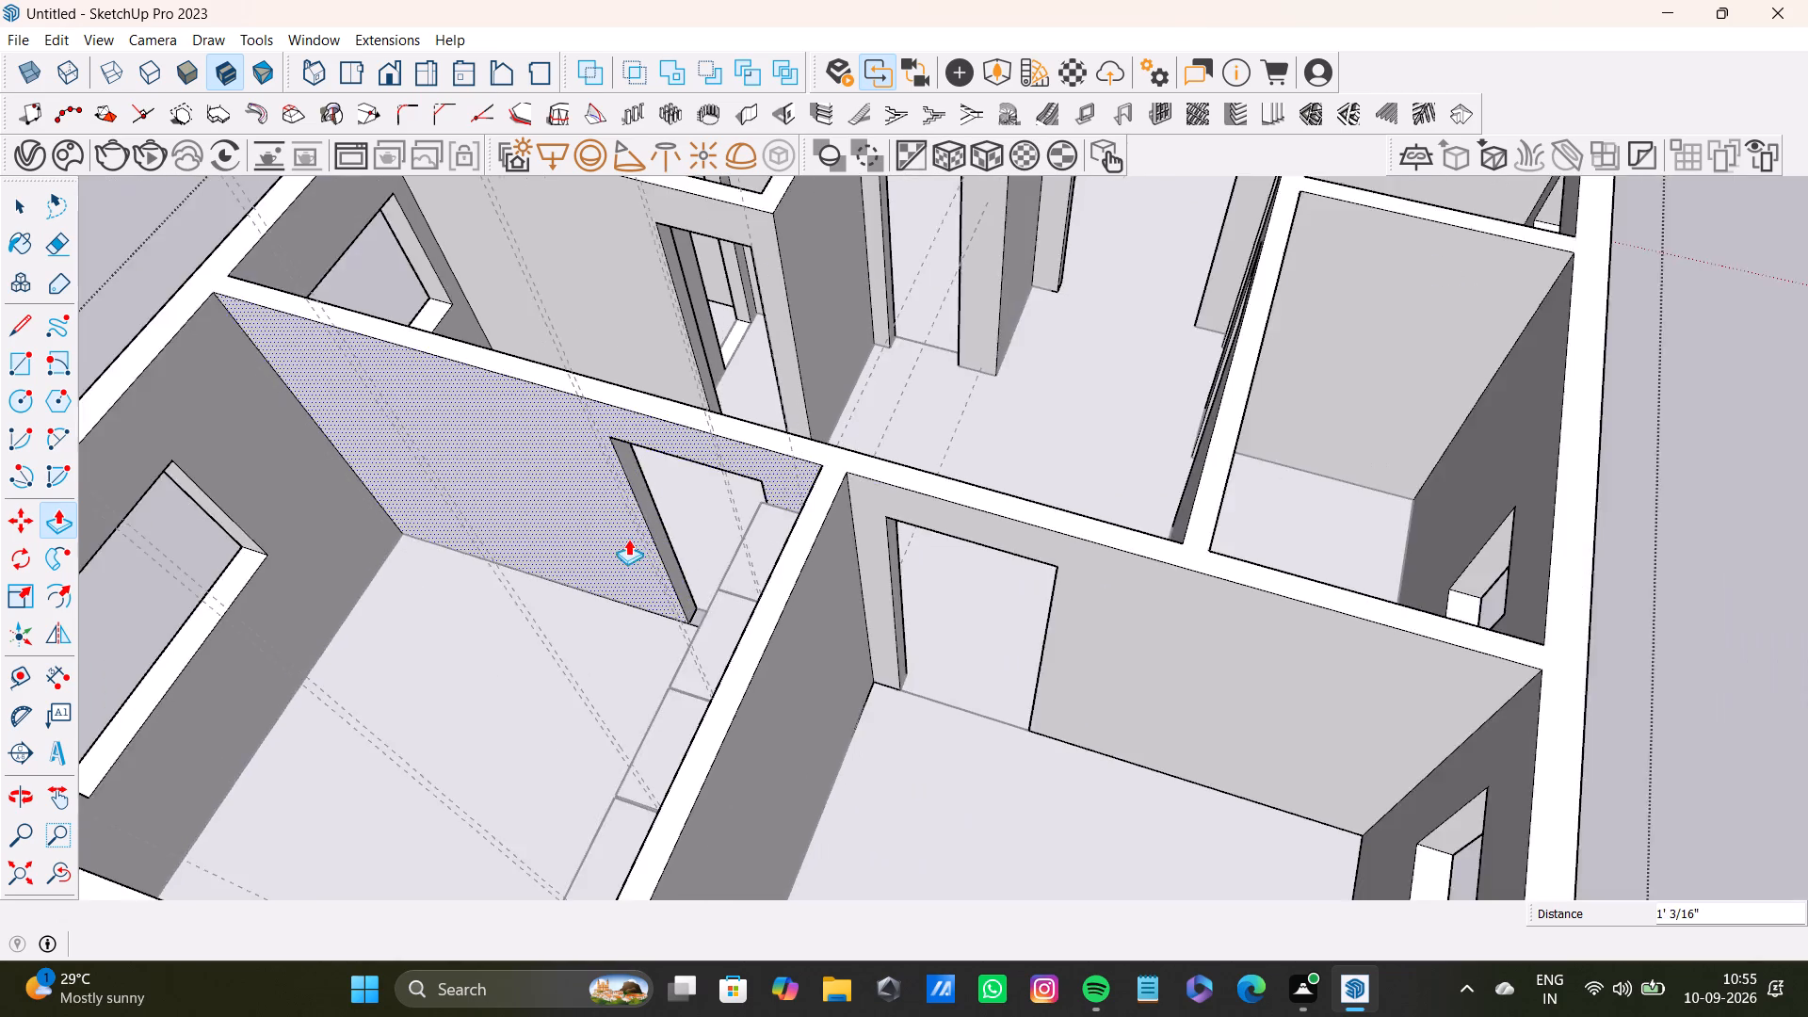
pyautogui.scroll(-4, 628, 539)
pyautogui.moveTo(614, 588); pyautogui.dragTo(1170, 473, button='middle')
pyautogui.scroll(-4, 985, 591)
pyautogui.moveTo(994, 614); pyautogui.dragTo(836, 655, button='middle')
pyautogui.scroll(5, 847, 631)
pyautogui.moveTo(901, 627); pyautogui.dragTo(672, 629, button='middle')
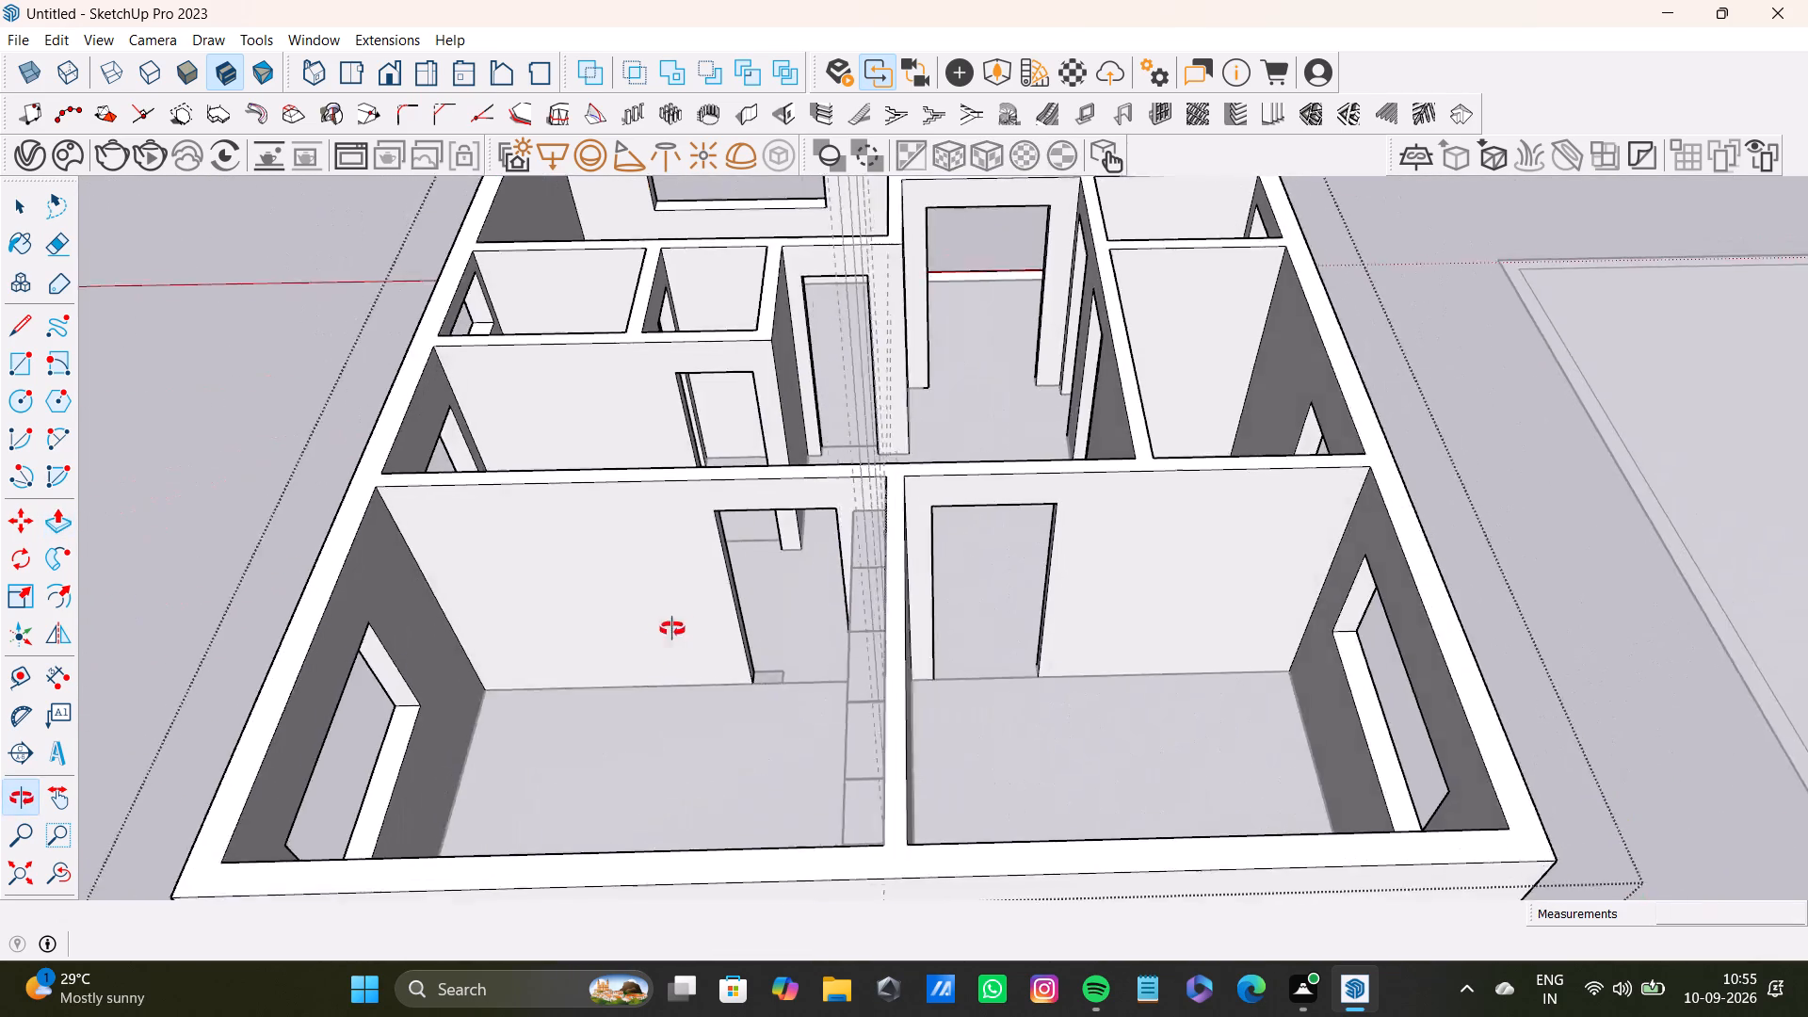
pyautogui.moveTo(672, 629); pyautogui.dragTo(669, 629, button='middle')
pyautogui.scroll(4, 765, 577)
pyautogui.moveTo(846, 633); pyautogui.dragTo(864, 698, button='middle')
pyautogui.moveTo(882, 713); pyautogui.dragTo(673, 703, button='middle')
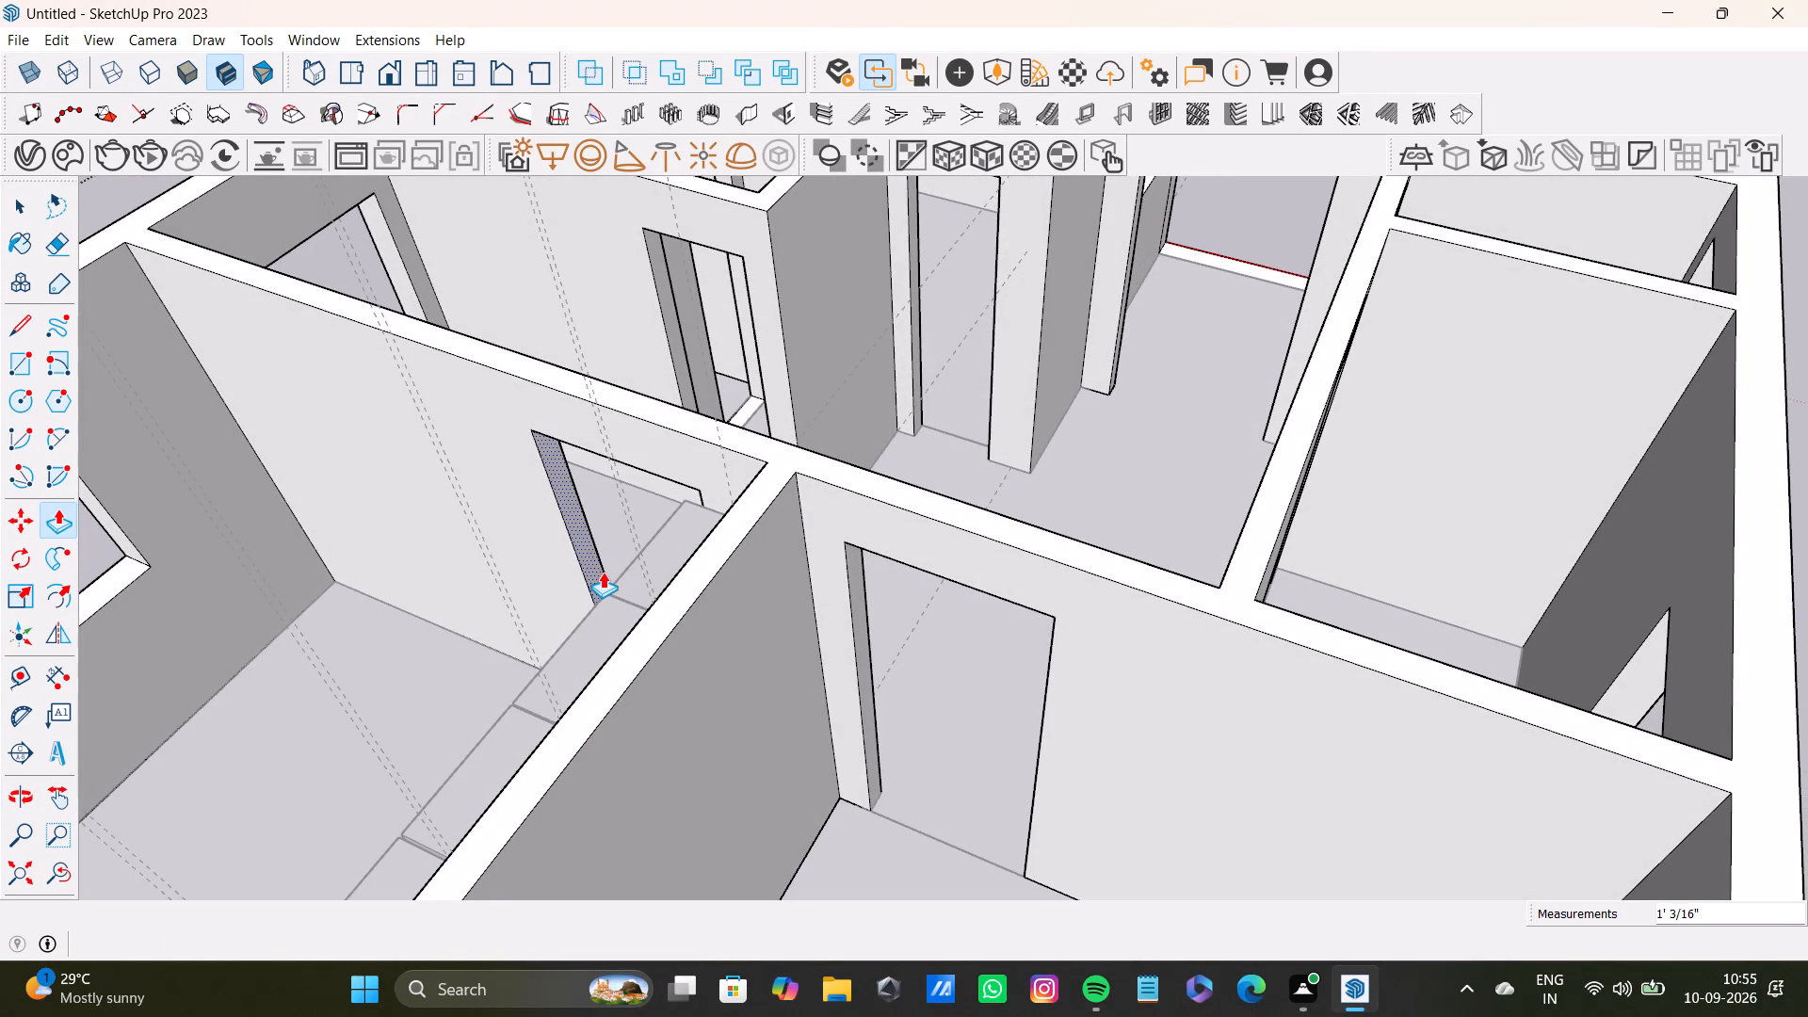
pyautogui.keyDown('shift'); pyautogui.moveTo(602, 557); pyautogui.dragTo(702, 579, button='middle'); pyautogui.keyUp('shift')
pyautogui.scroll(3, 685, 569)
pyautogui.moveTo(692, 565); pyautogui.dragTo(648, 551)
# Pull the wardrobe-side jamb farther into the doorway opening and finish editing the house walls.
pyautogui.scroll(-5, 564, 567)
pyautogui.moveTo(574, 620); pyautogui.dragTo(1062, 558, button='middle')
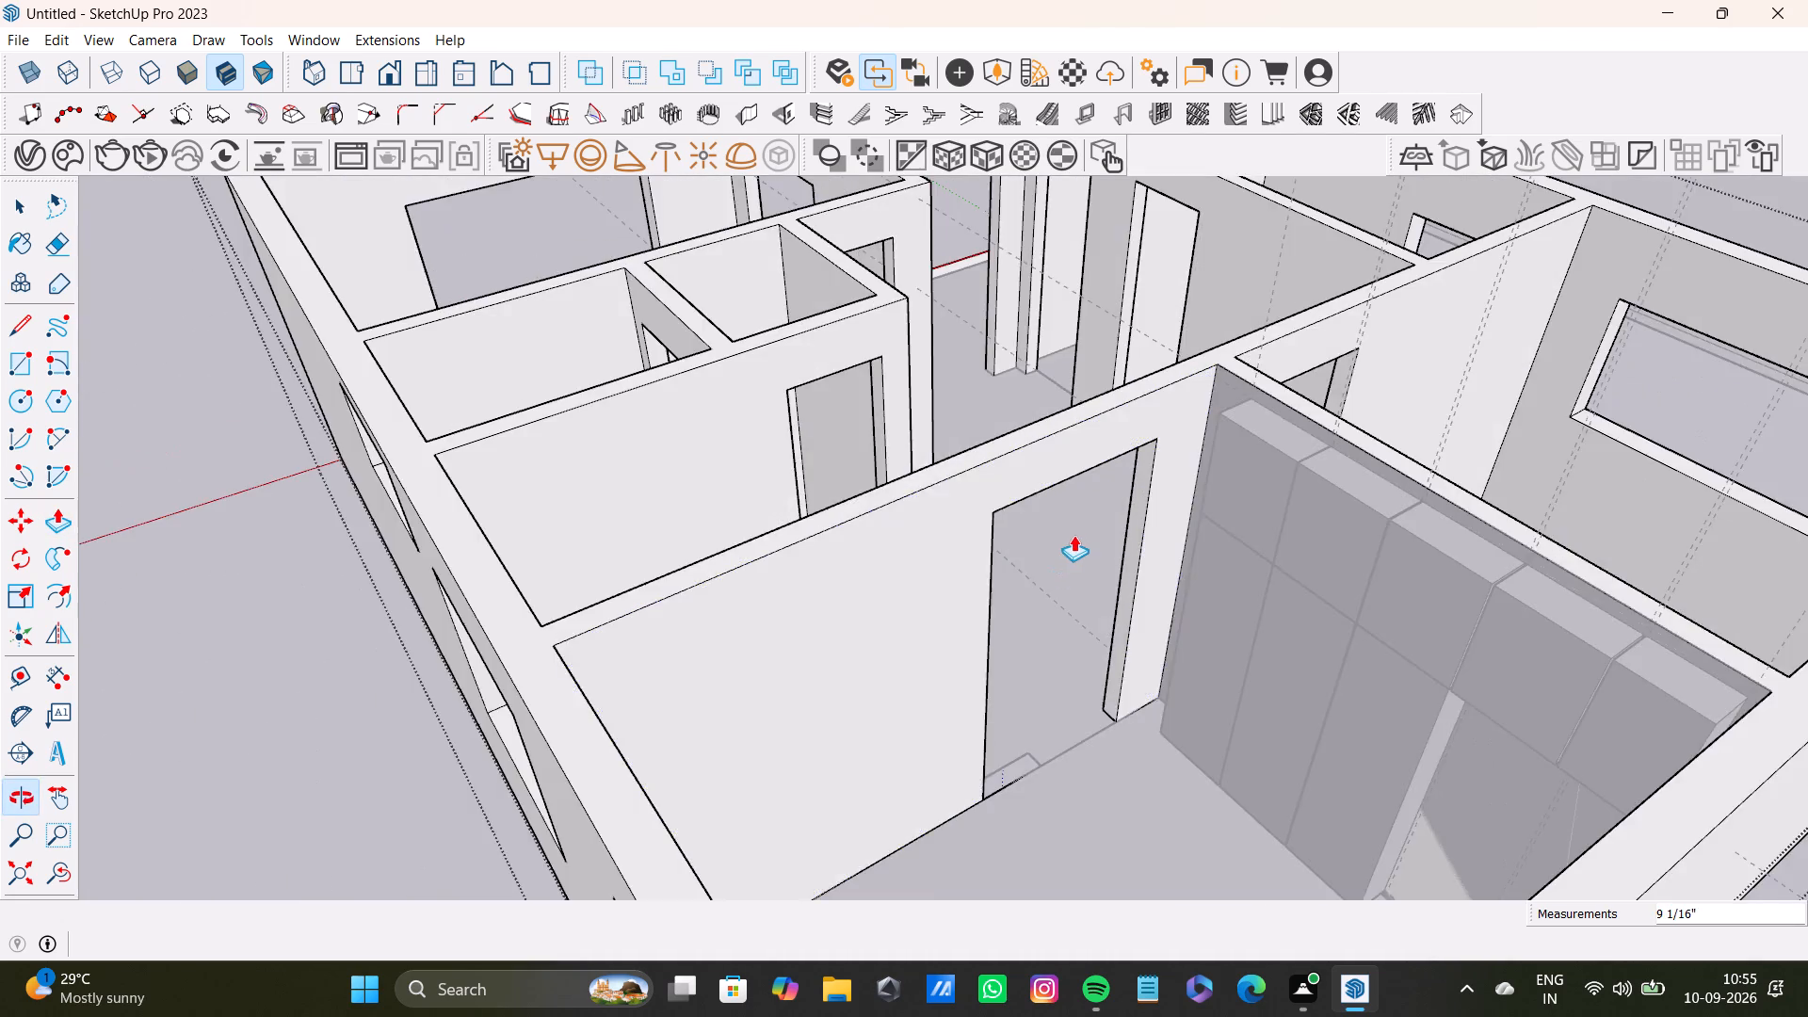
pyautogui.scroll(2, 1076, 533)
pyautogui.moveTo(1152, 560); pyautogui.dragTo(1114, 575)
pyautogui.press('space')
pyautogui.scroll(-9, 1105, 578)
pyautogui.click(428, 598)
# From below, draw a 1' 9 1/4" by 6" rectangle filling the floor gap under the widened doorway.
pyautogui.scroll(11, 1152, 665)
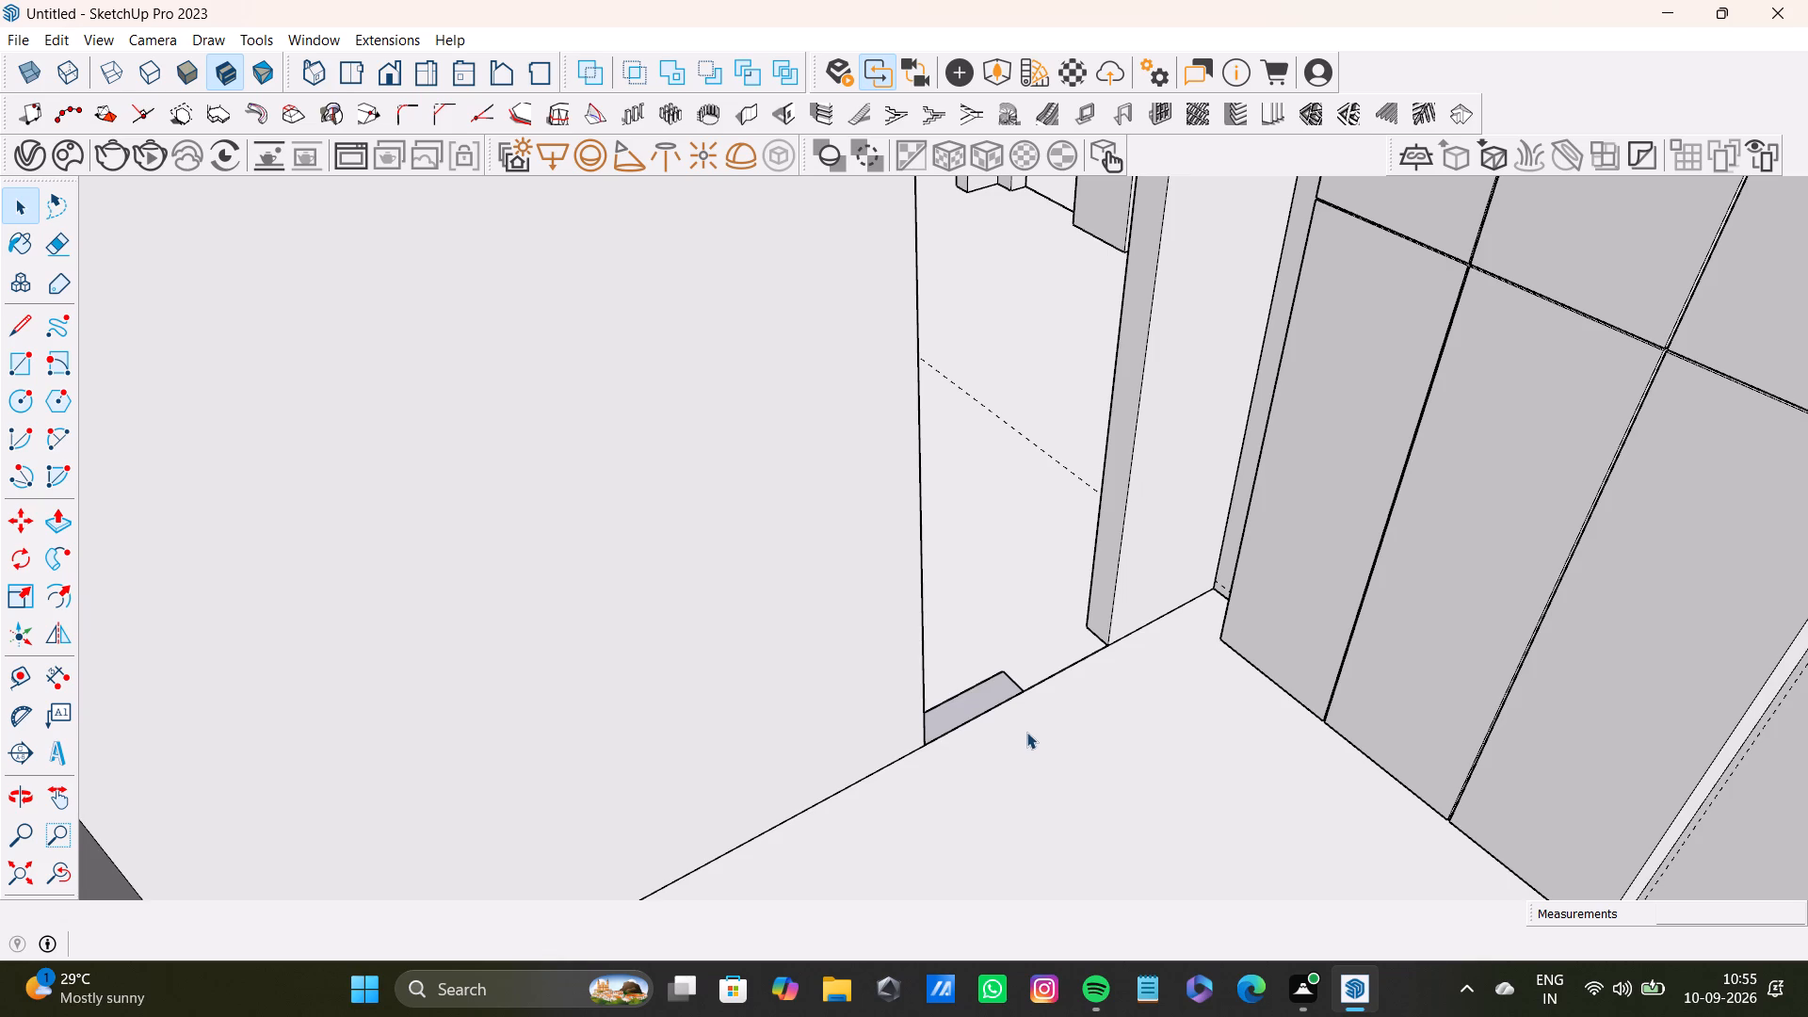
pyautogui.scroll(7, 1046, 755)
pyautogui.scroll(-16, 957, 674)
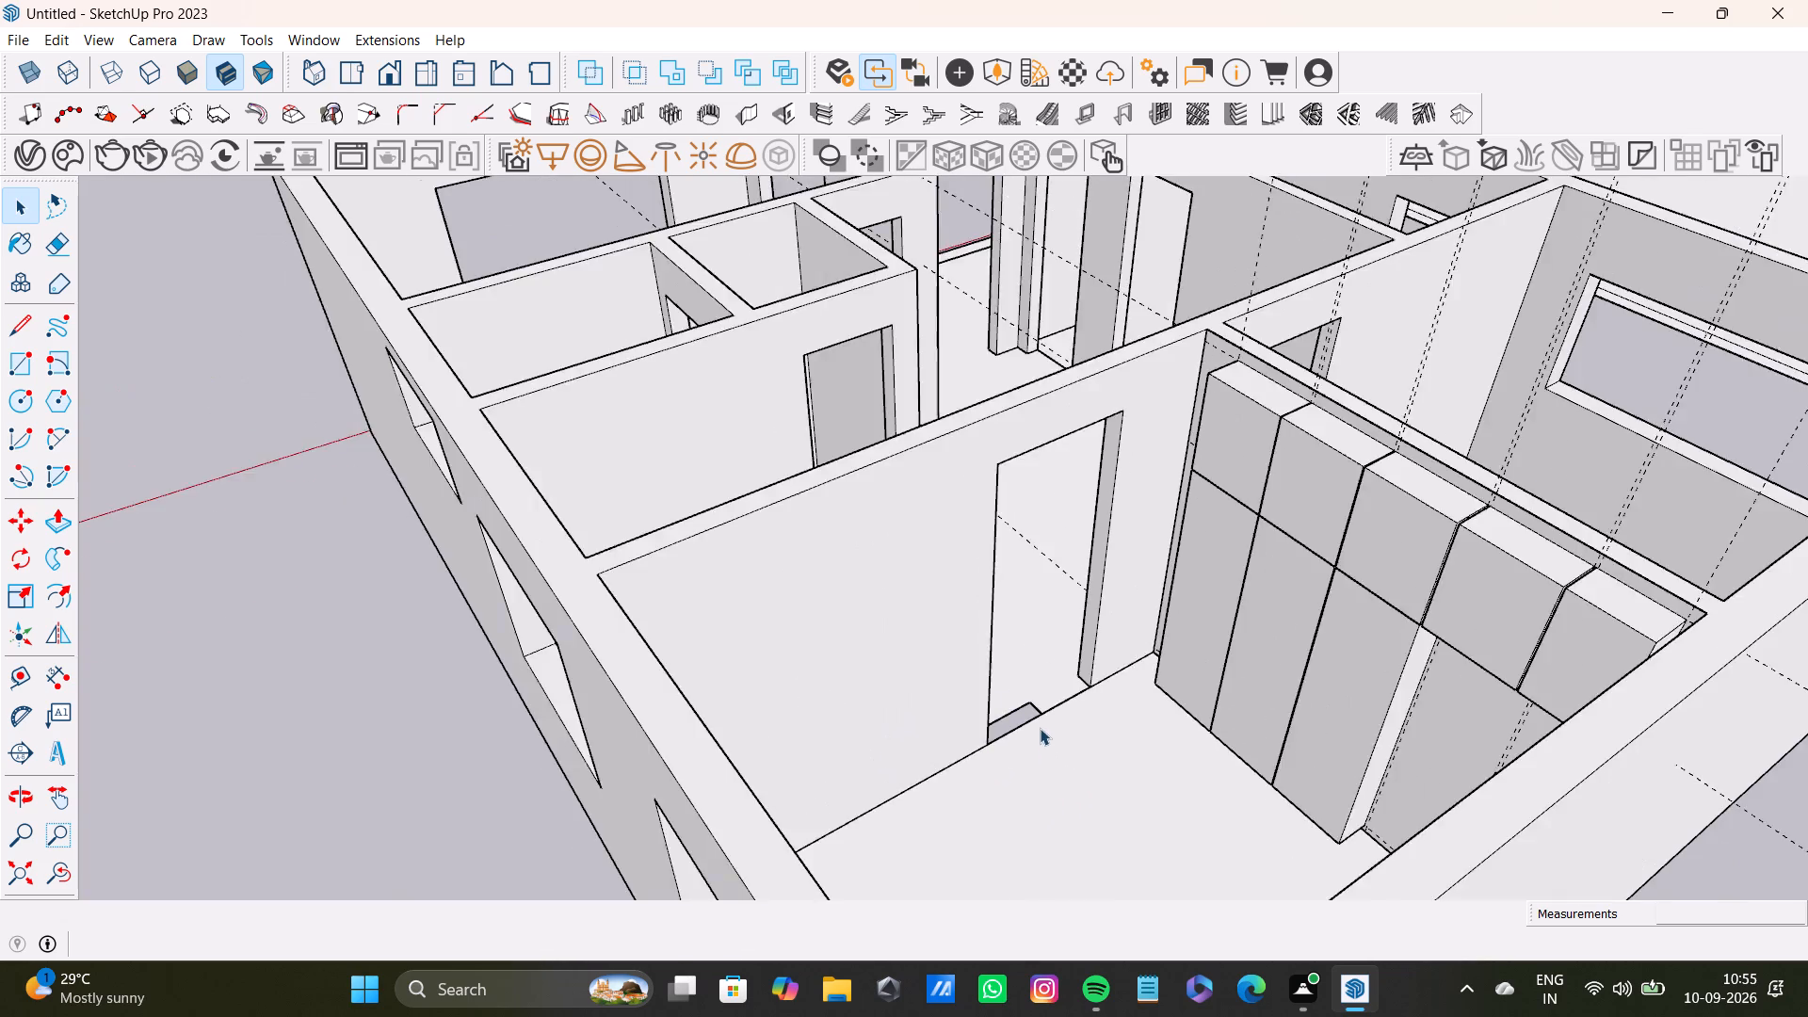
pyautogui.scroll(-7, 1040, 728)
pyautogui.keyDown('shift'); pyautogui.moveTo(1086, 817); pyautogui.dragTo(1050, 506, button='middle'); pyautogui.keyUp('shift')
pyautogui.moveTo(1065, 595); pyautogui.dragTo(1065, 178, button='middle')
pyautogui.scroll(9, 1088, 486)
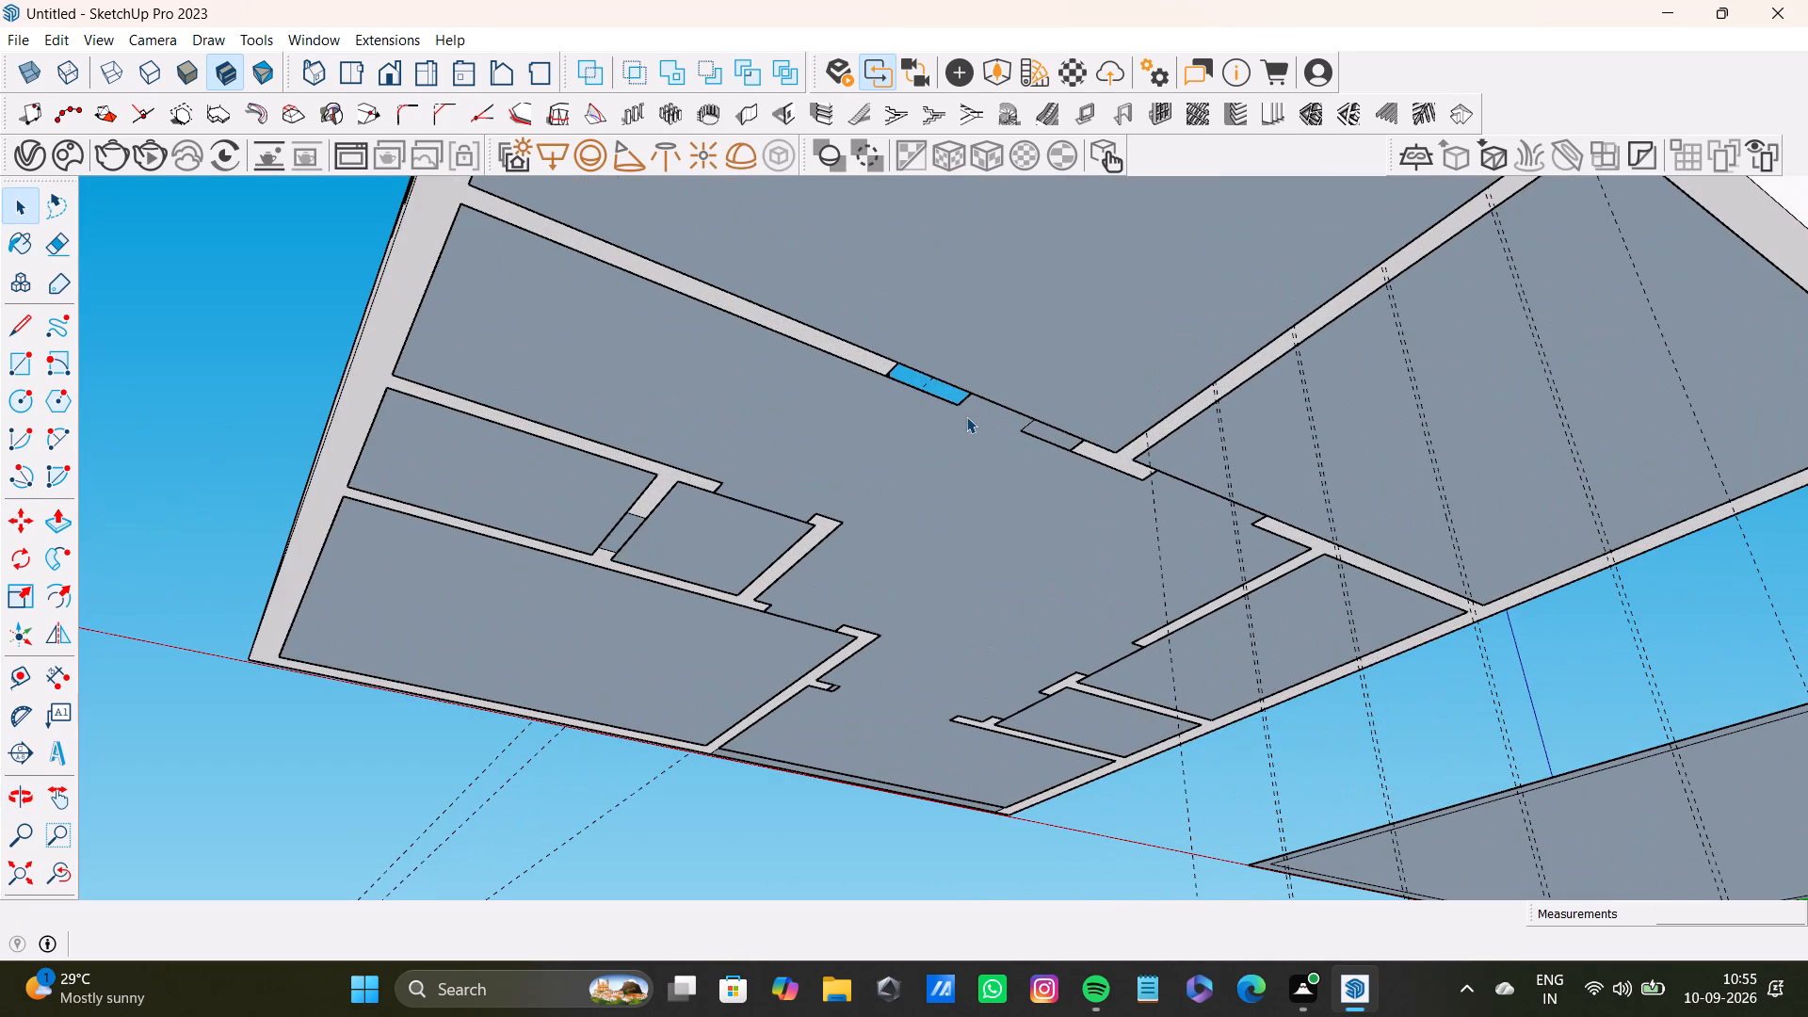
pyautogui.press('r')
pyautogui.scroll(8, 857, 378)
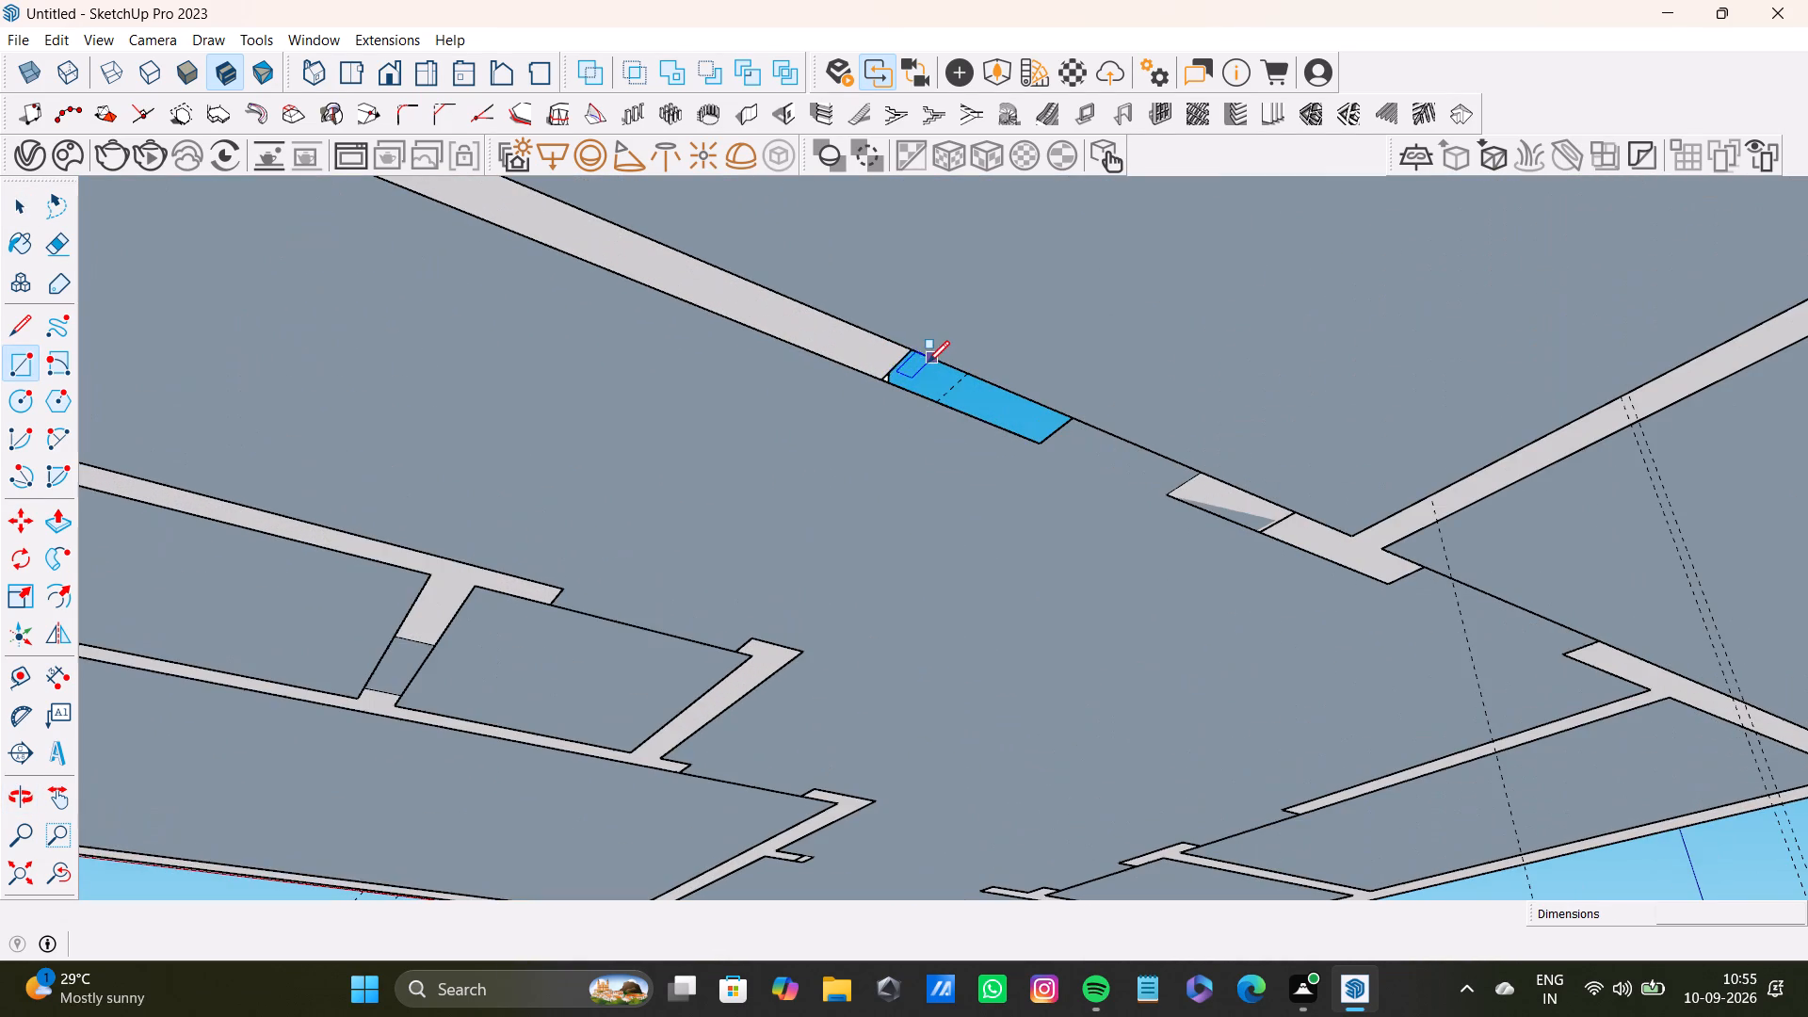
pyautogui.click(916, 352)
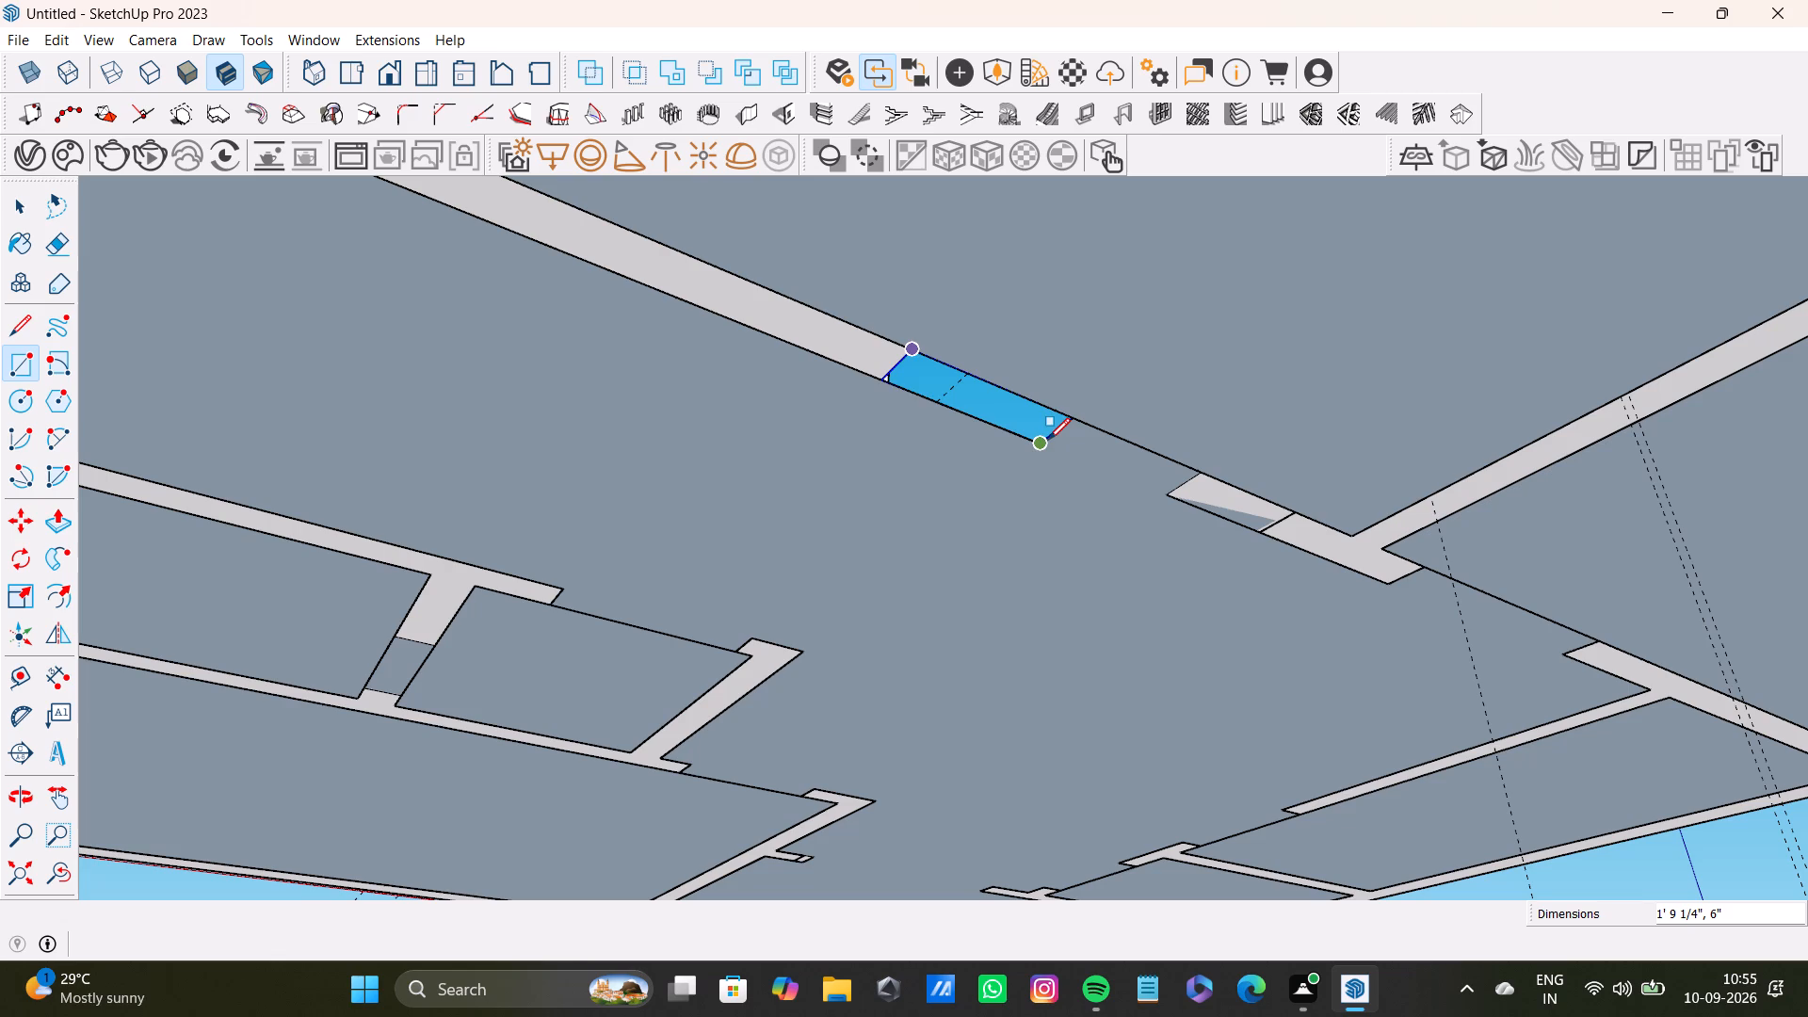
pyautogui.click(1048, 440)
pyautogui.press('space')
# Delete the two leftover rectangle edges on the doorway floor so the patch merges with the surrounding floor.
pyautogui.scroll(-9, 910, 371)
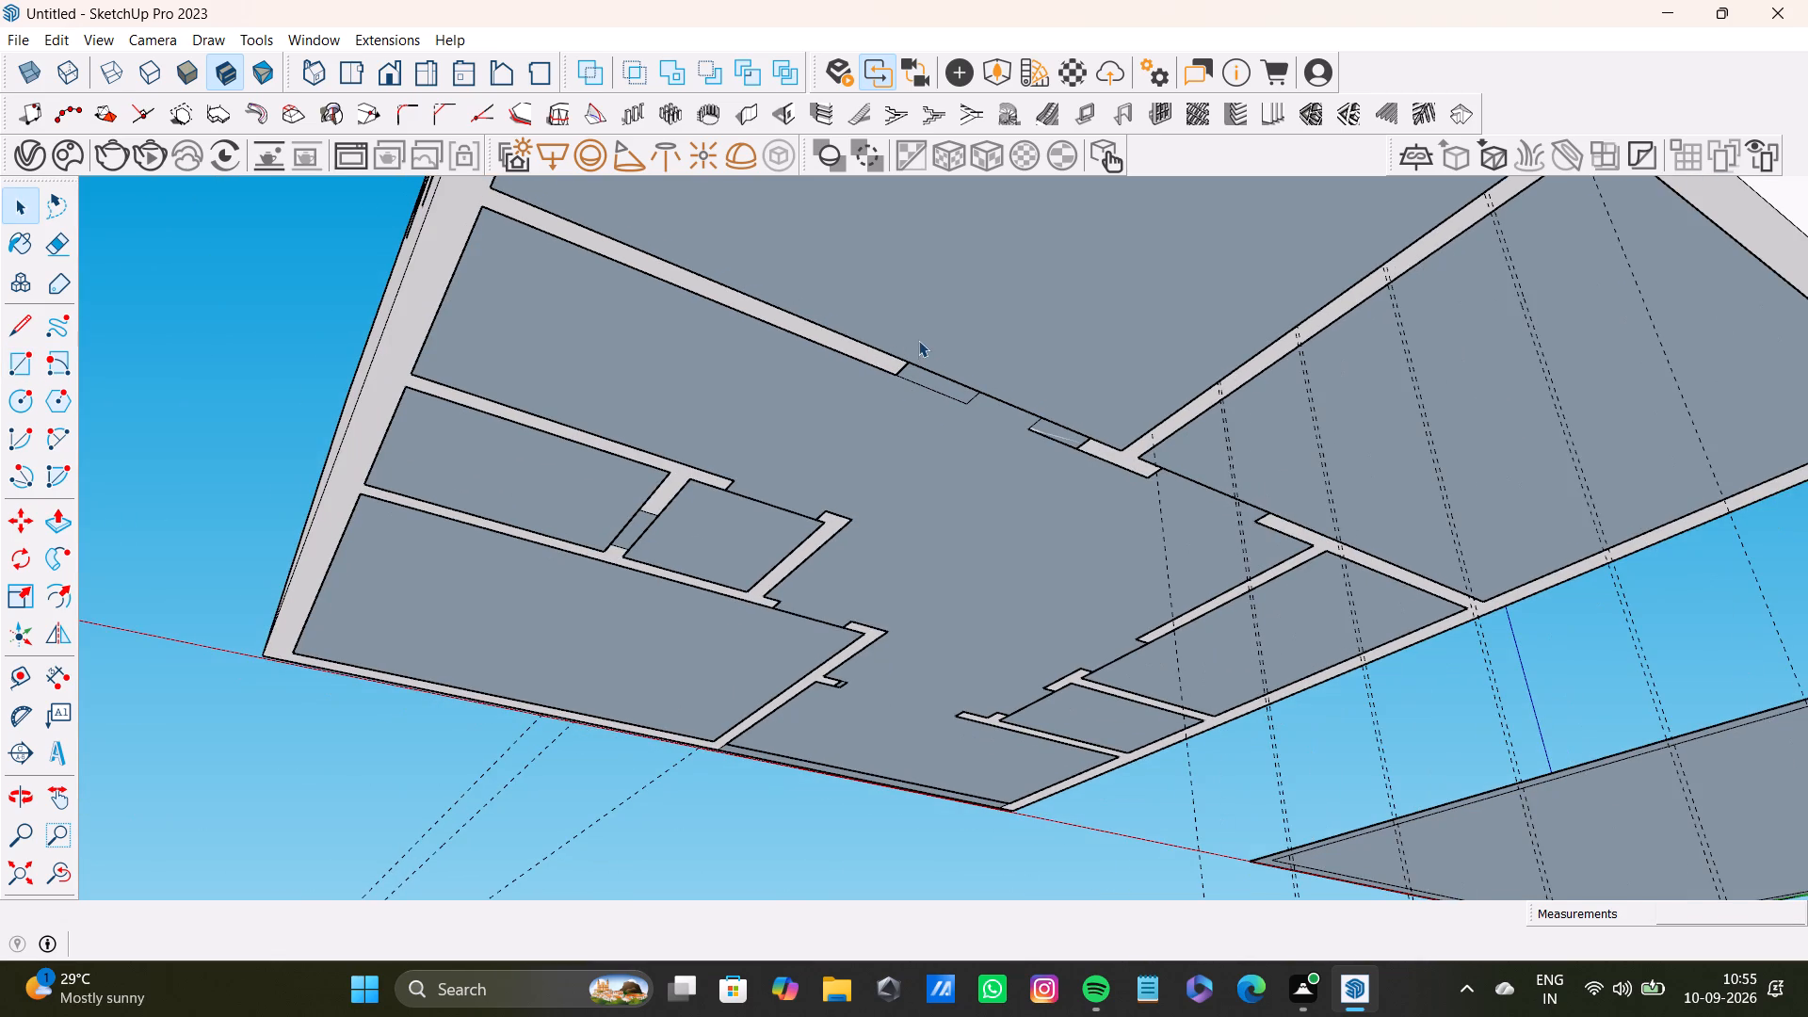
pyautogui.moveTo(988, 309); pyautogui.dragTo(908, 732, button='middle')
pyautogui.moveTo(944, 456); pyautogui.dragTo(896, 724, button='middle')
pyautogui.scroll(1, 884, 653)
pyautogui.keyDown('shift'); pyautogui.scroll(-1, 877, 671); pyautogui.keyUp('shift')
pyautogui.keyDown('shift'); pyautogui.moveTo(877, 671); pyautogui.dragTo(879, 380, button='middle'); pyautogui.keyUp('shift')
pyautogui.scroll(10, 826, 499)
pyautogui.click(858, 630)
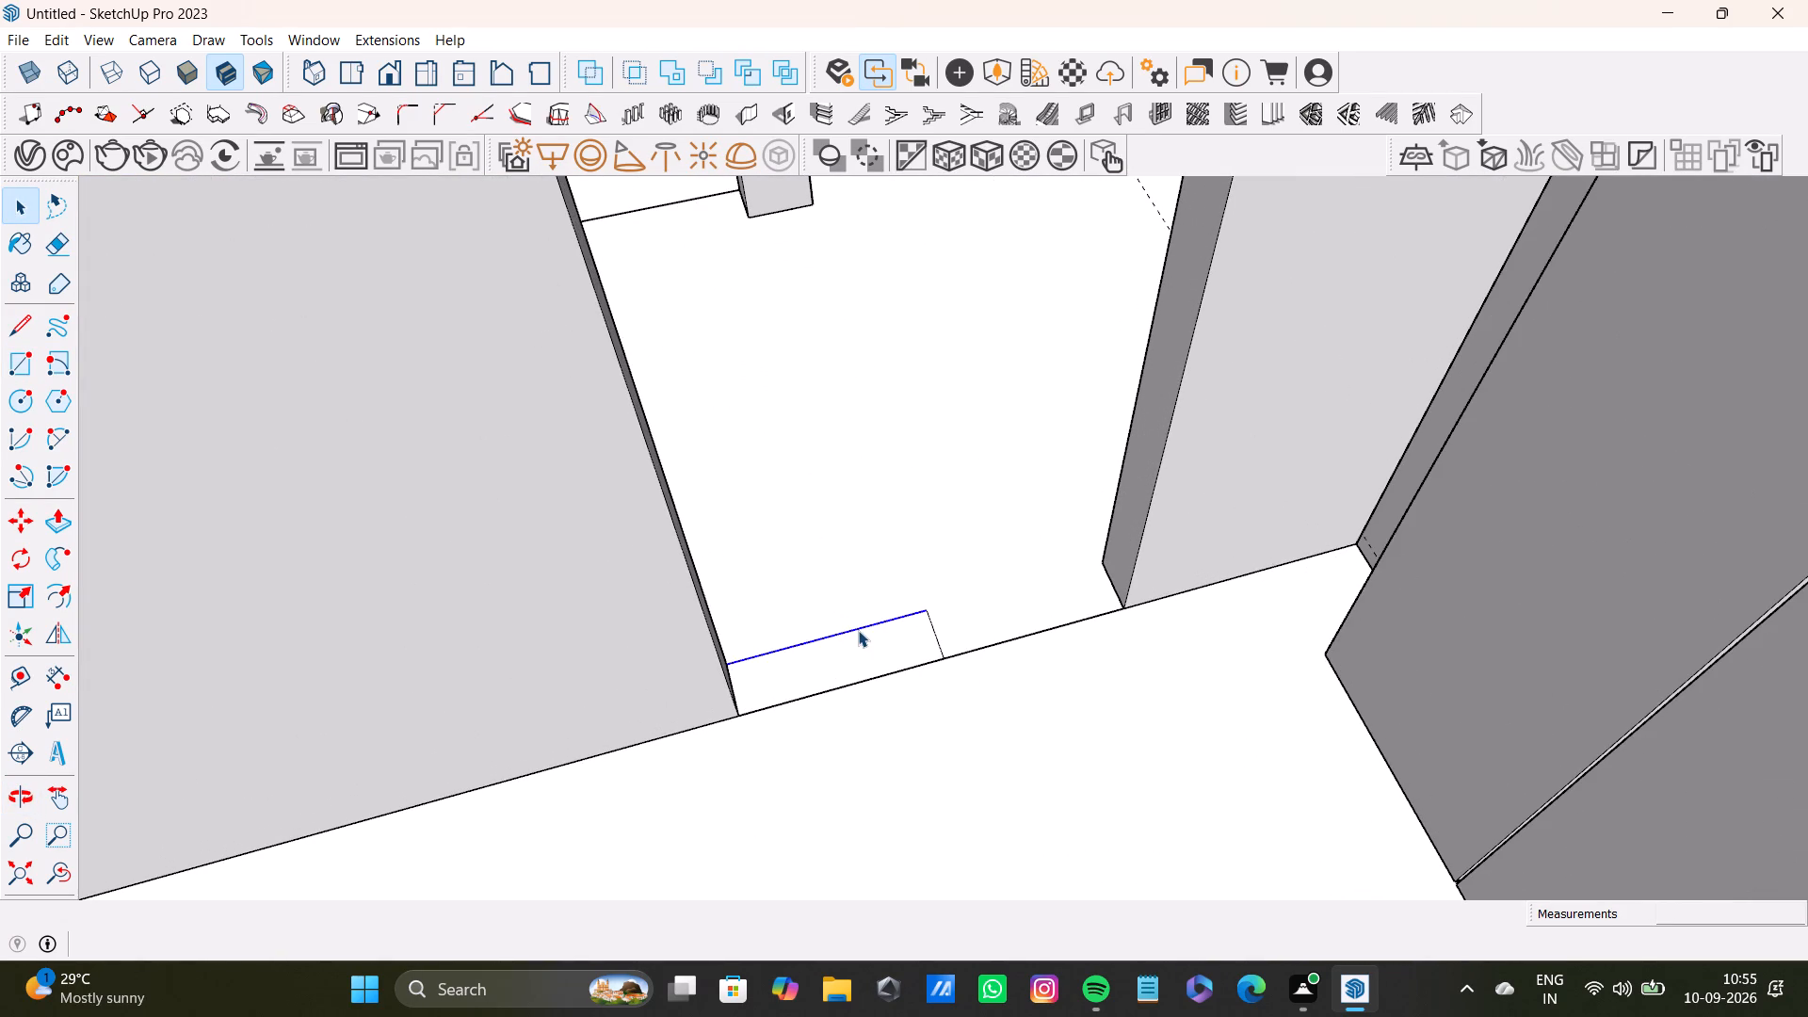
pyautogui.press('Delete')
pyautogui.click(941, 649)
pyautogui.press('Delete')
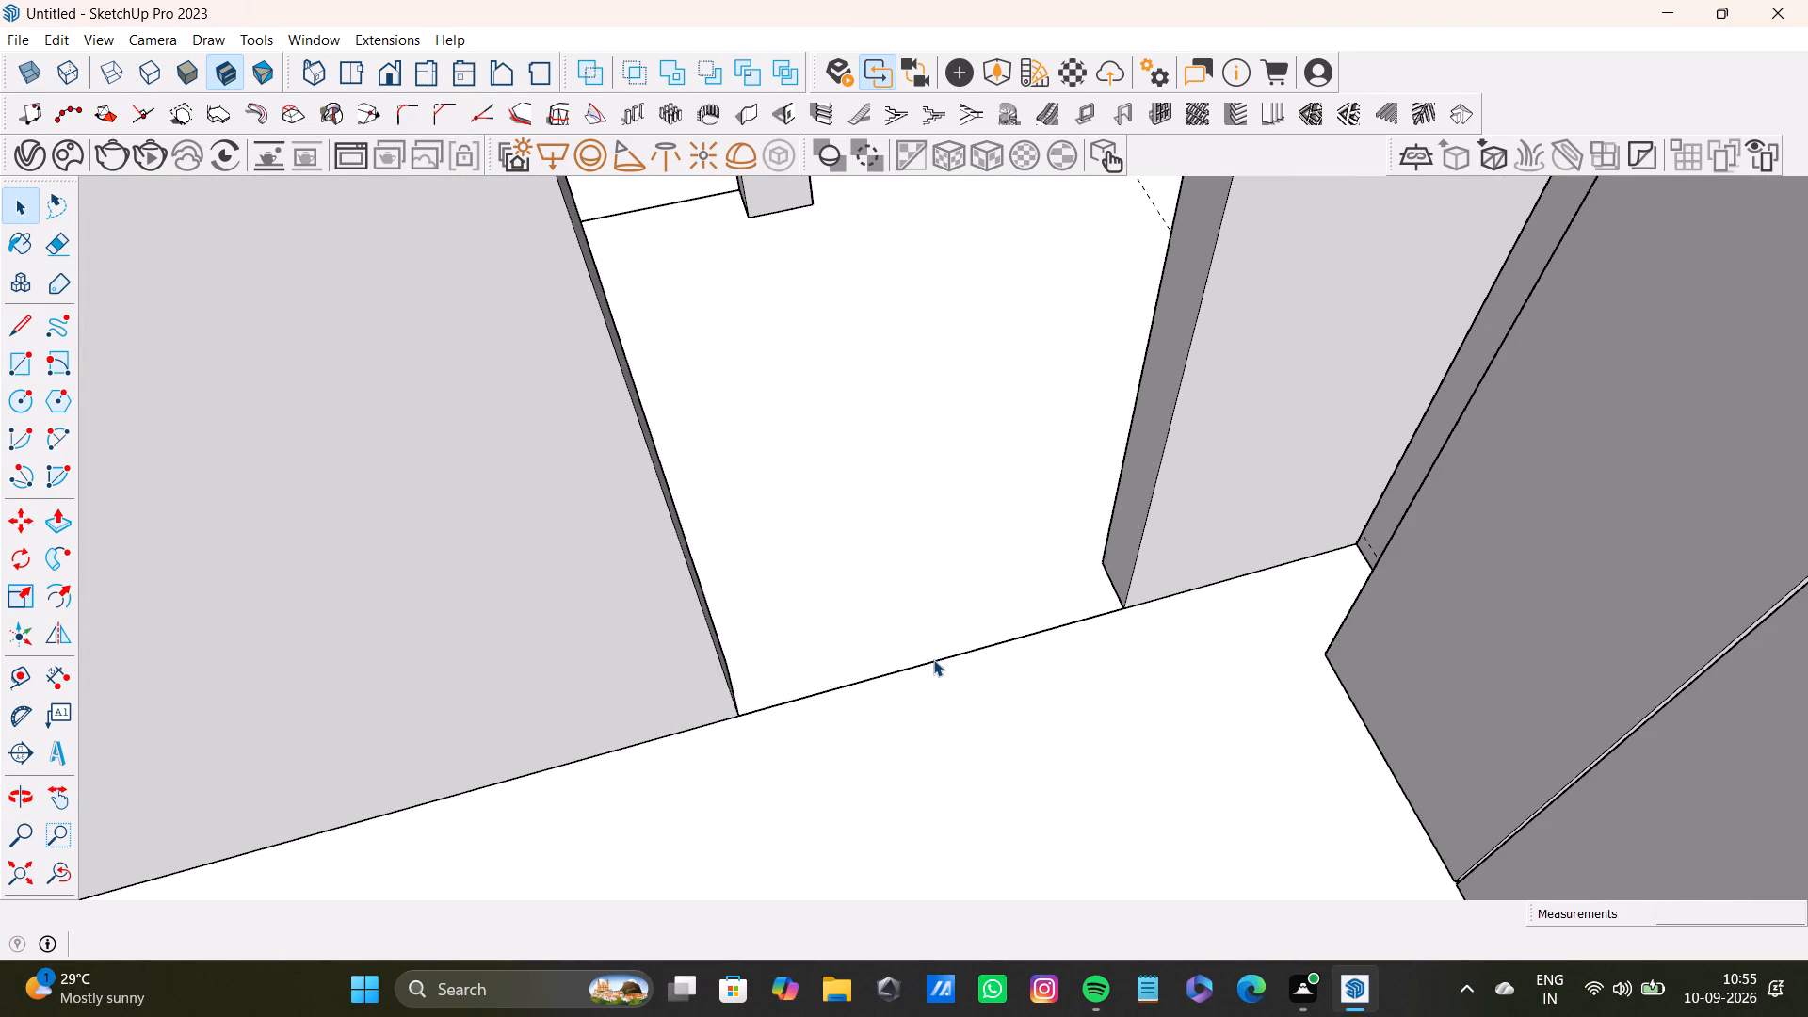
pyautogui.click(933, 659)
pyautogui.scroll(-17, 922, 658)
pyautogui.press('space')
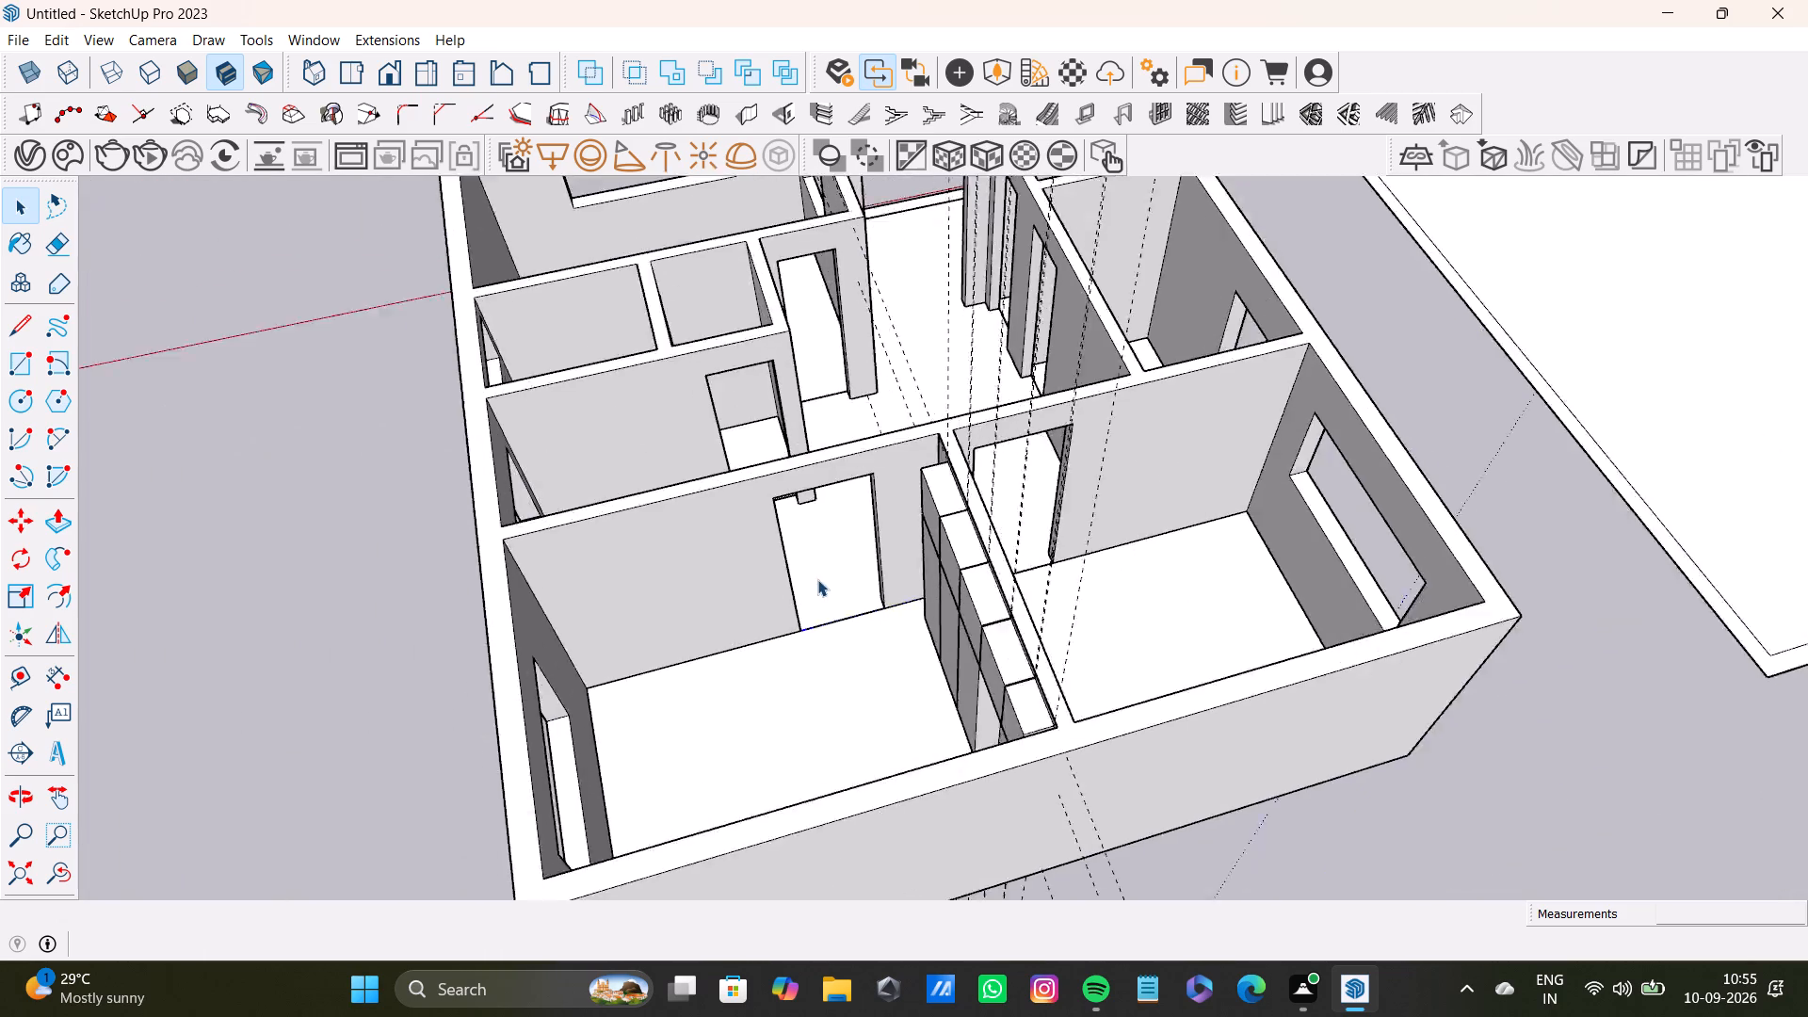
# Open the partition wall group and pull the front of the first overhead box, nearest the doorway, out 8 15/16".
pyautogui.scroll(-6, 817, 579)
pyautogui.moveTo(854, 596); pyautogui.dragTo(1050, 550, button='middle')
pyautogui.scroll(13, 981, 554)
pyautogui.moveTo(861, 527); pyautogui.dragTo(933, 440, button='middle')
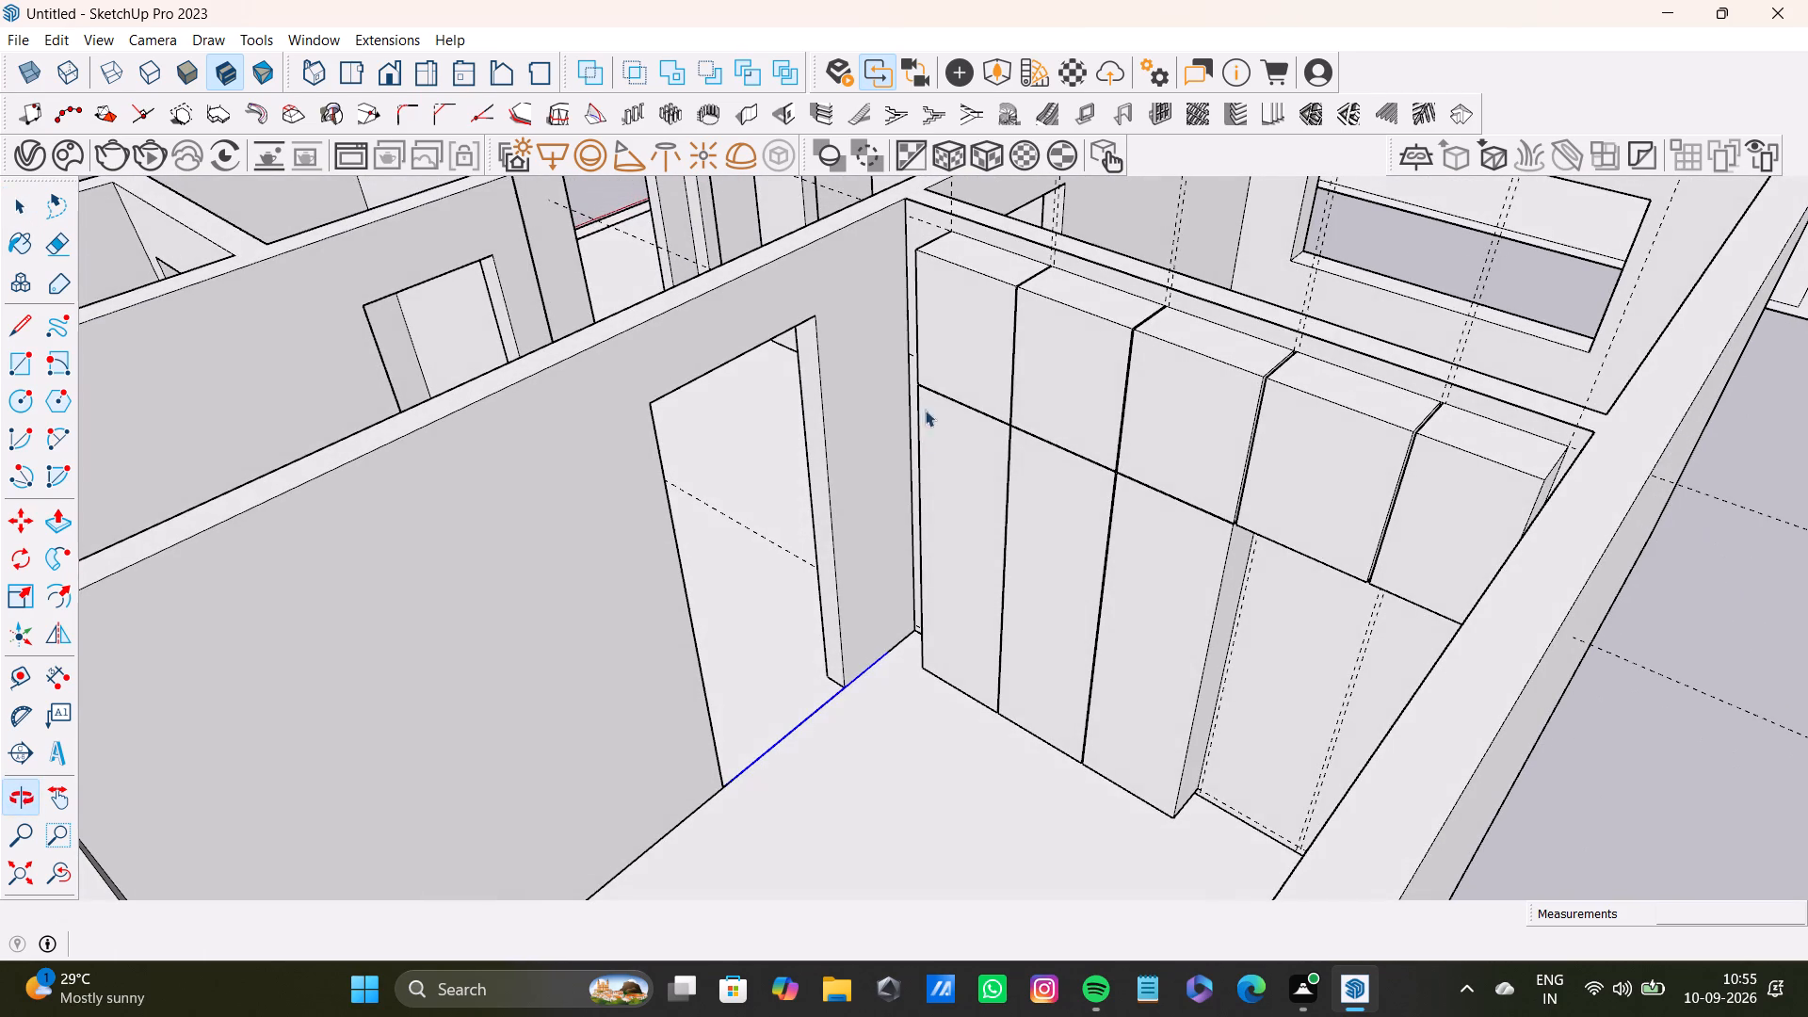
pyautogui.scroll(6, 1100, 235)
pyautogui.scroll(-8, 960, 317)
pyautogui.keyDown('shift'); pyautogui.moveTo(924, 355); pyautogui.dragTo(1010, 410, button='middle'); pyautogui.keyUp('shift')
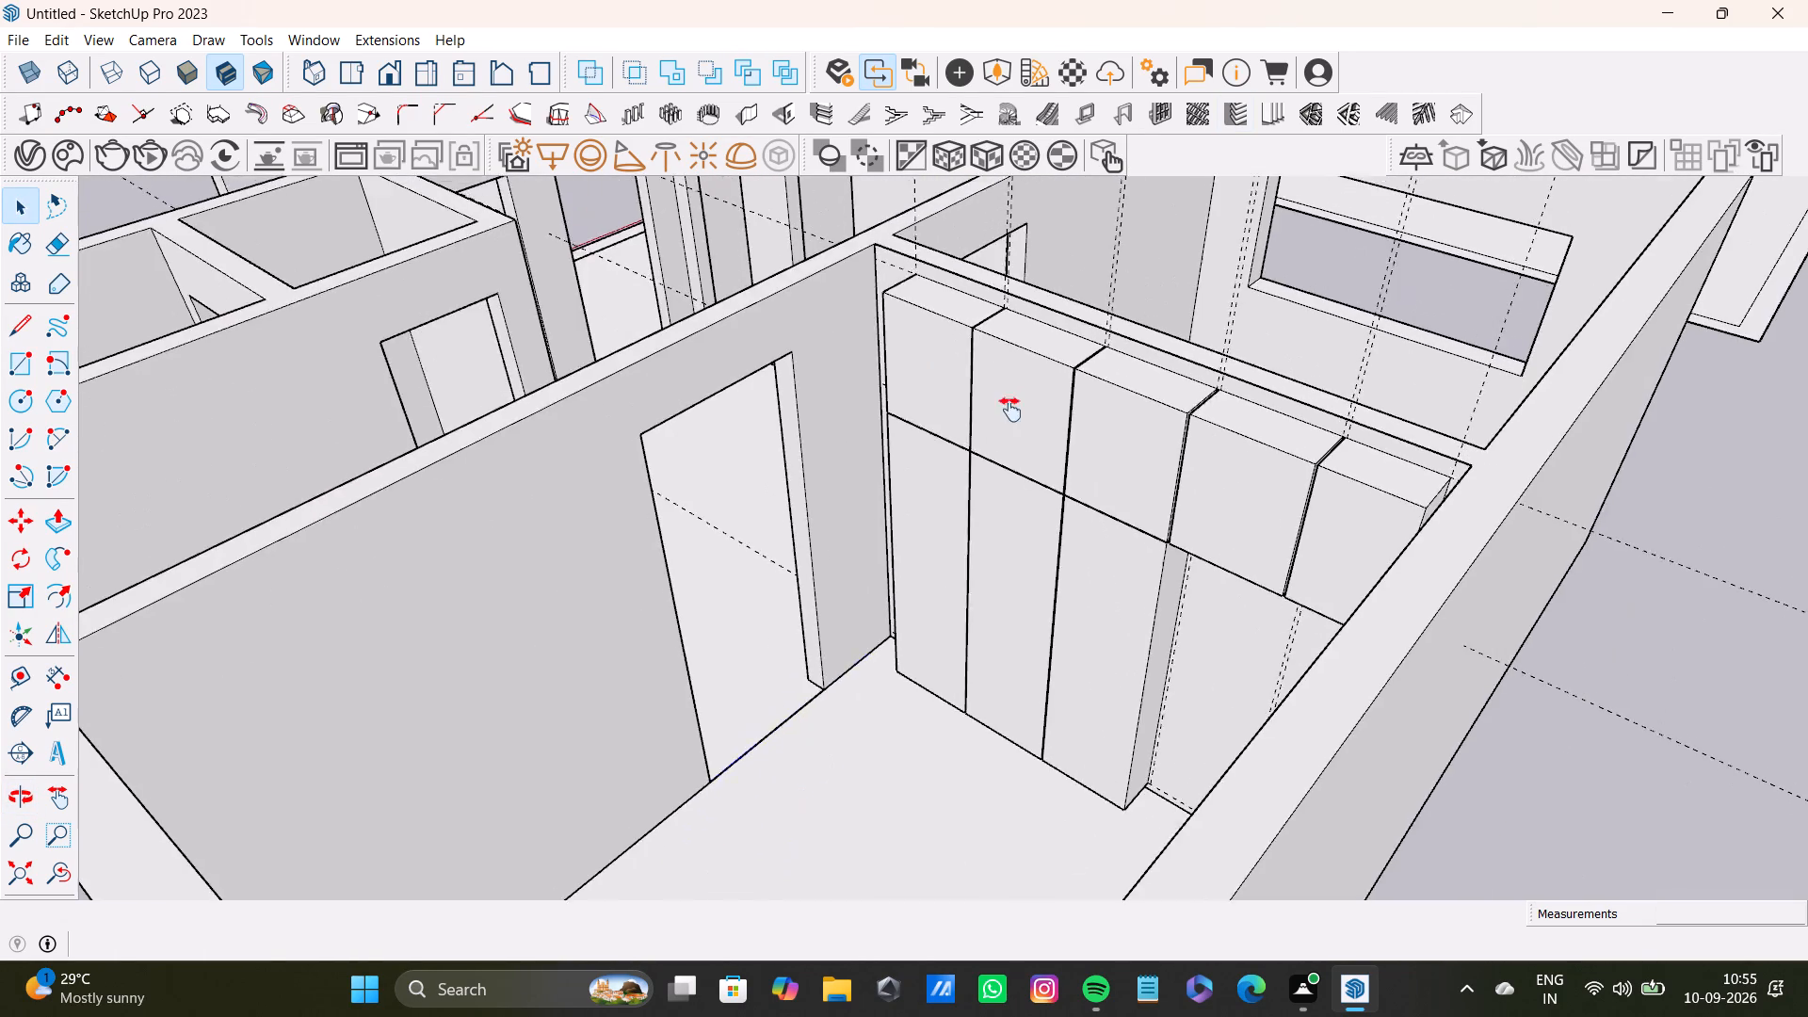
pyautogui.keyDown('shift'); pyautogui.moveTo(1010, 410); pyautogui.dragTo(1025, 413, button='middle'); pyautogui.keyUp('shift')
pyautogui.moveTo(999, 422); pyautogui.dragTo(1095, 466, button='middle')
pyautogui.scroll(4, 1010, 431)
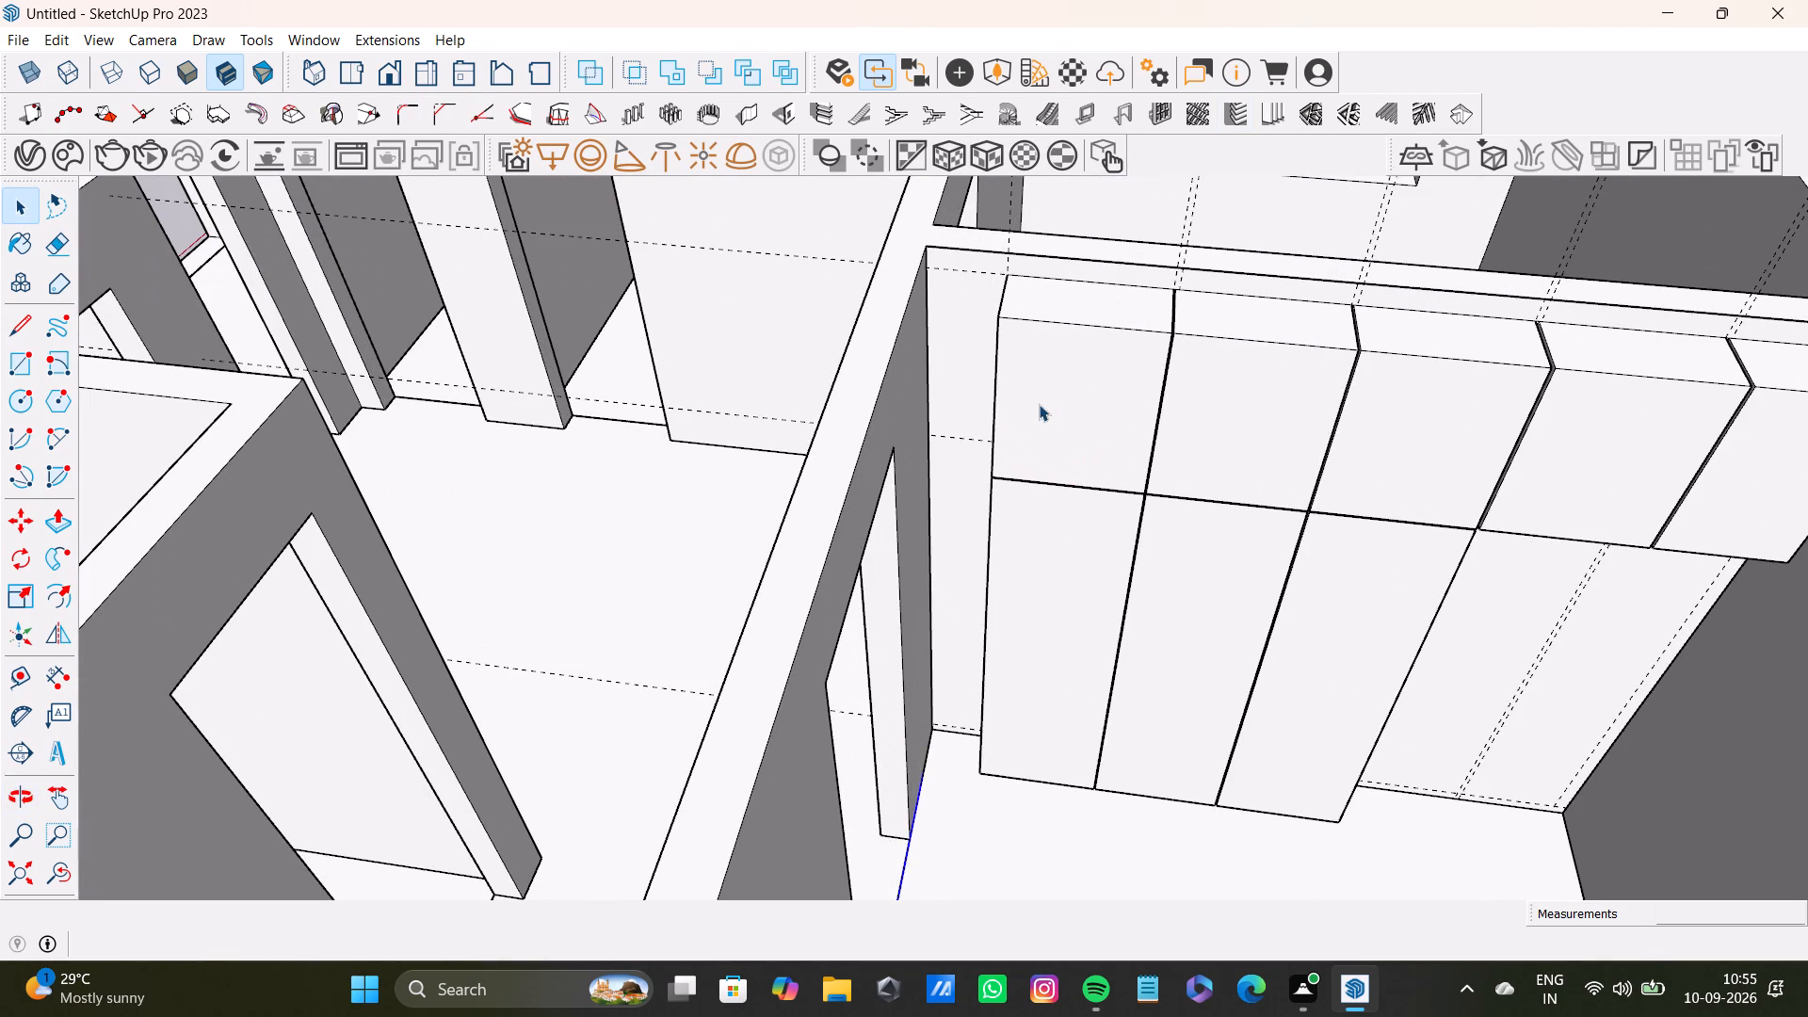
pyautogui.click(1052, 387)
pyautogui.tripleClick(1052, 386)
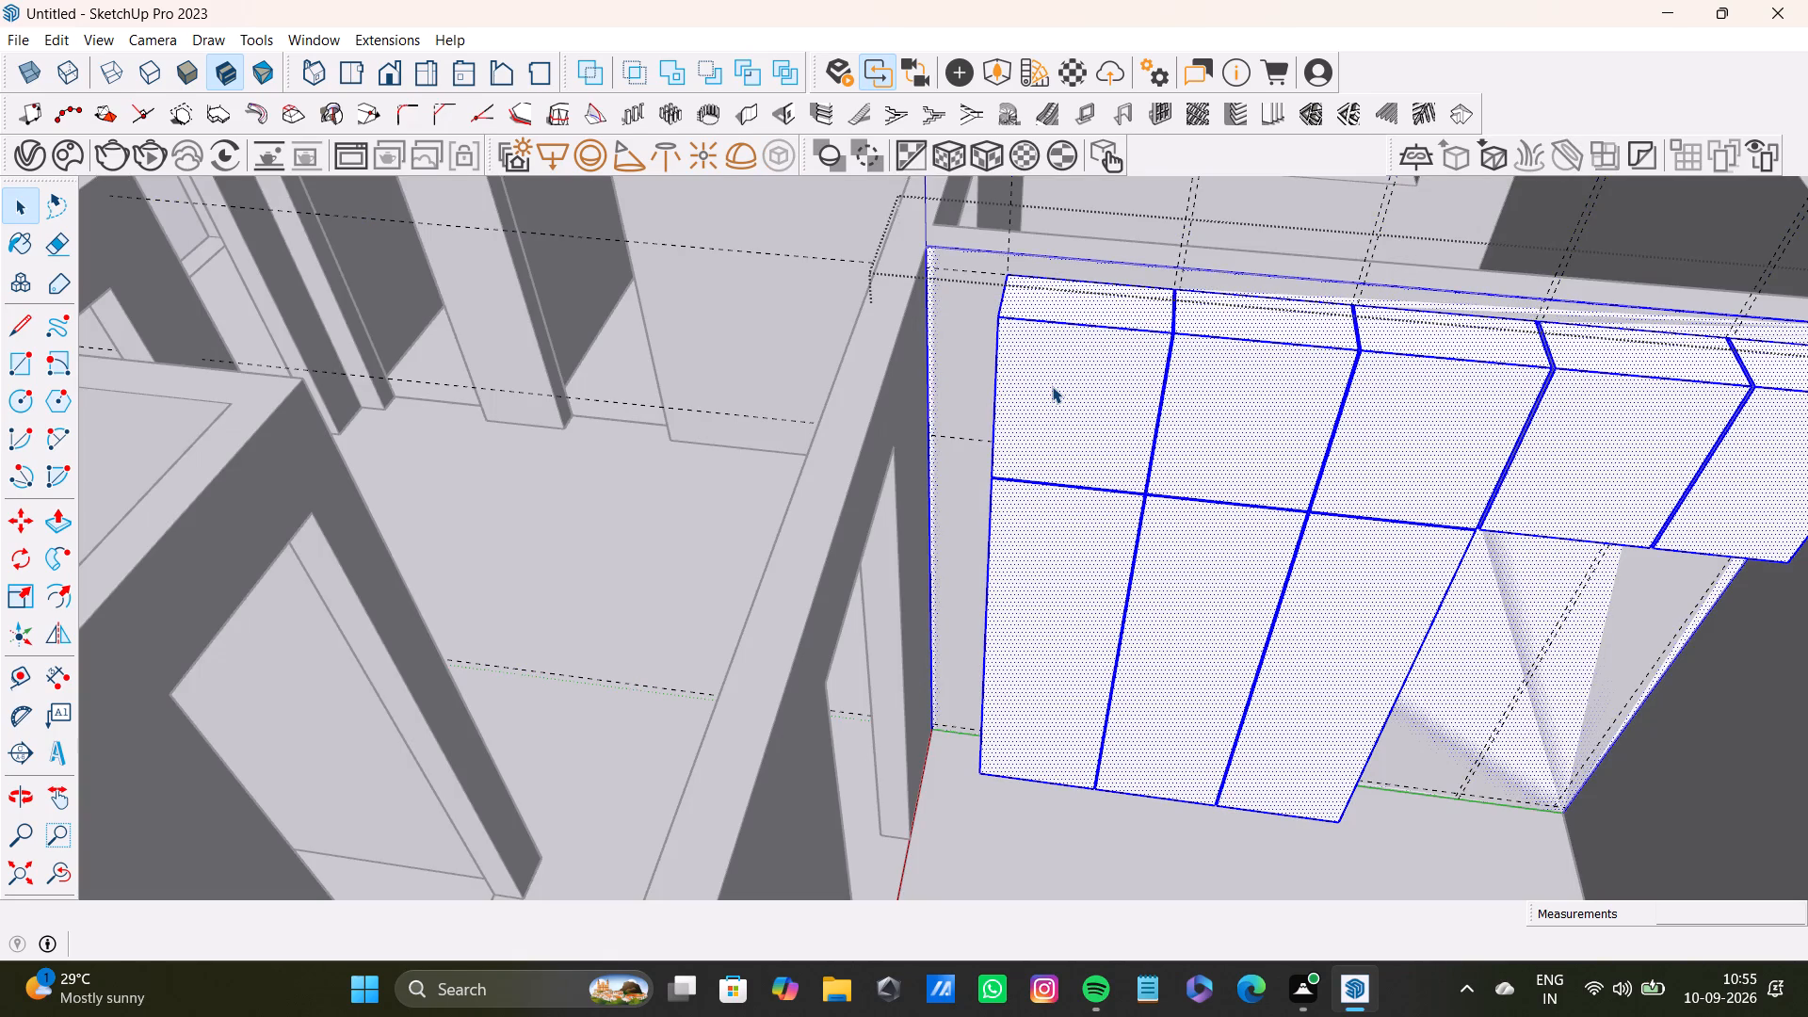
pyautogui.doubleClick(1052, 386)
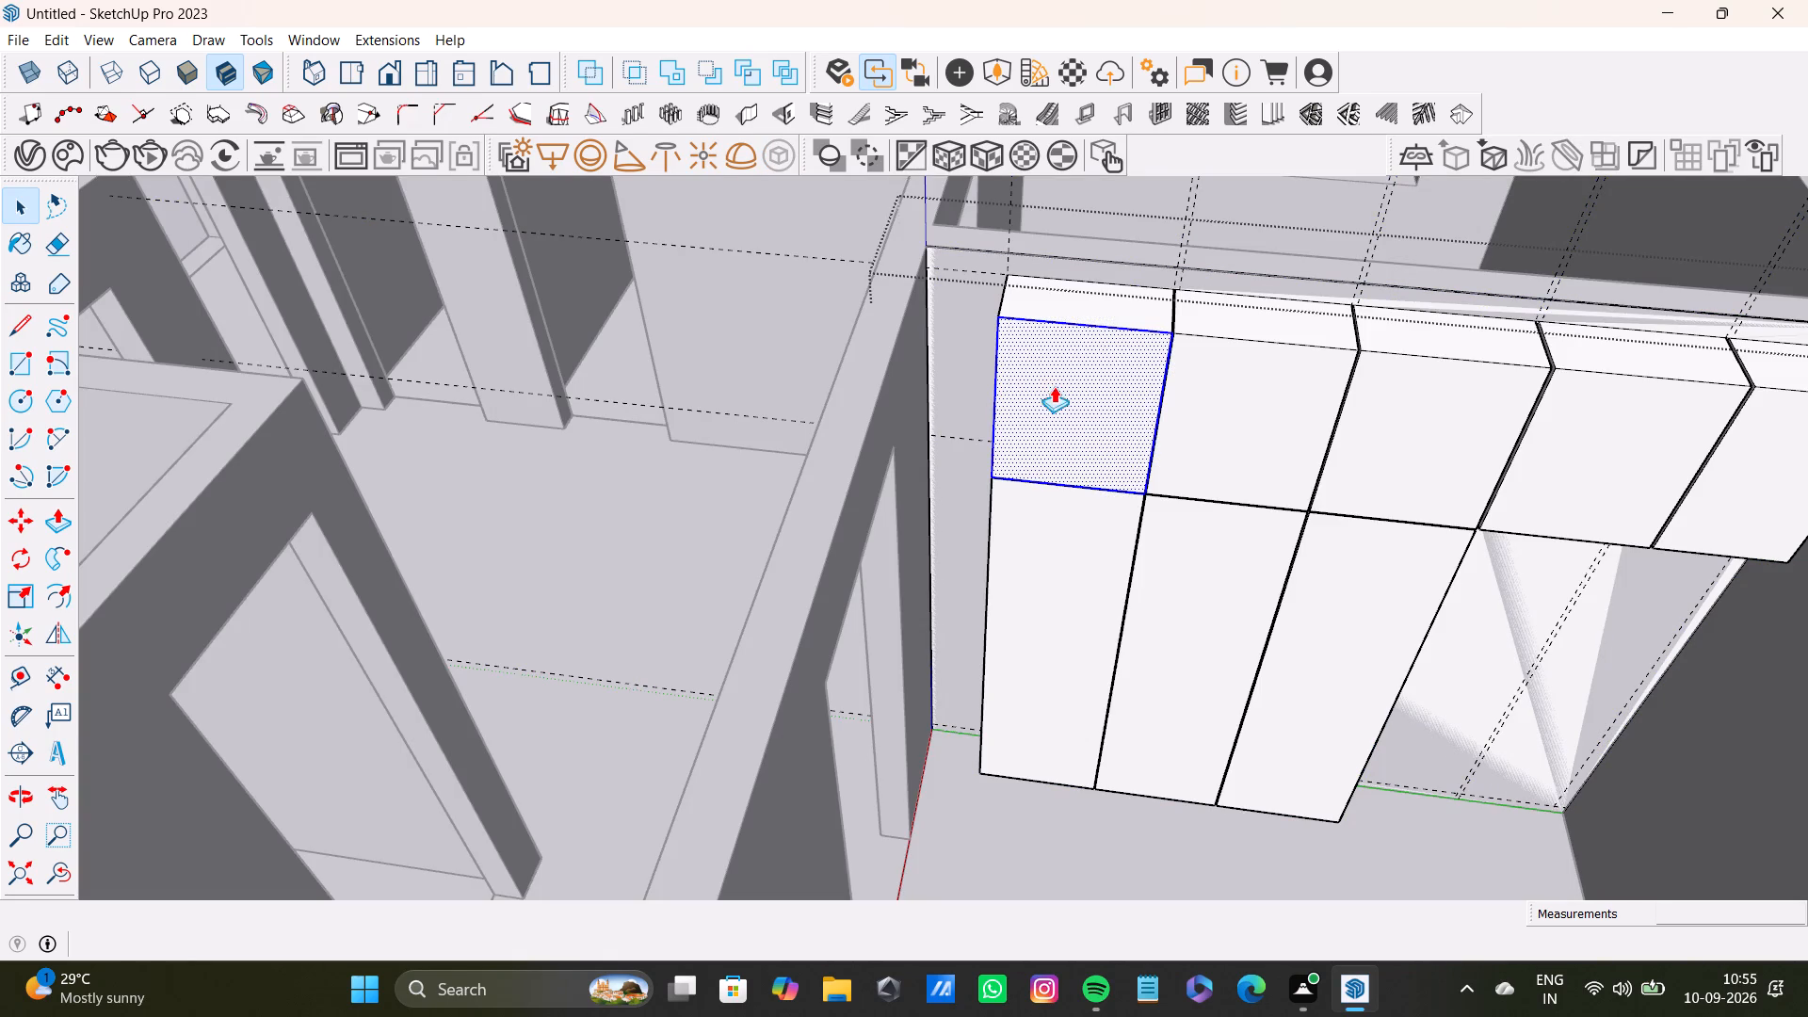
pyautogui.press('p')
pyautogui.moveTo(1055, 387); pyautogui.dragTo(1009, 419)
# Pull the fronts of the second, third and fourth overhead boxes out flush with the first, using 8 15/16".
pyautogui.scroll(-4, 1075, 483)
pyautogui.moveTo(1109, 508); pyautogui.dragTo(957, 516, button='middle')
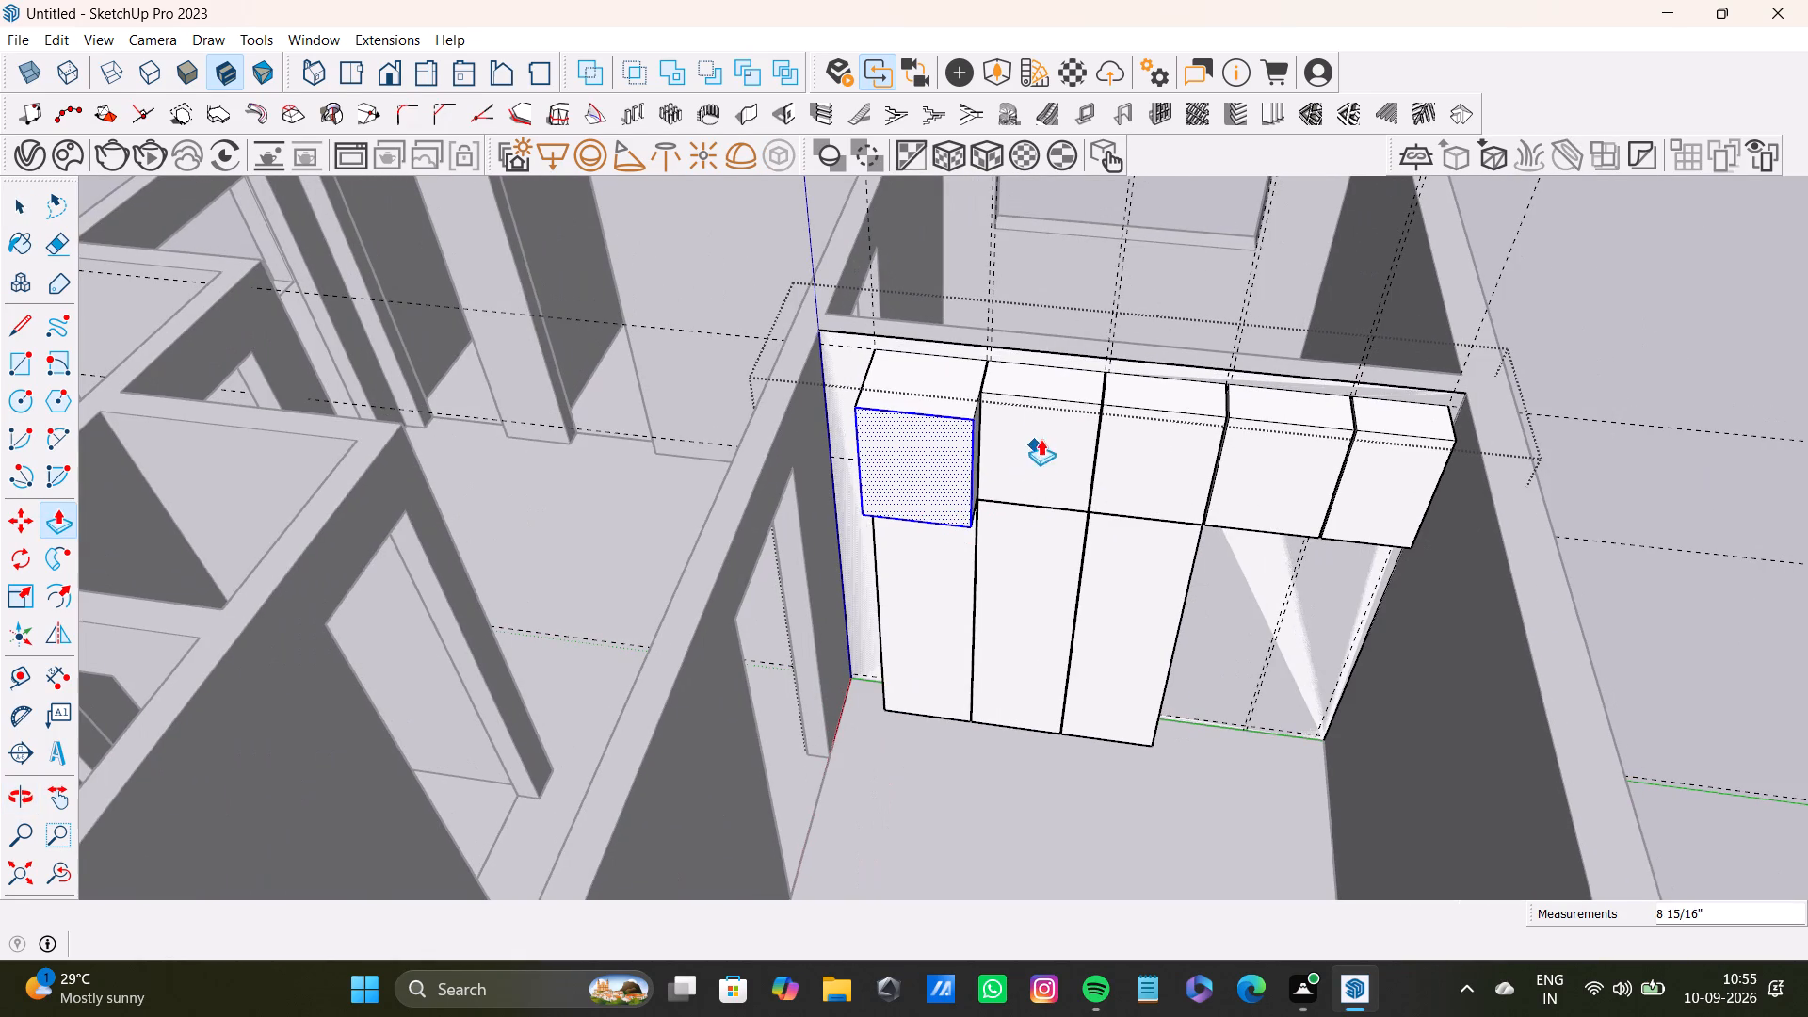
pyautogui.press('space')
pyautogui.click(1041, 439)
pyautogui.press('p')
pyautogui.moveTo(1041, 439); pyautogui.dragTo(951, 444)
pyautogui.press('space')
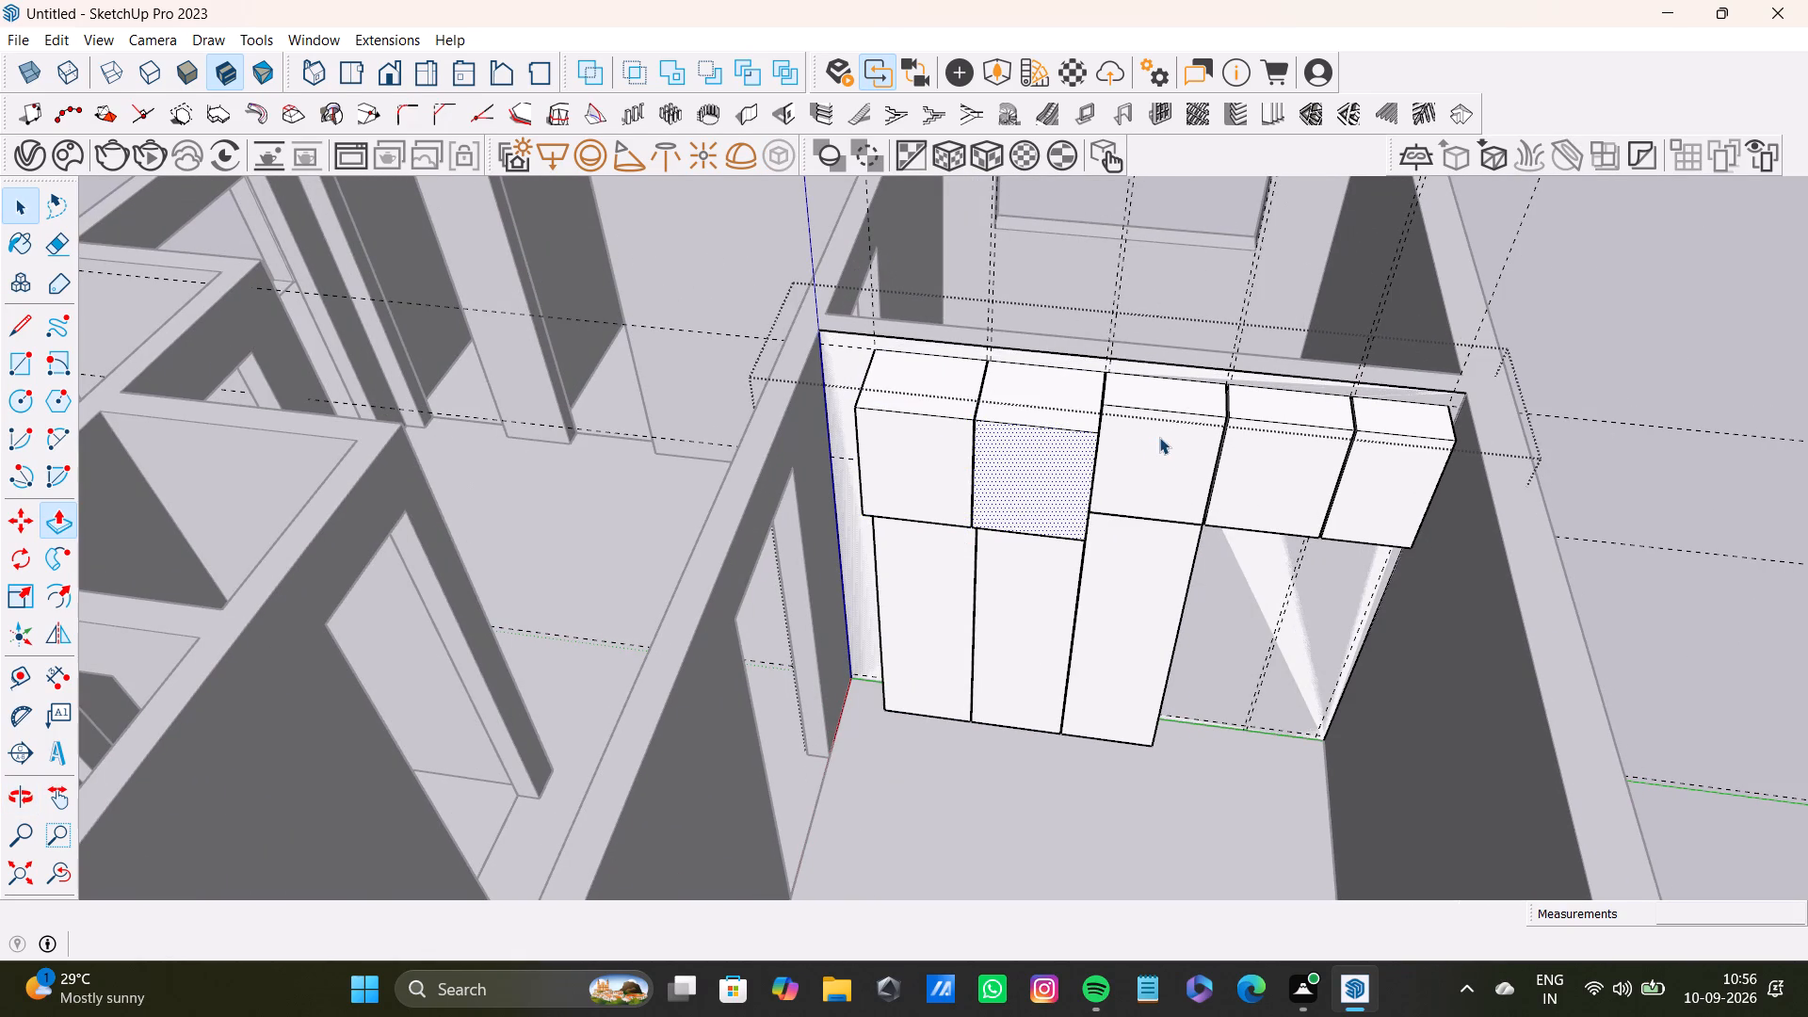
pyautogui.click(1159, 437)
pyautogui.press('p')
pyautogui.moveTo(1154, 440); pyautogui.dragTo(1059, 463)
pyautogui.press('space')
pyautogui.click(1268, 462)
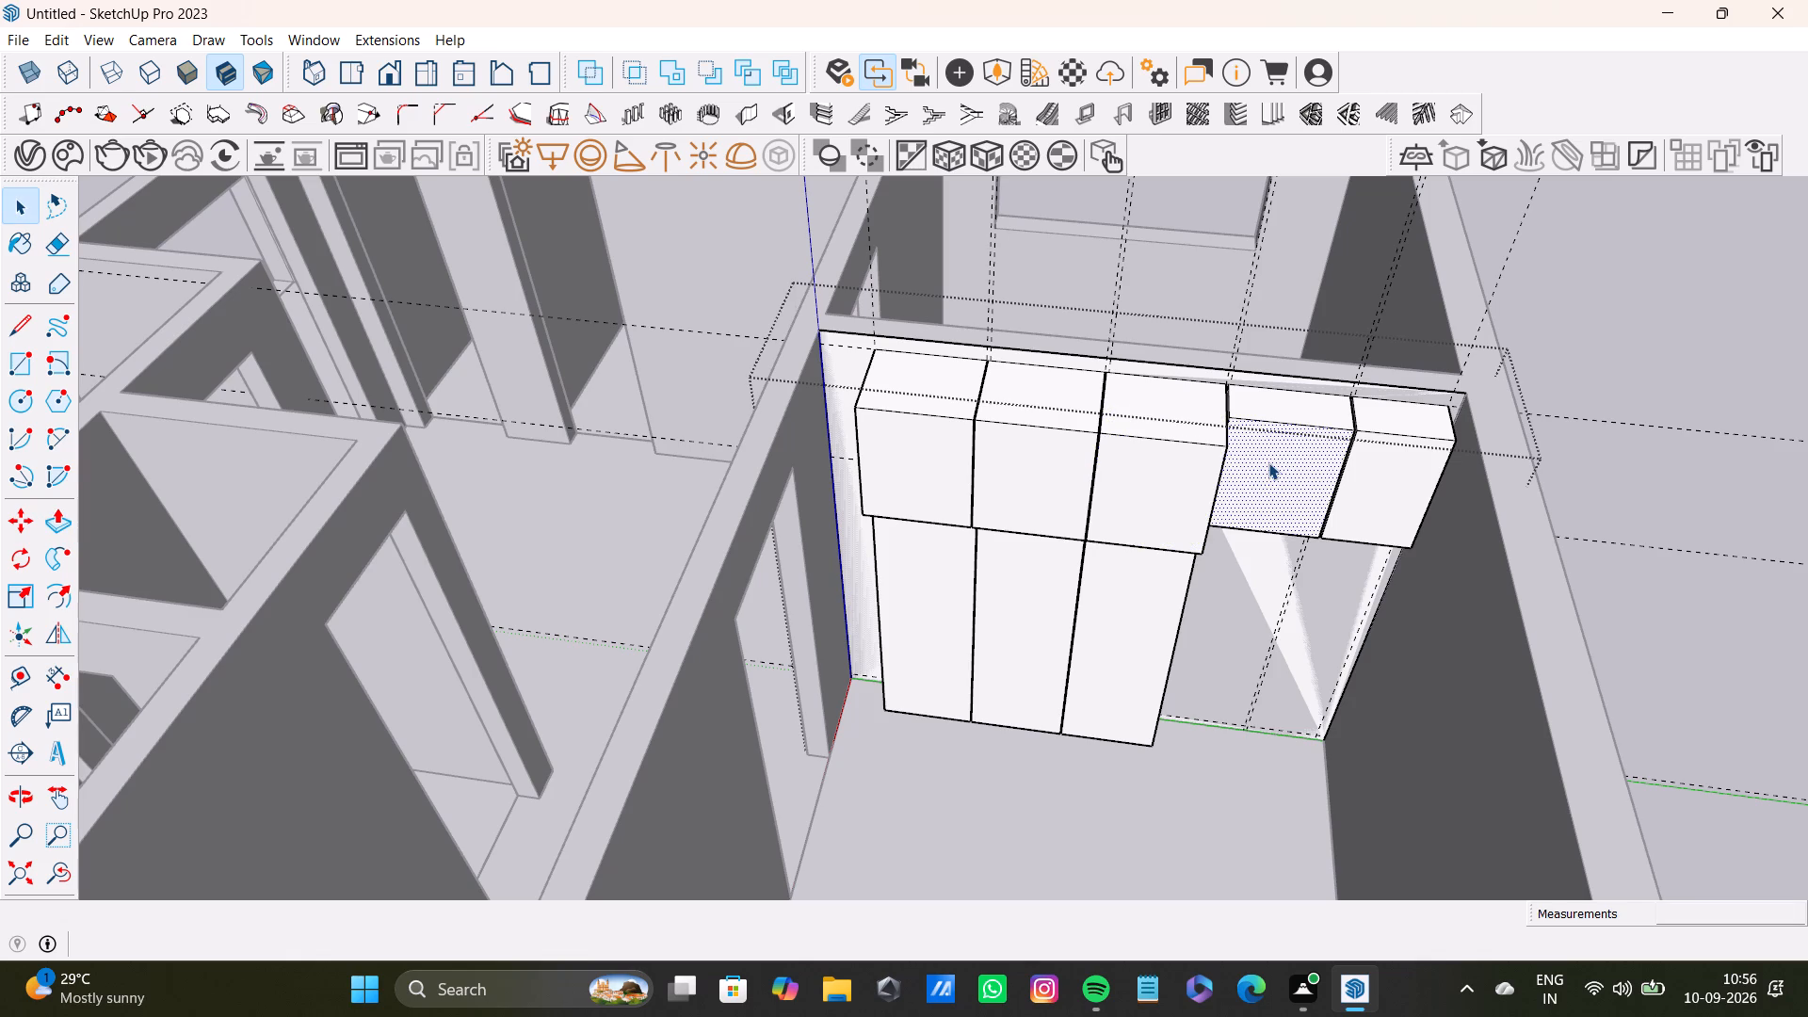
pyautogui.press('p')
pyautogui.moveTo(1268, 462); pyautogui.dragTo(1173, 474)
# Pull the fifth overhead box's front out flush with the other four overhead boxes.
pyautogui.scroll(-14, 1161, 473)
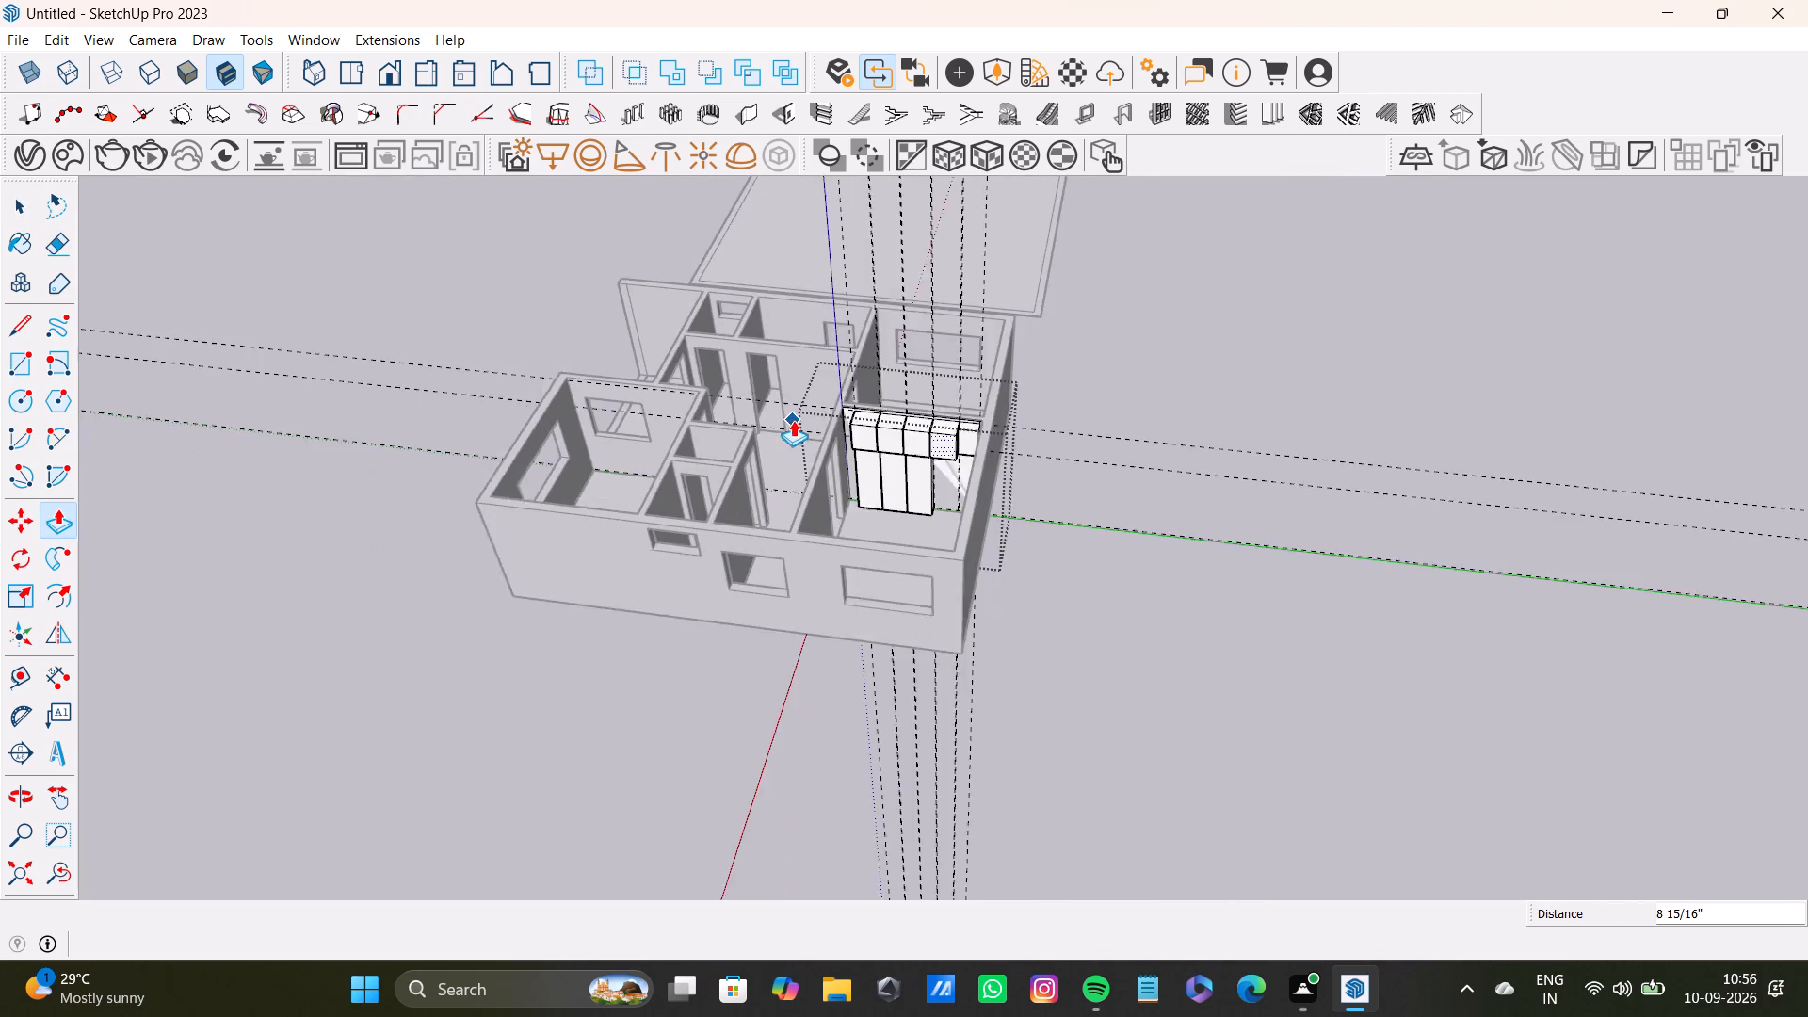
pyautogui.scroll(-1, 793, 420)
pyautogui.keyDown('shift'); pyautogui.moveTo(838, 454); pyautogui.dragTo(839, 491, button='middle'); pyautogui.keyUp('shift')
pyautogui.moveTo(845, 491); pyautogui.dragTo(839, 624, button='middle')
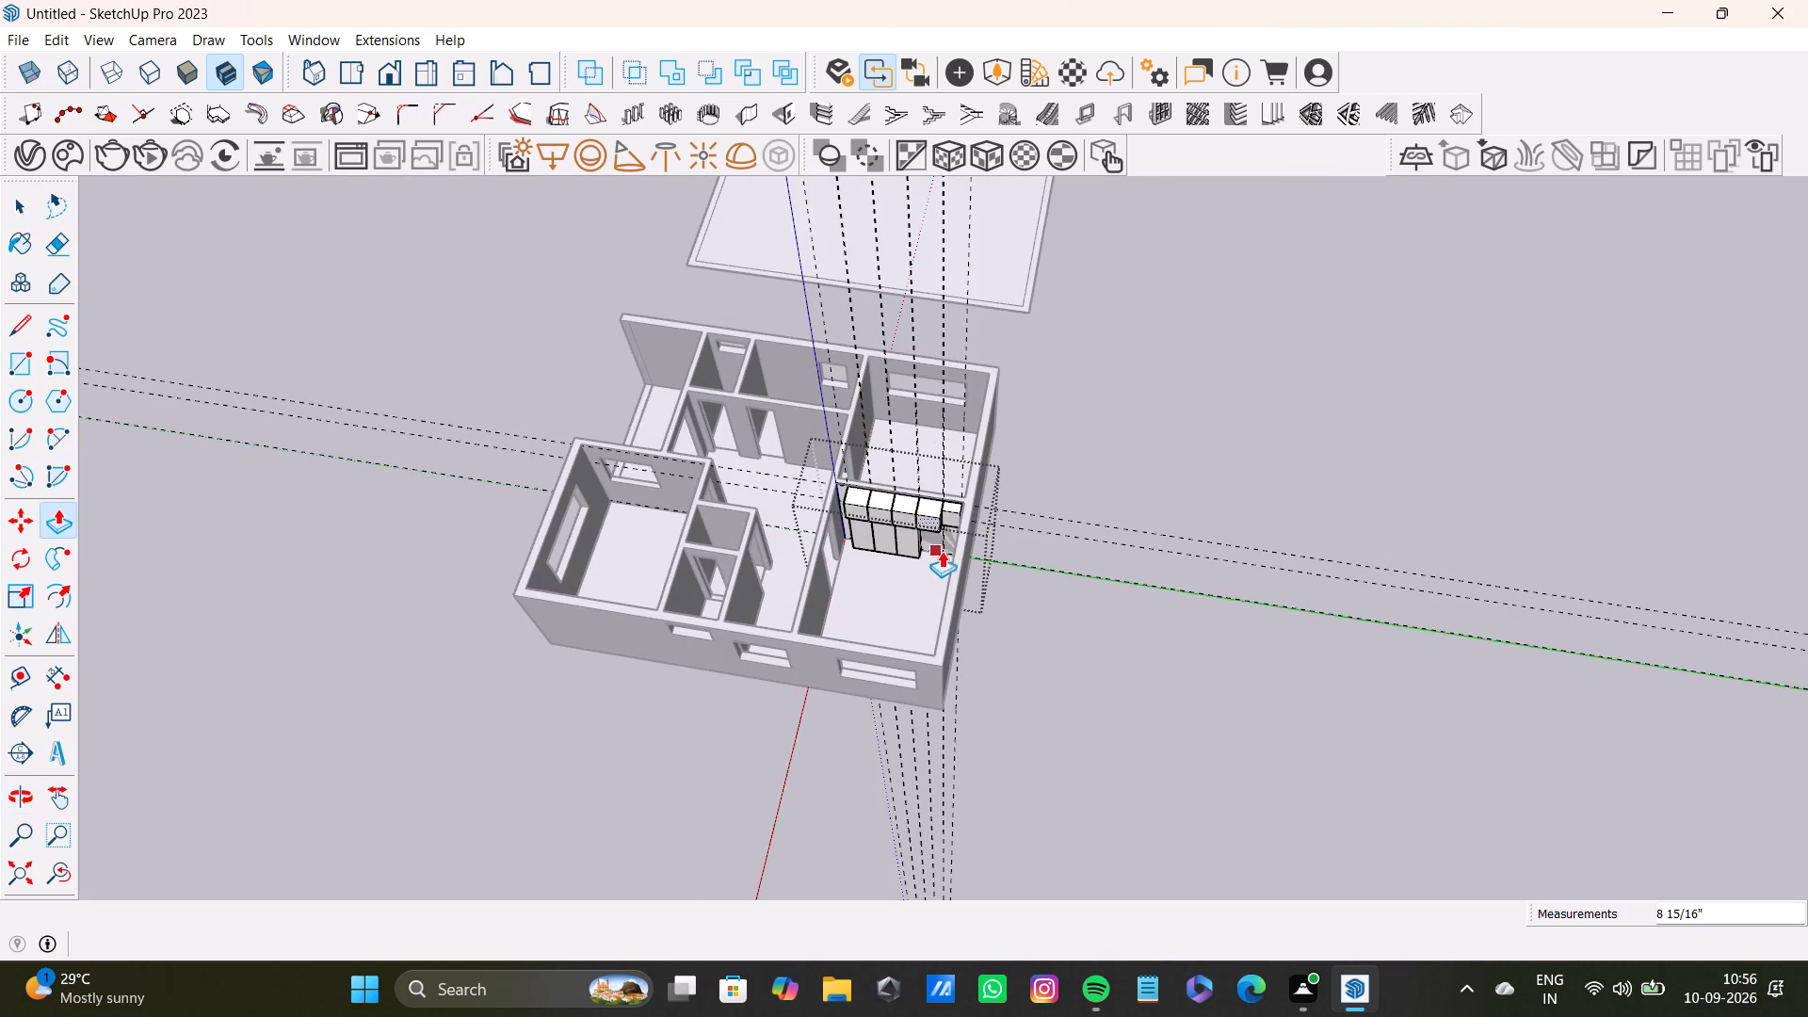
pyautogui.scroll(17, 979, 574)
pyautogui.press('space')
pyautogui.keyDown('shift'); pyautogui.moveTo(895, 477); pyautogui.dragTo(995, 533, button='middle'); pyautogui.keyUp('shift')
pyautogui.scroll(4, 1029, 500)
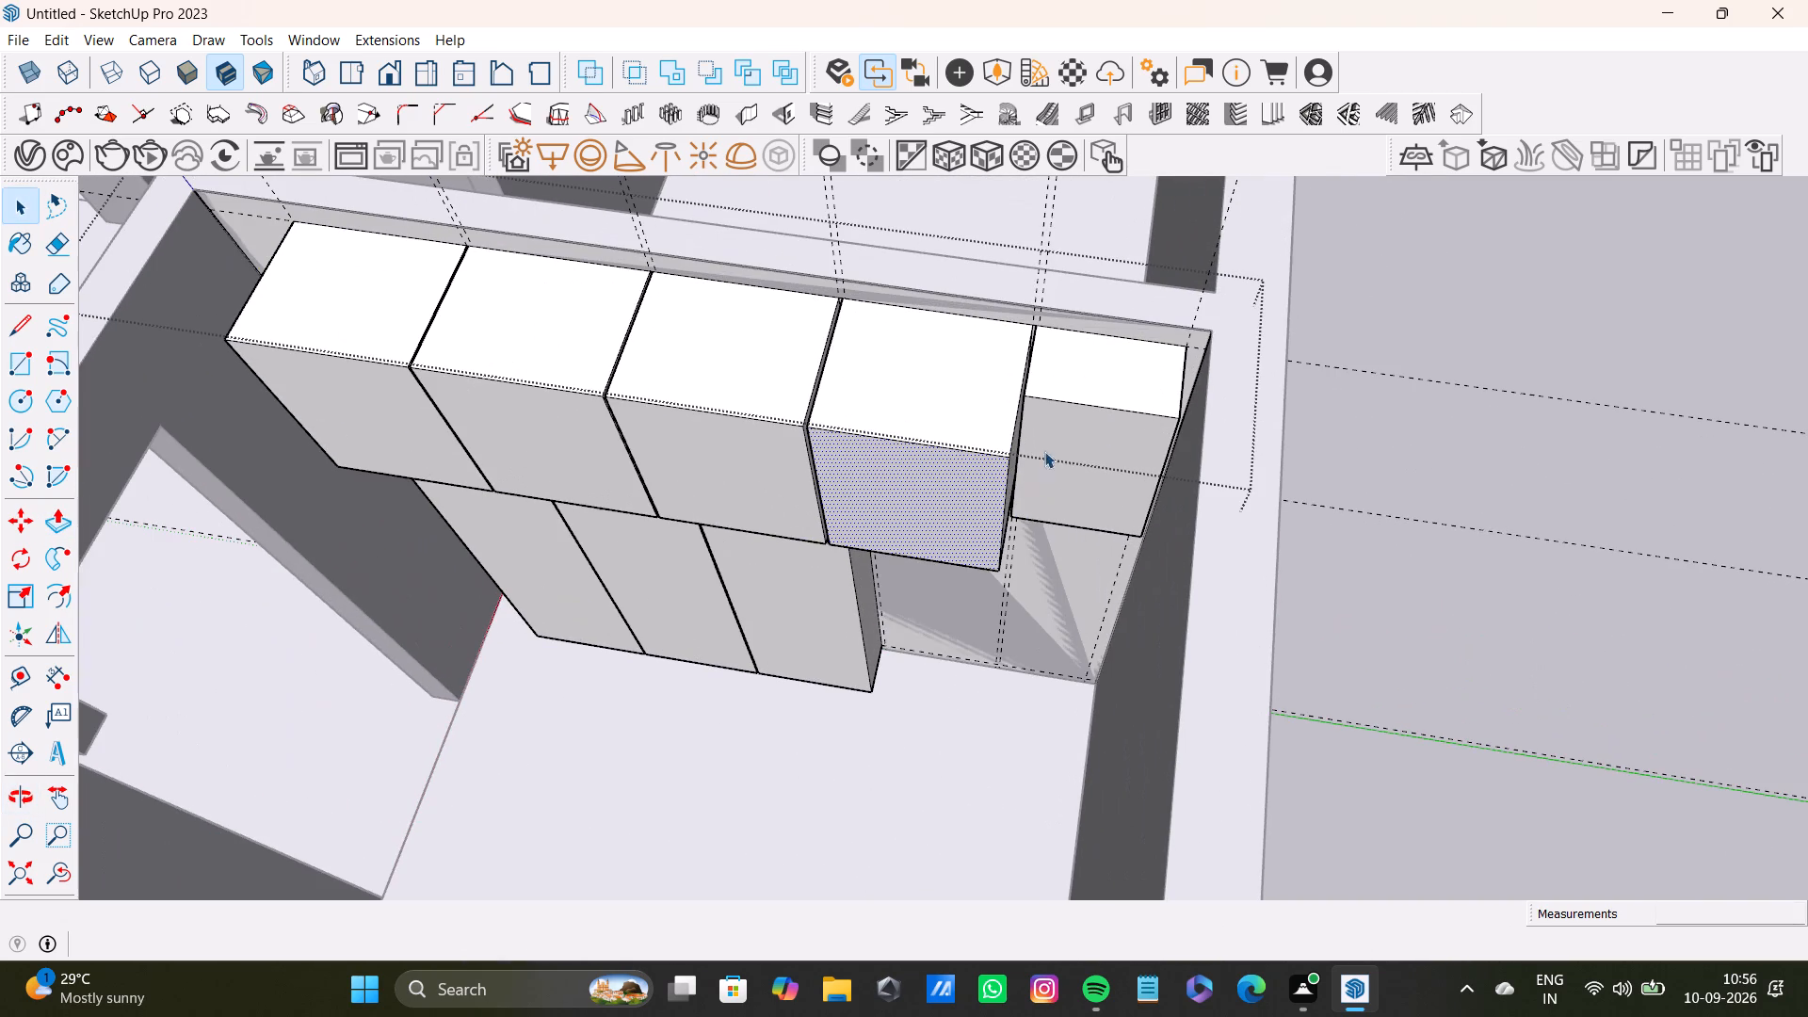
pyautogui.press('space')
pyautogui.click(1049, 430)
pyautogui.press('p')
pyautogui.moveTo(1061, 428); pyautogui.dragTo(956, 492)
# Pull the front of the first tall box, nearest the doorway, out flush with the overhead box above it.
pyautogui.scroll(-5, 921, 484)
pyautogui.keyDown('shift'); pyautogui.moveTo(896, 521); pyautogui.dragTo(1034, 486, button='middle'); pyautogui.keyUp('shift')
pyautogui.press('space')
pyautogui.click(778, 495)
pyautogui.scroll(-4, 886, 543)
pyautogui.keyDown('shift'); pyautogui.moveTo(900, 553); pyautogui.dragTo(993, 572, button='middle'); pyautogui.keyUp('shift')
pyautogui.scroll(4, 885, 527)
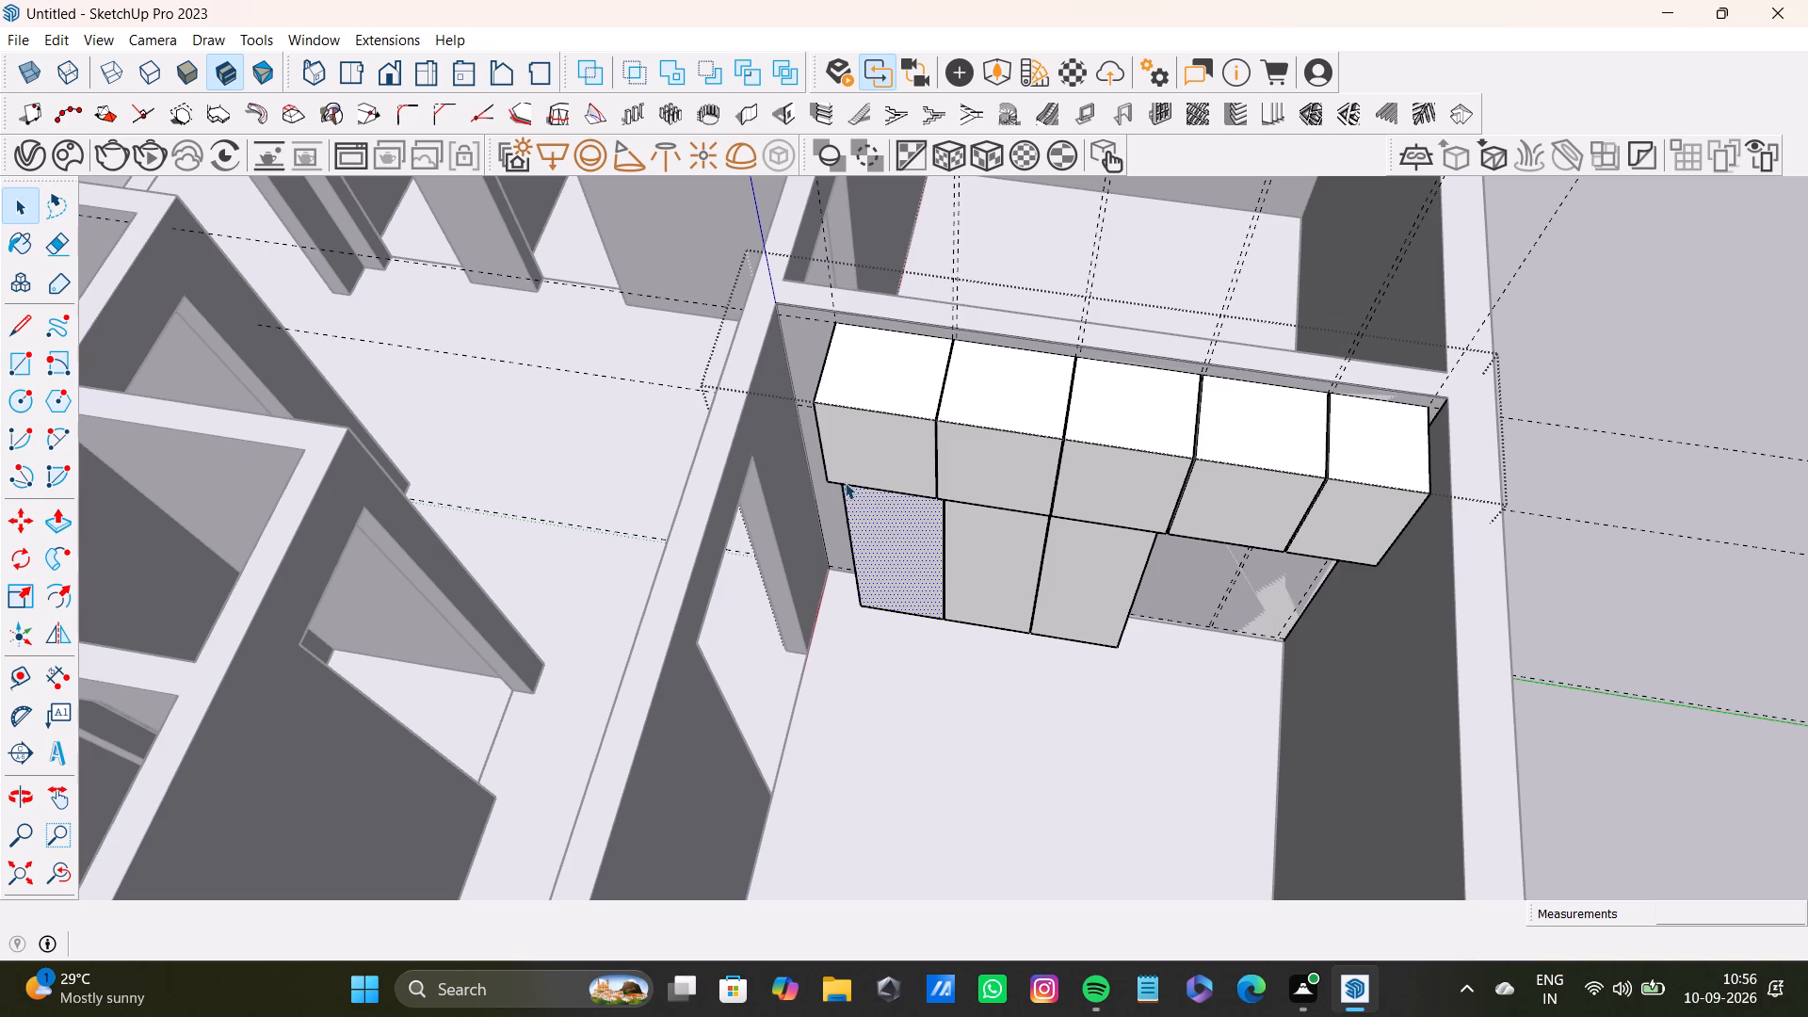
pyautogui.press('p')
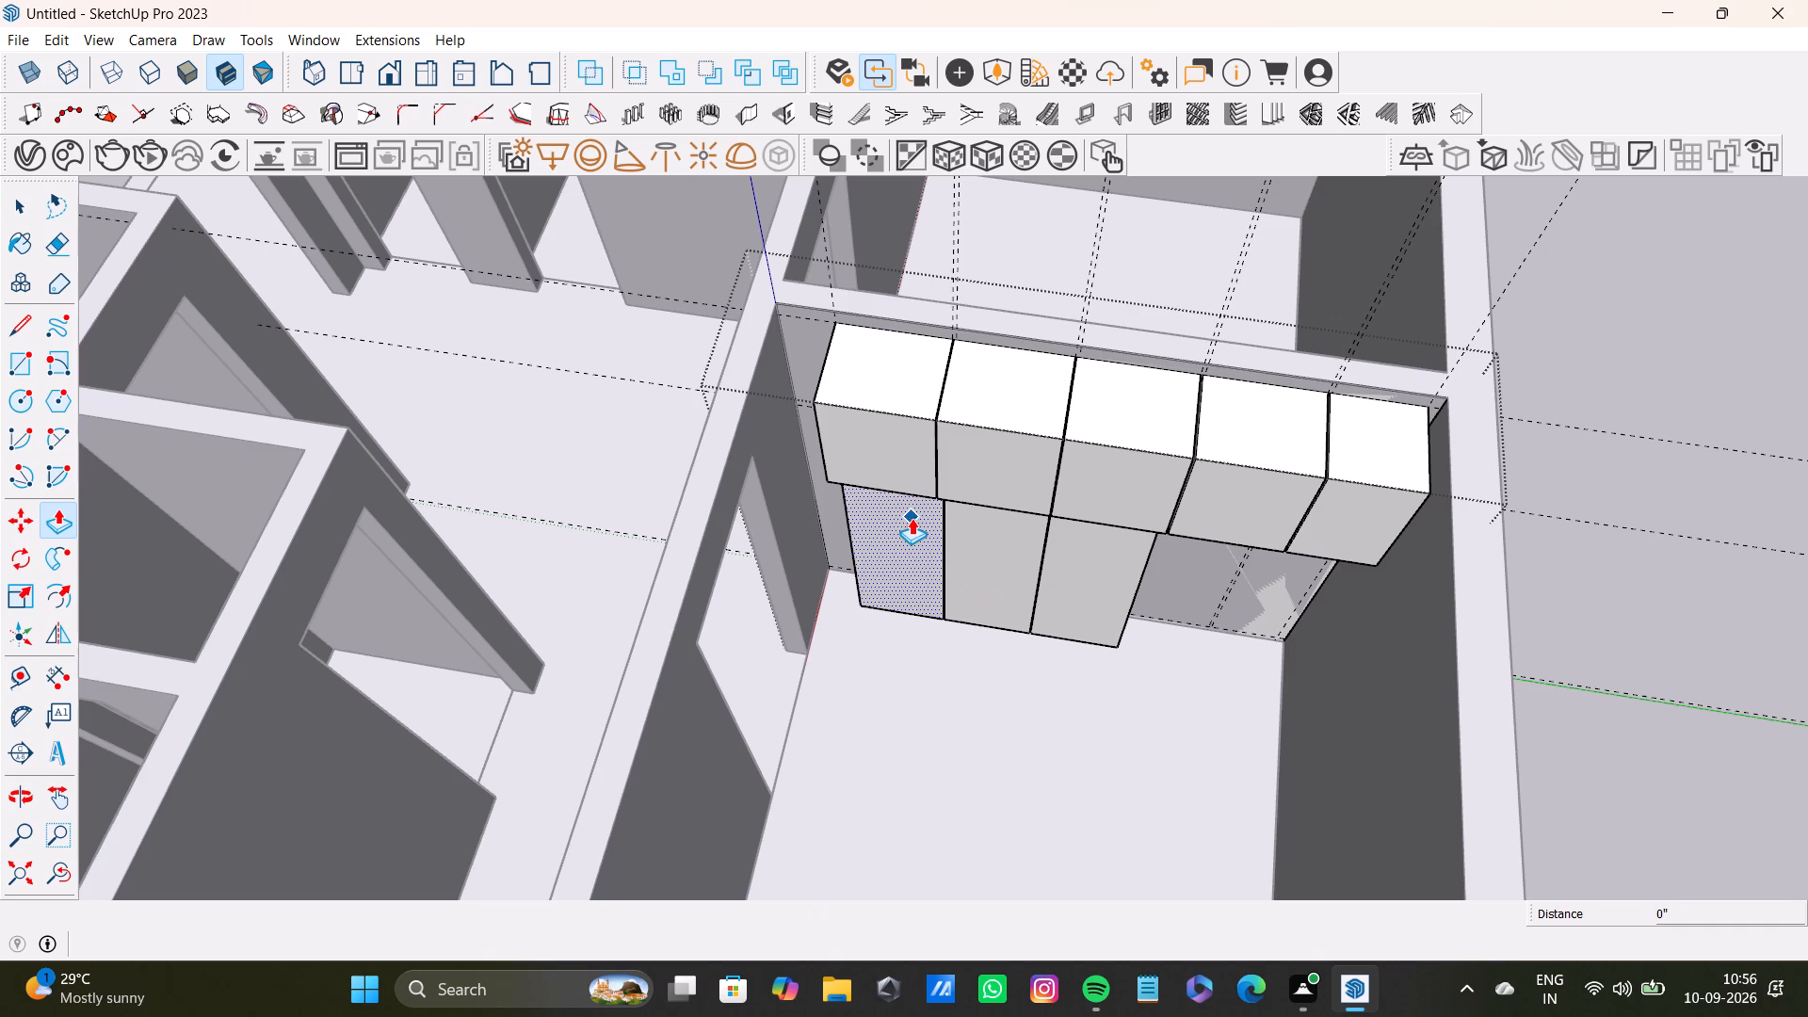
pyautogui.moveTo(912, 518); pyautogui.dragTo(901, 480)
pyautogui.press('space')
# Pull the fronts of the second and third tall boxes out flush with the overhead boxes above them.
pyautogui.click(990, 549)
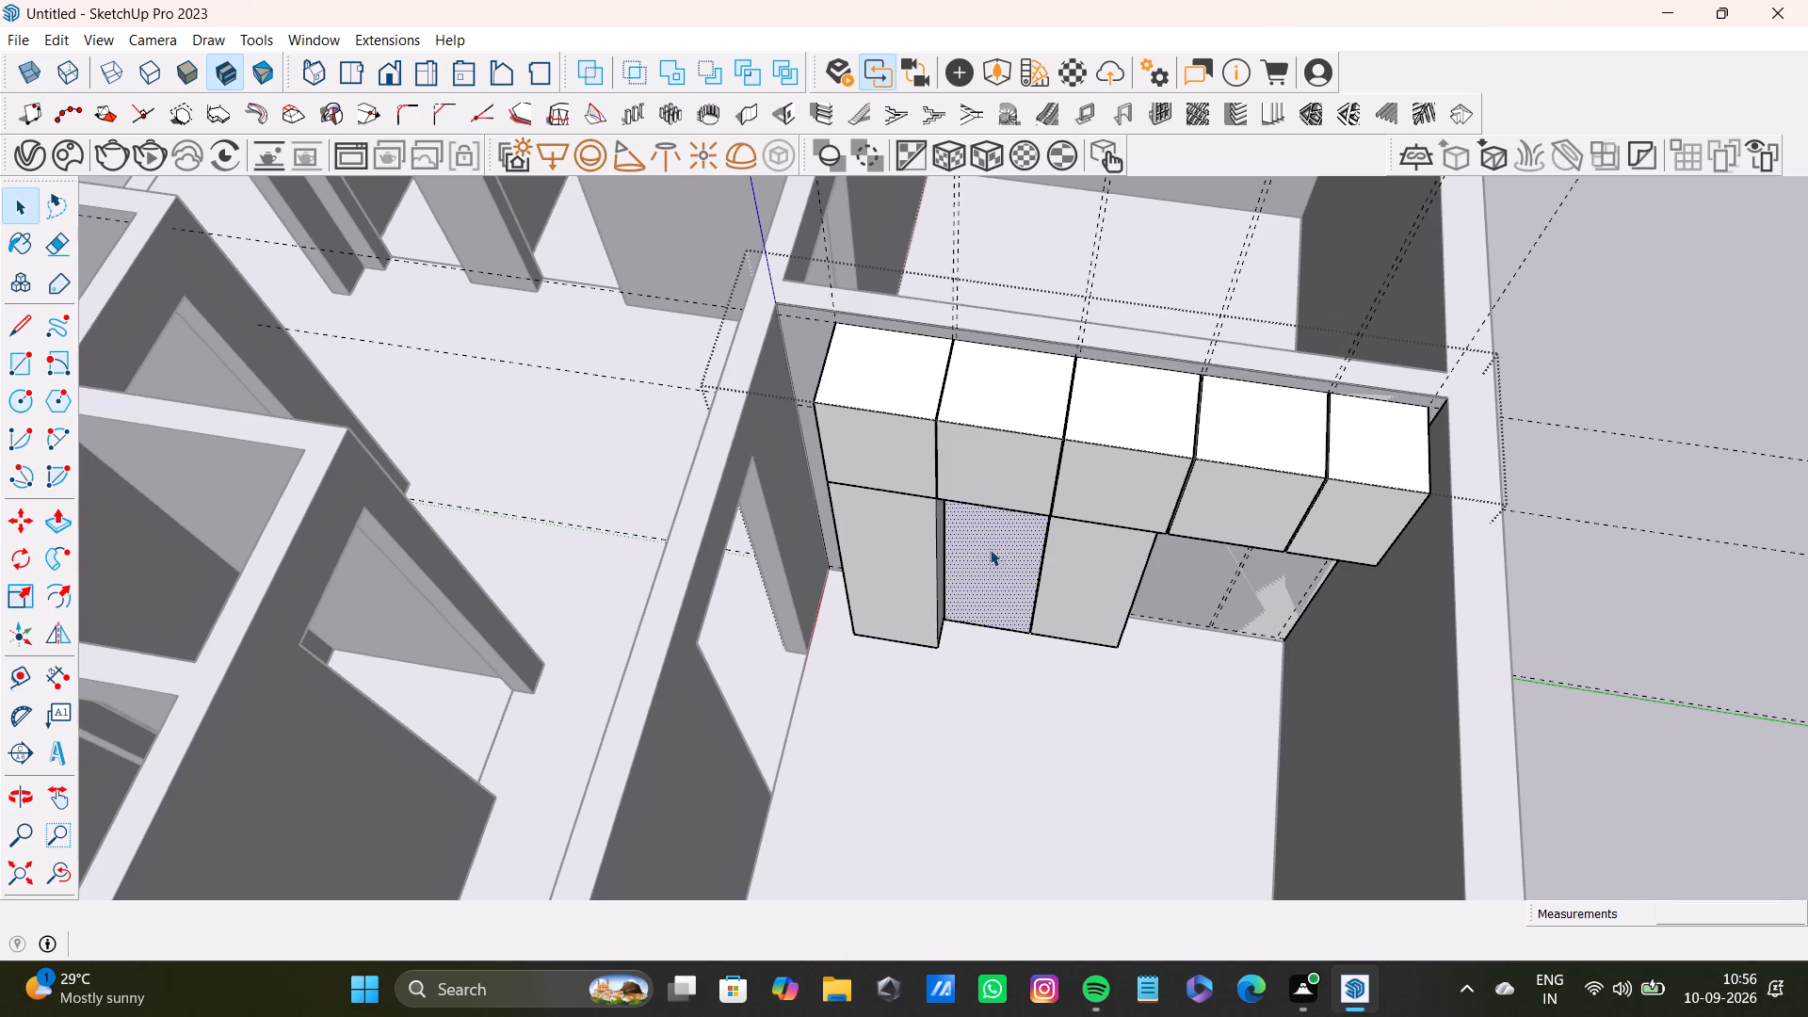
pyautogui.press('p')
pyautogui.moveTo(990, 549); pyautogui.dragTo(977, 461)
pyautogui.press('space')
pyautogui.click(1109, 586)
pyautogui.press('p')
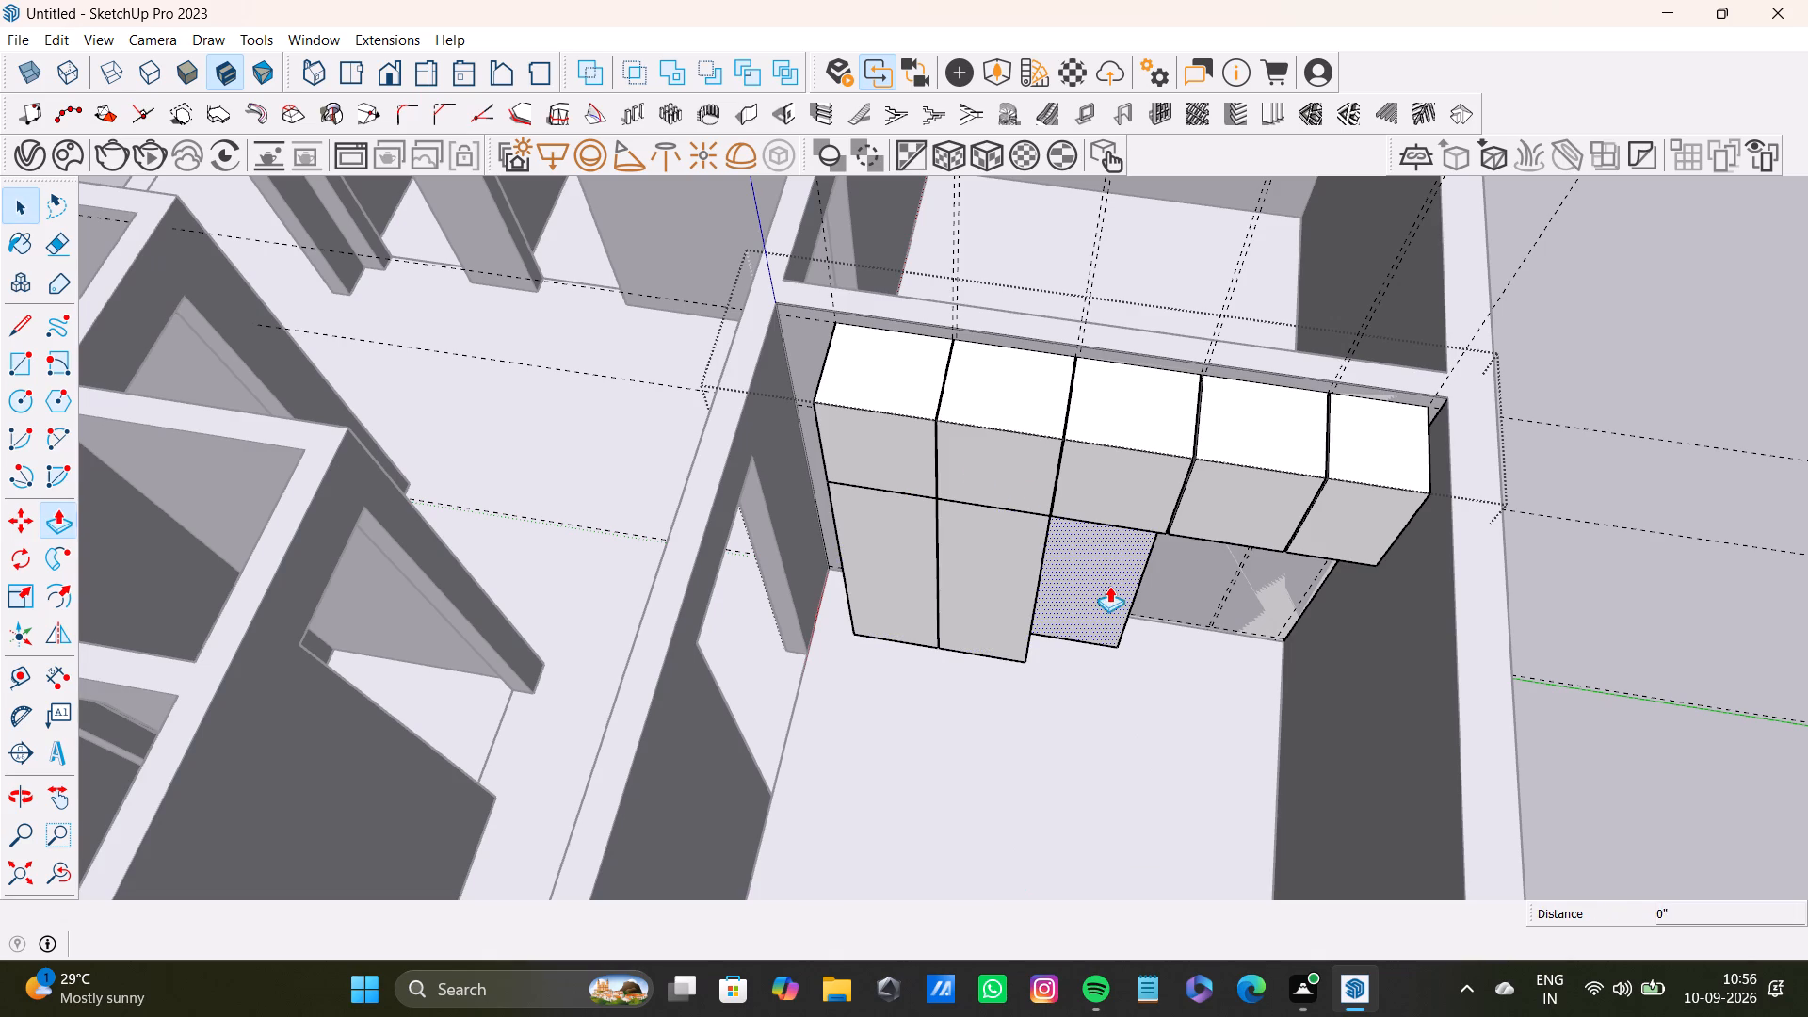
pyautogui.moveTo(1109, 586); pyautogui.dragTo(1090, 460)
pyautogui.press('space')
pyautogui.press('space')
# Place a horizontal guide about 3' 2 1/4" above the bottom edge on the third tall box's exposed side.
pyautogui.scroll(-5, 1106, 554)
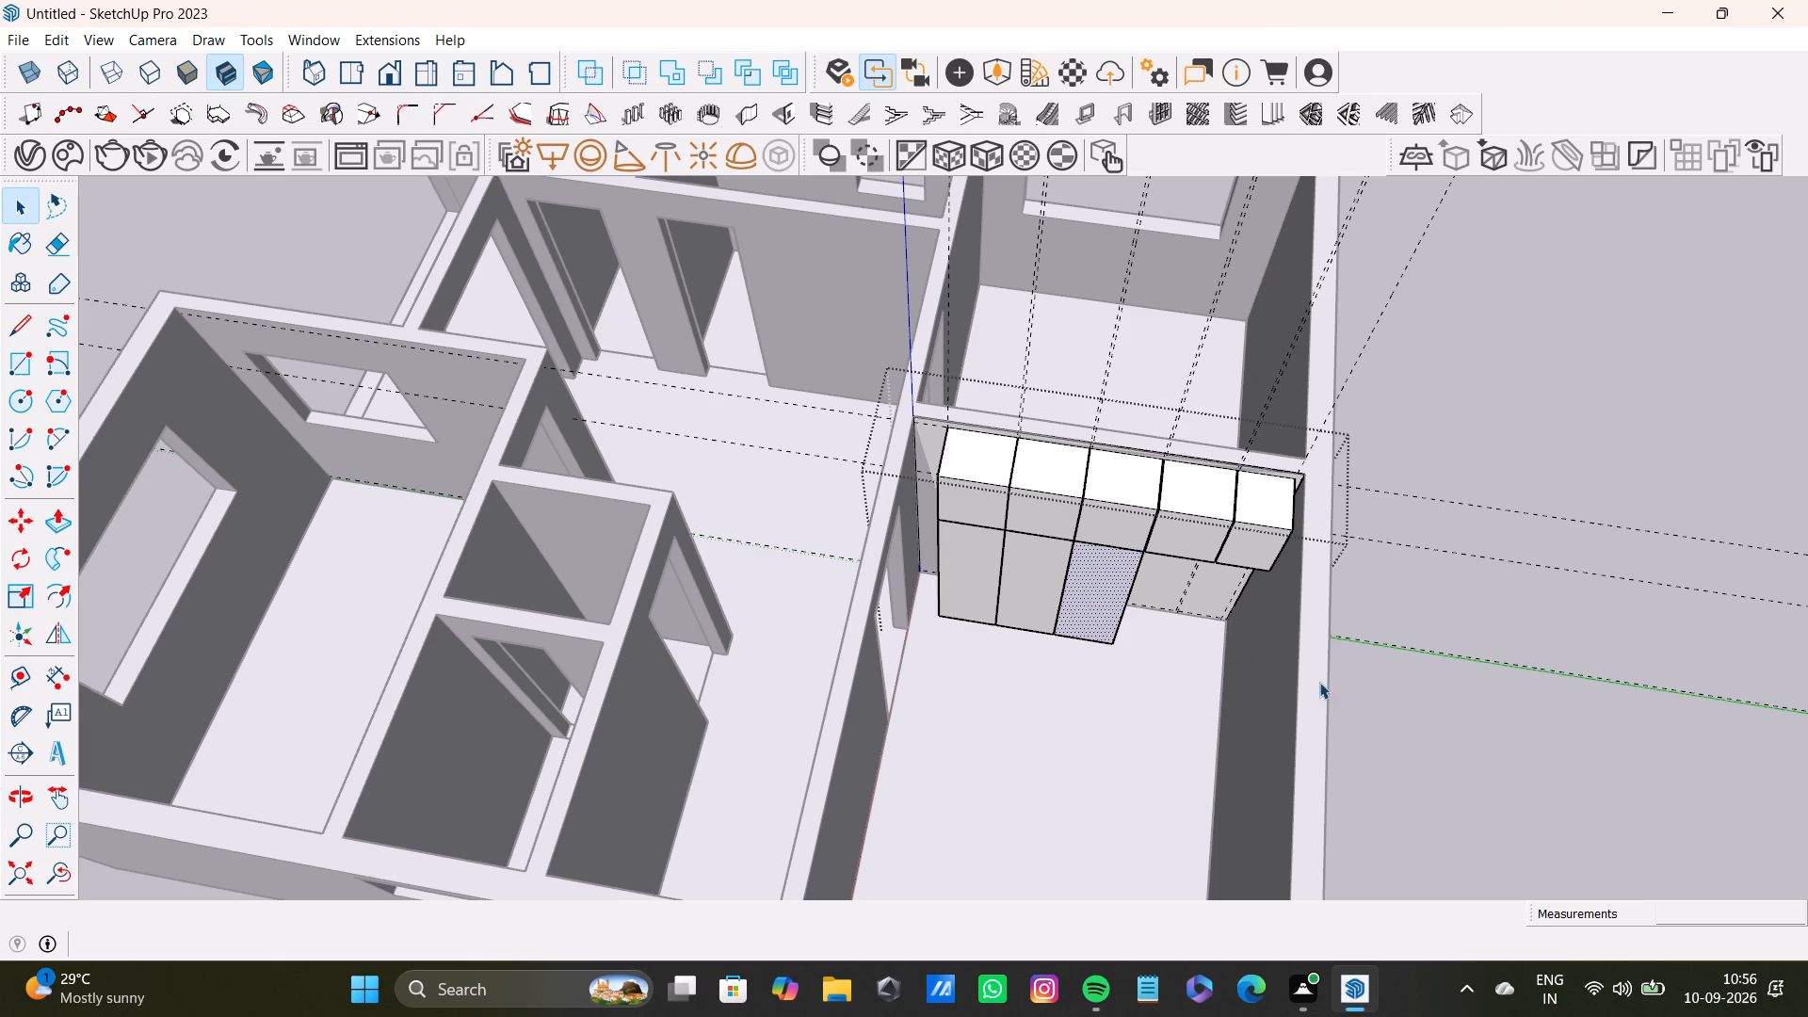
pyautogui.scroll(8, 1232, 565)
pyautogui.keyDown('shift'); pyautogui.moveTo(1164, 615); pyautogui.dragTo(1030, 553, button='middle'); pyautogui.keyUp('shift')
pyautogui.scroll(7, 1010, 521)
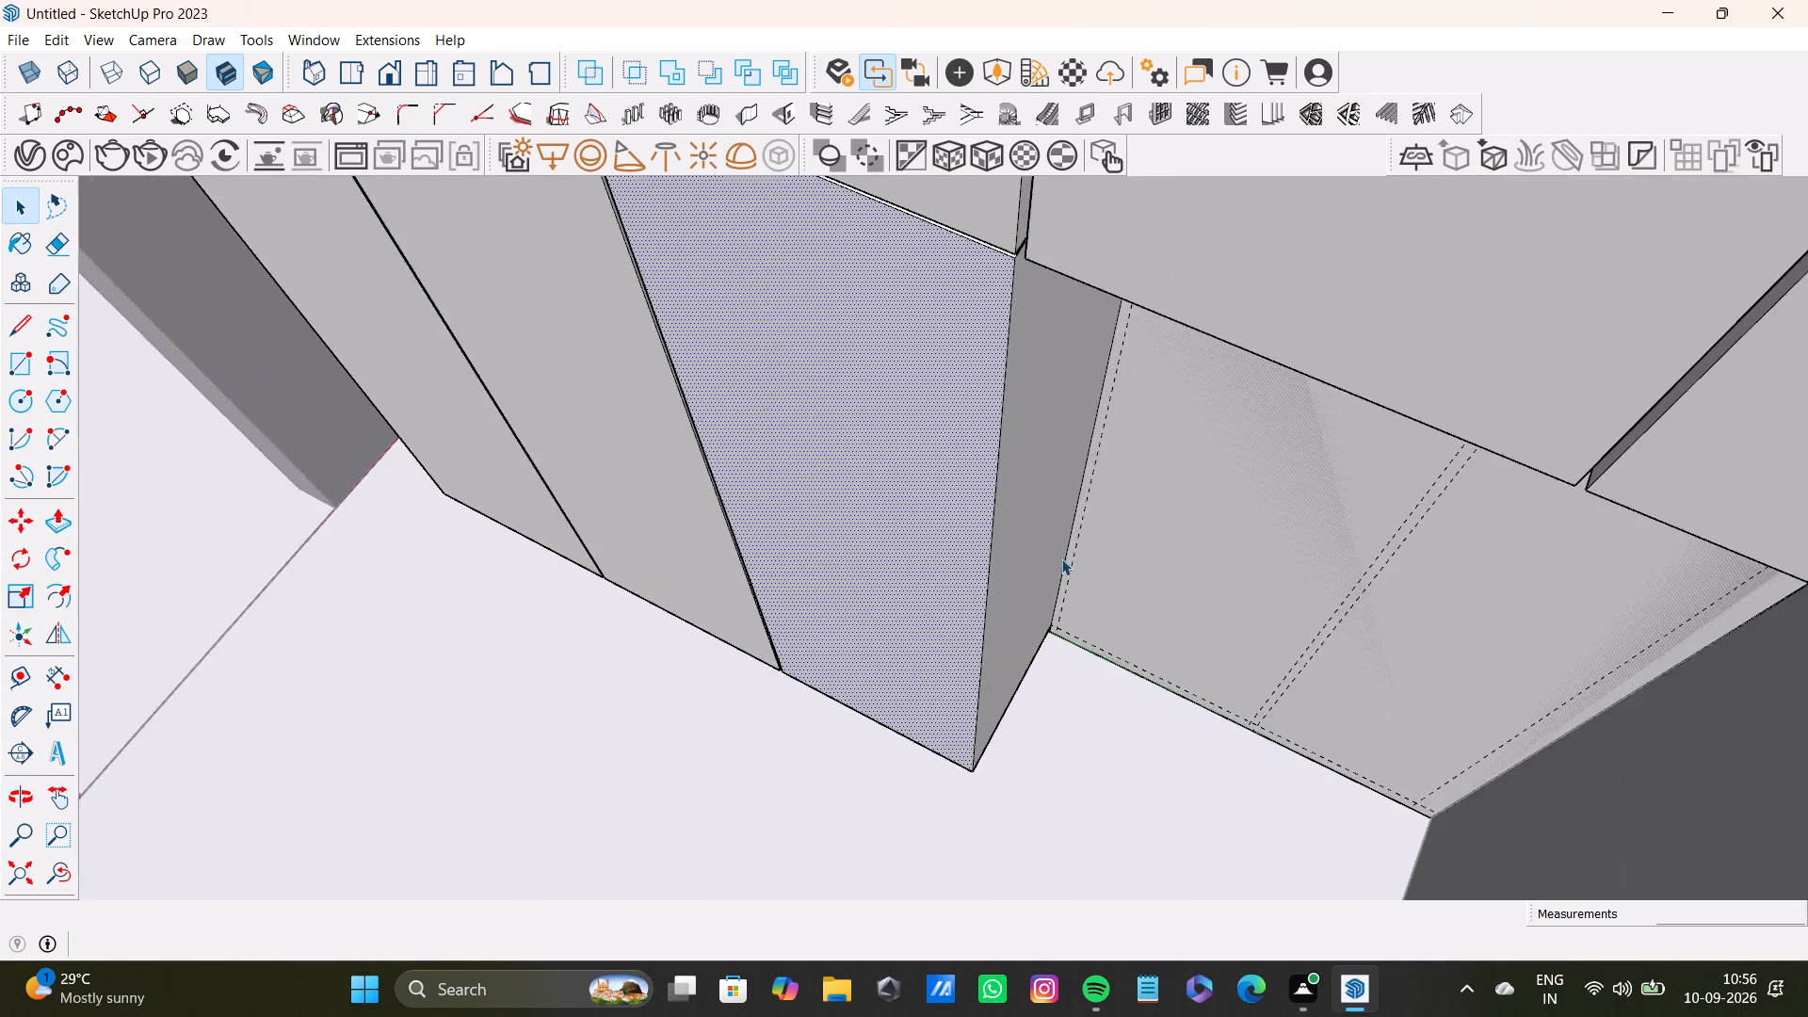
pyautogui.moveTo(1070, 525); pyautogui.dragTo(1051, 428, button='middle')
pyautogui.scroll(-4, 1043, 449)
pyautogui.keyDown('shift'); pyautogui.moveTo(1038, 464); pyautogui.dragTo(1039, 629, button='middle'); pyautogui.keyUp('shift')
pyautogui.moveTo(1053, 634); pyautogui.dragTo(1078, 520, button='middle')
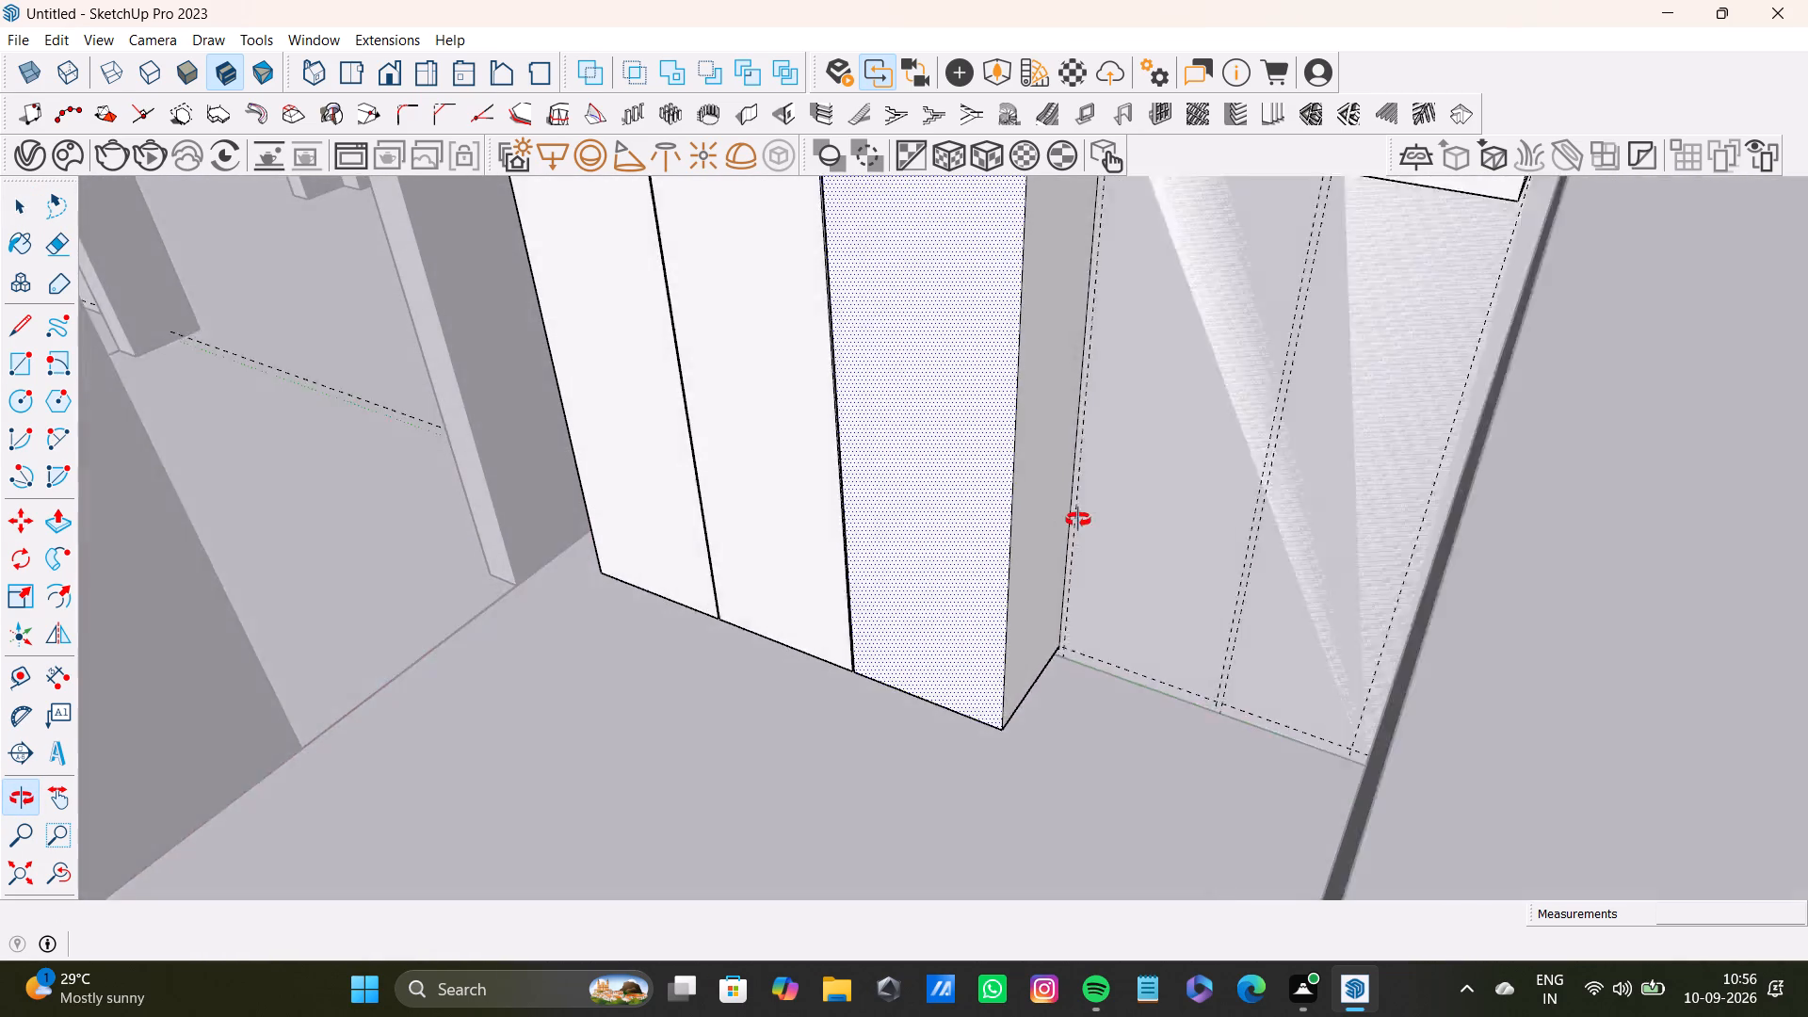
pyautogui.moveTo(1078, 520); pyautogui.dragTo(1107, 544, button='middle')
pyautogui.click(13, 688)
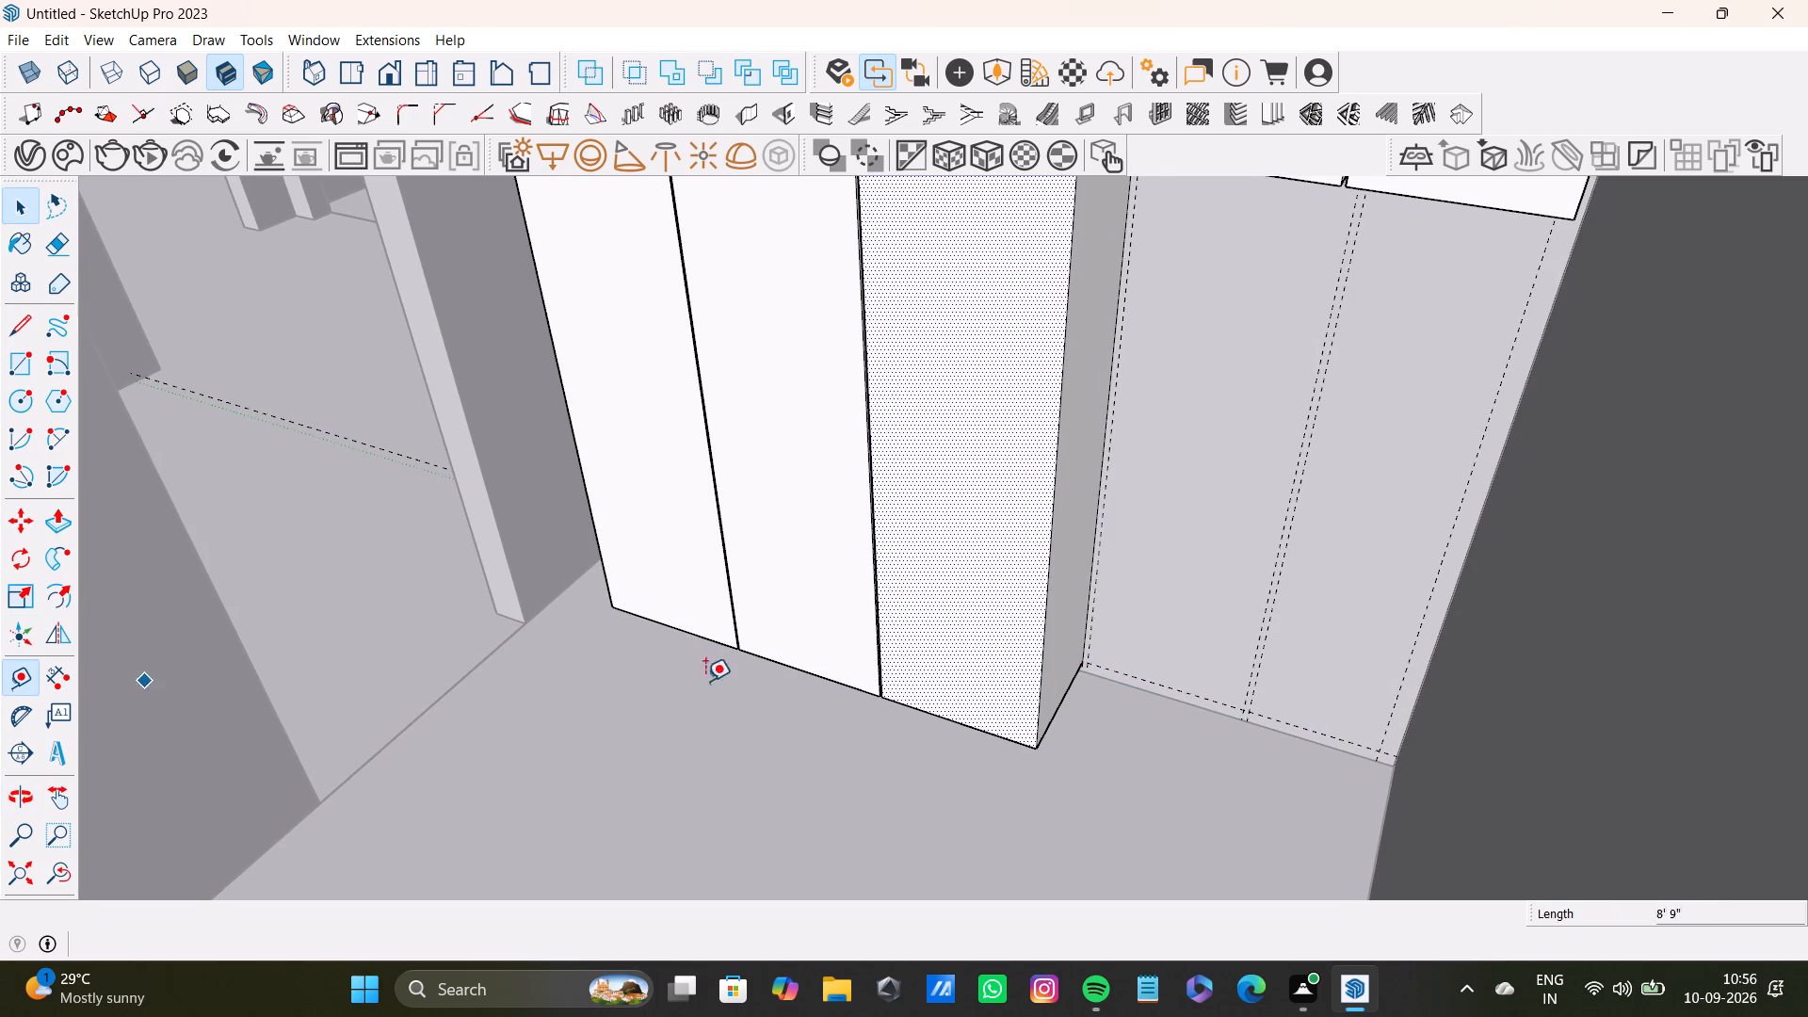
pyautogui.scroll(3, 943, 675)
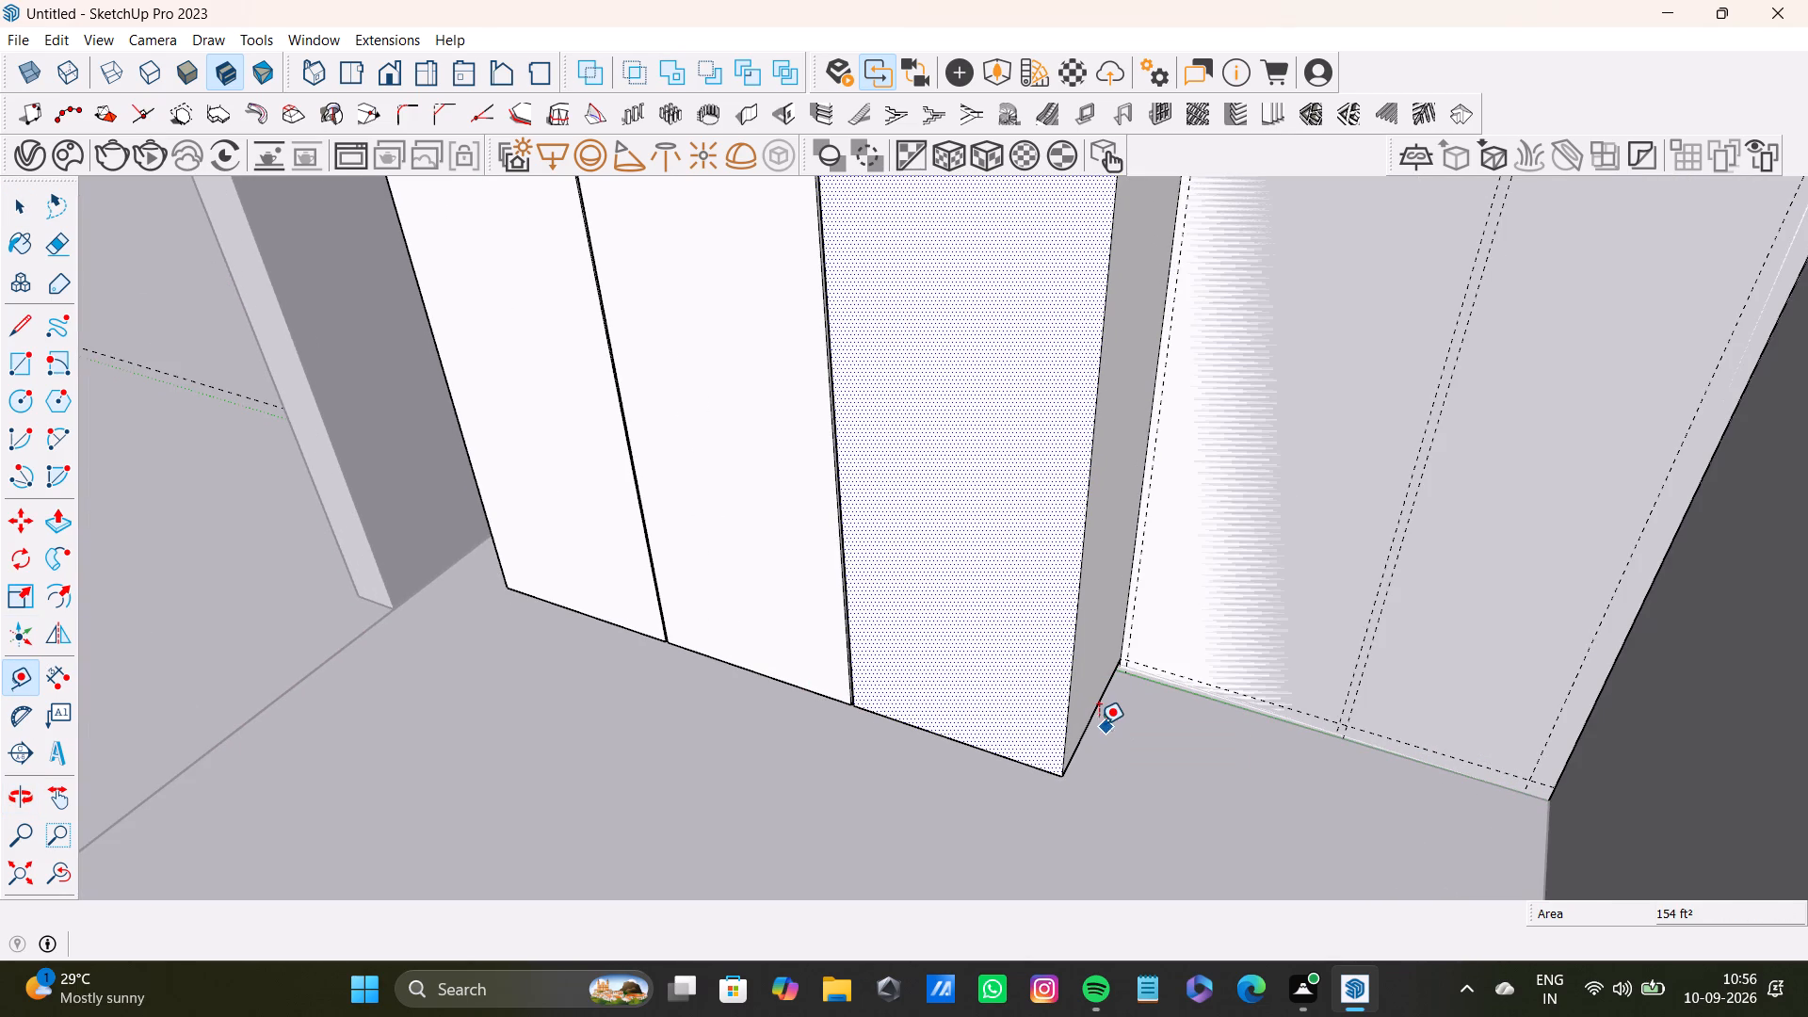
pyautogui.click(1093, 719)
pyautogui.scroll(-4, 1093, 531)
pyautogui.keyDown('shift'); pyautogui.moveTo(1094, 511); pyautogui.dragTo(1077, 626, button='middle'); pyautogui.keyUp('shift')
pyautogui.moveTo(1067, 593); pyautogui.dragTo(1047, 574, button='middle')
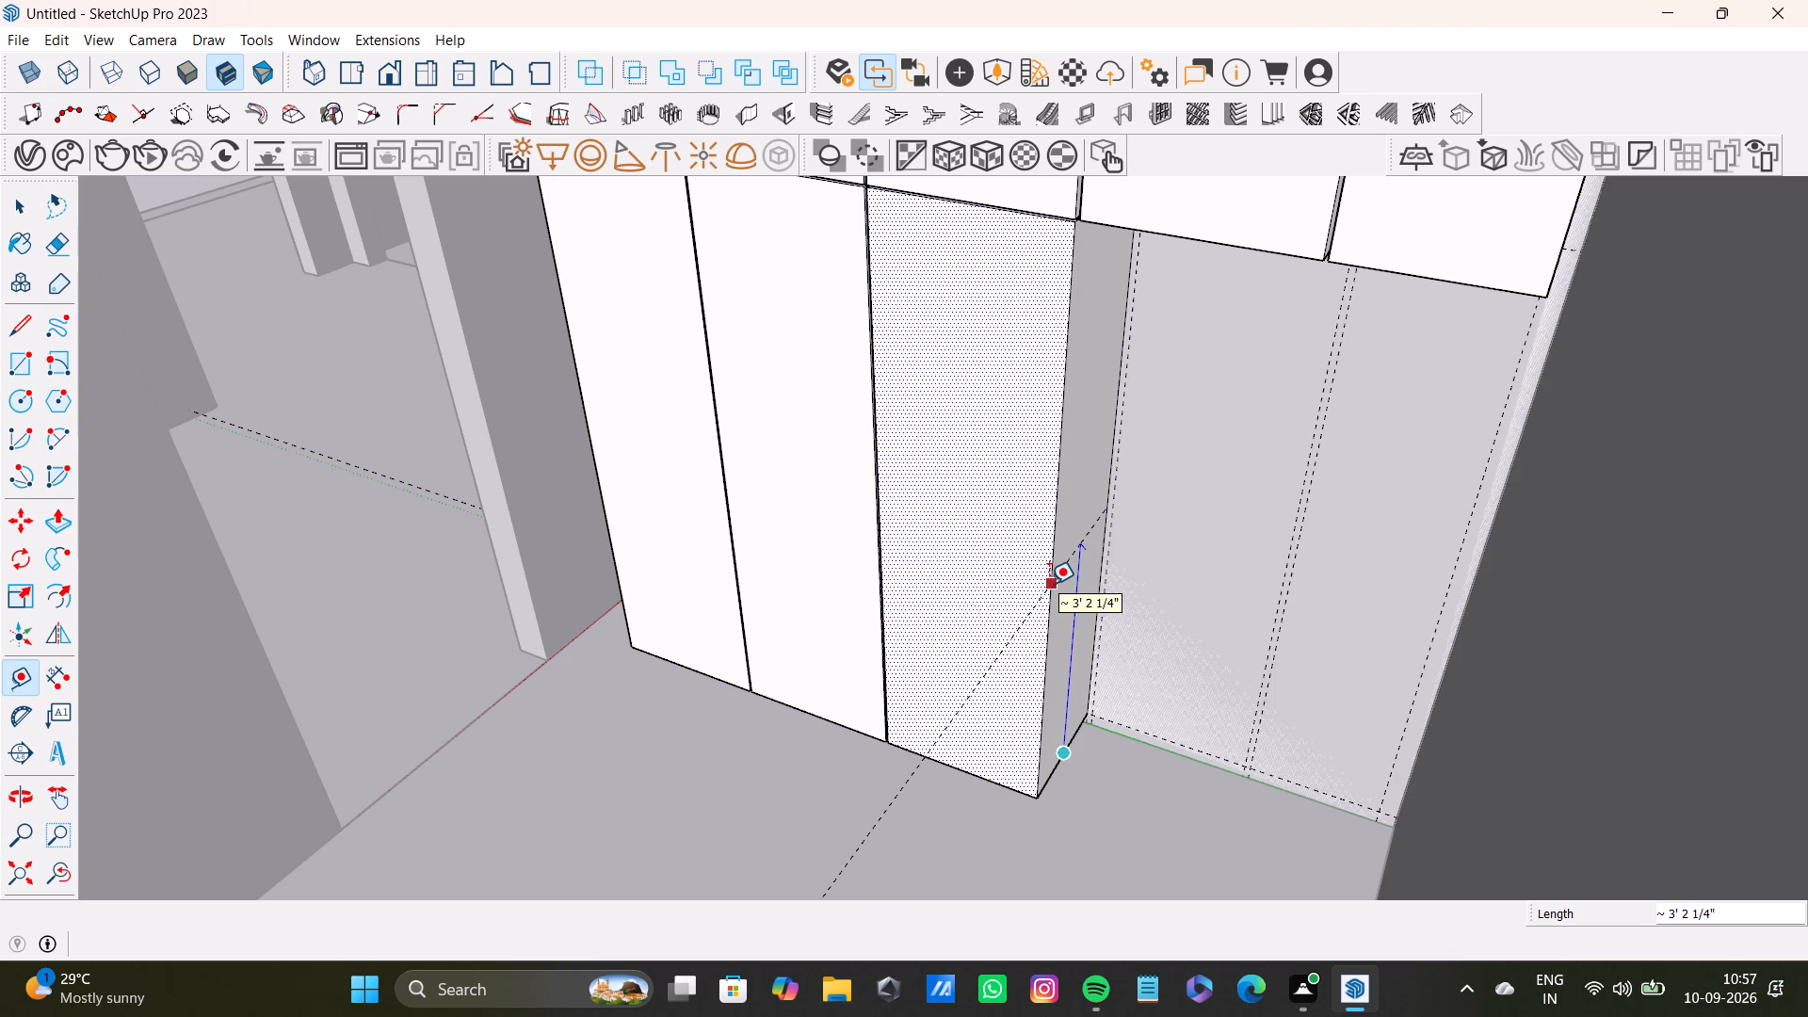
pyautogui.click(1049, 584)
# Place a second horizontal guide 3 7/8" below the first on the third tall box's exposed side.
pyautogui.scroll(7, 1156, 576)
pyautogui.scroll(4, 900, 542)
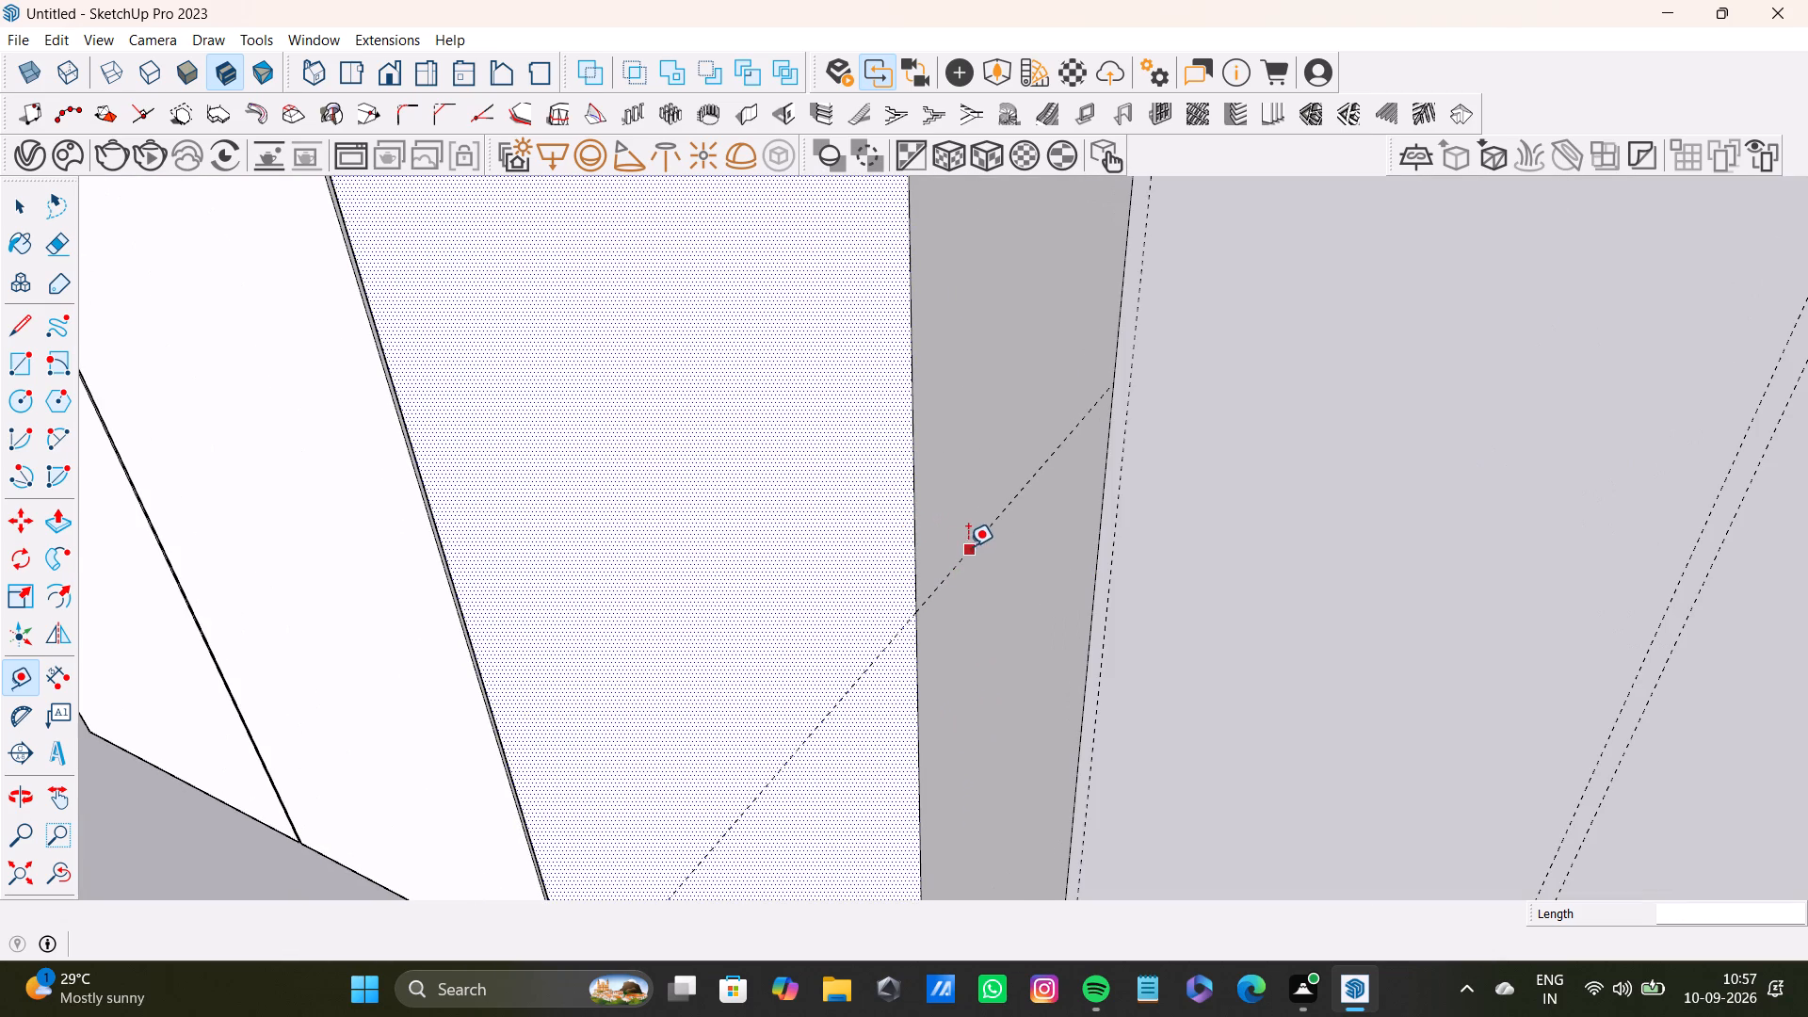
pyautogui.click(968, 546)
pyautogui.scroll(-2, 983, 651)
pyautogui.moveTo(982, 652); pyautogui.dragTo(982, 514, button='middle')
pyautogui.moveTo(982, 513); pyautogui.dragTo(976, 391, button='middle')
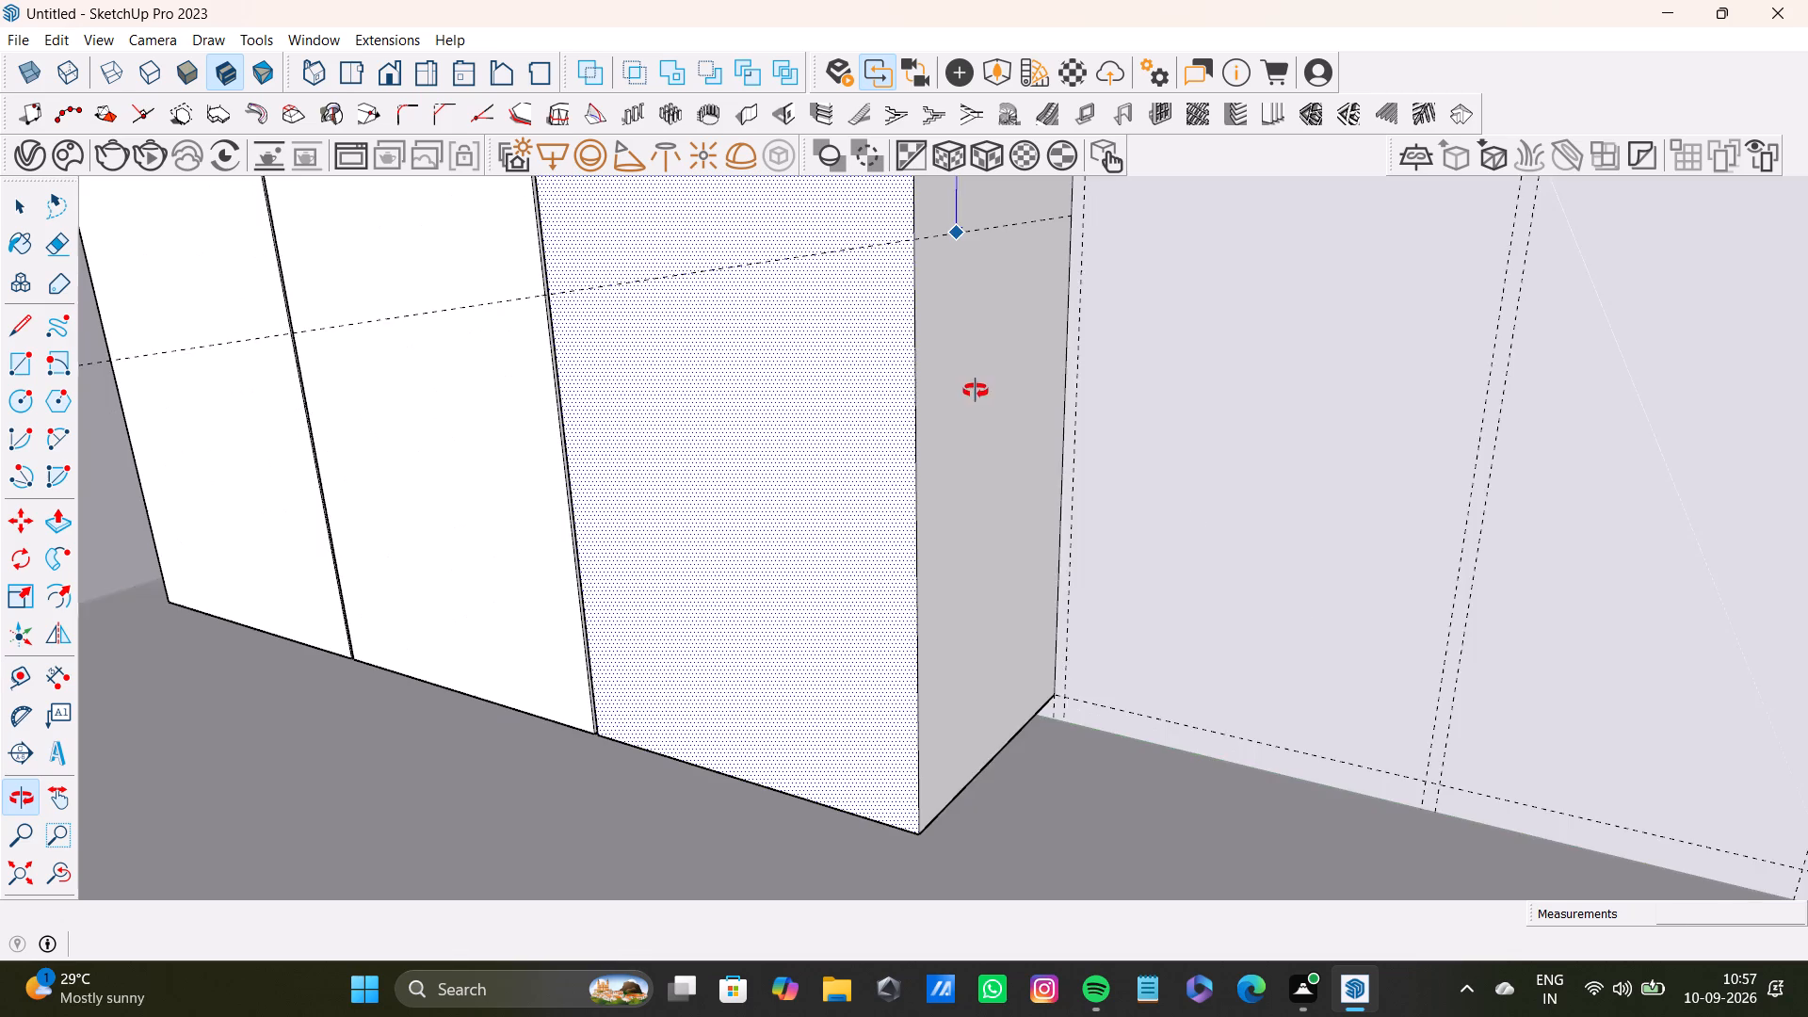
pyautogui.moveTo(976, 391); pyautogui.dragTo(993, 427, button='middle')
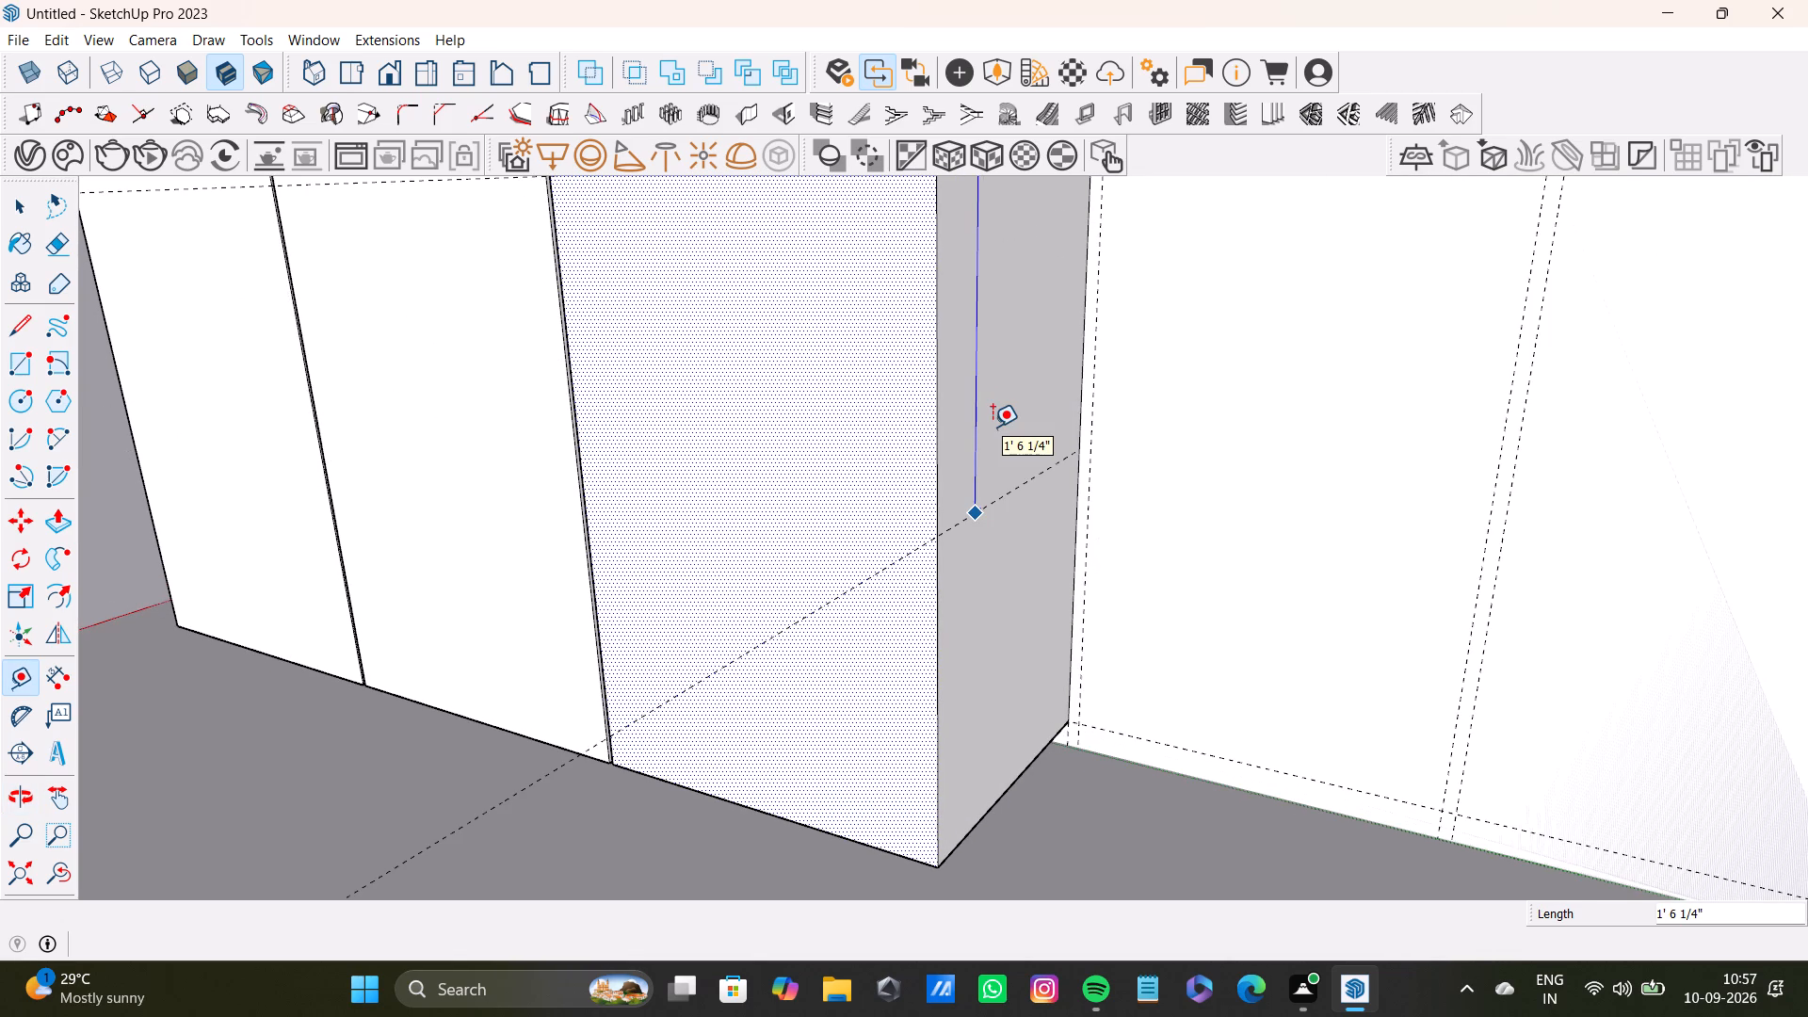
pyautogui.scroll(-3, 993, 427)
pyautogui.keyDown('shift'); pyautogui.moveTo(988, 422); pyautogui.dragTo(997, 554, button='middle'); pyautogui.keyUp('shift')
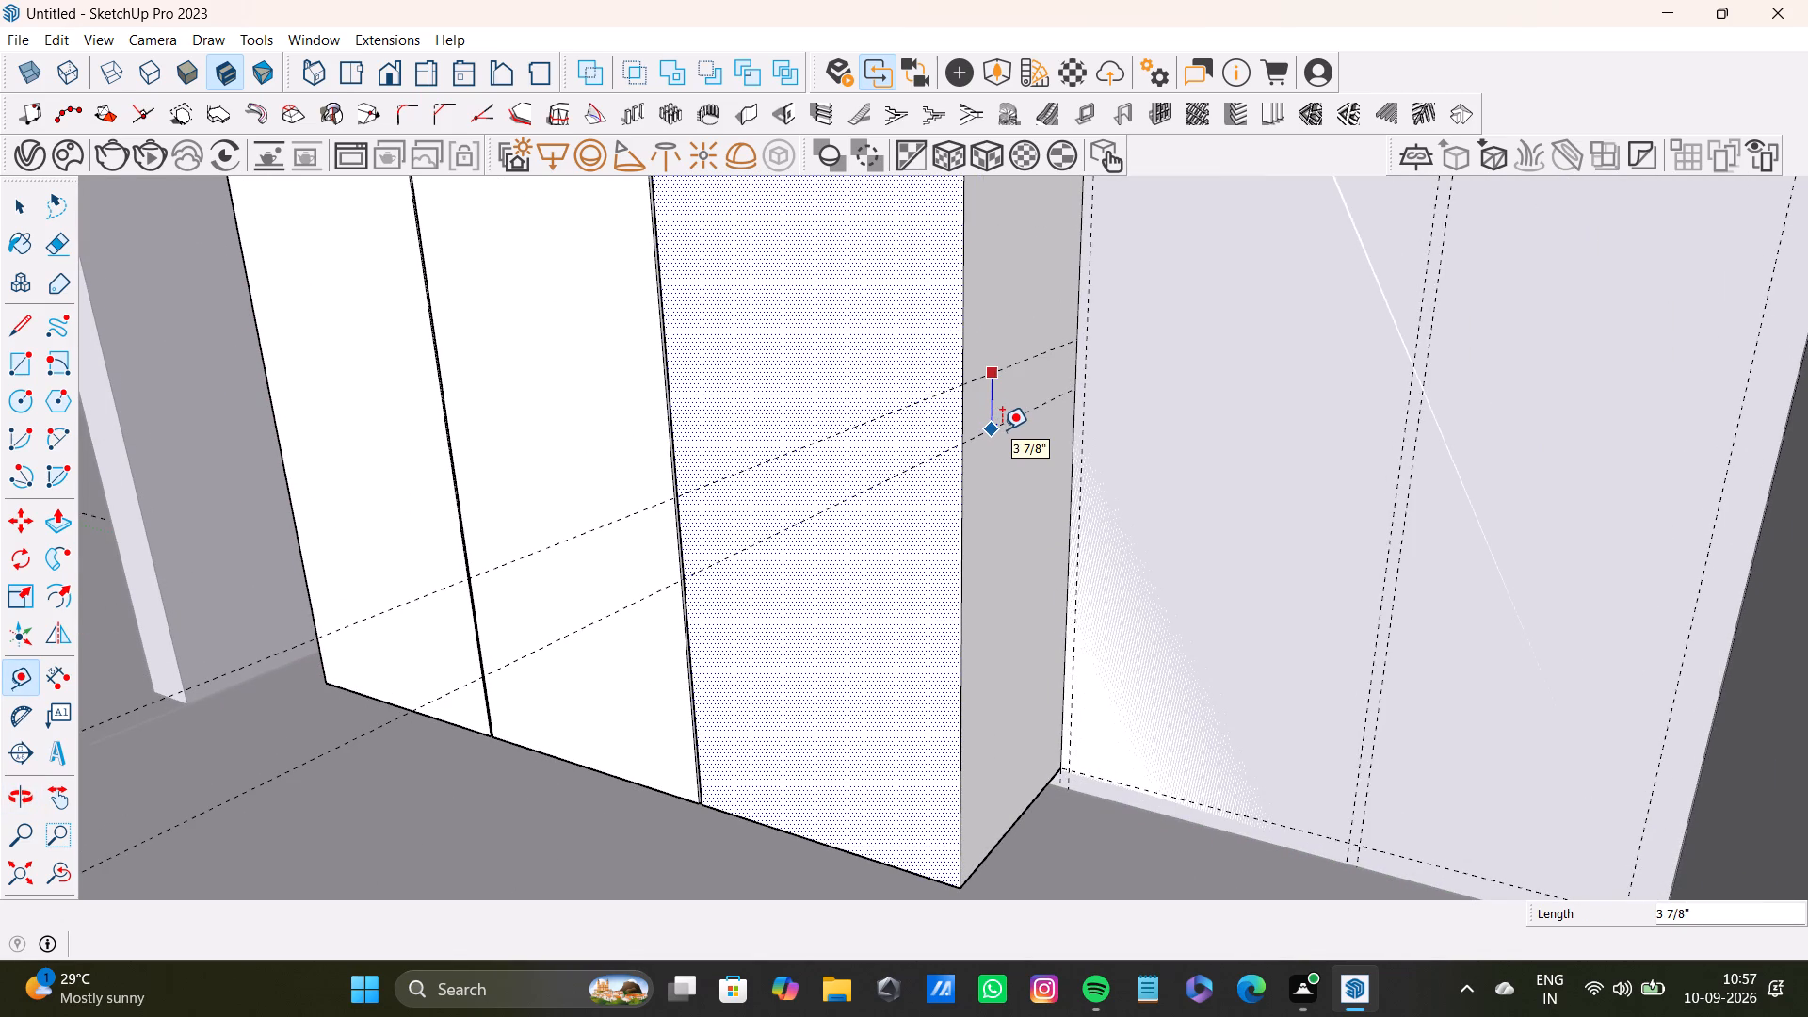
pyautogui.click(1002, 429)
pyautogui.press('space')
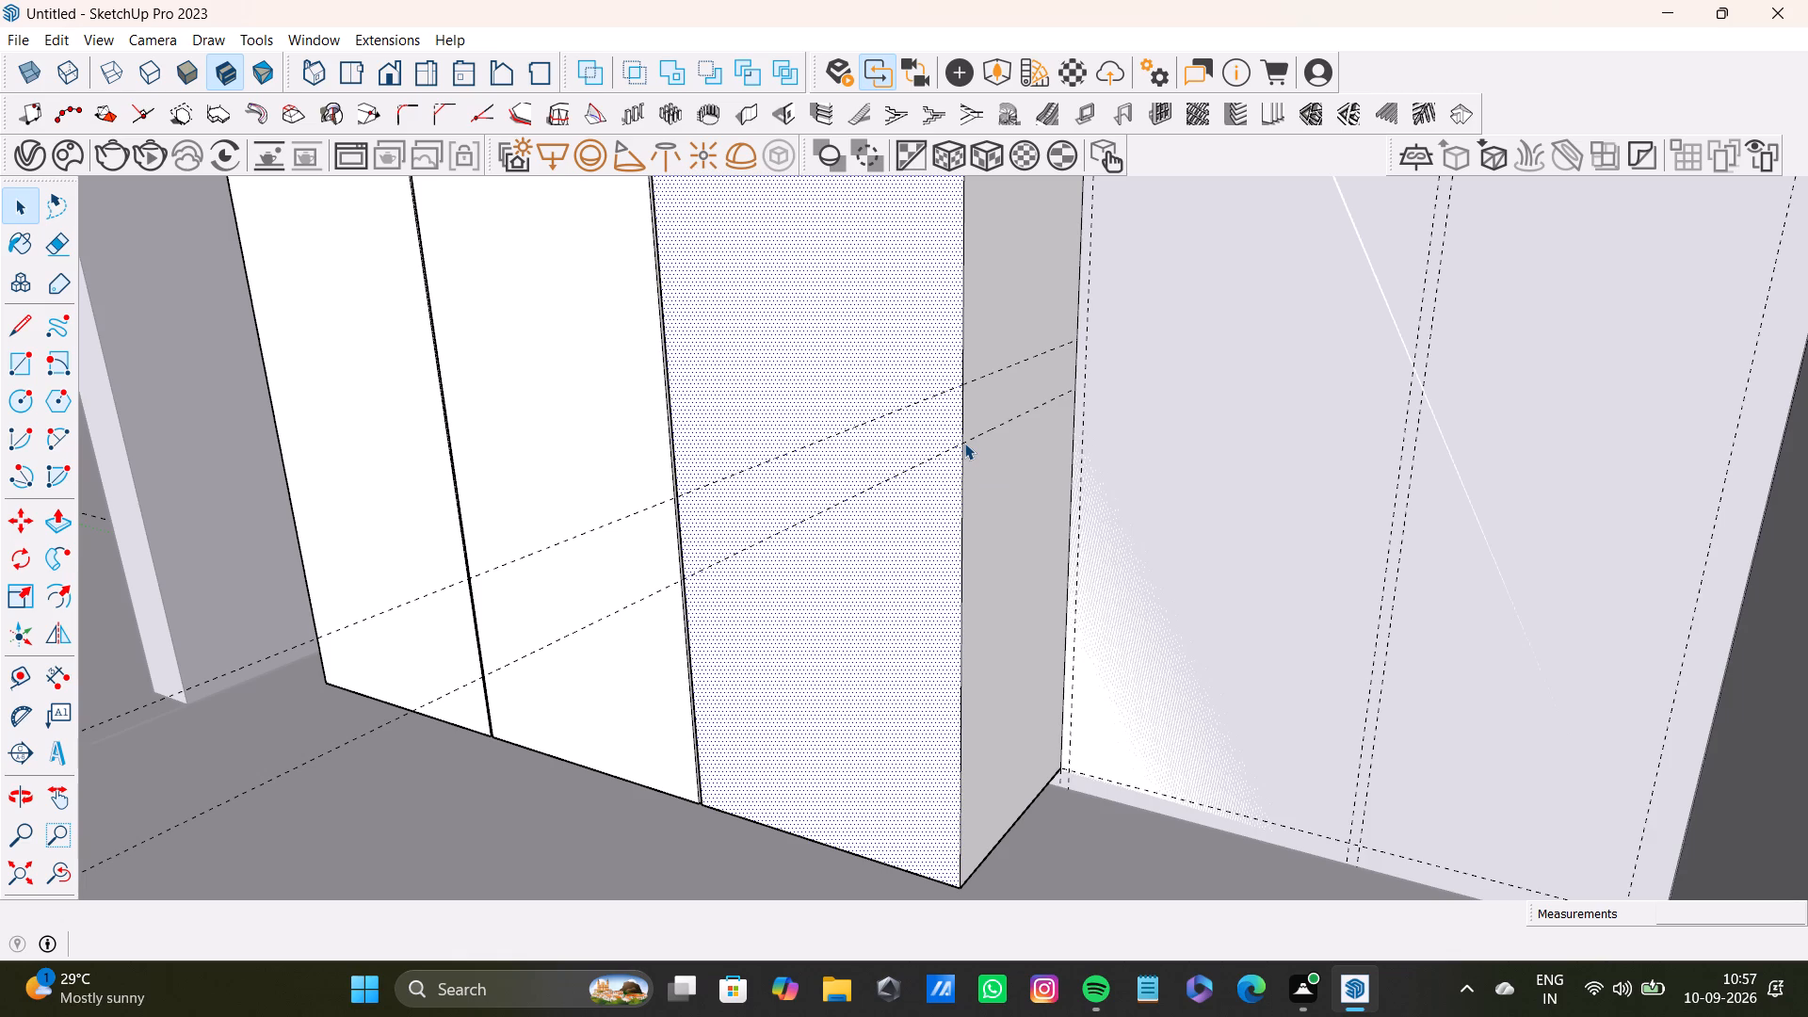
# Draw a rectangle between the two guides across the full depth of the third tall box's exposed side.
pyautogui.click(26, 364)
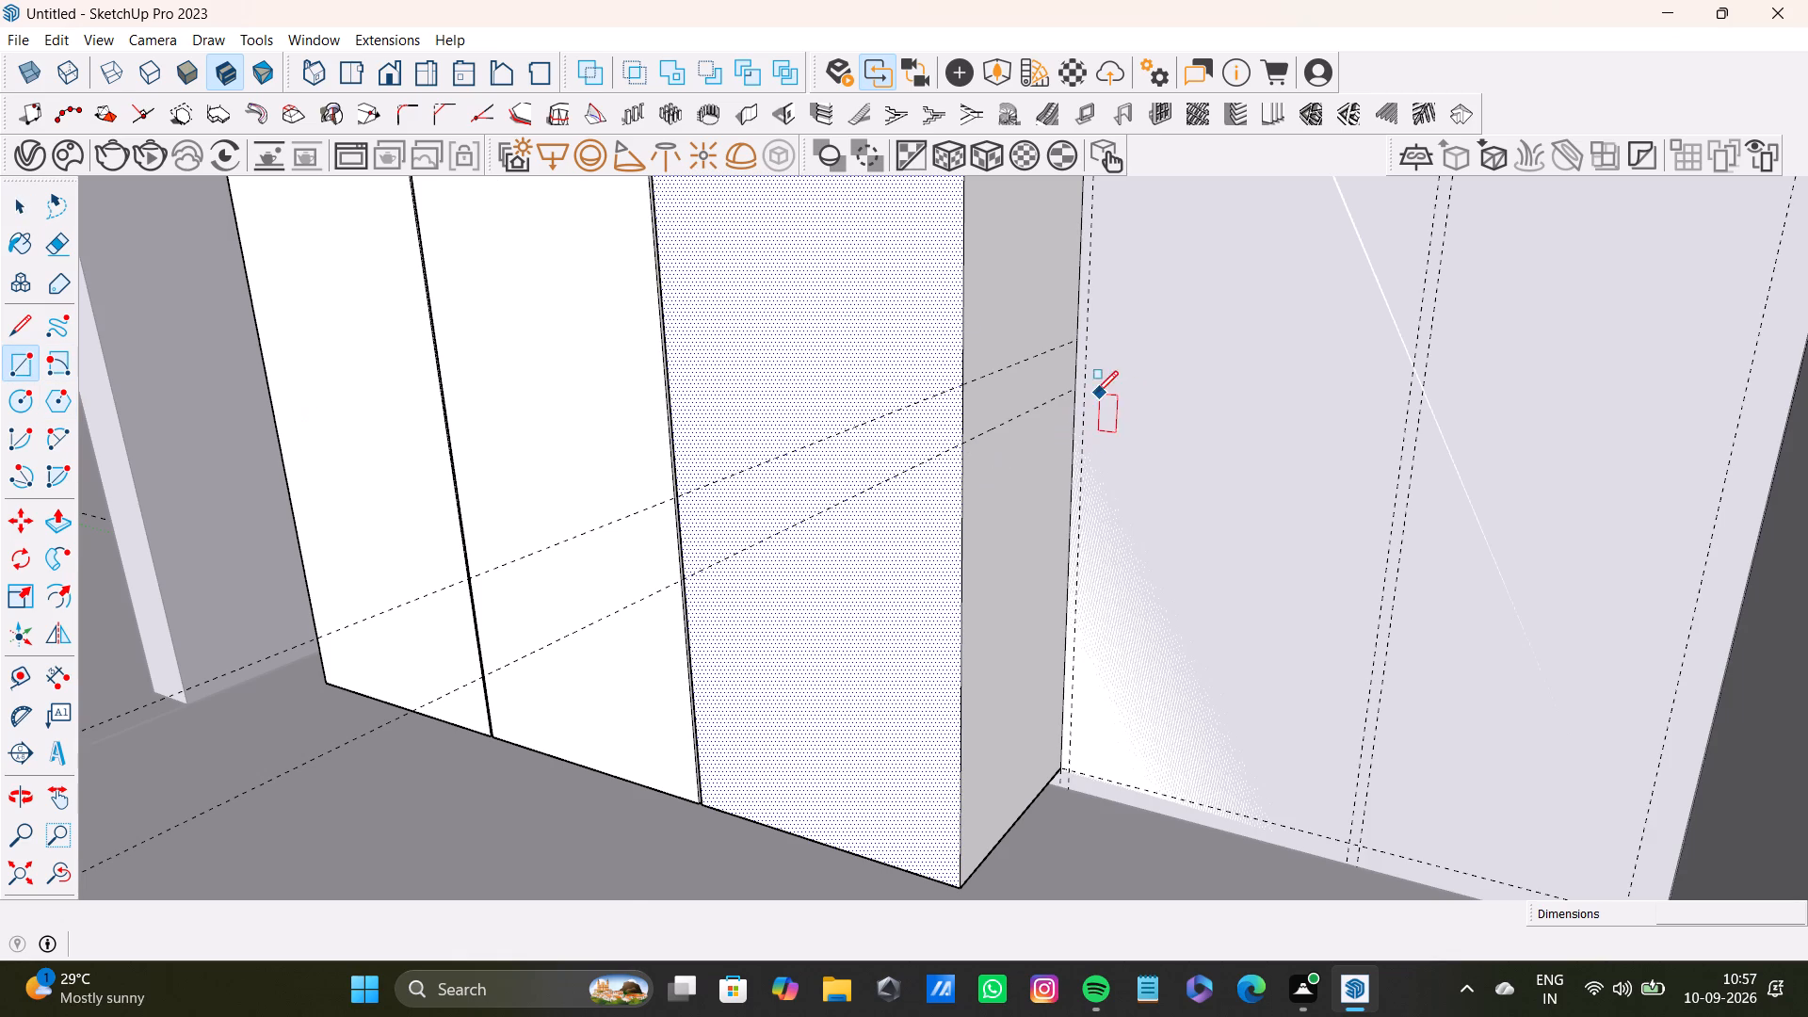
pyautogui.scroll(5, 1094, 372)
pyautogui.click(1071, 329)
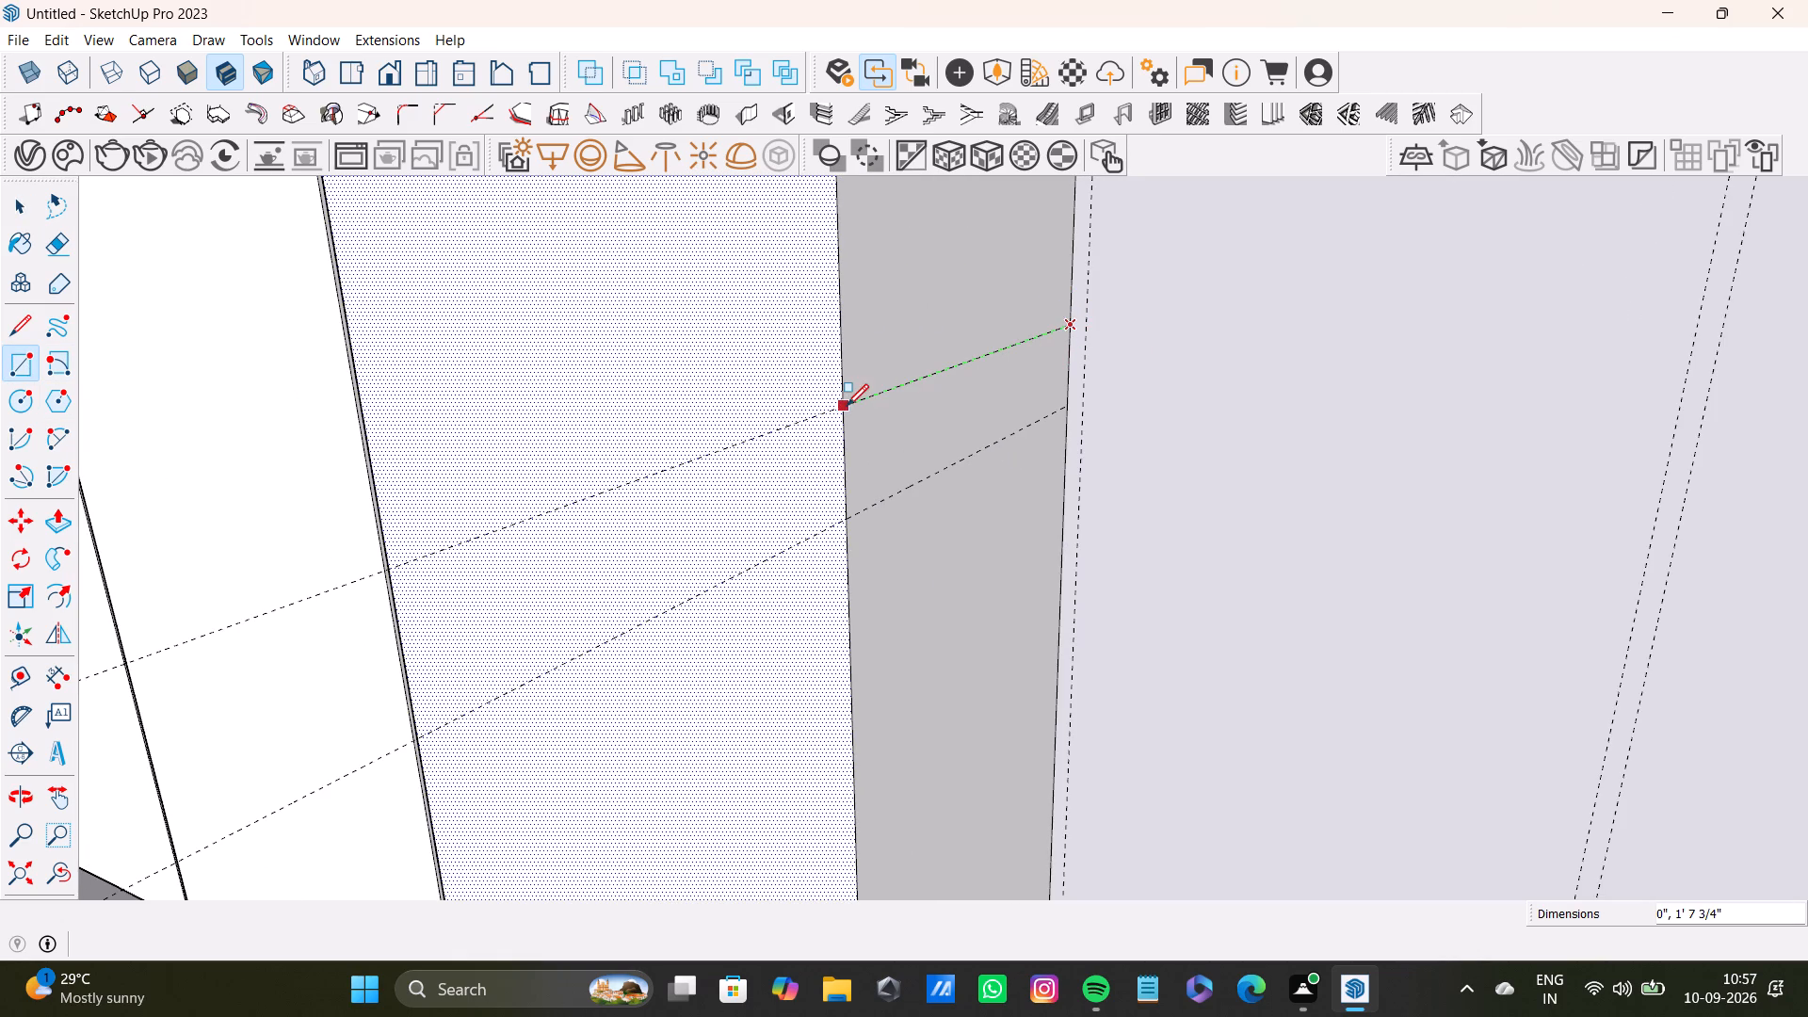
pyautogui.click(847, 406)
pyautogui.click(850, 516)
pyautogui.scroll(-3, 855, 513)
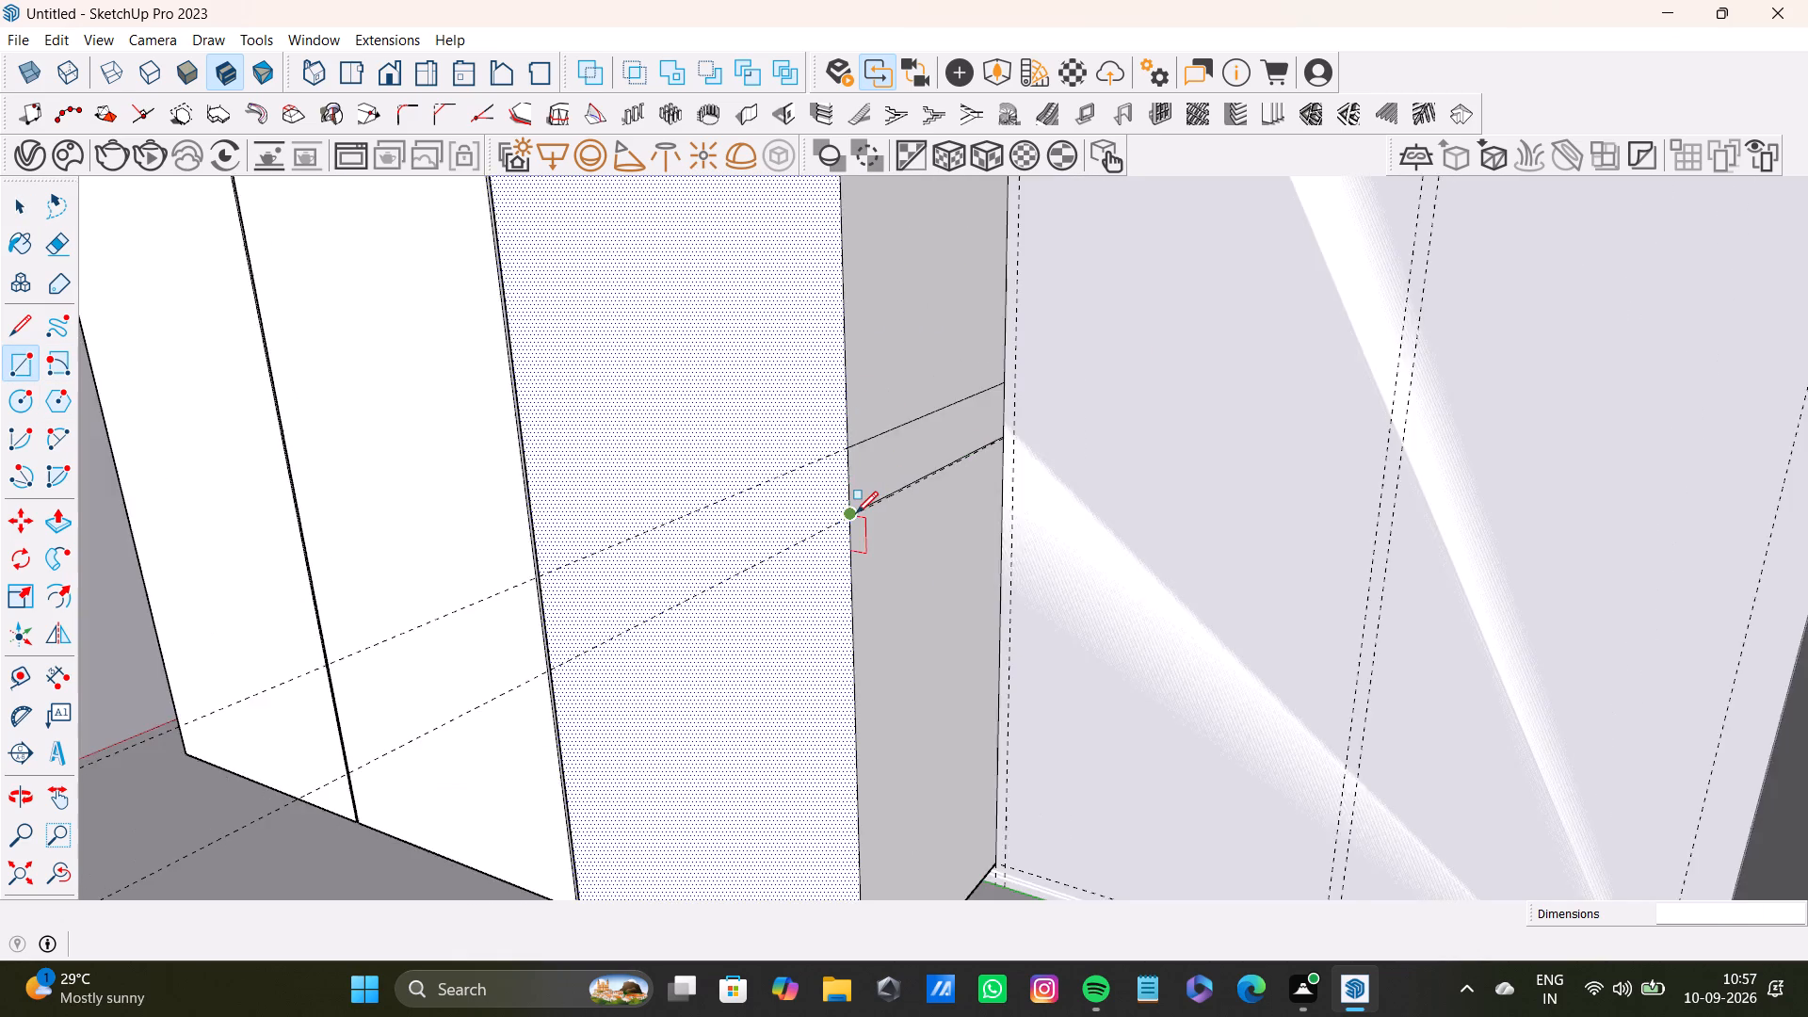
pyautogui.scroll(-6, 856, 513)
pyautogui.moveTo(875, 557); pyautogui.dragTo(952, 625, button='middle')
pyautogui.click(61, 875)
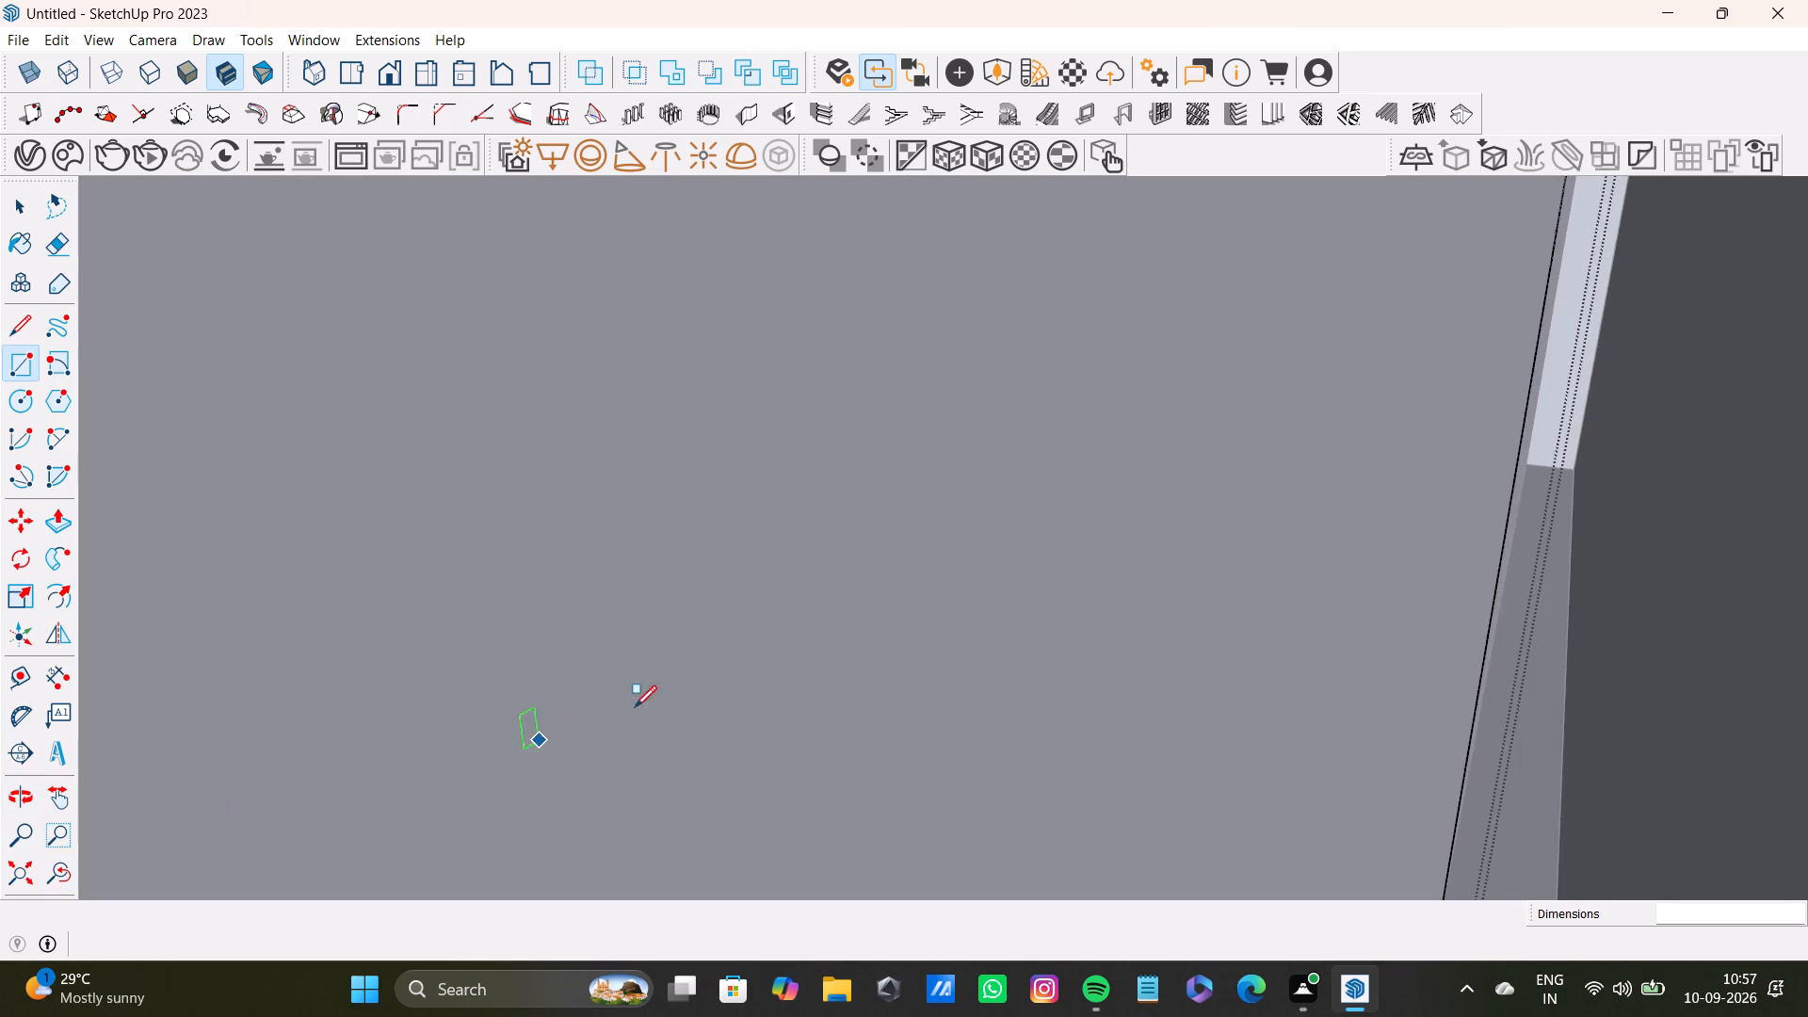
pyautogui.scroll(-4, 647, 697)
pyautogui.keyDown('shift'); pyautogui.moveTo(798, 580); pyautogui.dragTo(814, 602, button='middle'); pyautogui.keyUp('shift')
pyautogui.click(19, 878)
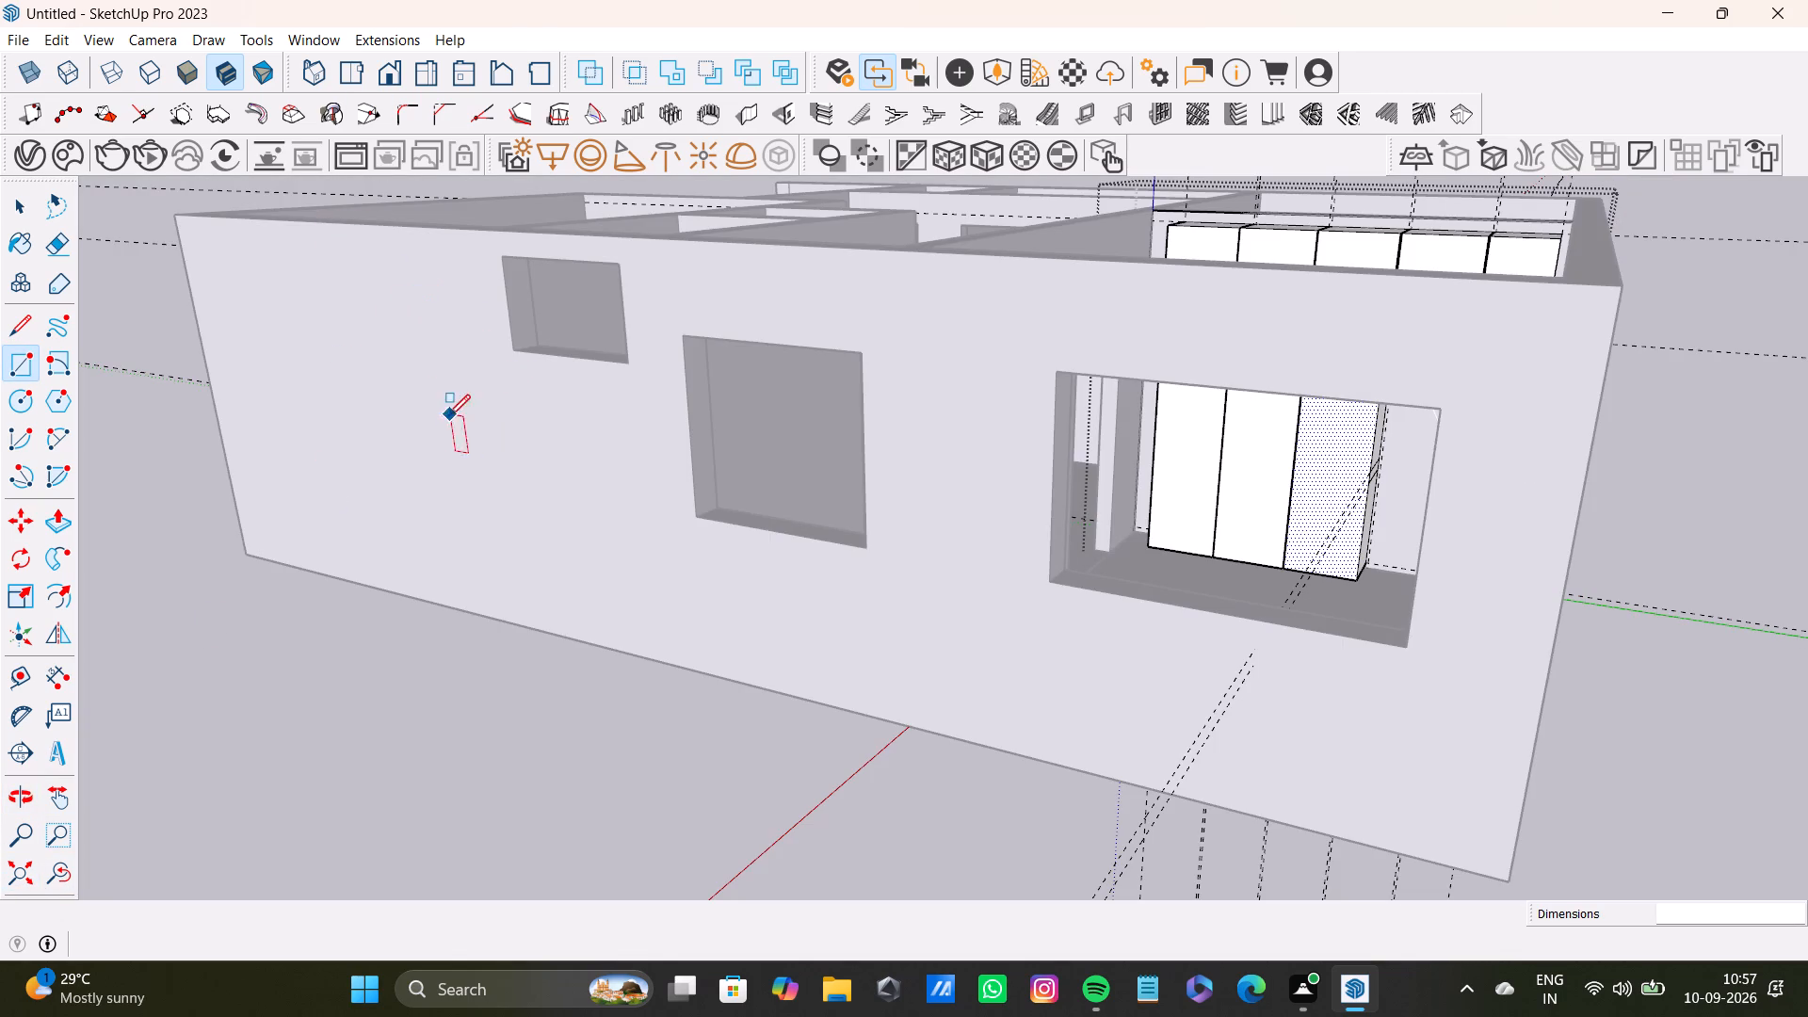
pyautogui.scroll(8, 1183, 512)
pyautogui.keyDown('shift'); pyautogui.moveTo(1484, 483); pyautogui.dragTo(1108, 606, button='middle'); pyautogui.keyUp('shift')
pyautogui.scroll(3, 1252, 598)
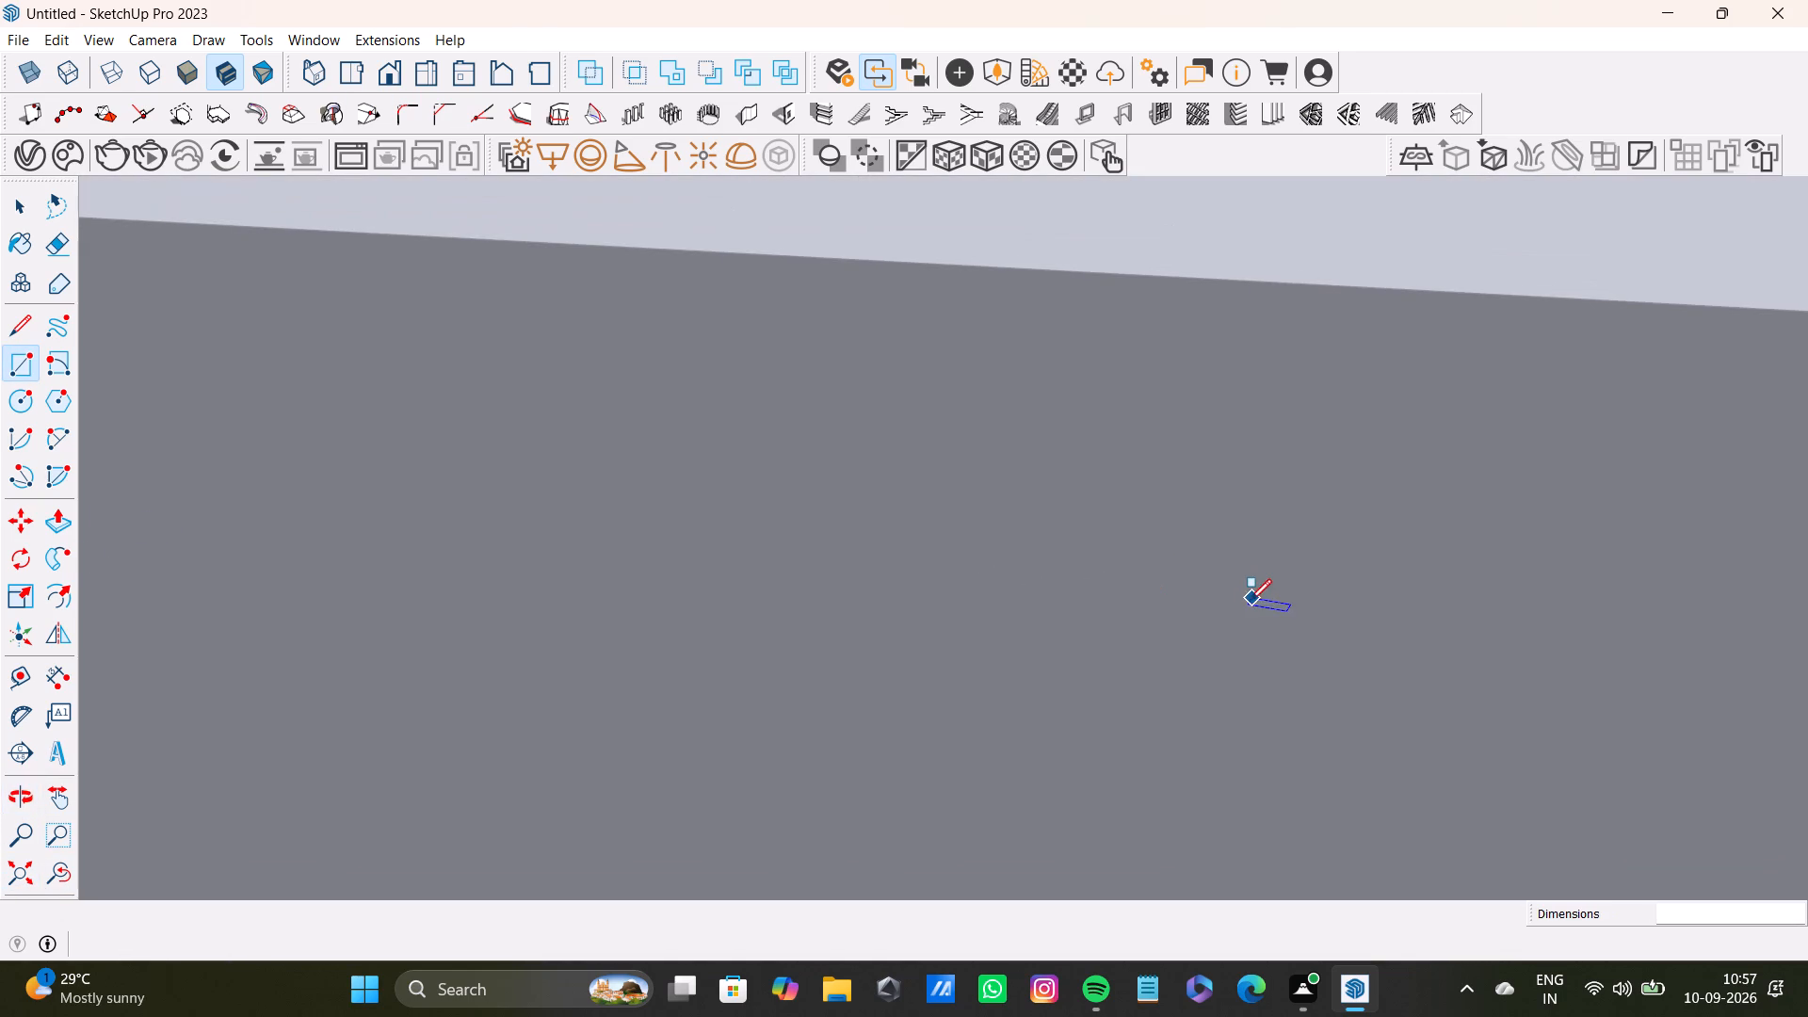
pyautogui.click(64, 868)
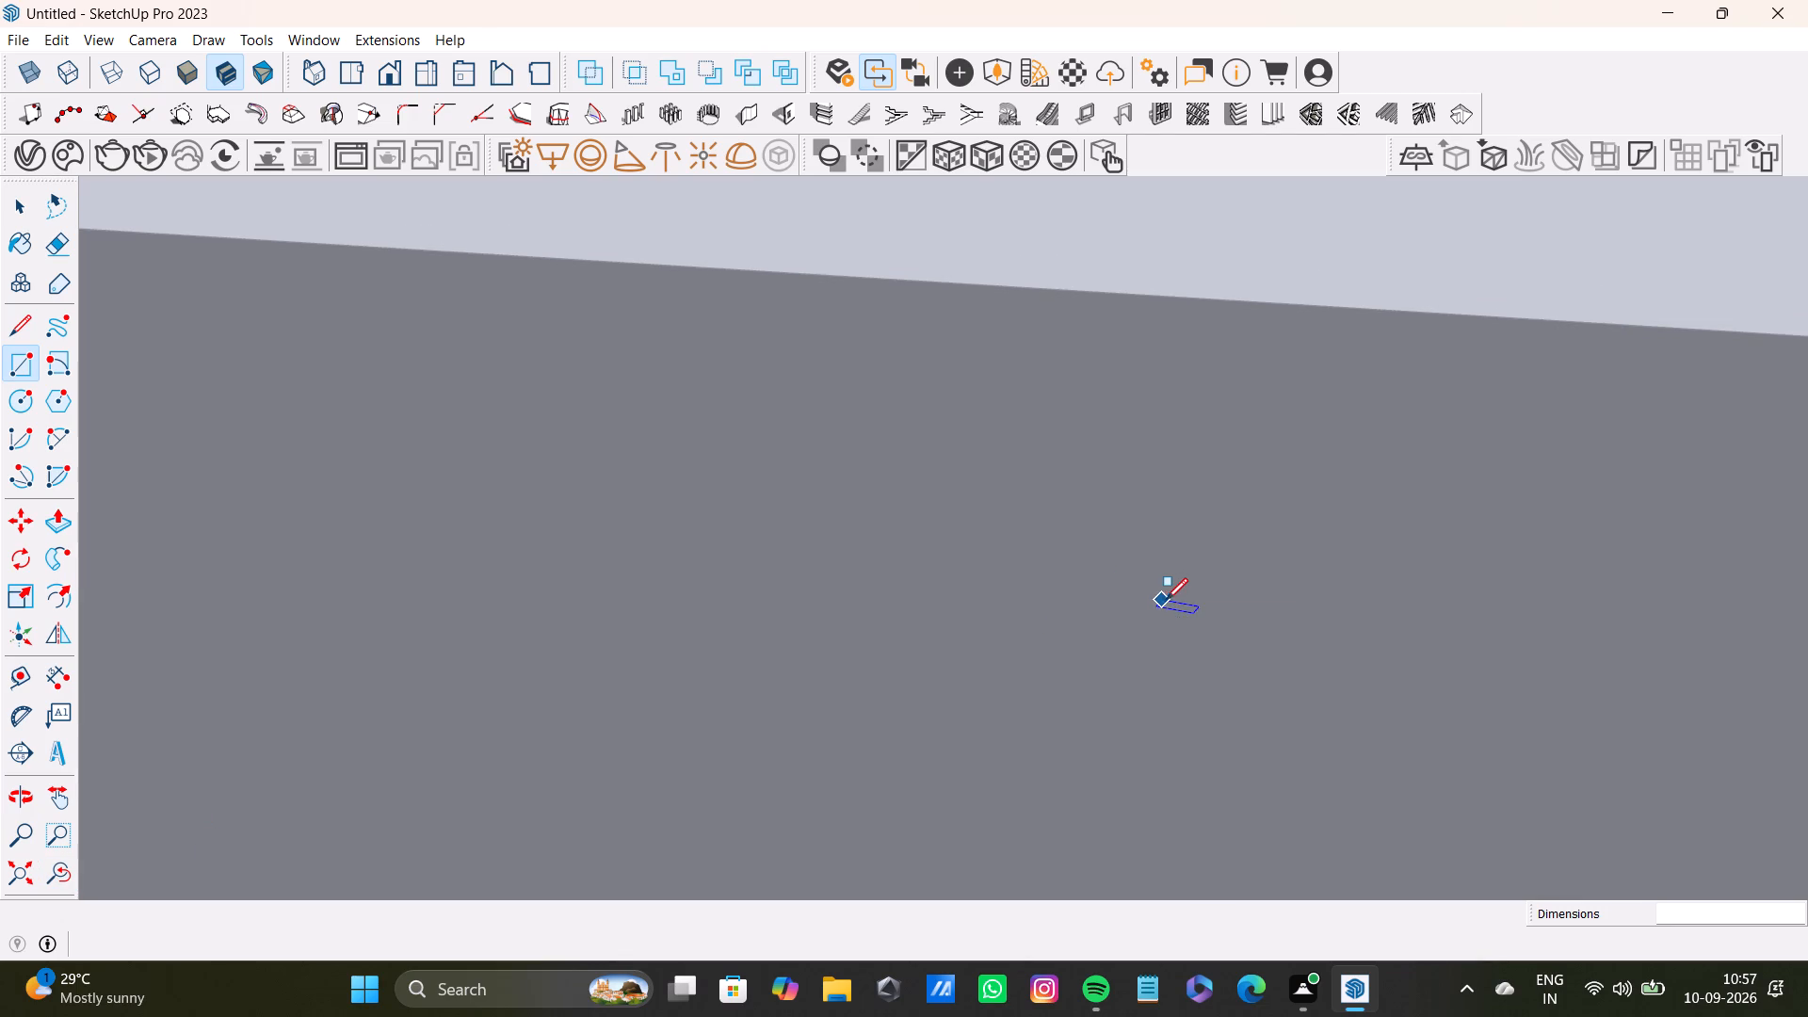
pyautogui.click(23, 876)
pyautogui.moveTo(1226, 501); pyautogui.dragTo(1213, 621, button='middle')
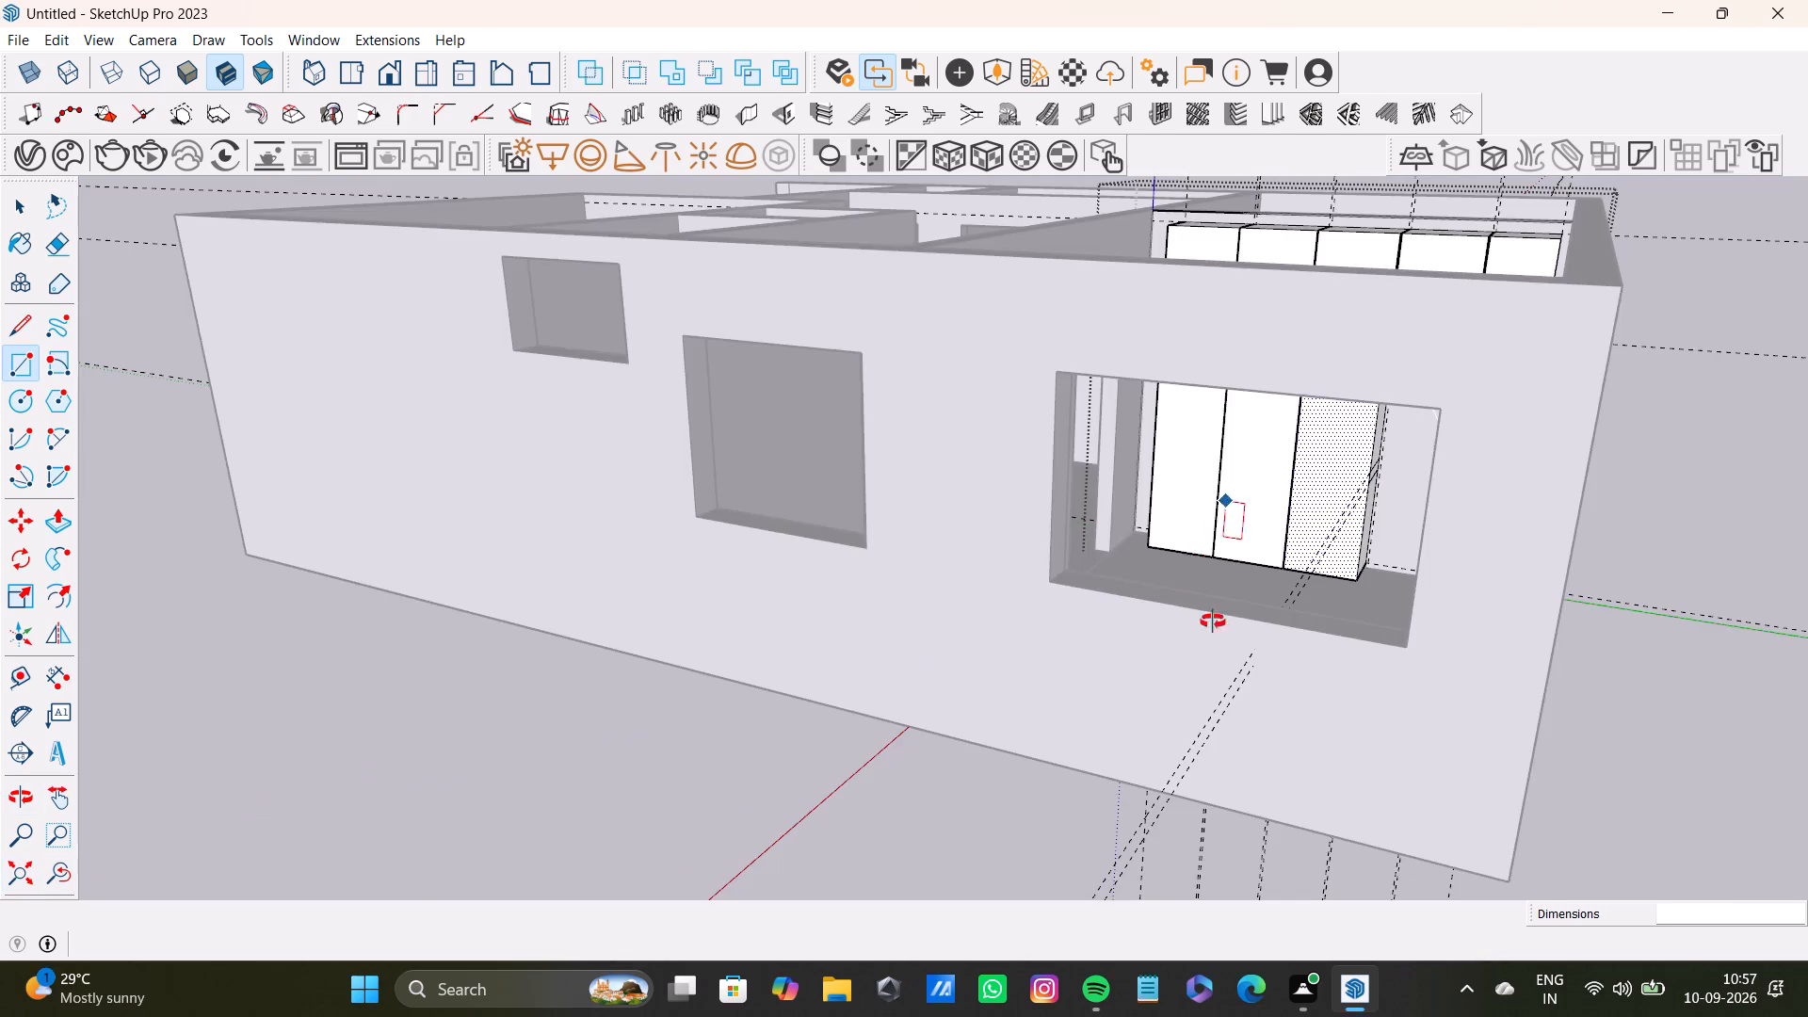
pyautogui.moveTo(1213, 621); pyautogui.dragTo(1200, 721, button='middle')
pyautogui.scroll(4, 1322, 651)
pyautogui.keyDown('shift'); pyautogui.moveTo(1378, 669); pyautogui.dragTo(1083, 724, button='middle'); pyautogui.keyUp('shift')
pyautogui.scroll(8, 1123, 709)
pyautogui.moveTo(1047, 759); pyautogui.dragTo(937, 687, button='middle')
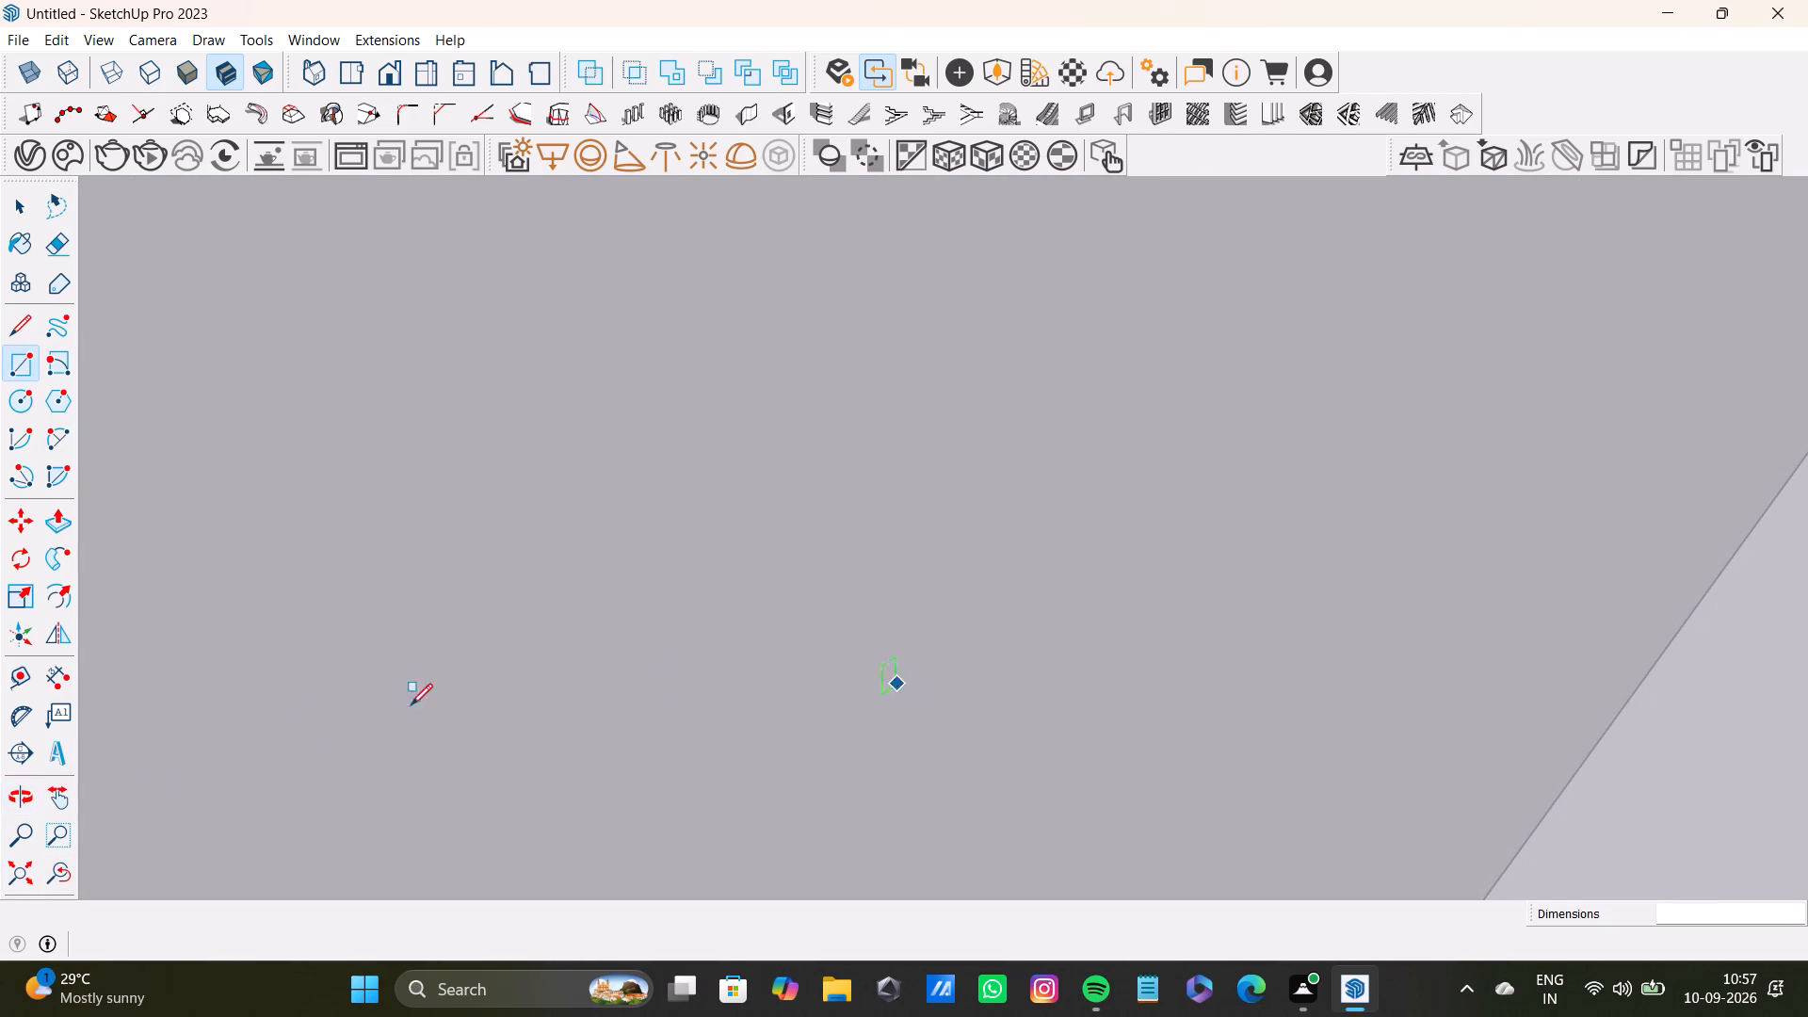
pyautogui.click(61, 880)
# Pull the rectangle out from the tall box by 1 13/16", and extend it about 3' 8 9/16" towards the side wall as a shelf.
pyautogui.moveTo(845, 751); pyautogui.dragTo(881, 746, button='middle')
pyautogui.keyDown('shift'); pyautogui.scroll(4, 1047, 734); pyautogui.keyUp('shift')
pyautogui.keyDown('shift'); pyautogui.moveTo(1057, 724); pyautogui.dragTo(1057, 686, button='middle'); pyautogui.keyUp('shift')
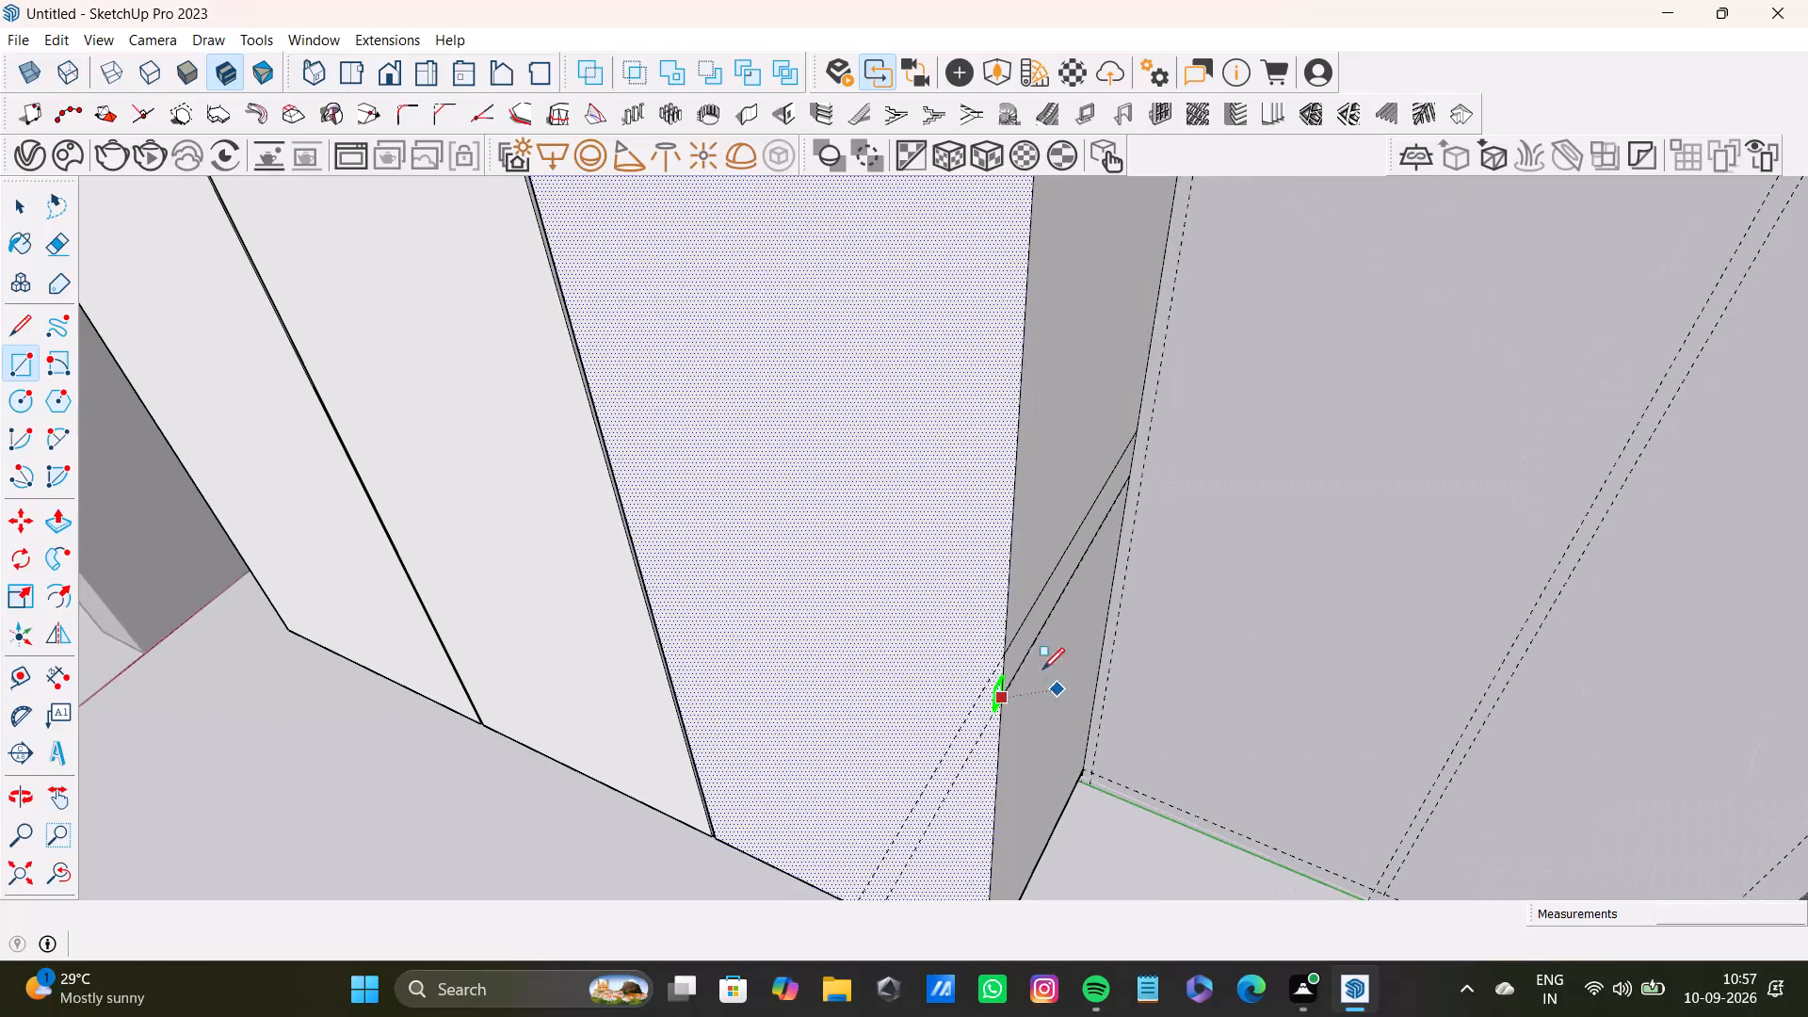
pyautogui.press('space')
pyautogui.click(1028, 642)
pyautogui.press('p')
pyautogui.moveTo(1028, 642); pyautogui.dragTo(1090, 644)
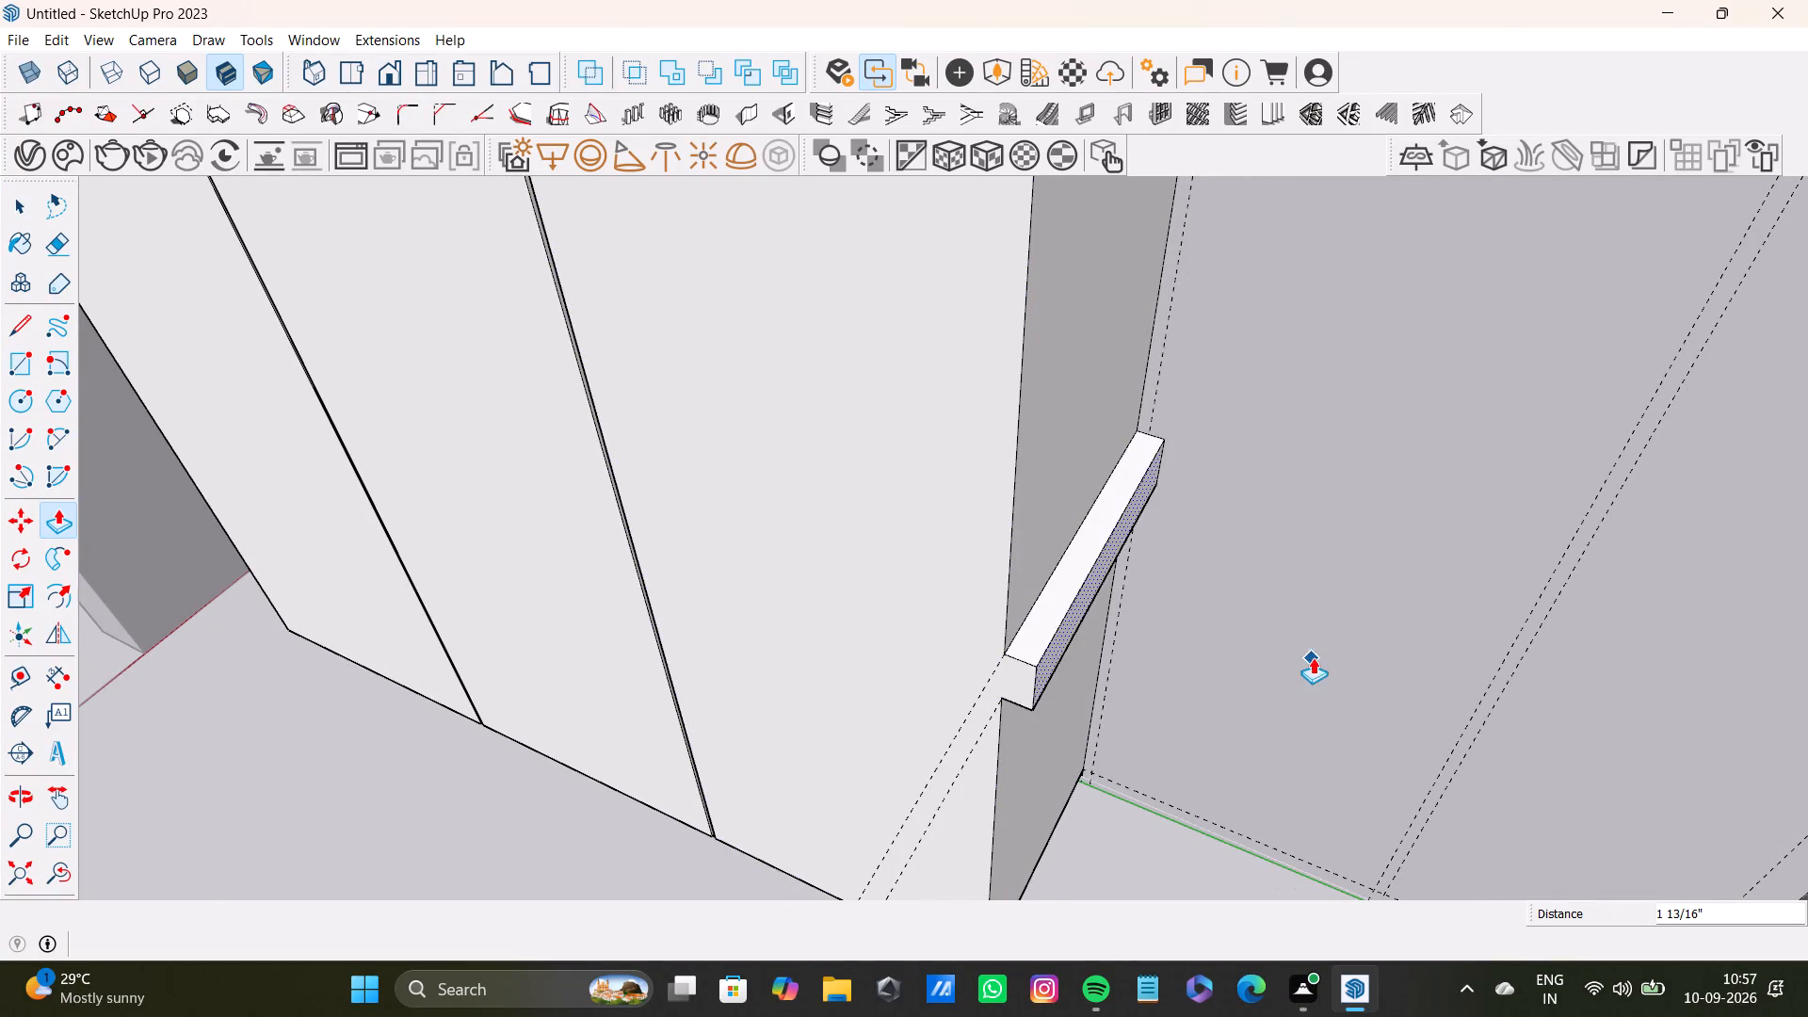
pyautogui.scroll(-5, 1318, 685)
pyautogui.scroll(-3, 1211, 720)
pyautogui.keyDown('shift'); pyautogui.moveTo(1220, 722); pyautogui.dragTo(1119, 698, button='middle'); pyautogui.keyUp('shift')
pyautogui.scroll(1, 1036, 656)
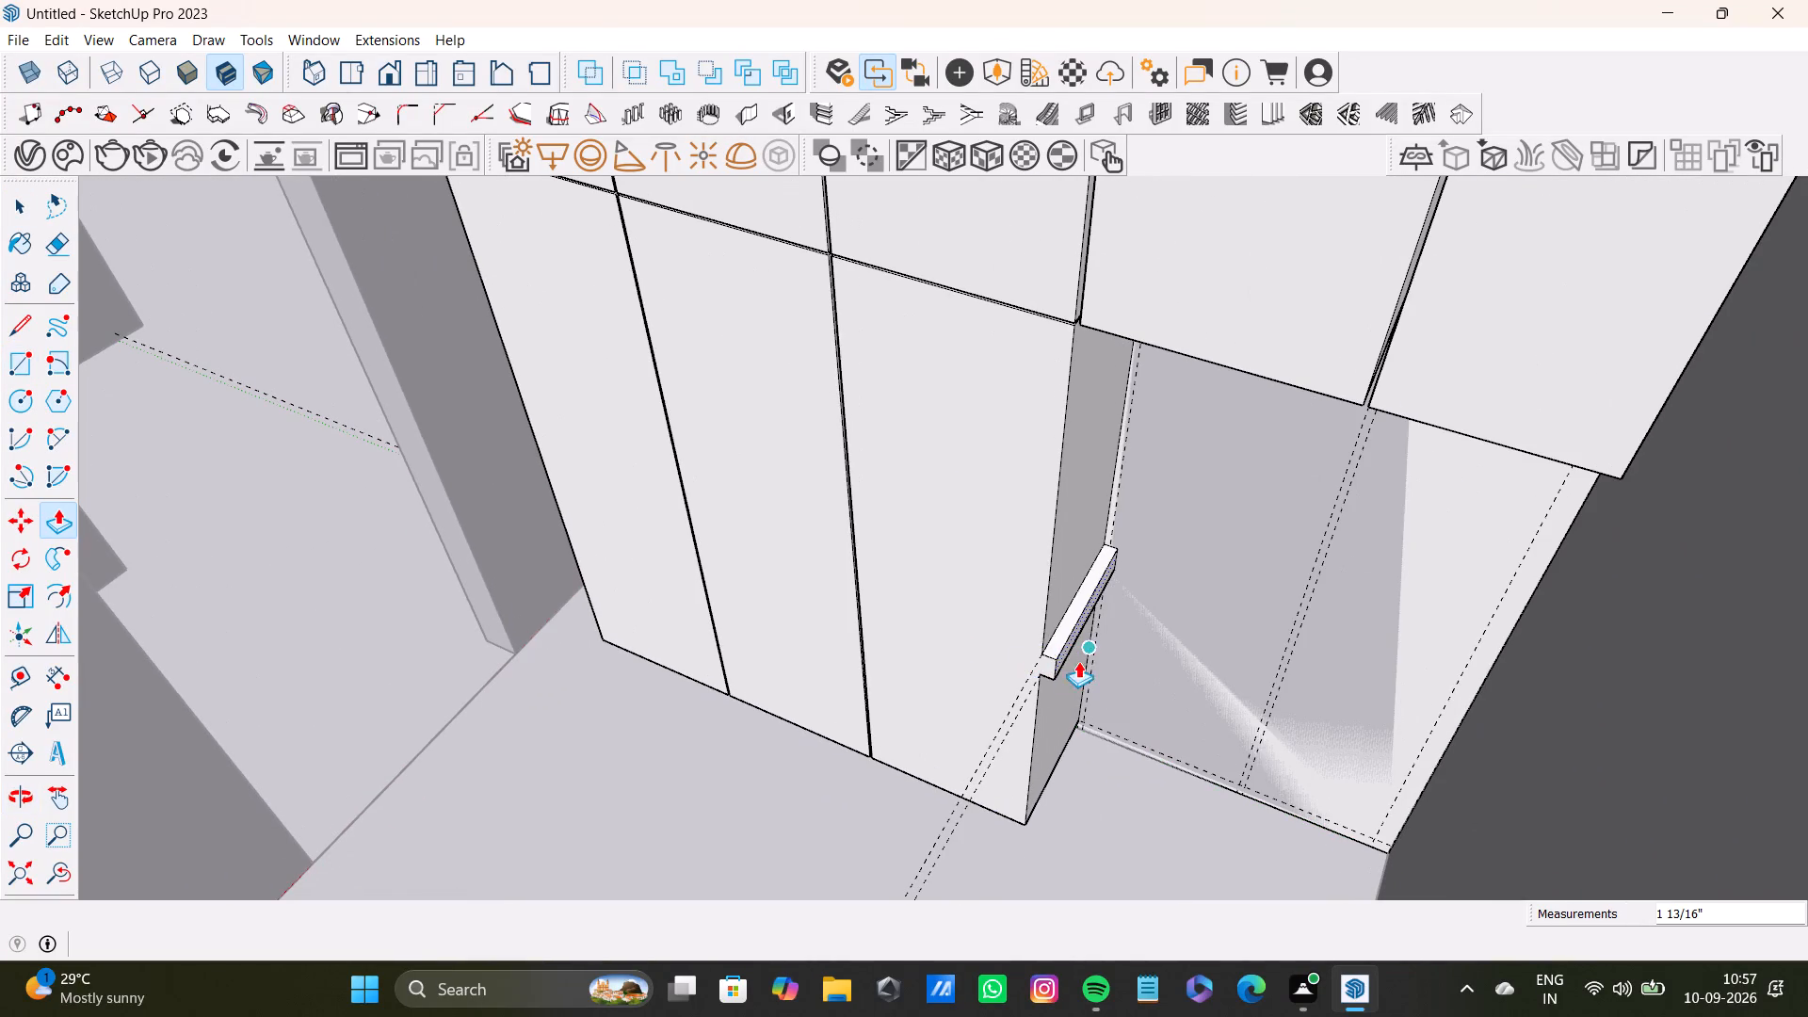
pyautogui.moveTo(1057, 655); pyautogui.dragTo(1491, 780)
# Draw a vertical line about 3 3/4" long where the shelf's front edge meets the third tall box's front.
pyautogui.scroll(-5, 1298, 802)
pyautogui.keyDown('shift'); pyautogui.moveTo(1287, 799); pyautogui.dragTo(1107, 788, button='middle'); pyautogui.keyUp('shift')
pyautogui.moveTo(1092, 793); pyautogui.dragTo(1246, 750, button='middle')
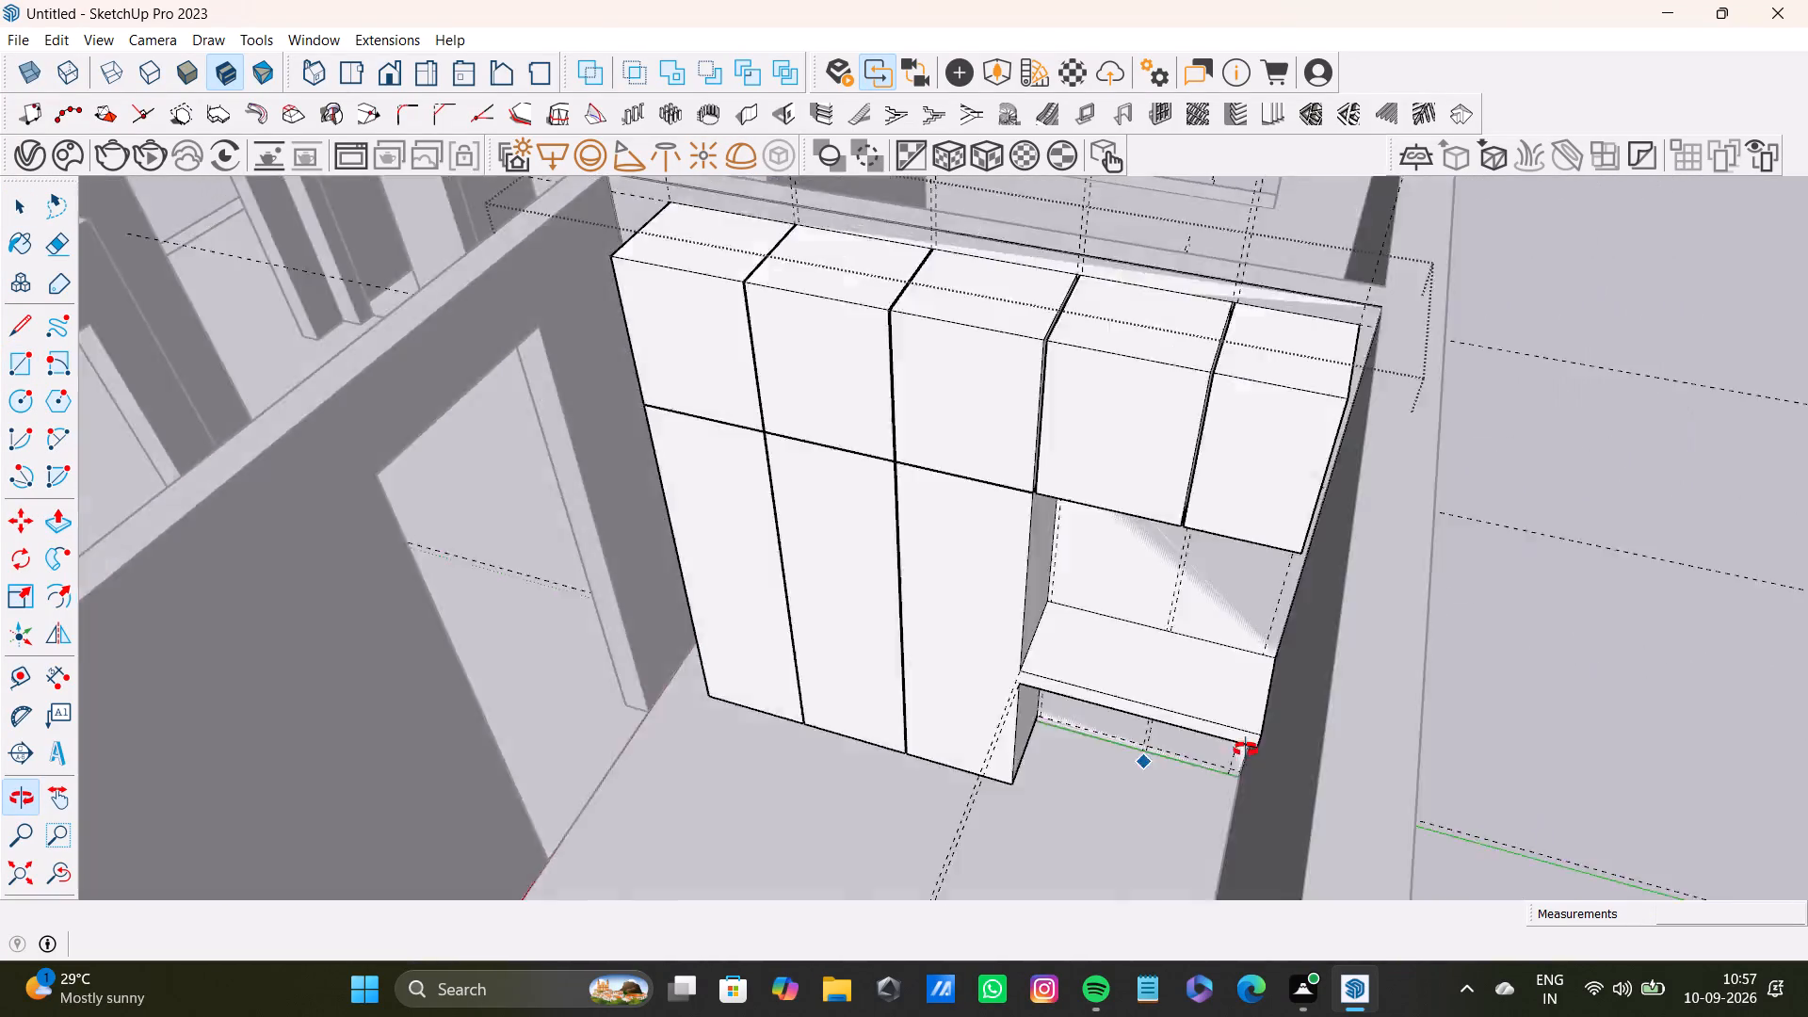
pyautogui.moveTo(1246, 750); pyautogui.dragTo(1318, 652, button='middle')
pyautogui.keyDown('shift'); pyautogui.moveTo(1258, 454); pyautogui.dragTo(1103, 669, button='middle'); pyautogui.keyUp('shift')
pyautogui.scroll(4, 1185, 653)
pyautogui.keyDown('shift'); pyautogui.moveTo(1217, 573); pyautogui.dragTo(1087, 699, button='middle'); pyautogui.keyUp('shift')
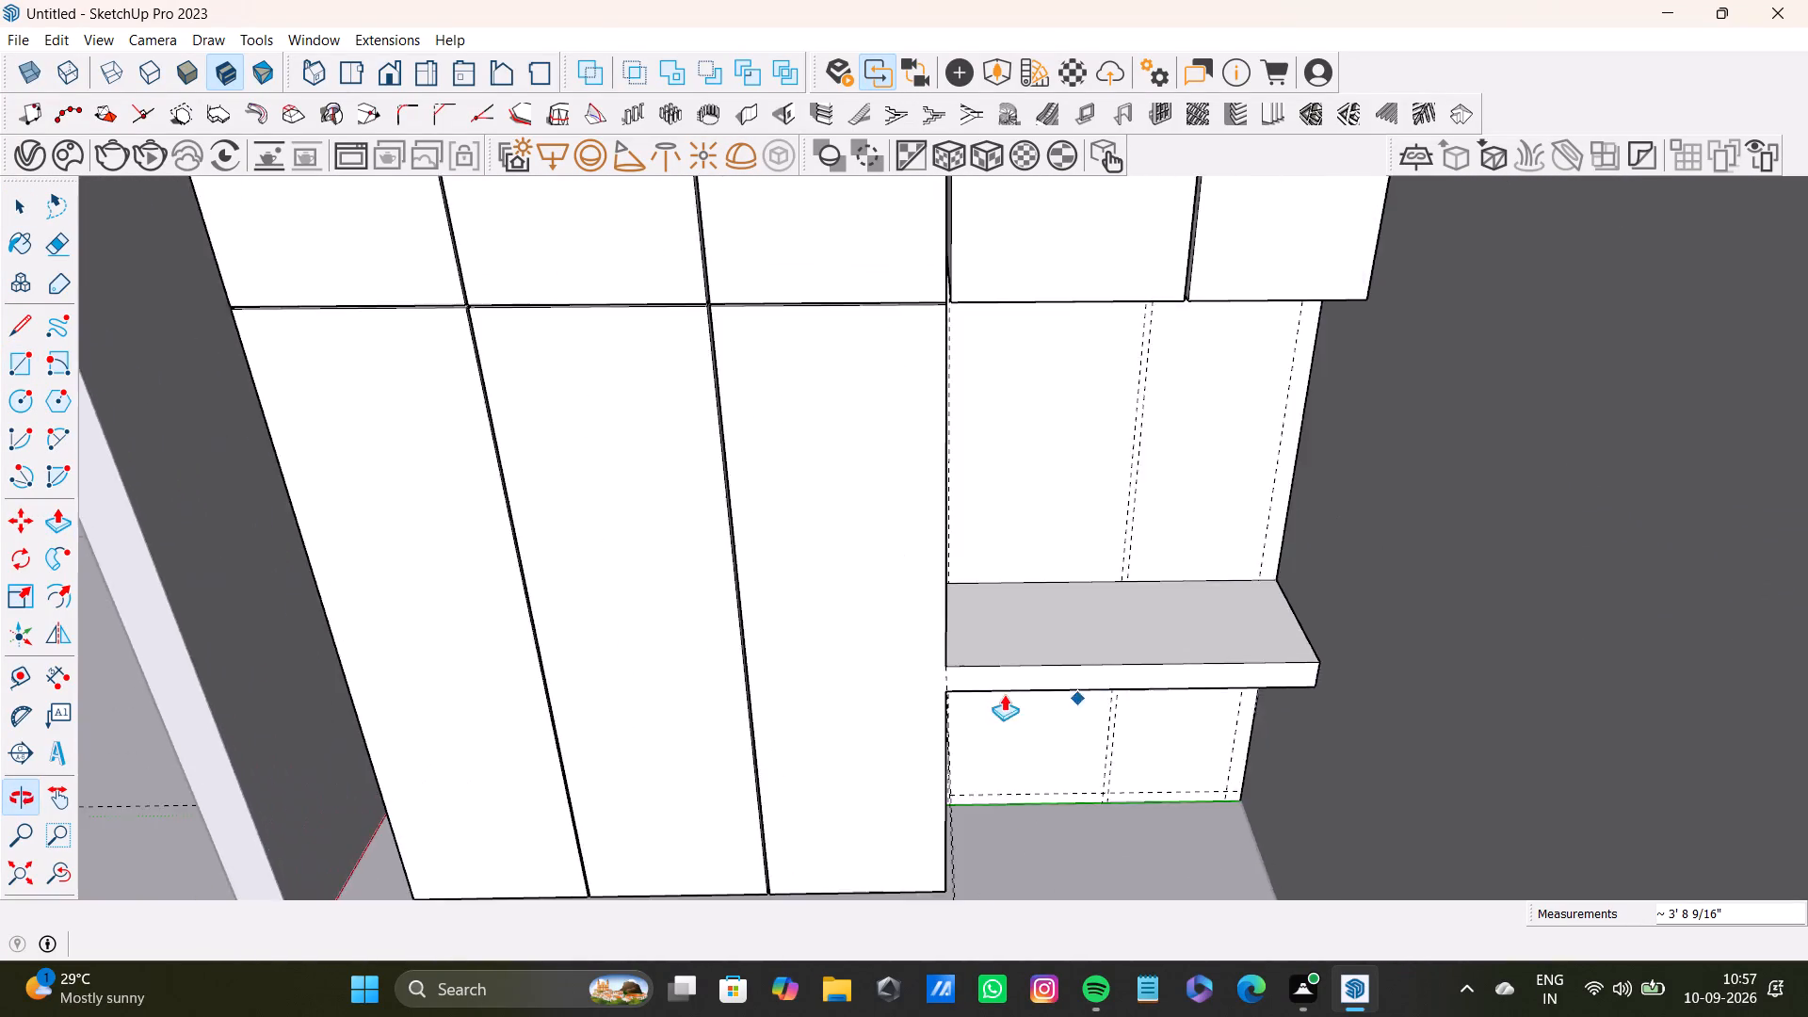
pyautogui.scroll(7, 975, 692)
pyautogui.press('space')
pyautogui.write('l')
pyautogui.scroll(4, 907, 650)
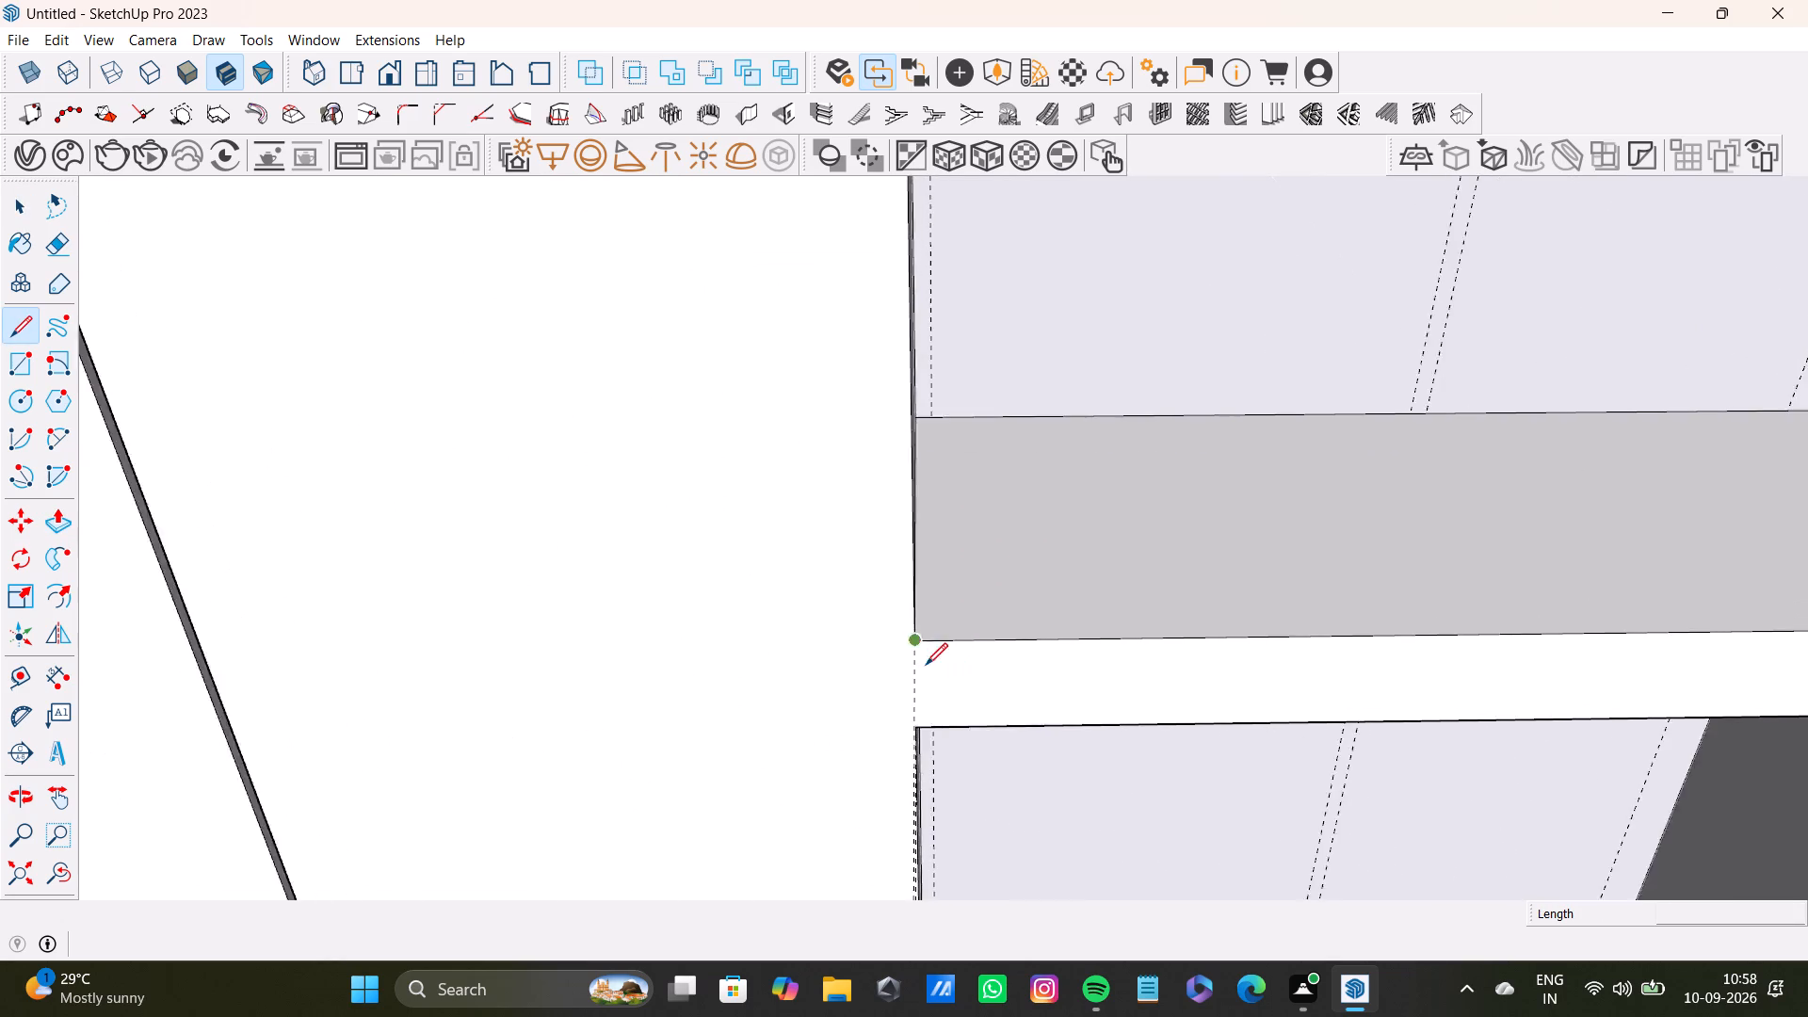
pyautogui.scroll(3, 926, 665)
pyautogui.click(916, 633)
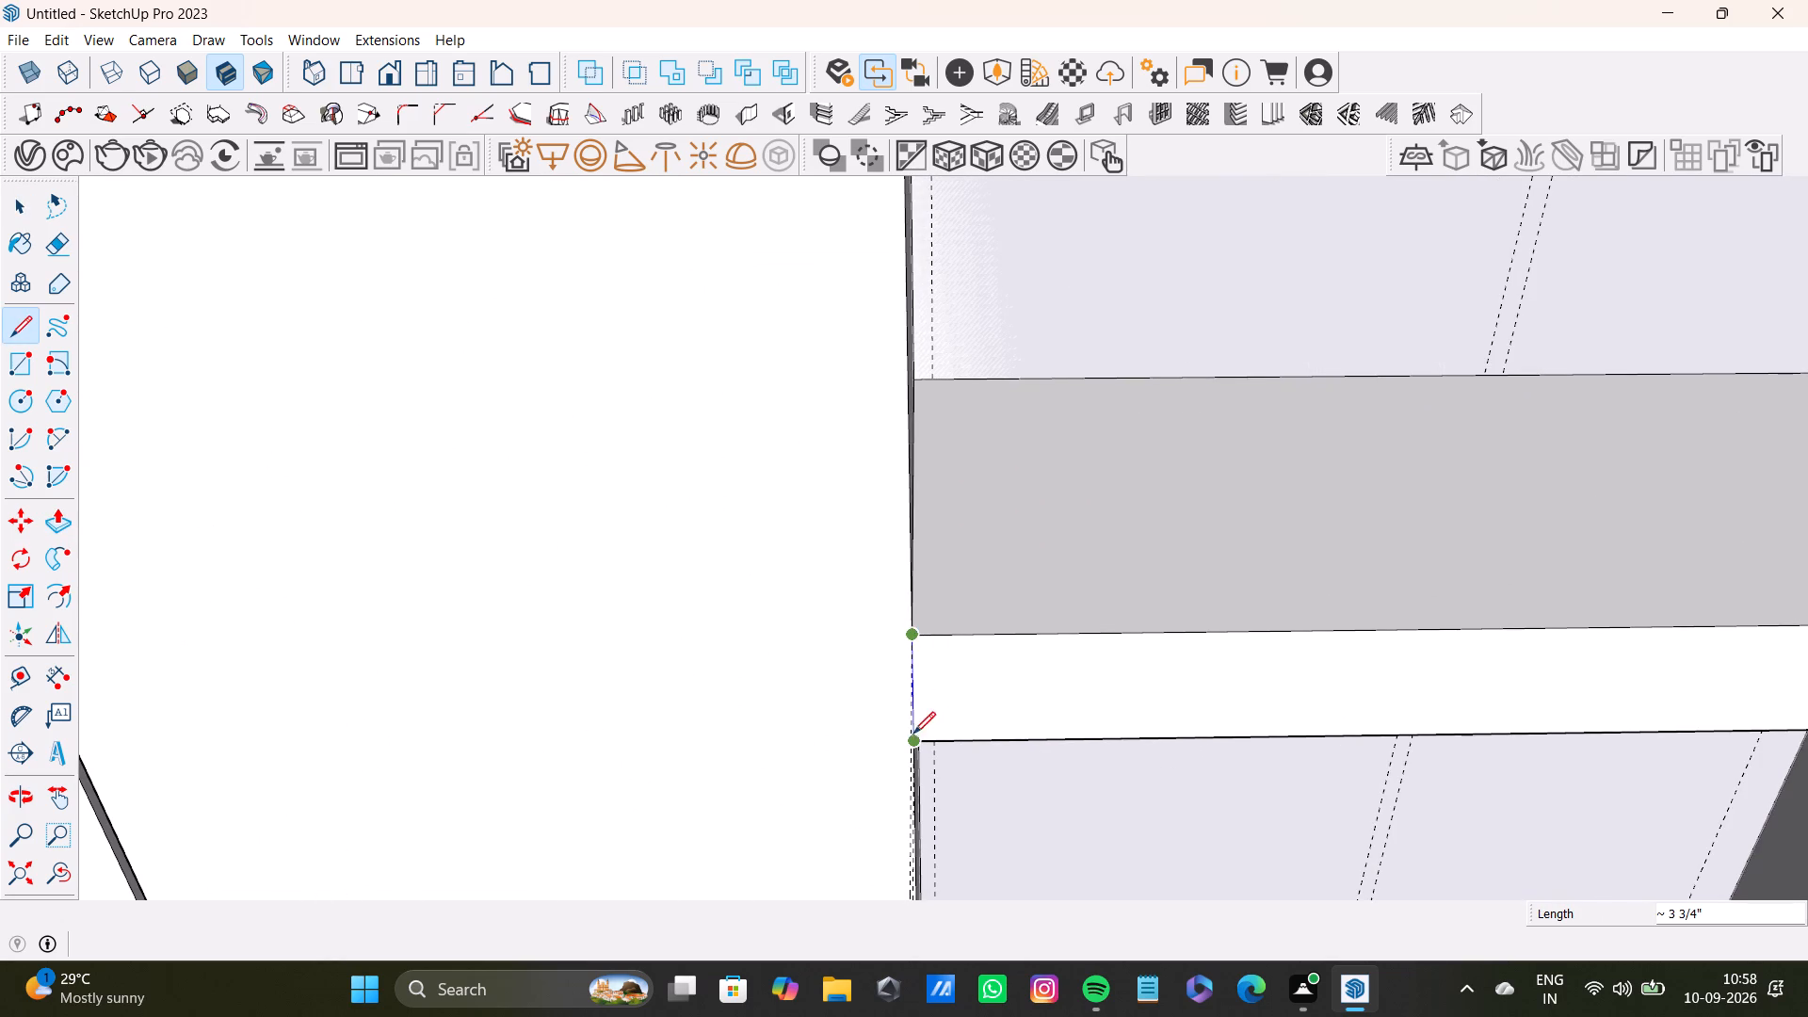
pyautogui.scroll(7, 879, 690)
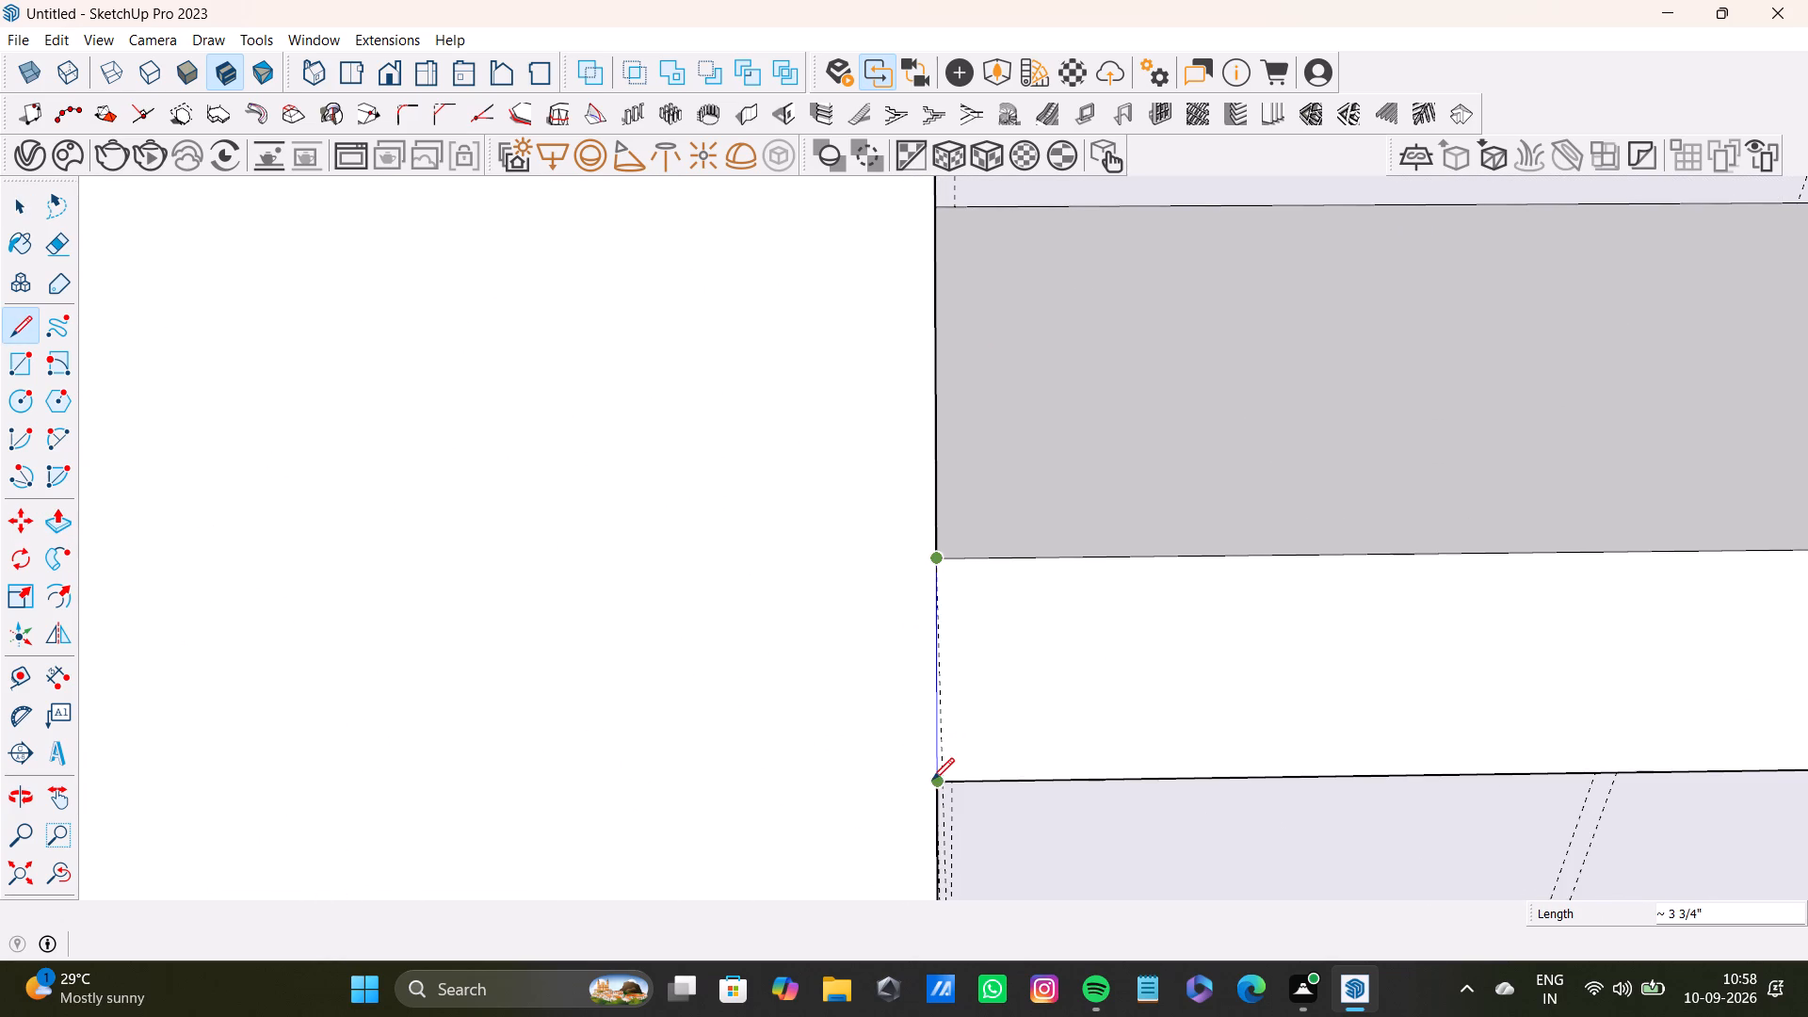
pyautogui.click(932, 780)
pyautogui.scroll(-5, 934, 771)
pyautogui.press('space')
# Examine the shelf's front edge, its underside and its junction with the third tall box.
pyautogui.scroll(13, 938, 768)
pyautogui.scroll(-5, 904, 764)
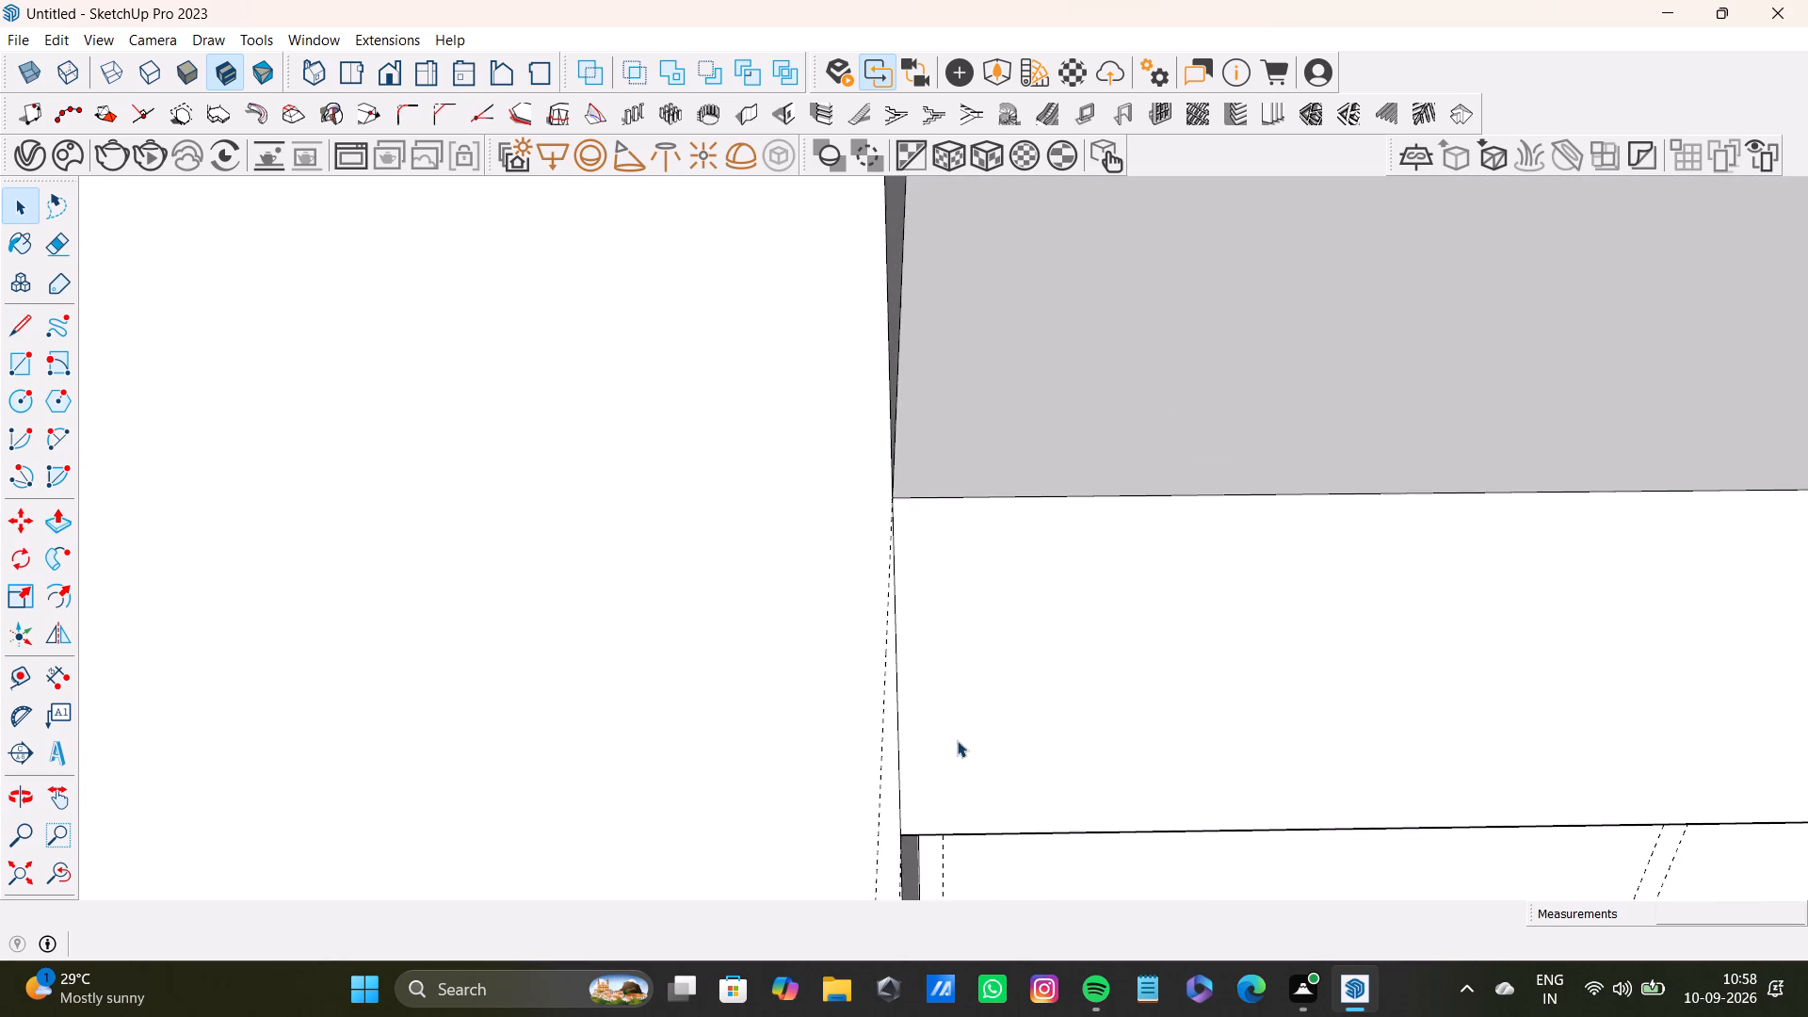
pyautogui.moveTo(957, 740); pyautogui.dragTo(995, 613, button='middle')
pyautogui.scroll(-10, 997, 637)
pyautogui.keyDown('shift'); pyautogui.moveTo(1032, 682); pyautogui.dragTo(699, 683, button='middle'); pyautogui.keyUp('shift')
pyautogui.scroll(-9, 763, 664)
pyautogui.keyDown('shift'); pyautogui.moveTo(1178, 706); pyautogui.dragTo(954, 734, button='middle'); pyautogui.keyUp('shift')
pyautogui.scroll(4, 1247, 574)
pyautogui.scroll(-9, 1156, 633)
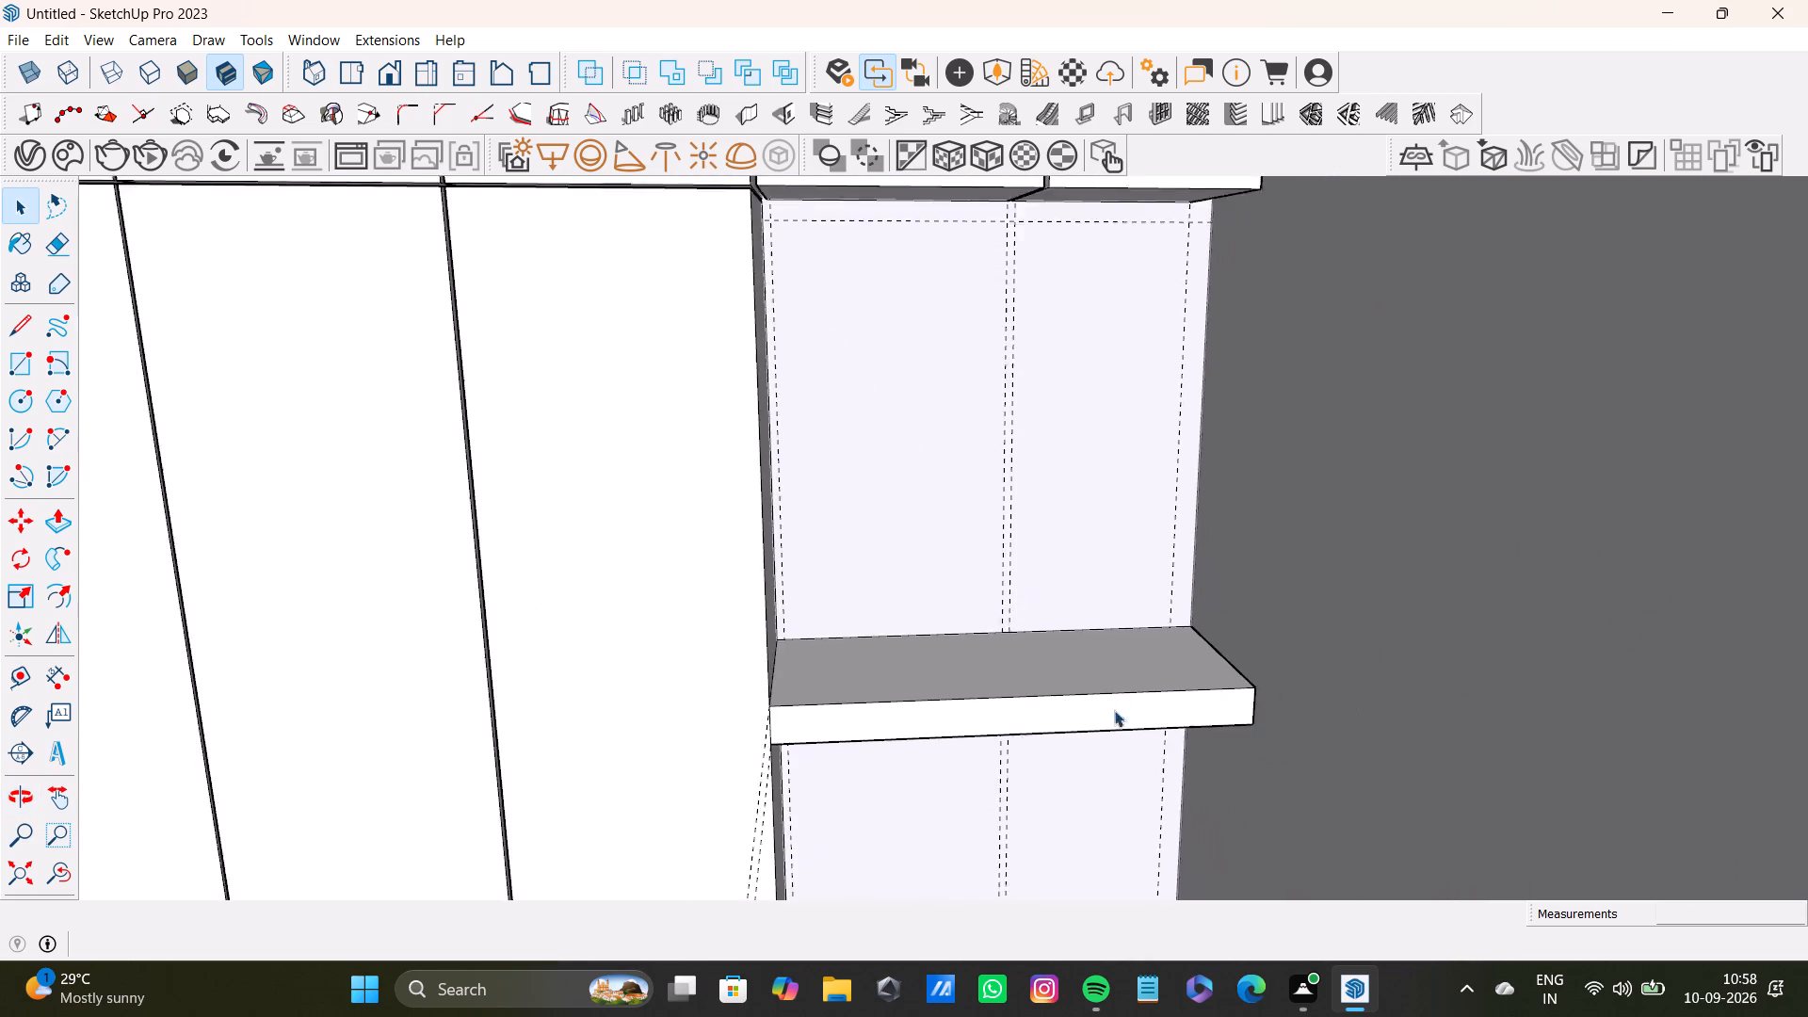
pyautogui.keyDown('shift'); pyautogui.moveTo(1111, 714); pyautogui.dragTo(1132, 613, button='middle'); pyautogui.keyUp('shift')
pyautogui.scroll(7, 893, 620)
pyautogui.moveTo(852, 692); pyautogui.dragTo(853, 482, button='middle')
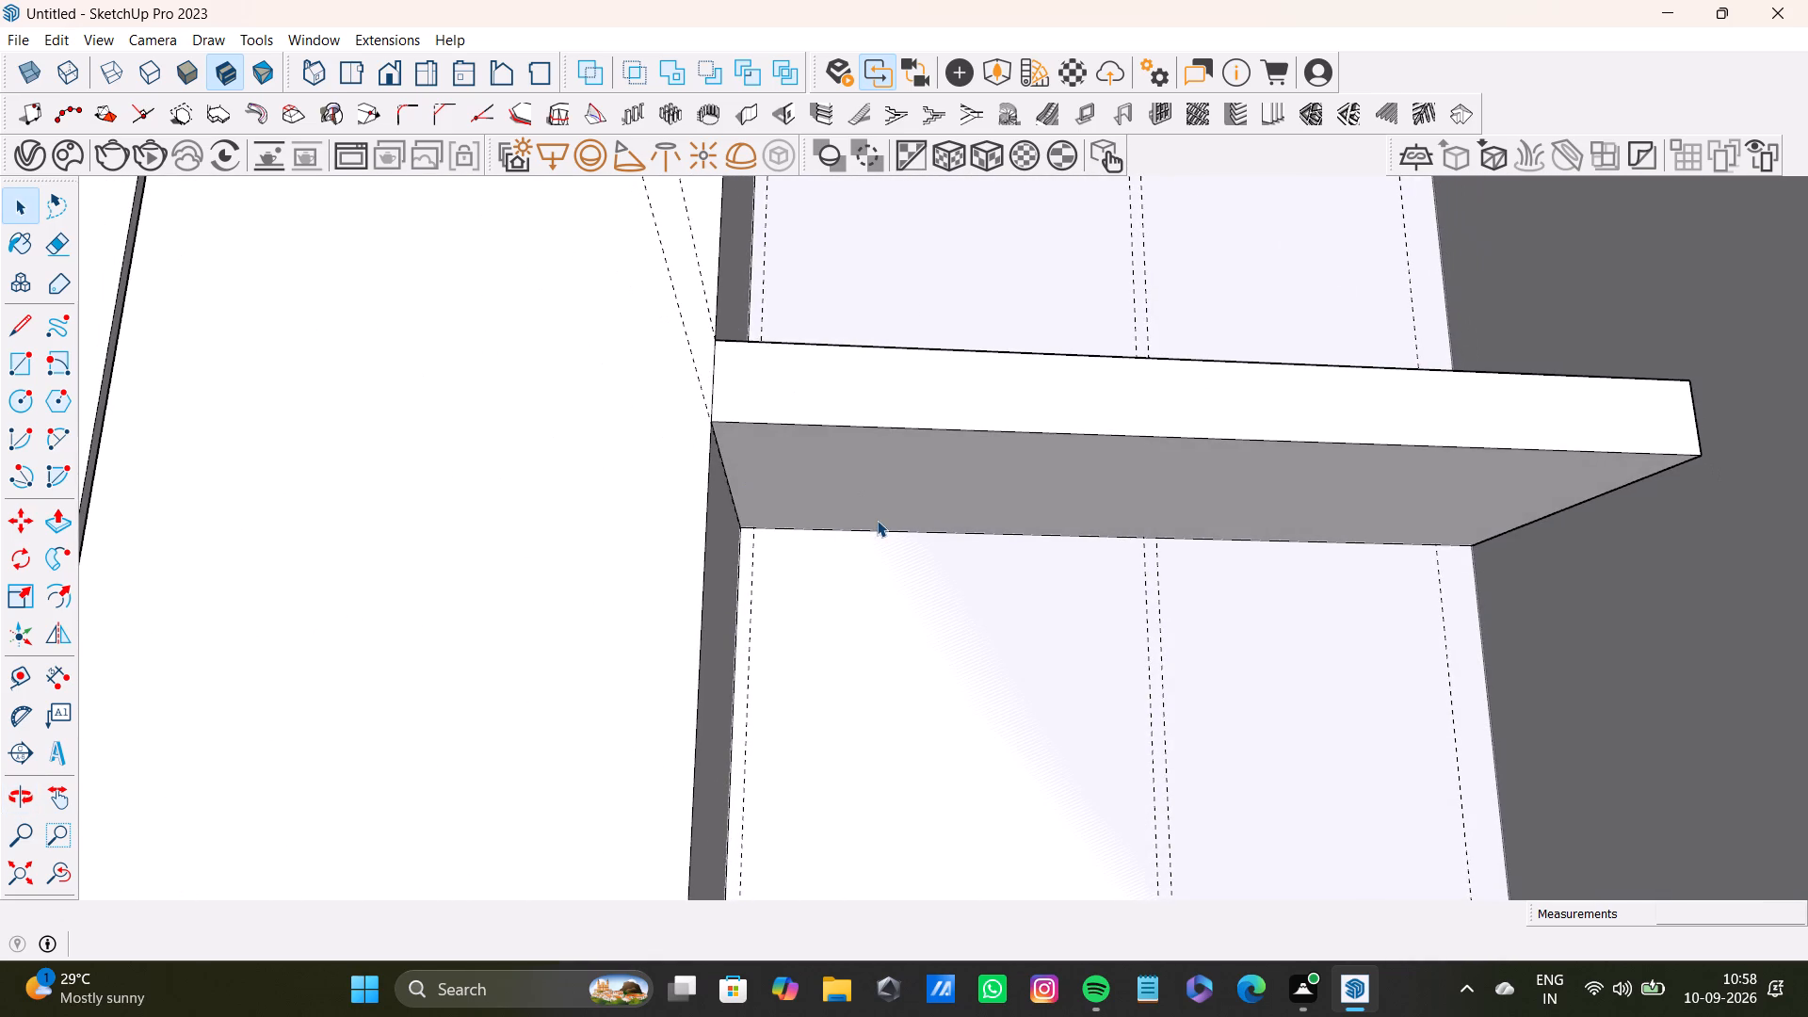
pyautogui.scroll(-2, 877, 520)
pyautogui.keyDown('shift'); pyautogui.moveTo(877, 520); pyautogui.dragTo(859, 583, button='middle'); pyautogui.keyUp('shift')
pyautogui.moveTo(859, 583); pyautogui.dragTo(856, 450, button='middle')
pyautogui.moveTo(856, 450); pyautogui.dragTo(823, 590, button='middle')
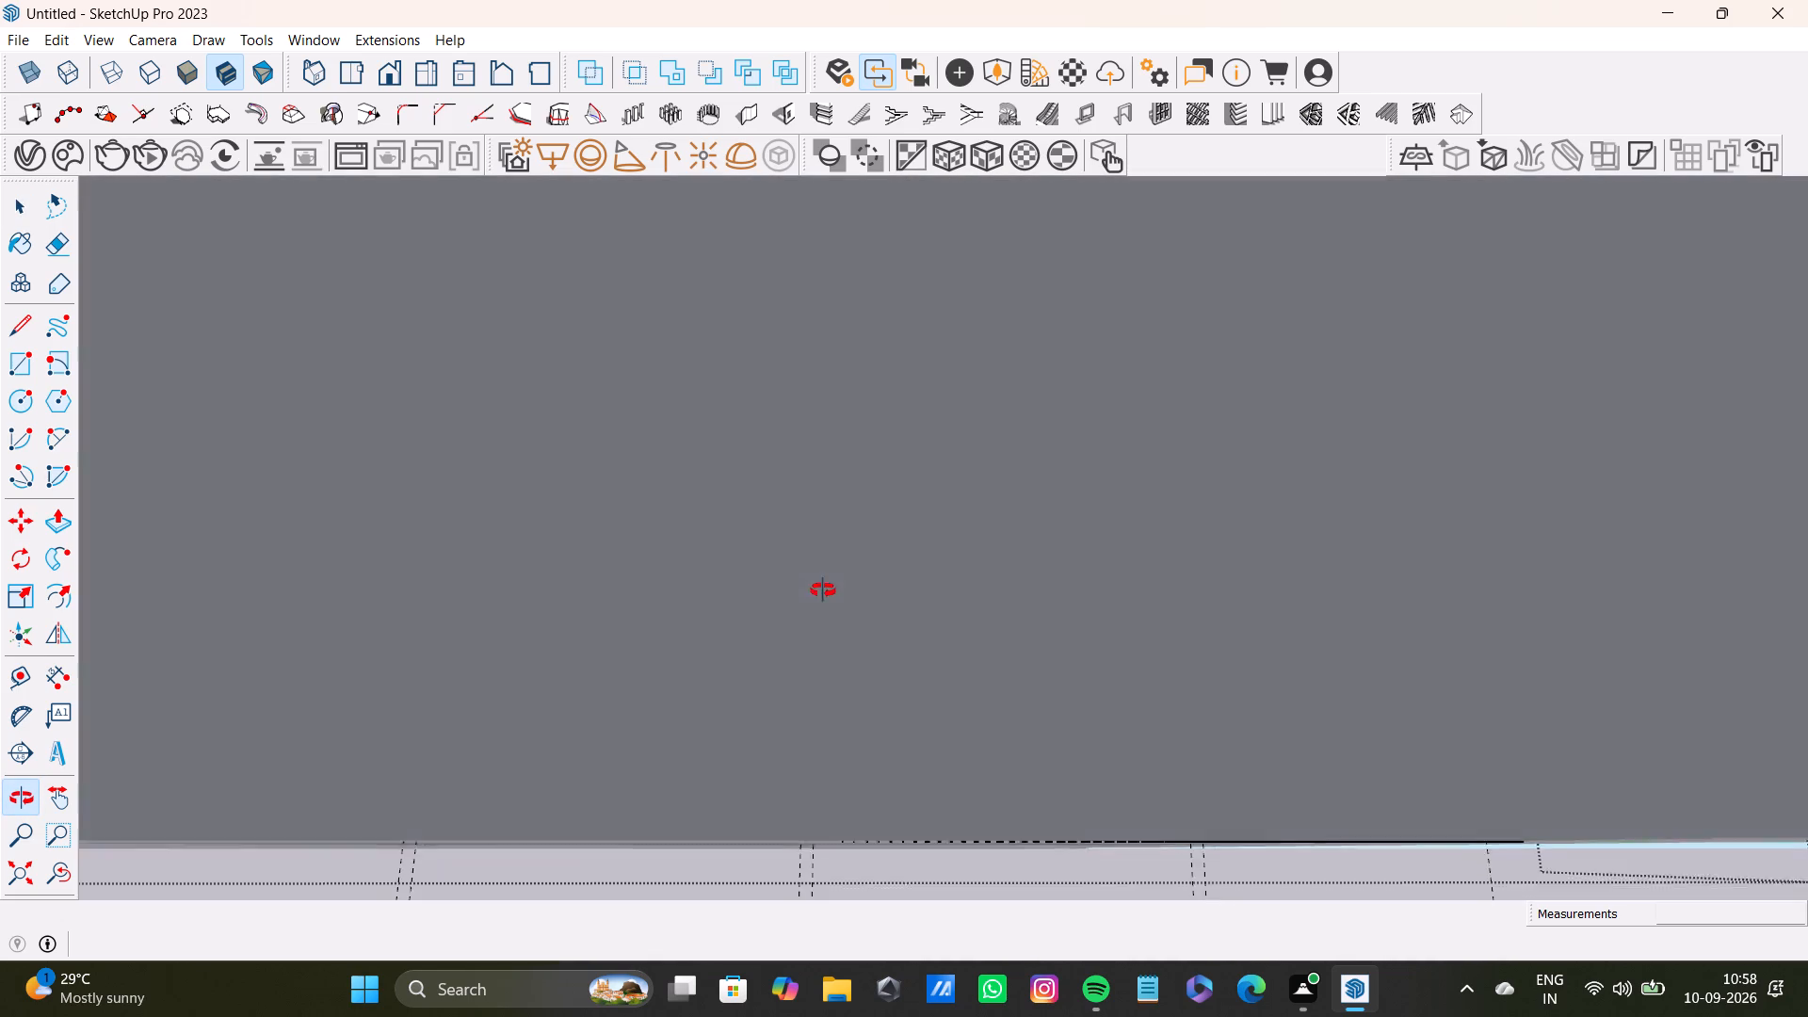
pyautogui.moveTo(823, 590); pyautogui.dragTo(839, 721, button='middle')
pyautogui.click(56, 877)
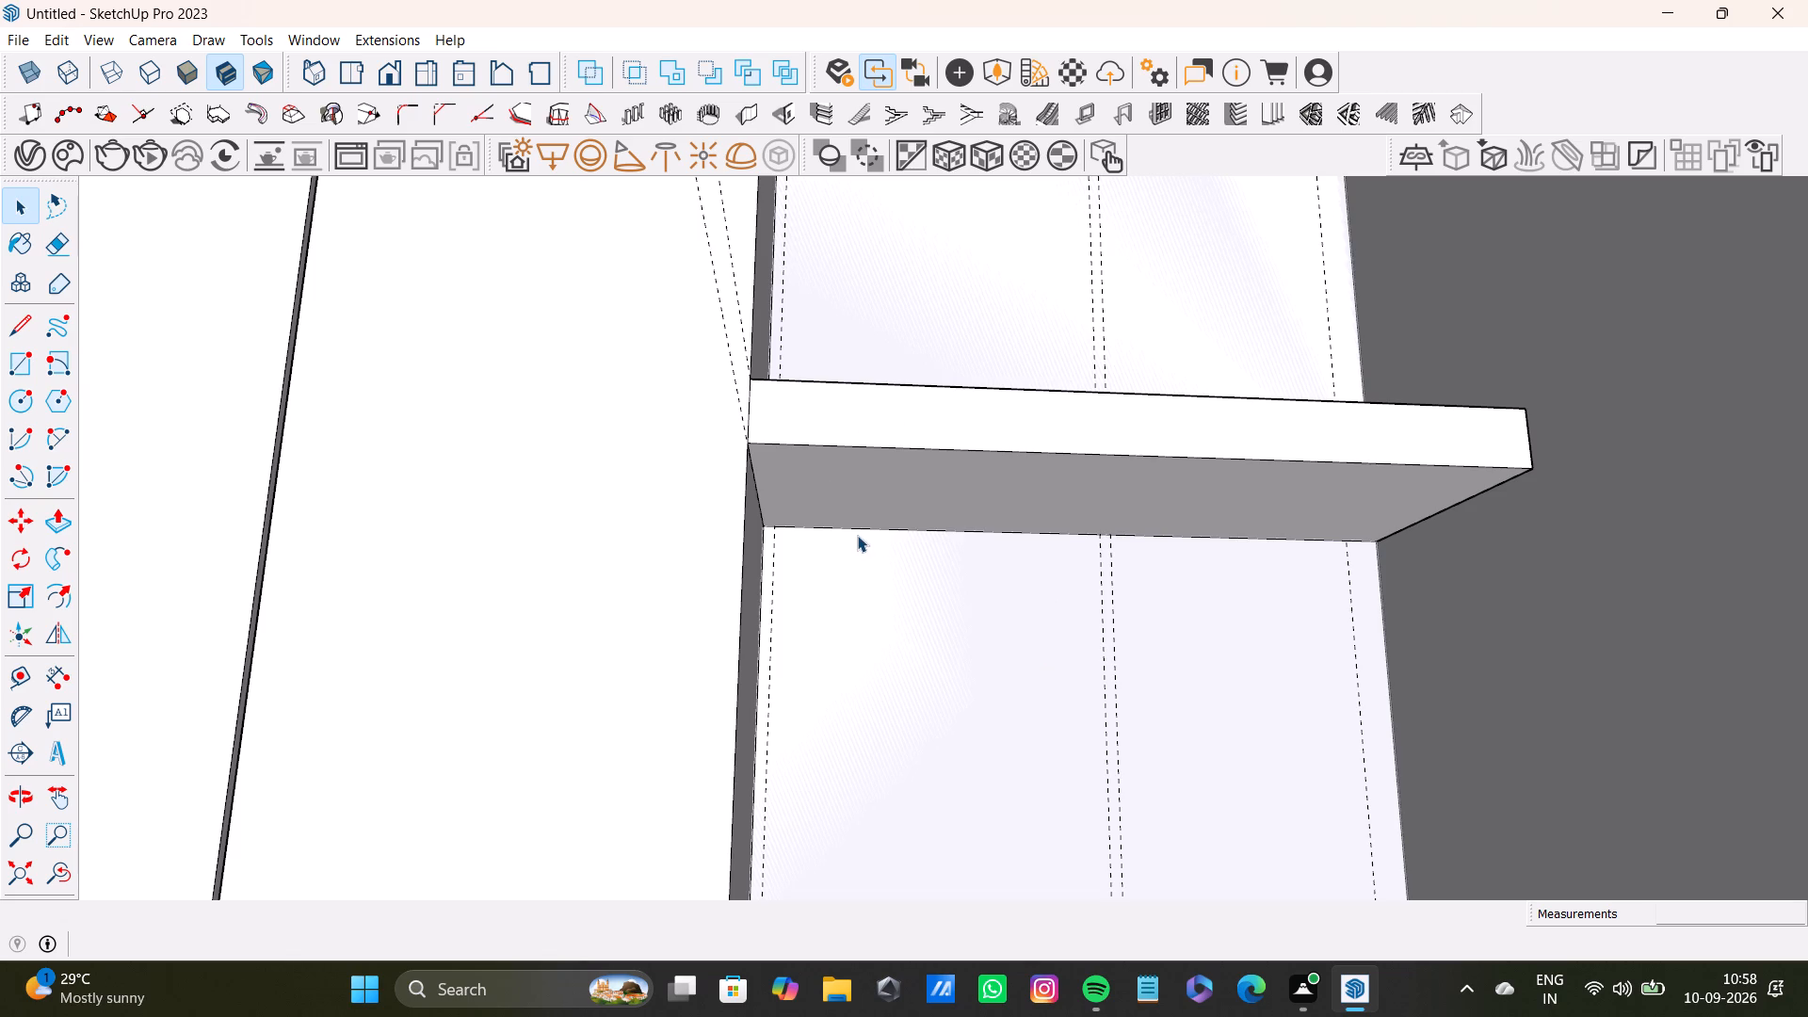
# Examine the shelf's underside, its front edge and how it sits within the open bay.
pyautogui.scroll(-1, 857, 535)
pyautogui.keyDown('shift'); pyautogui.moveTo(905, 551); pyautogui.dragTo(875, 661, button='middle'); pyautogui.keyUp('shift')
pyautogui.moveTo(899, 662); pyautogui.dragTo(912, 579, button='middle')
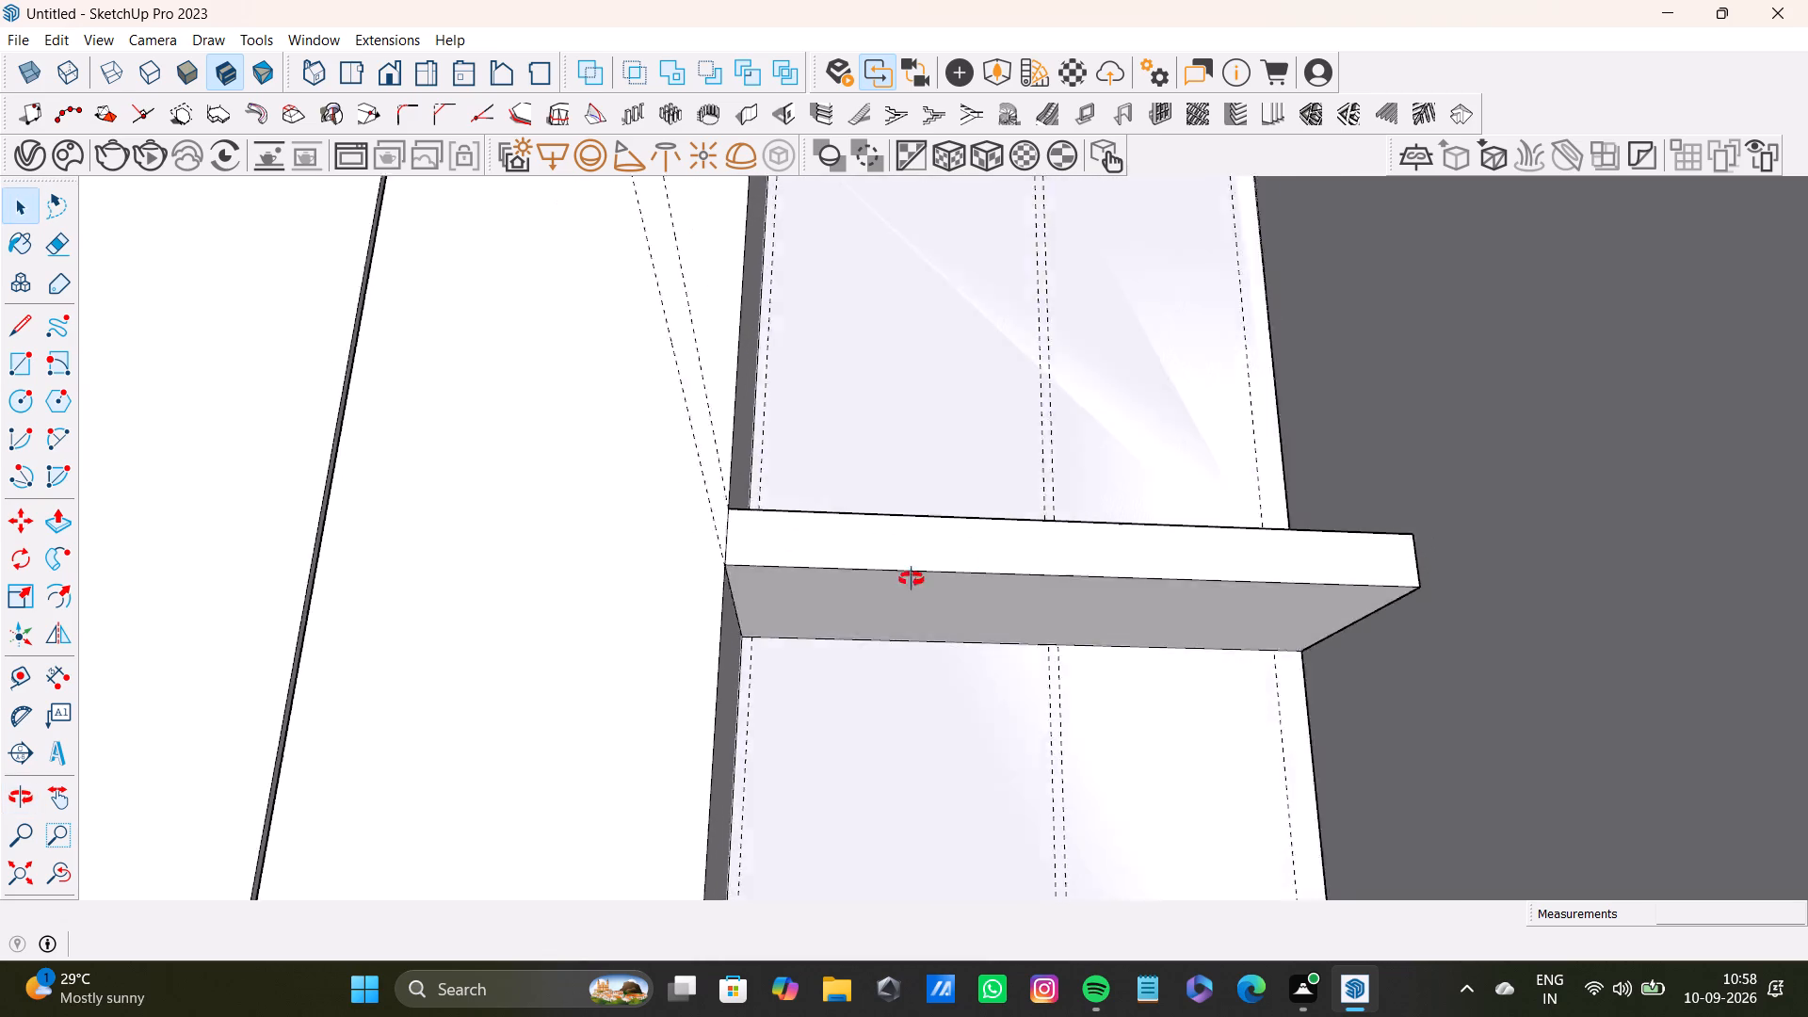
pyautogui.moveTo(912, 579); pyautogui.dragTo(857, 611, button='middle')
pyautogui.scroll(6, 870, 595)
pyautogui.keyDown('shift'); pyautogui.moveTo(896, 622); pyautogui.dragTo(762, 599, button='middle'); pyautogui.keyUp('shift')
pyautogui.moveTo(797, 610); pyautogui.dragTo(801, 514, button='middle')
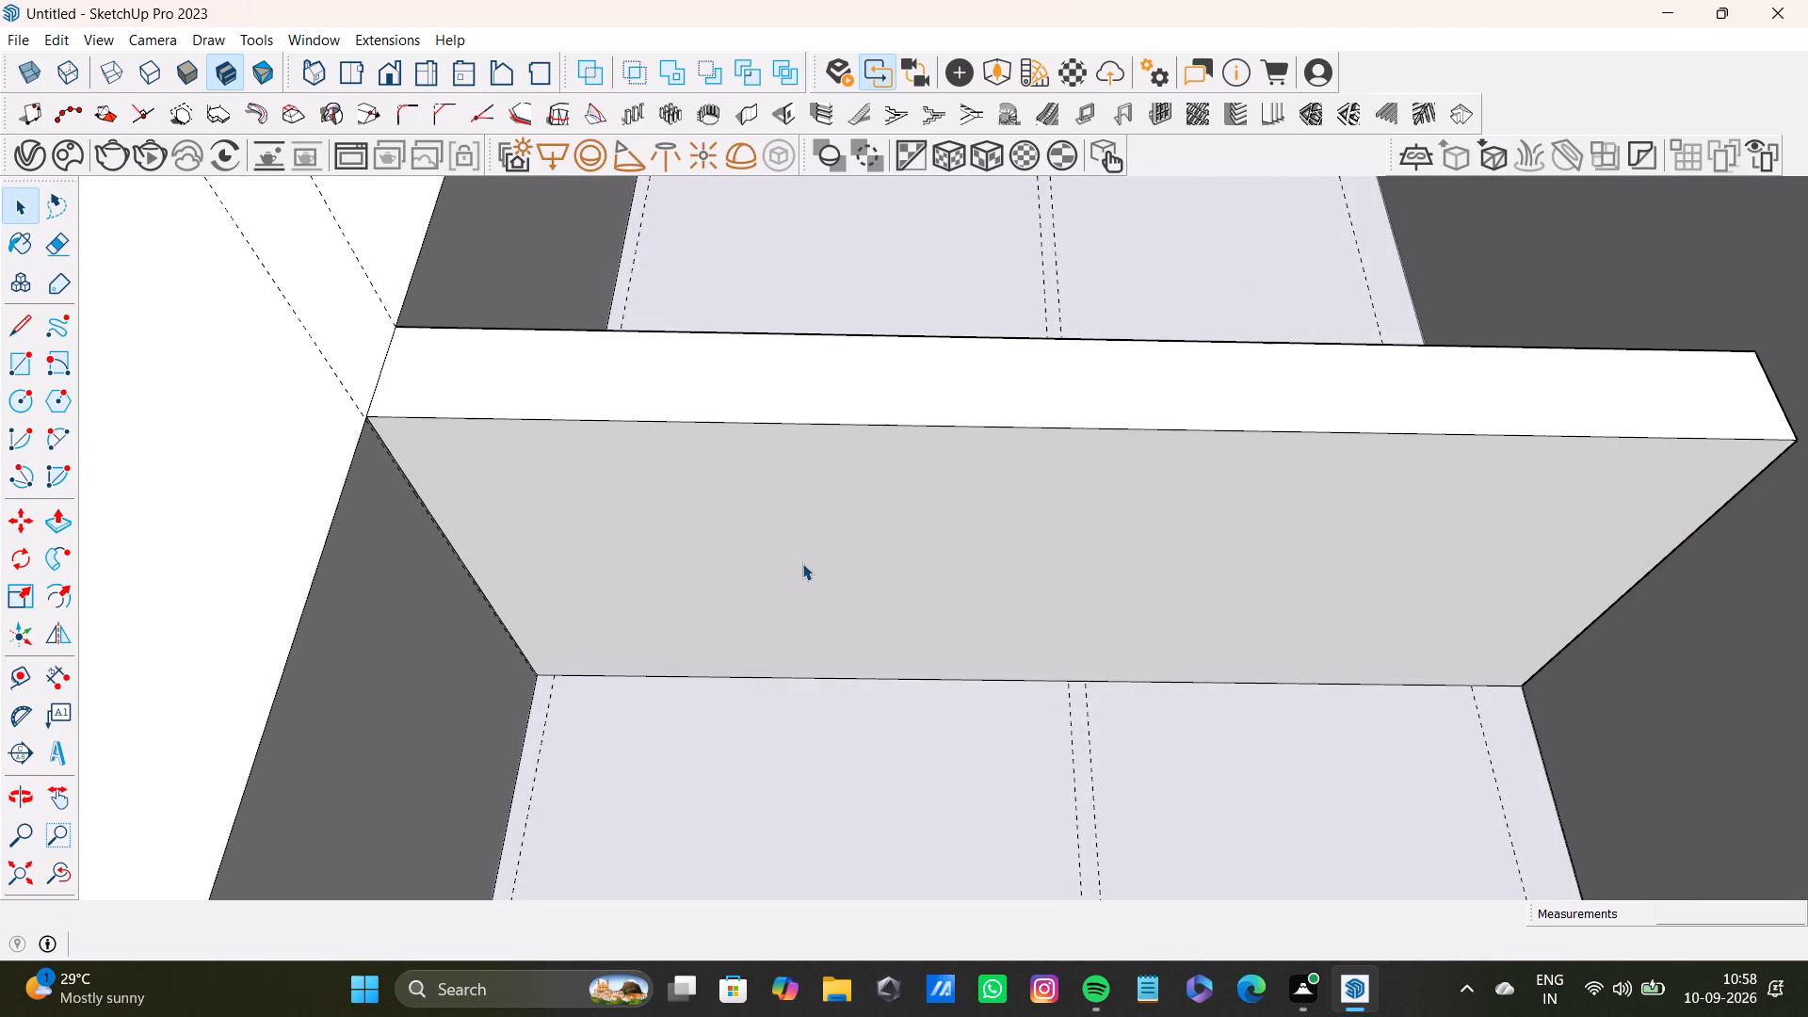
pyautogui.scroll(-3, 802, 563)
pyautogui.keyDown('shift'); pyautogui.moveTo(802, 563); pyautogui.dragTo(756, 575, button='middle'); pyautogui.keyUp('shift')
pyautogui.moveTo(780, 612); pyautogui.dragTo(783, 582, button='middle')
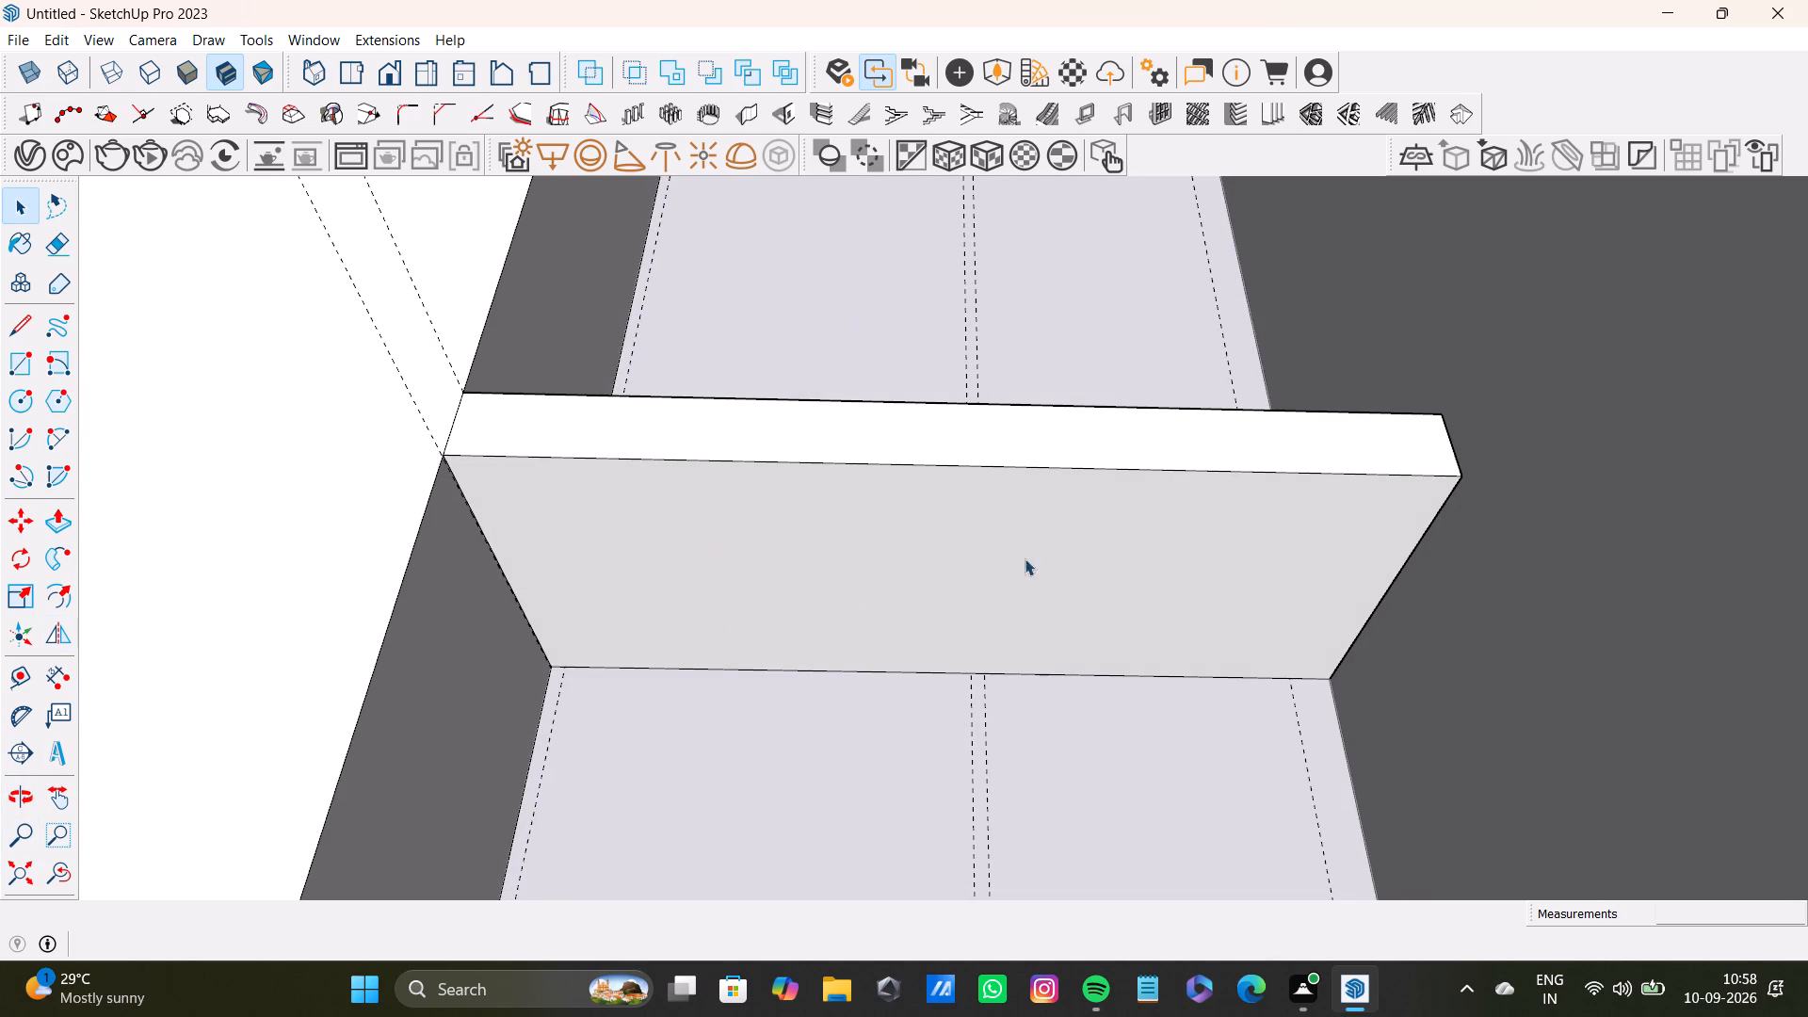
pyautogui.keyDown('shift'); pyautogui.moveTo(976, 522); pyautogui.dragTo(991, 532, button='middle'); pyautogui.keyUp('shift')
pyautogui.moveTo(1041, 553); pyautogui.dragTo(1069, 480, button='middle')
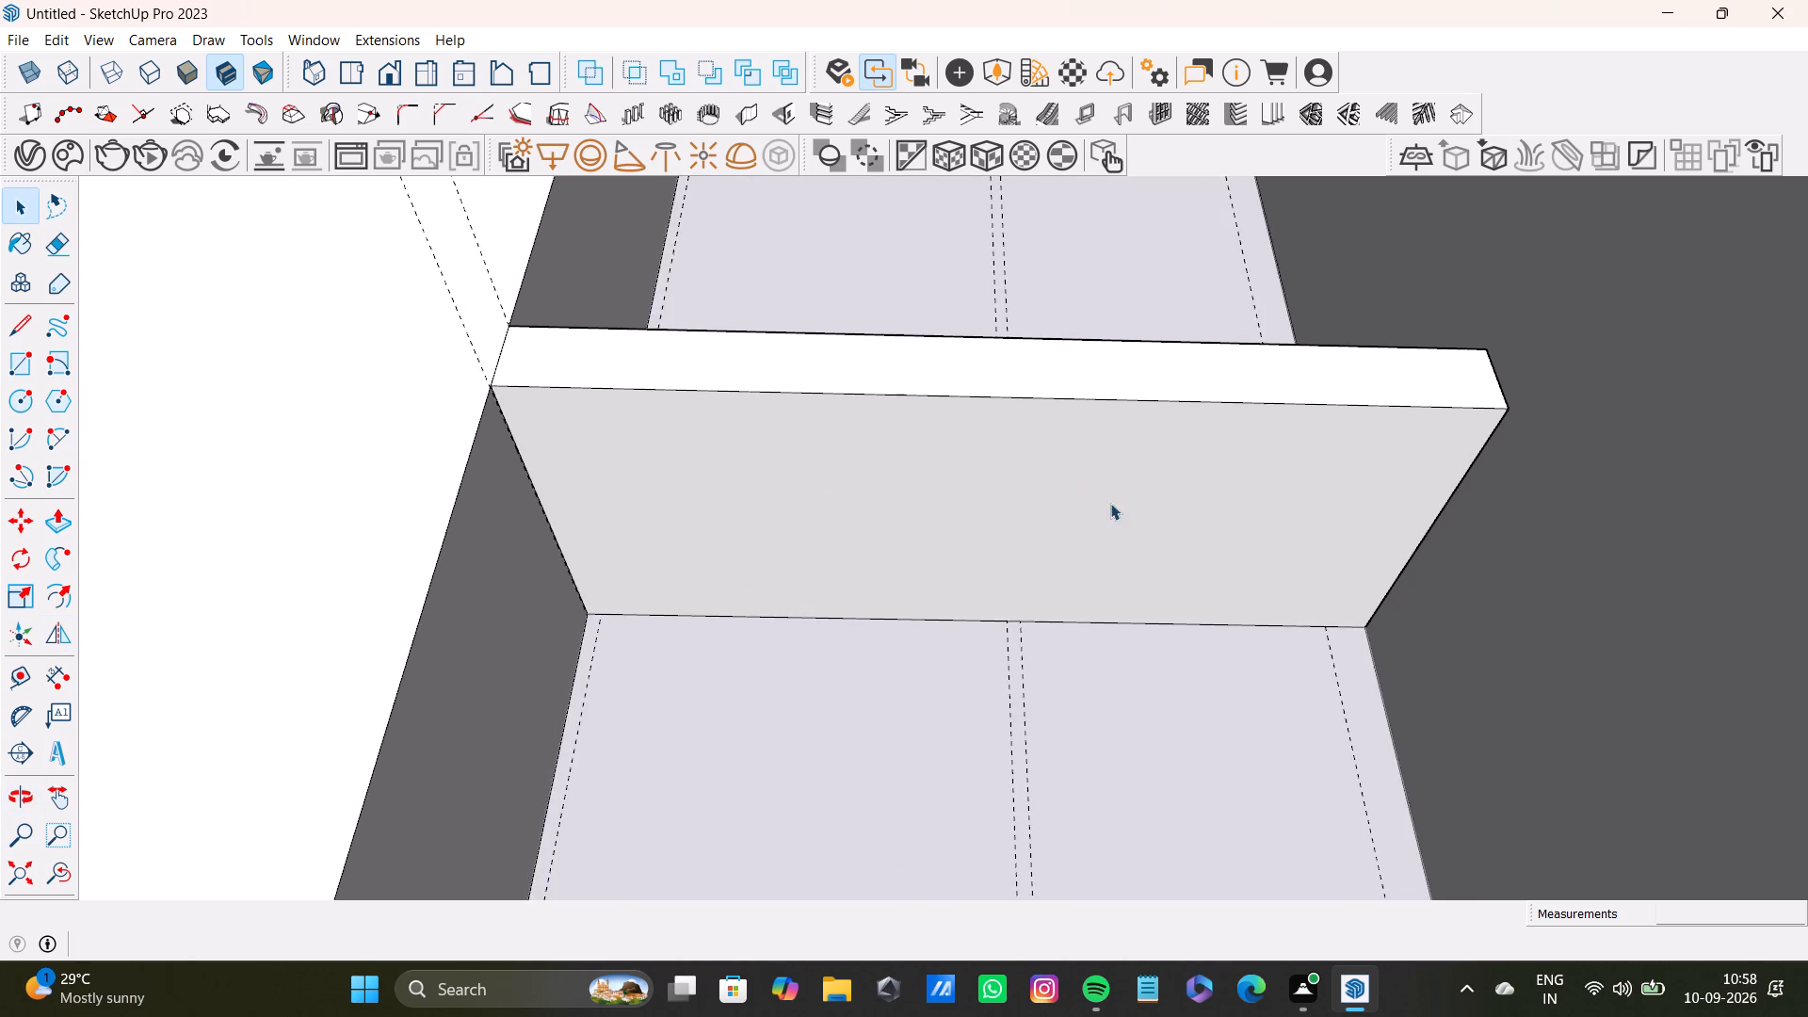
pyautogui.moveTo(1110, 503); pyautogui.dragTo(1096, 562, button='middle')
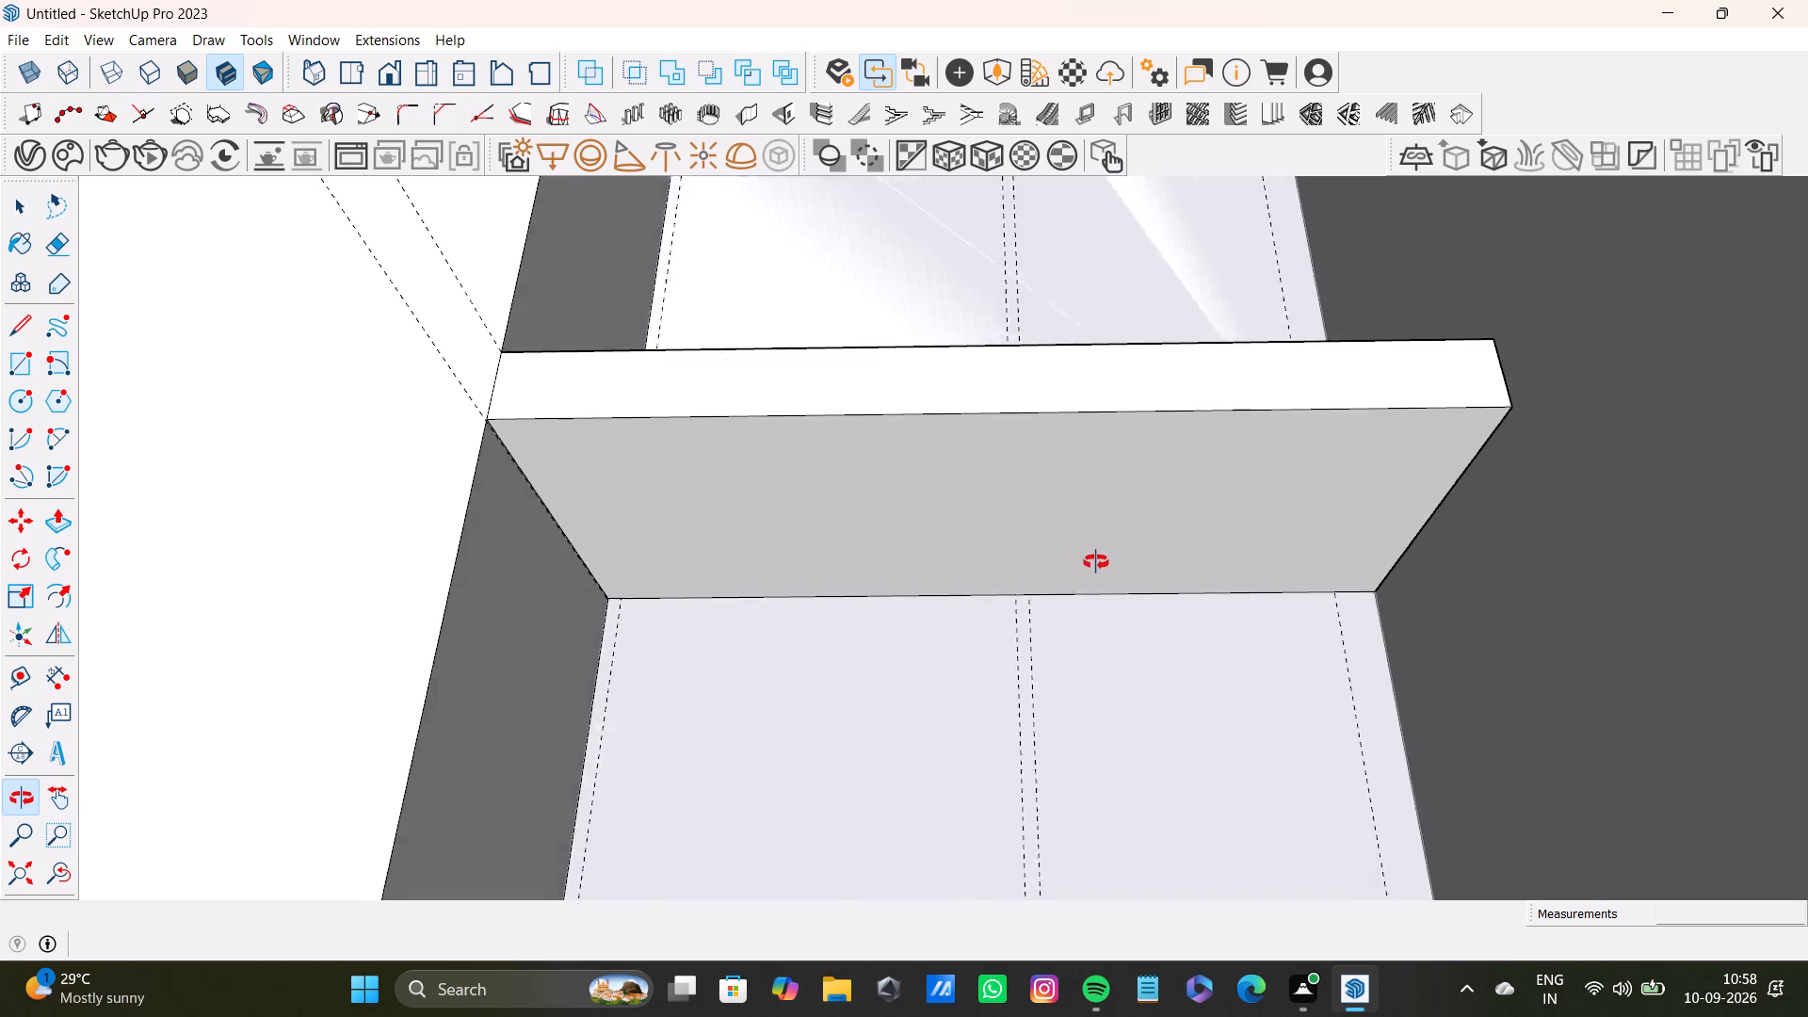
pyautogui.moveTo(1096, 562); pyautogui.dragTo(1132, 530, button='middle')
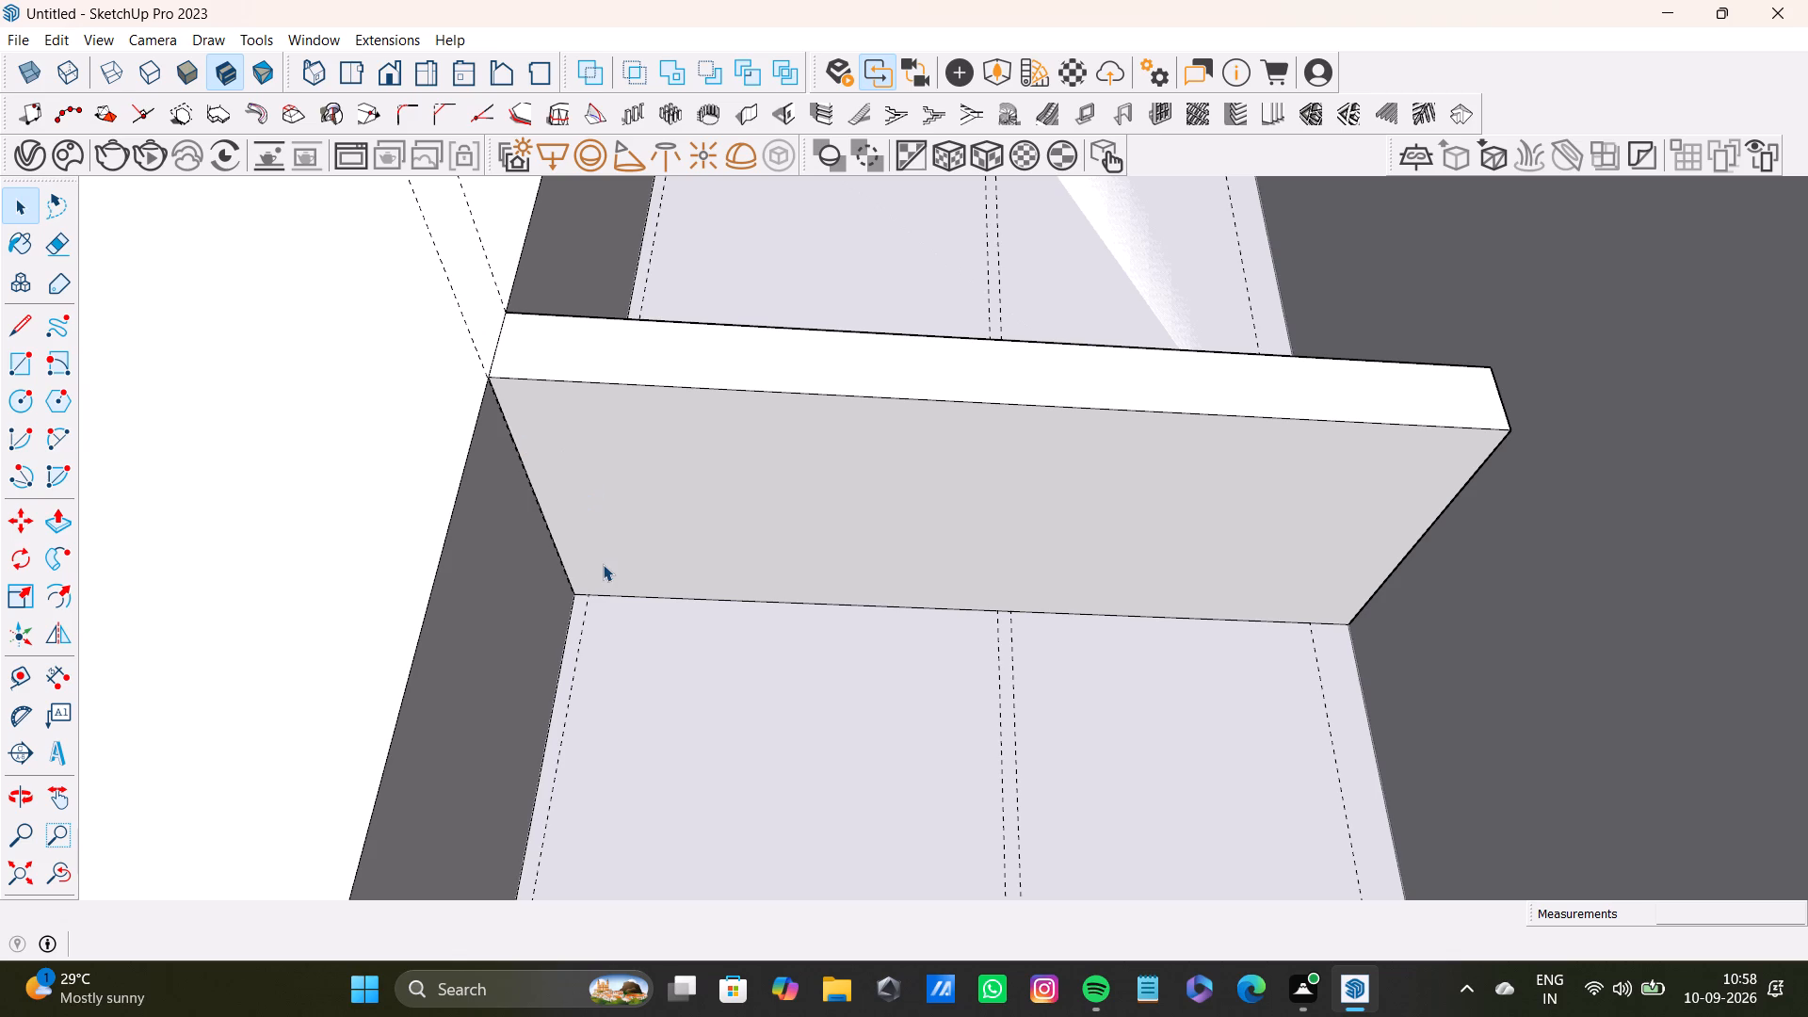
# Place guides on the shelf's underside inset from all four edges, about 3 3/8" from the back and 2 1/4" from the front.
pyautogui.press('t')
pyautogui.moveTo(550, 541); pyautogui.dragTo(559, 538)
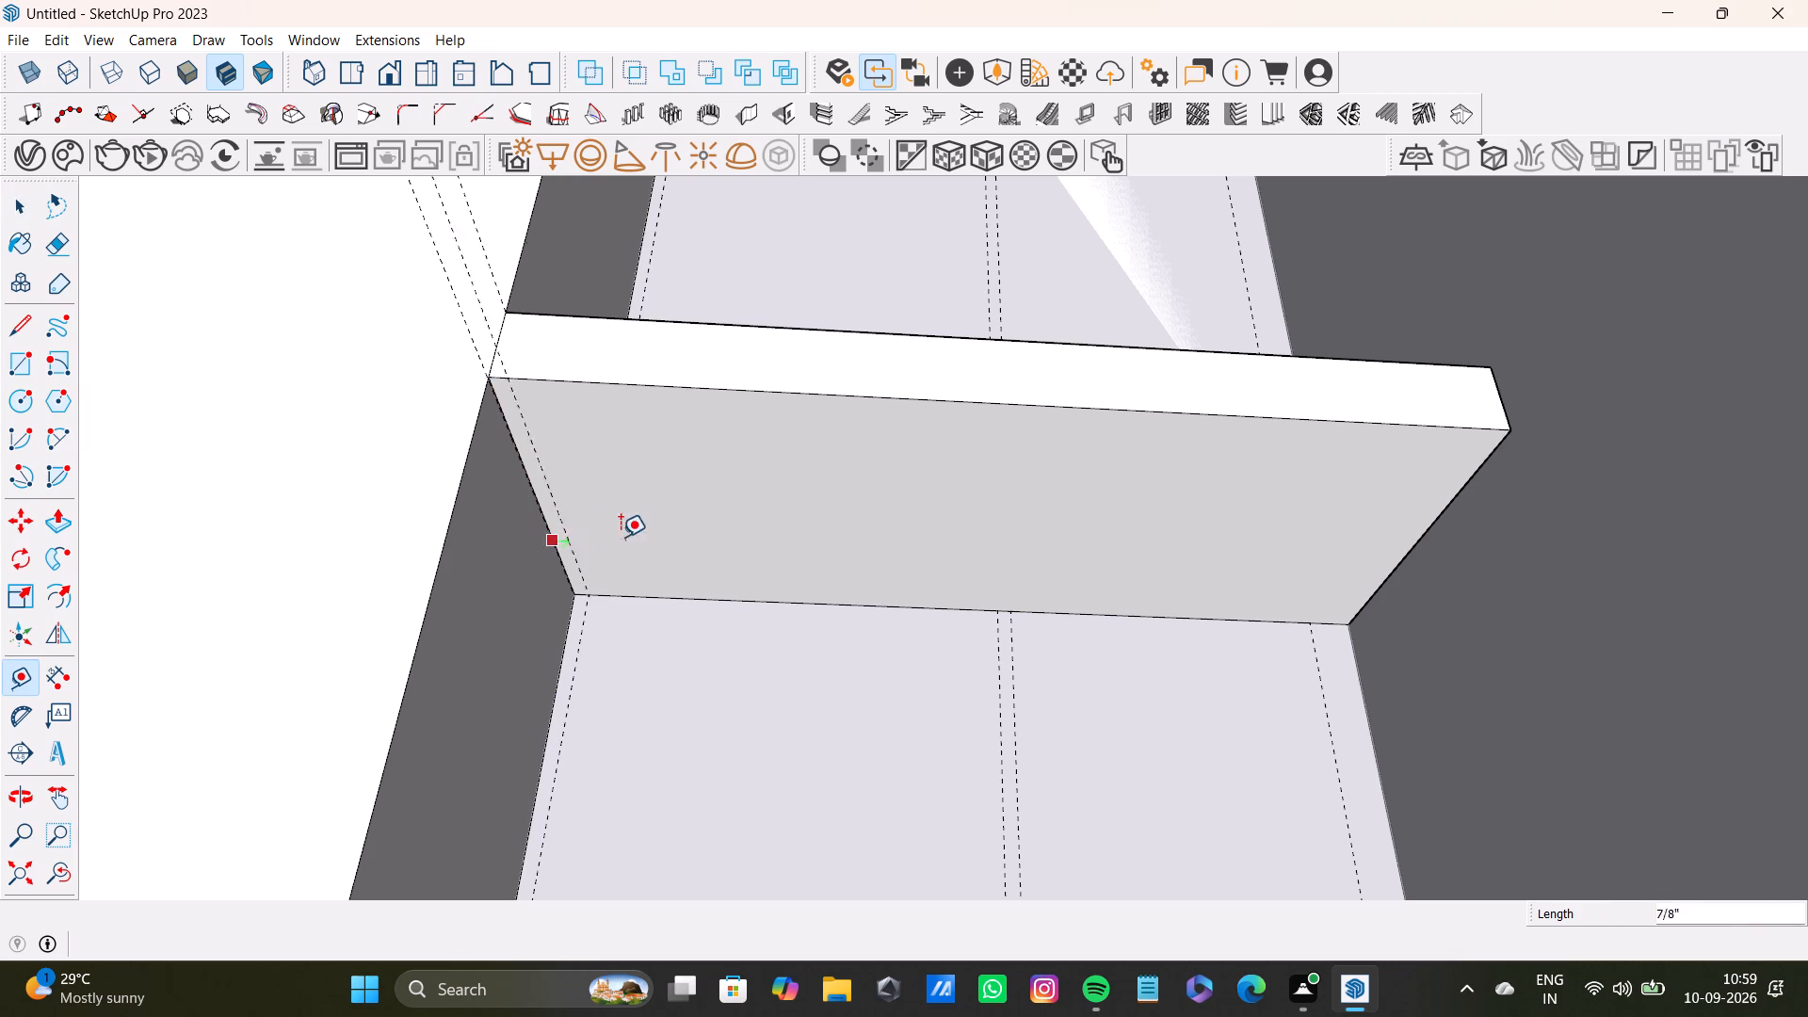
pyautogui.click(595, 531)
pyautogui.click(1412, 552)
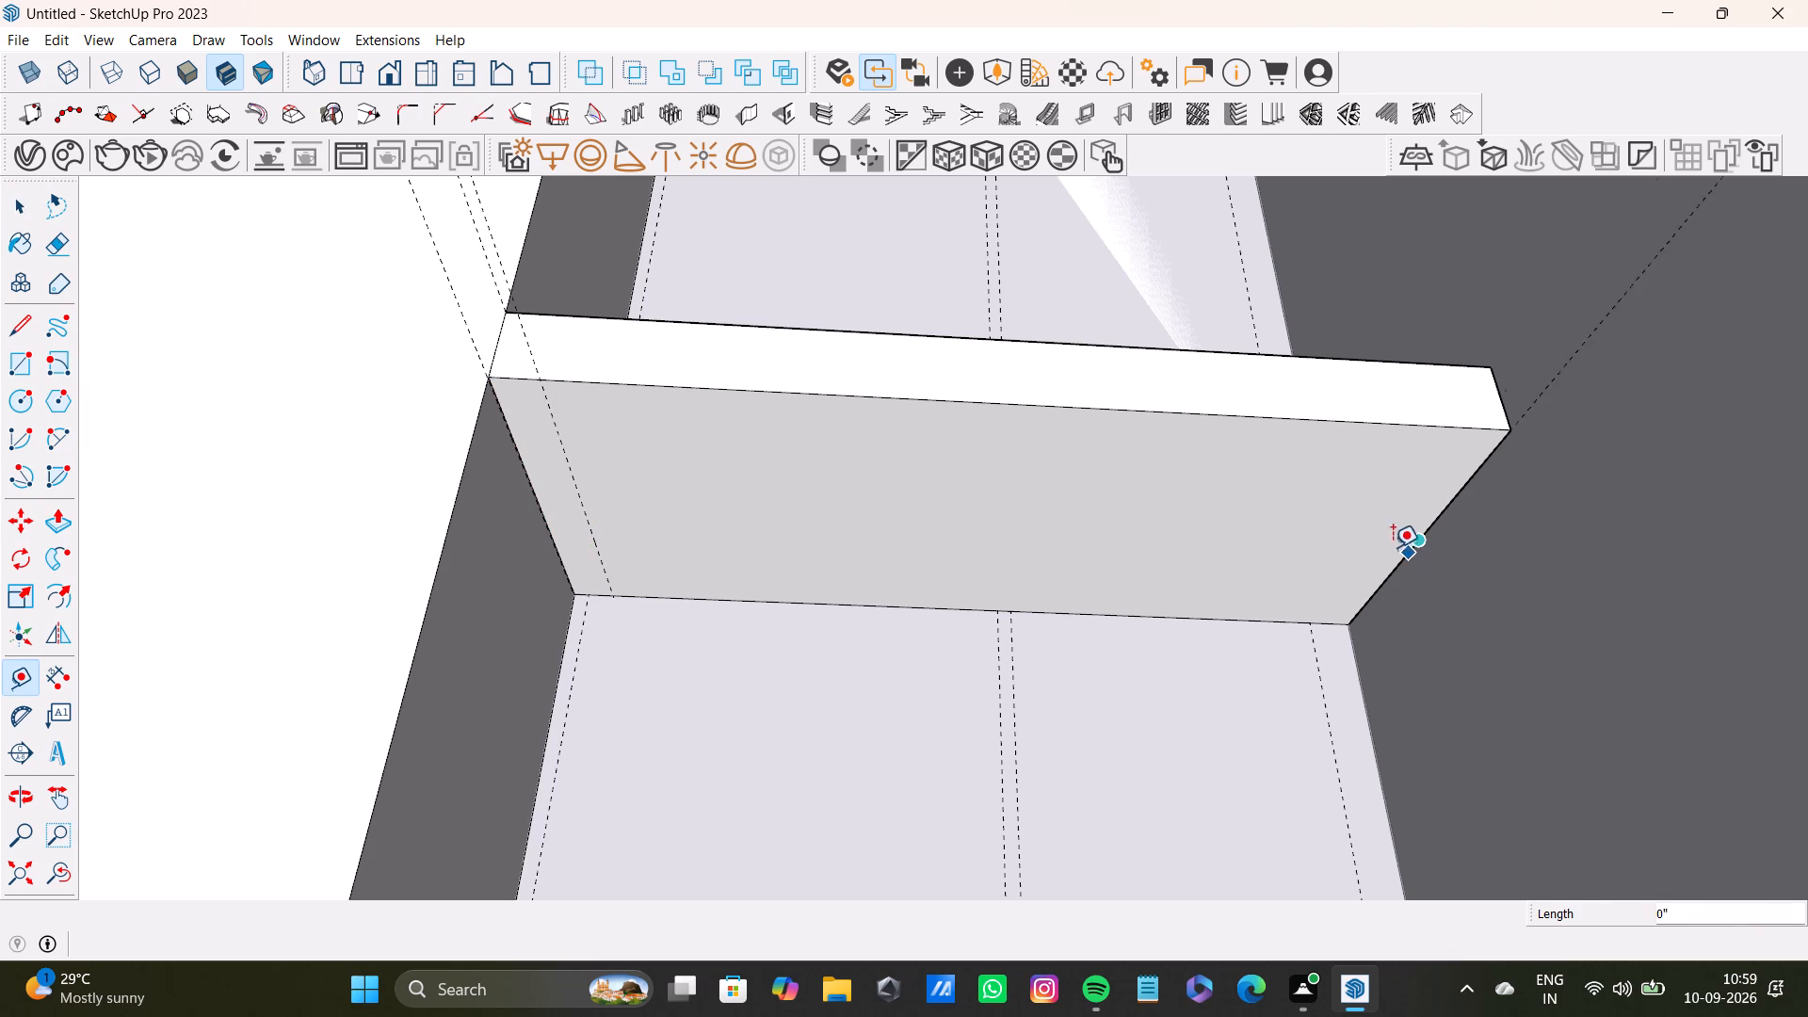
pyautogui.click(1366, 545)
pyautogui.click(942, 604)
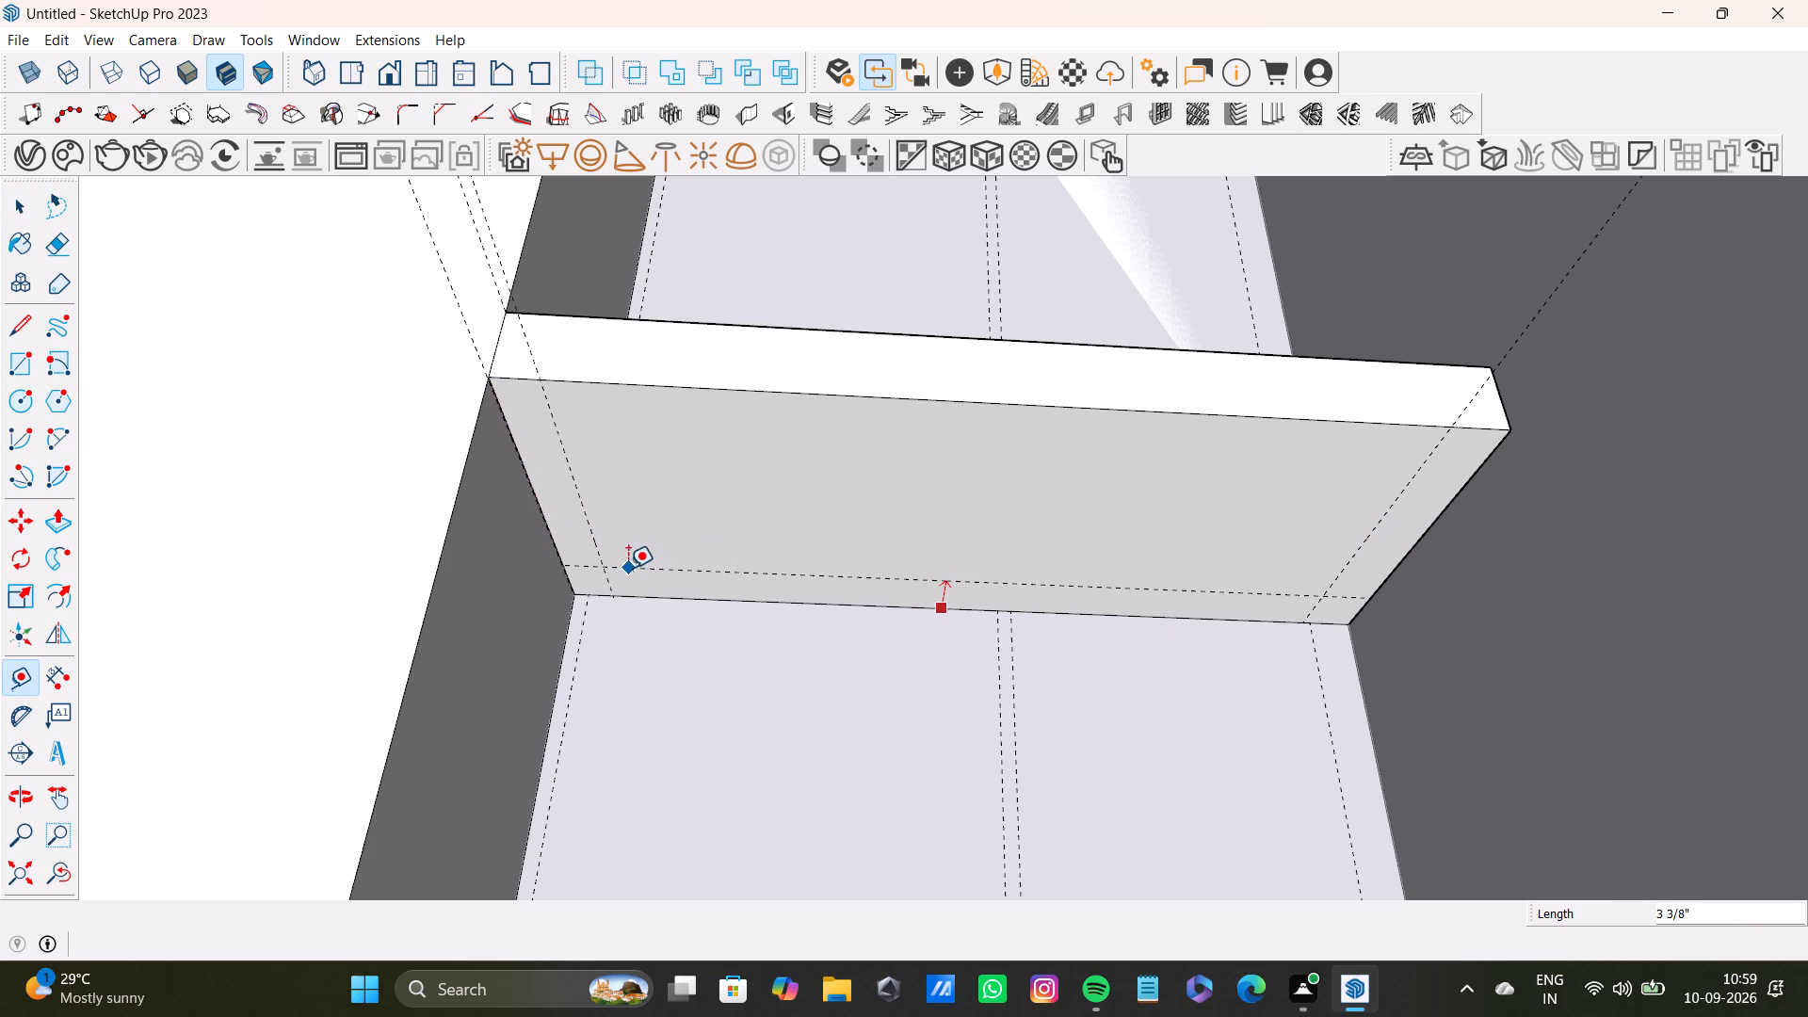
pyautogui.click(628, 568)
pyautogui.click(838, 395)
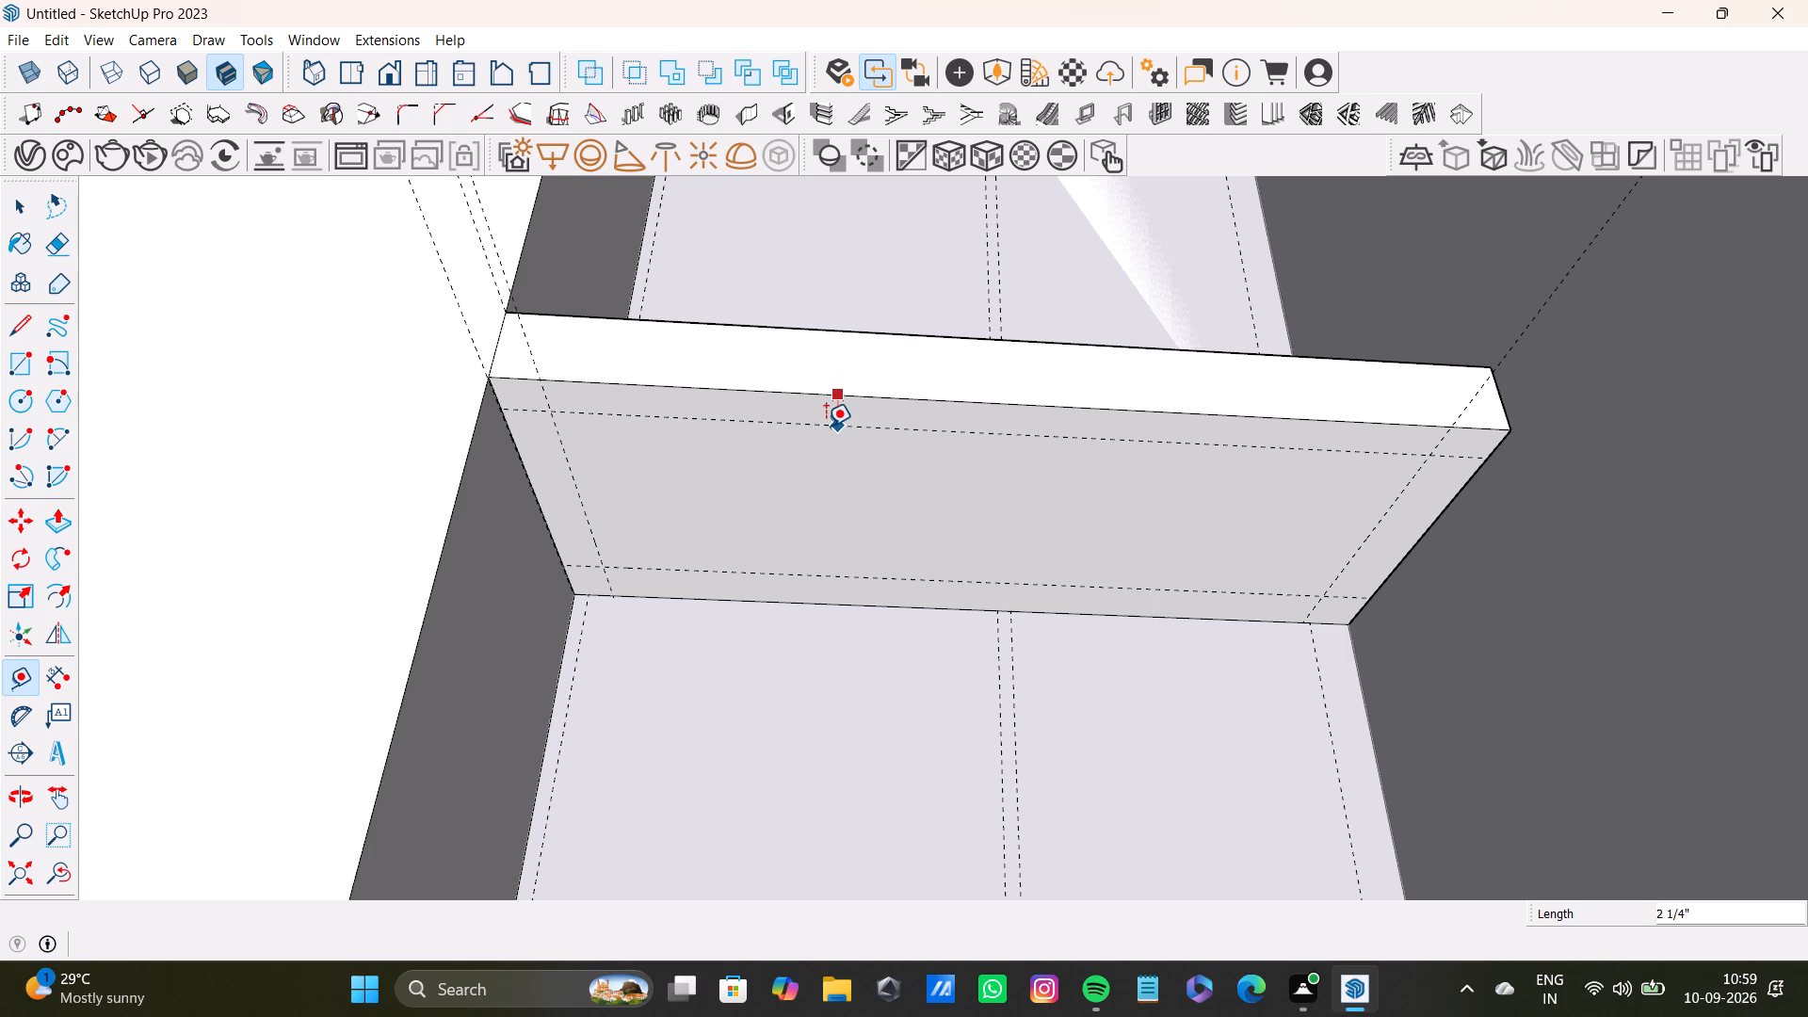
pyautogui.click(826, 426)
# Draw a rectangle of about 1' 2 3/16" by 3' 5 1/4" between the guides on the shelf's underside.
pyautogui.press('space')
pyautogui.press('r')
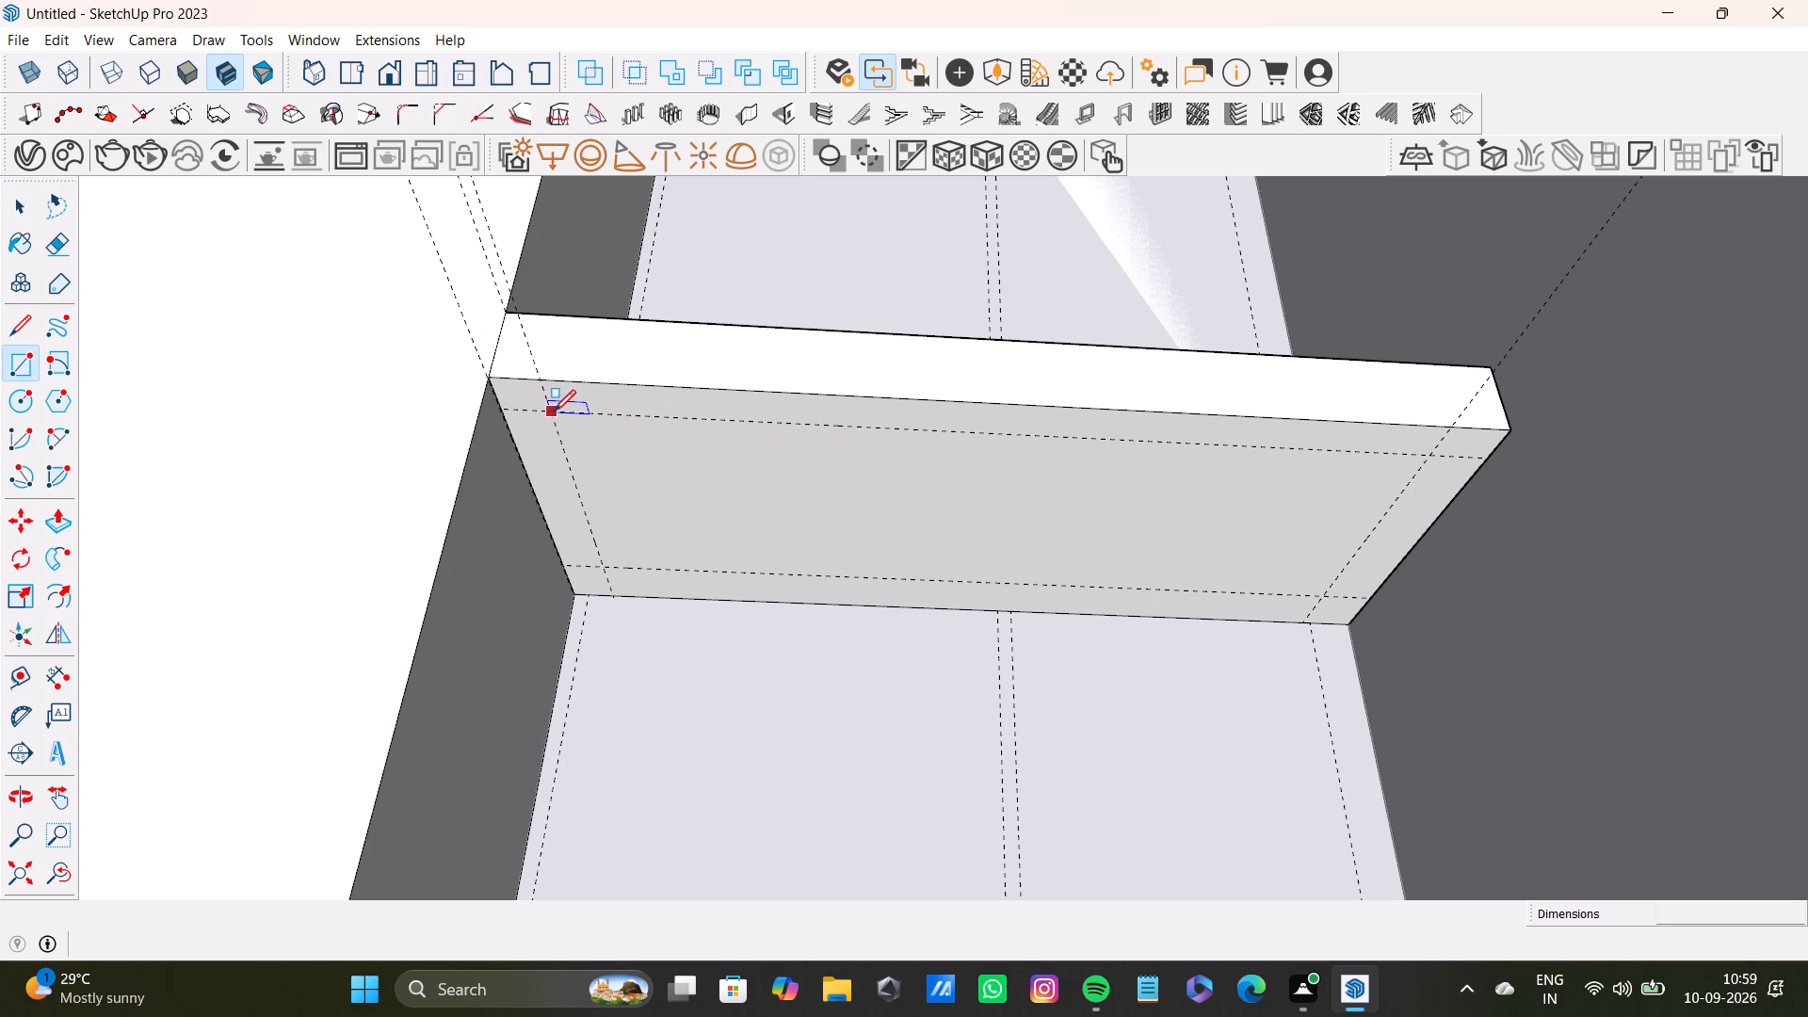
pyautogui.click(554, 412)
pyautogui.press('Up')
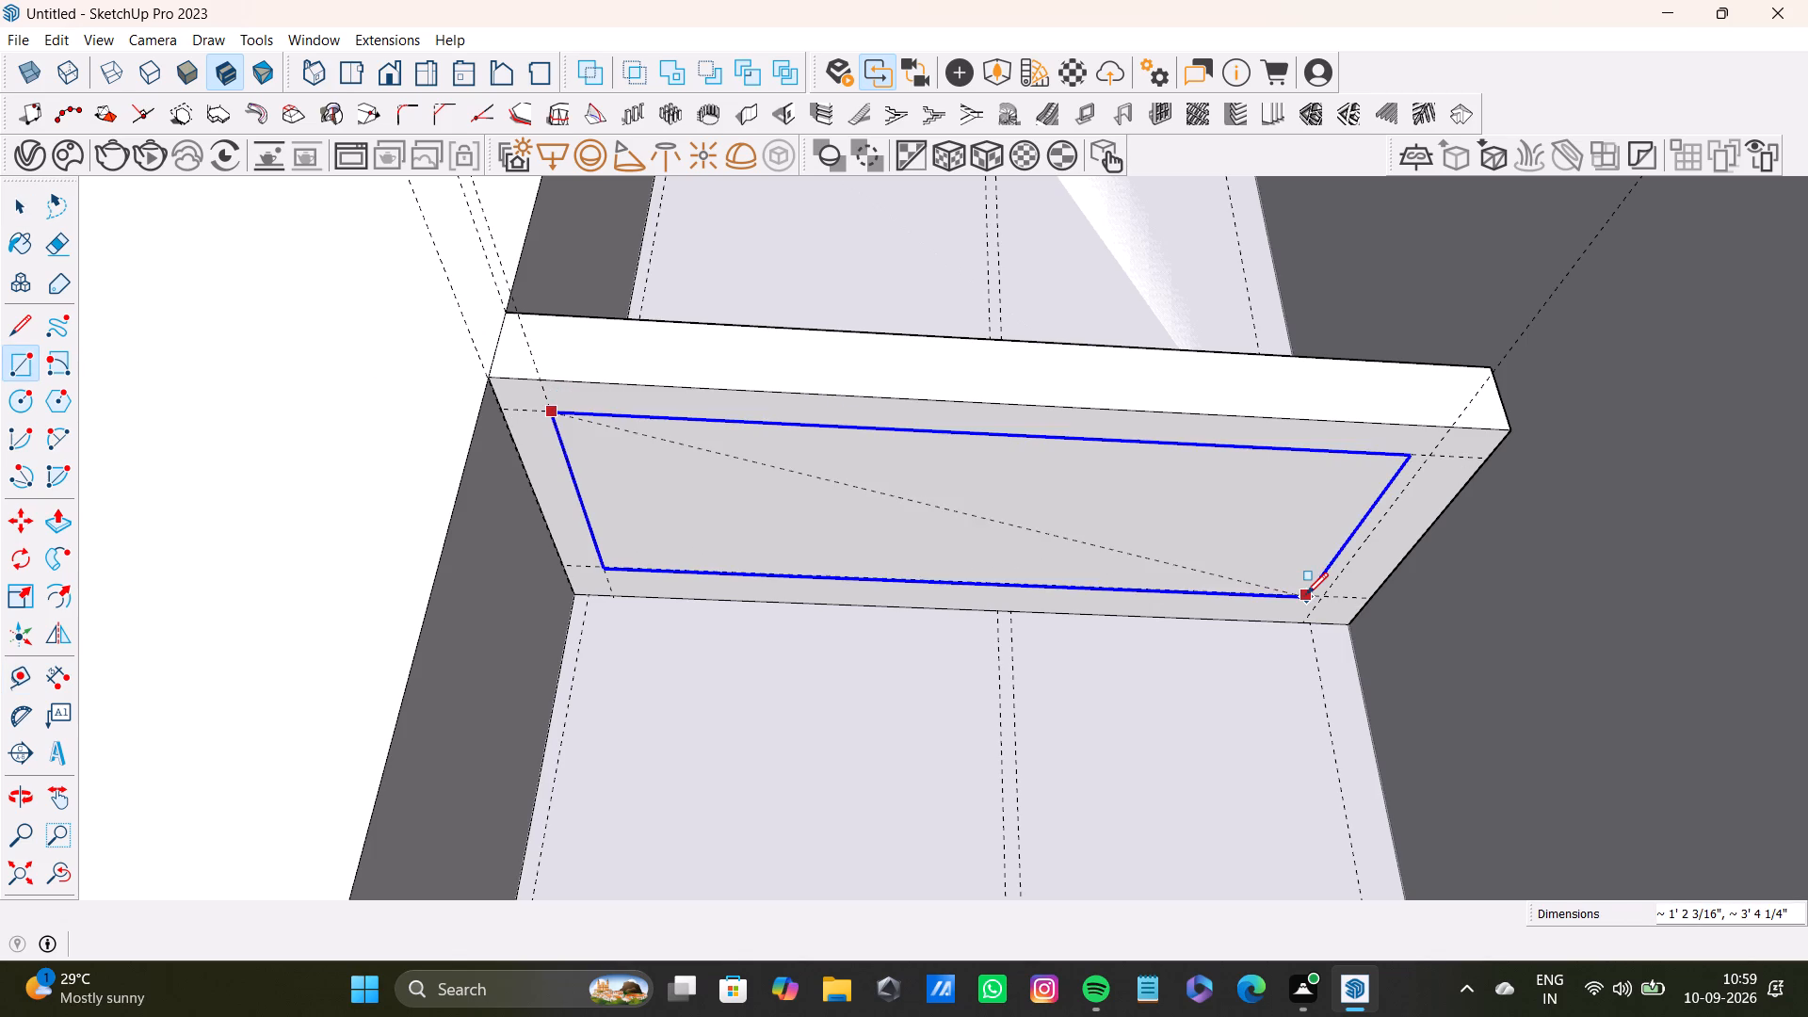
pyautogui.click(1321, 600)
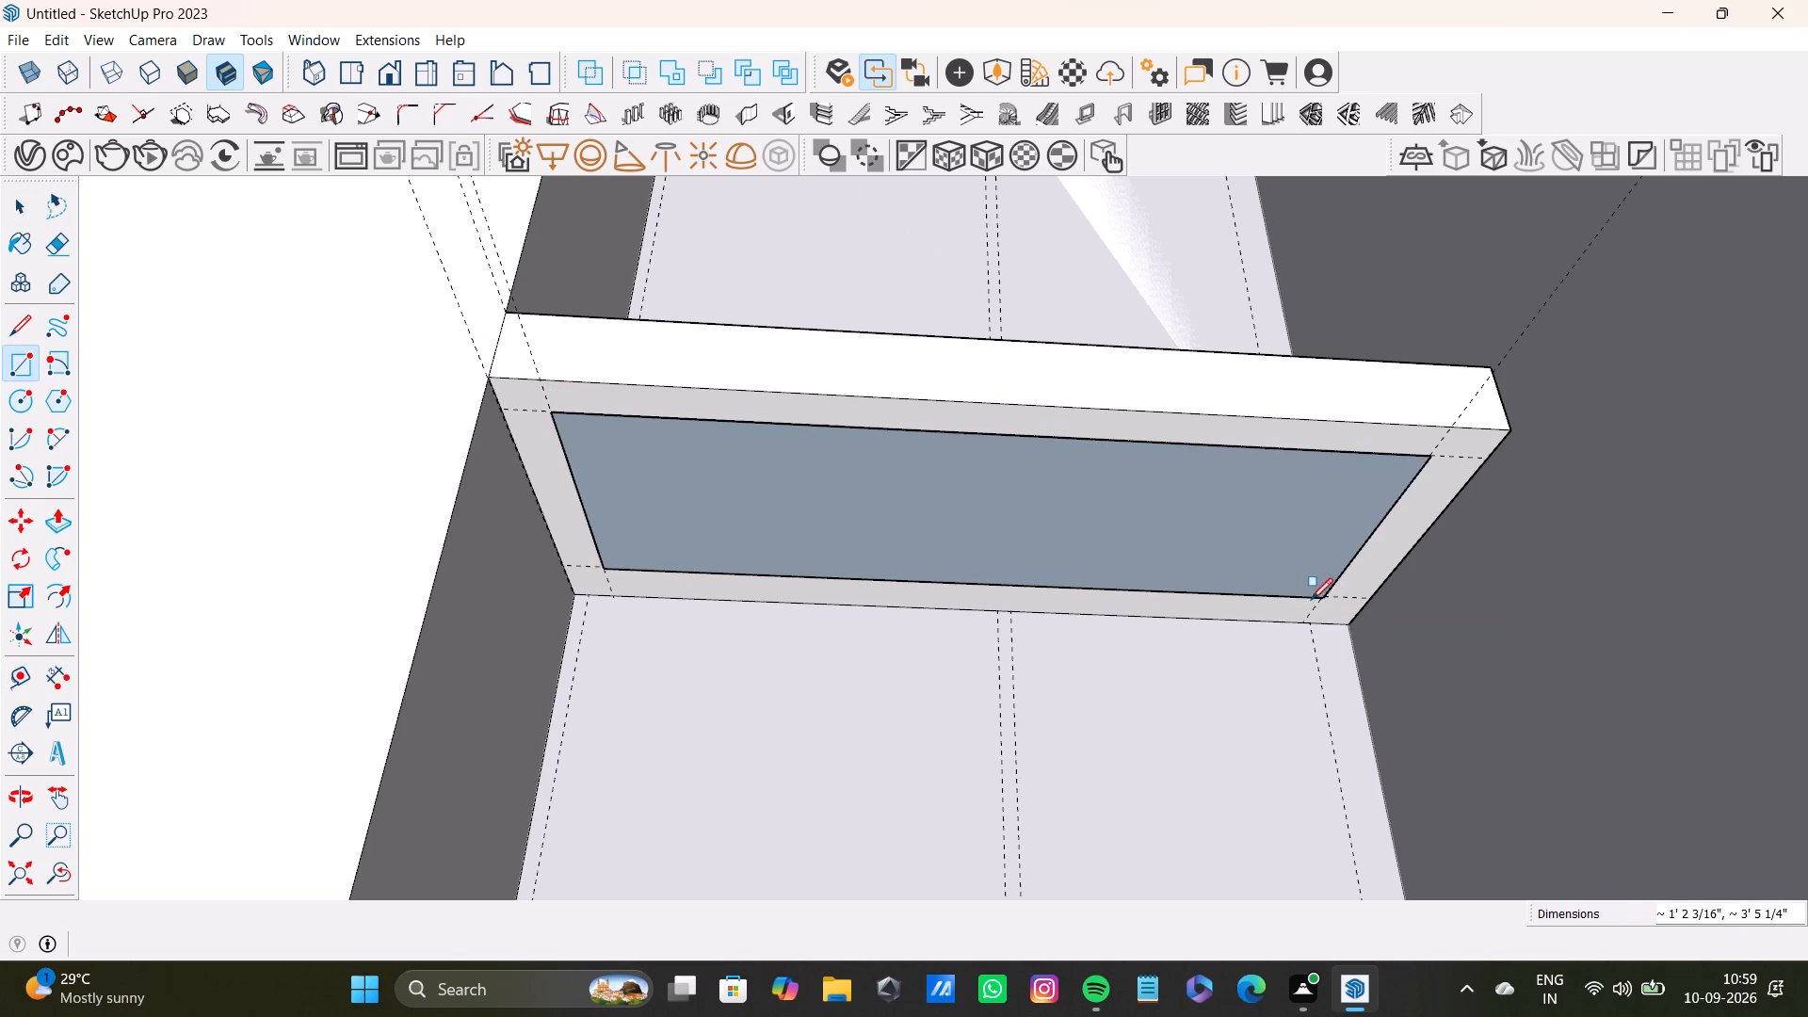
pyautogui.press('space')
# Pull the inset rectangle down from the shelf's underside by 1 15/16" as a lower band.
pyautogui.scroll(-3, 987, 508)
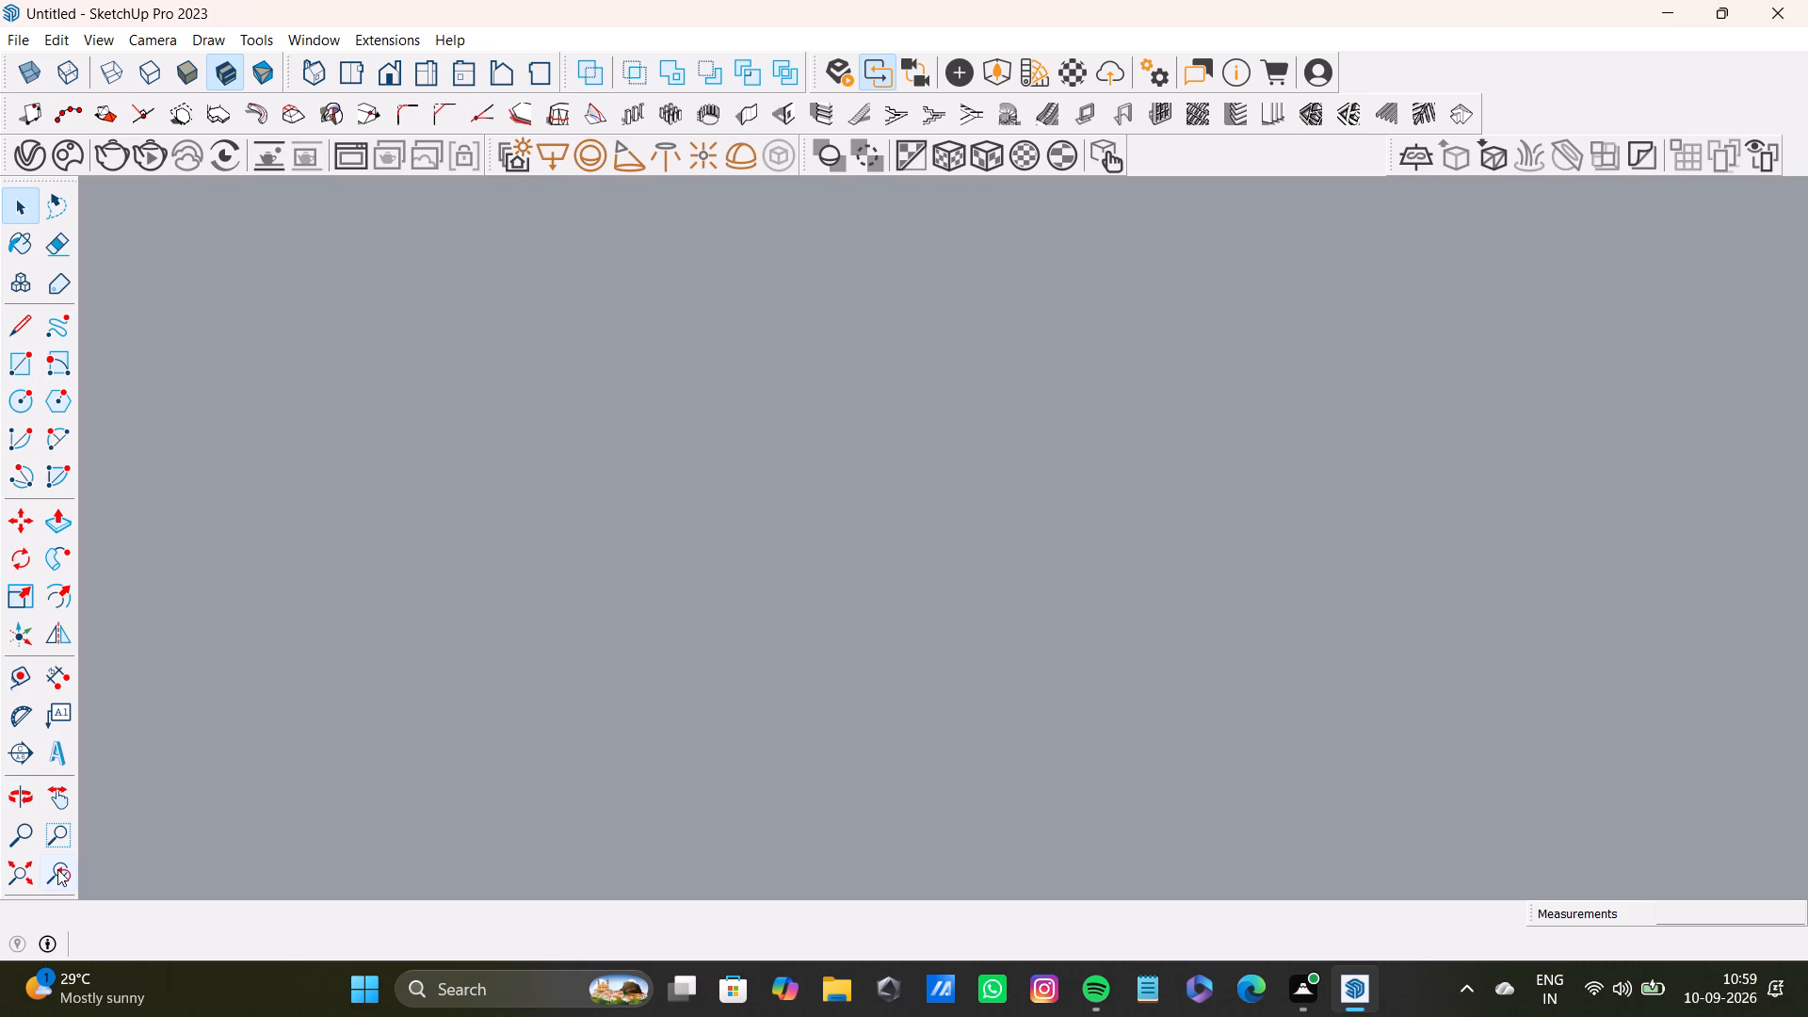
pyautogui.click(57, 869)
pyautogui.moveTo(1000, 617); pyautogui.dragTo(1001, 652, button='middle')
pyautogui.press('space')
pyautogui.click(1081, 529)
pyautogui.press('p')
pyautogui.moveTo(1087, 518); pyautogui.dragTo(1087, 541)
pyautogui.moveTo(1087, 538); pyautogui.dragTo(1079, 572)
# Pull the lower band's front face forward about 1 11/16" towards the shelf's front edge.
pyautogui.scroll(-4, 1079, 573)
pyautogui.moveTo(1069, 577); pyautogui.dragTo(1056, 664, button='middle')
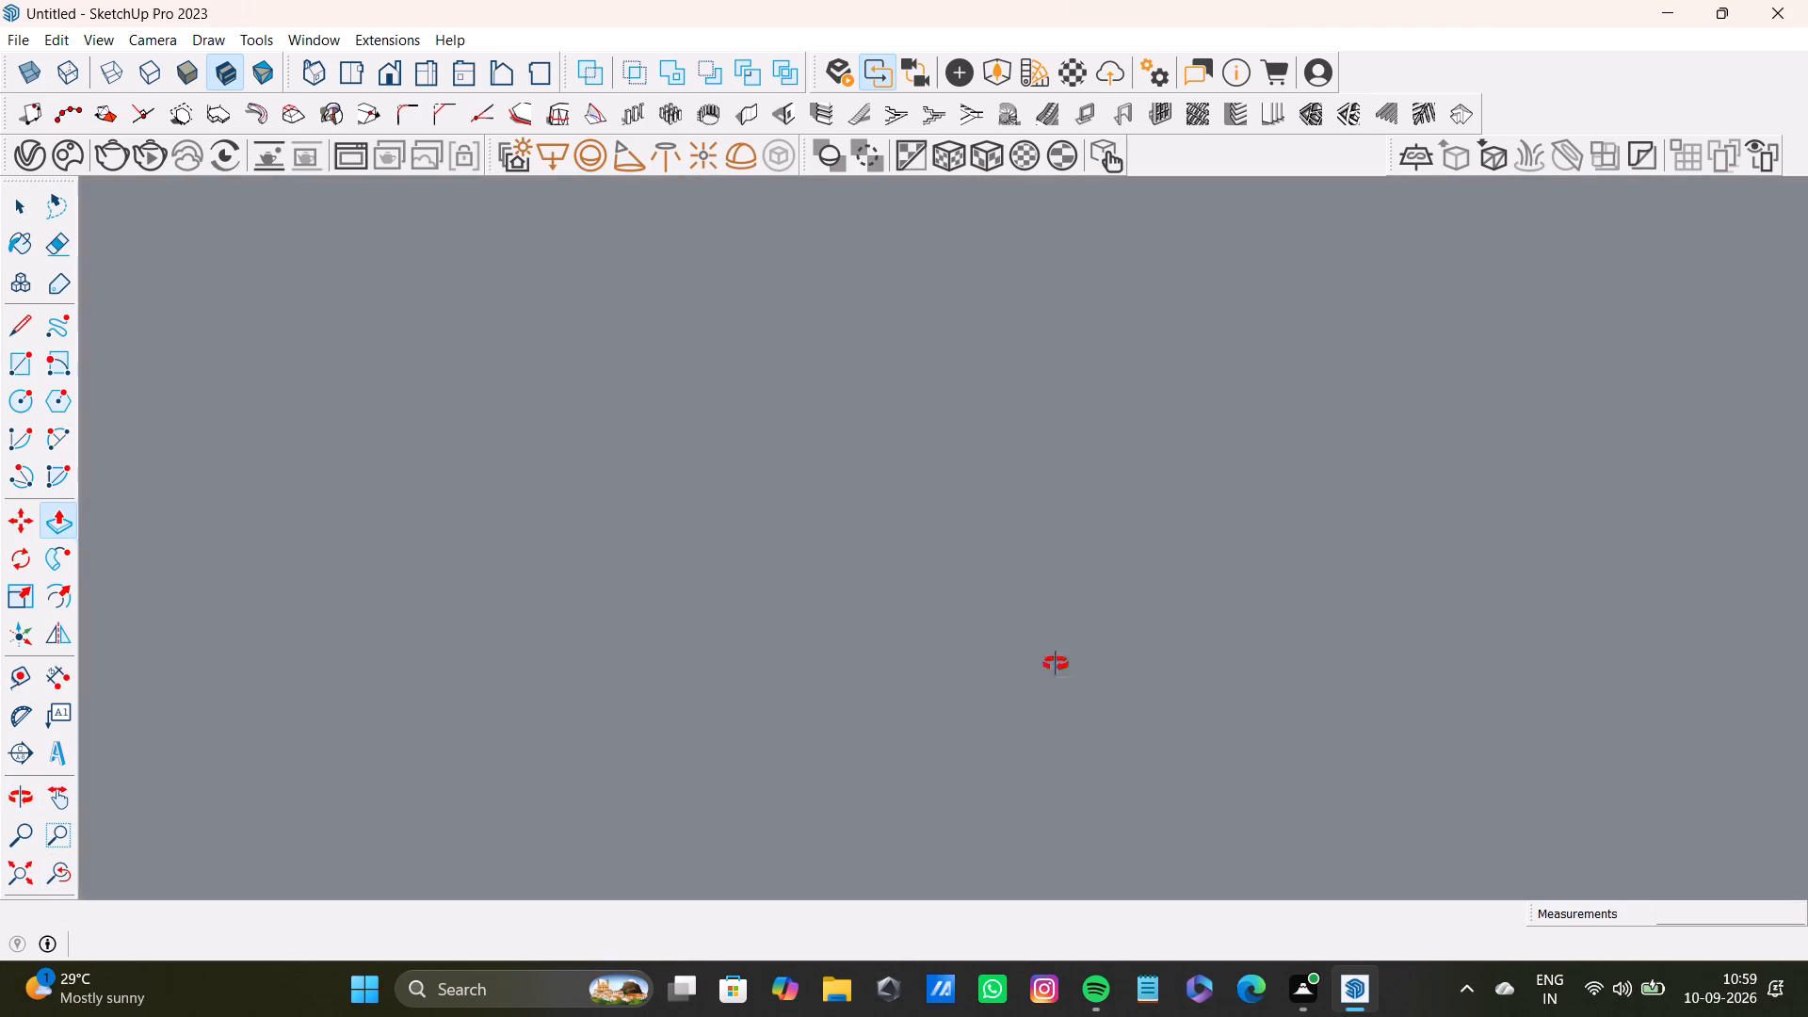
pyautogui.moveTo(1056, 664); pyautogui.dragTo(1063, 799, button='middle')
pyautogui.scroll(-4, 895, 391)
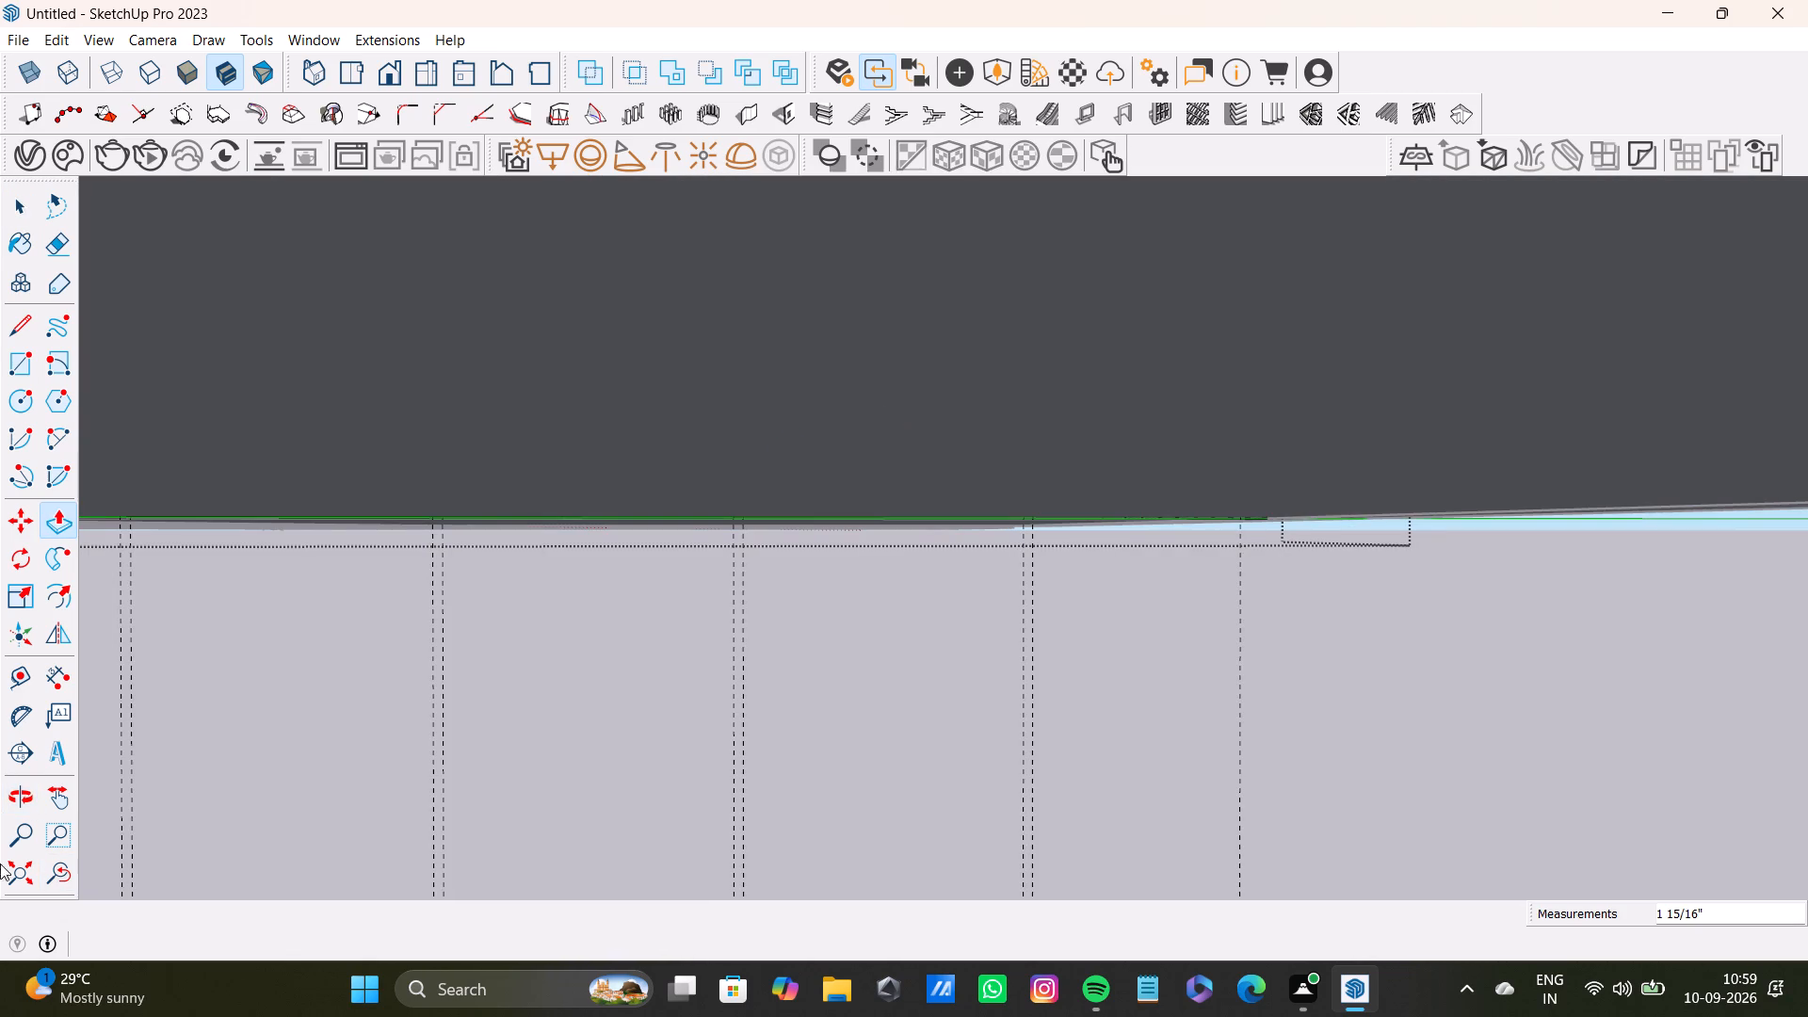
pyautogui.click(57, 864)
pyautogui.click(7, 870)
pyautogui.keyDown('shift'); pyautogui.moveTo(1154, 480); pyautogui.dragTo(1117, 645, button='middle'); pyautogui.keyUp('shift')
pyautogui.moveTo(1115, 577); pyautogui.dragTo(1040, 872, button='middle')
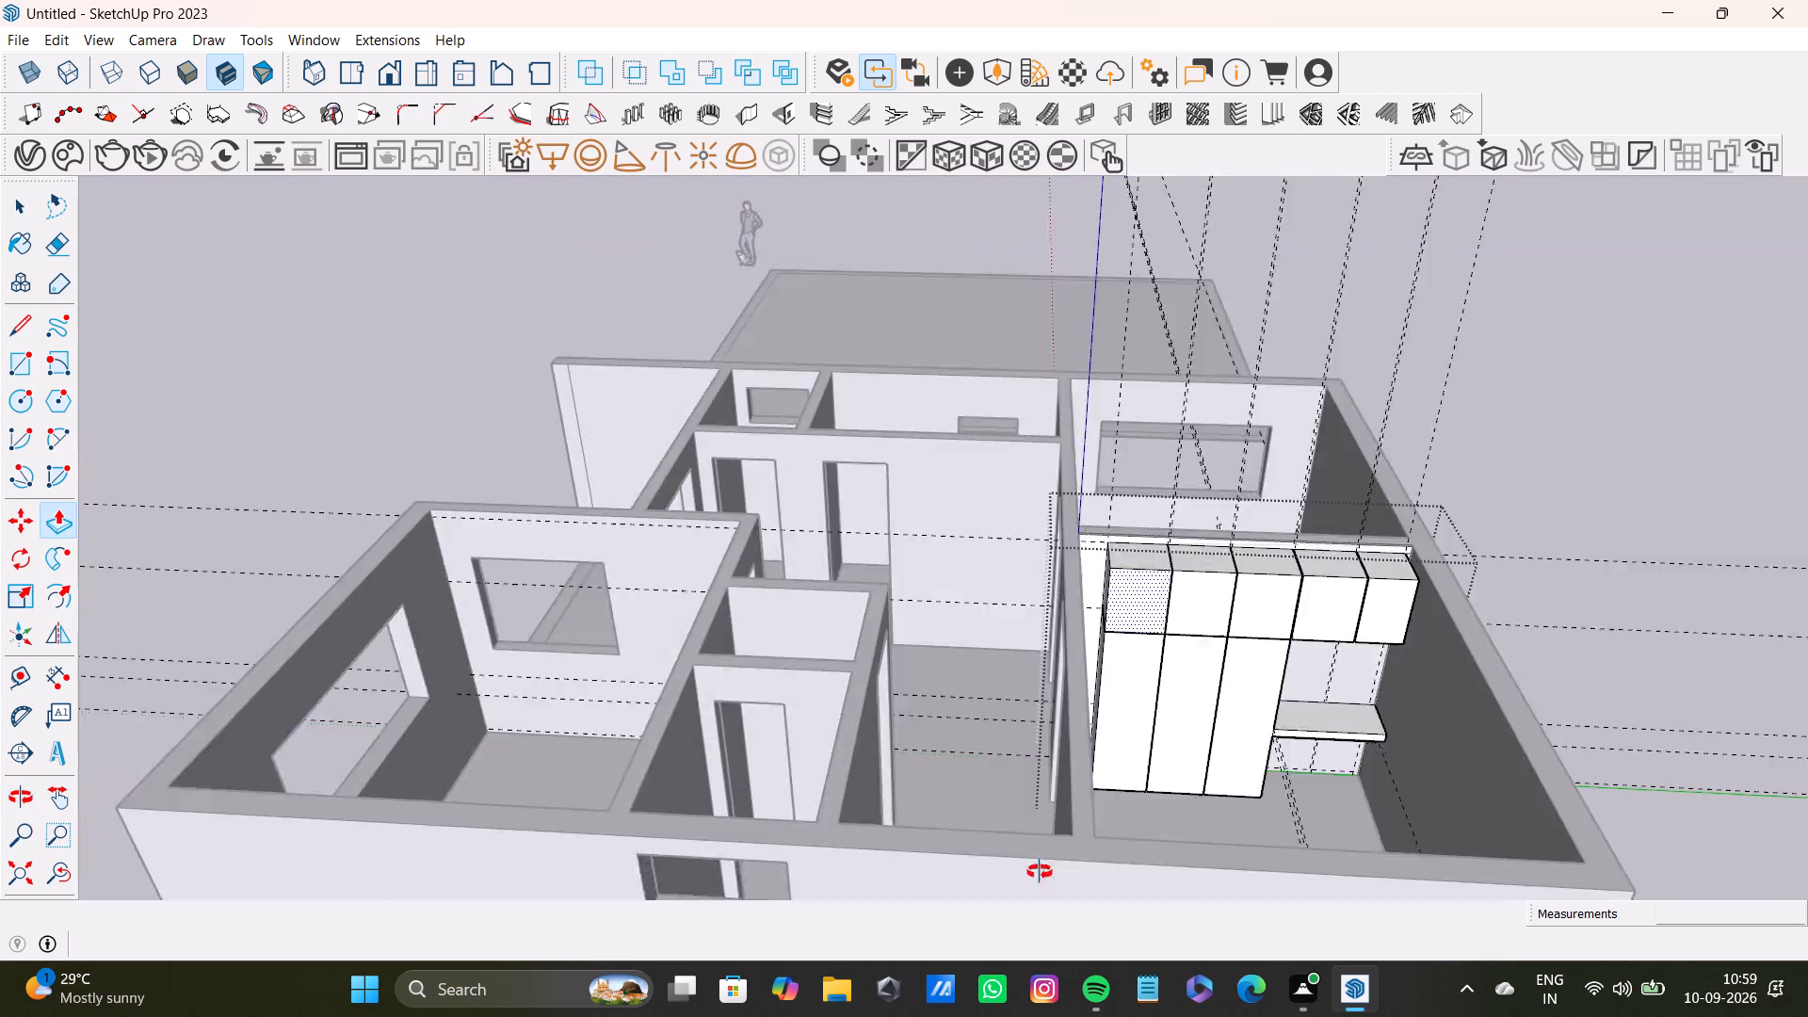
pyautogui.moveTo(1040, 872); pyautogui.dragTo(1040, 882, button='middle')
pyautogui.scroll(4, 1204, 677)
pyautogui.keyDown('shift'); pyautogui.moveTo(1305, 672); pyautogui.dragTo(1123, 729, button='middle'); pyautogui.keyUp('shift')
pyautogui.scroll(8, 1190, 815)
pyautogui.keyDown('shift'); pyautogui.moveTo(1229, 787); pyautogui.dragTo(1013, 721, button='middle'); pyautogui.keyUp('shift')
pyautogui.scroll(4, 1008, 784)
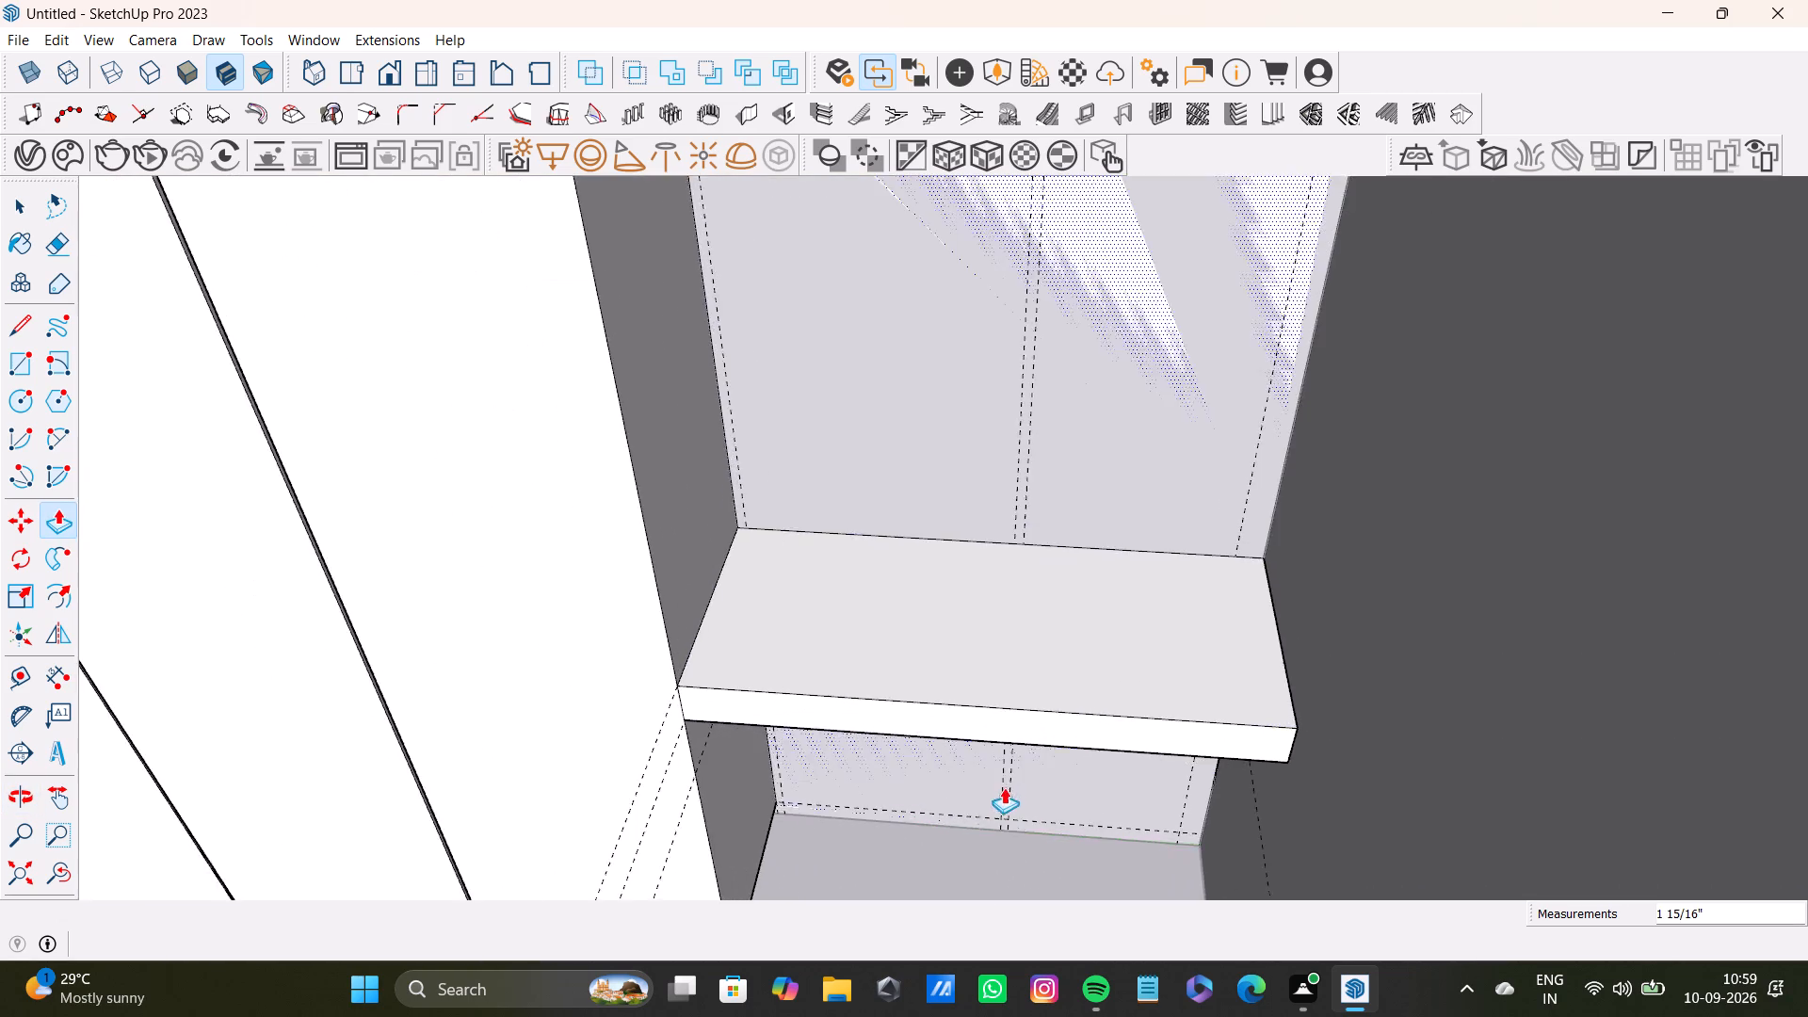
pyautogui.moveTo(1001, 777); pyautogui.dragTo(1016, 650, button='middle')
pyautogui.scroll(7, 1130, 497)
pyautogui.moveTo(1138, 489); pyautogui.dragTo(1316, 546, button='middle')
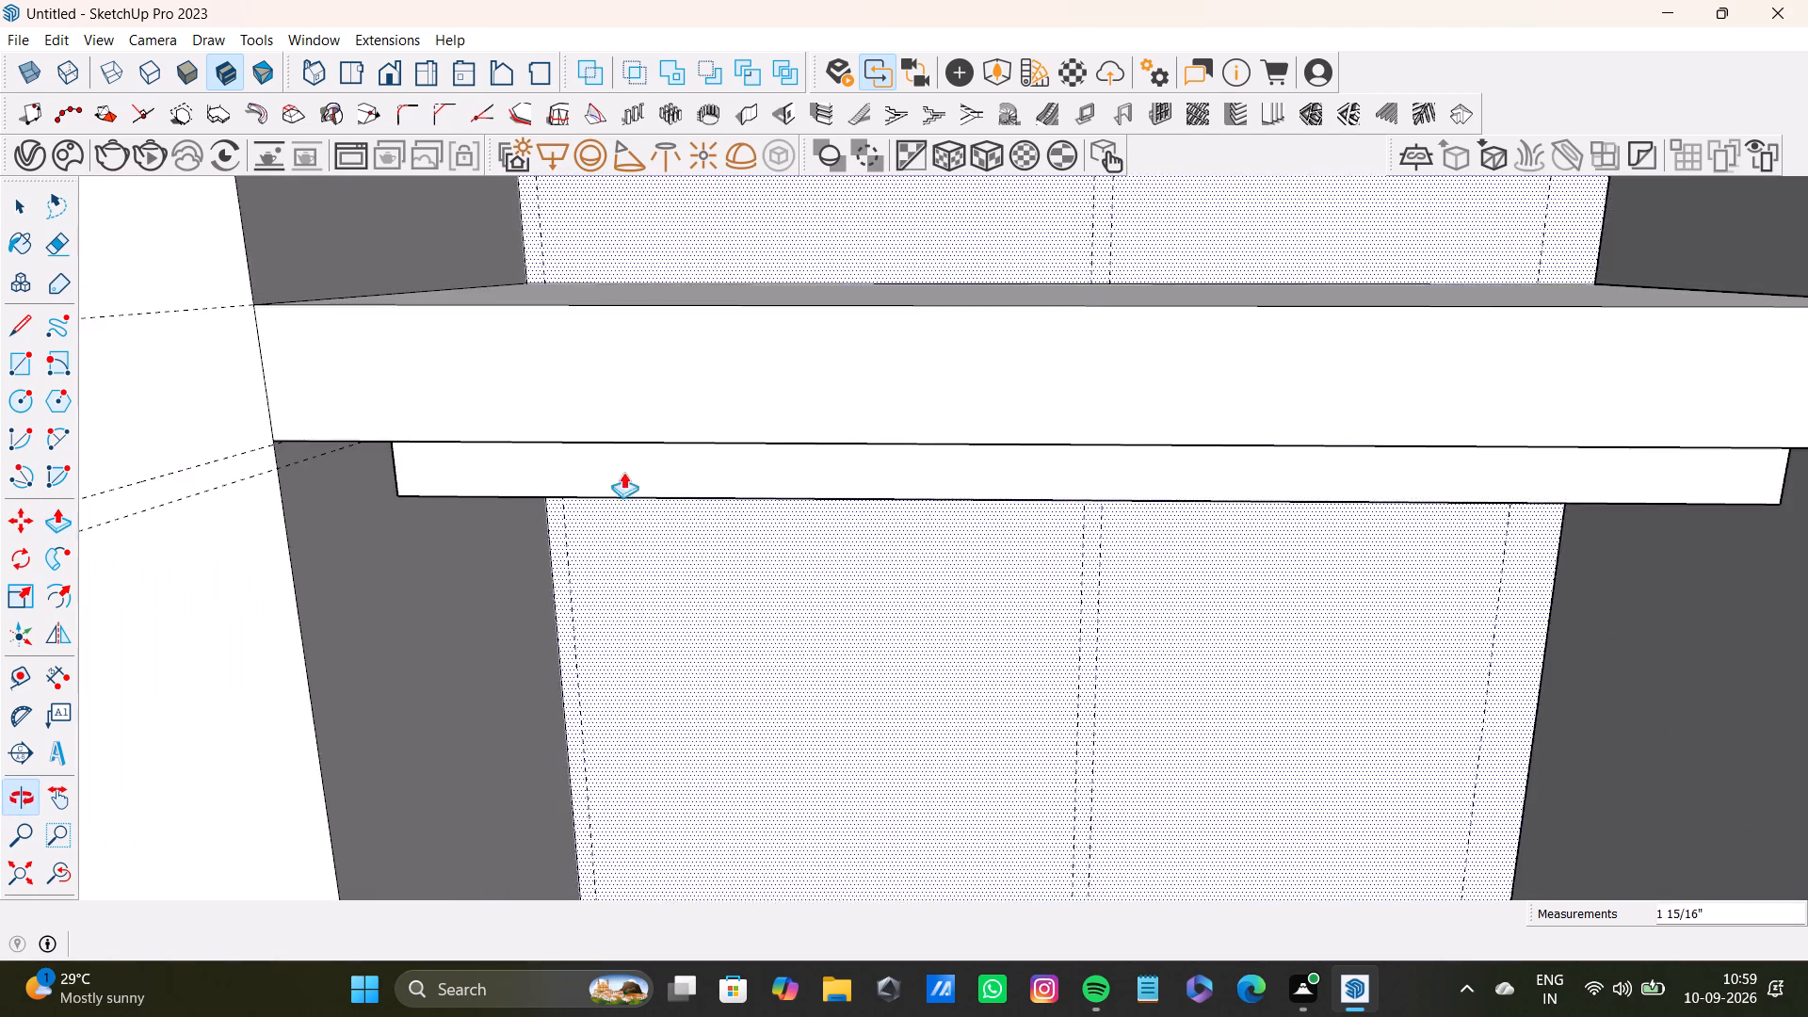
pyautogui.scroll(4, 570, 484)
pyautogui.moveTo(584, 488); pyautogui.dragTo(616, 331, button='middle')
pyautogui.moveTo(632, 436); pyautogui.dragTo(634, 401)
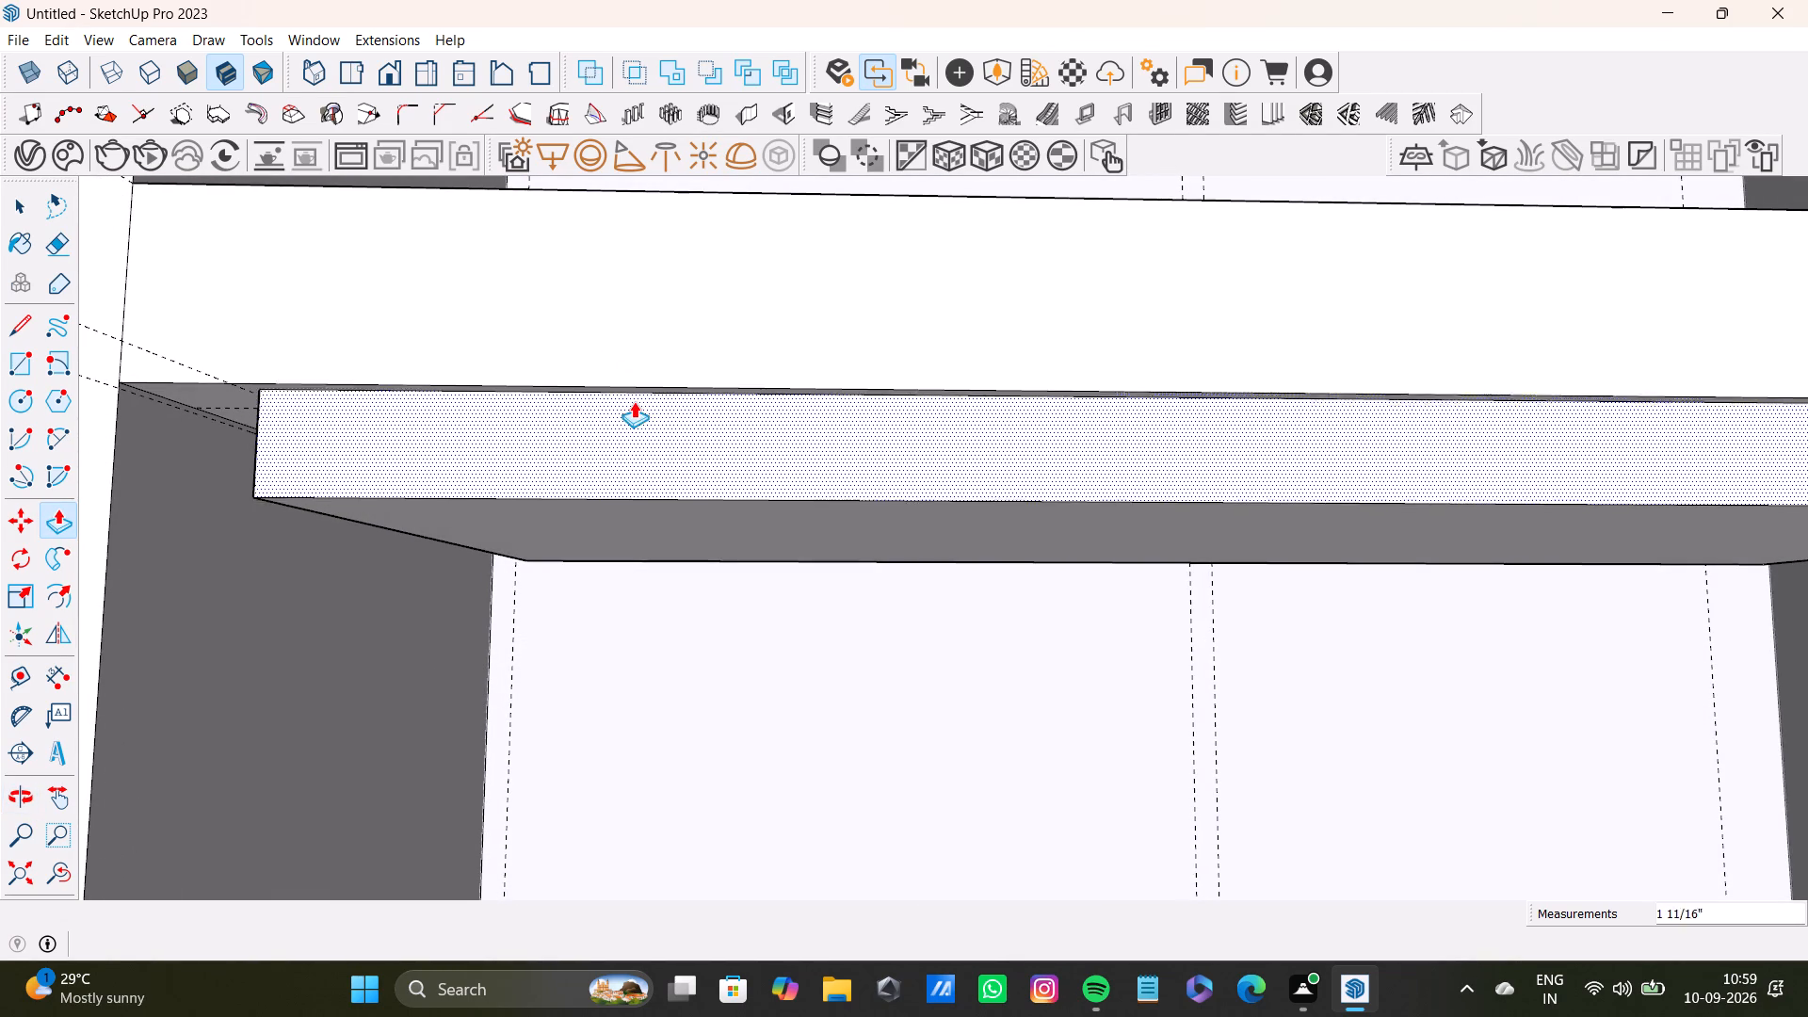
pyautogui.moveTo(634, 401); pyautogui.dragTo(636, 405)
# Extend the lower band's end face by 11/16" towards the third tall box.
pyautogui.scroll(-4, 461, 436)
pyautogui.scroll(7, 329, 427)
pyautogui.moveTo(323, 426); pyautogui.dragTo(490, 465, button='middle')
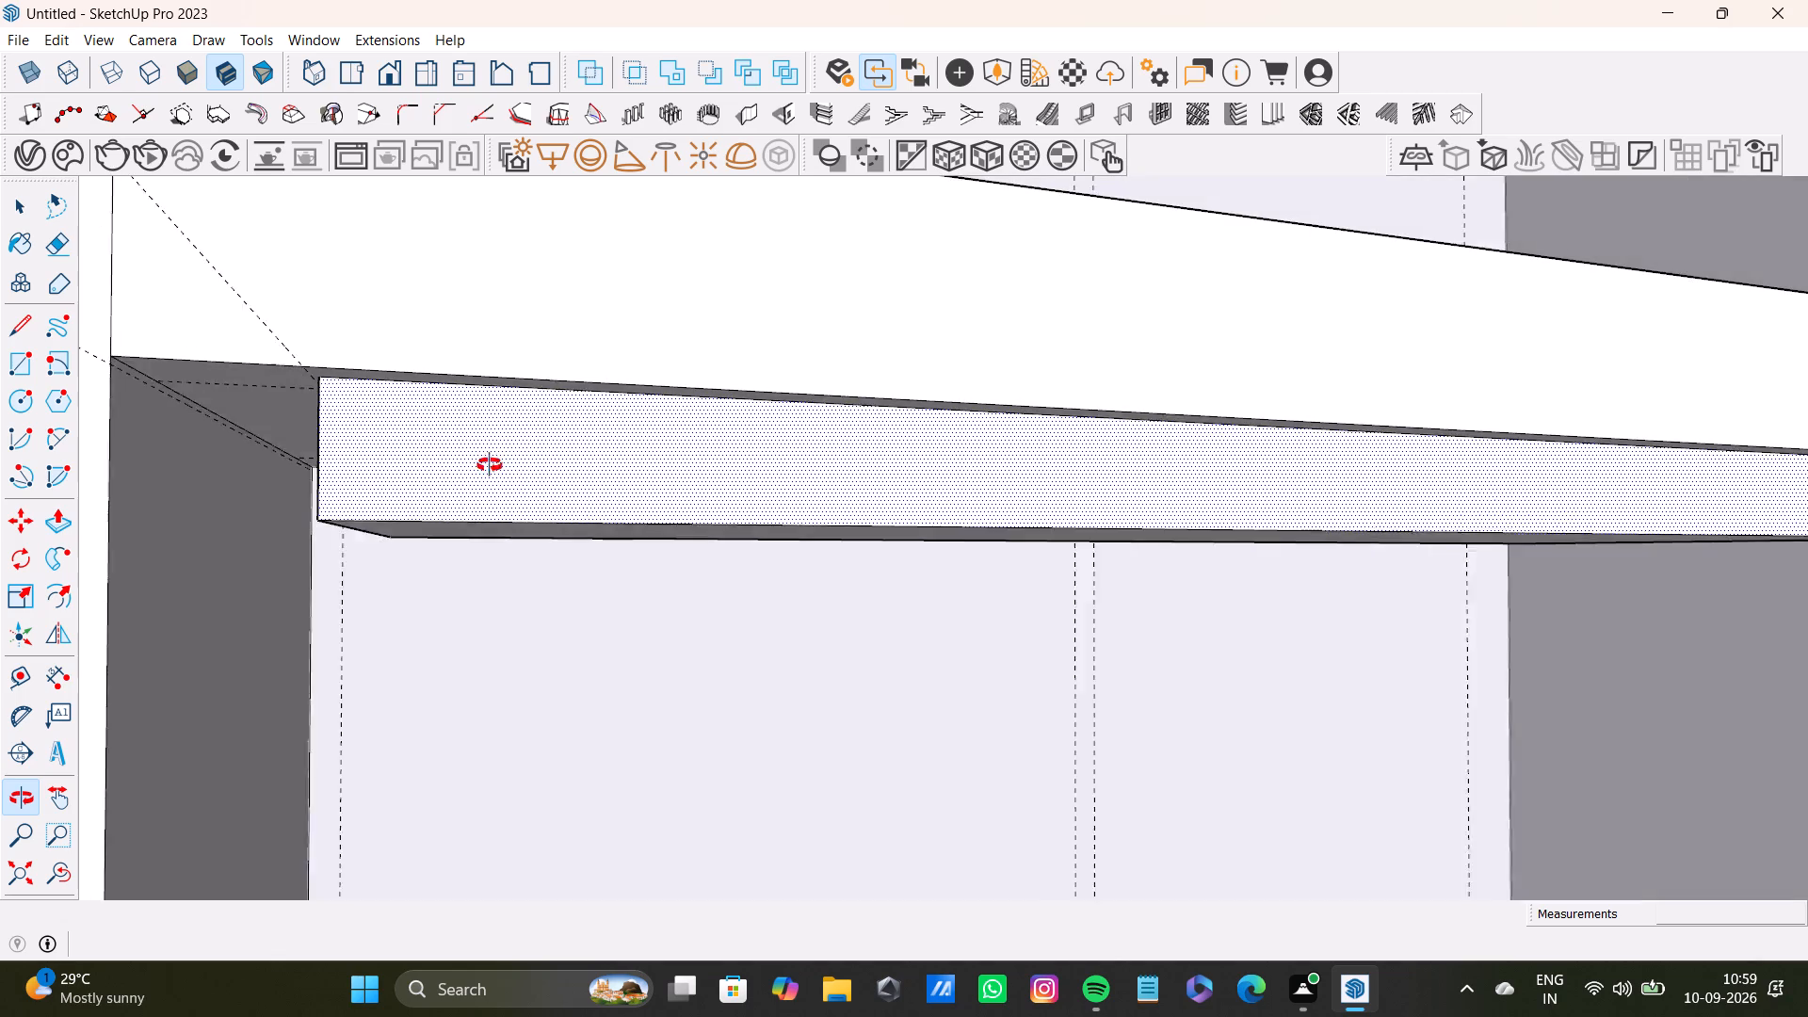
pyautogui.moveTo(490, 465); pyautogui.dragTo(508, 474, button='middle')
pyautogui.moveTo(377, 471); pyautogui.dragTo(557, 473, button='middle')
pyautogui.moveTo(283, 441); pyautogui.dragTo(232, 415)
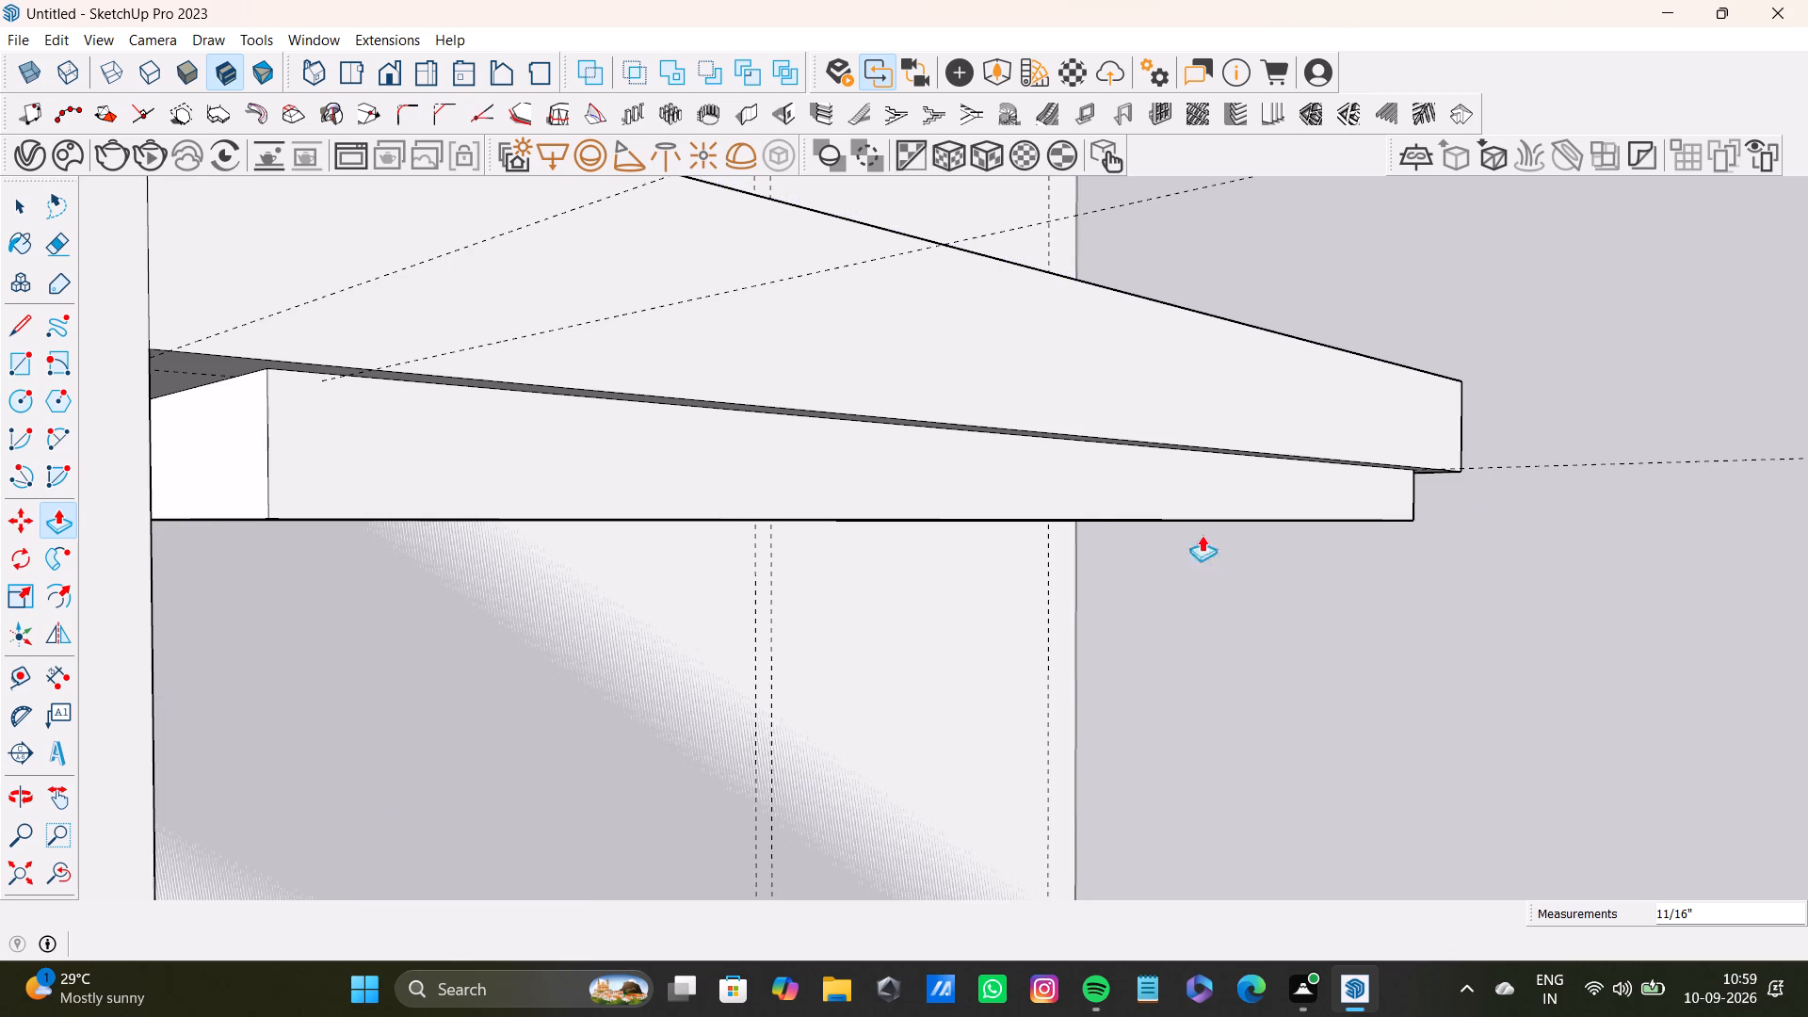
# Pull the lower band's bottom face down by another 1 3/8".
pyautogui.scroll(-8, 894, 508)
pyautogui.moveTo(1045, 503); pyautogui.dragTo(638, 581, button='middle')
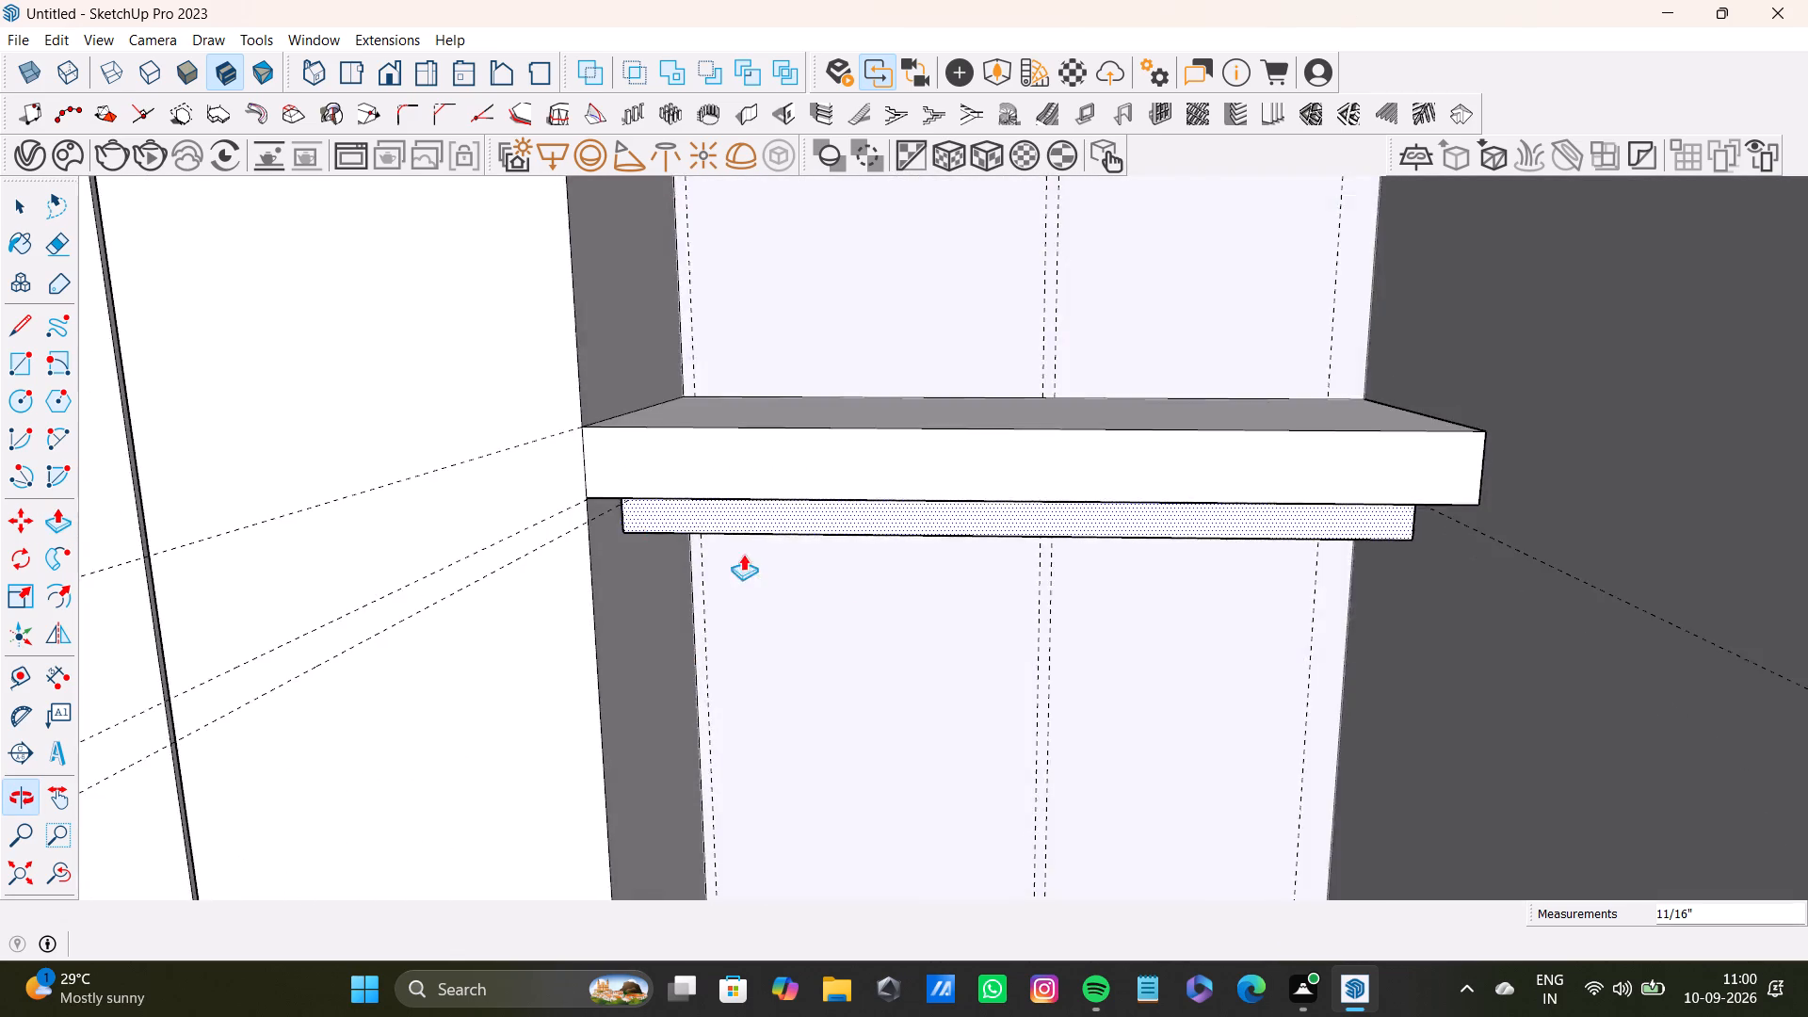
pyautogui.scroll(4, 886, 575)
pyautogui.keyDown('shift'); pyautogui.moveTo(1326, 561); pyautogui.dragTo(1179, 619, button='middle'); pyautogui.keyUp('shift')
pyautogui.scroll(3, 1299, 585)
pyautogui.moveTo(1221, 608); pyautogui.dragTo(1259, 507, button='middle')
pyautogui.scroll(1, 1225, 507)
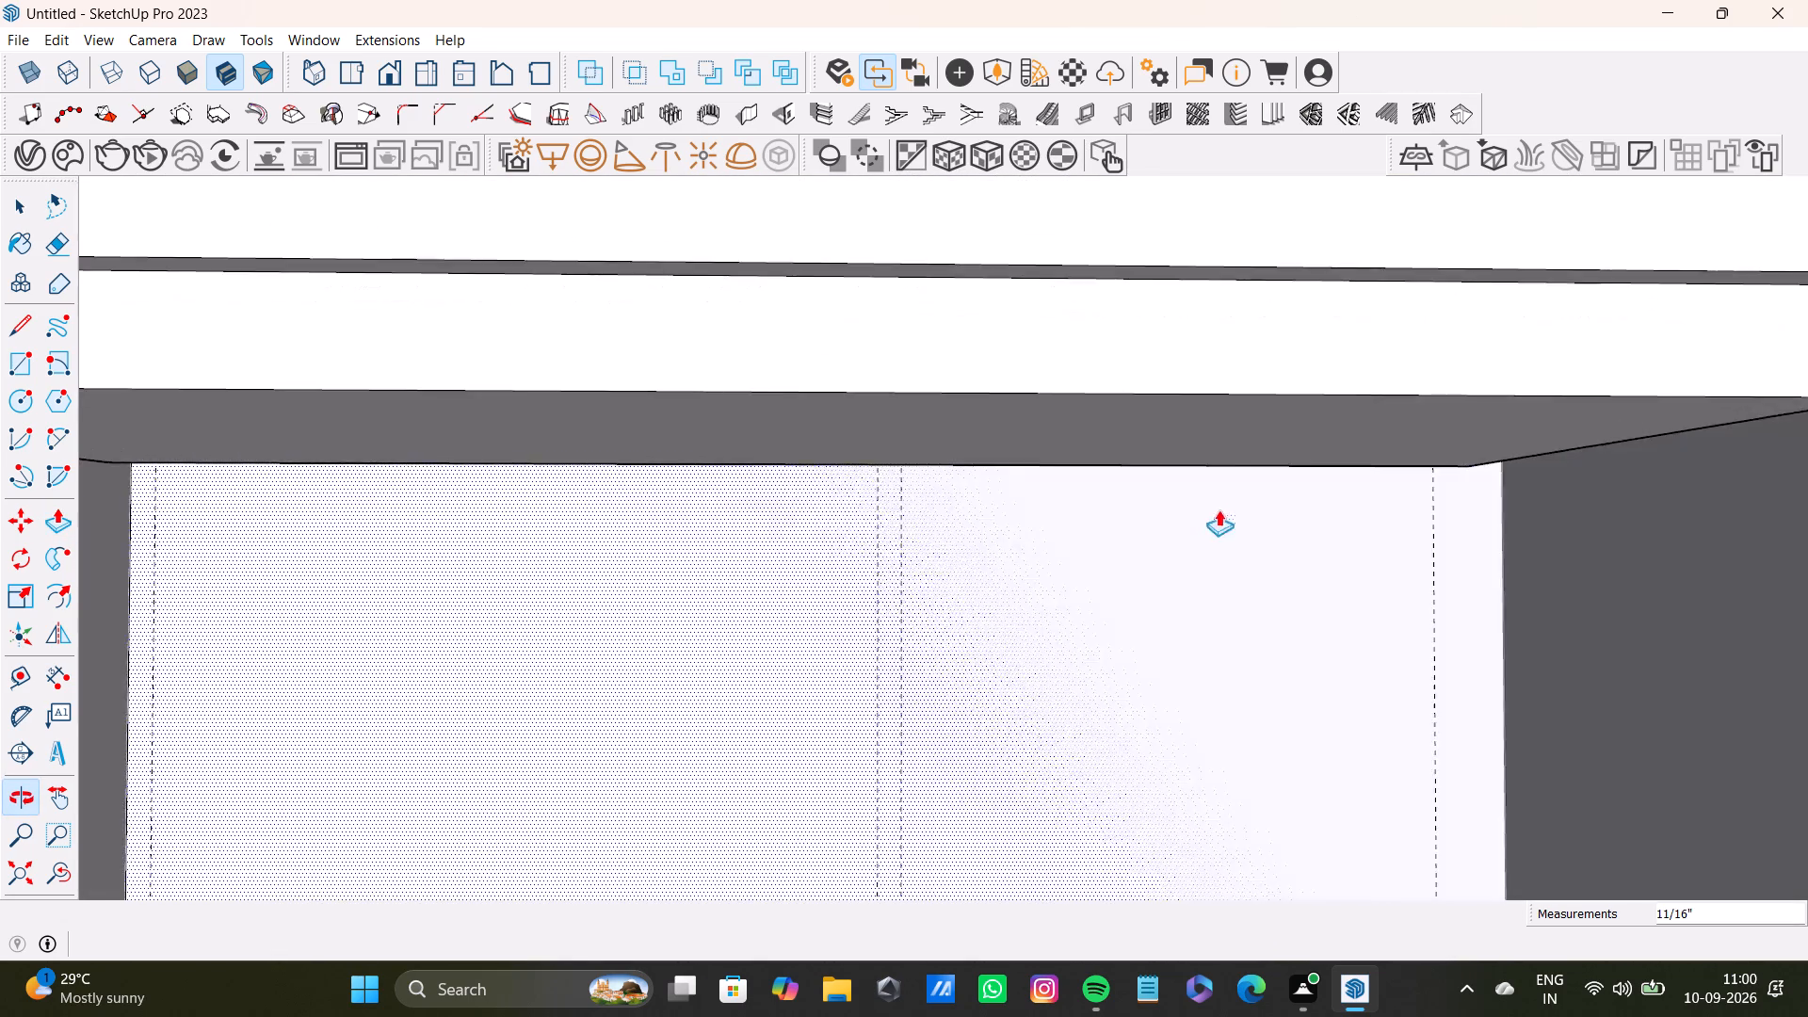
pyautogui.scroll(-4, 1210, 514)
pyautogui.keyDown('shift'); pyautogui.moveTo(1122, 528); pyautogui.dragTo(1230, 502, button='middle'); pyautogui.keyUp('shift')
pyautogui.moveTo(826, 418); pyautogui.dragTo(834, 458)
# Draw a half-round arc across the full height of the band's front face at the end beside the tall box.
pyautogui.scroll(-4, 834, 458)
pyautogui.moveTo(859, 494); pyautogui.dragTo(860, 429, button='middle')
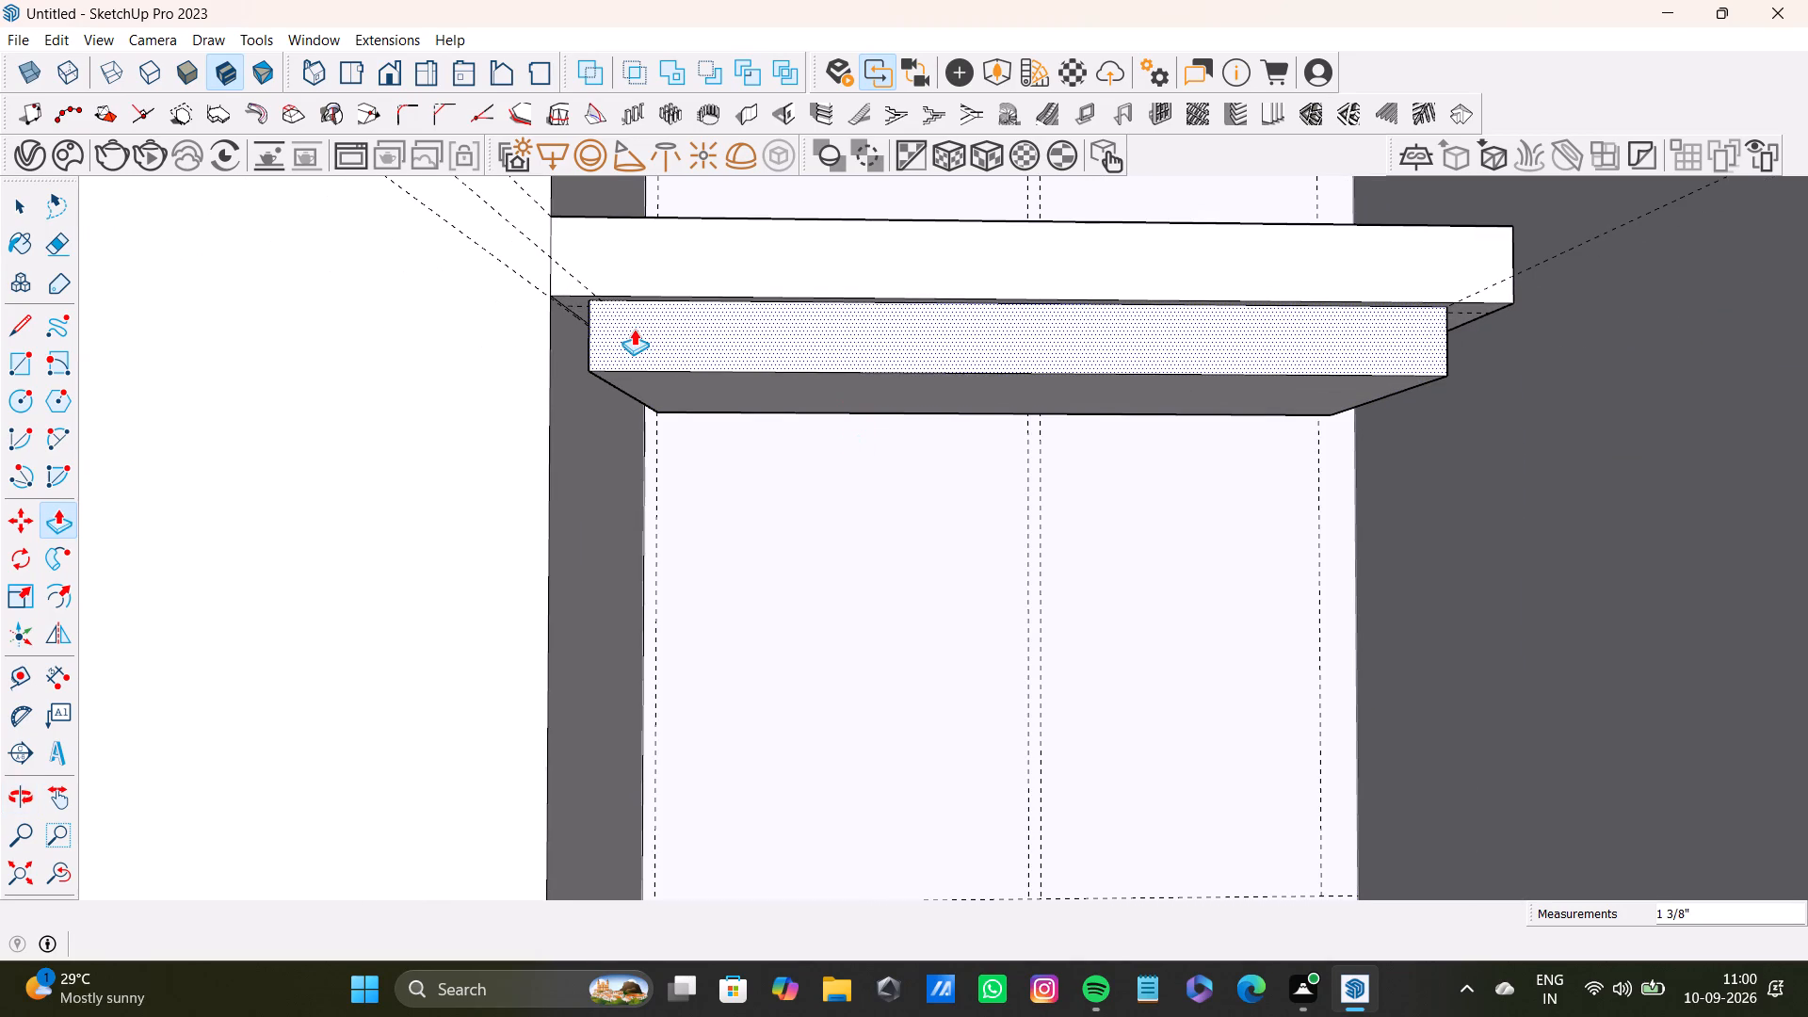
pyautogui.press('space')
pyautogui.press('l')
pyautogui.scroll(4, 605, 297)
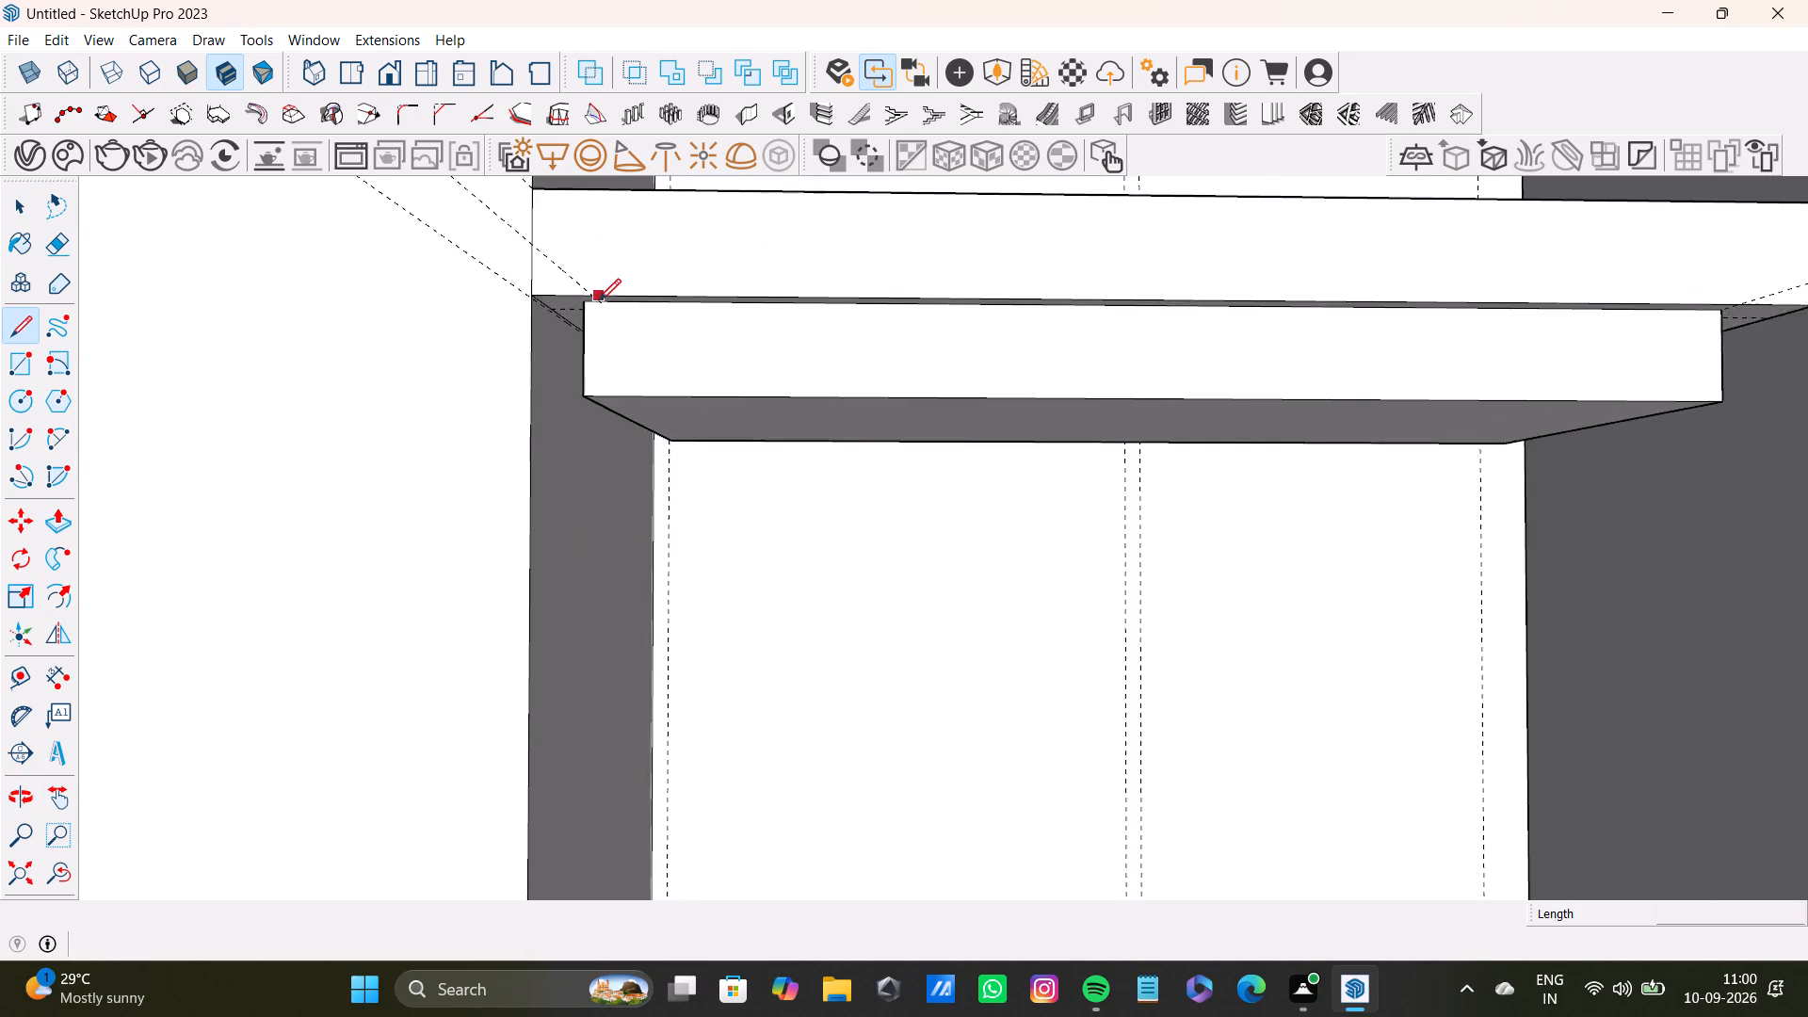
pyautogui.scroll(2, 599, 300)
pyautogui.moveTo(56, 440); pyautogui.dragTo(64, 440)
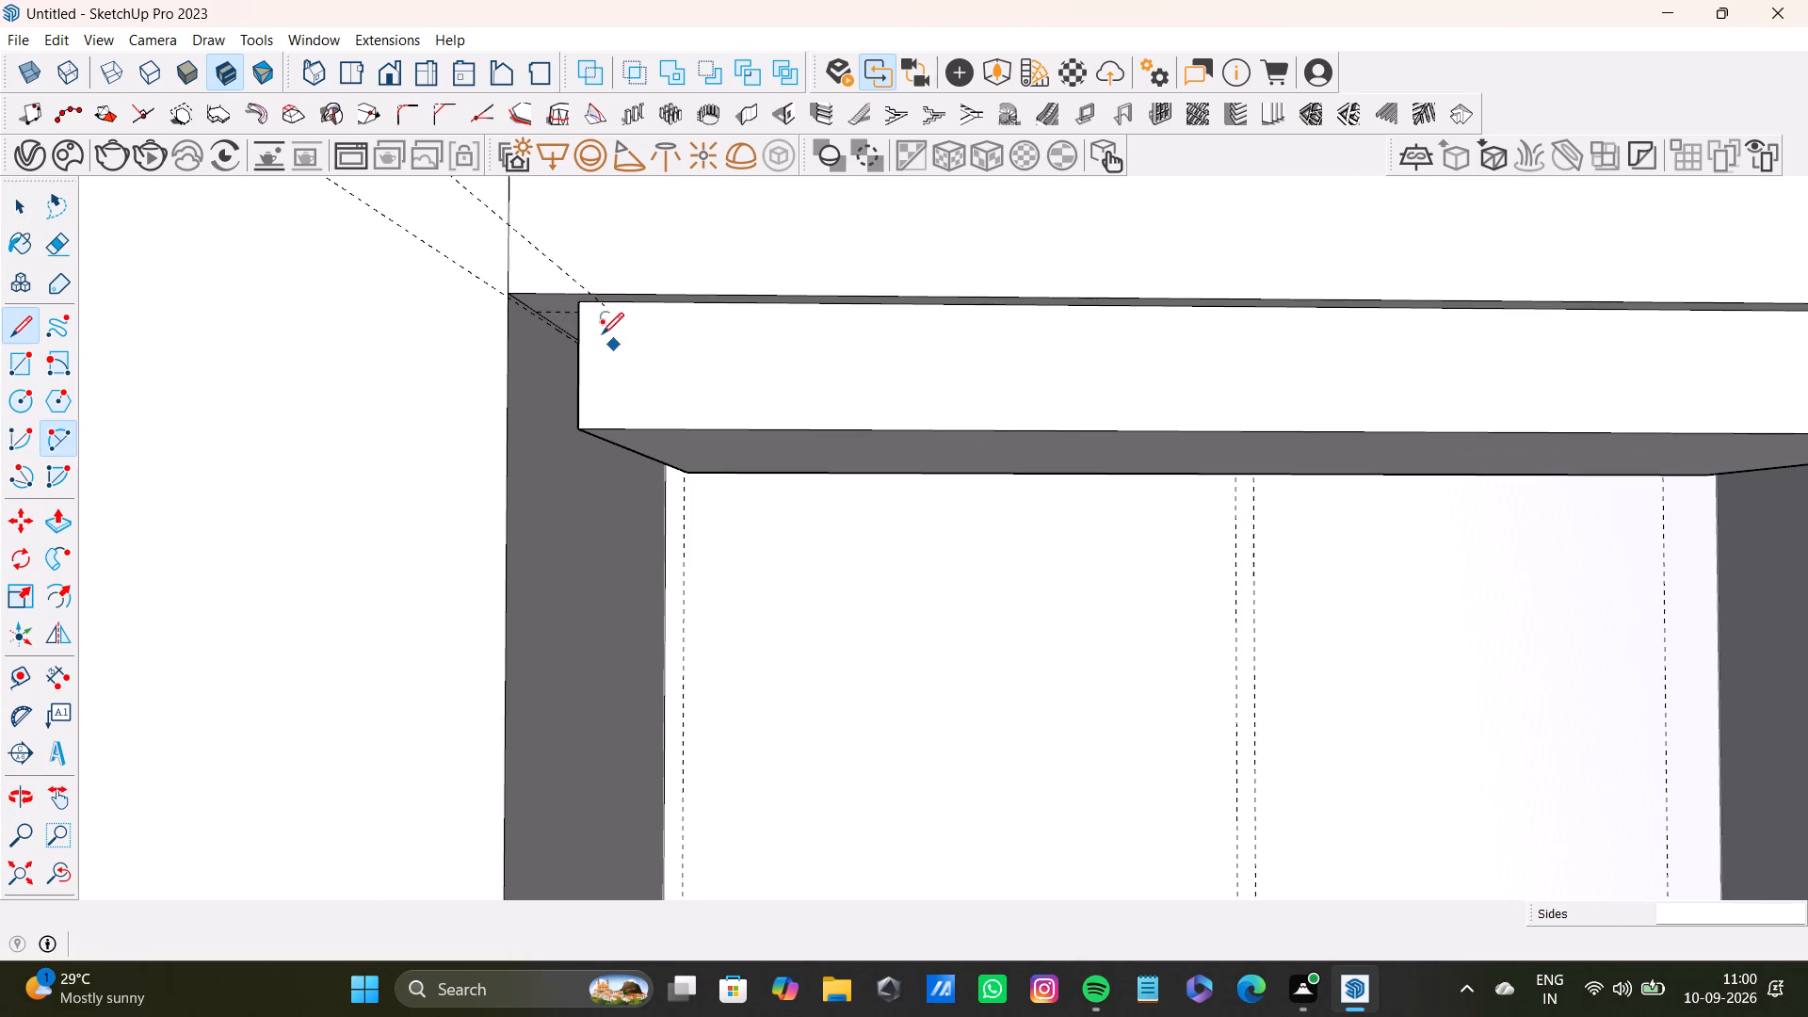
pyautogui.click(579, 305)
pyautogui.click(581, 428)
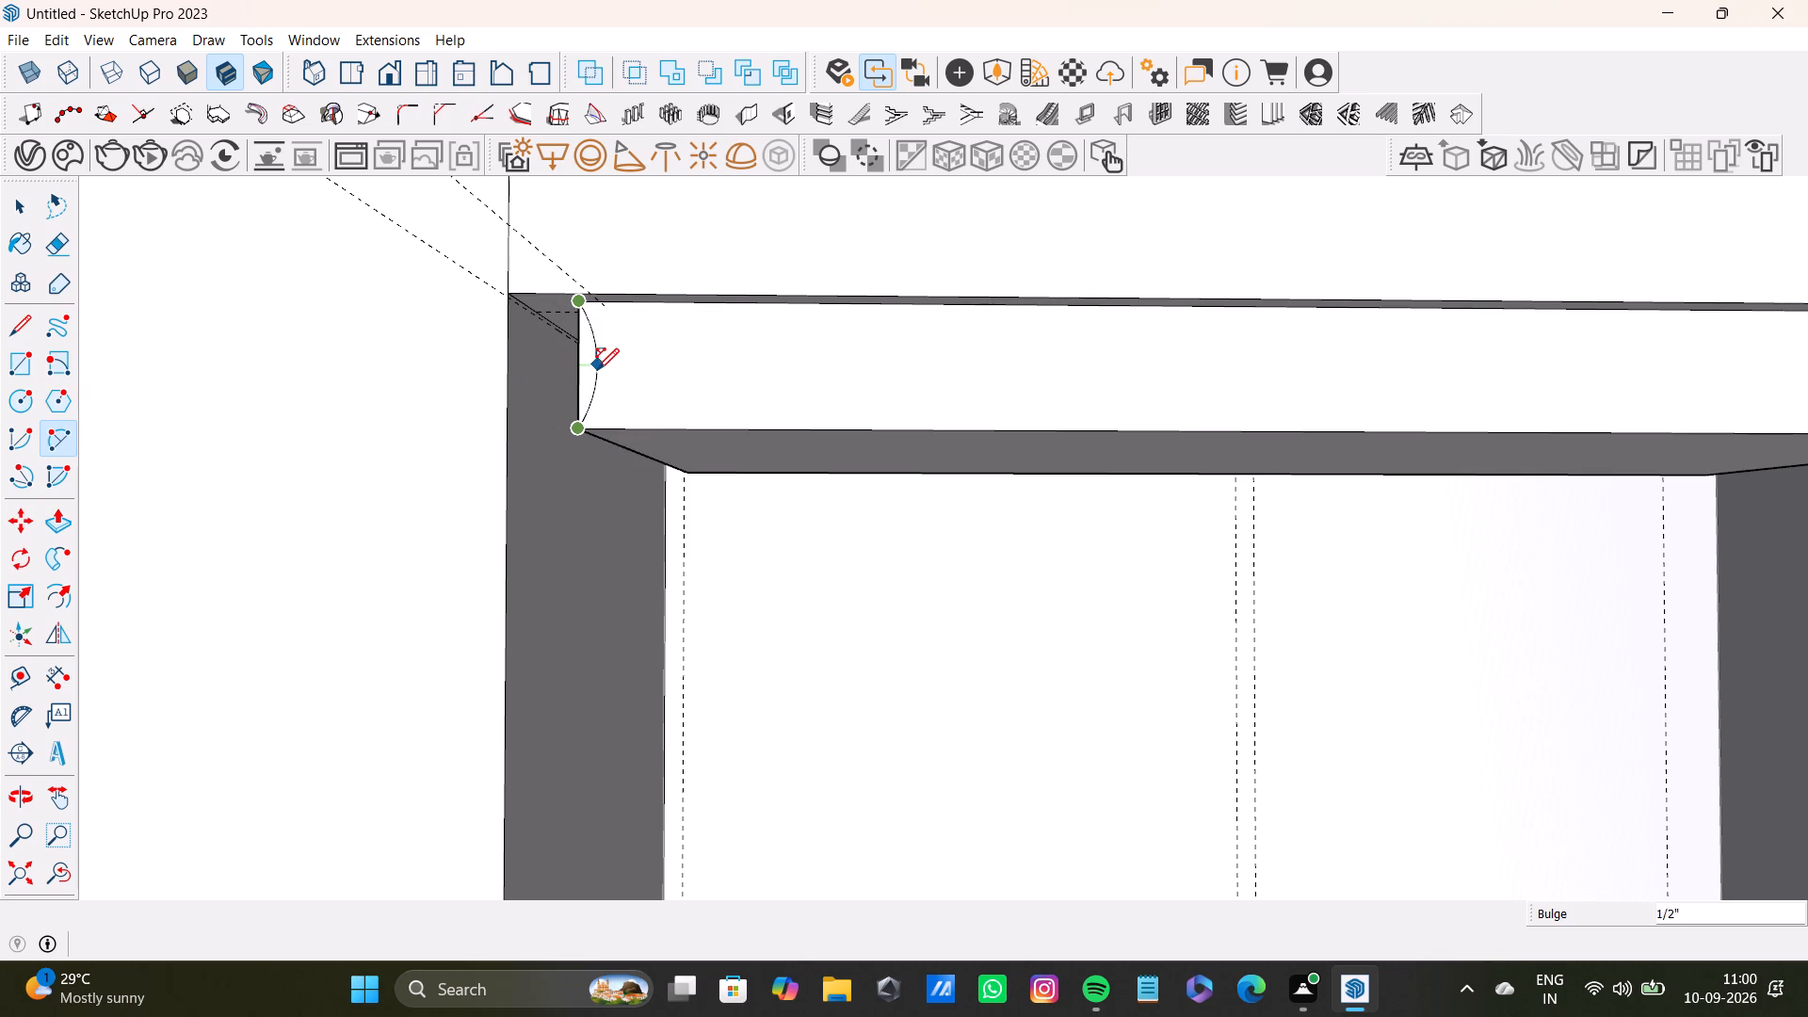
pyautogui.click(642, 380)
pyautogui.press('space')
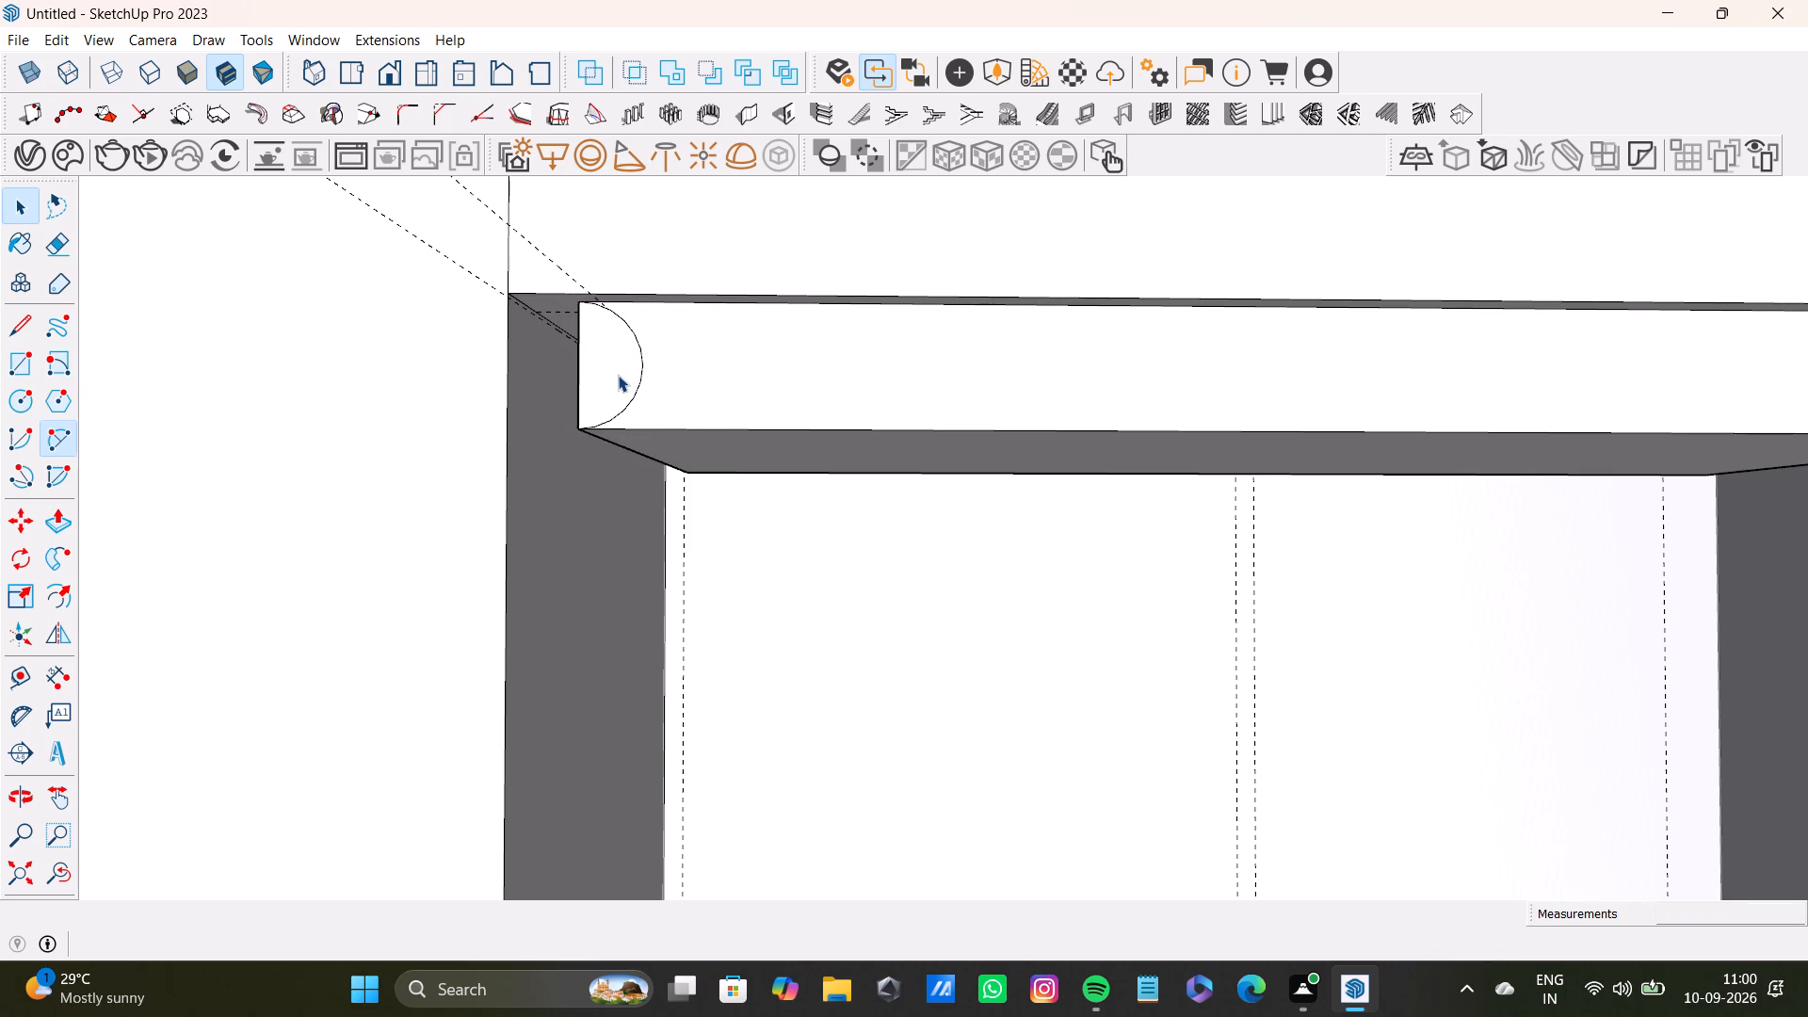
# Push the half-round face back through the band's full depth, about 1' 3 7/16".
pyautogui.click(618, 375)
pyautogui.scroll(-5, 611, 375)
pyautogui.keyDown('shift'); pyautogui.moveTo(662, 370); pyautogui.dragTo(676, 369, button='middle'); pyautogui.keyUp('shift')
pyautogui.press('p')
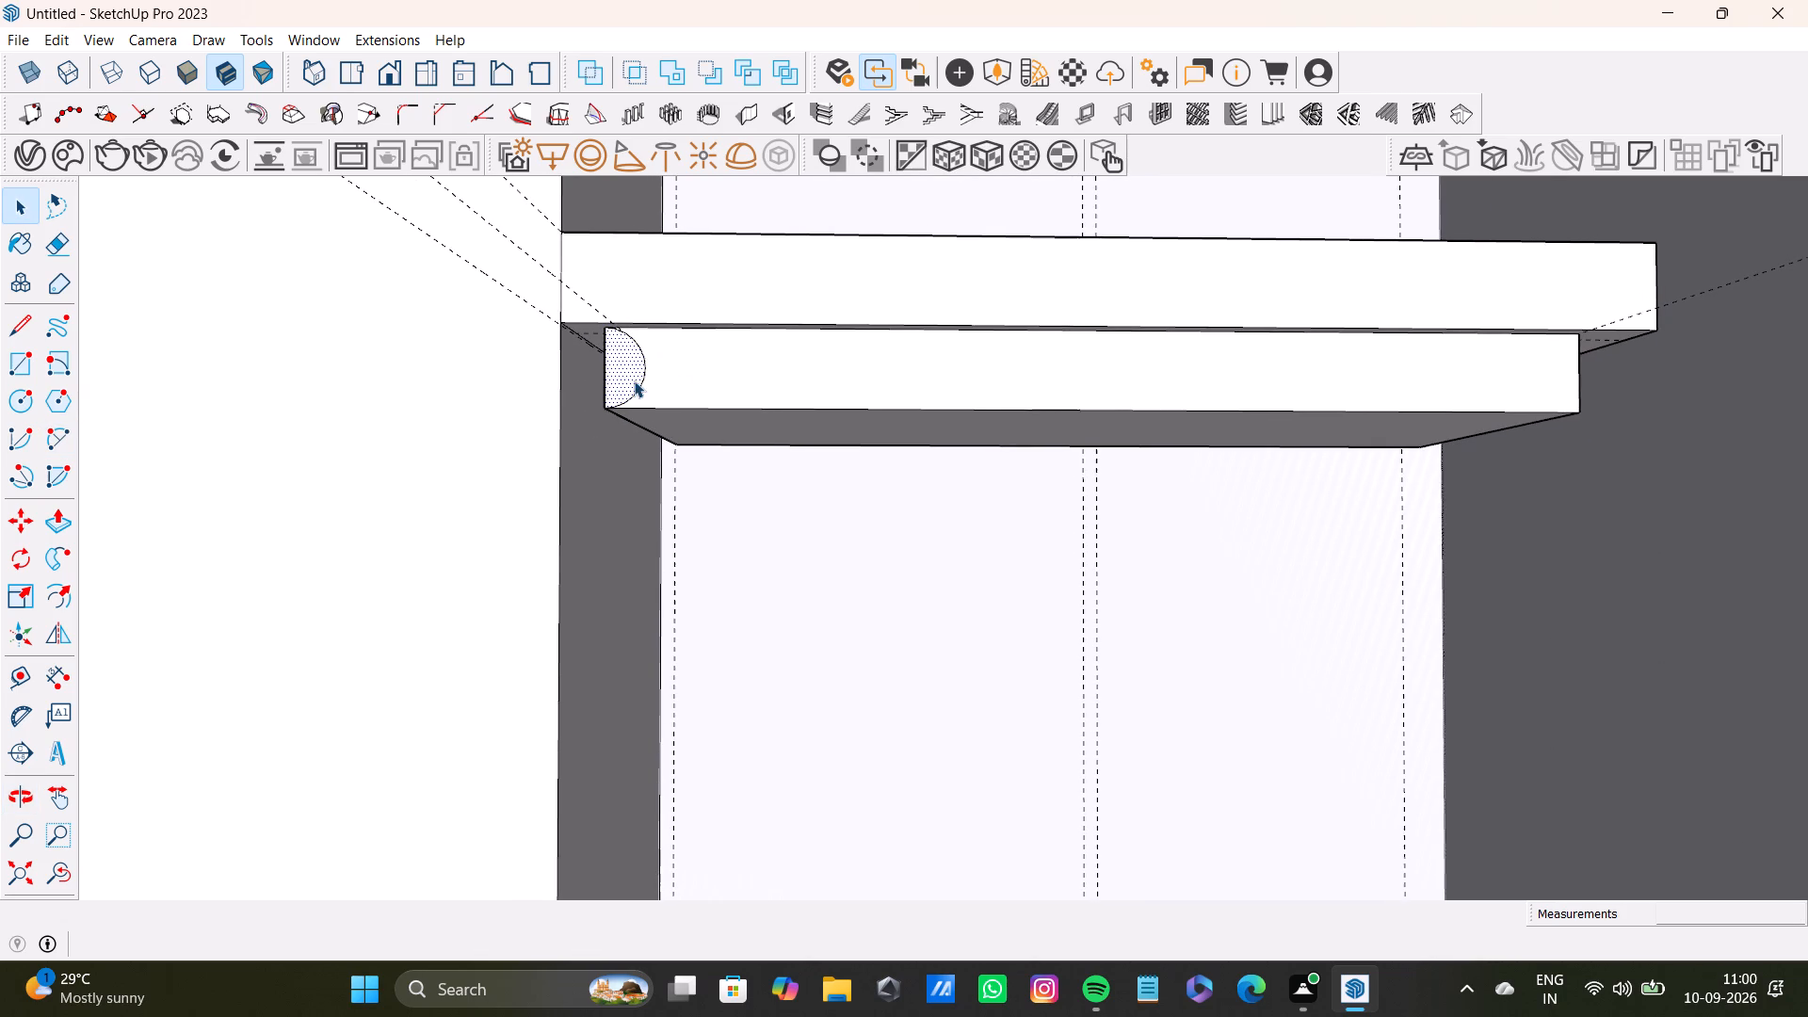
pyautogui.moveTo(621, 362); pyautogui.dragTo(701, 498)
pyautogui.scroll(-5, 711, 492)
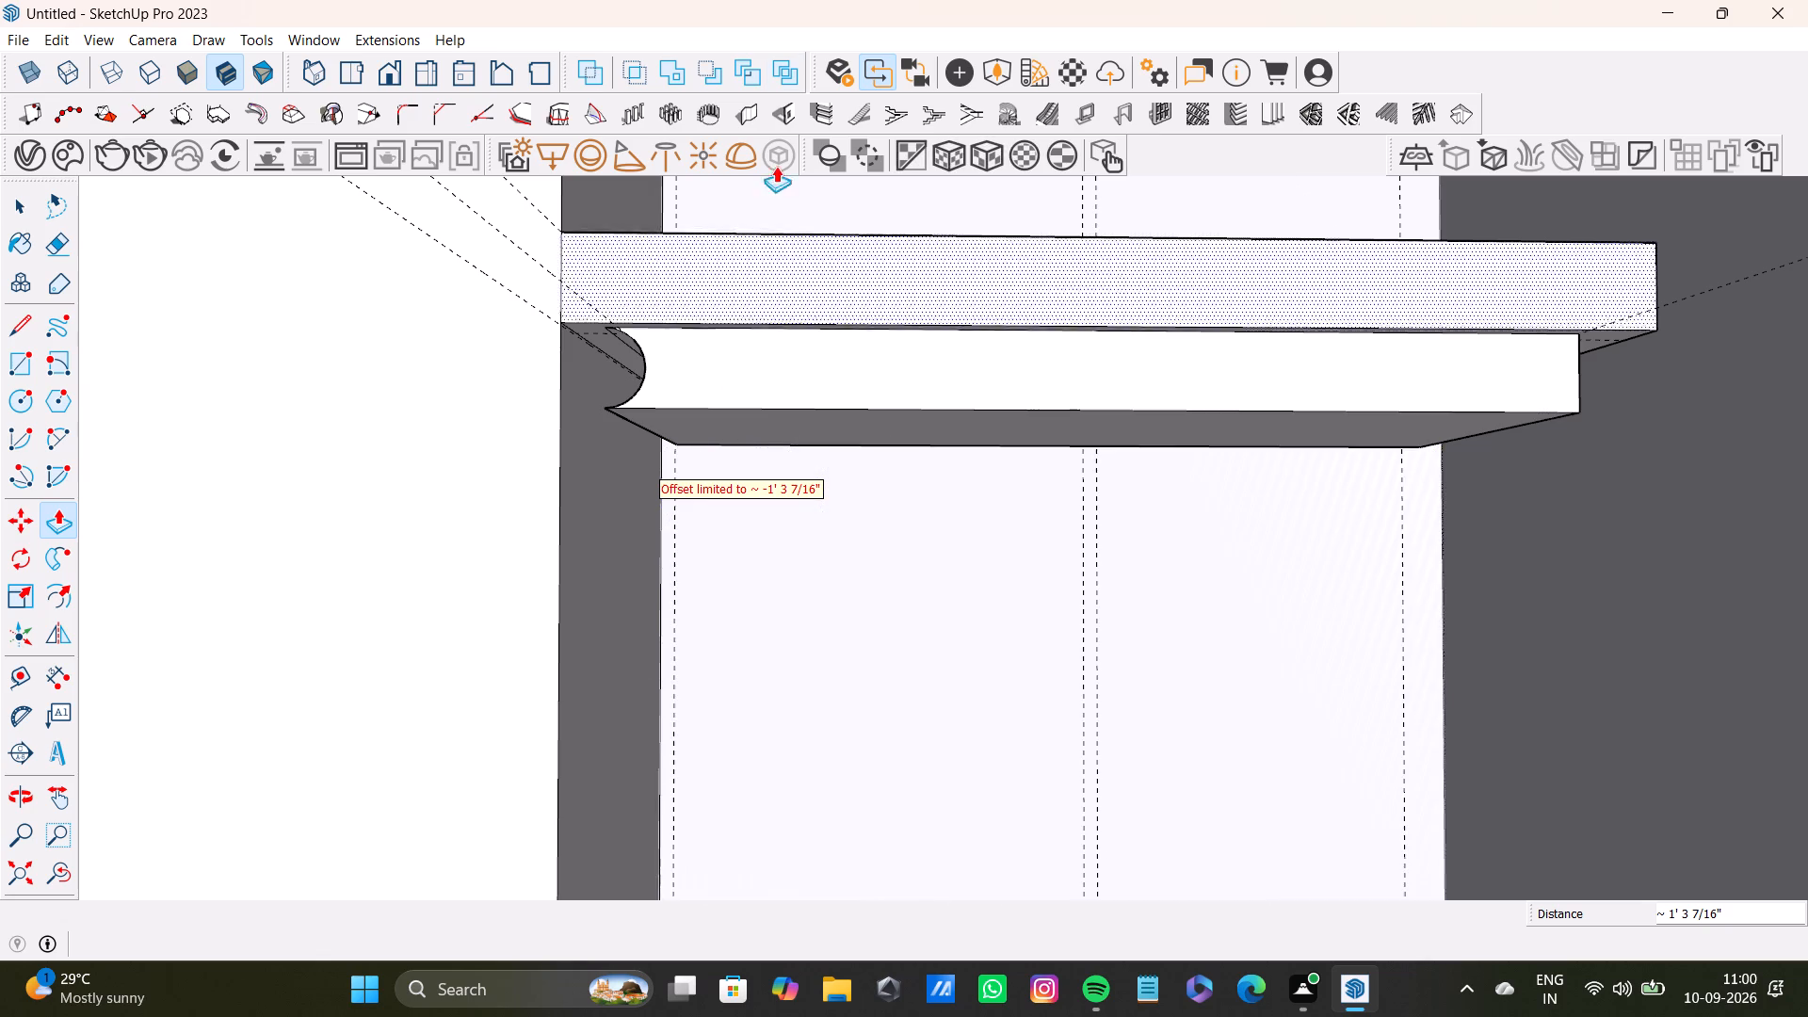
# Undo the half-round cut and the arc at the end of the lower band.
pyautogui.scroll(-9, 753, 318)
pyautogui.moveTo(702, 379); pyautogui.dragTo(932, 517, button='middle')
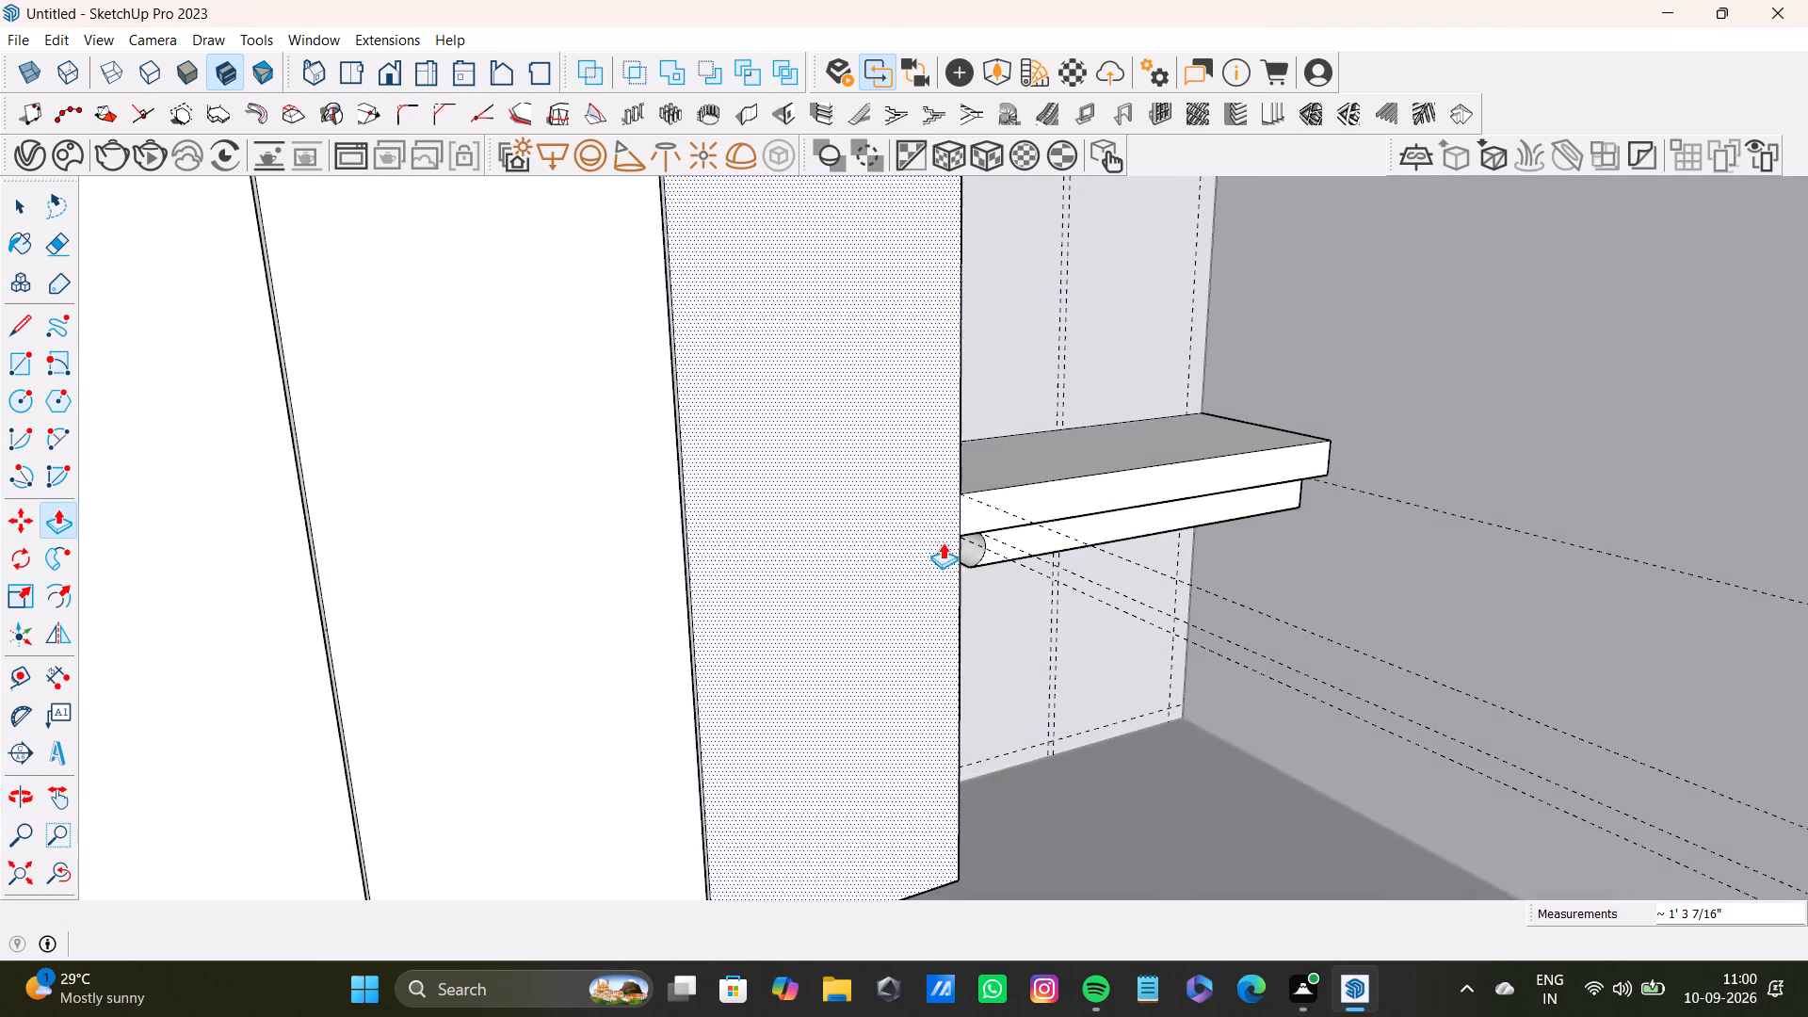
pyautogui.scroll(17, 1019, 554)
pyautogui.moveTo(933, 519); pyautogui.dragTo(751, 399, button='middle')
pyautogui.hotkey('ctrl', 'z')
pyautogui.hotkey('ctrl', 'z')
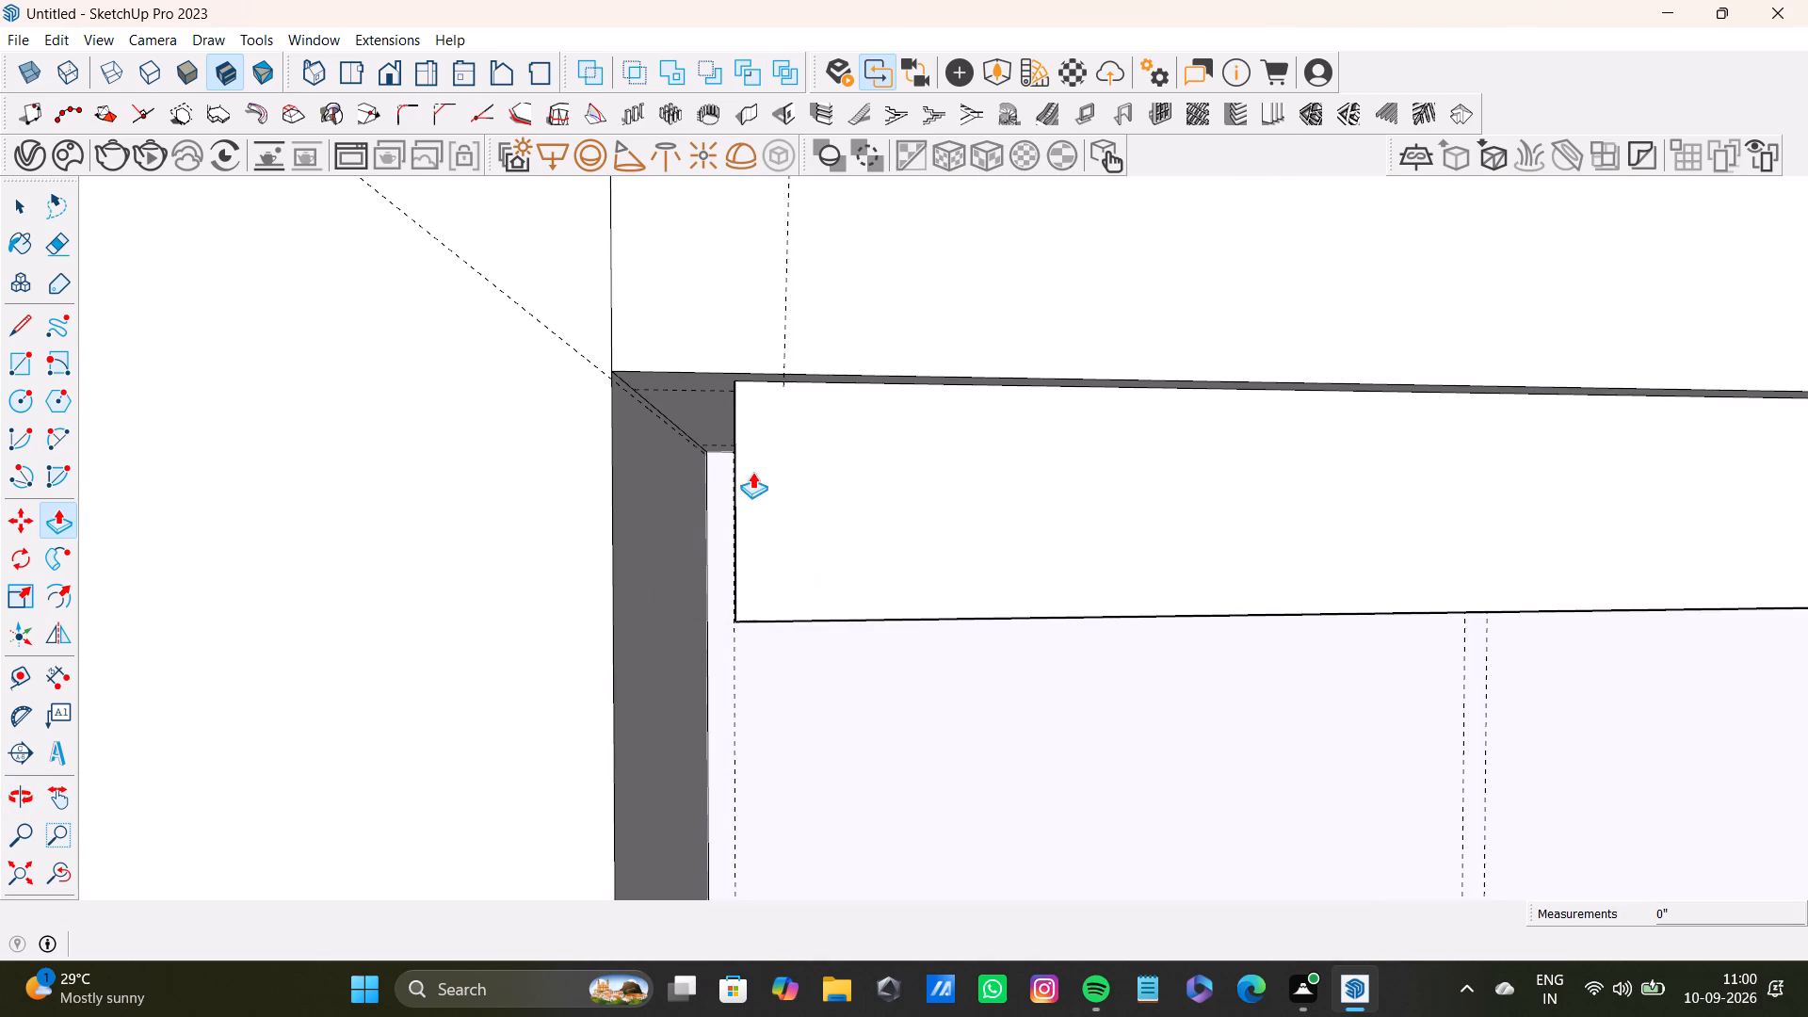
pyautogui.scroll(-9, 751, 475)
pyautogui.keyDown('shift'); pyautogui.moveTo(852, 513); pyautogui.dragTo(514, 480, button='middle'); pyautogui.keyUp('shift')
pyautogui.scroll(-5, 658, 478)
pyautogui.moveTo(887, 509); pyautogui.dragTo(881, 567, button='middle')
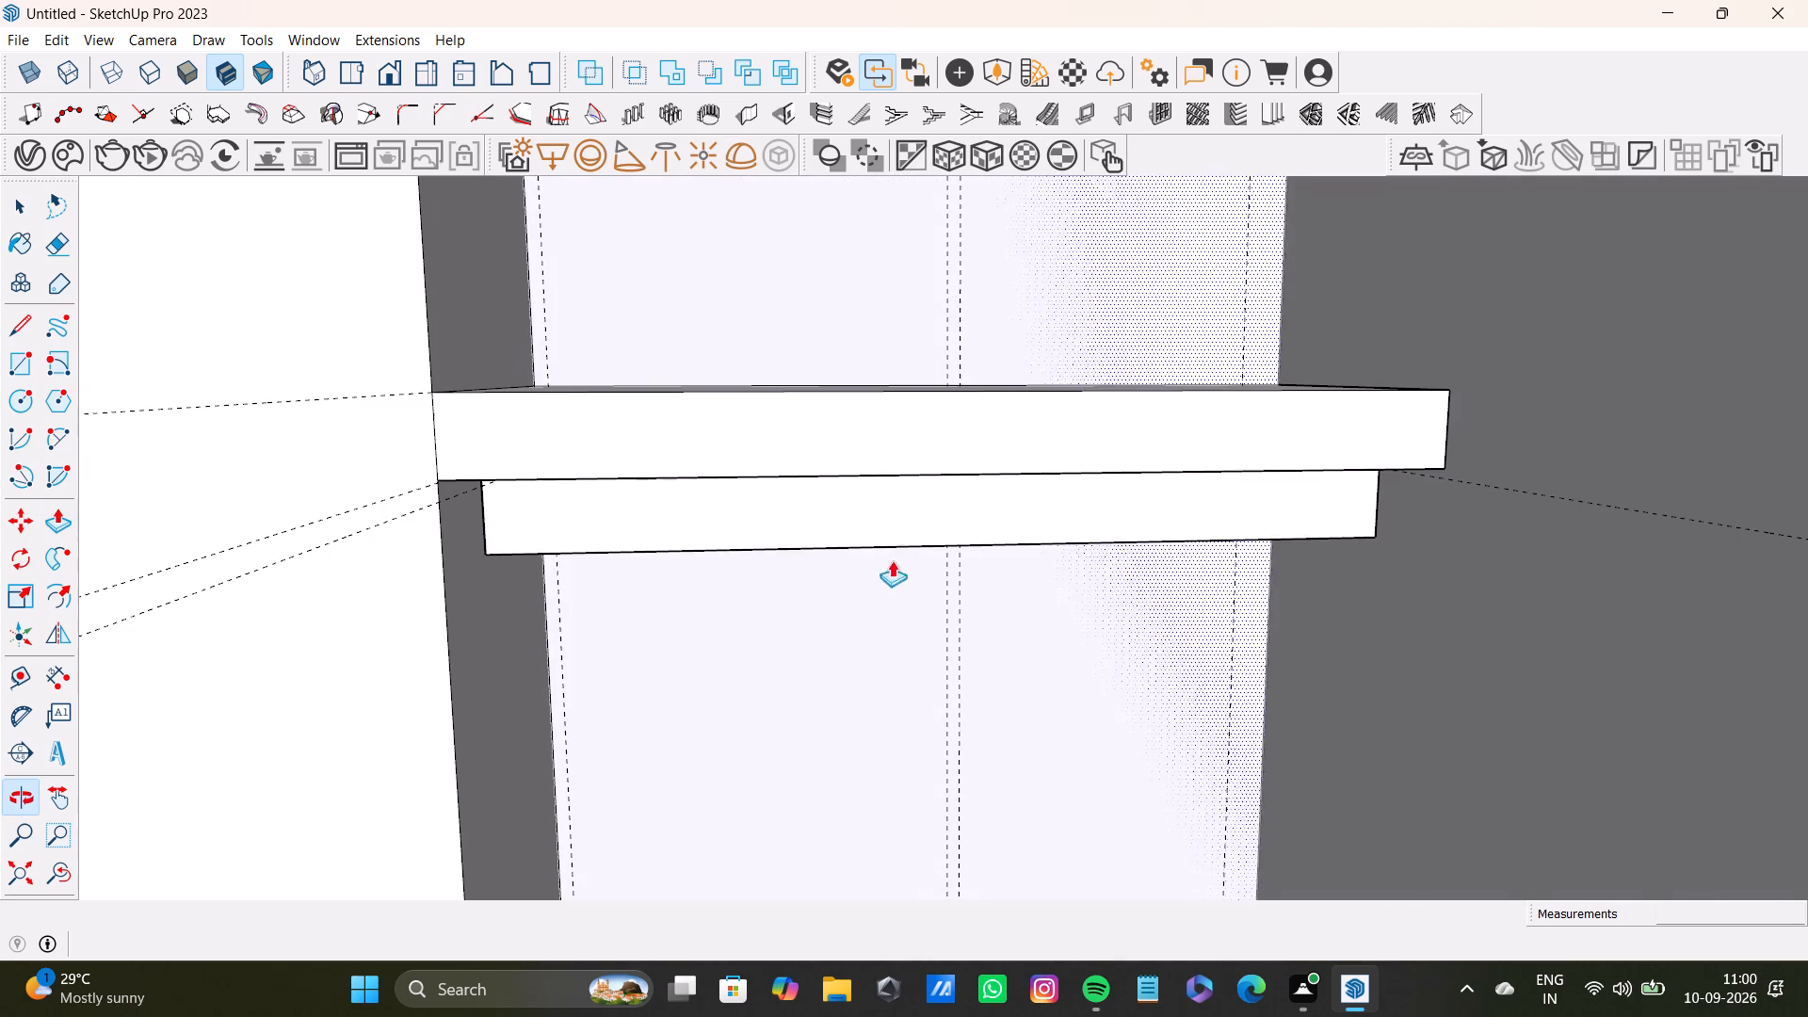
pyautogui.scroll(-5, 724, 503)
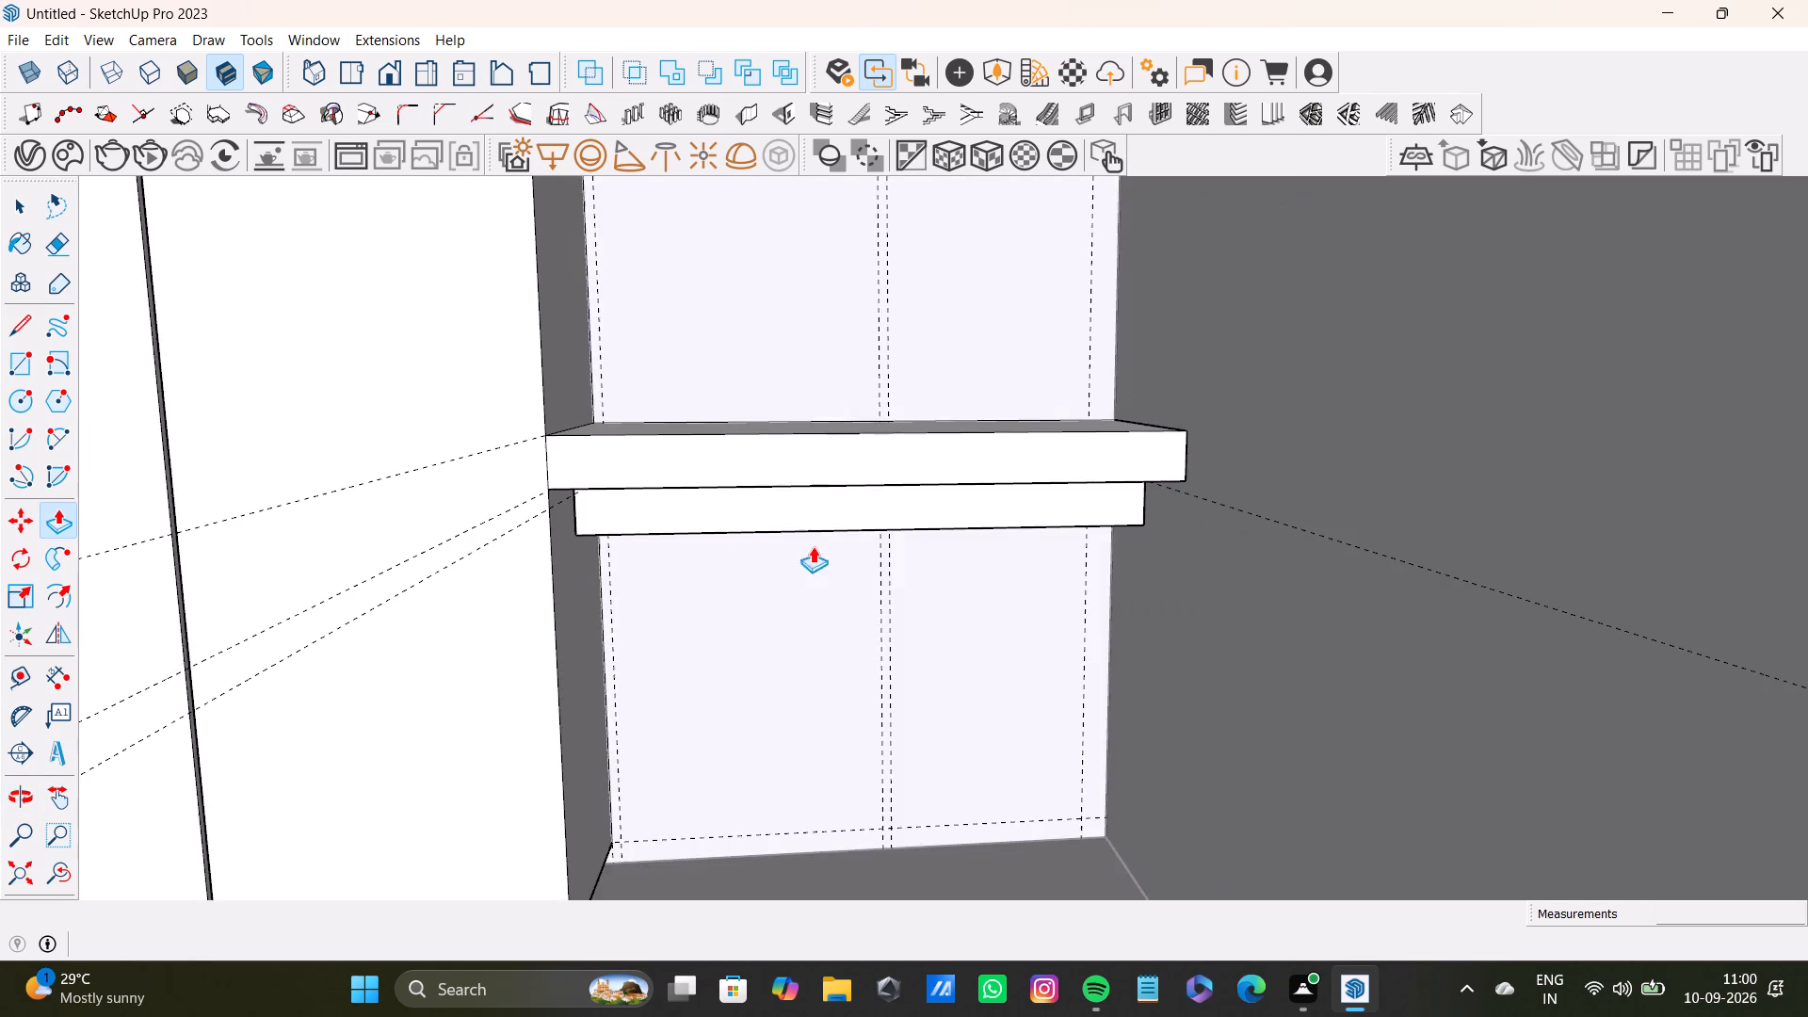
# Place a vertical guide on the lower band's front face, offset inward from its end edge beside the tall box.
pyautogui.keyDown('shift'); pyautogui.moveTo(813, 543); pyautogui.dragTo(795, 568, button='middle'); pyautogui.keyUp('shift')
pyautogui.scroll(6, 605, 579)
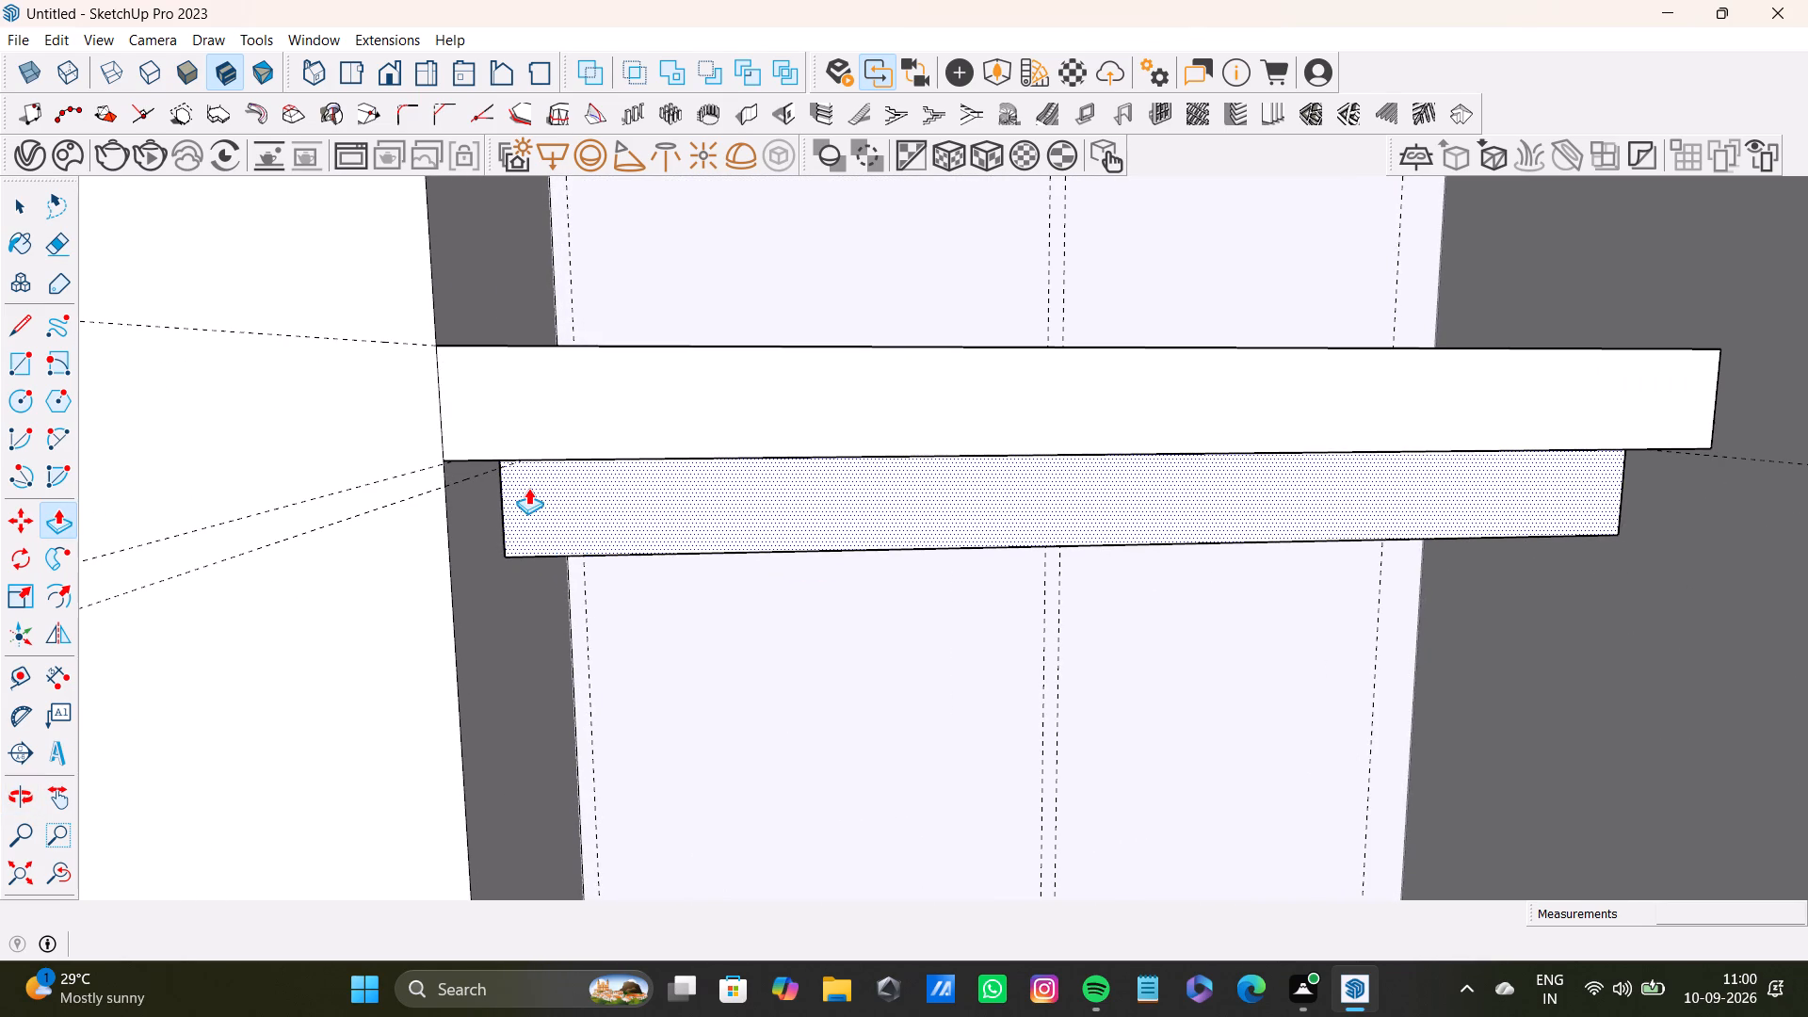
pyautogui.write('ty')
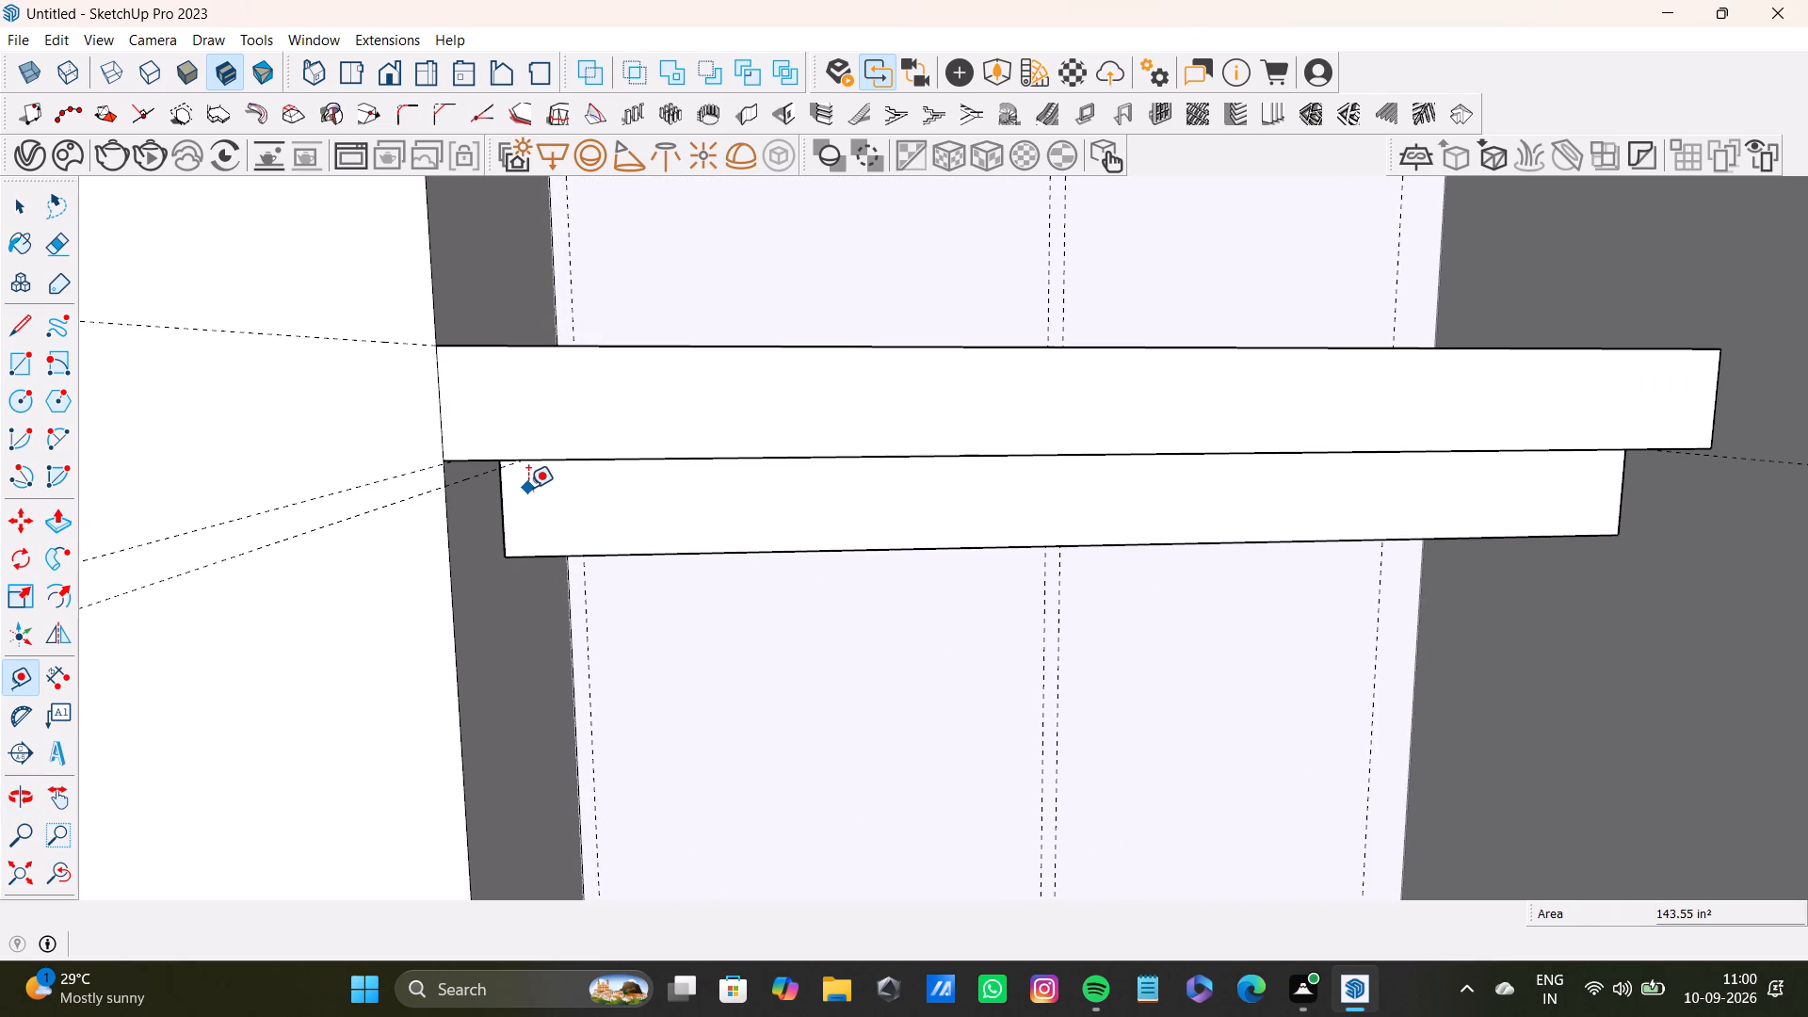
pyautogui.scroll(6, 506, 508)
pyautogui.click(503, 517)
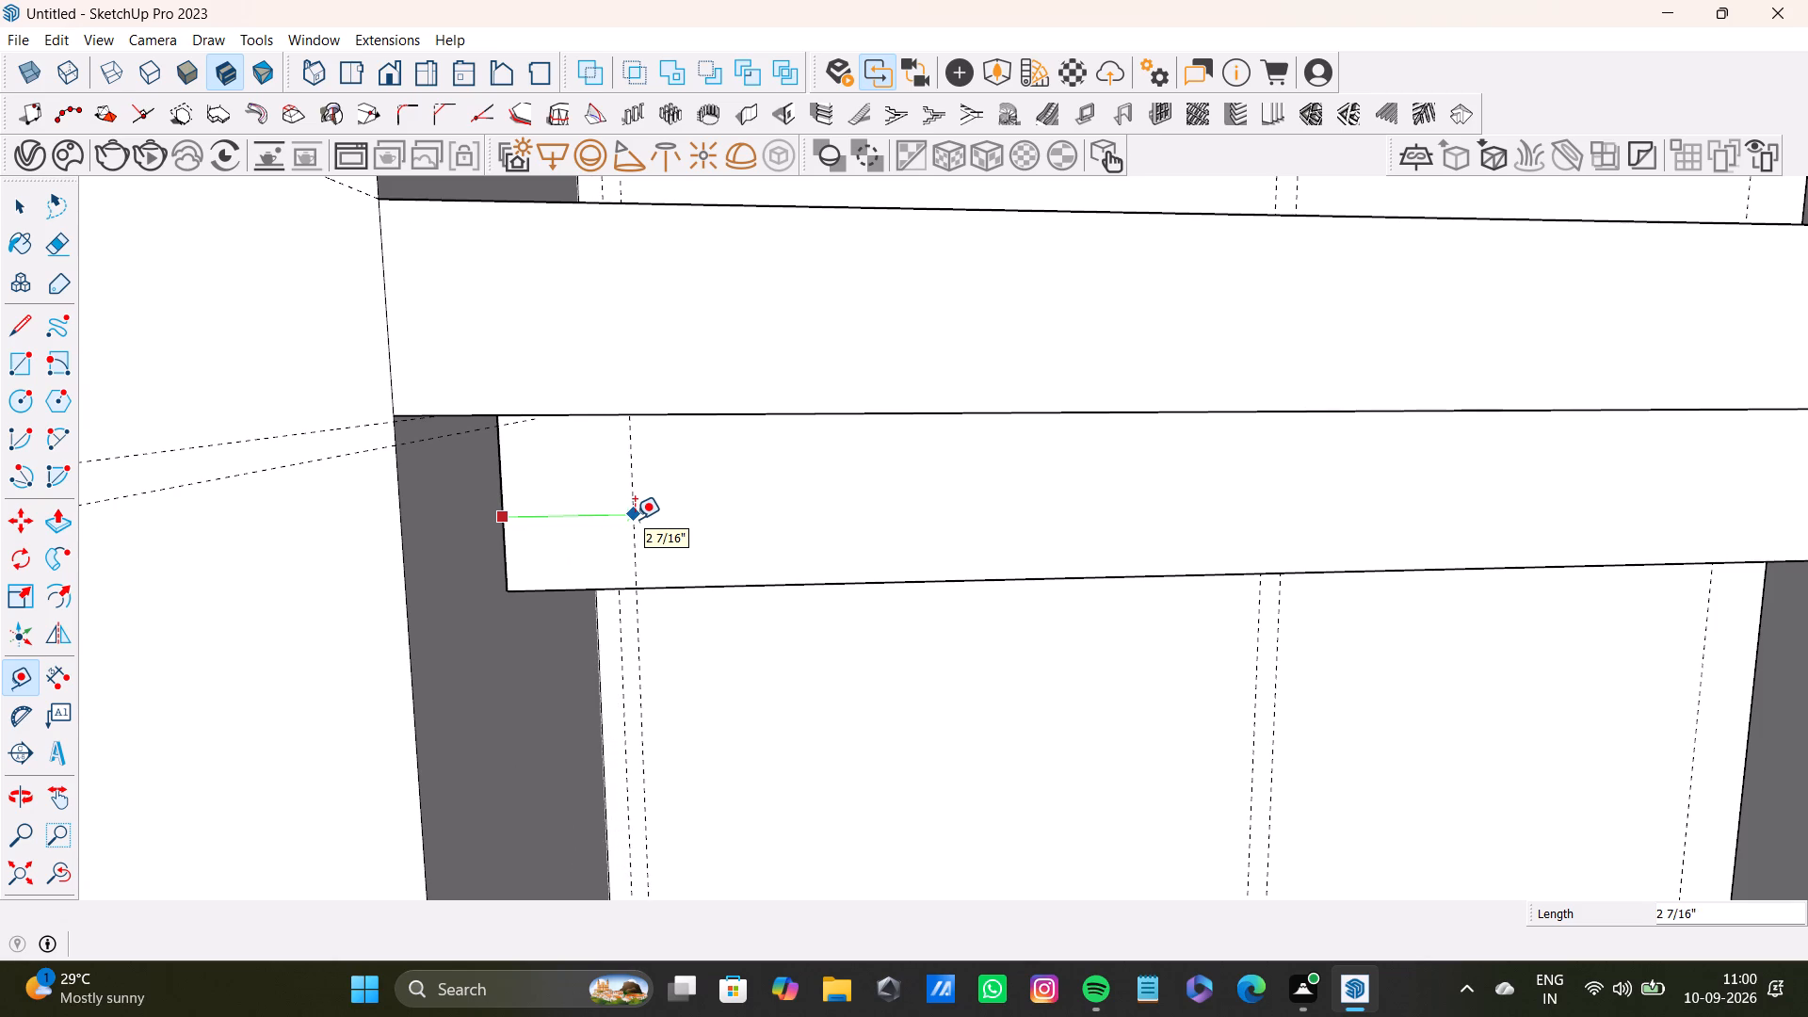
pyautogui.click(649, 493)
pyautogui.scroll(-3, 701, 512)
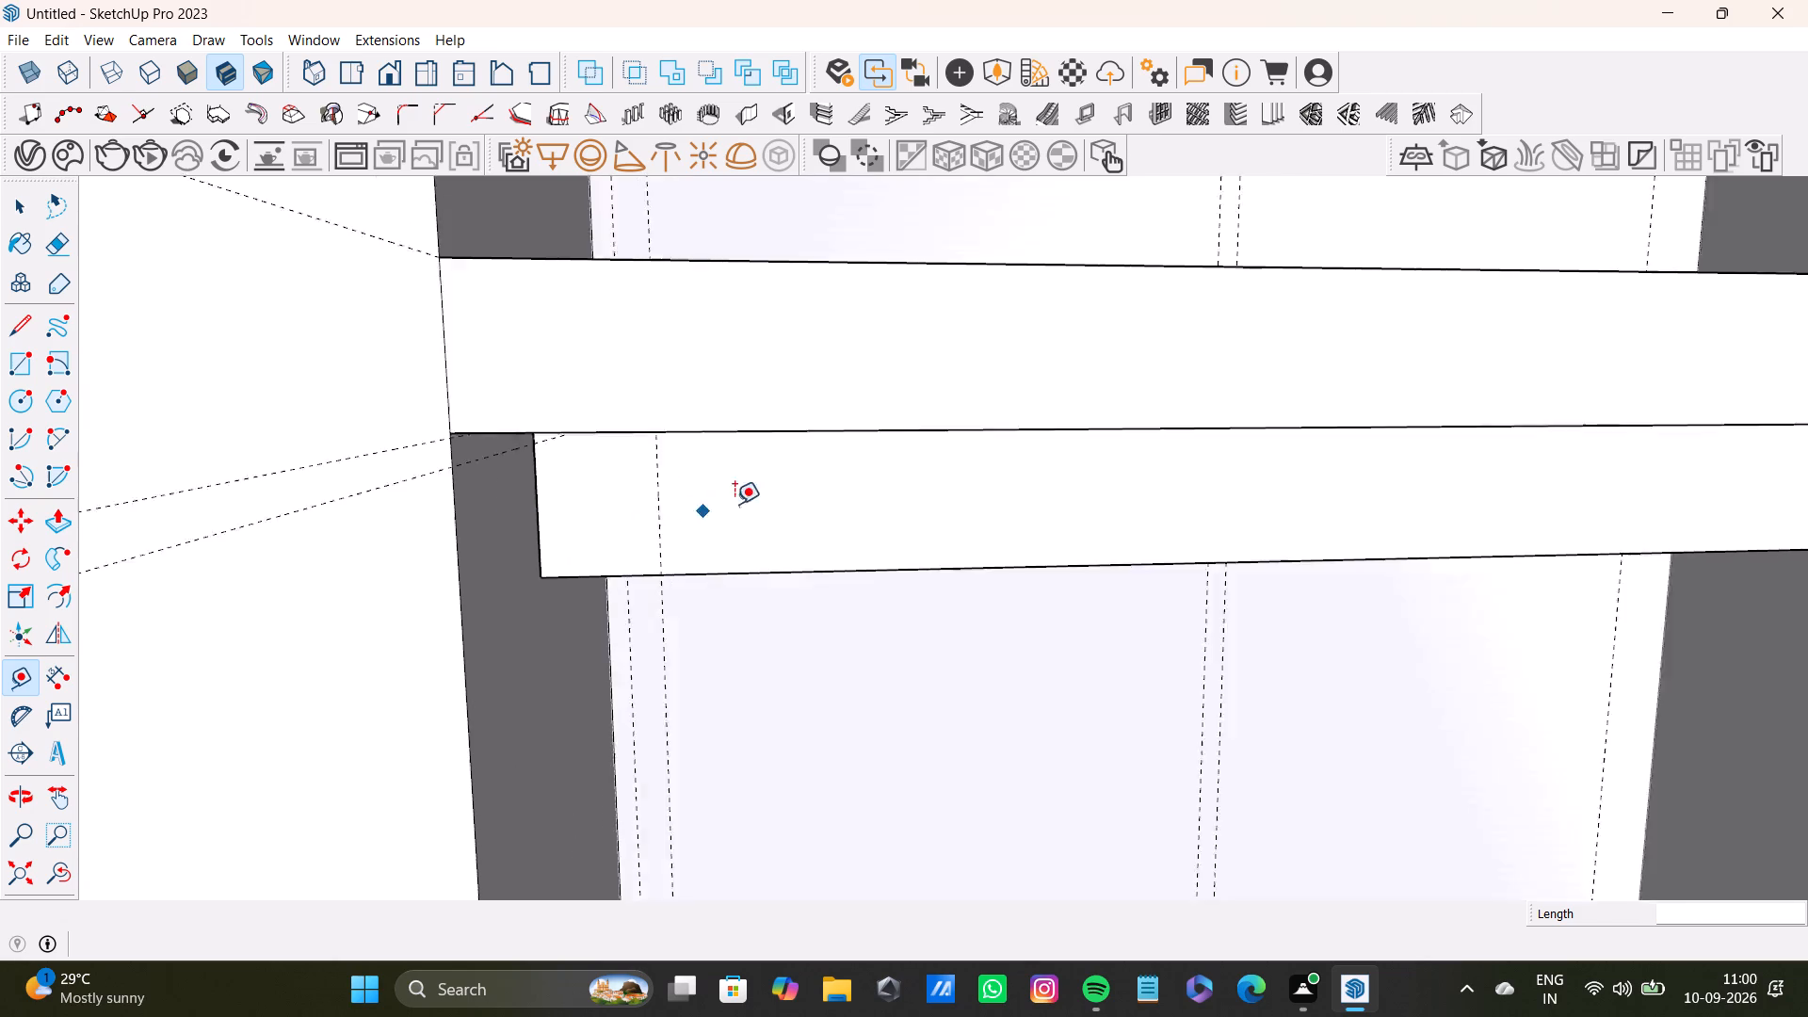
# Place a matching vertical guide on the lower band's front face, offset inward from its opposite end edge.
pyautogui.scroll(-6, 734, 504)
pyautogui.keyDown('shift'); pyautogui.moveTo(1265, 566); pyautogui.dragTo(1041, 616, button='middle'); pyautogui.keyUp('shift')
pyautogui.scroll(7, 1231, 547)
pyautogui.click(1218, 571)
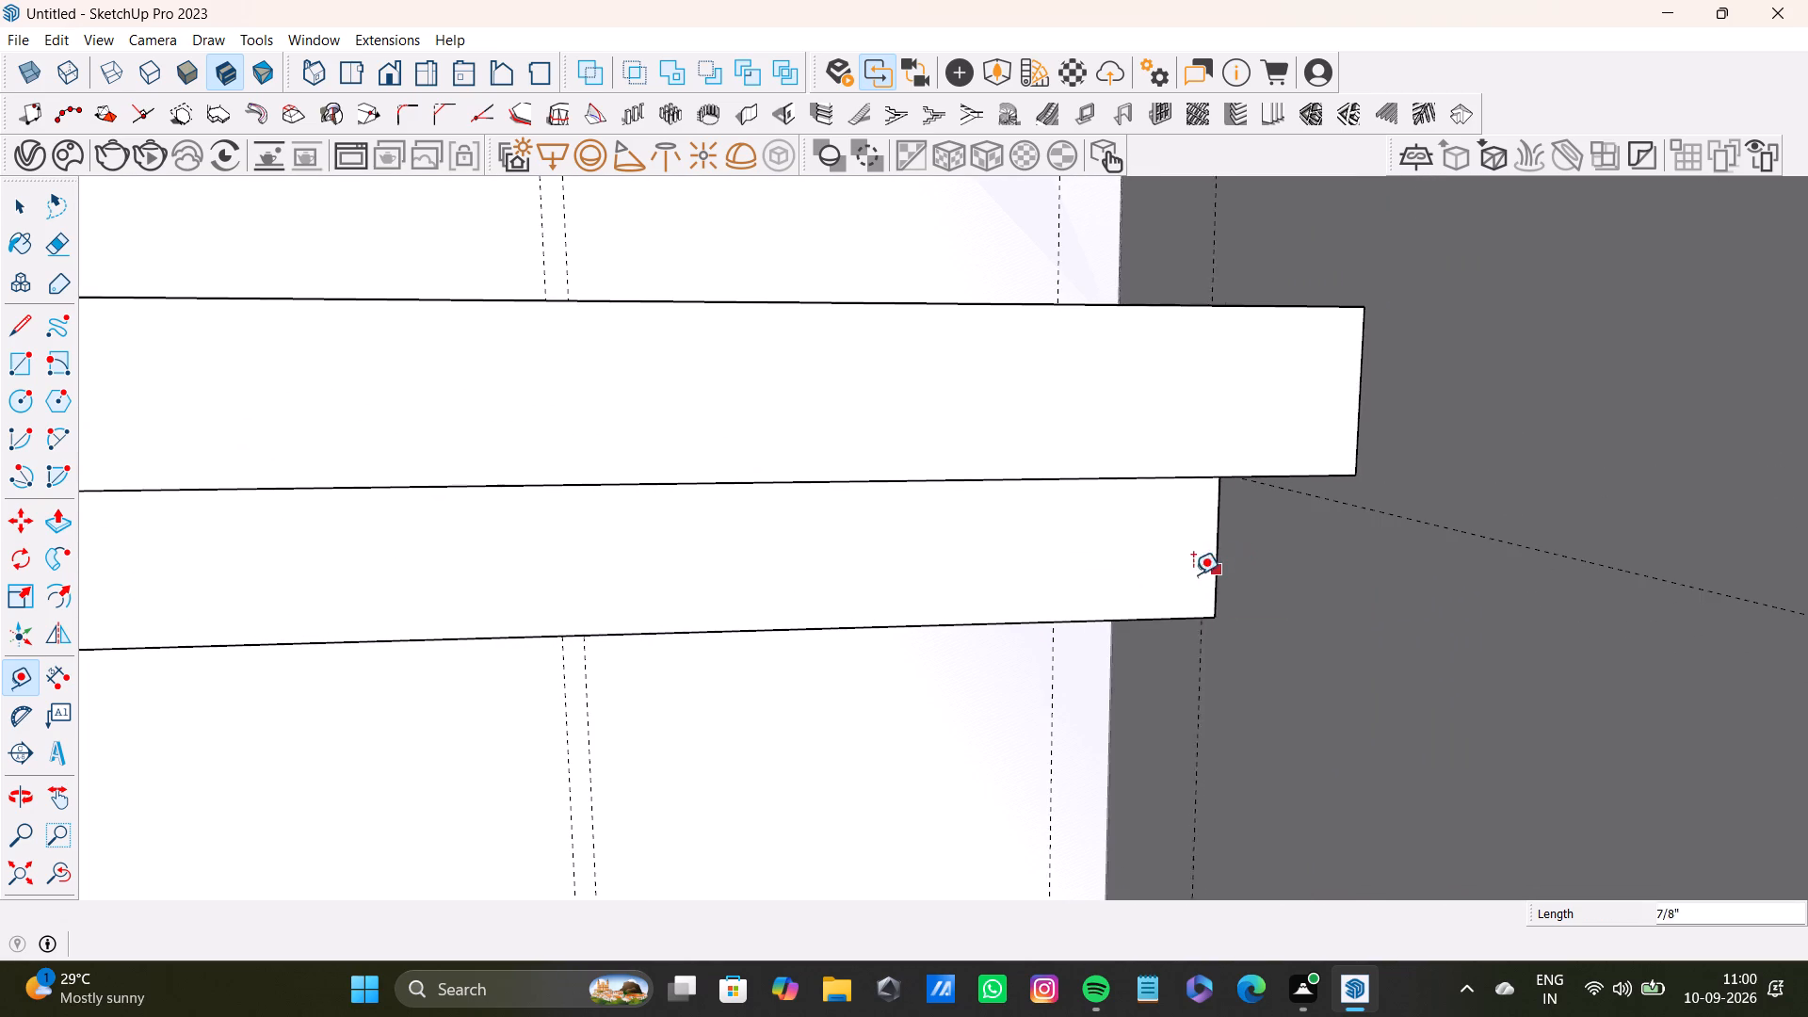
pyautogui.click(1084, 582)
pyautogui.scroll(-5, 1073, 597)
pyautogui.keyDown('shift'); pyautogui.moveTo(1055, 624); pyautogui.dragTo(1113, 615, button='middle'); pyautogui.keyUp('shift')
pyautogui.moveTo(1127, 628); pyautogui.dragTo(1100, 655, button='middle')
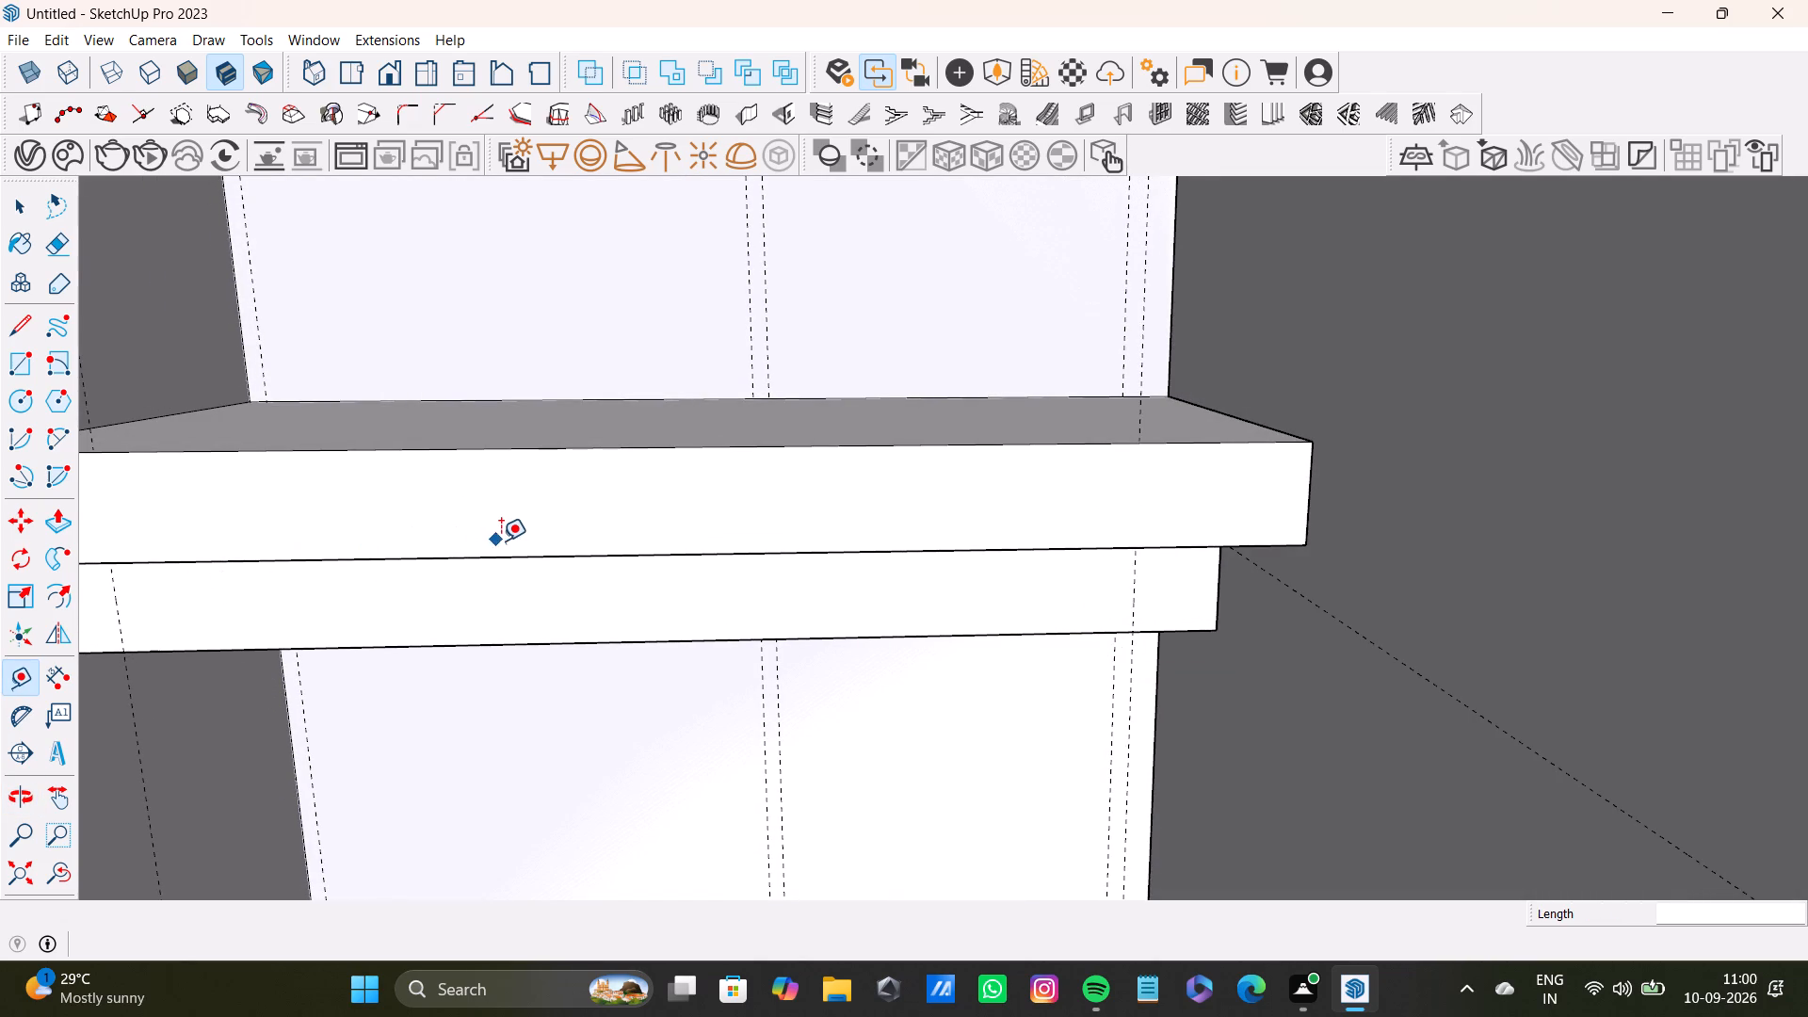
# Review the whole house model from outside and above, including the rooms and the wardrobe wall.
pyautogui.scroll(-2, 509, 540)
pyautogui.keyDown('shift'); pyautogui.moveTo(512, 540); pyautogui.dragTo(642, 472, button='middle'); pyautogui.keyUp('shift')
pyautogui.scroll(-19, 688, 515)
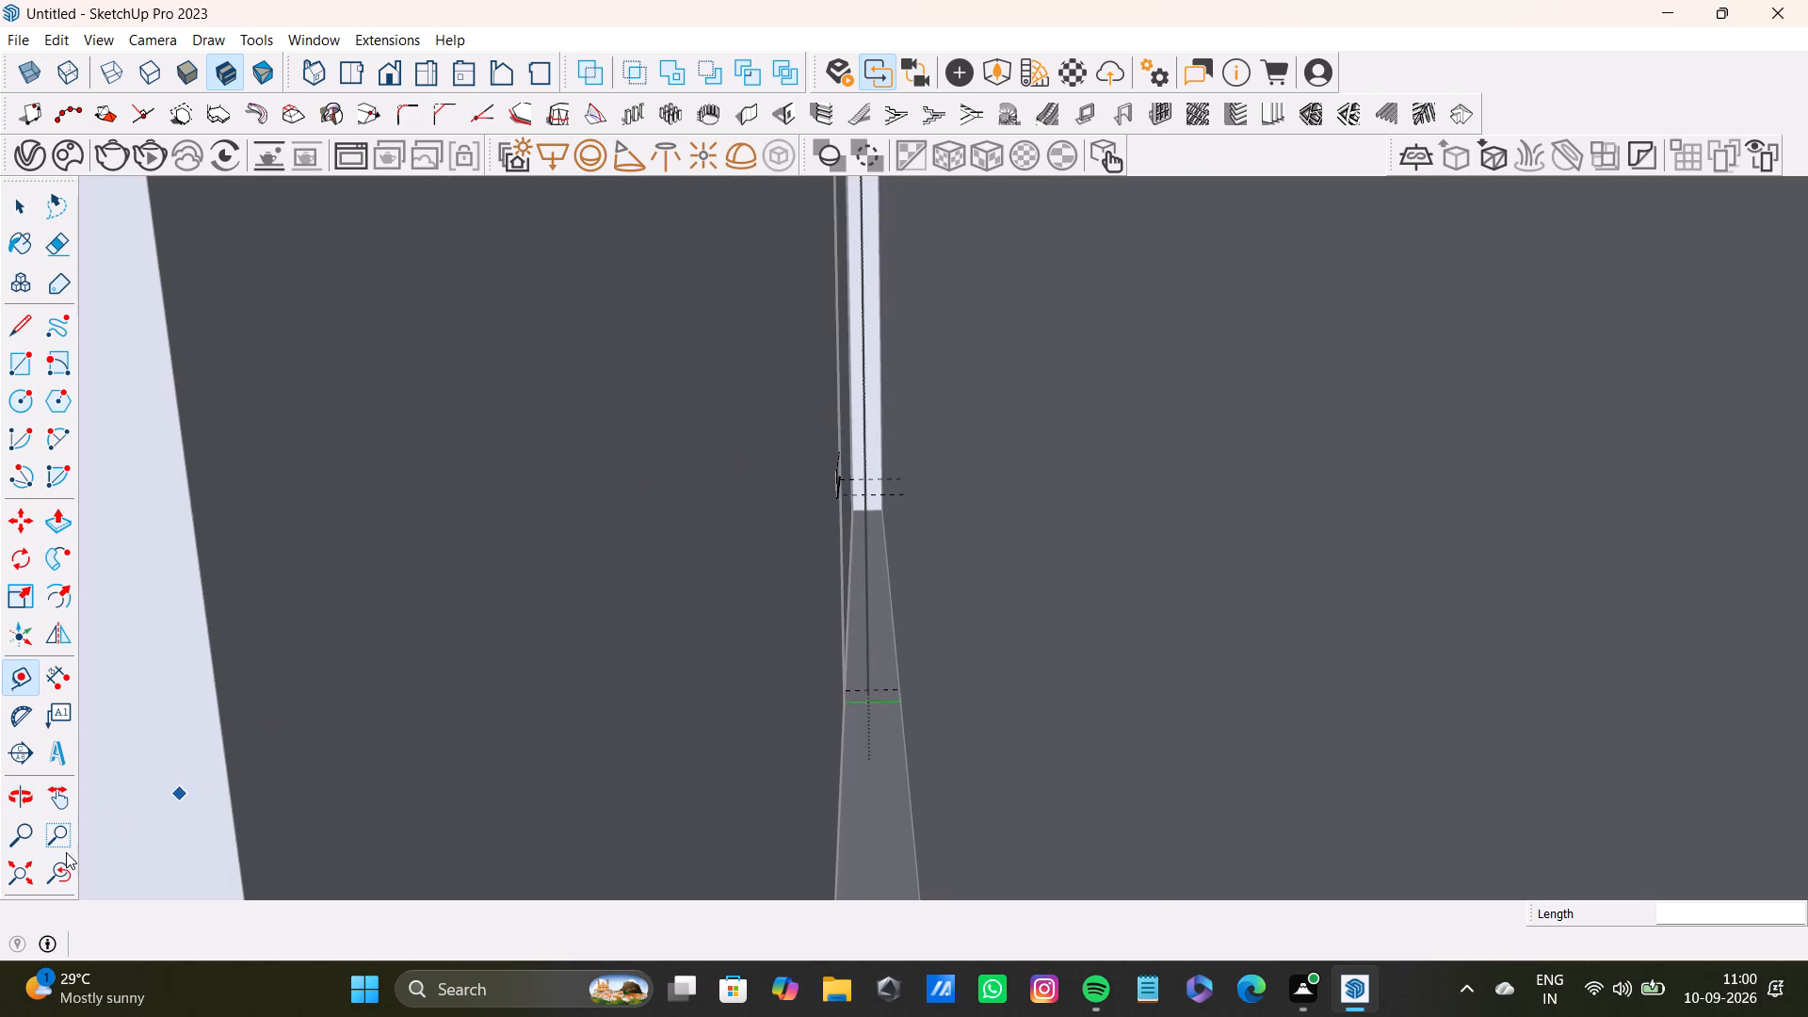
pyautogui.click(50, 872)
pyautogui.click(23, 878)
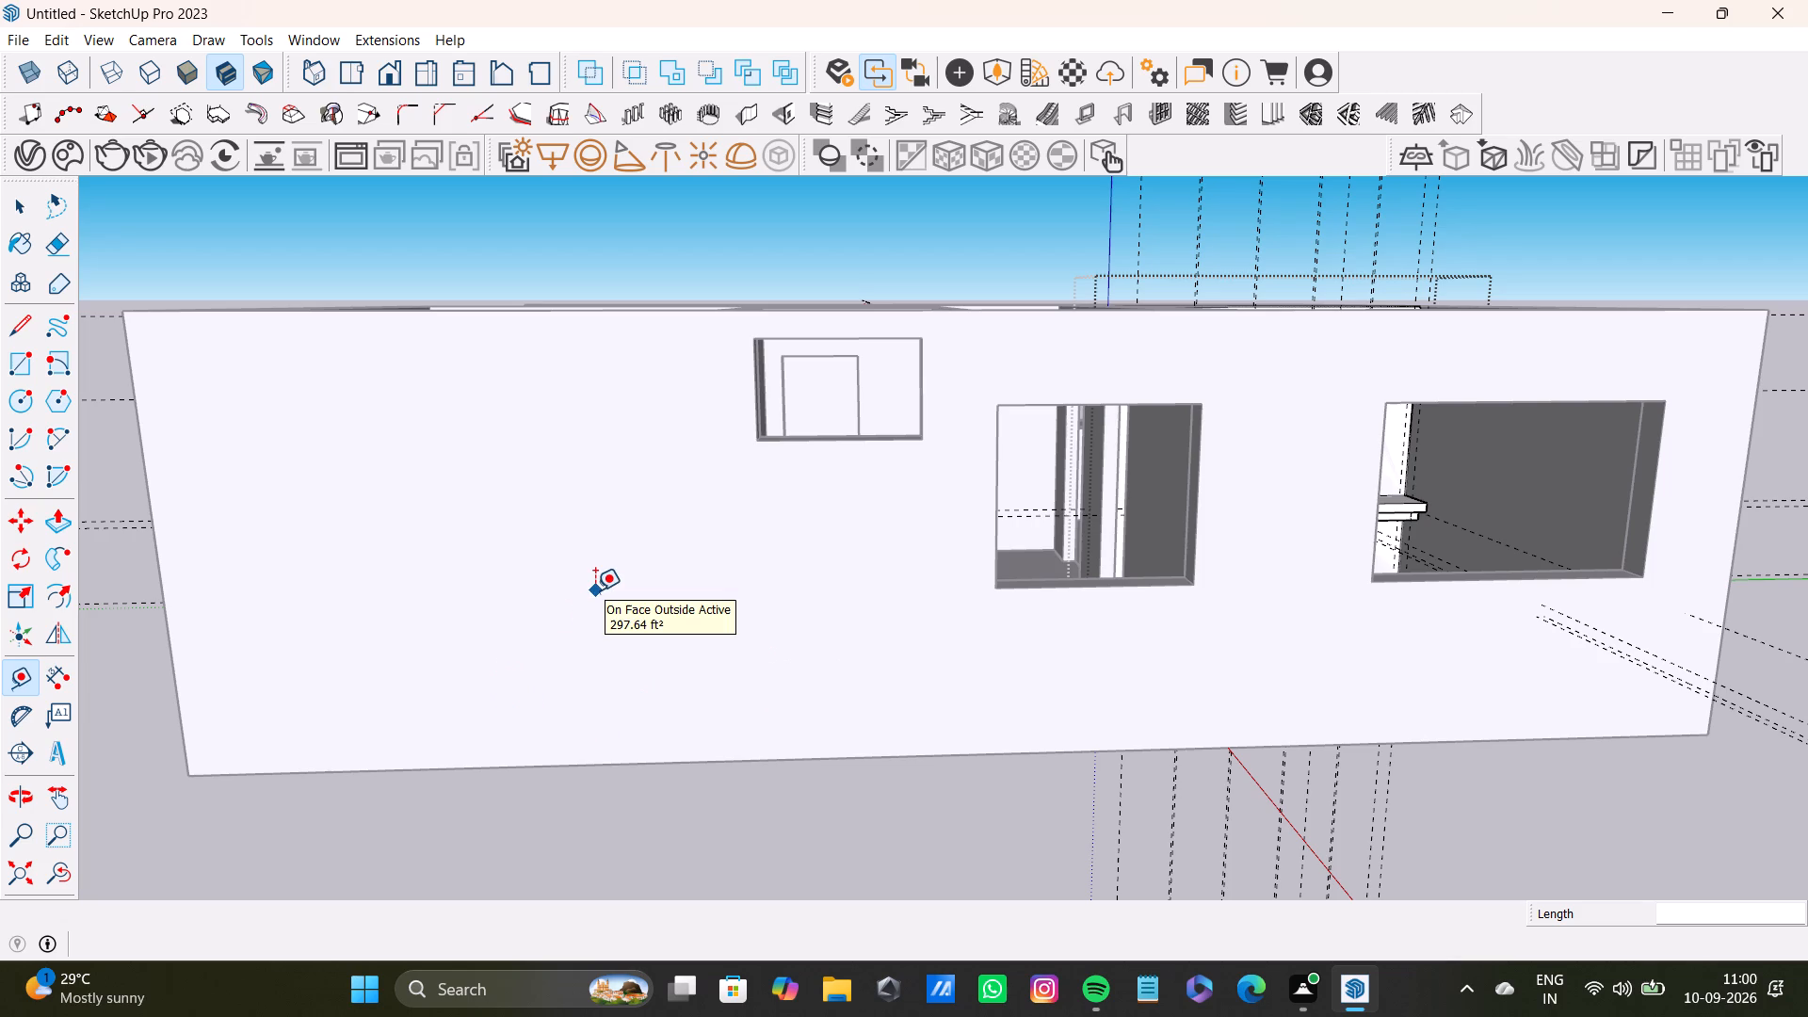
pyautogui.press('space')
pyautogui.moveTo(763, 532); pyautogui.dragTo(762, 560, button='middle')
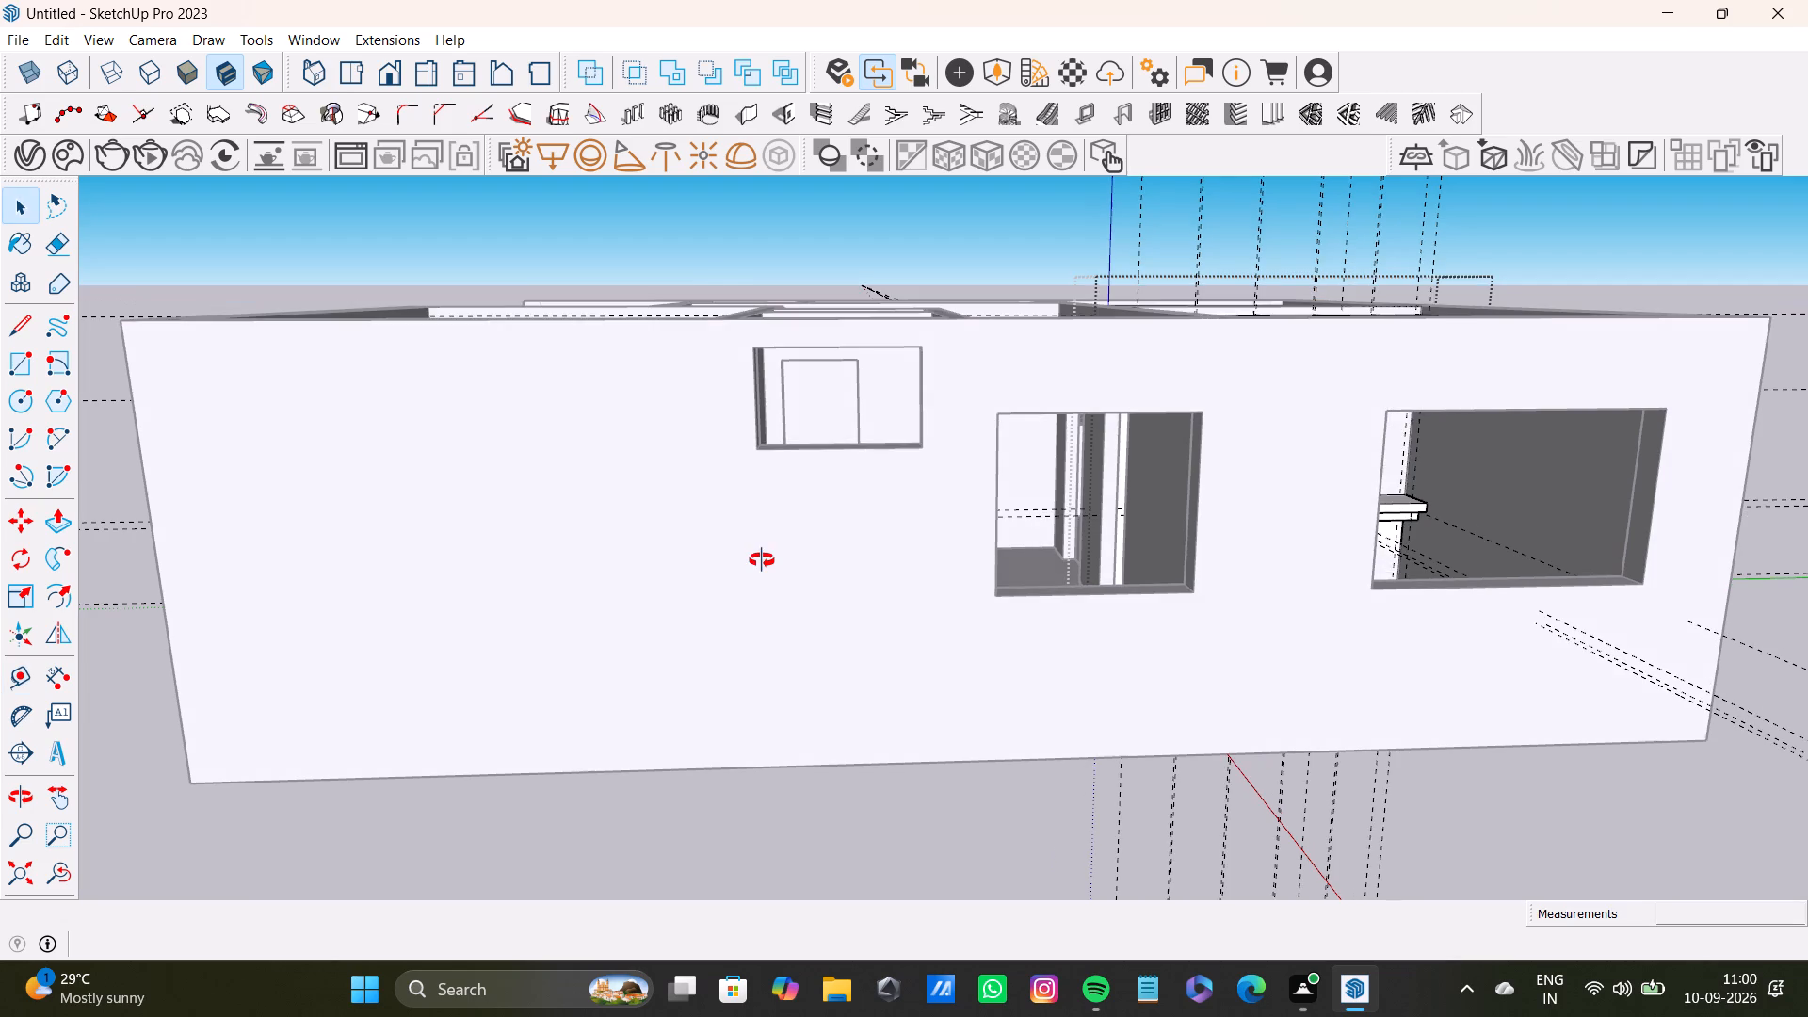
pyautogui.moveTo(762, 560); pyautogui.dragTo(733, 734, button='middle')
pyautogui.tripleClick(1602, 273)
pyautogui.click(1602, 273)
pyautogui.tripleClick(1601, 276)
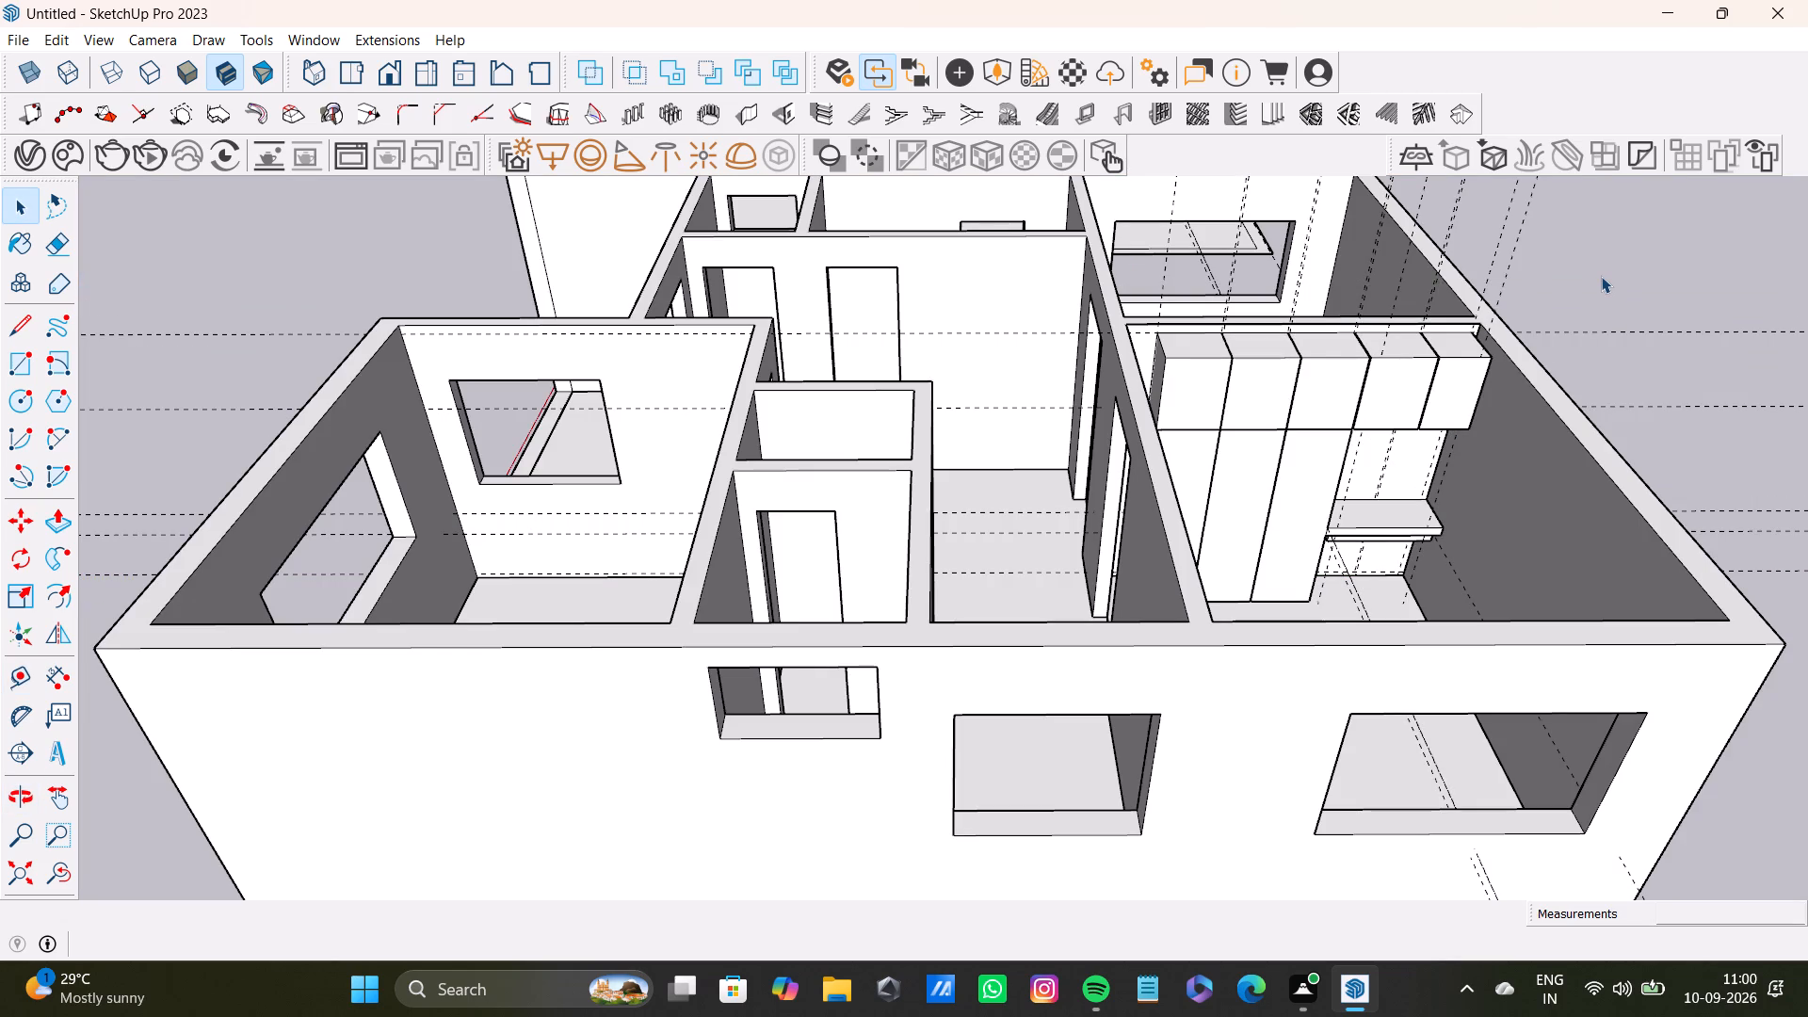
pyautogui.tripleClick(1601, 276)
pyautogui.tripleClick(1601, 276)
pyautogui.tripleClick(1601, 276)
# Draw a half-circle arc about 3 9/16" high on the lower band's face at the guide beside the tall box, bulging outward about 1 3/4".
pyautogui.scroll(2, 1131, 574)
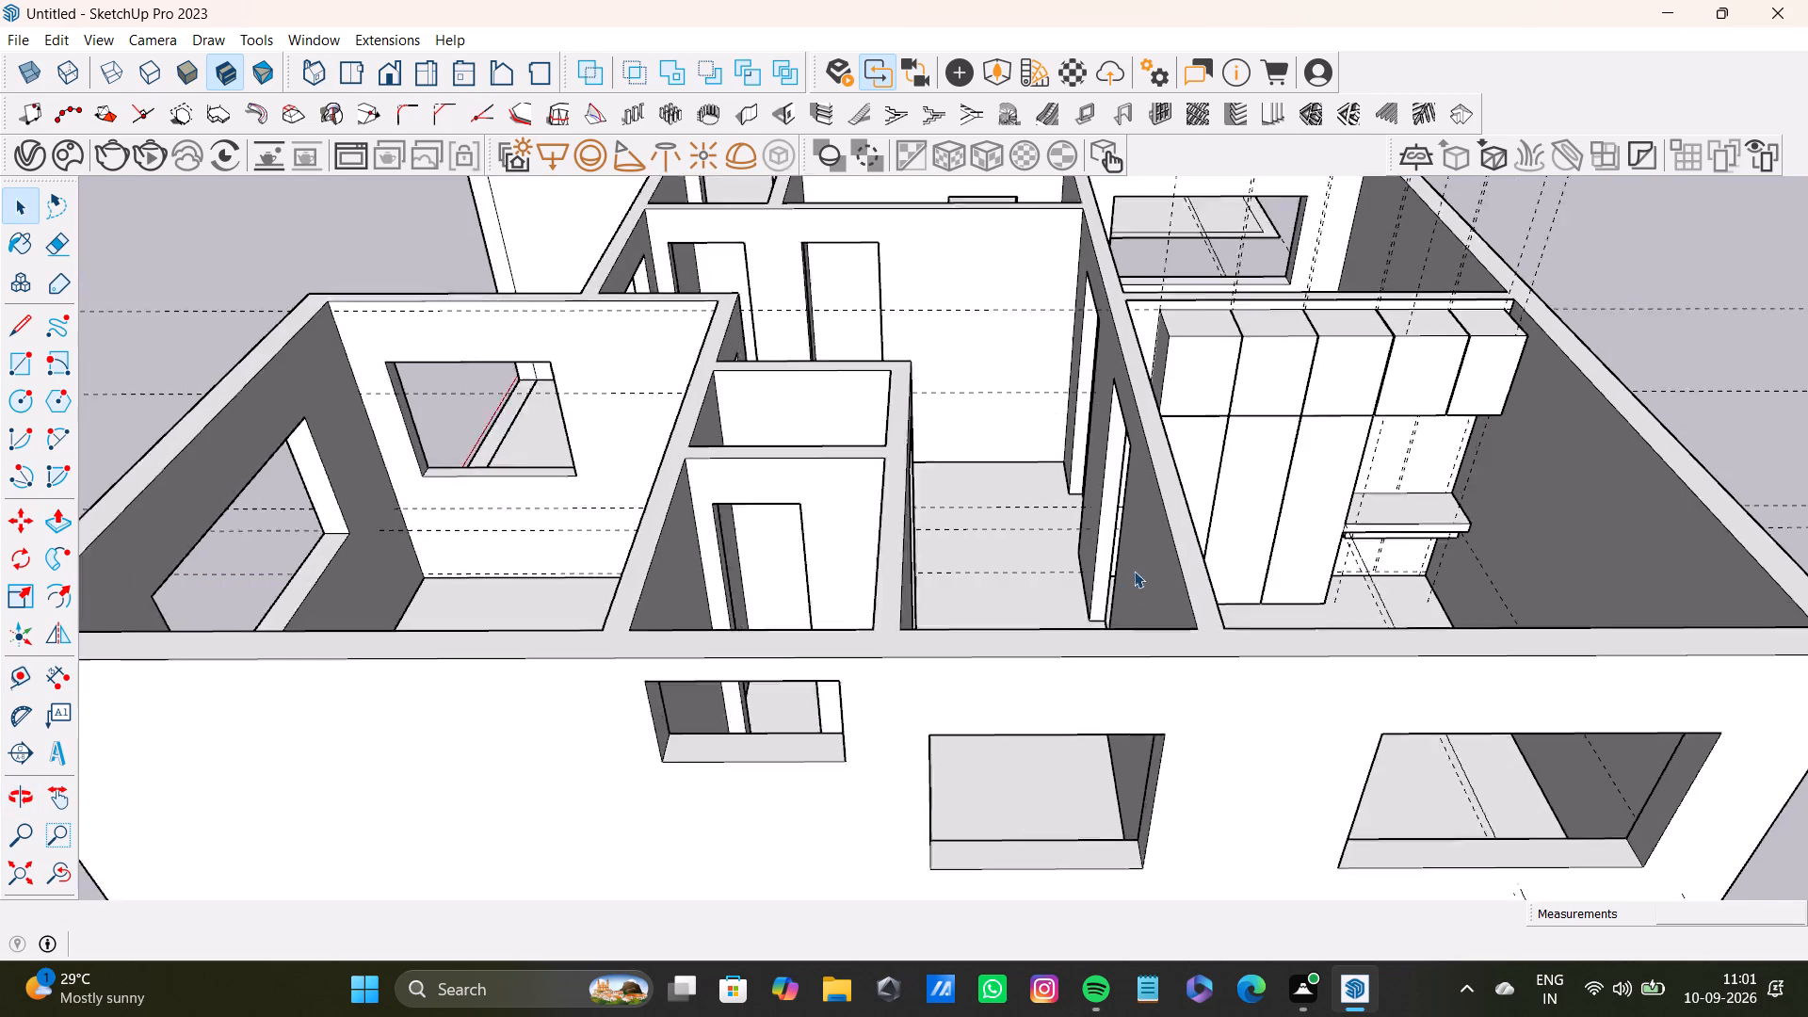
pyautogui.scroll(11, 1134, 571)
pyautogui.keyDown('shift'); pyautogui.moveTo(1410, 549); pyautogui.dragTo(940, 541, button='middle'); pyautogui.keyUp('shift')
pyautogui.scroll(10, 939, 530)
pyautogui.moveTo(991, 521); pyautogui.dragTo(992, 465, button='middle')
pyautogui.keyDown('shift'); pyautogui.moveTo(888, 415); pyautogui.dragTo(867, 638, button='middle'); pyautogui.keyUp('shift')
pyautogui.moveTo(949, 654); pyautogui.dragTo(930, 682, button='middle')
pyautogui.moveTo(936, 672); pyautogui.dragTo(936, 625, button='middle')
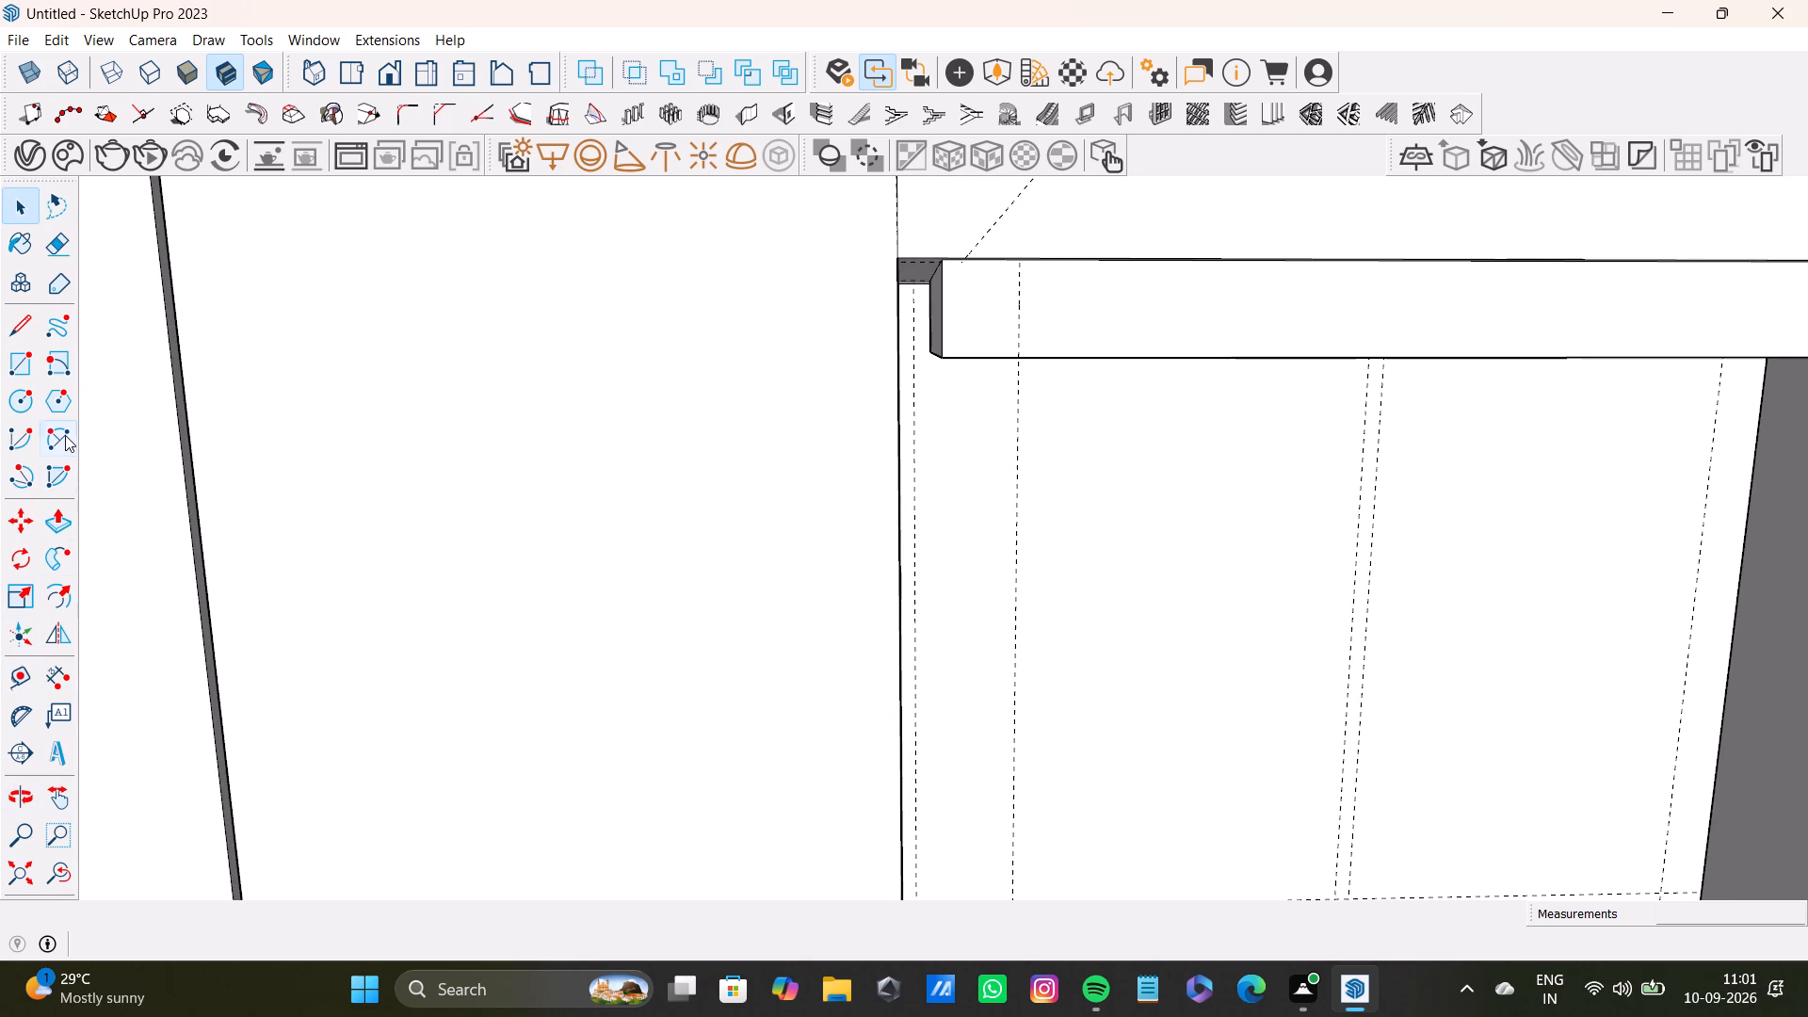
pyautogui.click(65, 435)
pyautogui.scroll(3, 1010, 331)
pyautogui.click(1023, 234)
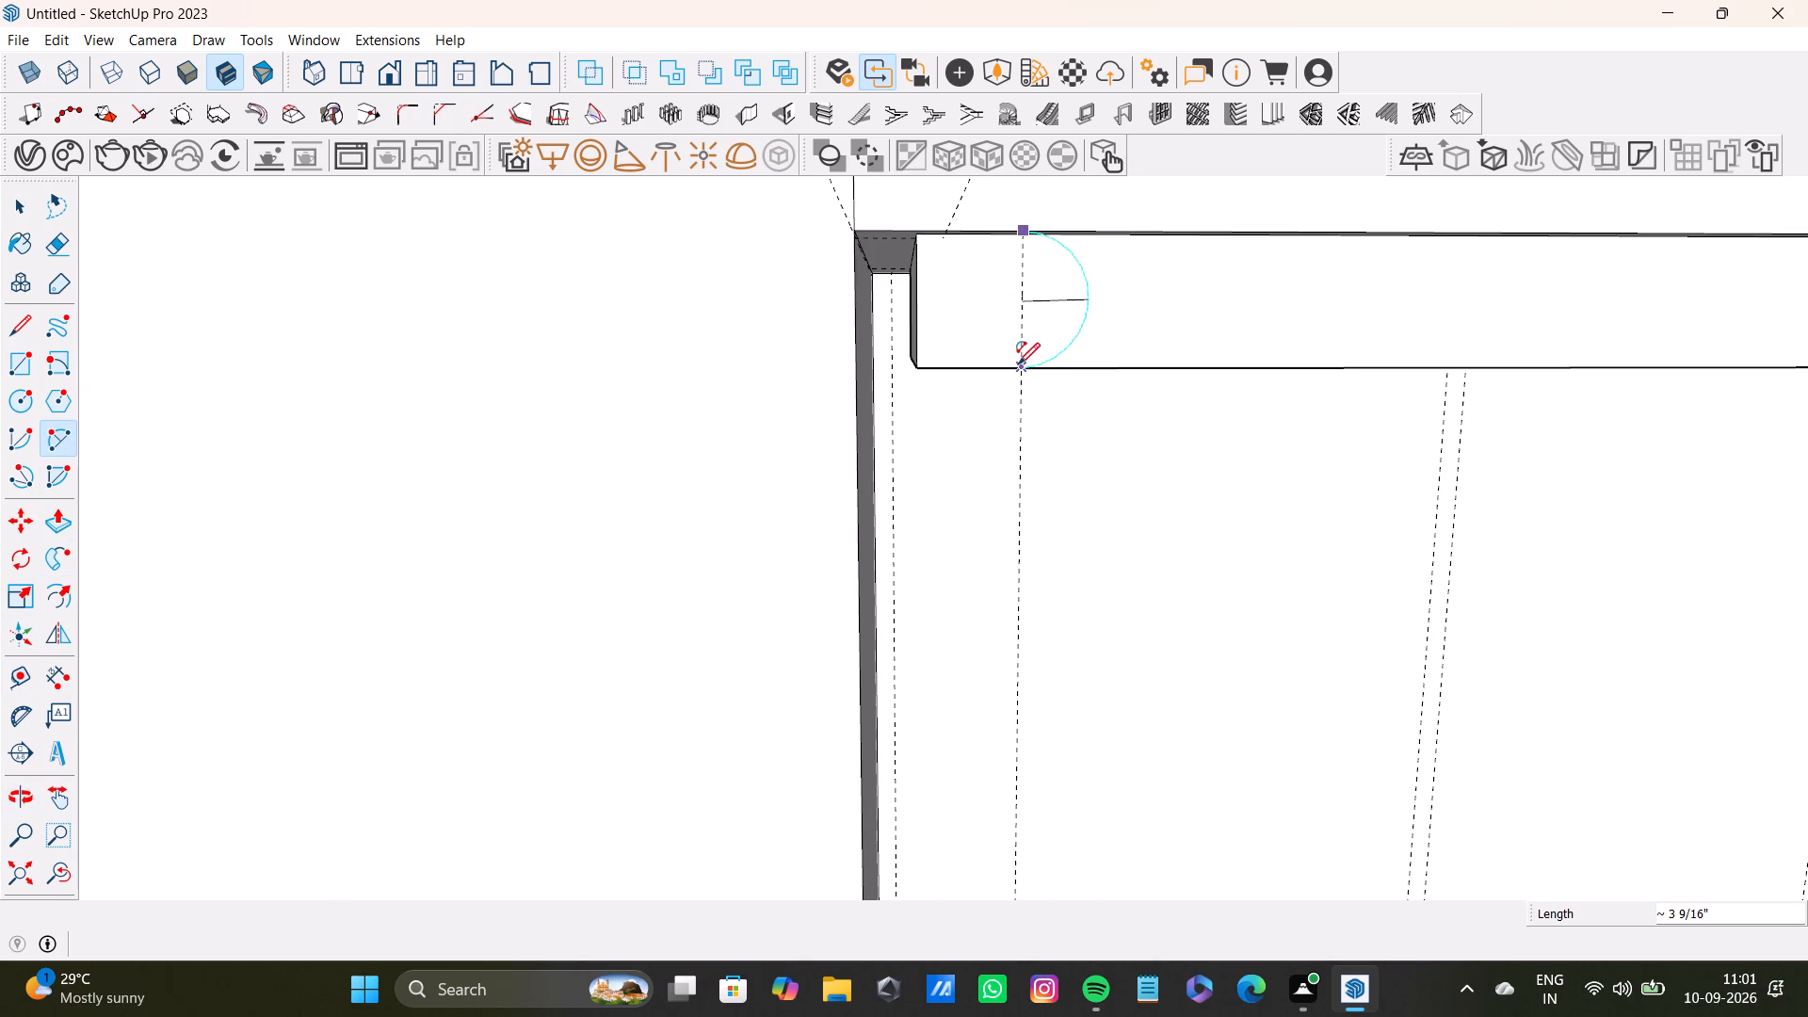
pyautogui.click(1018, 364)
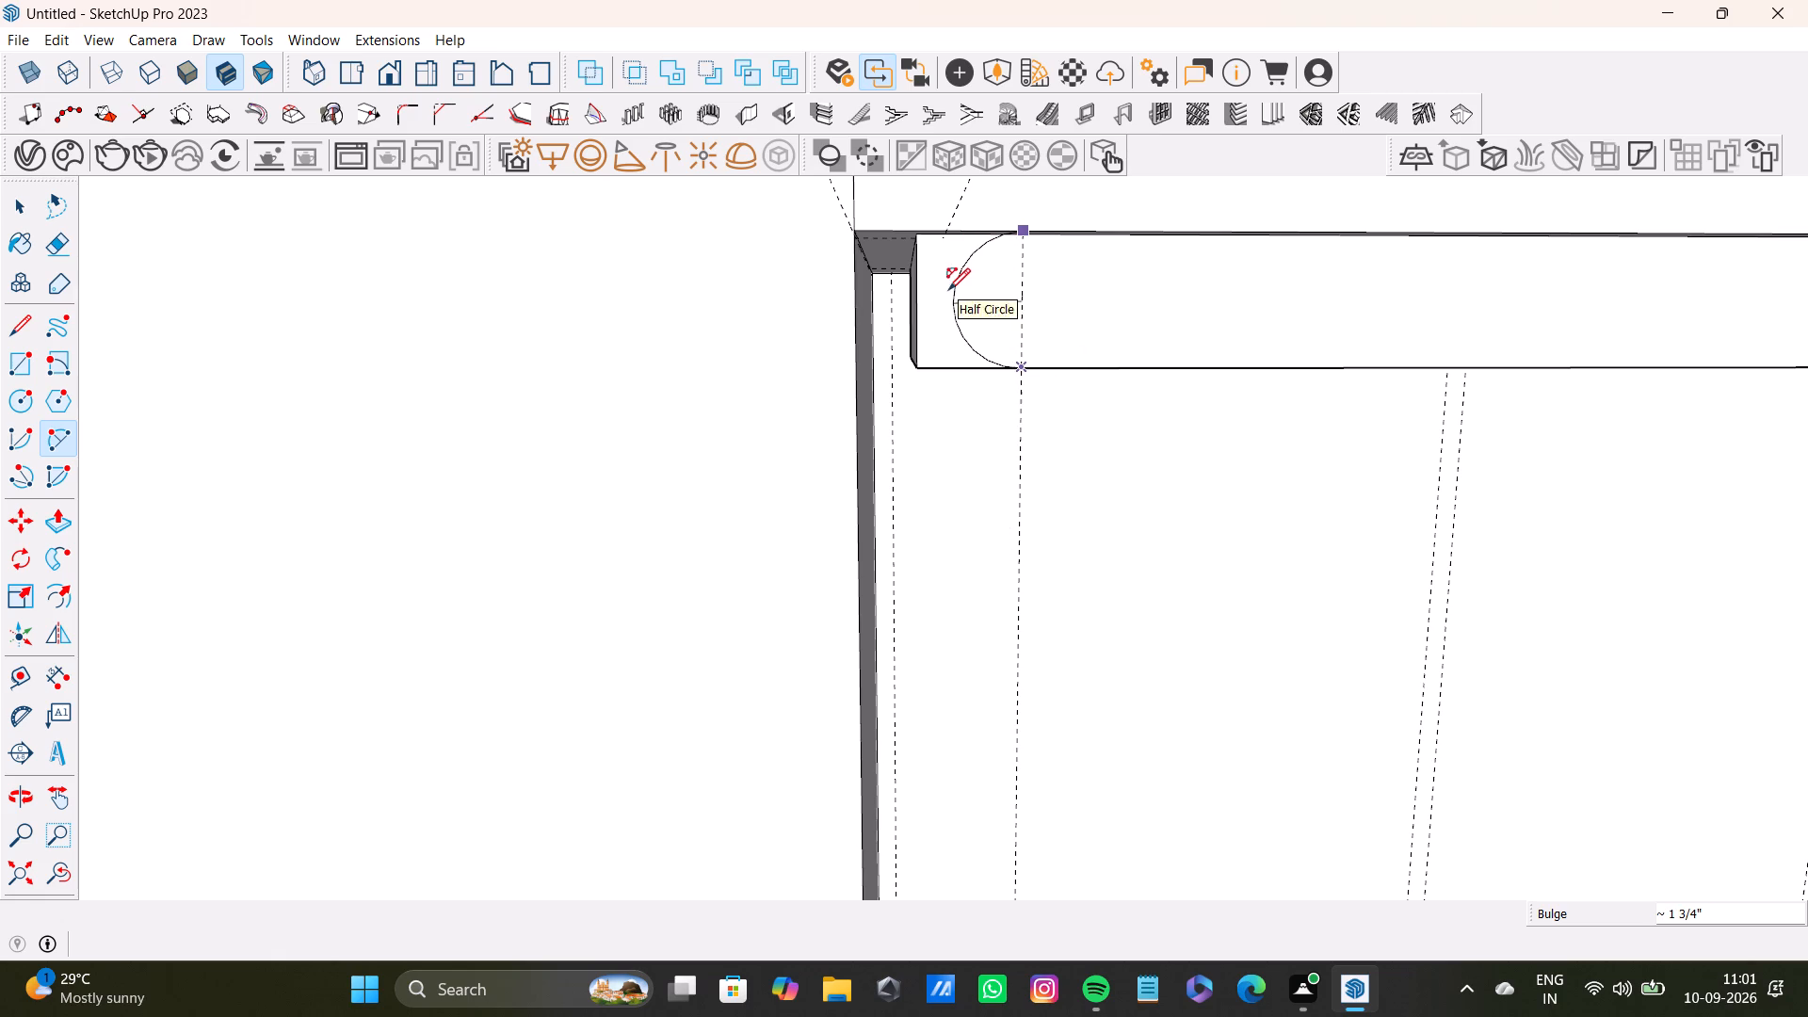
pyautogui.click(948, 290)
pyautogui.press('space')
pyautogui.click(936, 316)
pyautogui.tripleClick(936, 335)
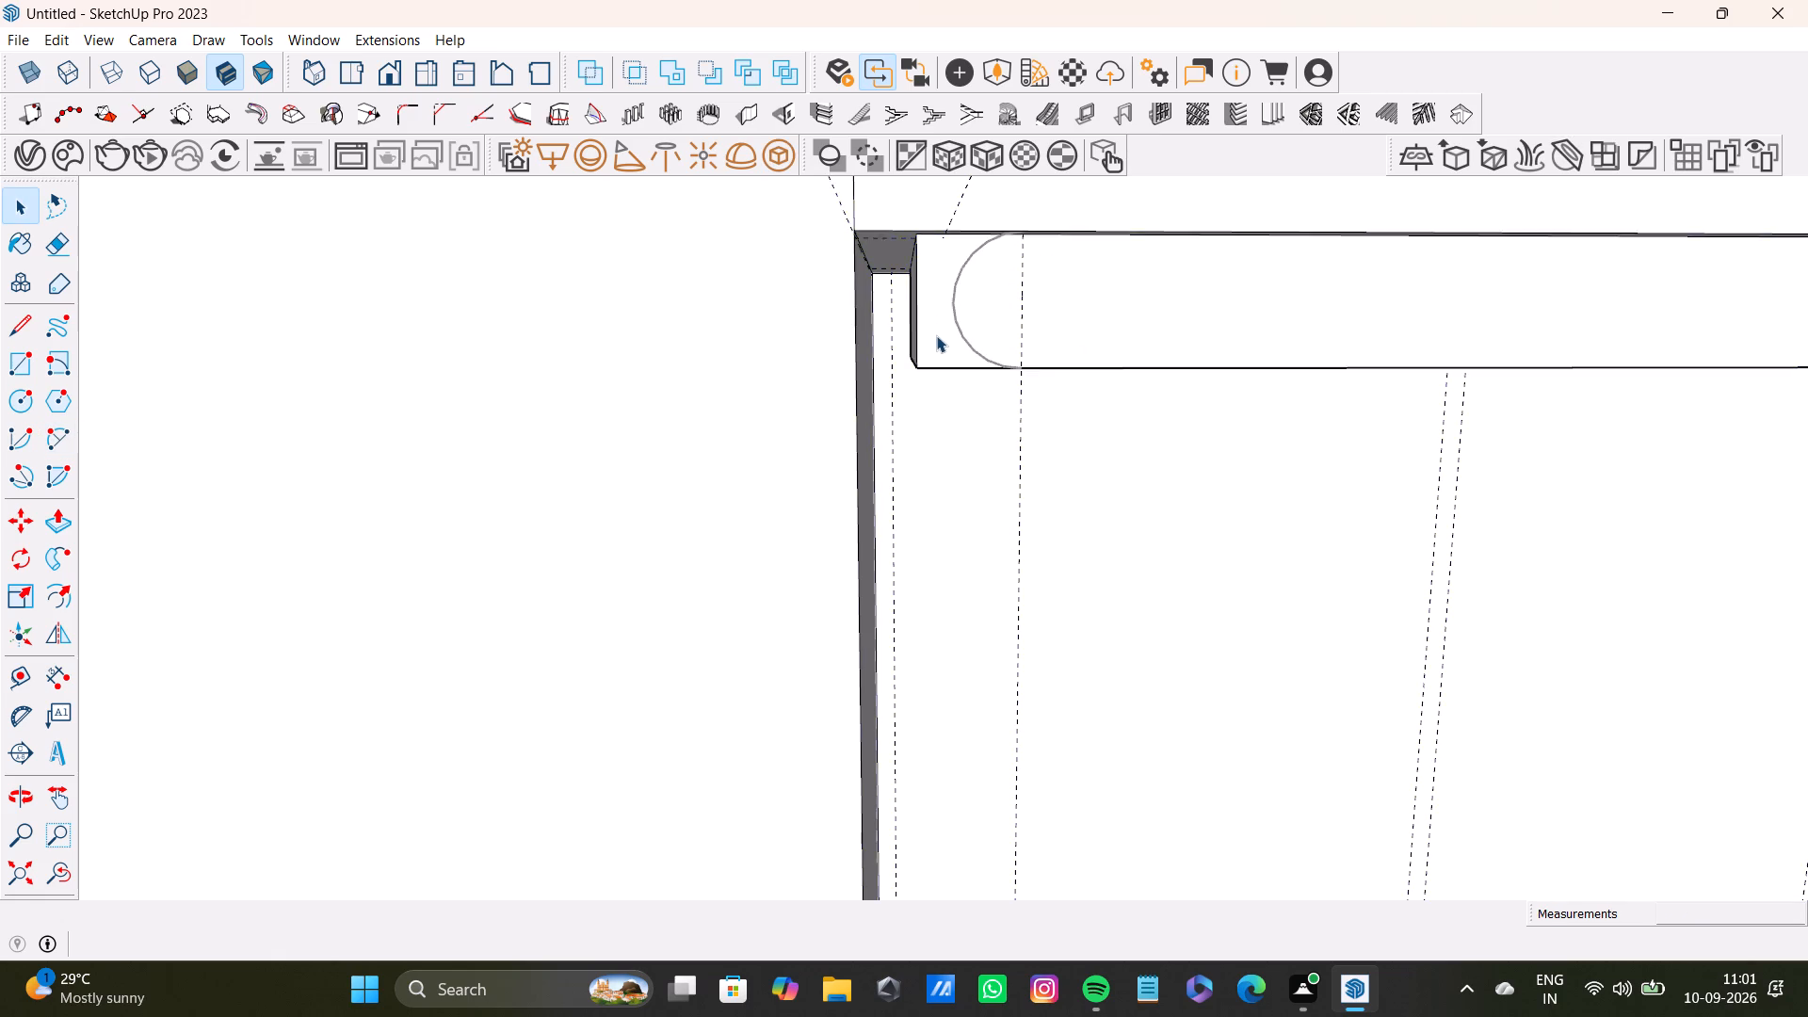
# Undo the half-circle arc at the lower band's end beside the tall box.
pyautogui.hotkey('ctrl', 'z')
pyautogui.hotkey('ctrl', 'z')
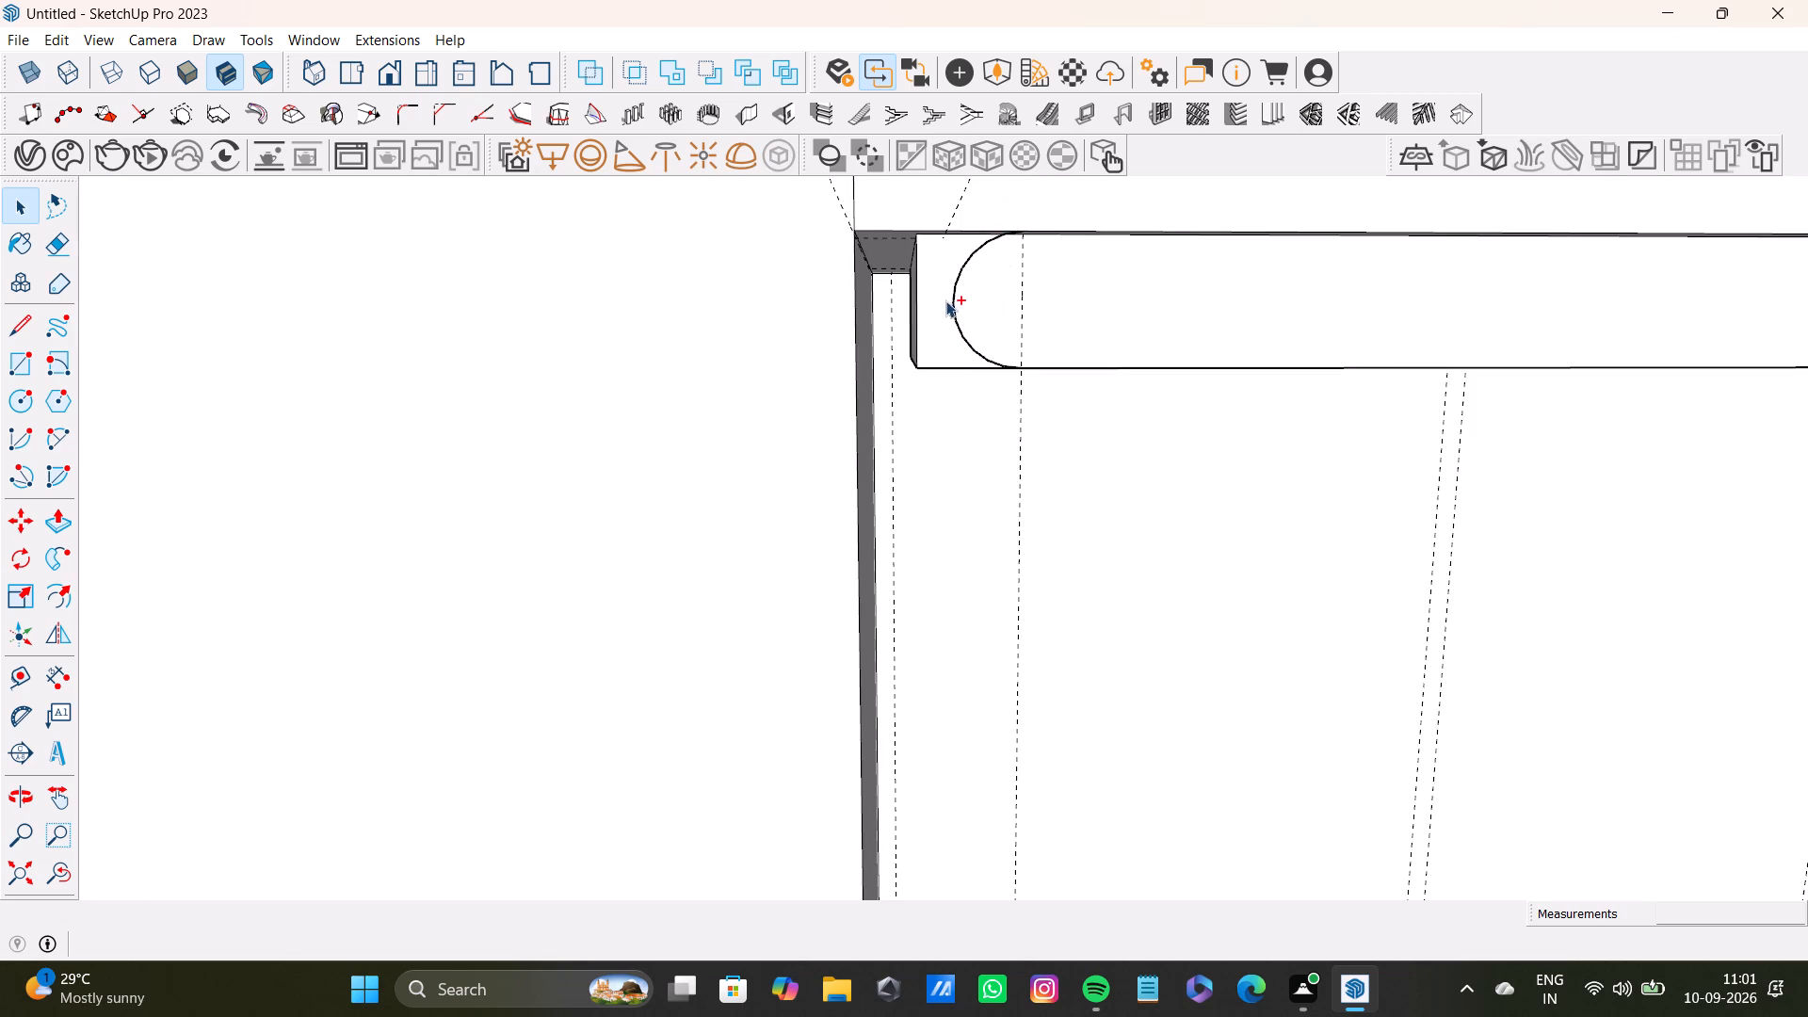
# Draw a half-round arc on the lower band's front face, from top to bottom edge at the guide, bulging toward the tall box.
pyautogui.scroll(-10, 938, 323)
pyautogui.scroll(1, 975, 341)
pyautogui.keyDown('shift'); pyautogui.moveTo(975, 341); pyautogui.dragTo(884, 441, button='middle'); pyautogui.keyUp('shift')
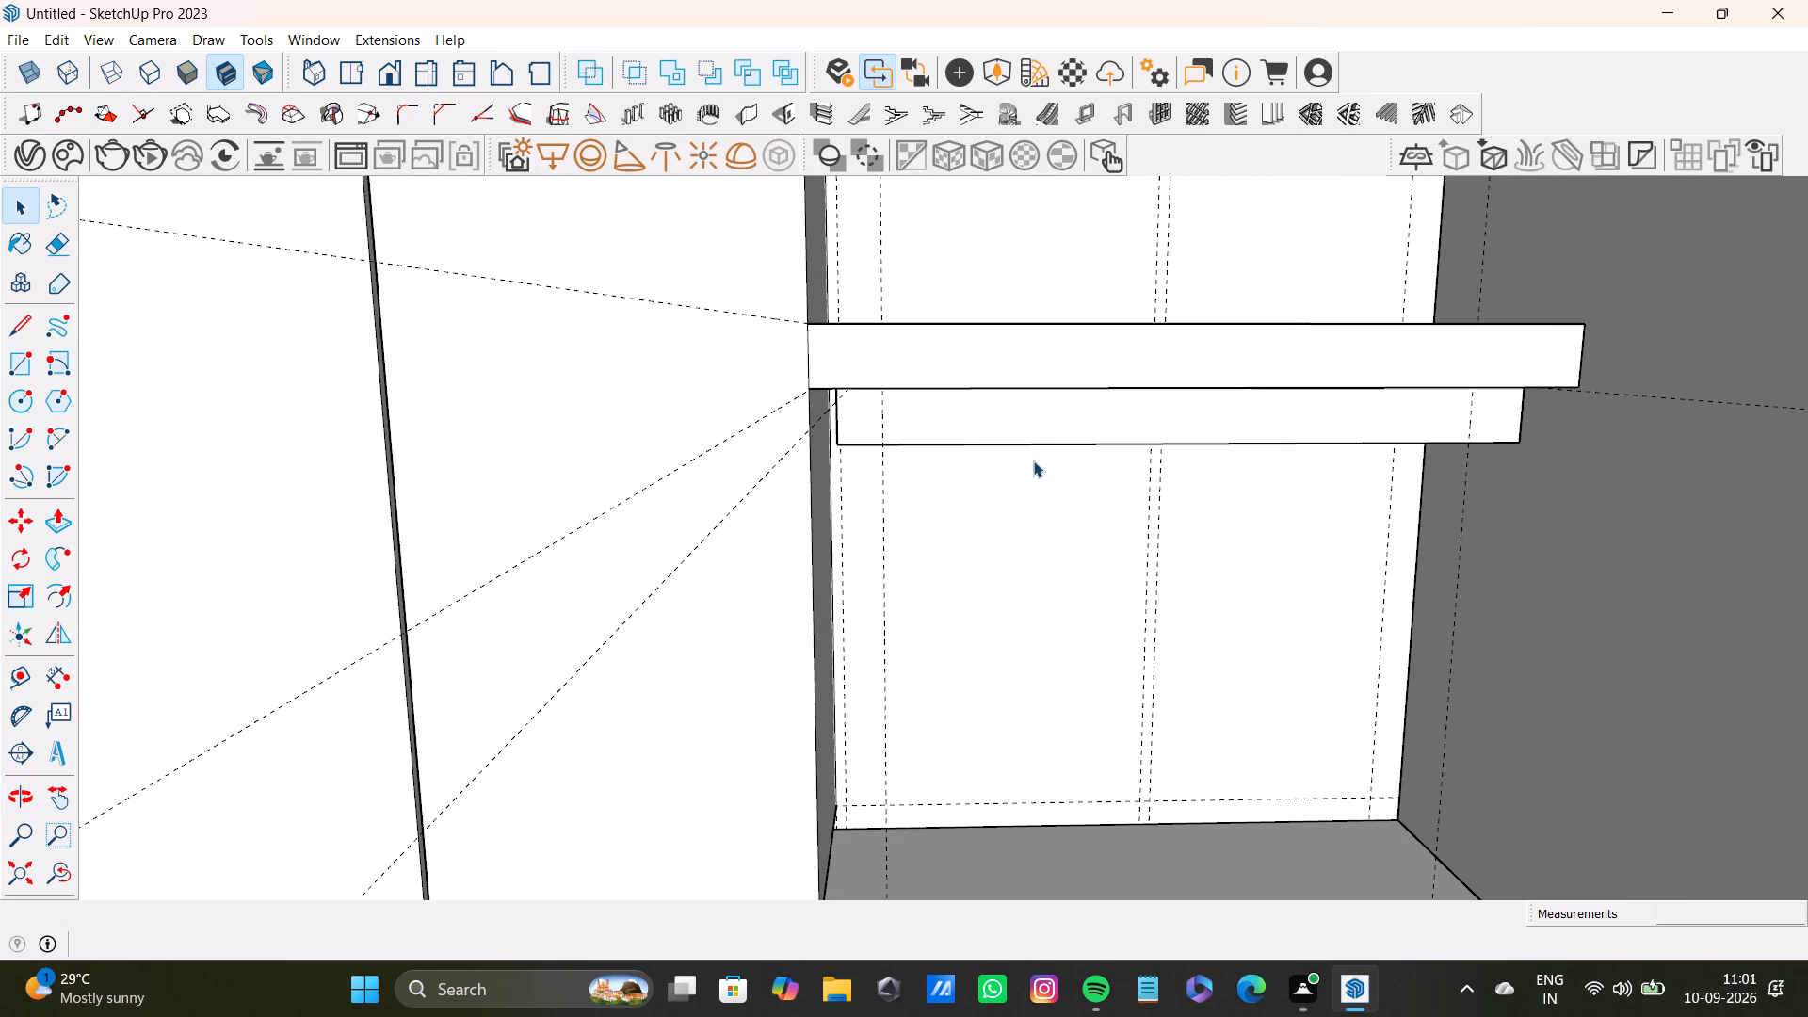
pyautogui.moveTo(1067, 468); pyautogui.dragTo(1055, 492, button='middle')
pyautogui.tripleClick(957, 453)
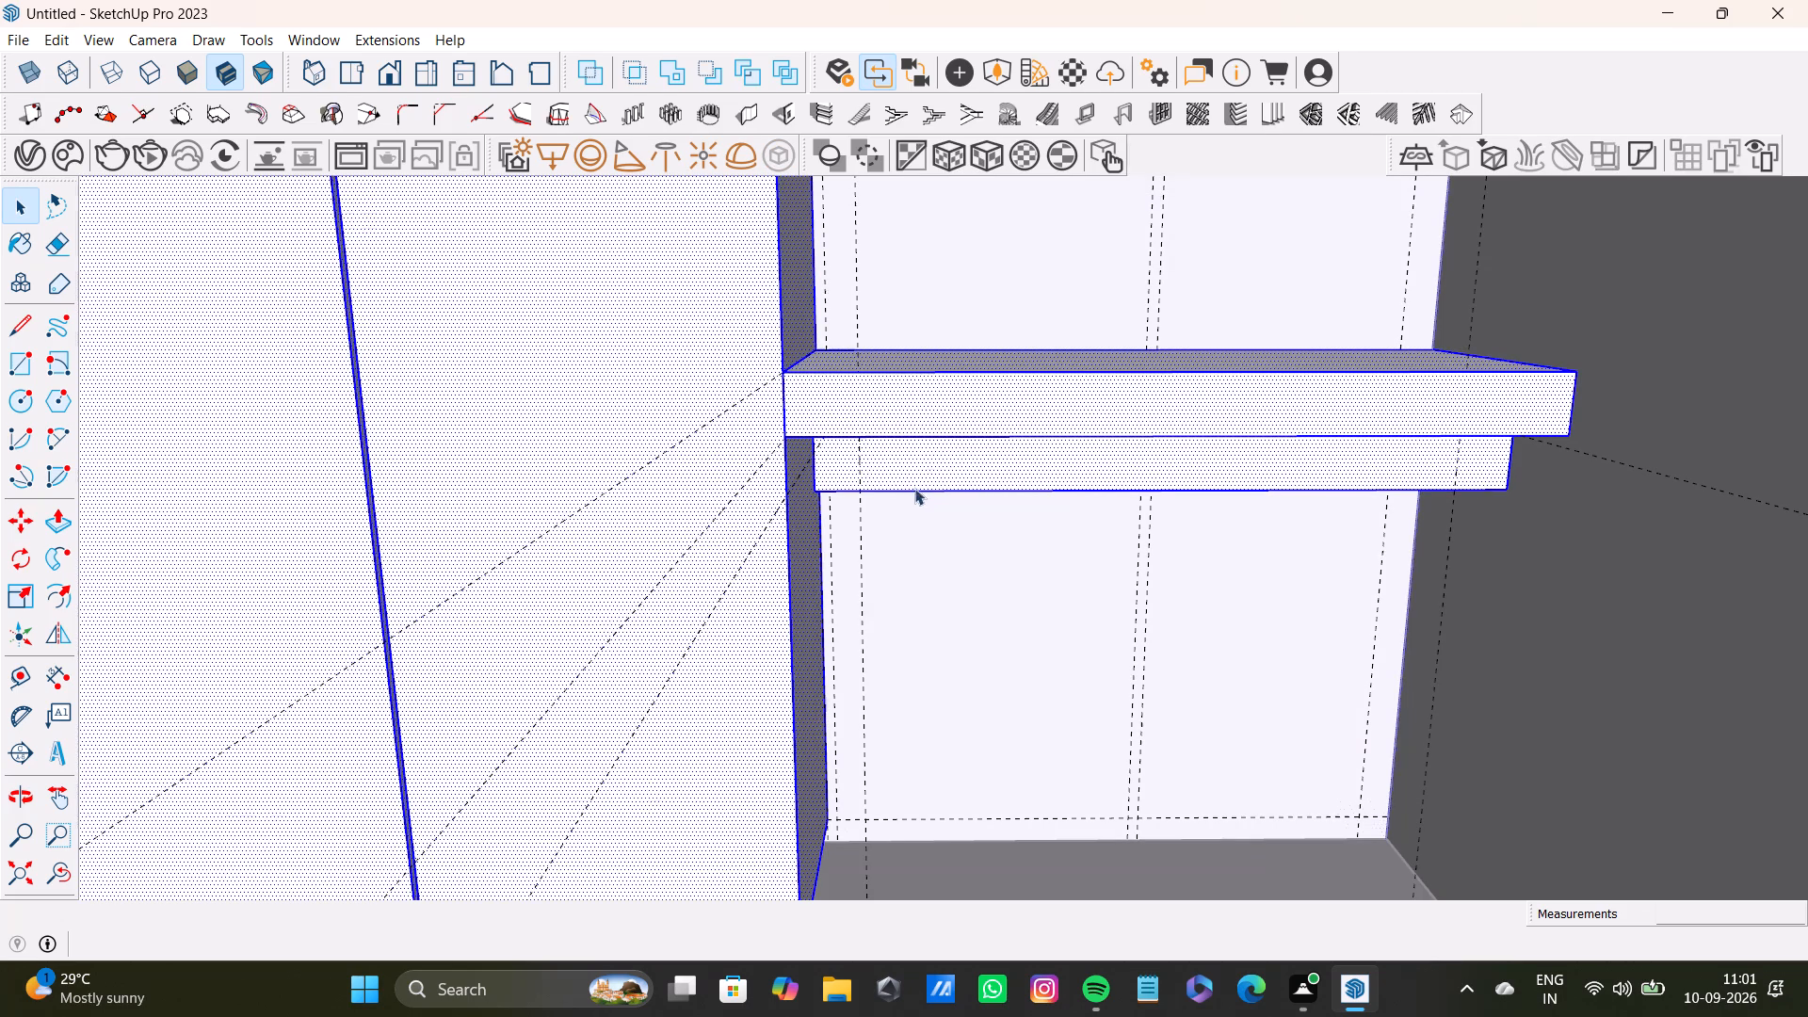
pyautogui.click(944, 461)
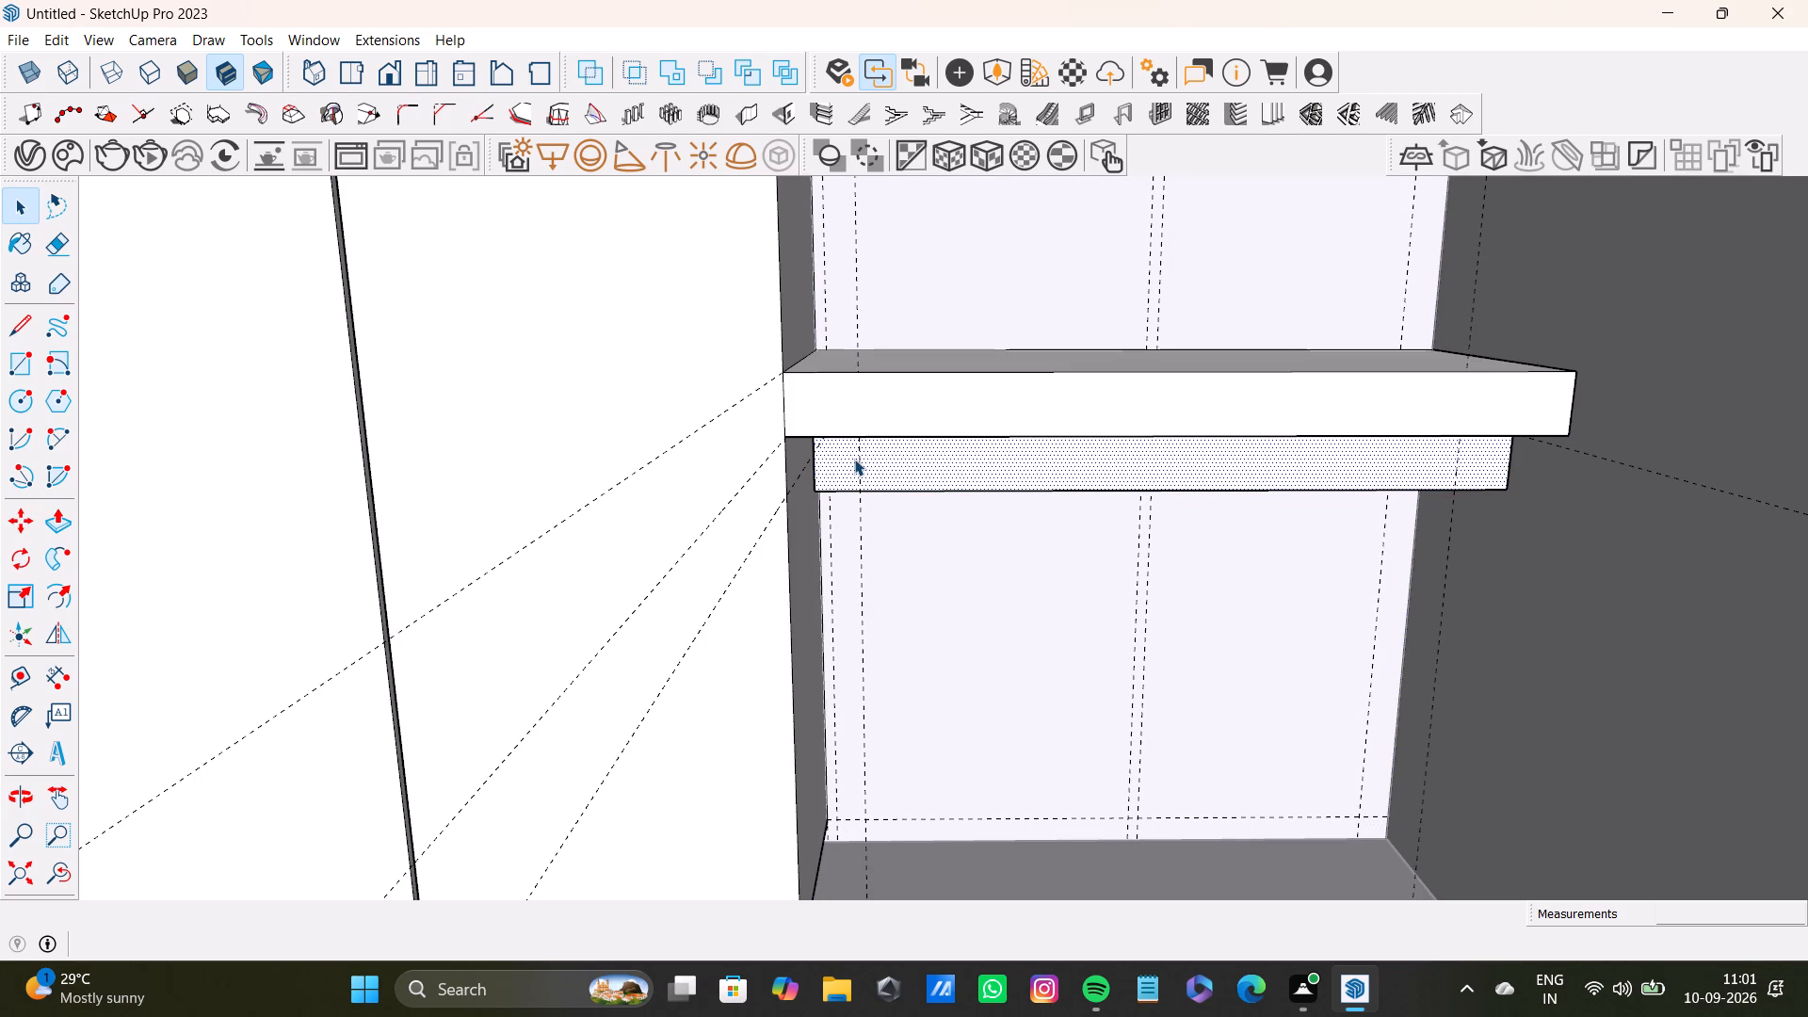
pyautogui.press('r')
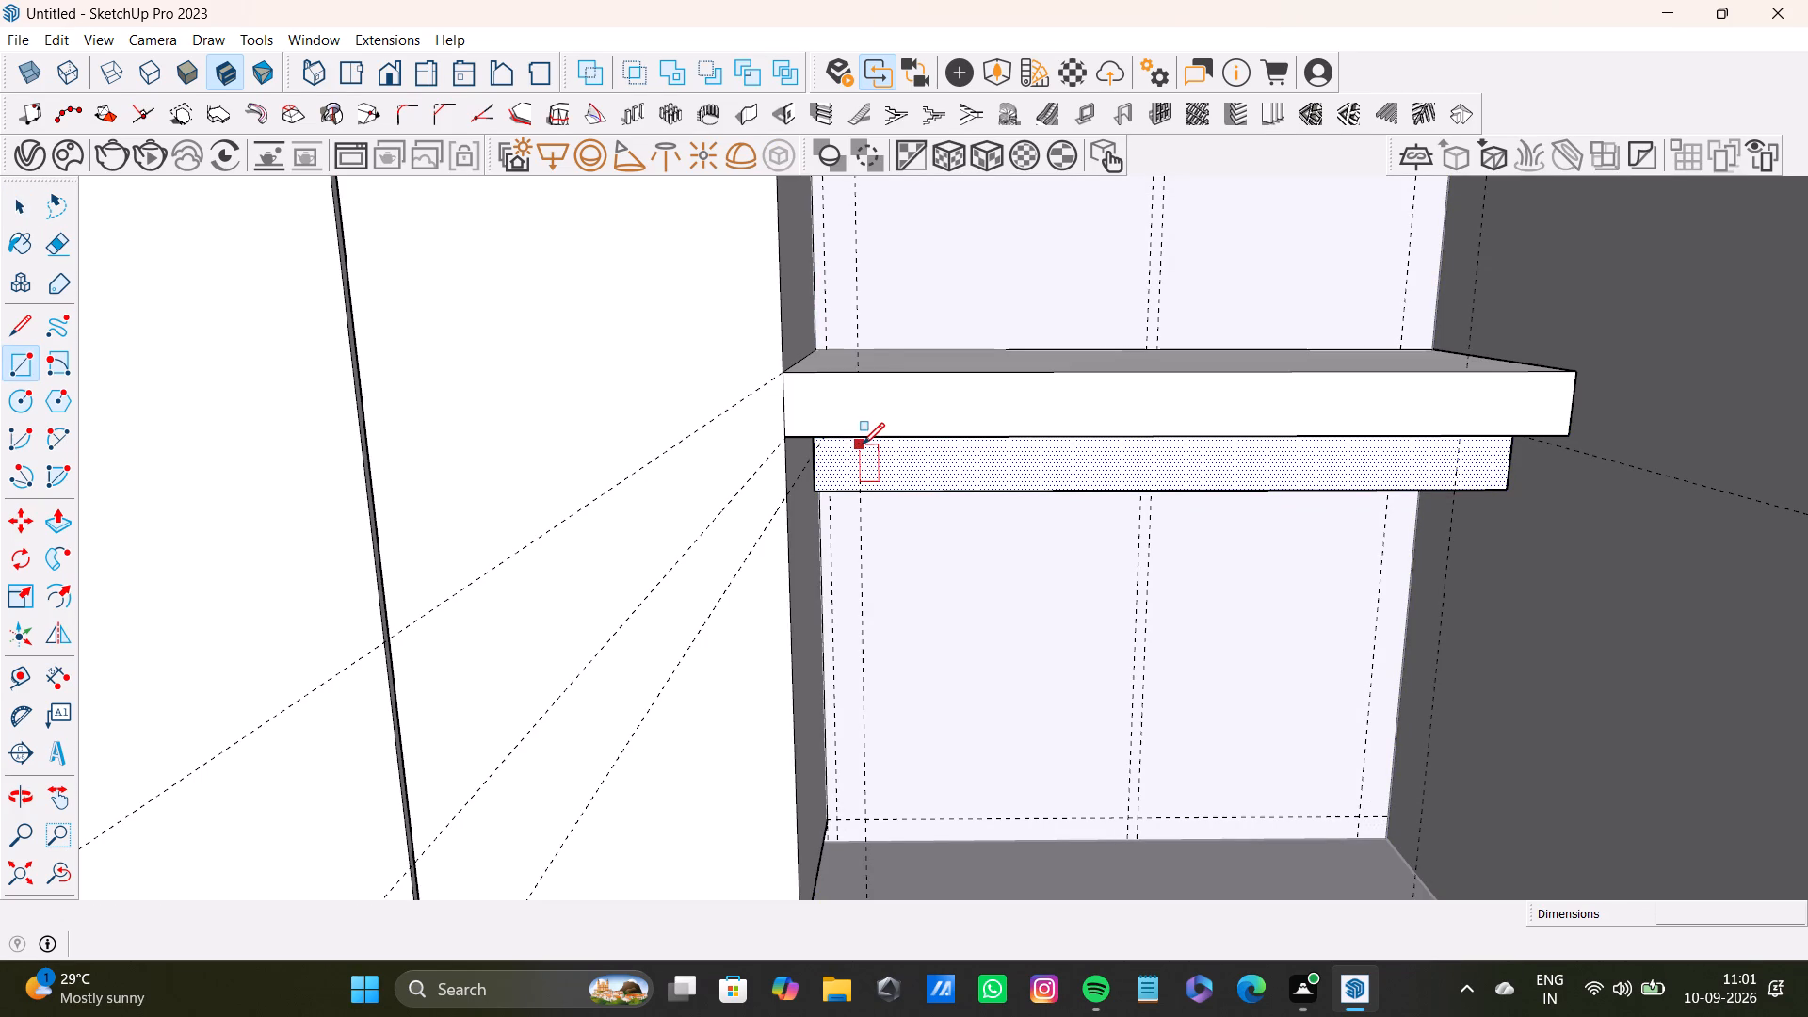
pyautogui.press('a')
pyautogui.scroll(7, 718, 523)
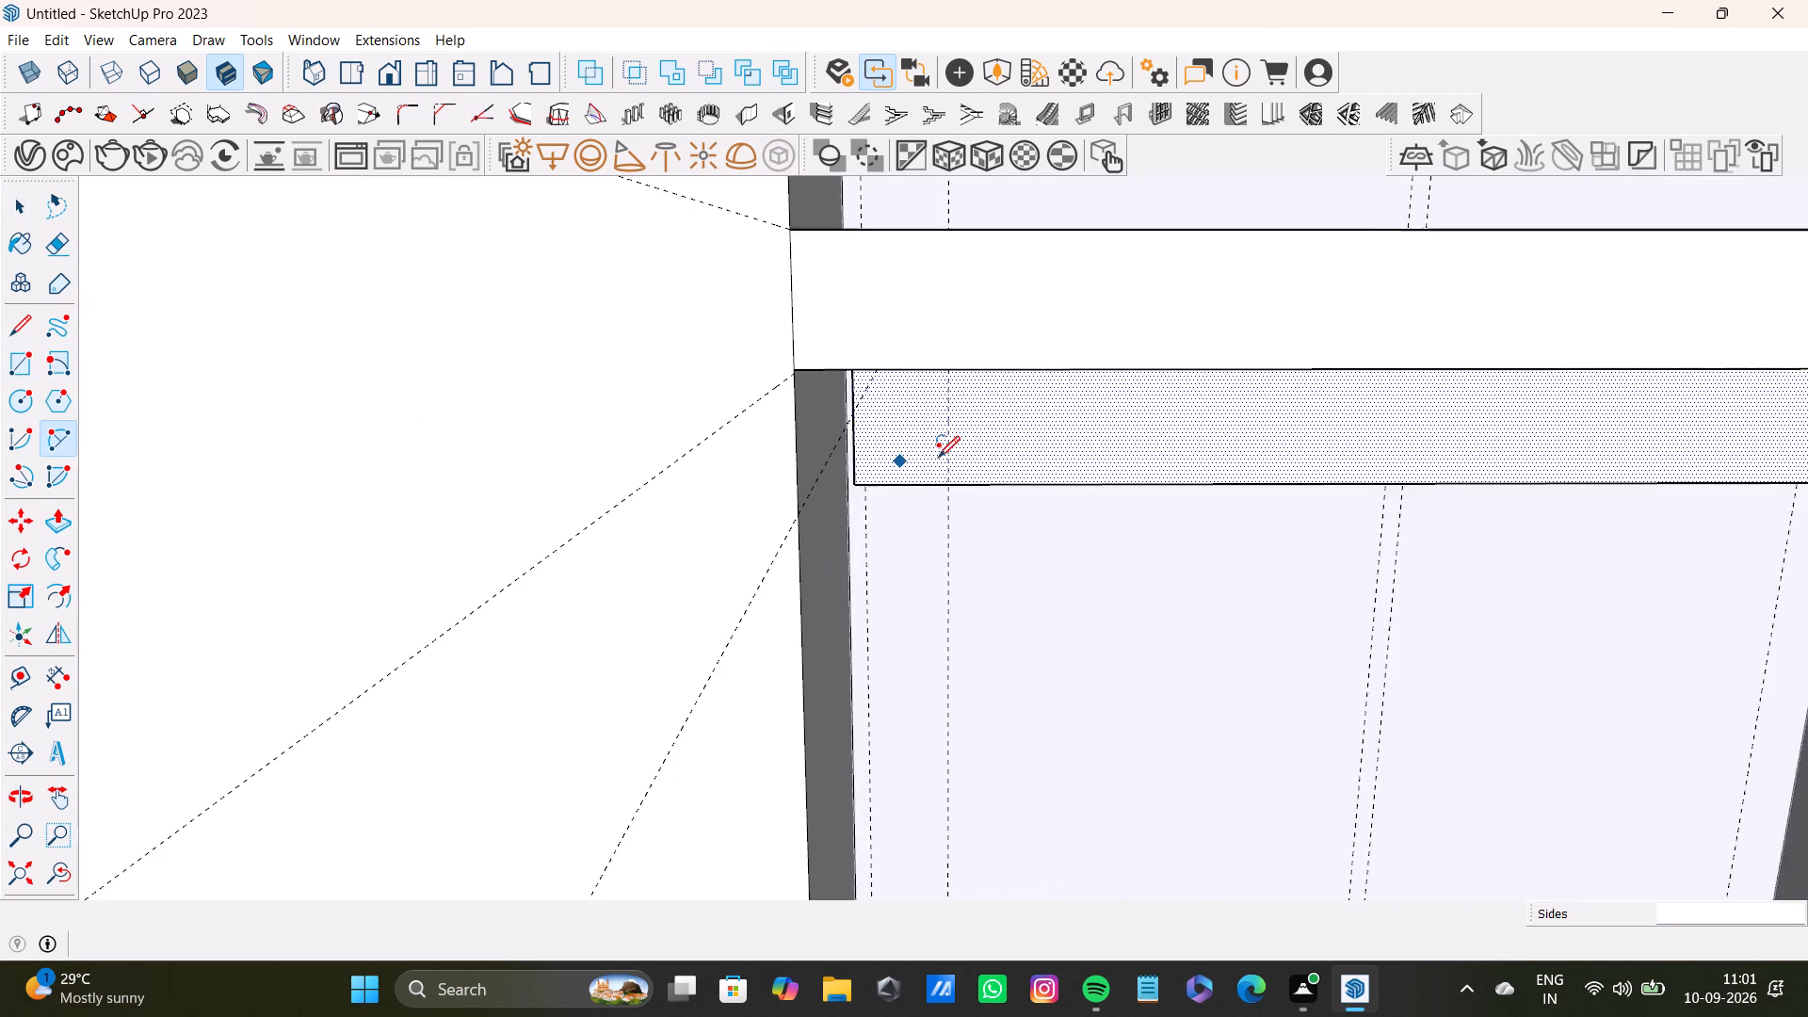
pyautogui.moveTo(938, 457); pyautogui.dragTo(951, 393, button='middle')
pyautogui.scroll(7, 933, 376)
pyautogui.click(954, 361)
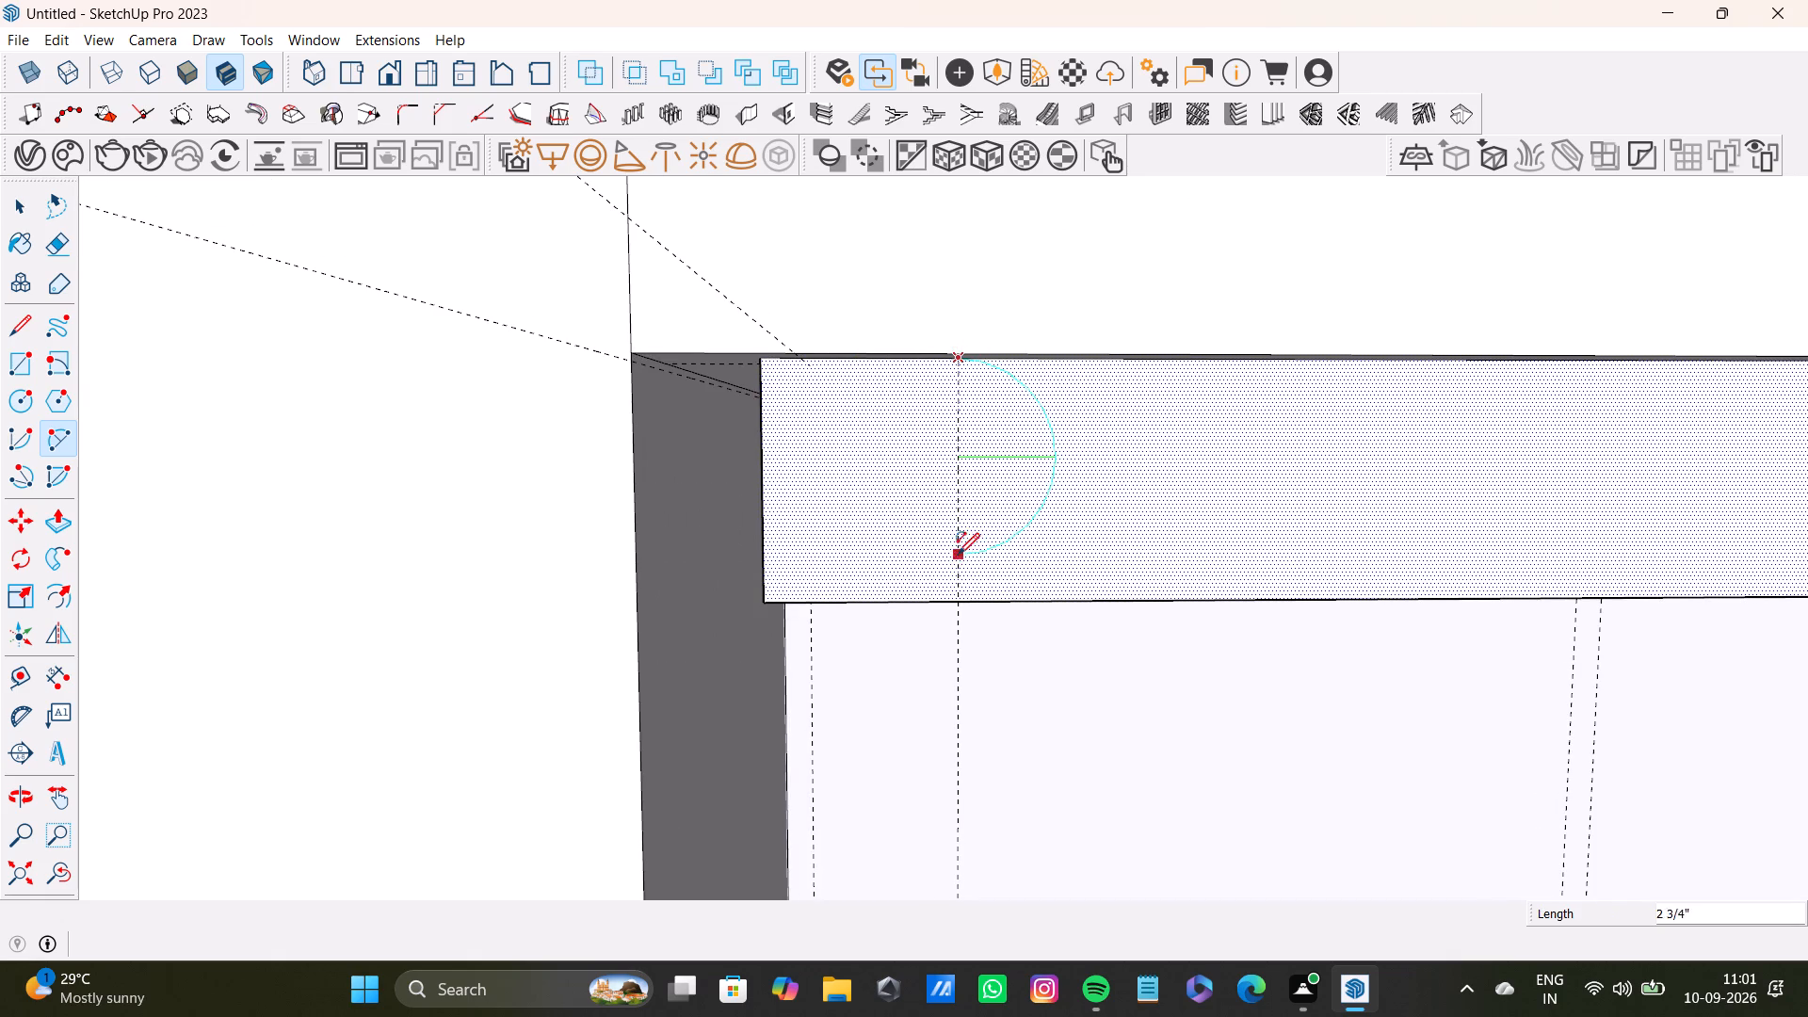
pyautogui.click(957, 601)
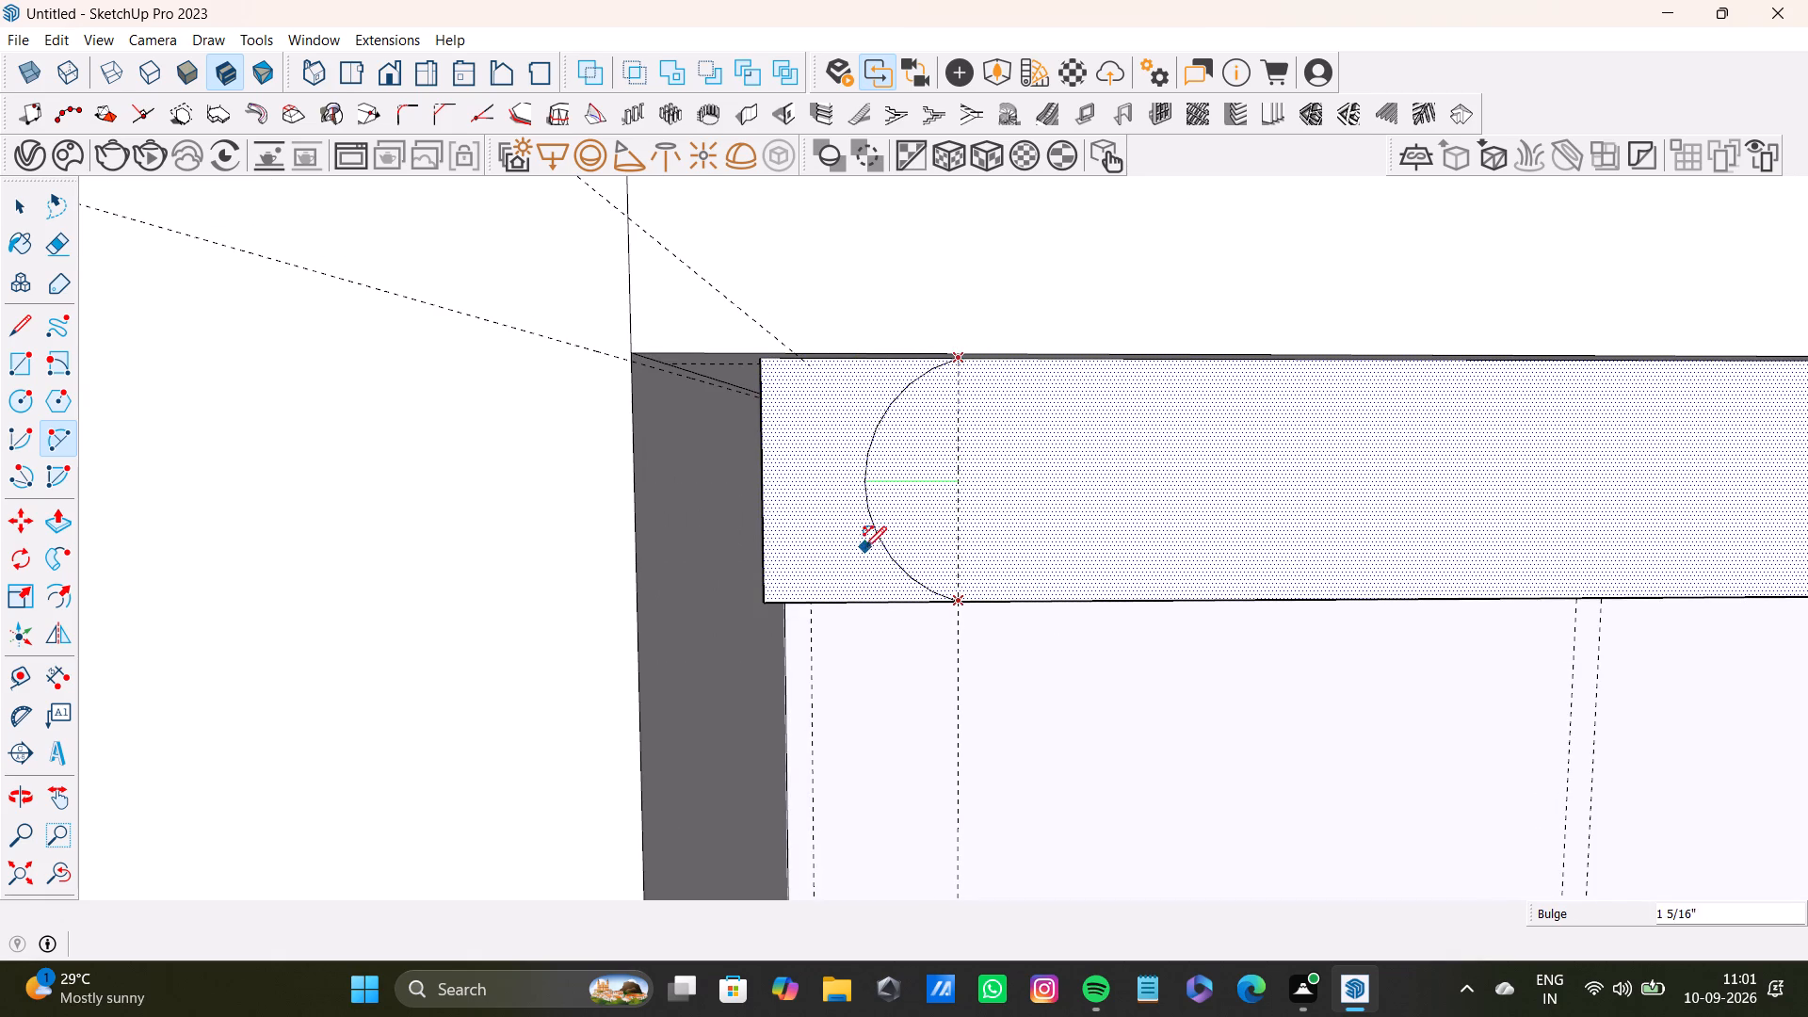
pyautogui.click(830, 554)
pyautogui.scroll(-2, 839, 536)
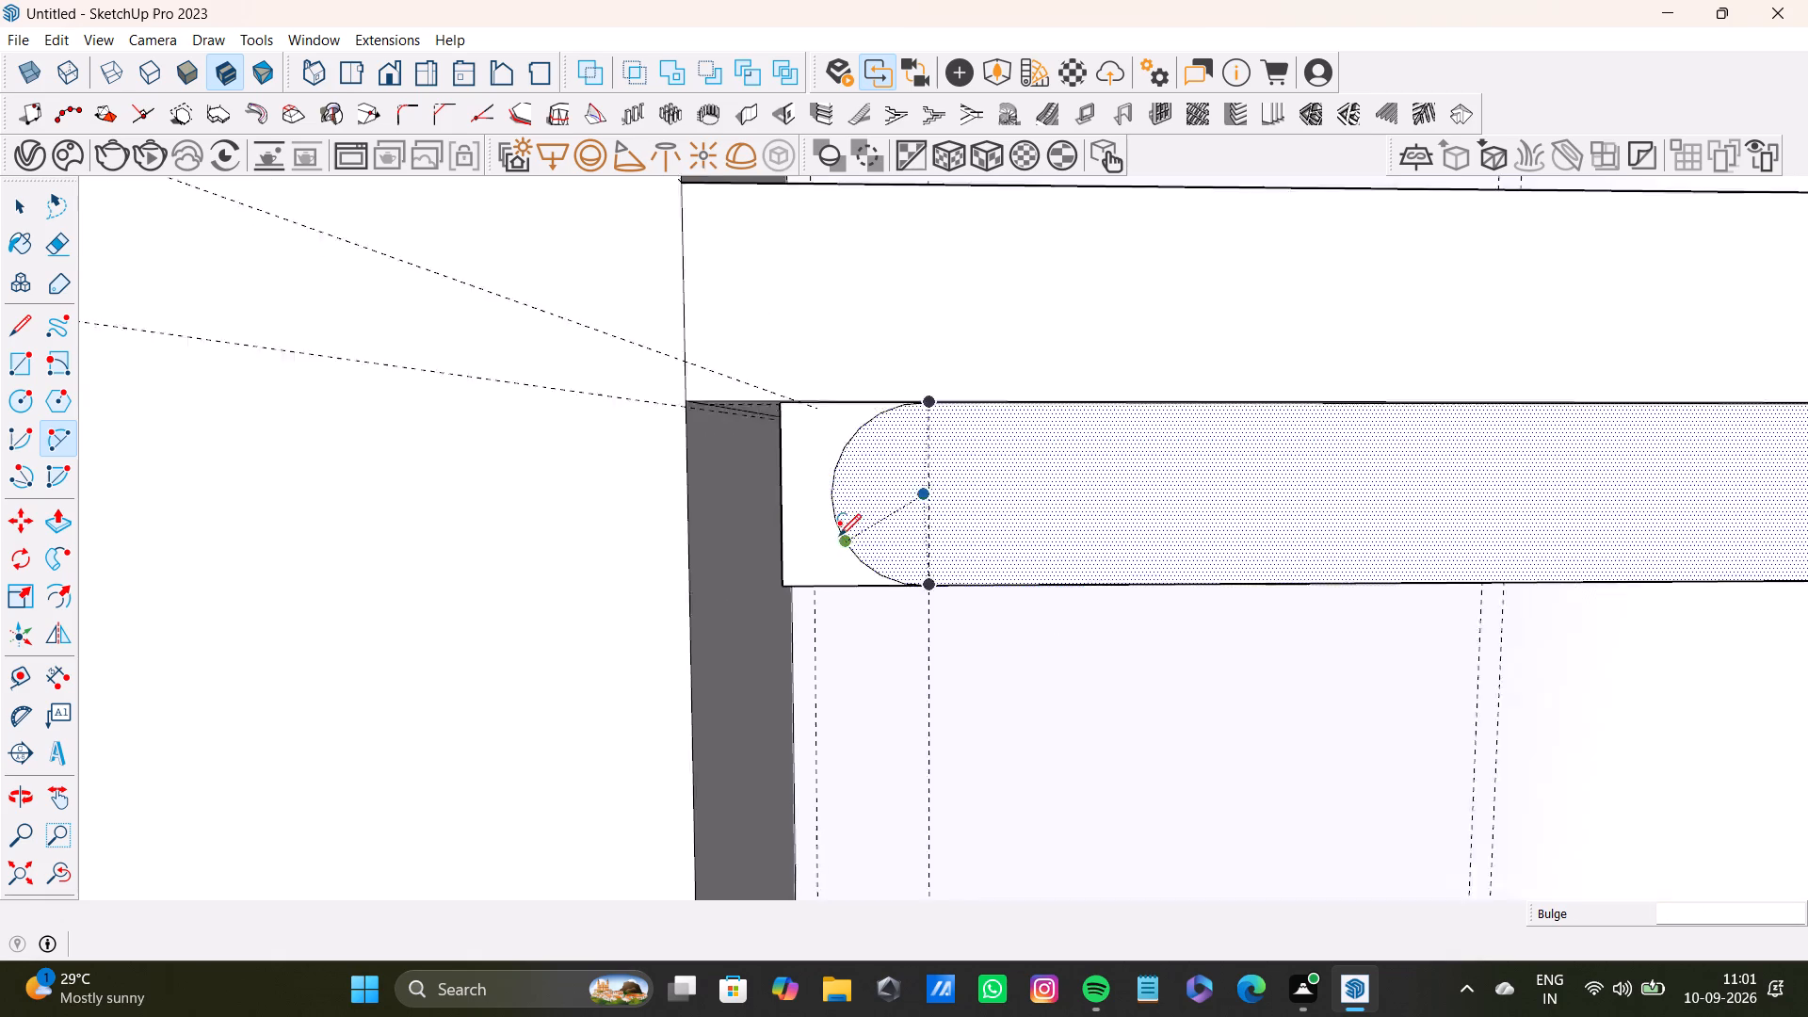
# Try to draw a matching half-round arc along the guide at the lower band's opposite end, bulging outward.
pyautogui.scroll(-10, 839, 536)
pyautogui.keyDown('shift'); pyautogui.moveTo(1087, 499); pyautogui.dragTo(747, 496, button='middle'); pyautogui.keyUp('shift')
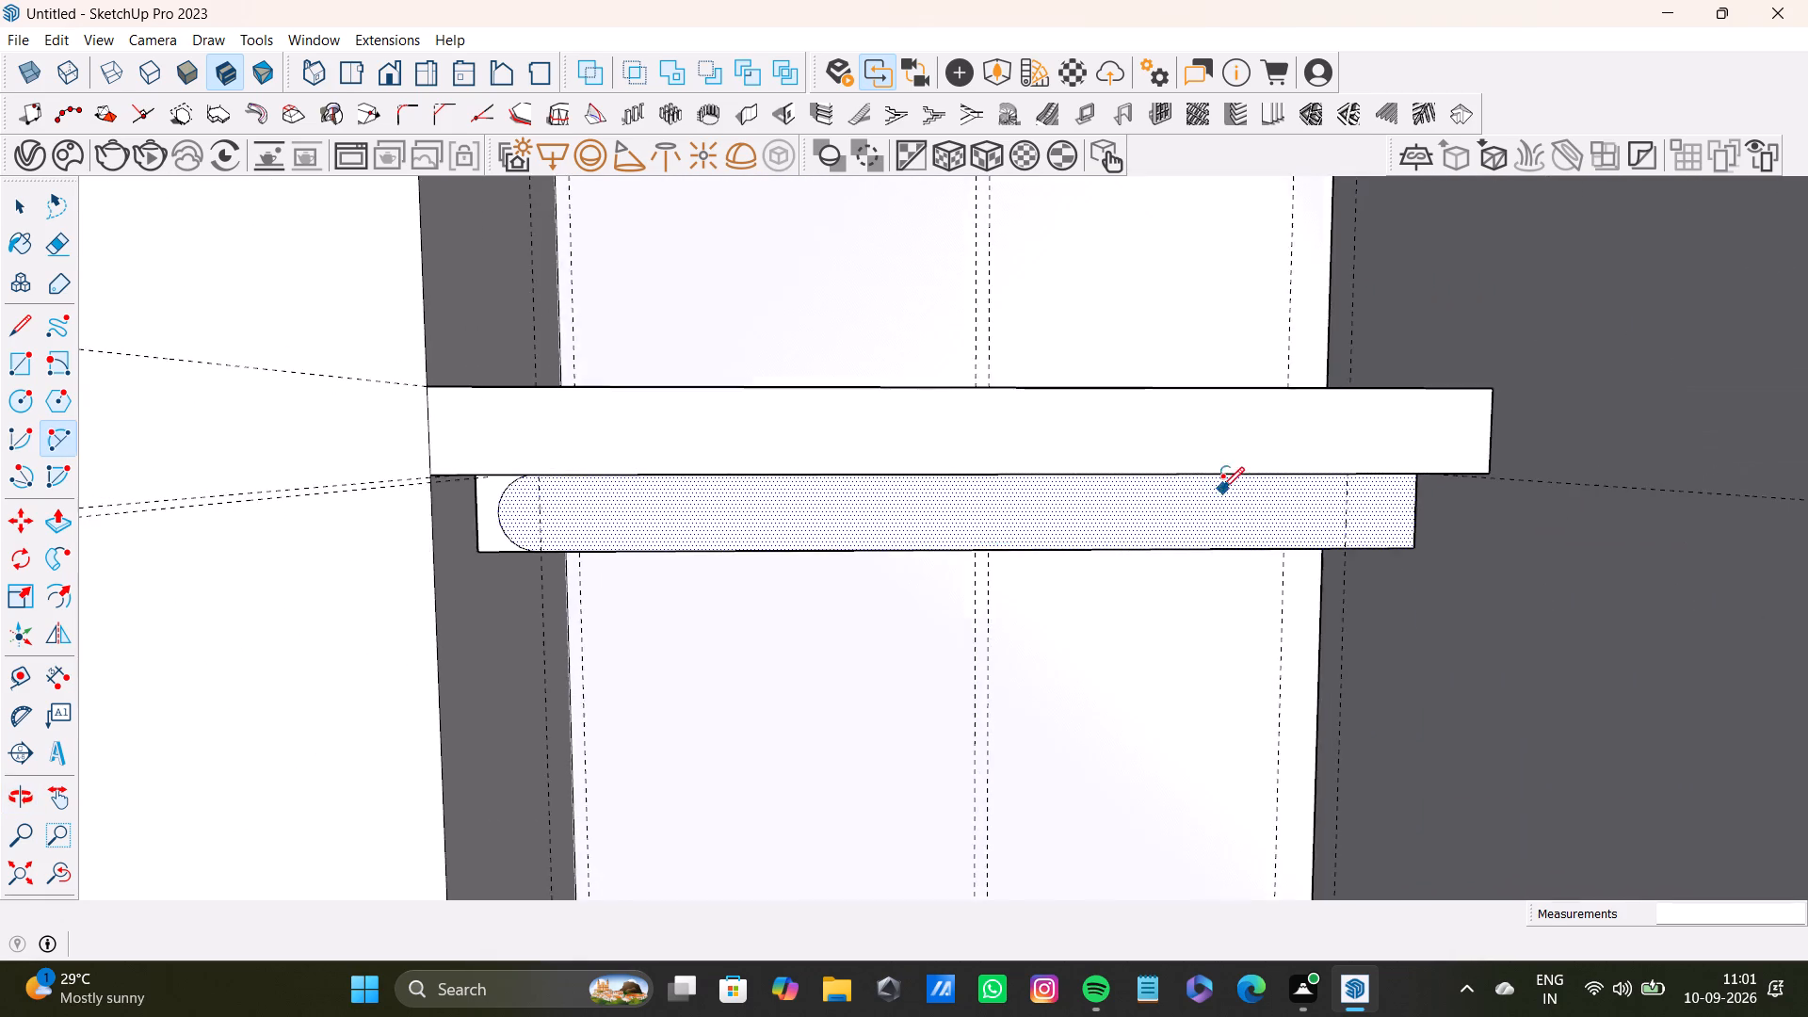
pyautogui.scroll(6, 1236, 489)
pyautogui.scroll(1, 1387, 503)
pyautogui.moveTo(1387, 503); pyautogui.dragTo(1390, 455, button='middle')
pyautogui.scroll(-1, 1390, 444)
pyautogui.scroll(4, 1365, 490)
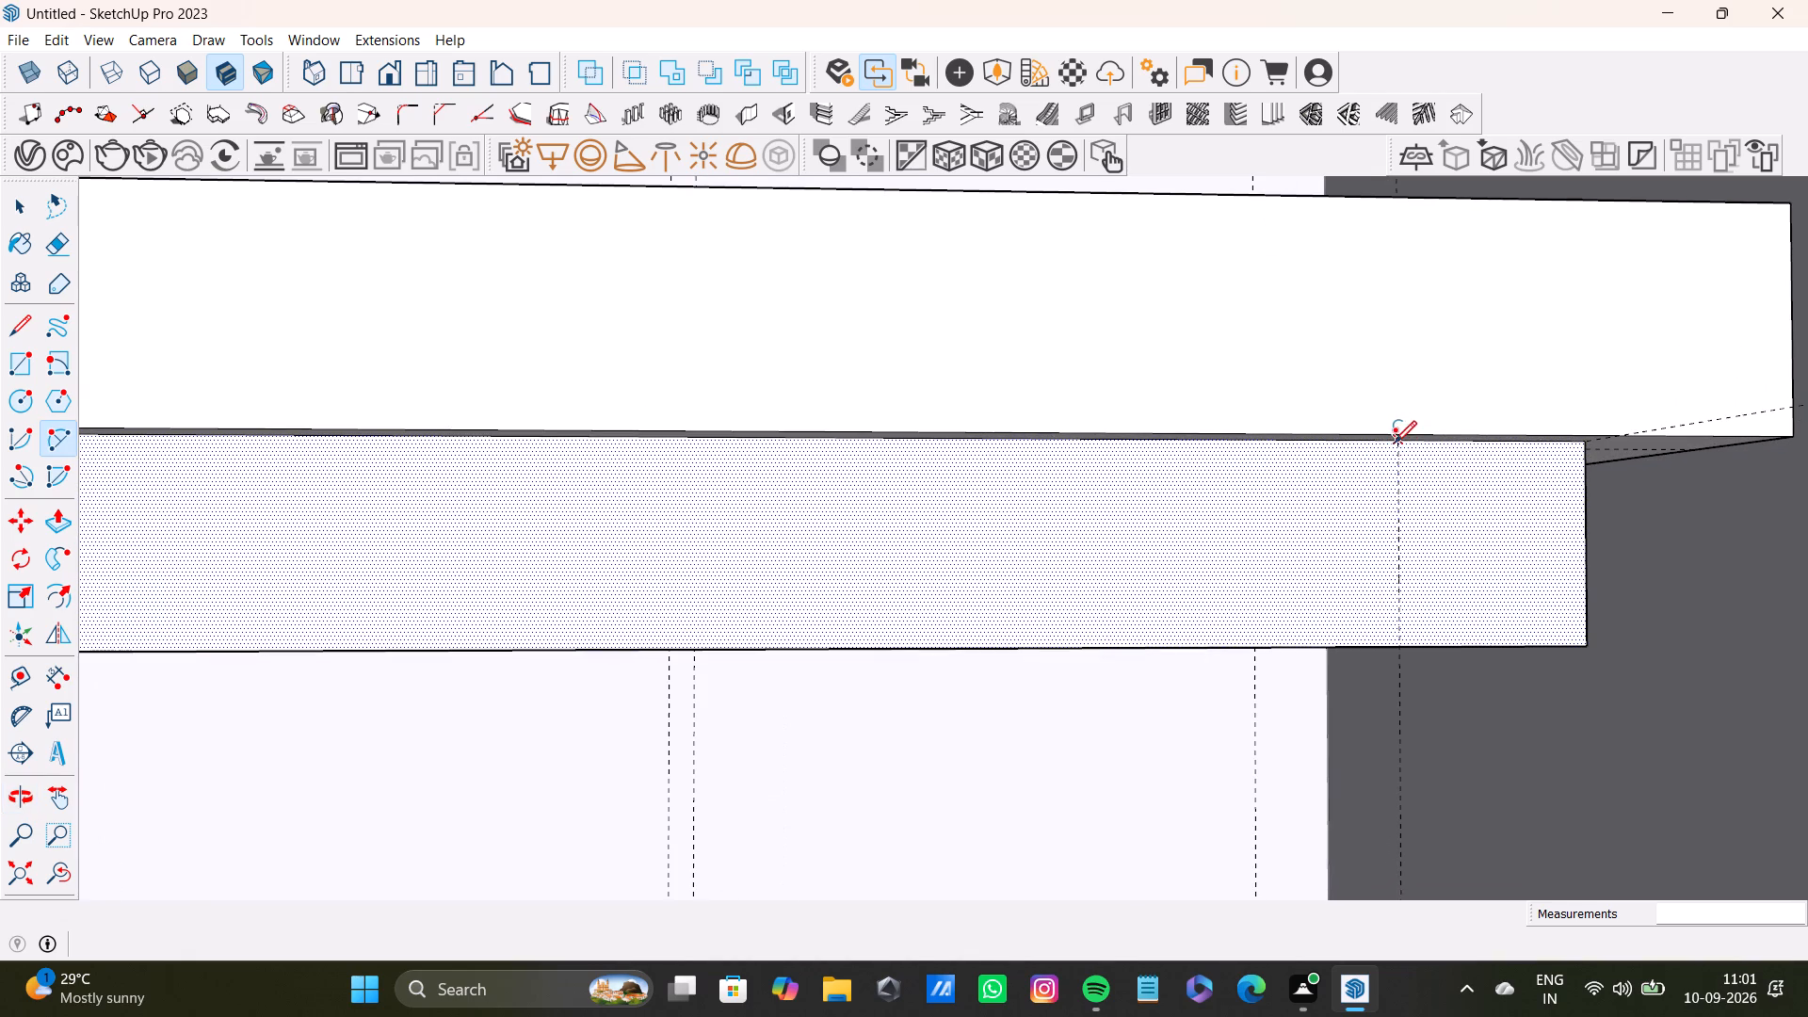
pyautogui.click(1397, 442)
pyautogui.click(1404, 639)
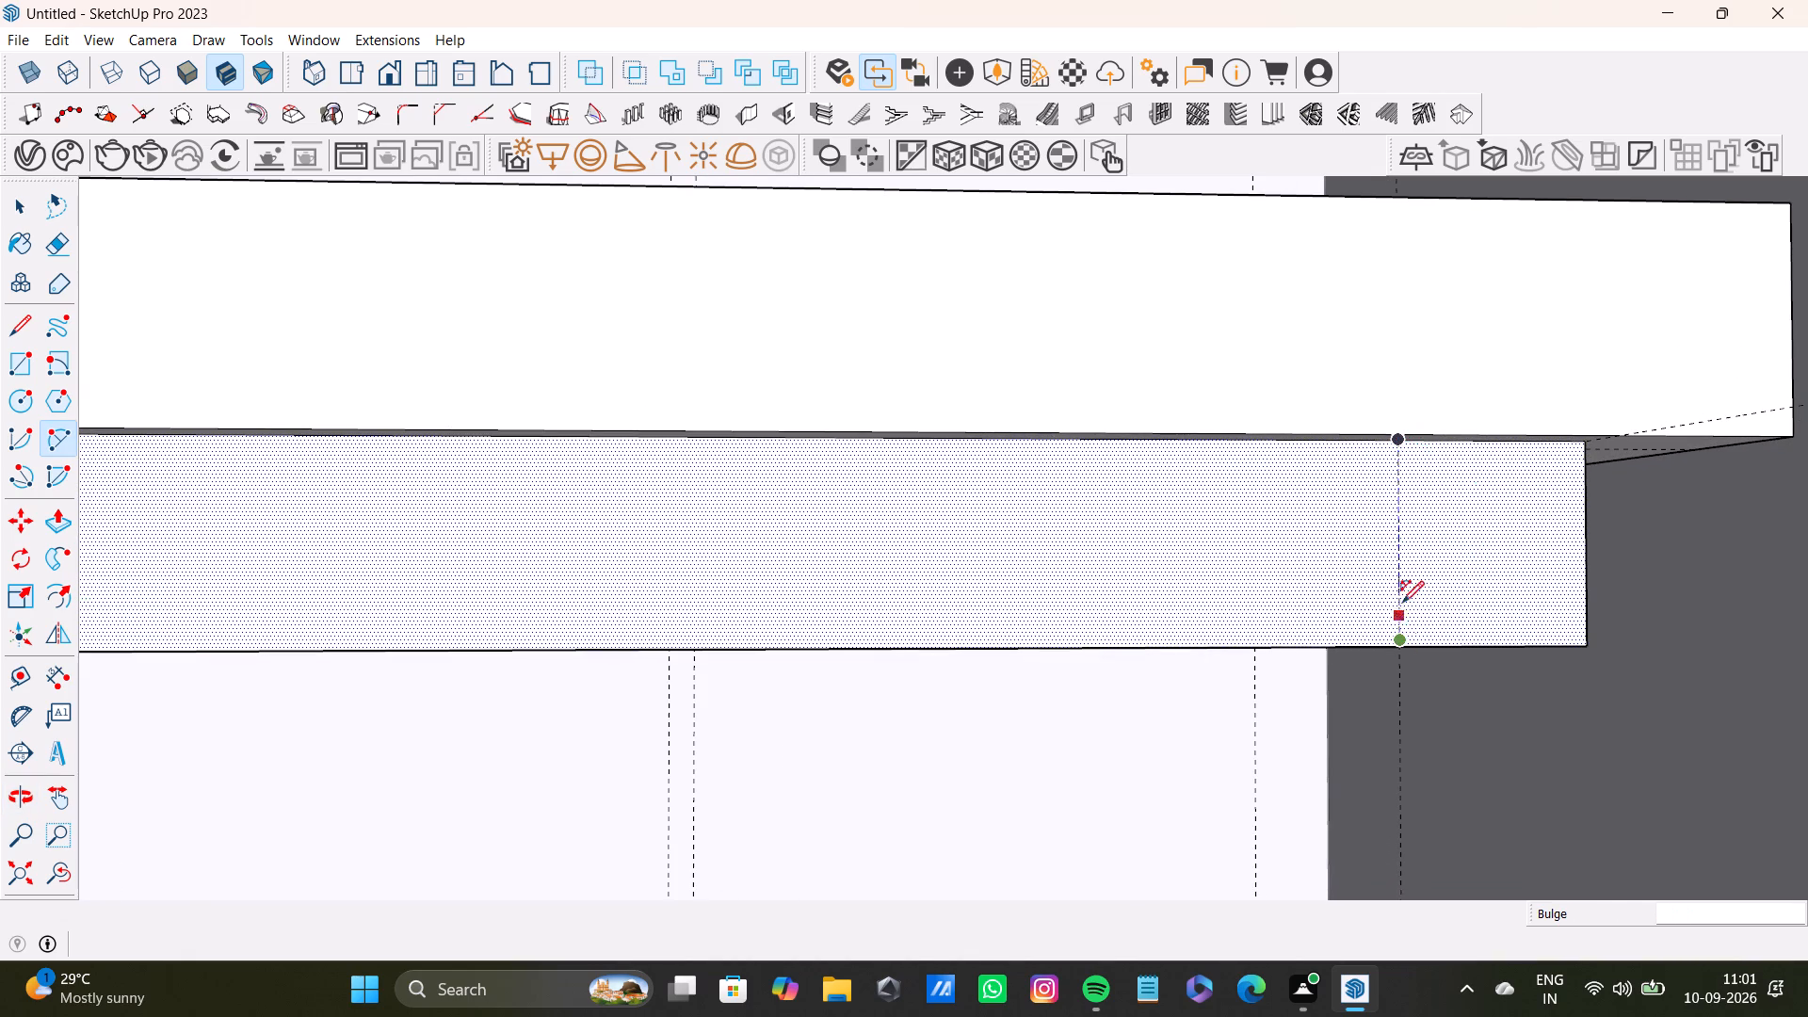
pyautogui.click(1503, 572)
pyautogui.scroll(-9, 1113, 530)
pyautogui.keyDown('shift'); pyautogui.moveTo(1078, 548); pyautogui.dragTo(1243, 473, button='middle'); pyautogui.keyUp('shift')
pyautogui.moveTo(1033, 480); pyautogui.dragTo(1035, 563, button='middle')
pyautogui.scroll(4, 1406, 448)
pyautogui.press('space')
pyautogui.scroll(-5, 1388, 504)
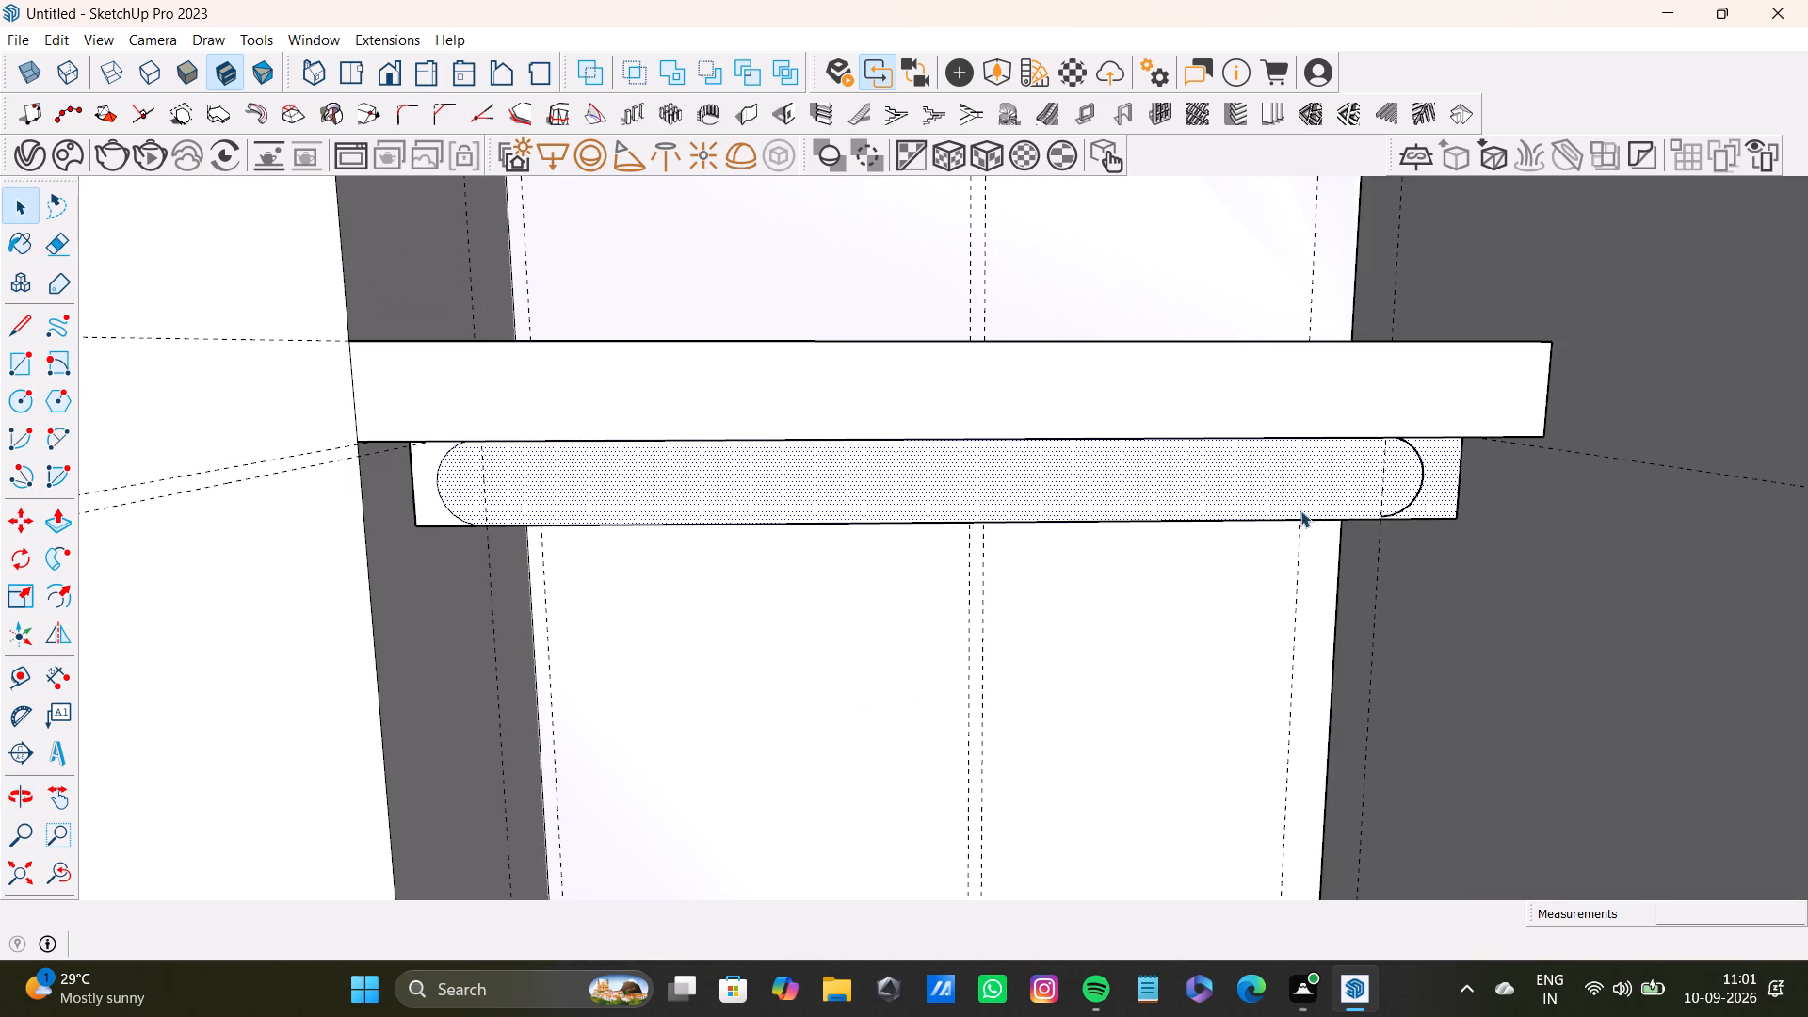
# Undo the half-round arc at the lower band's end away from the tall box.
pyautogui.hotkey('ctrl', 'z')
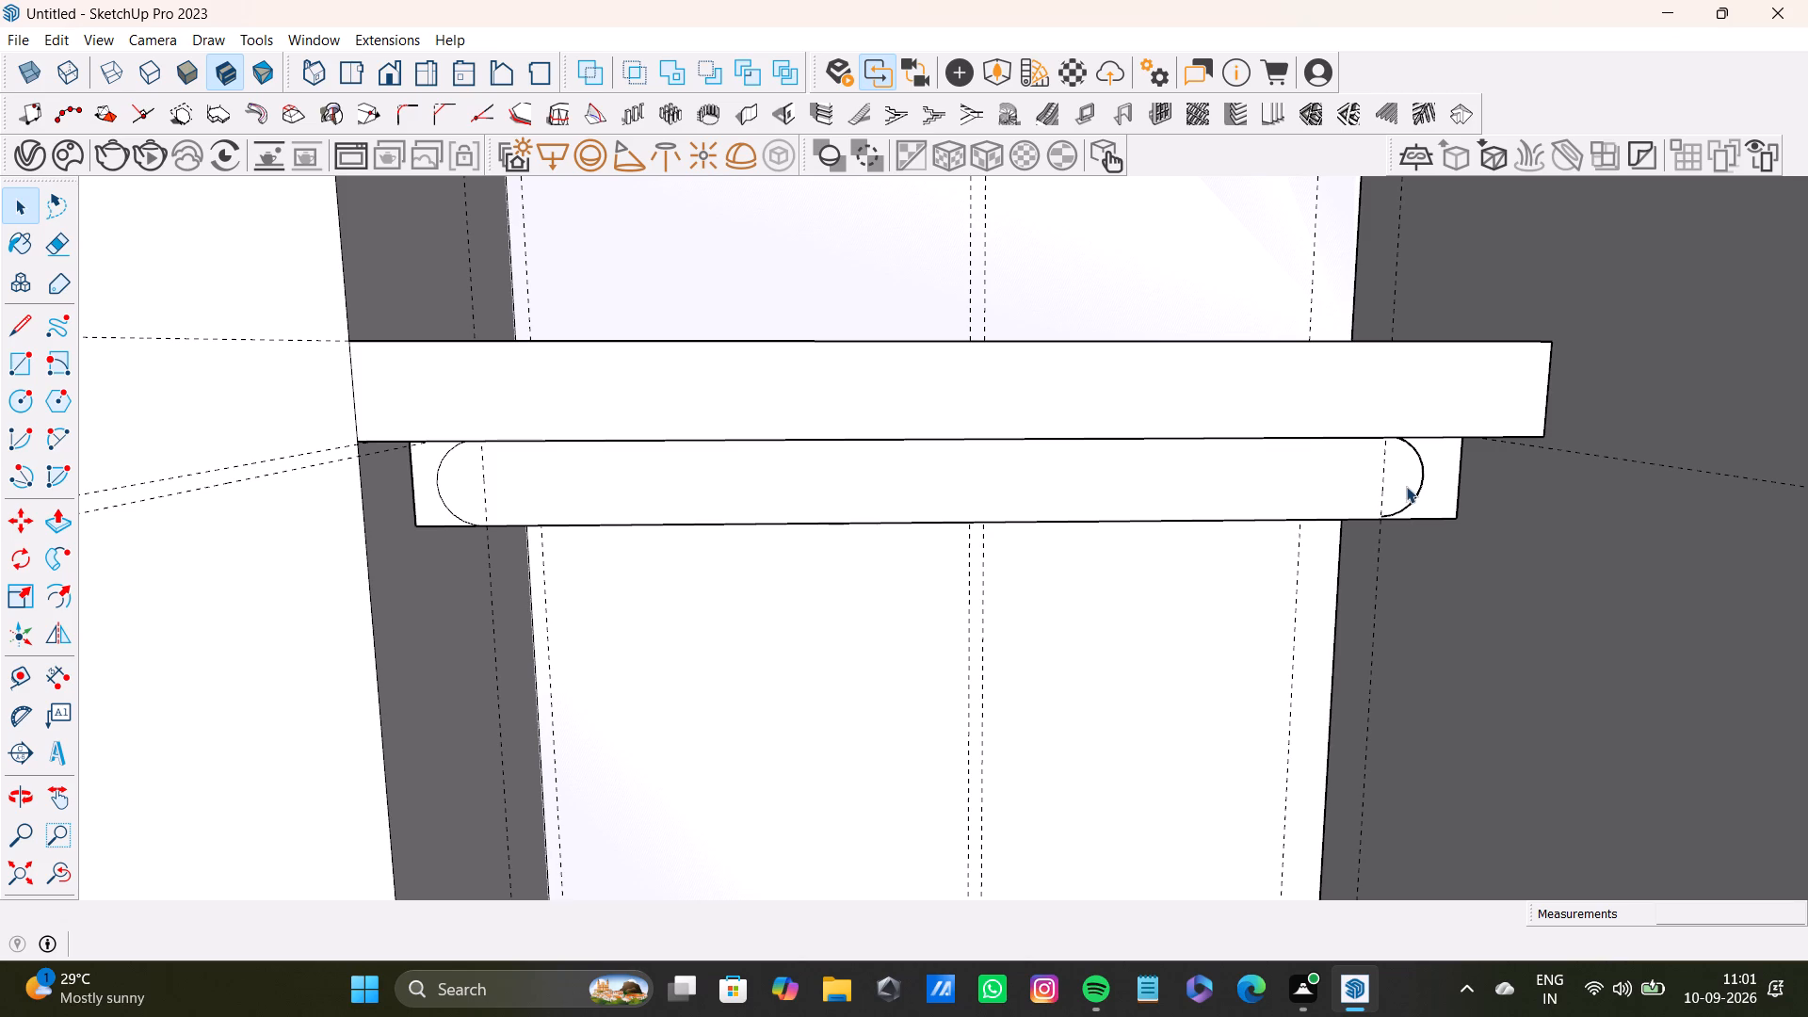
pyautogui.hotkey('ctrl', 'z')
# Draw an outward half-round arc about 3 7/16" high on the lower band's face, along the guide at the end away from the tall box.
pyautogui.scroll(4, 1418, 444)
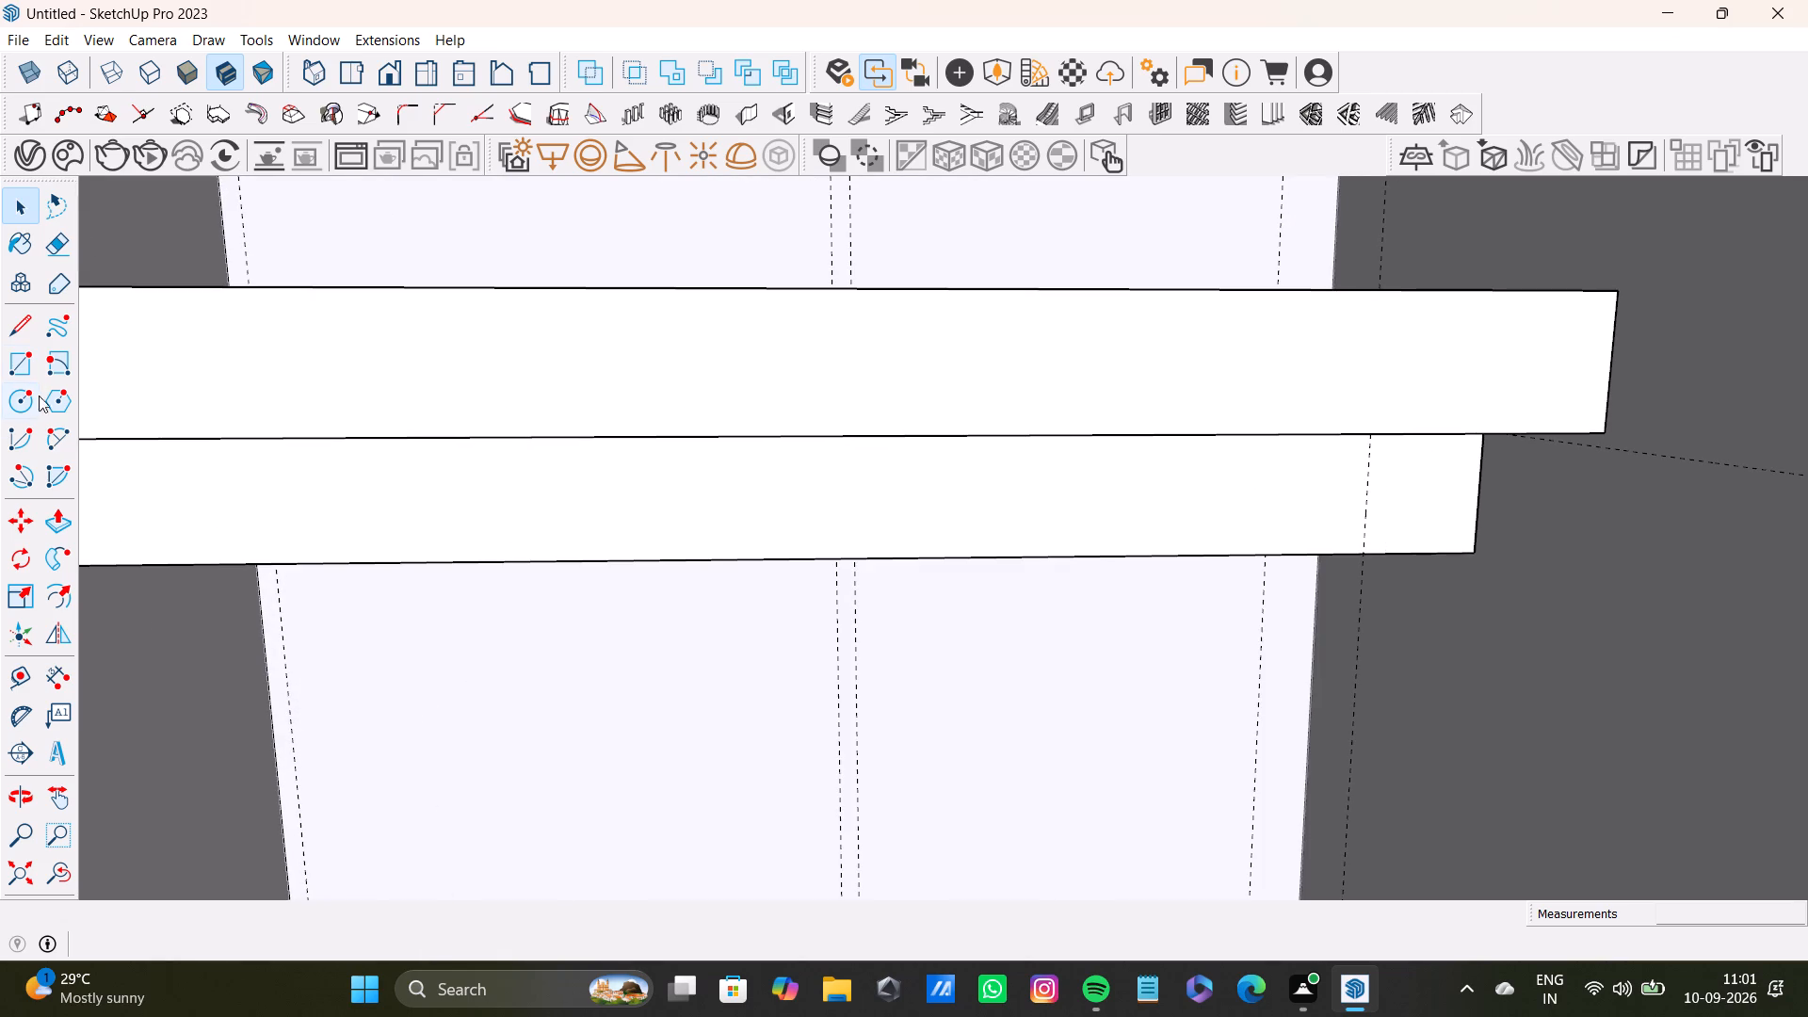
pyautogui.click(64, 441)
pyautogui.scroll(3, 1394, 500)
pyautogui.keyDown('shift'); pyautogui.moveTo(1396, 500); pyautogui.dragTo(1358, 362, button='middle'); pyautogui.keyUp('shift')
pyautogui.scroll(3, 1333, 379)
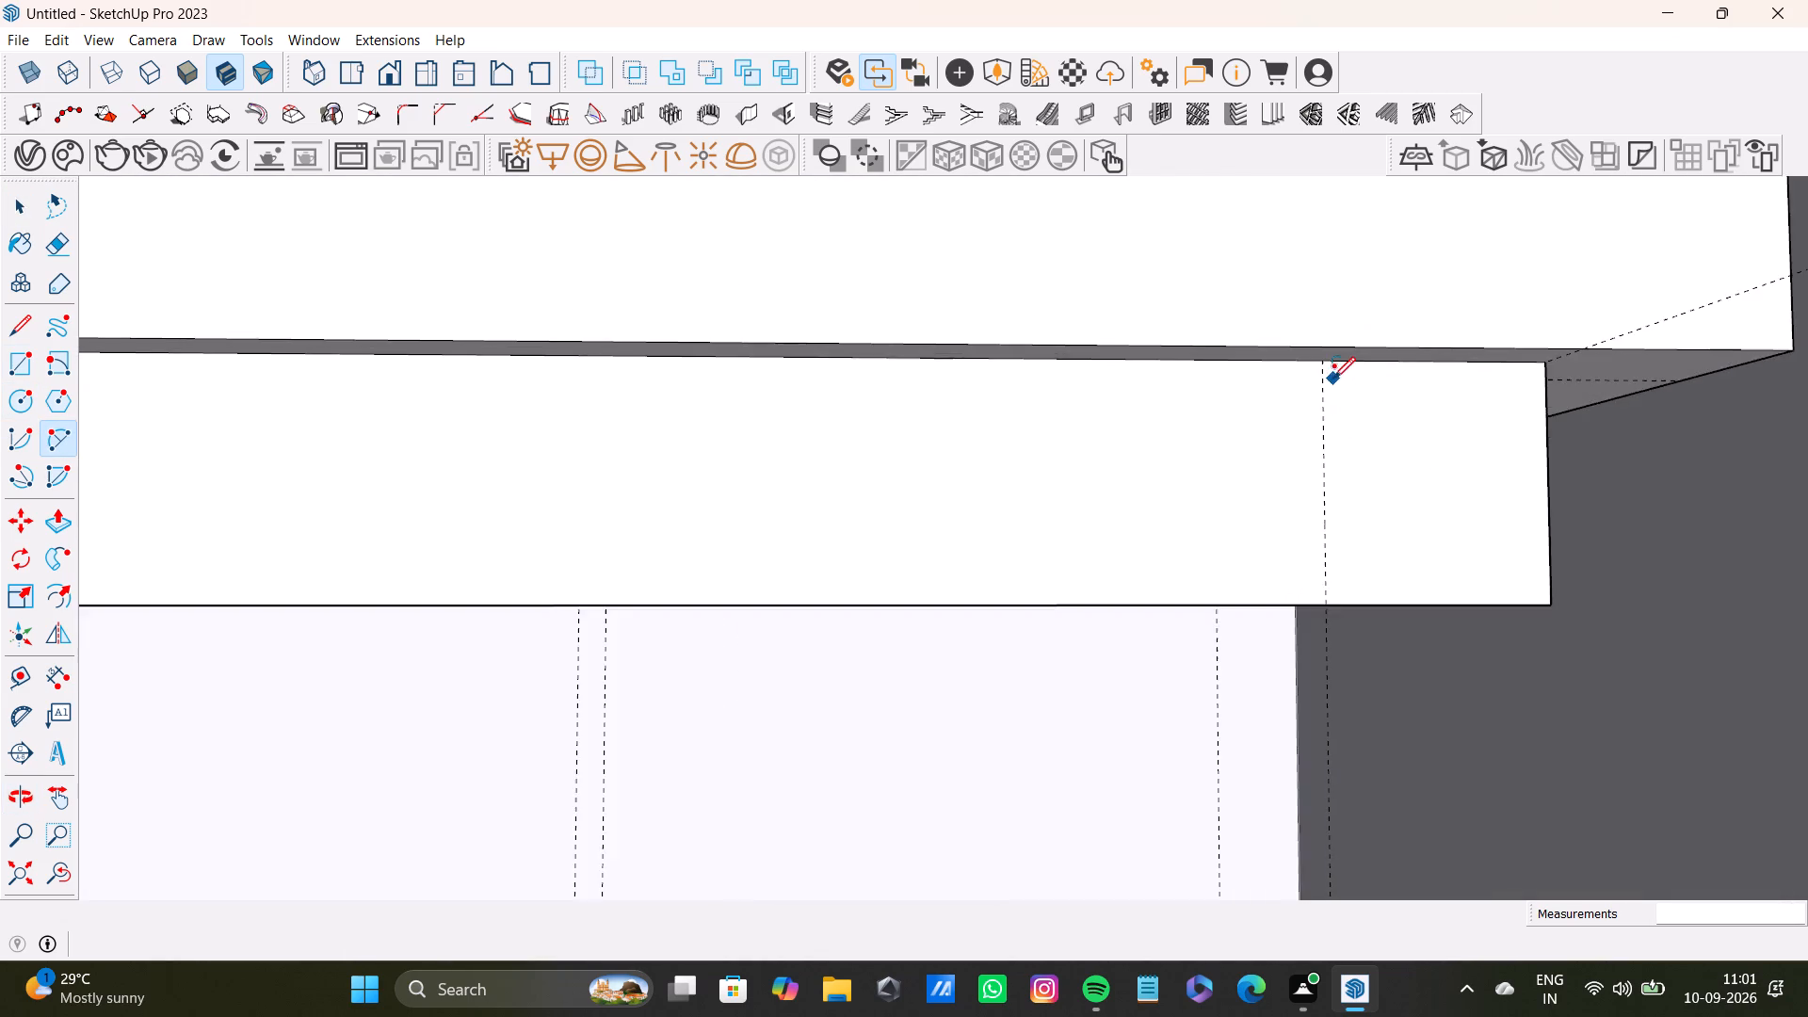
pyautogui.scroll(4, 1333, 379)
pyautogui.click(1318, 356)
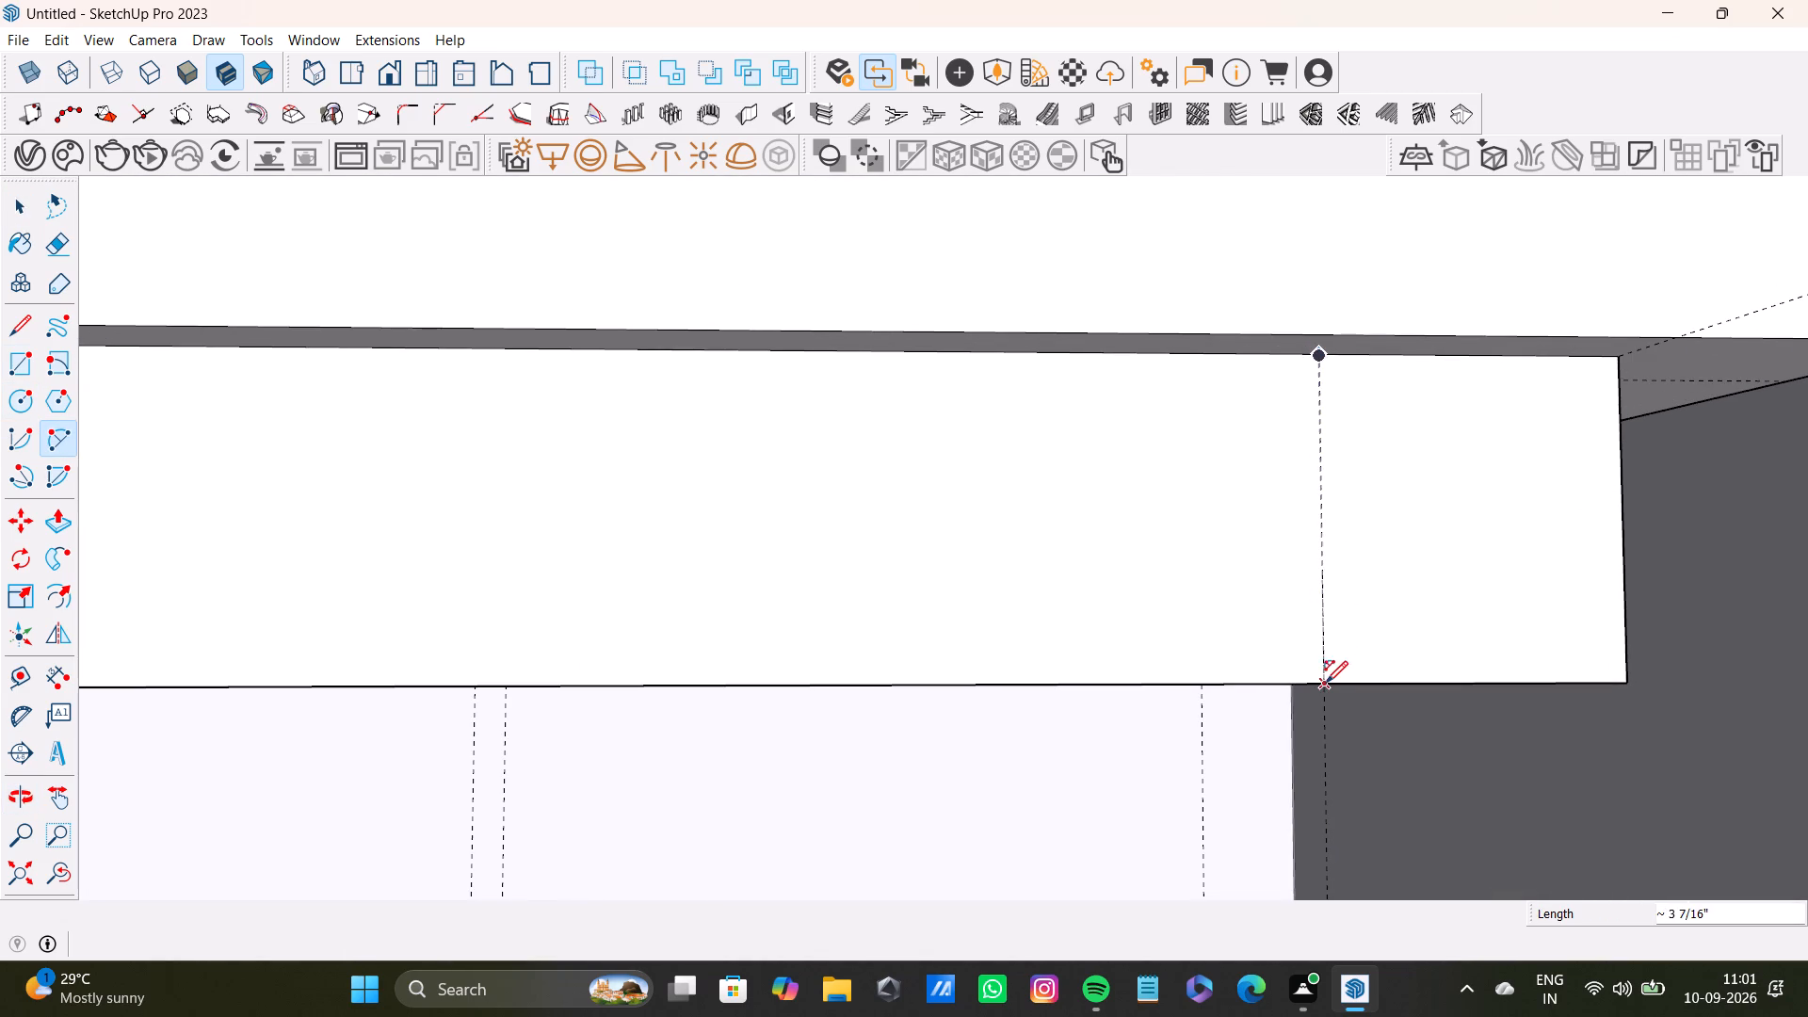
pyautogui.click(1326, 683)
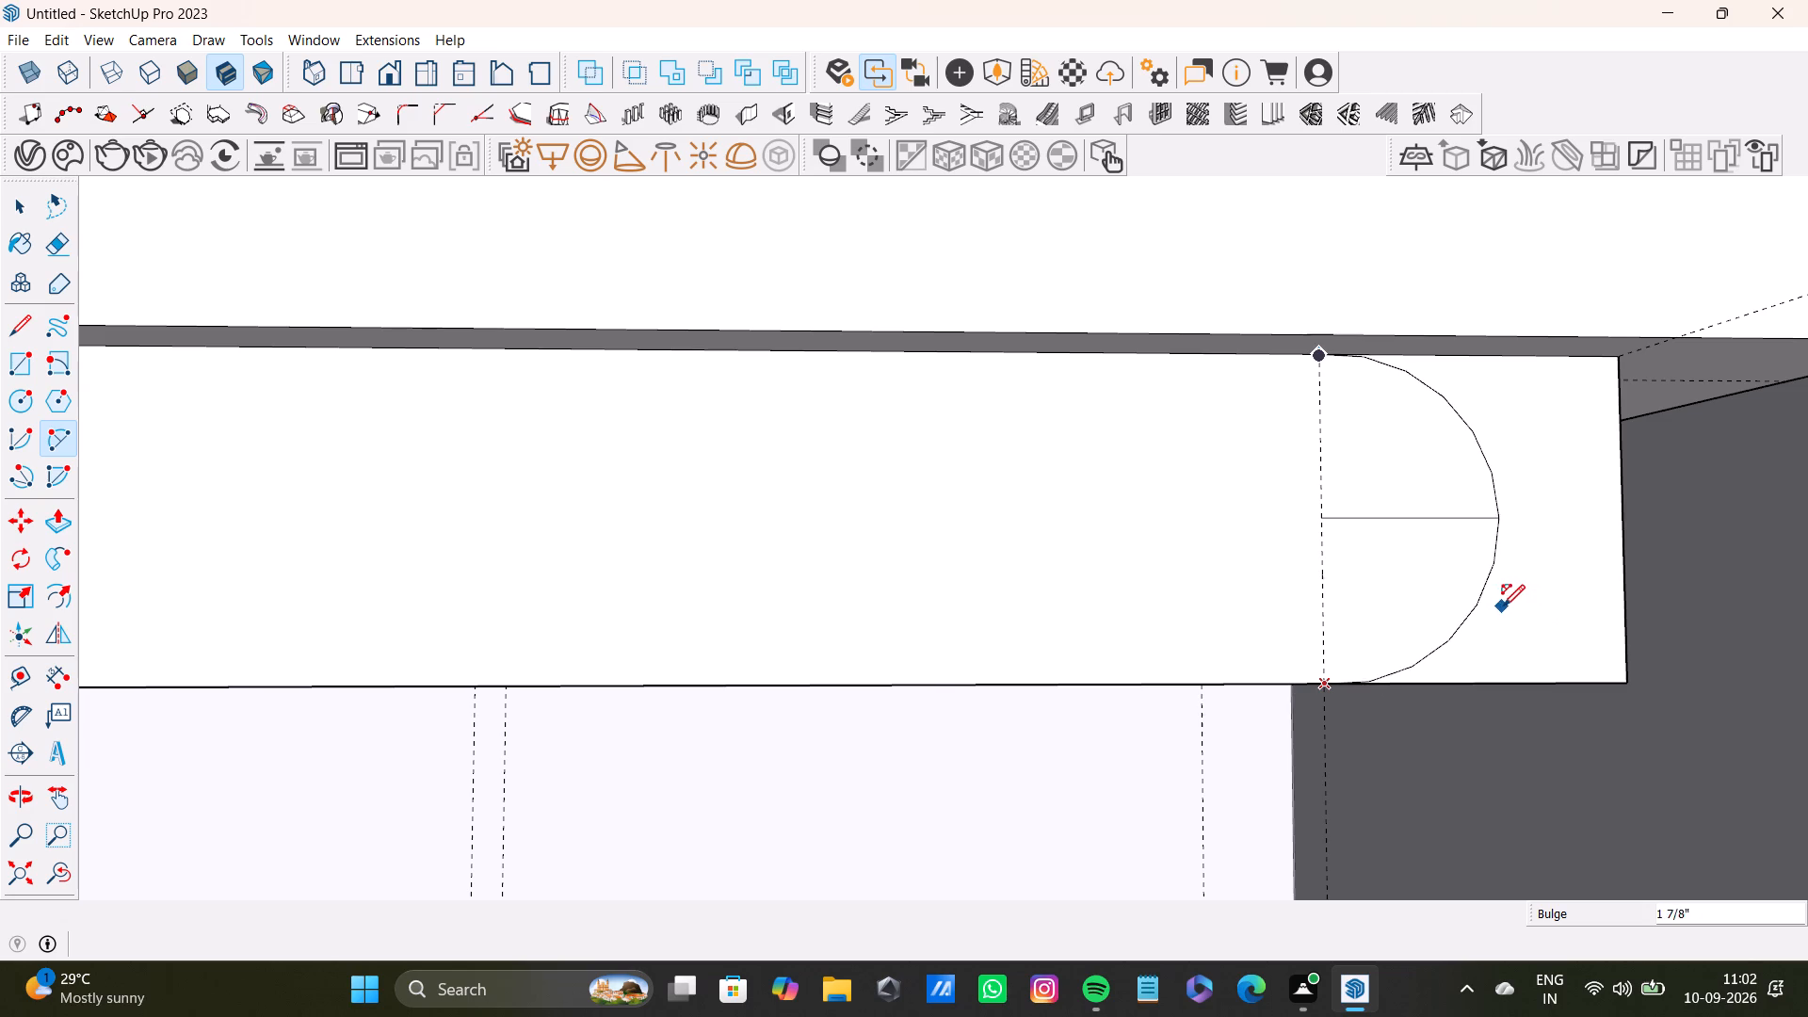
pyautogui.click(1483, 607)
pyautogui.scroll(-10, 1209, 547)
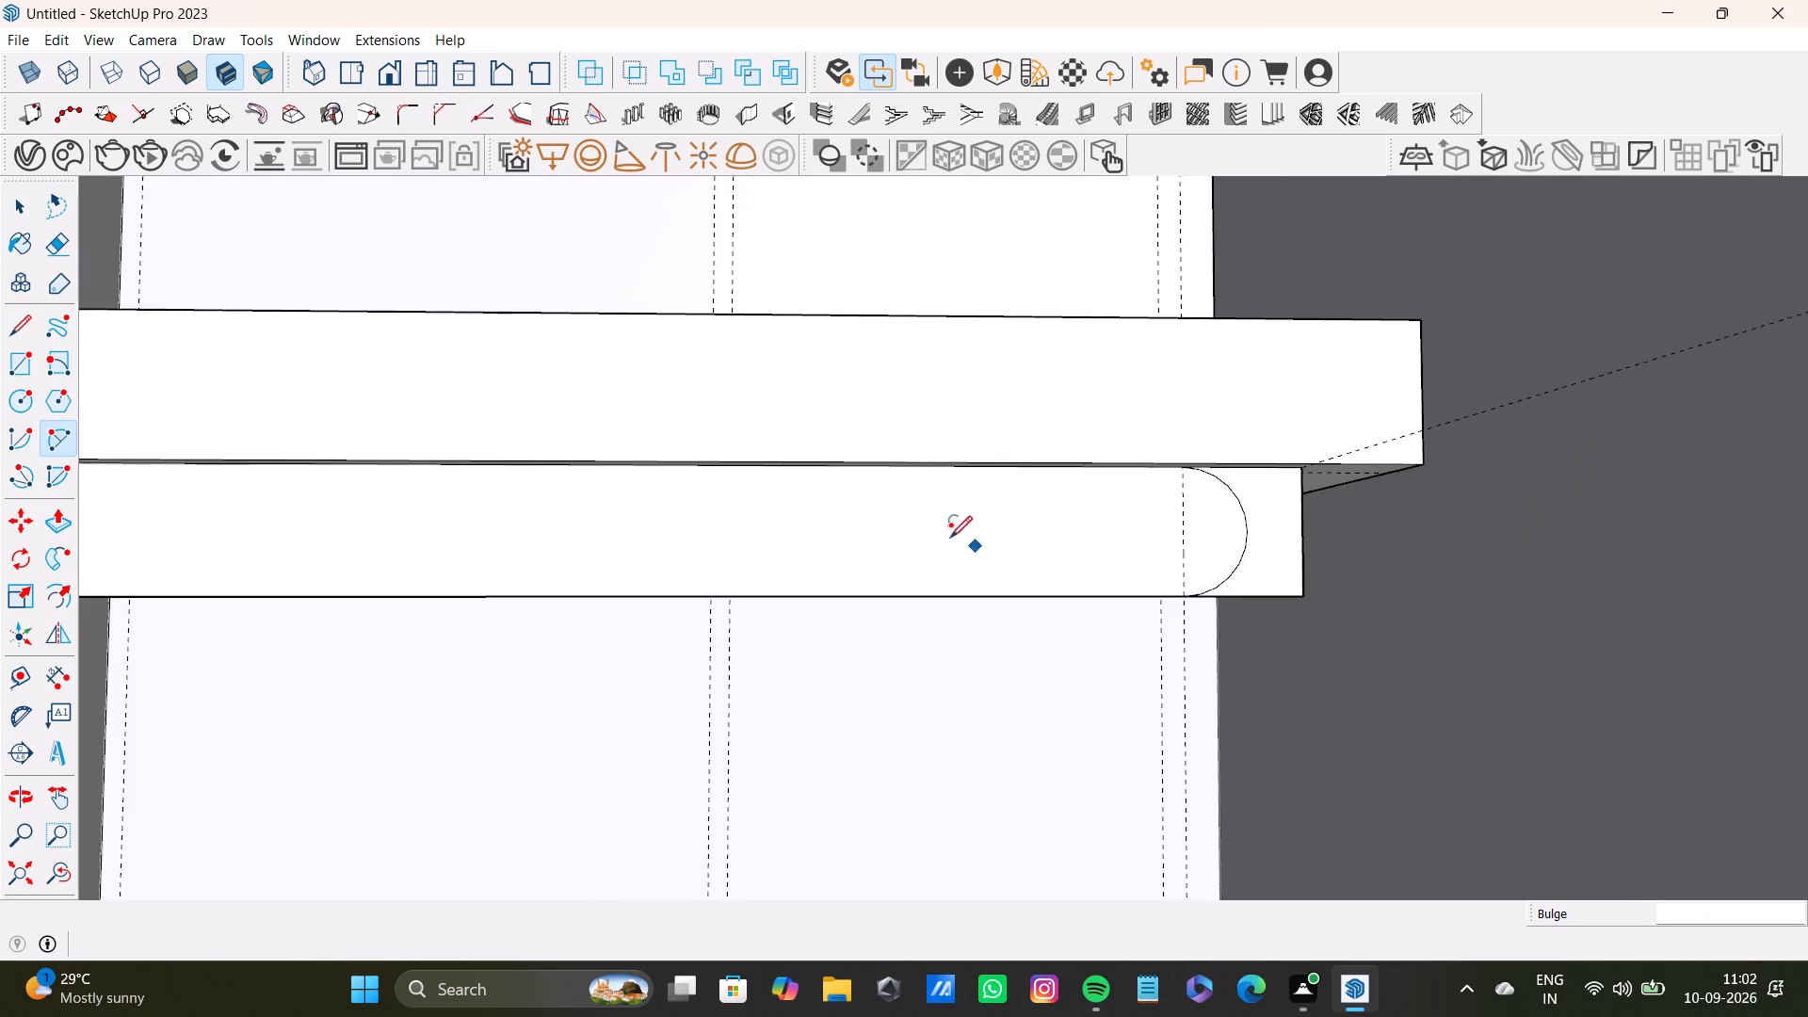
pyautogui.keyDown('shift'); pyautogui.moveTo(950, 538); pyautogui.dragTo(1403, 504, button='middle'); pyautogui.keyUp('shift')
pyautogui.moveTo(1116, 491); pyautogui.dragTo(1155, 460, button='middle')
pyautogui.scroll(-4, 75, 438)
pyautogui.keyDown('shift'); pyautogui.moveTo(274, 485); pyautogui.dragTo(285, 484, button='middle'); pyautogui.keyUp('shift')
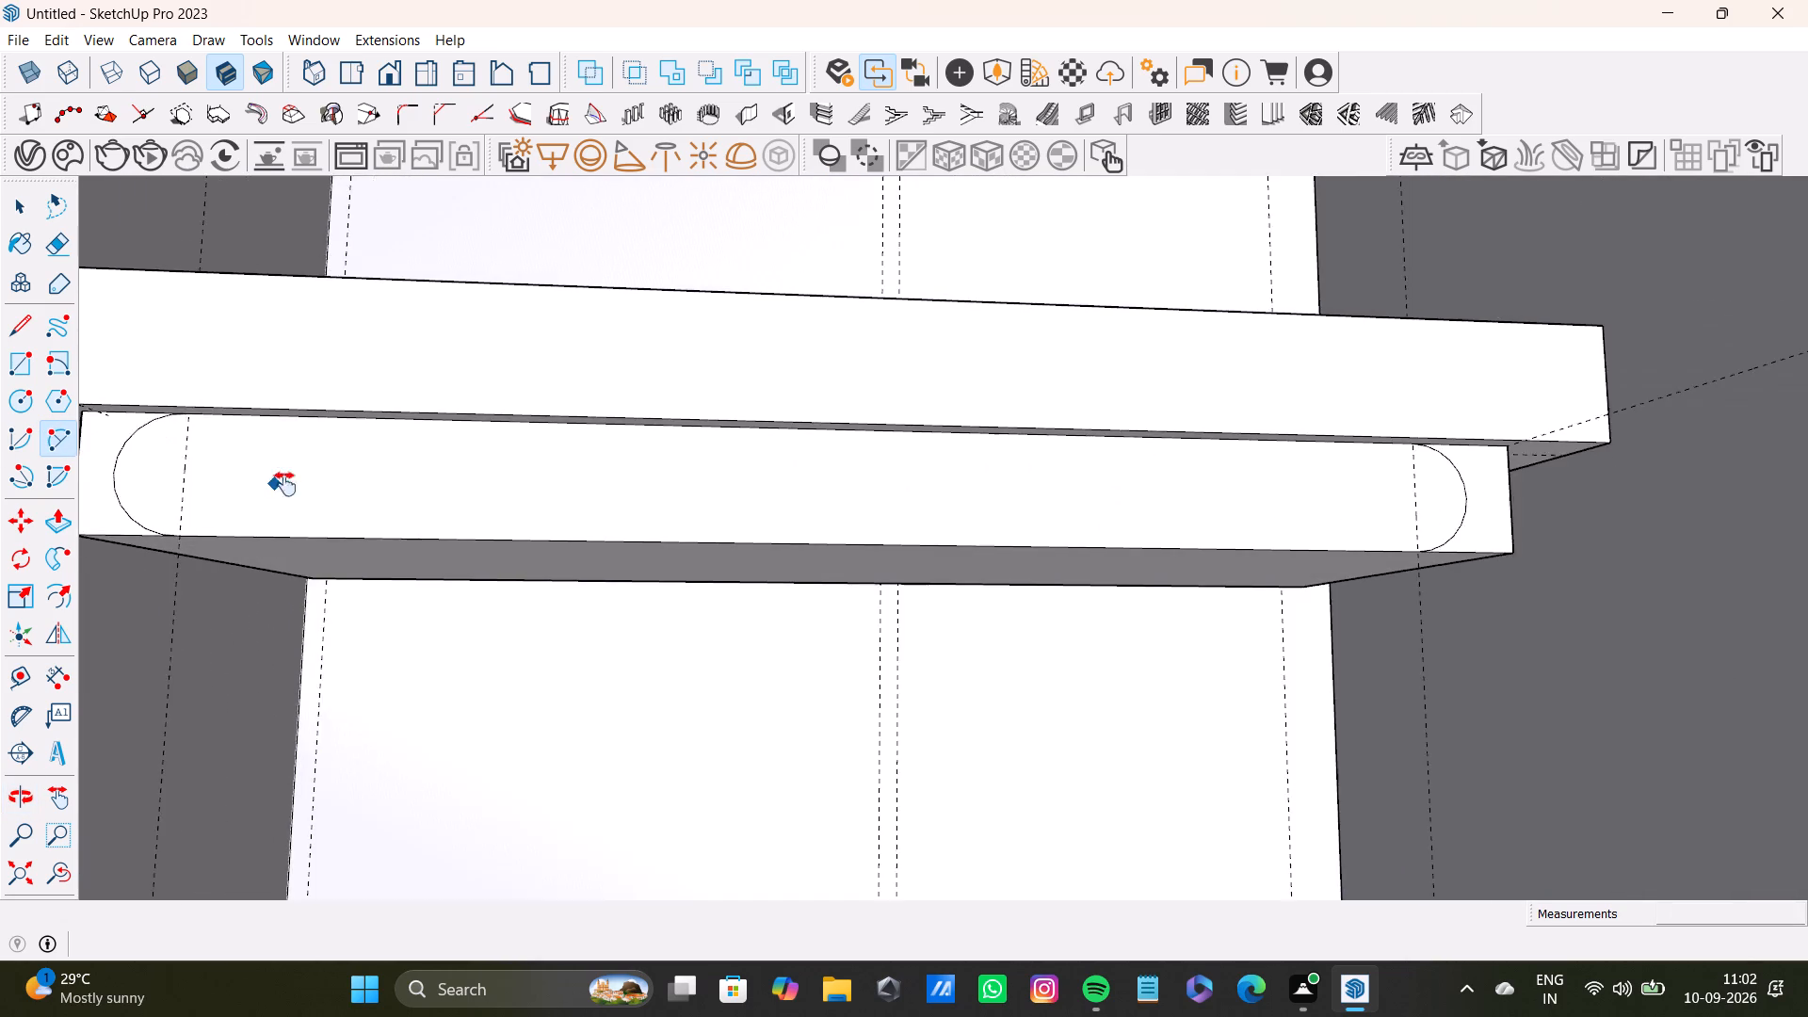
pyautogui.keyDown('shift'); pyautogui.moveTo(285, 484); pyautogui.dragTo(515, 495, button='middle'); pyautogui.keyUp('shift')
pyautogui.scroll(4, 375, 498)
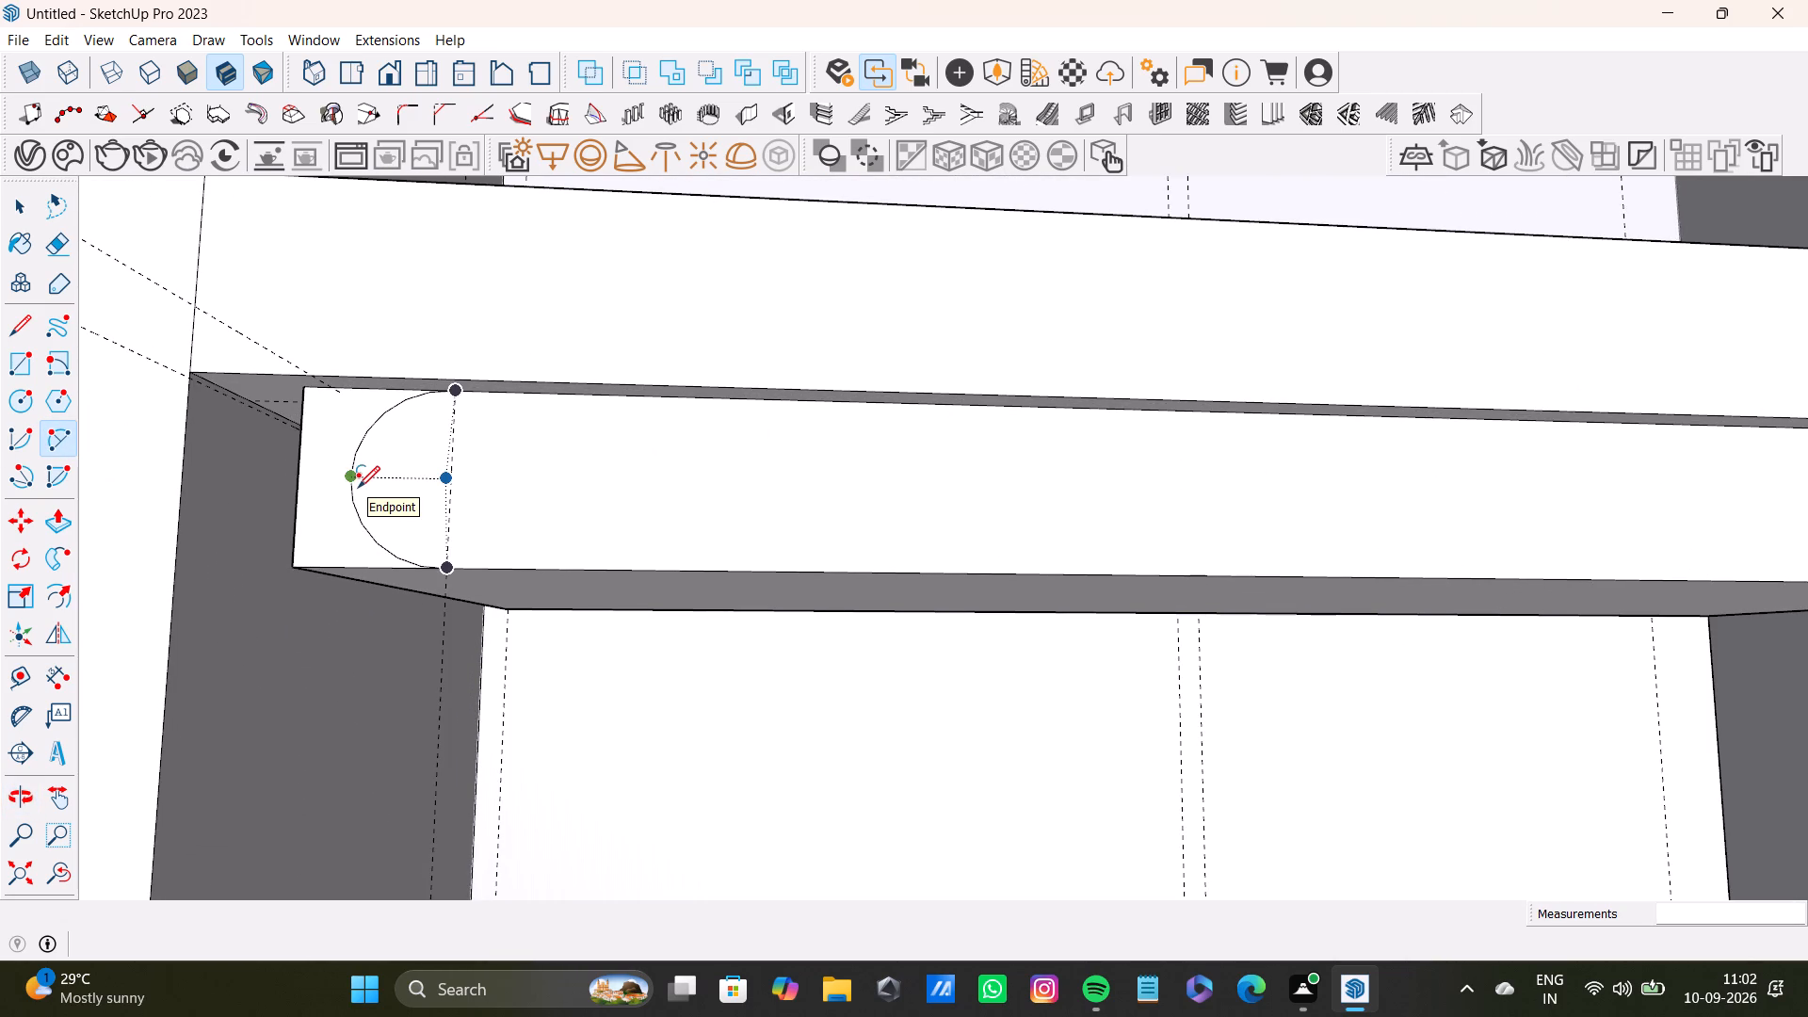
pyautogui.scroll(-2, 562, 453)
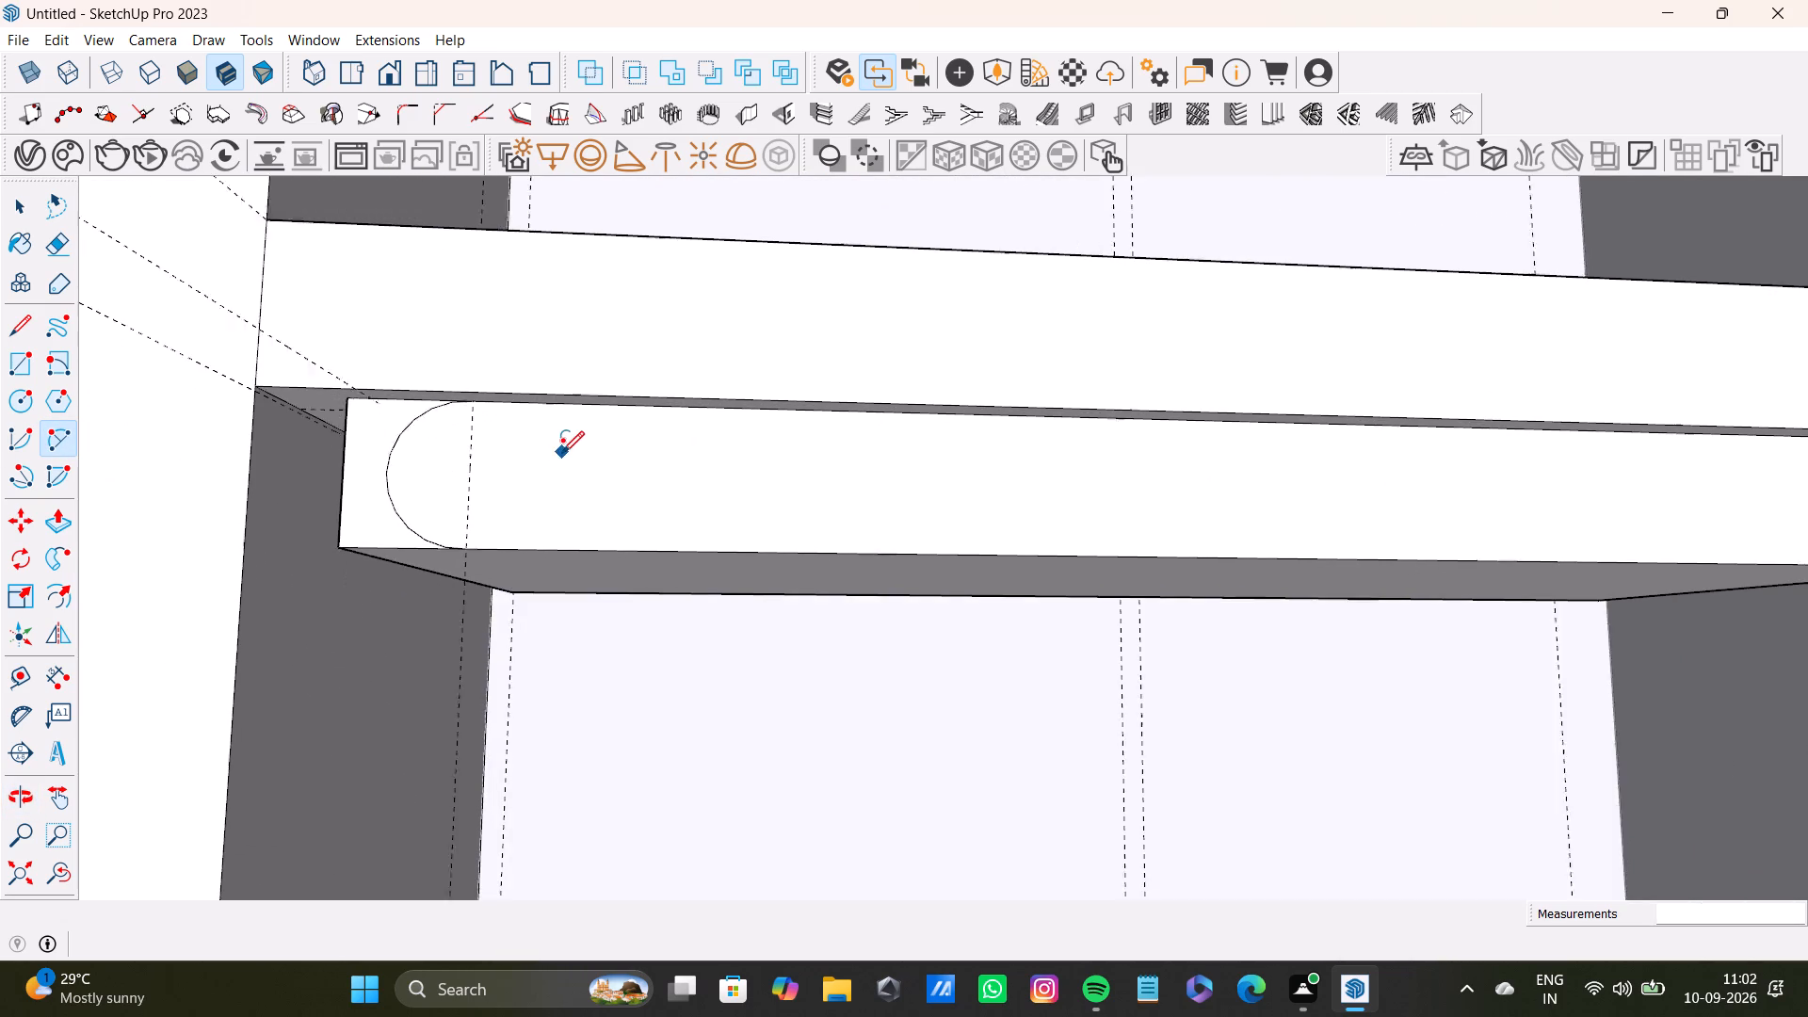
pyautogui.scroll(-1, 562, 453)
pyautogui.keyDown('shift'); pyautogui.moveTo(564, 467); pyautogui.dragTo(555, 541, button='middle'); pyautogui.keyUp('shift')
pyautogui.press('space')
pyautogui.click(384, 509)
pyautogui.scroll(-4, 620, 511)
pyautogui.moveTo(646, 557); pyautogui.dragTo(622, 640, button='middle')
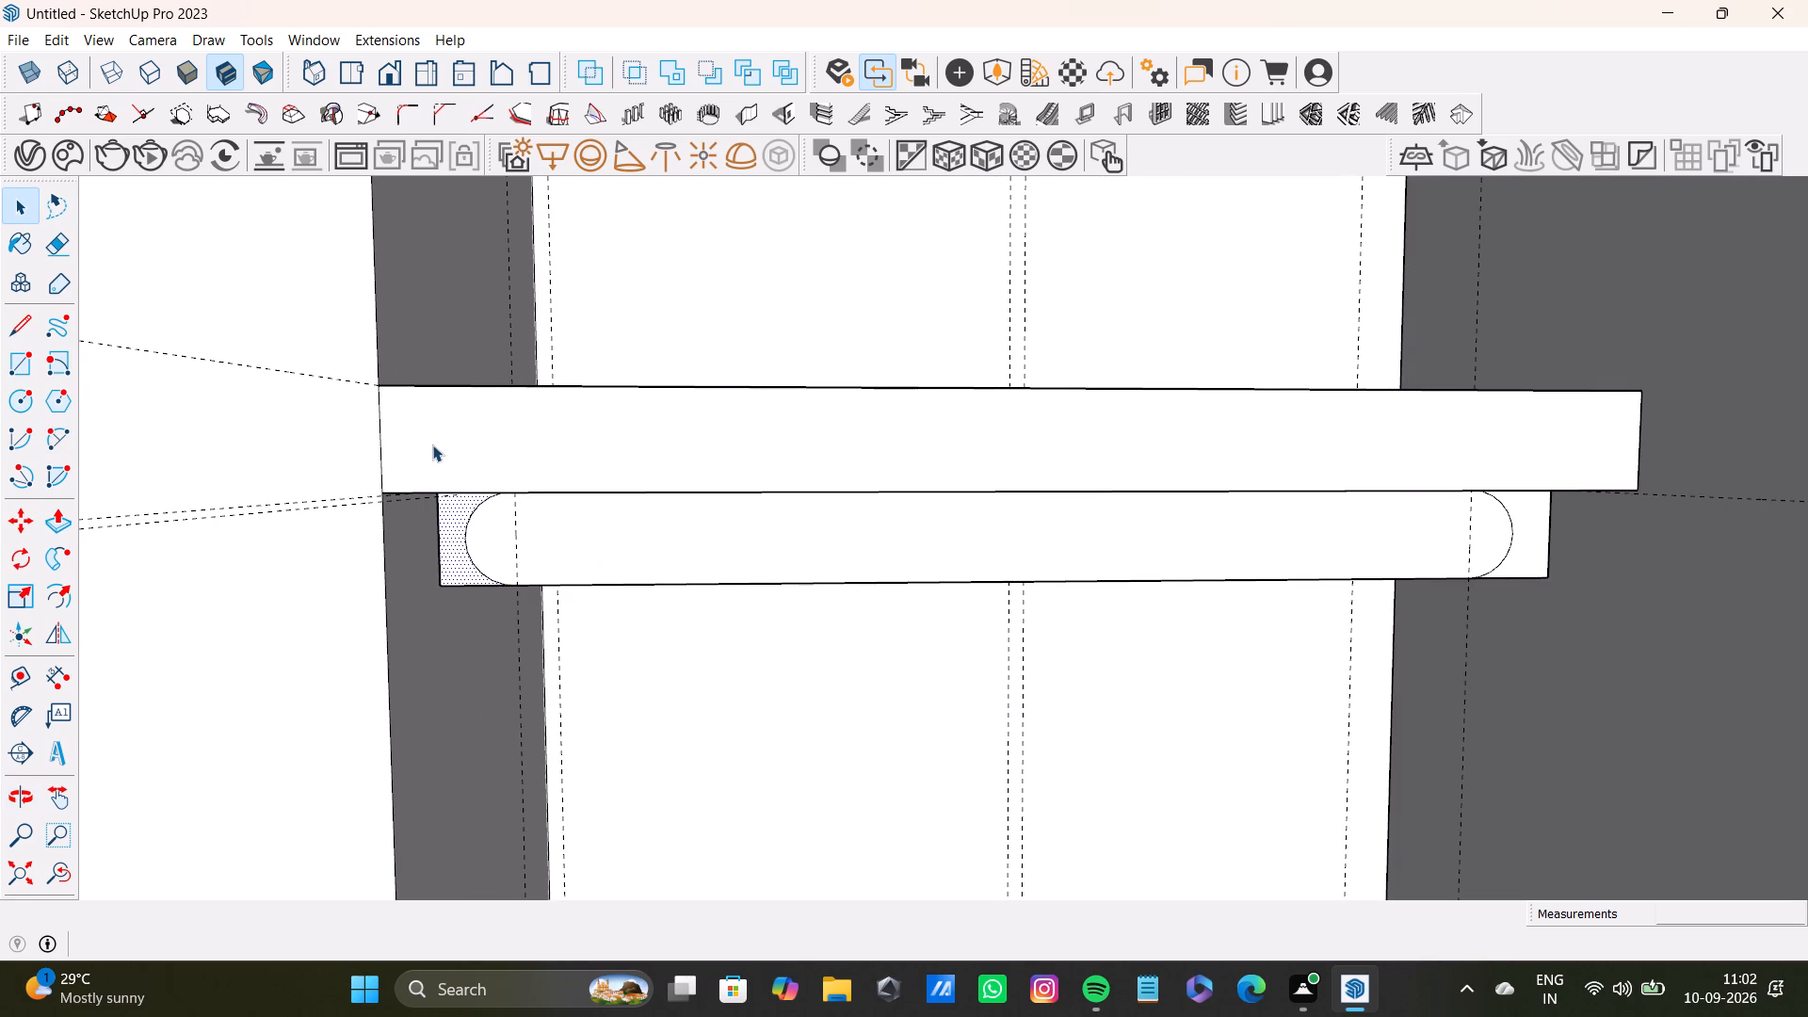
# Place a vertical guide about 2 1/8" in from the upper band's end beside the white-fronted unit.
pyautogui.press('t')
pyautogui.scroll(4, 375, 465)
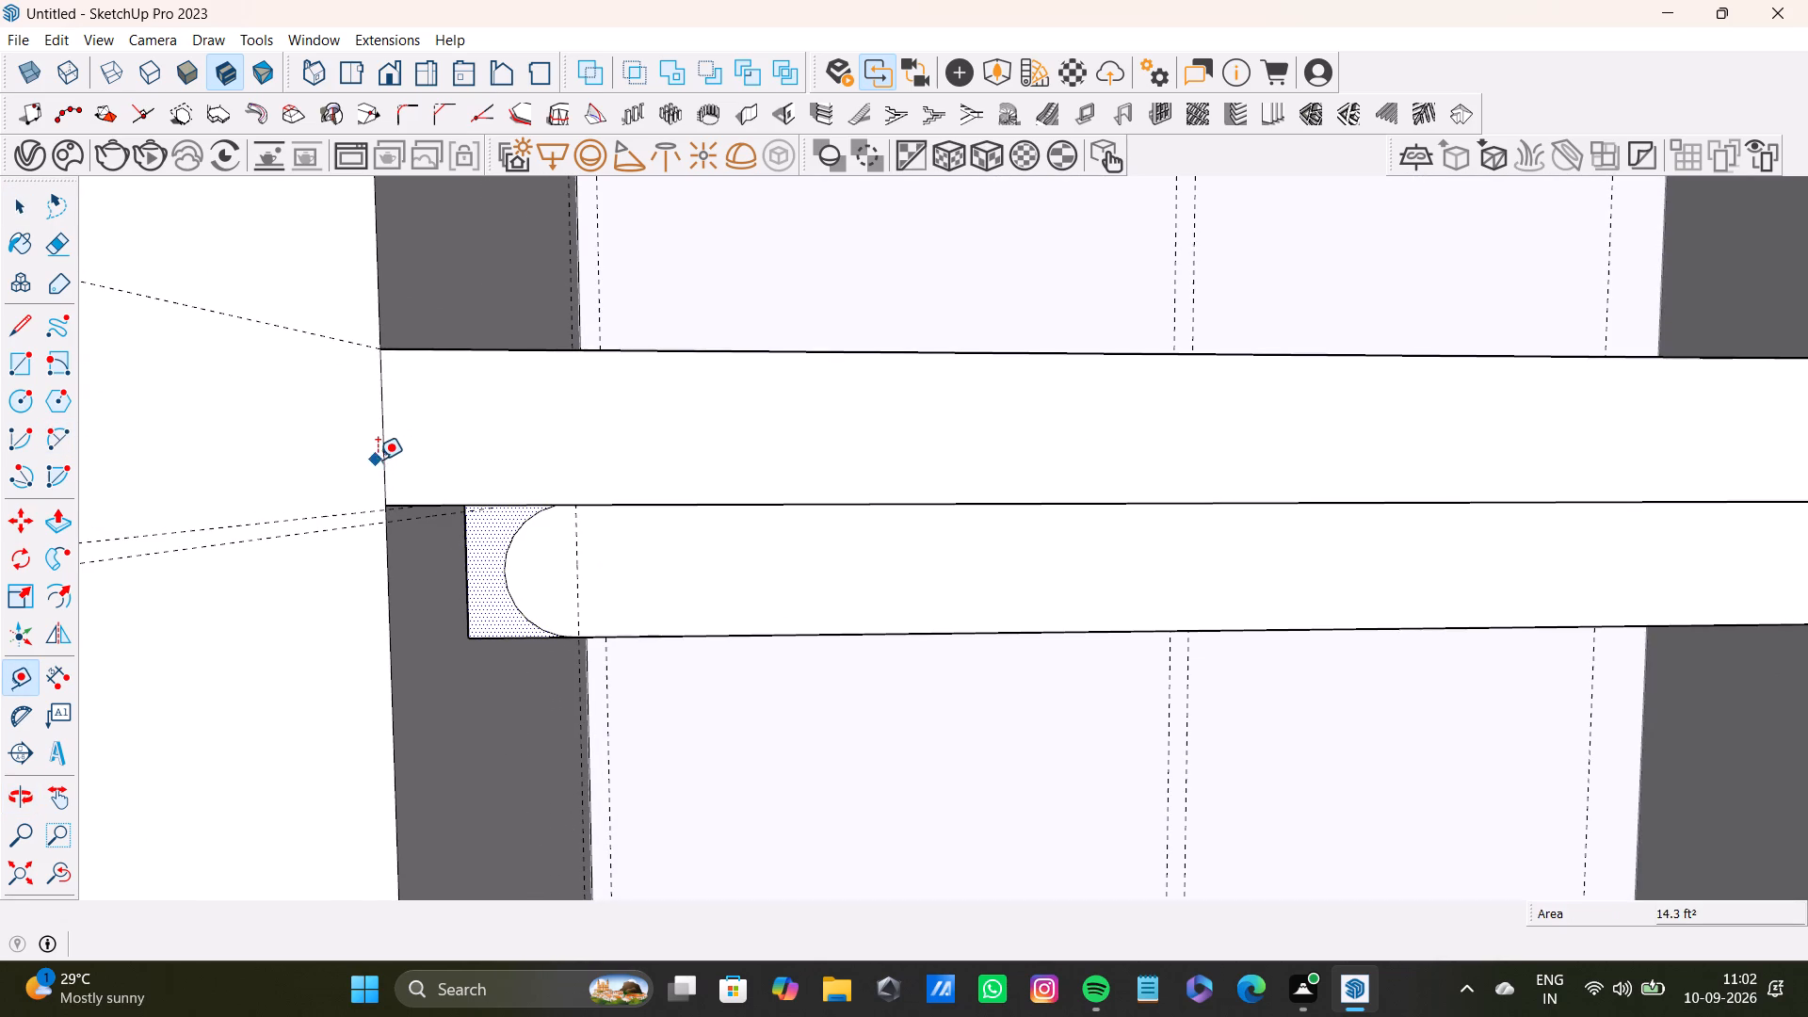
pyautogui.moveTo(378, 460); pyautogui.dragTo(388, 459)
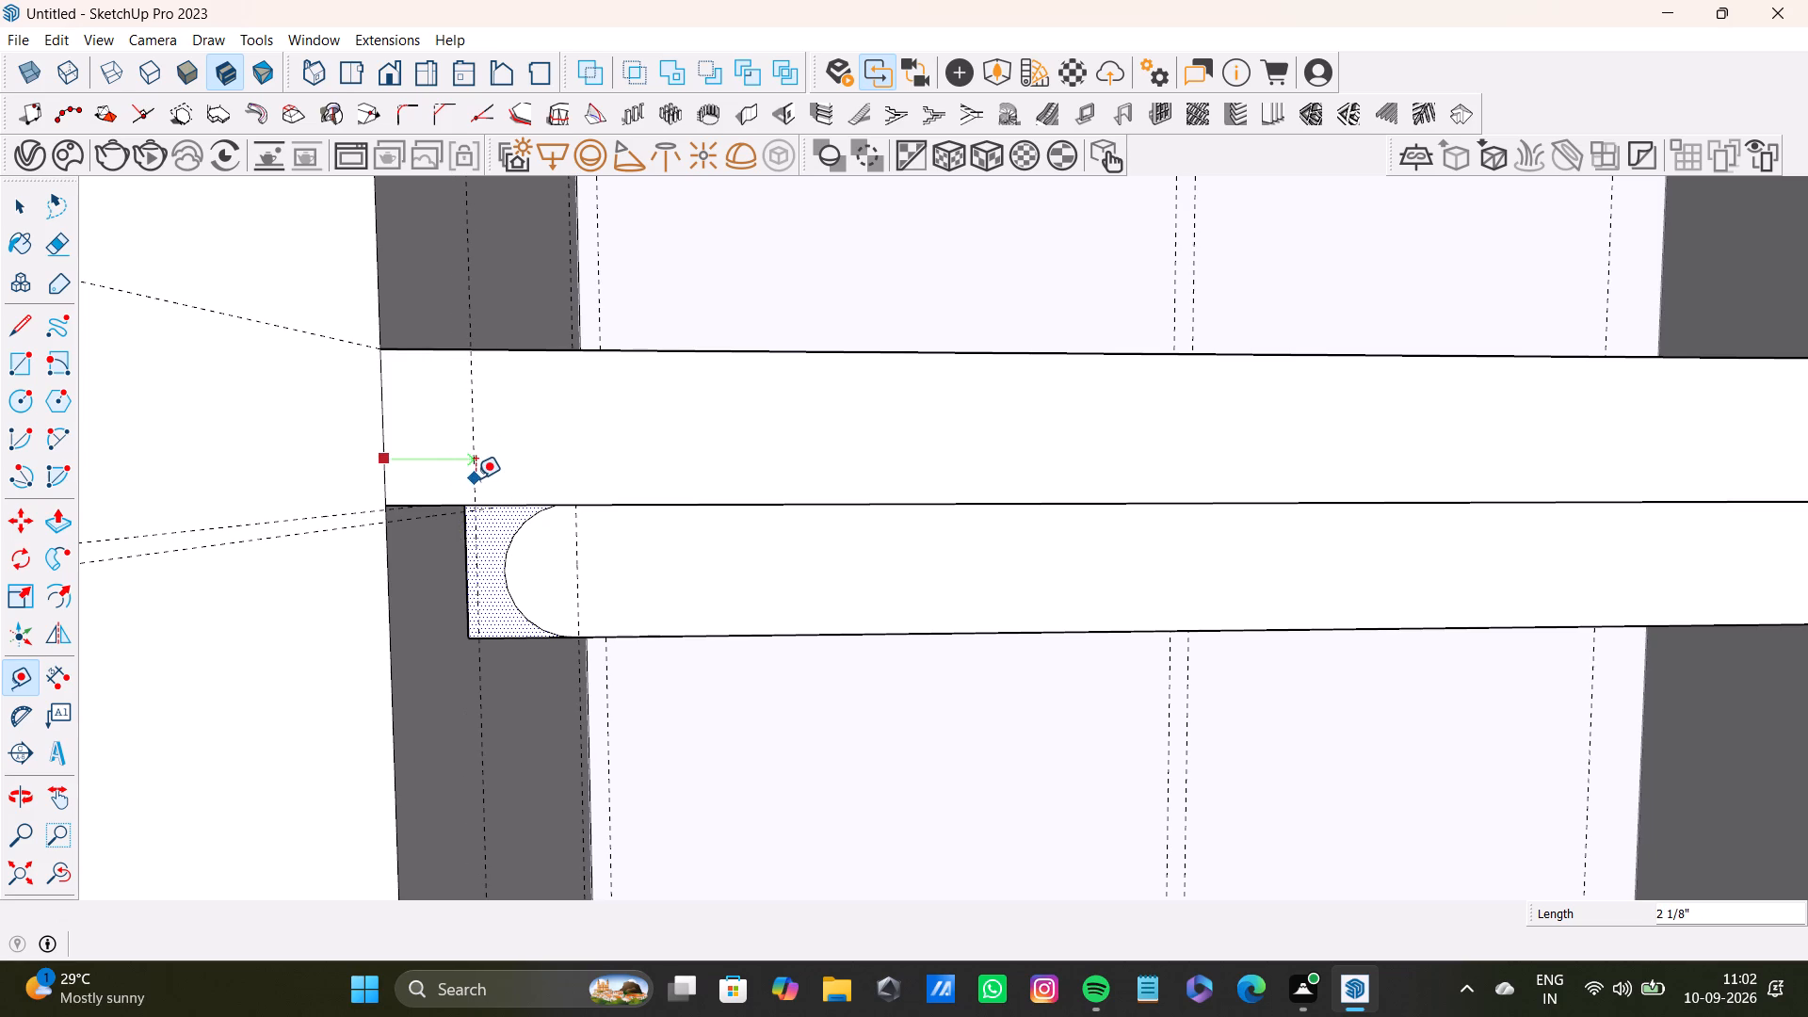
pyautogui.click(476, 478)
# Place a vertical guide about 2 11/16" in from the upper band's opposite end, by the dark grey side.
pyautogui.scroll(-8, 476, 478)
pyautogui.keyDown('shift'); pyautogui.moveTo(812, 534); pyautogui.dragTo(718, 589, button='middle'); pyautogui.keyUp('shift')
pyautogui.scroll(4, 1289, 519)
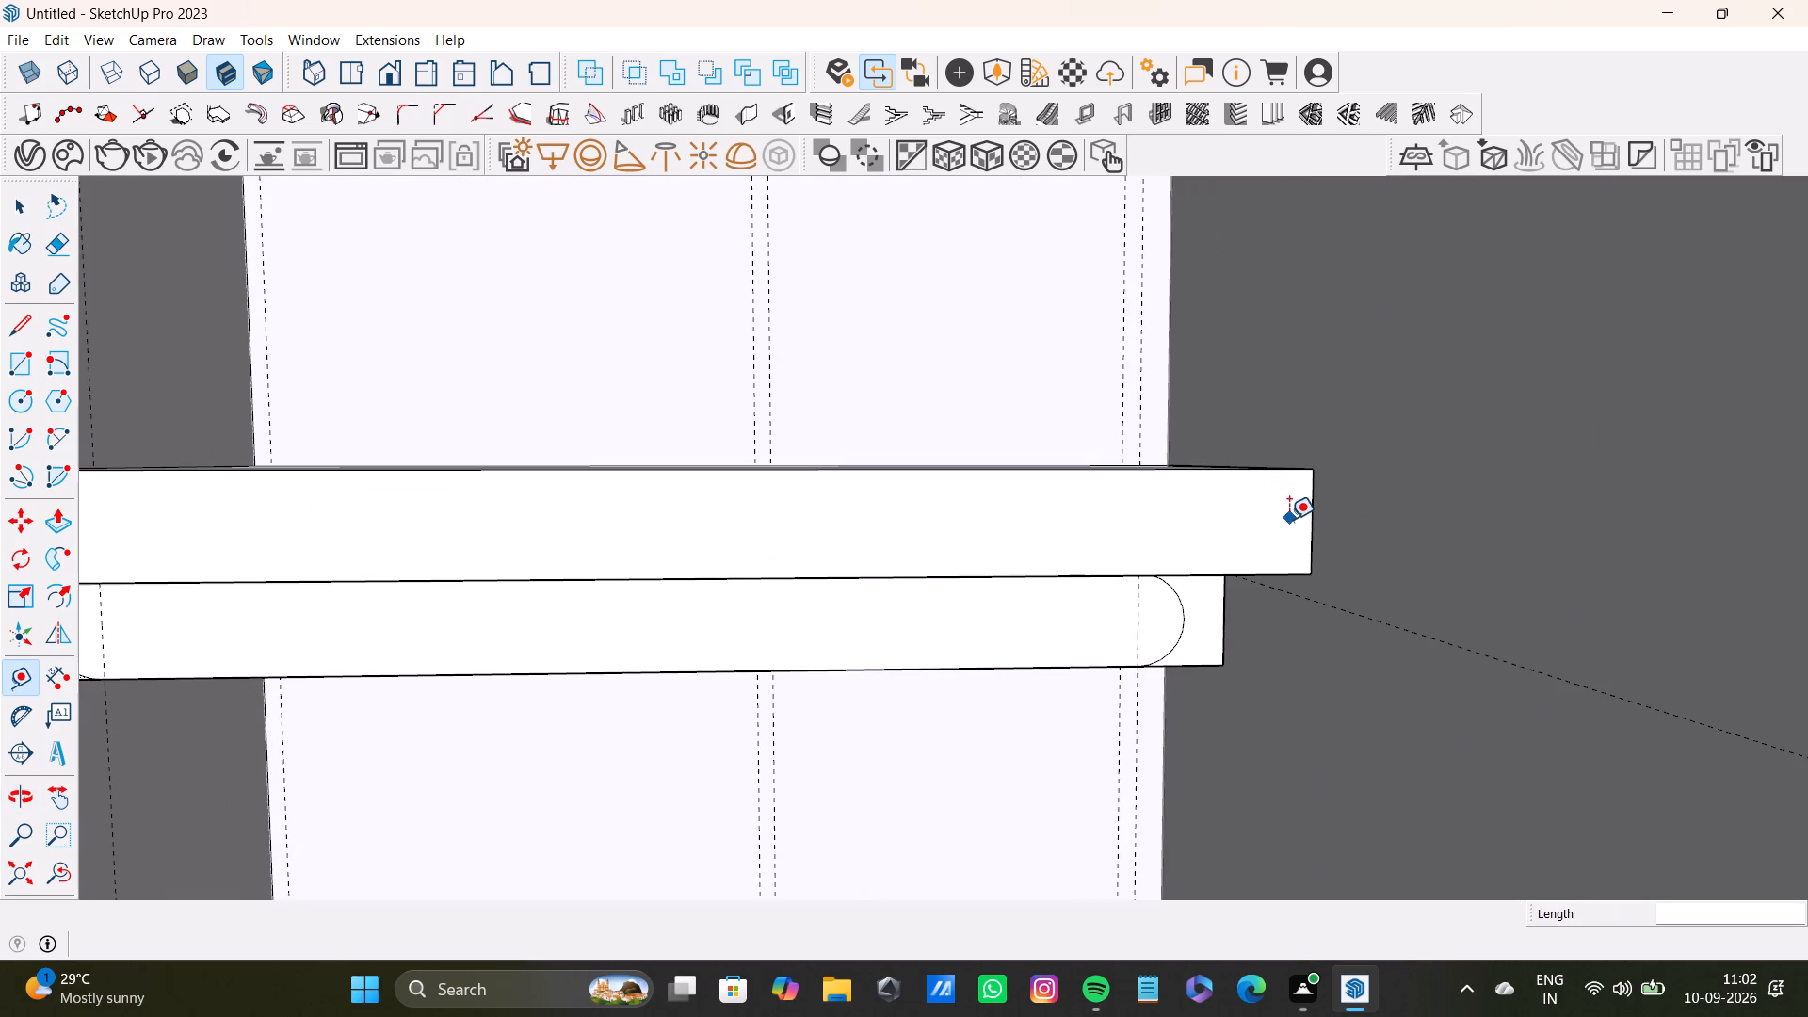
pyautogui.click(1315, 523)
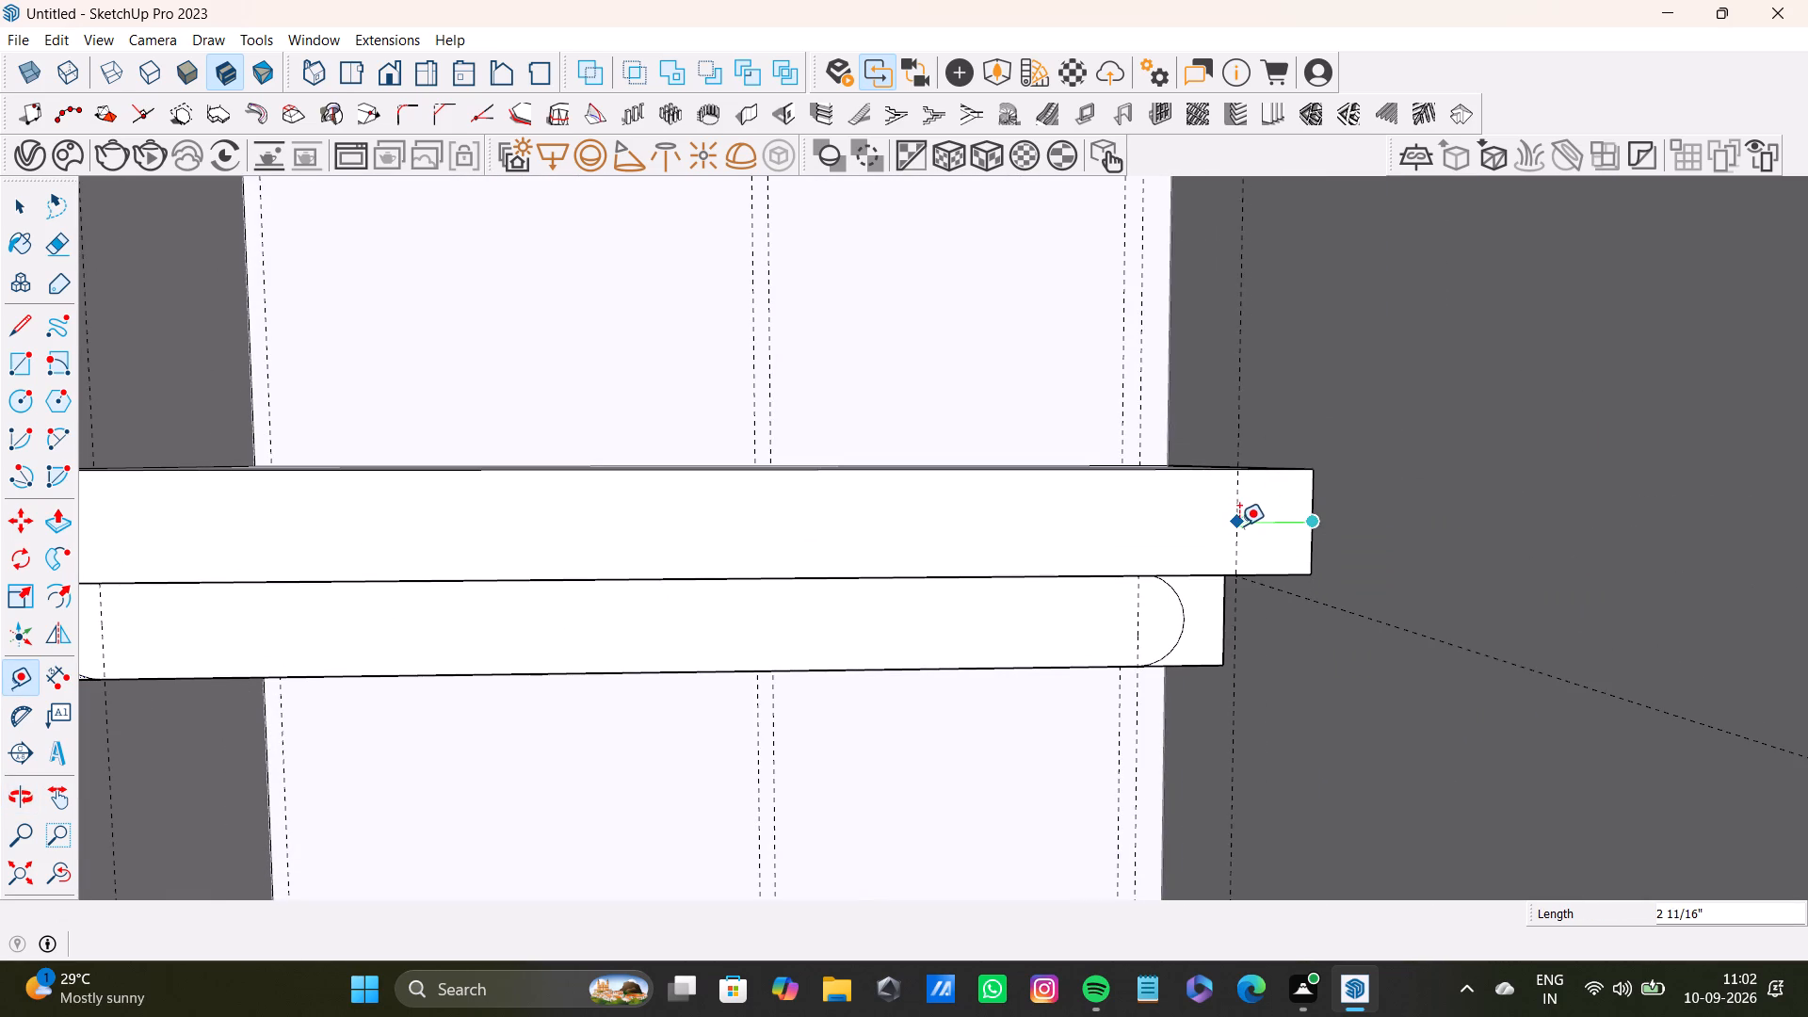
pyautogui.click(1240, 541)
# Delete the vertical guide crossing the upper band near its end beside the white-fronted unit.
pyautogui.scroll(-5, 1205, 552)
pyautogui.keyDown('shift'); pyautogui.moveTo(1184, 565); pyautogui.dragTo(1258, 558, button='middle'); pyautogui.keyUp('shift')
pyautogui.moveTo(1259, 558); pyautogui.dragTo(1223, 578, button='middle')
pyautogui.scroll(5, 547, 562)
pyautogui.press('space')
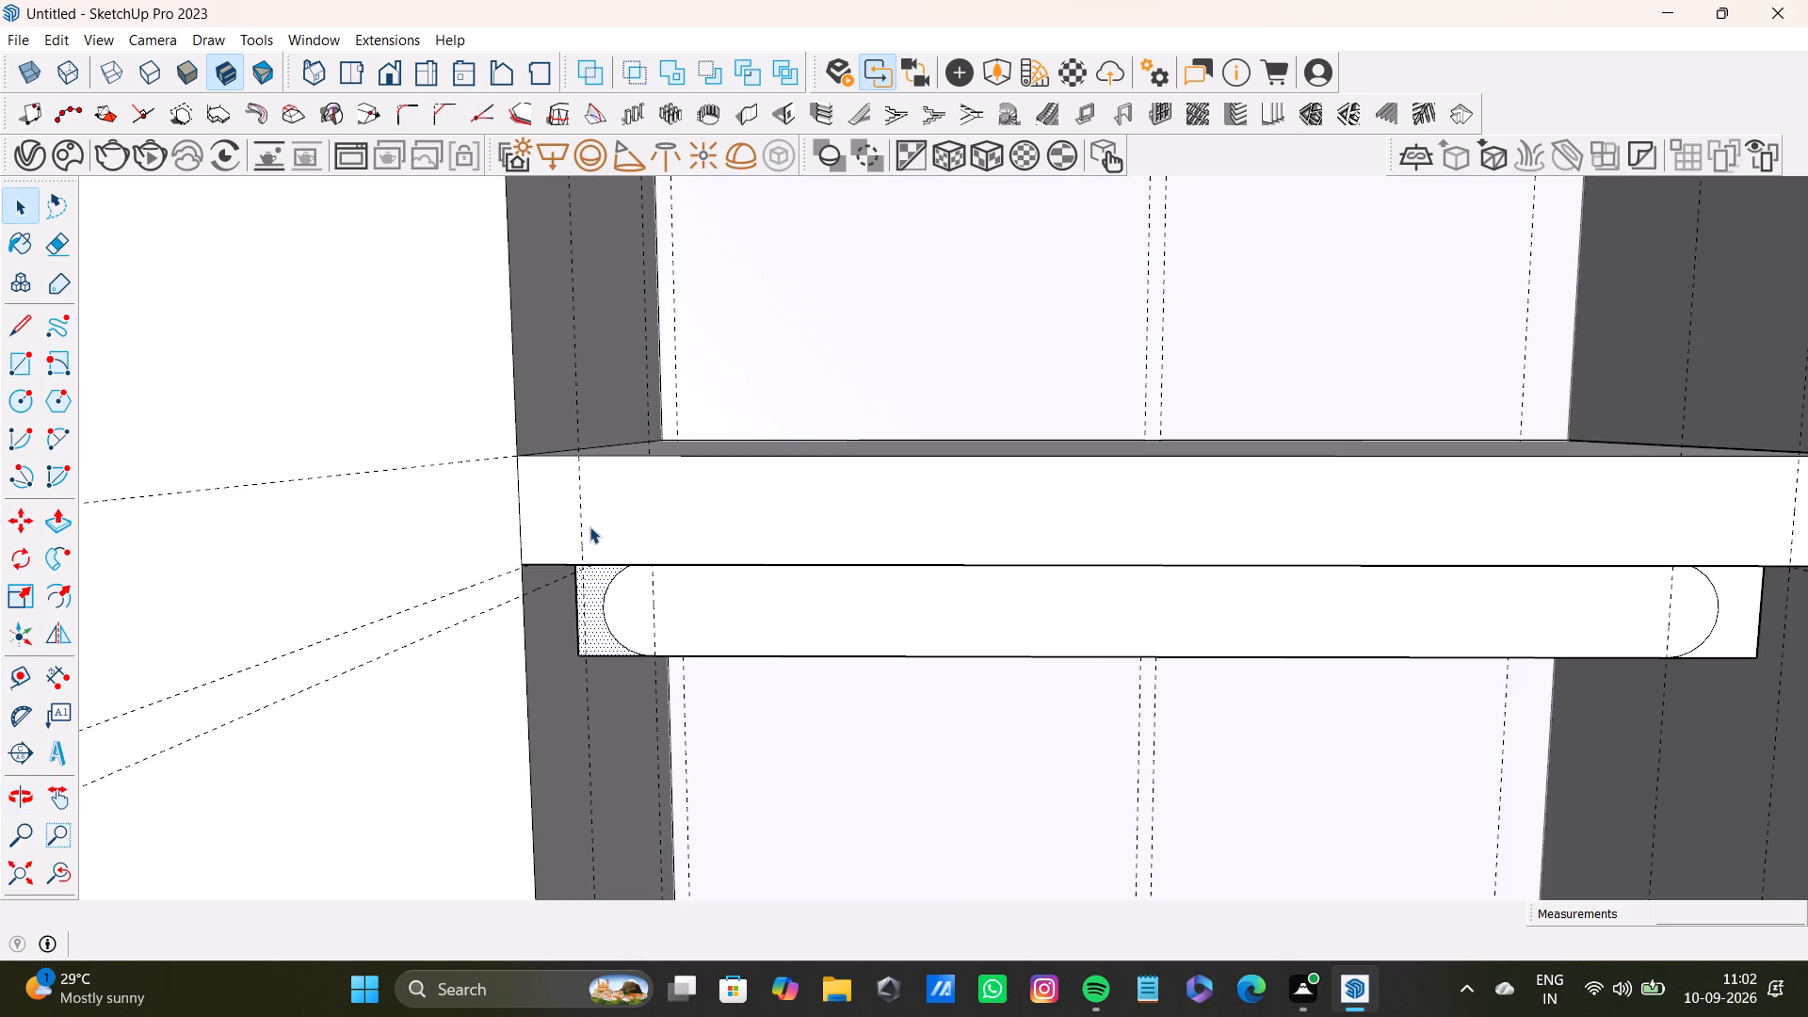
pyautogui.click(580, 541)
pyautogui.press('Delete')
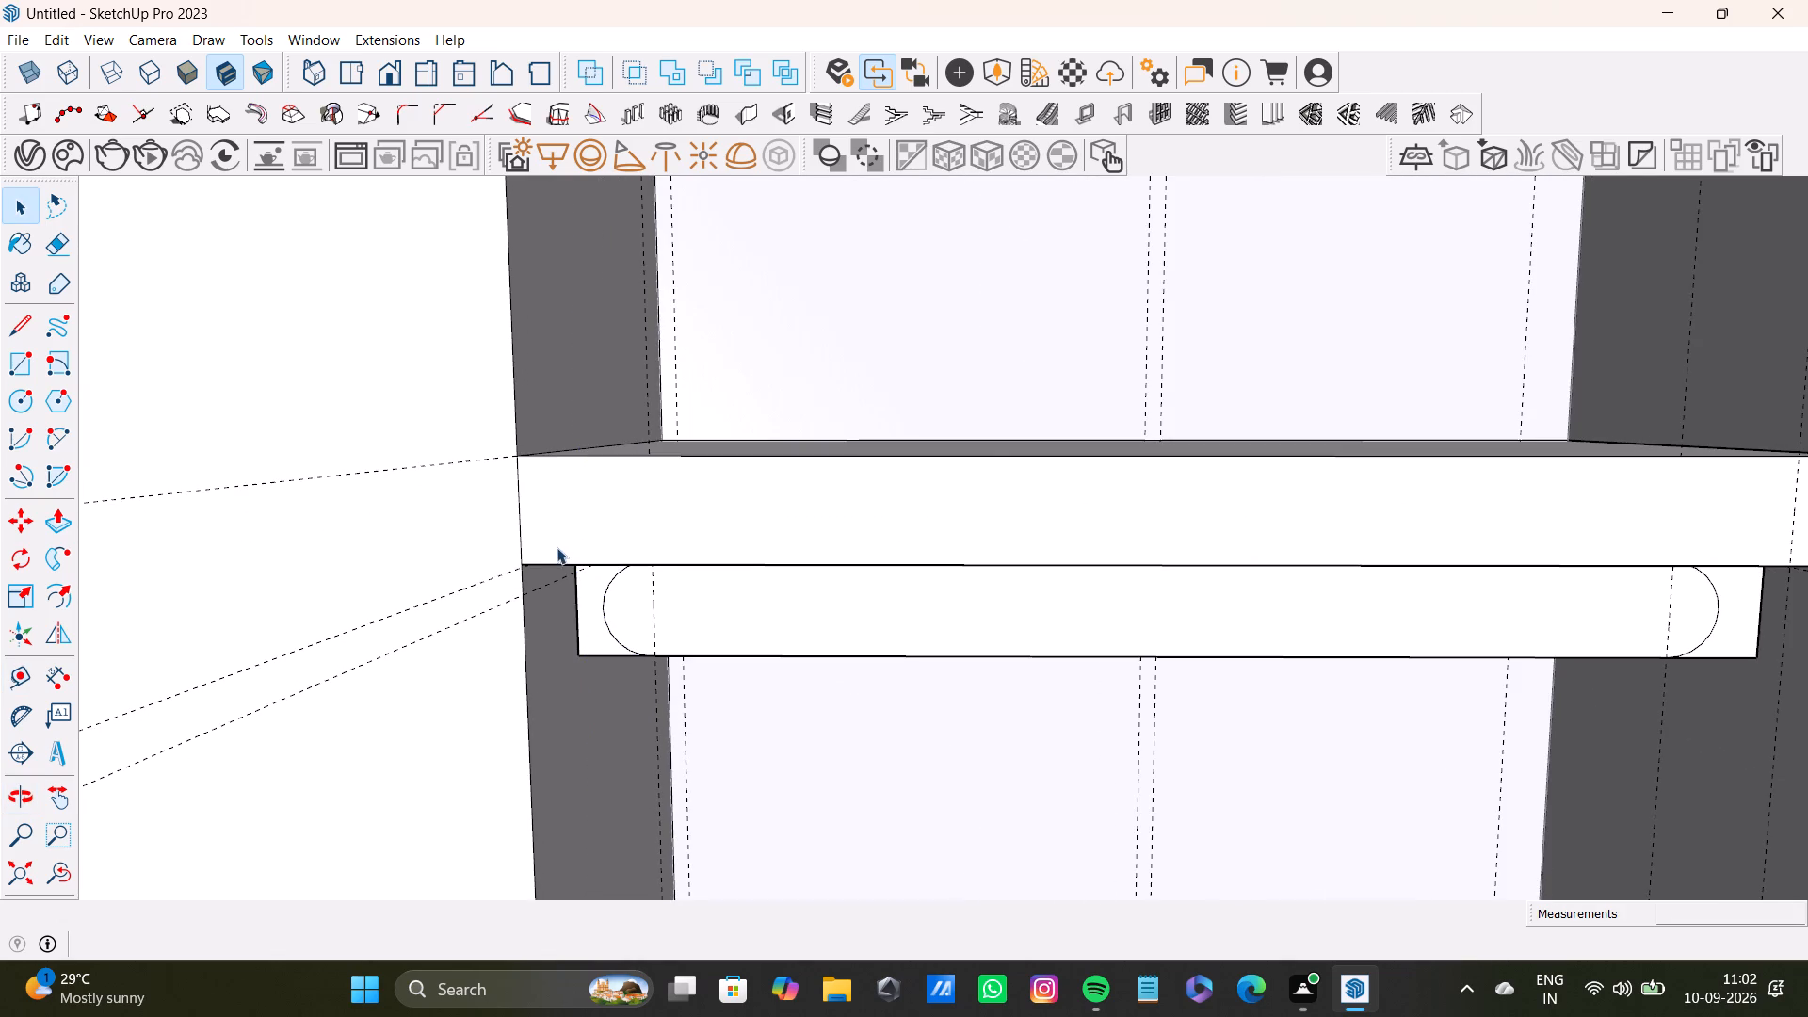
# Place a vertical guide about 3 1/8" in from the upper band's end beside the white-fronted unit.
pyautogui.press('t')
pyautogui.scroll(4, 529, 535)
pyautogui.click(518, 530)
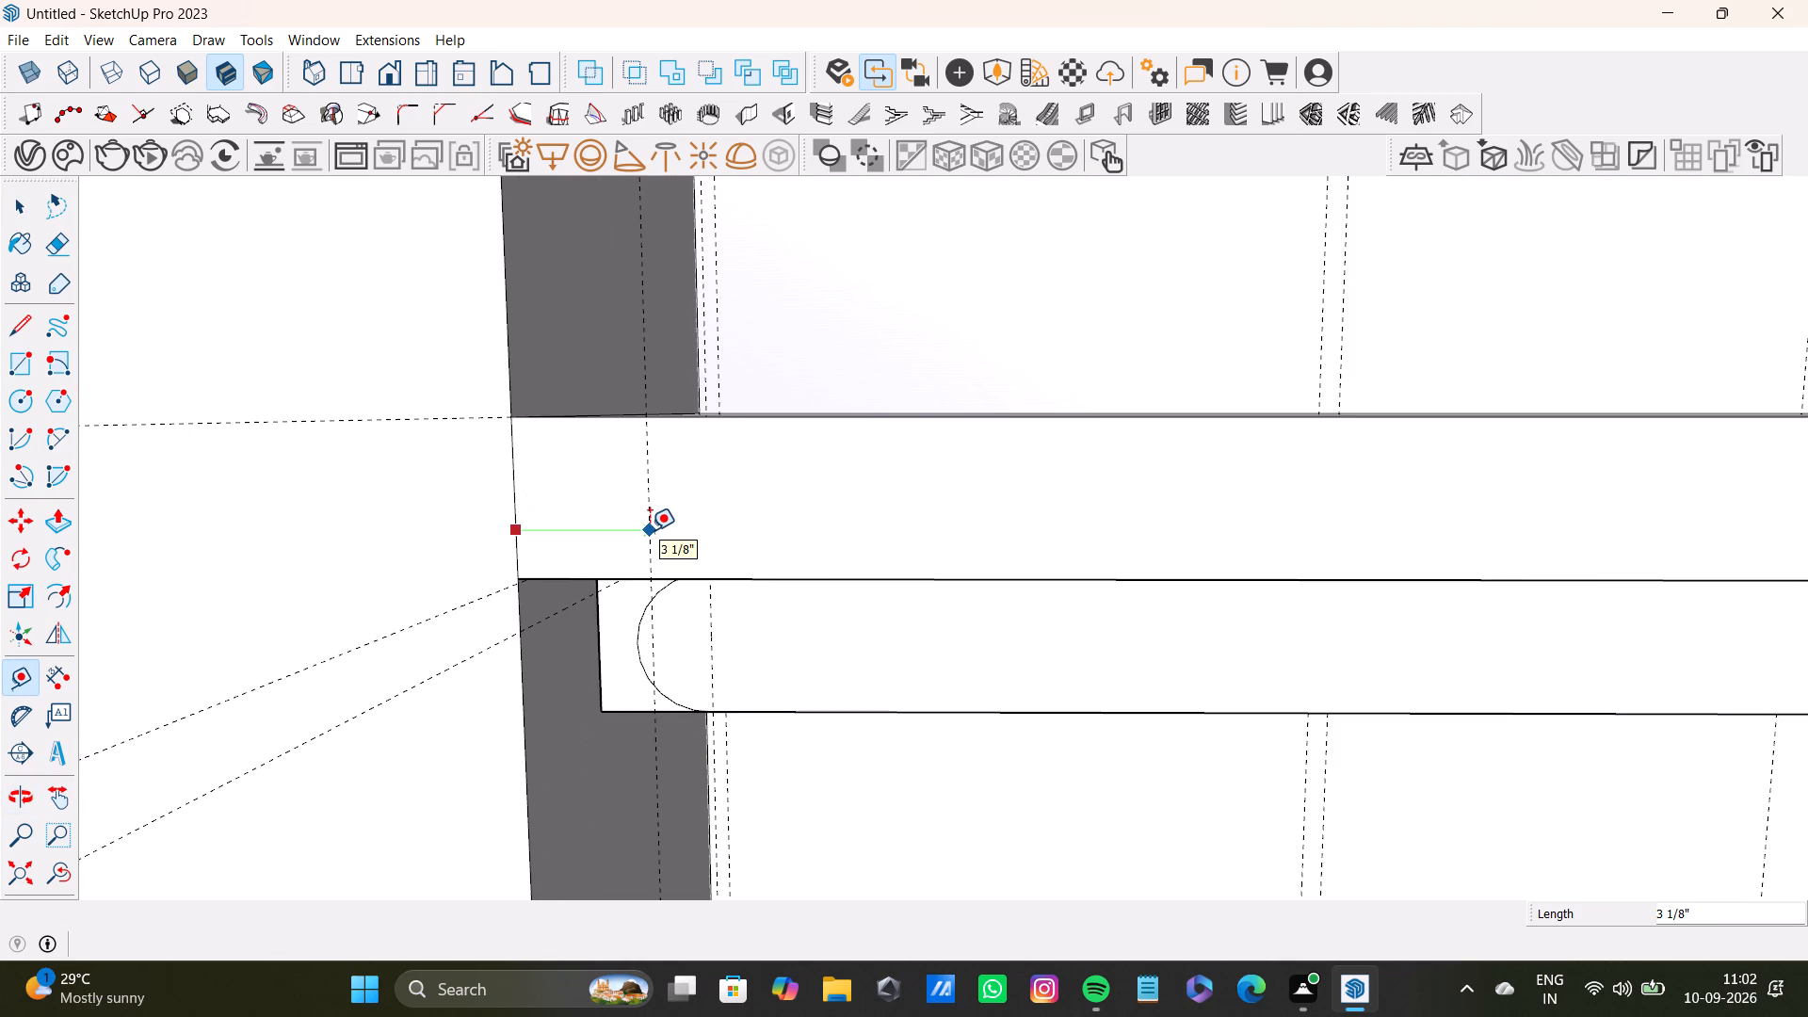
pyautogui.click(655, 531)
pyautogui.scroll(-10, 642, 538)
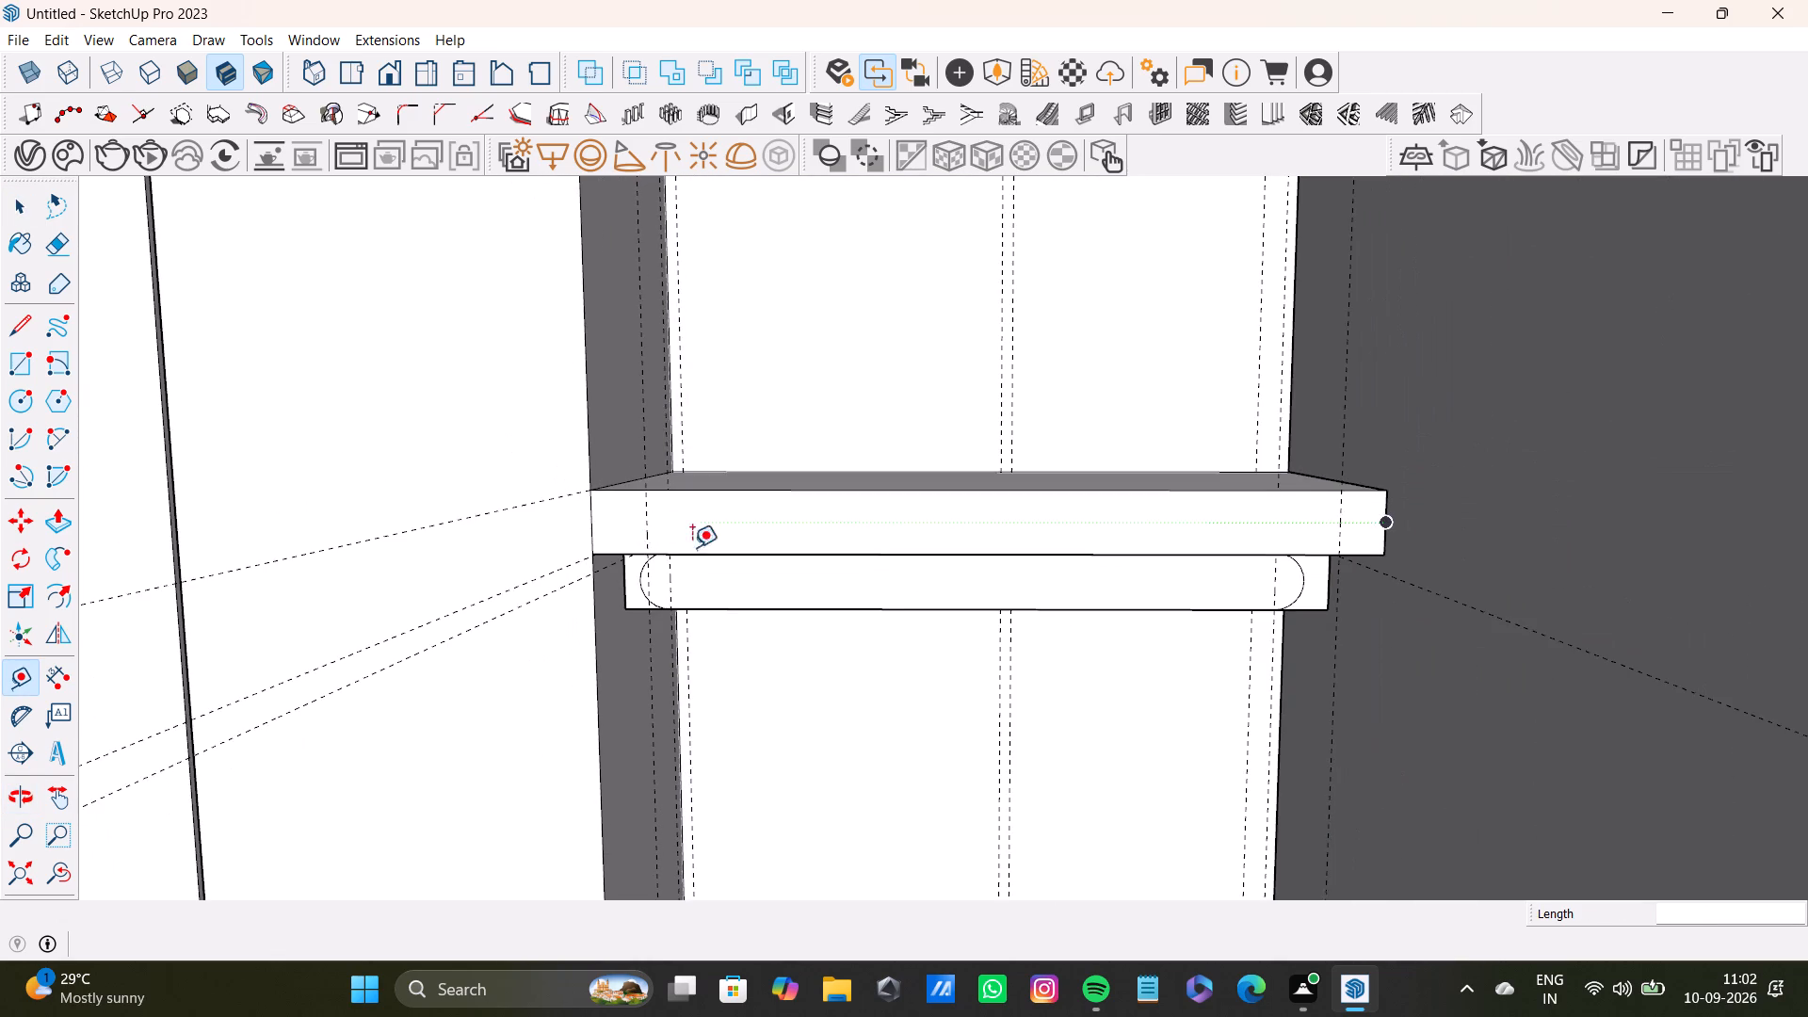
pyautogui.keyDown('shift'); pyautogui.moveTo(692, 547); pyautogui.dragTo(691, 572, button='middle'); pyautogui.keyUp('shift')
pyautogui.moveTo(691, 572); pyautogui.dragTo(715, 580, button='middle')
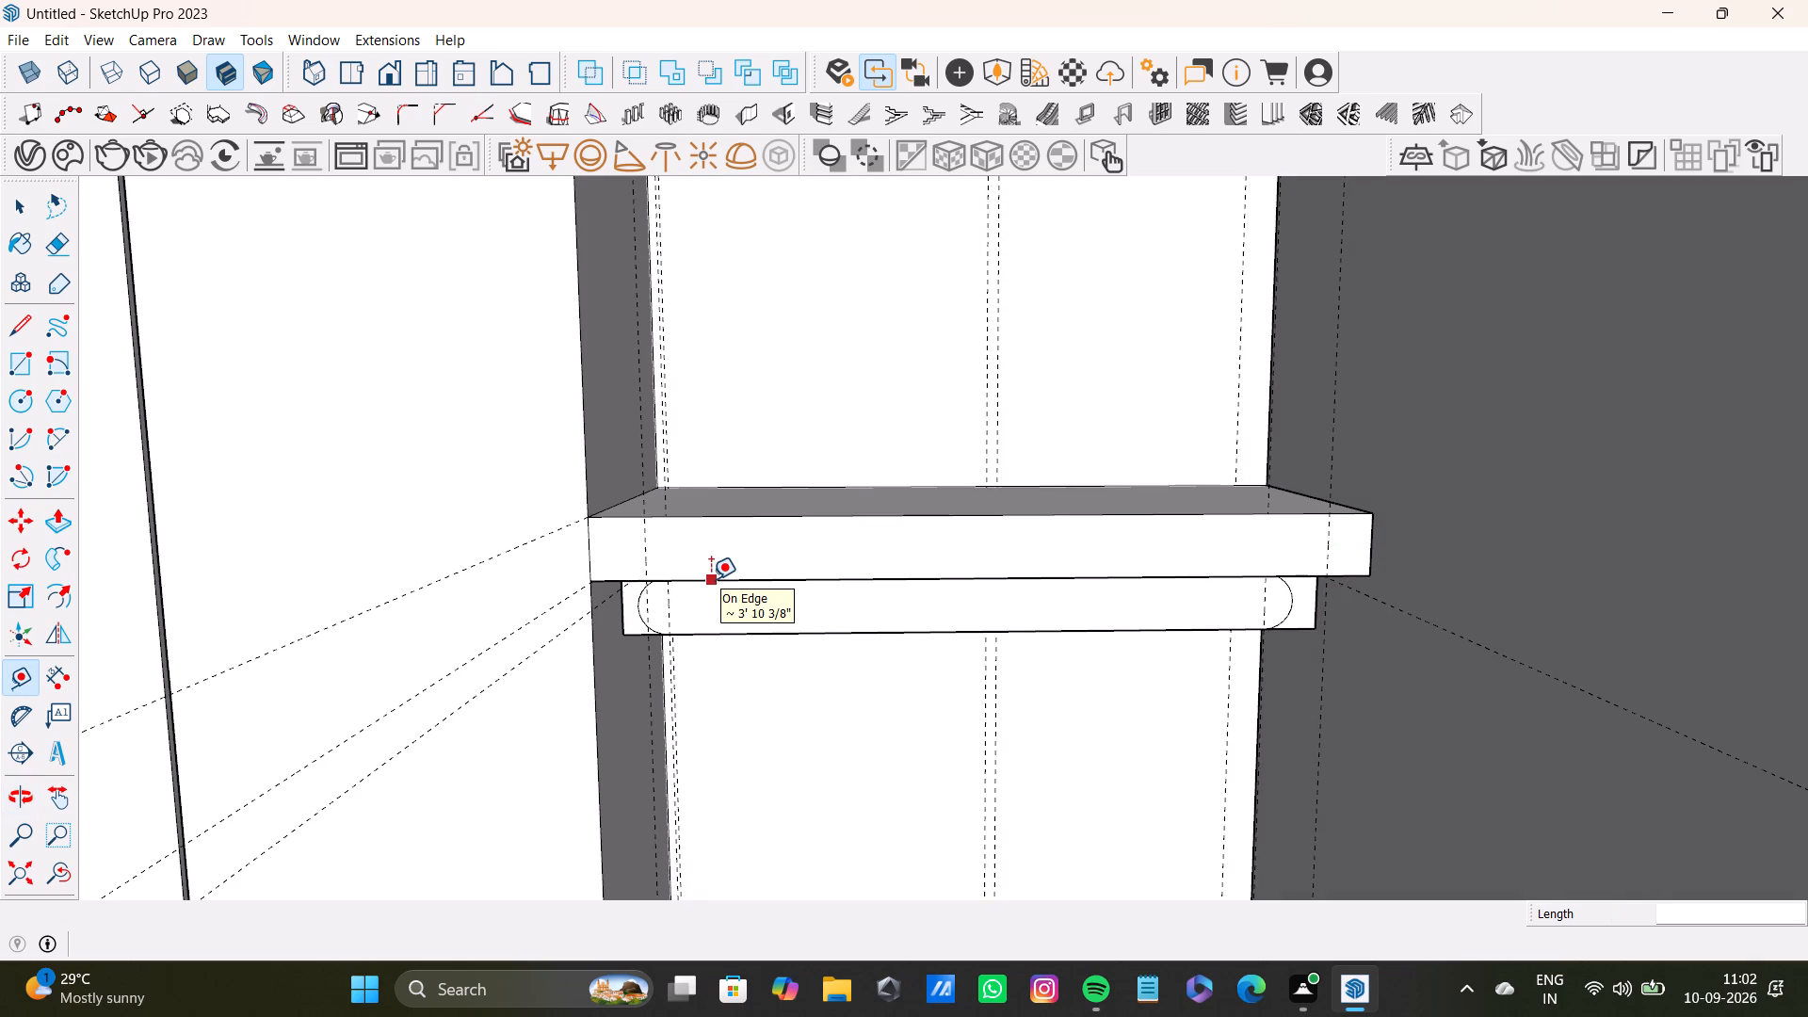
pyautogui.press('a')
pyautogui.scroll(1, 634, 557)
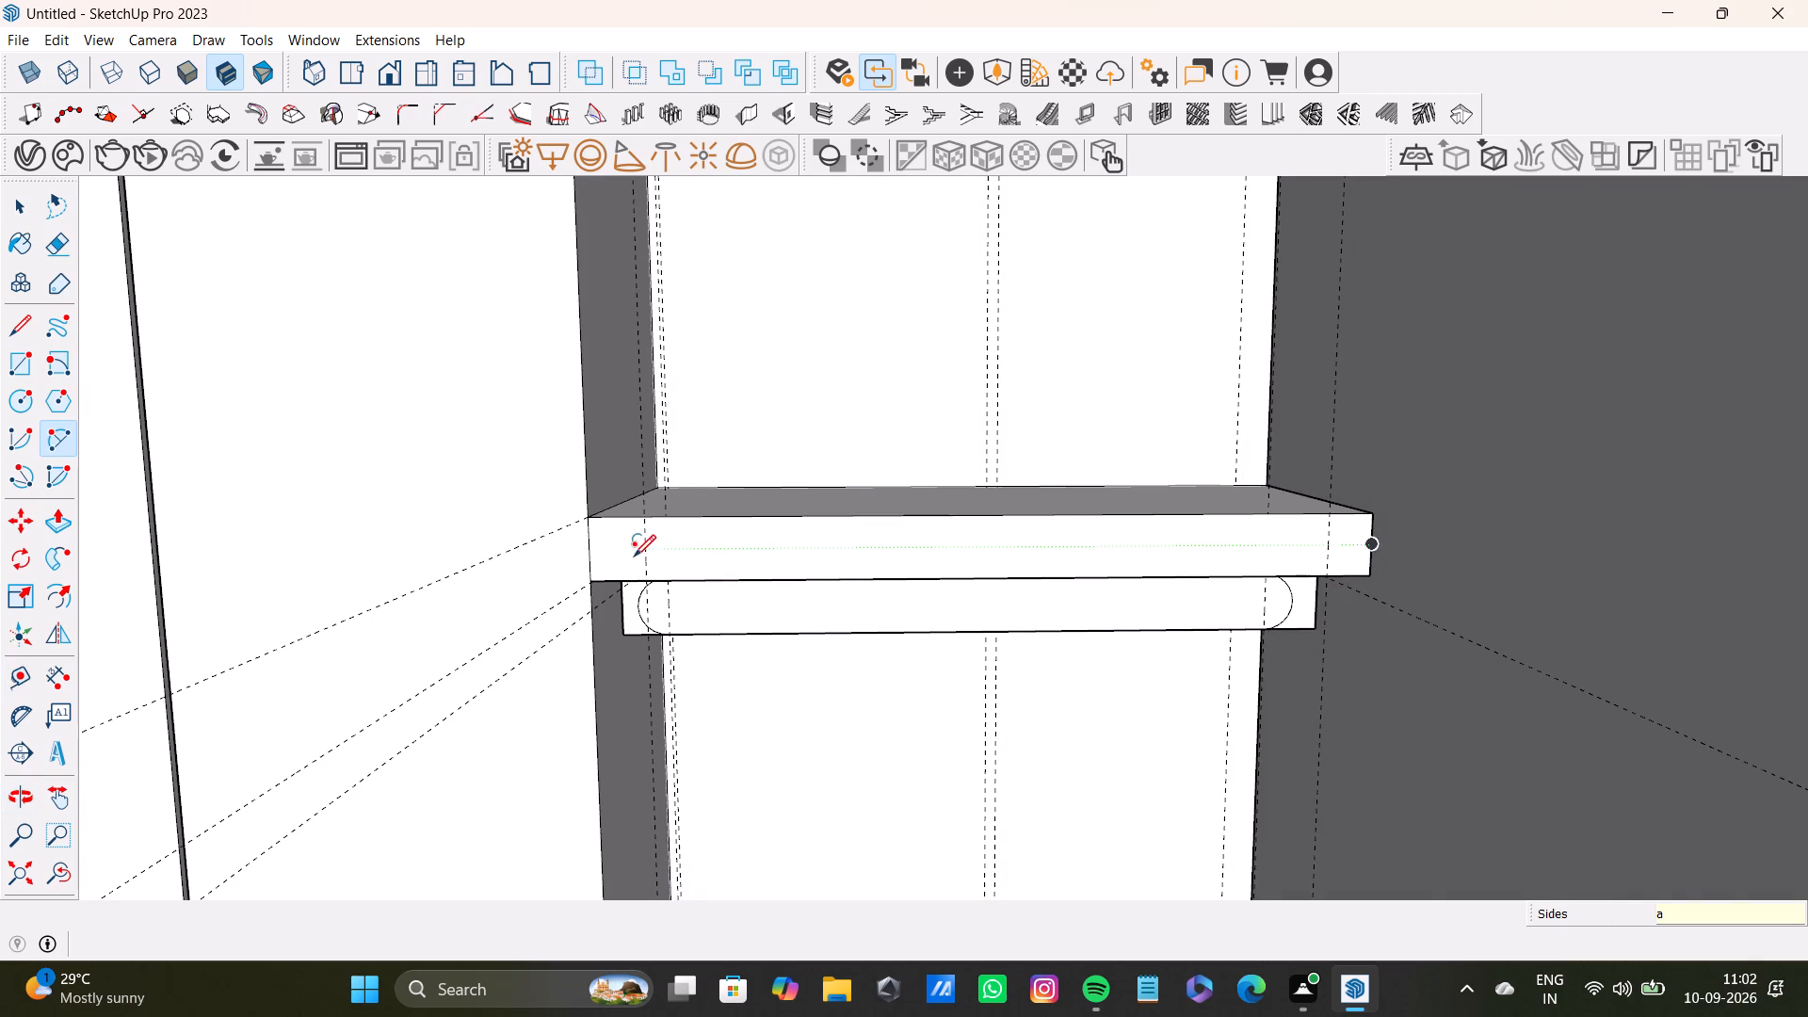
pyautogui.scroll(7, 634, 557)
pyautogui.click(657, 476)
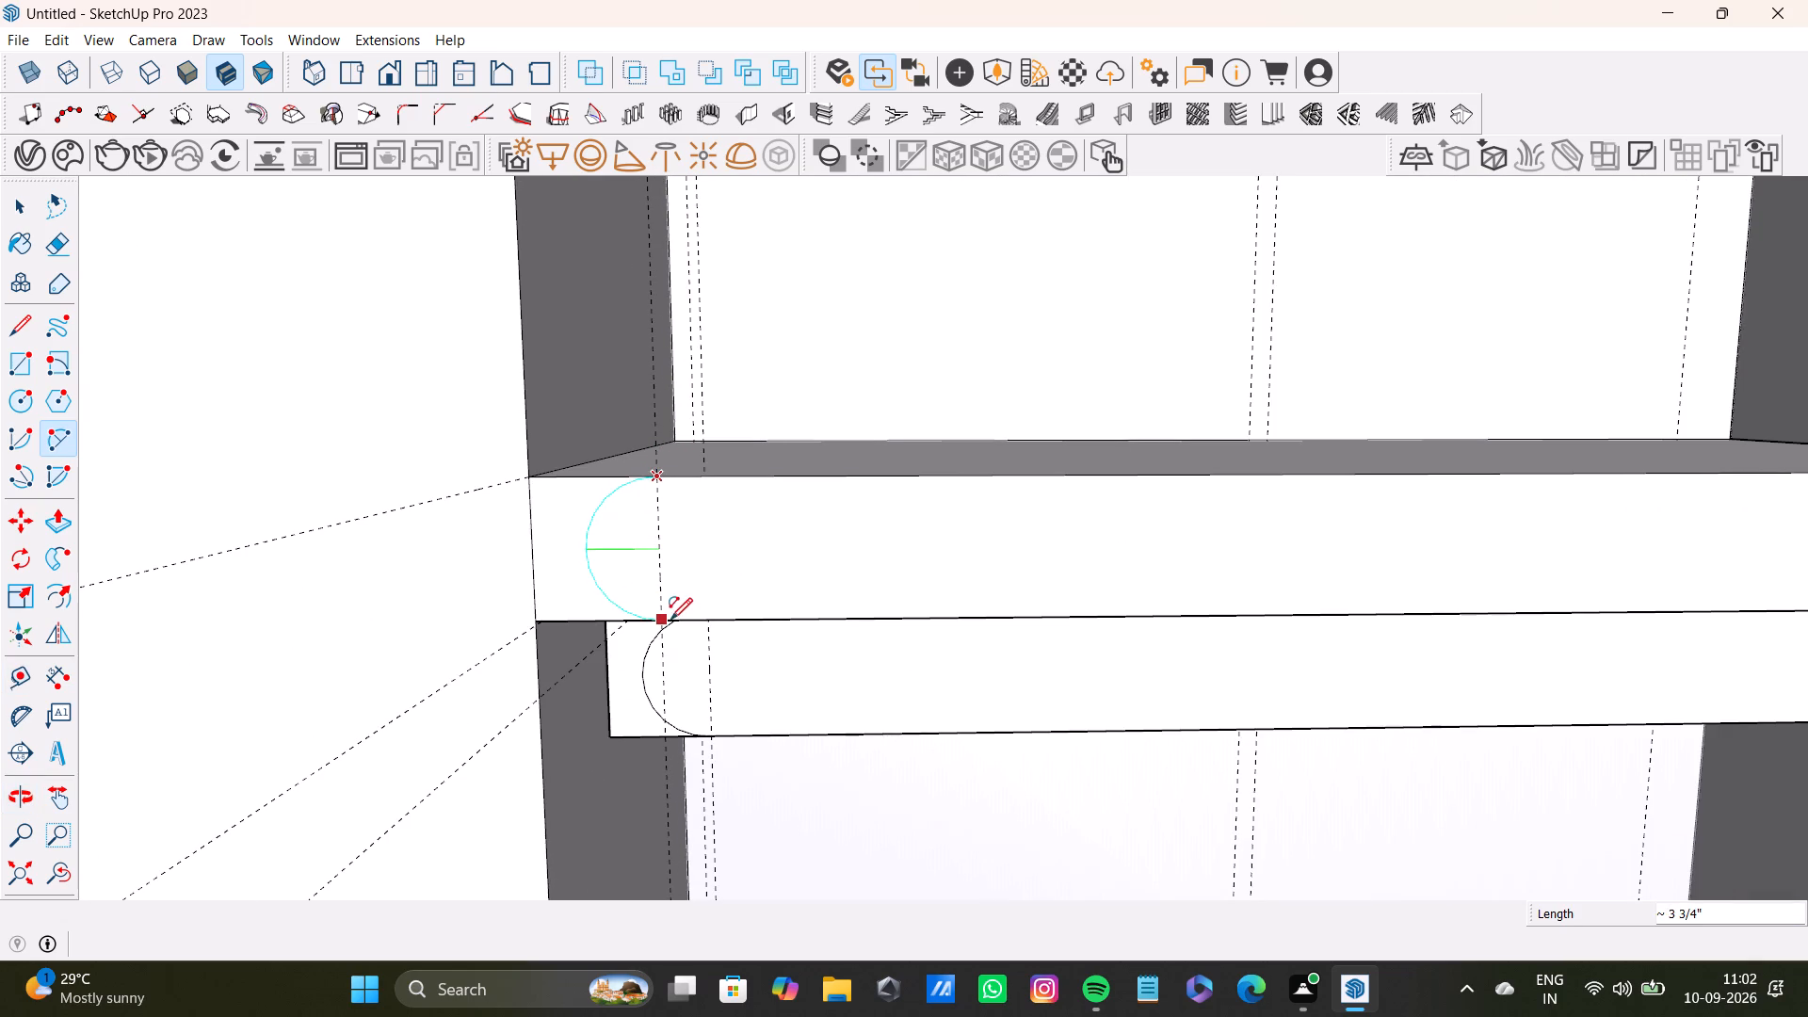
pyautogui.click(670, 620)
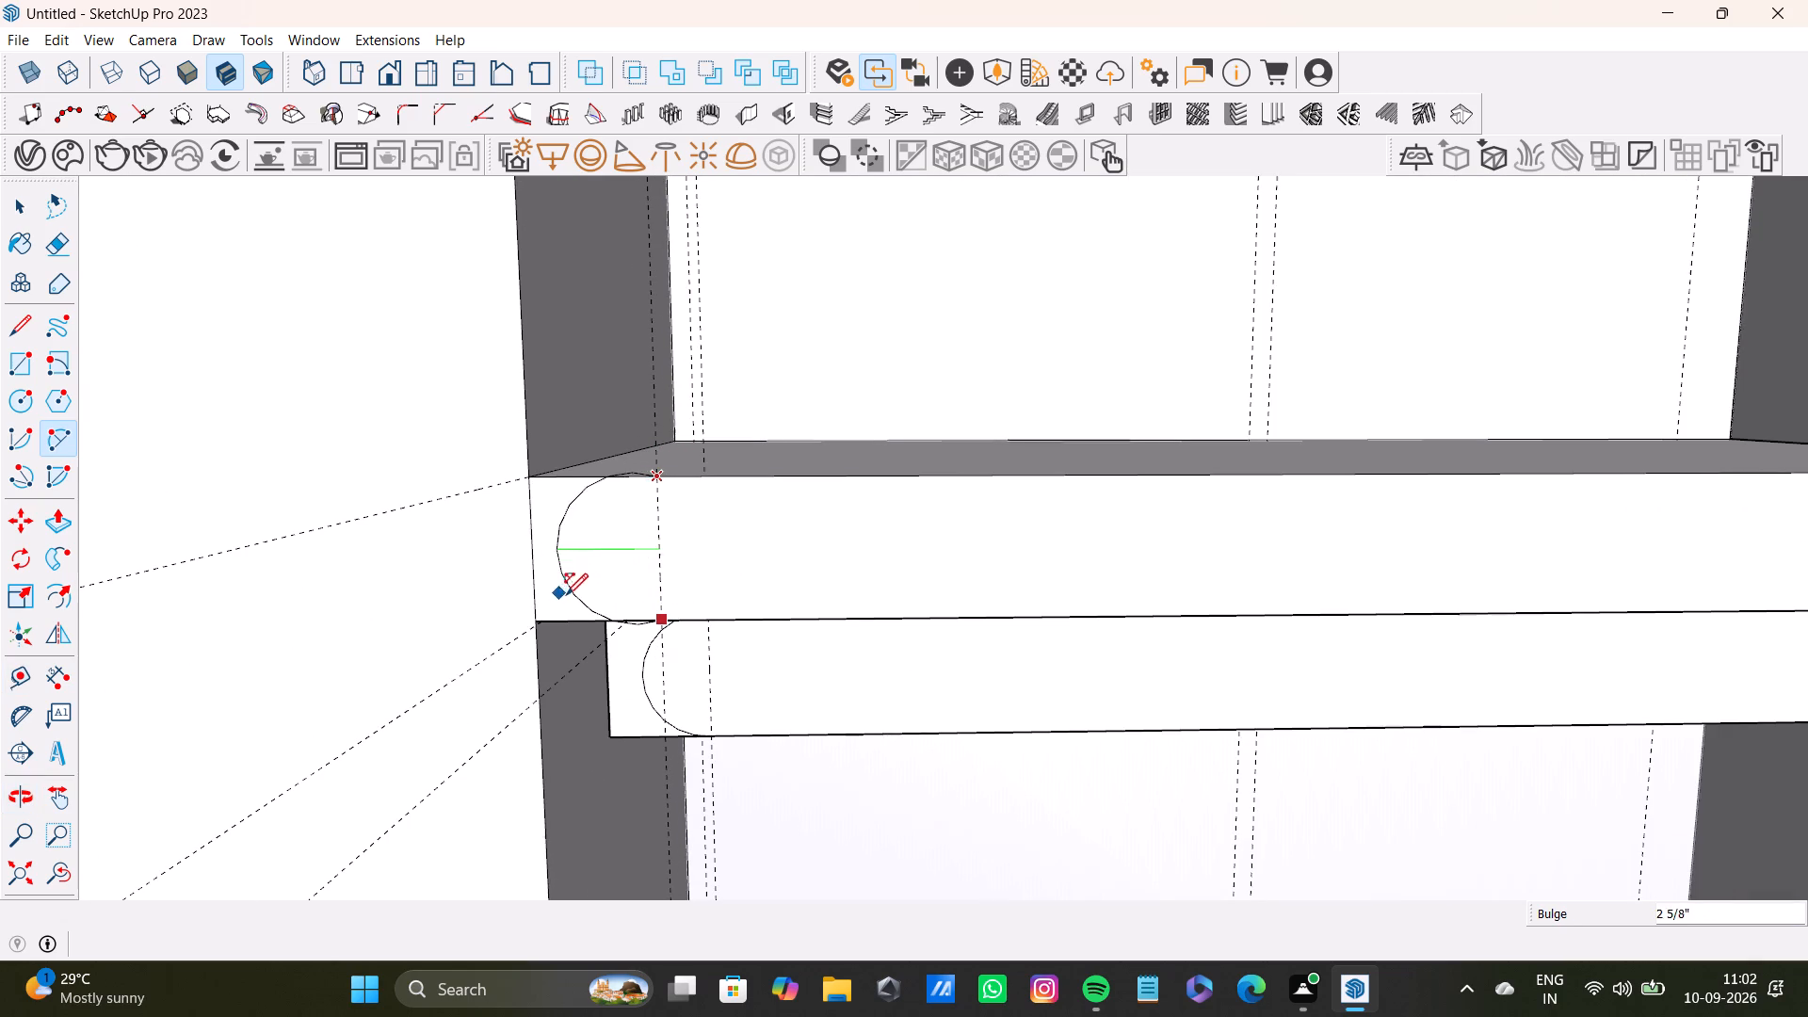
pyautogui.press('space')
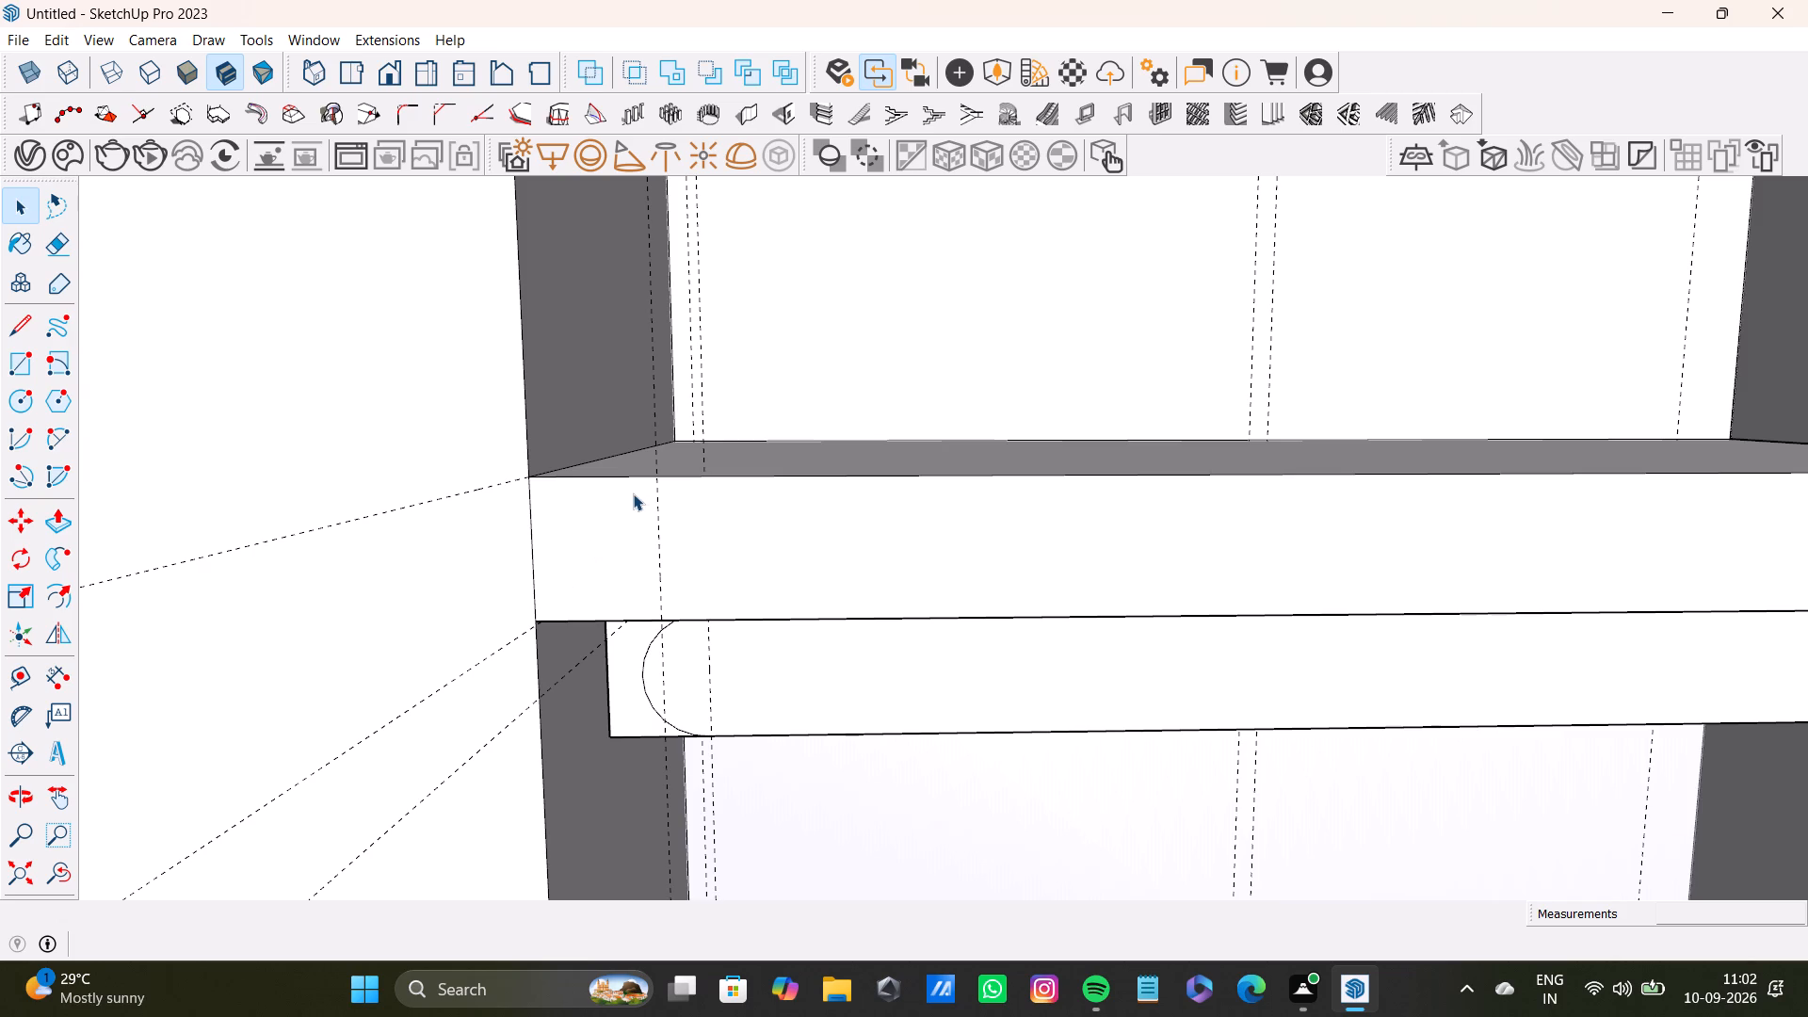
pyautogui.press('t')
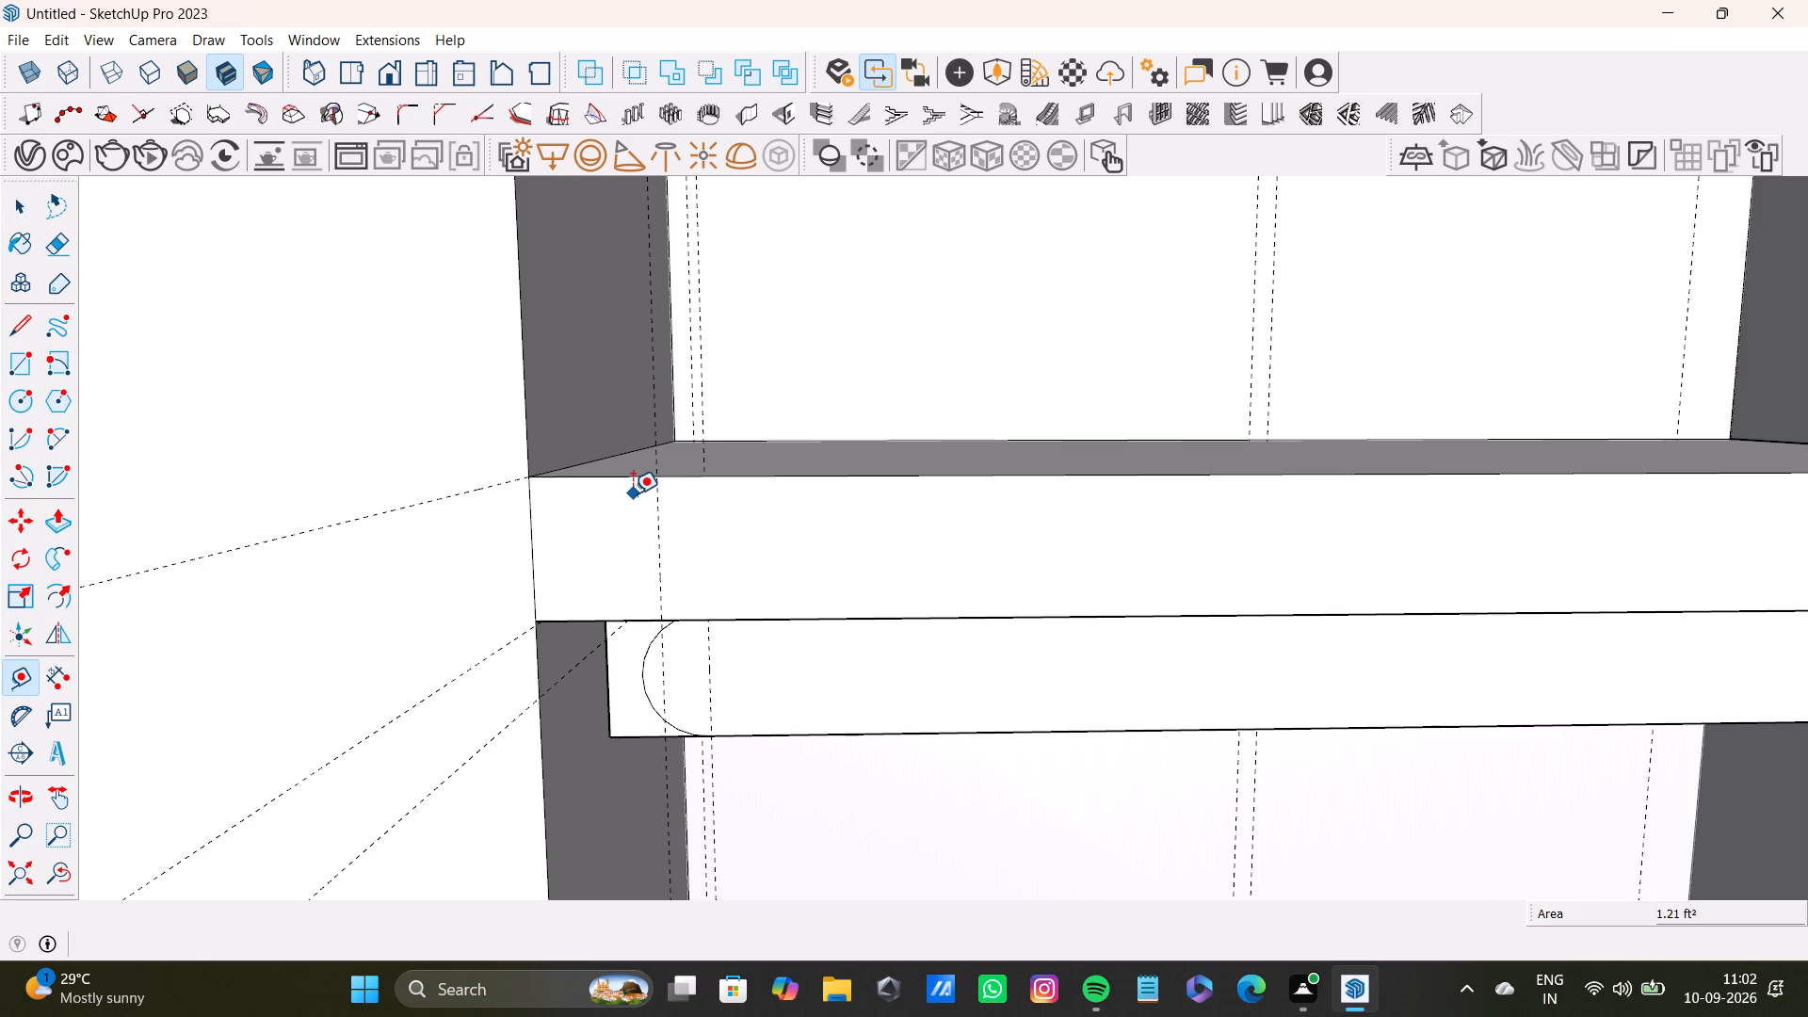
# Draw an outward half-round arc about 3 3/4" high on the upper band's face, along the guide beside the white-fronted unit.
pyautogui.press('a')
pyautogui.scroll(5, 645, 495)
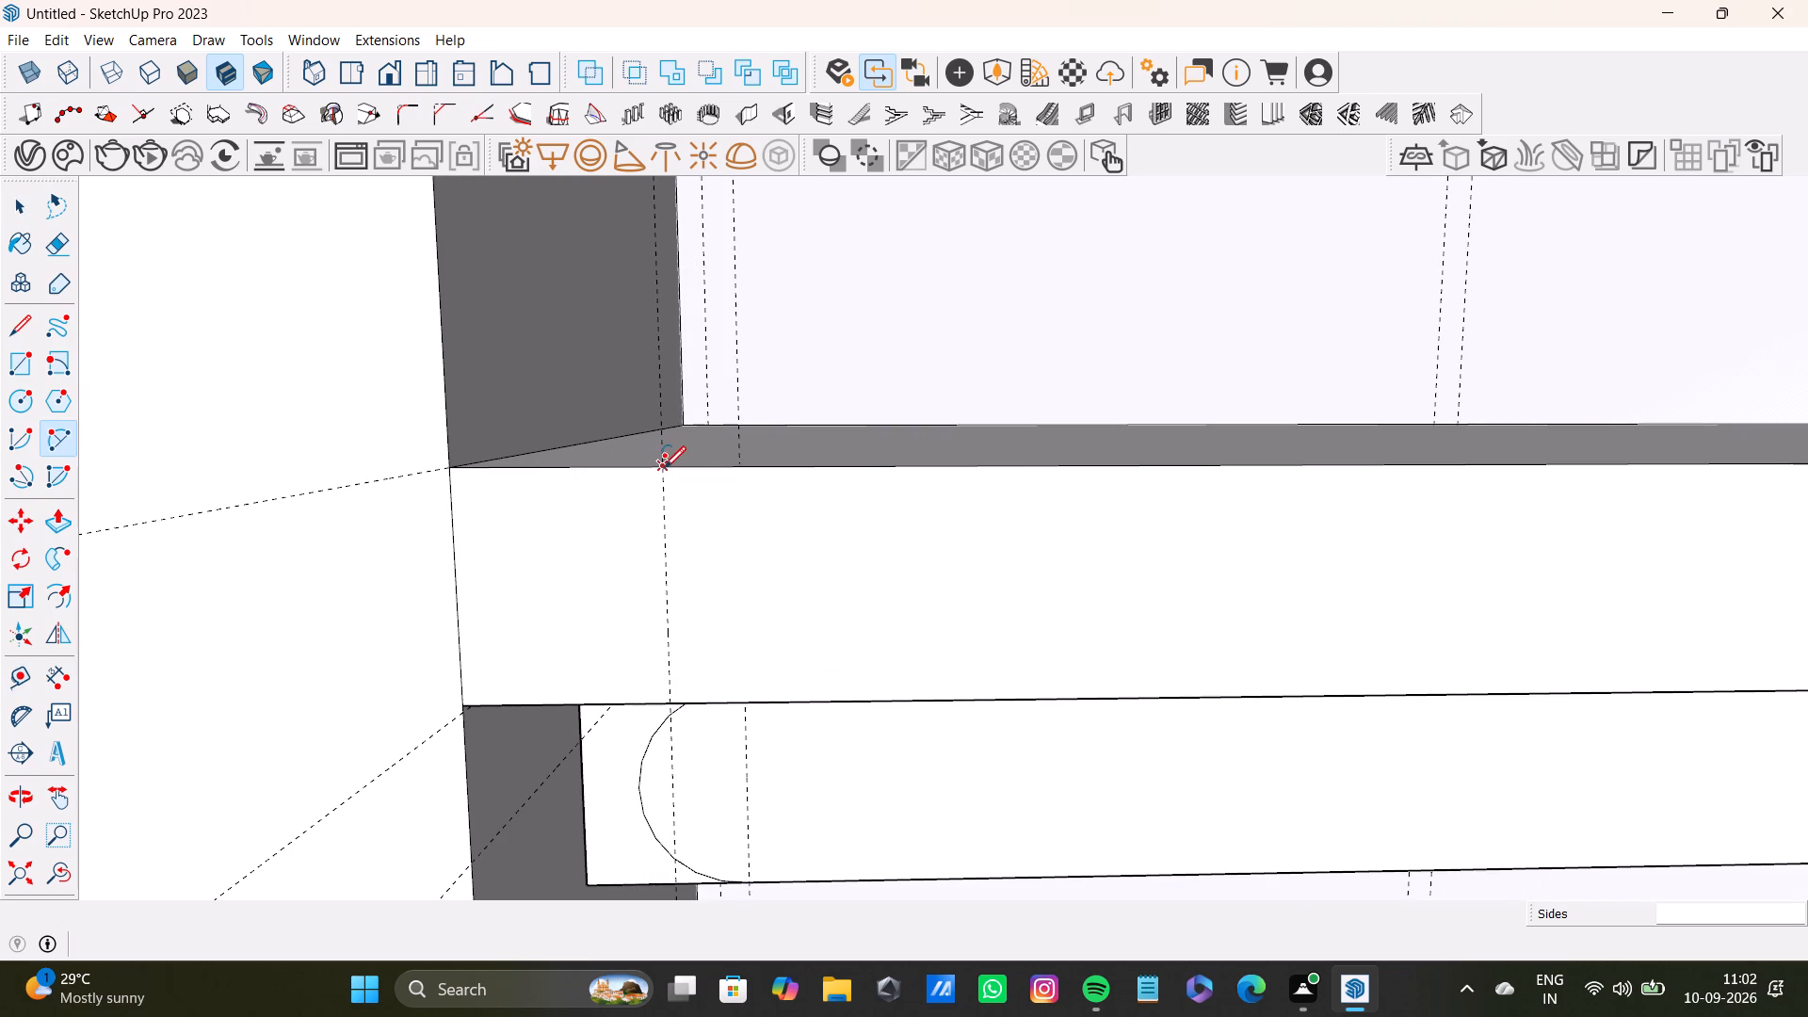
pyautogui.click(664, 468)
pyautogui.click(672, 697)
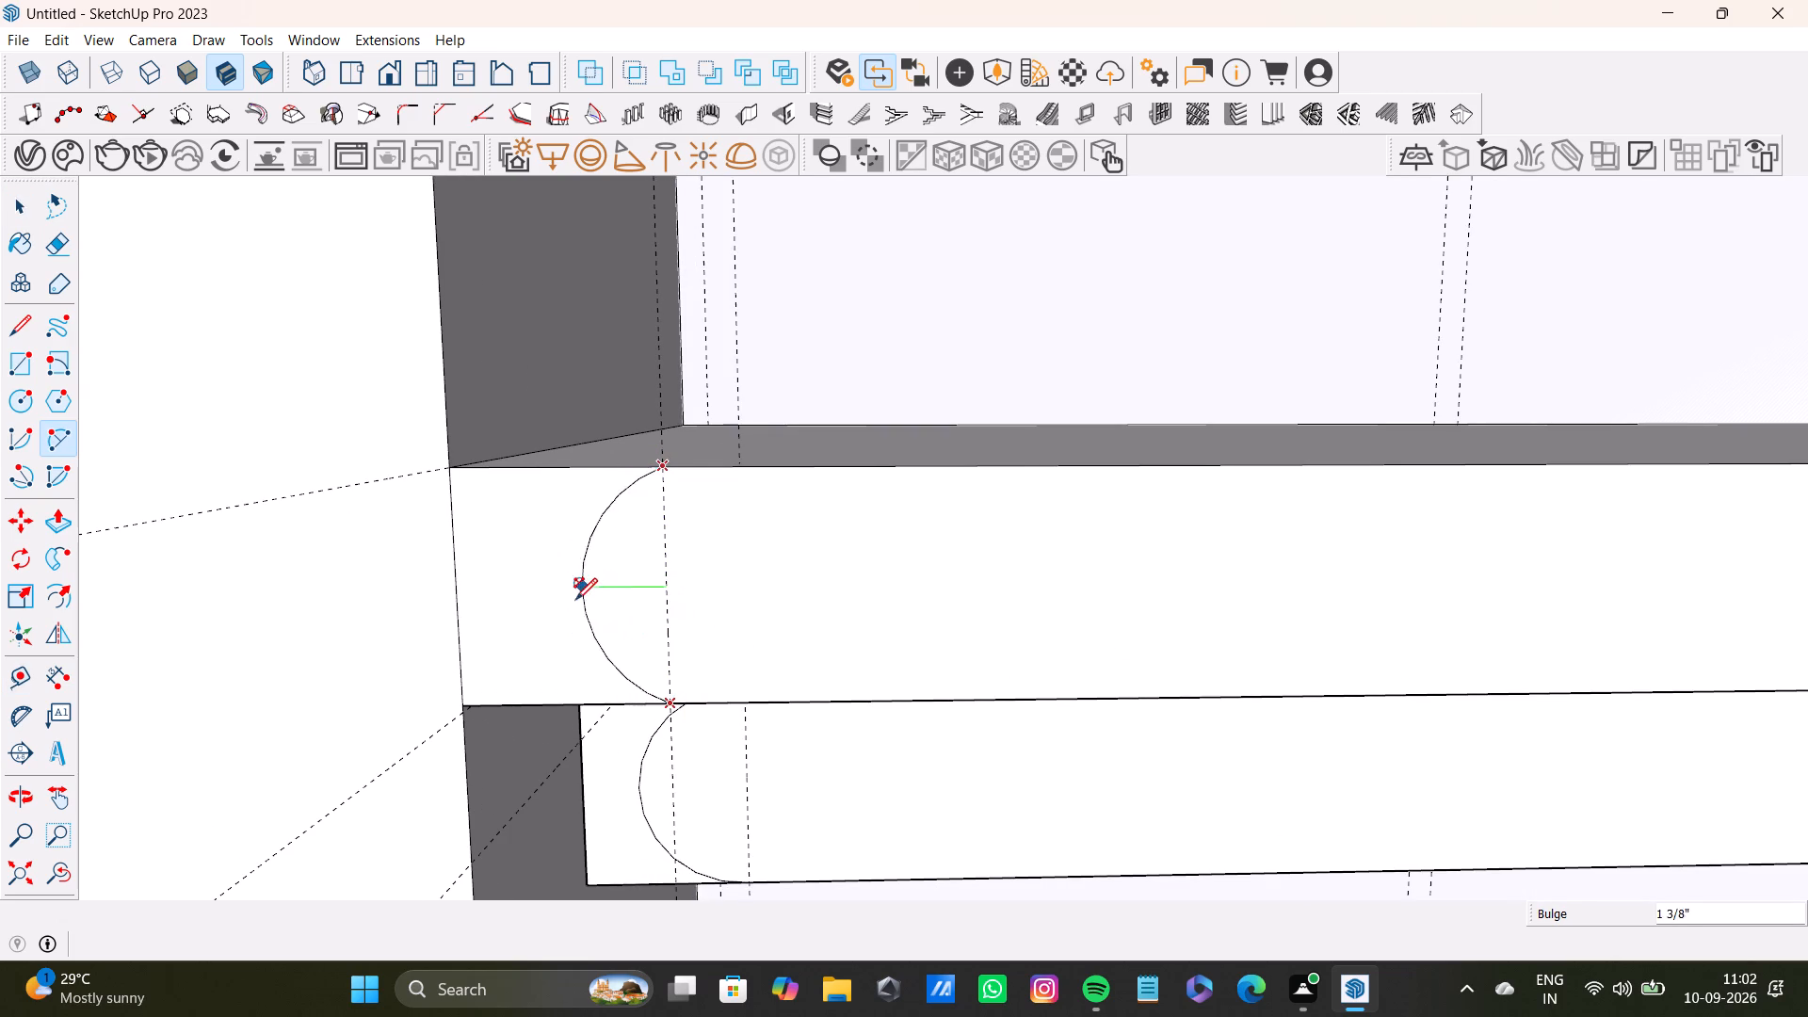
pyautogui.click(541, 601)
# Draw an outward half-round arc with a bulge of about 1 7/8" along the guide at the upper band's opposite end.
pyautogui.scroll(-6, 541, 601)
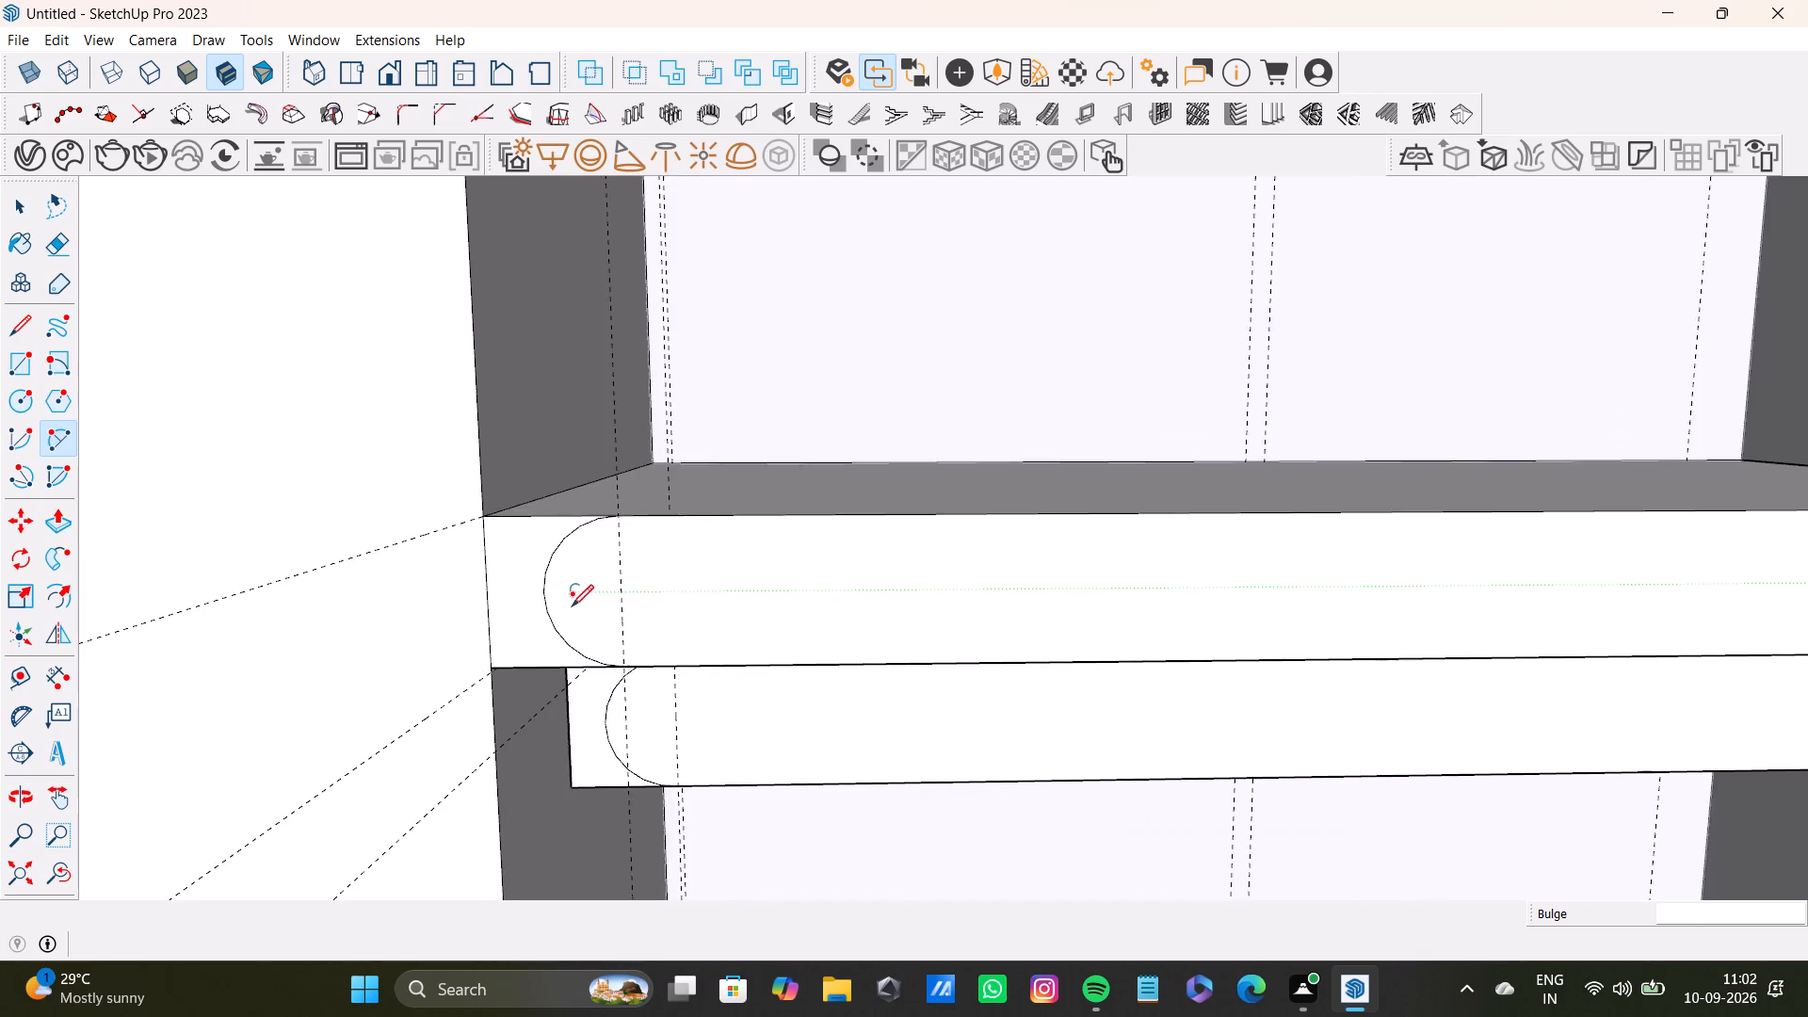
pyautogui.scroll(-3, 572, 606)
pyautogui.keyDown('shift'); pyautogui.scroll(1, 635, 606); pyautogui.keyUp('shift')
pyautogui.keyDown('shift'); pyautogui.moveTo(635, 606); pyautogui.dragTo(473, 639, button='middle'); pyautogui.keyUp('shift')
pyautogui.keyDown('shift'); pyautogui.scroll(-1, 473, 638); pyautogui.keyUp('shift')
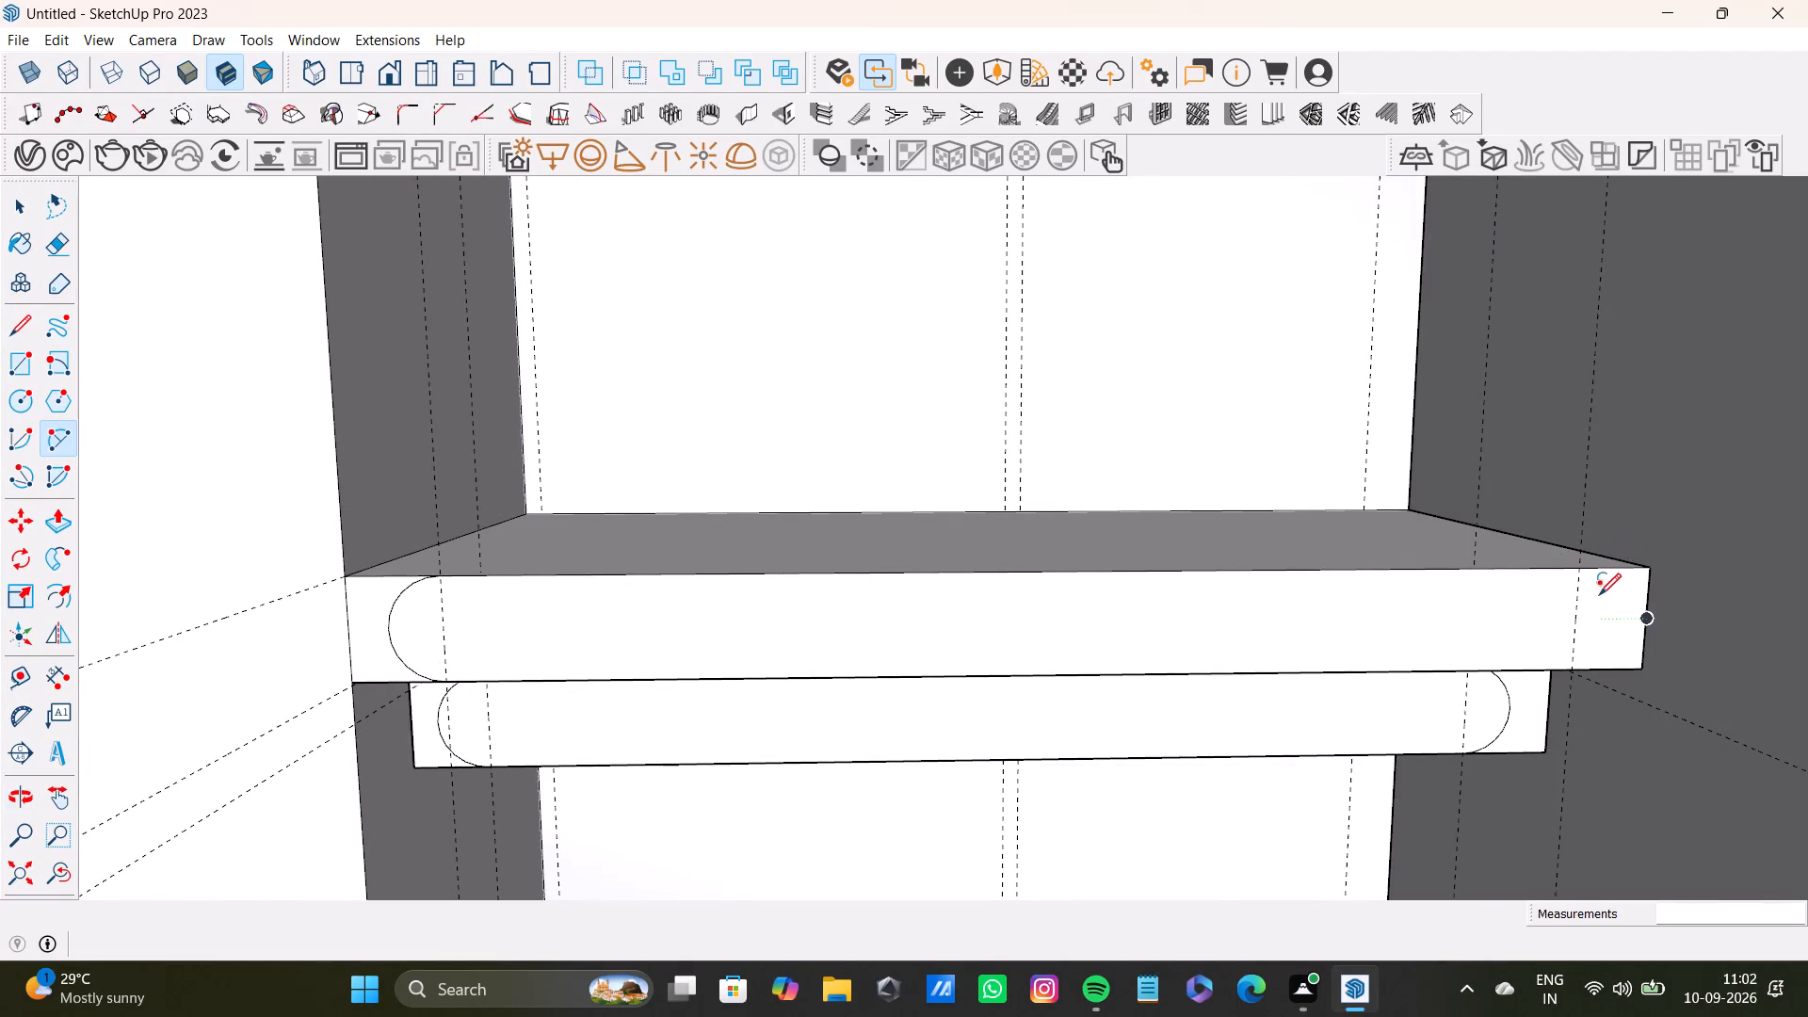
pyautogui.scroll(6, 1592, 596)
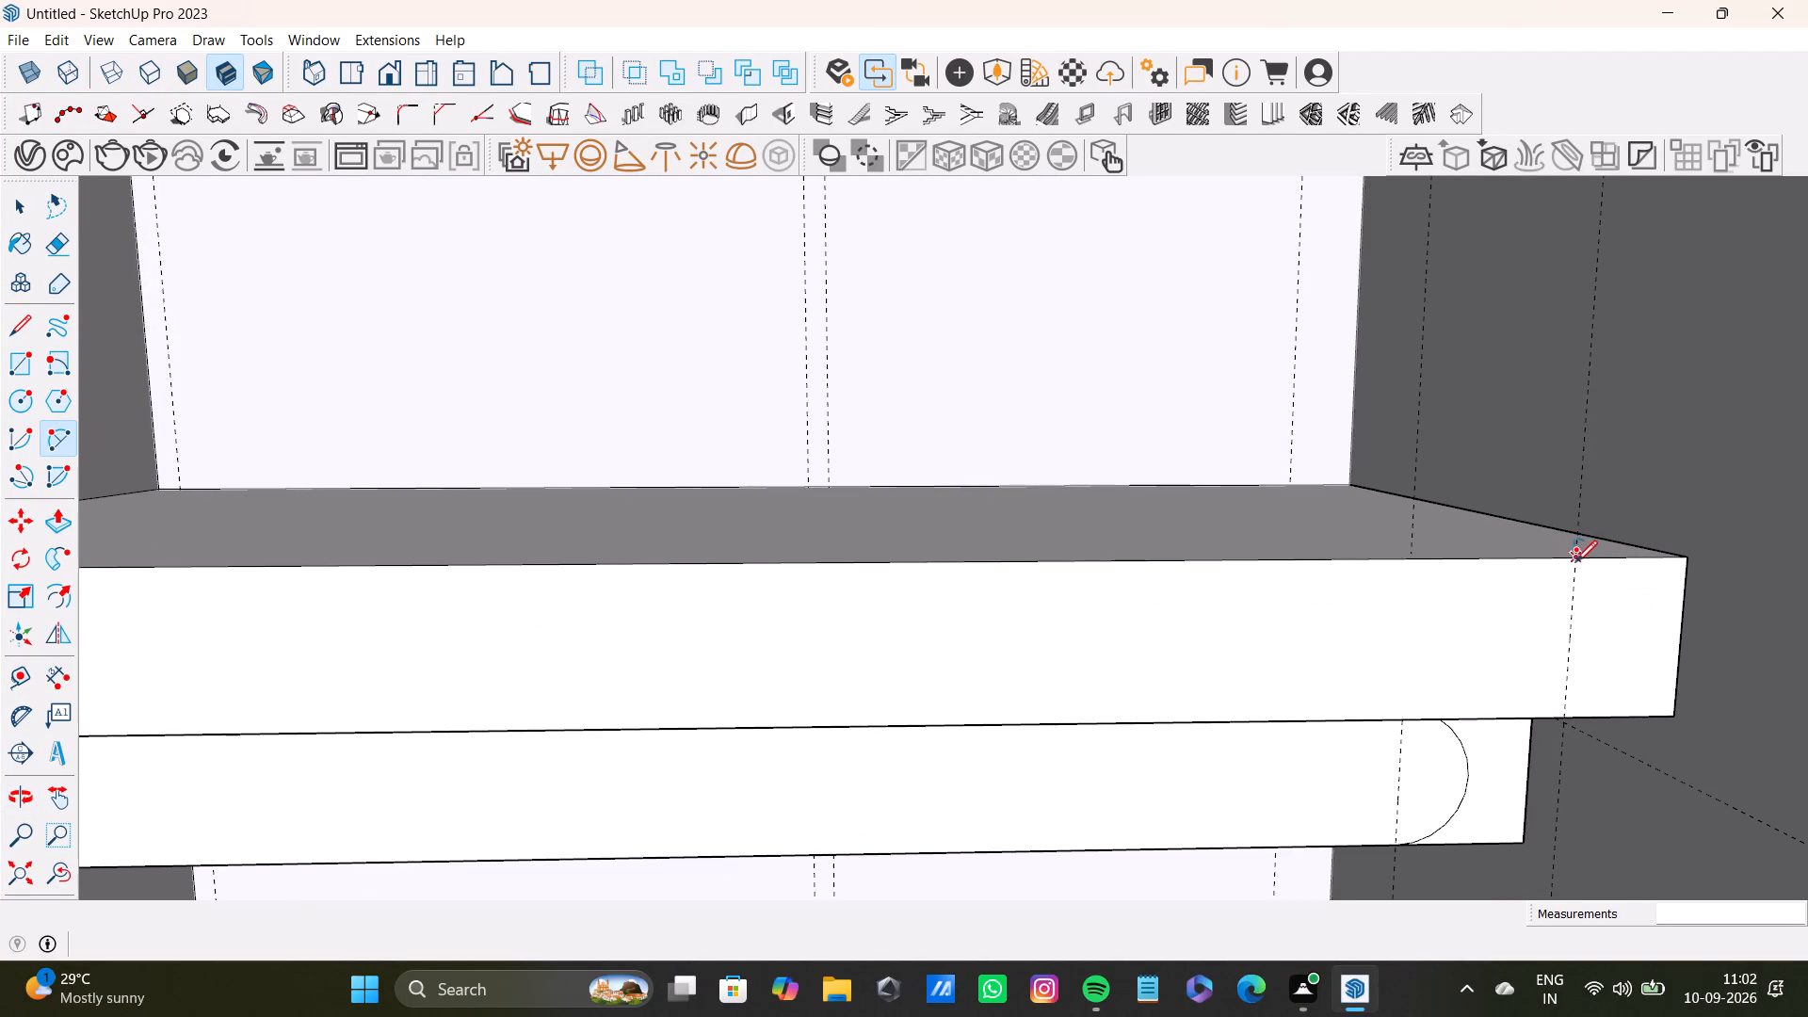
pyautogui.click(1579, 558)
pyautogui.click(1568, 718)
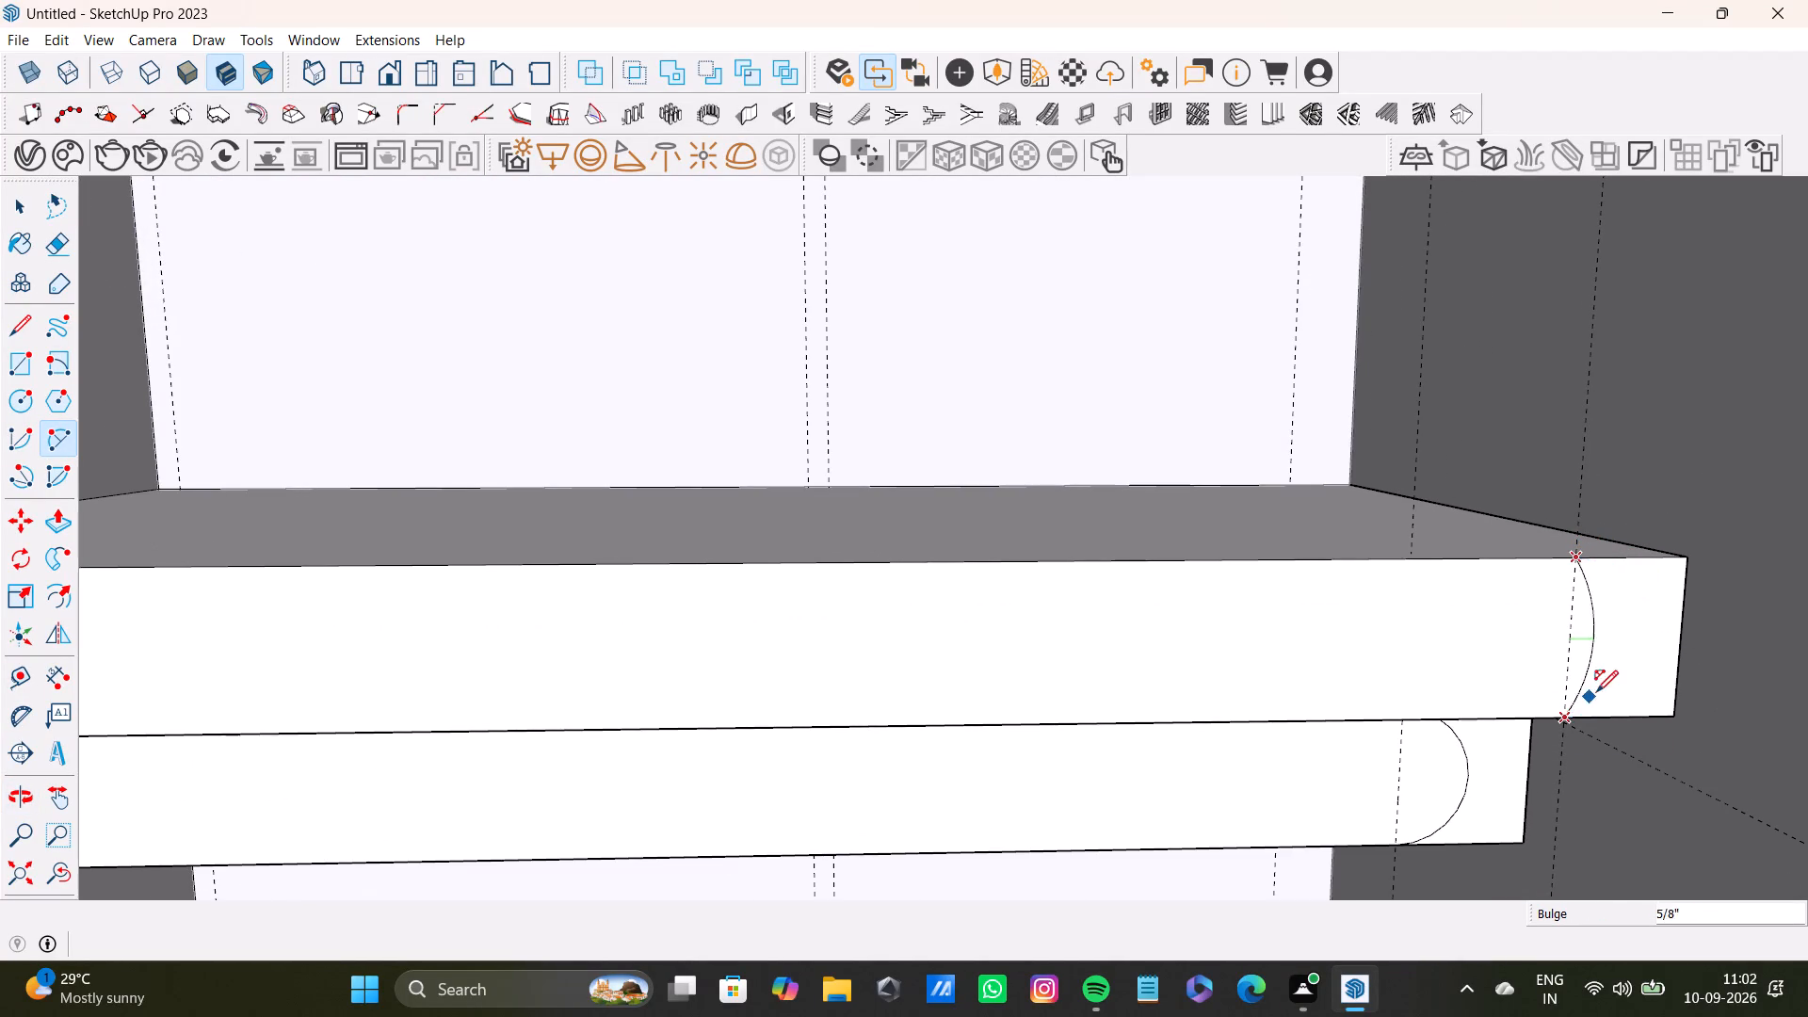
pyautogui.click(1643, 629)
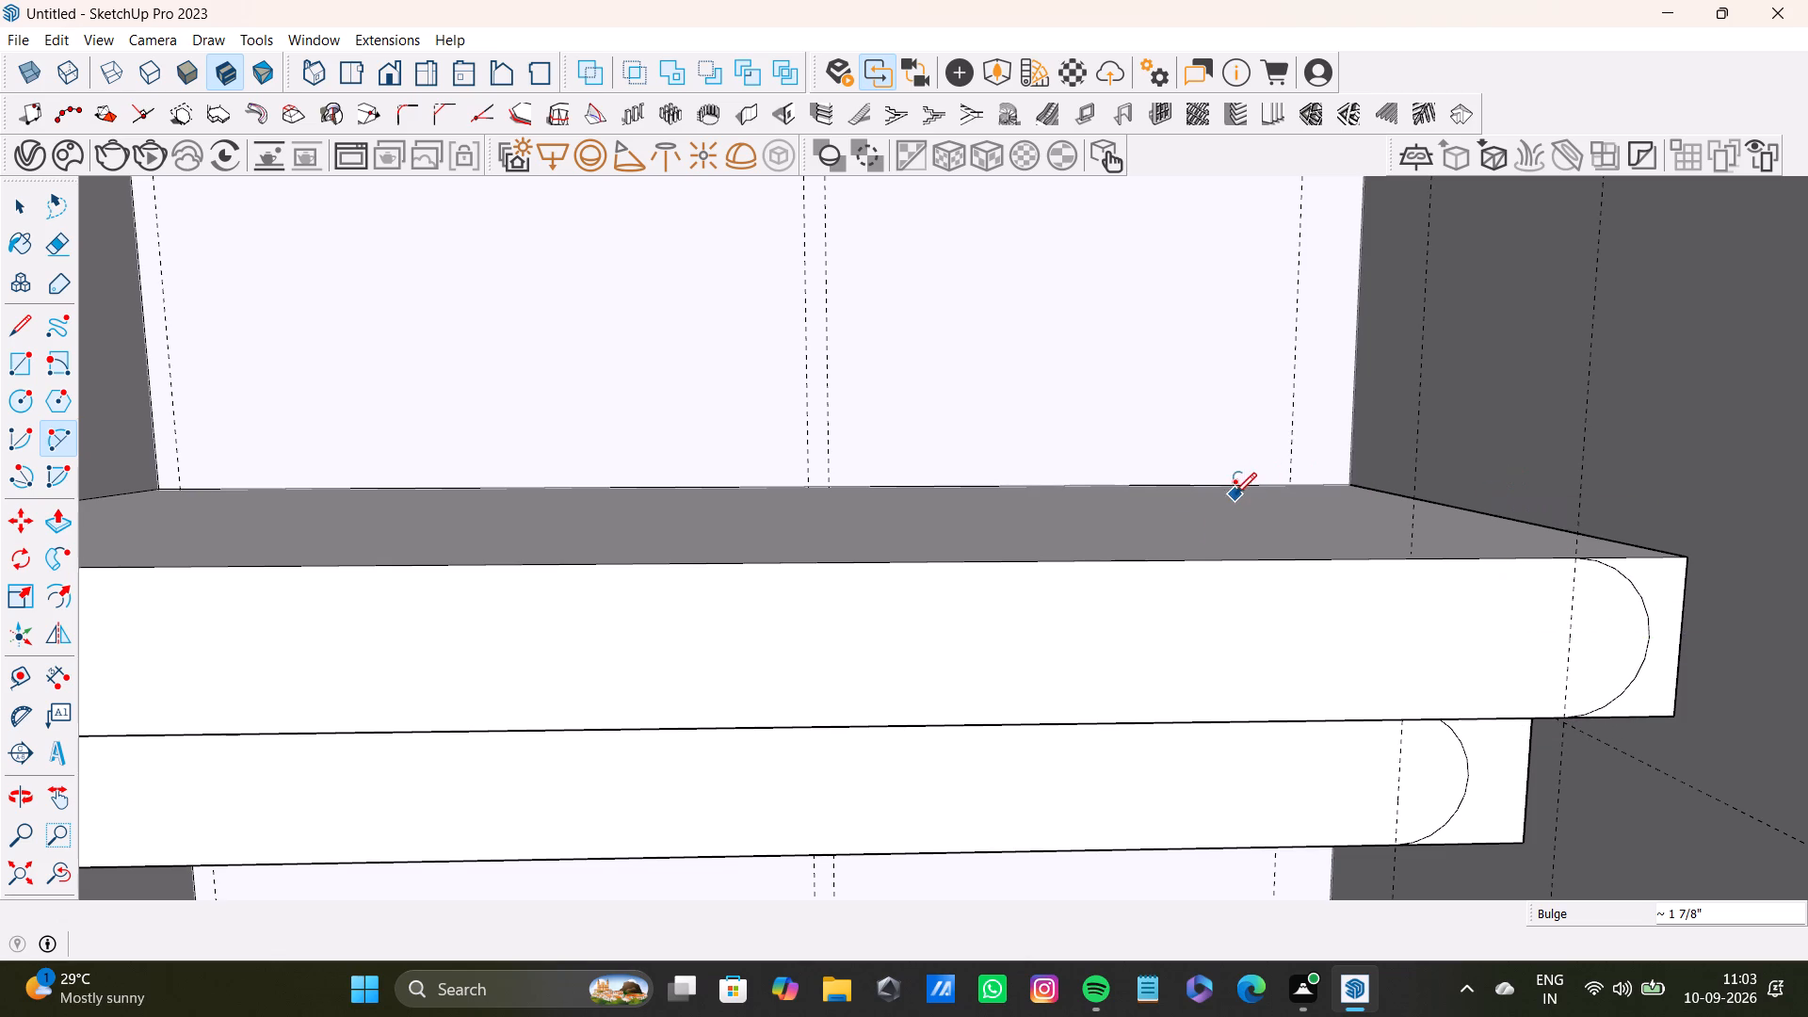
# Push/Pull the waste face outside the upper band's arc beside the white-fronted unit back about 1' 6 13/16" to round that end.
pyautogui.scroll(-9, 1073, 585)
pyautogui.press('space')
pyautogui.keyDown('shift'); pyautogui.moveTo(1001, 613); pyautogui.dragTo(1041, 530, button='middle'); pyautogui.keyUp('shift')
pyautogui.scroll(2, 371, 609)
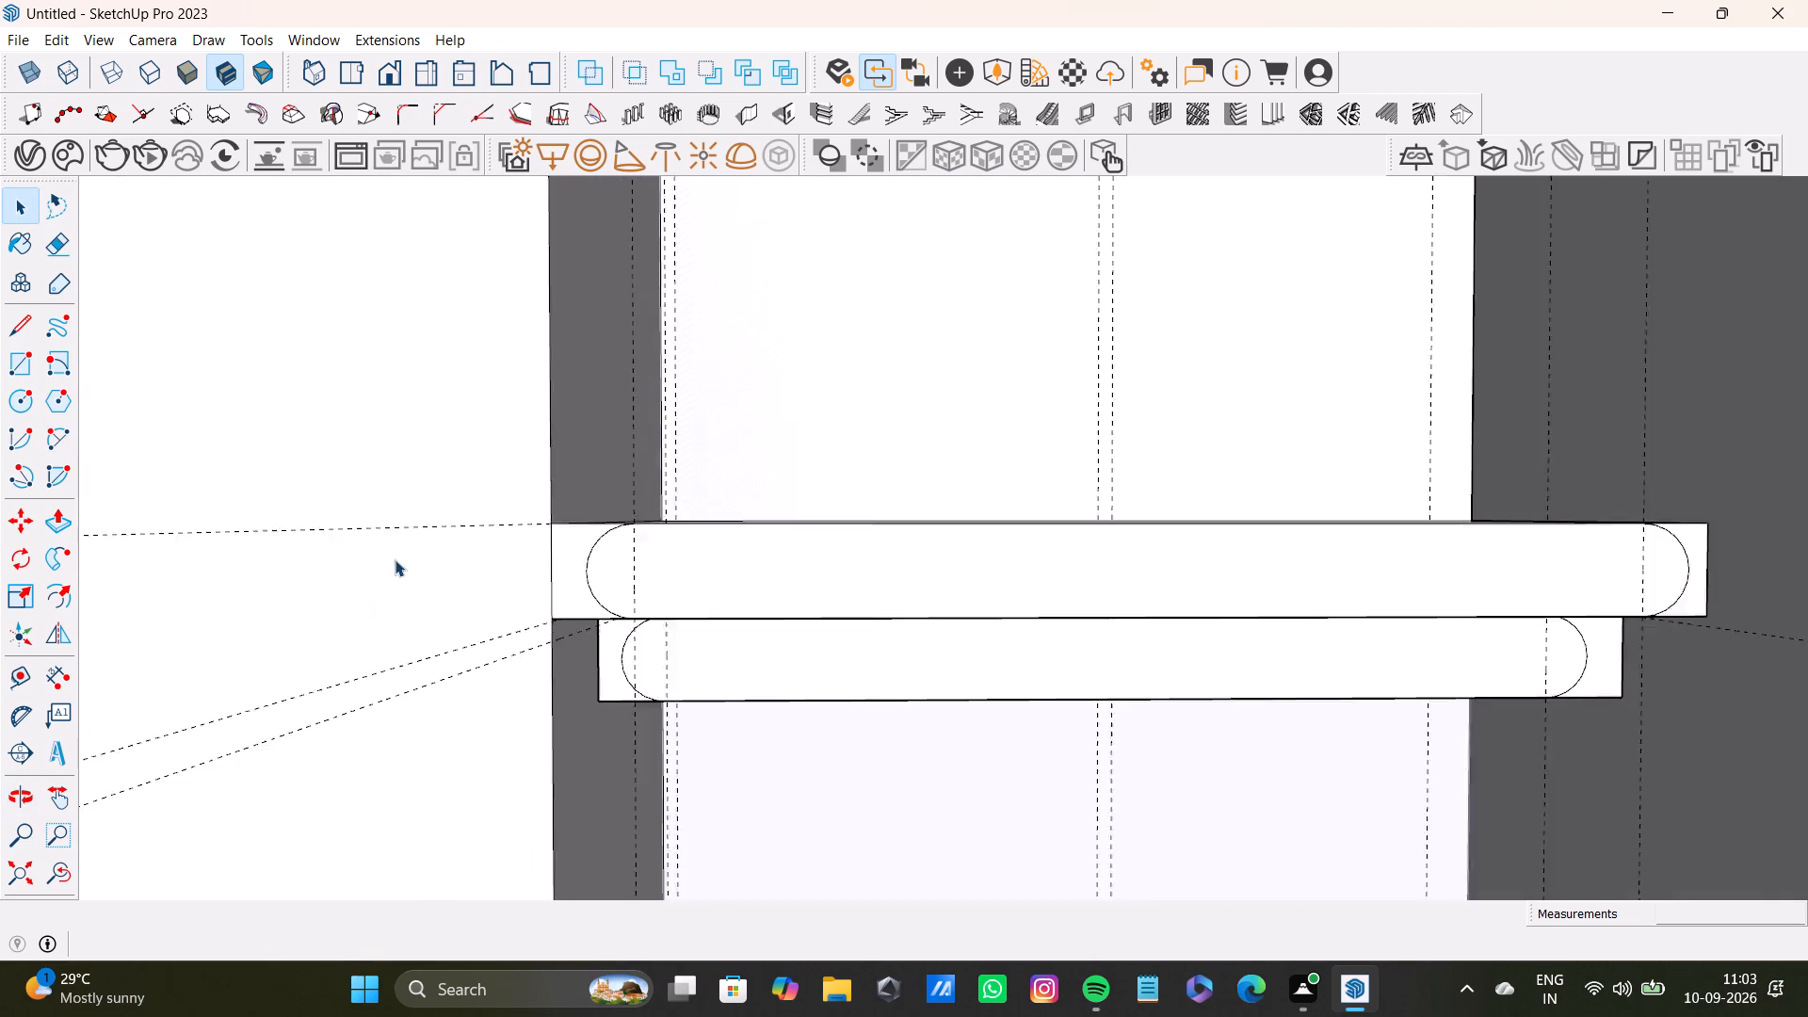
pyautogui.scroll(7, 395, 559)
pyautogui.click(583, 573)
pyautogui.scroll(-4, 597, 571)
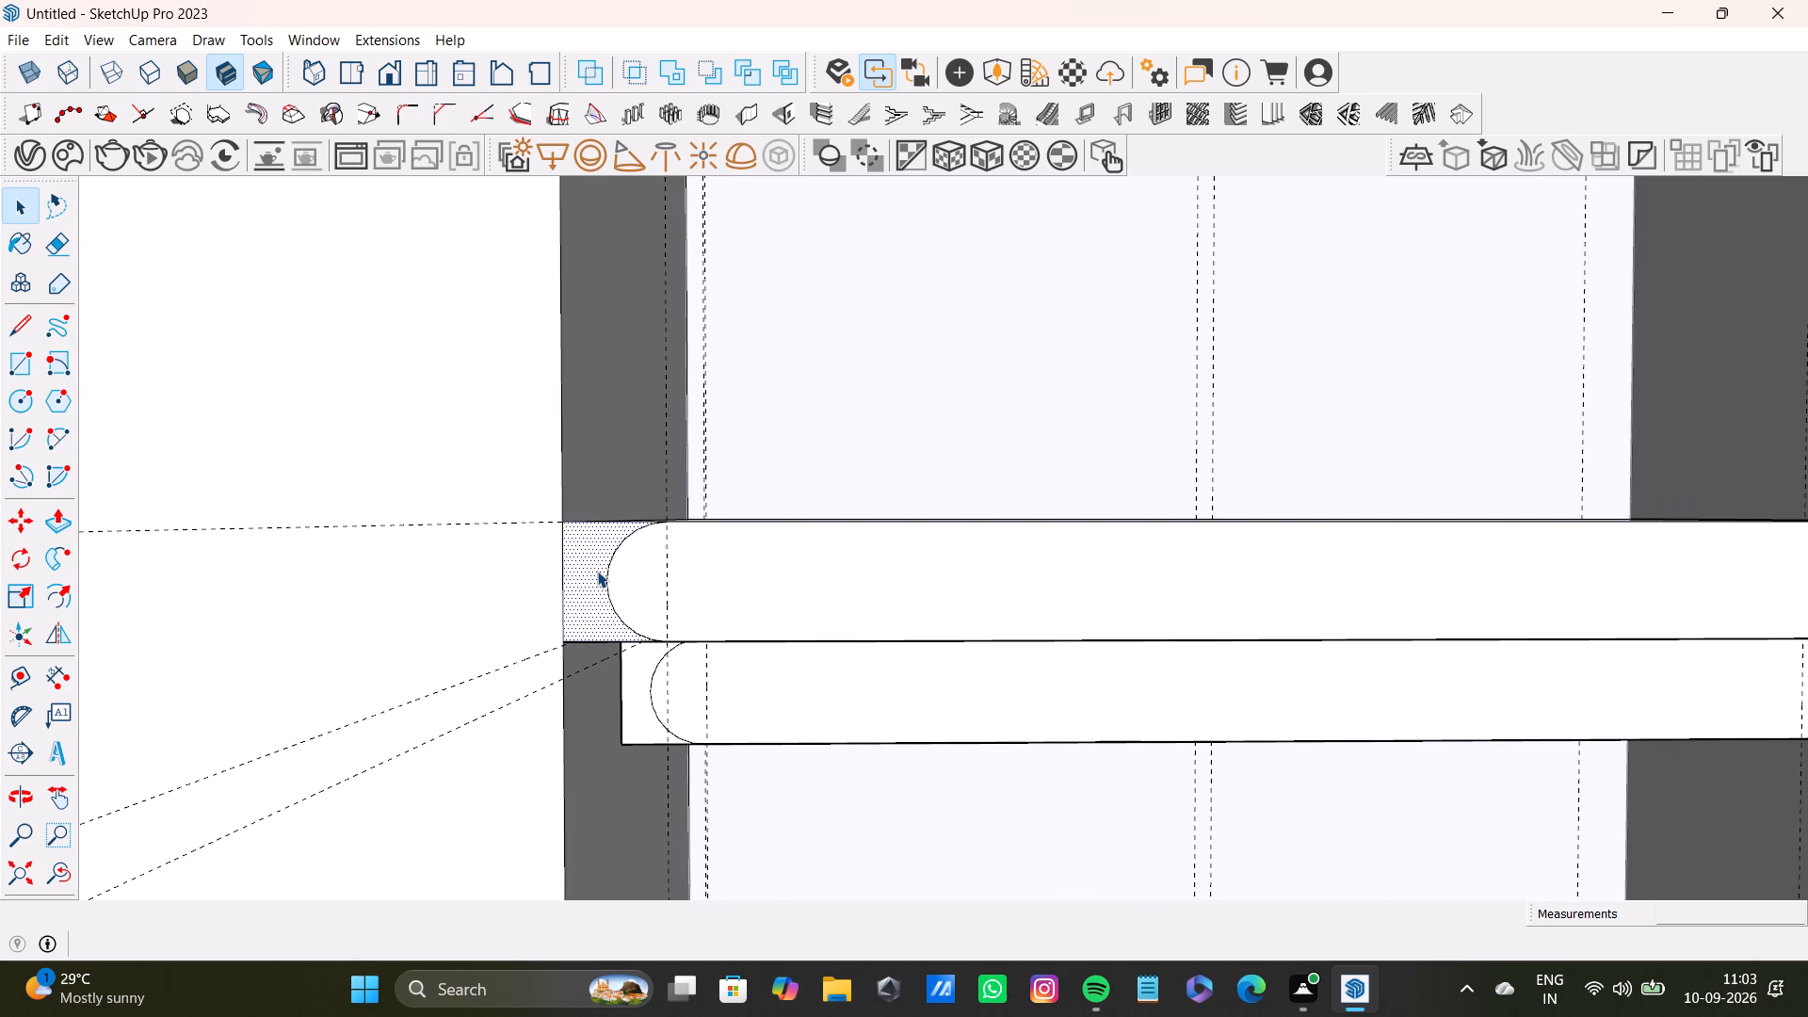
pyautogui.keyDown('shift'); pyautogui.middleClick(612, 566); pyautogui.keyUp('shift')
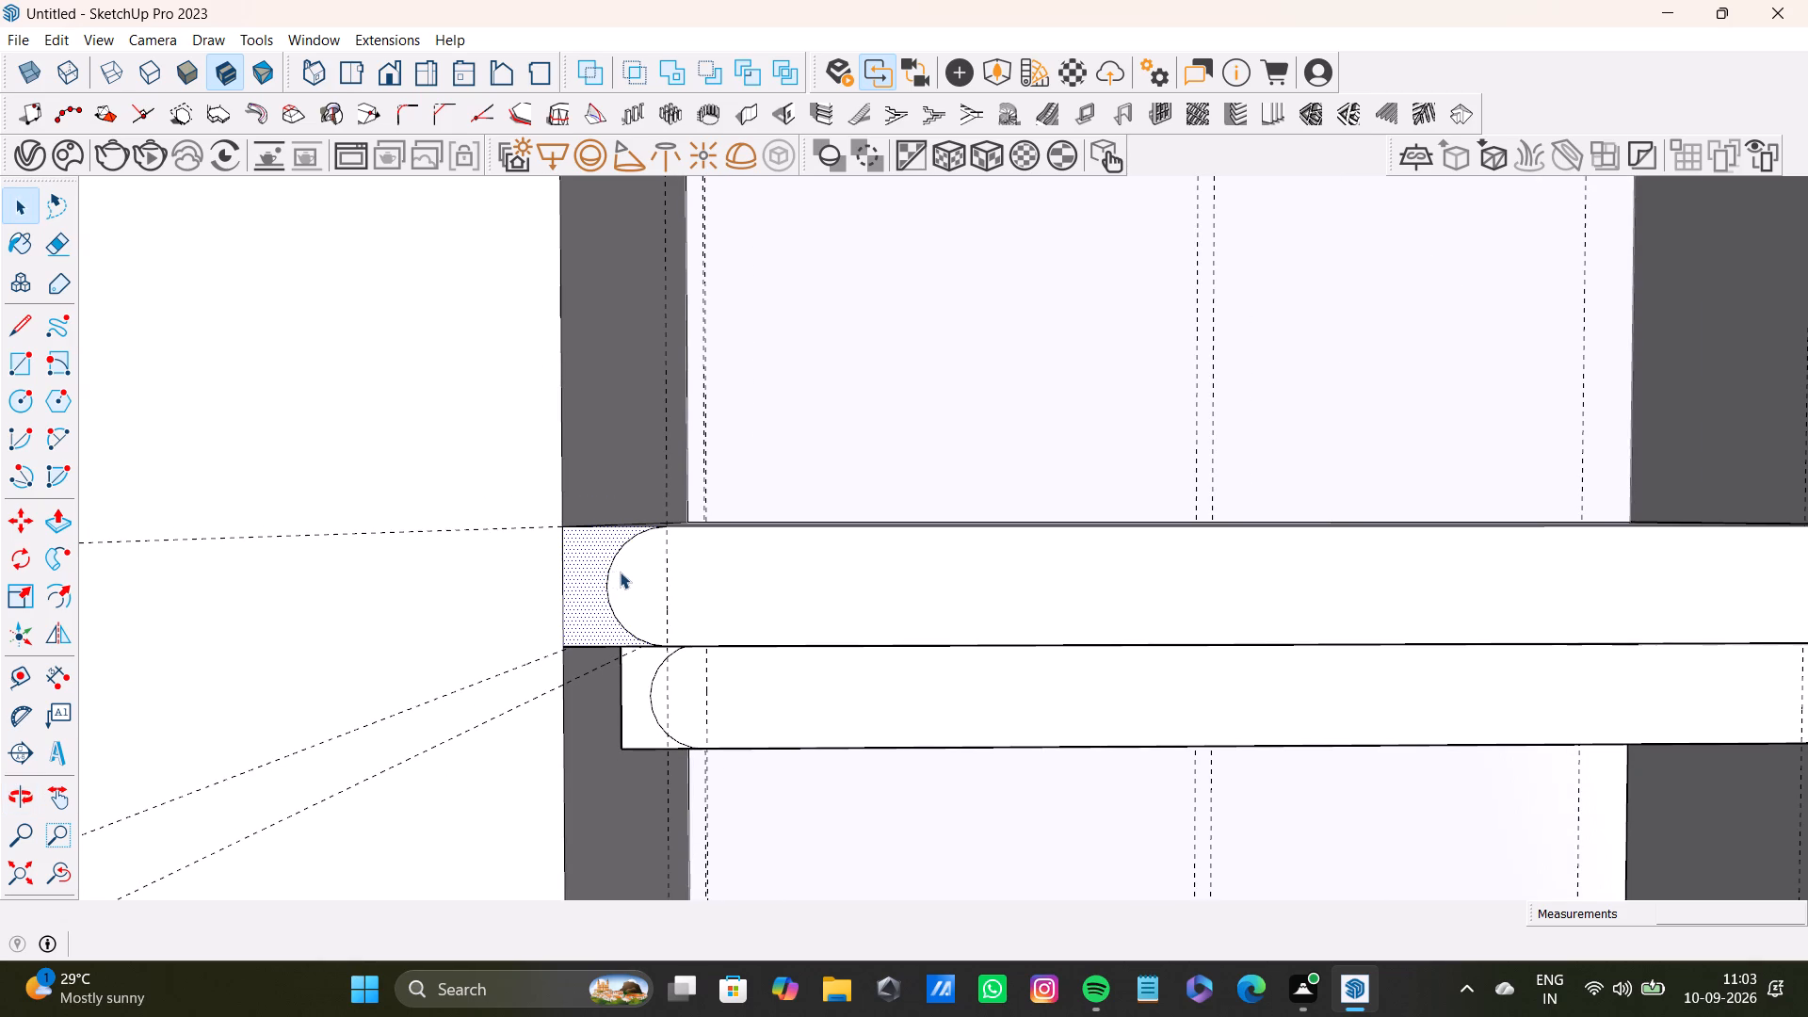
pyautogui.press('p')
pyautogui.click(591, 574)
pyautogui.moveTo(622, 556); pyautogui.dragTo(561, 670, button='middle')
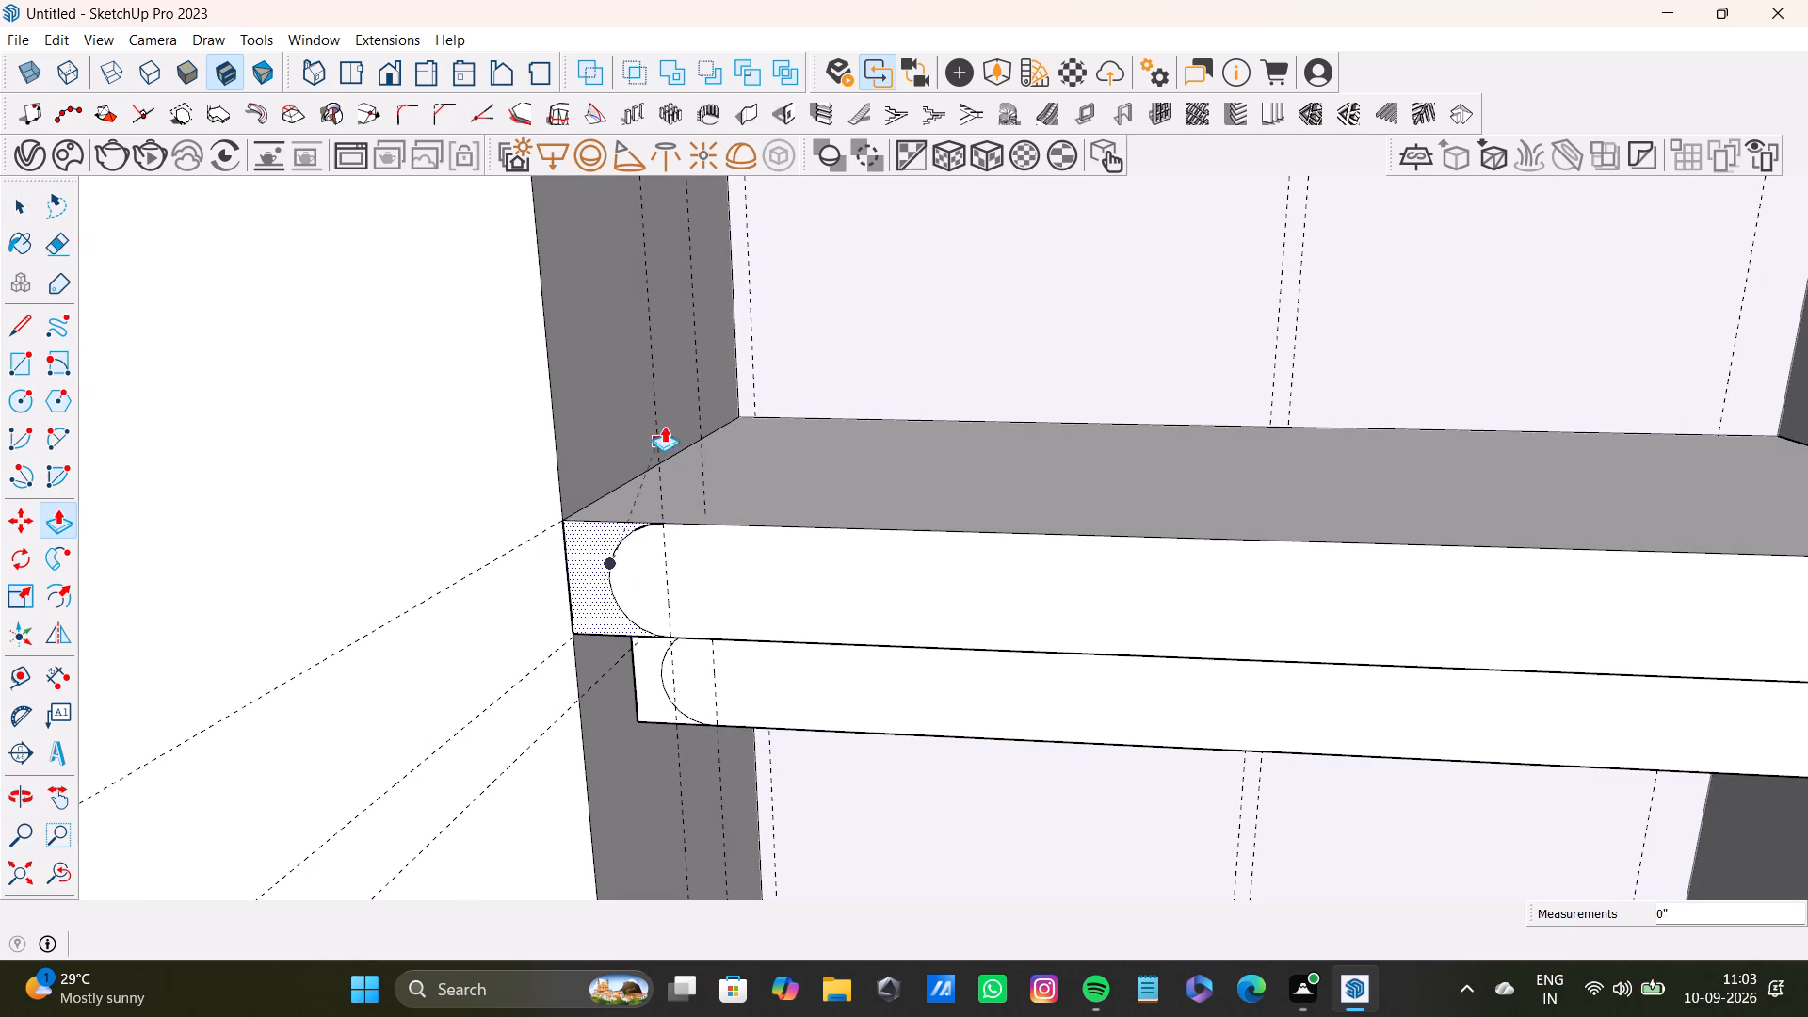
pyautogui.moveTo(624, 526); pyautogui.dragTo(649, 499)
pyautogui.moveTo(685, 556); pyautogui.dragTo(667, 669, button='middle')
pyautogui.scroll(-1, 667, 663)
pyautogui.scroll(4, 603, 513)
pyautogui.moveTo(593, 542); pyautogui.dragTo(767, 235)
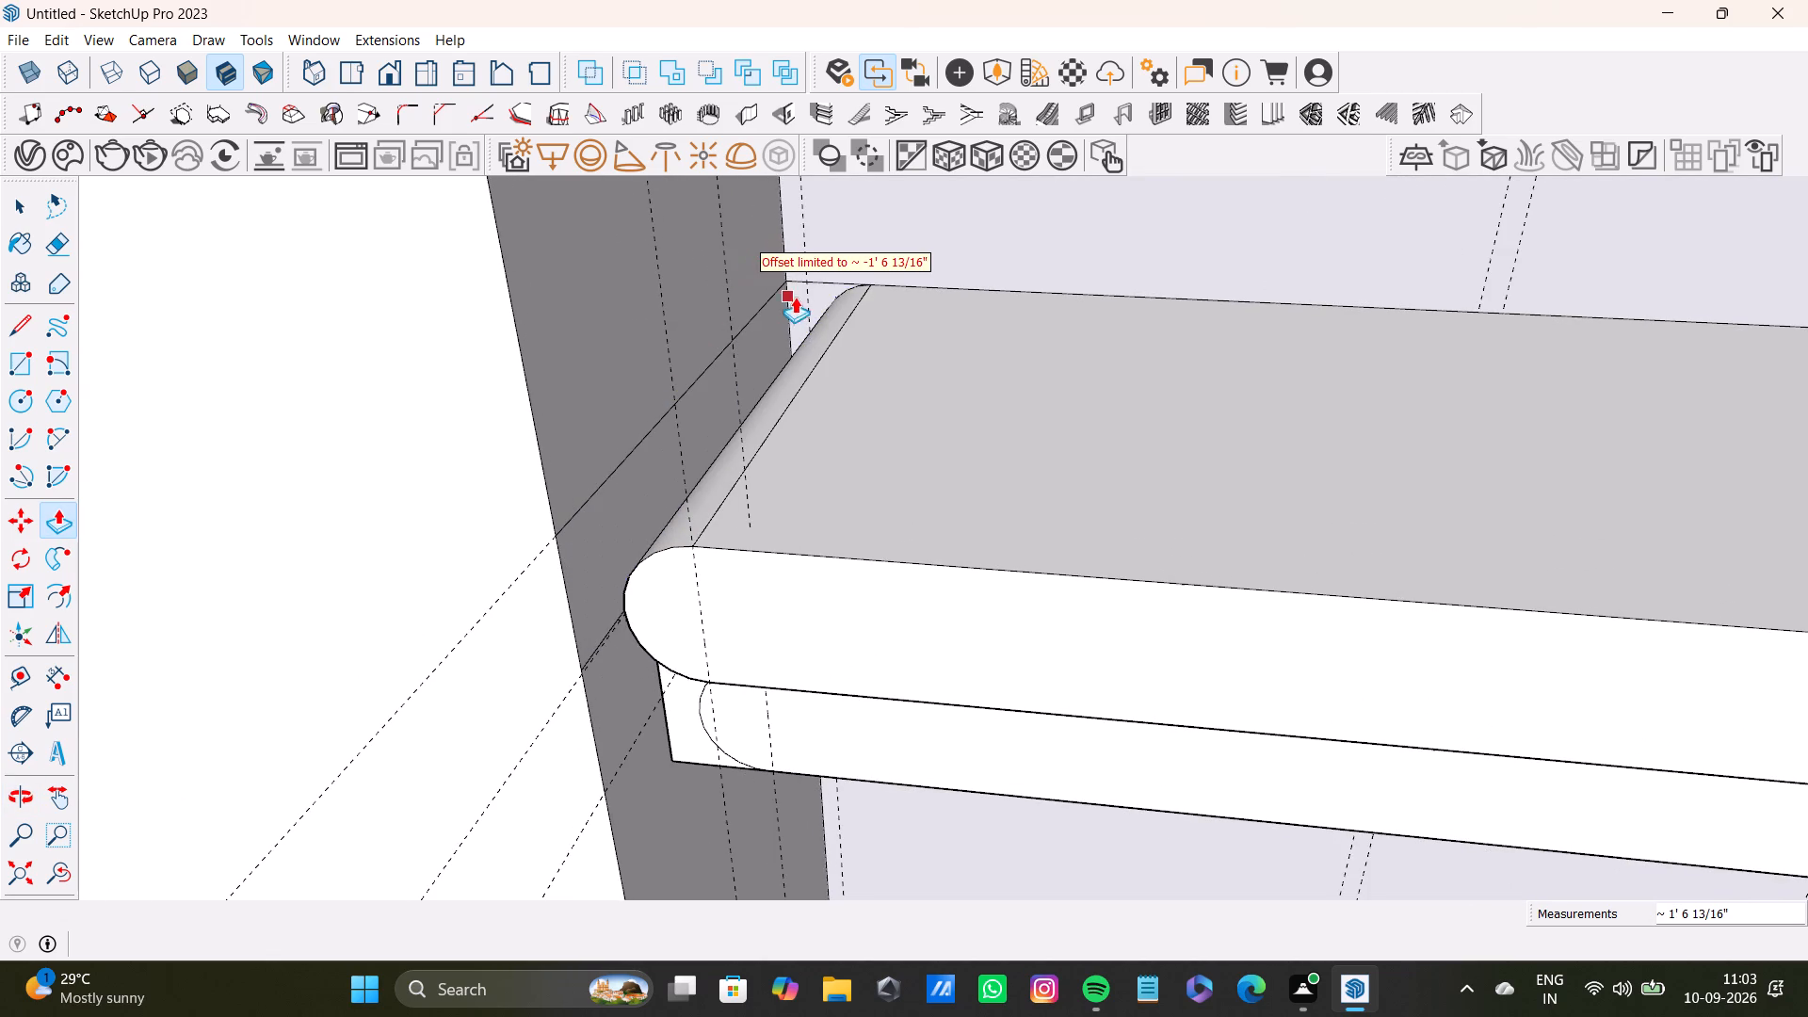
# Push/Pull the waste face outside the arc at the upper band's opposite end toward the back wall to round that end.
pyautogui.scroll(-14, 795, 315)
pyautogui.keyDown('shift'); pyautogui.moveTo(894, 423); pyautogui.dragTo(736, 480, button='middle'); pyautogui.keyUp('shift')
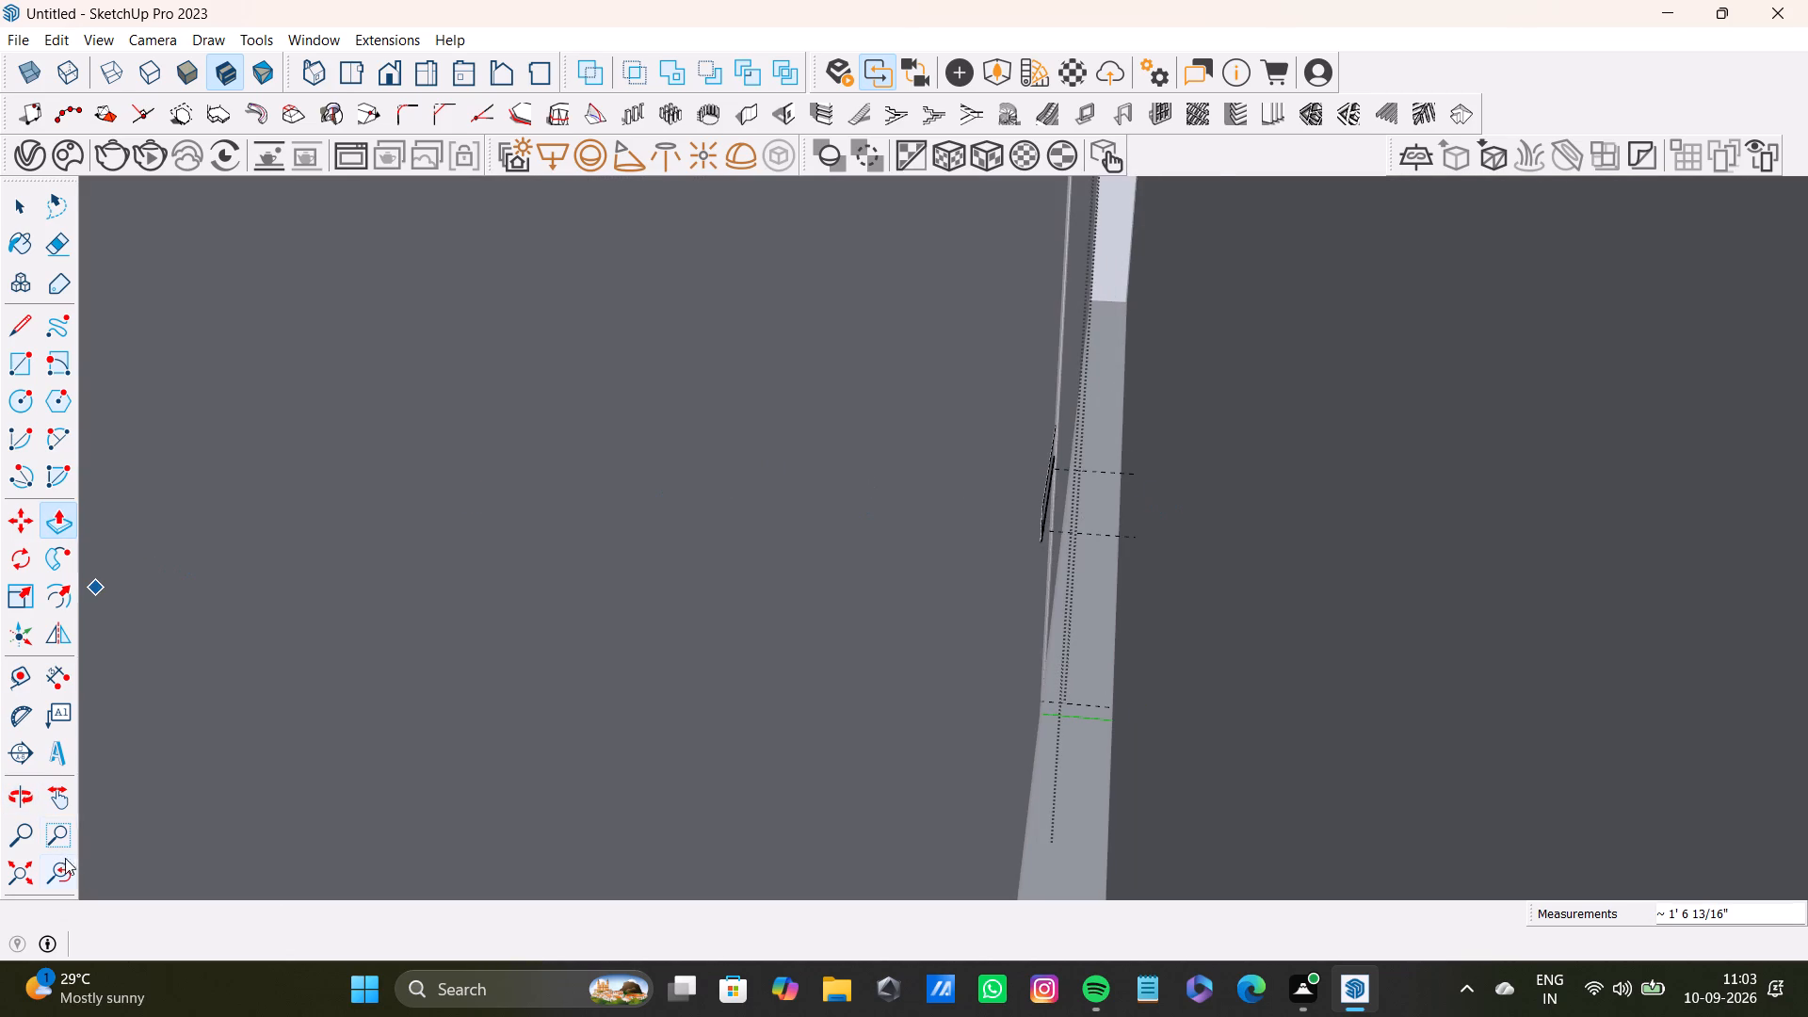
pyautogui.click(67, 880)
pyautogui.scroll(12, 1215, 451)
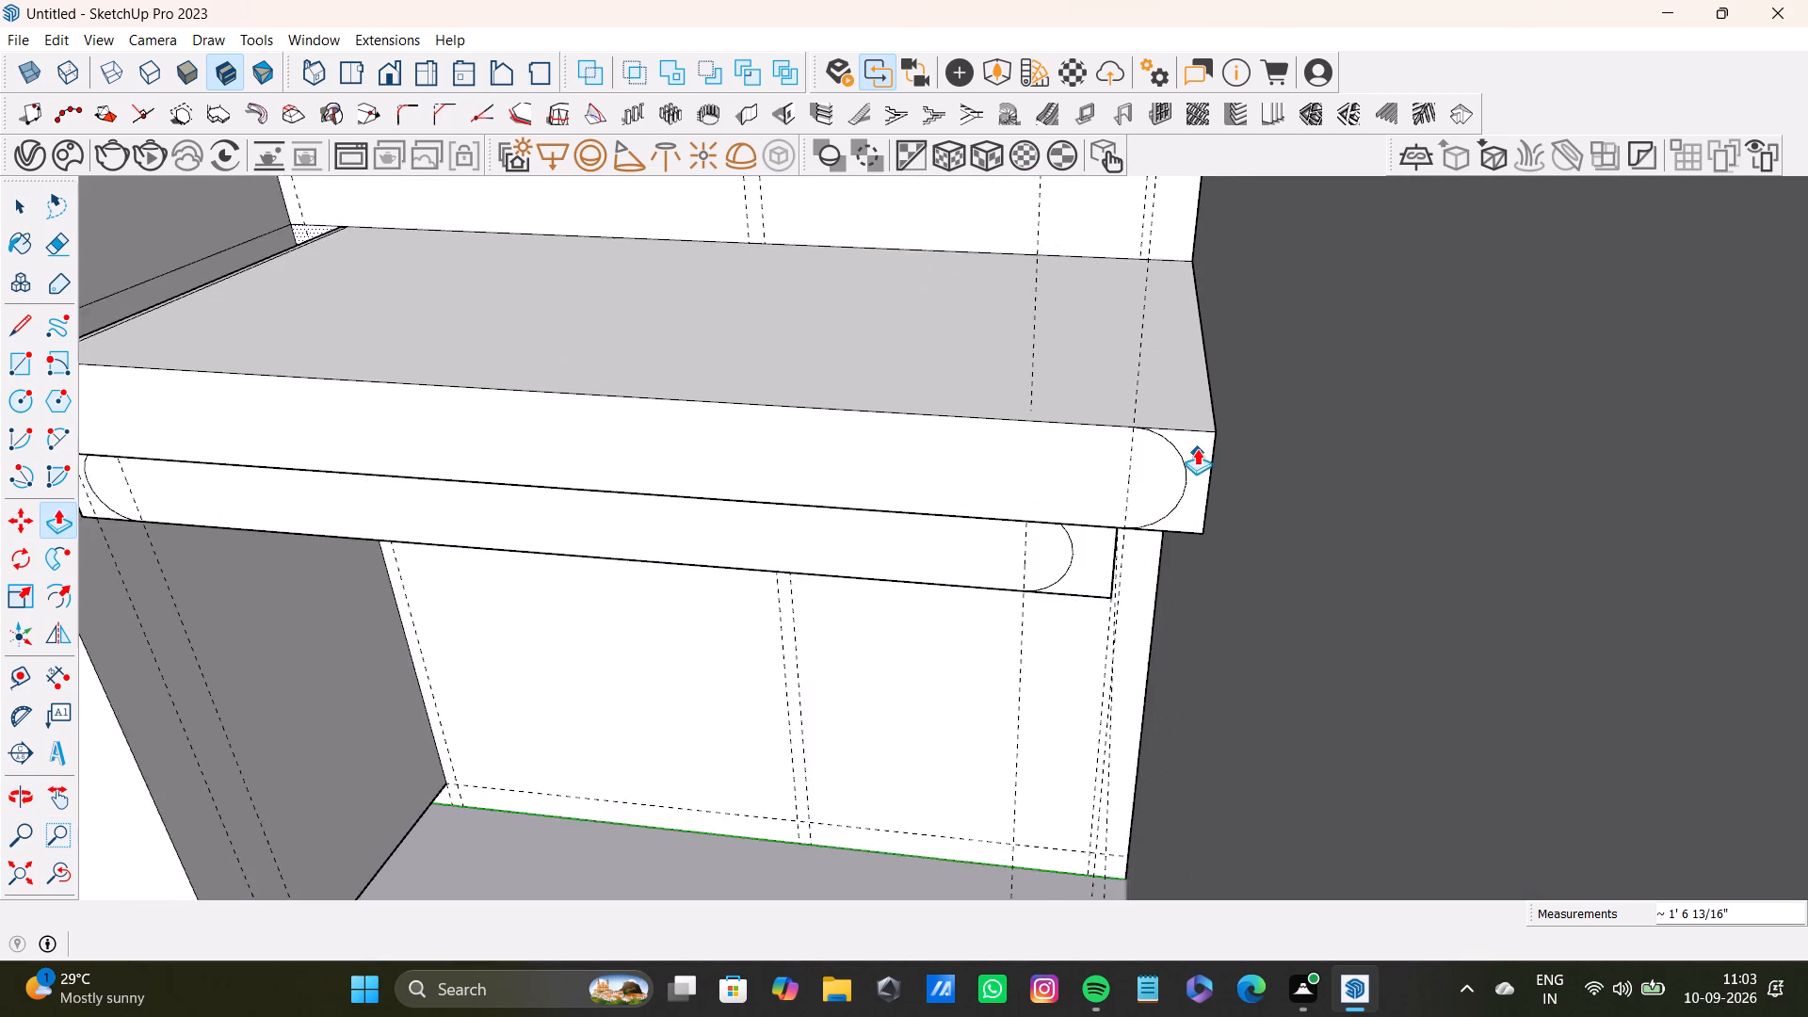
pyautogui.press('space')
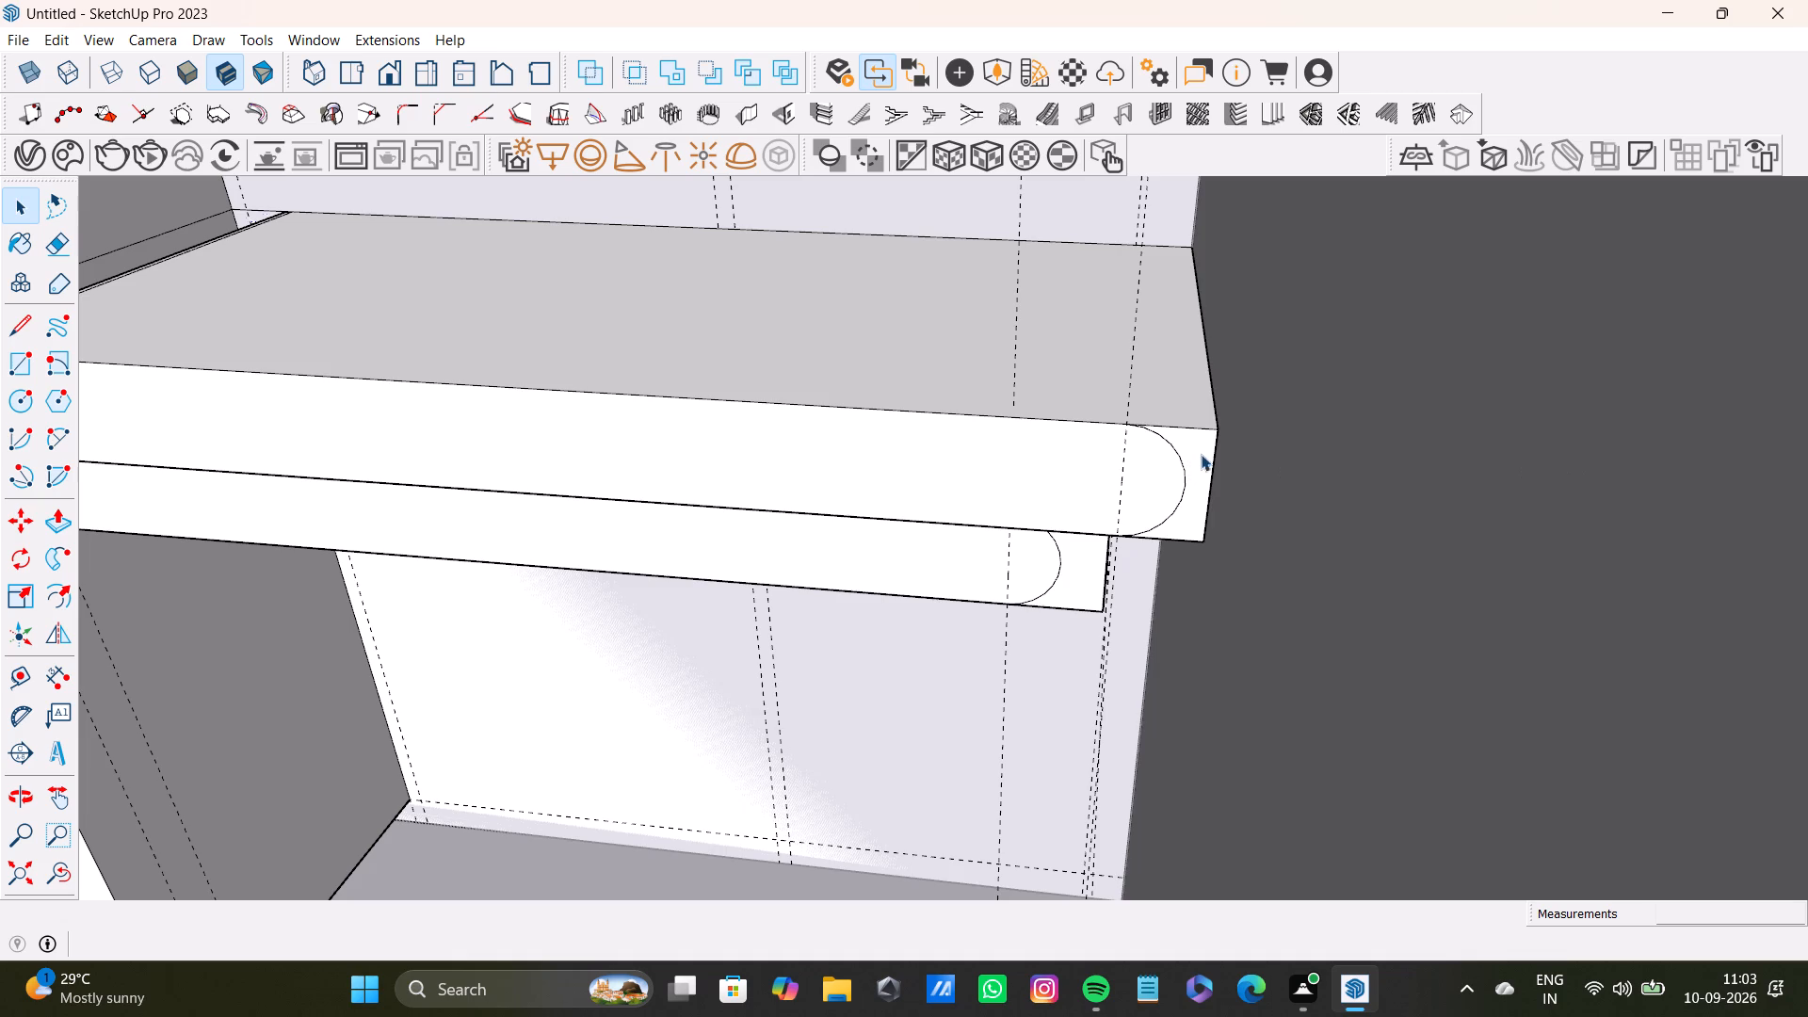
pyautogui.click(1203, 452)
pyautogui.press('p')
pyautogui.moveTo(1203, 452); pyautogui.dragTo(1187, 268)
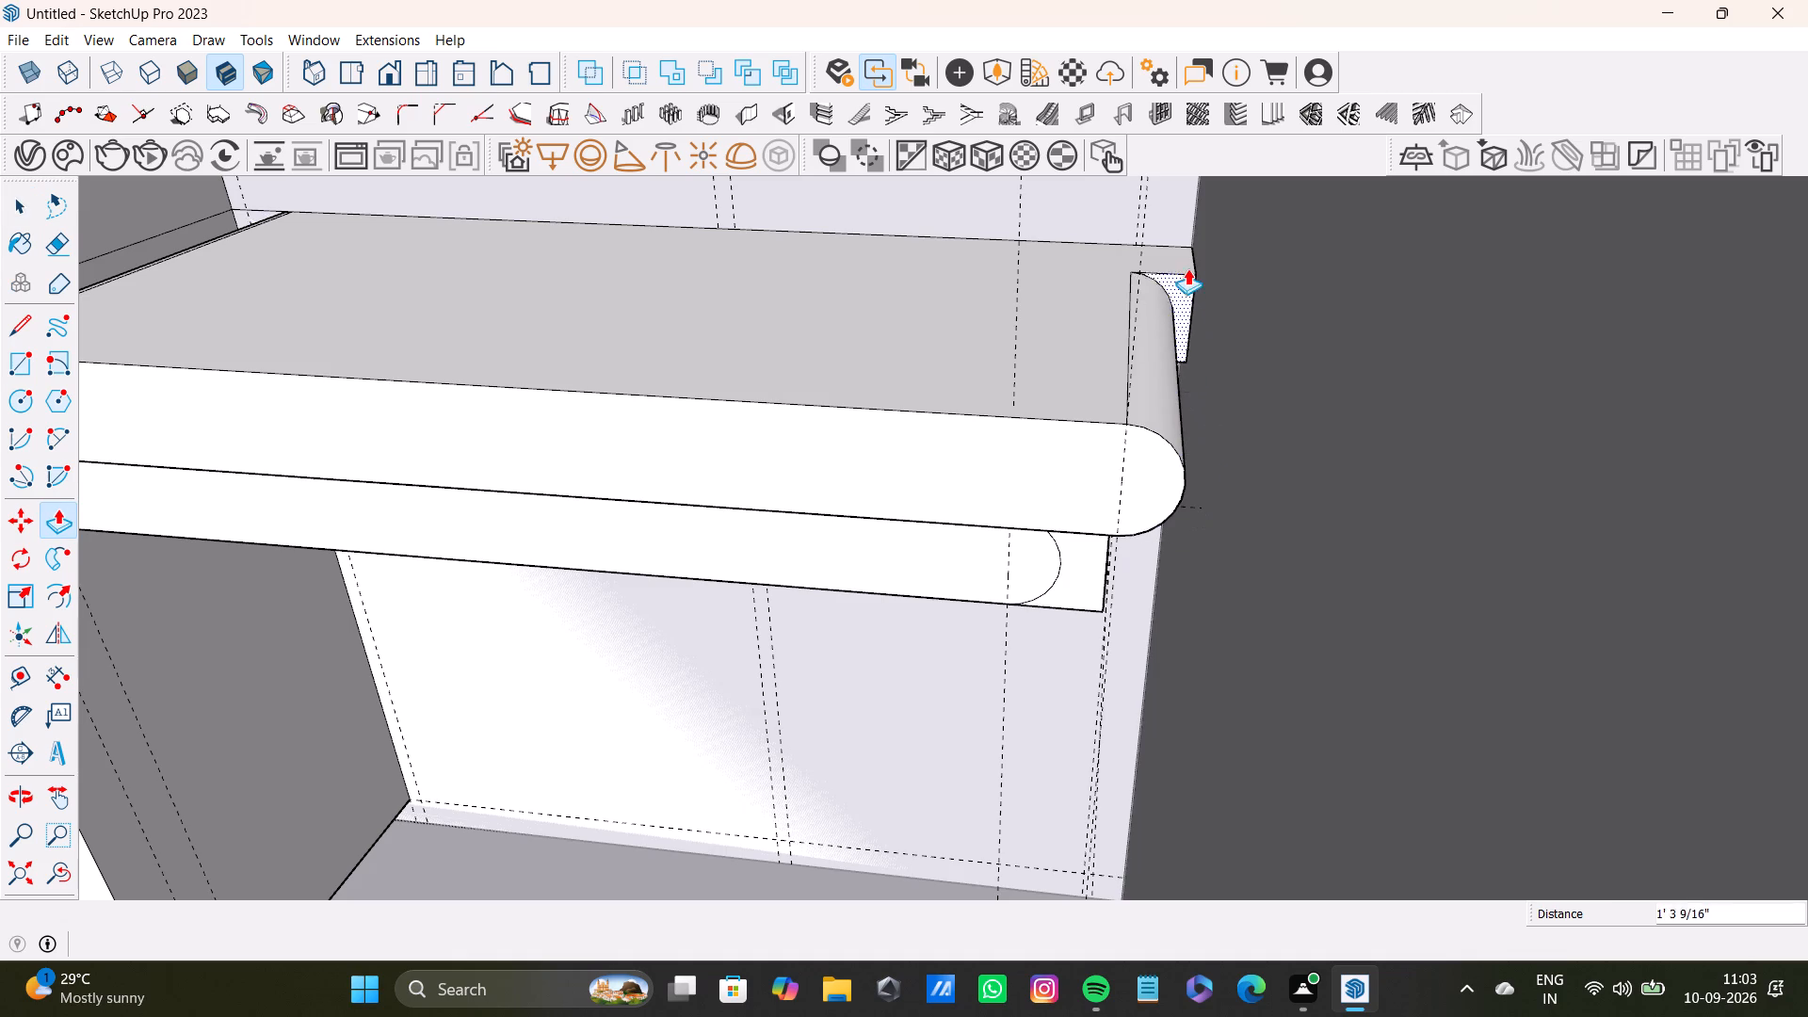
pyautogui.moveTo(1187, 268); pyautogui.dragTo(1187, 228)
pyautogui.press('space')
pyautogui.scroll(-9, 1072, 369)
pyautogui.keyDown('shift'); pyautogui.moveTo(1038, 492); pyautogui.dragTo(1133, 454, button='middle'); pyautogui.keyUp('shift')
pyautogui.scroll(4, 1142, 439)
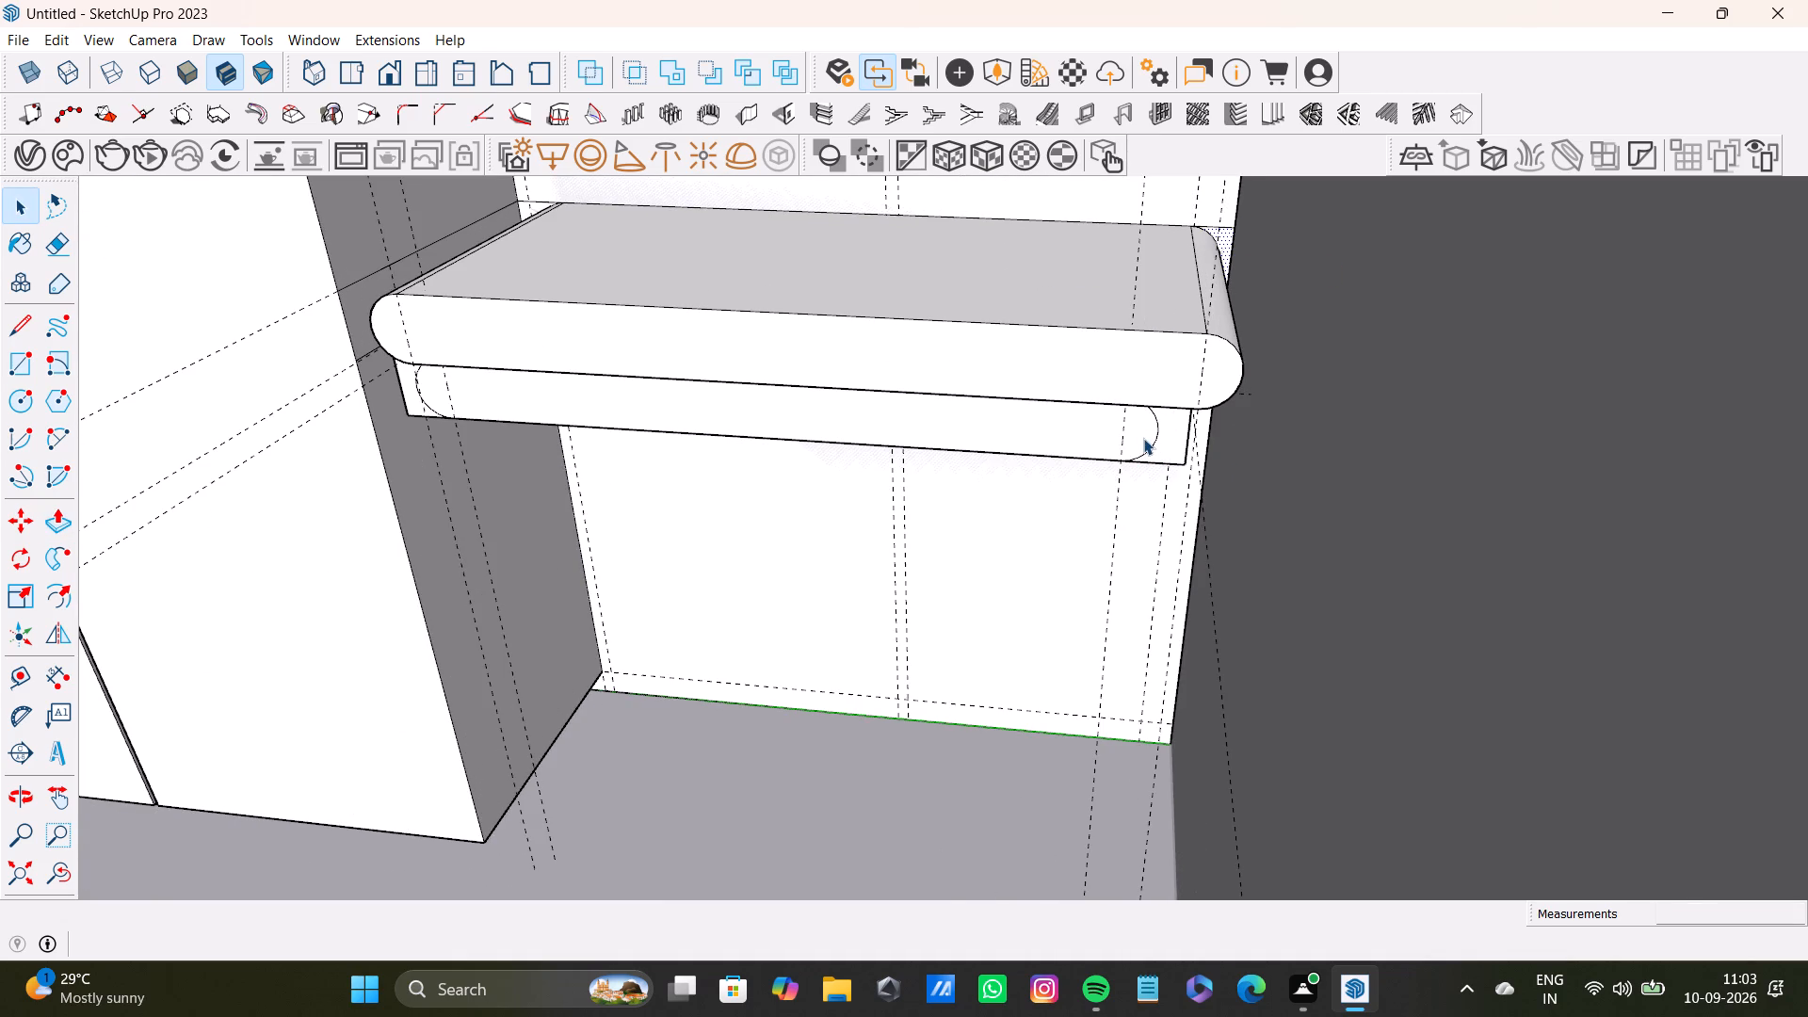
pyautogui.scroll(-3, 754, 492)
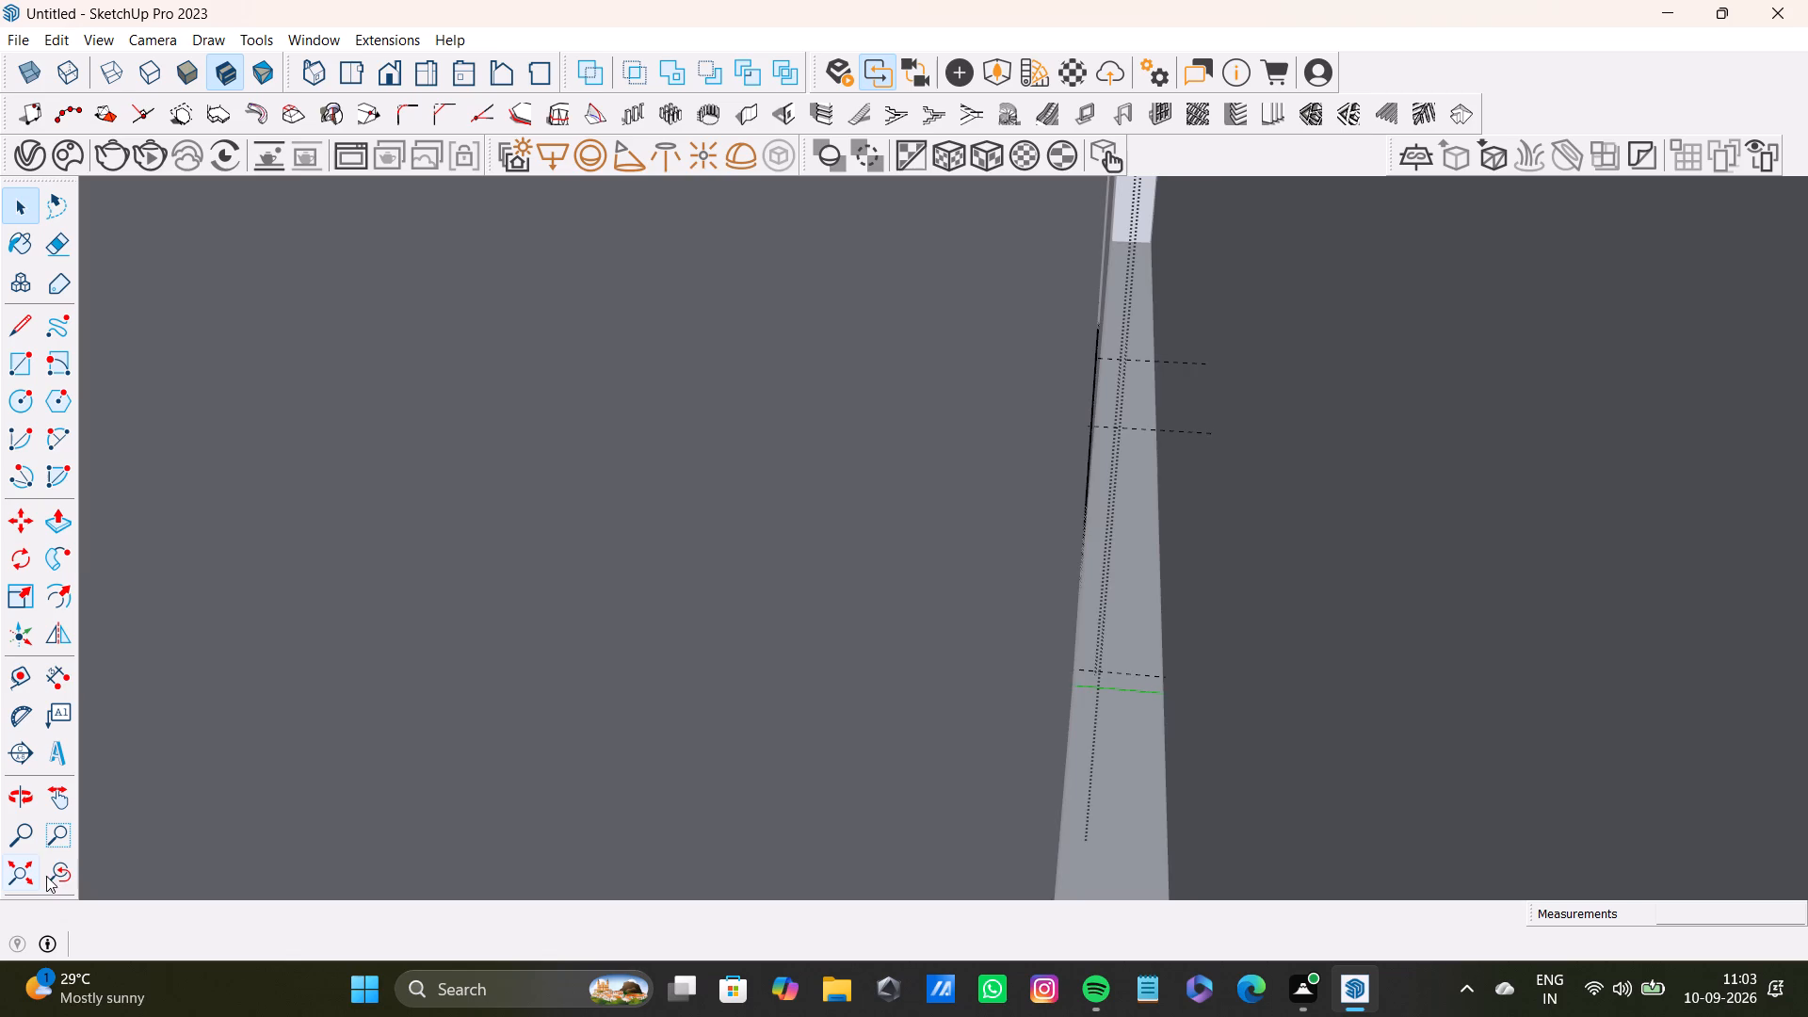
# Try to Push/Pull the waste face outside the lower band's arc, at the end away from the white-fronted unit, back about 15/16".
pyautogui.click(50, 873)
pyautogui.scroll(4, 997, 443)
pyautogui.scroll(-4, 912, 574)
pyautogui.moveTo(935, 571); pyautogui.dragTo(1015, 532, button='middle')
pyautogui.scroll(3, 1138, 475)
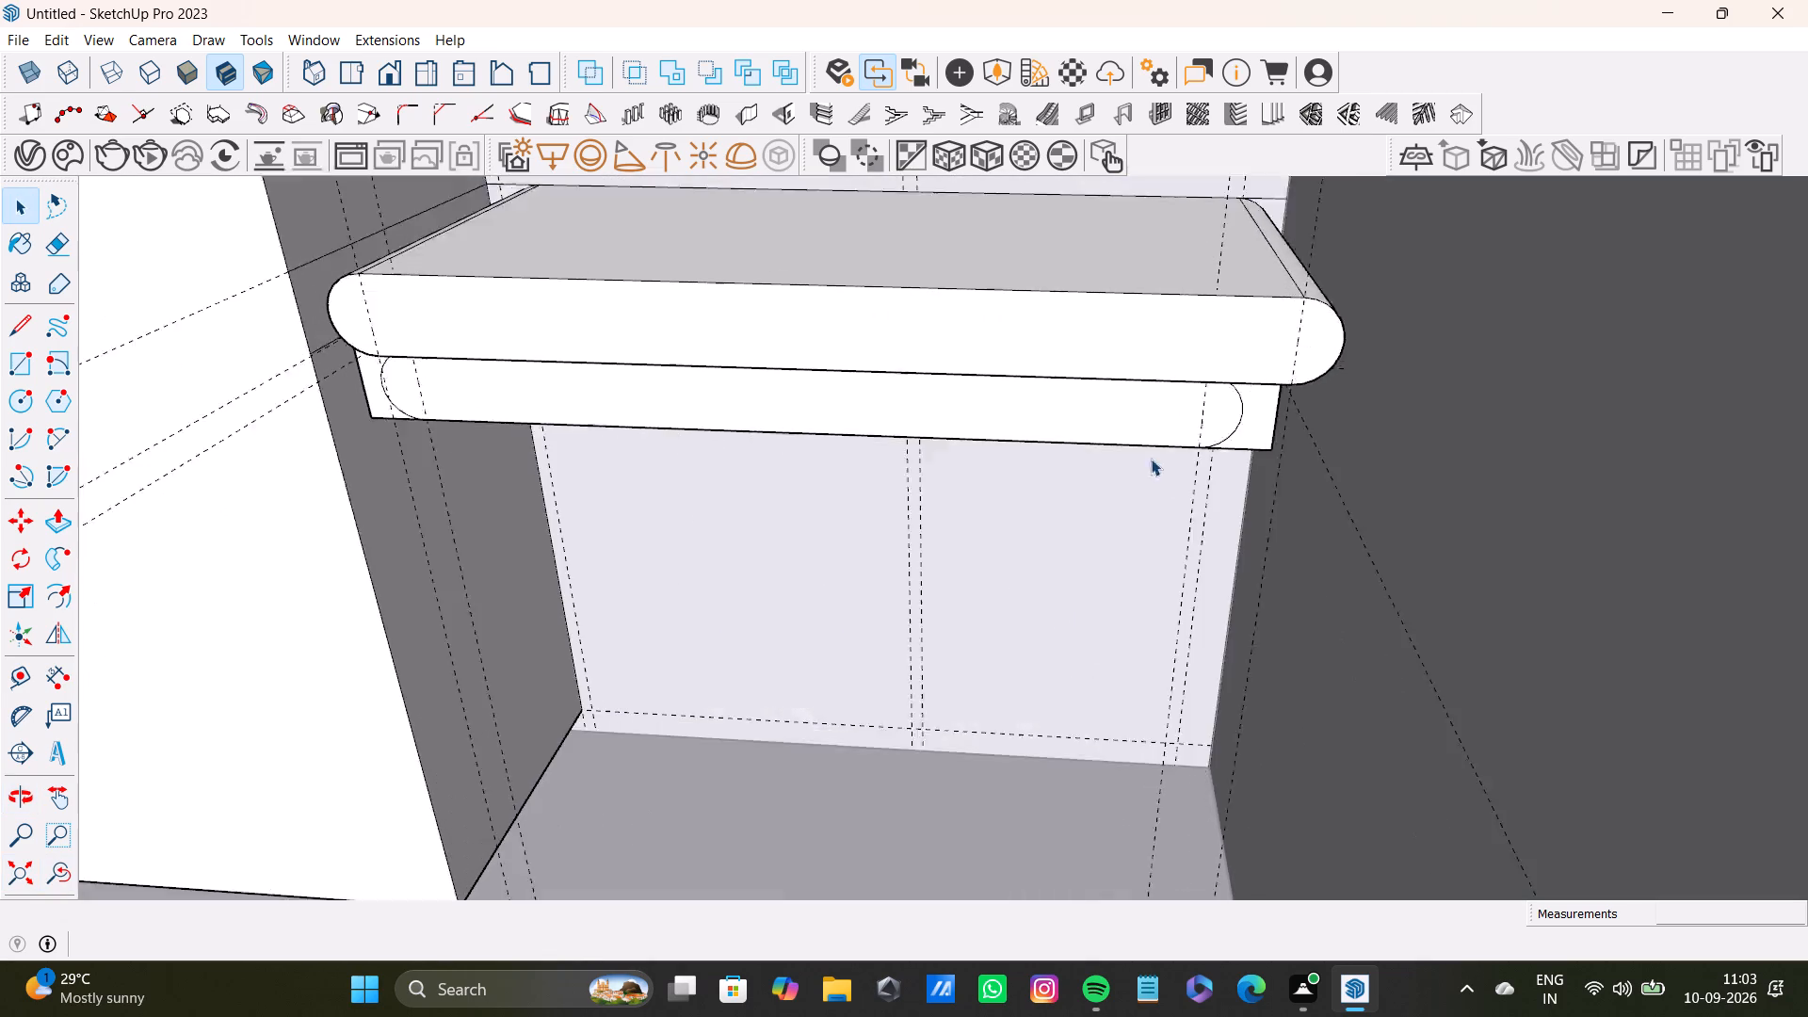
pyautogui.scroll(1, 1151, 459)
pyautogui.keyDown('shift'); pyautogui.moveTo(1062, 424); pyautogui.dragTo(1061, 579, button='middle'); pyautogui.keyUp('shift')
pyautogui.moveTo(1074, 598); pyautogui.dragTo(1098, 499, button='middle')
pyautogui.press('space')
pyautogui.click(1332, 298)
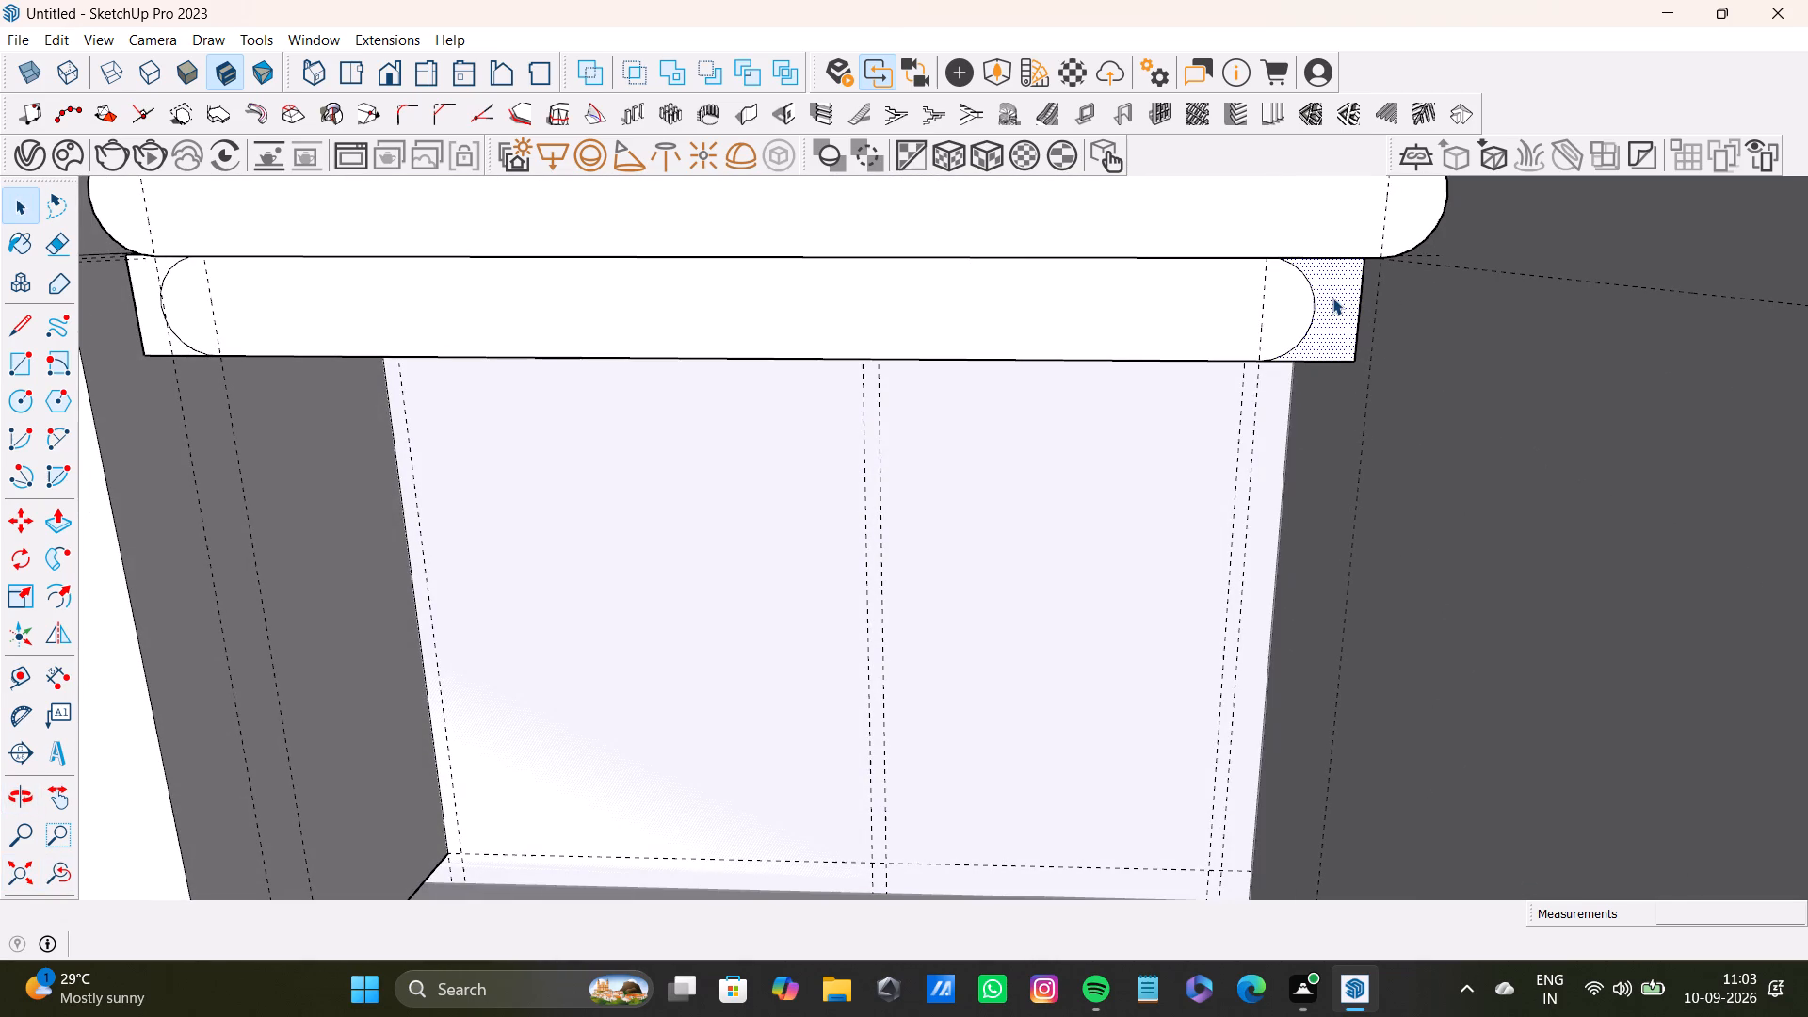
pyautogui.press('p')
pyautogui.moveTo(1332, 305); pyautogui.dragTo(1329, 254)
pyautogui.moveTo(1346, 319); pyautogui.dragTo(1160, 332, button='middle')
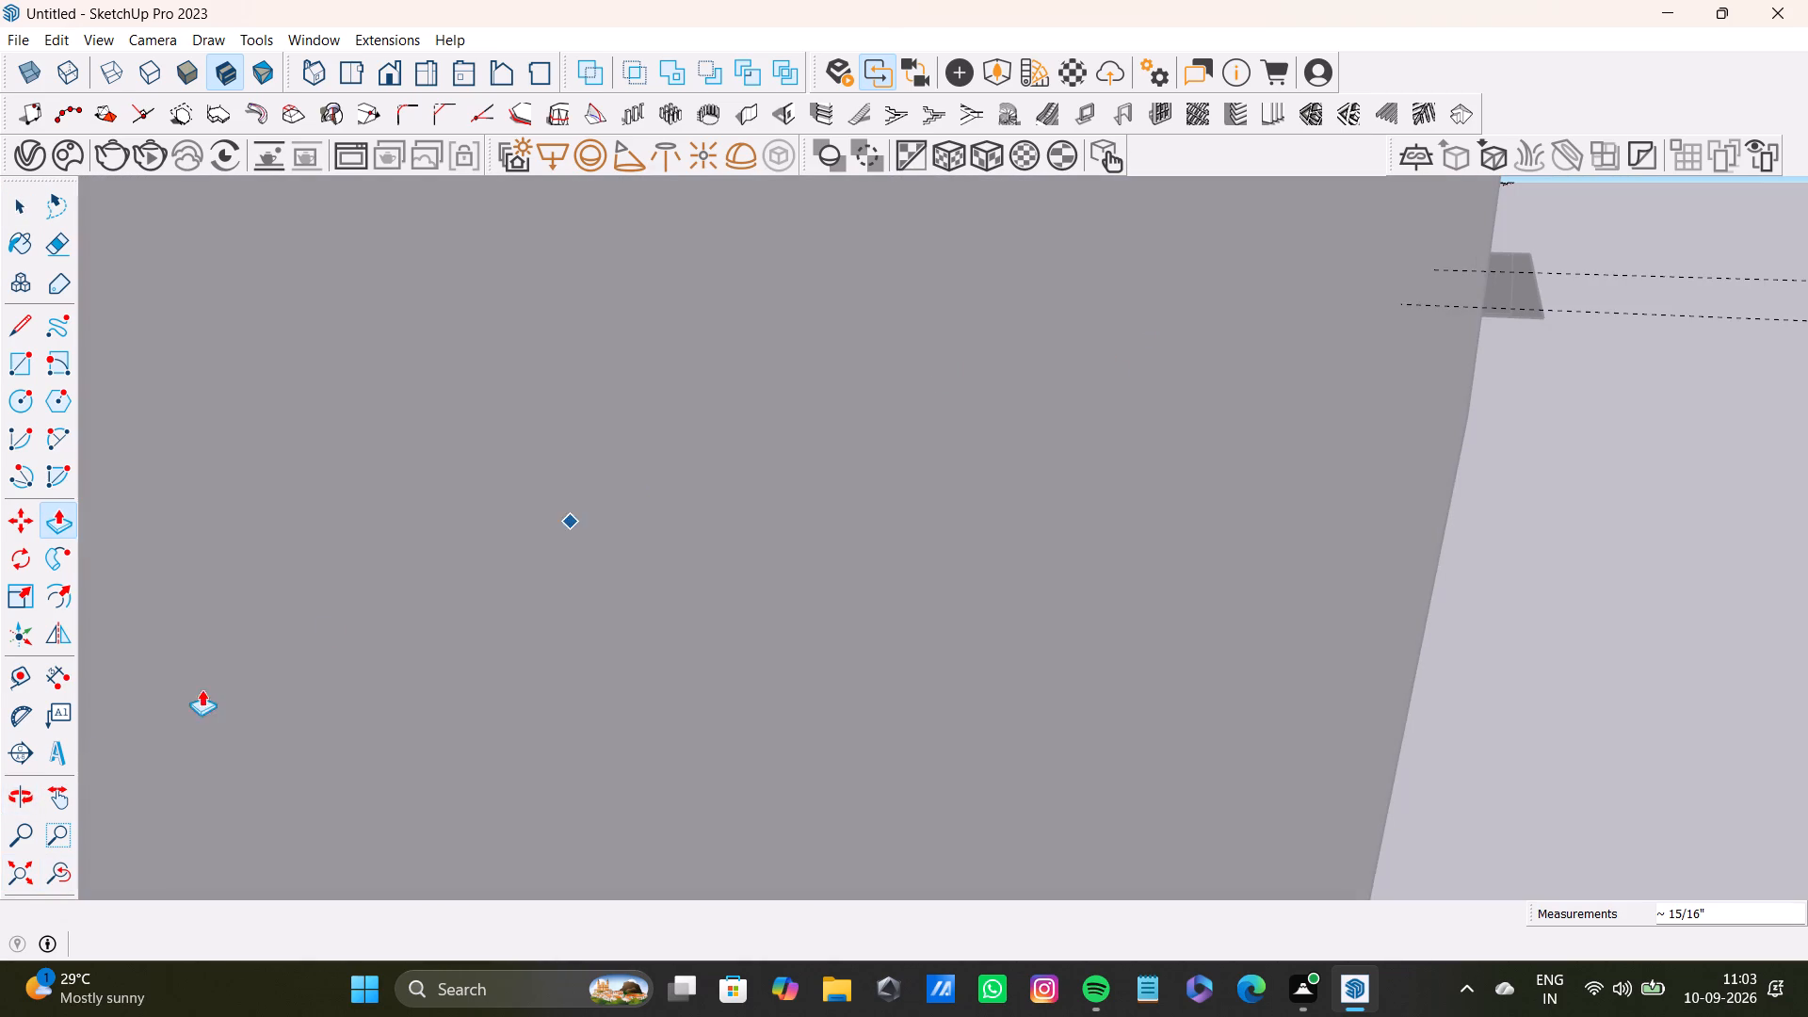
# Push/Pull the waste face outside the lower band's arc, away from the white-fronted unit, to the back wall to round that end.
pyautogui.click(52, 880)
pyautogui.click(19, 878)
pyautogui.scroll(3, 1369, 518)
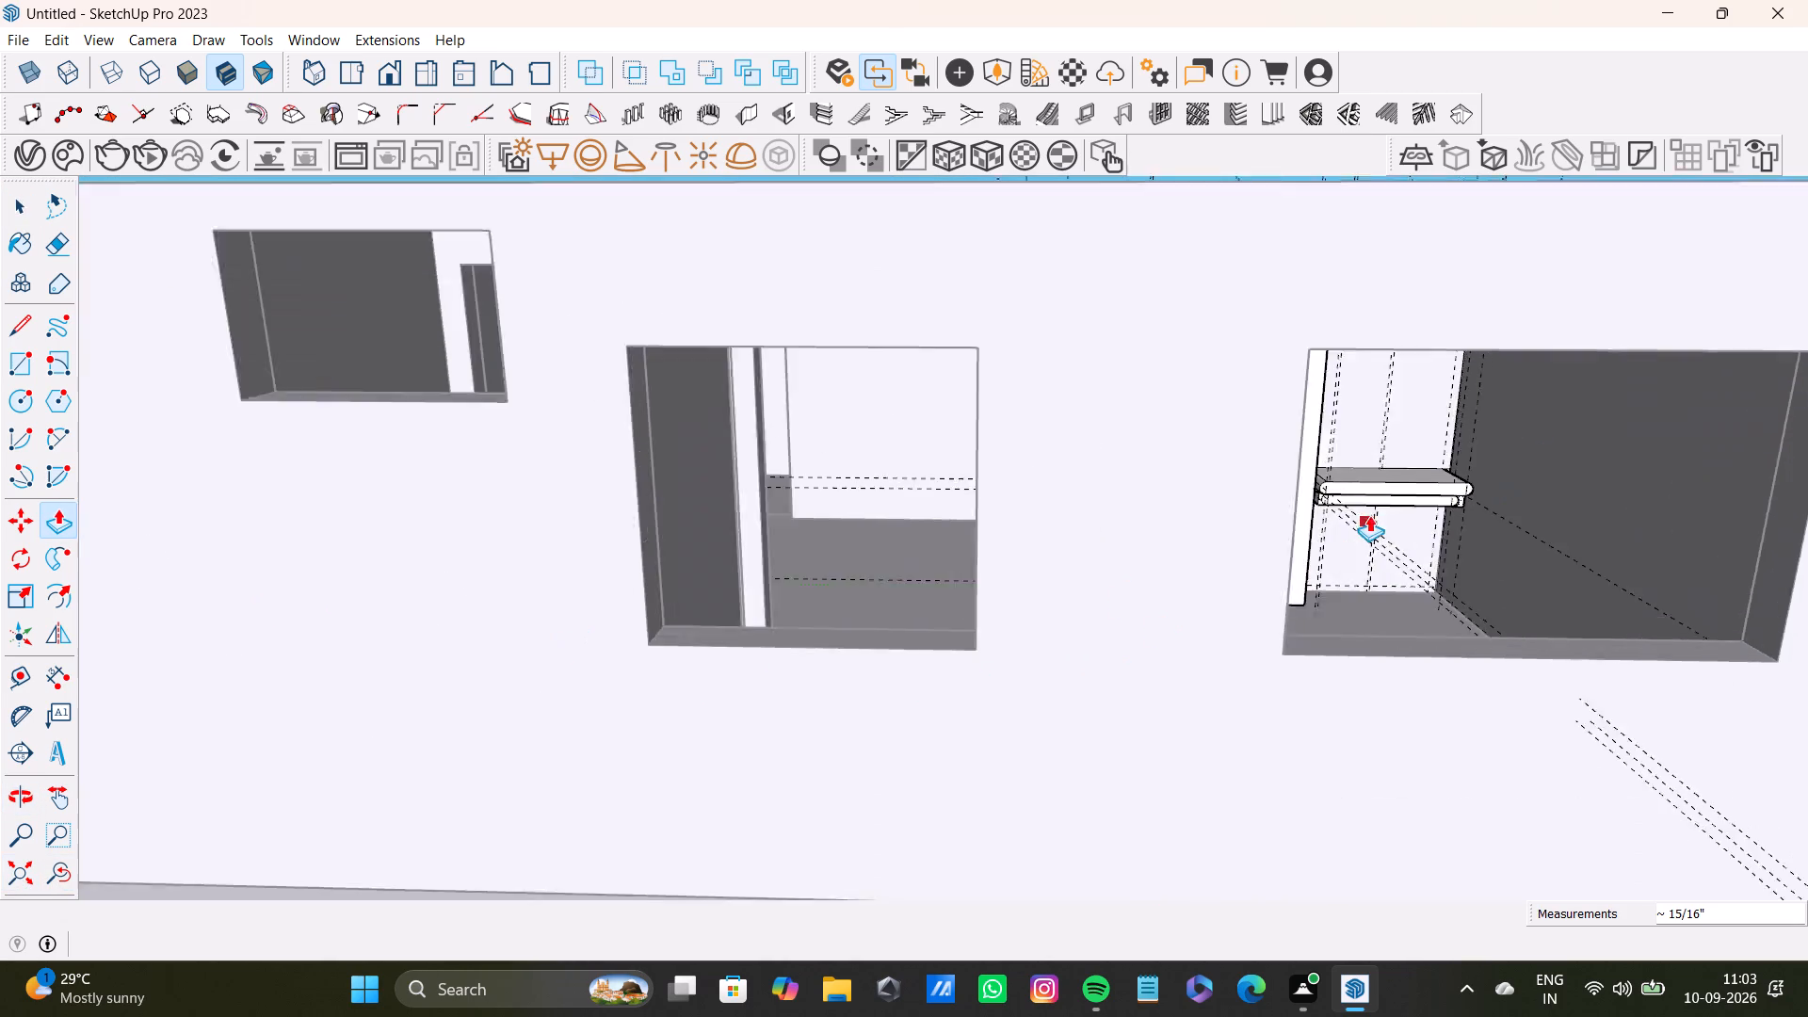
pyautogui.scroll(5, 1369, 515)
pyautogui.keyDown('shift'); pyautogui.moveTo(1429, 555); pyautogui.dragTo(1246, 572, button='middle'); pyautogui.keyUp('shift')
pyautogui.scroll(17, 1189, 519)
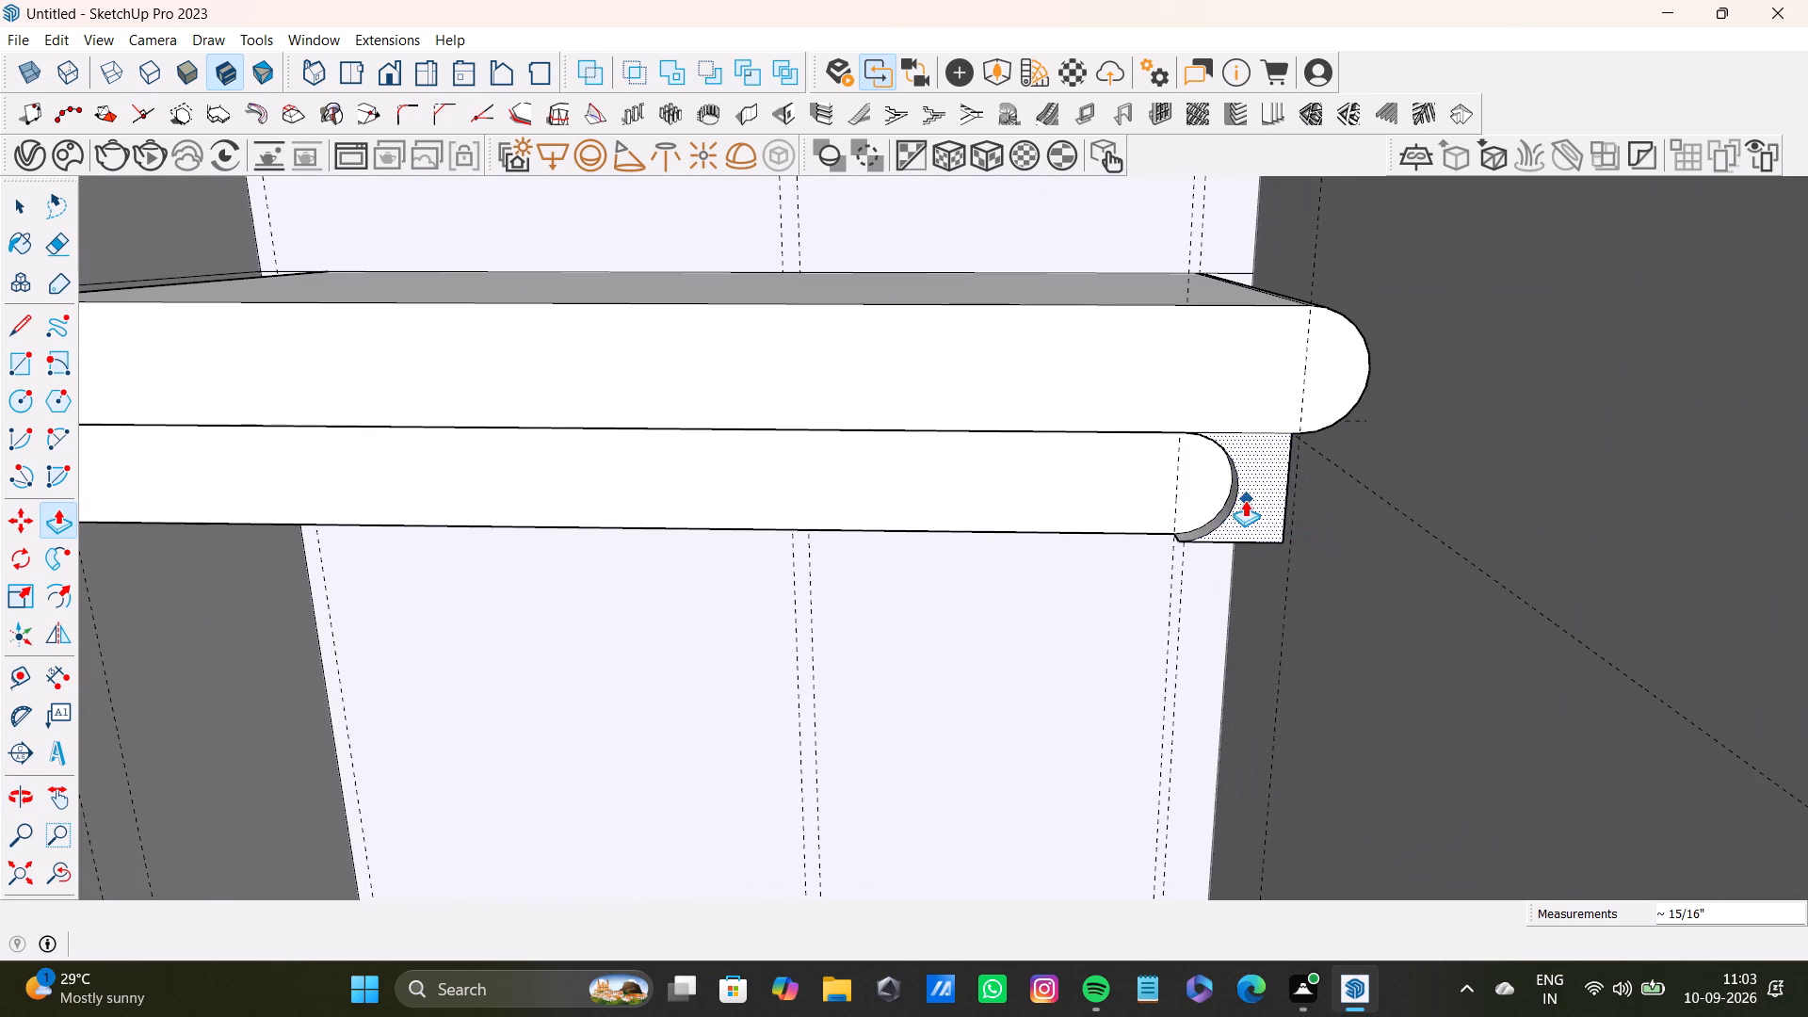
pyautogui.scroll(4, 1269, 485)
pyautogui.moveTo(1262, 485); pyautogui.dragTo(1259, 415)
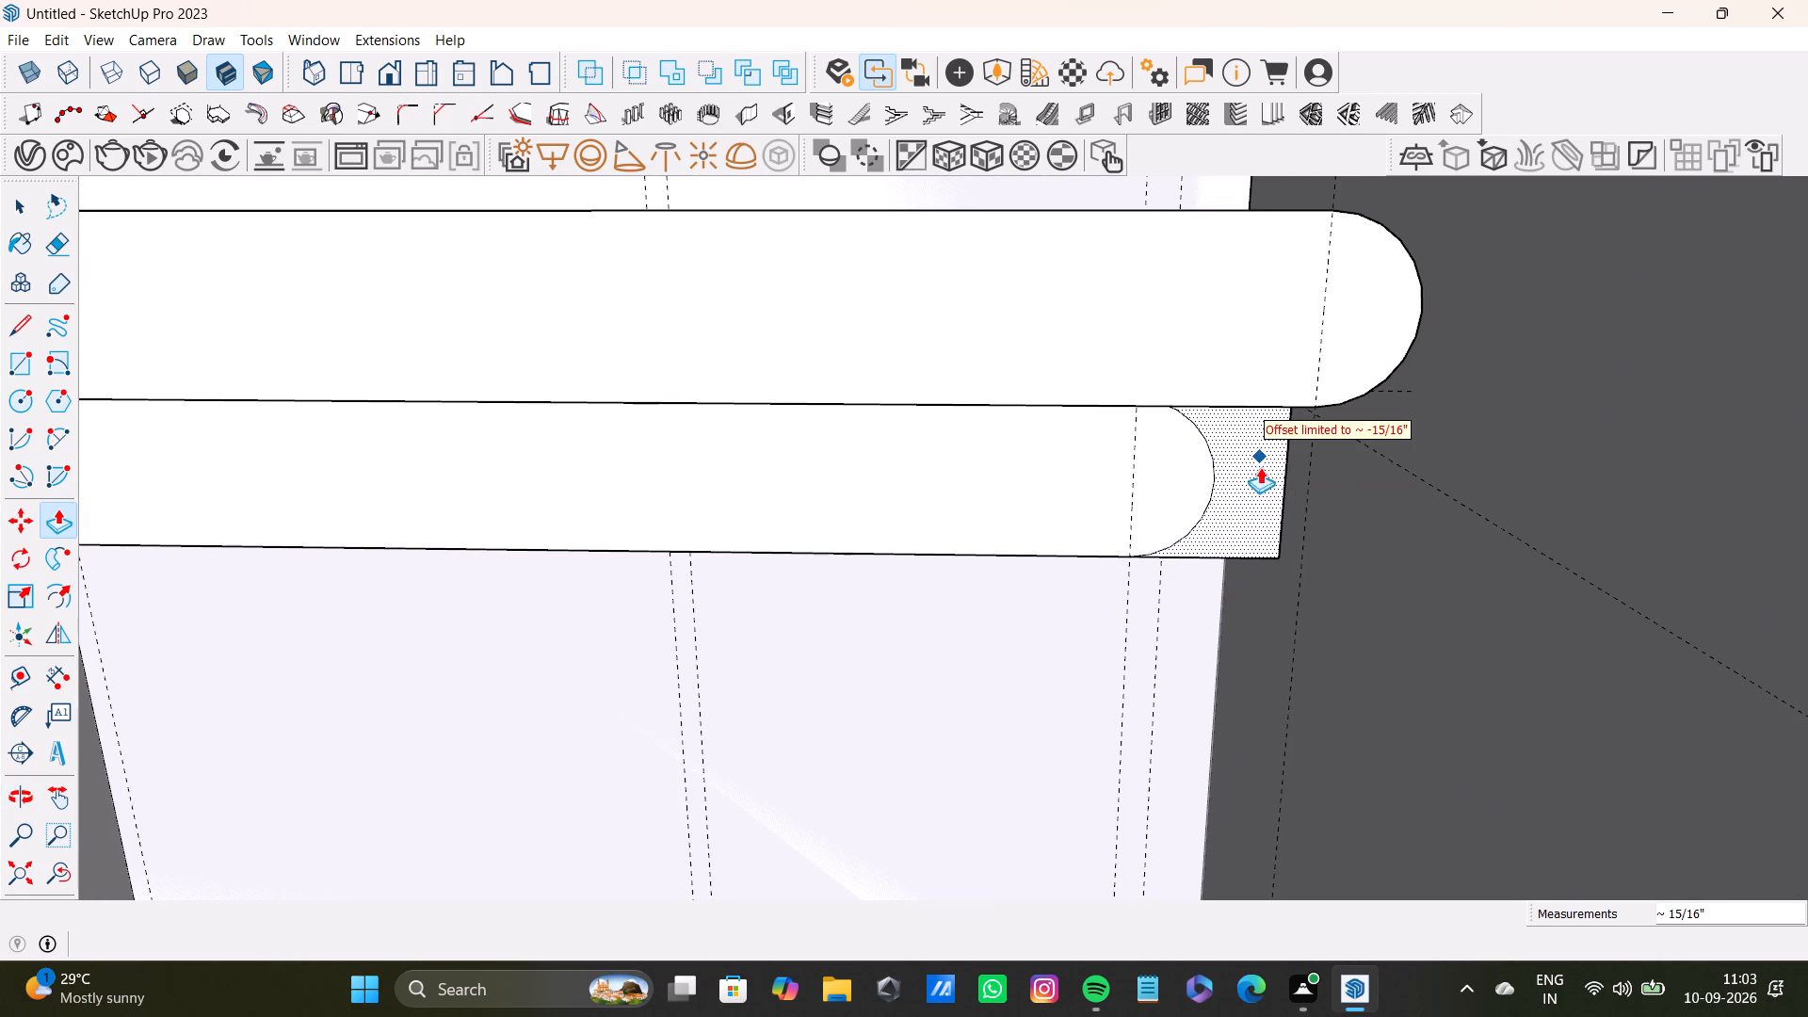
pyautogui.scroll(4, 1239, 513)
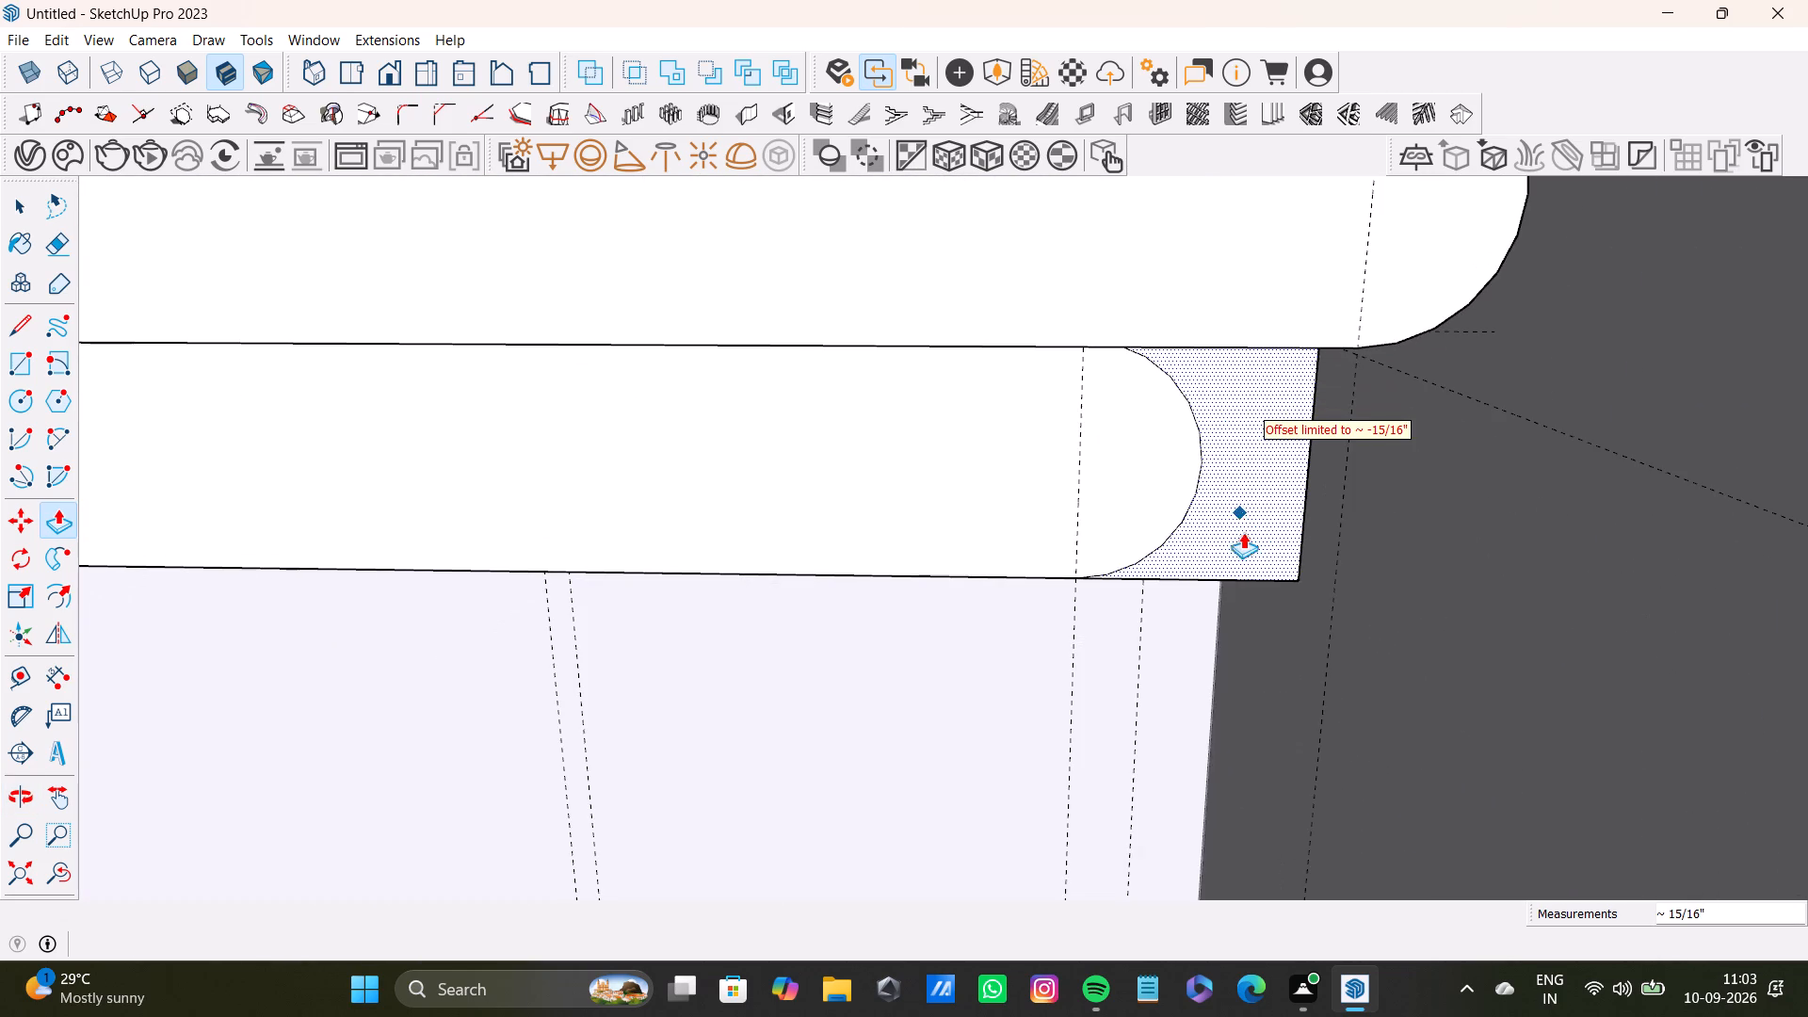
pyautogui.moveTo(1289, 573); pyautogui.dragTo(1214, 555, button='middle')
pyautogui.moveTo(1235, 552); pyautogui.dragTo(1283, 506)
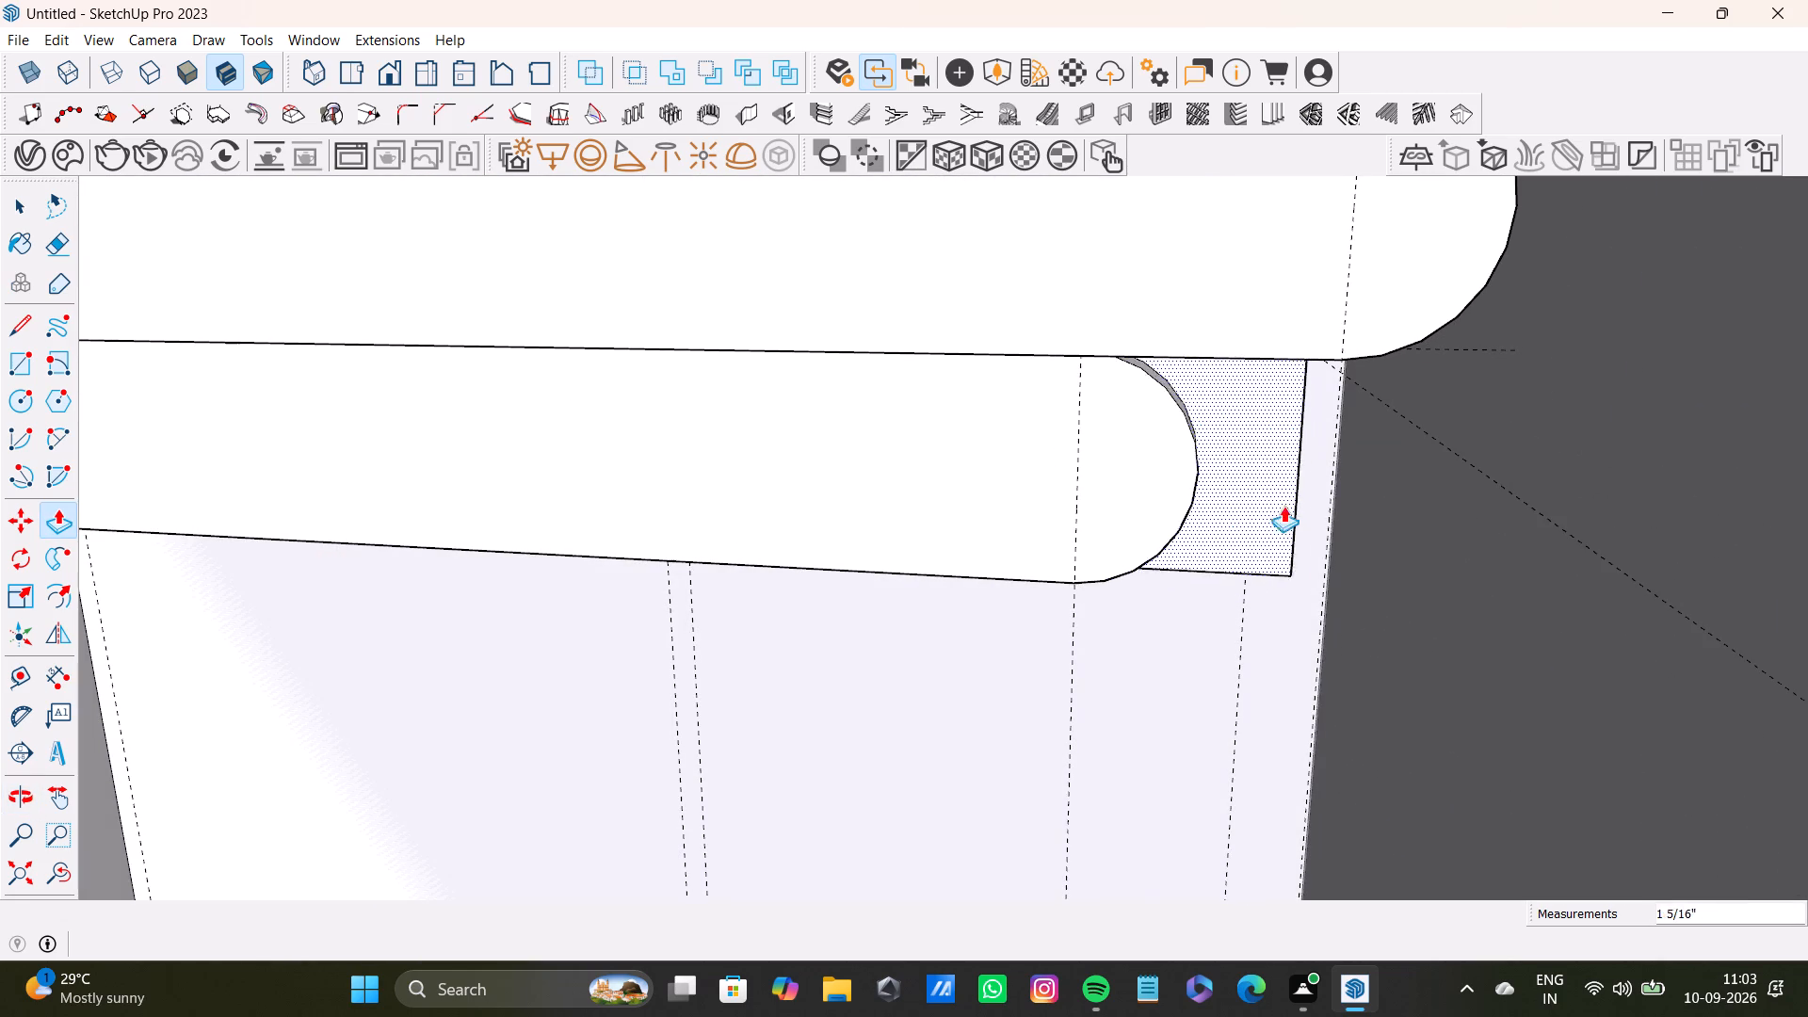
pyautogui.moveTo(1283, 506); pyautogui.dragTo(1289, 380)
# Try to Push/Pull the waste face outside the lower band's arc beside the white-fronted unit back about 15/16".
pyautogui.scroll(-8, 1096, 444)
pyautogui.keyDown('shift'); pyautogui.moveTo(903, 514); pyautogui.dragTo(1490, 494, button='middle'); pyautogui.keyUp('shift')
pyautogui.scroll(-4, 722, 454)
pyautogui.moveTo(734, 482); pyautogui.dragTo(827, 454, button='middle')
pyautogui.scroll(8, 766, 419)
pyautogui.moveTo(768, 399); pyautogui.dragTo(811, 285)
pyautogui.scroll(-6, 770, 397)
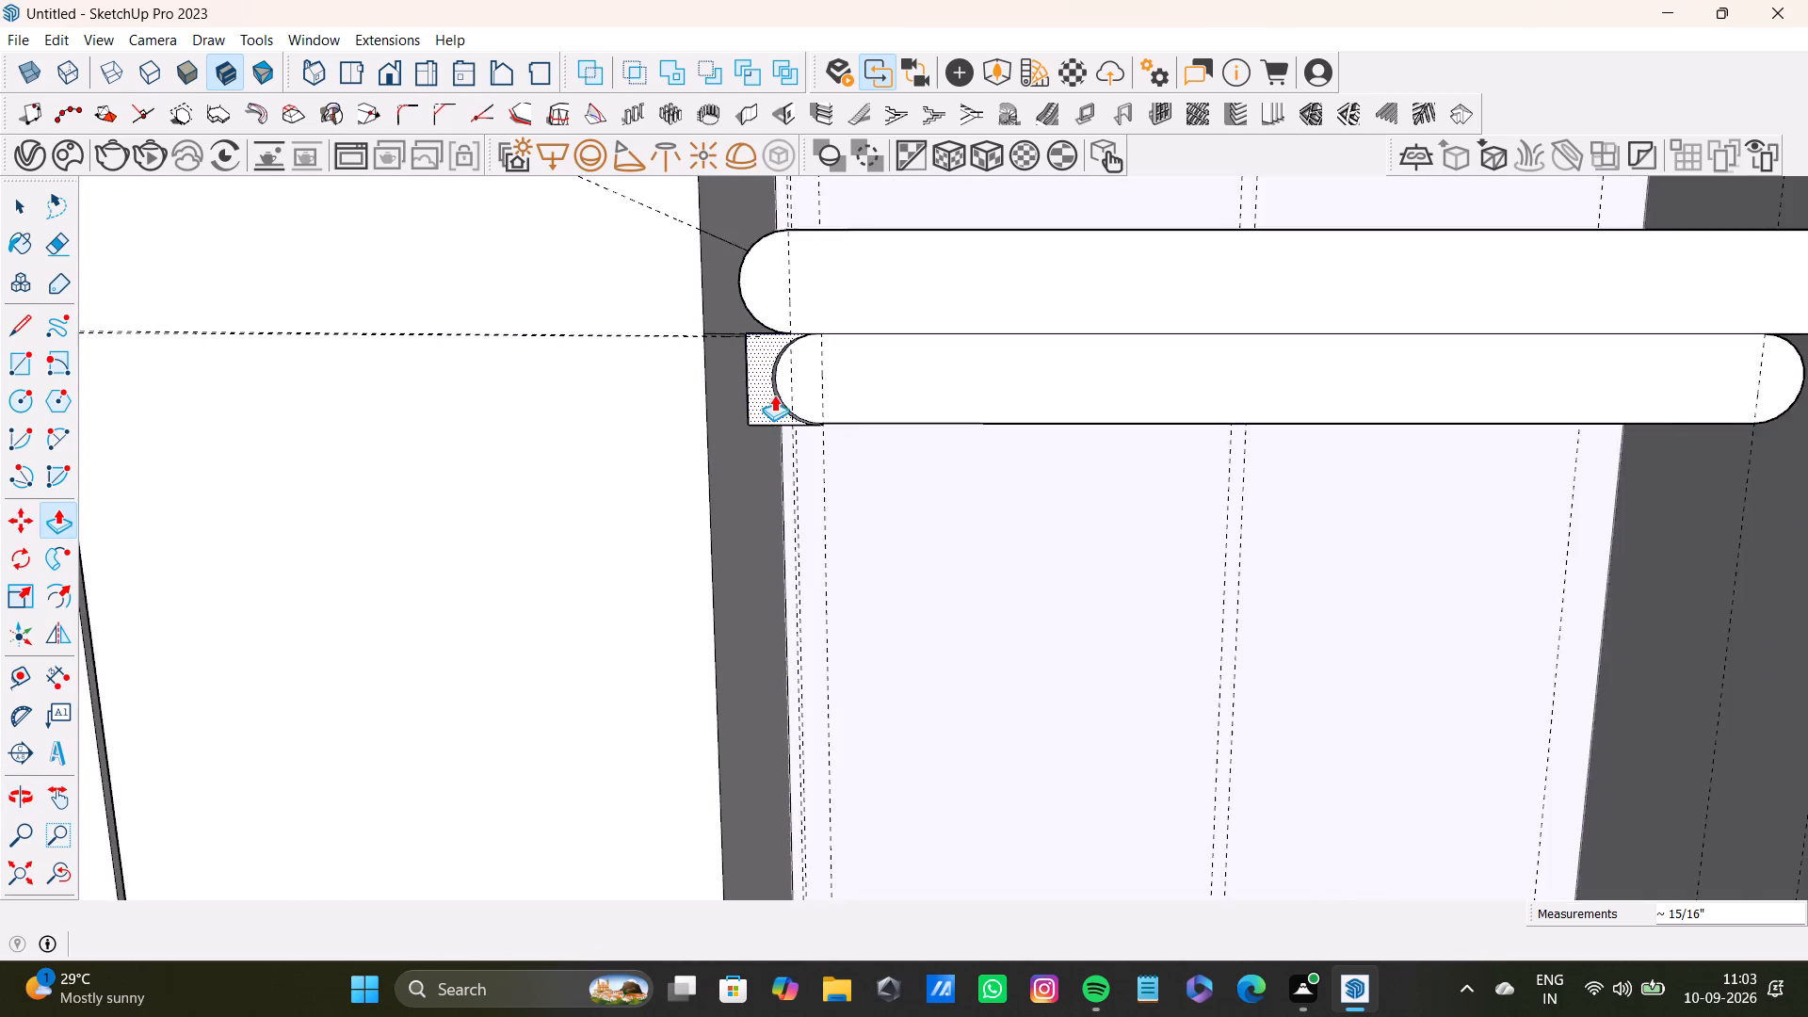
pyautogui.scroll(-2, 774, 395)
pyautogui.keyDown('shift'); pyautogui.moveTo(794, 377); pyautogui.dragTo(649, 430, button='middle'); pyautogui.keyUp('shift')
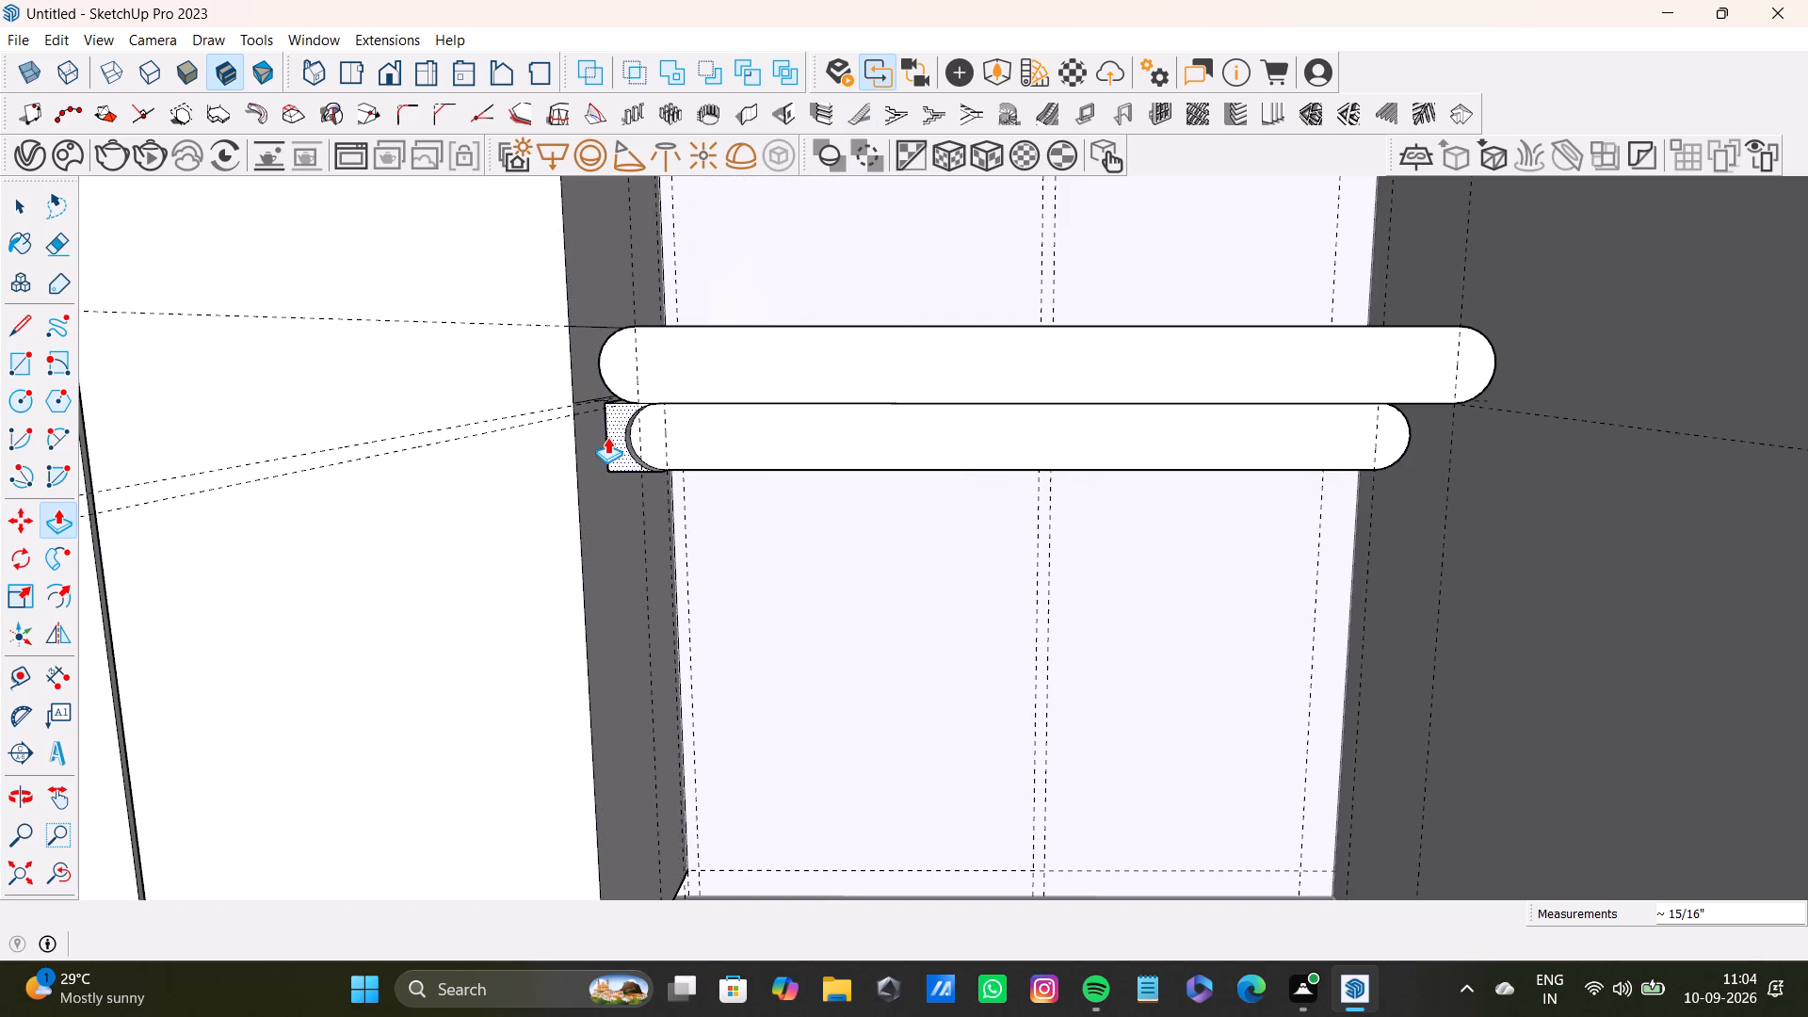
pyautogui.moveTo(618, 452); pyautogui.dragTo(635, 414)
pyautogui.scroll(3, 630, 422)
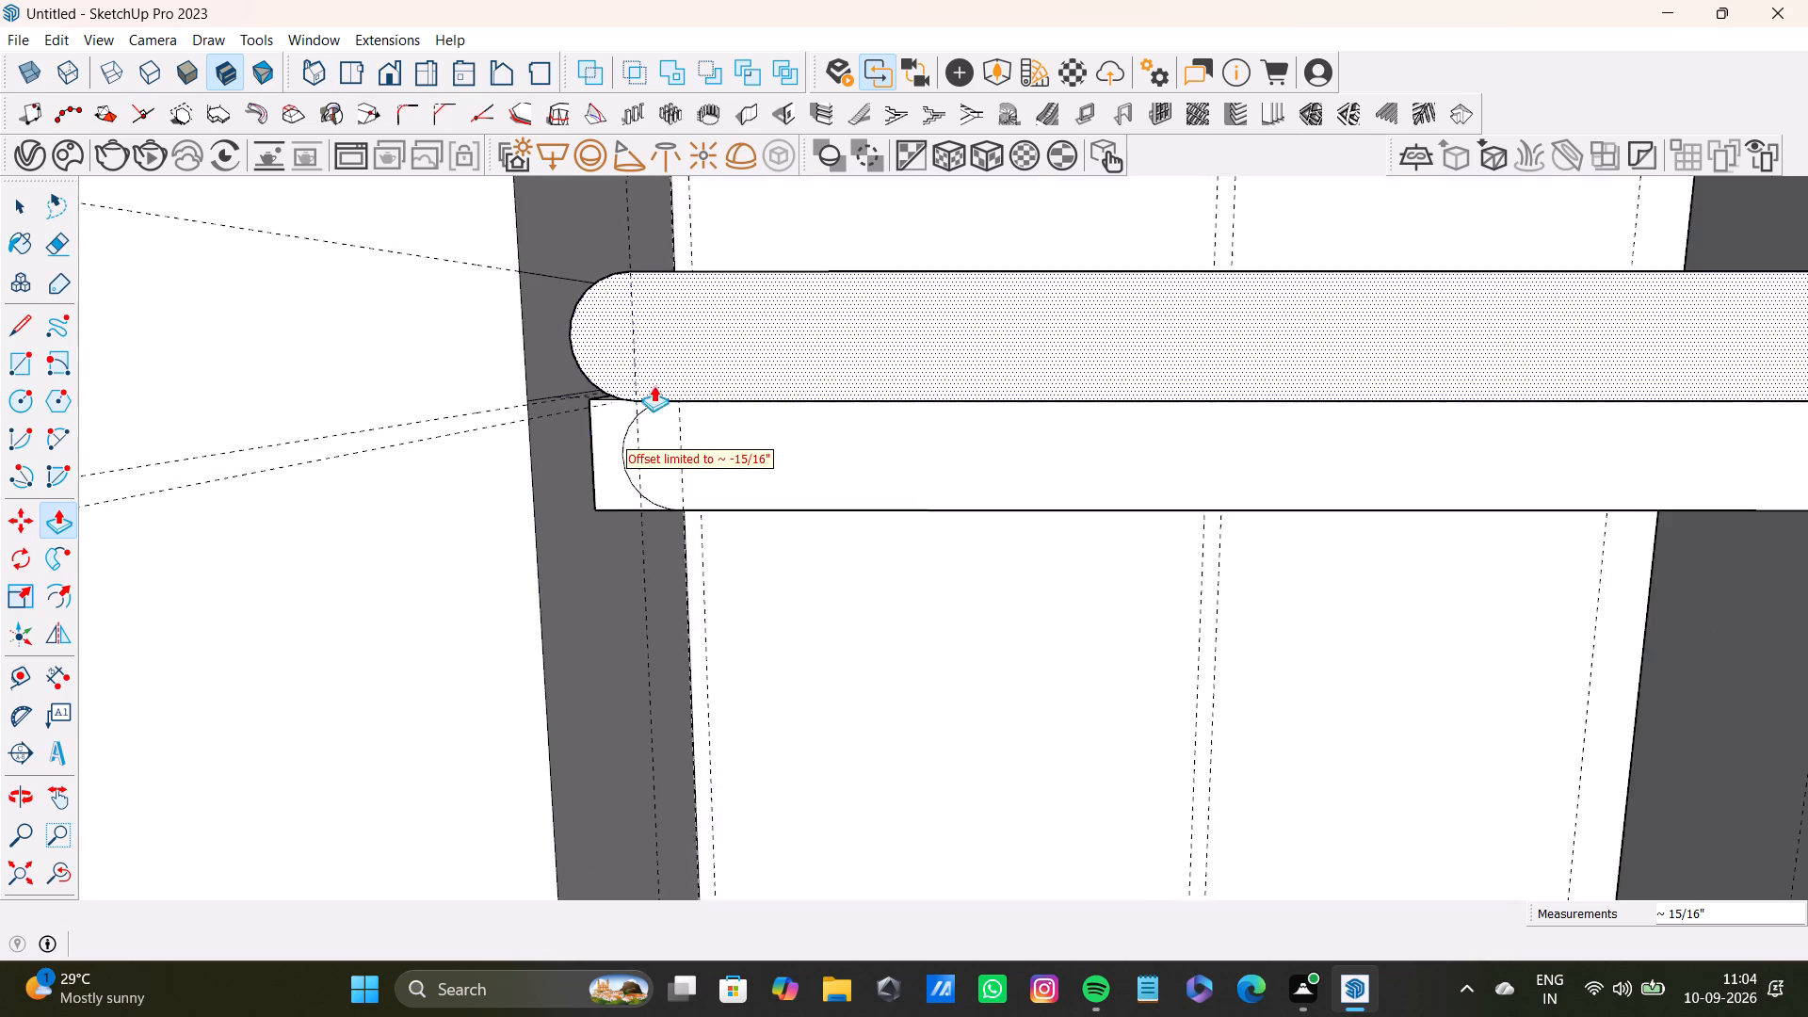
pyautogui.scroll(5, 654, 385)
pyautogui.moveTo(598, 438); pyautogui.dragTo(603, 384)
# Push/Pull the waste face outside the lower band's arc beside the white-fronted unit to the back wall to round that end.
pyautogui.scroll(-5, 633, 457)
pyautogui.moveTo(643, 531); pyautogui.dragTo(780, 475, button='middle')
pyautogui.moveTo(719, 473); pyautogui.dragTo(667, 469)
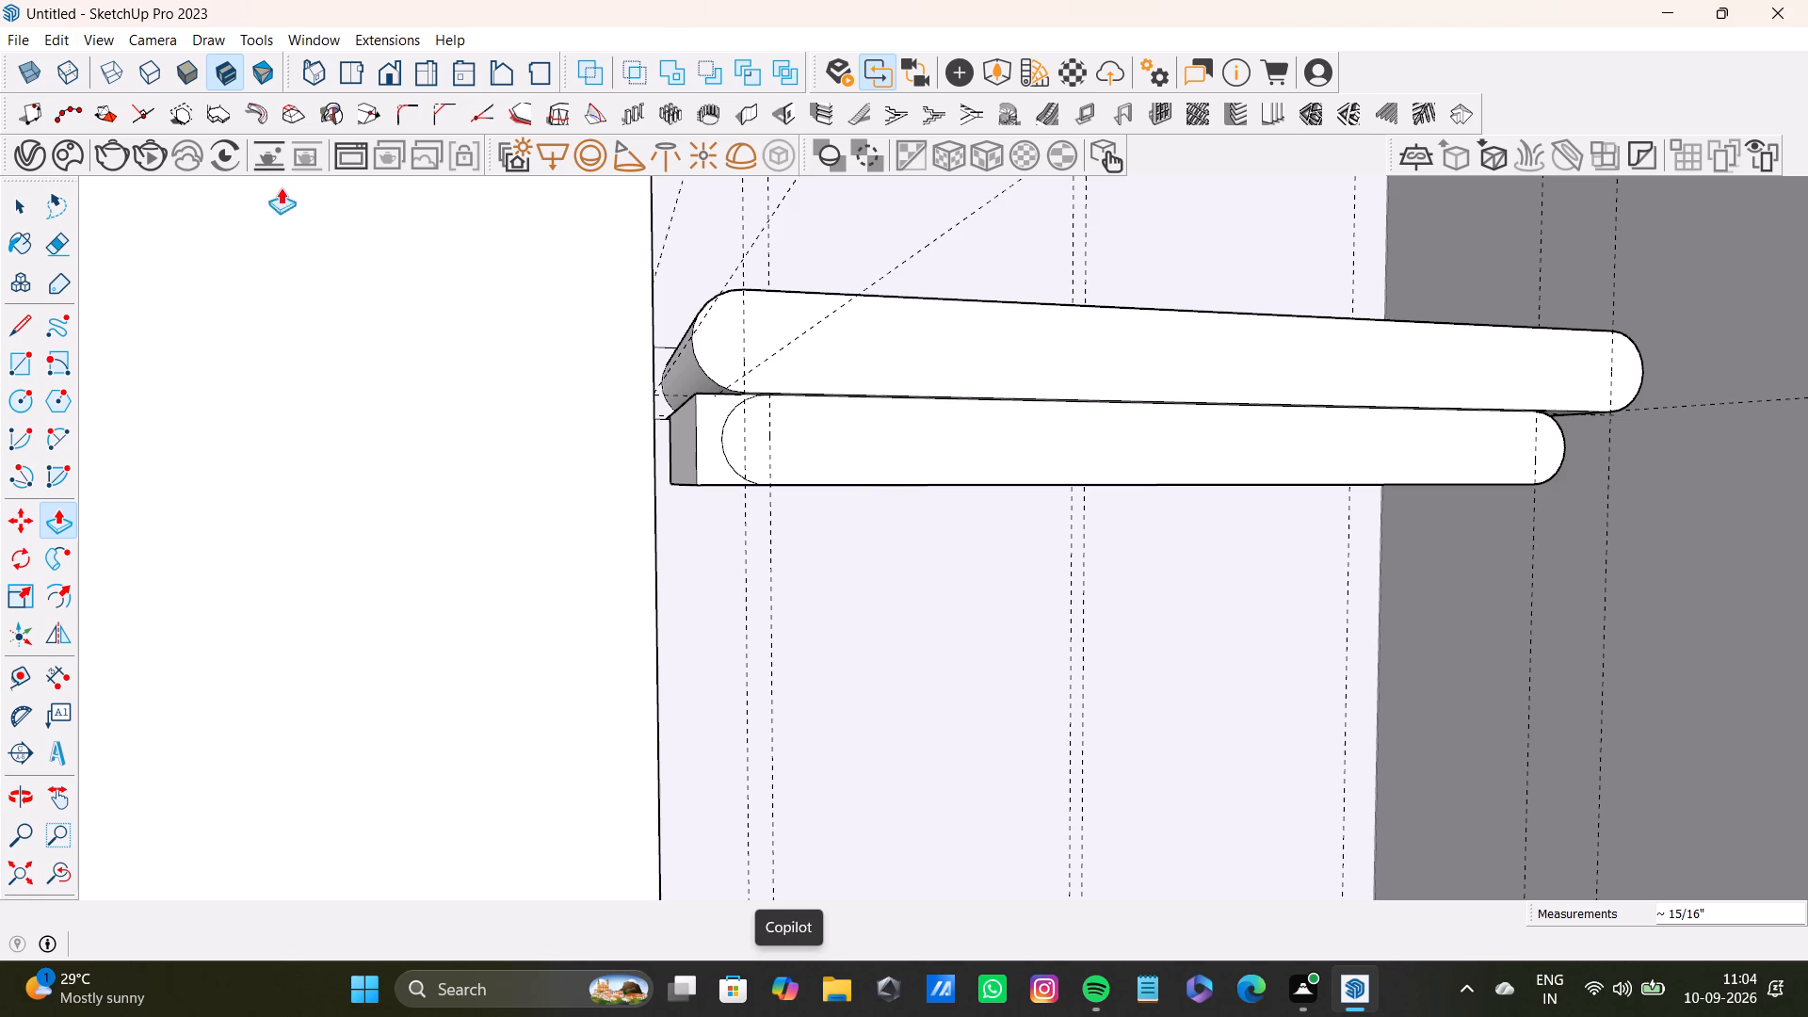
pyautogui.scroll(8, 629, 412)
pyautogui.moveTo(757, 510); pyautogui.dragTo(670, 470)
# Delete the leftover waste face and its stray edges on the back wall beside the lower band's newly rounded end.
pyautogui.scroll(-5, 782, 458)
pyautogui.scroll(16, 751, 379)
pyautogui.moveTo(685, 454); pyautogui.dragTo(684, 524, button='middle')
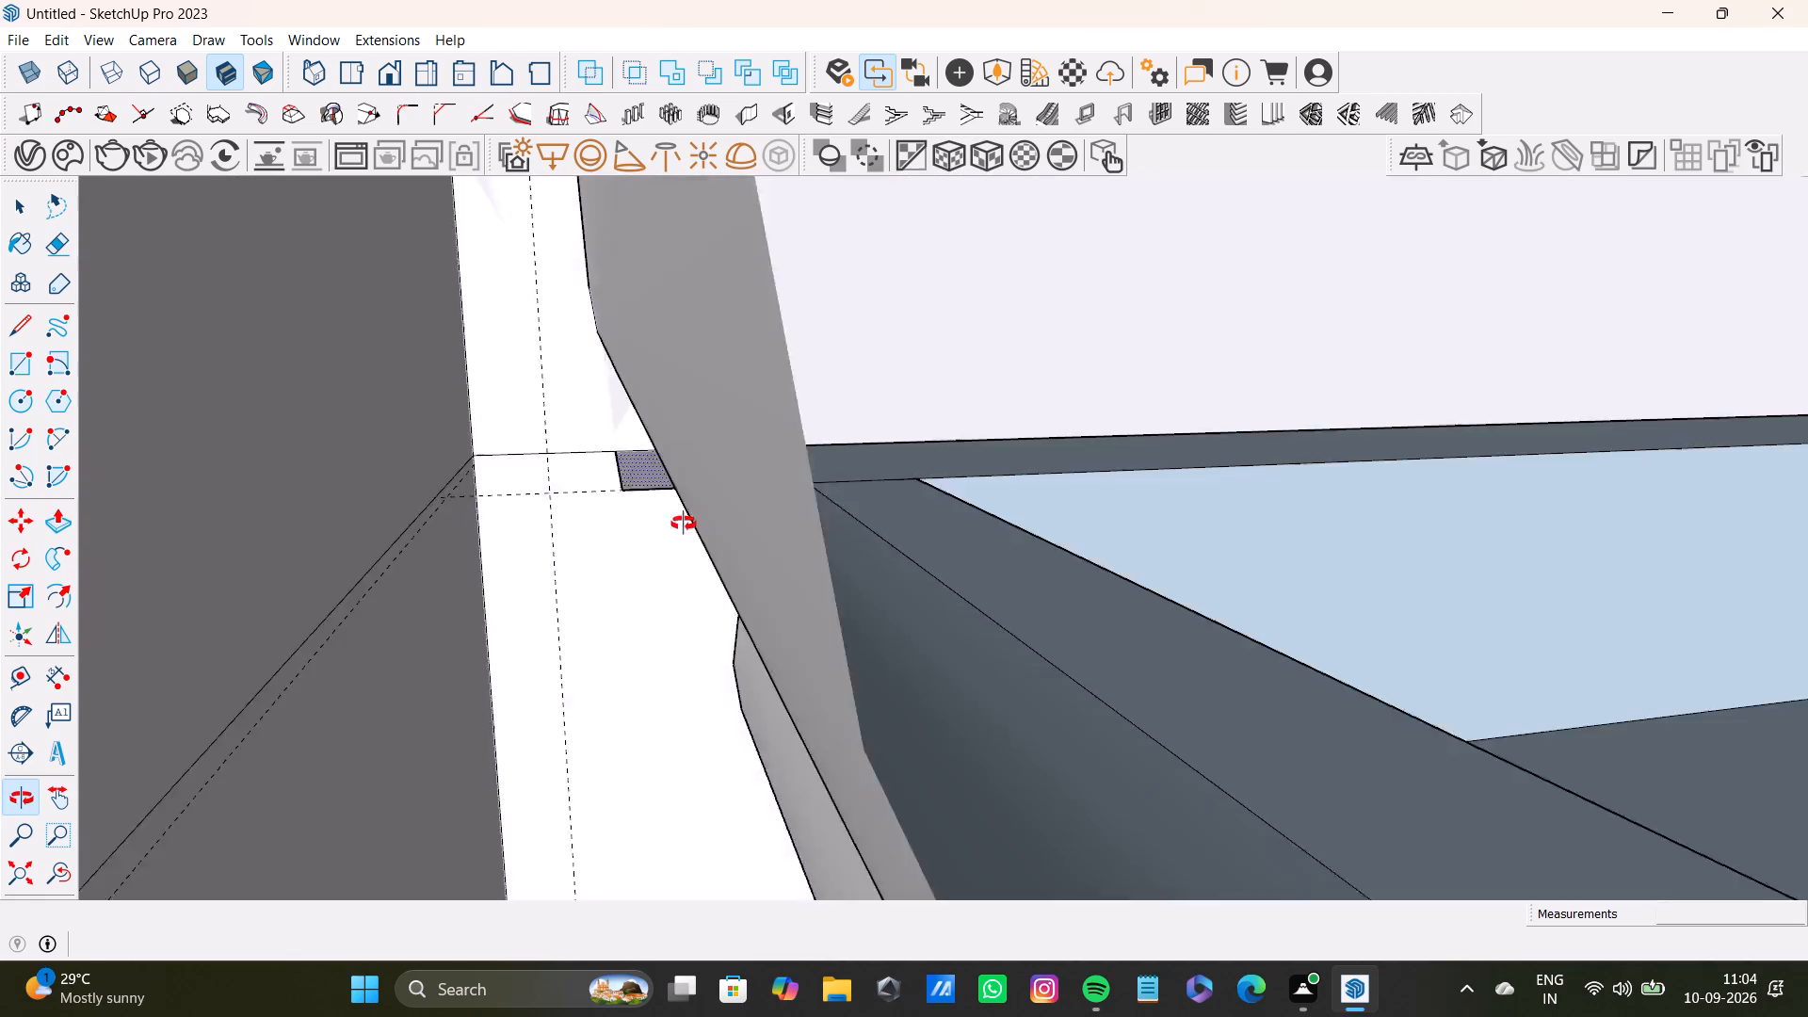
pyautogui.moveTo(684, 524); pyautogui.dragTo(732, 508, button='middle')
pyautogui.press('space')
pyautogui.click(703, 476)
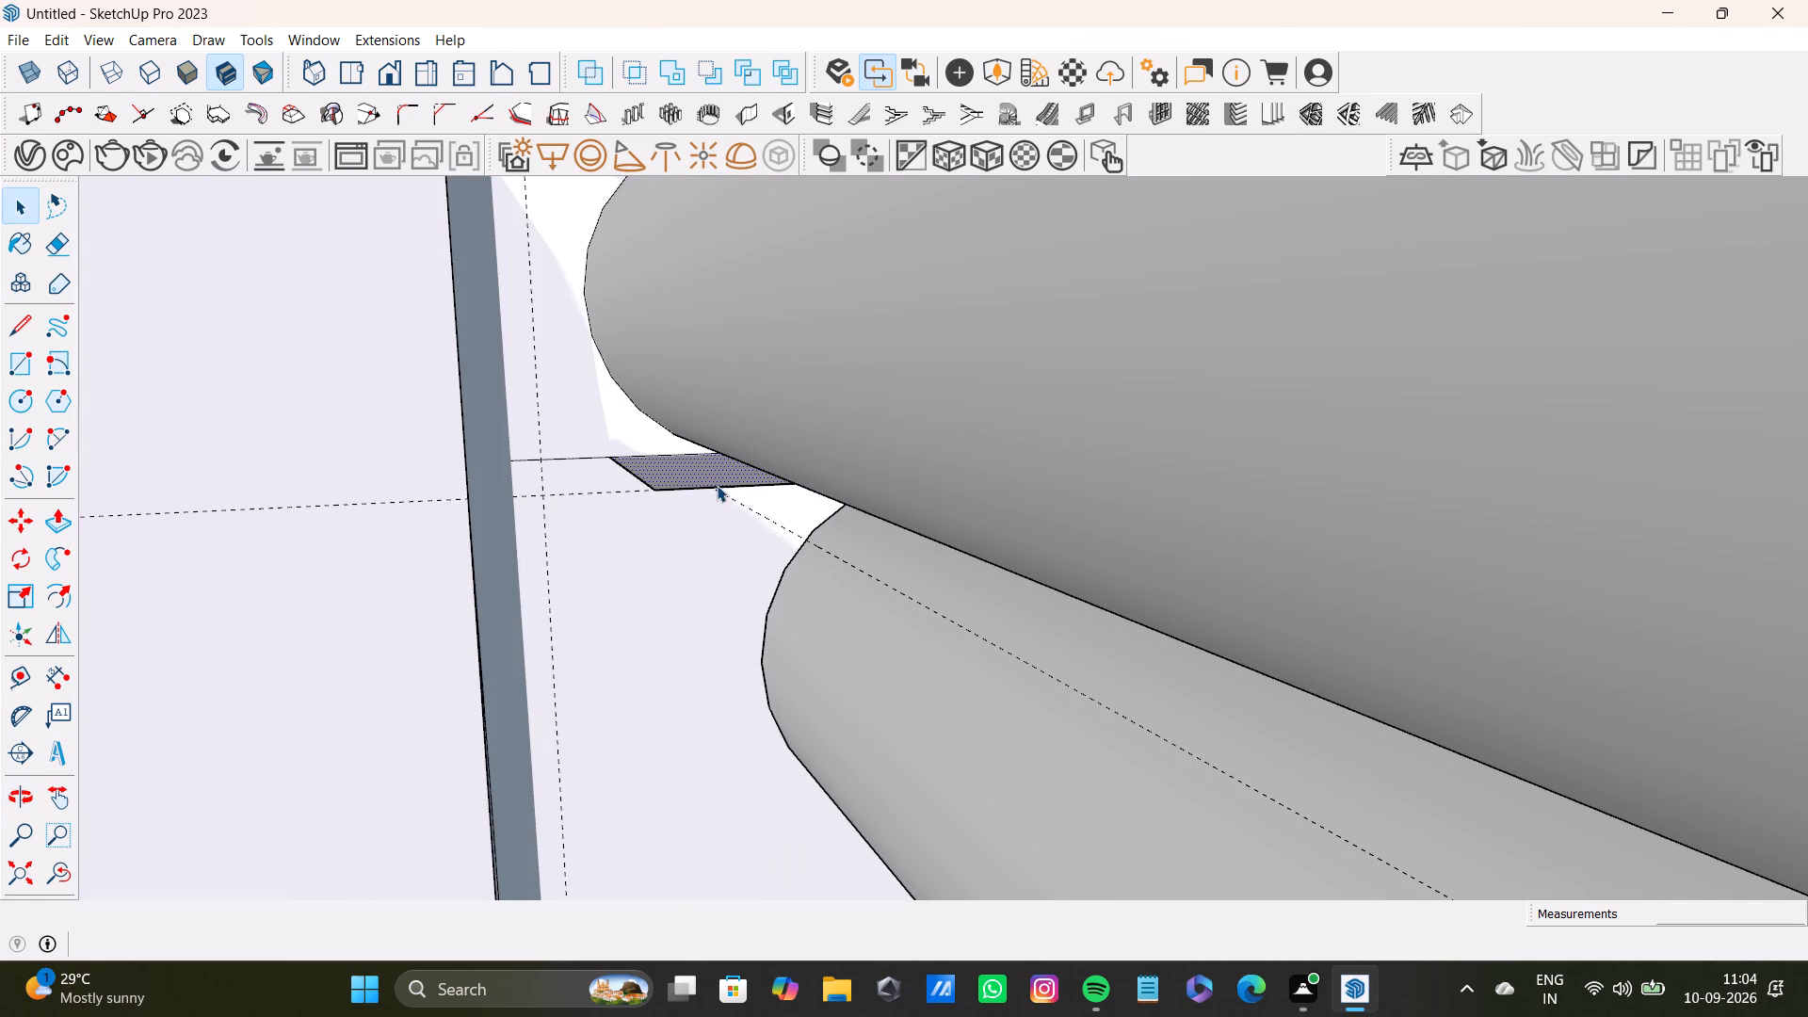
pyautogui.press('Delete')
pyautogui.click(731, 485)
pyautogui.press('Delete')
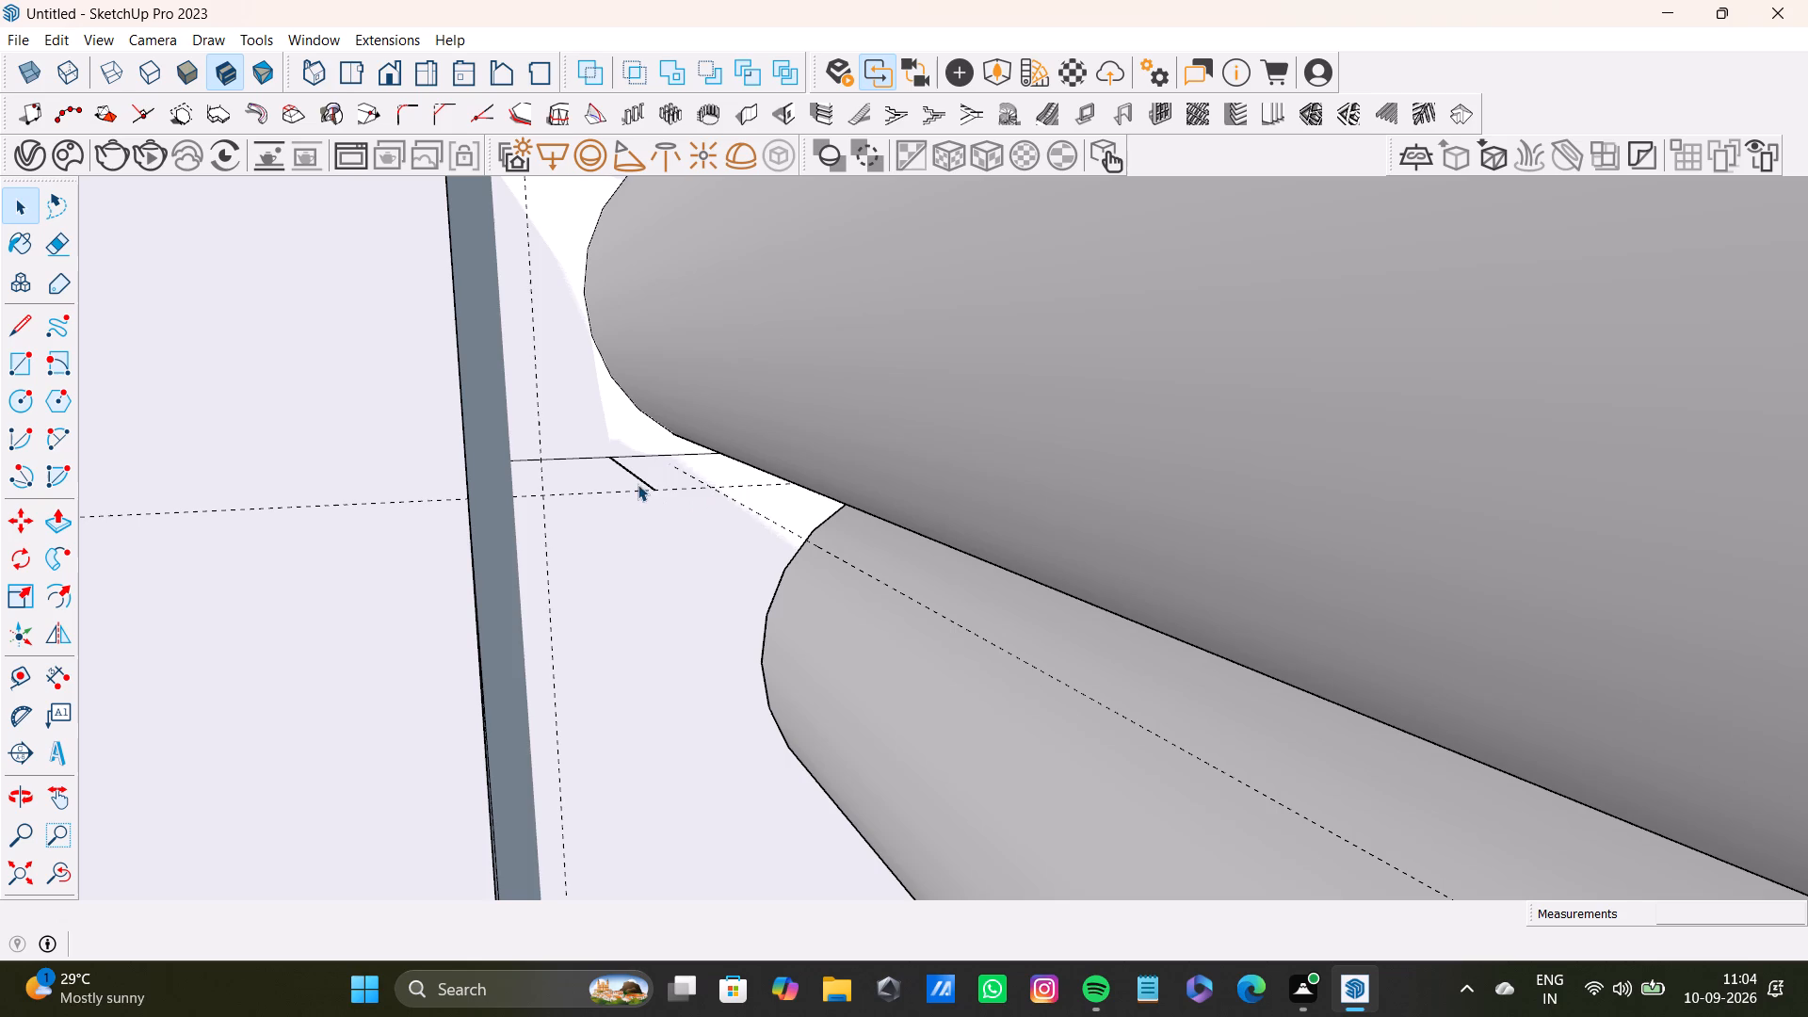
pyautogui.click(648, 481)
pyautogui.press('Delete')
# Examine the two-band shelf and both of its rounded ends from several angles.
pyautogui.scroll(-10, 660, 482)
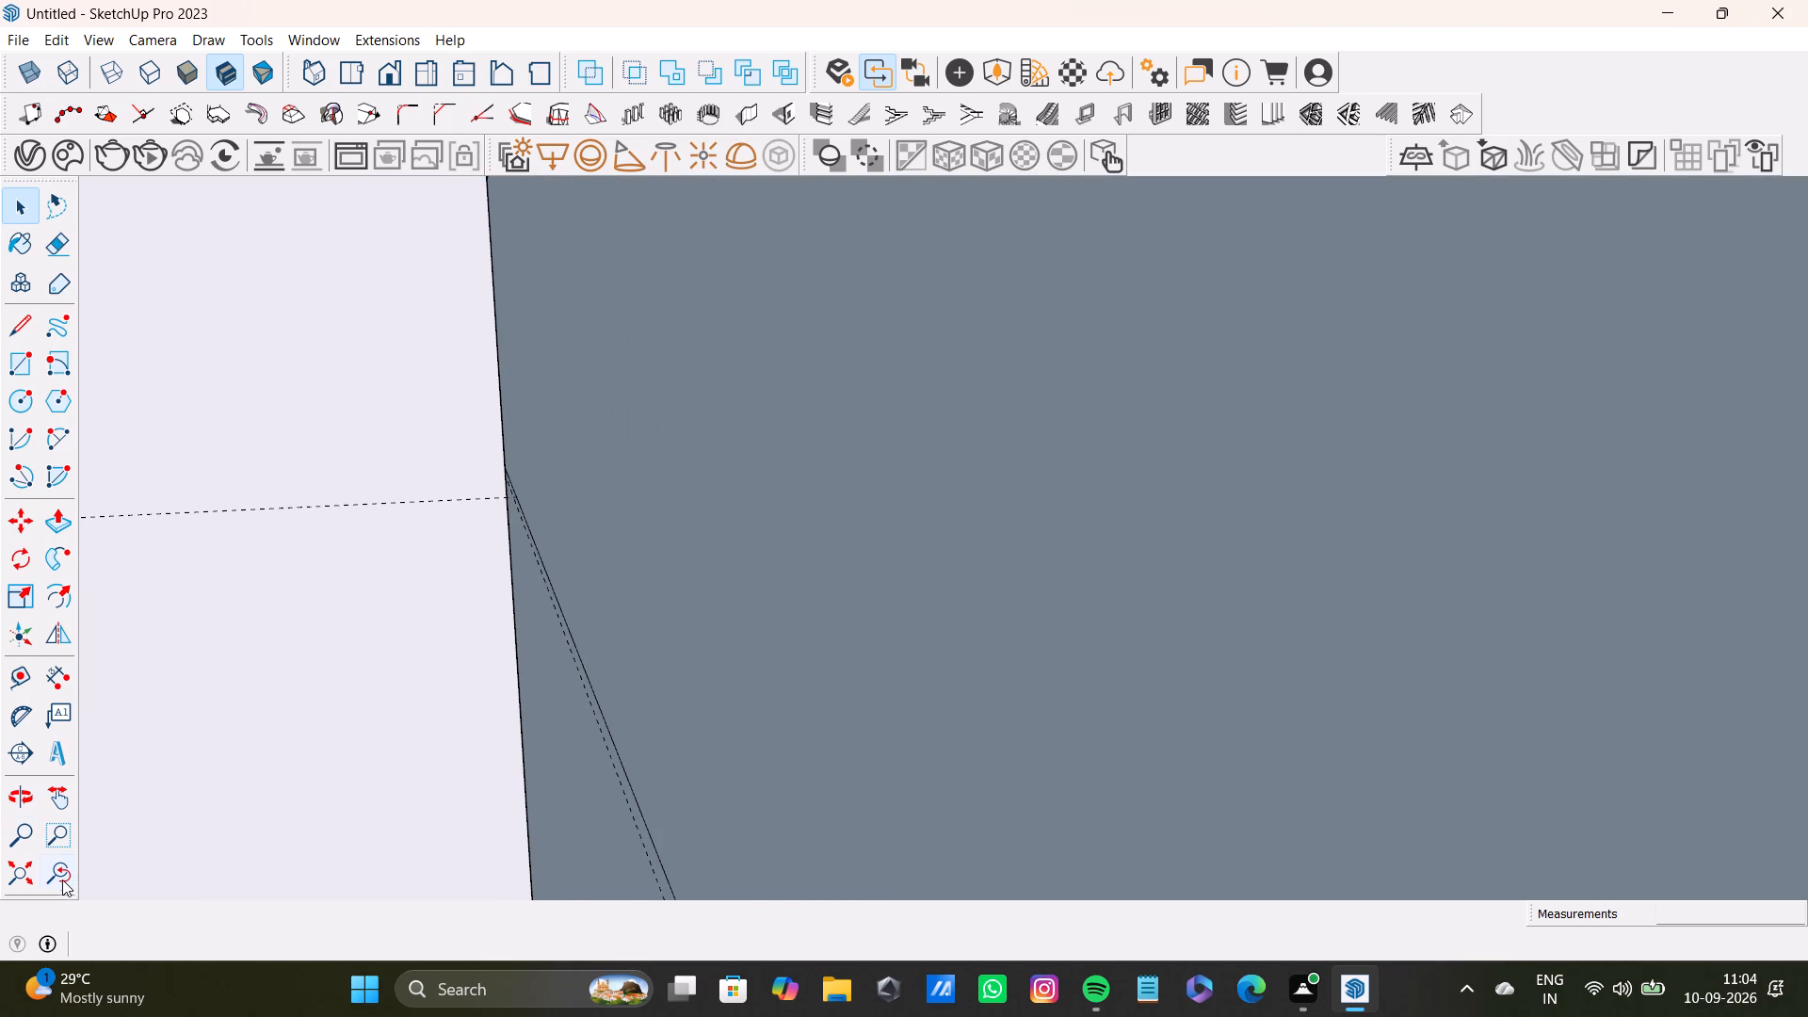
pyautogui.click(64, 877)
pyautogui.scroll(-6, 1163, 500)
pyautogui.click(19, 871)
pyautogui.scroll(-3, 1477, 626)
pyautogui.moveTo(1574, 541); pyautogui.dragTo(1456, 556, button='middle')
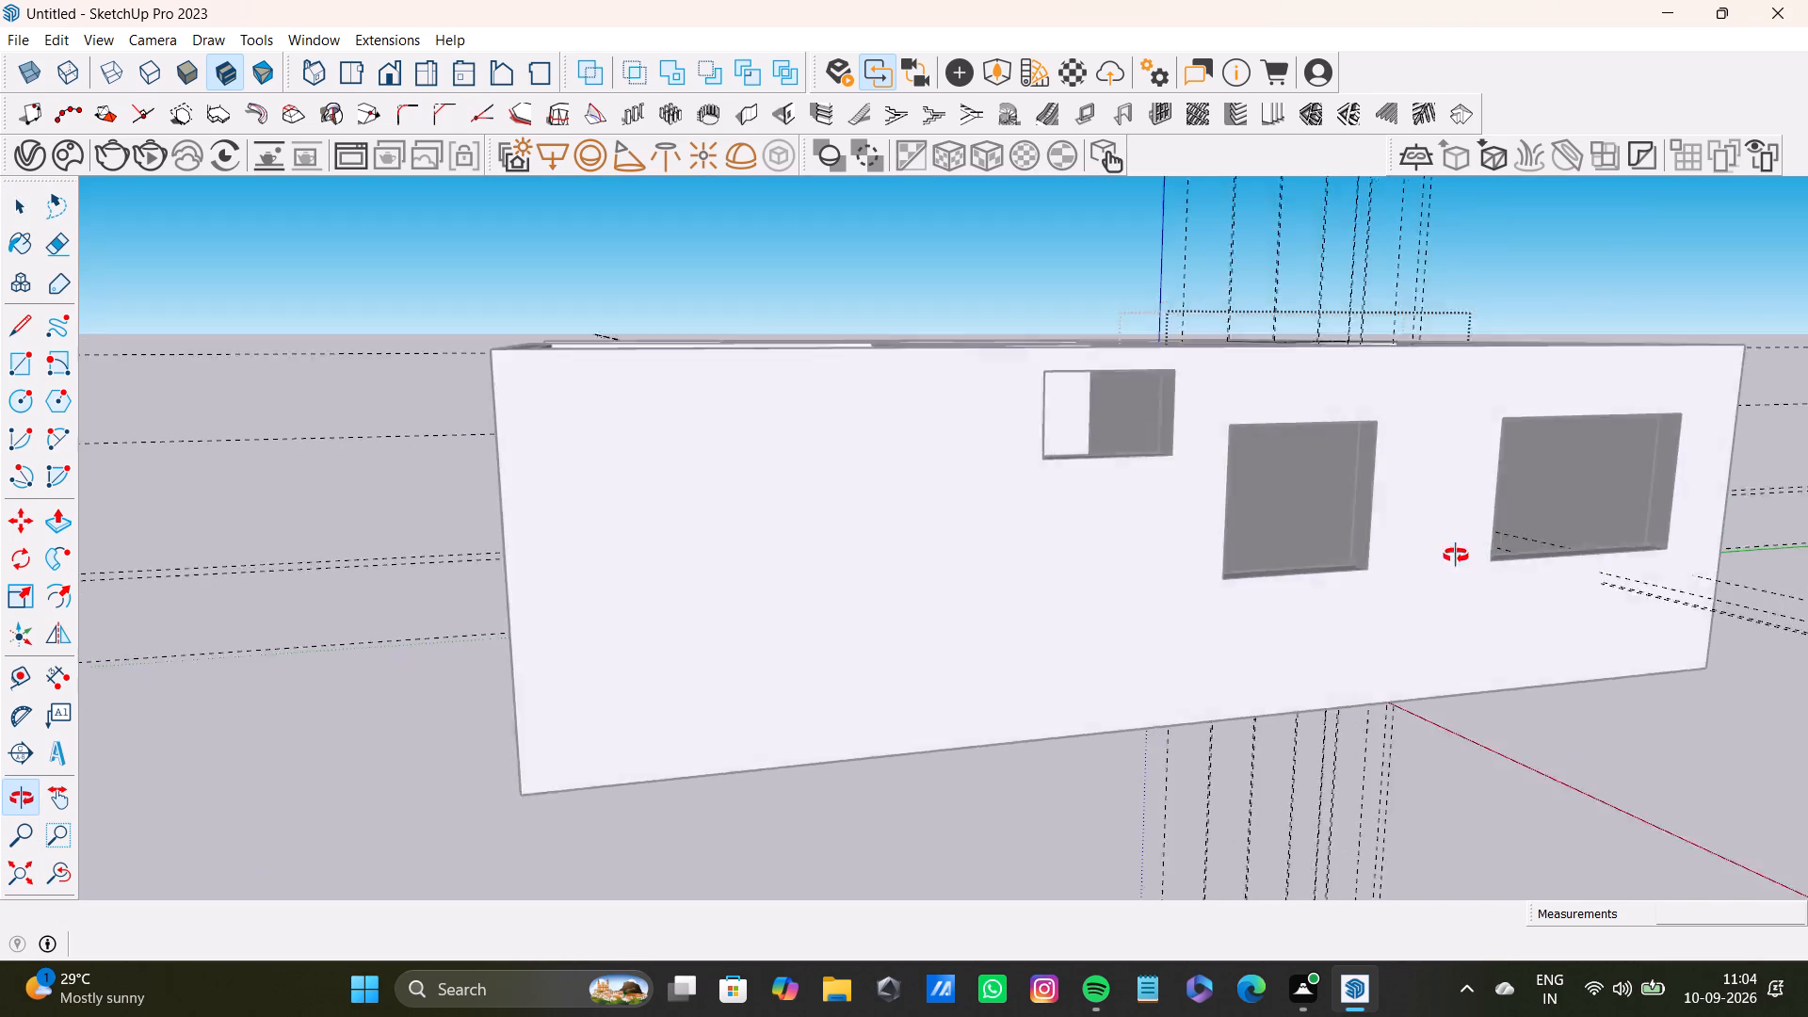
pyautogui.moveTo(1456, 556); pyautogui.dragTo(1344, 587, button='middle')
pyautogui.scroll(7, 1436, 541)
pyautogui.moveTo(1486, 574); pyautogui.dragTo(1246, 565, button='middle')
pyautogui.scroll(1, 1258, 583)
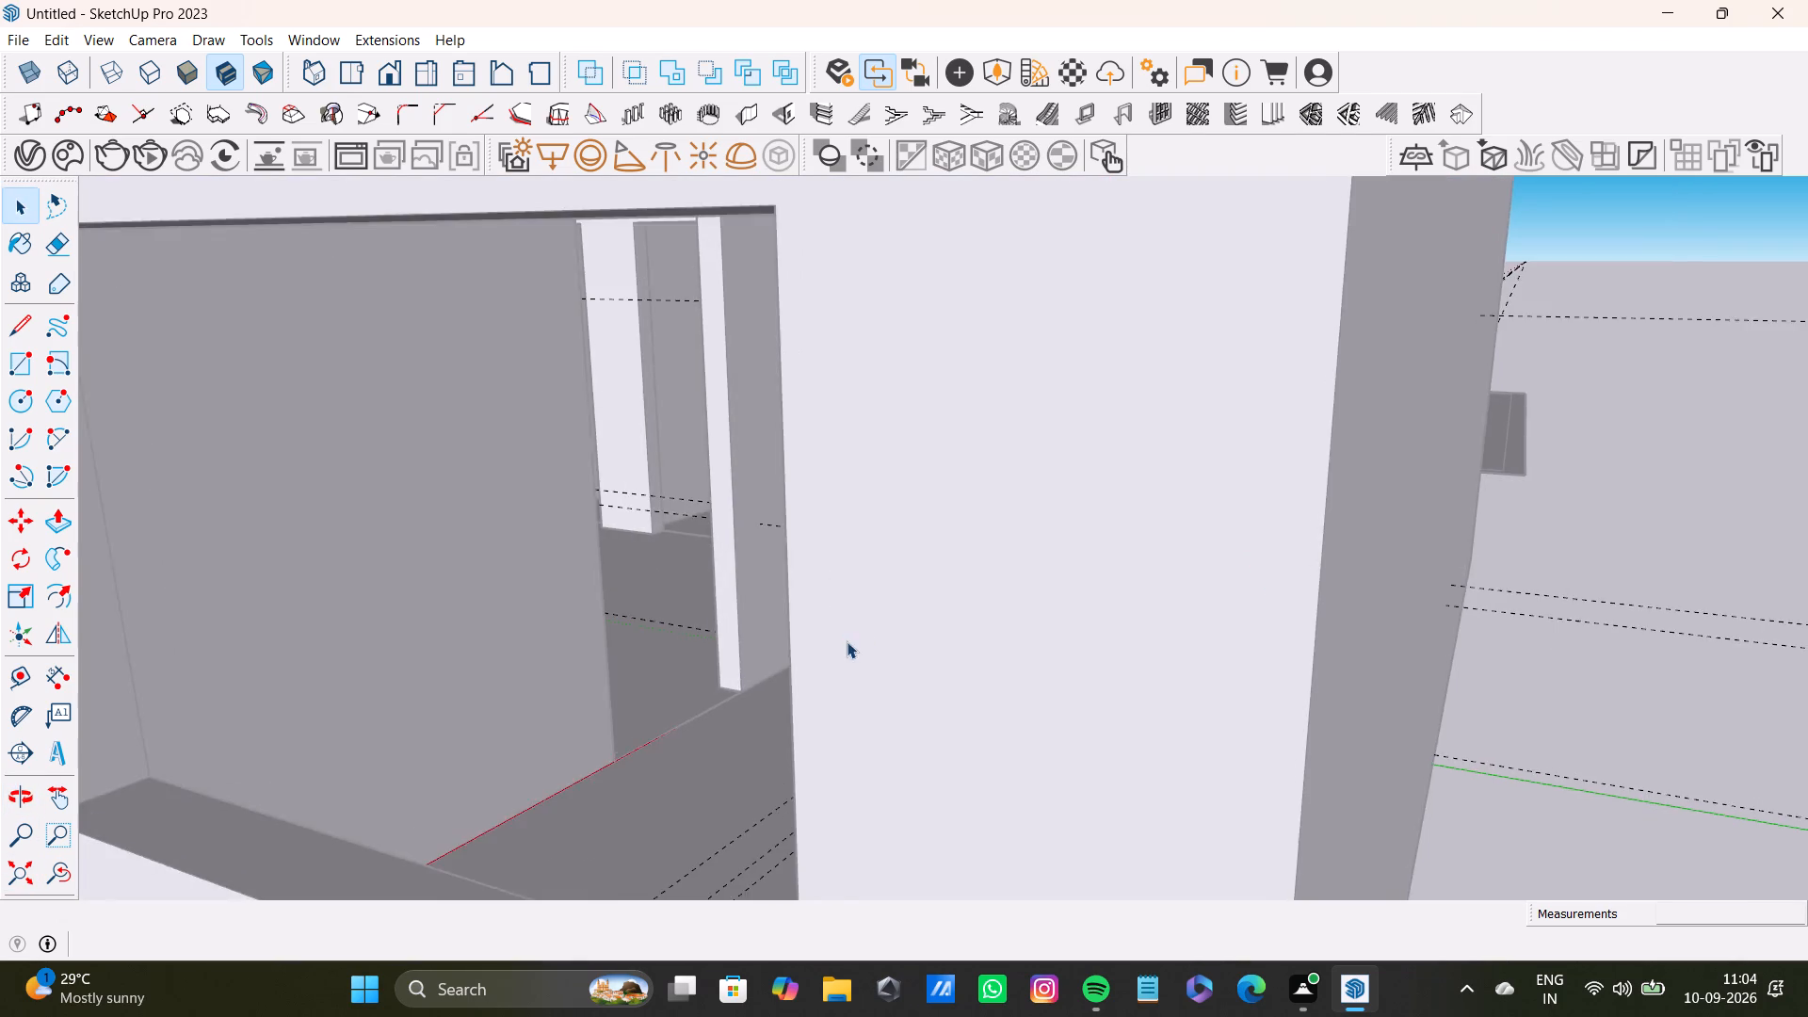
pyautogui.moveTo(847, 641); pyautogui.dragTo(1201, 612, button='middle')
pyautogui.scroll(-3, 625, 574)
pyautogui.keyDown('shift'); pyautogui.moveTo(624, 584); pyautogui.dragTo(914, 574, button='middle'); pyautogui.keyUp('shift')
pyautogui.scroll(11, 858, 607)
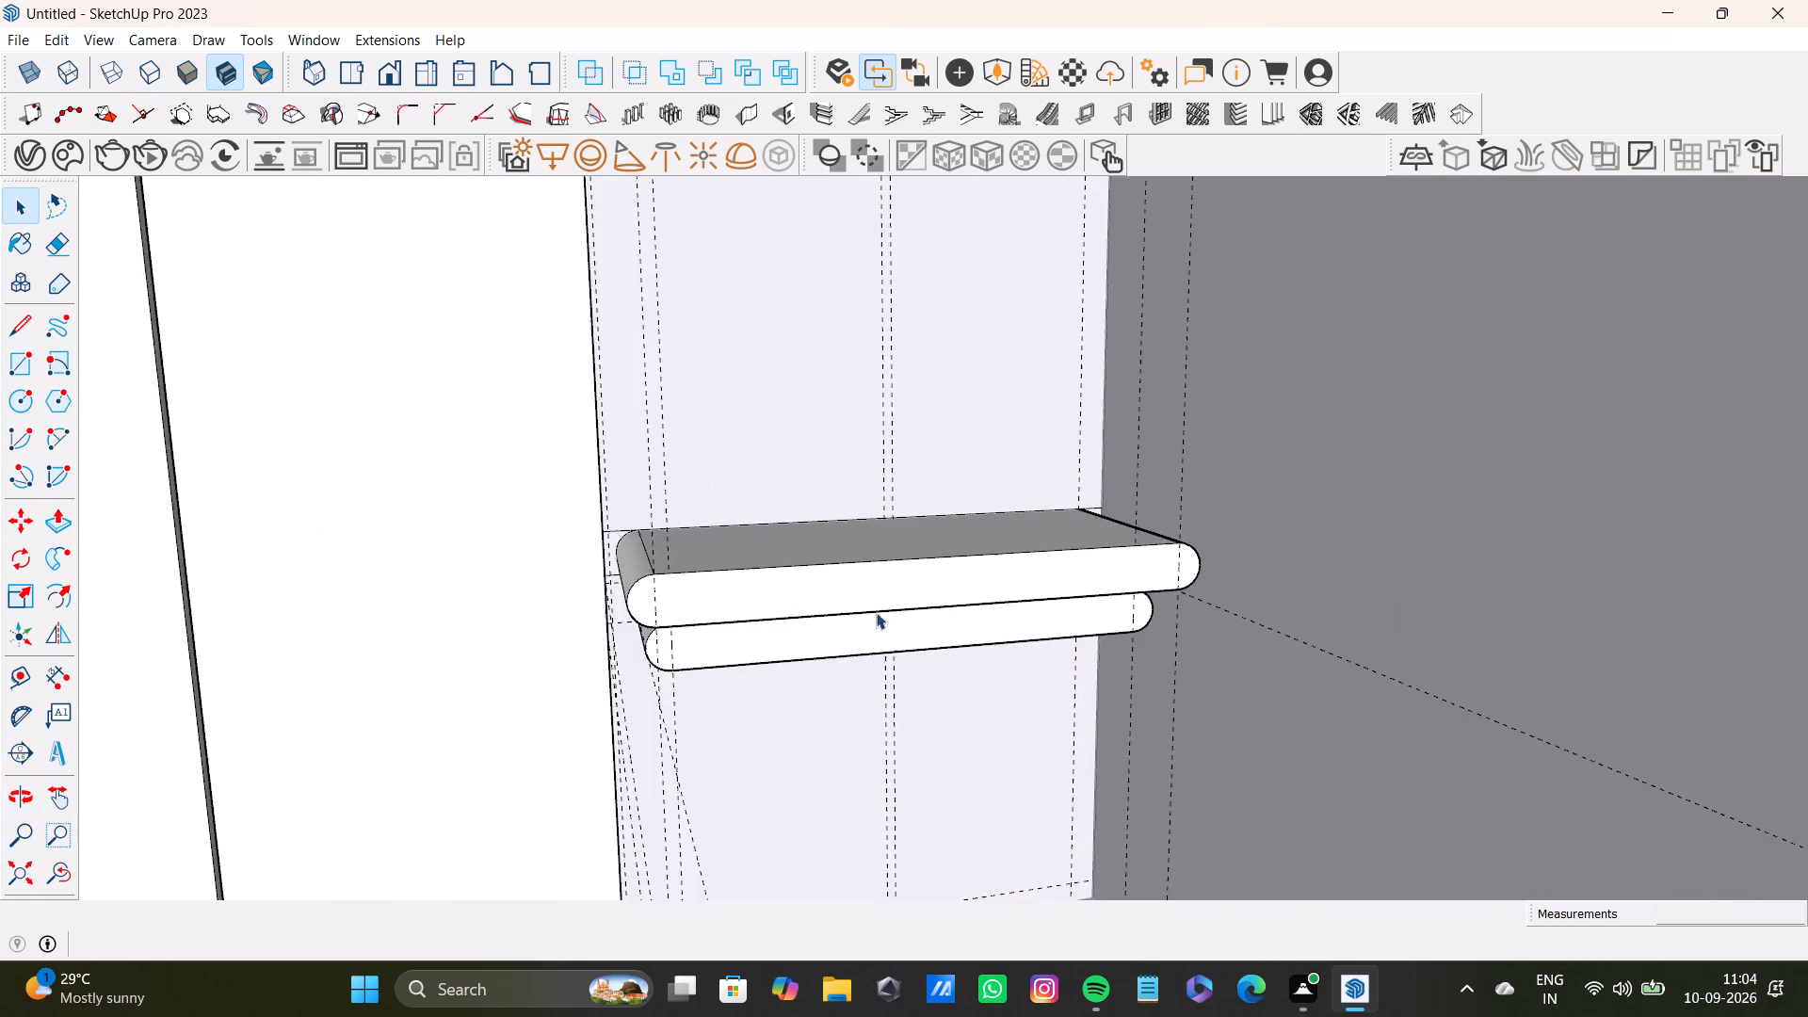
pyautogui.moveTo(887, 600); pyautogui.dragTo(799, 573, button='middle')
pyautogui.scroll(4, 1010, 528)
pyautogui.scroll(-3, 425, 540)
pyautogui.keyDown('shift'); pyautogui.moveTo(428, 542); pyautogui.dragTo(662, 521, button='middle'); pyautogui.keyUp('shift')
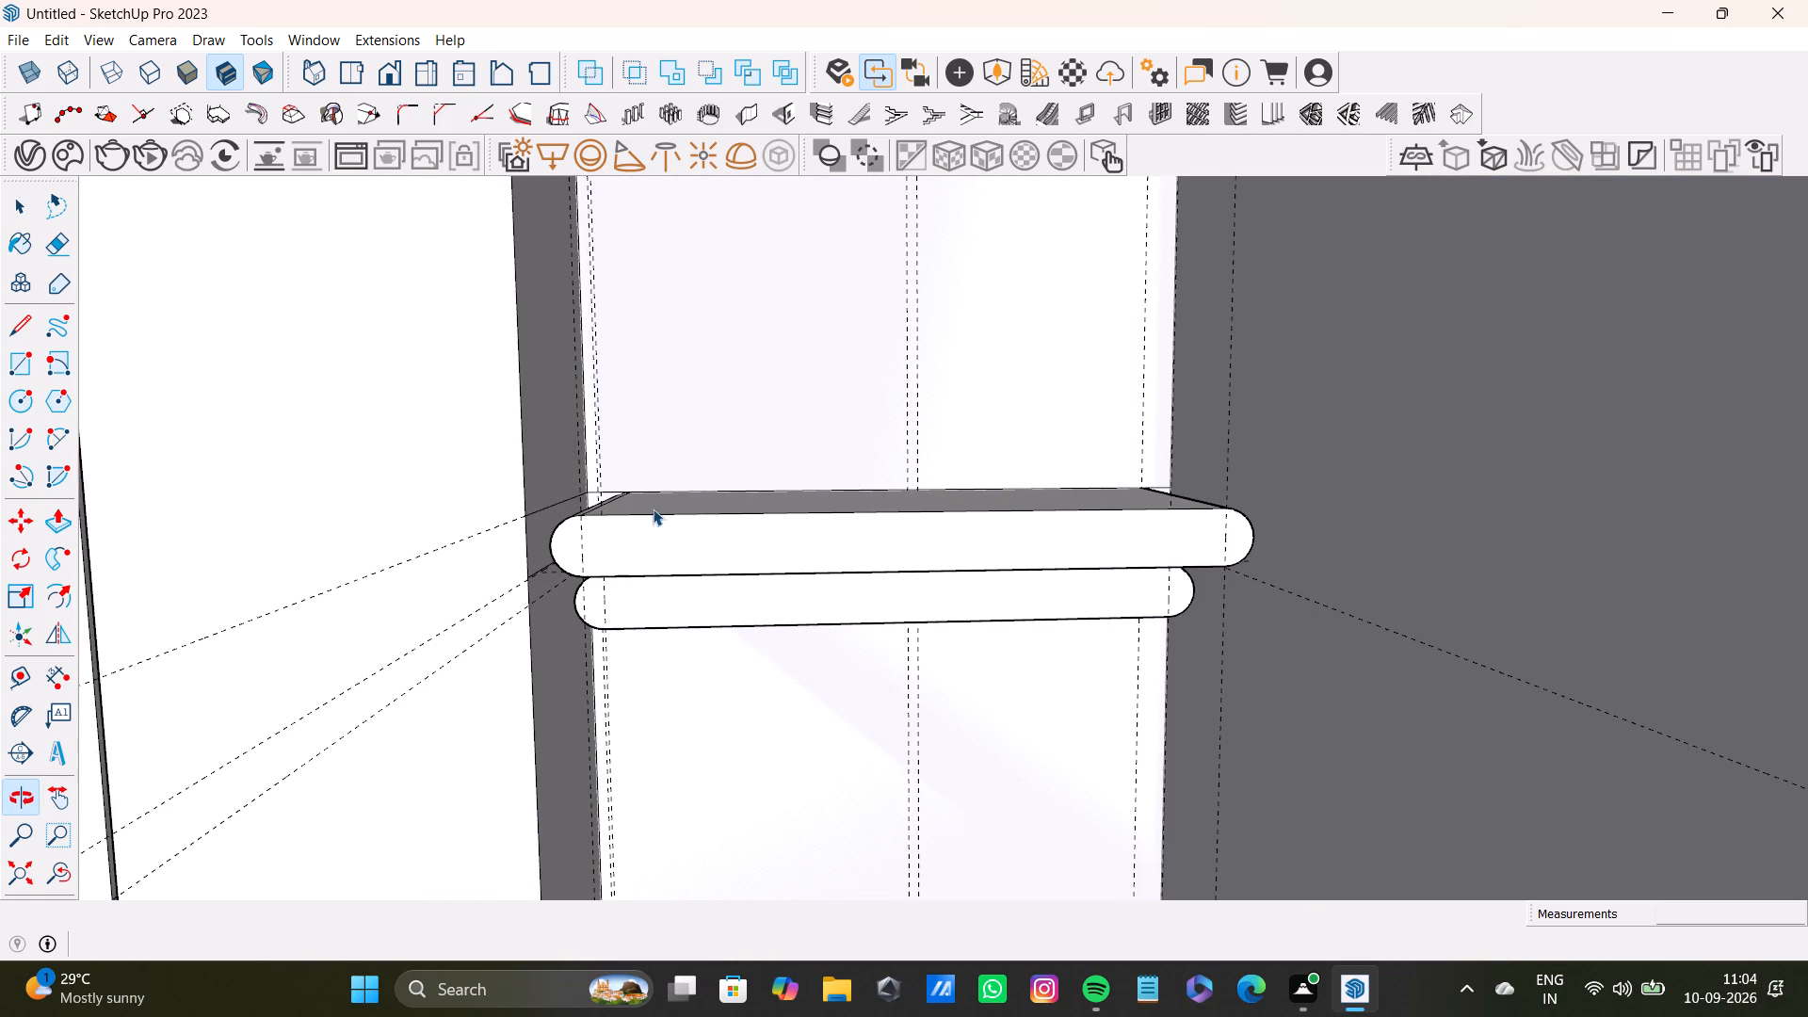
pyautogui.moveTo(1027, 754); pyautogui.dragTo(981, 882, button='middle')
pyautogui.scroll(-4, 842, 638)
pyautogui.keyDown('shift'); pyautogui.moveTo(842, 640); pyautogui.dragTo(935, 592, button='middle'); pyautogui.keyUp('shift')
pyautogui.scroll(10, 715, 587)
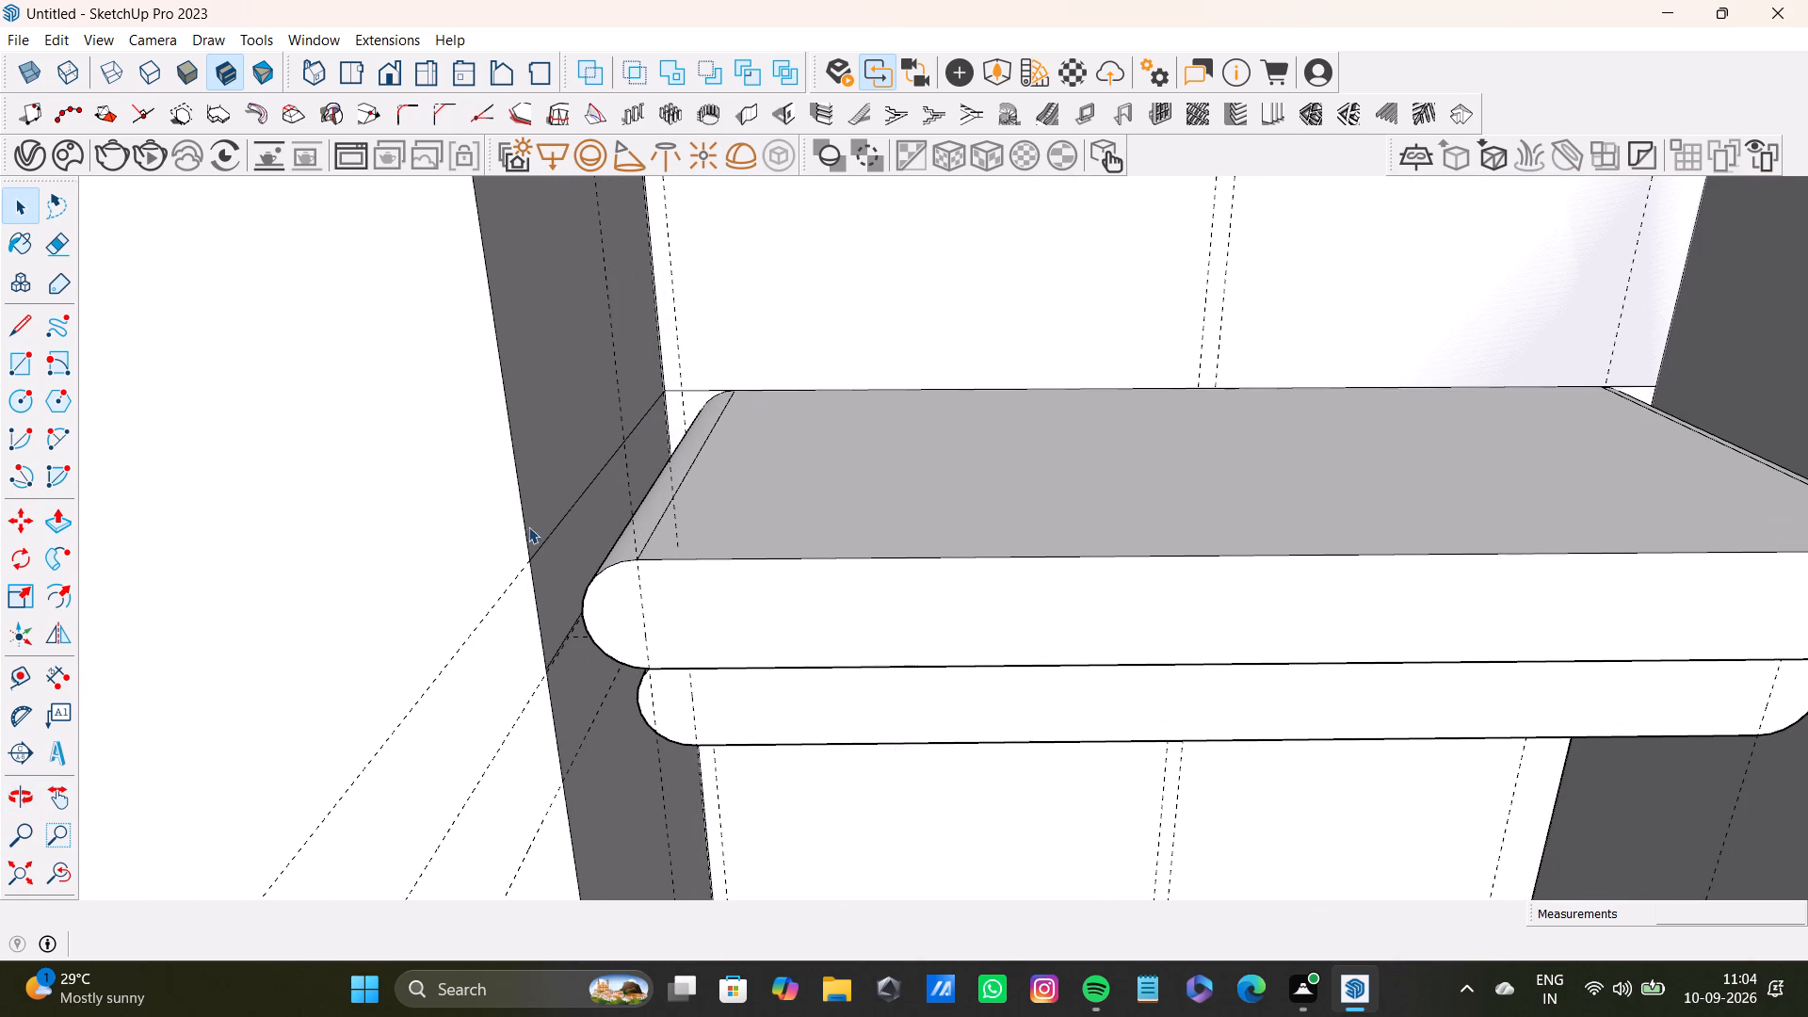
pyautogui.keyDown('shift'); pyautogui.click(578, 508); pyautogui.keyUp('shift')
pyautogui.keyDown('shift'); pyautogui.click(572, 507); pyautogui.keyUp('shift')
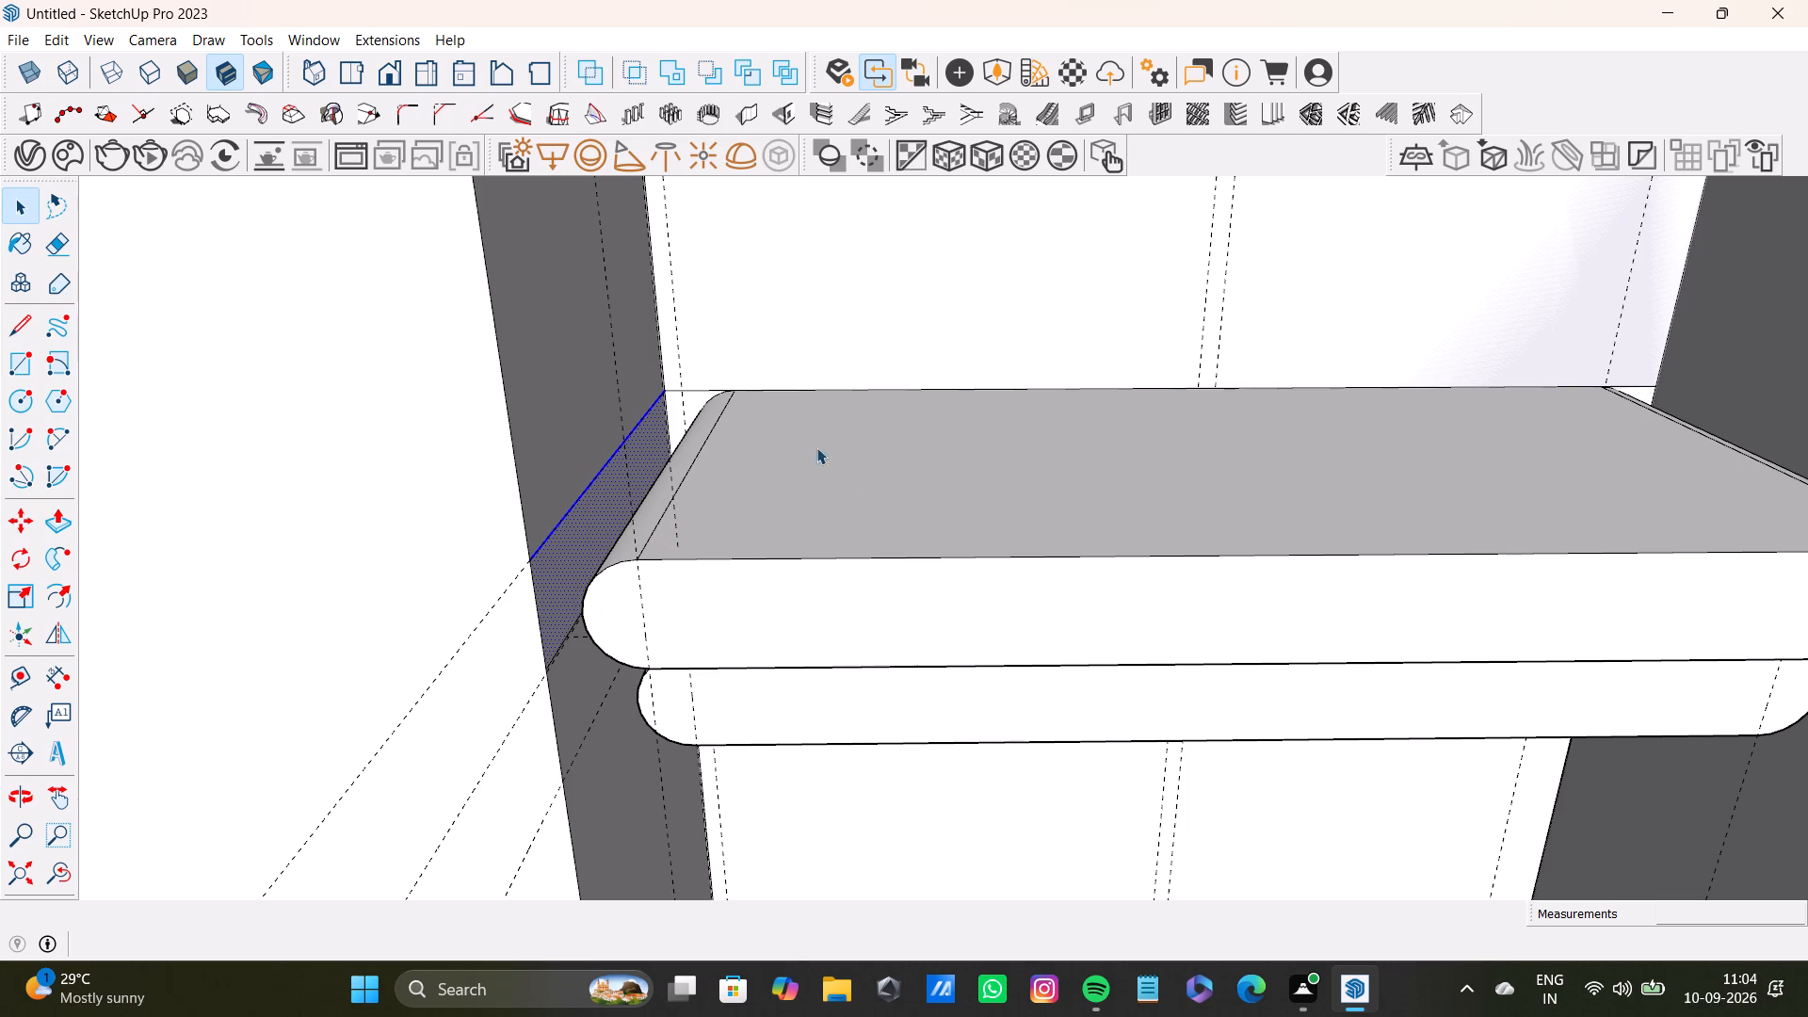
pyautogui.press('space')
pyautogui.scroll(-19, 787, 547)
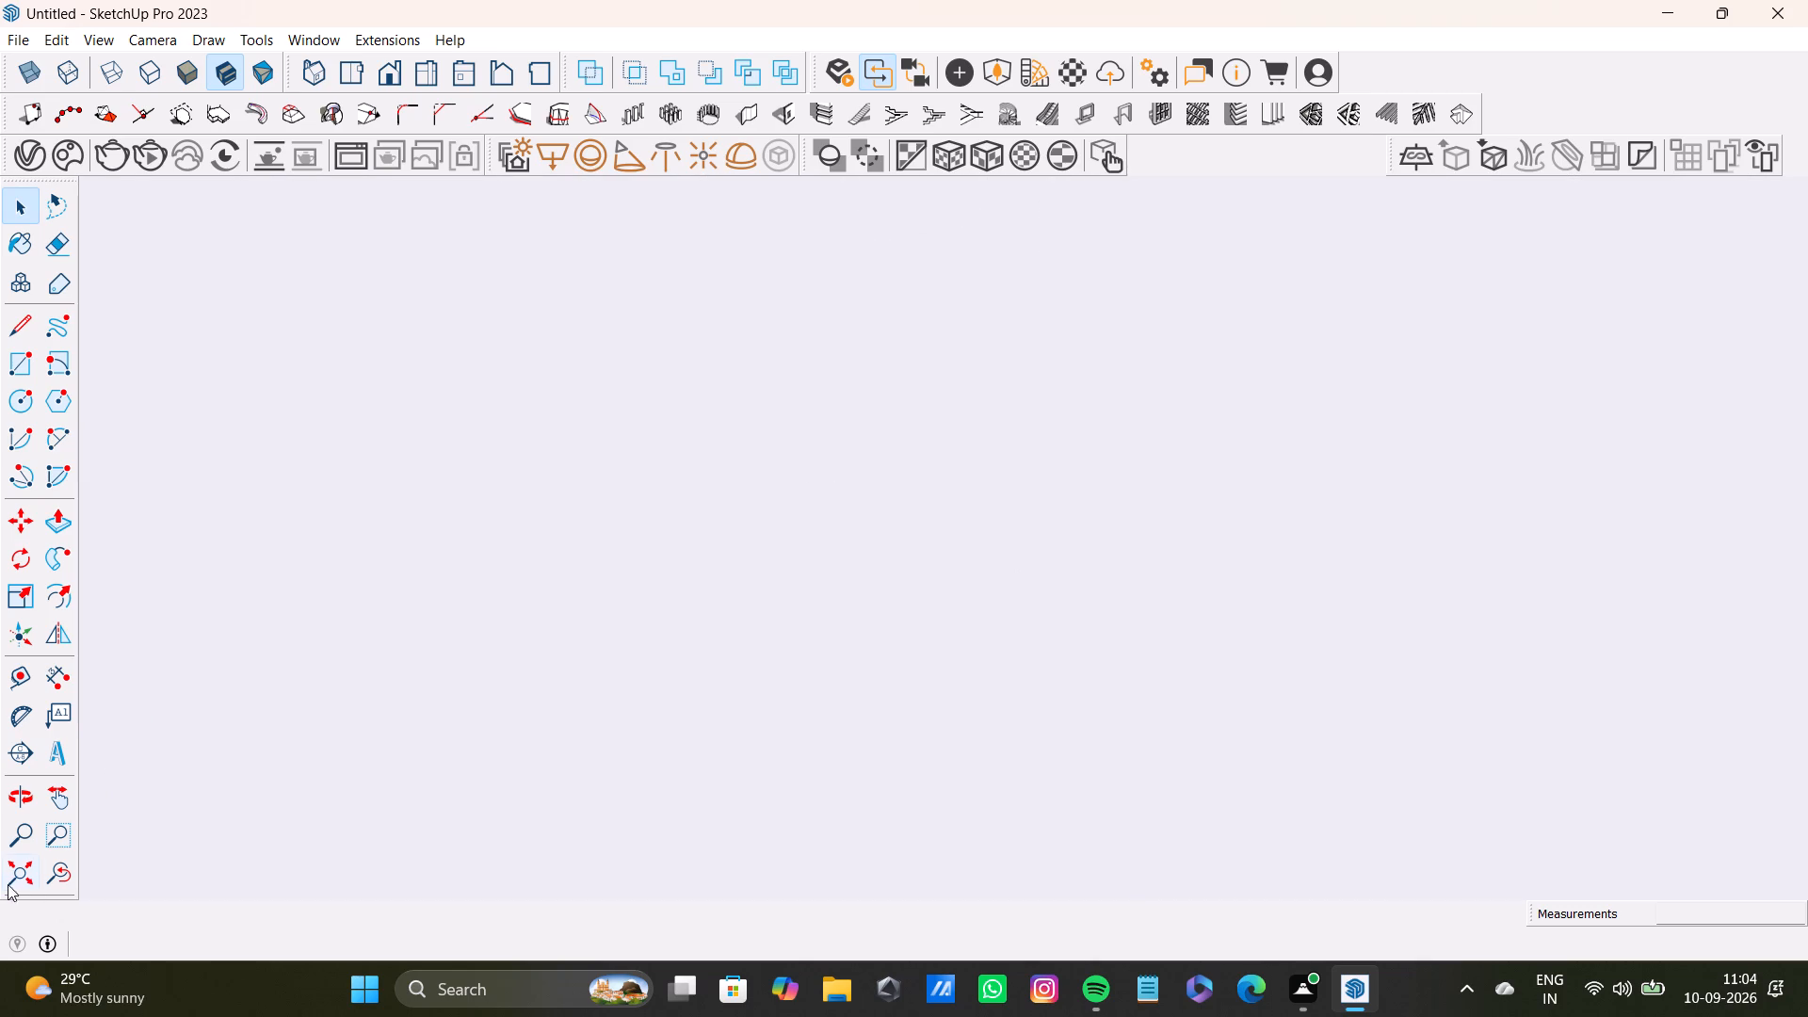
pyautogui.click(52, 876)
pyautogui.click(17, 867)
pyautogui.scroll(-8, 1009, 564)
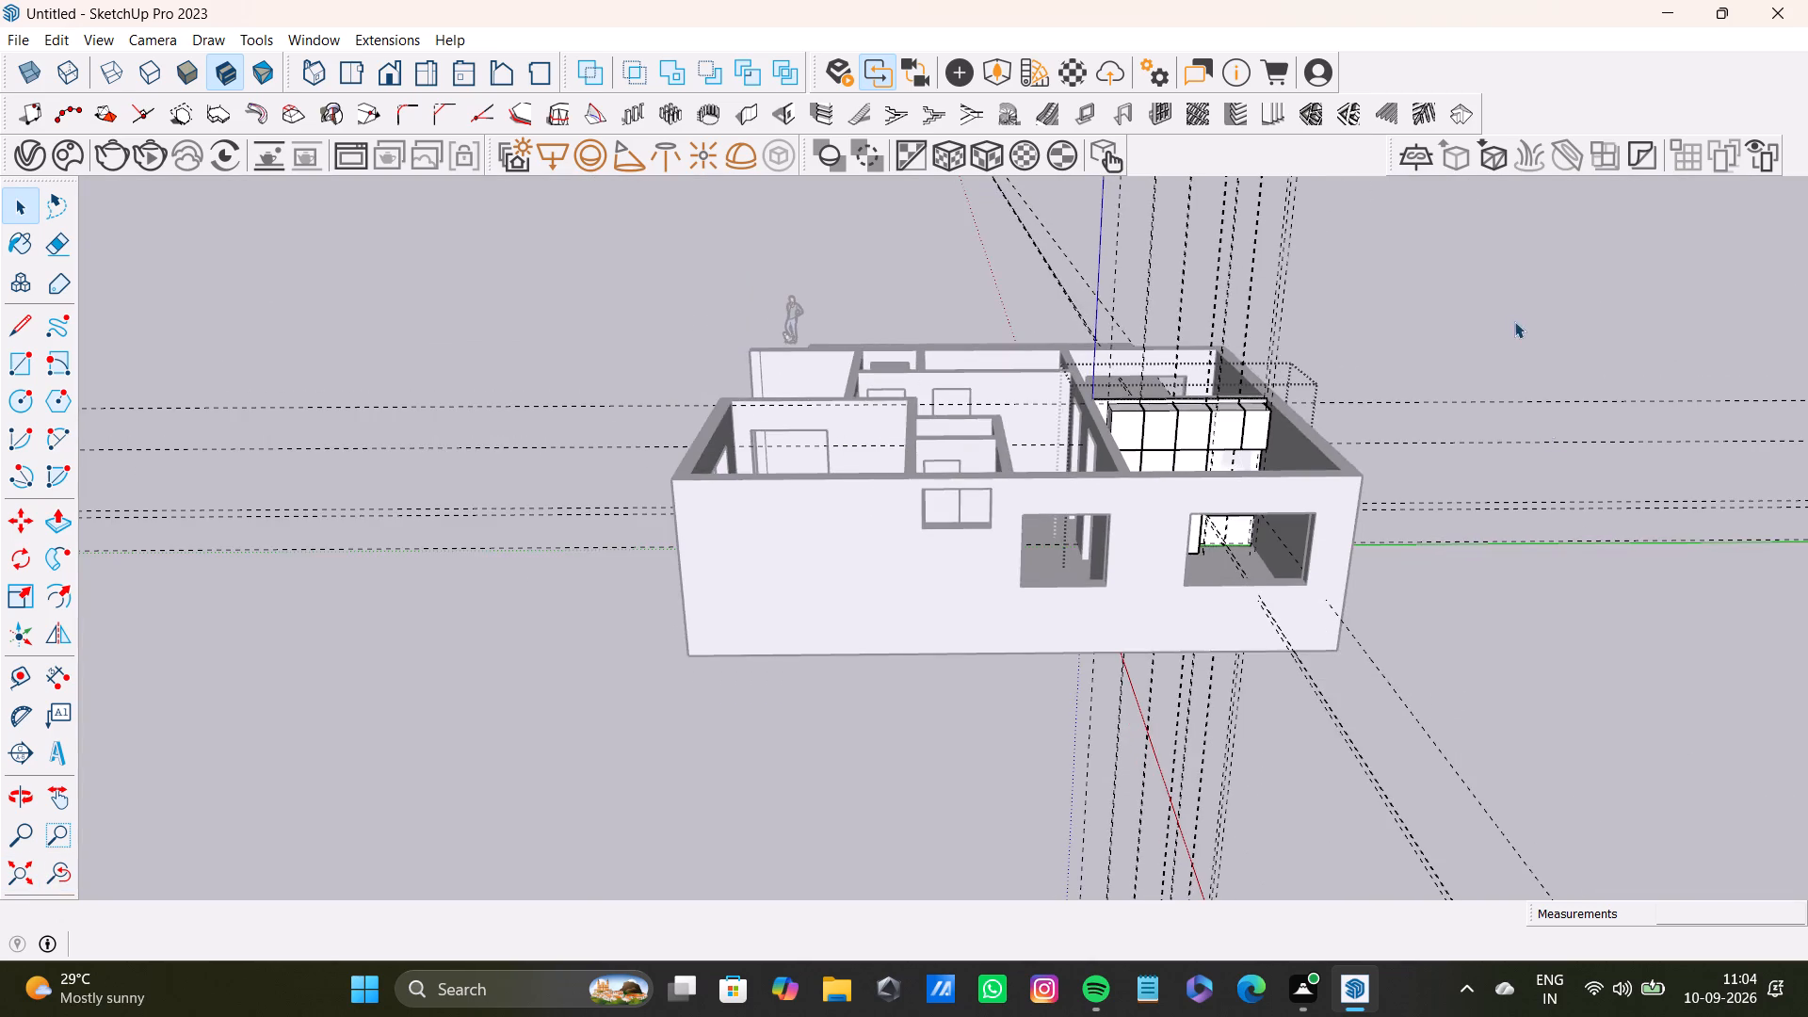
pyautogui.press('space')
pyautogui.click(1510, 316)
# Select the upper band's front and top, the lower band's front and both rounded end faces beside the white-fronted unit, with their edges.
pyautogui.scroll(14, 1218, 451)
pyautogui.moveTo(1259, 628); pyautogui.dragTo(1259, 480, button='middle')
pyautogui.scroll(4, 1188, 439)
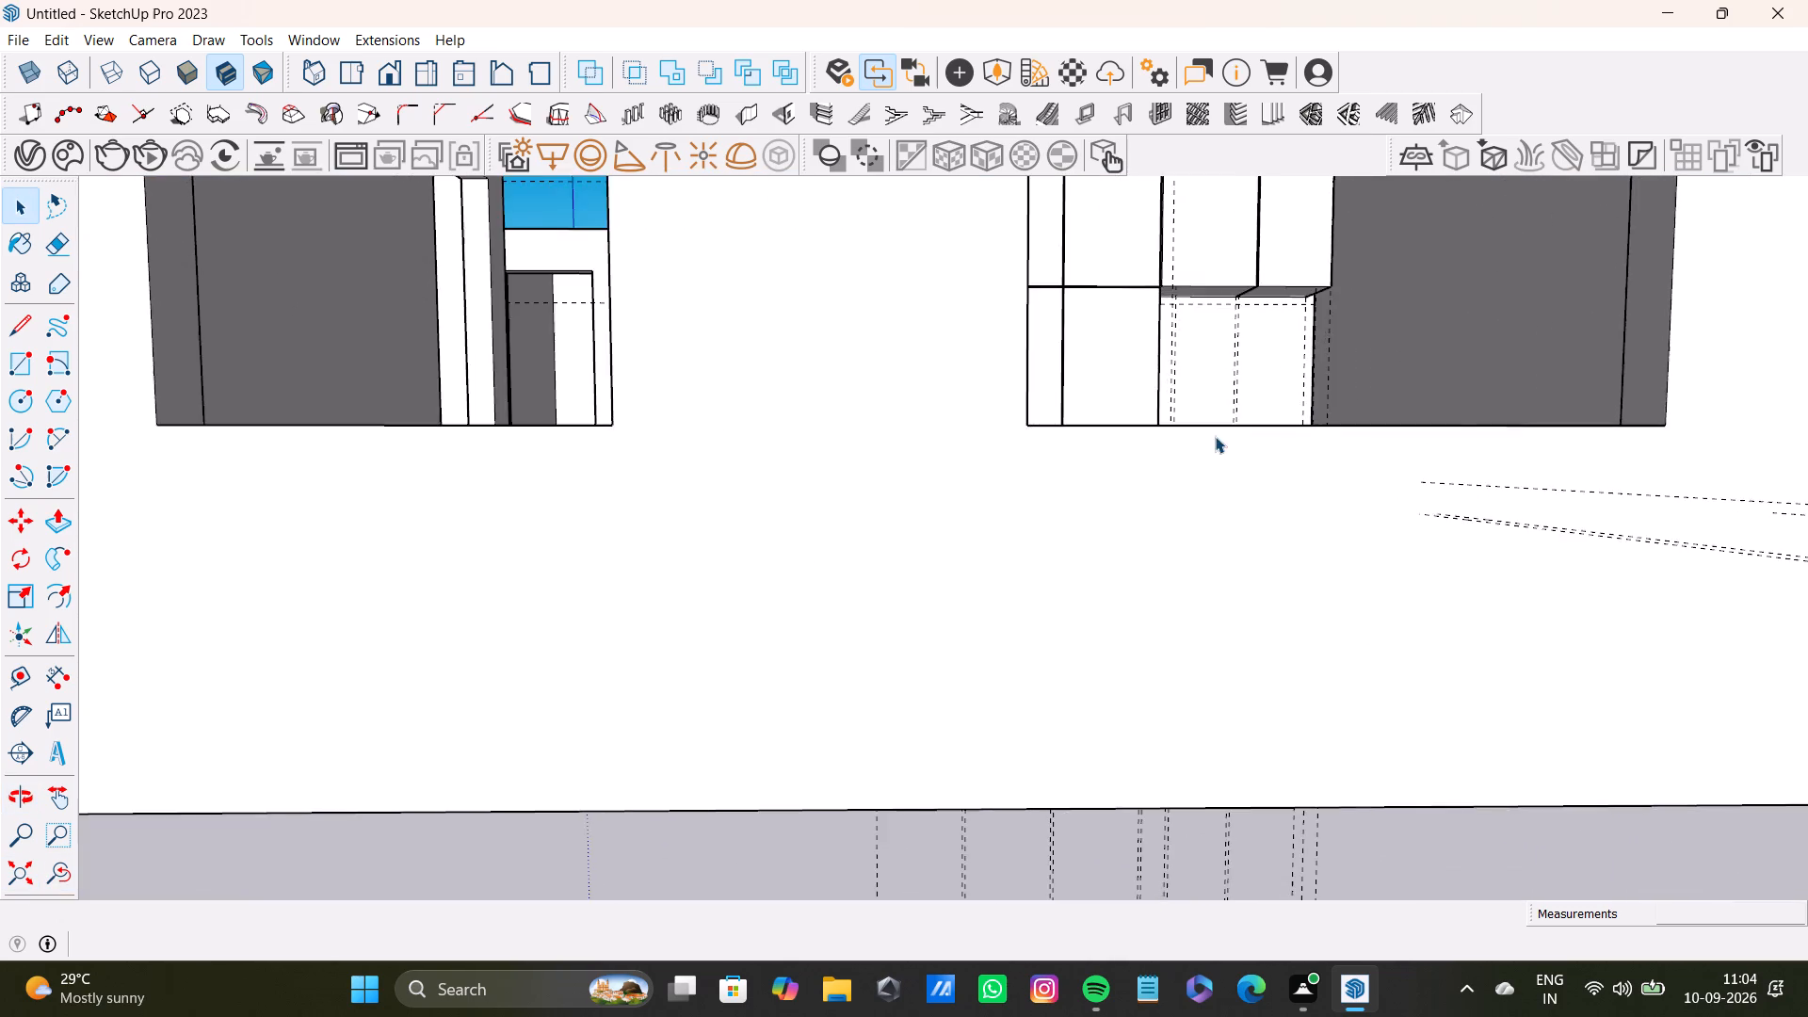
pyautogui.scroll(5, 1215, 436)
pyautogui.keyDown('shift'); pyautogui.moveTo(1227, 400); pyautogui.dragTo(1152, 557, button='middle'); pyautogui.keyUp('shift')
pyautogui.keyDown('shift'); pyautogui.scroll(-1, 1152, 557); pyautogui.keyUp('shift')
pyautogui.scroll(11, 1137, 588)
pyautogui.keyDown('shift'); pyautogui.moveTo(1152, 692); pyautogui.dragTo(1119, 600, button='middle'); pyautogui.keyUp('shift')
pyautogui.scroll(3, 946, 652)
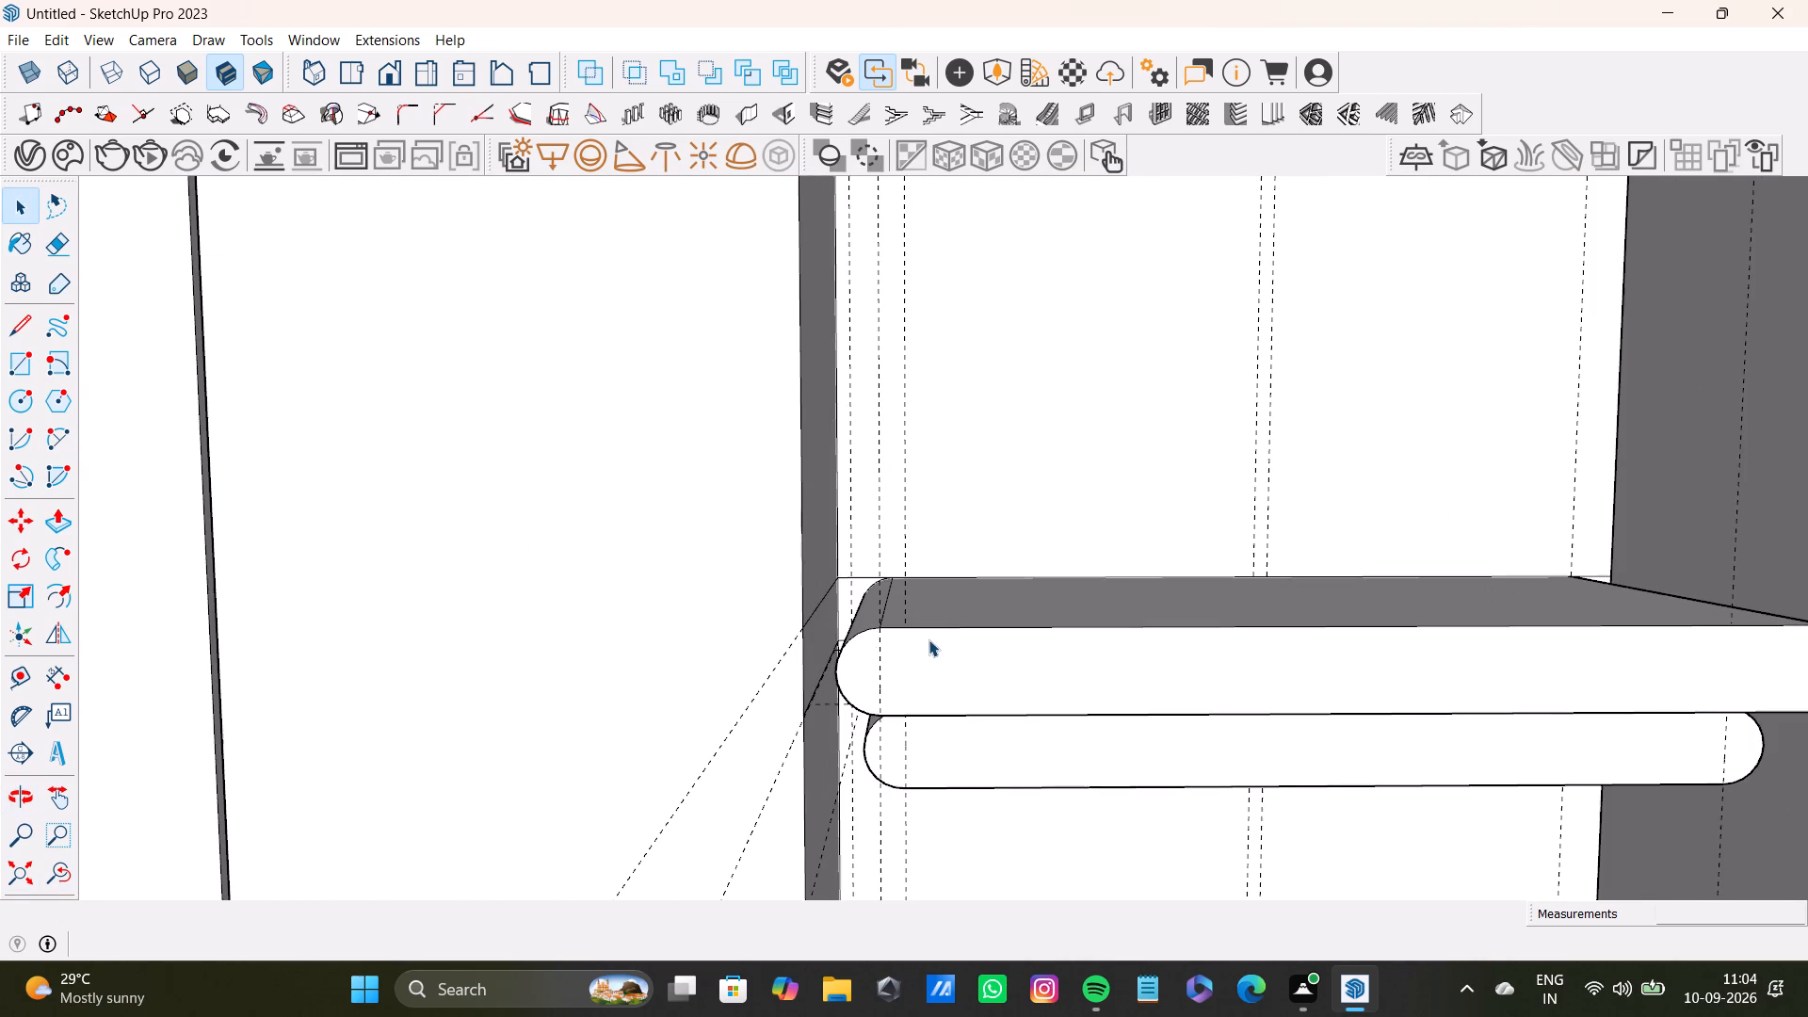
pyautogui.press('space')
pyautogui.doubleClick(870, 665)
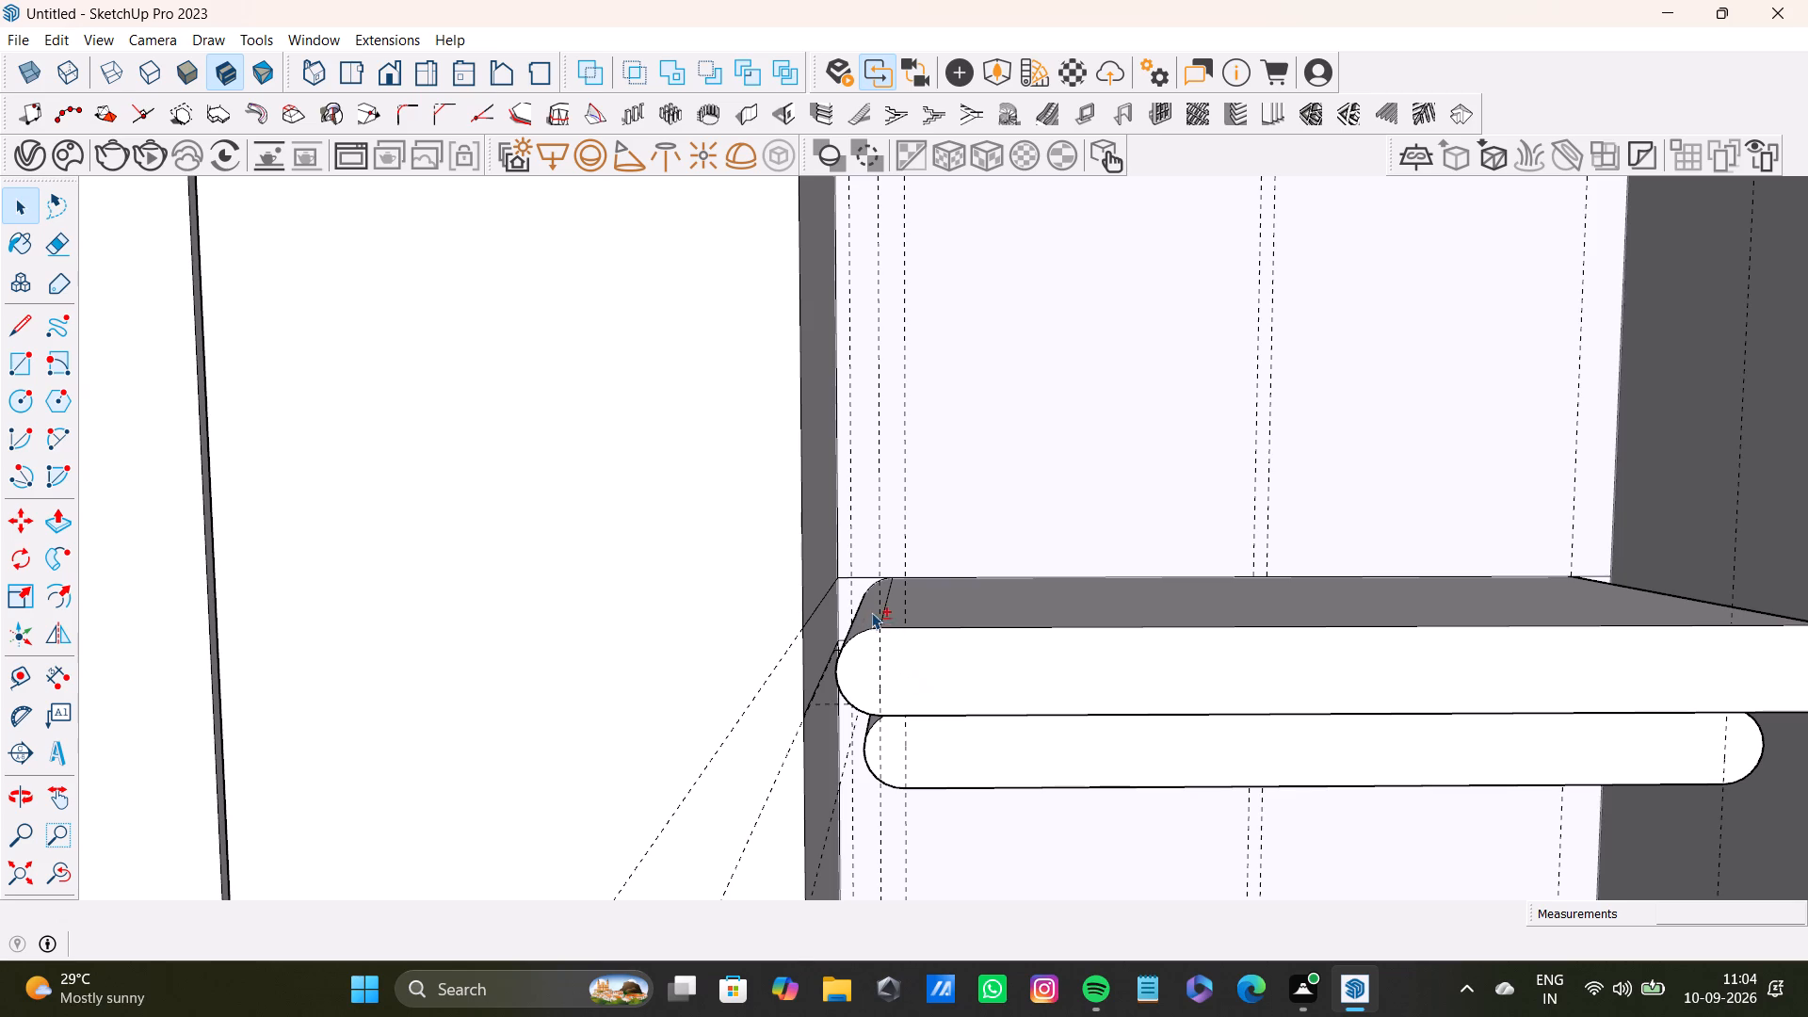
pyautogui.keyDown('shift'); pyautogui.doubleClick(874, 613); pyautogui.keyUp('shift')
pyautogui.keyDown('shift'); pyautogui.doubleClick(949, 607); pyautogui.keyUp('shift')
pyautogui.keyDown('shift'); pyautogui.doubleClick(970, 672); pyautogui.keyUp('shift')
pyautogui.keyDown('shift'); pyautogui.doubleClick(1012, 770); pyautogui.keyUp('shift')
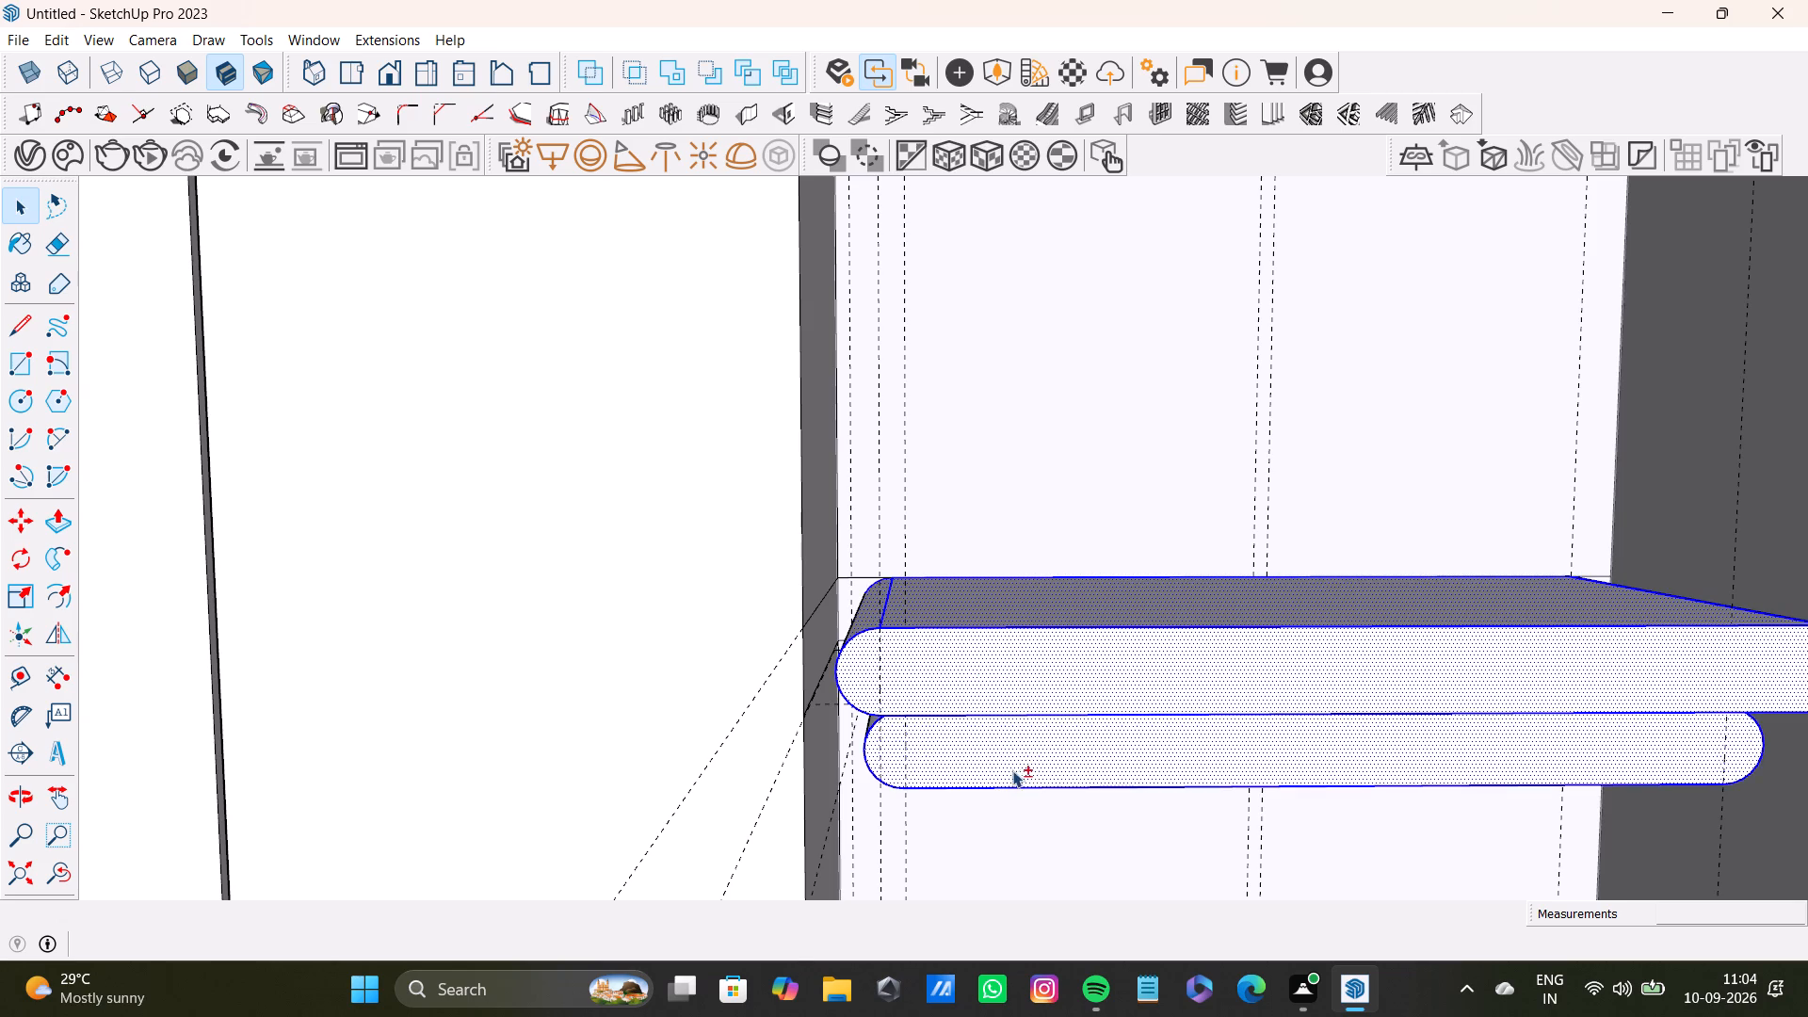
pyautogui.keyDown('shift'); pyautogui.scroll(9, 880, 719); pyautogui.keyUp('shift')
pyautogui.moveTo(879, 736); pyautogui.dragTo(1005, 734, button='middle')
pyautogui.keyDown('shift'); pyautogui.scroll(3, 855, 722); pyautogui.keyUp('shift')
pyautogui.keyDown('shift'); pyautogui.doubleClick(842, 705); pyautogui.keyUp('shift')
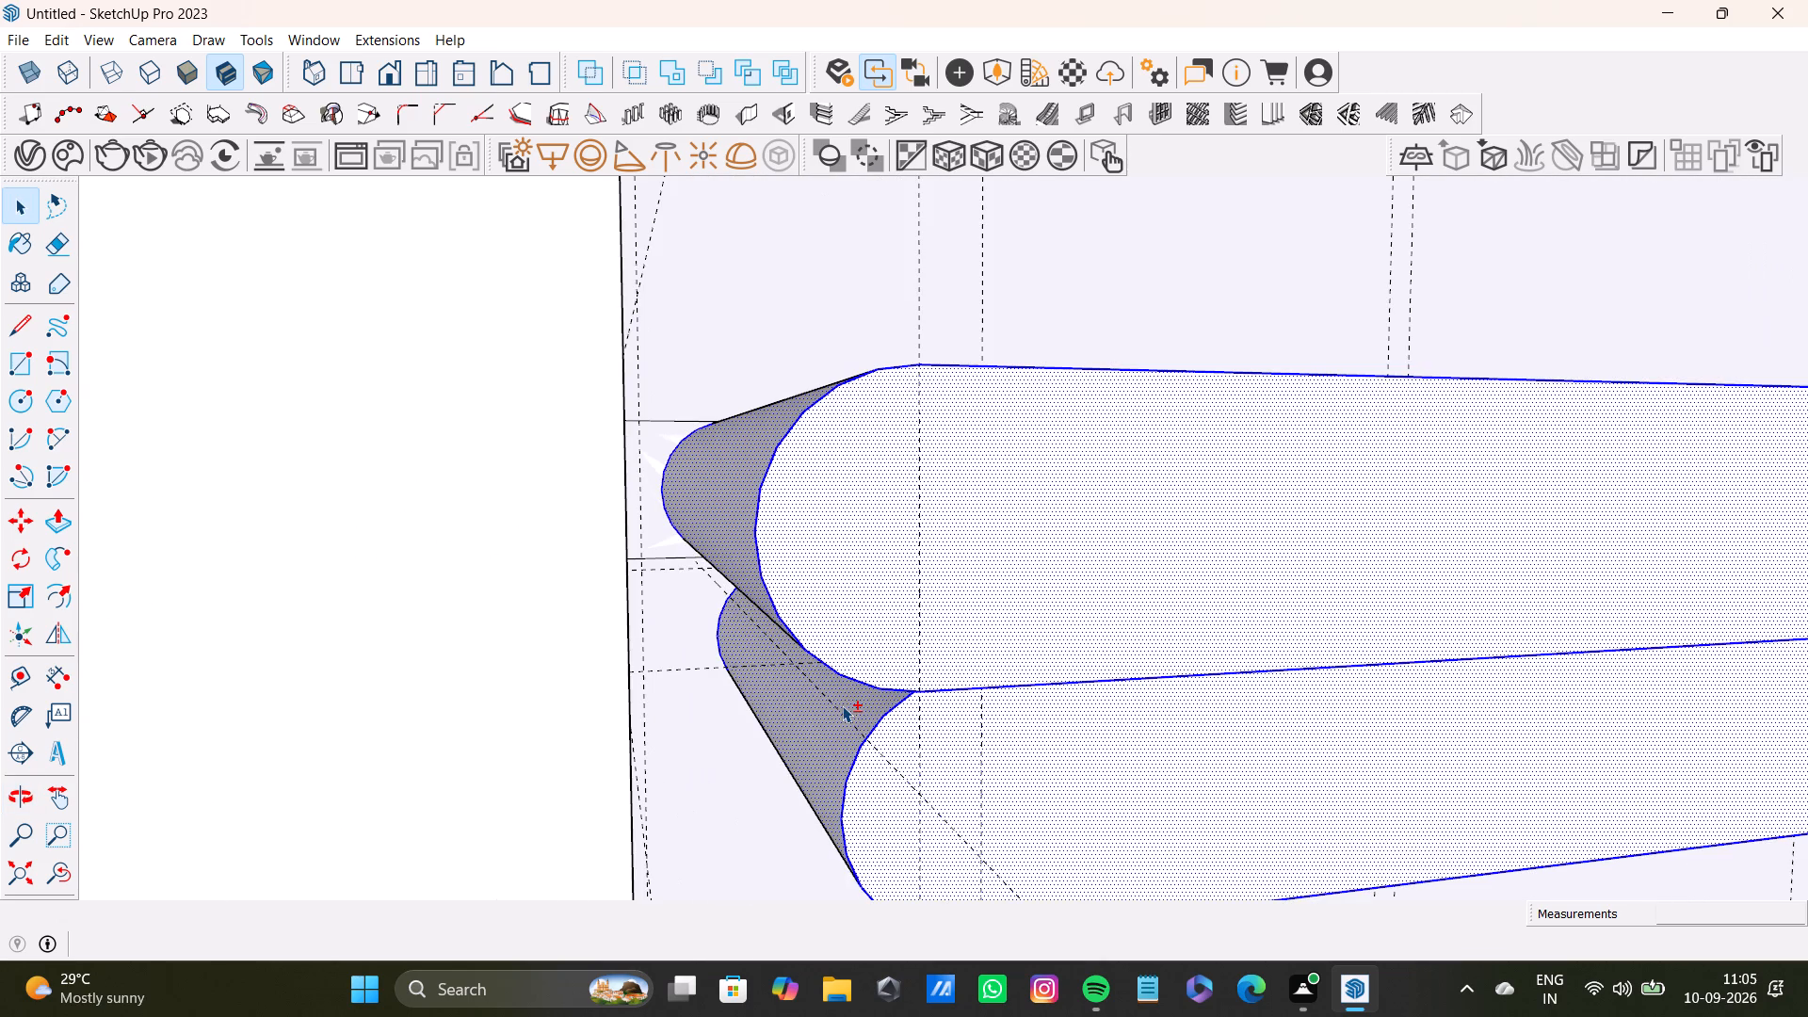
# Add the upper band's rounded end face, at the end away from the white-fronted unit, to the selection with its edges.
pyautogui.keyDown('shift'); pyautogui.scroll(-9, 987, 710); pyautogui.keyUp('shift')
pyautogui.keyDown('shift'); pyautogui.moveTo(1246, 641); pyautogui.dragTo(725, 720, button='middle'); pyautogui.keyUp('shift')
pyautogui.keyDown('shift'); pyautogui.scroll(4, 1664, 675); pyautogui.keyUp('shift')
pyautogui.keyDown('shift'); pyautogui.moveTo(1659, 674); pyautogui.dragTo(1368, 726, button='middle'); pyautogui.keyUp('shift')
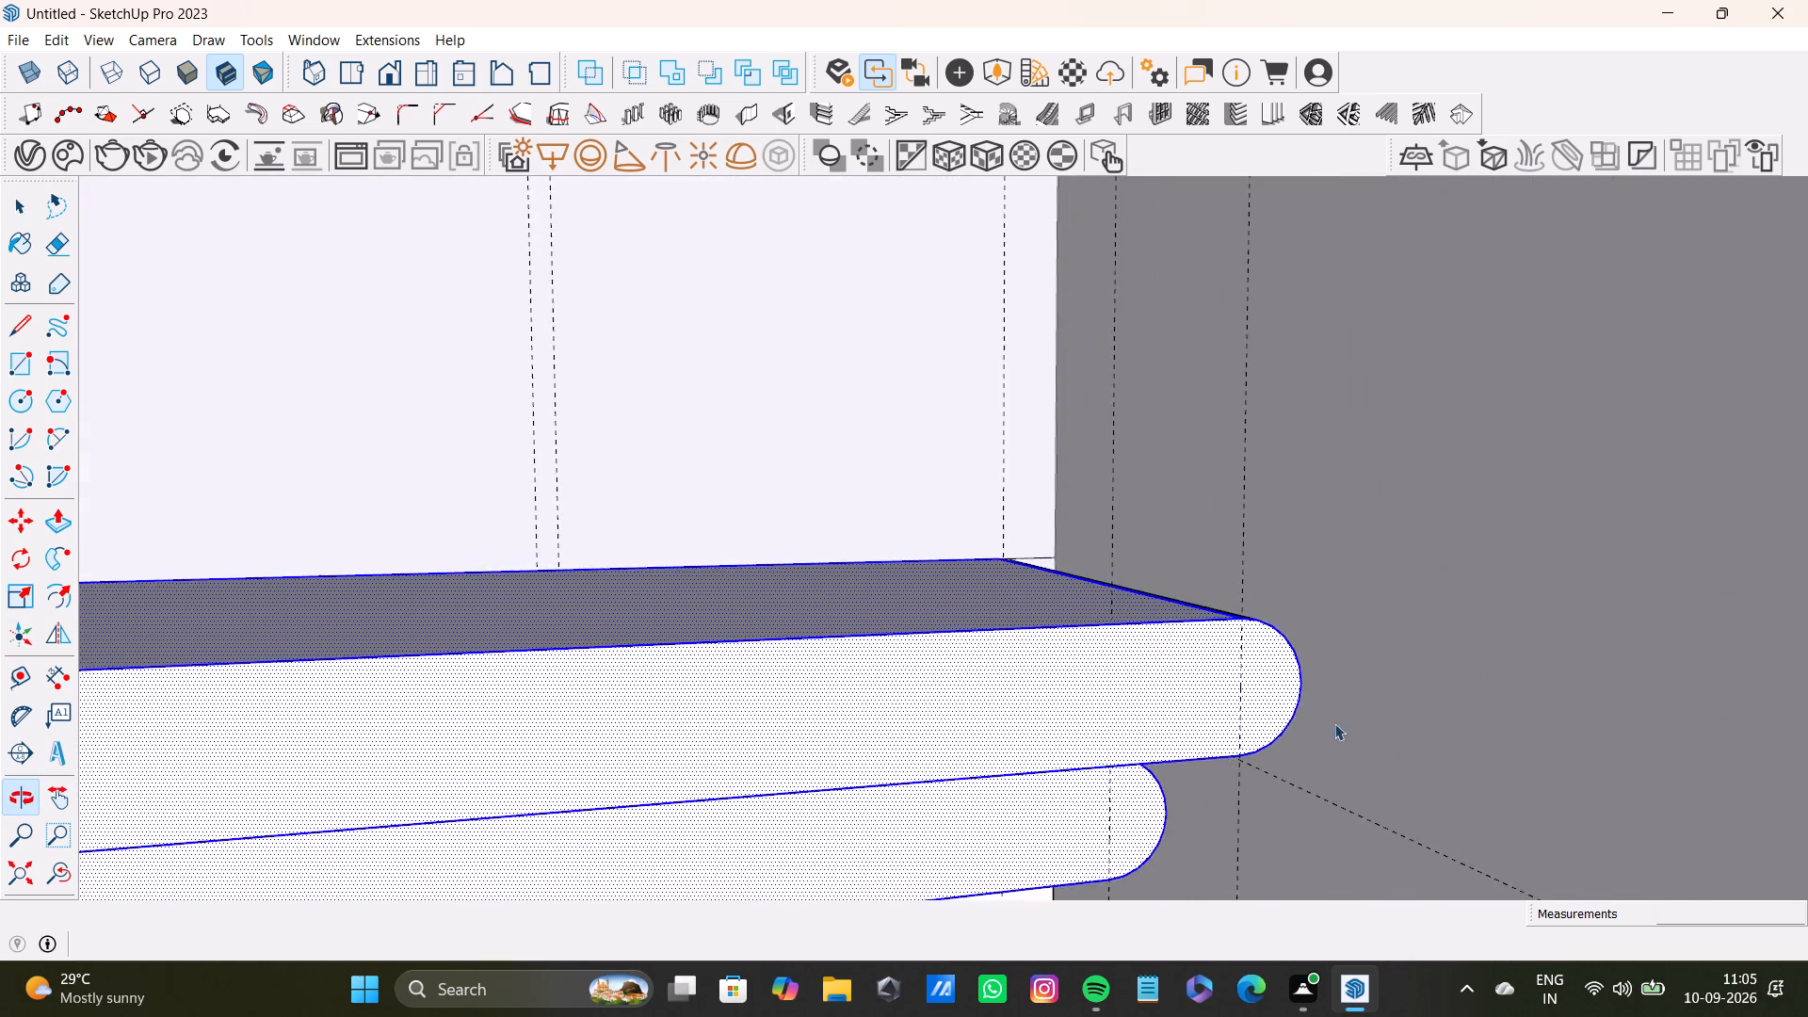
pyautogui.moveTo(1303, 725); pyautogui.dragTo(1081, 779, button='middle')
pyautogui.scroll(6, 1209, 662)
pyautogui.keyDown('shift'); pyautogui.click(1236, 610); pyautogui.keyUp('shift')
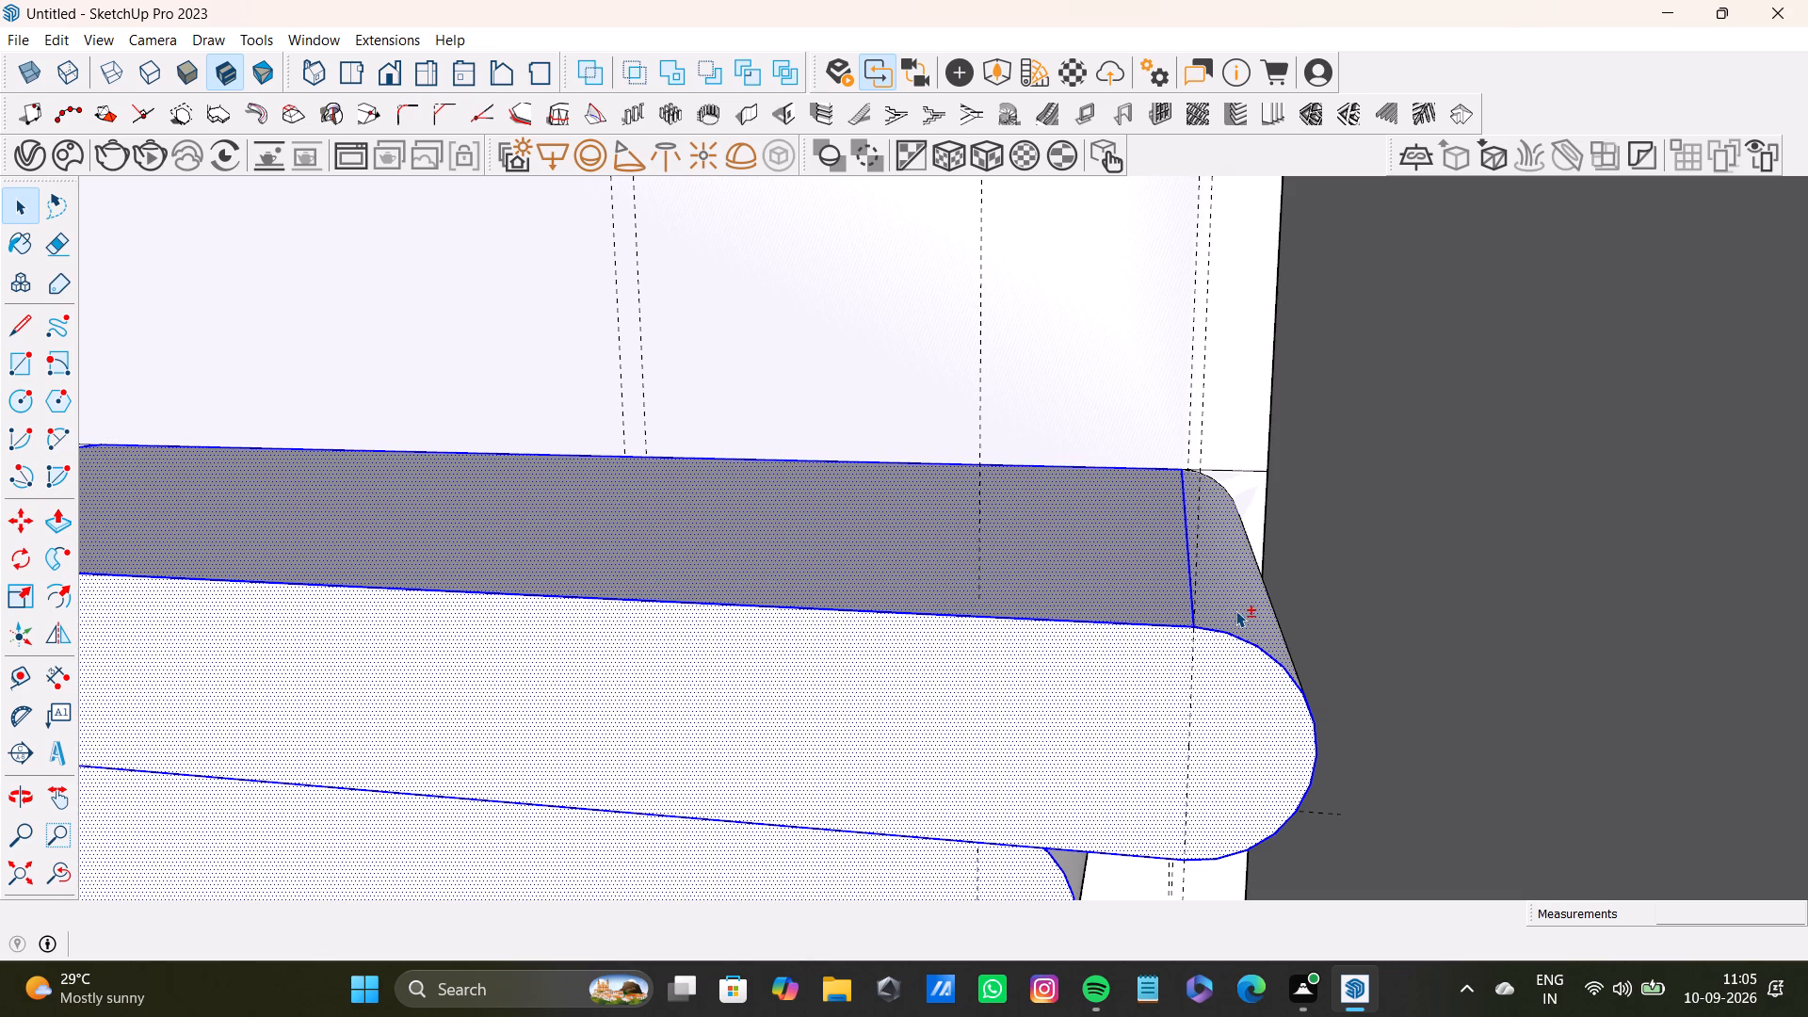
pyautogui.keyDown('shift'); pyautogui.doubleClick(1235, 610); pyautogui.keyUp('shift')
pyautogui.keyDown('shift'); pyautogui.doubleClick(1236, 610); pyautogui.keyUp('shift')
# Add the lower band's rounded end away from the white-fronted unit and the upper band's adjoining underside faces to the selection.
pyautogui.scroll(-4, 815, 791)
pyautogui.keyDown('shift'); pyautogui.moveTo(899, 750); pyautogui.dragTo(987, 556, button='middle'); pyautogui.keyUp('shift')
pyautogui.keyDown('shift'); pyautogui.scroll(7, 1041, 625); pyautogui.keyUp('shift')
pyautogui.keyDown('shift'); pyautogui.doubleClick(1110, 662); pyautogui.keyUp('shift')
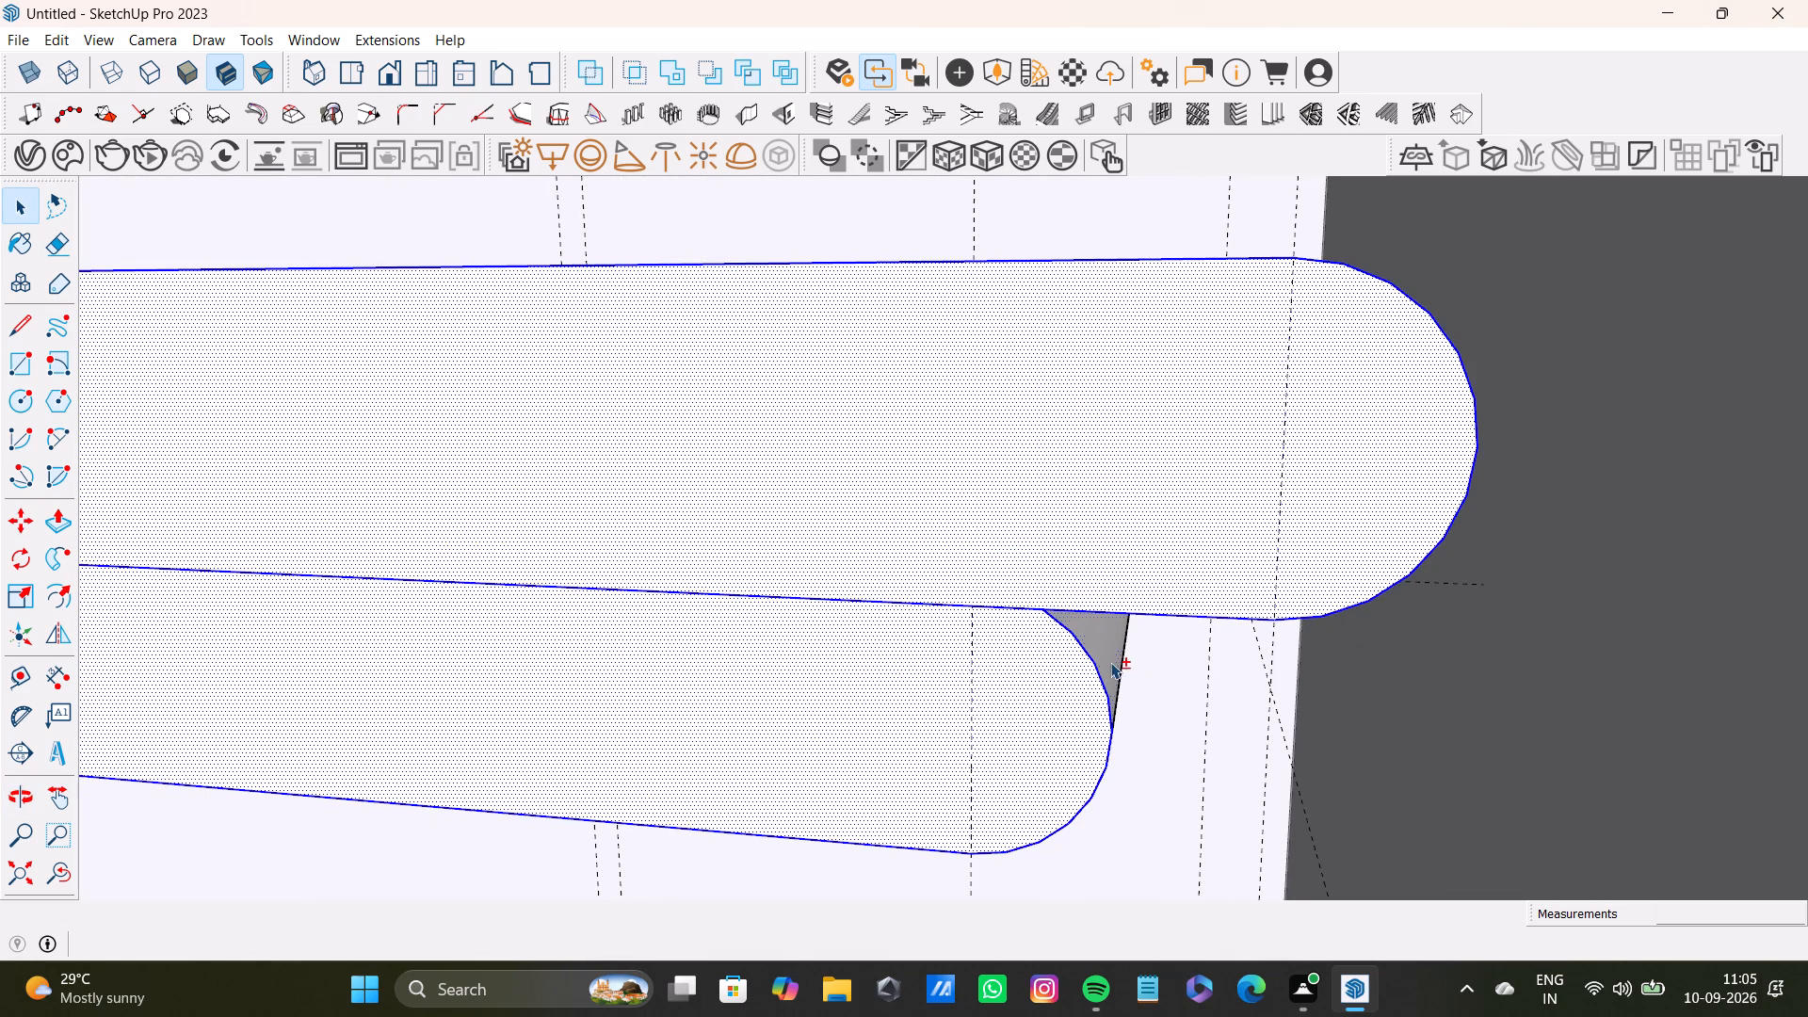
pyautogui.keyDown('shift'); pyautogui.scroll(-10, 1106, 661); pyautogui.keyUp('shift')
pyautogui.scroll(10, 1104, 685)
pyautogui.moveTo(1114, 634); pyautogui.dragTo(1091, 572, button='middle')
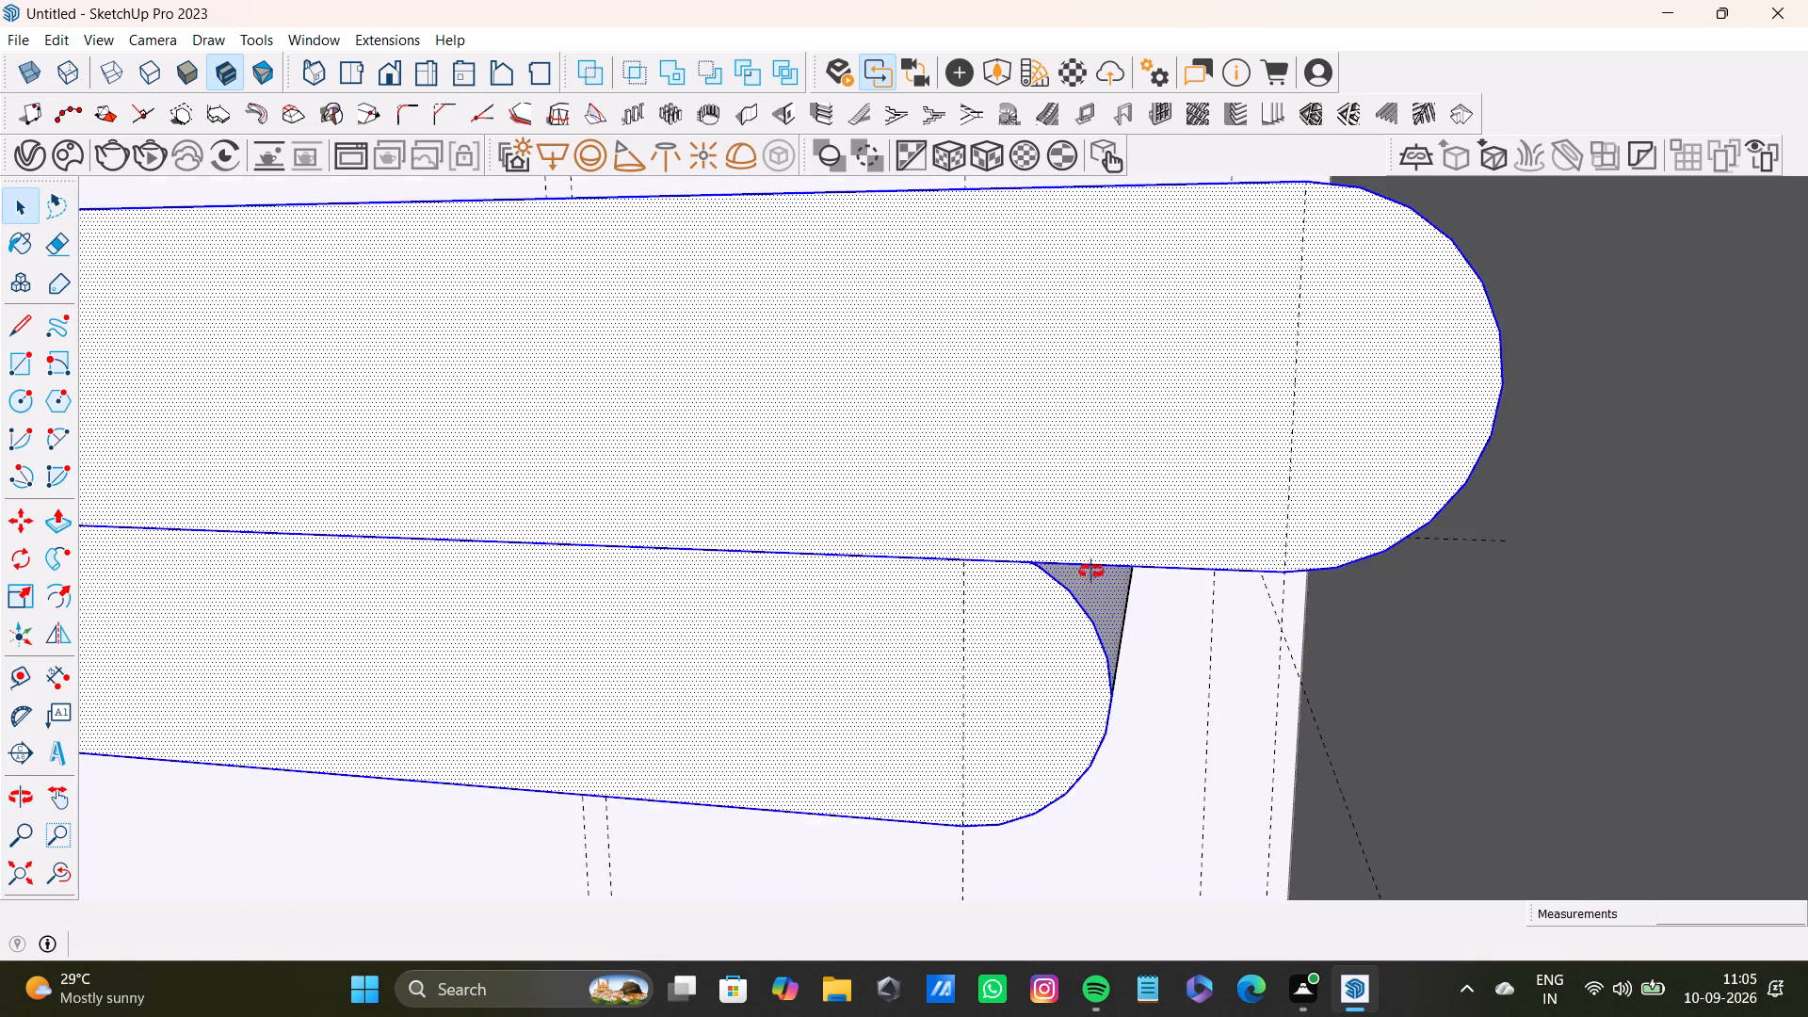
pyautogui.moveTo(1091, 572); pyautogui.dragTo(1019, 460, button='middle')
pyautogui.scroll(4, 1073, 554)
pyautogui.keyDown('shift'); pyautogui.doubleClick(1140, 548); pyautogui.keyUp('shift')
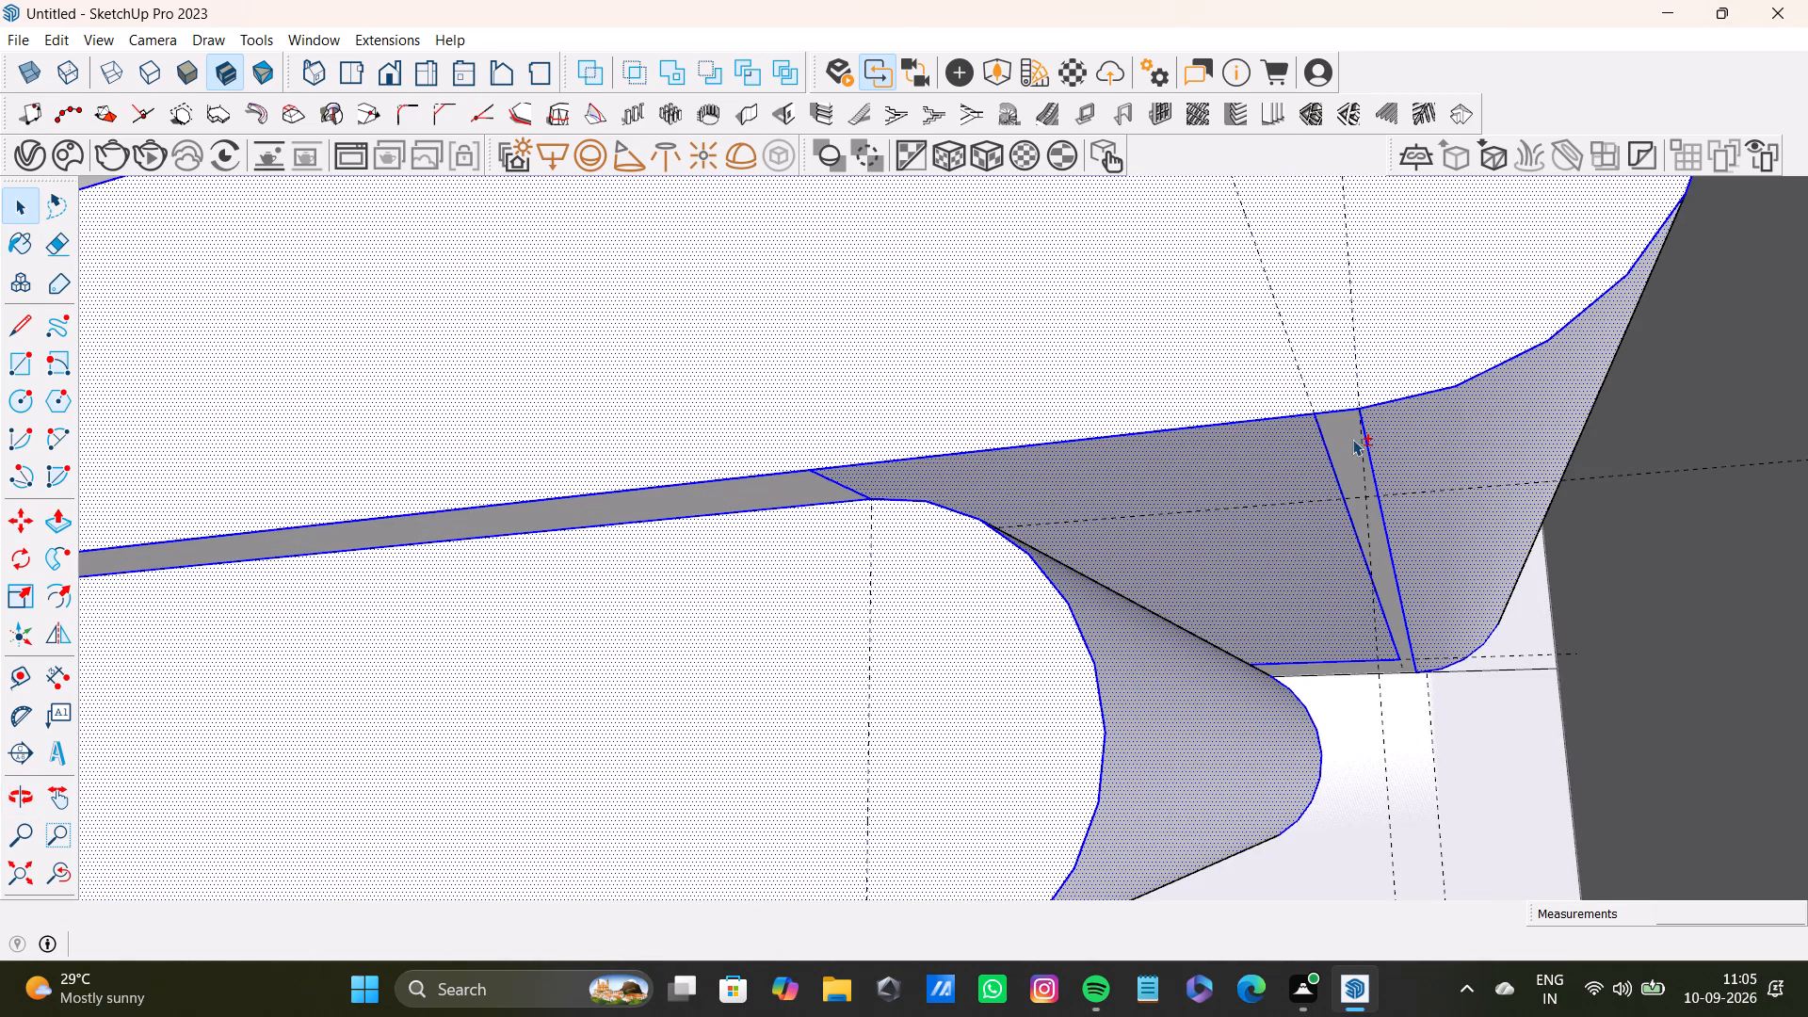
pyautogui.keyDown('shift'); pyautogui.doubleClick(1352, 439); pyautogui.keyUp('shift')
pyautogui.keyDown('shift'); pyautogui.scroll(-5, 944, 566); pyautogui.keyUp('shift')
pyautogui.keyDown('shift'); pyautogui.scroll(13, 1038, 563); pyautogui.keyUp('shift')
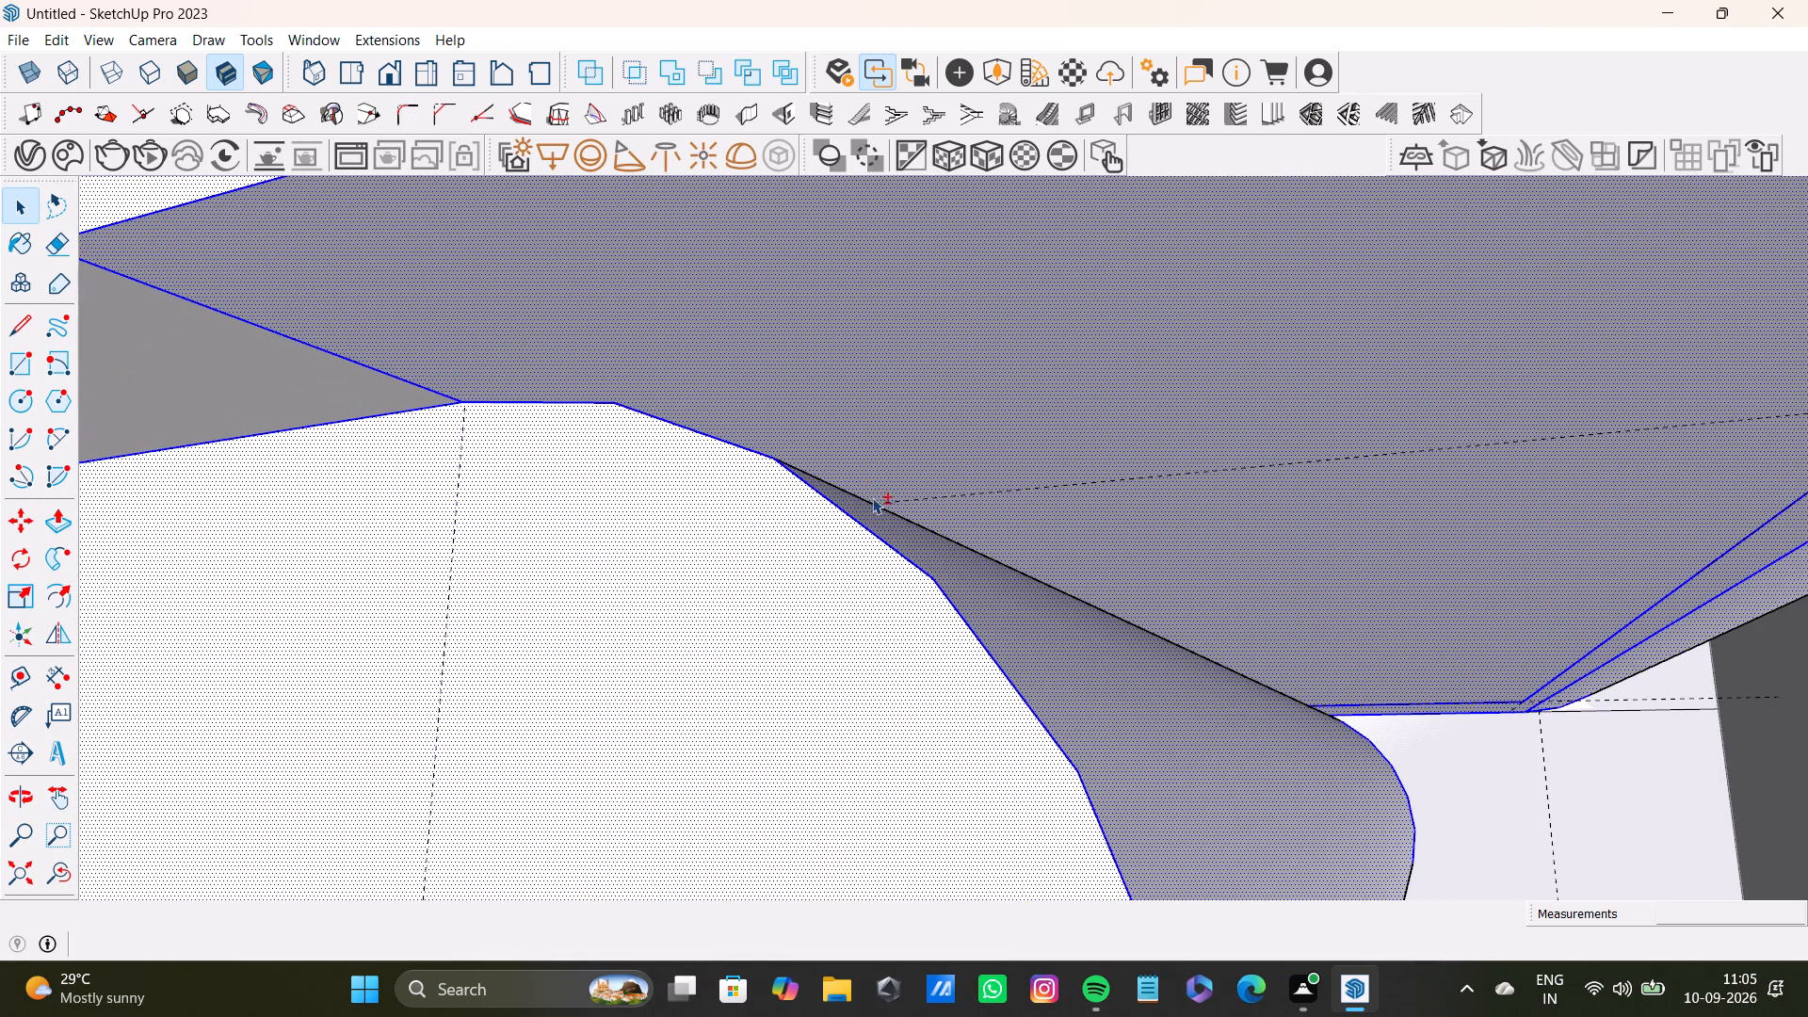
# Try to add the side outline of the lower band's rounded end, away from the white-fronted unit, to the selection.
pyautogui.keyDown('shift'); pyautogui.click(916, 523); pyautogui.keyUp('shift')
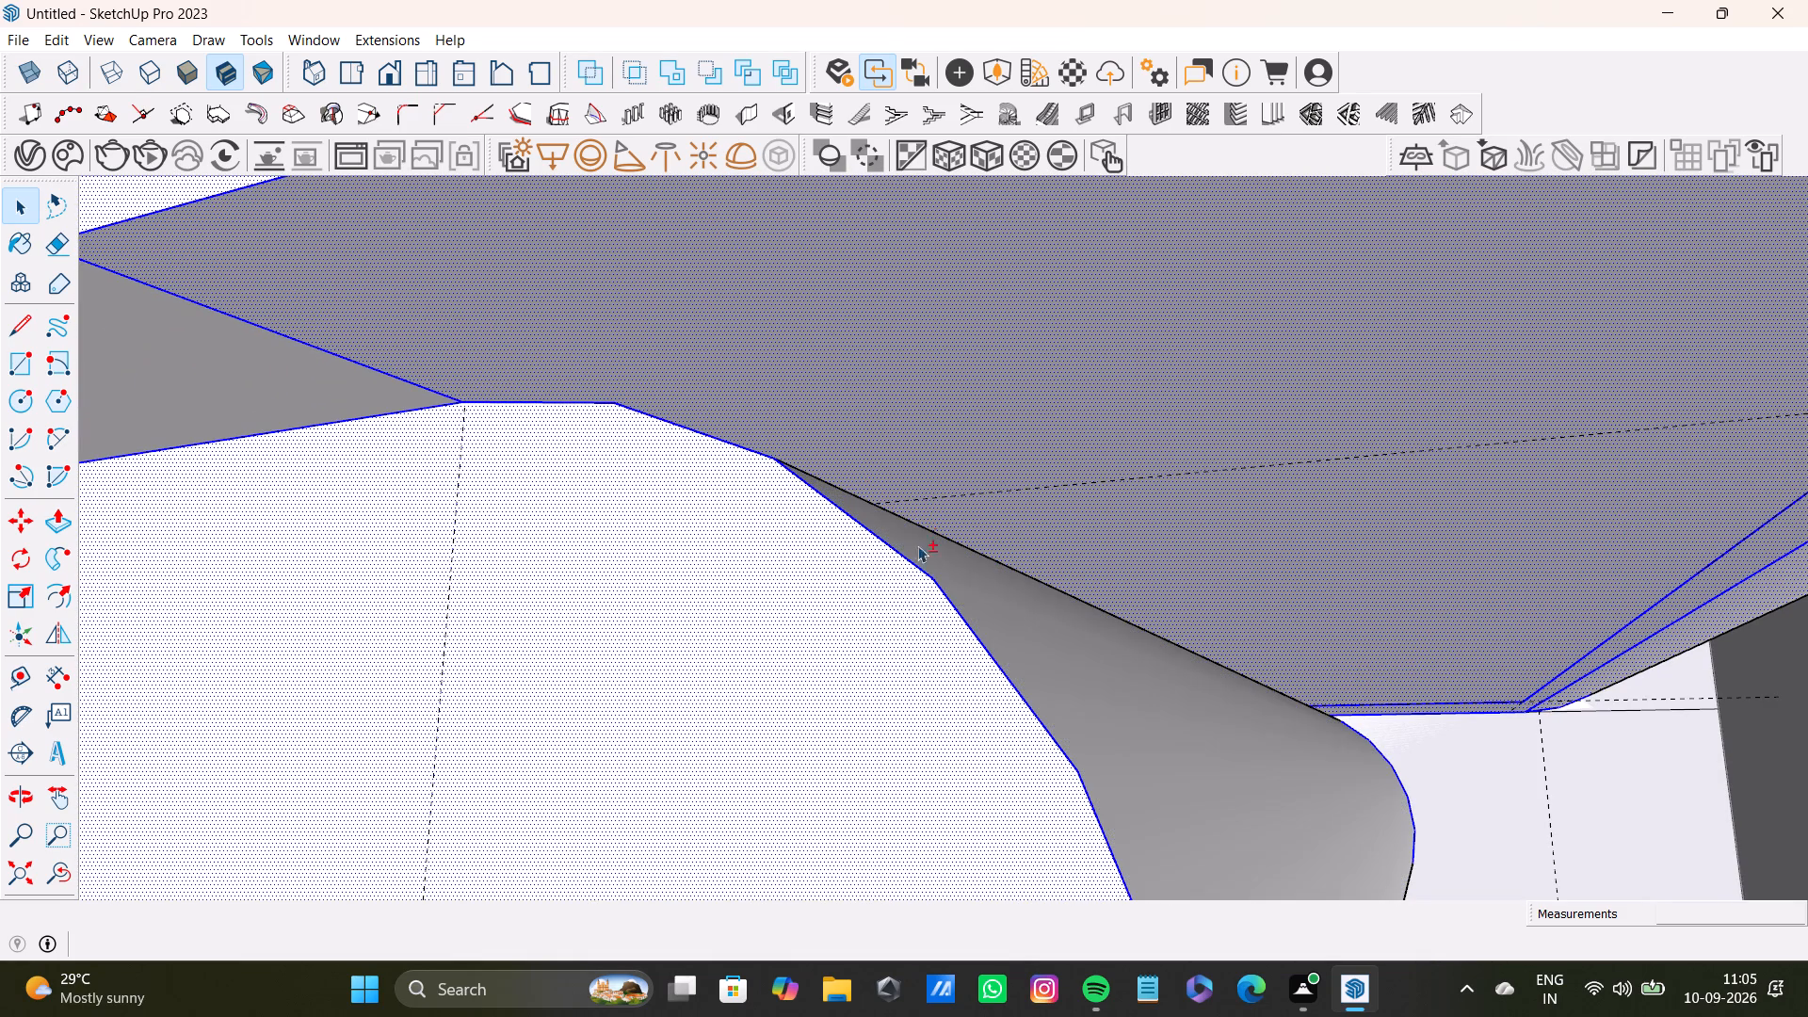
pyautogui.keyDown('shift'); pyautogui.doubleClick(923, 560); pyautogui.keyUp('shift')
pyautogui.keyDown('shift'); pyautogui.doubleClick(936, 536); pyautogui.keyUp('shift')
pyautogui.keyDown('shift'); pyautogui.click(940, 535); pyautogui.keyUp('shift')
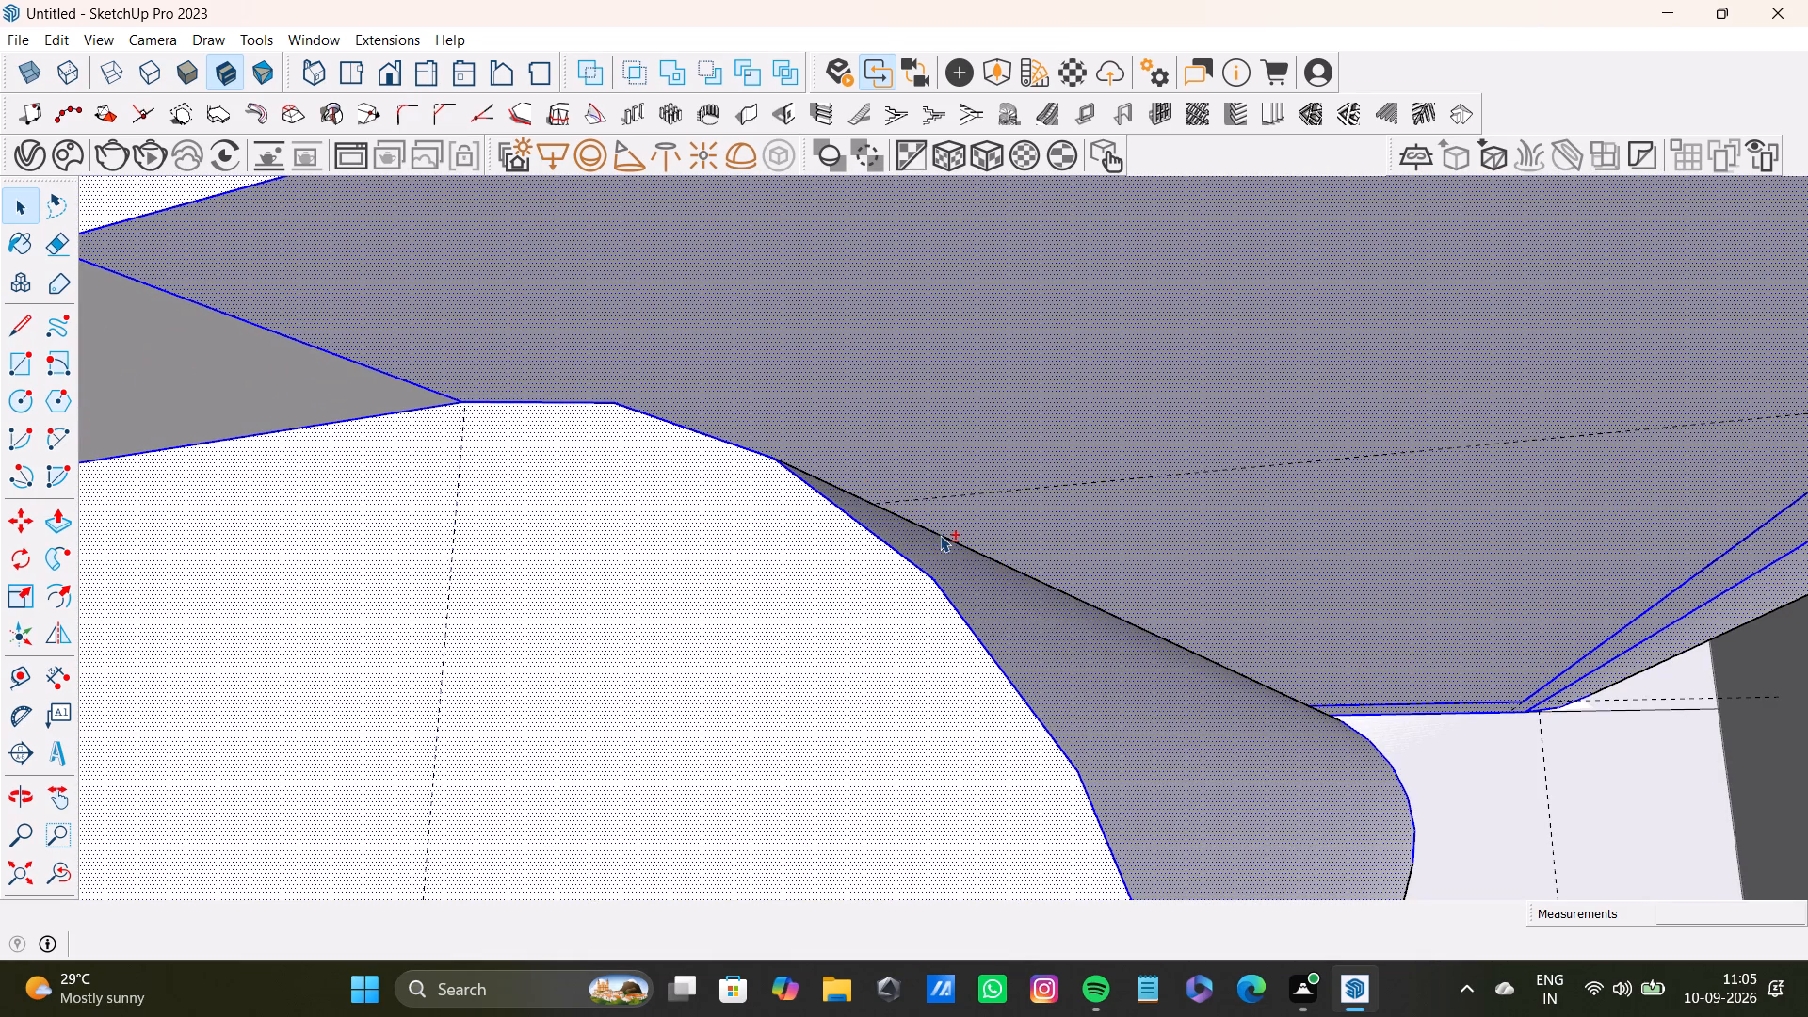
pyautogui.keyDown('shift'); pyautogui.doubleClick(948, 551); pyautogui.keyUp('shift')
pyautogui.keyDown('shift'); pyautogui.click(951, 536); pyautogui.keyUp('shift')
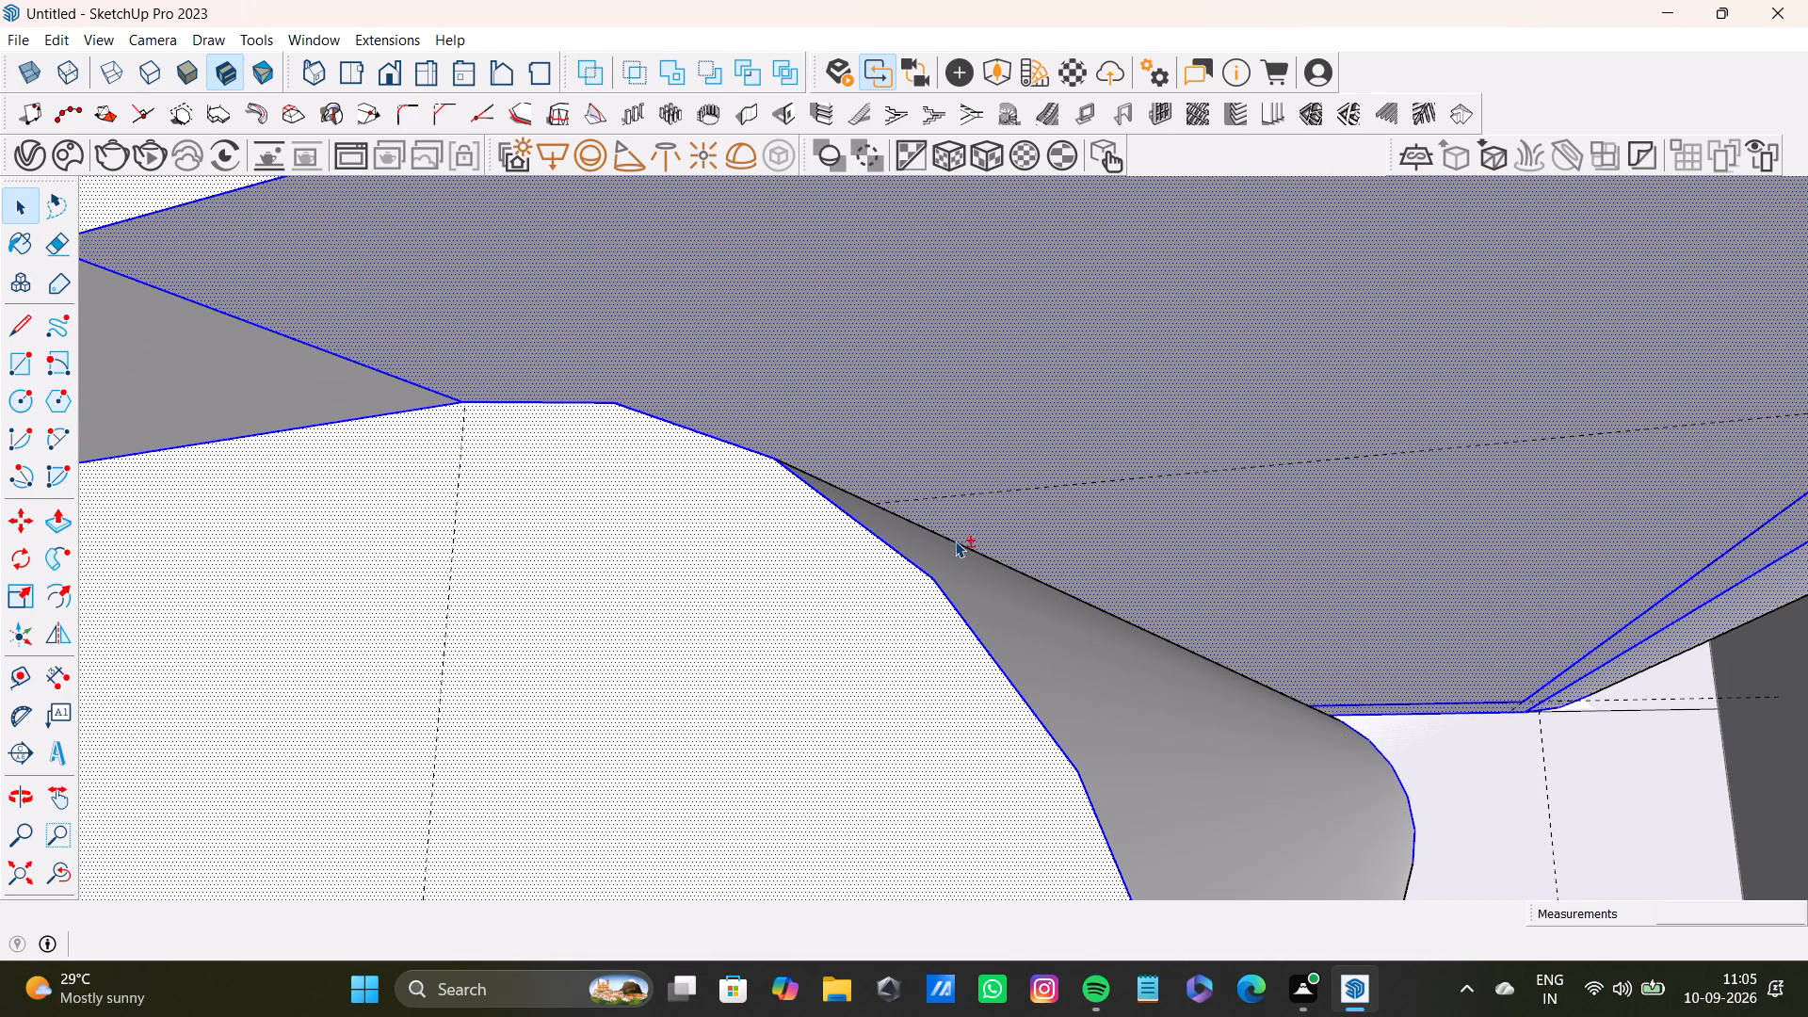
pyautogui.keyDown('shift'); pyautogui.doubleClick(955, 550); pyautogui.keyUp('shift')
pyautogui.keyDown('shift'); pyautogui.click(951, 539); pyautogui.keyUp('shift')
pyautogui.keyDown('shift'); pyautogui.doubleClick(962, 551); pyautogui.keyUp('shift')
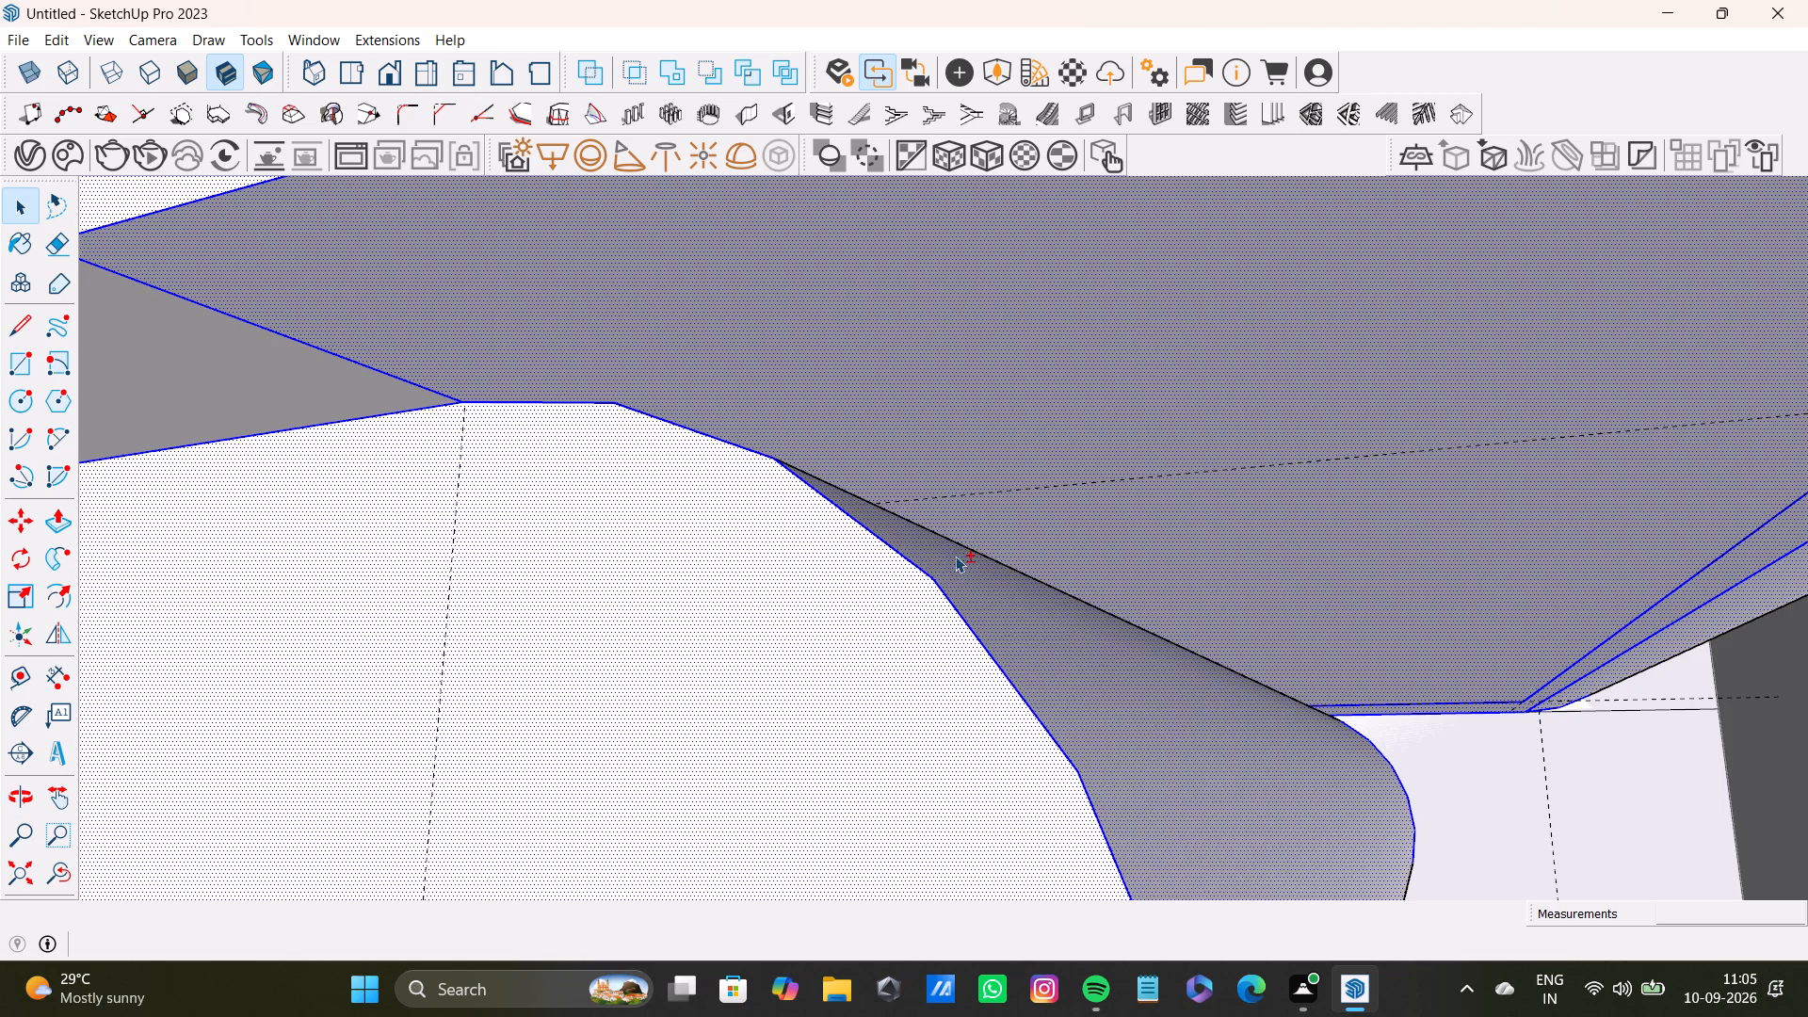
# Add the narrow underside strip between the two bands and the lower band's bottom edge along the back wall to the selection.
pyautogui.keyDown('shift'); pyautogui.scroll(-6, 944, 557); pyautogui.keyUp('shift')
pyautogui.keyDown('shift'); pyautogui.moveTo(825, 549); pyautogui.dragTo(1213, 518, button='middle'); pyautogui.keyUp('shift')
pyautogui.keyDown('shift'); pyautogui.doubleClick(901, 426); pyautogui.keyUp('shift')
pyautogui.keyDown('shift'); pyautogui.scroll(-6, 893, 437); pyautogui.keyUp('shift')
pyautogui.keyDown('shift'); pyautogui.moveTo(893, 489); pyautogui.dragTo(897, 492, button='middle'); pyautogui.keyUp('shift')
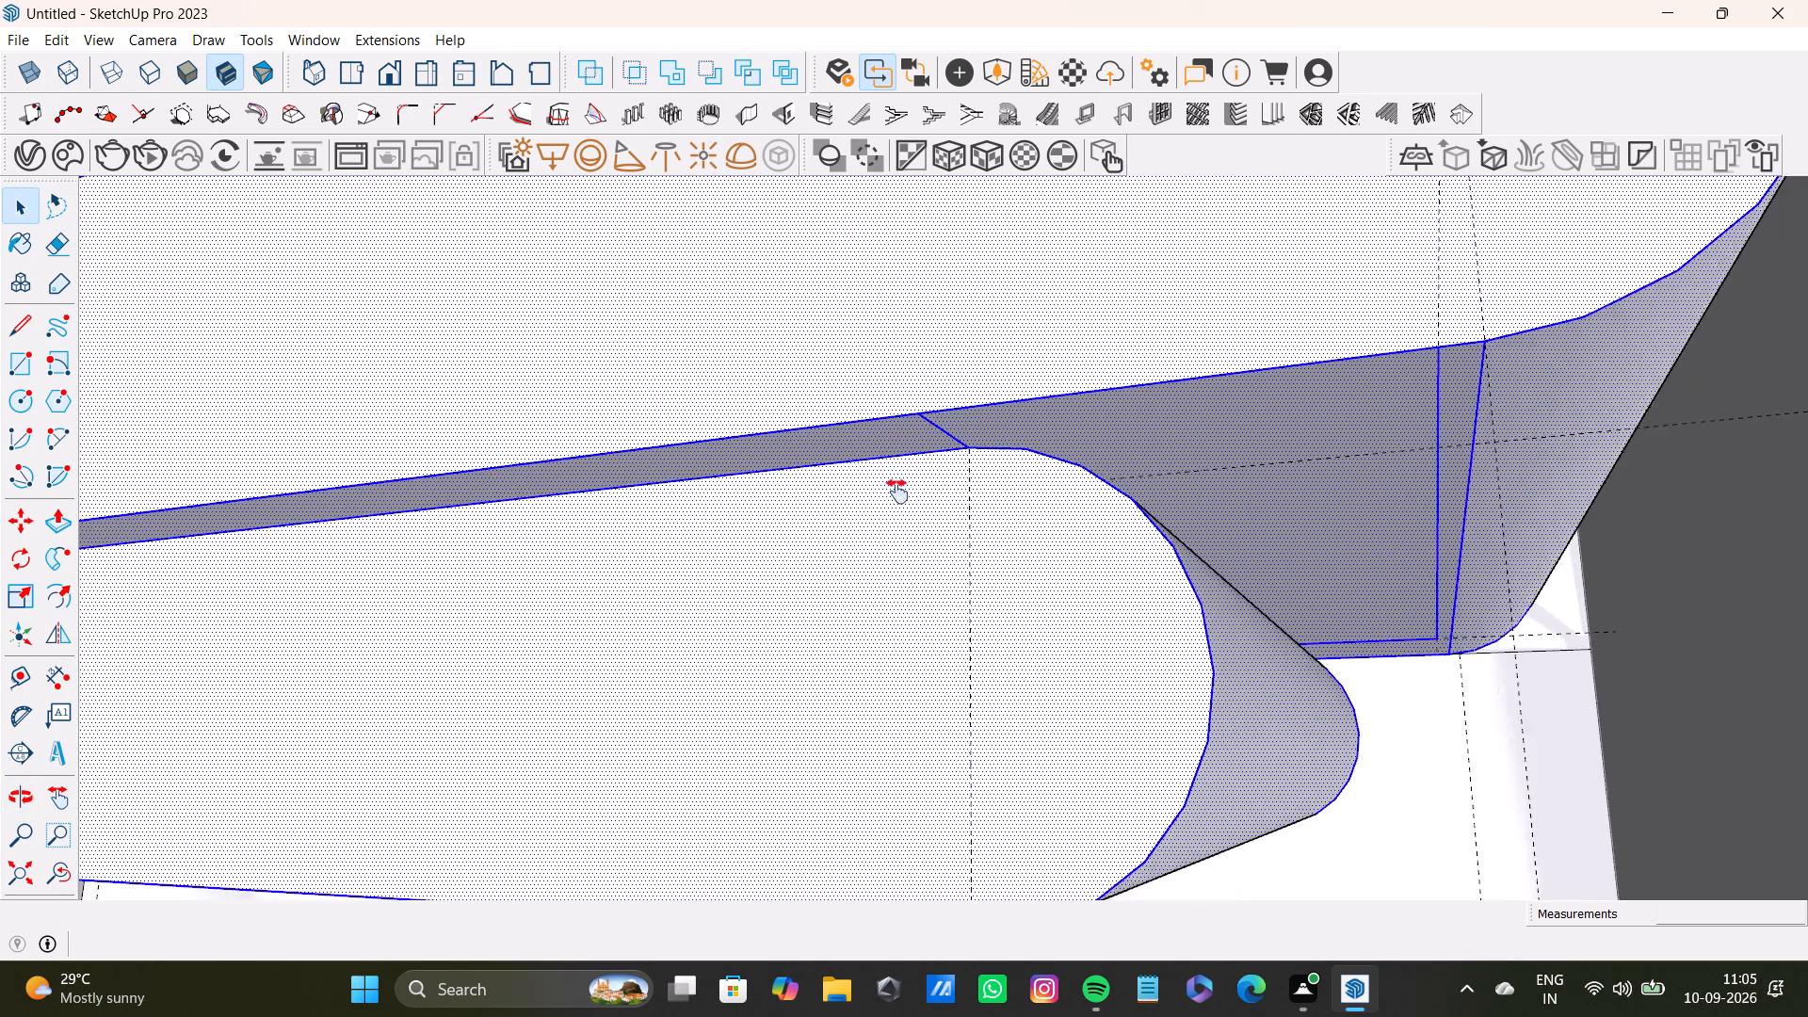
pyautogui.keyDown('shift'); pyautogui.moveTo(897, 492); pyautogui.dragTo(1408, 525, button='middle'); pyautogui.keyUp('shift')
pyautogui.scroll(-4, 710, 565)
pyautogui.moveTo(715, 584); pyautogui.dragTo(1301, 541, button='middle')
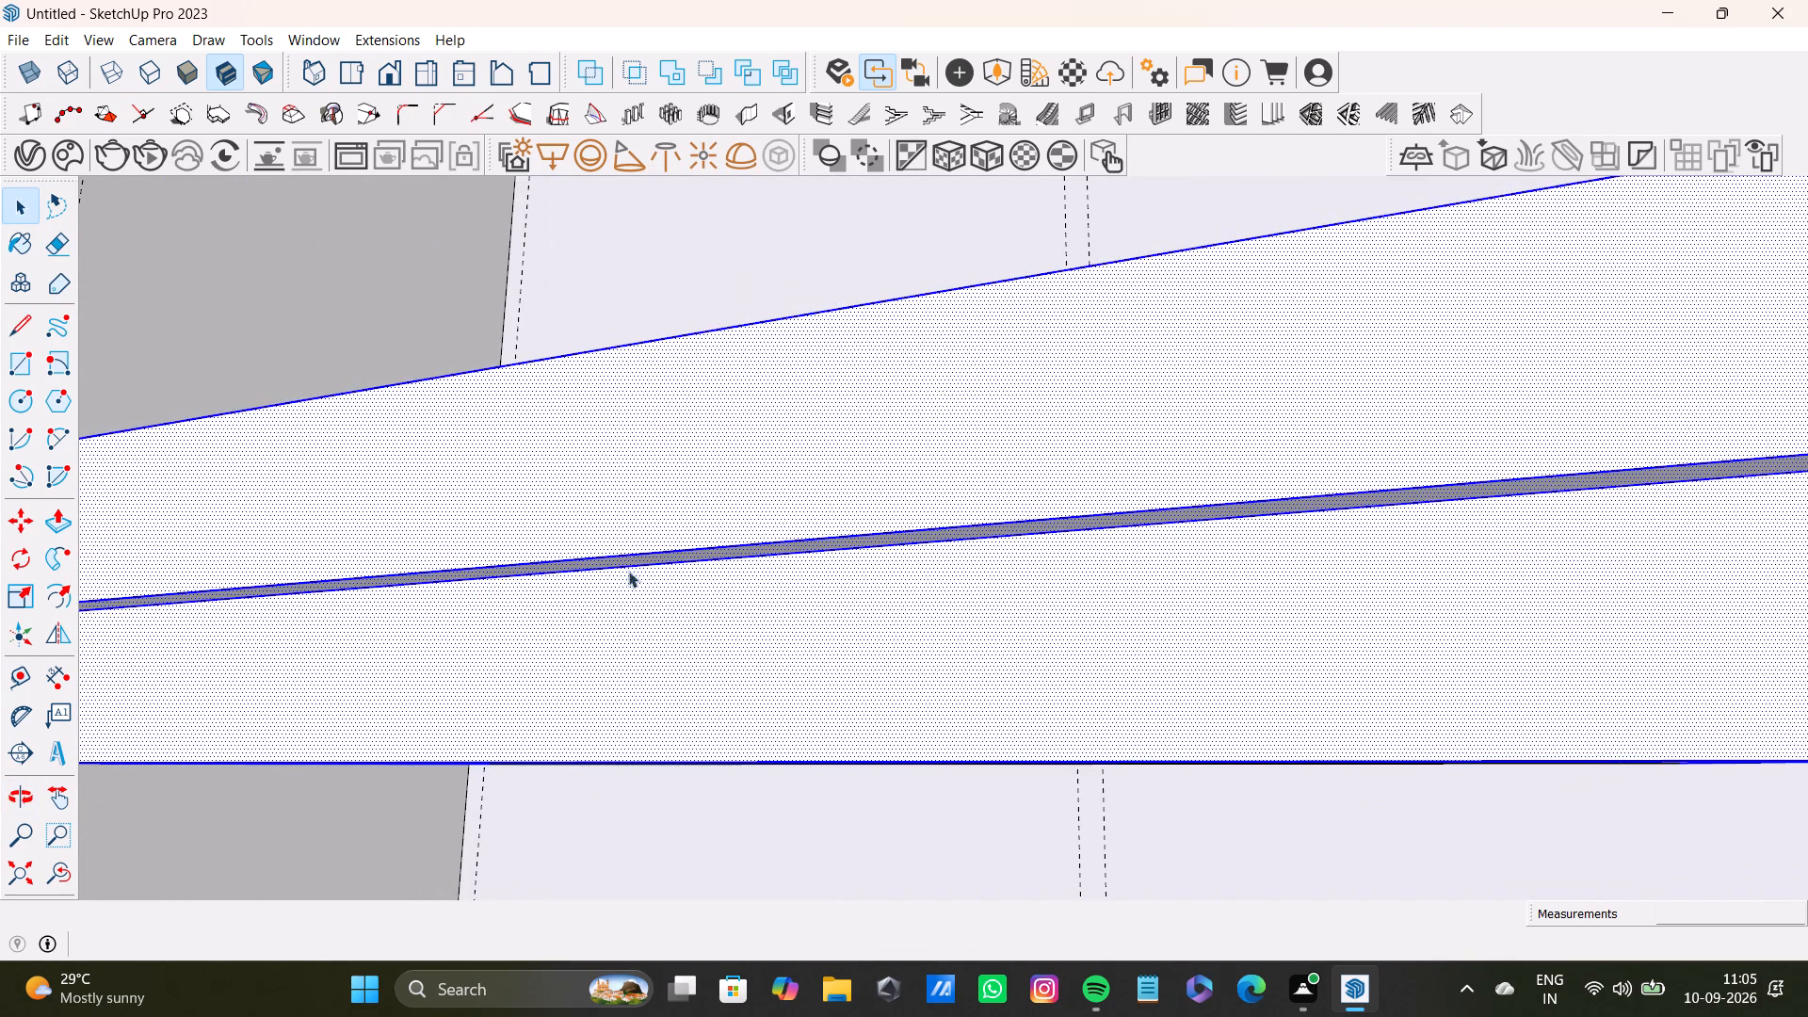
pyautogui.scroll(-4, 568, 641)
pyautogui.keyDown('shift'); pyautogui.middleClick(546, 650); pyautogui.keyUp('shift')
pyautogui.moveTo(404, 584); pyautogui.dragTo(625, 572, button='middle')
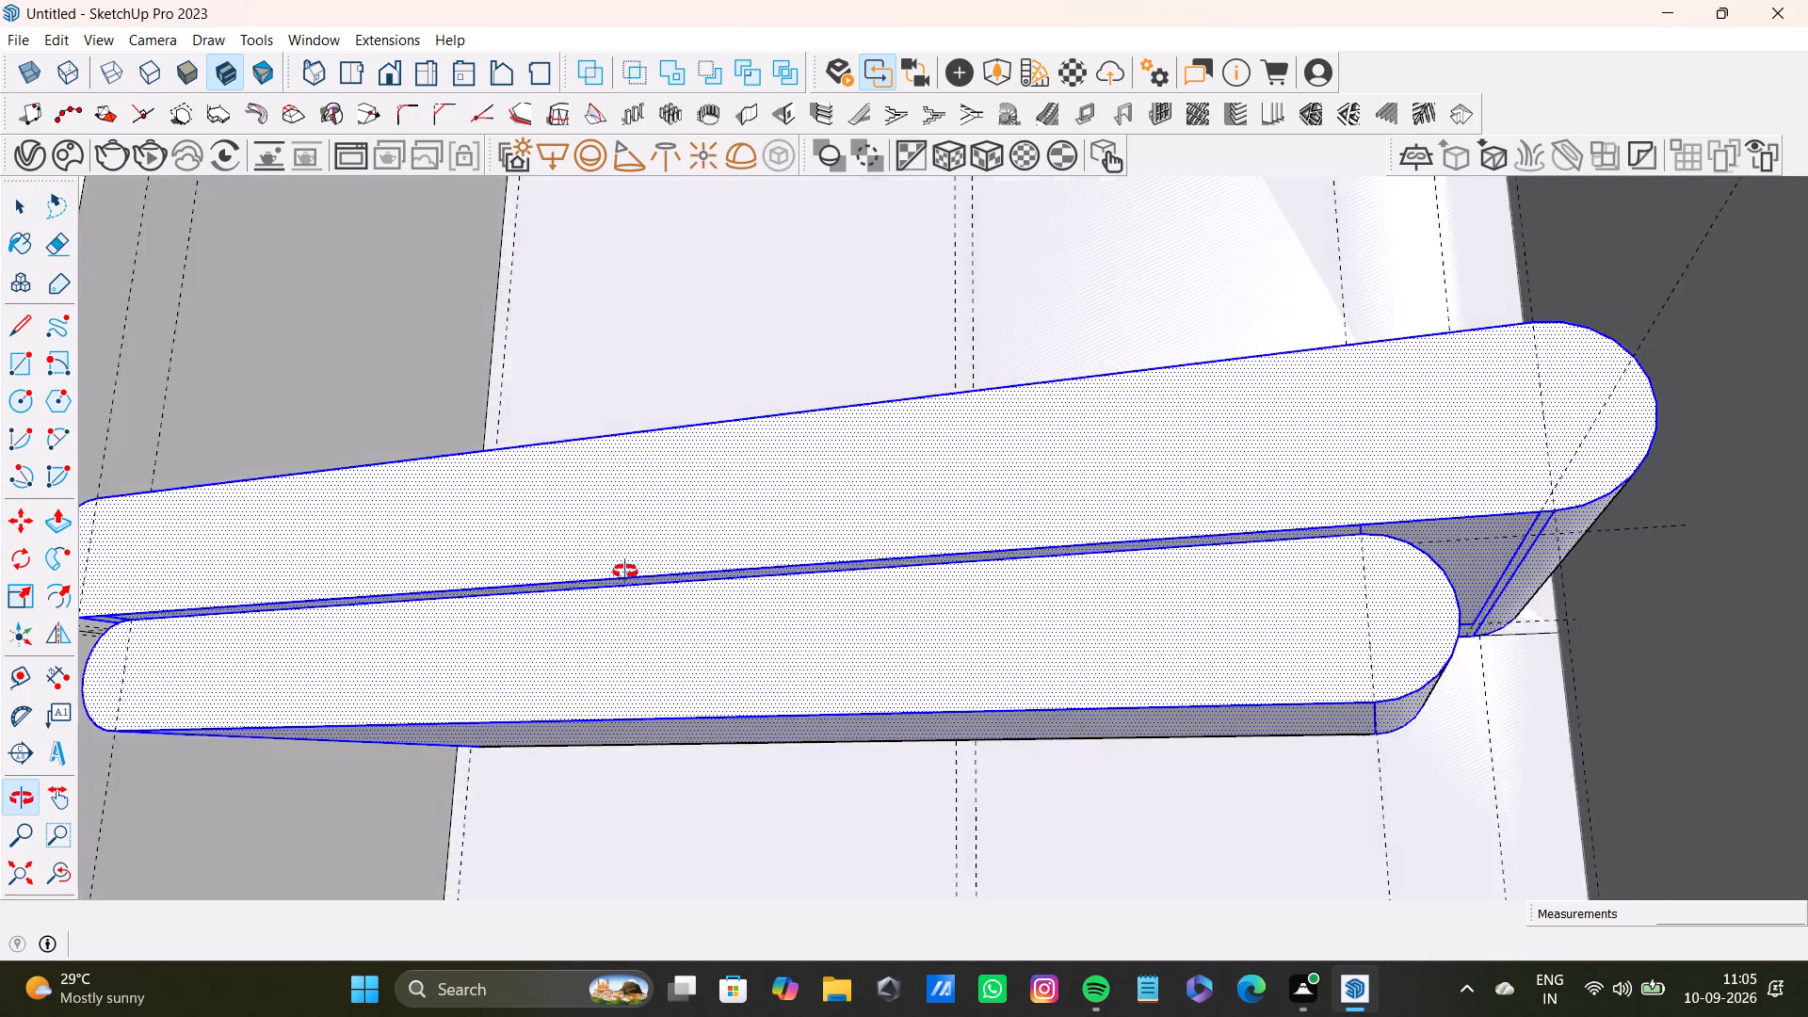
pyautogui.moveTo(625, 572); pyautogui.dragTo(717, 580, button='middle')
pyautogui.keyDown('shift'); pyautogui.moveTo(217, 542); pyautogui.dragTo(645, 443, button='middle'); pyautogui.keyUp('shift')
pyautogui.scroll(3, 582, 580)
pyautogui.moveTo(581, 580); pyautogui.dragTo(557, 468, button='middle')
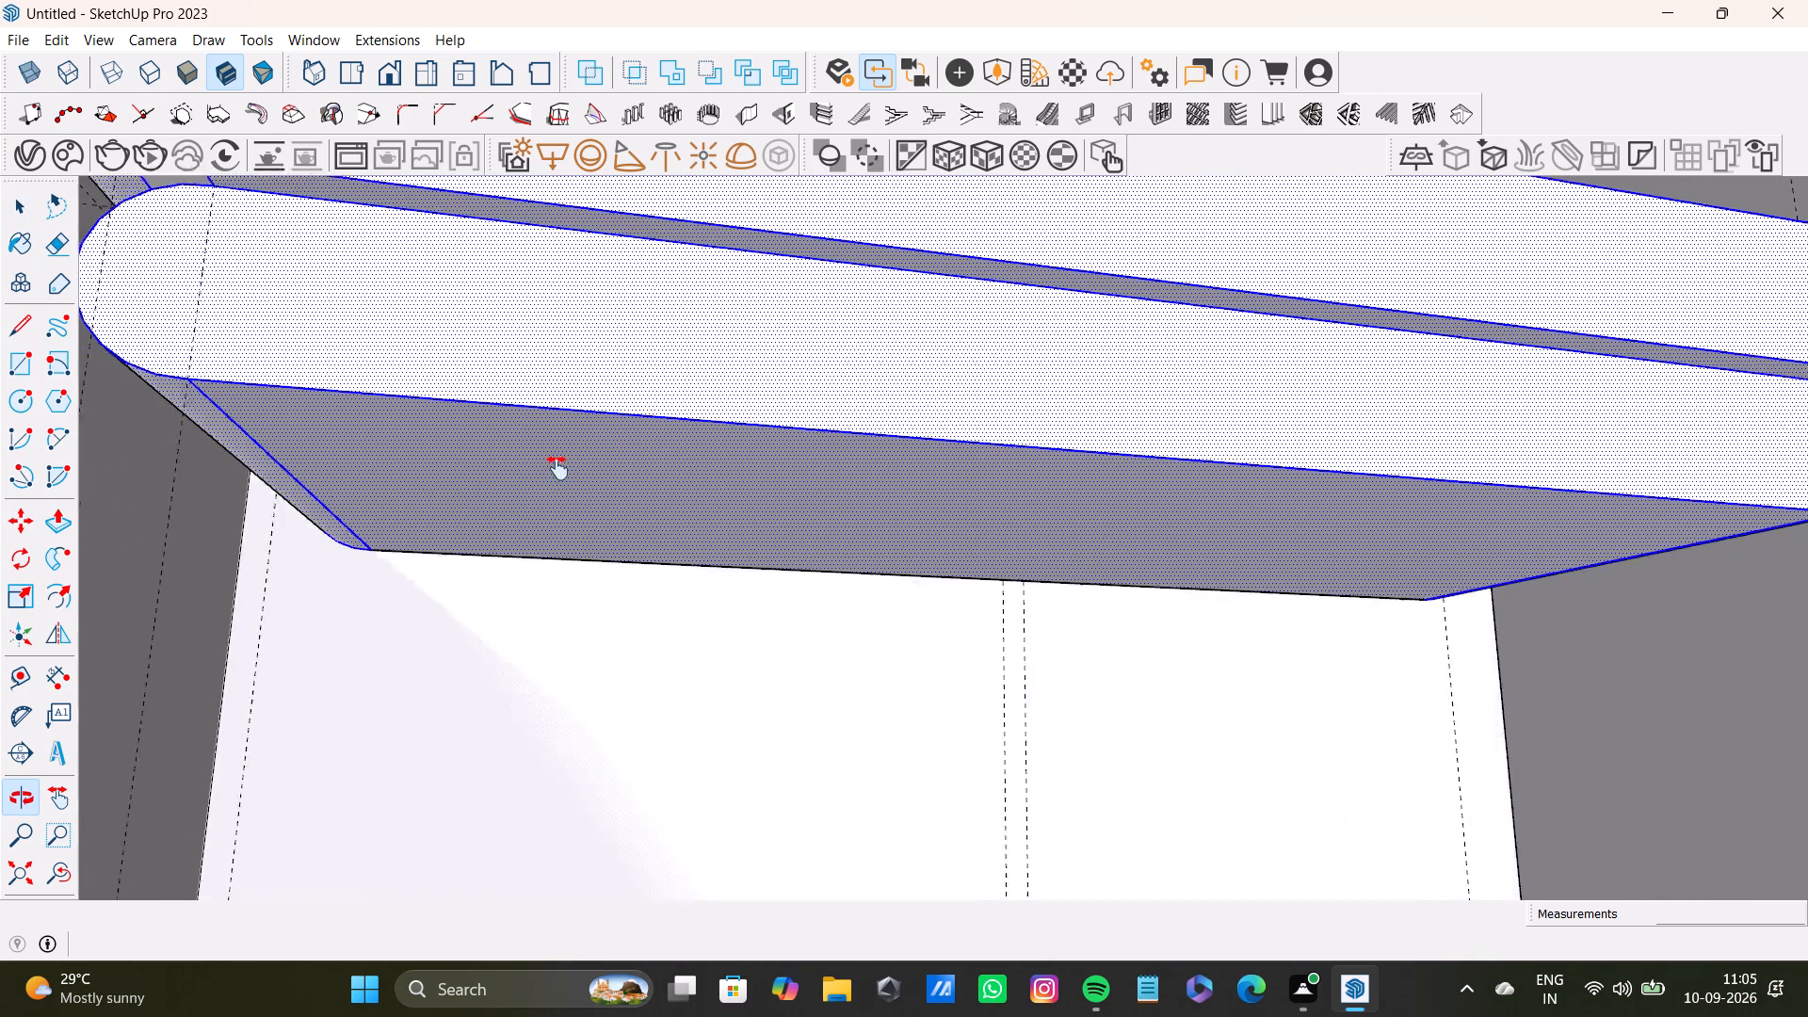
pyautogui.moveTo(557, 468); pyautogui.dragTo(557, 467, button='middle')
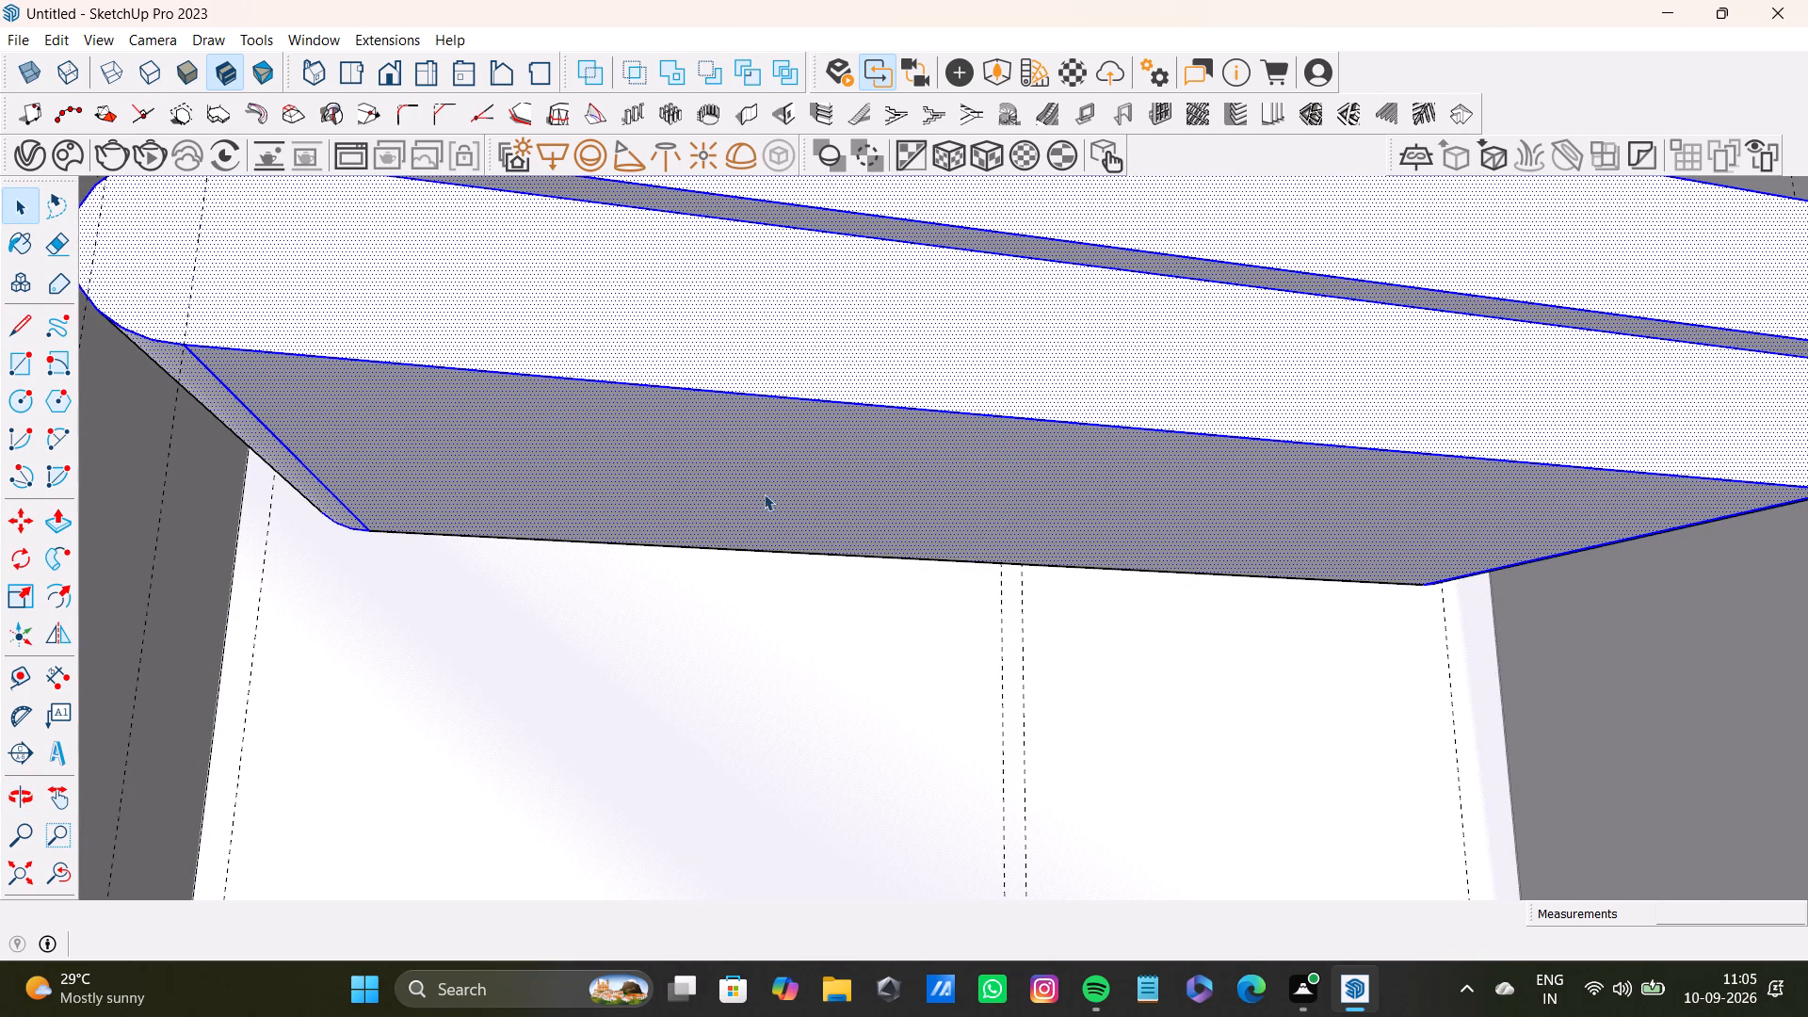
pyautogui.moveTo(764, 493); pyautogui.dragTo(692, 489, button='middle')
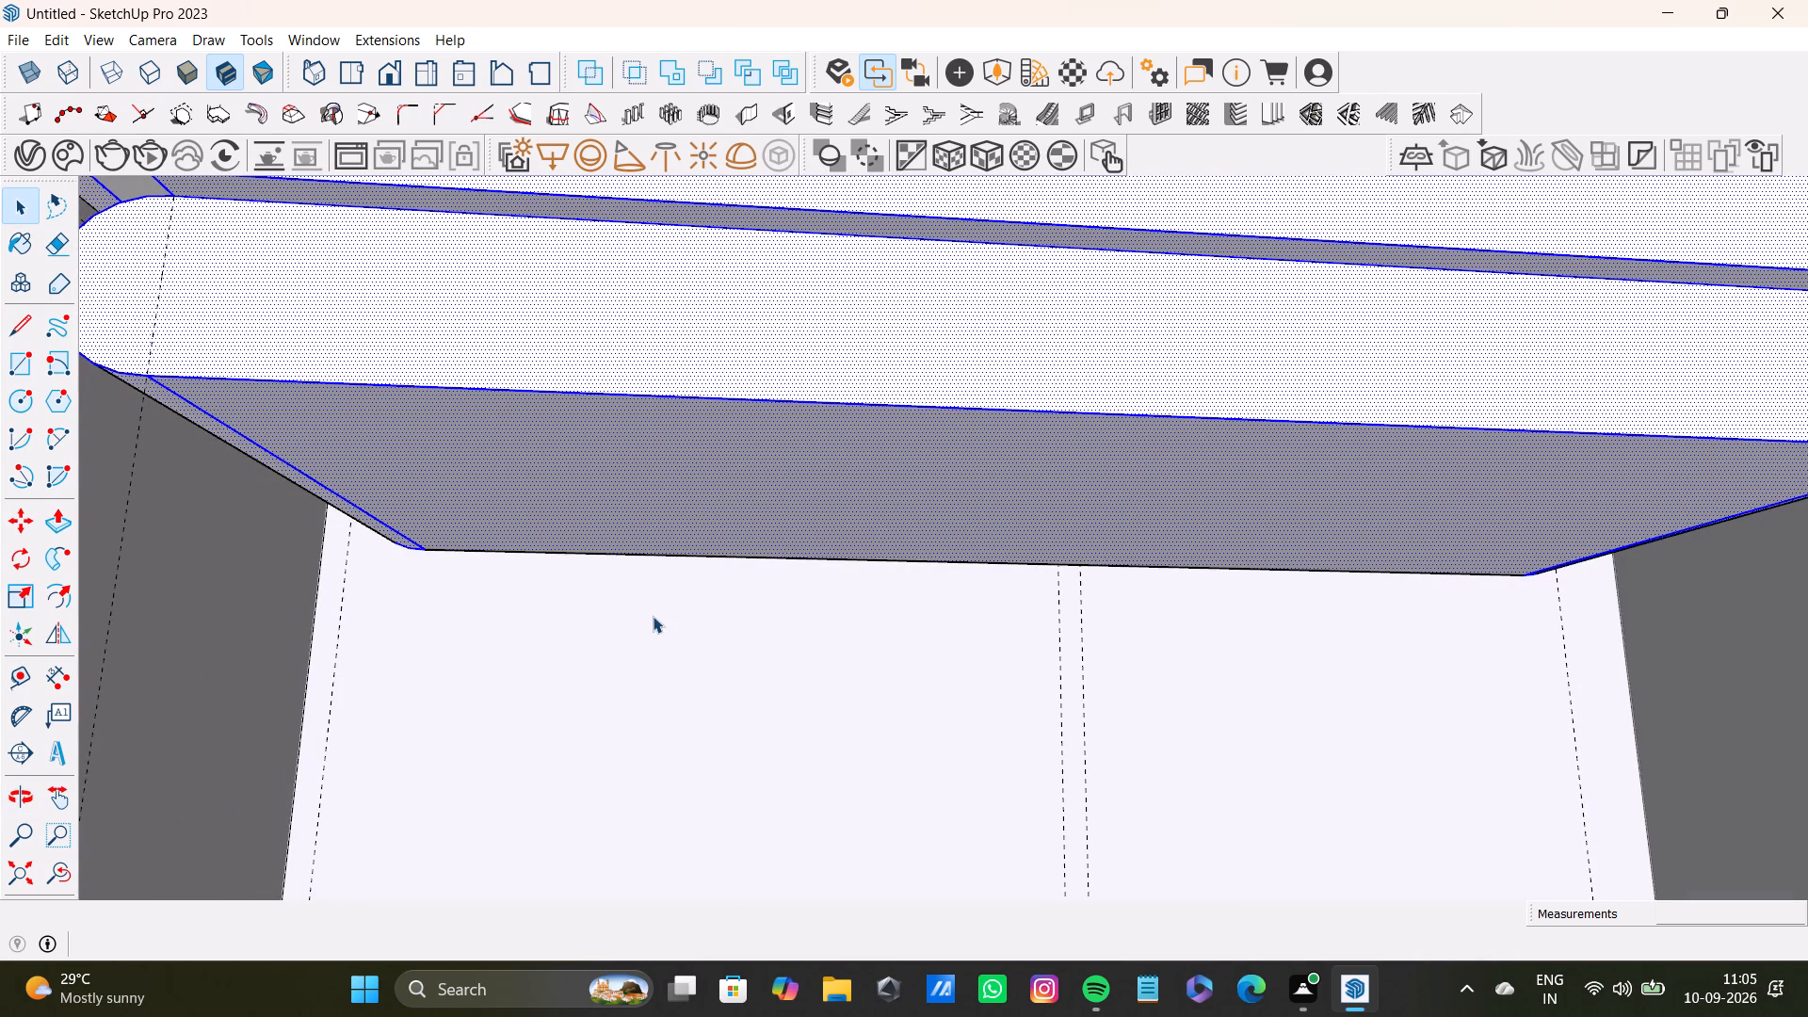
pyautogui.keyDown('shift'); pyautogui.moveTo(620, 642); pyautogui.dragTo(606, 637, button='middle'); pyautogui.keyUp('shift')
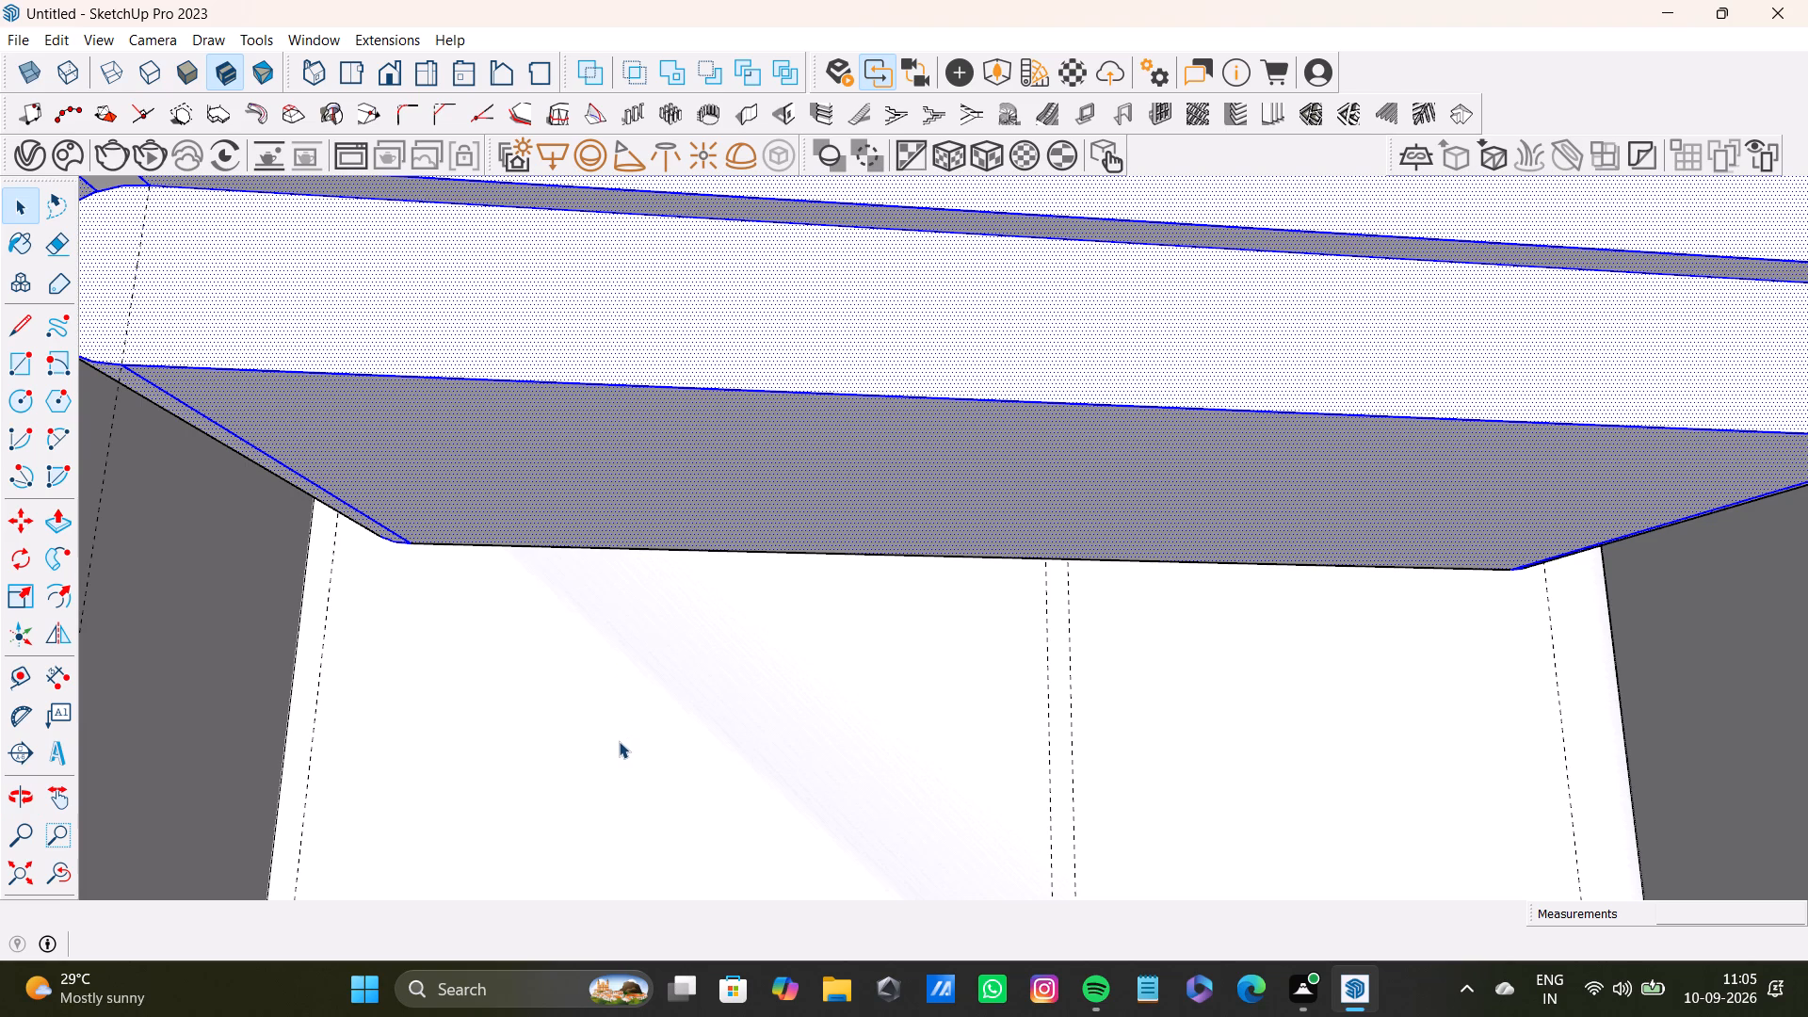
pyautogui.keyDown('shift'); pyautogui.moveTo(619, 741); pyautogui.dragTo(608, 546, button='middle'); pyautogui.keyUp('shift')
pyautogui.scroll(7, 488, 366)
pyautogui.keyDown('shift'); pyautogui.click(553, 310); pyautogui.keyUp('shift')
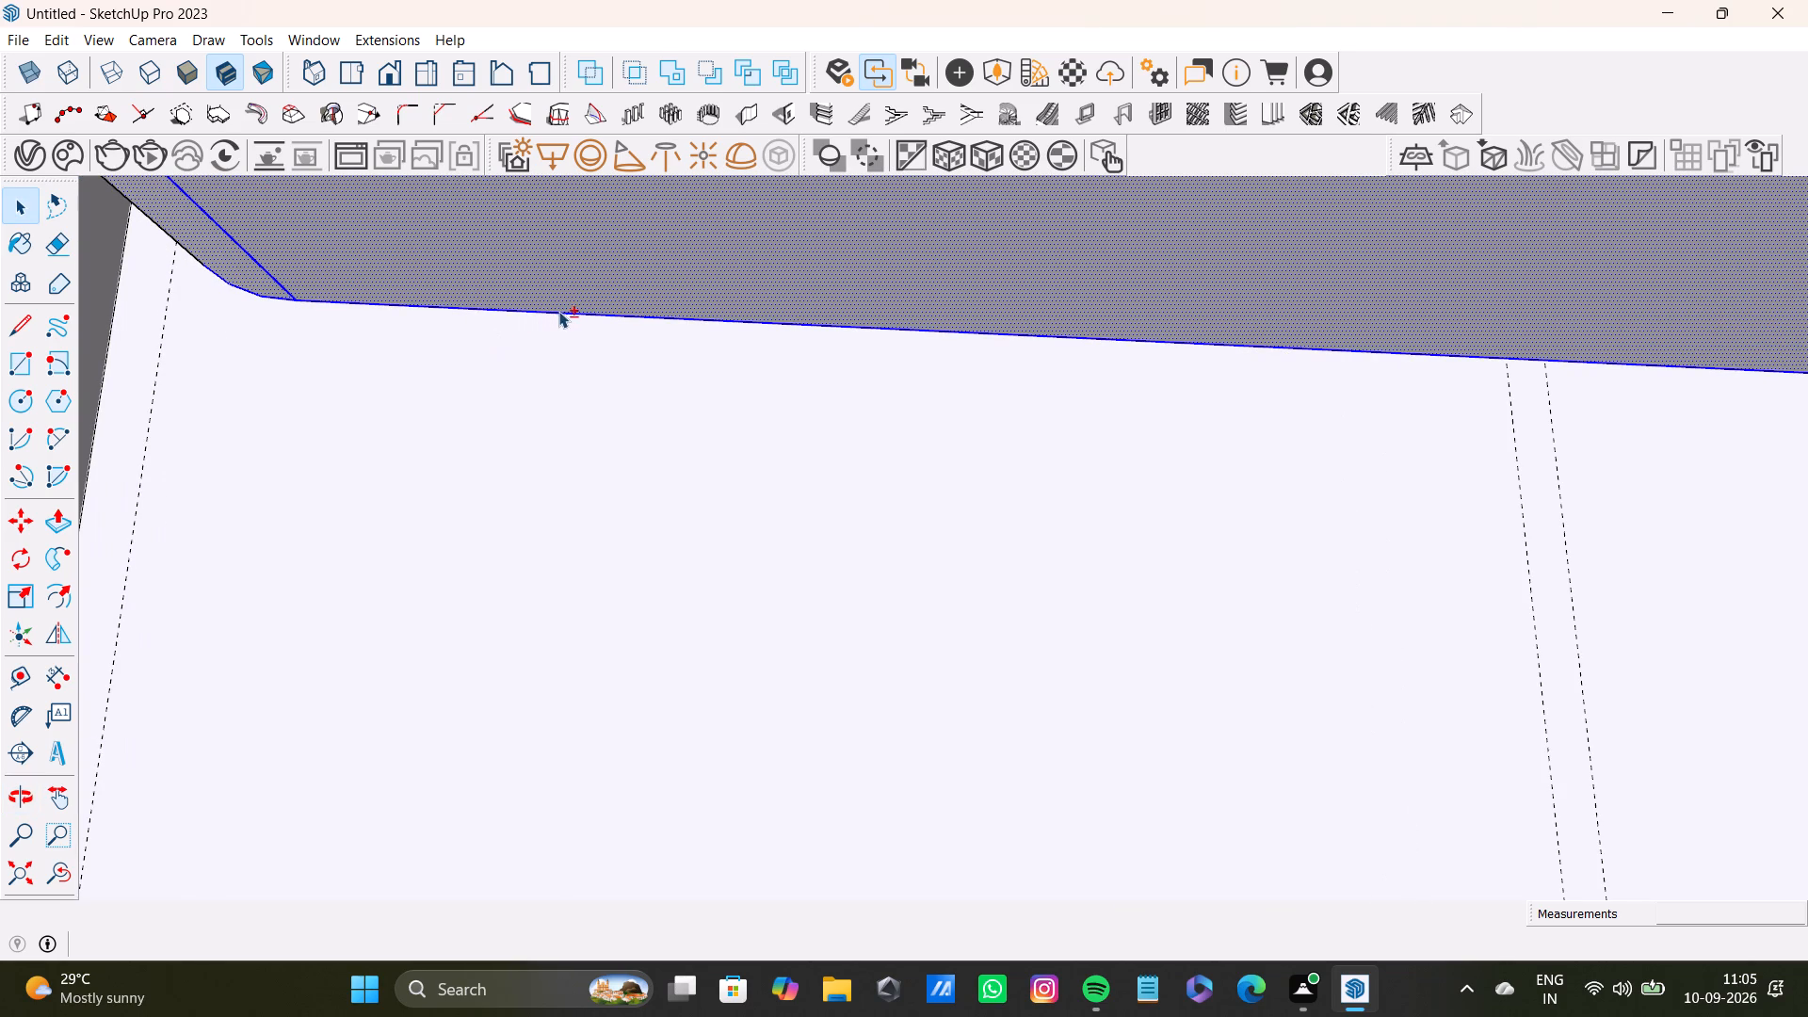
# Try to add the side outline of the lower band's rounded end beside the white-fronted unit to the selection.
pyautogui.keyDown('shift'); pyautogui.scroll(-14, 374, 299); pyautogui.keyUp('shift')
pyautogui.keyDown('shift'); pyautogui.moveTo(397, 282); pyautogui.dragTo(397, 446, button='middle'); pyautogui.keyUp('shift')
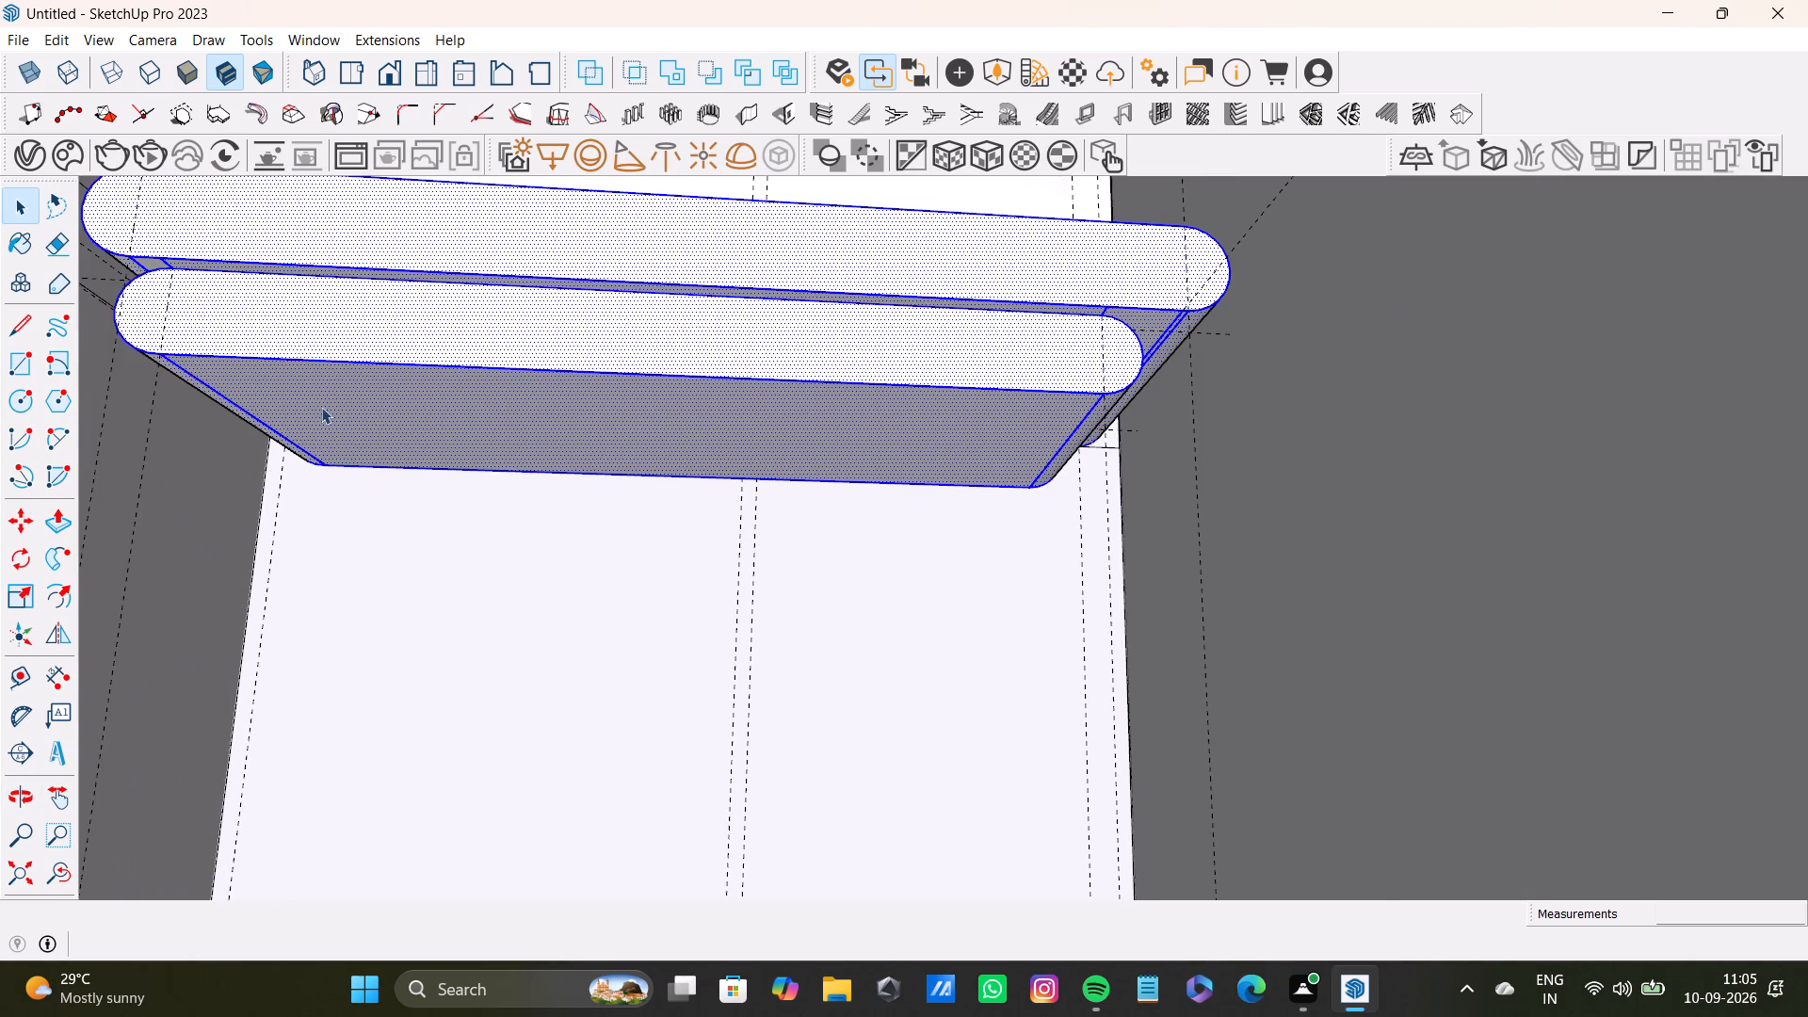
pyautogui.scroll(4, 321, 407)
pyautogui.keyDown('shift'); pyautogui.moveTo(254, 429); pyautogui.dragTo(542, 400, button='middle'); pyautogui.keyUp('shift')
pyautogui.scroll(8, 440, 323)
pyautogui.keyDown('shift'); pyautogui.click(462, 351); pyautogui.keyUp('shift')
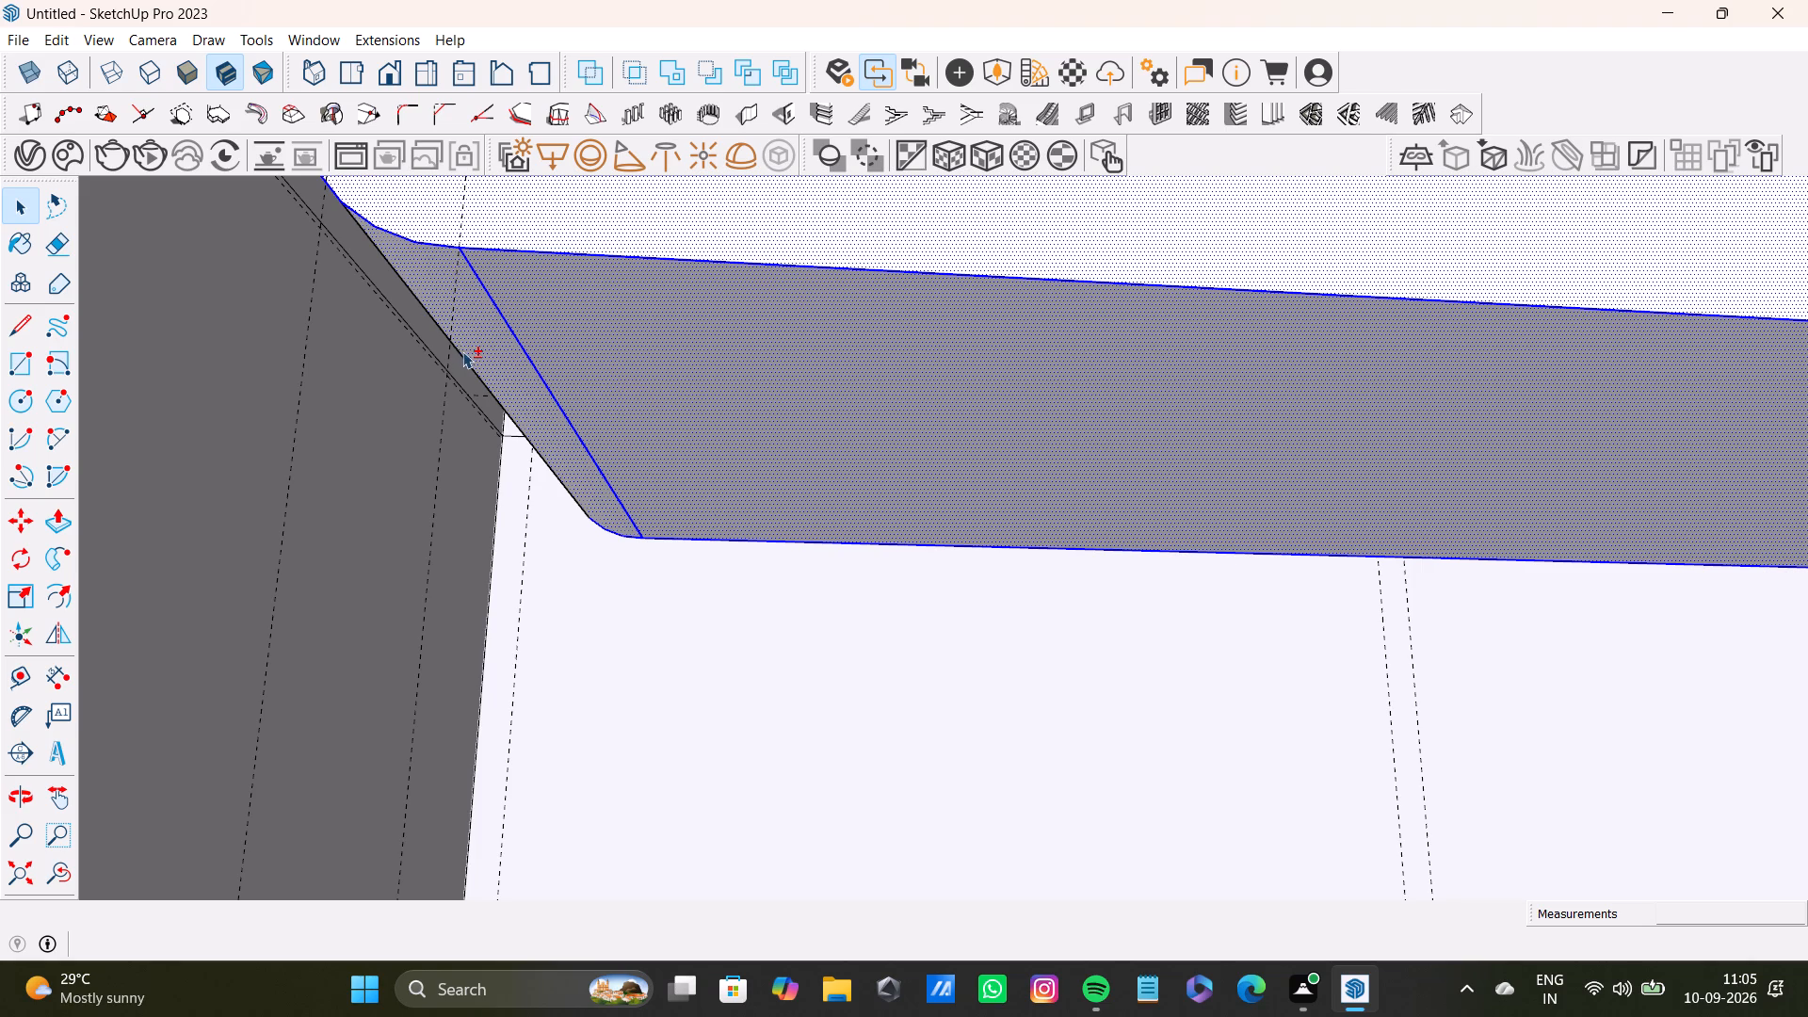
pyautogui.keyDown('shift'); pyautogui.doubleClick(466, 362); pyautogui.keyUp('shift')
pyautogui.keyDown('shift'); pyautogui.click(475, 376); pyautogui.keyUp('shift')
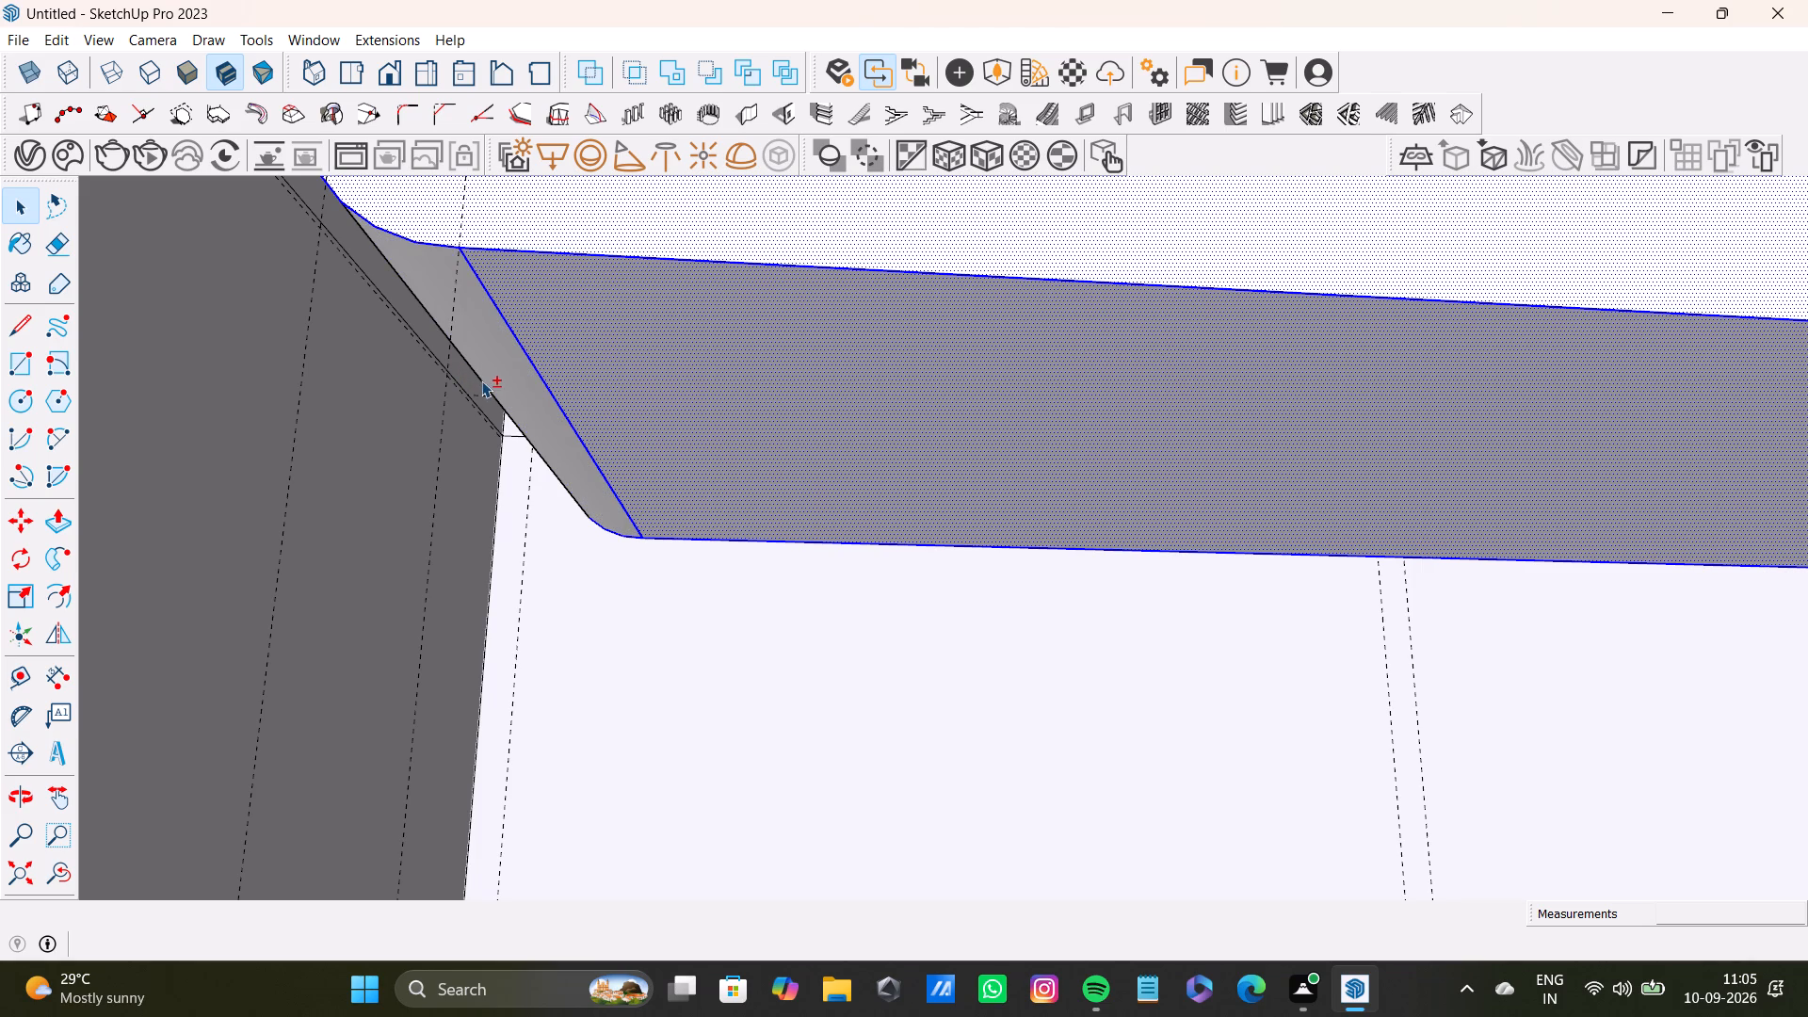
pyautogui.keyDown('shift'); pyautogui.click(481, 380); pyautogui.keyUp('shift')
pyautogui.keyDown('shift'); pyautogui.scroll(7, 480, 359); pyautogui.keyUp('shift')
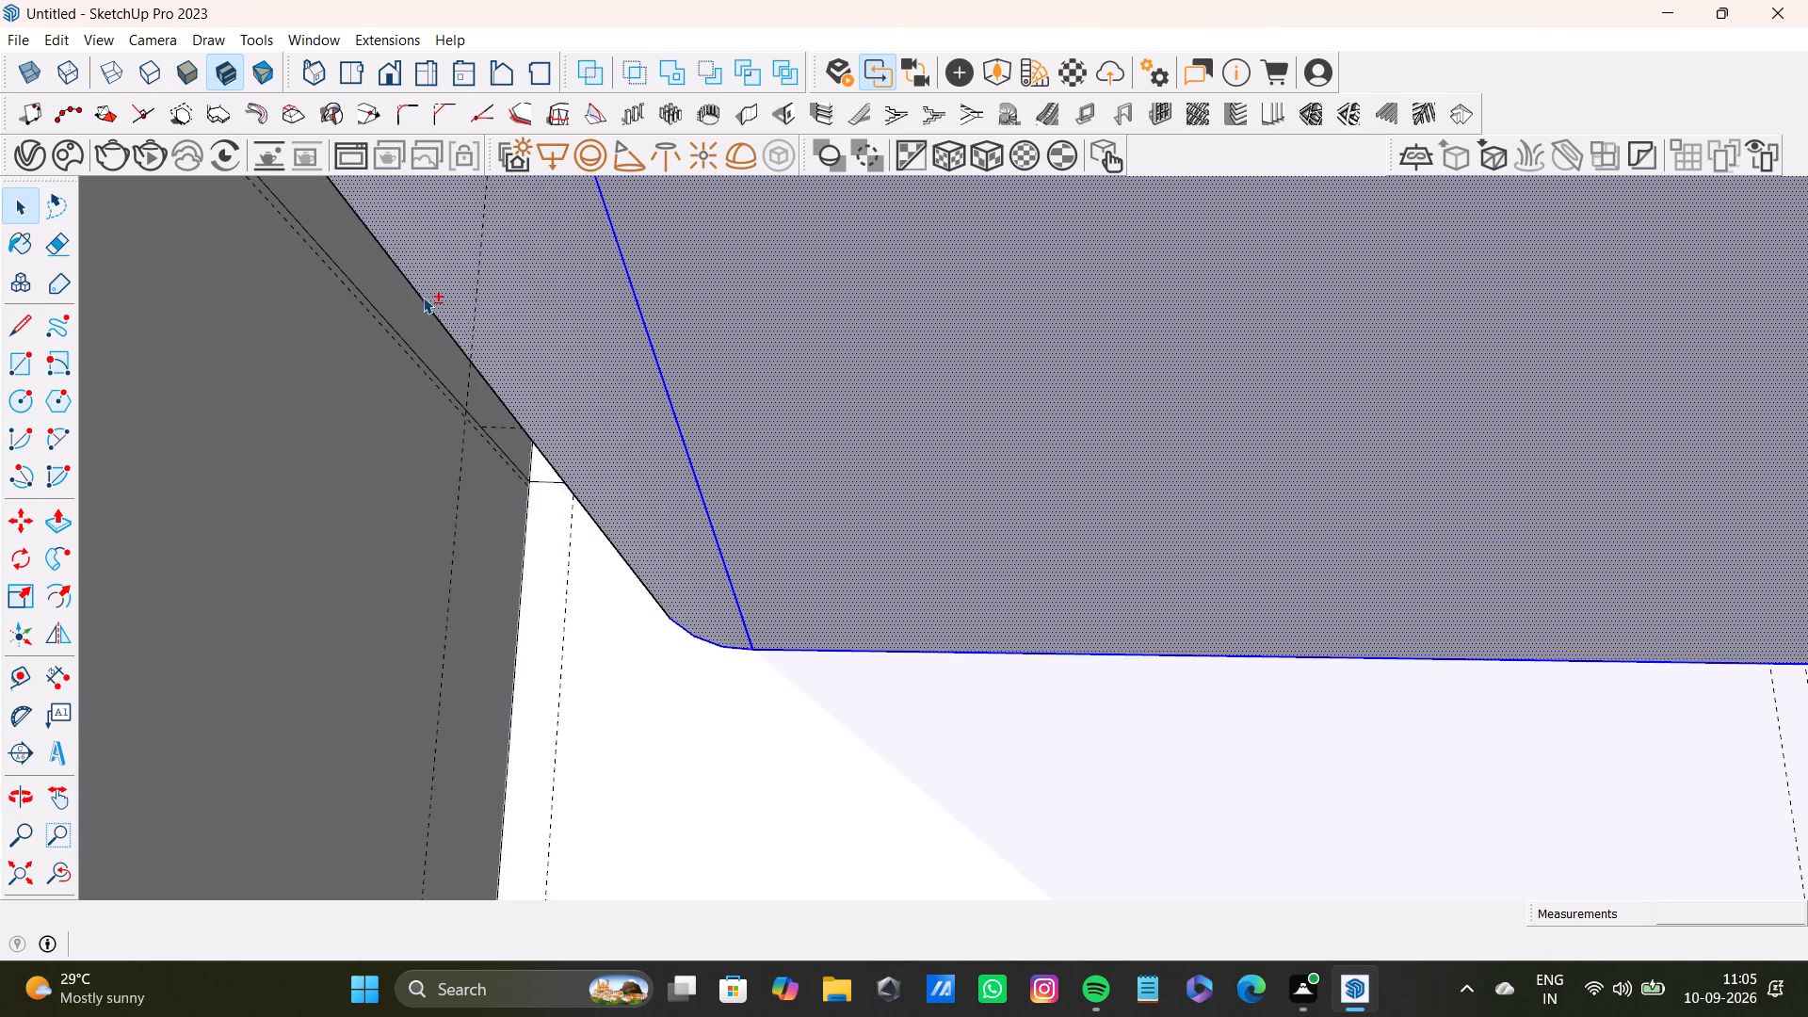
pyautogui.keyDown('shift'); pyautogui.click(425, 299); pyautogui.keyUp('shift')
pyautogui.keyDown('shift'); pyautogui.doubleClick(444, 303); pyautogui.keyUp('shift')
# Scale the selected two-band shelf slightly longer along the green axis, stretching its end beside the white-fronted unit outward.
pyautogui.moveTo(871, 120); pyautogui.dragTo(818, 289, button='middle')
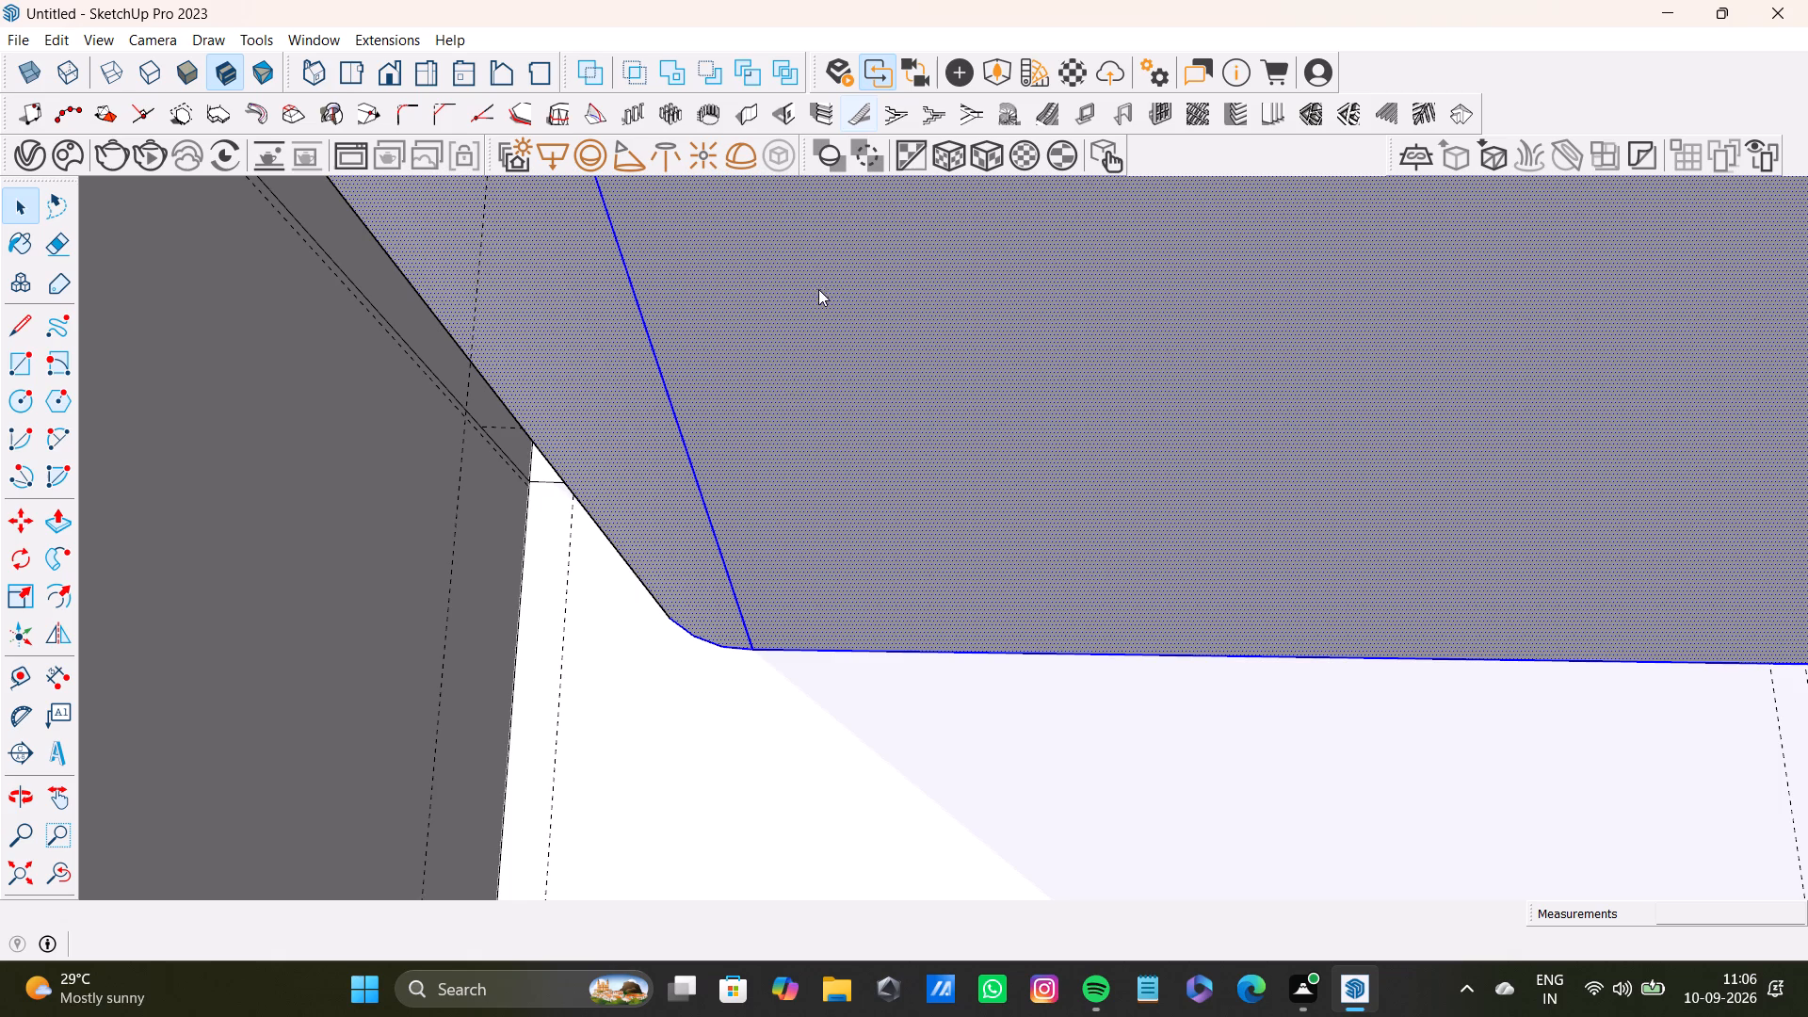
pyautogui.moveTo(818, 289); pyautogui.dragTo(790, 385, button='middle')
pyautogui.scroll(1, 811, 386)
pyautogui.moveTo(811, 386); pyautogui.dragTo(752, 612, button='middle')
pyautogui.scroll(-20, 752, 612)
pyautogui.scroll(-1, 752, 612)
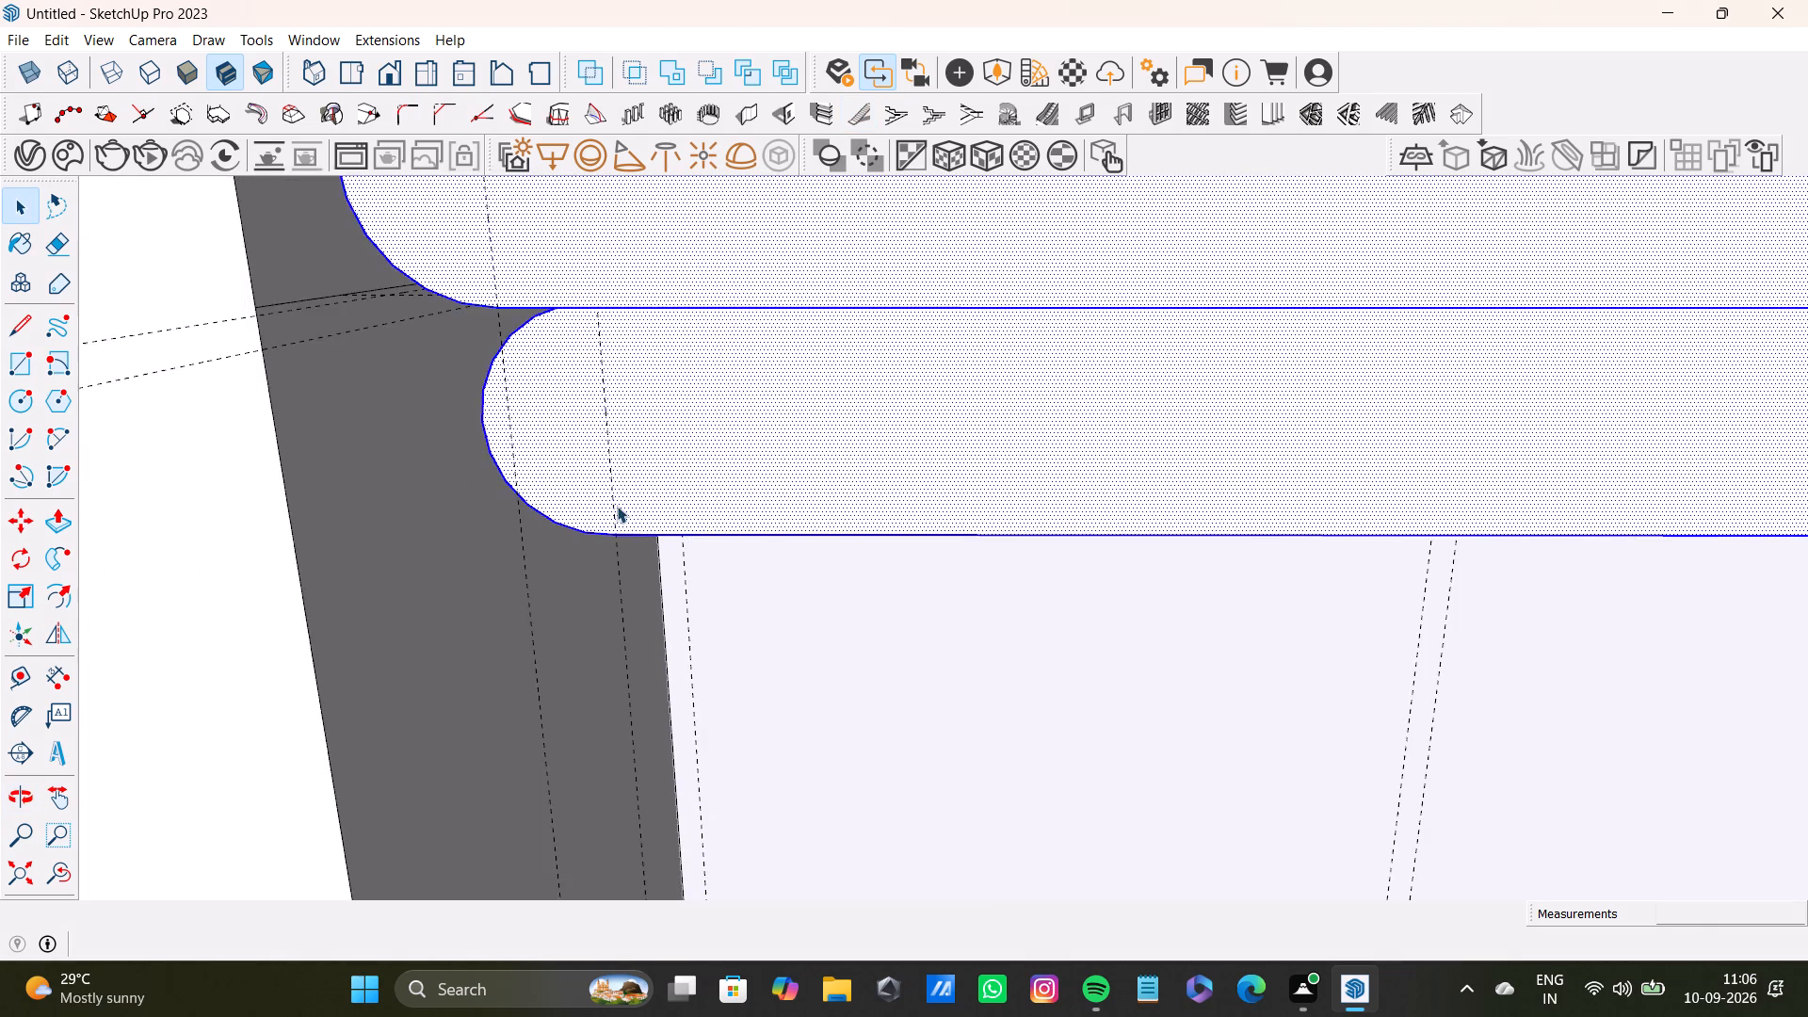
pyautogui.scroll(-6, 617, 506)
pyautogui.keyDown('shift'); pyautogui.moveTo(634, 415); pyautogui.dragTo(530, 499, button='middle'); pyautogui.keyUp('shift')
pyautogui.scroll(-4, 540, 500)
pyautogui.press('s')
pyautogui.moveTo(505, 475); pyautogui.dragTo(692, 455, button='middle')
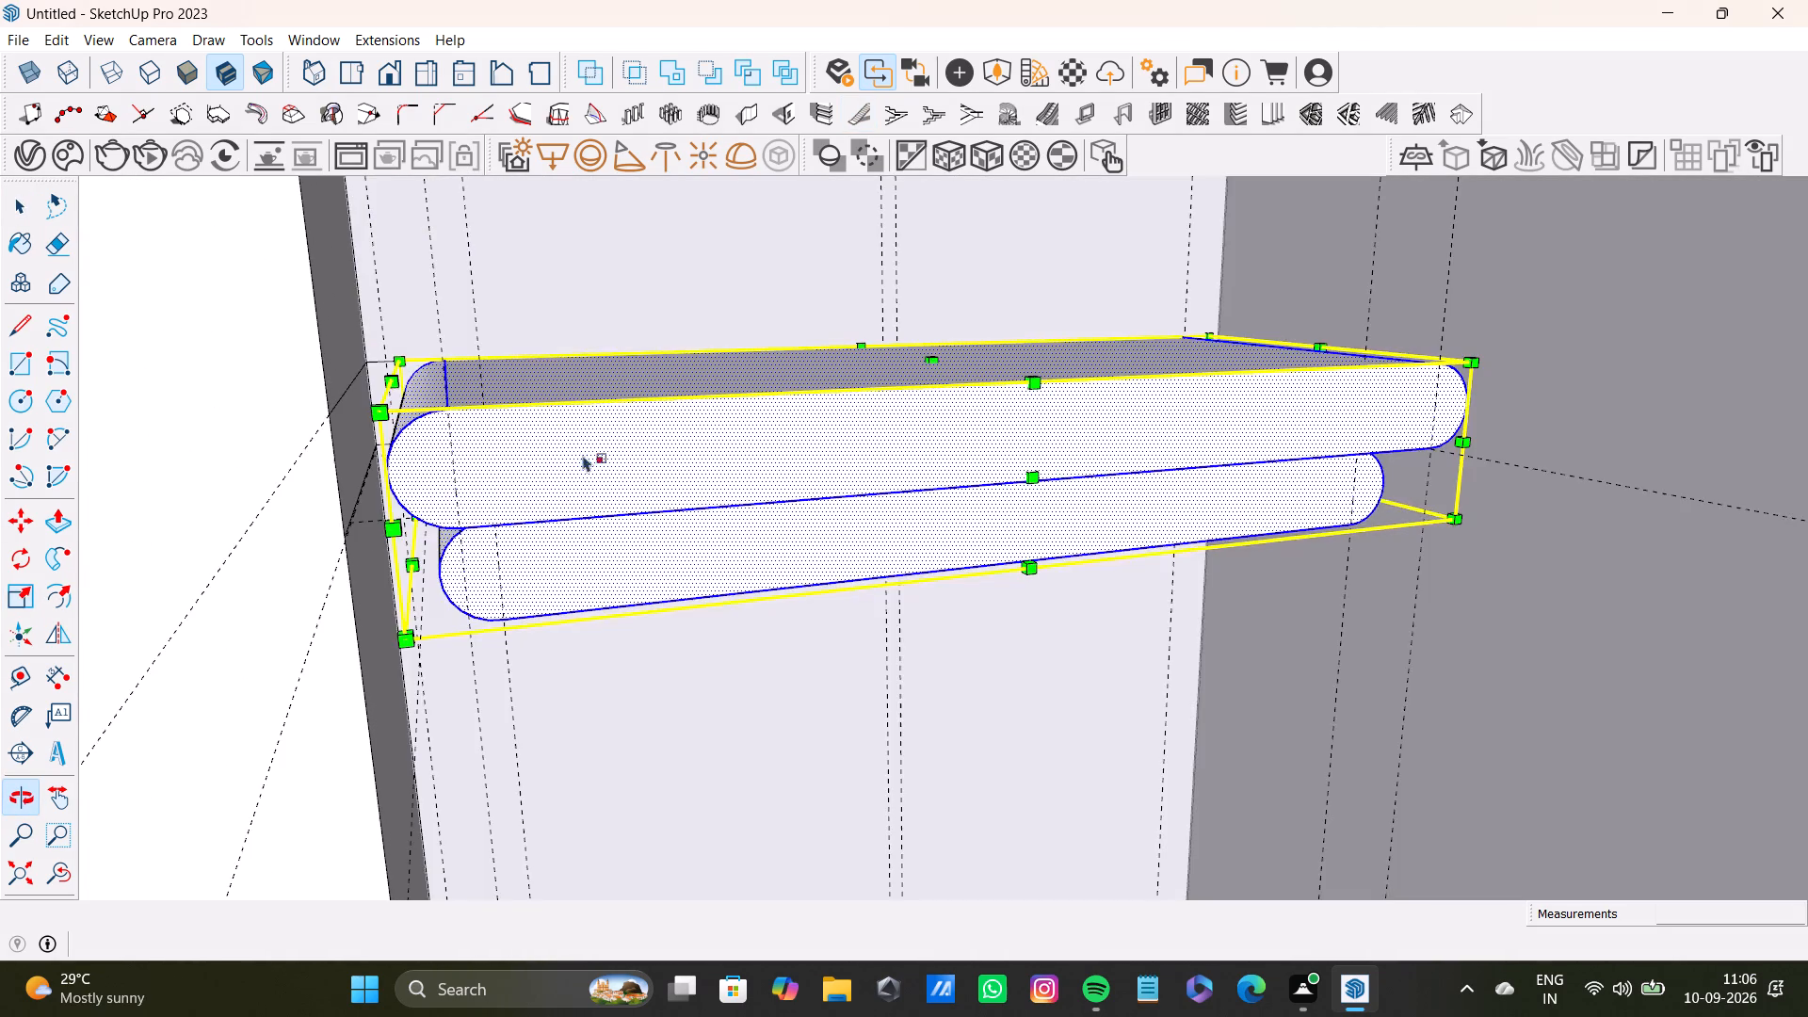
pyautogui.scroll(4, 424, 469)
pyautogui.moveTo(405, 532); pyautogui.dragTo(521, 506, button='middle')
pyautogui.moveTo(327, 506); pyautogui.dragTo(300, 512)
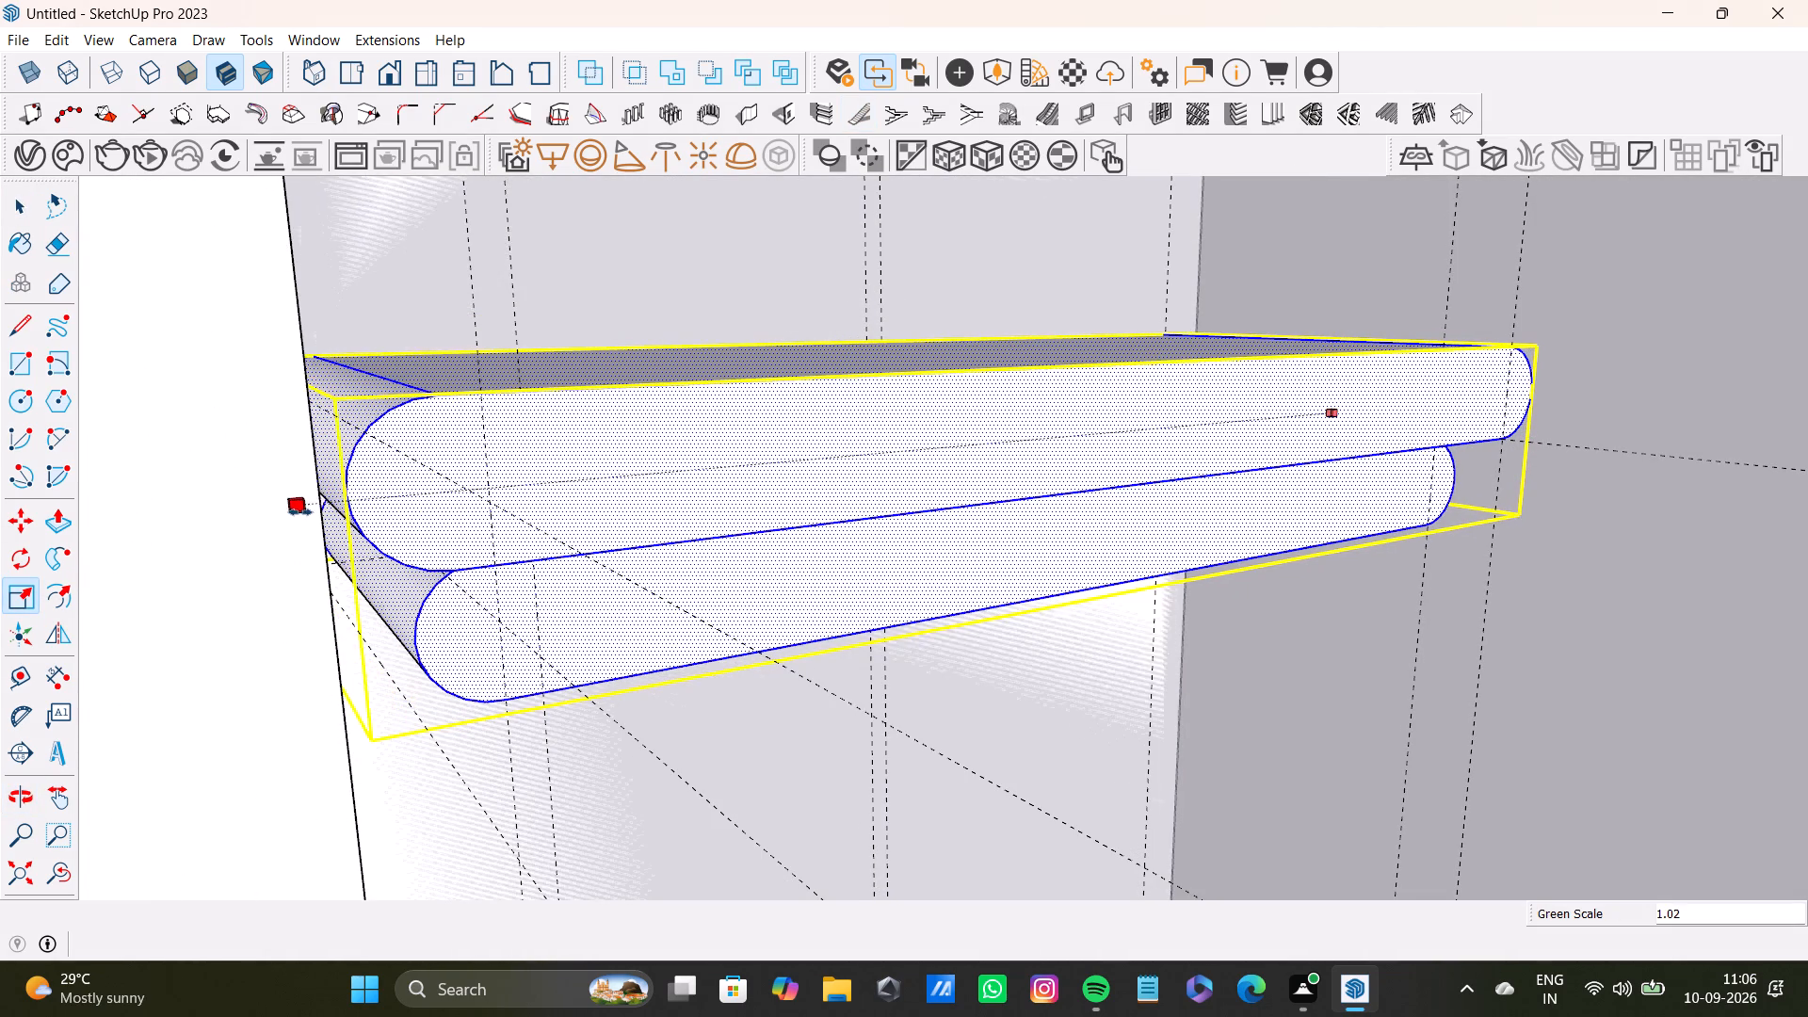
pyautogui.moveTo(300, 512); pyautogui.dragTo(274, 509)
# Scale the shelf slightly longer along its length at the opposite end, stretching that end outward toward the side wall.
pyautogui.scroll(-5, 505, 522)
pyautogui.moveTo(971, 565); pyautogui.dragTo(734, 608, button='middle')
pyautogui.scroll(2, 802, 547)
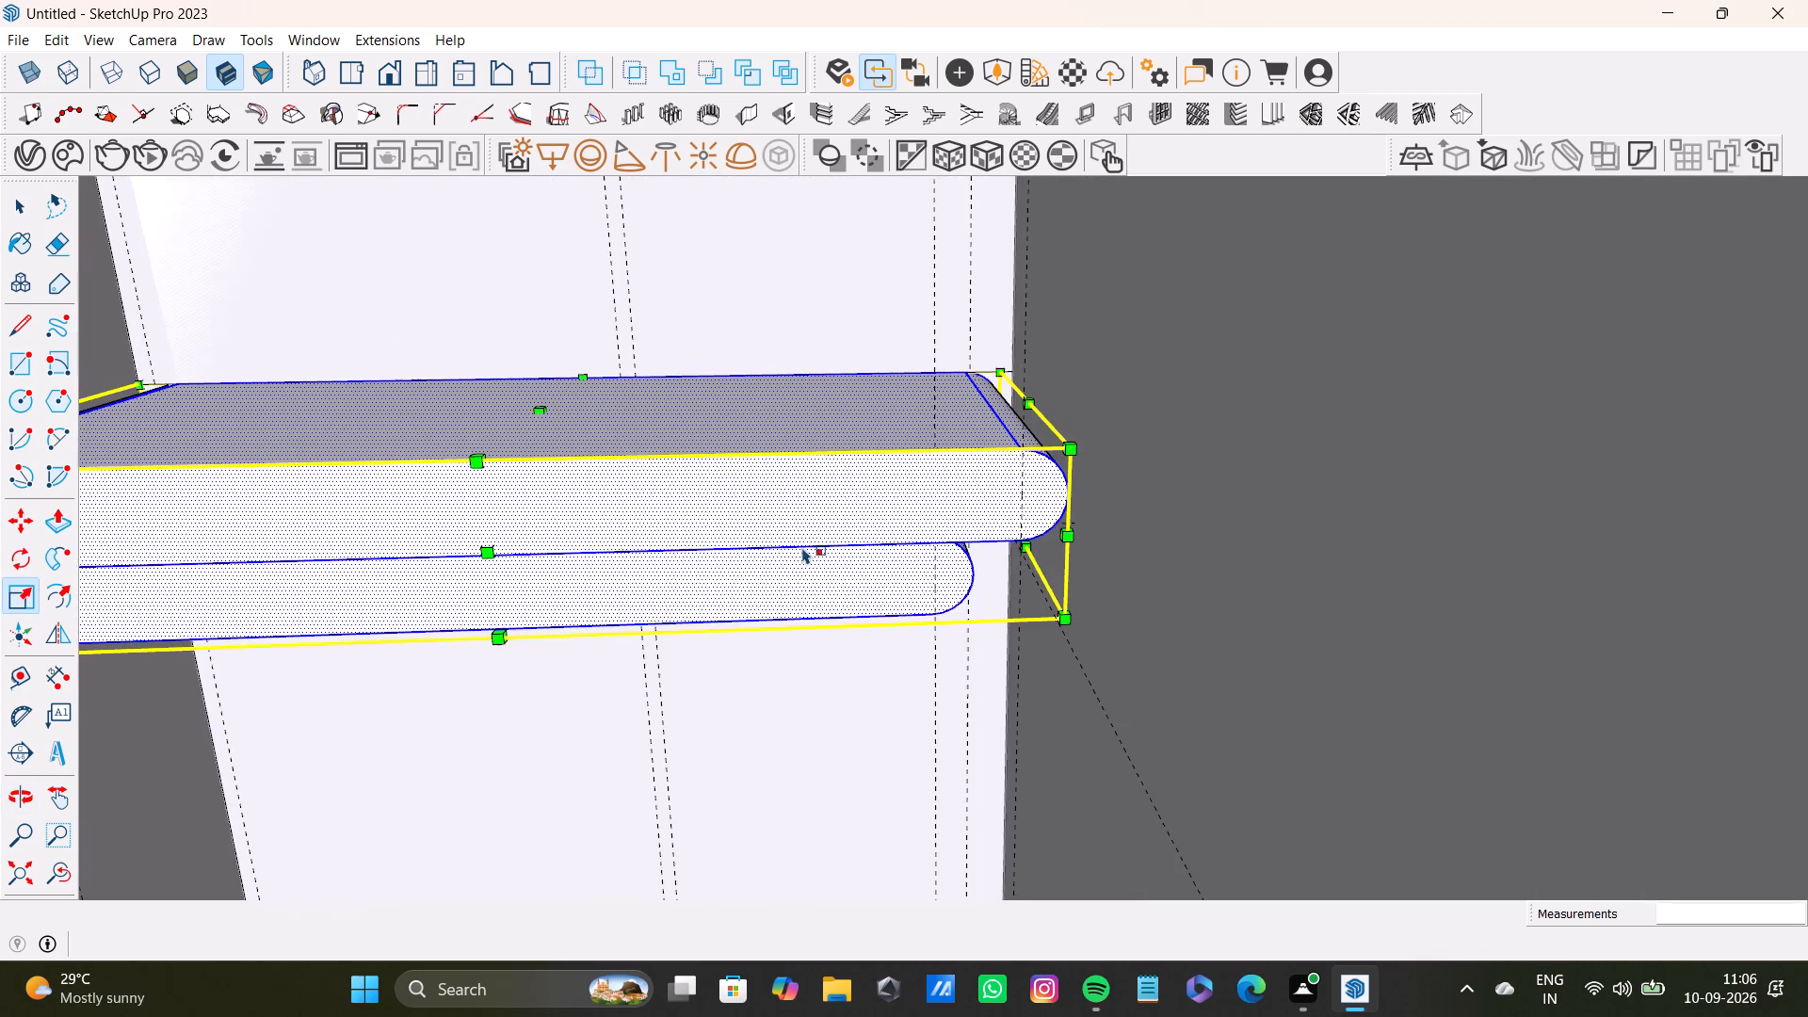
pyautogui.moveTo(1060, 469); pyautogui.dragTo(976, 475, button='middle')
pyautogui.scroll(7, 1092, 496)
pyautogui.moveTo(989, 667); pyautogui.dragTo(1006, 546, button='middle')
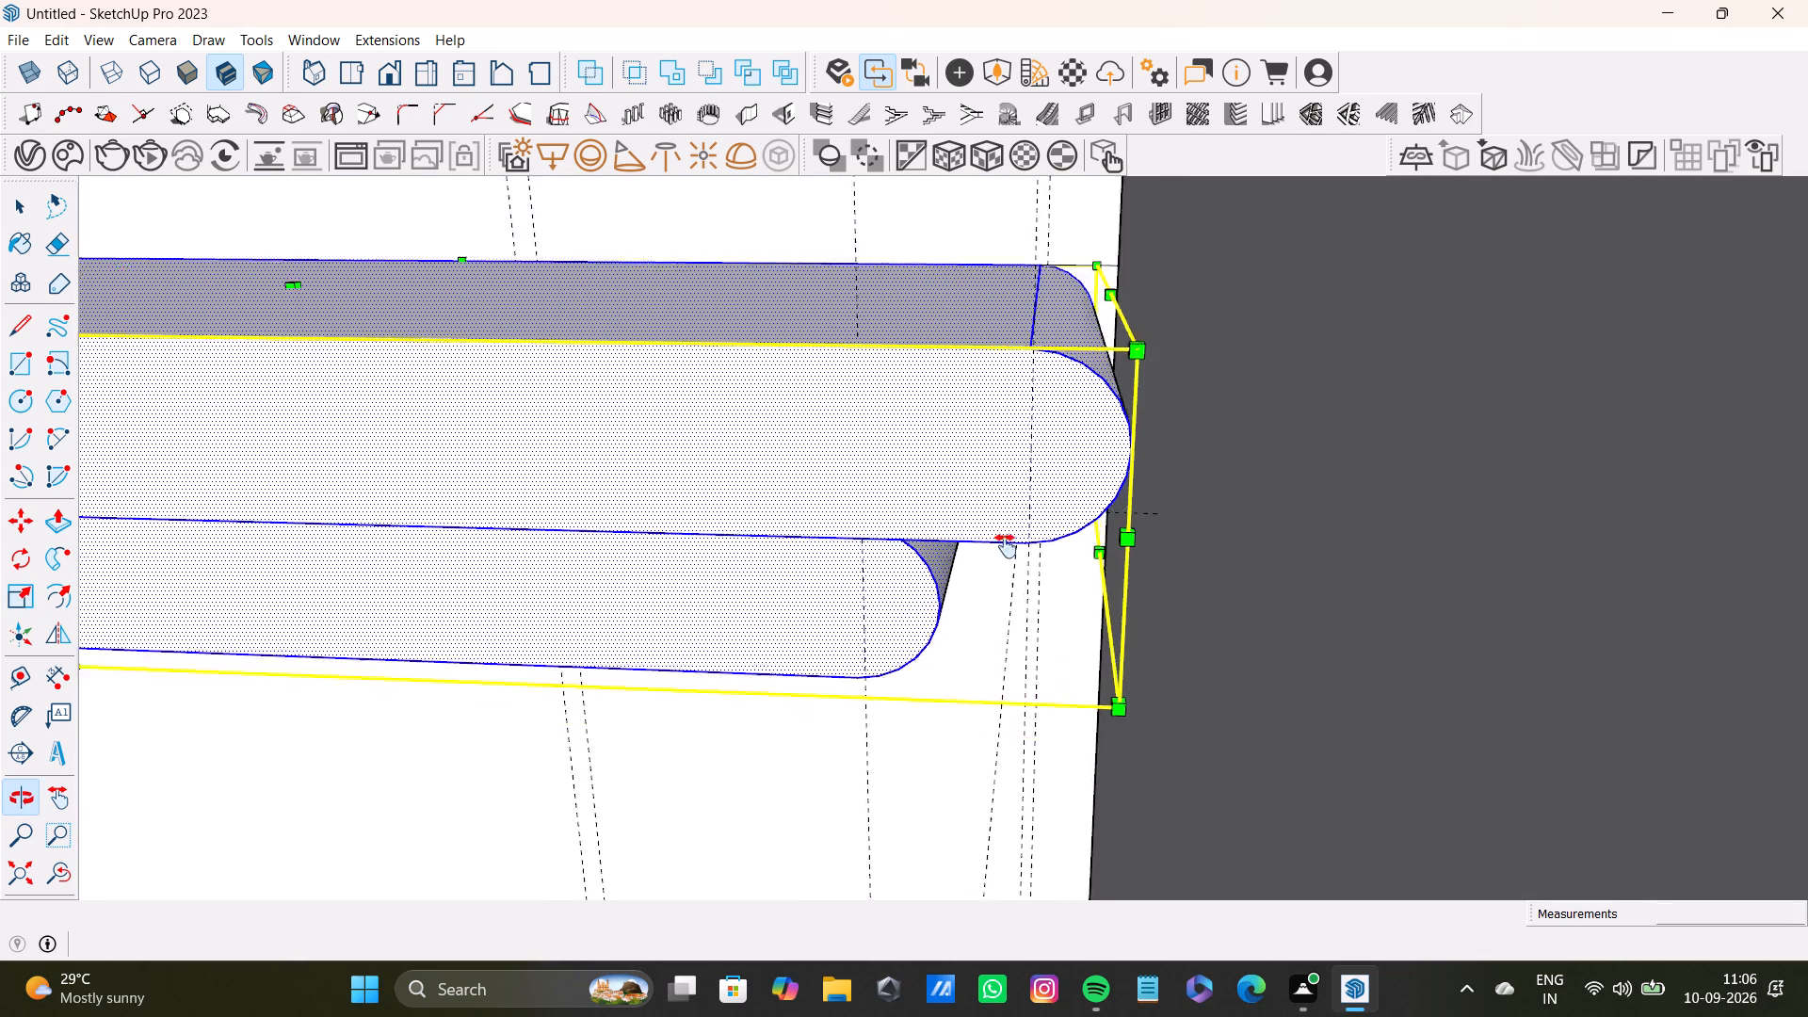
pyautogui.moveTo(1006, 546); pyautogui.dragTo(1009, 505, button='middle')
pyautogui.moveTo(1012, 497); pyautogui.dragTo(1022, 422, button='middle')
pyautogui.keyDown('shift'); pyautogui.moveTo(940, 284); pyautogui.dragTo(918, 504, button='middle'); pyautogui.keyUp('shift')
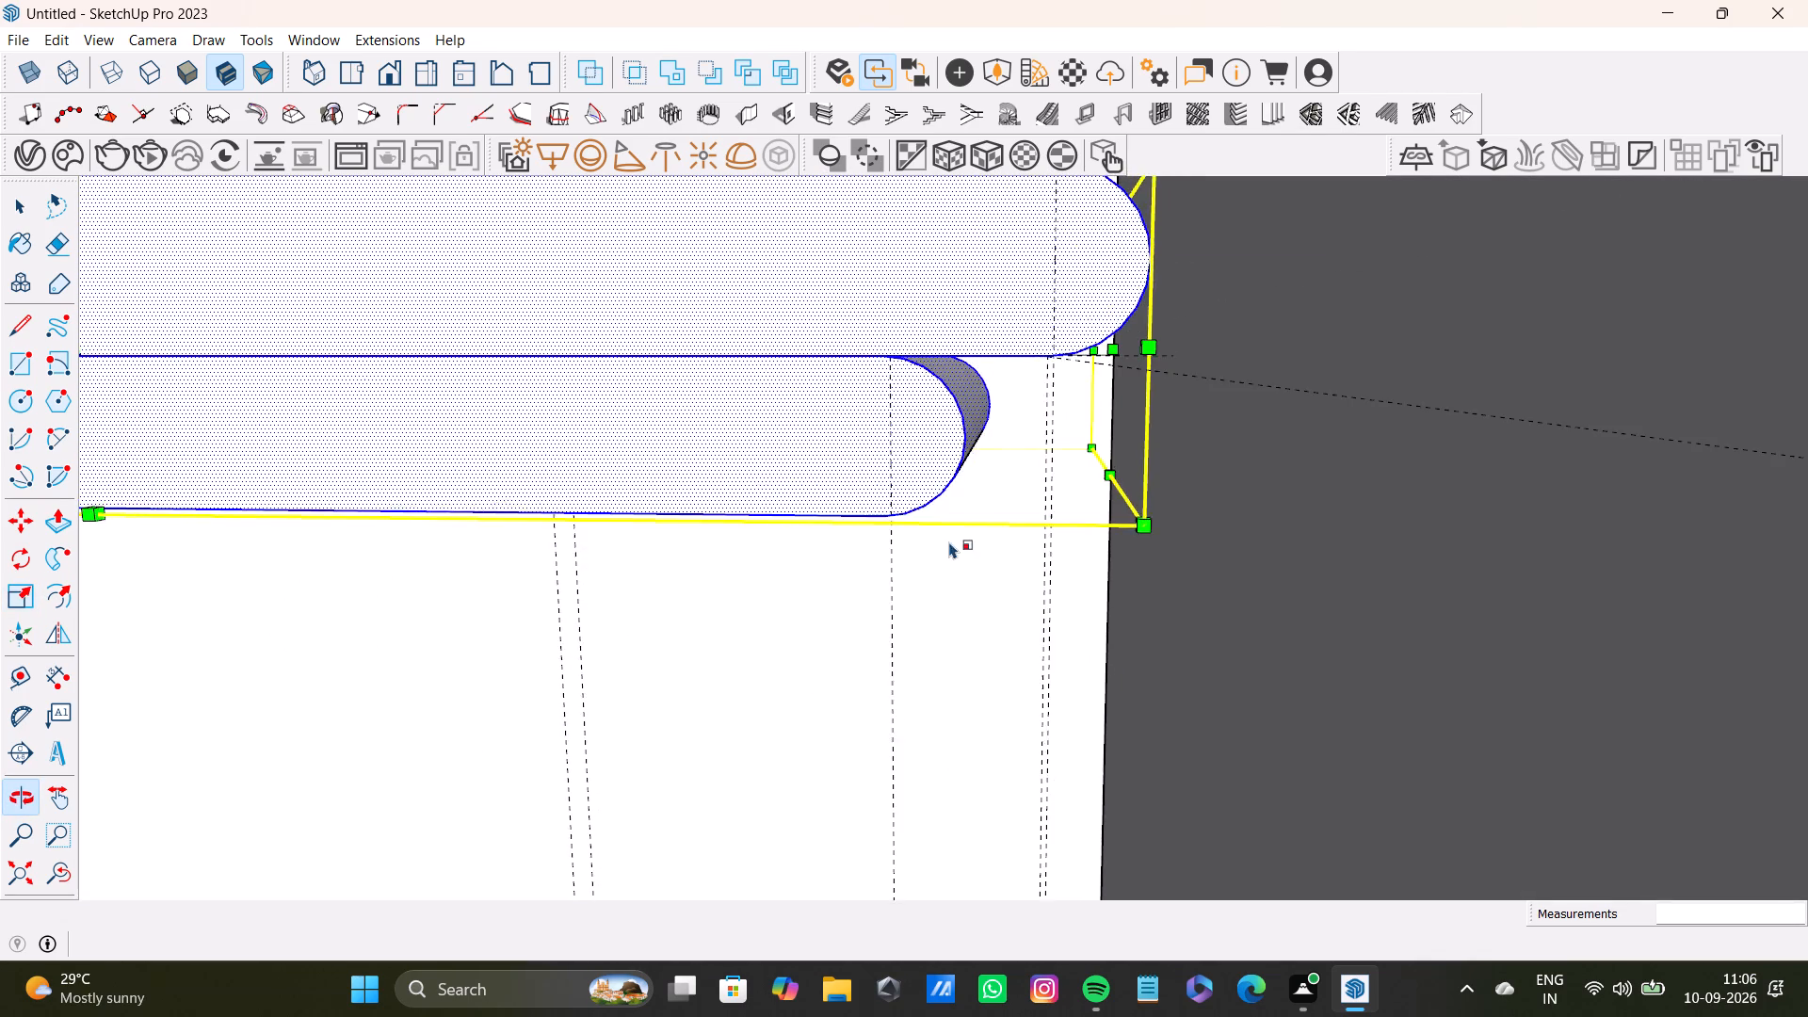
pyautogui.moveTo(954, 547); pyautogui.dragTo(974, 481, button='middle')
pyautogui.moveTo(1123, 302); pyautogui.dragTo(1157, 302)
# Examine both ends of the stretched two-band shelf from above and below to check their fit against the side walls.
pyautogui.scroll(-5, 734, 360)
pyautogui.keyDown('shift'); pyautogui.moveTo(693, 383); pyautogui.dragTo(1034, 433, button='middle'); pyautogui.keyUp('shift')
pyautogui.scroll(-5, 528, 390)
pyautogui.moveTo(518, 396); pyautogui.dragTo(569, 592, button='middle')
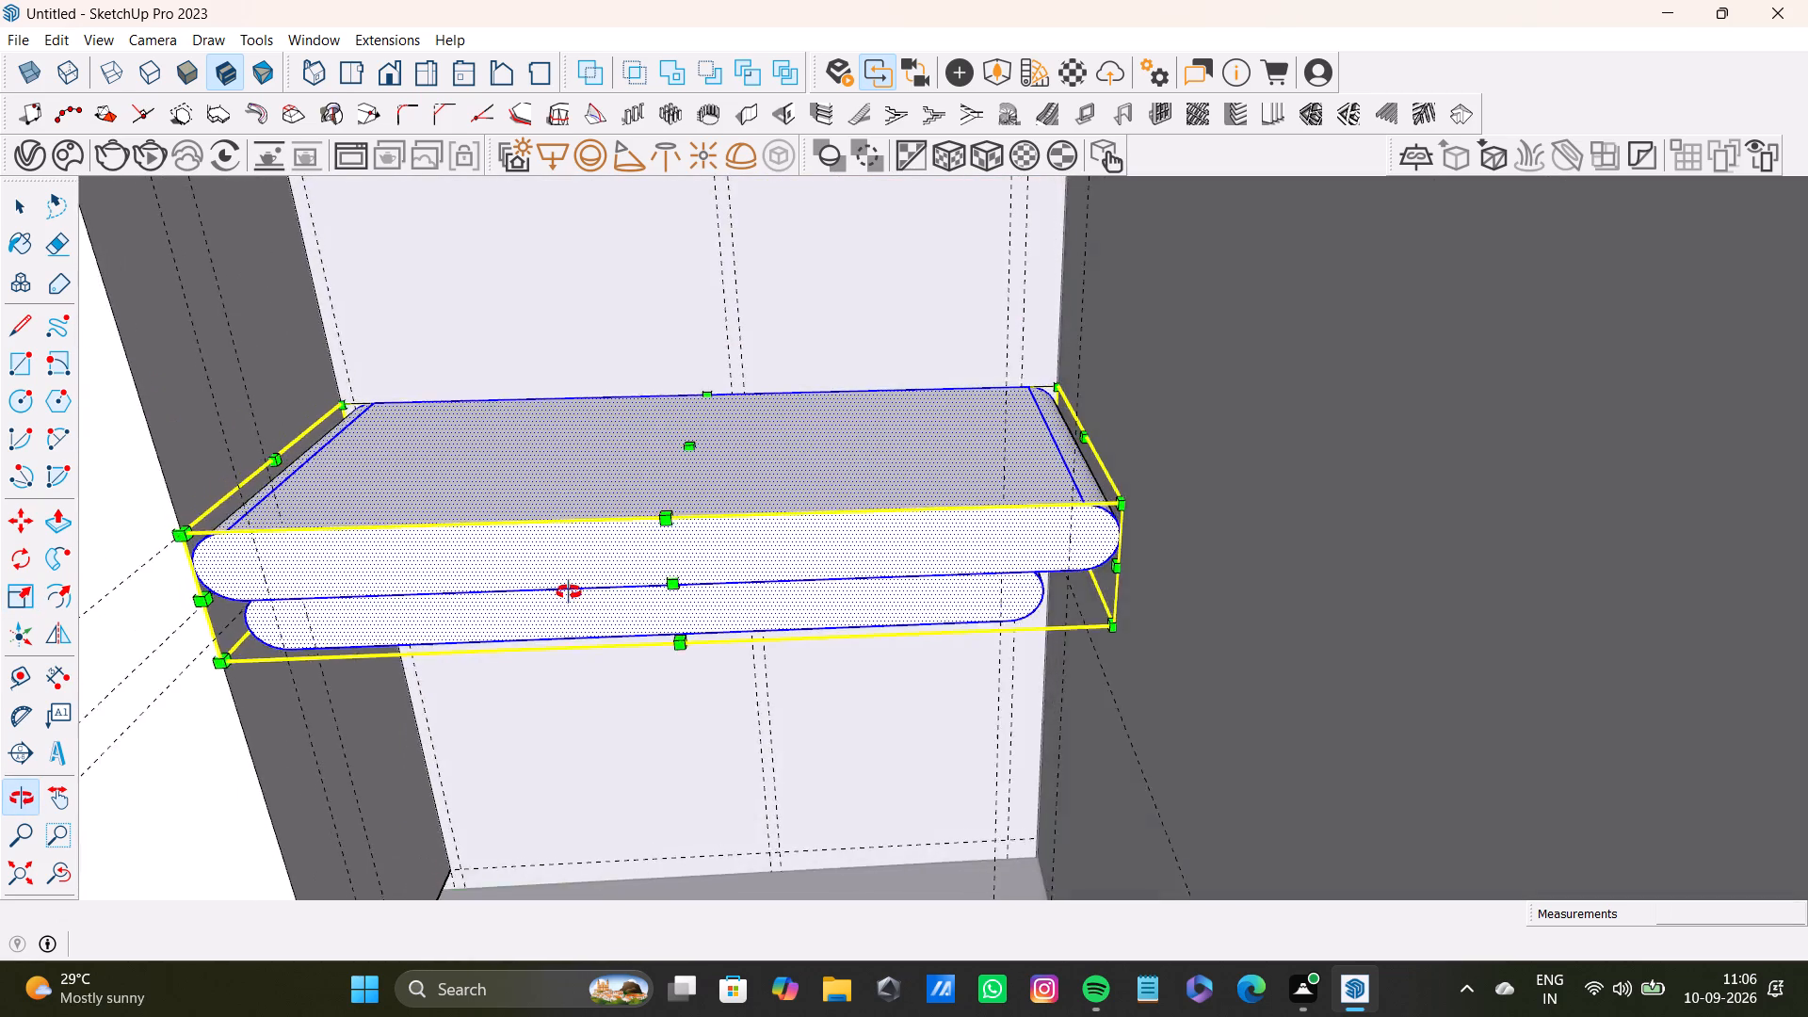
pyautogui.moveTo(569, 592); pyautogui.dragTo(556, 644, button='middle')
pyautogui.scroll(-1, 552, 638)
pyautogui.moveTo(277, 576); pyautogui.dragTo(512, 533, button='middle')
pyautogui.scroll(8, 489, 427)
pyautogui.moveTo(525, 536); pyautogui.dragTo(542, 523, button='middle')
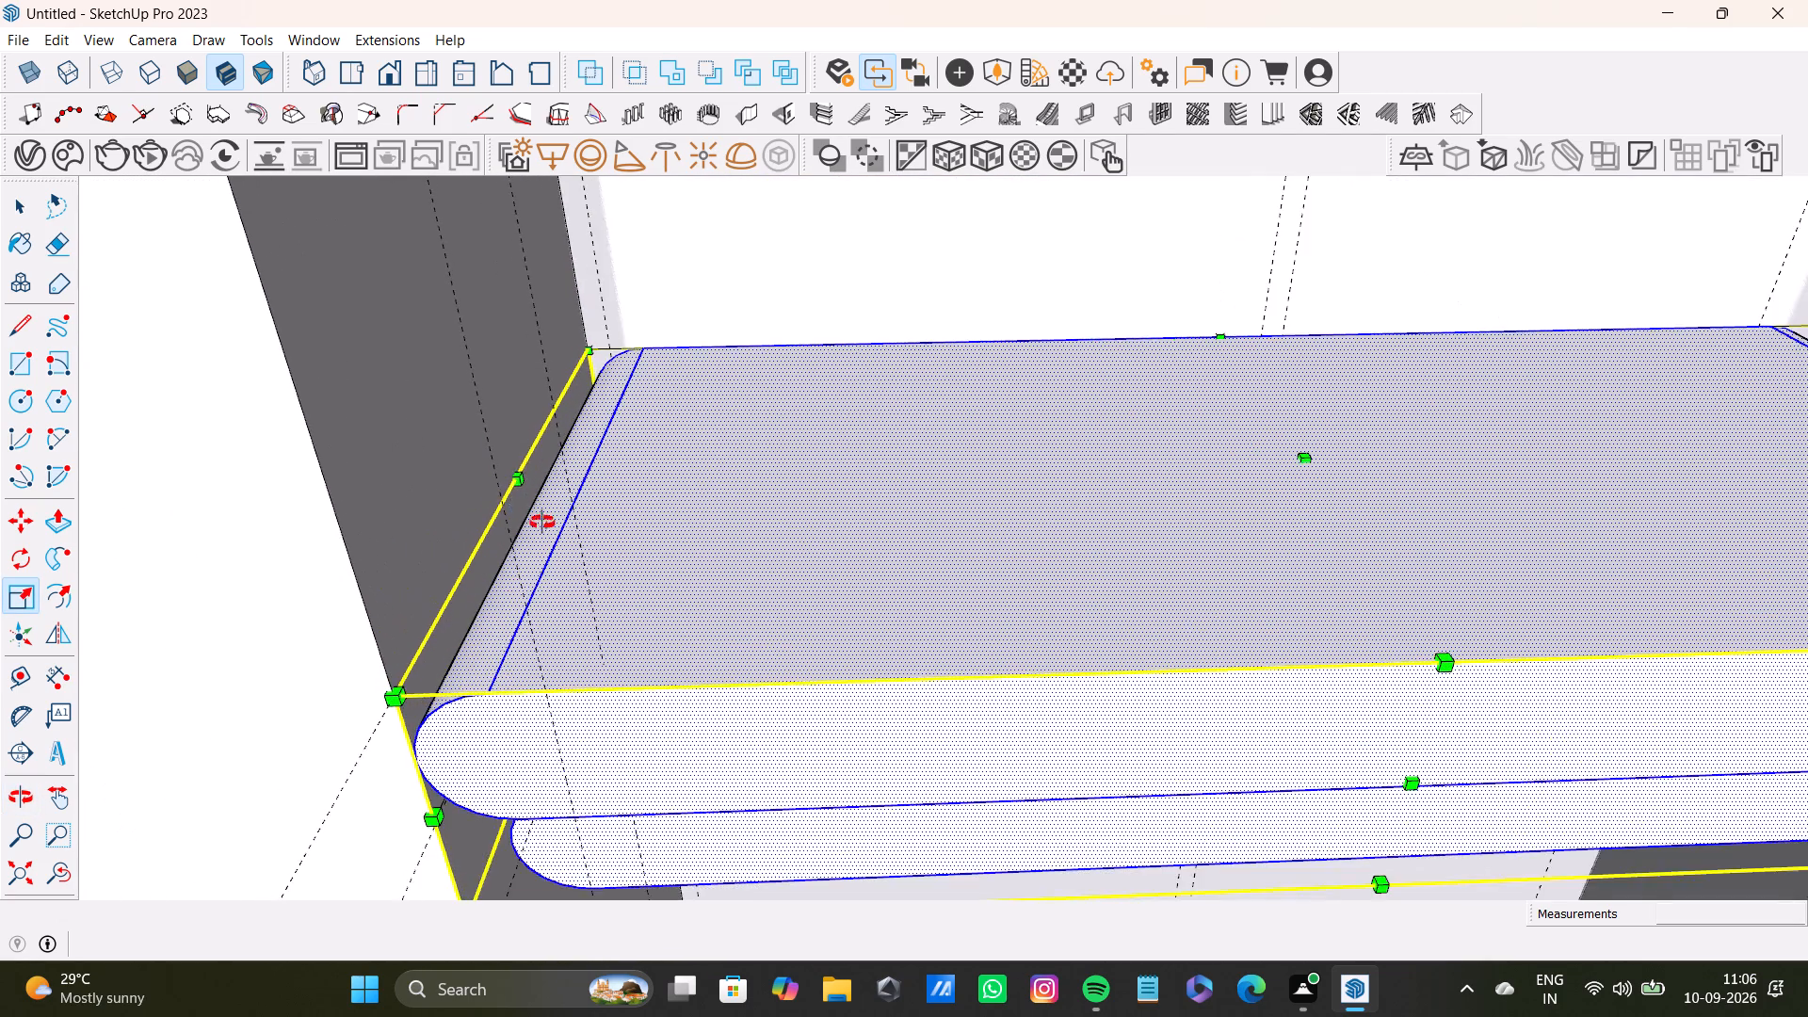
pyautogui.moveTo(542, 523); pyautogui.dragTo(541, 376, button='middle')
pyautogui.scroll(-9, 741, 593)
pyautogui.keyDown('shift'); pyautogui.moveTo(860, 606); pyautogui.dragTo(616, 638, button='middle'); pyautogui.keyUp('shift')
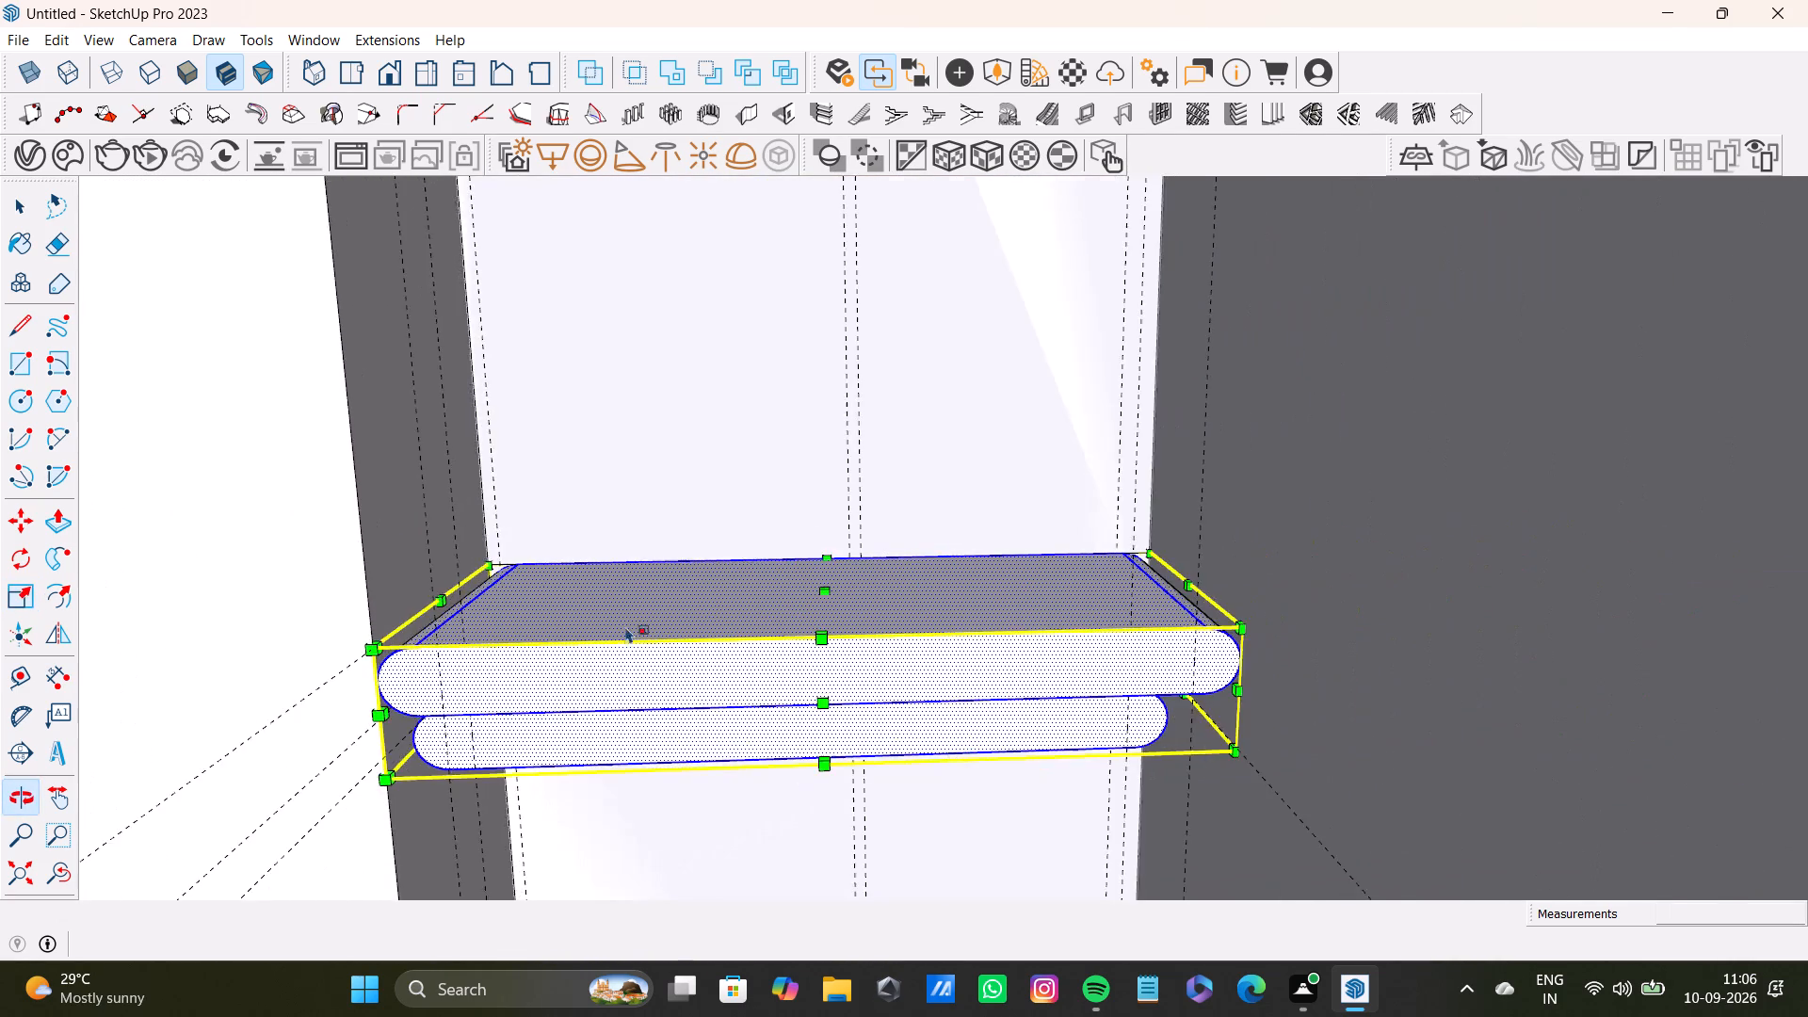
pyautogui.scroll(-9, 672, 620)
pyautogui.moveTo(680, 636); pyautogui.dragTo(700, 552, button='middle')
pyautogui.scroll(7, 873, 614)
pyautogui.moveTo(709, 638); pyautogui.dragTo(718, 518, button='middle')
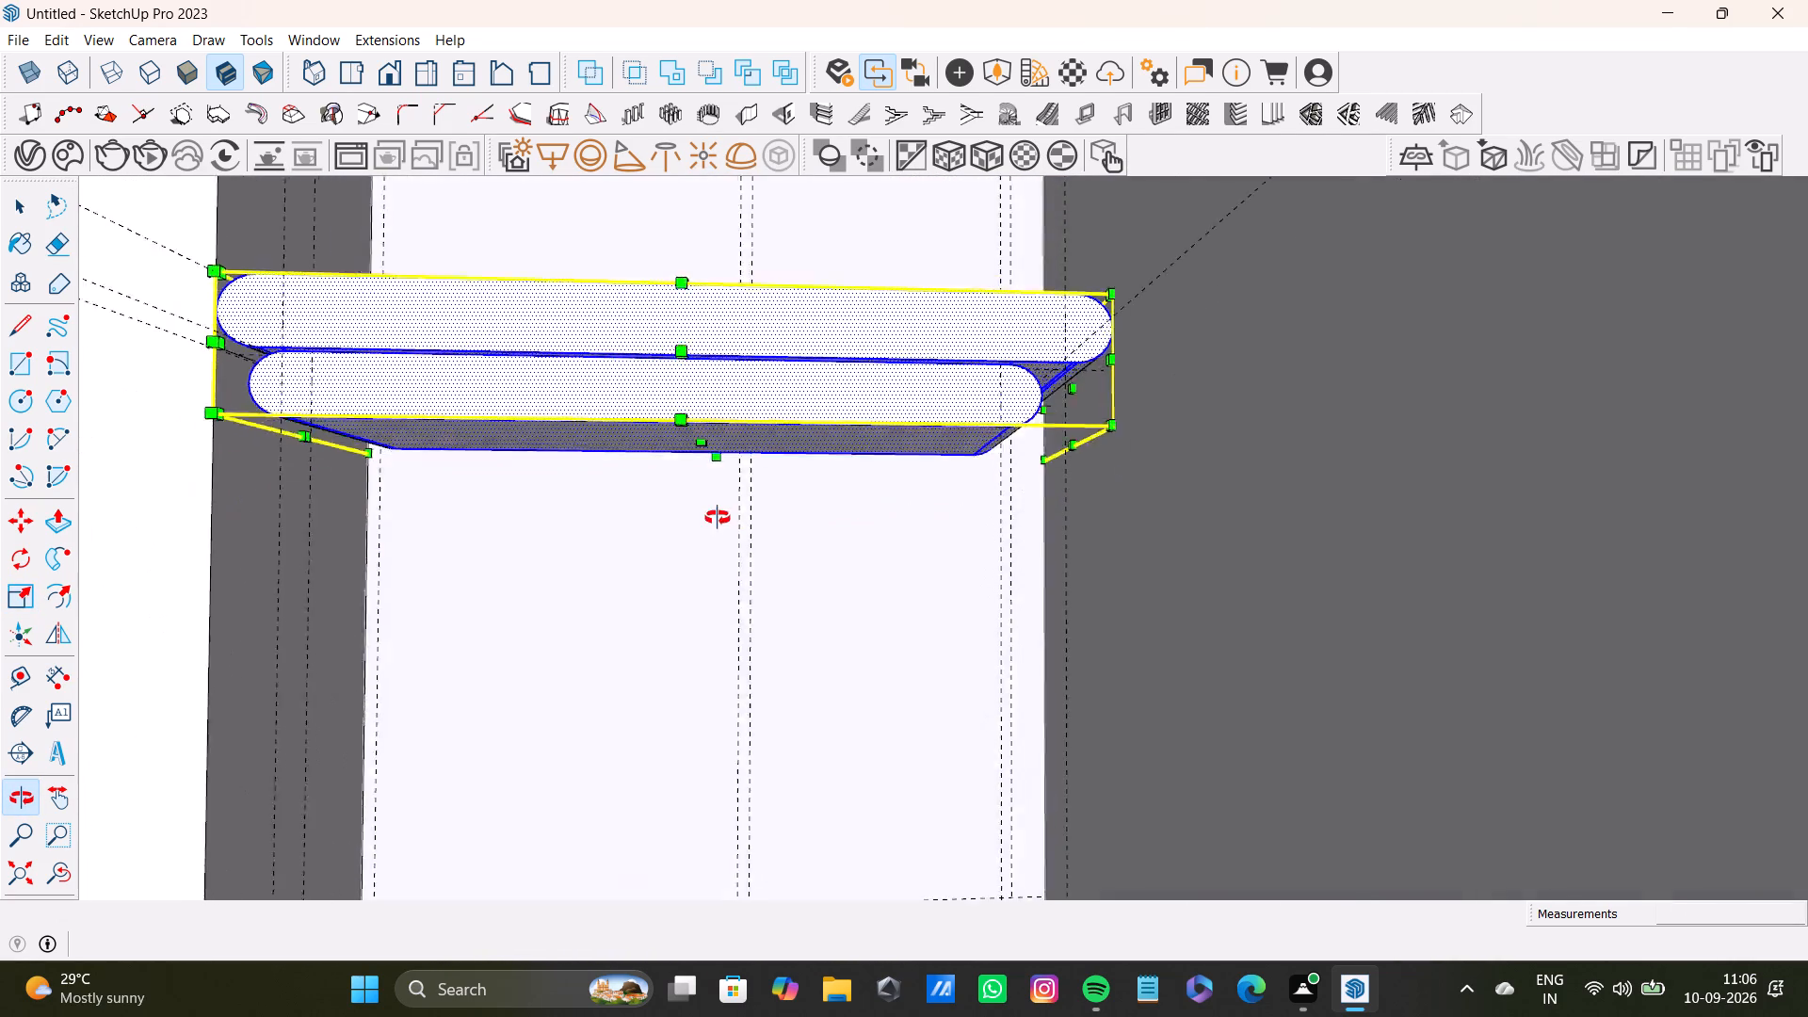
# Scale the selected two-band shelf slightly taller along the blue axis, stretching its underside downward.
pyautogui.moveTo(718, 518); pyautogui.dragTo(702, 407, button='middle')
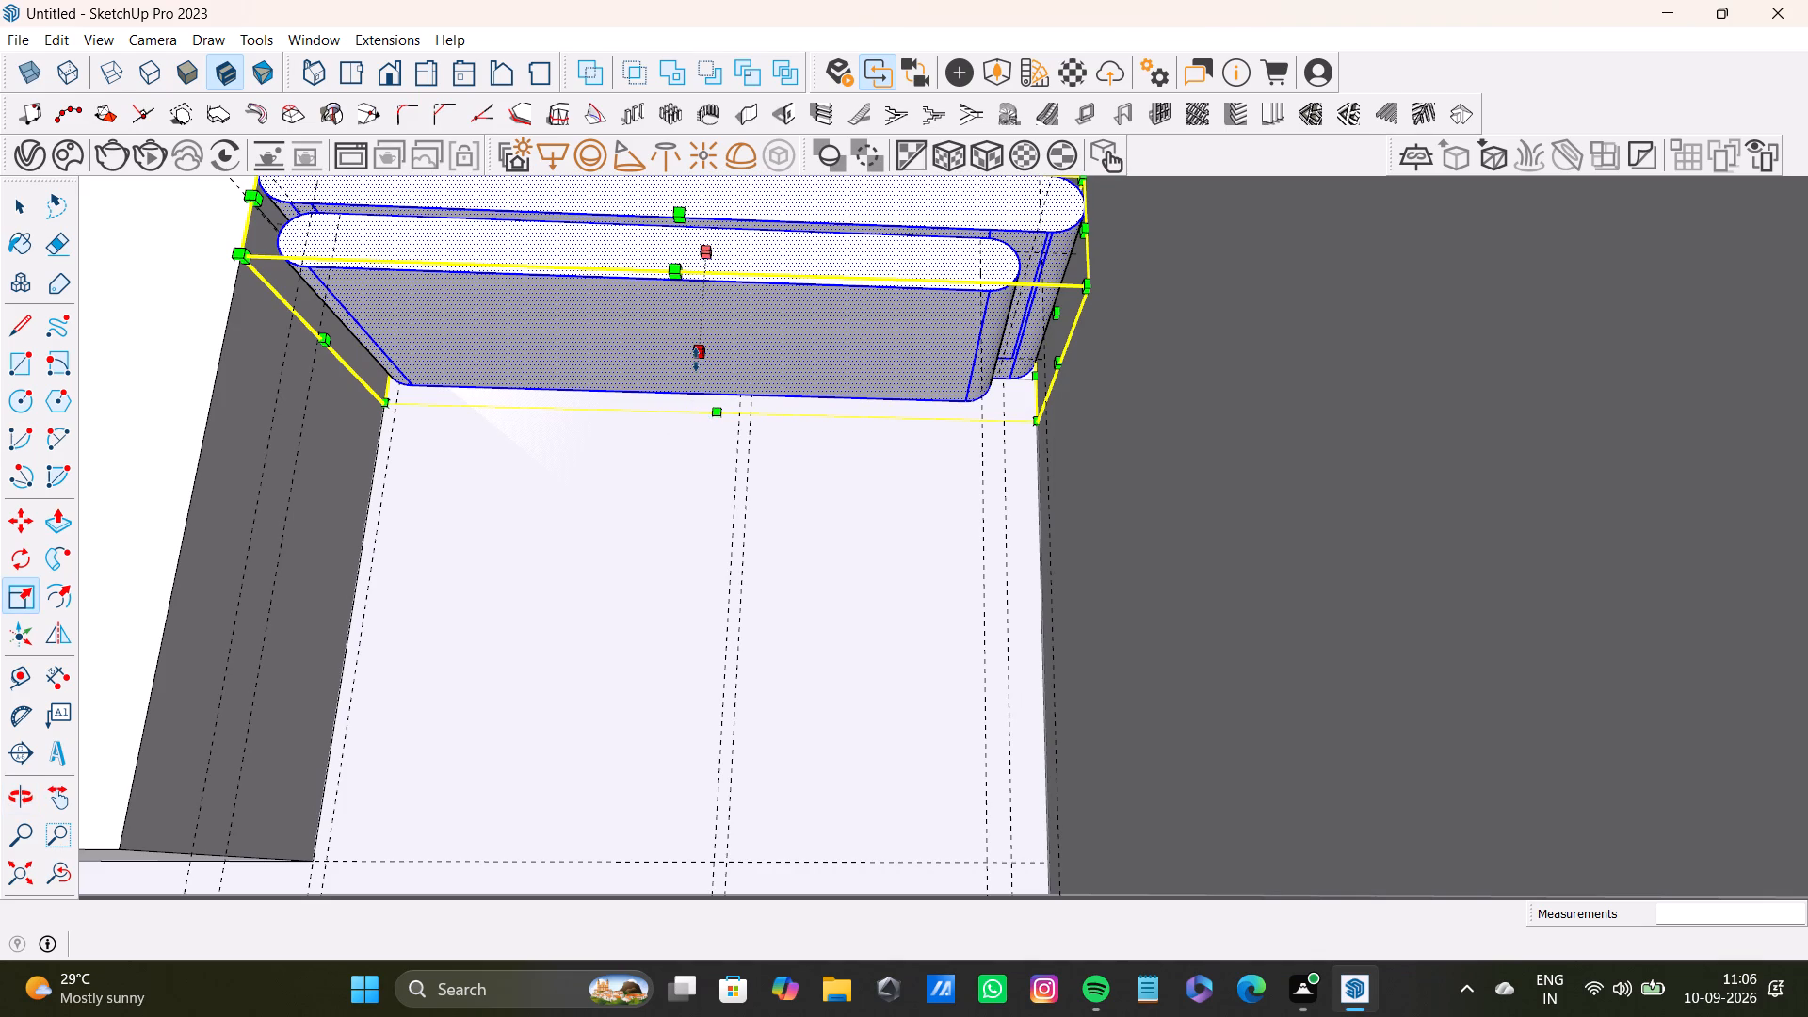
pyautogui.moveTo(696, 360); pyautogui.dragTo(697, 395)
pyautogui.press('space')
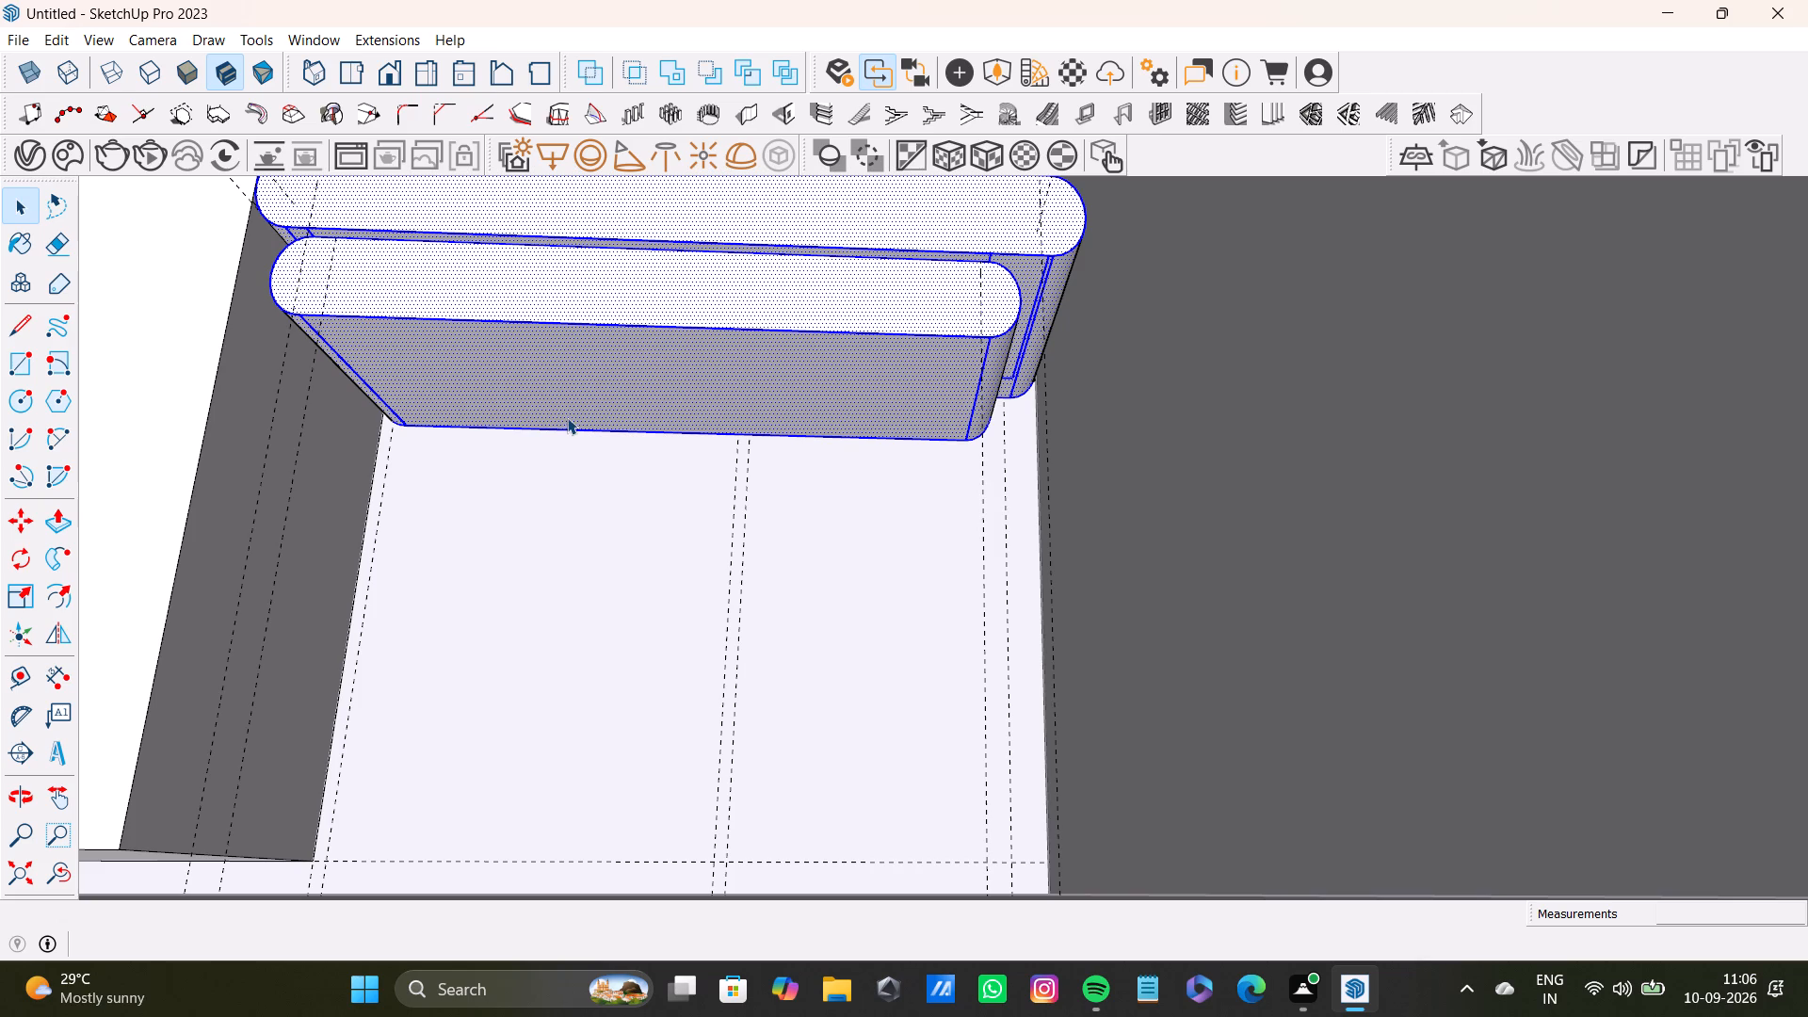
# Close the wardrobe group being edited and return to the whole house model with nothing selected.
pyautogui.moveTo(580, 370); pyautogui.dragTo(557, 661, button='middle')
pyautogui.scroll(-9, 555, 591)
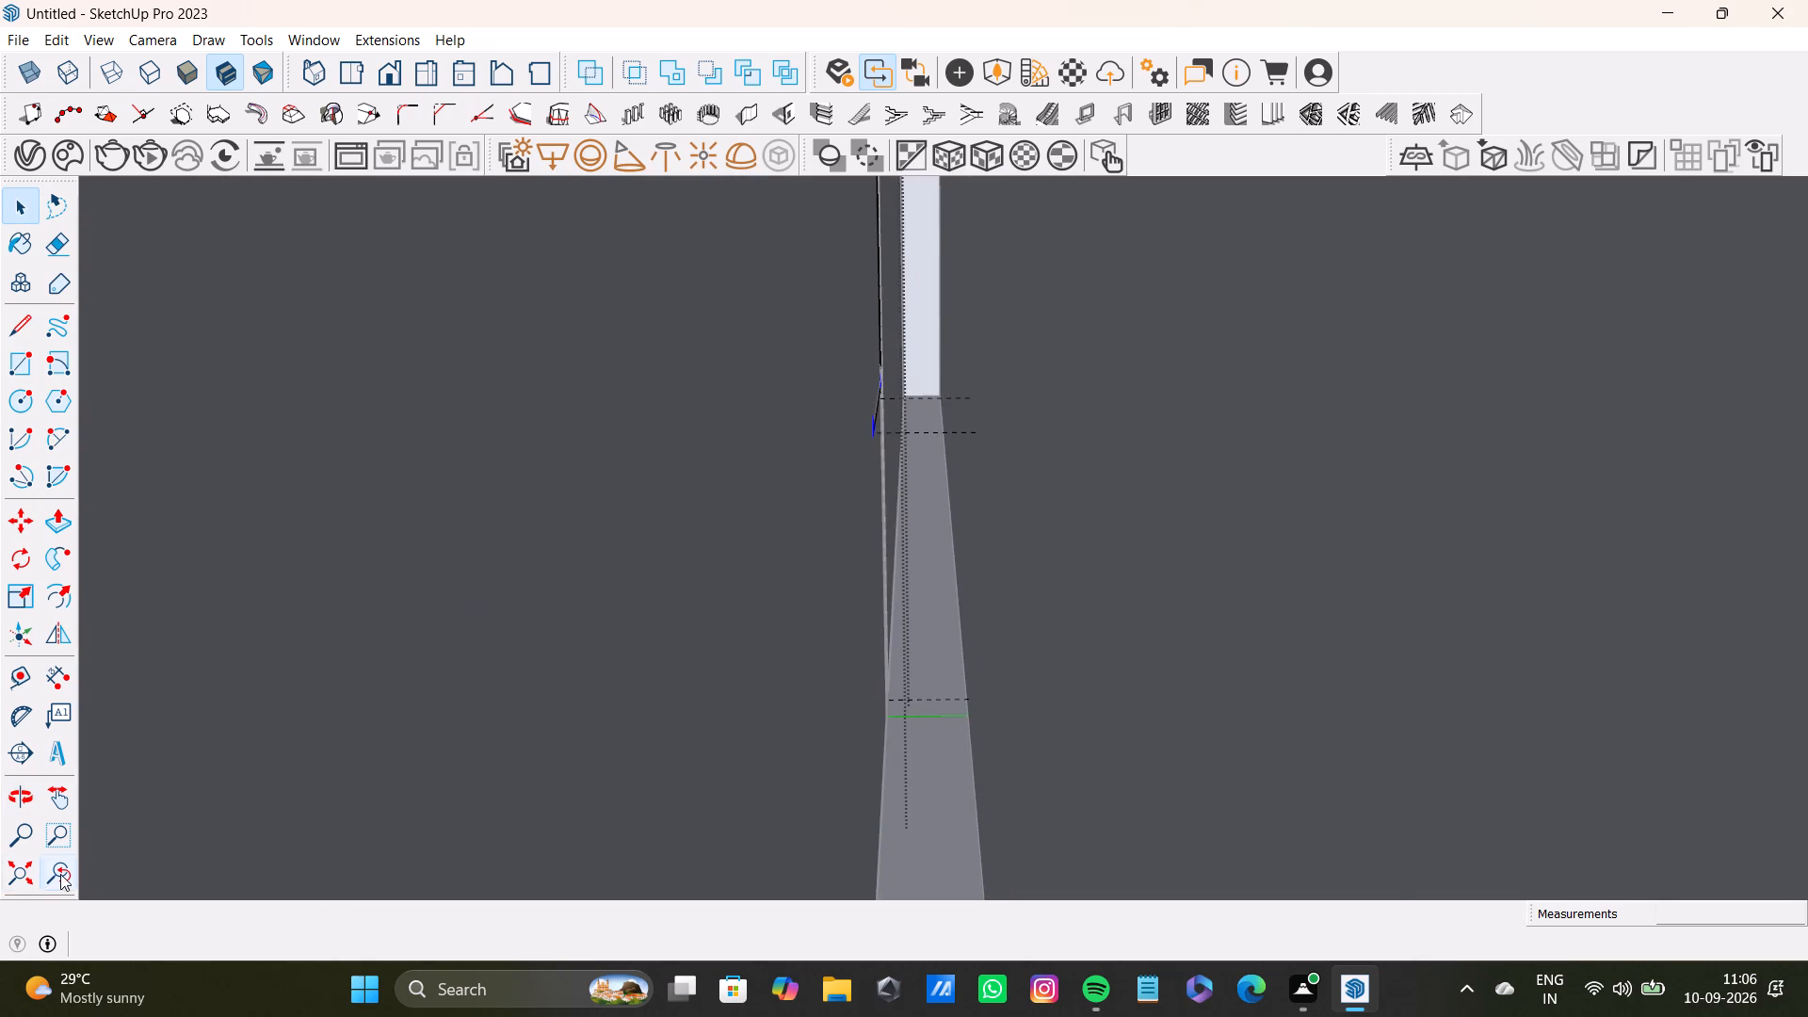
pyautogui.click(60, 874)
pyautogui.click(0, 878)
pyautogui.click(15, 877)
pyautogui.scroll(-4, 313, 686)
pyautogui.keyDown('shift'); pyautogui.moveTo(542, 557); pyautogui.dragTo(508, 719, button='middle'); pyautogui.keyUp('shift')
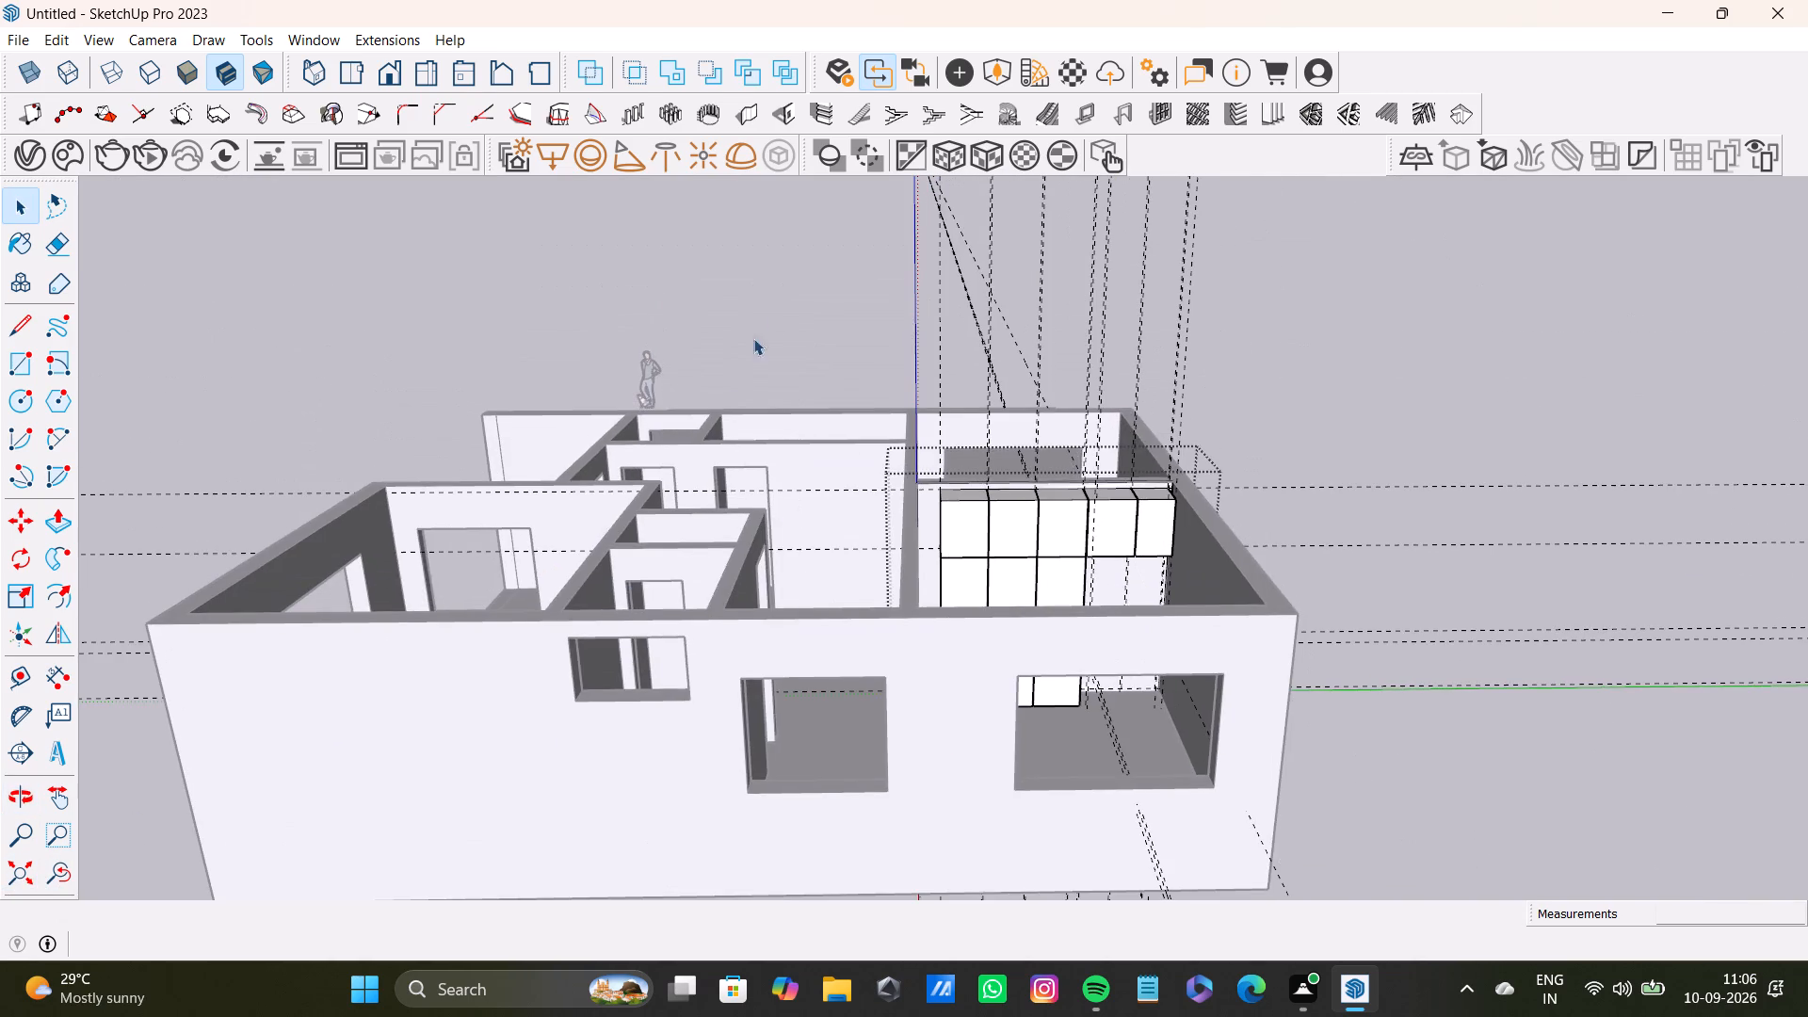
pyautogui.tripleClick(776, 311)
pyautogui.click(776, 311)
pyautogui.tripleClick(798, 351)
pyautogui.tripleClick(798, 351)
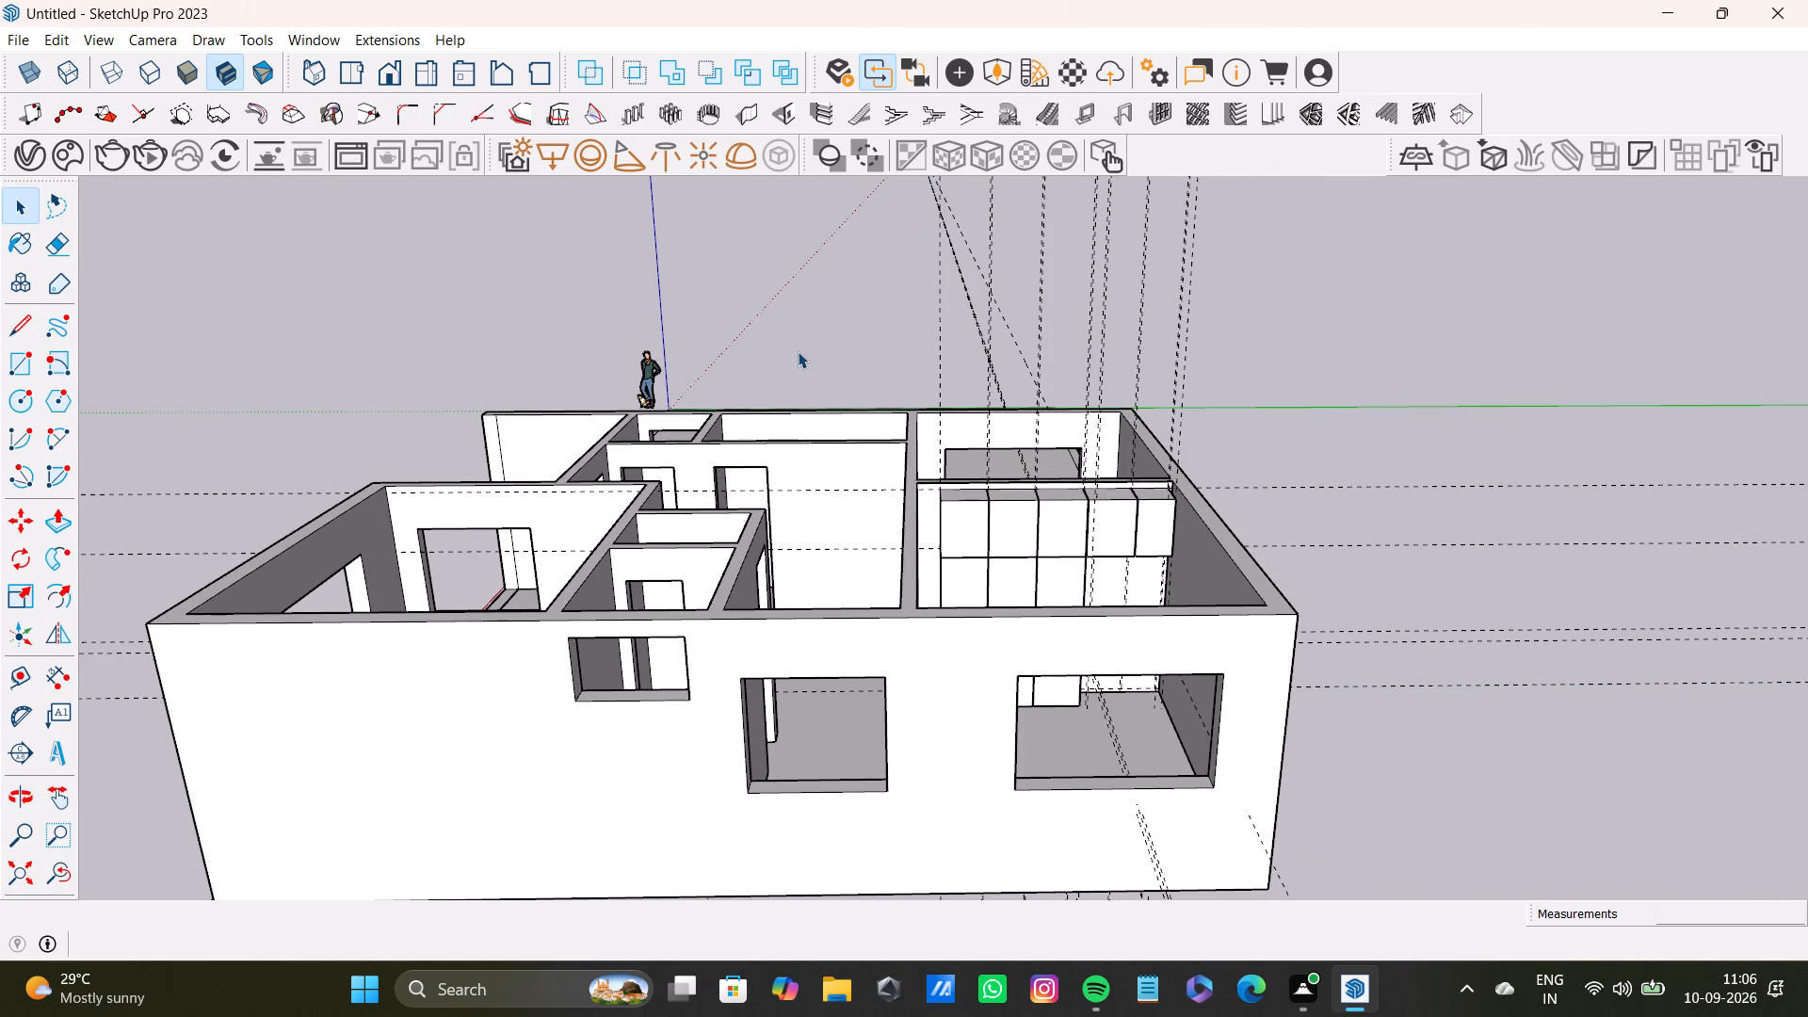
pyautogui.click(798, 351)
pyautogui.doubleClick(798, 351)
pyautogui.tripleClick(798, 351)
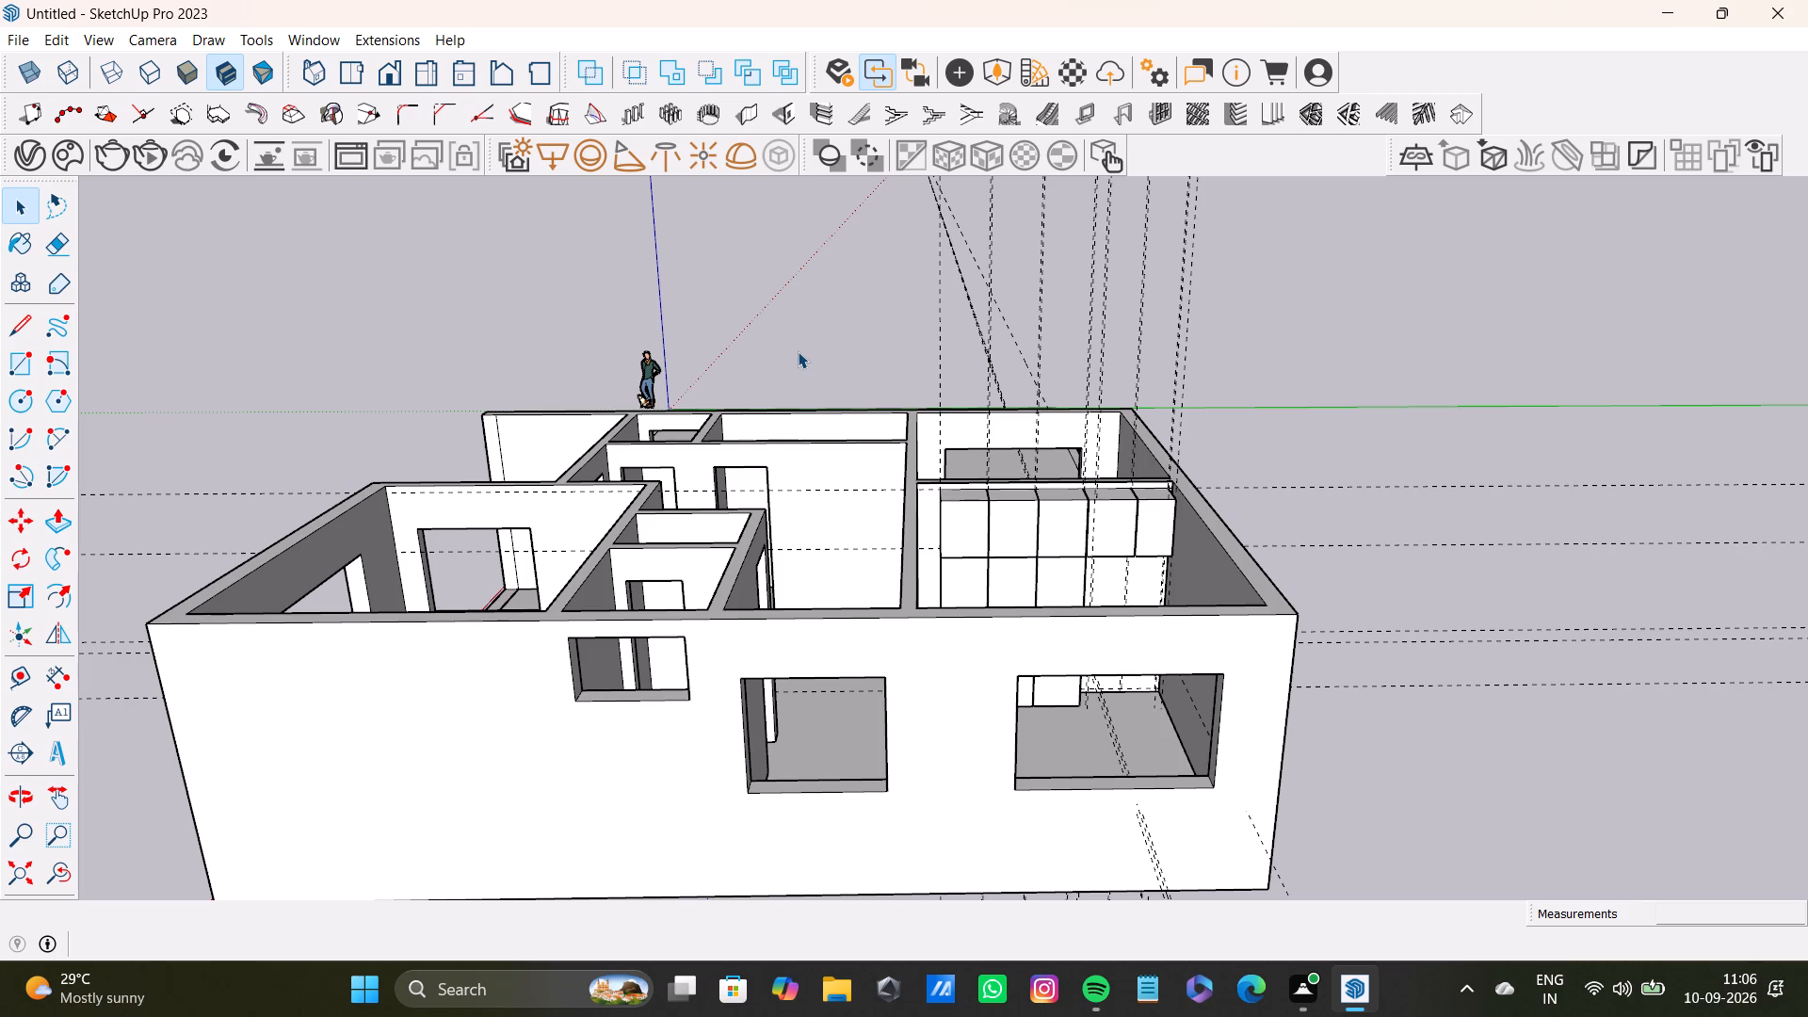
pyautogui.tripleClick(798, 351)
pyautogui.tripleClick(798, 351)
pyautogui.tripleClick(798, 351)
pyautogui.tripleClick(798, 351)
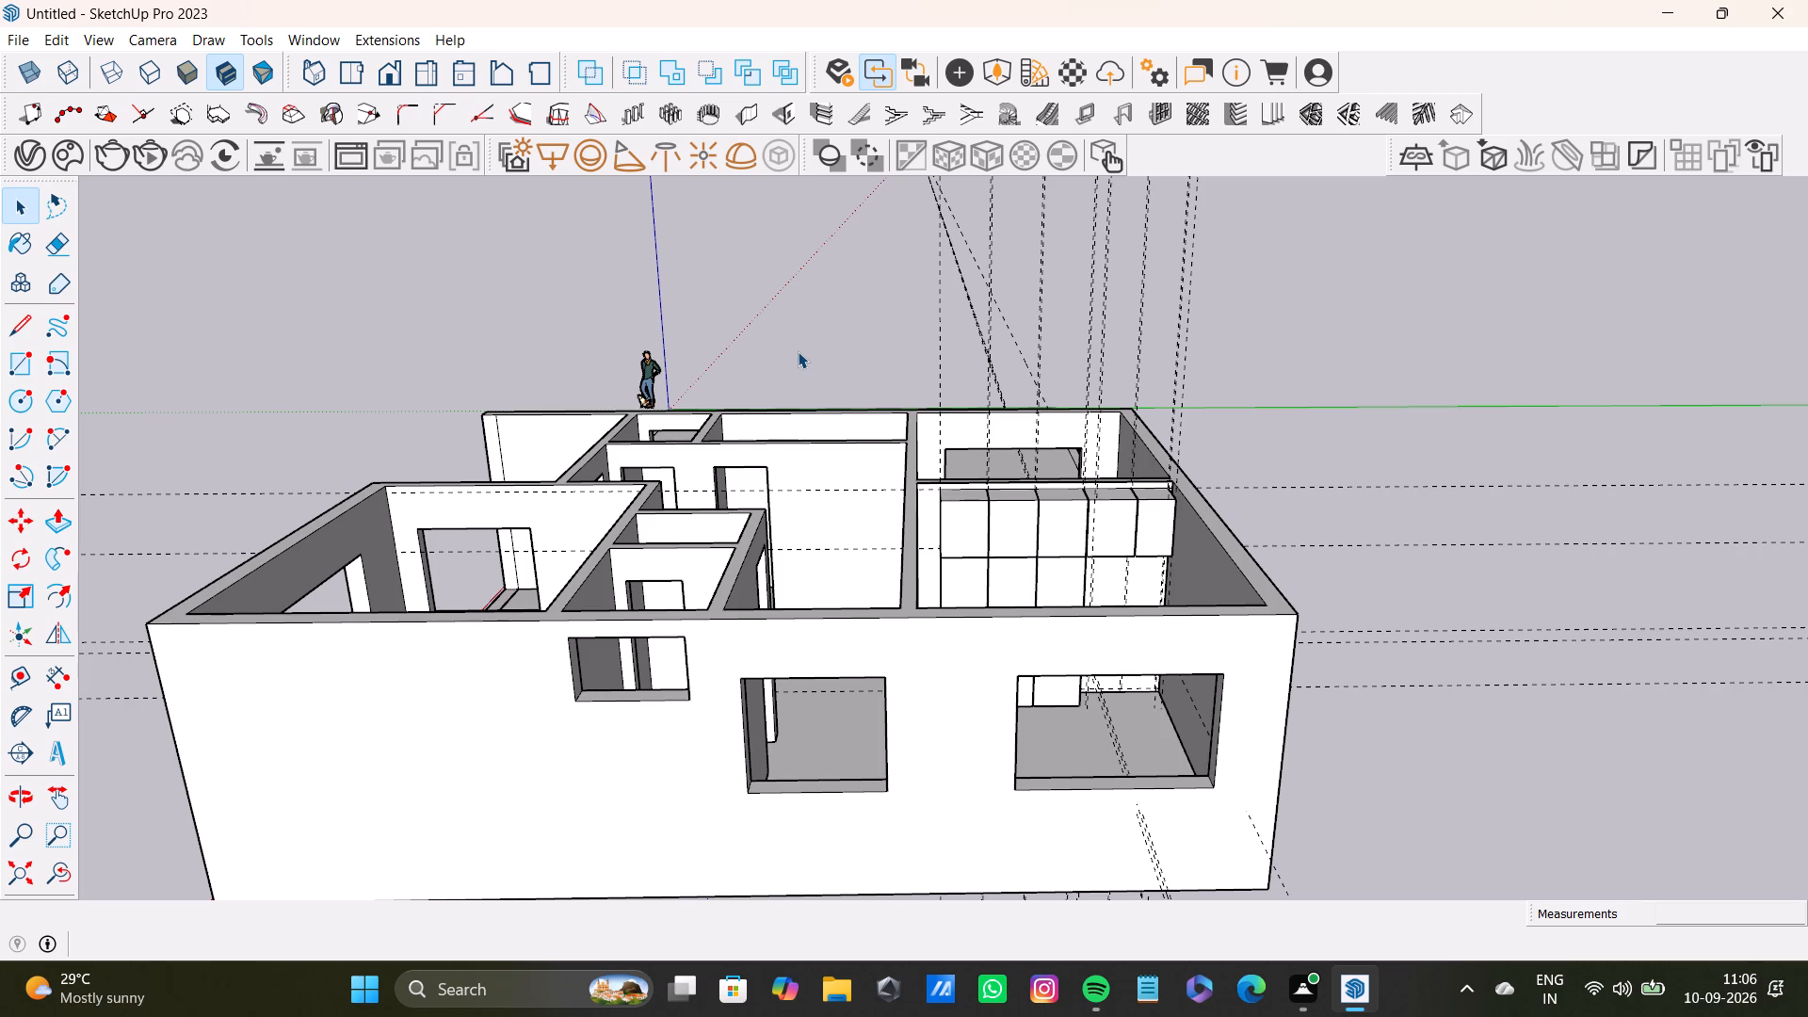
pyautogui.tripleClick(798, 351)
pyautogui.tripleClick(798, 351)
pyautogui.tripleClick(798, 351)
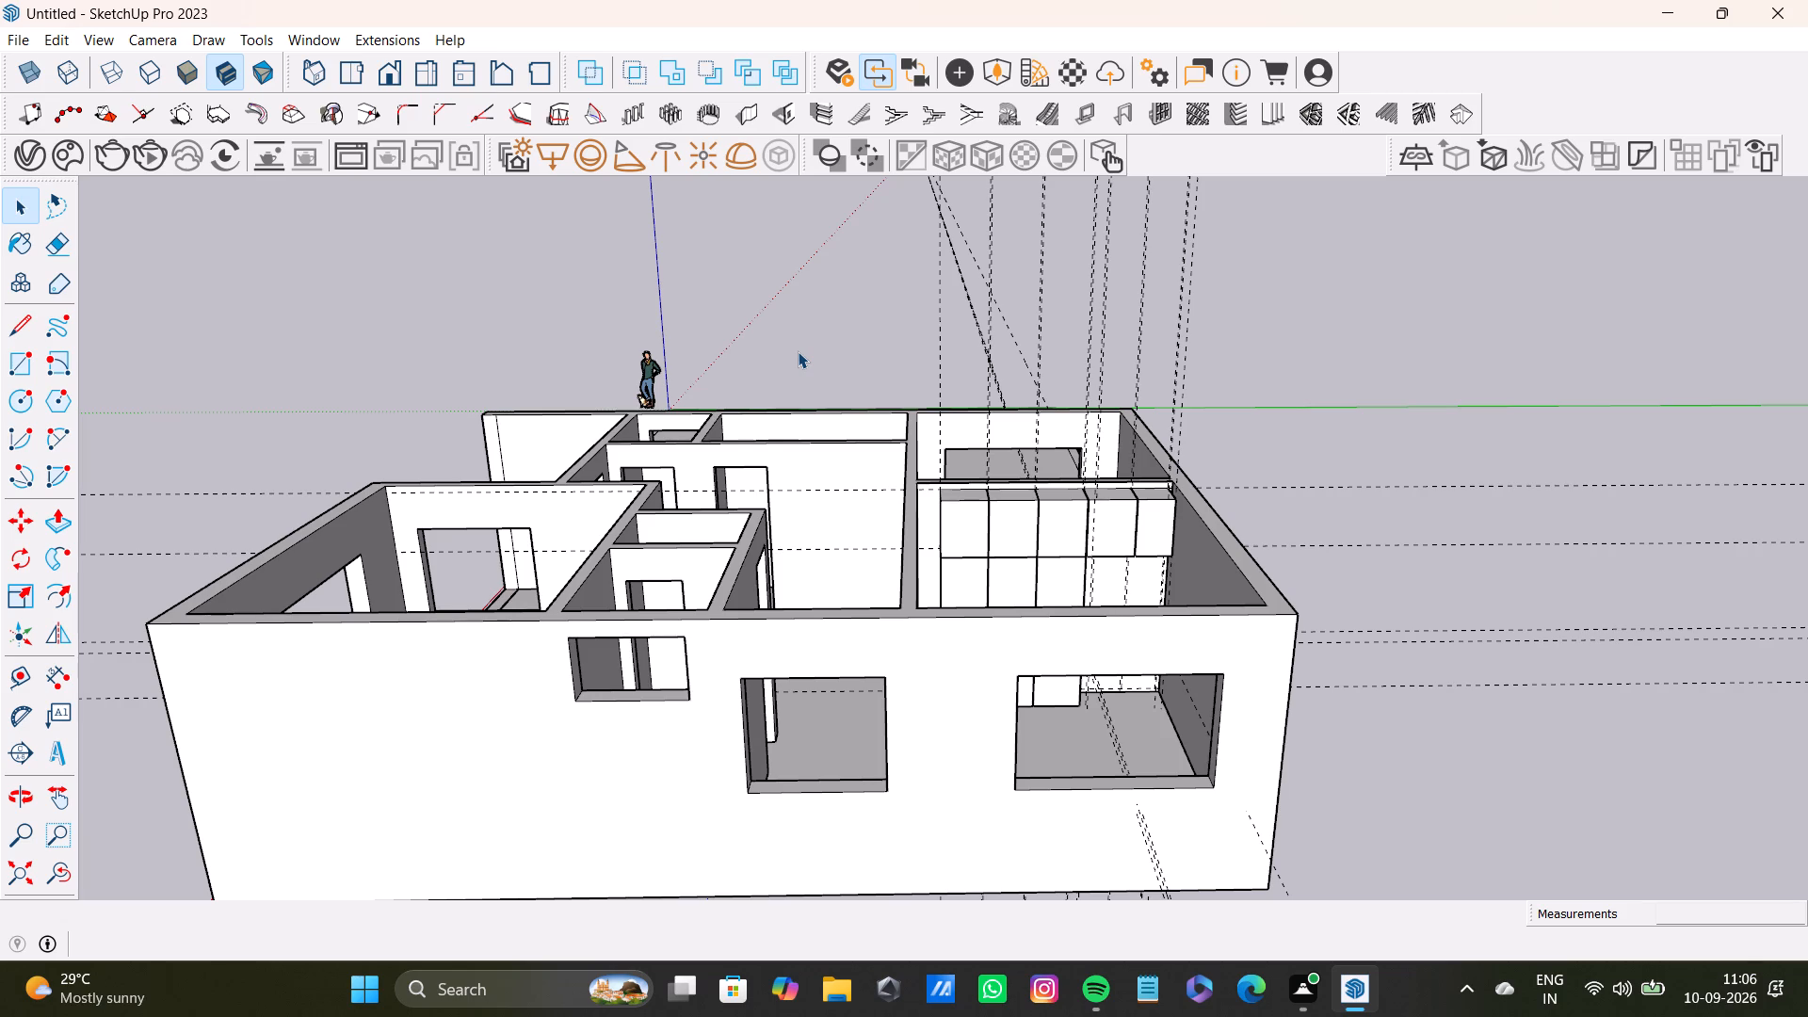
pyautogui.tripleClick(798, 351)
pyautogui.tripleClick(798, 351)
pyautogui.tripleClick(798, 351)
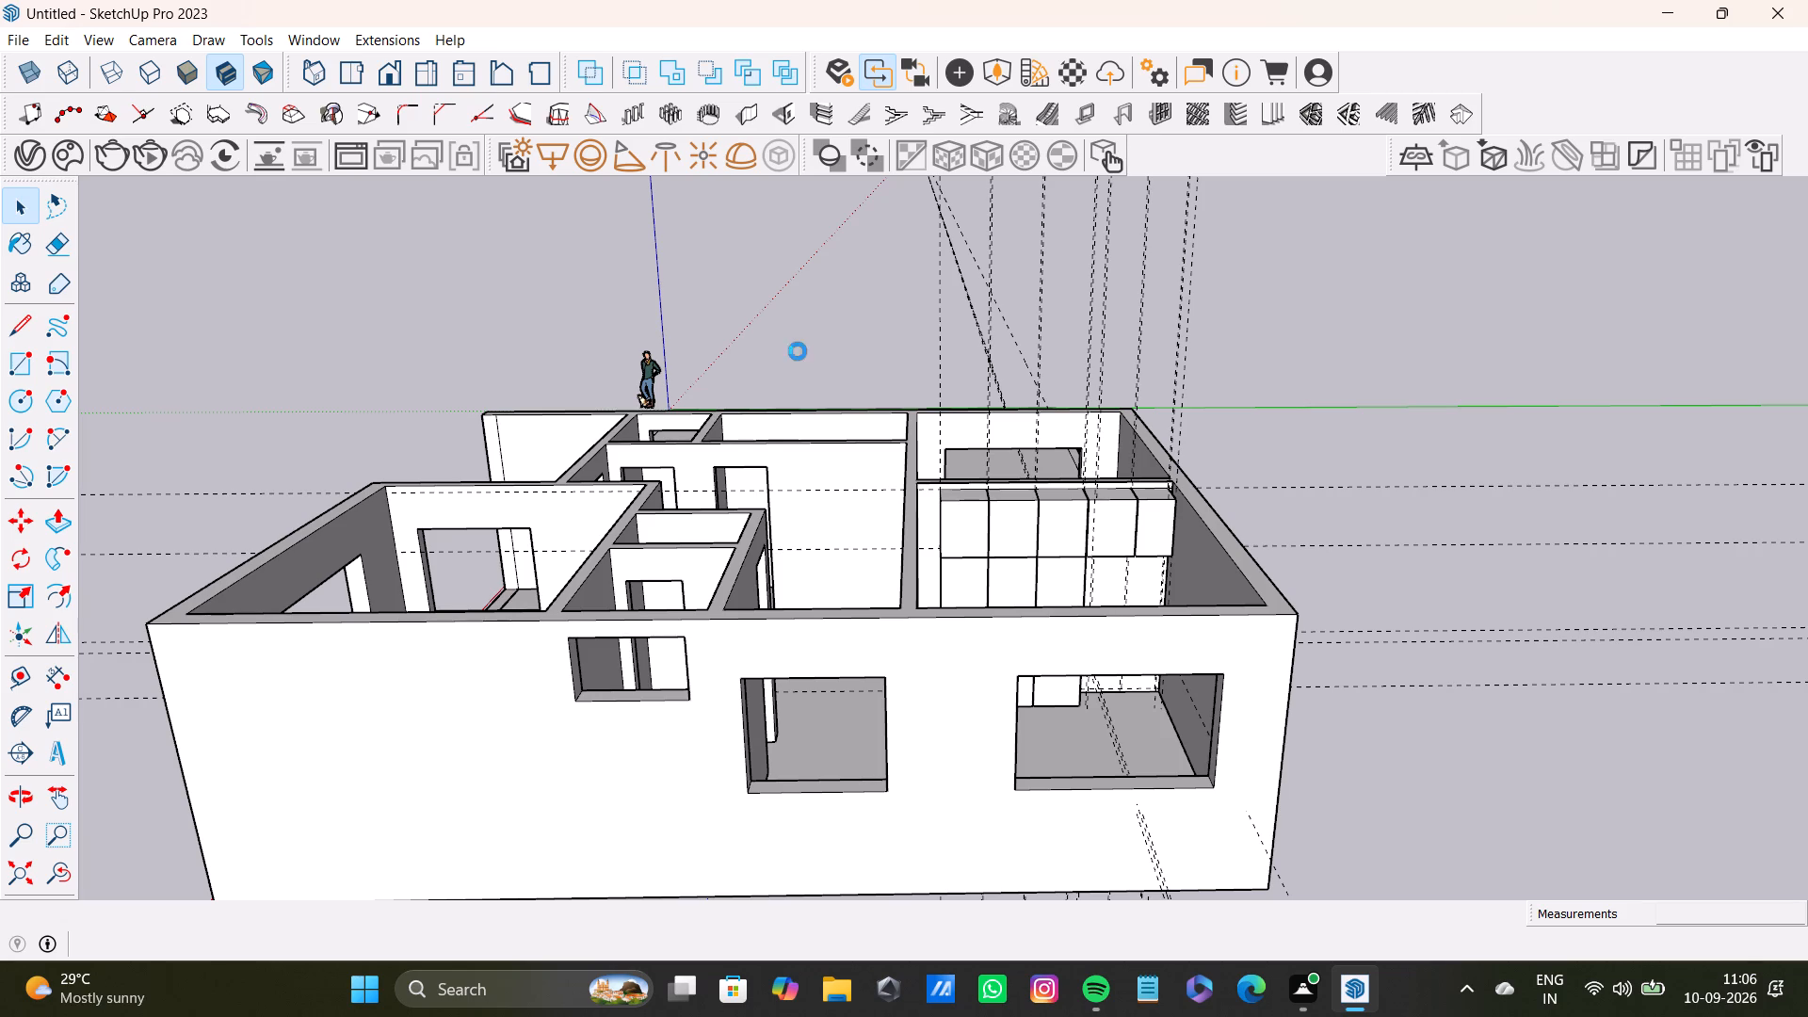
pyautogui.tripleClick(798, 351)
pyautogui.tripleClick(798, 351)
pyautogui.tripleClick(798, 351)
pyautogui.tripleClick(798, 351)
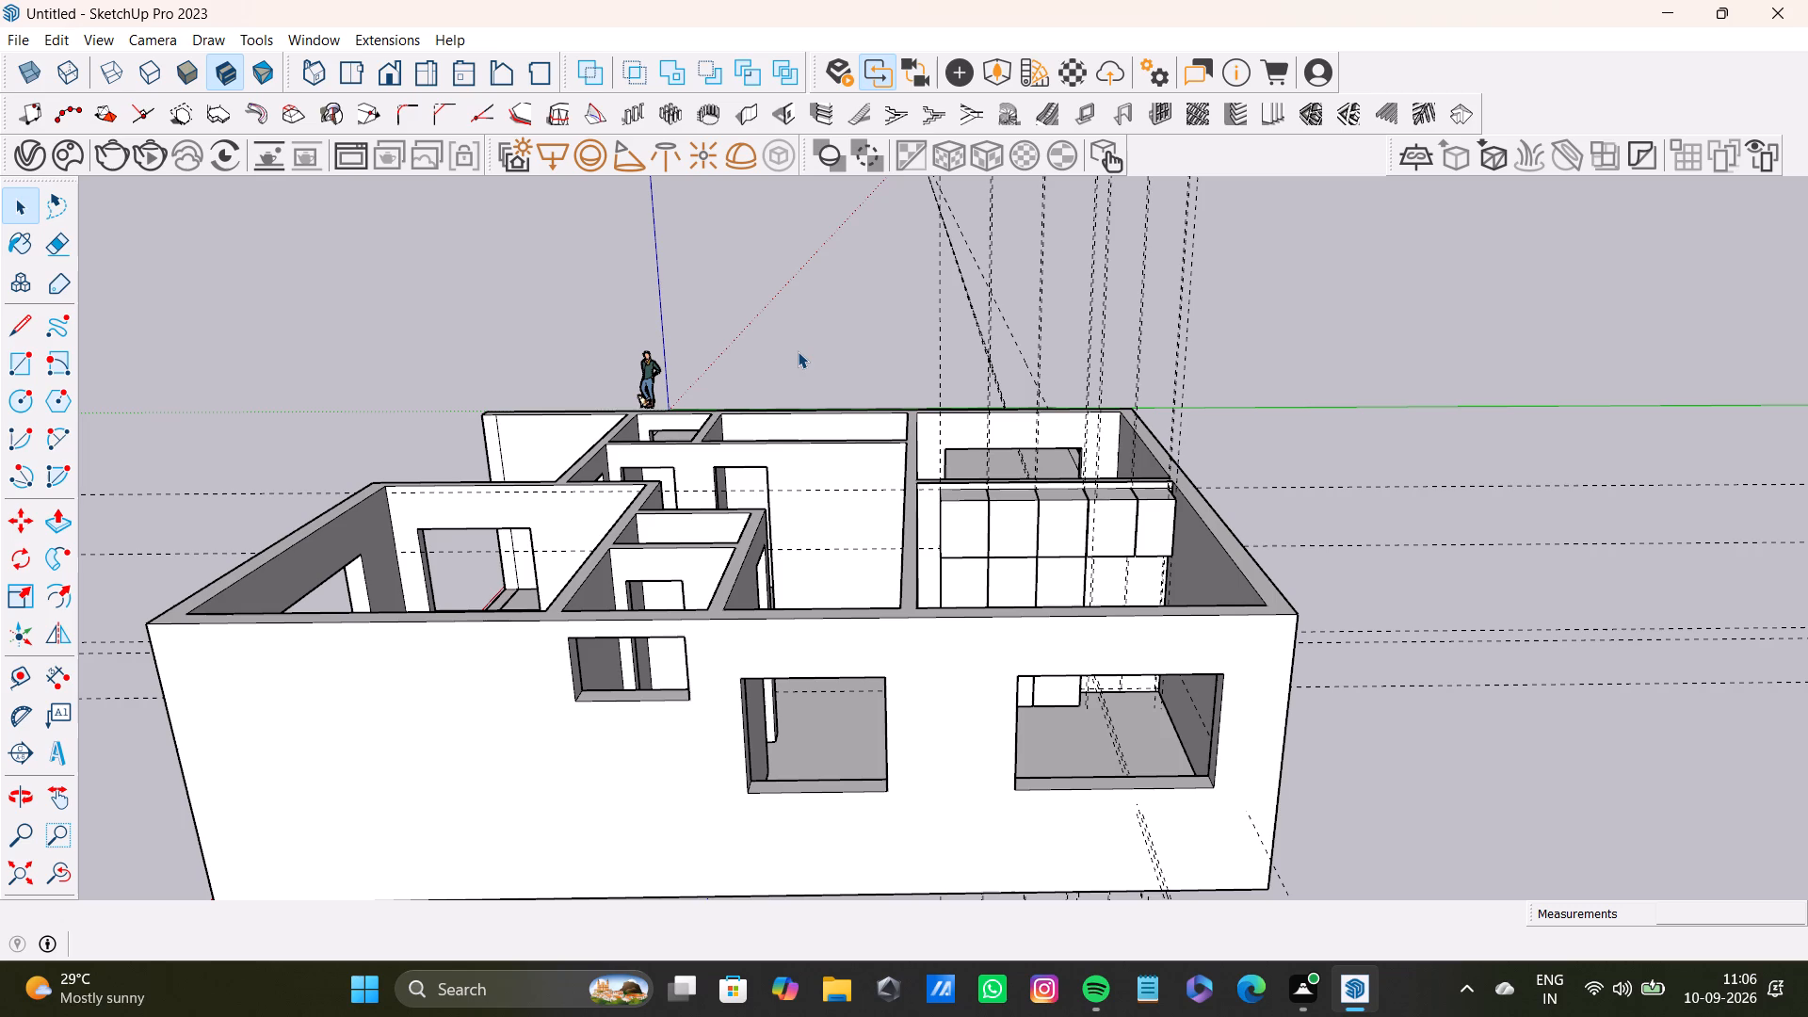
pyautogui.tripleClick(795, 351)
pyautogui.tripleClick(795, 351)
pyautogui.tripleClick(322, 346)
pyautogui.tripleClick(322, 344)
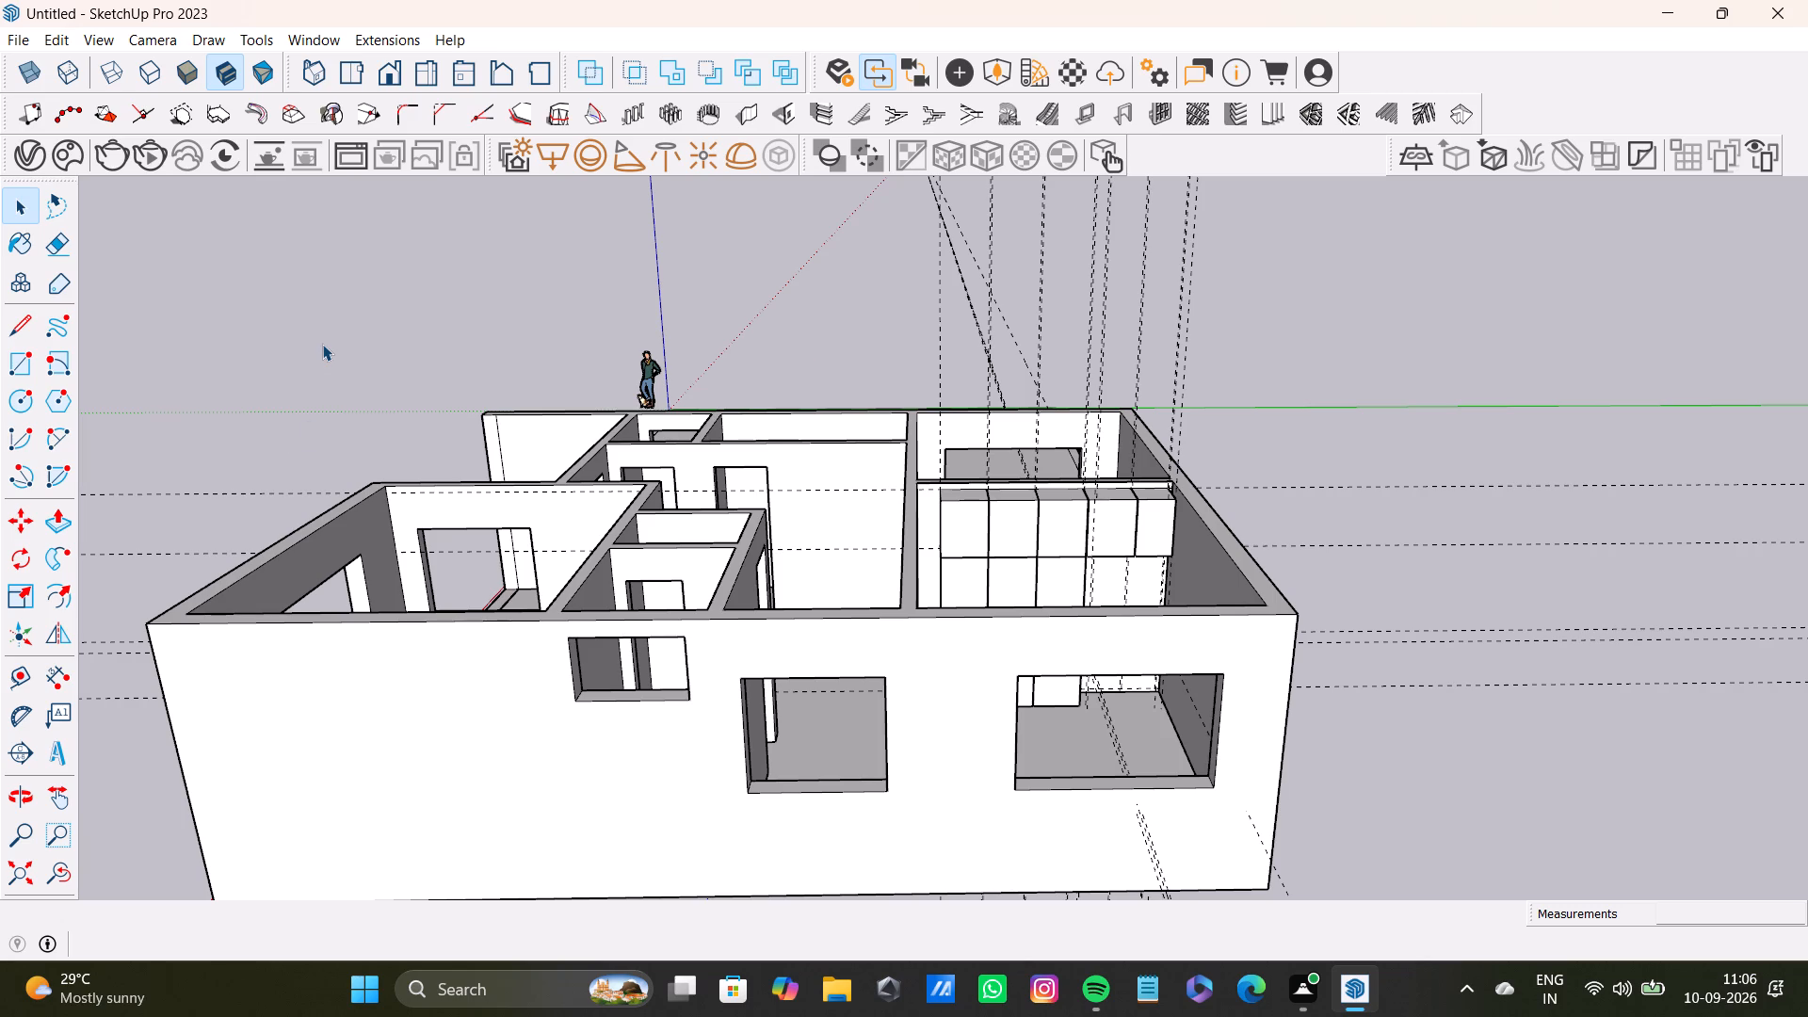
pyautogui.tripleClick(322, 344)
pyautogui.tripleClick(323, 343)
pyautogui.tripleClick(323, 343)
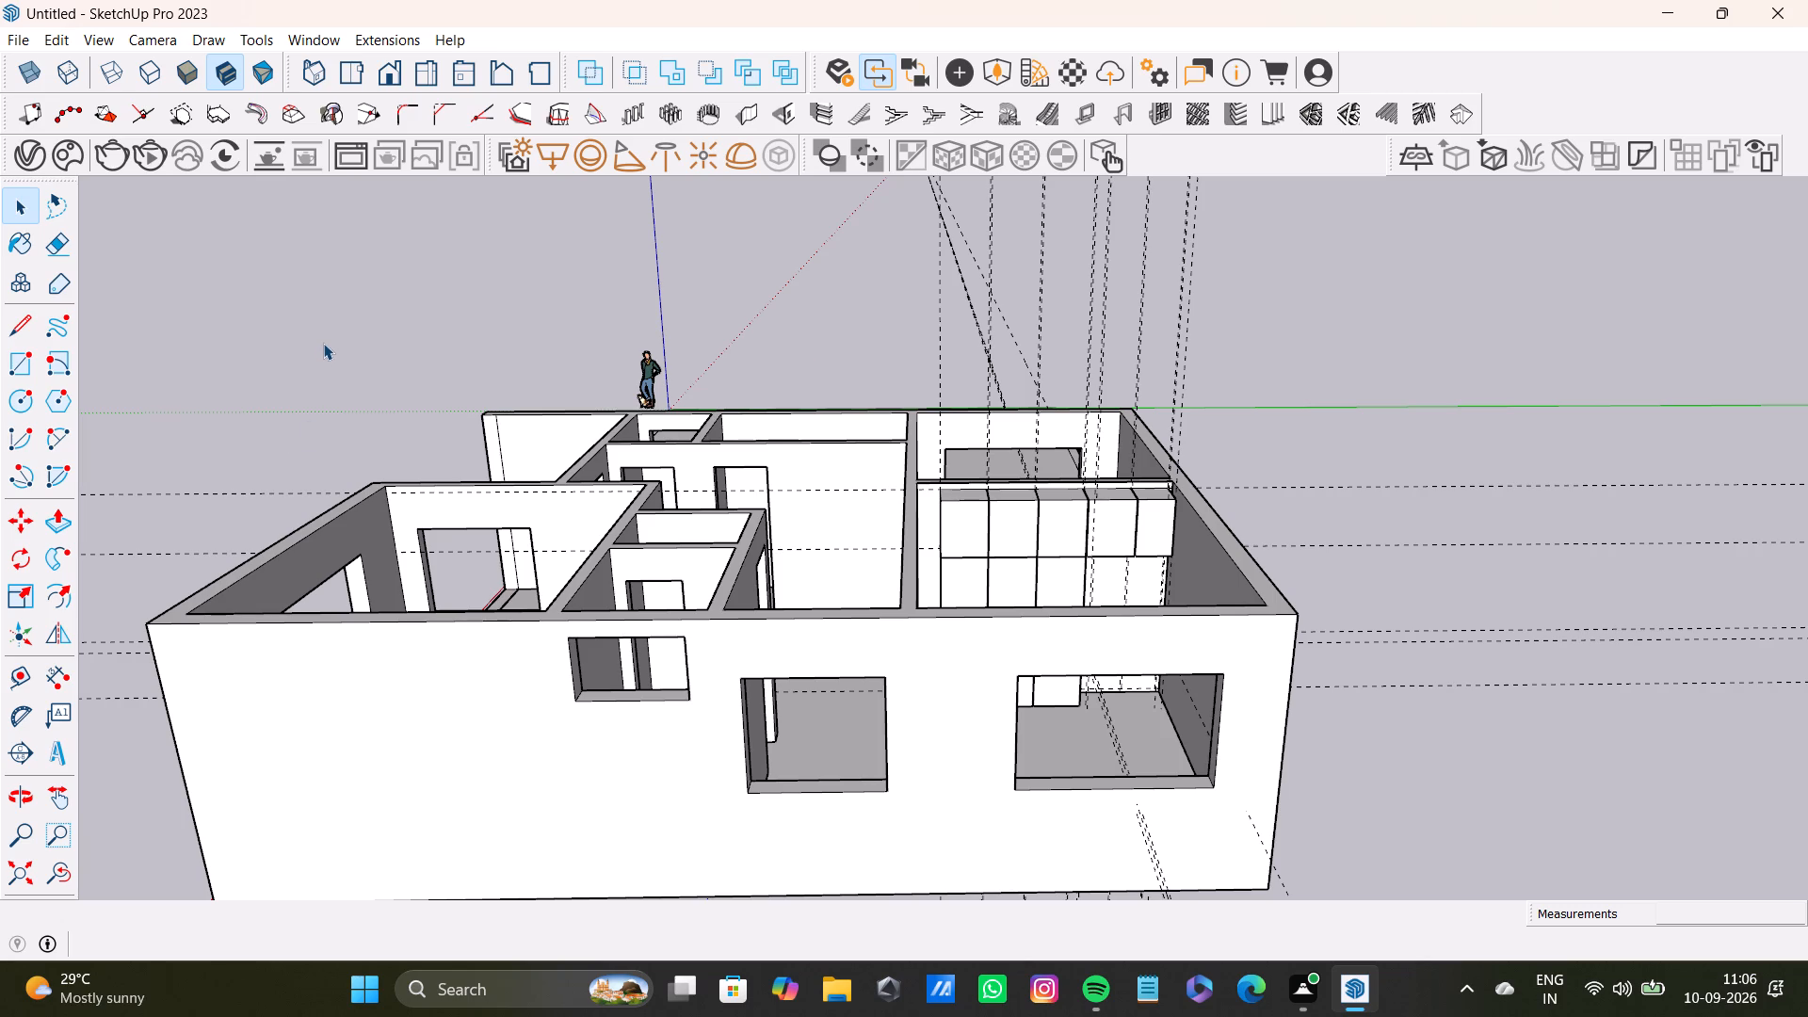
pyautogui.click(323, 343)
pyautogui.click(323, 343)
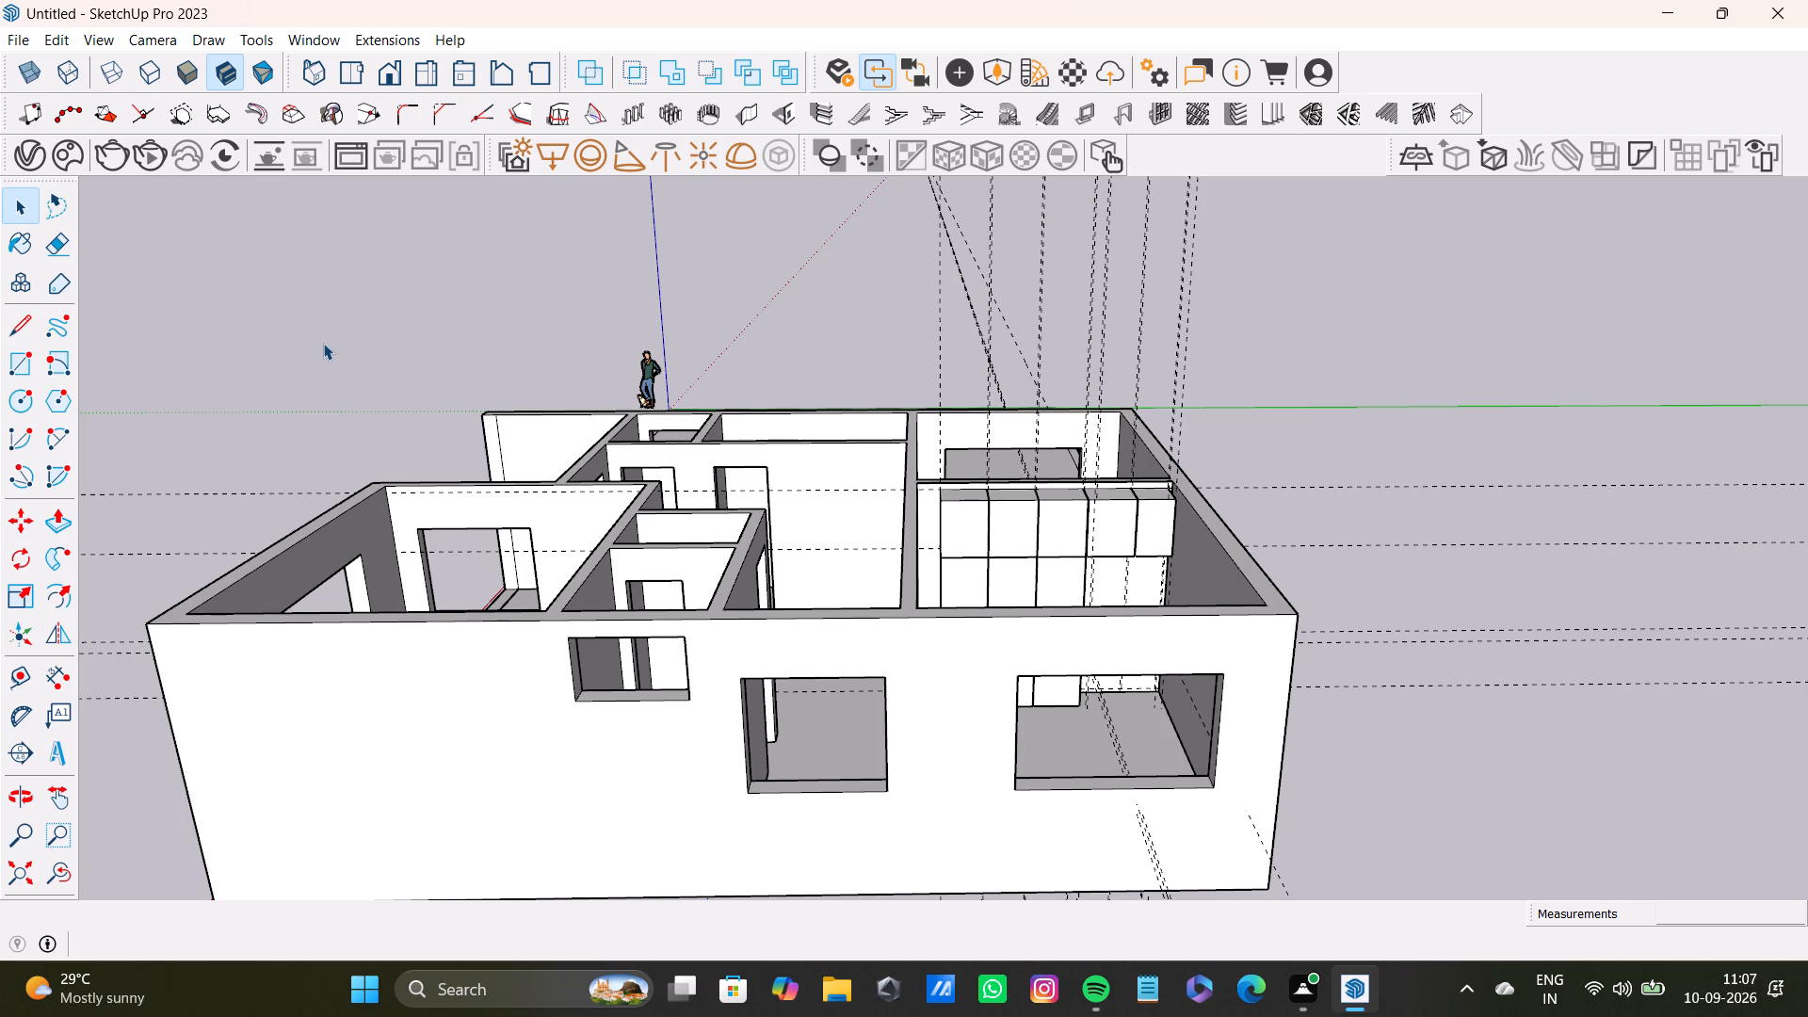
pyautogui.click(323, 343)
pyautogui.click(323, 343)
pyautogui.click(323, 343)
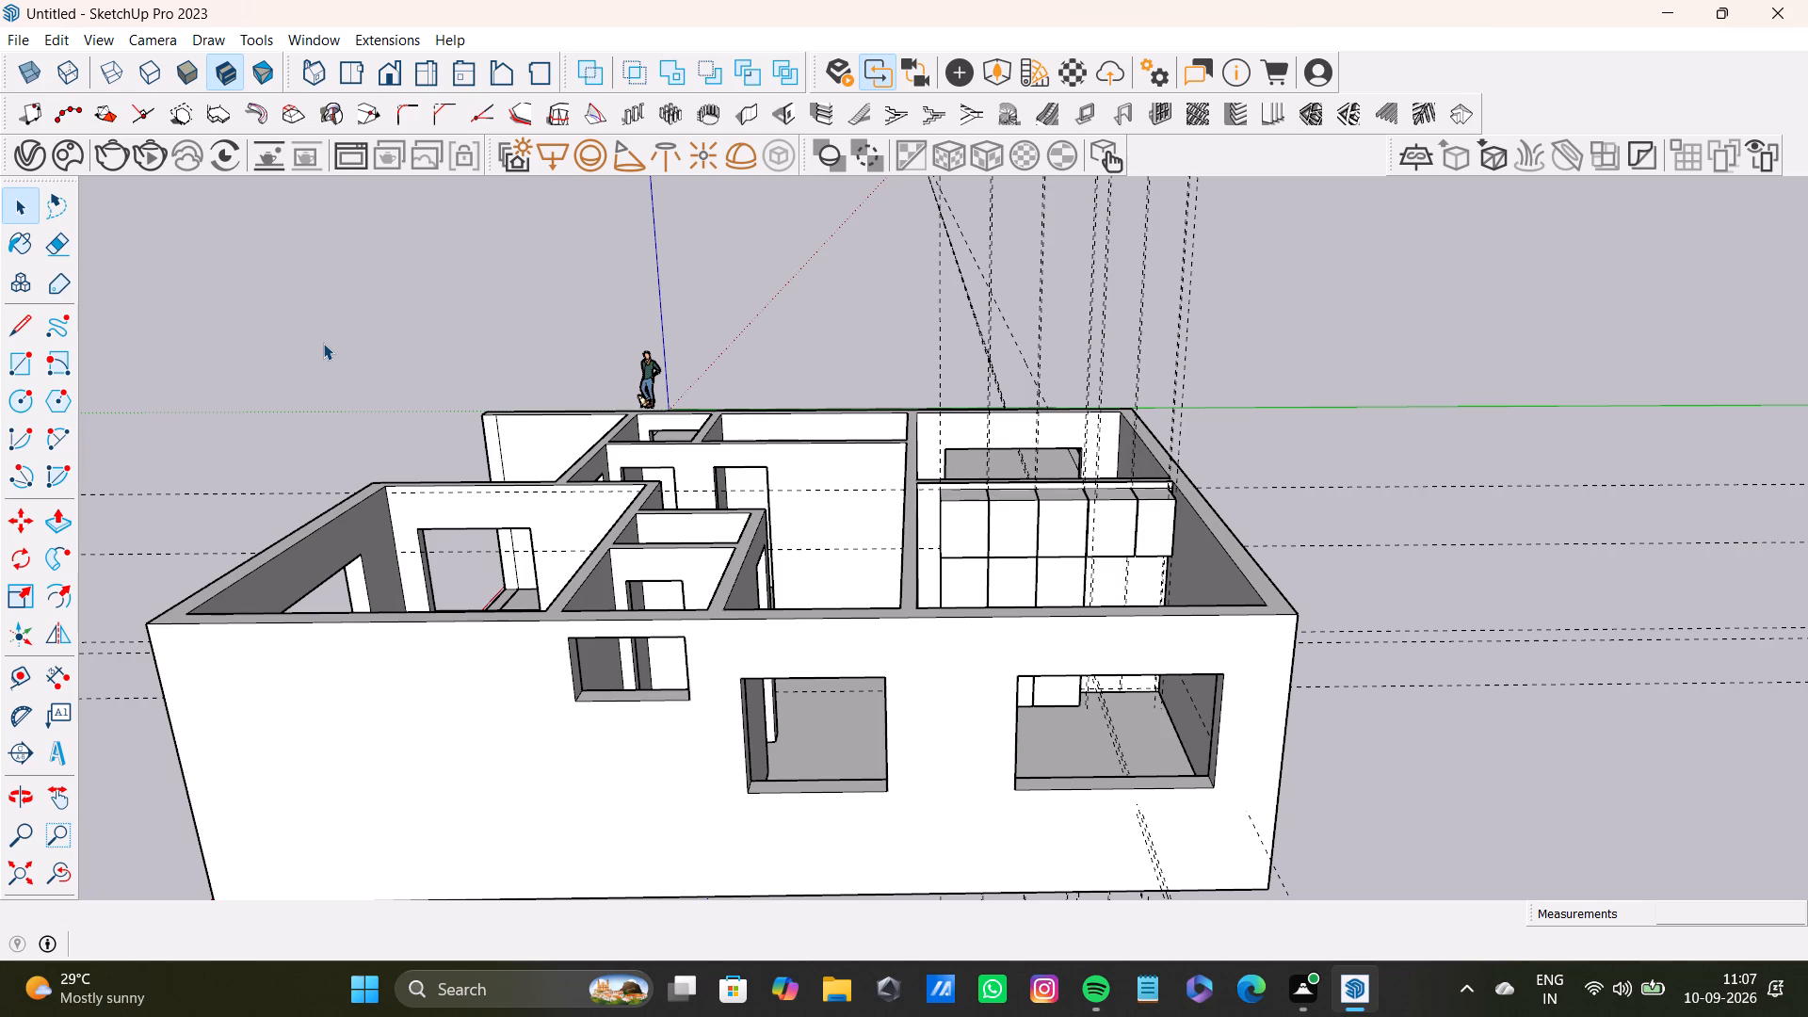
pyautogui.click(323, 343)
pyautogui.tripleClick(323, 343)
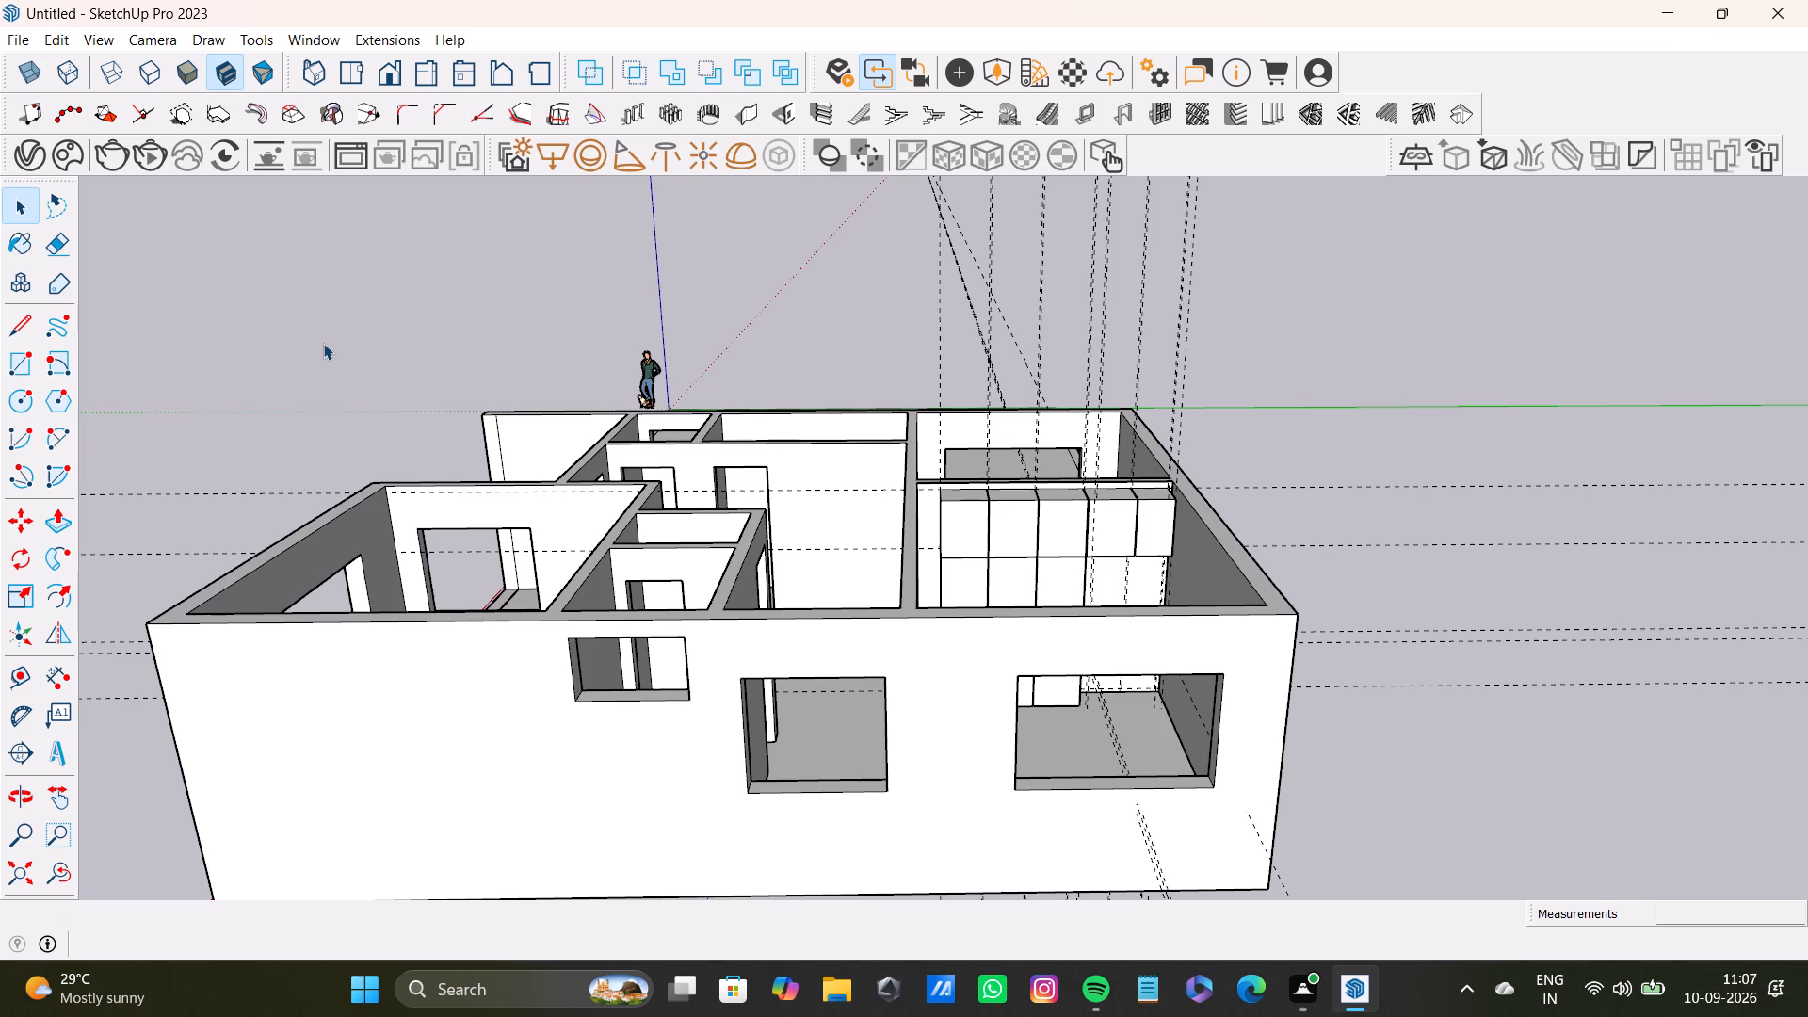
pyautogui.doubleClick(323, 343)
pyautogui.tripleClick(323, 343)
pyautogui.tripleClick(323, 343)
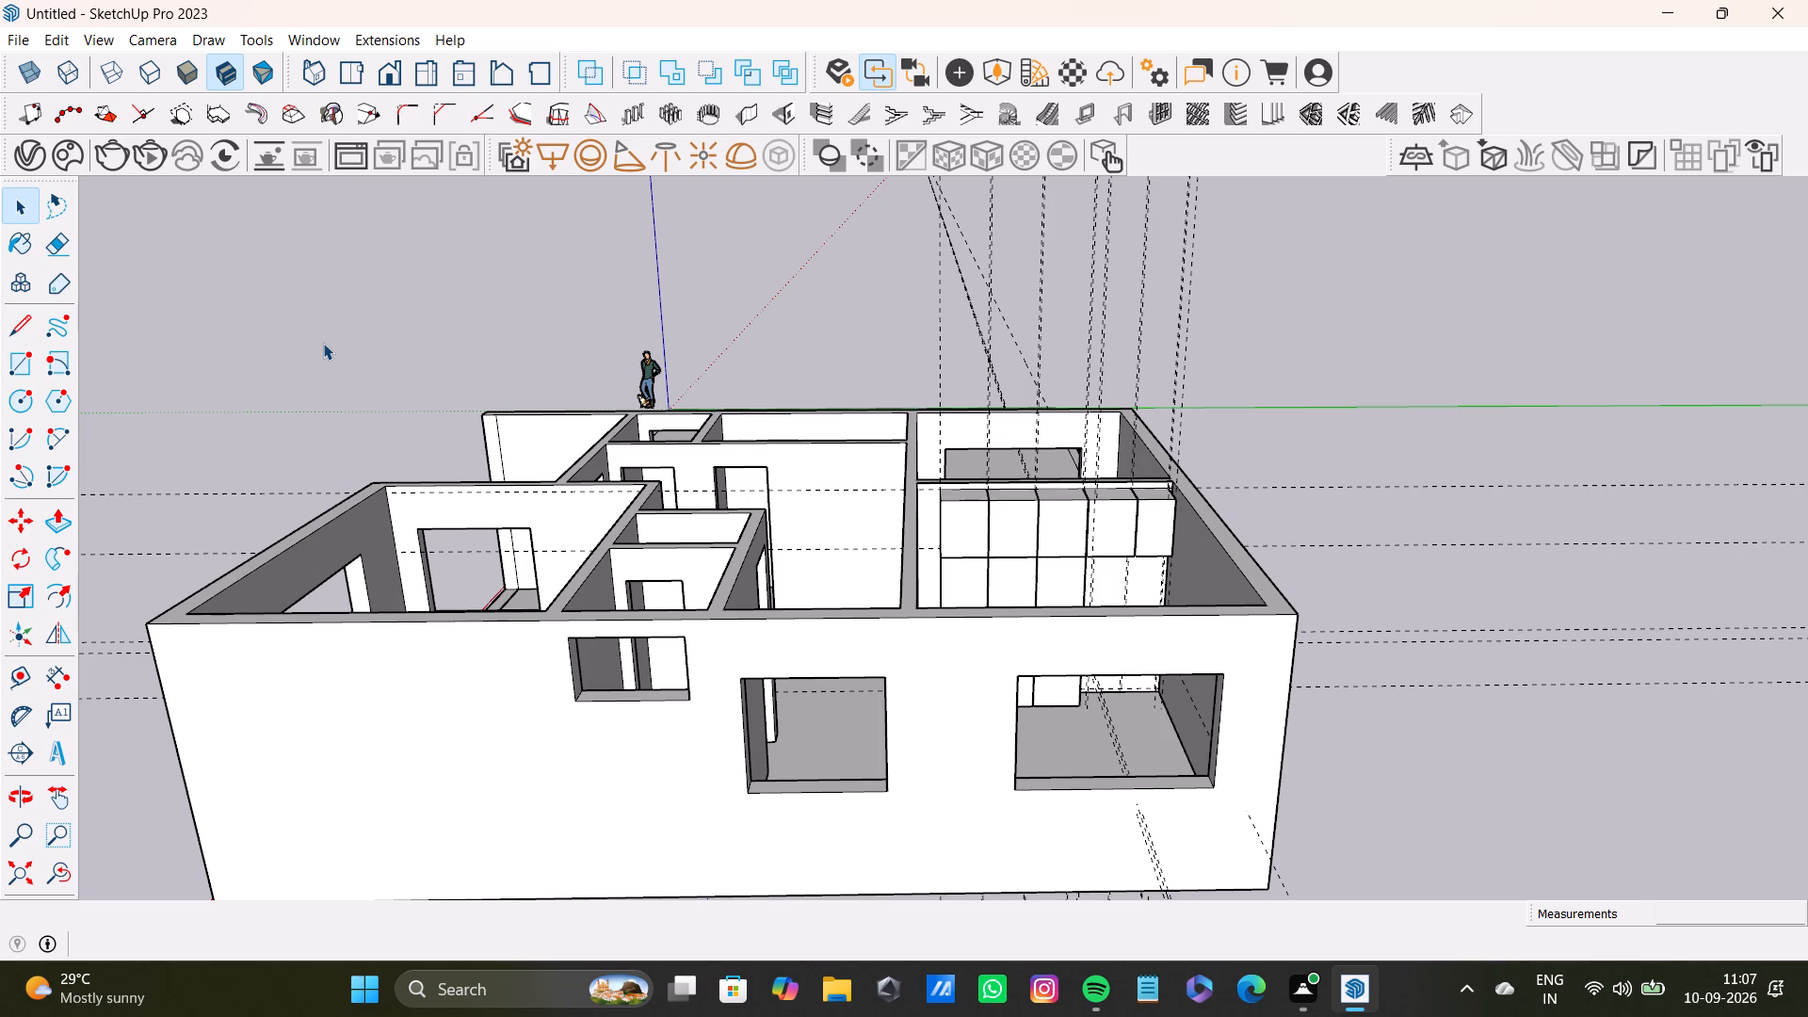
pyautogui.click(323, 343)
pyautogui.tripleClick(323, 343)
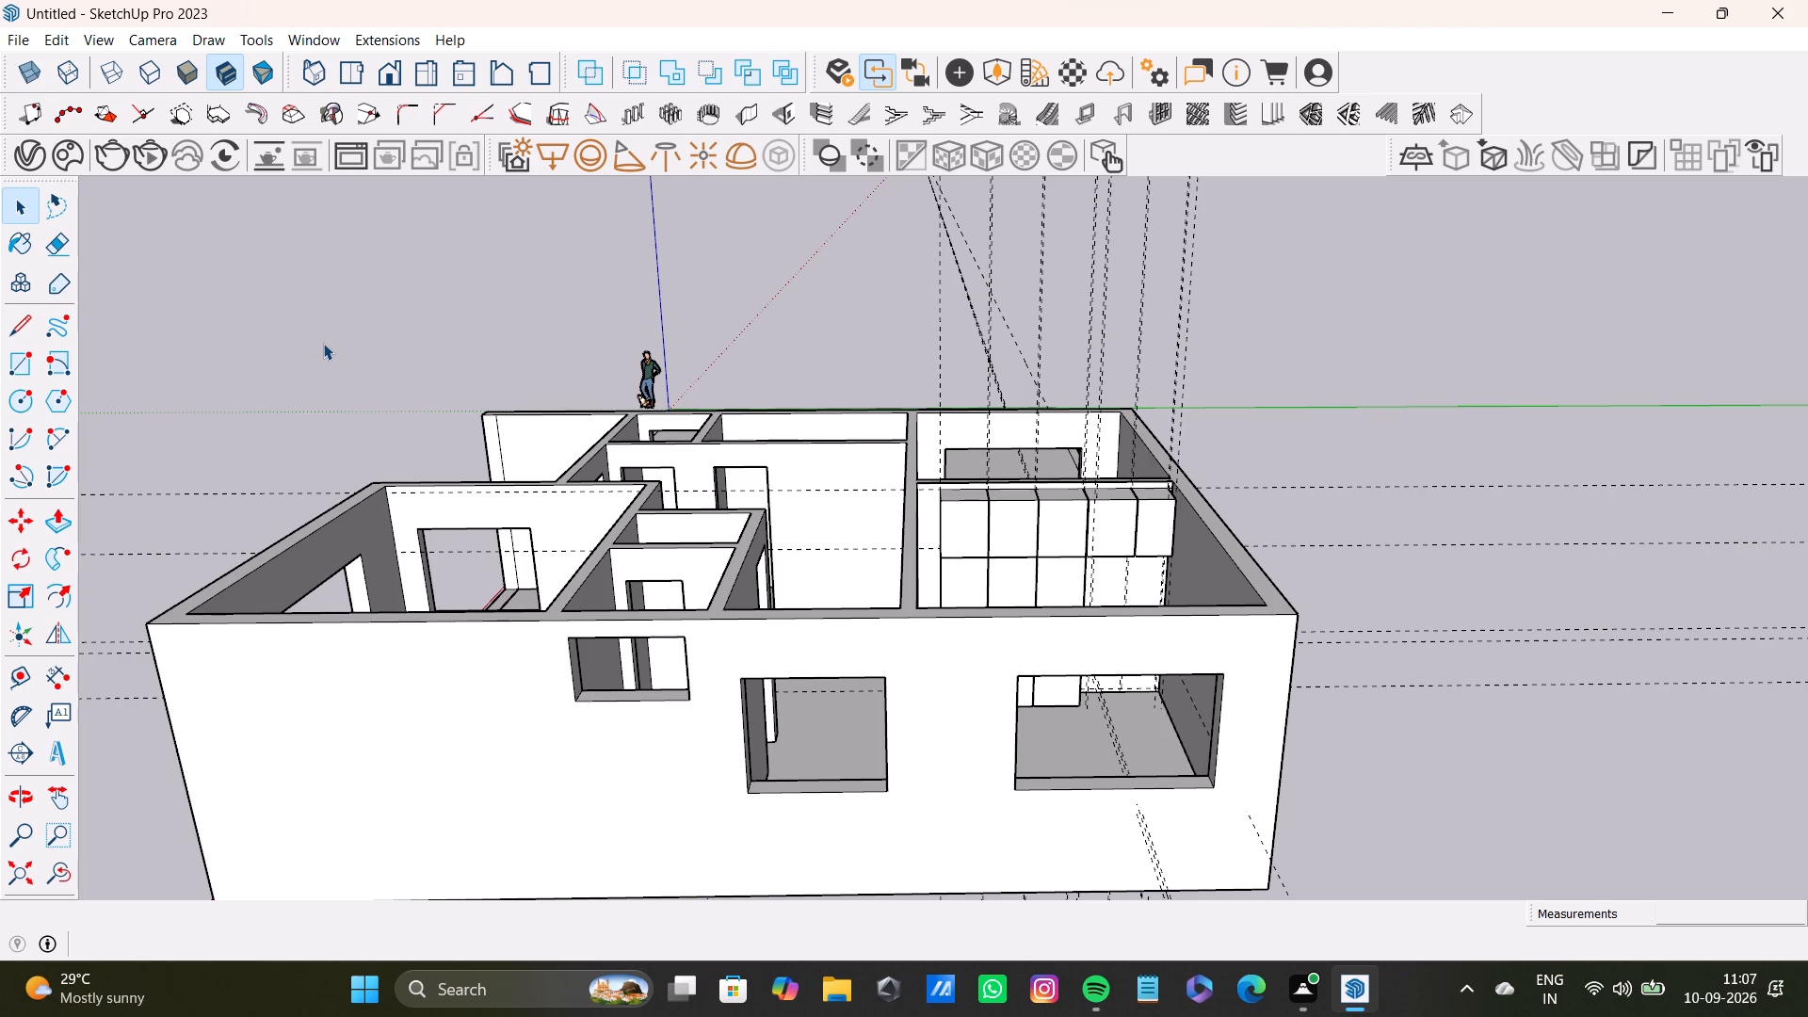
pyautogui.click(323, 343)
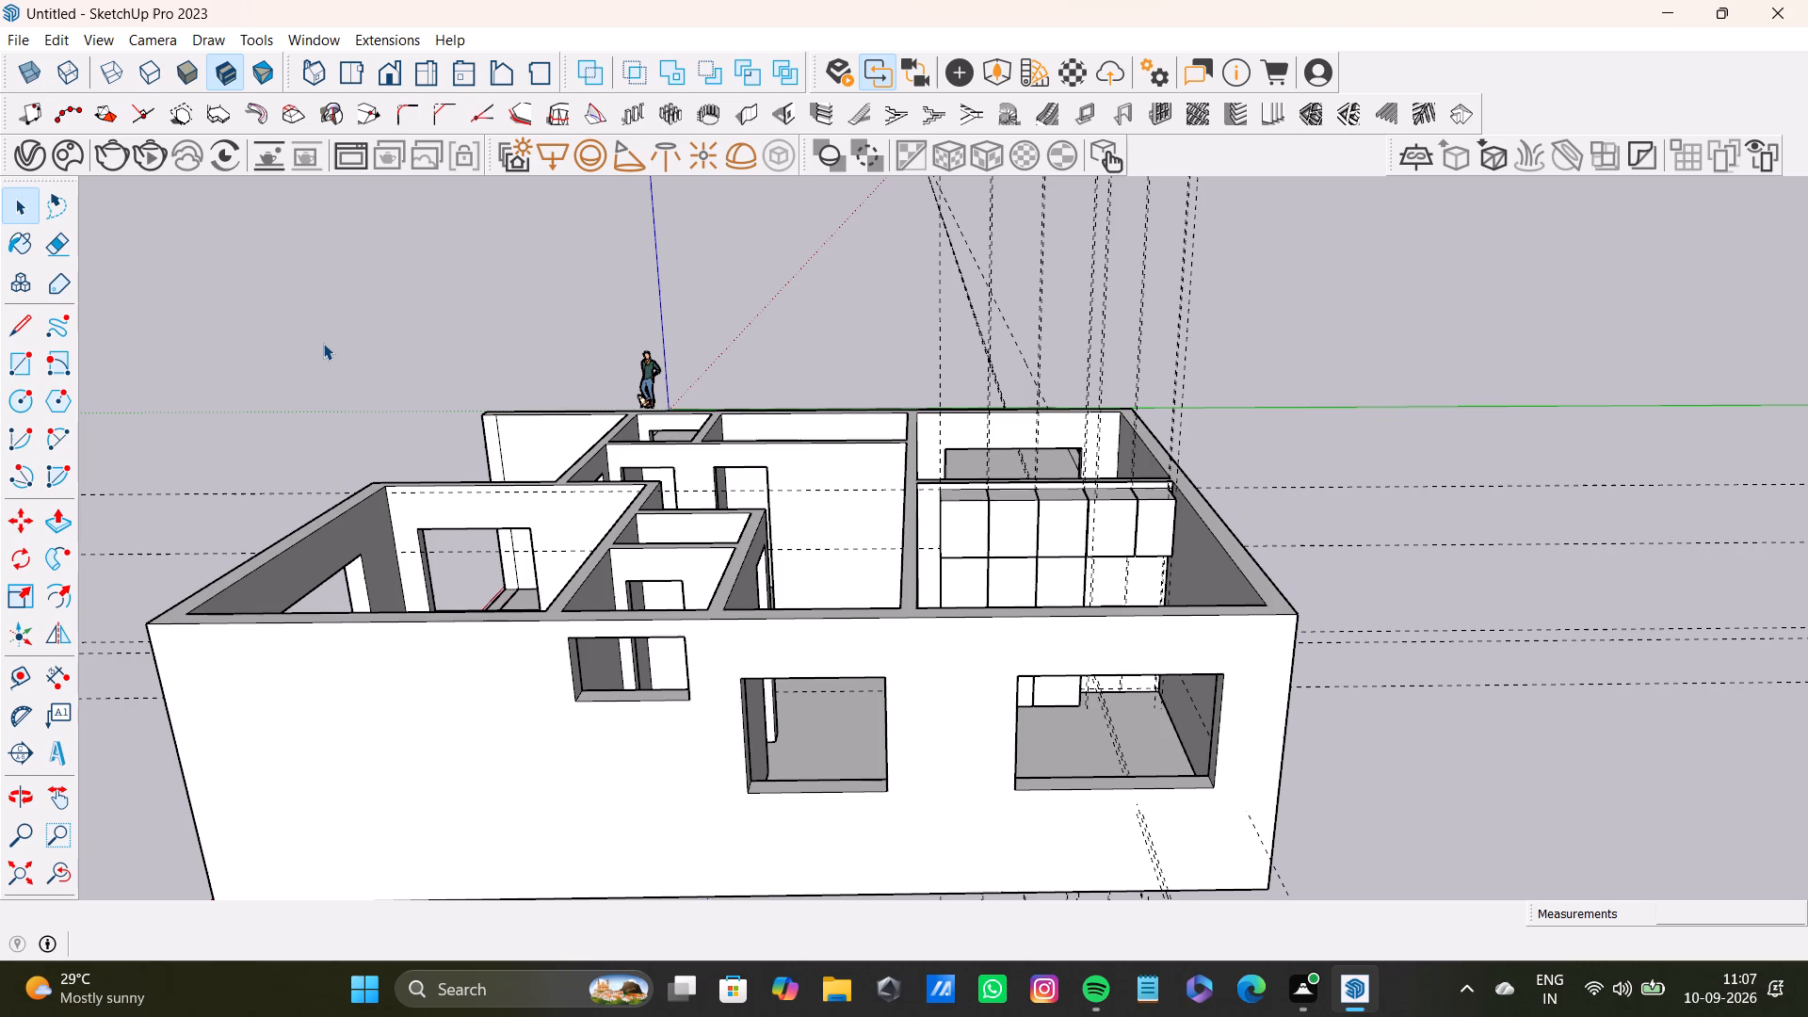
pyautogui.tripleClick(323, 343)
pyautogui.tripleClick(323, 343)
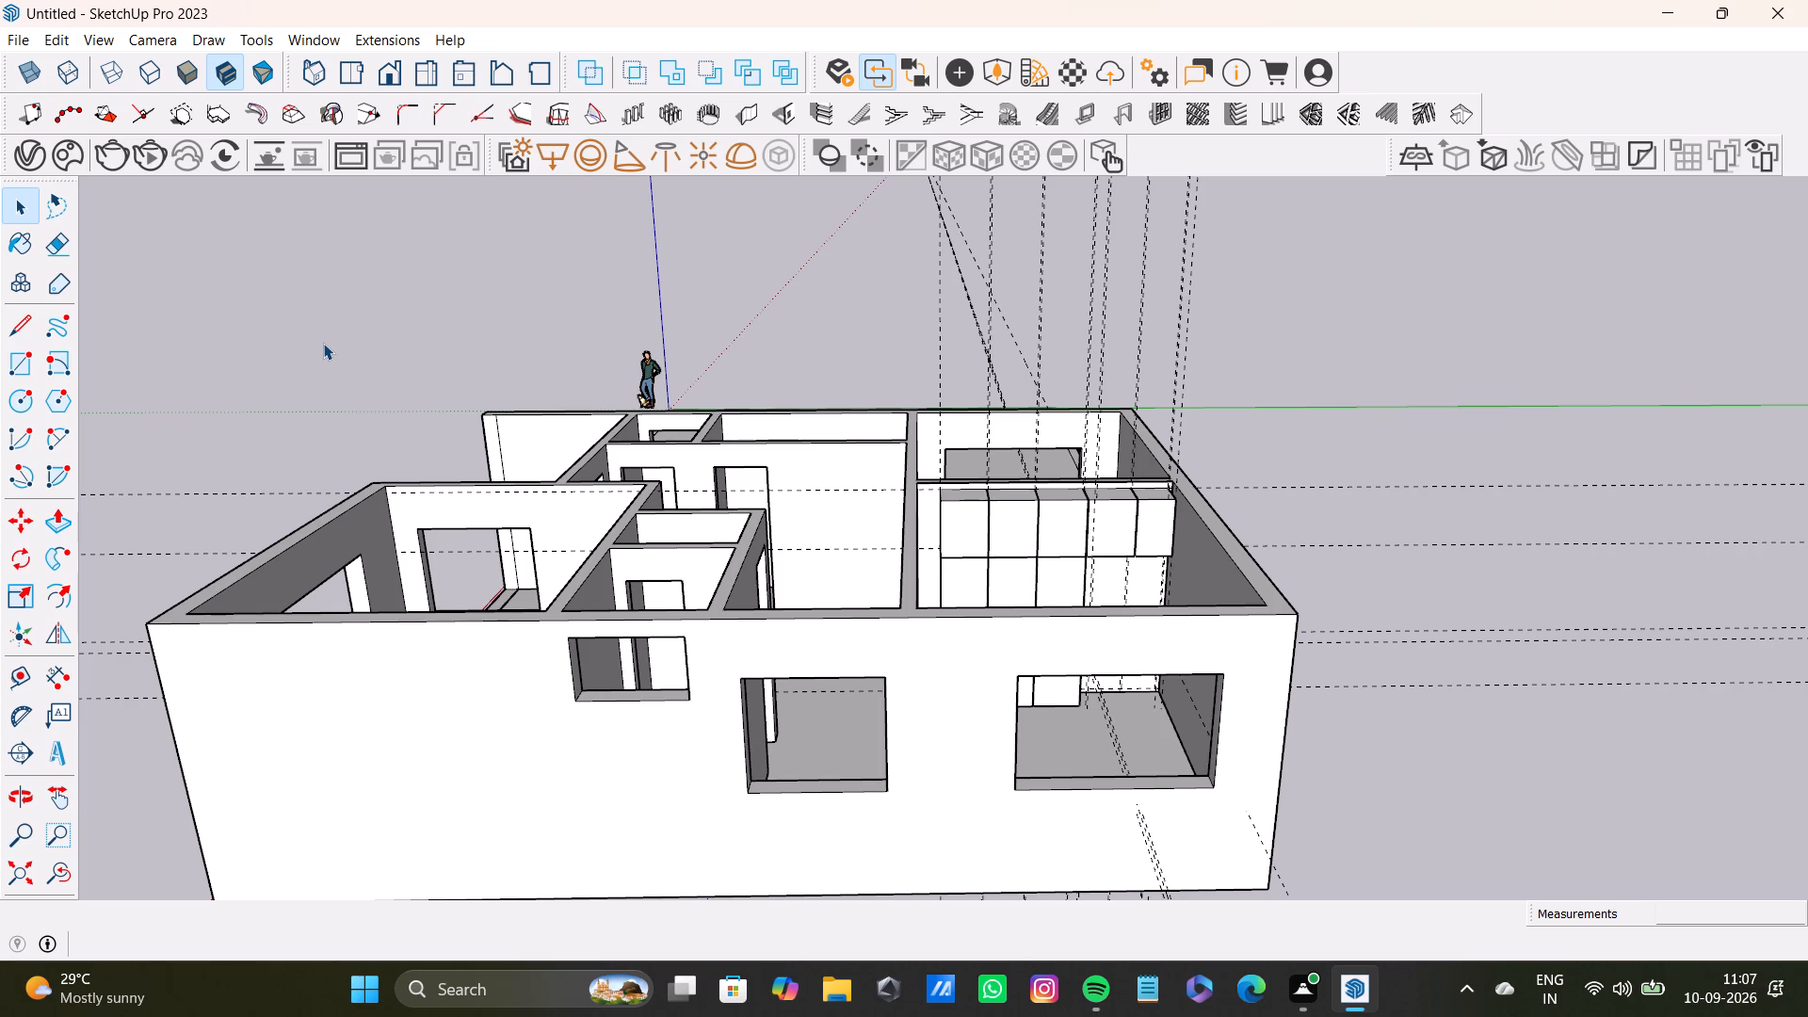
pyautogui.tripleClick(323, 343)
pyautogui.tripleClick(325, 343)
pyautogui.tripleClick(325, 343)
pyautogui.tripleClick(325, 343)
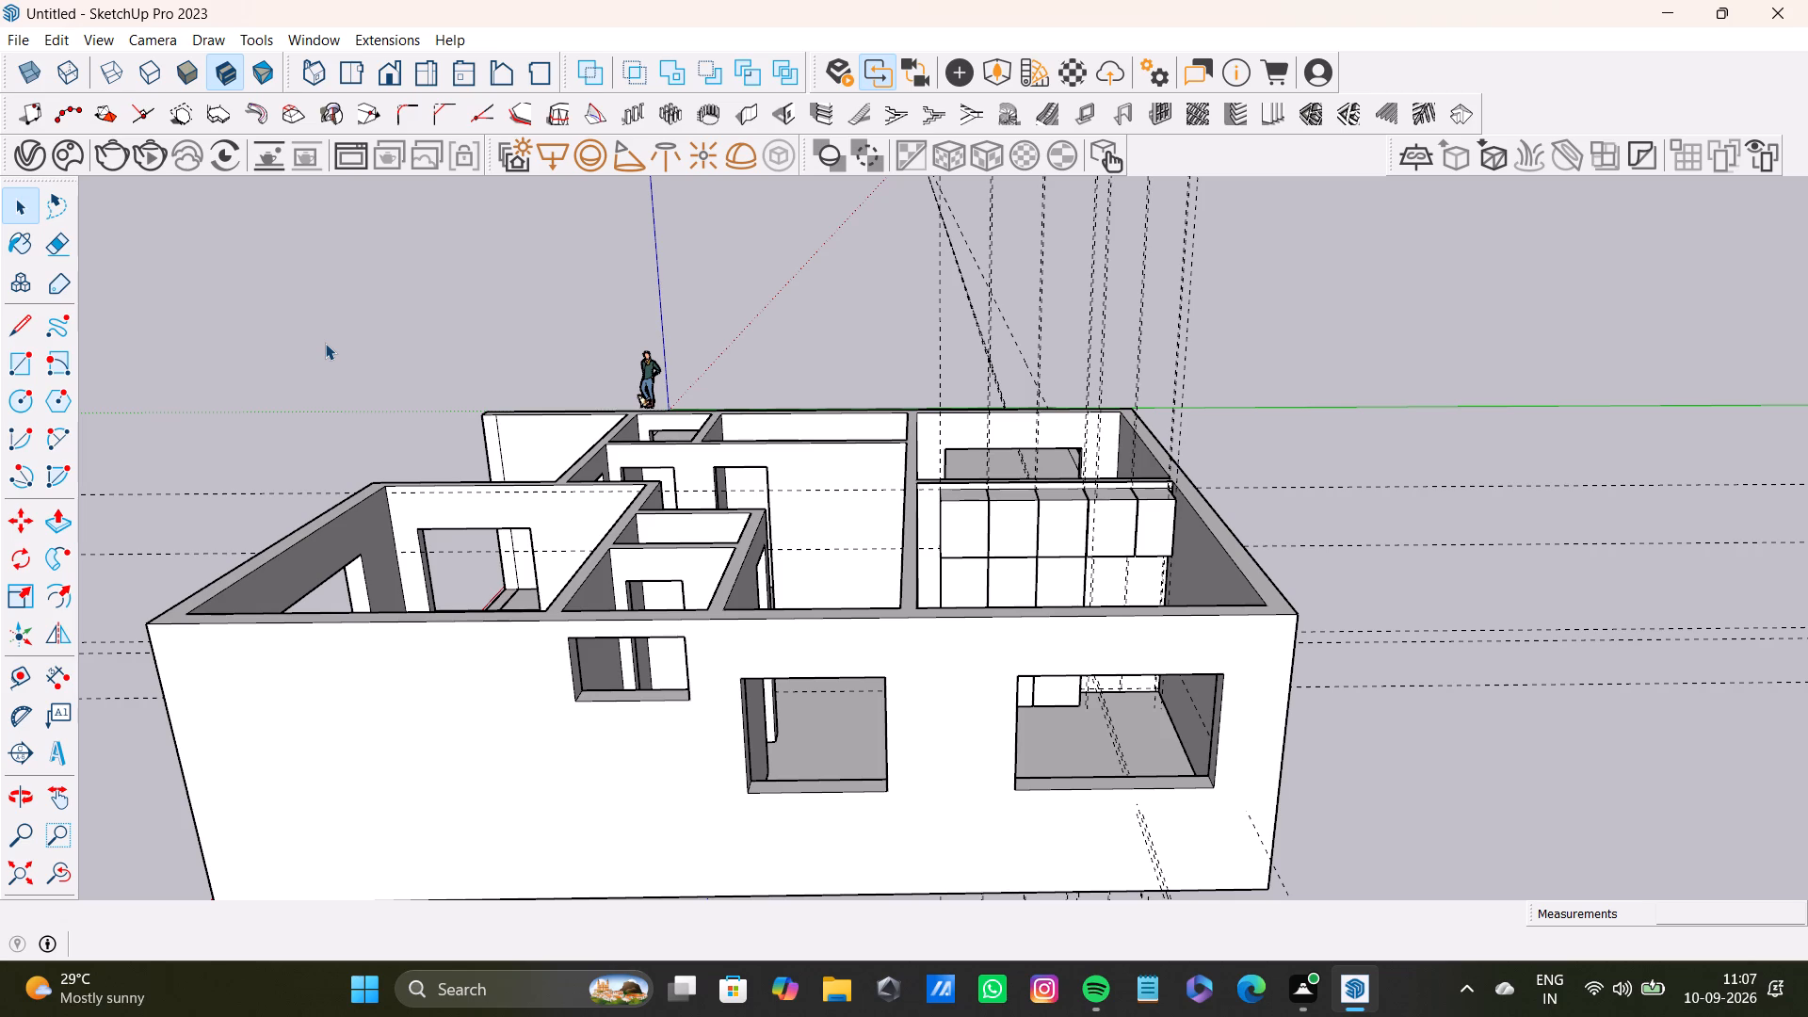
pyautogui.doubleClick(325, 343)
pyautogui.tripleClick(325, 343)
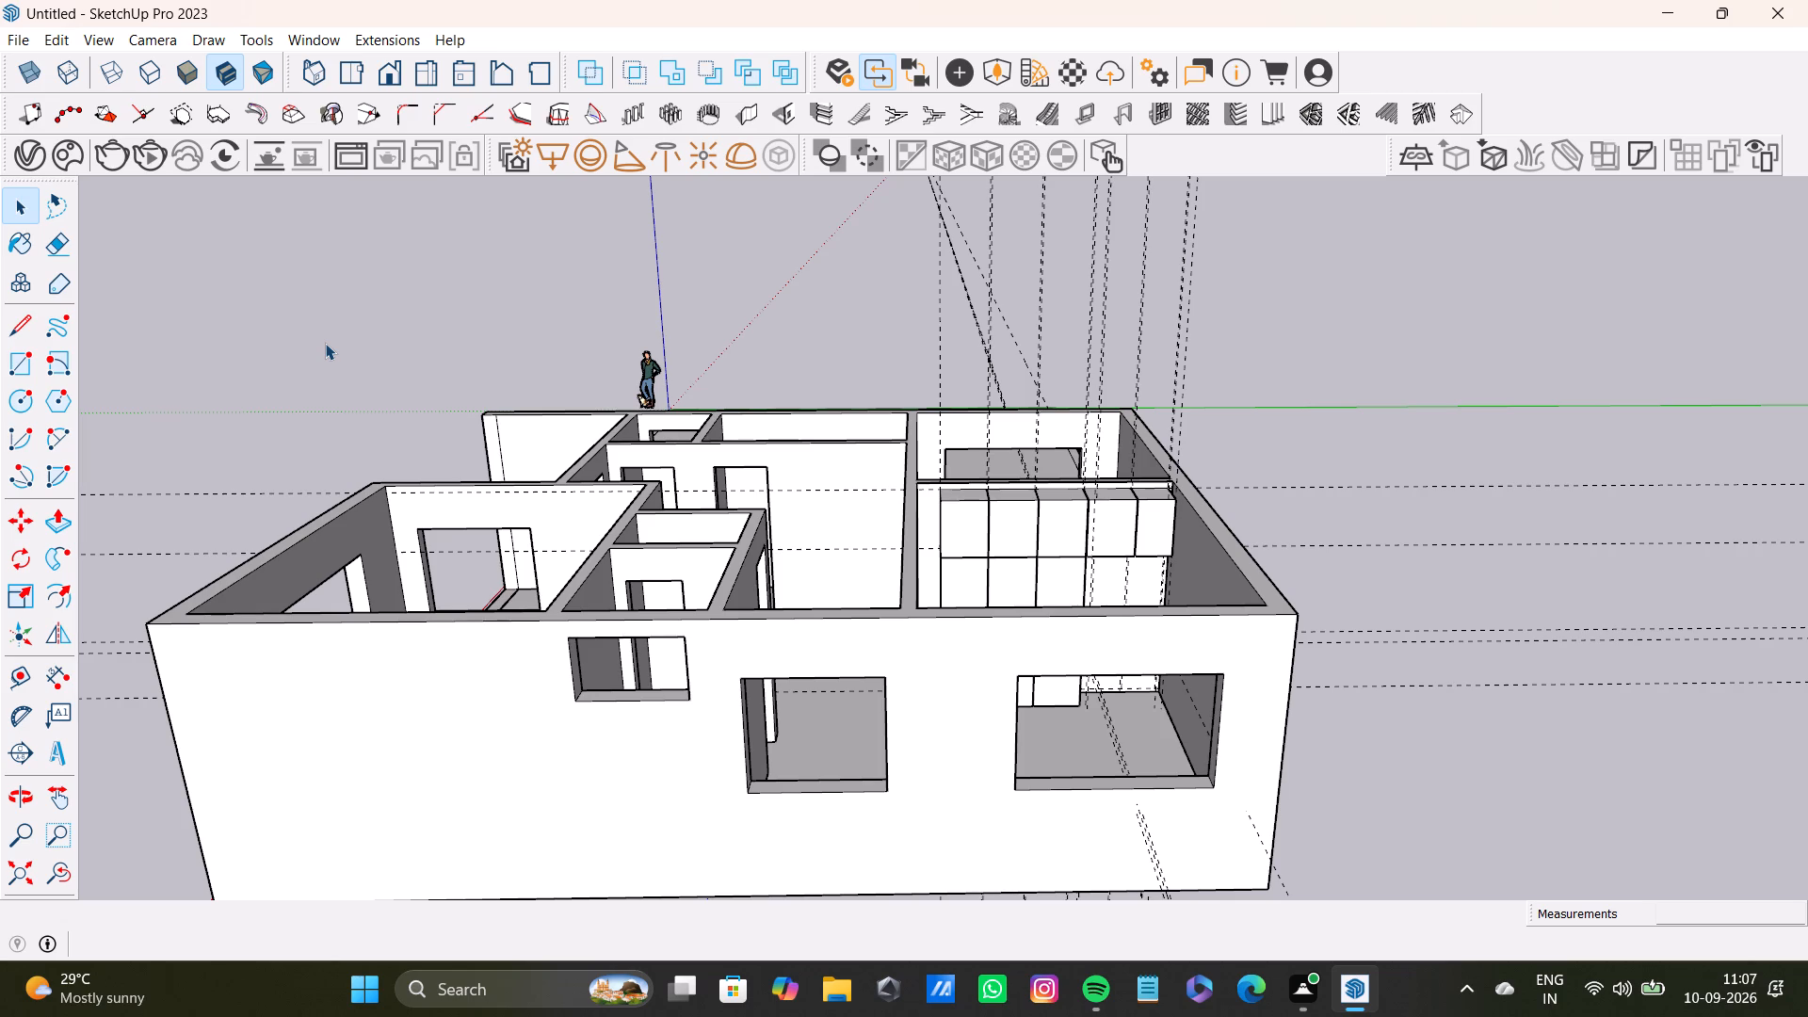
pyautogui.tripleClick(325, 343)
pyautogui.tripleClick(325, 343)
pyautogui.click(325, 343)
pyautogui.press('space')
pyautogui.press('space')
# Inside the wardrobe group, delete the stray edge on the white-fronted unit's side panel, just above the shelf's rounded end.
pyautogui.scroll(3, 1106, 478)
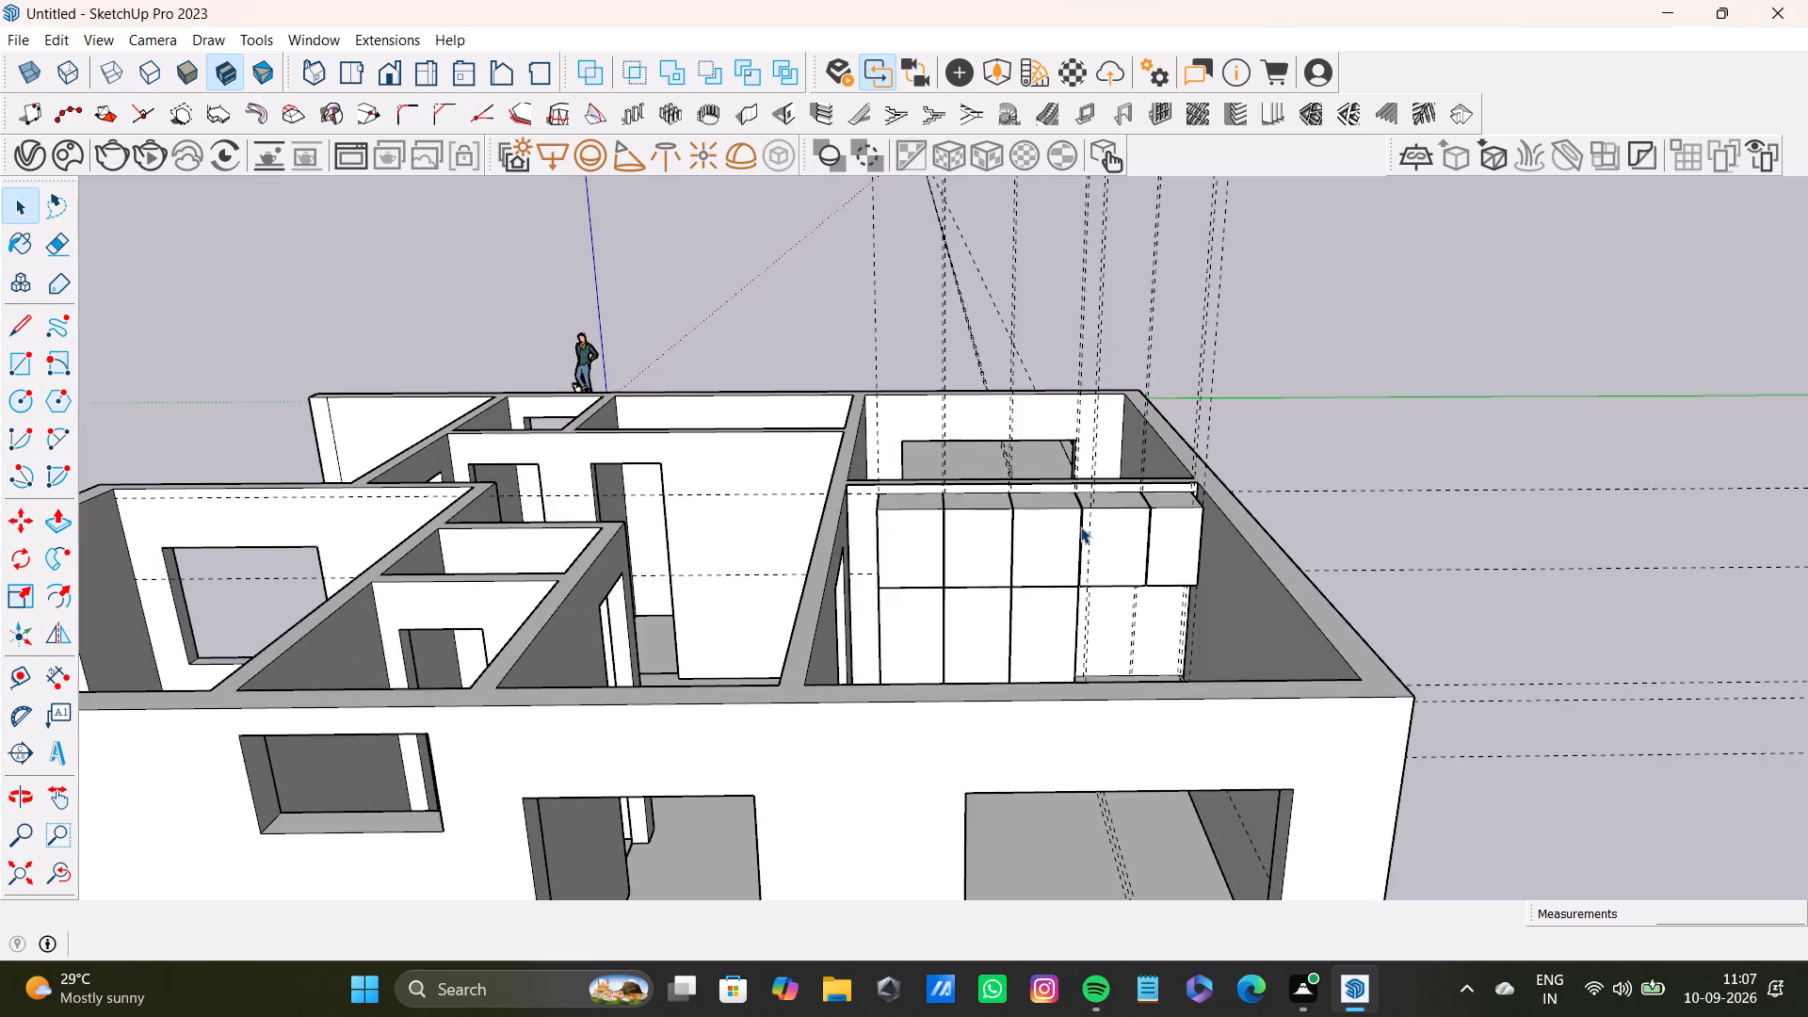
pyautogui.scroll(3, 1080, 526)
pyautogui.keyDown('shift'); pyautogui.moveTo(1124, 643); pyautogui.dragTo(1077, 685, button='middle'); pyautogui.keyUp('shift')
pyautogui.scroll(7, 1132, 893)
pyautogui.moveTo(1113, 786); pyautogui.dragTo(1085, 866, button='middle')
pyautogui.scroll(4, 1085, 859)
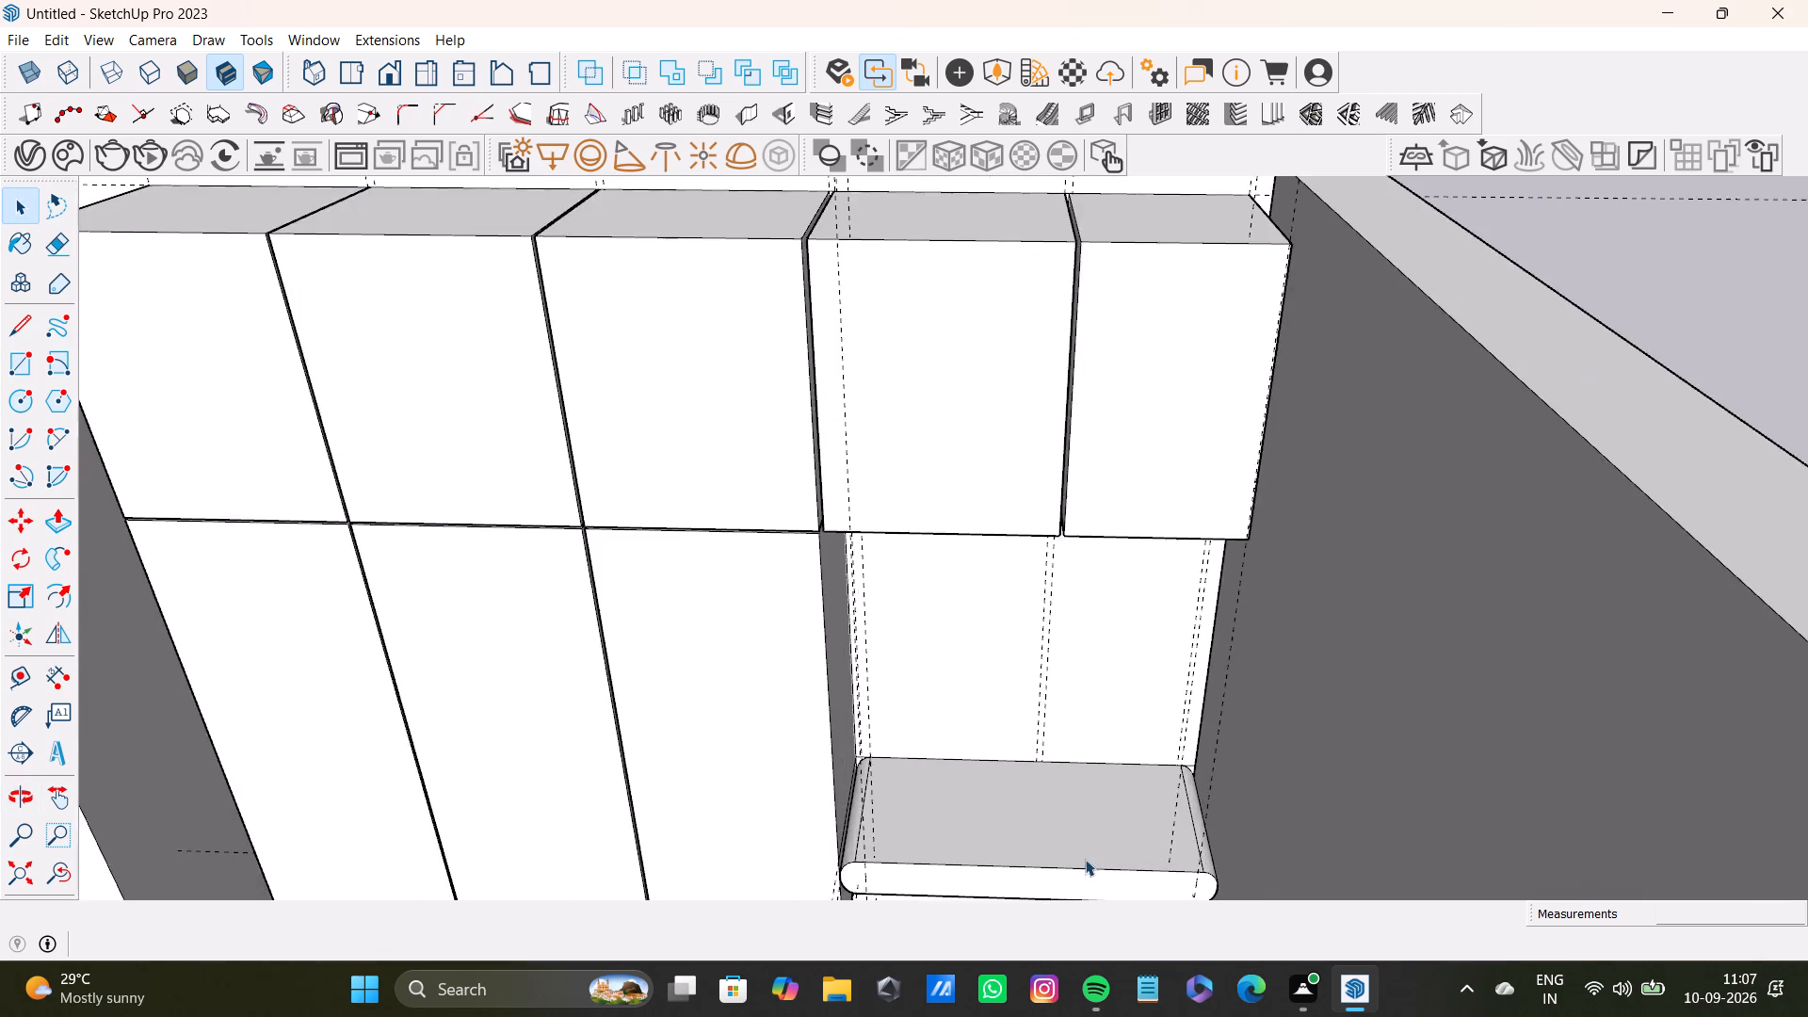
pyautogui.keyDown('shift'); pyautogui.moveTo(1084, 852); pyautogui.dragTo(1057, 656, button='middle'); pyautogui.keyUp('shift')
pyautogui.scroll(6, 1053, 654)
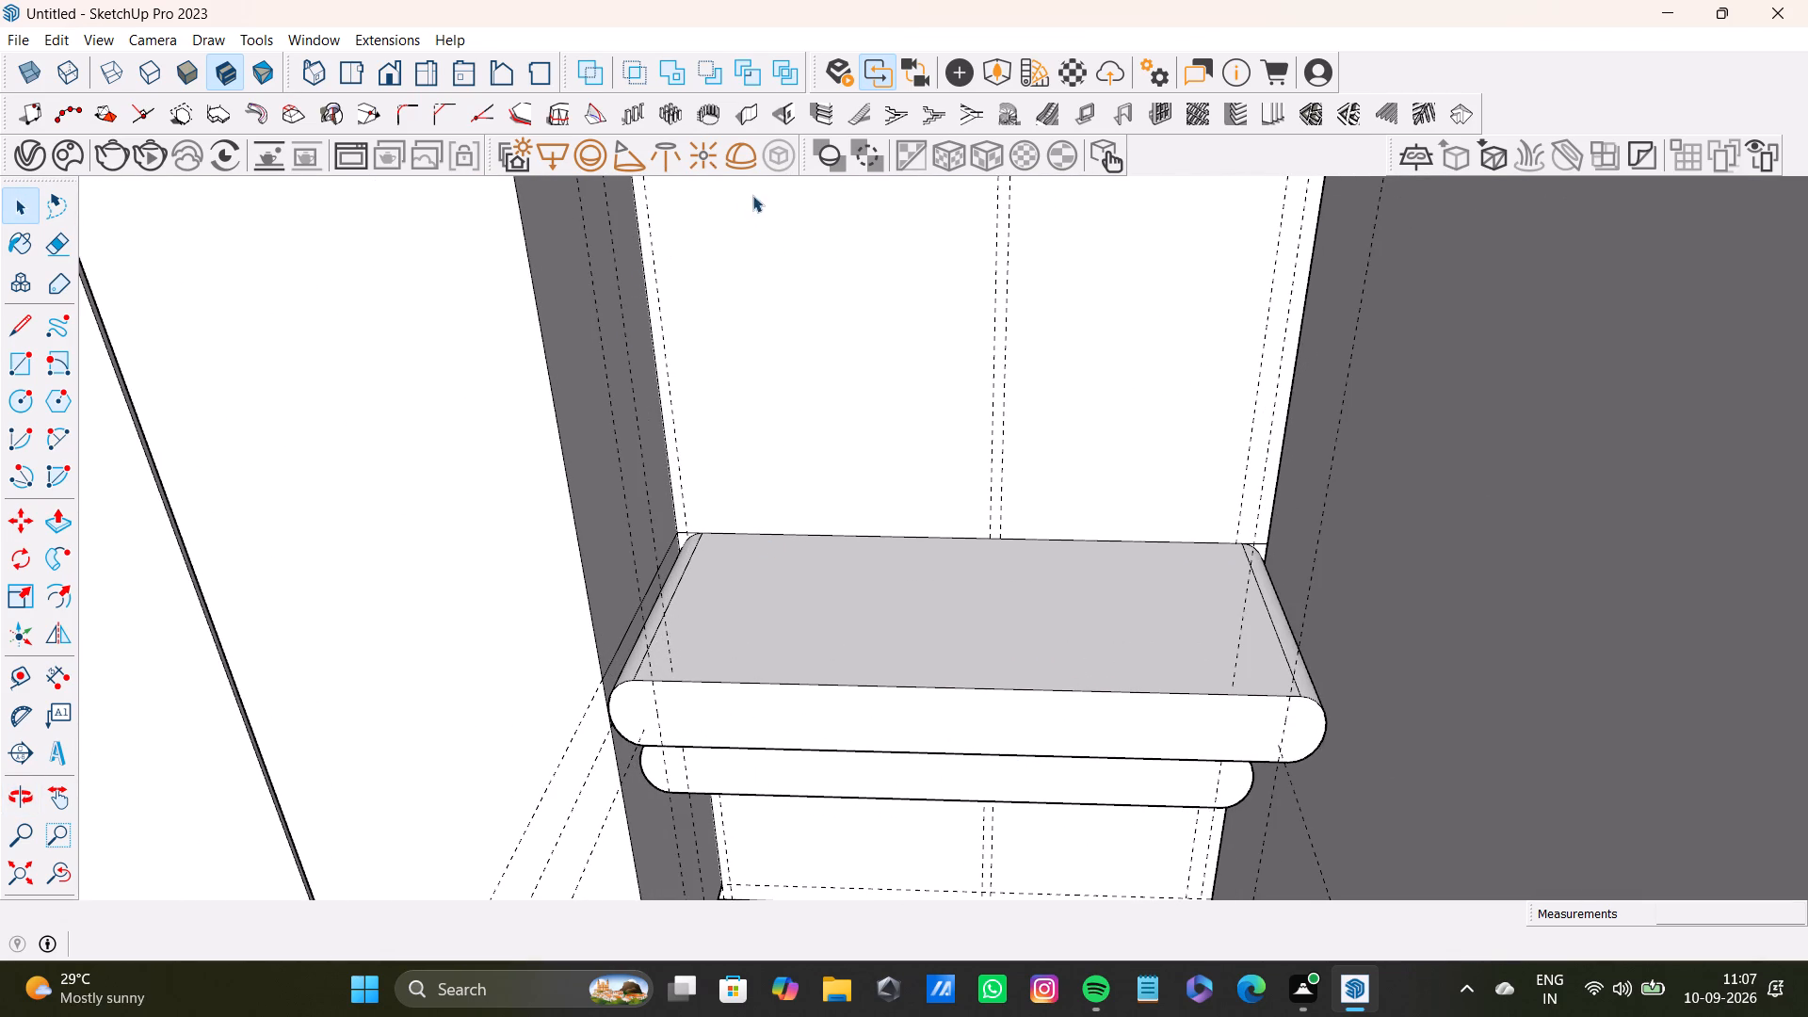
pyautogui.scroll(-8, 702, 255)
pyautogui.keyDown('shift'); pyautogui.moveTo(818, 521); pyautogui.dragTo(821, 598, button='middle'); pyautogui.keyUp('shift')
pyautogui.scroll(17, 670, 590)
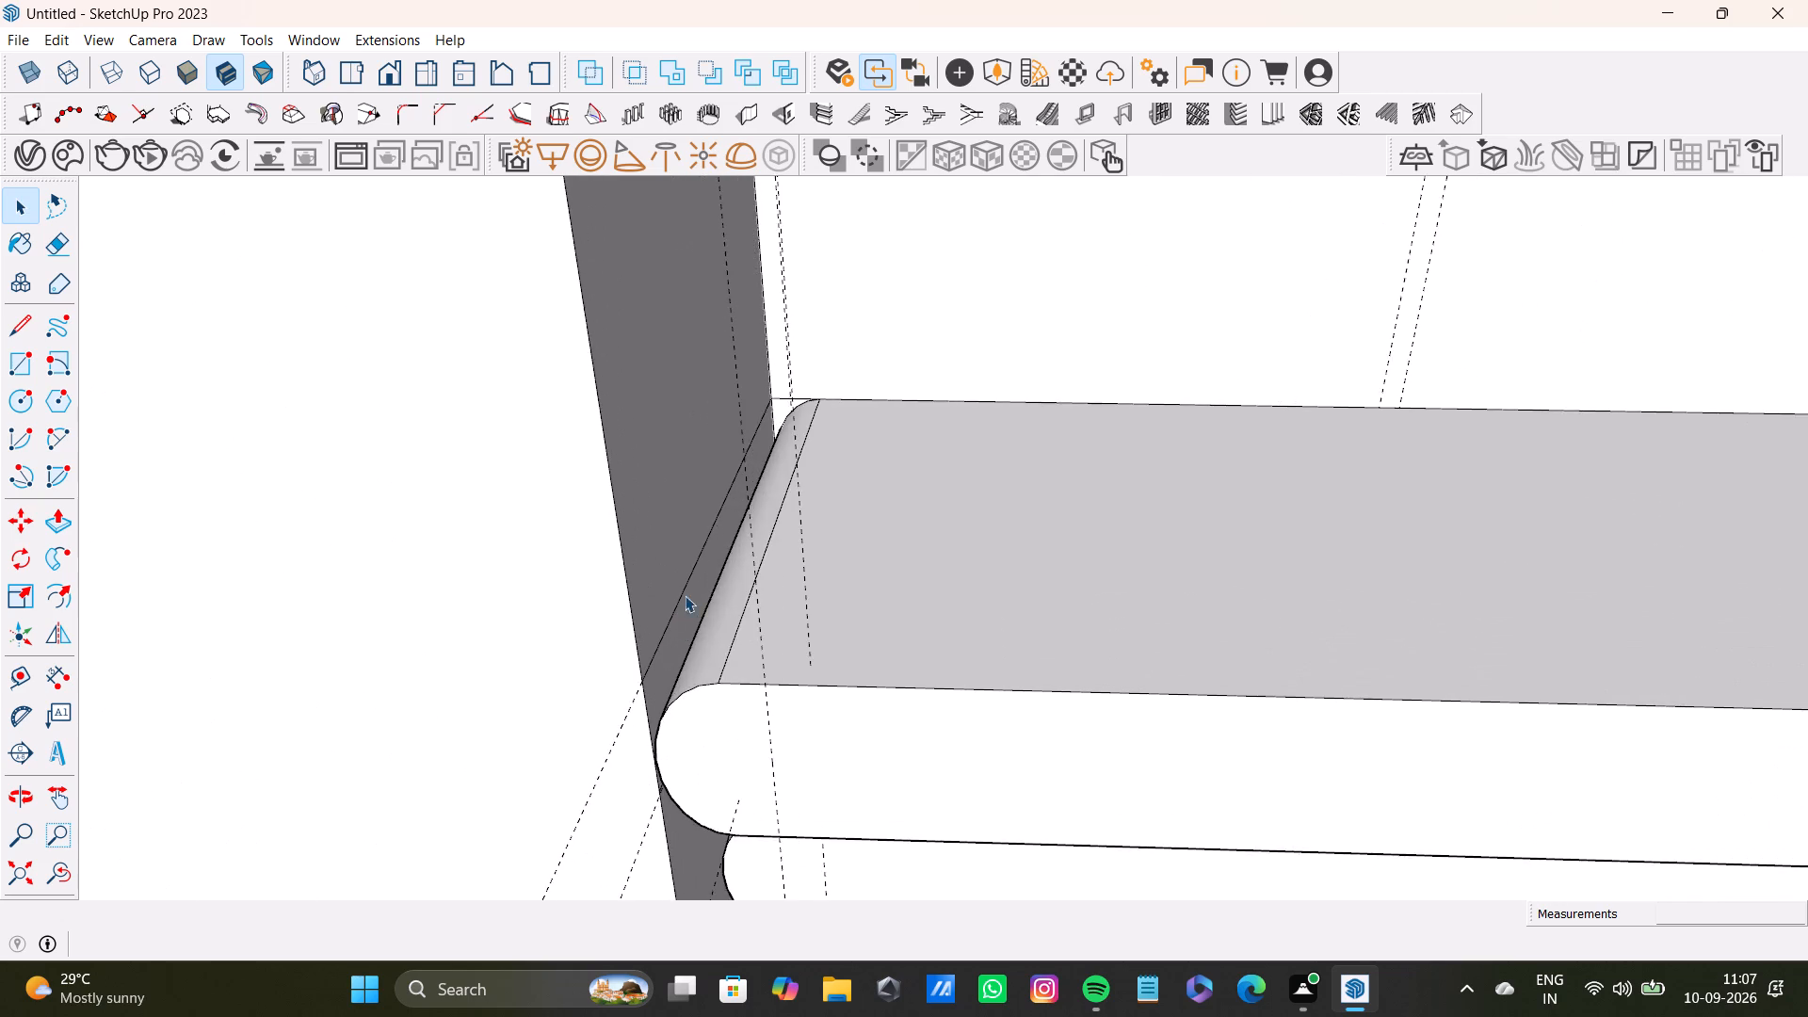
pyautogui.moveTo(717, 601); pyautogui.dragTo(700, 557, button='middle')
pyautogui.scroll(4, 685, 592)
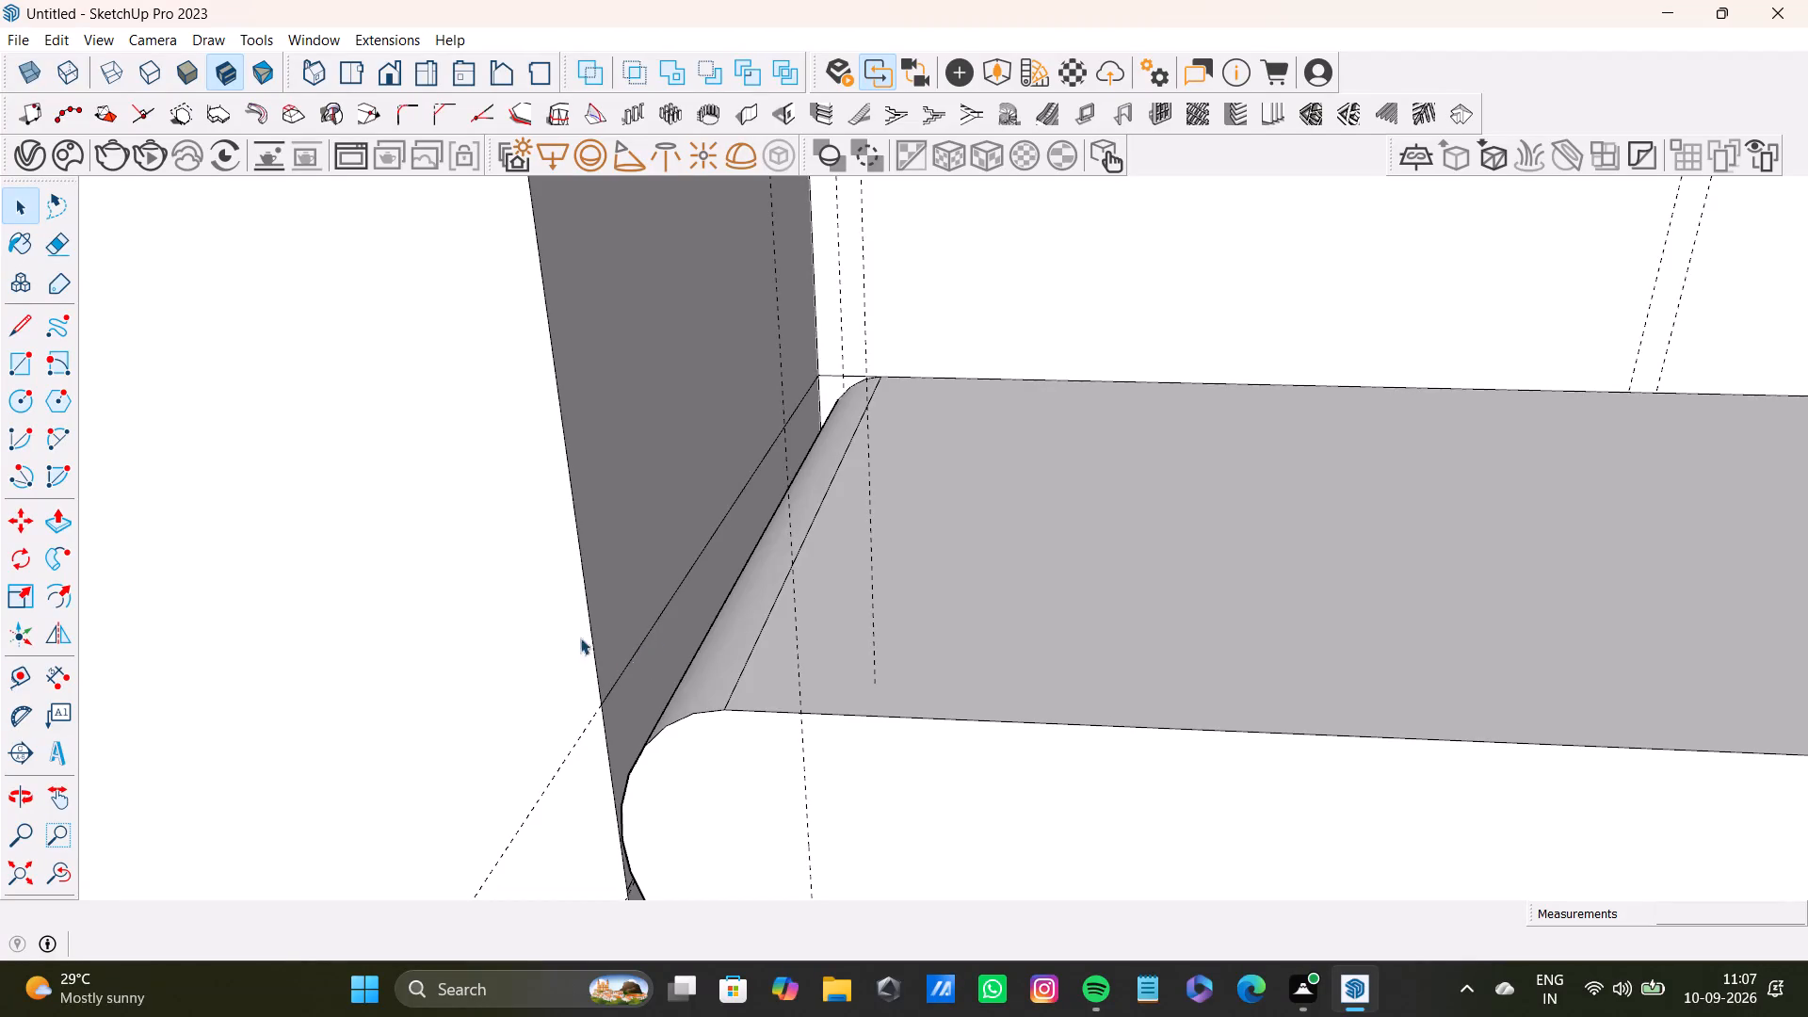
pyautogui.click(630, 662)
pyautogui.doubleClick(633, 664)
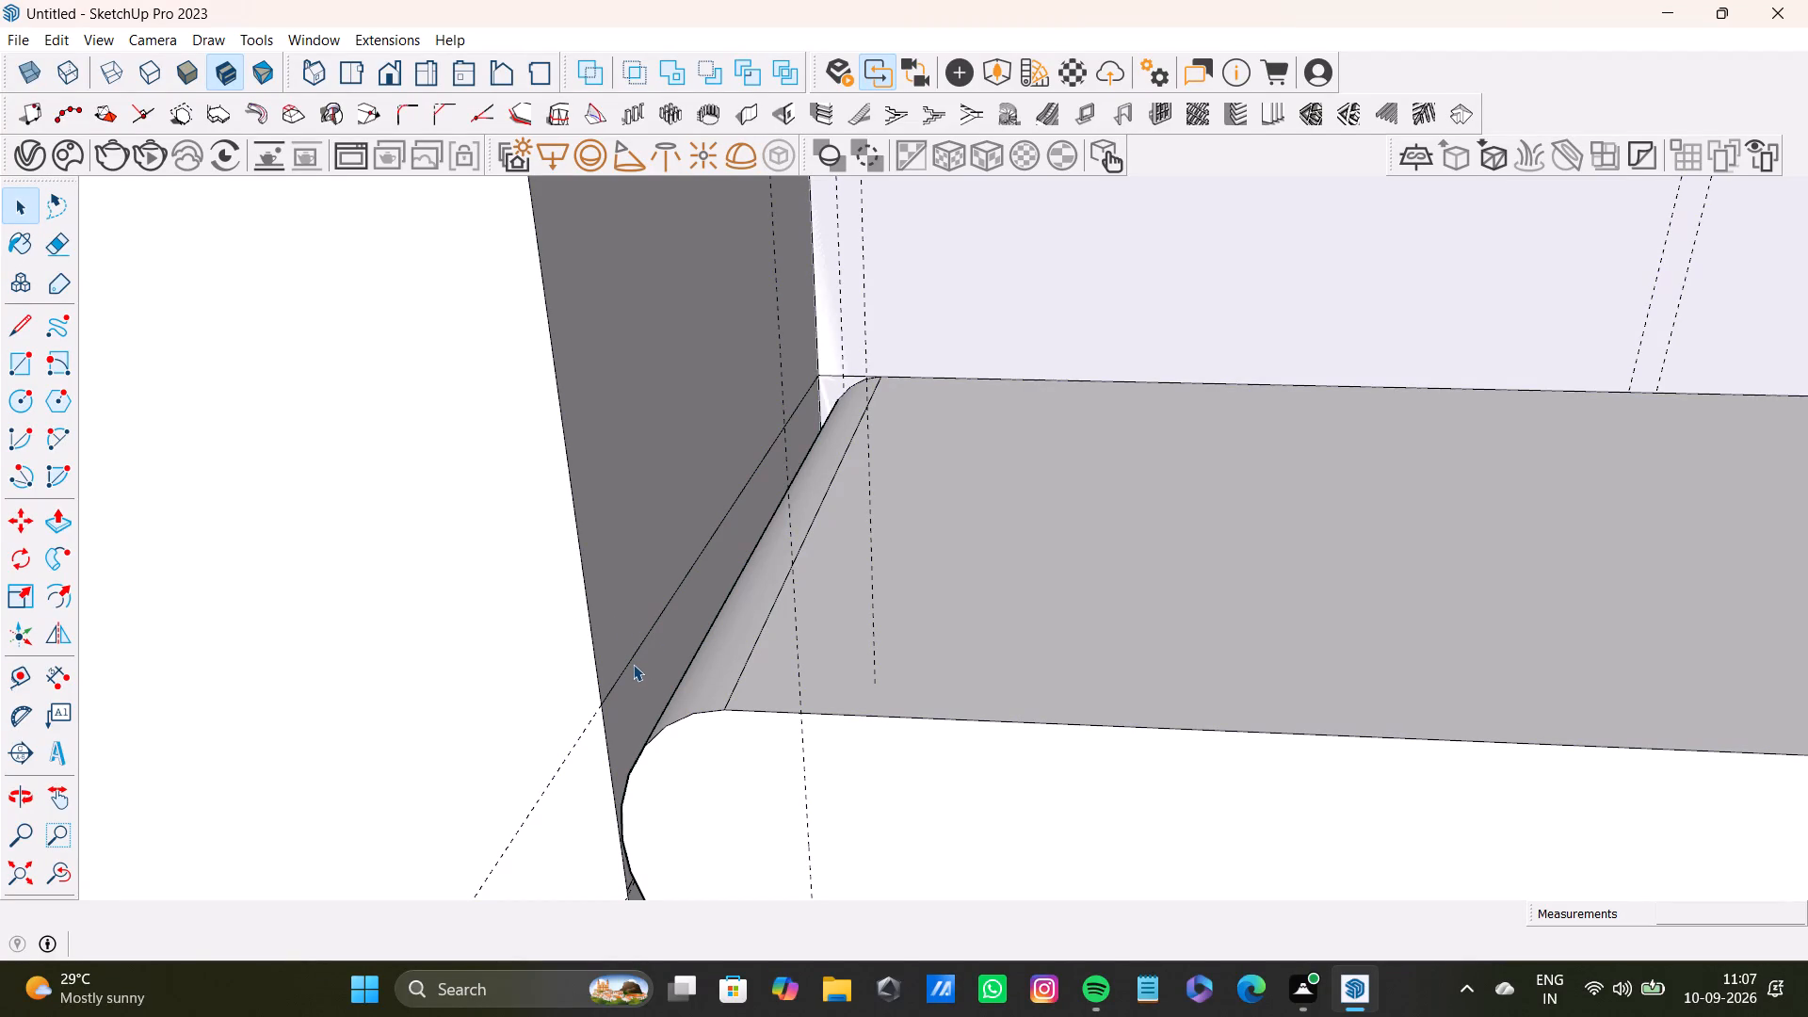
pyautogui.click(636, 659)
pyautogui.press('Delete')
# Close the wardrobe group again and return to the full house model, seen from above.
pyautogui.scroll(-20, 714, 547)
pyautogui.scroll(-4, 714, 547)
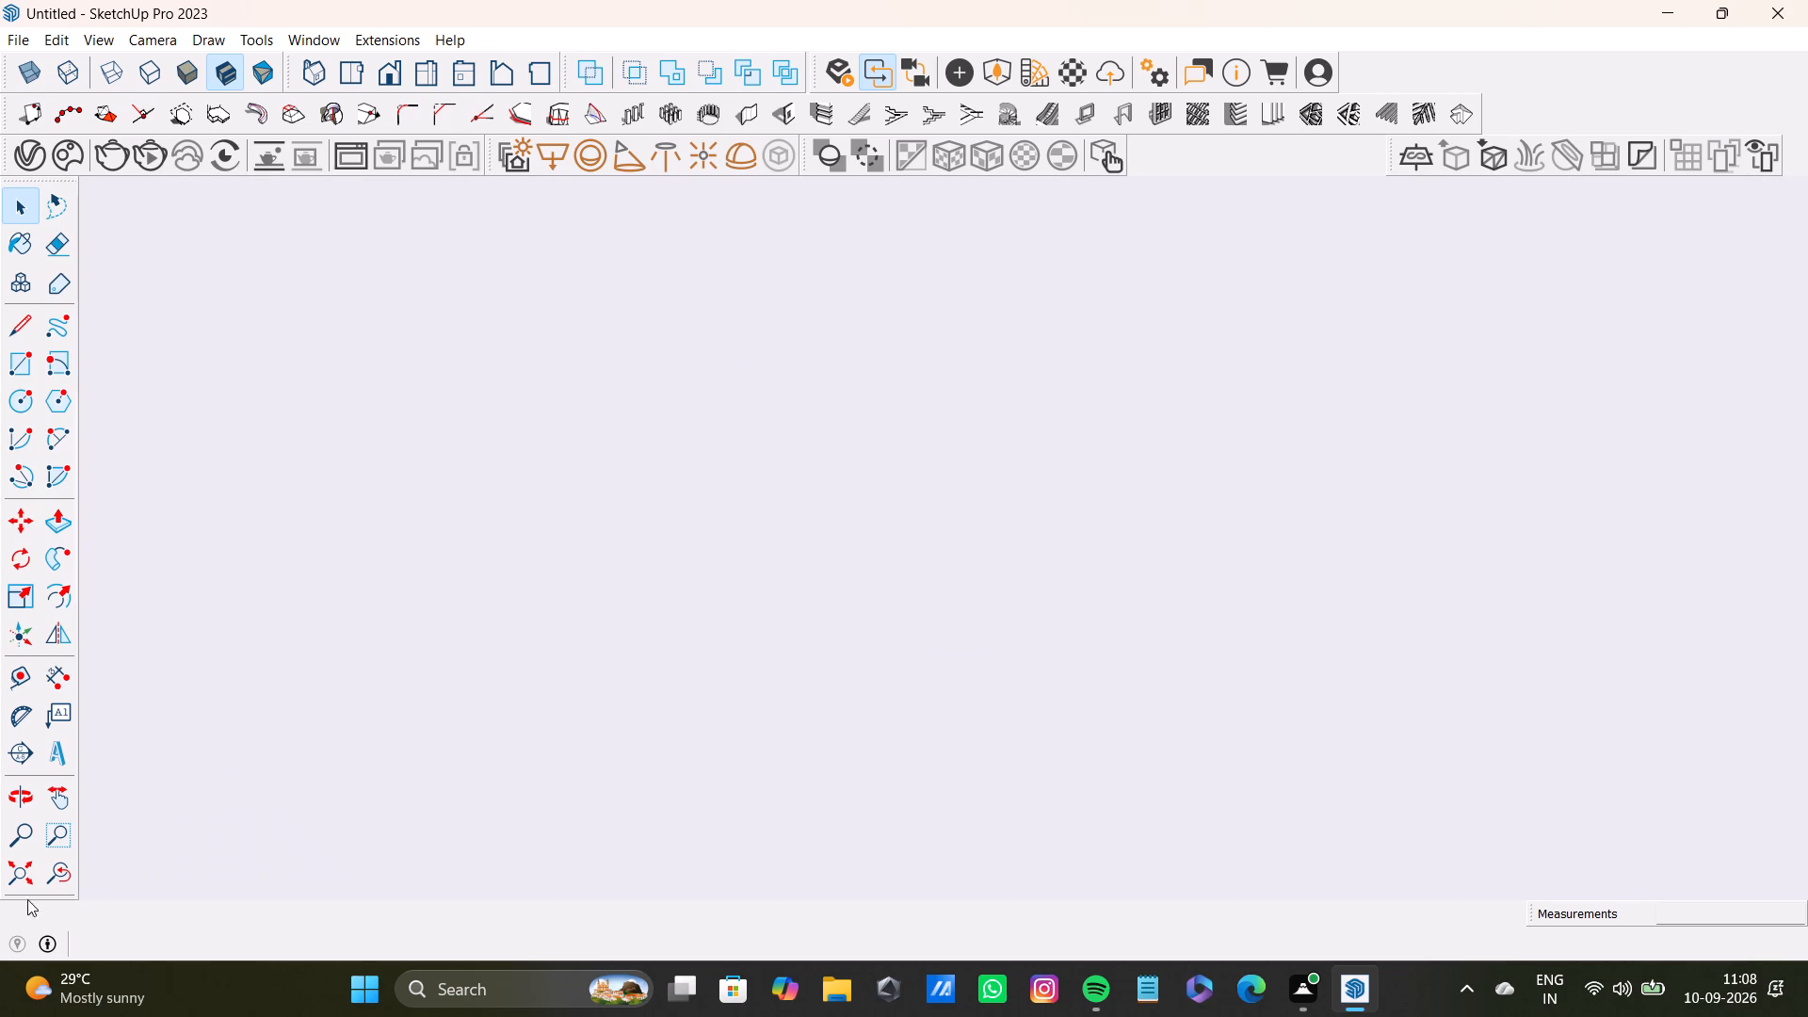
pyautogui.moveTo(61, 867); pyautogui.dragTo(52, 867)
pyautogui.click(8, 866)
pyautogui.scroll(-5, 564, 662)
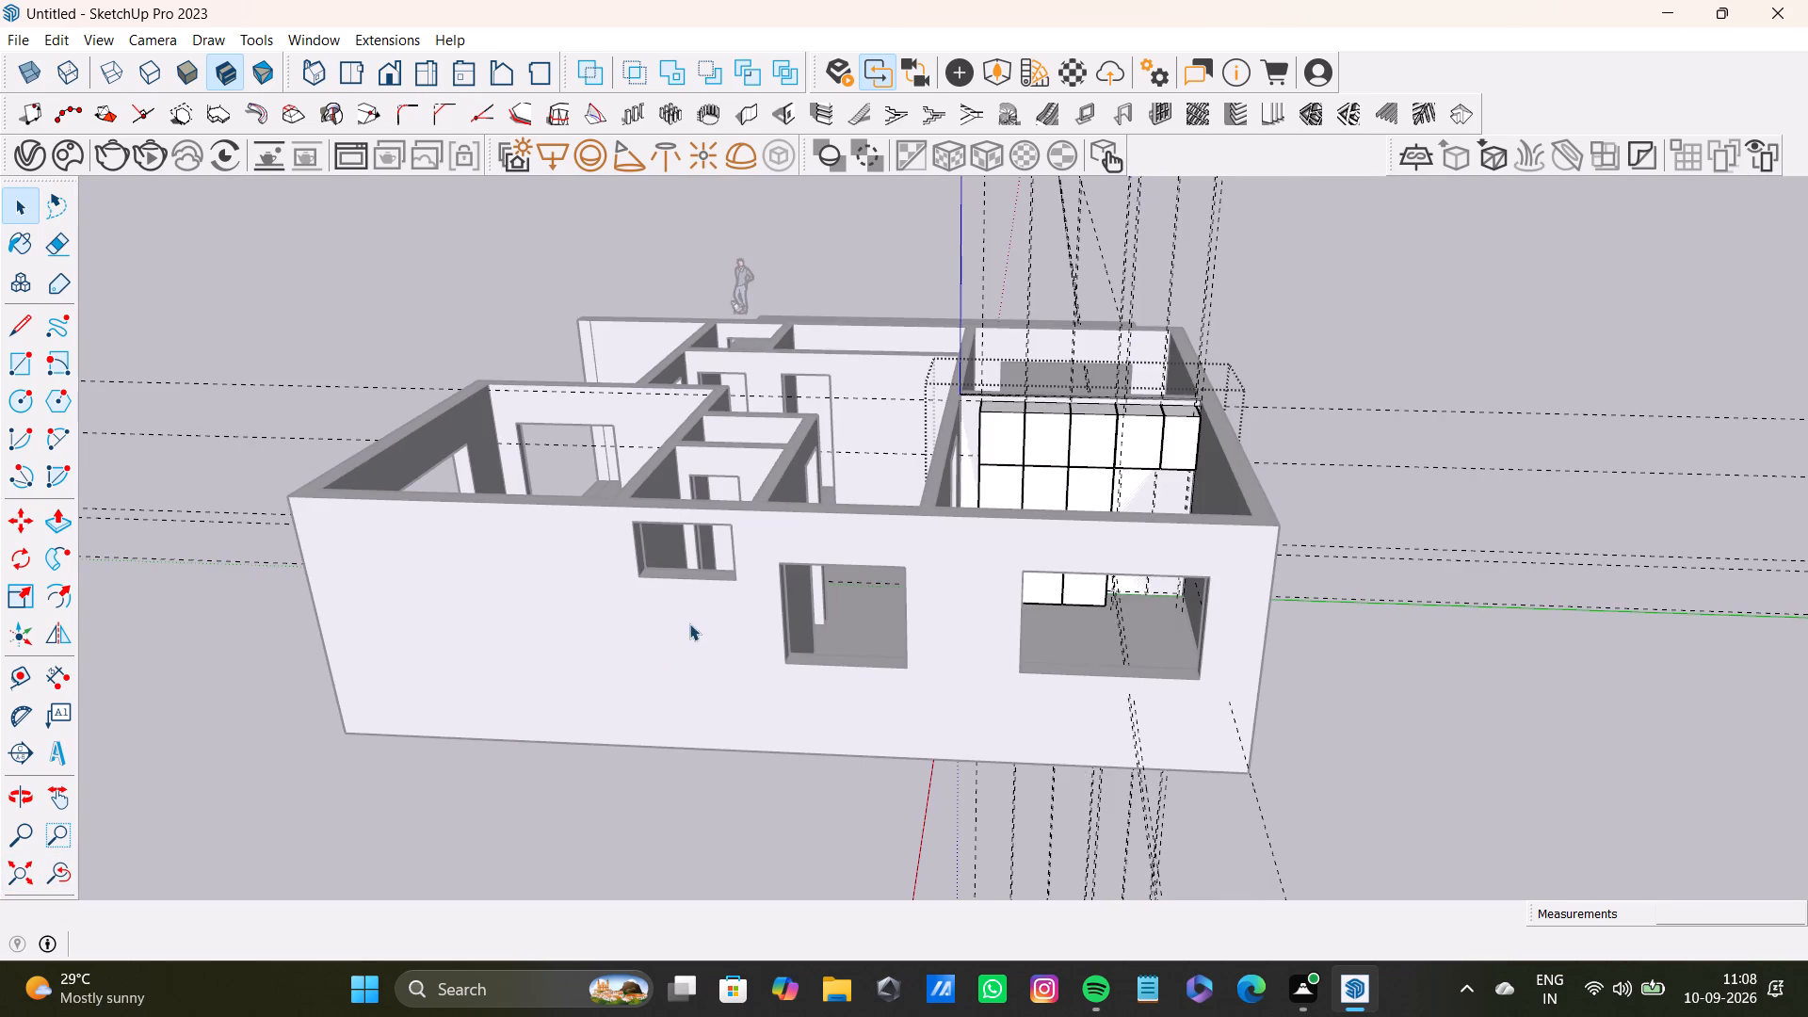
pyautogui.keyDown('shift'); pyautogui.moveTo(709, 585); pyautogui.dragTo(536, 669, button='middle'); pyautogui.keyUp('shift')
pyautogui.moveTo(535, 672); pyautogui.dragTo(614, 837, button='middle')
pyautogui.doubleClick(1228, 395)
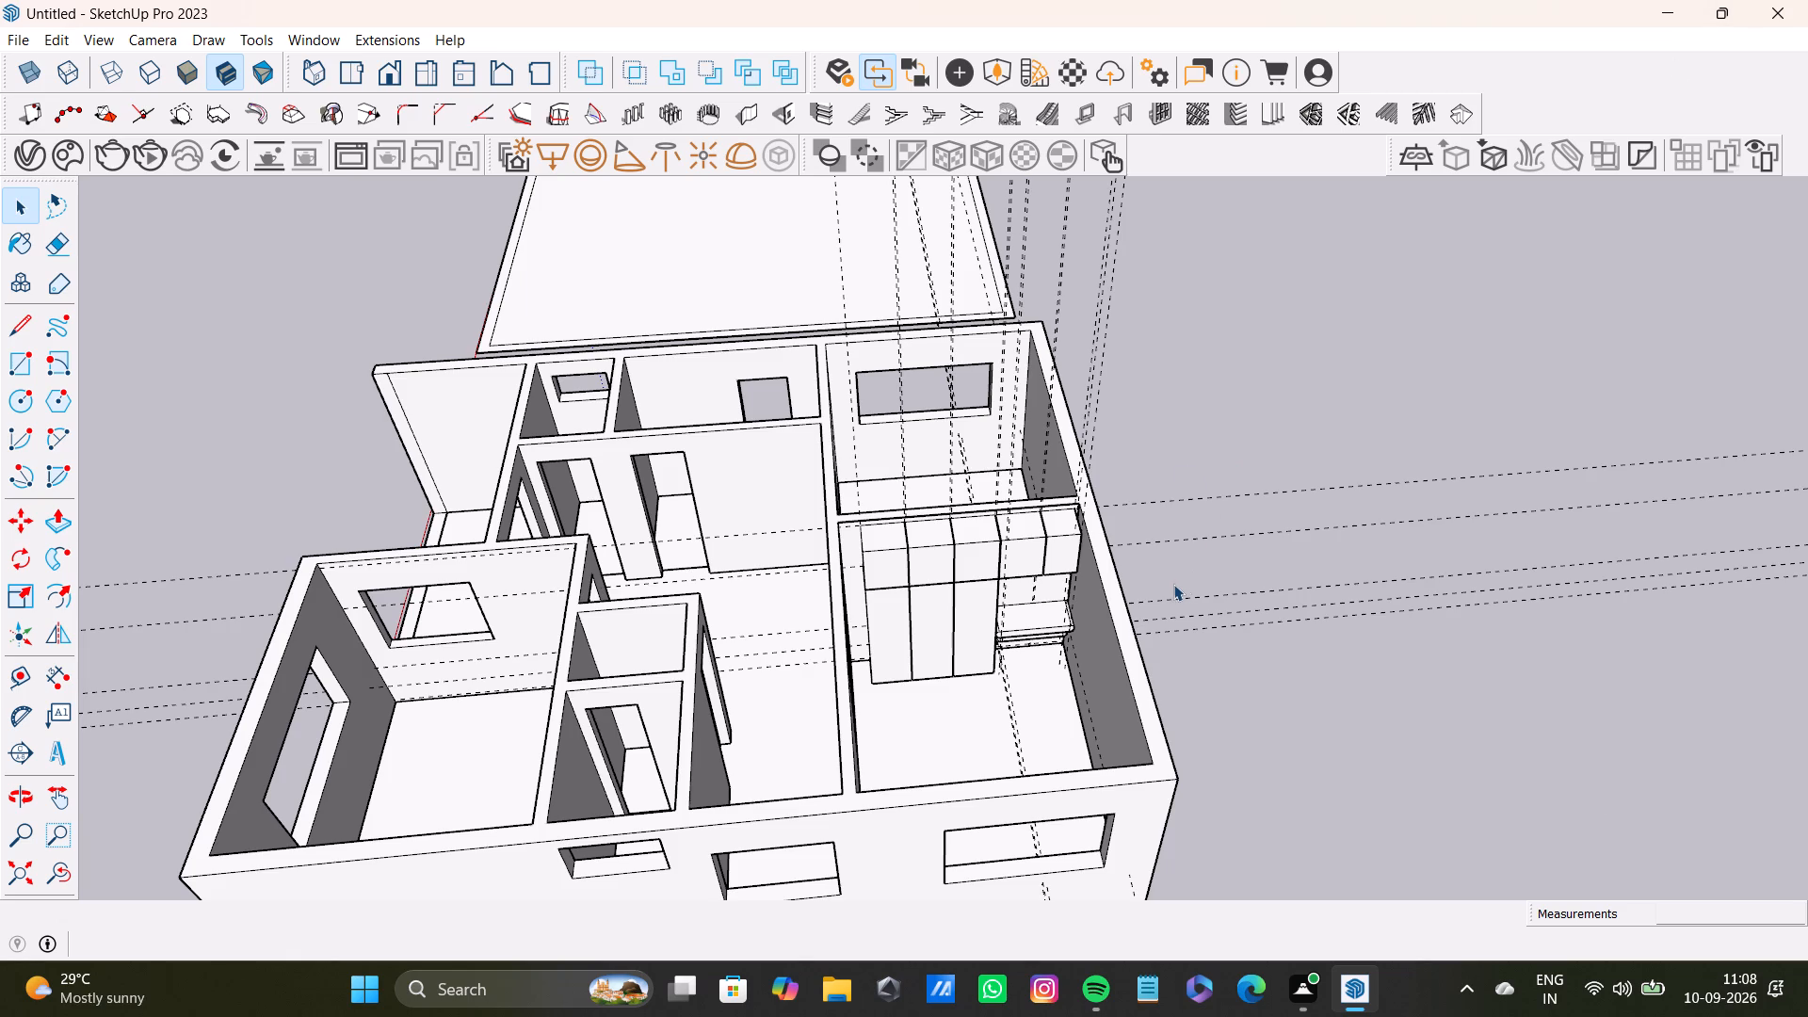
# Examine the wardrobe recess's two-band shelf from the front, from below and around both rounded ends.
pyautogui.scroll(13, 1073, 665)
pyautogui.moveTo(1021, 620); pyautogui.dragTo(933, 510, button='middle')
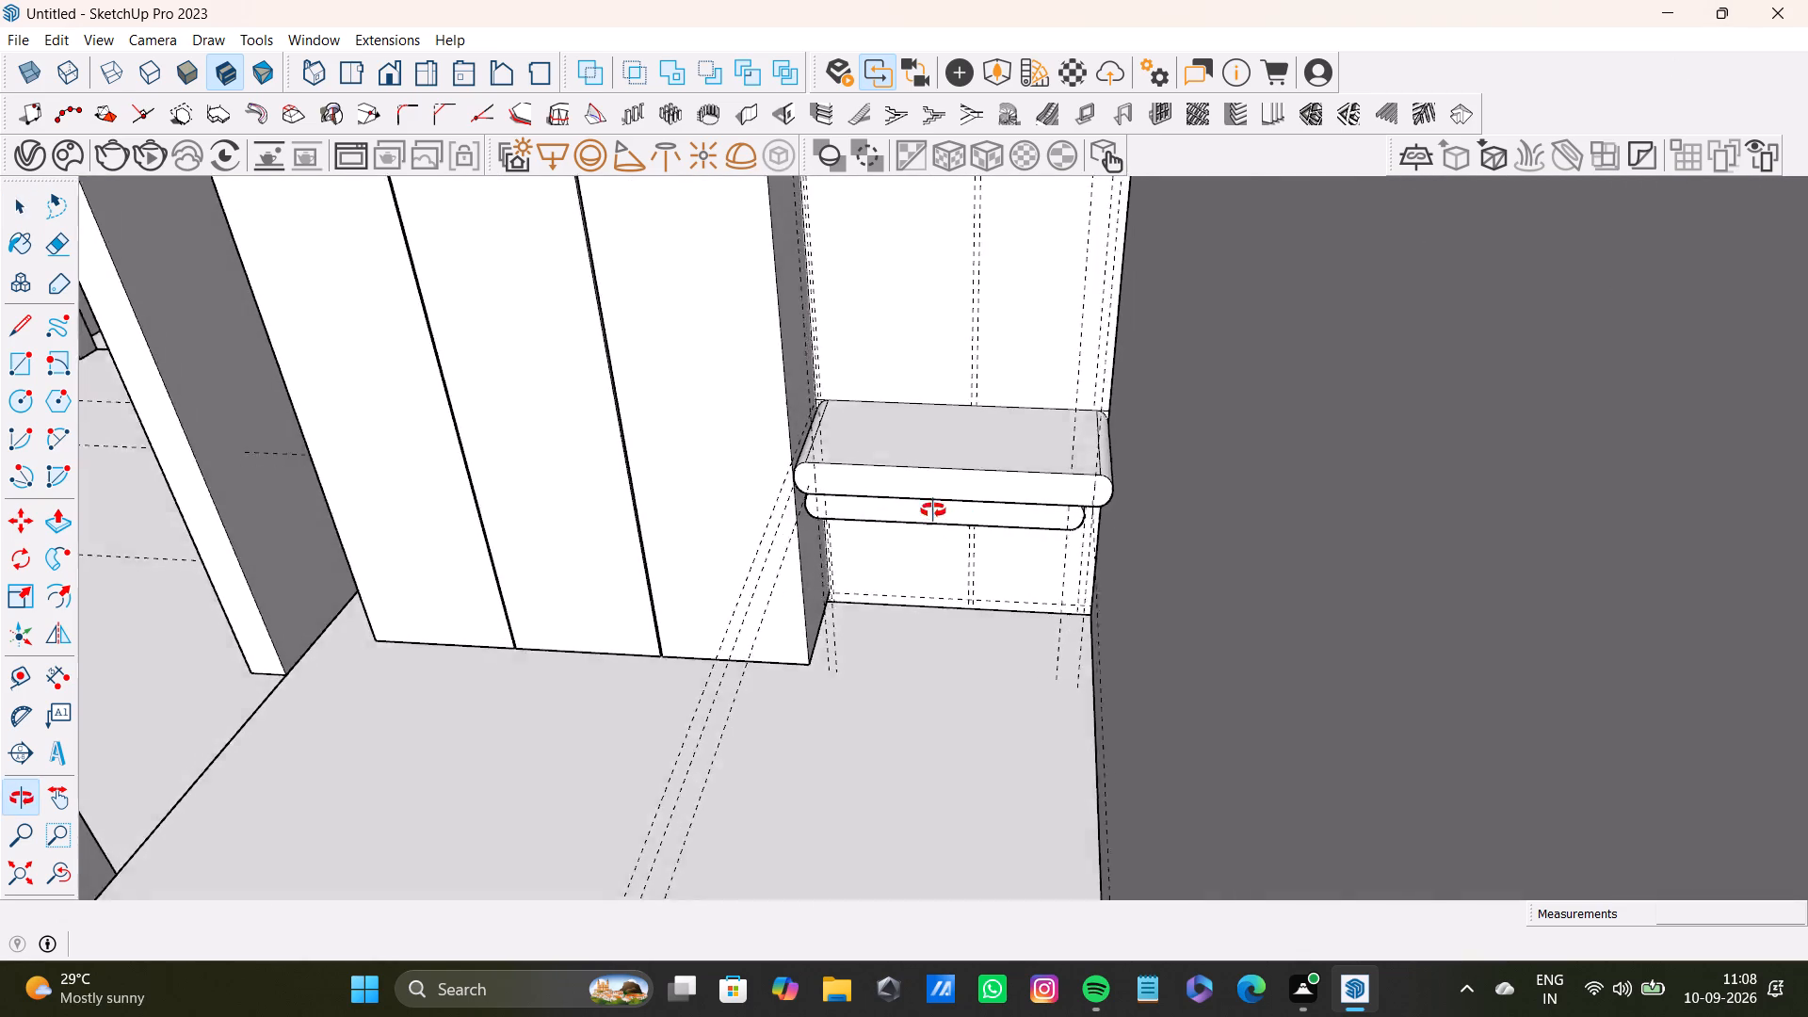
pyautogui.moveTo(933, 510); pyautogui.dragTo(933, 509, button='middle')
pyautogui.scroll(8, 925, 530)
pyautogui.moveTo(966, 540); pyautogui.dragTo(981, 447, button='middle')
pyautogui.scroll(-7, 971, 453)
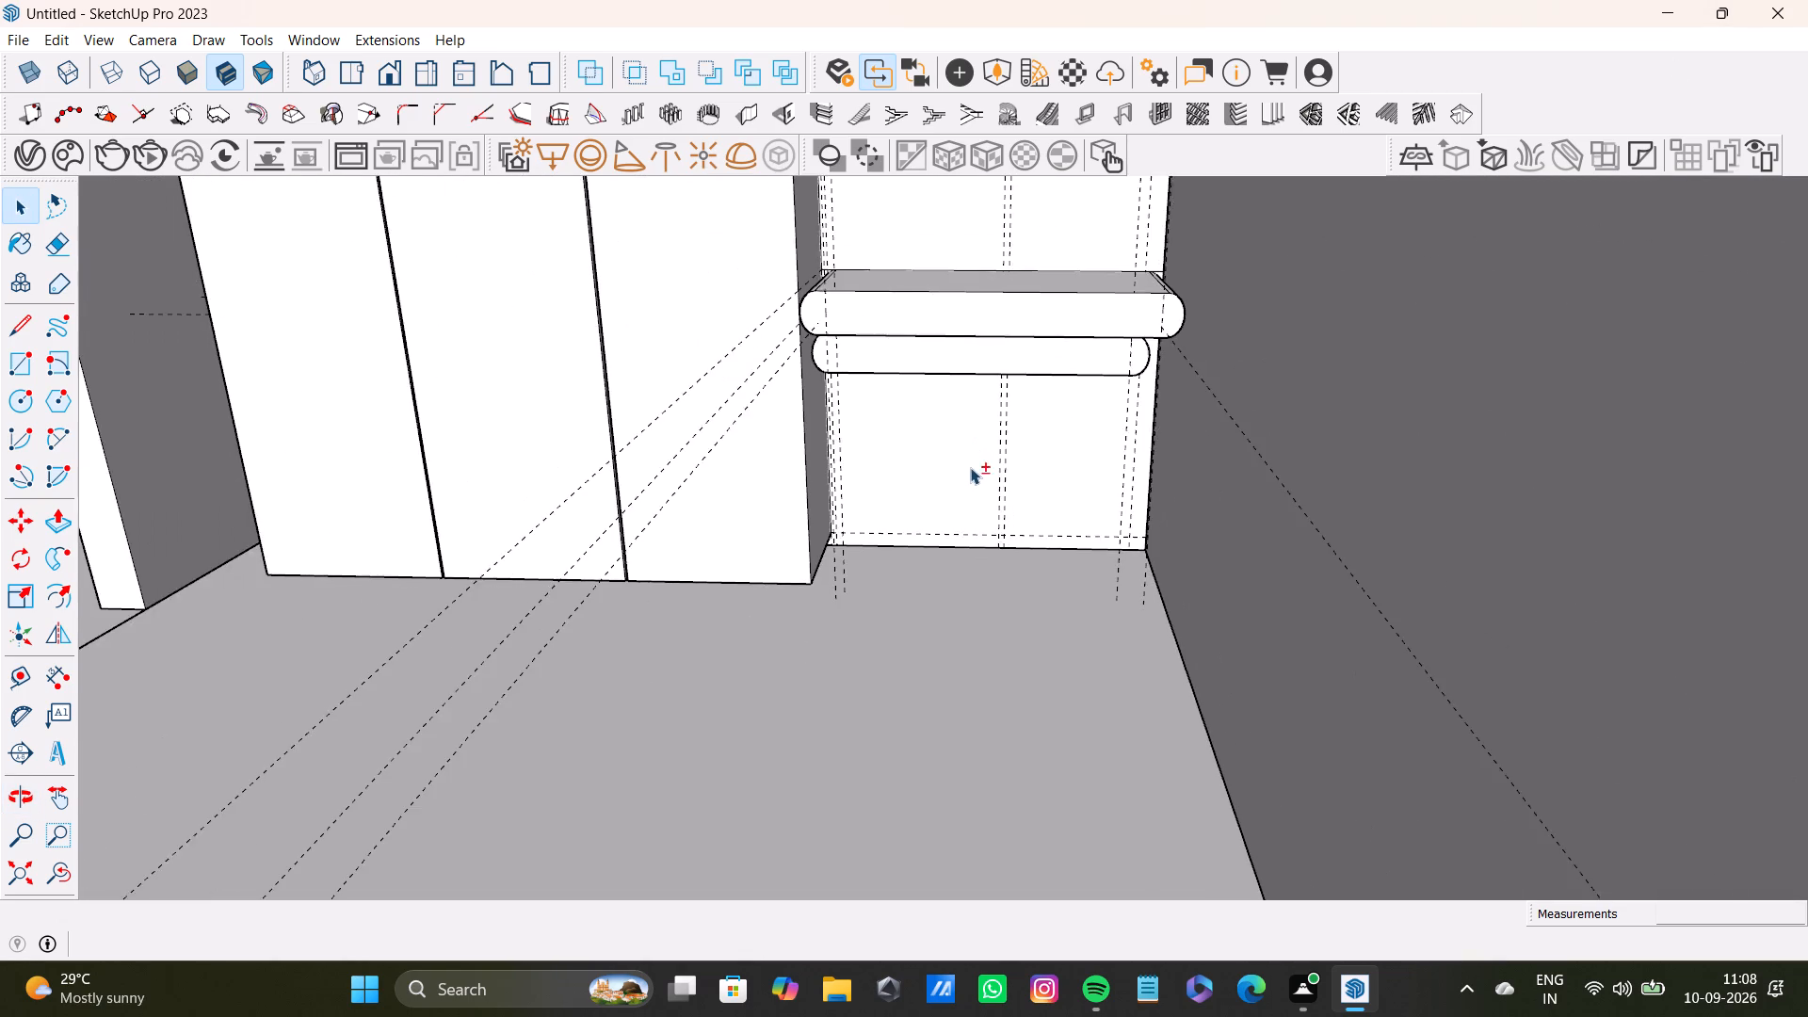
pyautogui.keyDown('shift'); pyautogui.moveTo(971, 466); pyautogui.dragTo(1002, 599, button='middle'); pyautogui.keyUp('shift')
pyautogui.scroll(4, 1024, 561)
pyautogui.moveTo(1026, 554); pyautogui.dragTo(1026, 520, button='middle')
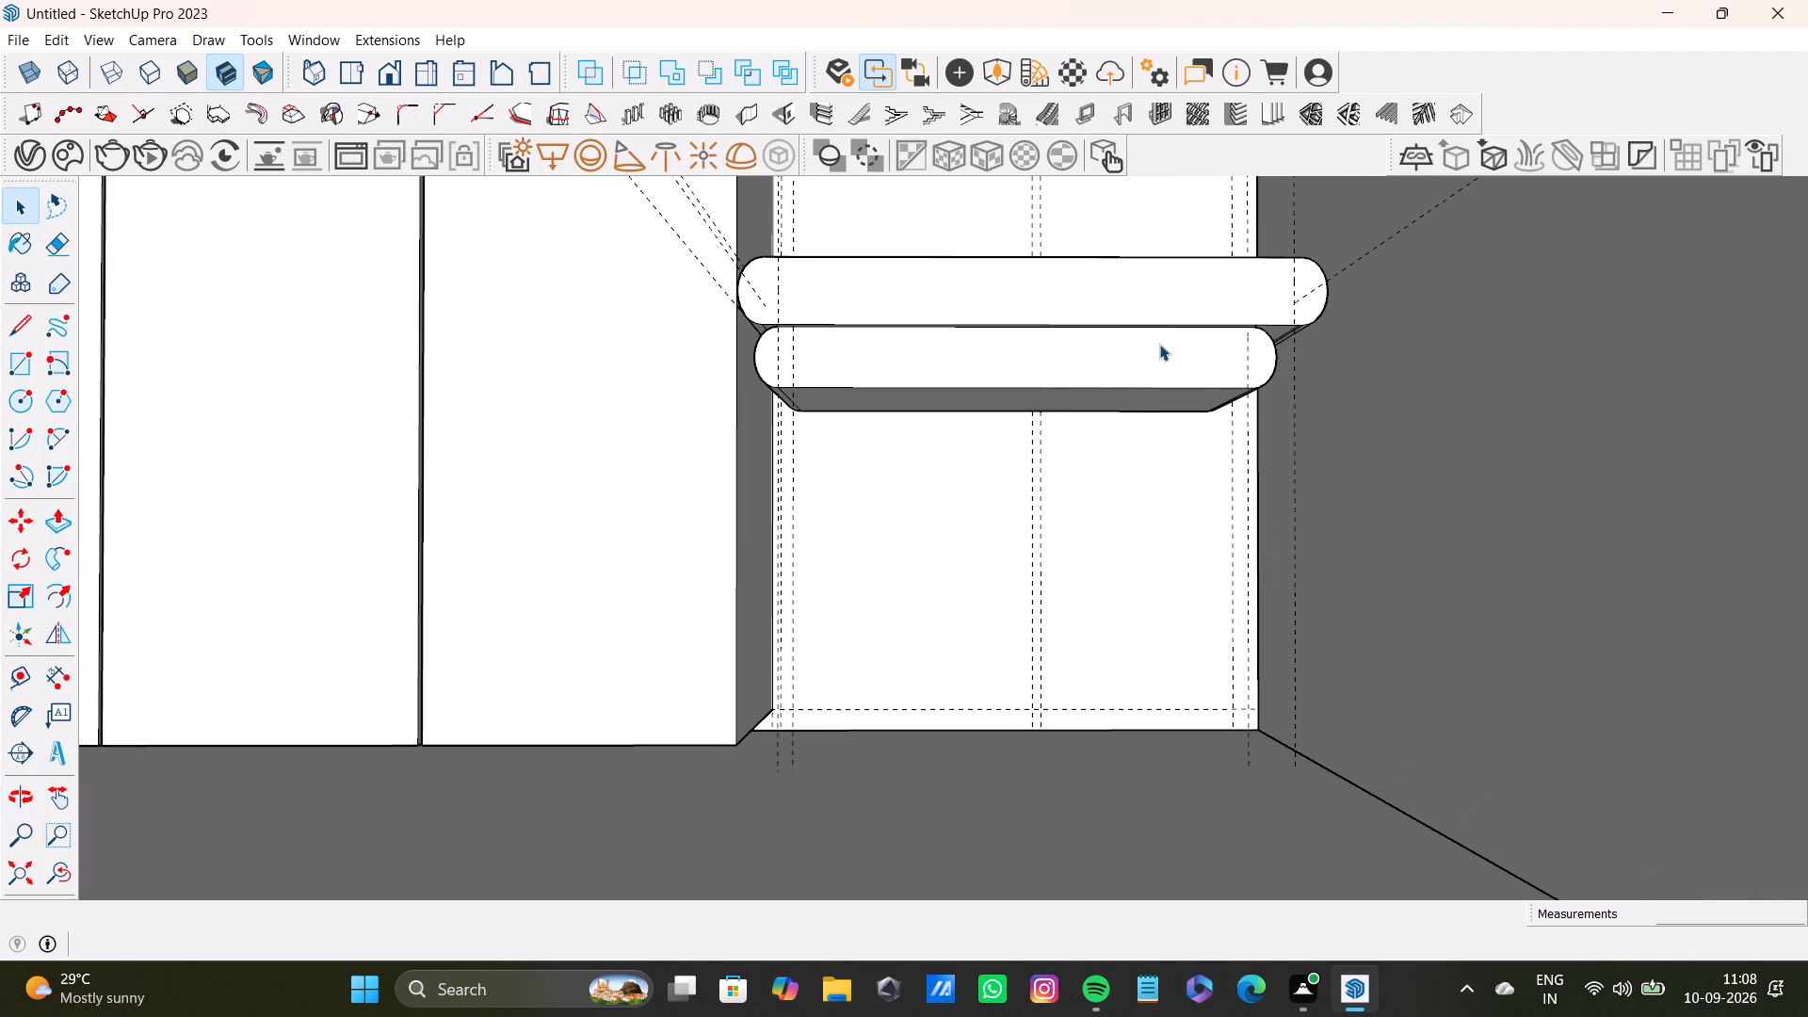
pyautogui.moveTo(1296, 388); pyautogui.dragTo(1262, 419, button='middle')
pyautogui.scroll(7, 1234, 414)
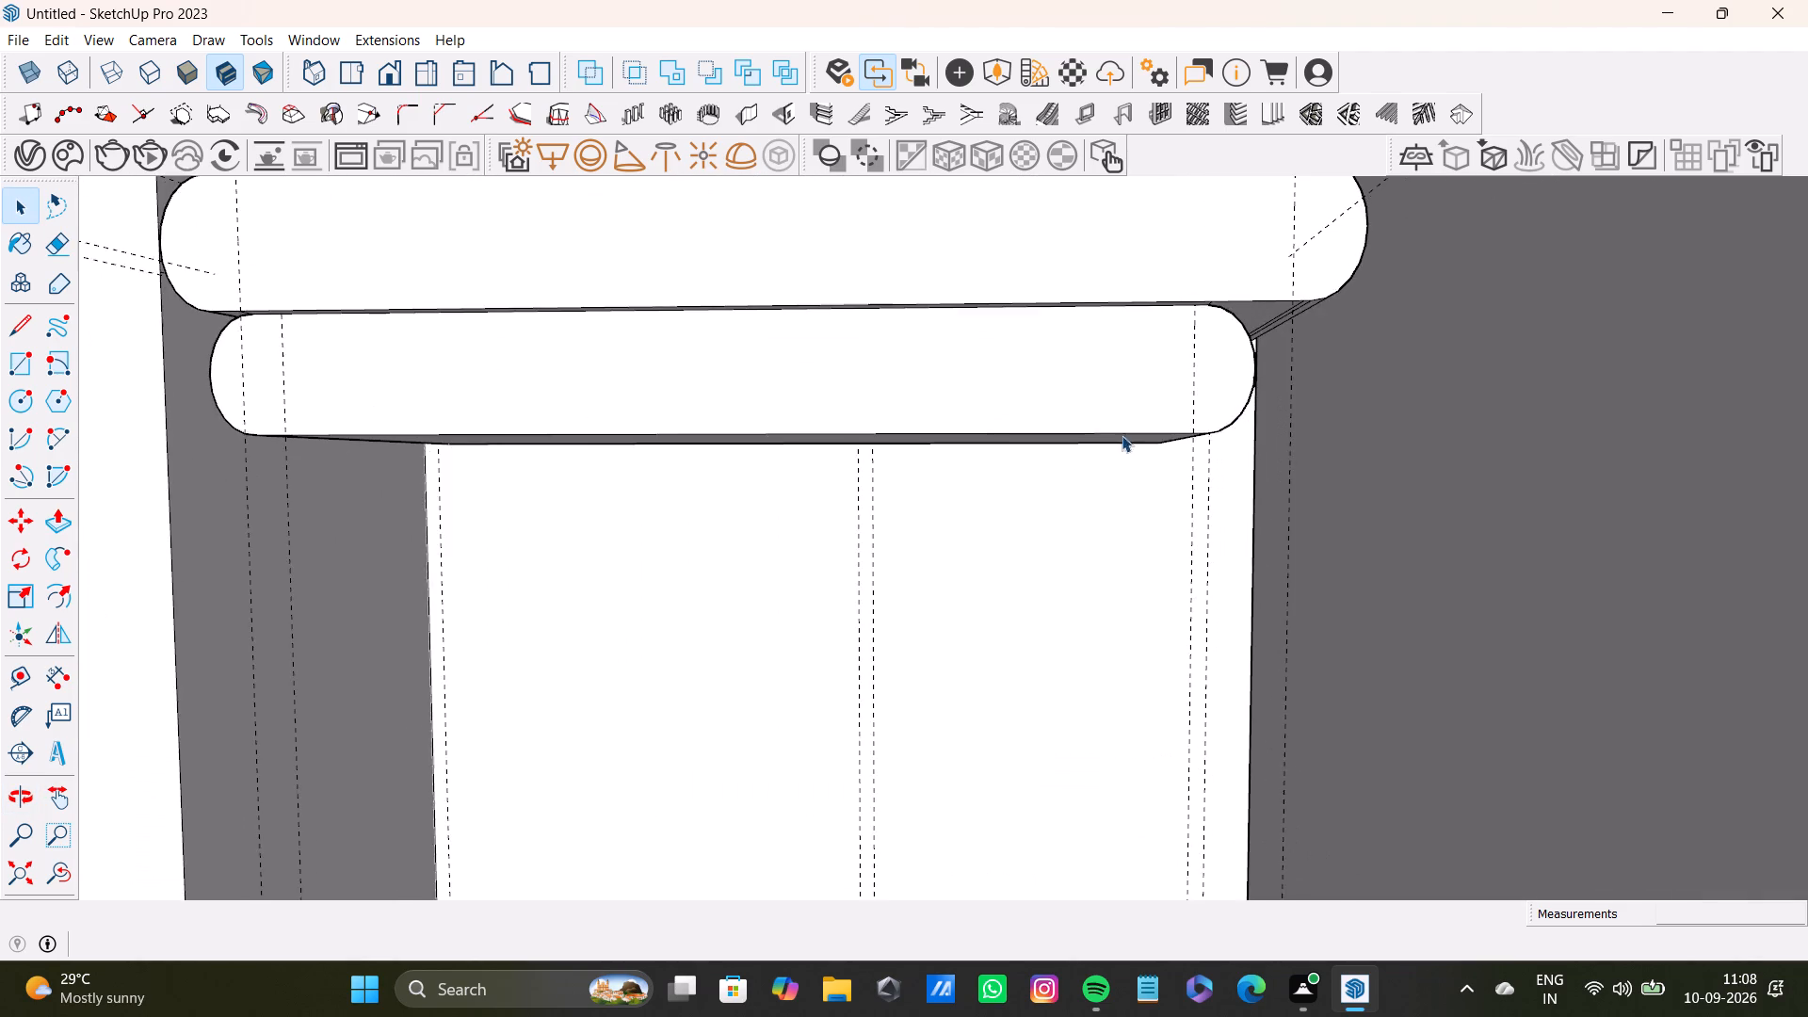
pyautogui.scroll(-5, 992, 421)
pyautogui.keyDown('shift'); pyautogui.moveTo(992, 421); pyautogui.dragTo(1251, 434, button='middle'); pyautogui.keyUp('shift')
pyautogui.scroll(5, 989, 387)
pyautogui.moveTo(935, 424); pyautogui.dragTo(1125, 493, button='middle')
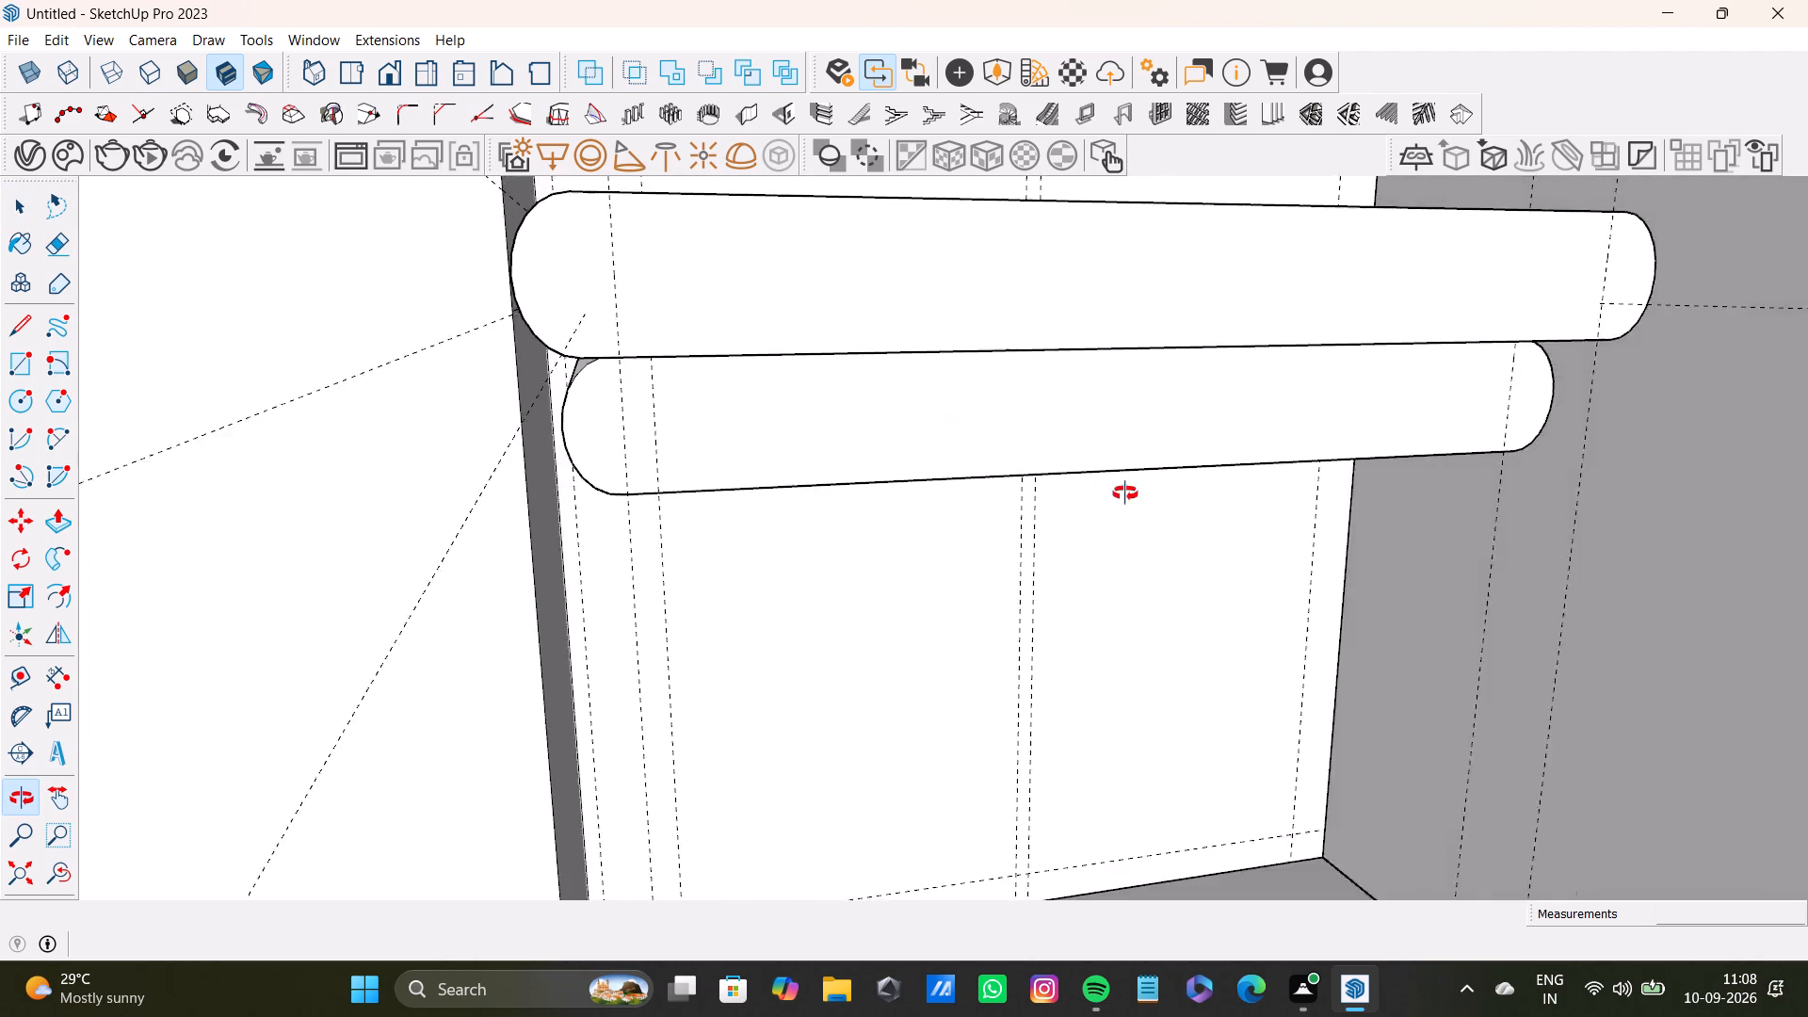
pyautogui.moveTo(1125, 493); pyautogui.dragTo(960, 508, button='middle')
pyautogui.scroll(-4, 1666, 385)
pyautogui.keyDown('shift'); pyautogui.moveTo(1663, 391); pyautogui.dragTo(1274, 412, button='middle'); pyautogui.keyUp('shift')
pyautogui.scroll(4, 1351, 399)
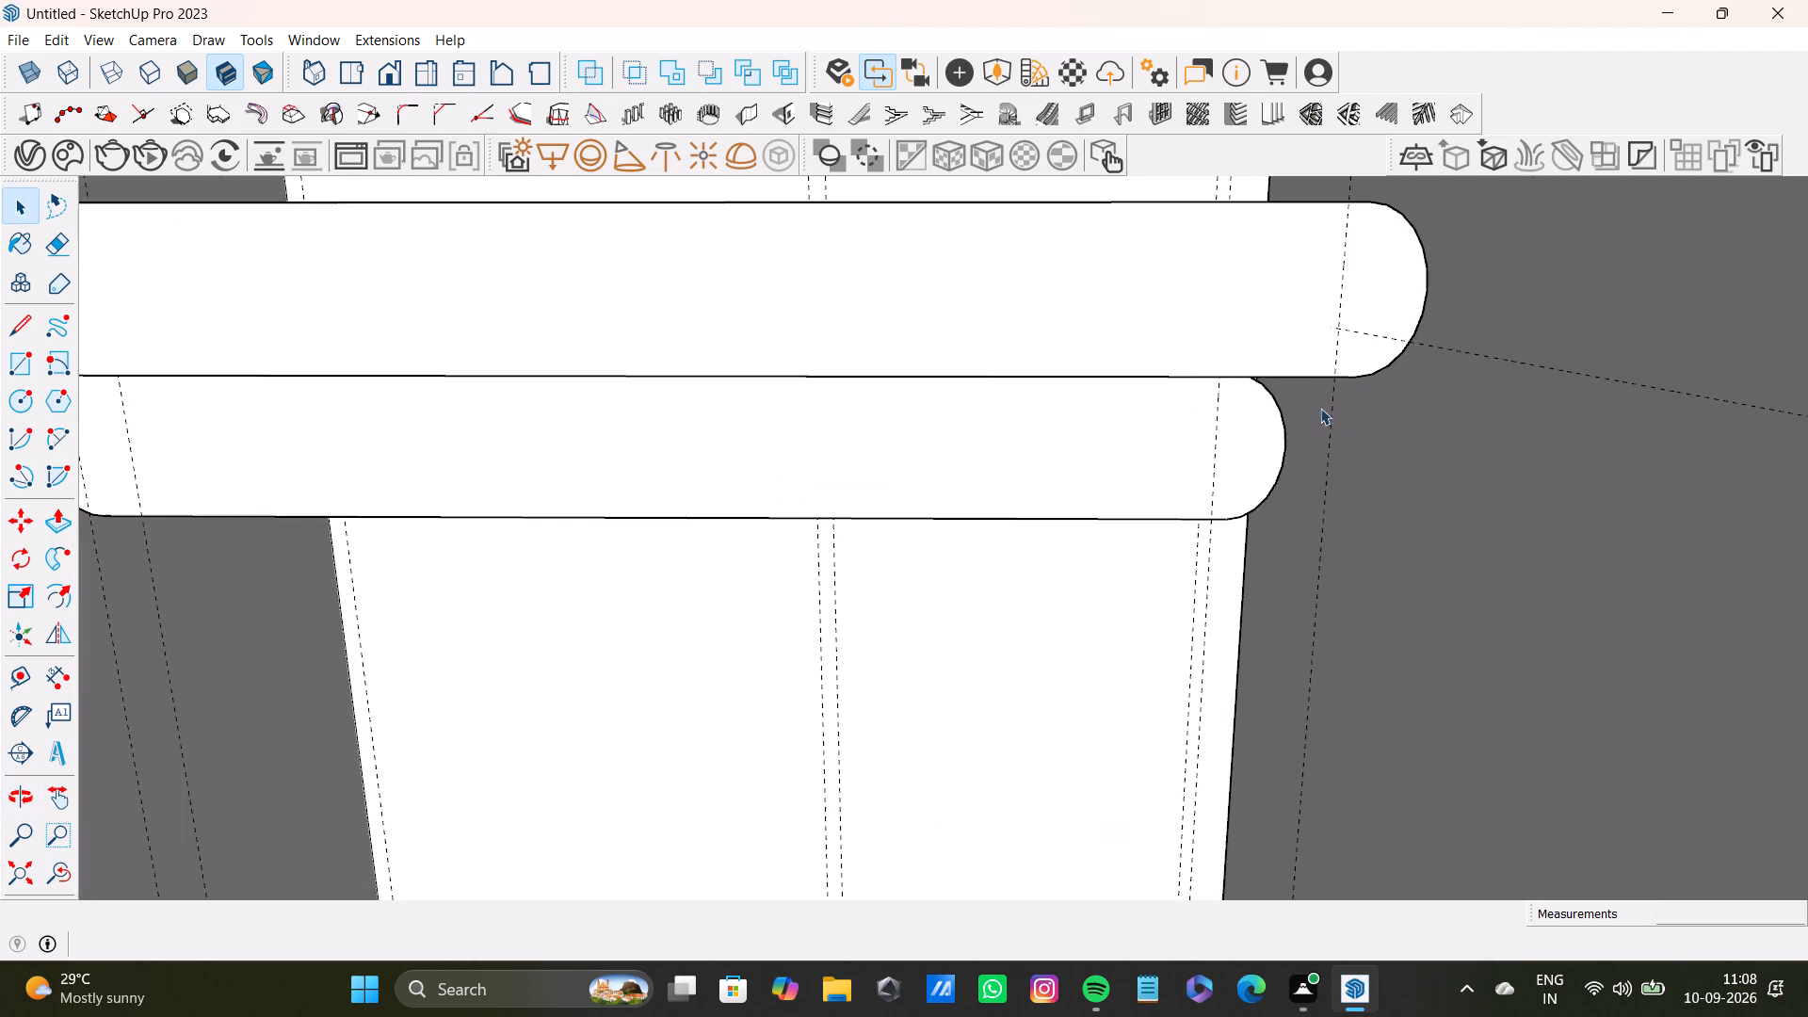
pyautogui.moveTo(1337, 415); pyautogui.dragTo(1079, 453, button='middle')
pyautogui.scroll(1, 1139, 452)
pyautogui.moveTo(780, 476); pyautogui.dragTo(1585, 414, button='middle')
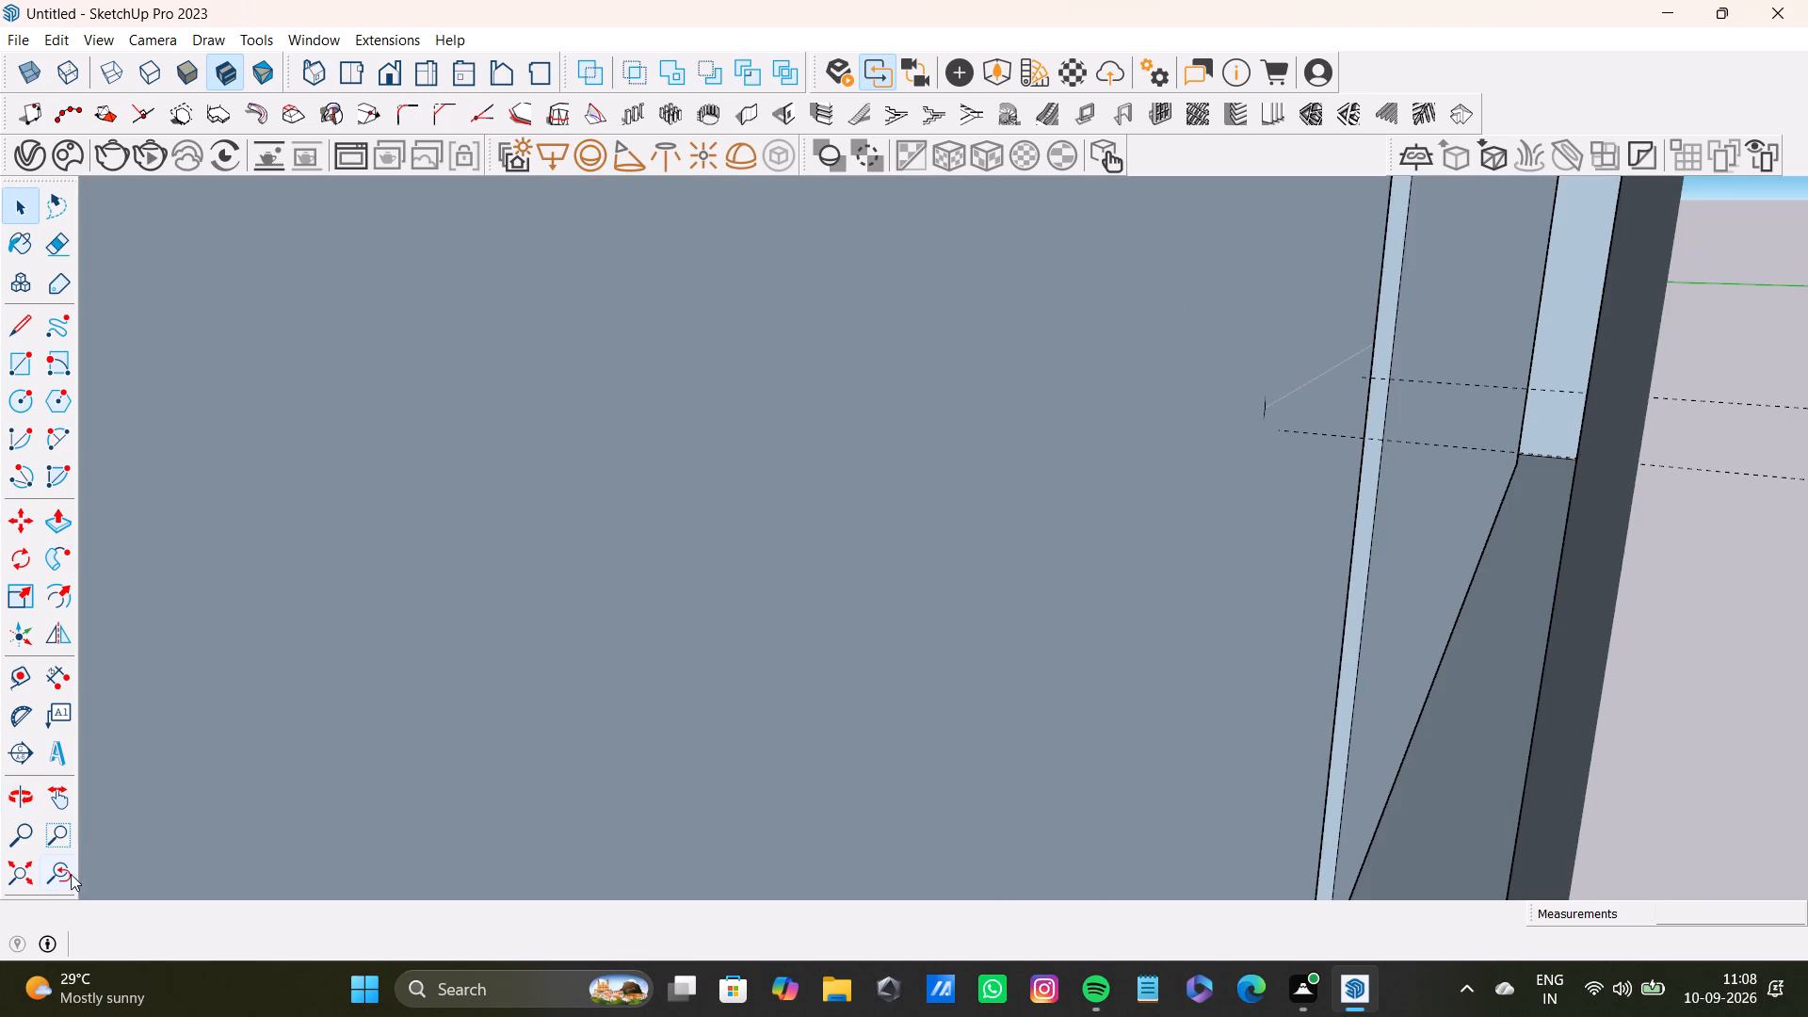
pyautogui.click(70, 874)
pyautogui.click(5, 869)
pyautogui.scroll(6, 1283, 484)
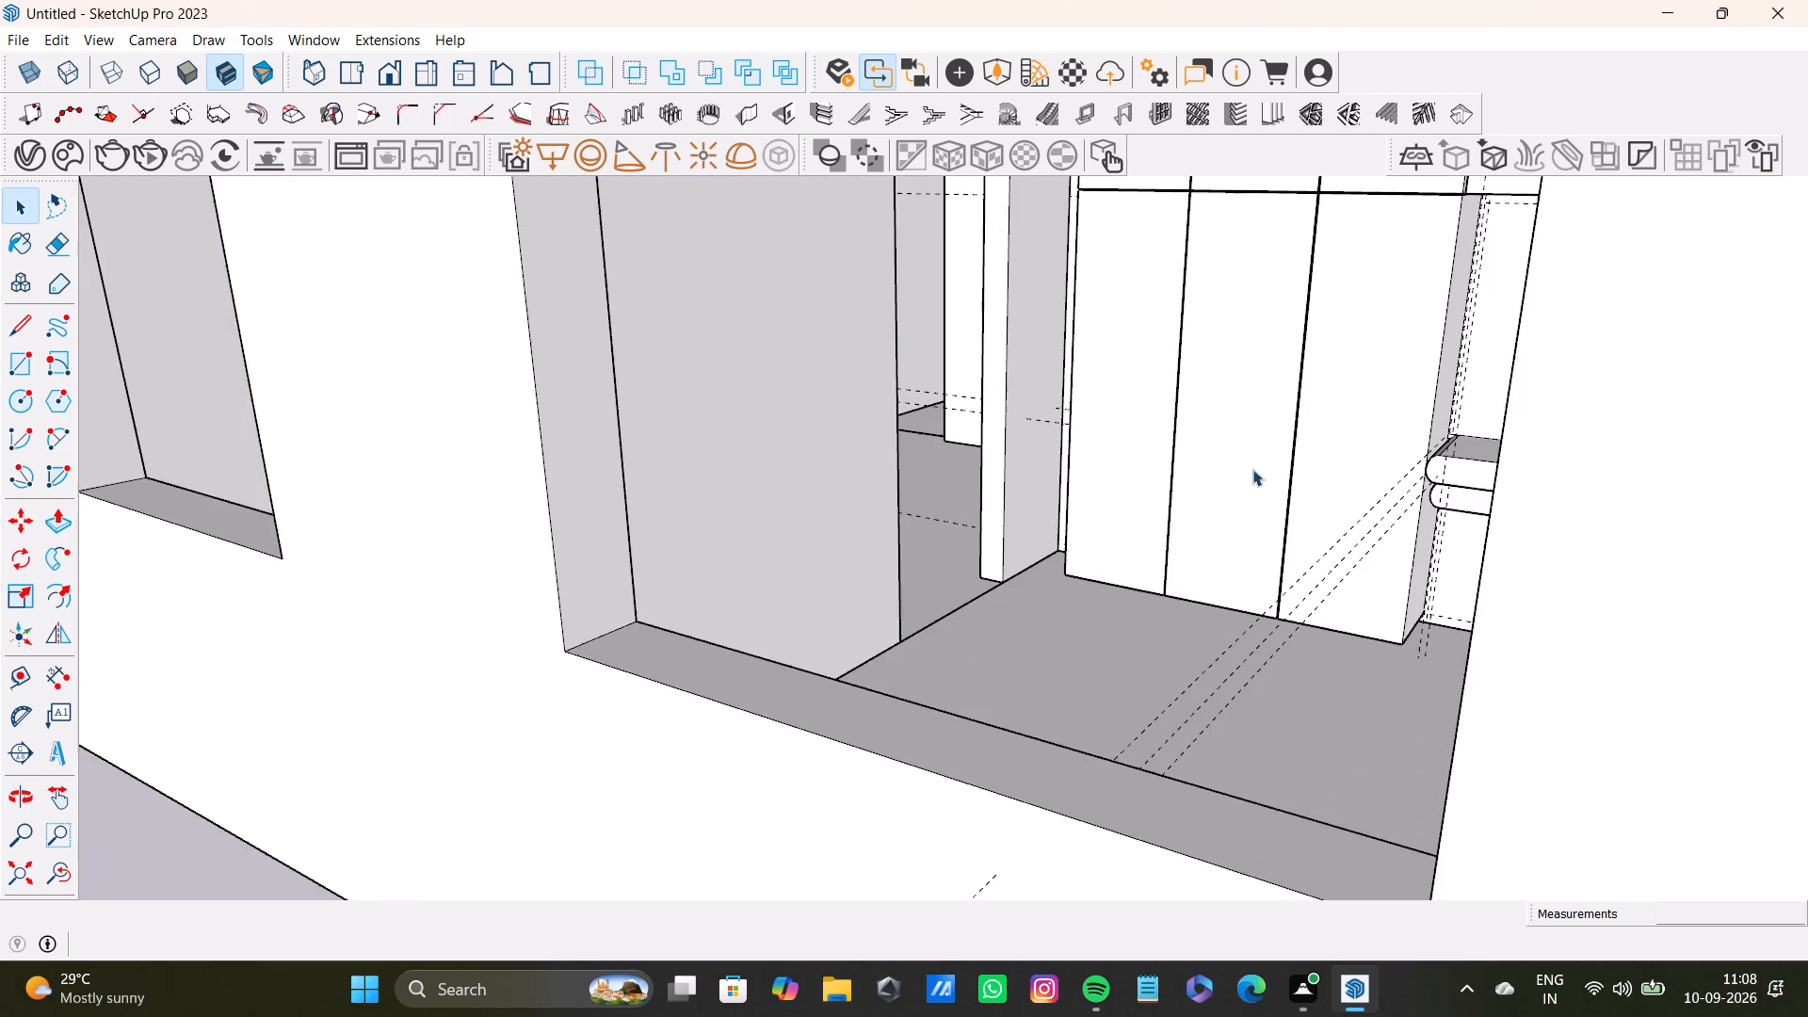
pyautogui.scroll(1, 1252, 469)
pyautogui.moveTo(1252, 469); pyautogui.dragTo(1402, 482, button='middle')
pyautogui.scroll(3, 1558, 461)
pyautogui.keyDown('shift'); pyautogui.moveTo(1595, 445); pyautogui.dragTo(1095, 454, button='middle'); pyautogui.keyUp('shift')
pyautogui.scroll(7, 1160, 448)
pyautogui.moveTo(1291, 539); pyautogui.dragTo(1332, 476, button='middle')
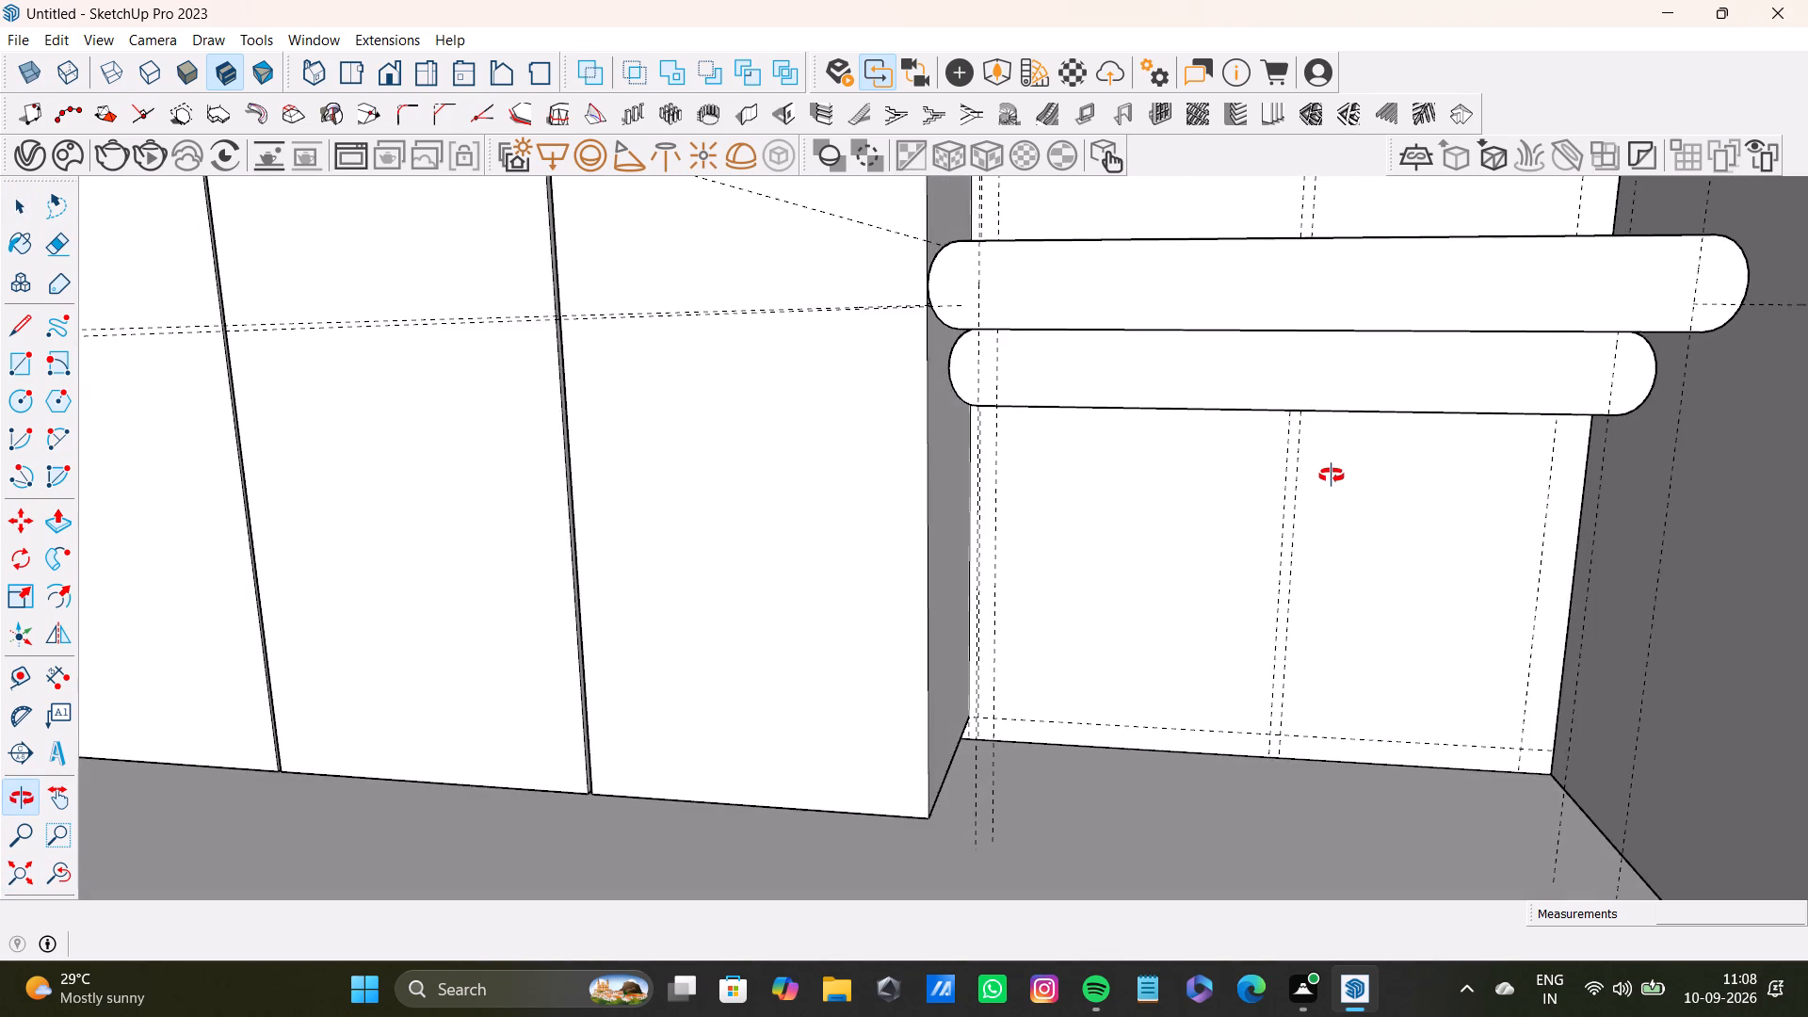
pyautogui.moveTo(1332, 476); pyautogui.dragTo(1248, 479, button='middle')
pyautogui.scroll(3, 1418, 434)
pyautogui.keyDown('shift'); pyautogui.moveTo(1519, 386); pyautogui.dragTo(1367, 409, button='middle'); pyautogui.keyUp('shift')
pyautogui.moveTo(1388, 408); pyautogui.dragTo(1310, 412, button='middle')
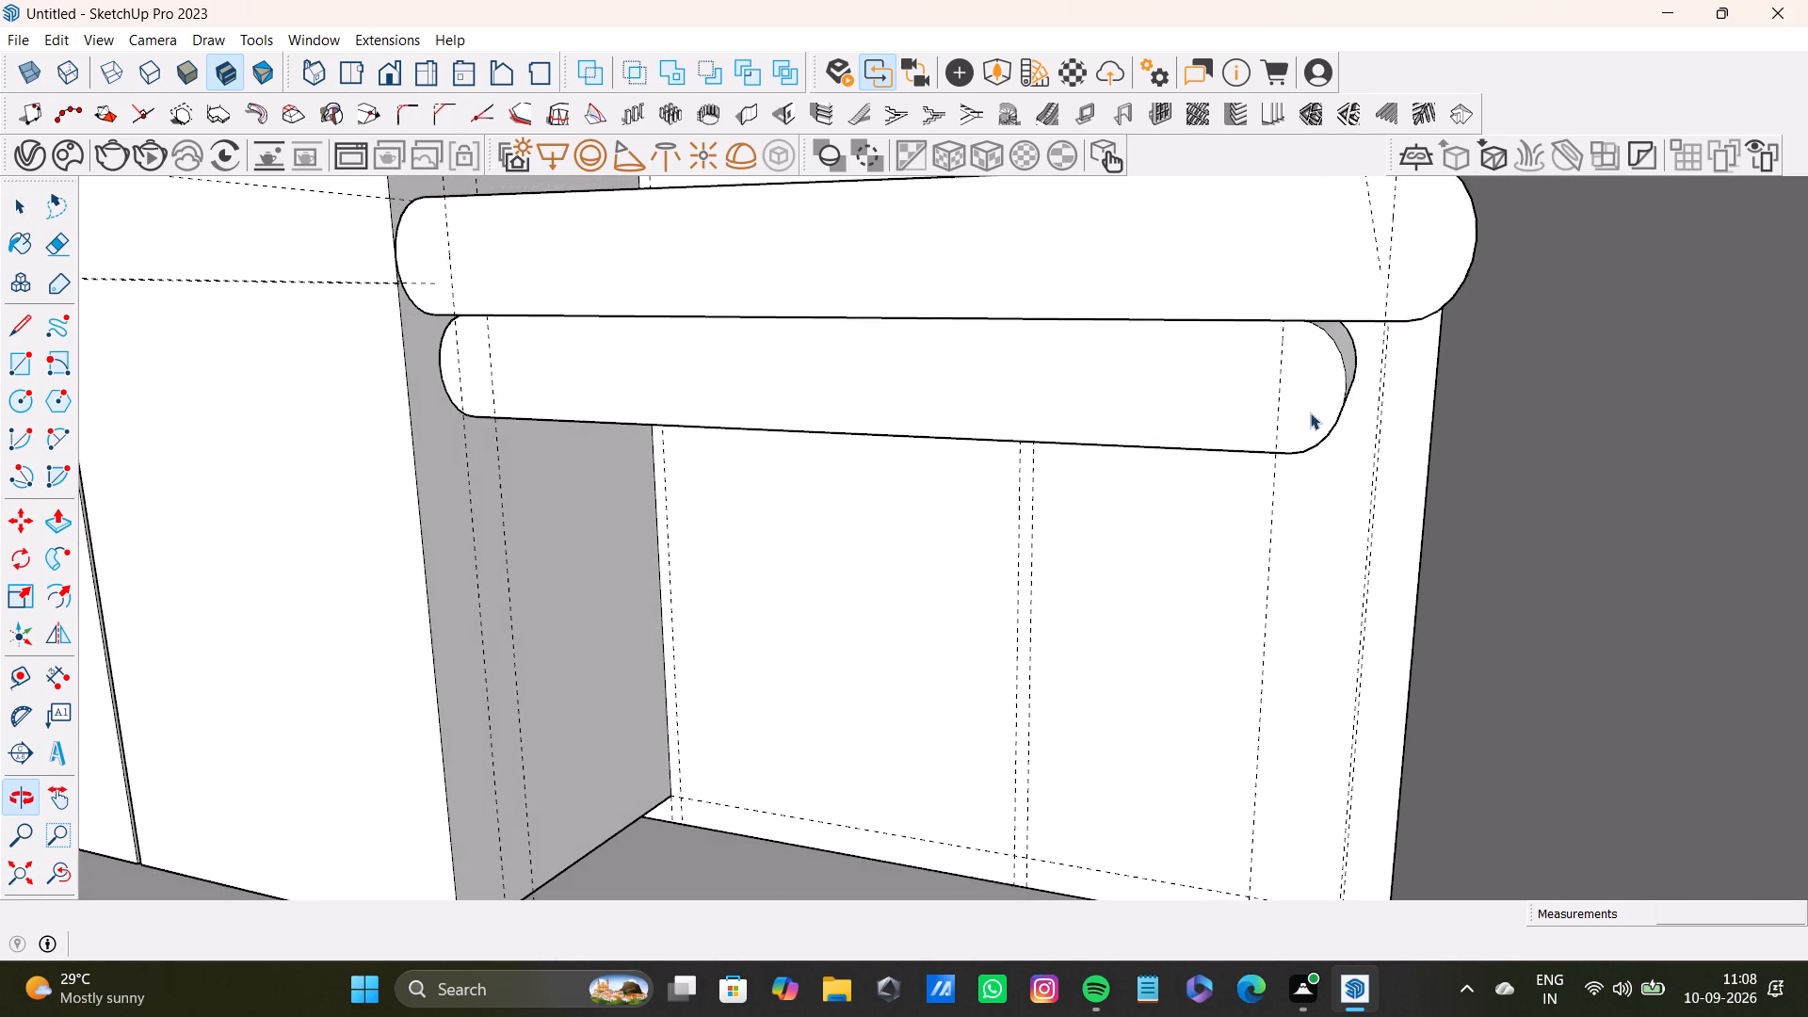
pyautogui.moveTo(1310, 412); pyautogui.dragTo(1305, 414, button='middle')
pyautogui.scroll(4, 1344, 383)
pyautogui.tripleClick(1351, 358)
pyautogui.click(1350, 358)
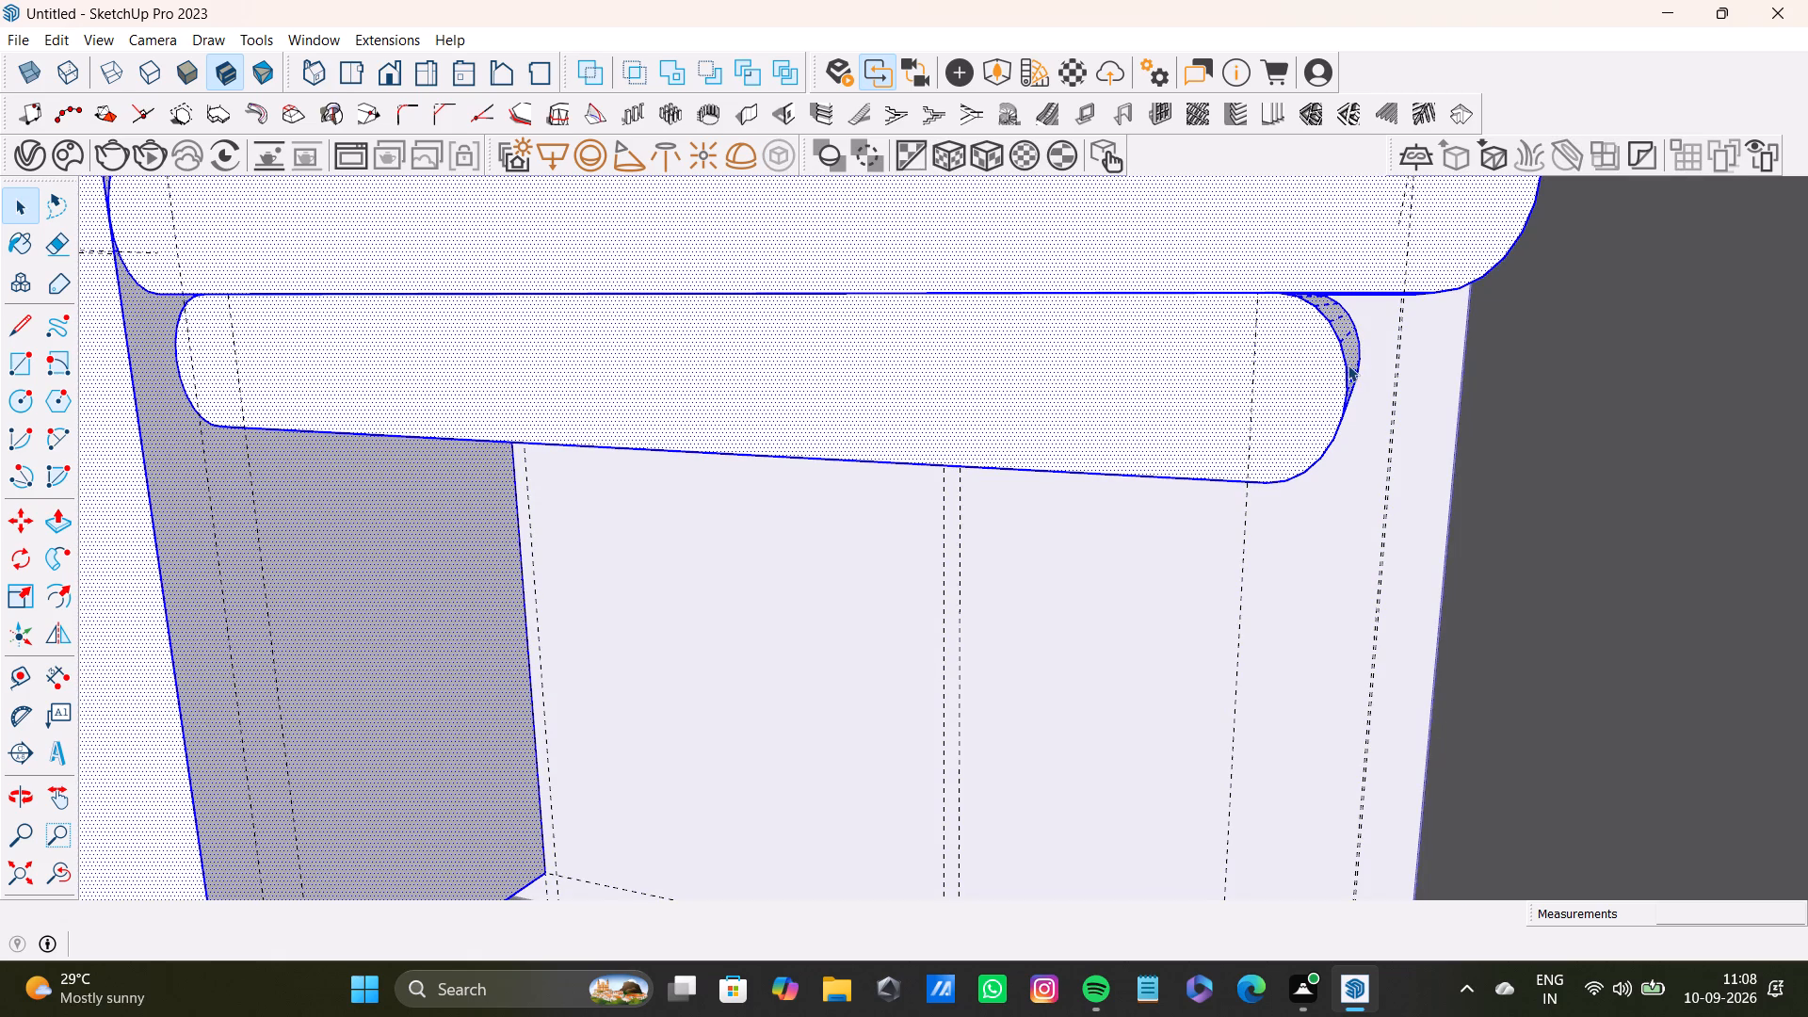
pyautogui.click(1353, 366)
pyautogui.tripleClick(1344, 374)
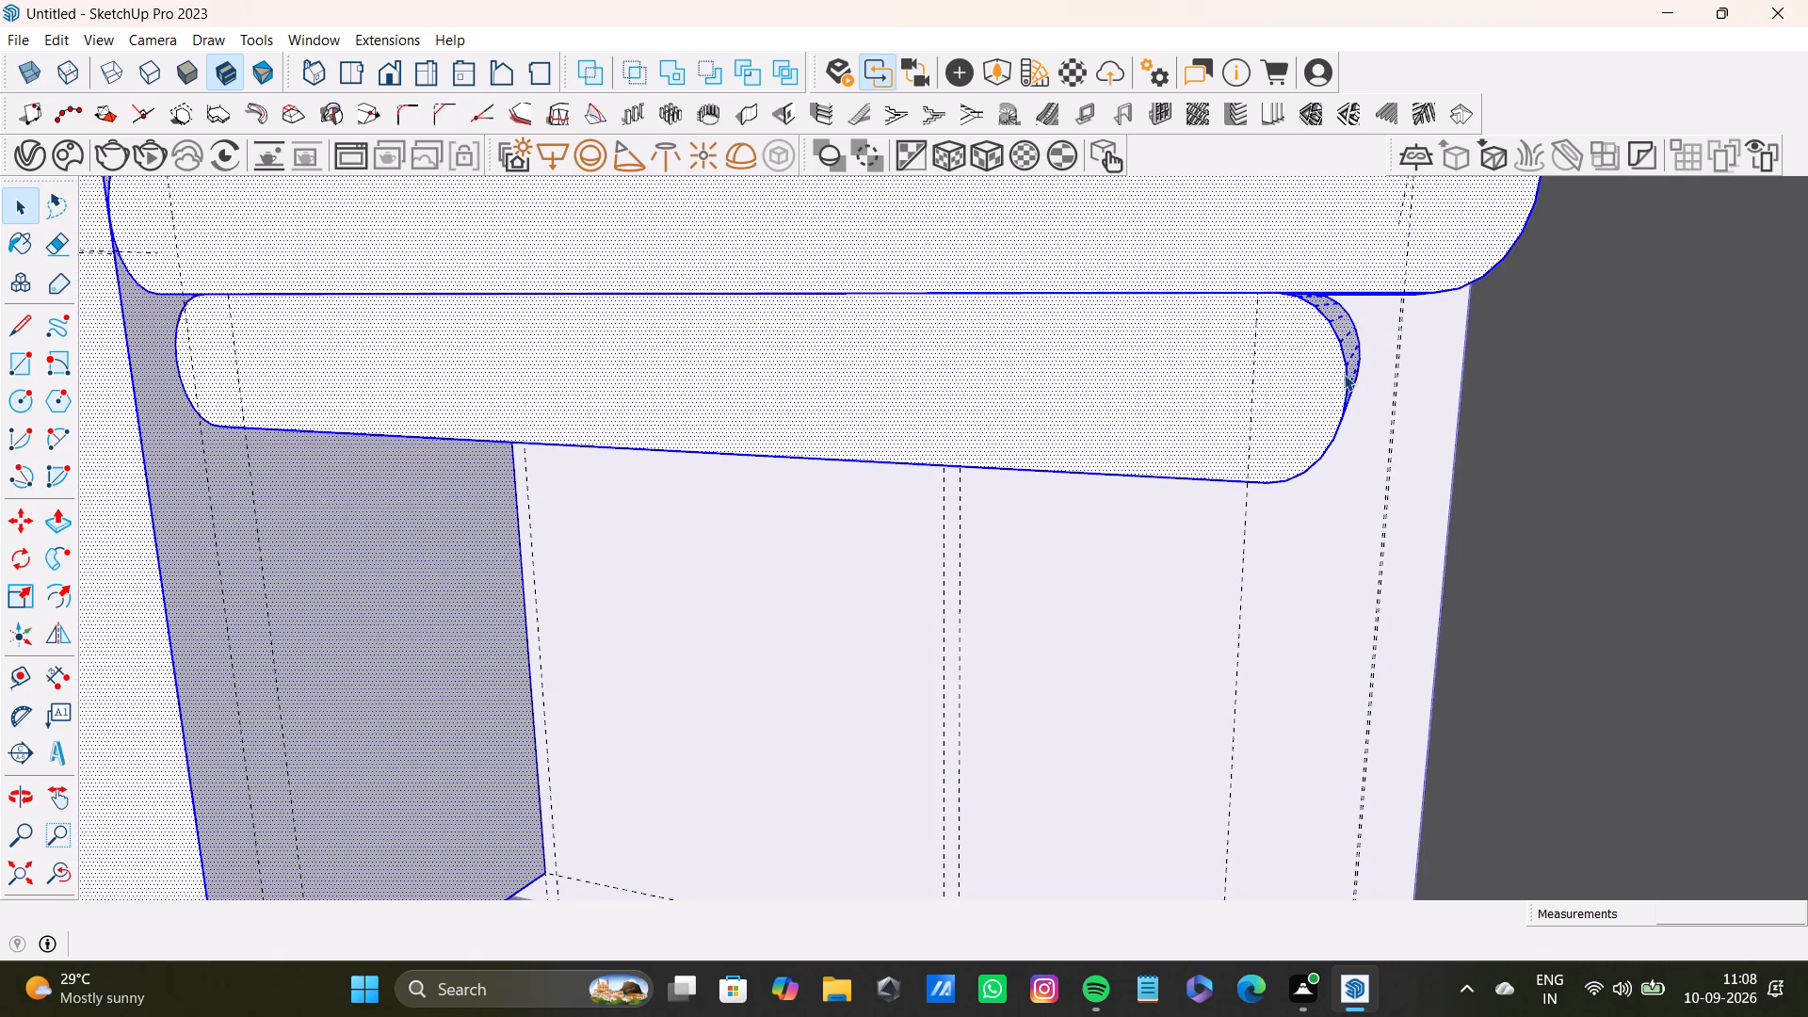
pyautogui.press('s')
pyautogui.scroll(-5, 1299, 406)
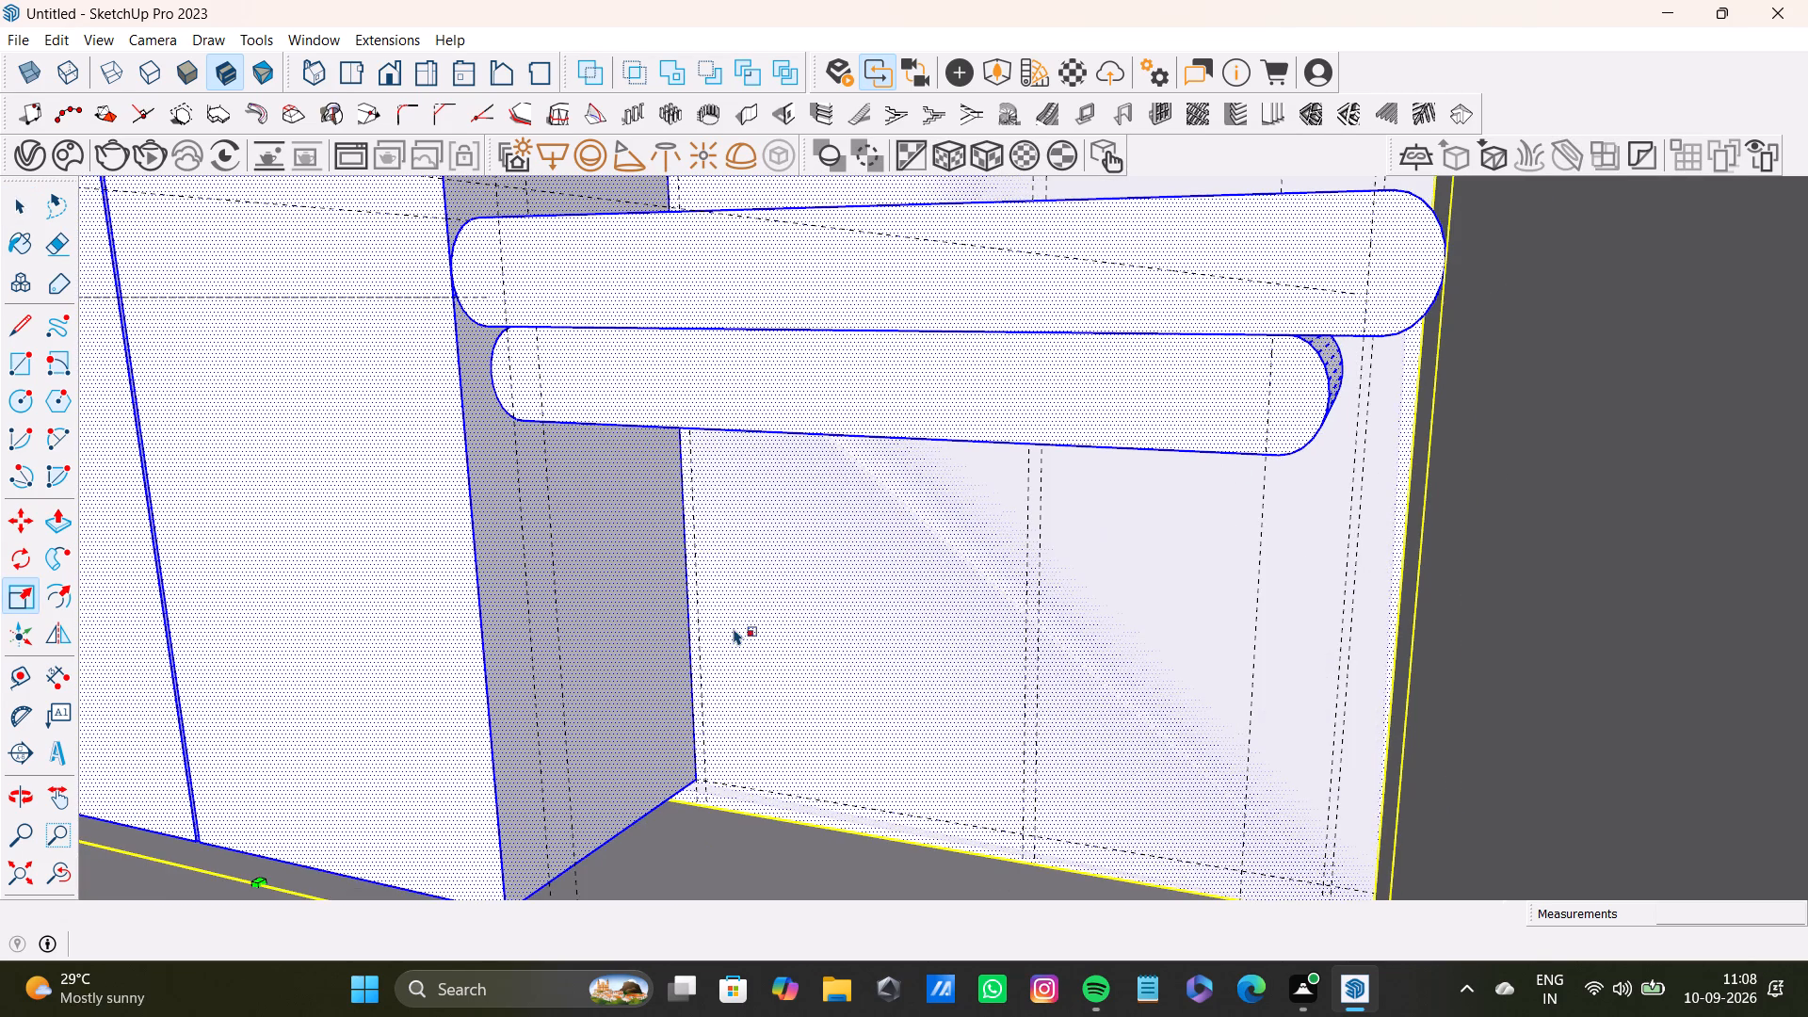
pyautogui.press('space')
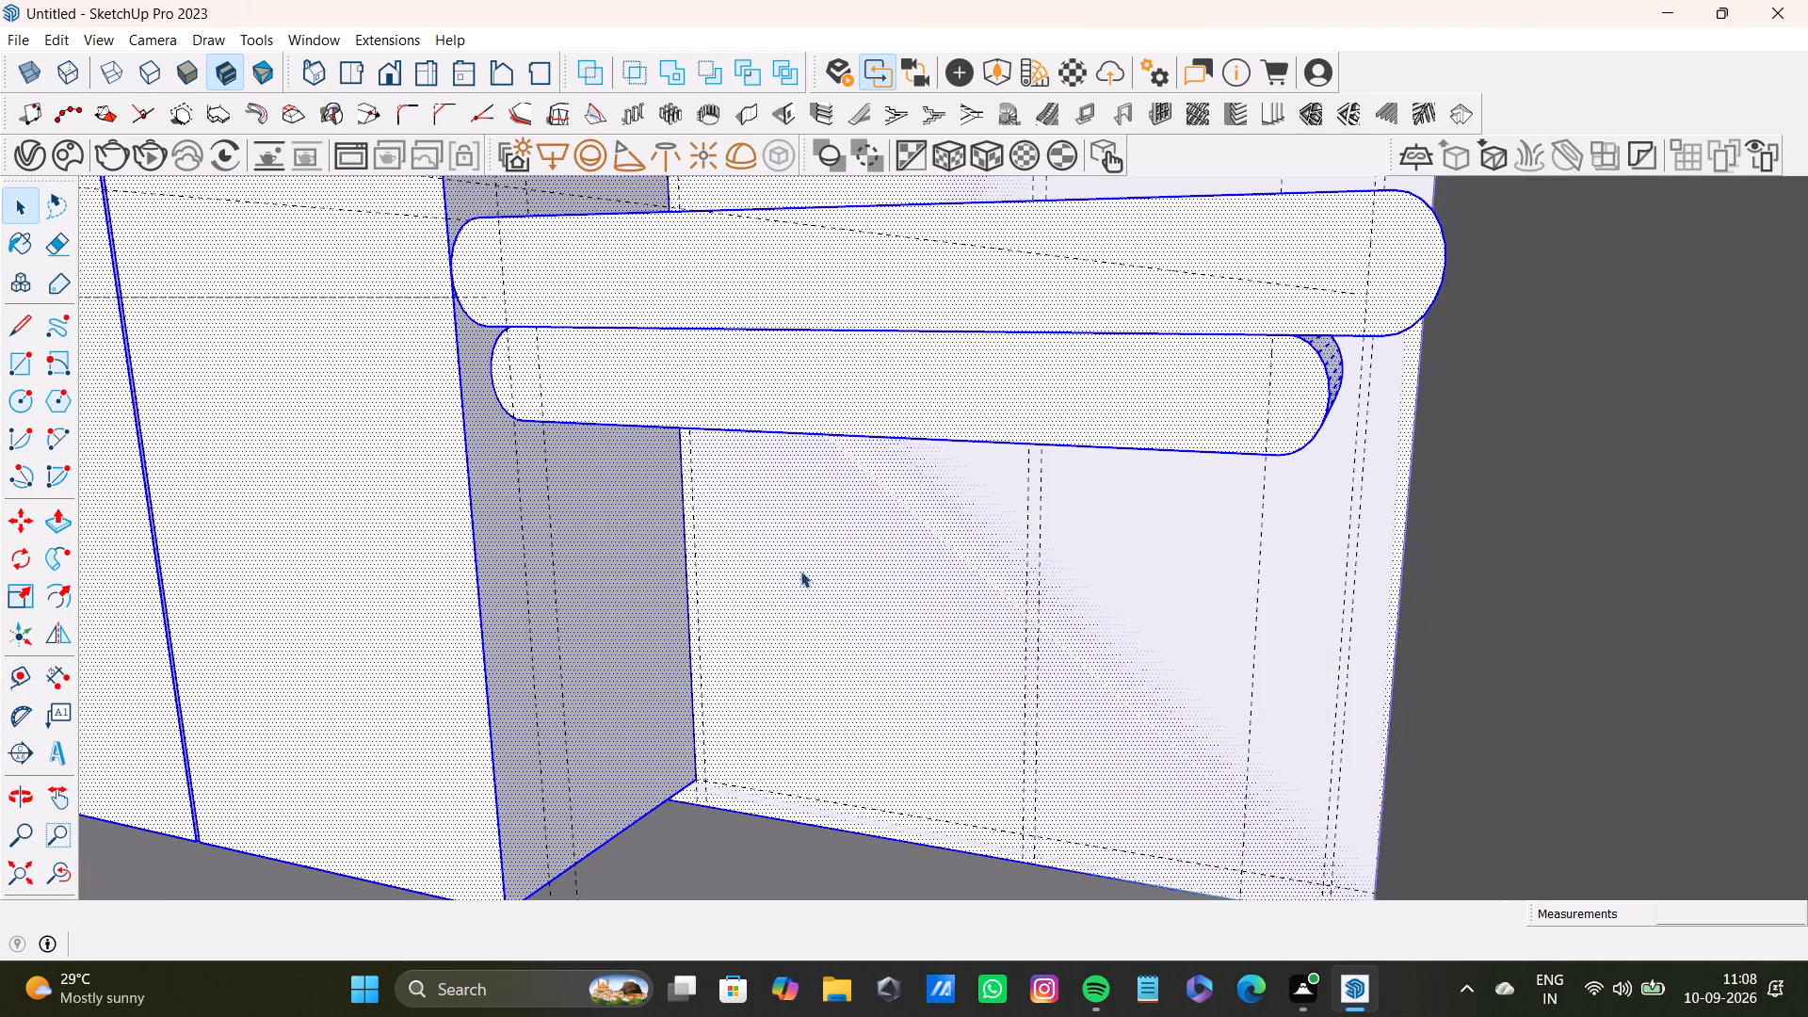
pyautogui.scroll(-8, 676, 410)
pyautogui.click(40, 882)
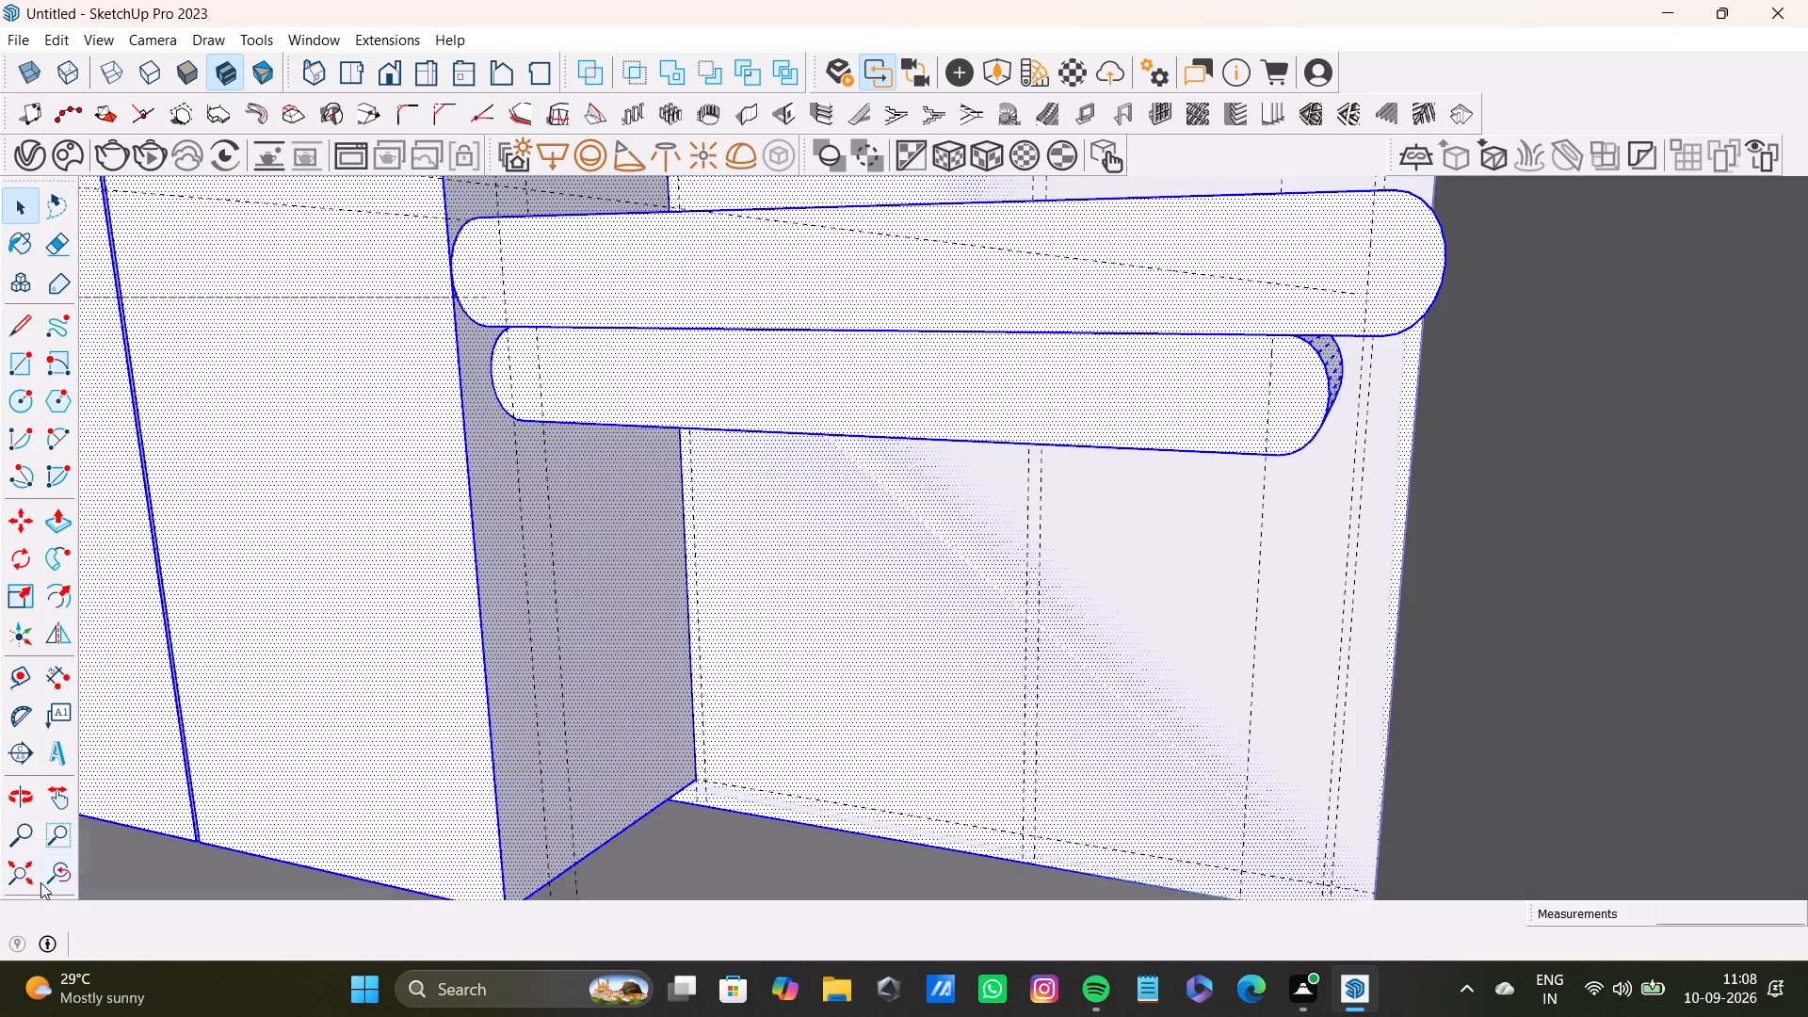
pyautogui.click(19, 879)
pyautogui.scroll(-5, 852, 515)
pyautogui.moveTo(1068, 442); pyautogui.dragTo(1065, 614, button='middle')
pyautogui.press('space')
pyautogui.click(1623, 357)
# Examine how the shelf's lower band meets the upper band and the recess wall at its rounded end.
pyautogui.scroll(3, 1288, 513)
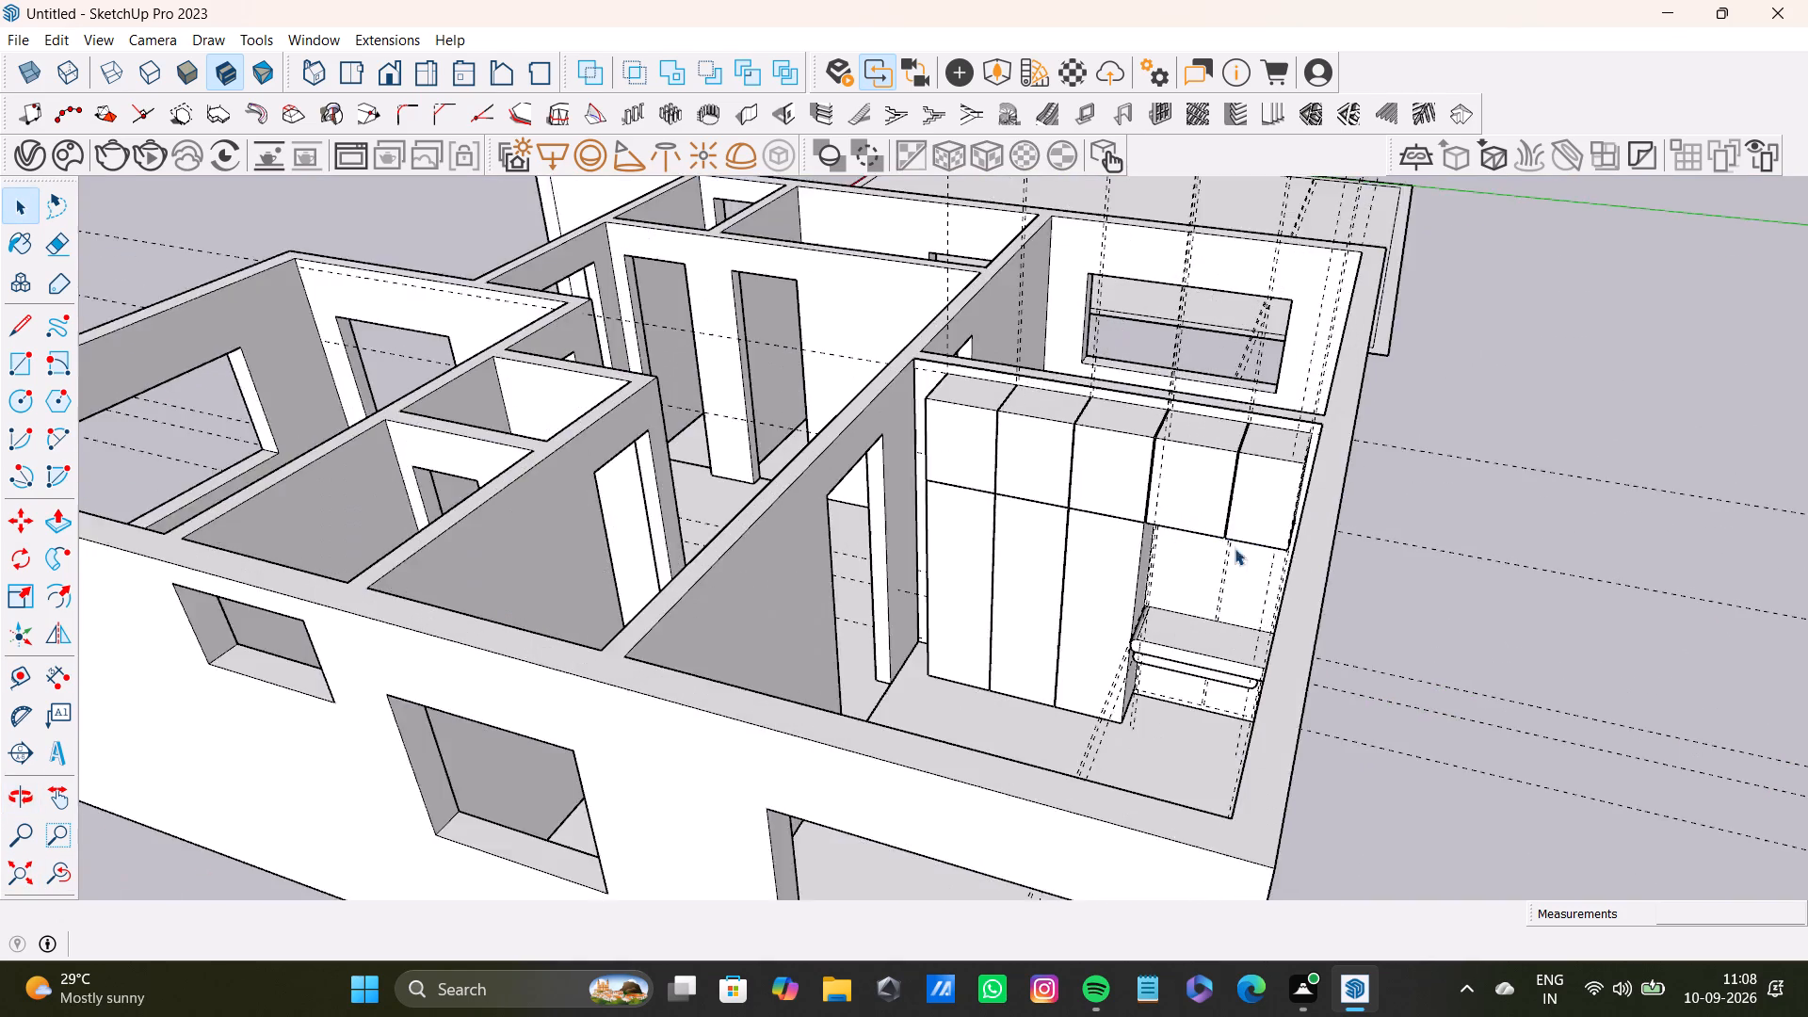
pyautogui.scroll(16, 1235, 548)
pyautogui.keyDown('shift'); pyautogui.moveTo(1296, 713); pyautogui.dragTo(1306, 660, button='middle'); pyautogui.keyUp('shift')
pyautogui.scroll(6, 1314, 664)
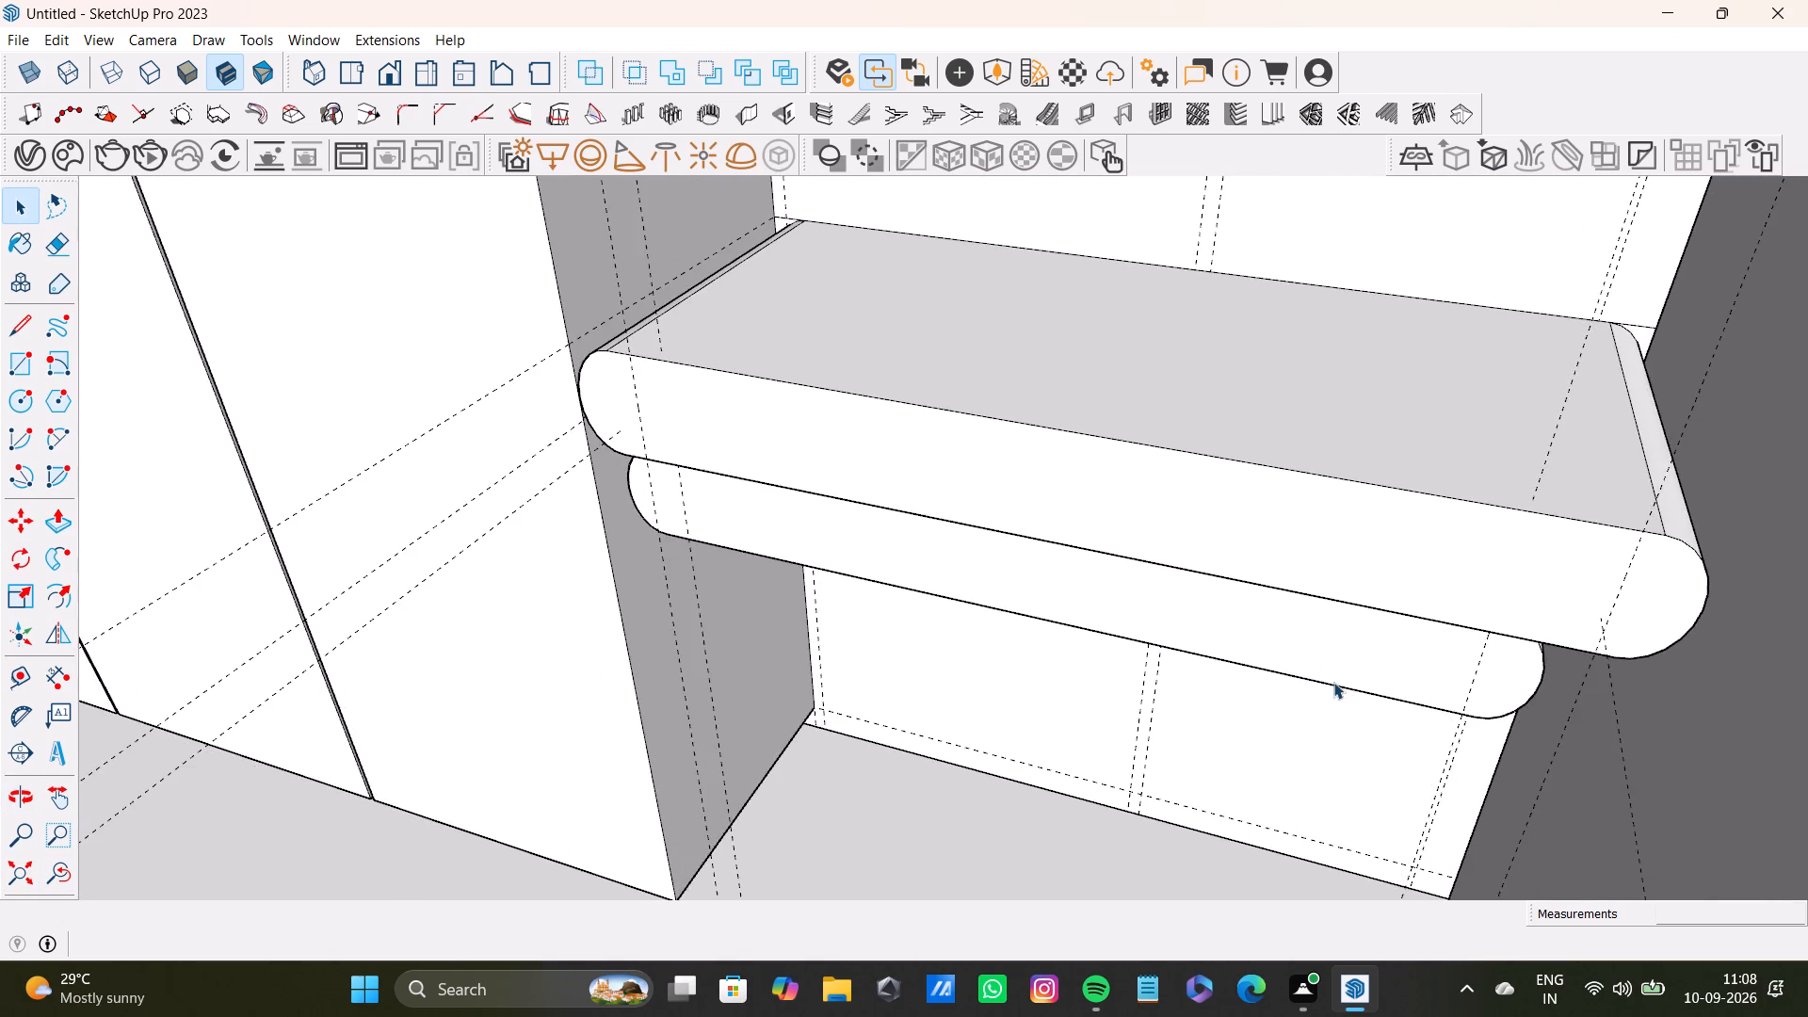
pyautogui.moveTo(1335, 682); pyautogui.dragTo(1365, 546, button='middle')
pyautogui.scroll(6, 1554, 390)
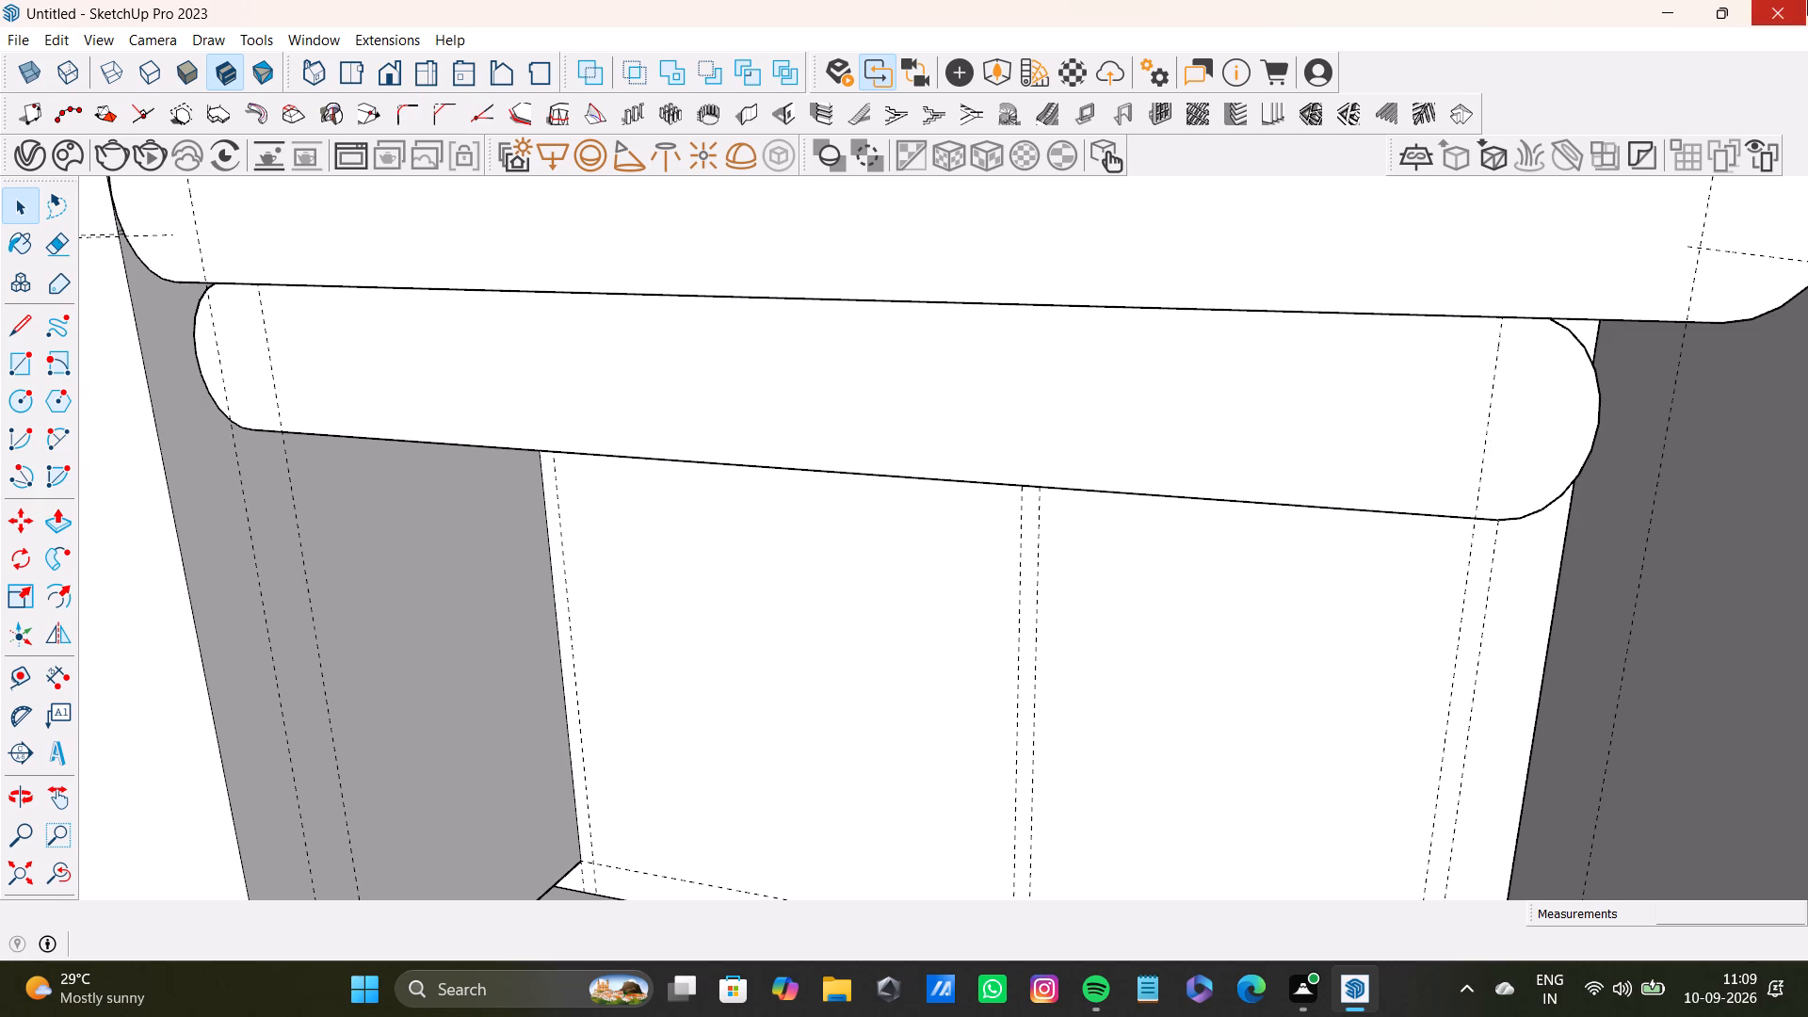
pyautogui.scroll(-8, 1071, 525)
pyautogui.keyDown('shift'); pyautogui.moveTo(1119, 492); pyautogui.dragTo(1129, 554, button='middle'); pyautogui.keyUp('shift')
pyautogui.scroll(8, 1203, 550)
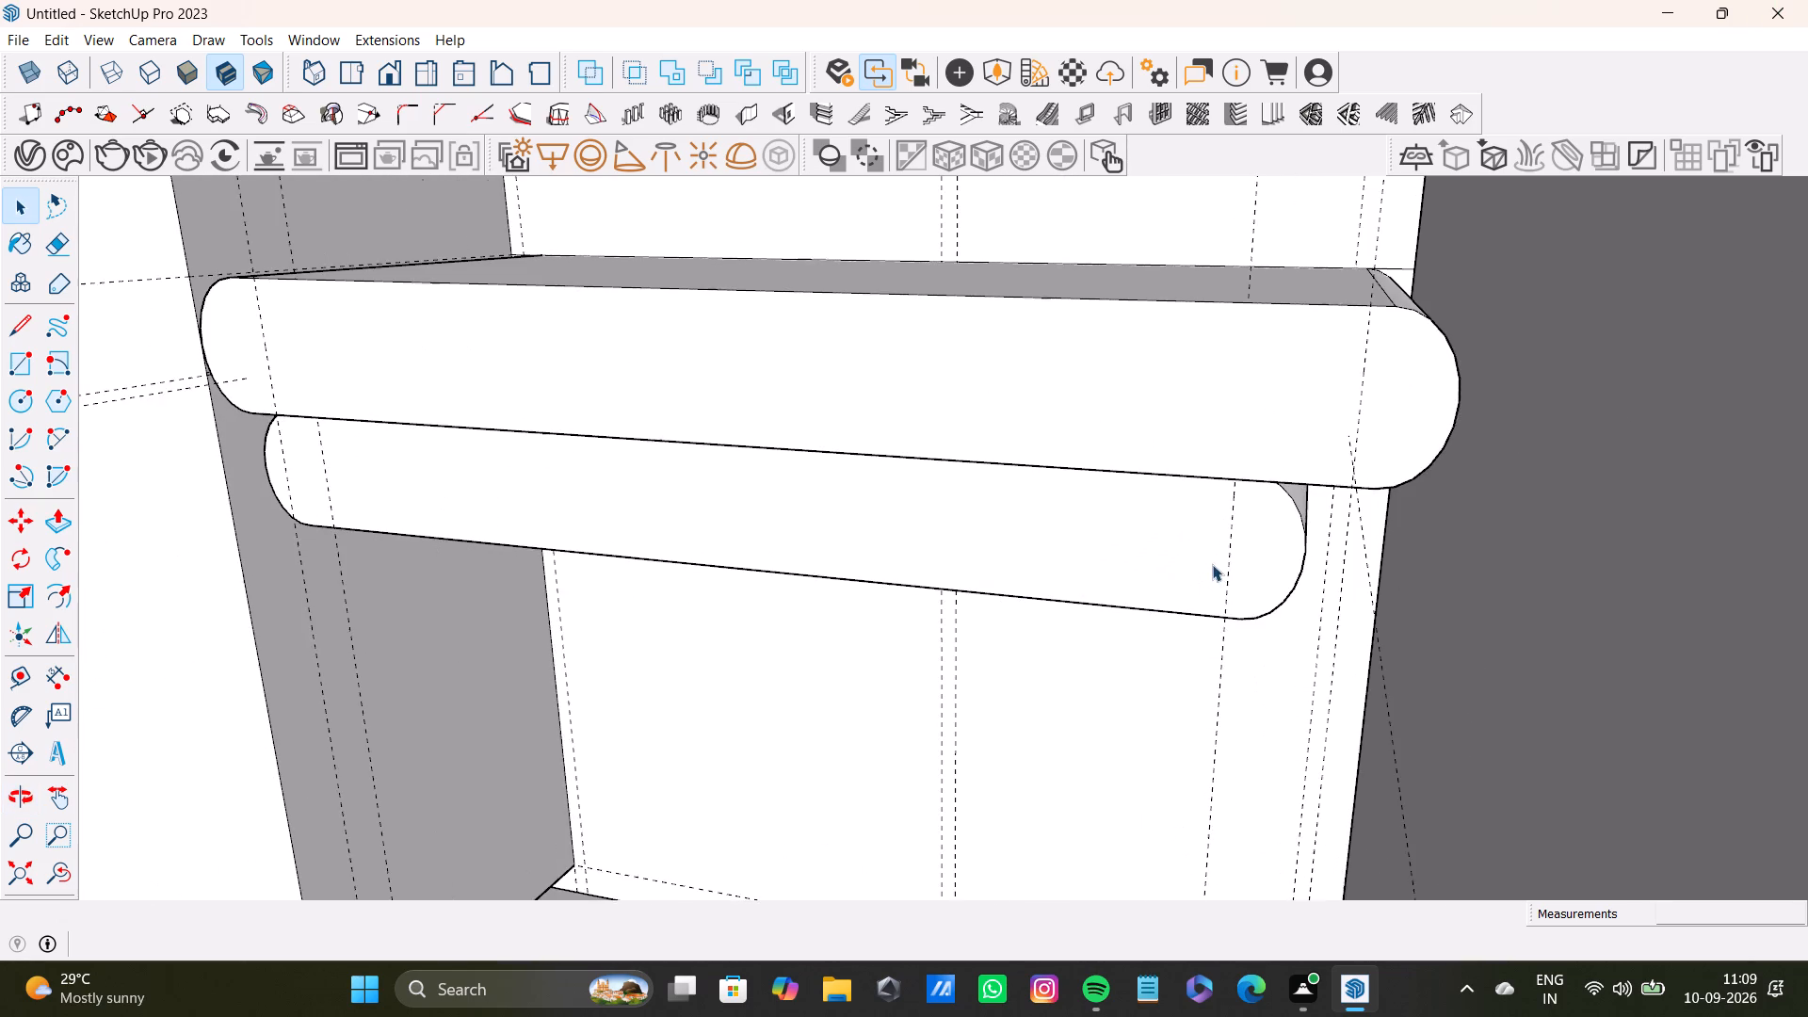
pyautogui.moveTo(1215, 561); pyautogui.dragTo(1221, 595, button='middle')
pyautogui.scroll(3, 1304, 549)
pyautogui.scroll(-2, 1118, 591)
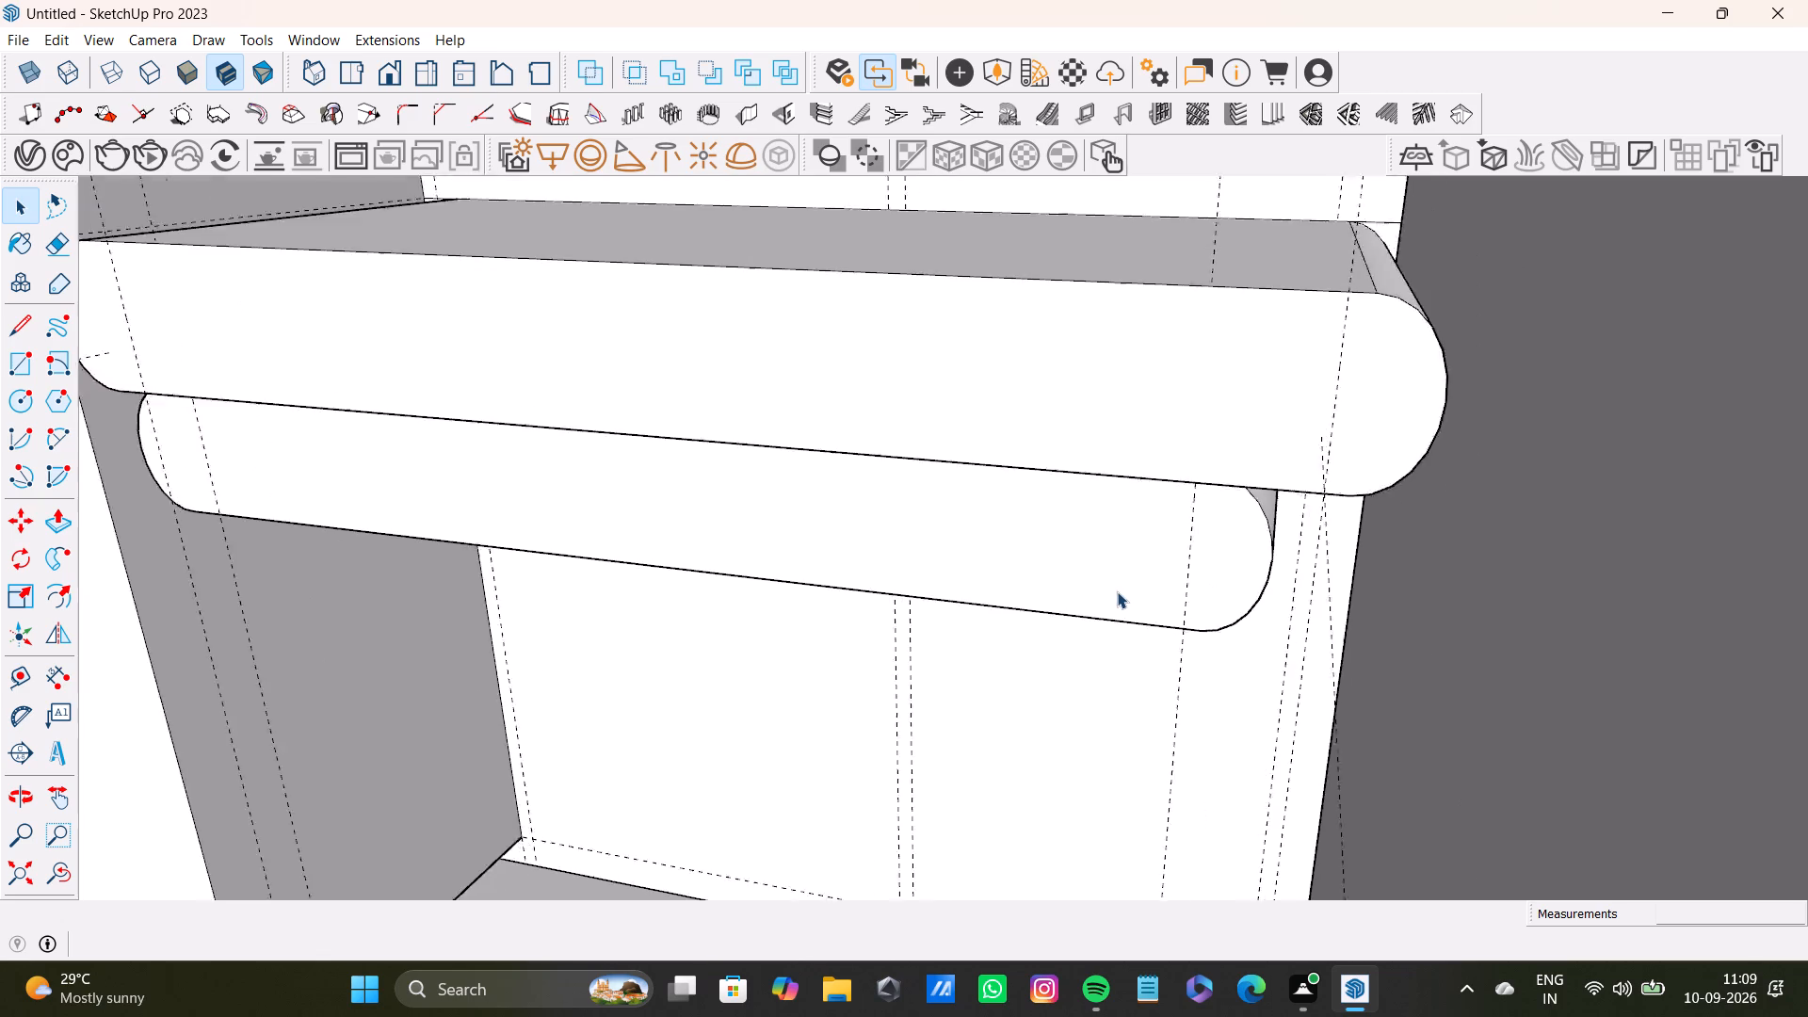
pyautogui.scroll(-4, 1117, 591)
pyautogui.keyDown('shift'); pyautogui.moveTo(1114, 600); pyautogui.dragTo(1120, 587, button='middle'); pyautogui.keyUp('shift')
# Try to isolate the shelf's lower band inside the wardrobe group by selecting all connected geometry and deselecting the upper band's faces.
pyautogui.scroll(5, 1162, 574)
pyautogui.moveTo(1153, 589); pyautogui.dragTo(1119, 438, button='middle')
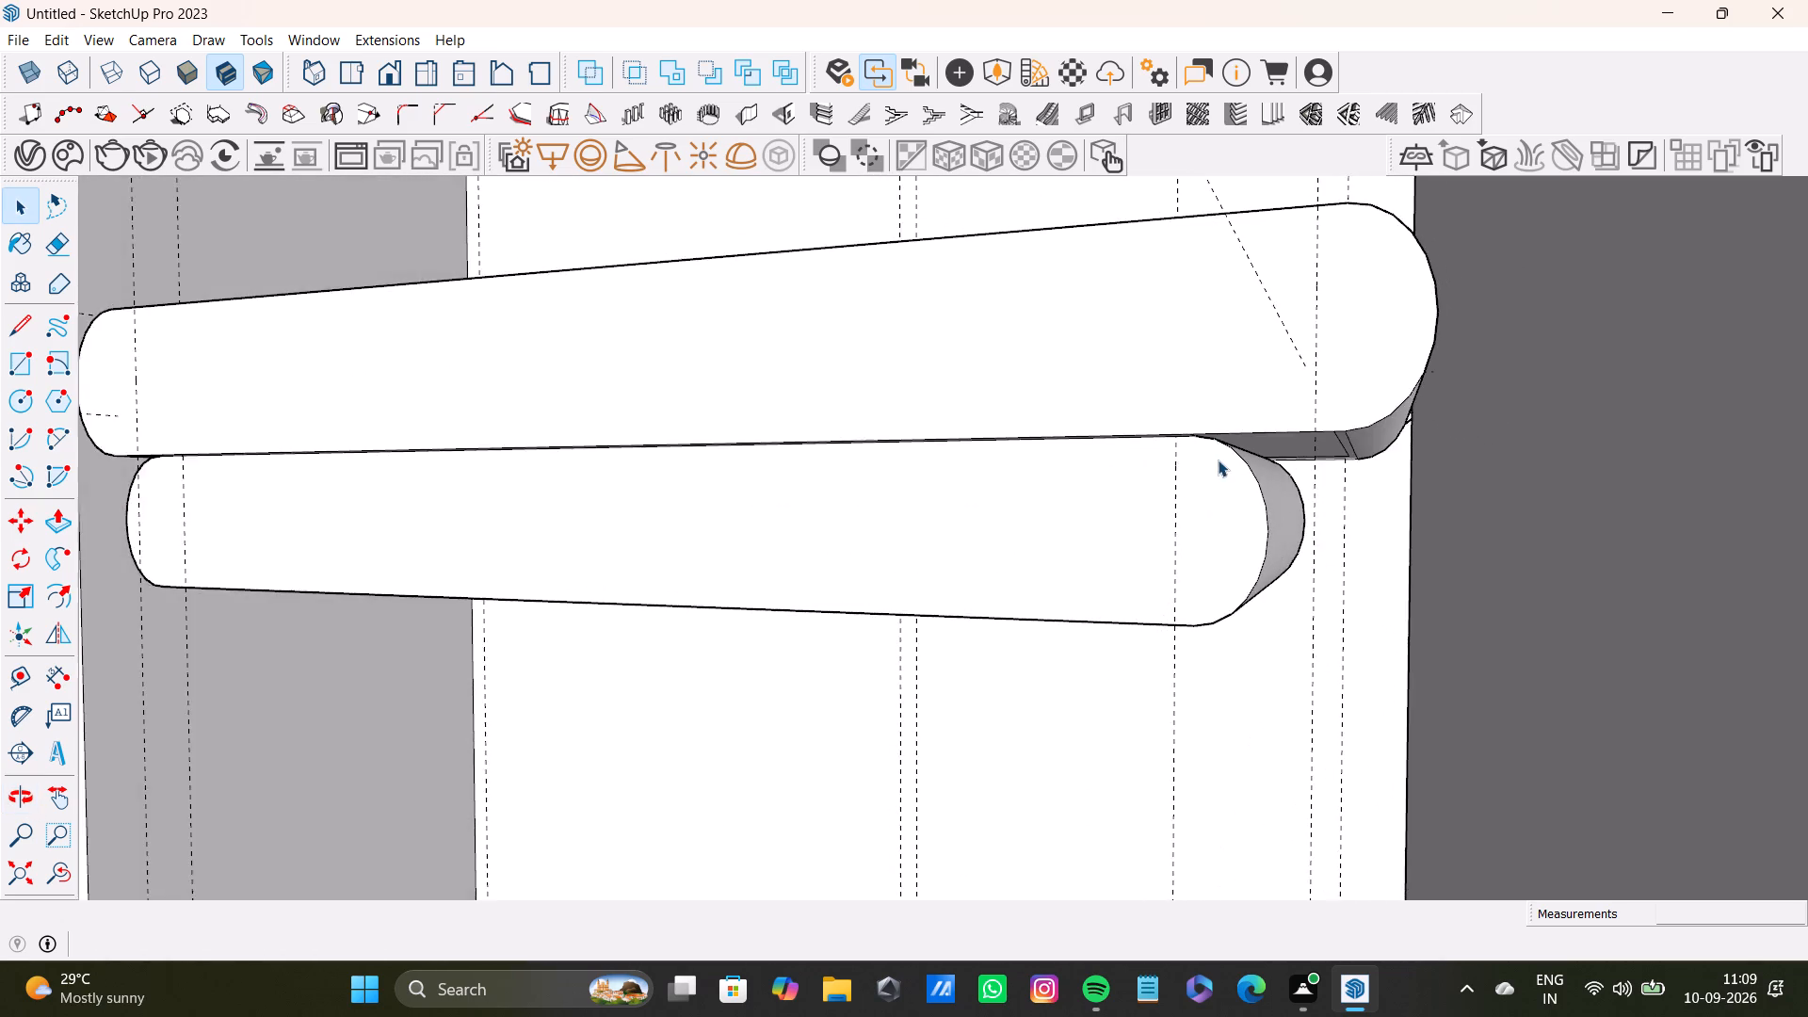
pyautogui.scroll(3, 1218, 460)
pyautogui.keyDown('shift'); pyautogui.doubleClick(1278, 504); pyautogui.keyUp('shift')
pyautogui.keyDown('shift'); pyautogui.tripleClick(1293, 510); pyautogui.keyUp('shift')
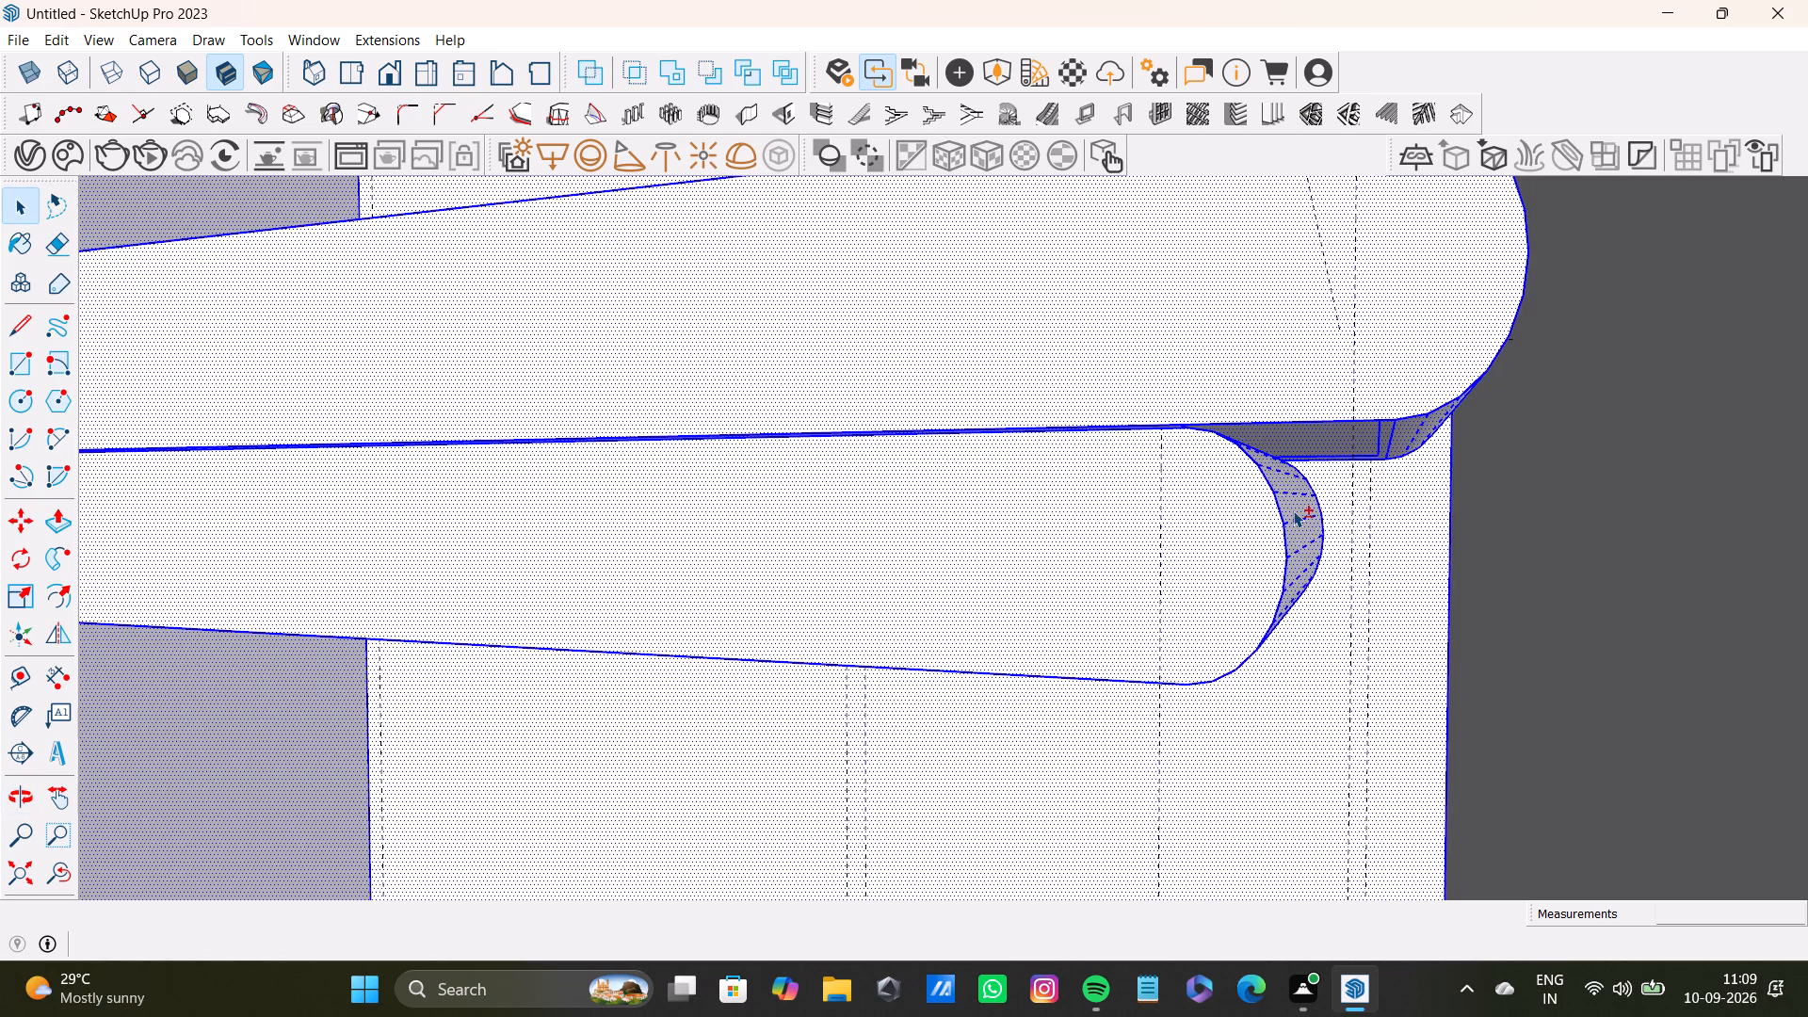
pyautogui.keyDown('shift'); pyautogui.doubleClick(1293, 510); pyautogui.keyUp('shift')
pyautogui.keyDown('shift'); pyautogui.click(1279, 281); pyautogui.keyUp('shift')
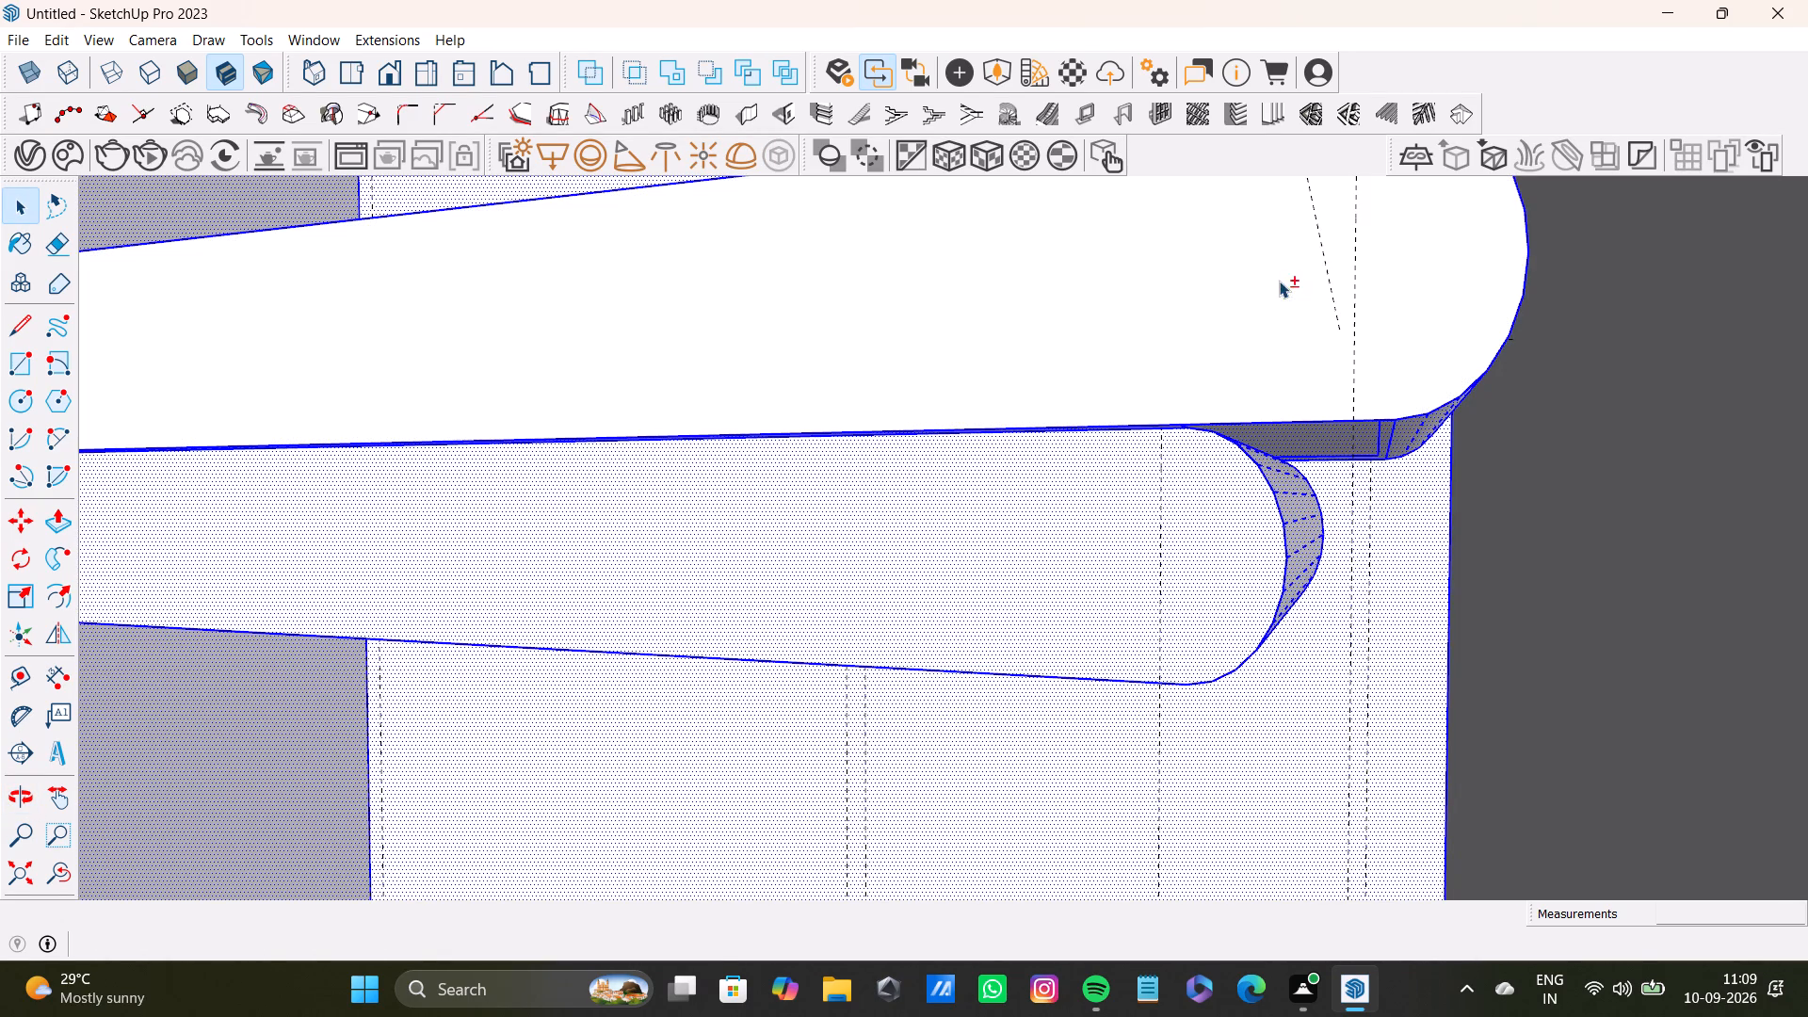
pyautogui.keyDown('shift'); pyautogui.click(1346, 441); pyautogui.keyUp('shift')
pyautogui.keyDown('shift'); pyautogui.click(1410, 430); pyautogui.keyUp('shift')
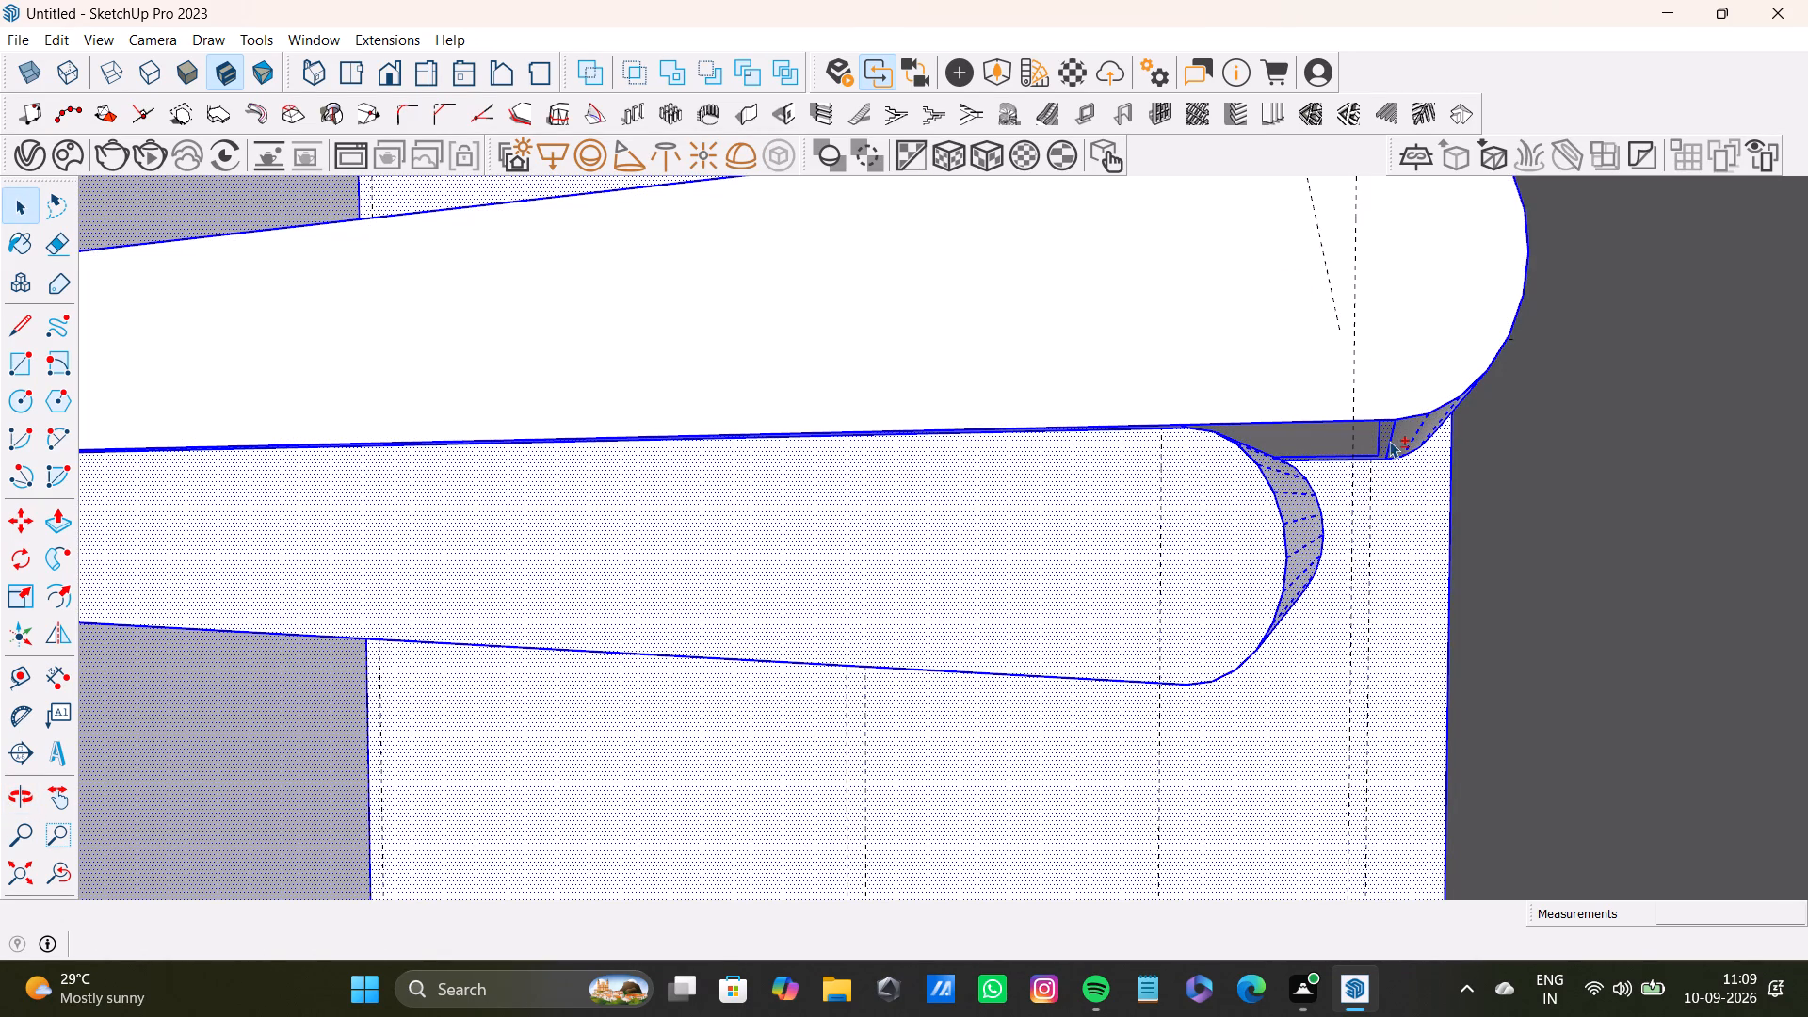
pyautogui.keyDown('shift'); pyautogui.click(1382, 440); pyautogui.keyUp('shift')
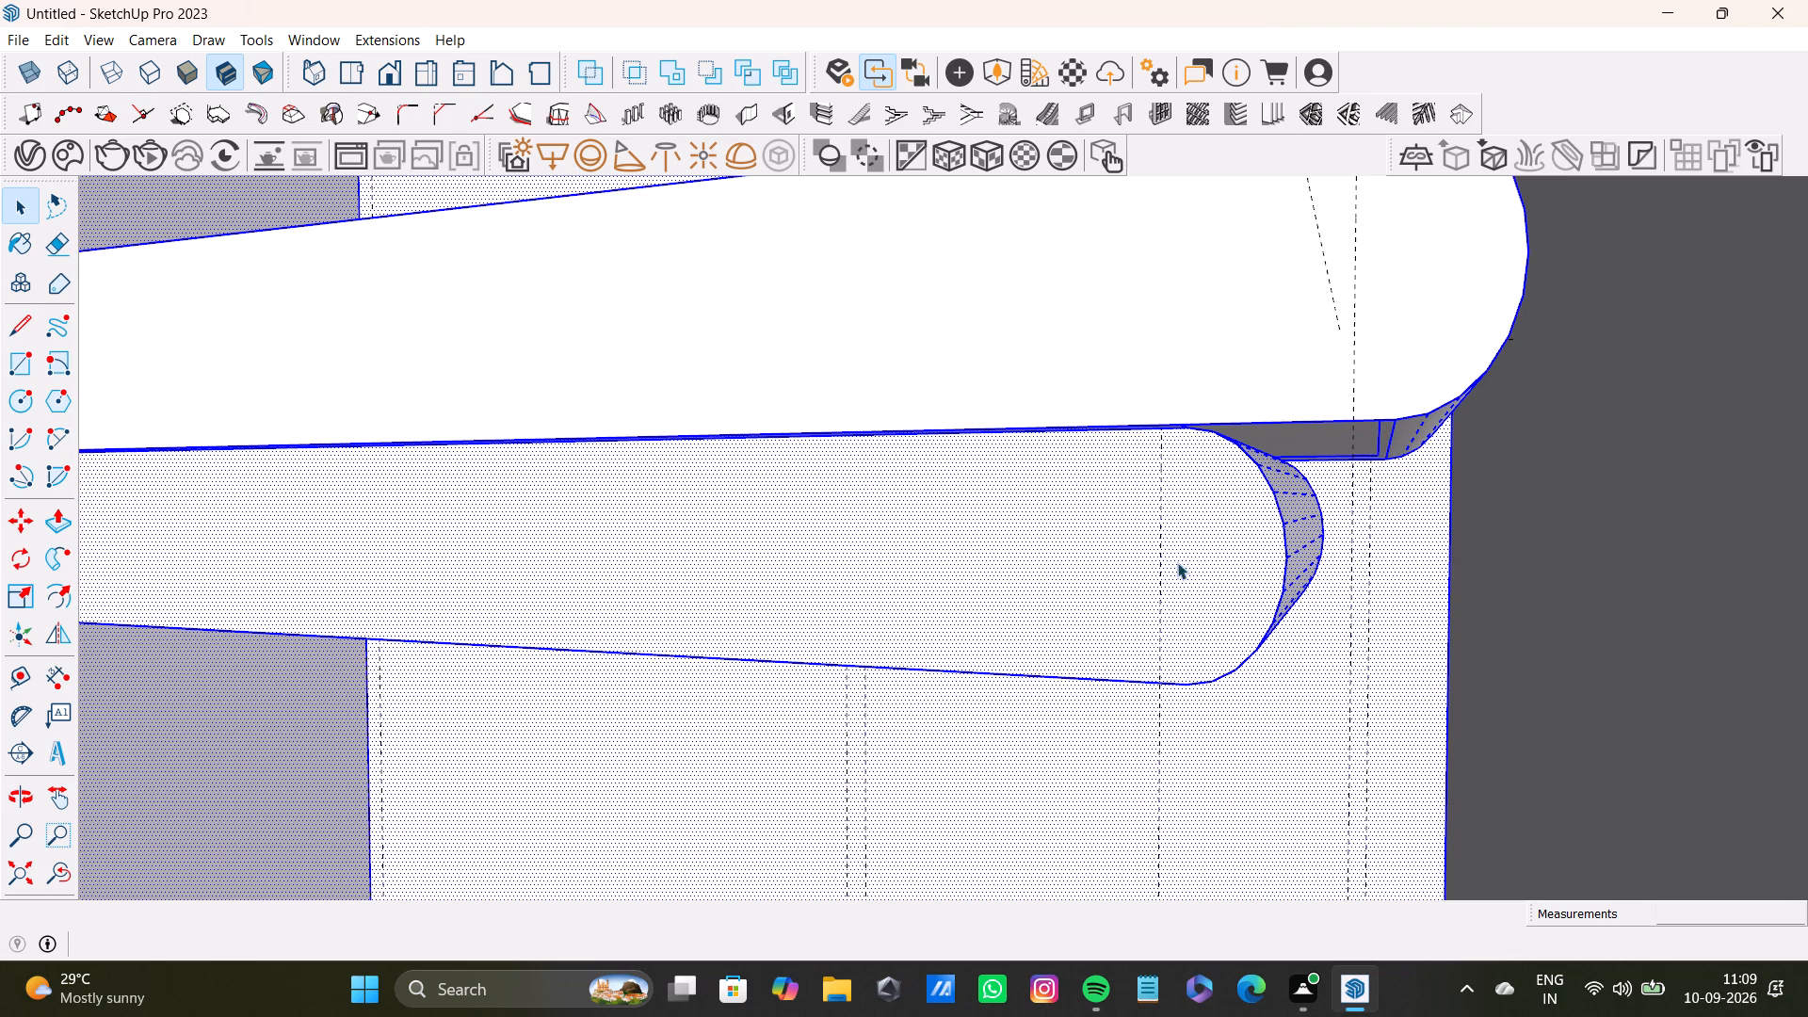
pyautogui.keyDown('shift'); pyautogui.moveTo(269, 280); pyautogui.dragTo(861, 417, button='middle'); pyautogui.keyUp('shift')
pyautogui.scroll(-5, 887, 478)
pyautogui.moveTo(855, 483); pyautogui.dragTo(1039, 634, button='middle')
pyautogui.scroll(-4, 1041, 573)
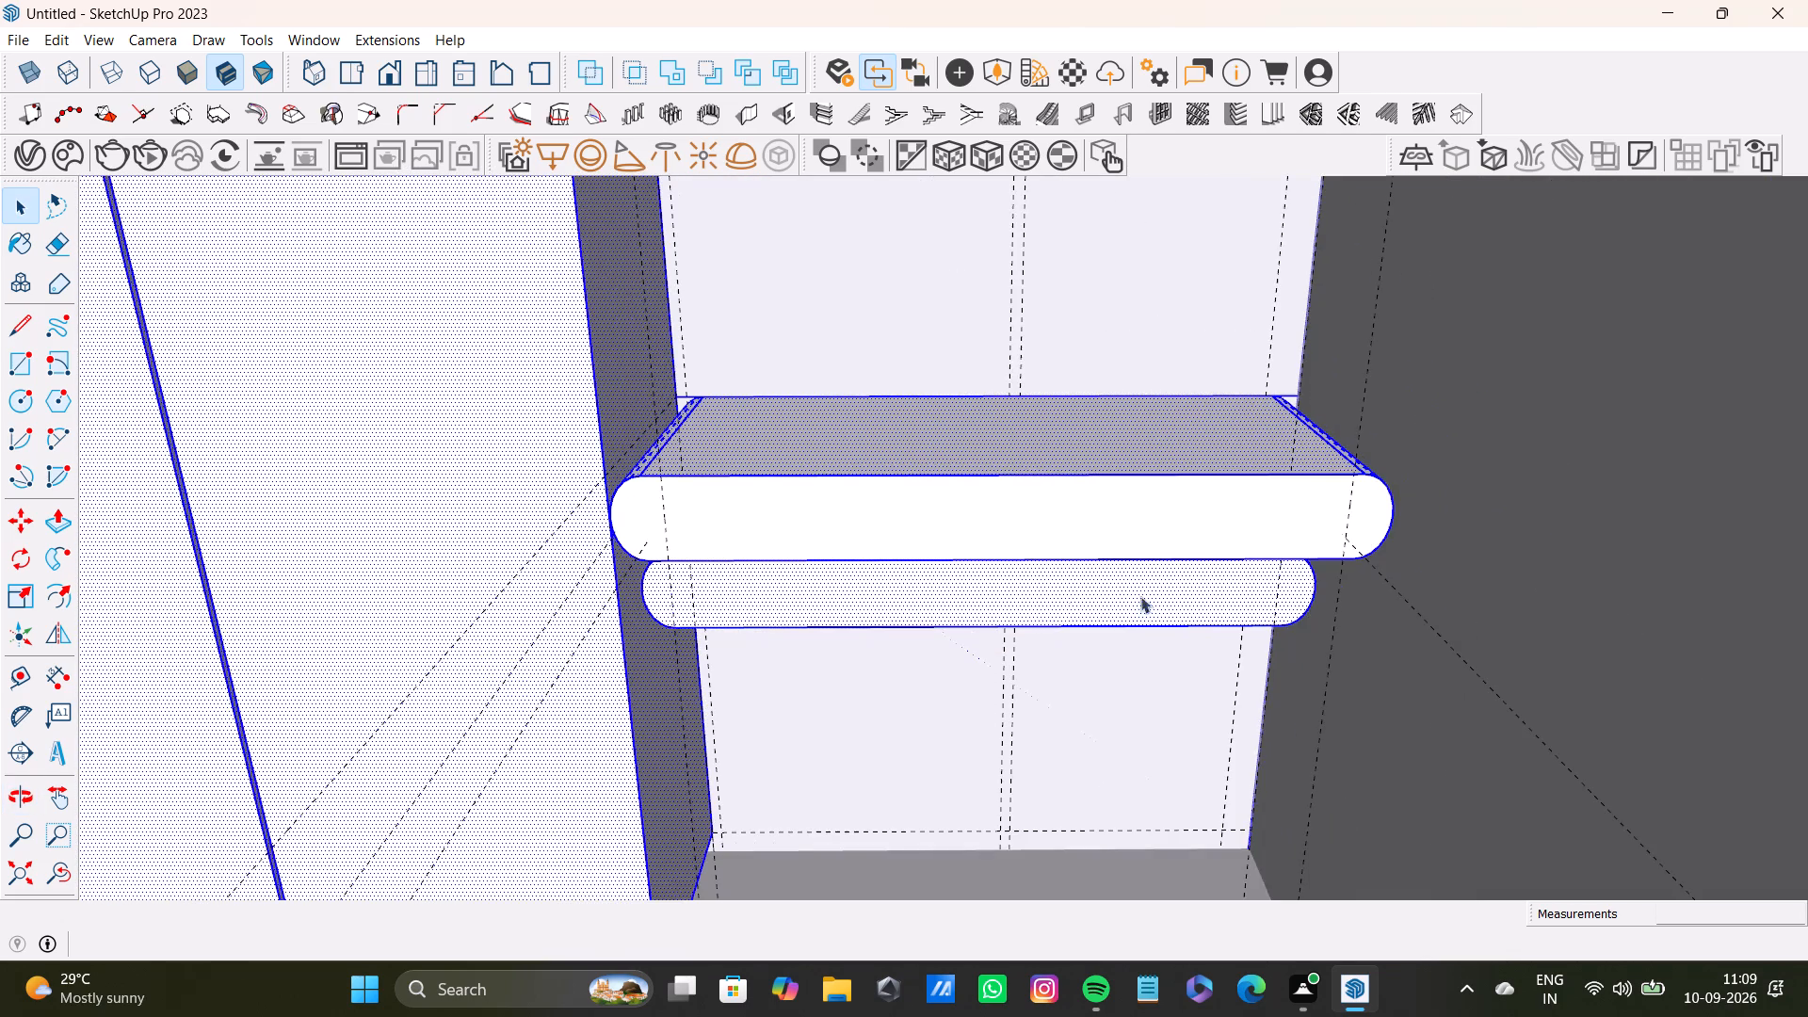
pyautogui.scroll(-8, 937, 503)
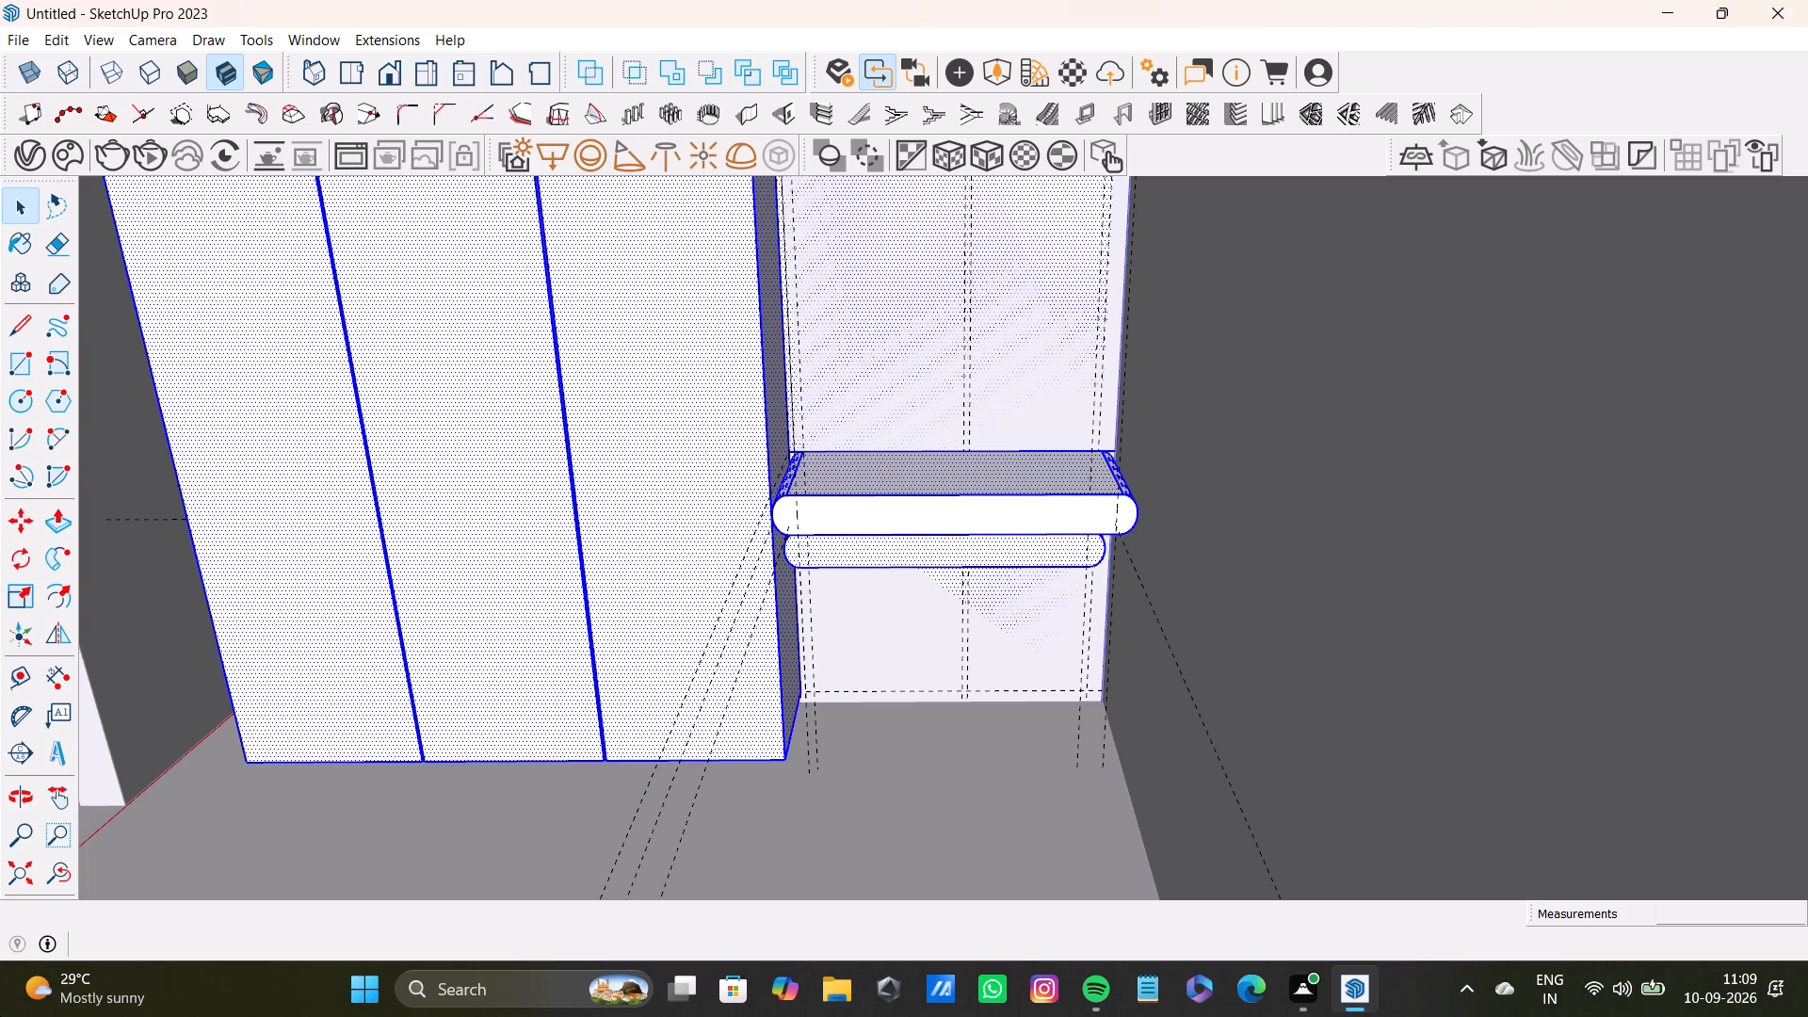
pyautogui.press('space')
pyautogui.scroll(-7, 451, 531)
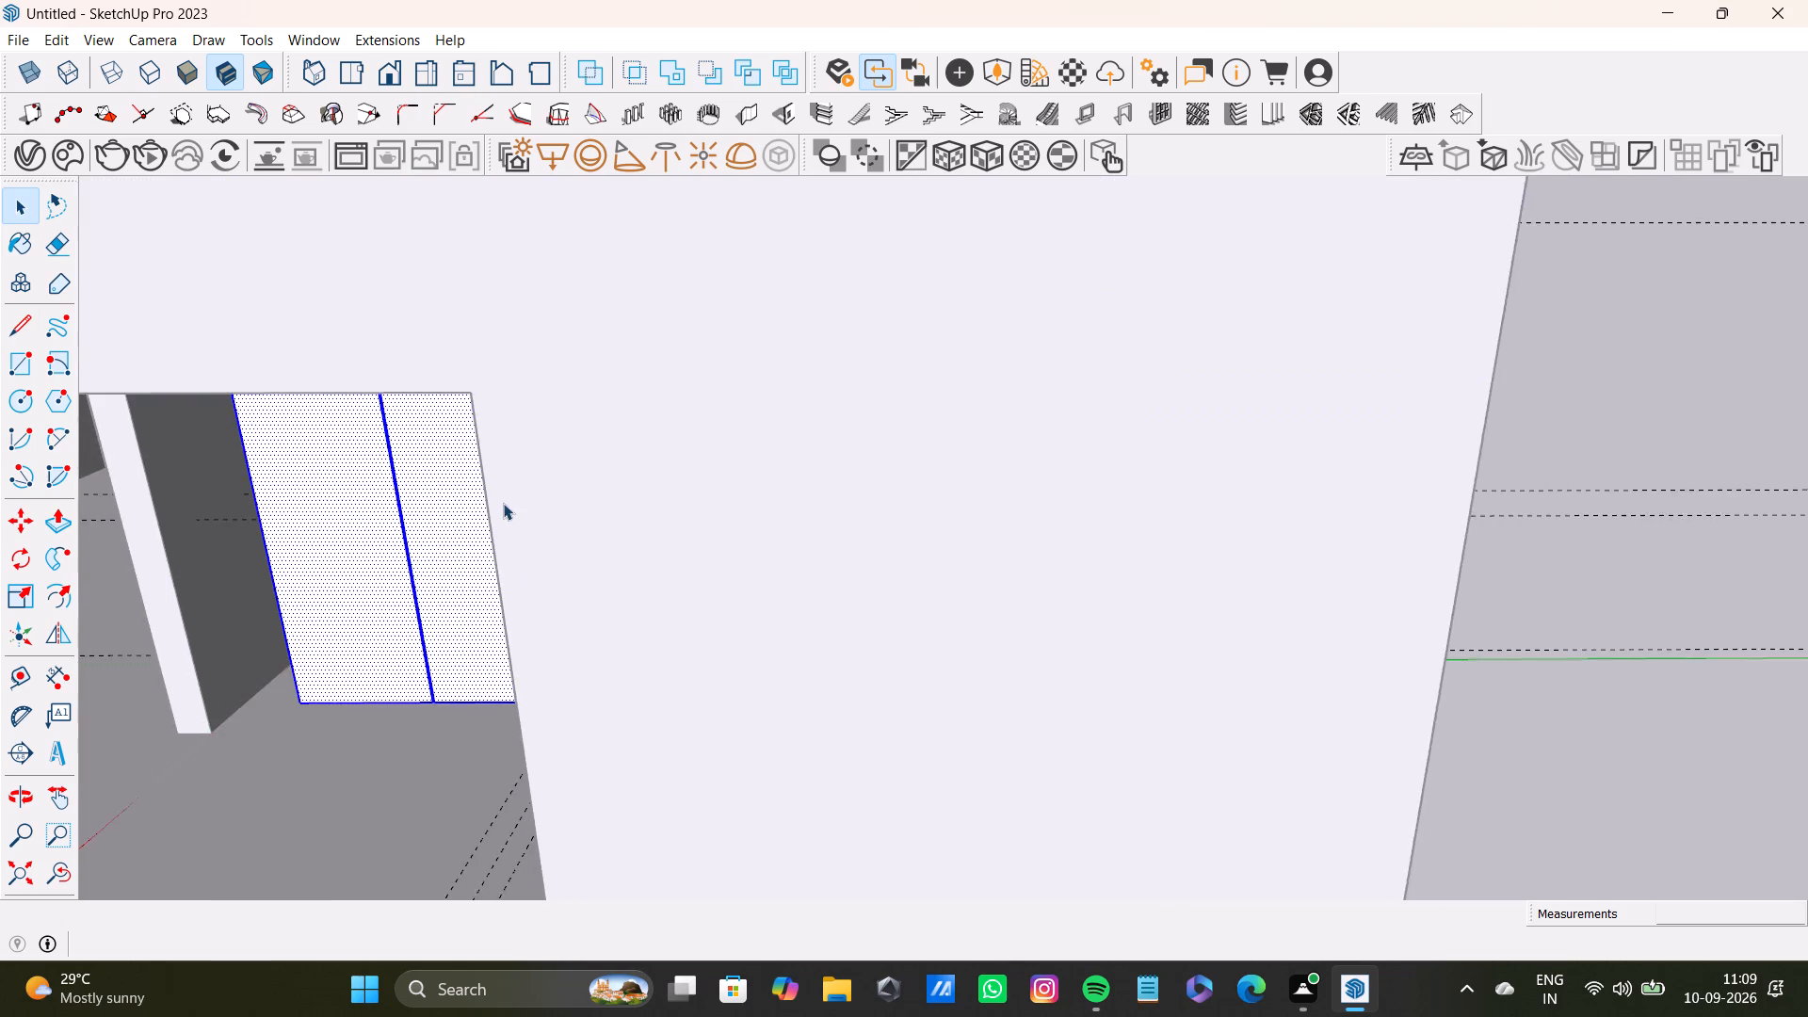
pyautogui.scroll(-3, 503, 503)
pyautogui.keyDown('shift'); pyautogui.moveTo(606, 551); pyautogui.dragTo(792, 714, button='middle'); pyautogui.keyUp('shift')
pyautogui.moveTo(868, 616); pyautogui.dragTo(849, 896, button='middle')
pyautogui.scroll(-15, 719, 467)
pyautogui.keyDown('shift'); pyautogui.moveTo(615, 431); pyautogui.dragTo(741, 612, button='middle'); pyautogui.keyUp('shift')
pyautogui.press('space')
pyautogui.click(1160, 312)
# Examine the two-band shelf in the wardrobe recess again from above, from below and at its rounded ends.
pyautogui.scroll(9, 872, 248)
pyautogui.keyDown('shift'); pyautogui.moveTo(864, 250); pyautogui.dragTo(938, 525, button='middle'); pyautogui.keyUp('shift')
pyautogui.scroll(5, 968, 525)
pyautogui.moveTo(1048, 574); pyautogui.dragTo(1041, 452, button='middle')
pyautogui.scroll(4, 1120, 336)
pyautogui.keyDown('shift'); pyautogui.moveTo(1109, 346); pyautogui.dragTo(1171, 504, button='middle'); pyautogui.keyUp('shift')
pyautogui.moveTo(1214, 523); pyautogui.dragTo(1076, 345, button='middle')
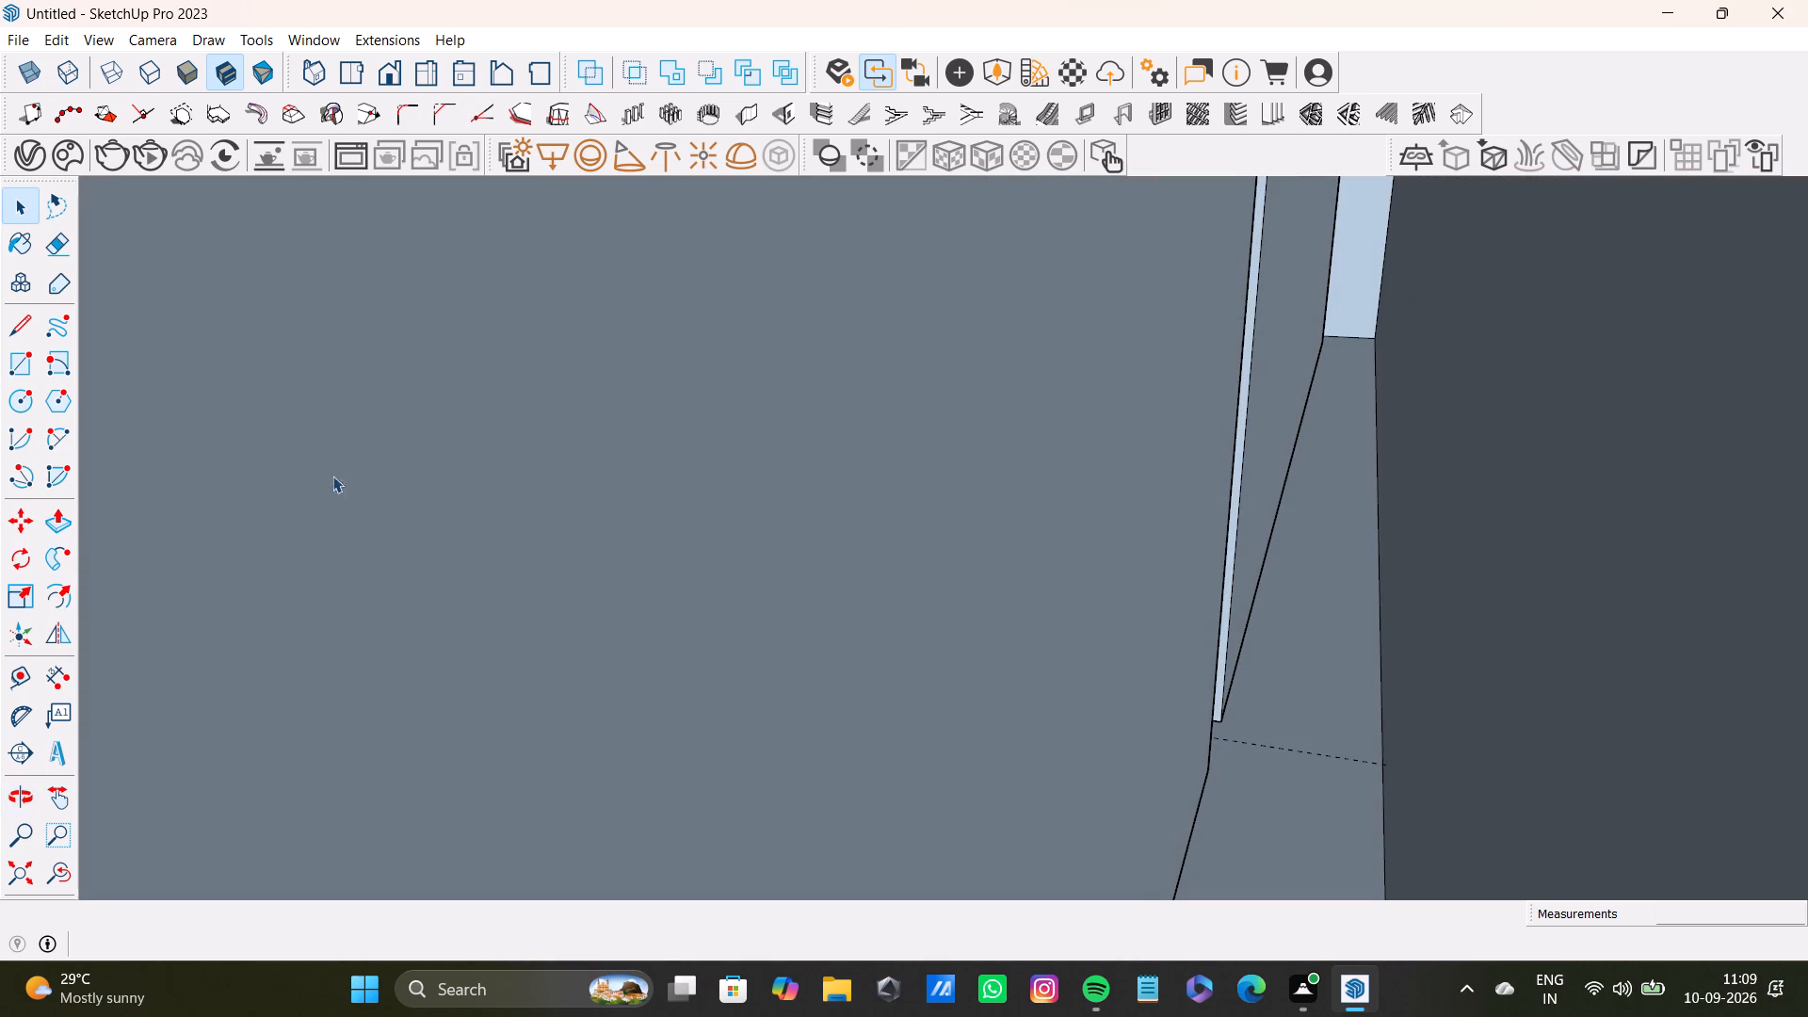
pyautogui.click(59, 869)
pyautogui.moveTo(30, 872); pyautogui.dragTo(40, 860)
pyautogui.keyDown('shift'); pyautogui.moveTo(751, 562); pyautogui.dragTo(888, 709, button='middle'); pyautogui.keyUp('shift')
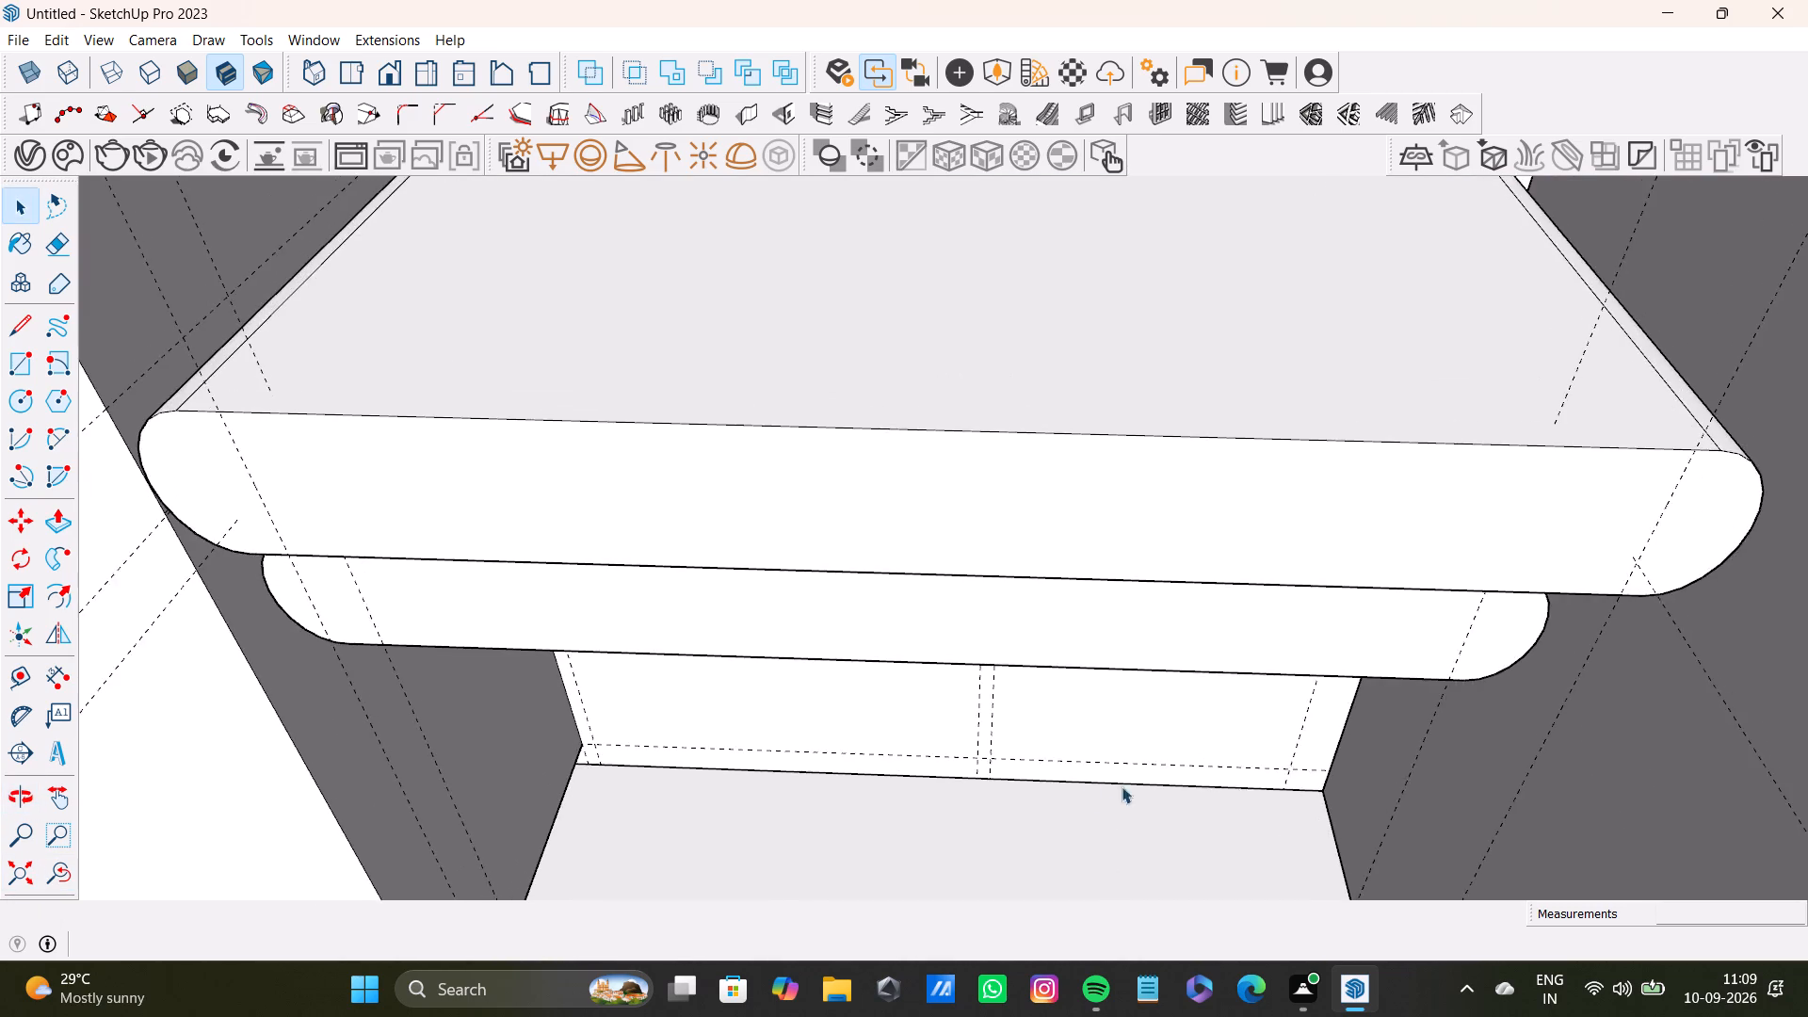
pyautogui.moveTo(1122, 786); pyautogui.dragTo(1107, 701, button='middle')
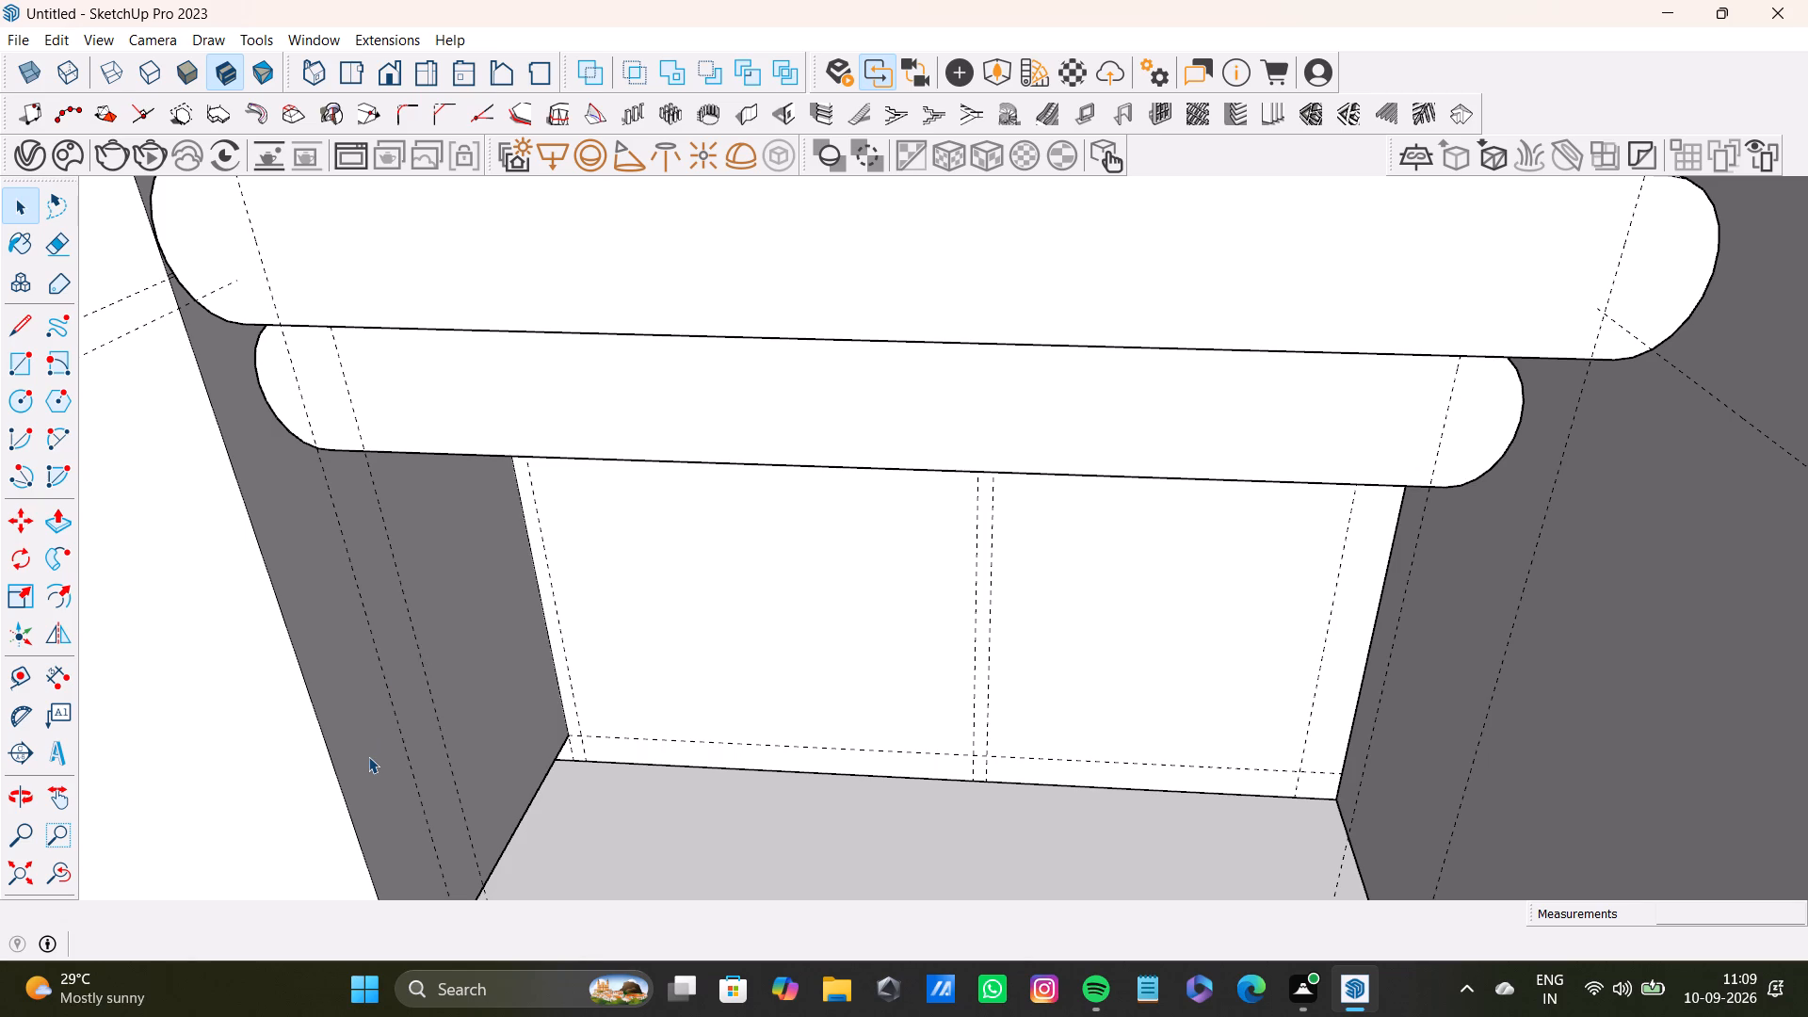
pyautogui.press('space')
pyautogui.scroll(-3, 876, 779)
pyautogui.keyDown('shift'); pyautogui.moveTo(845, 695); pyautogui.dragTo(722, 751, button='middle'); pyautogui.keyUp('shift')
pyautogui.scroll(5, 1033, 646)
pyautogui.moveTo(1033, 641); pyautogui.dragTo(845, 496, button='middle')
pyautogui.moveTo(891, 495); pyautogui.dragTo(1232, 550, button='middle')
pyautogui.scroll(-1, 1232, 550)
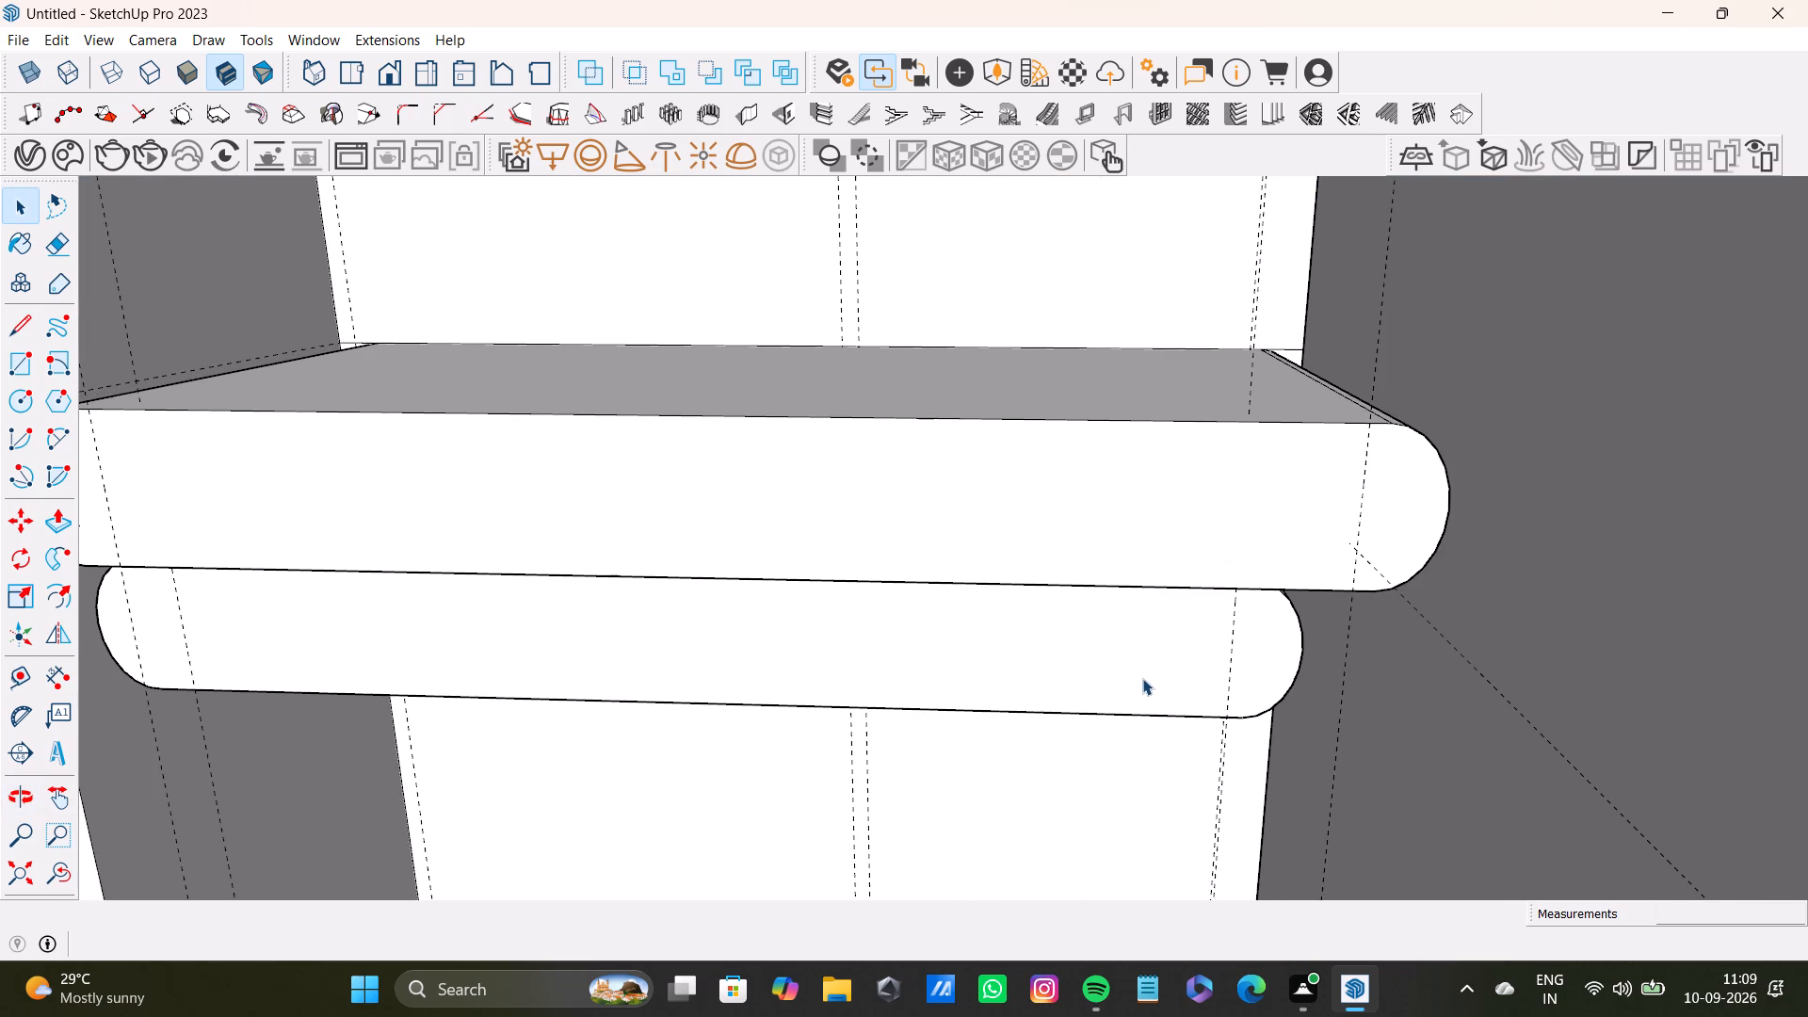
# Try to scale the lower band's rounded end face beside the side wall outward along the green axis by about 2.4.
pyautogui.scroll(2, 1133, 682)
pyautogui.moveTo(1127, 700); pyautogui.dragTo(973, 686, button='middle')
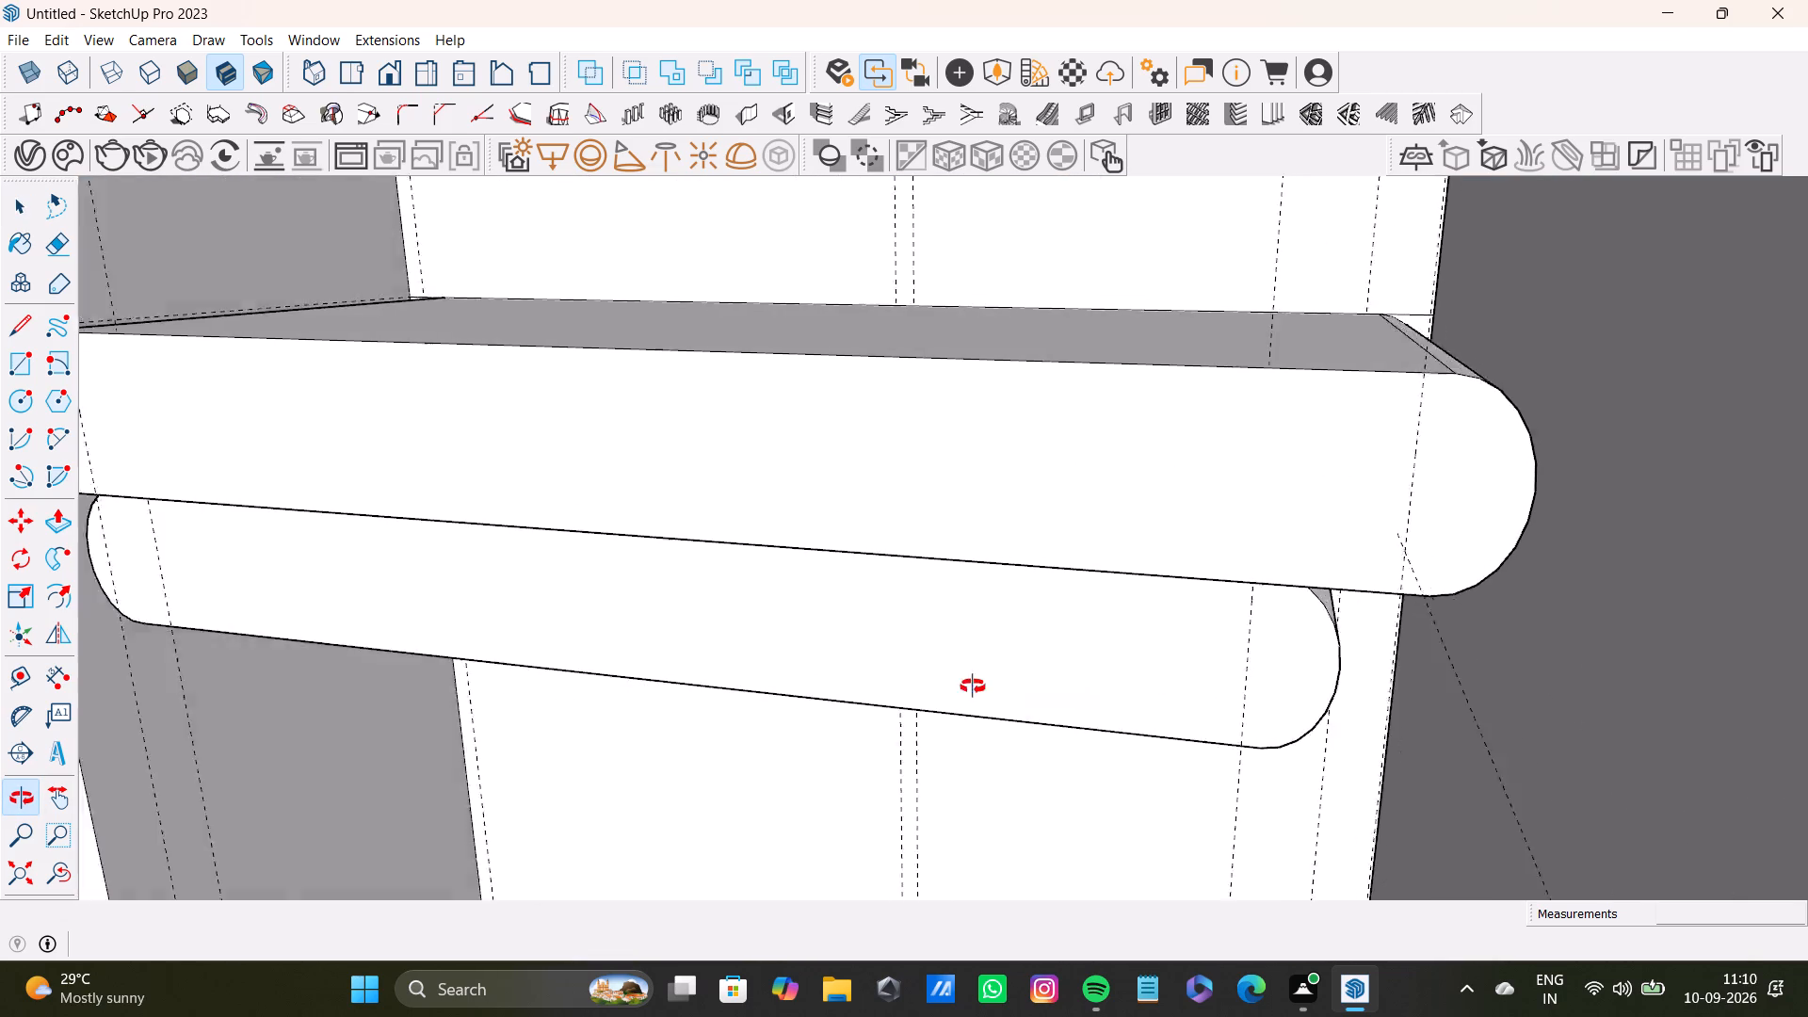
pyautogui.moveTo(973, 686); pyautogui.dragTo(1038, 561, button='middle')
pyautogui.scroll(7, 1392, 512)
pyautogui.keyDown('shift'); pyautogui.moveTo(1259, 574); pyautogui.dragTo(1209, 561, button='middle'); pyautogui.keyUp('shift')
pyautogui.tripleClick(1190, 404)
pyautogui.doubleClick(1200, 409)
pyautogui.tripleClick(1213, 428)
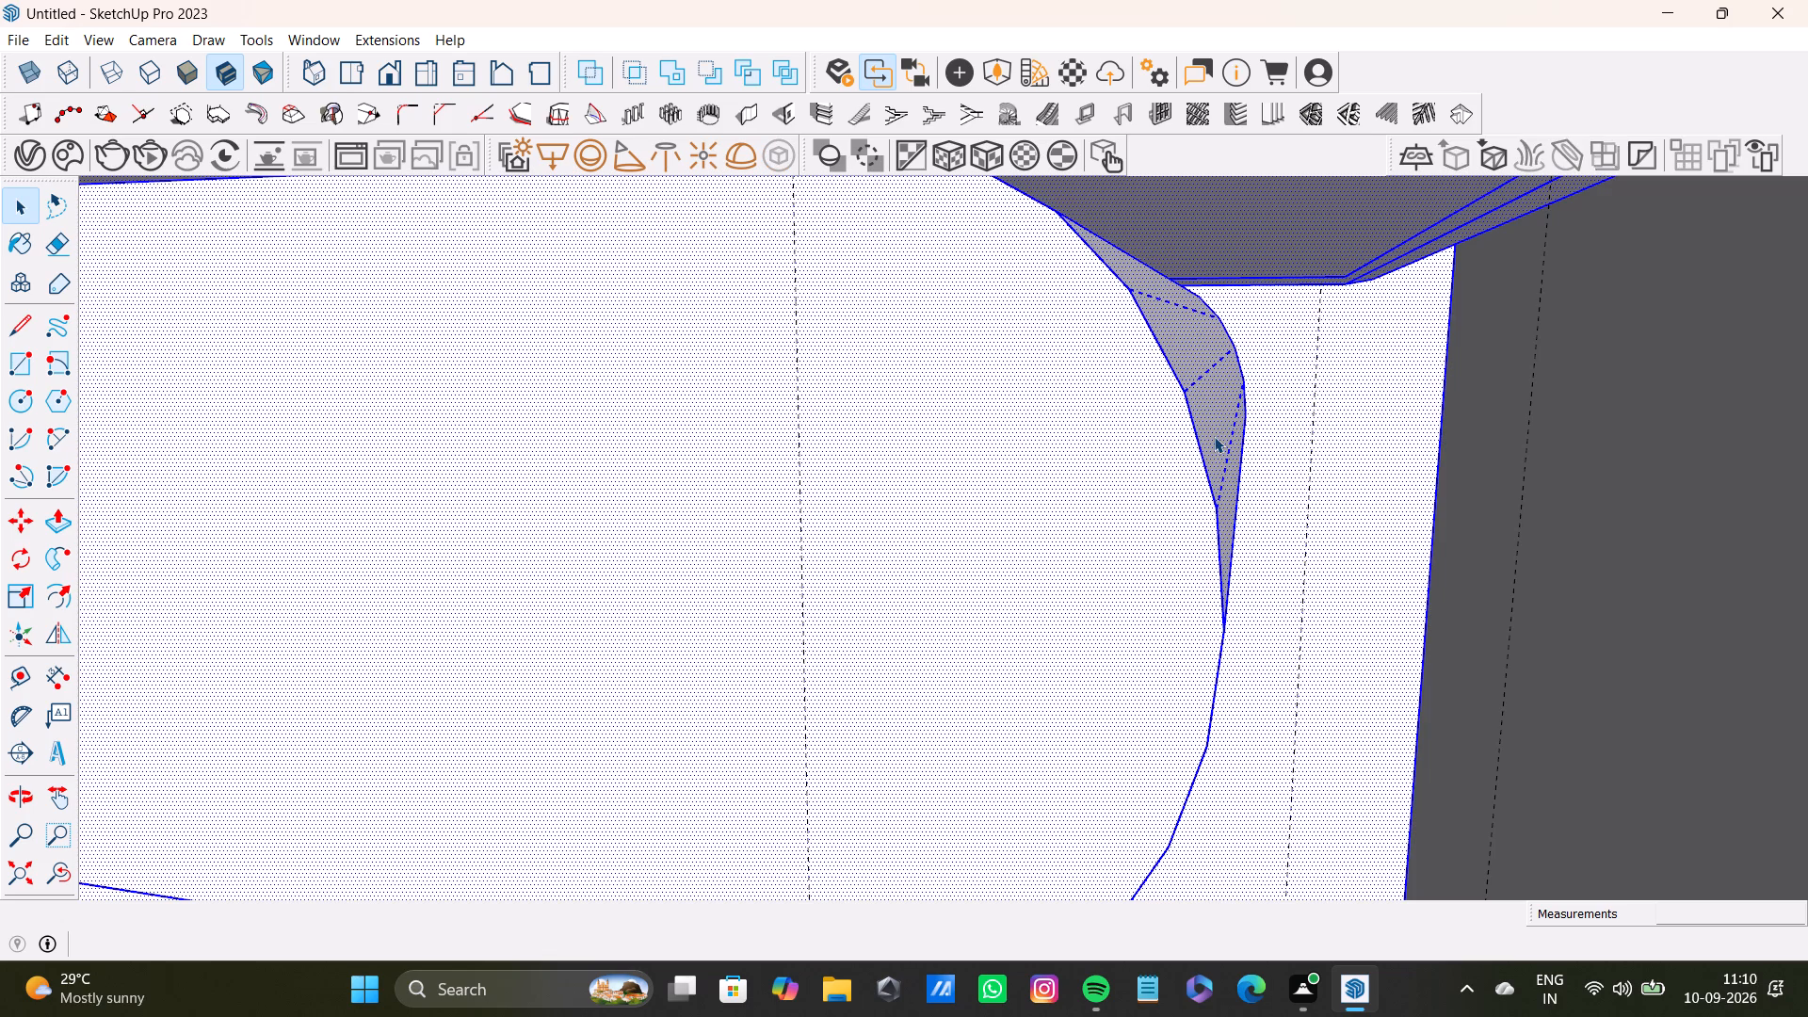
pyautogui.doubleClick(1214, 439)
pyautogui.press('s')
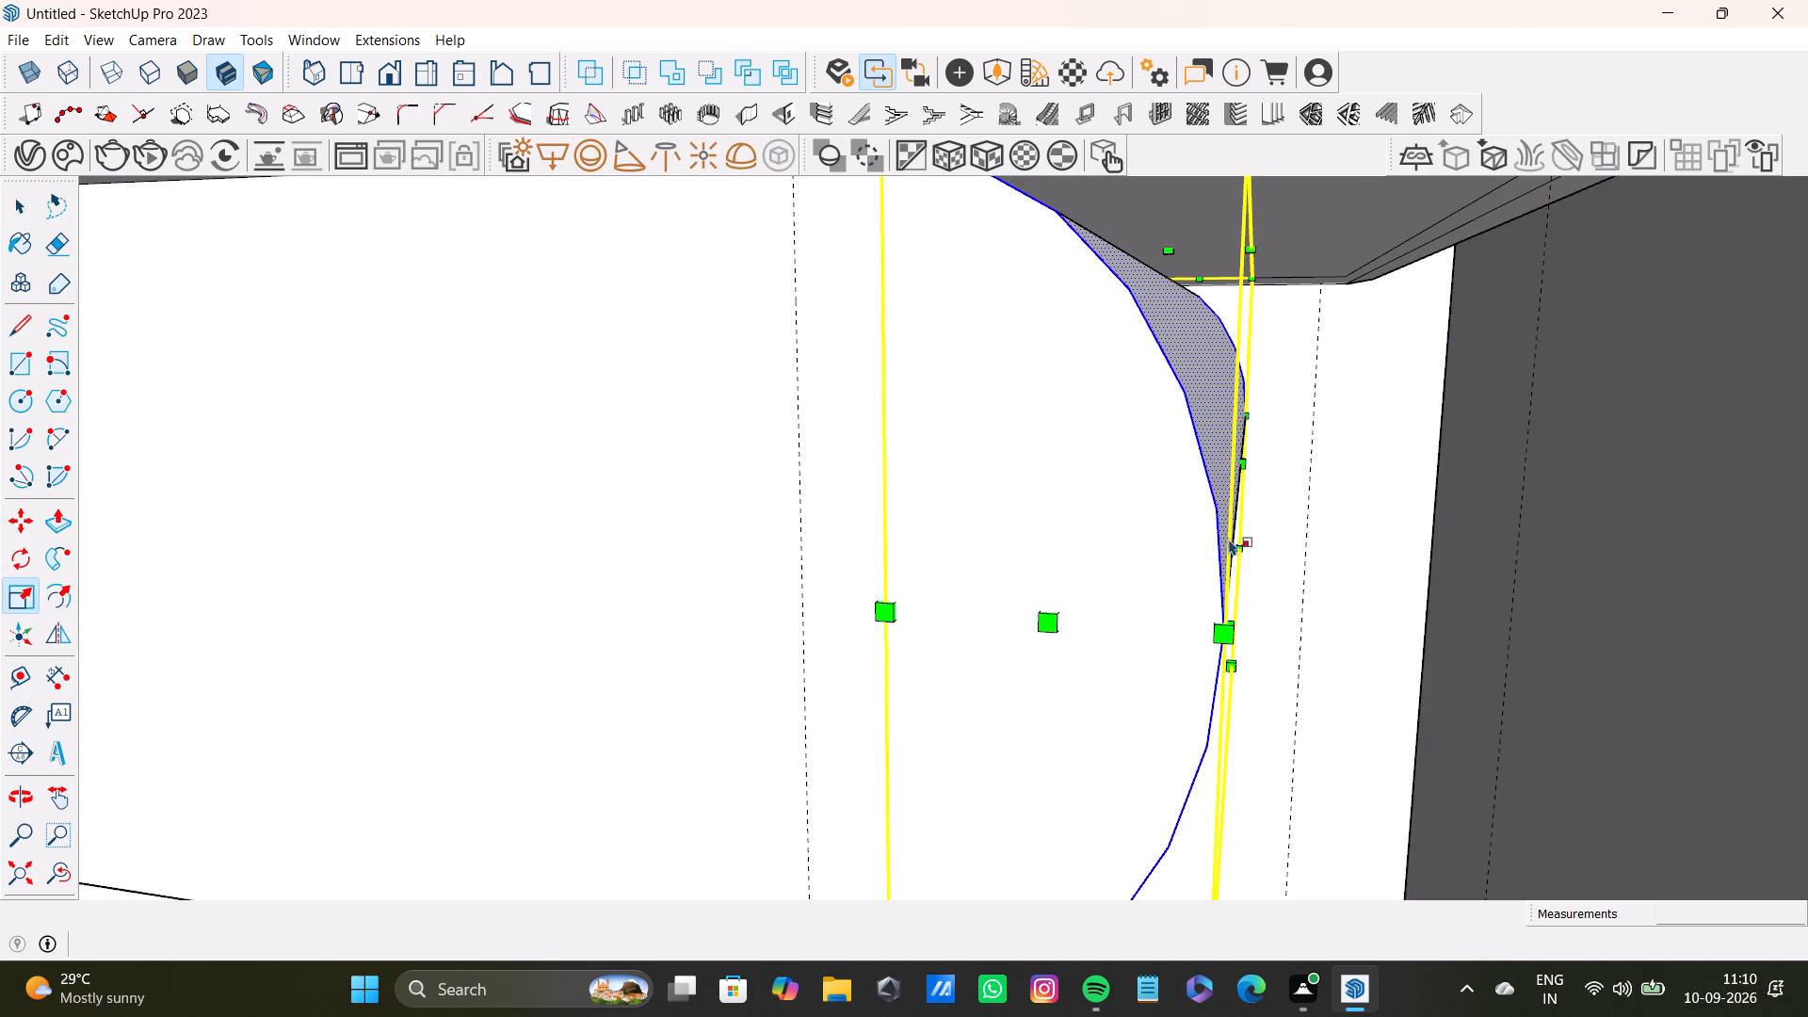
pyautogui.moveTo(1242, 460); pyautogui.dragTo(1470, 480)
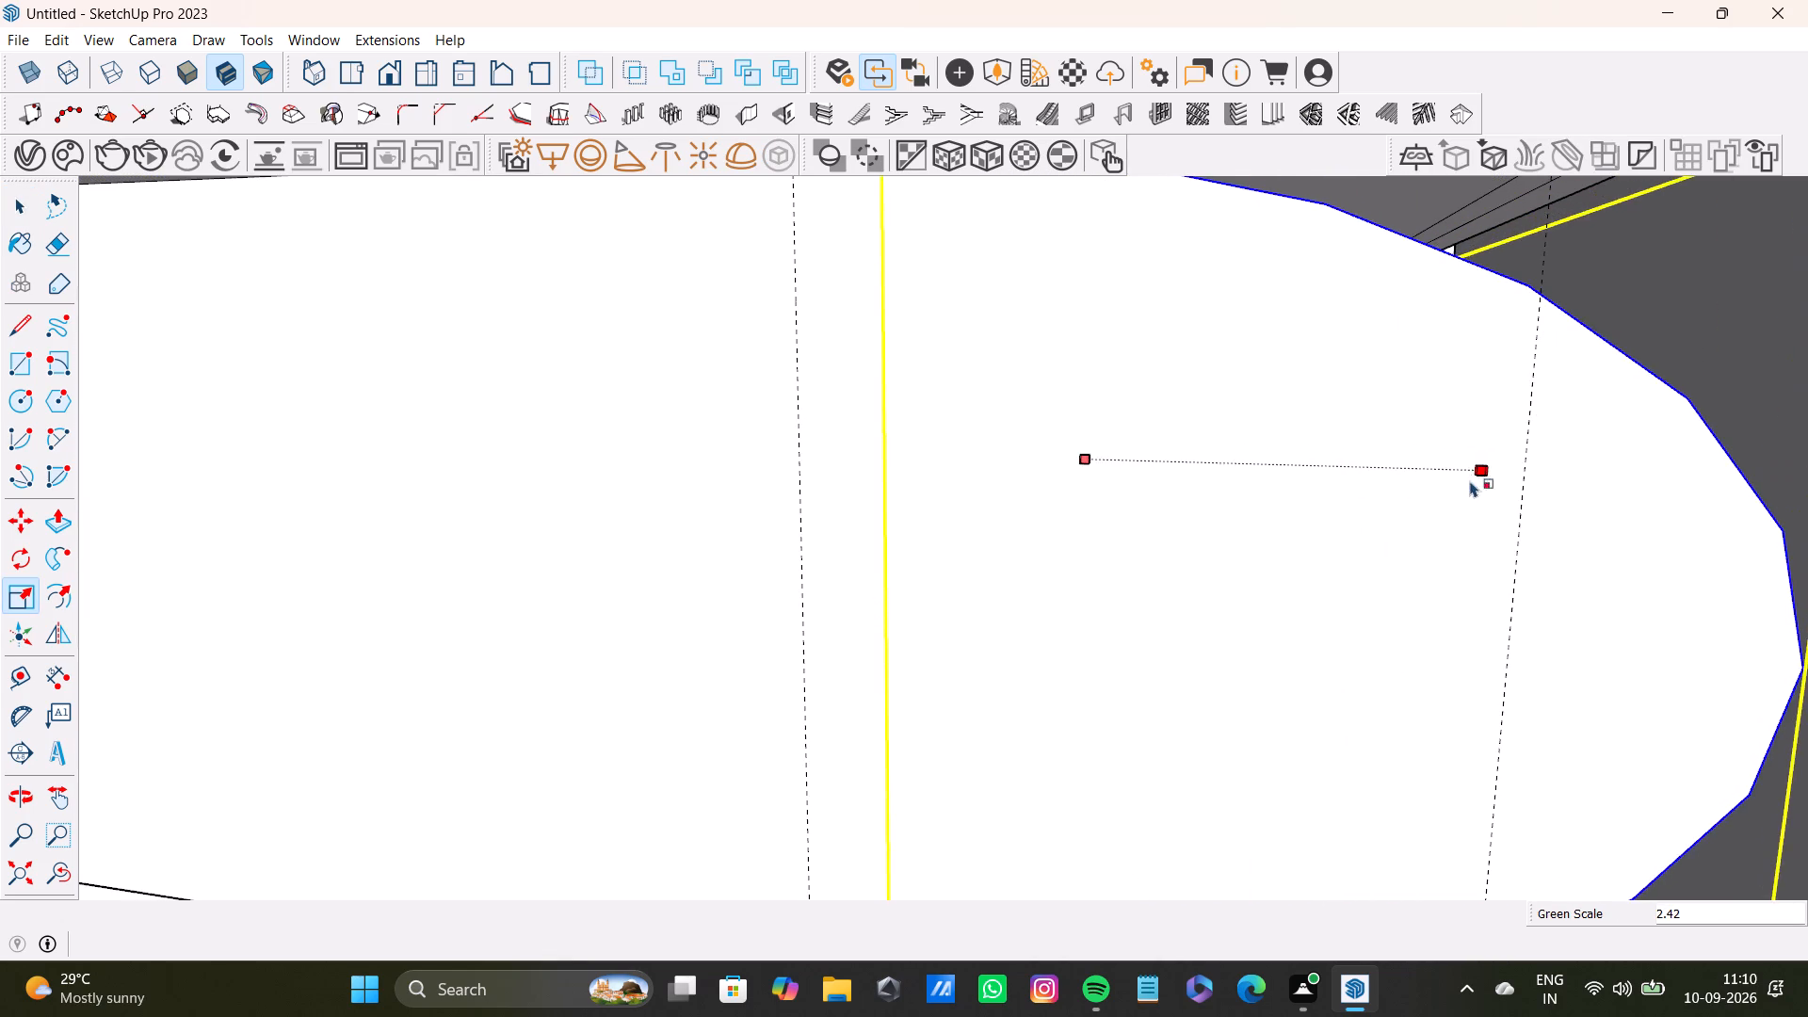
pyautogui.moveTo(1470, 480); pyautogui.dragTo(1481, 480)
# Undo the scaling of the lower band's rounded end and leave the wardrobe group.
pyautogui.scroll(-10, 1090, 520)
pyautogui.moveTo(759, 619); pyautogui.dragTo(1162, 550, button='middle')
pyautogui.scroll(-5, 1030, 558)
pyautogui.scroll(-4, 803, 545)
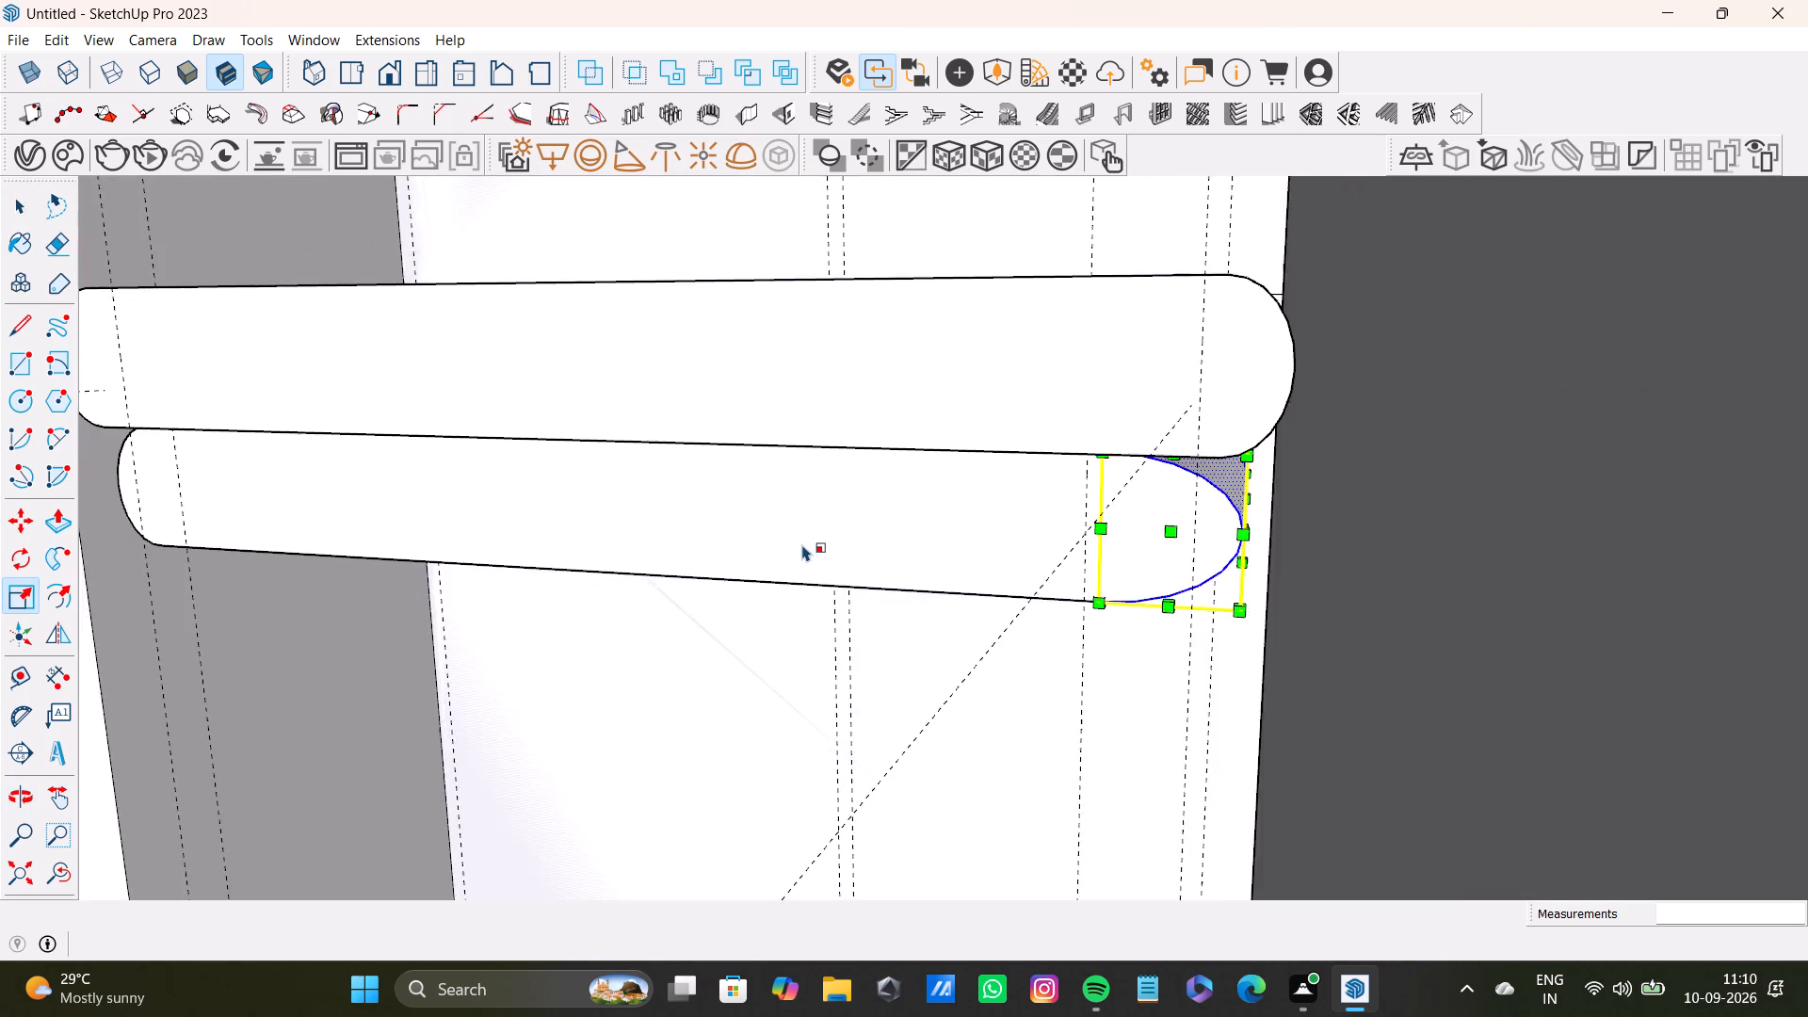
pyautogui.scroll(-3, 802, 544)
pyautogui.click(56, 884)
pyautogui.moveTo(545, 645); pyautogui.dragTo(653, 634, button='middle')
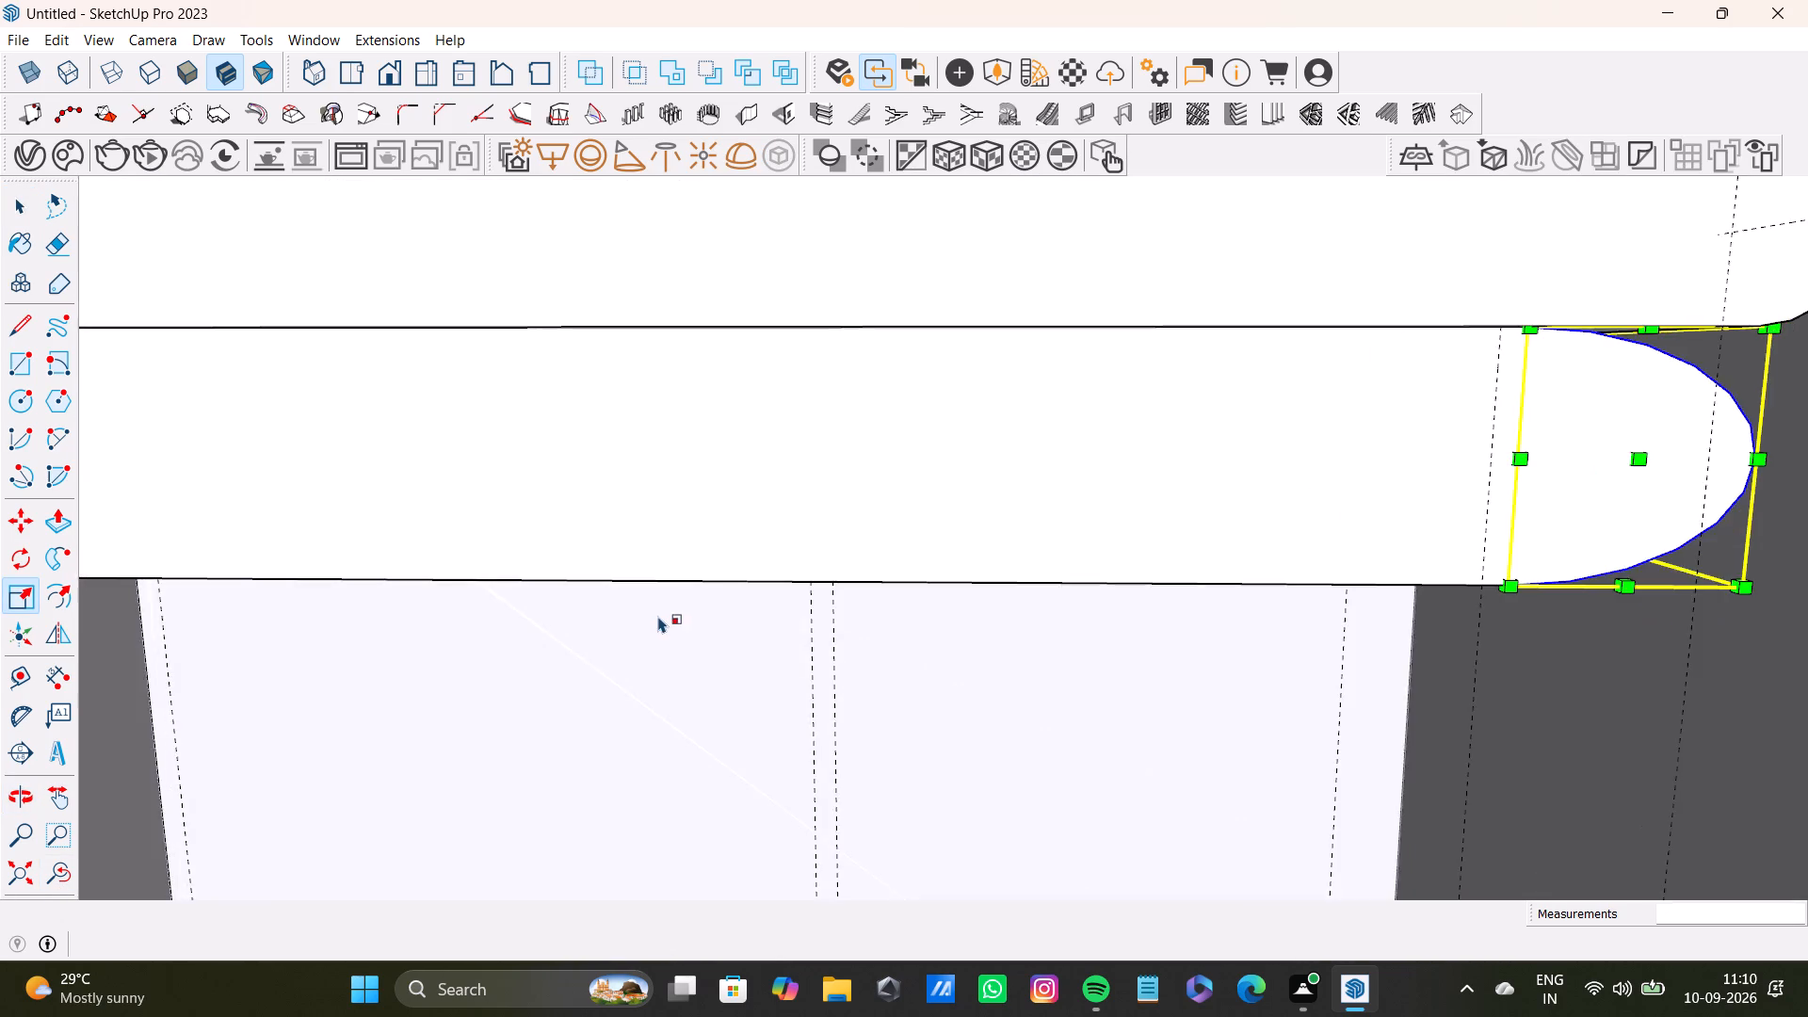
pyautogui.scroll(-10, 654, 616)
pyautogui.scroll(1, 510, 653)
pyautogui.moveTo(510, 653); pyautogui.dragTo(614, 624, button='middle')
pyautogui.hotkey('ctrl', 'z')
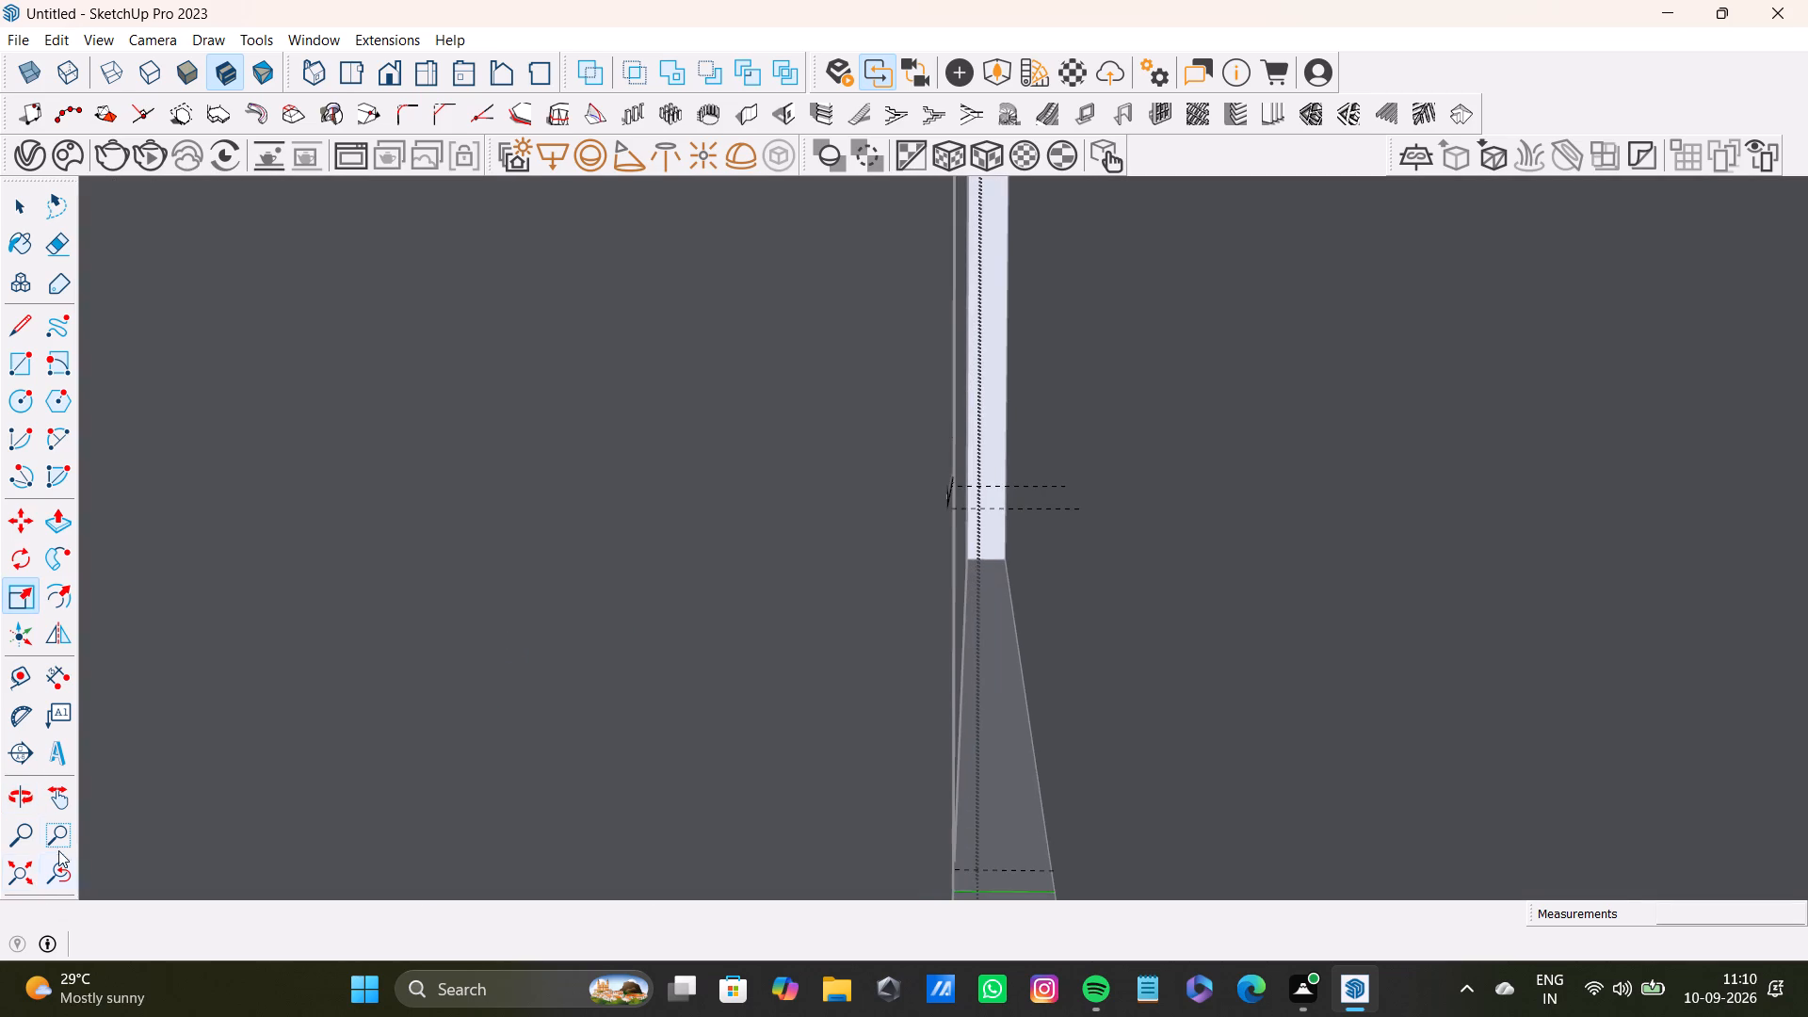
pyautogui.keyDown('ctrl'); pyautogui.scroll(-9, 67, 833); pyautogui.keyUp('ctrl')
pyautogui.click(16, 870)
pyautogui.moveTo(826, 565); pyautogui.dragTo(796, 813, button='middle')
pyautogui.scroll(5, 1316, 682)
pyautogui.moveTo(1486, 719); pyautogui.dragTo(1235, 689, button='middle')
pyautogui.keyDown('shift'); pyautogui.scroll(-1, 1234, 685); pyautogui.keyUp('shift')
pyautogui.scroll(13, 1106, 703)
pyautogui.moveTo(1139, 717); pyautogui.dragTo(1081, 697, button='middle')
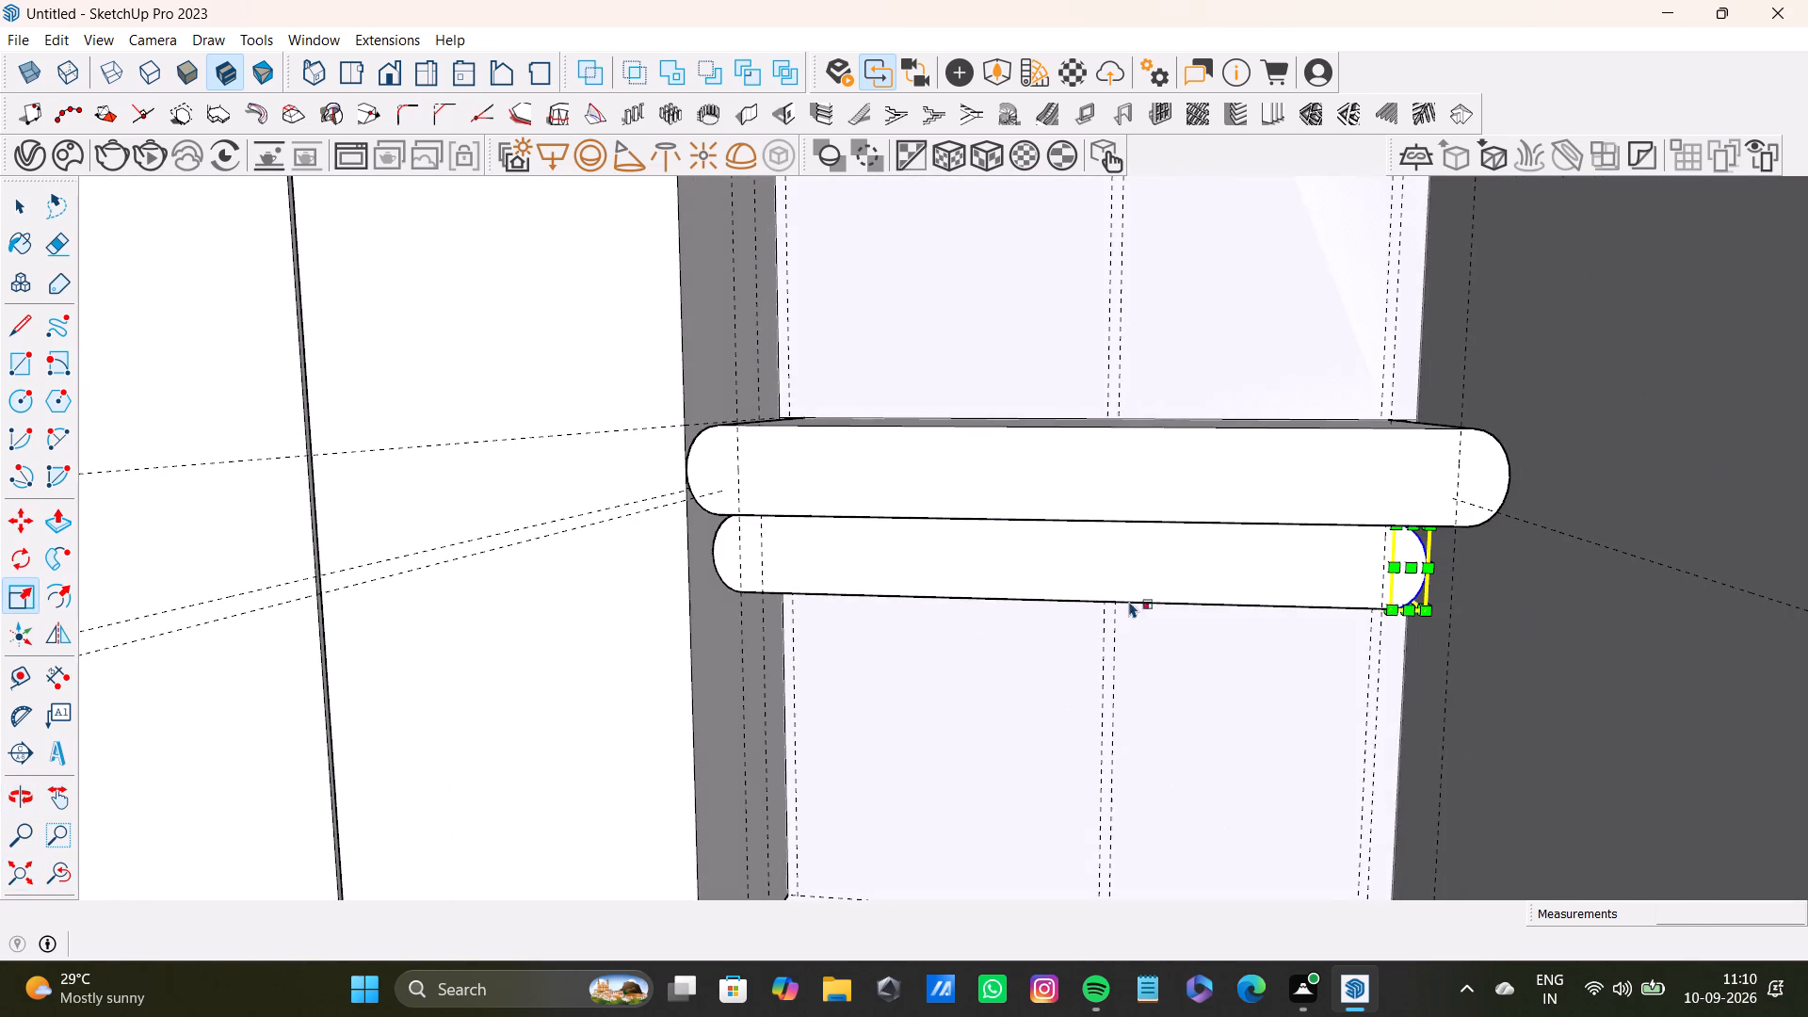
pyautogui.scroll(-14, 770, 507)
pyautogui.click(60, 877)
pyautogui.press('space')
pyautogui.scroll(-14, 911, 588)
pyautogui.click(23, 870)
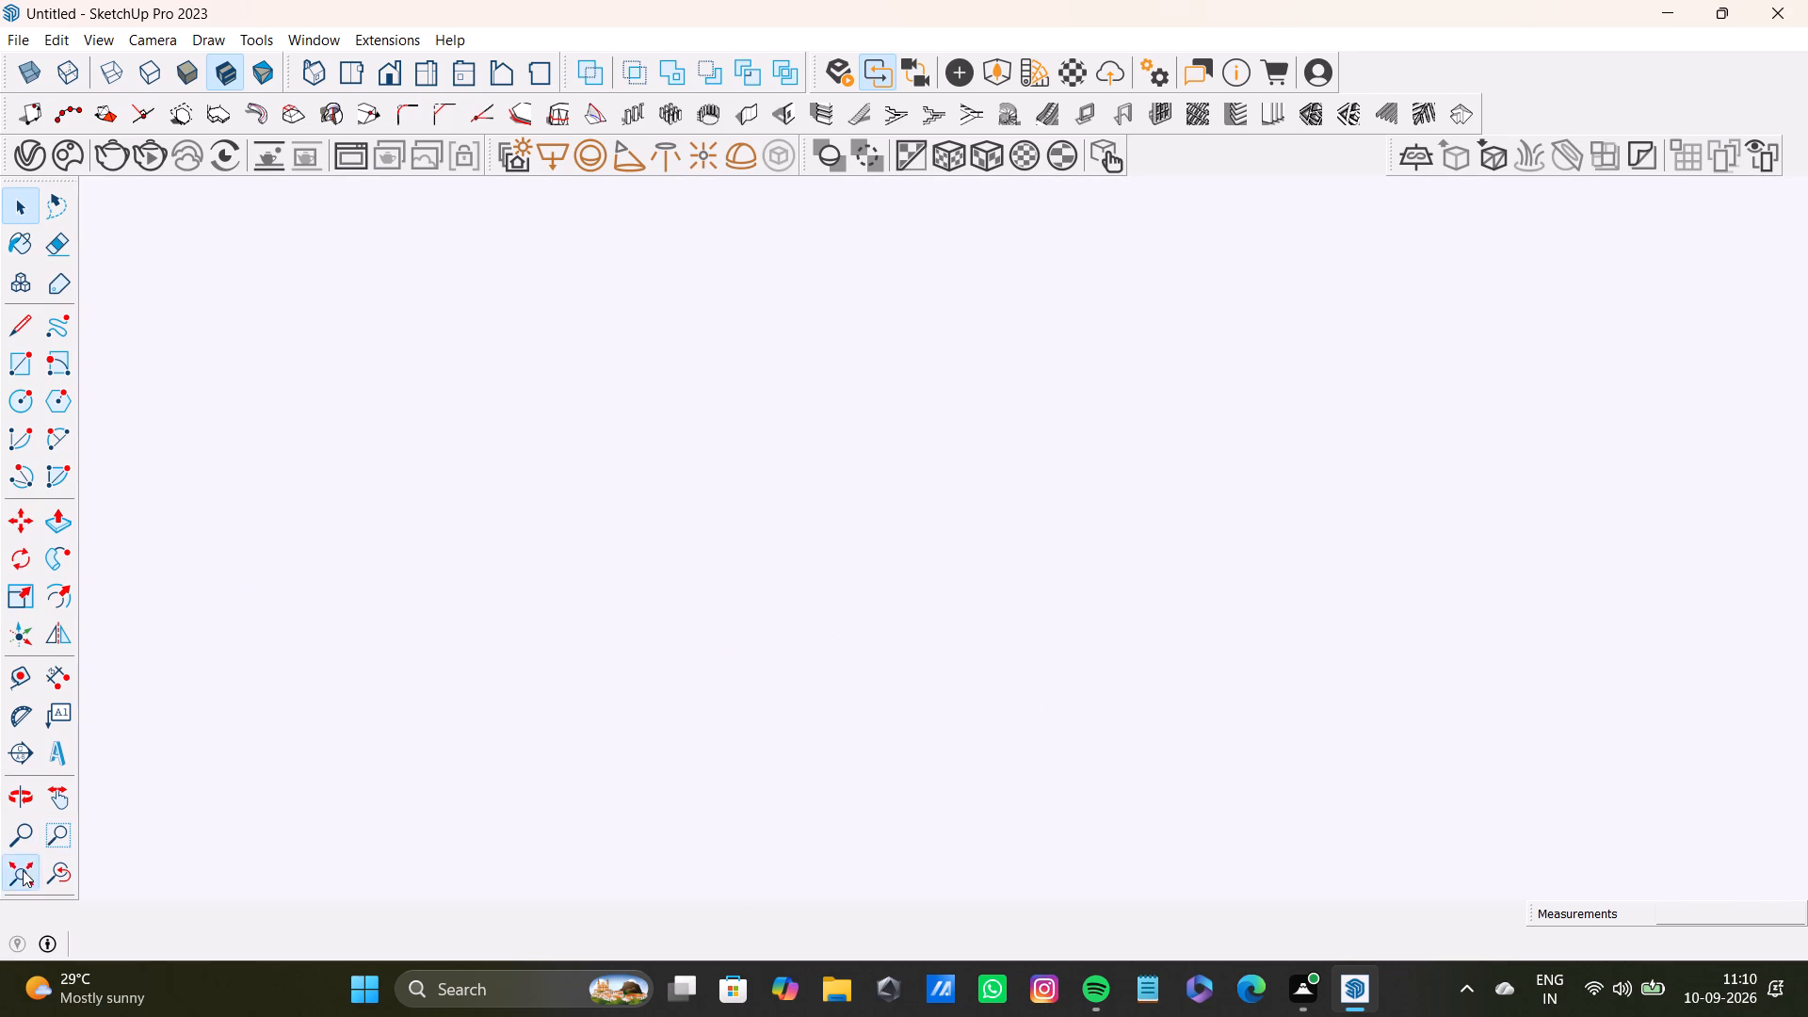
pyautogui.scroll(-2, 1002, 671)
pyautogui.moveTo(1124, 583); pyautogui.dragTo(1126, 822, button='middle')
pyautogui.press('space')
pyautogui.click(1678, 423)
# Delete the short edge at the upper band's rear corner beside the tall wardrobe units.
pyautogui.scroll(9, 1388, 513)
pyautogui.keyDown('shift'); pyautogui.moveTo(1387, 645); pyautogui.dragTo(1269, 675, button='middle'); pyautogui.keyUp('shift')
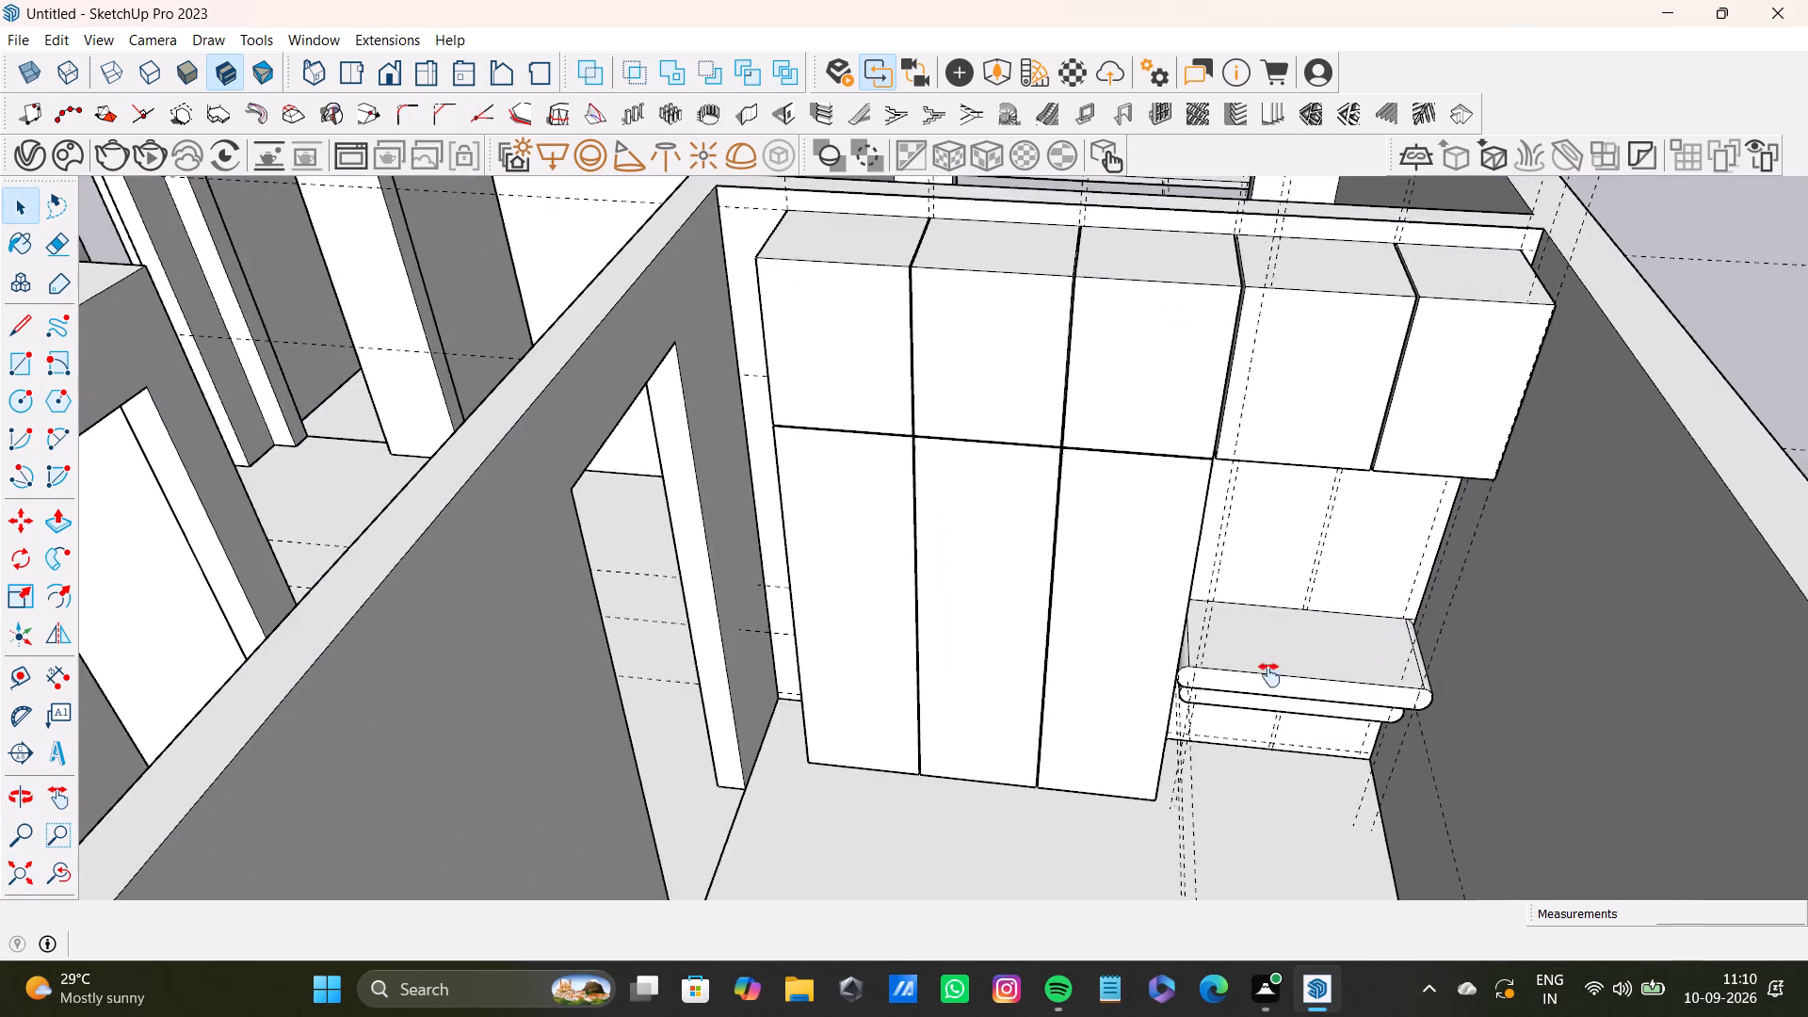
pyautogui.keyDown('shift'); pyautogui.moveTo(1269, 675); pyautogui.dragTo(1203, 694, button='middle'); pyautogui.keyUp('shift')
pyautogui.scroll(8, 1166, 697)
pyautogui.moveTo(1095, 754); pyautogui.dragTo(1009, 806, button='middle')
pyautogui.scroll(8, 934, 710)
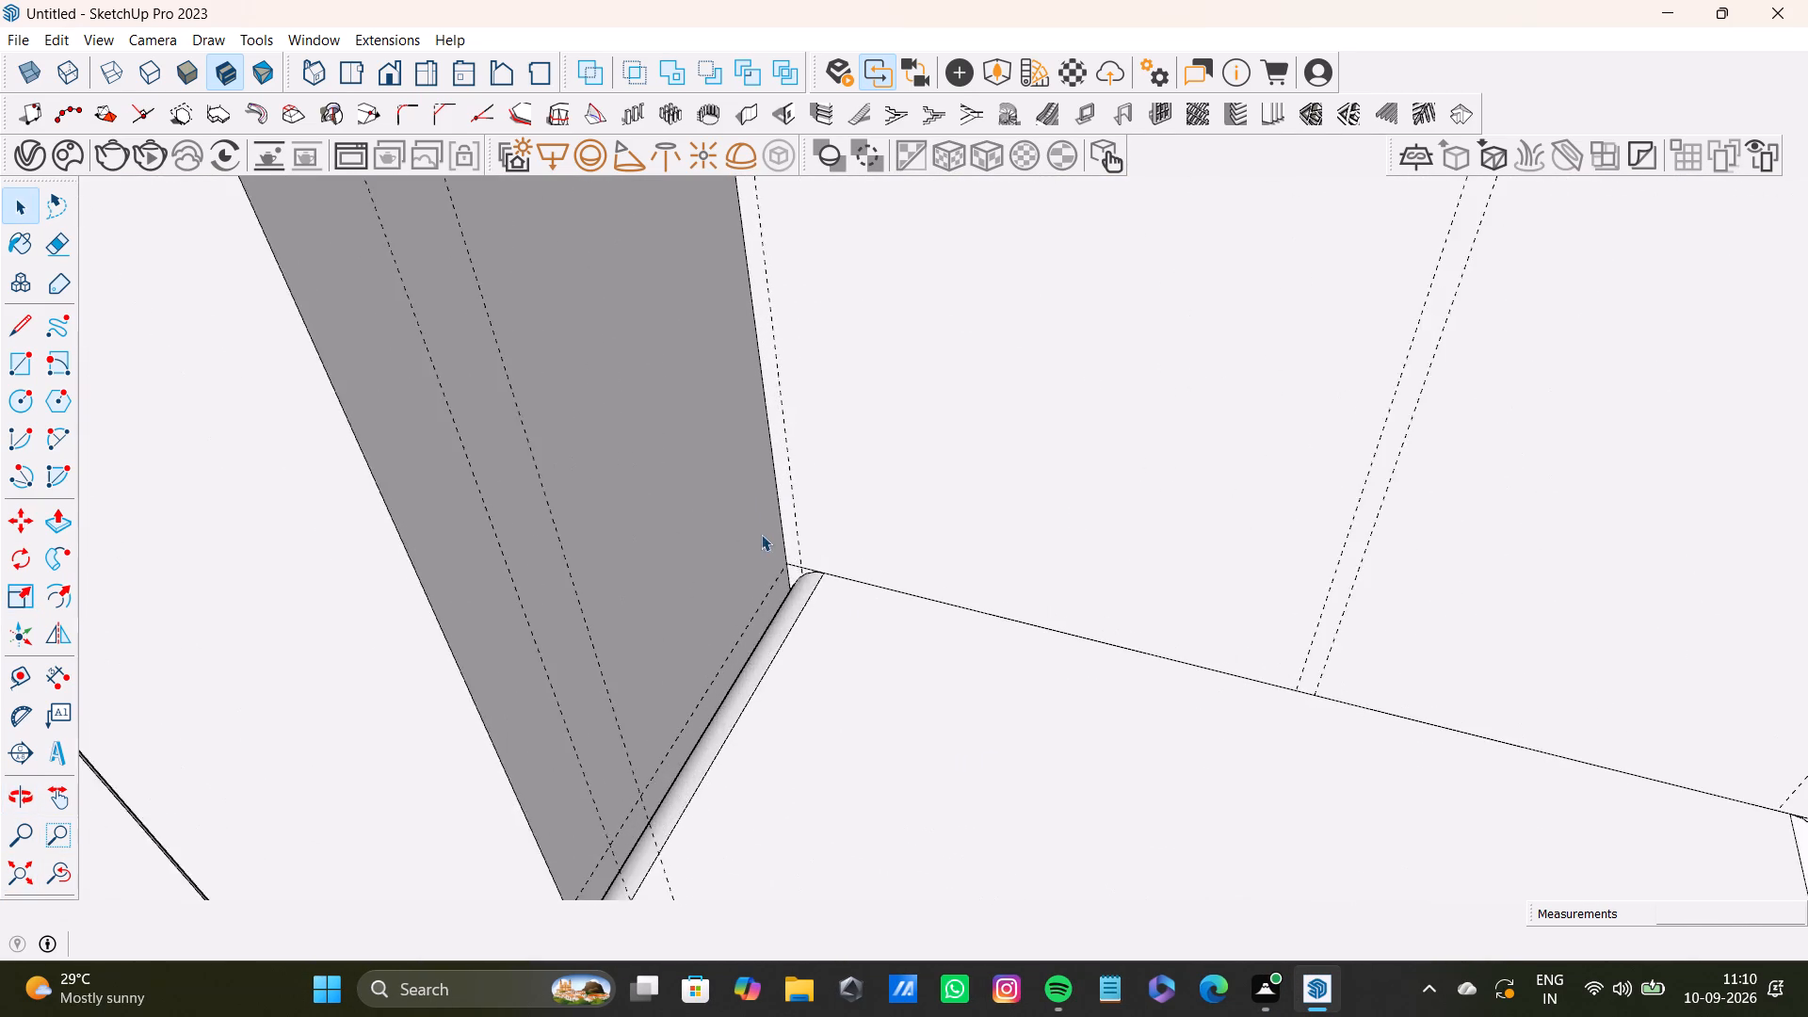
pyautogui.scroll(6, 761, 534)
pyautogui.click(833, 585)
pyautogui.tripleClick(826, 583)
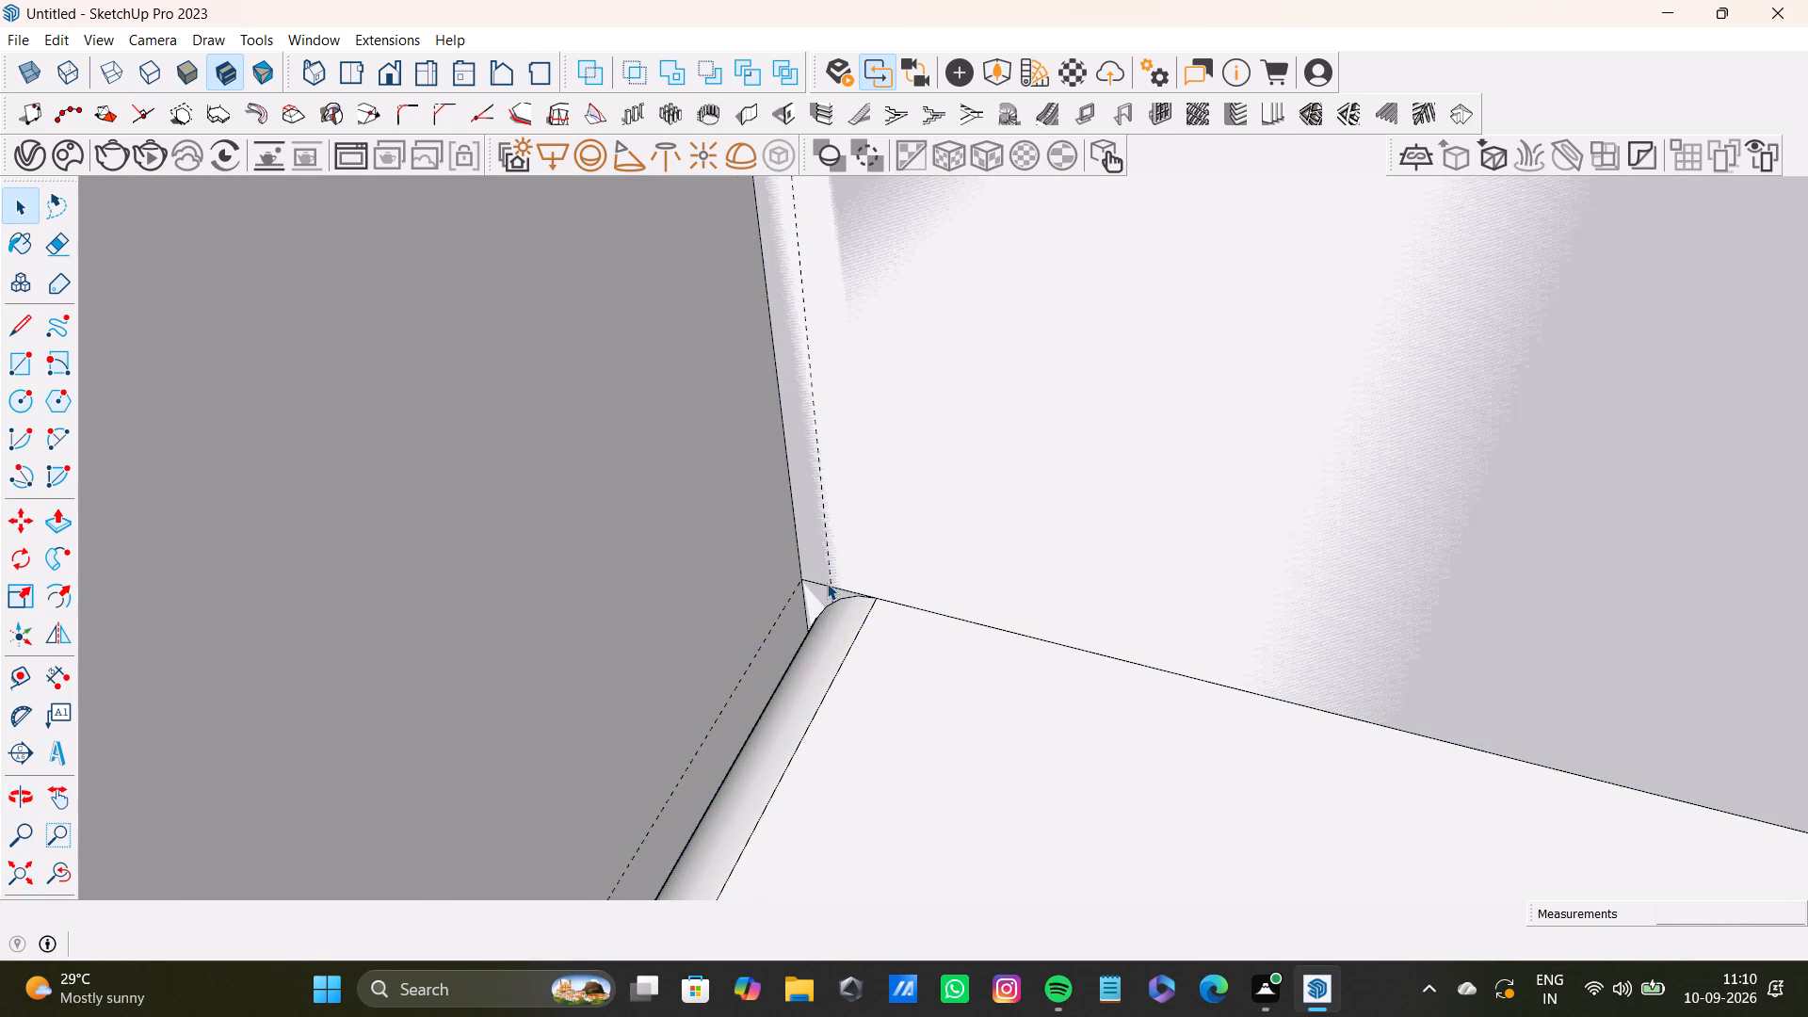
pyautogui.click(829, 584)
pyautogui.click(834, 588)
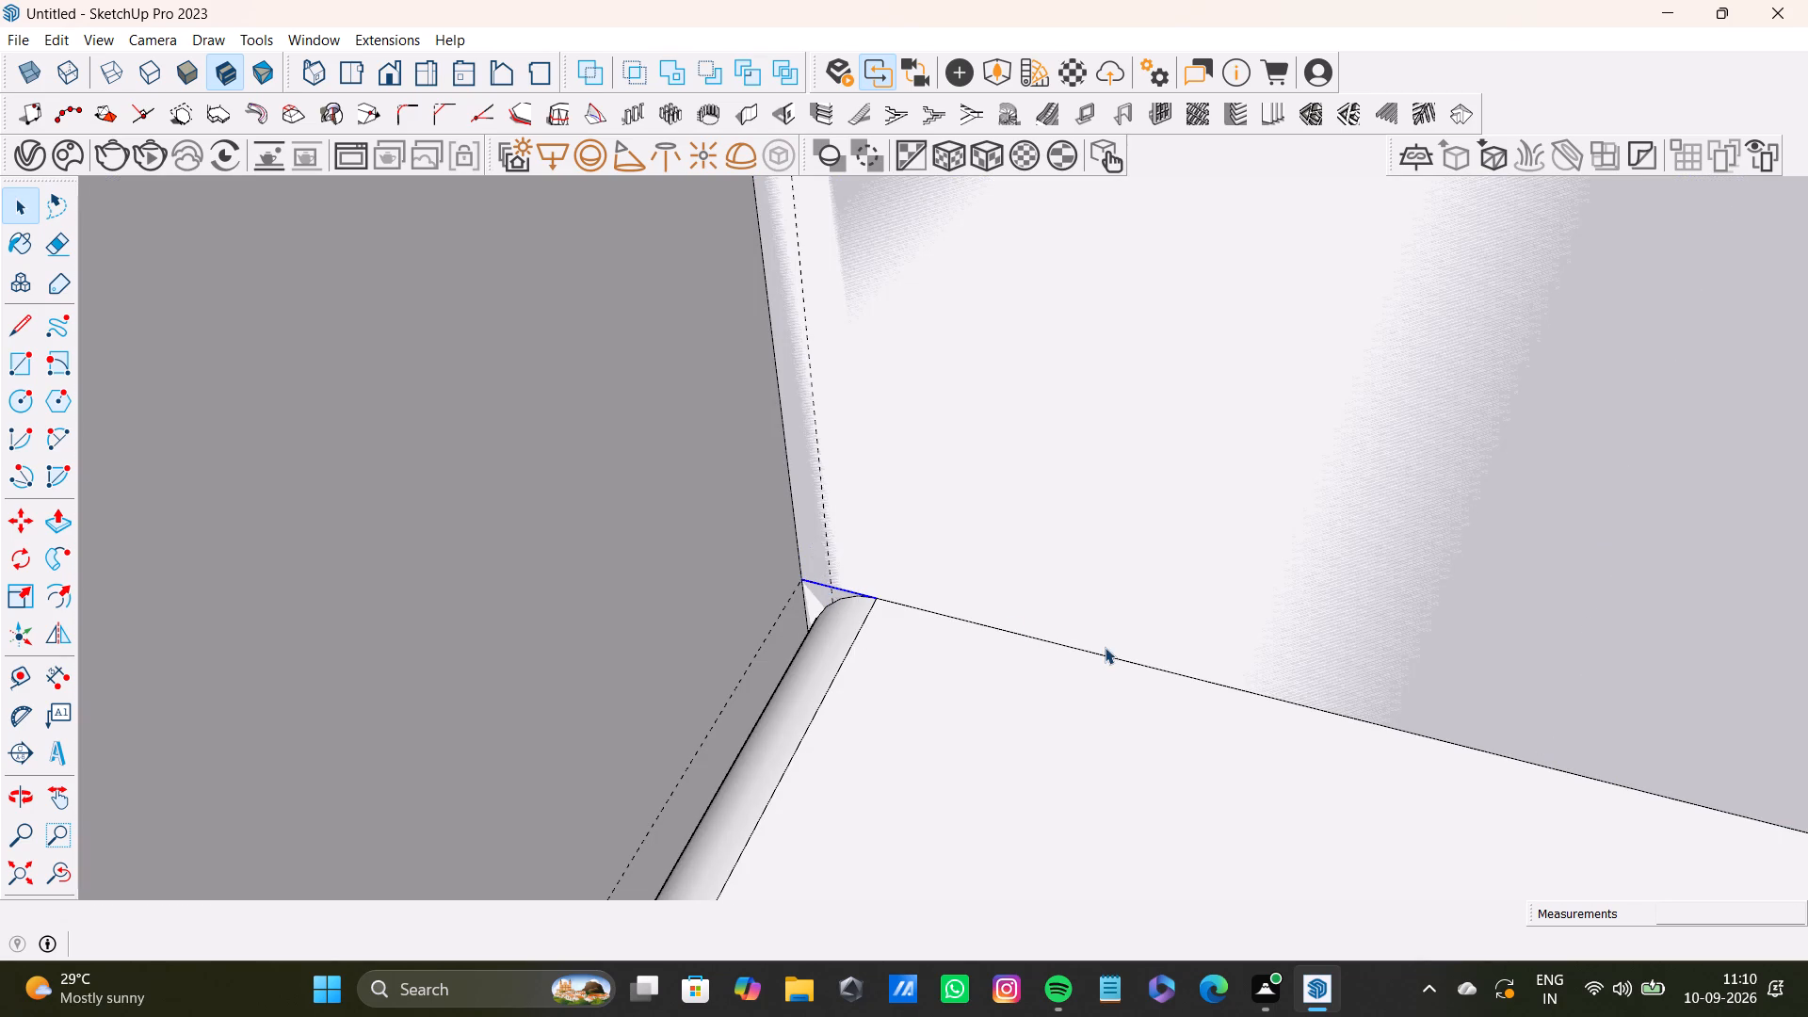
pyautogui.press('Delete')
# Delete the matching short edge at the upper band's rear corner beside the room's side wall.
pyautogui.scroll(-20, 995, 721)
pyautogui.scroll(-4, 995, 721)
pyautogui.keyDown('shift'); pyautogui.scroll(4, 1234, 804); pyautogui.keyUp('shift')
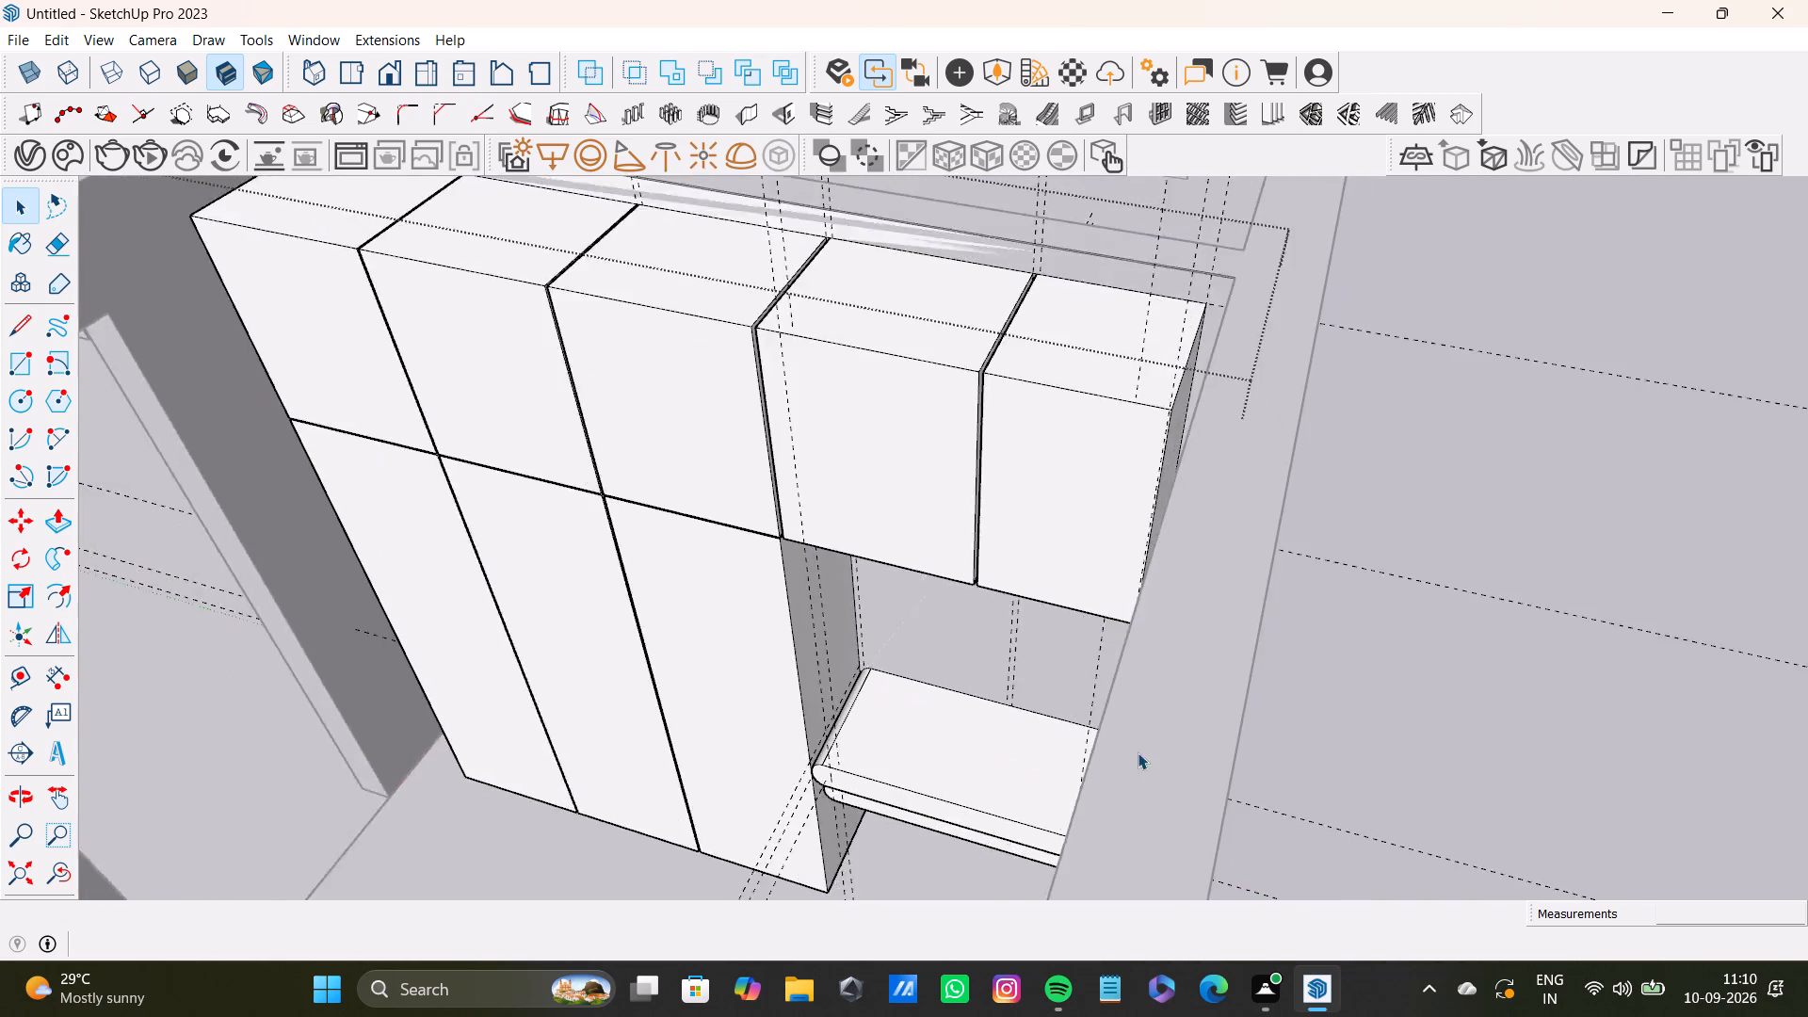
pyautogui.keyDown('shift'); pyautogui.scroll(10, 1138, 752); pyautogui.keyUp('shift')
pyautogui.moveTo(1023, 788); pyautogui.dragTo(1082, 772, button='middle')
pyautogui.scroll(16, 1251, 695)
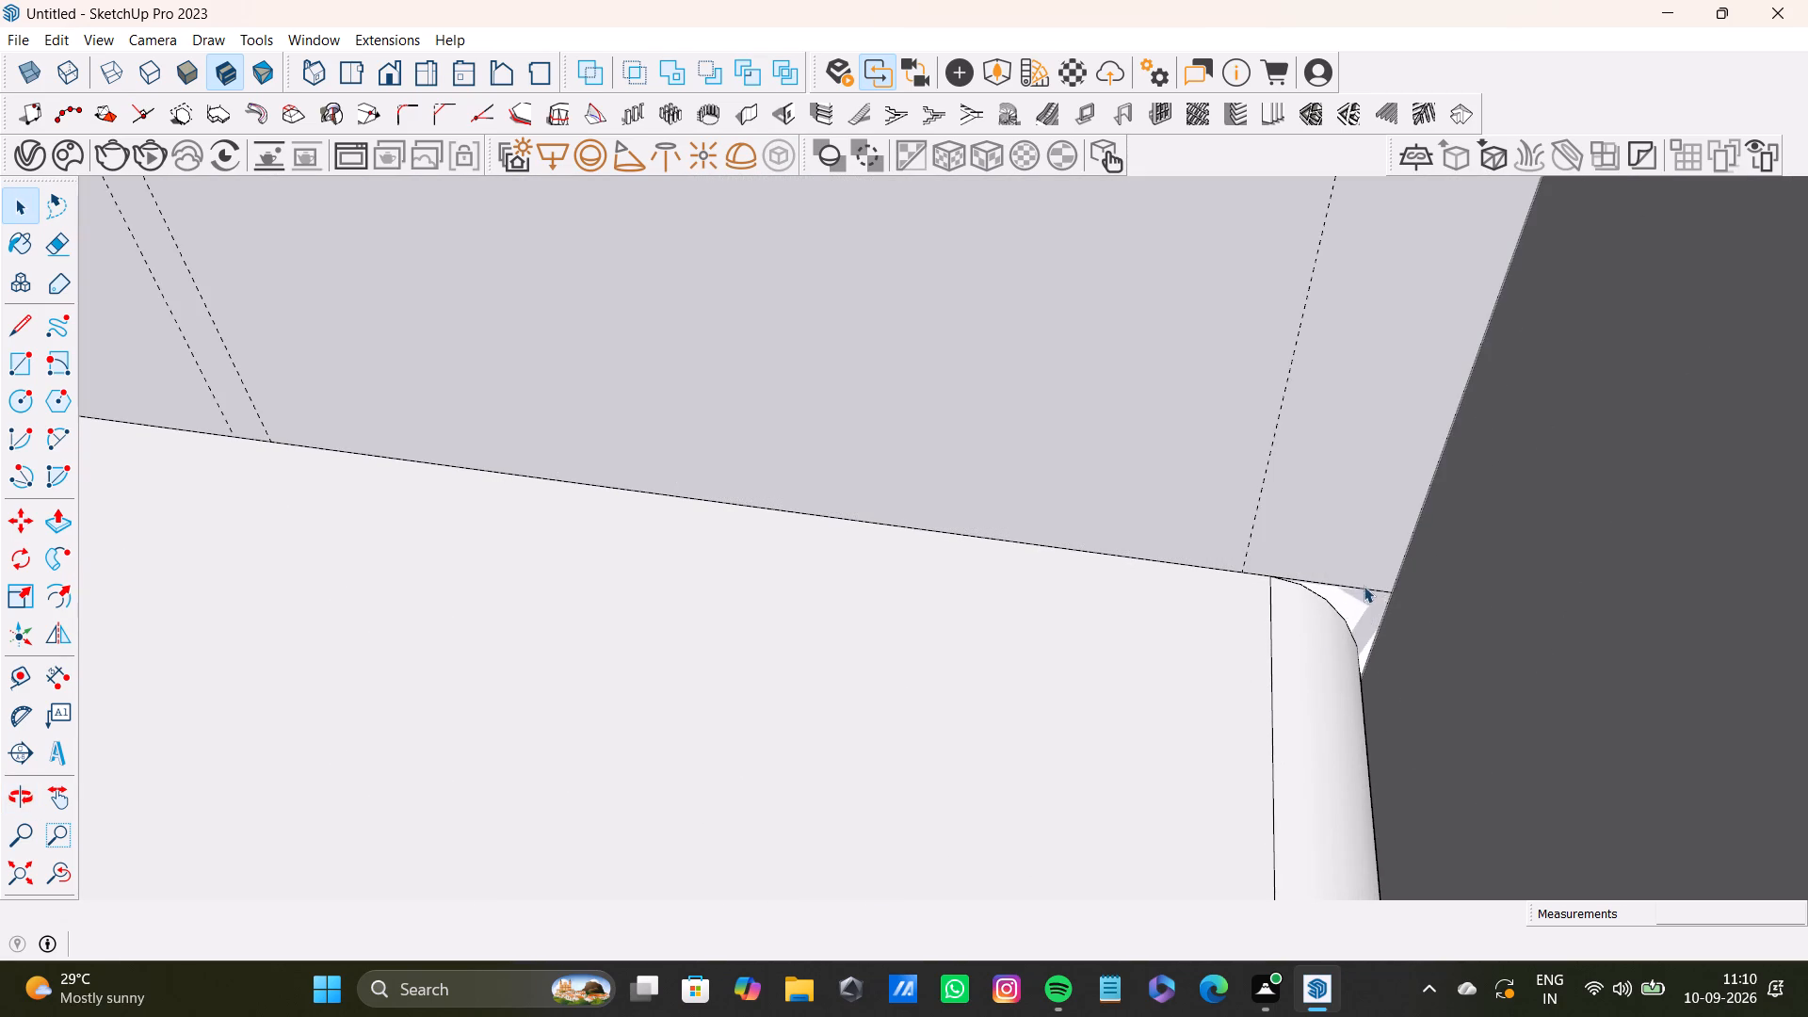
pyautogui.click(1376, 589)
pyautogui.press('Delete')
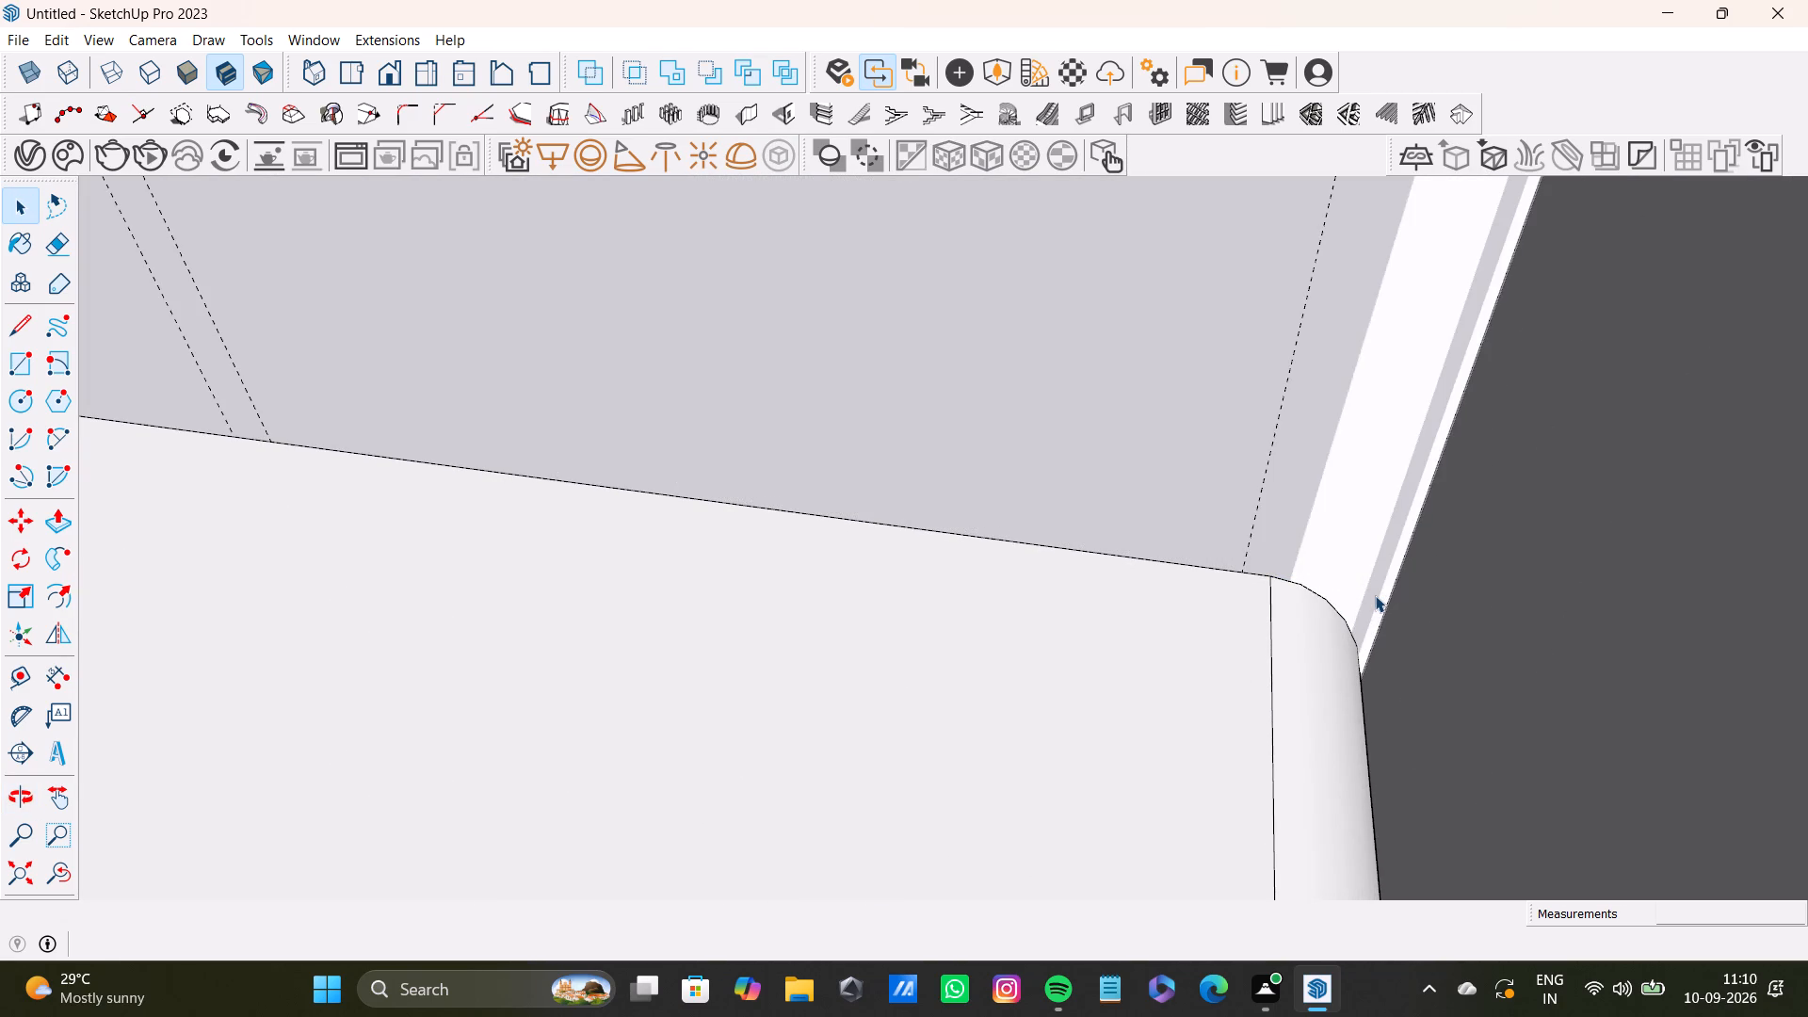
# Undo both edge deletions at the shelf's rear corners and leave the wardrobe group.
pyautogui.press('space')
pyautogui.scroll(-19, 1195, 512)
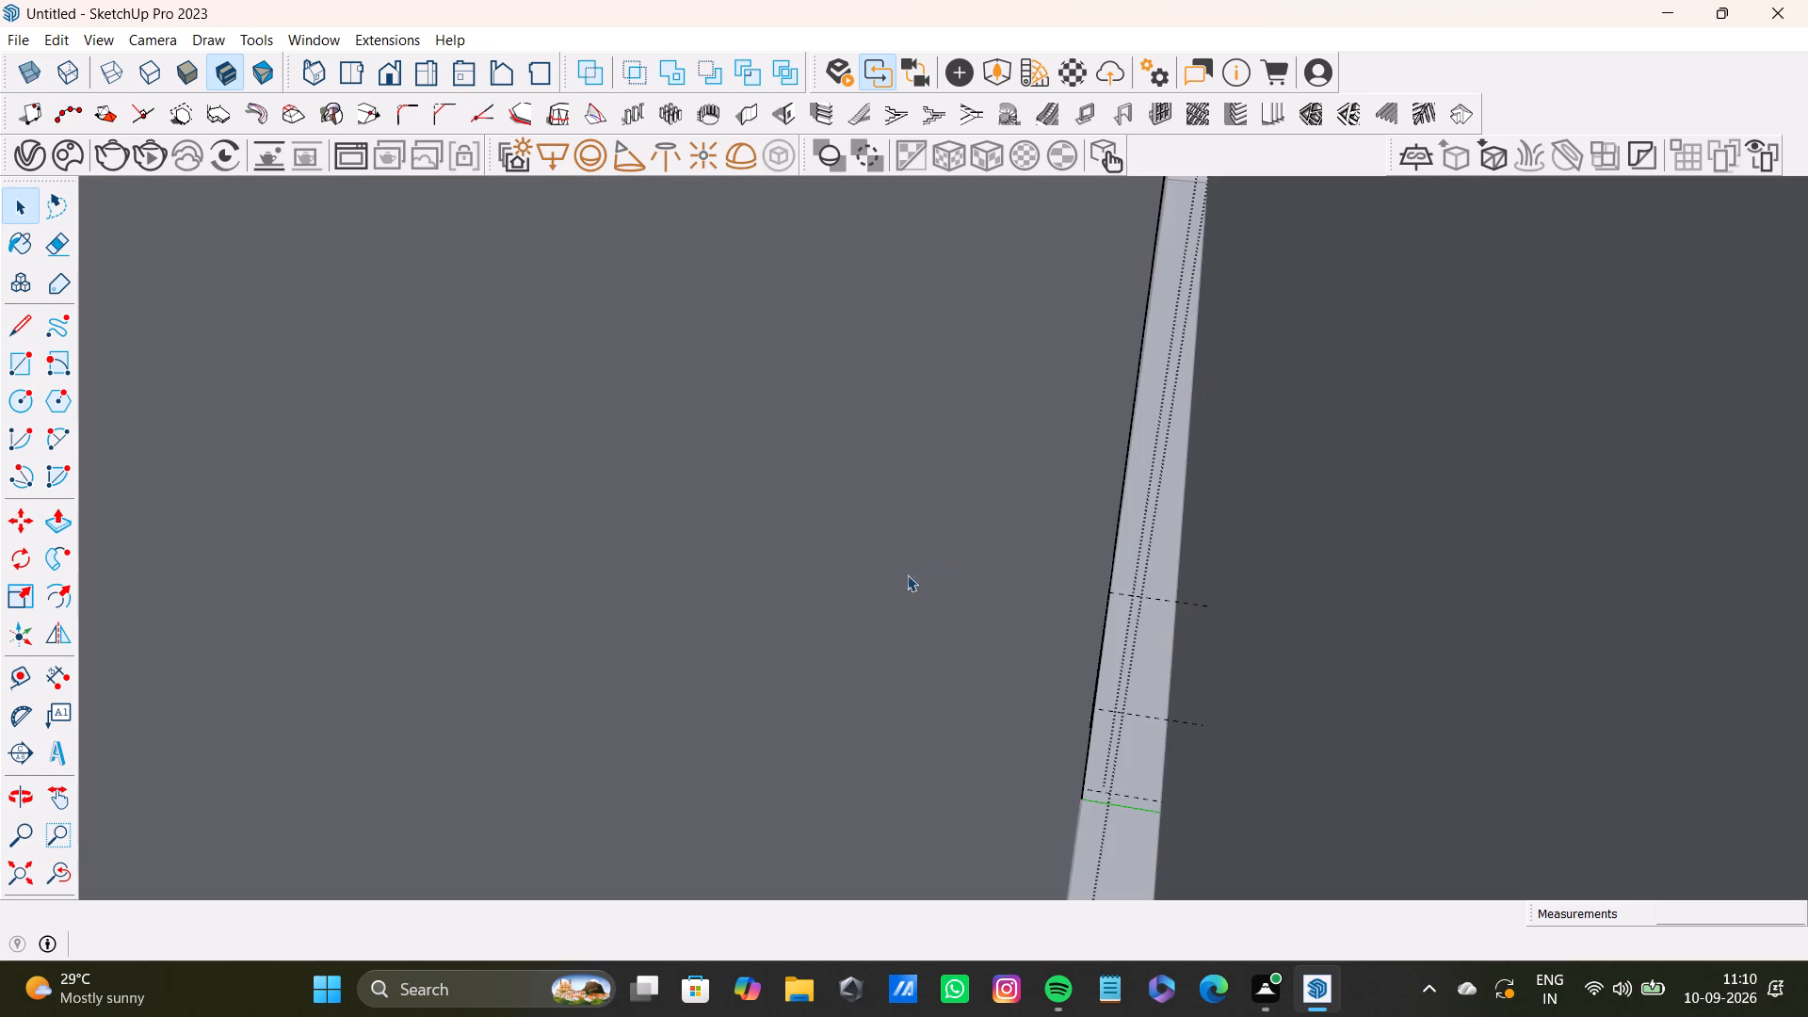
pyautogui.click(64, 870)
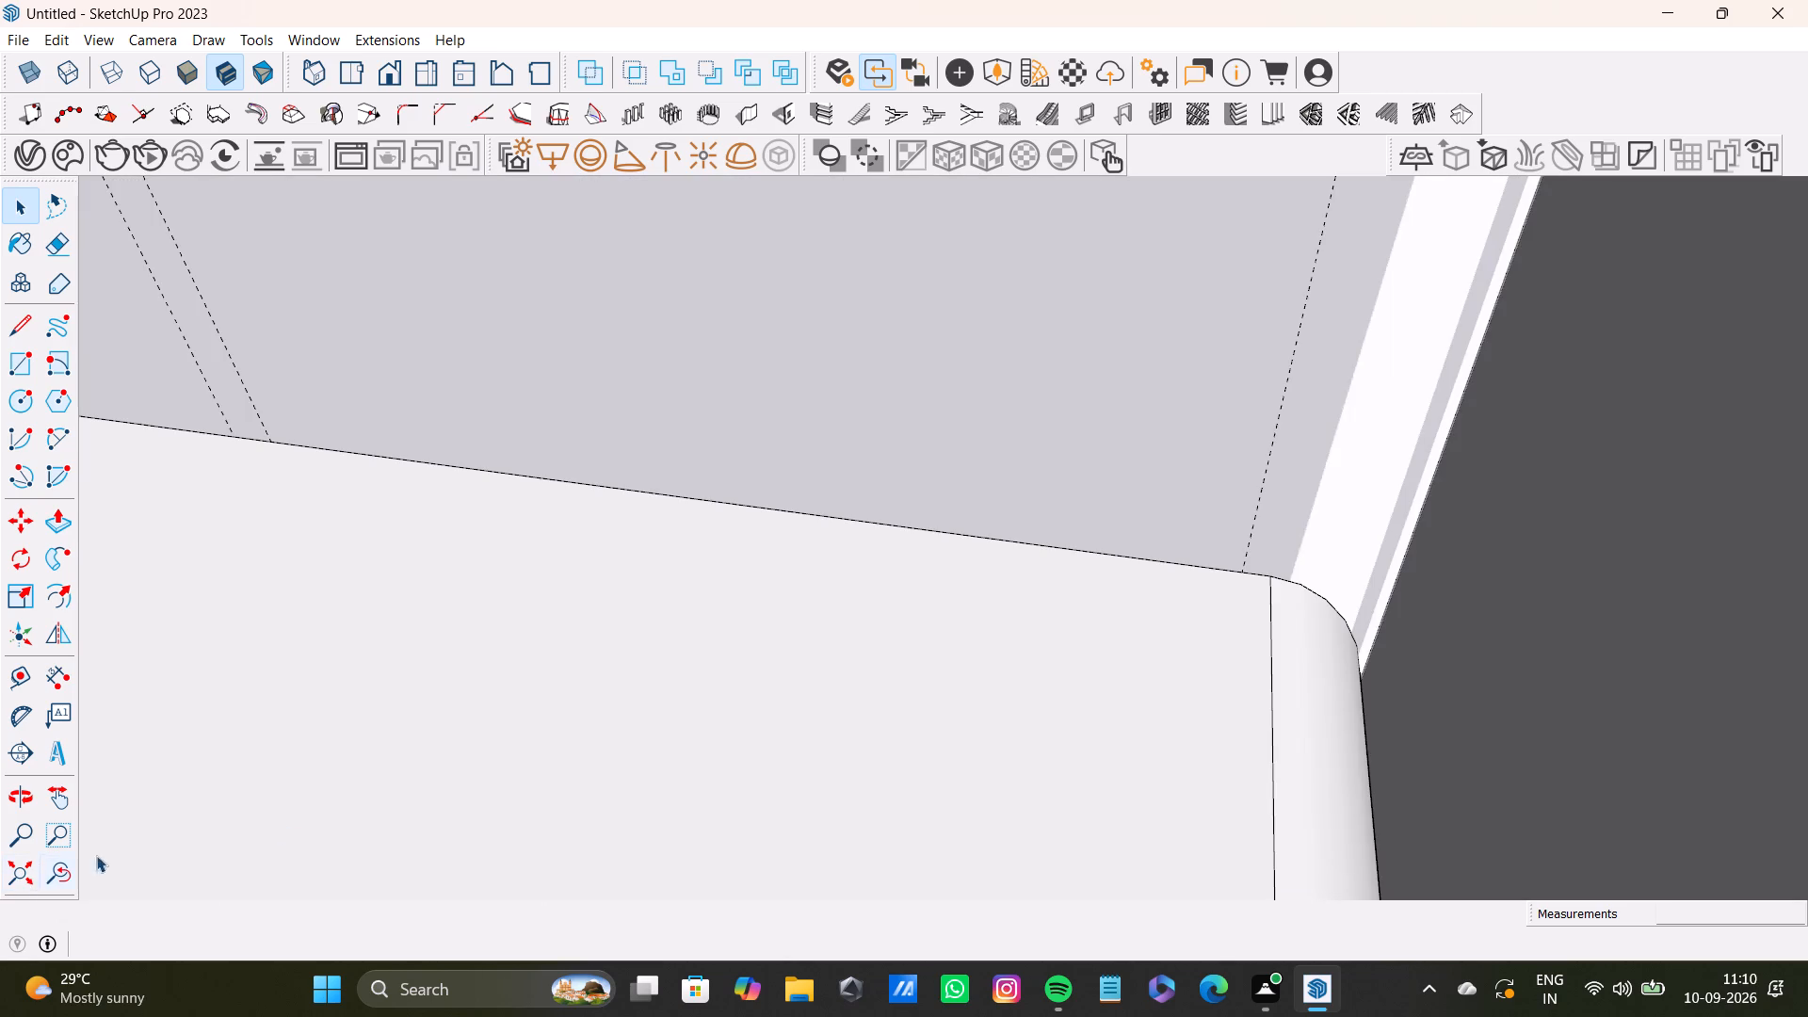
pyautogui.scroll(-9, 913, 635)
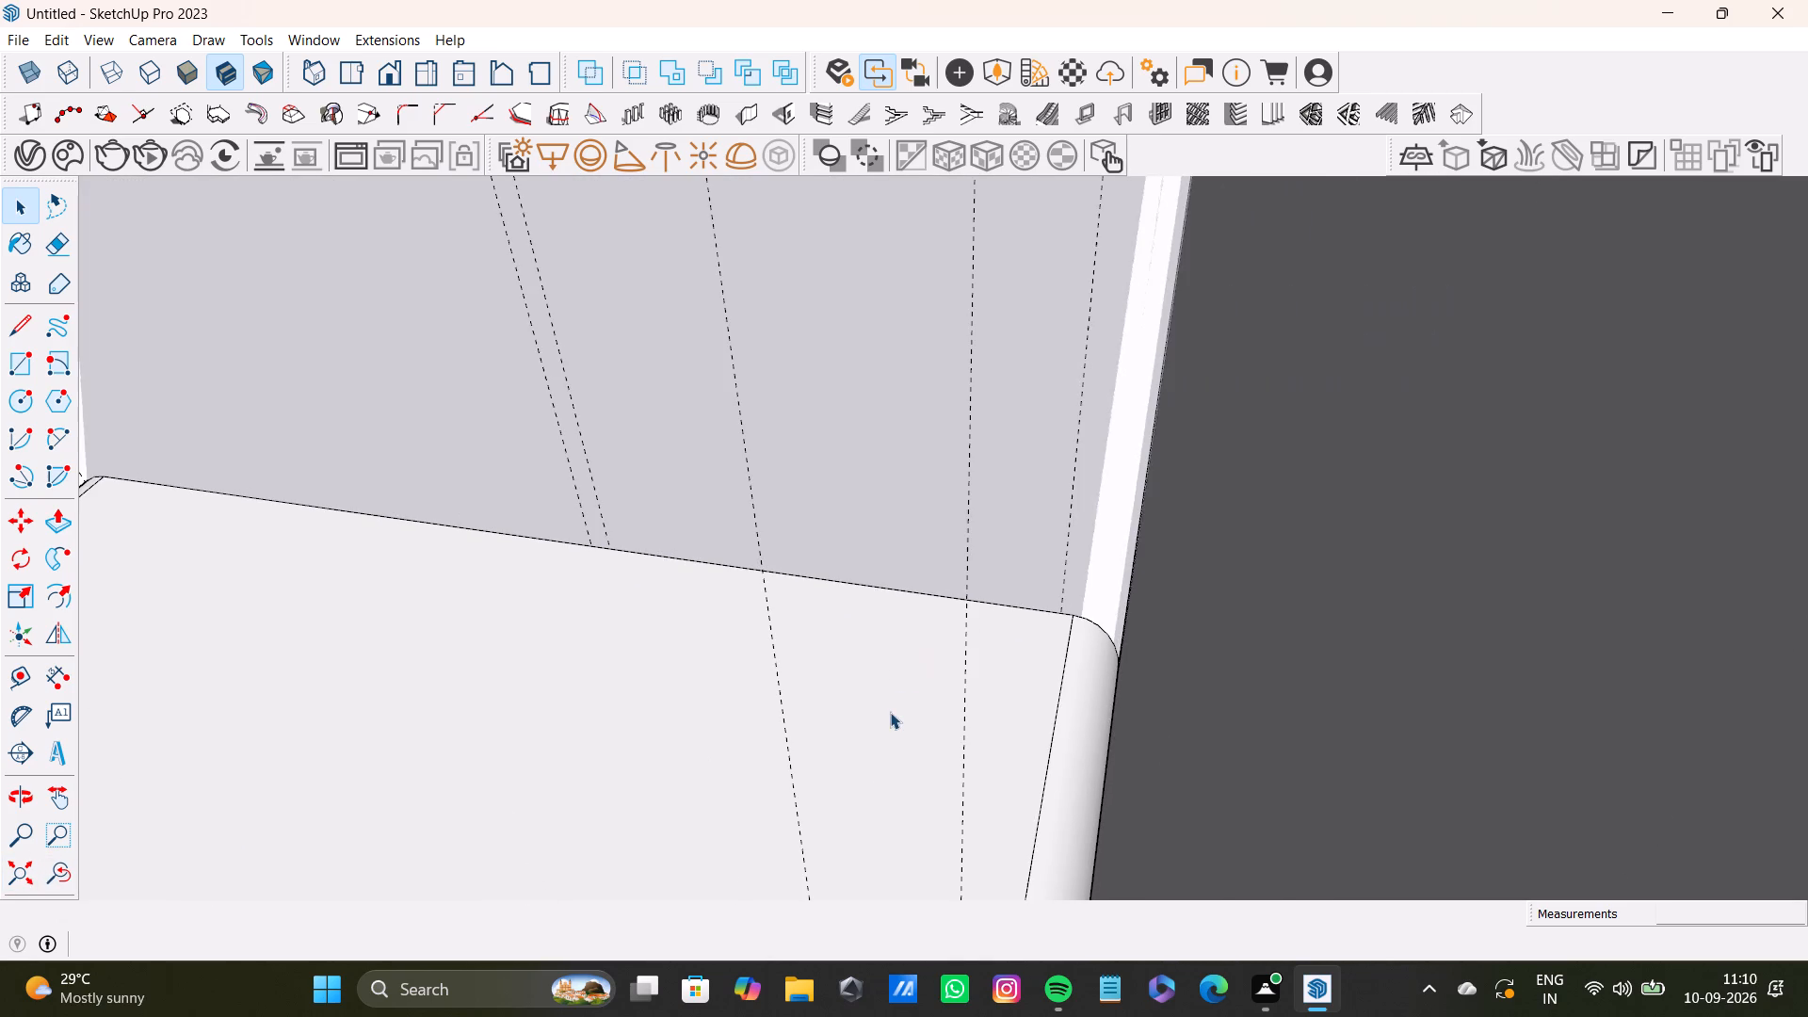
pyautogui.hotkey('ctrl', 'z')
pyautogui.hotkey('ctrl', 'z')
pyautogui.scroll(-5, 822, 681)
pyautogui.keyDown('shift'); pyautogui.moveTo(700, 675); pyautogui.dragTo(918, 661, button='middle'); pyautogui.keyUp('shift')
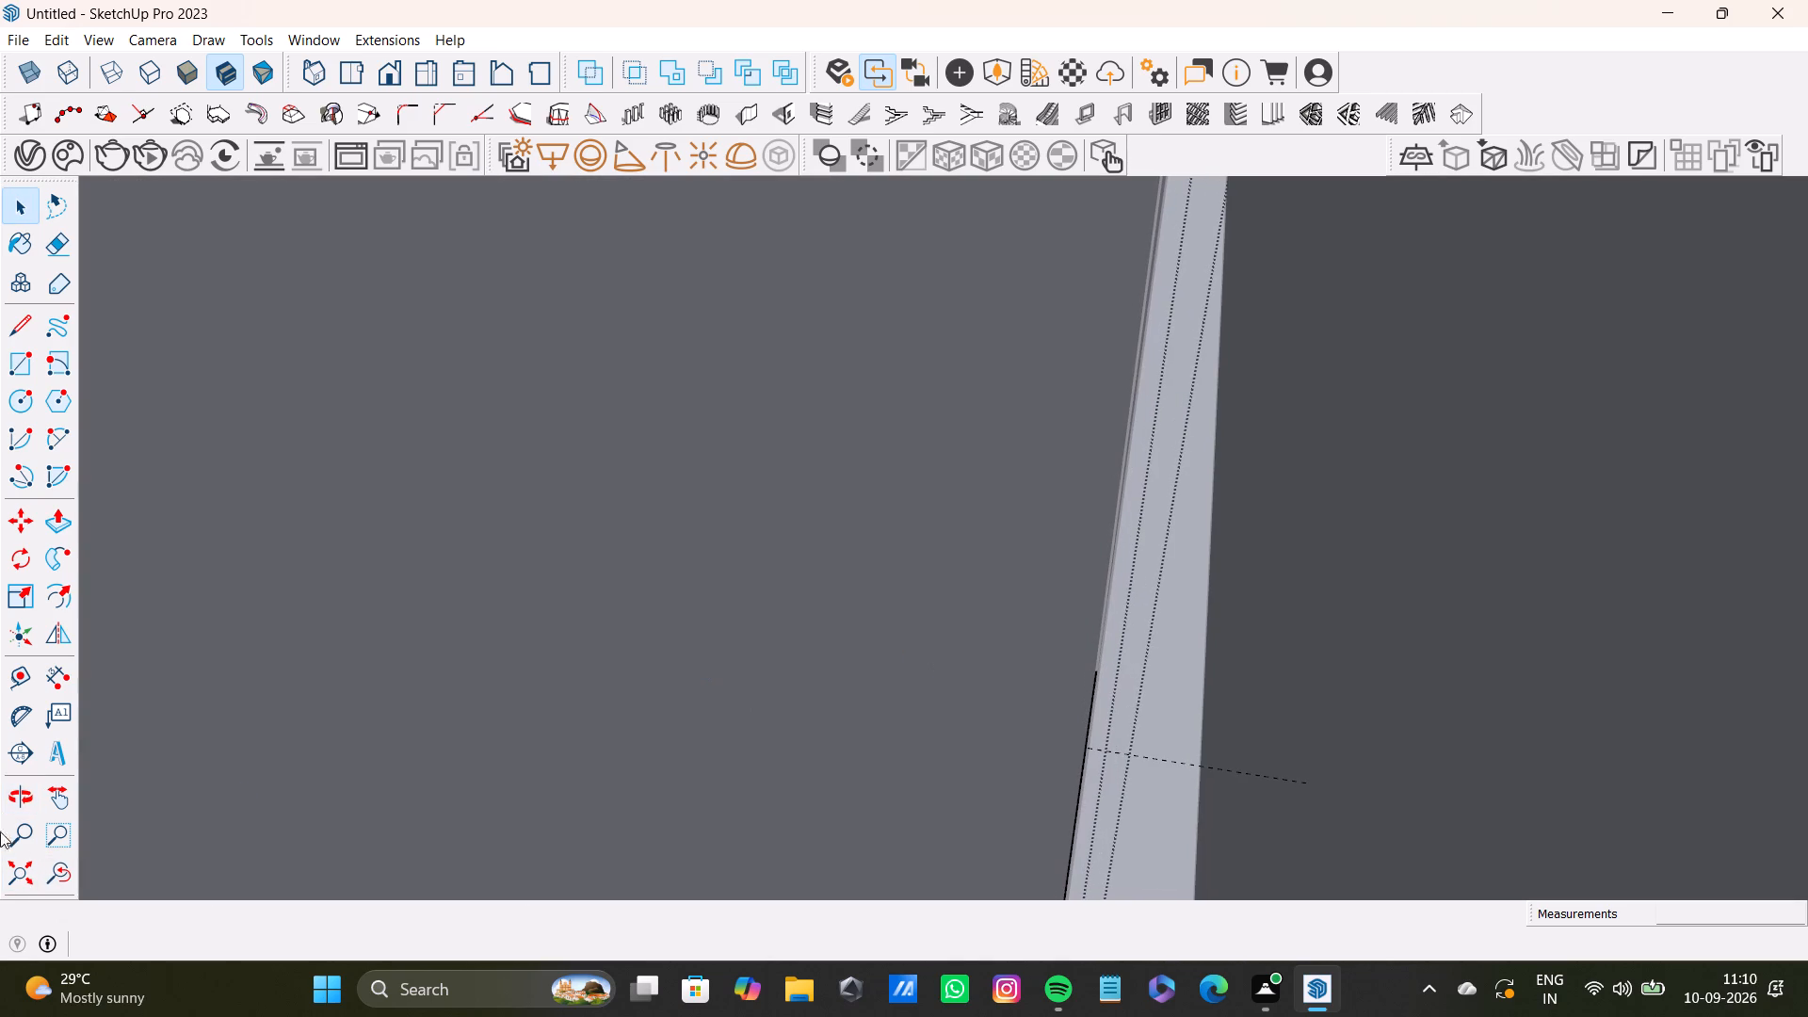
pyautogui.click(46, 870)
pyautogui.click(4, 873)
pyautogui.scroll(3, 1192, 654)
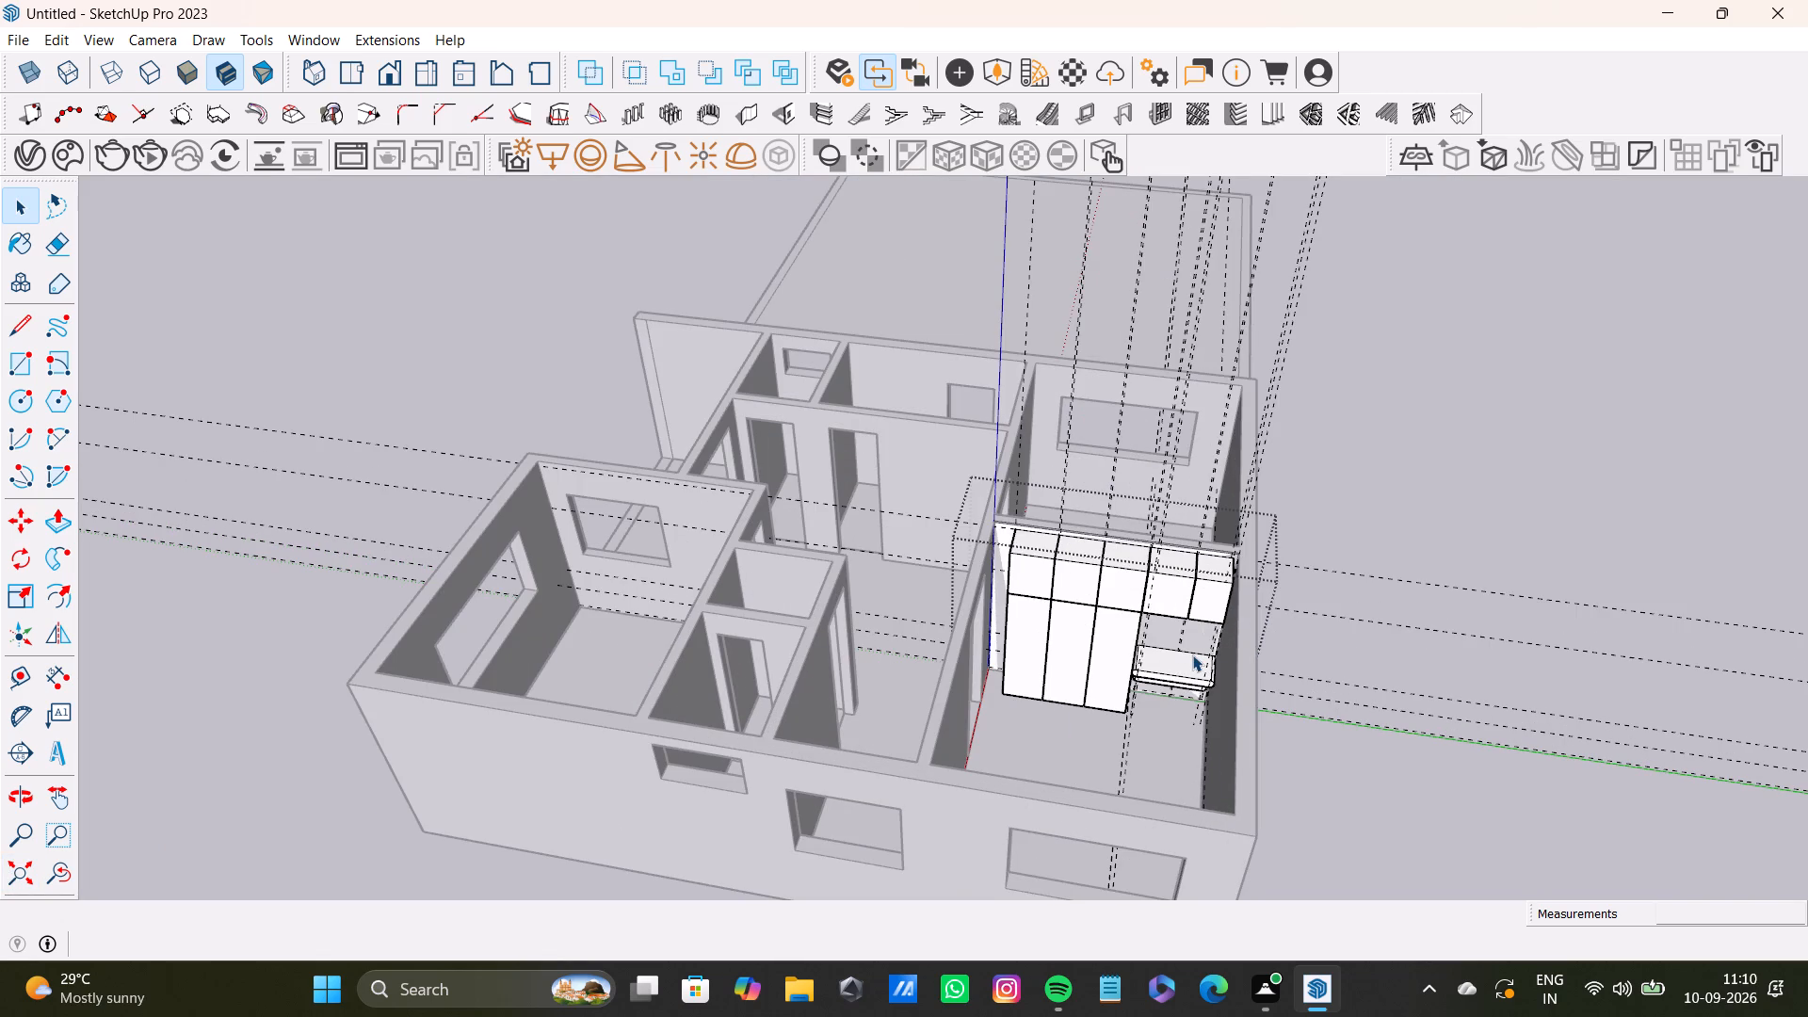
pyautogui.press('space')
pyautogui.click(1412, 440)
# Reopen the wardrobe group and select the upper band's top face, front face and both rounded ends with their edges.
pyautogui.scroll(8, 1181, 565)
pyautogui.moveTo(1147, 777); pyautogui.dragTo(1259, 653, button='middle')
pyautogui.scroll(3, 1282, 597)
pyautogui.keyDown('shift'); pyautogui.moveTo(1273, 599); pyautogui.dragTo(1143, 777, button='middle'); pyautogui.keyUp('shift')
pyautogui.scroll(7, 1133, 802)
pyautogui.moveTo(1142, 795); pyautogui.dragTo(1142, 768, button='middle')
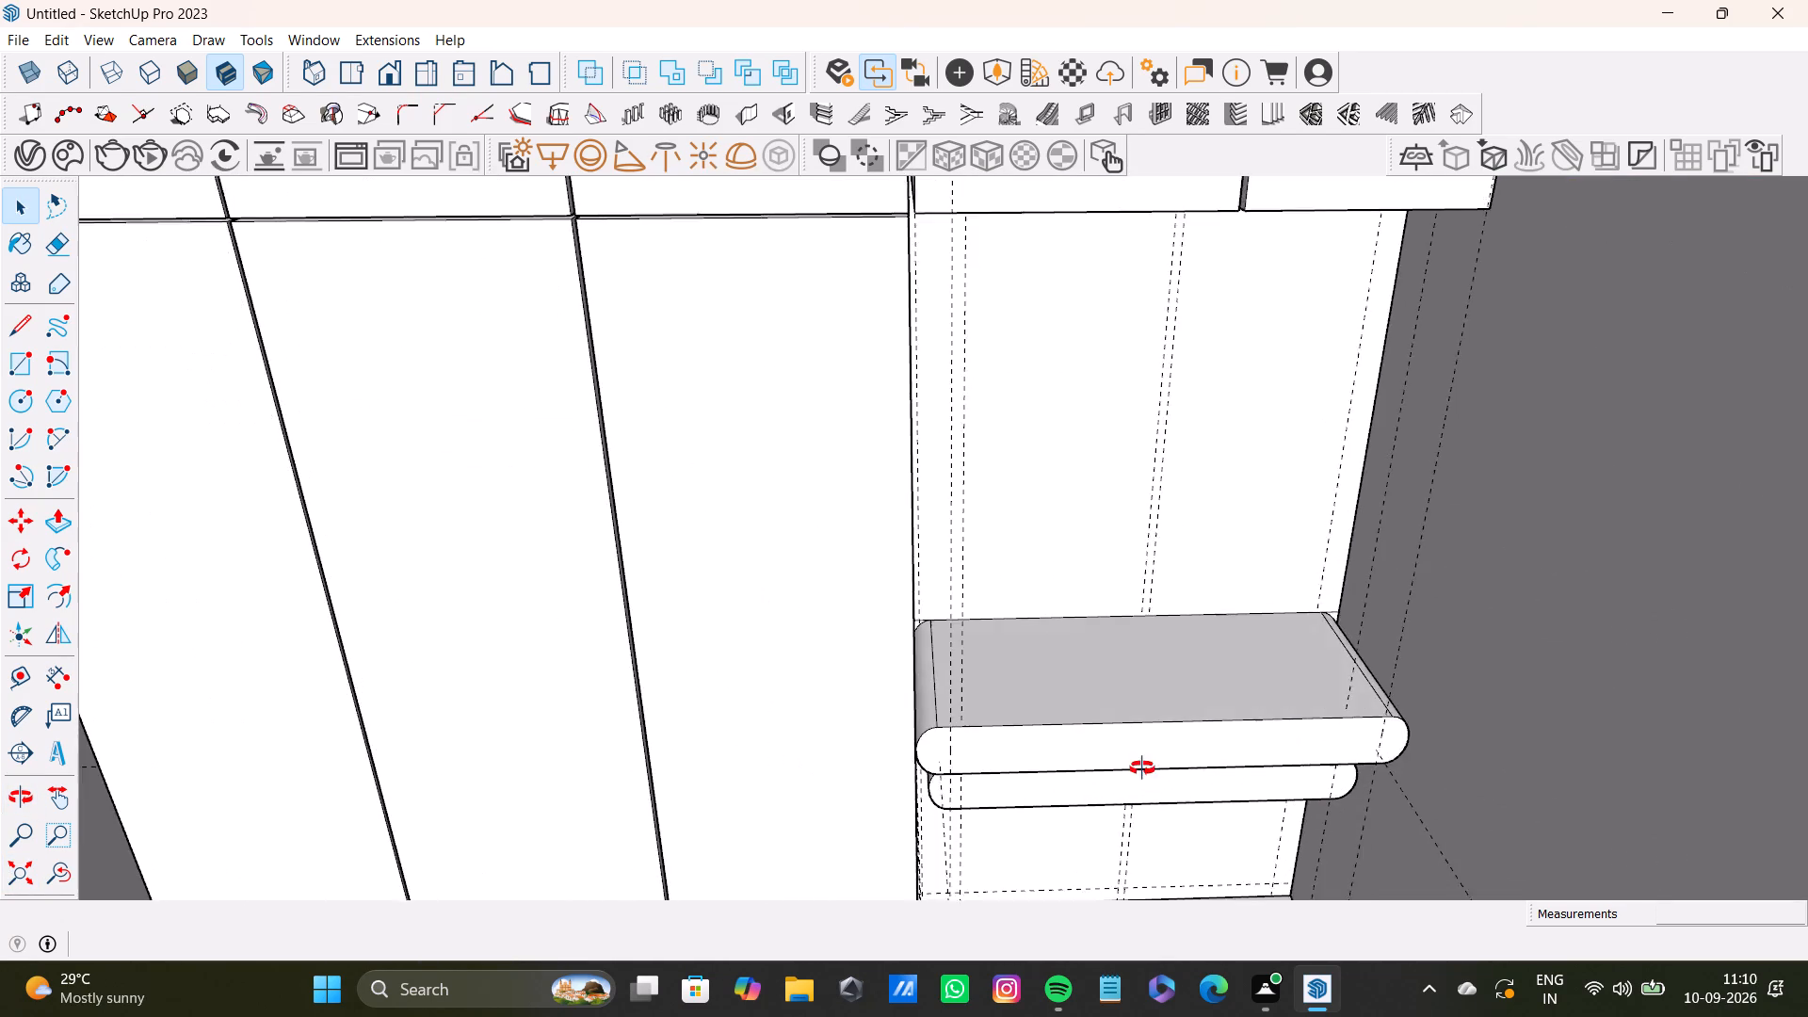
pyautogui.moveTo(1142, 768); pyautogui.dragTo(1075, 762, button='middle')
pyautogui.scroll(7, 1045, 670)
pyautogui.keyDown('shift'); pyautogui.doubleClick(988, 660); pyautogui.keyUp('shift')
pyautogui.keyDown('shift'); pyautogui.doubleClick(980, 709); pyautogui.keyUp('shift')
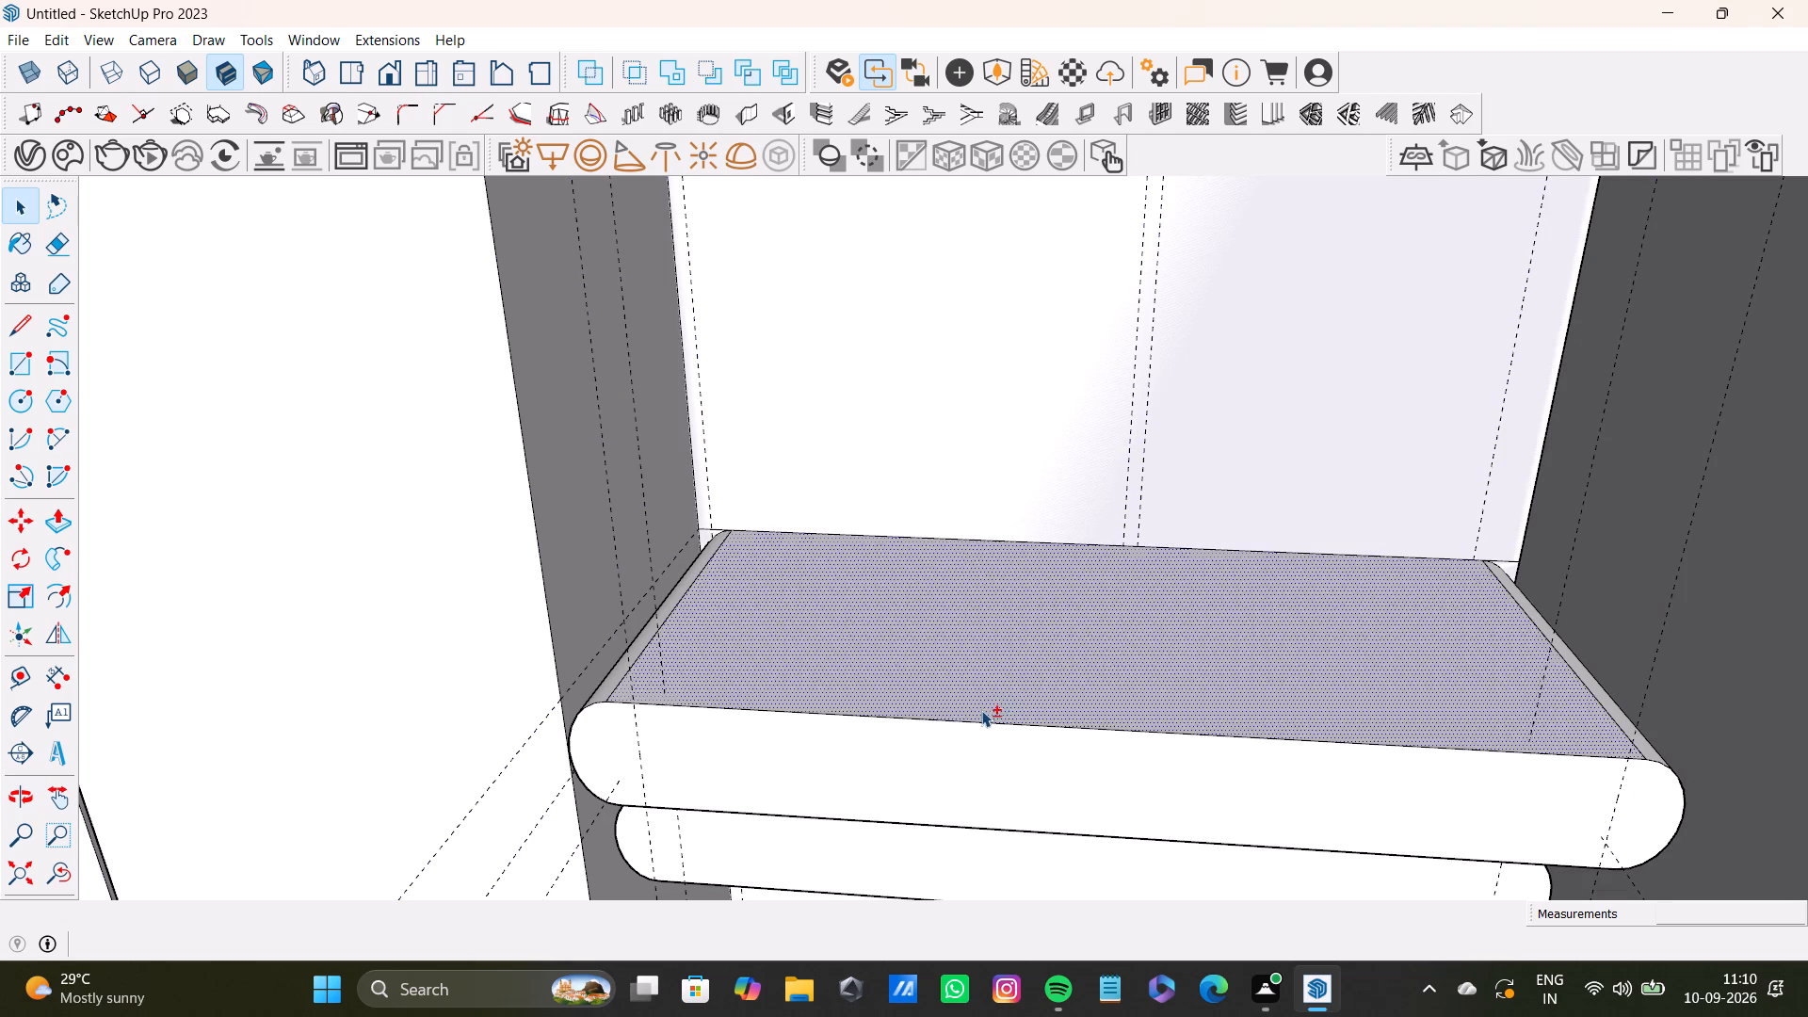
pyautogui.keyDown('shift'); pyautogui.doubleClick(982, 759); pyautogui.keyUp('shift')
pyautogui.keyDown('shift'); pyautogui.doubleClick(940, 679); pyautogui.keyUp('shift')
pyautogui.keyDown('shift'); pyautogui.scroll(3, 605, 641); pyautogui.keyUp('shift')
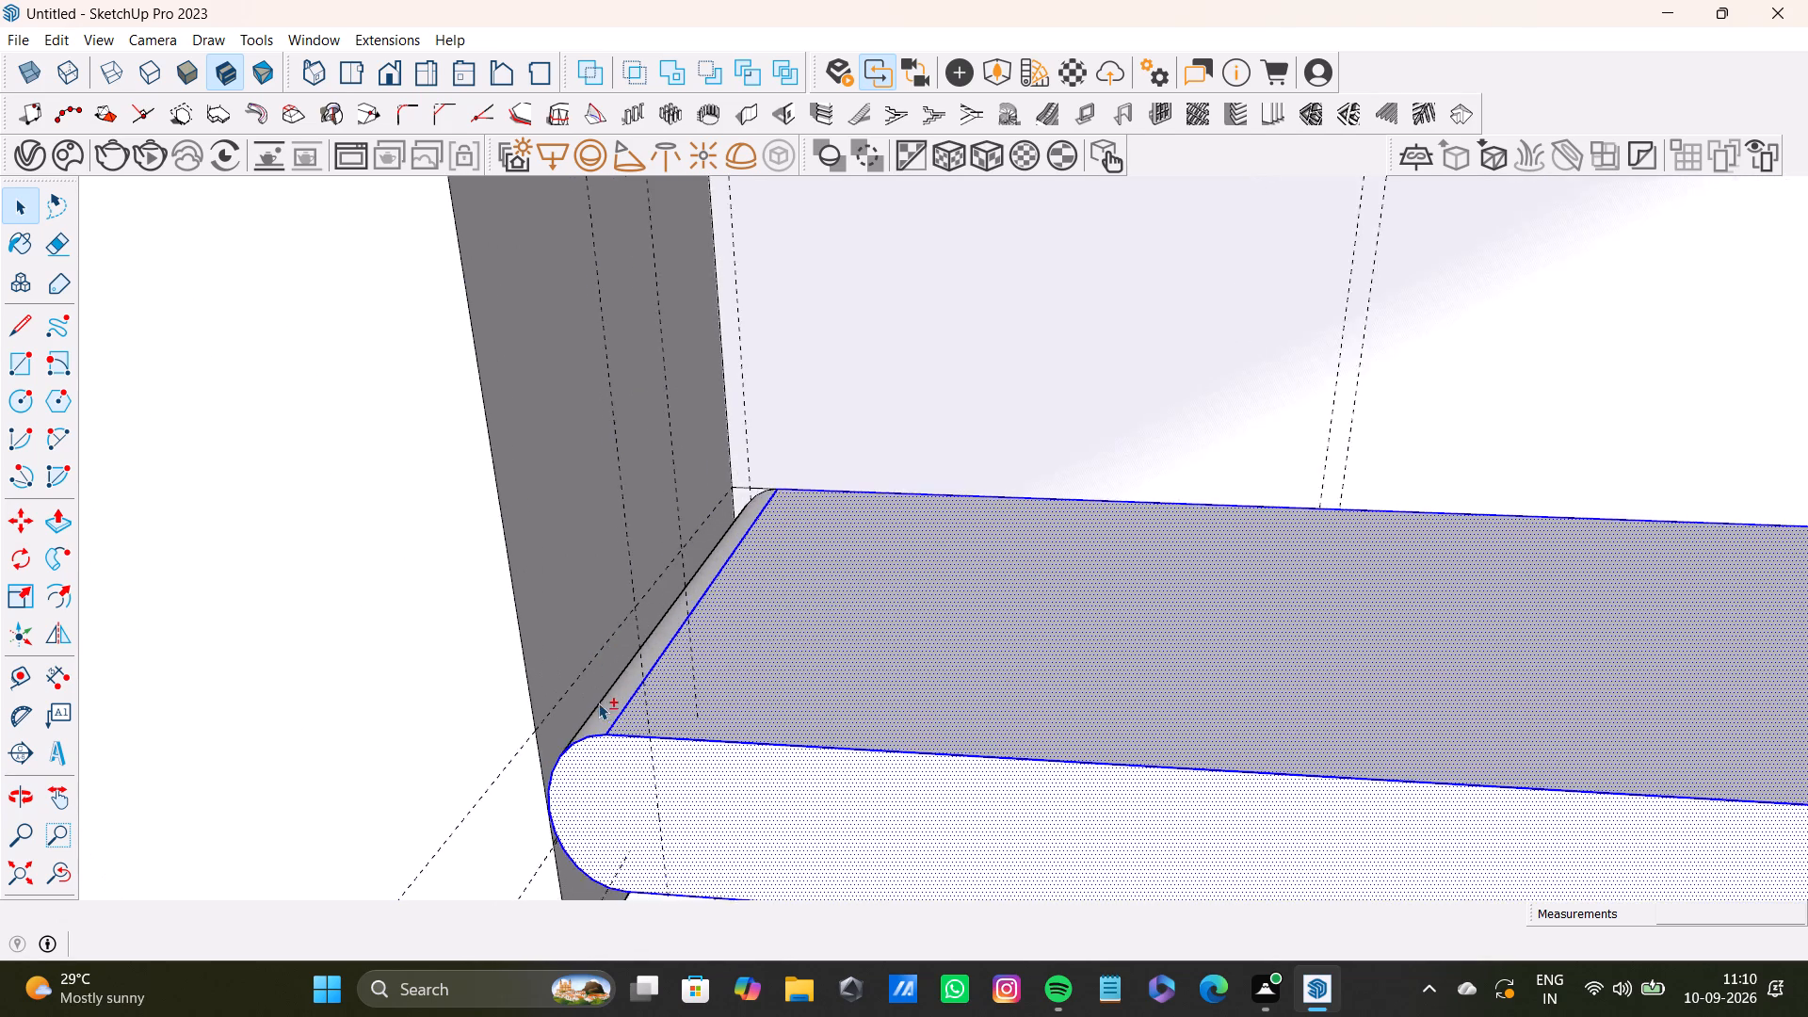
pyautogui.keyDown('shift'); pyautogui.scroll(4, 598, 702); pyautogui.keyUp('shift')
pyautogui.keyDown('shift'); pyautogui.doubleClick(617, 720); pyautogui.keyUp('shift')
pyautogui.keyDown('shift'); pyautogui.scroll(-9, 800, 735); pyautogui.keyUp('shift')
pyautogui.keyDown('shift'); pyautogui.moveTo(1364, 722); pyautogui.dragTo(1119, 722, button='middle'); pyautogui.keyUp('shift')
pyautogui.keyDown('shift'); pyautogui.scroll(4, 1329, 701); pyautogui.keyUp('shift')
pyautogui.keyDown('shift'); pyautogui.moveTo(1429, 773); pyautogui.dragTo(1116, 655, button='middle'); pyautogui.keyUp('shift')
pyautogui.keyDown('shift'); pyautogui.scroll(3, 1177, 646); pyautogui.keyUp('shift')
pyautogui.keyDown('shift'); pyautogui.doubleClick(1168, 686); pyautogui.keyUp('shift')
# Add the lower band's front face and its bounding edges to the selection.
pyautogui.keyDown('shift'); pyautogui.scroll(-5, 1145, 706); pyautogui.keyUp('shift')
pyautogui.keyDown('shift'); pyautogui.moveTo(1119, 734); pyautogui.dragTo(1154, 670, button='middle'); pyautogui.keyUp('shift')
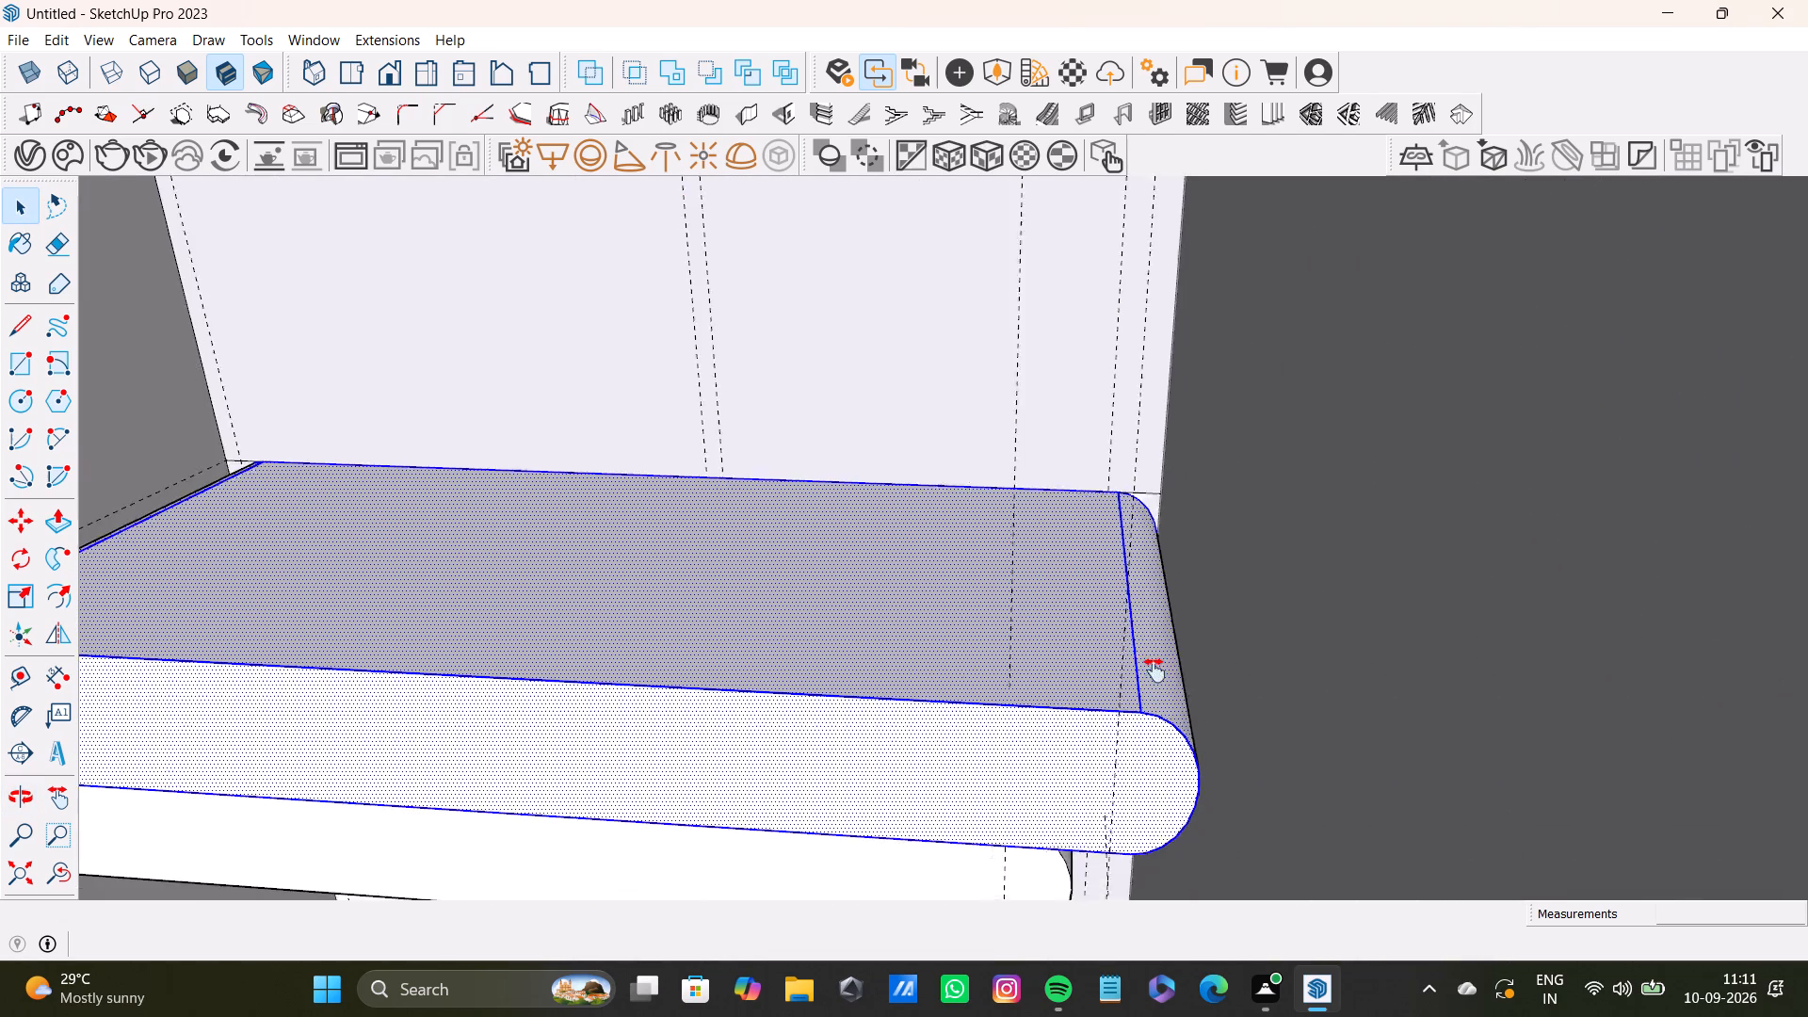
pyautogui.keyDown('shift'); pyautogui.moveTo(1154, 670); pyautogui.dragTo(1195, 577, button='middle'); pyautogui.keyUp('shift')
pyautogui.keyDown('shift'); pyautogui.scroll(3, 1190, 611); pyautogui.keyUp('shift')
pyautogui.keyDown('shift'); pyautogui.moveTo(1166, 643); pyautogui.dragTo(1292, 481, button='middle'); pyautogui.keyUp('shift')
pyautogui.keyDown('shift'); pyautogui.scroll(7, 1218, 635); pyautogui.keyUp('shift')
pyautogui.keyDown('shift'); pyautogui.doubleClick(1180, 652); pyautogui.keyUp('shift')
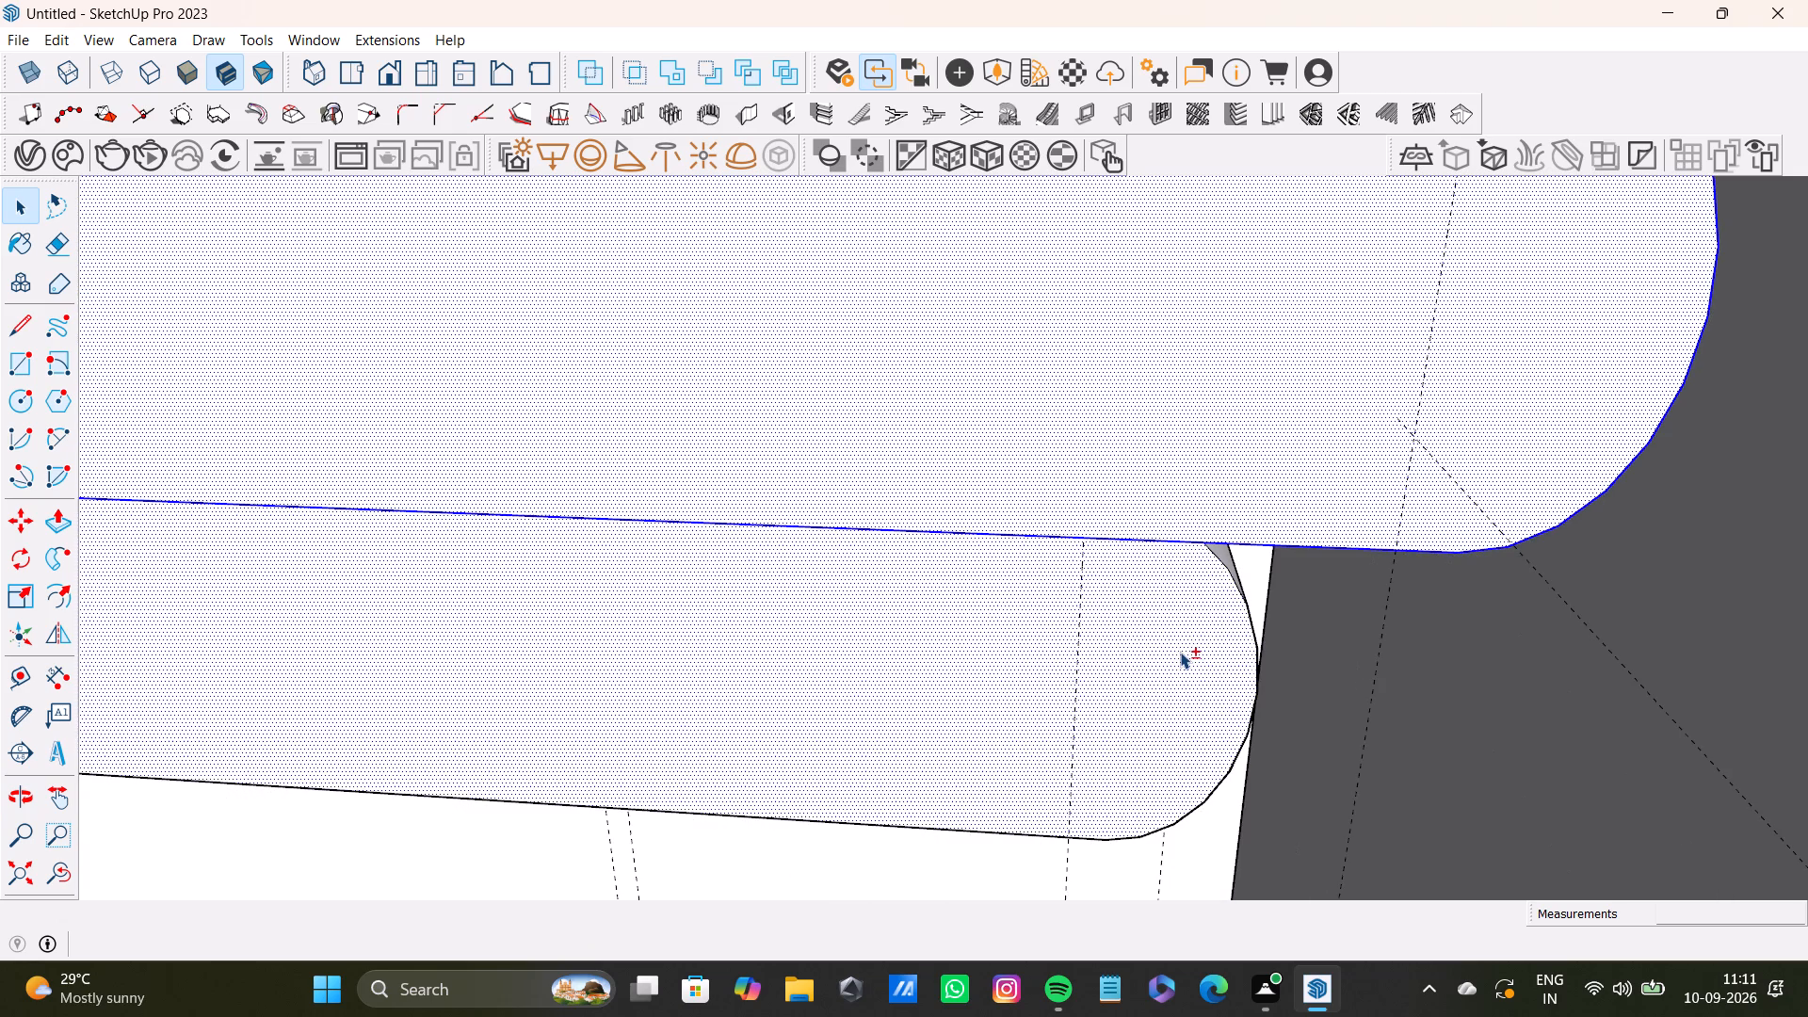
pyautogui.moveTo(1271, 642); pyautogui.dragTo(1158, 634, button='middle')
pyautogui.keyDown('shift'); pyautogui.moveTo(884, 675); pyautogui.dragTo(1227, 606, button='middle'); pyautogui.keyUp('shift')
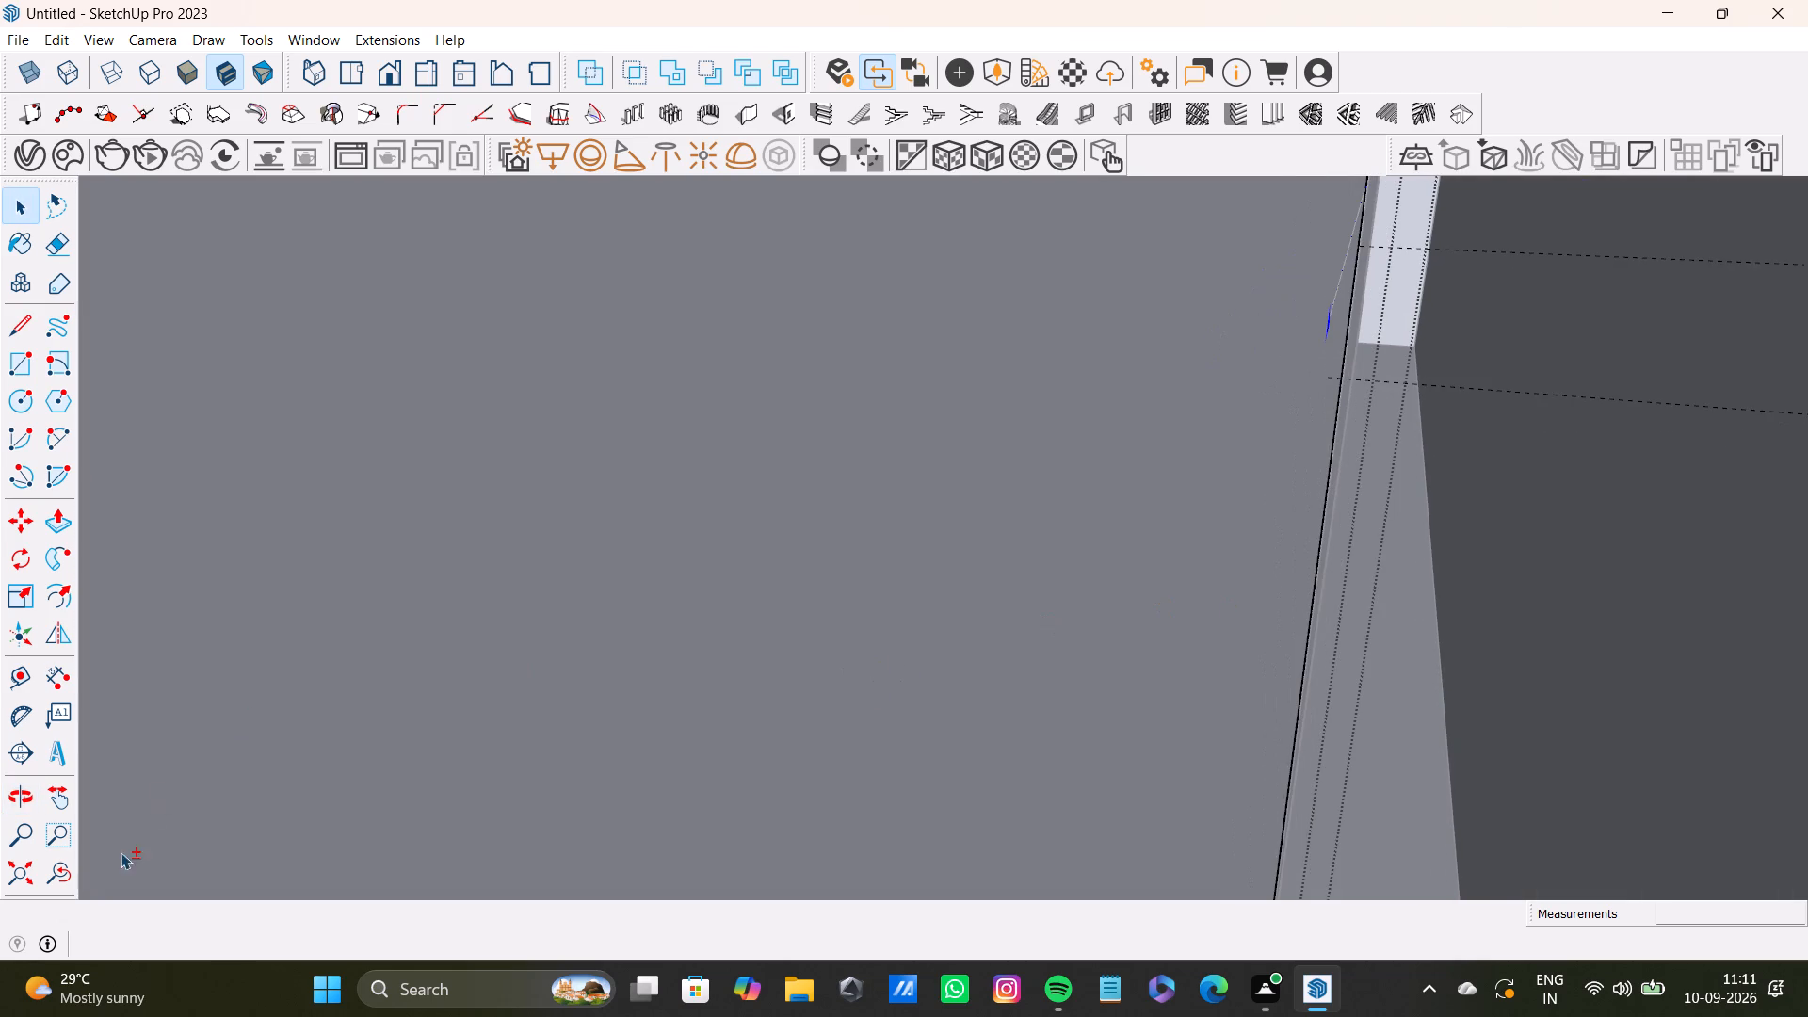
pyautogui.keyDown('shift'); pyautogui.click(68, 866); pyautogui.keyUp('shift')
pyautogui.keyDown('shift'); pyautogui.scroll(8, 1115, 633); pyautogui.keyUp('shift')
pyautogui.keyDown('shift'); pyautogui.moveTo(1331, 544); pyautogui.dragTo(1171, 523, button='middle'); pyautogui.keyUp('shift')
pyautogui.keyDown('shift'); pyautogui.scroll(4, 1121, 428); pyautogui.keyUp('shift')
pyautogui.keyDown('shift'); pyautogui.doubleClick(1159, 419); pyautogui.keyUp('shift')
pyautogui.keyDown('shift'); pyautogui.scroll(-11, 1119, 493); pyautogui.keyUp('shift')
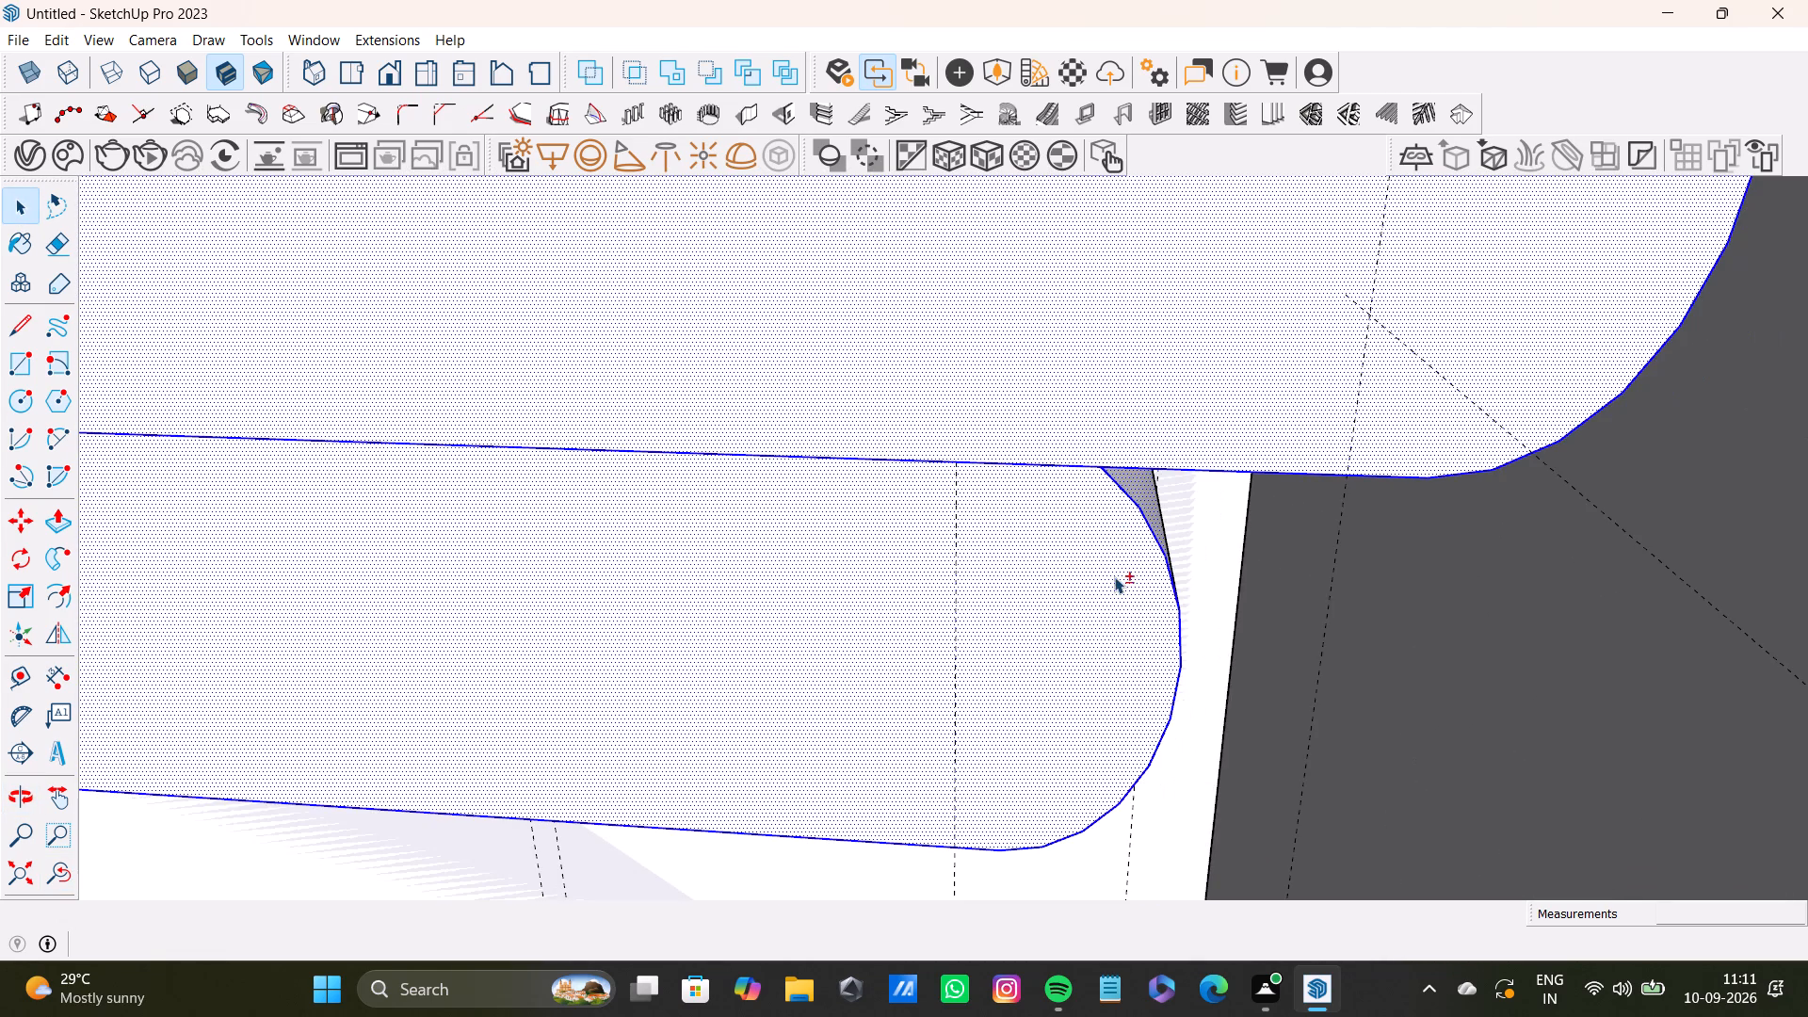
# Add the lower band's rounded end beside the tall wardrobe units and its underside to the selection.
pyautogui.moveTo(1047, 704); pyautogui.dragTo(1611, 524, button='middle')
pyautogui.scroll(-13, 1066, 605)
pyautogui.keyDown('shift'); pyautogui.moveTo(663, 590); pyautogui.dragTo(1423, 573, button='middle'); pyautogui.keyUp('shift')
pyautogui.scroll(8, 1005, 582)
pyautogui.moveTo(809, 553); pyautogui.dragTo(1040, 517, button='middle')
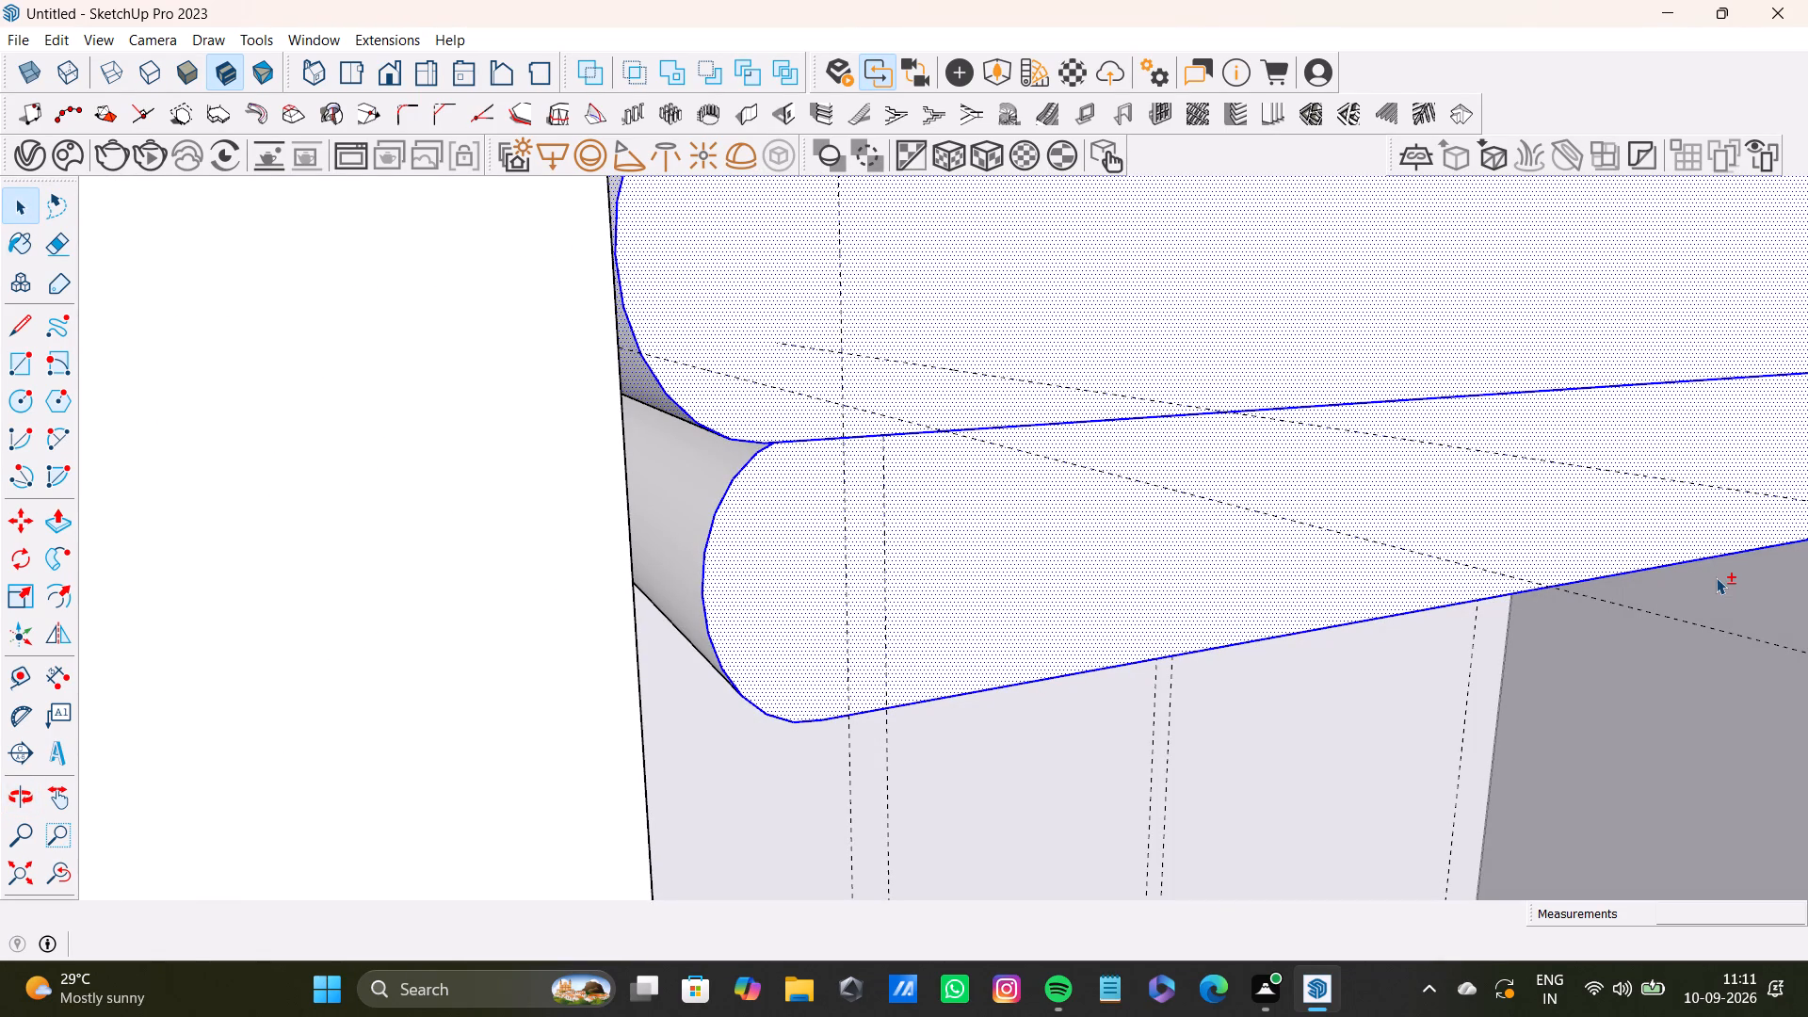
pyautogui.keyDown('shift'); pyautogui.doubleClick(716, 501); pyautogui.keyUp('shift')
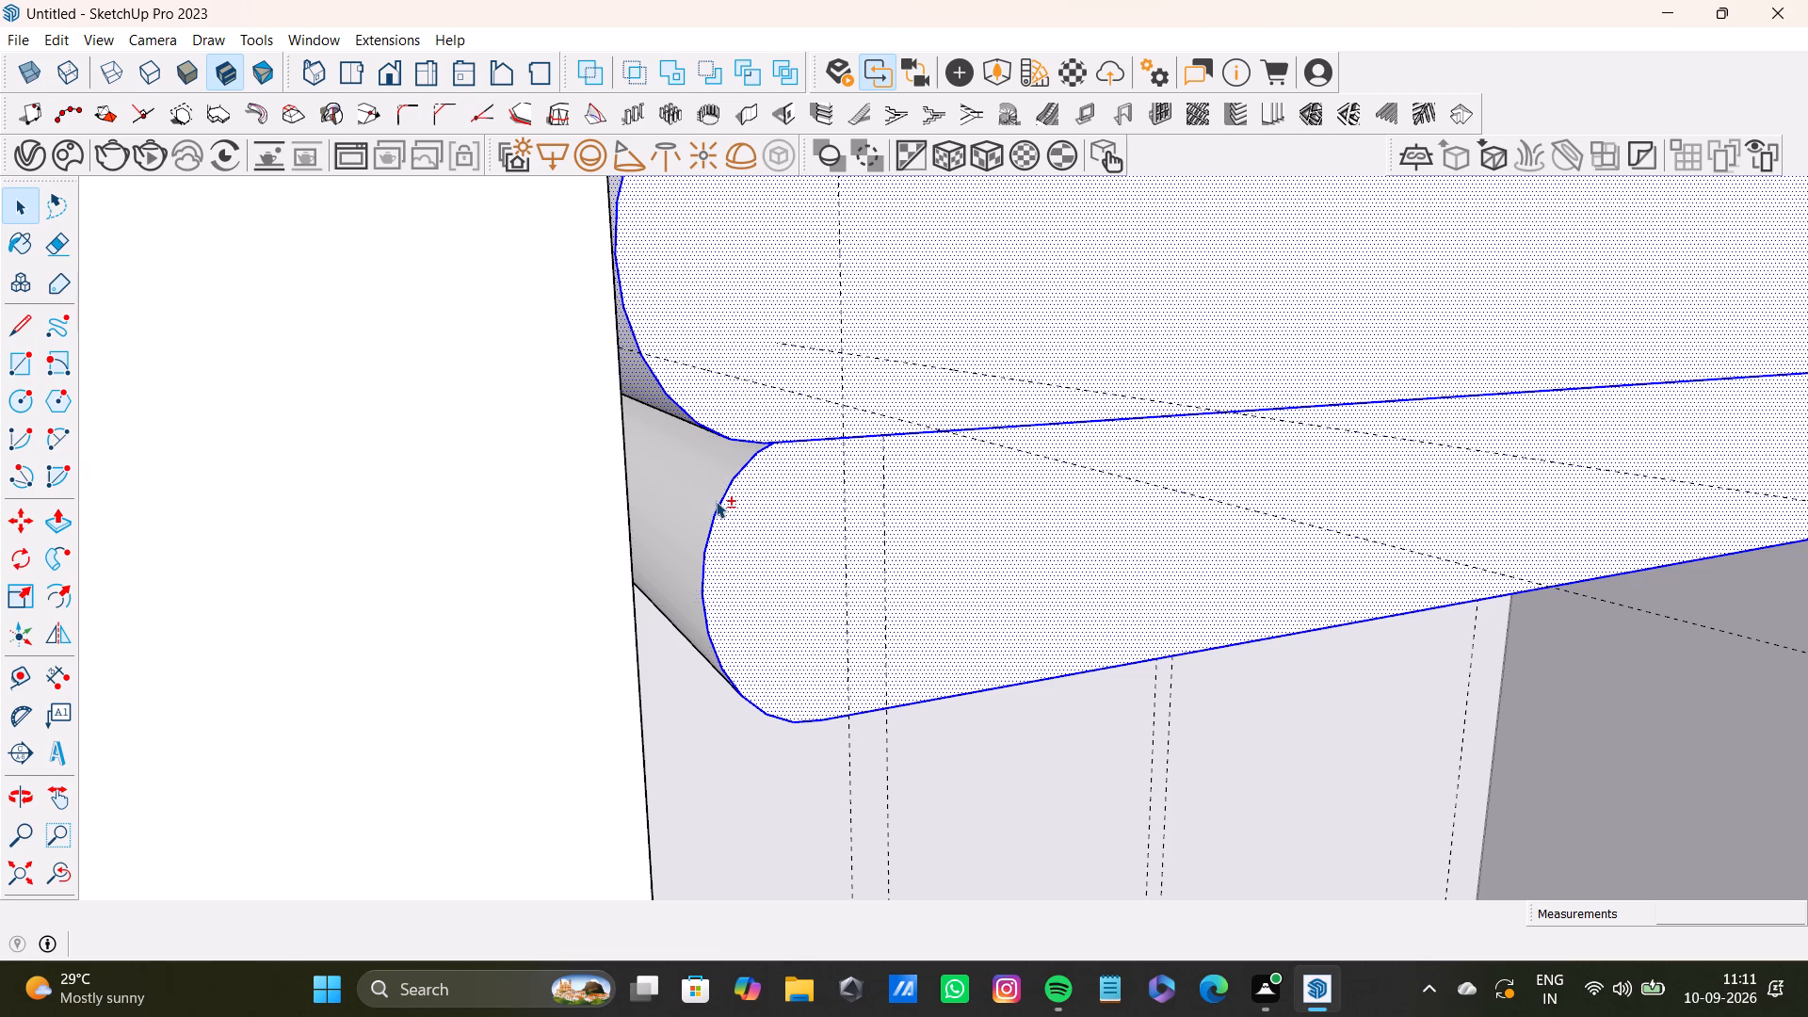
pyautogui.keyDown('shift'); pyautogui.scroll(3, 676, 418); pyautogui.keyUp('shift')
pyautogui.keyDown('shift'); pyautogui.scroll(-10, 988, 559); pyautogui.keyUp('shift')
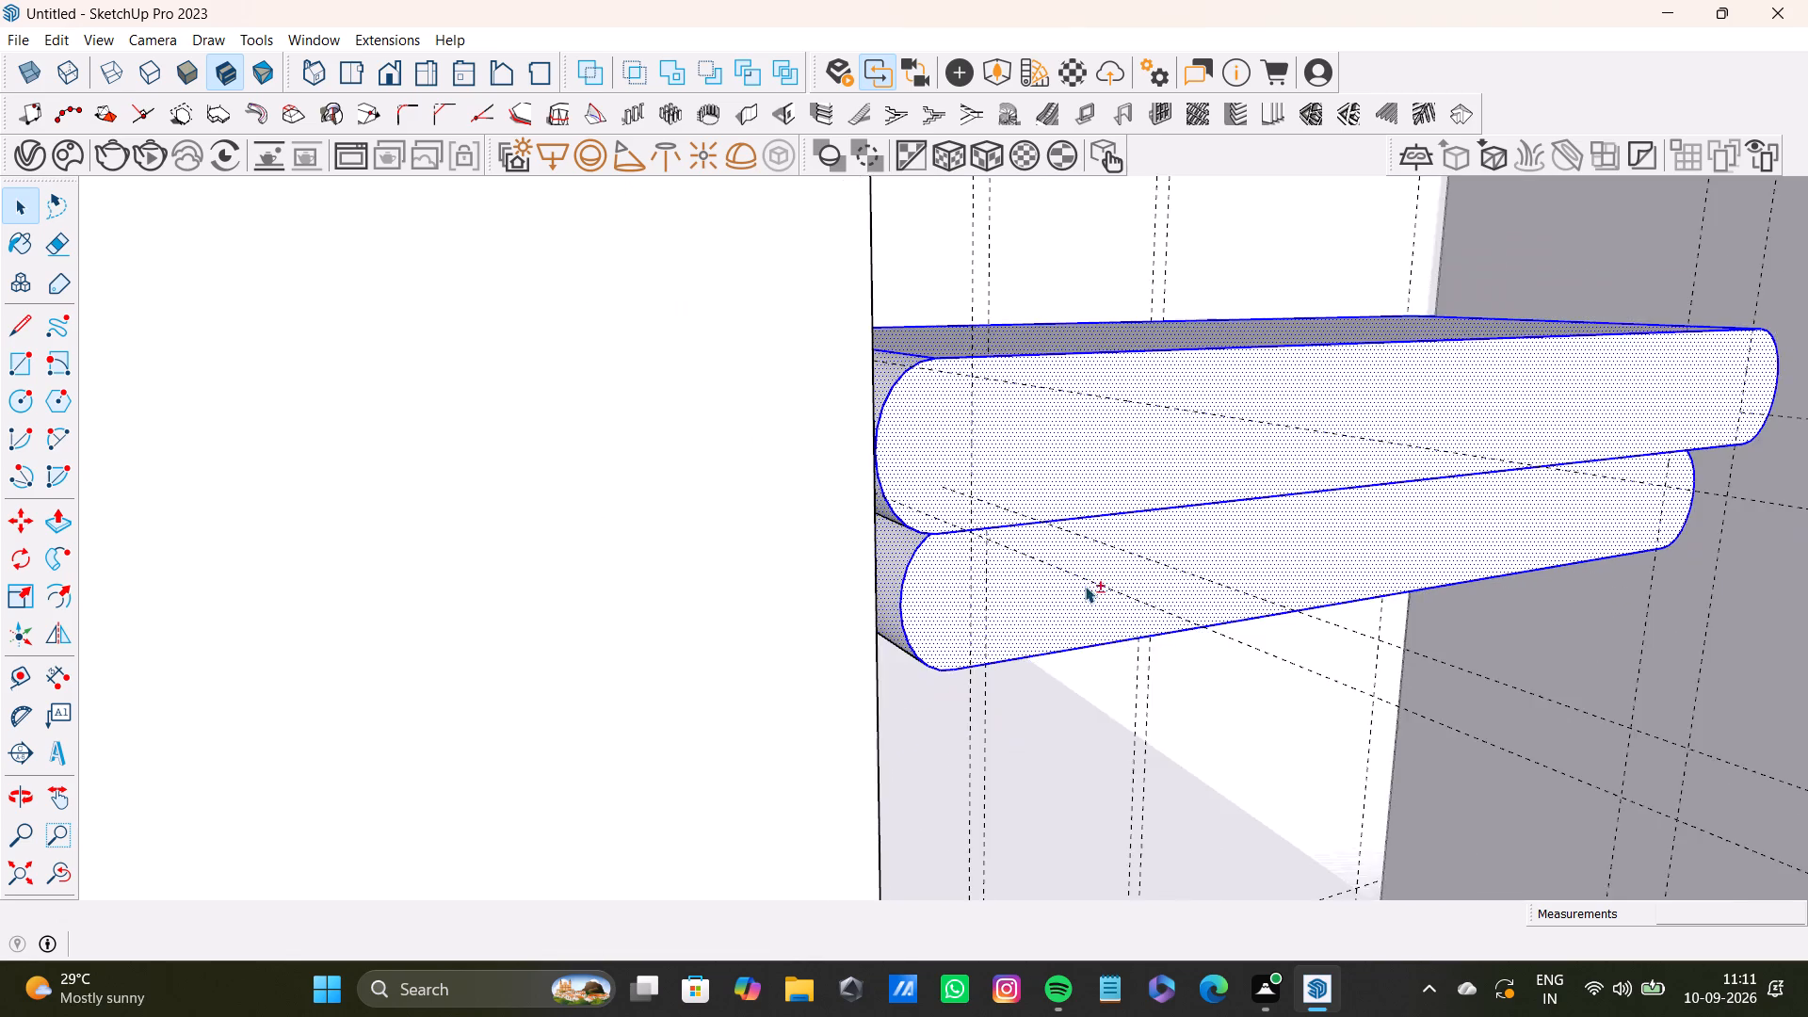
pyautogui.keyDown('shift'); pyautogui.moveTo(1194, 590); pyautogui.dragTo(1062, 638, button='middle'); pyautogui.keyUp('shift')
pyautogui.moveTo(1239, 666); pyautogui.dragTo(1162, 478, button='middle')
pyautogui.keyDown('shift'); pyautogui.doubleClick(1096, 319); pyautogui.keyUp('shift')
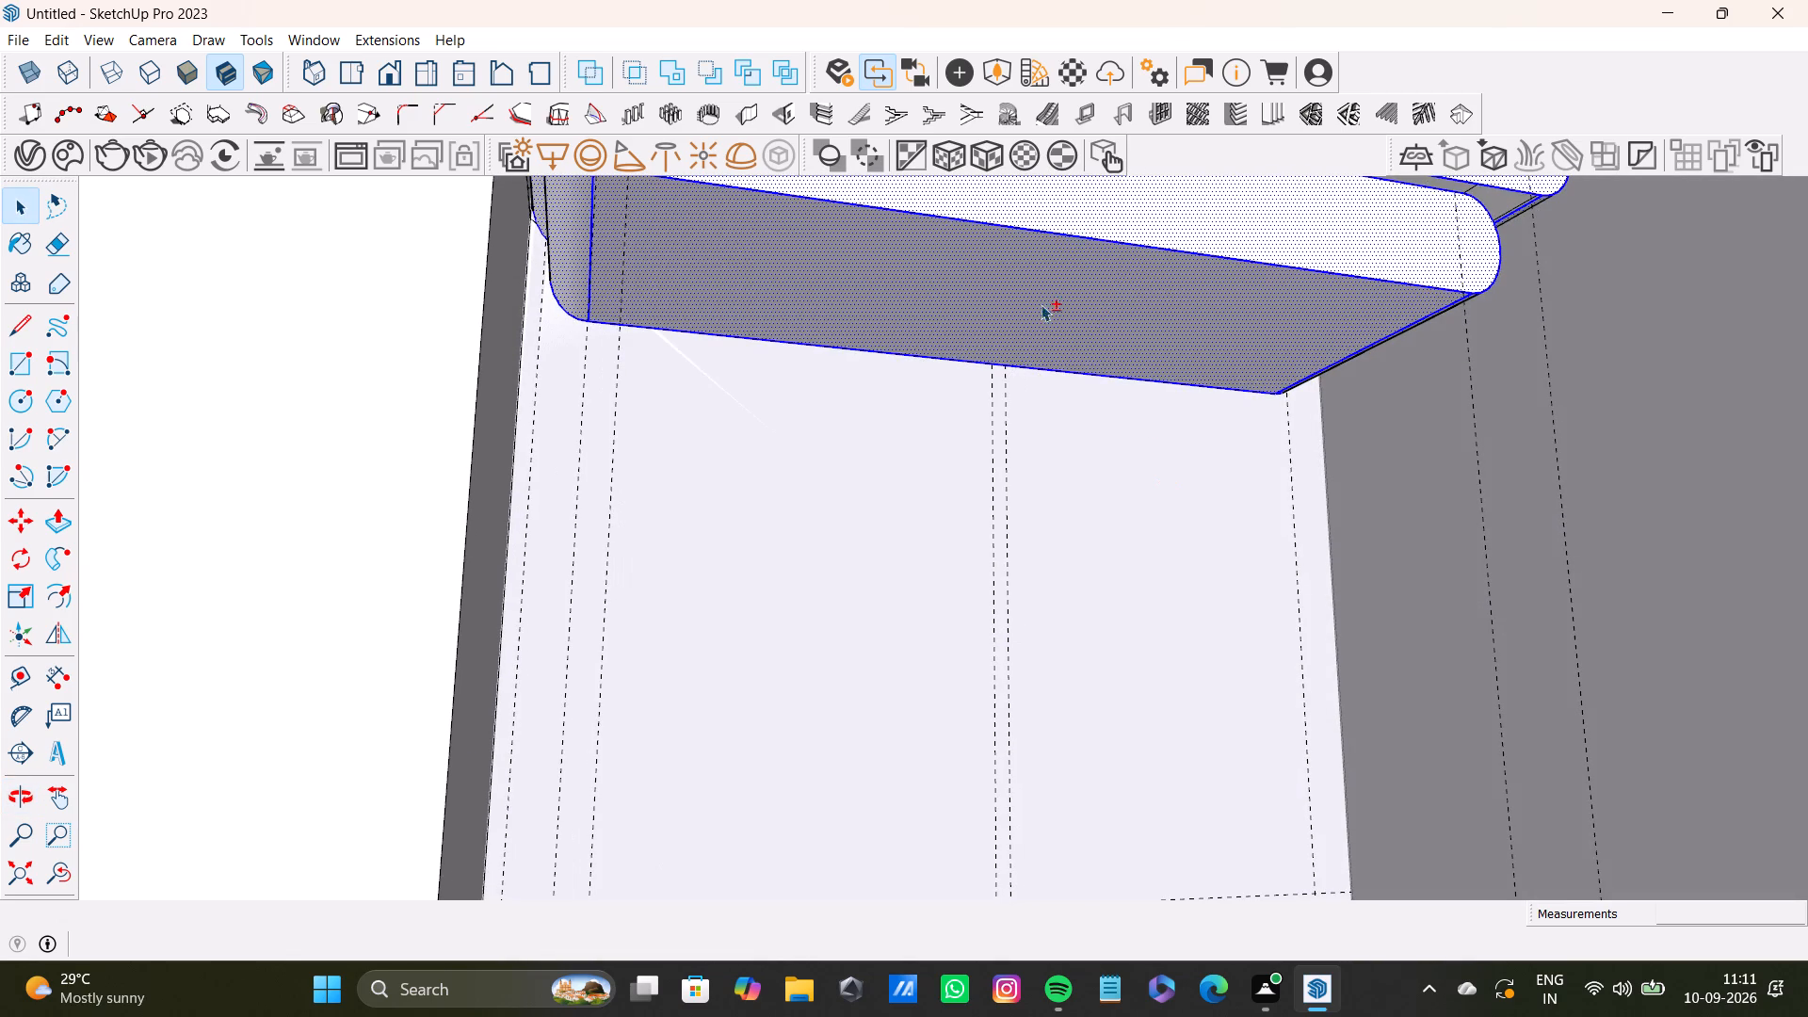
# Add the remaining faces and edges in the gap between the two bands to the selection.
pyautogui.keyDown('shift'); pyautogui.scroll(-4, 1128, 274); pyautogui.keyUp('shift')
pyautogui.moveTo(1170, 274); pyautogui.dragTo(1170, 288, button='middle')
pyautogui.keyDown('shift'); pyautogui.scroll(-1, 1187, 277); pyautogui.keyUp('shift')
pyautogui.keyDown('shift'); pyautogui.moveTo(1217, 256); pyautogui.dragTo(1170, 374, button='middle'); pyautogui.keyUp('shift')
pyautogui.keyDown('shift'); pyautogui.scroll(5, 1243, 360); pyautogui.keyUp('shift')
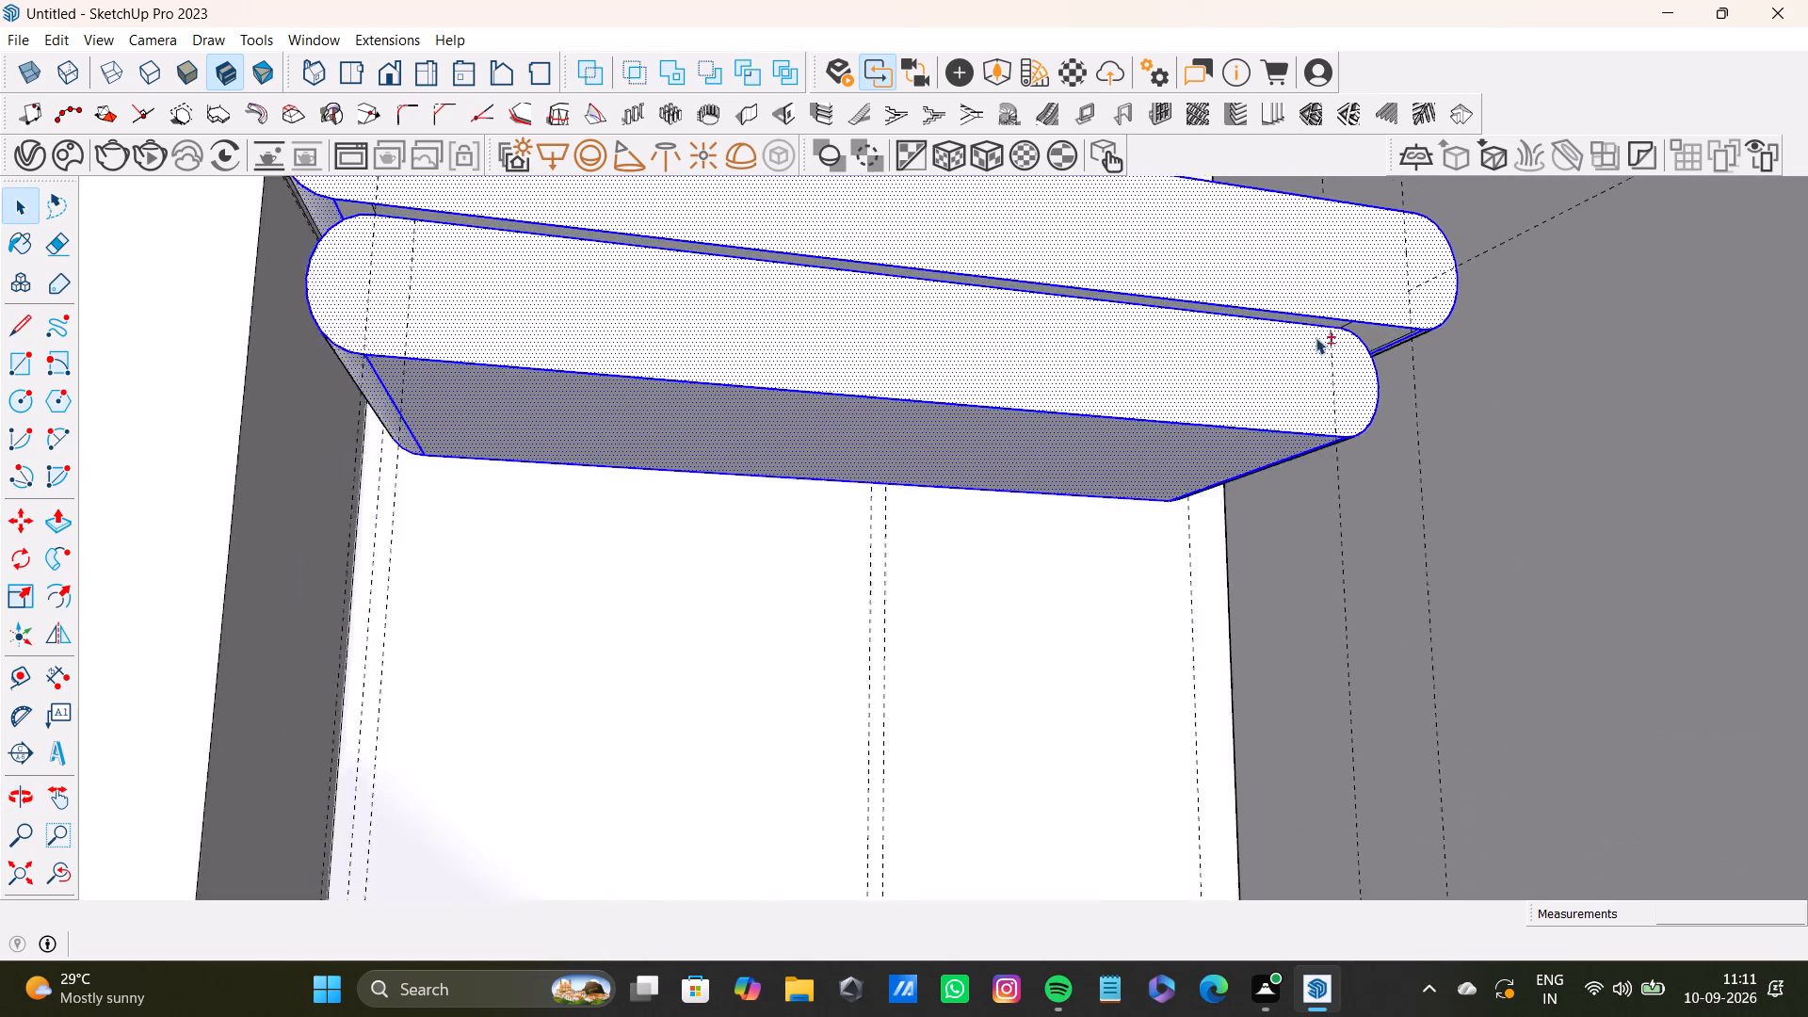
pyautogui.keyDown('shift'); pyautogui.scroll(2, 1316, 337); pyautogui.keyUp('shift')
pyautogui.keyDown('shift'); pyautogui.doubleClick(1401, 331); pyautogui.keyUp('shift')
pyautogui.keyDown('shift'); pyautogui.scroll(-5, 865, 285); pyautogui.keyUp('shift')
pyautogui.keyDown('shift'); pyautogui.moveTo(754, 265); pyautogui.dragTo(1080, 332, button='middle'); pyautogui.keyUp('shift')
pyautogui.keyDown('shift'); pyautogui.scroll(1, 655, 305); pyautogui.keyUp('shift')
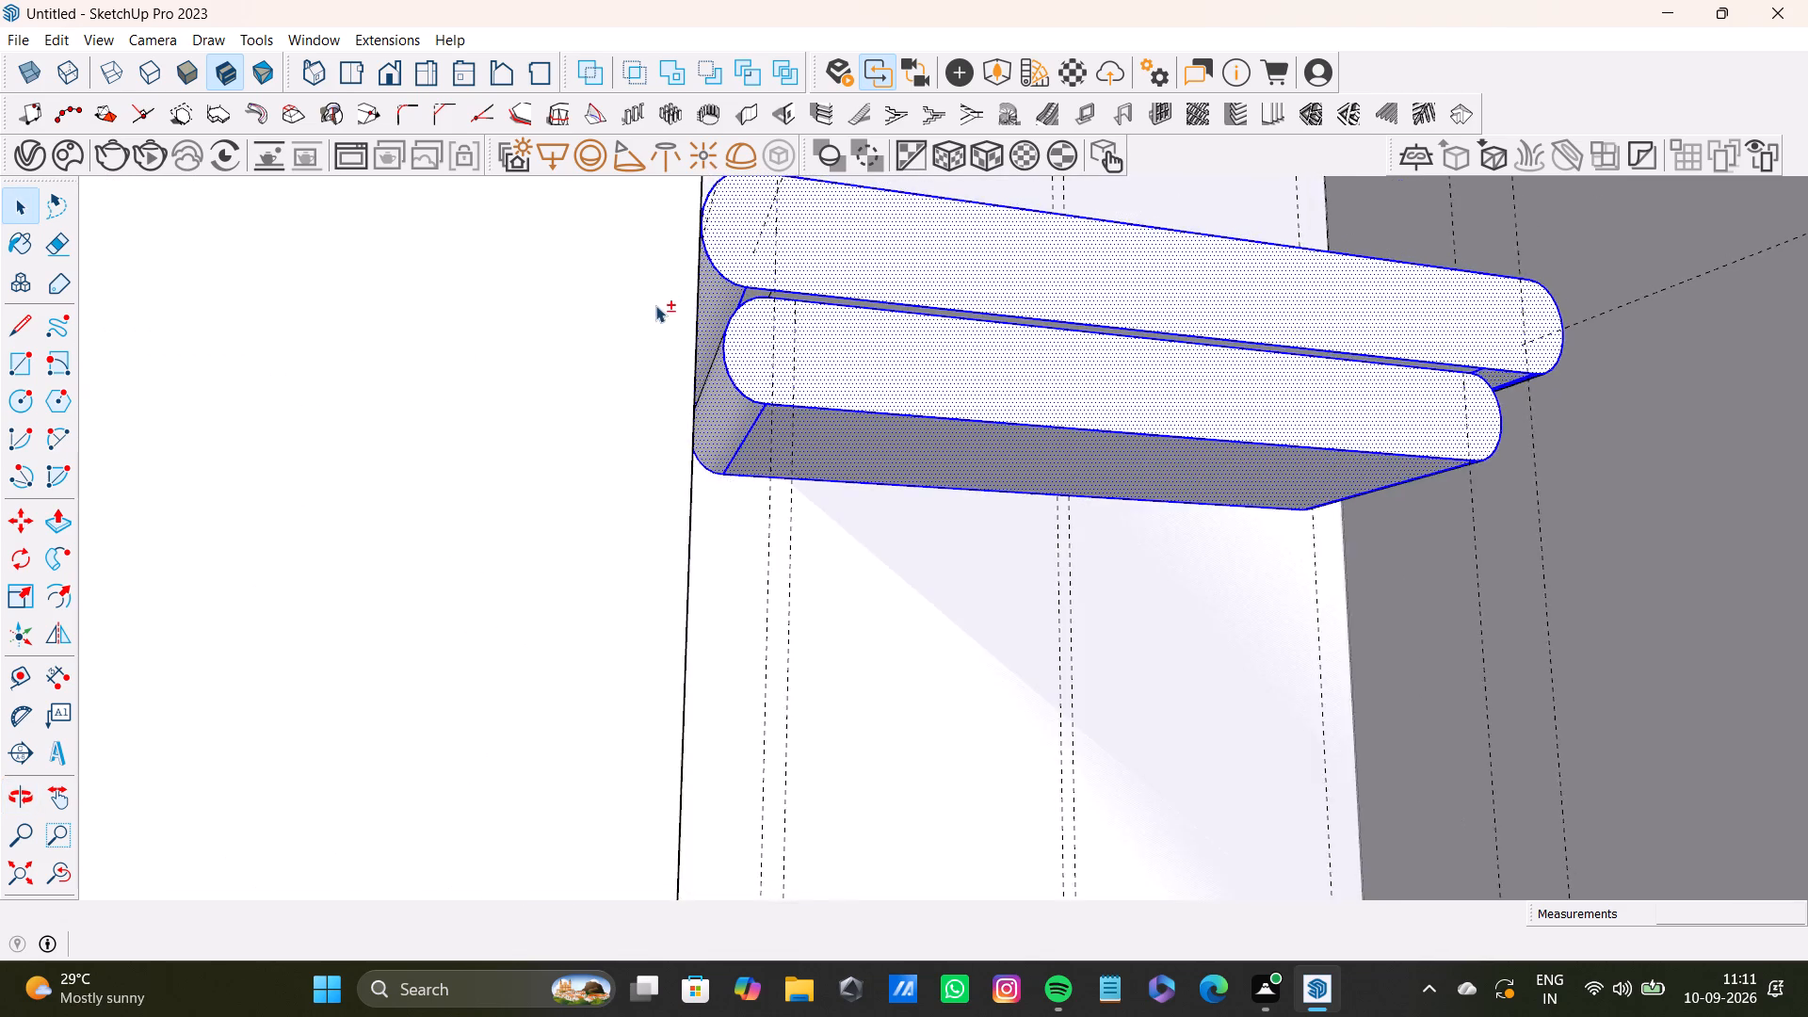
pyautogui.keyDown('shift'); pyautogui.scroll(7, 655, 305); pyautogui.keyUp('shift')
pyautogui.keyDown('shift'); pyautogui.doubleClick(809, 280); pyautogui.keyUp('shift')
pyautogui.keyDown('shift'); pyautogui.doubleClick(880, 285); pyautogui.keyUp('shift')
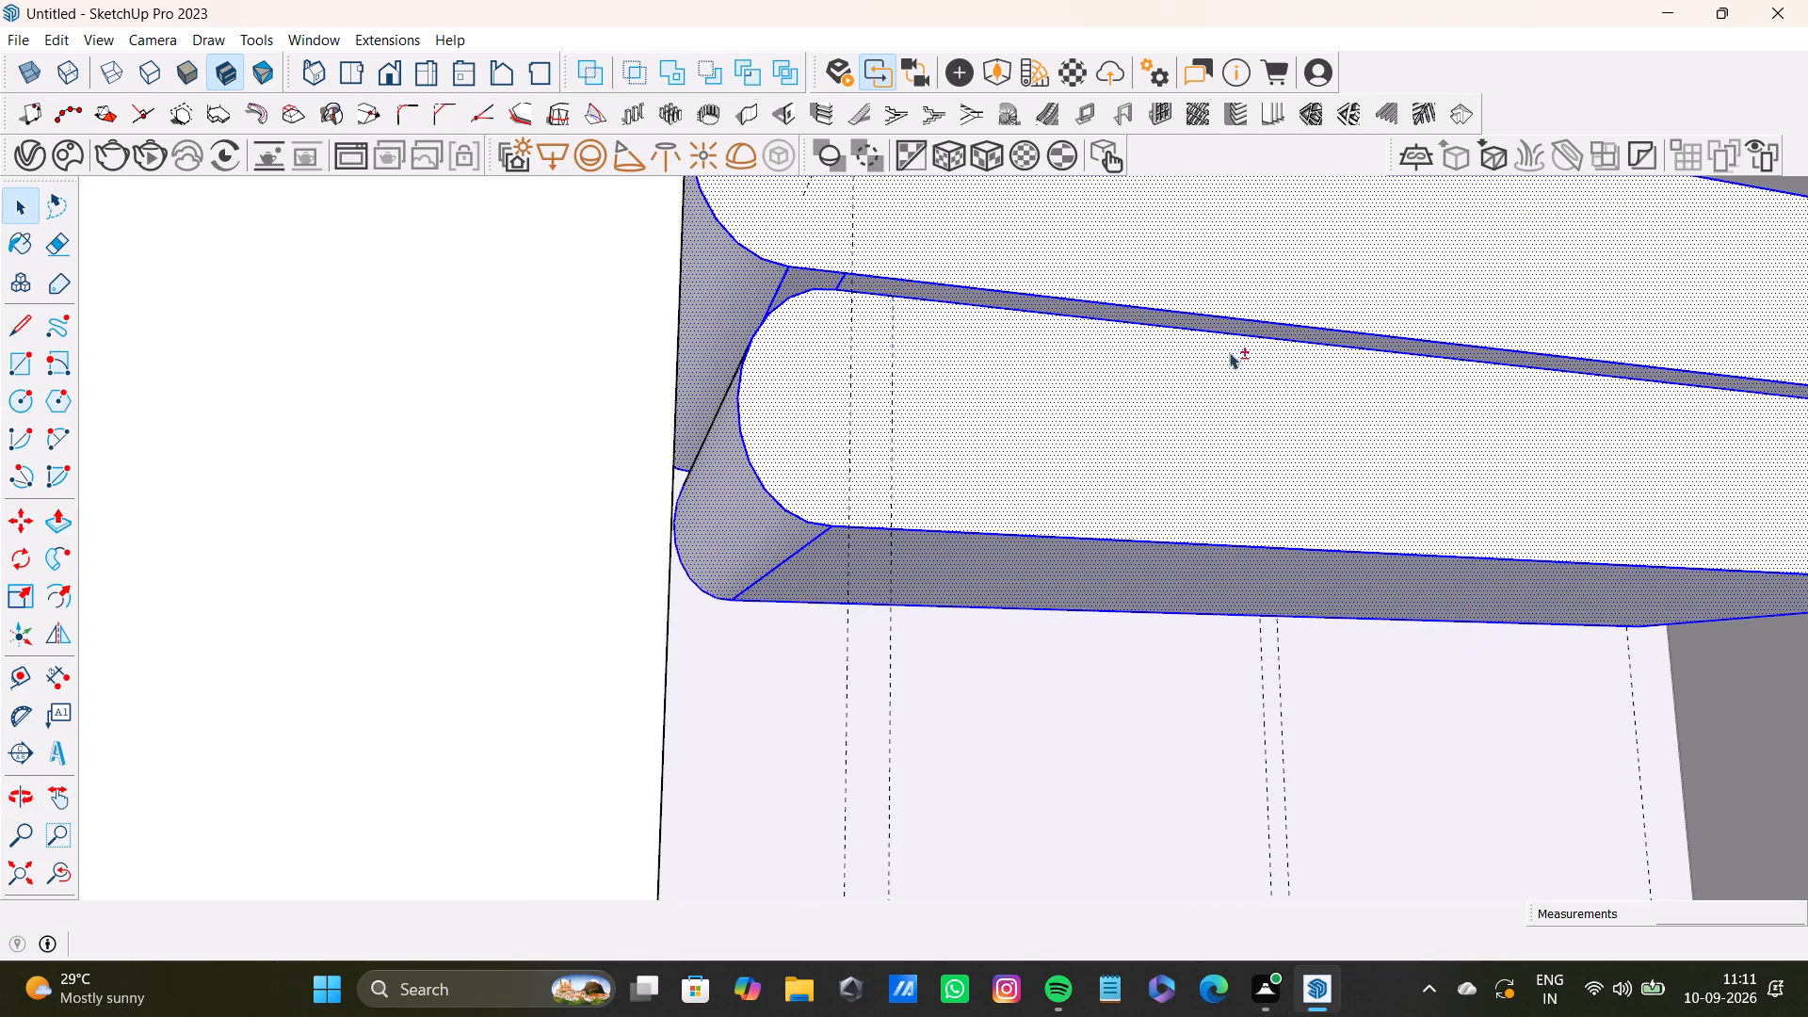
pyautogui.keyDown('shift'); pyautogui.scroll(-3, 1469, 373); pyautogui.keyUp('shift')
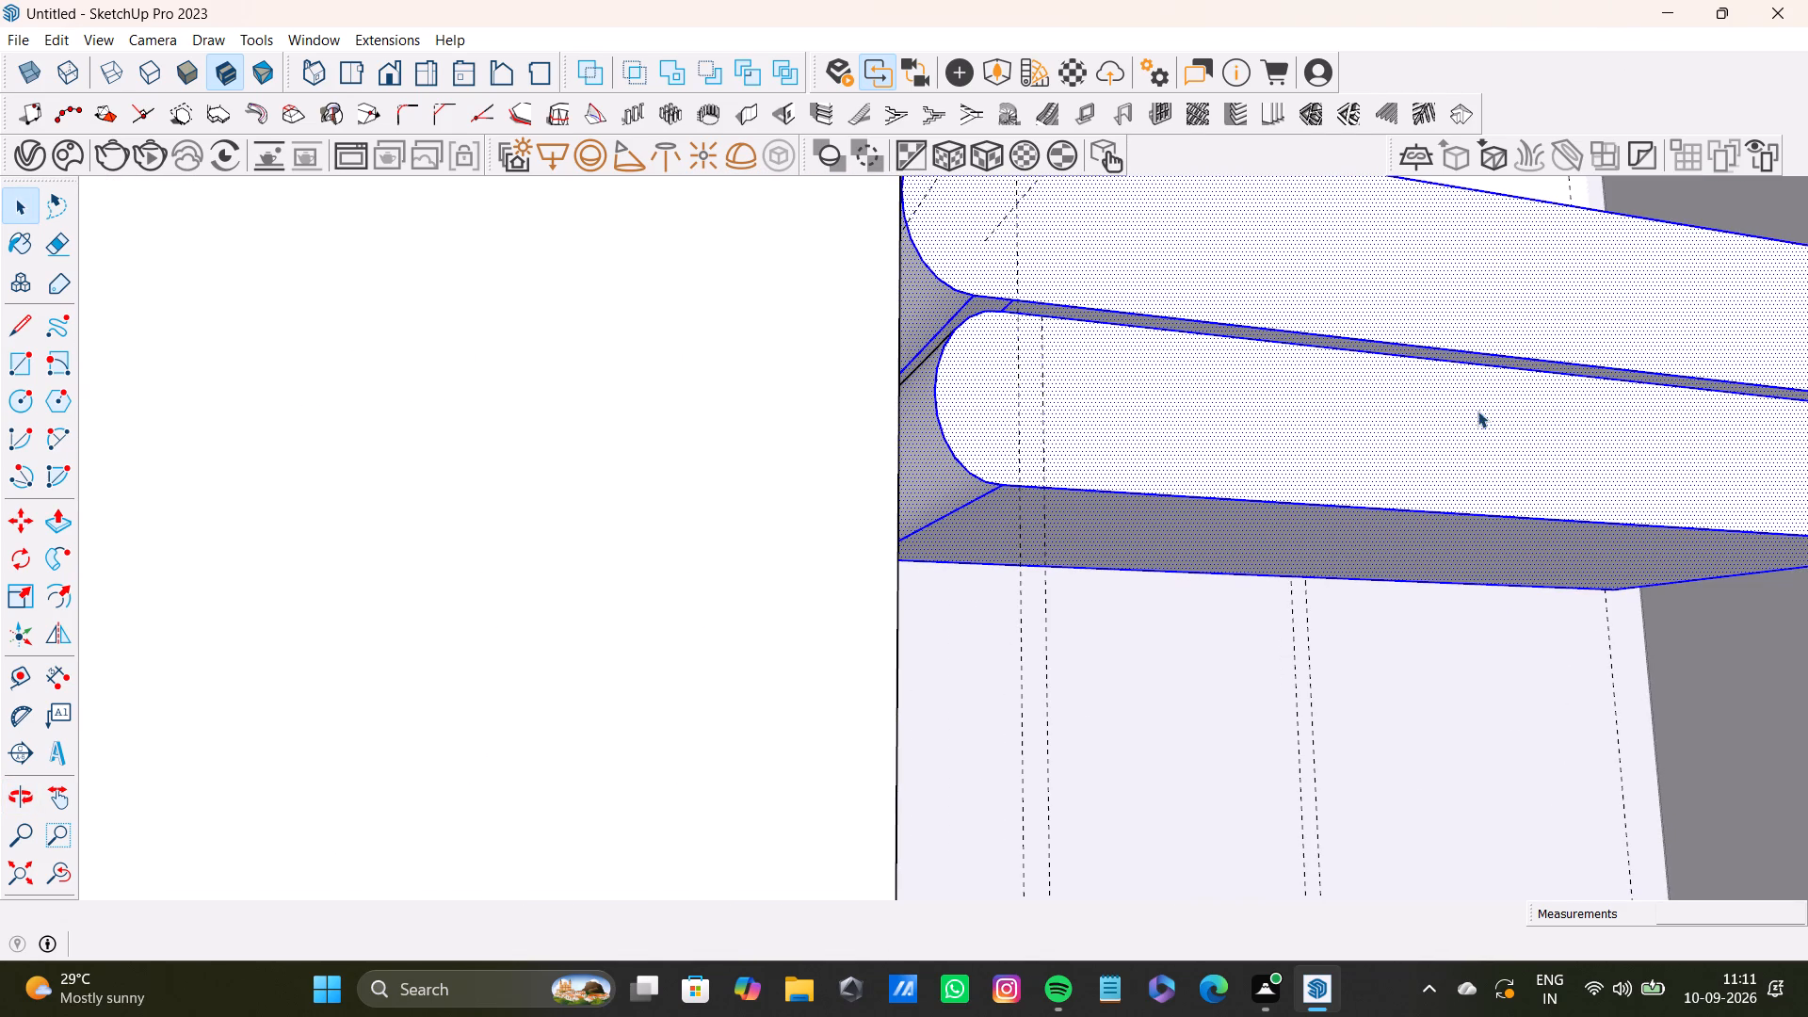
# Scale both selected bands along the red axis to about 0.6, pulling the shelf's front back towards the recess.
pyautogui.moveTo(1414, 366); pyautogui.dragTo(1318, 603, button='middle')
pyautogui.scroll(-5, 1320, 582)
pyautogui.keyDown('shift'); pyautogui.moveTo(1355, 531); pyautogui.dragTo(1002, 539, button='middle'); pyautogui.keyUp('shift')
pyautogui.moveTo(1085, 545); pyautogui.dragTo(1064, 647, button='middle')
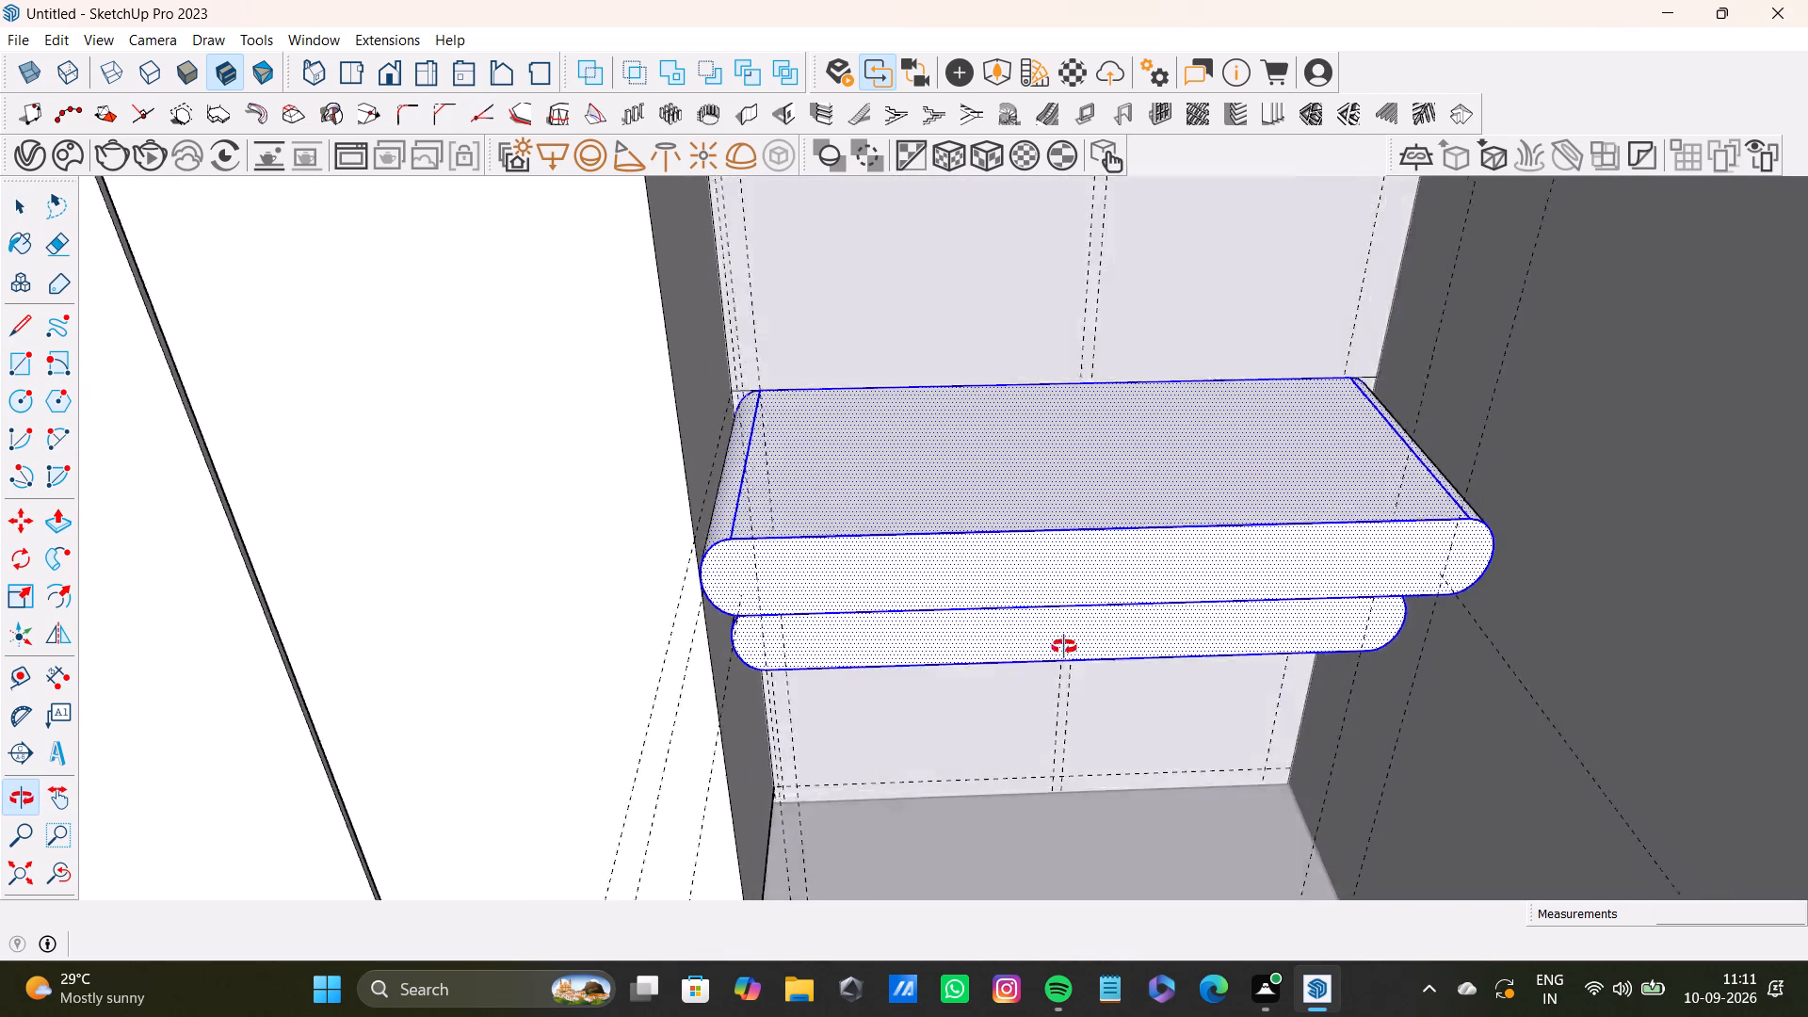
pyautogui.moveTo(1064, 647); pyautogui.dragTo(1064, 648, button='middle')
pyautogui.scroll(-5, 1049, 618)
pyautogui.press('s')
pyautogui.moveTo(1057, 696); pyautogui.dragTo(1121, 668, button='middle')
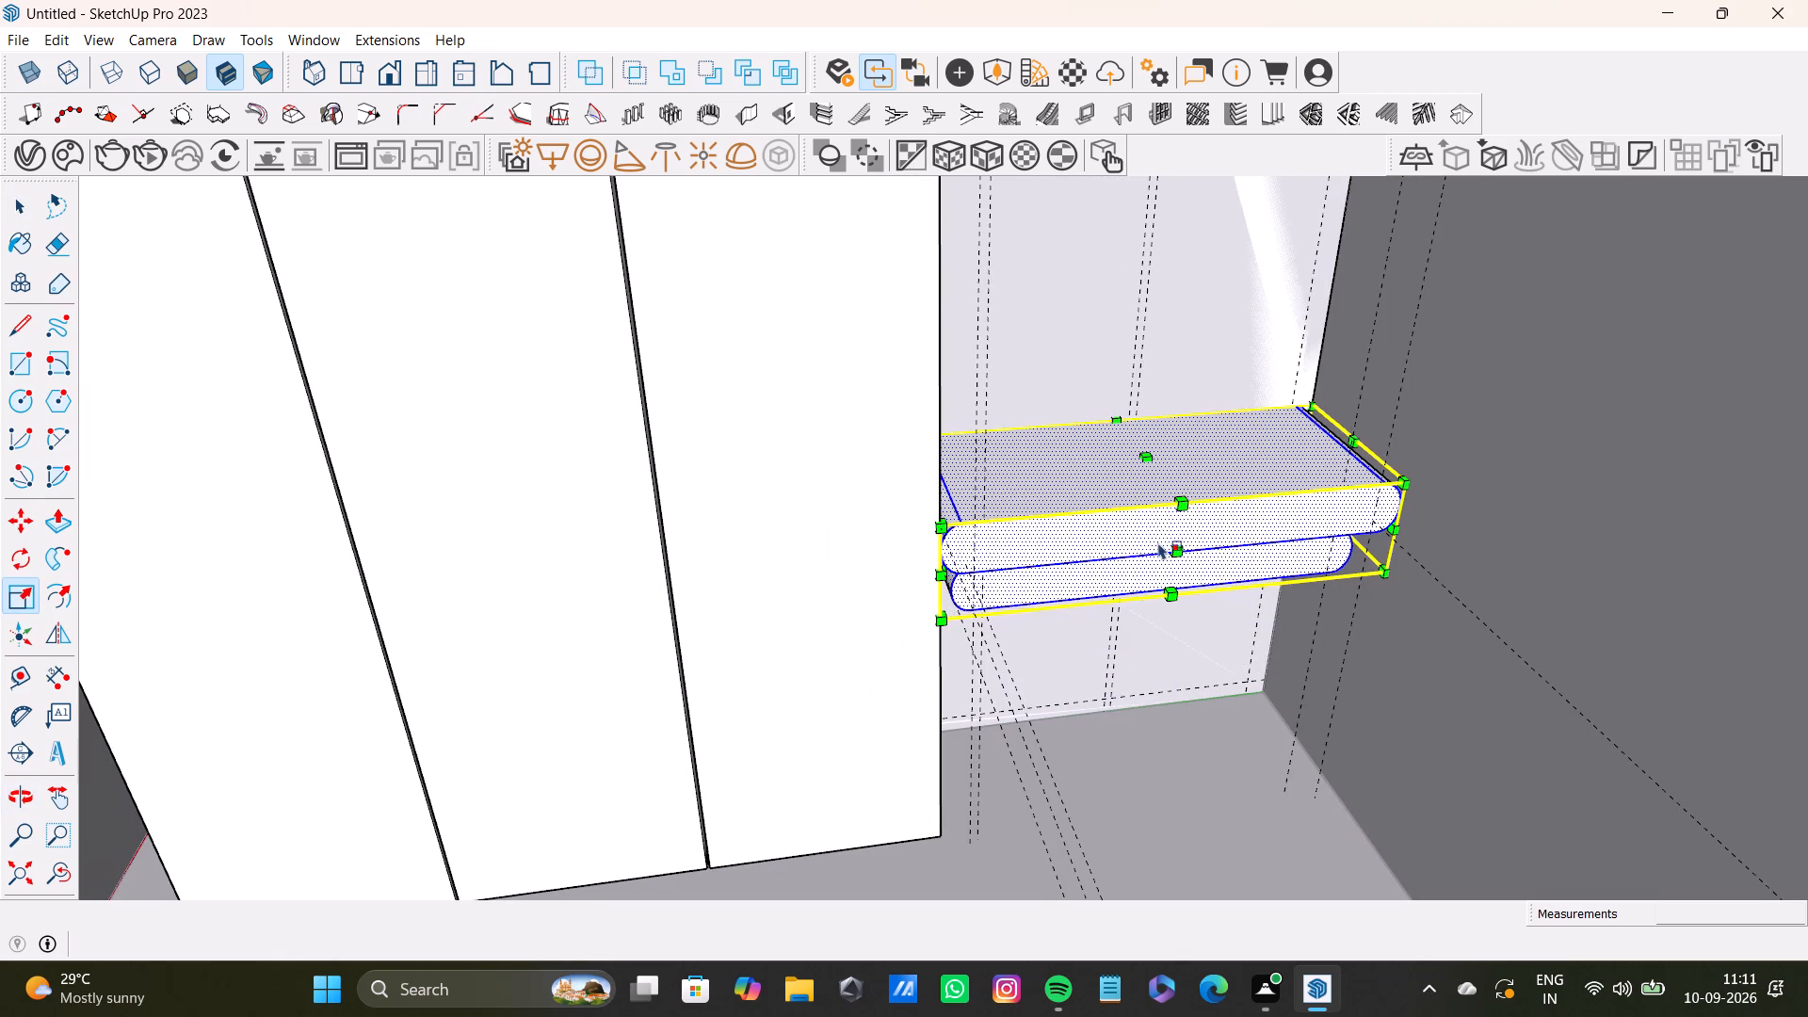
pyautogui.moveTo(1175, 555); pyautogui.dragTo(970, 577)
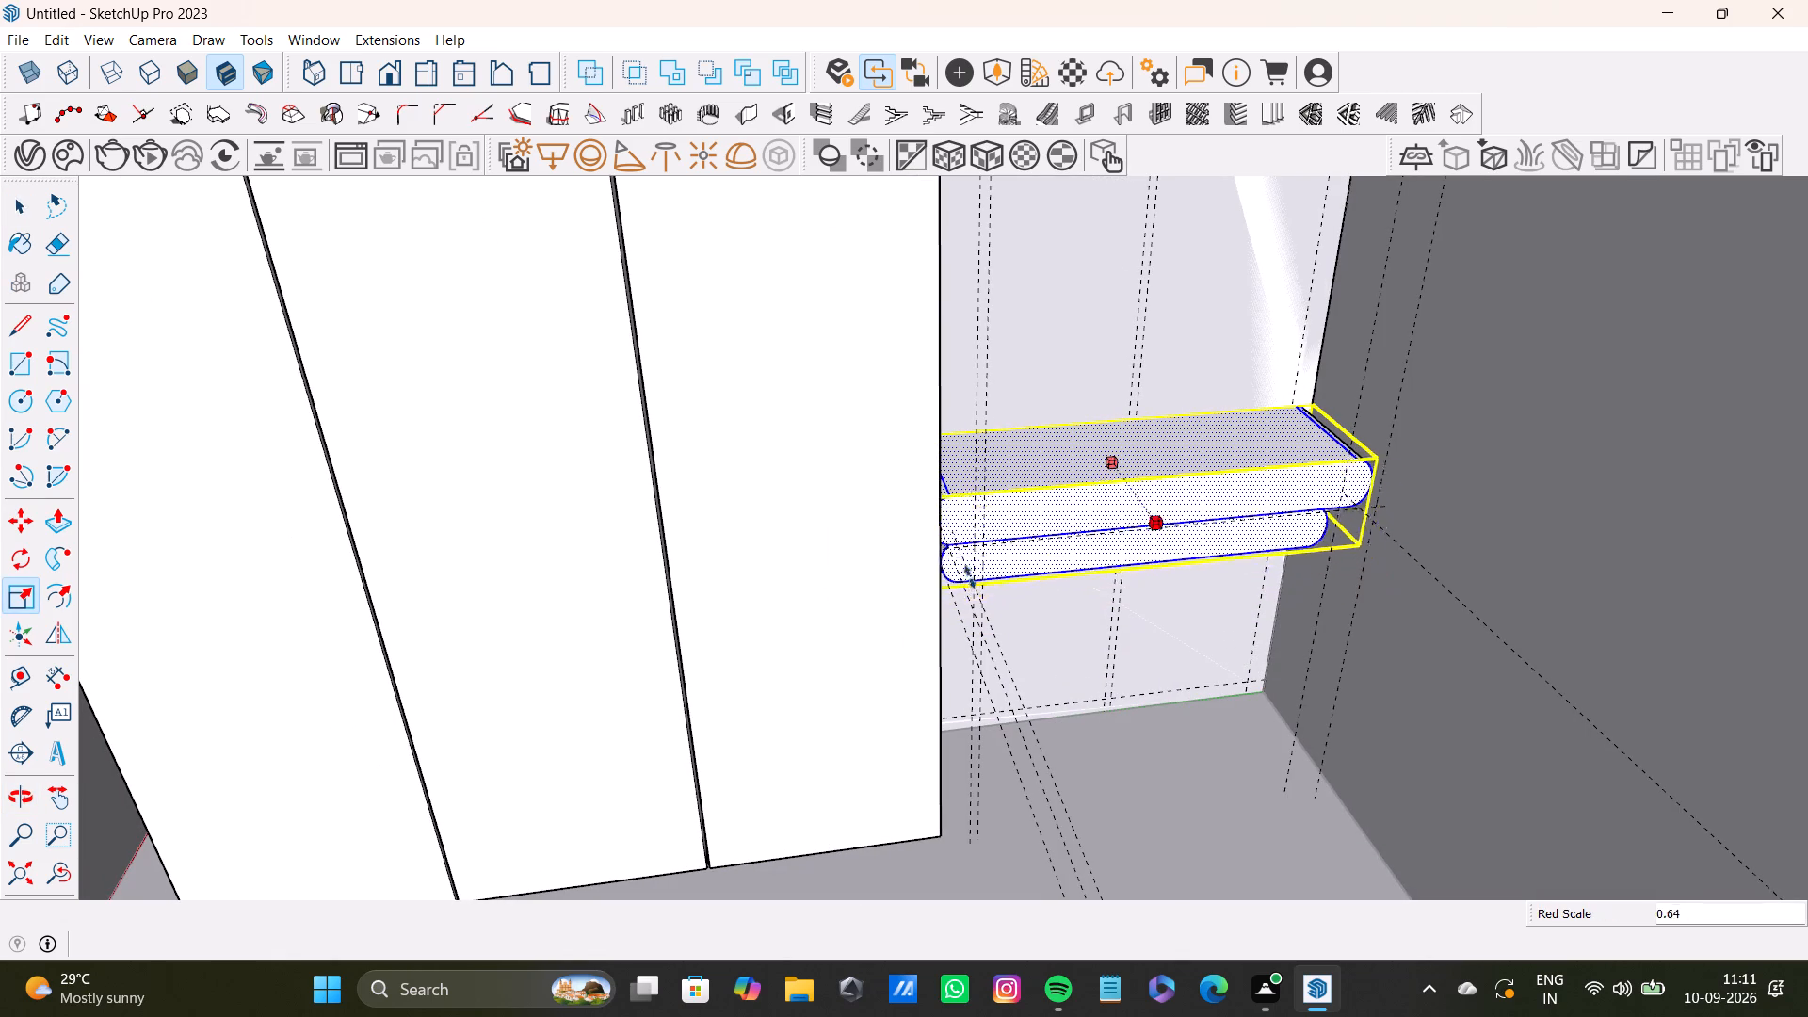
pyautogui.moveTo(970, 577); pyautogui.dragTo(942, 590)
# Scale the two-band shelf taller, raising its top by about 1.13 and extending its underside downwards by about 1.20 and a bit more.
pyautogui.scroll(-5, 1105, 565)
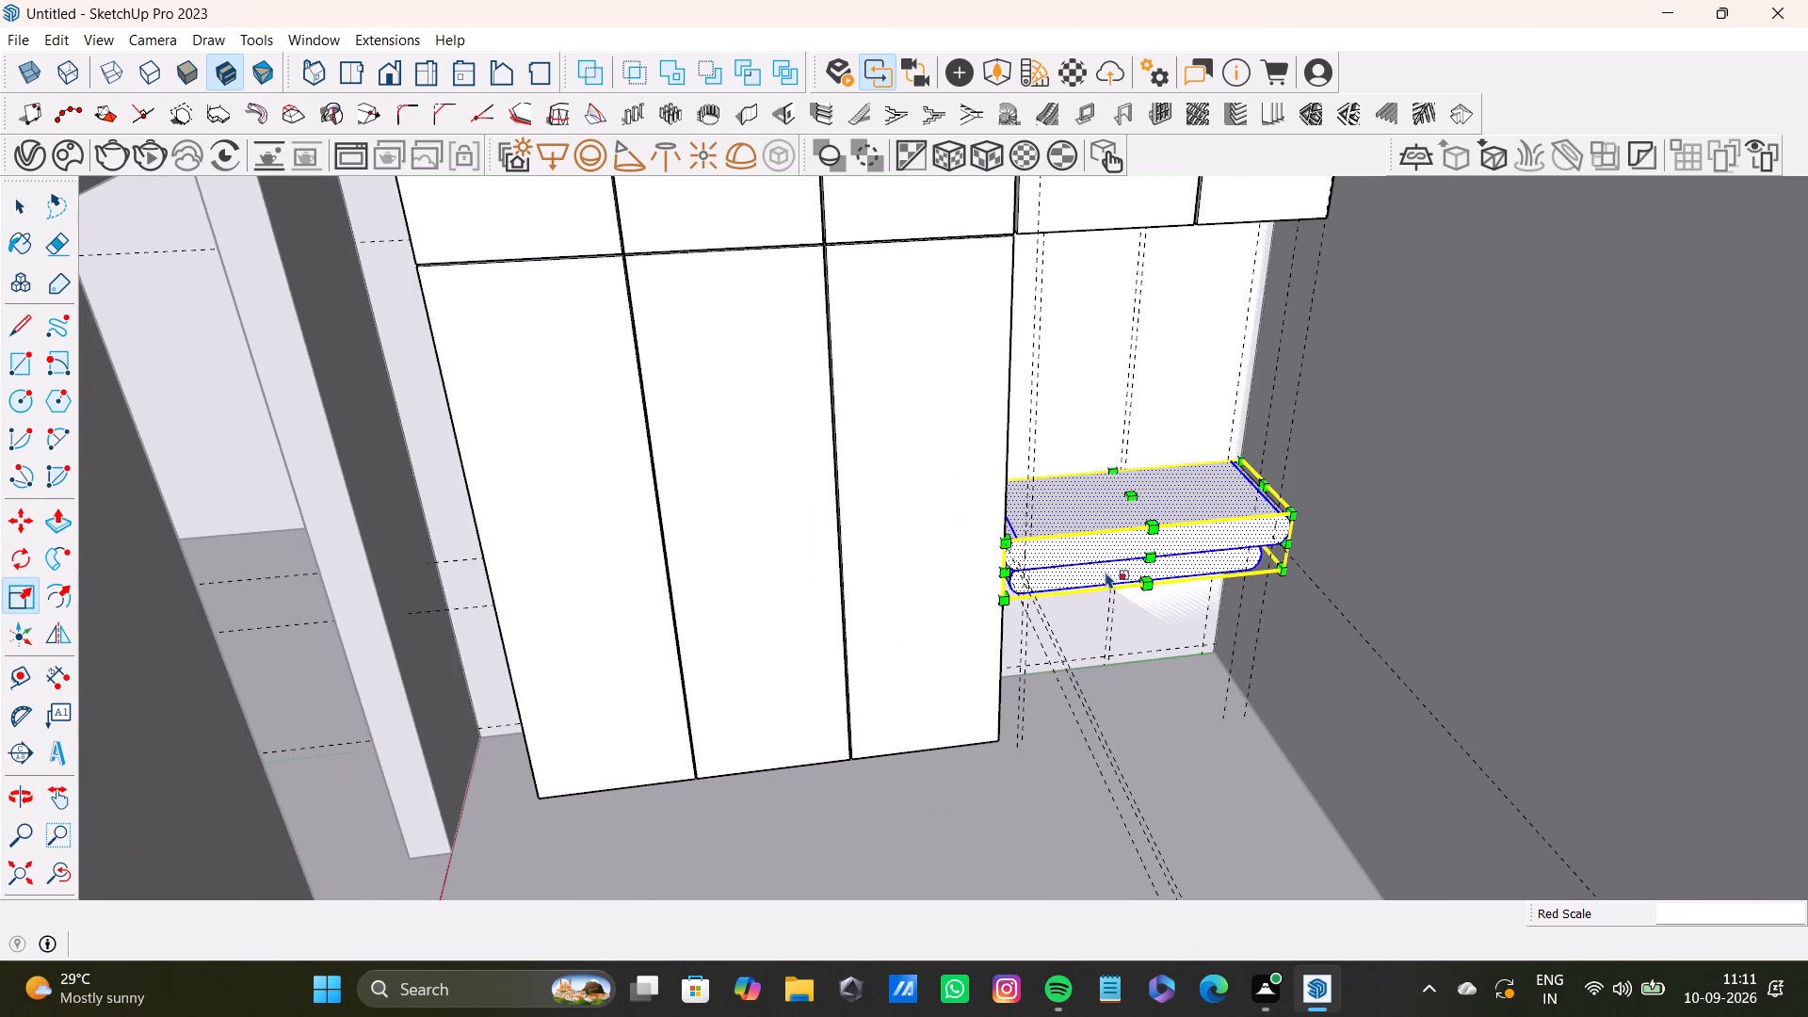
pyautogui.click(1136, 491)
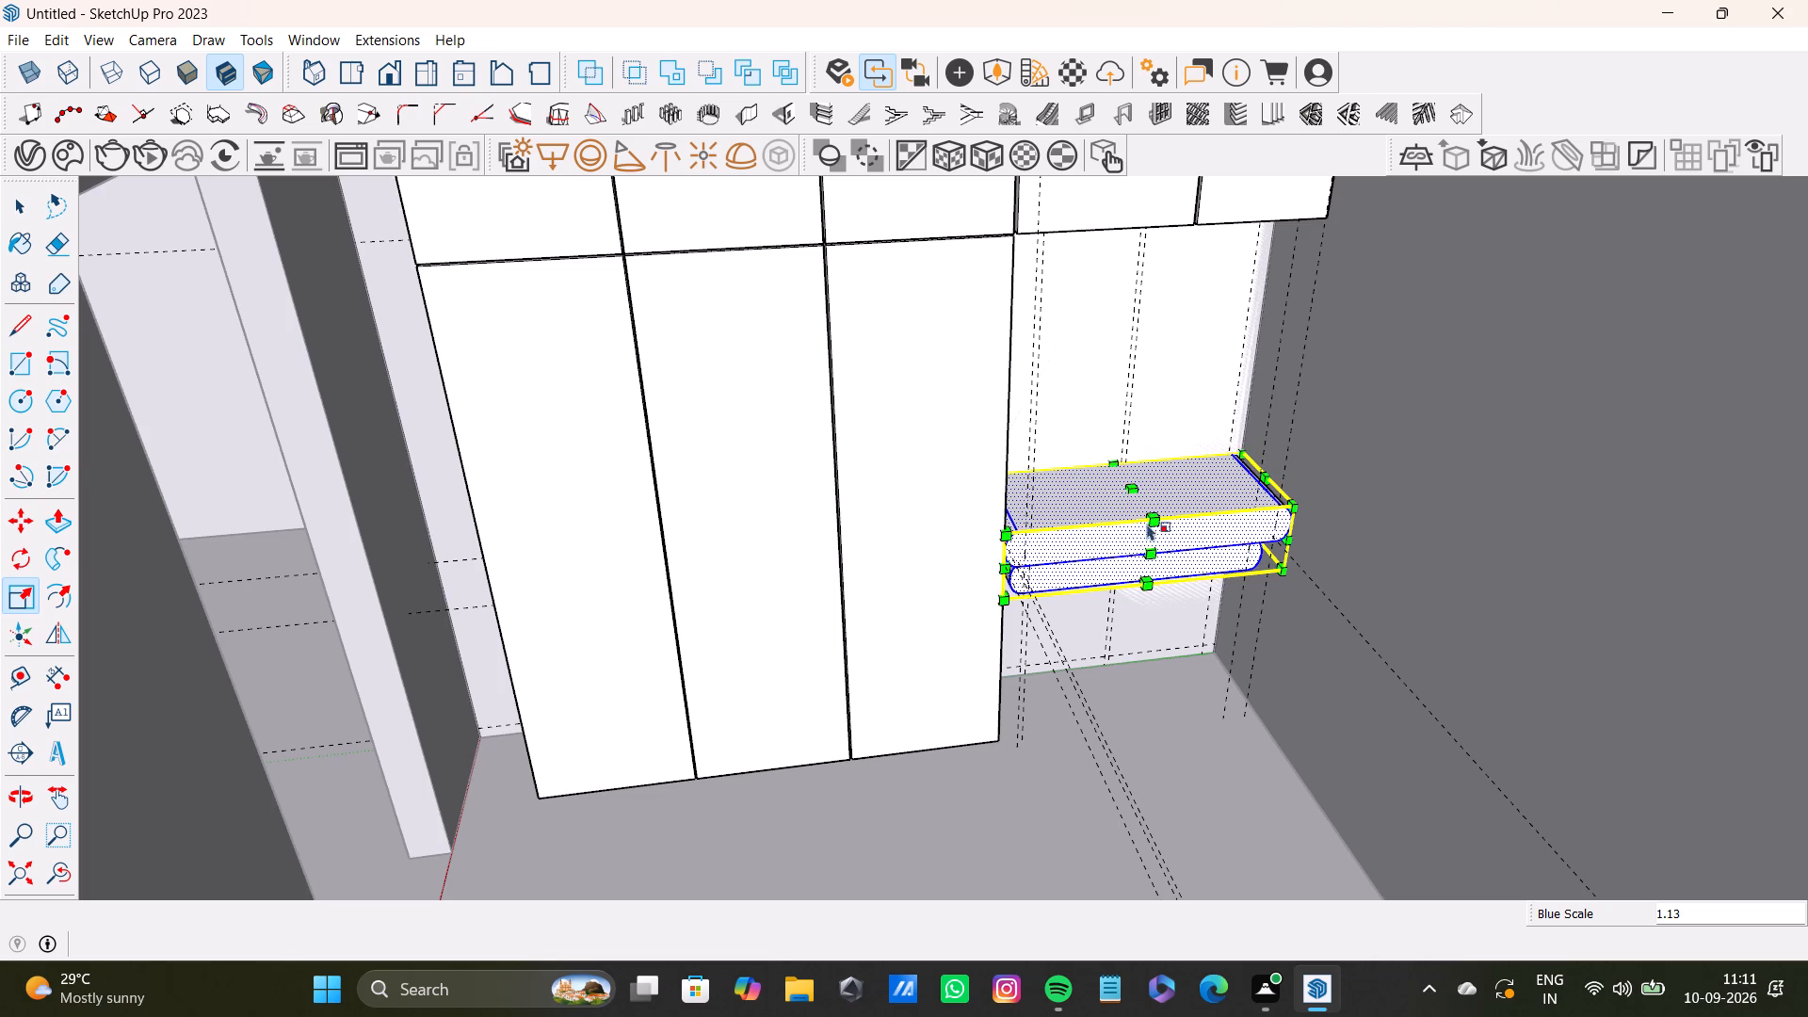
pyautogui.scroll(8, 1139, 594)
pyautogui.moveTo(1132, 588); pyautogui.dragTo(1107, 398, button='middle')
pyautogui.scroll(8, 1095, 350)
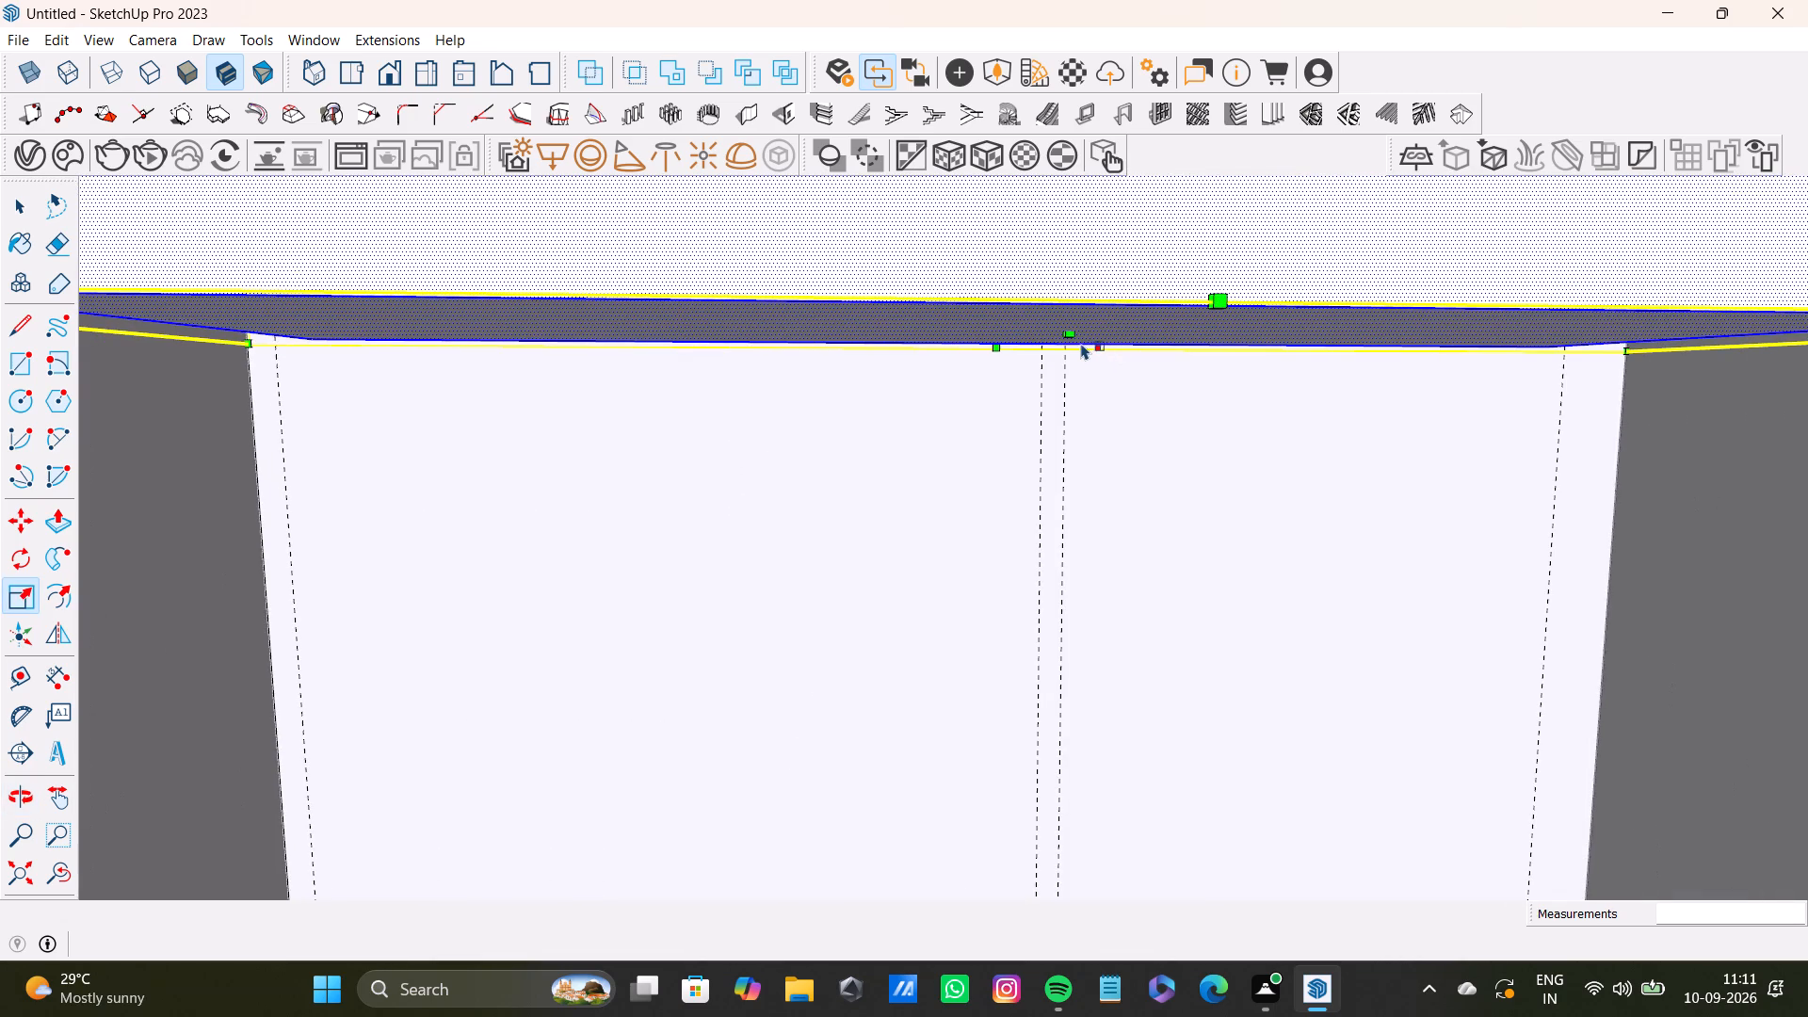
pyautogui.moveTo(1068, 339); pyautogui.dragTo(1071, 423)
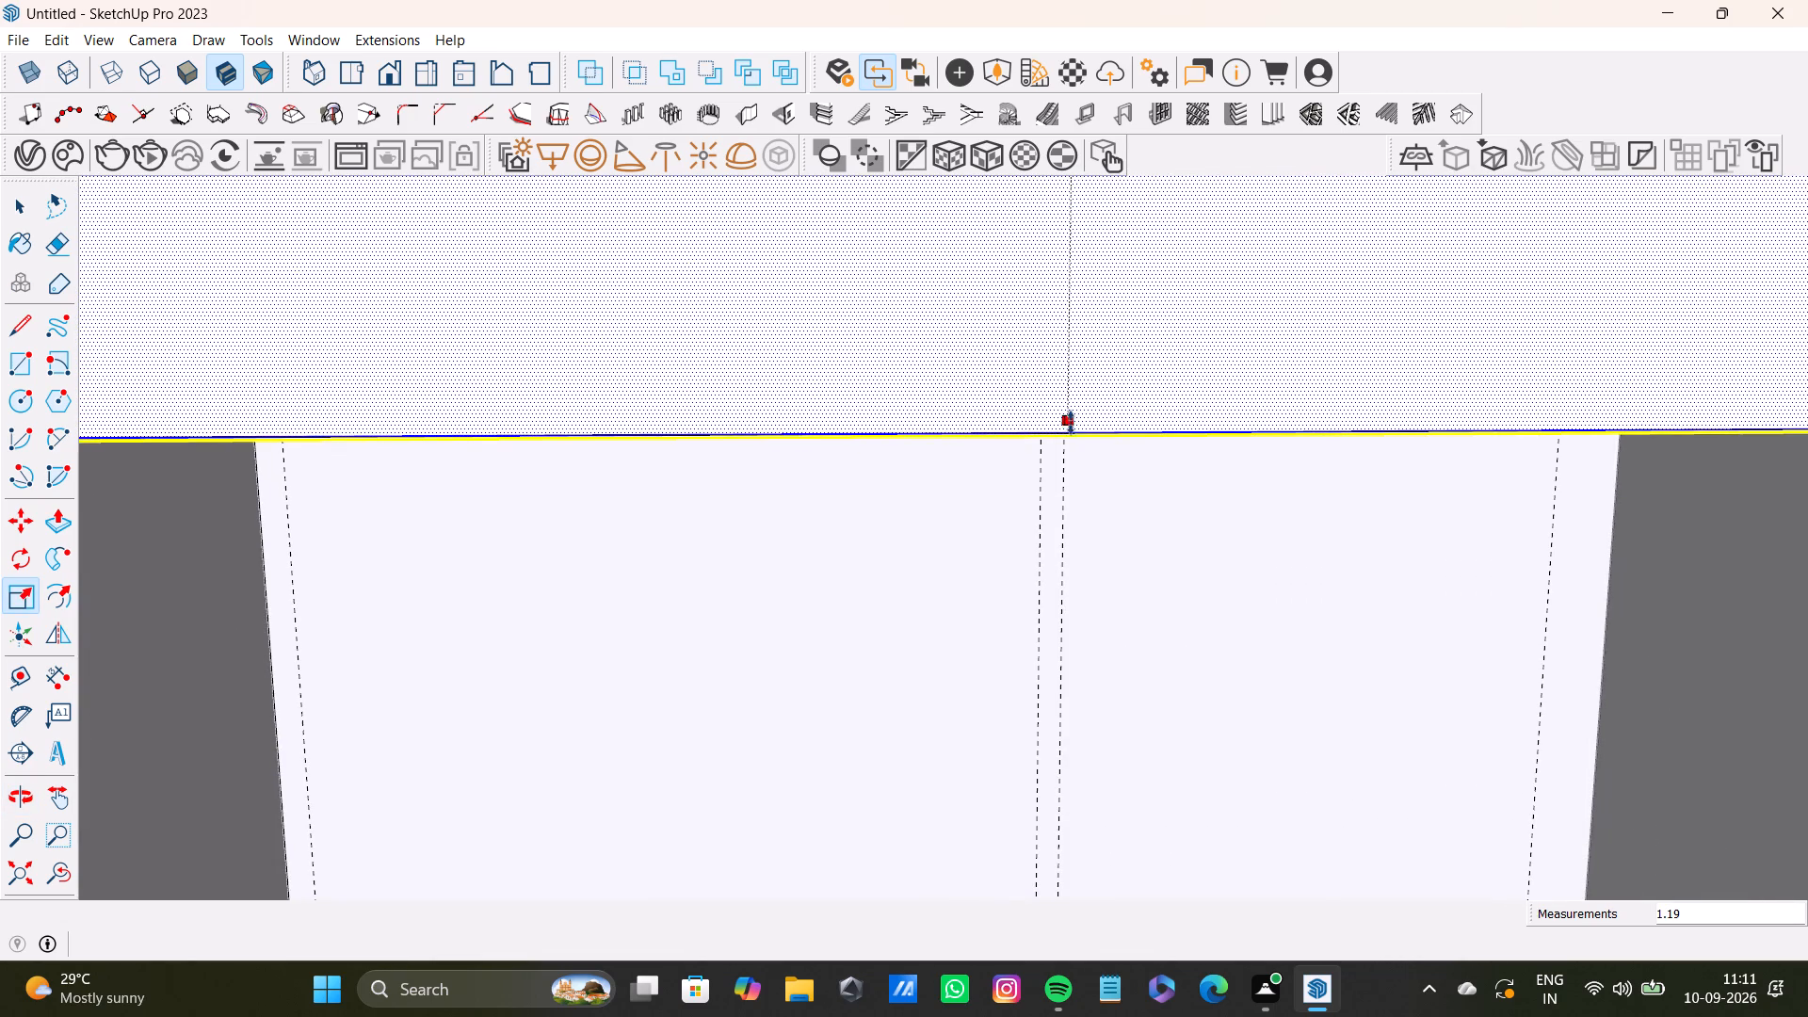
pyautogui.moveTo(1071, 423); pyautogui.dragTo(1070, 425)
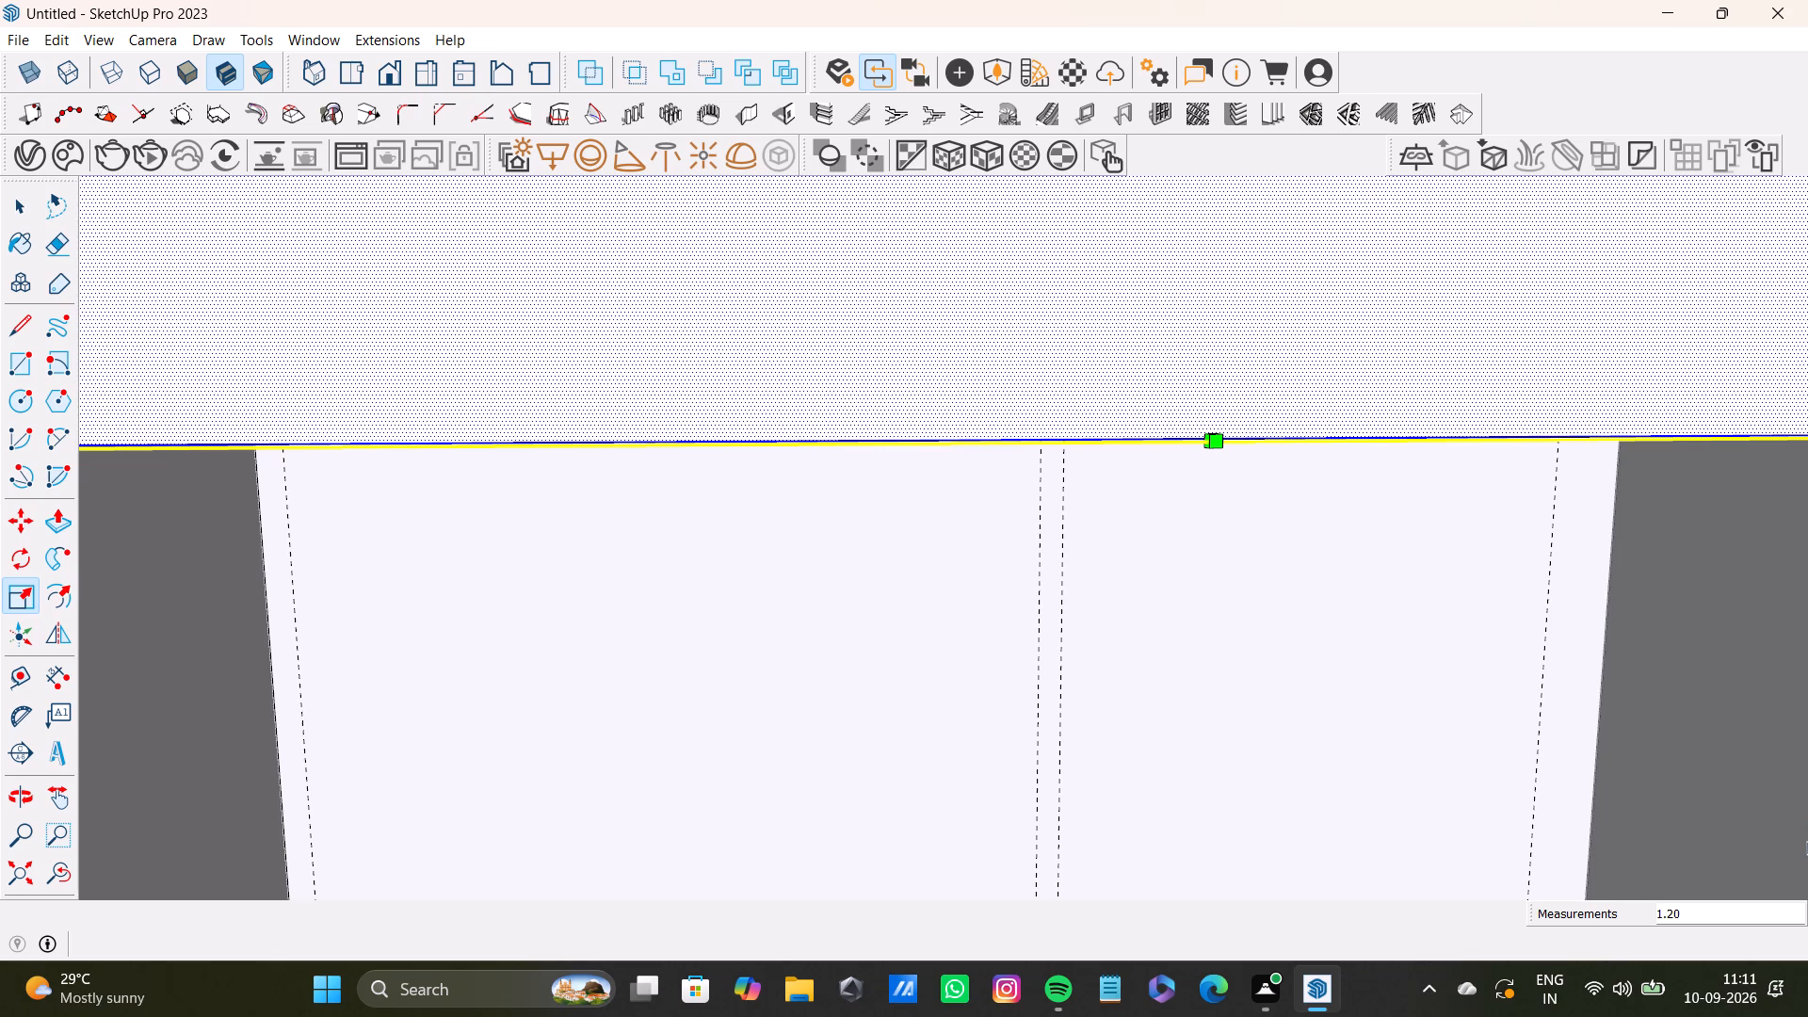
pyautogui.scroll(-11, 1011, 464)
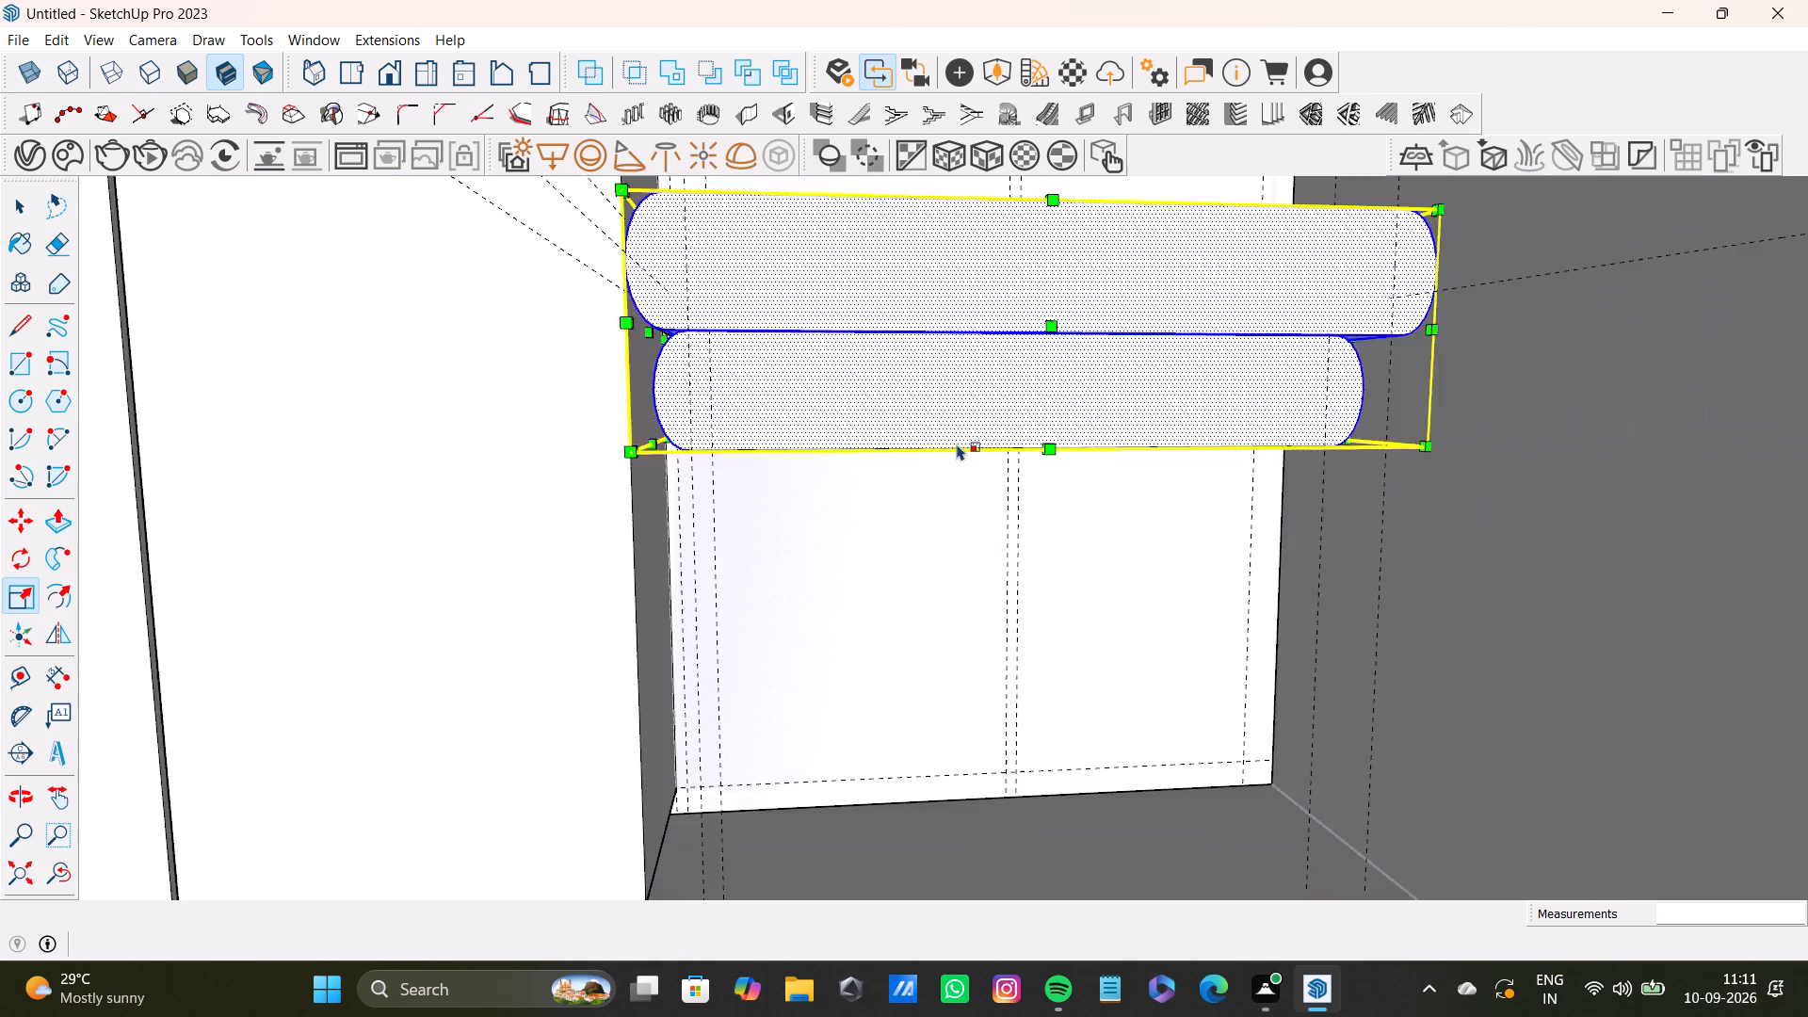
pyautogui.scroll(-4, 957, 444)
pyautogui.scroll(8, 985, 474)
pyautogui.moveTo(986, 475); pyautogui.dragTo(996, 402, button='middle')
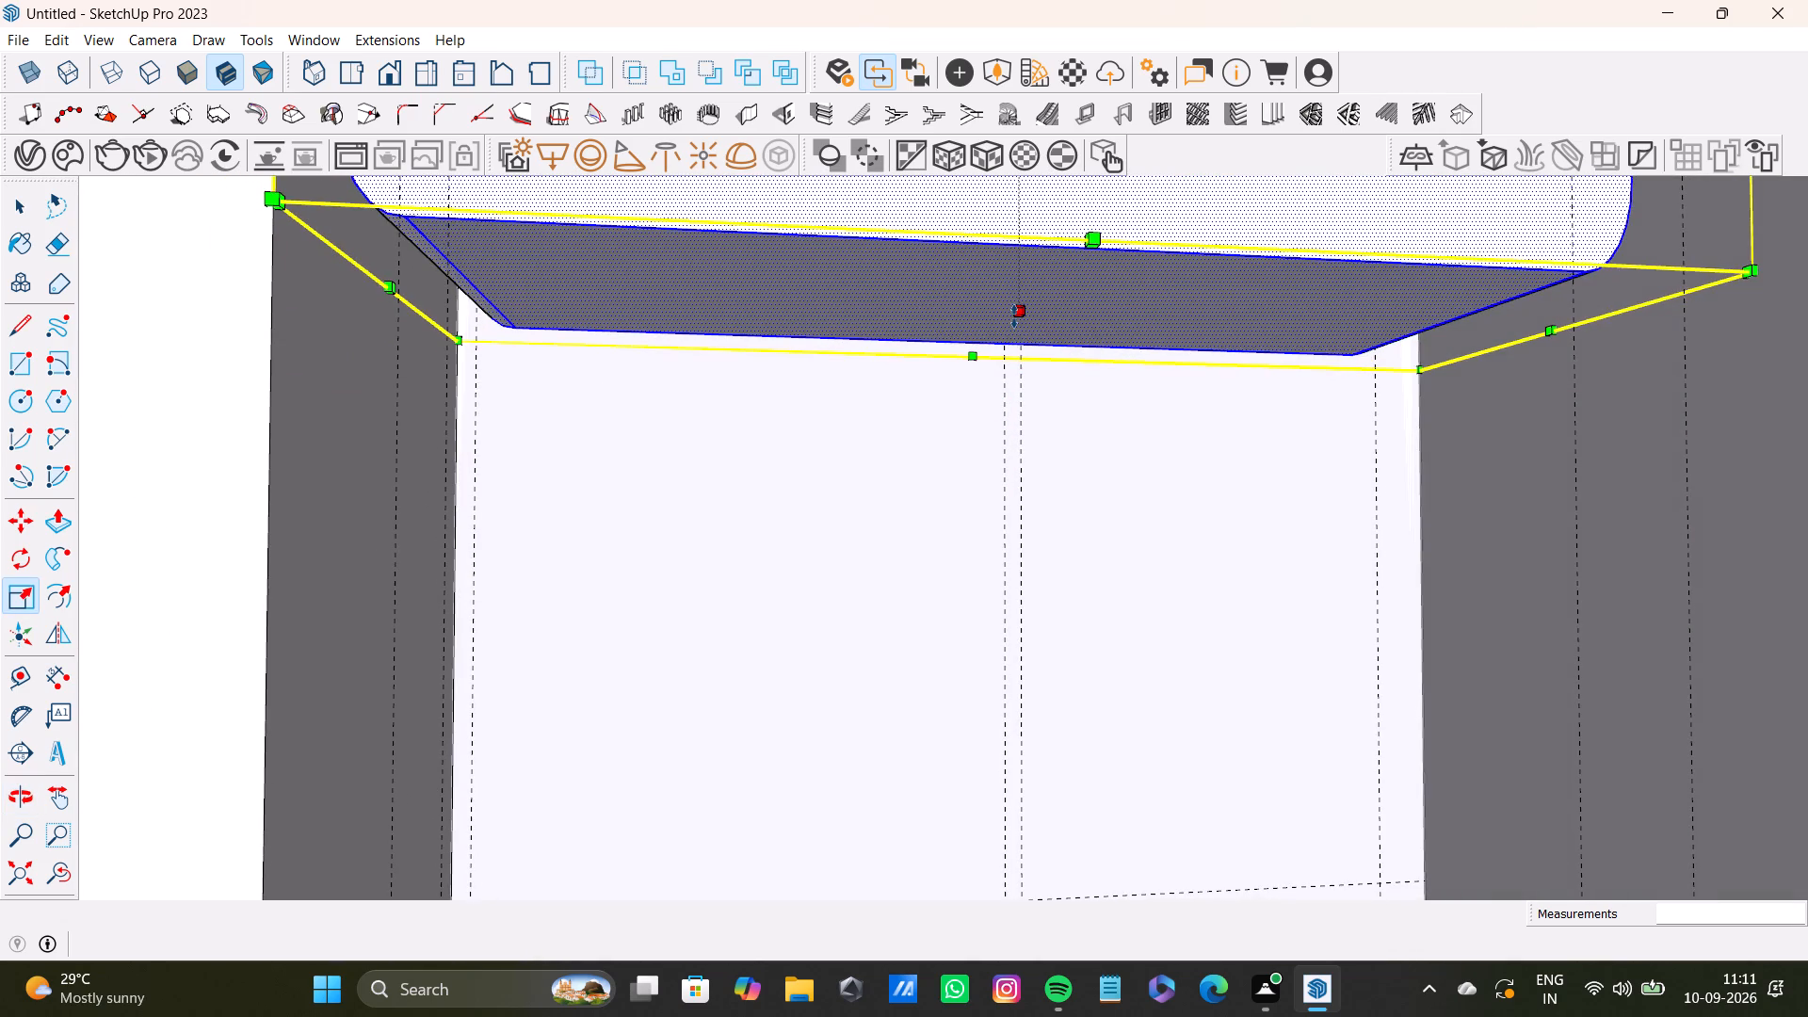
pyautogui.moveTo(1014, 316); pyautogui.dragTo(1014, 361)
# Lower the shelf's top by scaling its height to about 0.8, and clear the selection.
pyautogui.scroll(-9, 1007, 361)
pyautogui.keyDown('shift'); pyautogui.moveTo(1032, 325); pyautogui.dragTo(1017, 541, button='middle'); pyautogui.keyUp('shift')
pyautogui.moveTo(1033, 451); pyautogui.dragTo(1009, 557, button='middle')
pyautogui.scroll(3, 1012, 415)
pyautogui.moveTo(979, 449); pyautogui.dragTo(988, 502)
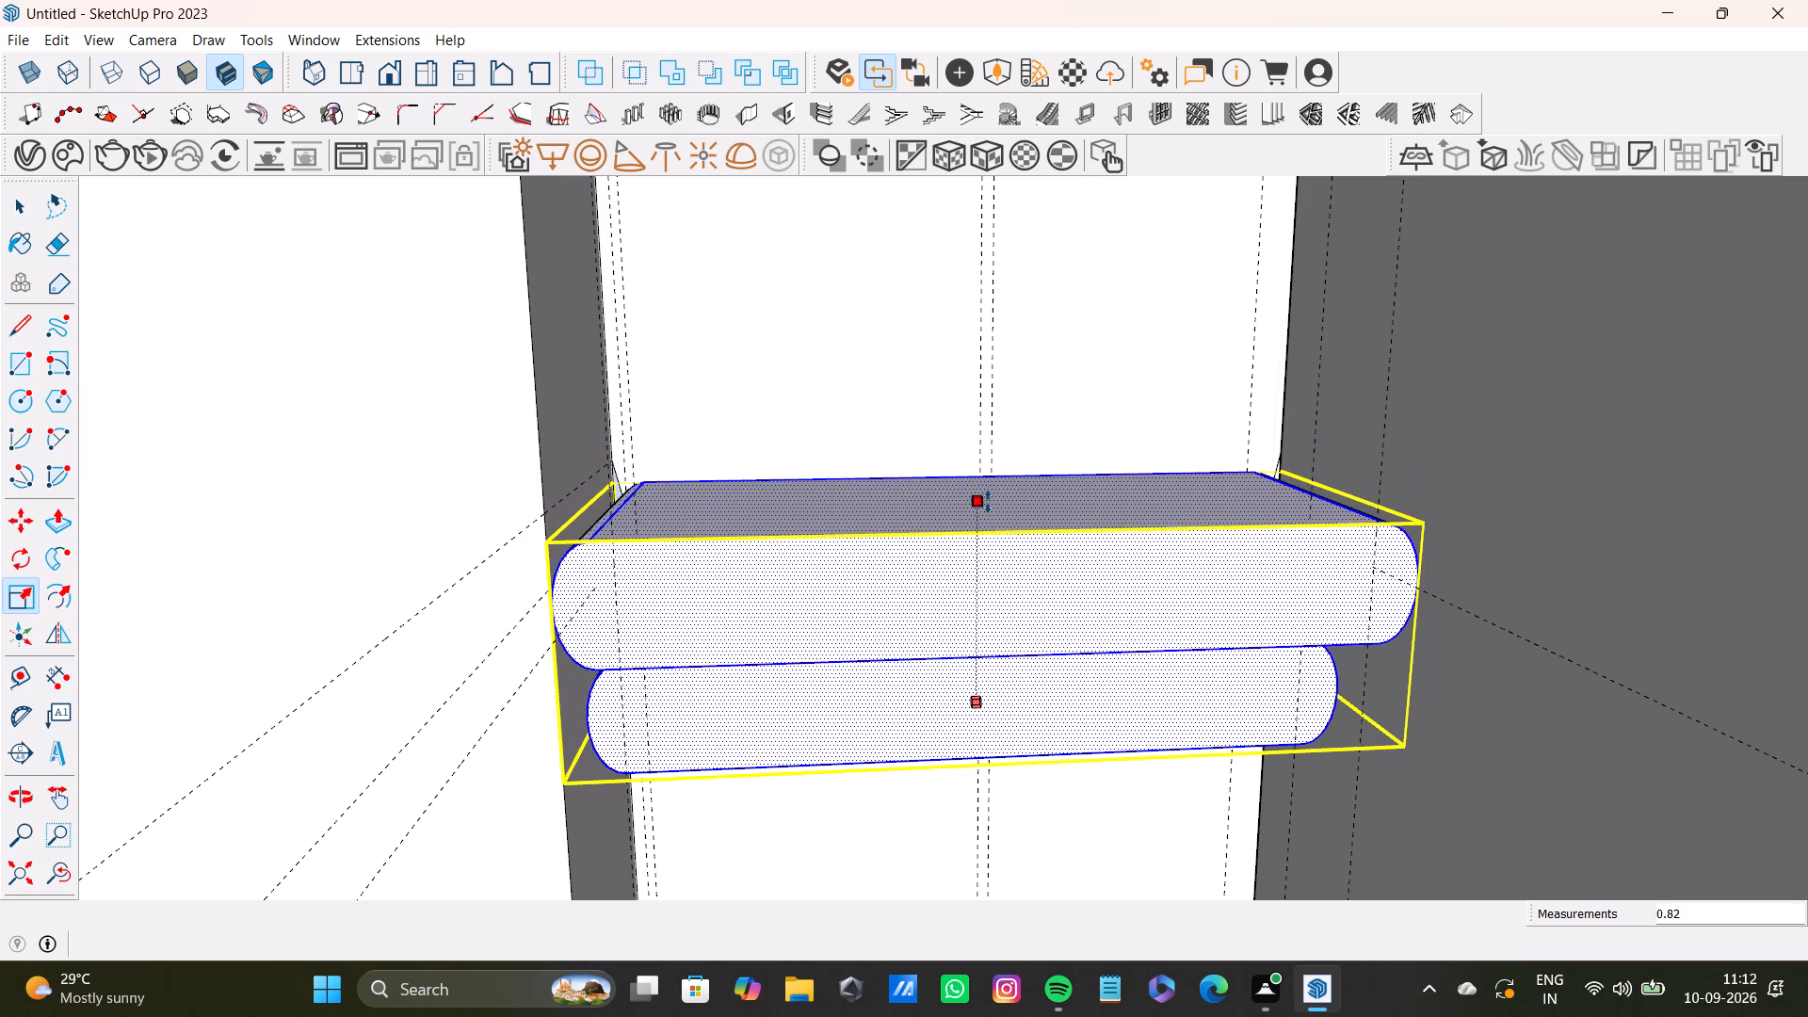
pyautogui.moveTo(988, 502); pyautogui.dragTo(992, 512)
pyautogui.scroll(-5, 992, 510)
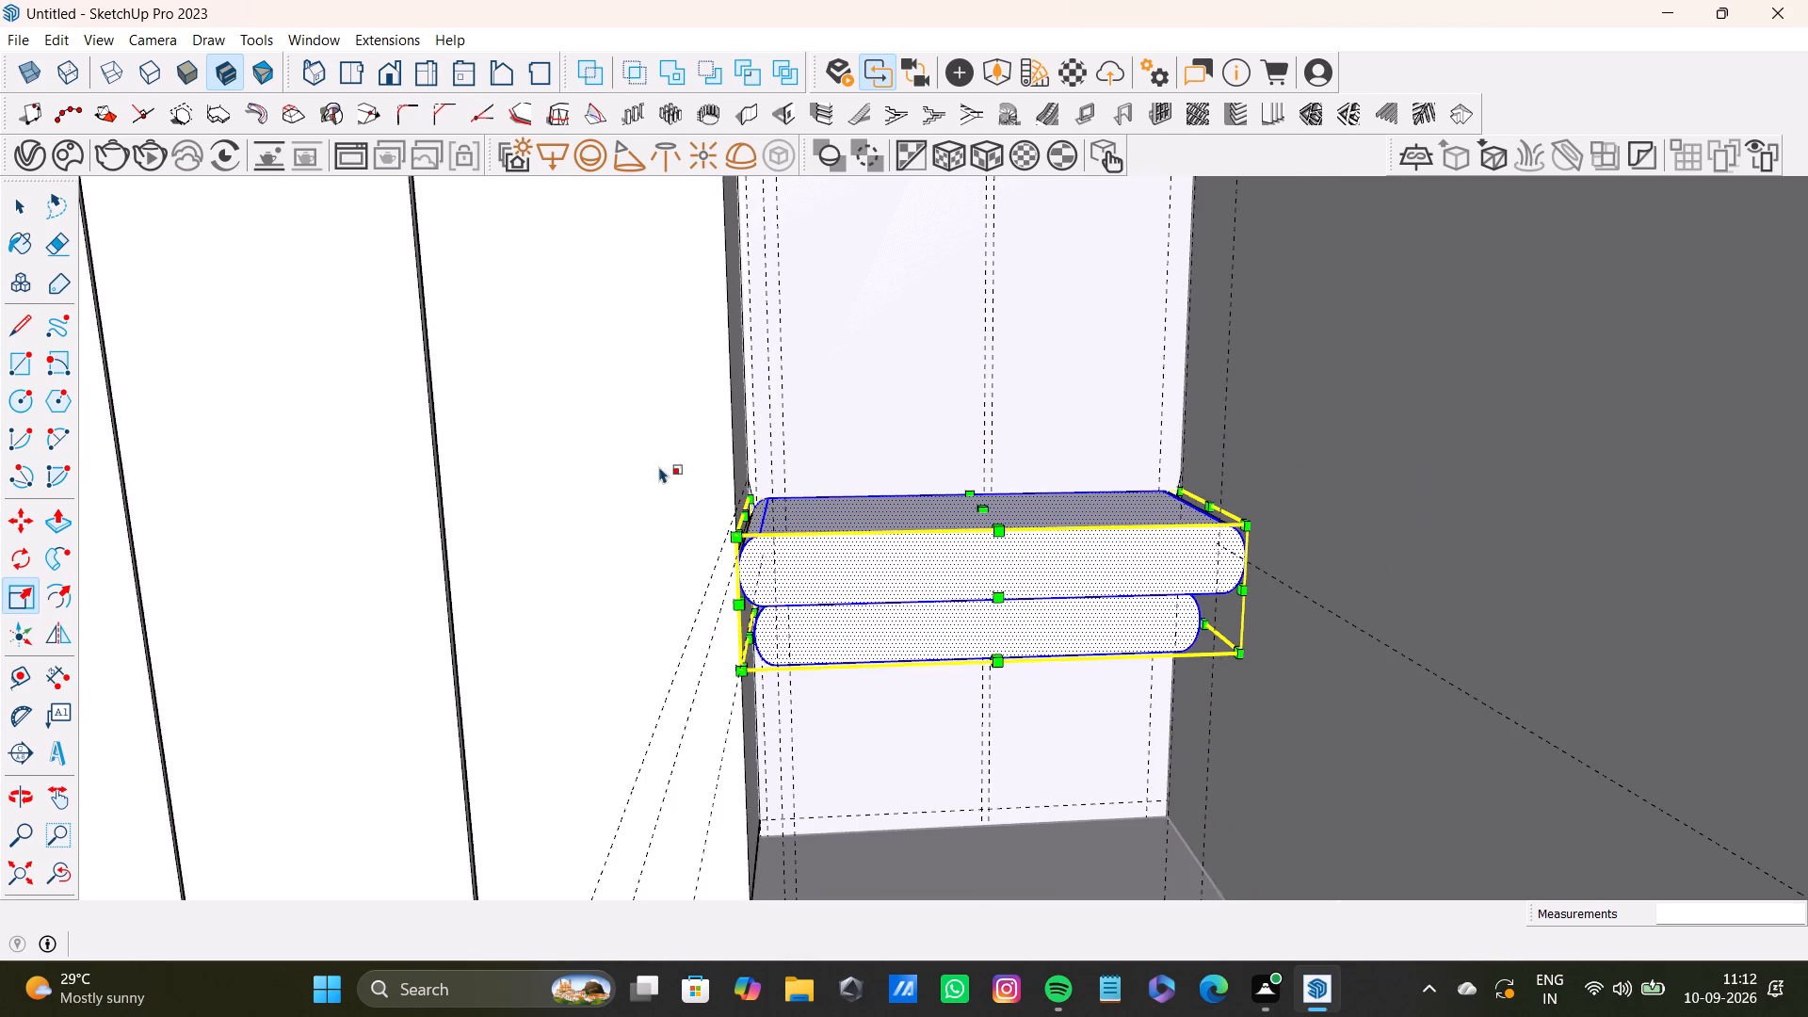
pyautogui.scroll(4, 889, 530)
pyautogui.scroll(-16, 974, 527)
pyautogui.moveTo(966, 538); pyautogui.dragTo(899, 625, button='middle')
pyautogui.scroll(-1, 904, 620)
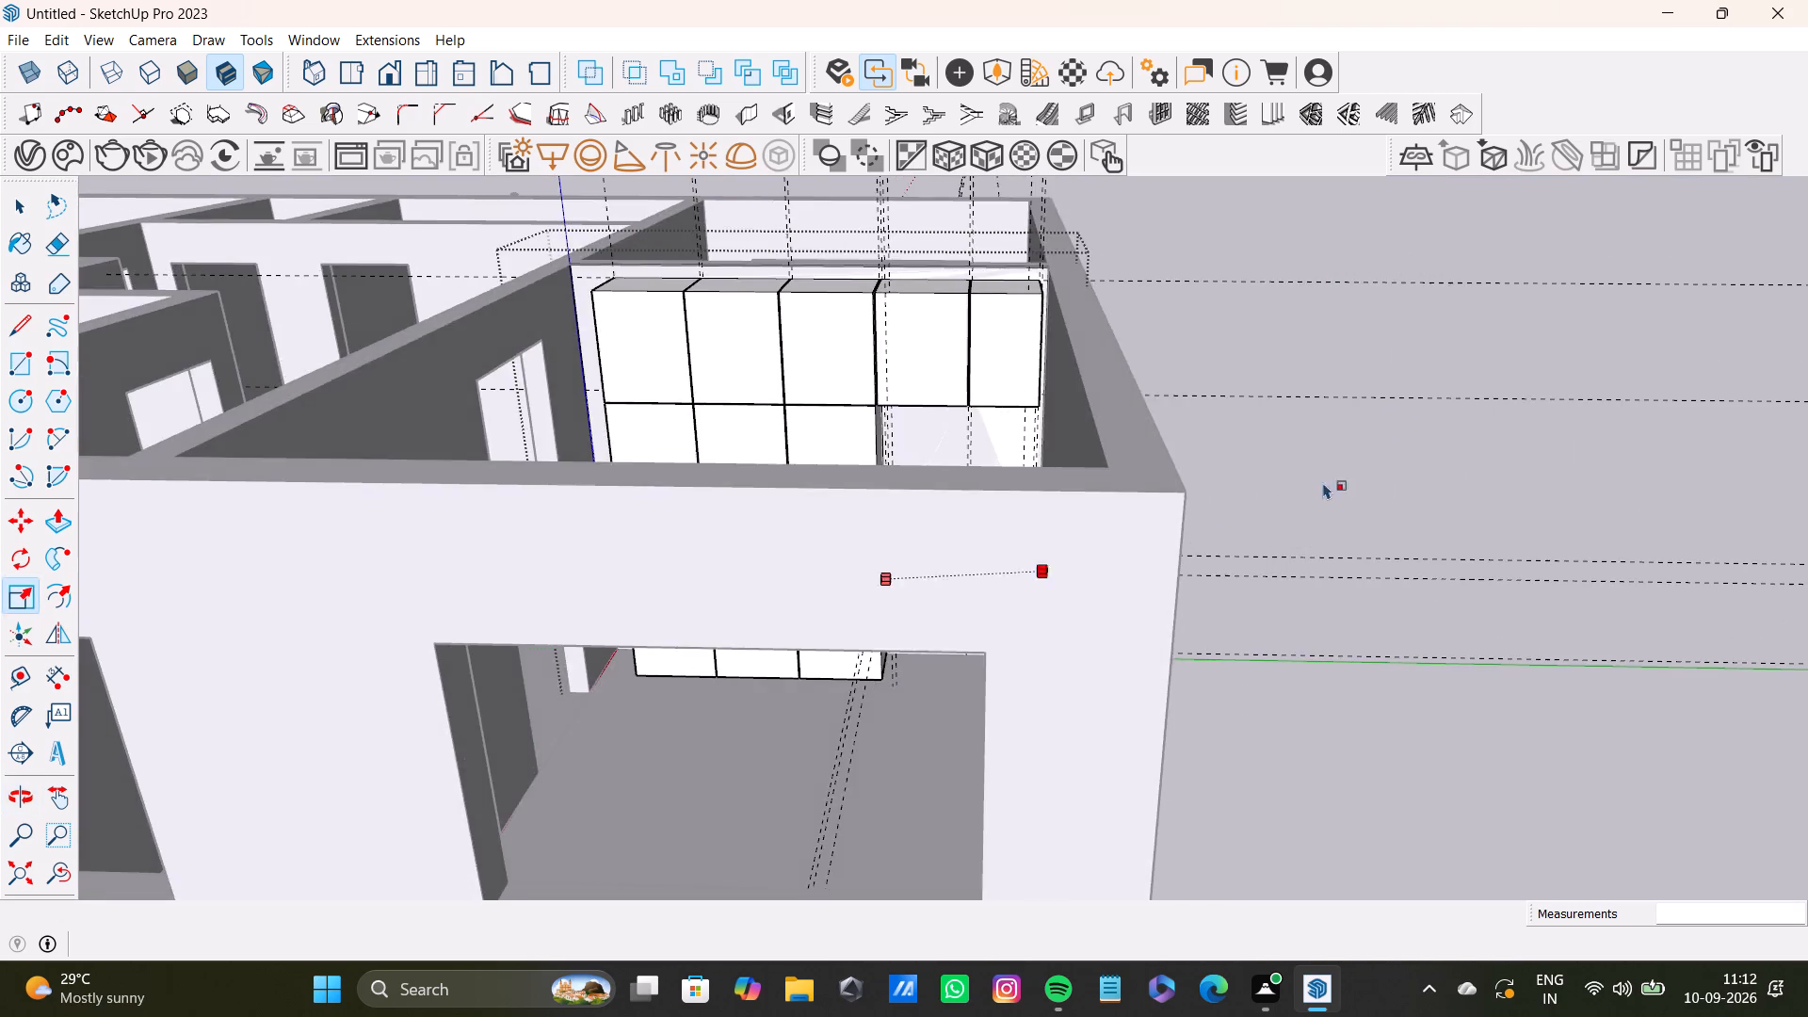
pyautogui.press('space')
pyautogui.click(1398, 407)
# Remove the short diagonal edge at the upper band's rear corner beside the tall wardrobe units.
pyautogui.scroll(4, 1070, 428)
pyautogui.moveTo(962, 503); pyautogui.dragTo(944, 659, button='middle')
pyautogui.scroll(15, 935, 672)
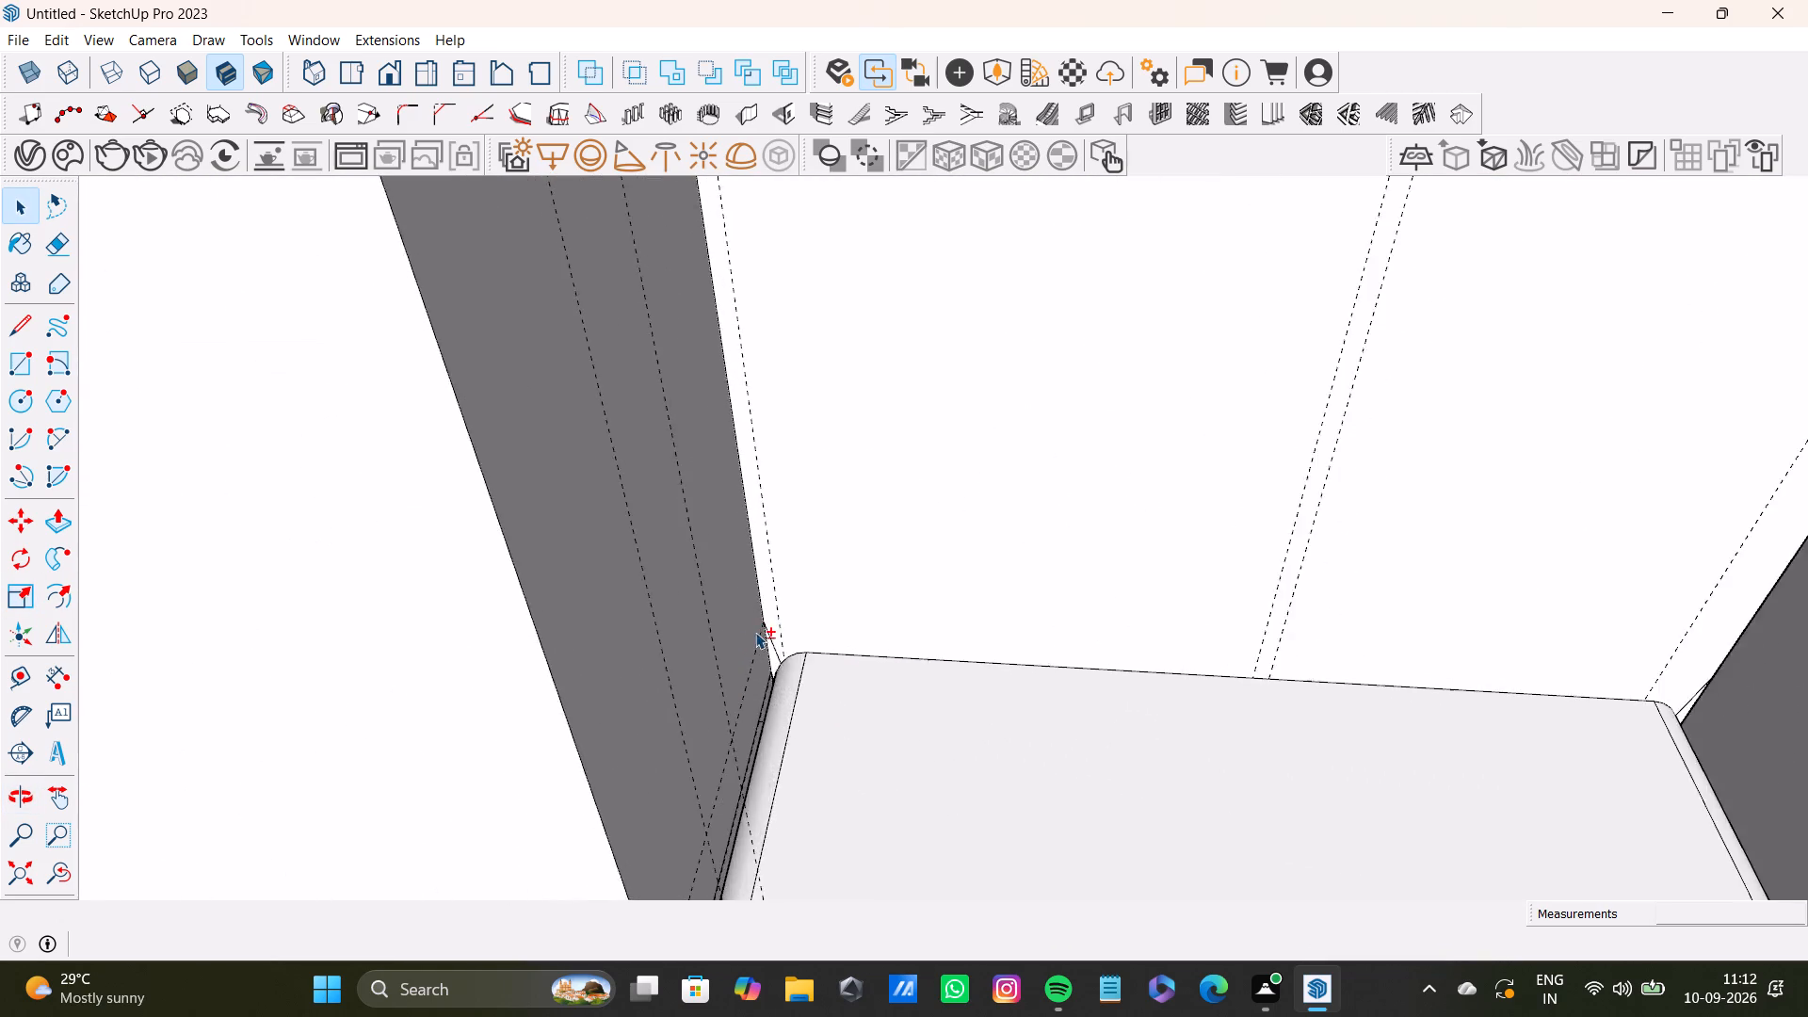
pyautogui.scroll(9, 755, 632)
pyautogui.keyDown('shift'); pyautogui.click(795, 672); pyautogui.keyUp('shift')
pyautogui.keyDown('shift'); pyautogui.doubleClick(793, 680); pyautogui.keyUp('shift')
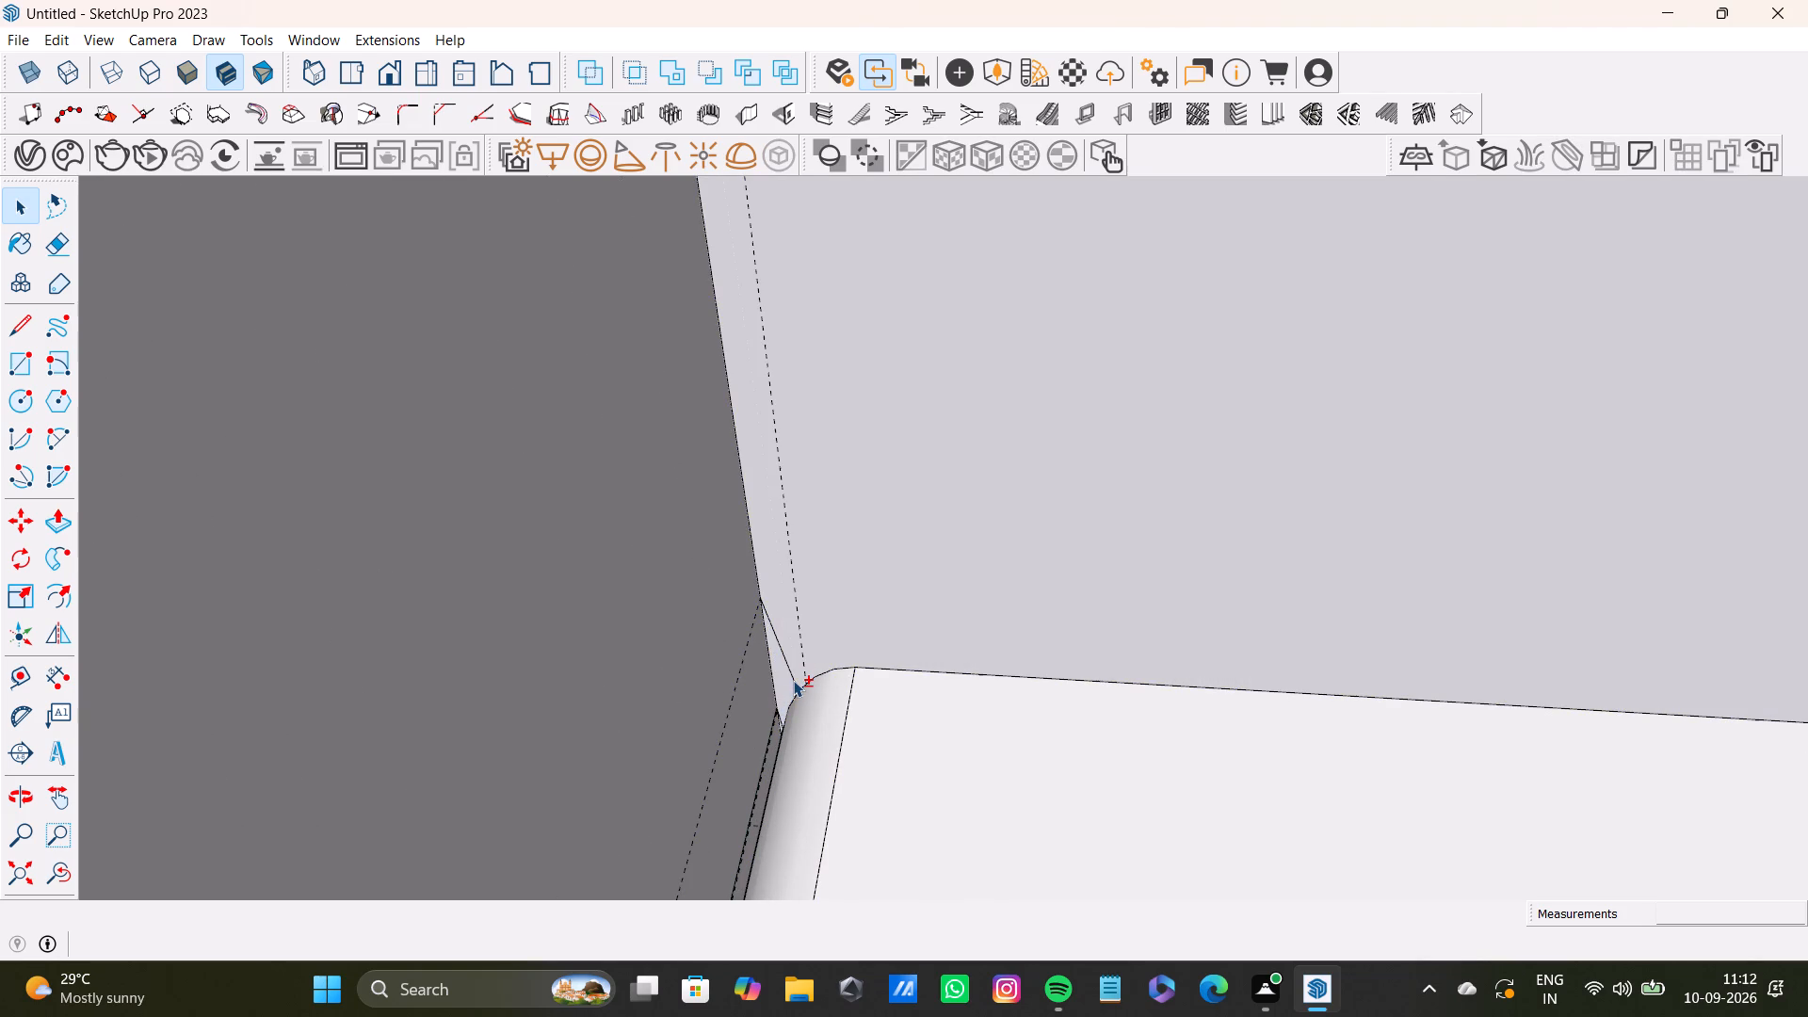
pyautogui.keyDown('shift'); pyautogui.tripleClick(794, 679); pyautogui.keyUp('shift')
pyautogui.keyDown('shift'); pyautogui.tripleClick(794, 679); pyautogui.keyUp('shift')
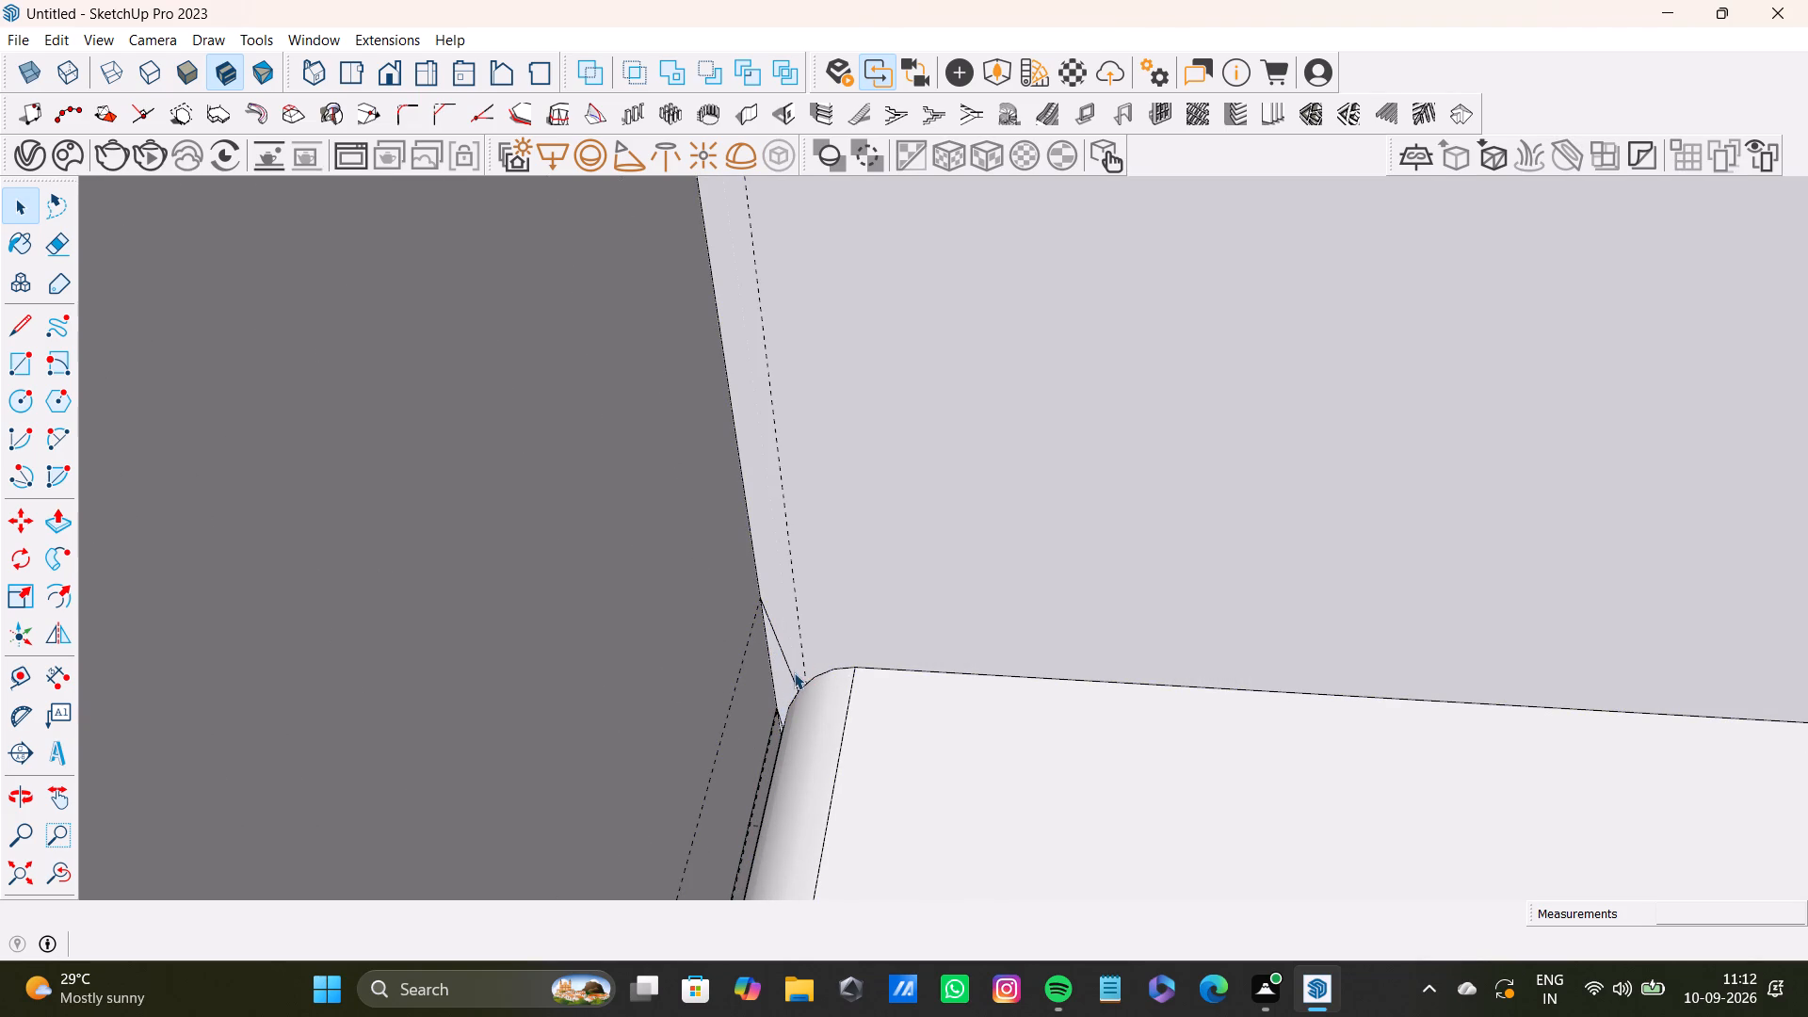
pyautogui.click(794, 672)
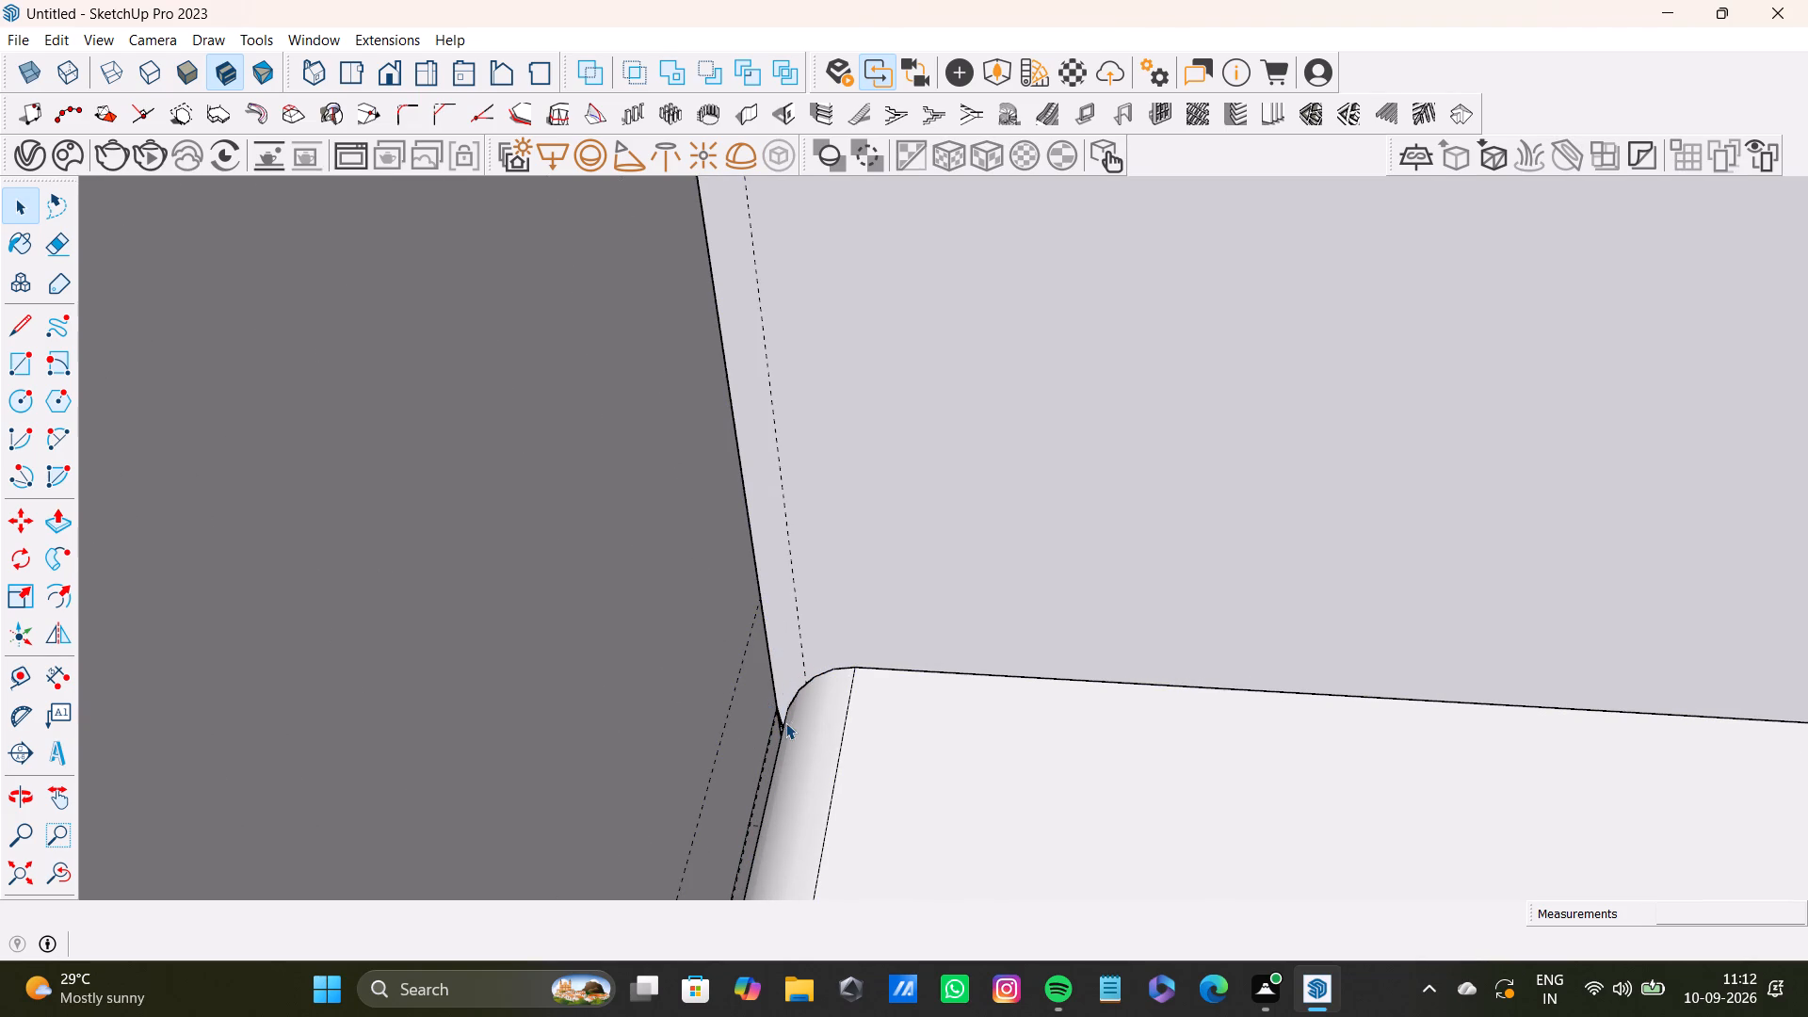
# Delete the matching short diagonal edge at the upper band's rear corner beside the room's side wall.
pyautogui.scroll(-16, 782, 708)
pyautogui.scroll(20, 1533, 706)
pyautogui.scroll(1, 1533, 706)
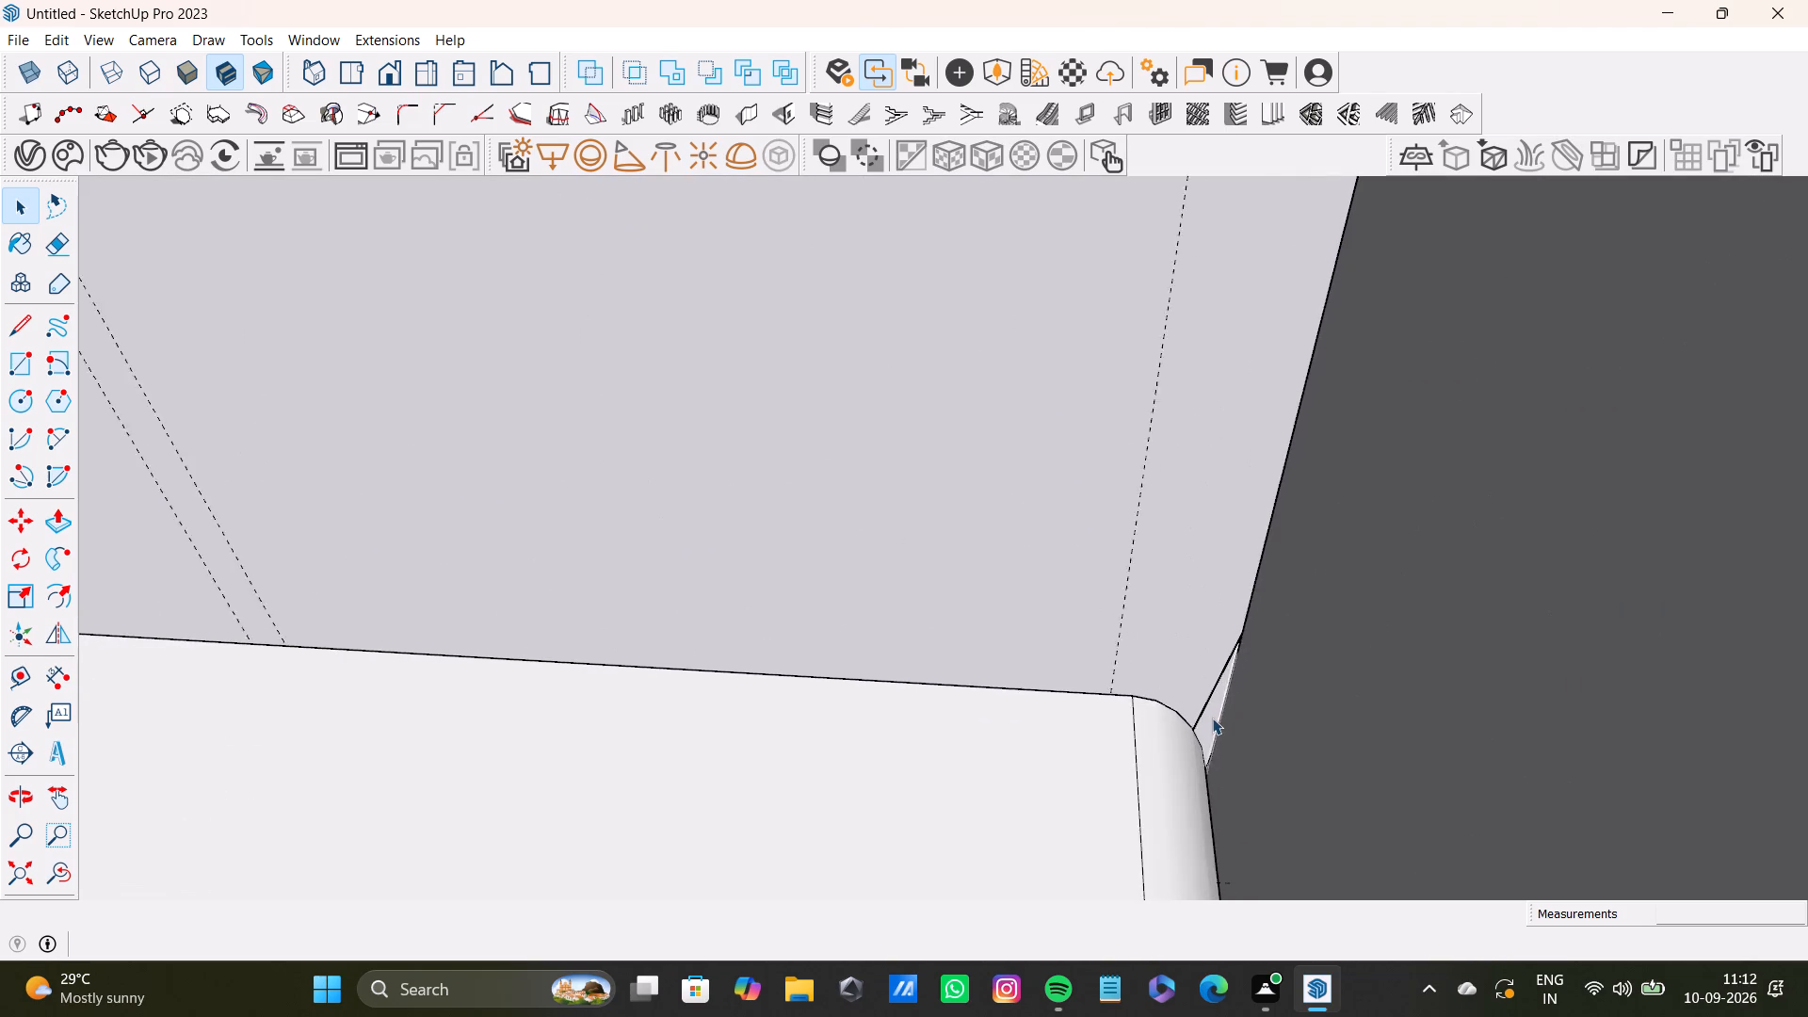
pyautogui.scroll(7, 1212, 718)
pyautogui.click(1193, 715)
pyautogui.press('Delete')
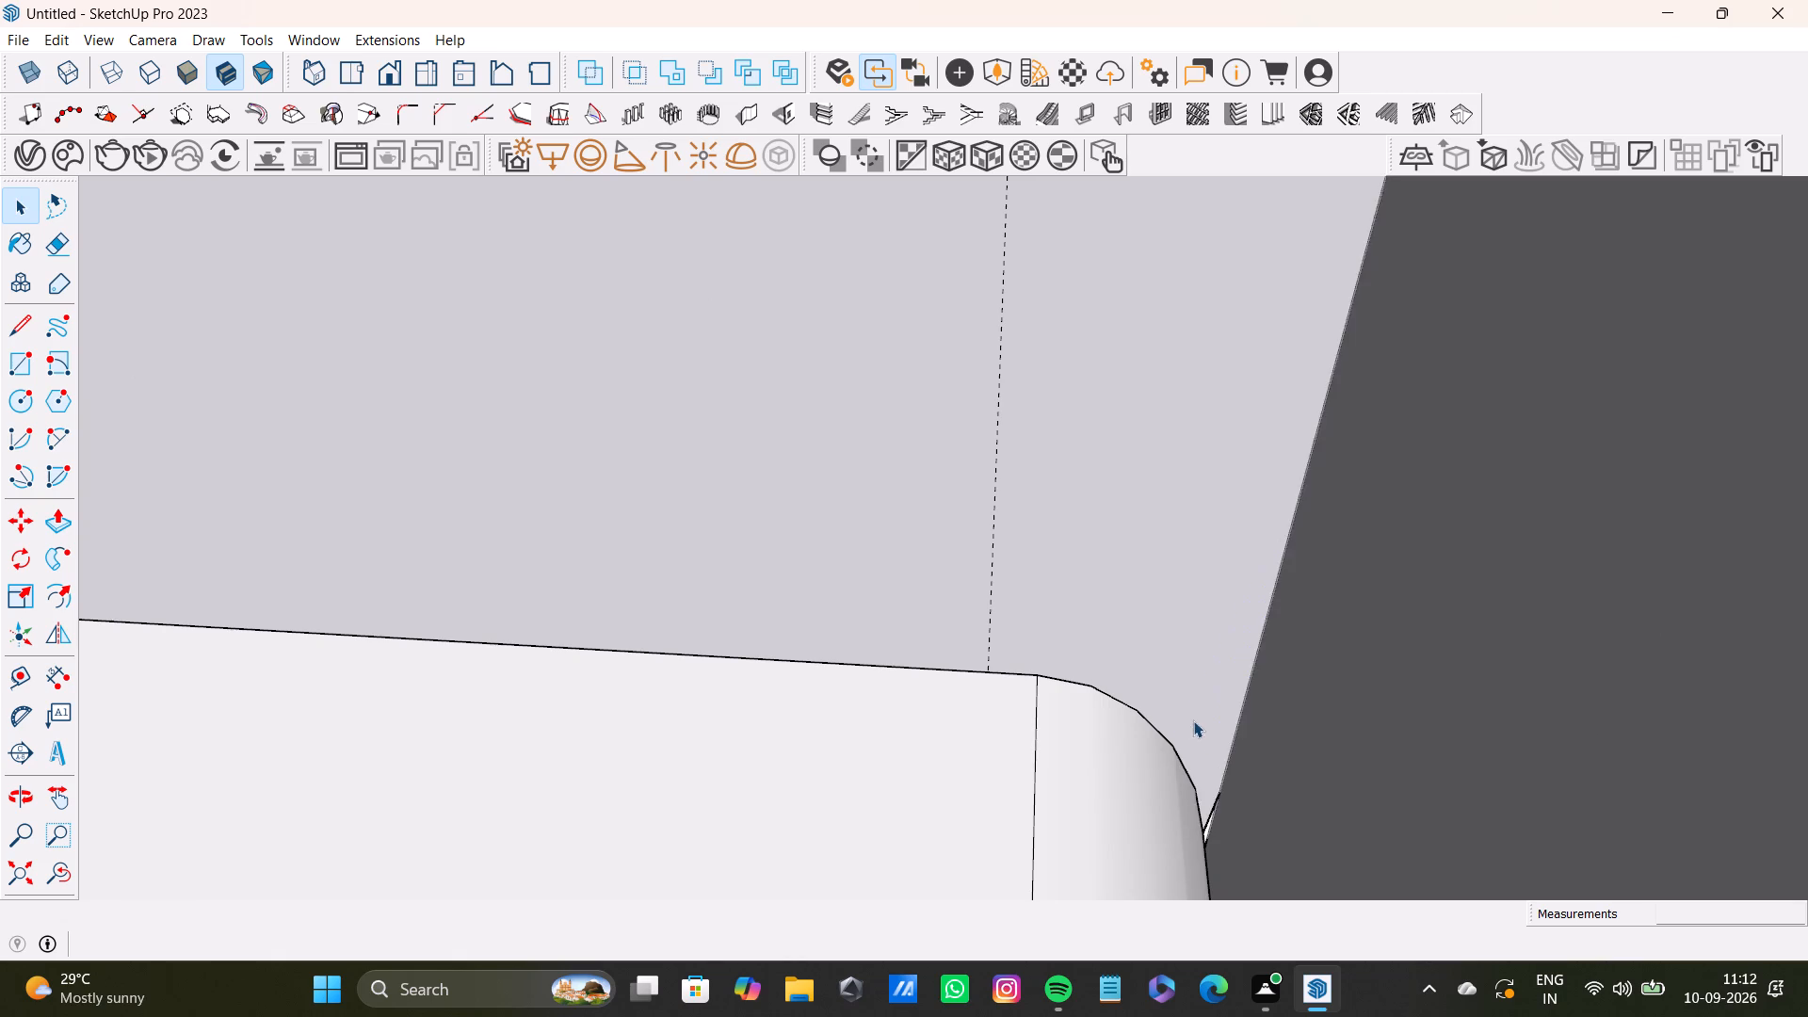
# Examine the resized shelf from below and above, leave the wardrobe group and view the whole recess.
pyautogui.scroll(-20, 1187, 727)
pyautogui.scroll(-1, 1187, 727)
pyautogui.keyDown('shift'); pyautogui.moveTo(1173, 735); pyautogui.dragTo(1216, 491, button='middle'); pyautogui.keyUp('shift')
pyautogui.keyDown('shift'); pyautogui.scroll(-3, 1216, 485); pyautogui.keyUp('shift')
pyautogui.moveTo(1164, 733); pyautogui.dragTo(1221, 363, button='middle')
pyautogui.scroll(3, 1090, 436)
pyautogui.moveTo(1084, 431); pyautogui.dragTo(1185, 739, button='middle')
pyautogui.scroll(4, 933, 341)
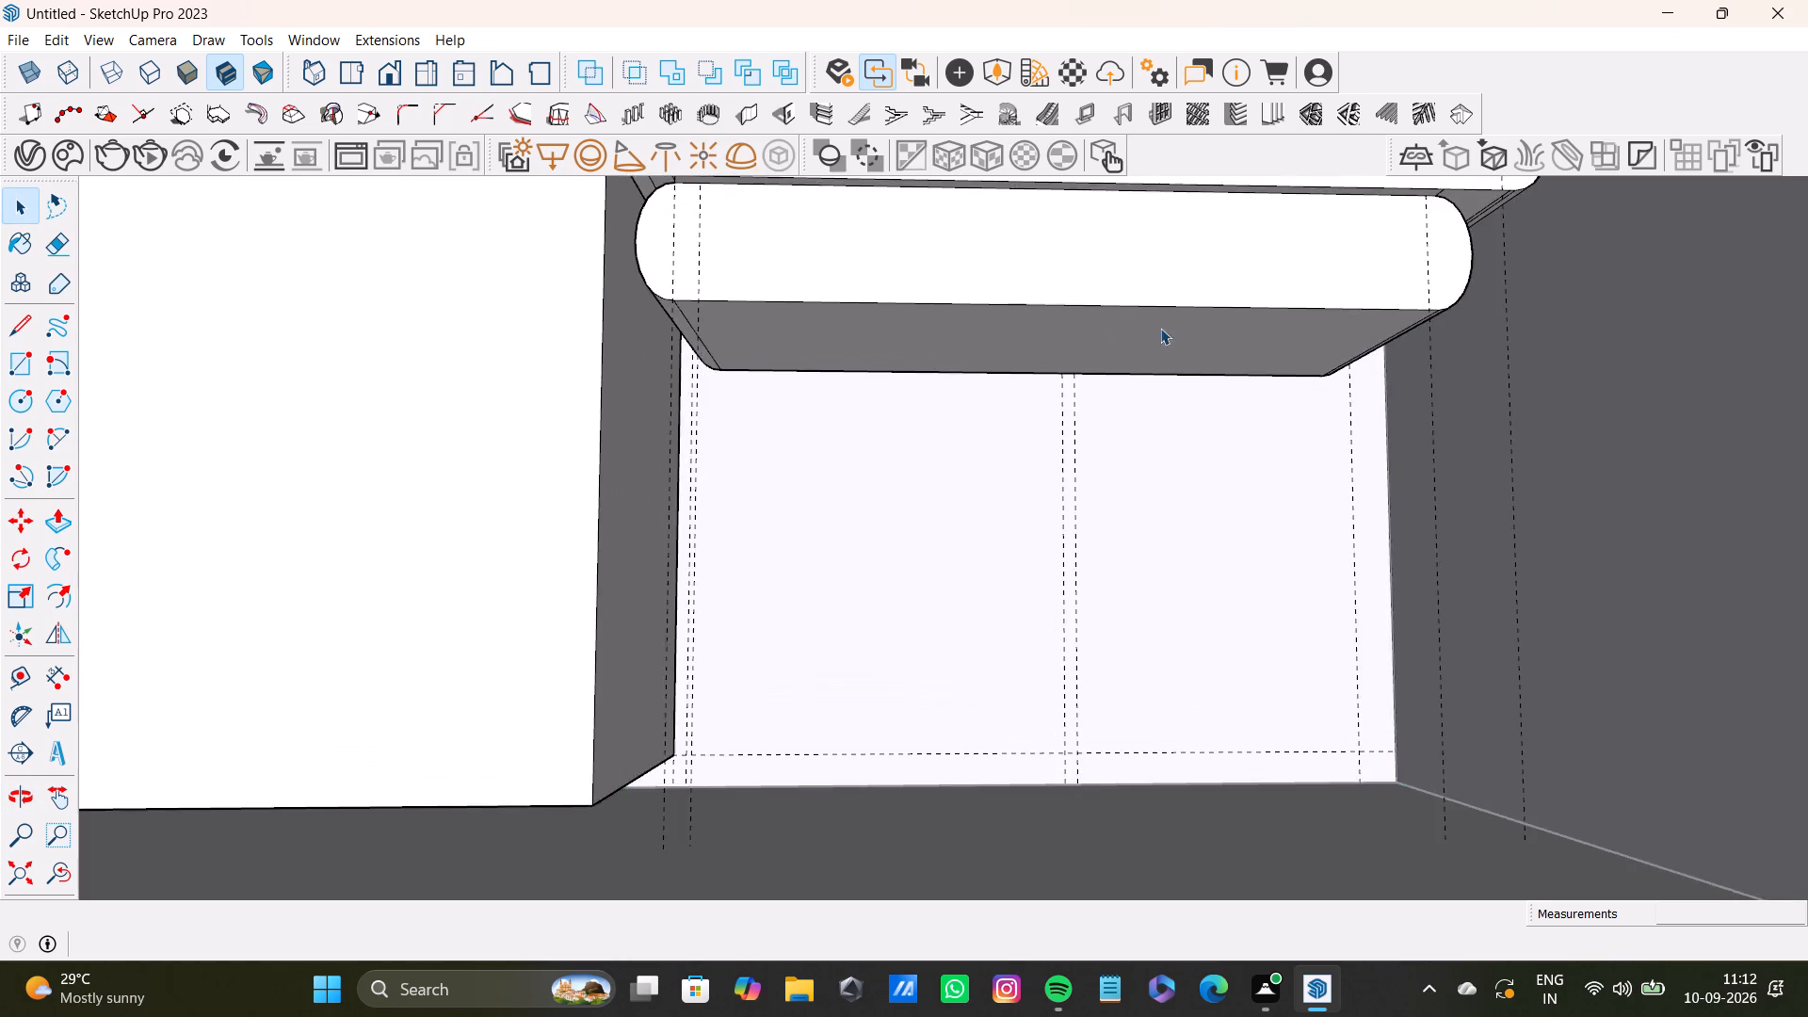
pyautogui.moveTo(1160, 328); pyautogui.dragTo(1181, 283, button='middle')
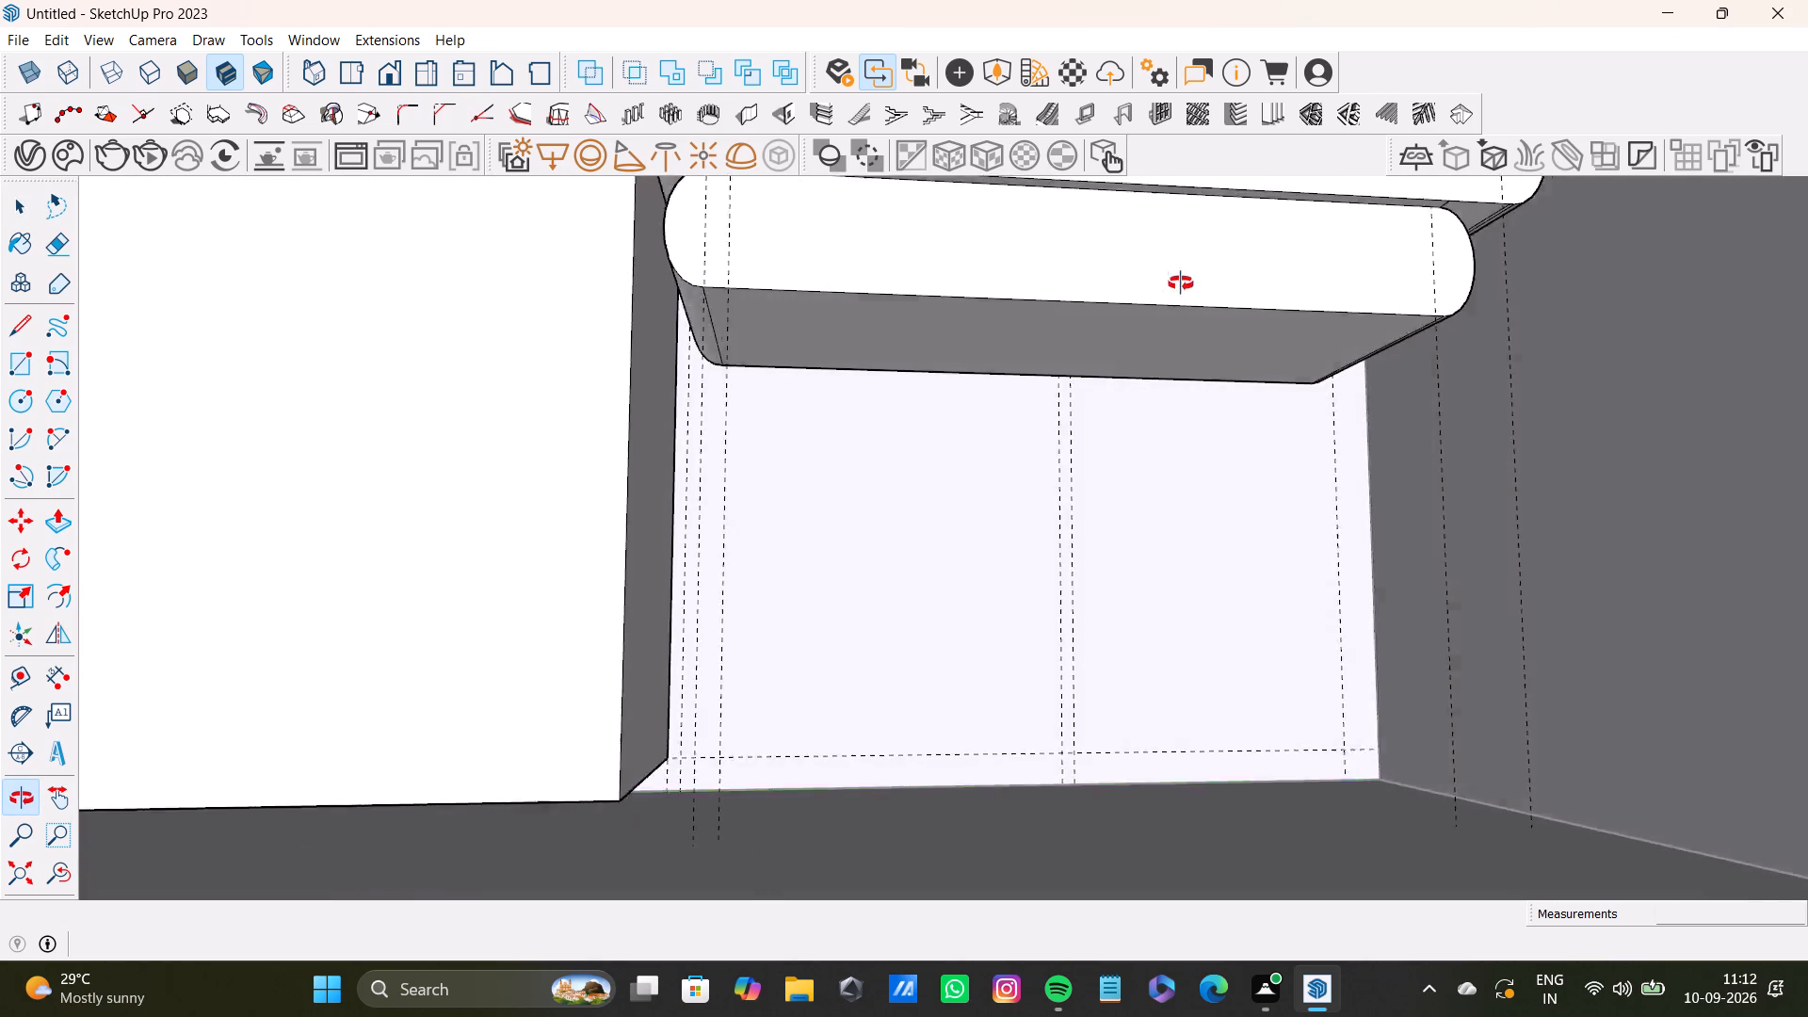
pyautogui.moveTo(1181, 283); pyautogui.dragTo(1043, 696, button='middle')
pyautogui.scroll(-19, 1031, 648)
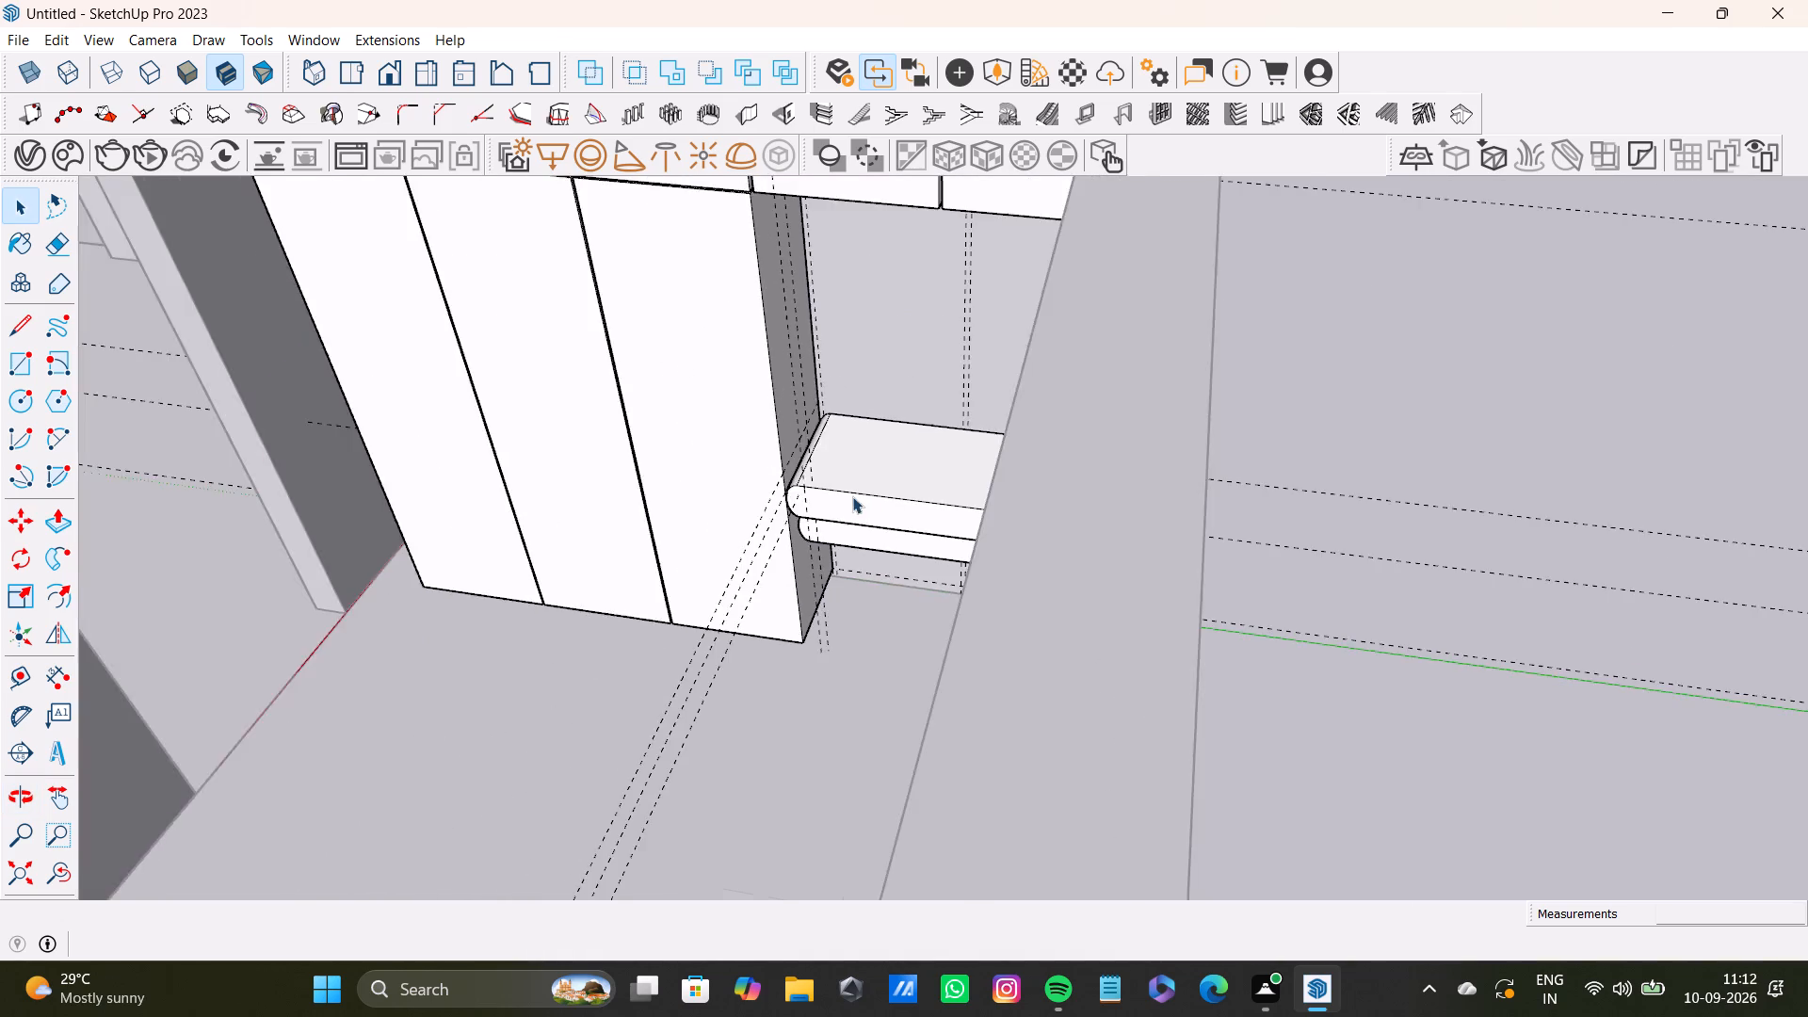
pyautogui.scroll(-6, 852, 496)
pyautogui.keyDown('shift'); pyautogui.moveTo(803, 476); pyautogui.dragTo(951, 477, button='middle'); pyautogui.keyUp('shift')
pyautogui.press('space')
pyautogui.click(1375, 258)
pyautogui.scroll(6, 977, 473)
pyautogui.moveTo(971, 550); pyautogui.dragTo(1077, 500, button='middle')
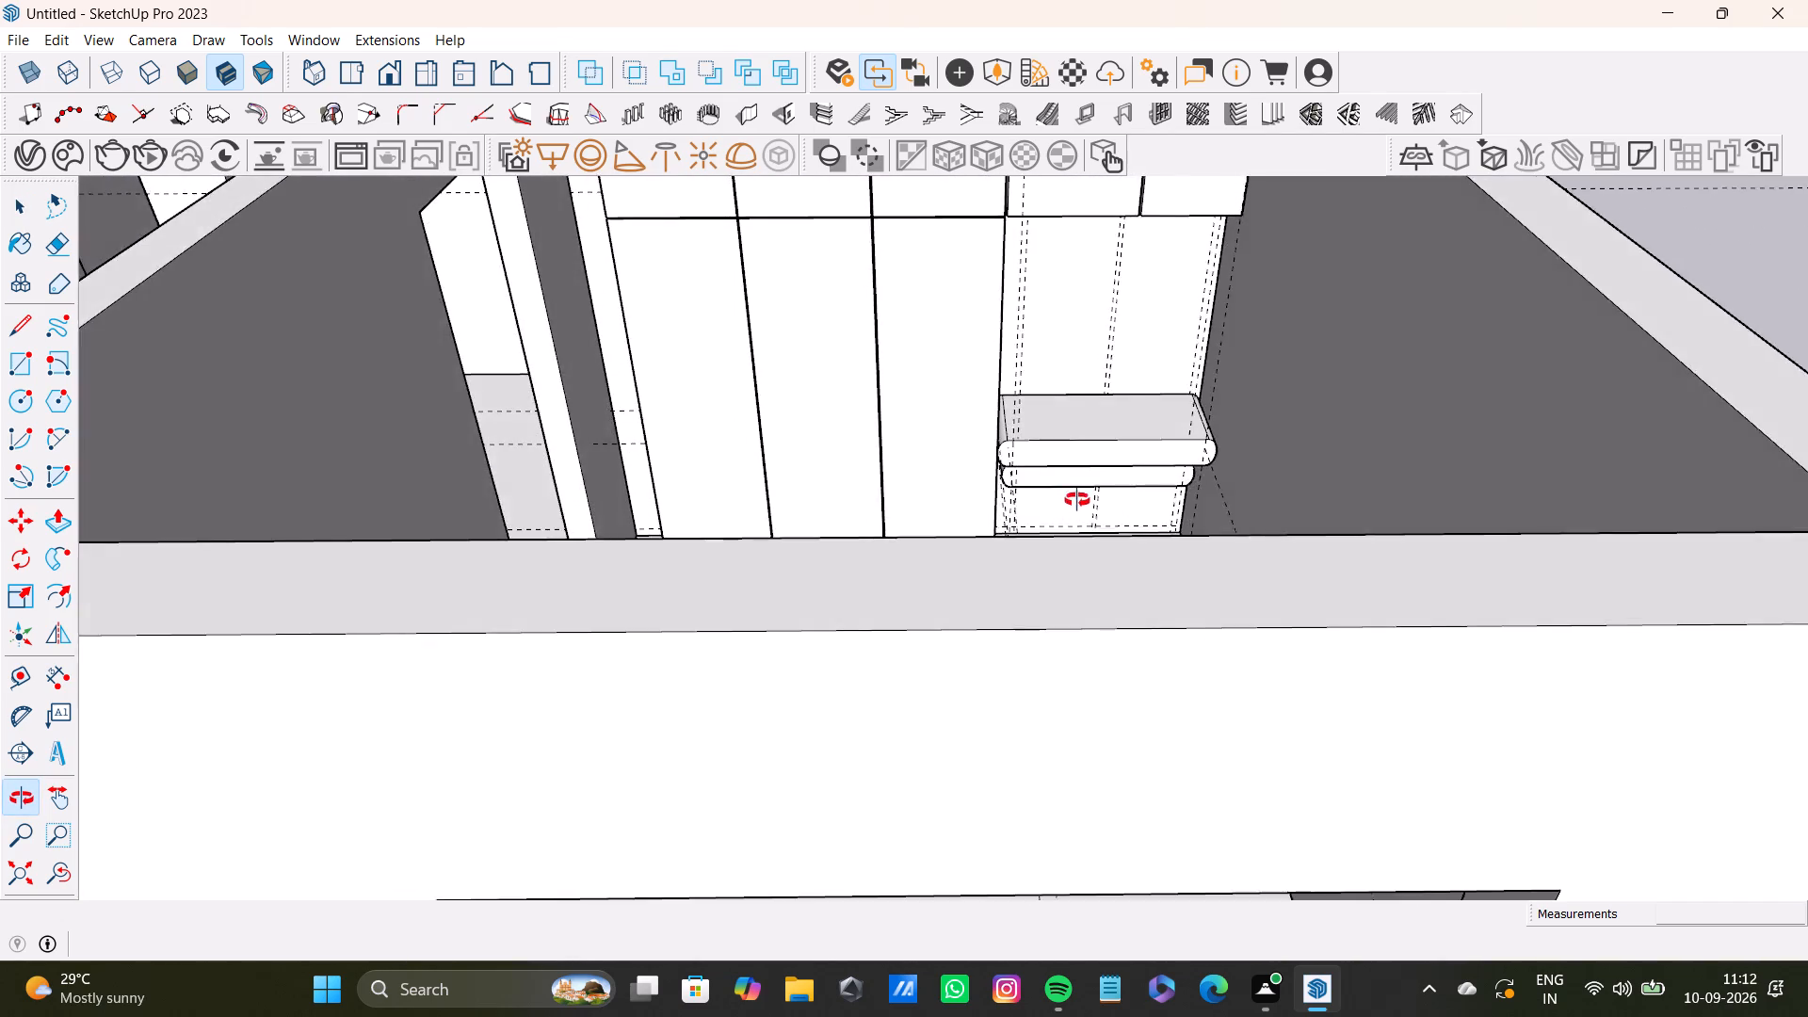
# Examine the resized shelf in the wardrobe recess from close up, and bring the whole house into view.
pyautogui.moveTo(1077, 500); pyautogui.dragTo(1177, 497, button='middle')
pyautogui.scroll(4, 1148, 440)
pyautogui.keyDown('shift'); pyautogui.moveTo(1147, 454); pyautogui.dragTo(1122, 588, button='middle'); pyautogui.keyUp('shift')
pyautogui.scroll(6, 1122, 618)
pyautogui.middleClick(1122, 618)
pyautogui.moveTo(1042, 613); pyautogui.dragTo(1181, 533, button='middle')
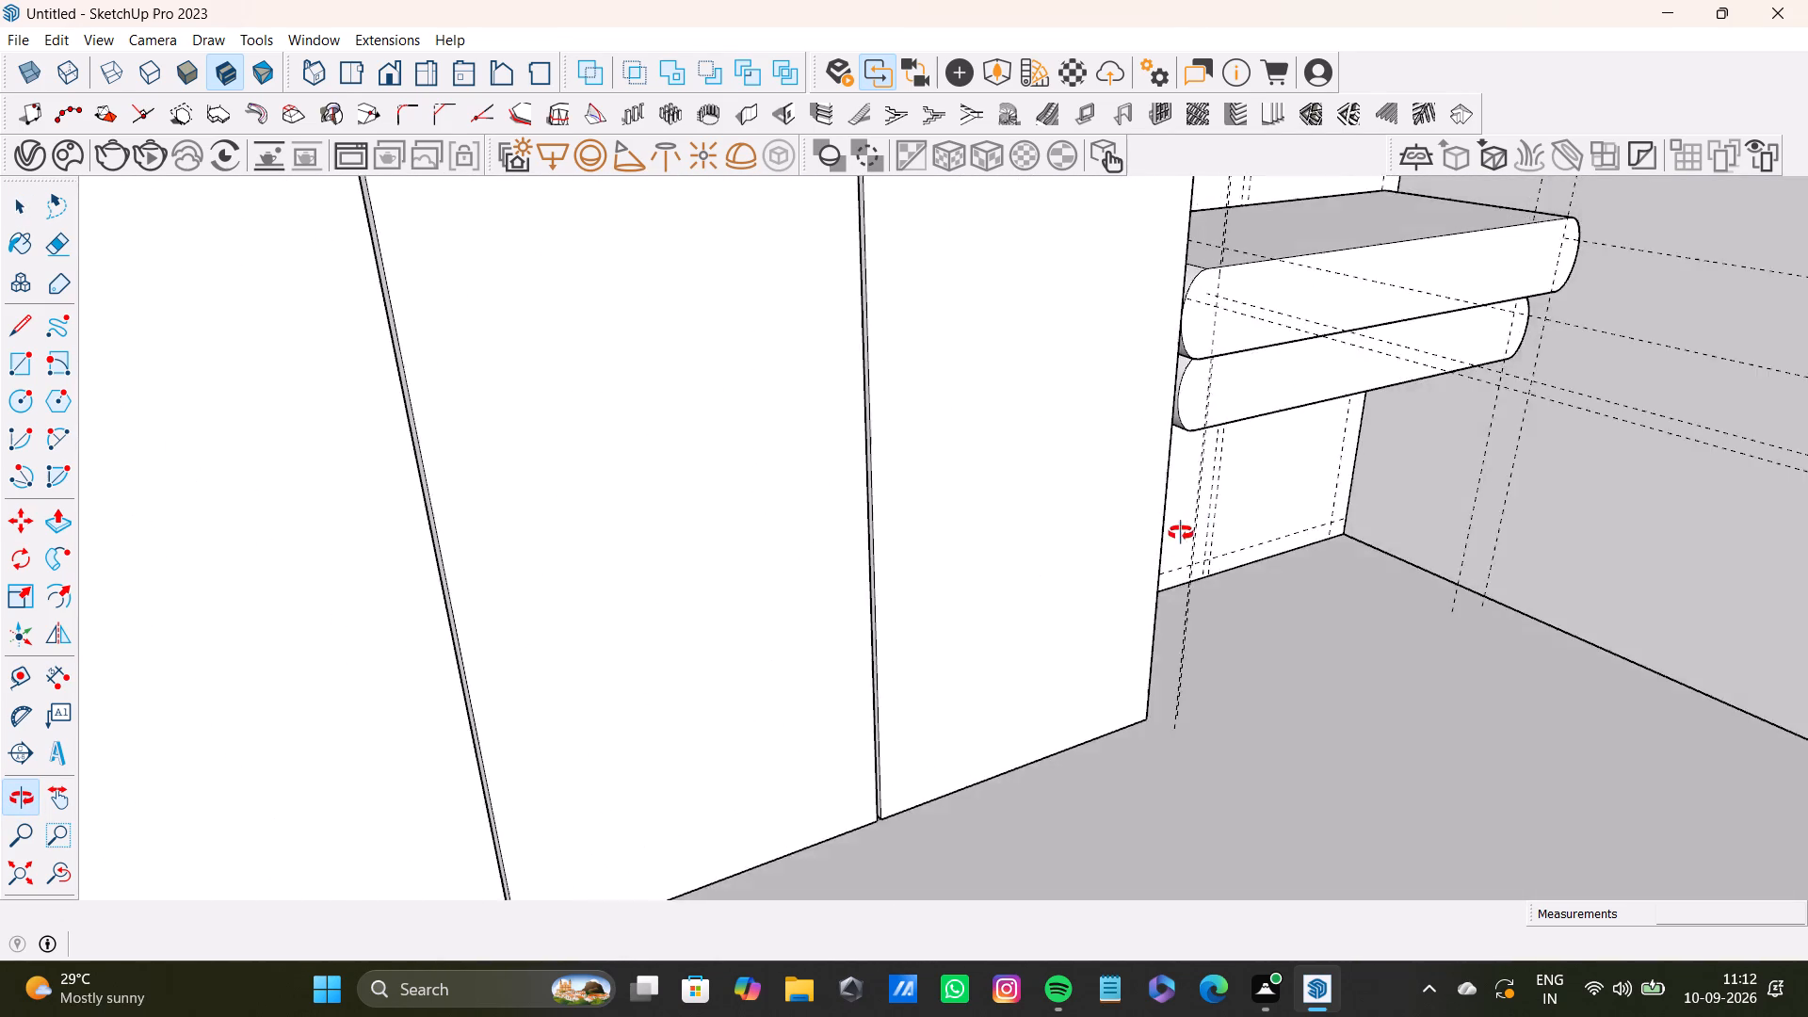
pyautogui.moveTo(1181, 533); pyautogui.dragTo(1252, 541, button='middle')
pyautogui.scroll(-1, 1240, 520)
pyautogui.scroll(4, 1374, 419)
pyautogui.scroll(-3, 1362, 435)
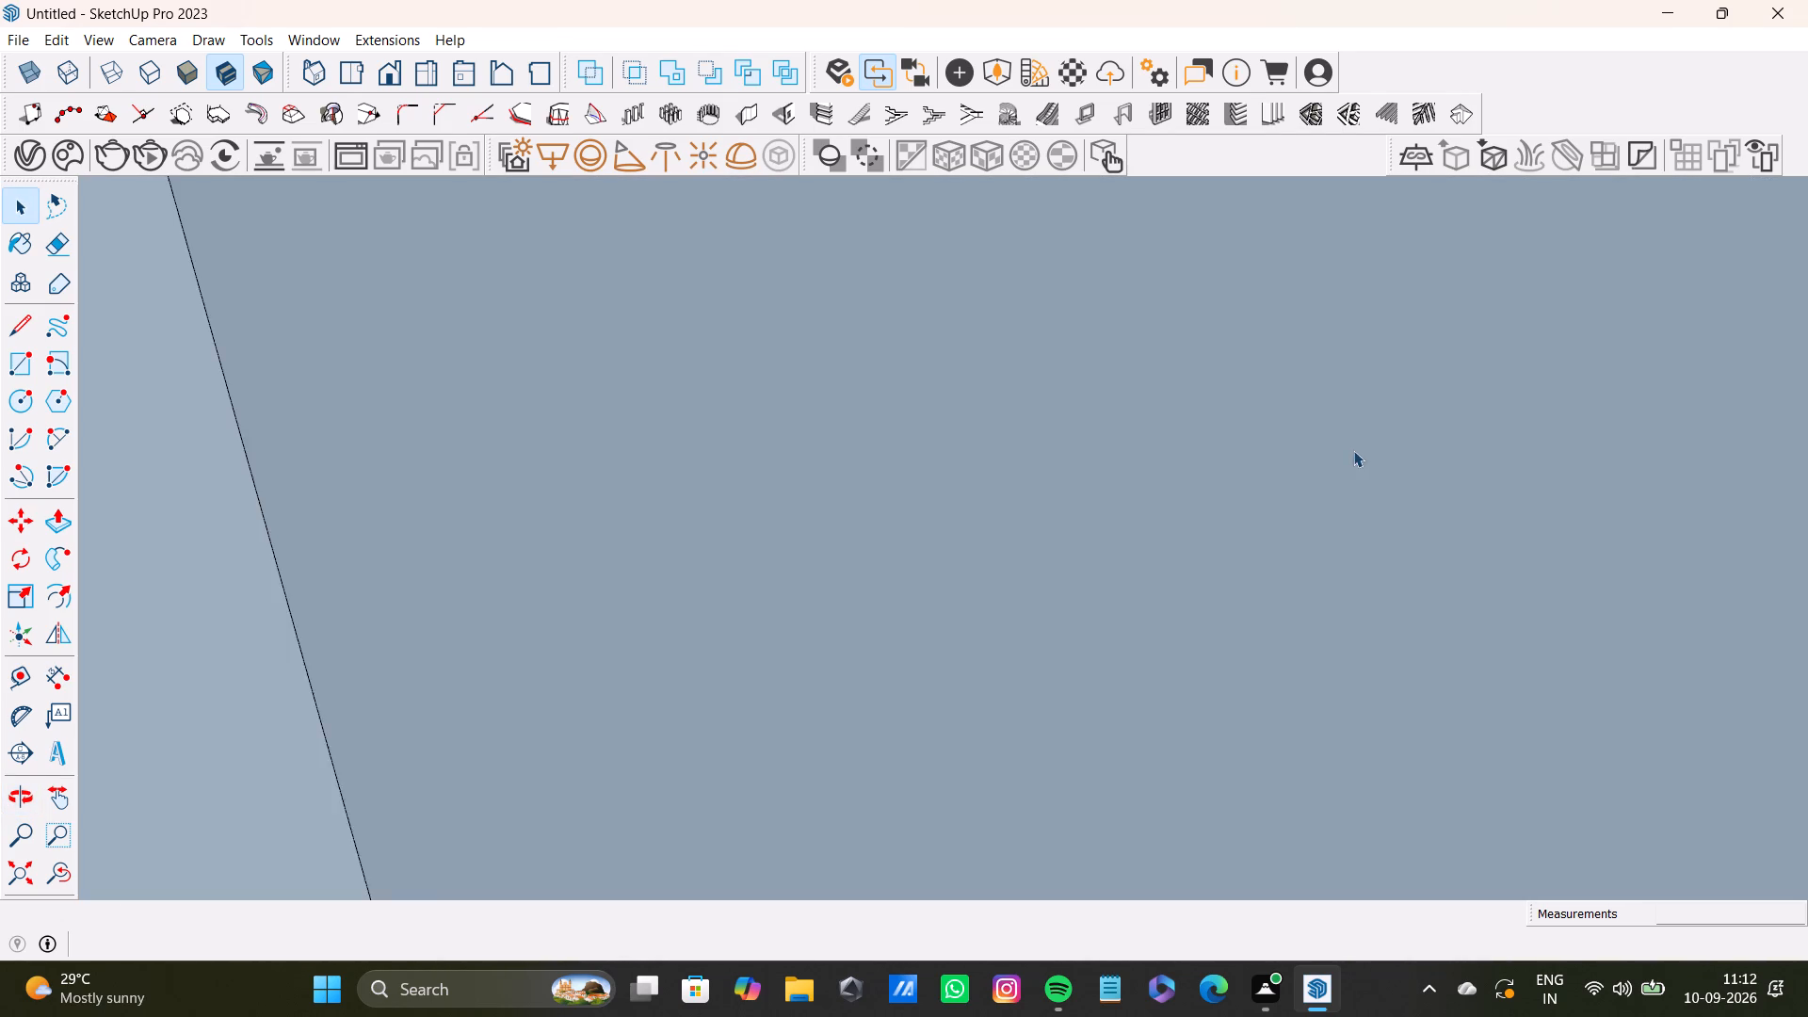
pyautogui.scroll(-7, 1353, 450)
pyautogui.click(60, 870)
pyautogui.click(31, 878)
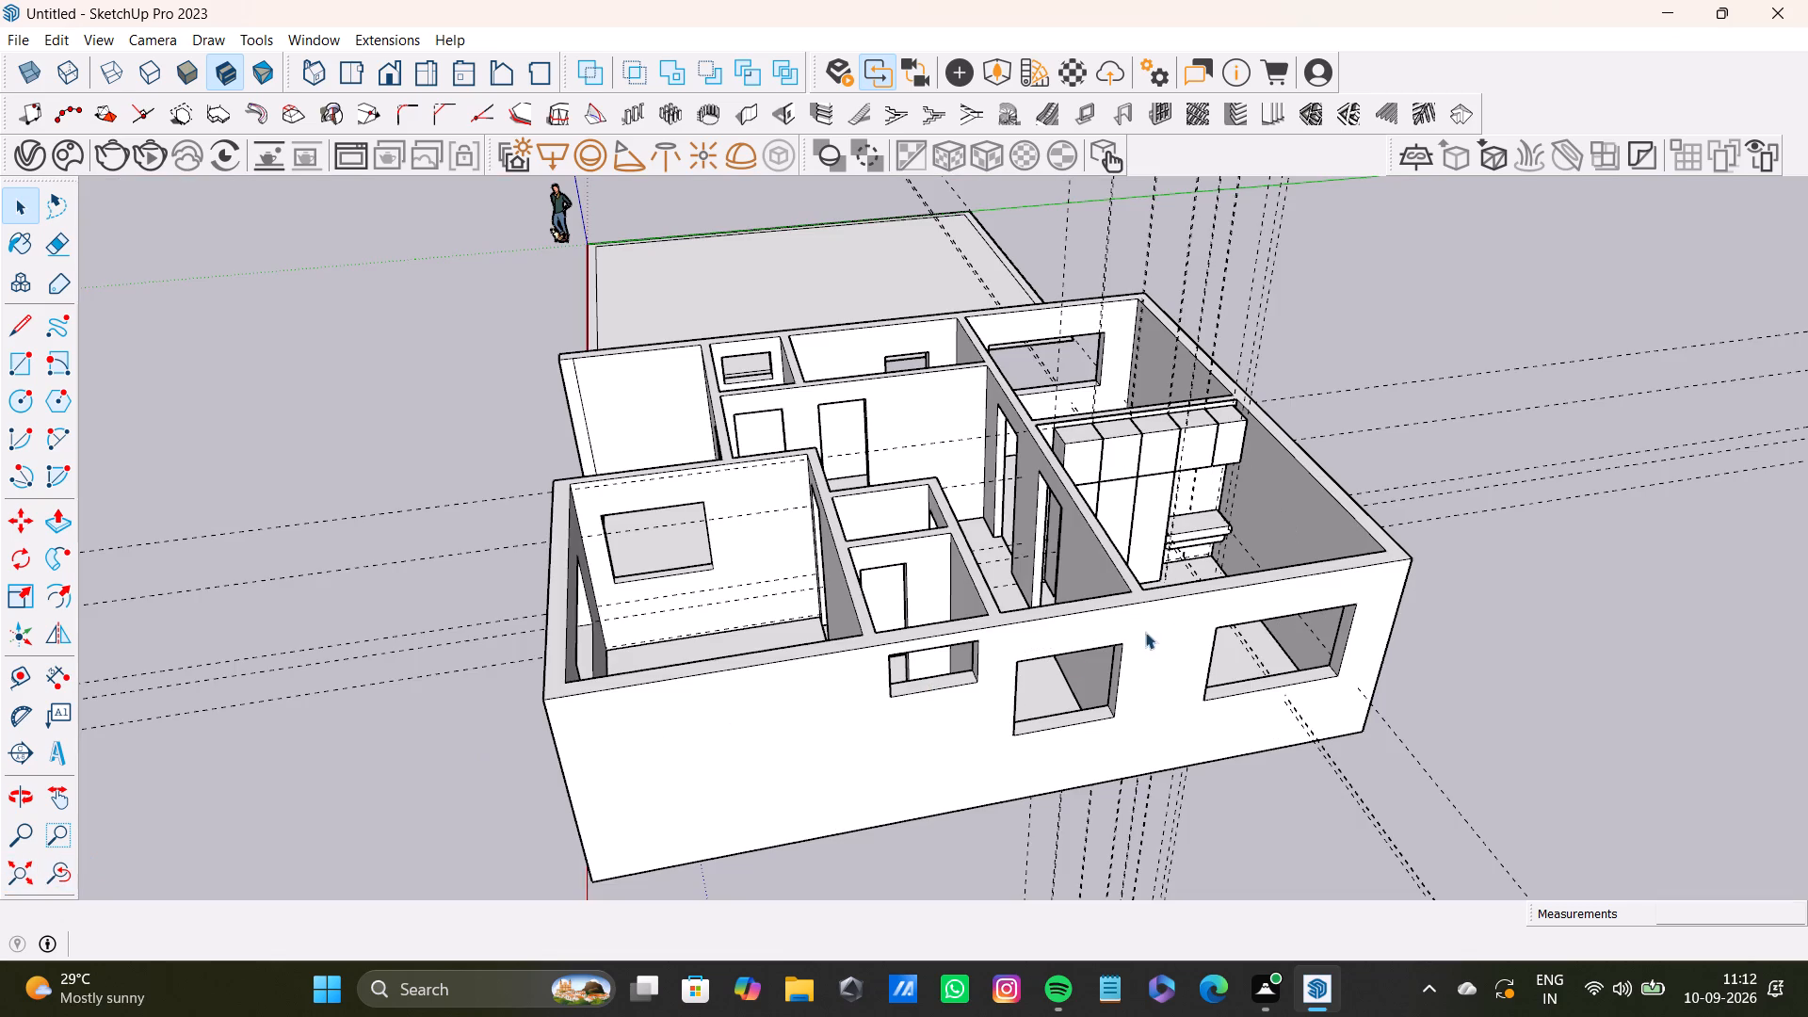
pyautogui.click(1396, 398)
pyautogui.press('space')
pyautogui.click(1359, 291)
pyautogui.press('space')
pyautogui.press('space')
# Examine the wardrobe room and the adjoining rooms from above and from several sides of the house.
pyautogui.scroll(19, 1386, 410)
pyautogui.scroll(-4, 1138, 481)
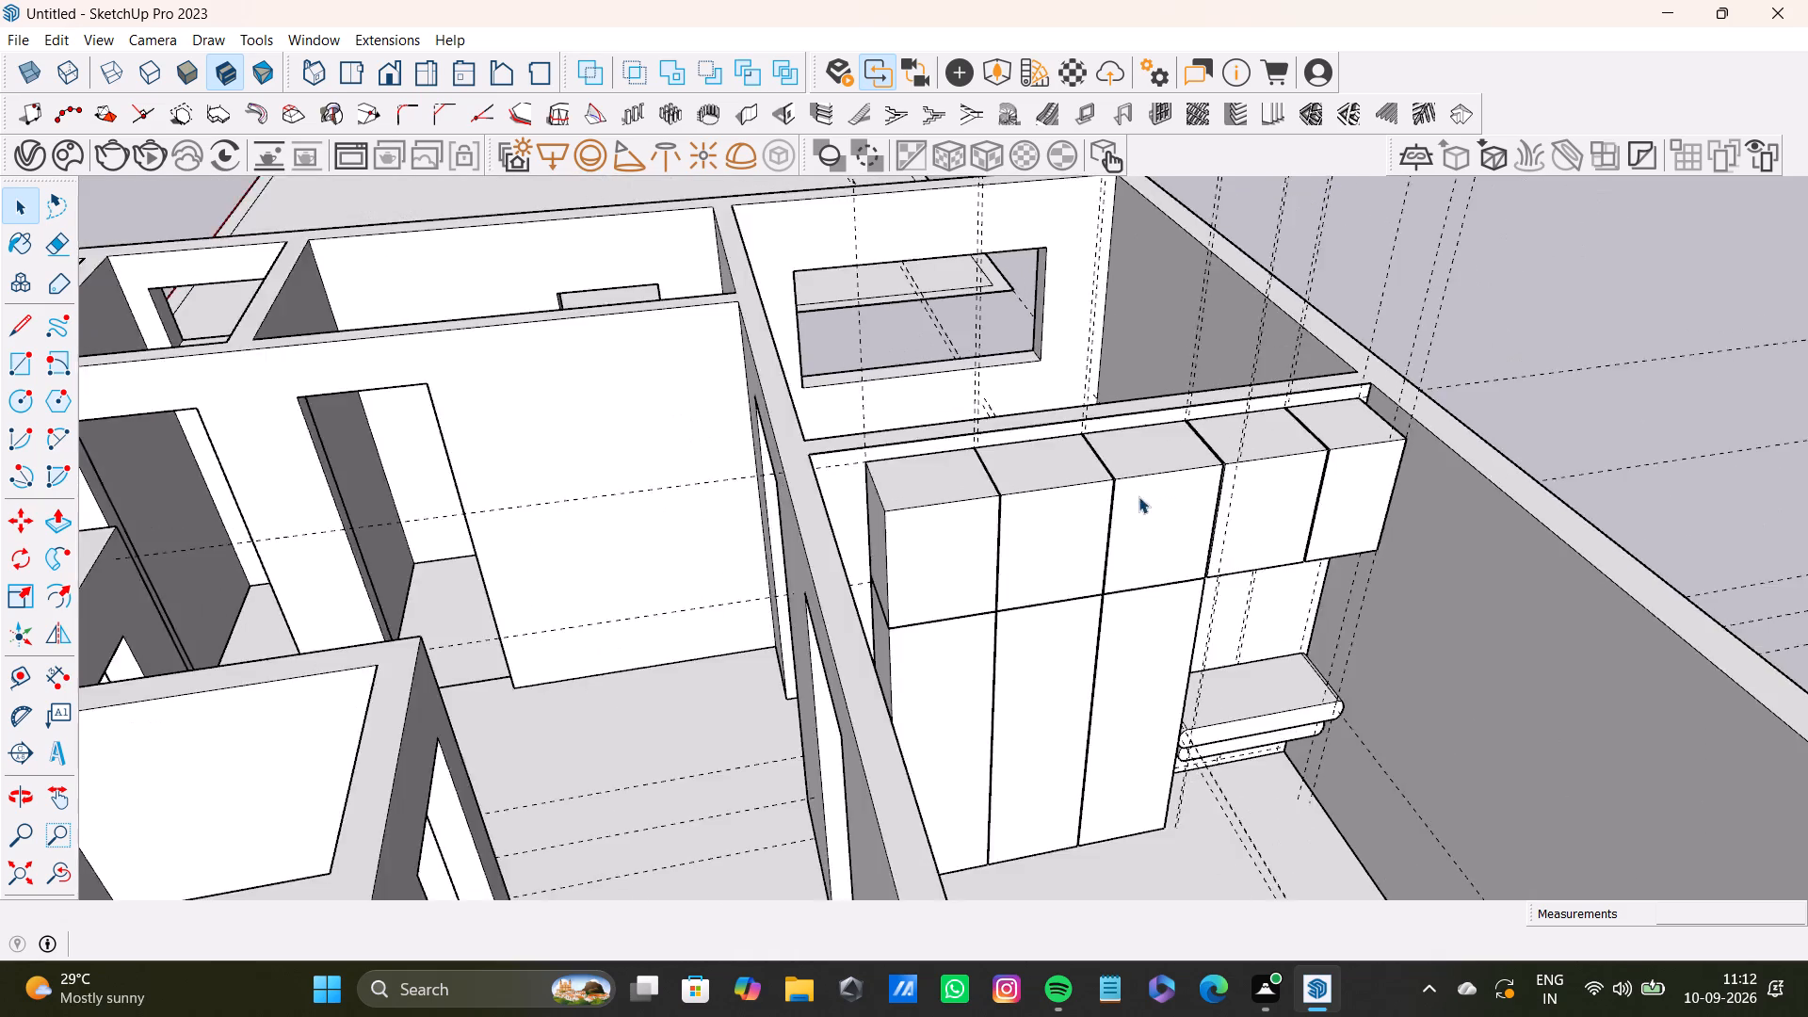
pyautogui.scroll(-5, 1138, 496)
pyautogui.keyDown('shift'); pyautogui.moveTo(1265, 547); pyautogui.dragTo(1144, 600, button='middle'); pyautogui.keyUp('shift')
pyautogui.scroll(5, 1181, 611)
pyautogui.moveTo(1167, 677); pyautogui.dragTo(1067, 763, button='middle')
pyautogui.scroll(4, 1062, 795)
pyautogui.keyDown('shift'); pyautogui.moveTo(1062, 795); pyautogui.dragTo(1089, 727, button='middle'); pyautogui.keyUp('shift')
pyautogui.scroll(-8, 1111, 777)
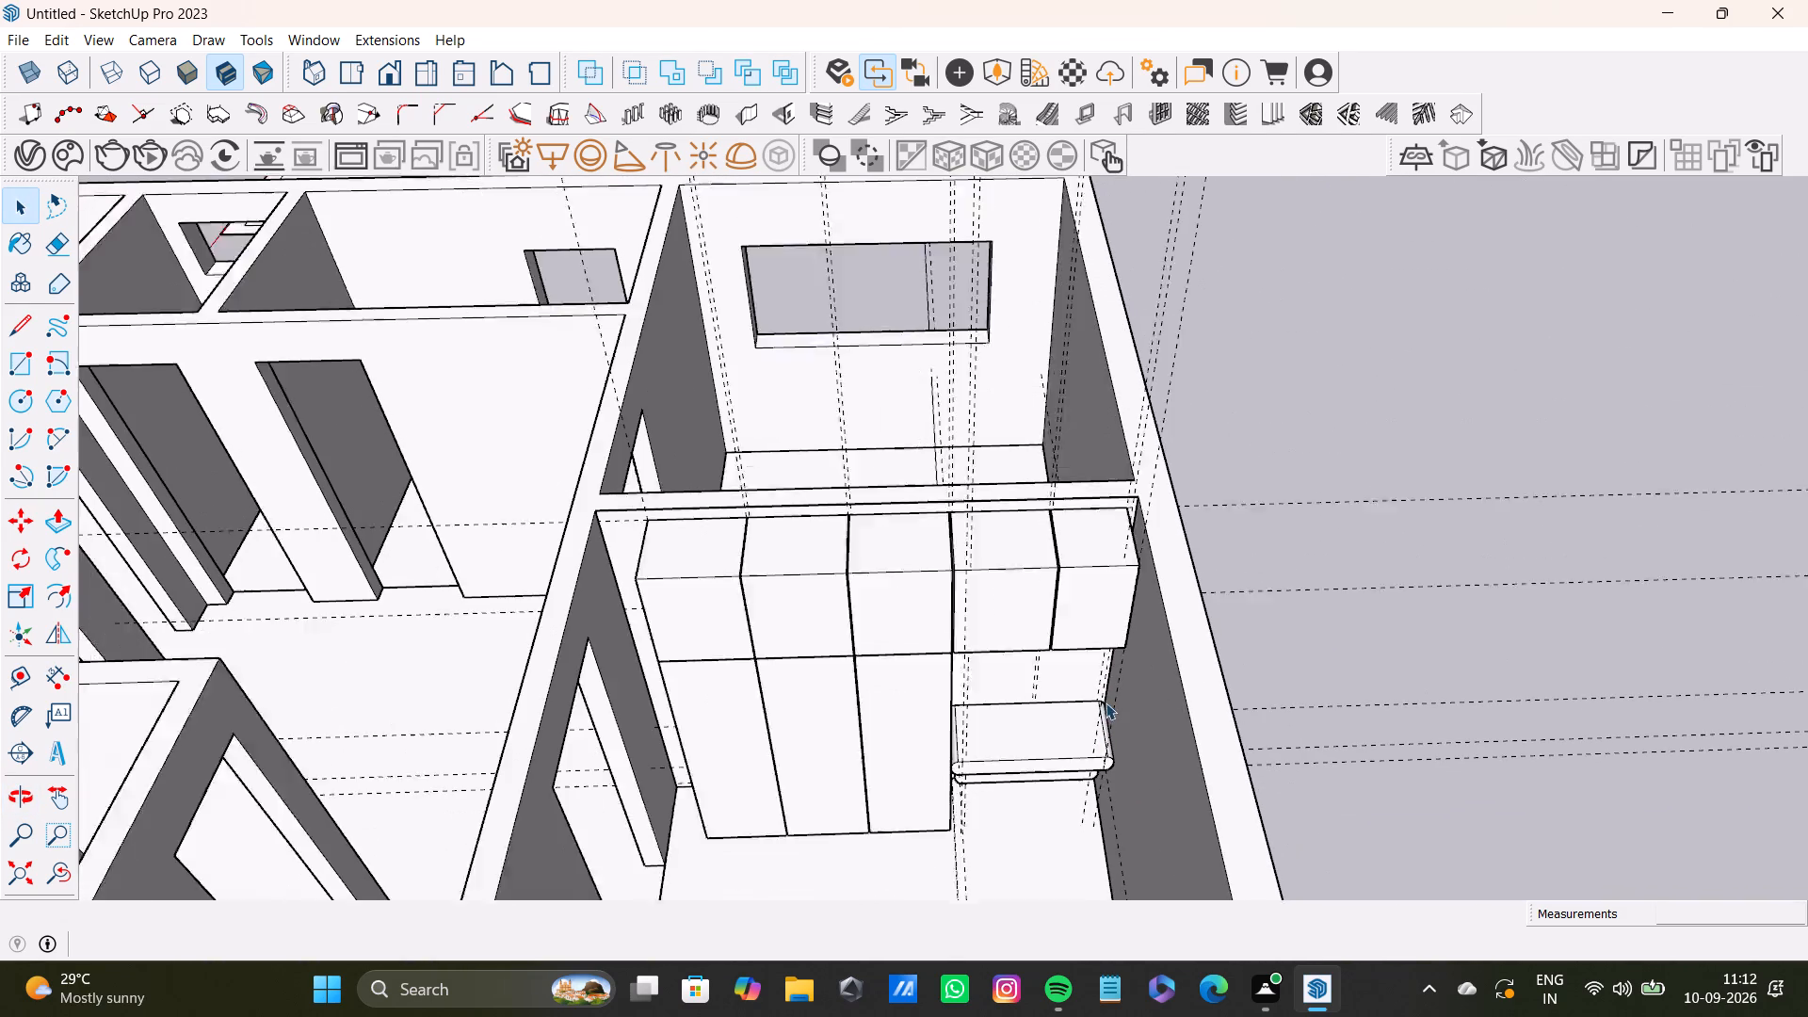
pyautogui.doubleClick(1317, 558)
pyautogui.scroll(-5, 1022, 636)
pyautogui.keyDown('shift'); pyautogui.scroll(1, 979, 670); pyautogui.keyUp('shift')
pyautogui.keyDown('shift'); pyautogui.moveTo(979, 670); pyautogui.dragTo(1061, 605, button='middle'); pyautogui.keyUp('shift')
pyautogui.scroll(-5, 1011, 616)
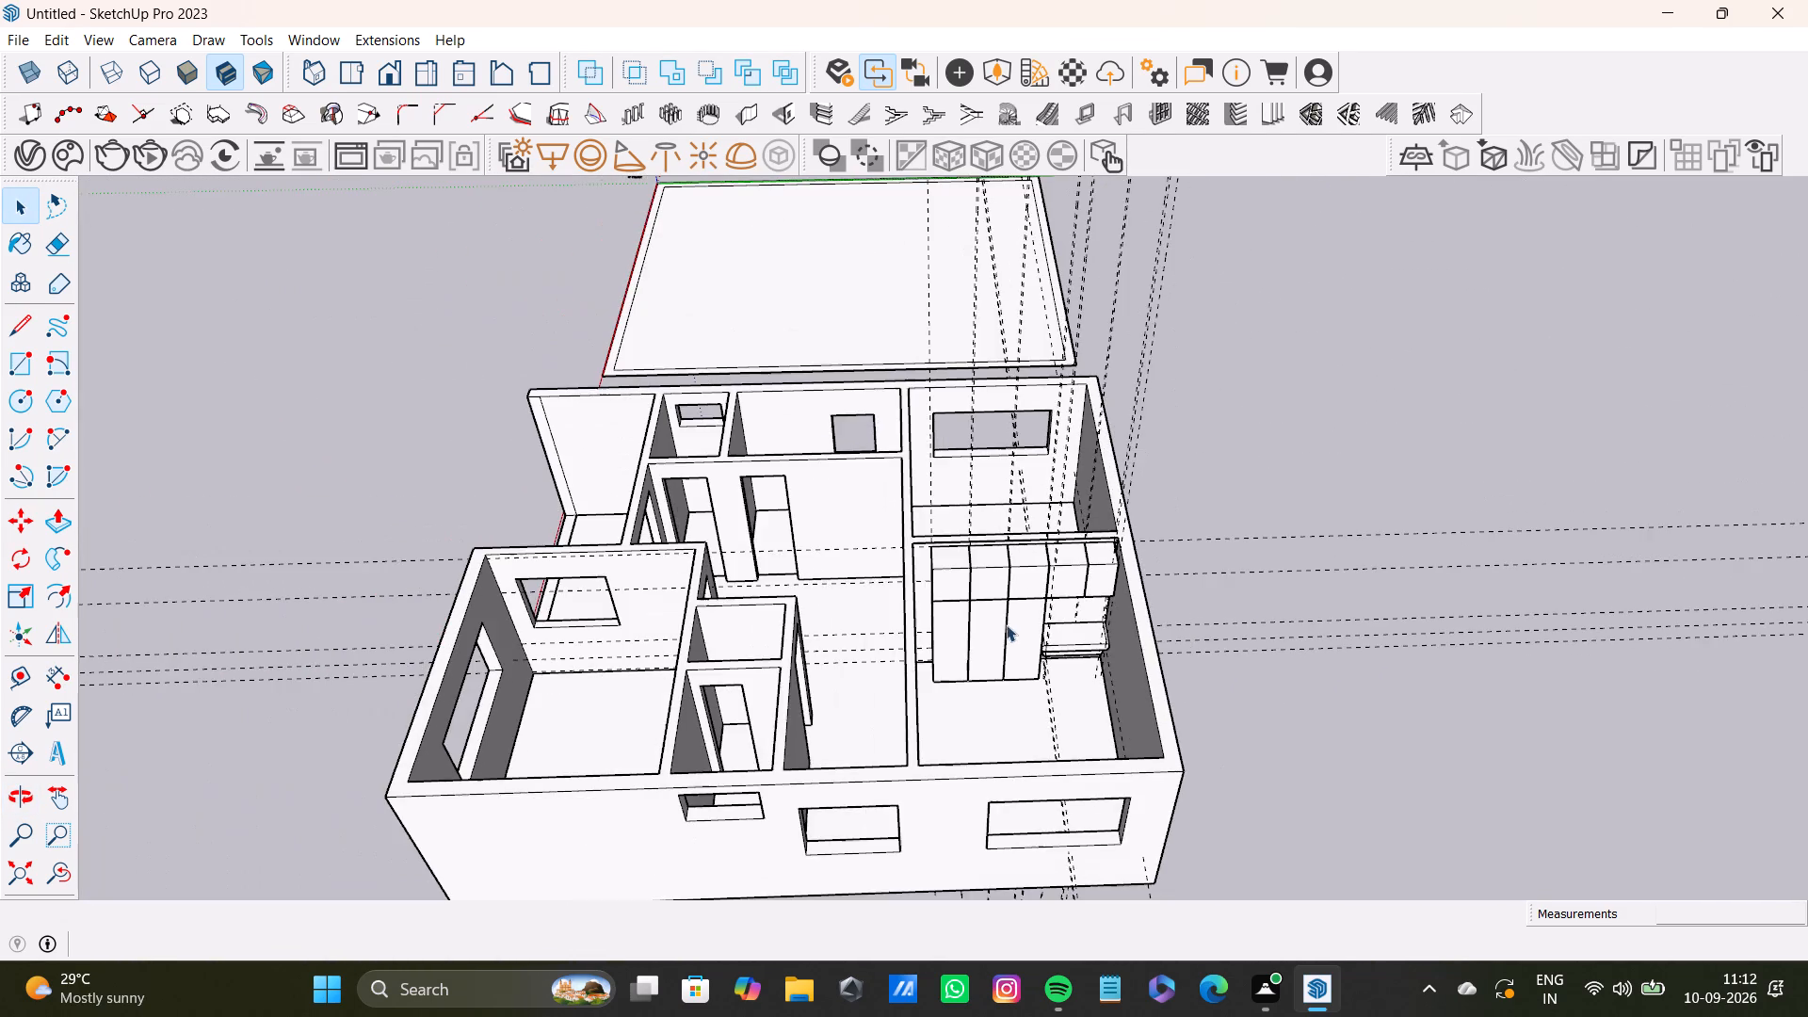
pyautogui.scroll(9, 916, 644)
pyautogui.moveTo(1051, 718); pyautogui.dragTo(712, 773, button='middle')
pyautogui.scroll(-5, 708, 704)
pyautogui.keyDown('shift'); pyautogui.moveTo(707, 710); pyautogui.dragTo(848, 643, button='middle'); pyautogui.keyUp('shift')
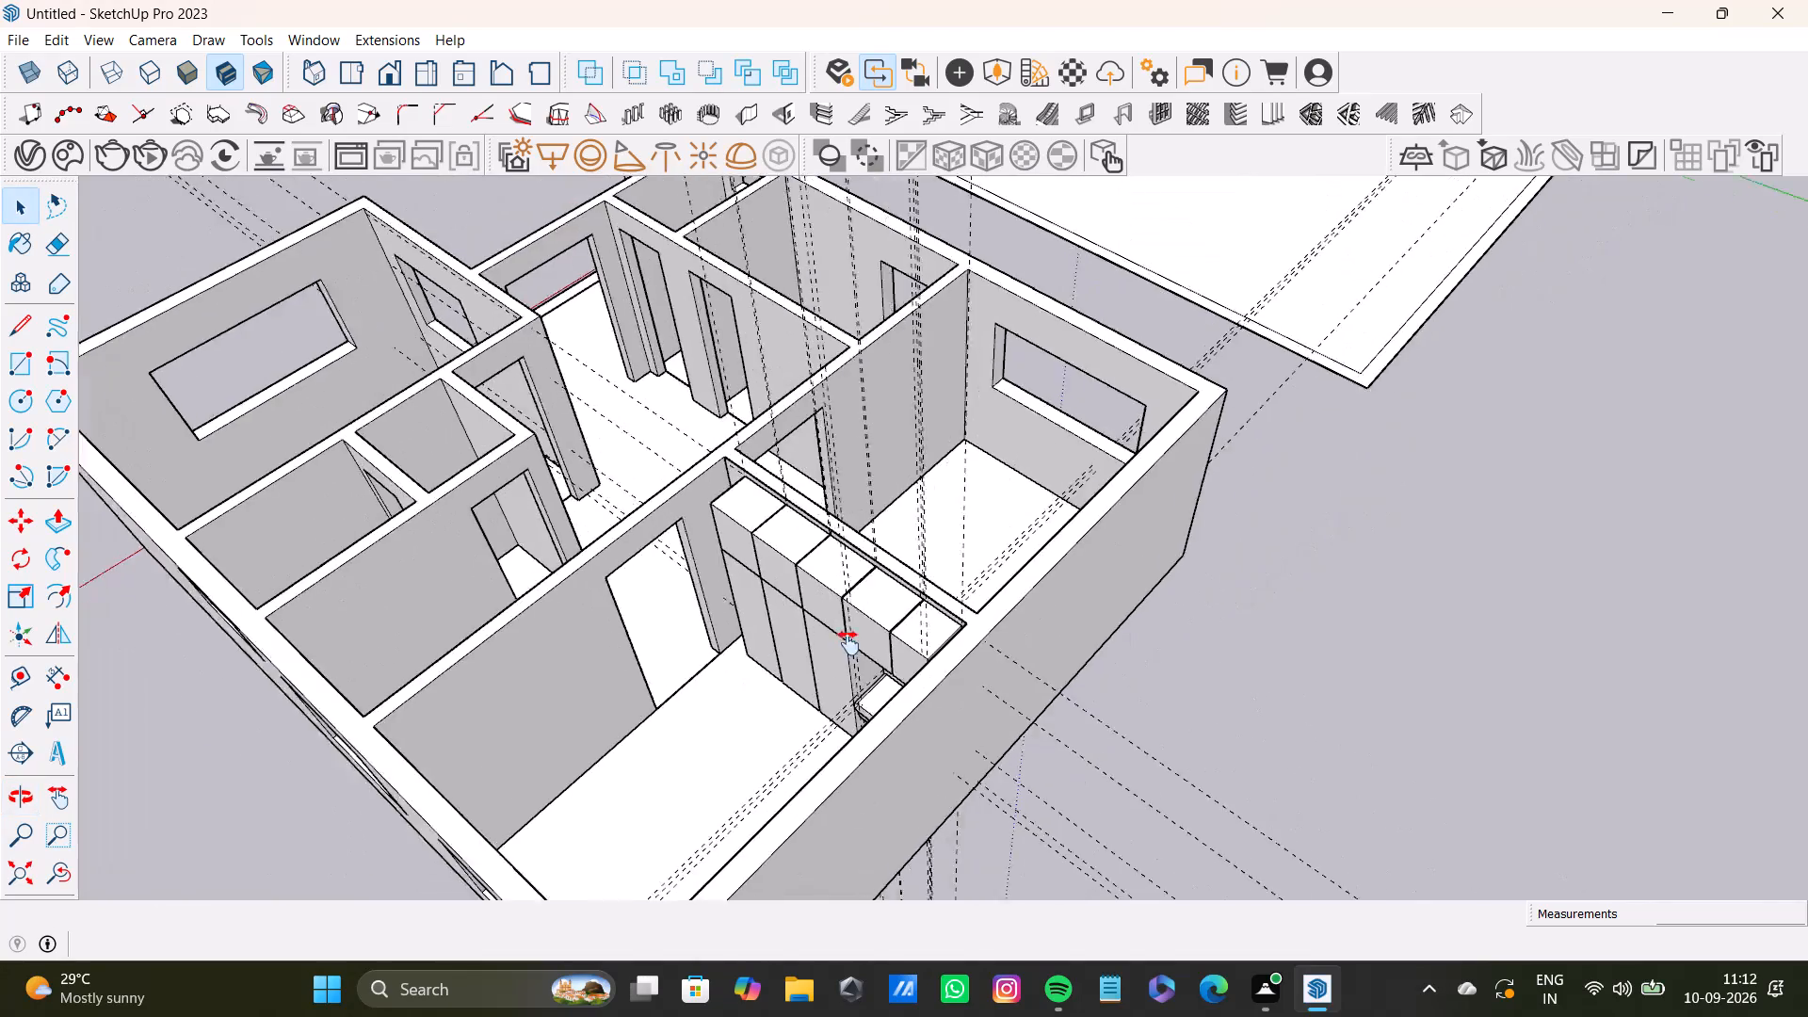
pyautogui.keyDown('shift'); pyautogui.moveTo(848, 643); pyautogui.dragTo(1008, 645, button='middle'); pyautogui.keyUp('shift')
pyautogui.moveTo(1433, 742); pyautogui.dragTo(961, 800, button='middle')
pyautogui.scroll(3, 780, 531)
pyautogui.keyDown('shift'); pyautogui.moveTo(780, 529); pyautogui.dragTo(1147, 619, button='middle'); pyautogui.keyUp('shift')
pyautogui.scroll(4, 1123, 670)
pyautogui.moveTo(1123, 670); pyautogui.dragTo(977, 791, button='middle')
pyautogui.scroll(-5, 976, 761)
pyautogui.moveTo(945, 759); pyautogui.dragTo(1028, 477, button='middle')
pyautogui.moveTo(1106, 588); pyautogui.dragTo(816, 540, button='middle')
pyautogui.scroll(1, 915, 459)
pyautogui.scroll(-4, 915, 459)
pyautogui.moveTo(921, 509); pyautogui.dragTo(1032, 485, button='middle')
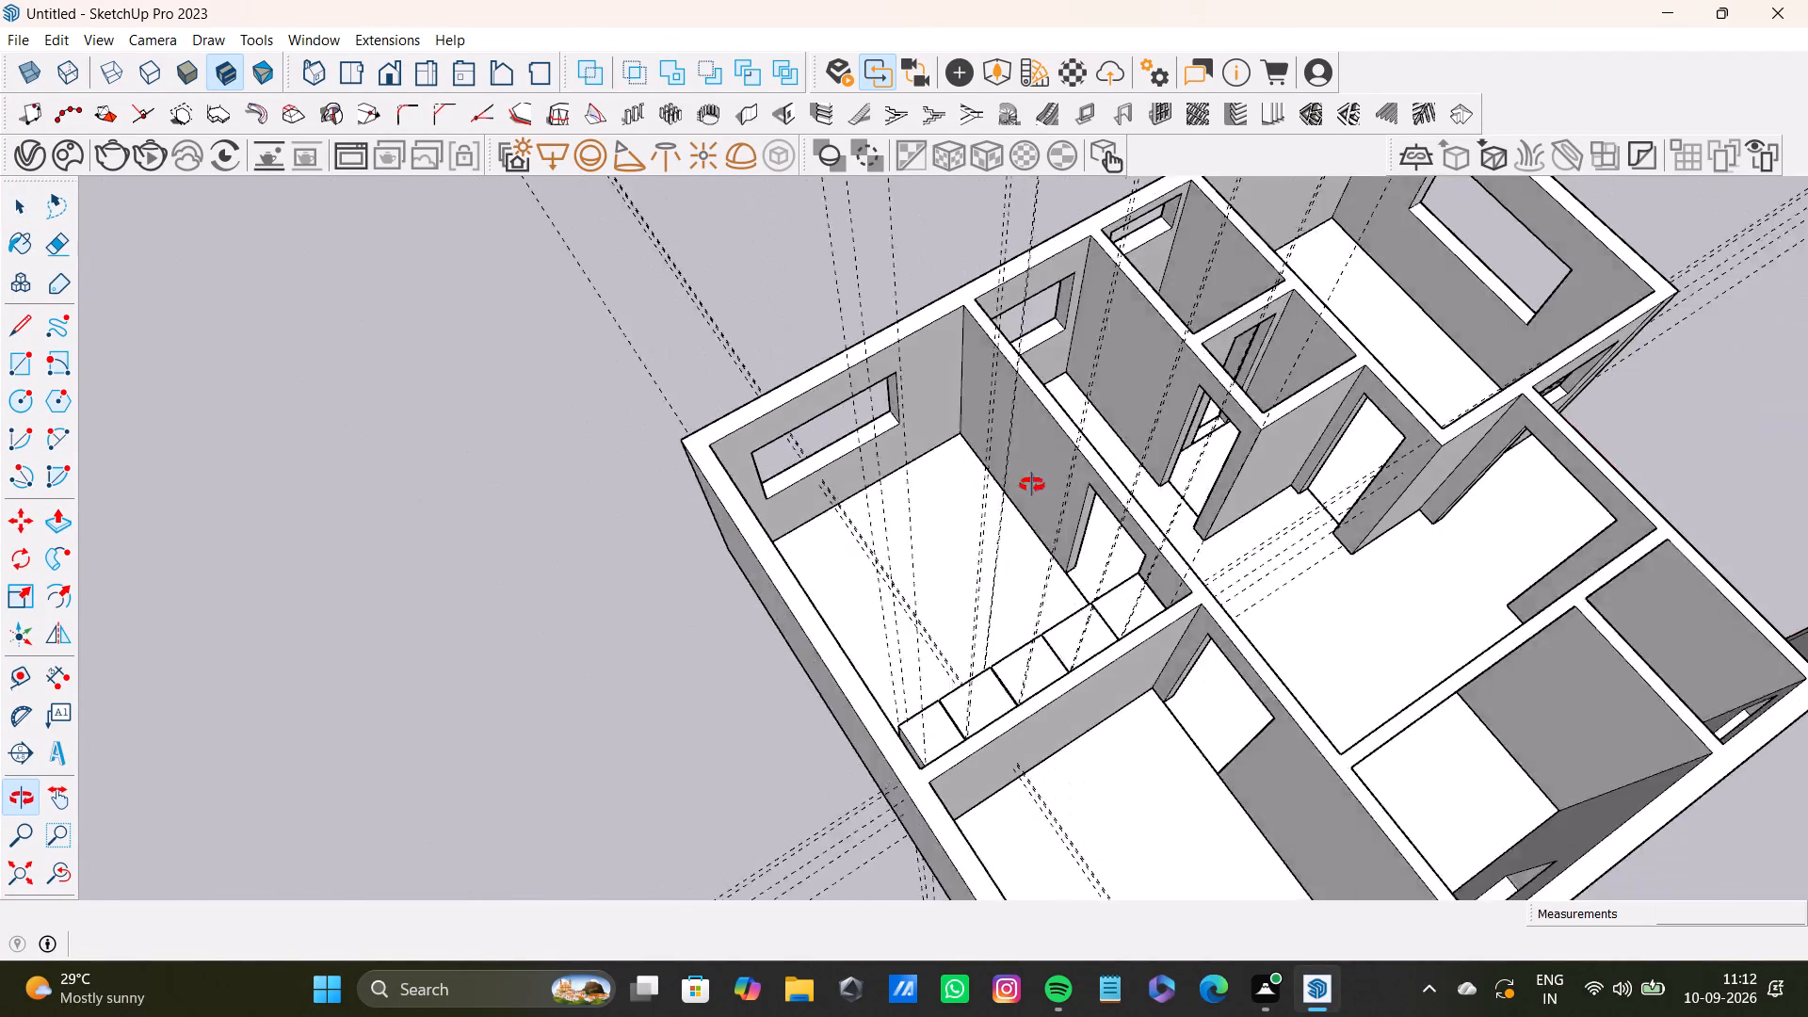
pyautogui.moveTo(1032, 485); pyautogui.dragTo(542, 522, button='middle')
pyautogui.scroll(4, 798, 477)
pyautogui.keyDown('shift'); pyautogui.moveTo(835, 488); pyautogui.dragTo(925, 623, button='middle'); pyautogui.keyUp('shift')
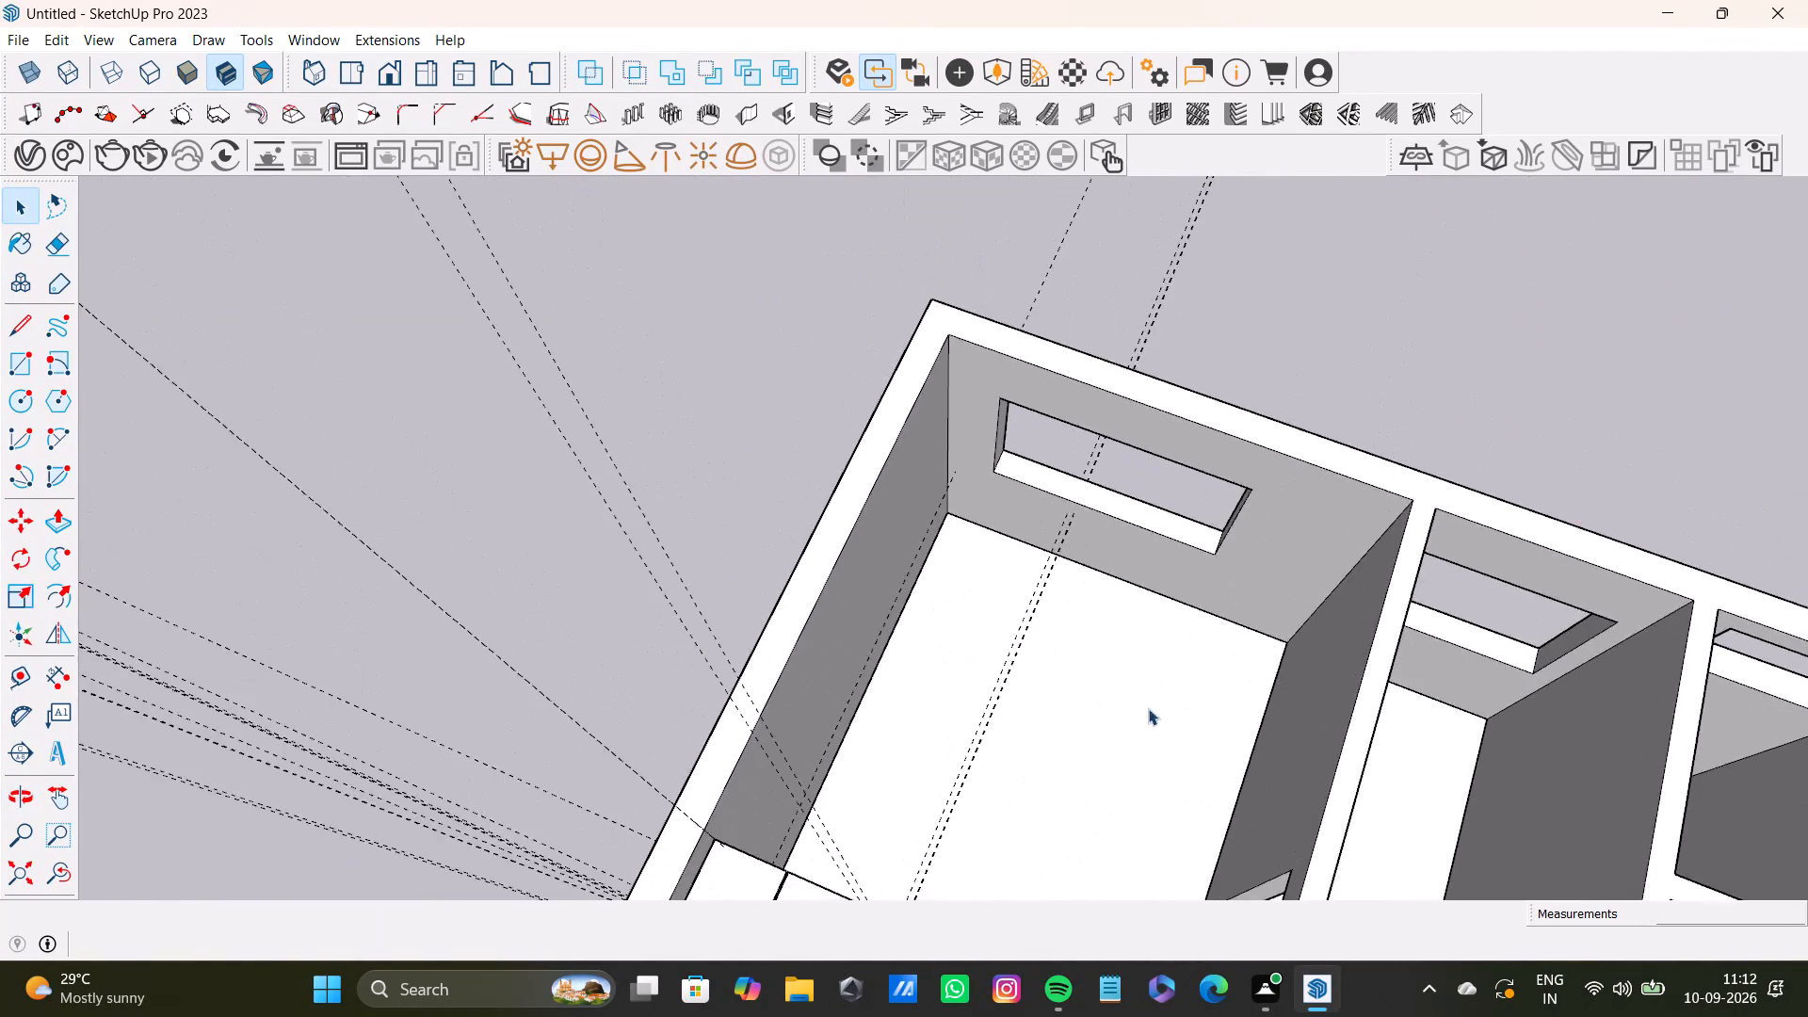
pyautogui.moveTo(1146, 710); pyautogui.dragTo(609, 621, button='middle')
pyautogui.moveTo(749, 548); pyautogui.dragTo(820, 692, button='middle')
pyautogui.scroll(3, 832, 686)
pyautogui.moveTo(832, 686); pyautogui.dragTo(695, 526, button='middle')
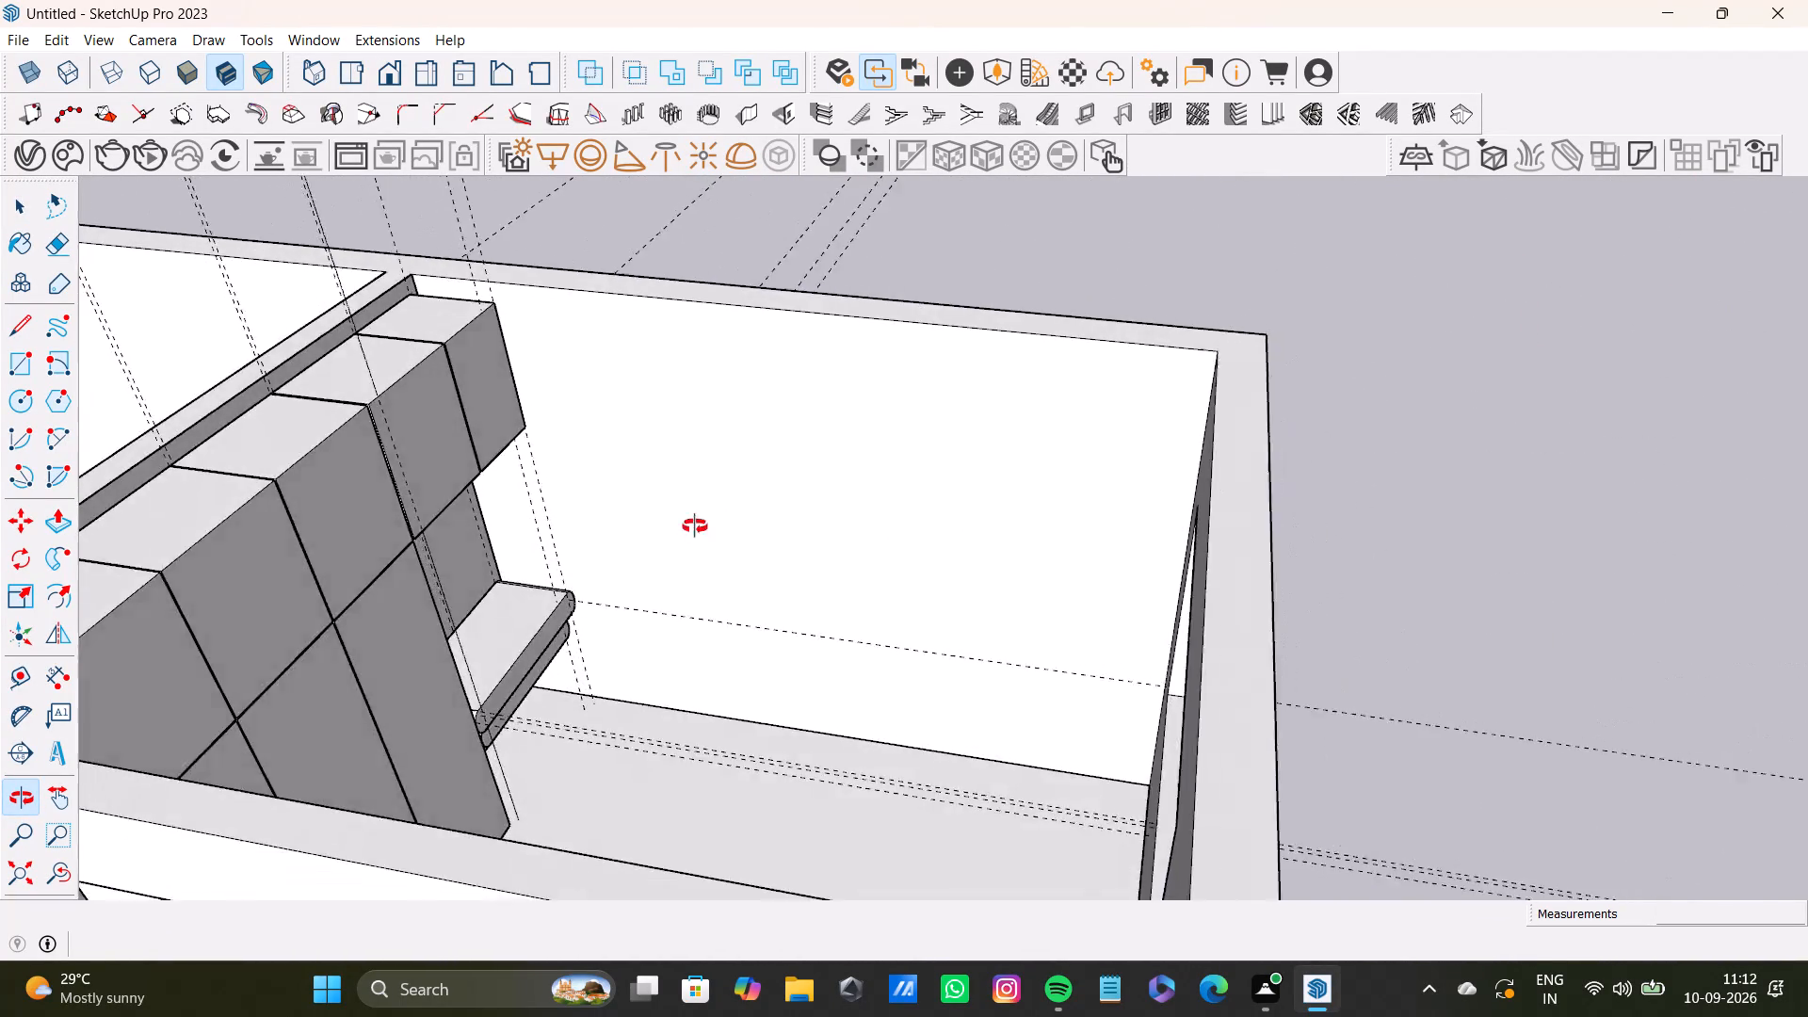
pyautogui.moveTo(695, 526); pyautogui.dragTo(0, 552, button='middle')
pyautogui.scroll(-4, 643, 323)
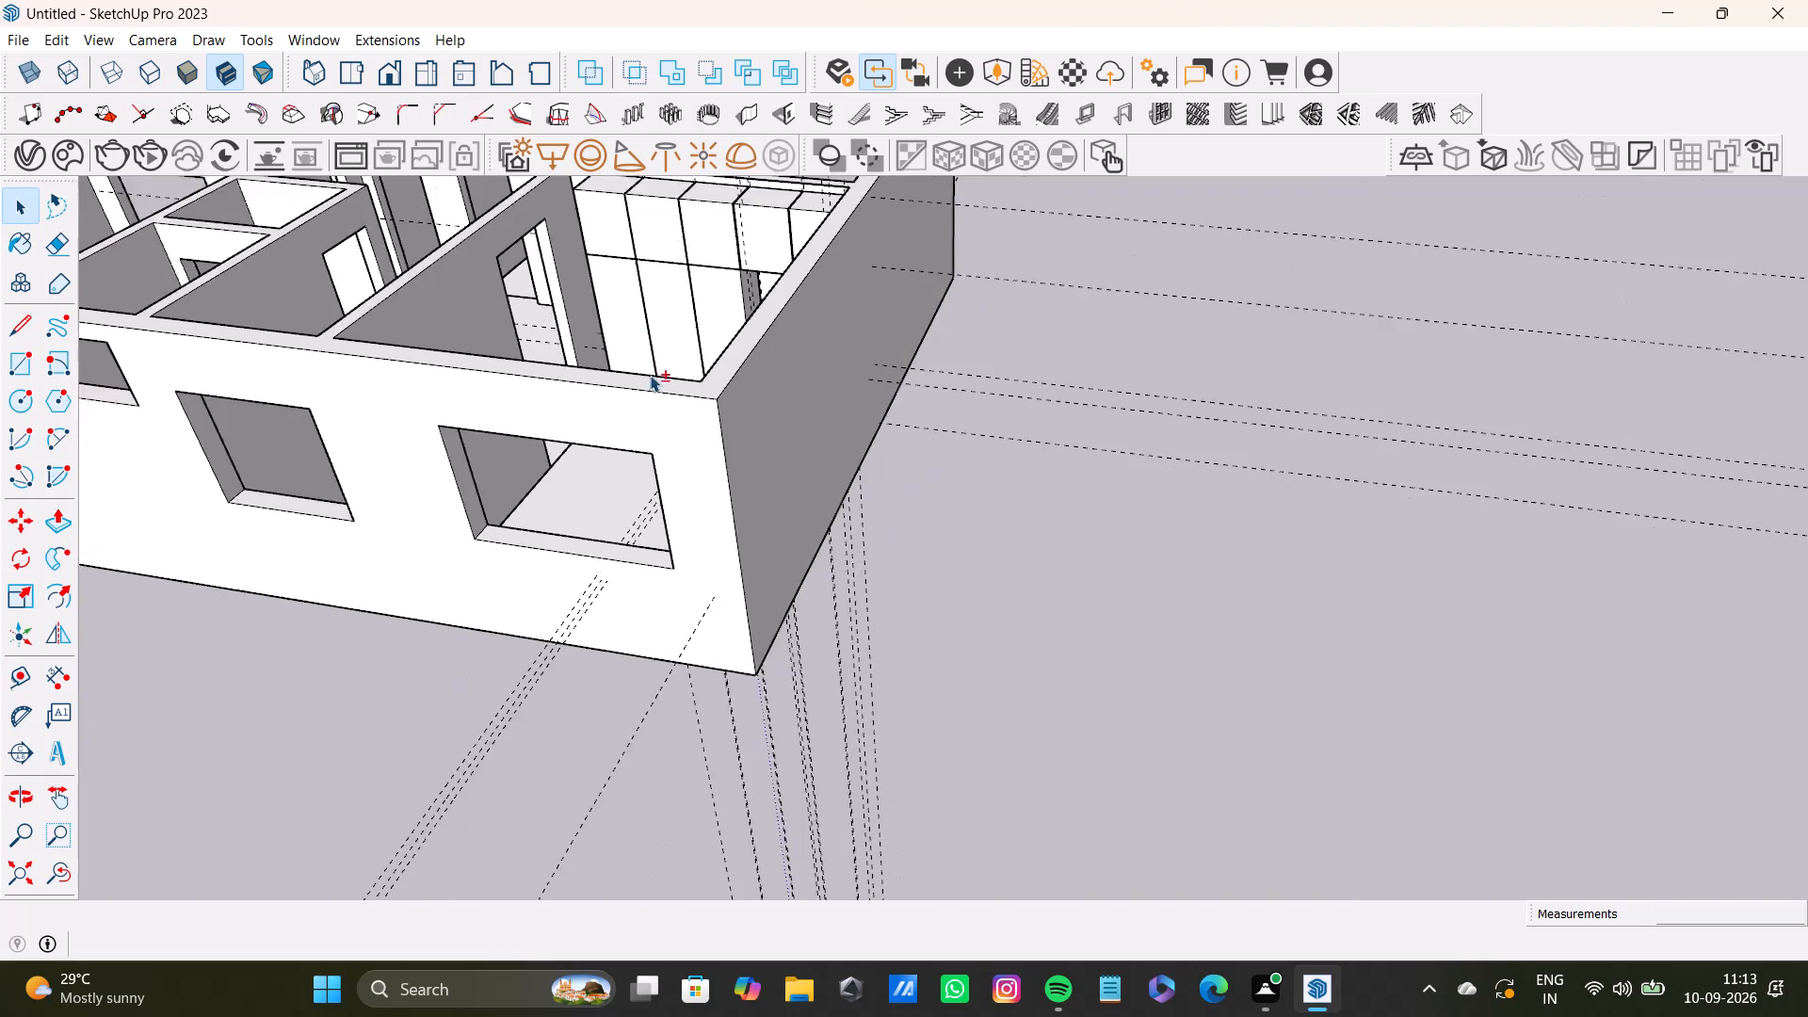
pyautogui.keyDown('shift'); pyautogui.scroll(1, 657, 368); pyautogui.keyUp('shift')
pyautogui.keyDown('shift'); pyautogui.moveTo(657, 368); pyautogui.dragTo(876, 575, button='middle'); pyautogui.keyUp('shift')
pyautogui.scroll(-1, 894, 583)
pyautogui.moveTo(1007, 589); pyautogui.dragTo(411, 592, button='middle')
pyautogui.scroll(2, 599, 400)
pyautogui.keyDown('shift'); pyautogui.moveTo(679, 383); pyautogui.dragTo(808, 611, button='middle'); pyautogui.keyUp('shift')
pyautogui.press('space')
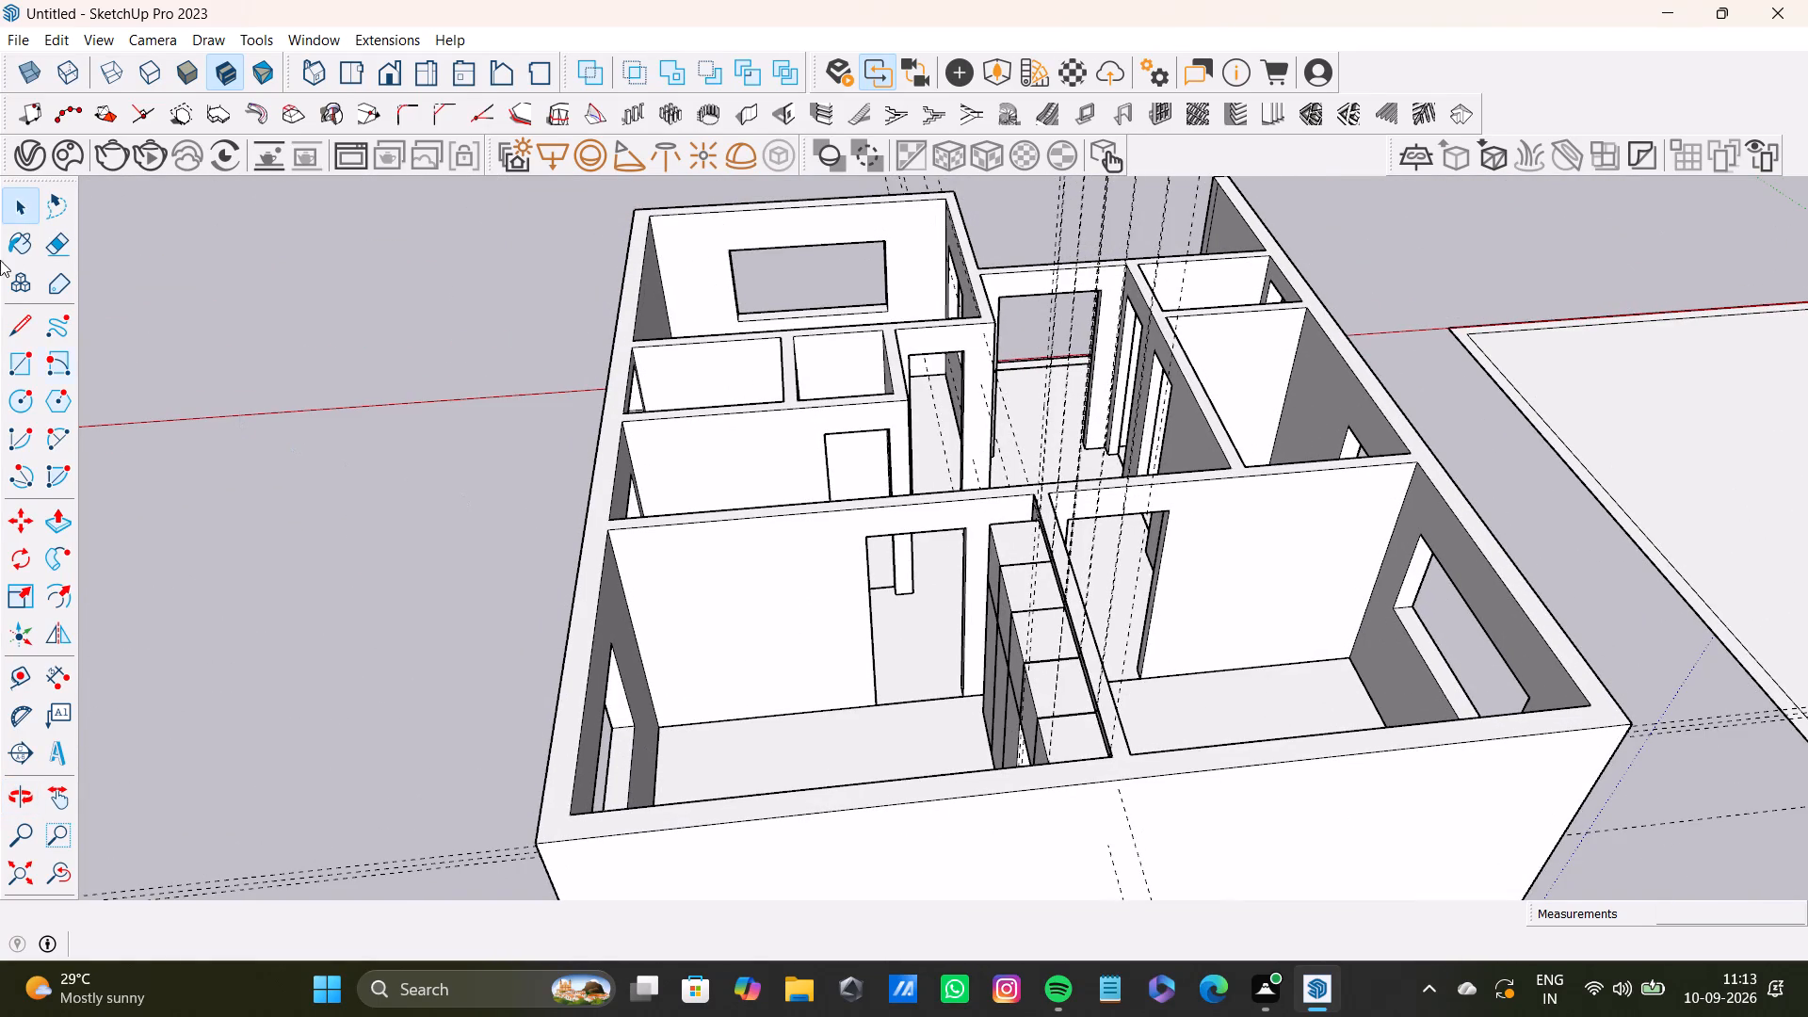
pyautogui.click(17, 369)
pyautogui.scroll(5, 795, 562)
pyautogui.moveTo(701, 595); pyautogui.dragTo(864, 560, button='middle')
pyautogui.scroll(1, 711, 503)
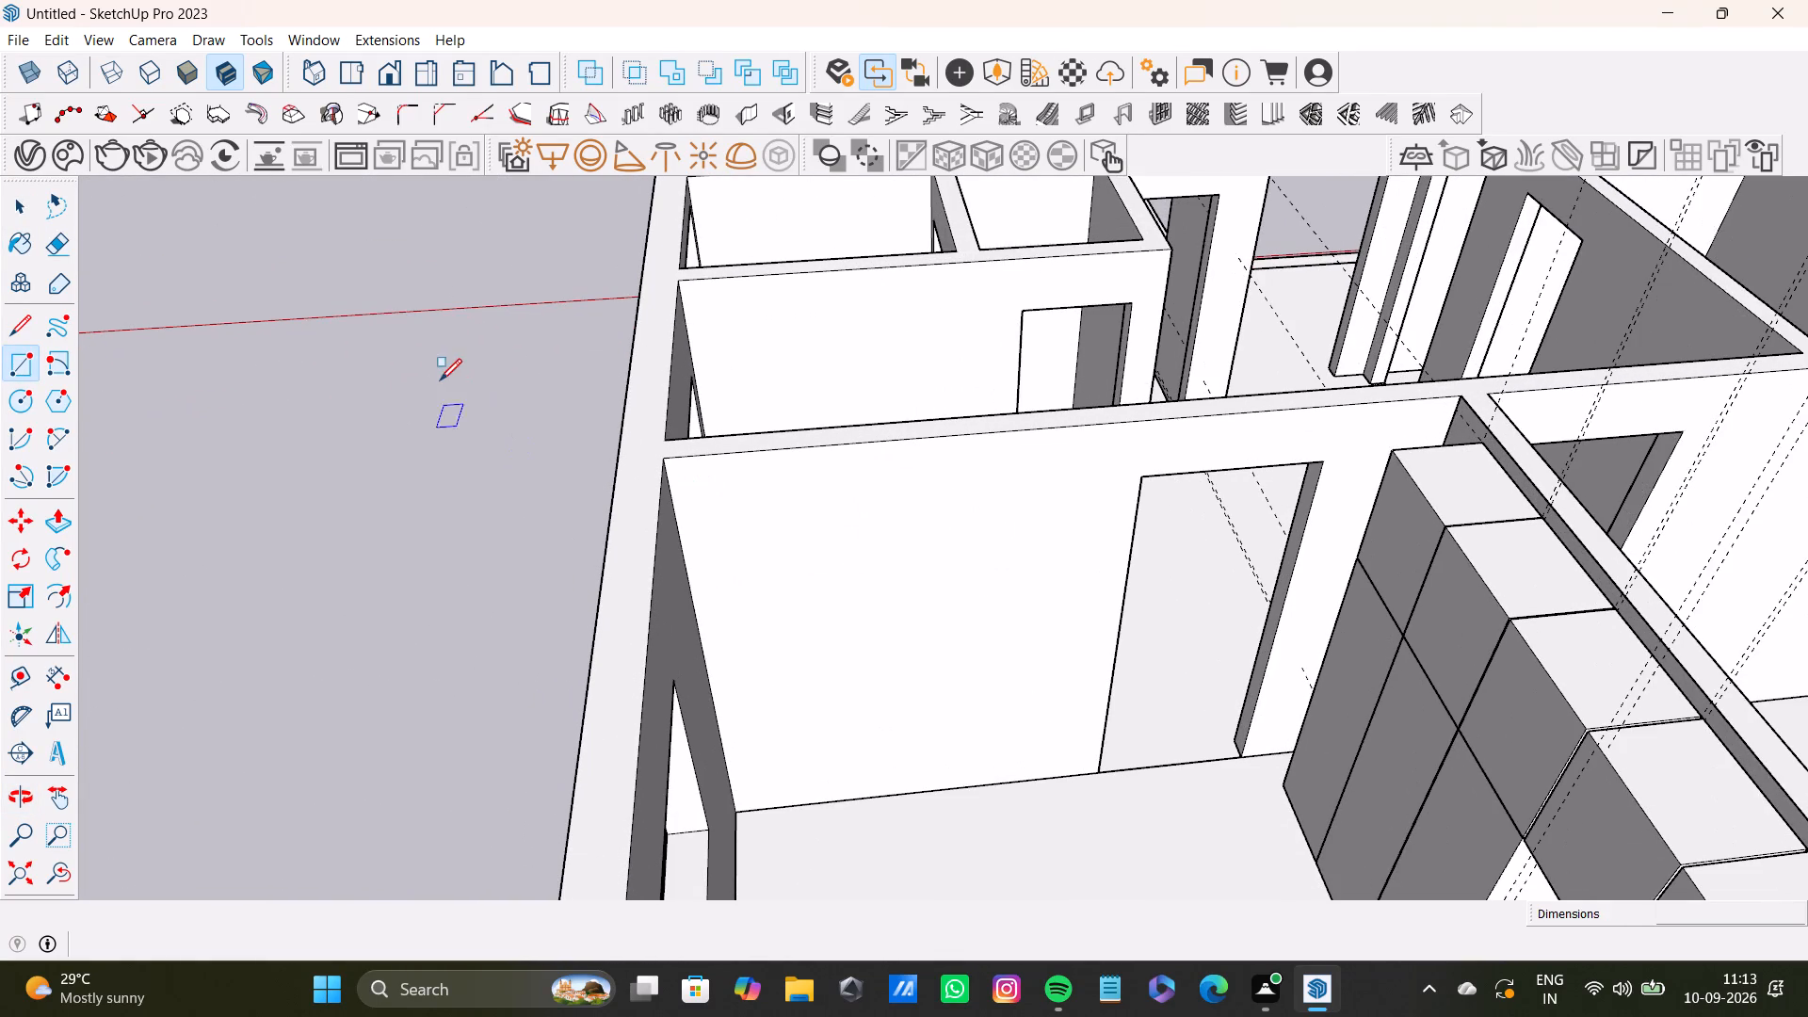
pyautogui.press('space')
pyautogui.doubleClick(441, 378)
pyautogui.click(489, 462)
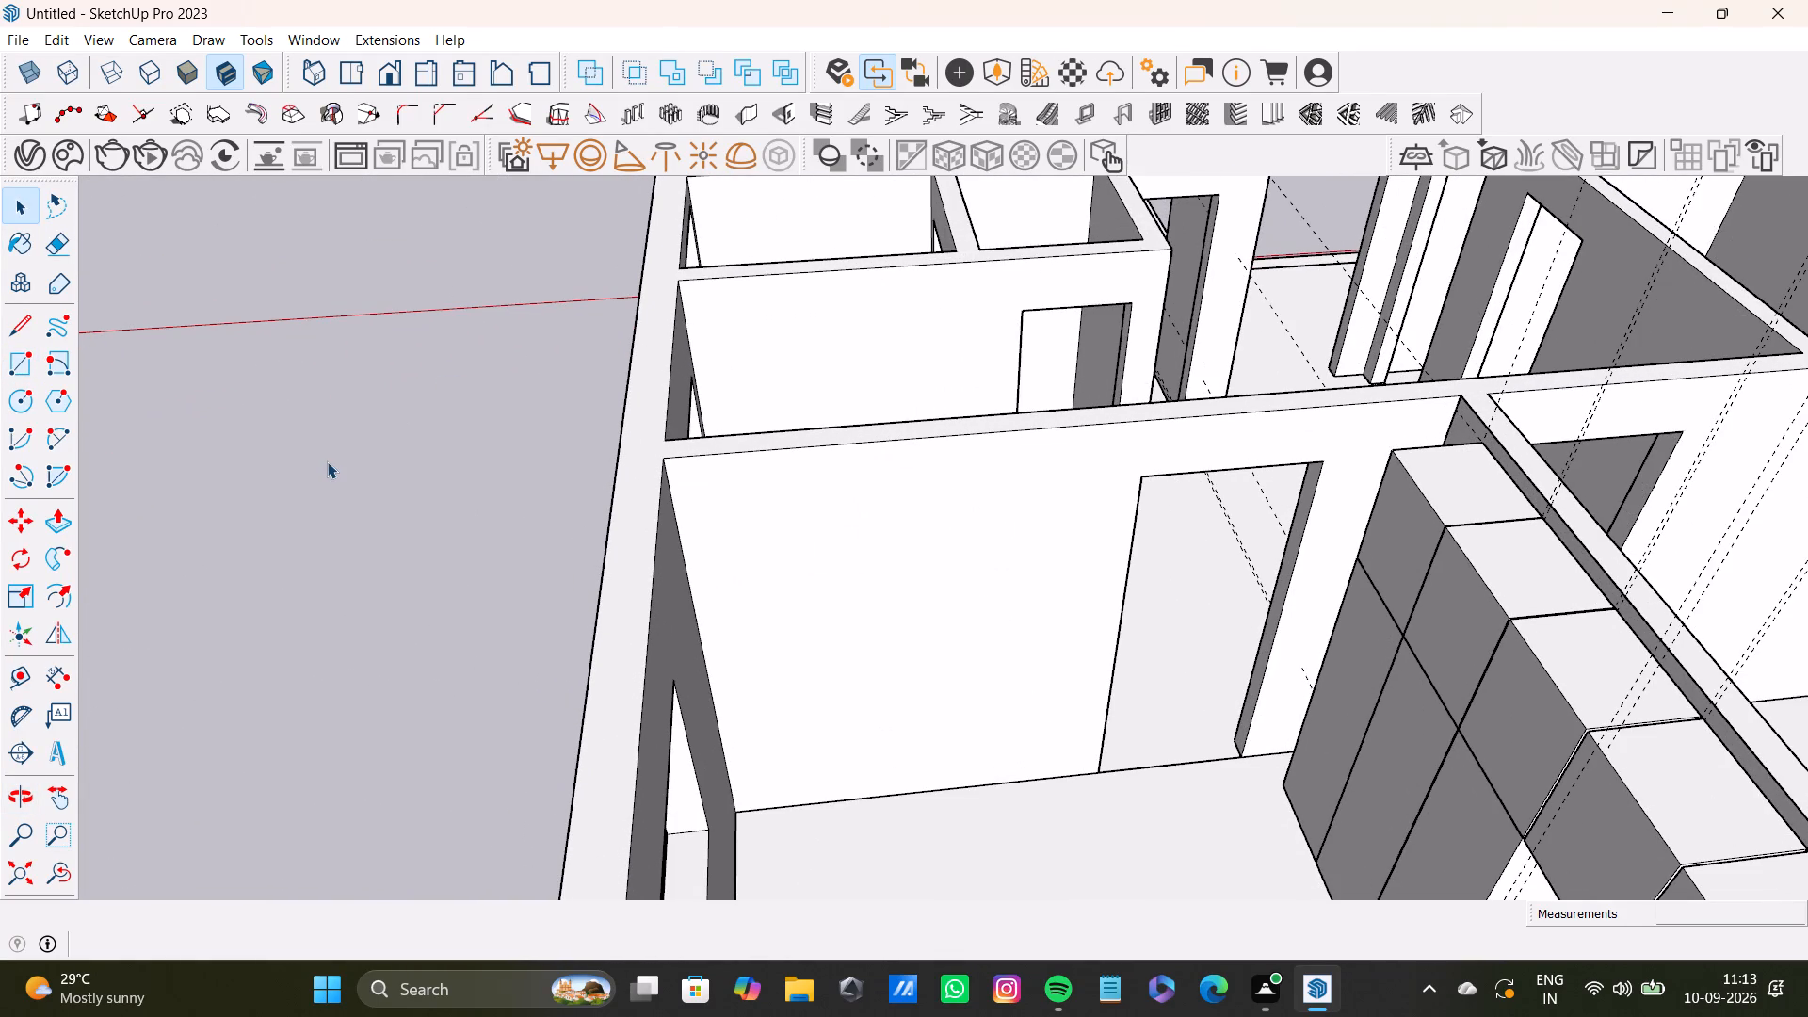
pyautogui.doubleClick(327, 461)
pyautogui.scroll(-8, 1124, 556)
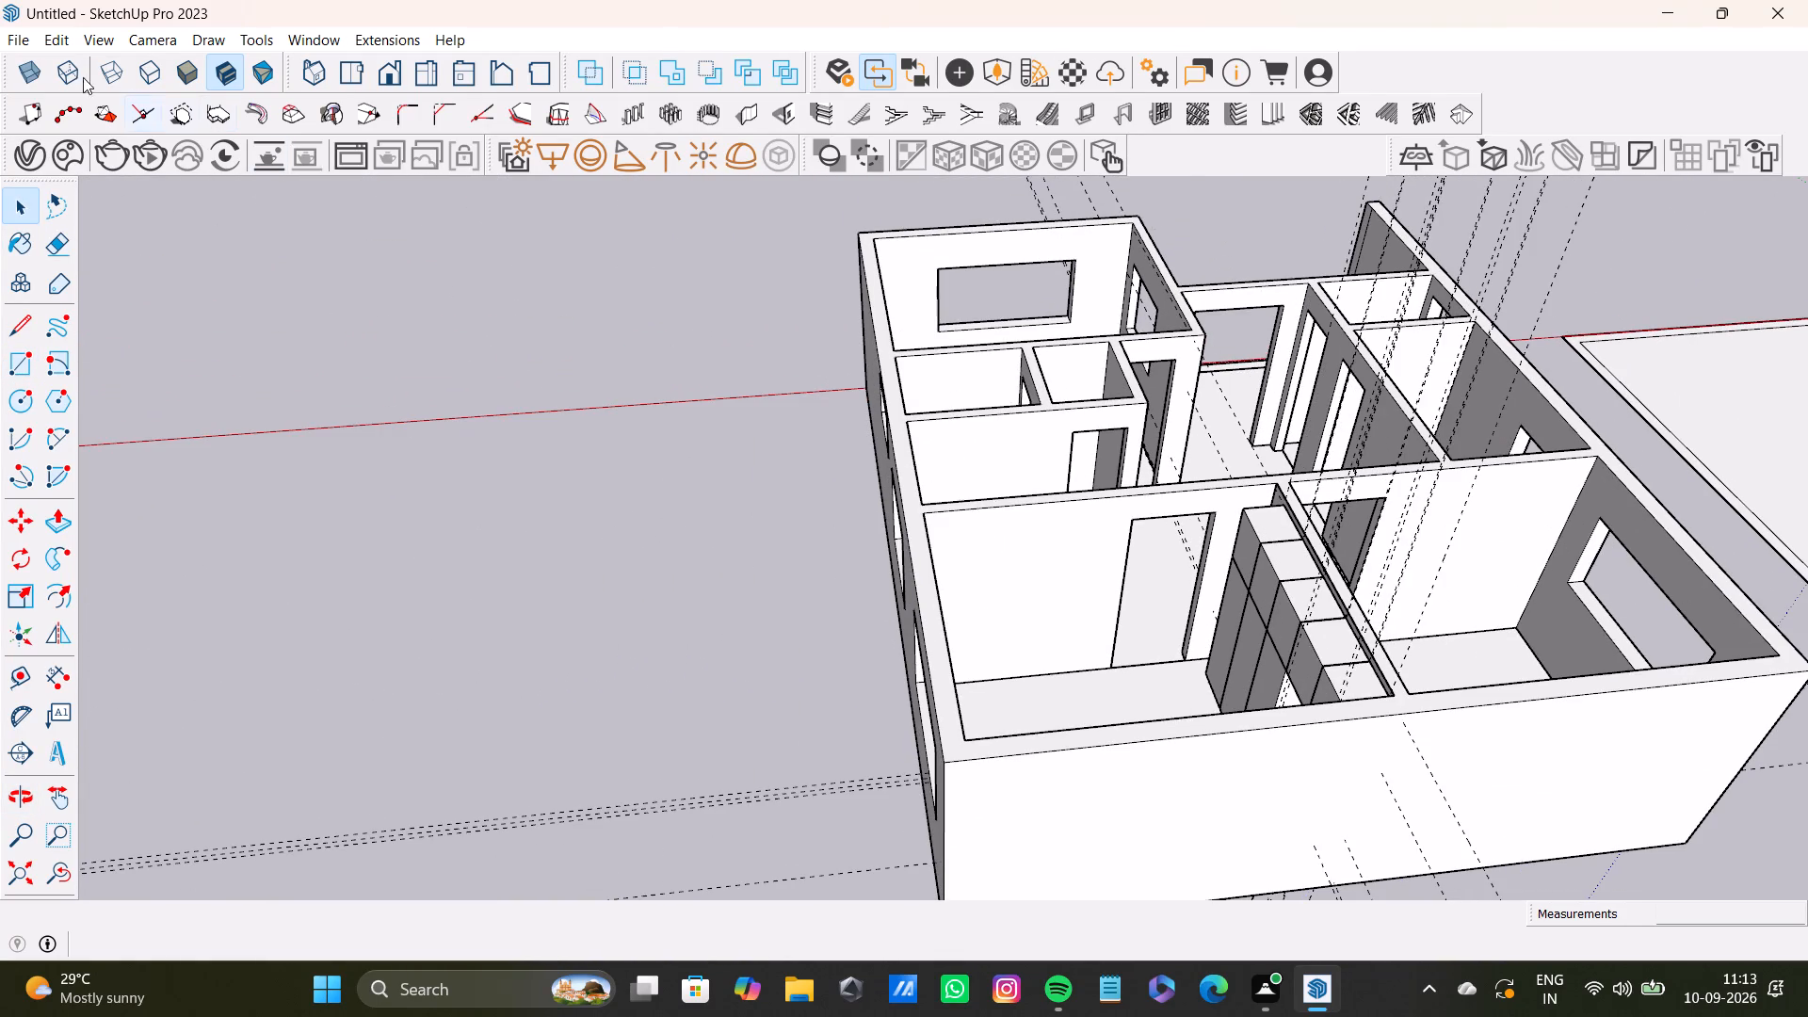
# Delete all construction guides in the model.
pyautogui.click(24, 48)
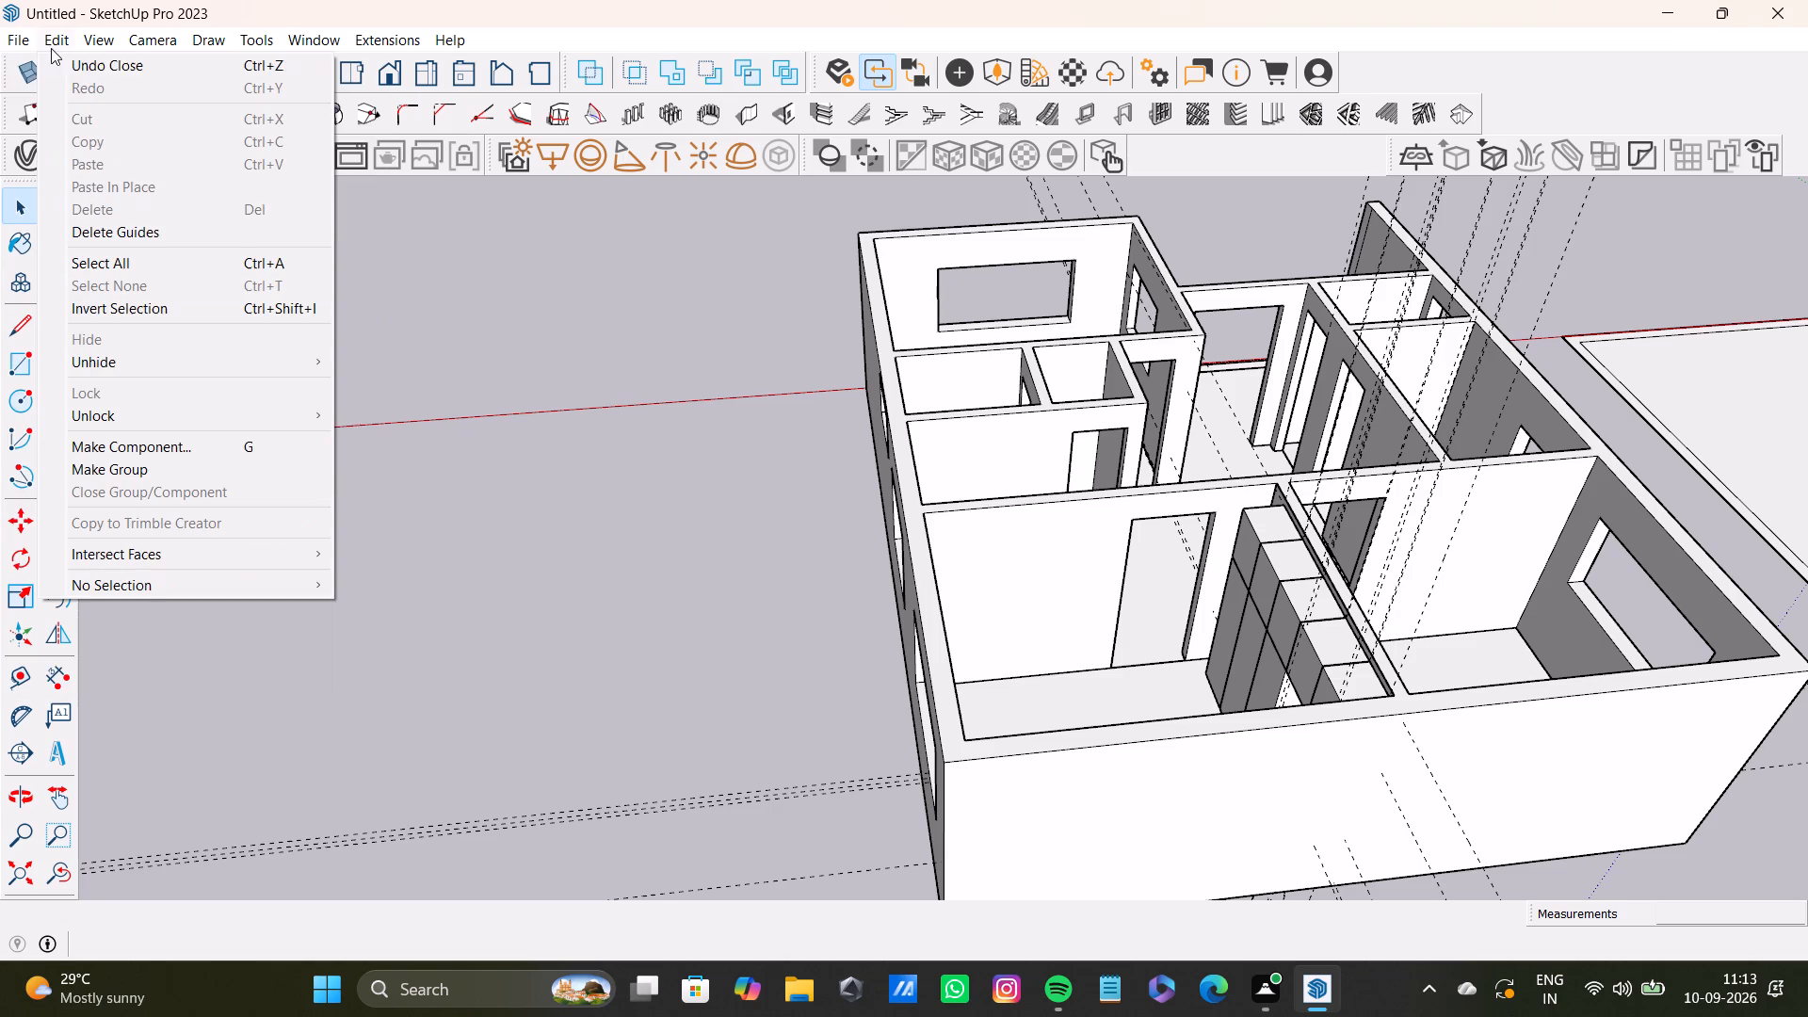
pyautogui.click(111, 231)
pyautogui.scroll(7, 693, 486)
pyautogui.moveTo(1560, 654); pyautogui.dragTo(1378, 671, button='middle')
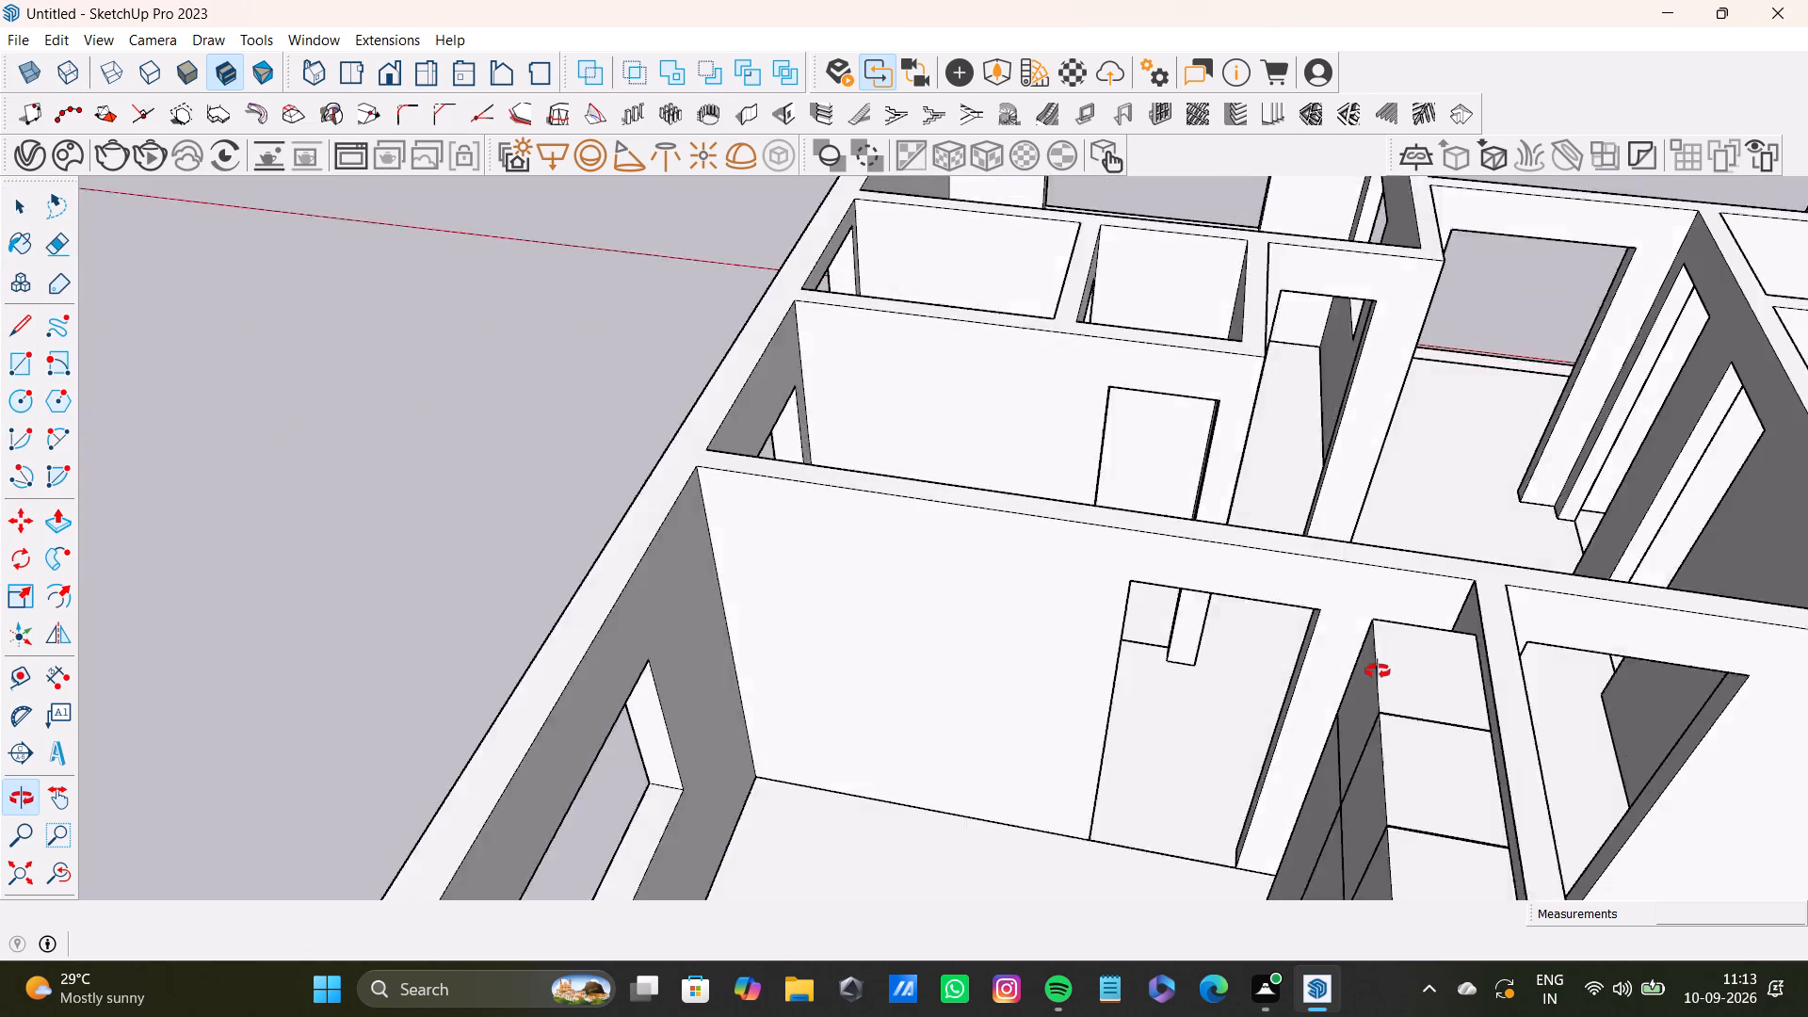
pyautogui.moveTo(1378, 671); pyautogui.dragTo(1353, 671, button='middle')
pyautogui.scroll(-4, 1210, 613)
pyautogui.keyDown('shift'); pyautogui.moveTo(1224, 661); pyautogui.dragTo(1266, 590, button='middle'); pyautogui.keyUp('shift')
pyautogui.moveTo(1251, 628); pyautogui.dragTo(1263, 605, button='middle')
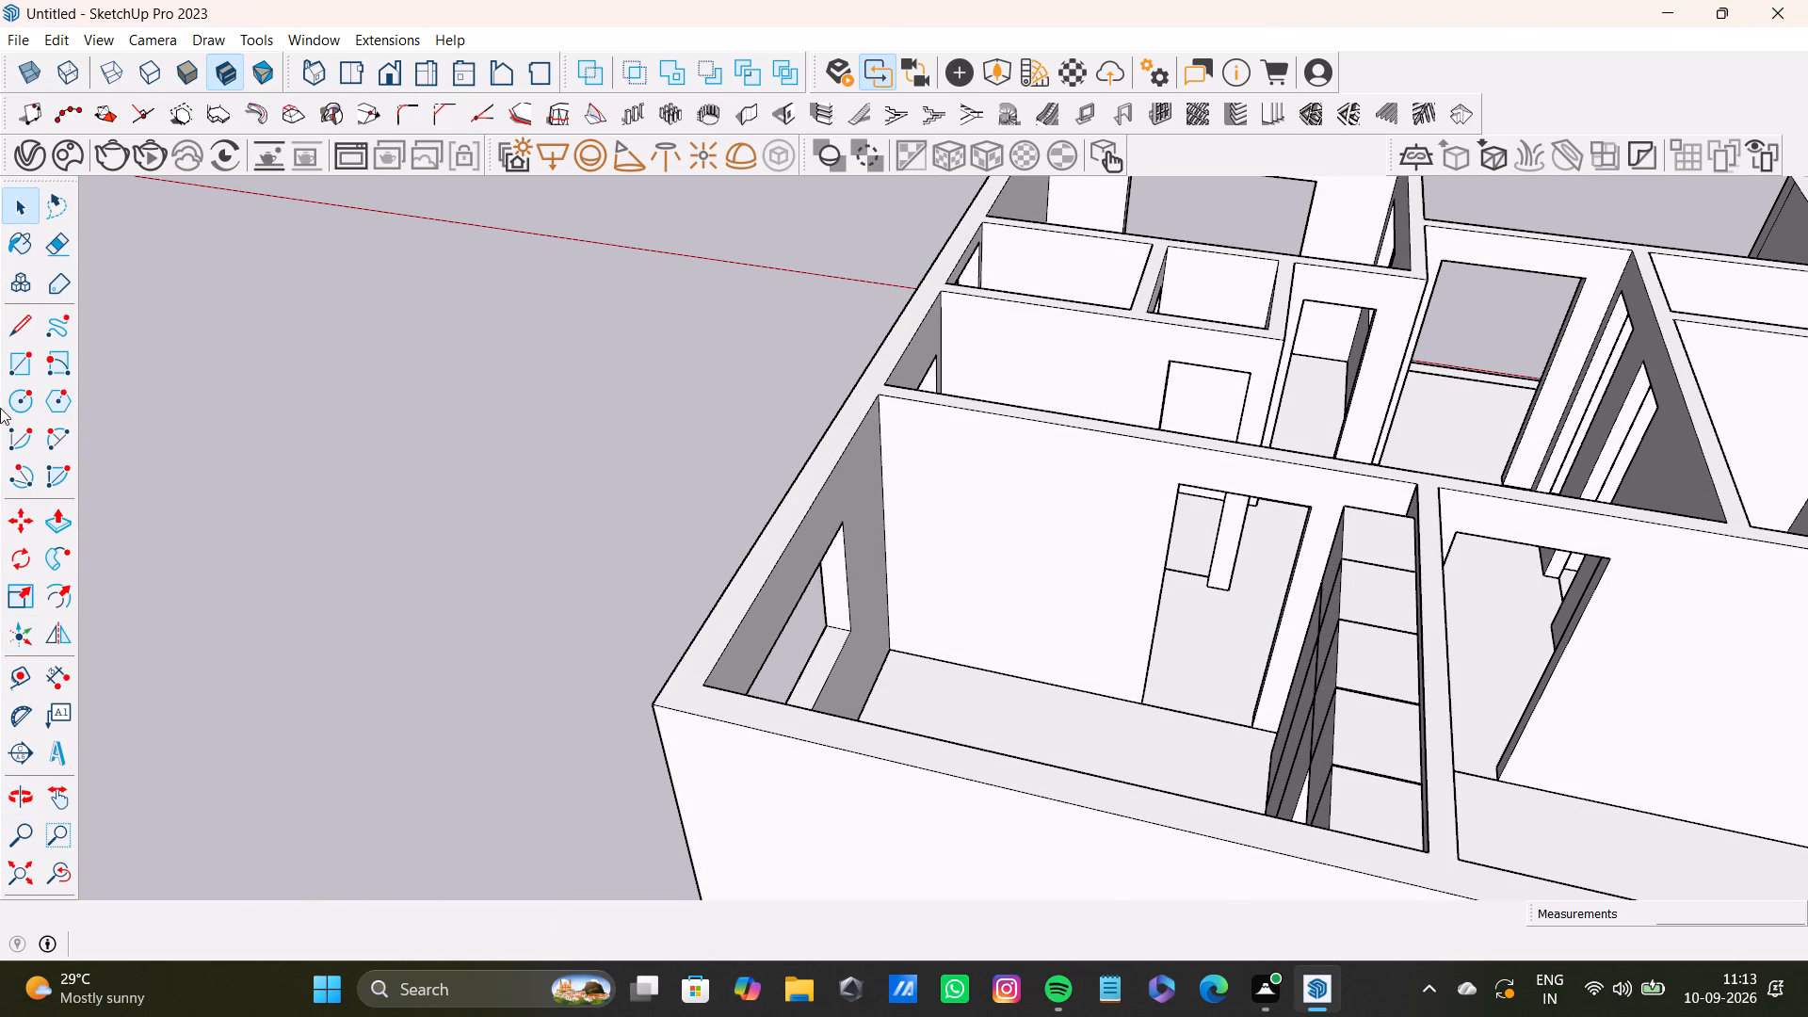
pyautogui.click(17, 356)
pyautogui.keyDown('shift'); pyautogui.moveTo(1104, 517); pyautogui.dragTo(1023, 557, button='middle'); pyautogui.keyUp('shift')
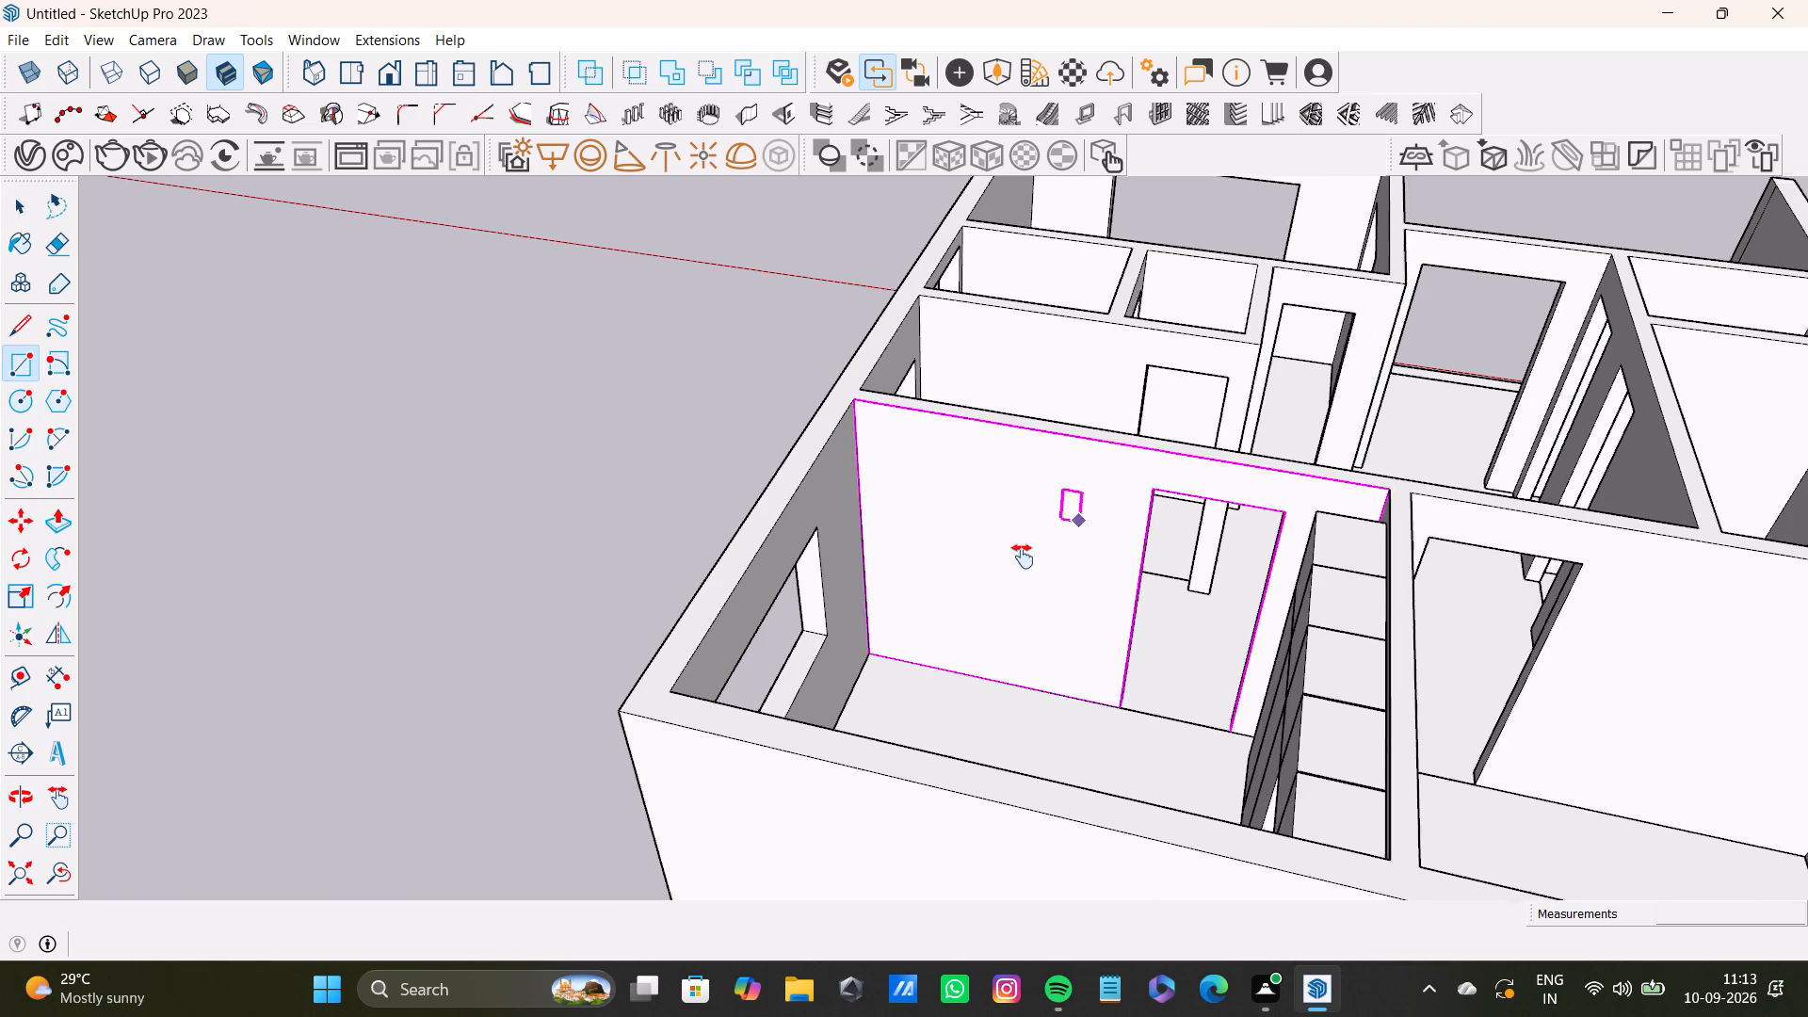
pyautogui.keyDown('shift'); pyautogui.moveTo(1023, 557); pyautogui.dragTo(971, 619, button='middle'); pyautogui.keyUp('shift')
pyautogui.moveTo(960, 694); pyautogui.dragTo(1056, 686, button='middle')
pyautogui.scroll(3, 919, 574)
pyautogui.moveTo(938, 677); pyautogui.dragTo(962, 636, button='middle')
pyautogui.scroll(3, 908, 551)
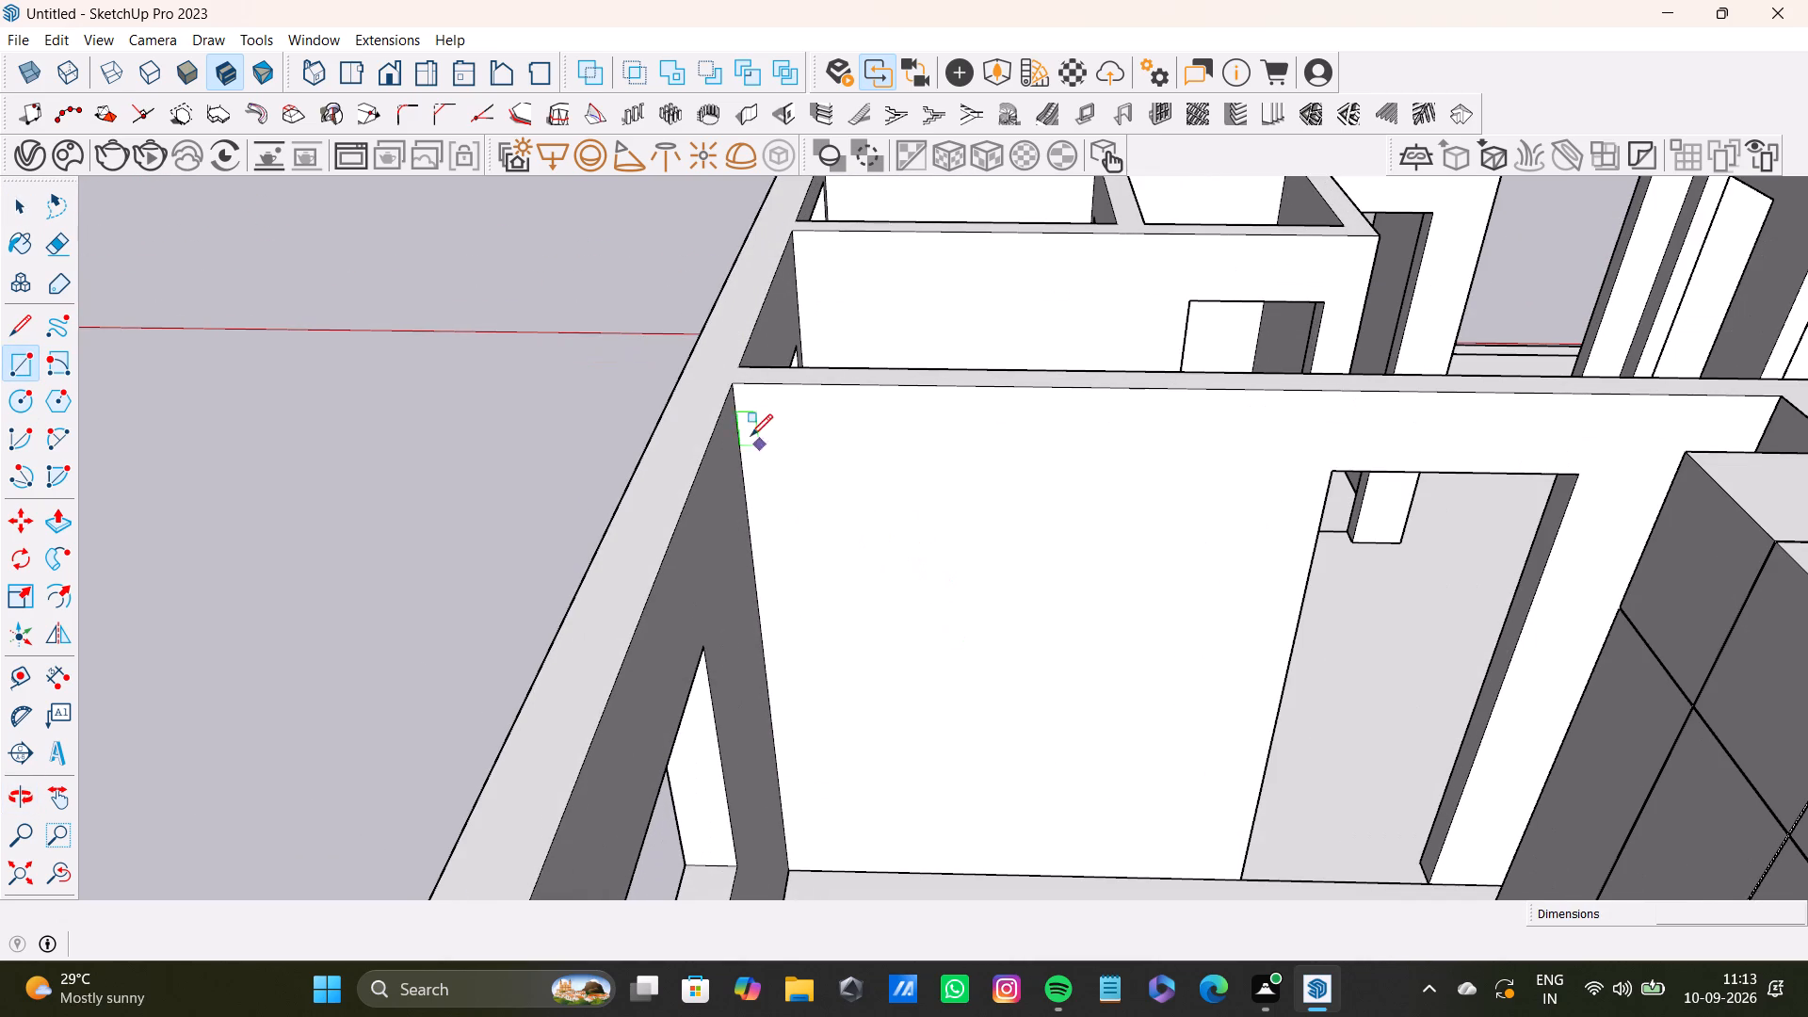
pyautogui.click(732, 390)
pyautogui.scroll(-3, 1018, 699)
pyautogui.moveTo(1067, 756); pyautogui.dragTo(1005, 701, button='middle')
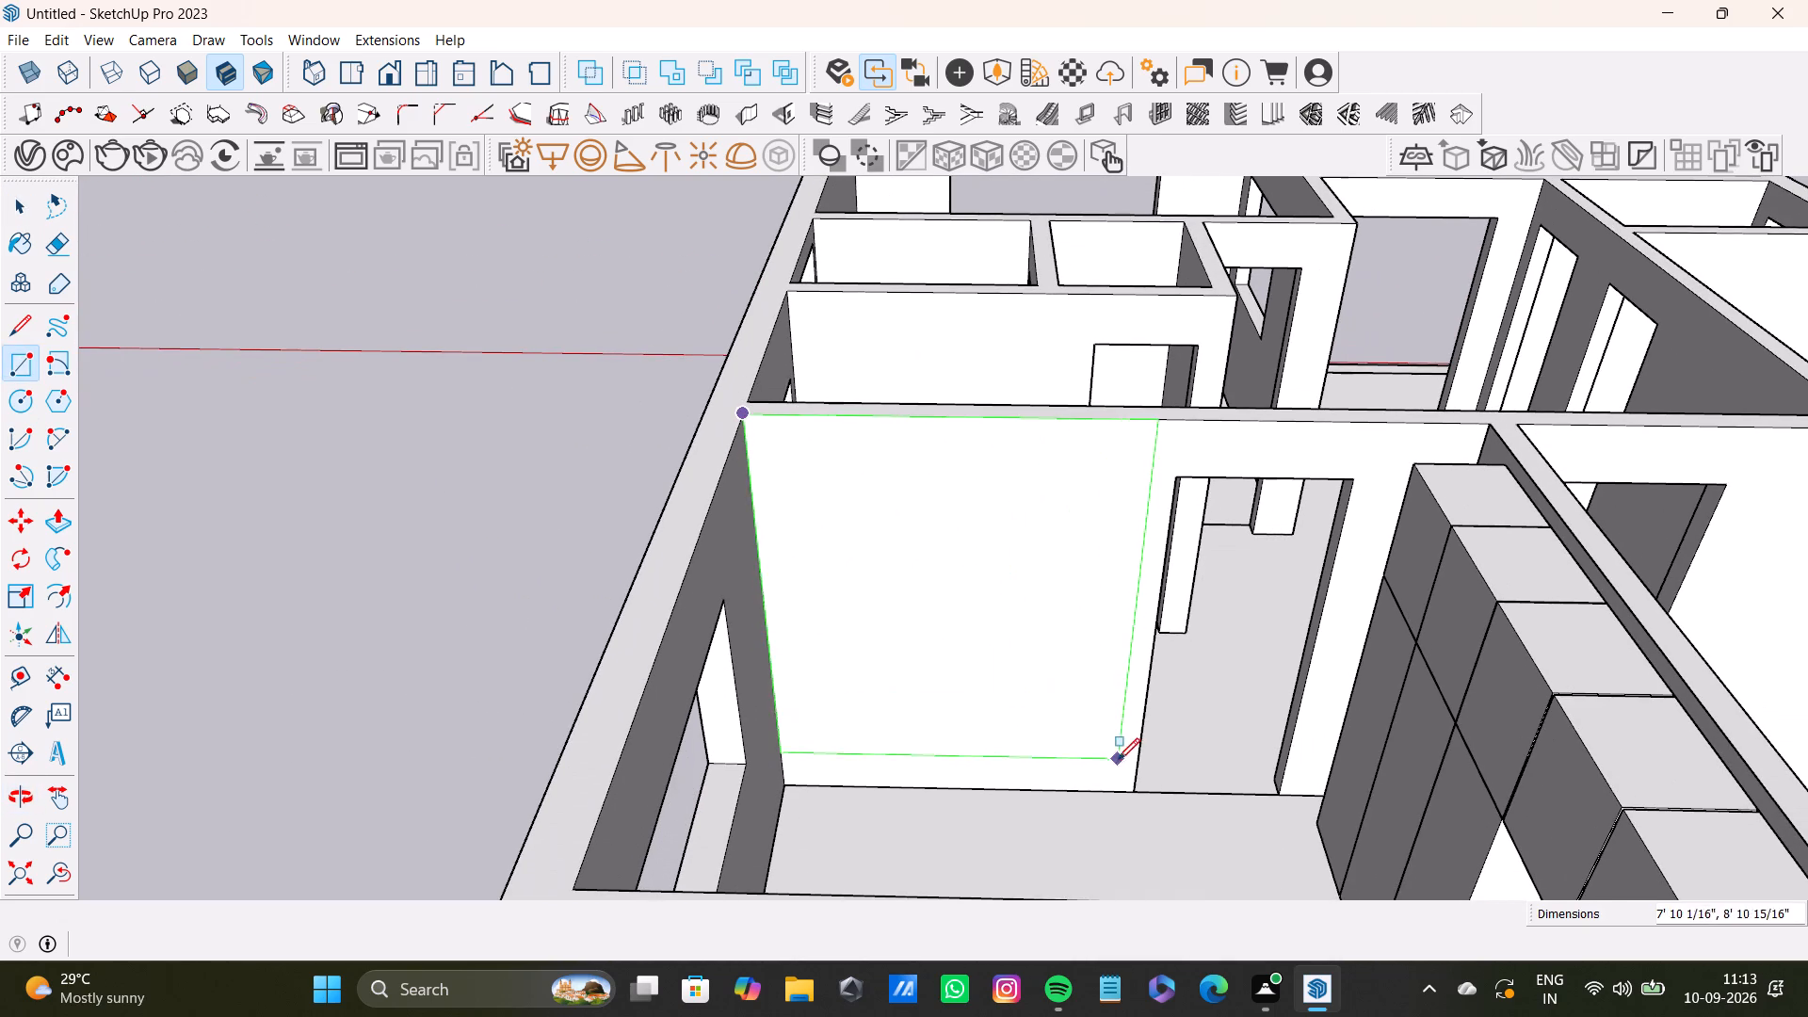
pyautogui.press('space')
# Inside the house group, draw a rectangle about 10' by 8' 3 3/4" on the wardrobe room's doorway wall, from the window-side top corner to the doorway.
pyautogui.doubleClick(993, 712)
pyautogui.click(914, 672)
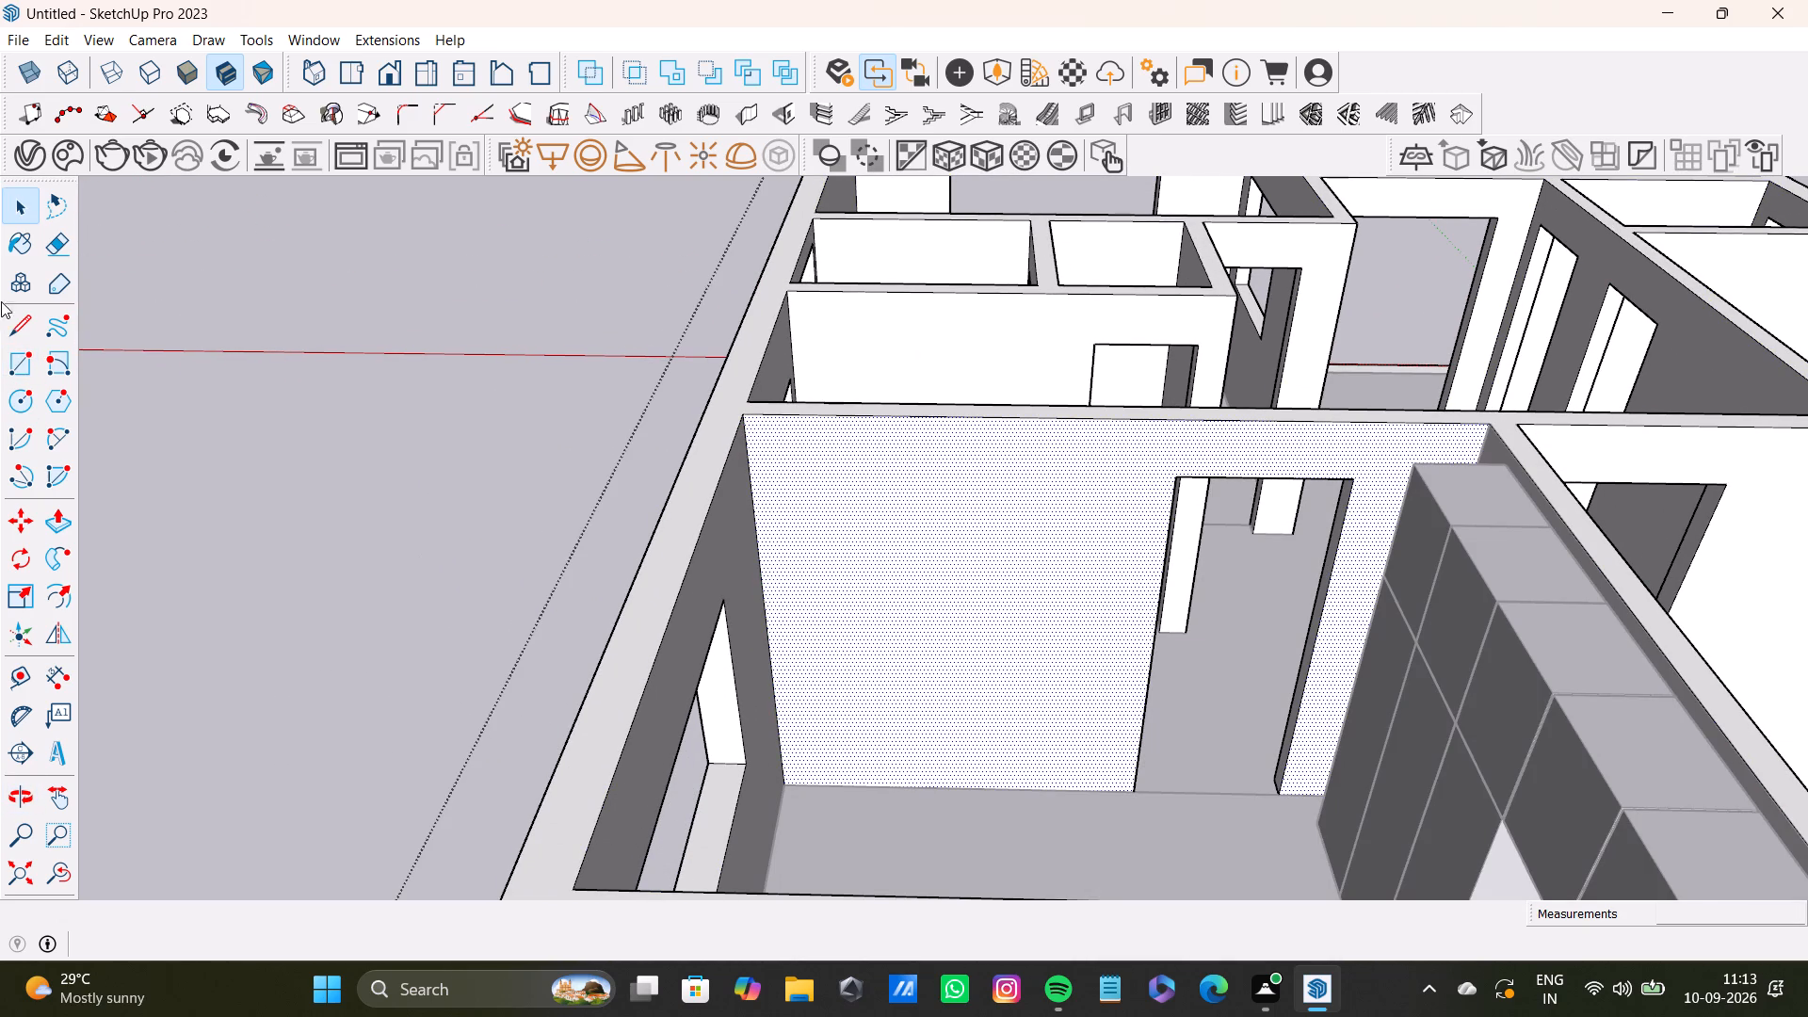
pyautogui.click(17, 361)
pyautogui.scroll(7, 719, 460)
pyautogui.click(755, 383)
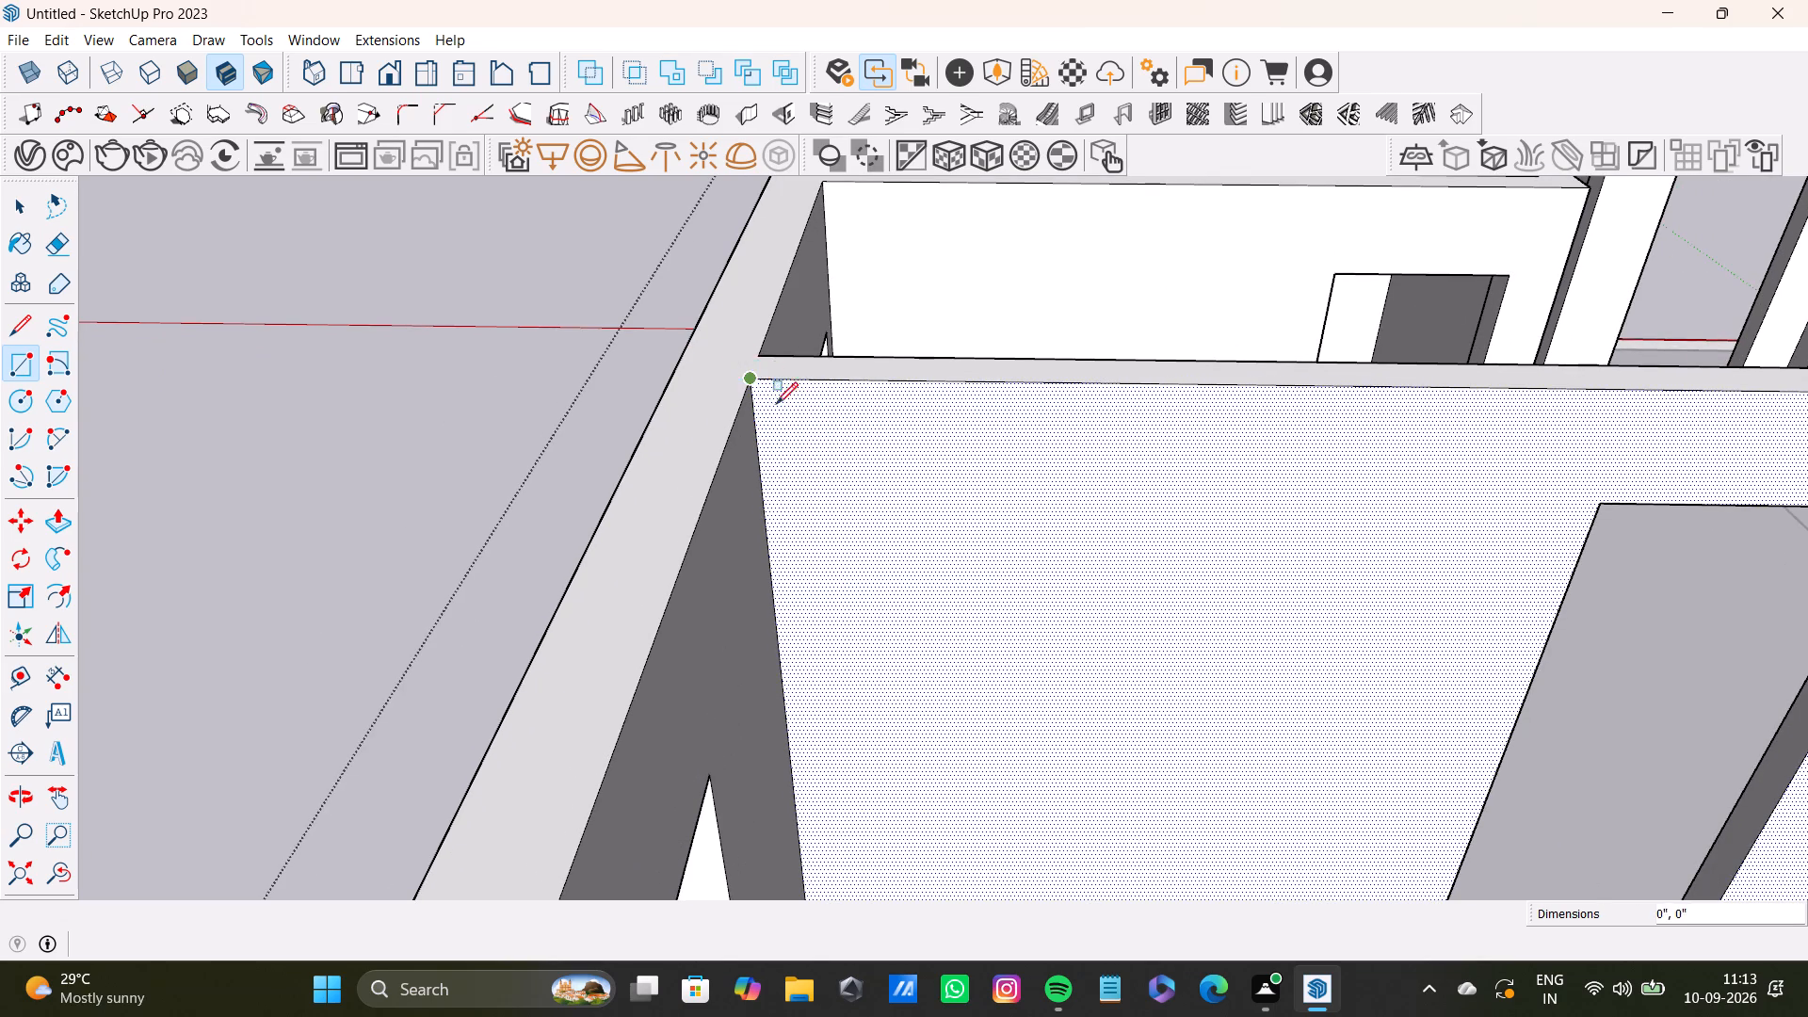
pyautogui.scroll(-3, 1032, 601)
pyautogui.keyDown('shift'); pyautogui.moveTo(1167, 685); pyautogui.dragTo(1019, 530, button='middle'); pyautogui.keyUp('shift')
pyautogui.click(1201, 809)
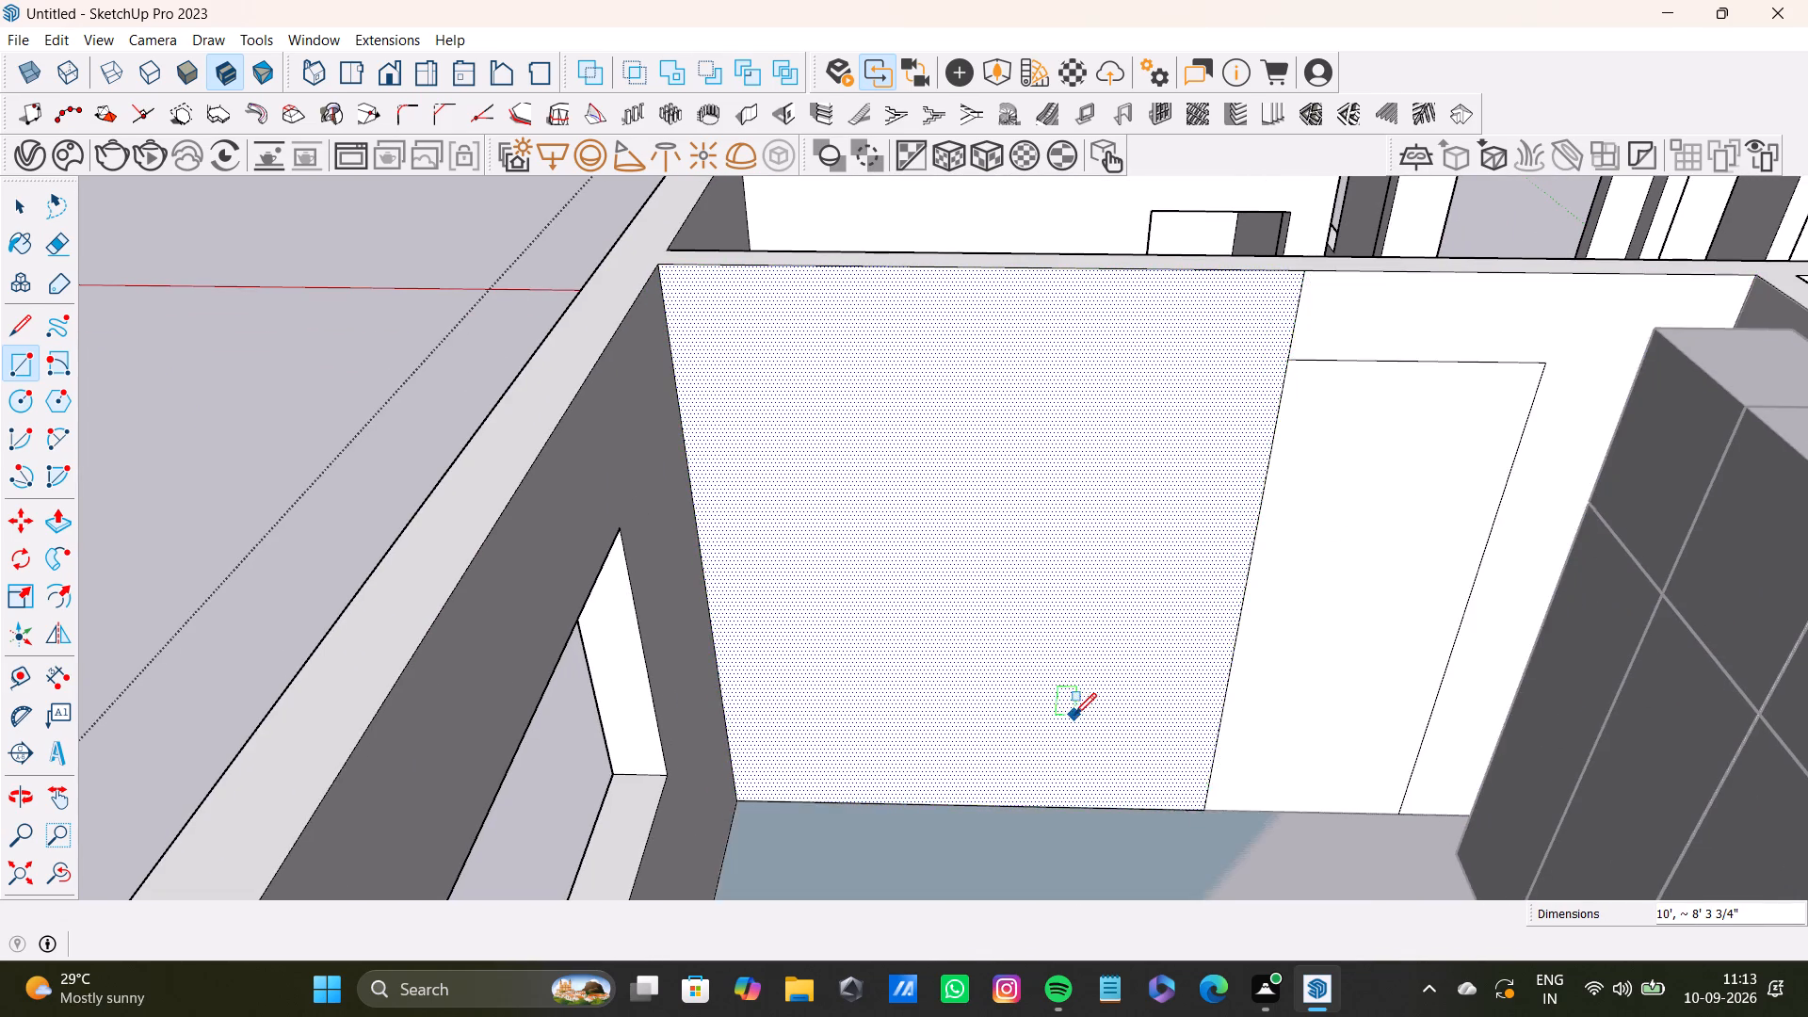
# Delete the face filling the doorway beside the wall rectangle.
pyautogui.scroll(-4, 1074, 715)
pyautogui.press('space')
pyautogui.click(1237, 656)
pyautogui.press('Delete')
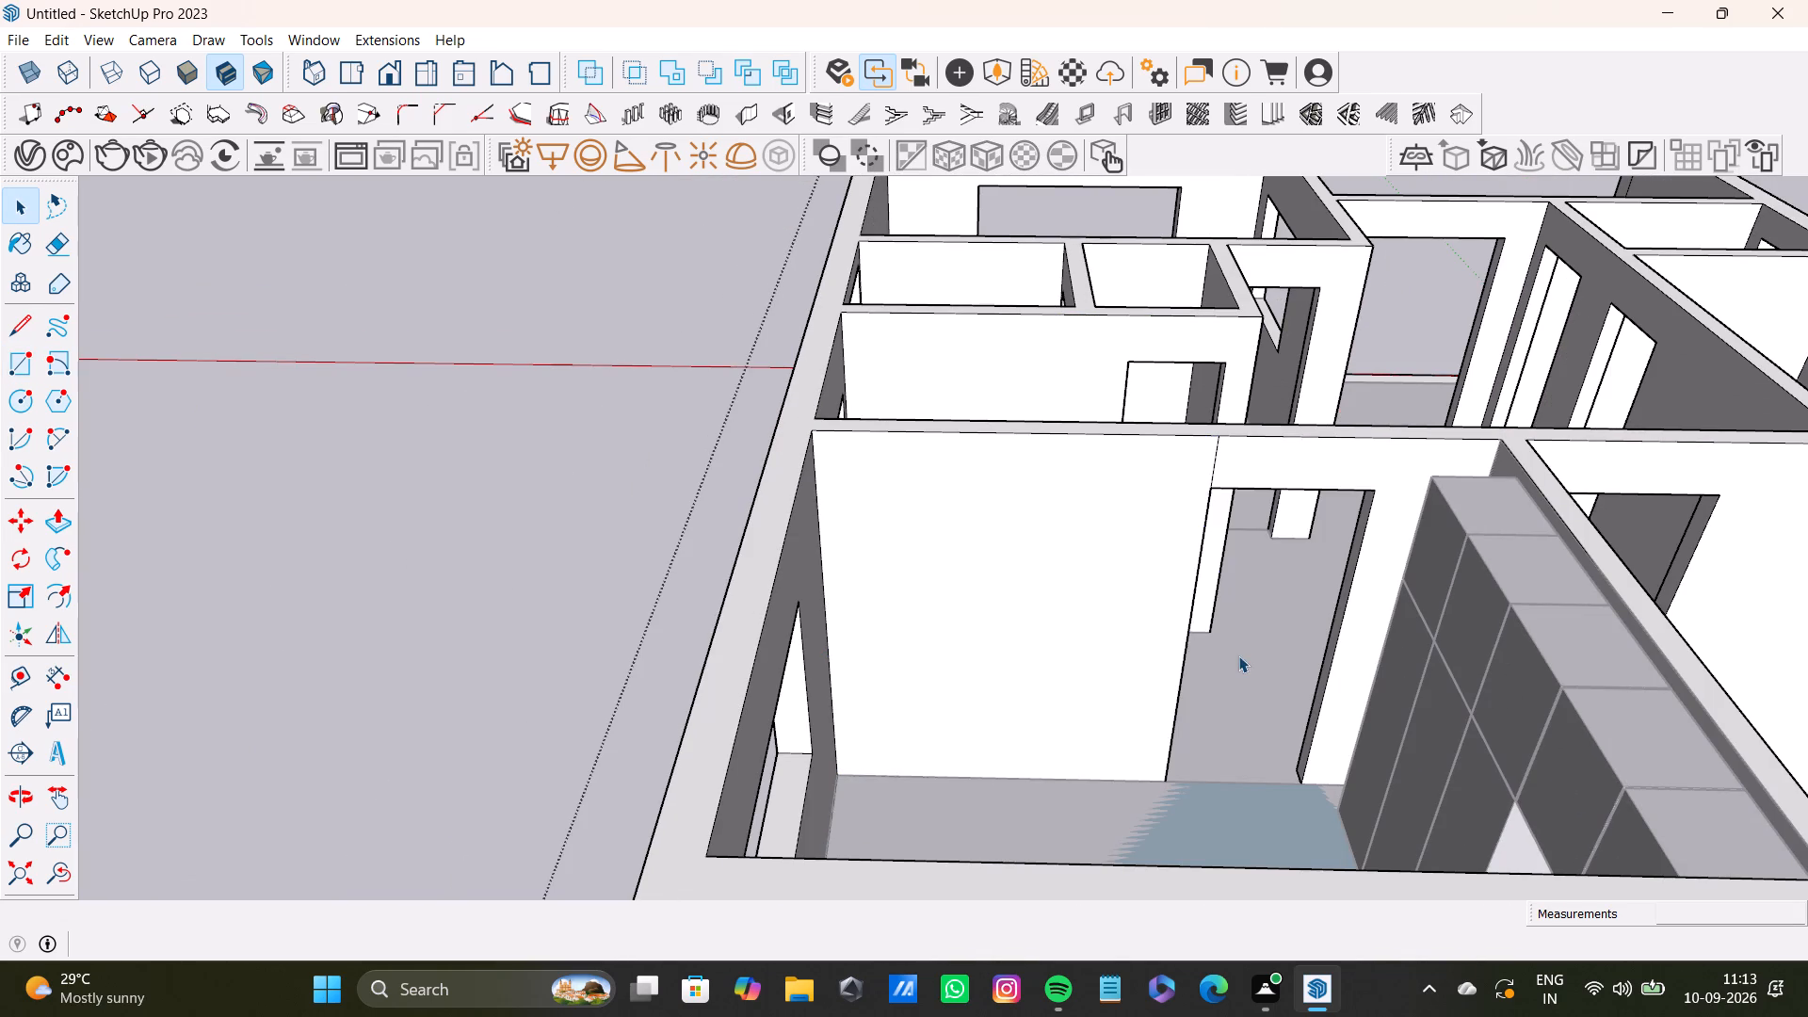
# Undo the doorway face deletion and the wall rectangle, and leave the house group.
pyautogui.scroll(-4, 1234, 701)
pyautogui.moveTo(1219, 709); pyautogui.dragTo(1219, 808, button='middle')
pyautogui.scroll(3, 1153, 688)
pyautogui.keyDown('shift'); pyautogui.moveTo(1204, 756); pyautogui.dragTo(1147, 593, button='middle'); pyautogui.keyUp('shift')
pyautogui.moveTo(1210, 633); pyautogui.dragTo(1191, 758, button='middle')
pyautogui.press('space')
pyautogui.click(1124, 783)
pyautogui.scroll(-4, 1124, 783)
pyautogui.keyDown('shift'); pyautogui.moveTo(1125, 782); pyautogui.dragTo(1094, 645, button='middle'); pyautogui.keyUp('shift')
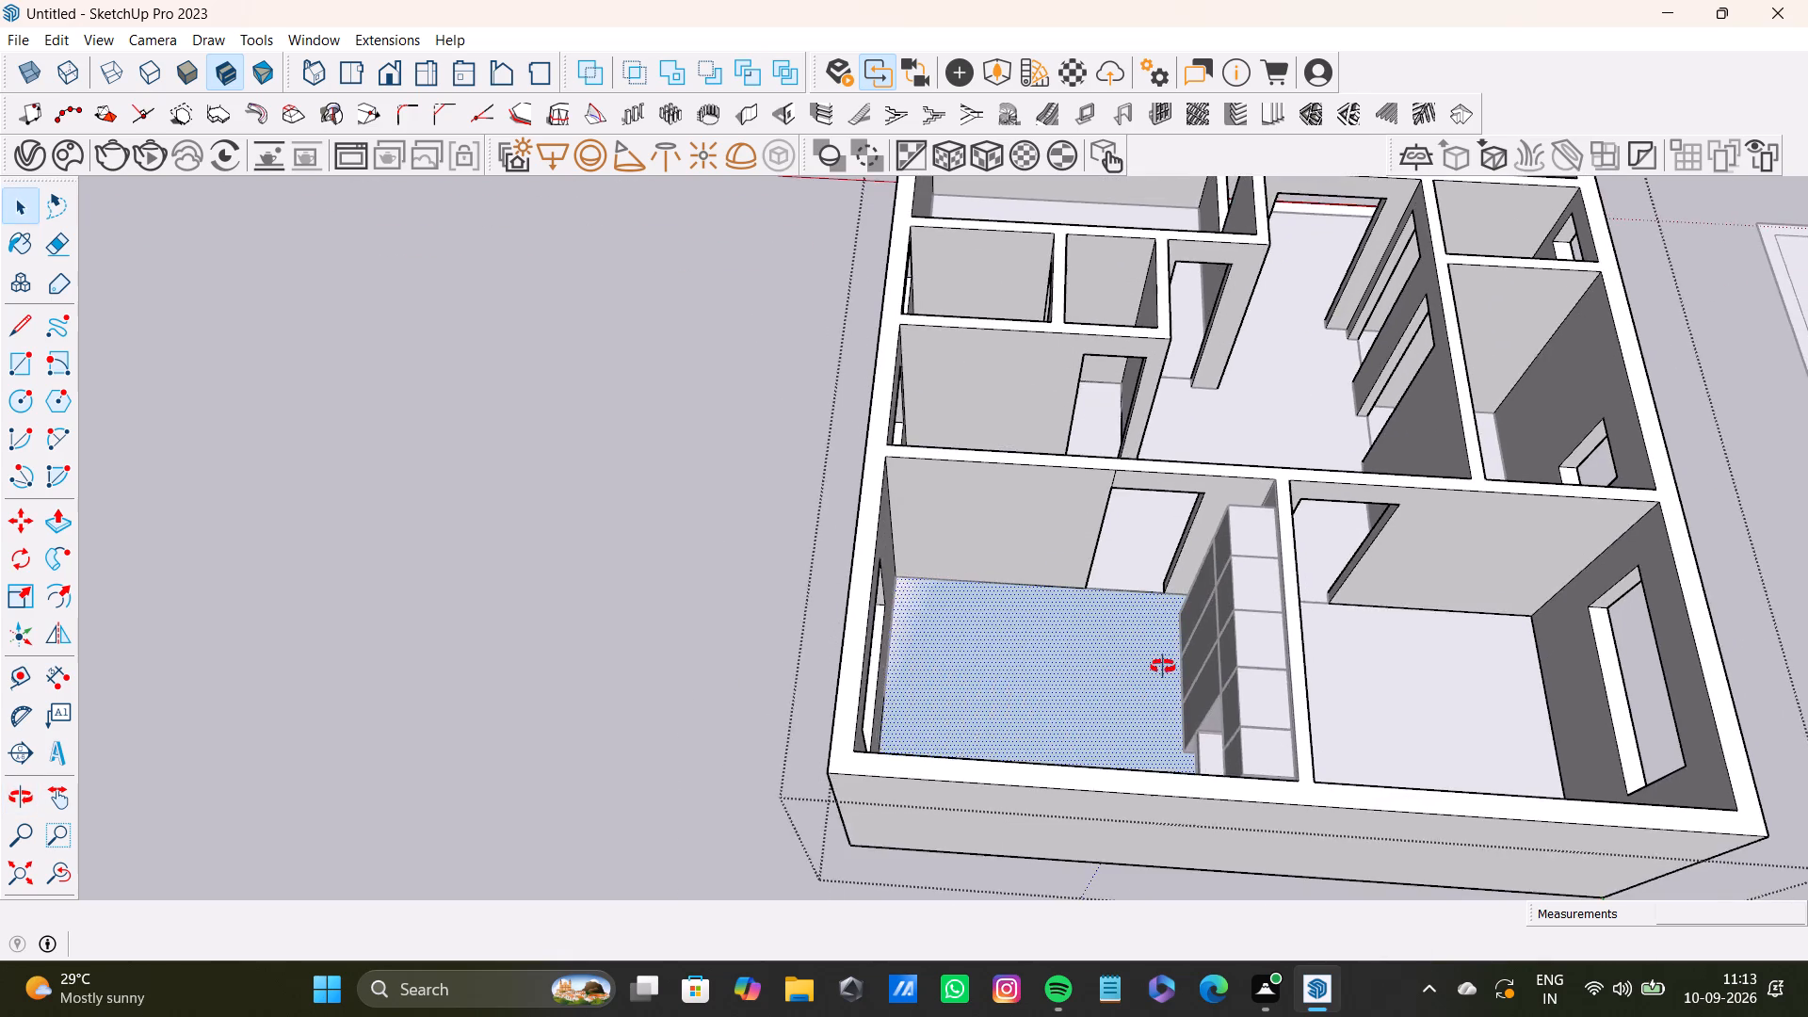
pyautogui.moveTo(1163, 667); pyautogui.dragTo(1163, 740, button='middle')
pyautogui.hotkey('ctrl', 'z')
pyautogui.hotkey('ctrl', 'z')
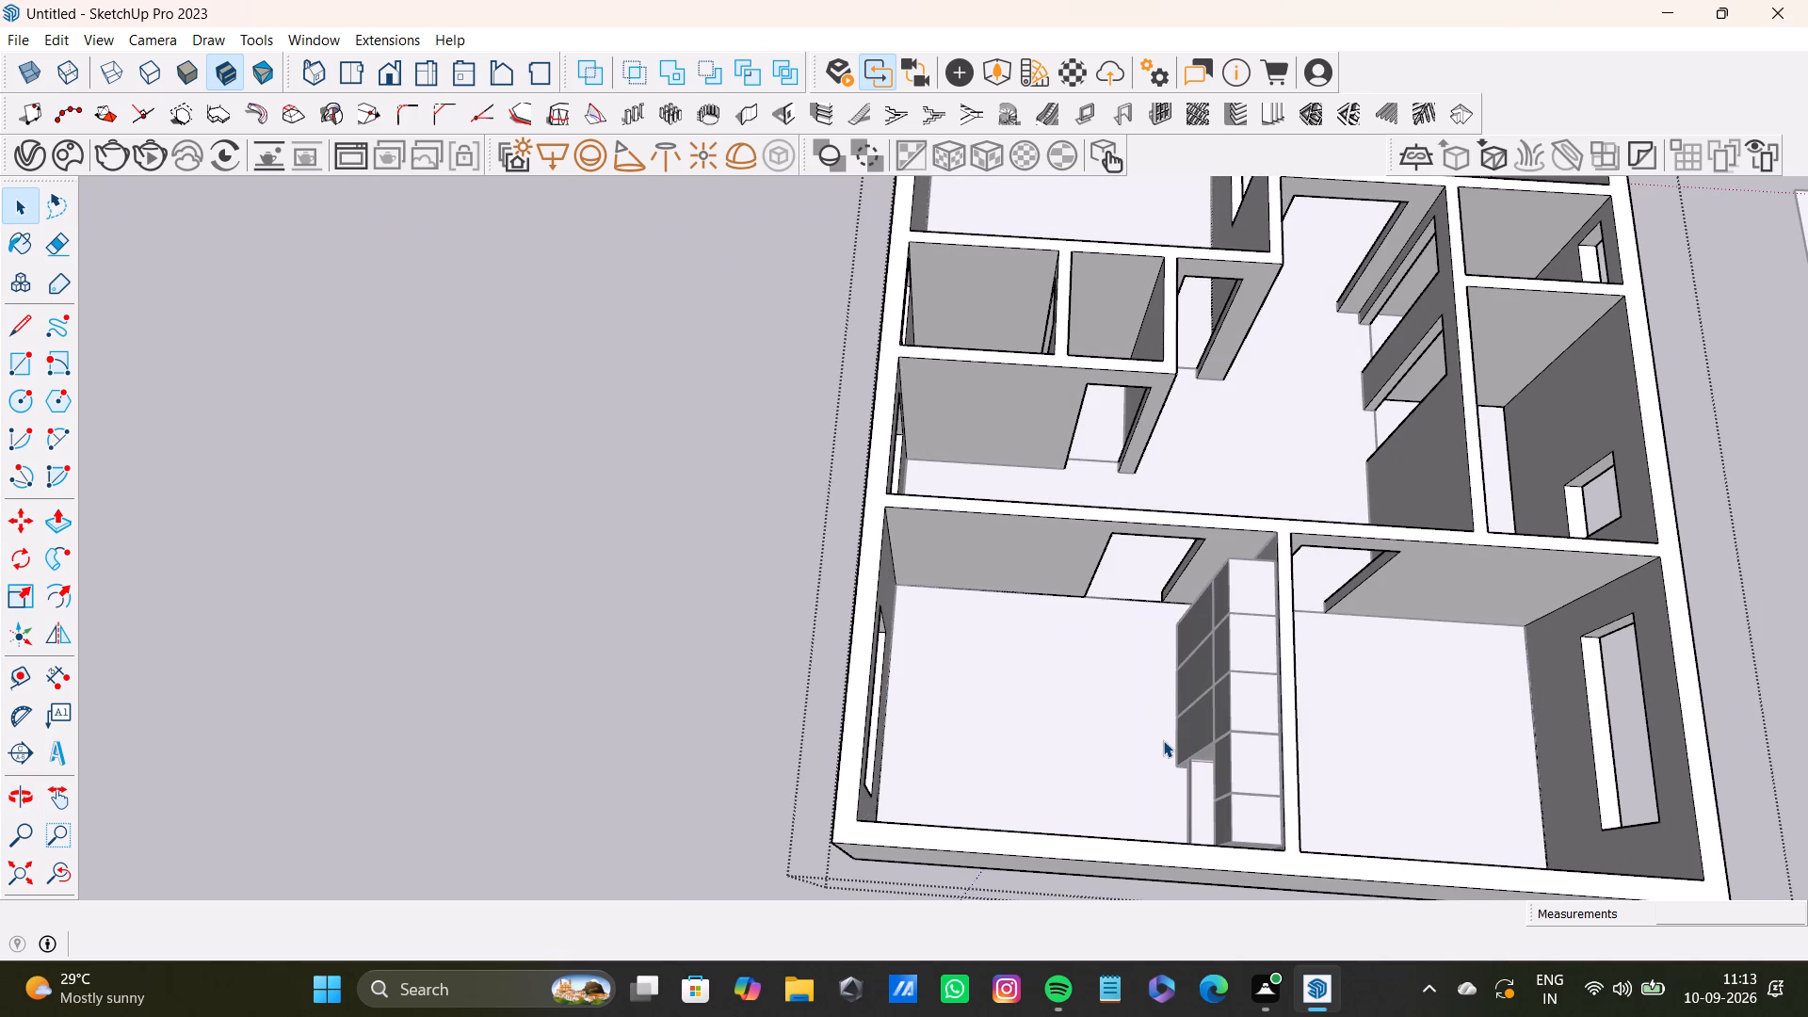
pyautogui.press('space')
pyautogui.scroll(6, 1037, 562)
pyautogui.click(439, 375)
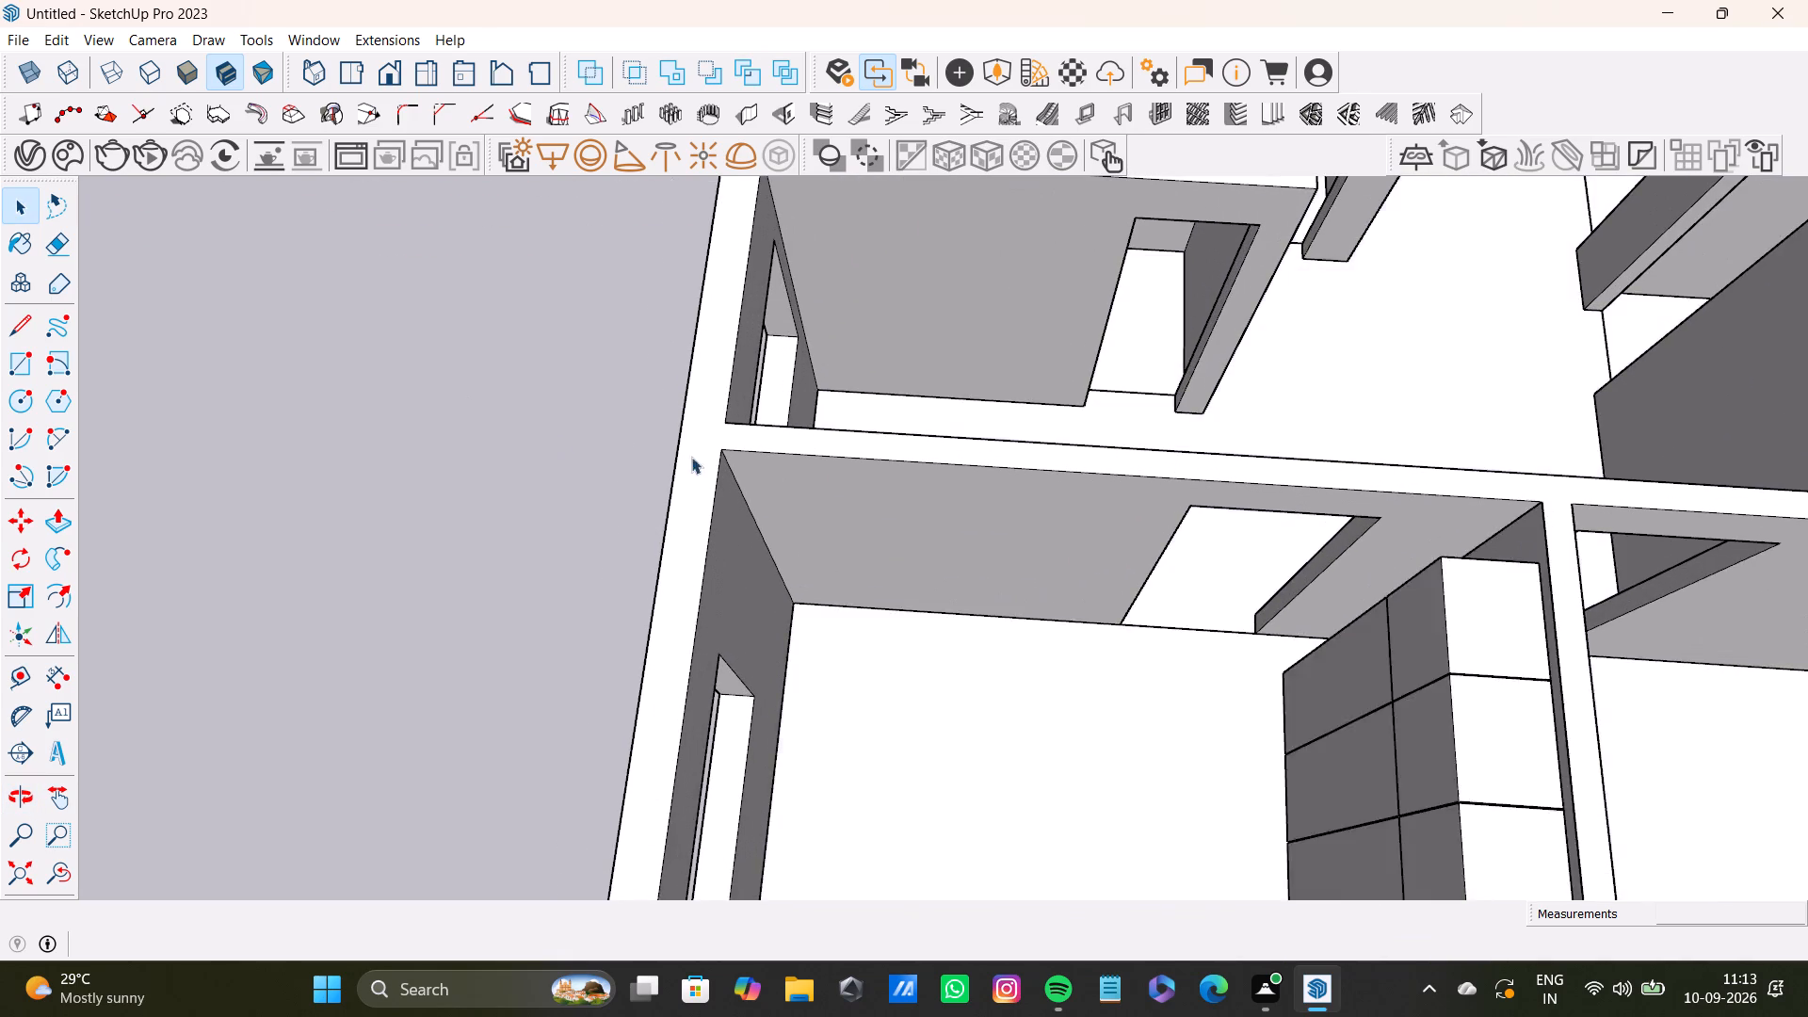
# Outside the house group, draw a rectangle from the wall's window-side top corner to the doorway's near bottom corner, and select it with its edges.
pyautogui.scroll(3, 896, 480)
pyautogui.keyDown('shift'); pyautogui.moveTo(1046, 519); pyautogui.dragTo(1030, 742, button='middle'); pyautogui.keyUp('shift')
pyautogui.moveTo(1026, 744); pyautogui.dragTo(1065, 505, button='middle')
pyautogui.keyDown('shift'); pyautogui.moveTo(1099, 419); pyautogui.dragTo(1068, 616, button='middle'); pyautogui.keyUp('shift')
pyautogui.moveTo(1099, 685); pyautogui.dragTo(1097, 617, button='middle')
pyautogui.click(18, 366)
pyautogui.scroll(3, 799, 341)
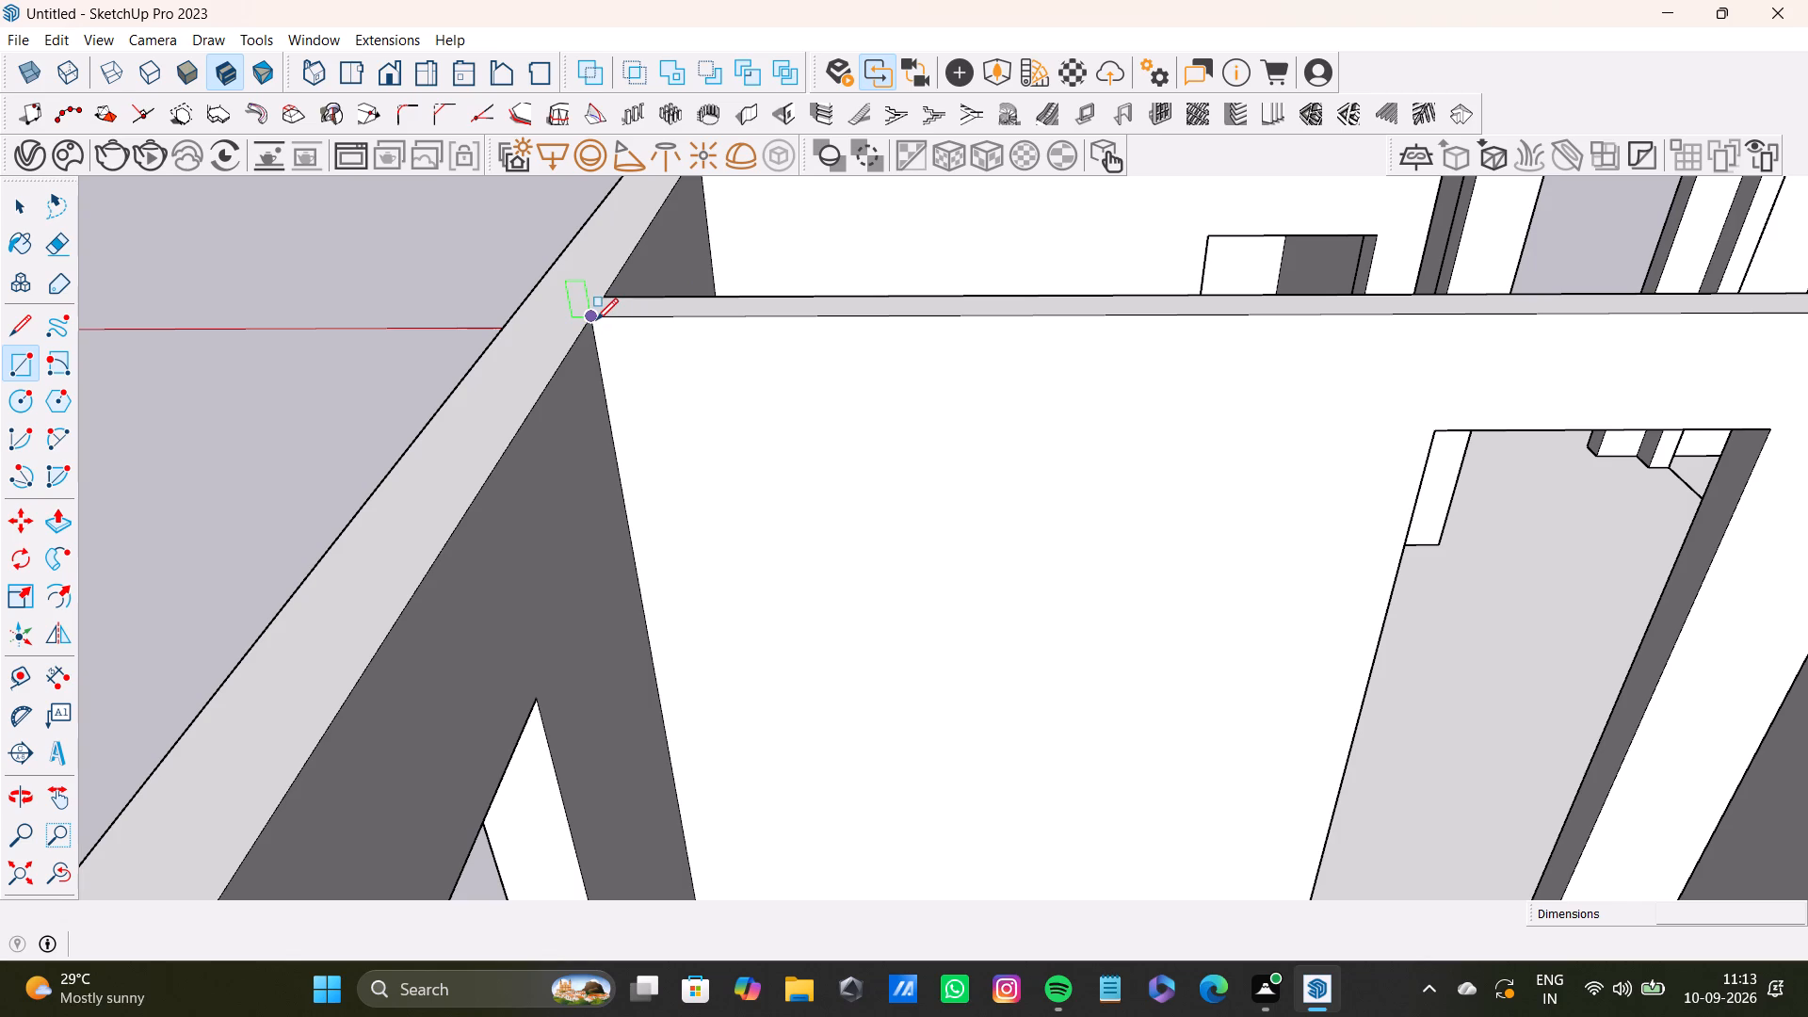
pyautogui.click(596, 320)
pyautogui.scroll(-5, 843, 476)
pyautogui.keyDown('shift'); pyautogui.moveTo(958, 560); pyautogui.dragTo(852, 436, button='middle'); pyautogui.keyUp('shift')
pyautogui.moveTo(1059, 656); pyautogui.dragTo(1030, 715, button='middle')
pyautogui.click(1038, 761)
pyautogui.press('space')
pyautogui.doubleClick(902, 544)
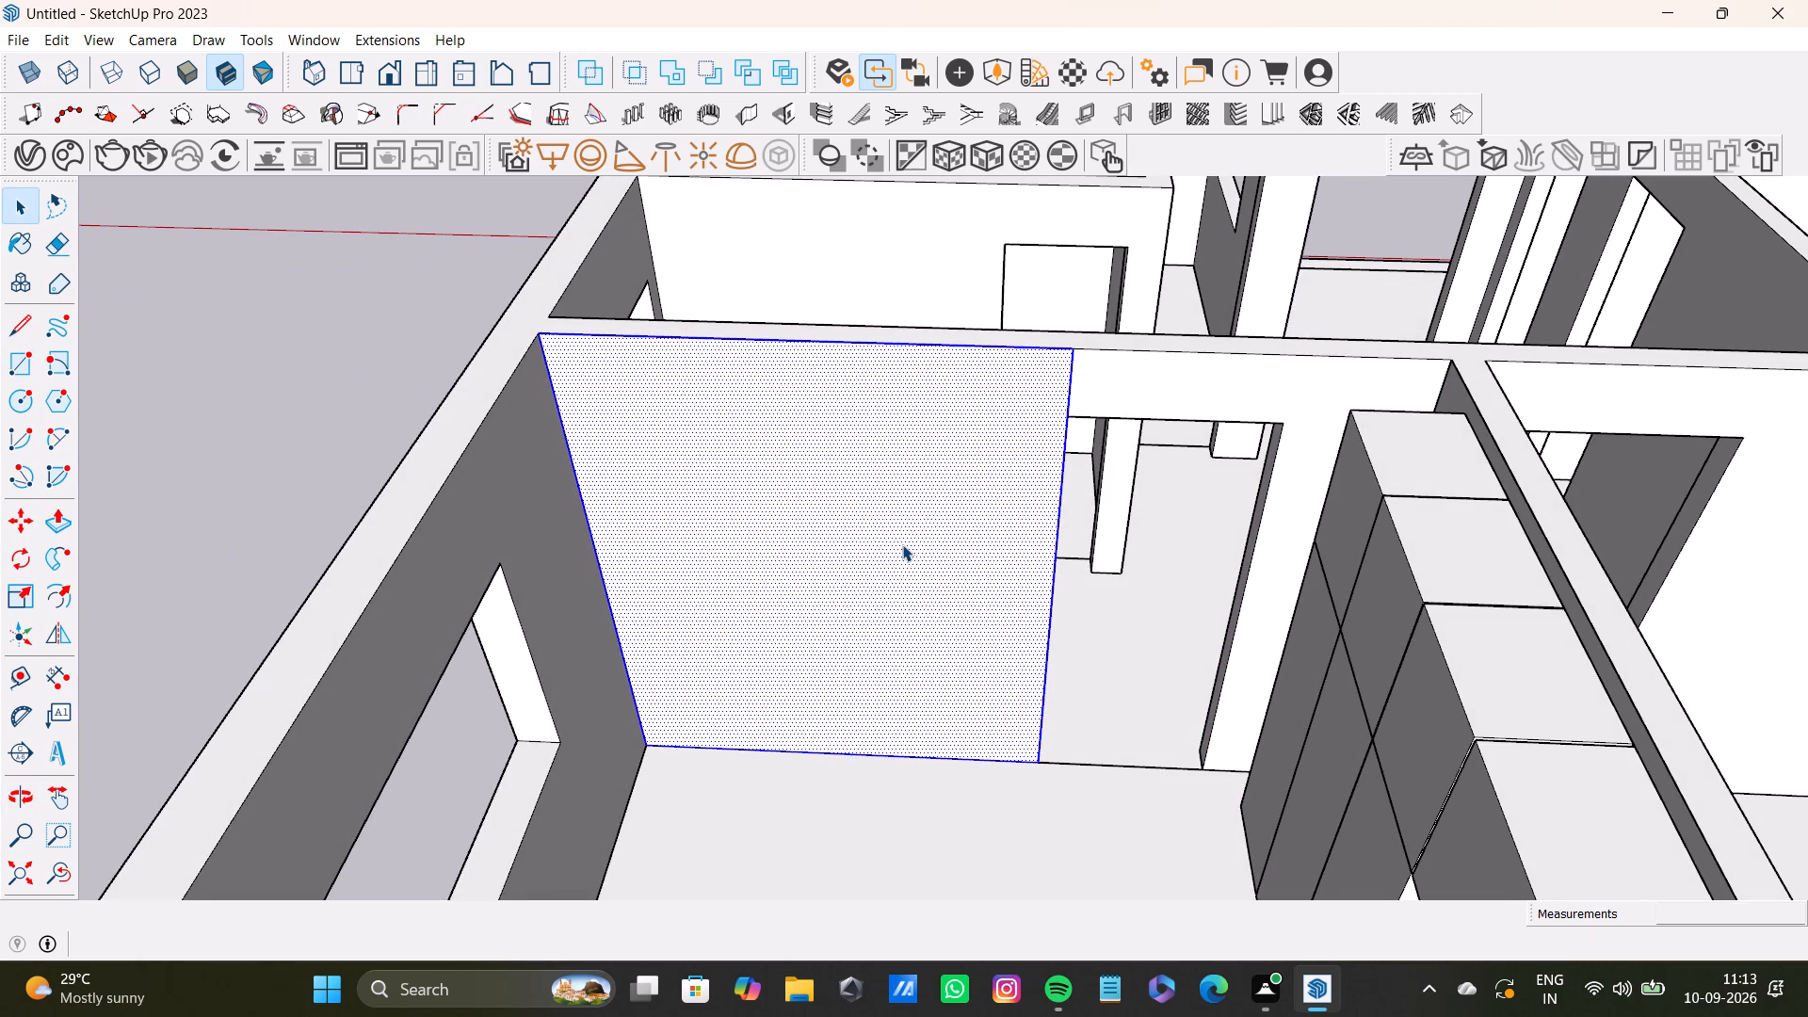
# Place a vertical guide 1' in from the window-side edge of the new wall panel.
pyautogui.scroll(-4, 681, 525)
pyautogui.keyDown('shift'); pyautogui.moveTo(697, 518); pyautogui.dragTo(776, 620, button='middle'); pyautogui.keyUp('shift')
pyautogui.scroll(1, 810, 618)
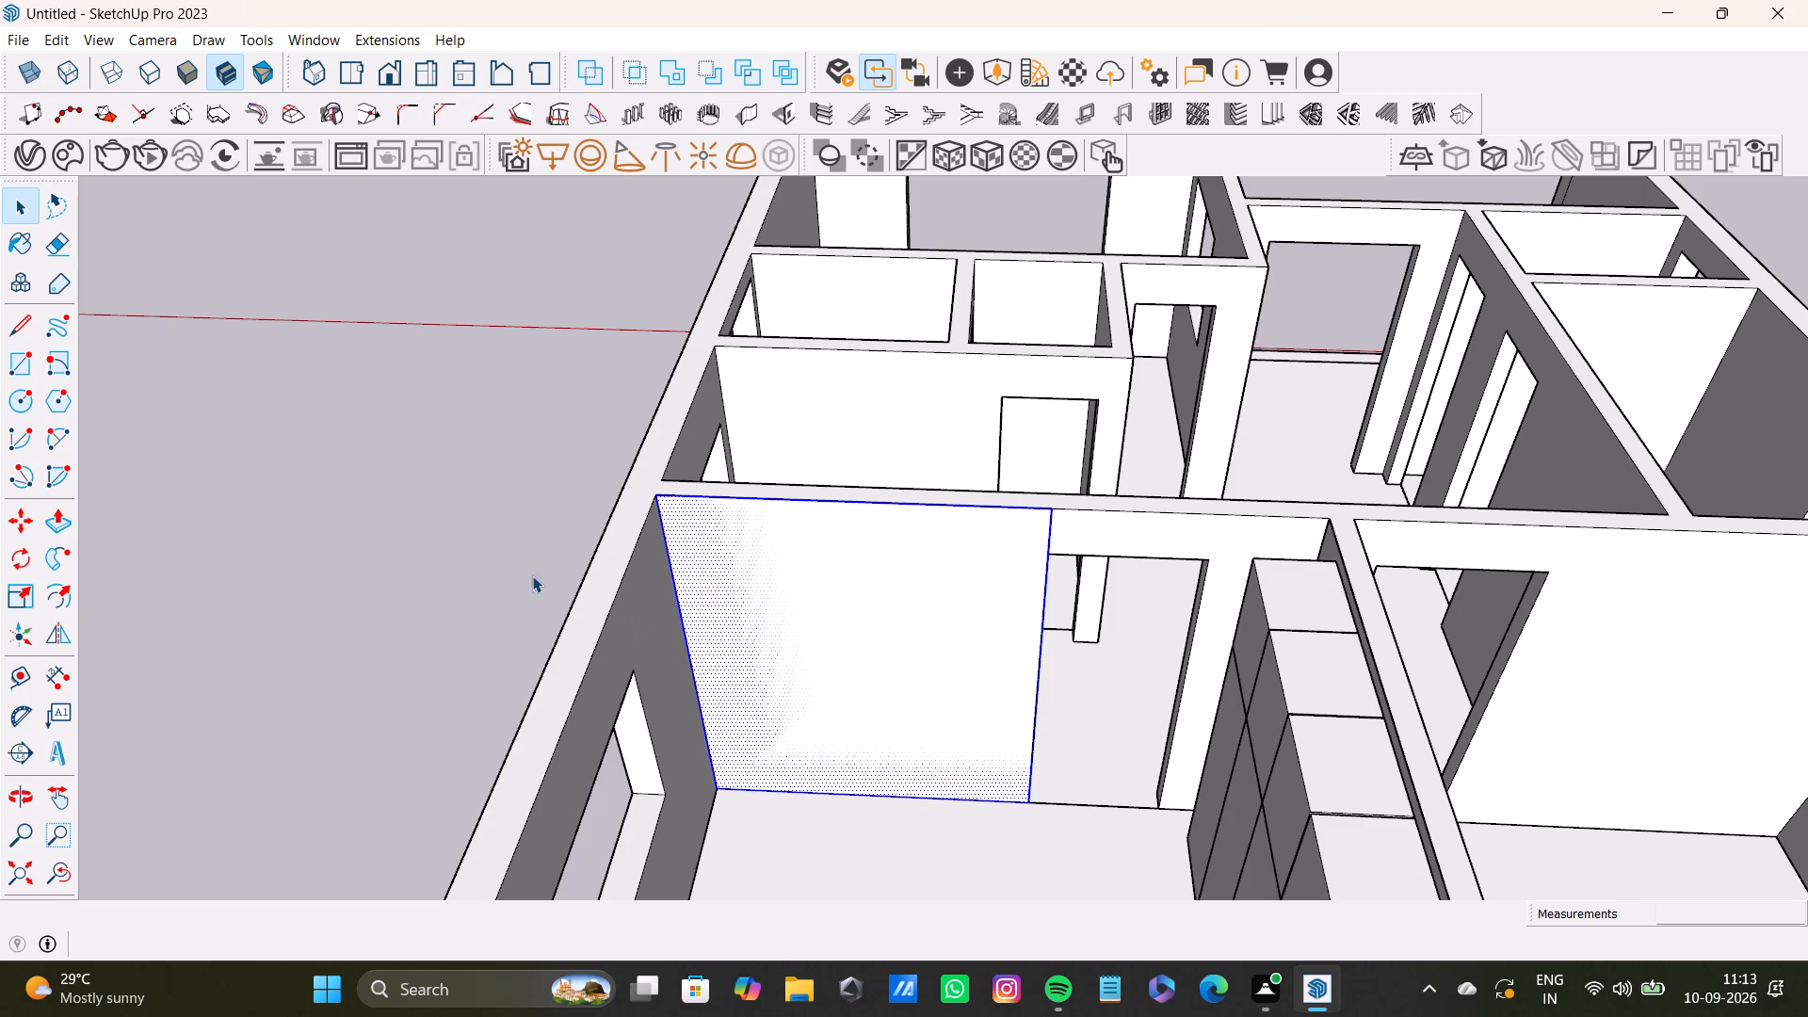
pyautogui.click(32, 677)
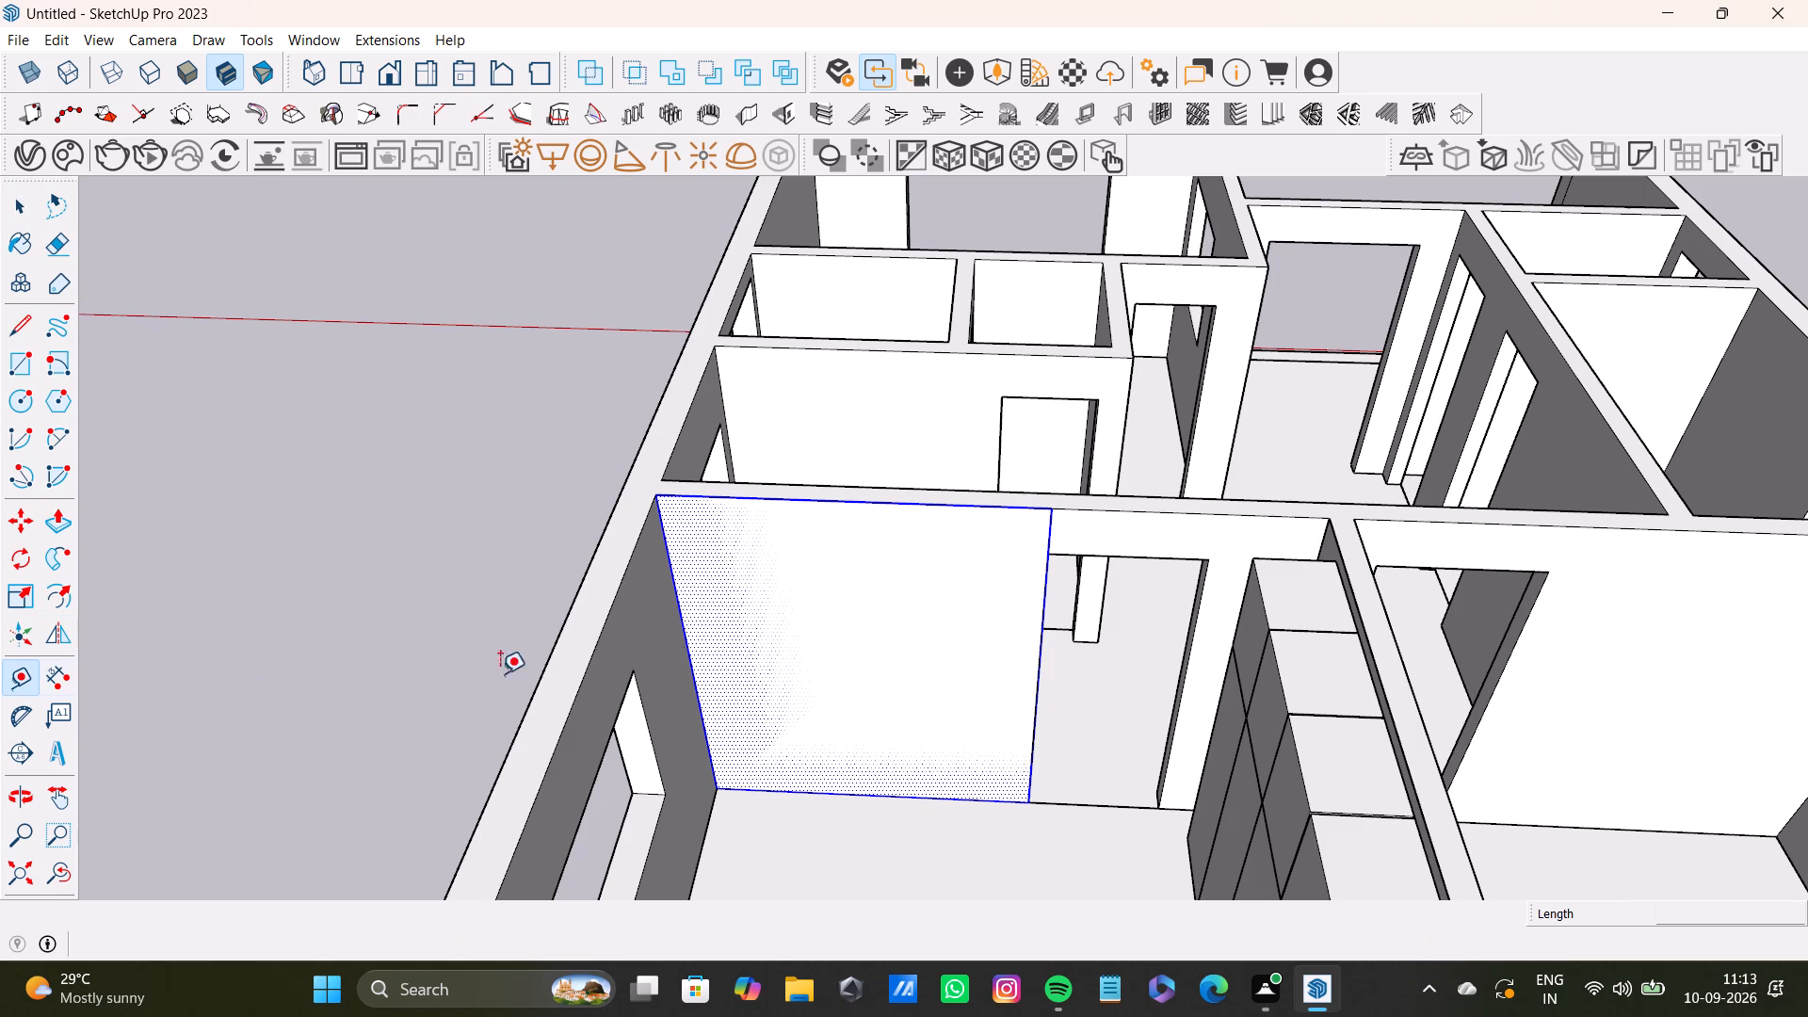
pyautogui.scroll(6, 705, 647)
pyautogui.moveTo(685, 676); pyautogui.dragTo(695, 676)
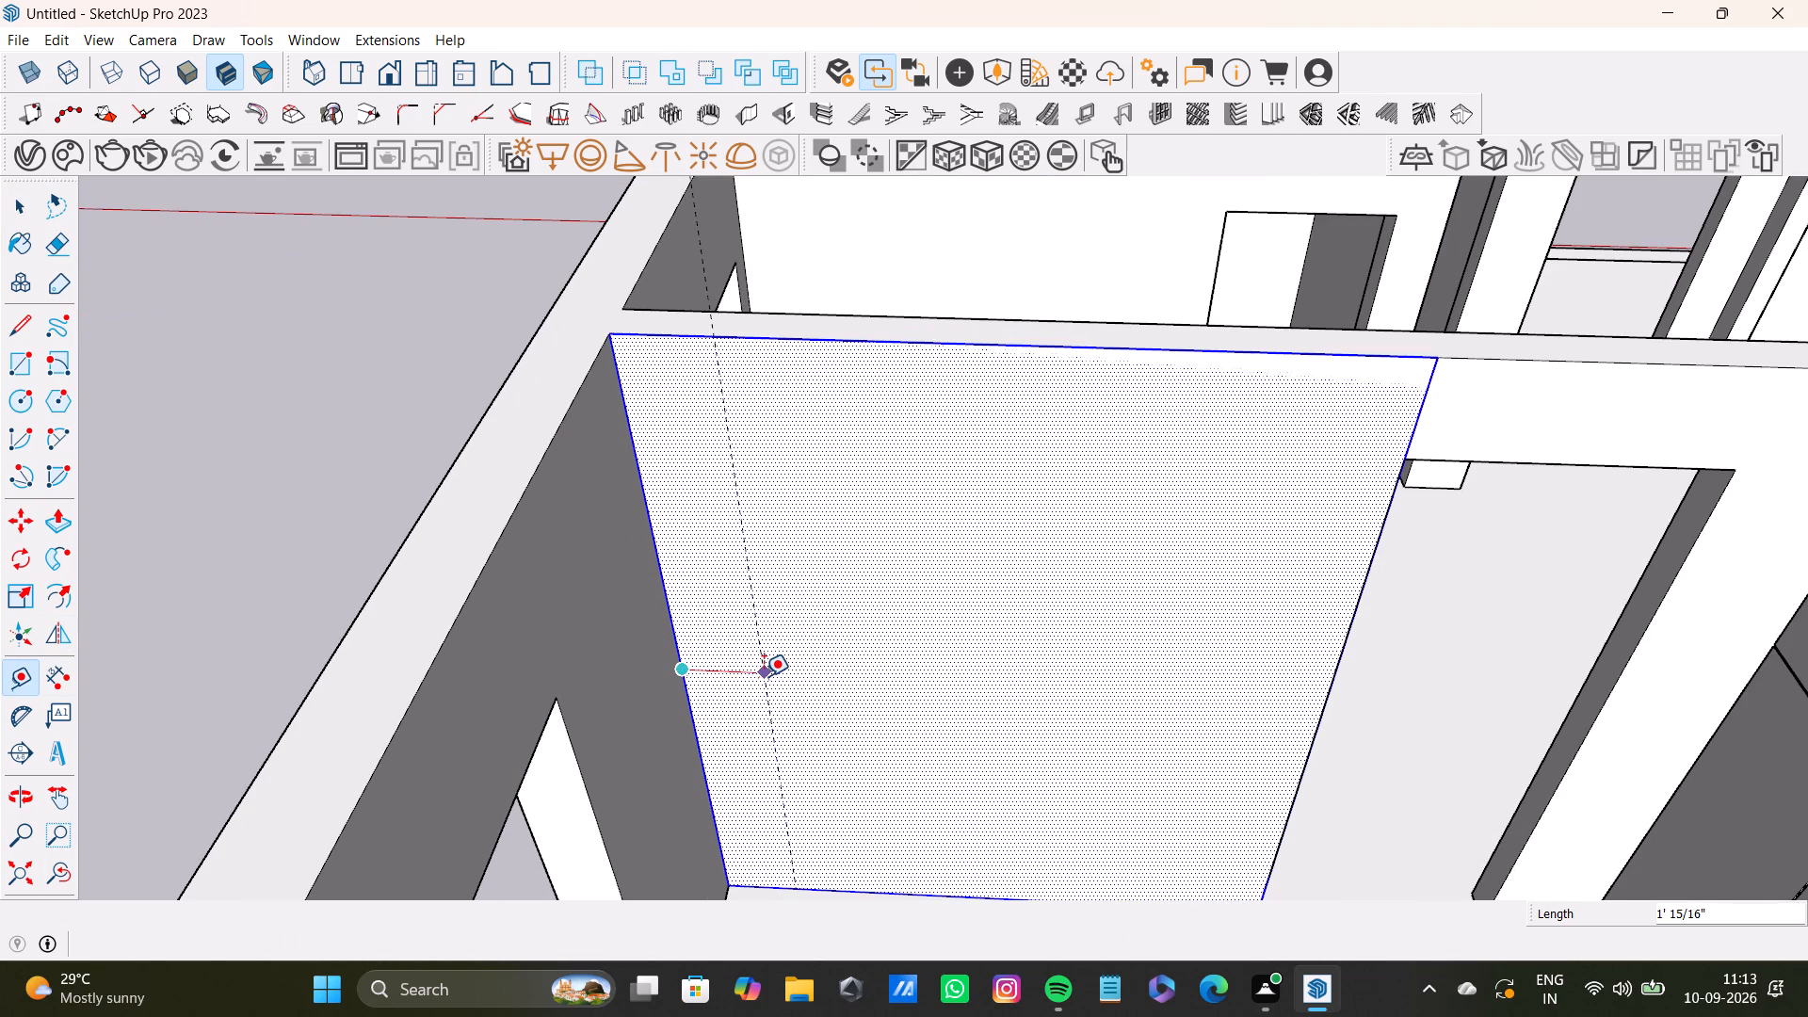
pyautogui.press('1')
pyautogui.press("'")
pyautogui.press('Return')
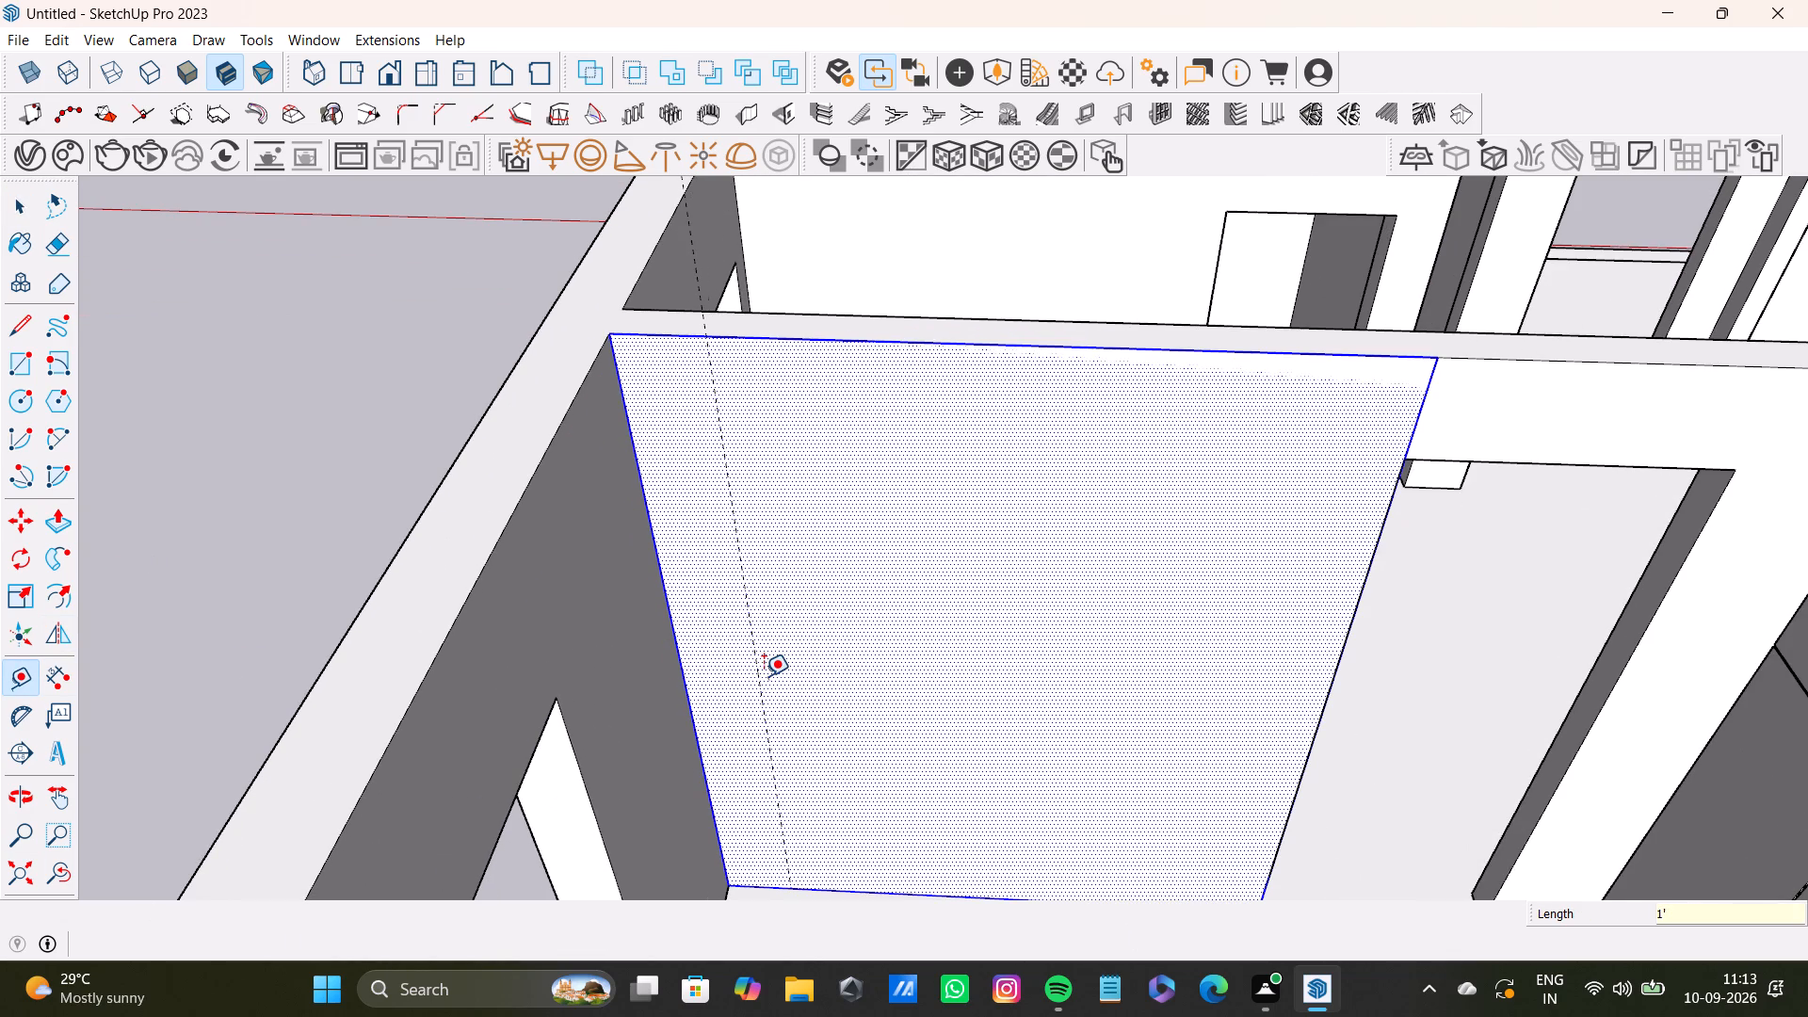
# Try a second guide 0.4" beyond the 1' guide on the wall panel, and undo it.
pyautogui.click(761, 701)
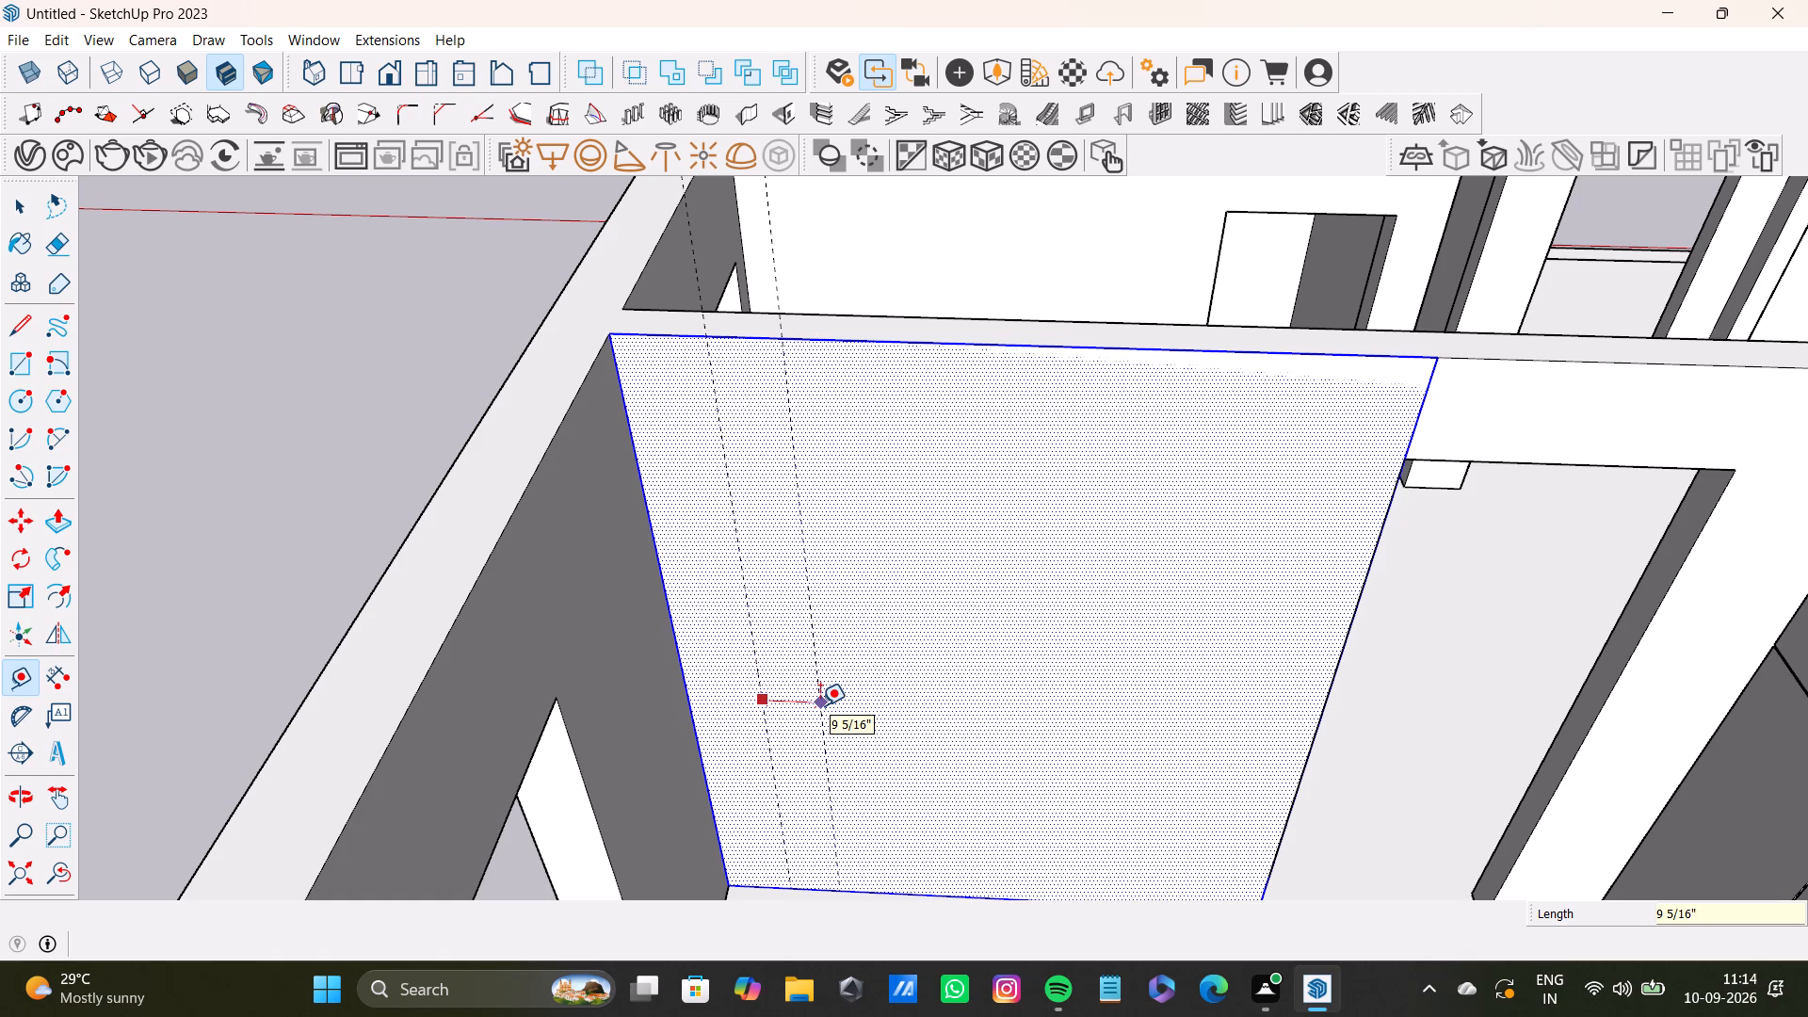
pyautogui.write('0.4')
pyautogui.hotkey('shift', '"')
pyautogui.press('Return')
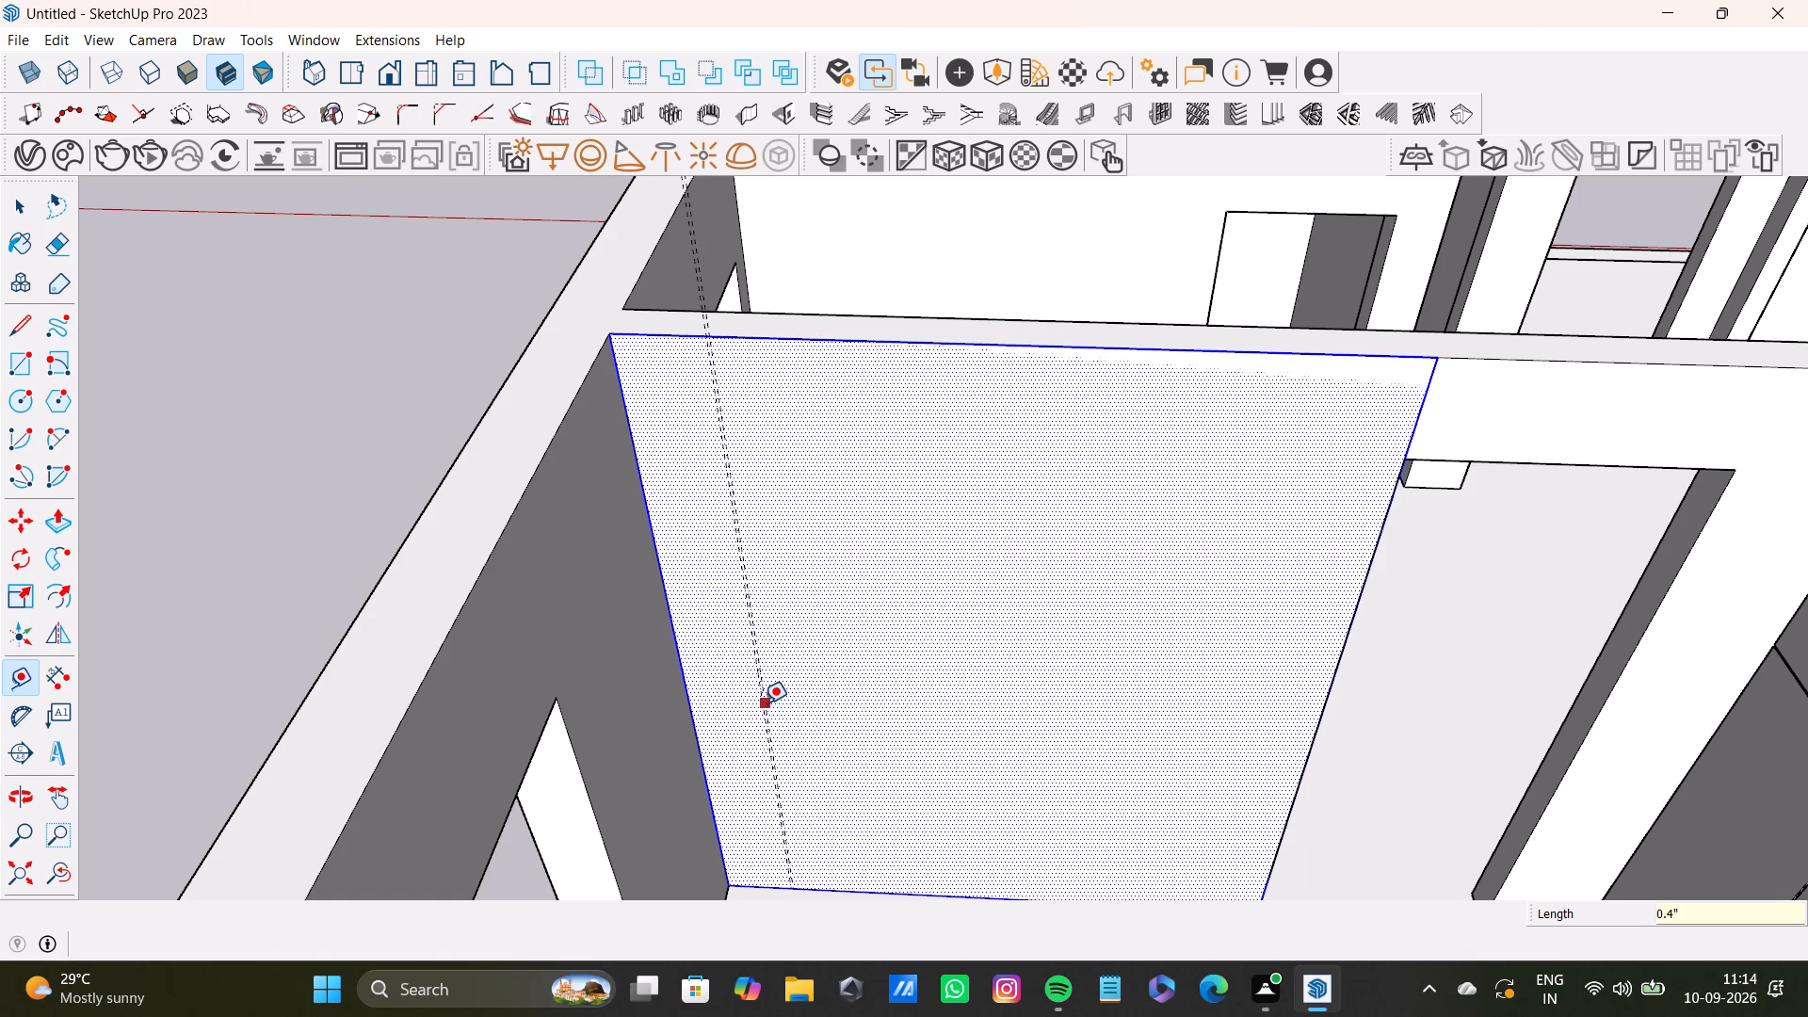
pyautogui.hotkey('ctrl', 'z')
# Place a vertical guide 0.9" from the 1' guide, on its doorway side.
pyautogui.scroll(7, 748, 717)
pyautogui.click(784, 726)
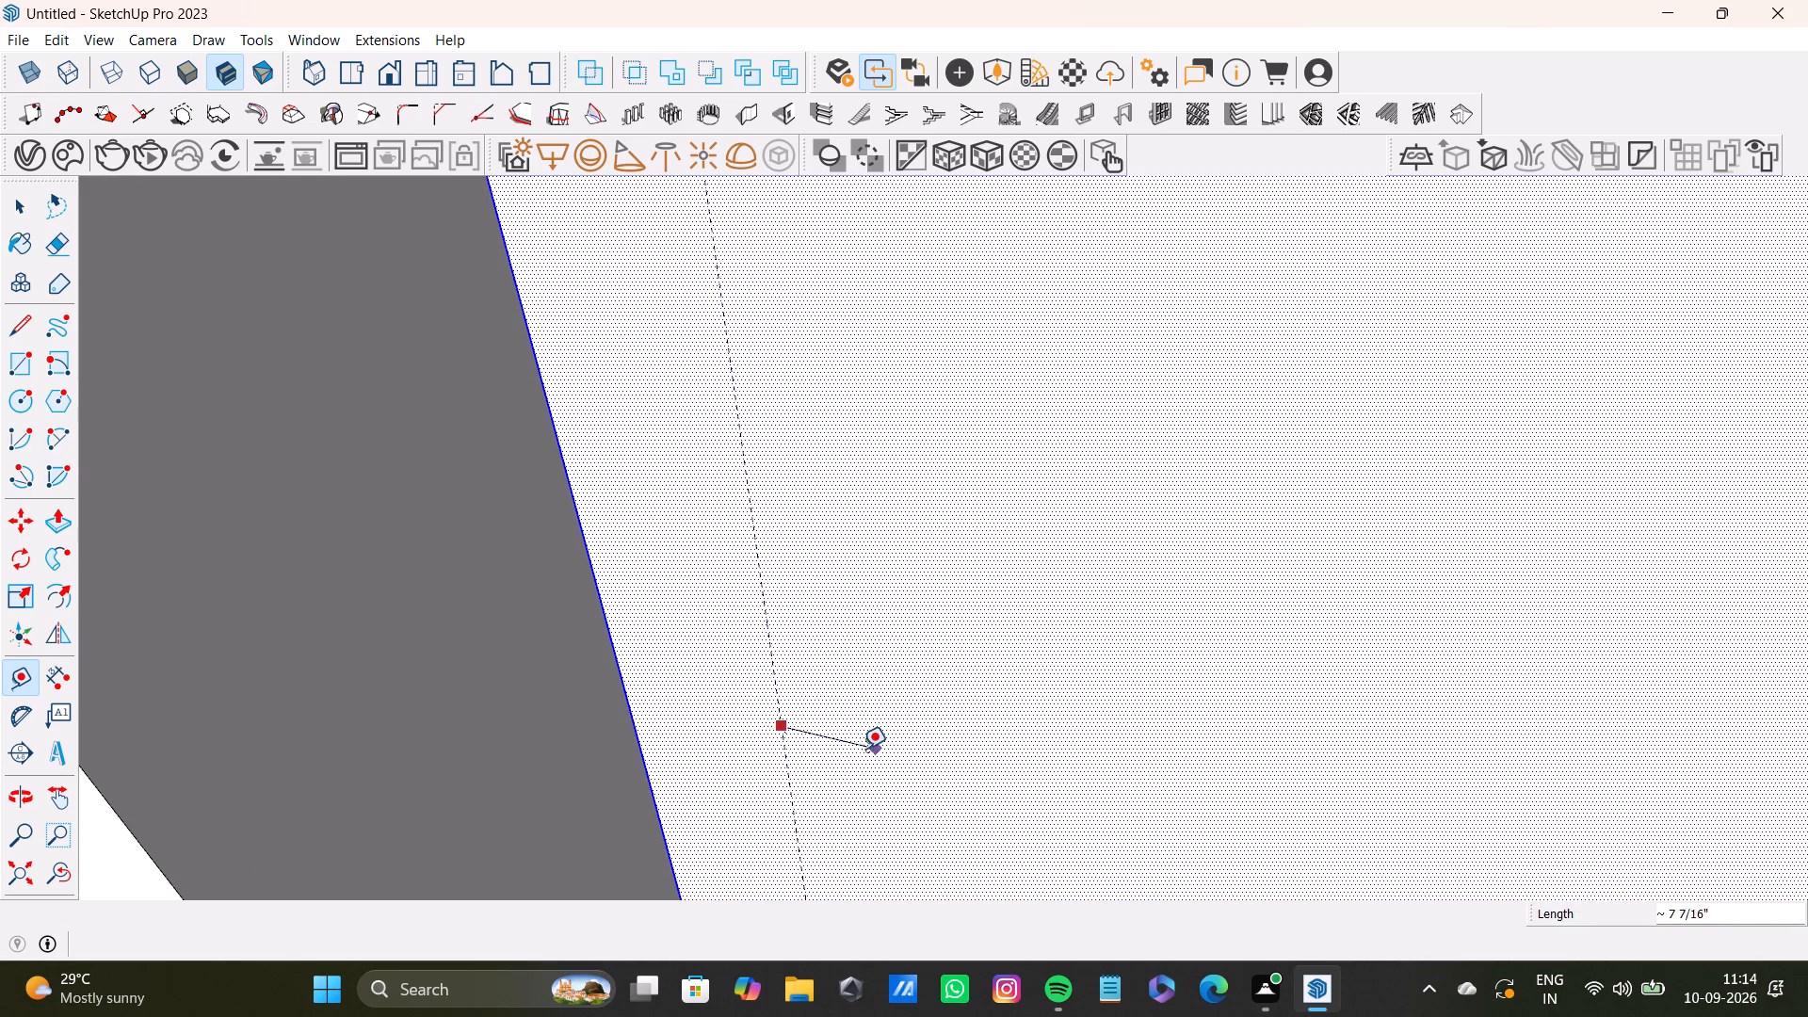
pyautogui.press('space')
pyautogui.press('t')
pyautogui.click(787, 751)
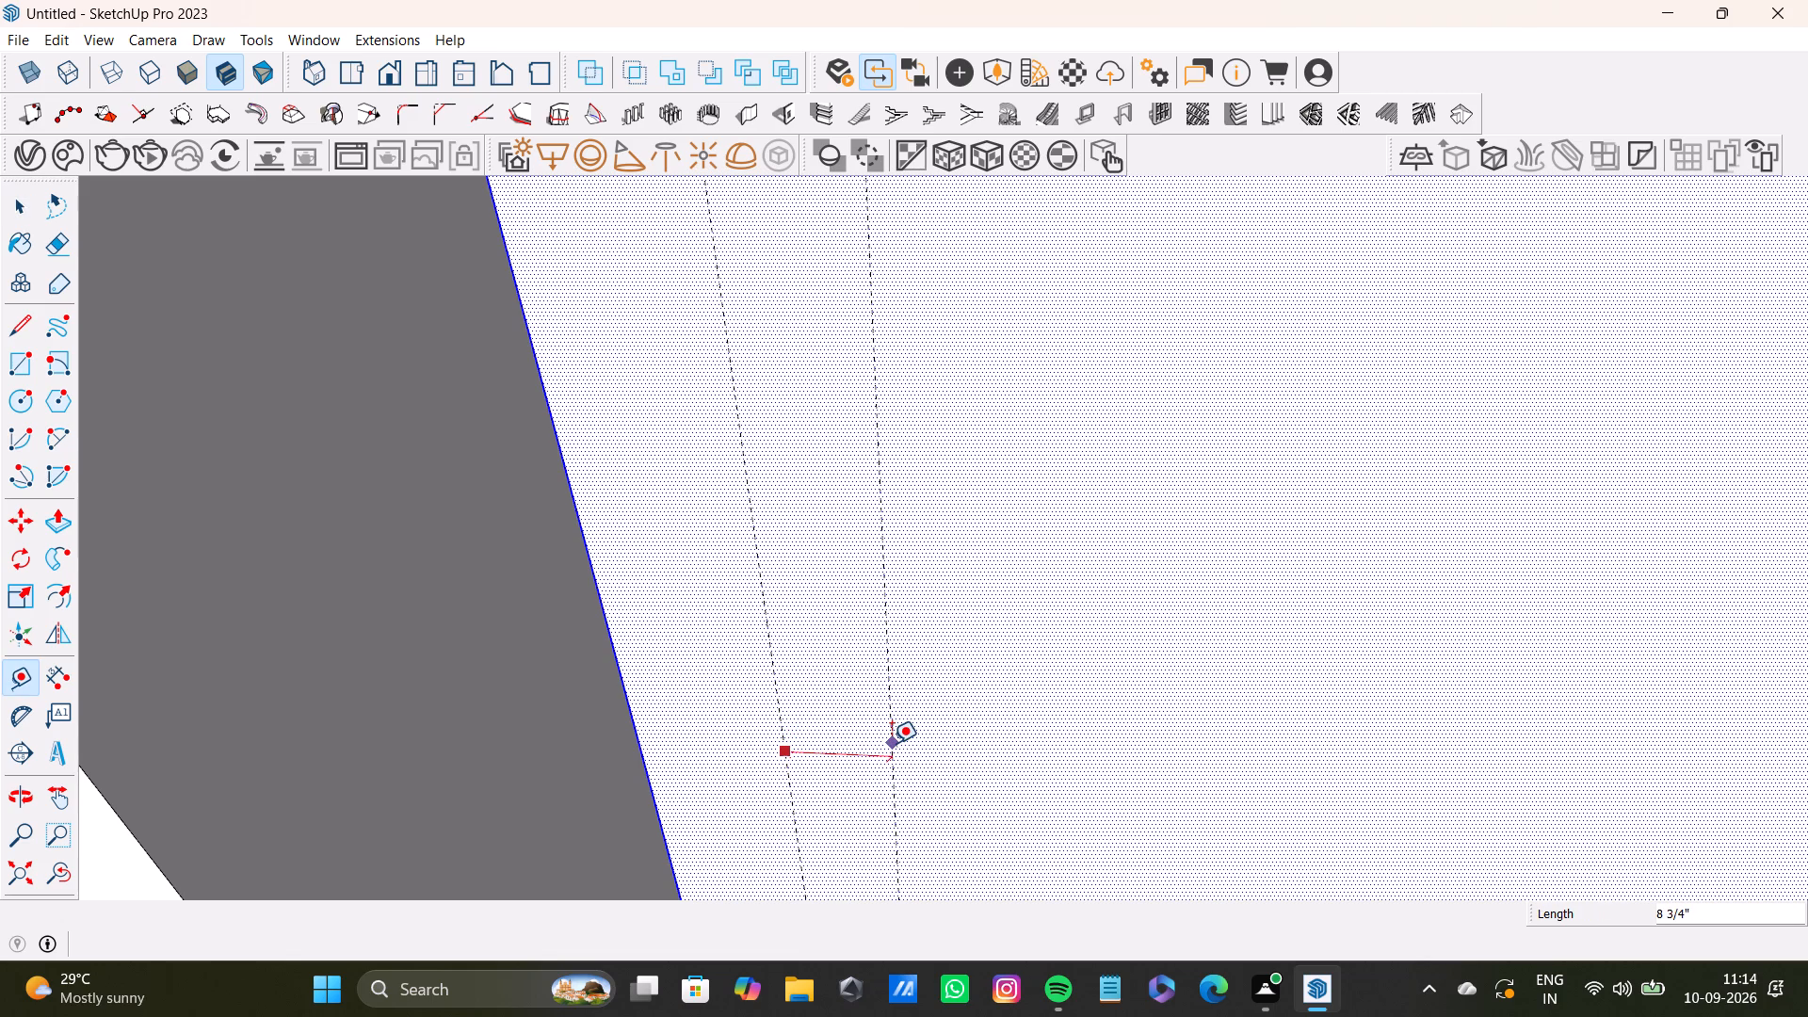
pyautogui.write('0.9"')
pyautogui.press('Return')
# Place a vertical guide 2' from the second guide, toward the doorway.
pyautogui.scroll(-7, 814, 358)
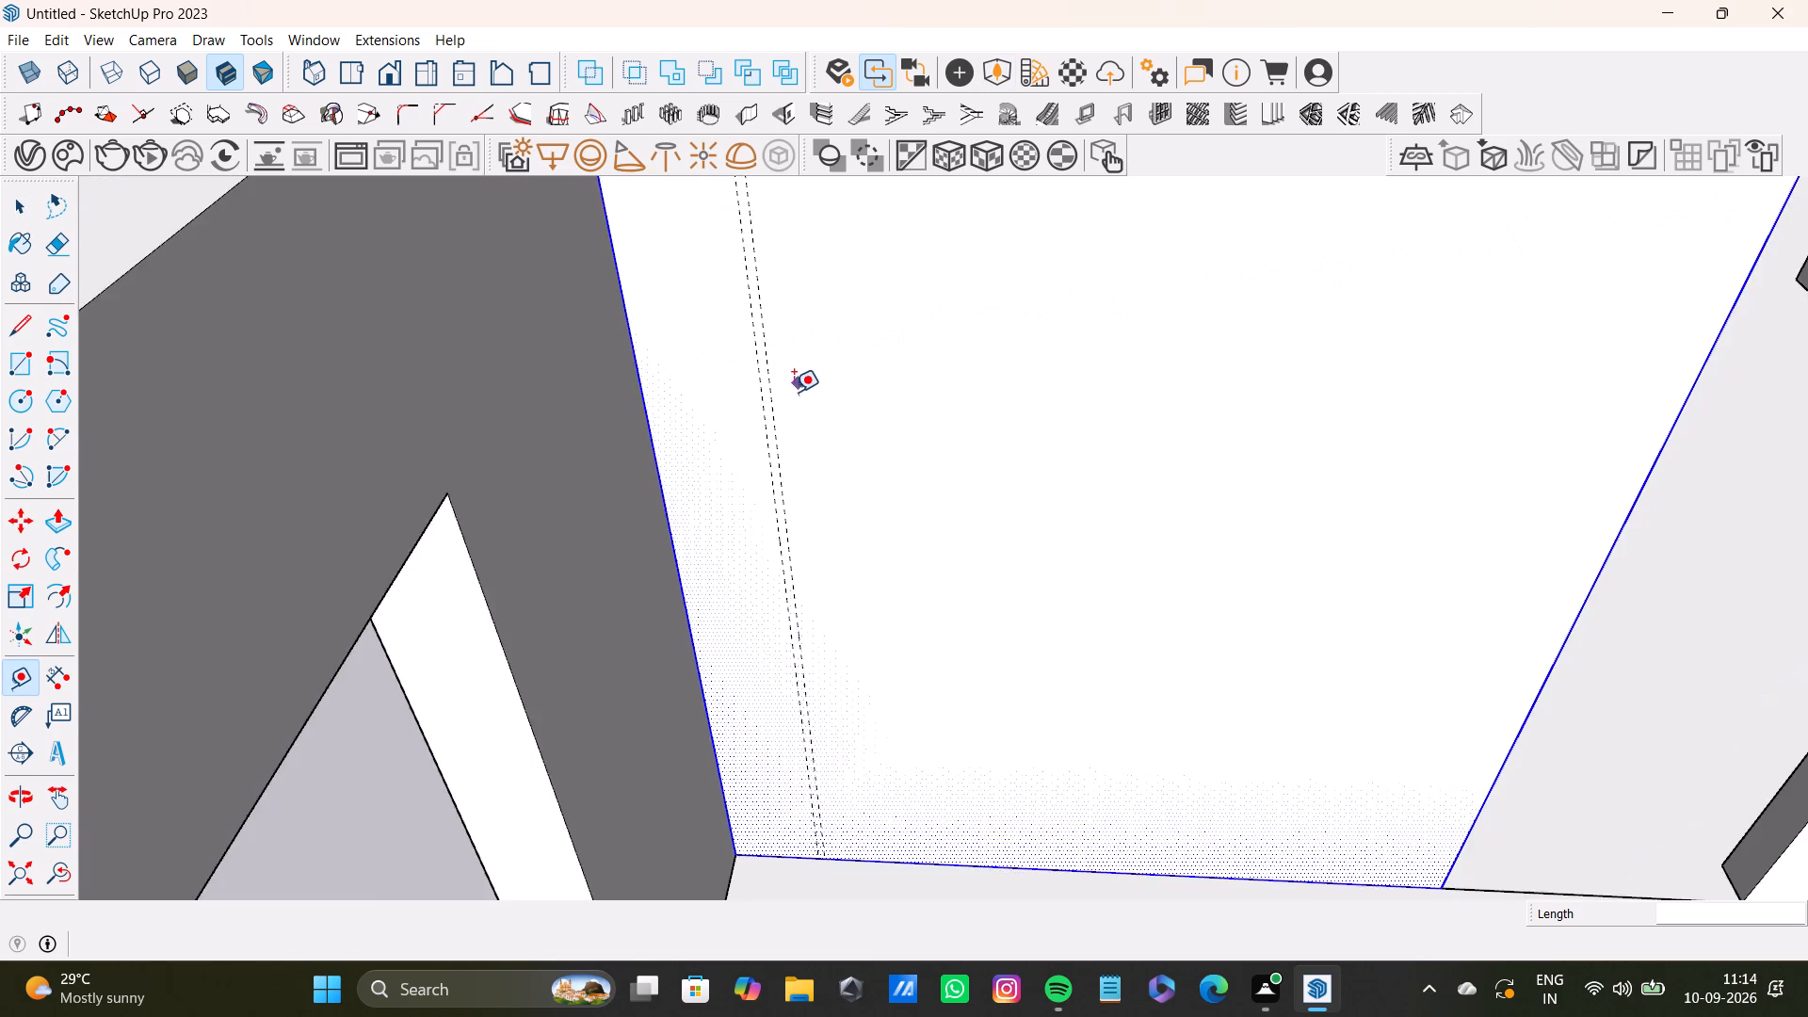
pyautogui.scroll(-2, 794, 392)
pyautogui.scroll(3, 787, 460)
pyautogui.scroll(10, 792, 542)
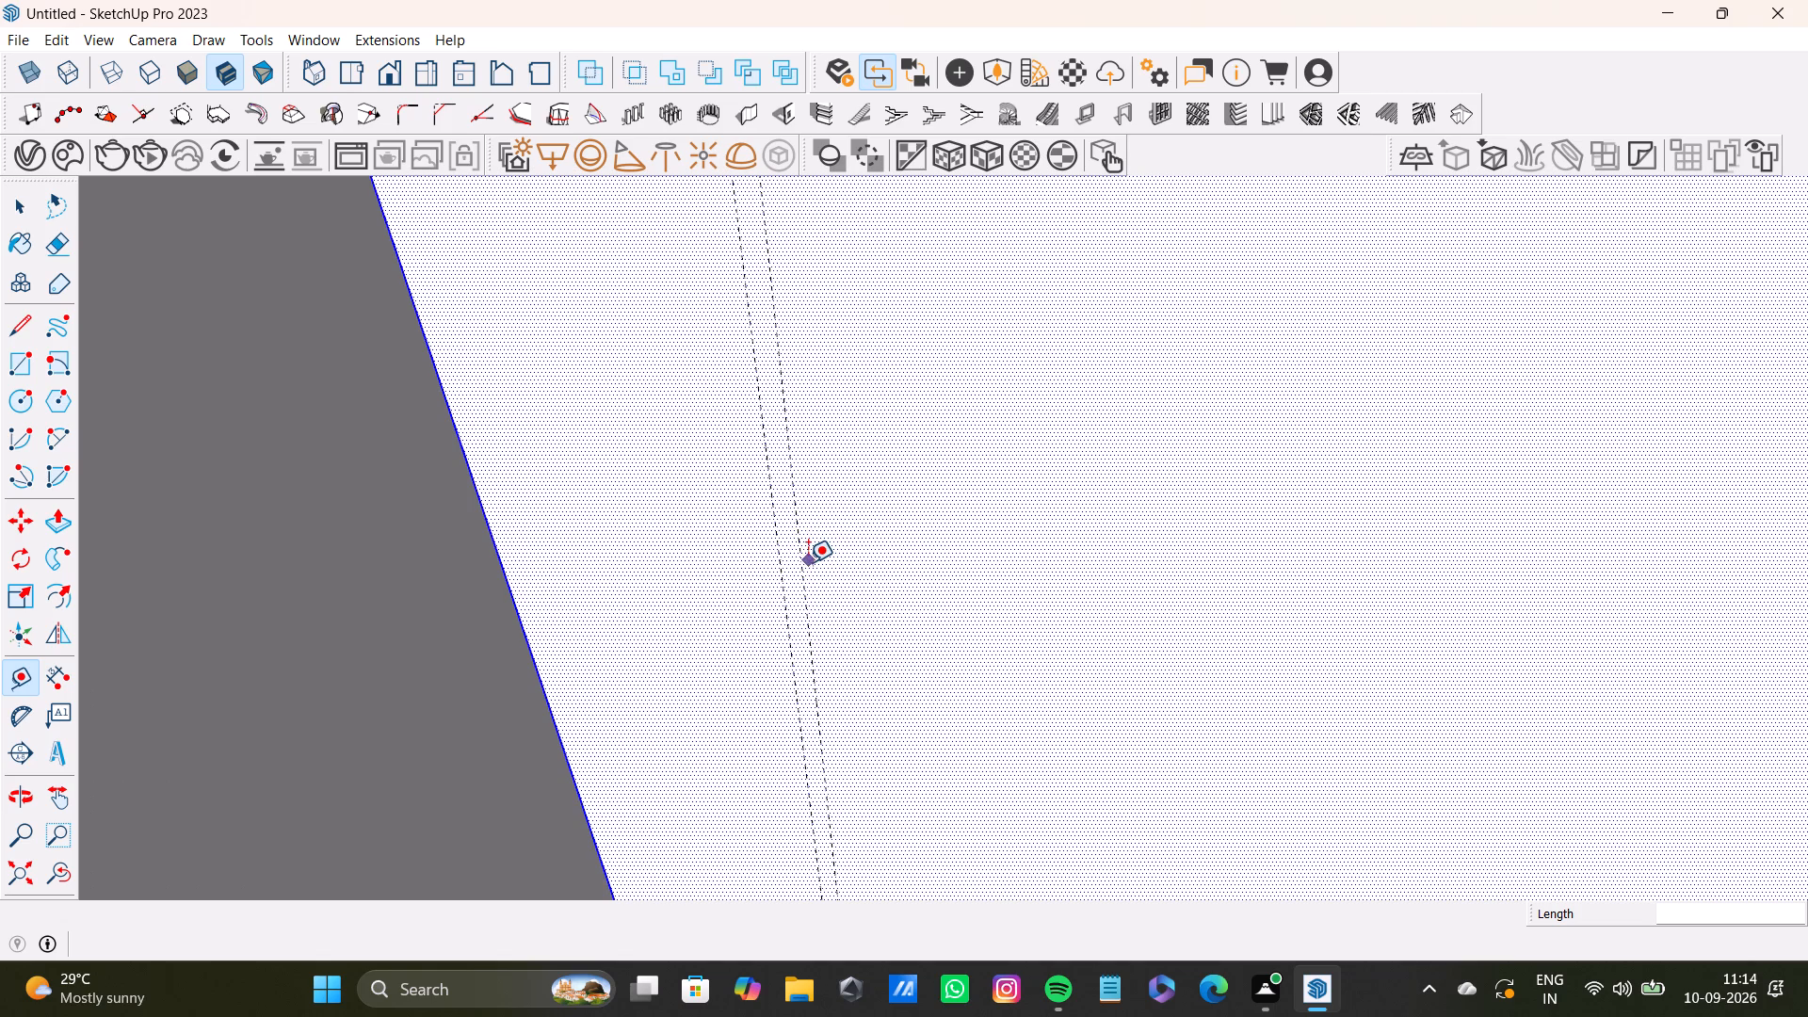
pyautogui.click(808, 562)
pyautogui.scroll(-8, 1208, 586)
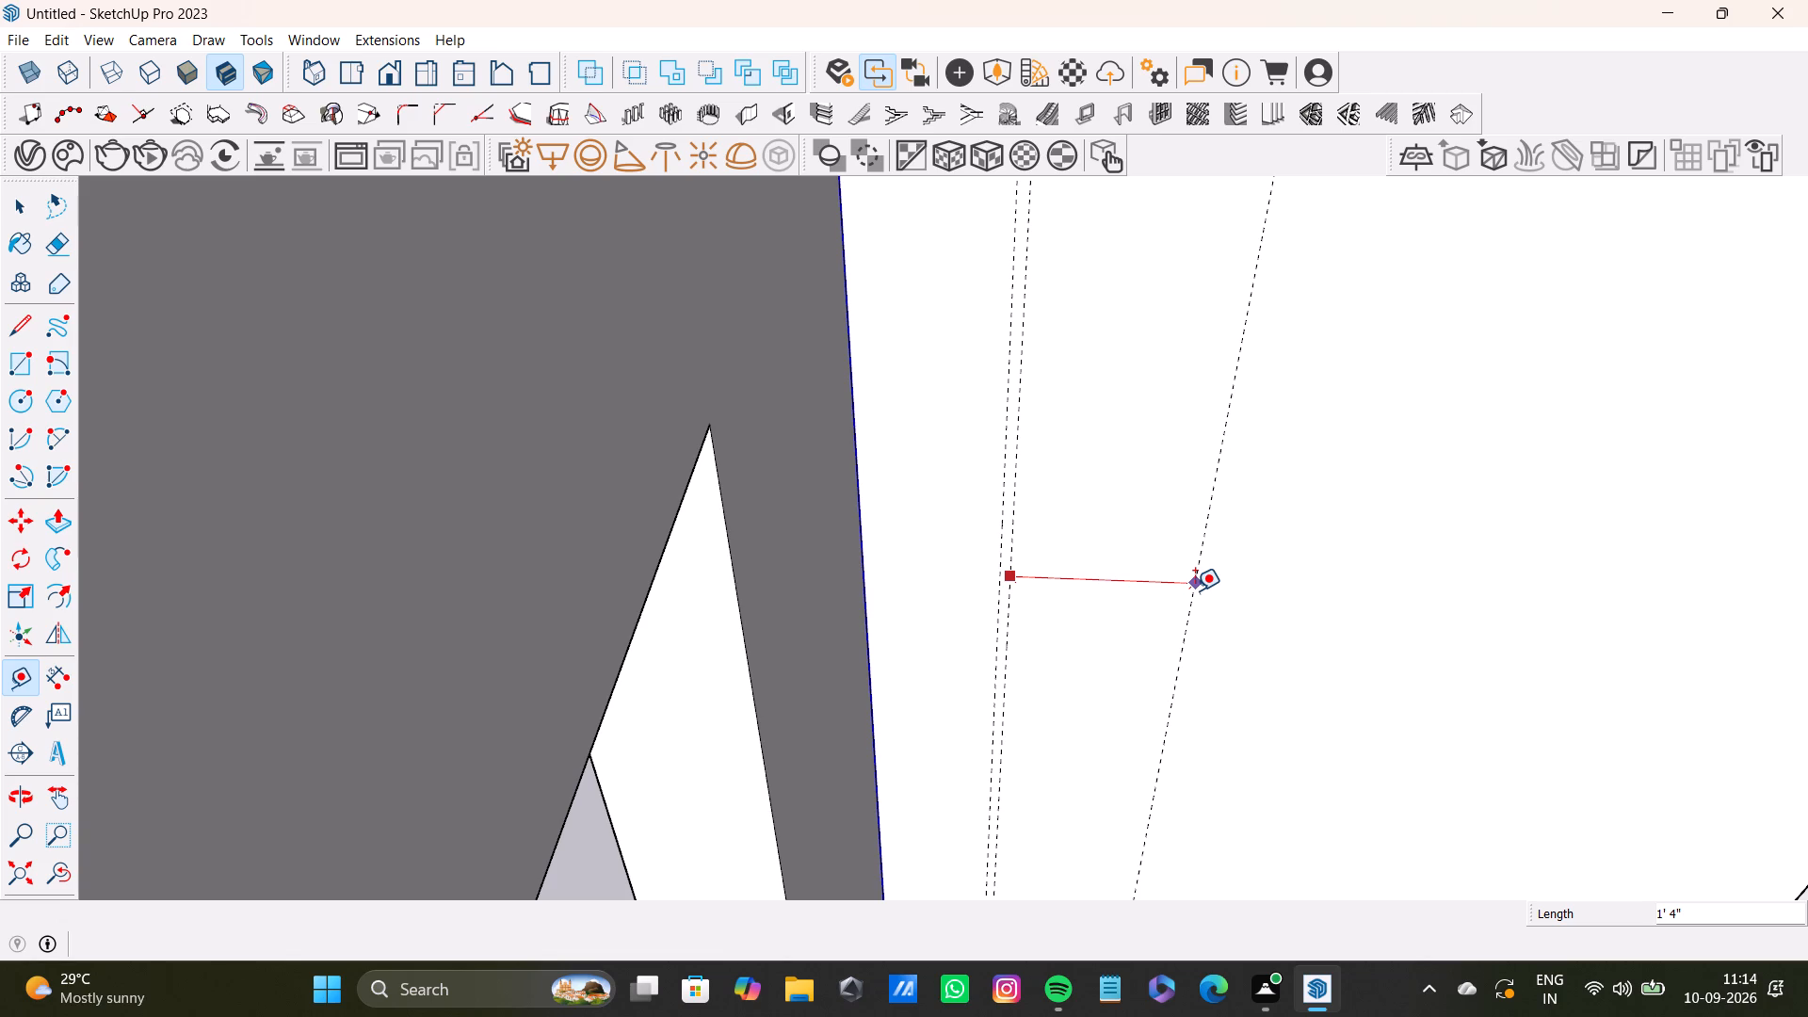
pyautogui.scroll(-7, 1145, 476)
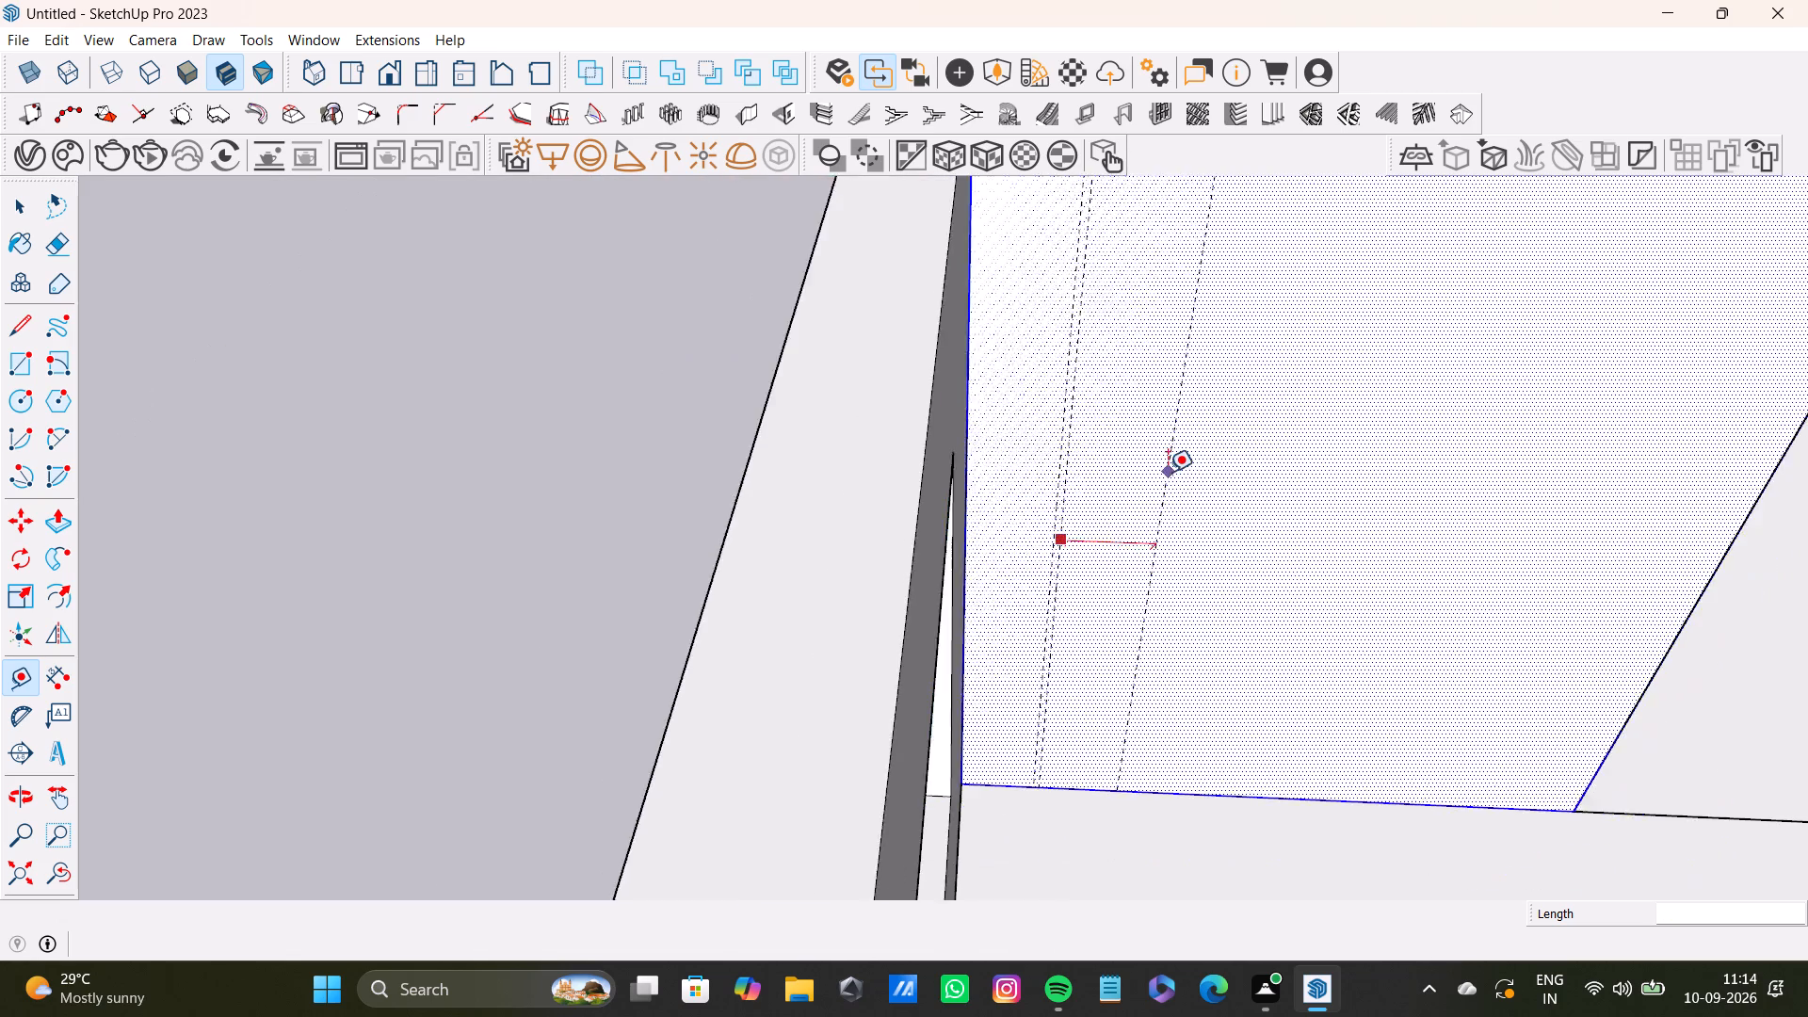
pyautogui.scroll(-2, 1168, 472)
pyautogui.keyDown('shift'); pyautogui.moveTo(1197, 466); pyautogui.dragTo(1080, 543, button='middle'); pyautogui.keyUp('shift')
pyautogui.scroll(1, 932, 525)
pyautogui.keyDown('shift'); pyautogui.moveTo(1160, 520); pyautogui.dragTo(1002, 526, button='middle'); pyautogui.keyUp('shift')
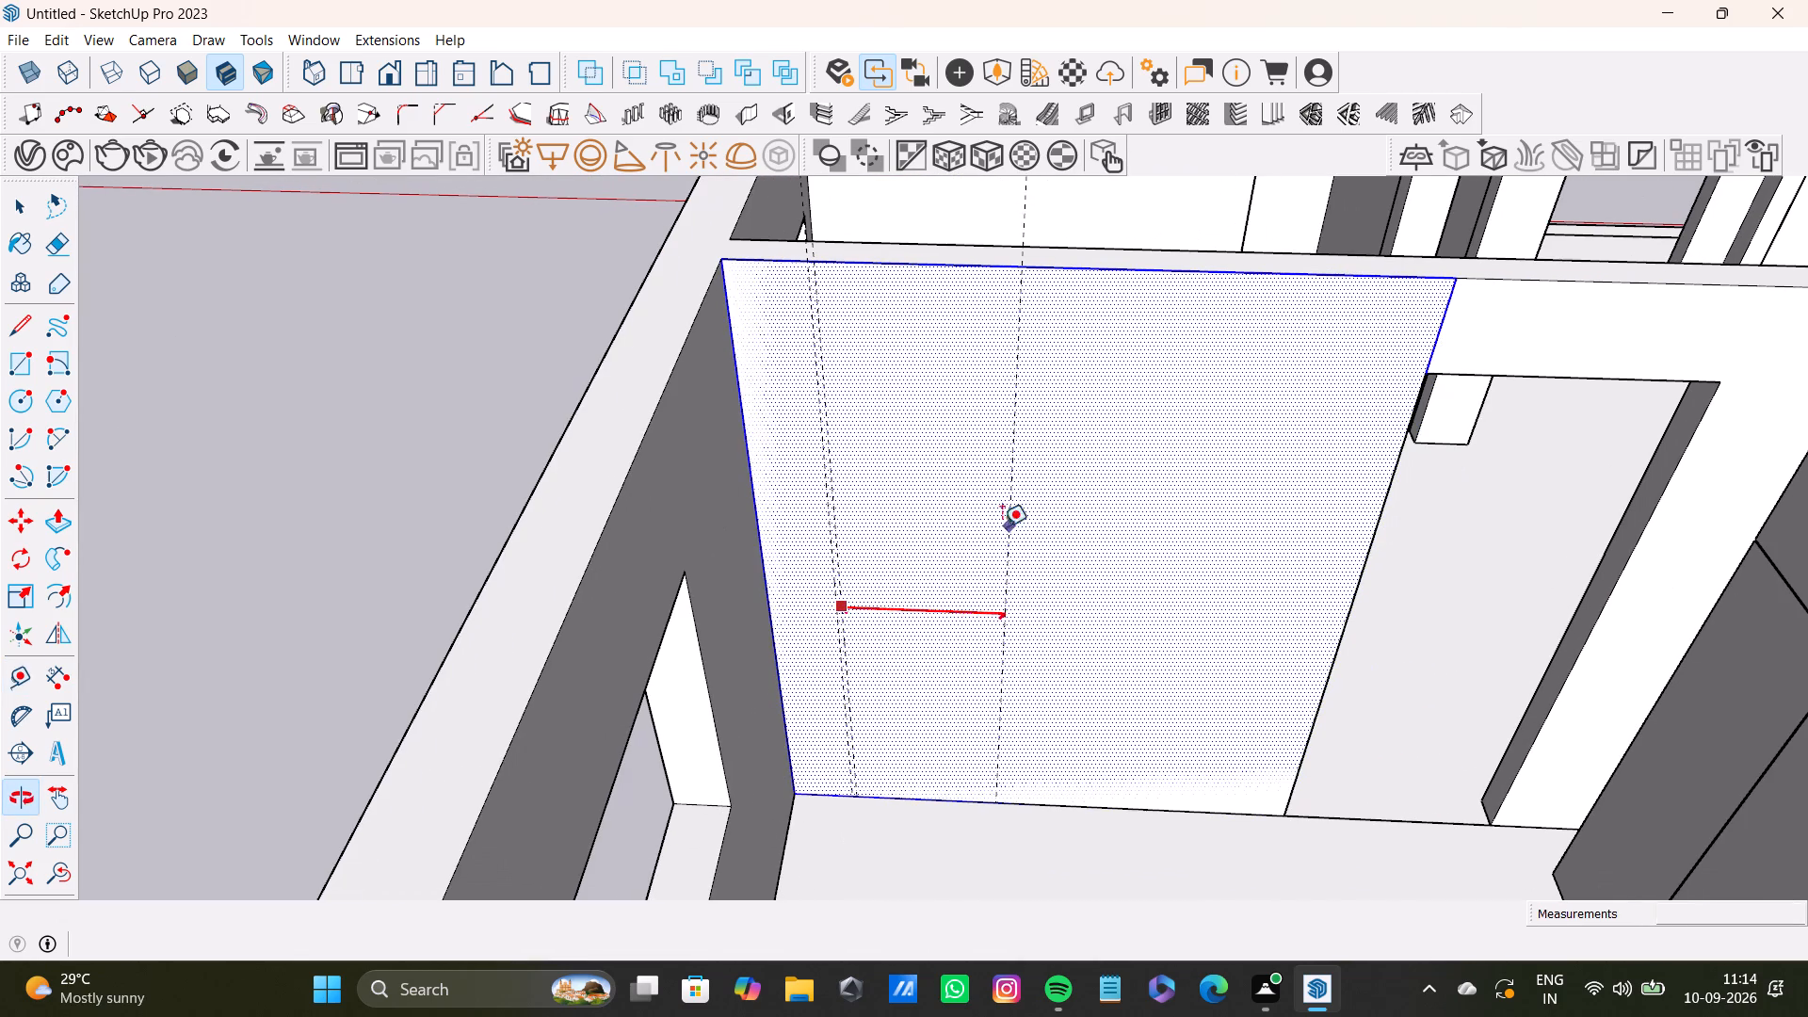
pyautogui.keyDown('shift'); pyautogui.moveTo(1002, 526); pyautogui.dragTo(1005, 526, button='middle'); pyautogui.keyUp('shift')
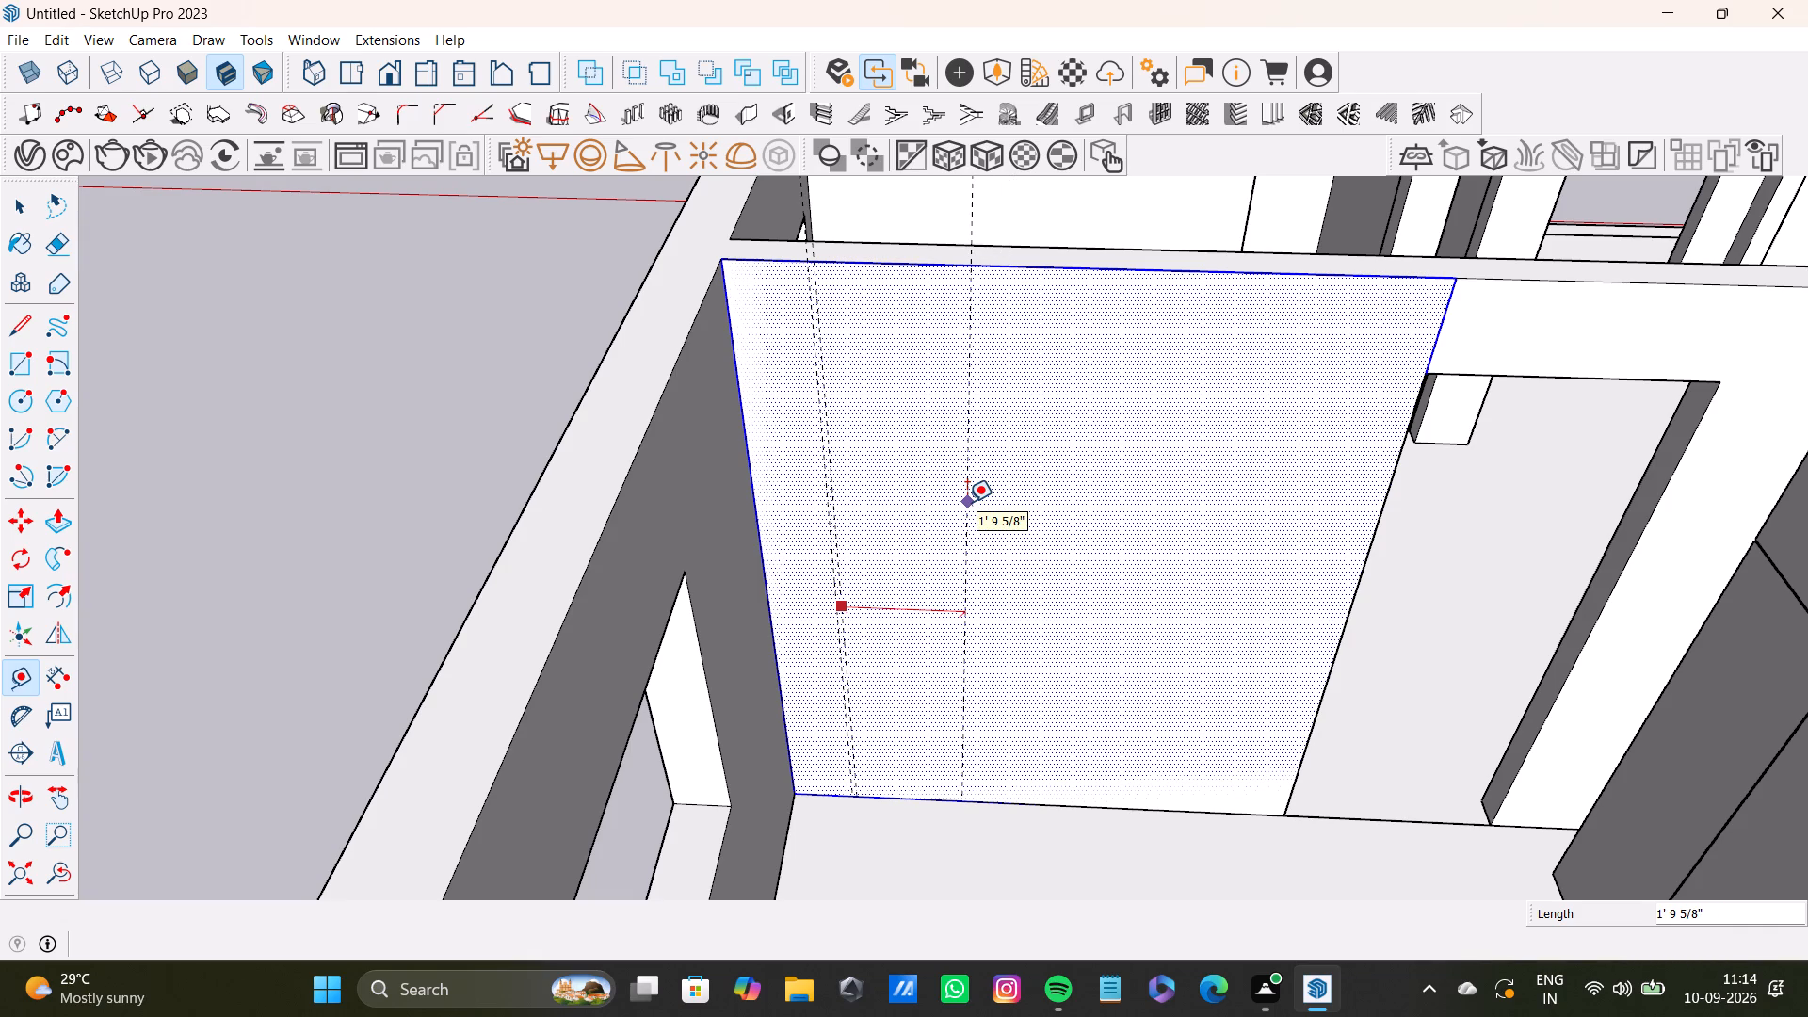
pyautogui.write("2'")
pyautogui.press('Return')
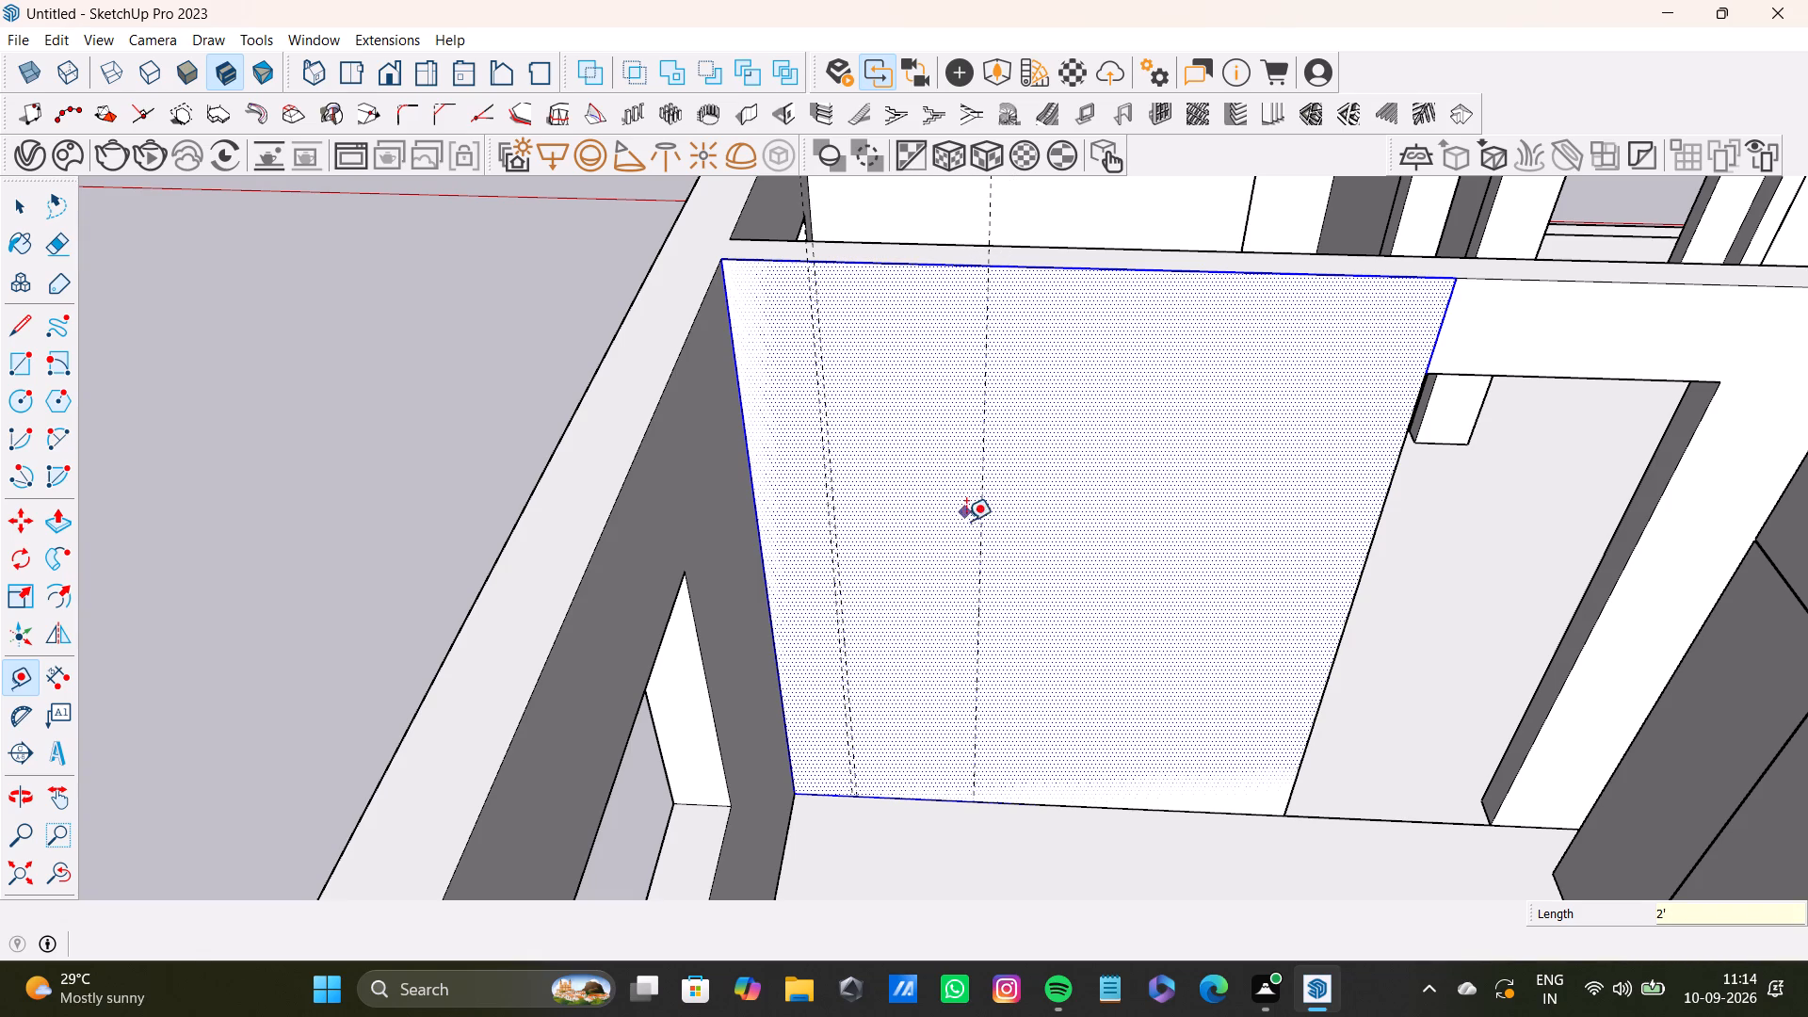
# Place a vertical guide 0.9" beyond the 2' guide to complete the second guide pair.
pyautogui.scroll(8, 948, 596)
pyautogui.moveTo(1009, 641); pyautogui.dragTo(1030, 642)
pyautogui.write('0.')
pyautogui.write('9"')
pyautogui.press('Return')
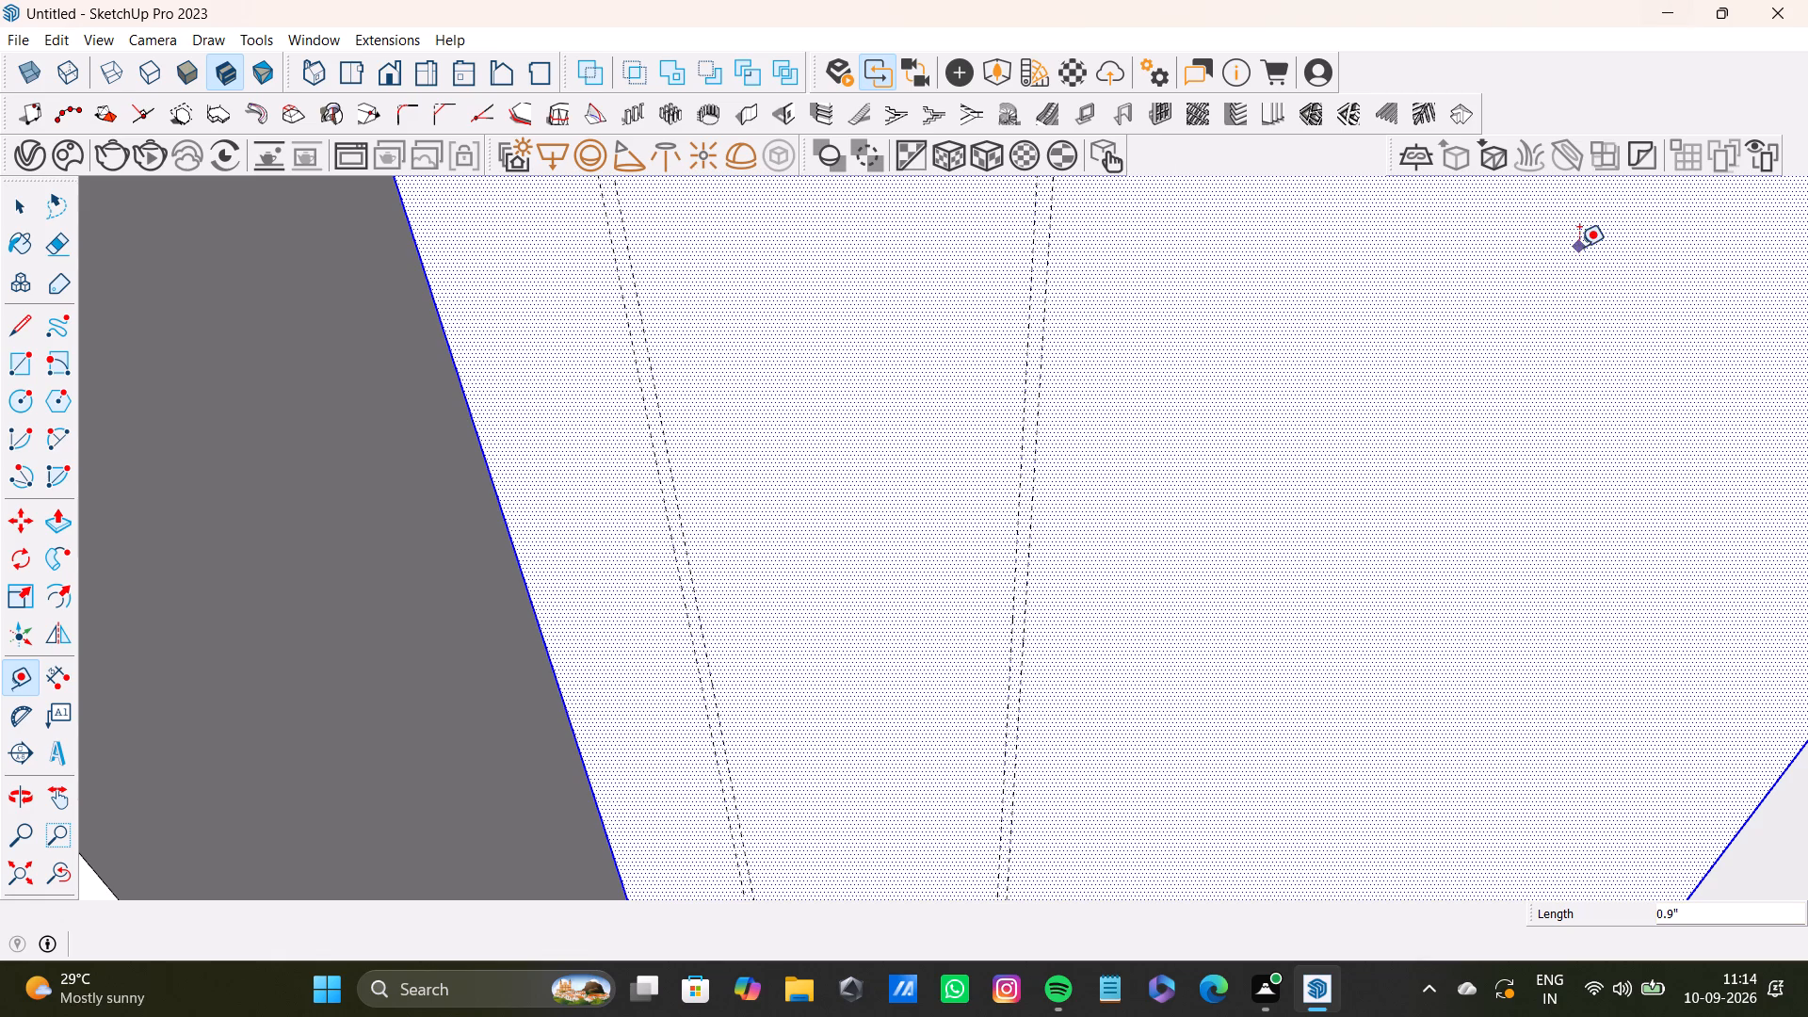
# Add a third guide pair on the panel: one guide 1' past the second pair and another 0.9" beyond it.
pyautogui.scroll(-7, 1101, 439)
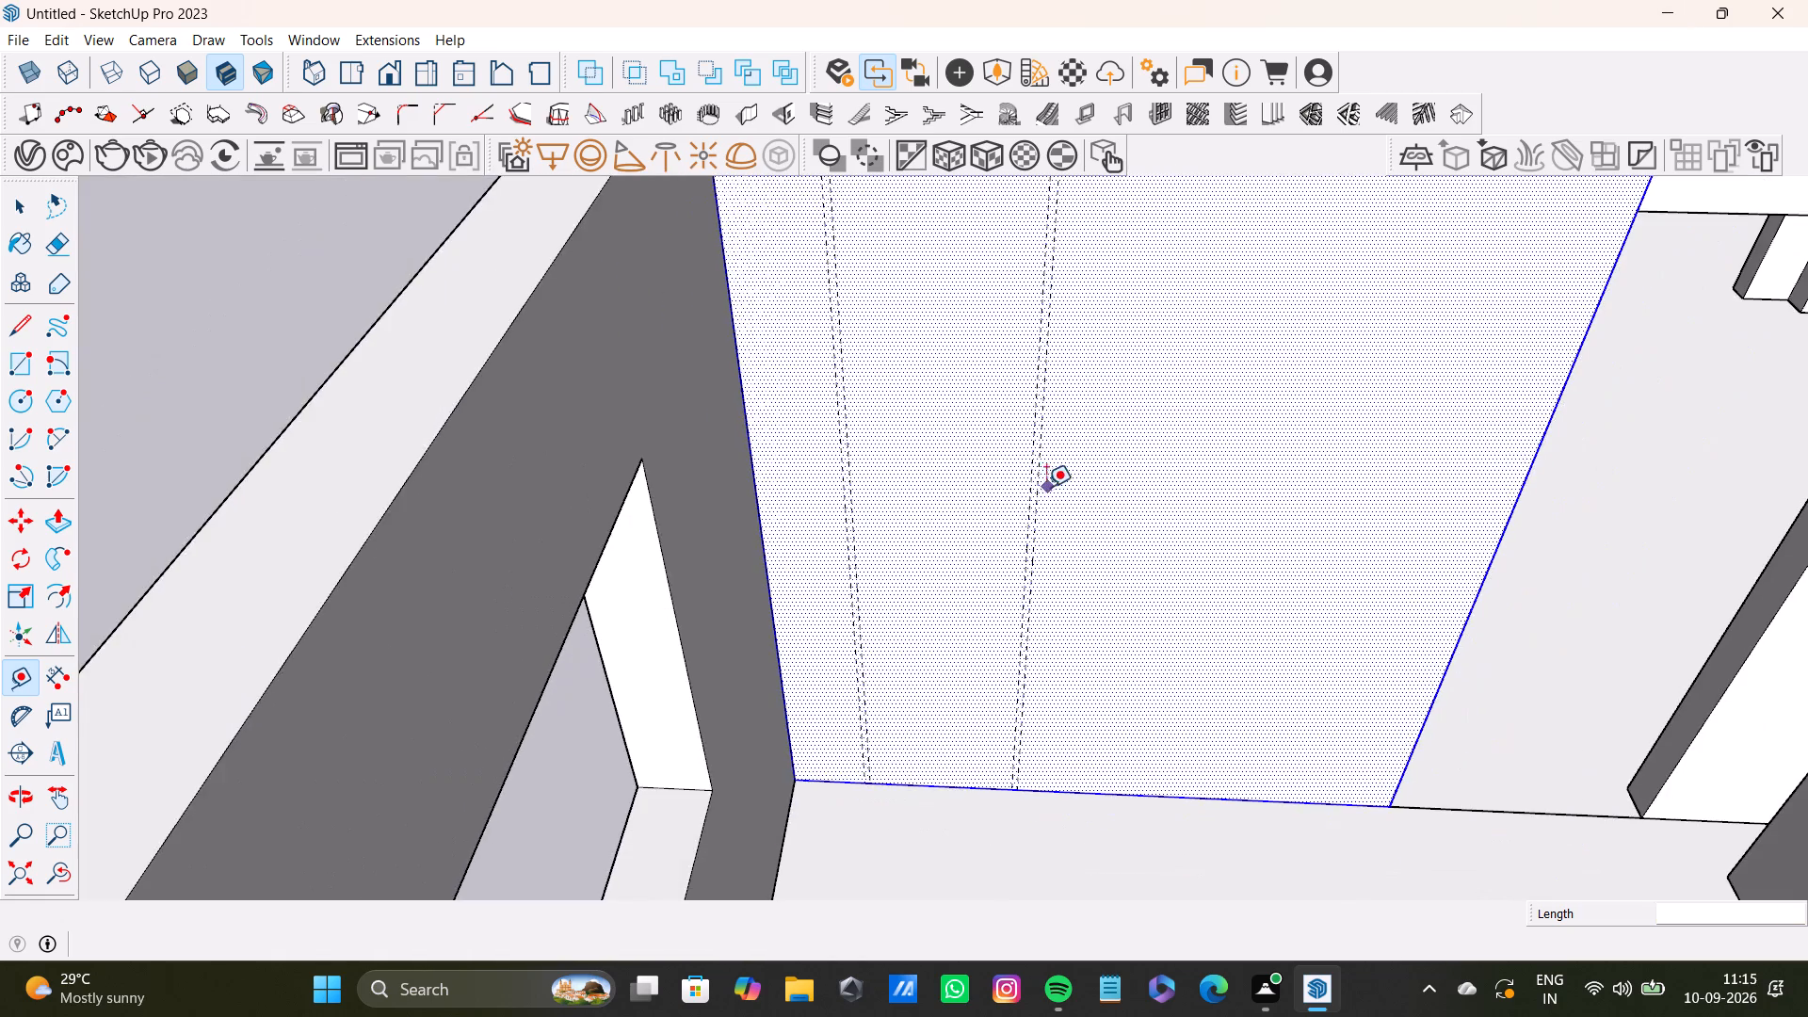
pyautogui.scroll(7, 1041, 499)
pyautogui.press('space')
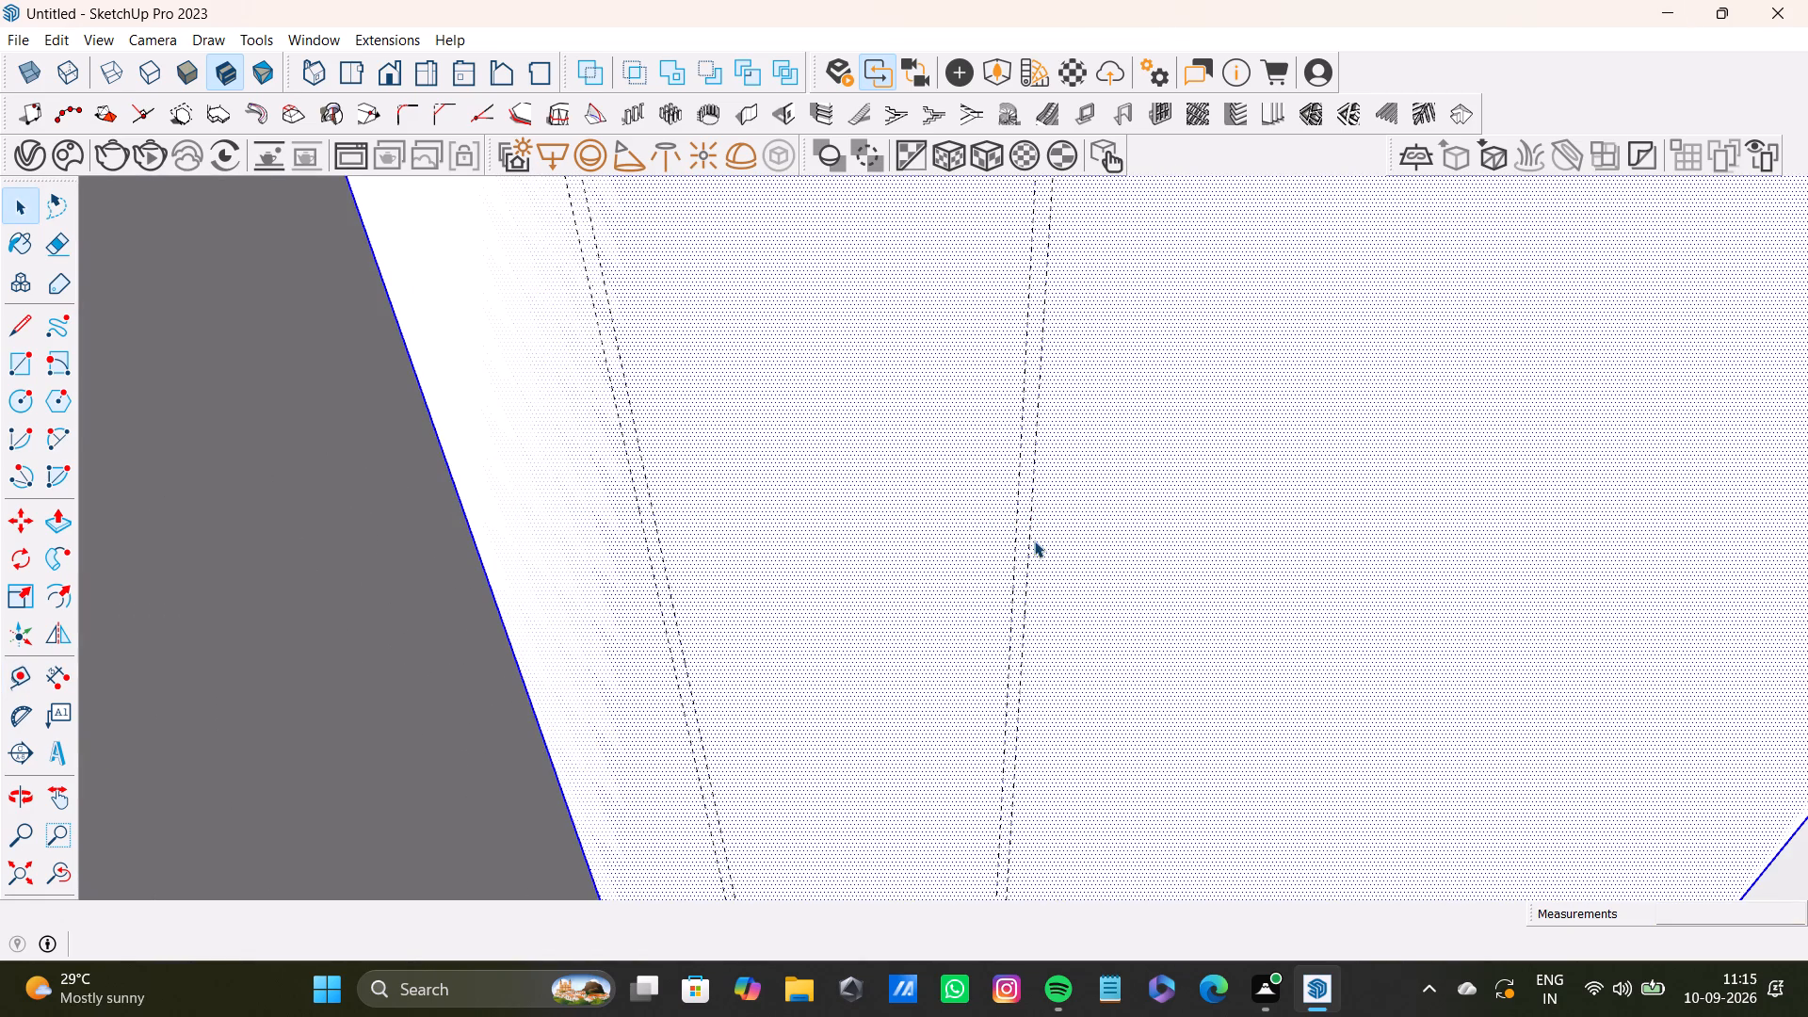
pyautogui.press('t')
pyautogui.moveTo(1034, 554); pyautogui.dragTo(1044, 554)
pyautogui.write("1'")
pyautogui.press('Return')
pyautogui.moveTo(1203, 614); pyautogui.dragTo(1212, 614)
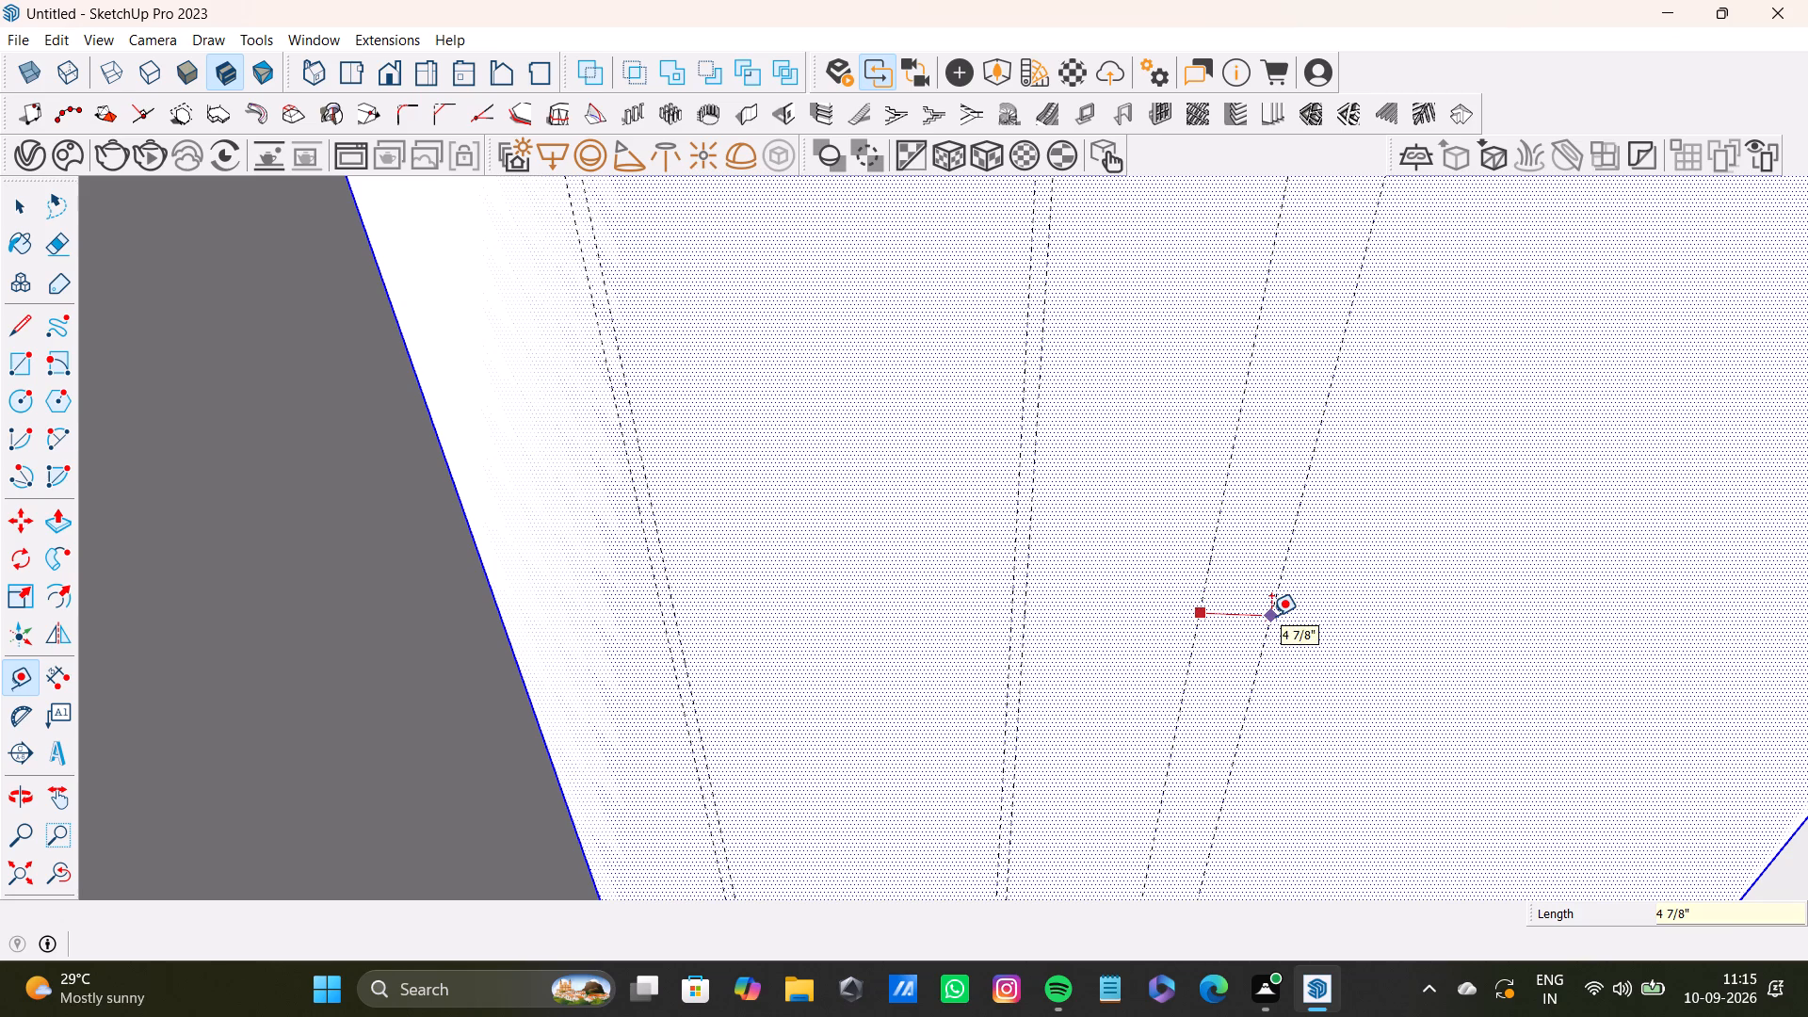
pyautogui.write('0.')
pyautogui.write('9"')
pyautogui.press('Return')
# Add a fourth guide pair on the panel: one guide 2' past the third pair and another 0.9" beyond it.
pyautogui.click(1208, 626)
pyautogui.scroll(-4, 1380, 666)
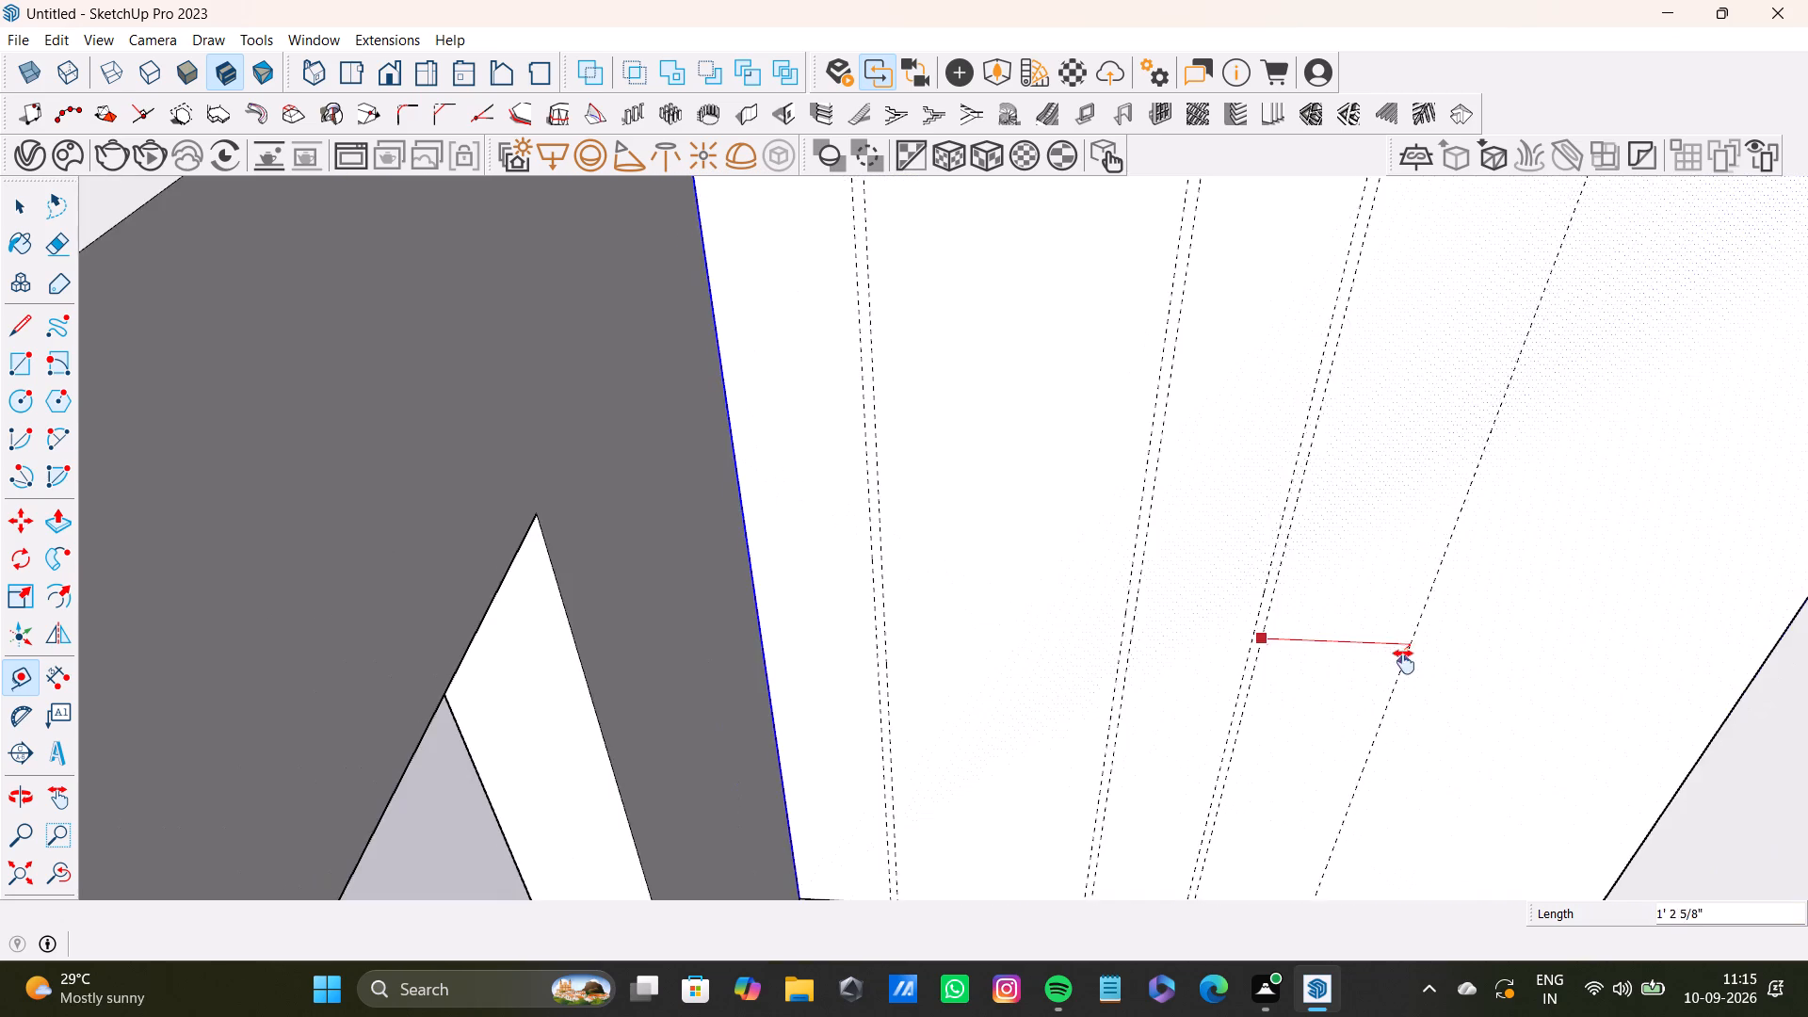
pyautogui.keyDown('shift'); pyautogui.moveTo(1404, 662); pyautogui.dragTo(1184, 699, button='middle'); pyautogui.keyUp('shift')
pyautogui.write("2'")
pyautogui.press('Return')
pyautogui.click(1277, 716)
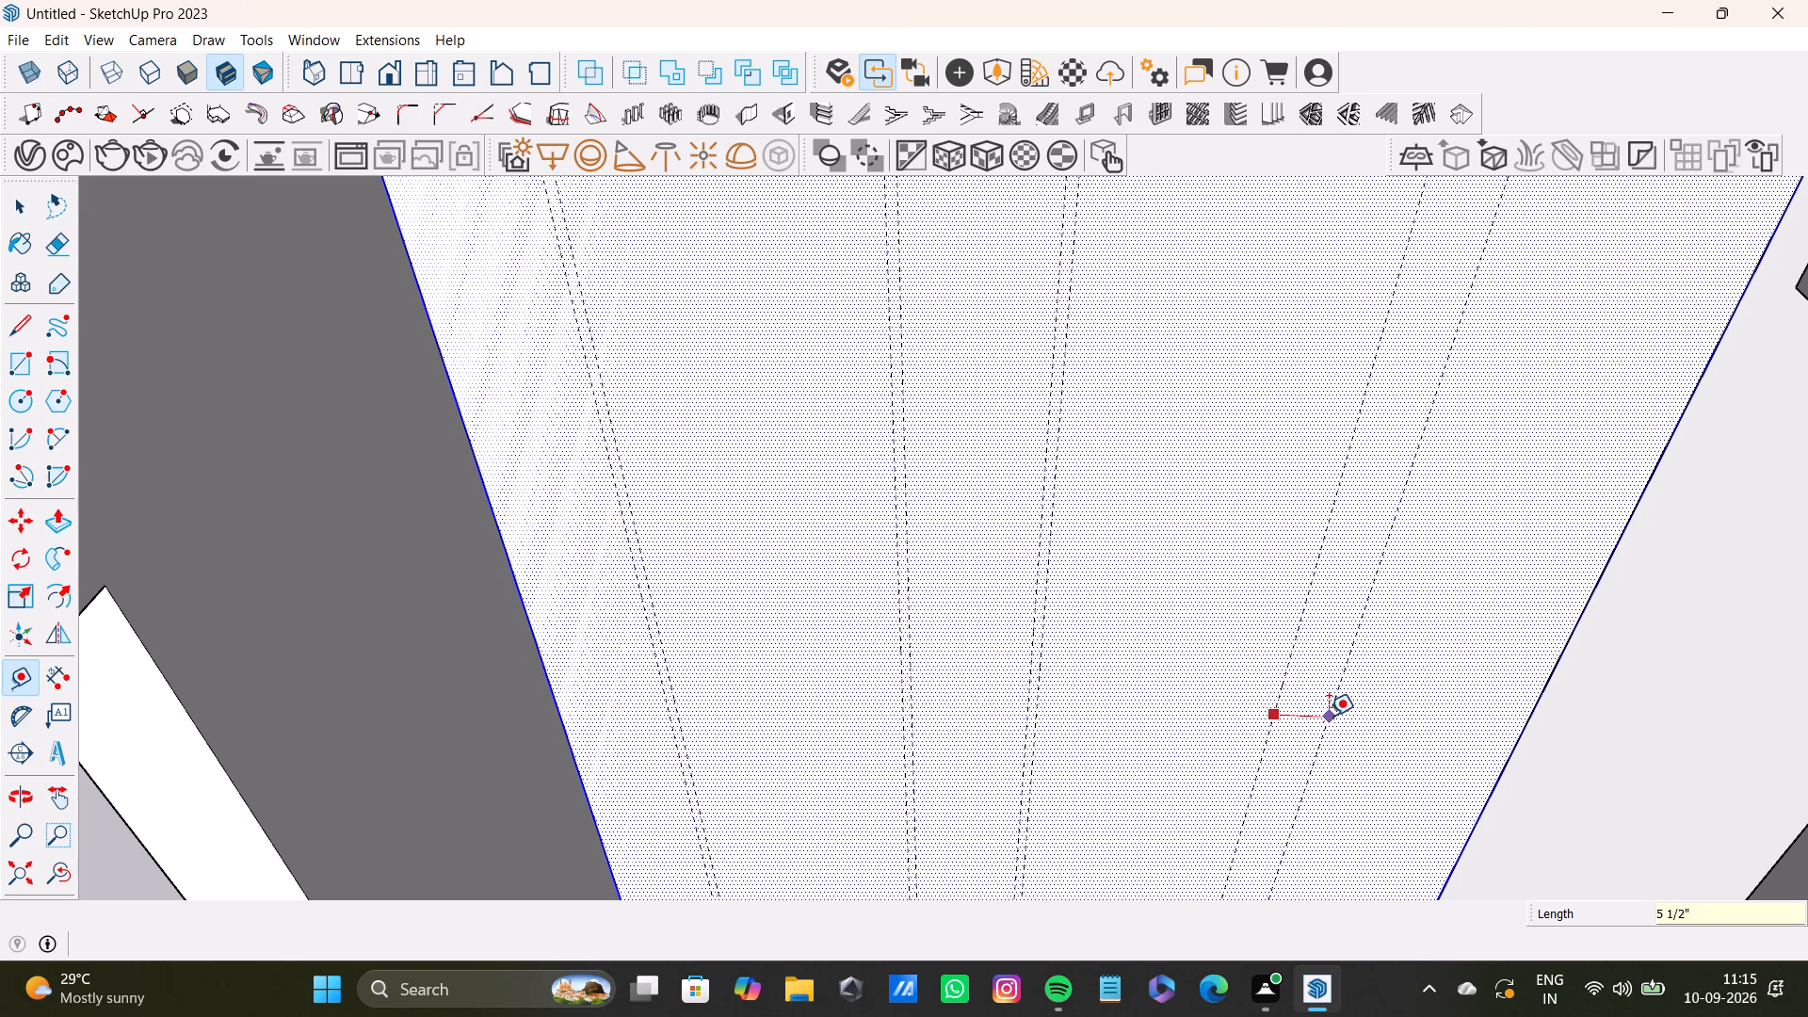
pyautogui.write('0.')
pyautogui.press('9')
pyautogui.hotkey('shift', '"')
pyautogui.press('Return')
pyautogui.press('space')
# Draw a full-height rectangle 0.9" wide between the first pair of guides, from the panel's top edge to the floor.
pyautogui.scroll(-9, 1202, 502)
pyautogui.scroll(4, 1185, 447)
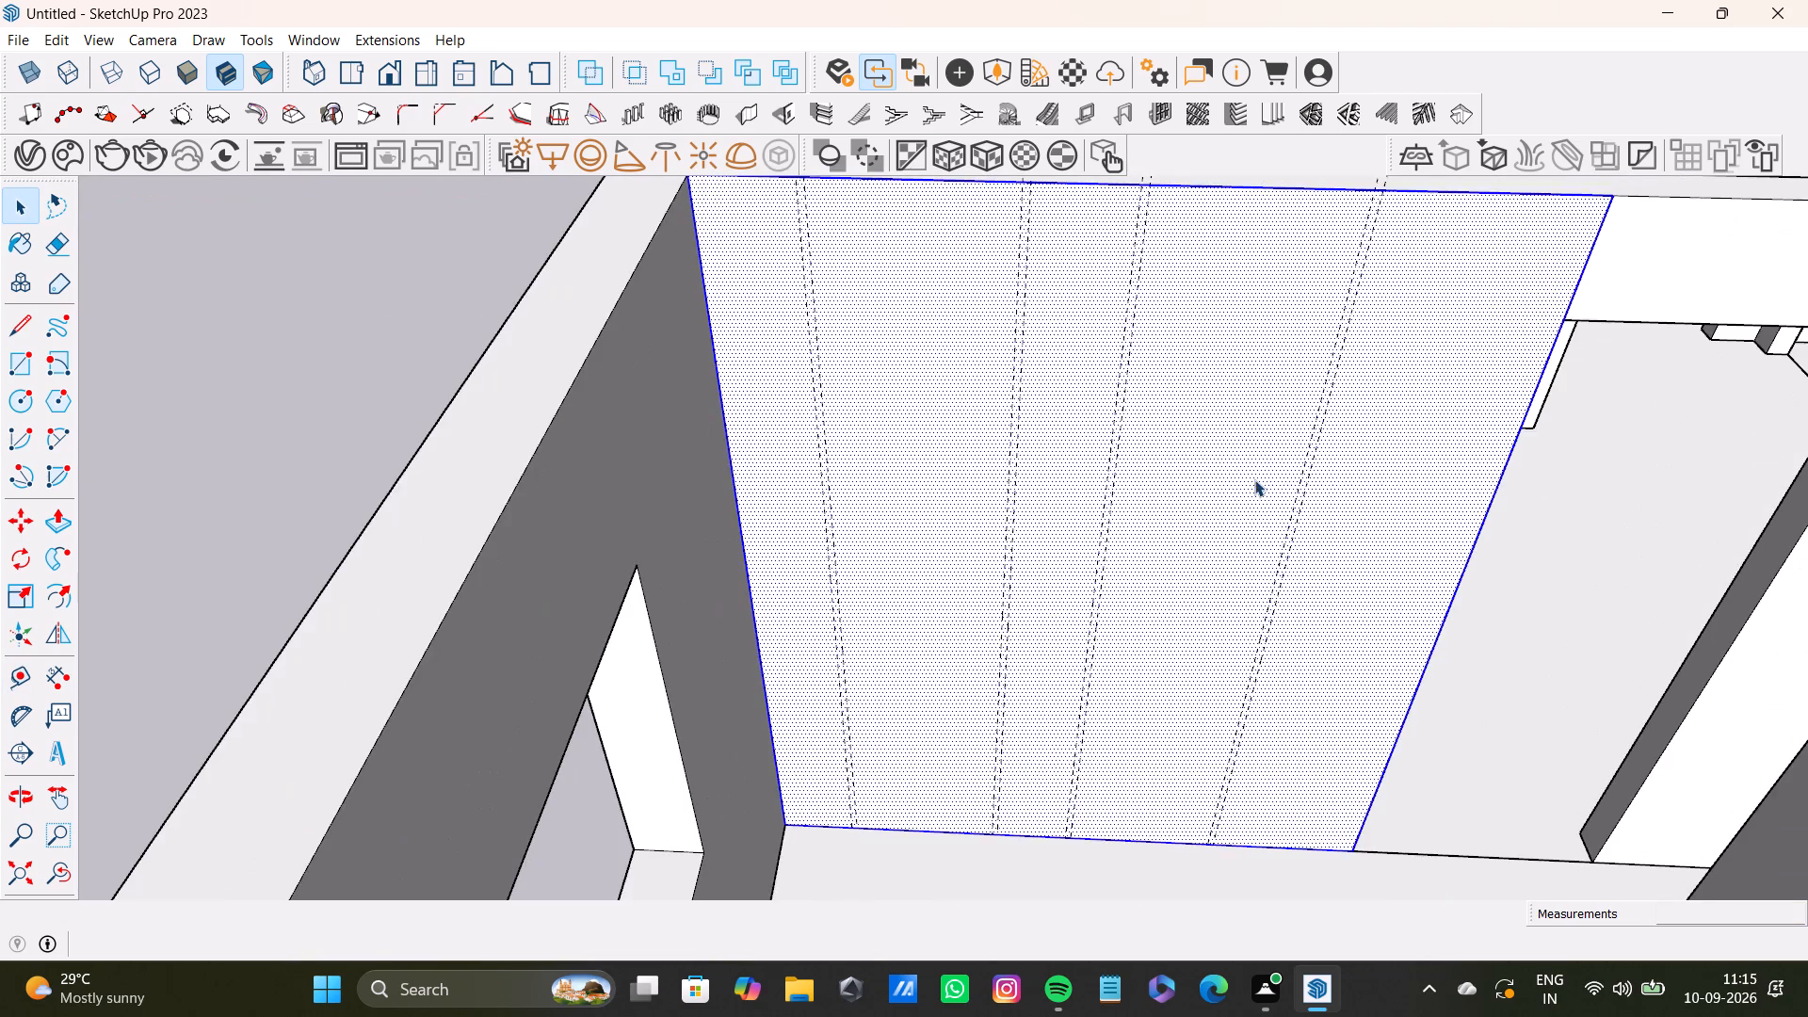
pyautogui.scroll(-5, 1258, 477)
pyautogui.scroll(4, 1332, 451)
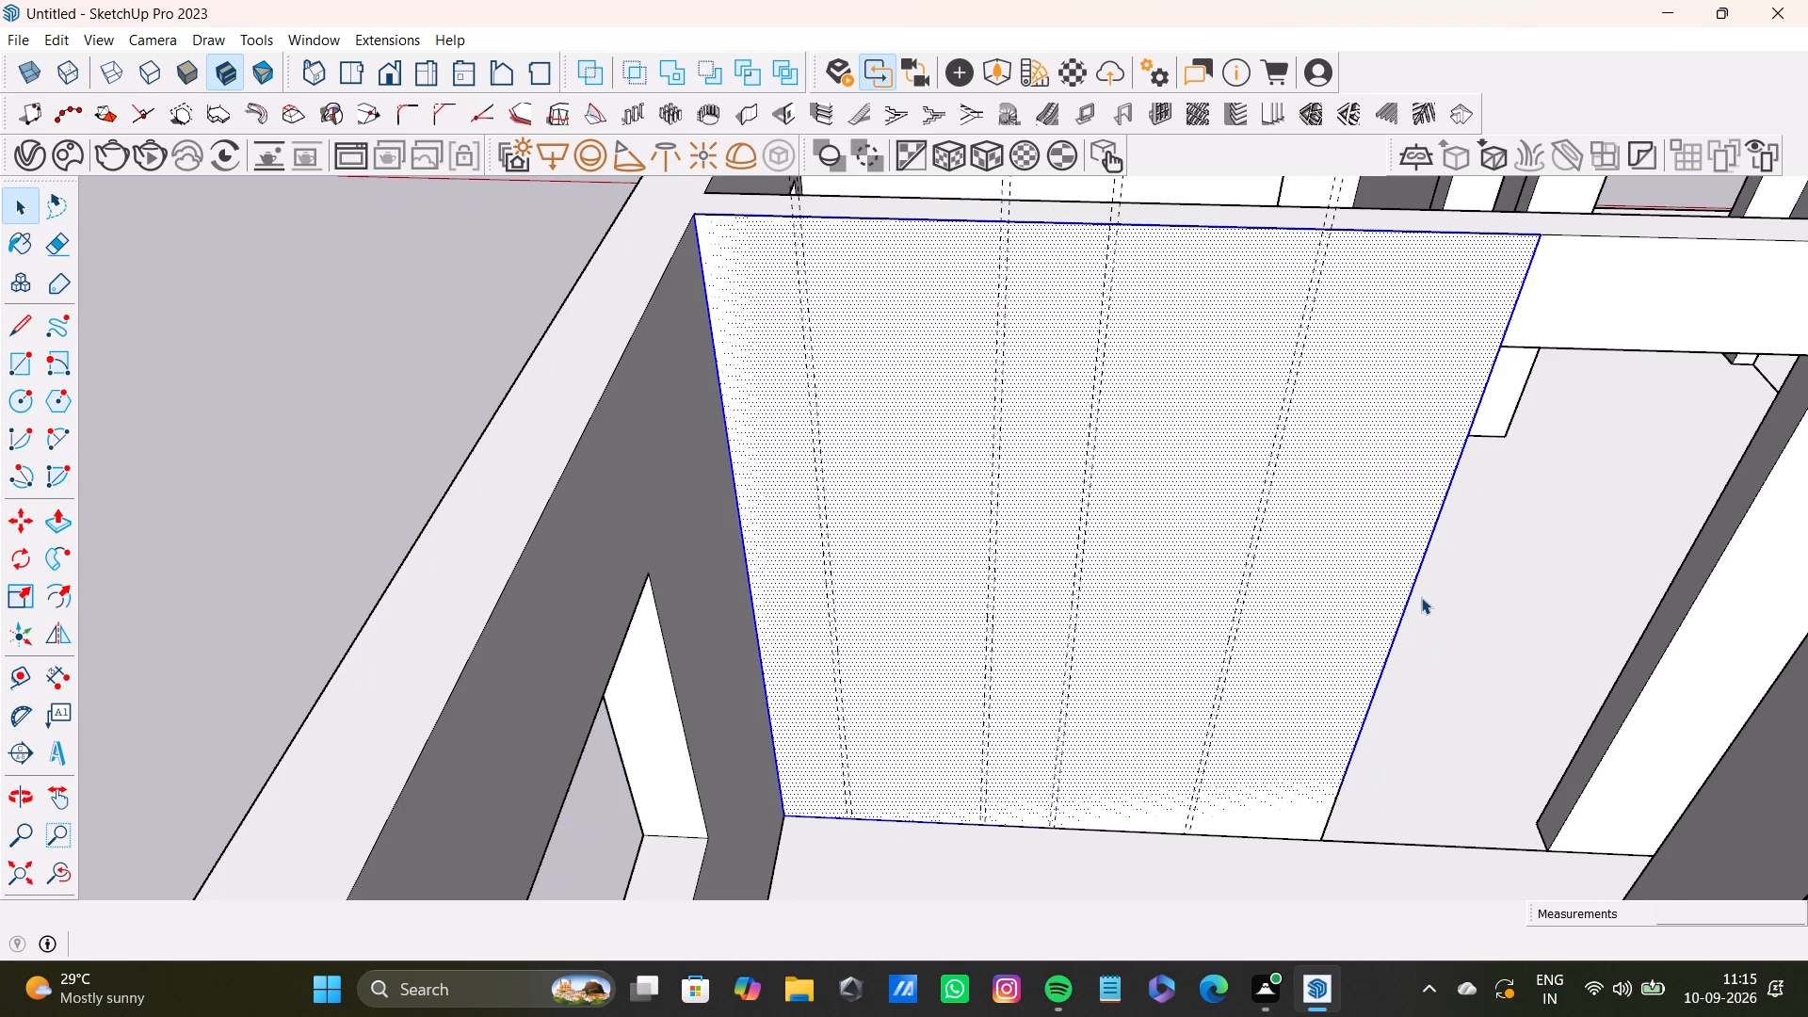
pyautogui.scroll(-4, 923, 463)
pyautogui.moveTo(931, 473); pyautogui.dragTo(999, 471, button='middle')
pyautogui.scroll(4, 823, 384)
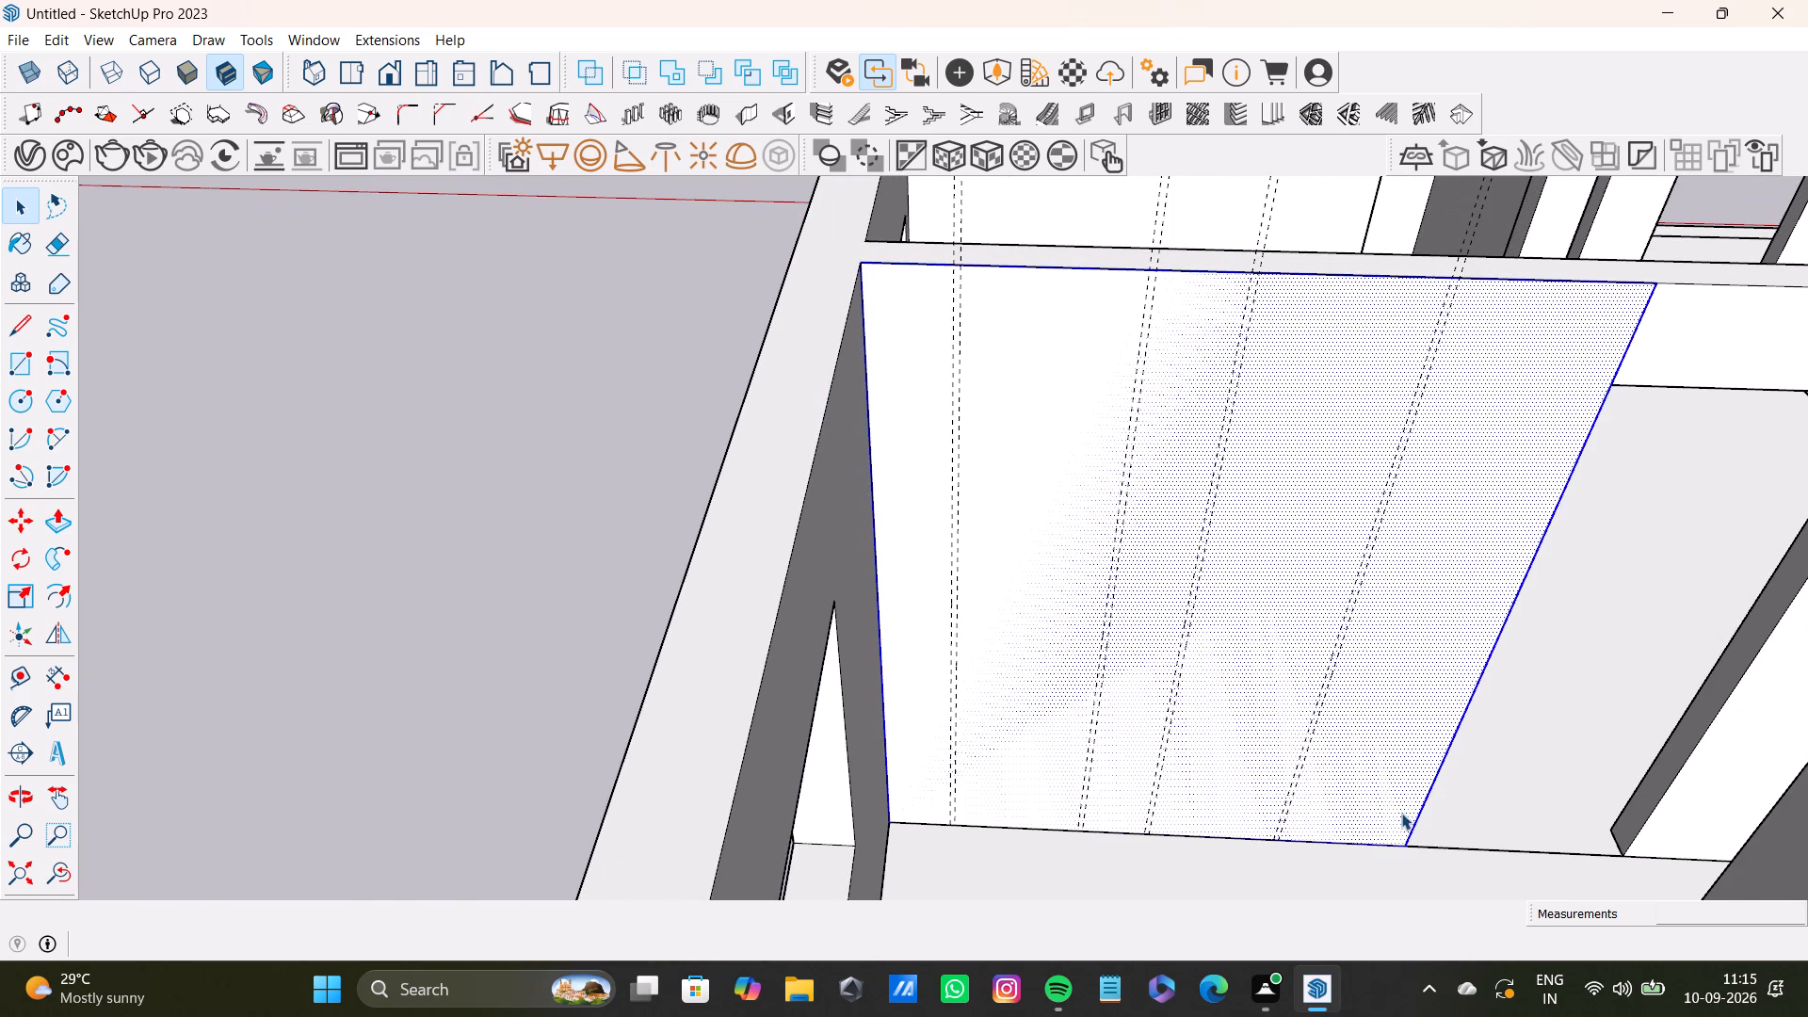
pyautogui.click(17, 361)
pyautogui.scroll(12, 1031, 225)
pyautogui.click(881, 281)
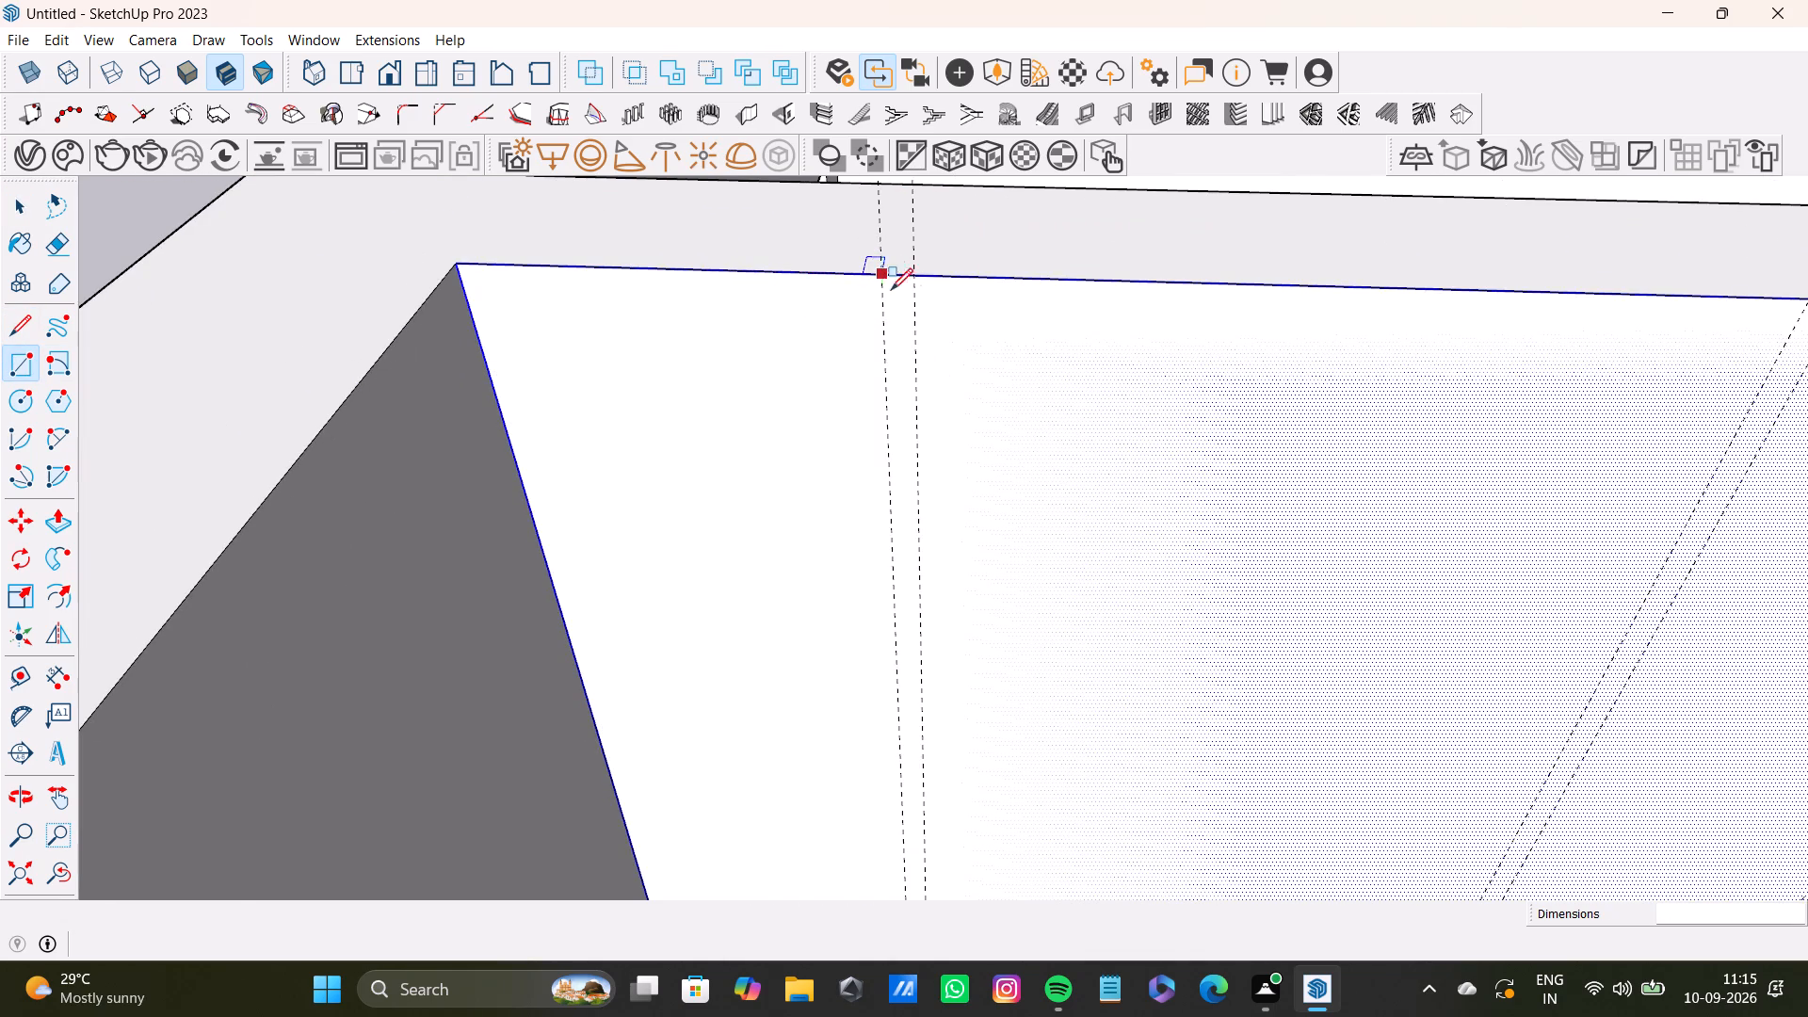
pyautogui.scroll(-3, 911, 461)
pyautogui.keyDown('shift'); pyautogui.moveTo(897, 555); pyautogui.dragTo(937, 268, button='middle'); pyautogui.keyUp('shift')
pyautogui.scroll(-3, 937, 504)
pyautogui.keyDown('shift'); pyautogui.moveTo(944, 585); pyautogui.dragTo(981, 281, button='middle'); pyautogui.keyUp('shift')
pyautogui.scroll(3, 974, 702)
pyautogui.keyDown('shift'); pyautogui.moveTo(976, 710); pyautogui.dragTo(1004, 378, button='middle'); pyautogui.keyUp('shift')
pyautogui.scroll(2, 1002, 641)
pyautogui.click(986, 765)
# Draw a full-height rectangle 0.9" wide between the second pair of guides, from the panel's top edge to the floor.
pyautogui.scroll(-2, 1002, 599)
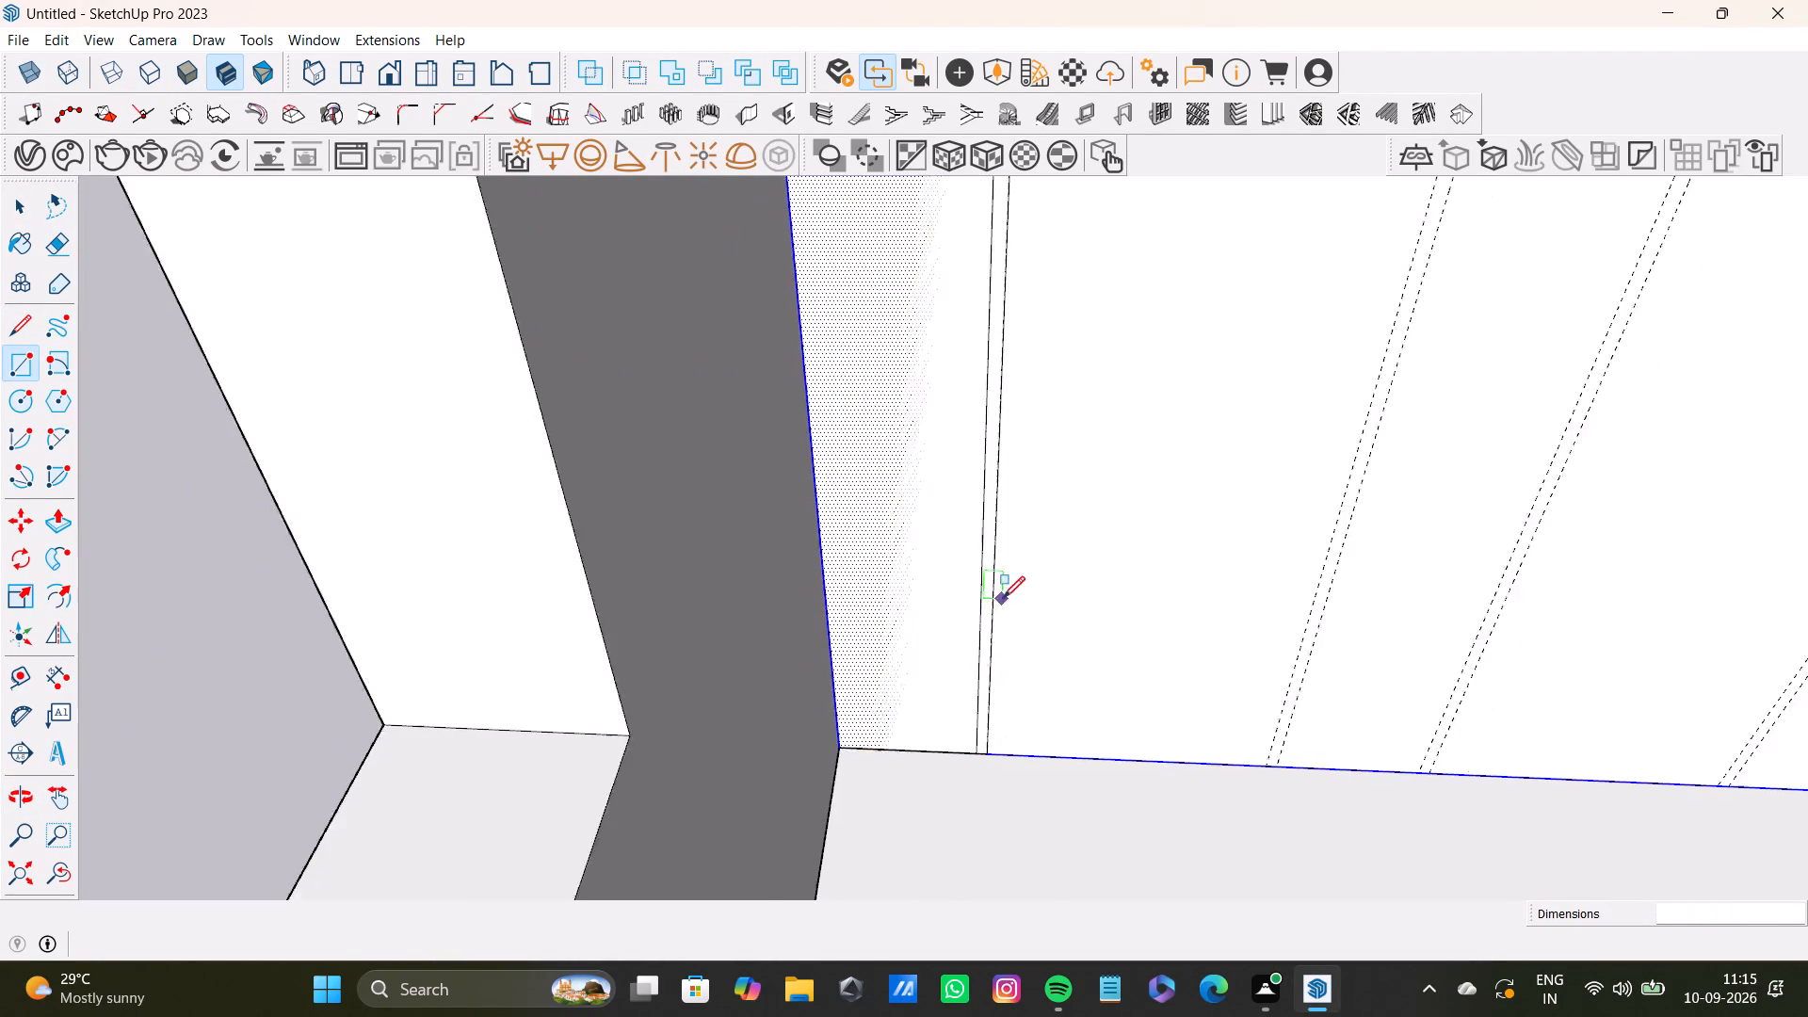
pyautogui.scroll(-7, 1003, 598)
pyautogui.keyDown('shift'); pyautogui.moveTo(1166, 385); pyautogui.dragTo(1022, 784, button='middle'); pyautogui.keyUp('shift')
pyautogui.scroll(7, 1078, 511)
pyautogui.keyDown('shift'); pyautogui.moveTo(1216, 272); pyautogui.dragTo(1212, 319, button='middle'); pyautogui.keyUp('shift')
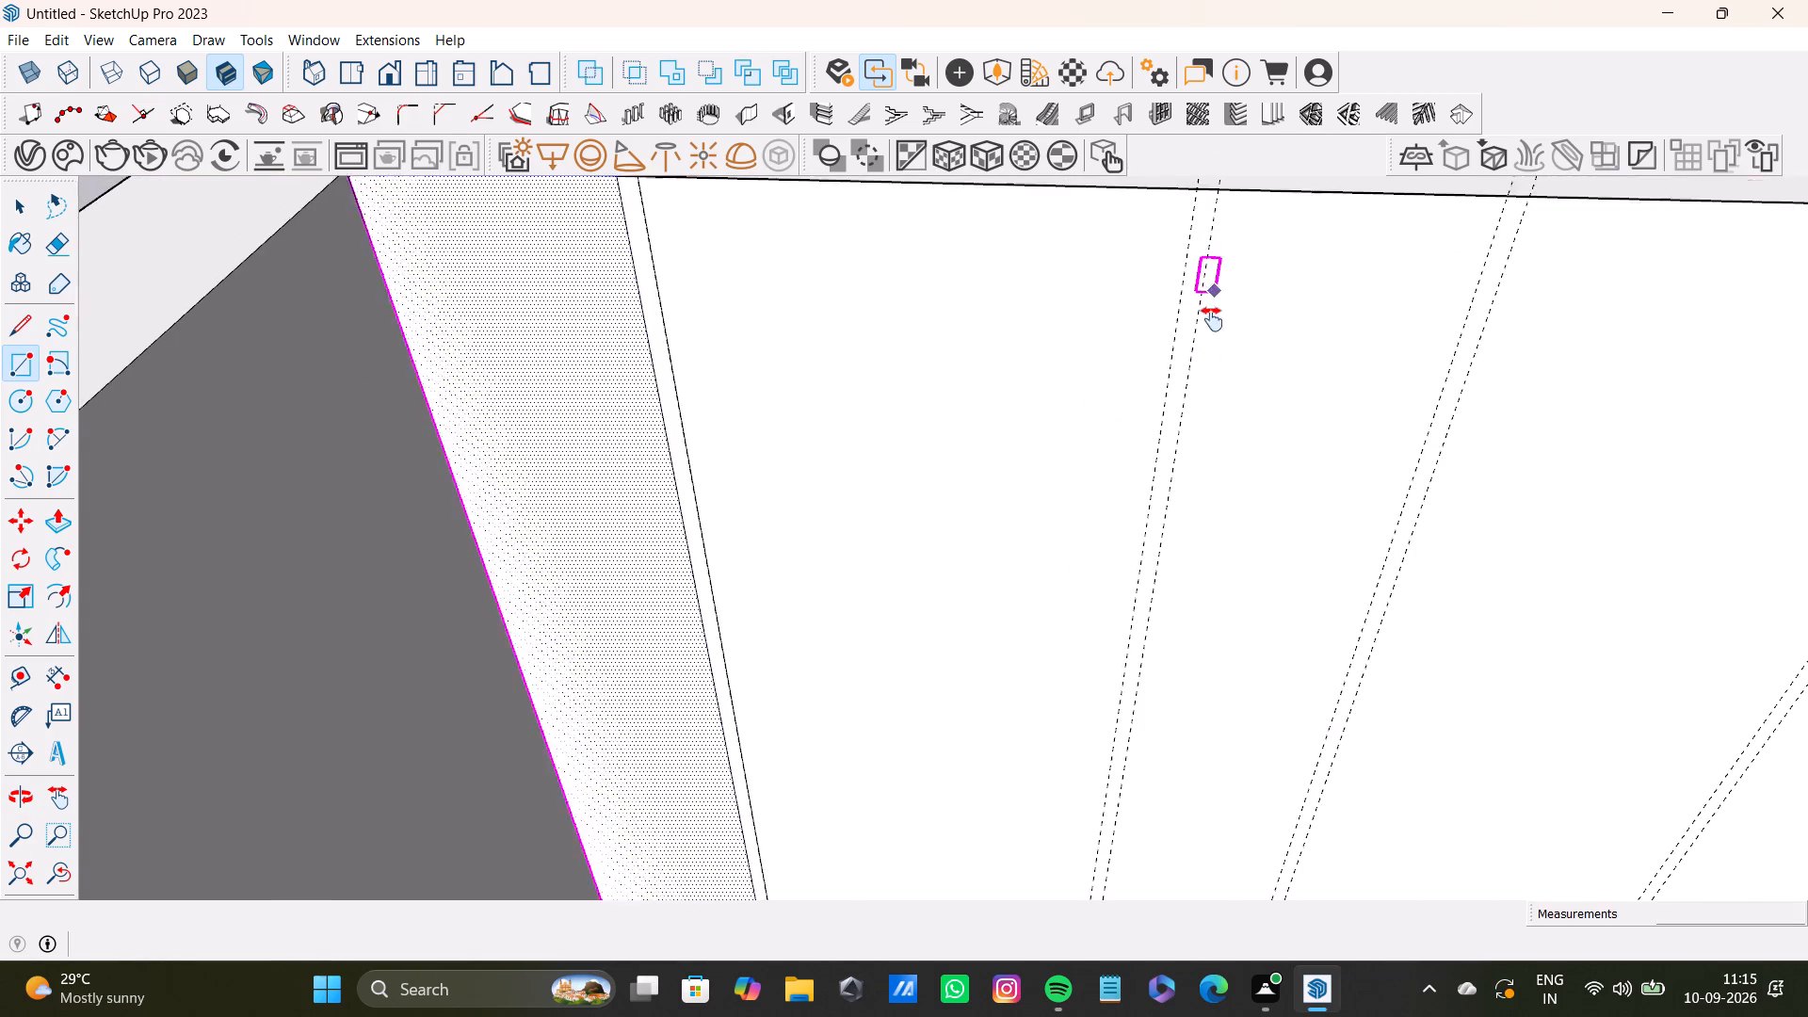
pyautogui.keyDown('shift'); pyautogui.moveTo(1212, 319); pyautogui.dragTo(1170, 517, button='middle'); pyautogui.keyUp('shift')
pyautogui.scroll(3, 1150, 480)
pyautogui.click(1143, 415)
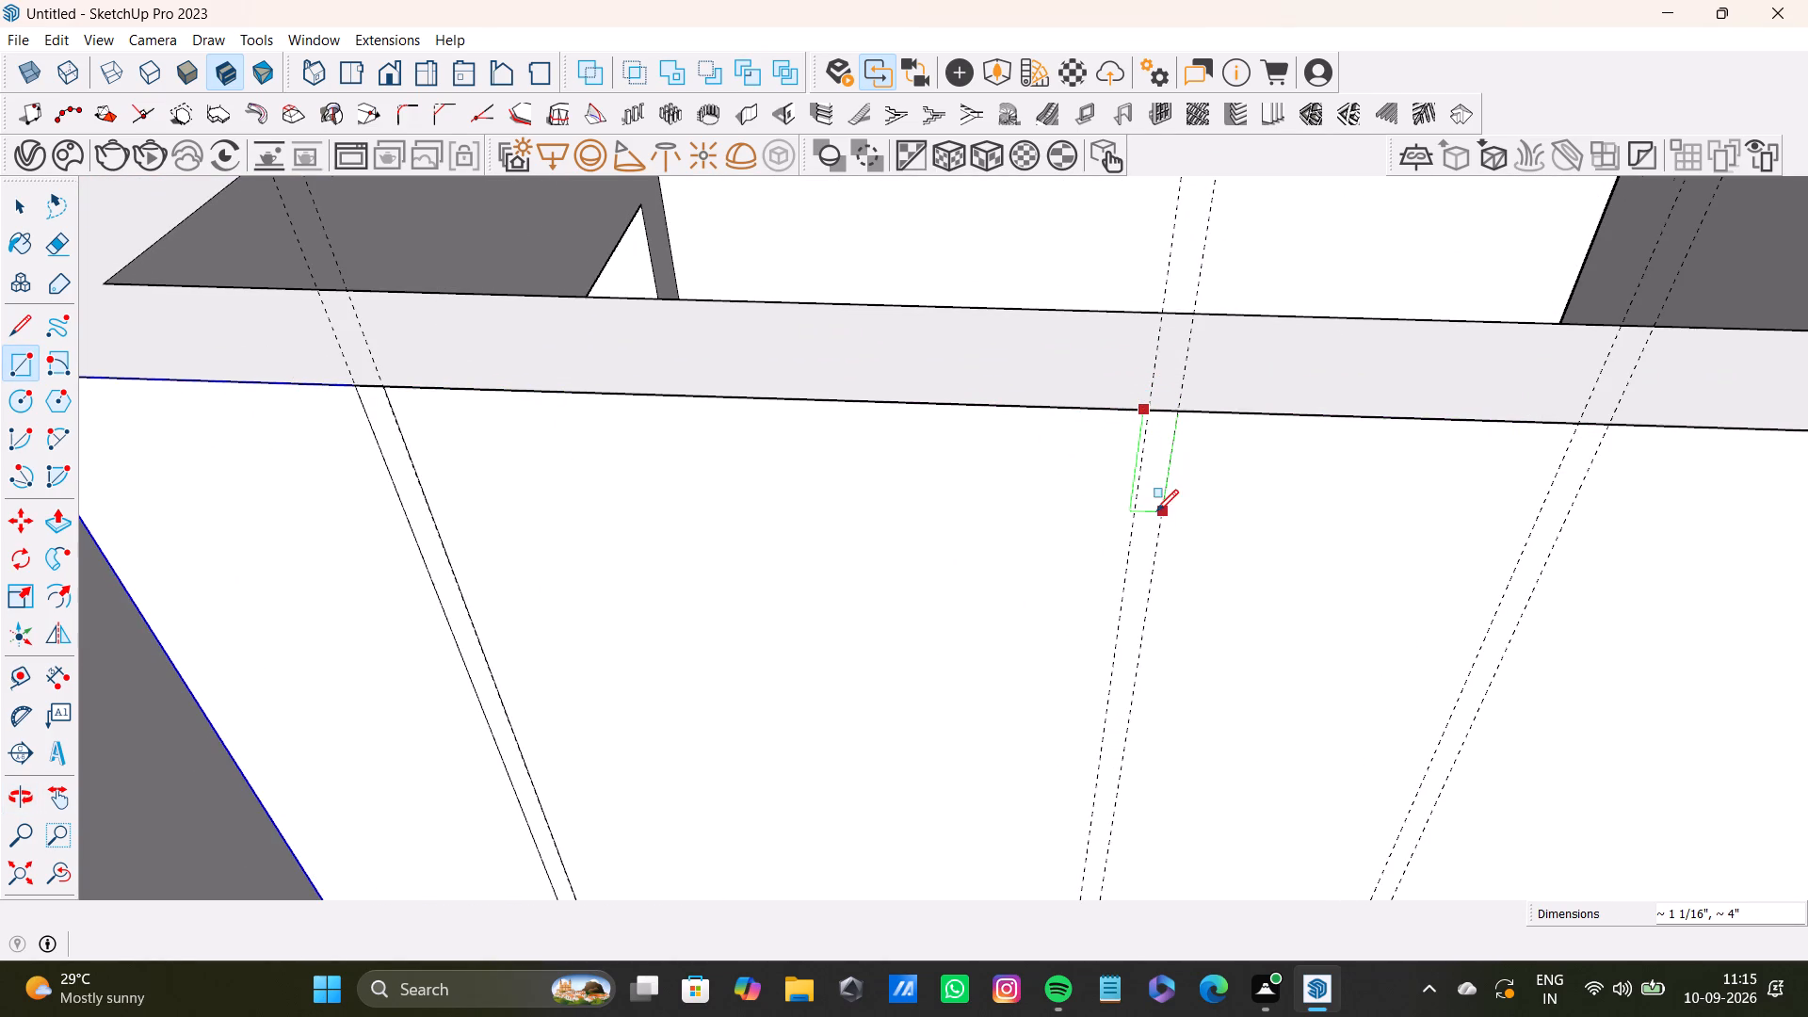
pyautogui.scroll(-3, 1156, 517)
pyautogui.press('space')
pyautogui.press('r')
pyautogui.scroll(7, 1151, 491)
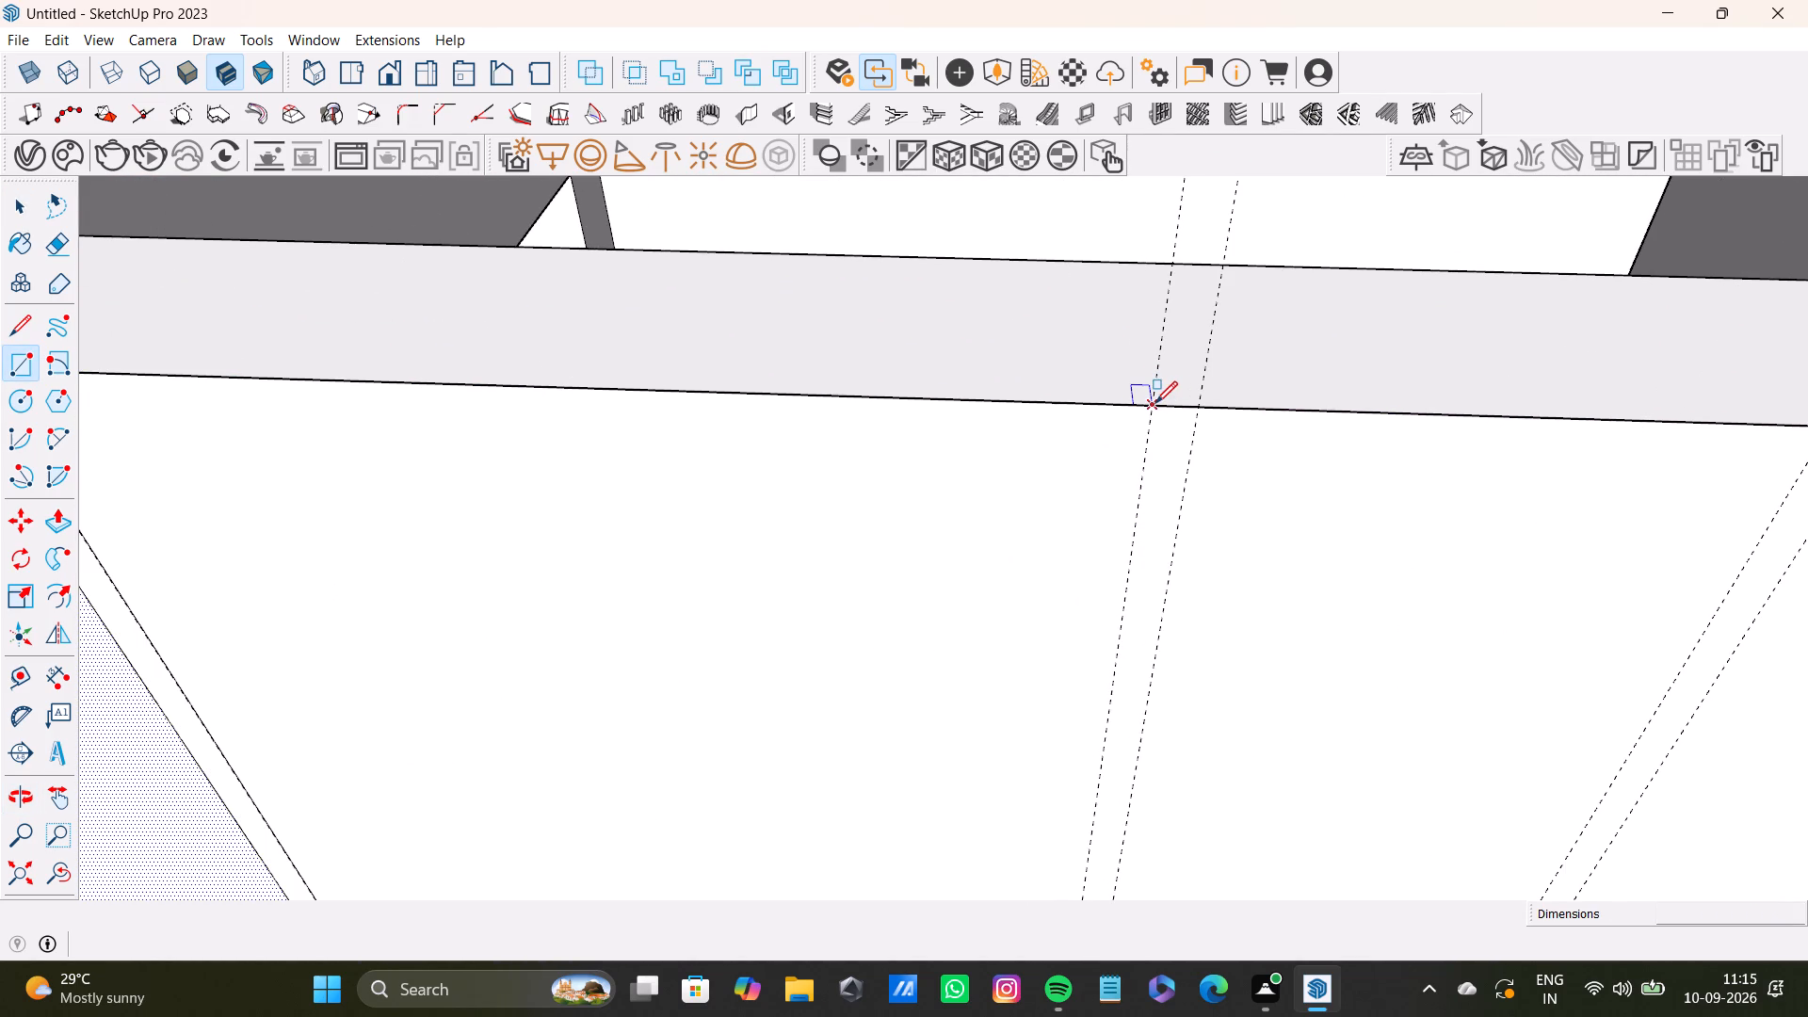
pyautogui.click(1155, 403)
pyautogui.scroll(-3, 1169, 546)
pyautogui.keyDown('shift'); pyautogui.moveTo(1174, 598); pyautogui.dragTo(1183, 324, button='middle'); pyautogui.keyUp('shift')
pyautogui.scroll(-3, 1176, 478)
pyautogui.keyDown('shift'); pyautogui.moveTo(1159, 595); pyautogui.dragTo(1155, 500, button='middle'); pyautogui.keyUp('shift')
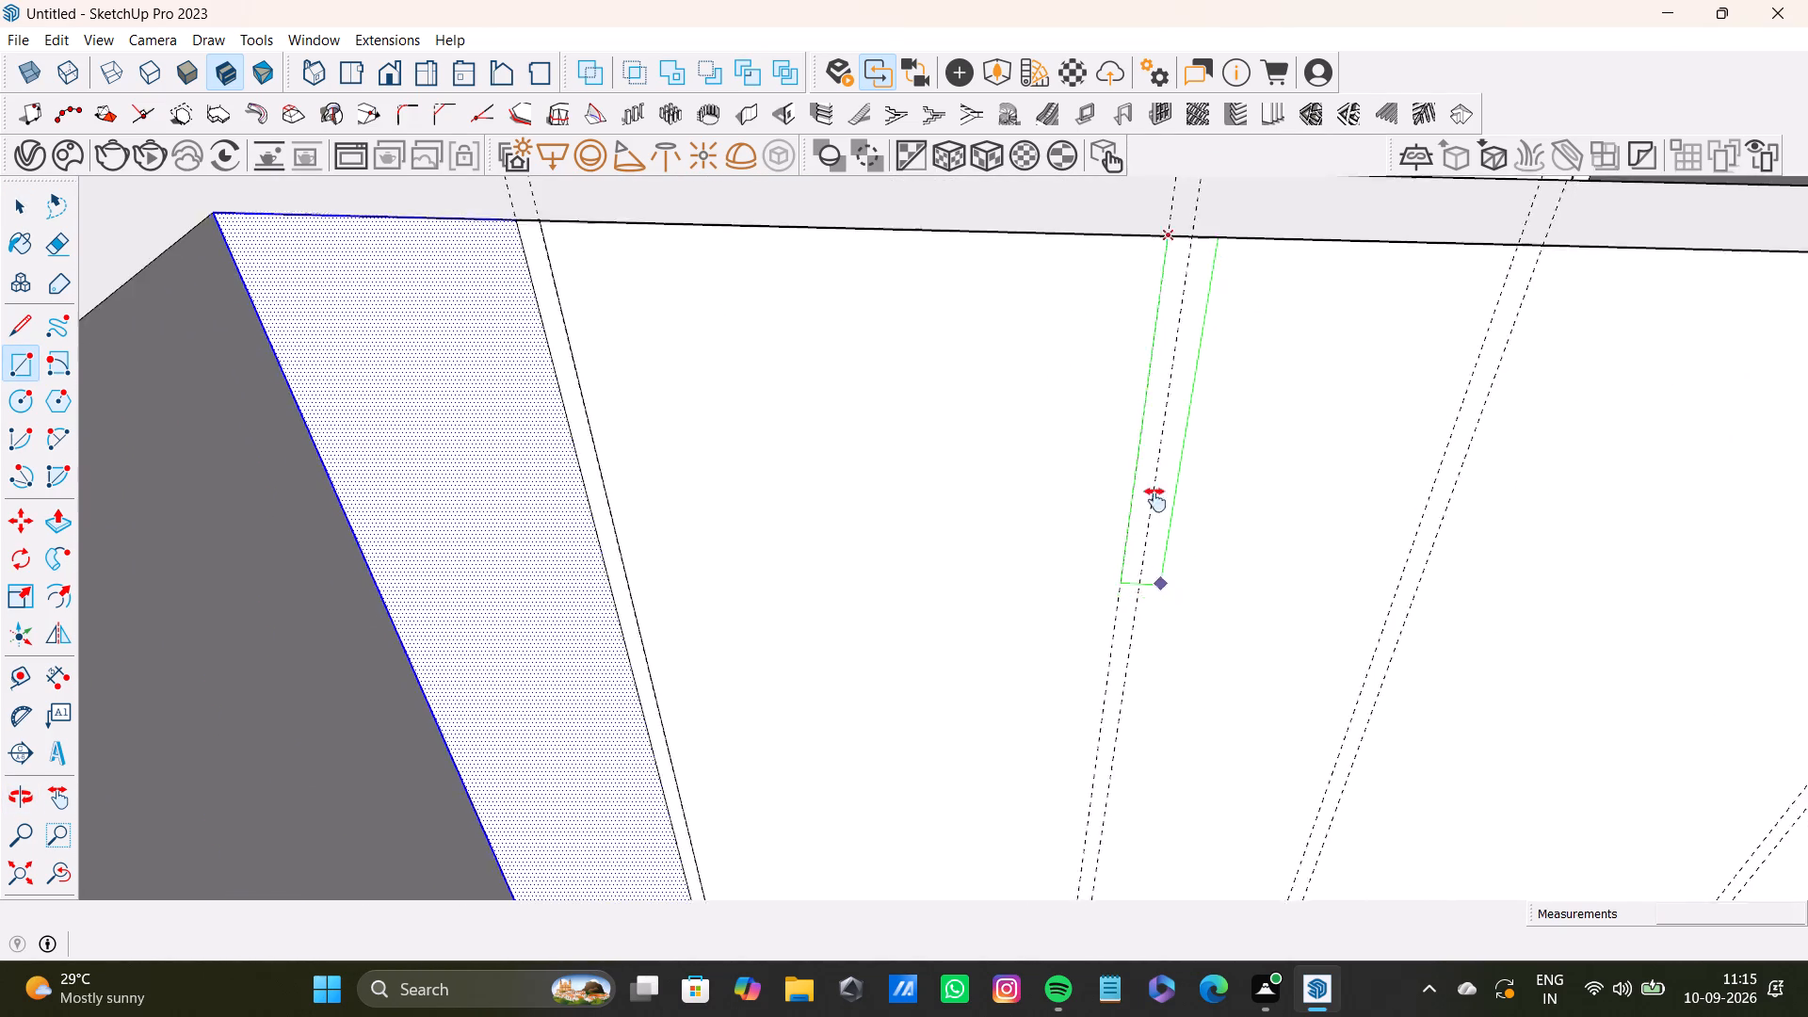
pyautogui.keyDown('shift'); pyautogui.moveTo(1155, 500); pyautogui.dragTo(1145, 236, button='middle'); pyautogui.keyUp('shift')
pyautogui.scroll(2, 1108, 572)
pyautogui.moveTo(1087, 774); pyautogui.dragTo(1083, 305, button='middle')
pyautogui.scroll(3, 1057, 563)
pyautogui.keyDown('shift'); pyautogui.moveTo(1030, 715); pyautogui.dragTo(1074, 313, button='middle'); pyautogui.keyUp('shift')
pyautogui.scroll(3, 1046, 573)
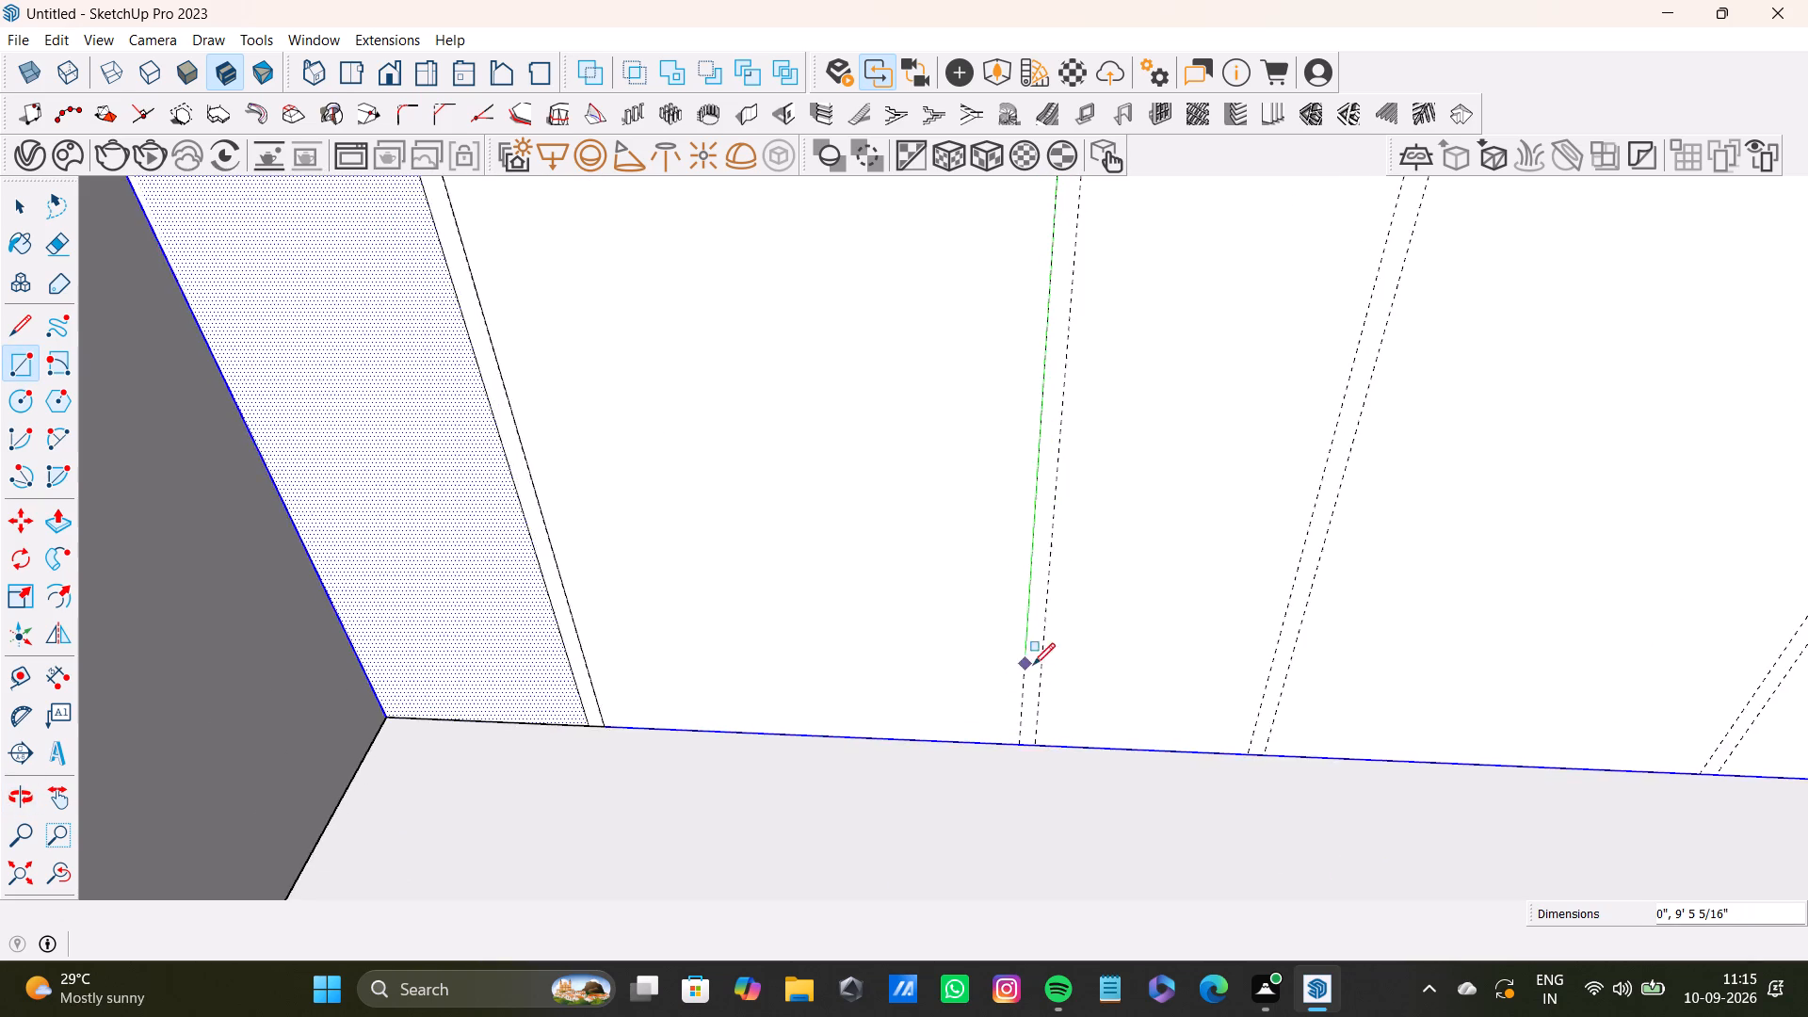
pyautogui.scroll(3, 1031, 669)
pyautogui.click(1038, 762)
pyautogui.scroll(-6, 1090, 565)
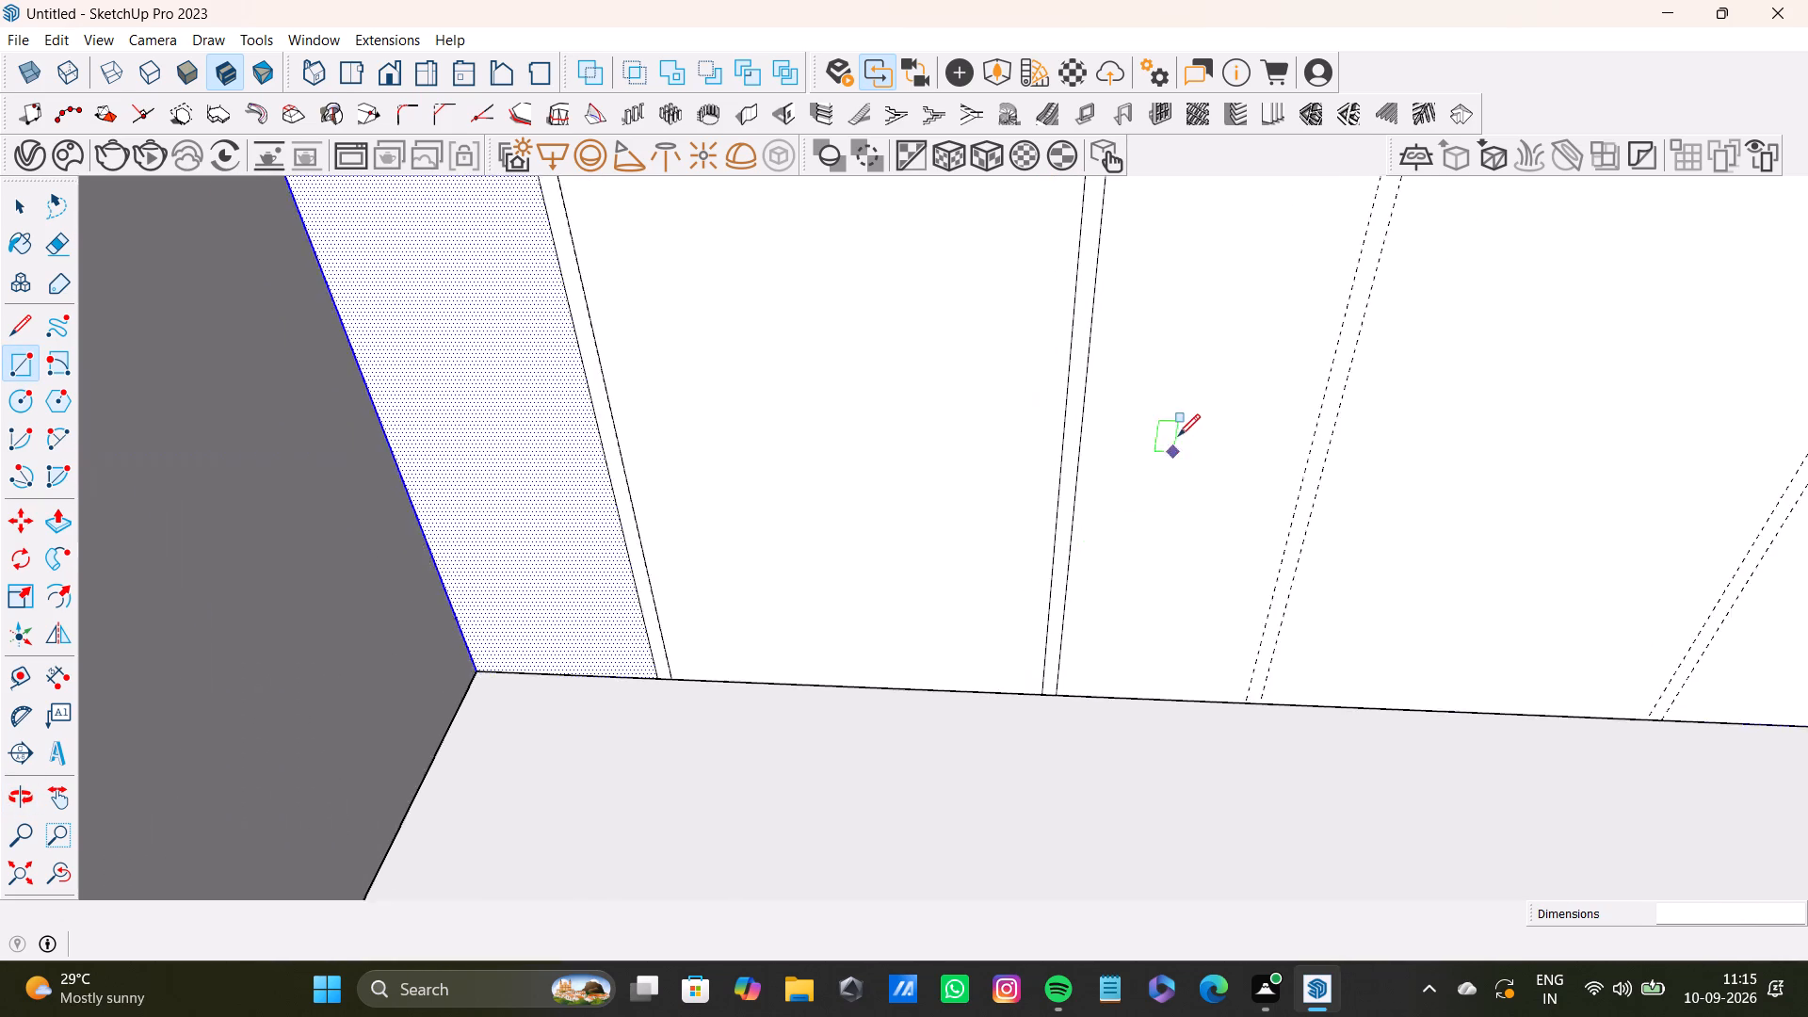
# Draw a full-height rectangle 0.9" wide between the third pair of guides, from the panel's top edge to the floor.
pyautogui.scroll(-3, 1178, 436)
pyautogui.keyDown('shift'); pyautogui.moveTo(1270, 328); pyautogui.dragTo(1143, 780, button='middle'); pyautogui.keyUp('shift')
pyautogui.scroll(-9, 1168, 379)
pyautogui.keyDown('shift'); pyautogui.moveTo(1205, 281); pyautogui.dragTo(1116, 571, button='middle'); pyautogui.keyUp('shift')
pyautogui.scroll(4, 1157, 280)
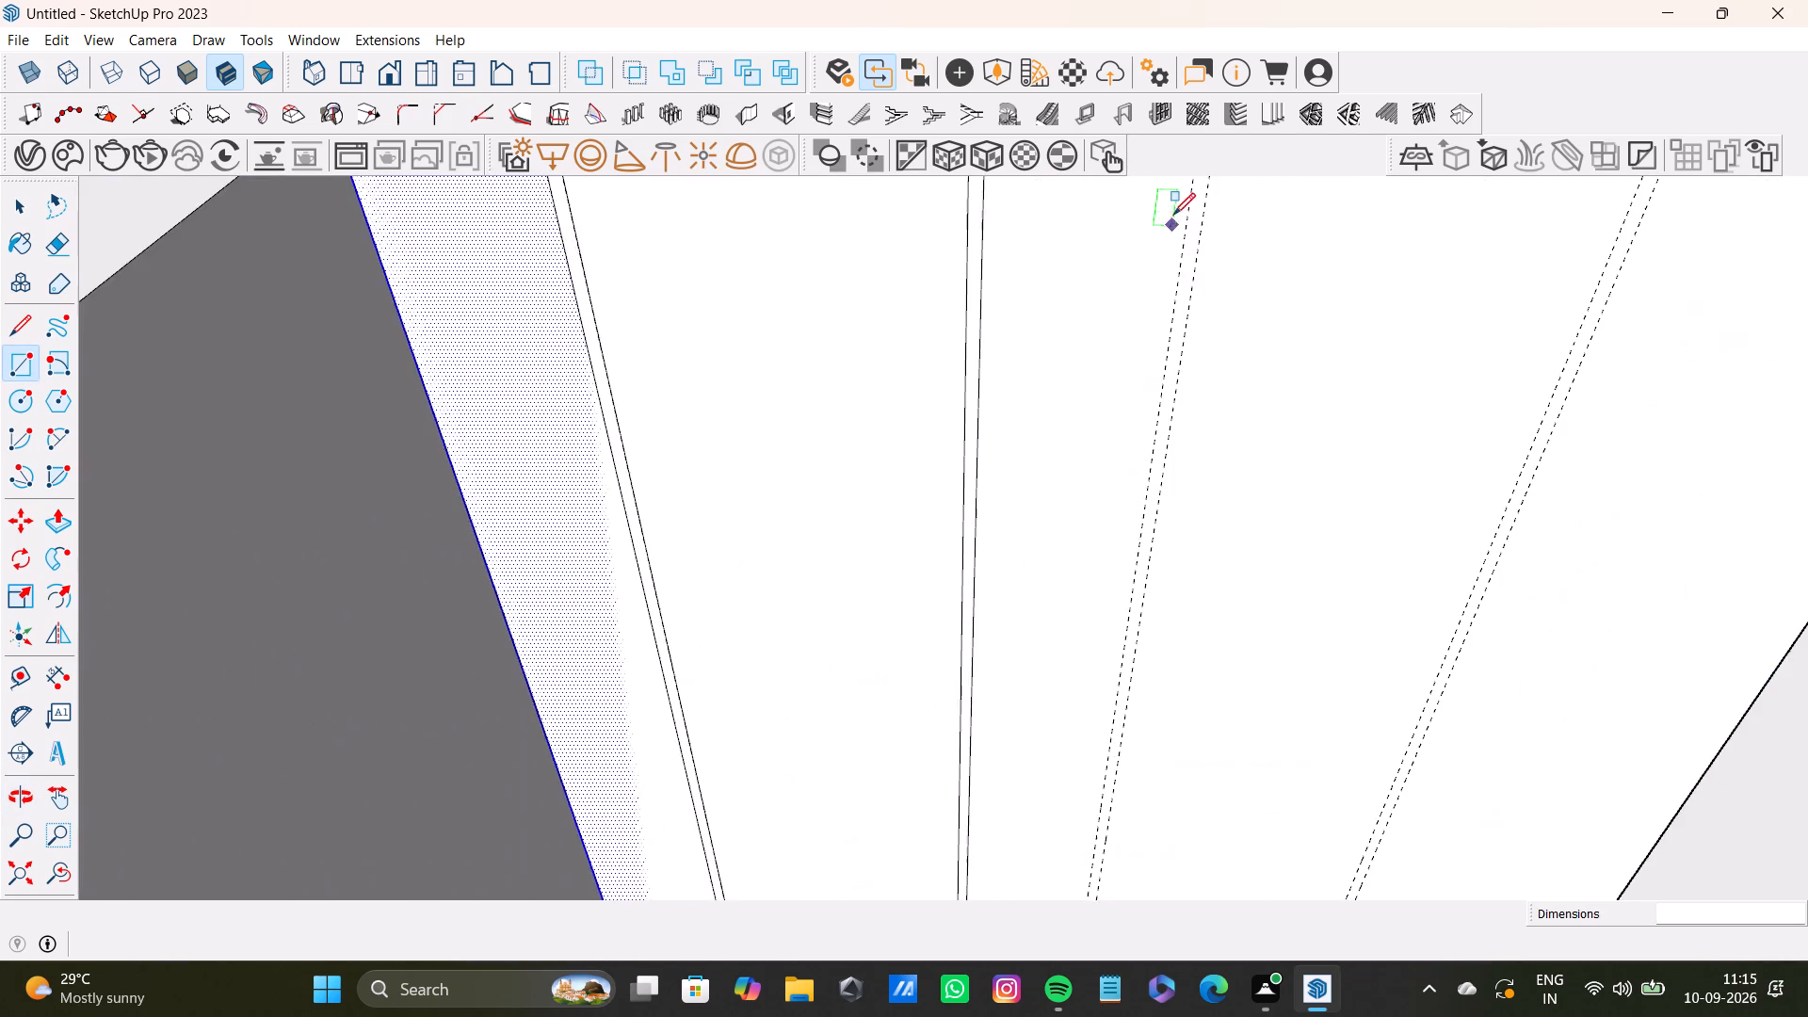
pyautogui.moveTo(1171, 219); pyautogui.dragTo(1090, 525, button='middle')
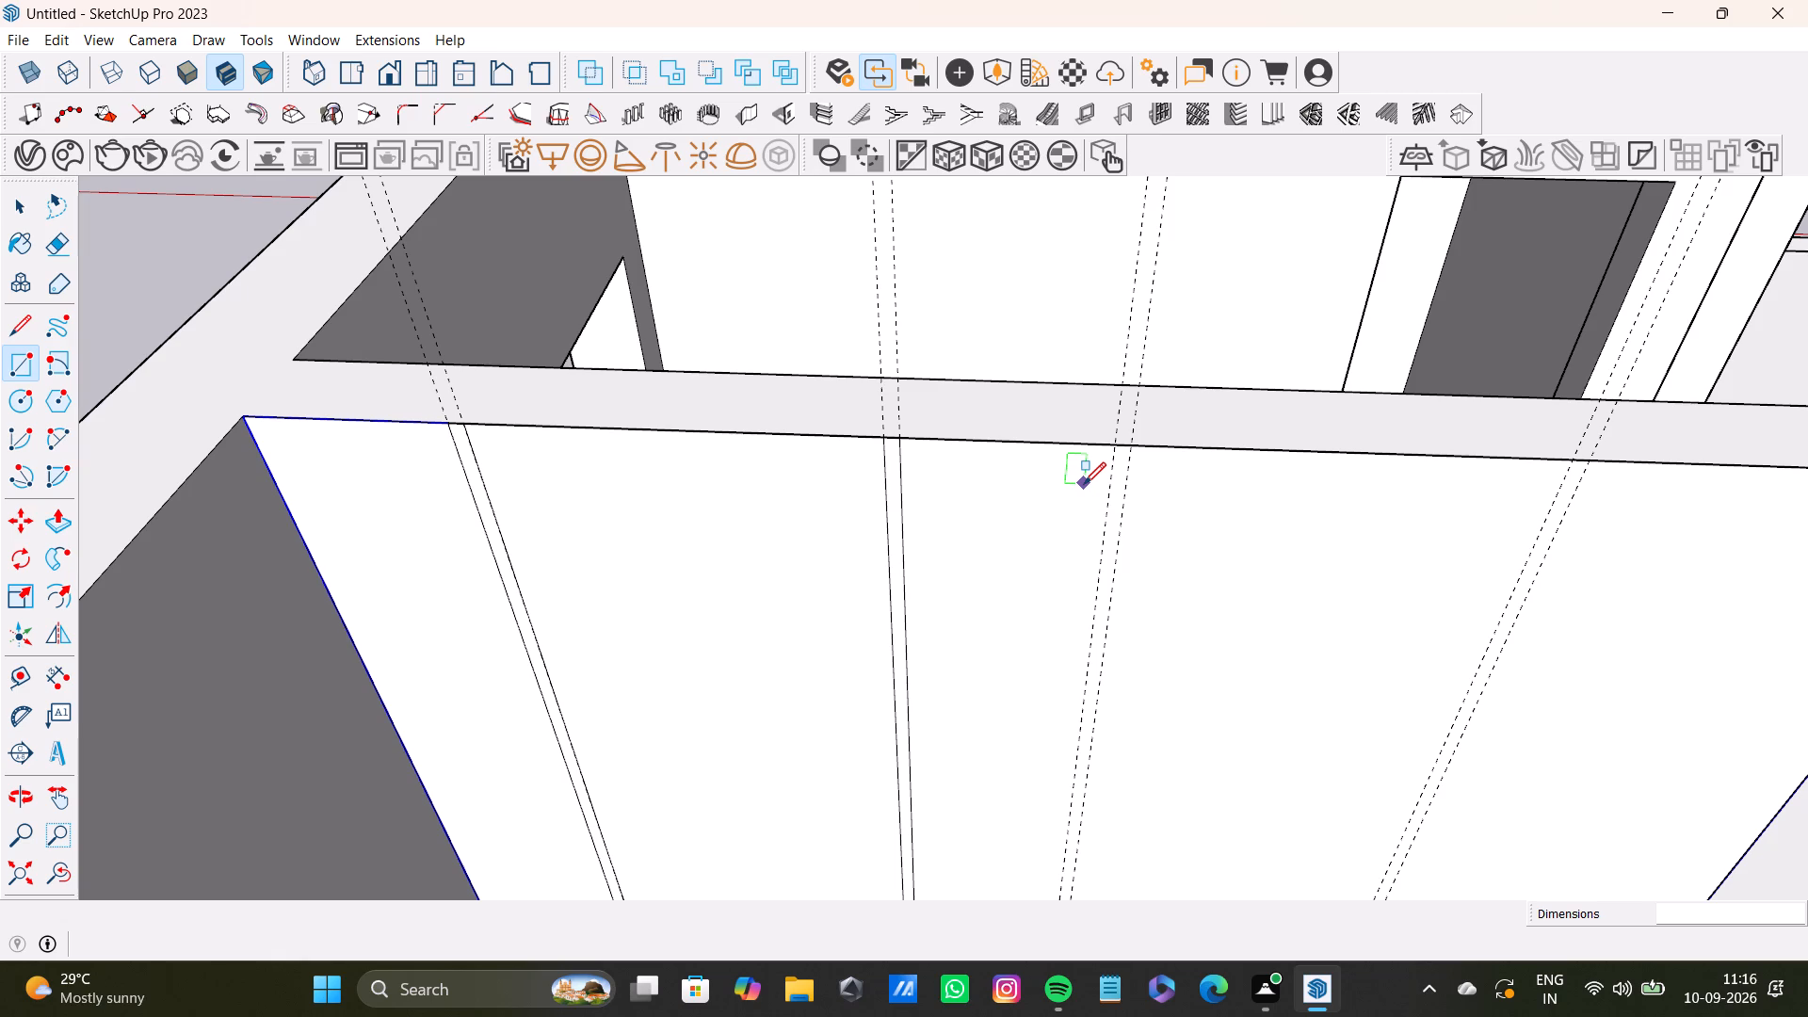
pyautogui.scroll(6, 1077, 360)
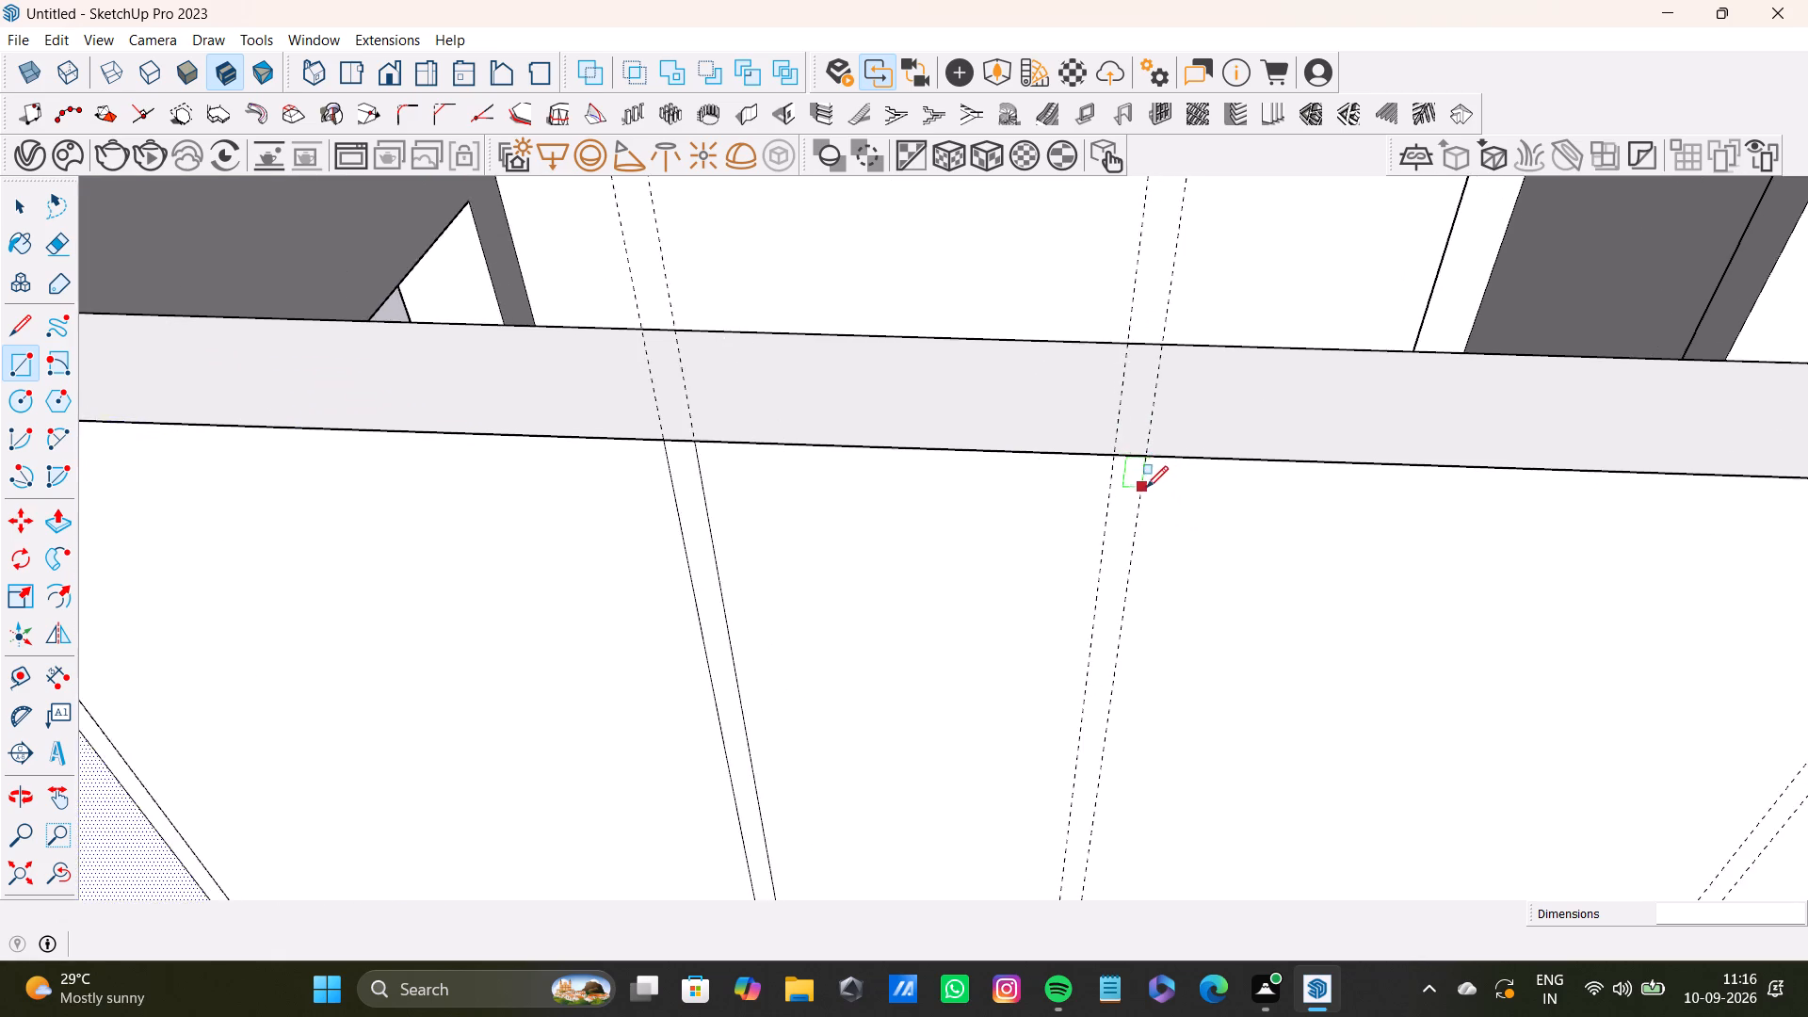
pyautogui.scroll(2, 1146, 488)
pyautogui.click(1108, 445)
pyautogui.scroll(-4, 1121, 570)
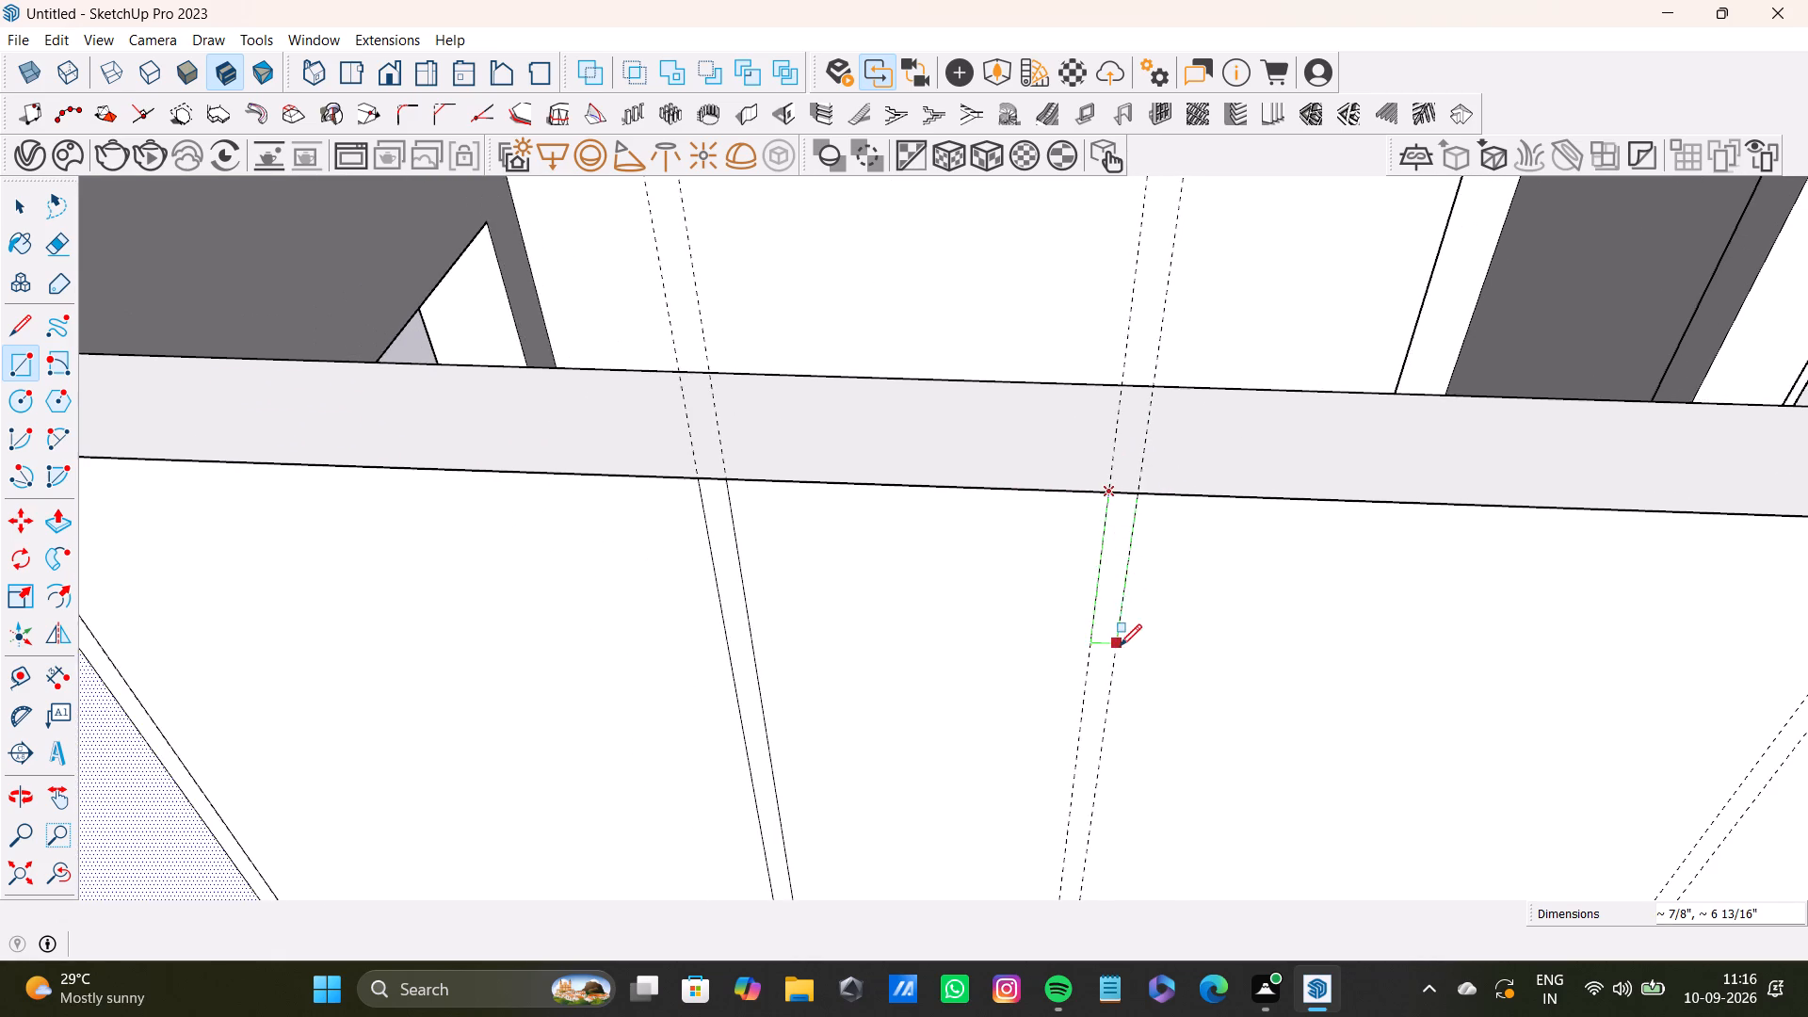
pyautogui.keyDown('shift'); pyautogui.moveTo(1120, 587); pyautogui.dragTo(1119, 478, button='middle'); pyautogui.keyUp('shift')
pyautogui.scroll(-5, 1109, 577)
pyautogui.moveTo(1108, 617); pyautogui.dragTo(1109, 180, button='middle')
pyautogui.scroll(-4, 1073, 457)
pyautogui.moveTo(1070, 561); pyautogui.dragTo(1075, 230, button='middle')
pyautogui.scroll(2, 1047, 574)
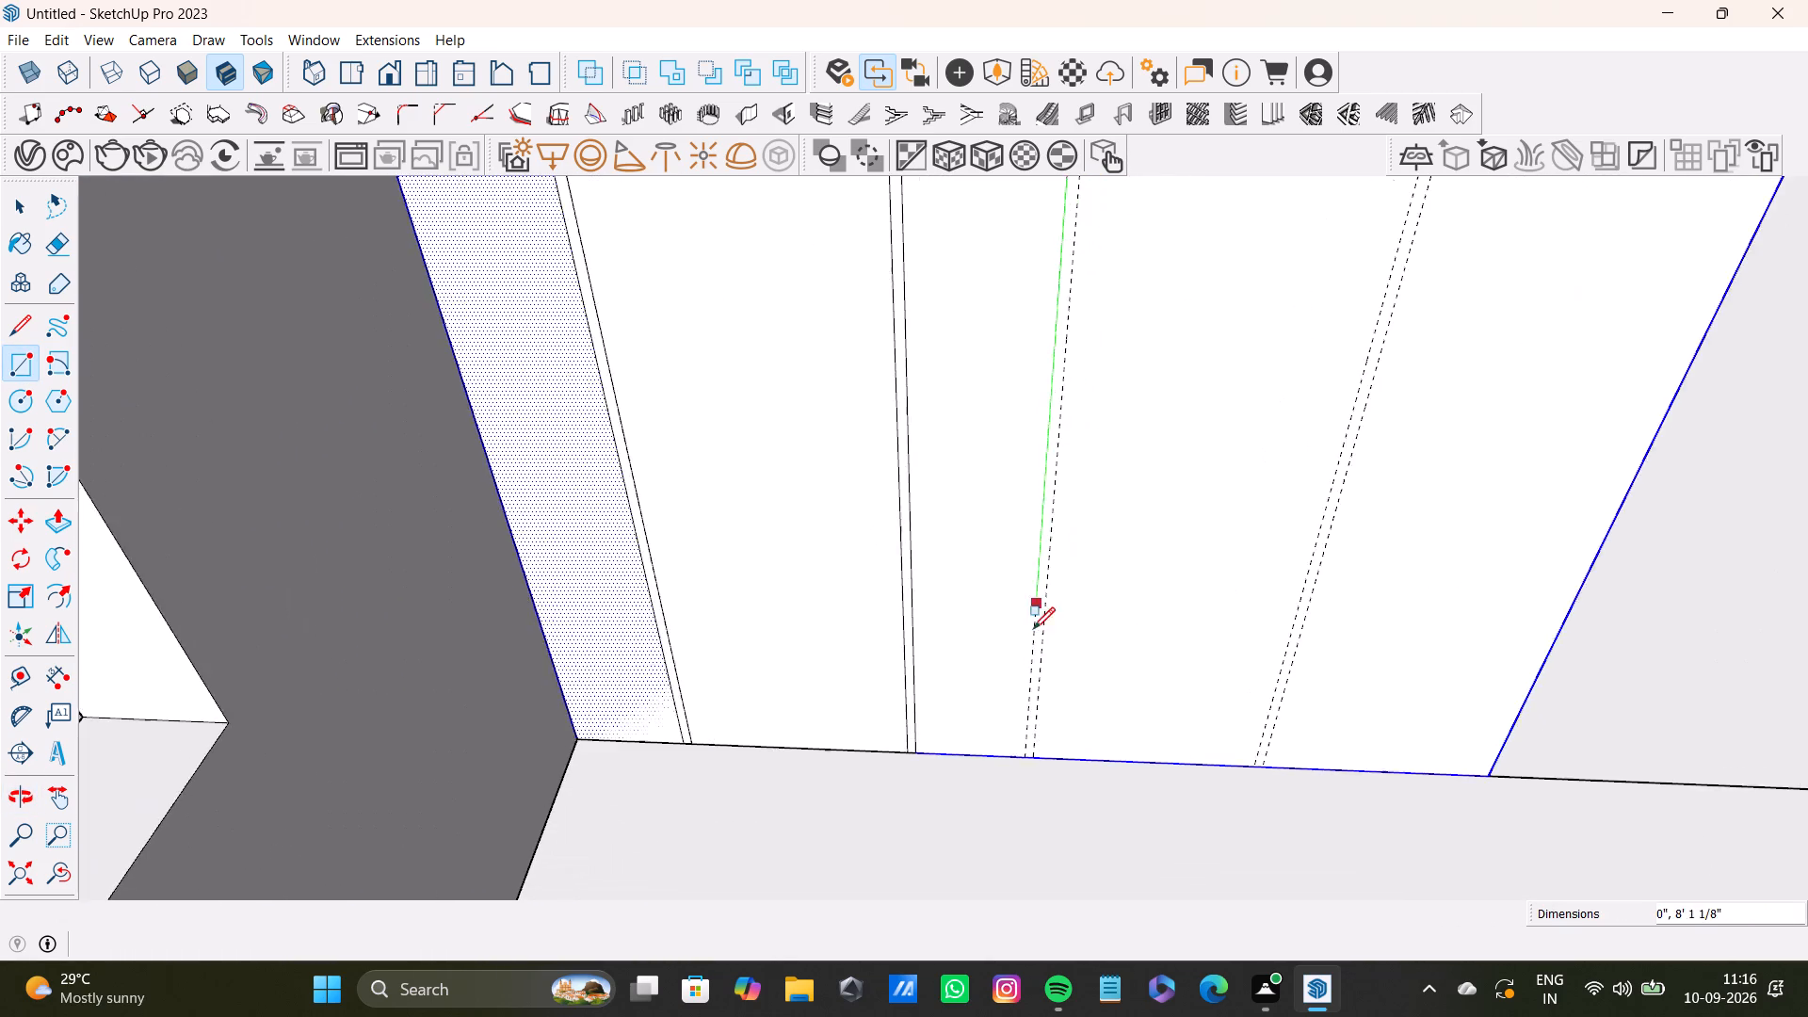
pyautogui.scroll(8, 1033, 629)
pyautogui.click(1042, 775)
# Draw a full-height rectangle 0.9" wide between the fourth pair of guides, from the panel's top edge to the floor.
pyautogui.scroll(-8, 1080, 643)
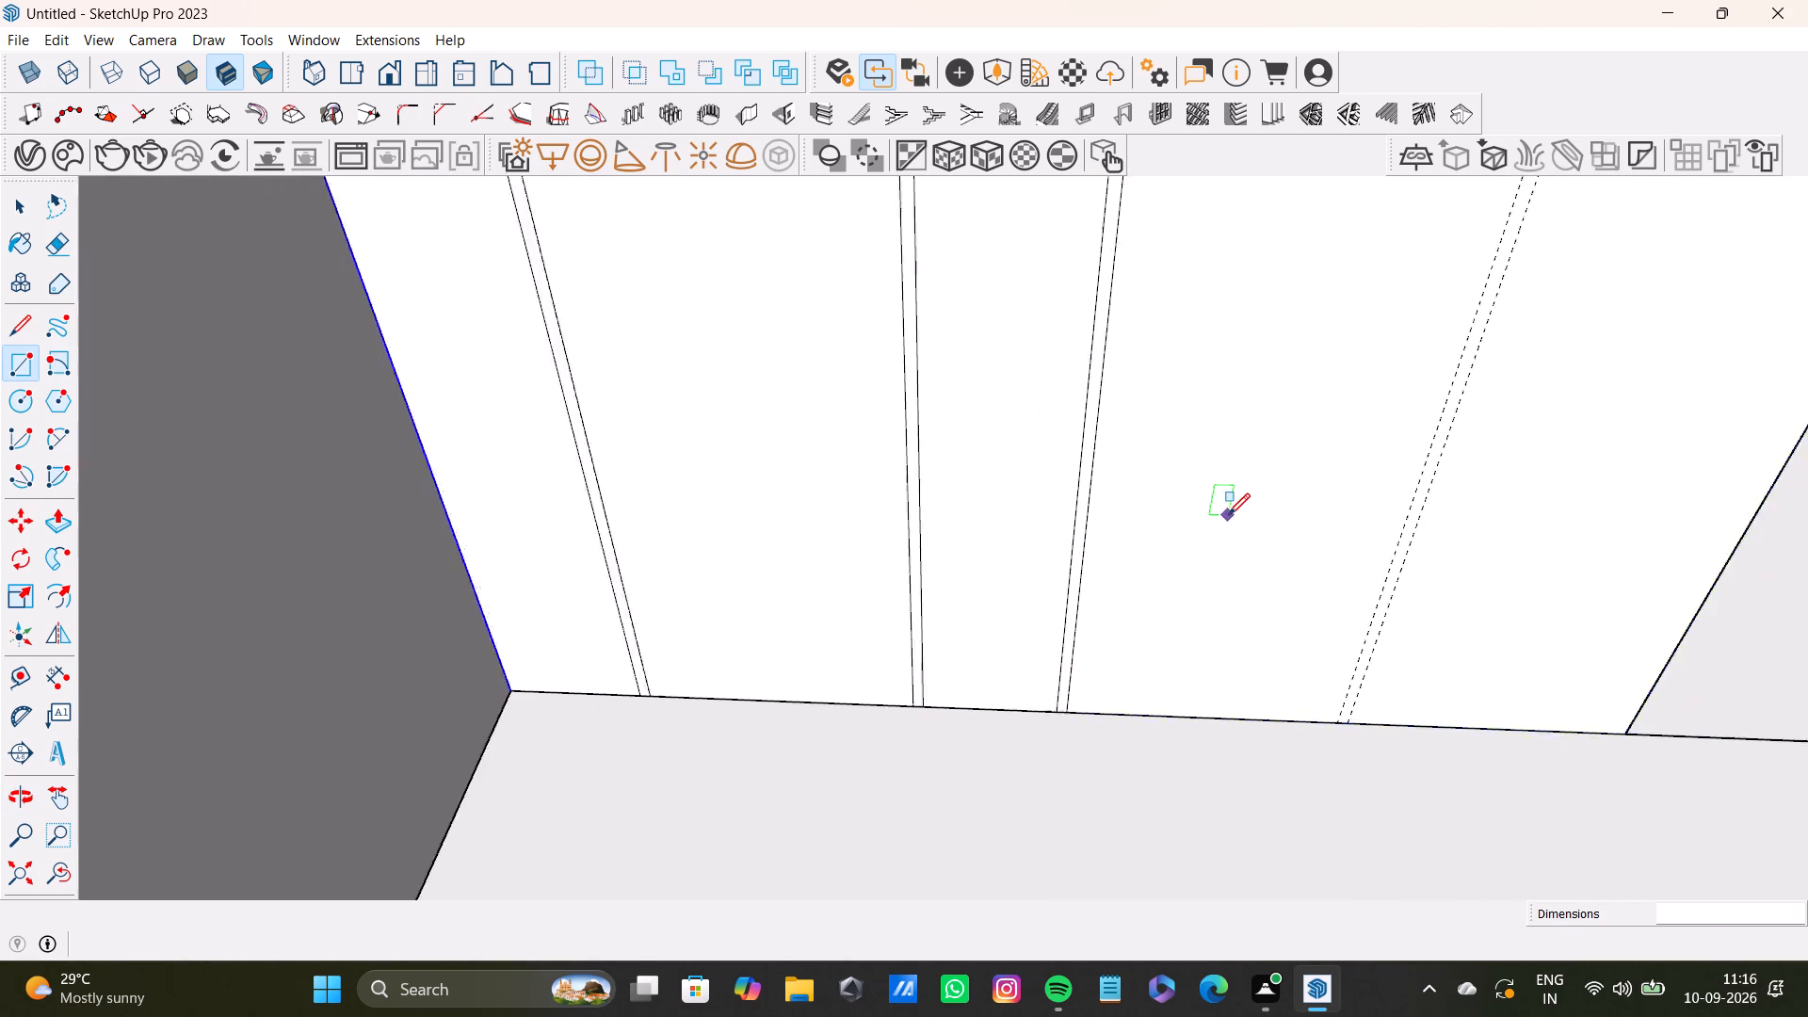
pyautogui.scroll(-2, 1228, 515)
pyautogui.scroll(1, 1231, 512)
pyautogui.scroll(-5, 1234, 509)
pyautogui.keyDown('shift'); pyautogui.moveTo(1289, 417); pyautogui.dragTo(1087, 841, button='middle'); pyautogui.keyUp('shift')
pyautogui.scroll(6, 1112, 605)
pyautogui.keyDown('shift'); pyautogui.moveTo(1269, 383); pyautogui.dragTo(1213, 592, button='middle'); pyautogui.keyUp('shift')
pyautogui.scroll(3, 1223, 529)
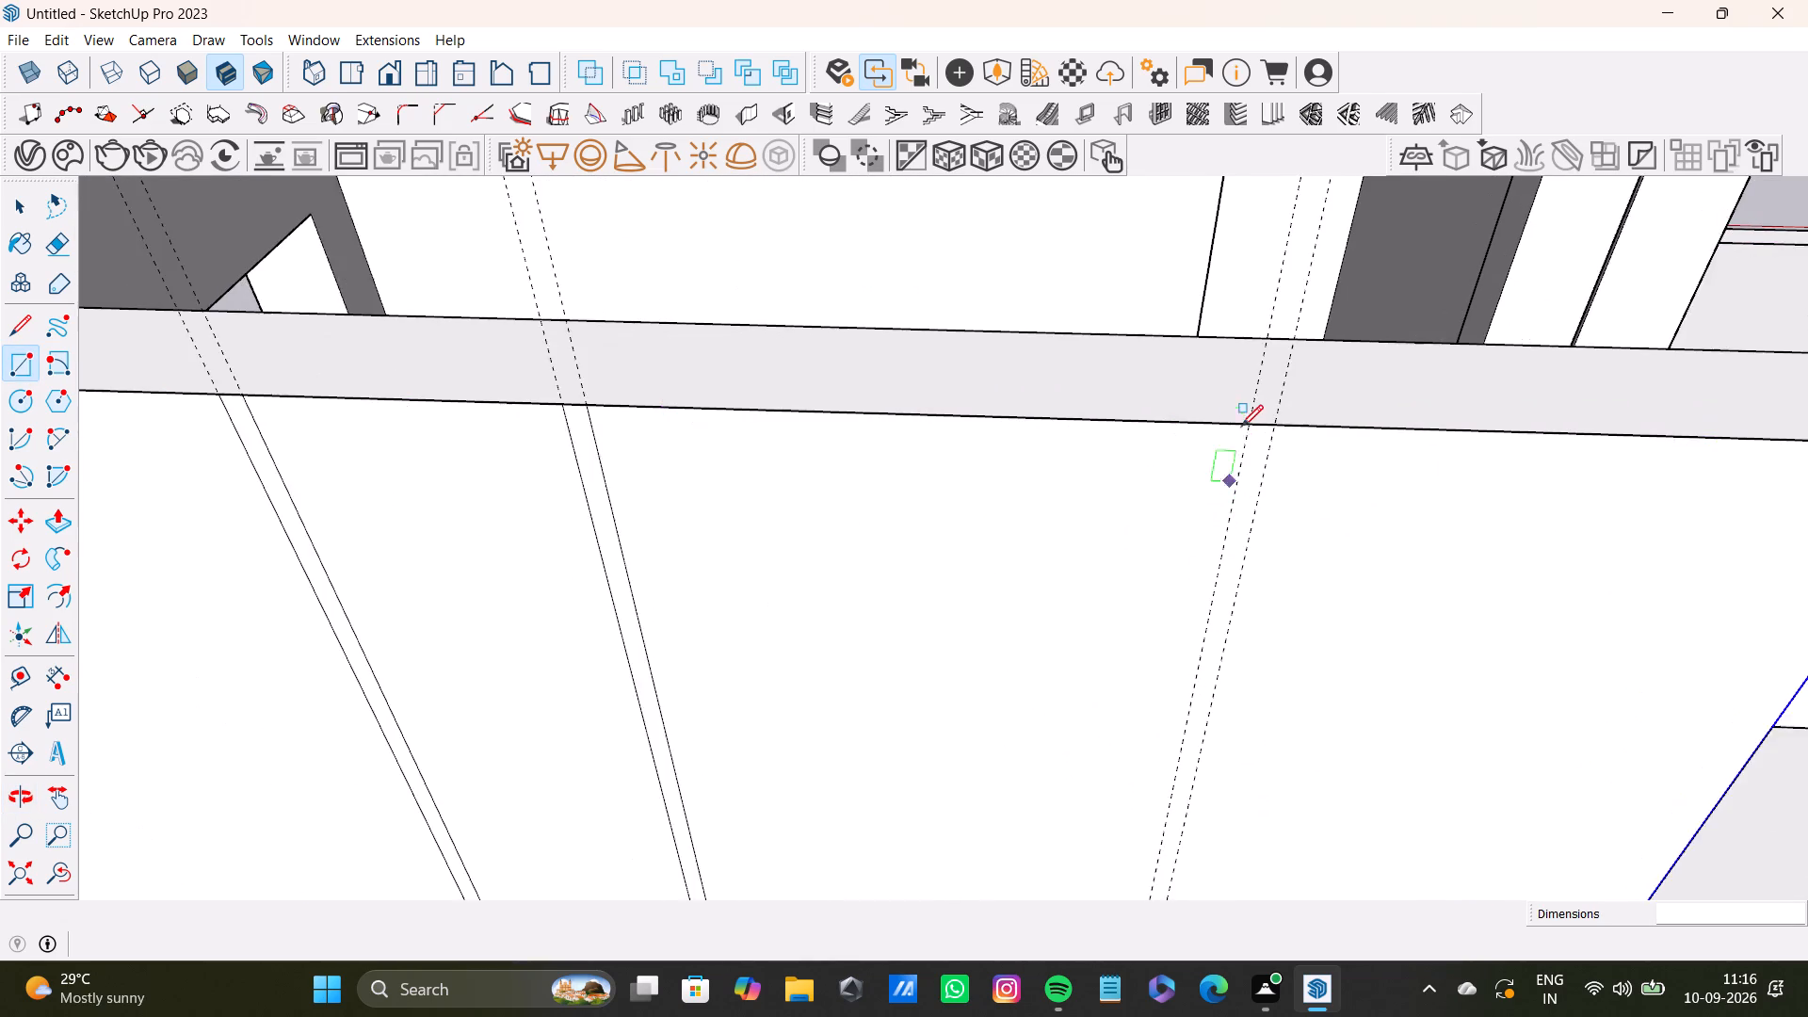
pyautogui.scroll(3, 1241, 427)
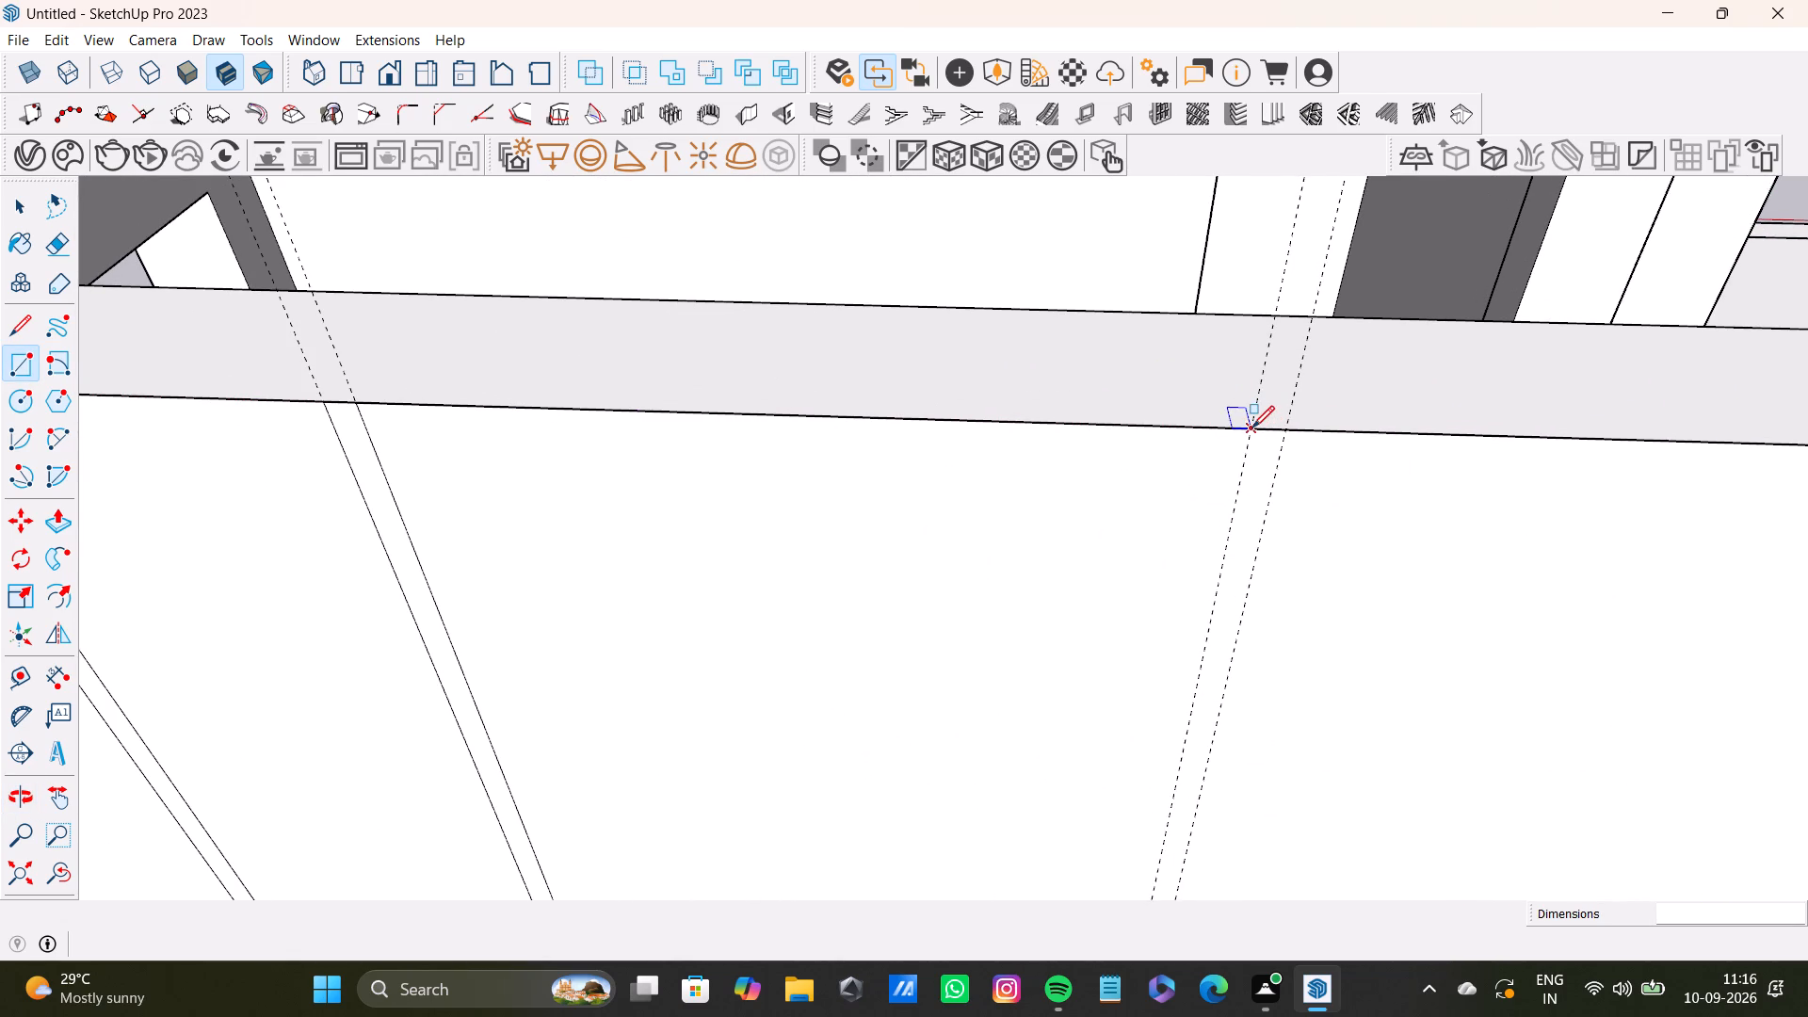
pyautogui.click(1252, 428)
pyautogui.scroll(-4, 1245, 557)
pyautogui.keyDown('shift'); pyautogui.moveTo(1235, 687); pyautogui.dragTo(1235, 363, button='middle'); pyautogui.keyUp('shift')
pyautogui.scroll(-4, 1191, 553)
pyautogui.keyDown('shift'); pyautogui.moveTo(1177, 693); pyautogui.dragTo(1154, 389, button='middle'); pyautogui.keyUp('shift')
pyautogui.scroll(1, 1119, 758)
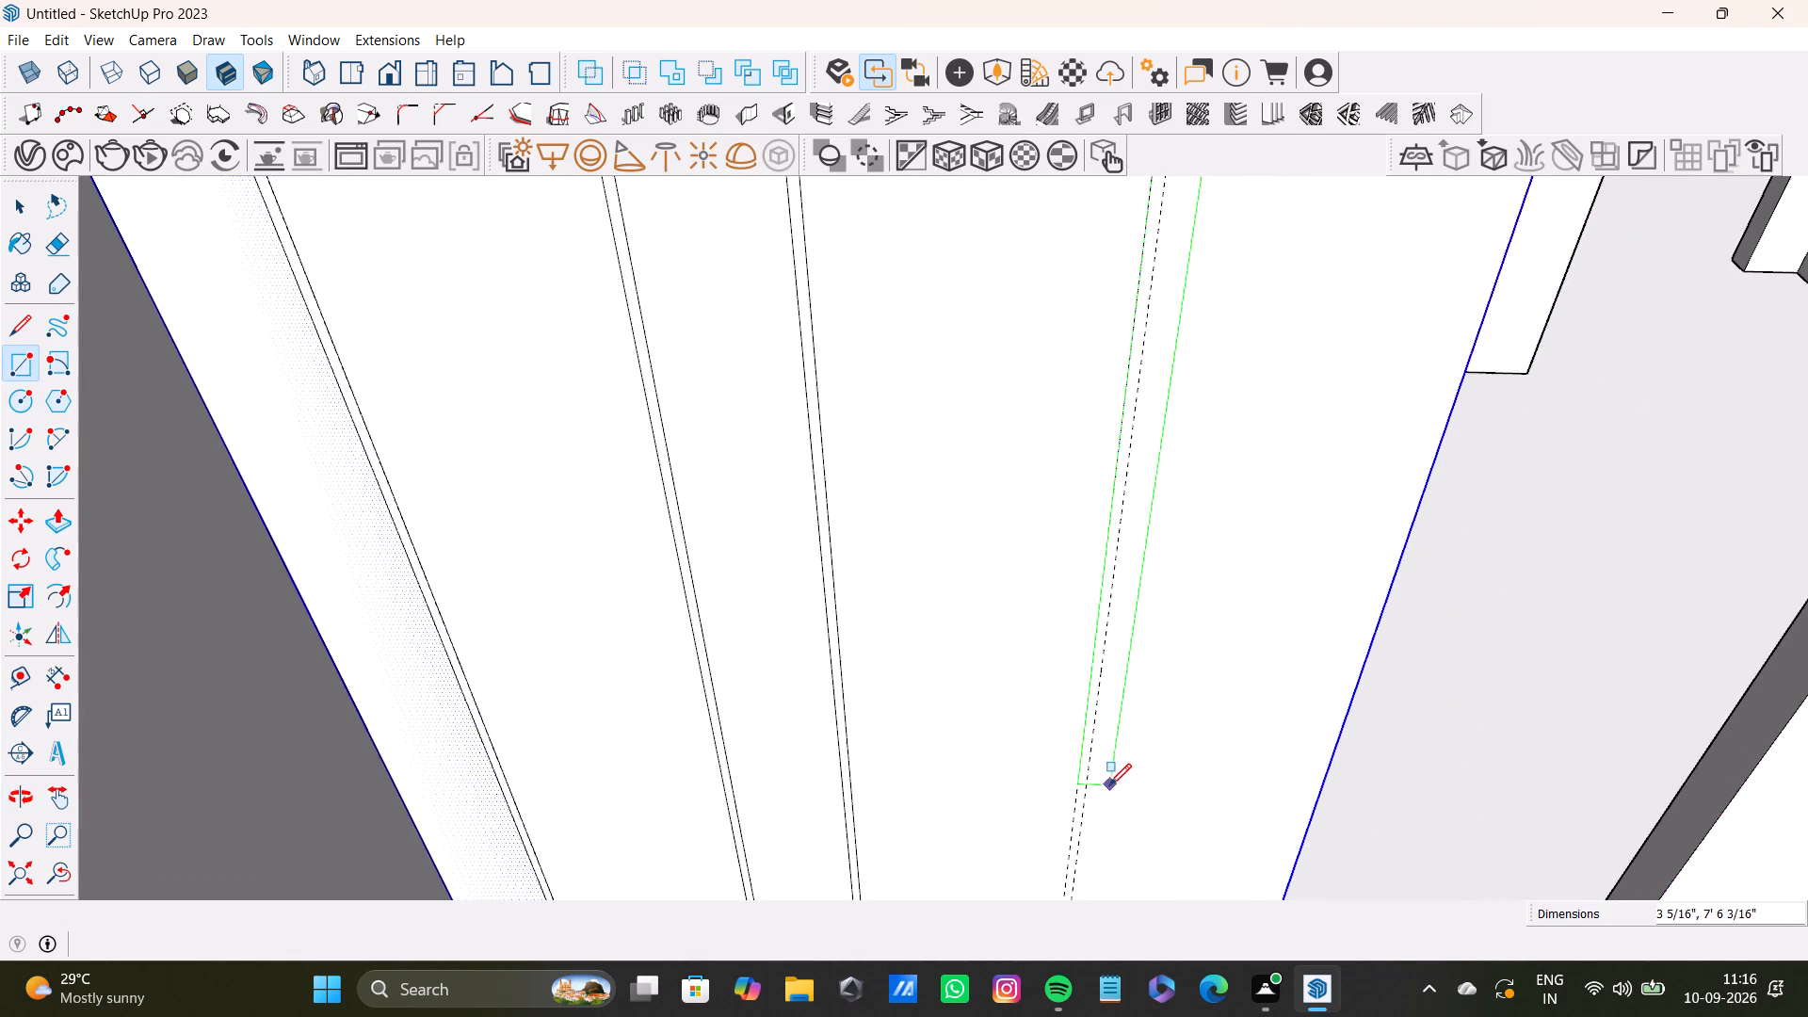
pyautogui.moveTo(1109, 785); pyautogui.dragTo(1083, 312, button='middle')
pyautogui.scroll(12, 1058, 562)
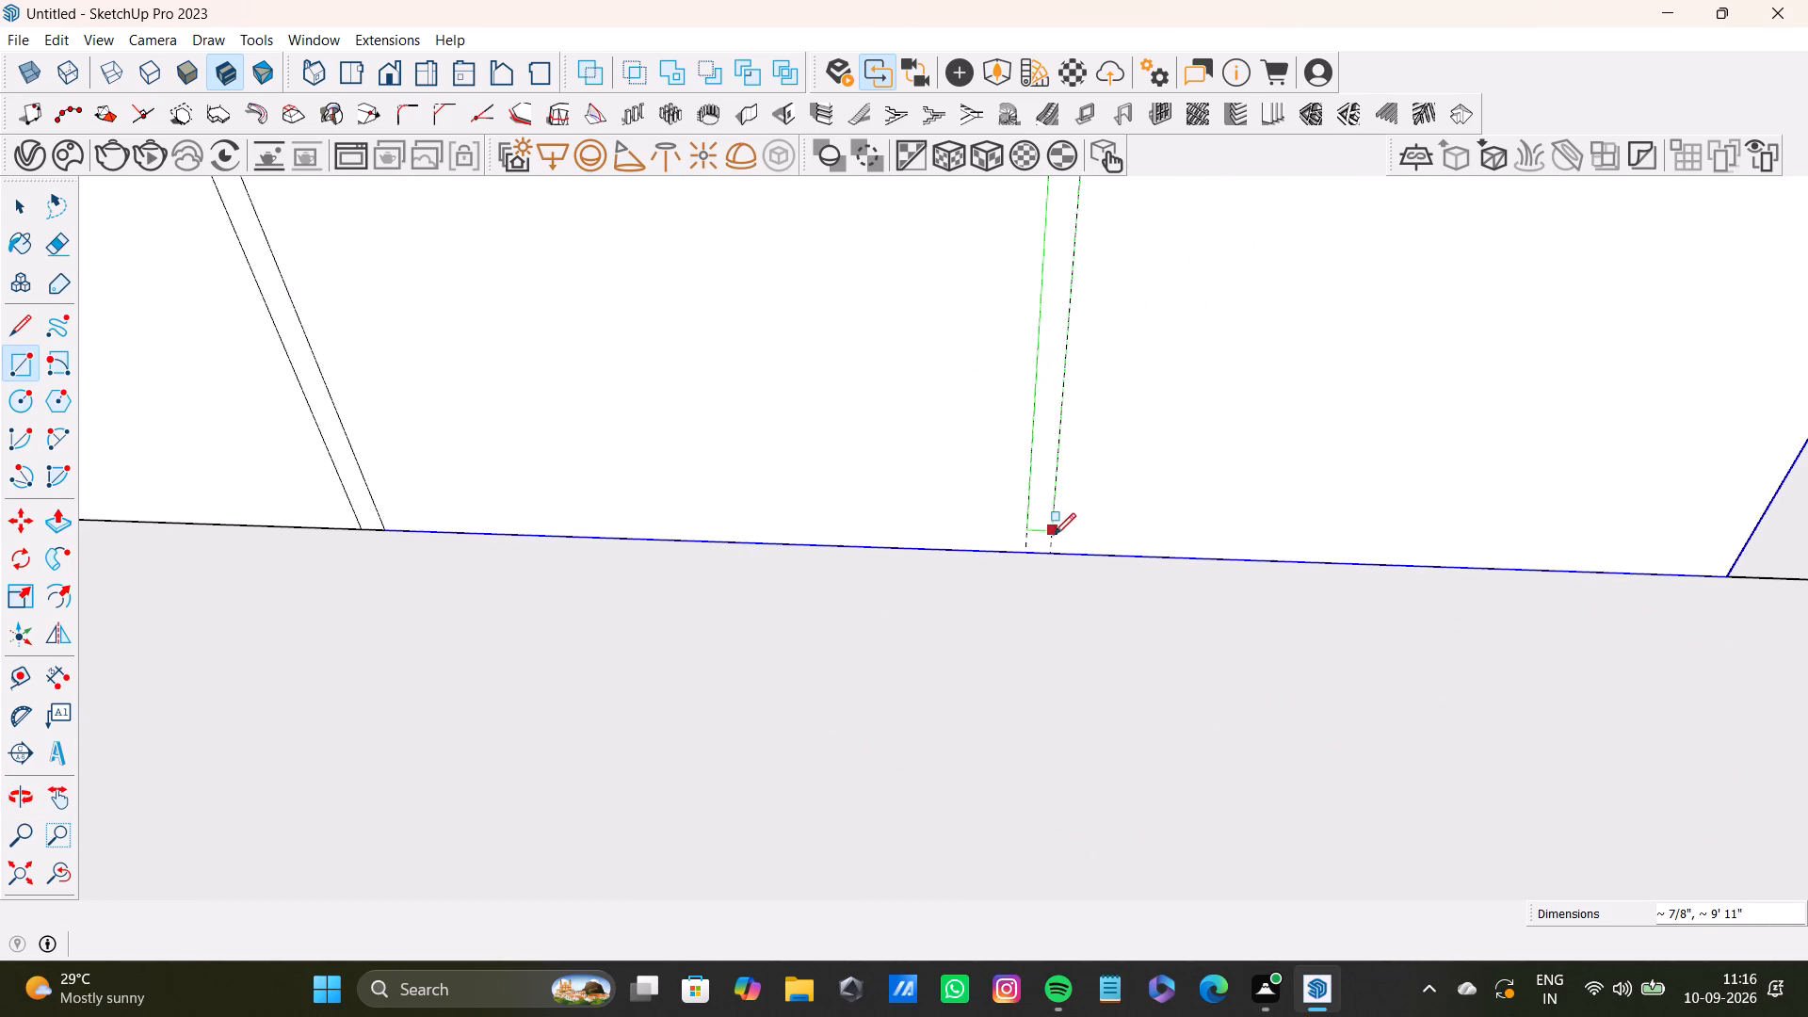
pyautogui.click(1054, 551)
# Extrude the first wide panel section, between the room corner and the first narrow strip, outward by 1".
pyautogui.scroll(-14, 1010, 479)
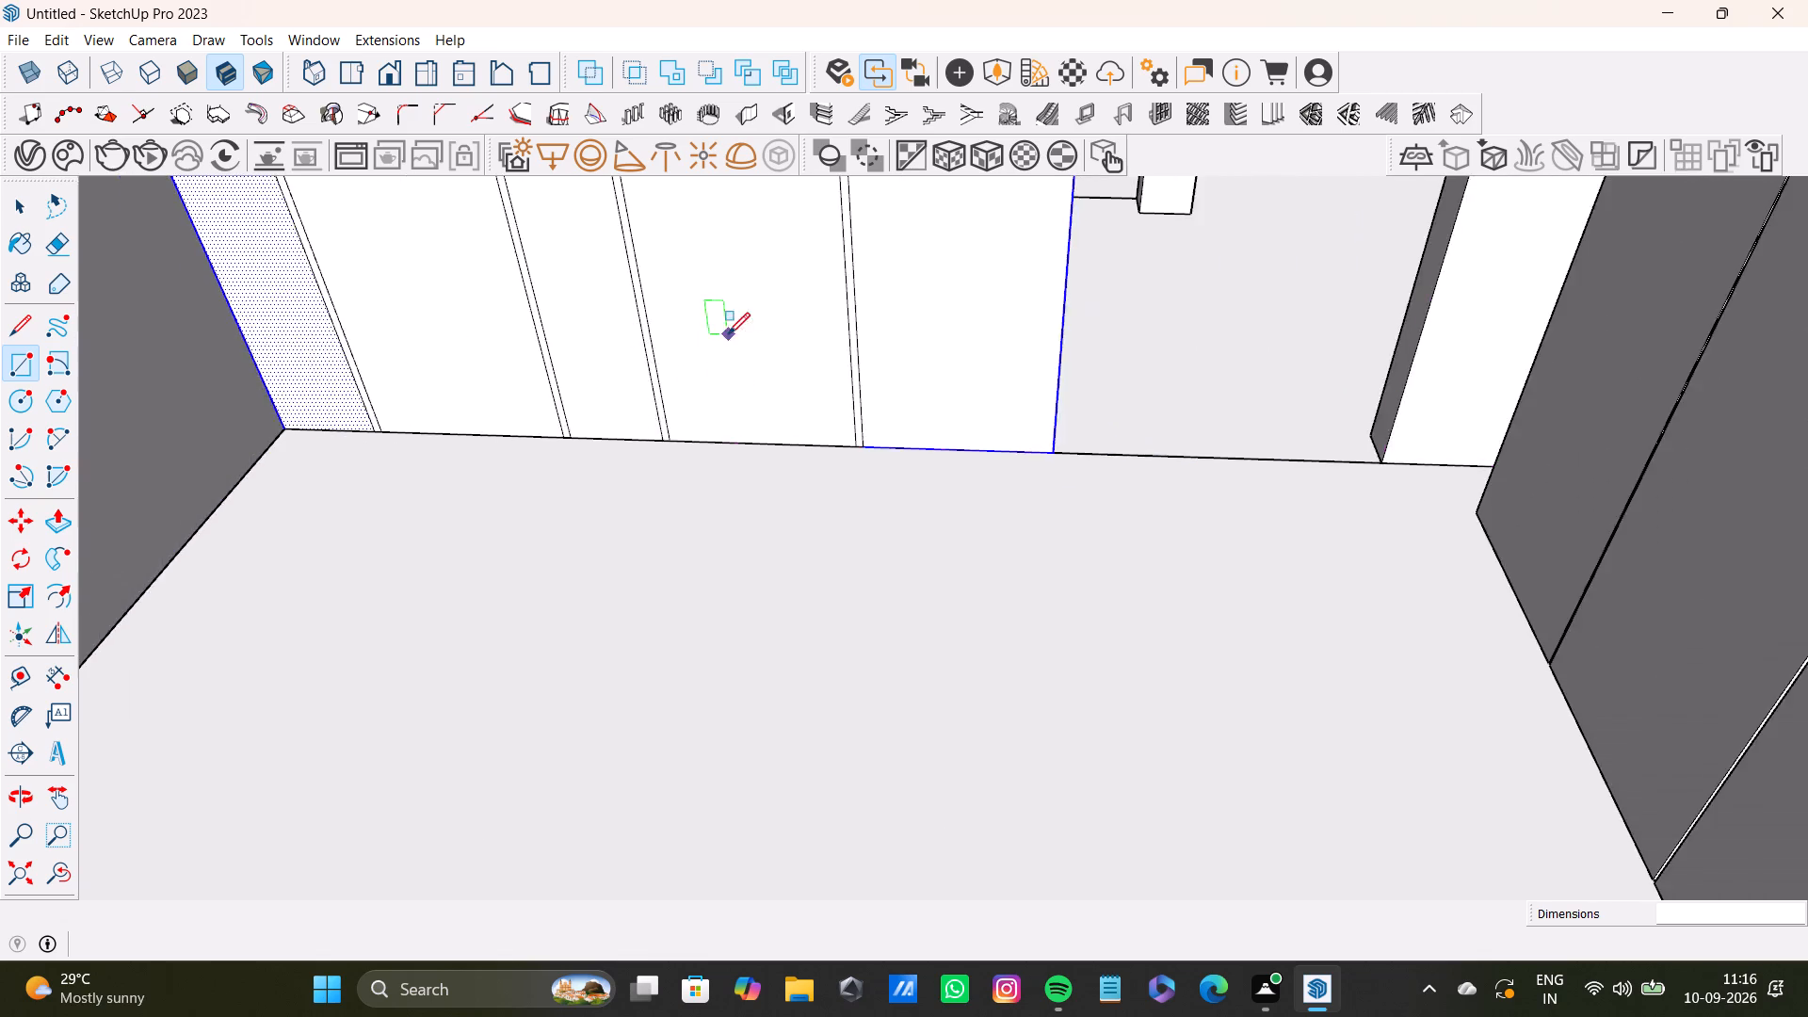
pyautogui.keyDown('shift'); pyautogui.moveTo(728, 334); pyautogui.dragTo(1226, 632, button='middle'); pyautogui.keyUp('shift')
pyautogui.scroll(-9, 1200, 592)
pyautogui.keyDown('shift'); pyautogui.moveTo(1035, 388); pyautogui.dragTo(890, 698, button='middle'); pyautogui.keyUp('shift')
pyautogui.scroll(13, 820, 613)
pyautogui.press('space')
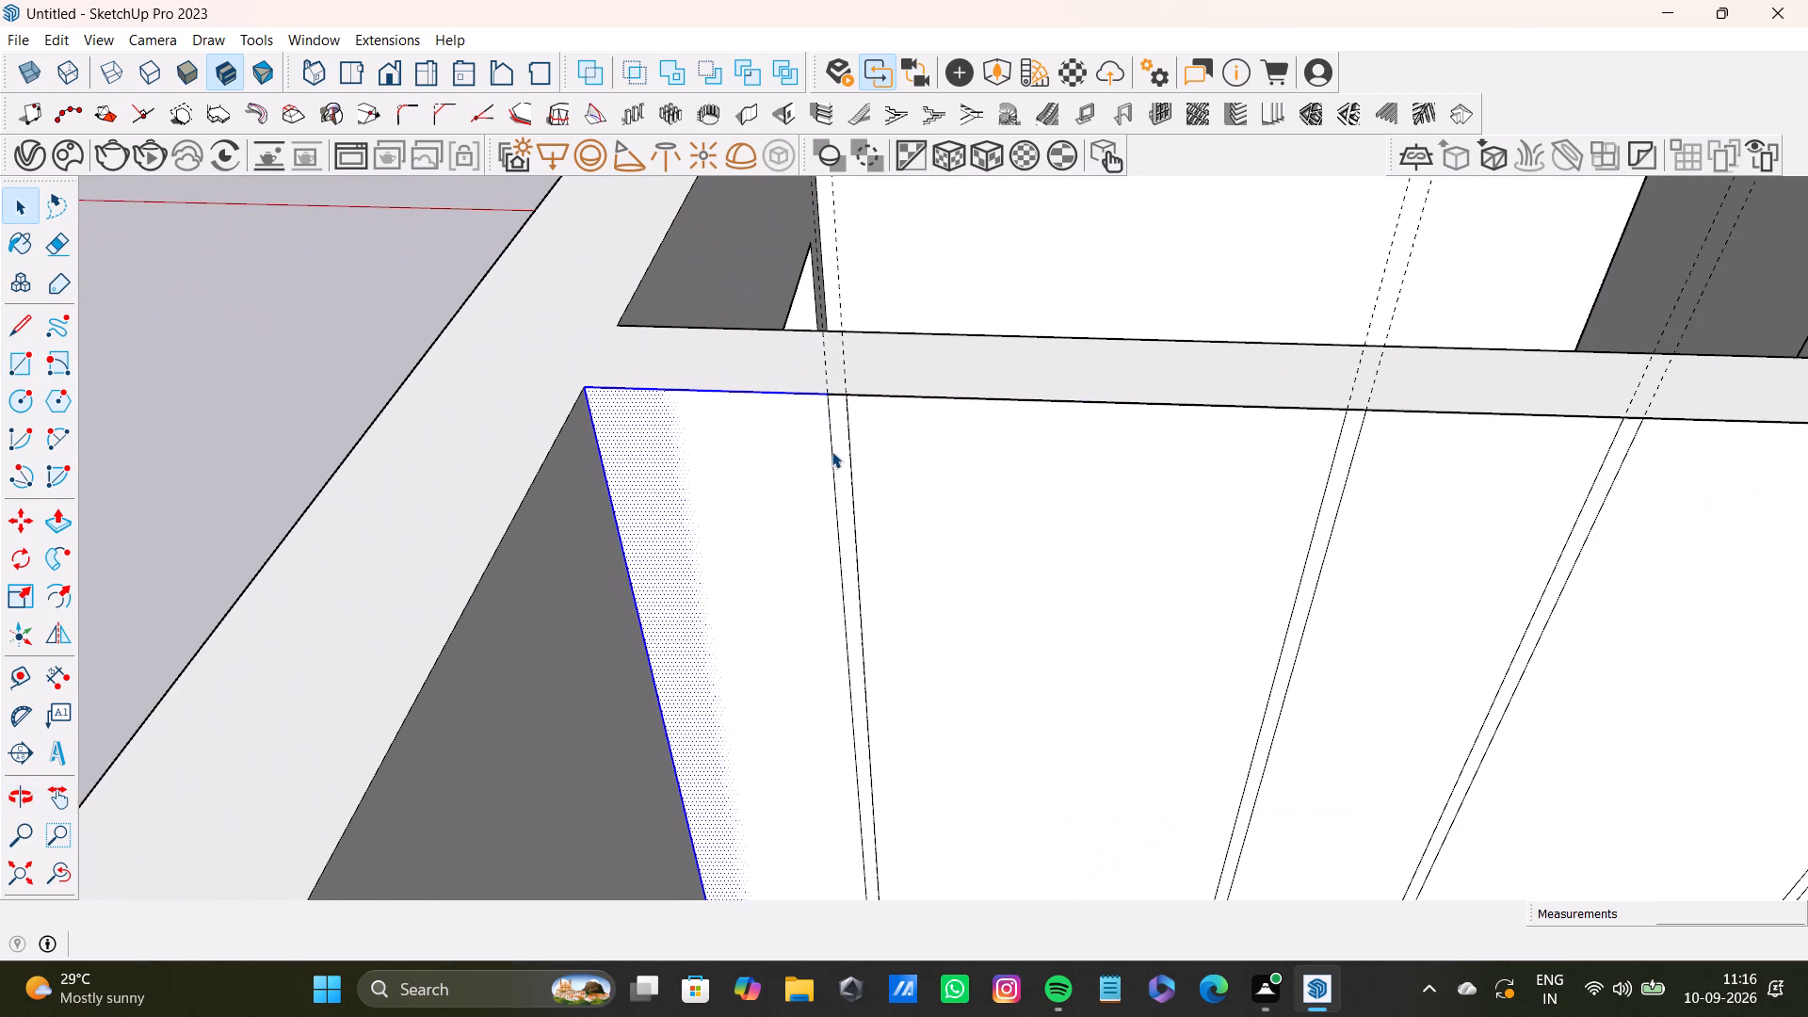
pyautogui.click(840, 427)
pyautogui.doubleClick(840, 427)
pyautogui.doubleClick(841, 440)
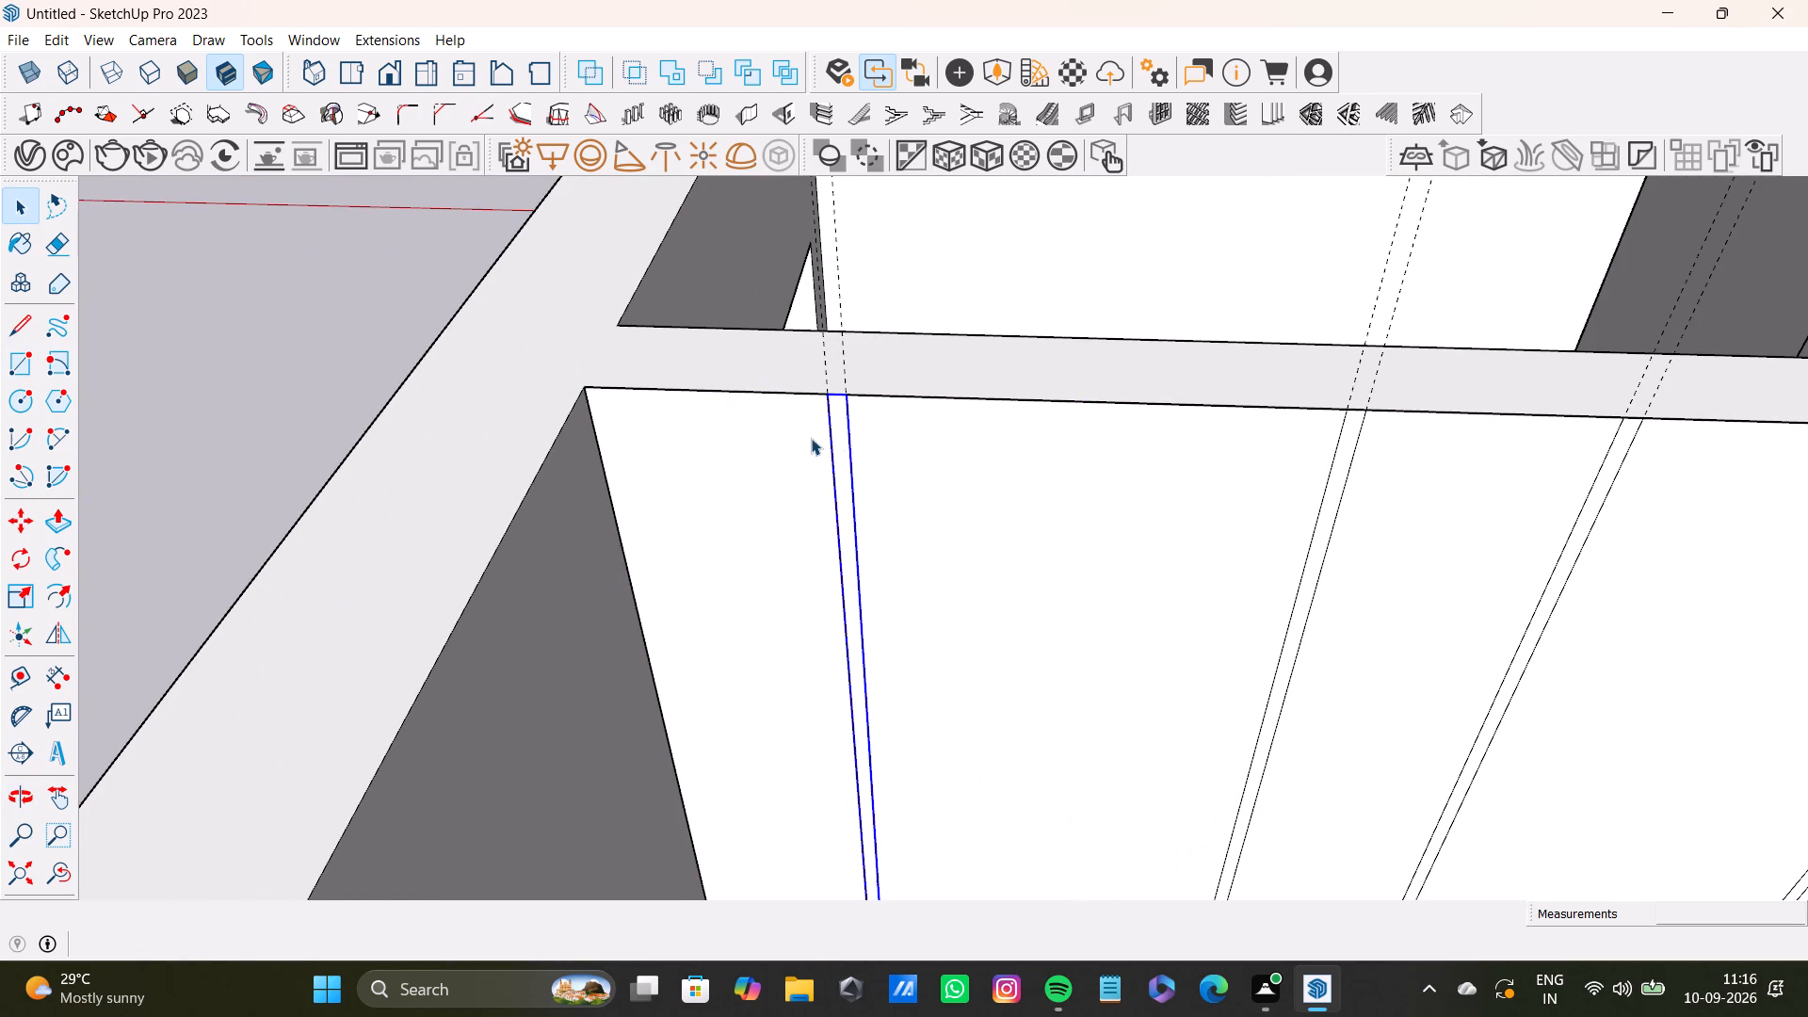
pyautogui.click(811, 438)
pyautogui.click(839, 440)
pyautogui.click(794, 458)
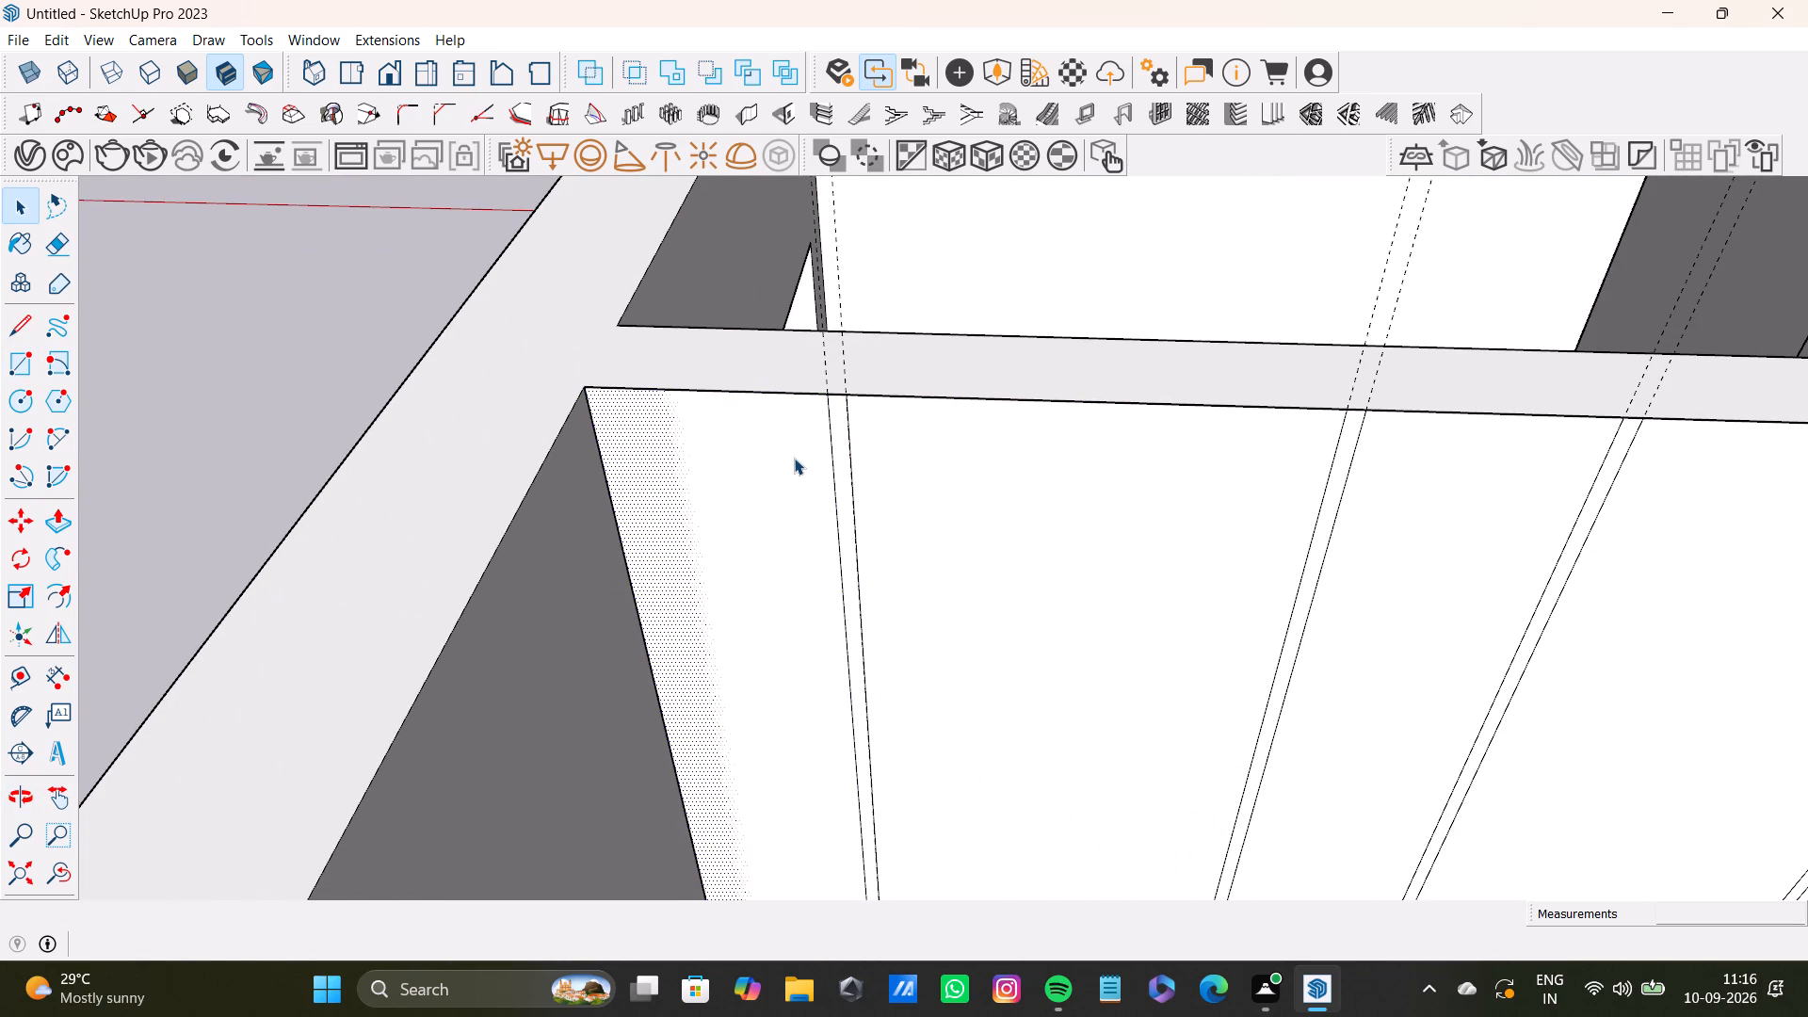
pyautogui.press('p')
pyautogui.moveTo(794, 455); pyautogui.dragTo(827, 475)
pyautogui.press('space')
# Extrude the second and third wide panel sections outward 1", flush with the first section.
pyautogui.click(964, 451)
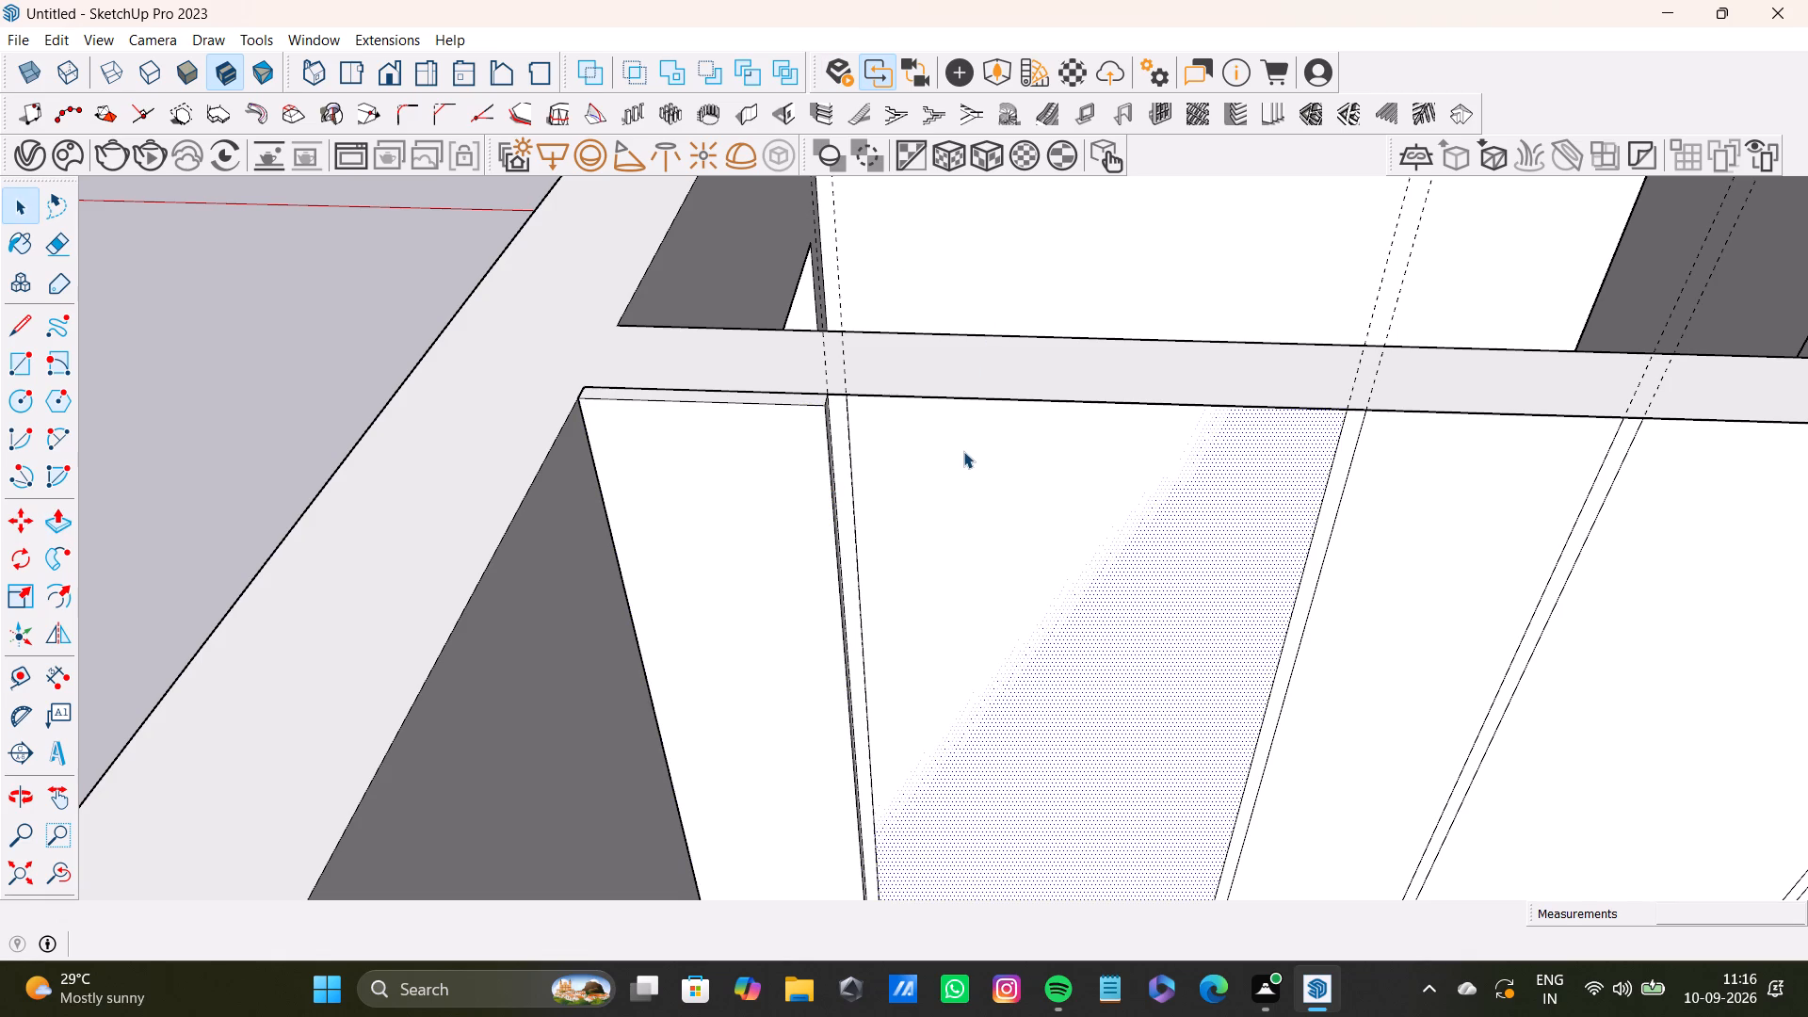
pyautogui.press('p')
pyautogui.moveTo(964, 450); pyautogui.dragTo(772, 427)
pyautogui.scroll(-5, 938, 471)
pyautogui.keyDown('shift'); pyautogui.moveTo(1327, 564); pyautogui.dragTo(1040, 530, button='middle'); pyautogui.keyUp('shift')
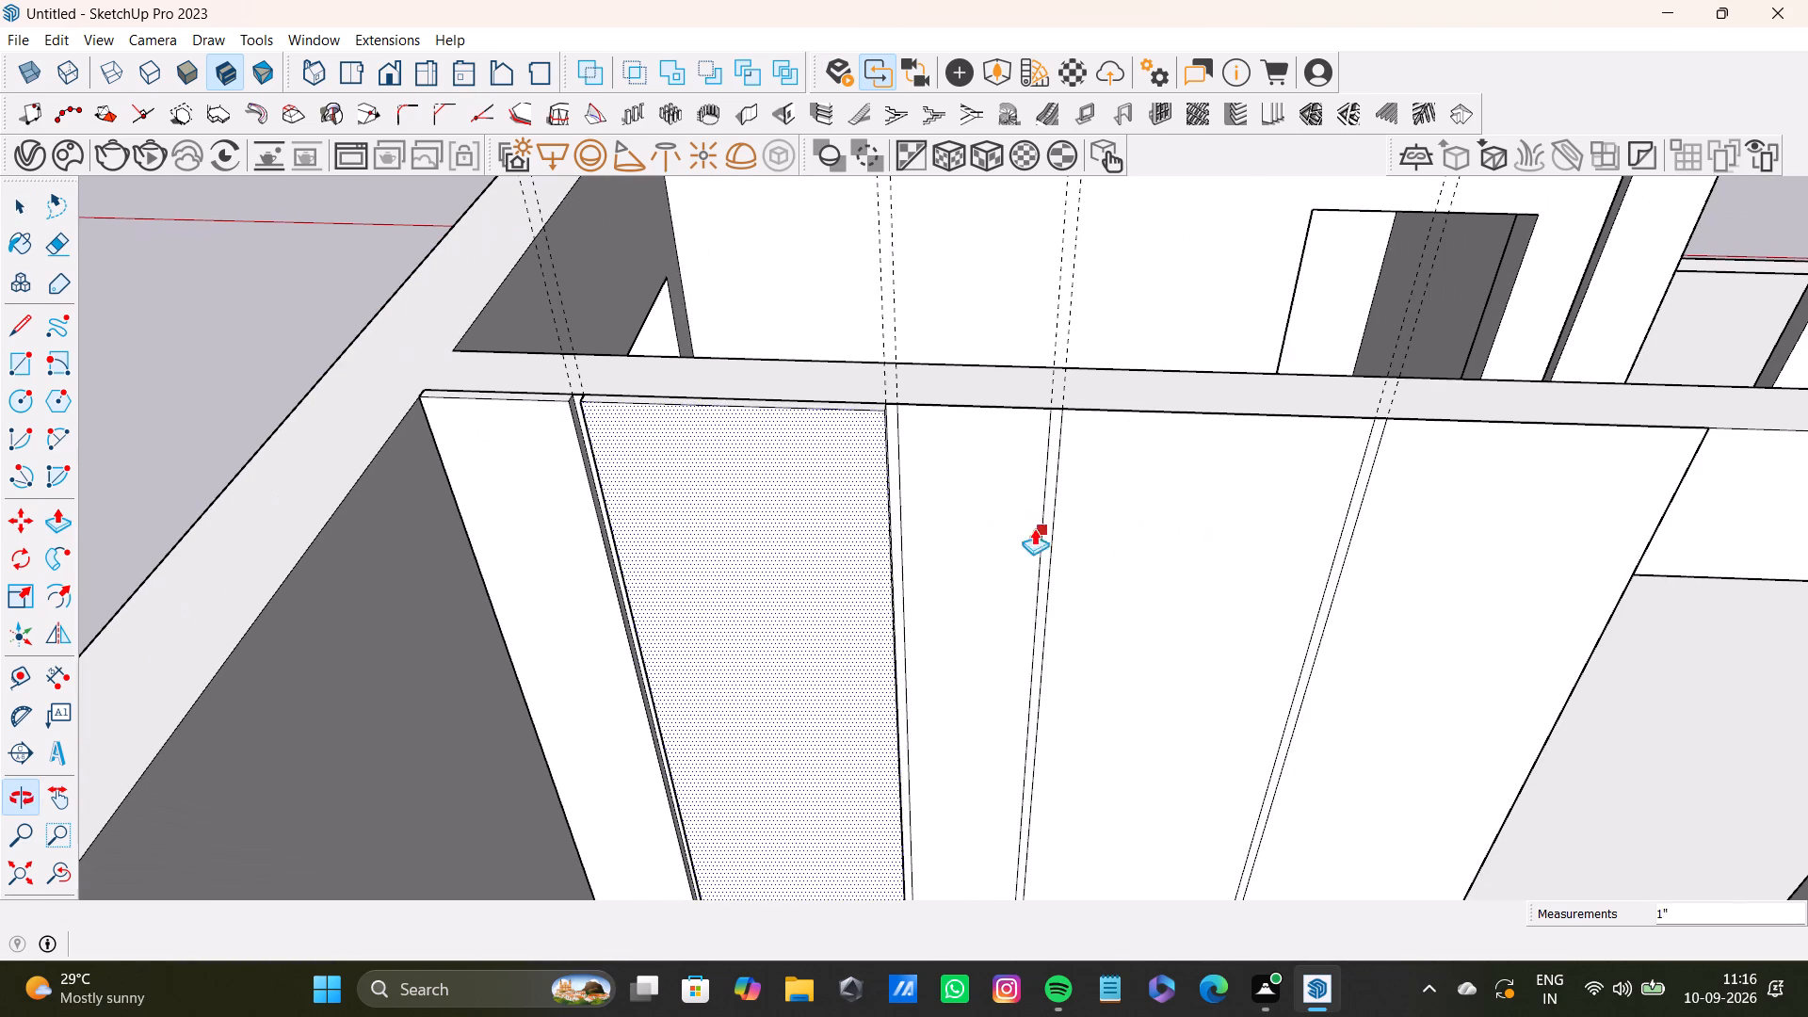
pyautogui.press('space')
pyautogui.click(957, 440)
pyautogui.press('p')
pyautogui.moveTo(958, 452); pyautogui.dragTo(832, 451)
# Extrude the fourth and fifth wide panel sections outward, flush with the sections already raised.
pyautogui.scroll(-4, 960, 463)
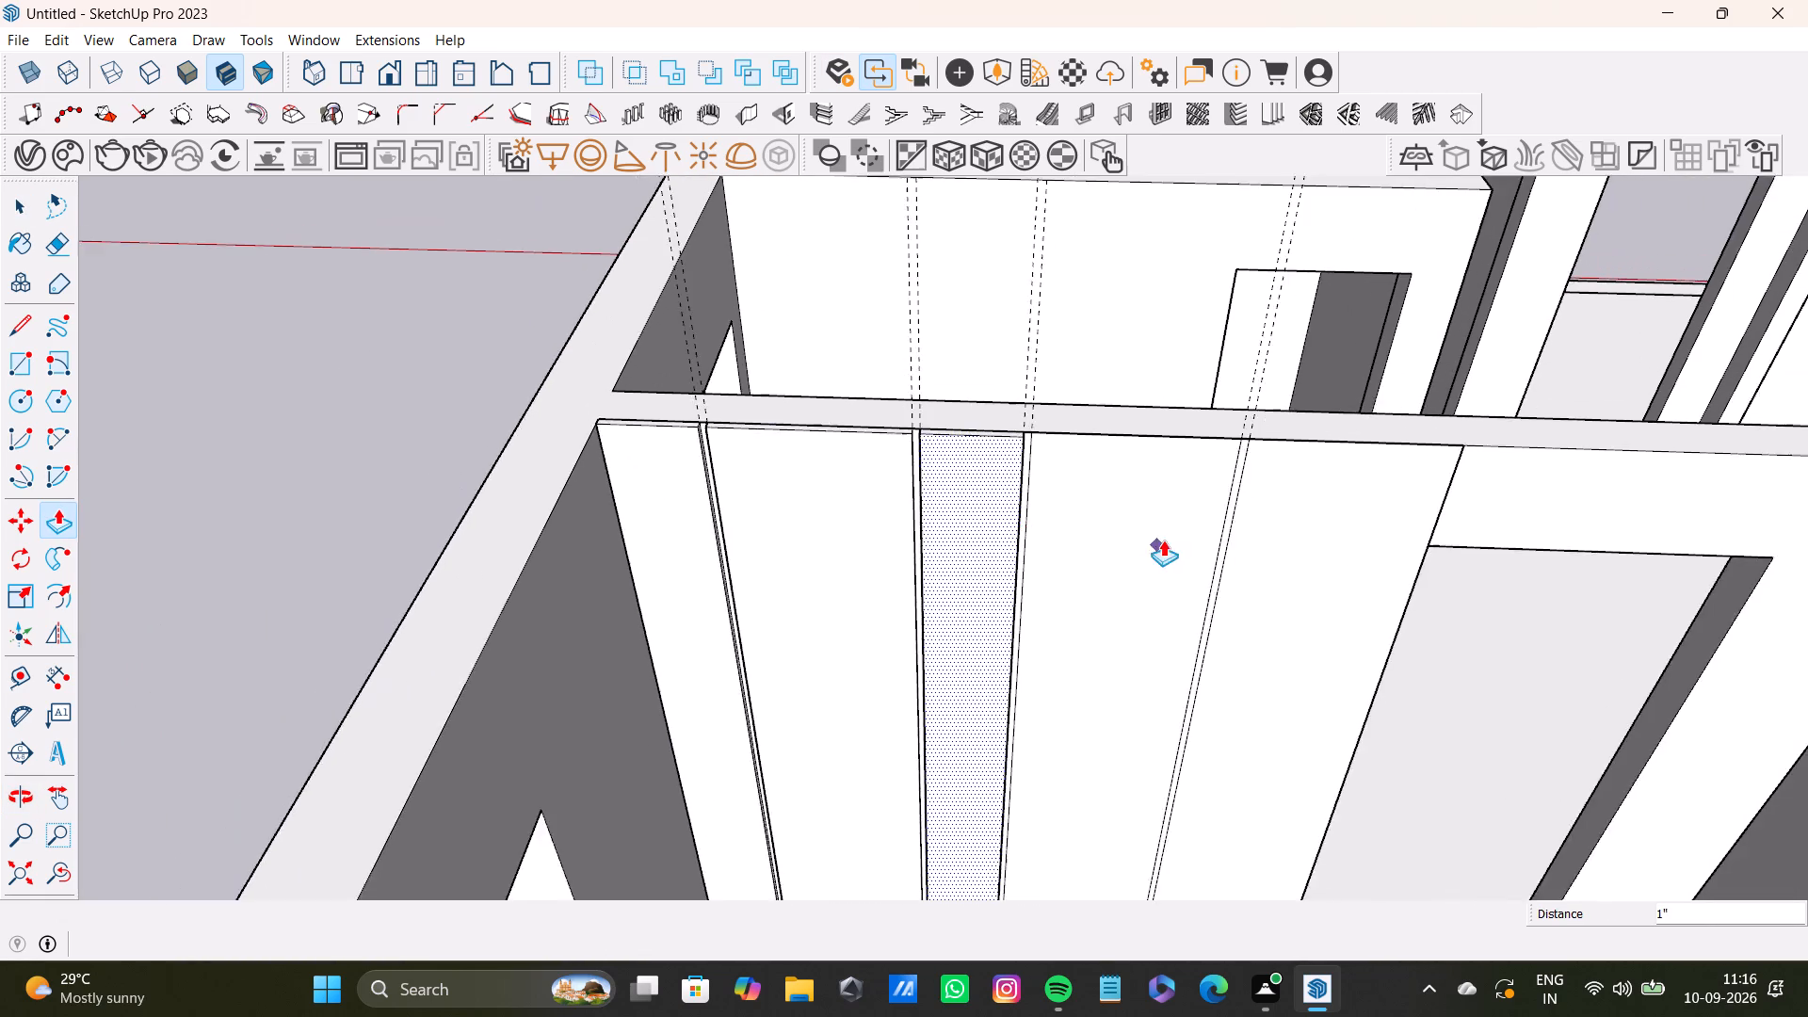
pyautogui.keyDown('shift'); pyautogui.moveTo(1163, 539); pyautogui.dragTo(975, 539, button='middle'); pyautogui.keyUp('shift')
pyautogui.press('space')
pyautogui.click(896, 490)
pyautogui.press('o')
pyautogui.moveTo(905, 486); pyautogui.dragTo(942, 508)
pyautogui.press('p')
pyautogui.moveTo(948, 508); pyautogui.dragTo(814, 491)
pyautogui.press('space')
pyautogui.click(1170, 501)
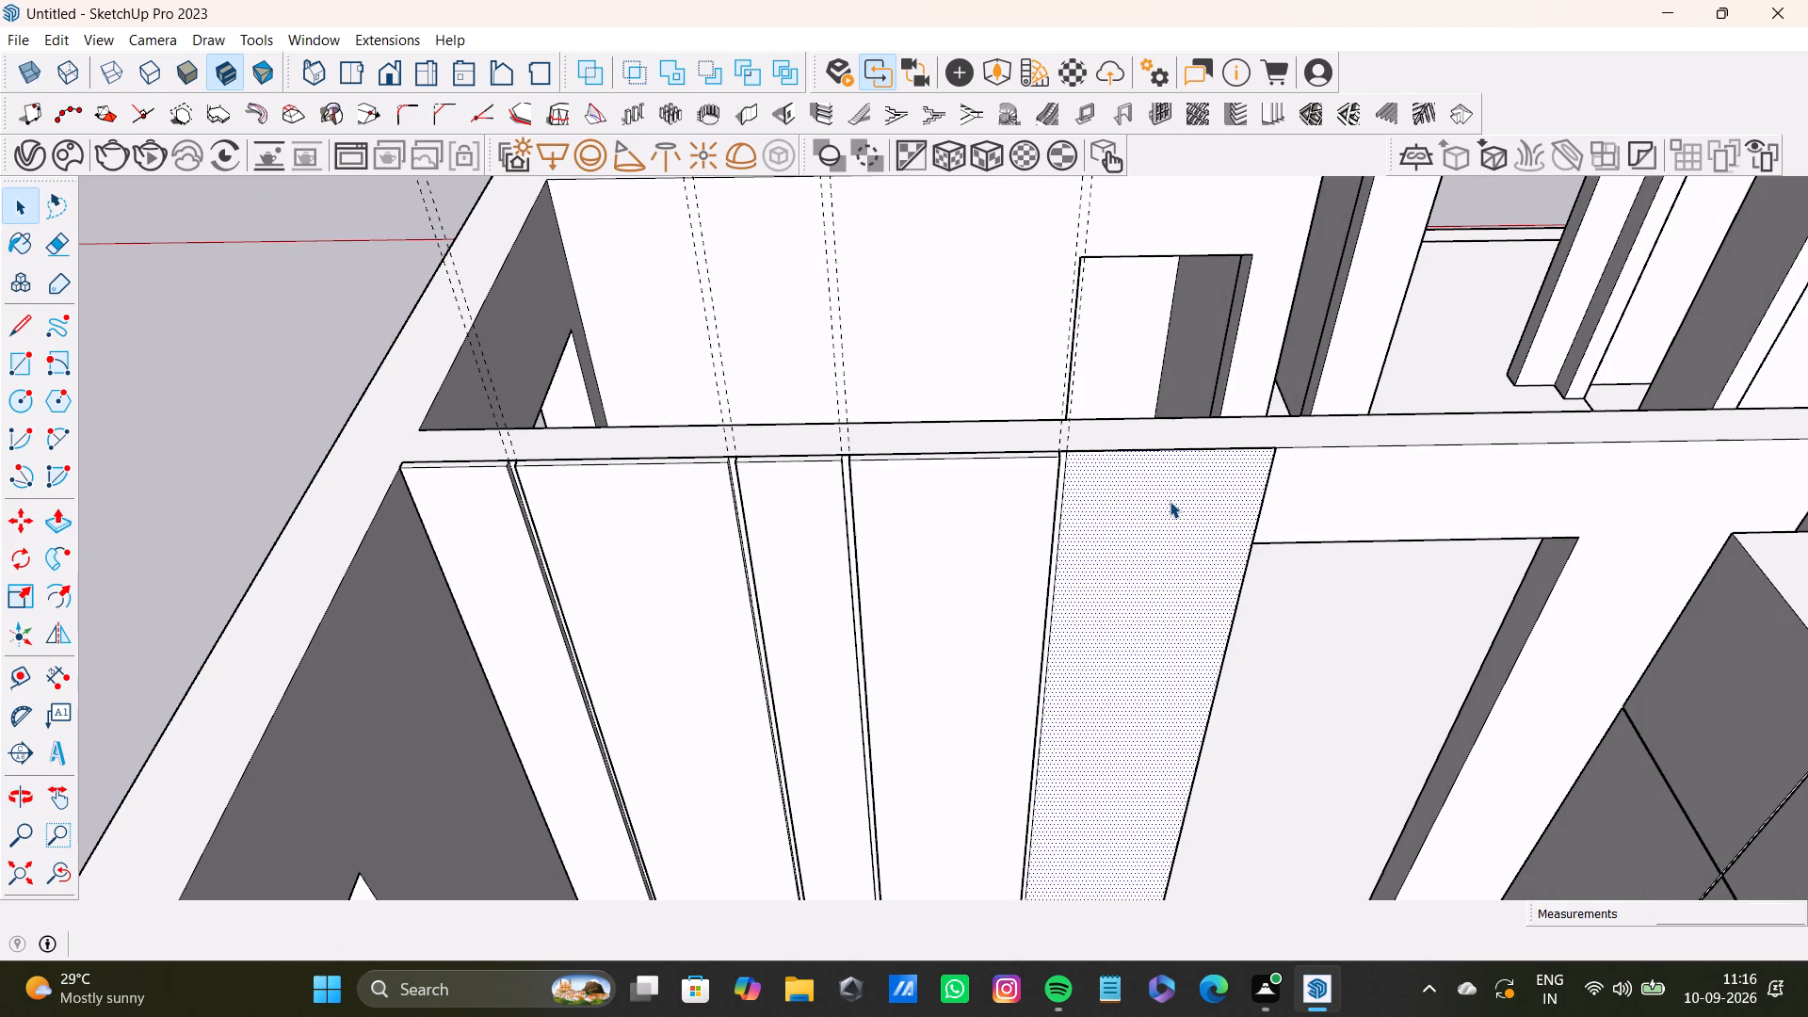
pyautogui.press('p')
pyautogui.moveTo(1167, 504); pyautogui.dragTo(1010, 511)
pyautogui.press('space')
# Extrude the first narrow strip outward about 3/8" inside its groove.
pyautogui.scroll(-4, 1043, 525)
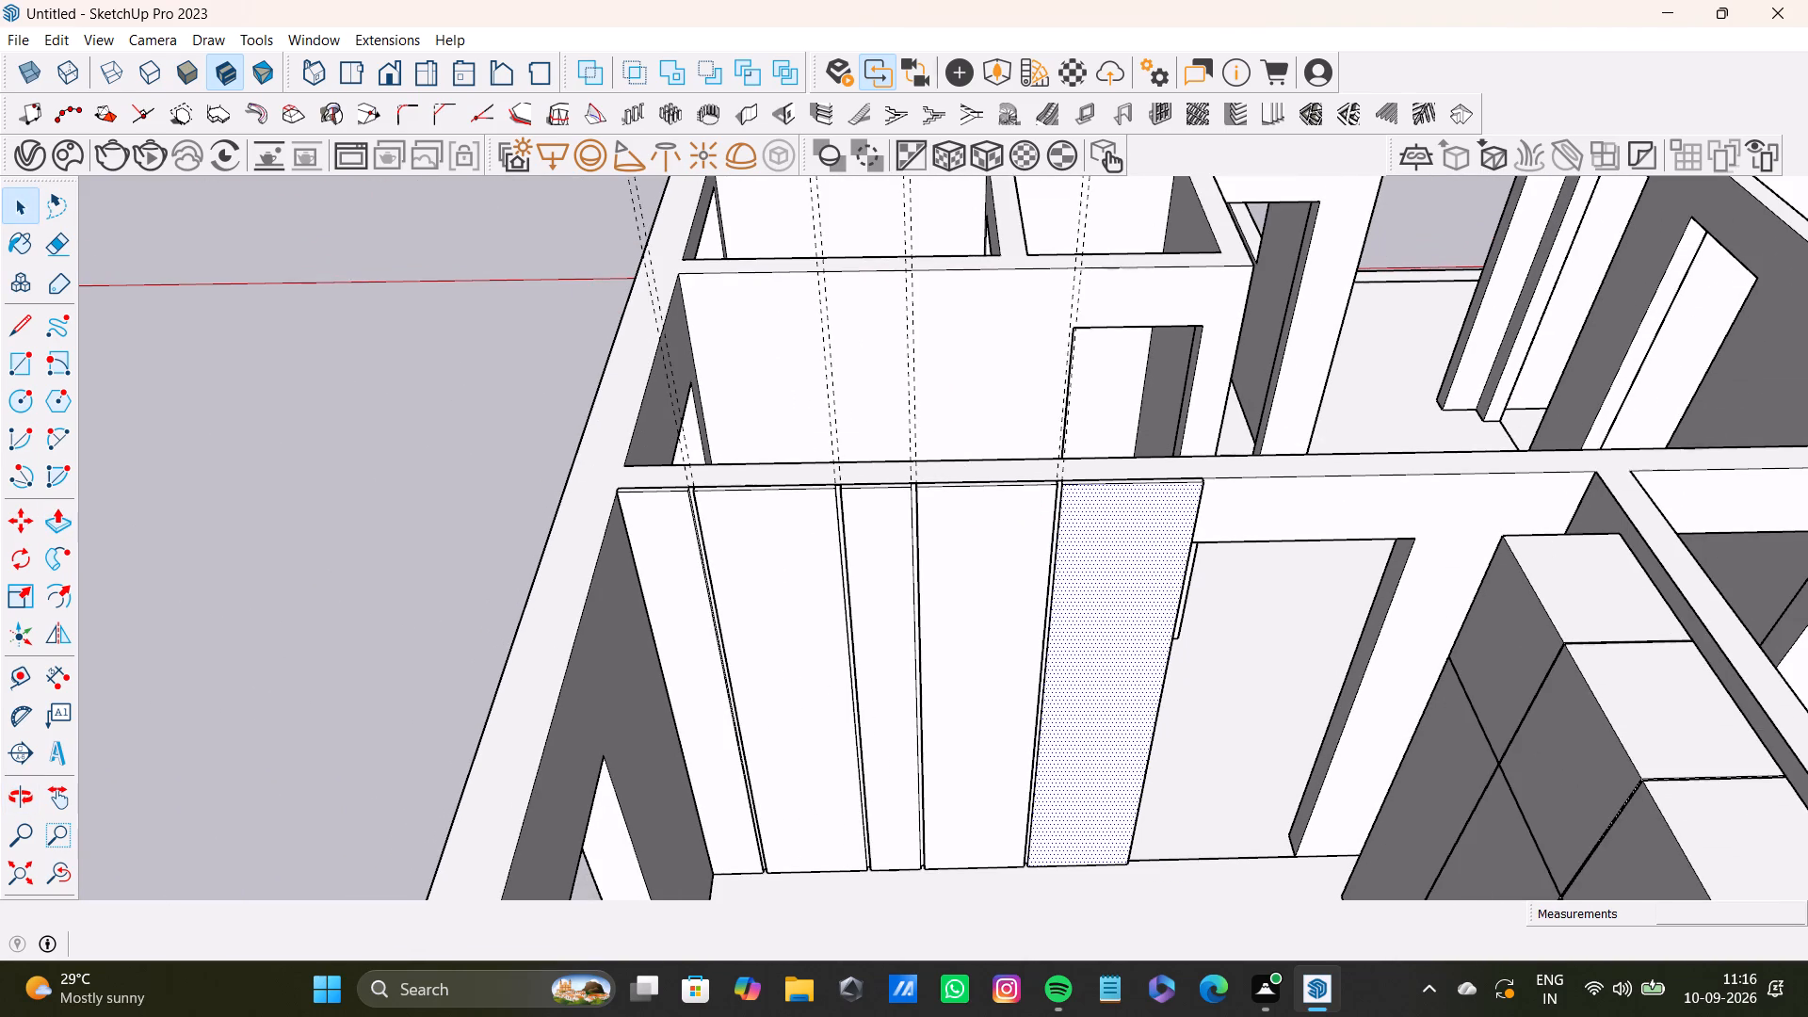
pyautogui.scroll(17, 549, 506)
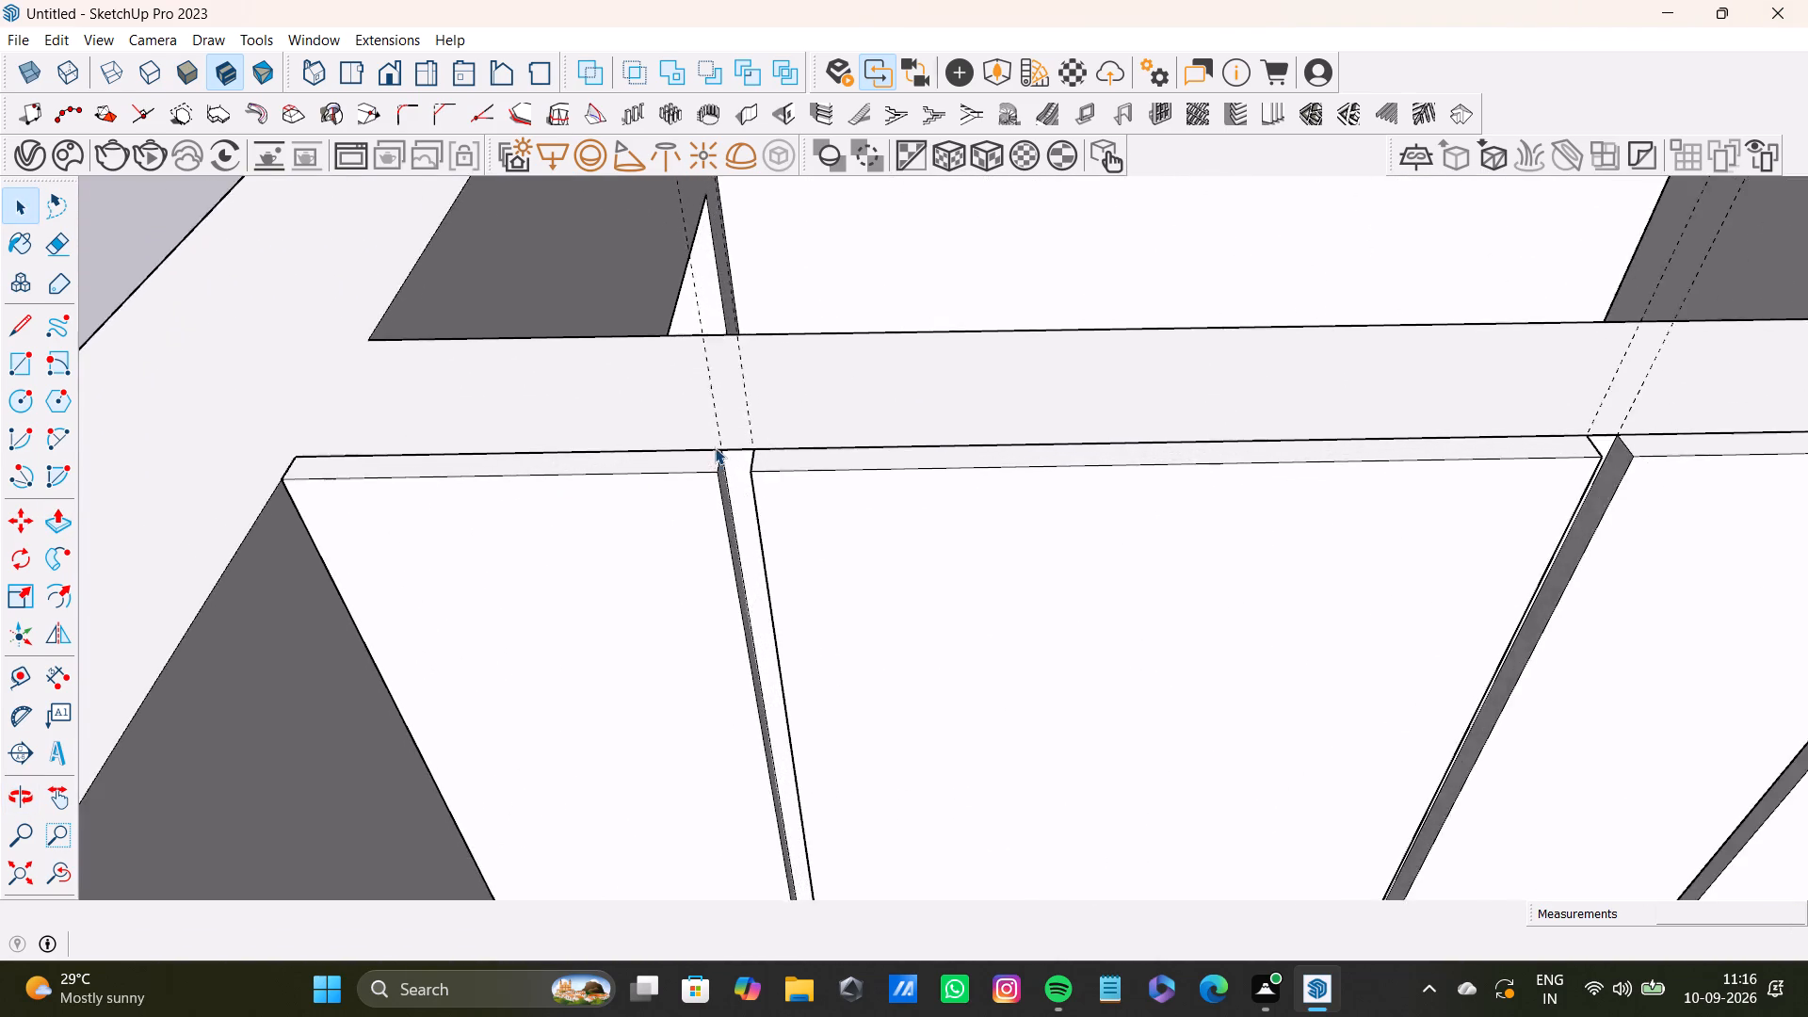
pyautogui.scroll(15, 715, 447)
pyautogui.click(766, 484)
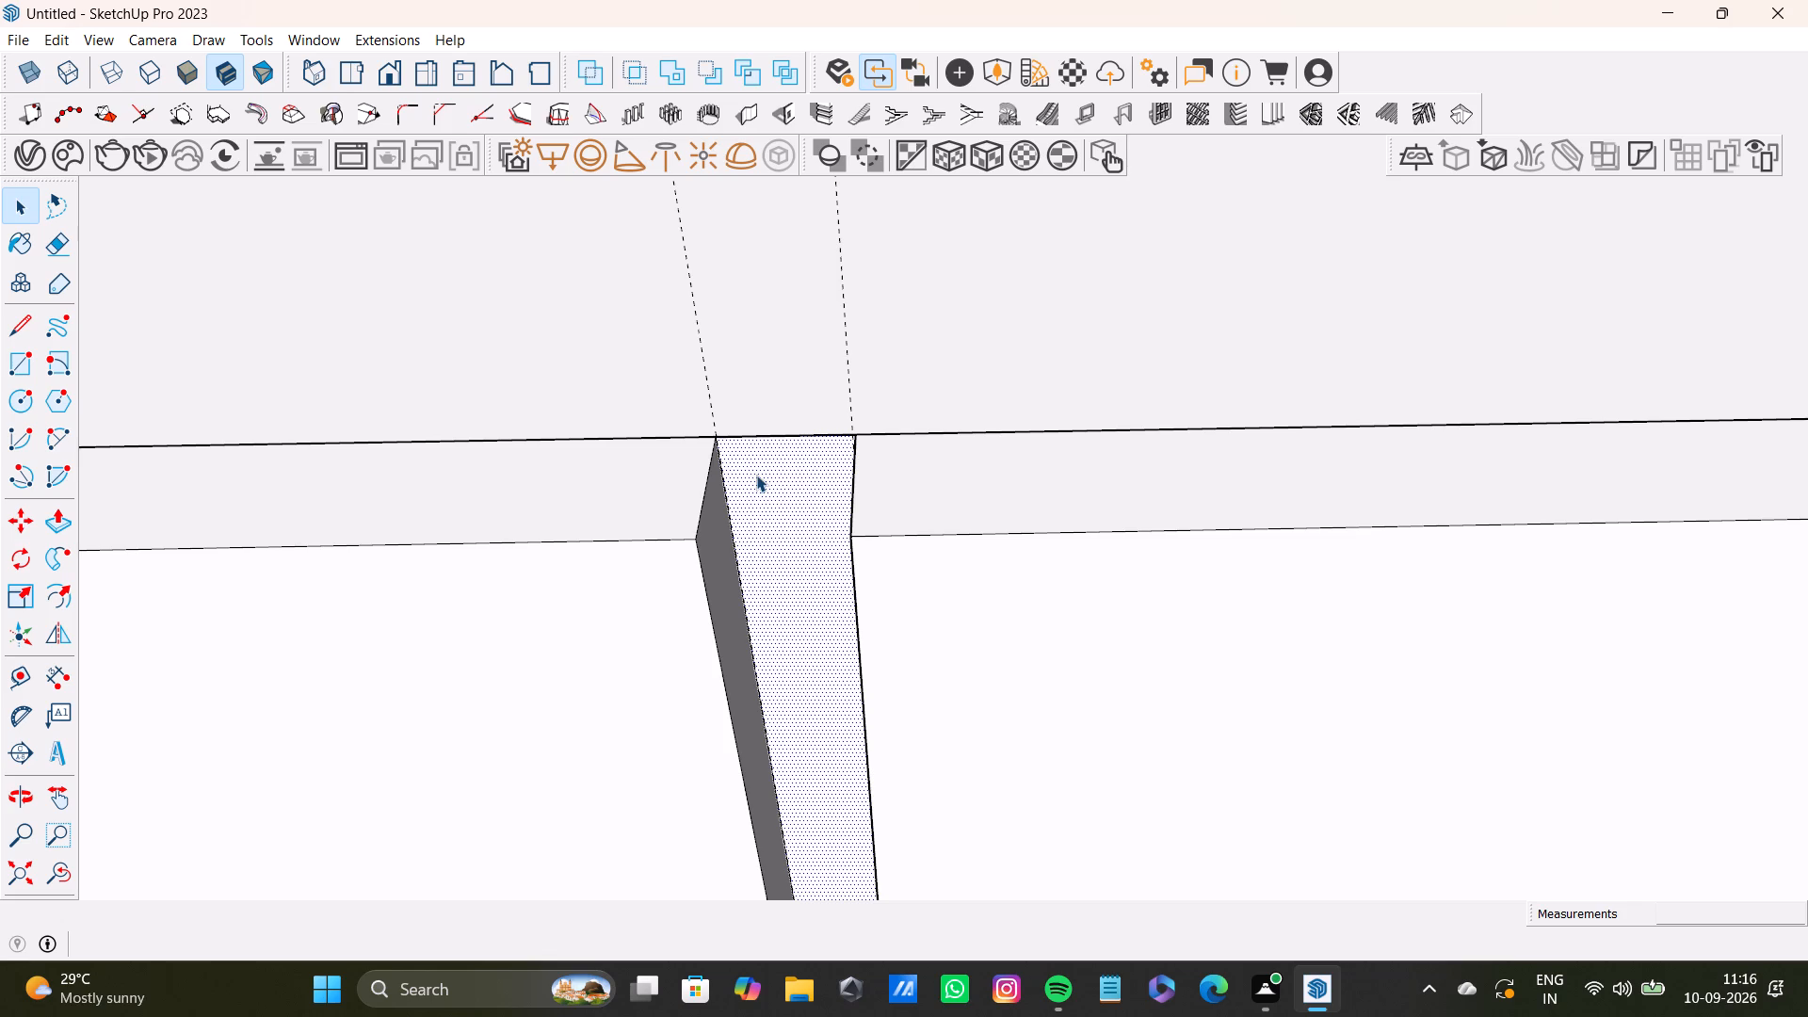
pyautogui.press('p')
pyautogui.moveTo(767, 464); pyautogui.dragTo(777, 492)
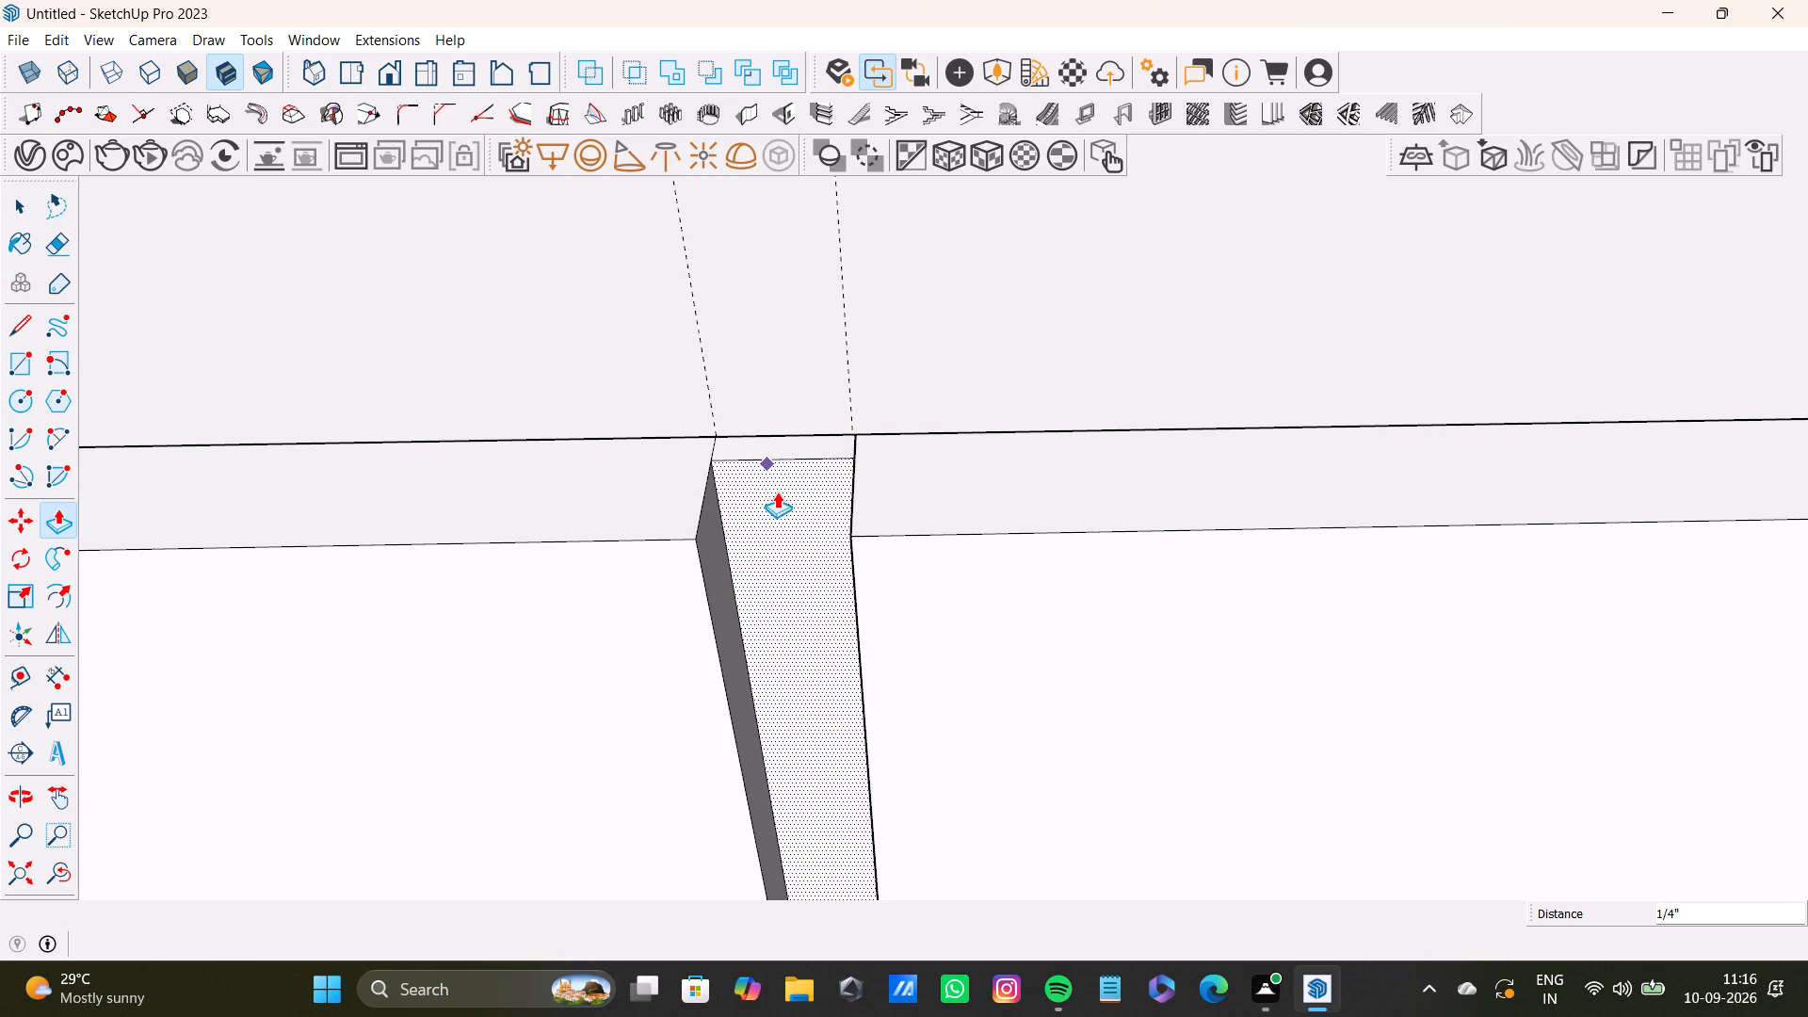
pyautogui.moveTo(777, 492); pyautogui.dragTo(779, 500)
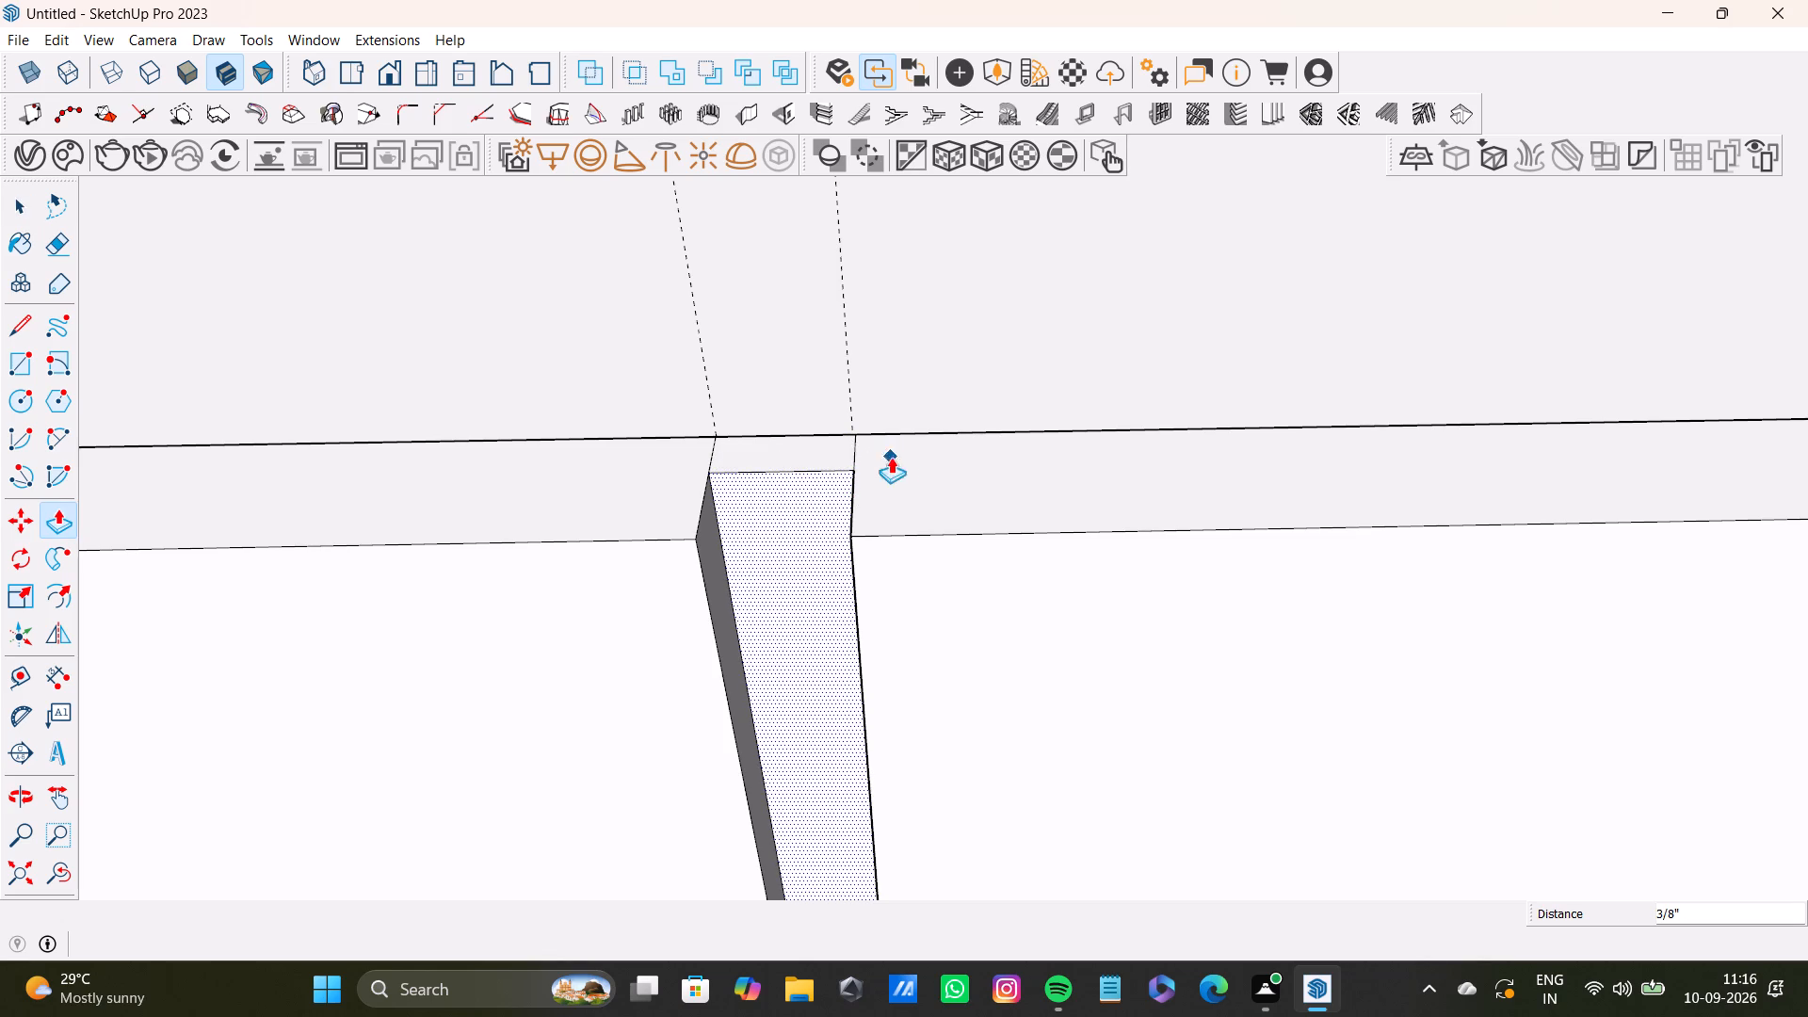
# Extrude the second narrow strip outward about 13/16" inside its groove.
pyautogui.scroll(-5, 914, 457)
pyautogui.keyDown('shift'); pyautogui.moveTo(983, 460); pyautogui.dragTo(494, 497, button='middle'); pyautogui.keyUp('shift')
pyautogui.scroll(-9, 909, 472)
pyautogui.moveTo(1272, 579); pyautogui.dragTo(920, 629, button='middle')
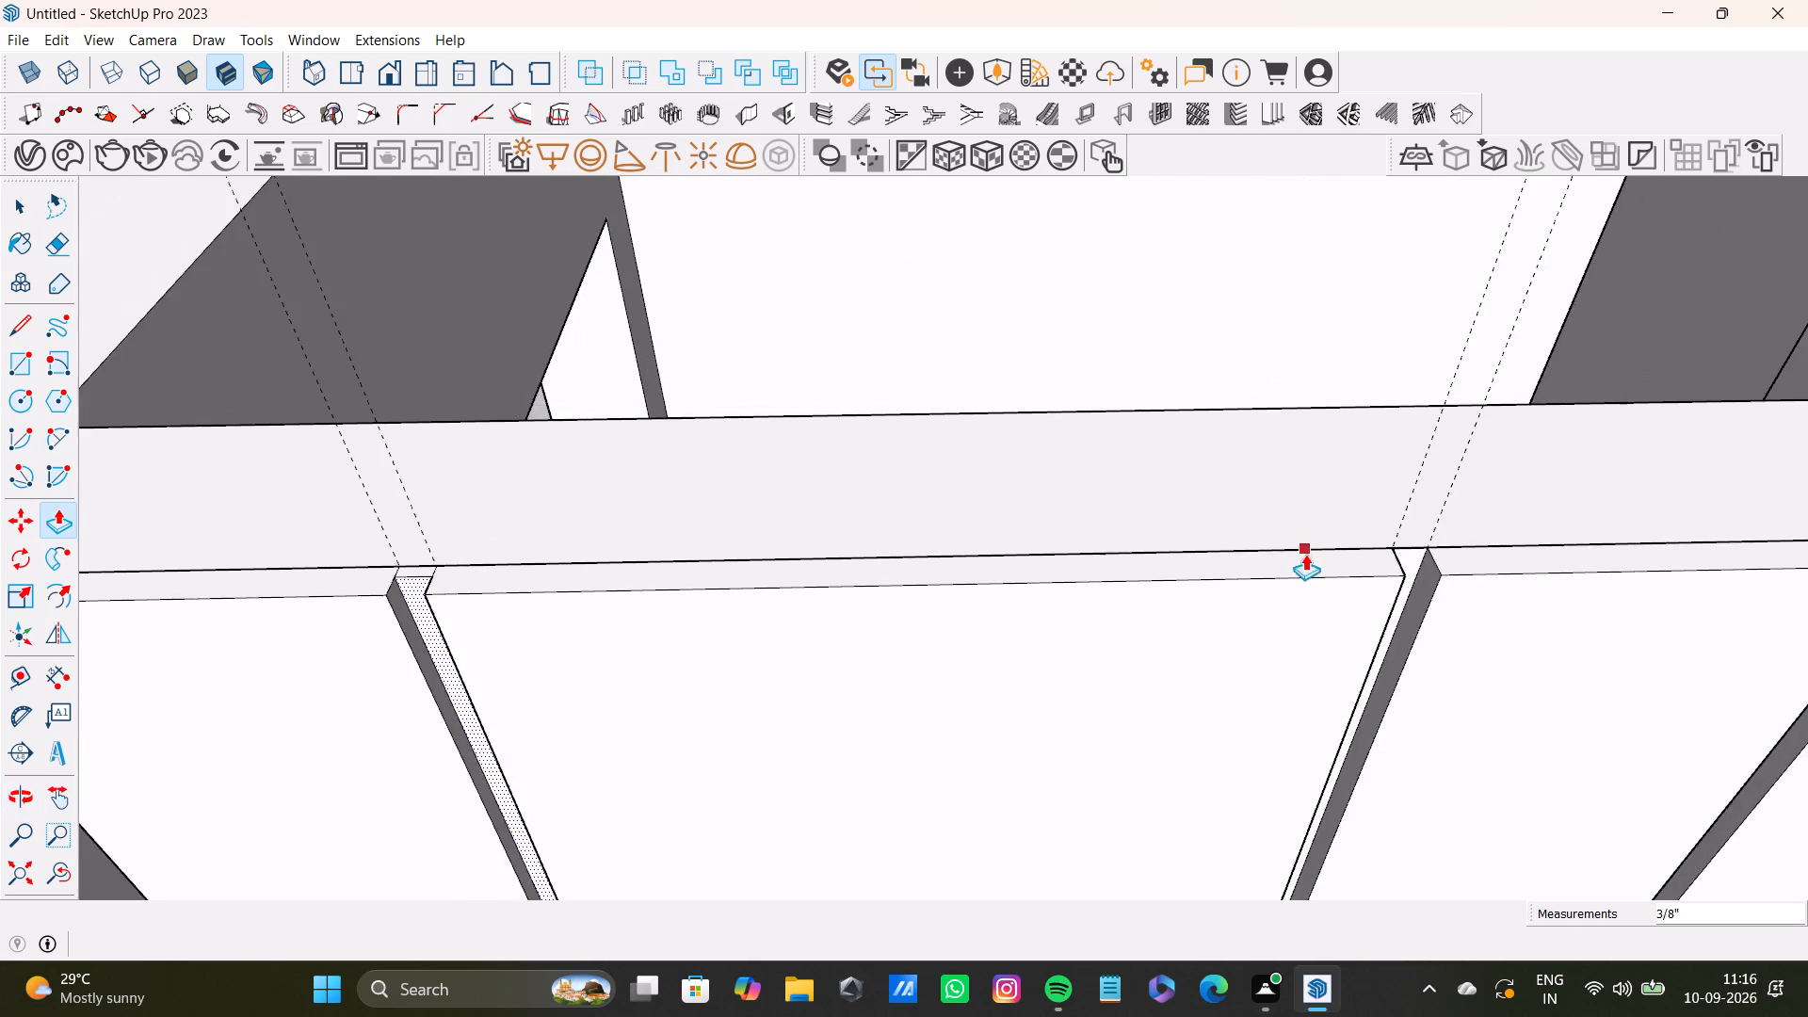
pyautogui.scroll(7, 1309, 551)
pyautogui.moveTo(1509, 607); pyautogui.dragTo(1441, 634, button='middle')
pyautogui.moveTo(1332, 572); pyautogui.dragTo(1326, 587)
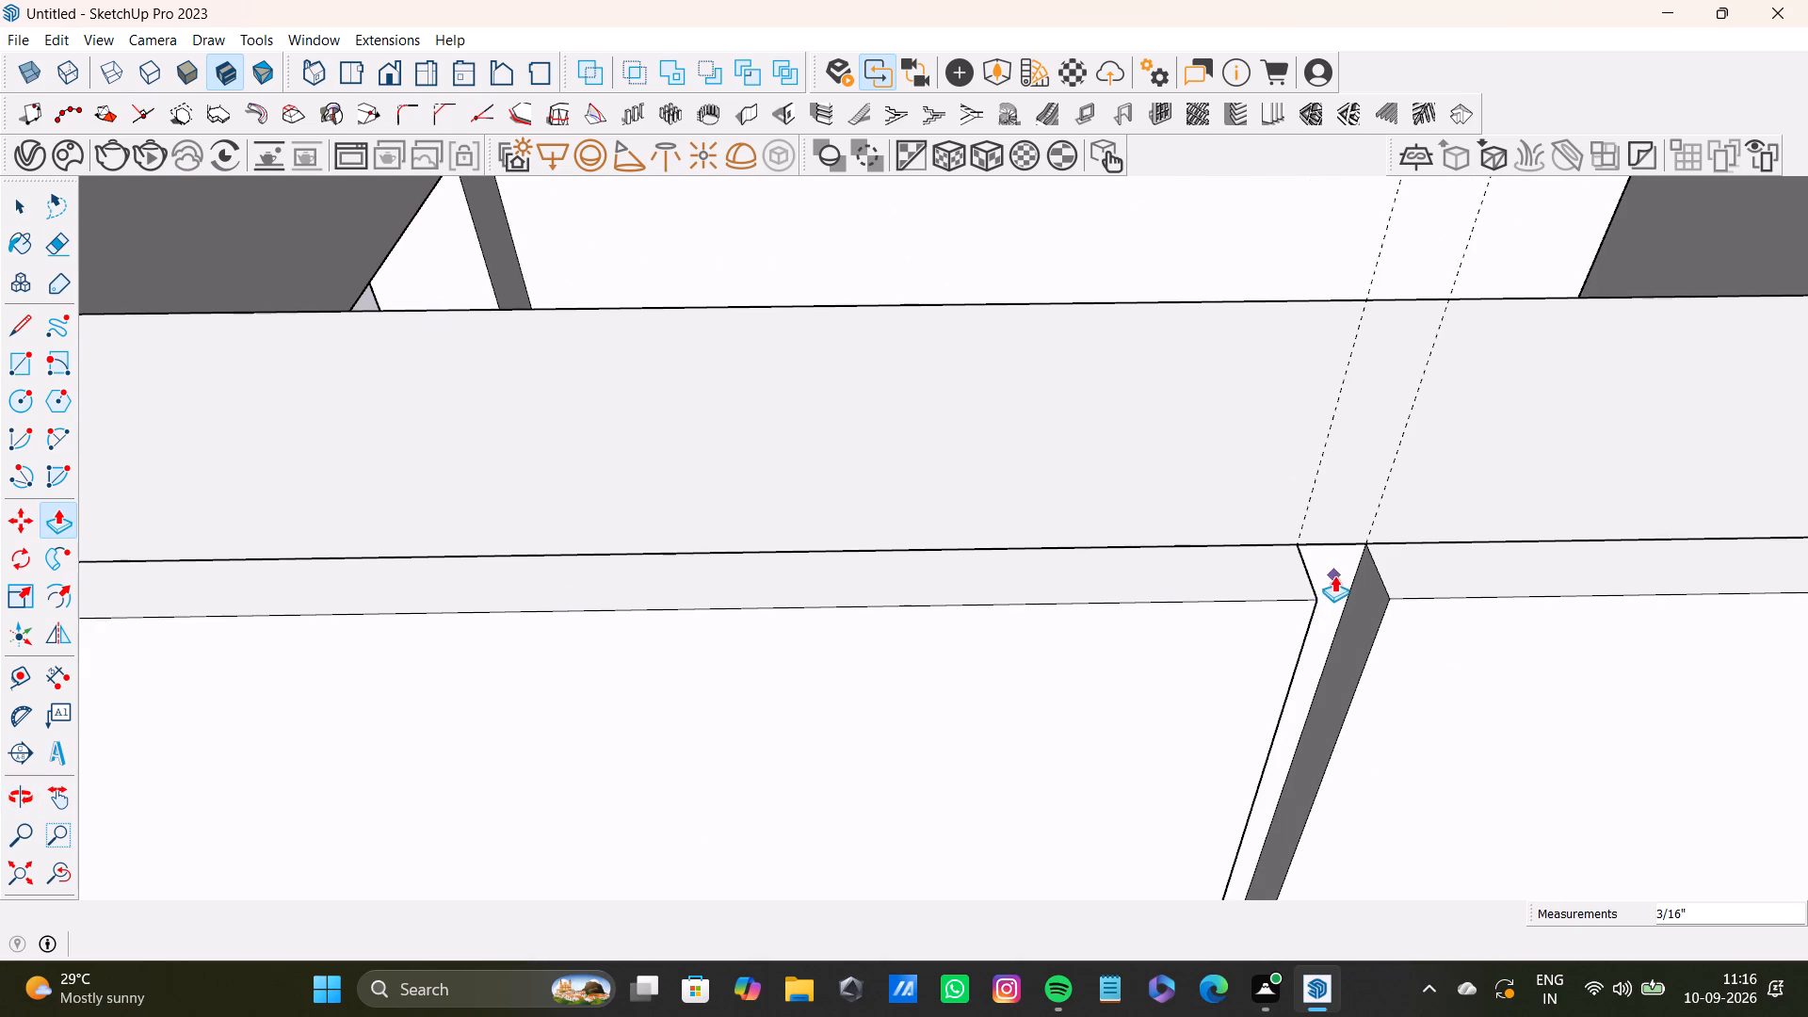
pyautogui.scroll(-4, 1334, 575)
pyautogui.moveTo(1367, 576); pyautogui.dragTo(1299, 595, button='middle')
pyautogui.press('space')
pyautogui.click(1337, 606)
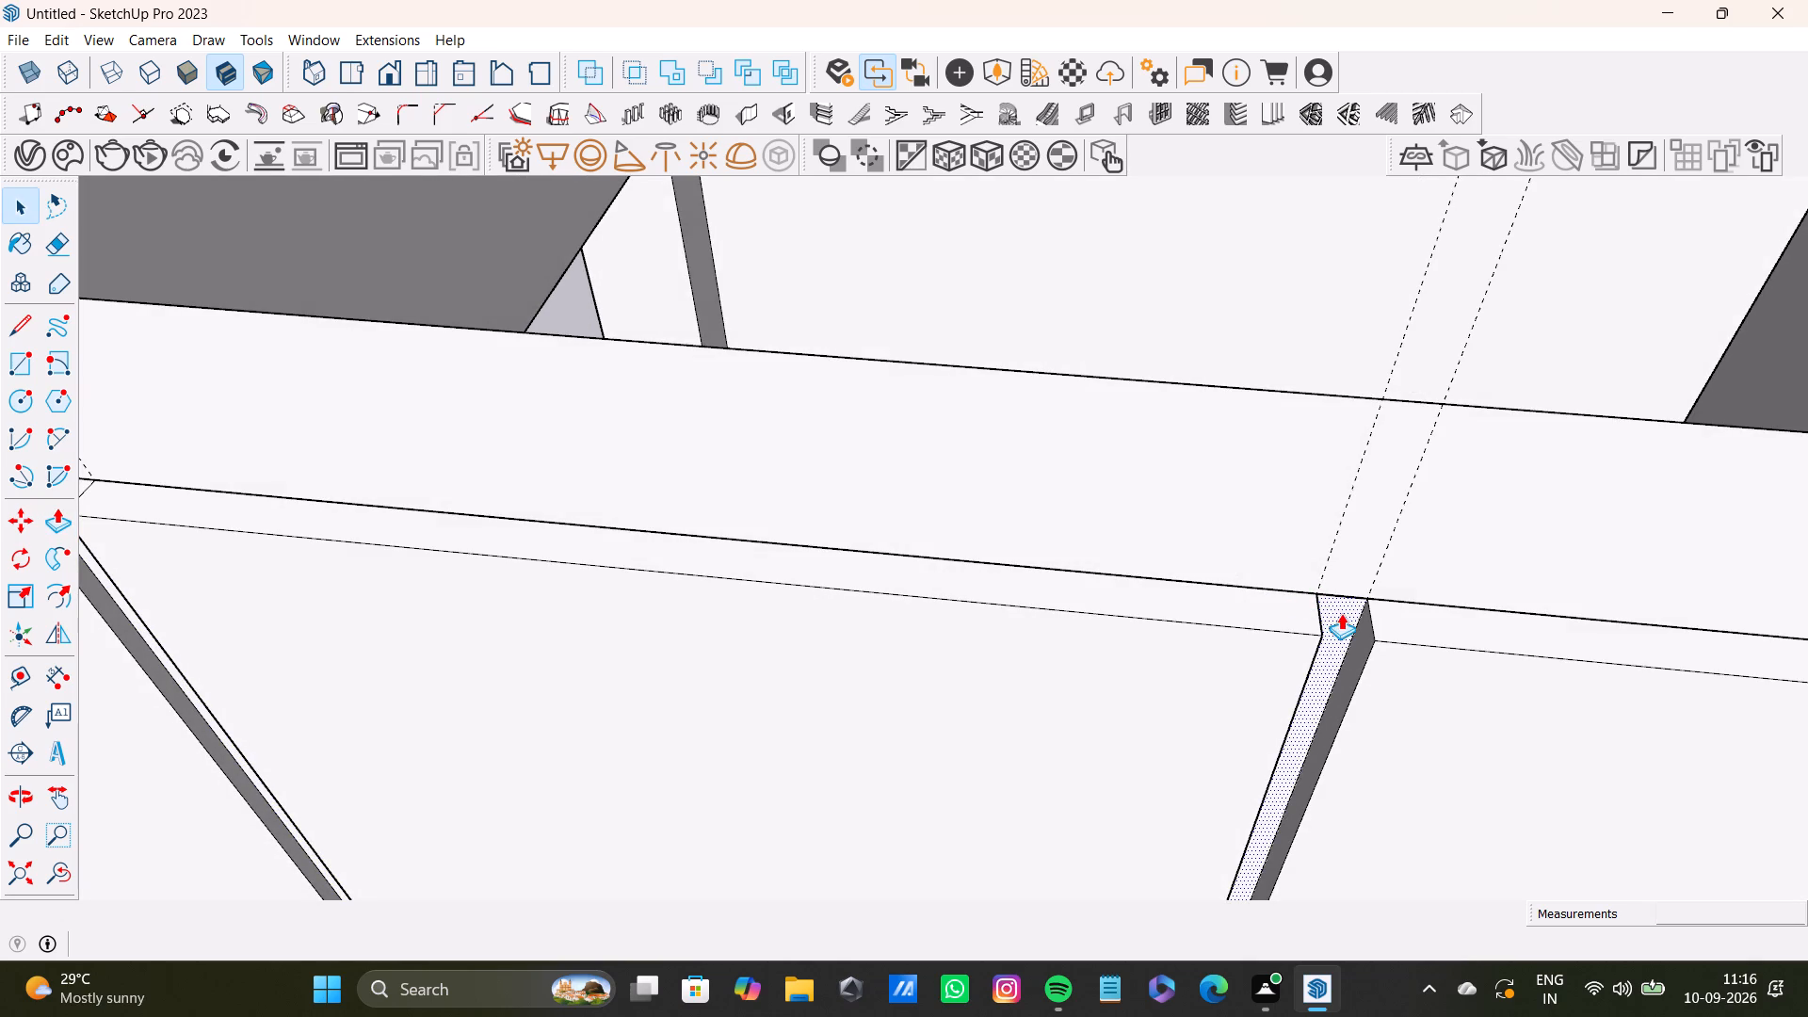
pyautogui.press('p')
pyautogui.moveTo(1341, 613); pyautogui.dragTo(891, 542)
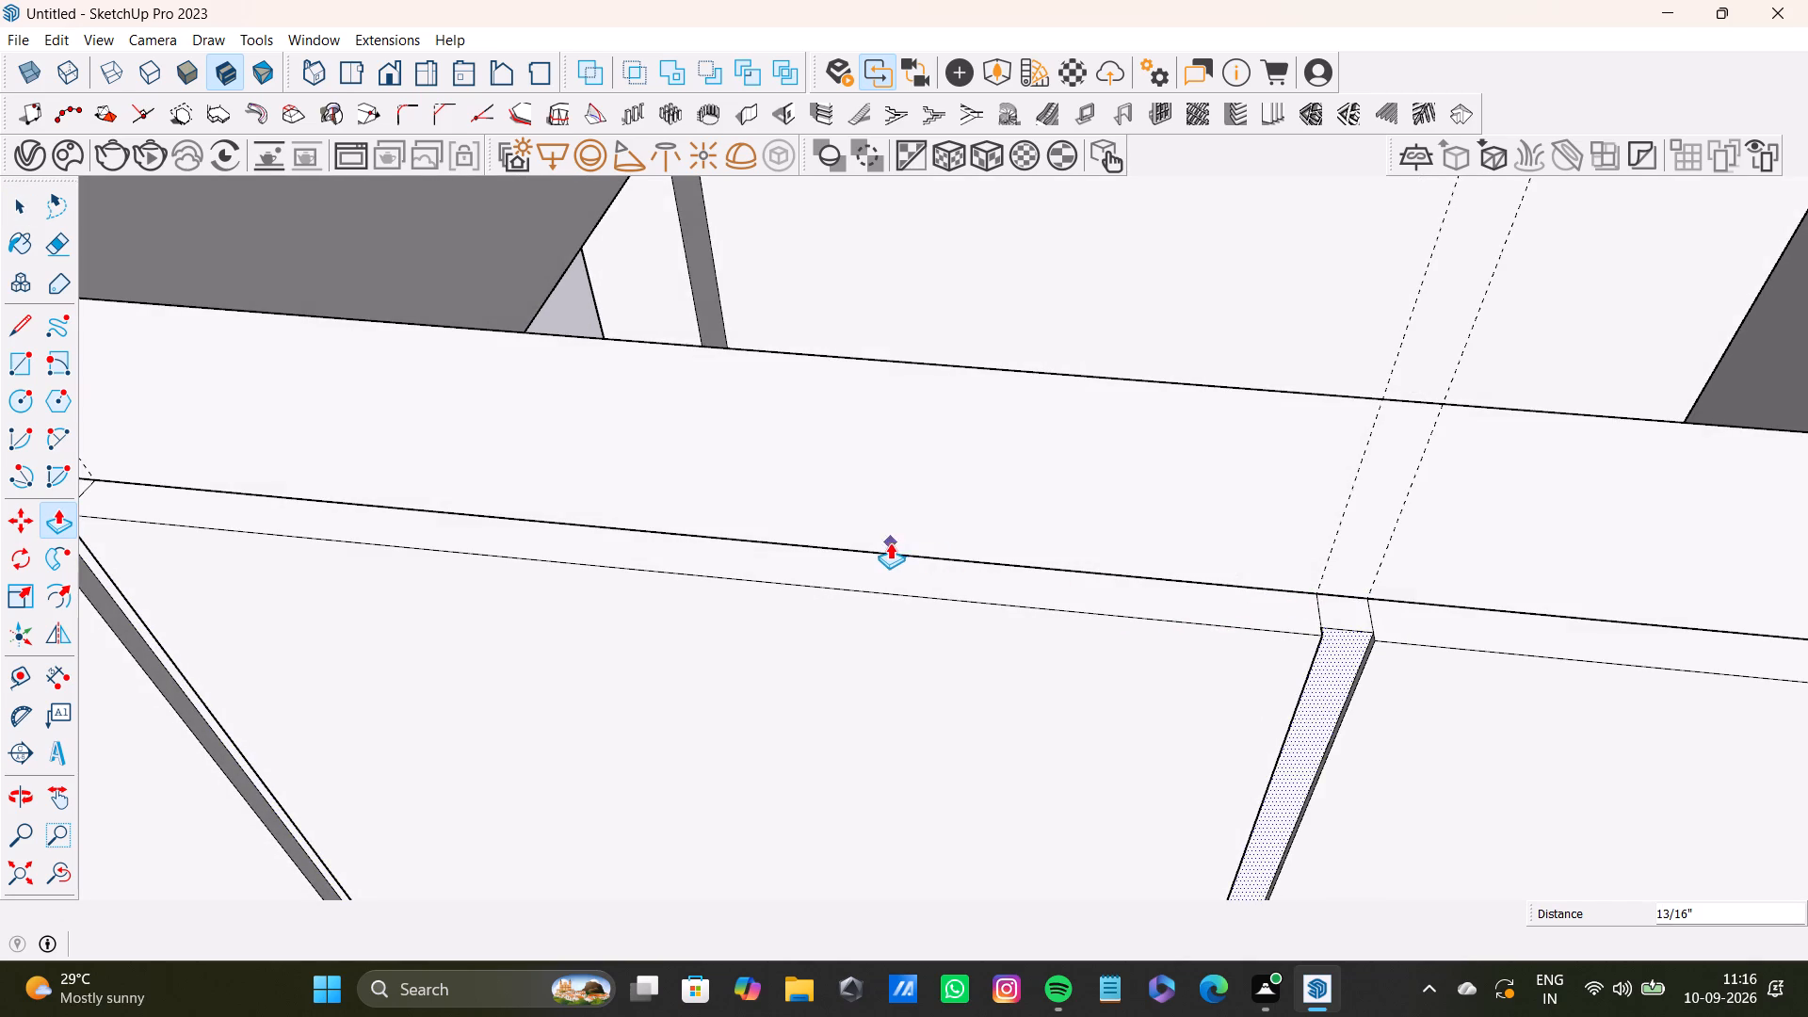
# Push the second narrow strip back 1/4", using the first strip as the depth reference.
pyautogui.scroll(-4, 918, 550)
pyautogui.keyDown('shift'); pyautogui.moveTo(944, 566); pyautogui.dragTo(1273, 580, button='middle'); pyautogui.keyUp('shift')
pyautogui.scroll(2, 1635, 650)
pyautogui.moveTo(1527, 644); pyautogui.dragTo(1295, 641)
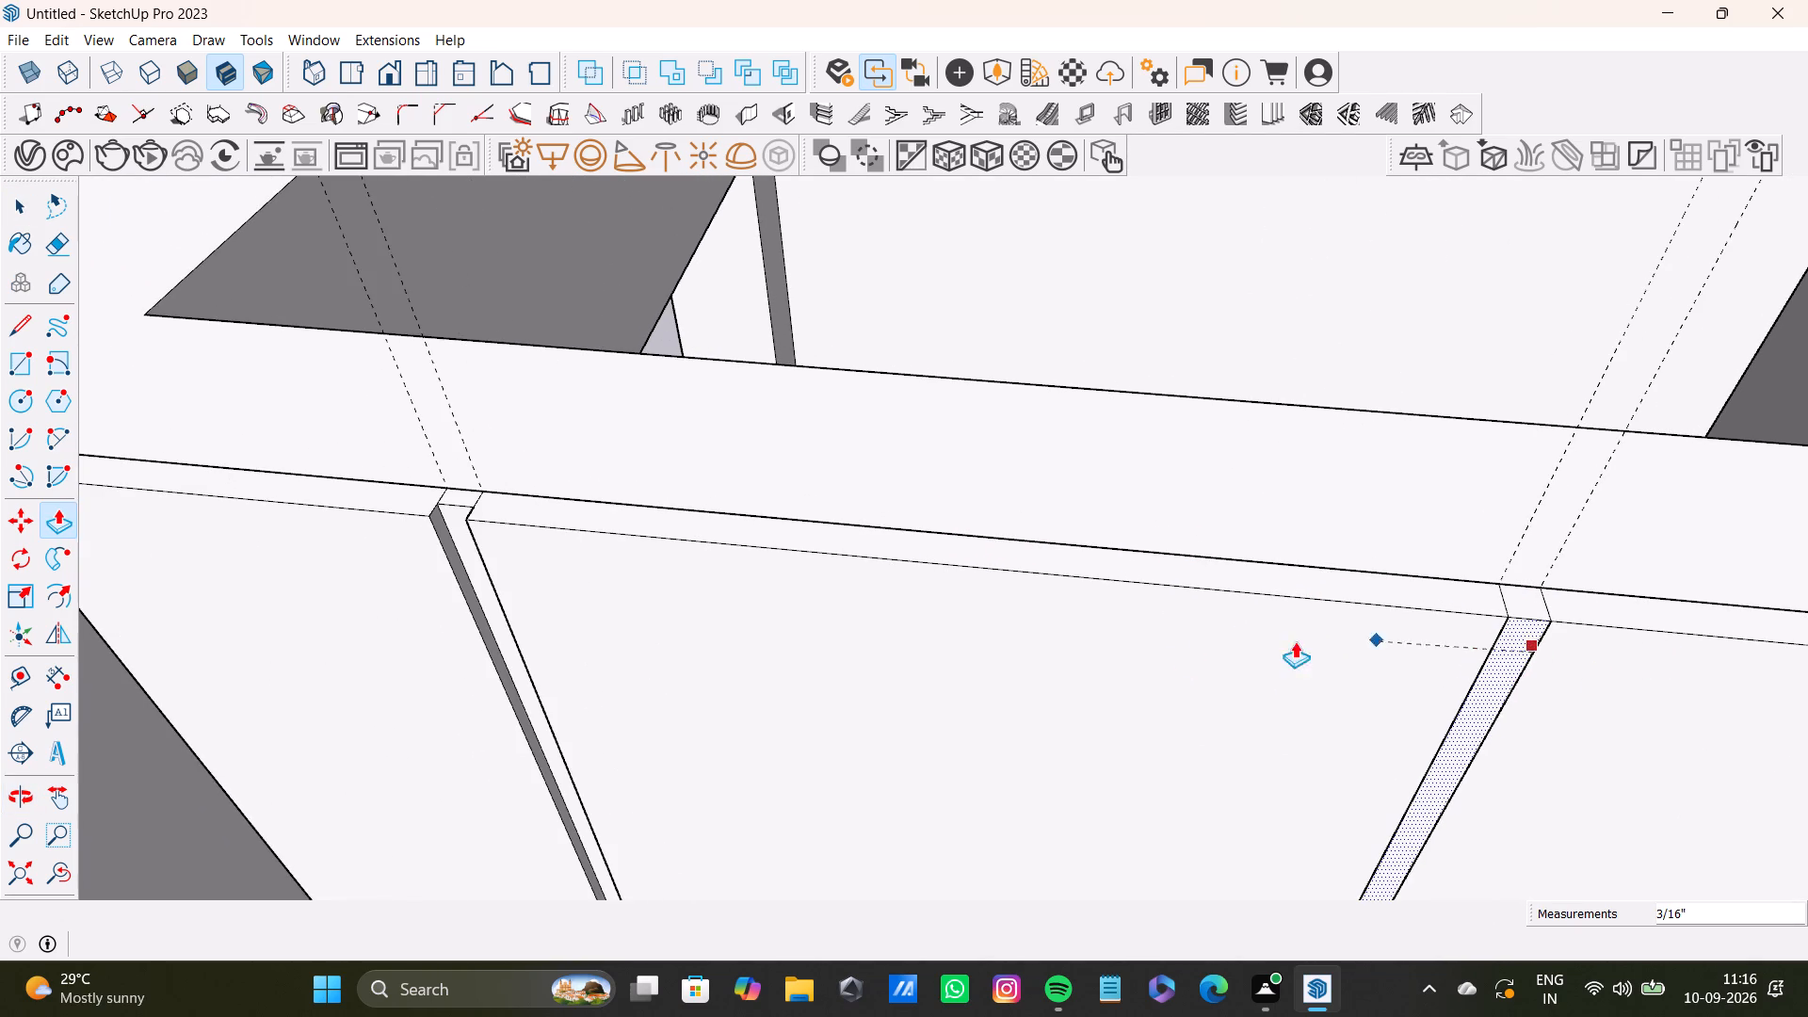
pyautogui.moveTo(1295, 641); pyautogui.dragTo(444, 524)
# Extrude the third narrow strip outward to the depth of the second strip.
pyautogui.scroll(-9, 1375, 633)
pyautogui.keyDown('shift'); pyautogui.moveTo(1481, 640); pyautogui.dragTo(964, 648, button='middle'); pyautogui.keyUp('shift')
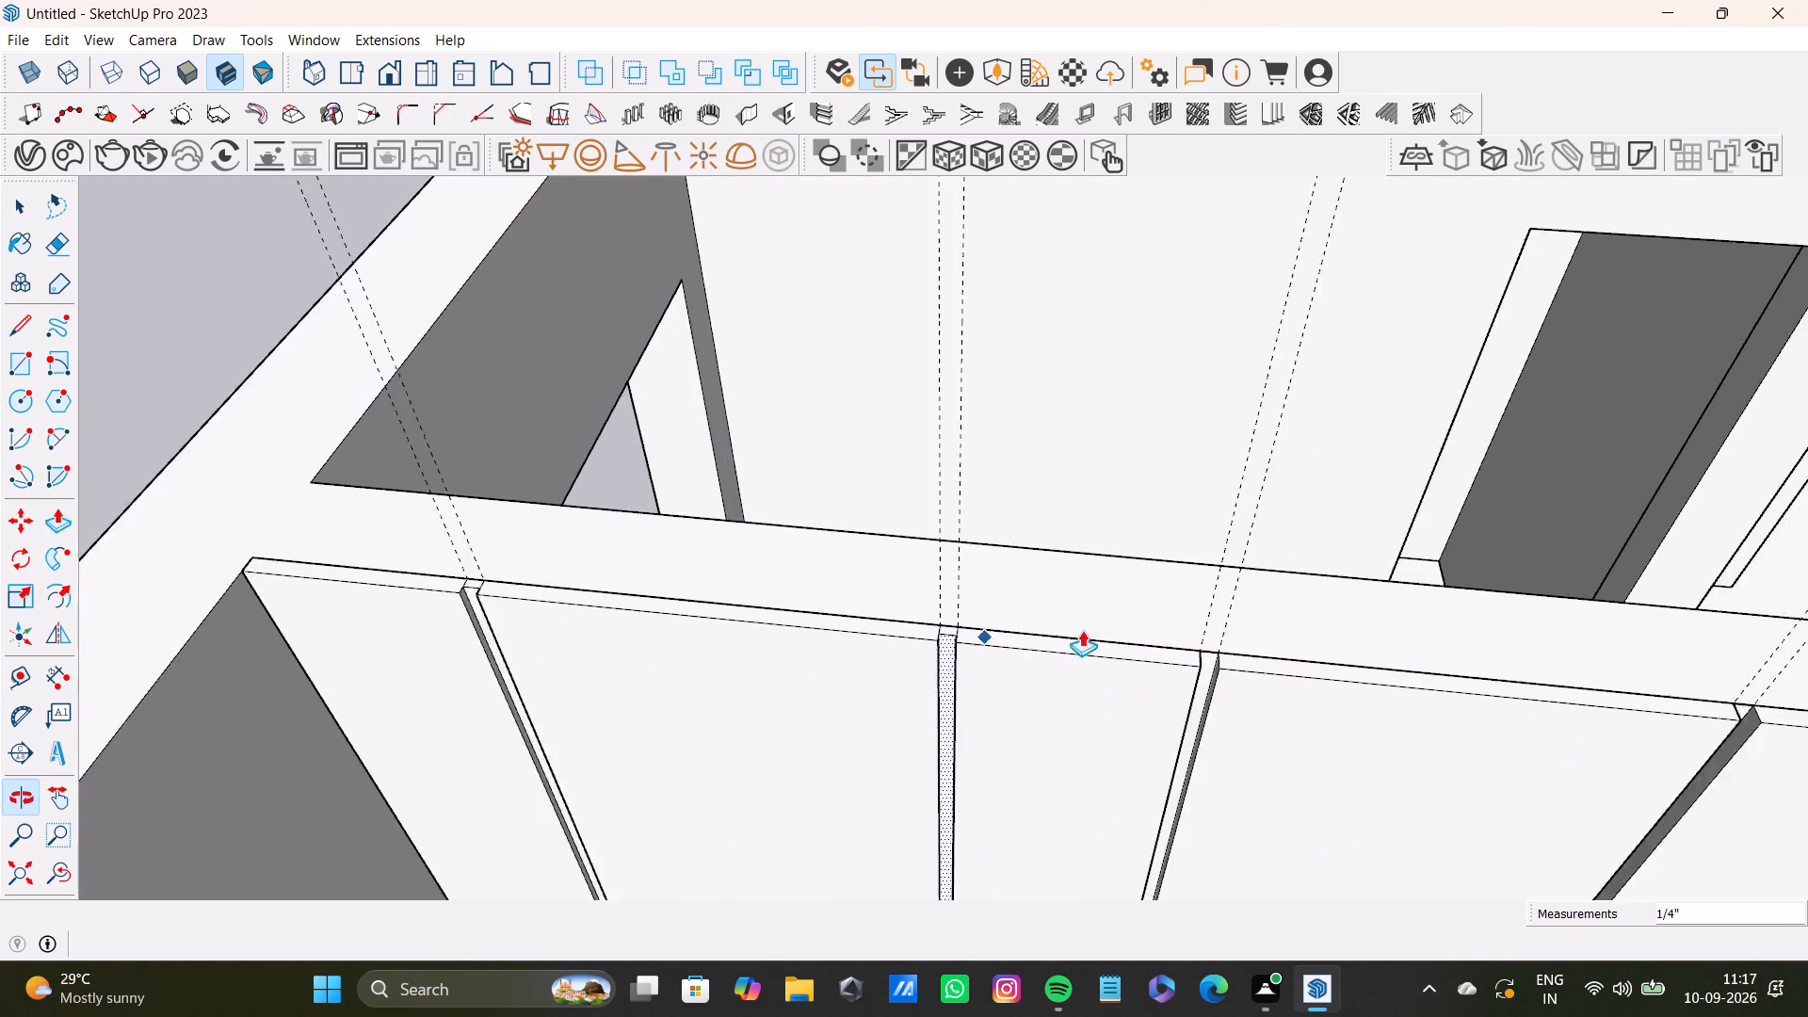
pyautogui.scroll(8, 1316, 683)
pyautogui.press('space')
pyautogui.click(1182, 636)
pyautogui.press('p')
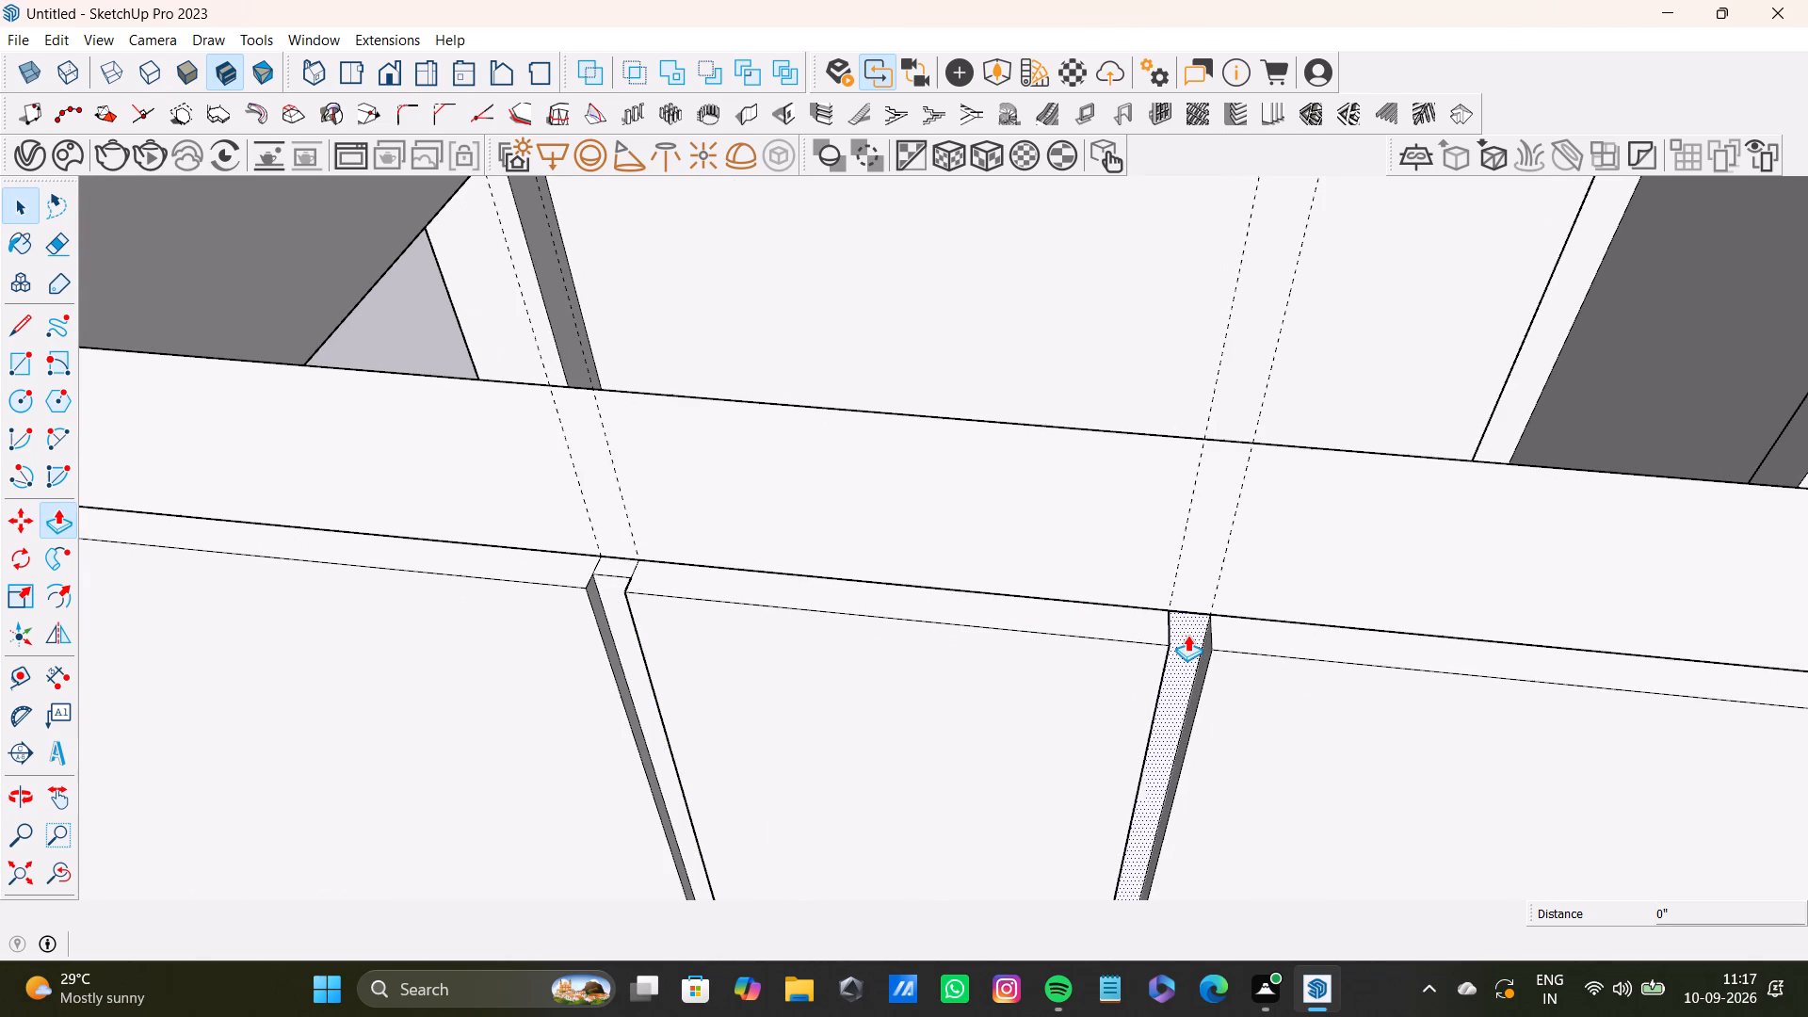
pyautogui.moveTo(1187, 635); pyautogui.dragTo(608, 591)
# Extrude the fourth narrow strip outward 9/16", matching the depth of the third strip.
pyautogui.scroll(-9, 1038, 632)
pyautogui.keyDown('shift'); pyautogui.moveTo(1328, 683); pyautogui.dragTo(942, 693, button='middle'); pyautogui.keyUp('shift')
pyautogui.scroll(8, 1361, 689)
pyautogui.press('space')
pyautogui.click(1268, 710)
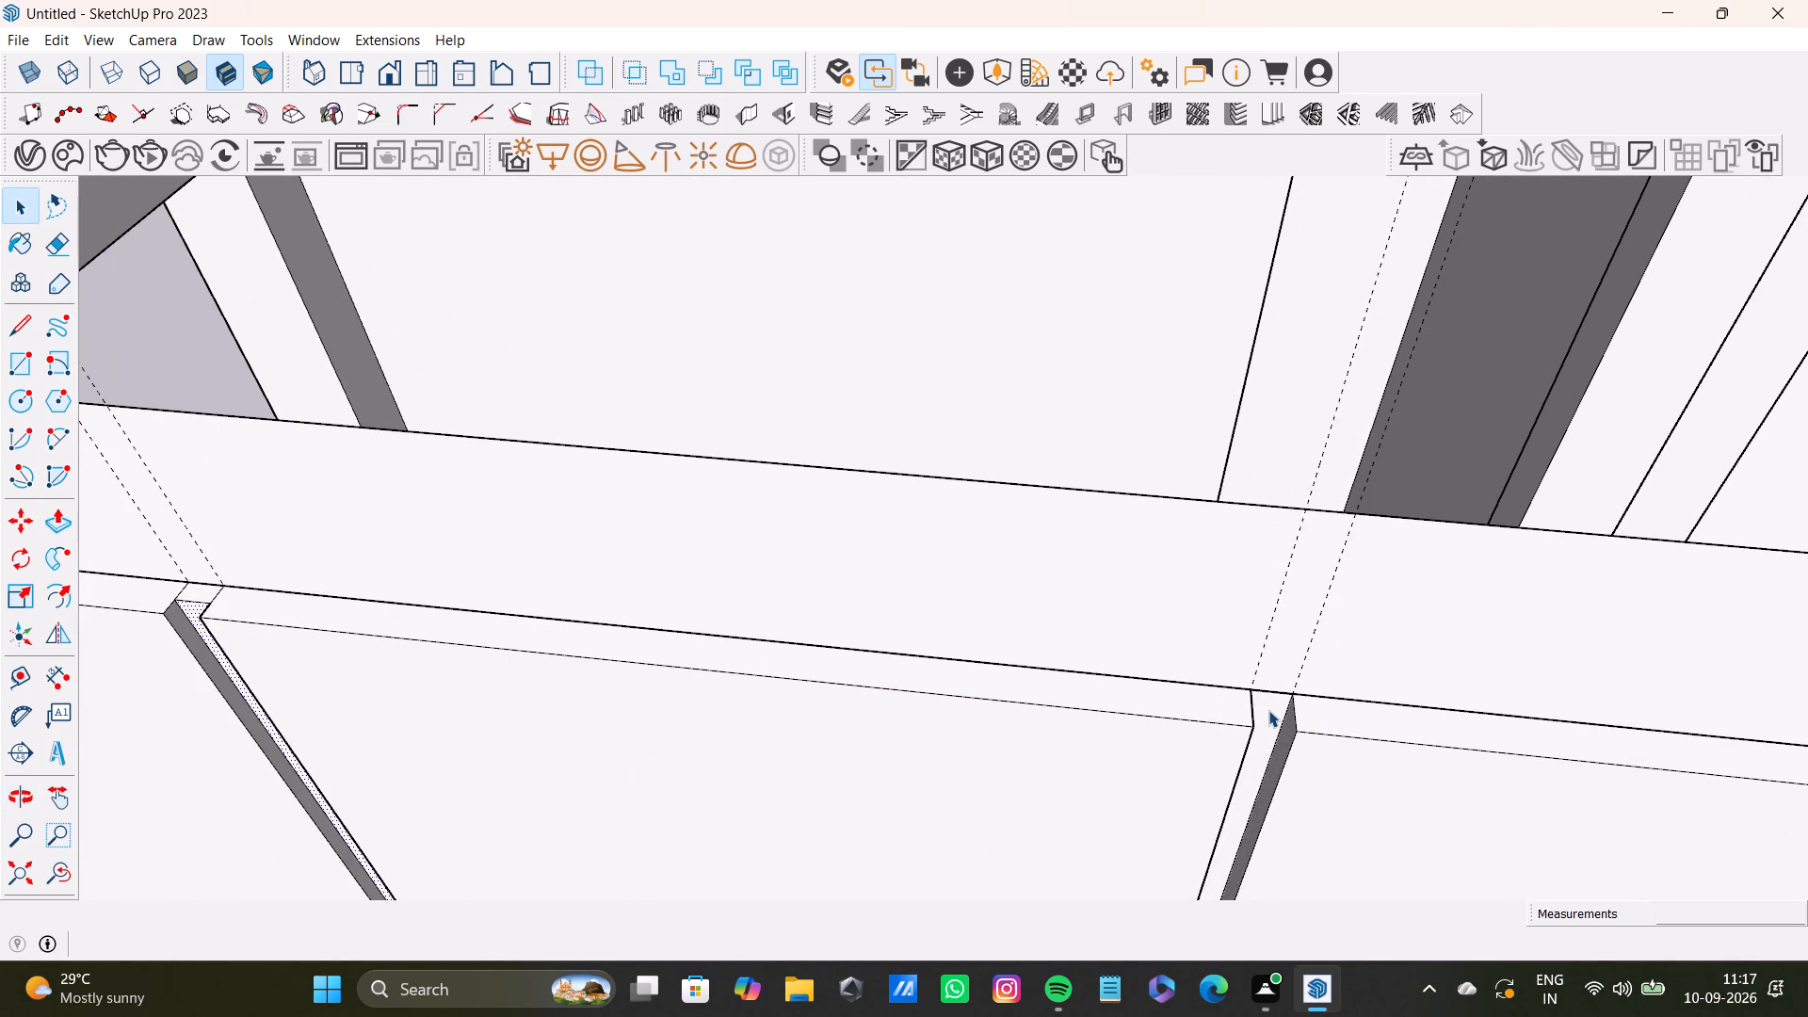
pyautogui.press('p')
pyautogui.moveTo(1268, 710); pyautogui.dragTo(192, 603)
# Examine the panel's raised sections and recessed strips from above, along the doorway wall.
pyautogui.scroll(-9, 1169, 772)
pyautogui.keyDown('shift'); pyautogui.moveTo(1424, 751); pyautogui.dragTo(1203, 746, button='middle'); pyautogui.keyUp('shift')
pyautogui.scroll(-9, 1366, 750)
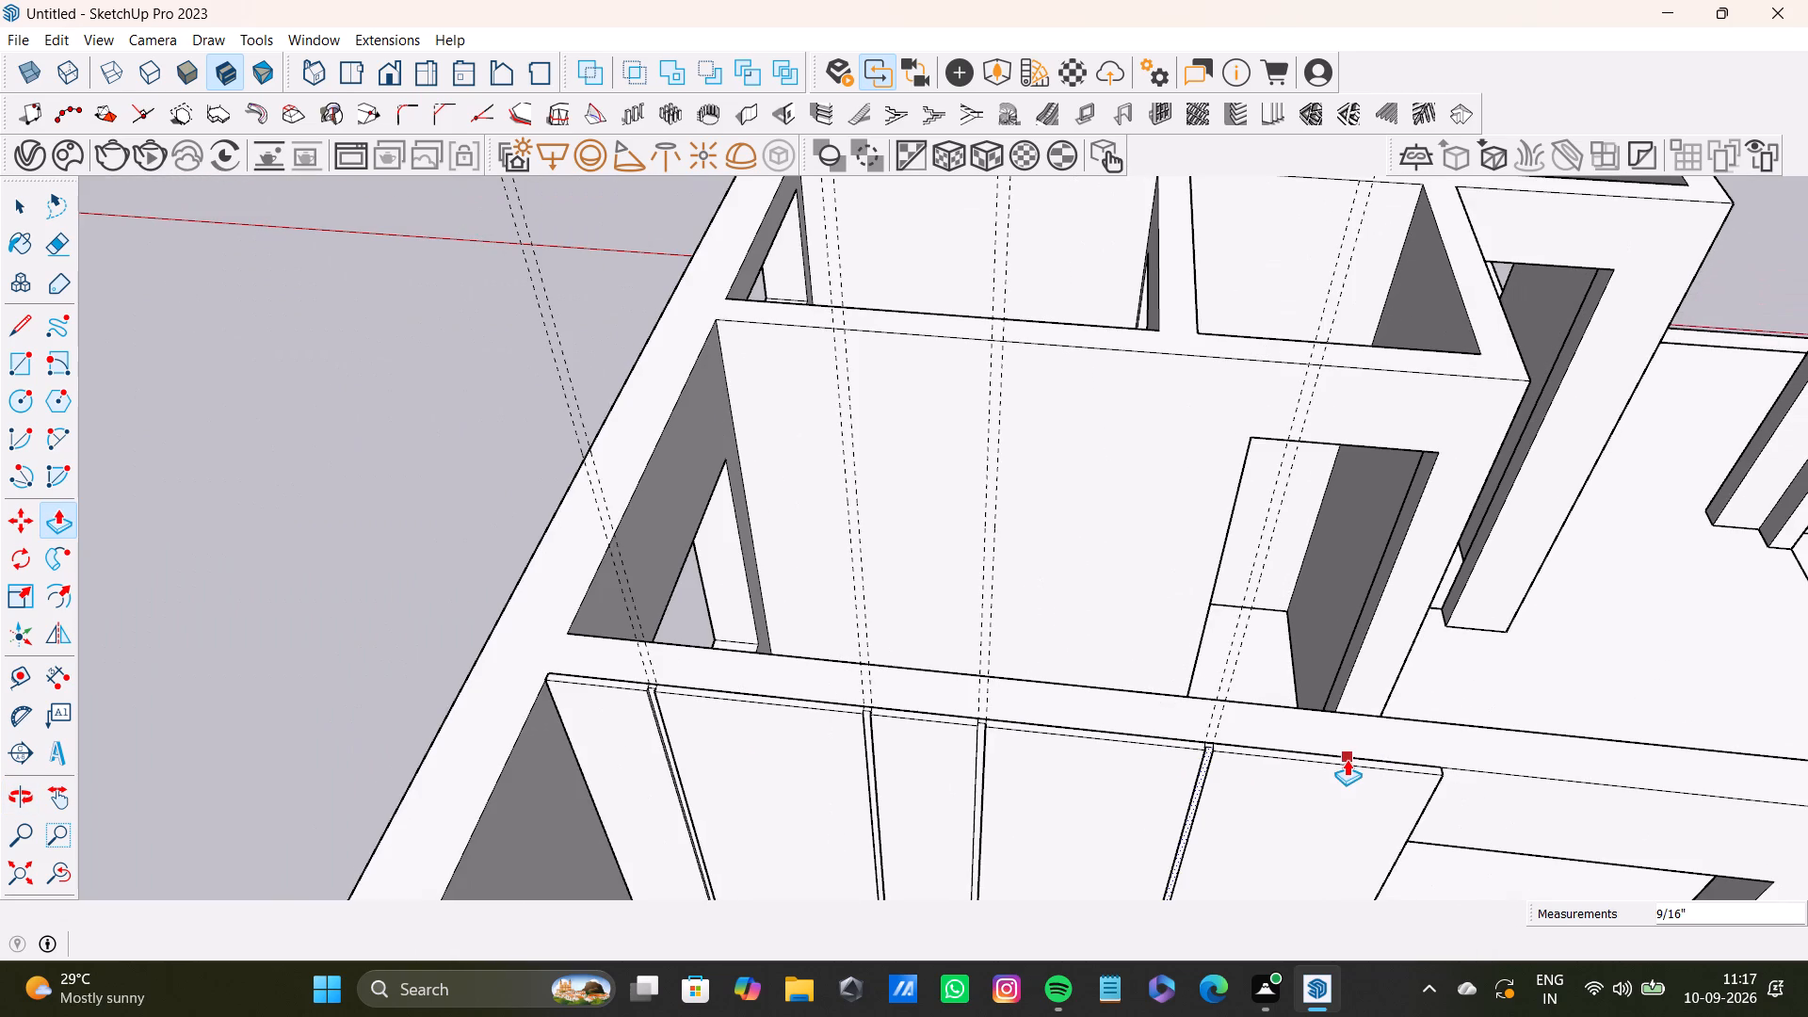
pyautogui.press('space')
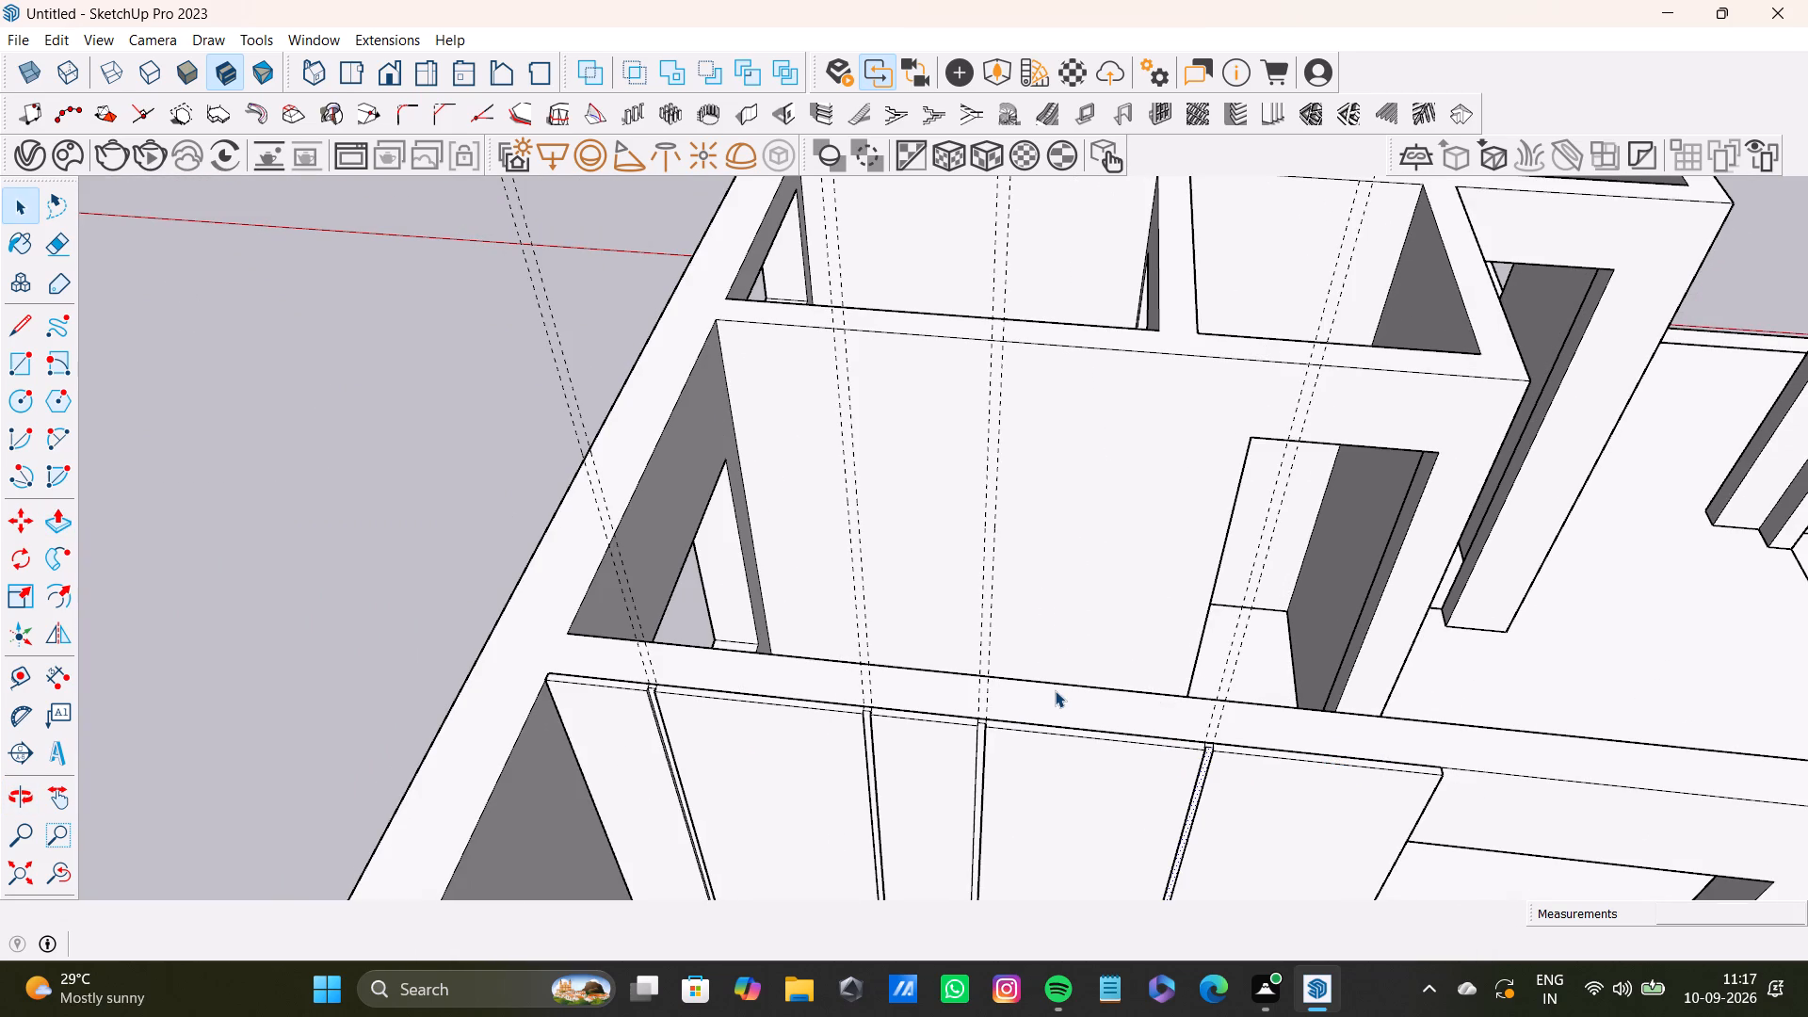
pyautogui.scroll(-5, 1065, 673)
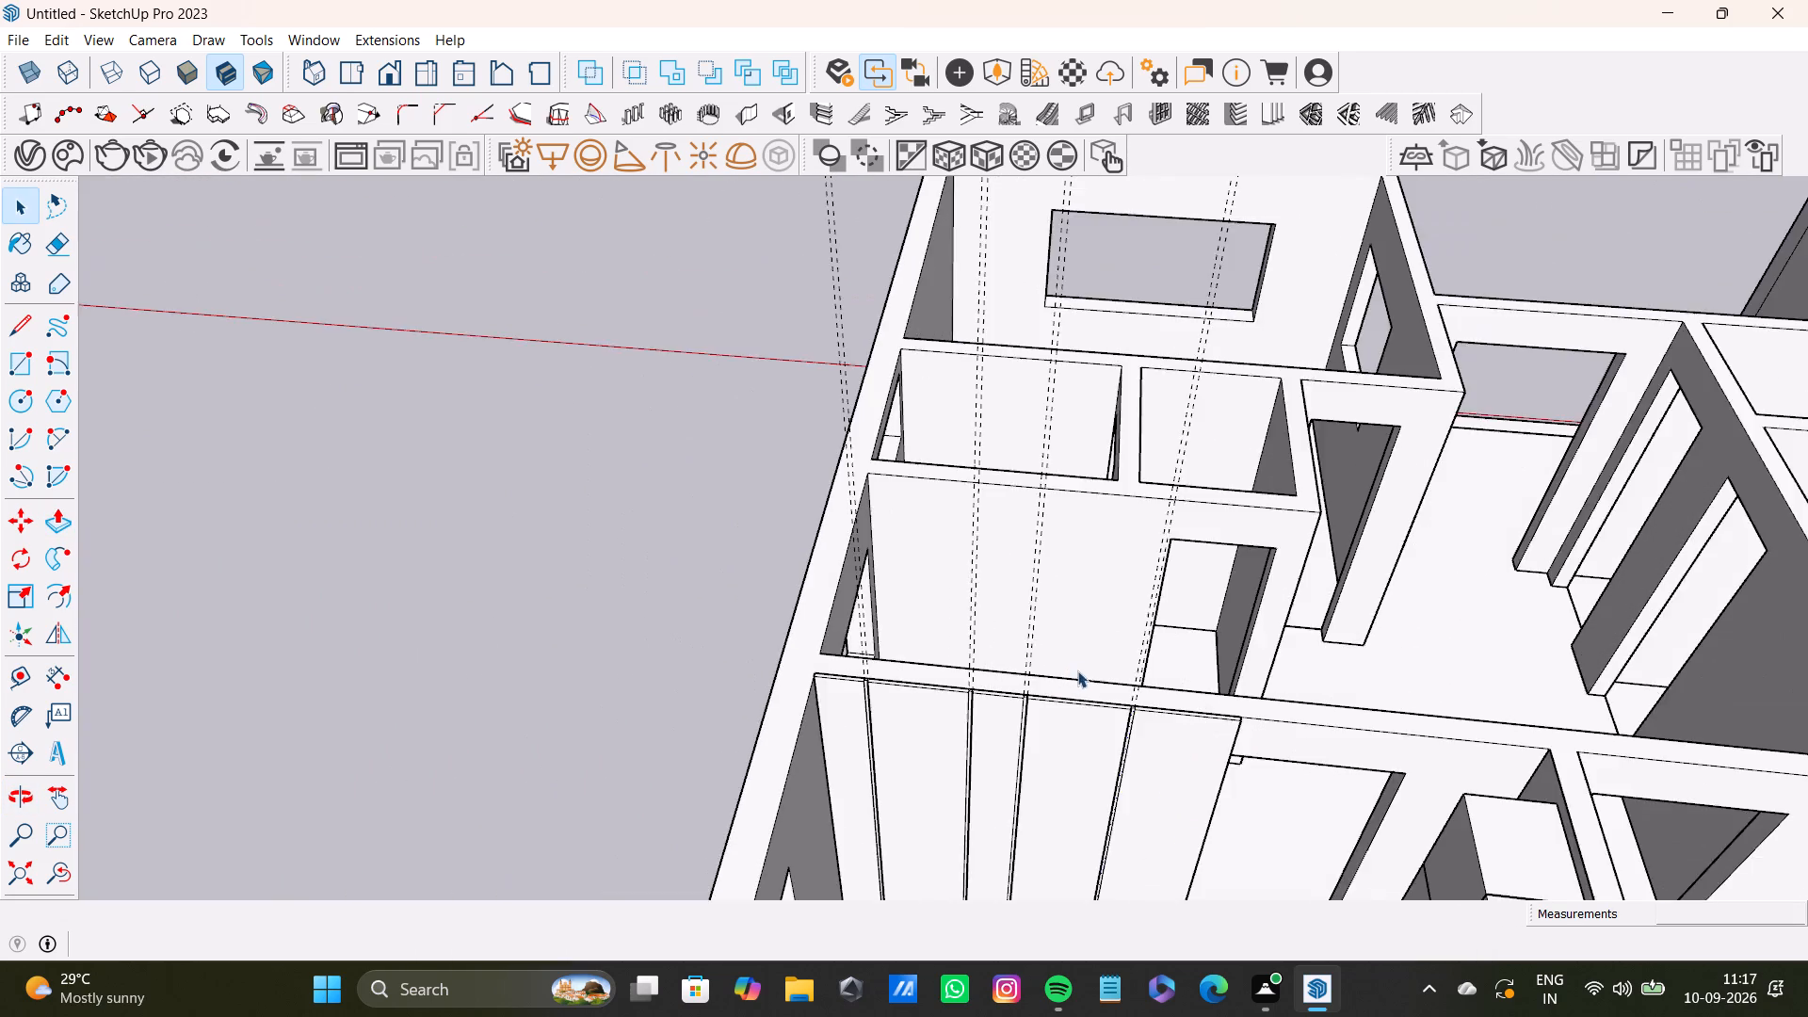
pyautogui.scroll(-4, 1077, 670)
pyautogui.keyDown('shift'); pyautogui.scroll(18, 1179, 746); pyautogui.keyUp('shift')
pyautogui.keyDown('shift'); pyautogui.moveTo(963, 630); pyautogui.dragTo(1194, 508, button='middle'); pyautogui.keyUp('shift')
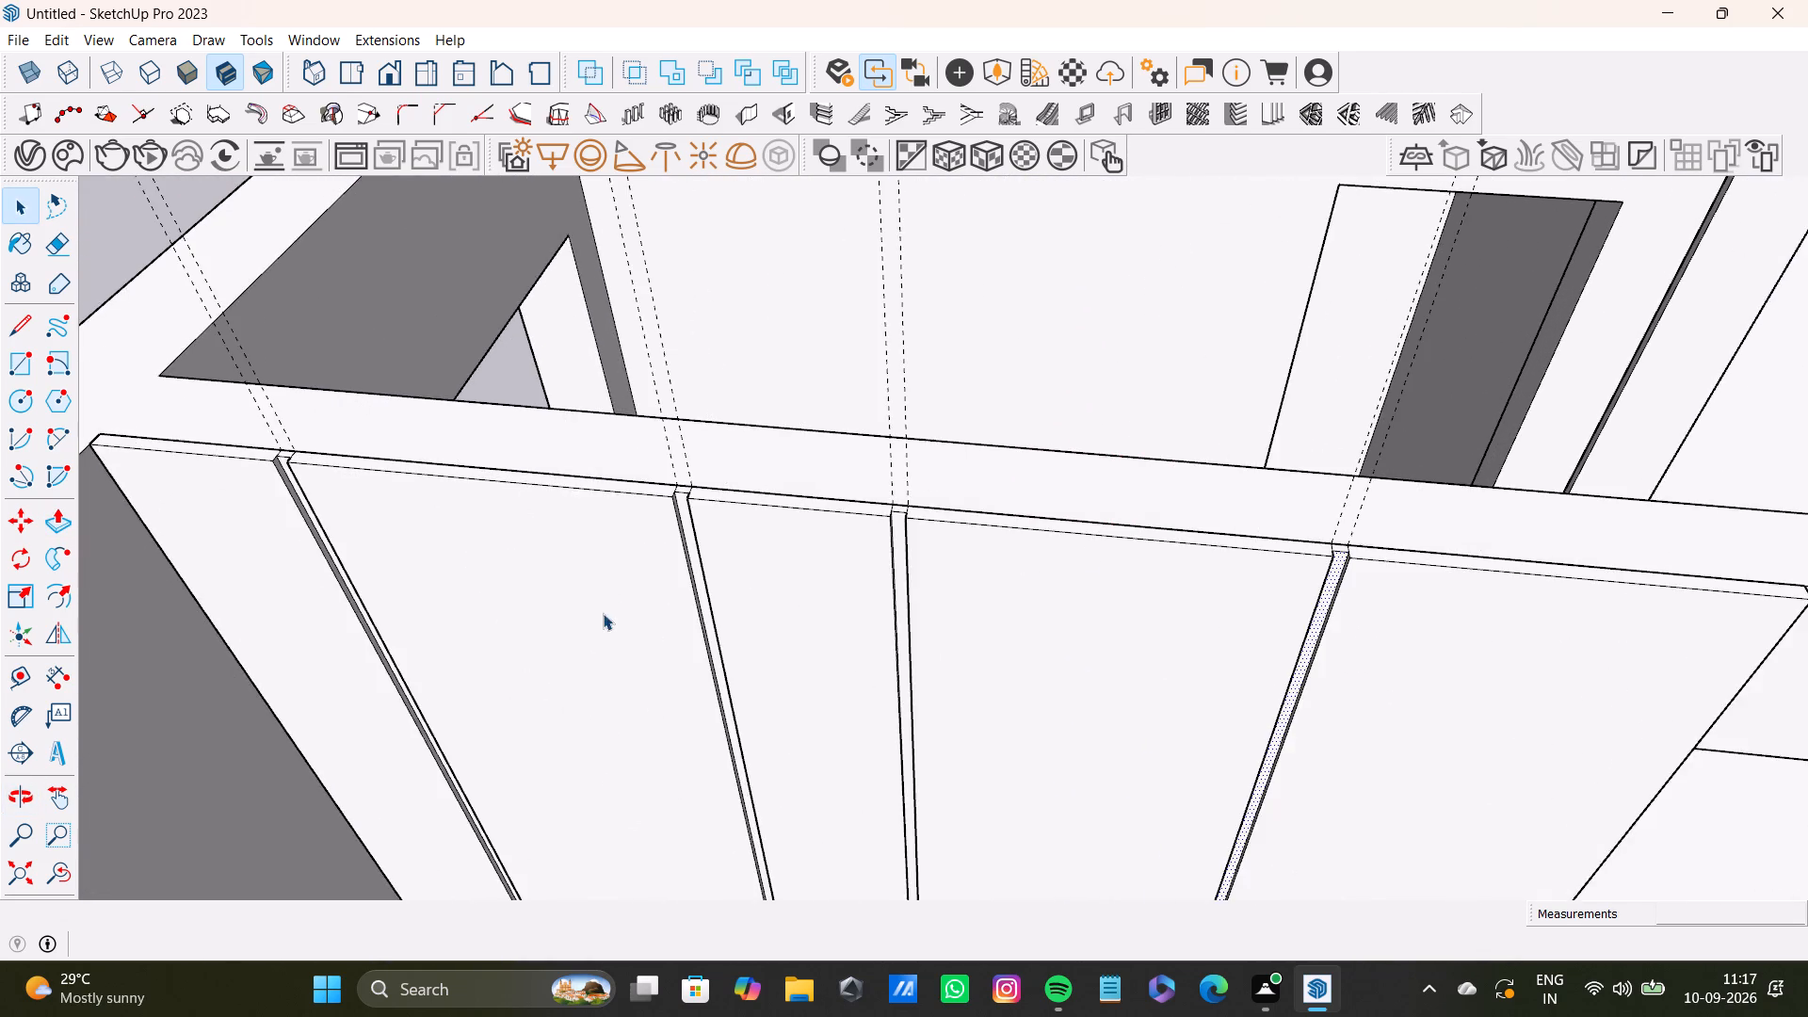
# Examine the strip panel on the doorway wall from above and from inside the wardrobe room.
pyautogui.scroll(-8, 623, 575)
pyautogui.moveTo(503, 573); pyautogui.dragTo(858, 359, button='middle')
pyautogui.moveTo(1027, 347); pyautogui.dragTo(559, 345, button='middle')
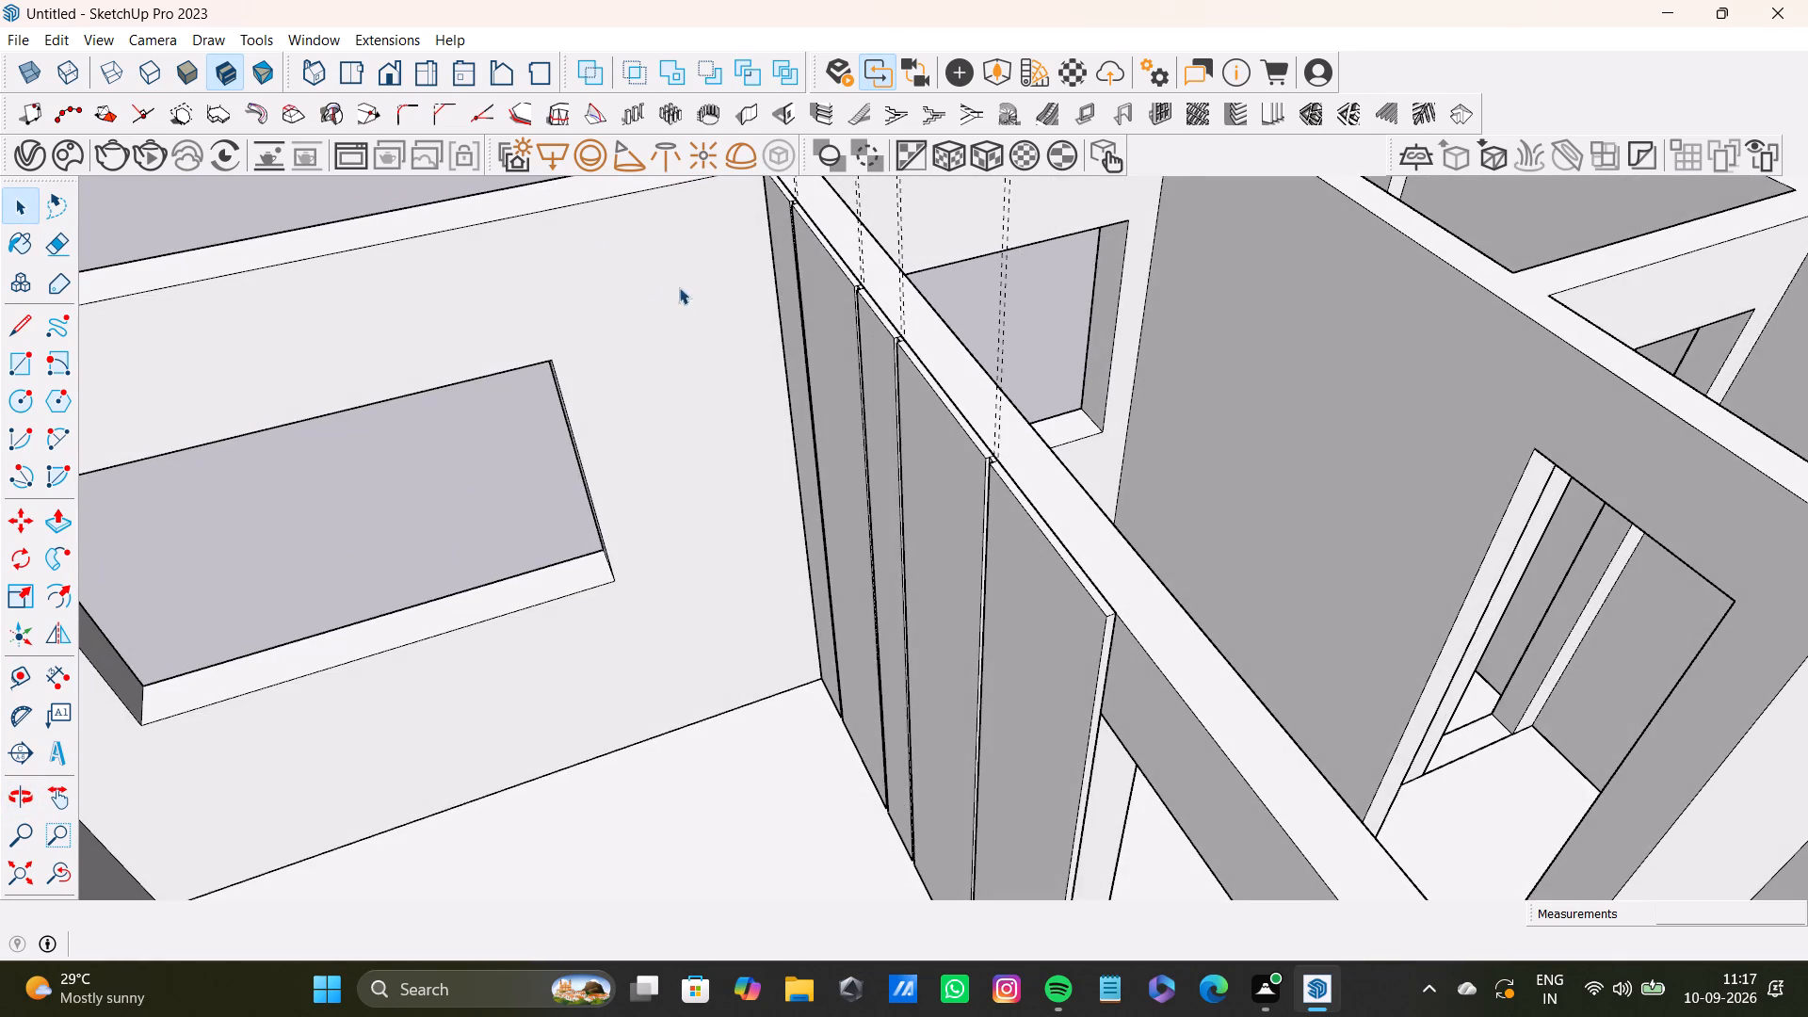
pyautogui.scroll(-8, 696, 293)
pyautogui.keyDown('shift'); pyautogui.moveTo(693, 408); pyautogui.dragTo(954, 541, button='middle'); pyautogui.keyUp('shift')
pyautogui.moveTo(1032, 554); pyautogui.dragTo(1321, 820, button='middle')
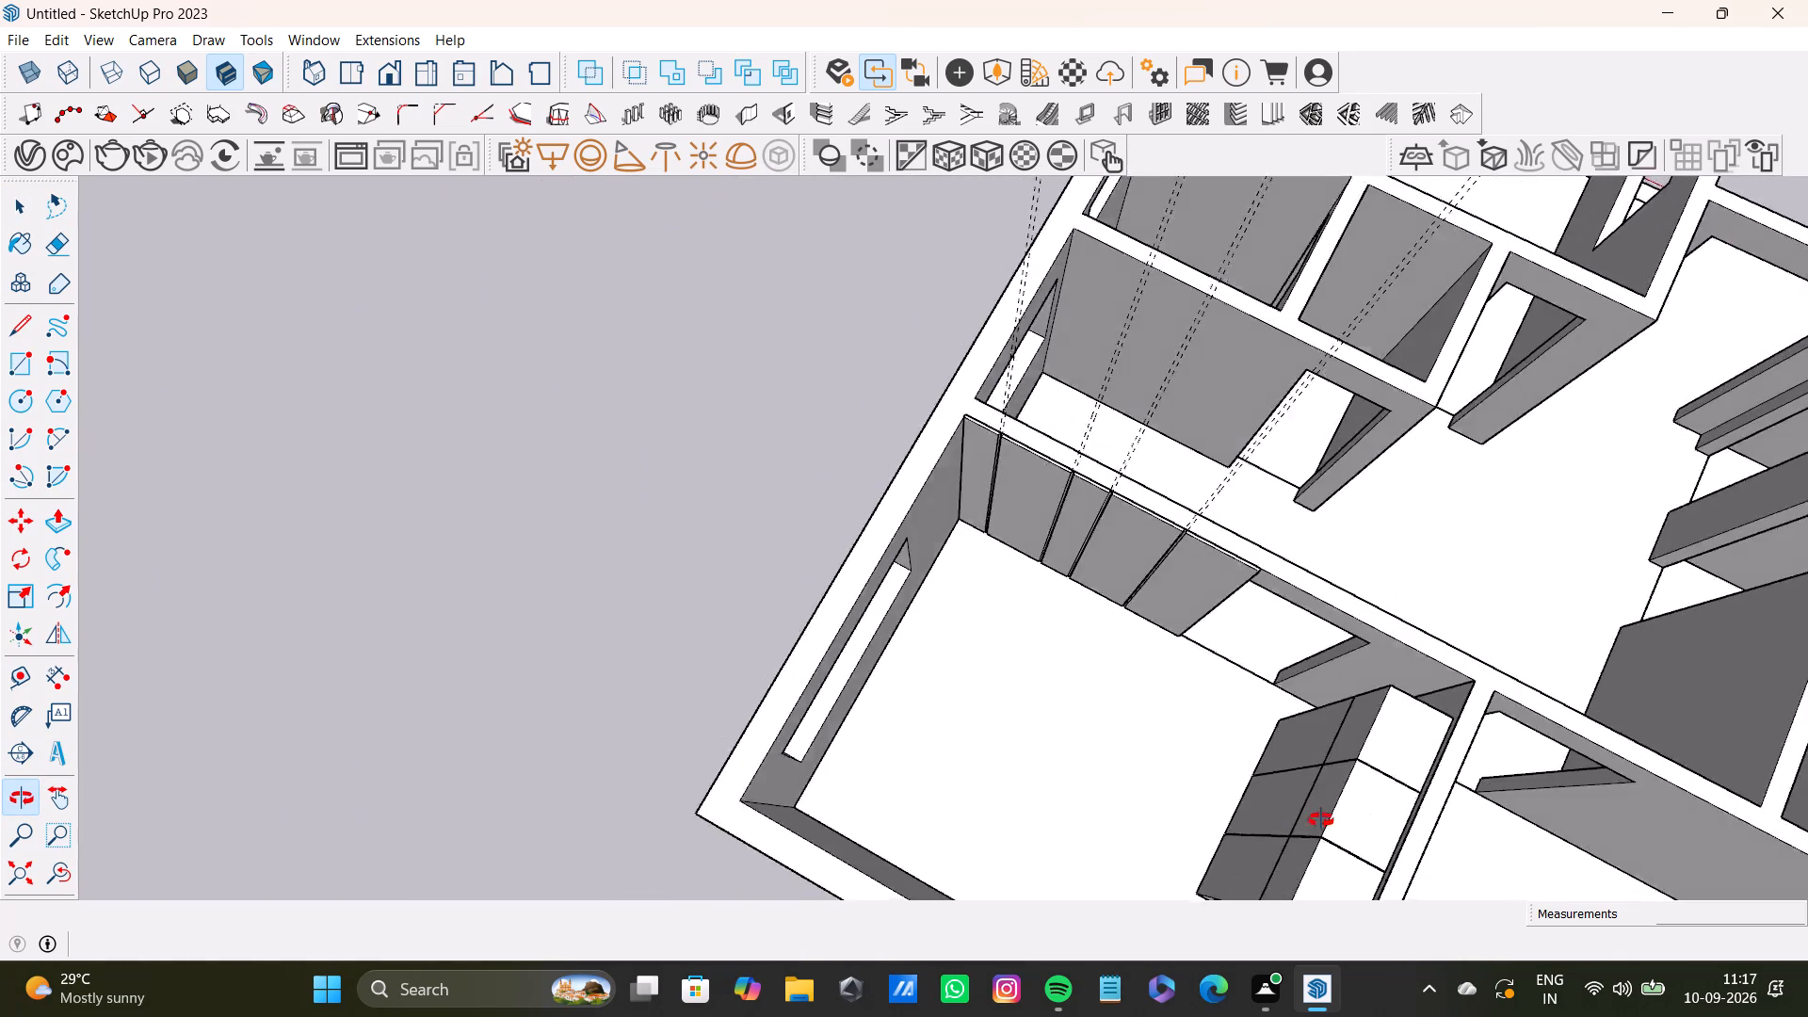
pyautogui.moveTo(1321, 820); pyautogui.dragTo(1502, 550, button='middle')
pyautogui.scroll(4, 1124, 478)
pyautogui.scroll(-8, 1139, 488)
pyautogui.keyDown('shift'); pyautogui.moveTo(1181, 479); pyautogui.dragTo(1104, 556, button='middle'); pyautogui.keyUp('shift')
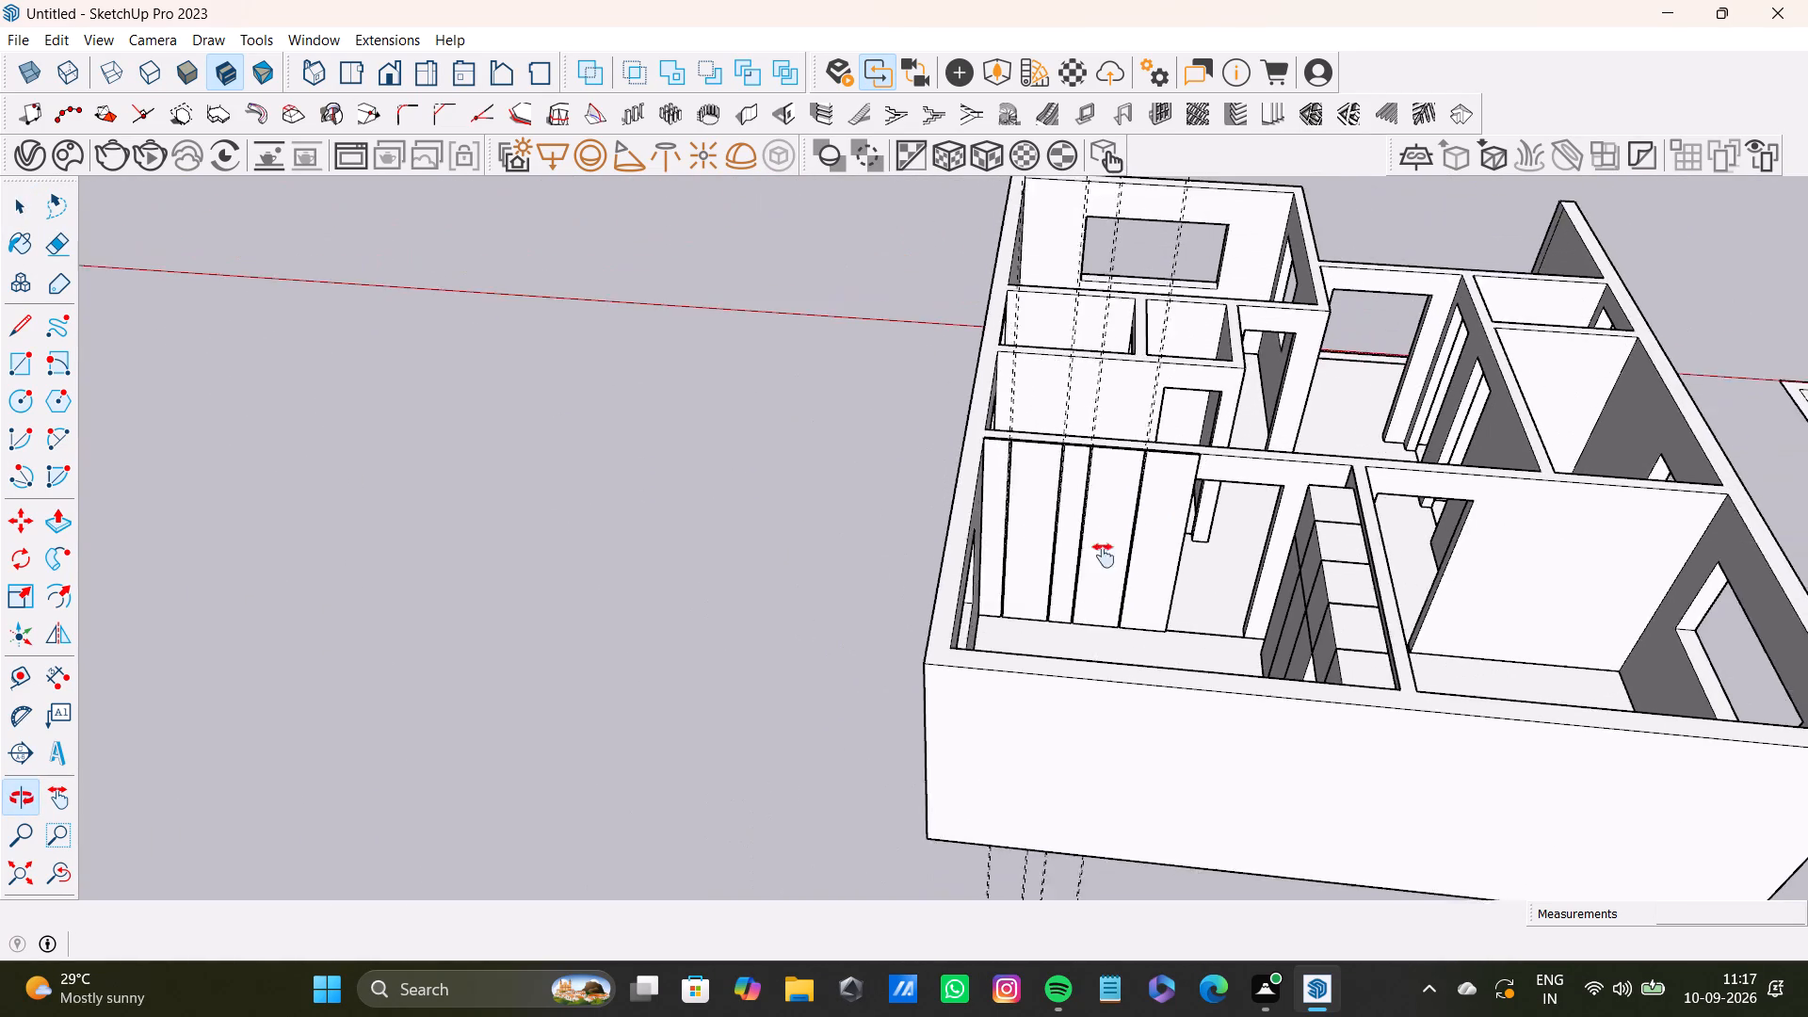
pyautogui.keyDown('shift'); pyautogui.moveTo(1104, 556); pyautogui.dragTo(1097, 562, button='middle'); pyautogui.keyUp('shift')
pyautogui.scroll(11, 1256, 563)
pyautogui.scroll(-9, 1118, 513)
pyautogui.keyDown('shift'); pyautogui.moveTo(1136, 550); pyautogui.dragTo(1049, 649, button='middle'); pyautogui.keyUp('shift')
pyautogui.scroll(8, 1030, 655)
pyautogui.moveTo(1035, 654); pyautogui.dragTo(1007, 571, button='middle')
pyautogui.scroll(-4, 1021, 567)
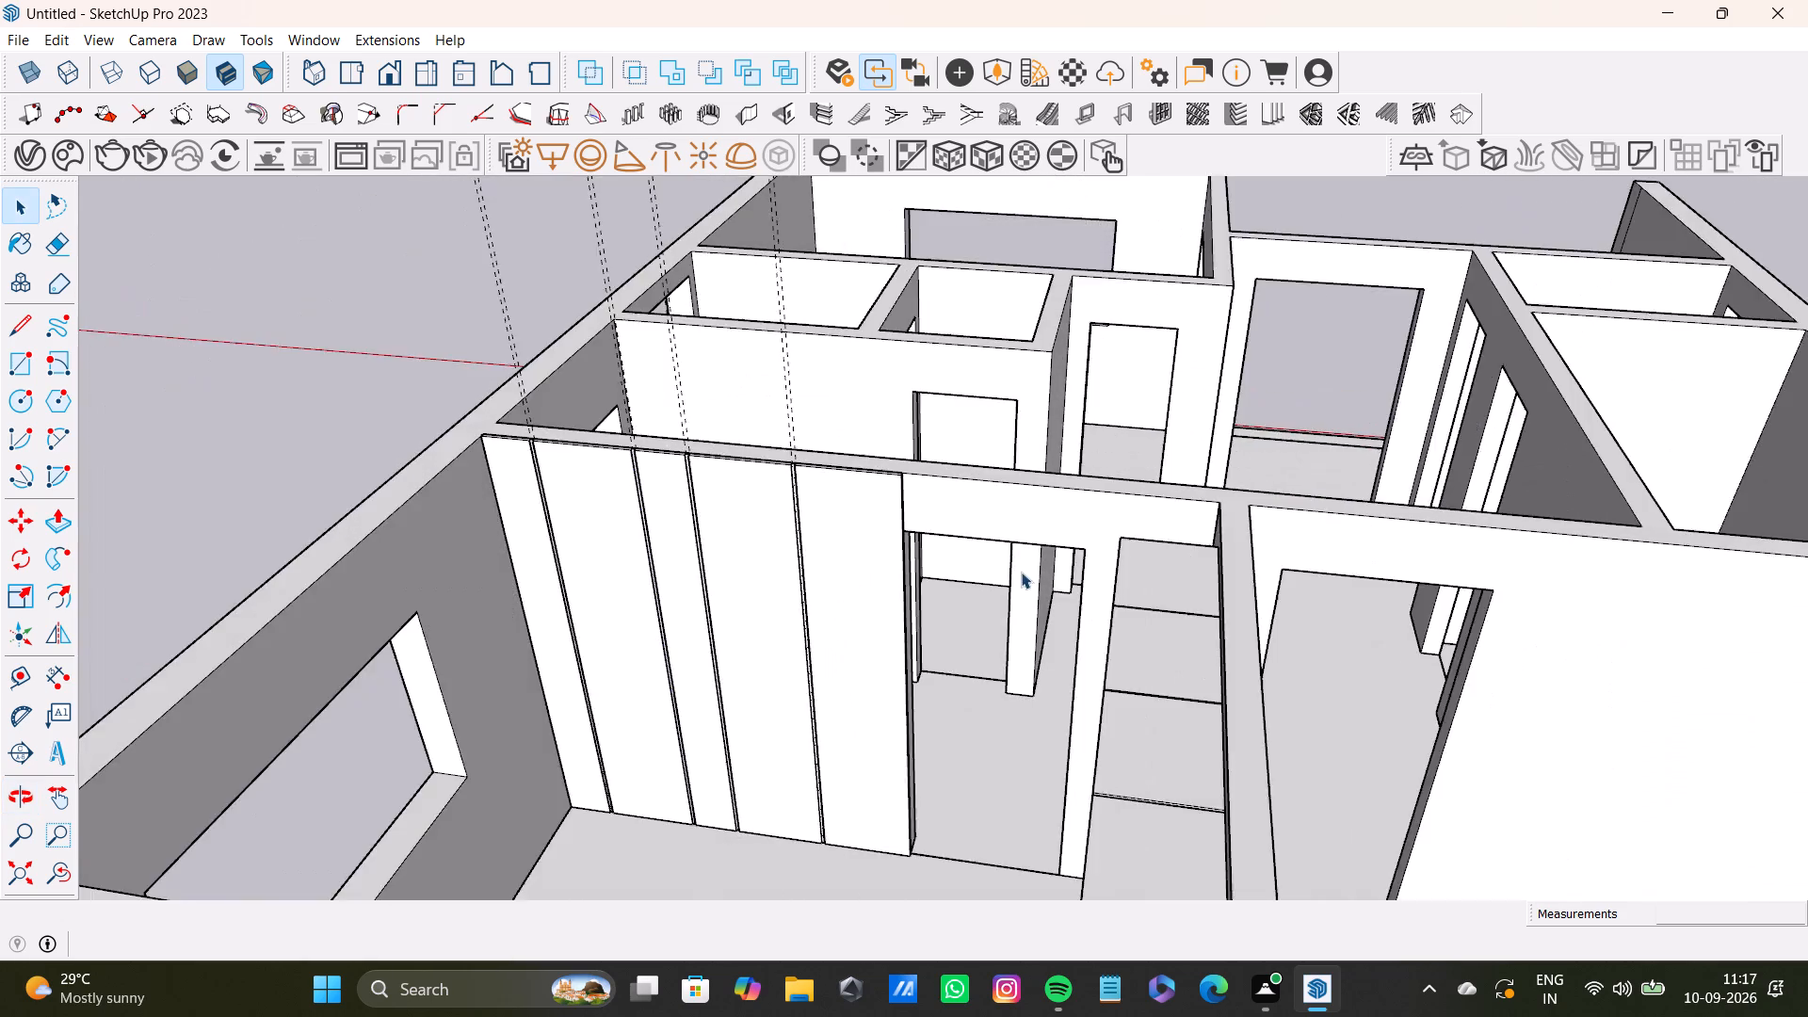
# Examine the wardrobe units, the ledge beside them and the panelled doorway wall from around the room.
pyautogui.scroll(-4, 1021, 572)
pyautogui.keyDown('shift'); pyautogui.moveTo(1022, 587); pyautogui.dragTo(1138, 551, button='middle'); pyautogui.keyUp('shift')
pyautogui.moveTo(1179, 546); pyautogui.dragTo(1807, 741, button='middle')
pyautogui.scroll(4, 1191, 509)
pyautogui.keyDown('shift'); pyautogui.moveTo(1218, 459); pyautogui.dragTo(1144, 635, button='middle'); pyautogui.keyUp('shift')
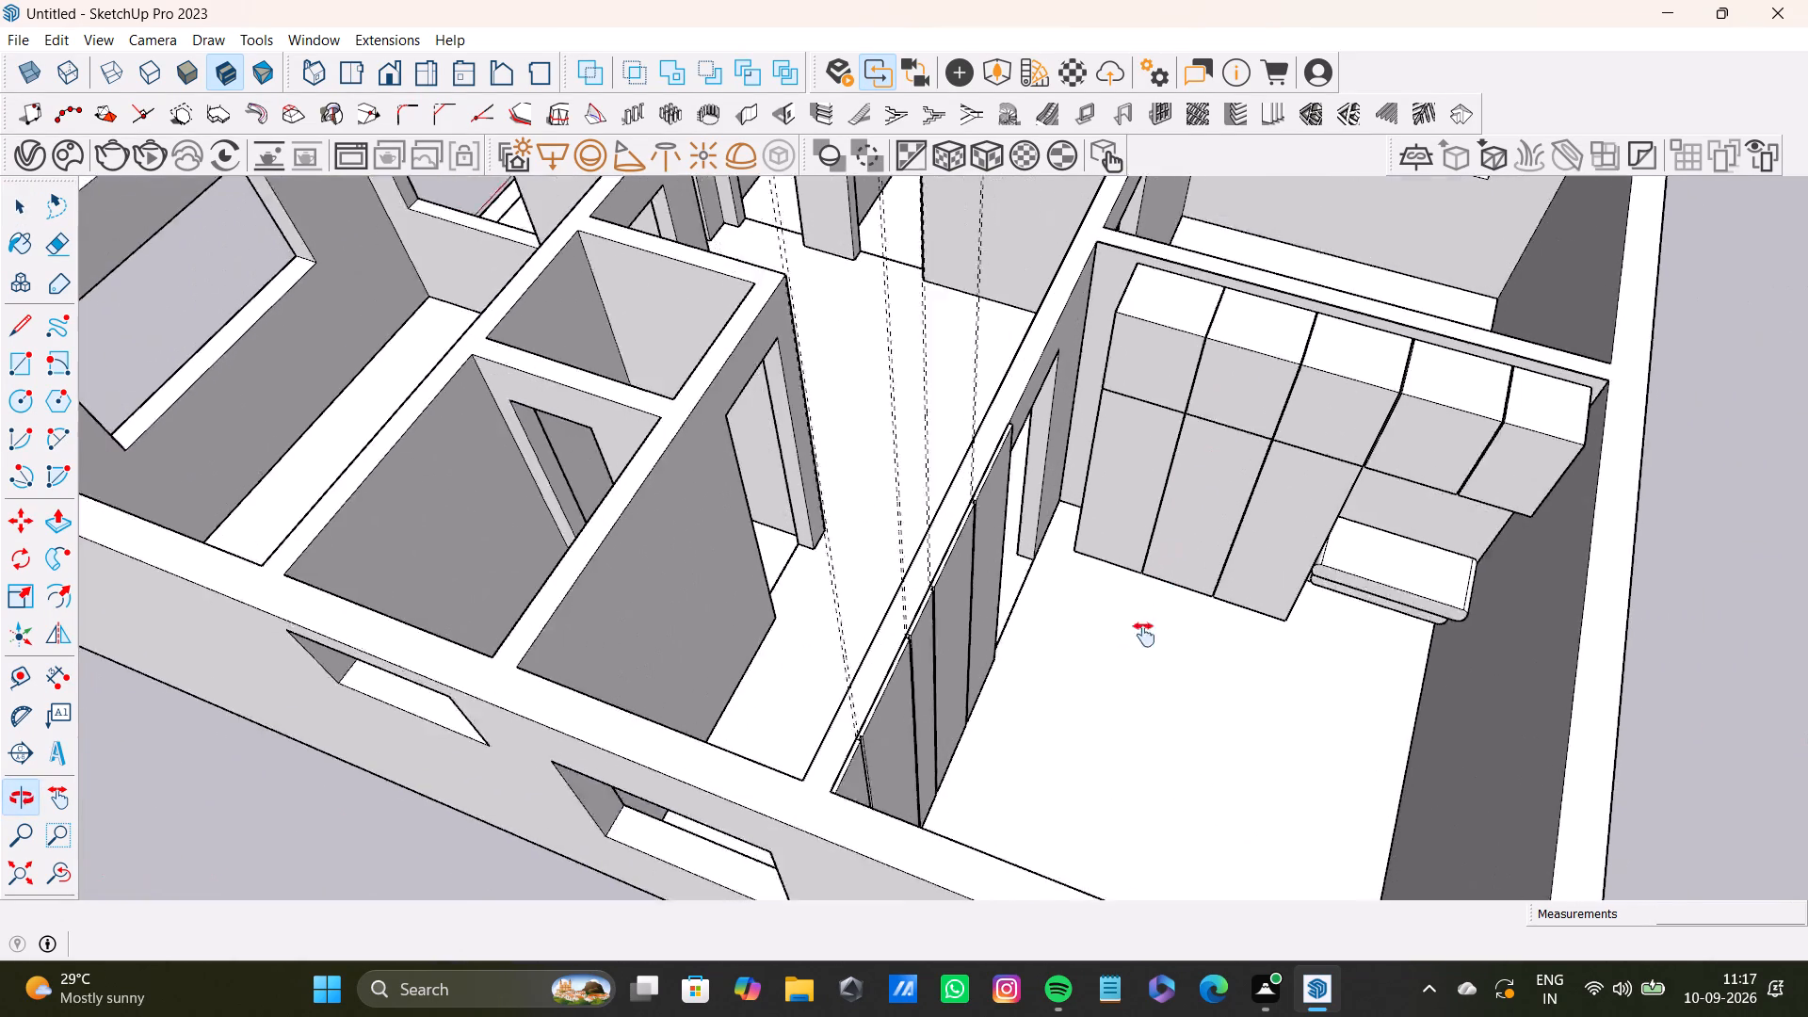
pyautogui.keyDown('shift'); pyautogui.moveTo(1144, 635); pyautogui.dragTo(1136, 662, button='middle'); pyautogui.keyUp('shift')
pyautogui.moveTo(1144, 644); pyautogui.dragTo(1254, 508, button='middle')
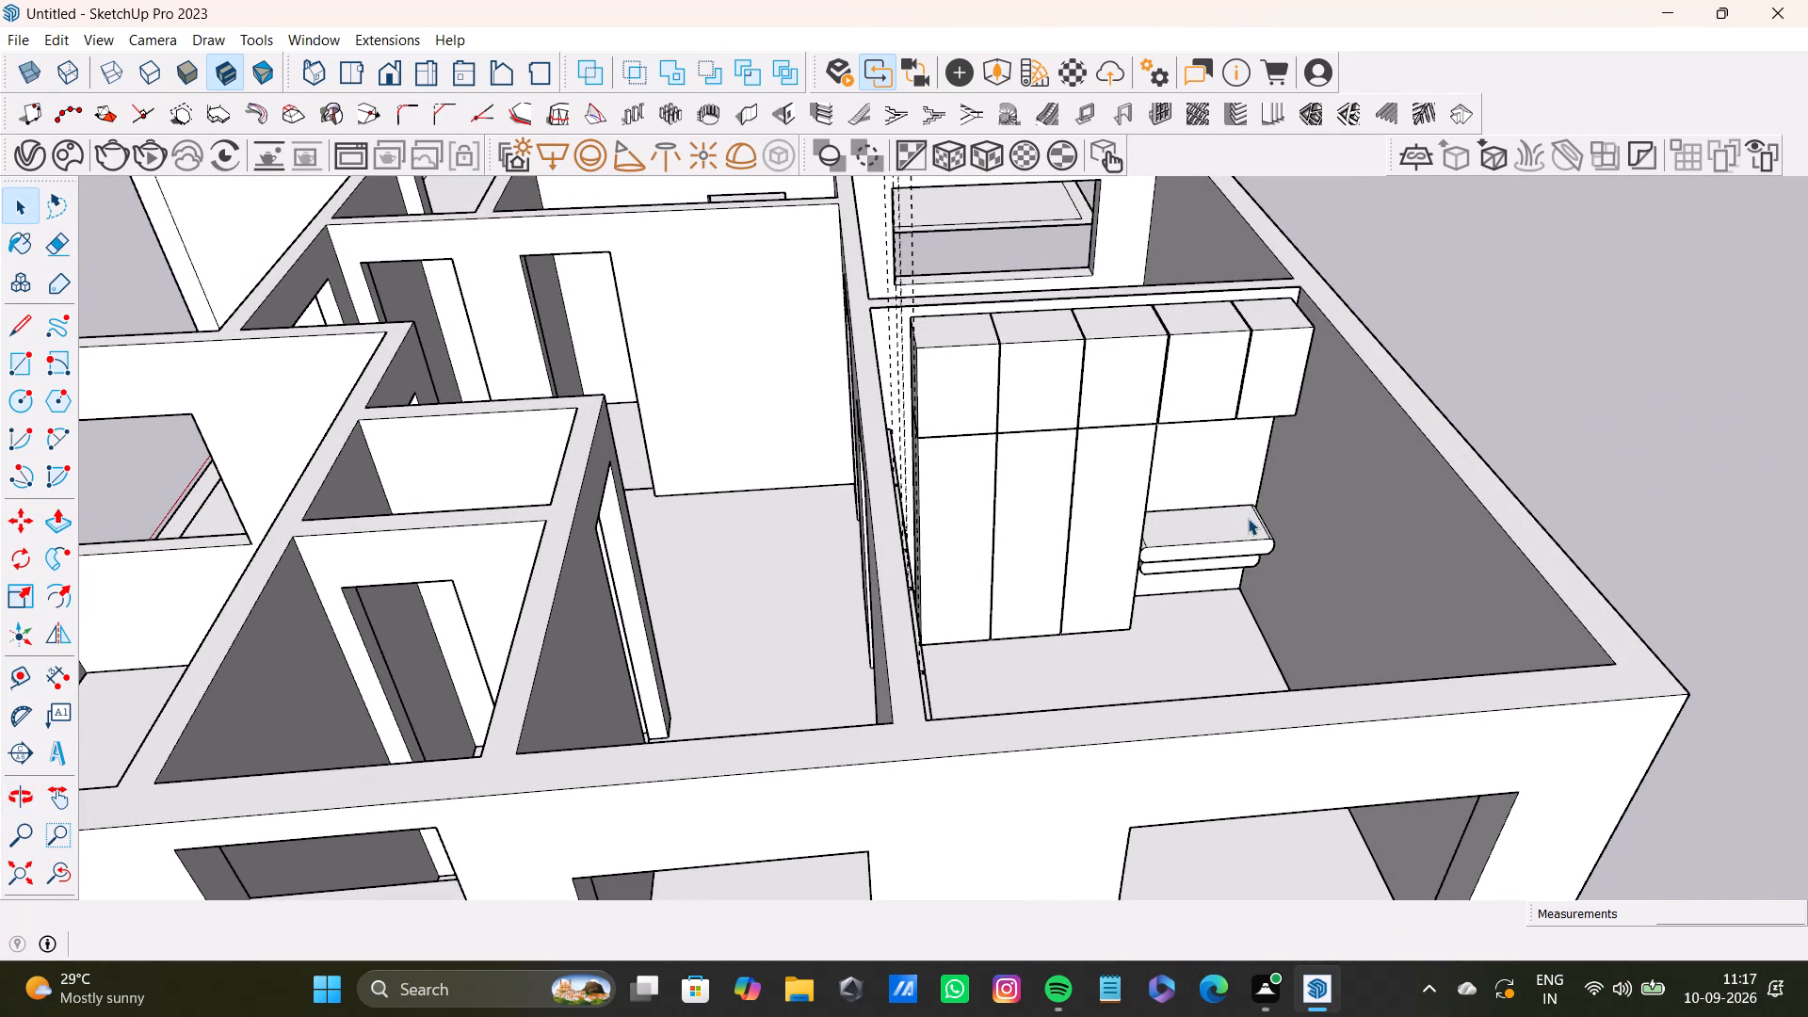
pyautogui.moveTo(1202, 547); pyautogui.dragTo(1480, 491, button='middle')
pyautogui.scroll(3, 1399, 389)
pyautogui.moveTo(1293, 426); pyautogui.dragTo(1272, 428, button='middle')
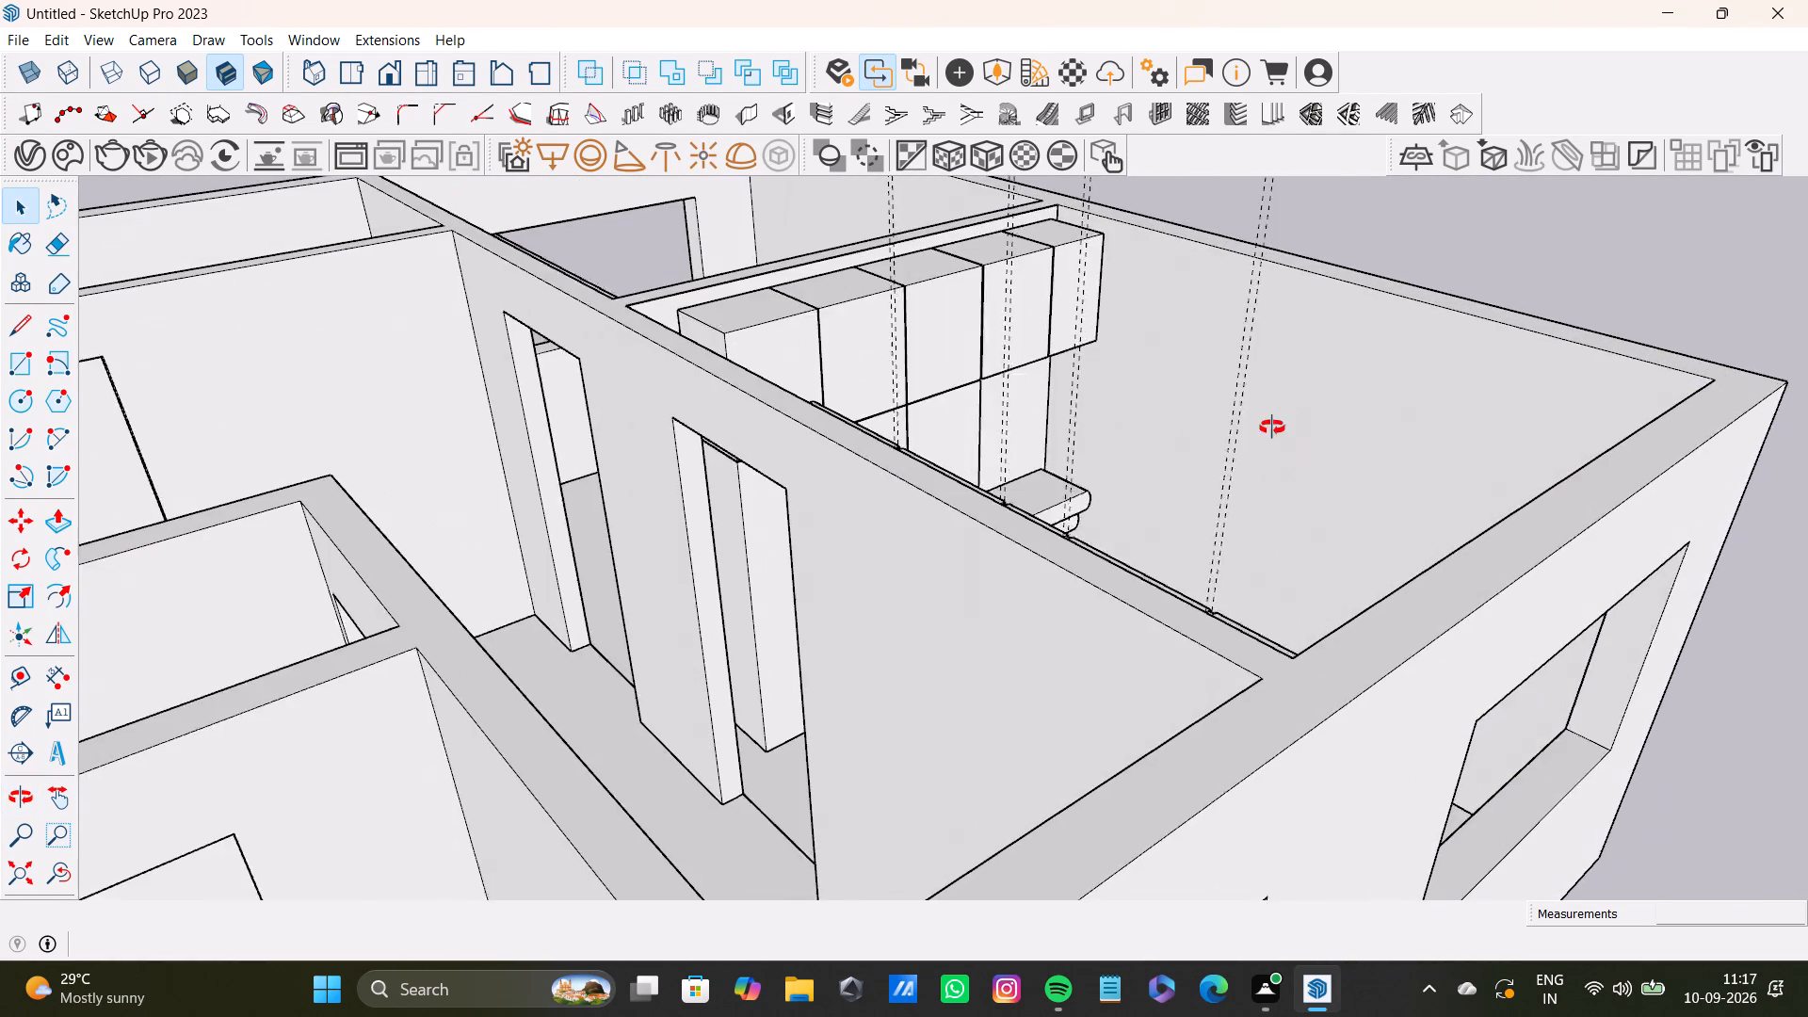
pyautogui.moveTo(1272, 428); pyautogui.dragTo(1263, 432, button='middle')
pyautogui.moveTo(1226, 432); pyautogui.dragTo(1429, 397, button='middle')
pyautogui.scroll(-3, 995, 277)
pyautogui.keyDown('shift'); pyautogui.moveTo(982, 297); pyautogui.dragTo(862, 525, button='middle'); pyautogui.keyUp('shift')
pyautogui.moveTo(884, 542); pyautogui.dragTo(1192, 647, button='middle')
pyautogui.scroll(5, 729, 547)
pyautogui.scroll(-4, 990, 618)
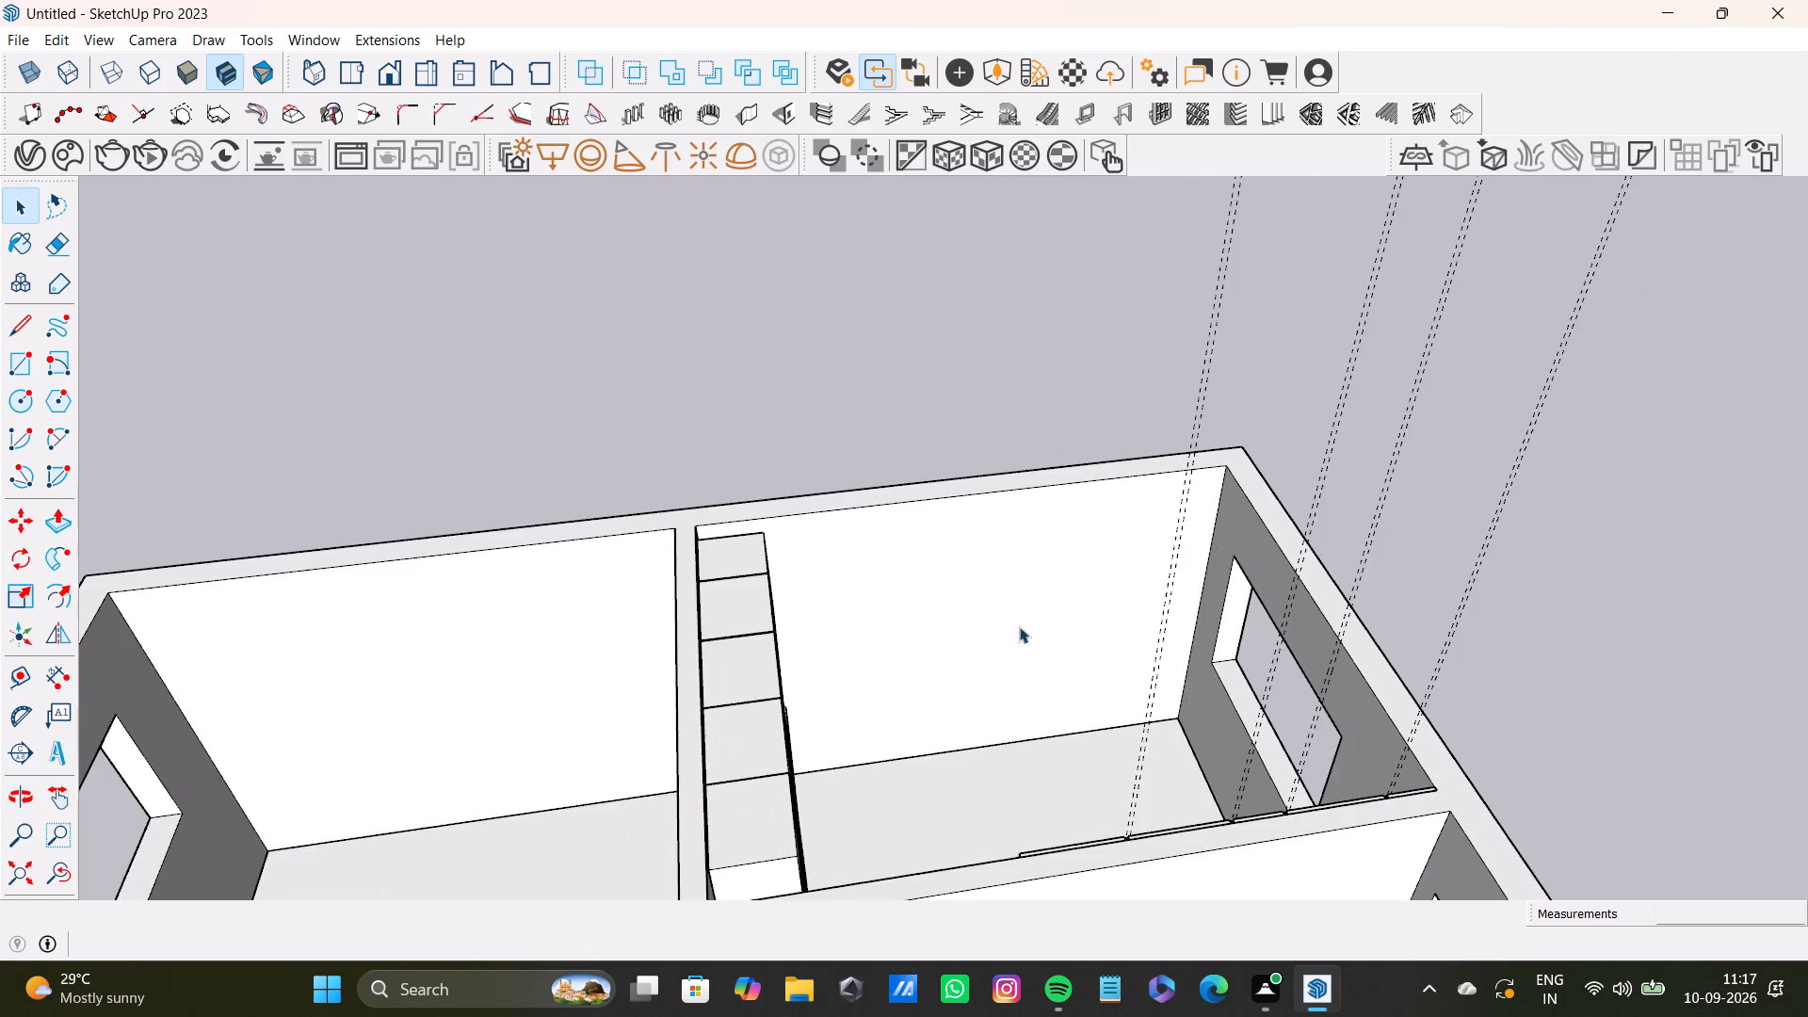
# Examine the wardrobe room's blank outer wall between the wardrobe units and the window.
pyautogui.moveTo(1045, 613); pyautogui.dragTo(909, 457, button='middle')
pyautogui.scroll(3, 977, 572)
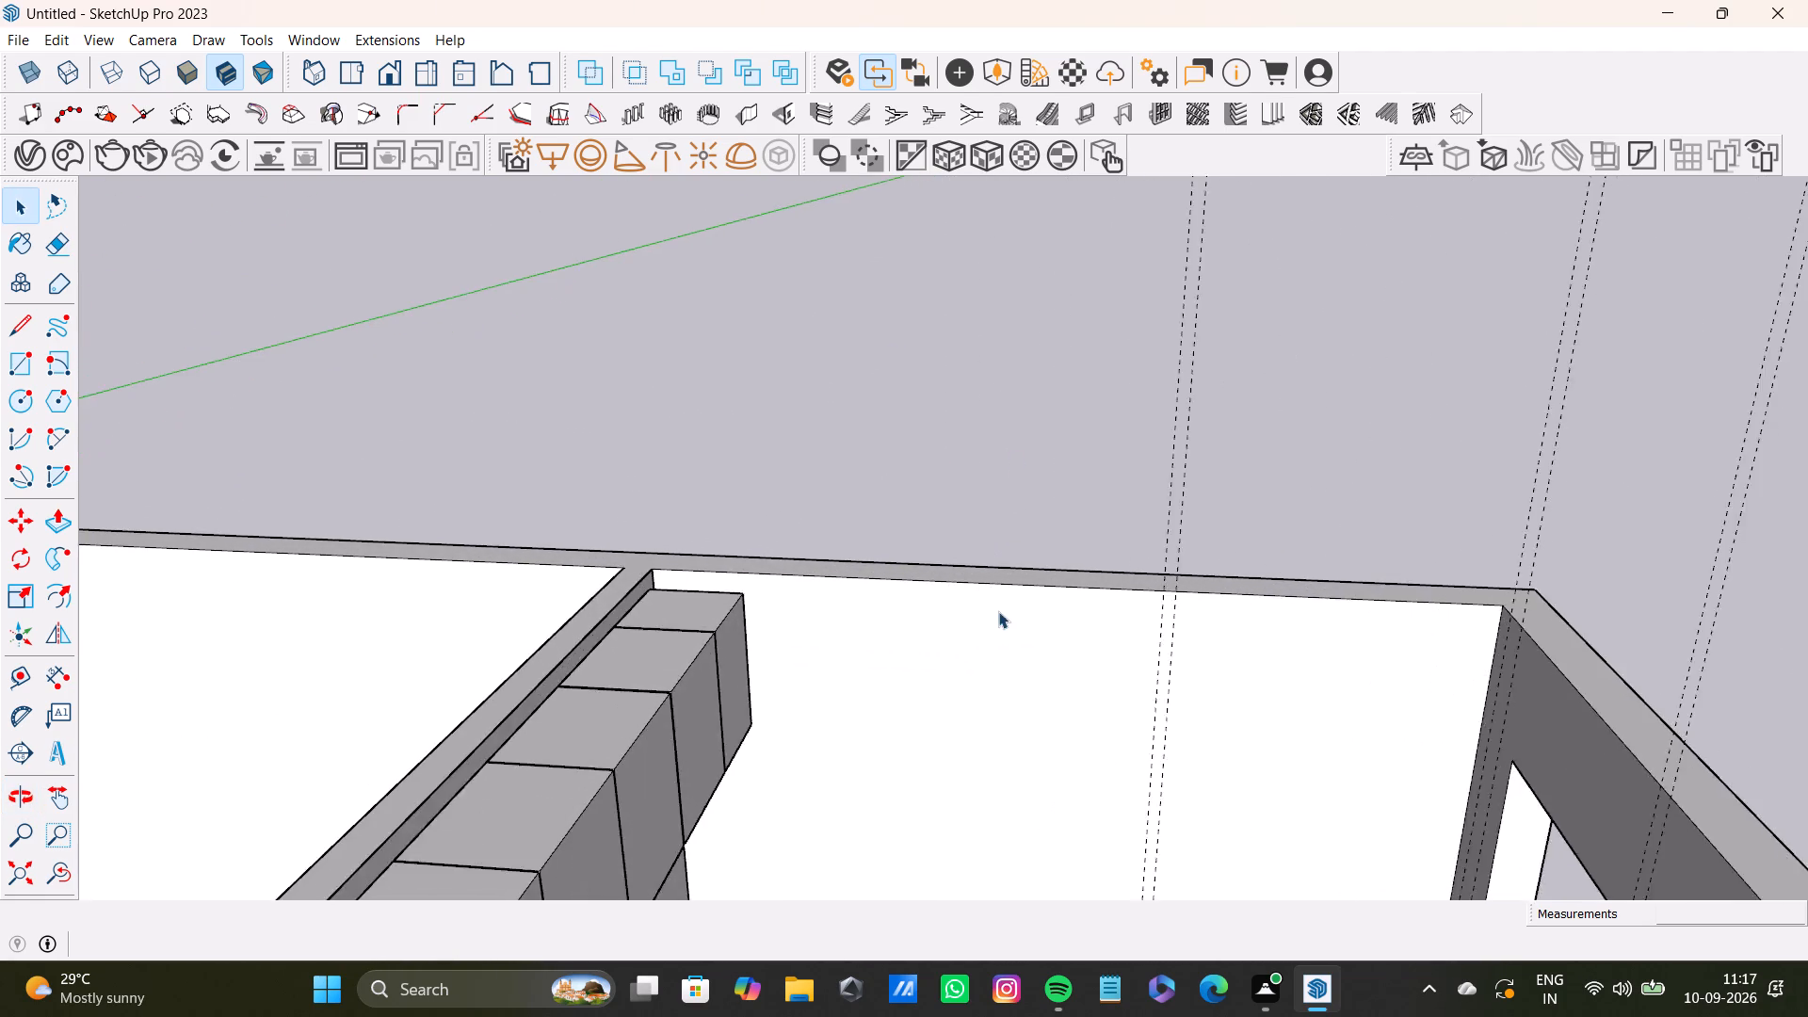
pyautogui.scroll(4, 998, 611)
pyautogui.moveTo(1003, 619); pyautogui.dragTo(1078, 831, button='middle')
pyautogui.scroll(-5, 1076, 823)
pyautogui.keyDown('shift'); pyautogui.moveTo(1070, 810); pyautogui.dragTo(1030, 561, button='middle'); pyautogui.keyUp('shift')
pyautogui.scroll(7, 1002, 589)
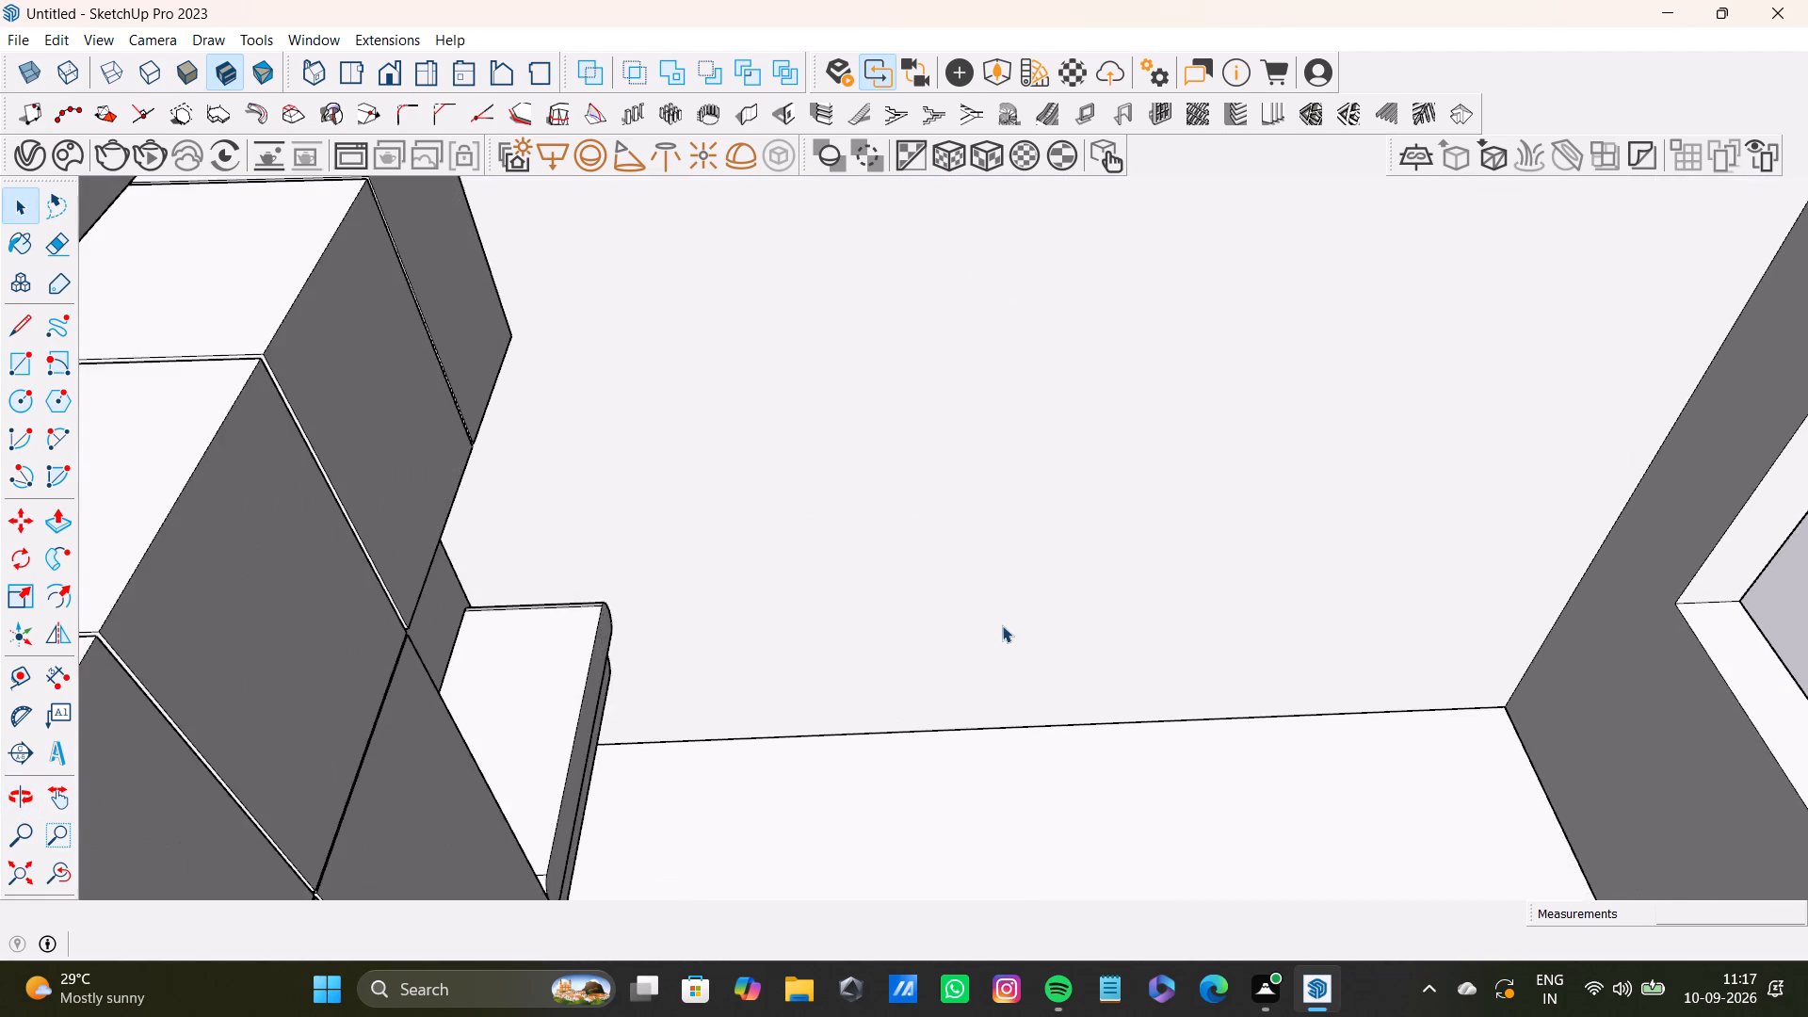
pyautogui.scroll(-7, 1000, 641)
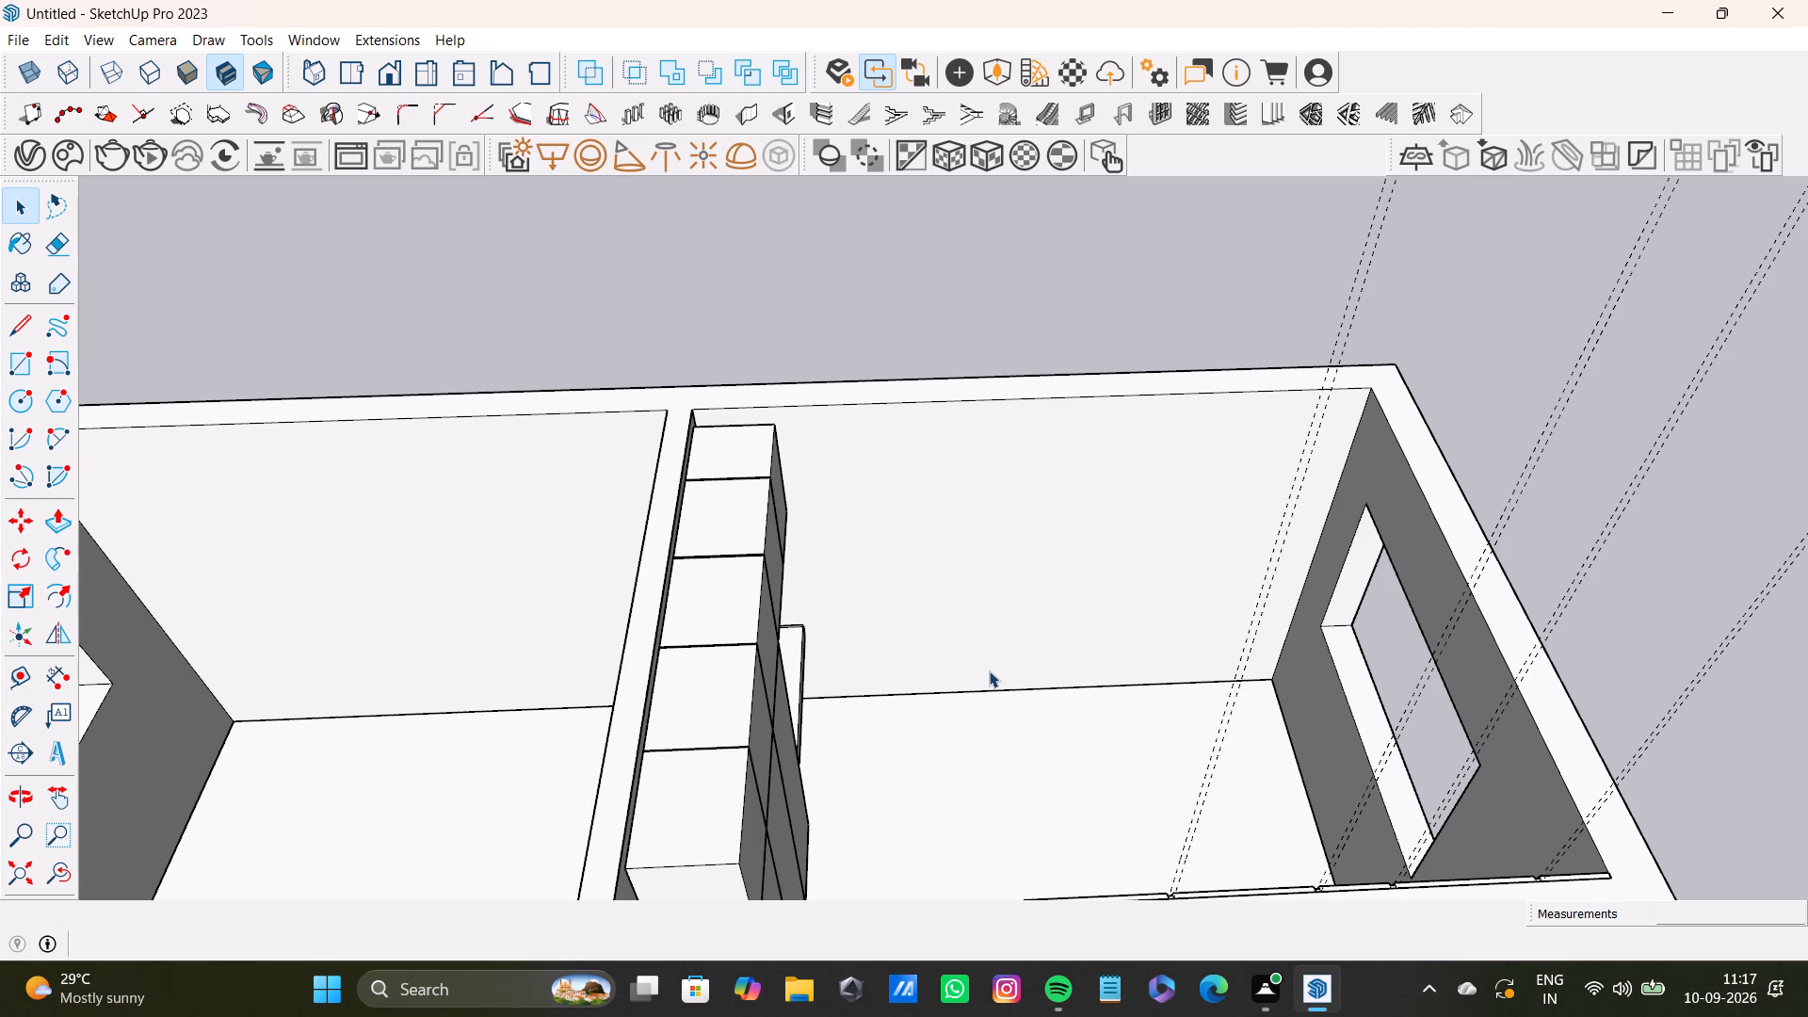
pyautogui.scroll(4, 1108, 502)
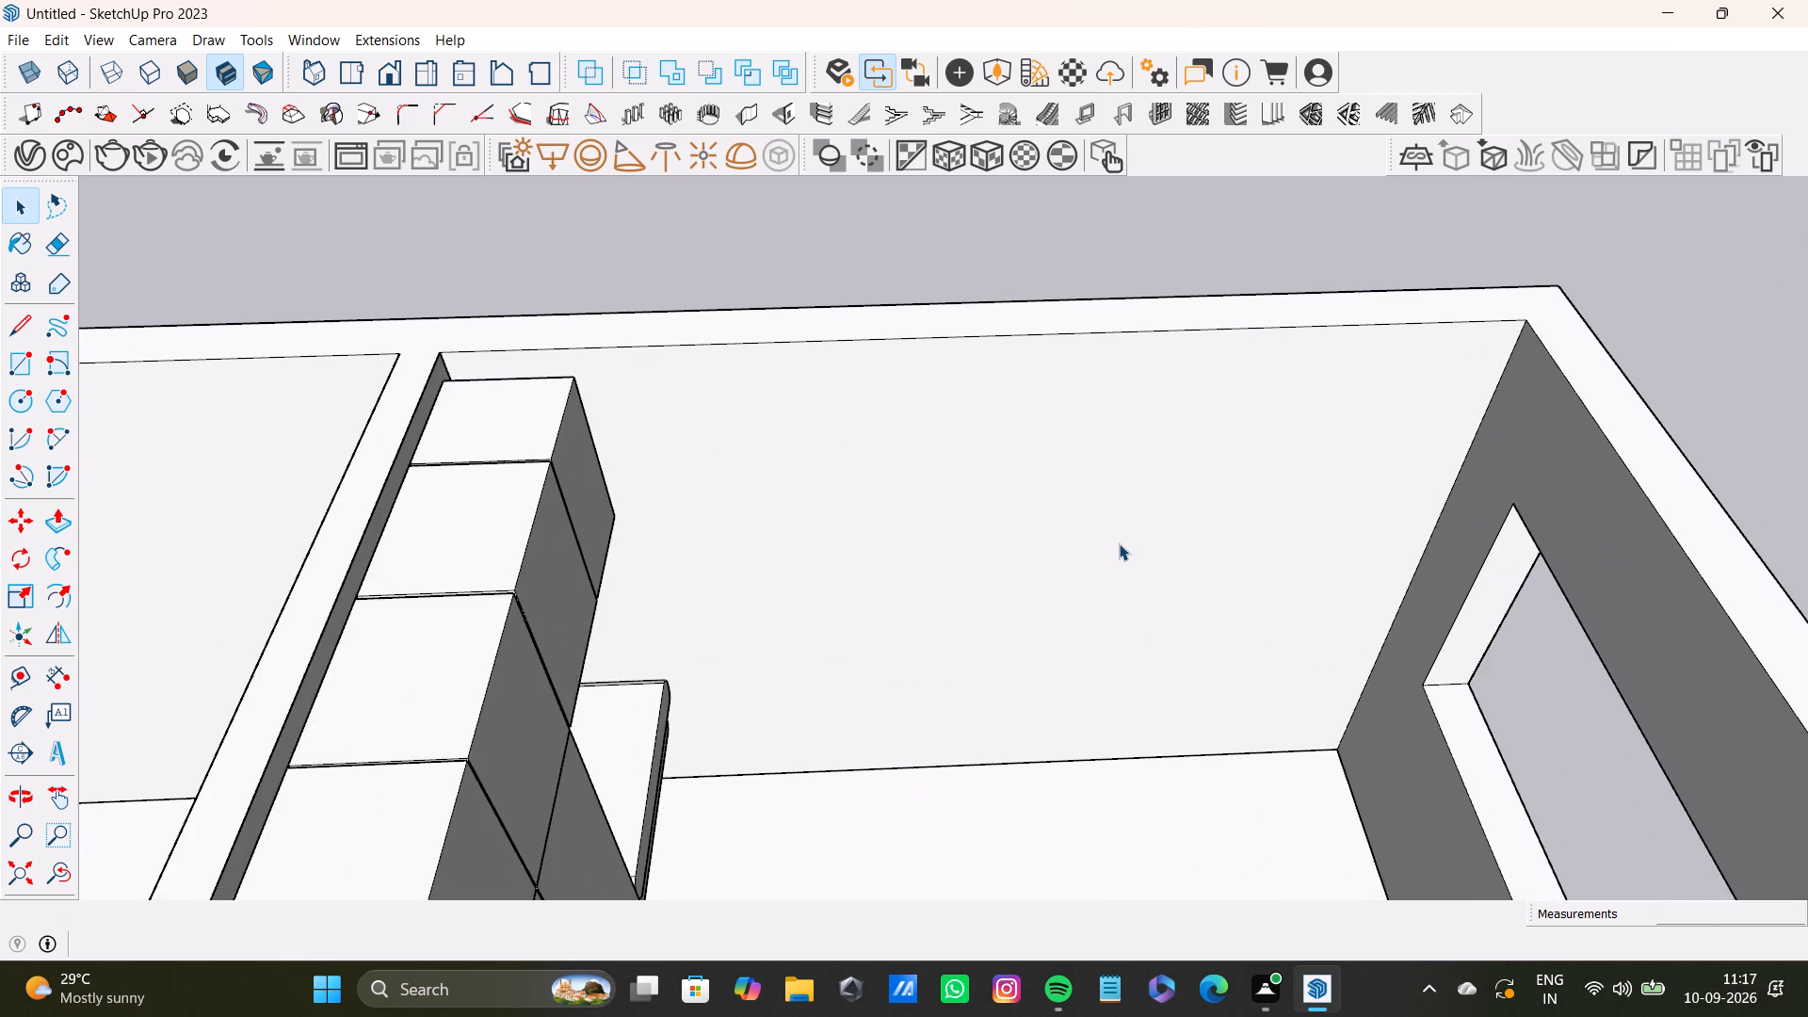
pyautogui.scroll(-9, 1118, 548)
pyautogui.moveTo(1185, 567); pyautogui.dragTo(1065, 717, button='middle')
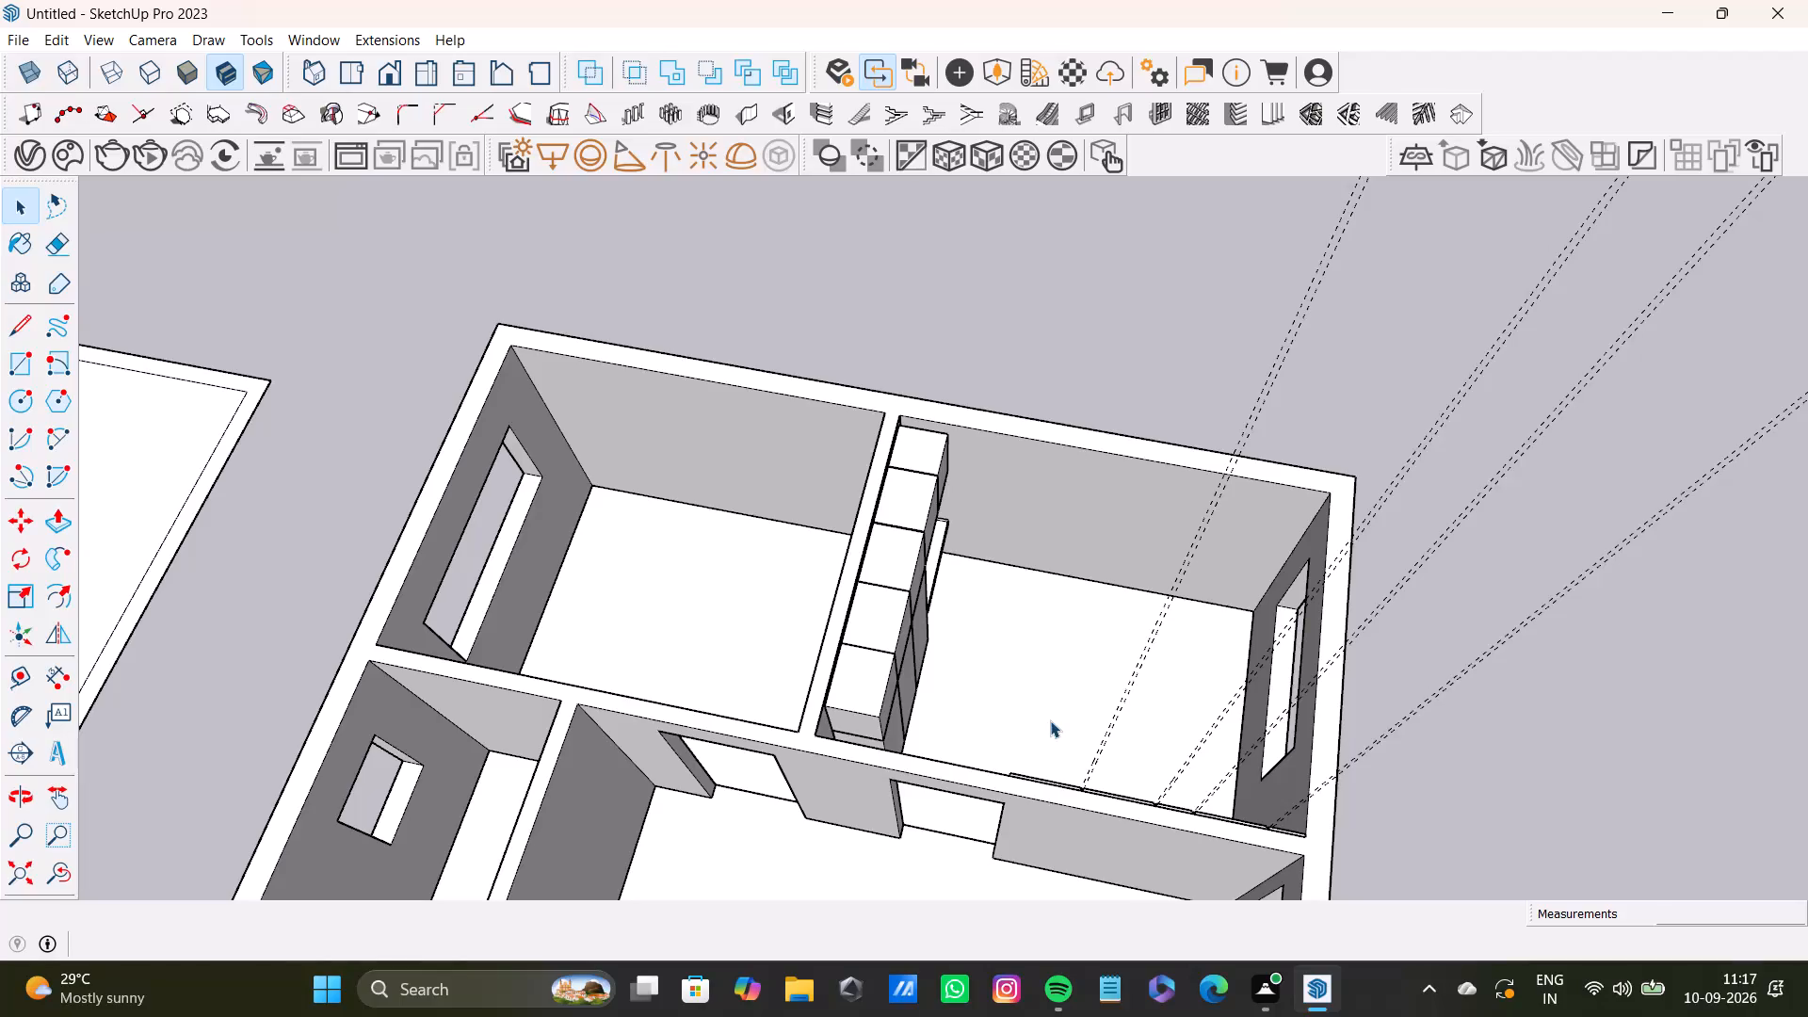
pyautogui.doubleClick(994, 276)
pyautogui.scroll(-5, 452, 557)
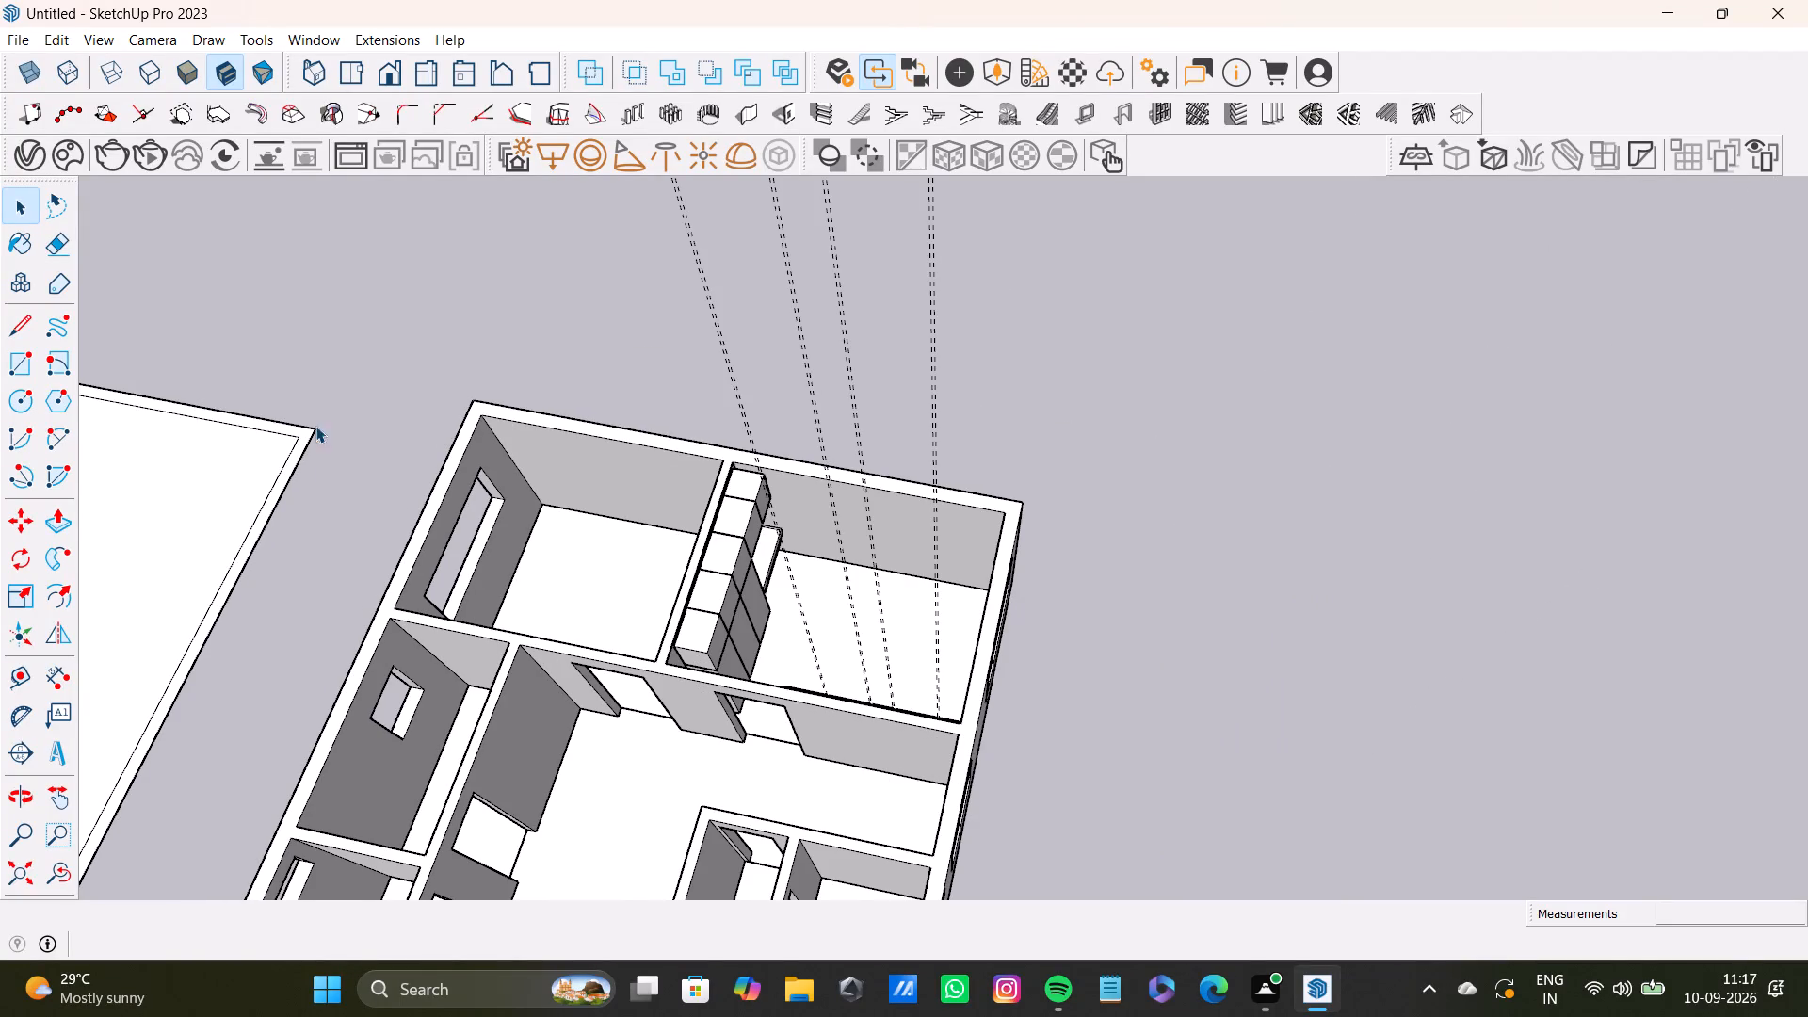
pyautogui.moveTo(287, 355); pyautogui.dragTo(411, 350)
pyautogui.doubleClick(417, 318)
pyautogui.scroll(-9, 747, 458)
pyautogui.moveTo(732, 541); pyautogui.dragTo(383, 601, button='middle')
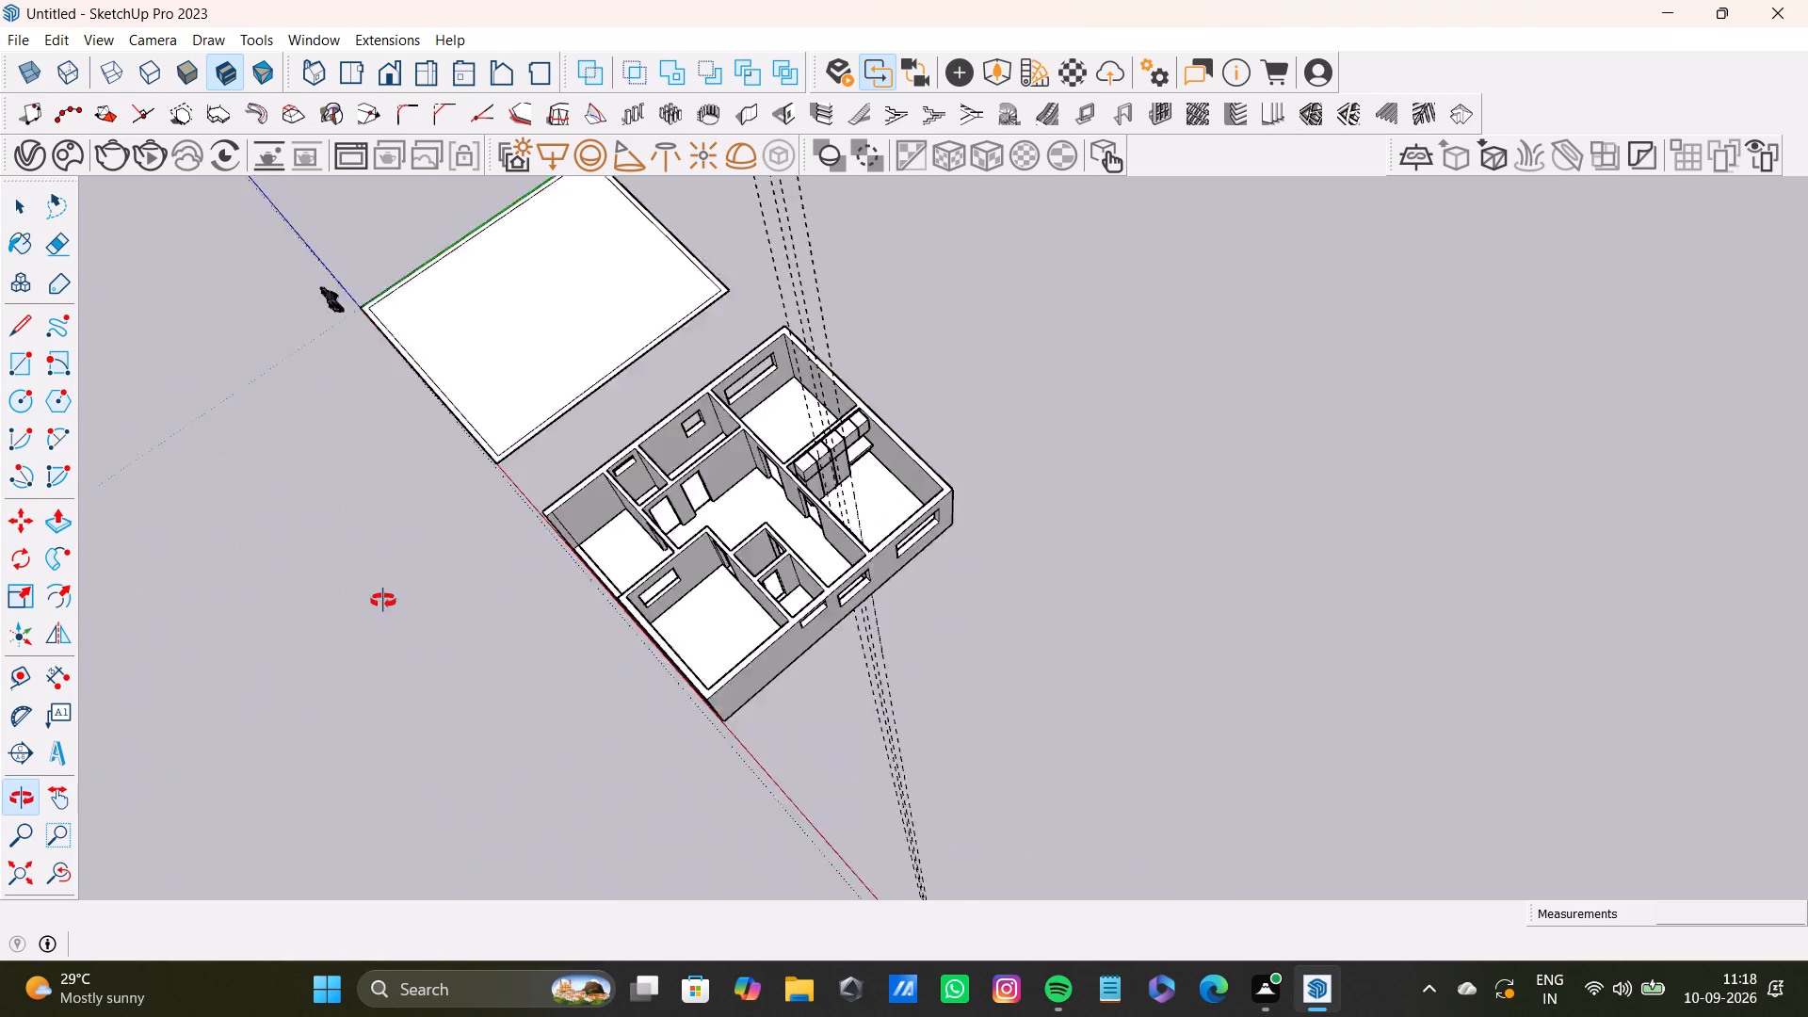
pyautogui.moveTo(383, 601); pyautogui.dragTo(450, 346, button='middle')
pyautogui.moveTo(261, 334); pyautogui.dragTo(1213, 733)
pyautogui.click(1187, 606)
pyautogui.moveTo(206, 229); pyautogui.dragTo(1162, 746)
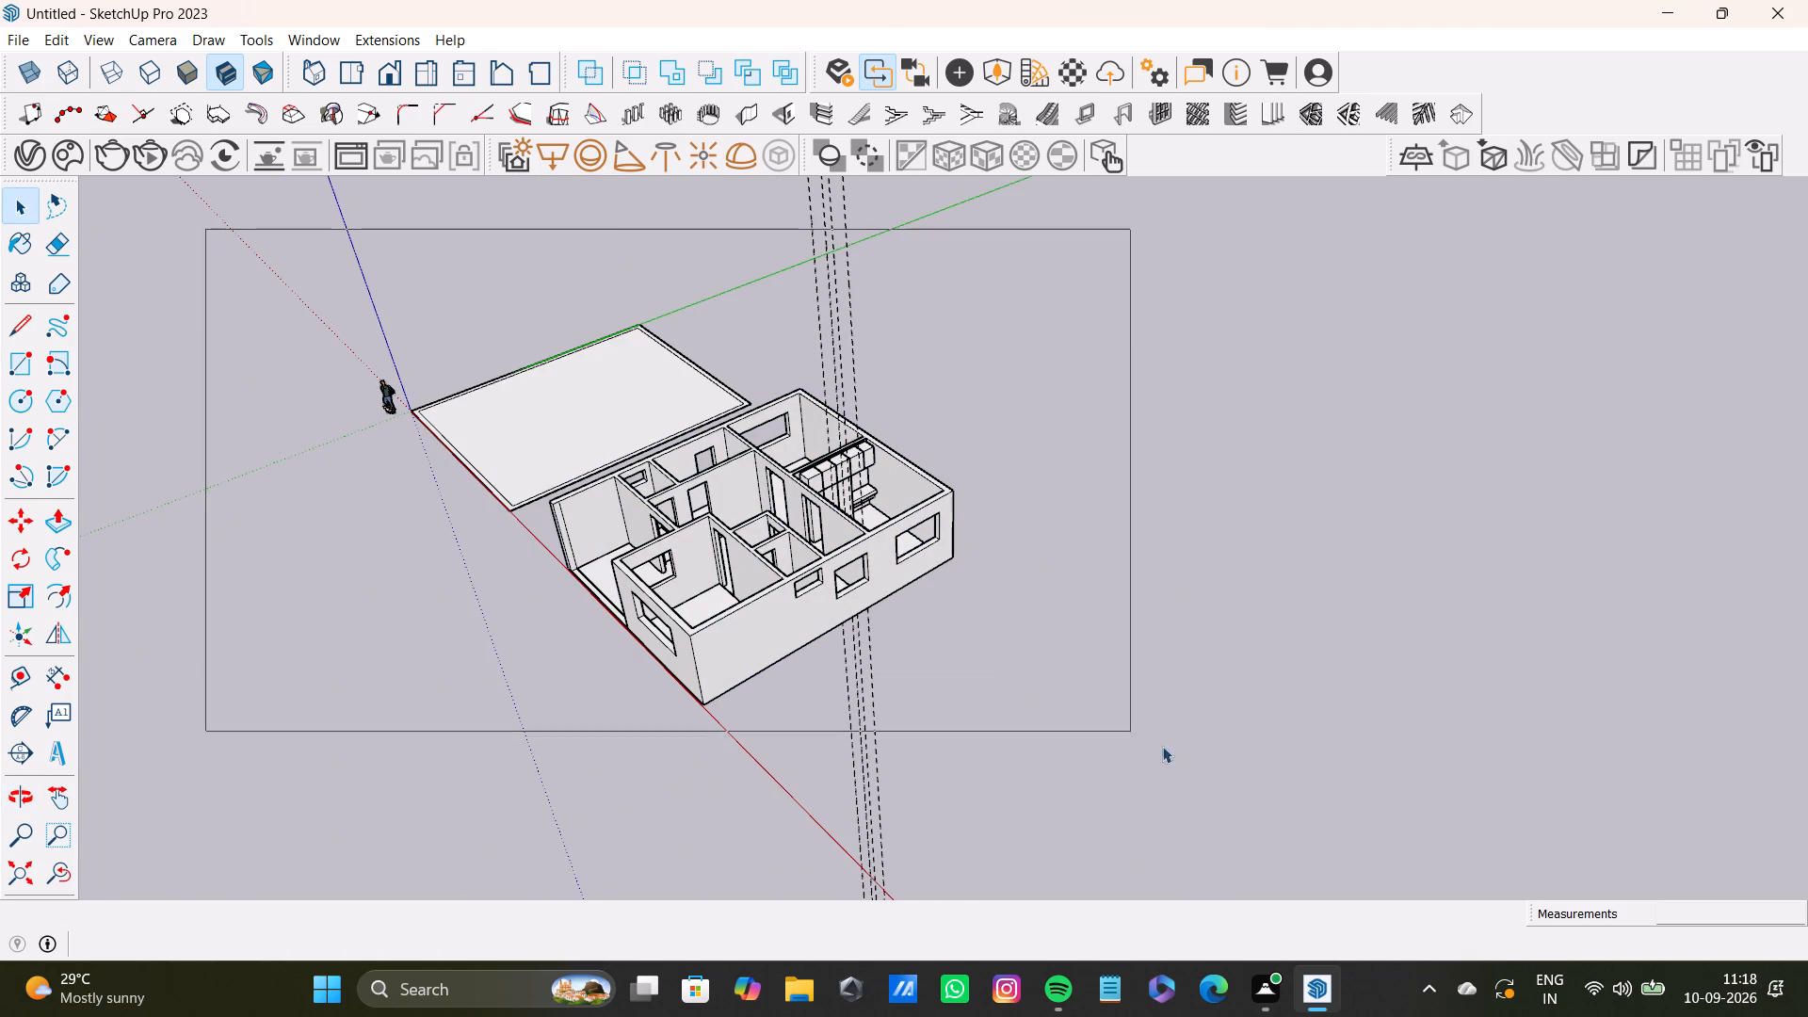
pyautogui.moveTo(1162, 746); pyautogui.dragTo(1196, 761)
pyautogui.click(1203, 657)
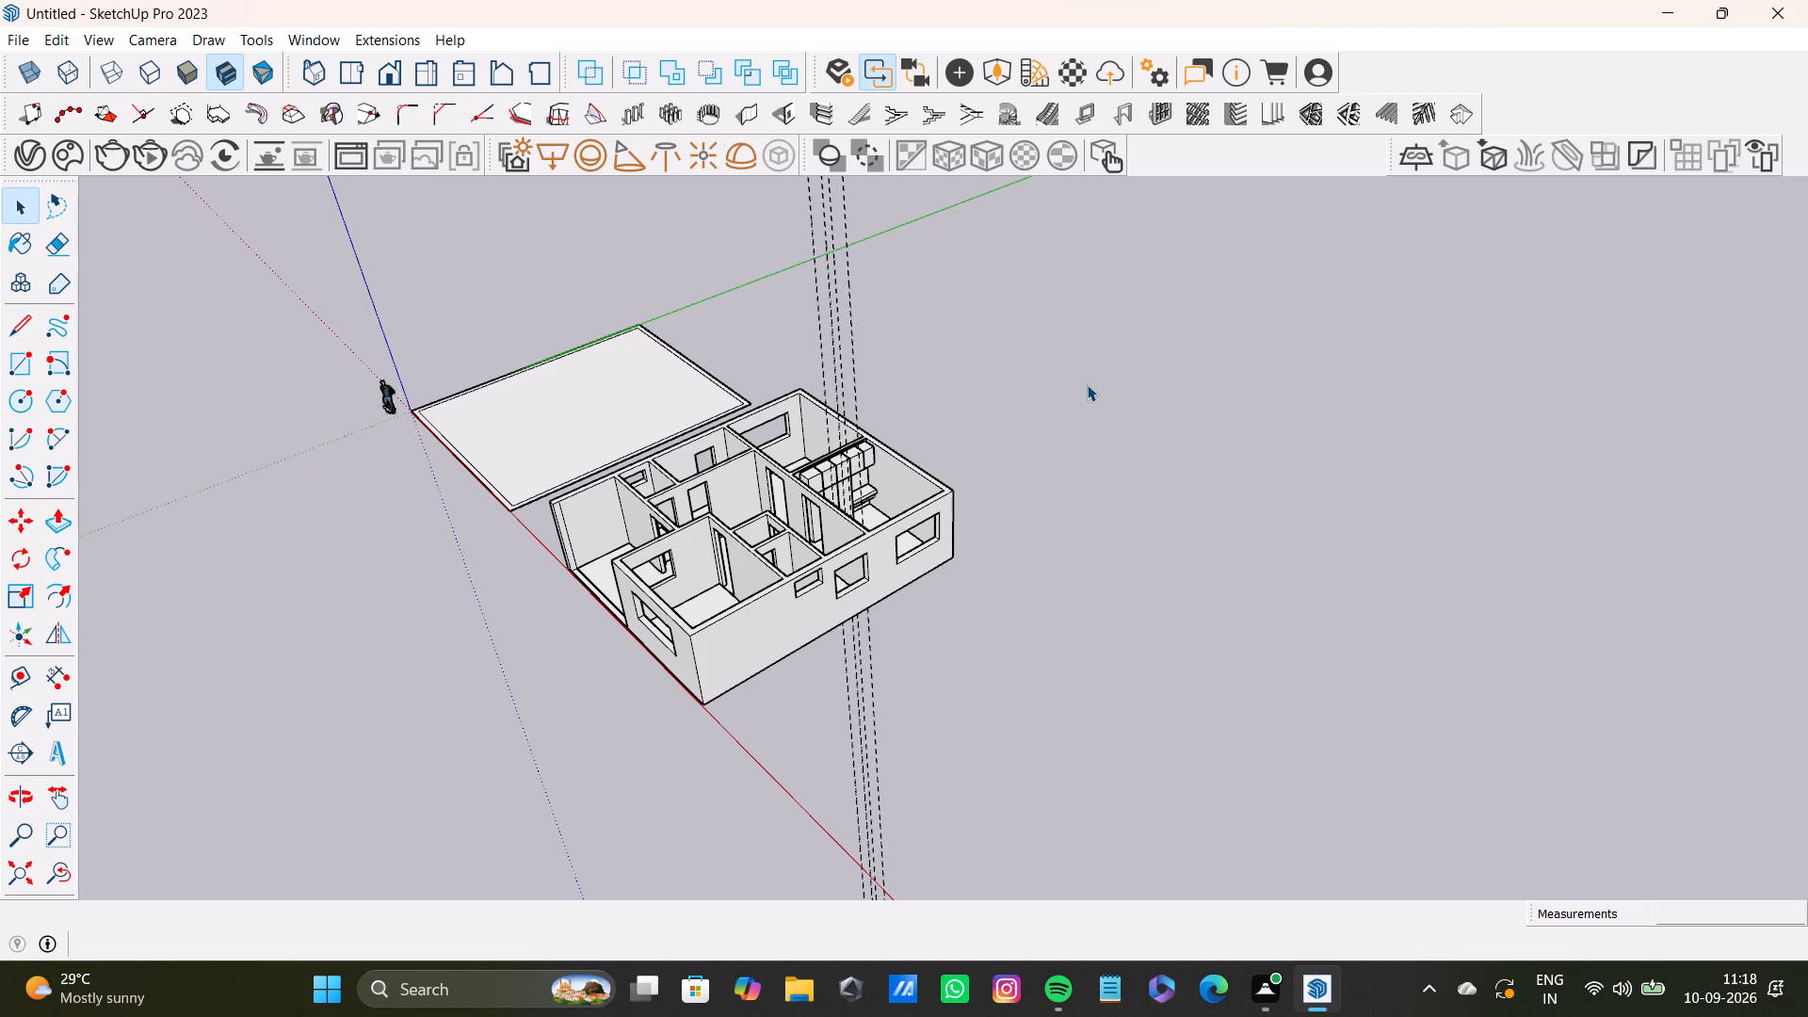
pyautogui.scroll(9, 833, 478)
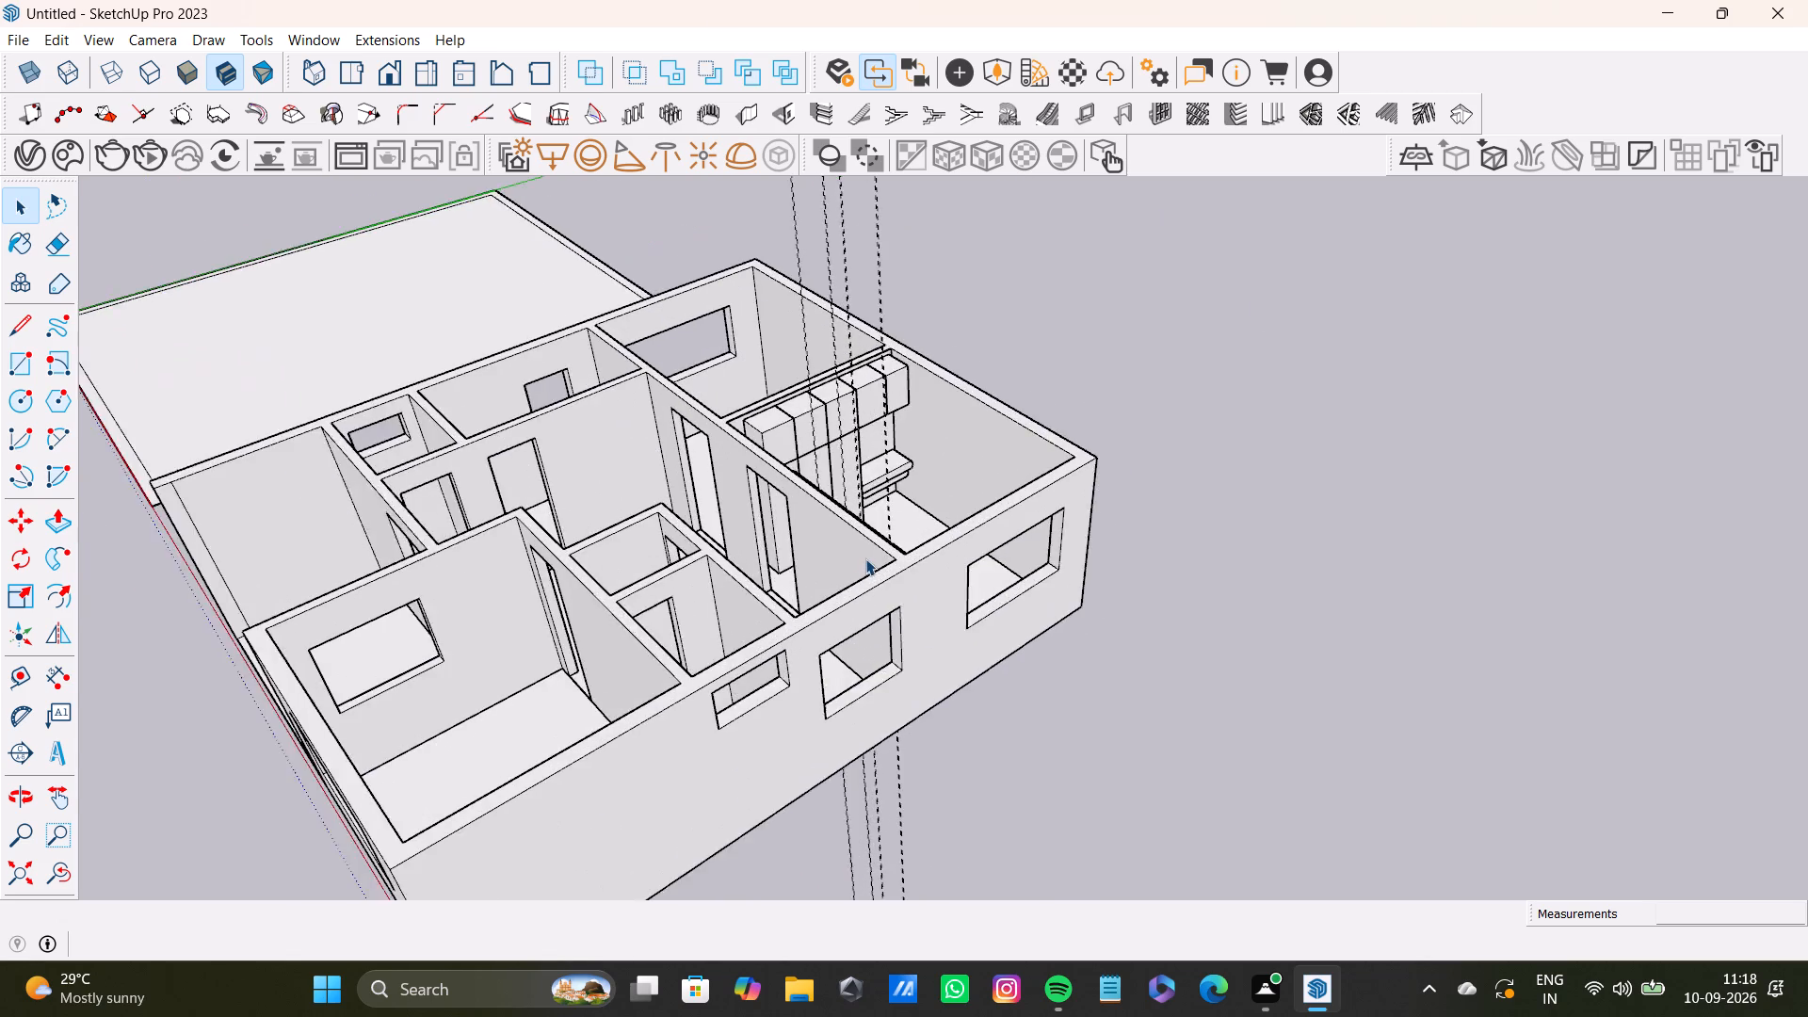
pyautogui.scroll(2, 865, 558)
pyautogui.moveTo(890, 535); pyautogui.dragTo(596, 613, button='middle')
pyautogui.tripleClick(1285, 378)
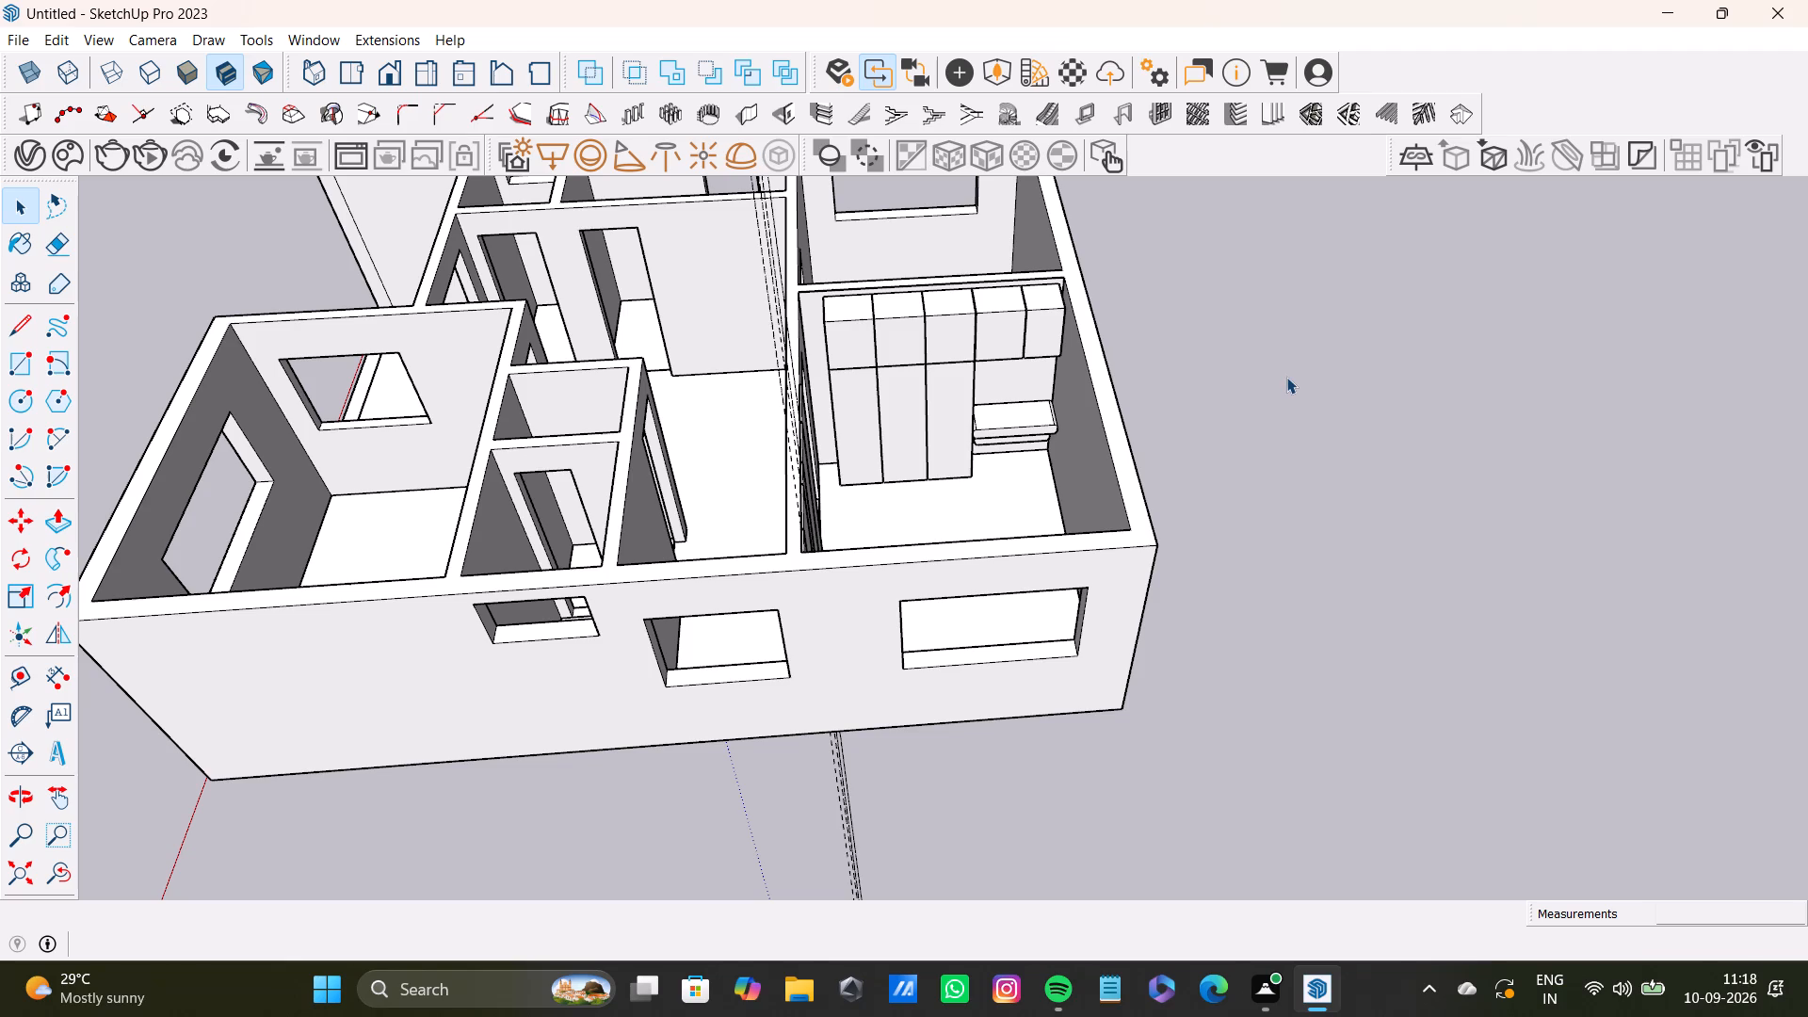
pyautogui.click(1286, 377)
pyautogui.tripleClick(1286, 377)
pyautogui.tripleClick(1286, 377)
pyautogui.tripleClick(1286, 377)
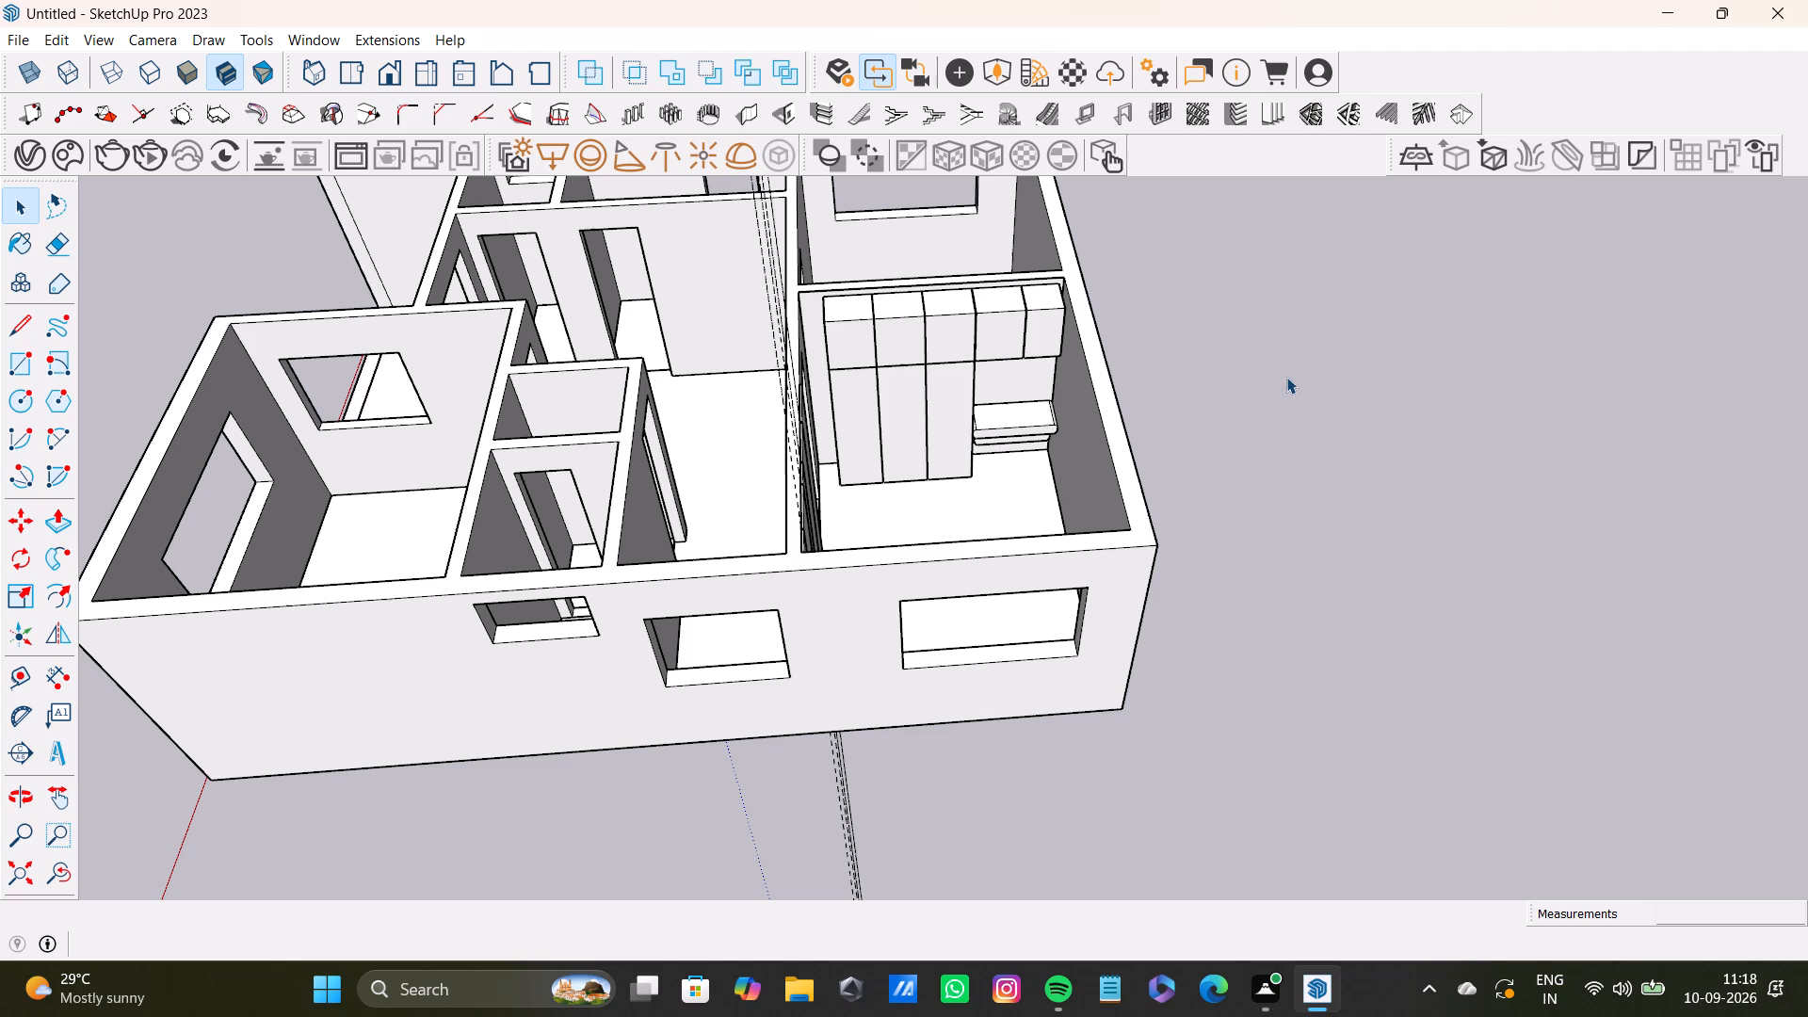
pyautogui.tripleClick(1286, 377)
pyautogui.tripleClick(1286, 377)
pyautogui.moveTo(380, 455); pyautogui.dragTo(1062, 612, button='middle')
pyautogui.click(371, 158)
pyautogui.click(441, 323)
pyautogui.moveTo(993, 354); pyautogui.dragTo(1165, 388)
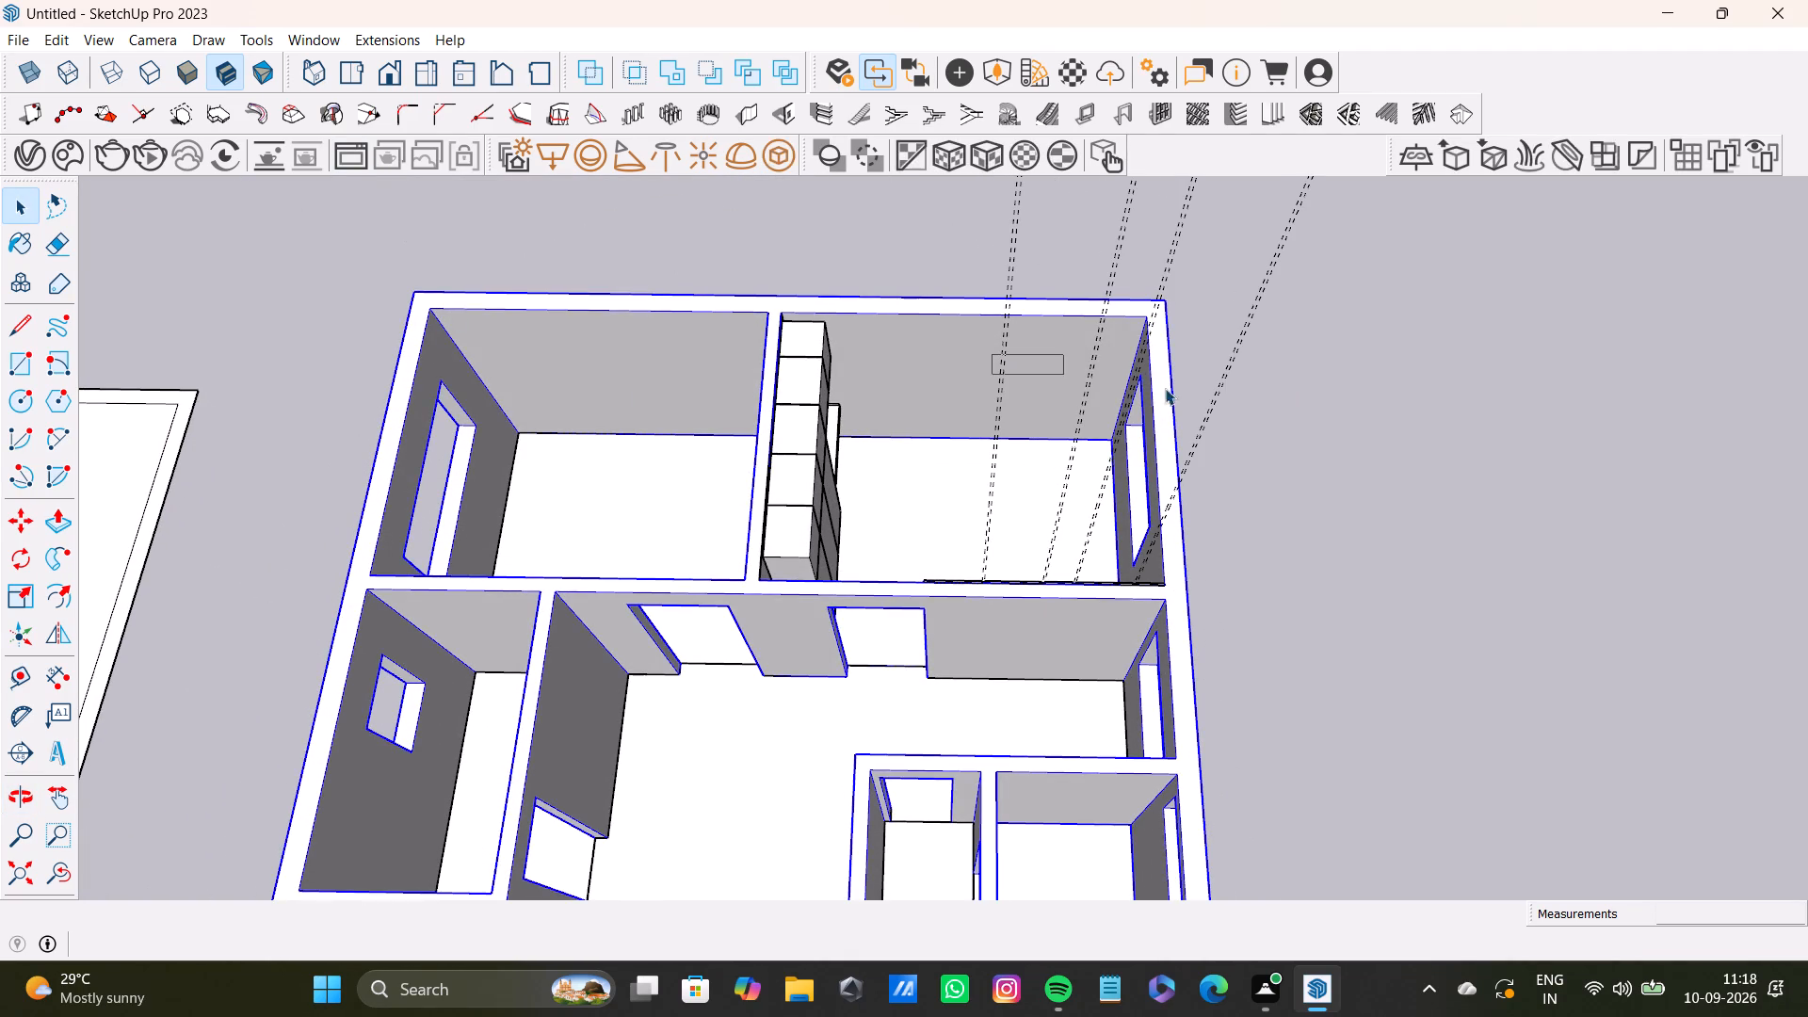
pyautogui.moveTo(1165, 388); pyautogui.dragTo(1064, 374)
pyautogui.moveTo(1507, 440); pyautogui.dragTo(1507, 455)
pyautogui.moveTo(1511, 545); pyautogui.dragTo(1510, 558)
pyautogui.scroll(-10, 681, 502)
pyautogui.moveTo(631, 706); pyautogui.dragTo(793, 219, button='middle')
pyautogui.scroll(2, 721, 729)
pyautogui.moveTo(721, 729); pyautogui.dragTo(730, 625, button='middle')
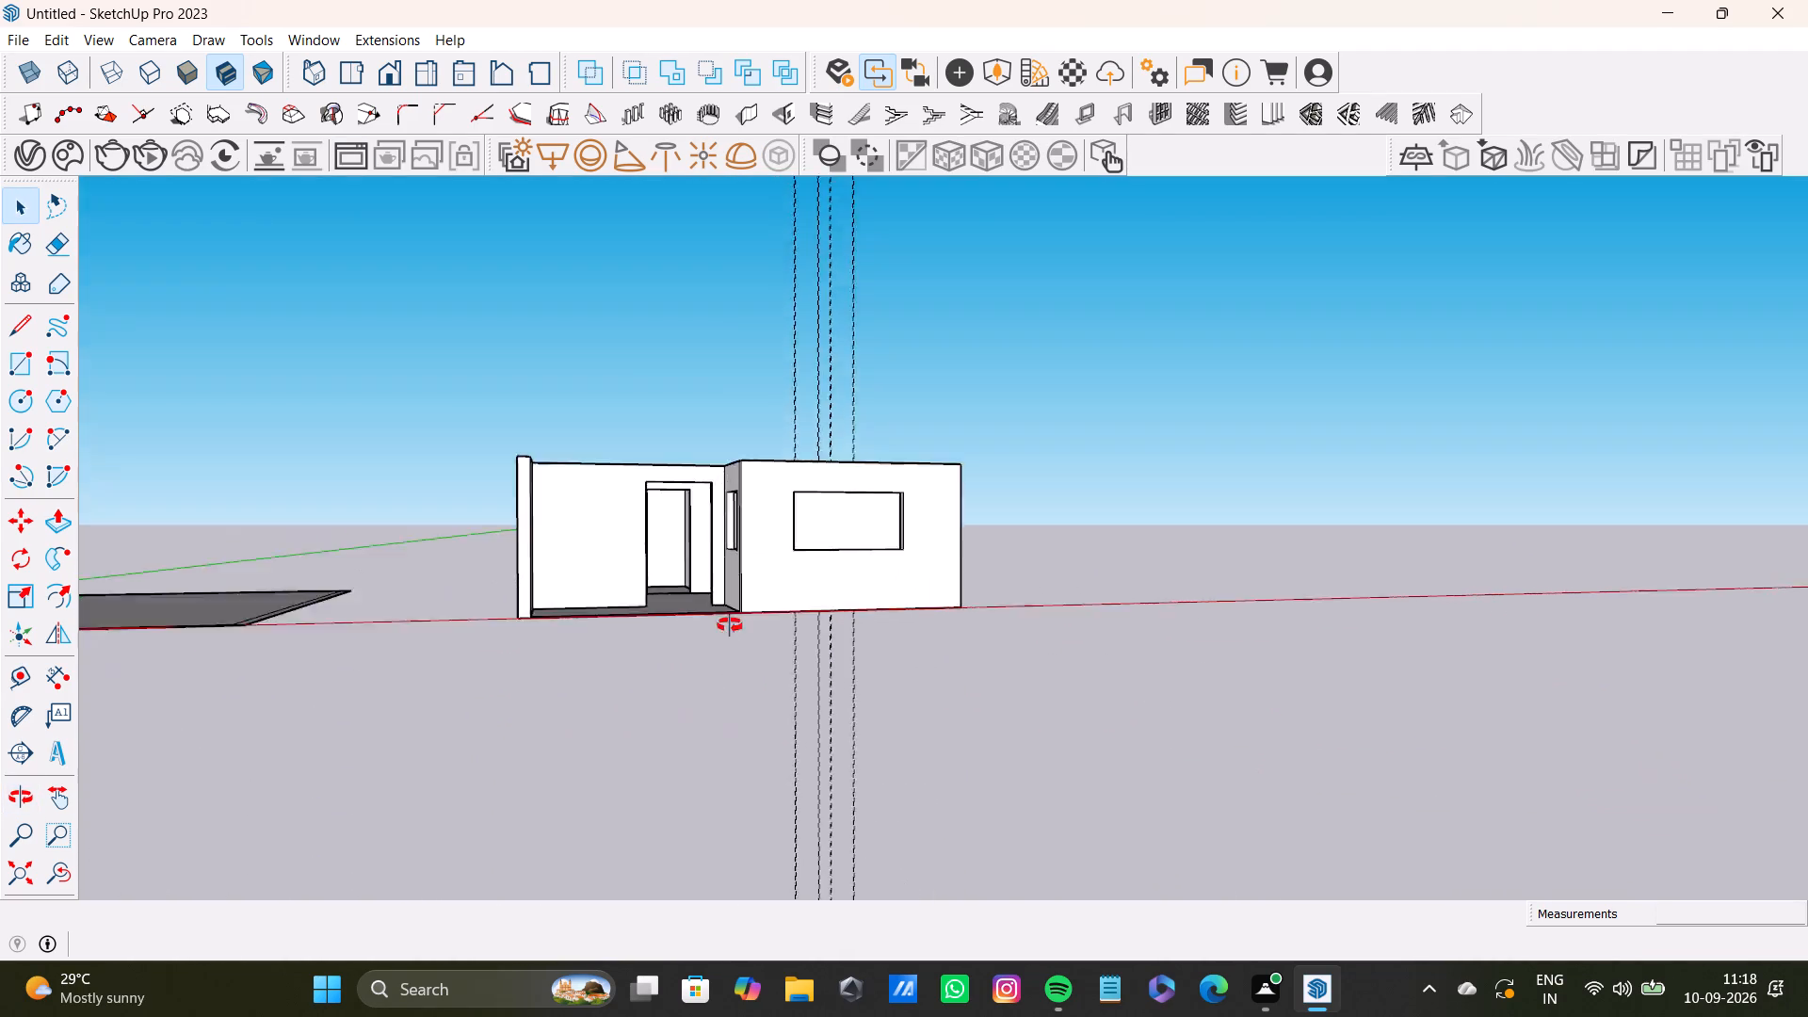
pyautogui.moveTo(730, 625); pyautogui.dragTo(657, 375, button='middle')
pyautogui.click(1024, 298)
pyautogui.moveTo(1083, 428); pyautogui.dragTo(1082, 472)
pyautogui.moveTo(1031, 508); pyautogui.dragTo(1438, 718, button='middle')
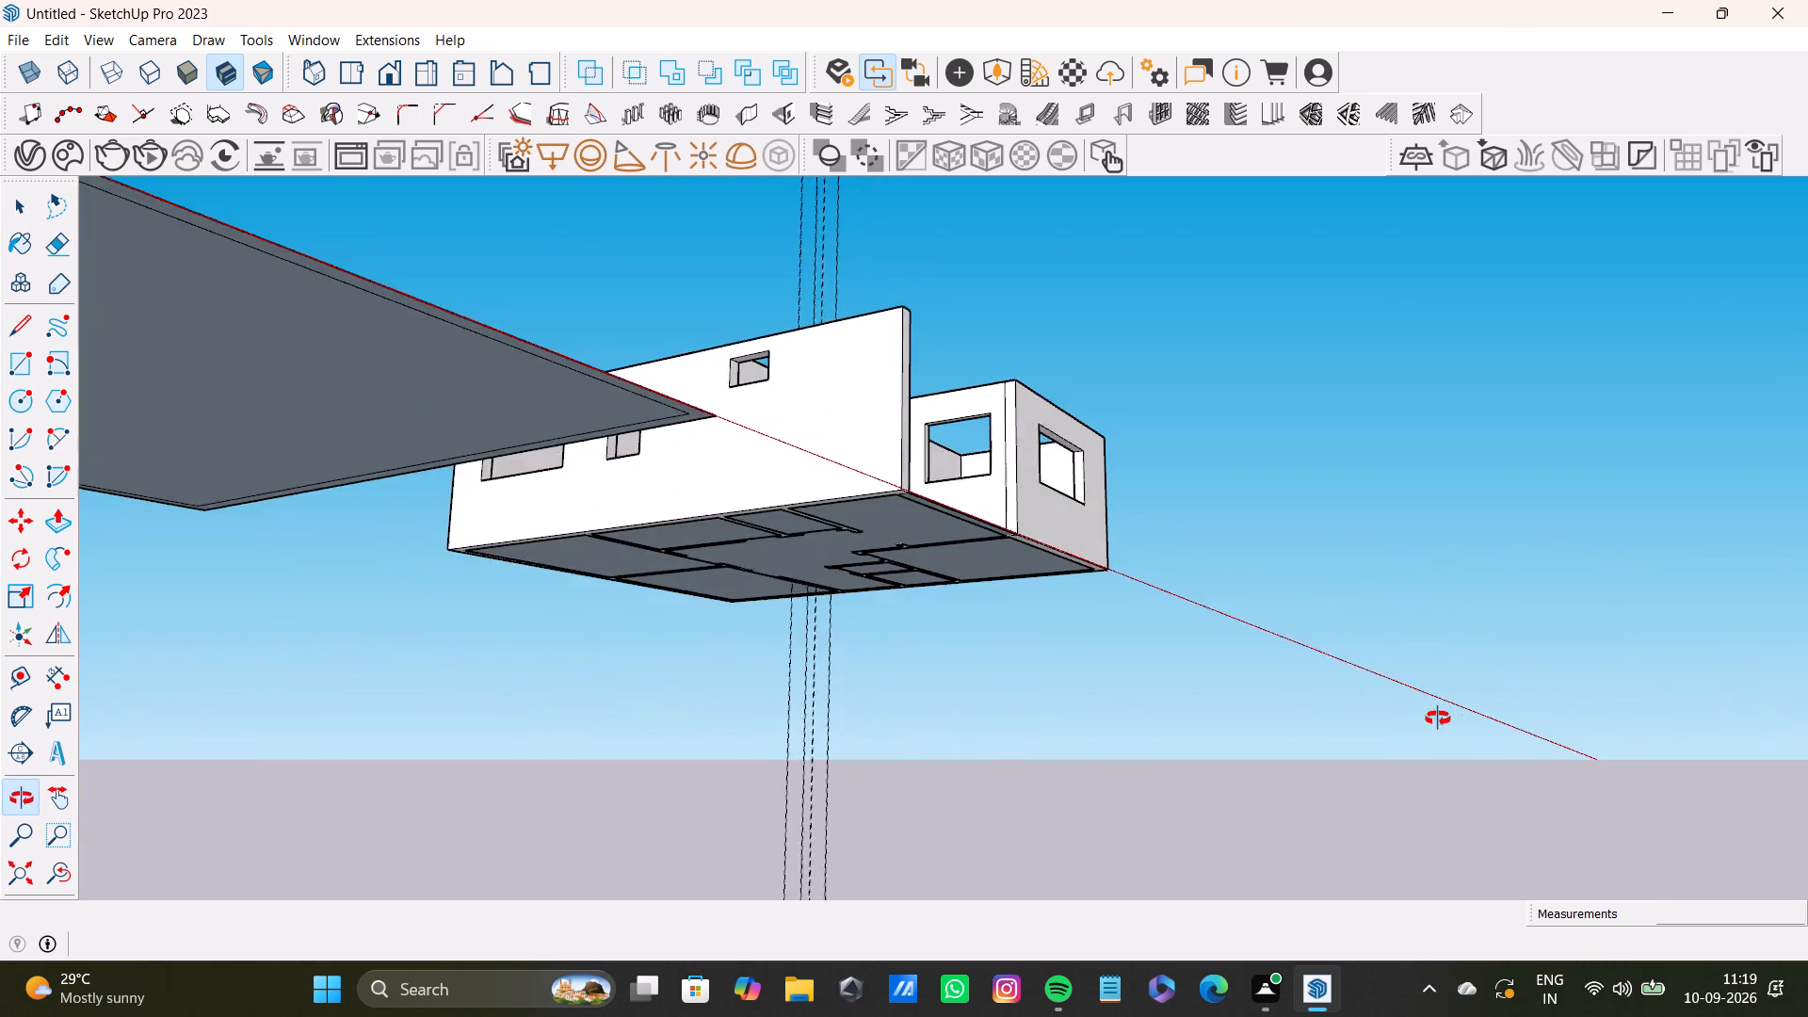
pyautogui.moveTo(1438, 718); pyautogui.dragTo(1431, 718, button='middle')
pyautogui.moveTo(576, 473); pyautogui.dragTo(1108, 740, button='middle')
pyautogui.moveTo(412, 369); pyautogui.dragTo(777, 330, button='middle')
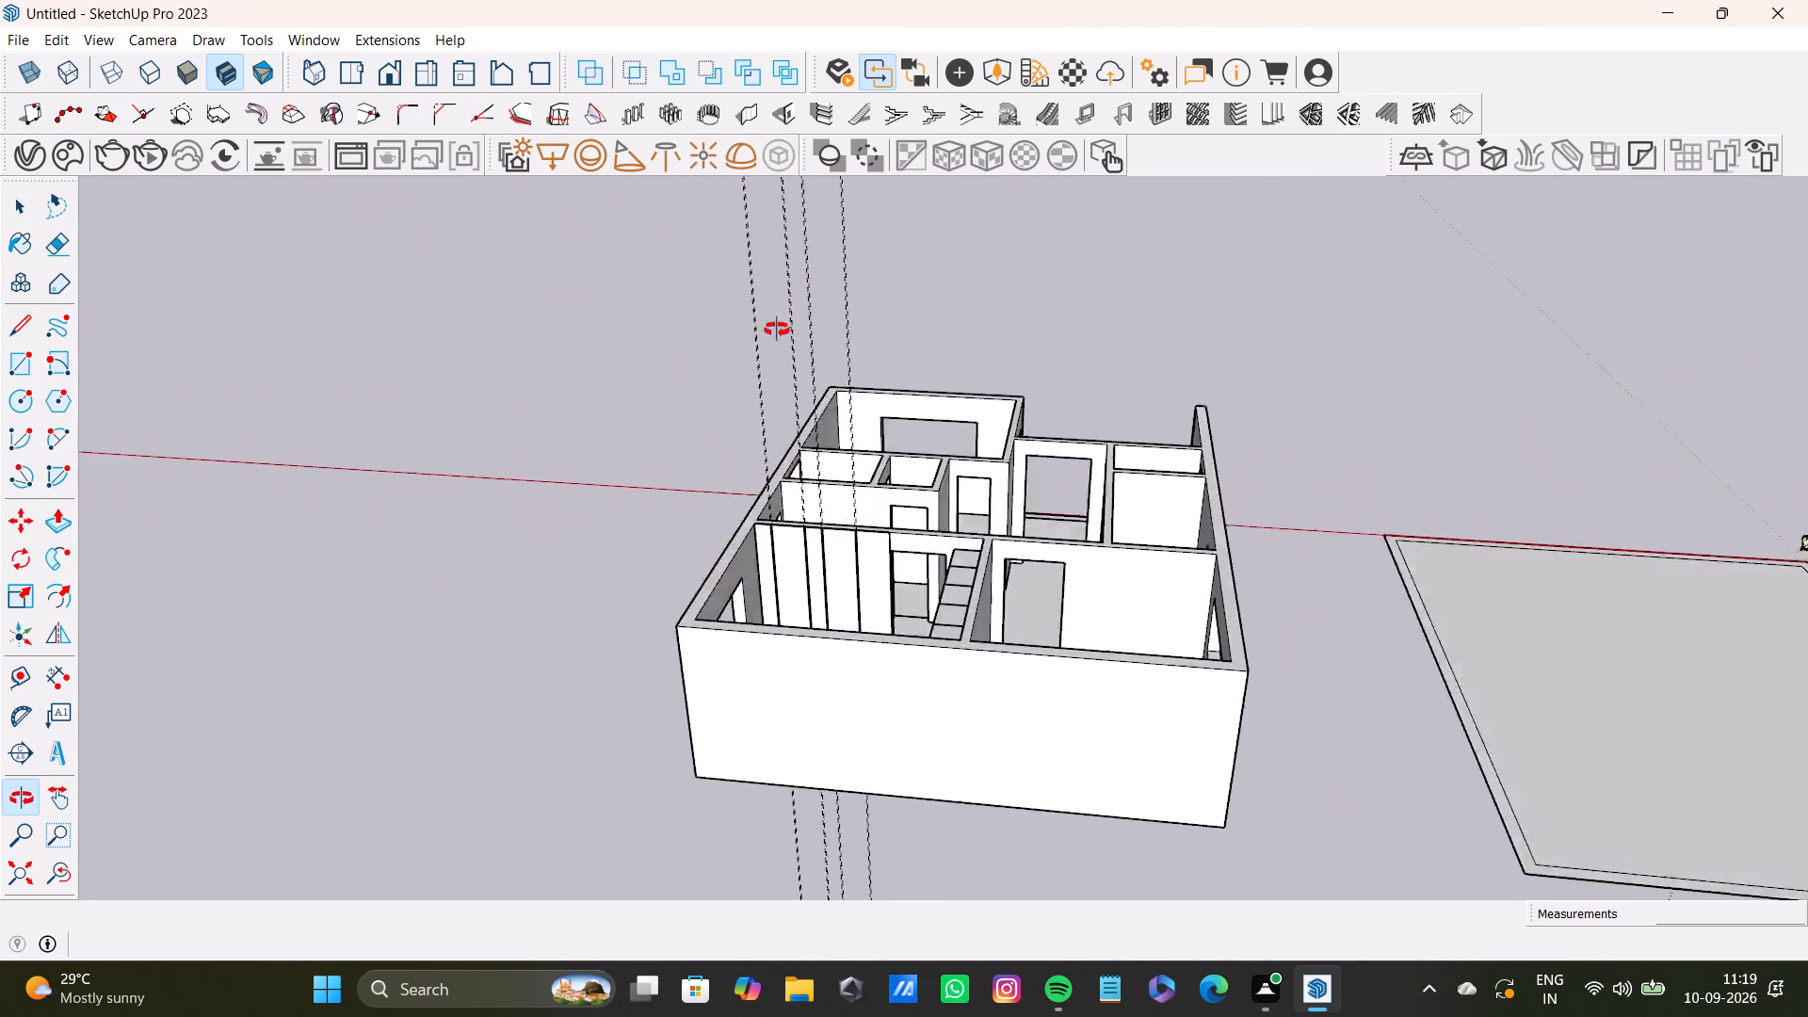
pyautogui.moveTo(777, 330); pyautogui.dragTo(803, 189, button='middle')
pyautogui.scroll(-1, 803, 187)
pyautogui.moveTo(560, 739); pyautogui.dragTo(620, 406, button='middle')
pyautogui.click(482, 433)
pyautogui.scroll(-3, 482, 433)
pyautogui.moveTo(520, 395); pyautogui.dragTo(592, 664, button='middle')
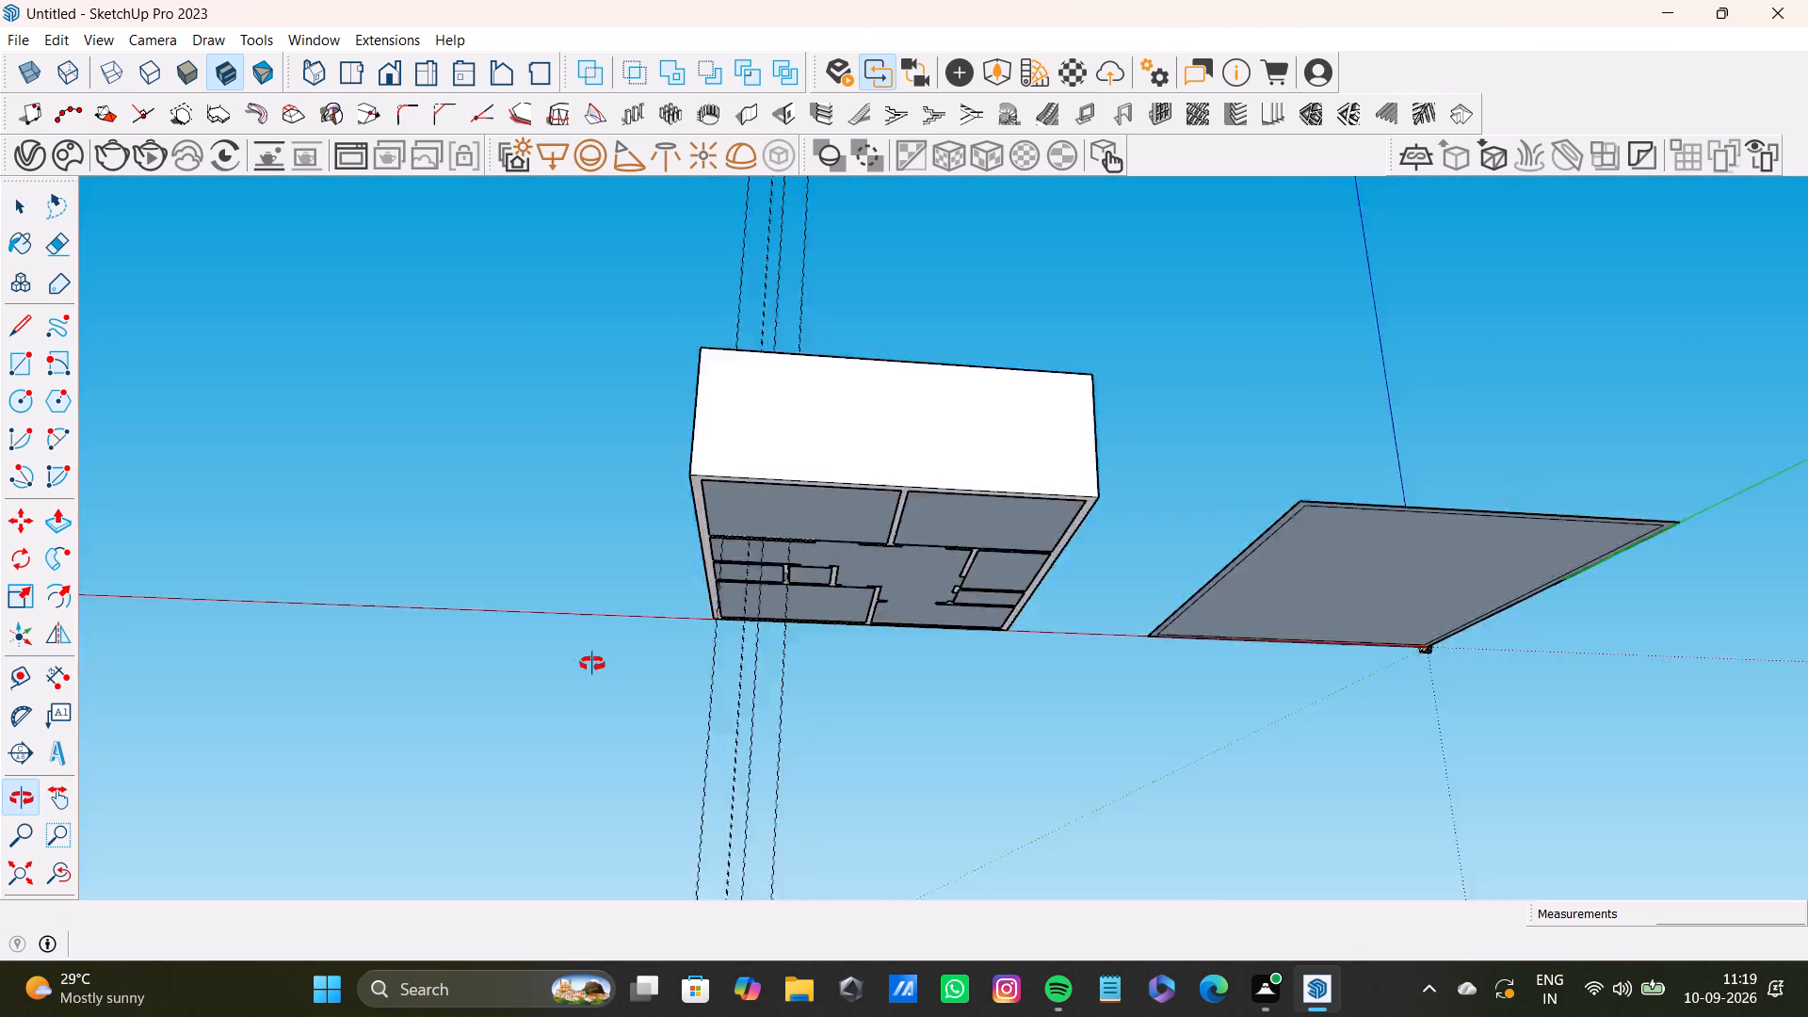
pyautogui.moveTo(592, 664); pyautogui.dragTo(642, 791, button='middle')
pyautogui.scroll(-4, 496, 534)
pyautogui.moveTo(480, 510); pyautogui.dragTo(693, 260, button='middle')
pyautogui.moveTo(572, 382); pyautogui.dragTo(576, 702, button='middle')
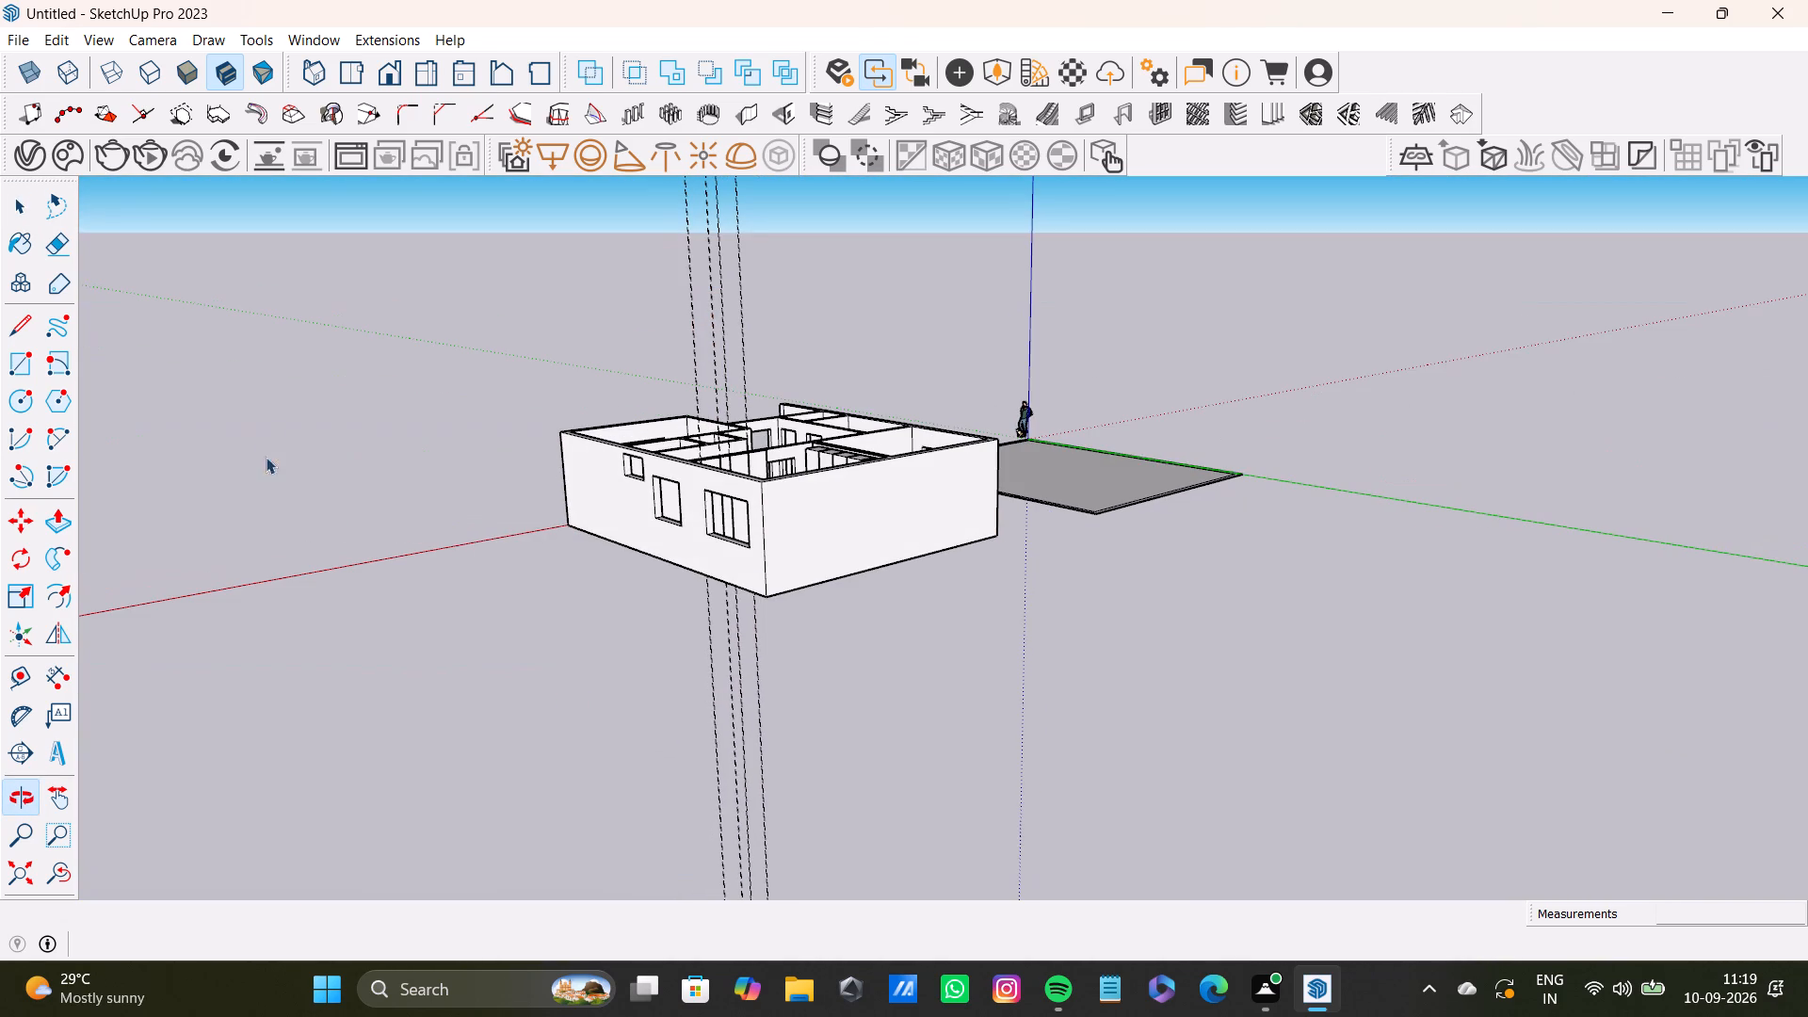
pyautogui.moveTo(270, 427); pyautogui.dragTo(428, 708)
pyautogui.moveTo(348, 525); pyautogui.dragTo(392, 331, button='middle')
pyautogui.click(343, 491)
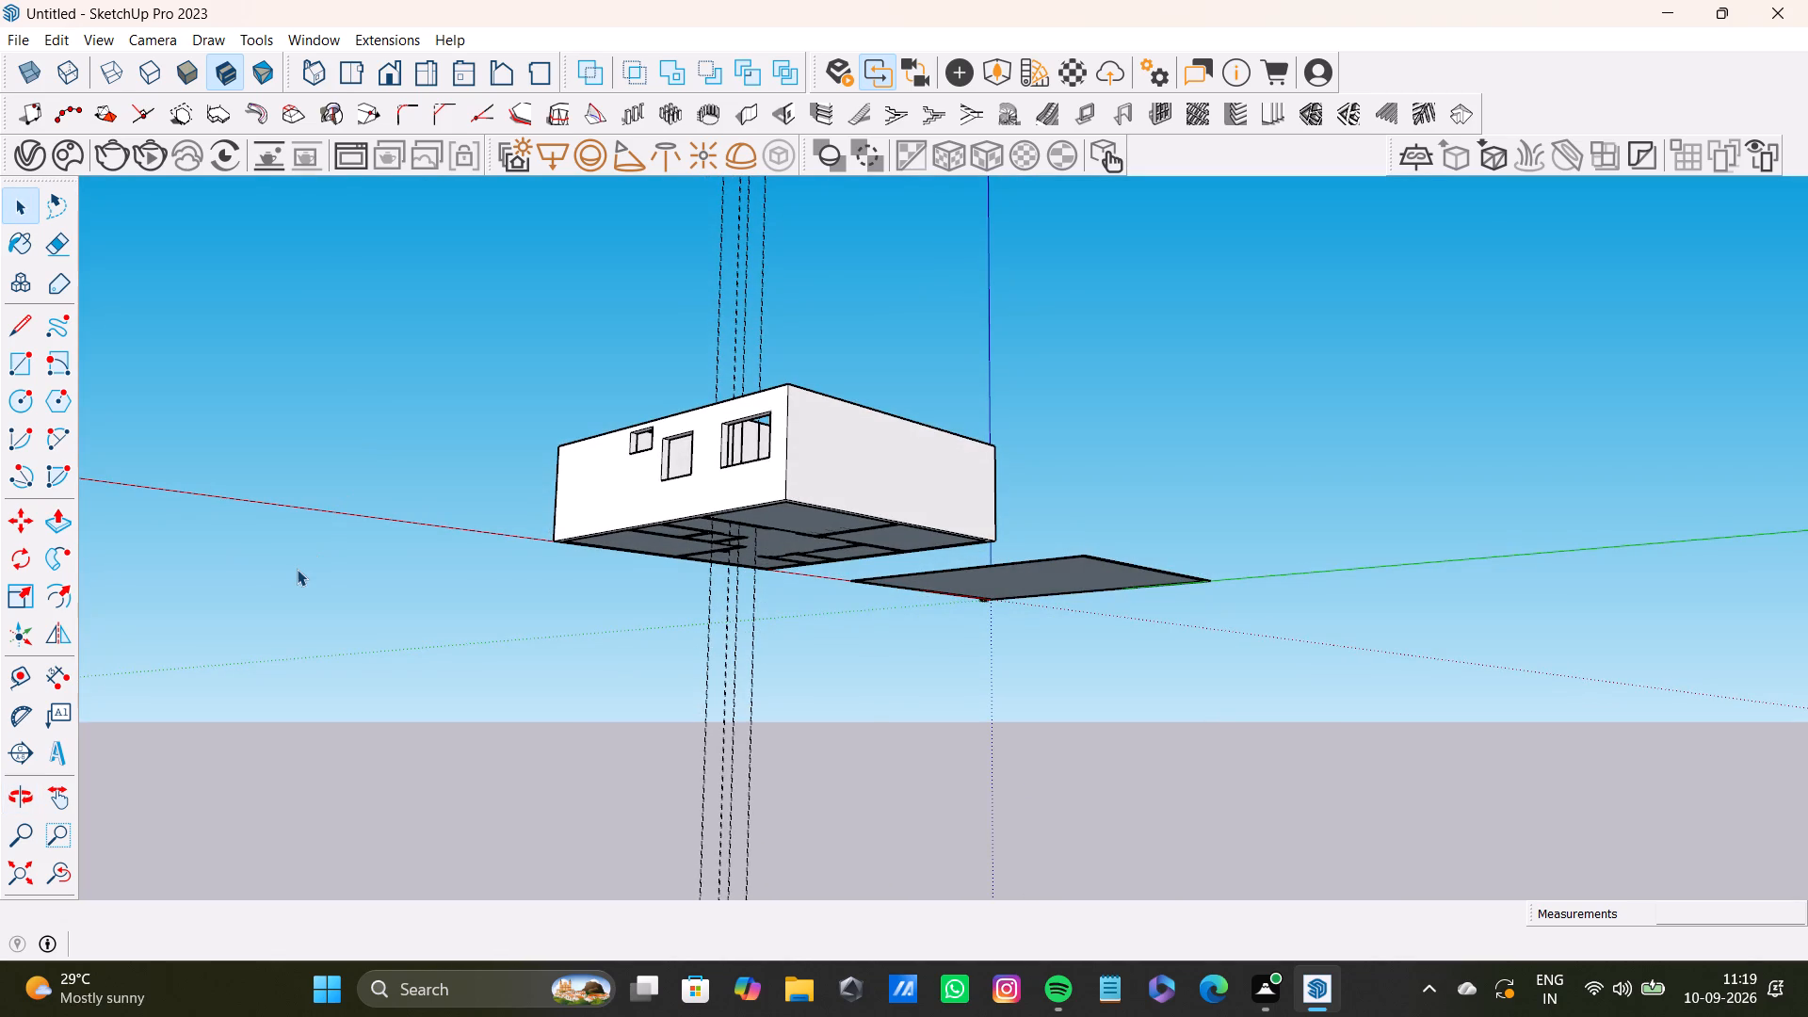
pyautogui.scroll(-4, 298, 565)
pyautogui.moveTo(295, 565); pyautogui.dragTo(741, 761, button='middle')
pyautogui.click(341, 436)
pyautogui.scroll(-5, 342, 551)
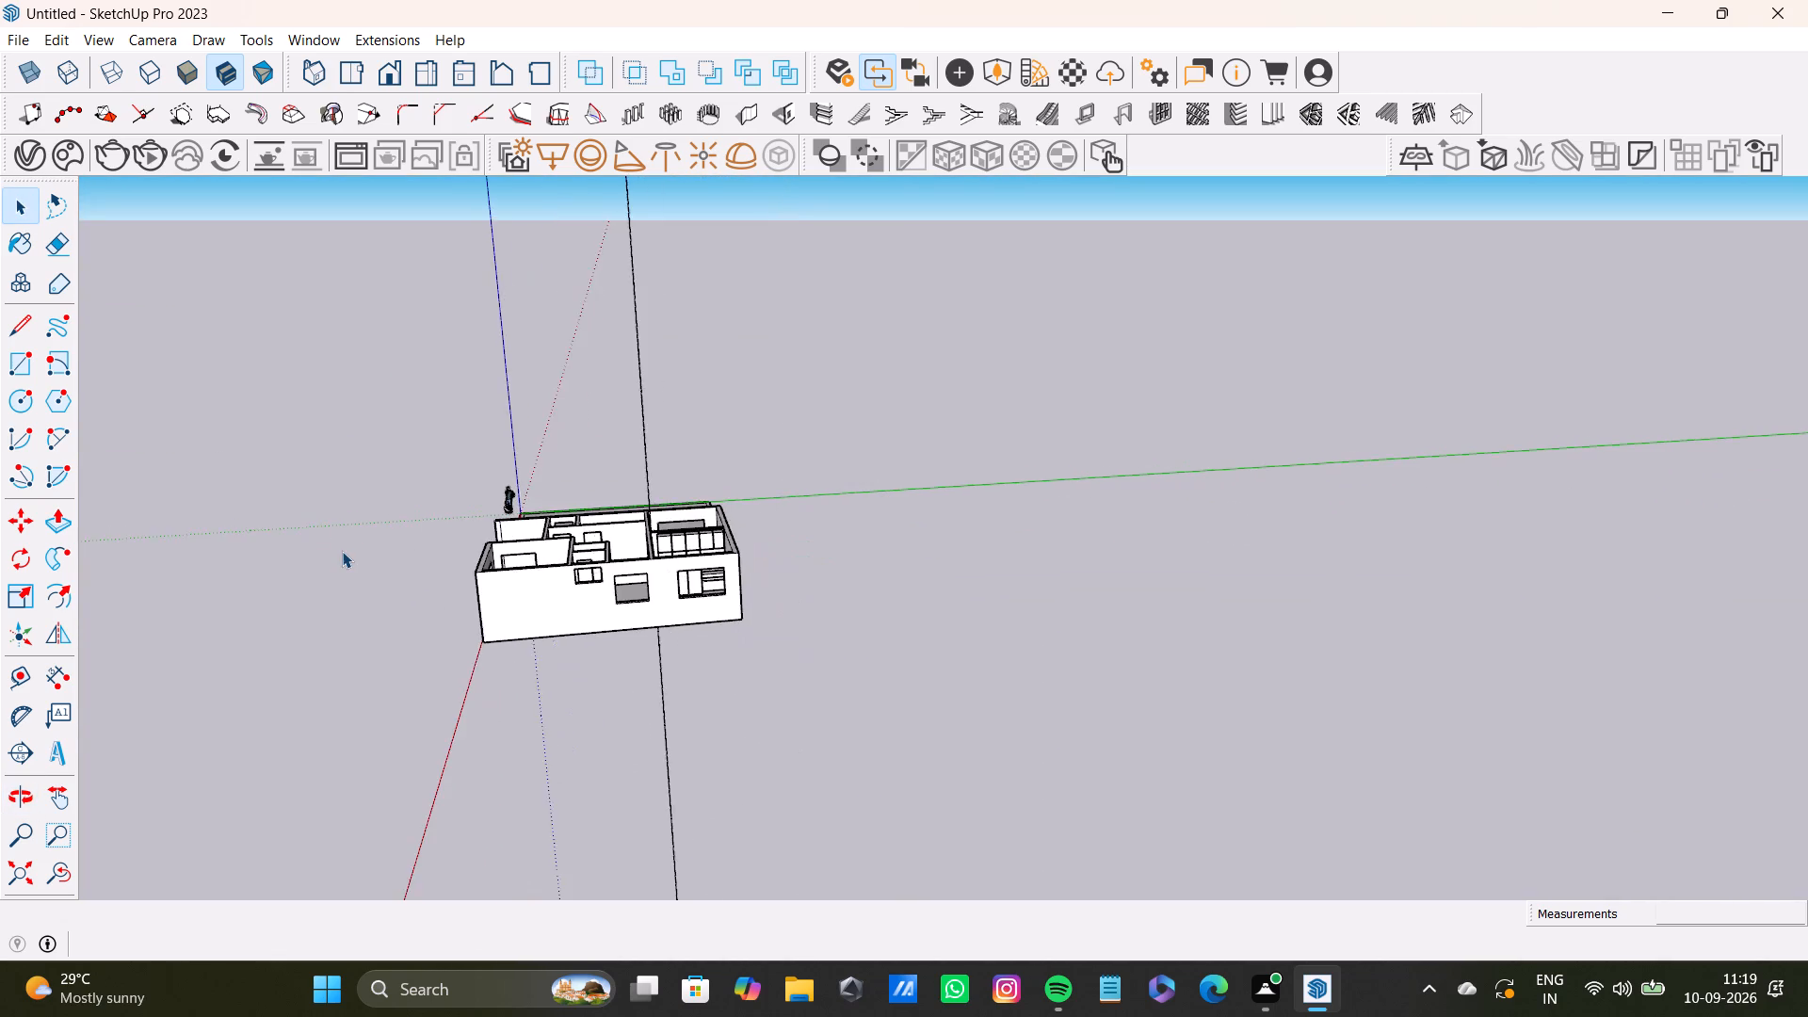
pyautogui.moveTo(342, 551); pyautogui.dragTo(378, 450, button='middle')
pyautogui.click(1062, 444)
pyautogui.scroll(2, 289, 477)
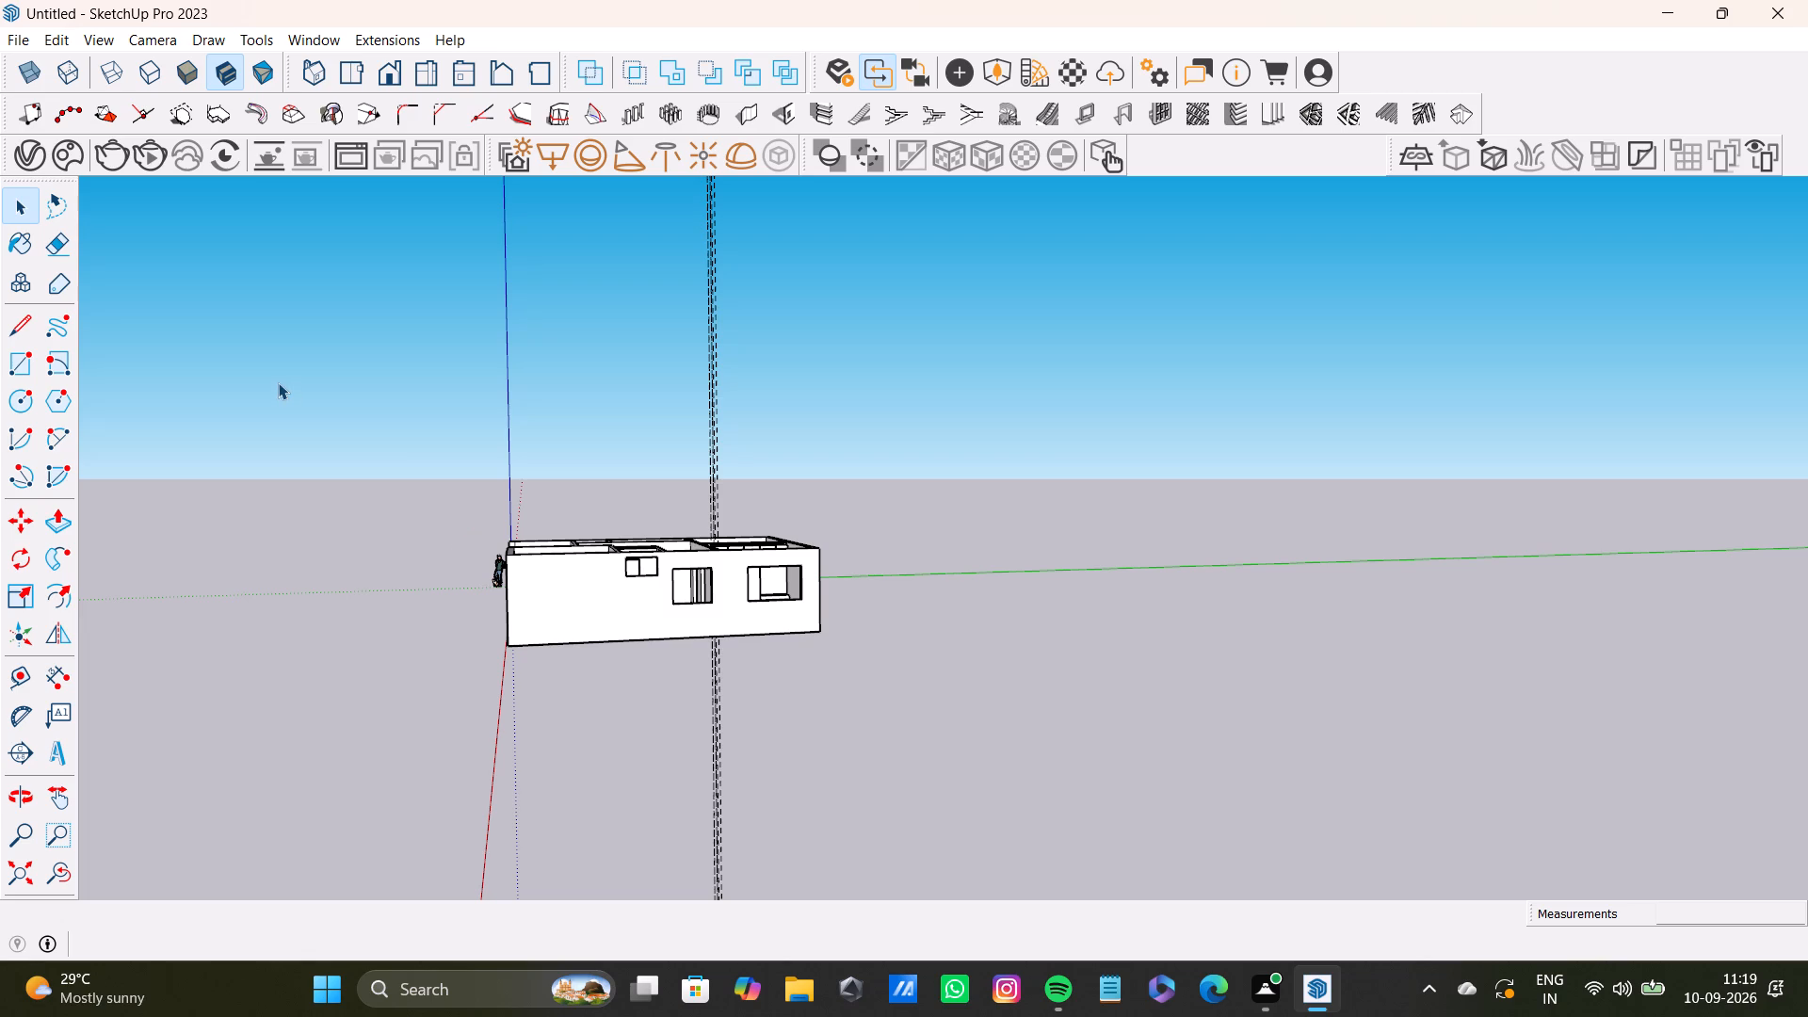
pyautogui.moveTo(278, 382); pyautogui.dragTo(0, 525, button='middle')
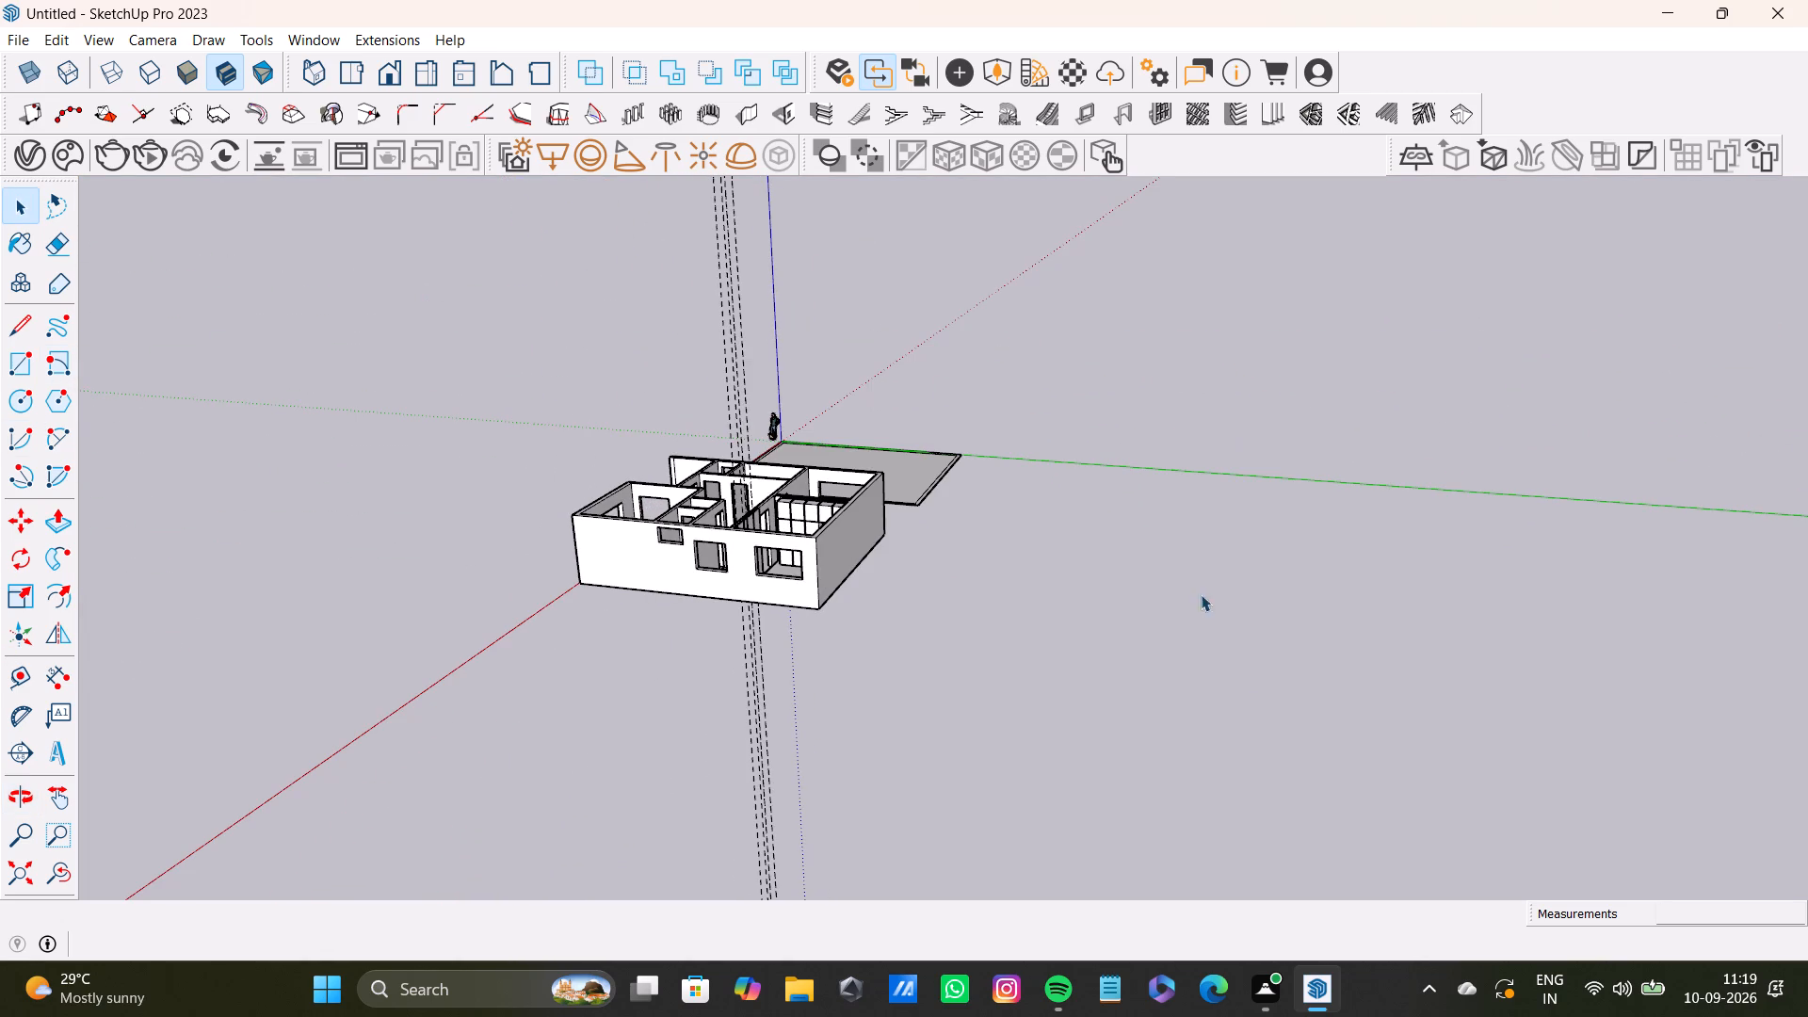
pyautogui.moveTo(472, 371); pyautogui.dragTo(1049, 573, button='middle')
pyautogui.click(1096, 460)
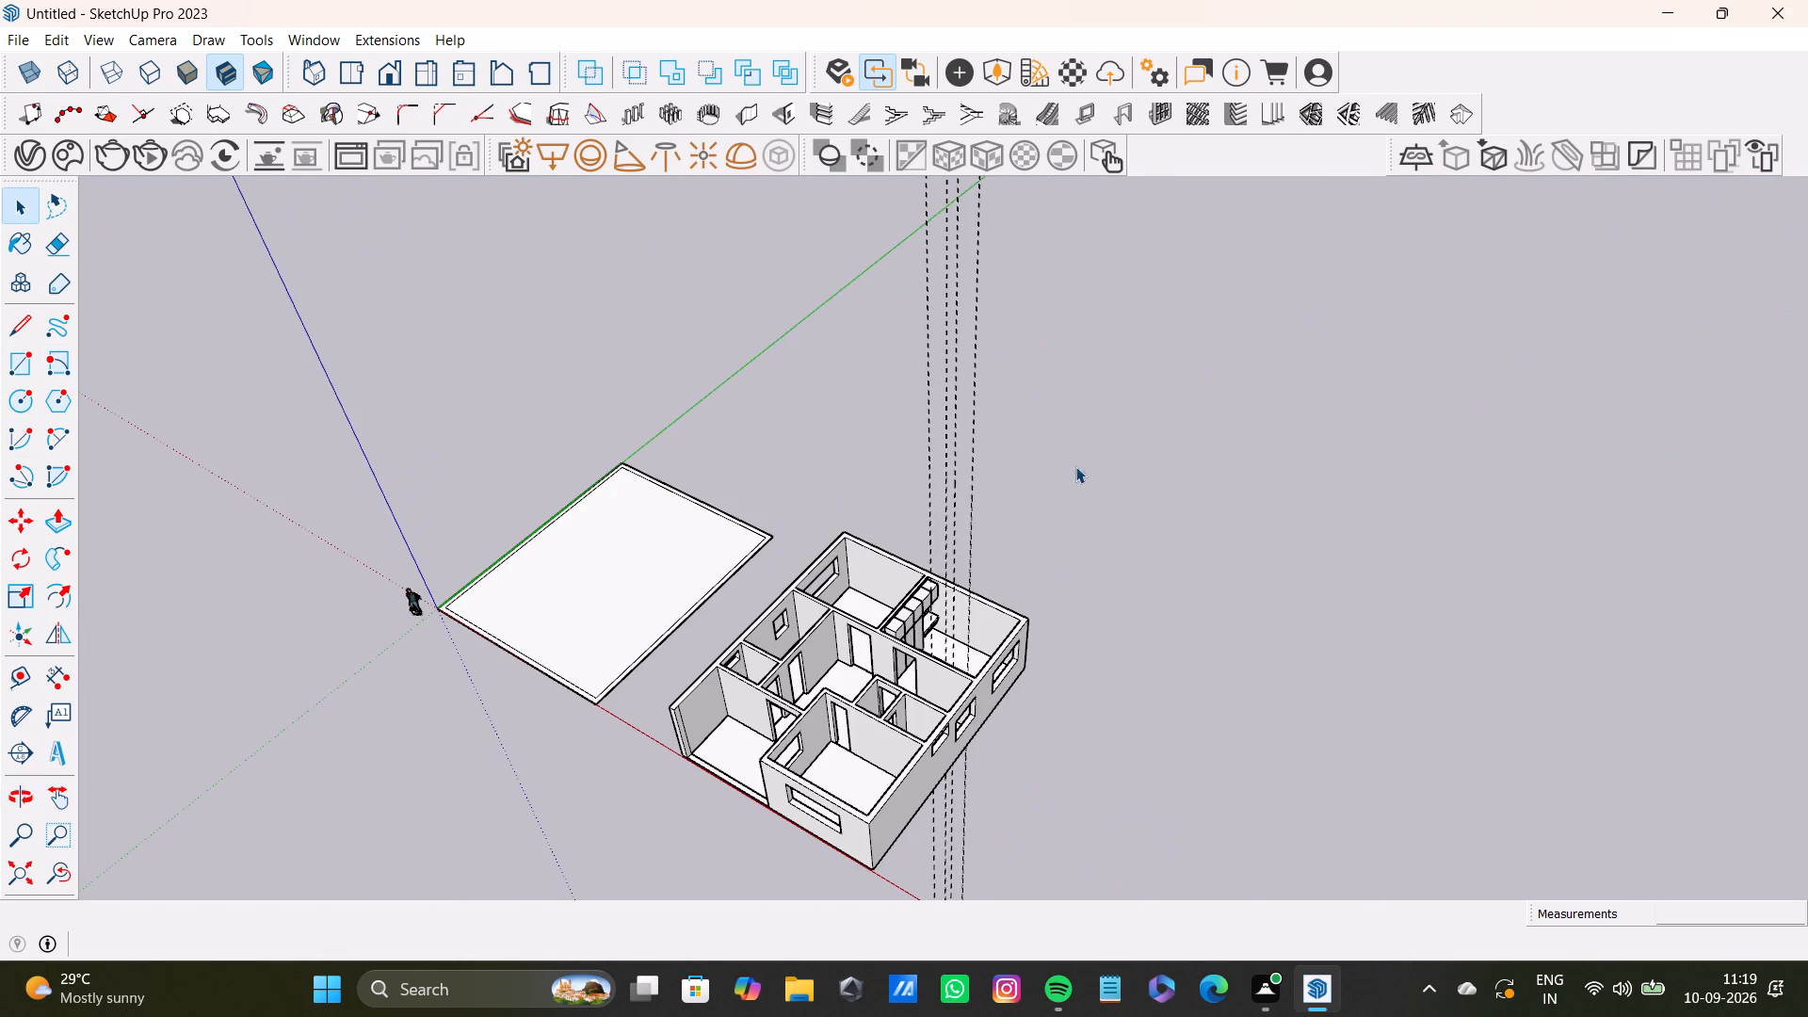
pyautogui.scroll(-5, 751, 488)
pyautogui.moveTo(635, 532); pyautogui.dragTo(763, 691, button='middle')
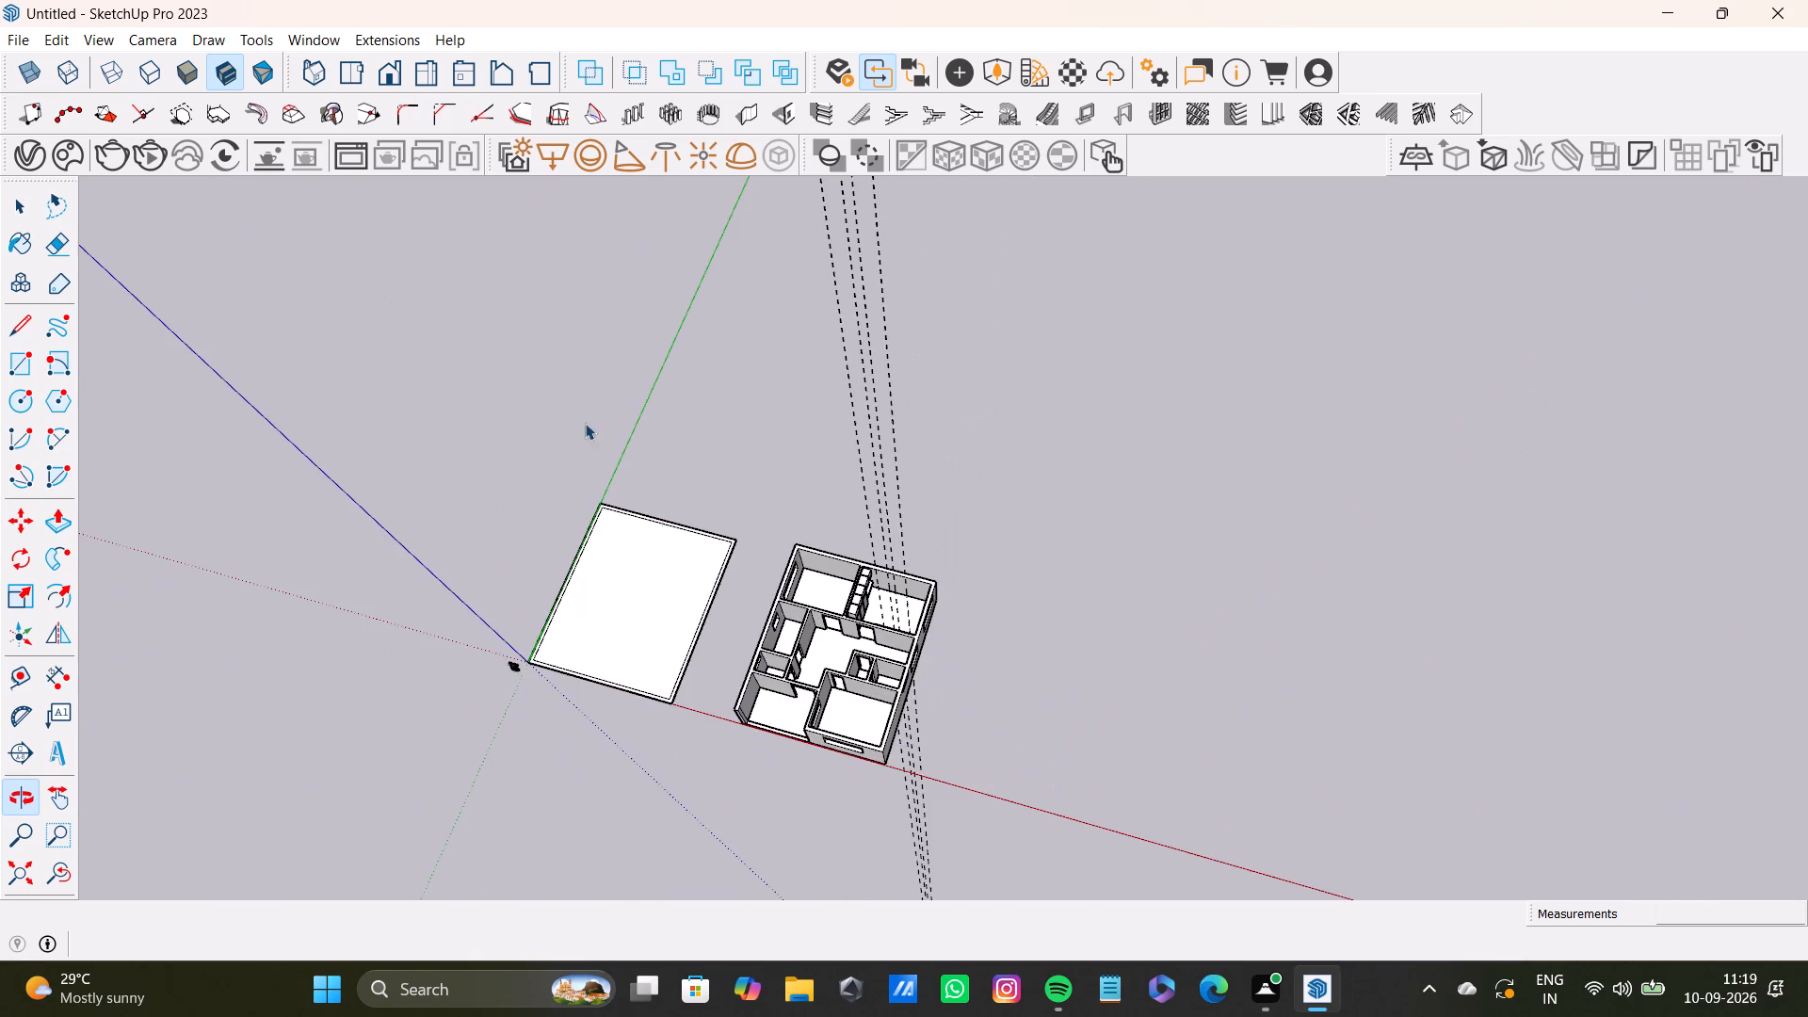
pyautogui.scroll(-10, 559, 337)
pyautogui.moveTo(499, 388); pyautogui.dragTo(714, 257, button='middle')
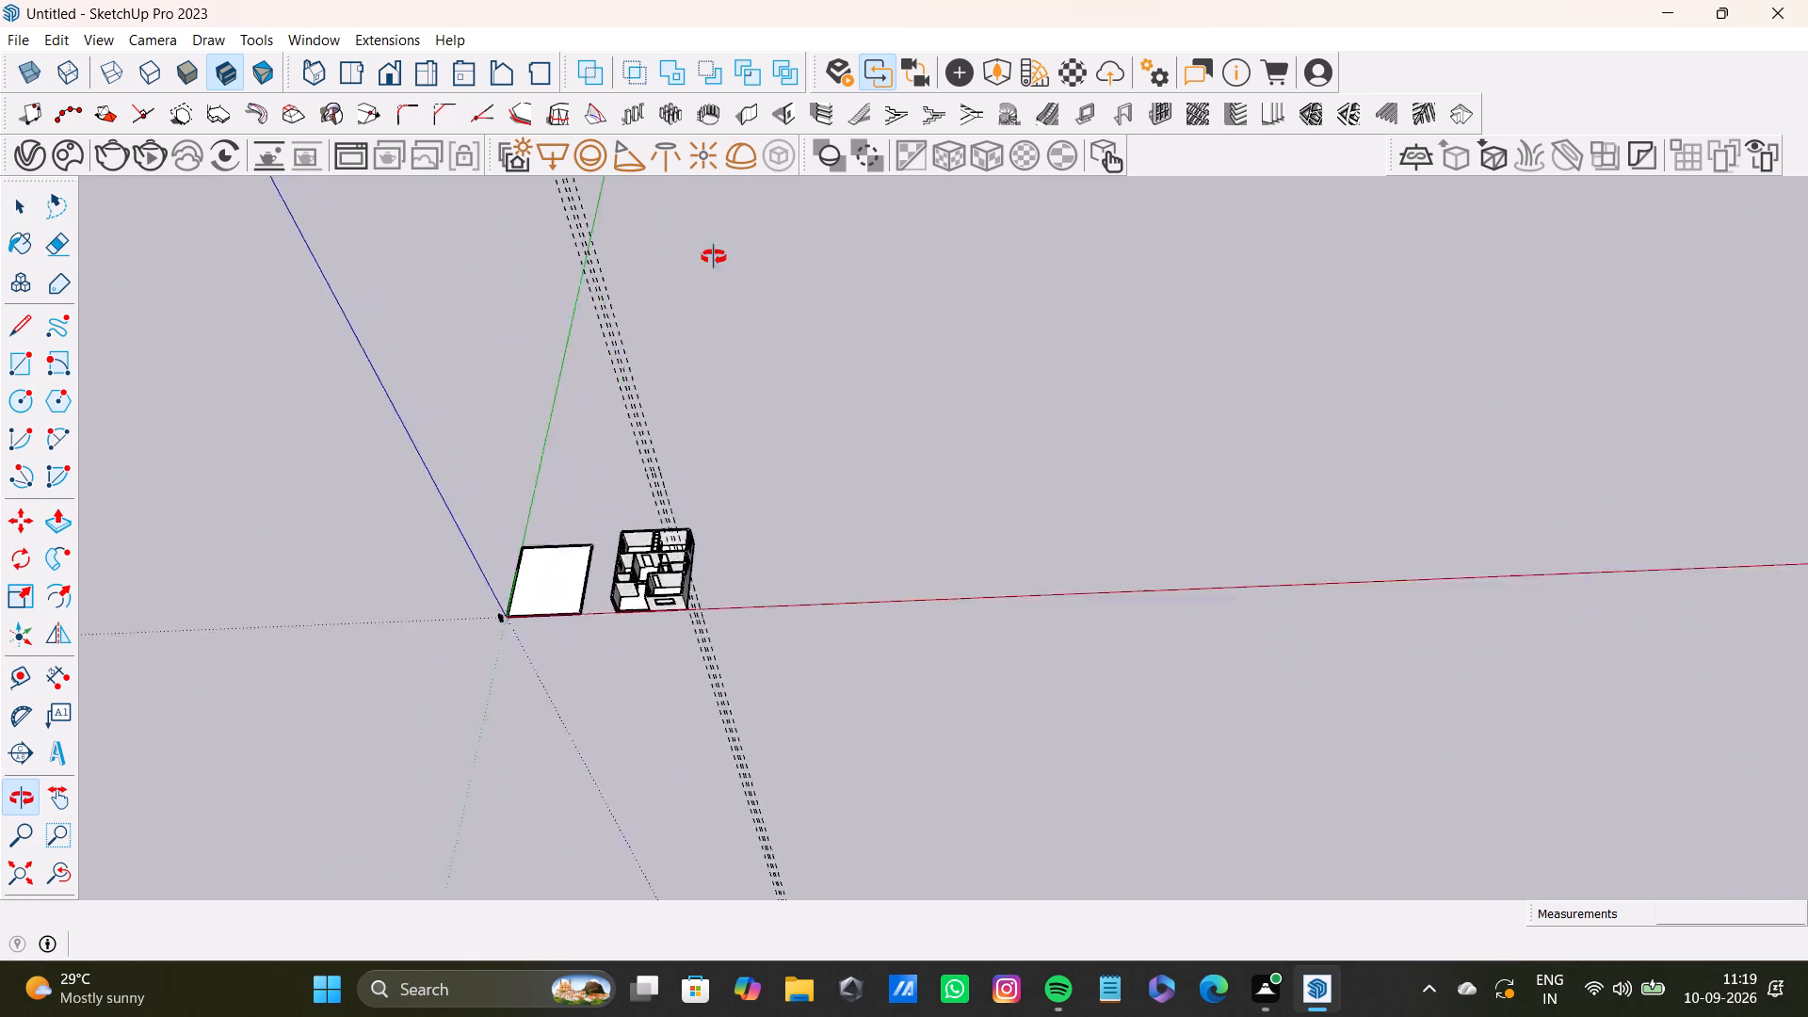
# Examine the whole house model and the neighbouring flat slab from a distance.
pyautogui.moveTo(714, 257); pyautogui.dragTo(1023, 416, button='middle')
pyautogui.moveTo(958, 460); pyautogui.dragTo(403, 331, button='middle')
pyautogui.scroll(-9, 443, 318)
pyautogui.moveTo(576, 395); pyautogui.dragTo(608, 256, button='middle')
pyautogui.moveTo(638, 358); pyautogui.dragTo(857, 417)
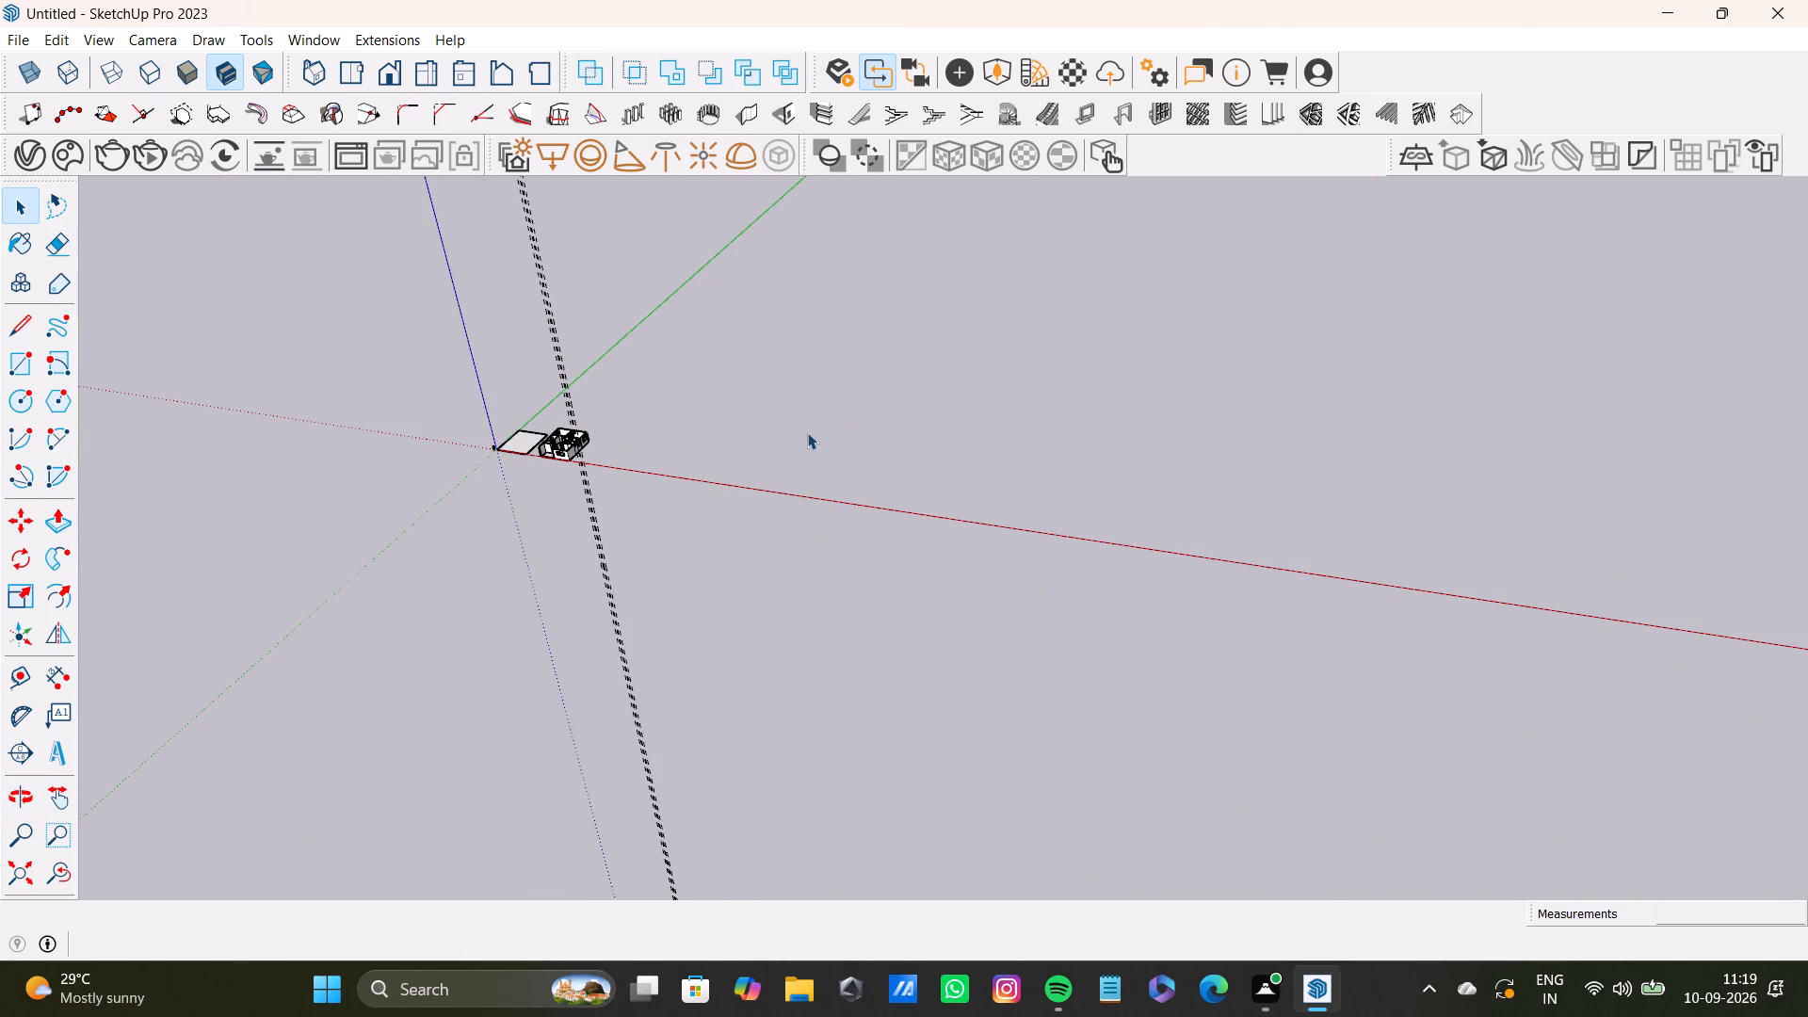
pyautogui.scroll(-5, 806, 433)
pyautogui.moveTo(802, 445); pyautogui.dragTo(532, 461, button='middle')
pyautogui.scroll(-5, 522, 401)
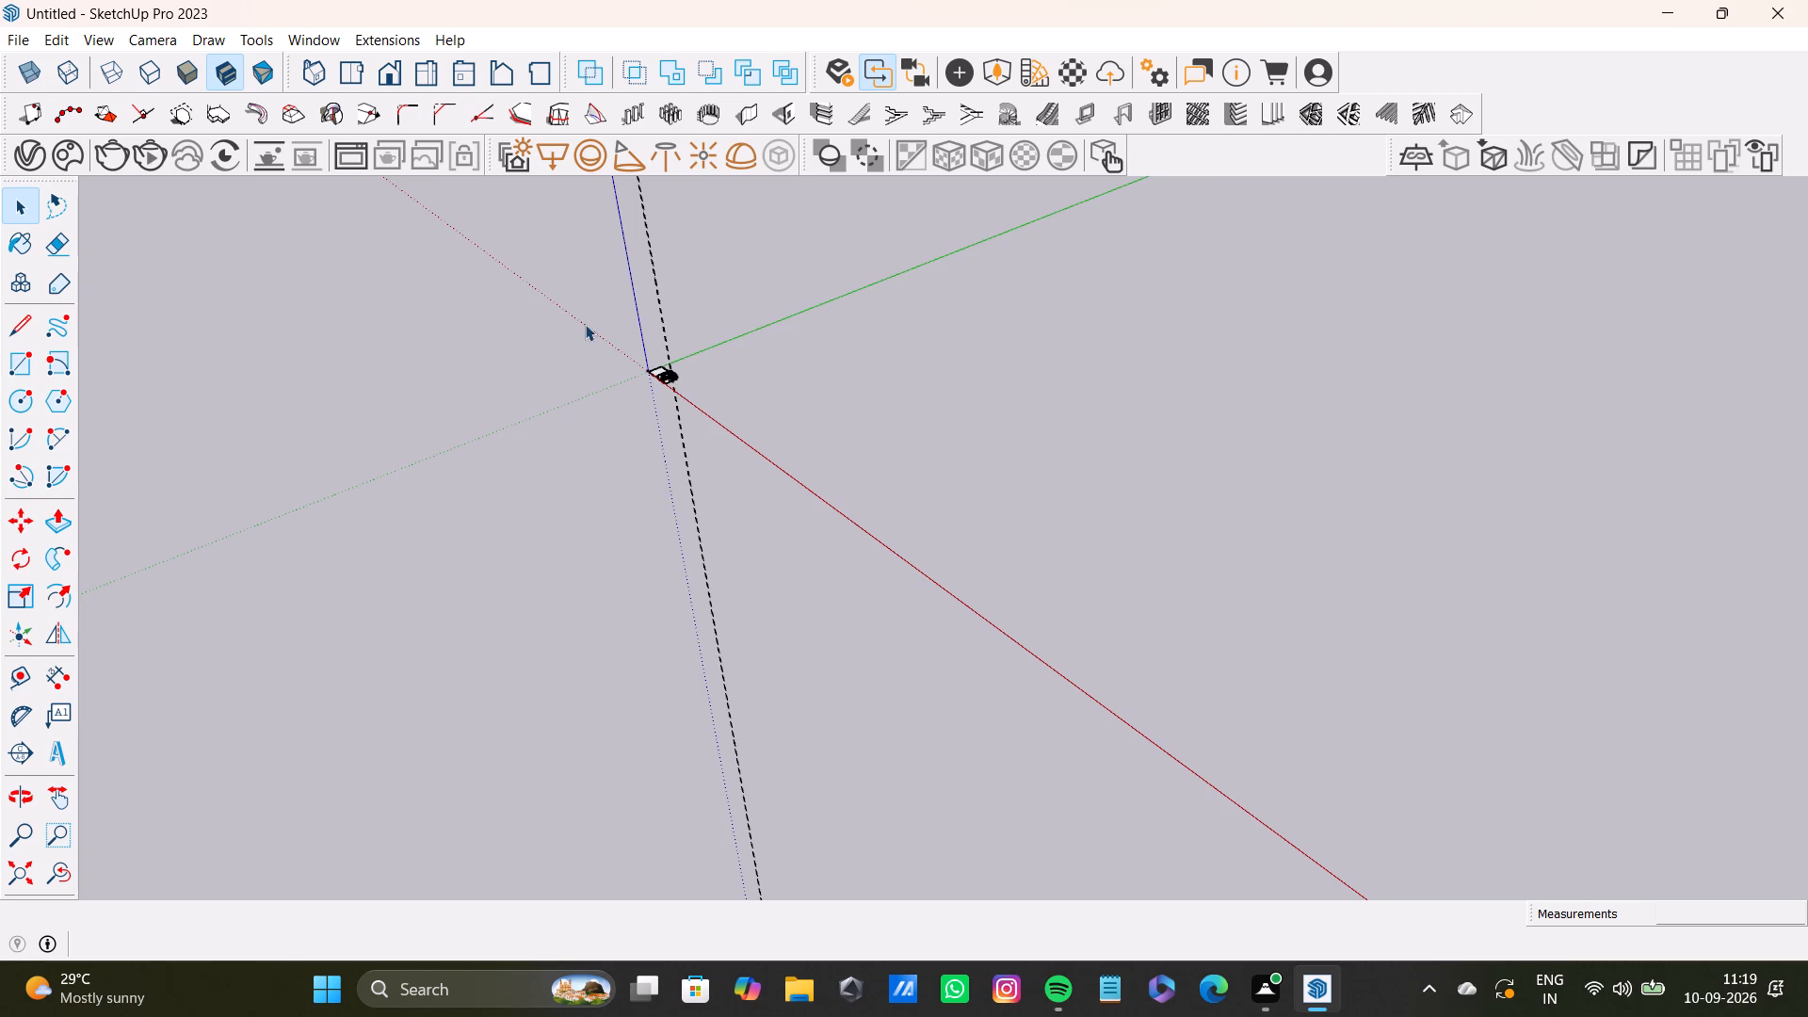
pyautogui.scroll(16, 581, 325)
pyautogui.click(1025, 277)
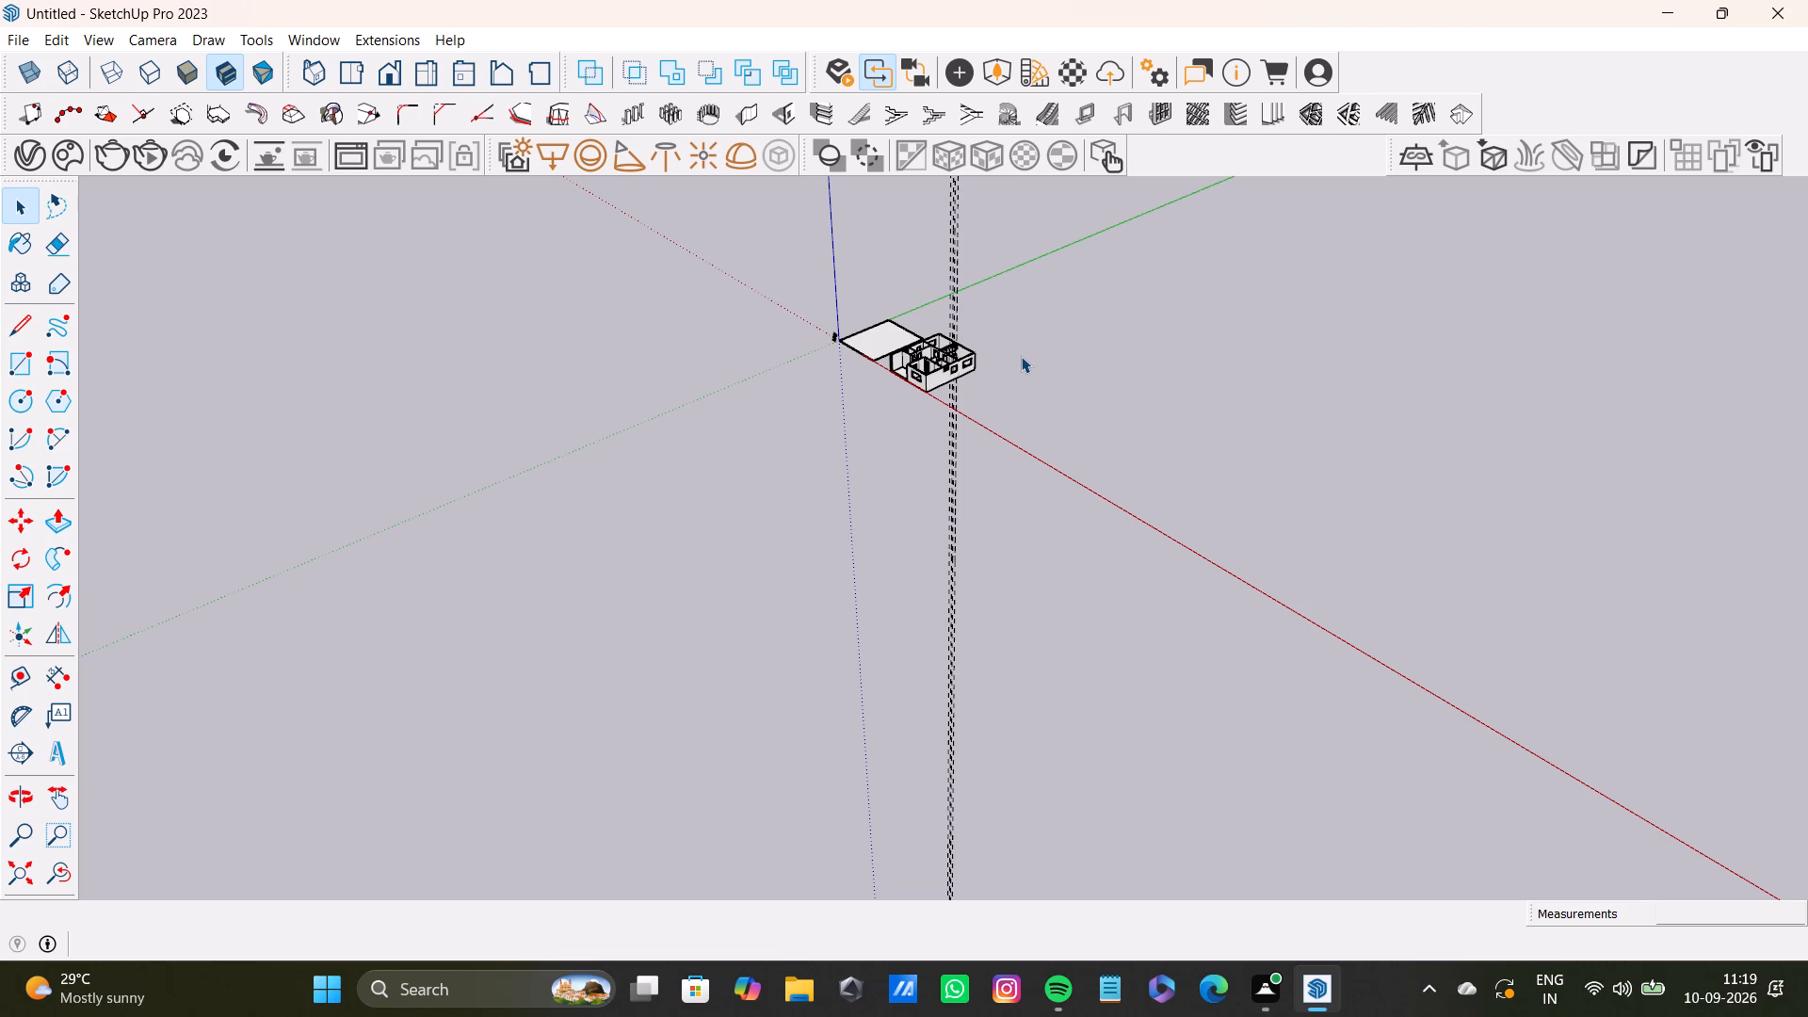
pyautogui.press('v')
pyautogui.scroll(19, 936, 395)
pyautogui.press('v')
pyautogui.keyDown('shift'); pyautogui.moveTo(1017, 353); pyautogui.dragTo(1018, 494, button='middle'); pyautogui.keyUp('shift')
pyautogui.keyDown('shift'); pyautogui.scroll(-1, 1023, 501); pyautogui.keyUp('shift')
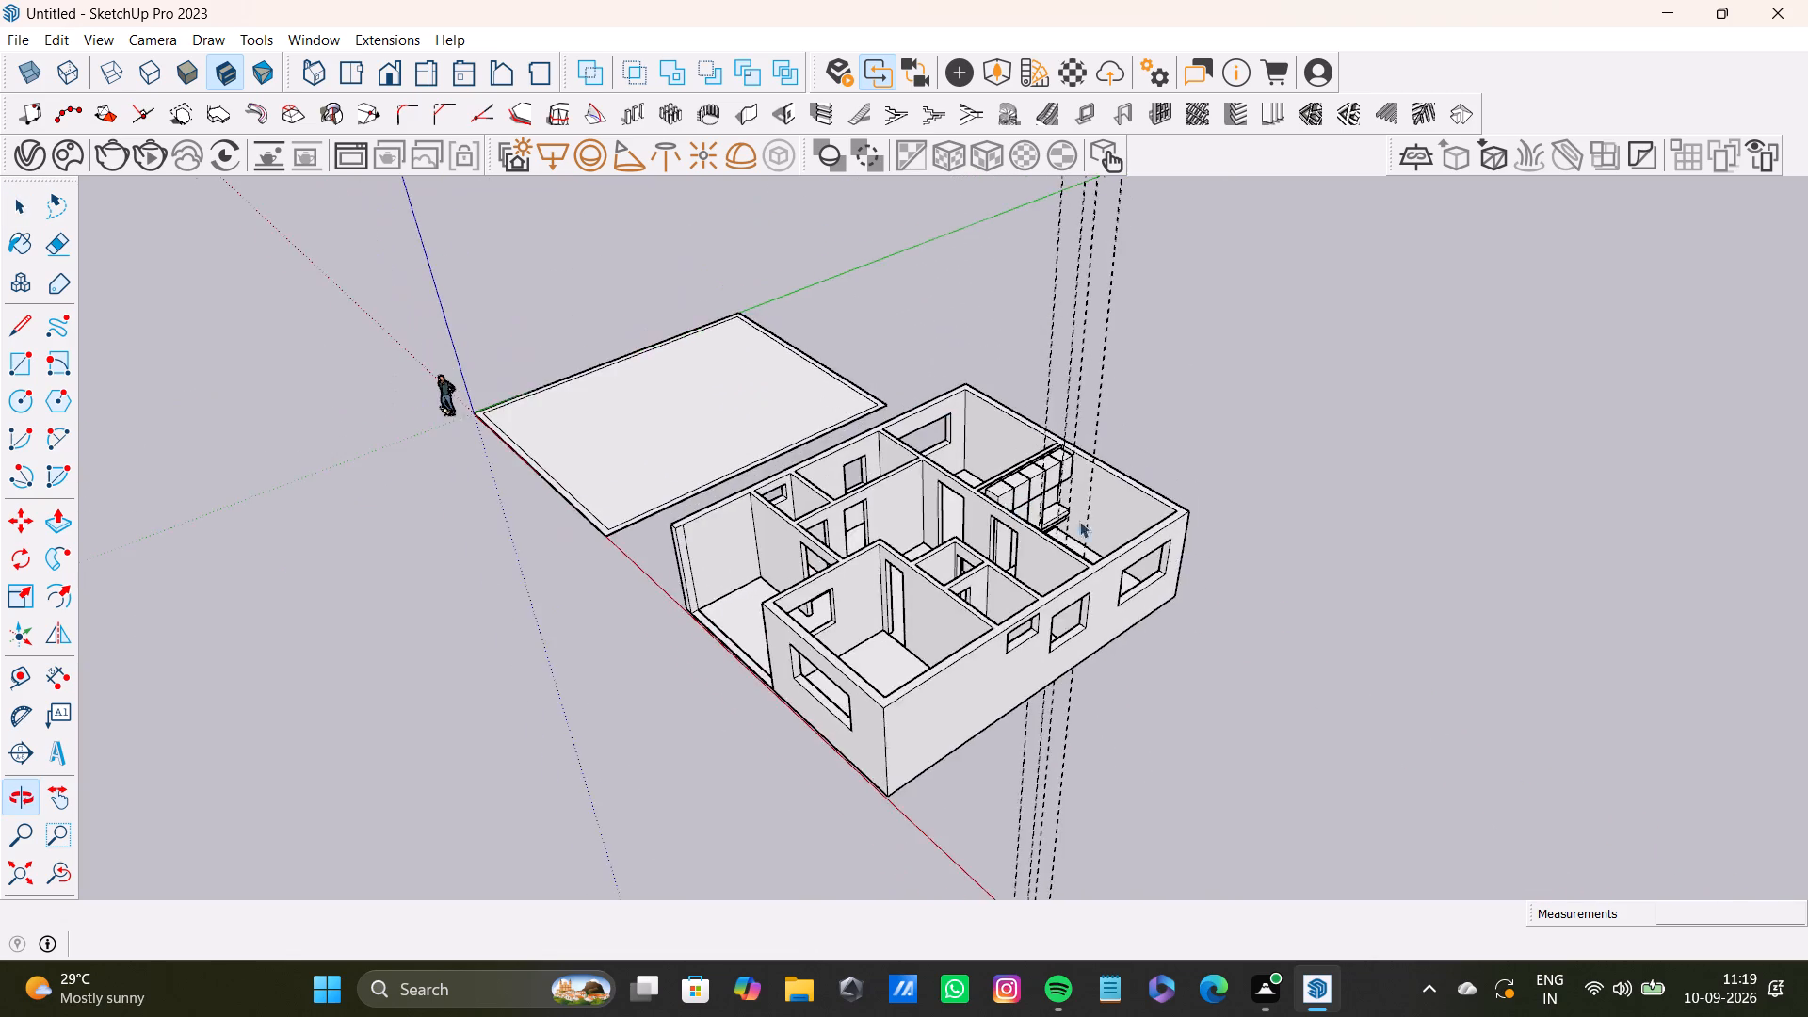
# Examine the wardrobe room's strip panel on the doorway wall from above and from inside the room.
pyautogui.moveTo(1143, 545); pyautogui.dragTo(961, 656, button='middle')
pyautogui.scroll(8, 1109, 578)
pyautogui.moveTo(1097, 610); pyautogui.dragTo(878, 632, button='middle')
pyautogui.scroll(4, 914, 557)
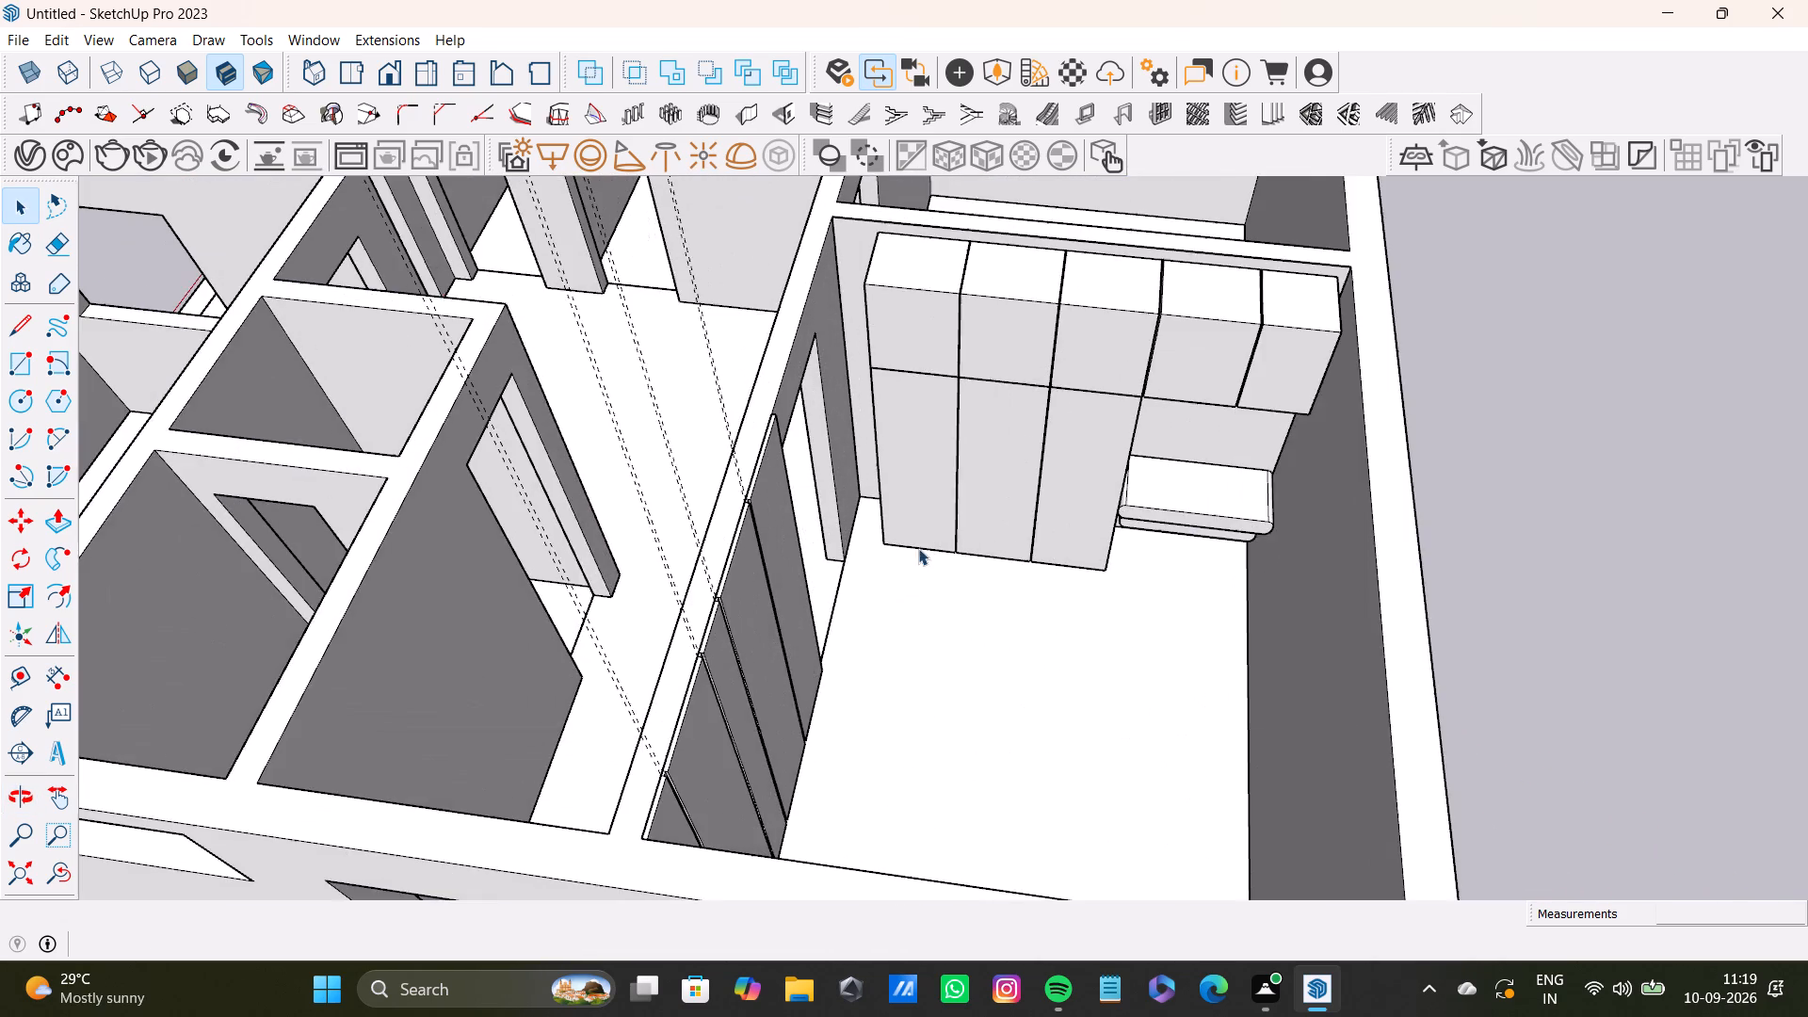
pyautogui.keyDown('shift'); pyautogui.moveTo(978, 558); pyautogui.dragTo(1037, 602, button='middle'); pyautogui.keyUp('shift')
pyautogui.moveTo(1216, 665); pyautogui.dragTo(875, 709, button='middle')
pyautogui.scroll(3, 839, 570)
pyautogui.keyDown('shift'); pyautogui.moveTo(840, 549); pyautogui.dragTo(1063, 602, button='middle'); pyautogui.keyUp('shift')
pyautogui.moveTo(1234, 688); pyautogui.dragTo(853, 757, button='middle')
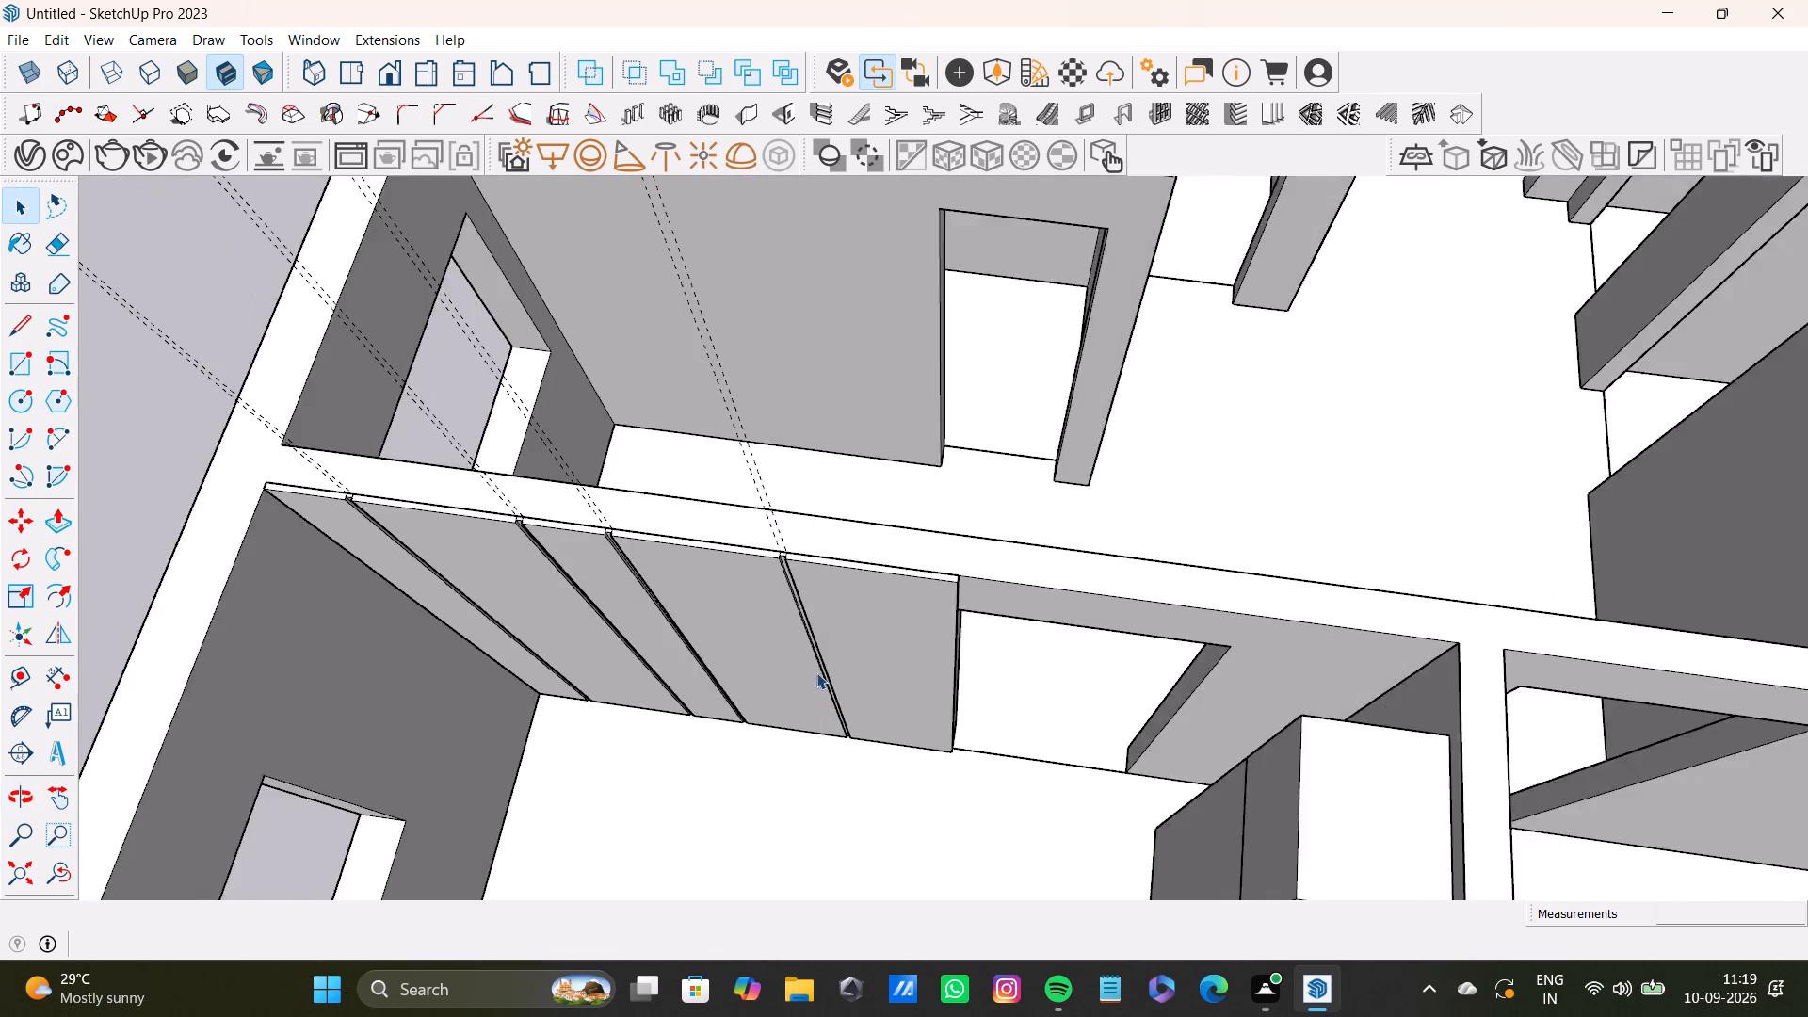
pyautogui.scroll(3, 816, 671)
pyautogui.keyDown('shift'); pyautogui.moveTo(787, 656); pyautogui.dragTo(1107, 697, button='middle'); pyautogui.keyUp('shift')
pyautogui.scroll(-8, 1137, 698)
pyautogui.keyDown('shift'); pyautogui.scroll(1, 1116, 715); pyautogui.keyUp('shift')
pyautogui.keyDown('shift'); pyautogui.moveTo(1116, 715); pyautogui.dragTo(941, 775, button='middle'); pyautogui.keyUp('shift')
pyautogui.moveTo(938, 777); pyautogui.dragTo(940, 753, button='middle')
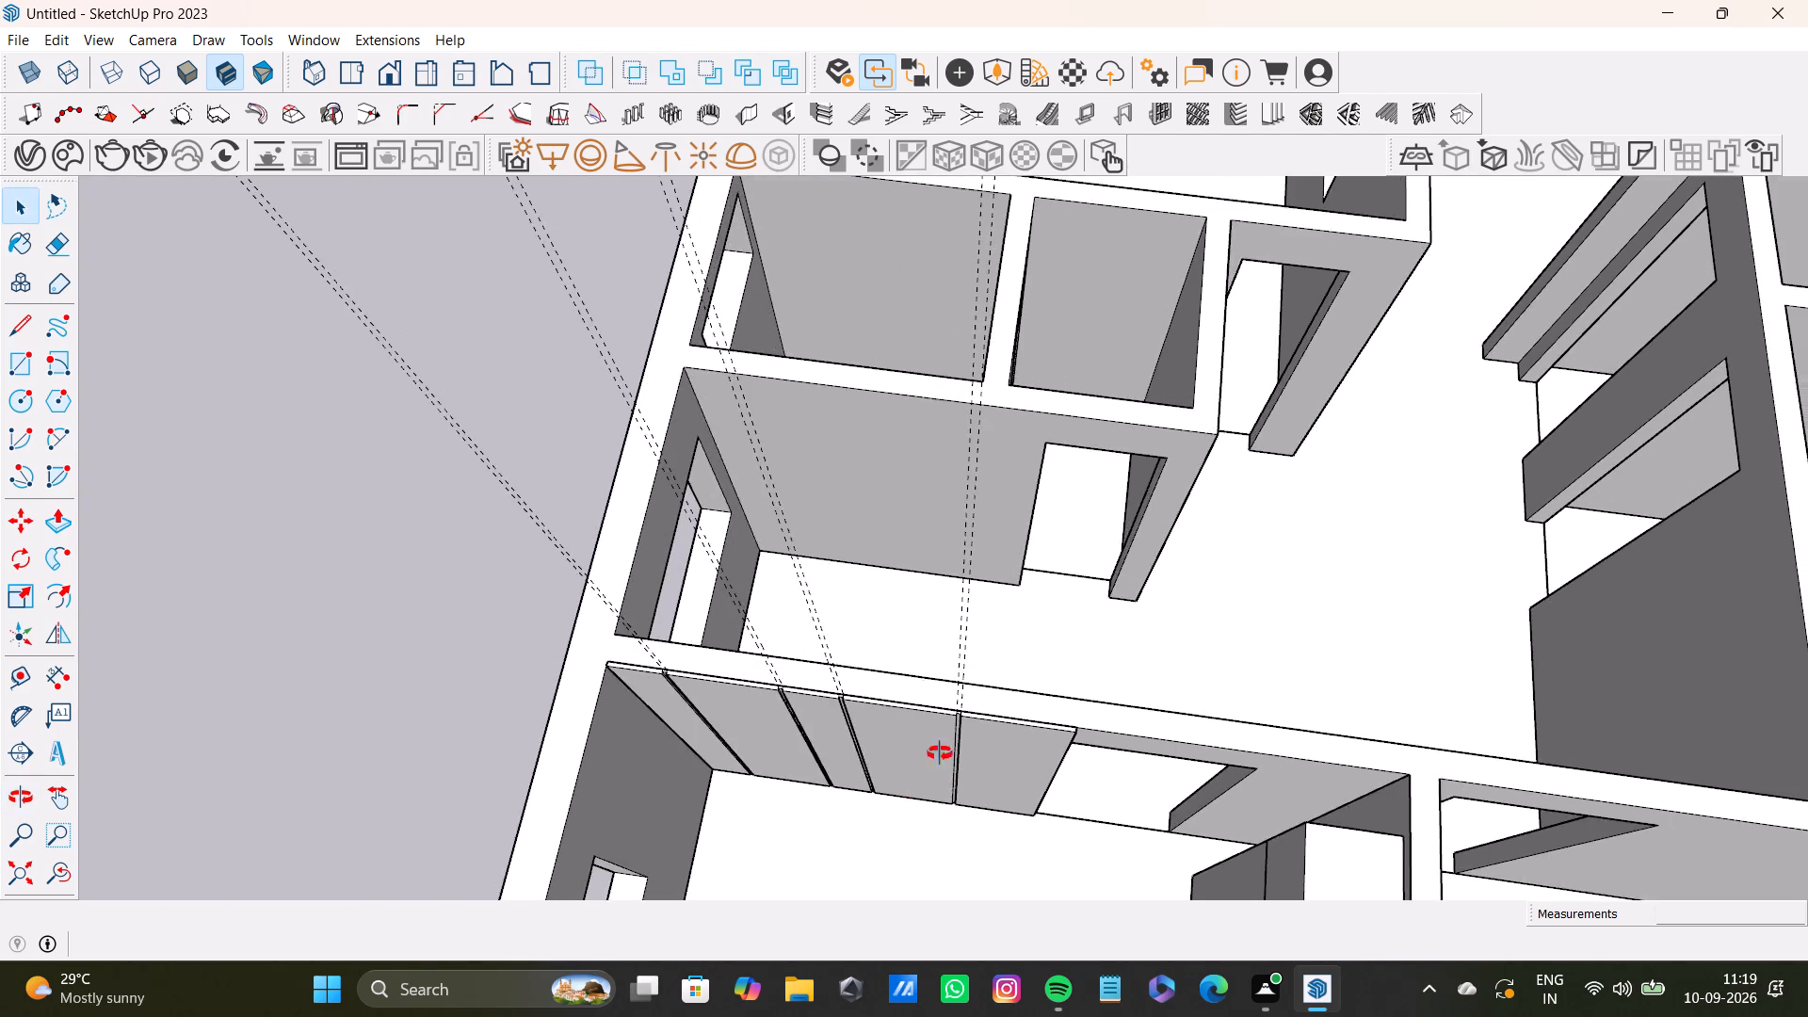
pyautogui.moveTo(940, 753); pyautogui.dragTo(970, 646, button='middle')
pyautogui.scroll(3, 943, 744)
pyautogui.keyDown('shift'); pyautogui.moveTo(953, 759); pyautogui.dragTo(968, 644, button='middle'); pyautogui.keyUp('shift')
pyautogui.moveTo(968, 698); pyautogui.dragTo(991, 570, button='middle')
pyautogui.scroll(3, 910, 691)
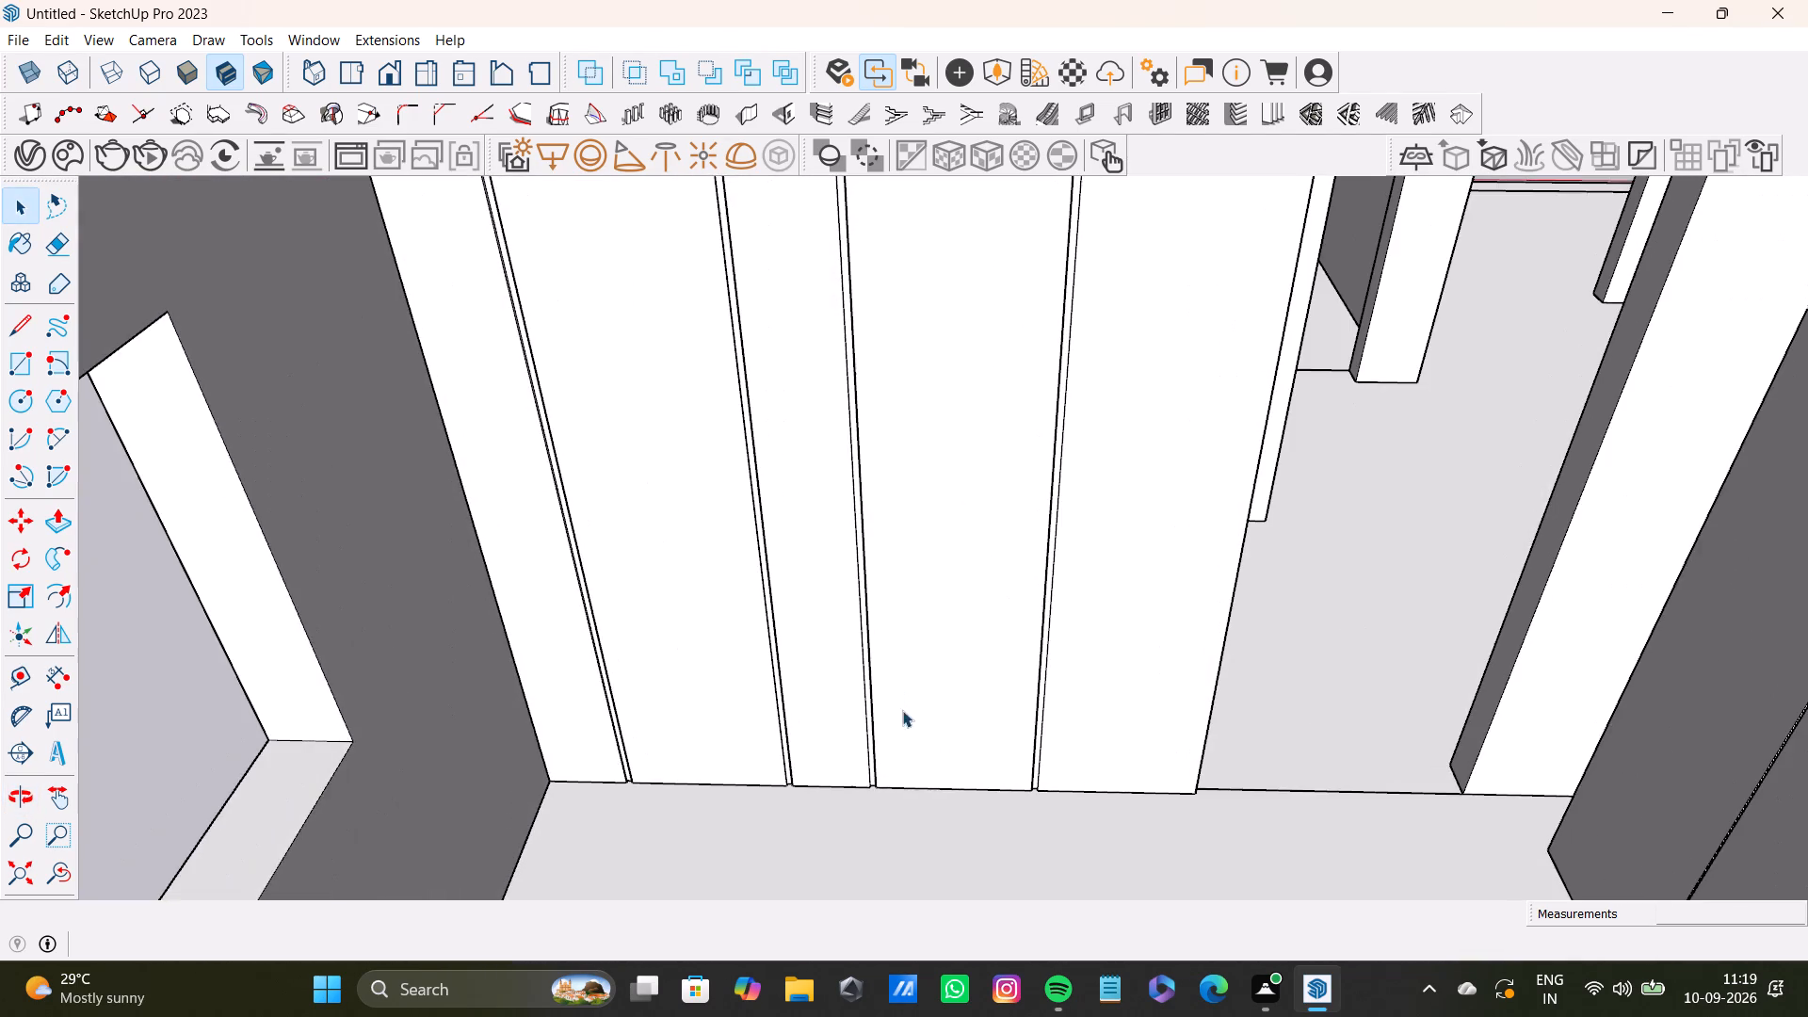
pyautogui.moveTo(906, 700); pyautogui.dragTo(897, 759, button='middle')
pyautogui.moveTo(898, 769); pyautogui.dragTo(911, 765, button='middle')
pyautogui.scroll(3, 813, 762)
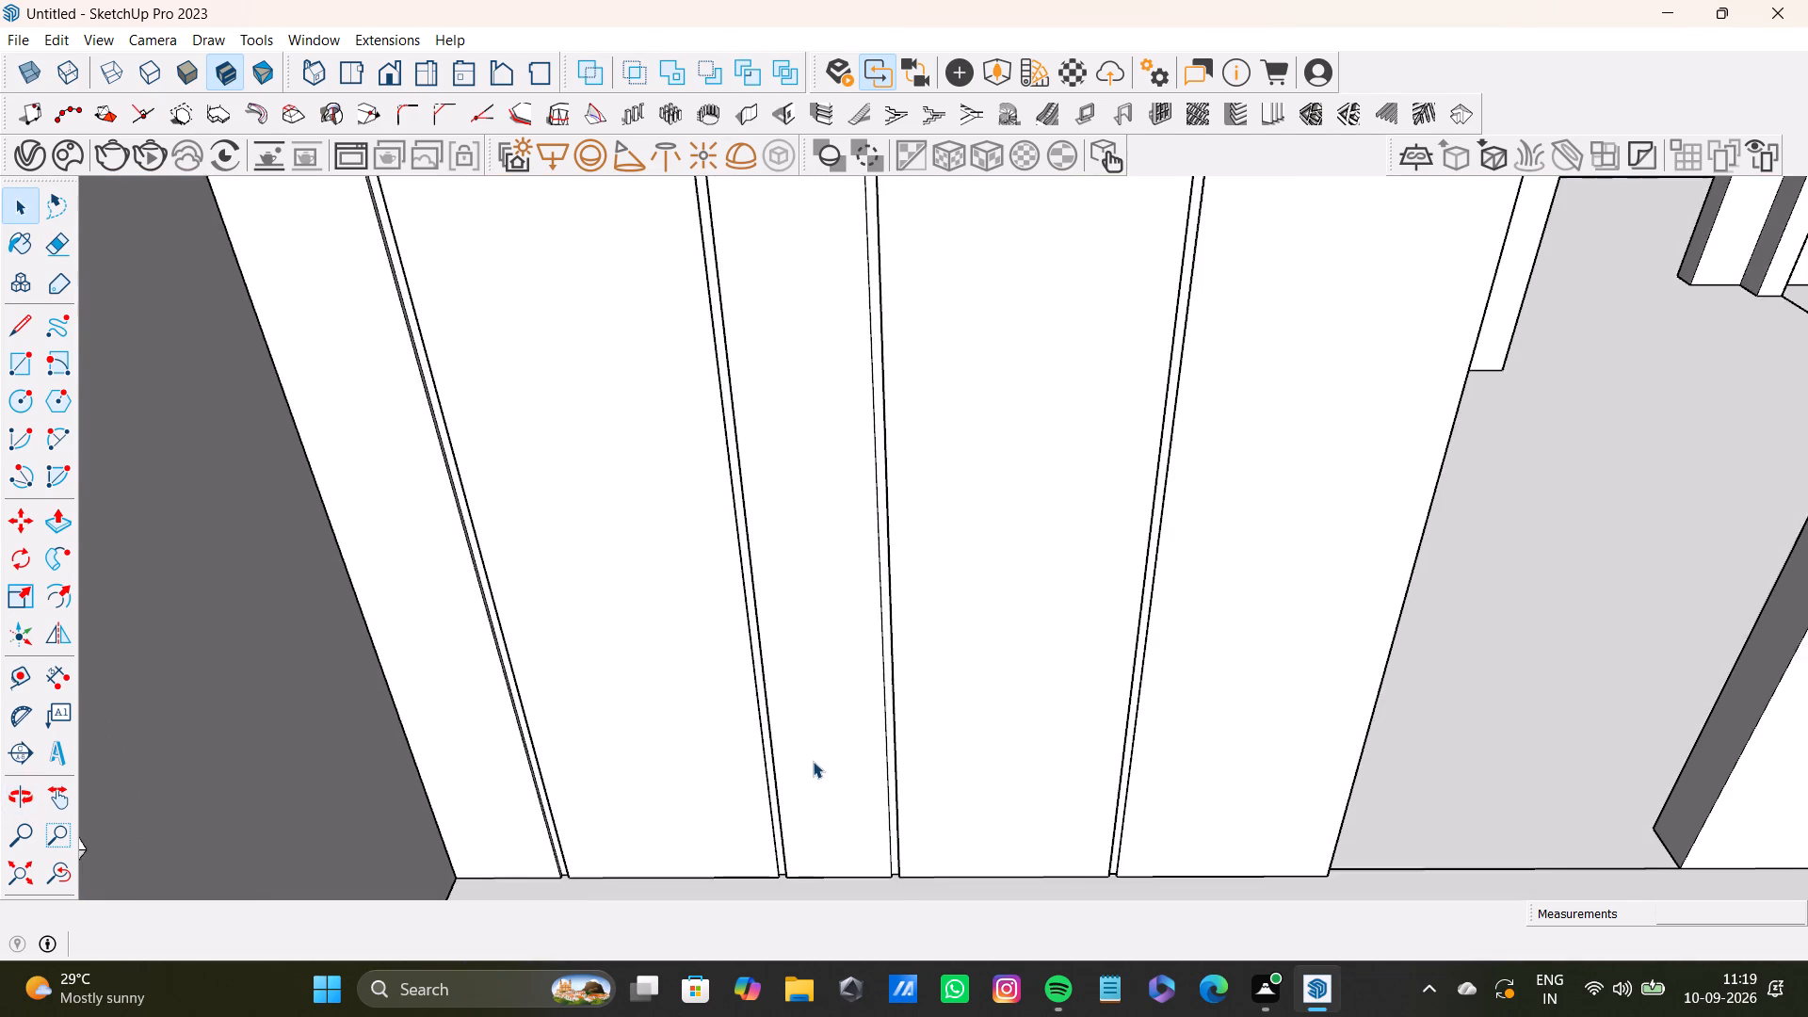
pyautogui.keyDown('shift'); pyautogui.moveTo(815, 756); pyautogui.dragTo(831, 679, button='middle'); pyautogui.keyUp('shift')
# Place two horizontal guides across the strip panel, about 2' 11 7/16" and 4 1/2" above its bottom edge.
pyautogui.click(14, 671)
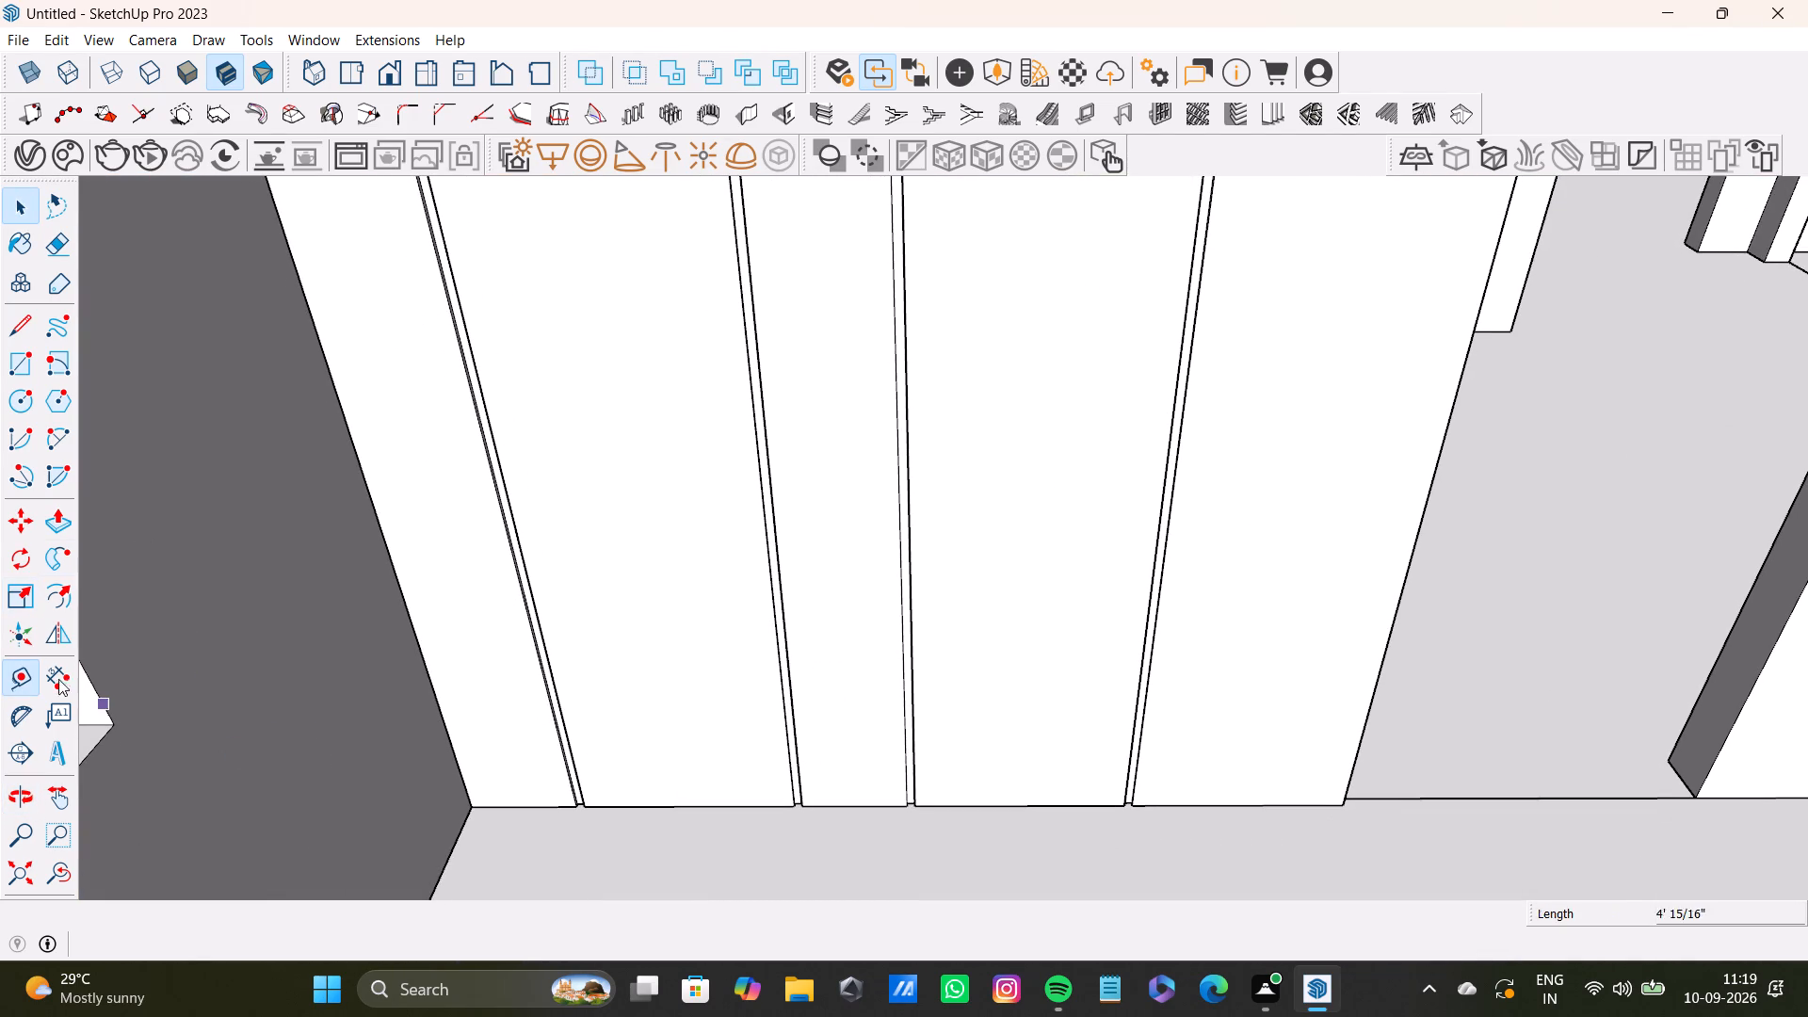
pyautogui.scroll(3, 733, 816)
pyautogui.click(733, 799)
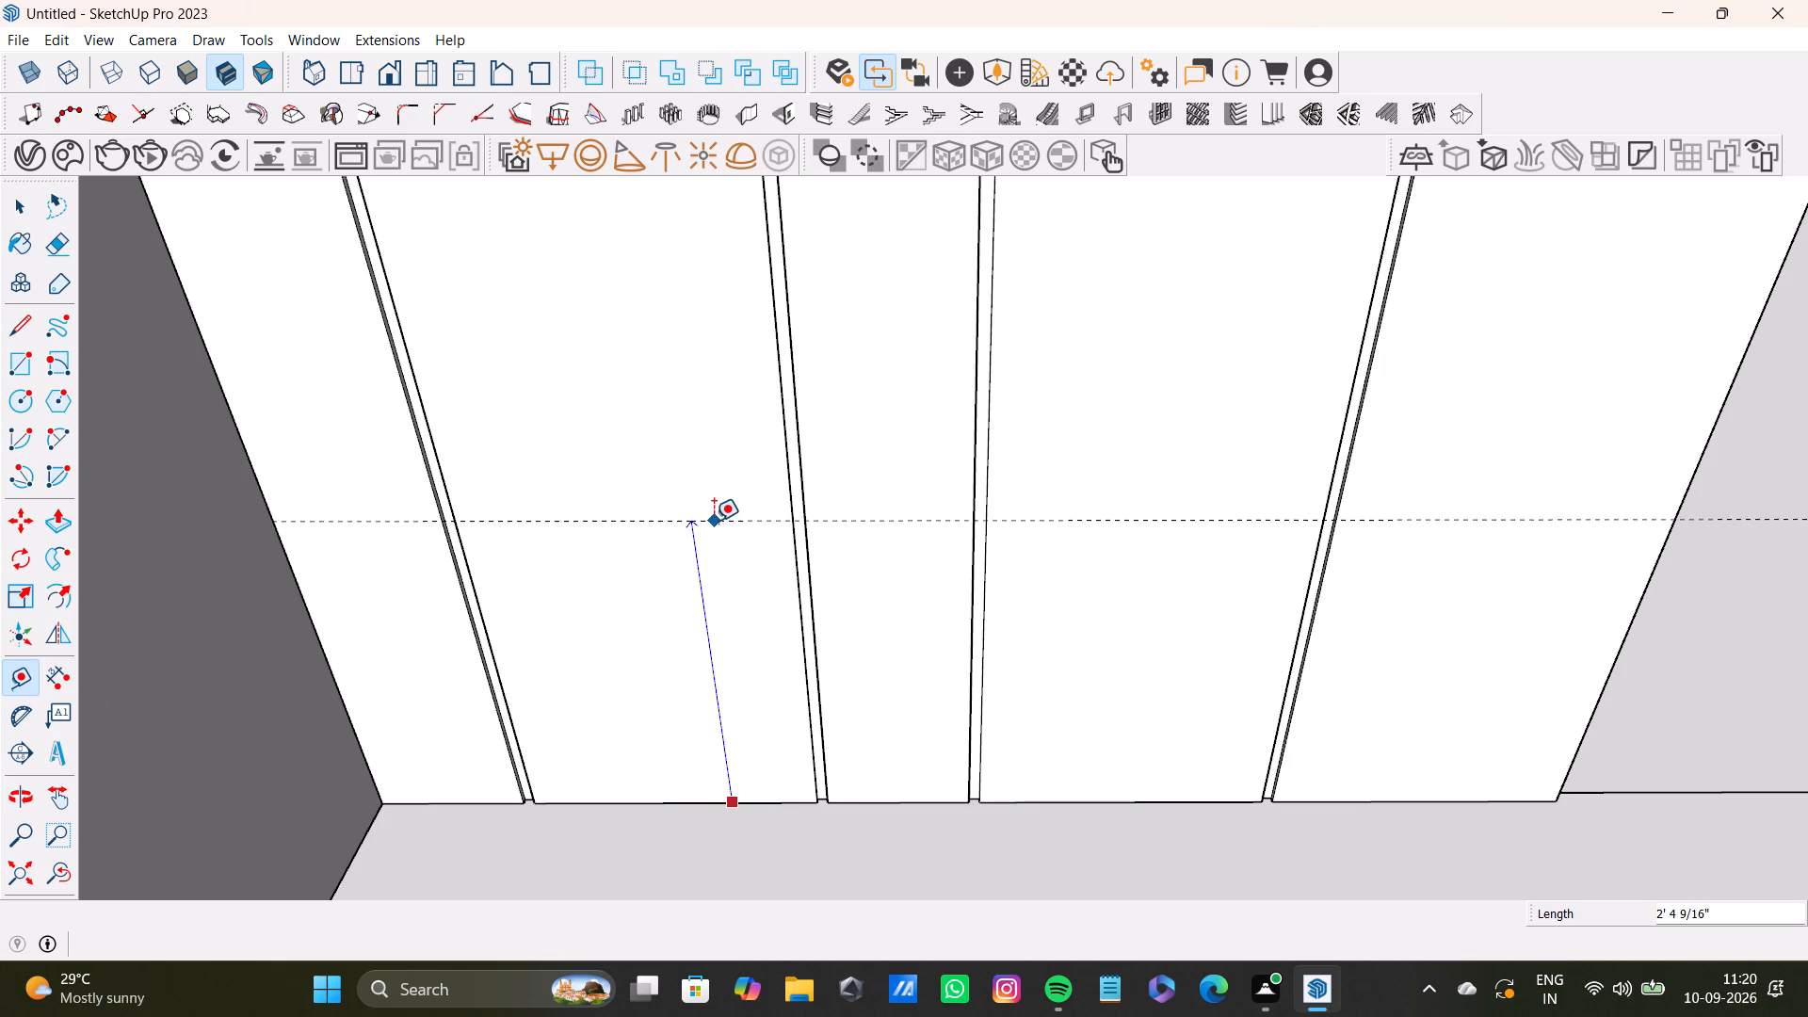
pyautogui.click(739, 436)
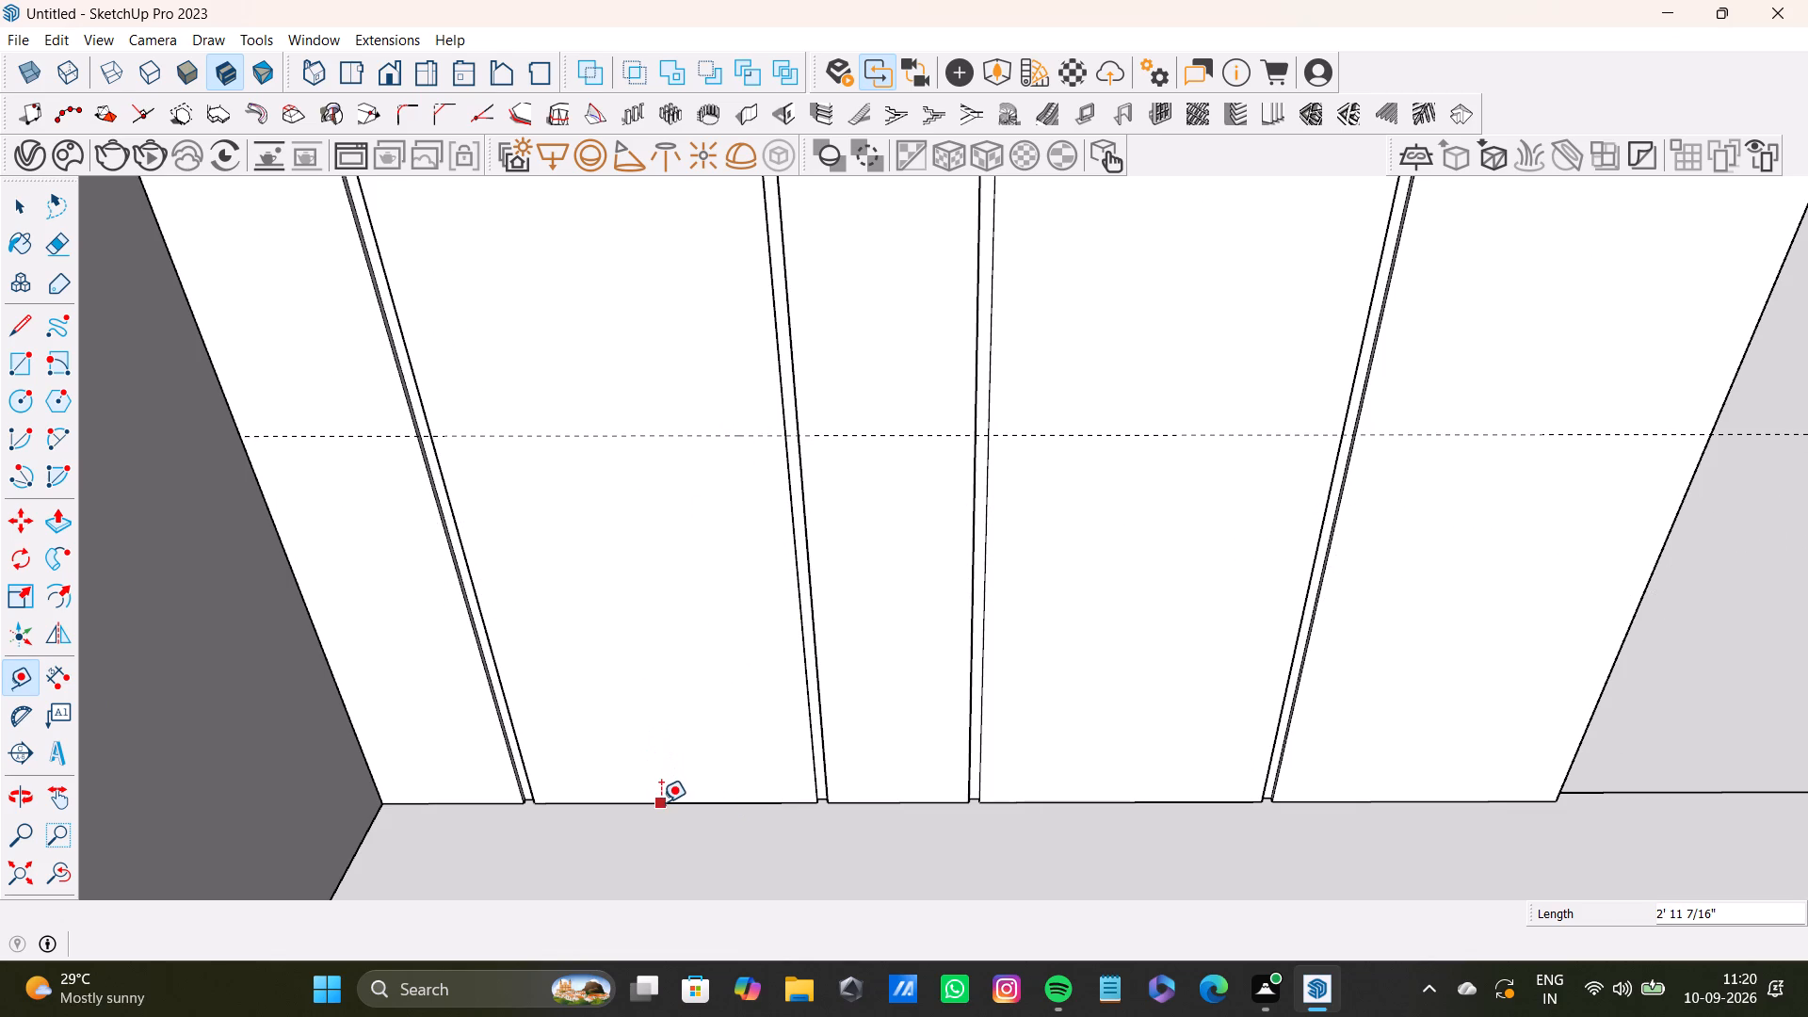
pyautogui.click(661, 802)
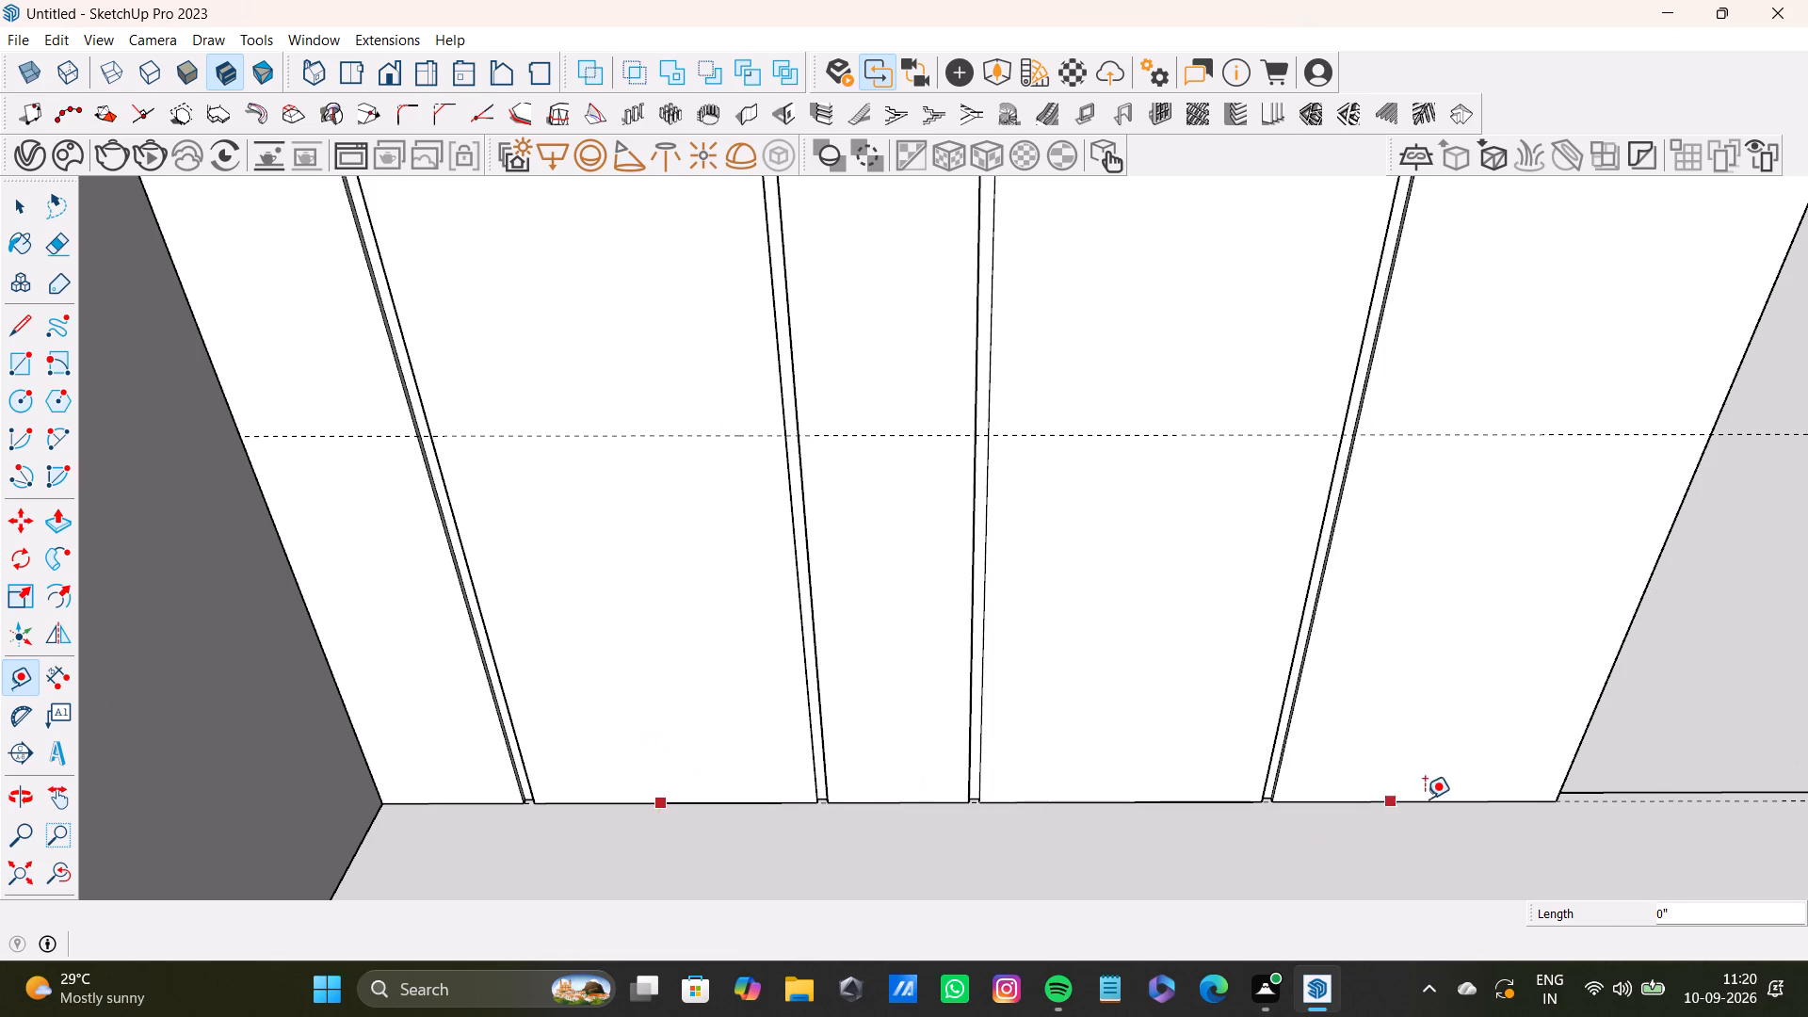
pyautogui.click(1573, 764)
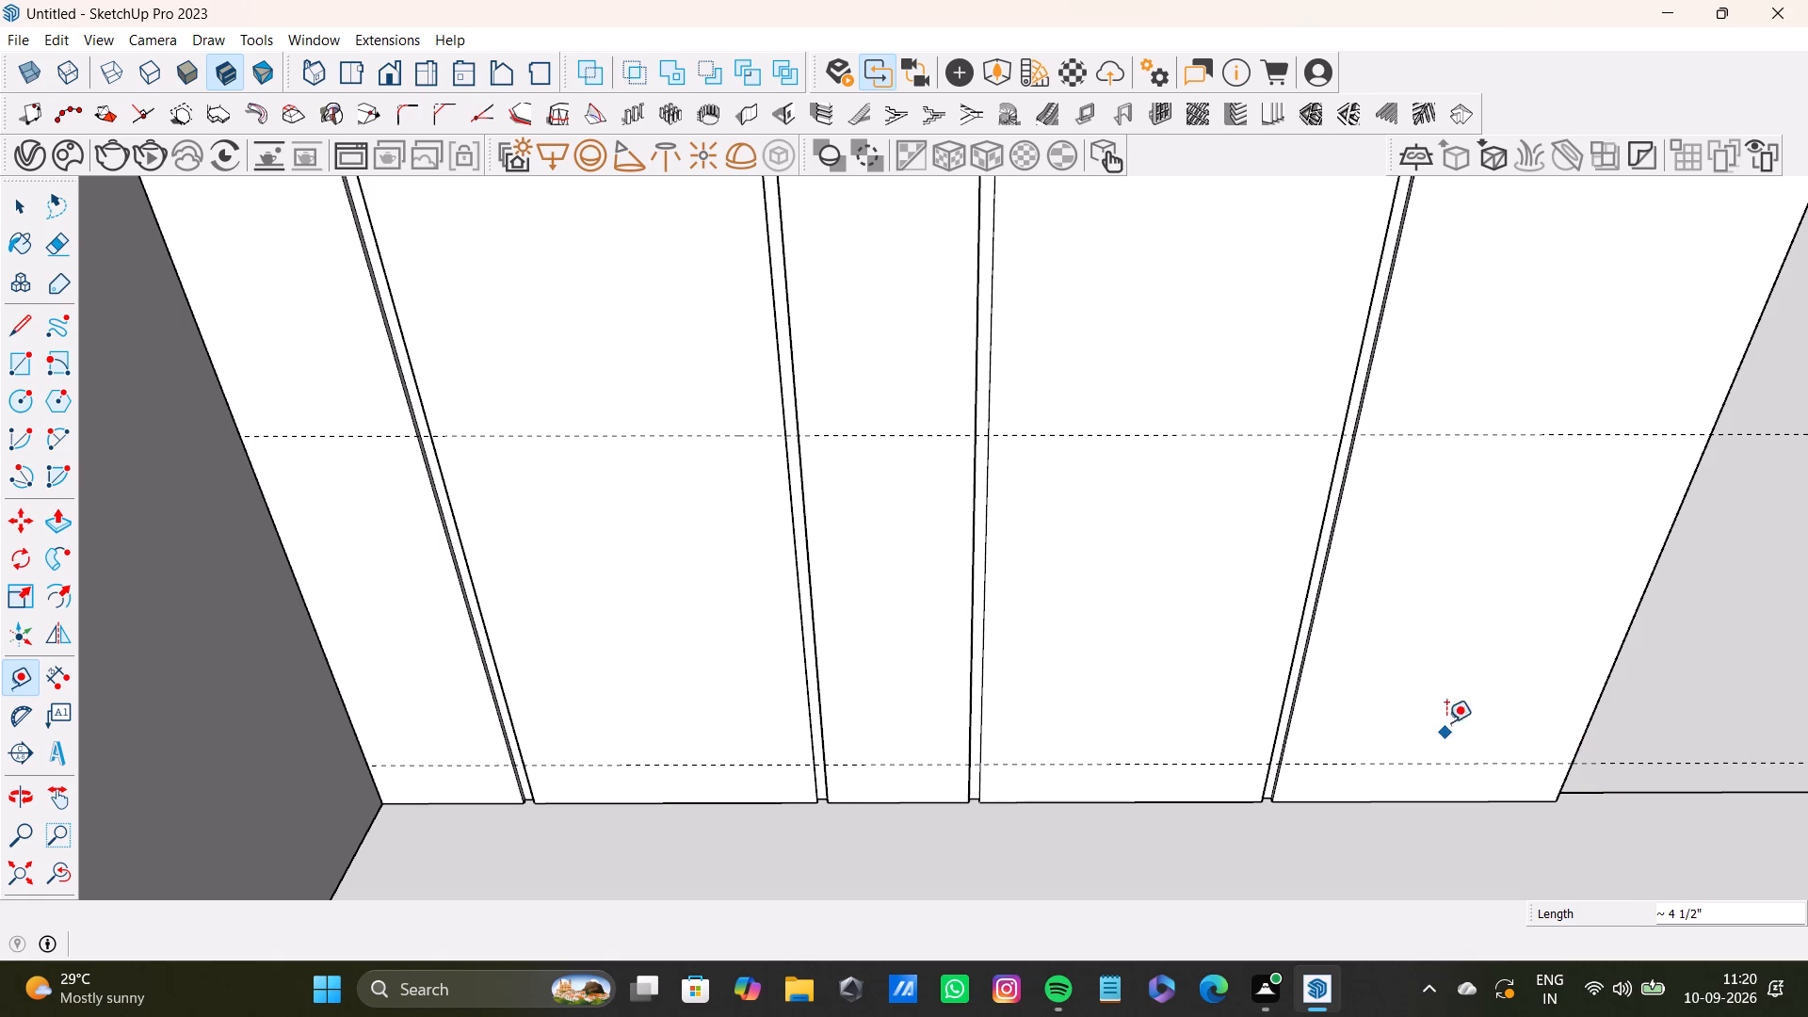
pyautogui.press('space')
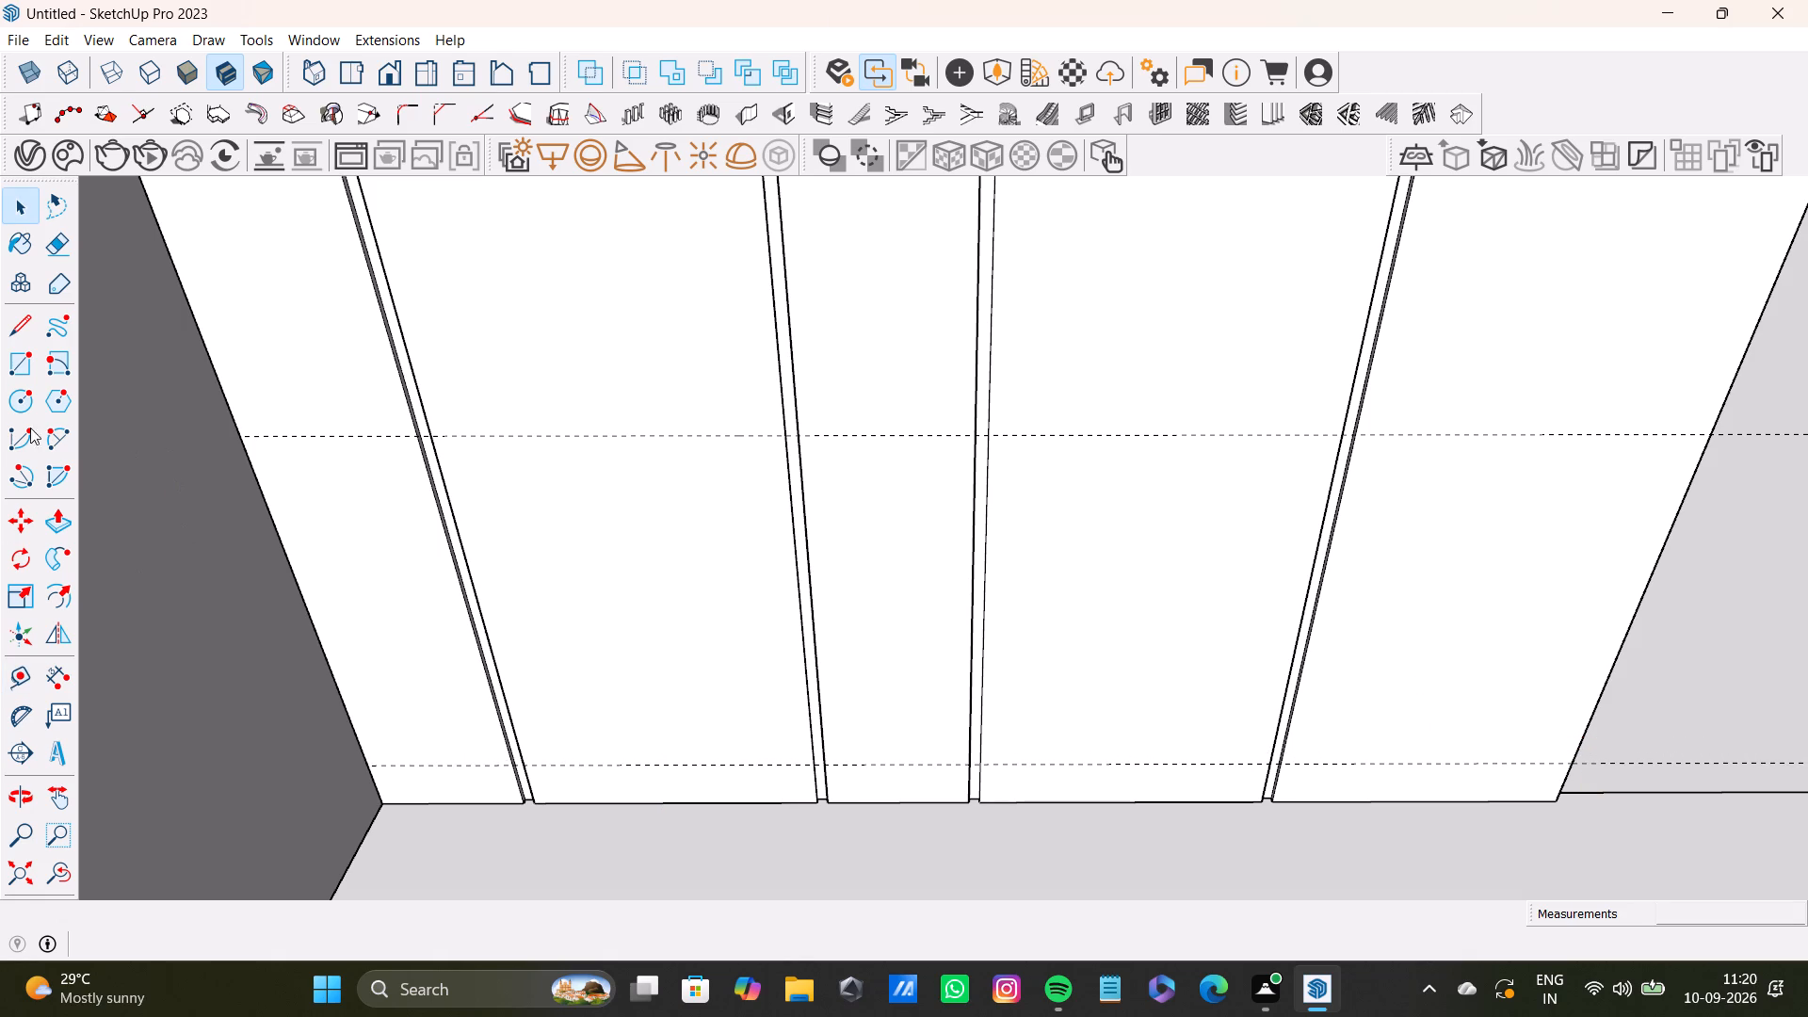
# Draw a rectangle of about 2' 6 15/16" by 8' 3" between the two guides across the panel's full width.
pyautogui.click(12, 363)
pyautogui.scroll(2, 234, 441)
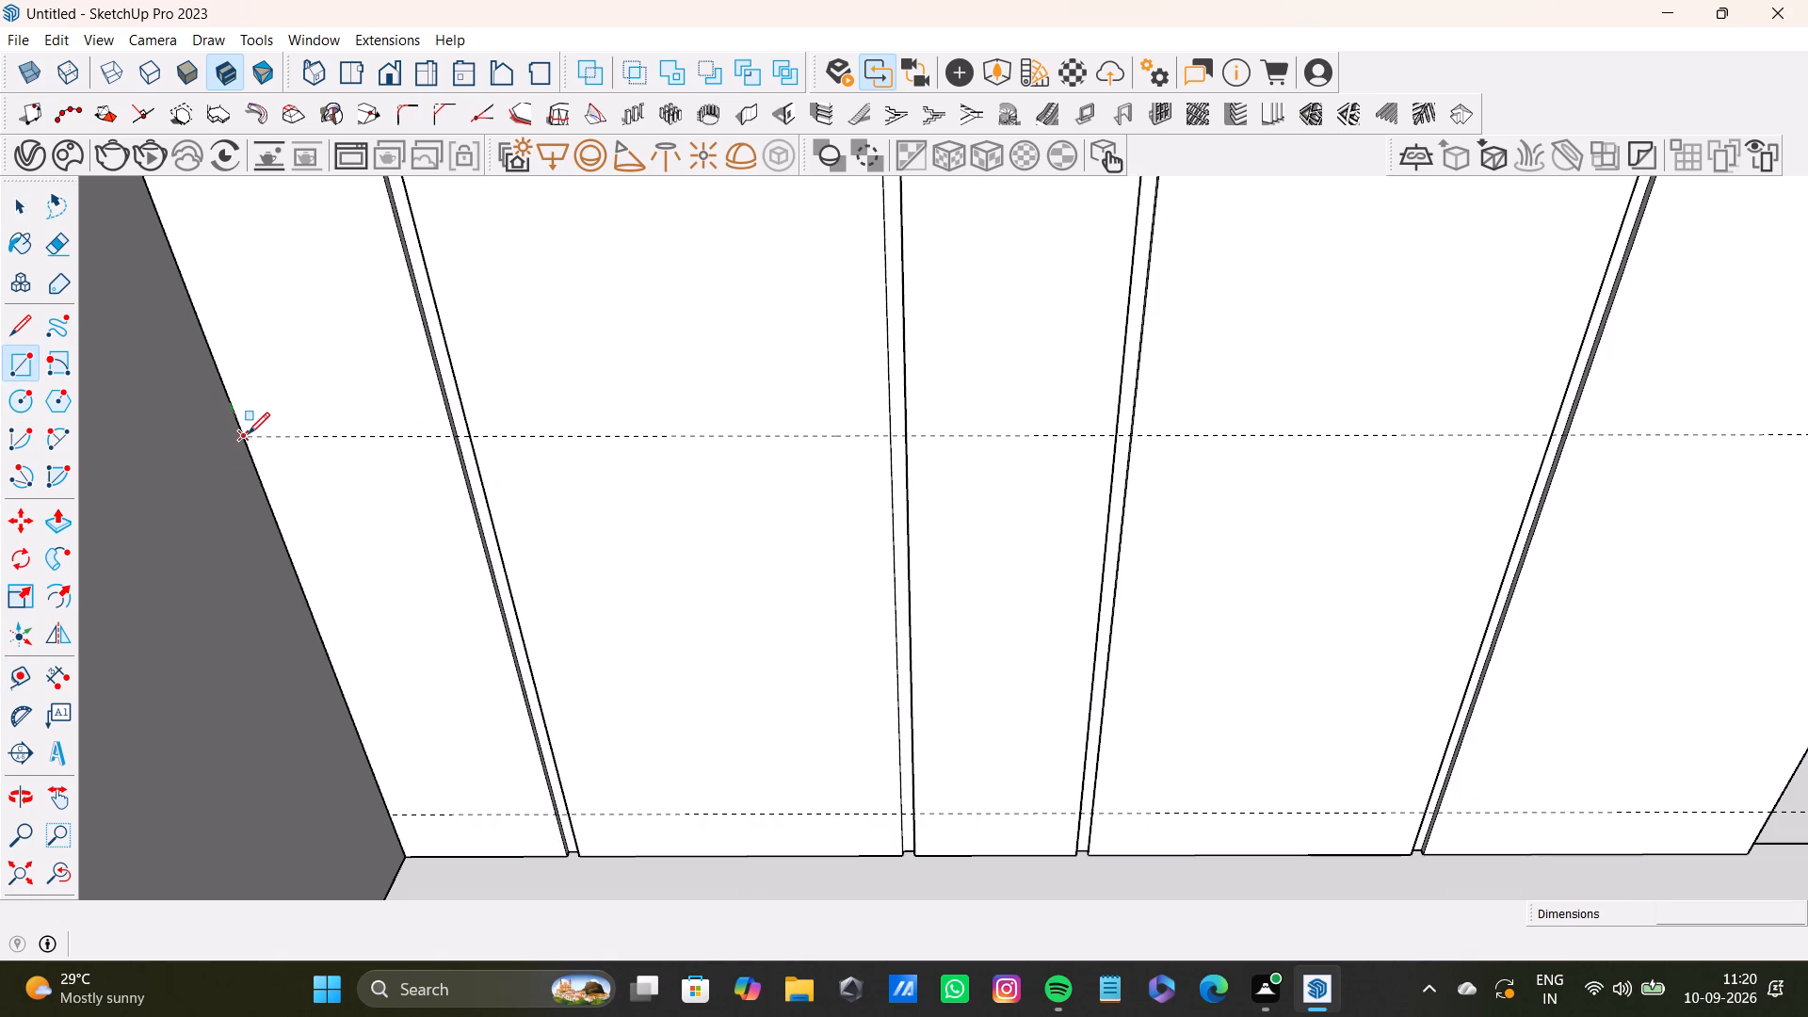
pyautogui.click(246, 434)
pyautogui.scroll(-4, 748, 629)
pyautogui.keyDown('shift'); pyautogui.moveTo(1012, 691); pyautogui.dragTo(908, 670, button='middle'); pyautogui.keyUp('shift')
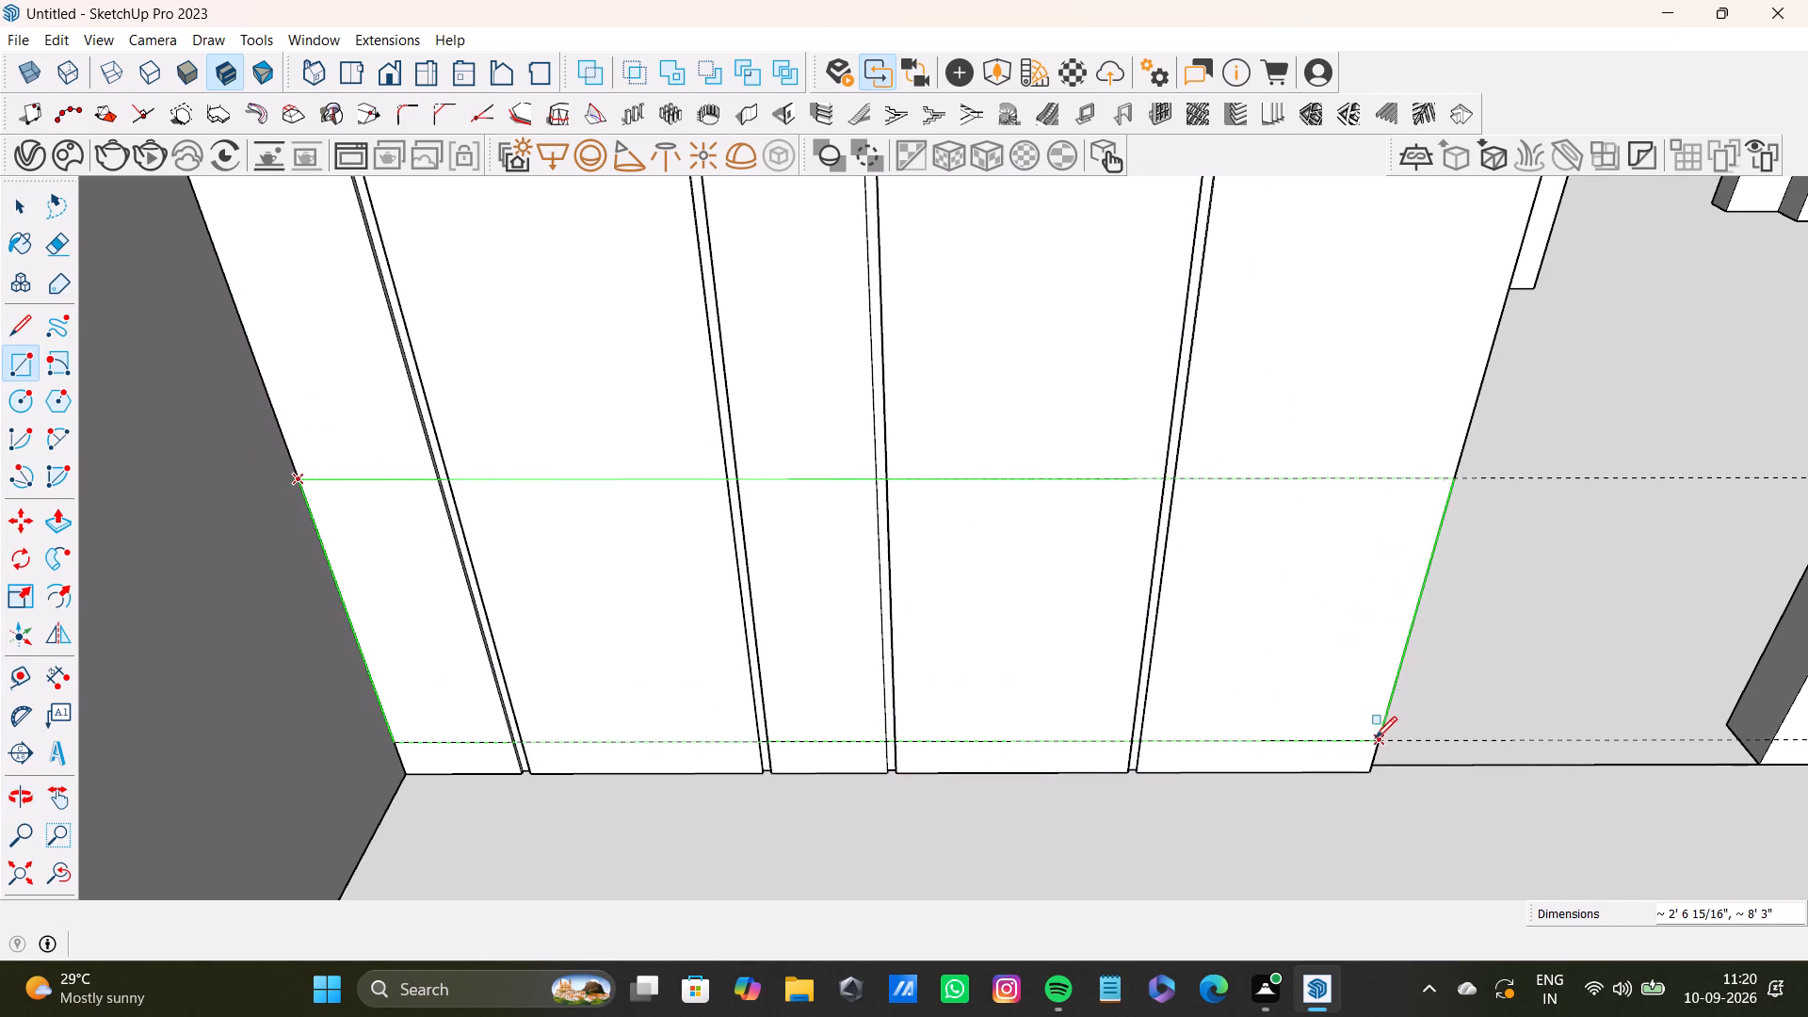
pyautogui.click(1378, 738)
pyautogui.press('space')
# Push/Pull the rectangle's section nearest the doorway outward from the panel by about 1' 3 5/16".
pyautogui.click(1224, 663)
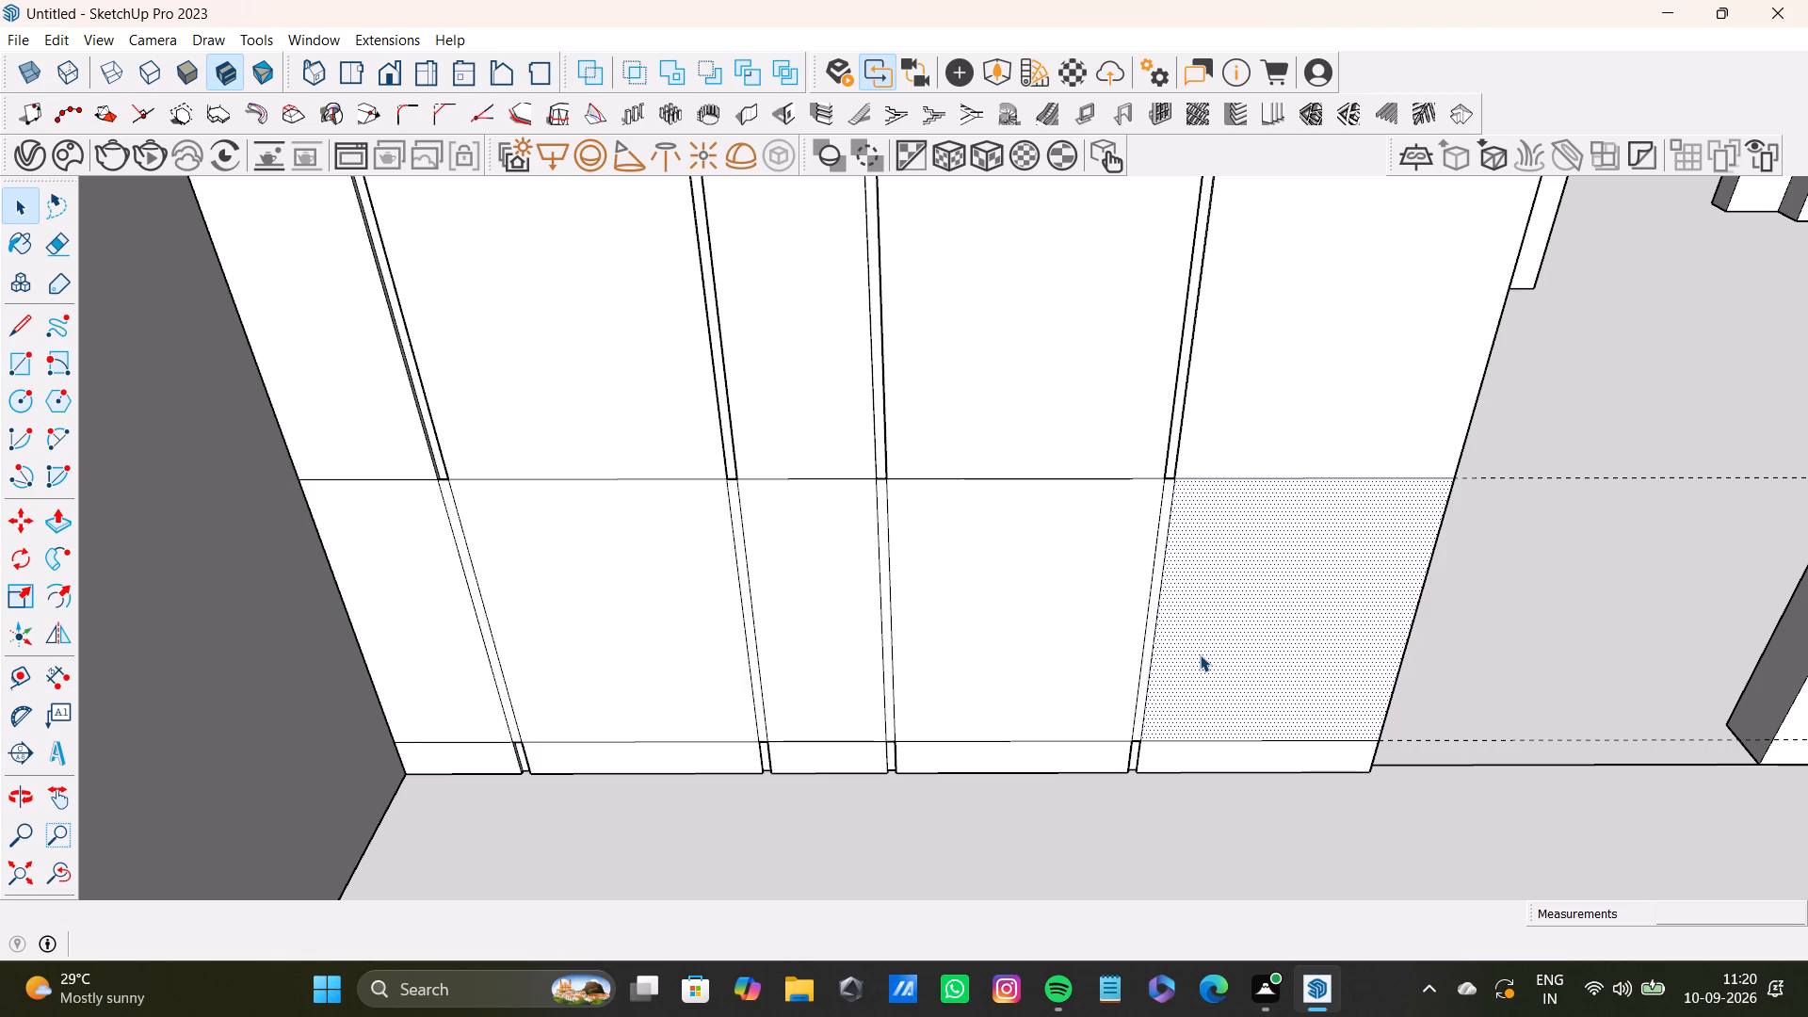
pyautogui.press('p')
pyautogui.moveTo(1200, 654); pyautogui.dragTo(1219, 772)
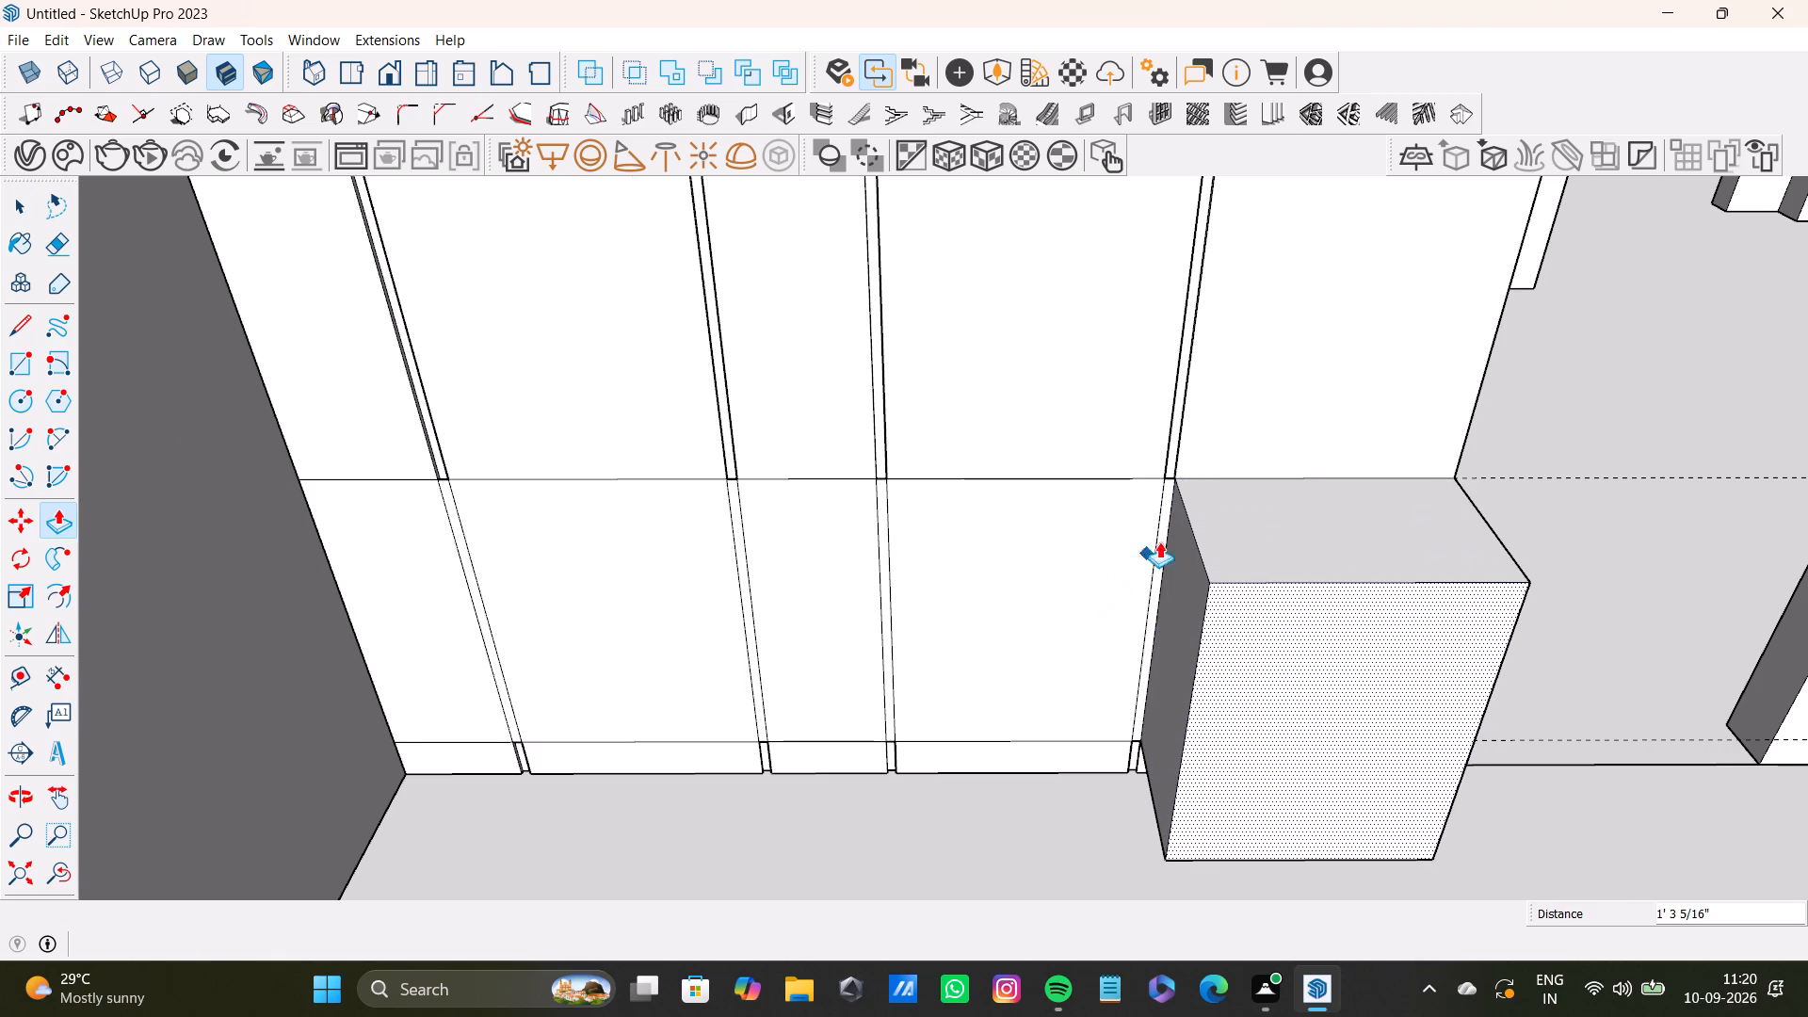
# Pull the adjoining narrow strip and the next wide section between the guides out flush with the first block's front.
pyautogui.scroll(7, 1167, 521)
pyautogui.moveTo(1166, 467); pyautogui.dragTo(1176, 489)
pyautogui.press('space')
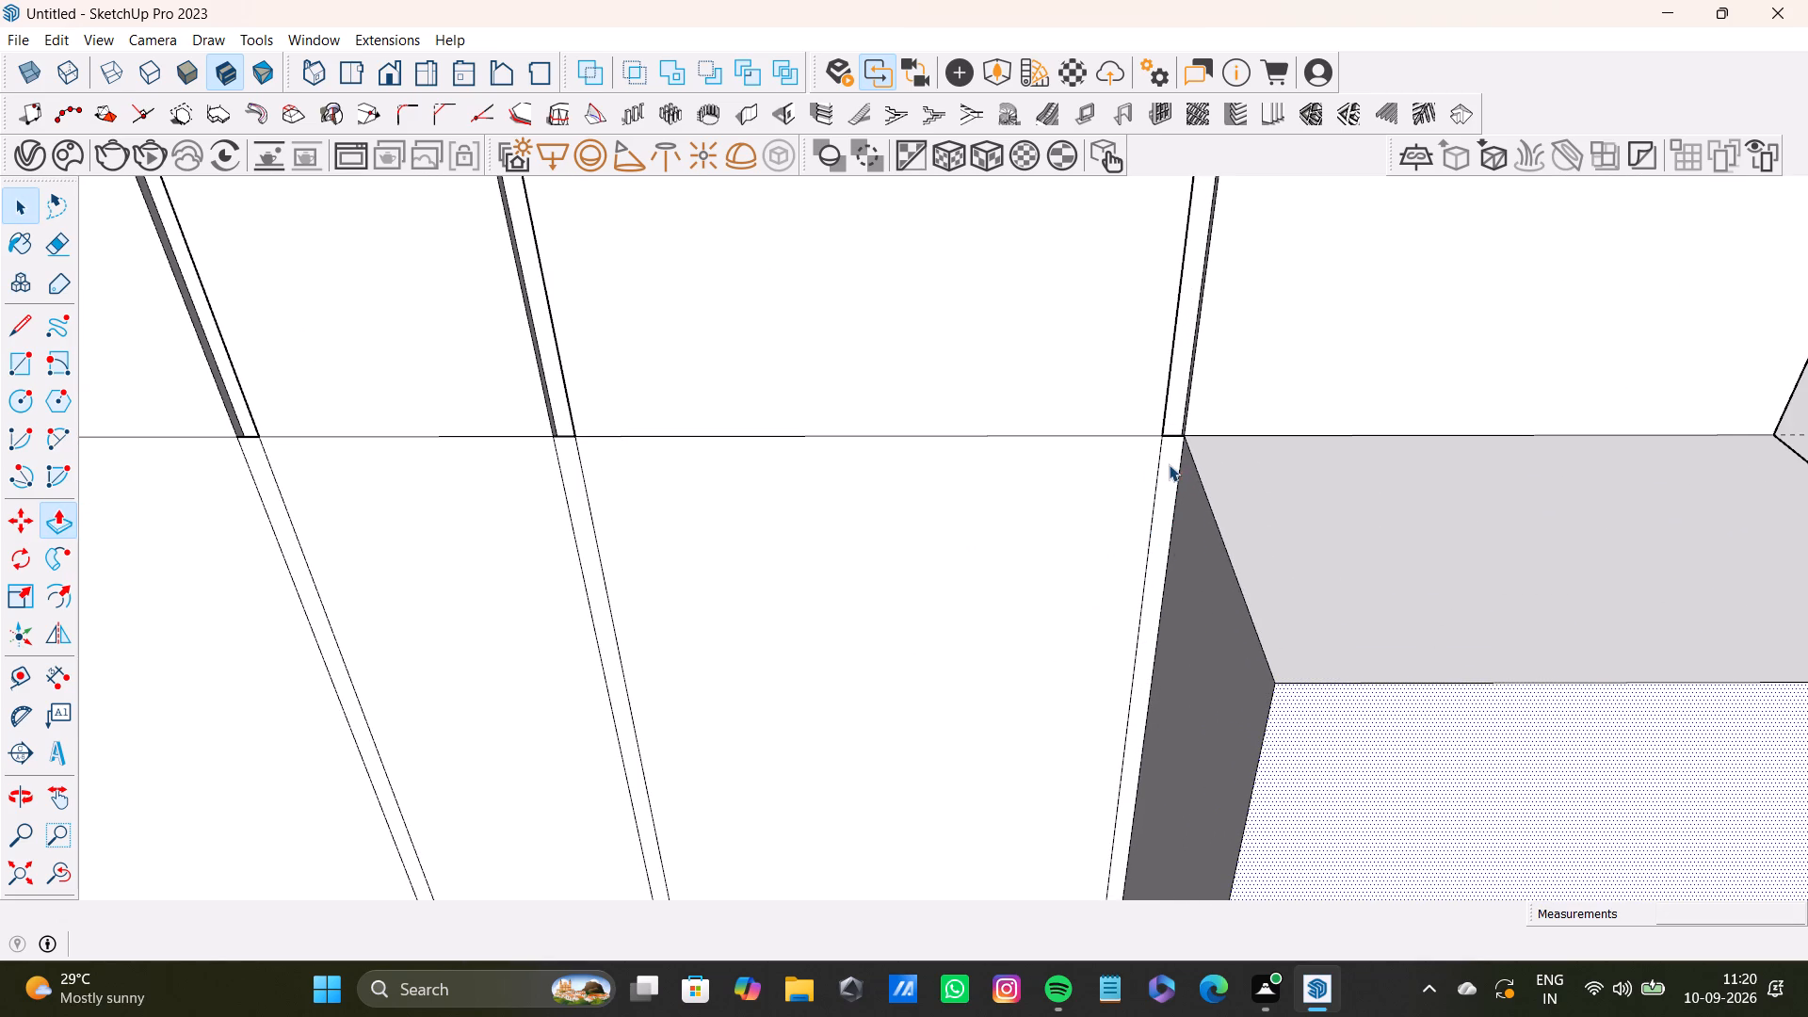
pyautogui.click(1167, 458)
pyautogui.press('p')
pyautogui.moveTo(1167, 458); pyautogui.dragTo(1234, 665)
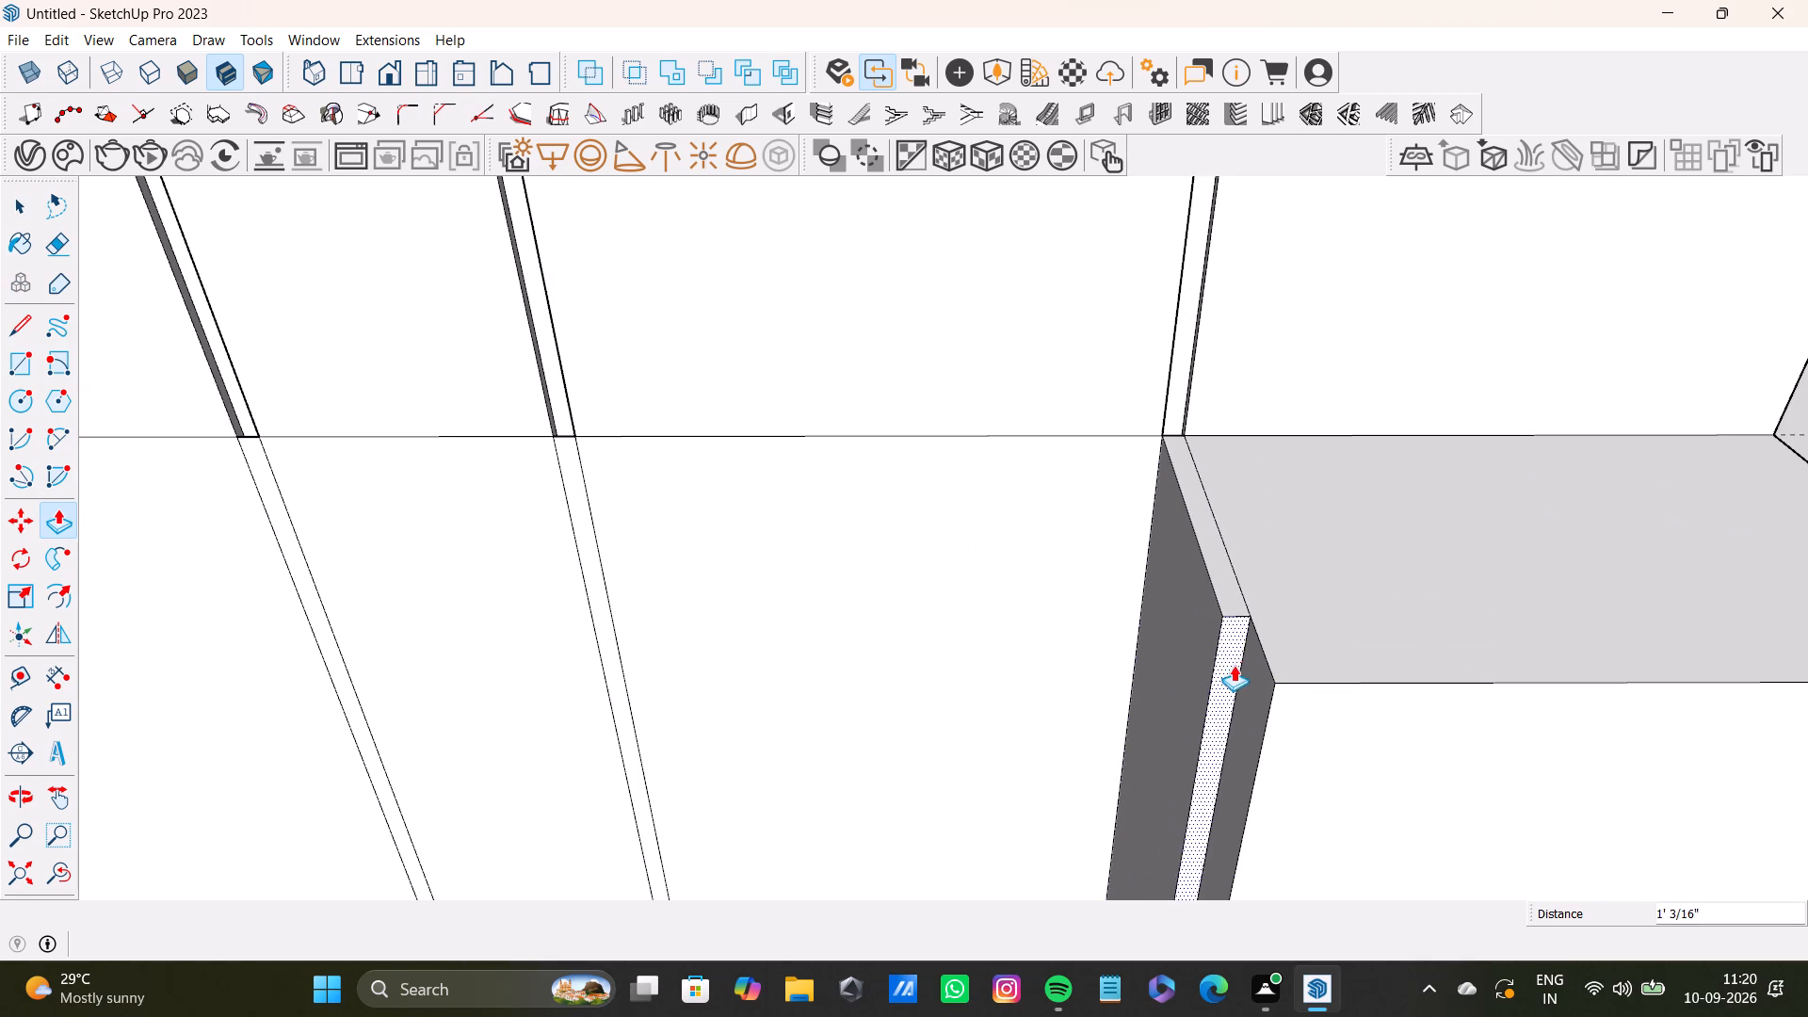
pyautogui.moveTo(1234, 665); pyautogui.dragTo(1280, 705)
pyautogui.press('space')
pyautogui.click(928, 526)
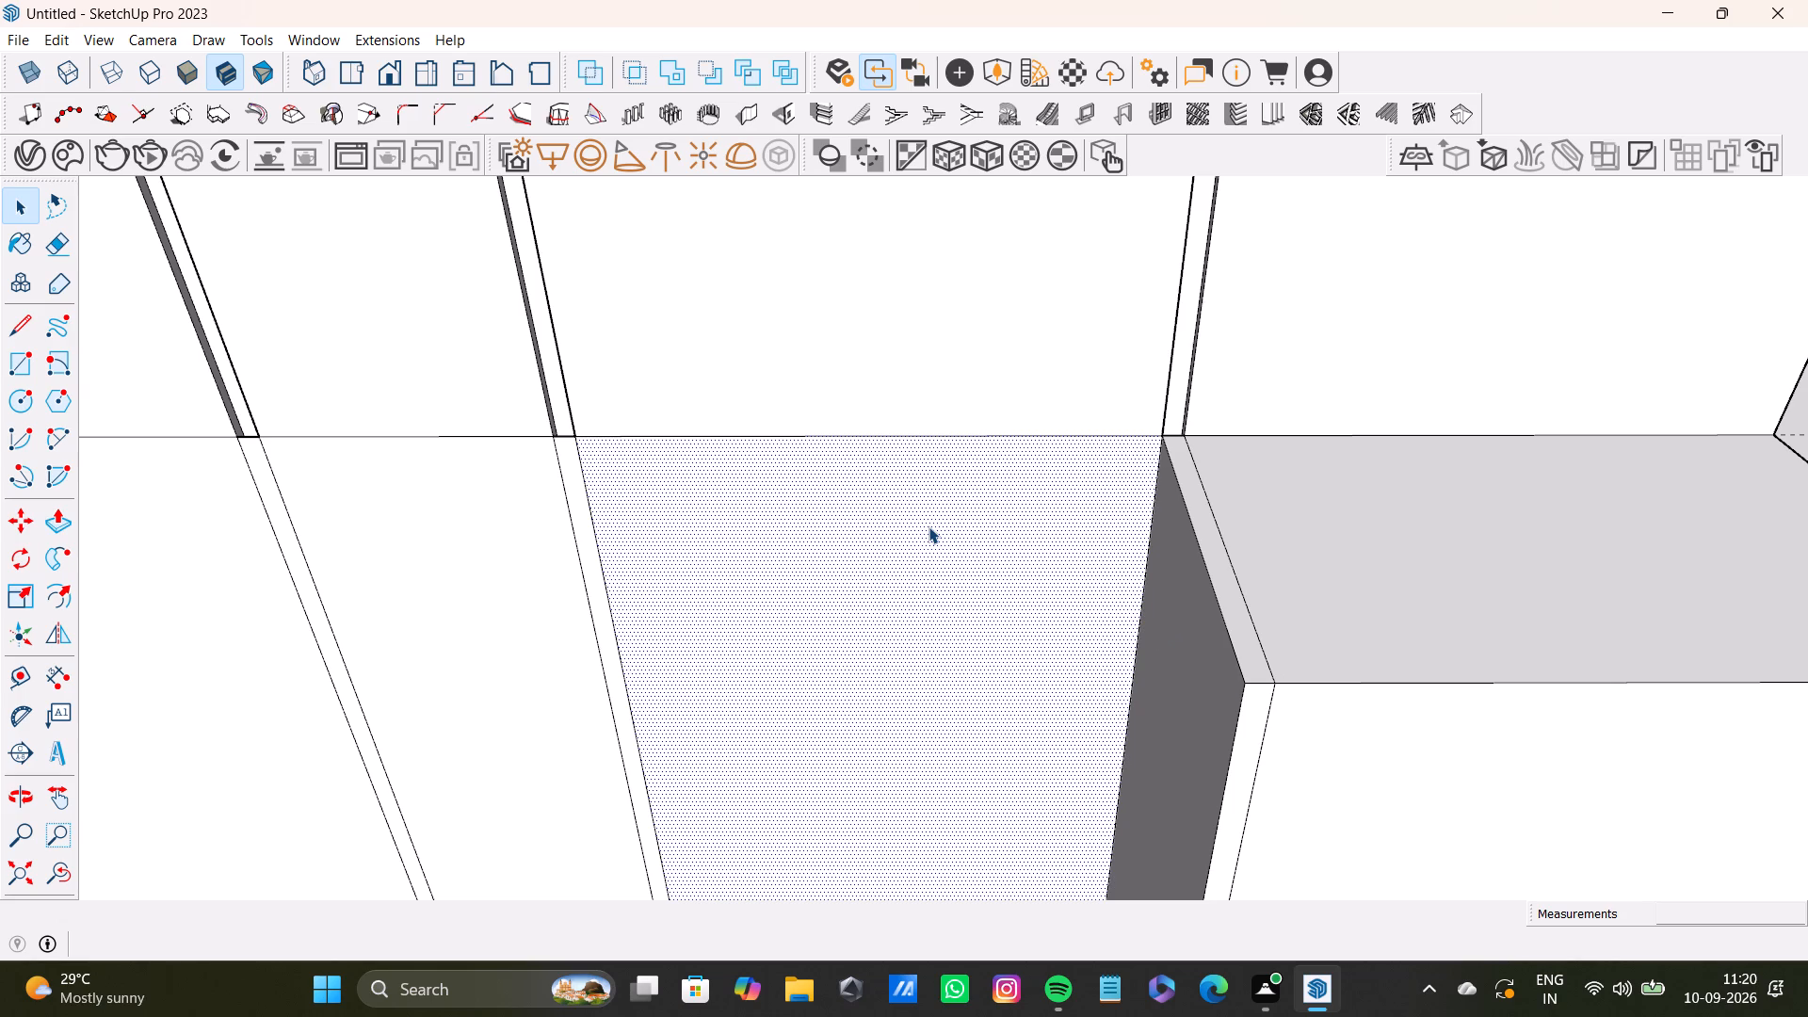
pyautogui.press('p')
pyautogui.moveTo(931, 525); pyautogui.dragTo(1258, 702)
pyautogui.press('space')
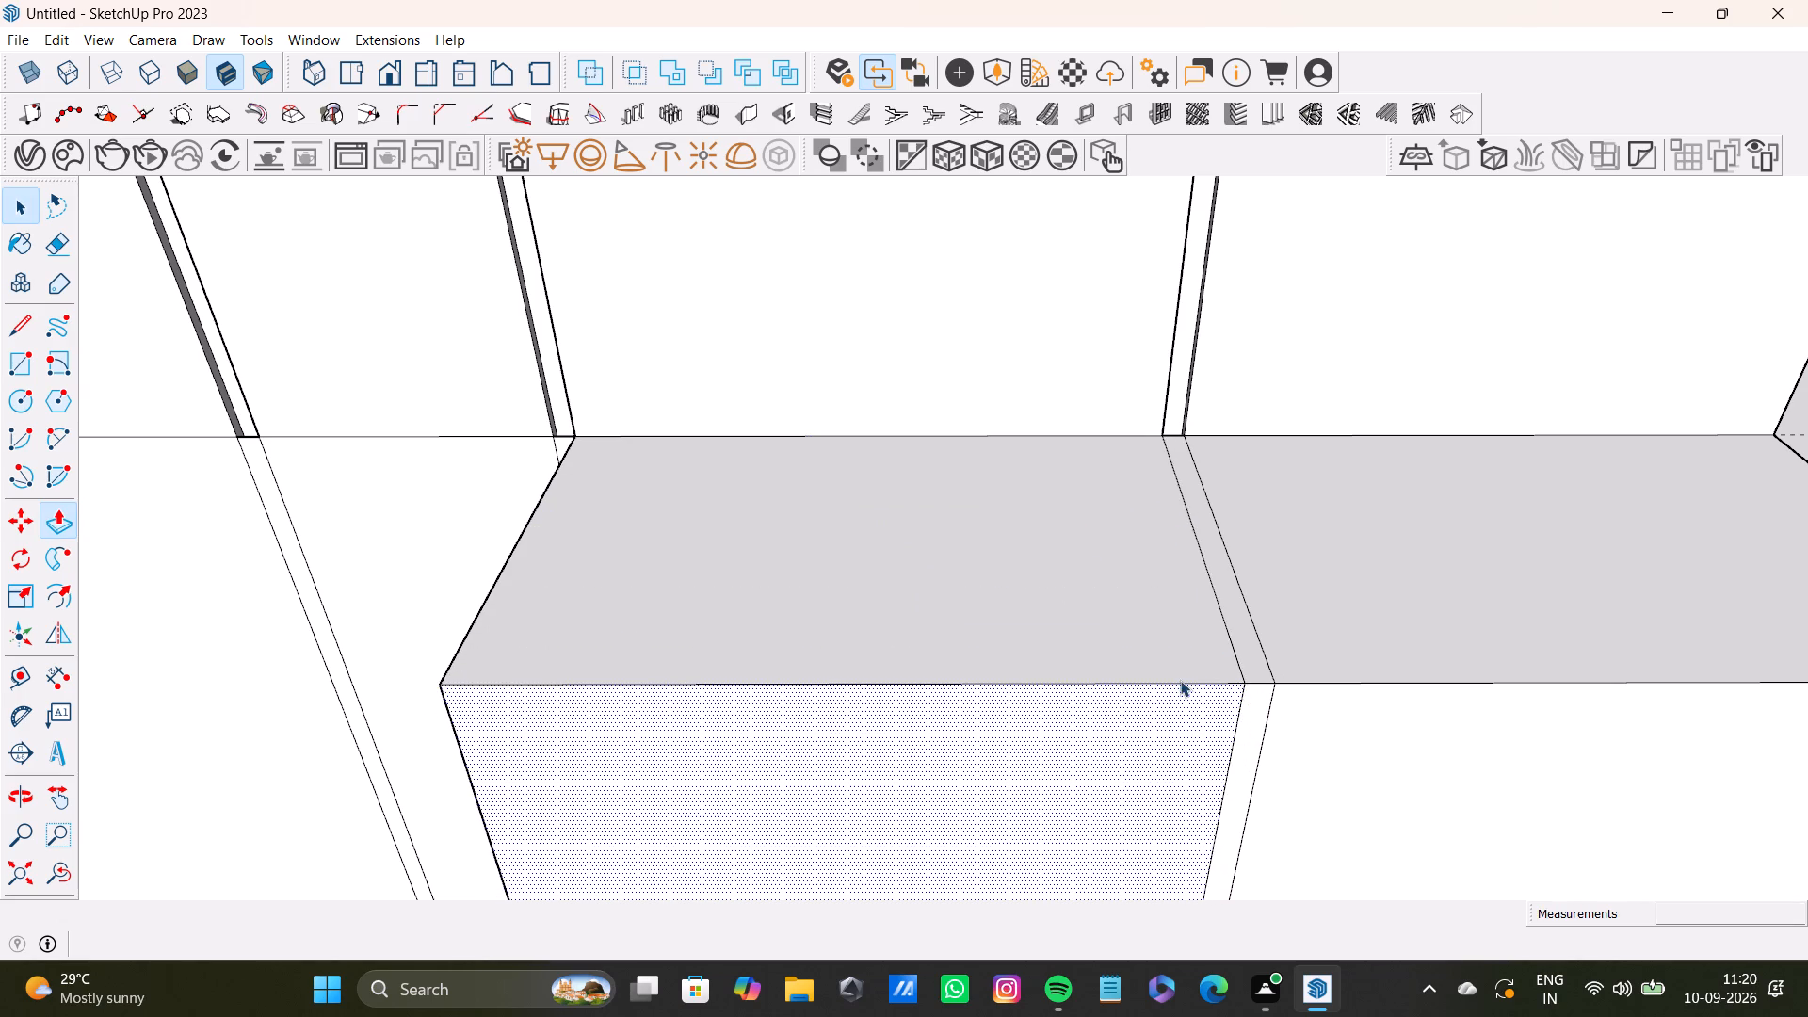
# Pull the narrow middle section and the thin strip joining it to the block out flush with the block's front.
pyautogui.scroll(-9, 1180, 680)
pyautogui.keyDown('shift'); pyautogui.moveTo(1129, 681); pyautogui.dragTo(1161, 568, button='middle'); pyautogui.keyUp('shift')
pyautogui.press('space')
pyautogui.click(831, 531)
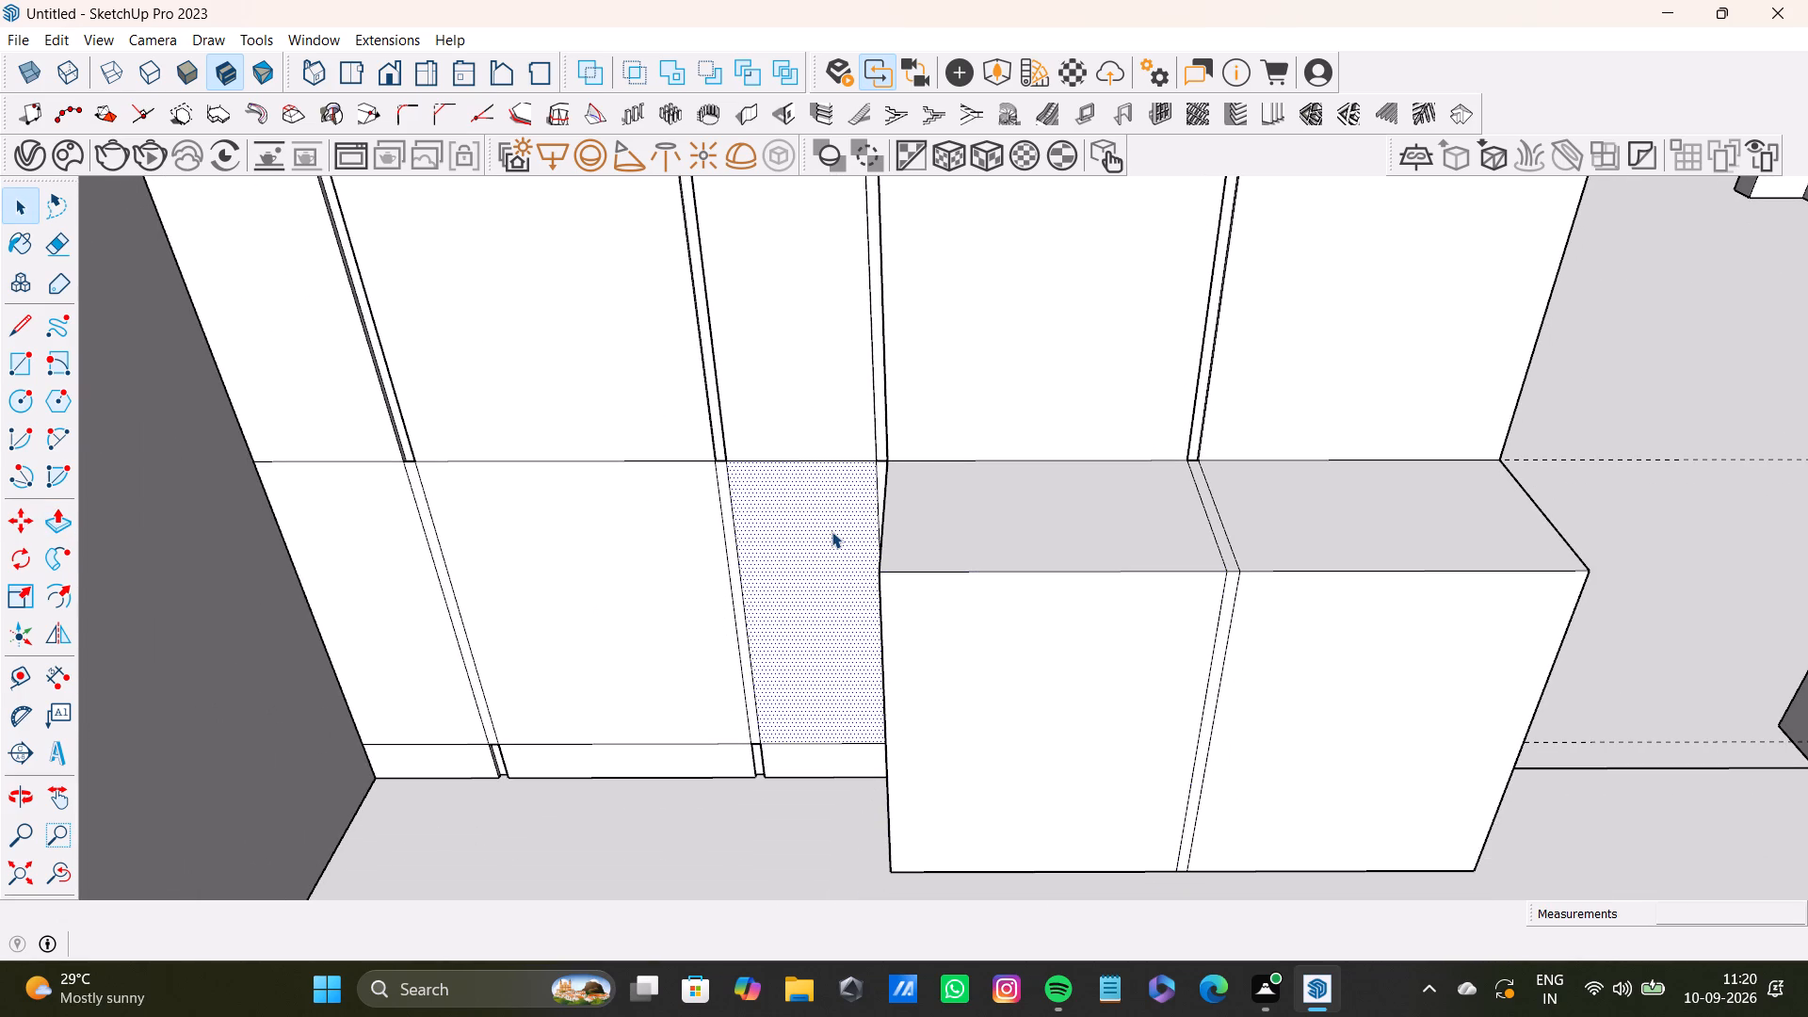
pyautogui.press('p')
pyautogui.moveTo(831, 531); pyautogui.dragTo(965, 647)
pyautogui.press('space')
pyautogui.scroll(8, 856, 490)
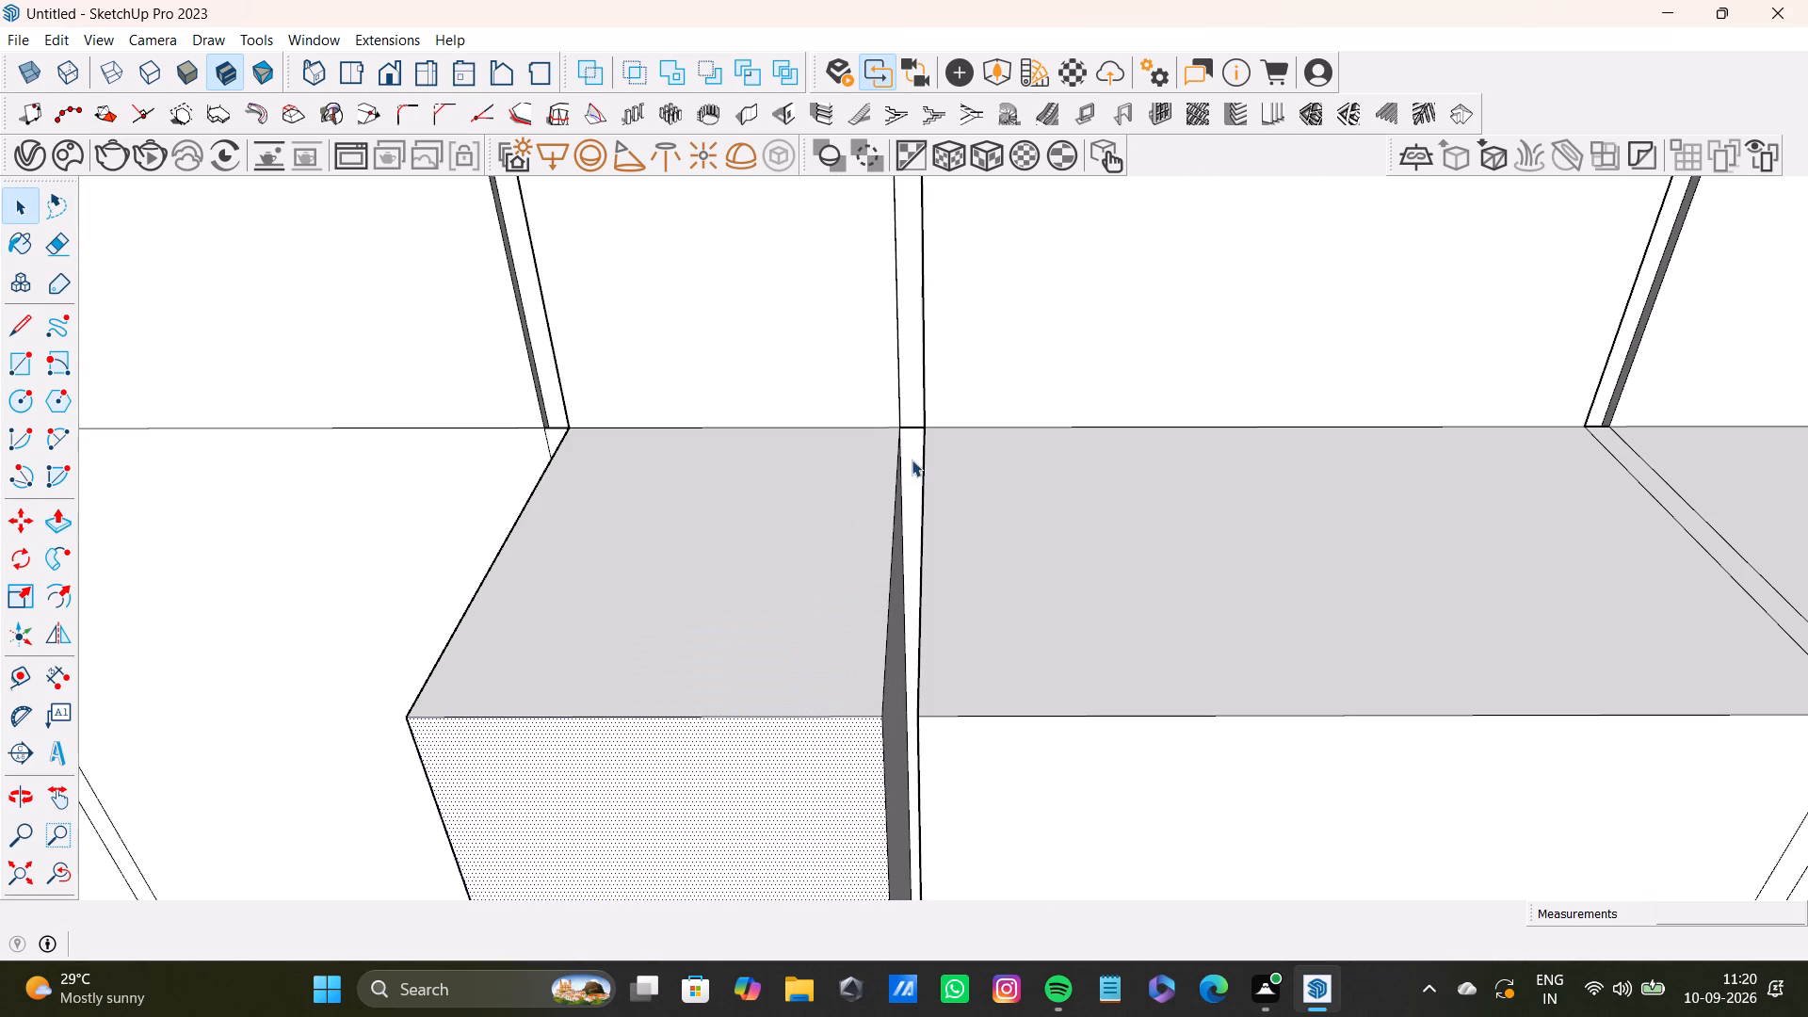
pyautogui.click(912, 460)
pyautogui.press('p')
pyautogui.moveTo(912, 460); pyautogui.dragTo(972, 775)
pyautogui.press('space')
pyautogui.scroll(-5, 922, 729)
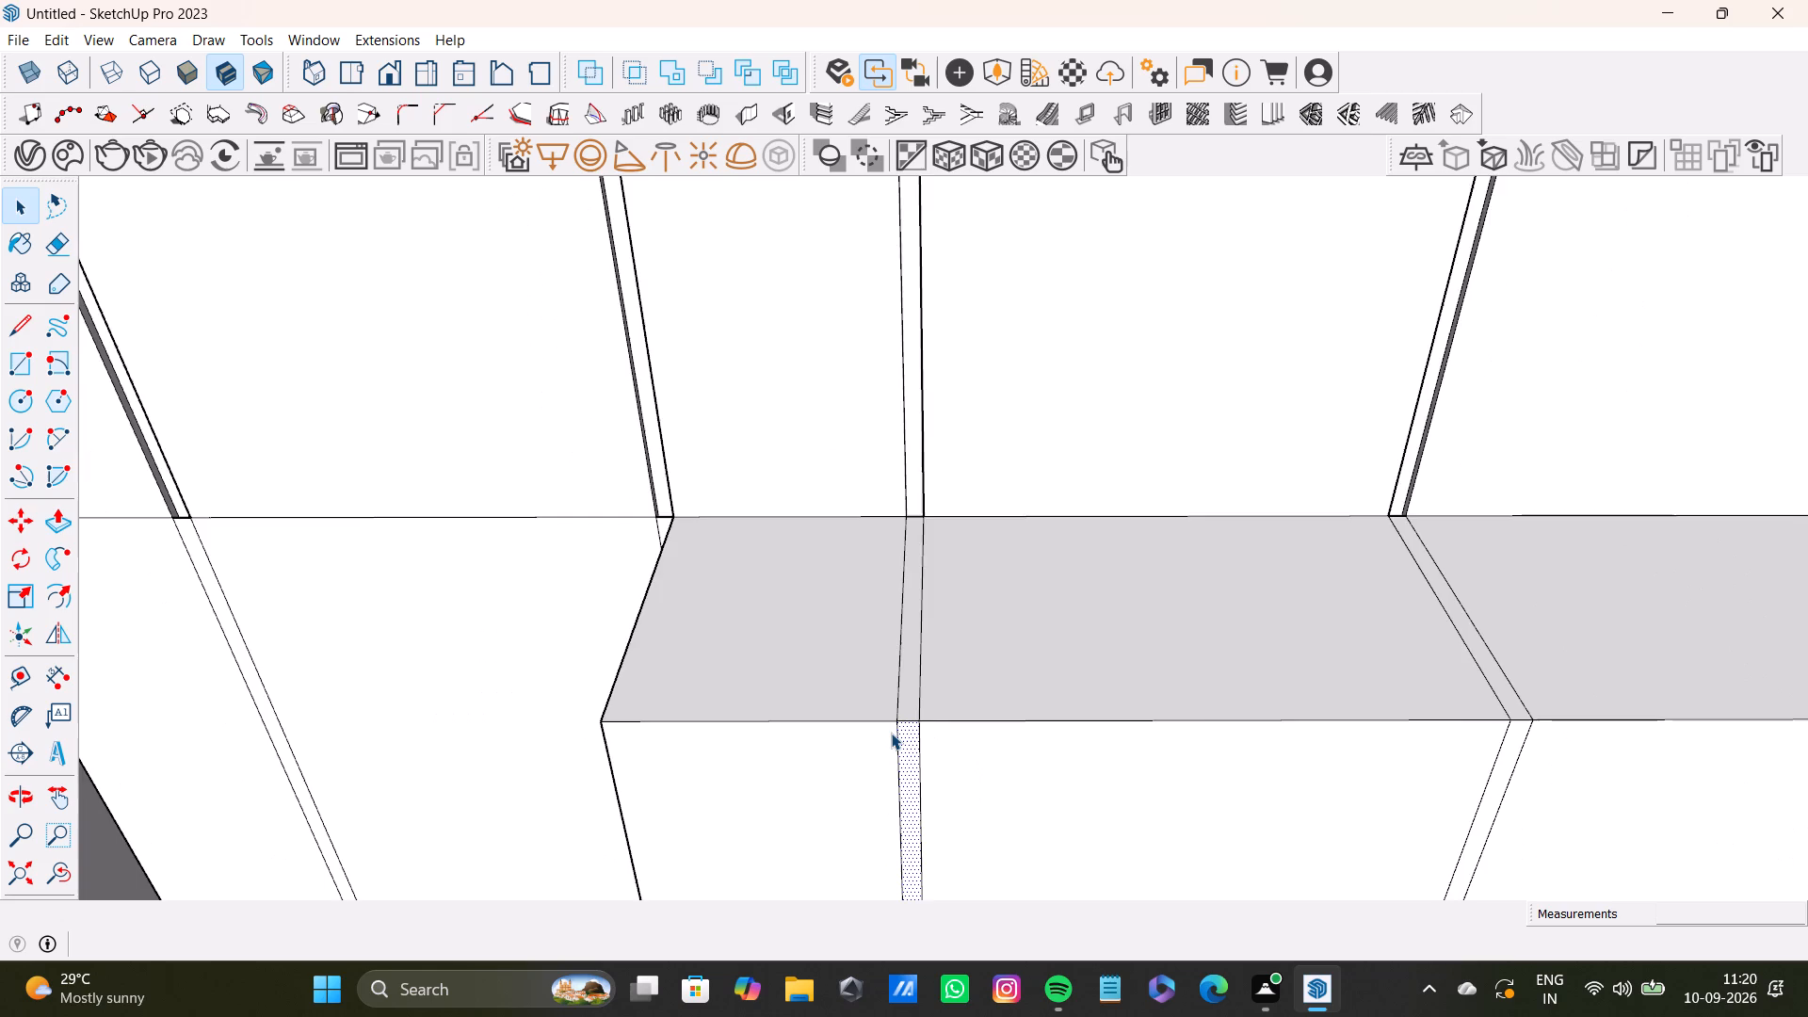
# Pull the thin strip on the far side of the narrow middle section out flush with the block's front.
pyautogui.scroll(-4, 891, 733)
pyautogui.keyDown('shift'); pyautogui.moveTo(891, 731); pyautogui.dragTo(1176, 631, button='middle'); pyautogui.keyUp('shift')
pyautogui.scroll(9, 952, 528)
pyautogui.click(977, 490)
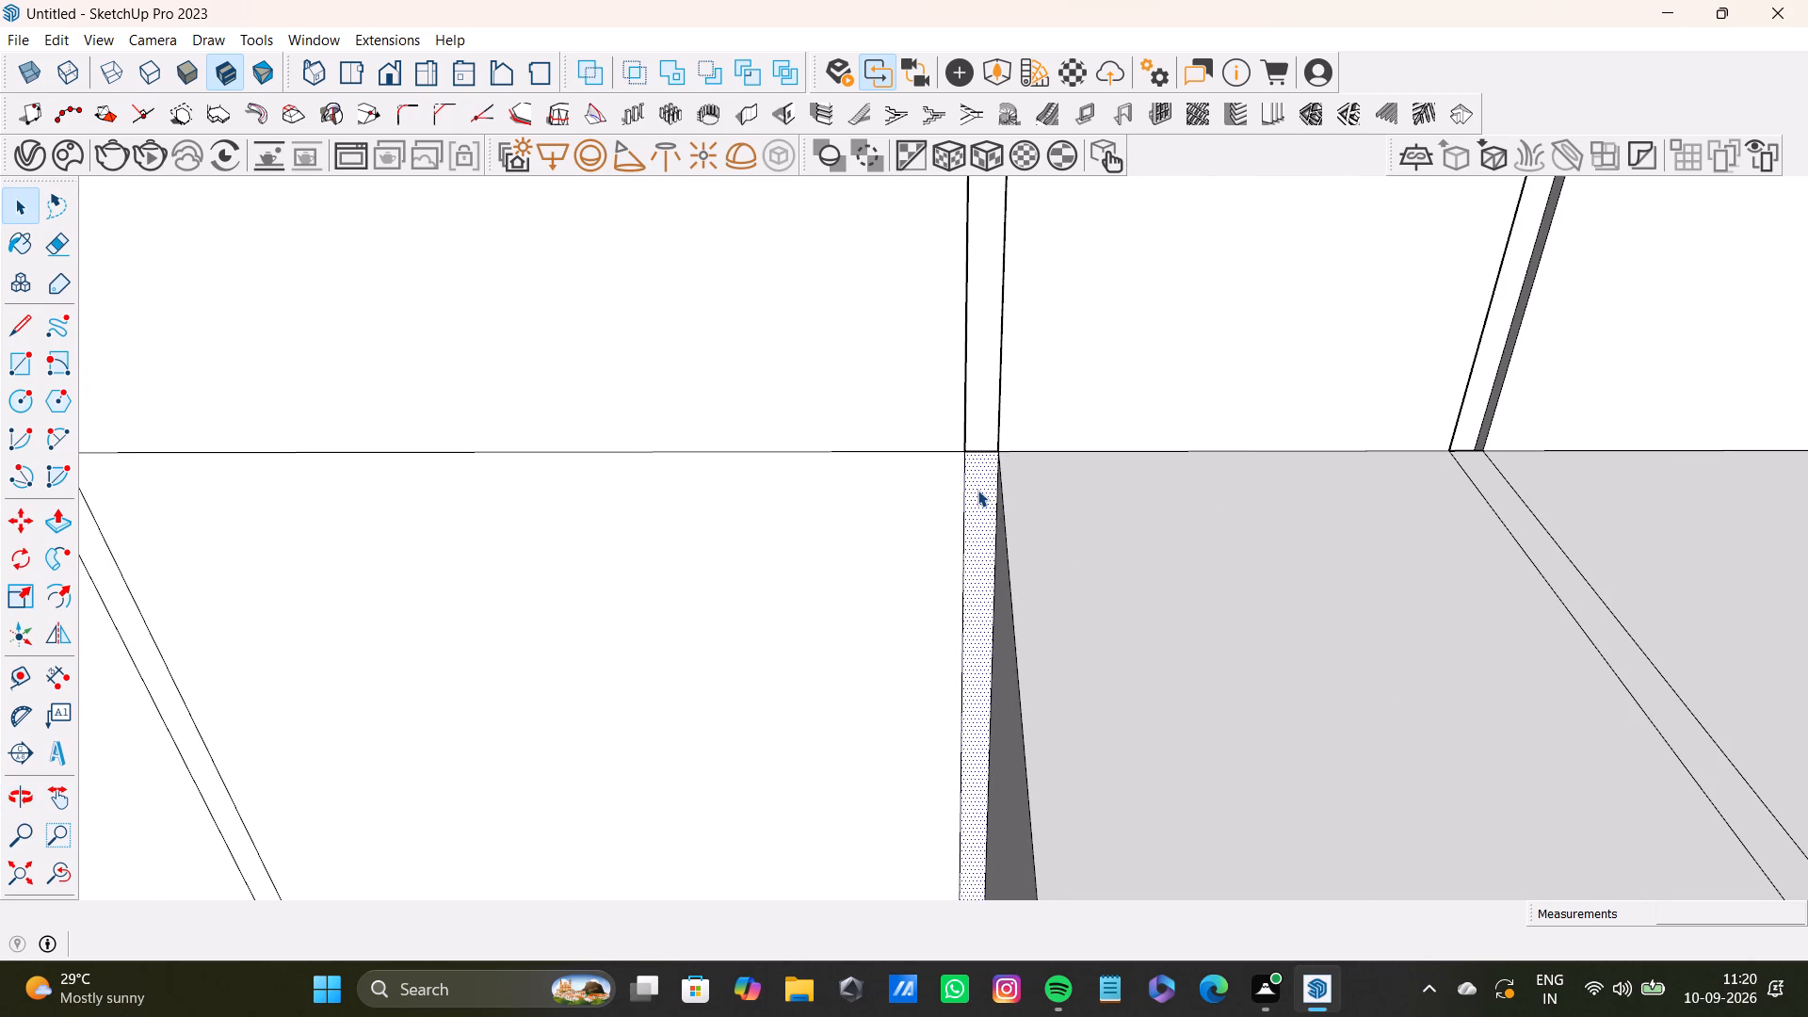
pyautogui.press('p')
pyautogui.moveTo(977, 490); pyautogui.dragTo(1024, 731)
pyautogui.scroll(-5, 1024, 730)
pyautogui.keyDown('shift'); pyautogui.scroll(-6, 1025, 729); pyautogui.keyUp('shift')
pyautogui.keyDown('shift'); pyautogui.moveTo(1038, 751); pyautogui.dragTo(1040, 613, button='middle'); pyautogui.keyUp('shift')
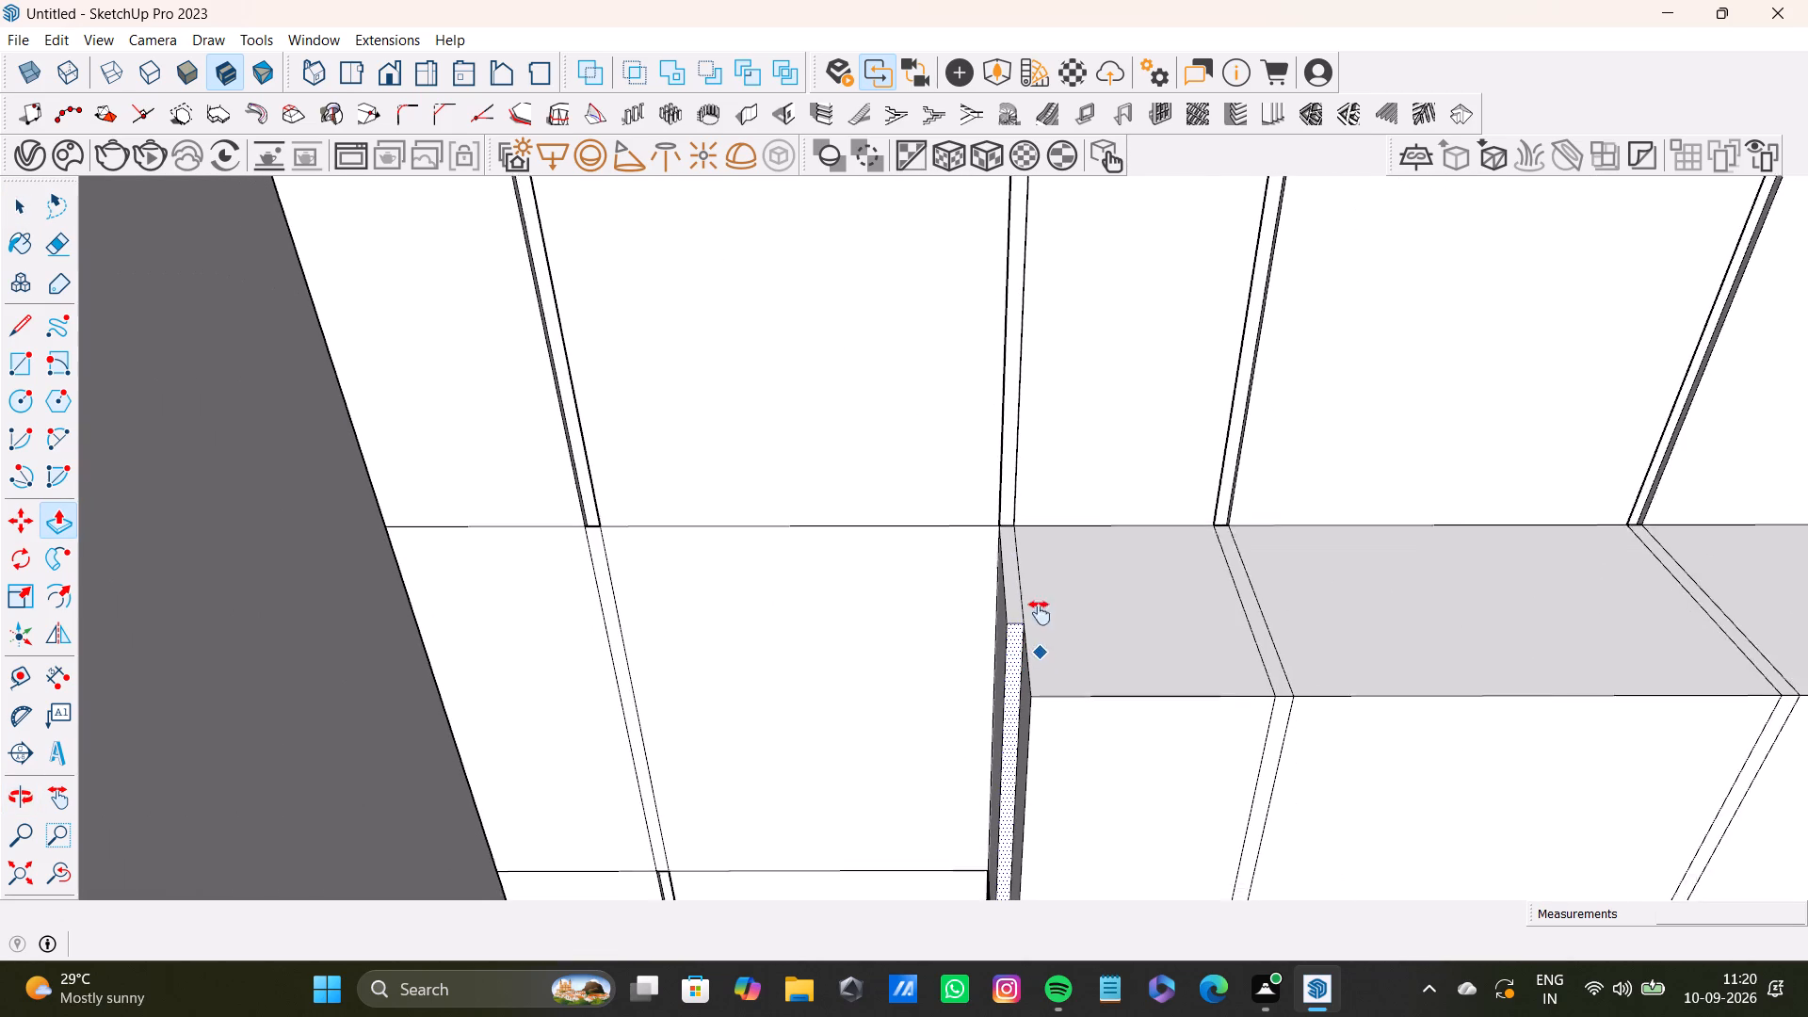
pyautogui.keyDown('shift'); pyautogui.moveTo(1040, 613); pyautogui.dragTo(1040, 574, button='middle'); pyautogui.keyUp('shift')
pyautogui.moveTo(1014, 569); pyautogui.dragTo(1084, 646)
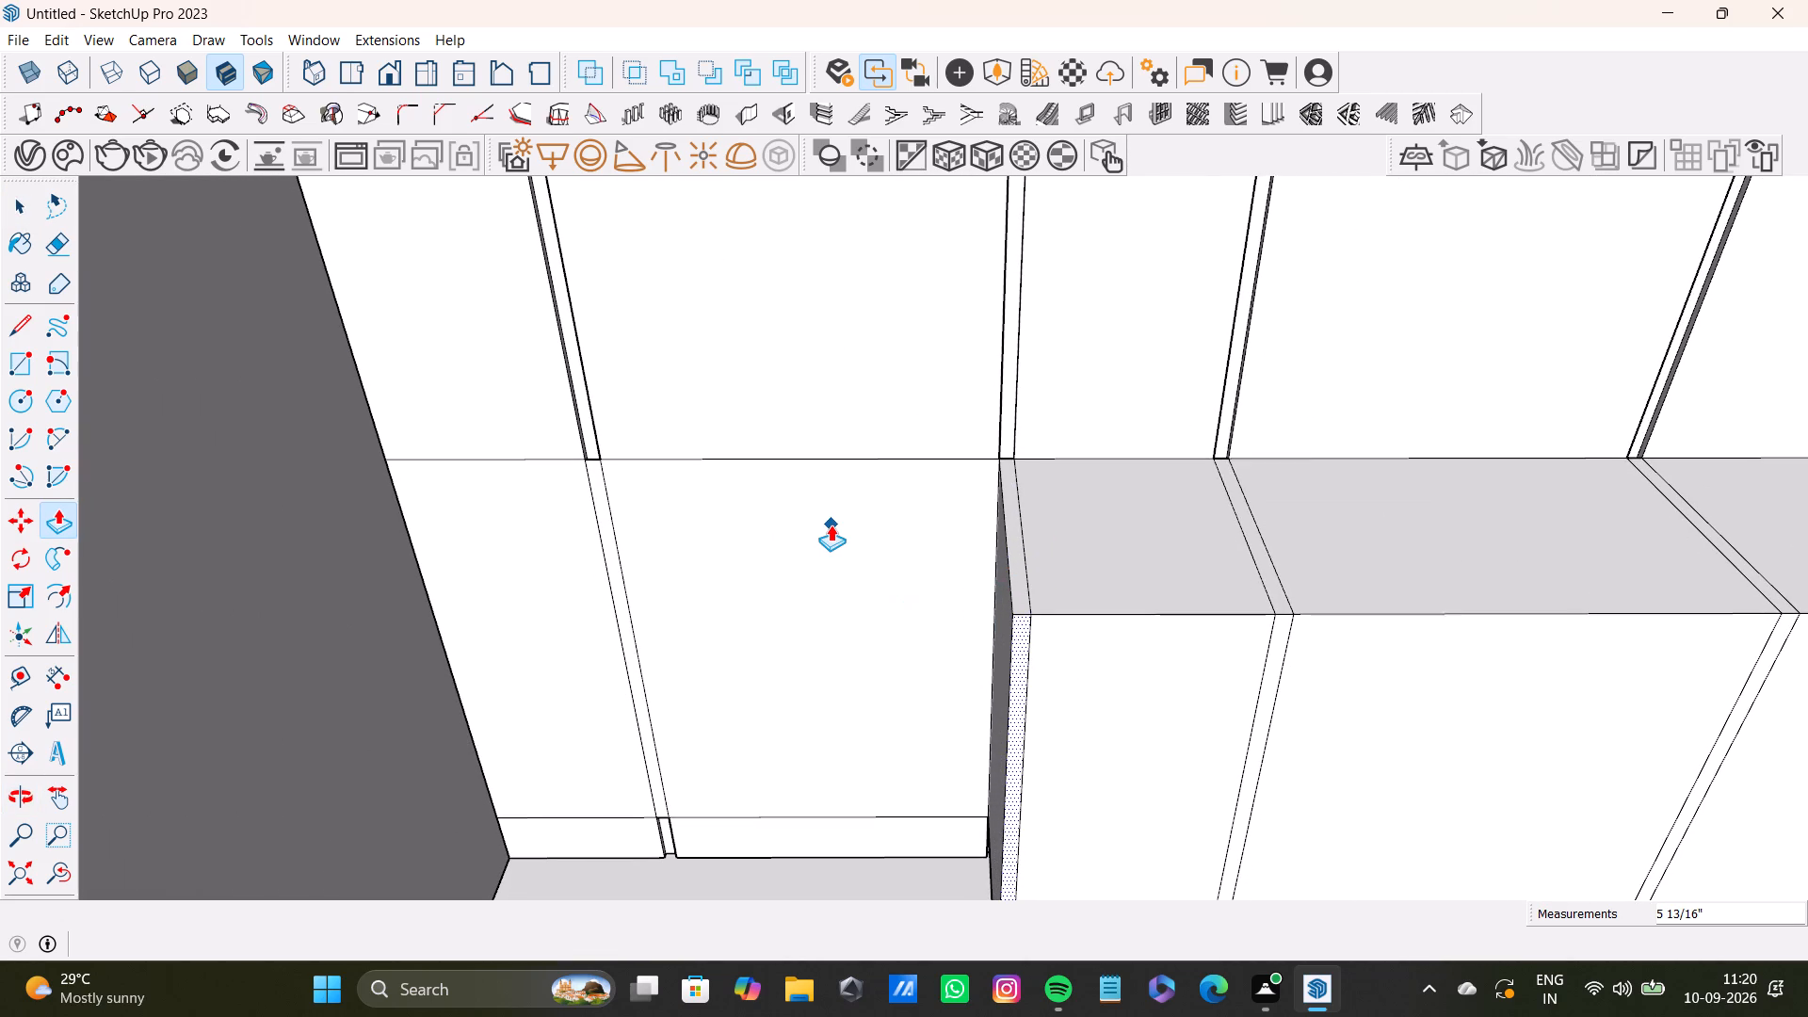
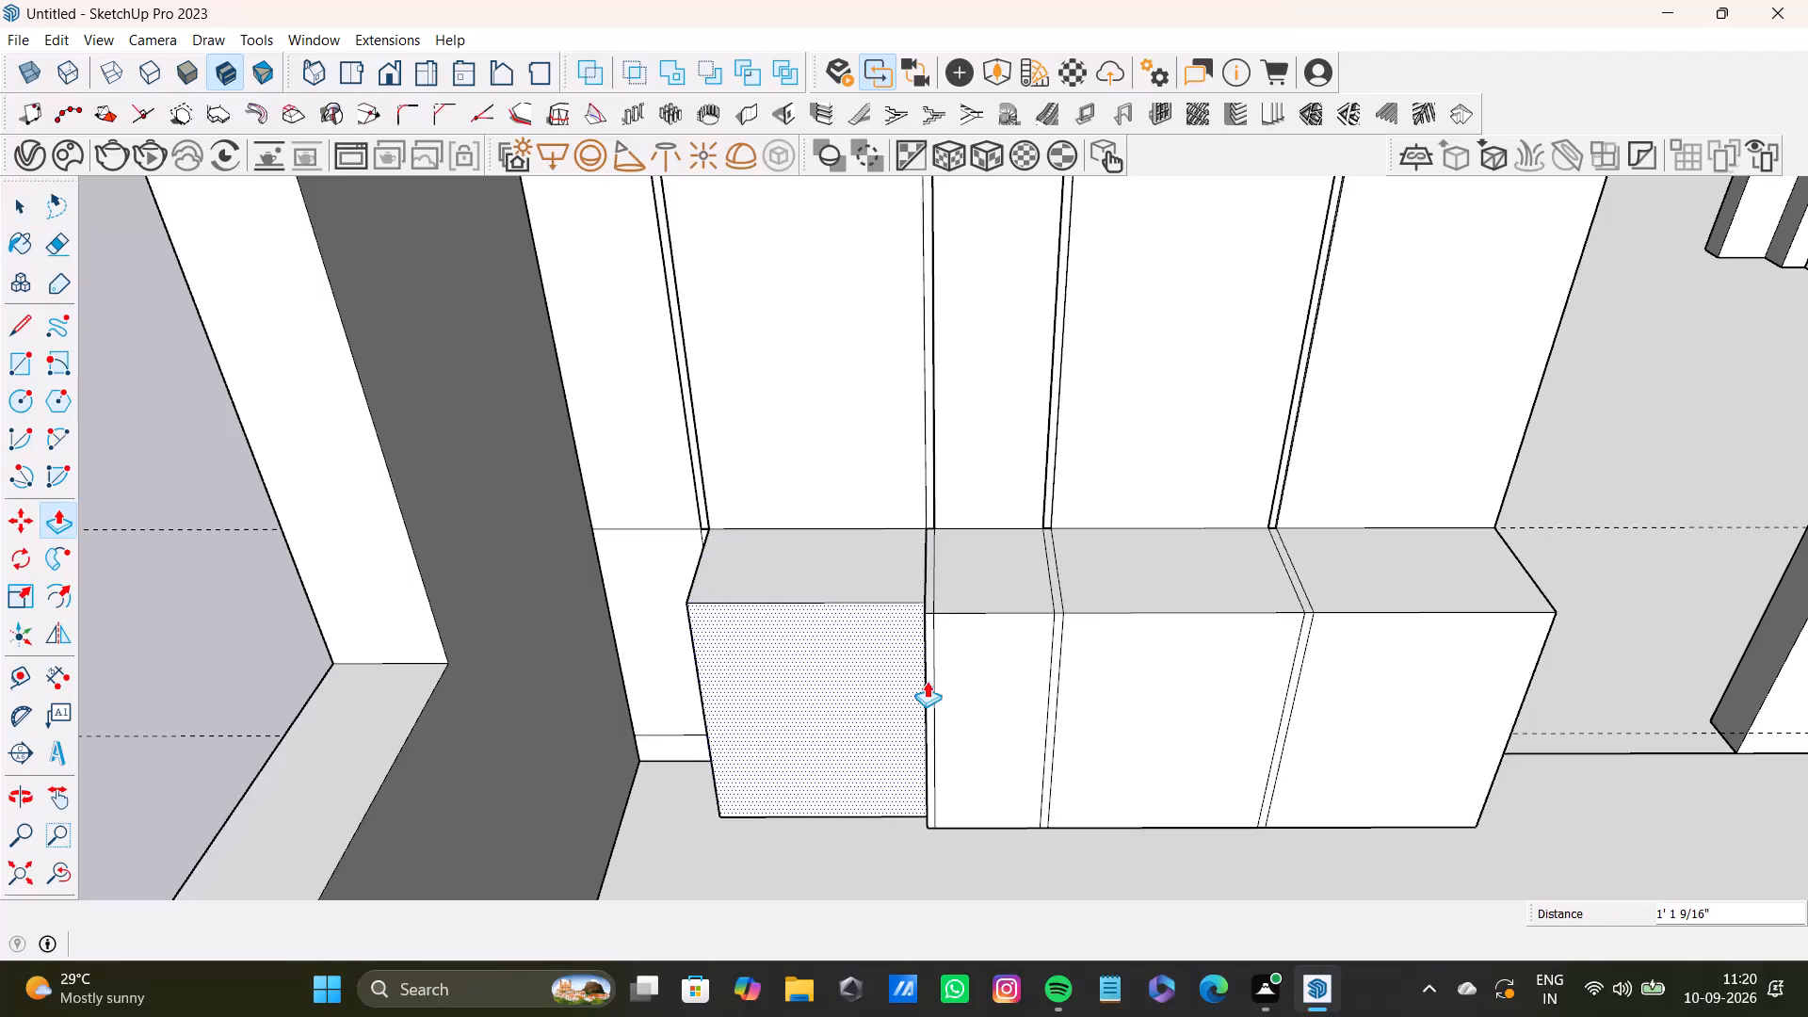
# Pull the narrow strip beside the second base panel out flush with the projecting front of the base ledge.
pyautogui.press('space')
pyautogui.scroll(8, 655, 556)
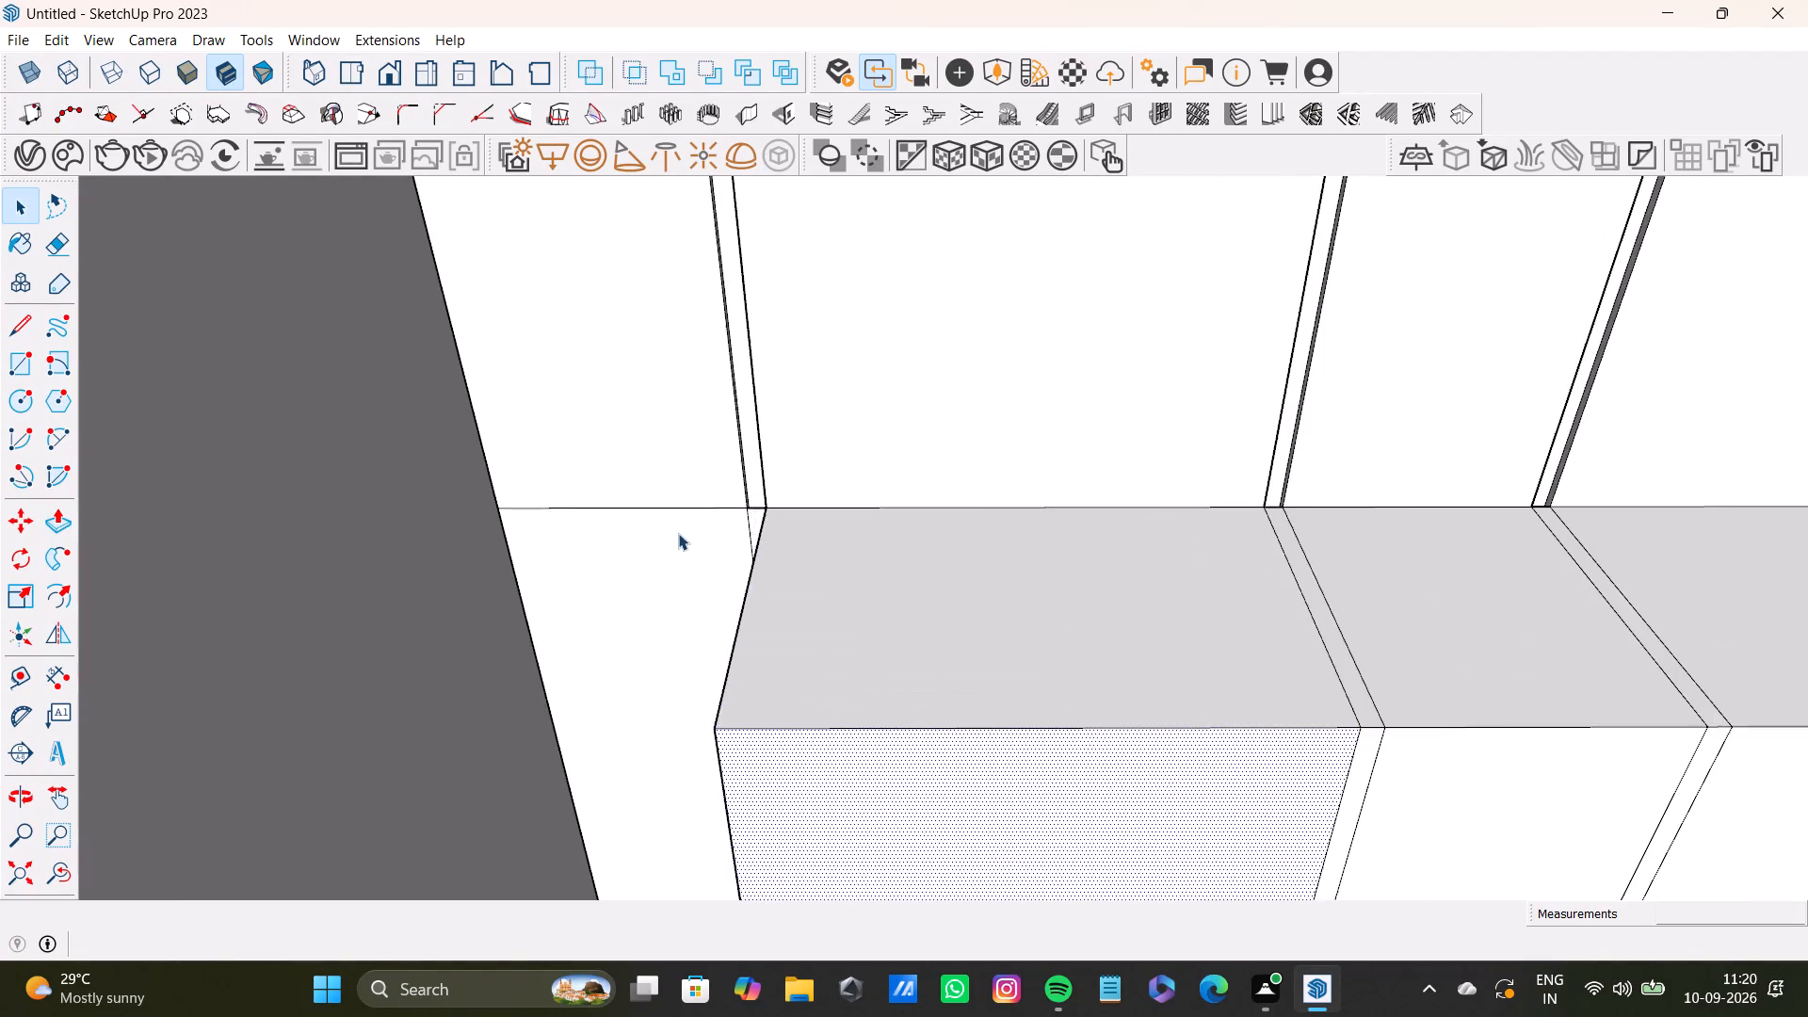
pyautogui.moveTo(722, 537); pyautogui.dragTo(806, 528, button='middle')
pyautogui.press('space')
pyautogui.scroll(3, 729, 546)
pyautogui.click(742, 547)
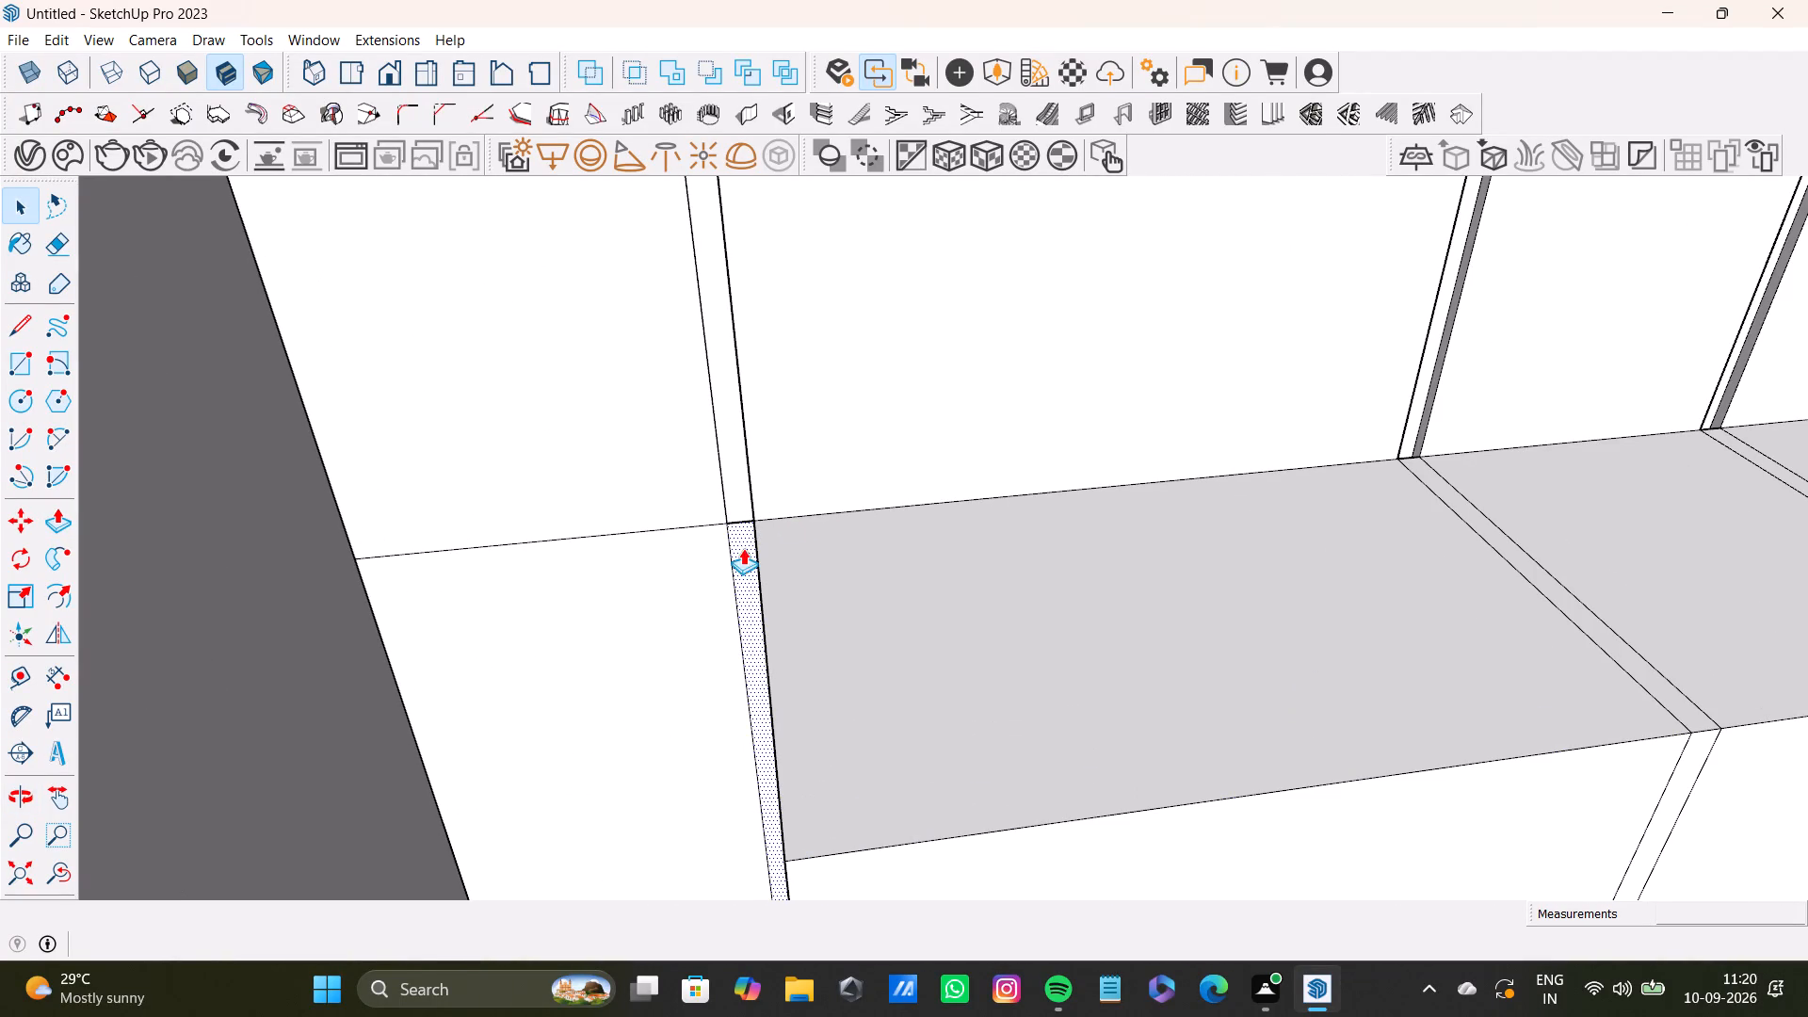
pyautogui.press('p')
pyautogui.moveTo(743, 548); pyautogui.dragTo(866, 896)
# Pull the end base panel next to the dark side wall out flush with the rest of the ledge front.
pyautogui.scroll(-4, 817, 788)
pyautogui.keyDown('shift'); pyautogui.moveTo(817, 788); pyautogui.dragTo(926, 653, button='middle'); pyautogui.keyUp('shift')
pyautogui.press('space')
pyautogui.click(777, 565)
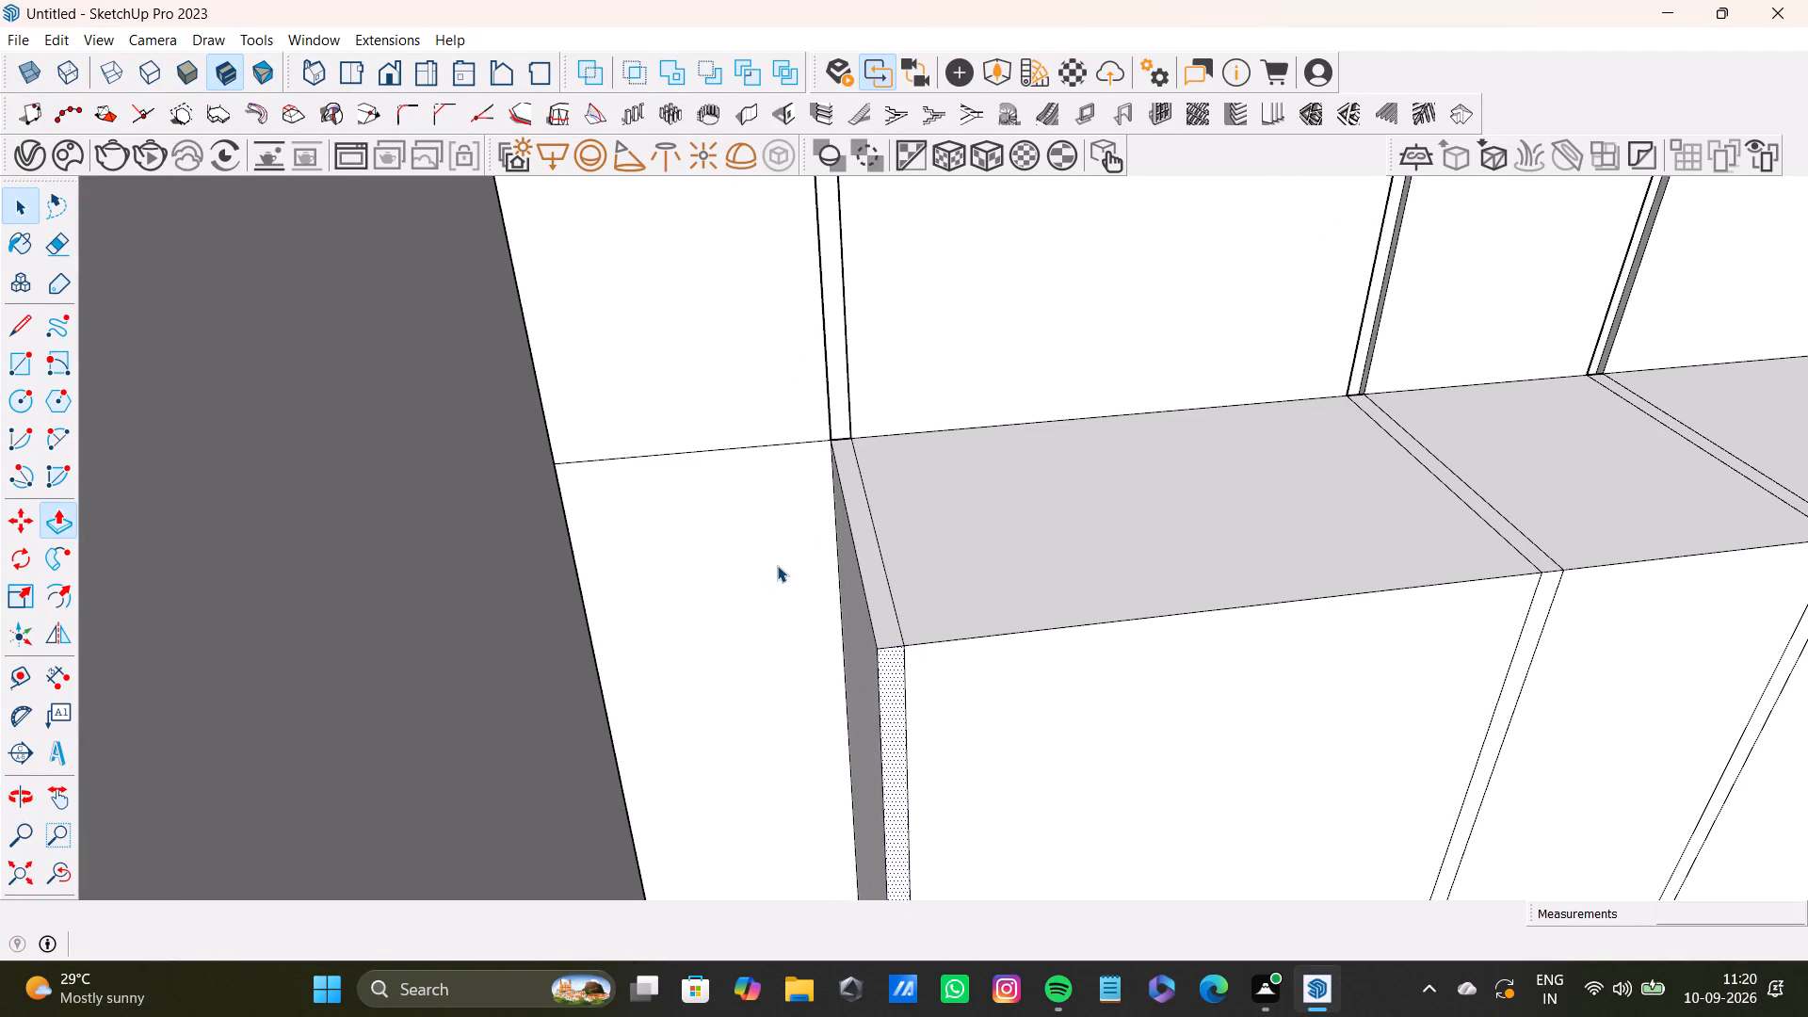
pyautogui.press('p')
pyautogui.moveTo(798, 561); pyautogui.dragTo(879, 696)
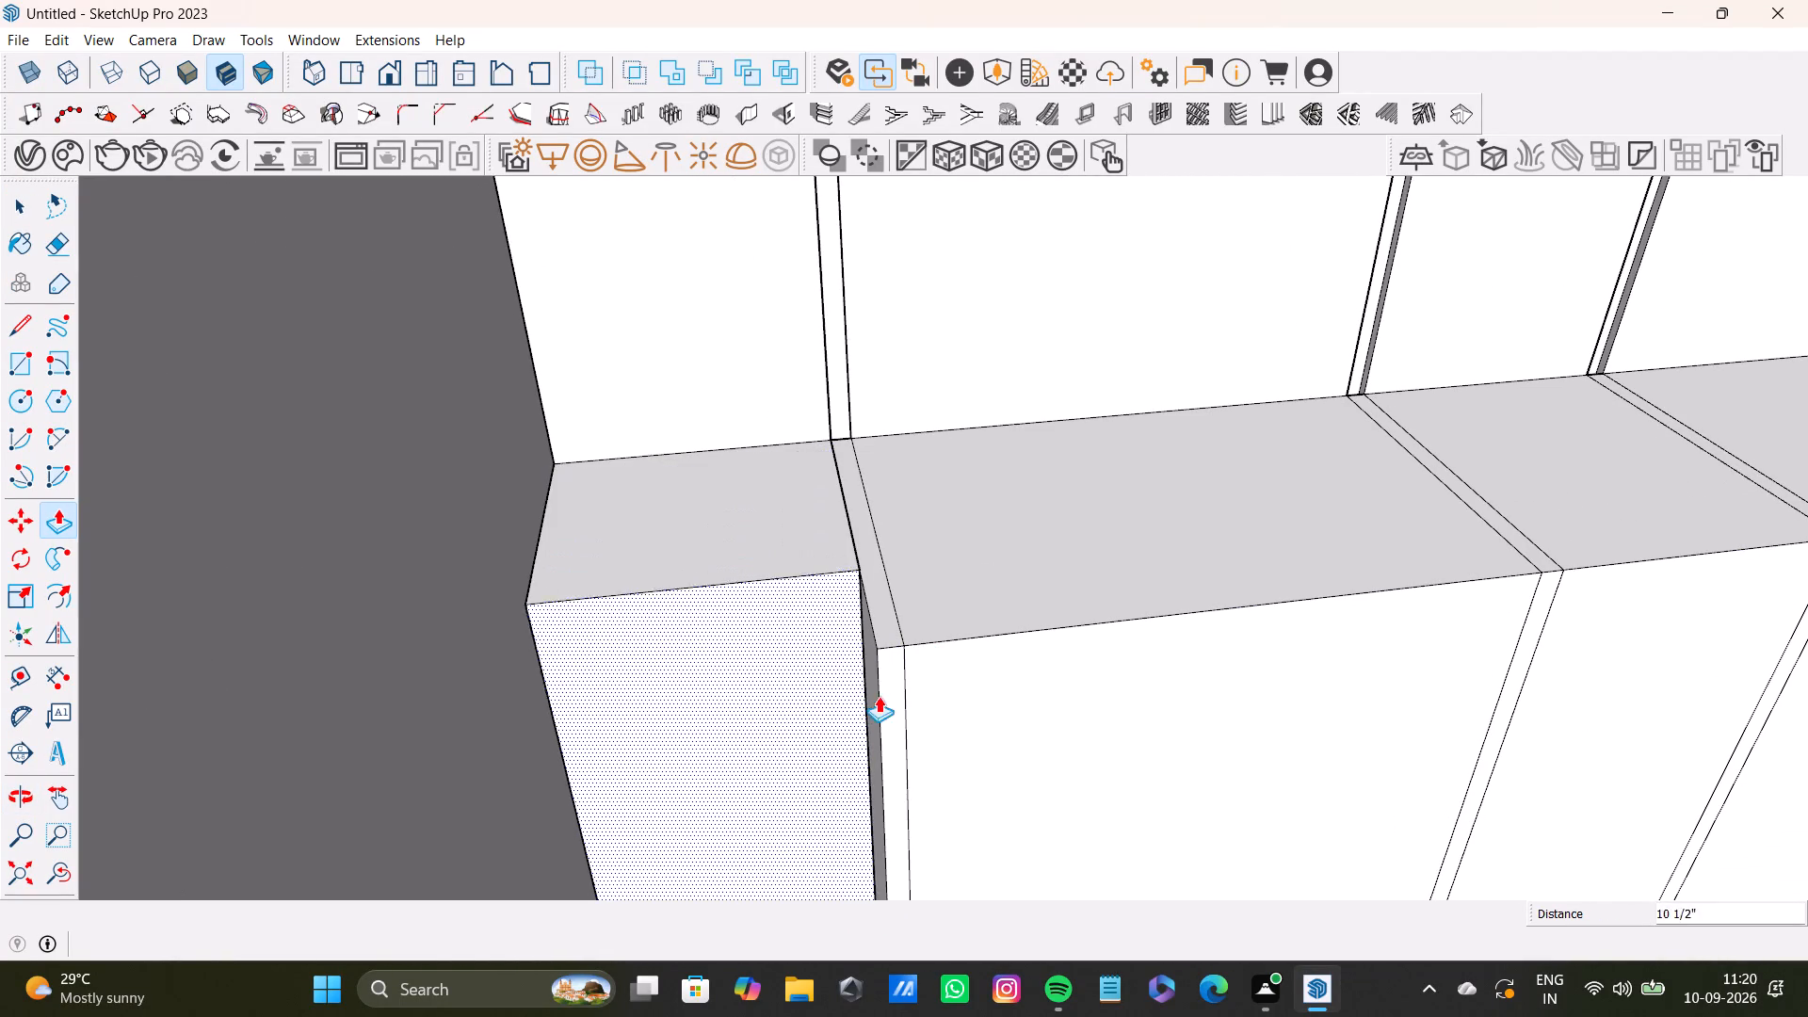
pyautogui.moveTo(879, 696); pyautogui.dragTo(891, 702)
pyautogui.press('space')
# Examine the completed projecting base ledge and panelled wall within the whole room.
pyautogui.scroll(-5, 900, 673)
pyautogui.scroll(-5, 1205, 616)
pyautogui.moveTo(1474, 583); pyautogui.dragTo(1344, 583, button='middle')
pyautogui.click(55, 874)
pyautogui.click(15, 876)
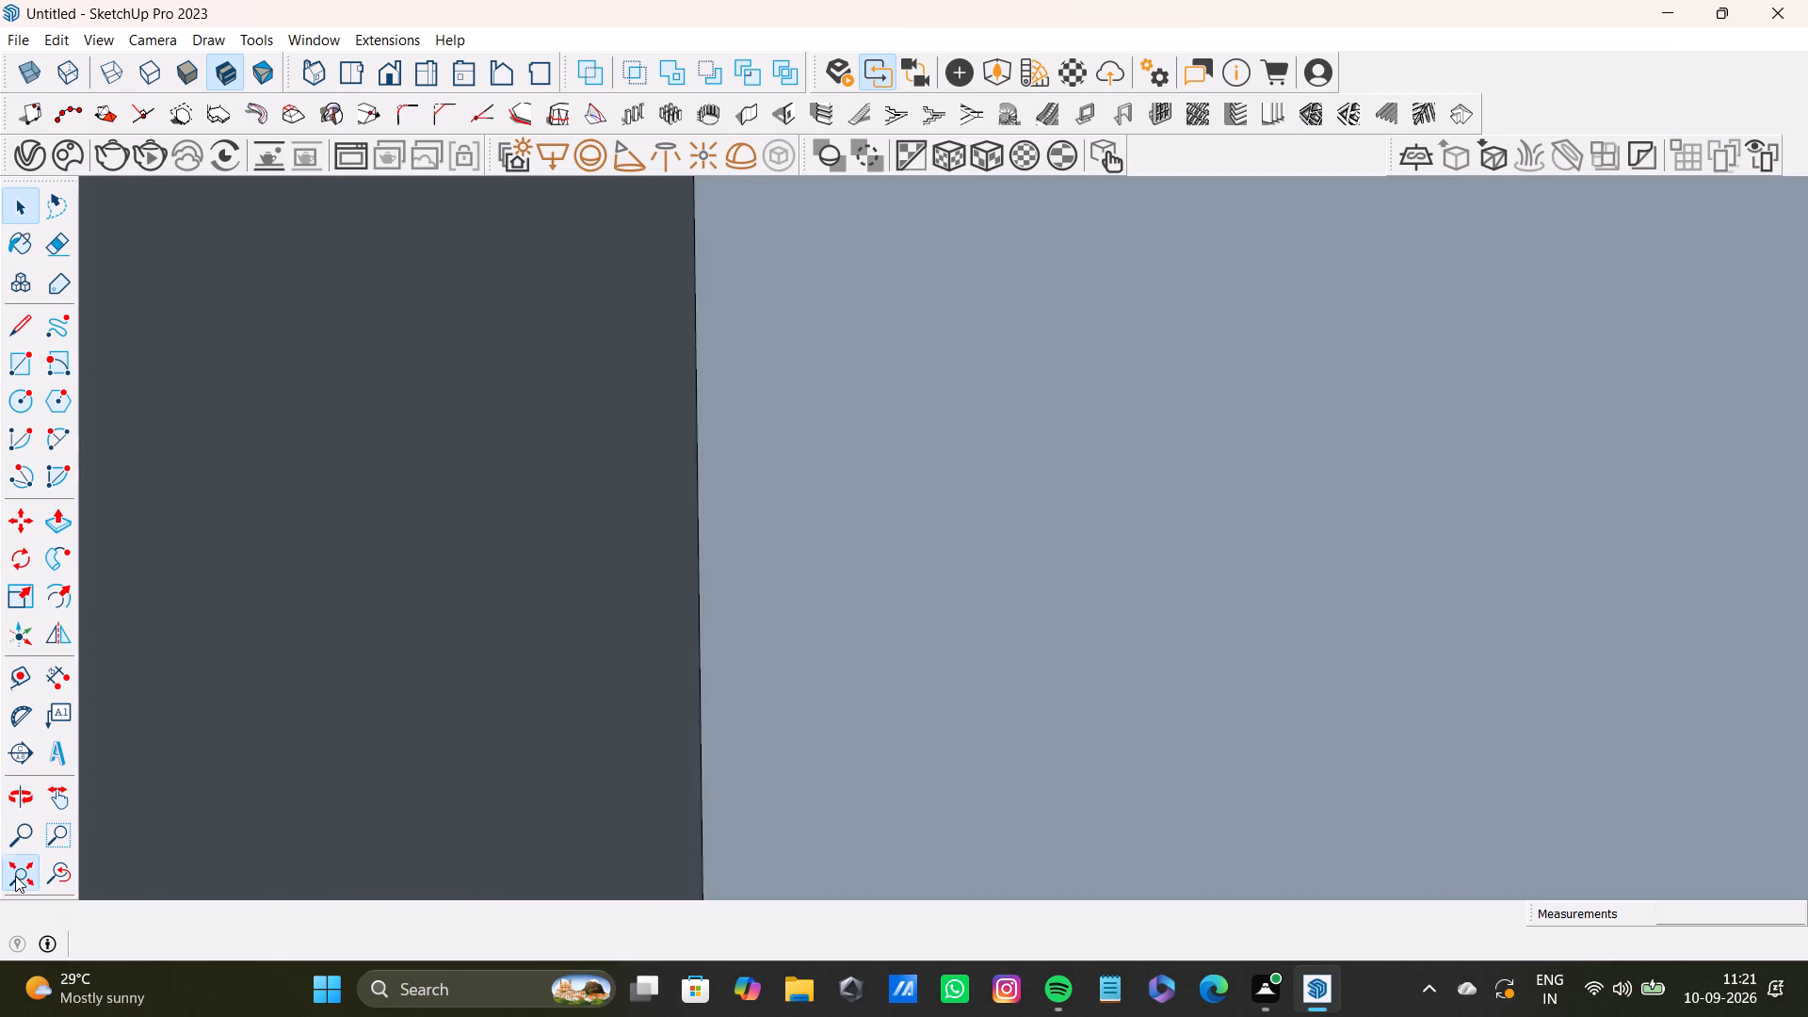
pyautogui.scroll(-1, 1105, 656)
pyautogui.scroll(5, 537, 488)
pyautogui.keyDown('shift'); pyautogui.moveTo(483, 617); pyautogui.dragTo(886, 675, button='middle'); pyautogui.keyUp('shift')
pyautogui.keyDown('shift'); pyautogui.scroll(-1, 894, 694); pyautogui.keyUp('shift')
pyautogui.scroll(5, 862, 725)
pyautogui.moveTo(848, 732); pyautogui.dragTo(841, 821, button='middle')
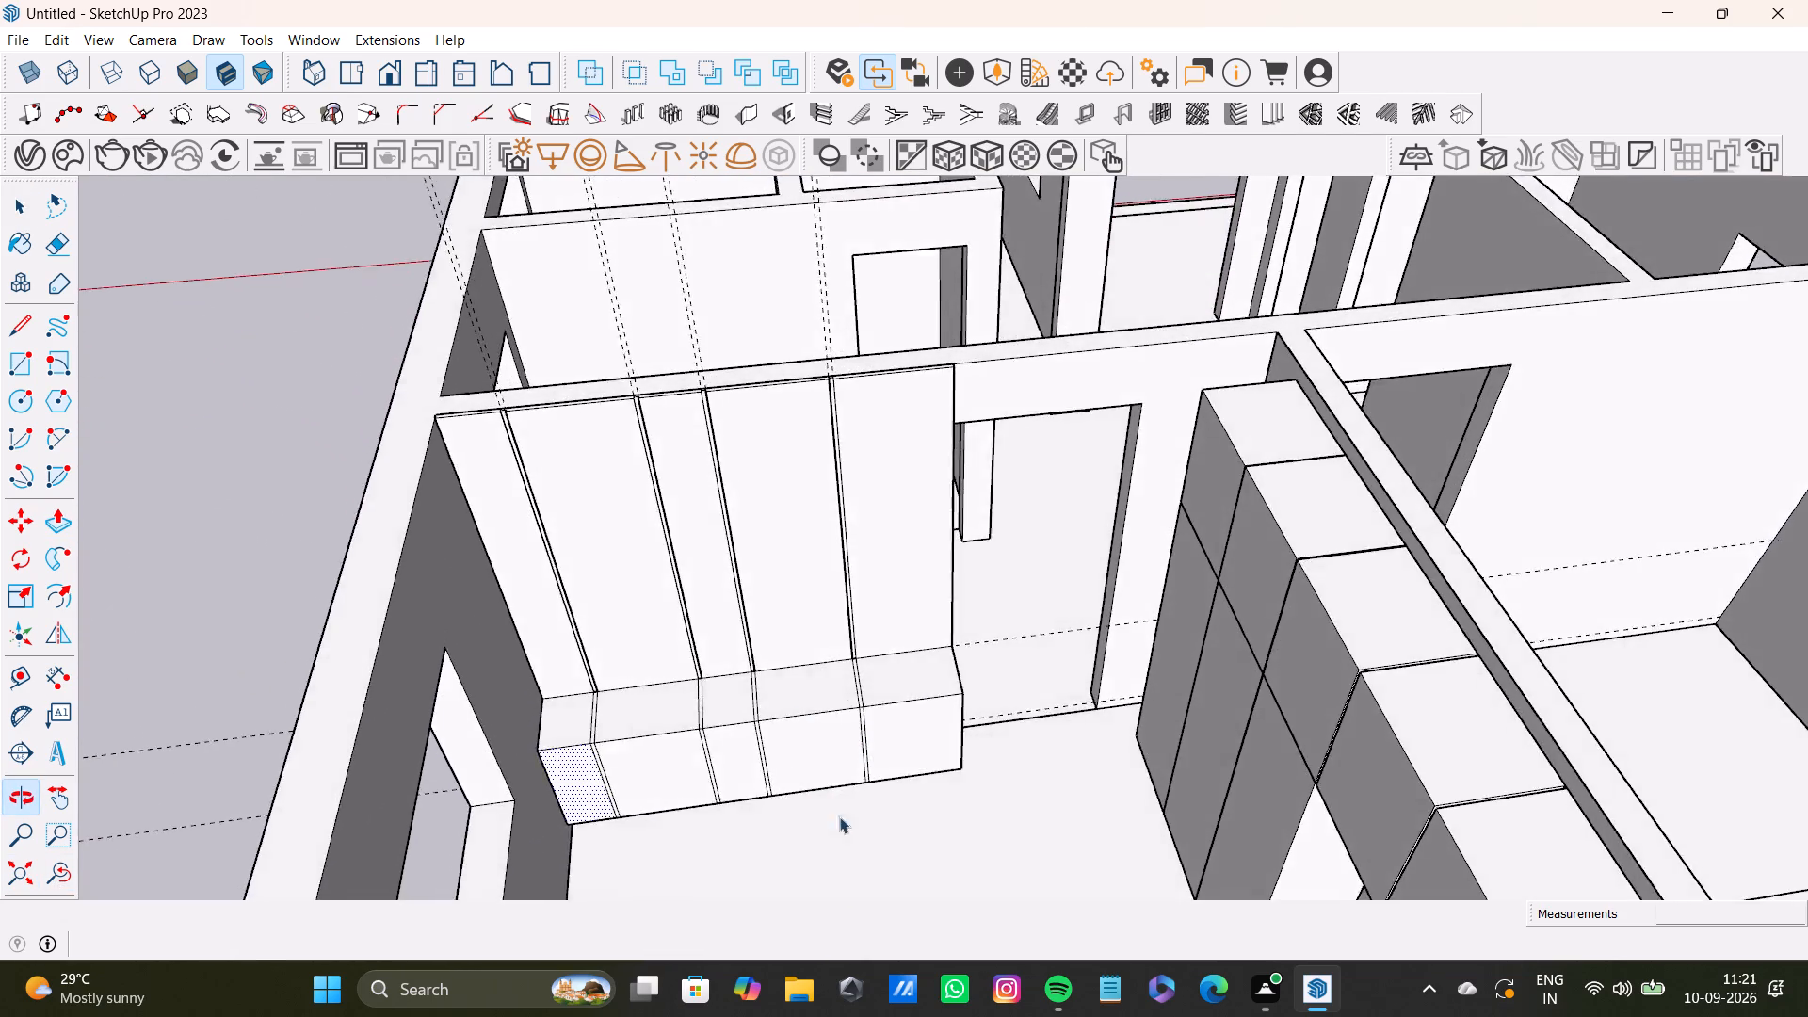
pyautogui.scroll(4, 801, 683)
pyautogui.keyDown('shift'); pyautogui.moveTo(769, 722); pyautogui.dragTo(945, 703, button='middle'); pyautogui.keyUp('shift')
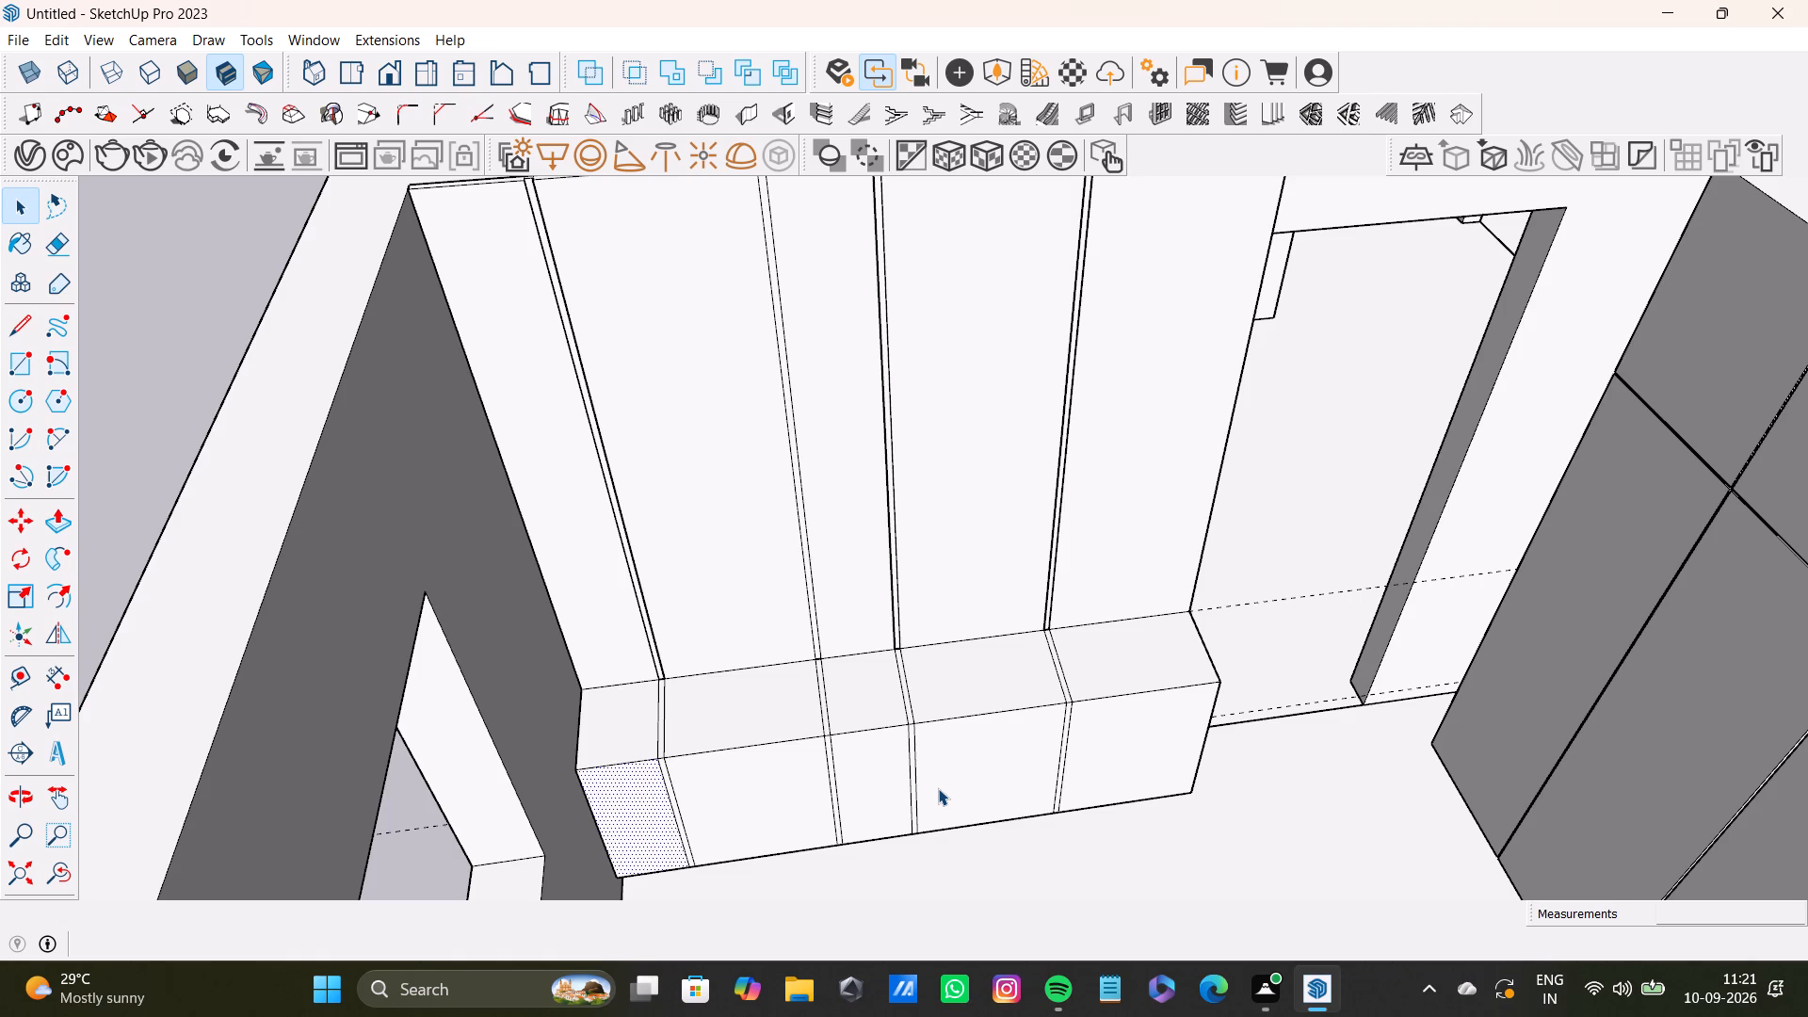
# Push the narrow strip nearest the side wall on the ledge front inward 1/2" to form a groove.
pyautogui.scroll(9, 450, 733)
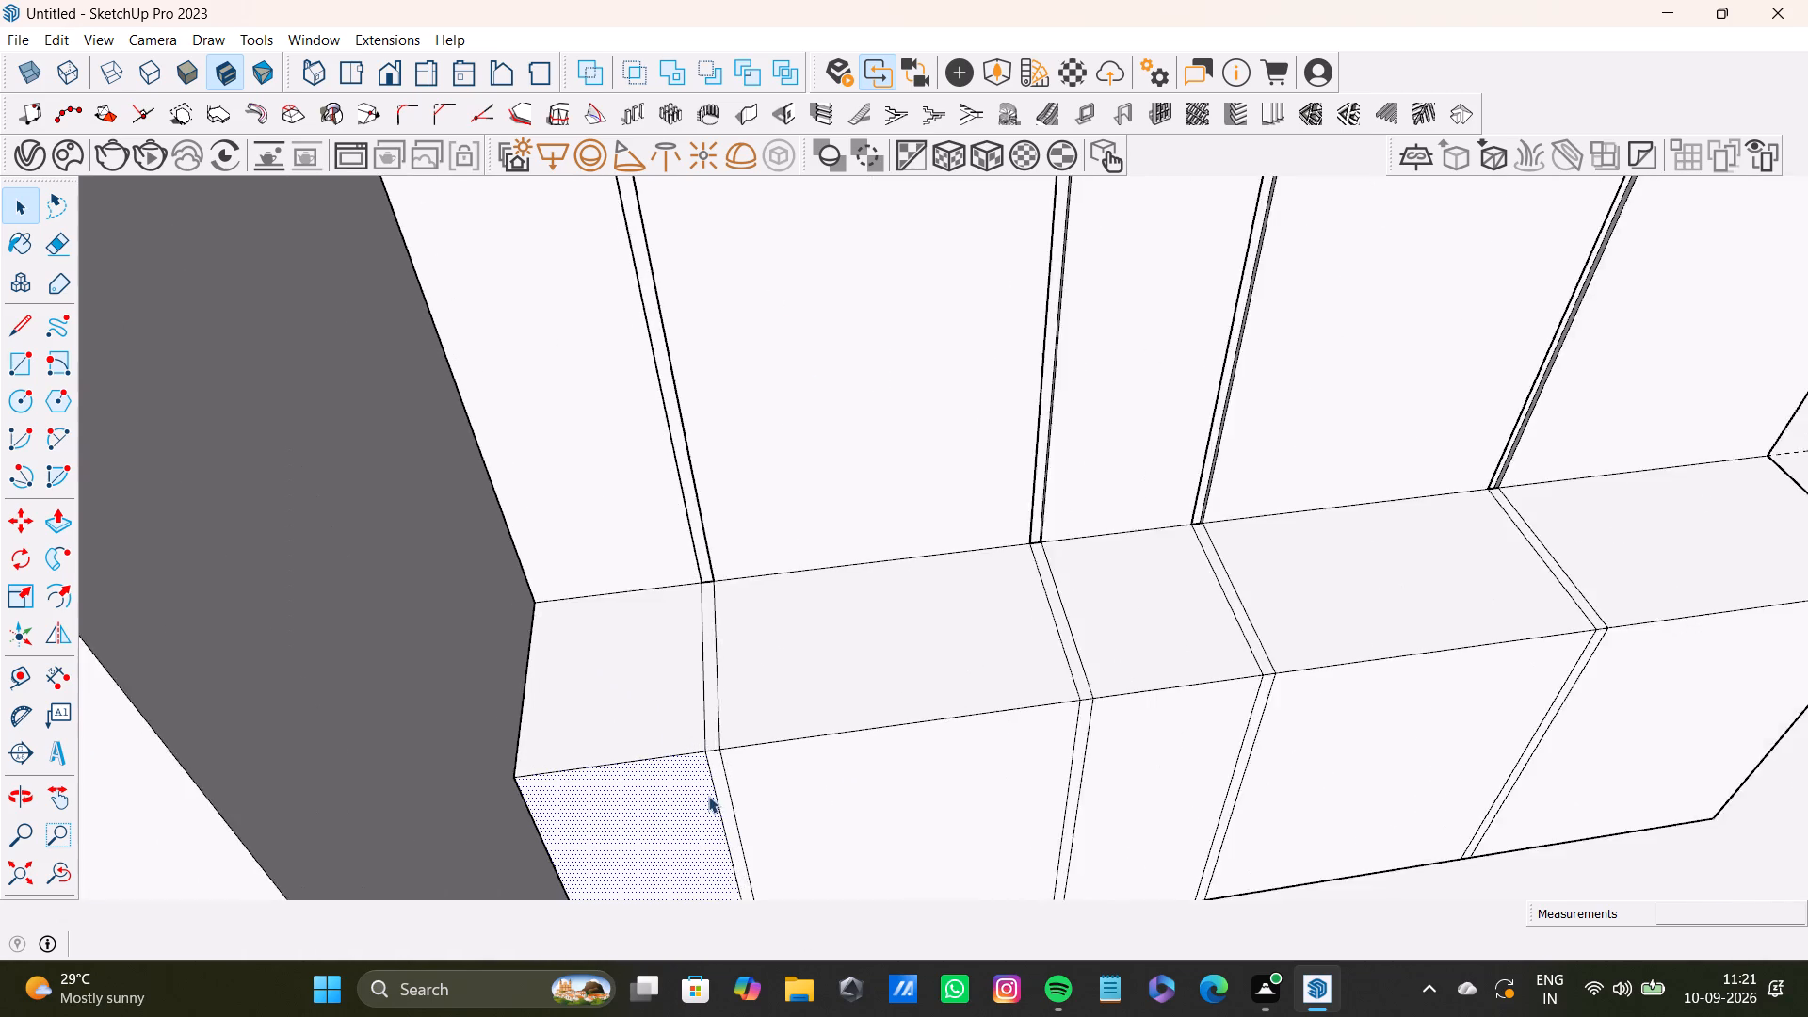
pyautogui.scroll(3, 708, 796)
pyautogui.moveTo(740, 775); pyautogui.dragTo(686, 755, button='middle')
pyautogui.scroll(4, 625, 715)
pyautogui.keyDown('shift'); pyautogui.moveTo(622, 716); pyautogui.dragTo(628, 614, button='middle'); pyautogui.keyUp('shift')
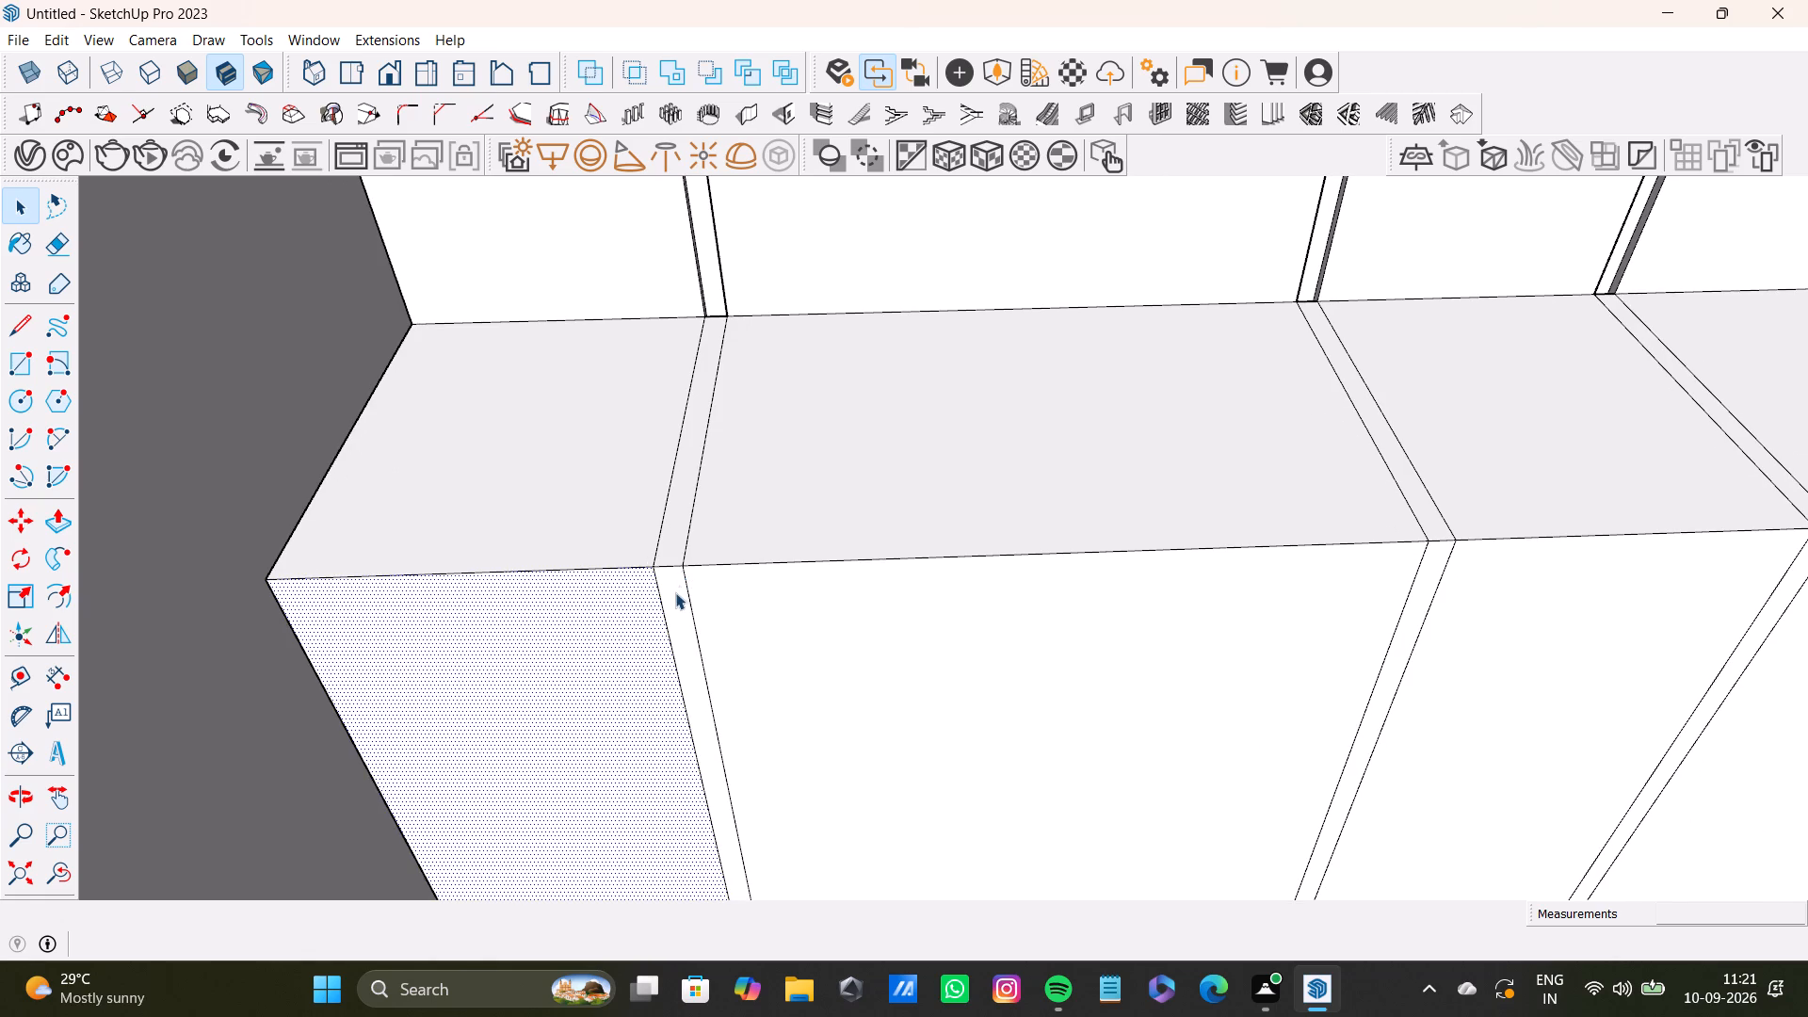
pyautogui.click(673, 593)
pyautogui.press('p')
pyautogui.moveTo(673, 593); pyautogui.dragTo(673, 582)
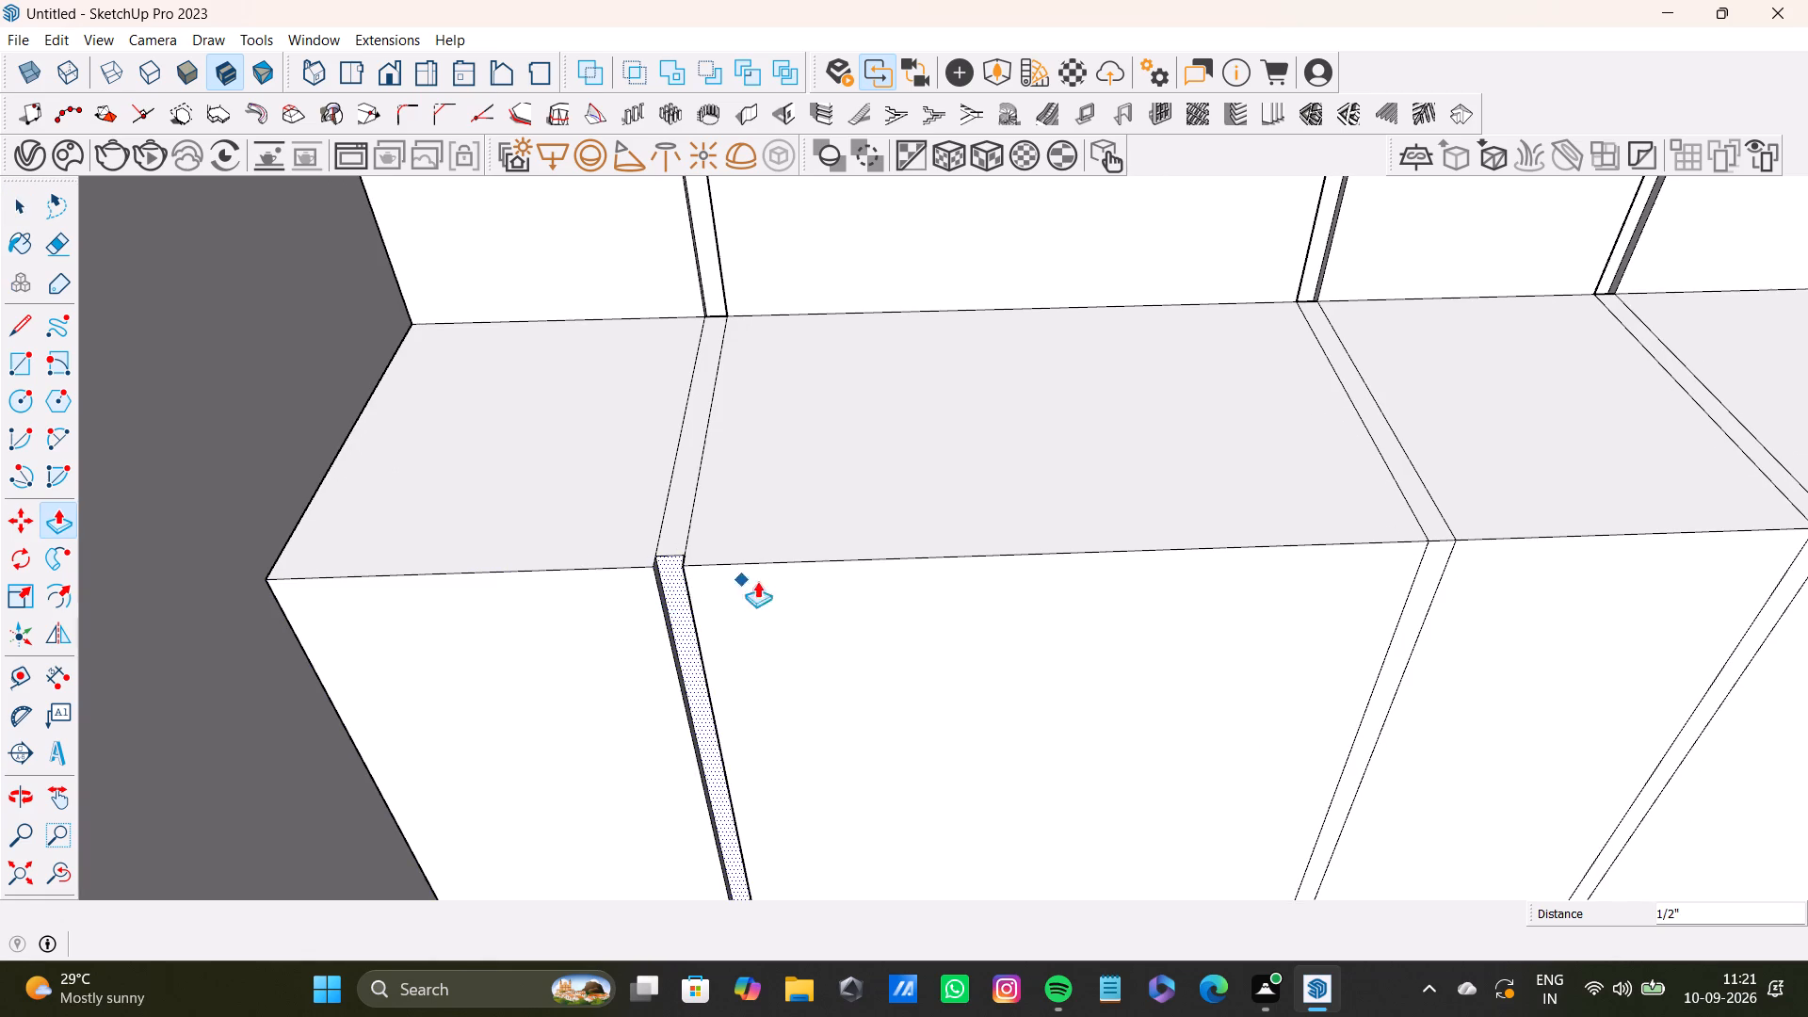
pyautogui.press('space')
# Delete the two strip edges crossing the ledge top above the first groove.
pyautogui.scroll(-9, 913, 629)
pyautogui.keyDown('shift'); pyautogui.moveTo(977, 629); pyautogui.dragTo(779, 604, button='middle'); pyautogui.keyUp('shift')
pyautogui.scroll(4, 869, 598)
pyautogui.scroll(-4, 772, 549)
pyautogui.keyDown('shift'); pyautogui.moveTo(776, 557); pyautogui.dragTo(748, 586, button='middle'); pyautogui.keyUp('shift')
pyautogui.scroll(3, 933, 592)
pyautogui.scroll(4, 399, 533)
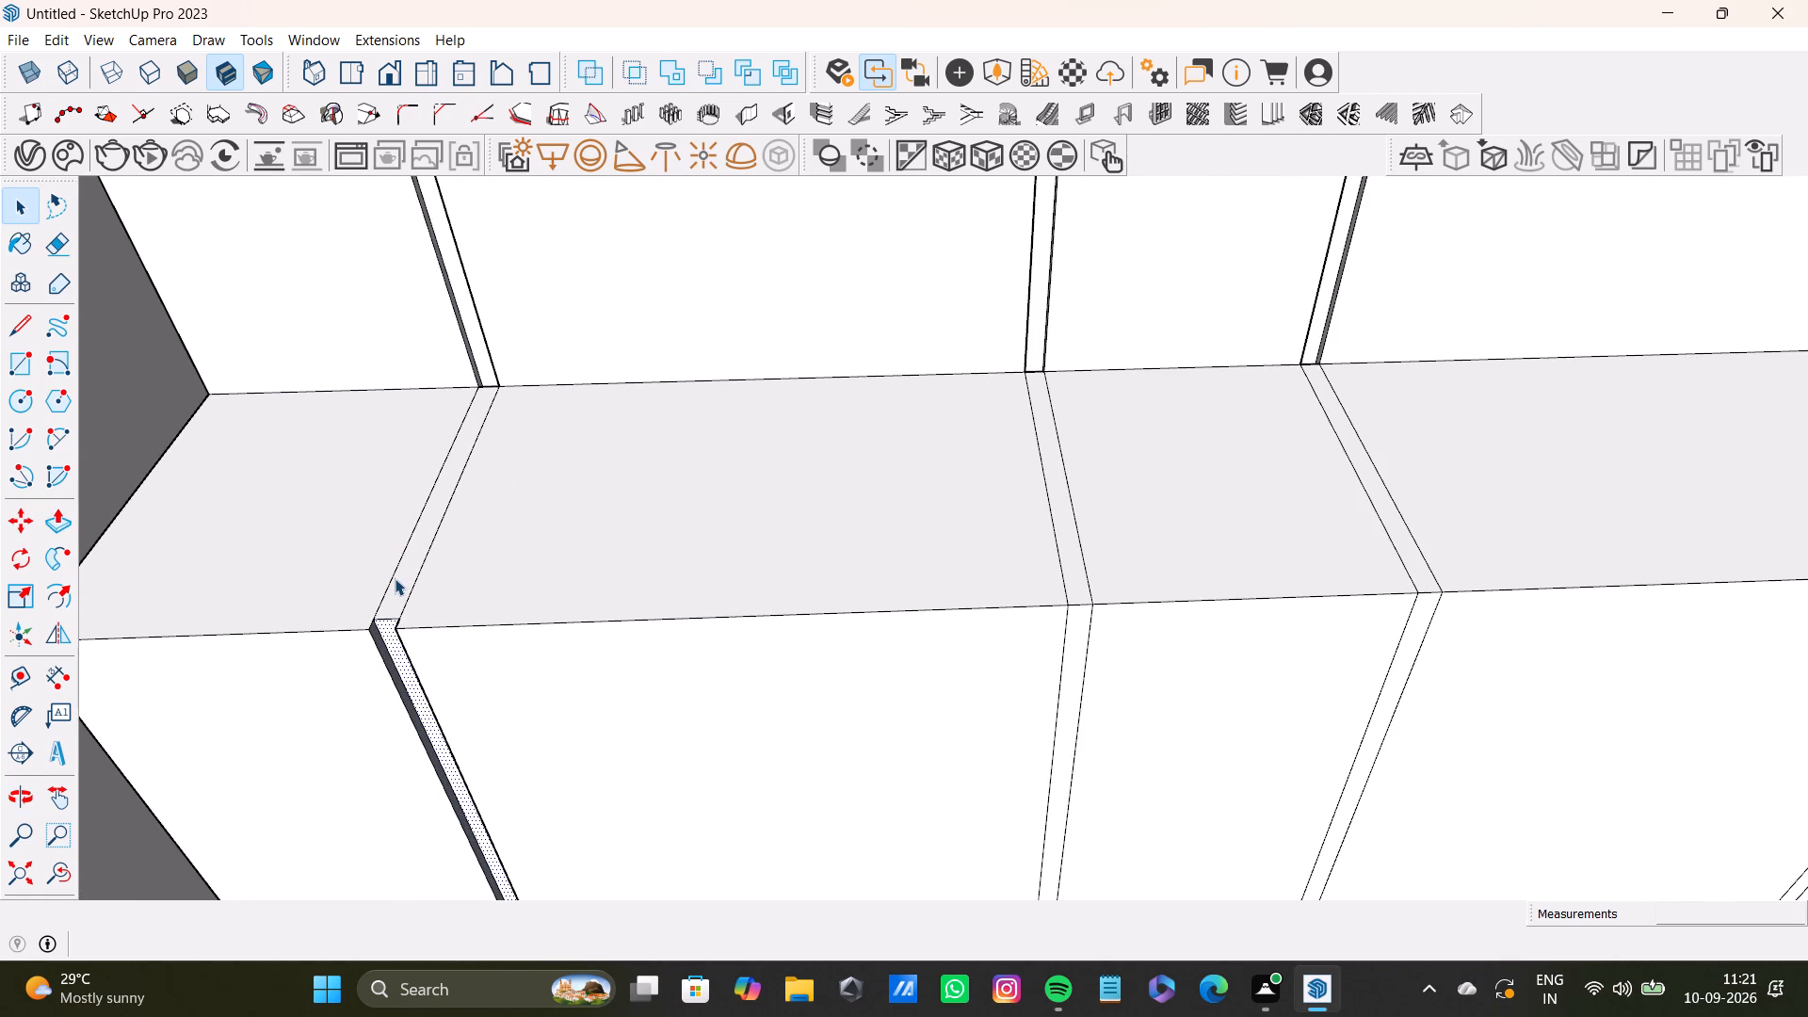
pyautogui.click(394, 577)
pyautogui.press('Delete')
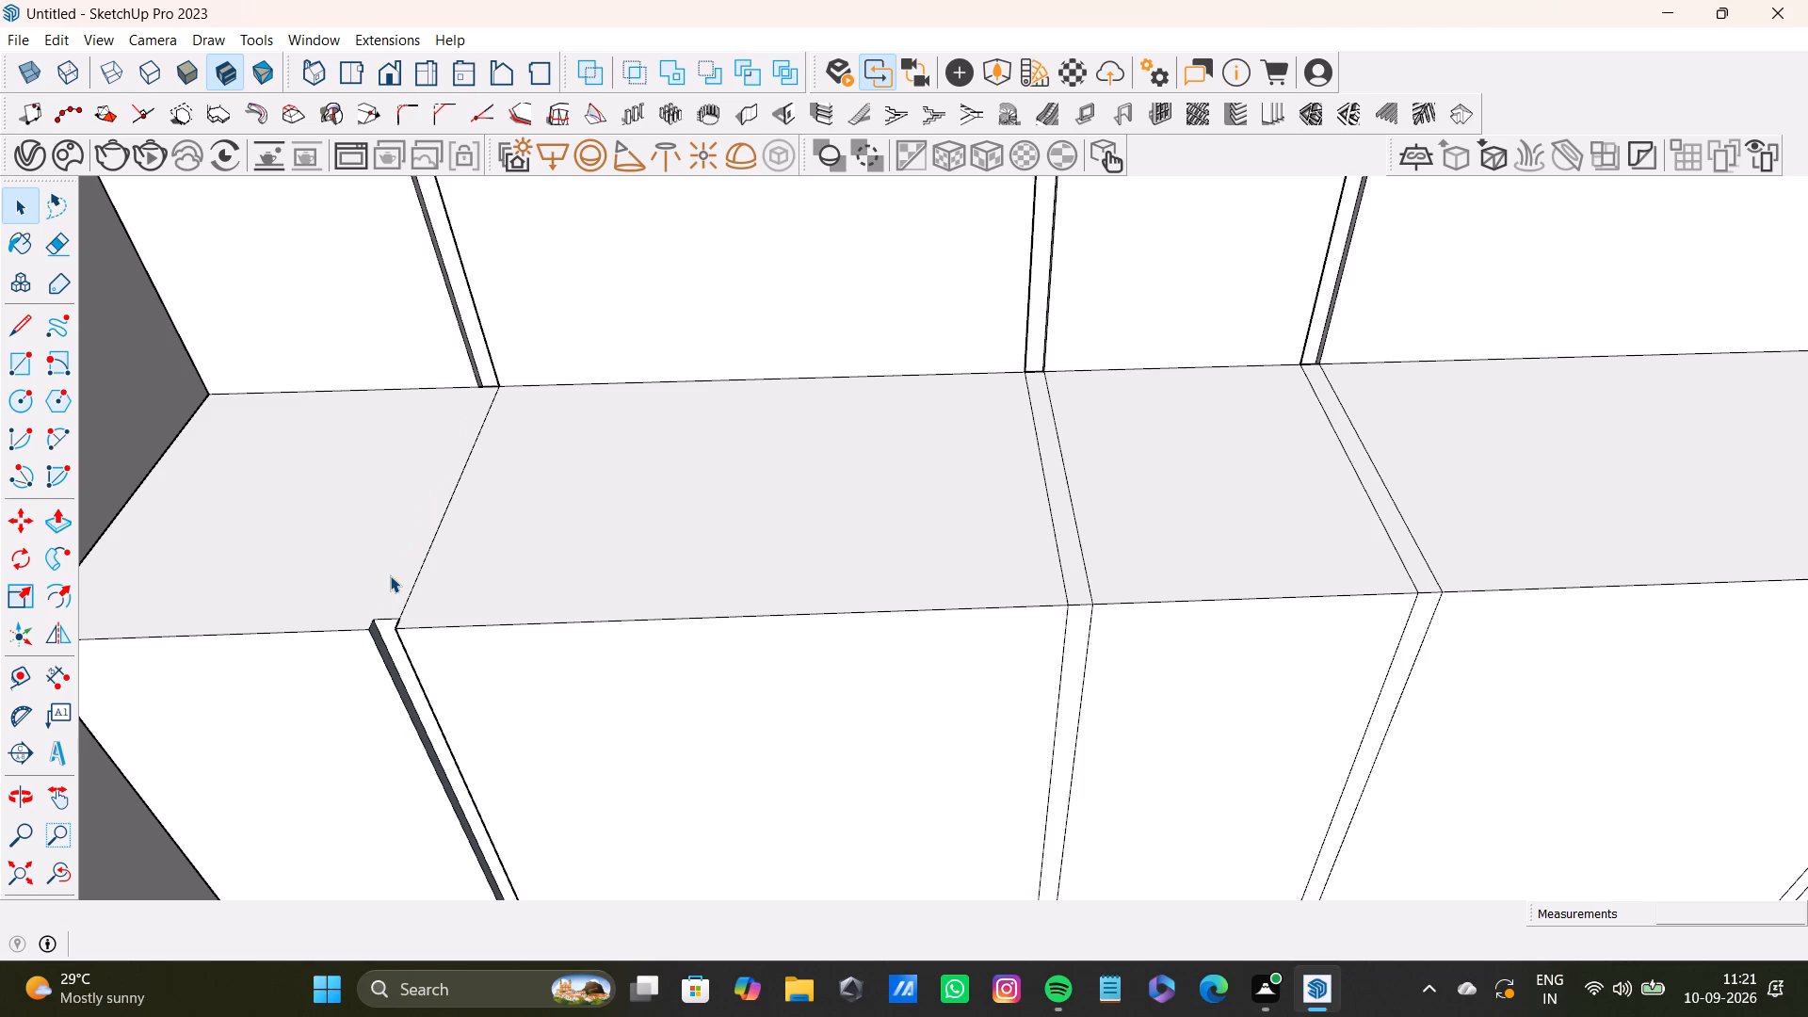
pyautogui.click(405, 599)
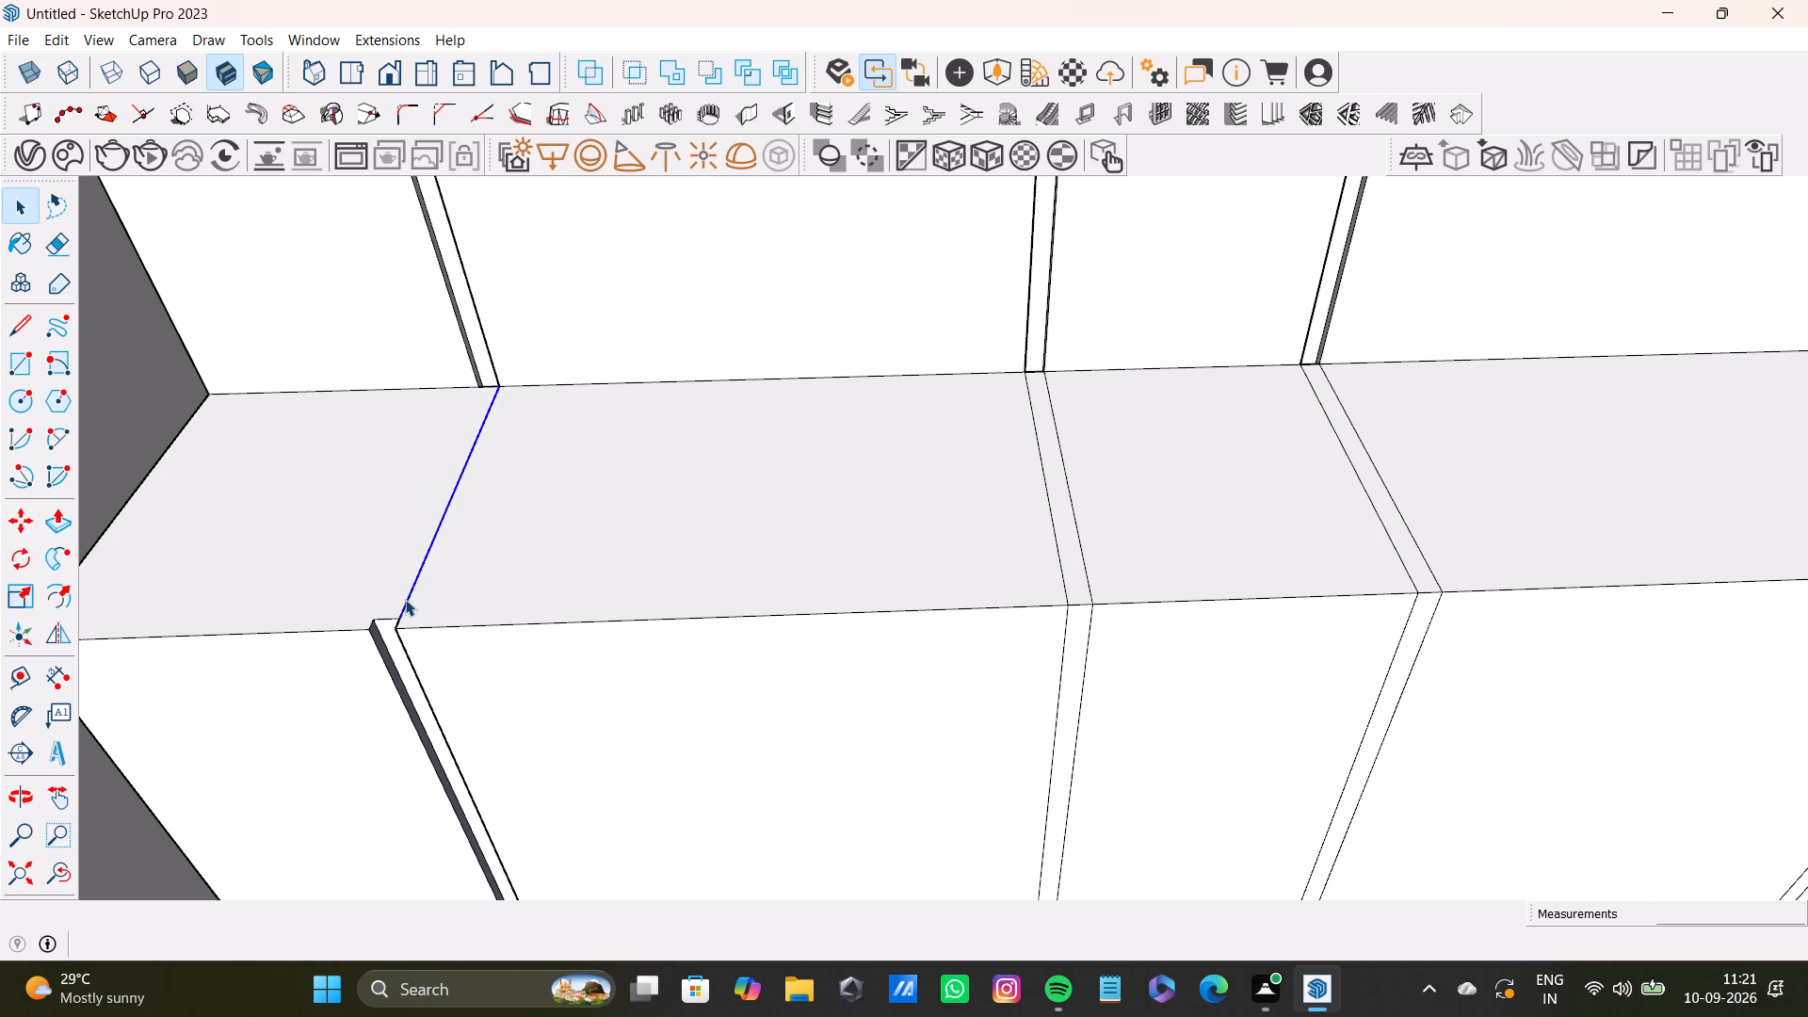
pyautogui.press('Delete')
# Push the second narrow strip on the ledge front inward 1/2", matching the first groove's depth.
pyautogui.scroll(-4, 666, 519)
pyautogui.scroll(4, 981, 626)
pyautogui.click(927, 567)
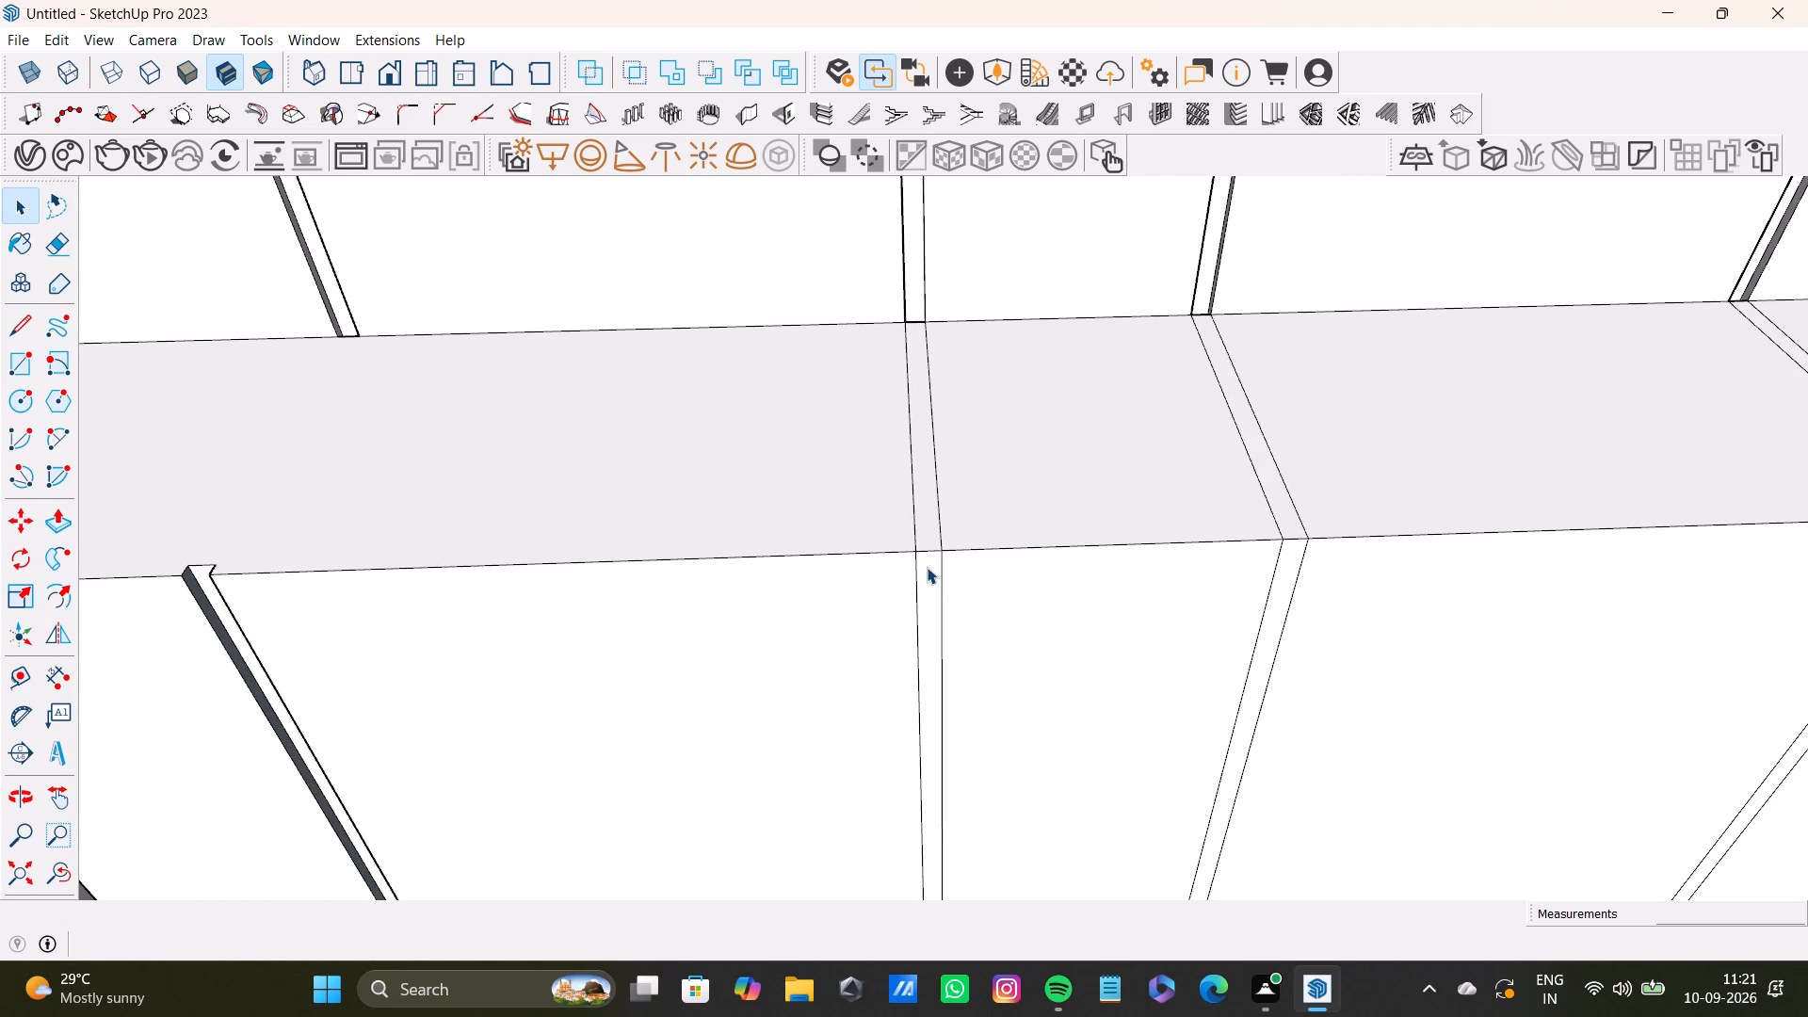
pyautogui.press('p')
pyautogui.moveTo(927, 567); pyautogui.dragTo(296, 553)
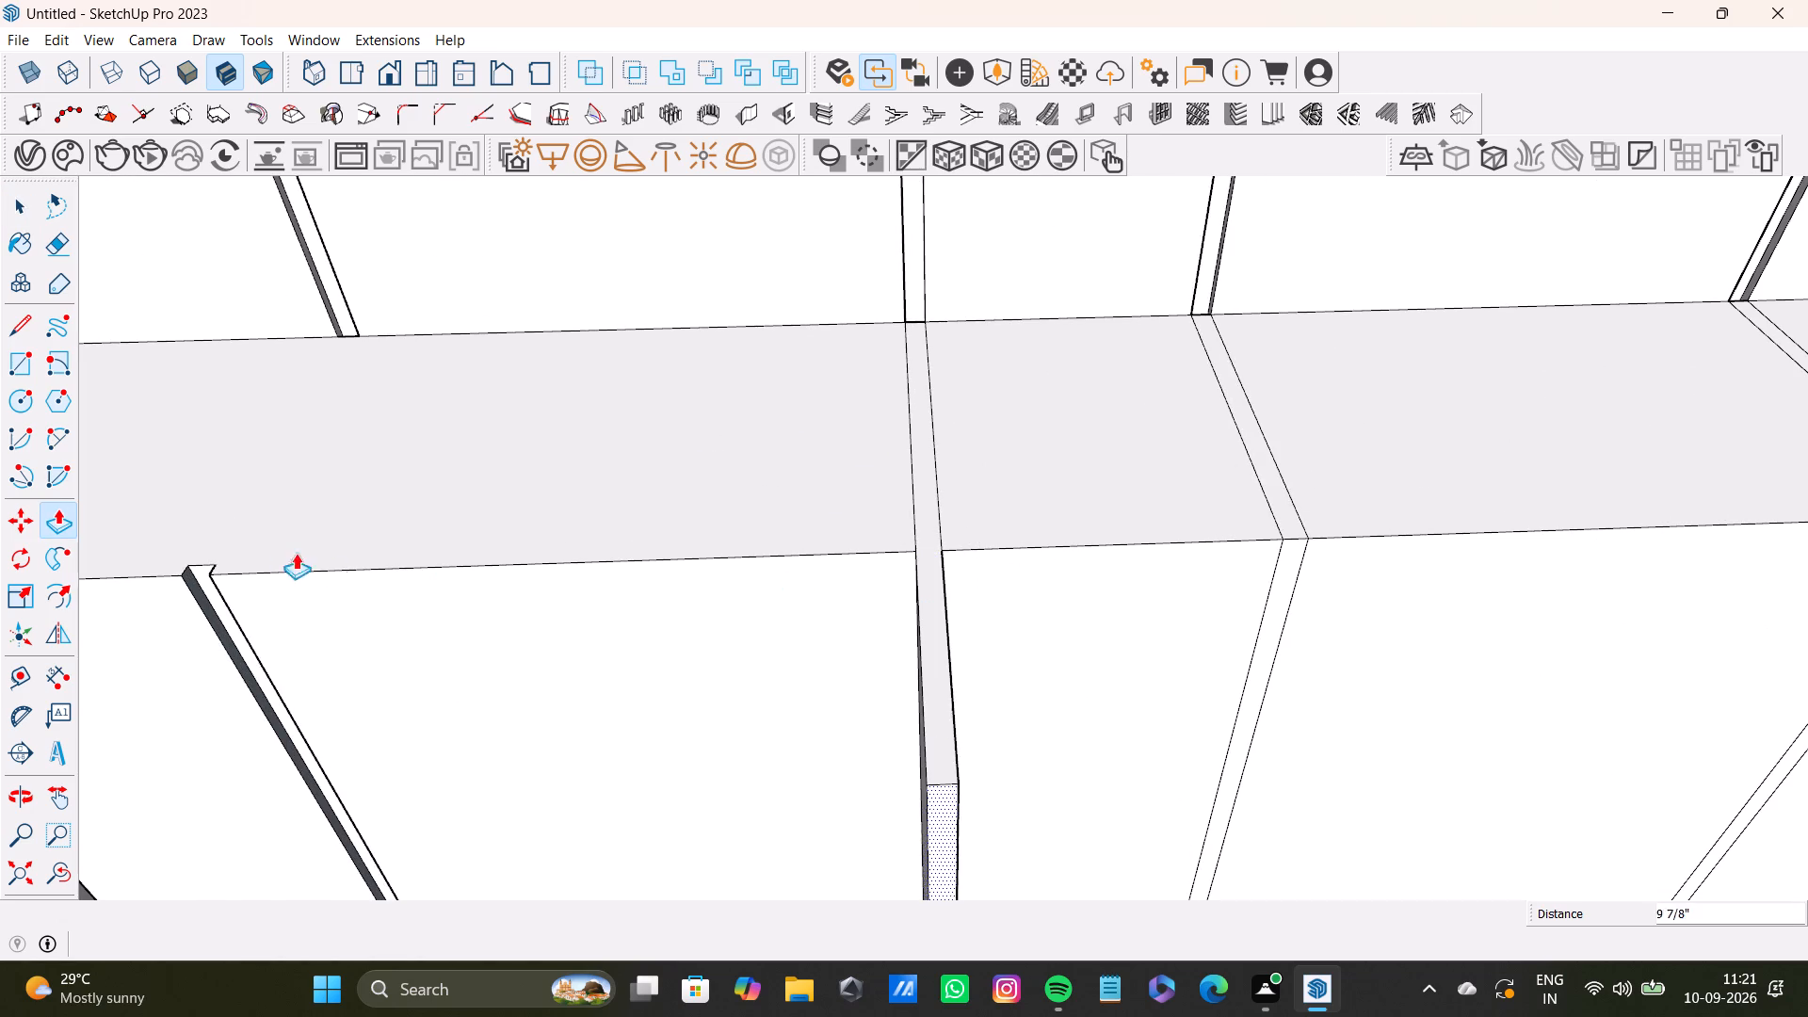
pyautogui.moveTo(296, 553); pyautogui.dragTo(193, 566)
# Delete the two strip edges crossing the ledge top above the second groove.
pyautogui.scroll(-6, 893, 604)
pyautogui.moveTo(1087, 659); pyautogui.dragTo(1083, 710, button='middle')
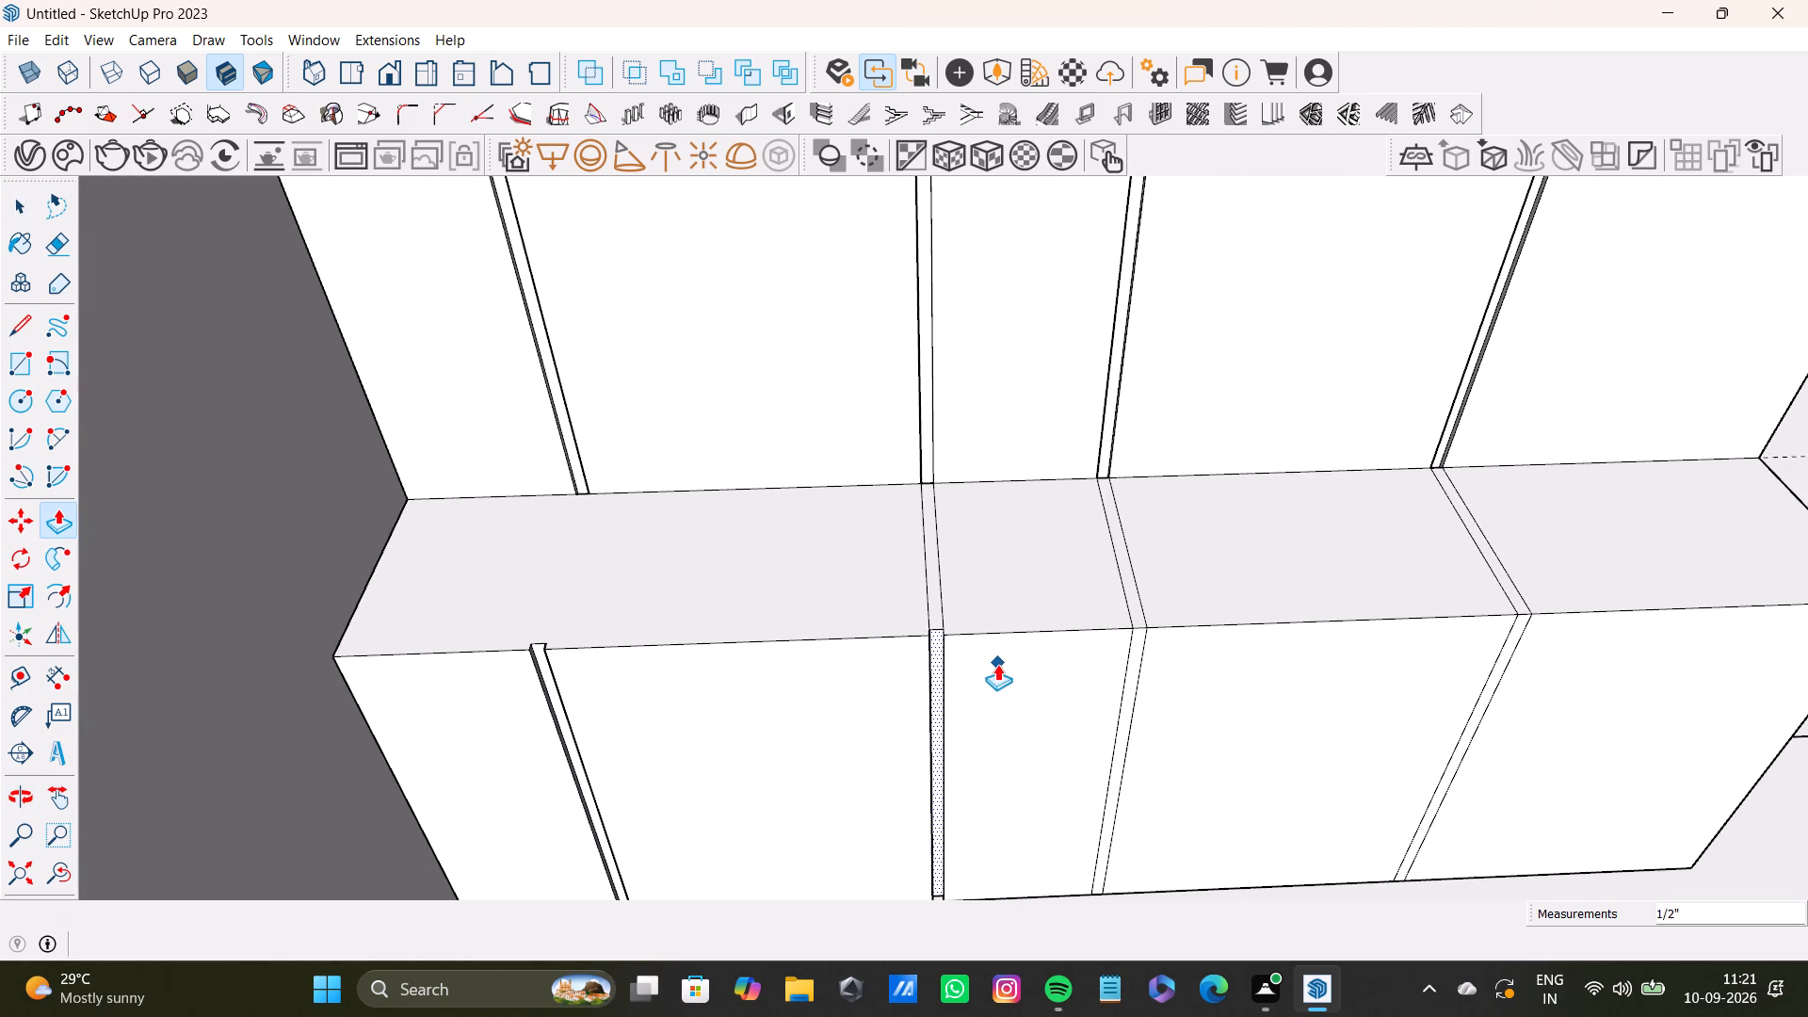
pyautogui.moveTo(968, 660); pyautogui.dragTo(781, 768, button='middle')
pyautogui.press('space')
pyautogui.scroll(7, 815, 655)
pyautogui.click(815, 645)
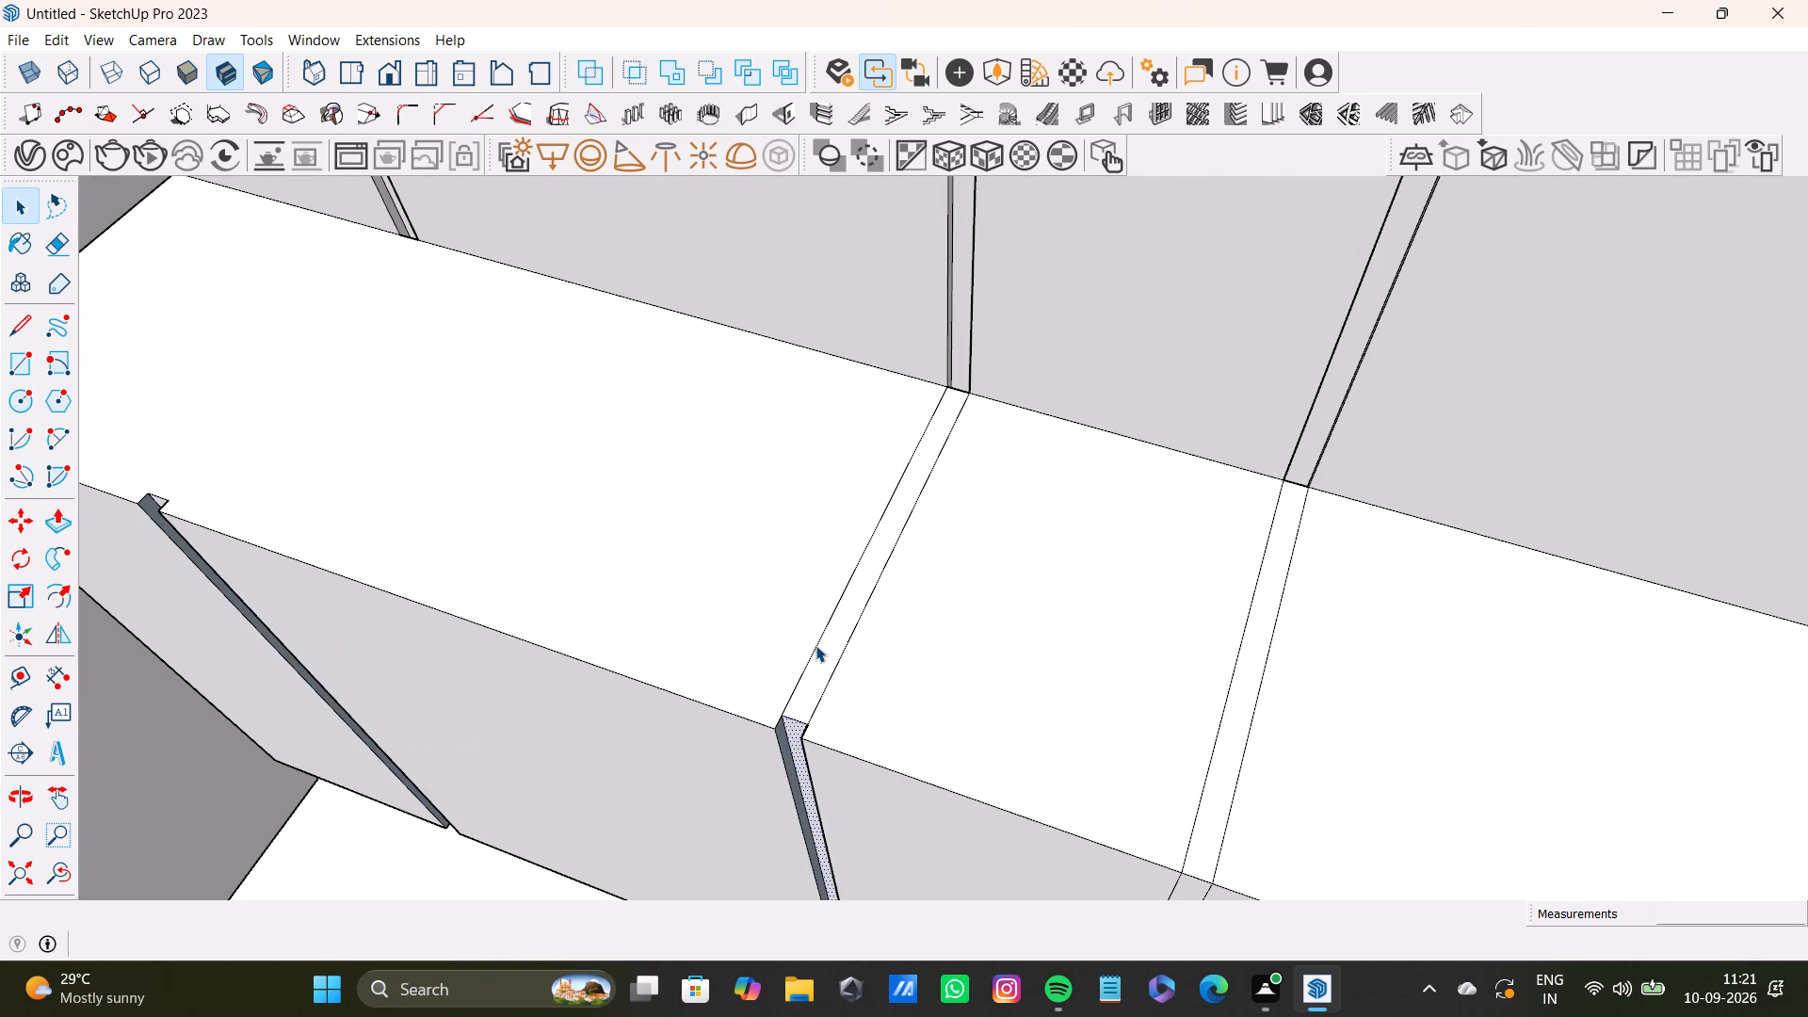
pyautogui.press('Delete')
pyautogui.click(833, 677)
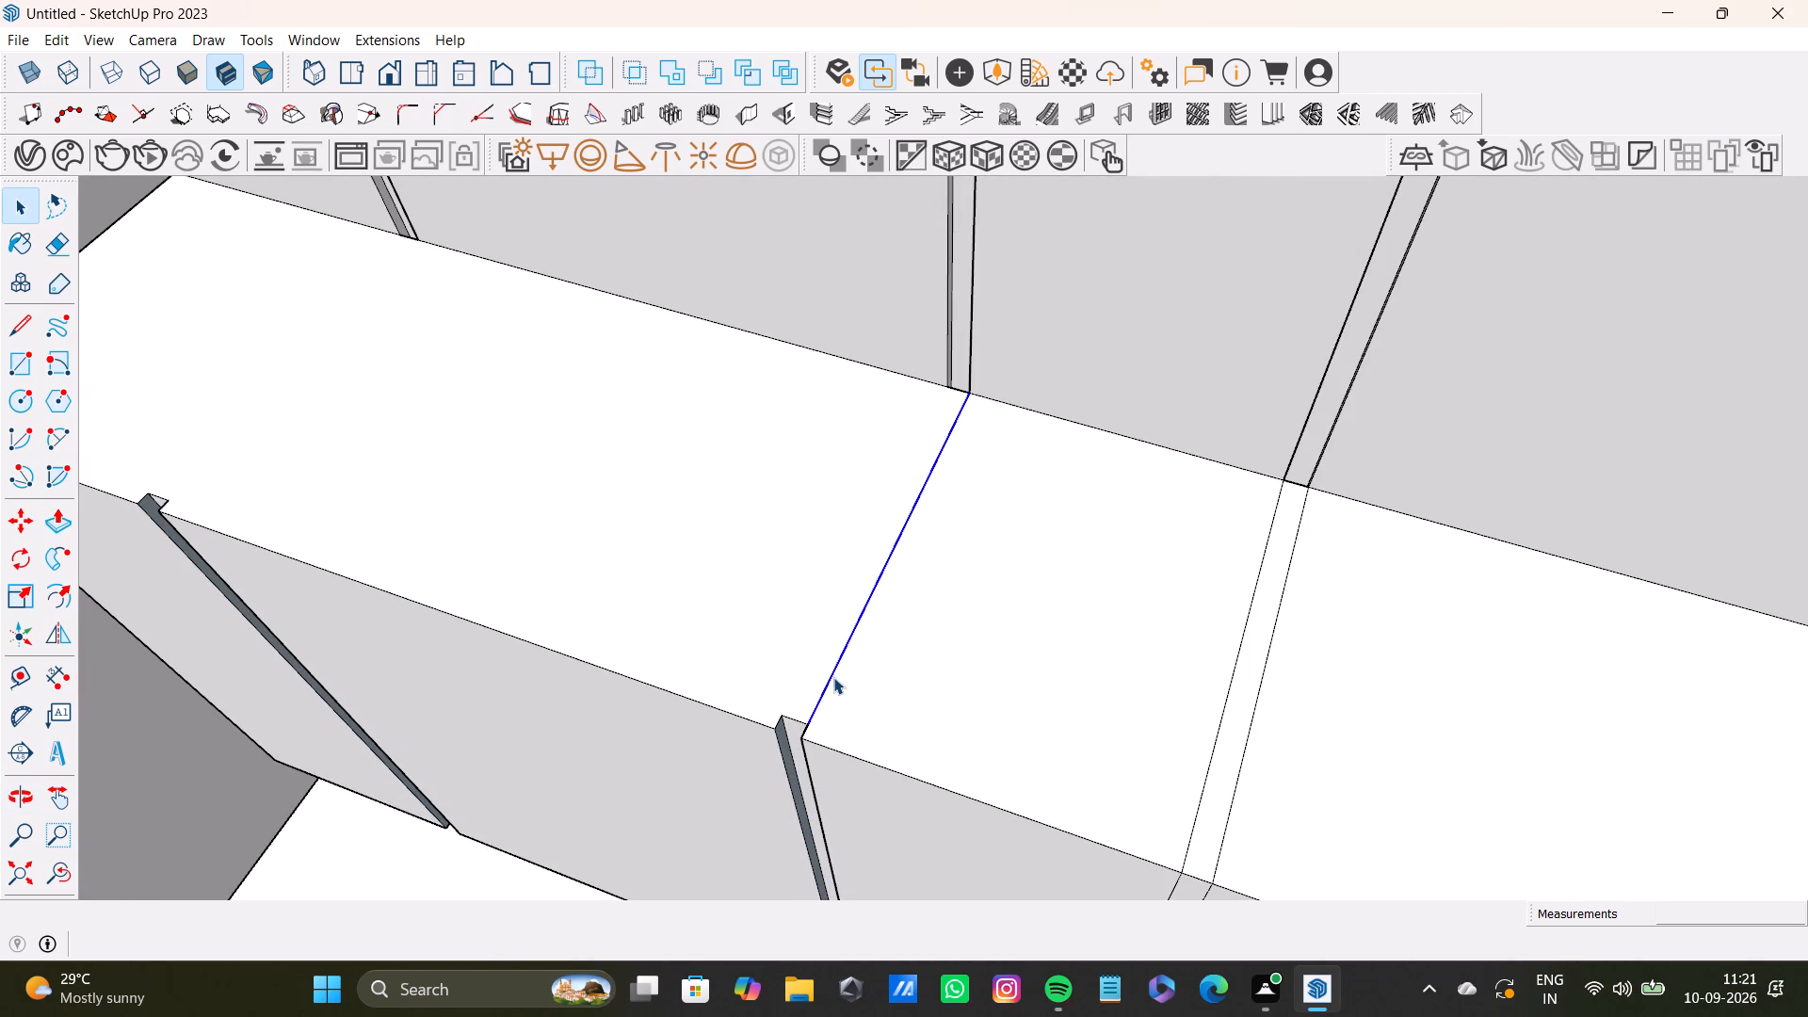
pyautogui.press('Delete')
# Push the third narrow strip on the ledge front inward 1/2", matching the second groove's depth.
pyautogui.scroll(-9, 833, 677)
pyautogui.moveTo(950, 769); pyautogui.dragTo(1042, 663, button='middle')
pyautogui.scroll(5, 1048, 666)
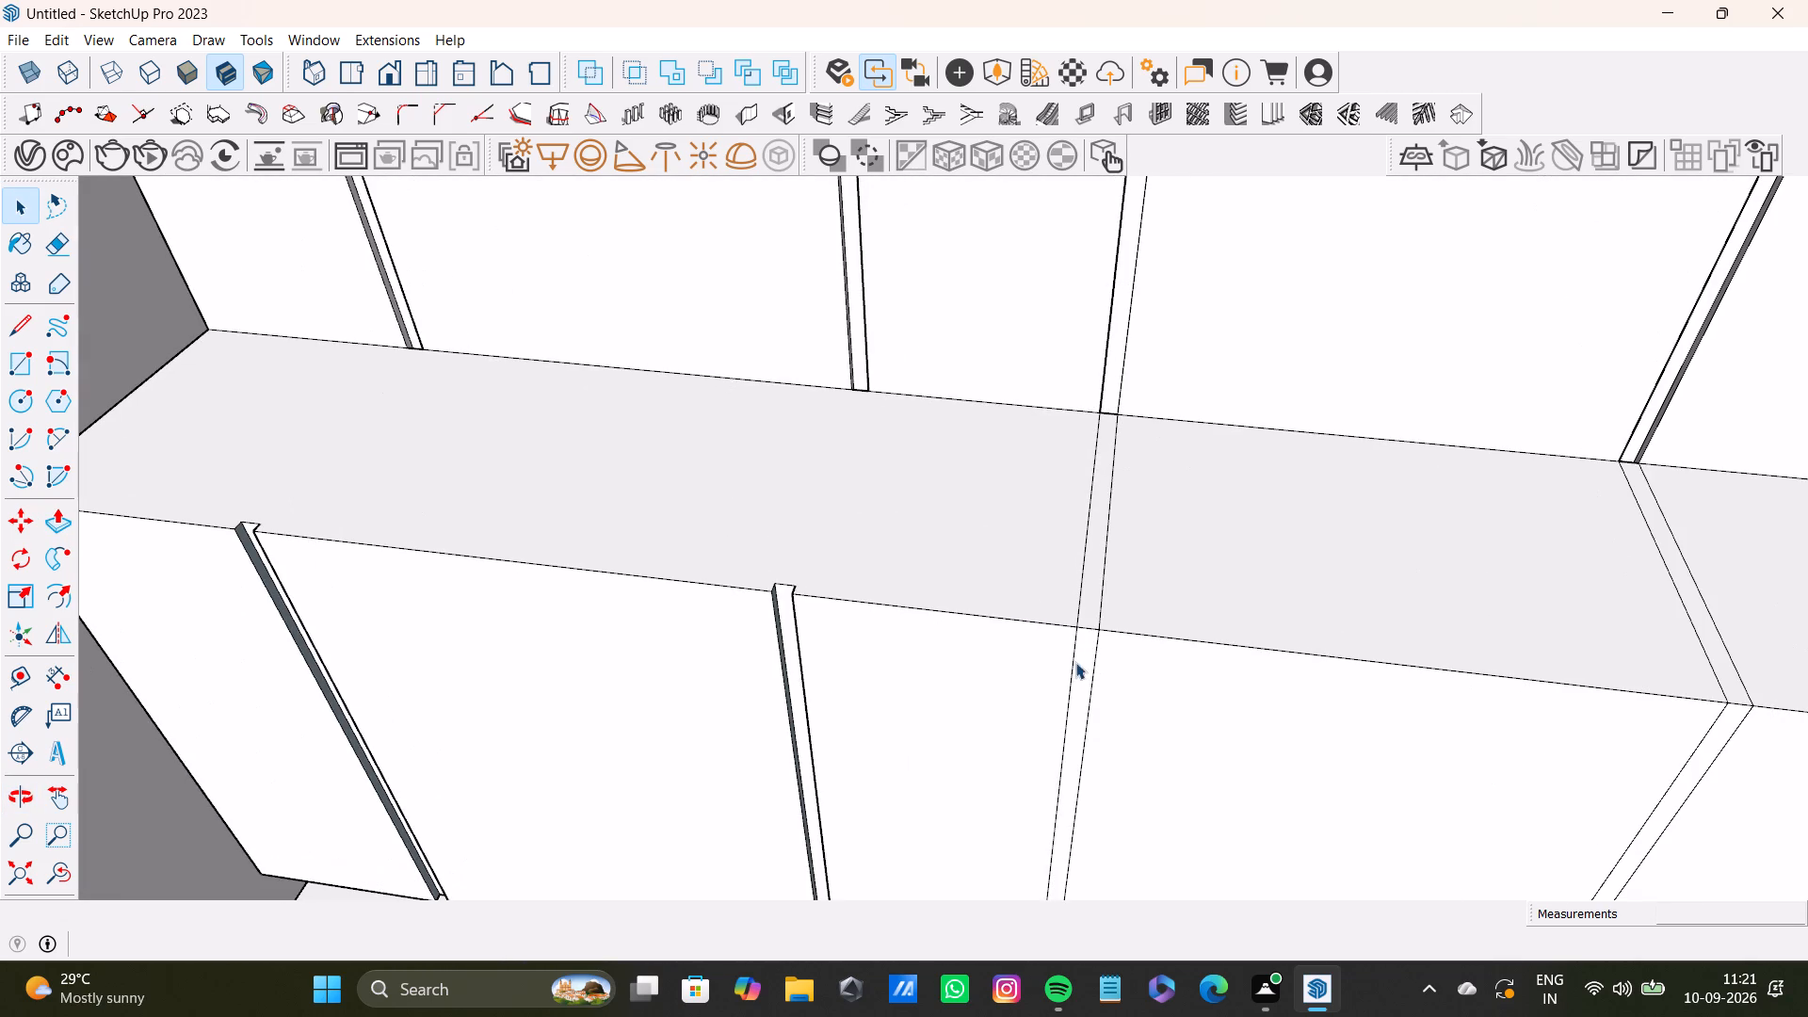
pyautogui.click(1085, 660)
pyautogui.press('p')
pyautogui.moveTo(1085, 660); pyautogui.dragTo(782, 586)
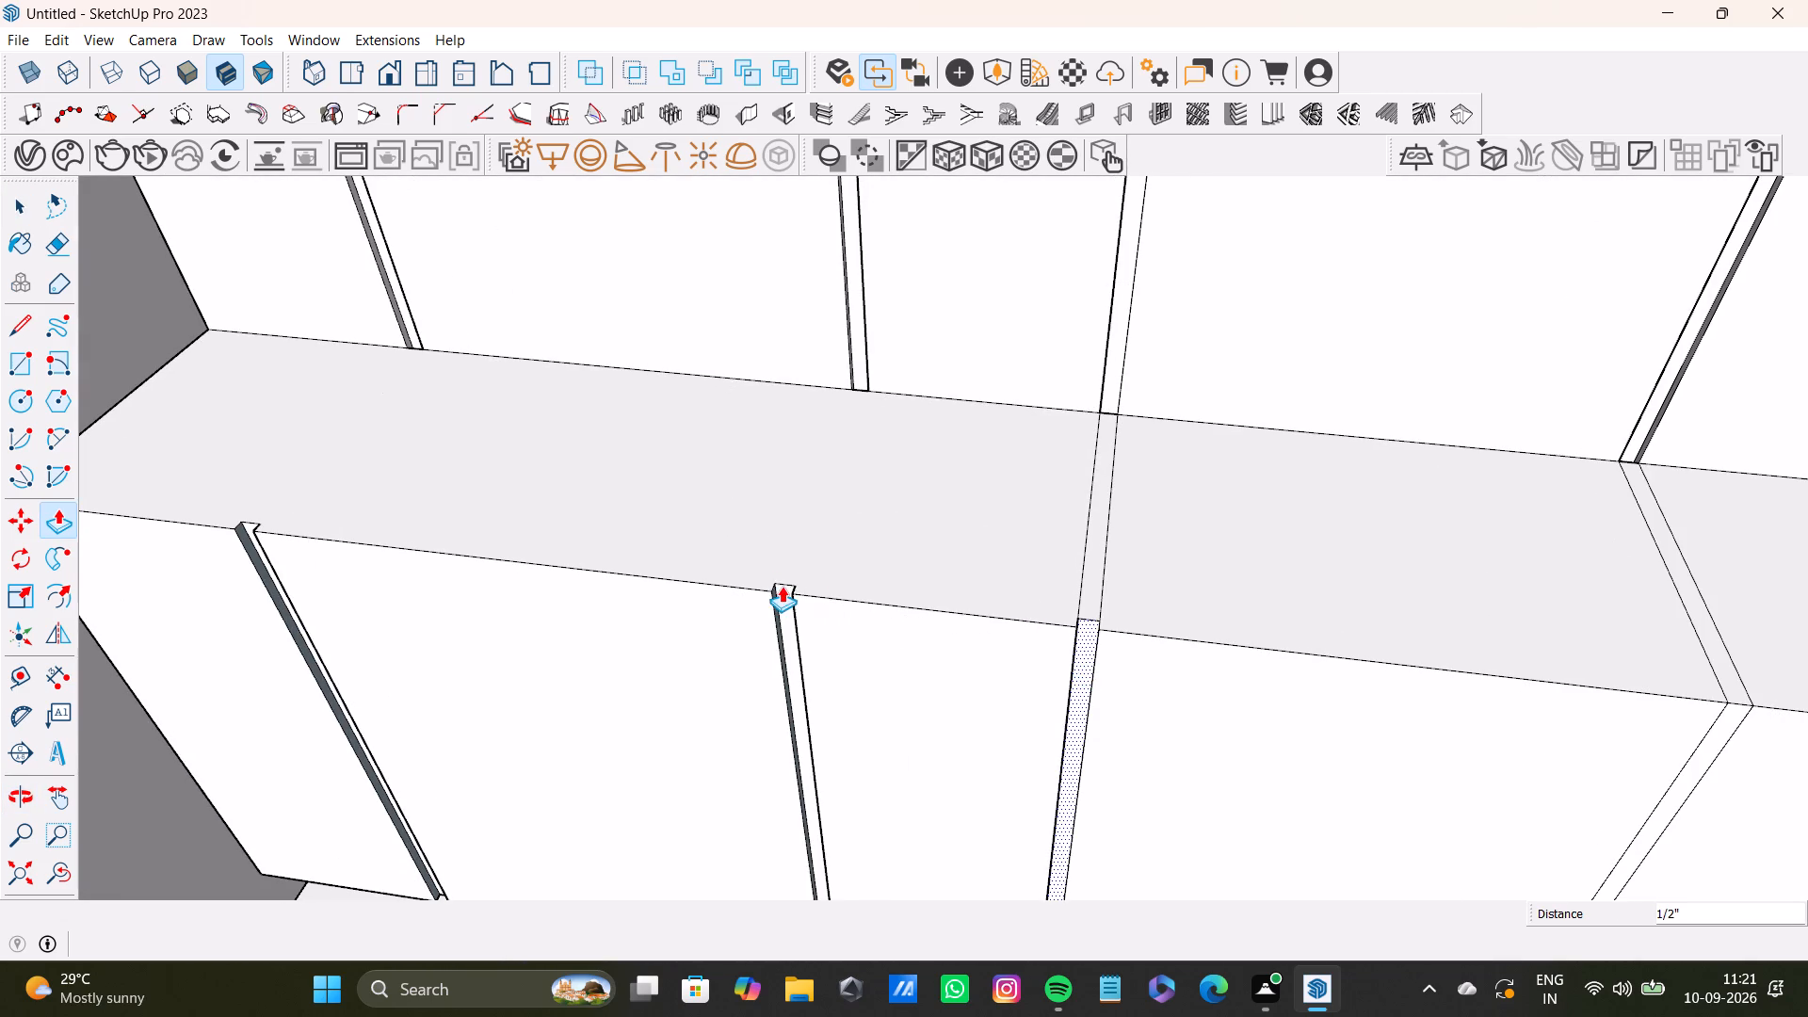
# Delete the two strip edges crossing the ledge top above the third groove.
pyautogui.scroll(-5, 923, 613)
pyautogui.keyDown('shift'); pyautogui.moveTo(1051, 664); pyautogui.dragTo(987, 690, button='middle'); pyautogui.keyUp('shift')
pyautogui.press('space')
pyautogui.scroll(4, 980, 641)
pyautogui.click(951, 607)
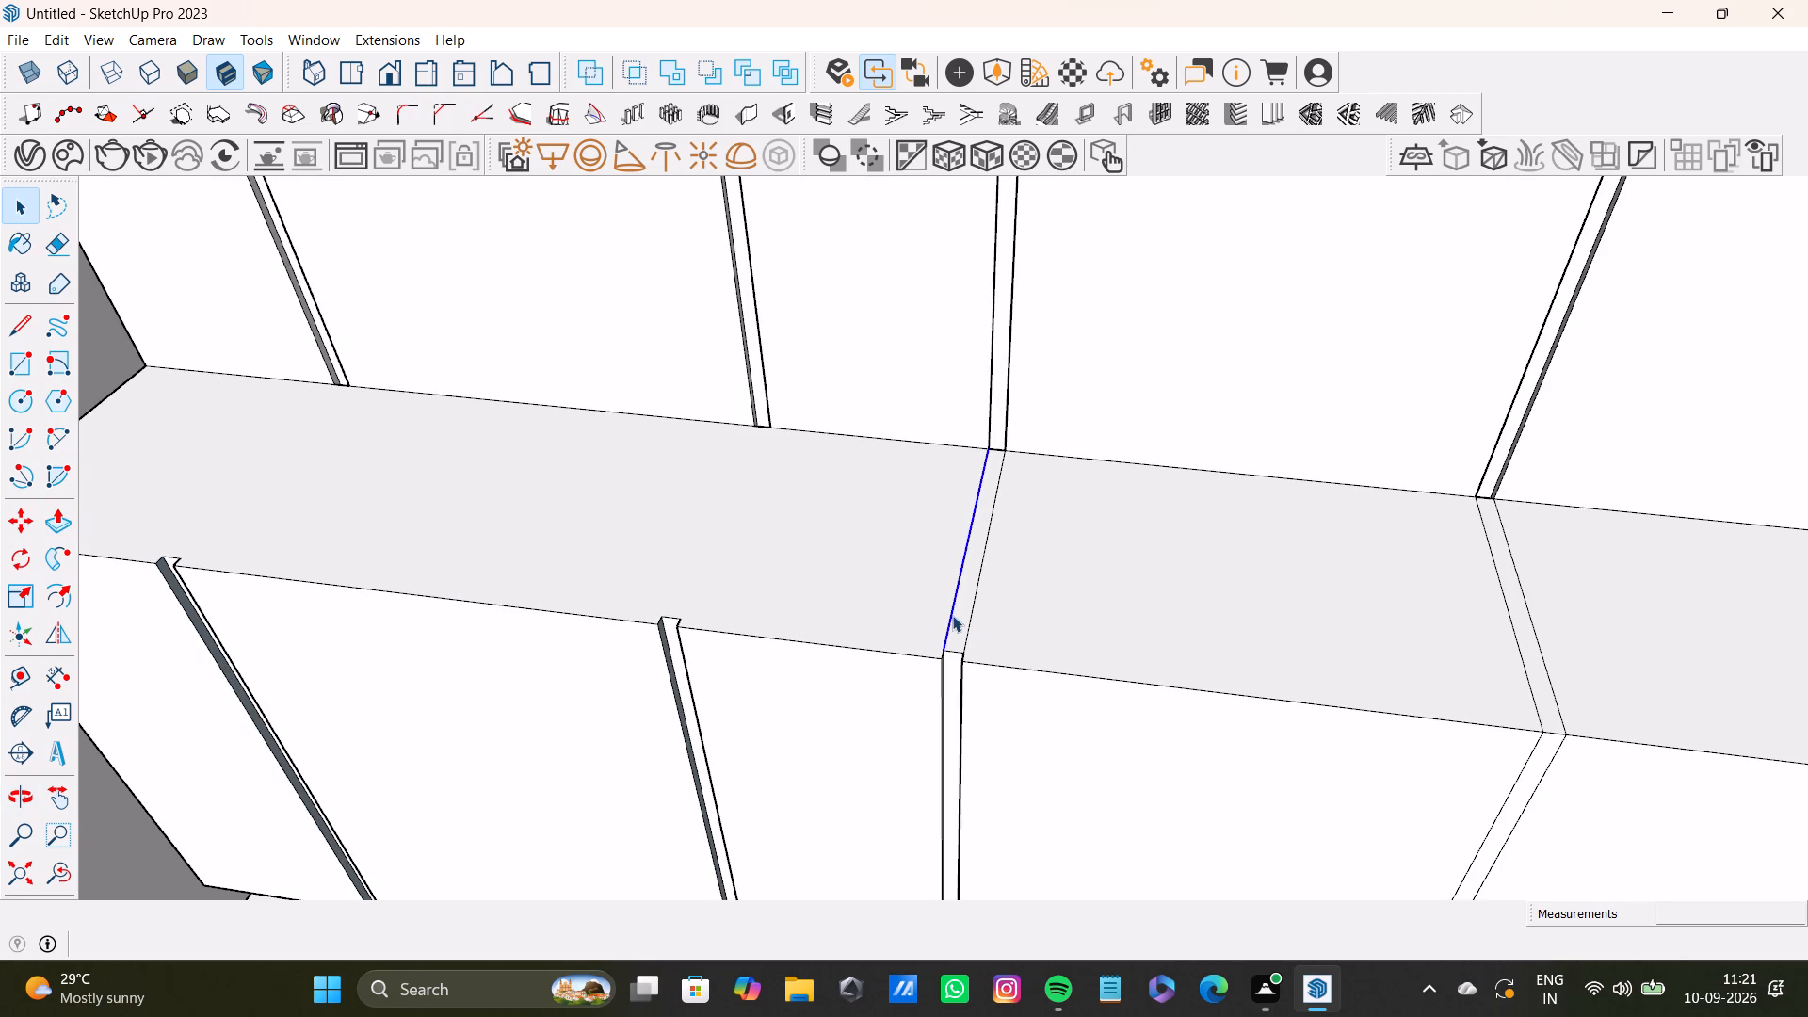
pyautogui.press('F12')
pyautogui.press('Delete')
pyautogui.click(967, 638)
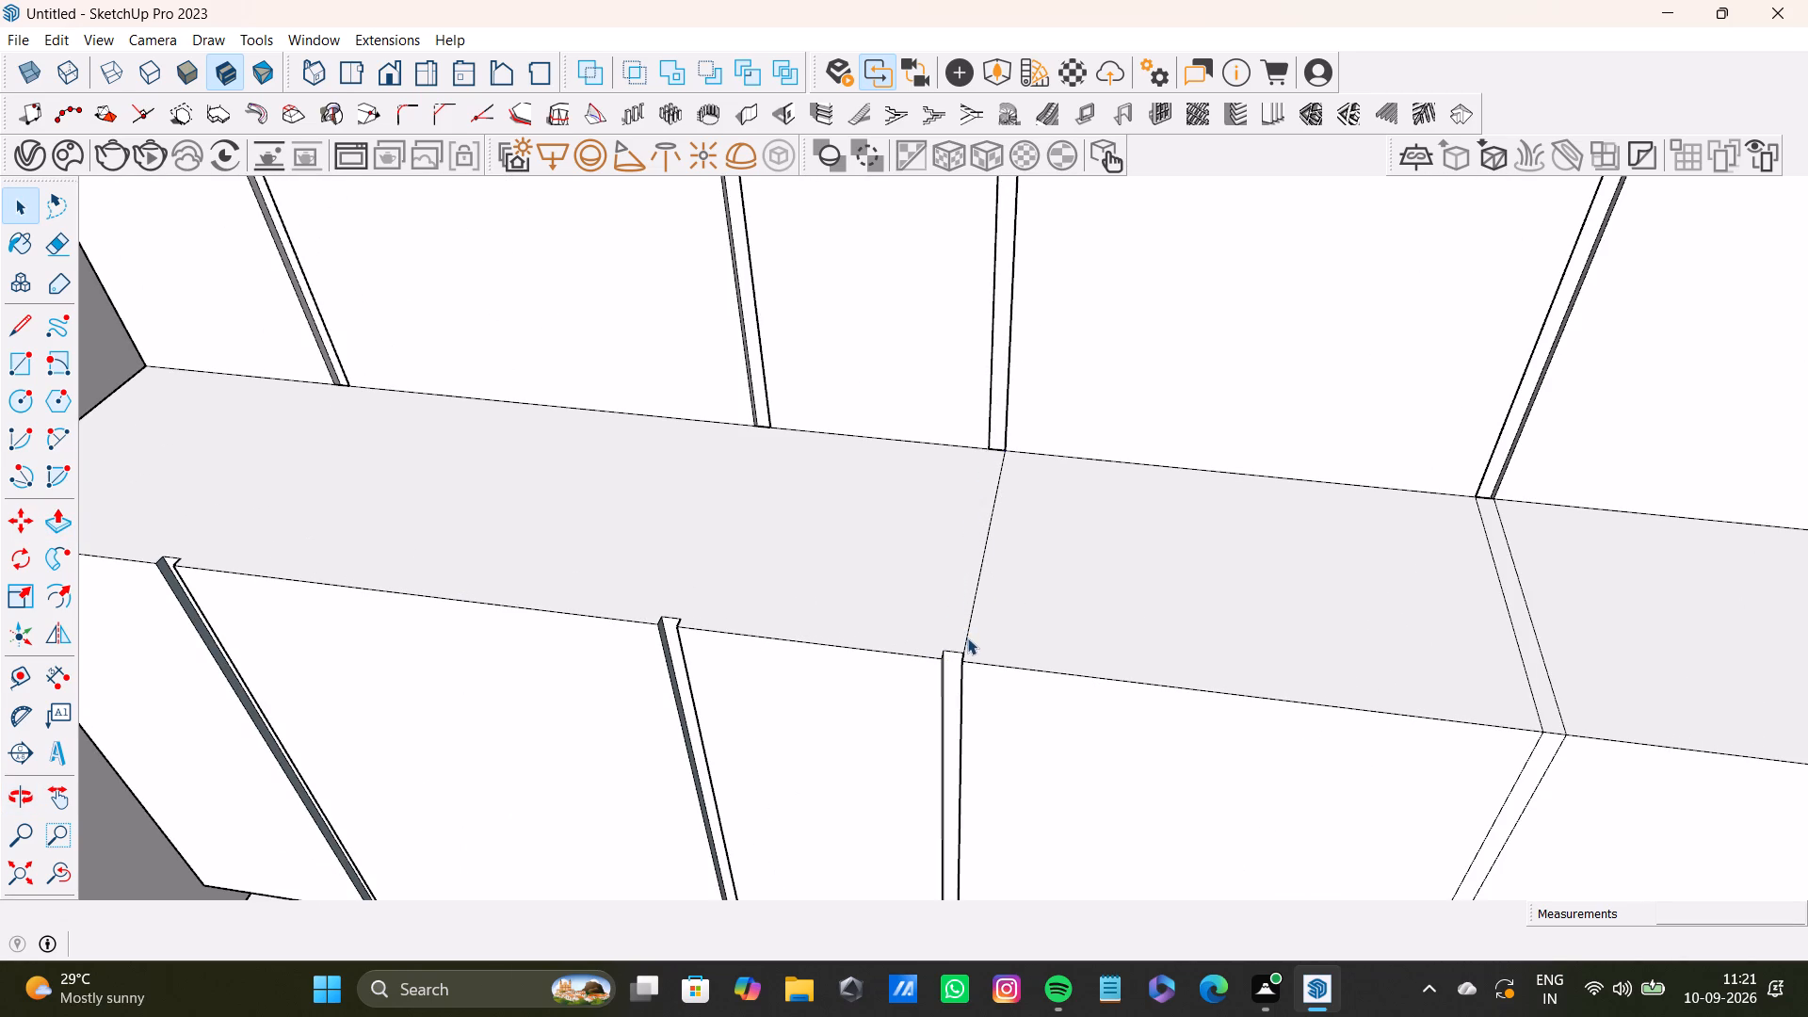
pyautogui.press('Delete')
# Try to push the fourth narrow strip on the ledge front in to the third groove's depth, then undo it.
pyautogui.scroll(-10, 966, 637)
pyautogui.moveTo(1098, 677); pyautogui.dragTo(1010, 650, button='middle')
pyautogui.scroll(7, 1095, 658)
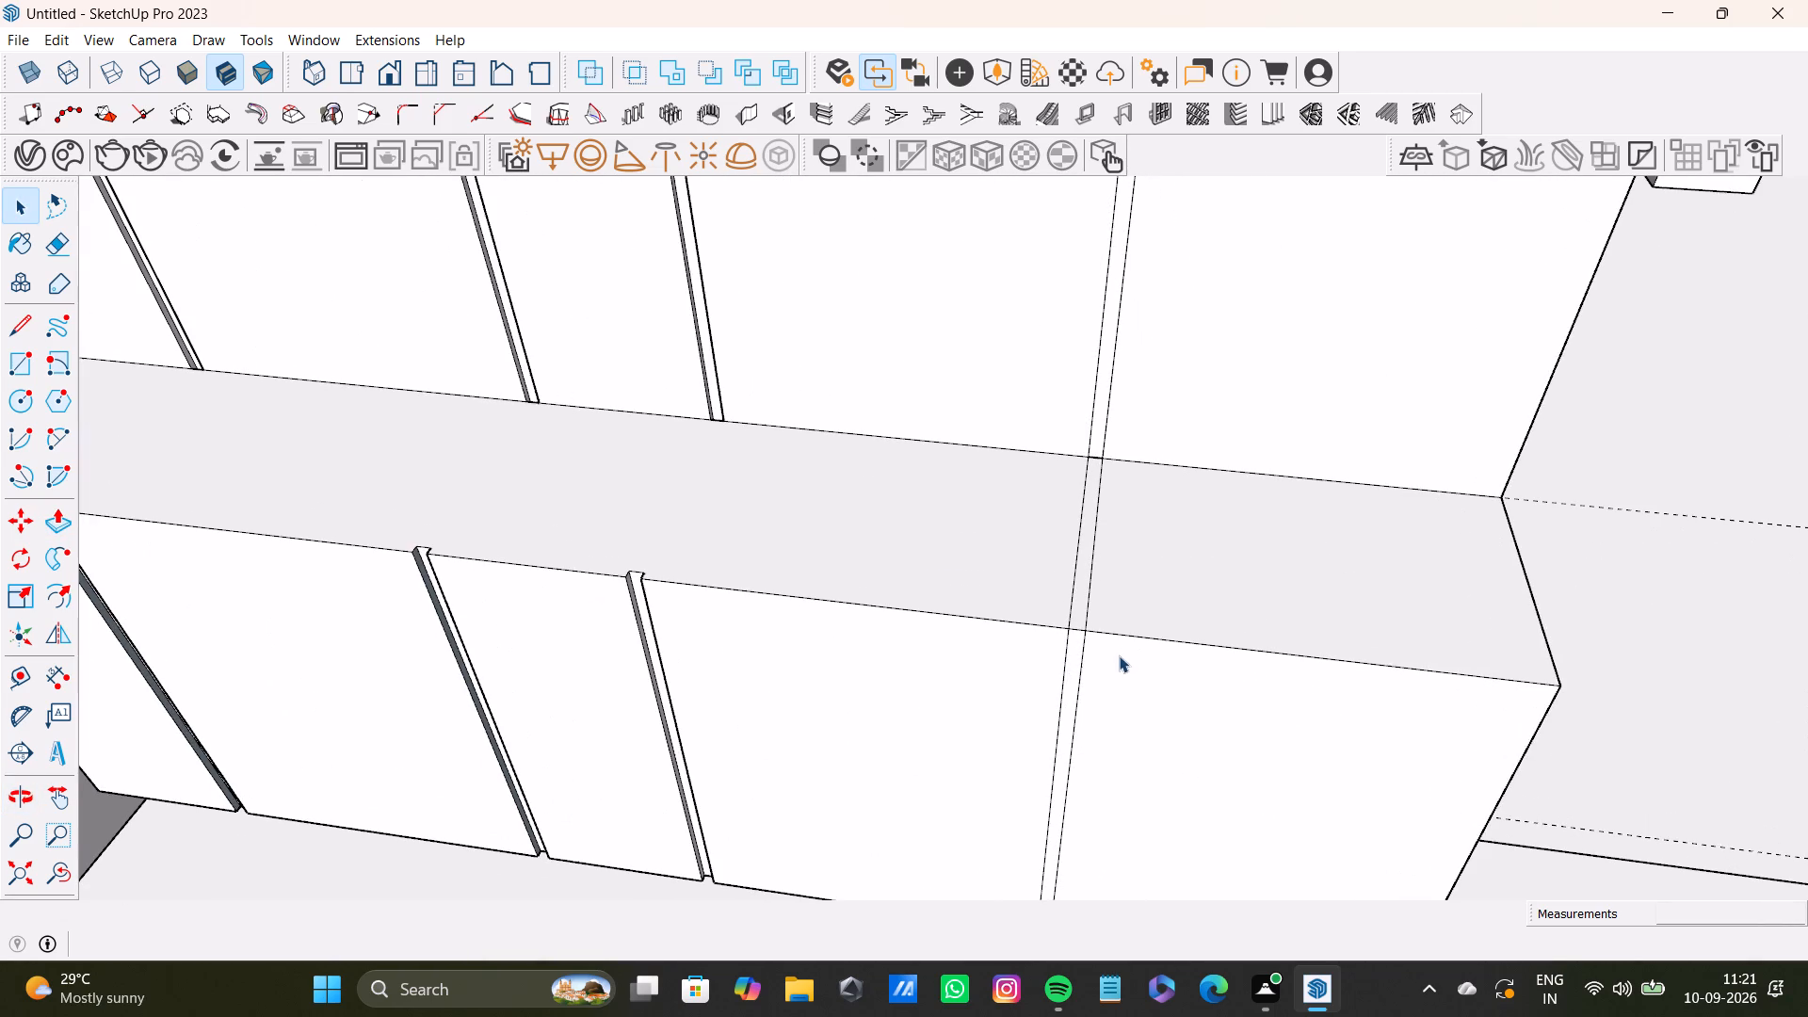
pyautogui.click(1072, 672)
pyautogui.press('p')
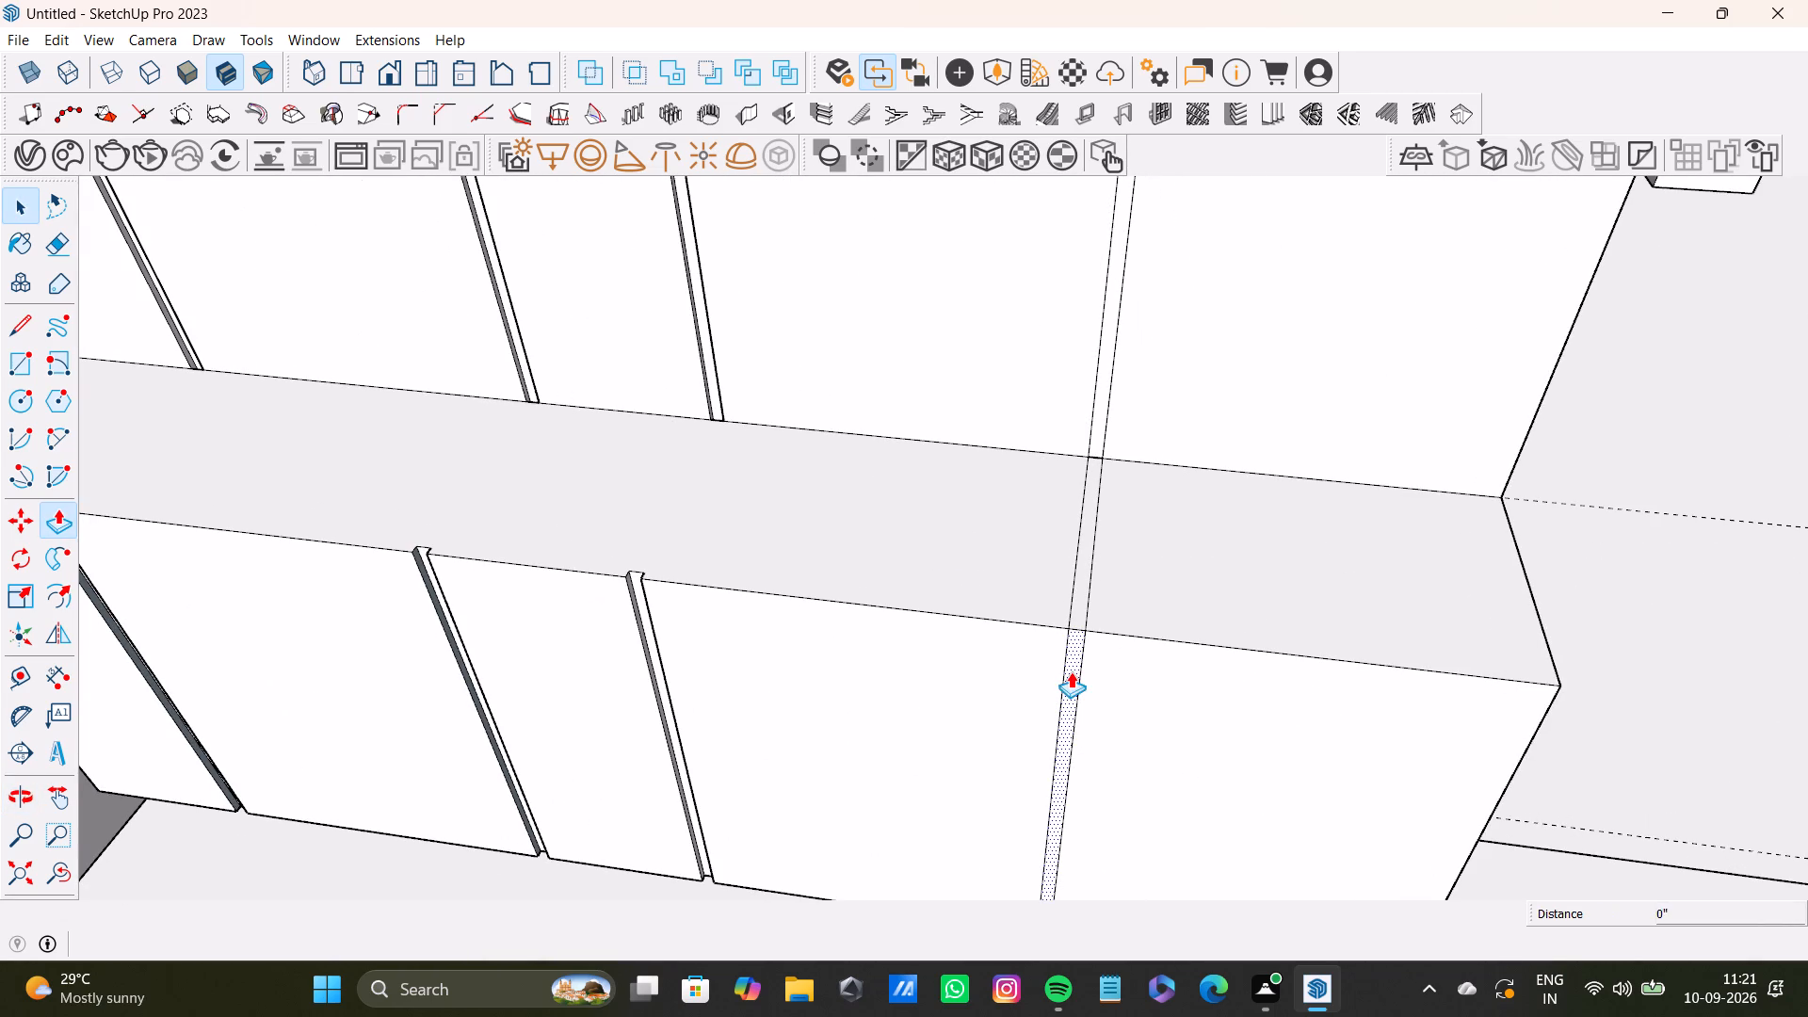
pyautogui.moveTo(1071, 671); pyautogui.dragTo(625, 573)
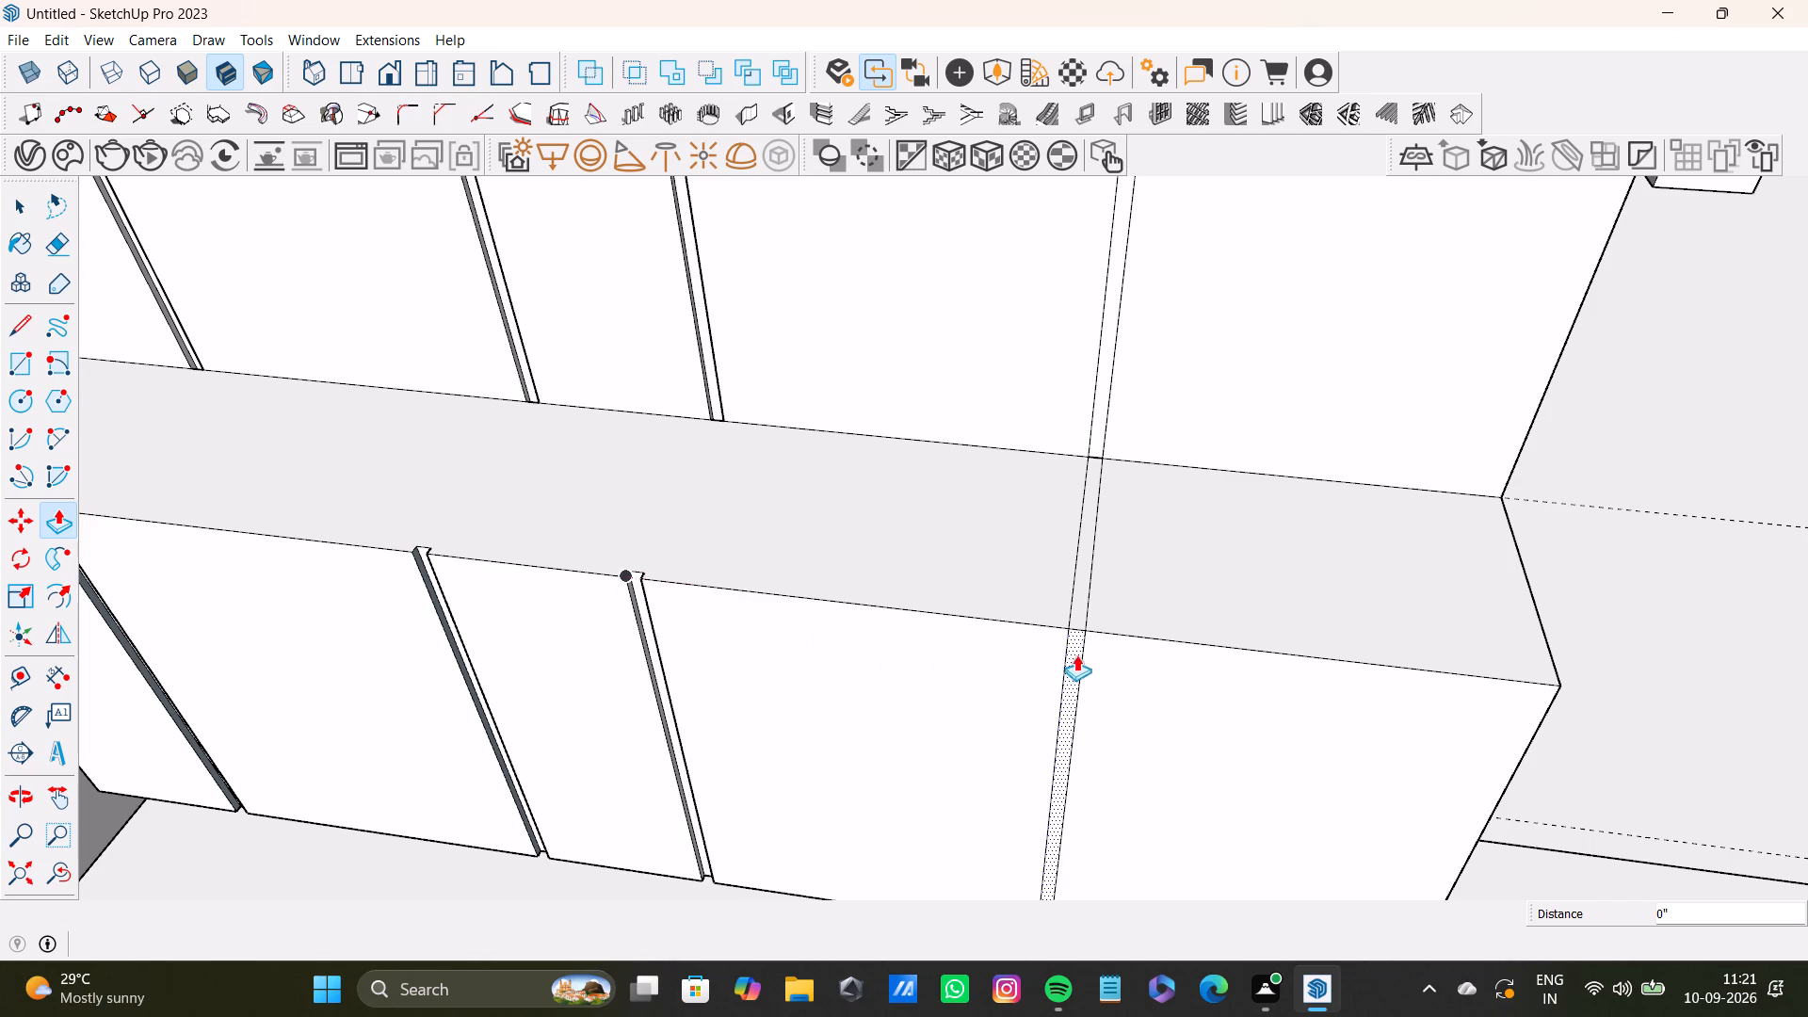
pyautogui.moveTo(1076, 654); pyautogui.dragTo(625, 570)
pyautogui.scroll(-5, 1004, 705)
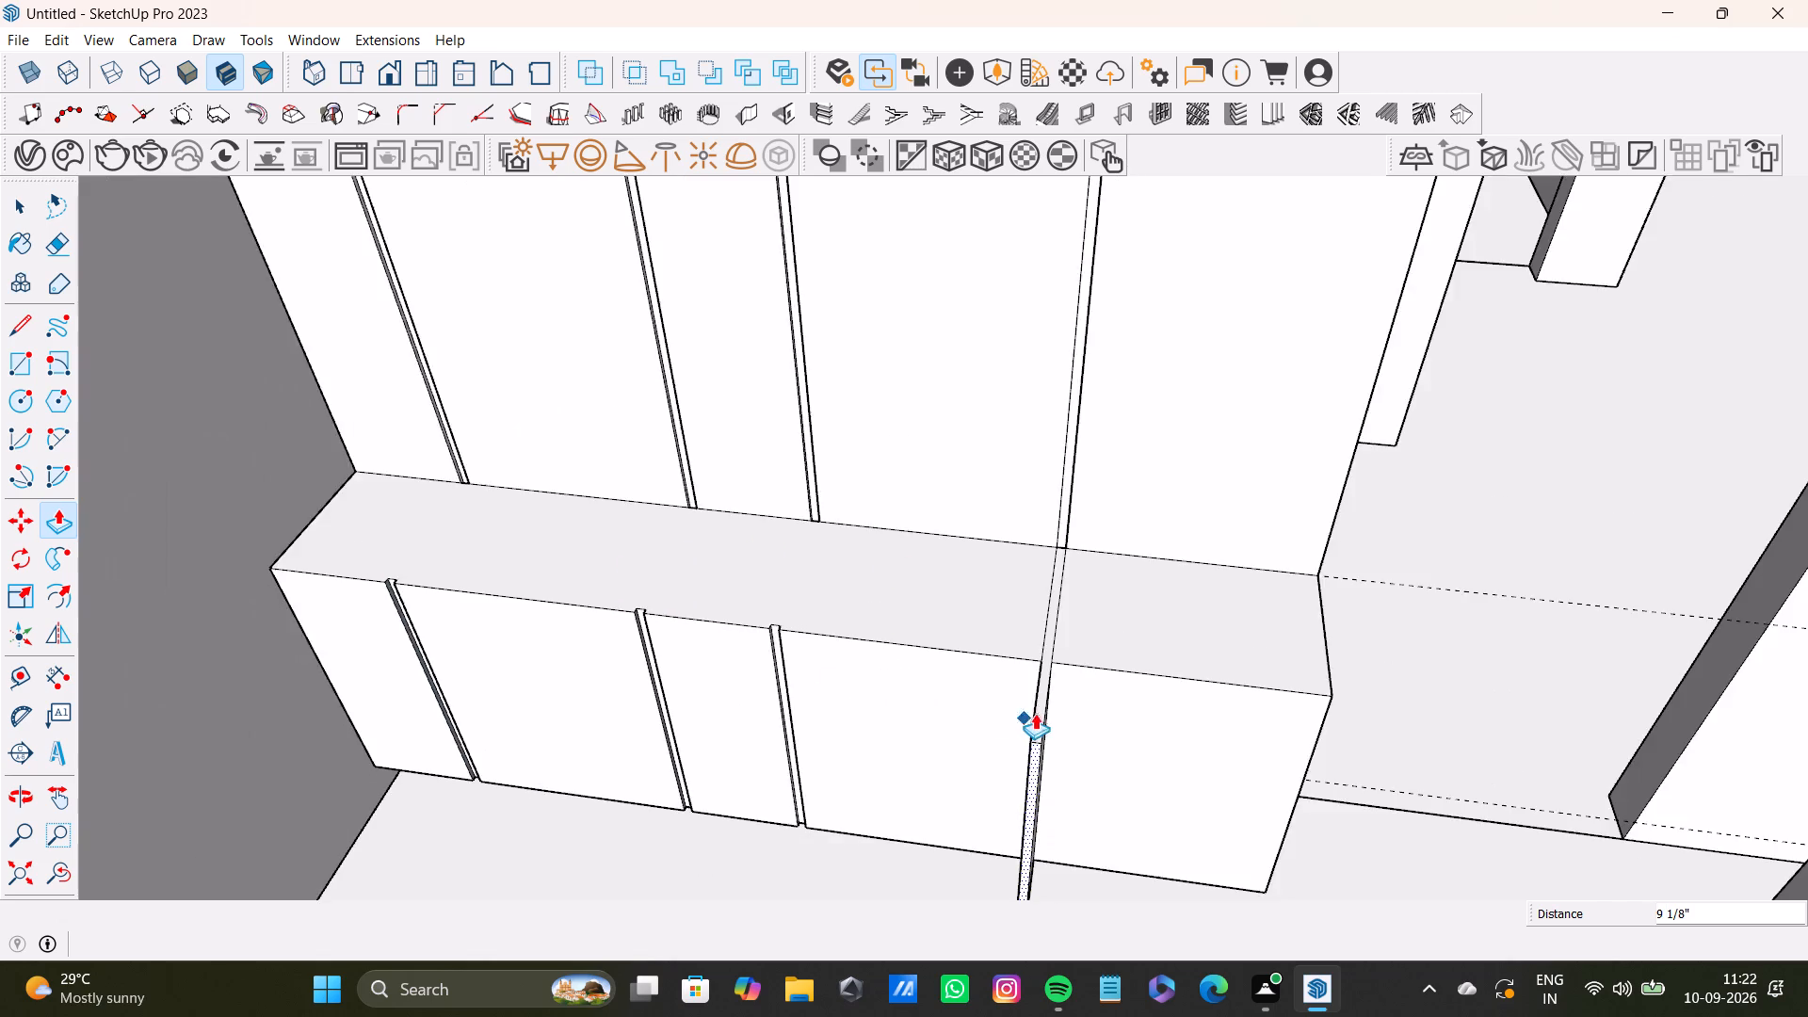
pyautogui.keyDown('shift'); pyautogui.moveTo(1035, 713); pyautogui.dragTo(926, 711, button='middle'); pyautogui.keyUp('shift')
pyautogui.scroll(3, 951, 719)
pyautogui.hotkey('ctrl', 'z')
# Push the fourth narrow strip on the ledge front inward 1/2", matching the third groove's depth.
pyautogui.scroll(4, 913, 746)
pyautogui.moveTo(953, 628); pyautogui.dragTo(541, 487)
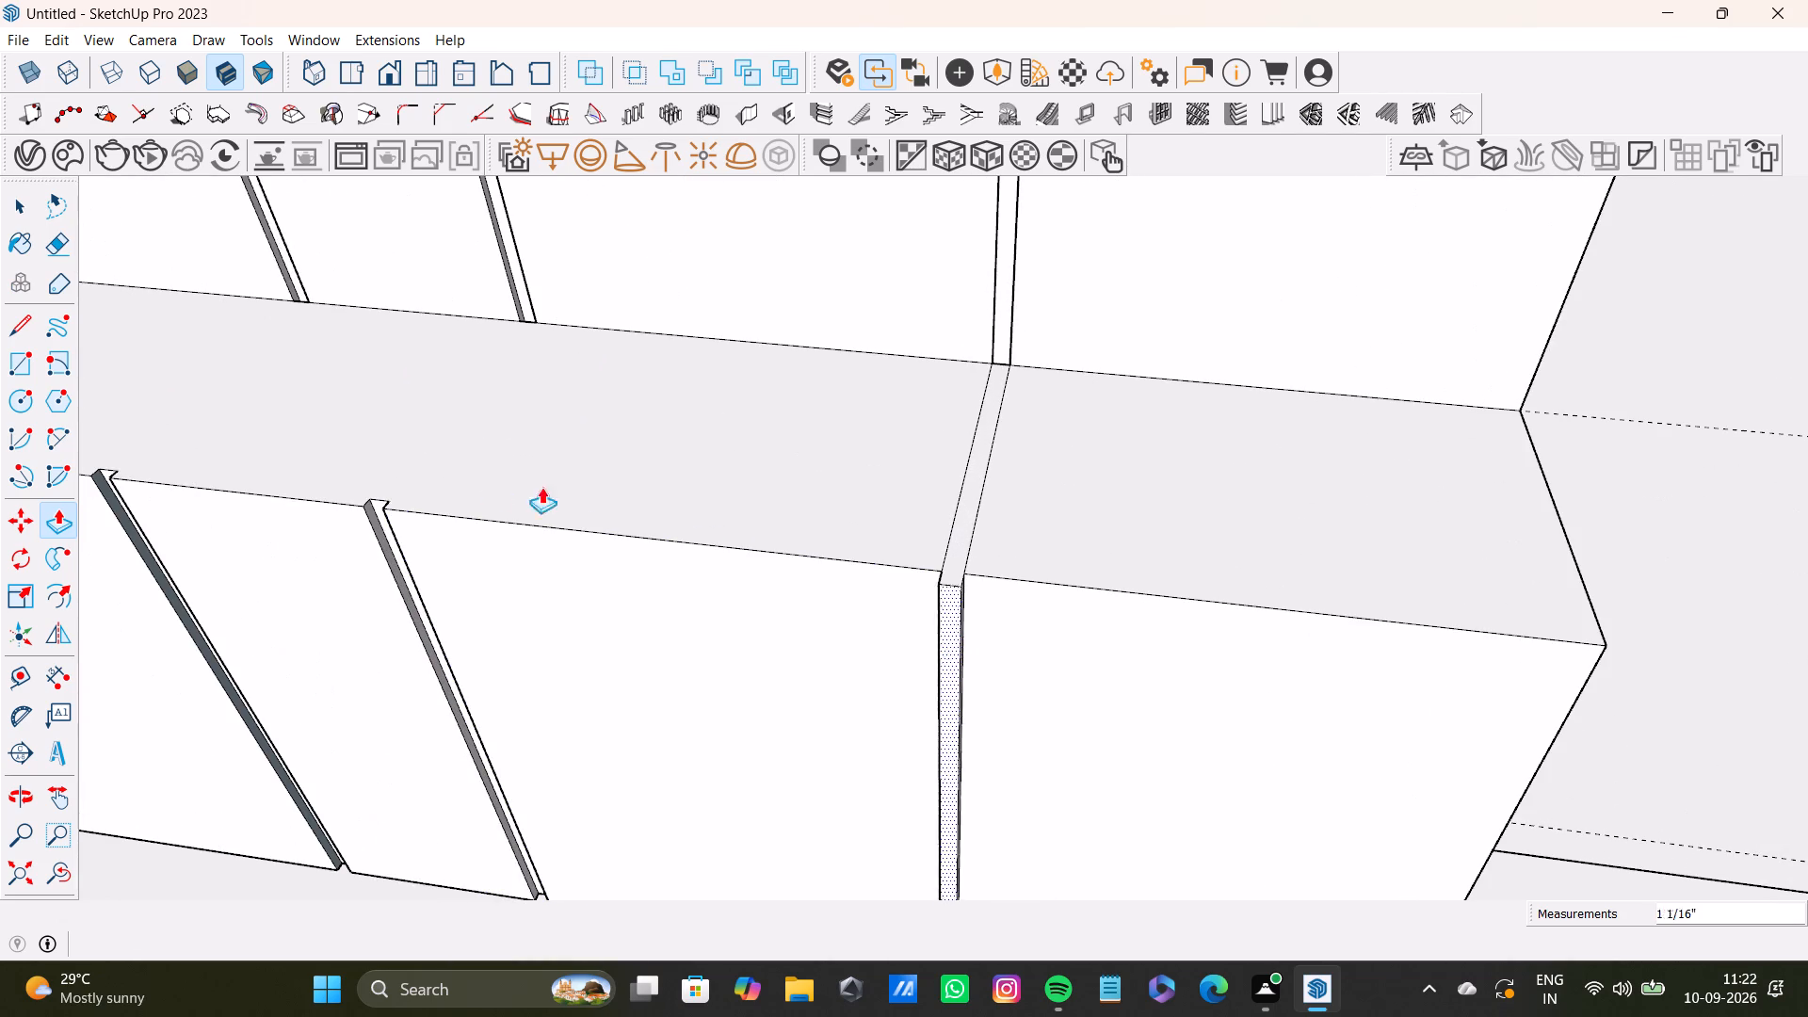
pyautogui.moveTo(541, 487); pyautogui.dragTo(384, 498)
# Delete the two strip edges crossing the ledge top above the fourth groove.
pyautogui.scroll(1, 870, 604)
pyautogui.scroll(-4, 870, 604)
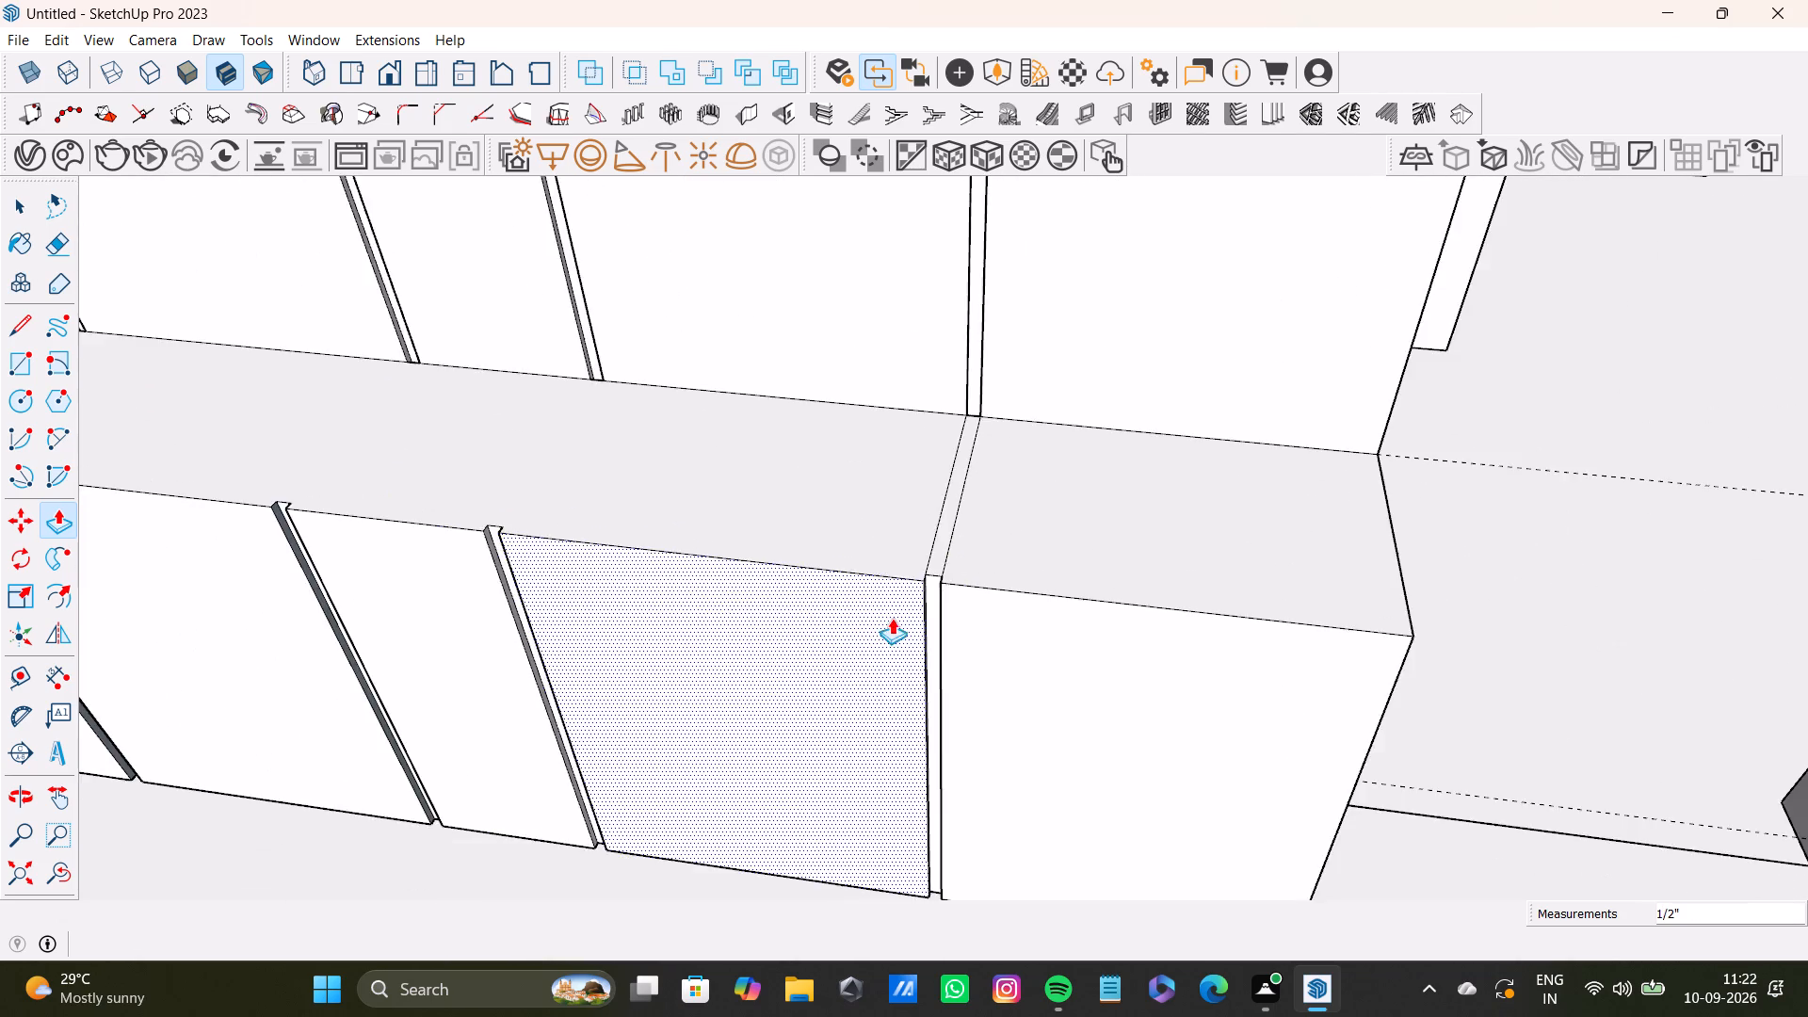
pyautogui.moveTo(892, 618); pyautogui.dragTo(962, 669, button='middle')
pyautogui.press('space')
pyautogui.scroll(4, 985, 621)
pyautogui.click(986, 604)
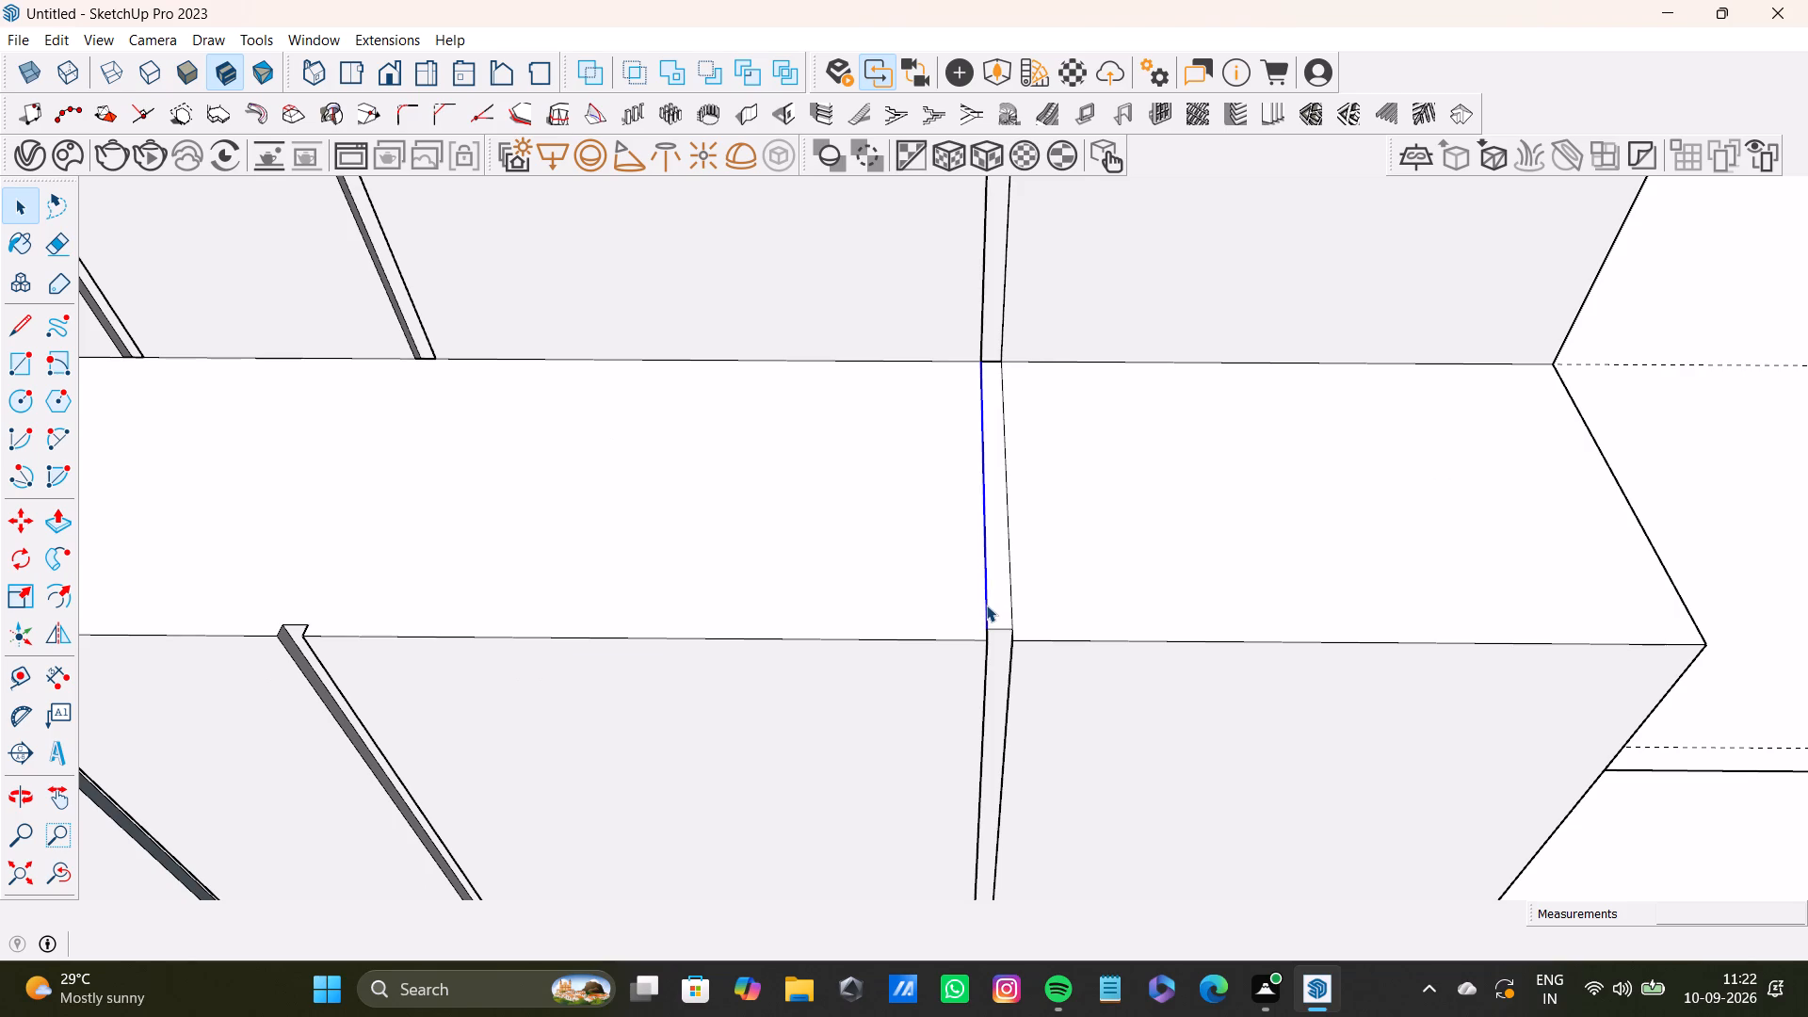
pyautogui.press('Delete')
pyautogui.click(1013, 615)
pyautogui.press('Delete')
pyautogui.scroll(-10, 1007, 609)
# Examine the grooved ledge front and its alignment with the wall panelling from several angles.
pyautogui.keyDown('shift'); pyautogui.moveTo(1000, 647); pyautogui.dragTo(1063, 621, button='middle'); pyautogui.keyUp('shift')
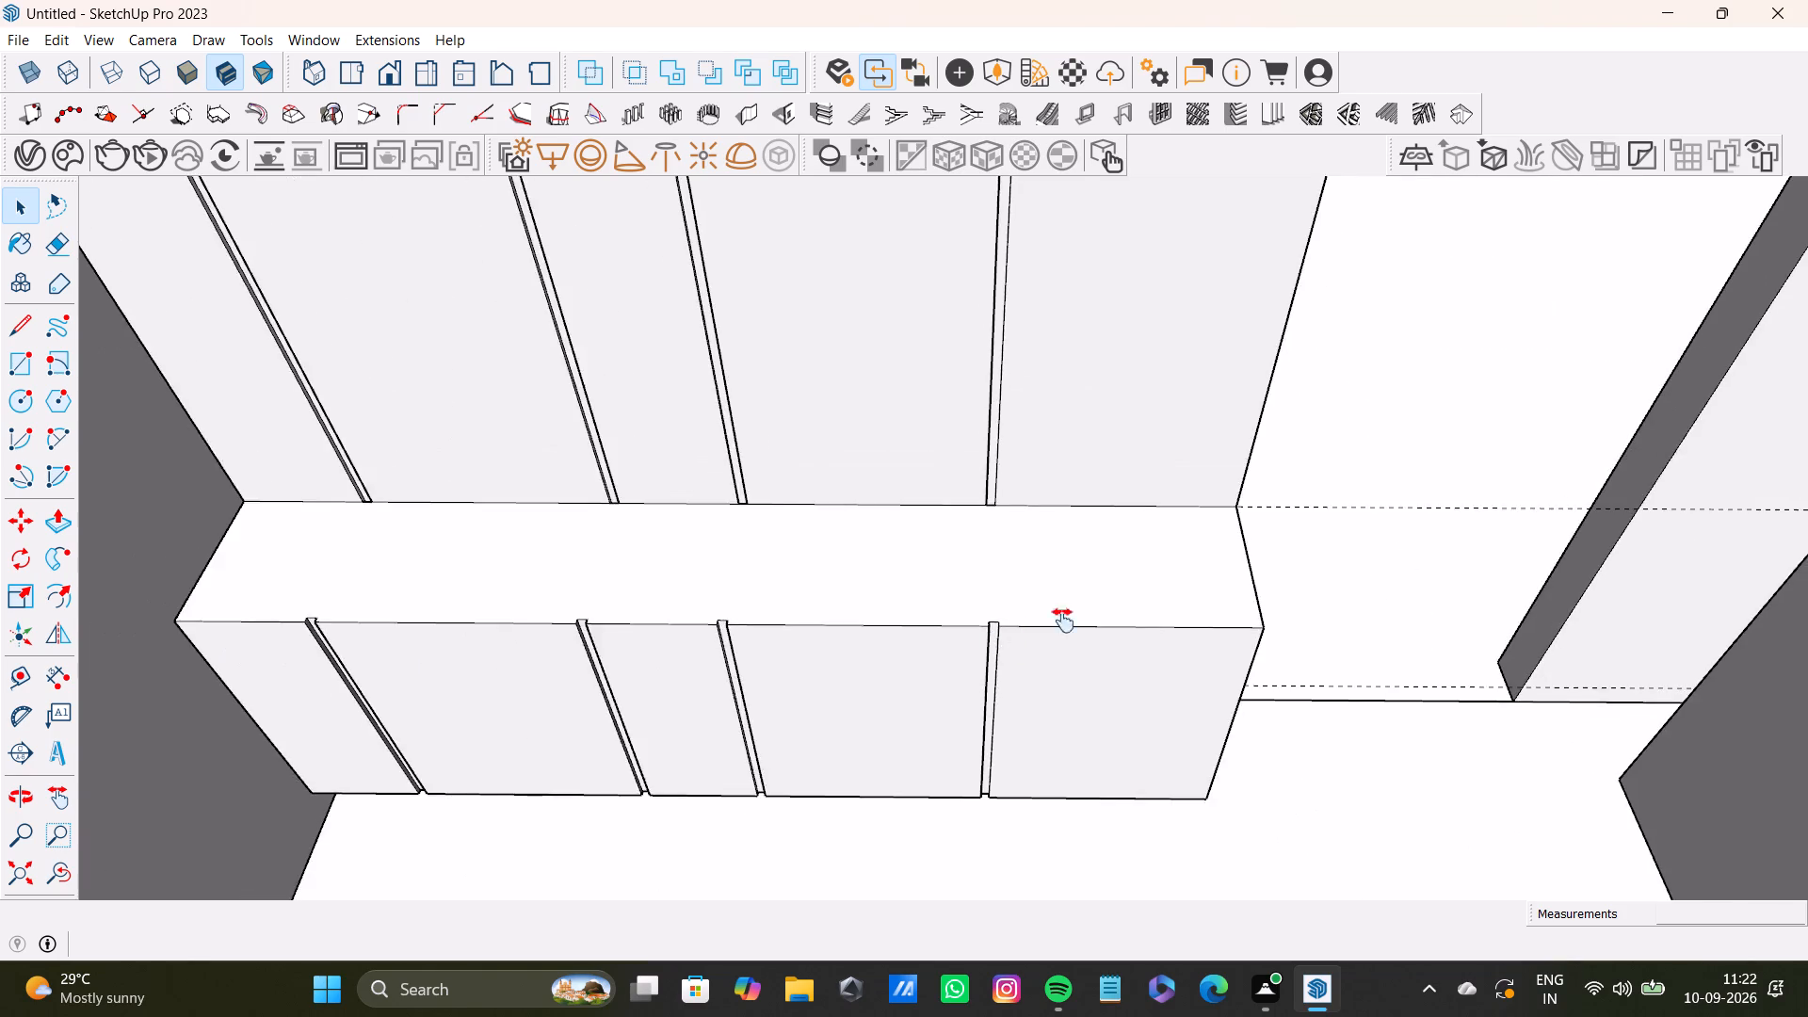
pyautogui.keyDown('shift'); pyautogui.moveTo(1063, 621); pyautogui.dragTo(1197, 601, button='middle'); pyautogui.keyUp('shift')
pyautogui.keyDown('shift'); pyautogui.scroll(-1, 1190, 601); pyautogui.keyUp('shift')
pyautogui.scroll(4, 706, 555)
pyautogui.moveTo(595, 621); pyautogui.dragTo(632, 506, button='middle')
pyautogui.moveTo(1267, 556); pyautogui.dragTo(1226, 280, button='middle')
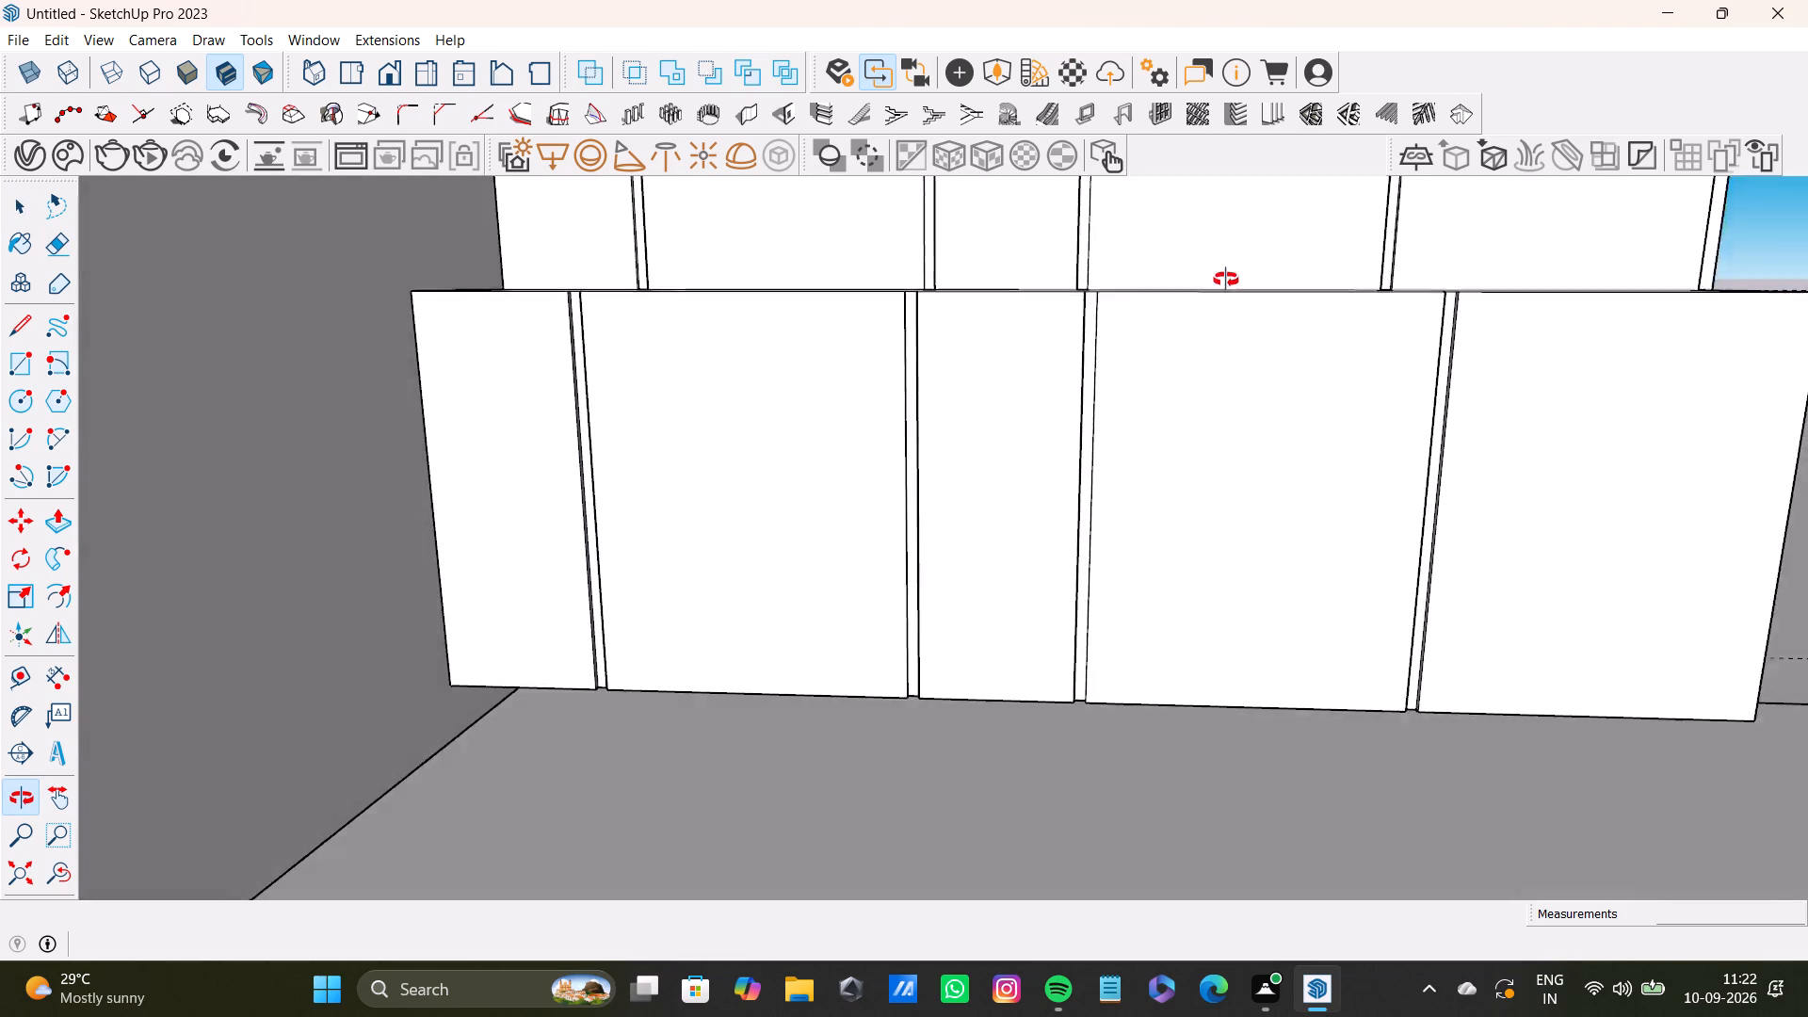
pyautogui.moveTo(1226, 280); pyautogui.dragTo(1348, 448, button='middle')
pyautogui.scroll(-4, 1012, 437)
pyautogui.keyDown('shift'); pyautogui.moveTo(1028, 444); pyautogui.dragTo(977, 645, button='middle'); pyautogui.keyUp('shift')
pyautogui.scroll(-8, 975, 648)
pyautogui.moveTo(977, 626); pyautogui.dragTo(879, 656, button='middle')
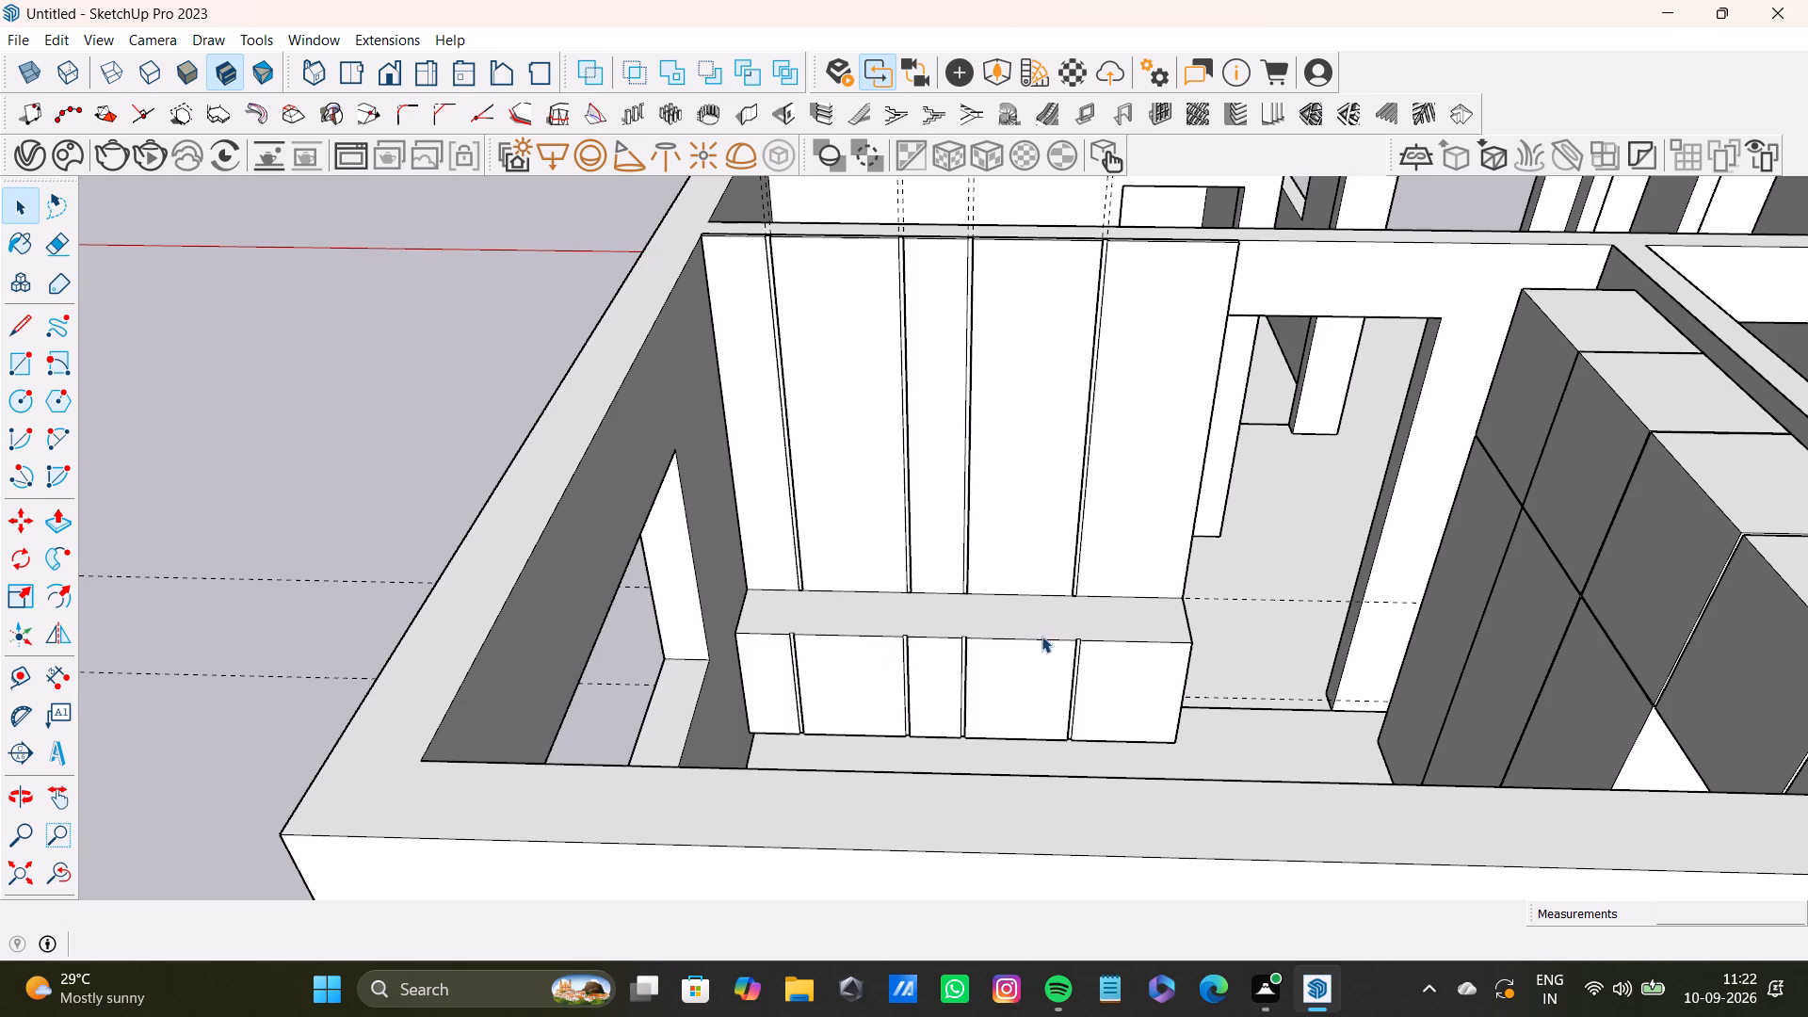
pyautogui.scroll(11, 908, 616)
pyautogui.moveTo(960, 643); pyautogui.dragTo(962, 749, button='middle')
pyautogui.scroll(-10, 954, 715)
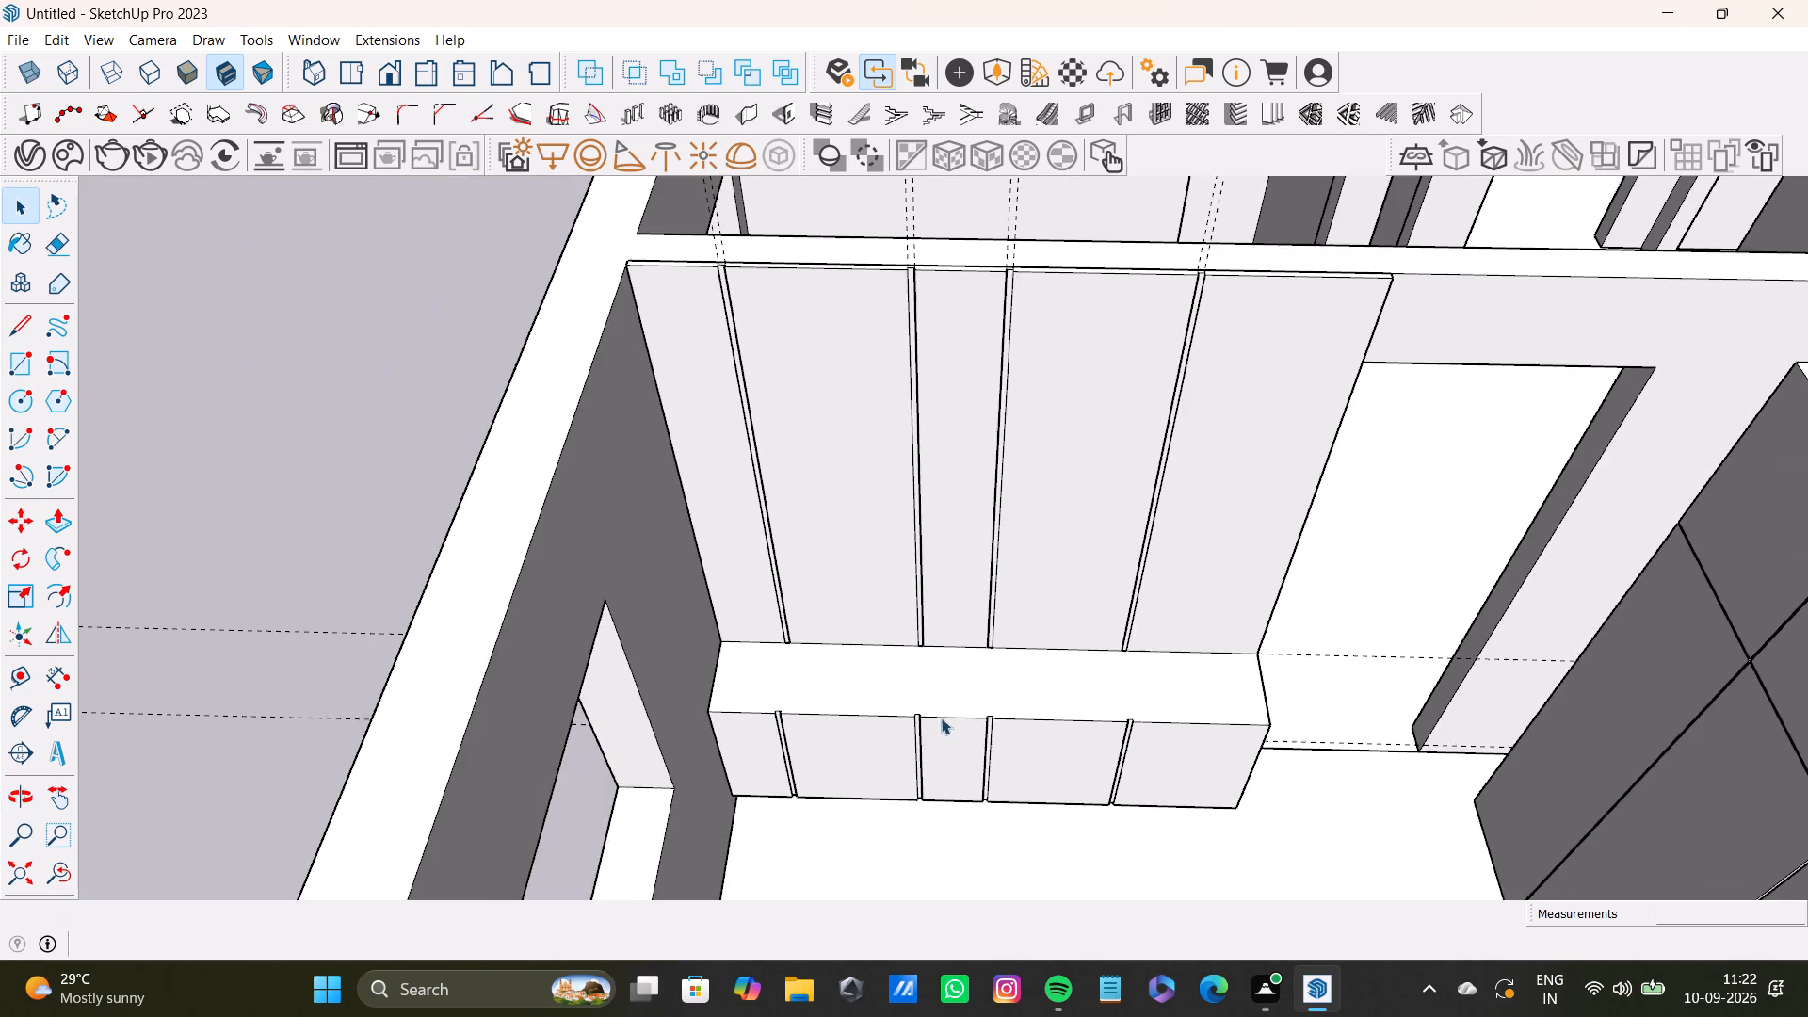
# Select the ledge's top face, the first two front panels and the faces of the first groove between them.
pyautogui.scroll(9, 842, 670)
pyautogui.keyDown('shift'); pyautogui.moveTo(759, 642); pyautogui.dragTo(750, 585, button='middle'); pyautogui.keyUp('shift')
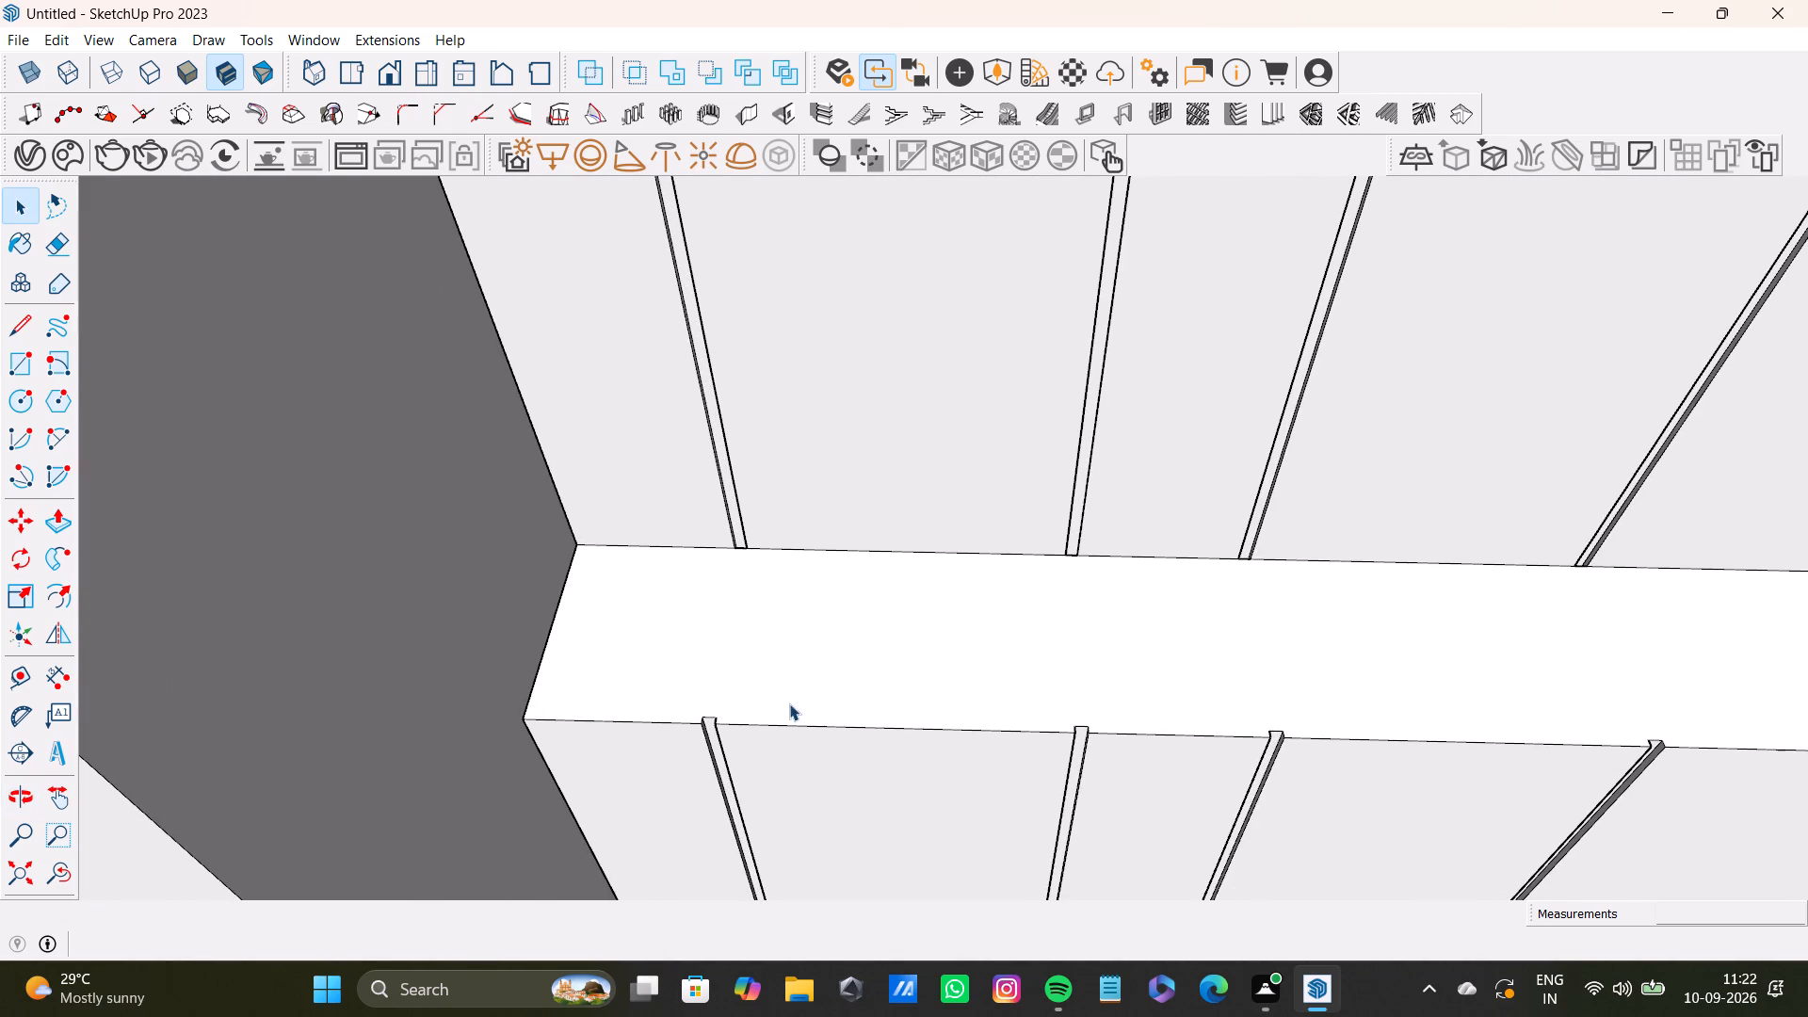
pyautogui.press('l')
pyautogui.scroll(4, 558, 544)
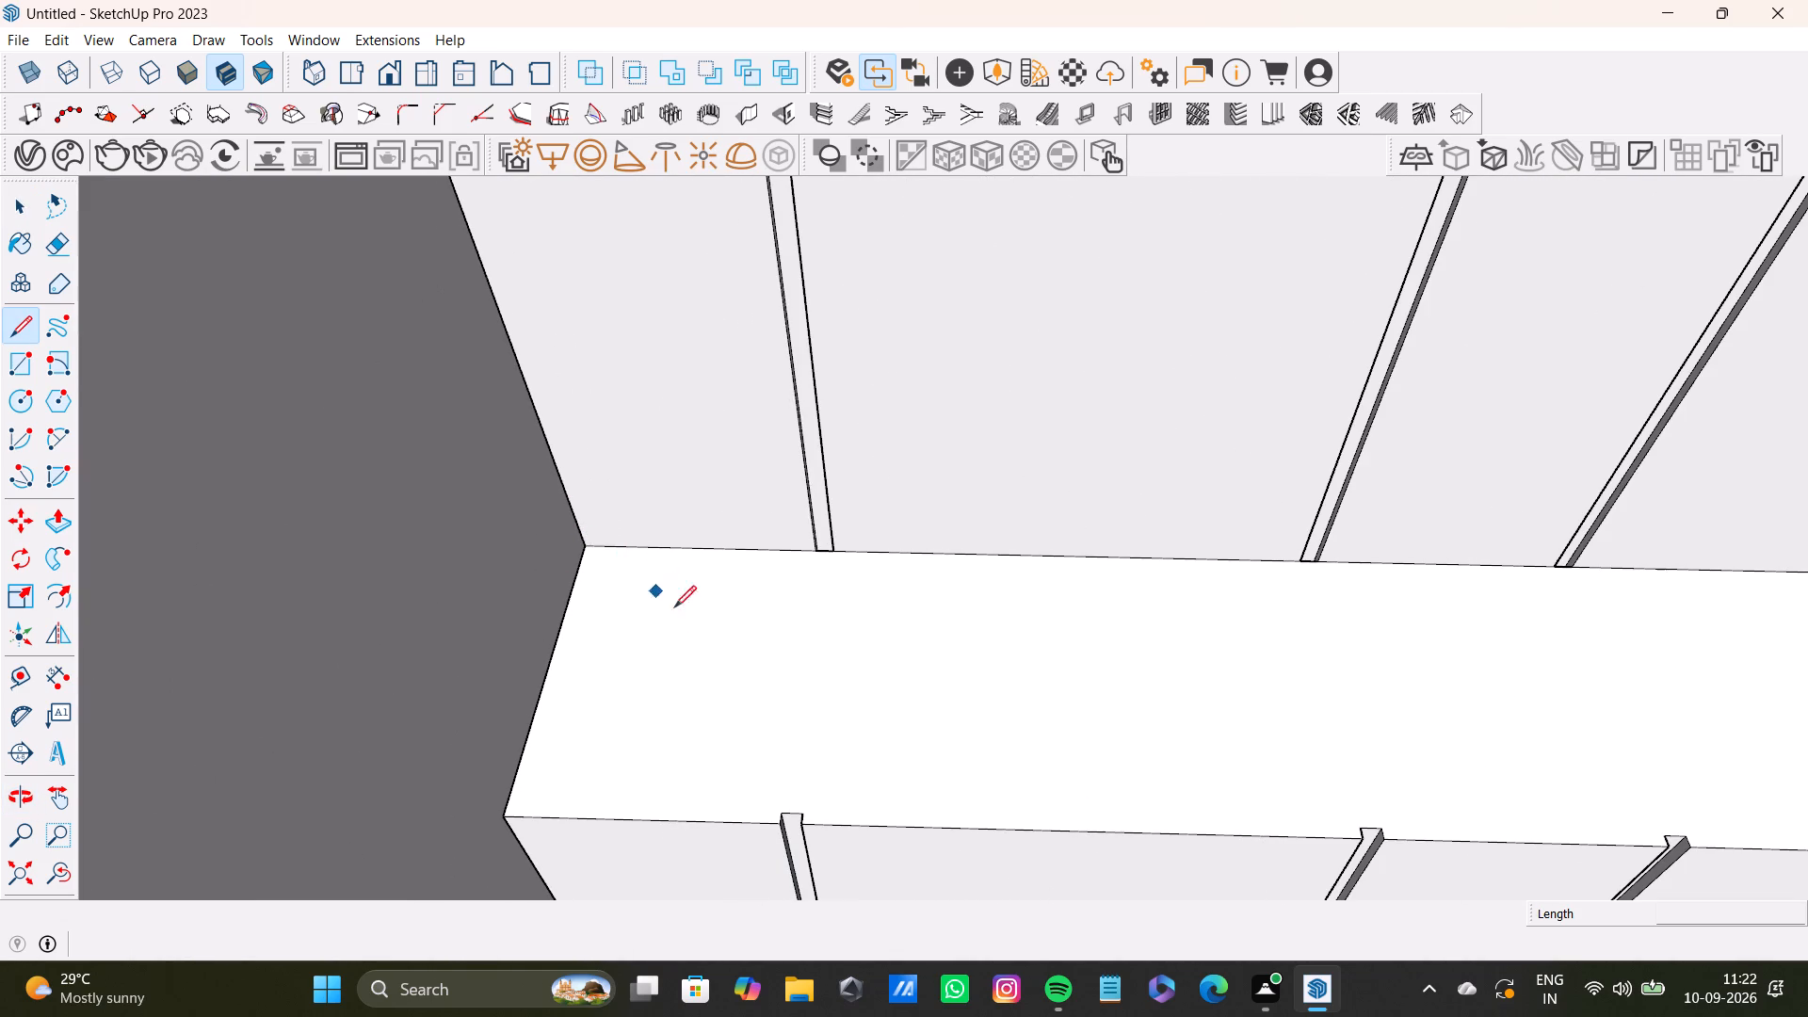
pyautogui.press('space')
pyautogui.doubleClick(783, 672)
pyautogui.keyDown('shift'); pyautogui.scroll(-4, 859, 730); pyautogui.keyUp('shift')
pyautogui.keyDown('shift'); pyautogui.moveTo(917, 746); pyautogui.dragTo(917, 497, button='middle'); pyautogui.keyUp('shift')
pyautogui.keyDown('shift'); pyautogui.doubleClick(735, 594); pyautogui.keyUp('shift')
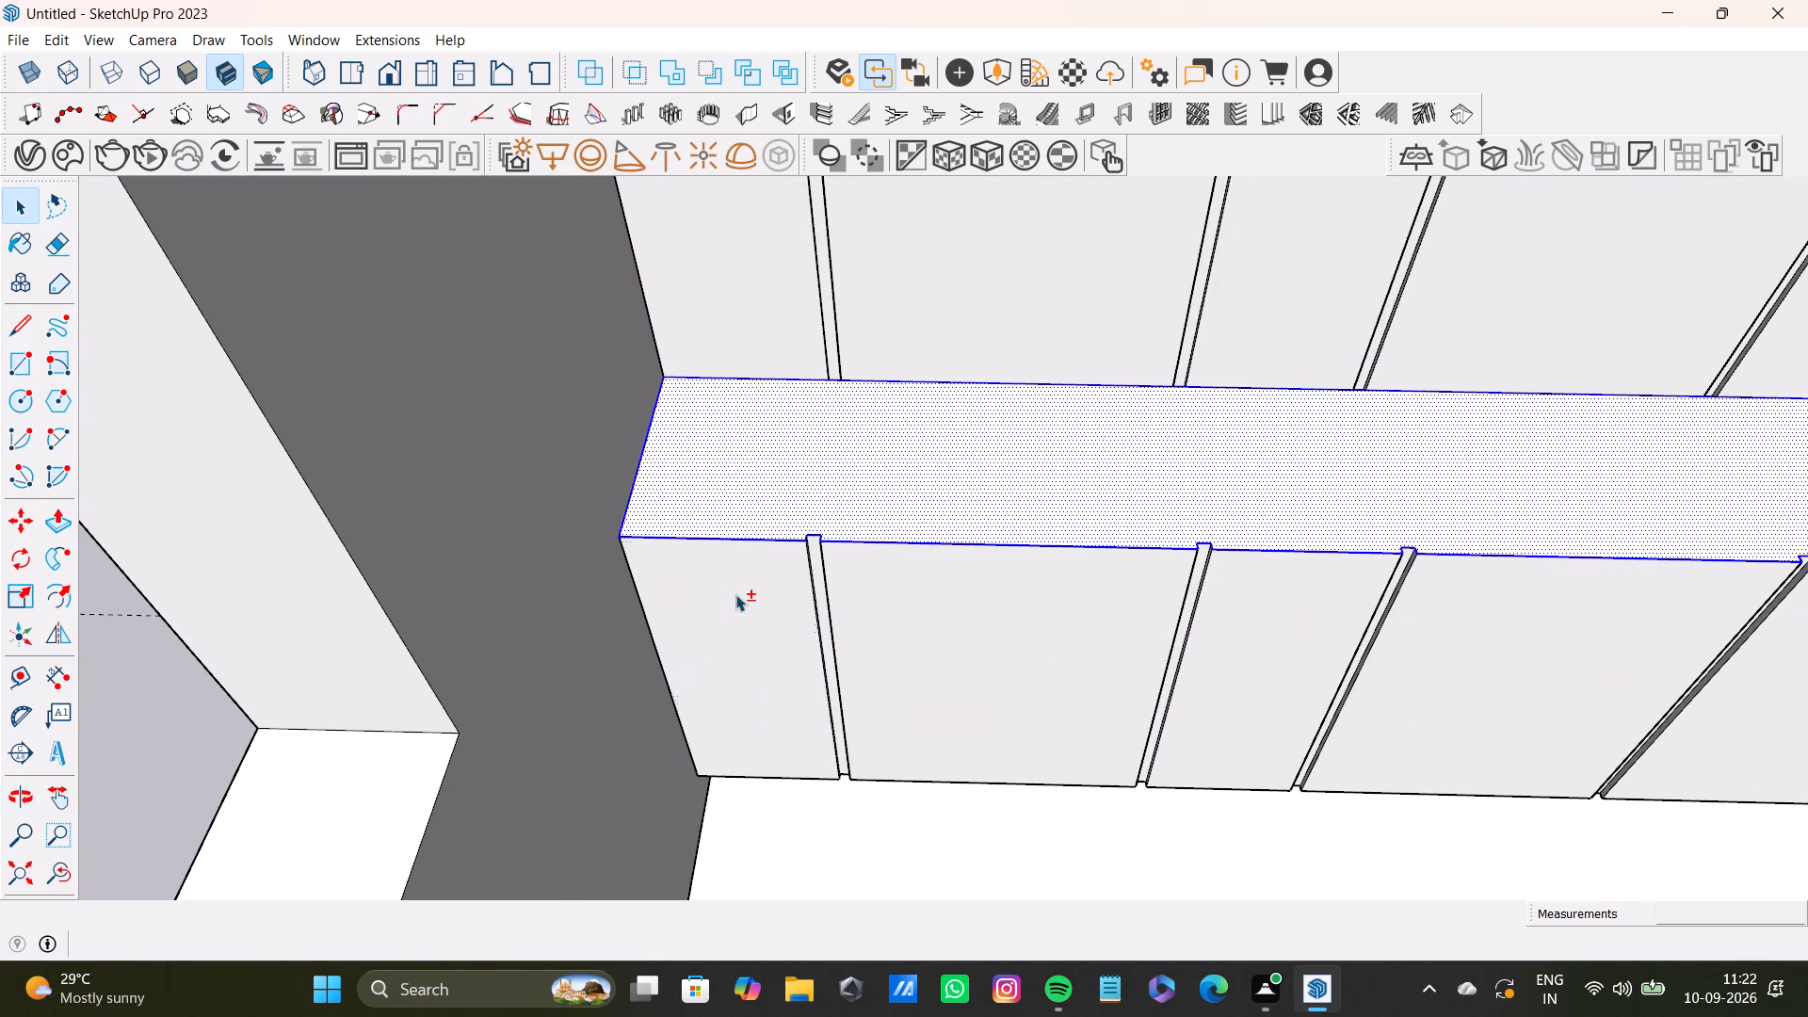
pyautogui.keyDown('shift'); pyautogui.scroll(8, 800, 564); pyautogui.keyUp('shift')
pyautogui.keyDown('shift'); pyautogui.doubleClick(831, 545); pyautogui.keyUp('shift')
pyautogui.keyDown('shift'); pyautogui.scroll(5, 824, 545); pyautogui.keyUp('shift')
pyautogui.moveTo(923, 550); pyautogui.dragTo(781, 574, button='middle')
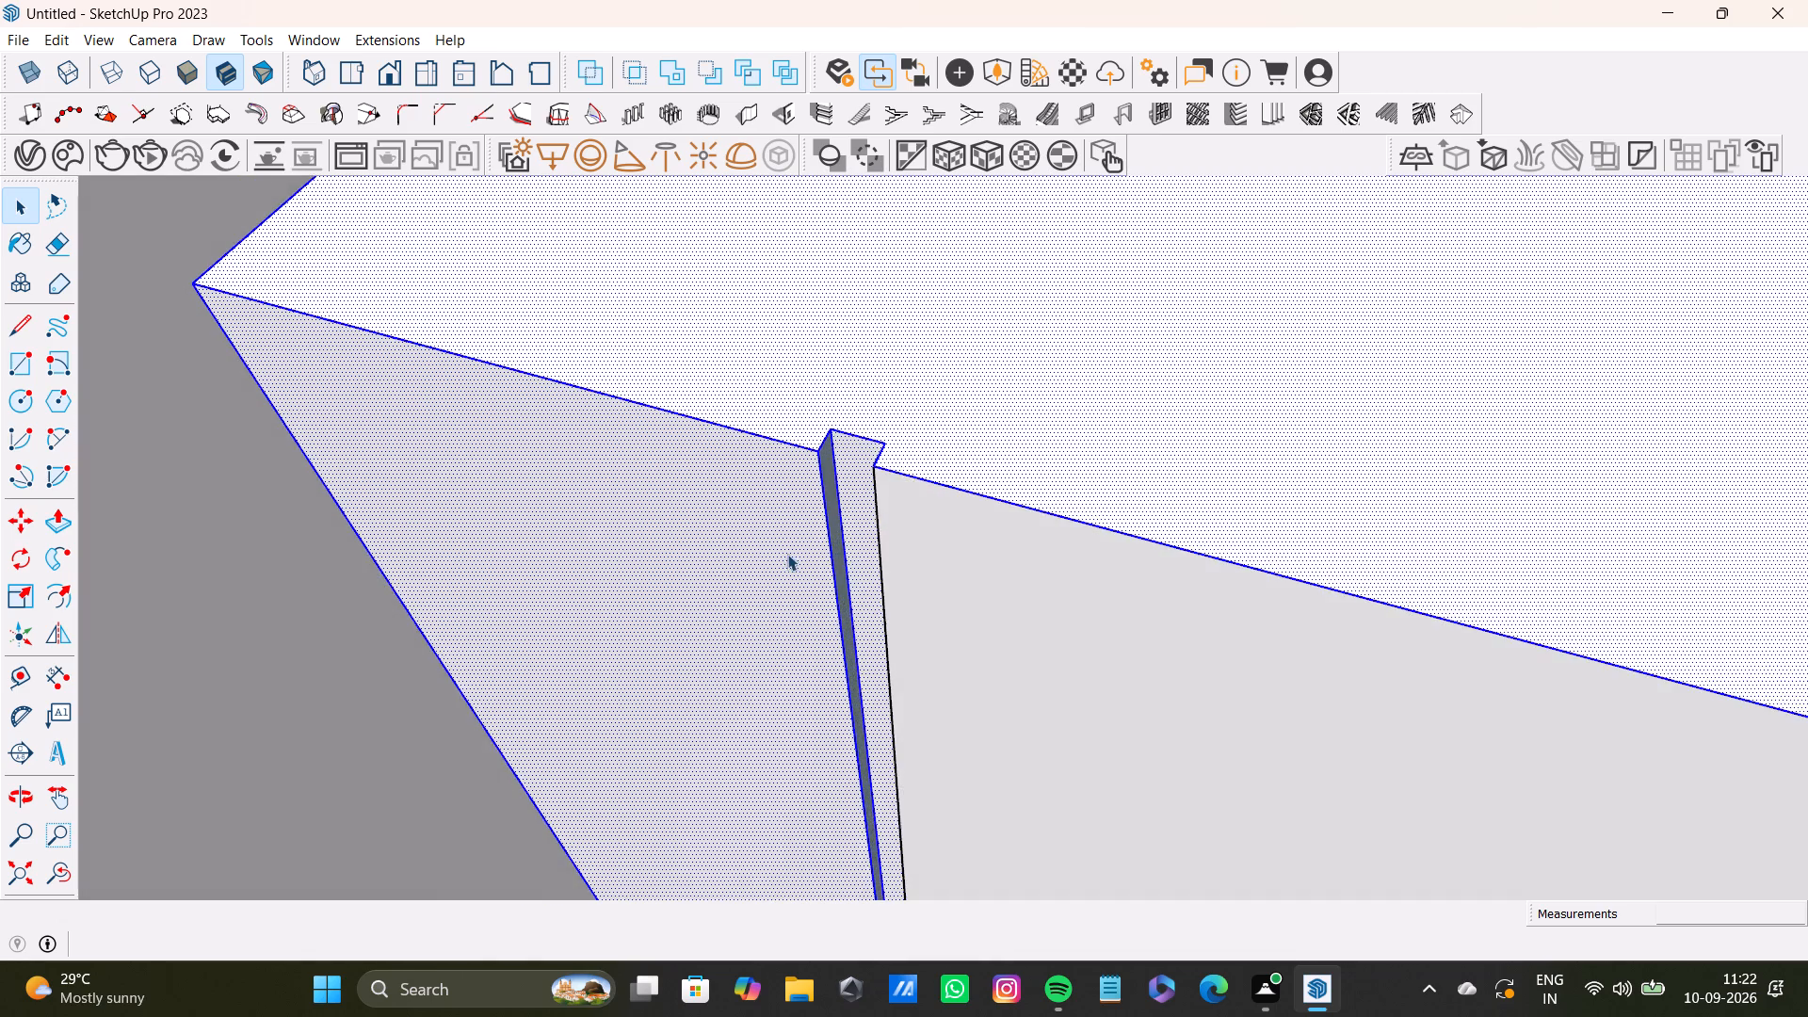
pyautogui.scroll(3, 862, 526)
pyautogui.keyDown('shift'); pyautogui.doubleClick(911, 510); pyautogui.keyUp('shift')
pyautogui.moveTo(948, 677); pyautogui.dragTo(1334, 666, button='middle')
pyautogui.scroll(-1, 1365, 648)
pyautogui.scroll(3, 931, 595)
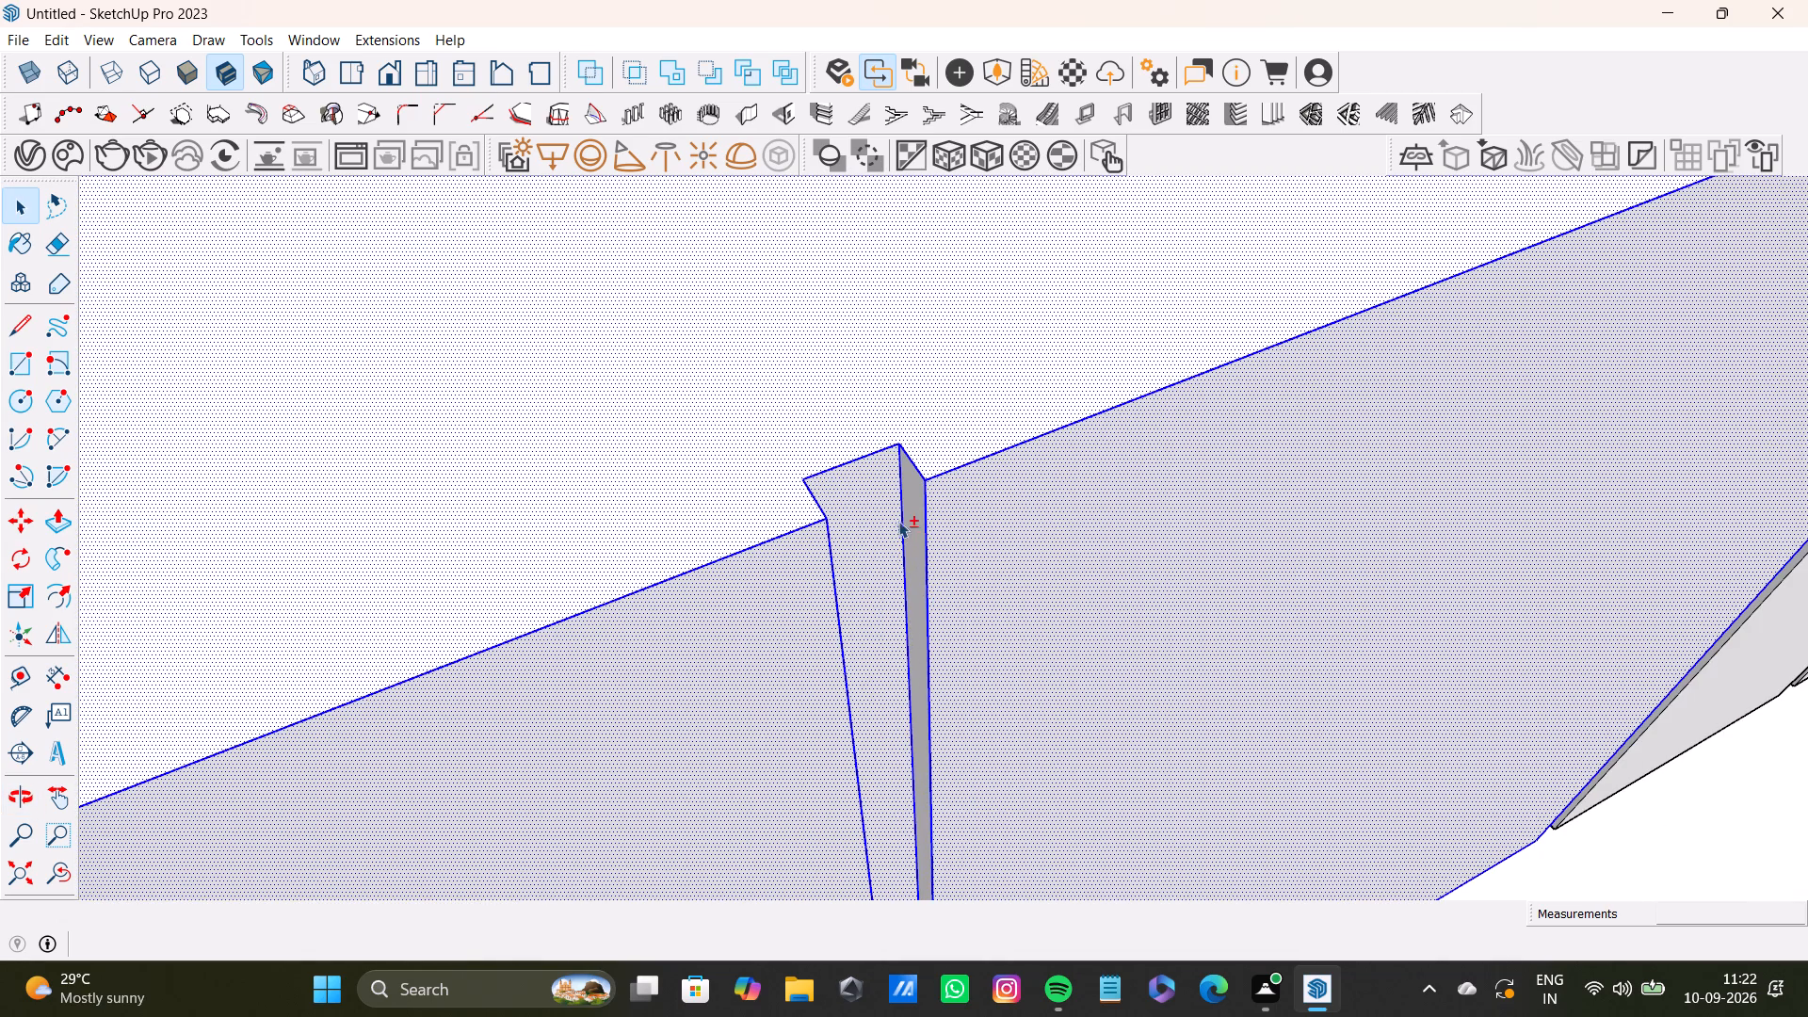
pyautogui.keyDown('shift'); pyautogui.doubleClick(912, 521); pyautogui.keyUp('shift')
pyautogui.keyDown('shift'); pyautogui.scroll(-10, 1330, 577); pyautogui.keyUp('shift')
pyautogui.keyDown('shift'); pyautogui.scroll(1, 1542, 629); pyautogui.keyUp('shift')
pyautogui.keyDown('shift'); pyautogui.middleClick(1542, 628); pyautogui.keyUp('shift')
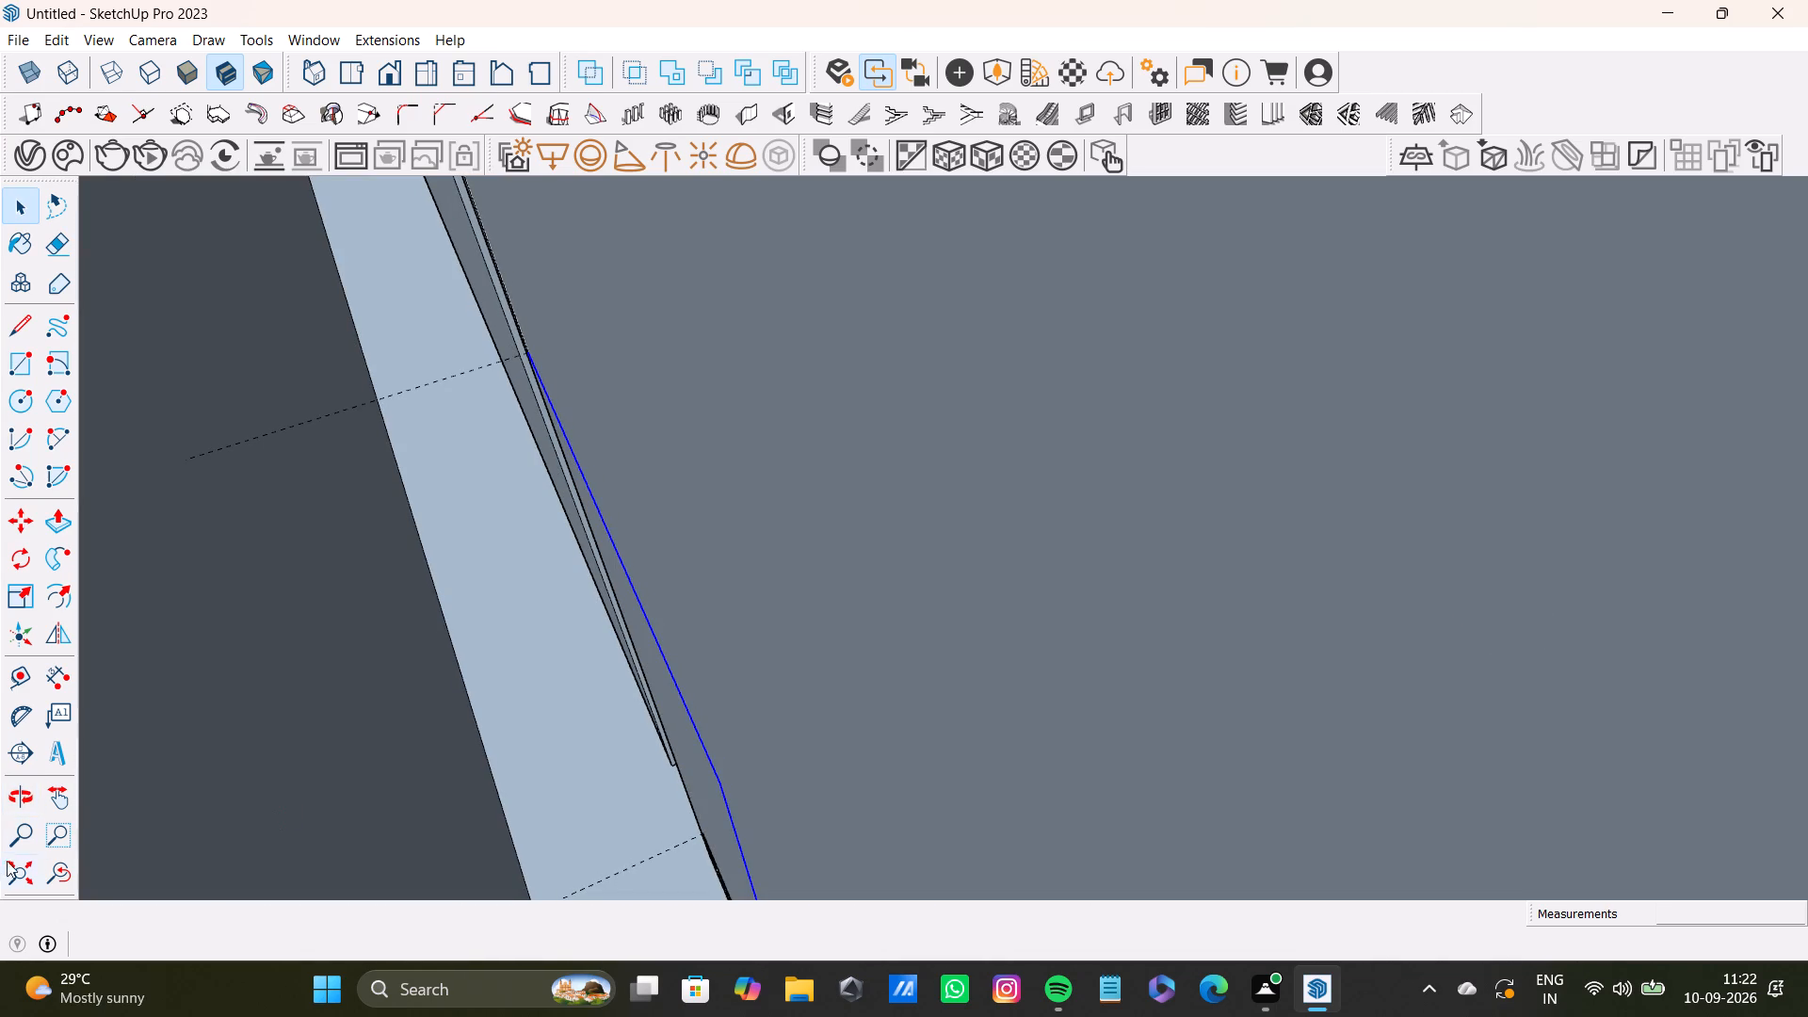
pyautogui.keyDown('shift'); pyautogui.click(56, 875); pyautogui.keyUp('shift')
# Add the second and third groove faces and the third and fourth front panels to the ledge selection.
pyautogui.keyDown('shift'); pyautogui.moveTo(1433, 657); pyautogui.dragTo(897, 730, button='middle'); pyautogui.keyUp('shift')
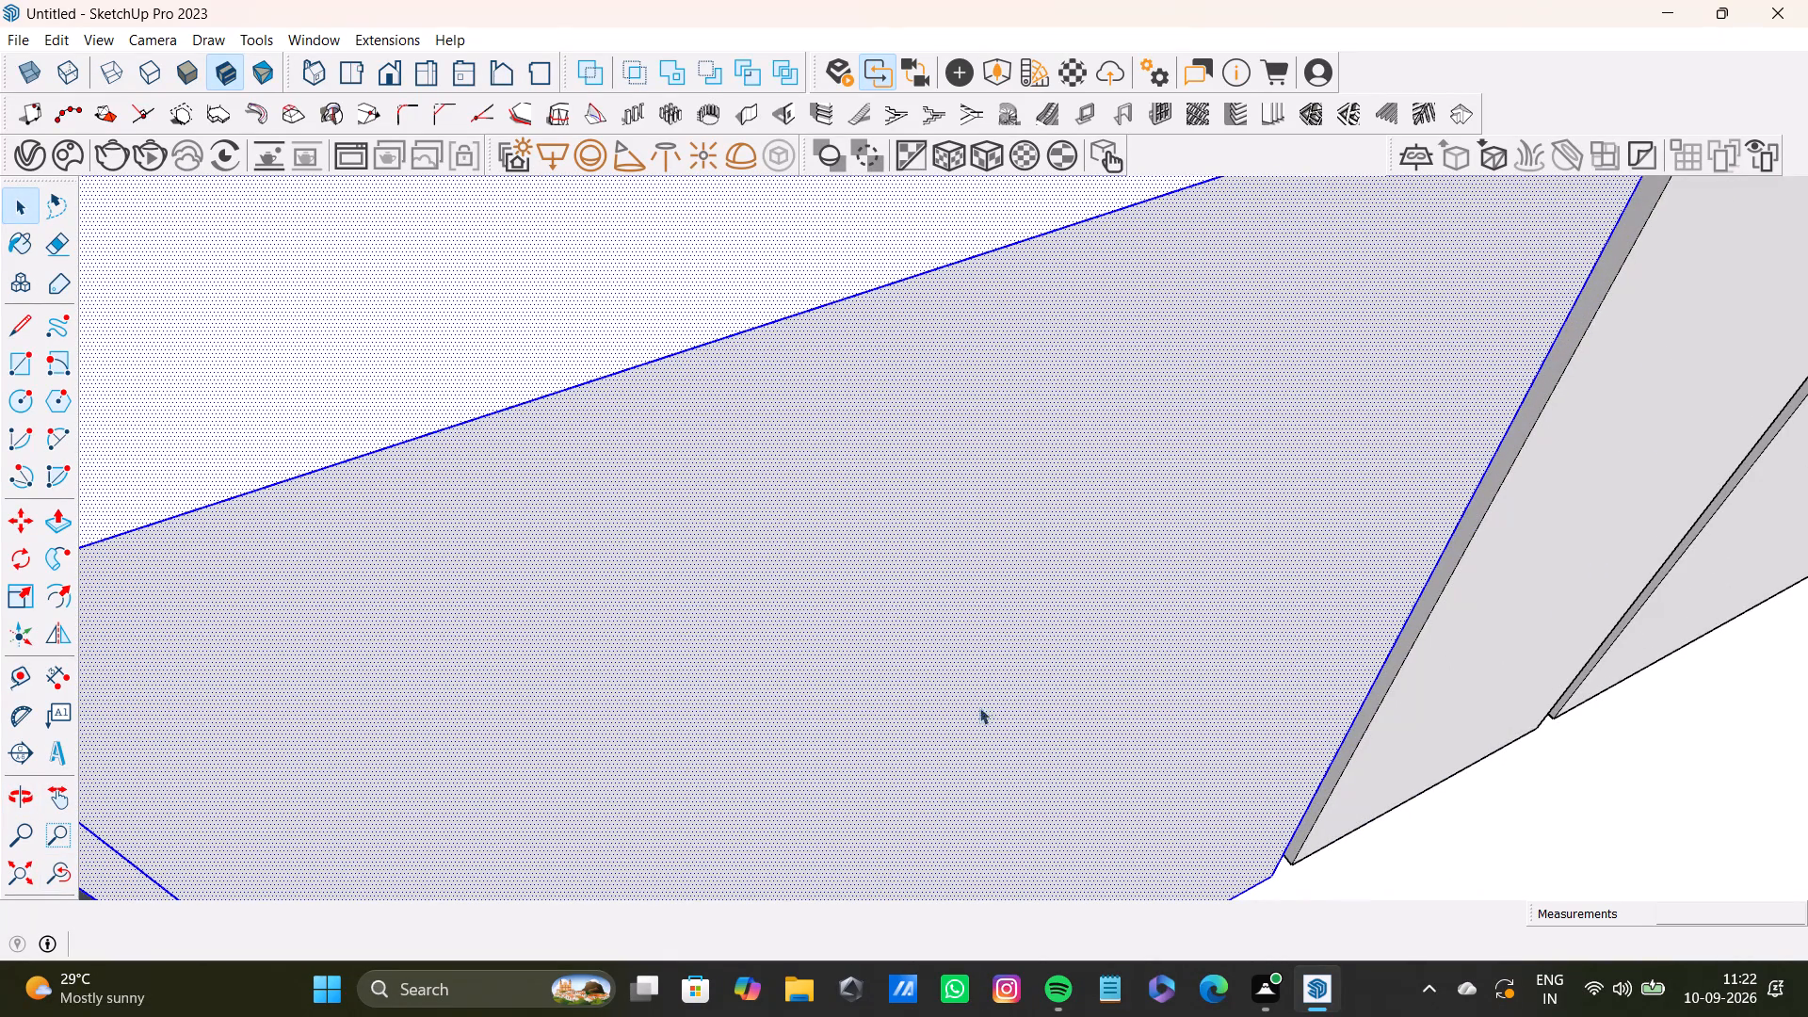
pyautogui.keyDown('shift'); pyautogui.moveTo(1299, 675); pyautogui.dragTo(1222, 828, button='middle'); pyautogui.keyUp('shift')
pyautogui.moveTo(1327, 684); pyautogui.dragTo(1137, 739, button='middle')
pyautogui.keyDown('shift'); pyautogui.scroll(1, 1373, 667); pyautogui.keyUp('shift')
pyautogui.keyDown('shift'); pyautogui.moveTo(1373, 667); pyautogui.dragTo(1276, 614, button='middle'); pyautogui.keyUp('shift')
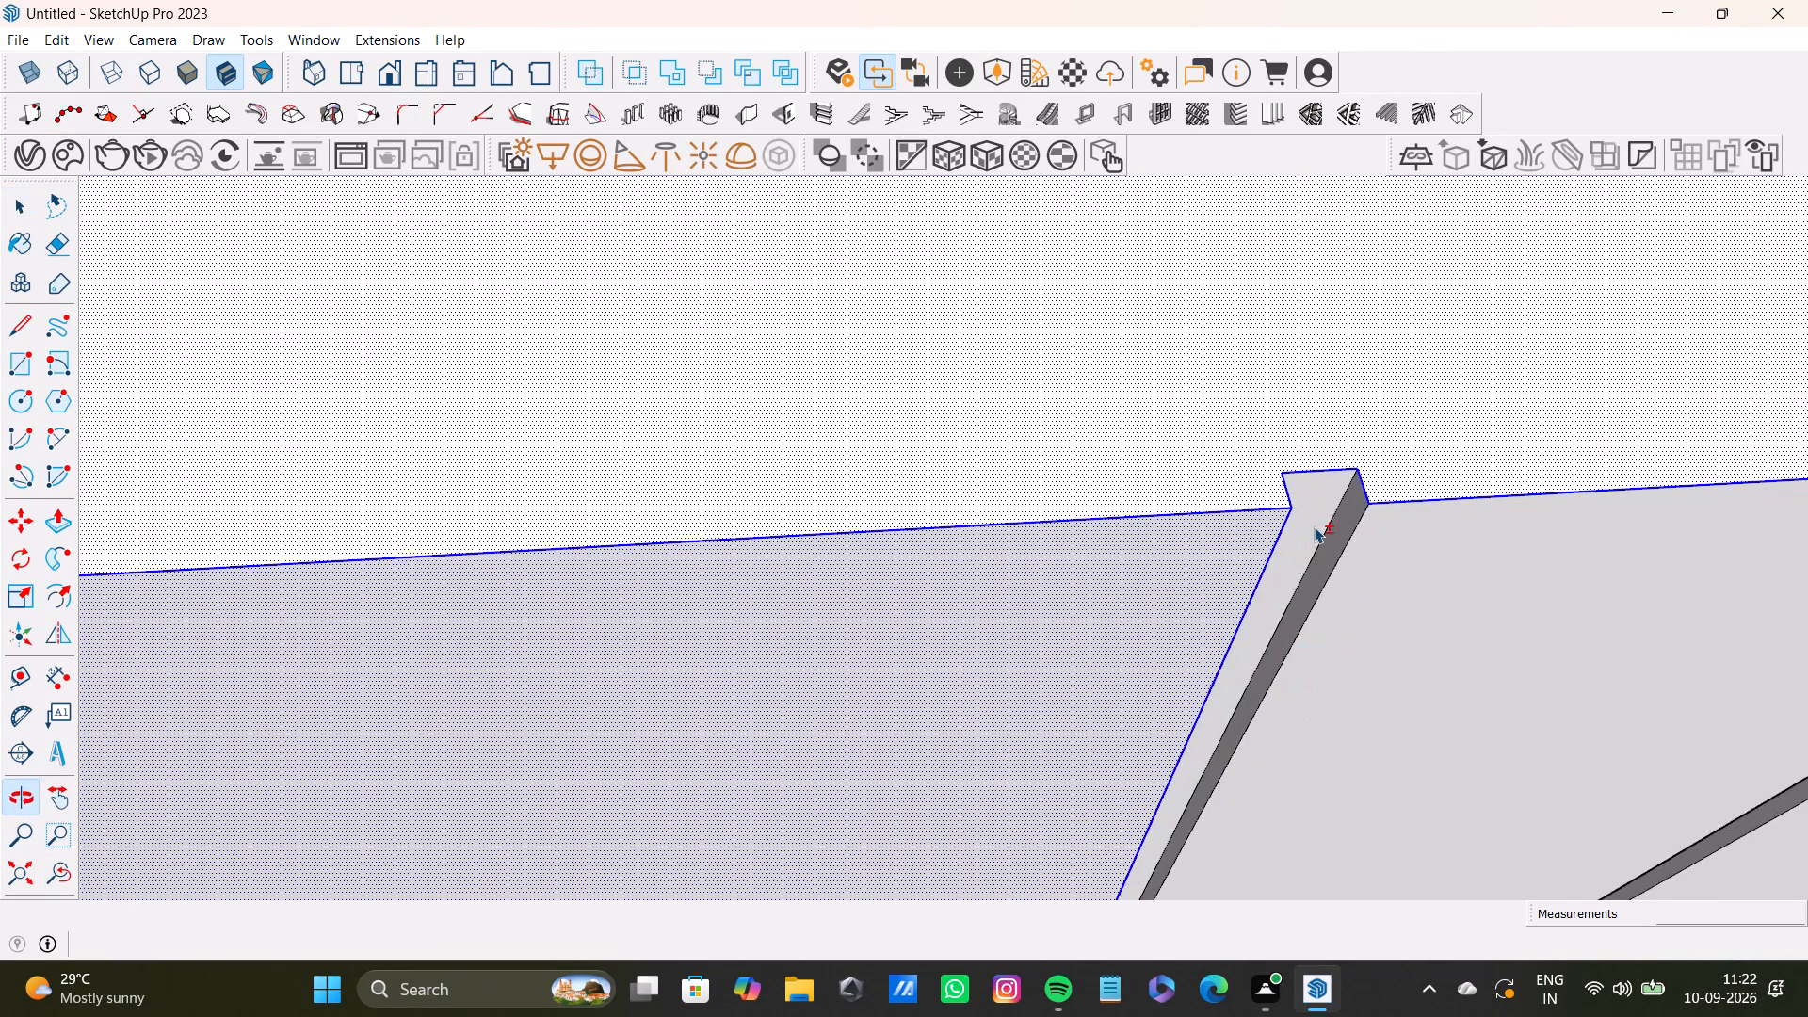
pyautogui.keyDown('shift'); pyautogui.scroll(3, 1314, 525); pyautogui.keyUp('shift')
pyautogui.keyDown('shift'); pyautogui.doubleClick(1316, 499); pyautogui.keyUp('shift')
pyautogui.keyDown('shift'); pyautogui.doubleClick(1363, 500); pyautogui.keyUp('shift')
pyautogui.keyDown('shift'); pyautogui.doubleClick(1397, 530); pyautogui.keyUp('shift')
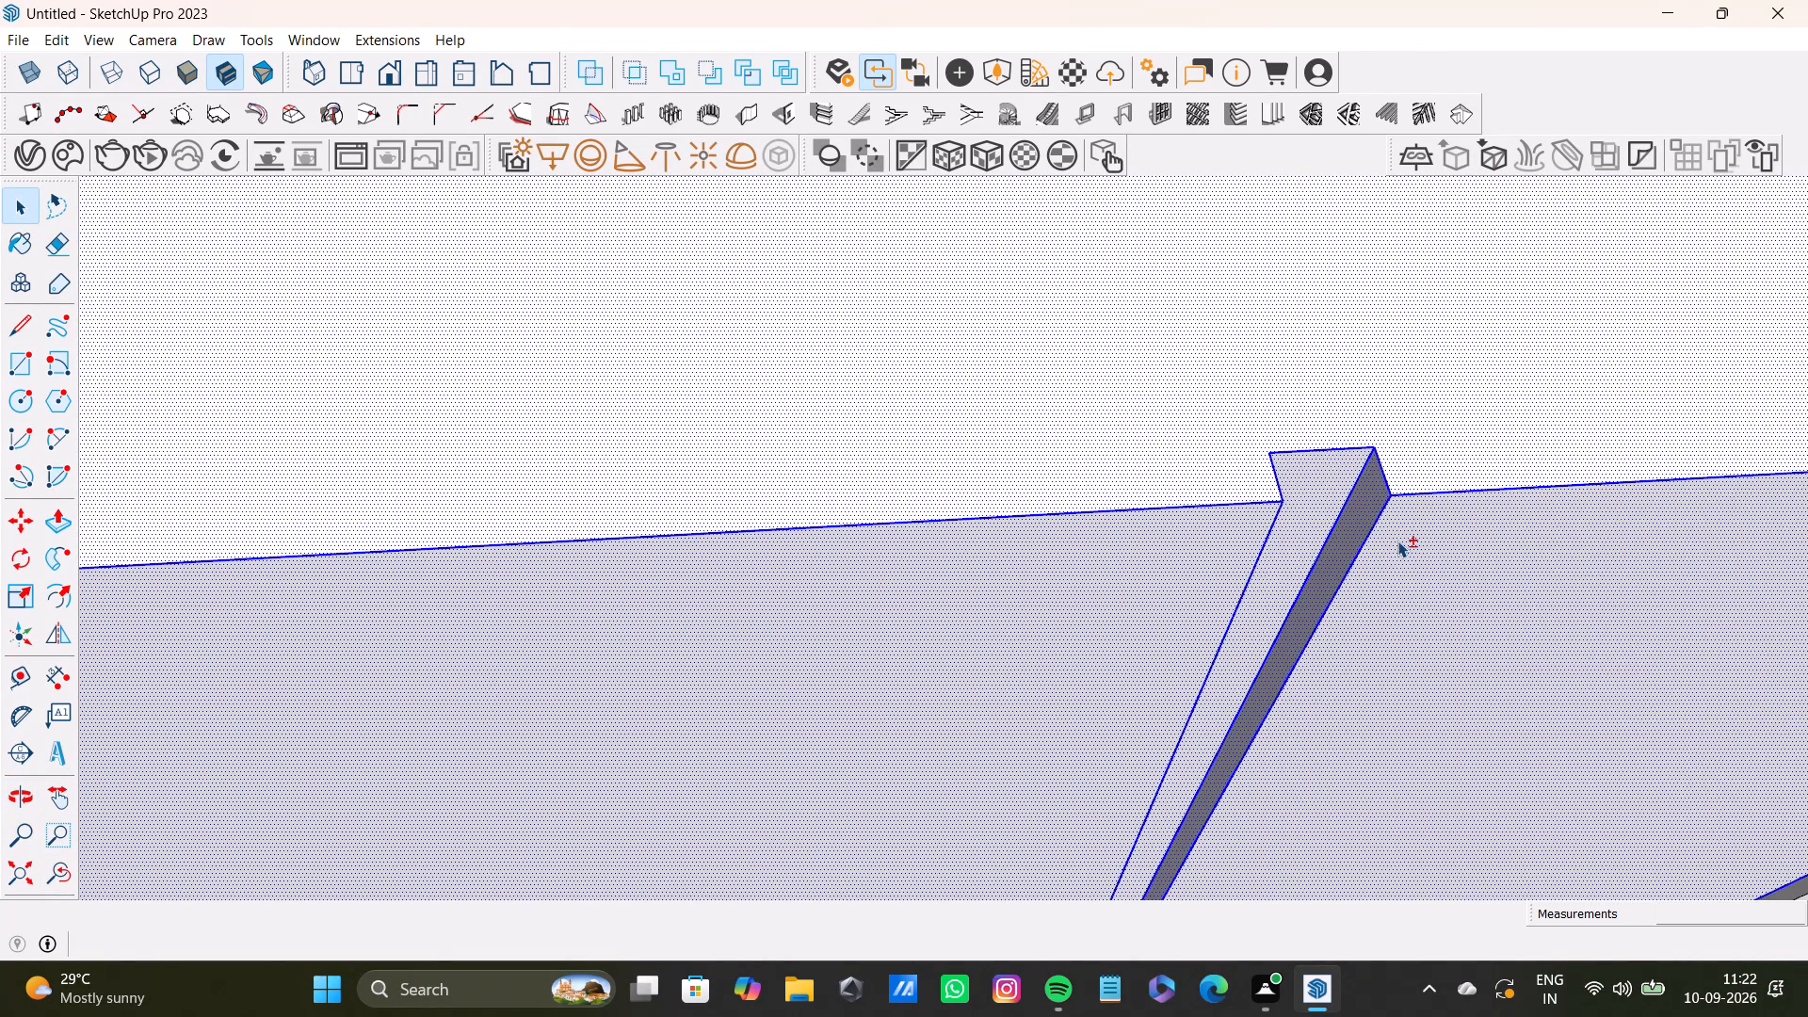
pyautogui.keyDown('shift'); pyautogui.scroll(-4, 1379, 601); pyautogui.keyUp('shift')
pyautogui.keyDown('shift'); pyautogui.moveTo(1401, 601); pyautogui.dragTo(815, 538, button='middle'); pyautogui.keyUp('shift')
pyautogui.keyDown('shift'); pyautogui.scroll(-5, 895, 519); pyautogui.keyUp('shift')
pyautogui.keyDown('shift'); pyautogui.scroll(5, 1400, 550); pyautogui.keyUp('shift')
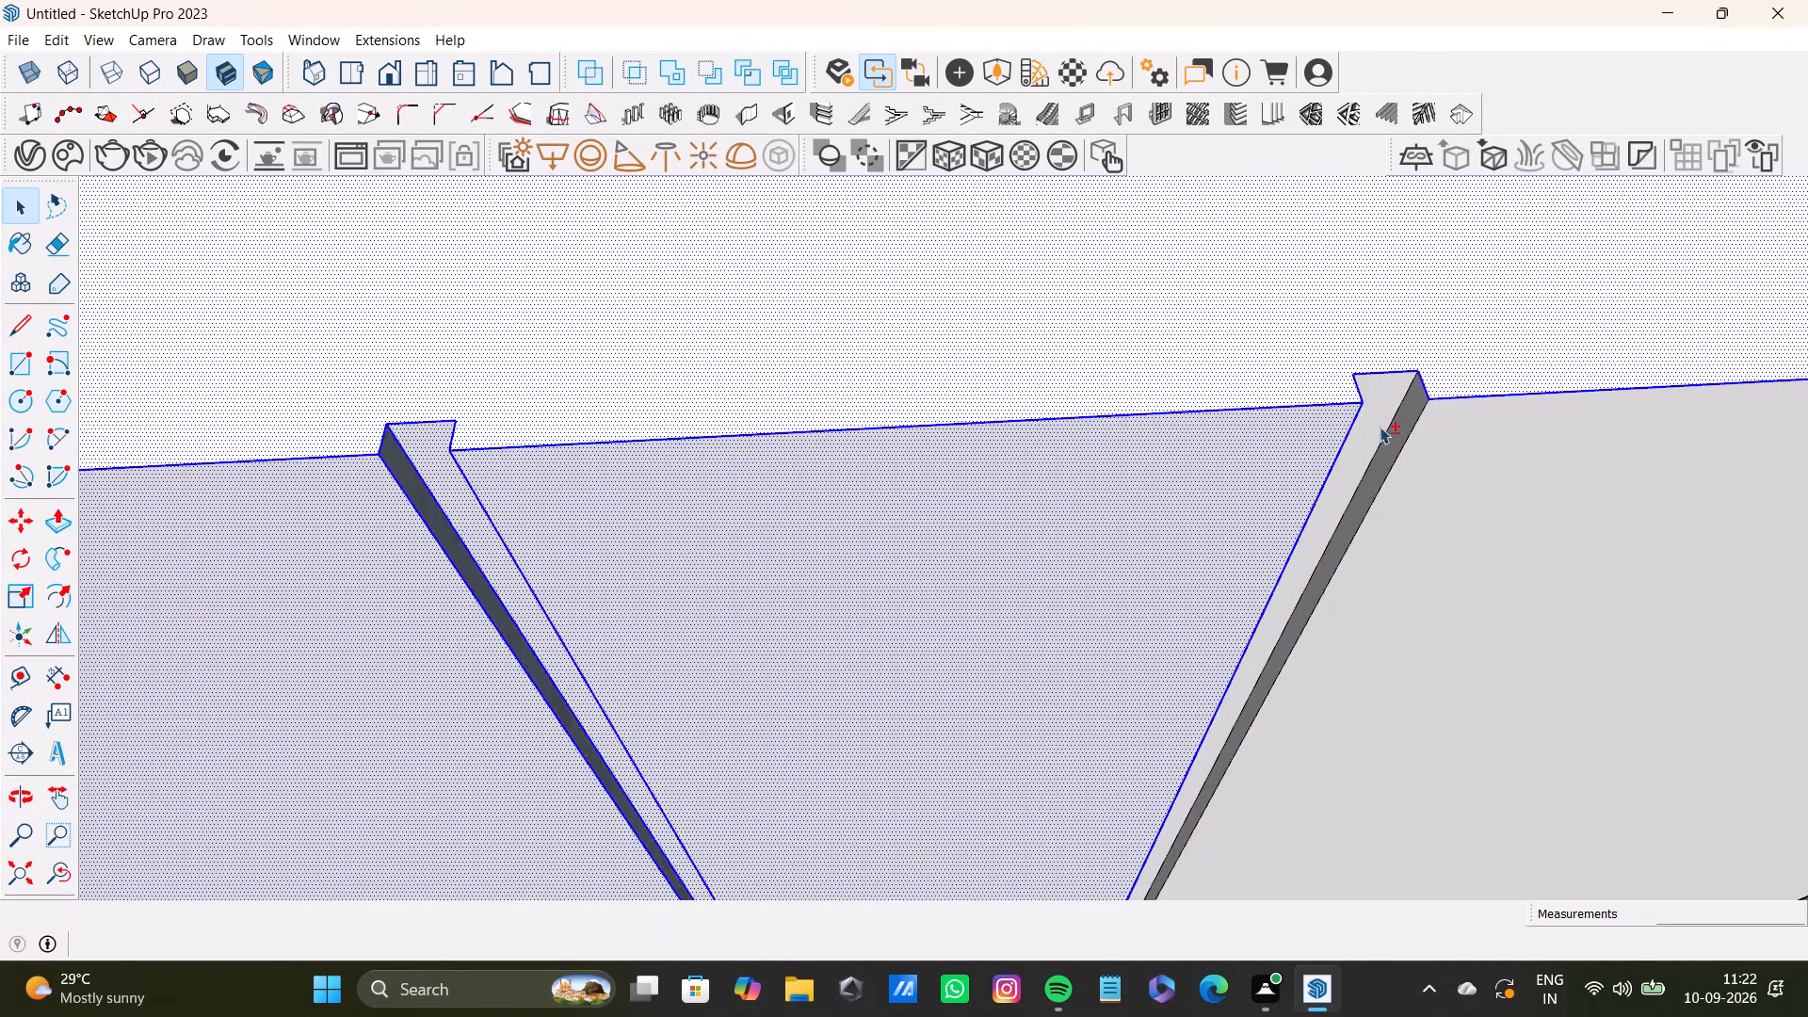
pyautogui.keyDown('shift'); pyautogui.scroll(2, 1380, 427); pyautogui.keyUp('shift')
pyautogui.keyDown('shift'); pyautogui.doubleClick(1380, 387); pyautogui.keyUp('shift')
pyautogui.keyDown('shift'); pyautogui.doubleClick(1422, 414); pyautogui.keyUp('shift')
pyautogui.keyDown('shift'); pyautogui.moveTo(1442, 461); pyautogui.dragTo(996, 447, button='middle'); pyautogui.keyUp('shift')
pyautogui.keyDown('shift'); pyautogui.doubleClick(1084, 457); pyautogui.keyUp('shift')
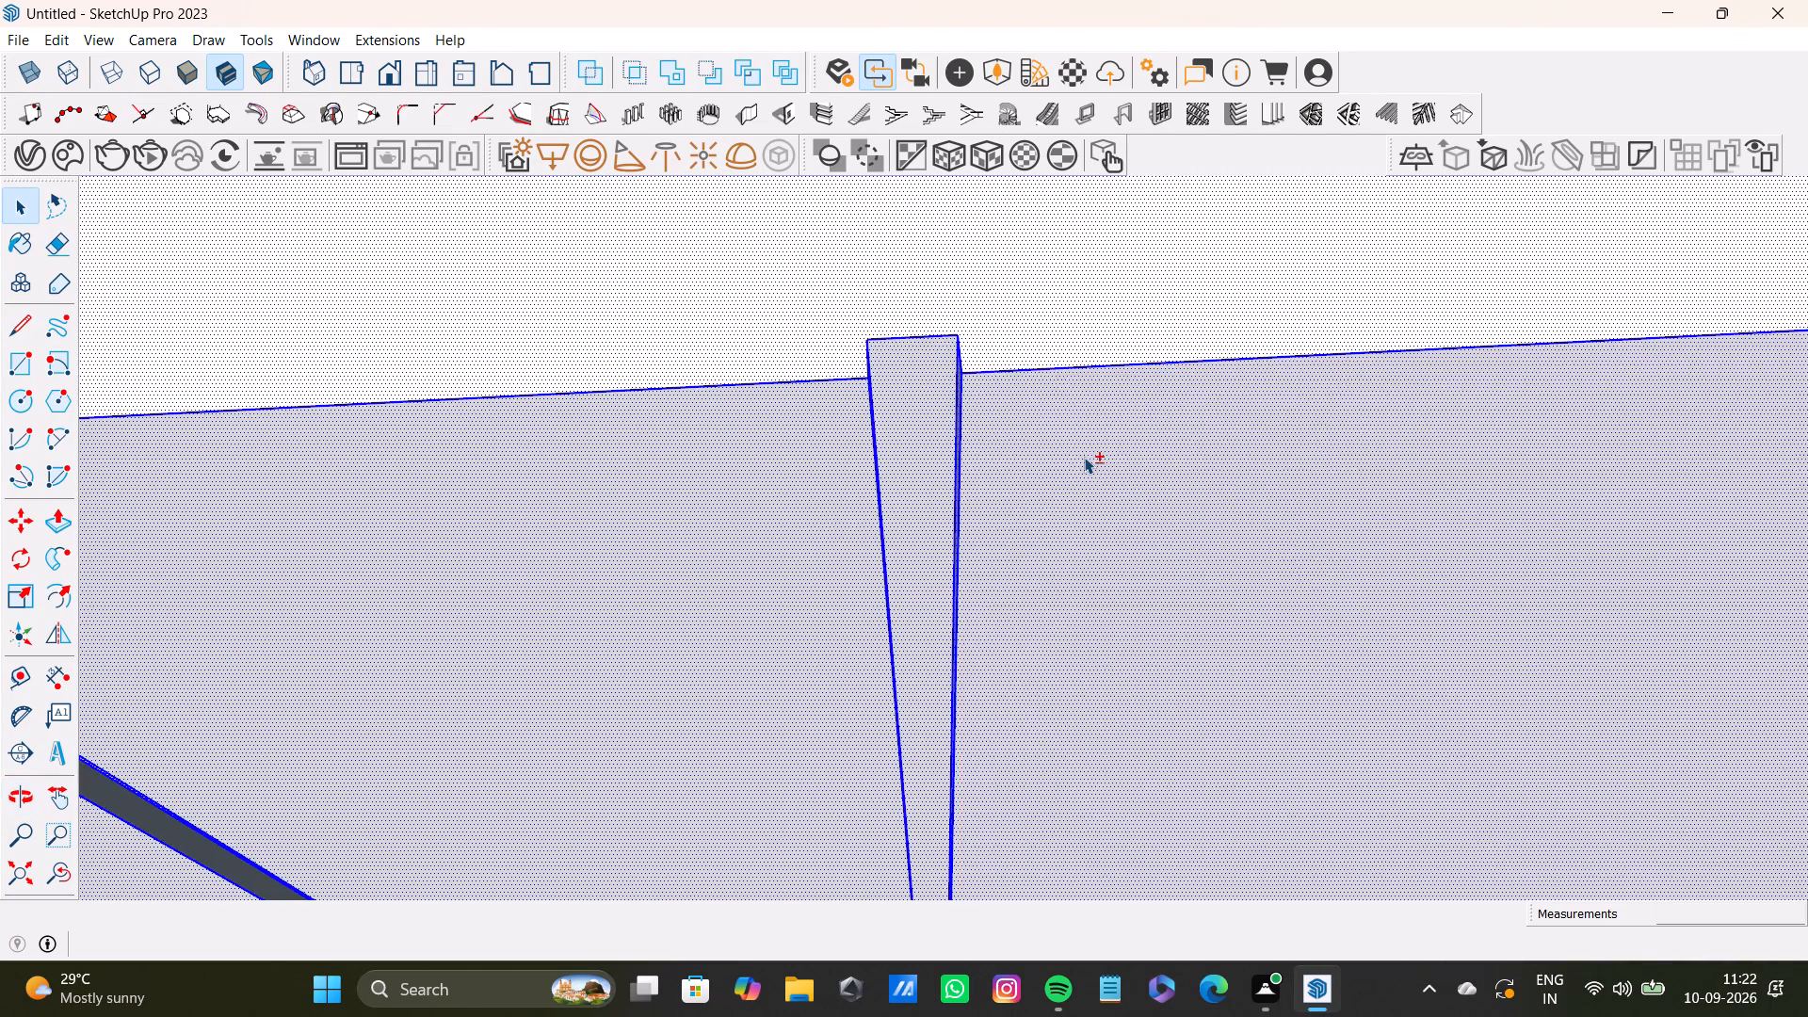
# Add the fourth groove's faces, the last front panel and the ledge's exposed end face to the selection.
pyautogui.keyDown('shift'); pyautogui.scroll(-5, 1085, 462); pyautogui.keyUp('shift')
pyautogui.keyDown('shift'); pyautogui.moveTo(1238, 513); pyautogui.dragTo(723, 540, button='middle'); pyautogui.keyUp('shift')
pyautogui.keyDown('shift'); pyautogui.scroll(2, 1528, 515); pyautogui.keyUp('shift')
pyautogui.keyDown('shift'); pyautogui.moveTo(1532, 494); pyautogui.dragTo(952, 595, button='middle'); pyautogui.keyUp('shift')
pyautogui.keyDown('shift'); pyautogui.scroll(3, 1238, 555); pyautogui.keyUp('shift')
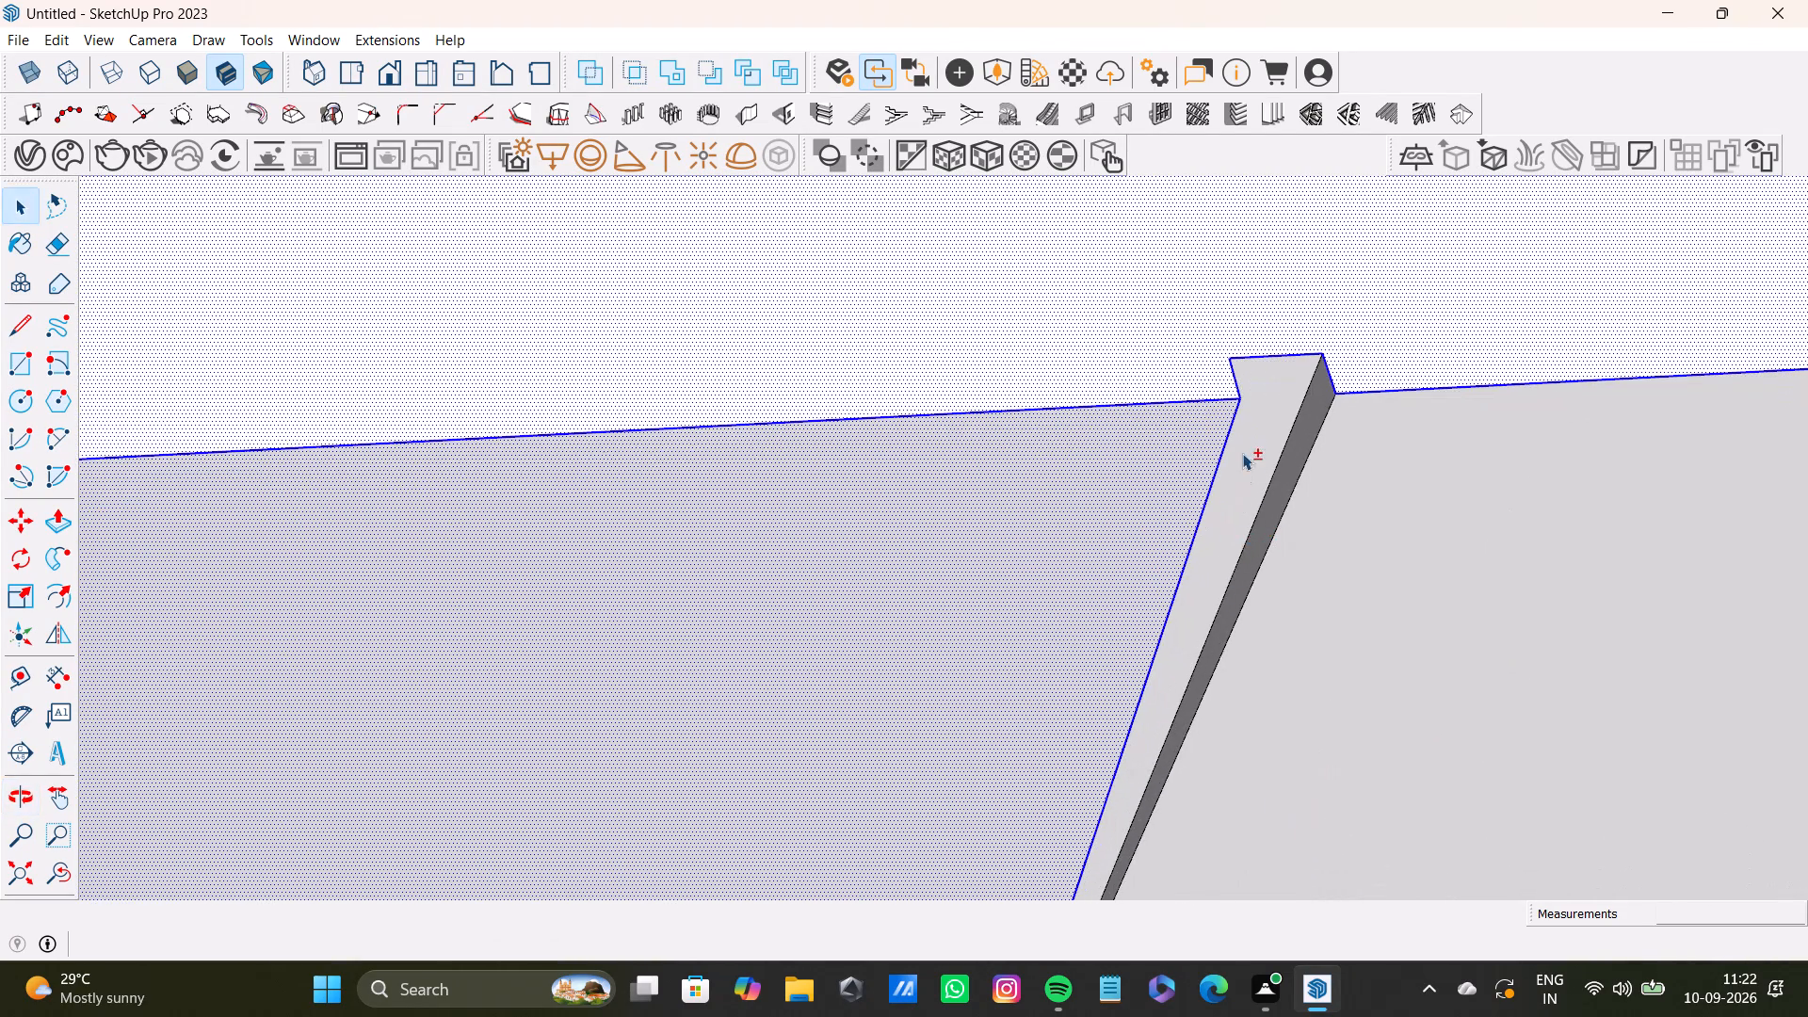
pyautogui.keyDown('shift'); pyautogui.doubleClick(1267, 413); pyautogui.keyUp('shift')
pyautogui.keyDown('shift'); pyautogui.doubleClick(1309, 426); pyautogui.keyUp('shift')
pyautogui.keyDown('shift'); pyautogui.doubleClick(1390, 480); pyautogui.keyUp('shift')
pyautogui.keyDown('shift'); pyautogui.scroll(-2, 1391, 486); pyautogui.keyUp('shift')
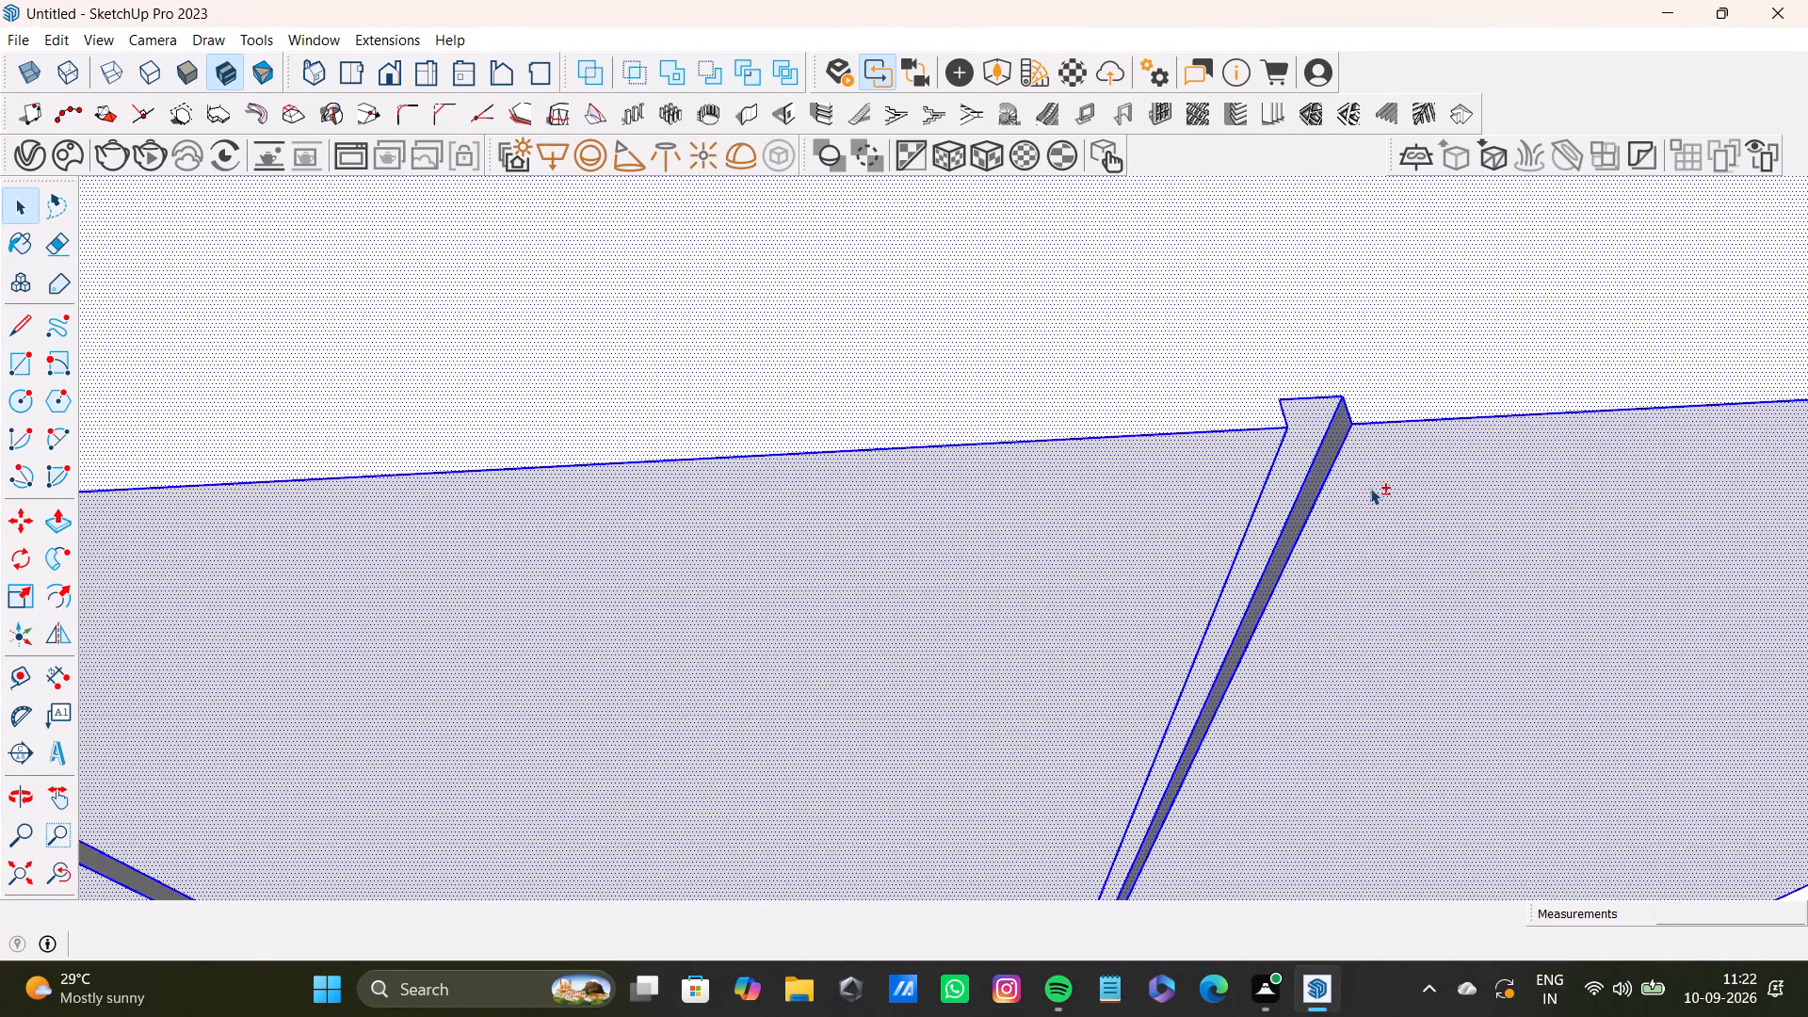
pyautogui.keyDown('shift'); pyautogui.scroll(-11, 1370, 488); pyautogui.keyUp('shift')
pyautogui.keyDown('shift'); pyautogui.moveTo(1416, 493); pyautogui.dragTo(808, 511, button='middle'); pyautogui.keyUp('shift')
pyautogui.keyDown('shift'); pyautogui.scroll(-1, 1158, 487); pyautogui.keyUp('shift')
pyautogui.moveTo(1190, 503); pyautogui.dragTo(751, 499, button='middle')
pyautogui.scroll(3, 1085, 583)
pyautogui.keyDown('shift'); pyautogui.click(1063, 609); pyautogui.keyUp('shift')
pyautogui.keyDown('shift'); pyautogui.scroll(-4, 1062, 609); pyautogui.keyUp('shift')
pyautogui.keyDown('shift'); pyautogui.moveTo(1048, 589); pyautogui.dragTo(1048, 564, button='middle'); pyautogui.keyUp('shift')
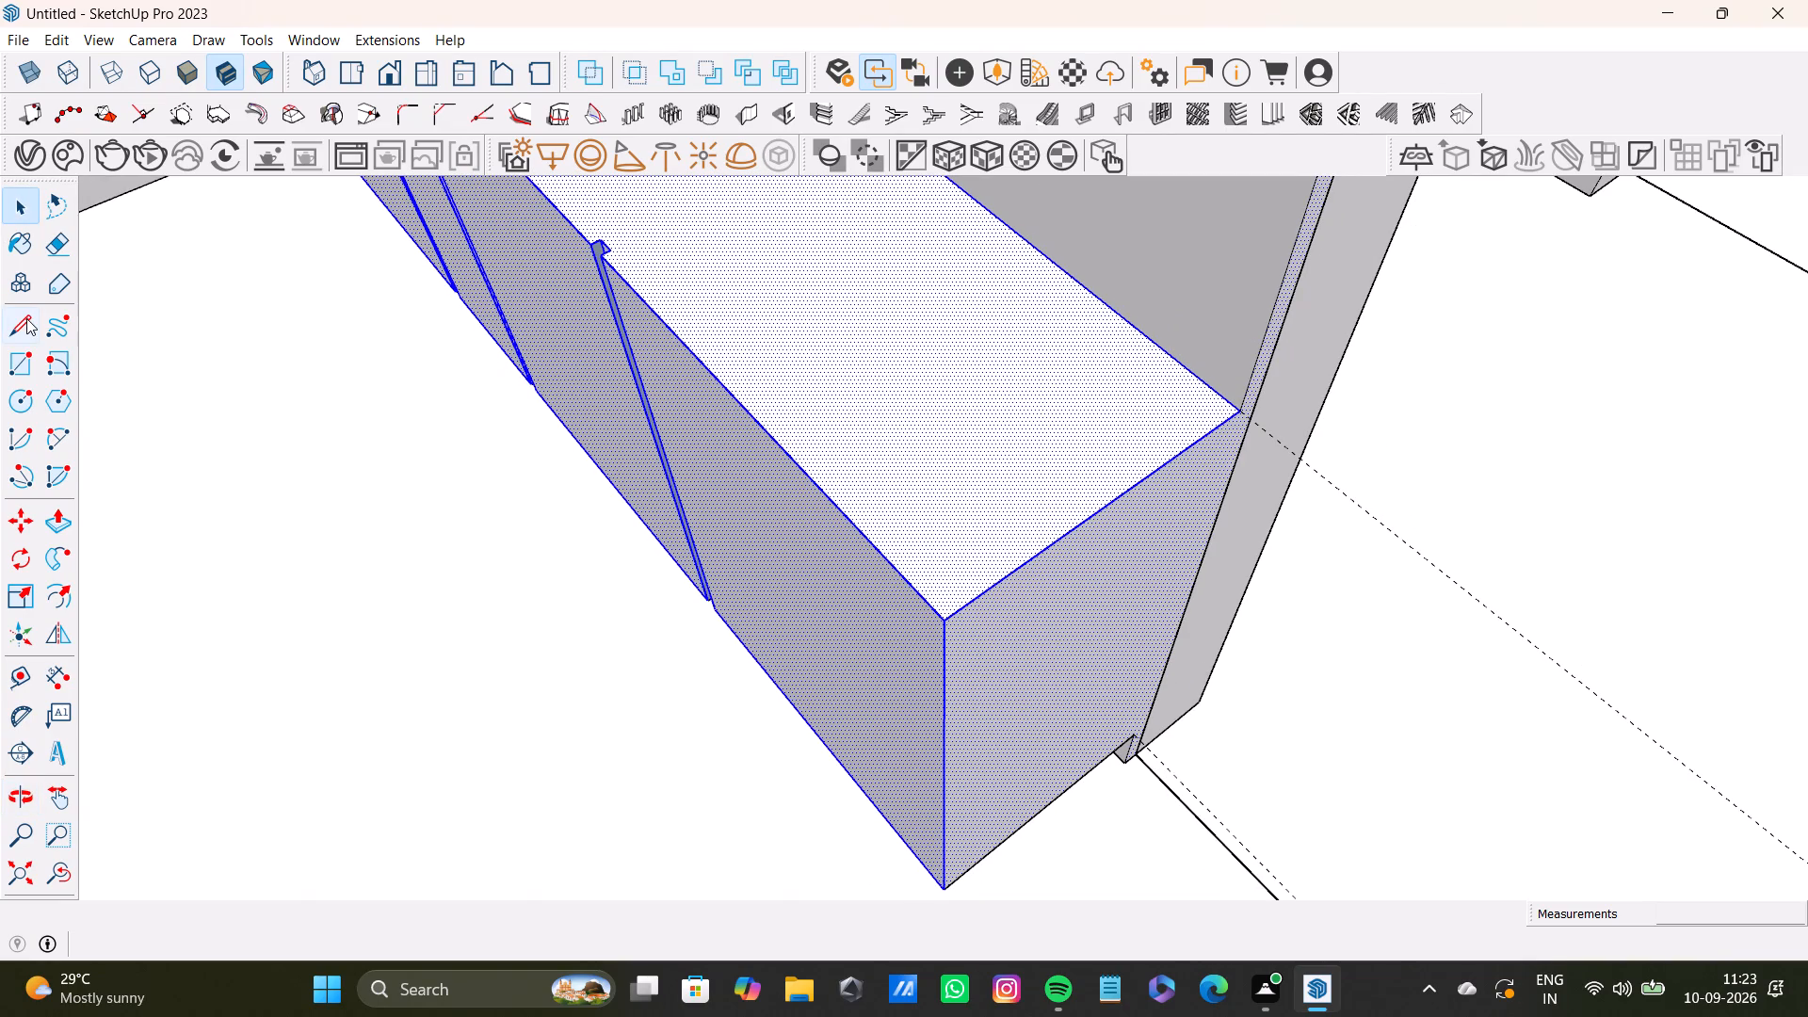
# Draw a line on the ledge's exposed end, from its top rear corner down to the bottom corner at the wall panelling.
pyautogui.click(26, 317)
pyautogui.scroll(3, 1307, 402)
pyautogui.moveTo(1251, 540); pyautogui.dragTo(1207, 414, button='middle')
pyautogui.click(1154, 256)
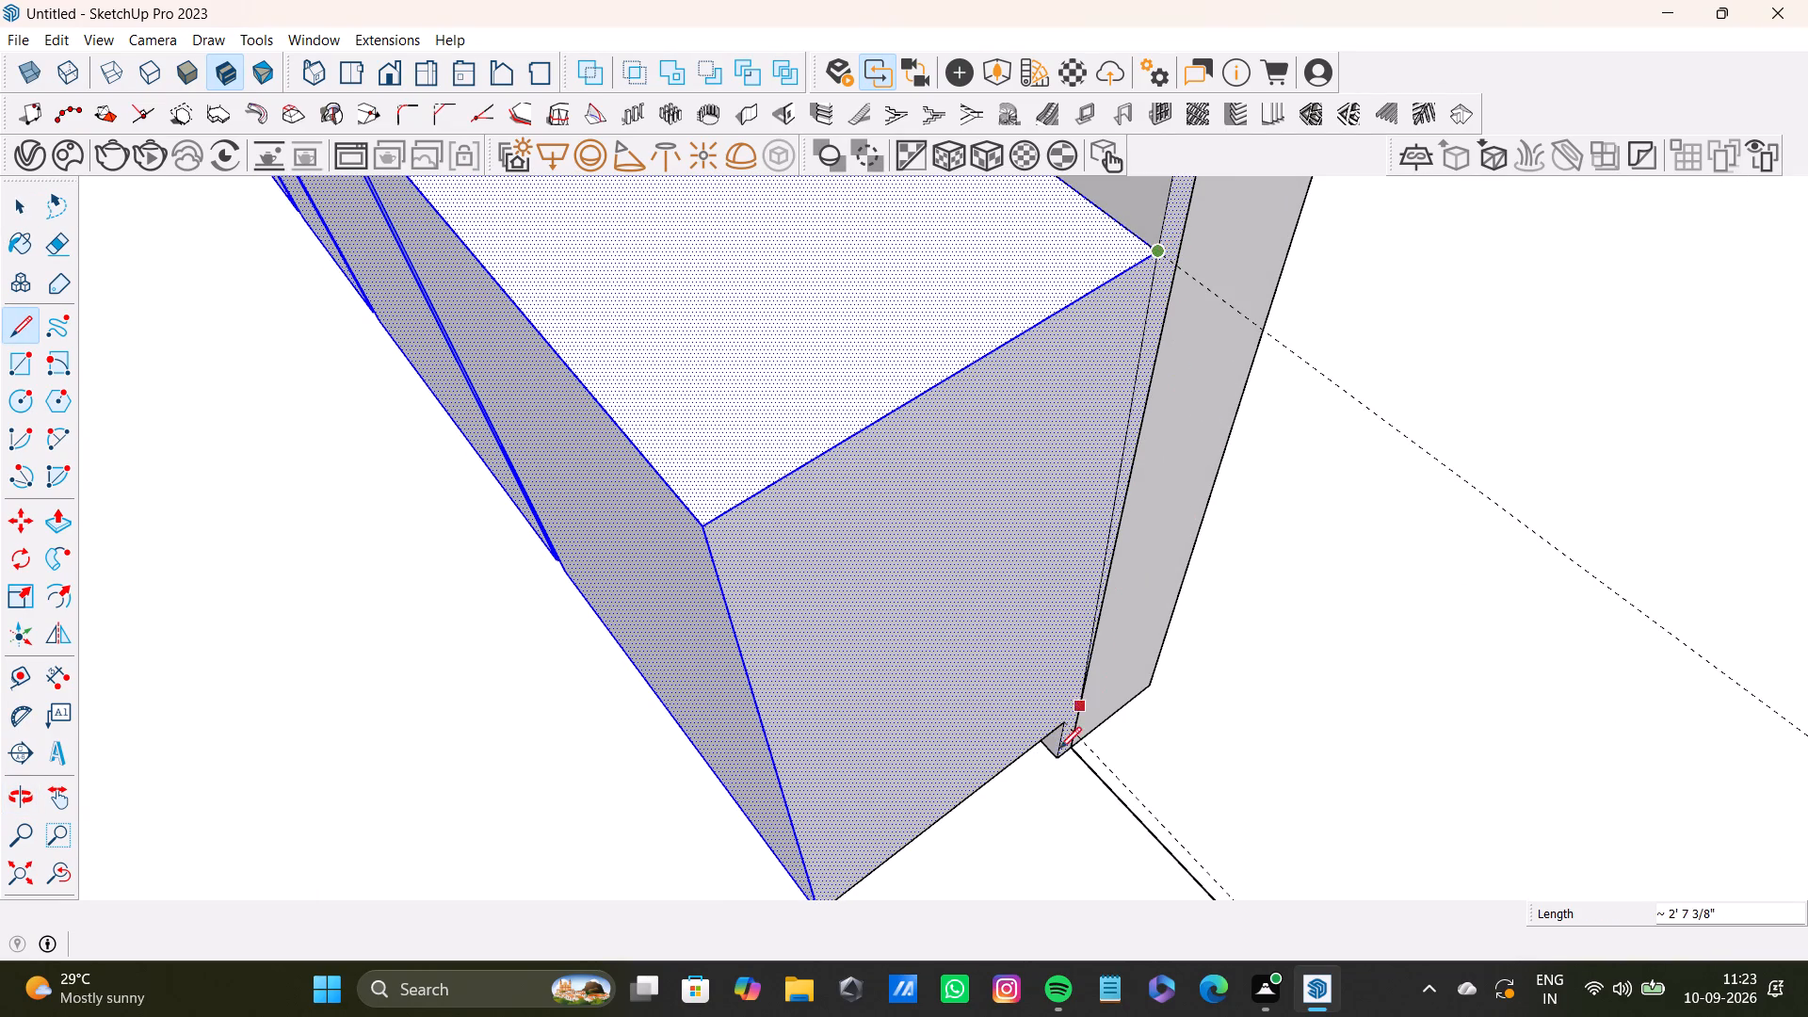
pyautogui.click(1065, 725)
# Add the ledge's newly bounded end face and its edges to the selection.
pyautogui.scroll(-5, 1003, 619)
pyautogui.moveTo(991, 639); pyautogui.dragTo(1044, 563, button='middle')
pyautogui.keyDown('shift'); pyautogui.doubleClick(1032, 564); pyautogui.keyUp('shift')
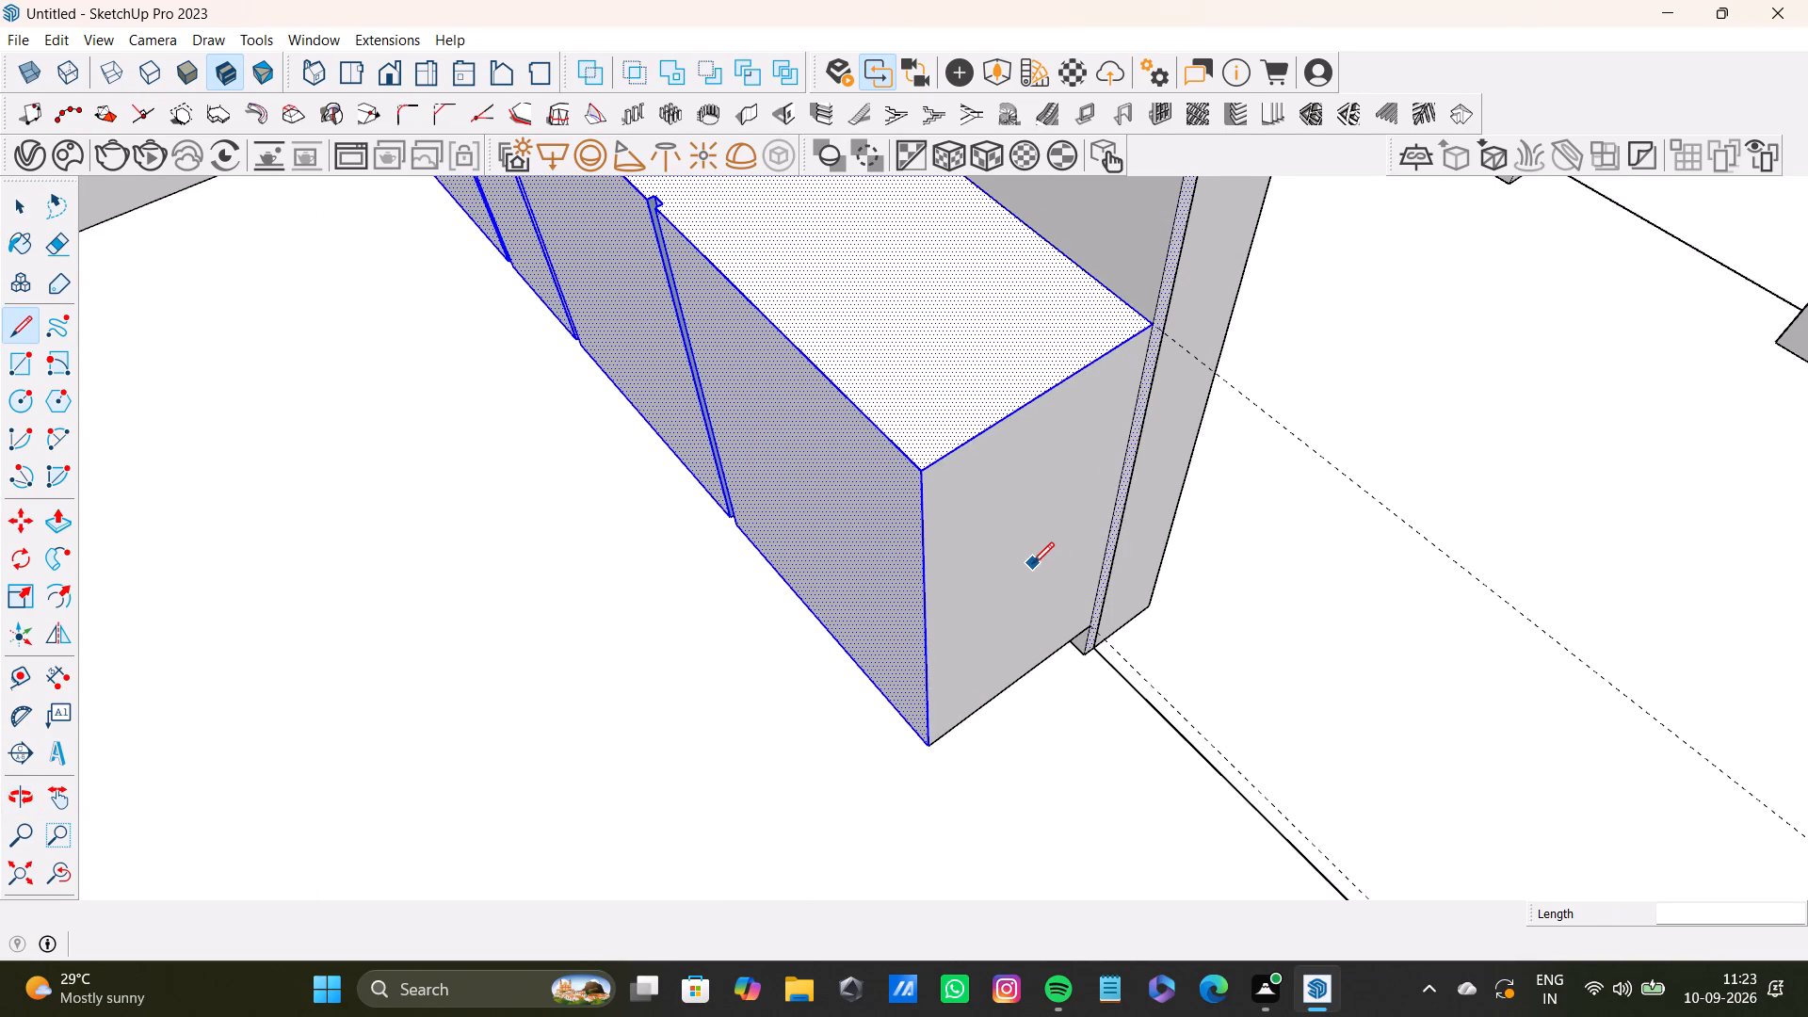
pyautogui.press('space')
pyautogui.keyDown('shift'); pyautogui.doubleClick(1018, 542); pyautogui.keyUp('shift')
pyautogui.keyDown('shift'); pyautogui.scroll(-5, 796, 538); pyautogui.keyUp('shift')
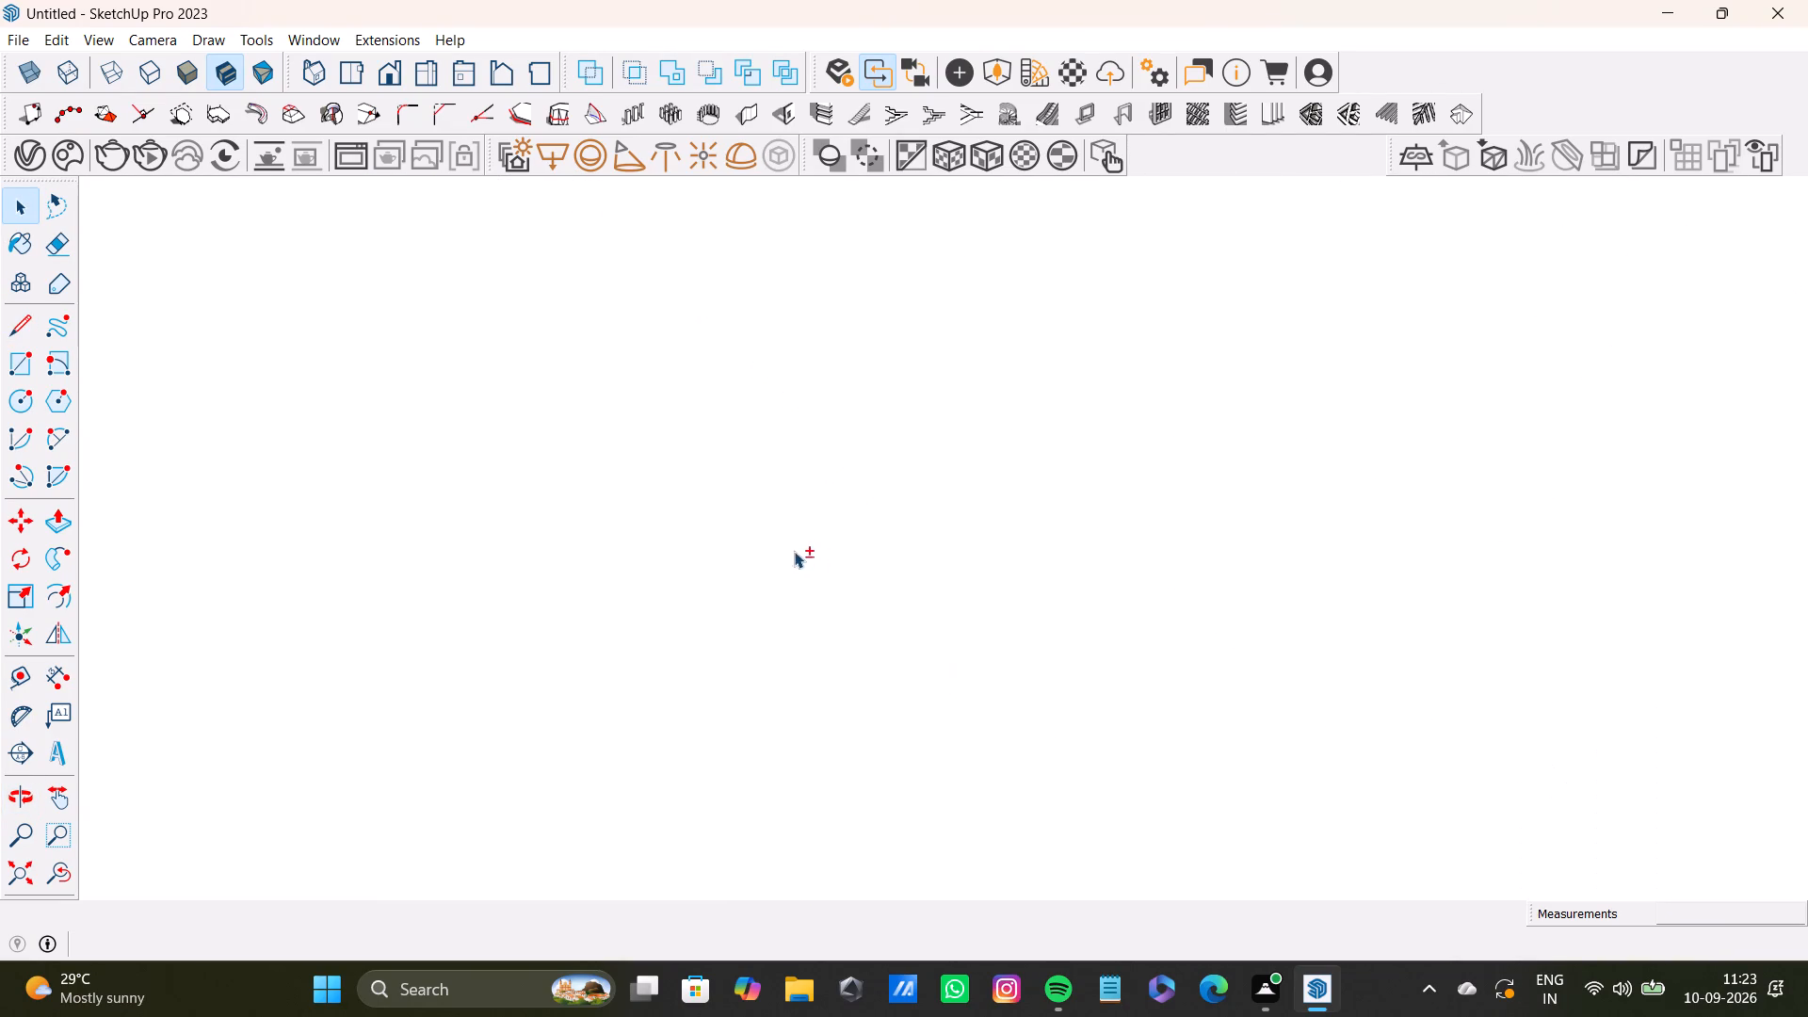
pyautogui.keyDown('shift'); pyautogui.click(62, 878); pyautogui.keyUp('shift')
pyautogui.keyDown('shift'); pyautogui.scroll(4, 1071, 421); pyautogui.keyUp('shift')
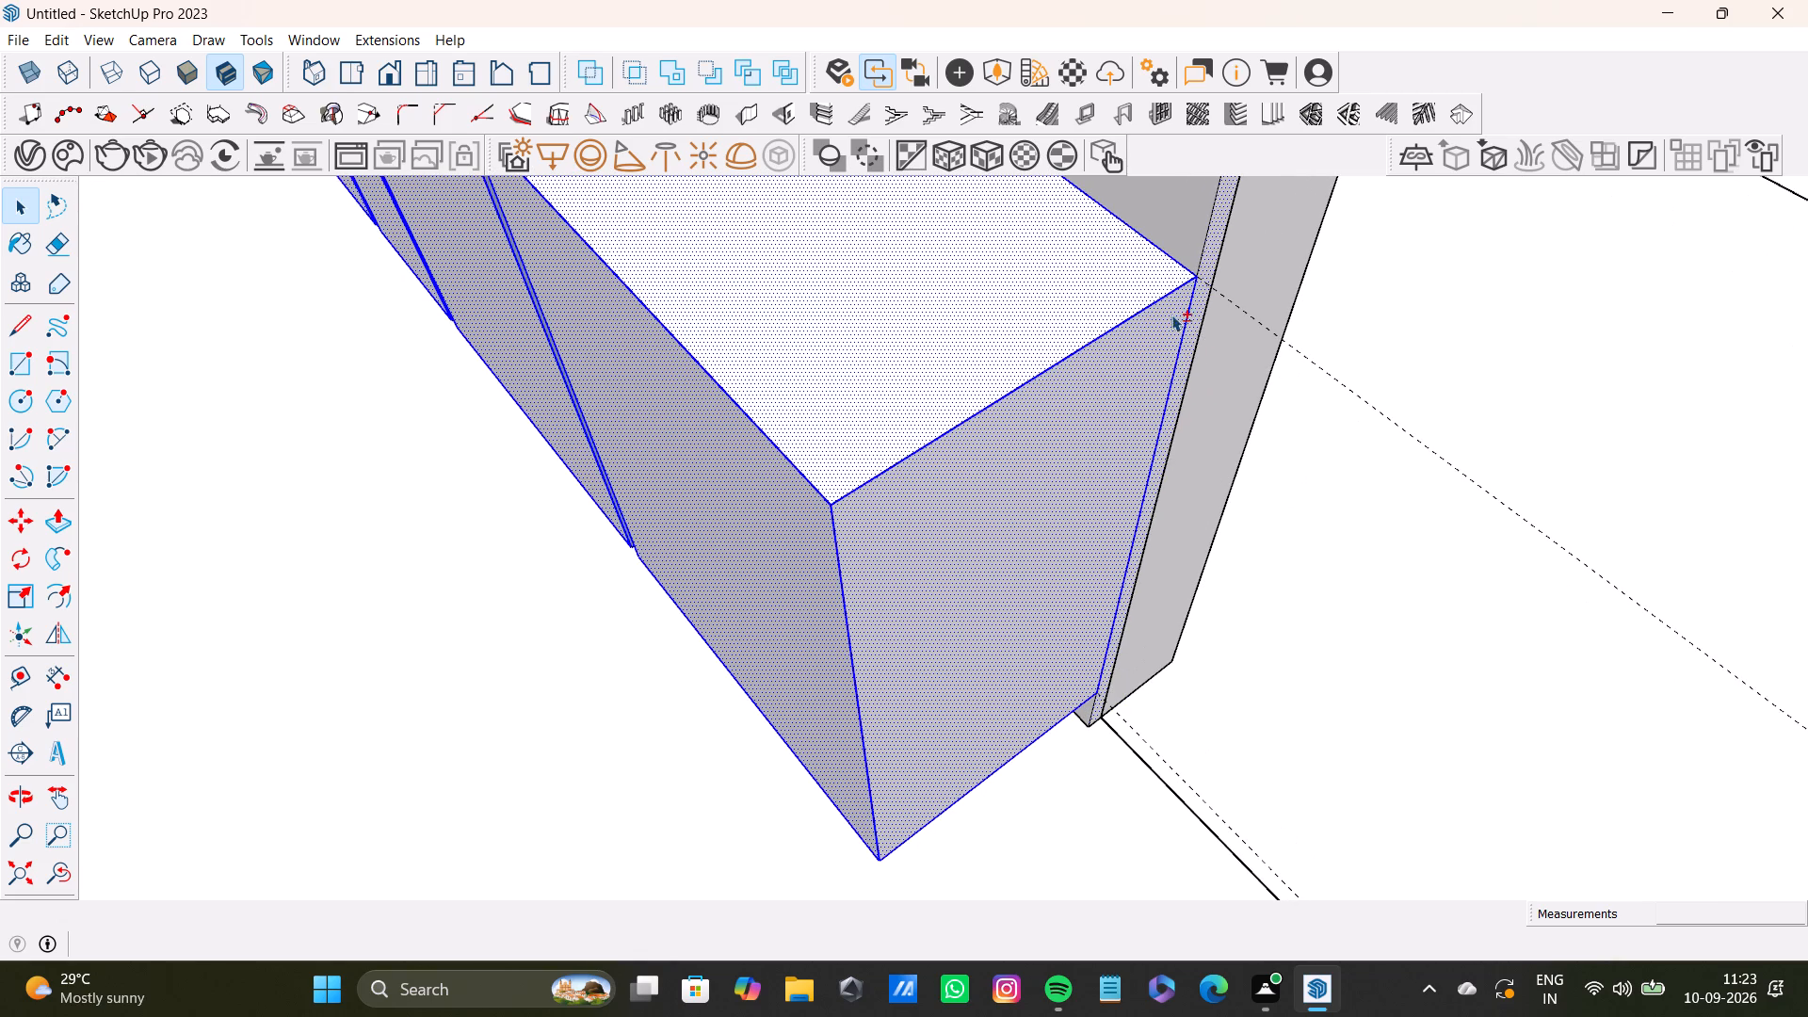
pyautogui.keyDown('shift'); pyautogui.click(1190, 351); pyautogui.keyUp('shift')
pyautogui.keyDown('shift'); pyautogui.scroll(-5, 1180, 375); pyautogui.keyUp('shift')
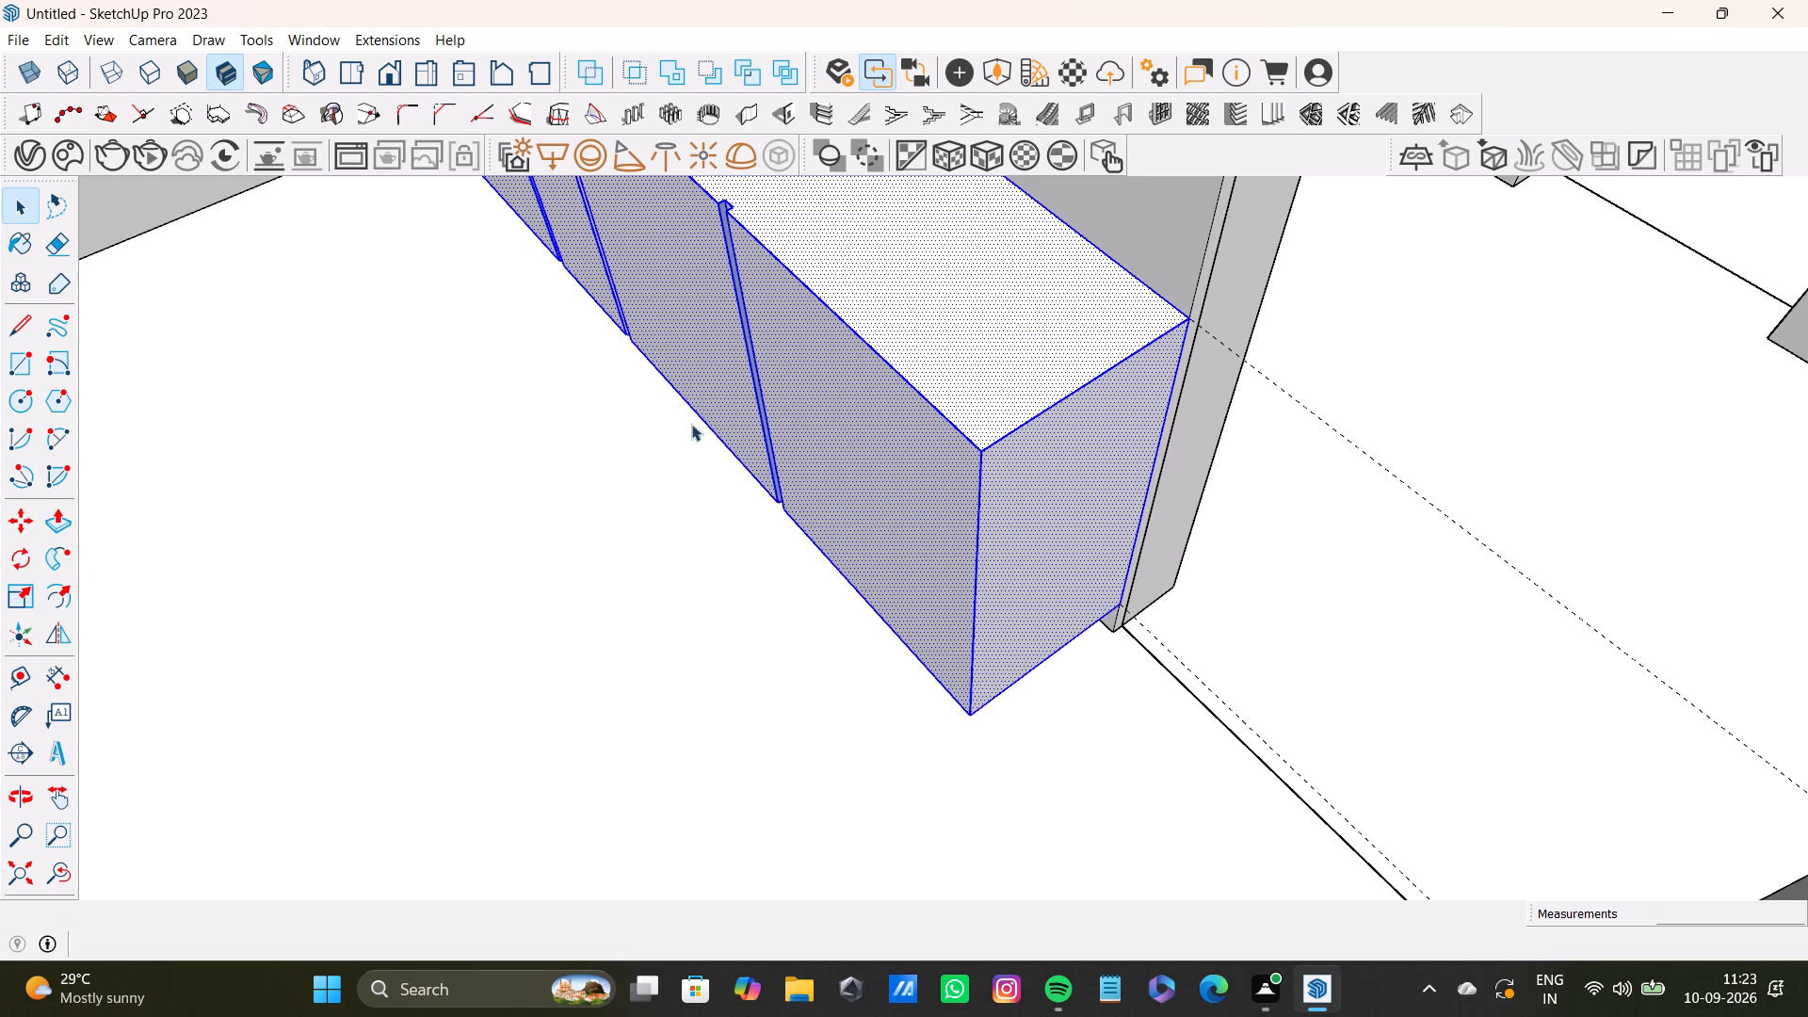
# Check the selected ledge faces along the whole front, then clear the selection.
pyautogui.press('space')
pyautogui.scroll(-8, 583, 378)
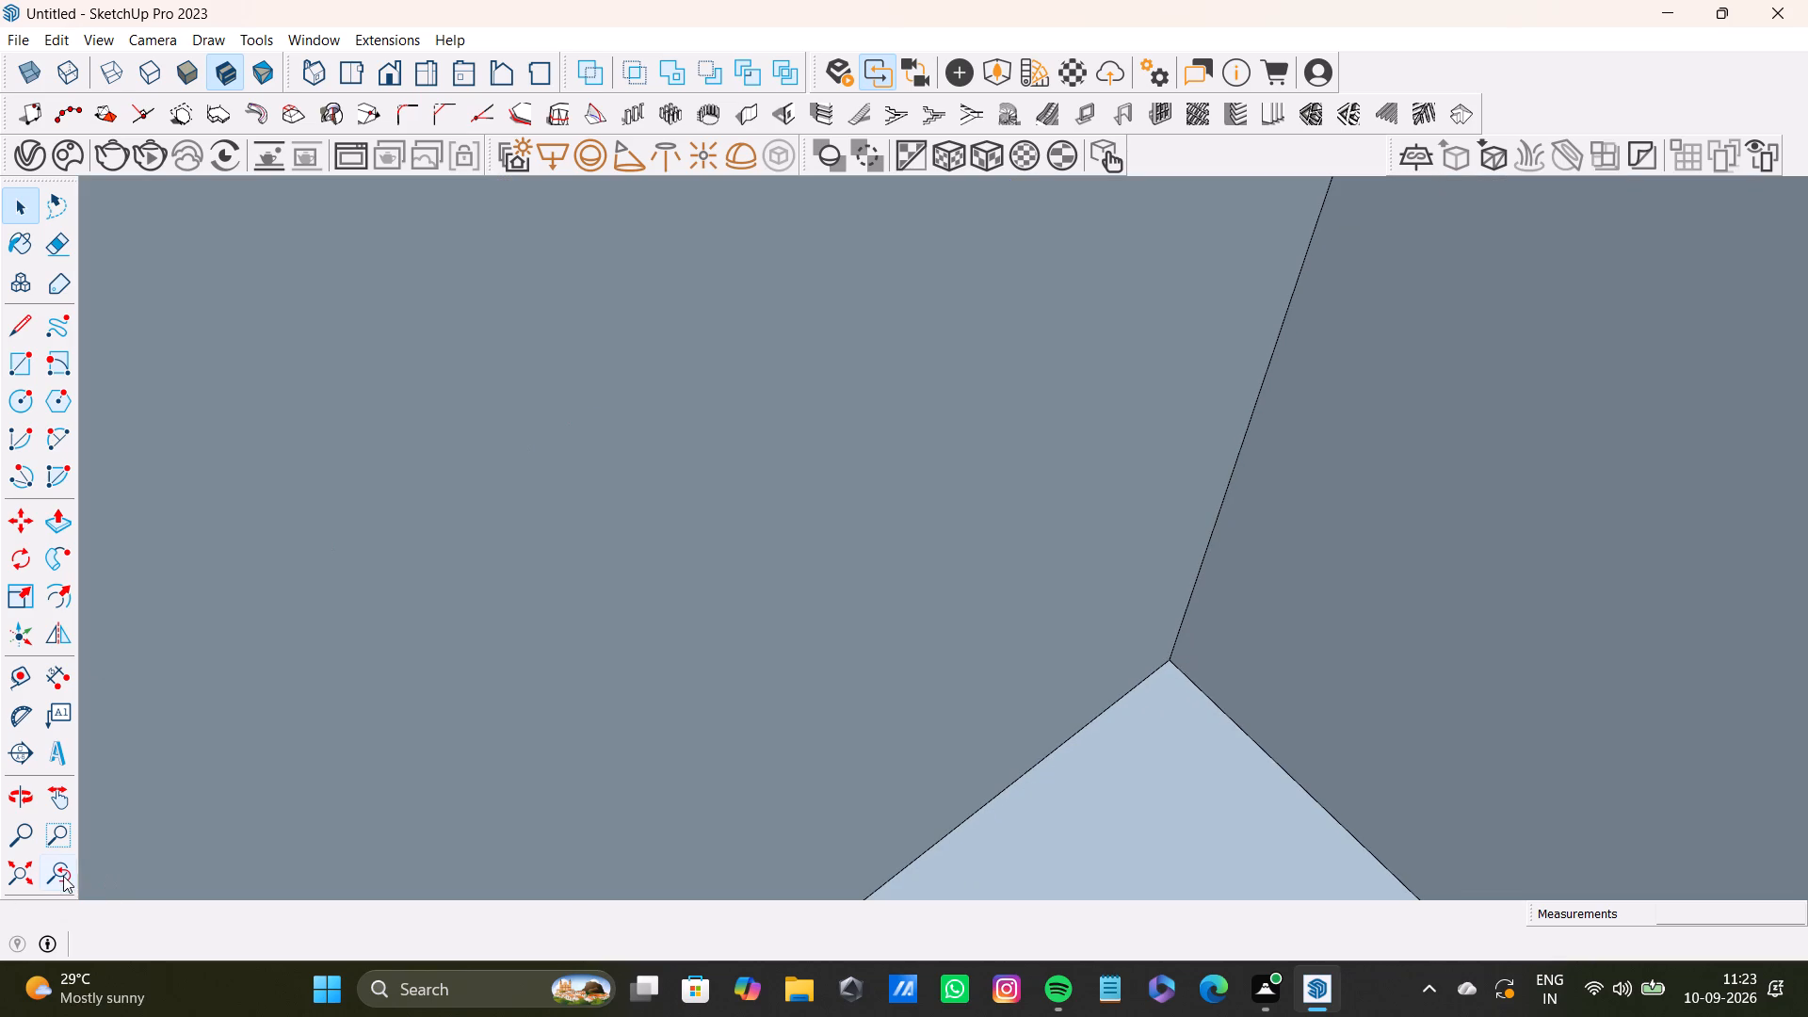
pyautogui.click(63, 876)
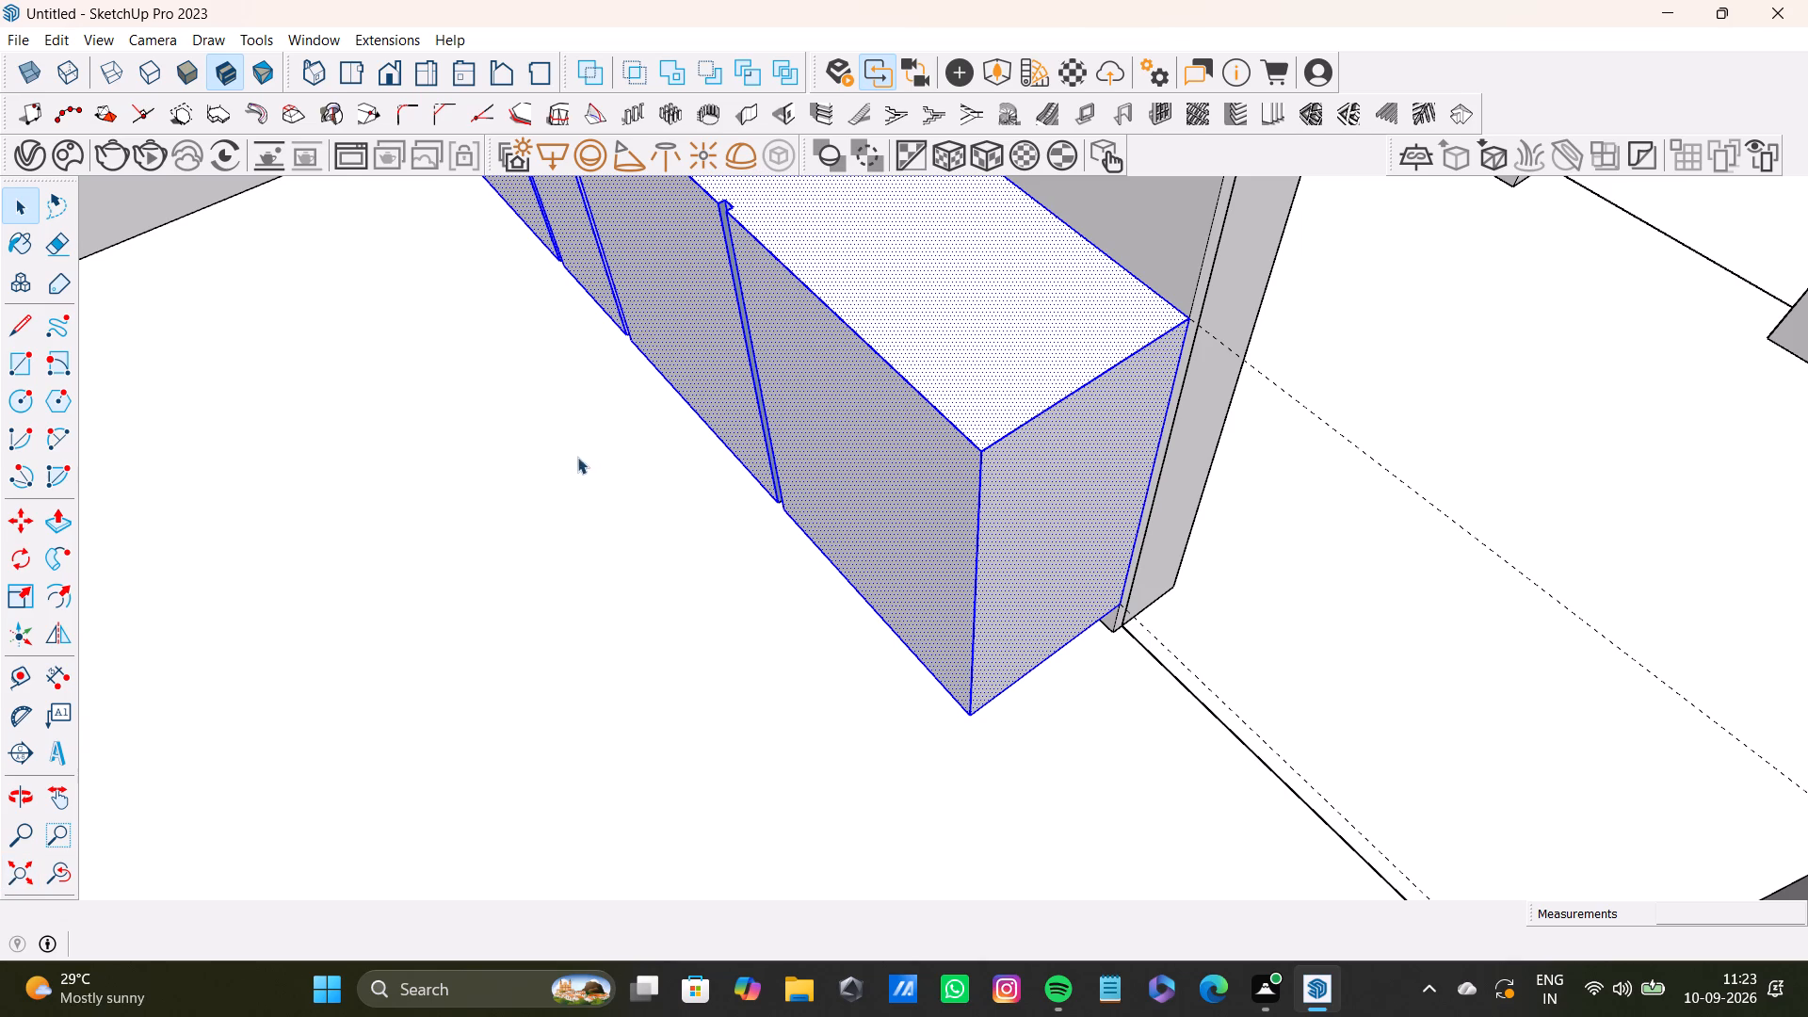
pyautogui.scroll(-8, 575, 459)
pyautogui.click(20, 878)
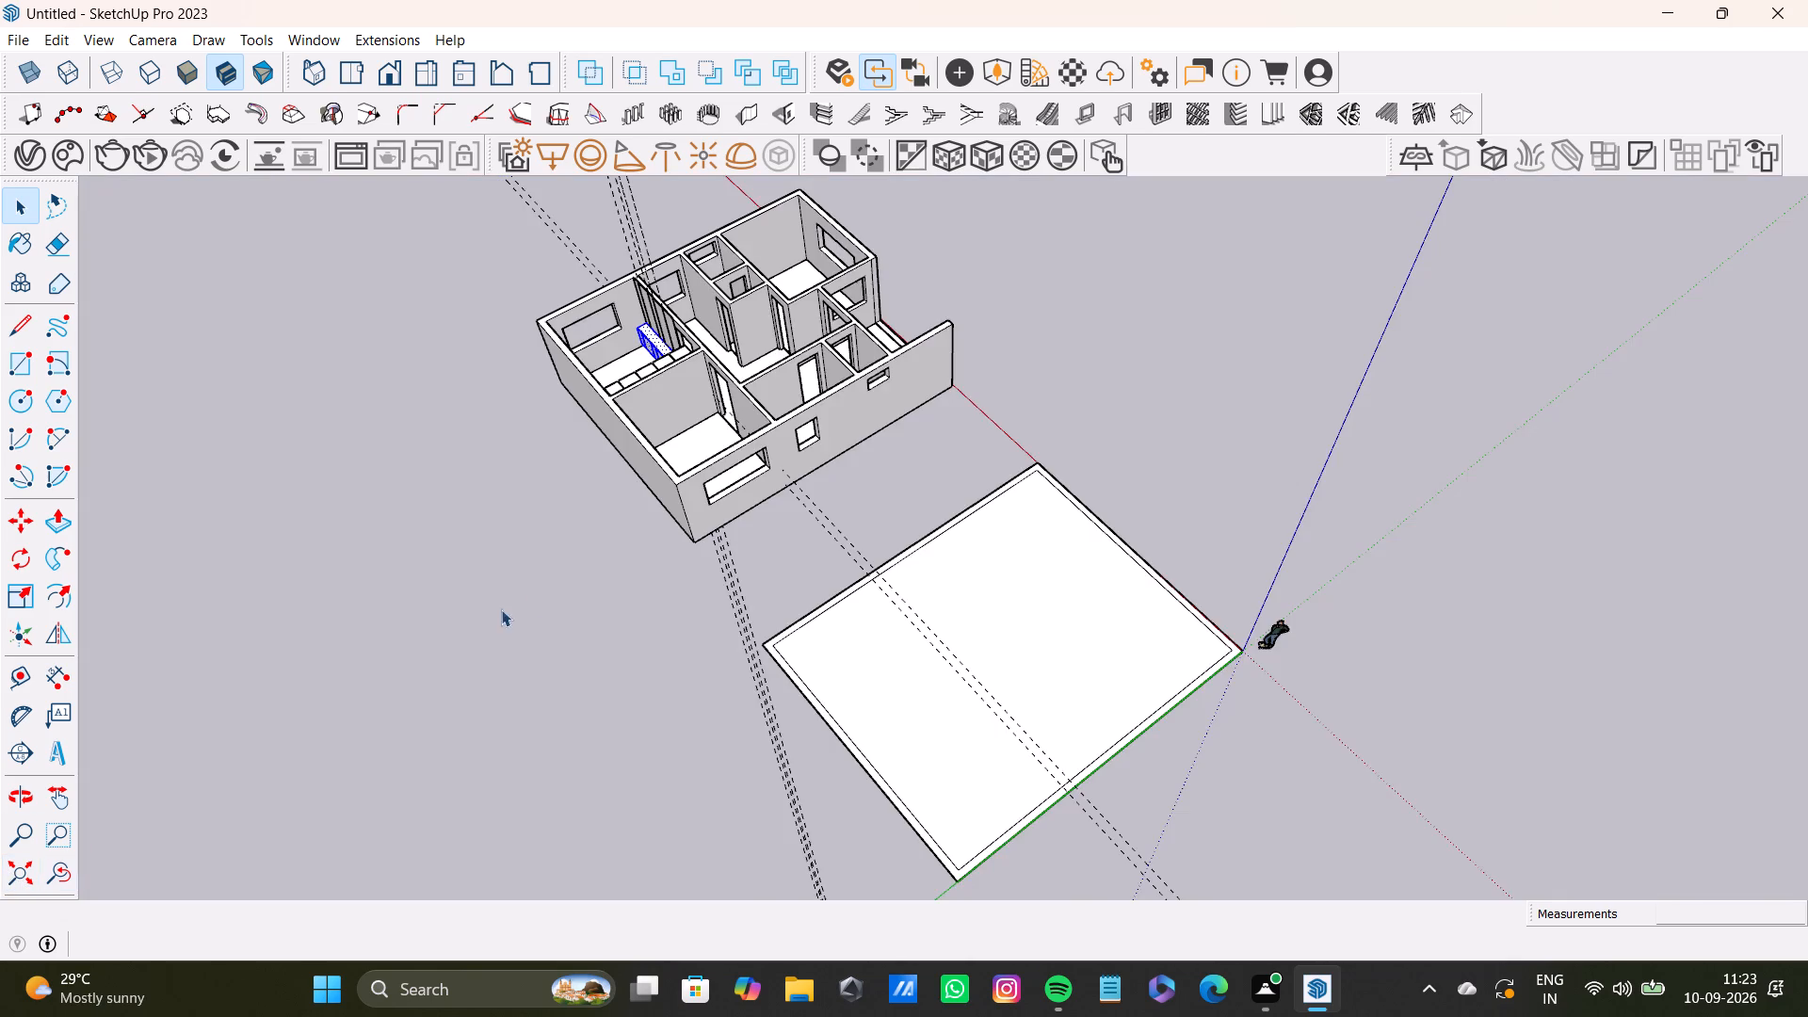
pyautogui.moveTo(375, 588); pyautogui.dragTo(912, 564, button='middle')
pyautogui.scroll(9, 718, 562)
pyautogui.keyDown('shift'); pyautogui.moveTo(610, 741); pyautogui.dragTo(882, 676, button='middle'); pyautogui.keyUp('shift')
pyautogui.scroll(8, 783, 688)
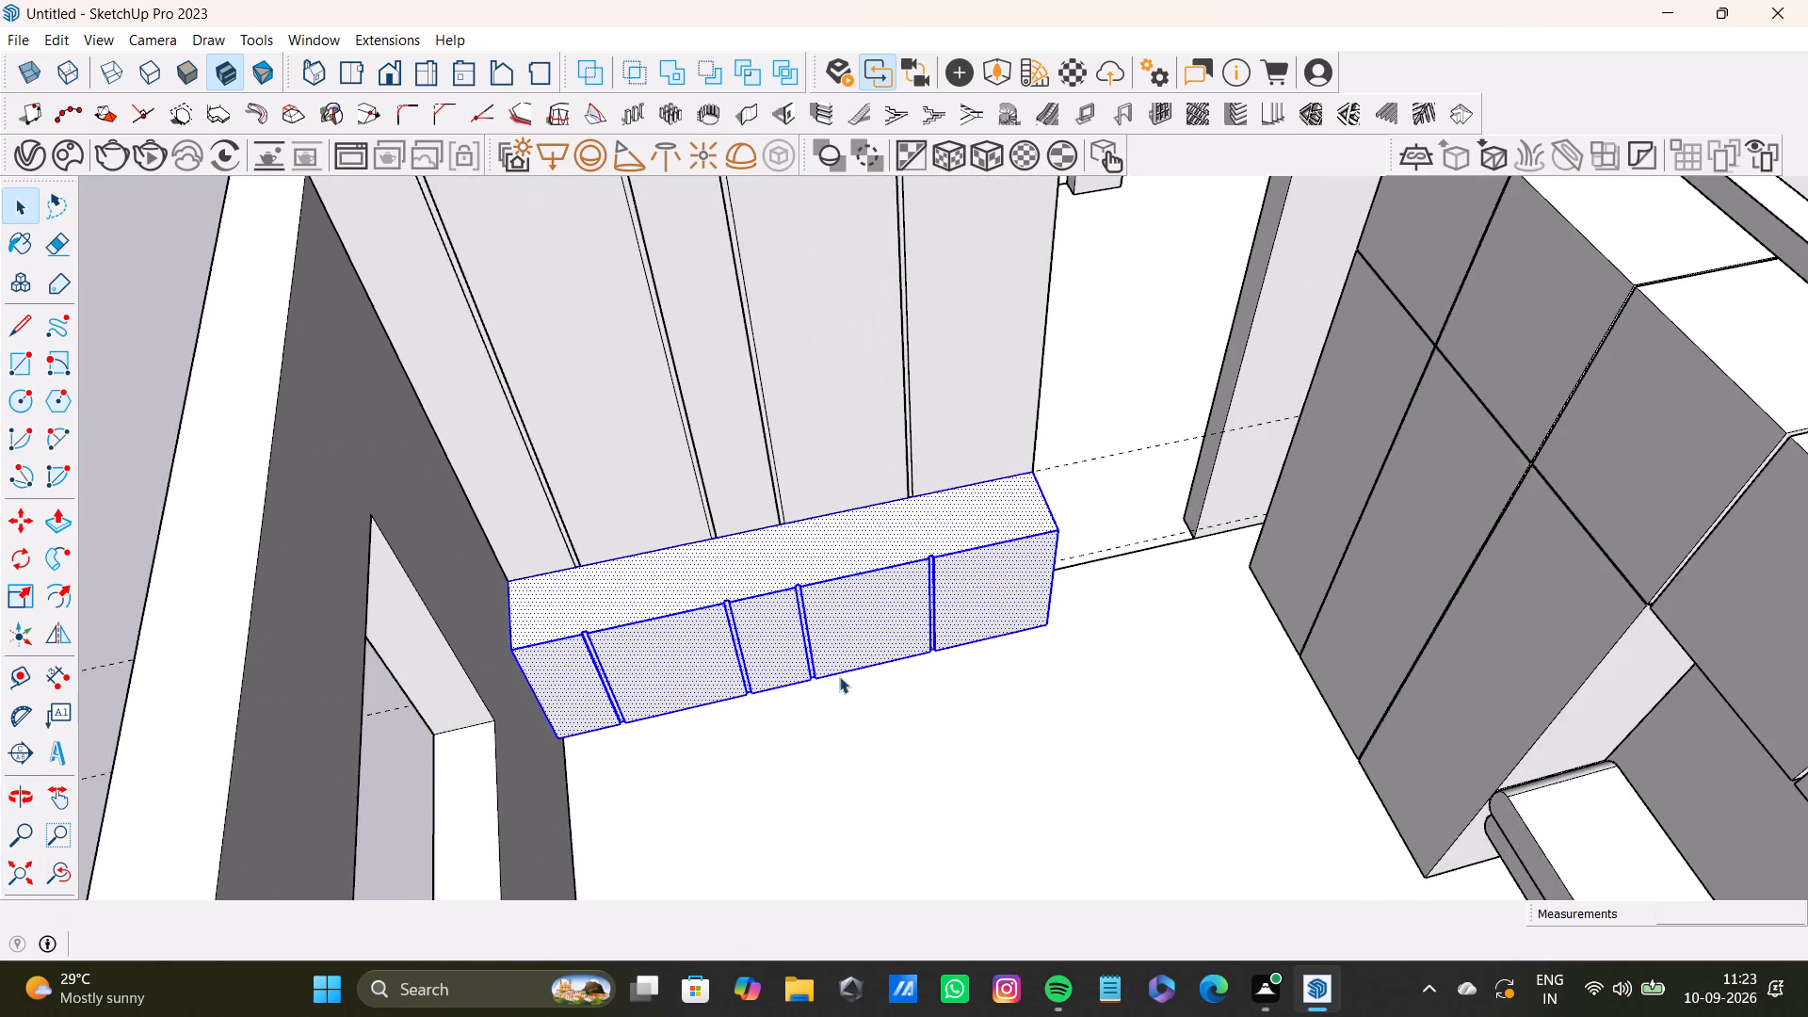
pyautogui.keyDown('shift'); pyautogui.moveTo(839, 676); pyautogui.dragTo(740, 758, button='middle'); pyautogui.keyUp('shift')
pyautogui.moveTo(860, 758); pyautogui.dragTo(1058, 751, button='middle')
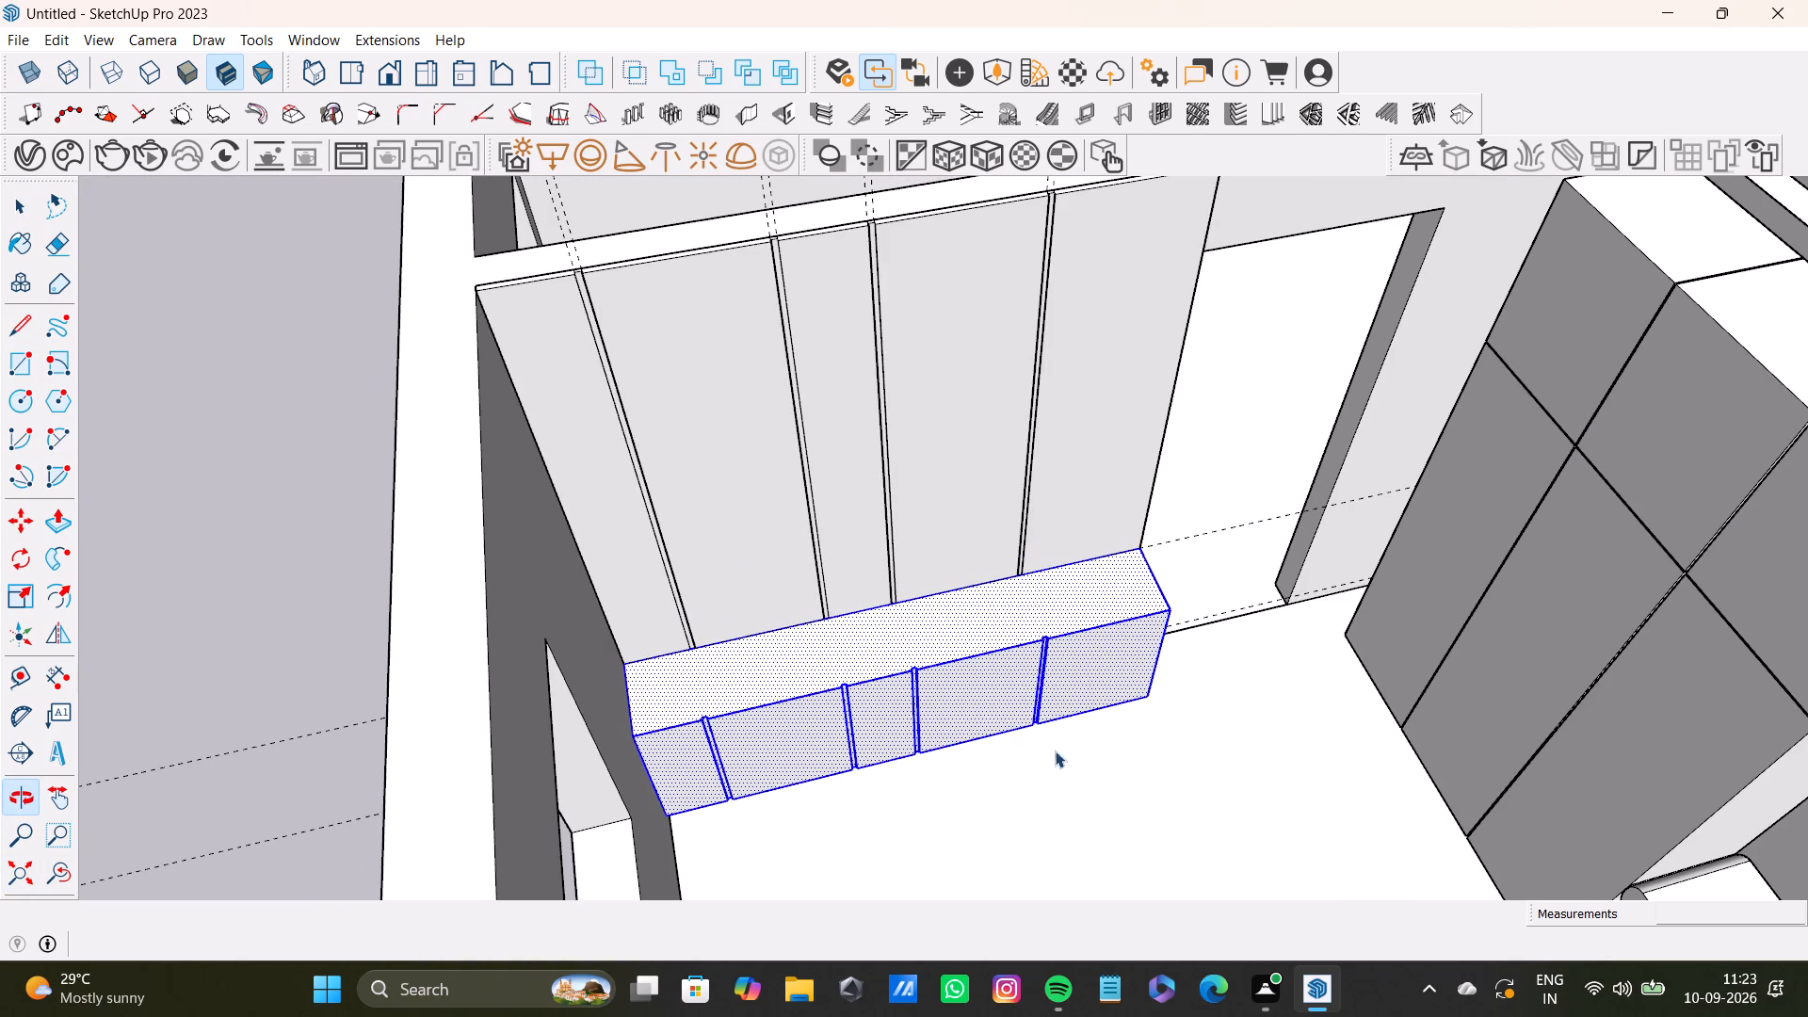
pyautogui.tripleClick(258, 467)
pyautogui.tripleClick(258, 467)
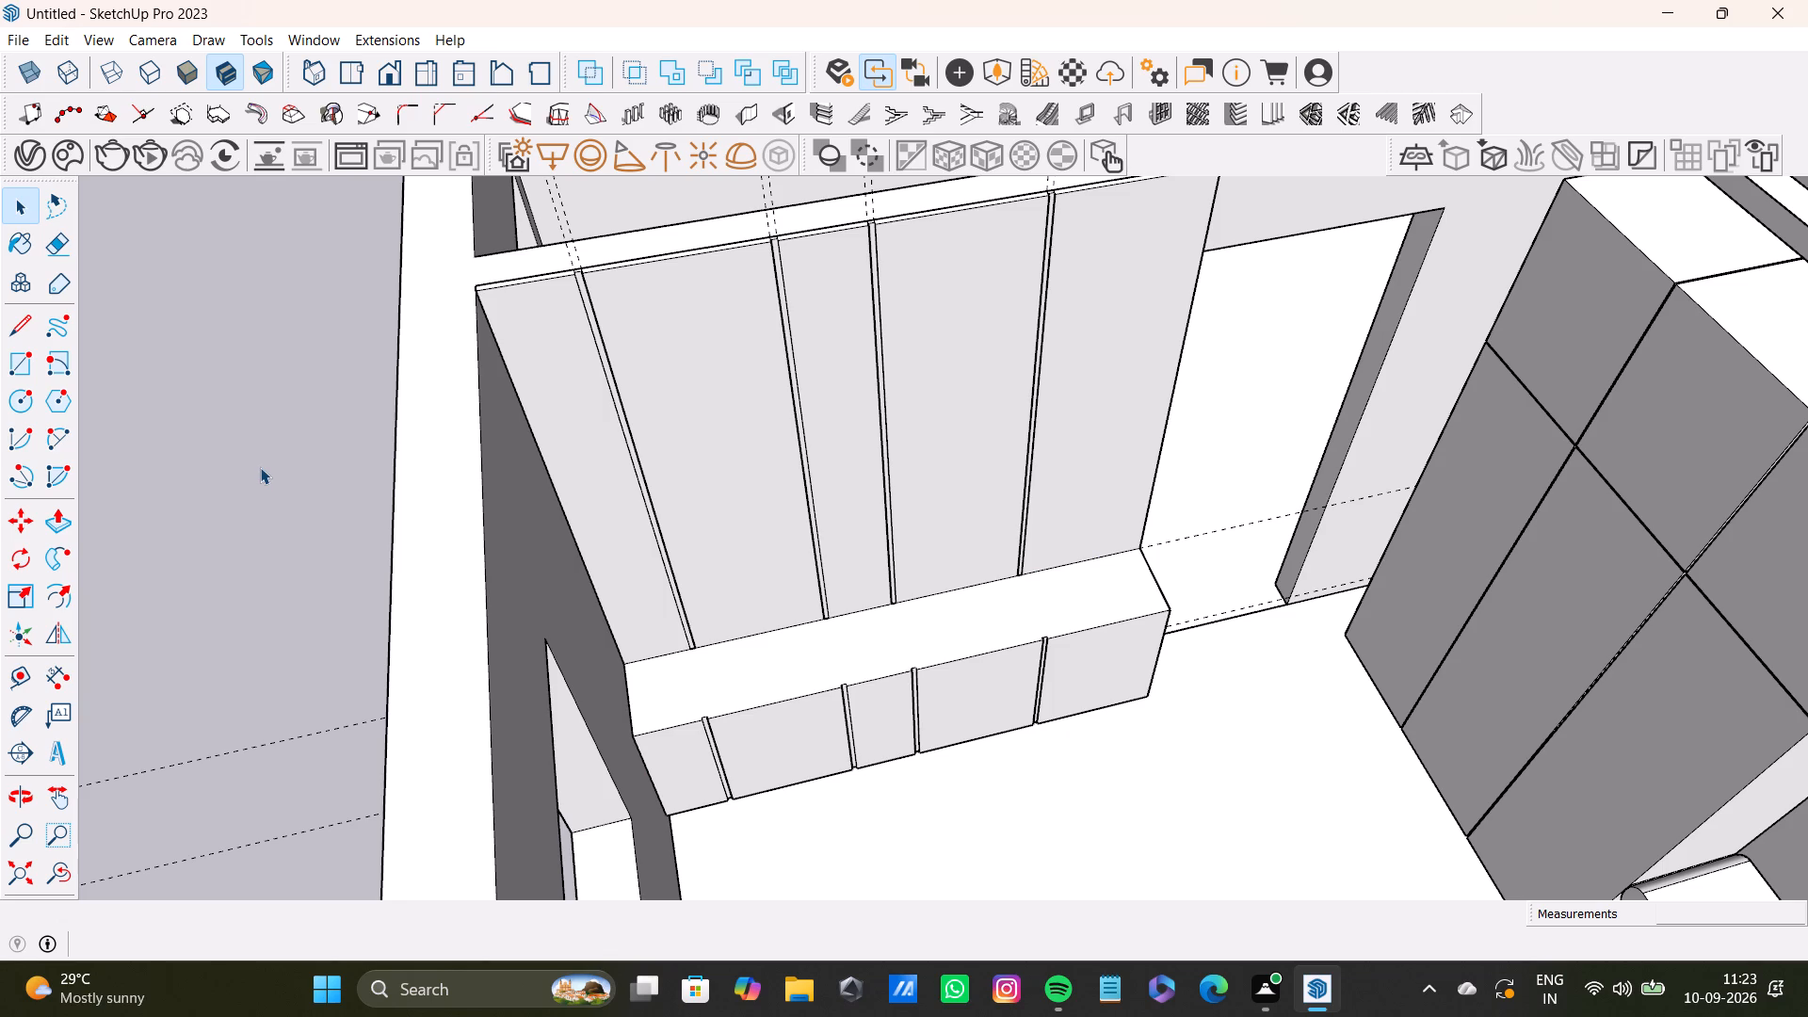
# Select the ledge's top face, the first two front panels and the first groove's faces, with their edges.
pyautogui.keyDown('shift'); pyautogui.scroll(4, 768, 702); pyautogui.keyUp('shift')
pyautogui.keyDown('shift'); pyautogui.doubleClick(769, 667); pyautogui.keyUp('shift')
pyautogui.keyDown('shift'); pyautogui.doubleClick(773, 725); pyautogui.keyUp('shift')
pyautogui.keyDown('shift'); pyautogui.scroll(3, 612, 766); pyautogui.keyUp('shift')
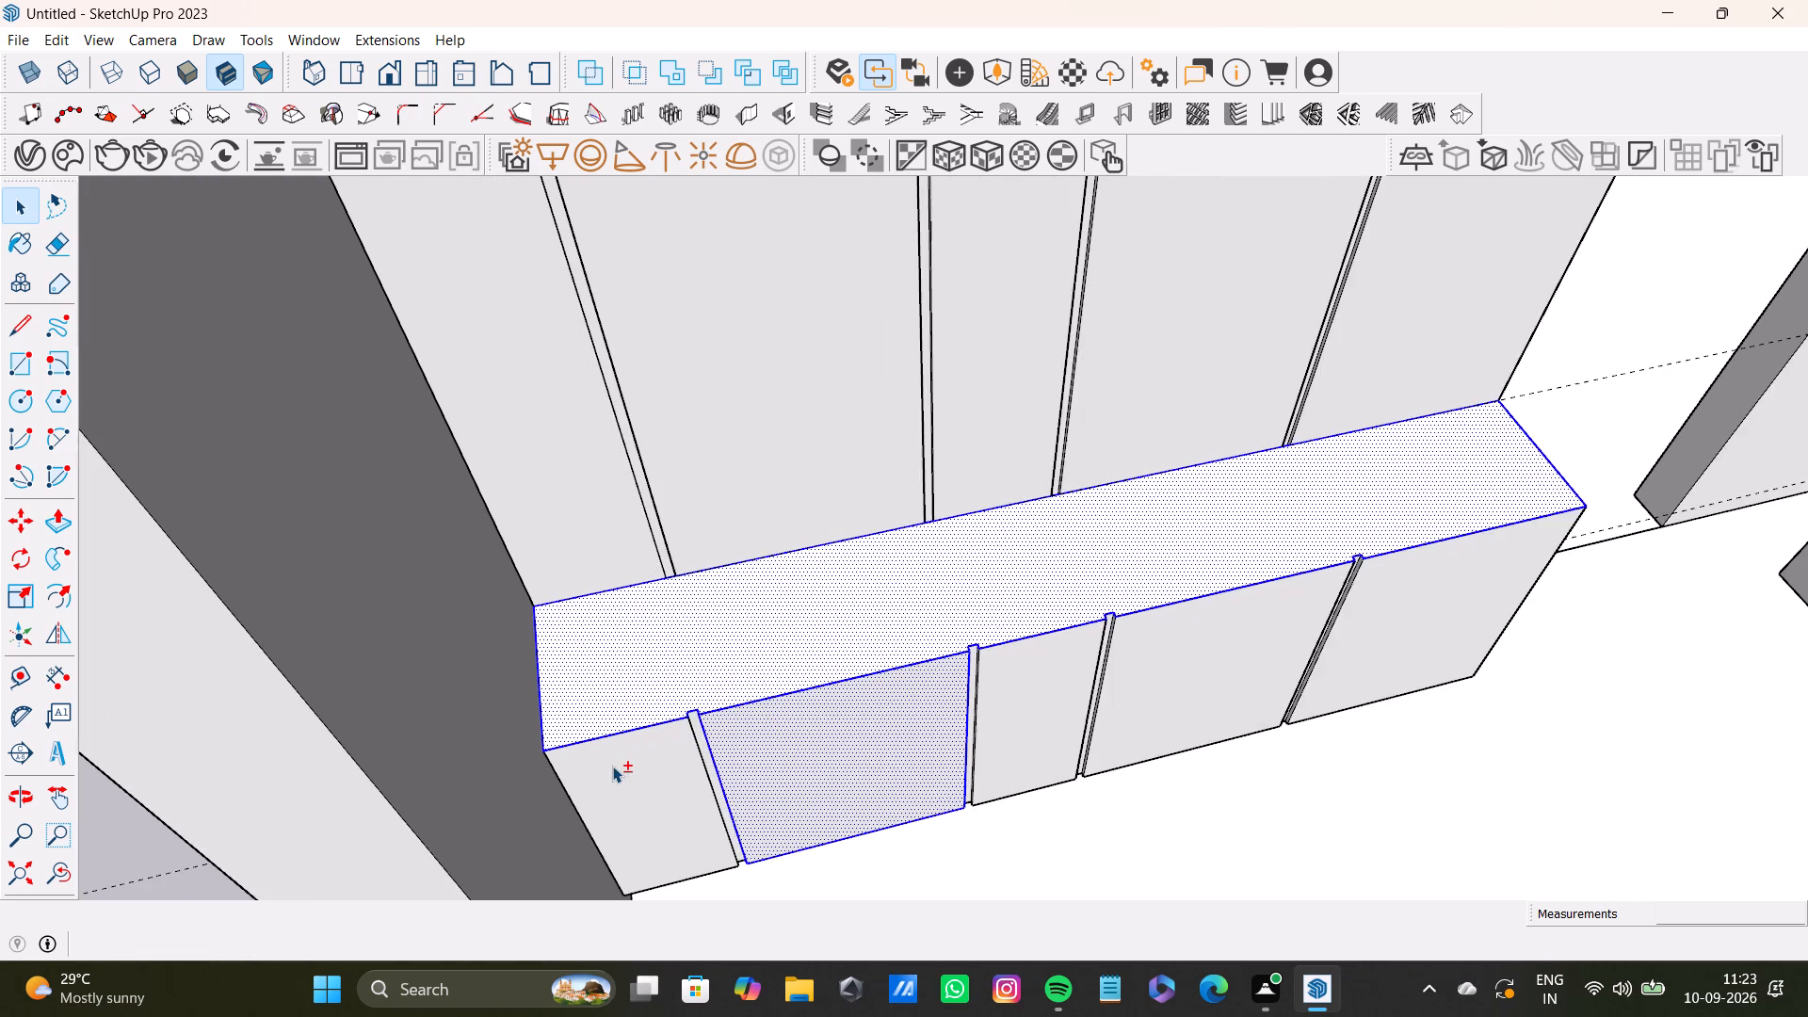
pyautogui.keyDown('shift'); pyautogui.doubleClick(635, 766); pyautogui.keyUp('shift')
pyautogui.keyDown('shift'); pyautogui.scroll(8, 676, 743); pyautogui.keyUp('shift')
pyautogui.keyDown('shift'); pyautogui.doubleClick(718, 689); pyautogui.keyUp('shift')
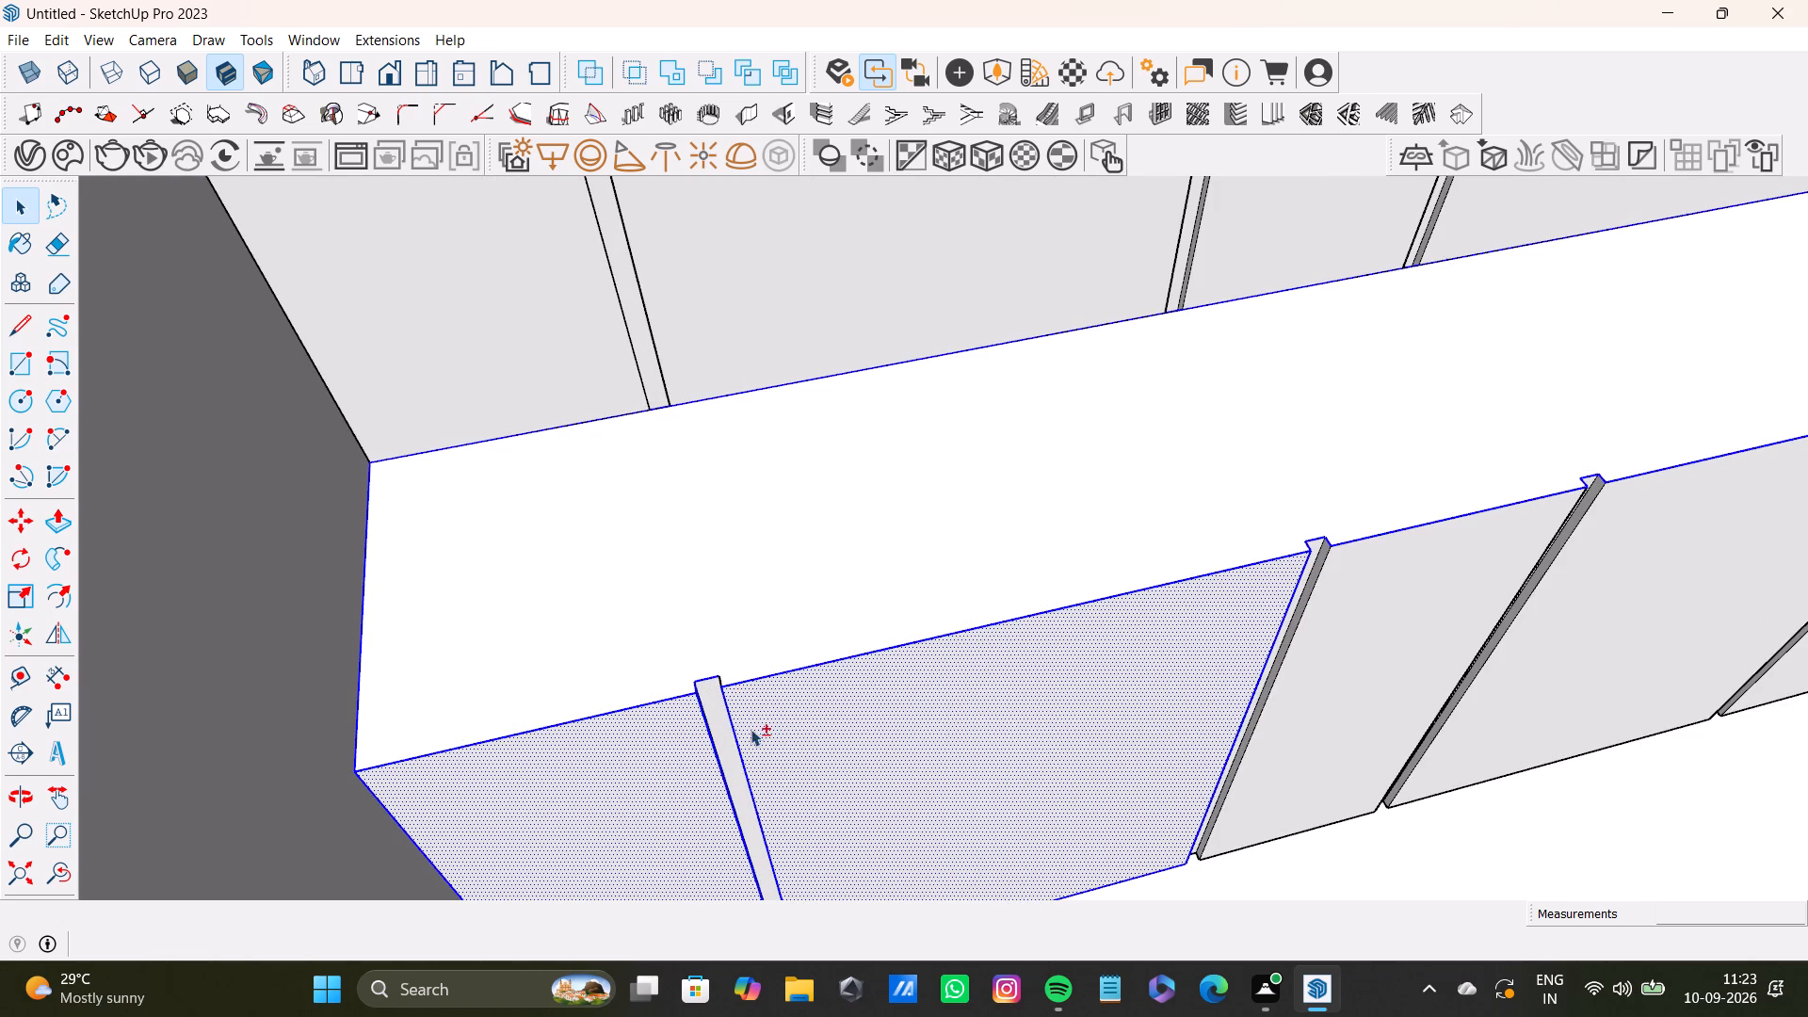
pyautogui.keyDown('shift'); pyautogui.doubleClick(714, 613); pyautogui.keyUp('shift')
pyautogui.keyDown('shift'); pyautogui.doubleClick(718, 699); pyautogui.keyUp('shift')
pyautogui.keyDown('shift'); pyautogui.scroll(-3, 870, 711); pyautogui.keyUp('shift')
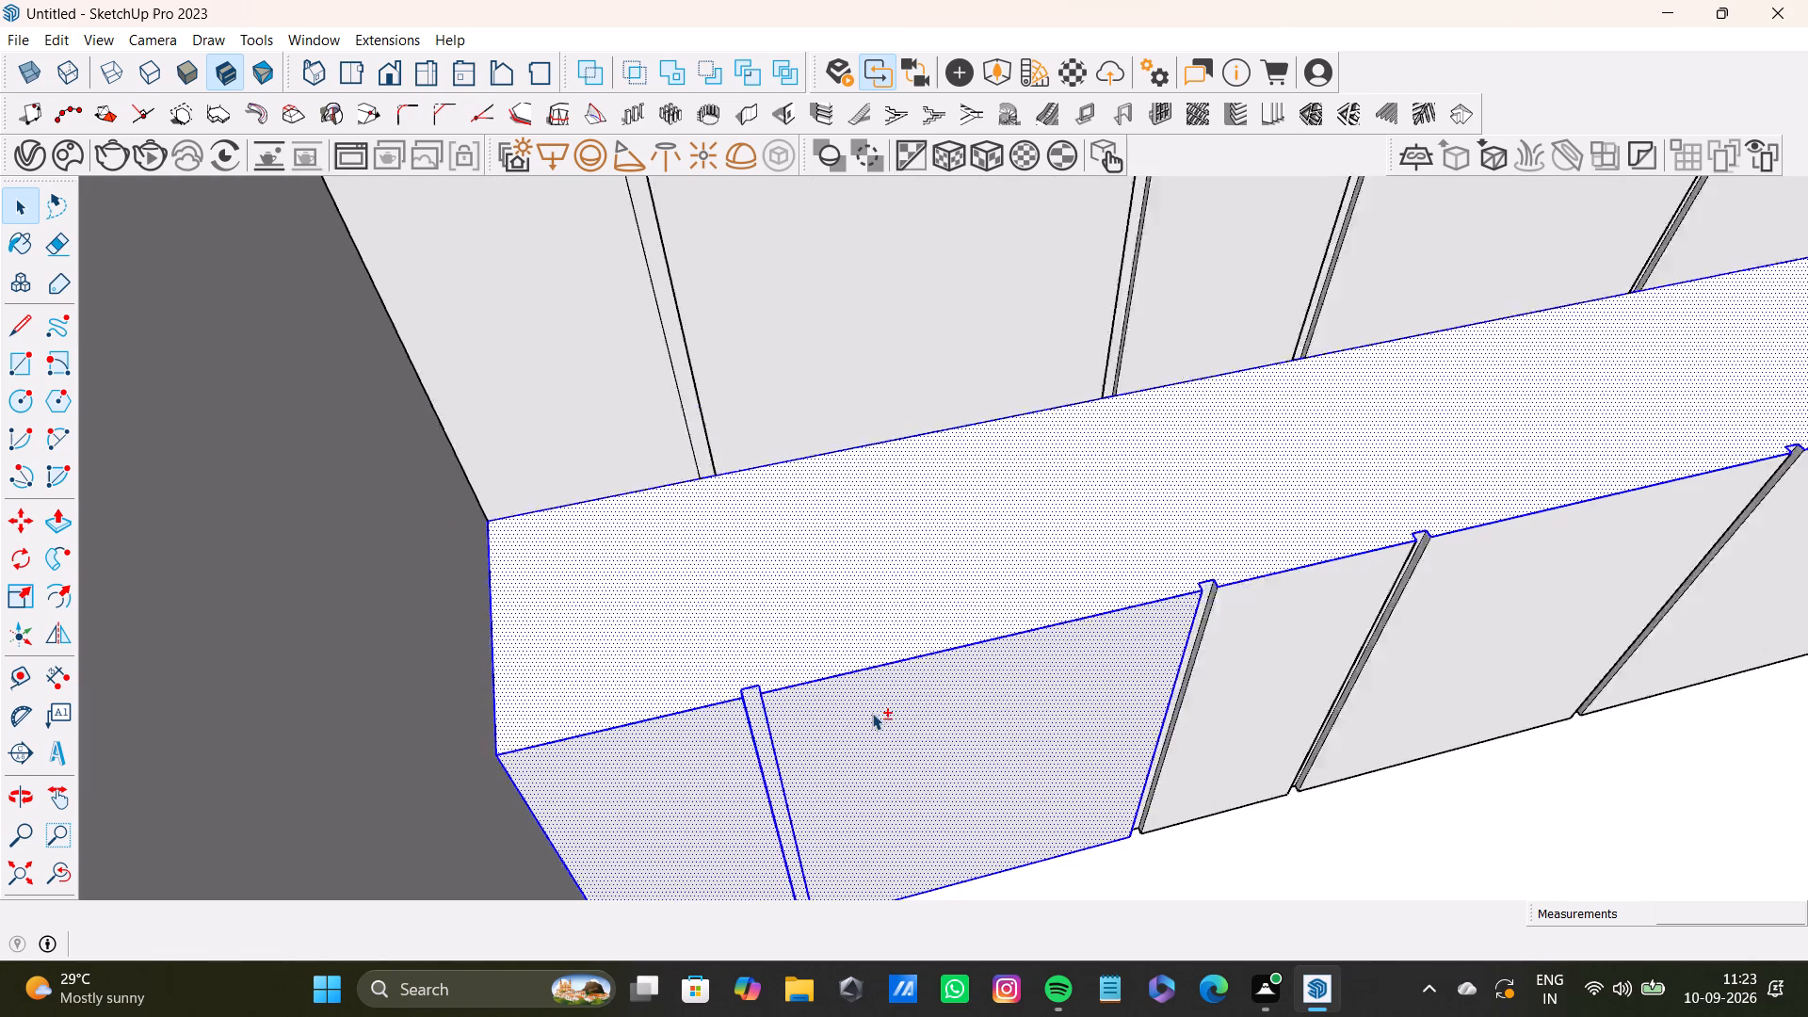
# Add the second and third groove faces and the third and fourth front panels to the selection.
pyautogui.keyDown('shift'); pyautogui.scroll(-2, 872, 713); pyautogui.keyUp('shift')
pyautogui.keyDown('shift'); pyautogui.moveTo(1078, 675); pyautogui.dragTo(883, 763, button='middle'); pyautogui.keyUp('shift')
pyautogui.keyDown('shift'); pyautogui.scroll(8, 960, 701); pyautogui.keyUp('shift')
pyautogui.keyDown('shift'); pyautogui.moveTo(1026, 730); pyautogui.dragTo(788, 673, button='middle'); pyautogui.keyUp('shift')
pyautogui.keyDown('shift'); pyautogui.scroll(7, 625, 570); pyautogui.keyUp('shift')
pyautogui.keyDown('shift'); pyautogui.doubleClick(621, 478); pyautogui.keyUp('shift')
pyautogui.keyDown('shift'); pyautogui.doubleClick(690, 551); pyautogui.keyUp('shift')
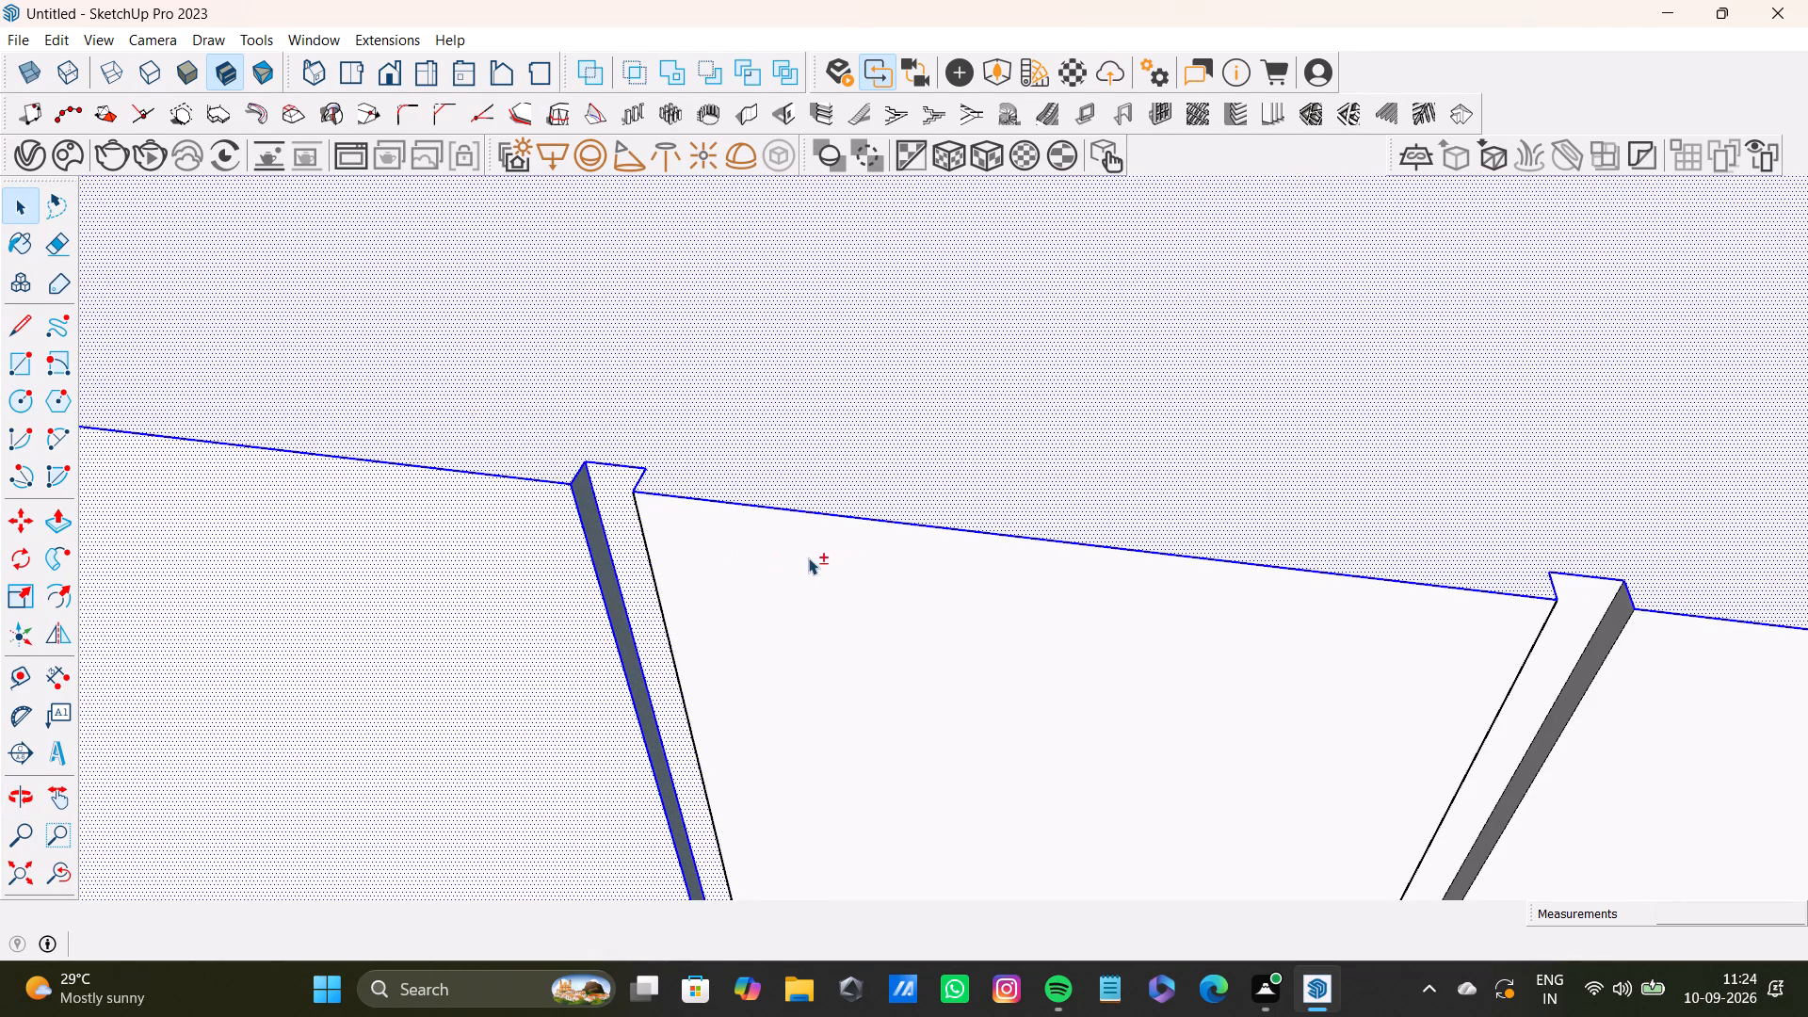
pyautogui.keyDown('shift'); pyautogui.doubleClick(815, 565); pyautogui.keyUp('shift')
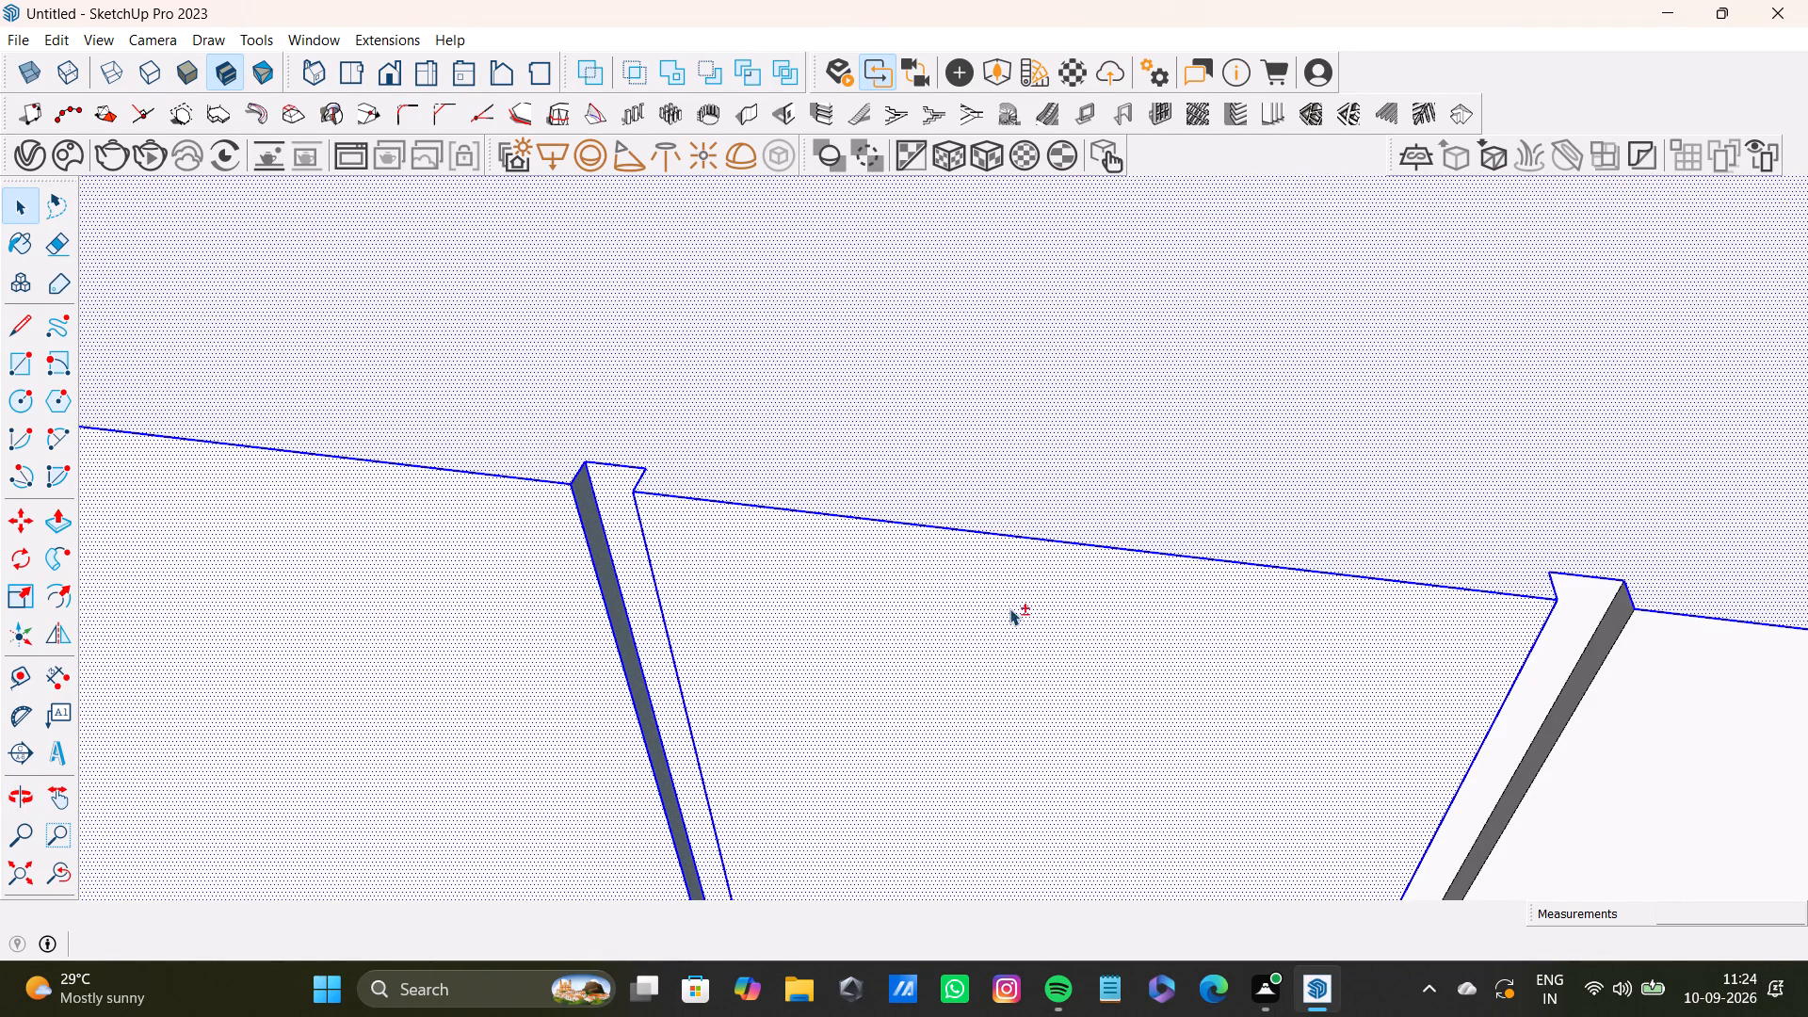
pyautogui.keyDown('shift'); pyautogui.scroll(-4, 1009, 608); pyautogui.keyUp('shift')
pyautogui.keyDown('shift'); pyautogui.moveTo(1171, 625); pyautogui.dragTo(926, 608, button='middle'); pyautogui.keyUp('shift')
pyautogui.keyDown('shift'); pyautogui.scroll(4, 1083, 588); pyautogui.keyUp('shift')
pyautogui.keyDown('shift'); pyautogui.doubleClick(1157, 574); pyautogui.keyUp('shift')
pyautogui.keyDown('shift'); pyautogui.doubleClick(1256, 645); pyautogui.keyUp('shift')
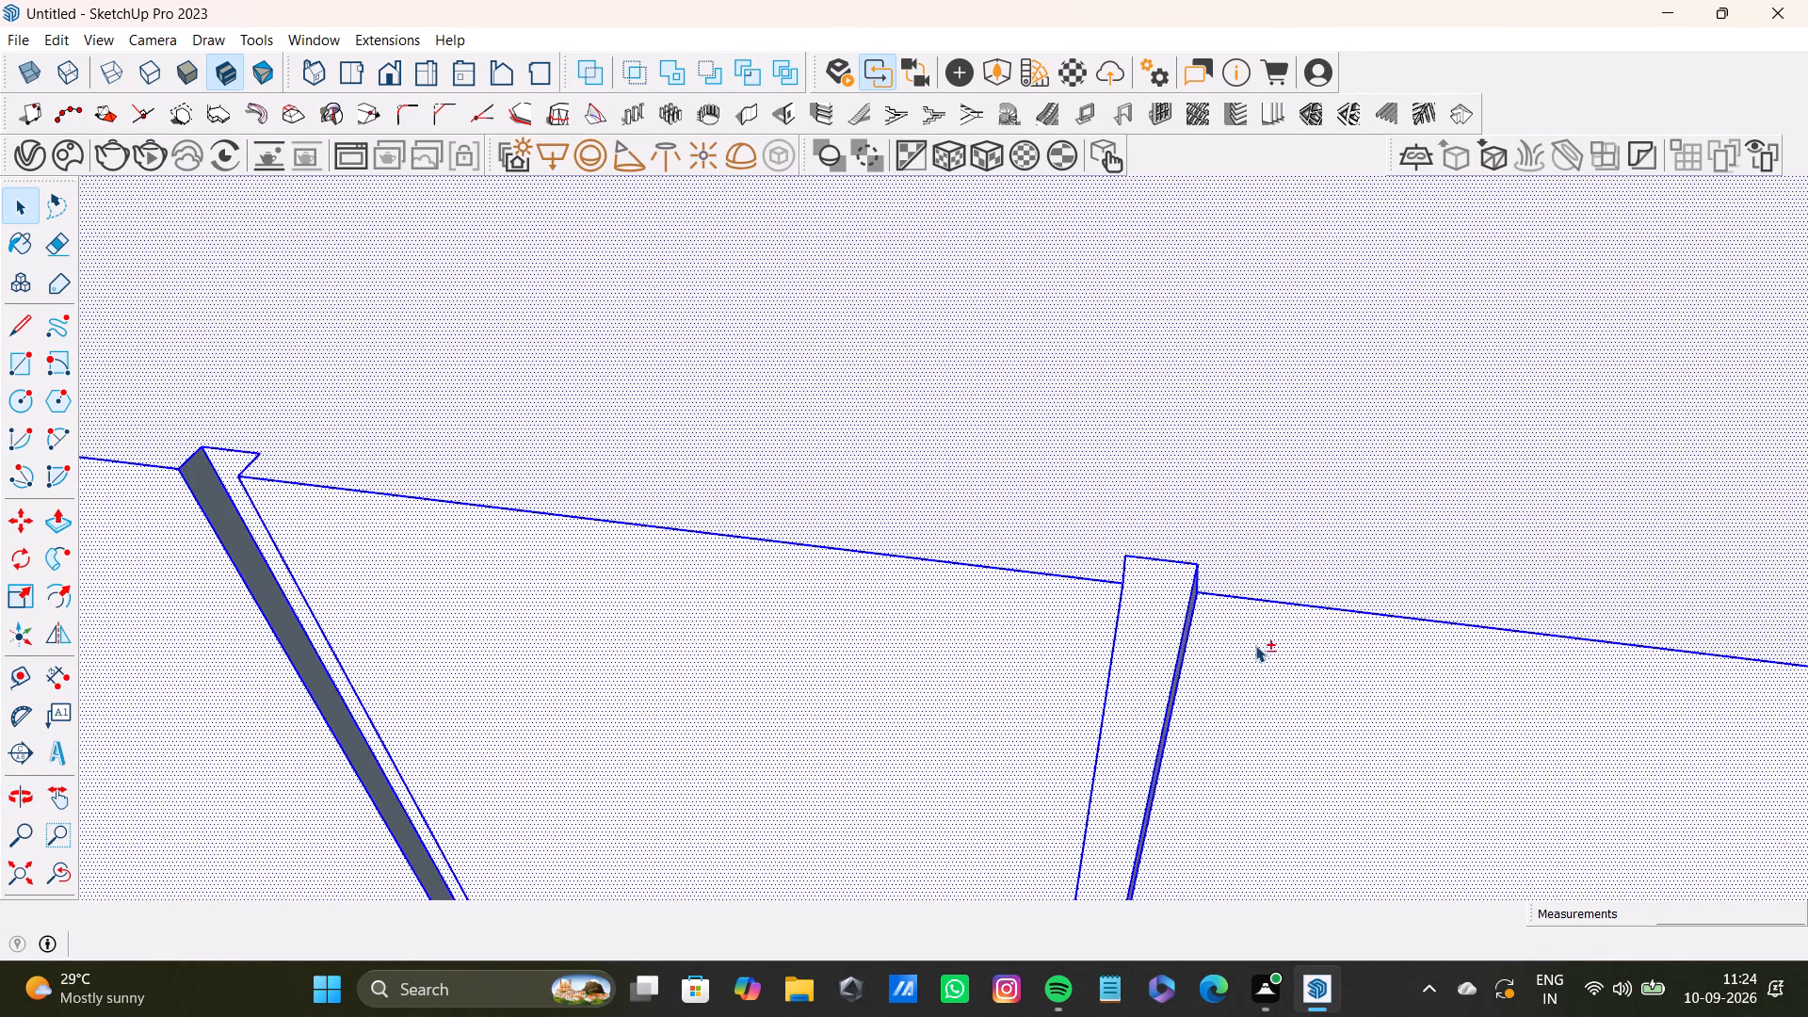
# Add the fourth groove's faces and the last front panel to the ledge selection.
pyautogui.keyDown('shift'); pyautogui.scroll(-15, 1192, 638); pyautogui.keyUp('shift')
pyautogui.keyDown('shift'); pyautogui.moveTo(1109, 664); pyautogui.dragTo(831, 556, button='middle'); pyautogui.keyUp('shift')
pyautogui.keyDown('shift'); pyautogui.scroll(8, 1216, 596); pyautogui.keyUp('shift')
pyautogui.keyDown('shift'); pyautogui.moveTo(1301, 605); pyautogui.dragTo(999, 564, button='middle'); pyautogui.keyUp('shift')
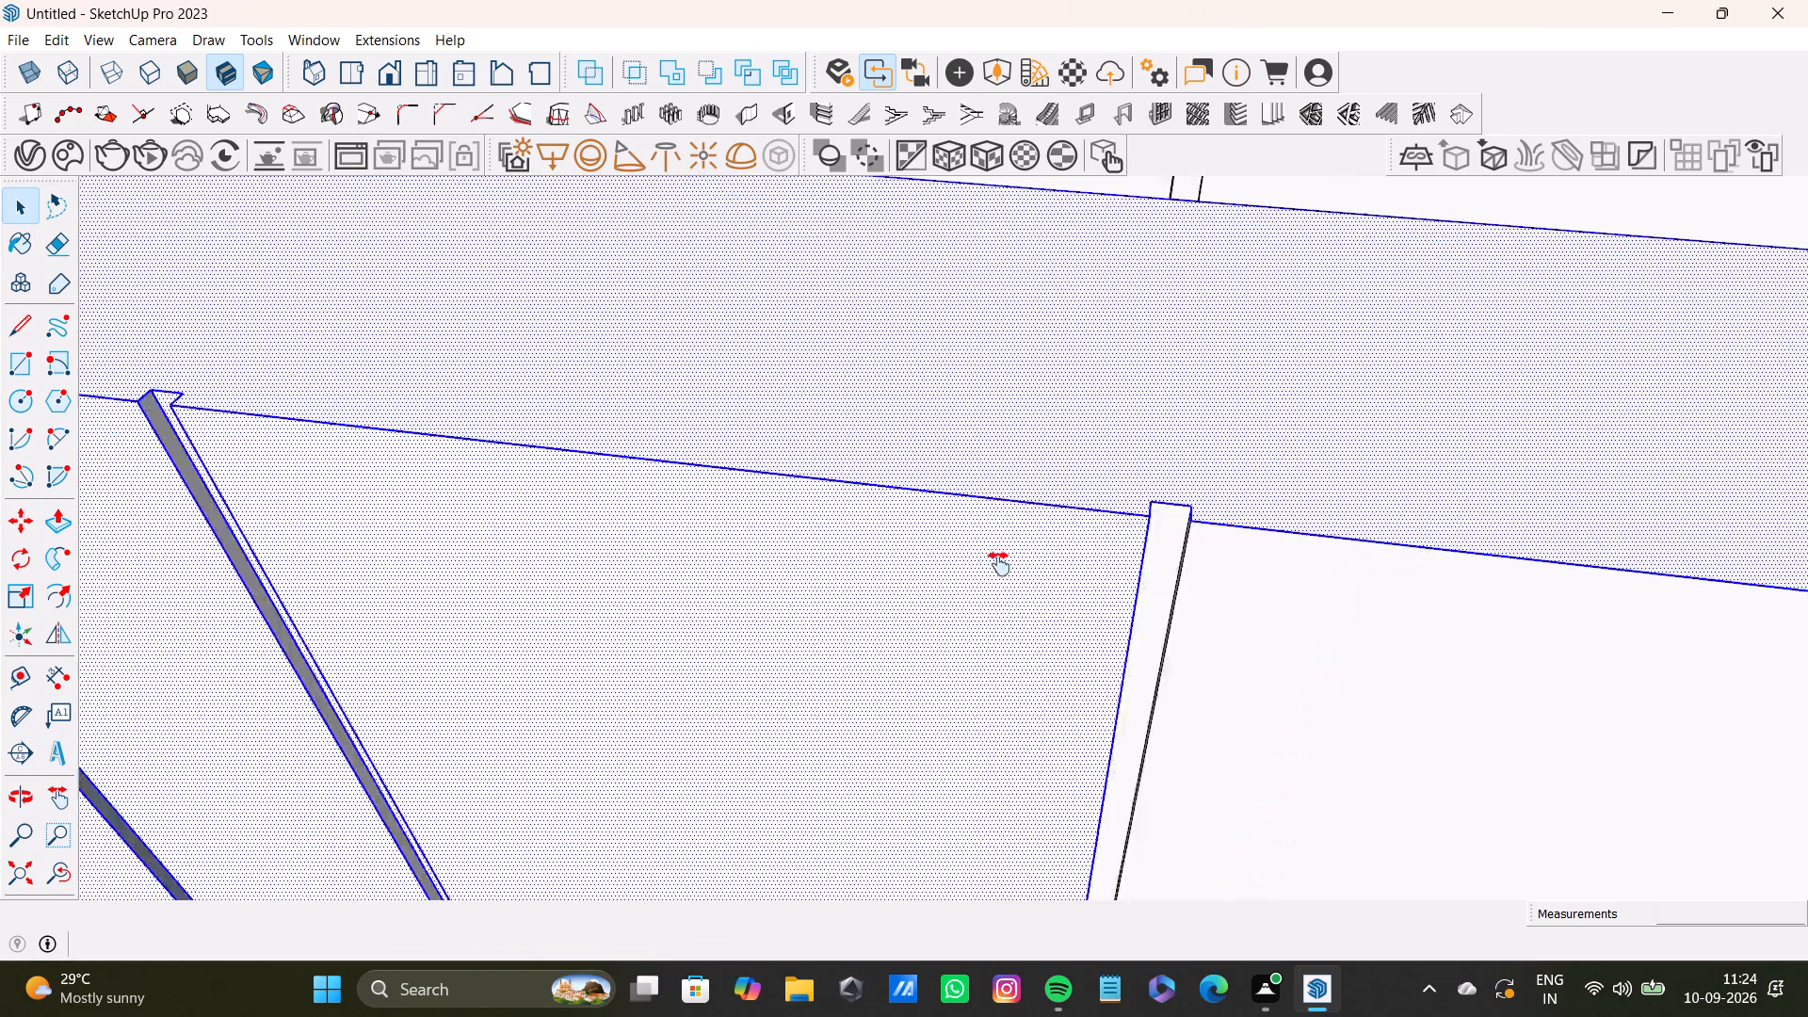
pyautogui.keyDown('shift'); pyautogui.moveTo(999, 564); pyautogui.dragTo(968, 569, button='middle'); pyautogui.keyUp('shift')
pyautogui.keyDown('shift'); pyautogui.scroll(4, 1029, 548); pyautogui.keyUp('shift')
pyautogui.keyDown('shift'); pyautogui.doubleClick(1016, 512); pyautogui.keyUp('shift')
pyautogui.keyDown('shift'); pyautogui.doubleClick(1101, 559); pyautogui.keyUp('shift')
pyautogui.keyDown('shift'); pyautogui.scroll(-10, 1083, 565); pyautogui.keyUp('shift')
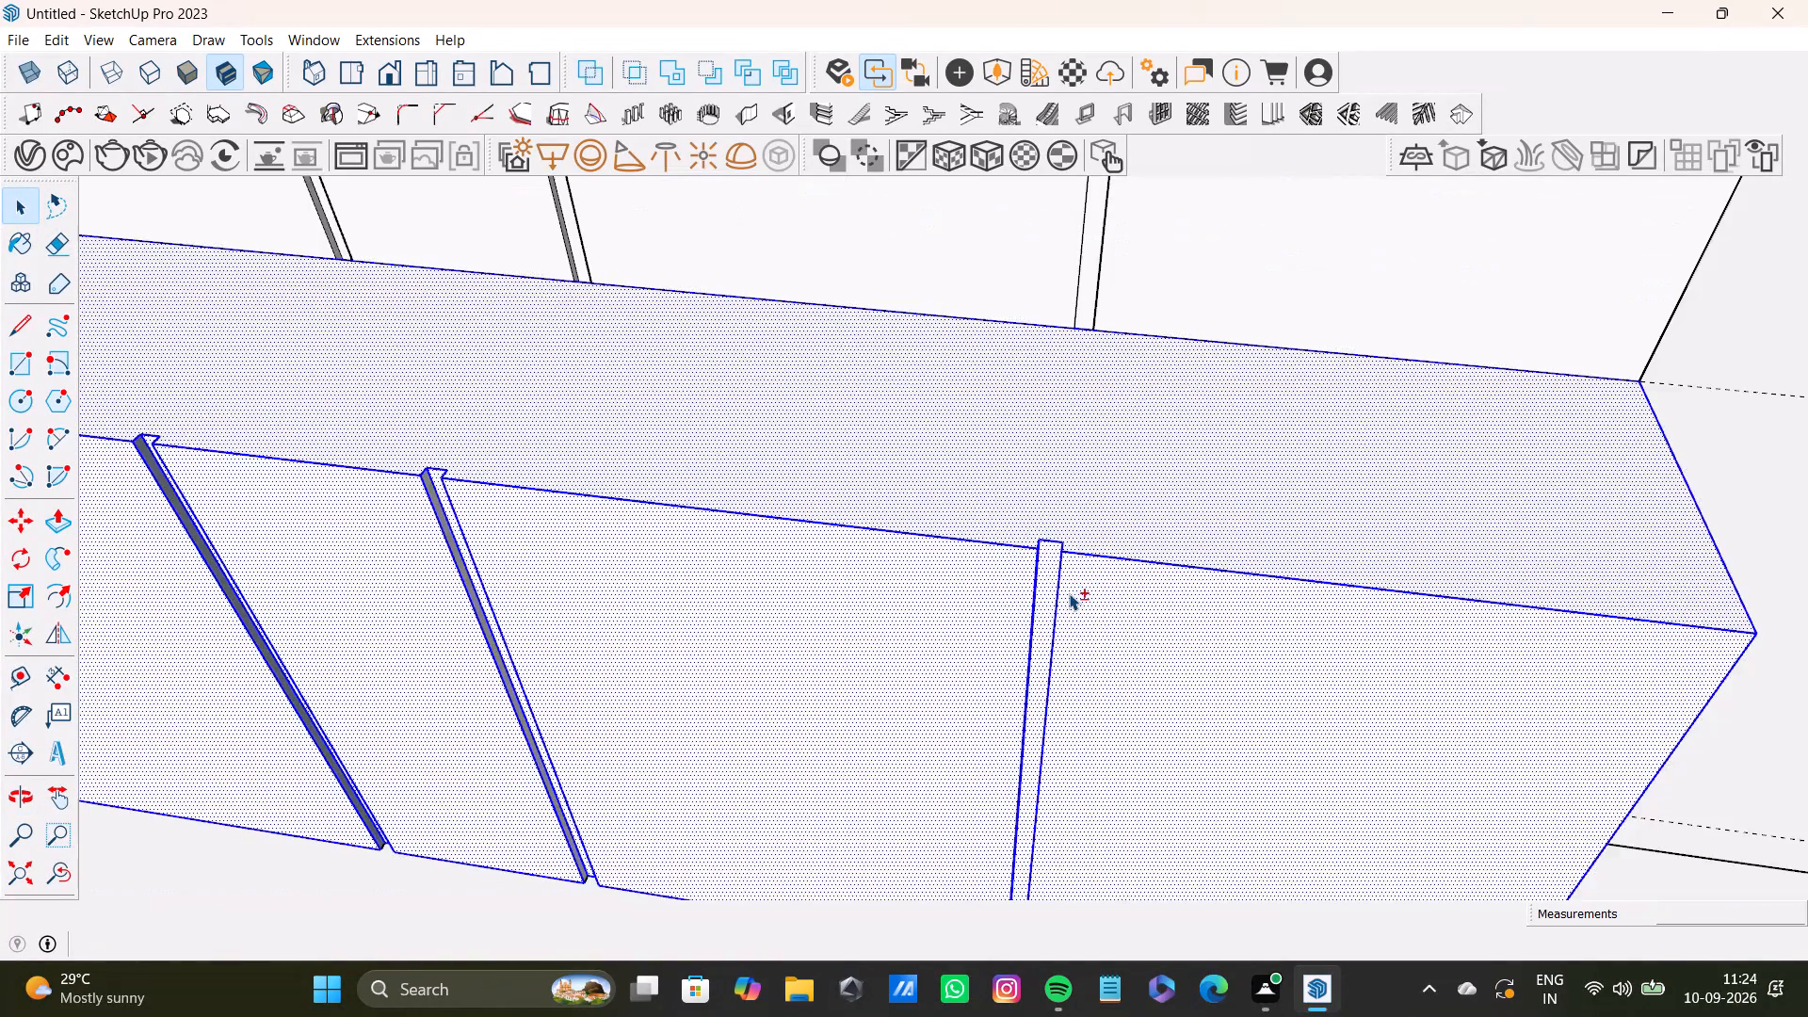
# Add the ledge's exposed end face and its edges to the selection.
pyautogui.keyDown('shift'); pyautogui.scroll(-8, 1069, 593); pyautogui.keyUp('shift')
pyautogui.keyDown('shift'); pyautogui.middleClick(1186, 626); pyautogui.keyUp('shift')
pyautogui.moveTo(1291, 654); pyautogui.dragTo(972, 660, button='middle')
pyautogui.scroll(3, 1002, 654)
pyautogui.keyDown('shift'); pyautogui.moveTo(1019, 654); pyautogui.dragTo(924, 310, button='middle'); pyautogui.keyUp('shift')
pyautogui.keyDown('shift'); pyautogui.scroll(3, 1126, 469); pyautogui.keyUp('shift')
pyautogui.keyDown('shift'); pyautogui.doubleClick(1095, 479); pyautogui.keyUp('shift')
pyautogui.keyDown('shift'); pyautogui.scroll(-3, 1067, 656); pyautogui.keyUp('shift')
pyautogui.keyDown('shift'); pyautogui.moveTo(1028, 732); pyautogui.dragTo(1025, 723, button='middle'); pyautogui.keyUp('shift')
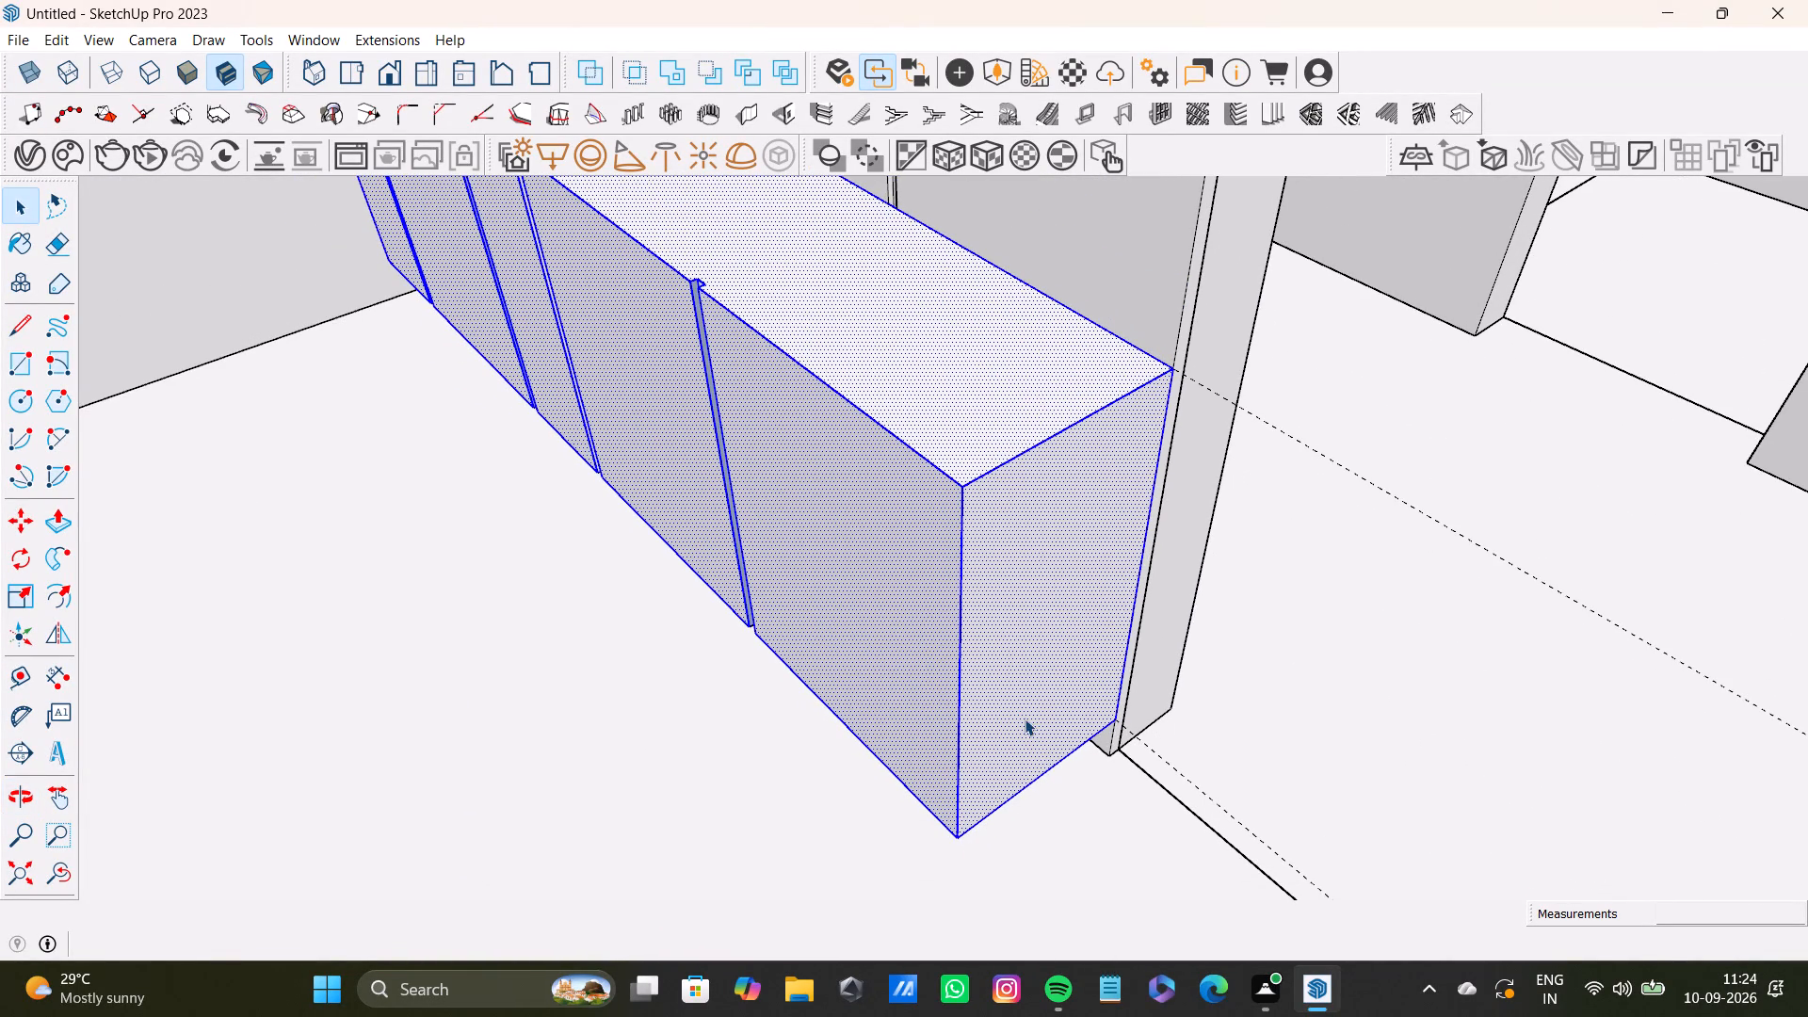
pyautogui.moveTo(847, 682); pyautogui.dragTo(944, 408, button='middle')
pyautogui.keyDown('shift'); pyautogui.moveTo(916, 491); pyautogui.dragTo(943, 604, button='middle'); pyautogui.keyUp('shift')
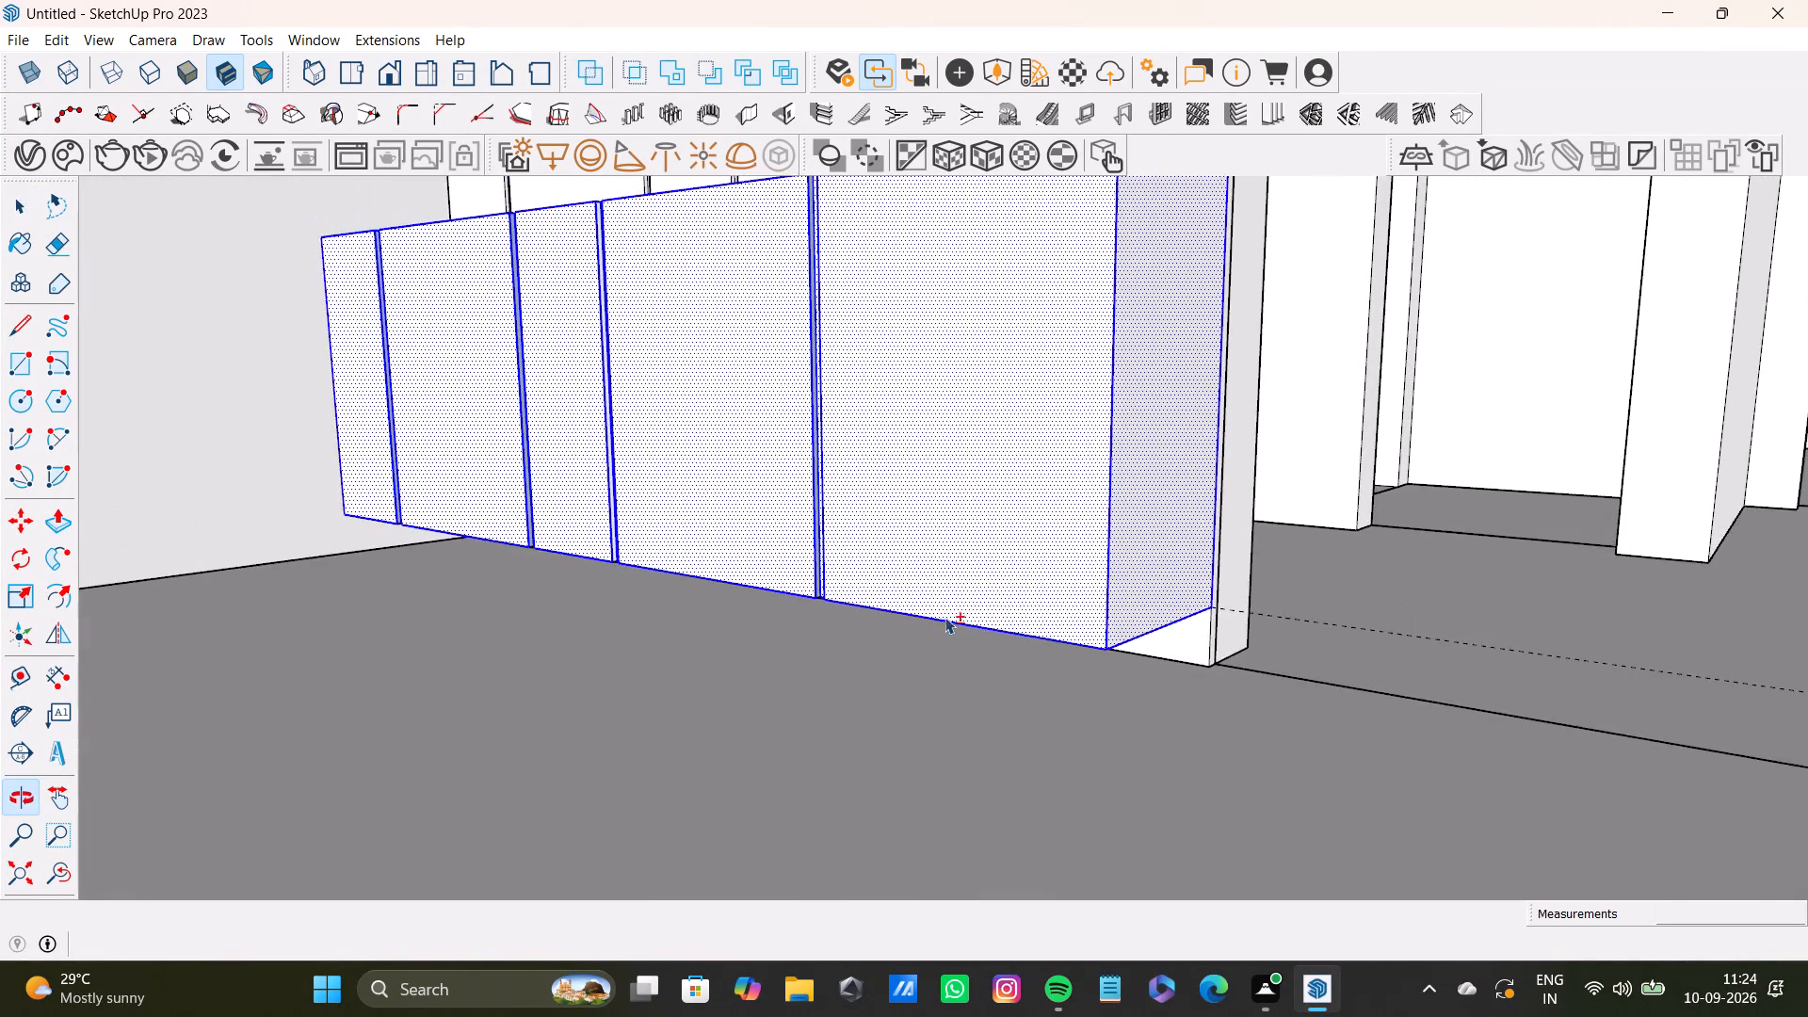
# Add the undersides of the ledge's last panel, fourth groove and fourth panel to the selection, with their edges.
pyautogui.moveTo(944, 623); pyautogui.dragTo(1070, 535, button='middle')
pyautogui.scroll(-1, 1065, 525)
pyautogui.scroll(3, 1015, 508)
pyautogui.keyDown('shift'); pyautogui.moveTo(1030, 523); pyautogui.dragTo(1067, 535, button='middle'); pyautogui.keyUp('shift')
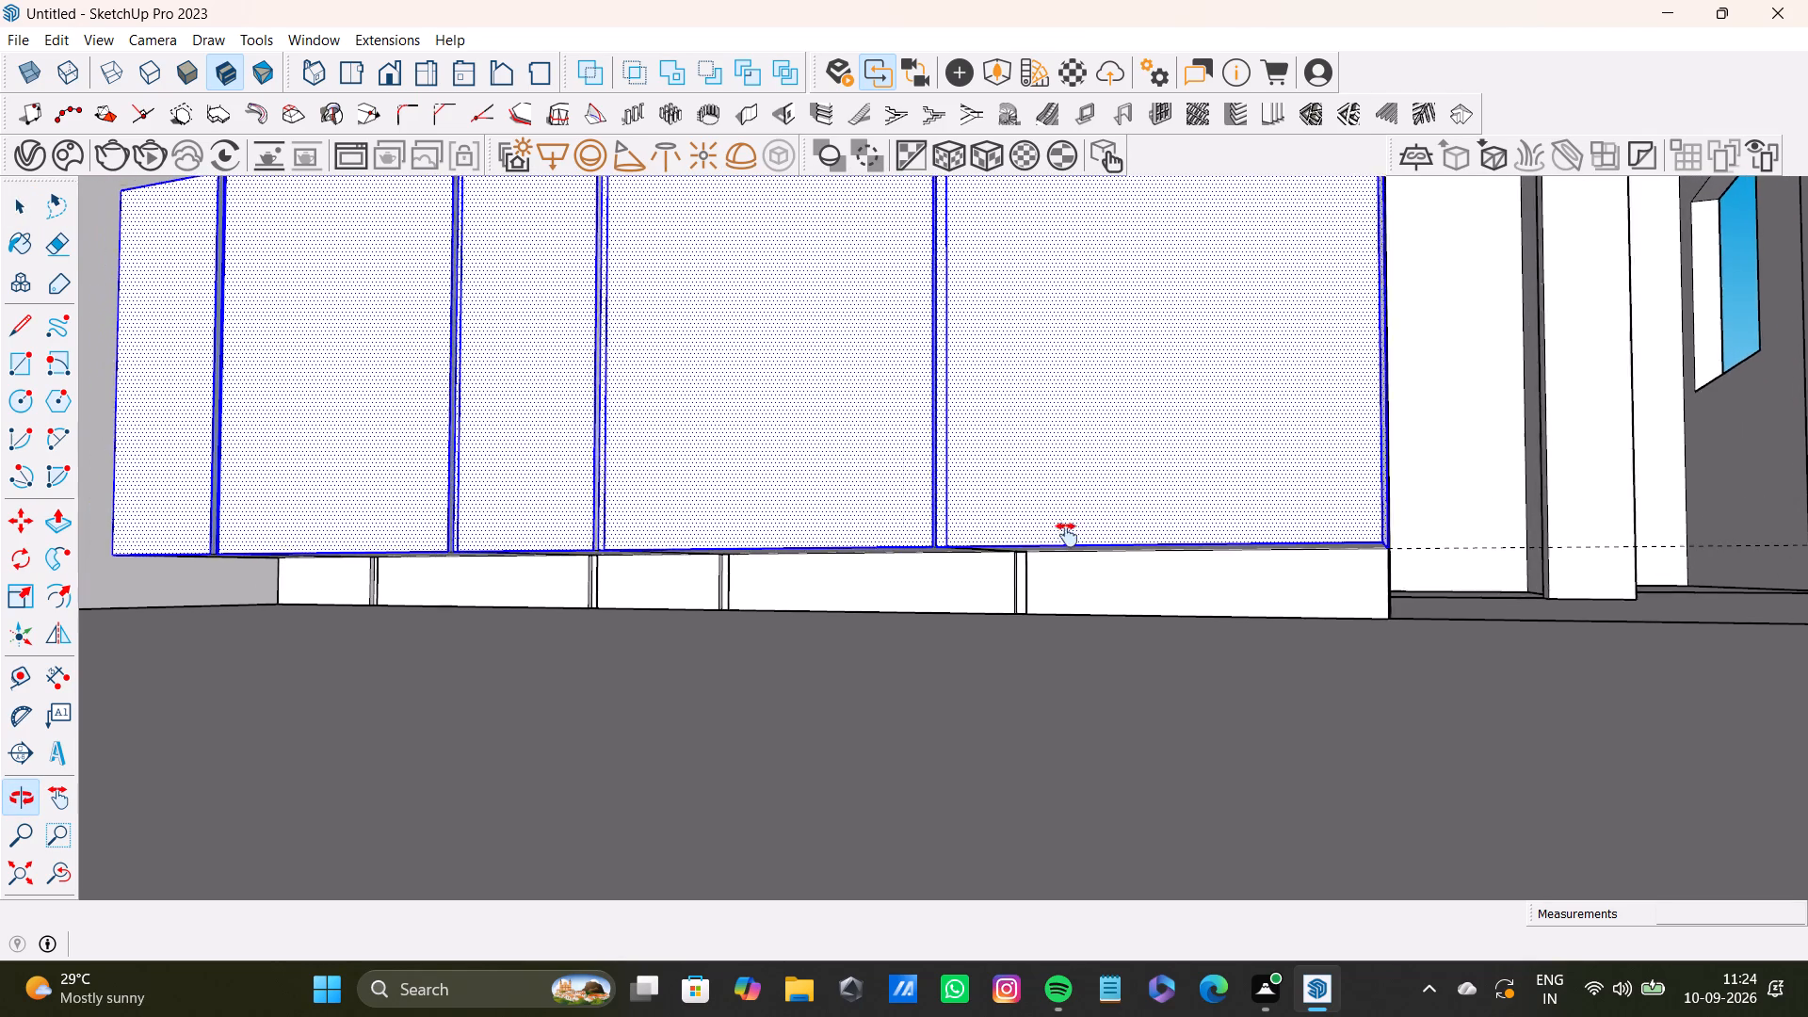
pyautogui.keyDown('shift'); pyautogui.moveTo(1067, 535); pyautogui.dragTo(1054, 589, button='middle'); pyautogui.keyUp('shift')
pyautogui.moveTo(1067, 630); pyautogui.dragTo(1108, 654, button='middle')
pyautogui.scroll(6, 1102, 590)
pyautogui.moveTo(1078, 622); pyautogui.dragTo(1096, 535, button='middle')
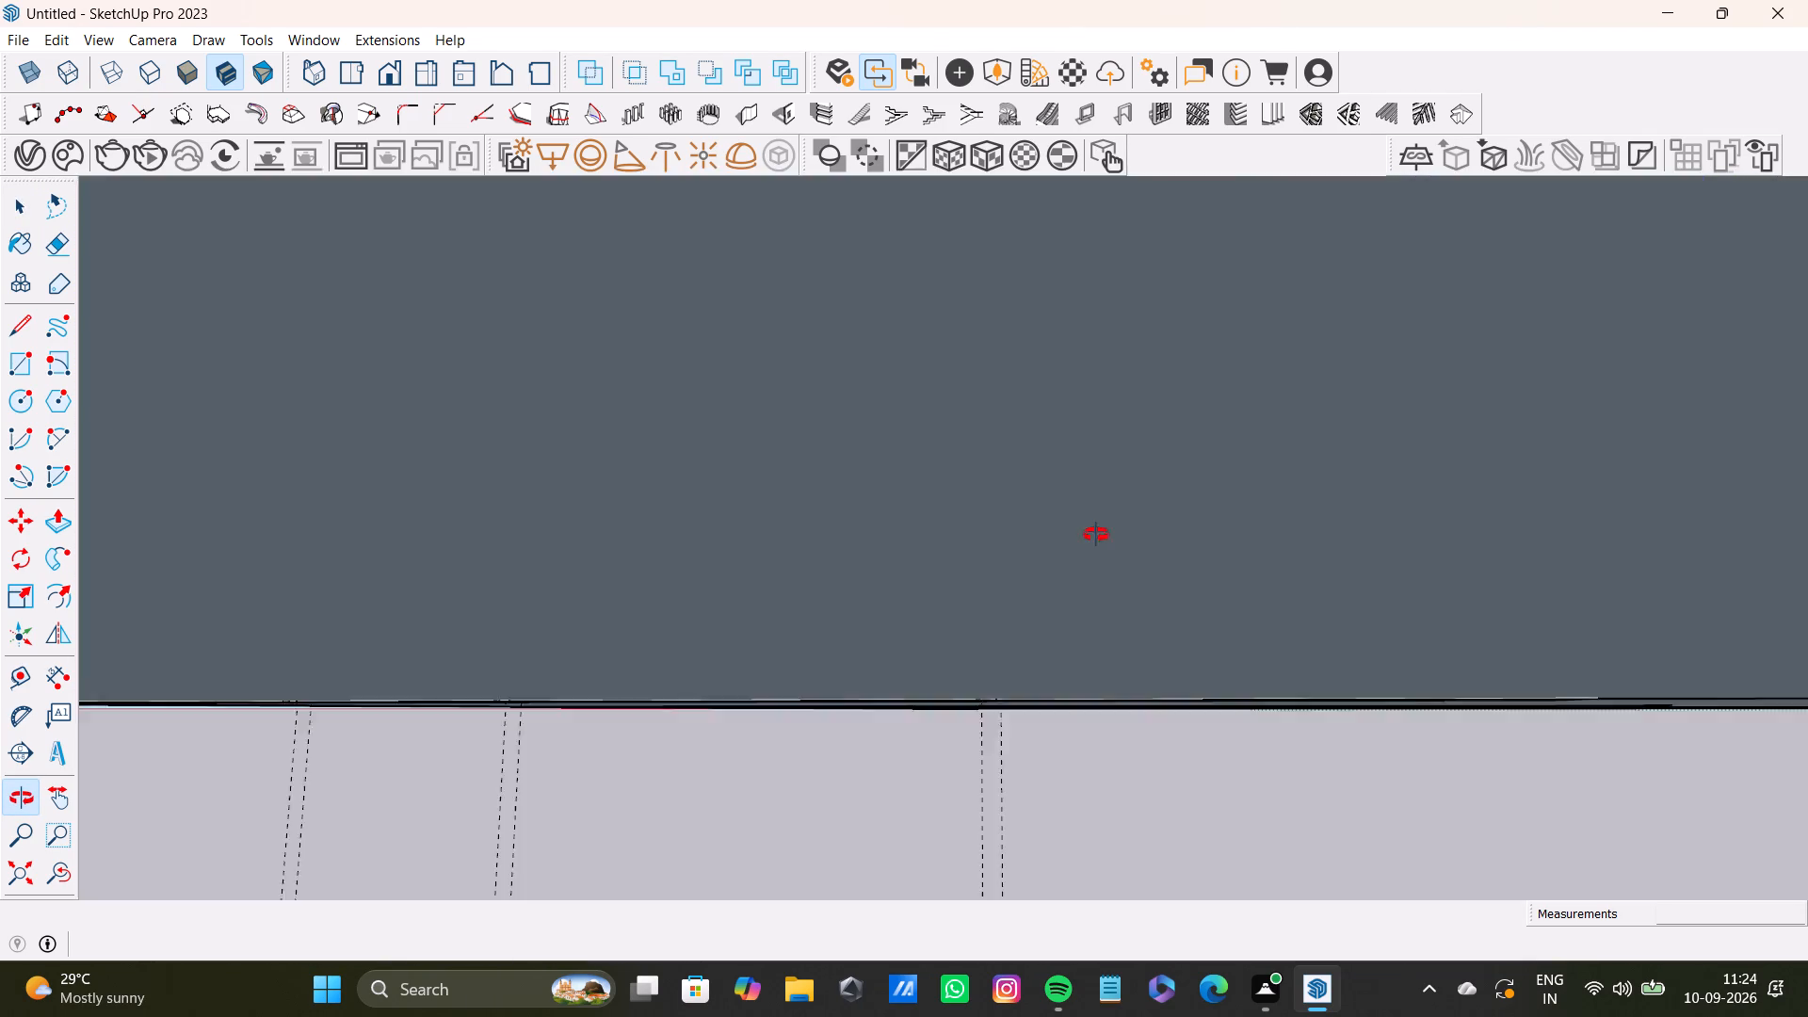
pyautogui.moveTo(1096, 535); pyautogui.dragTo(1132, 577, button='middle')
pyautogui.scroll(7, 1027, 601)
pyautogui.moveTo(1022, 606); pyautogui.dragTo(1050, 555, button='middle')
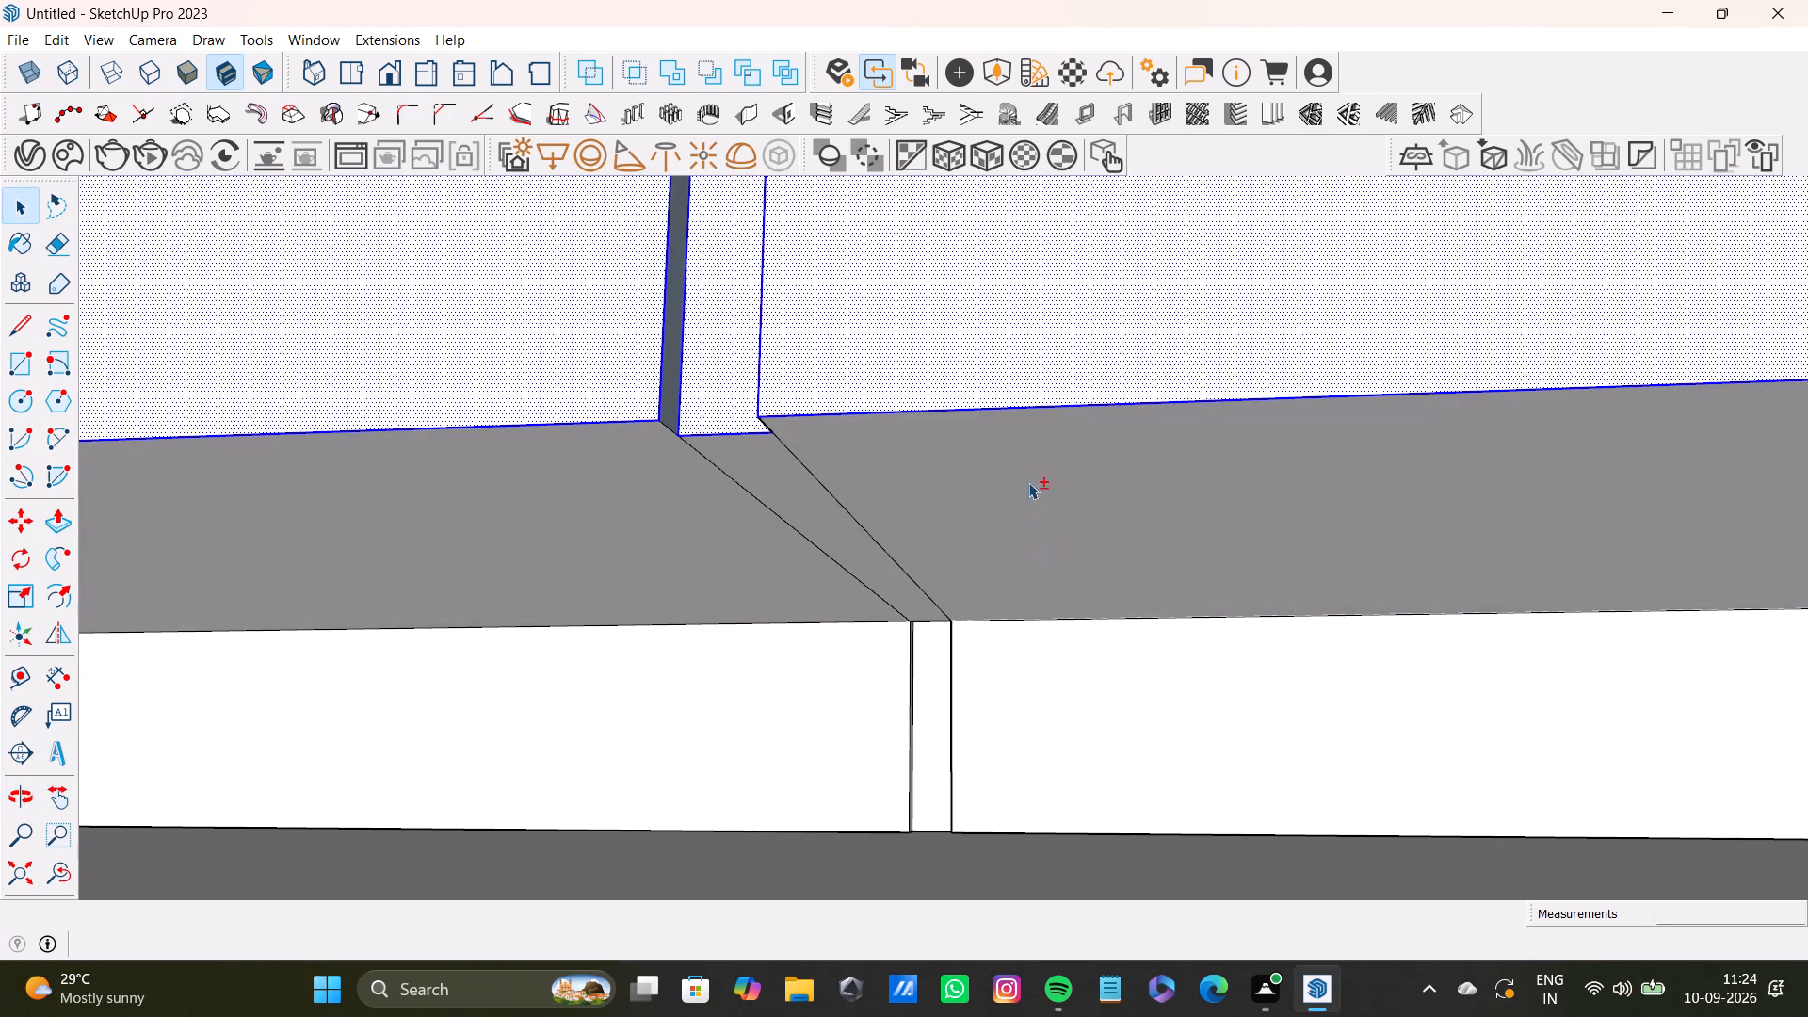
pyautogui.keyDown('shift'); pyautogui.doubleClick(1028, 482); pyautogui.keyUp('shift')
pyautogui.keyDown('shift'); pyautogui.doubleClick(819, 492); pyautogui.keyUp('shift')
pyautogui.keyDown('shift'); pyautogui.doubleClick(625, 492); pyautogui.keyUp('shift')
pyautogui.keyDown('shift'); pyautogui.scroll(-4, 615, 503); pyautogui.keyUp('shift')
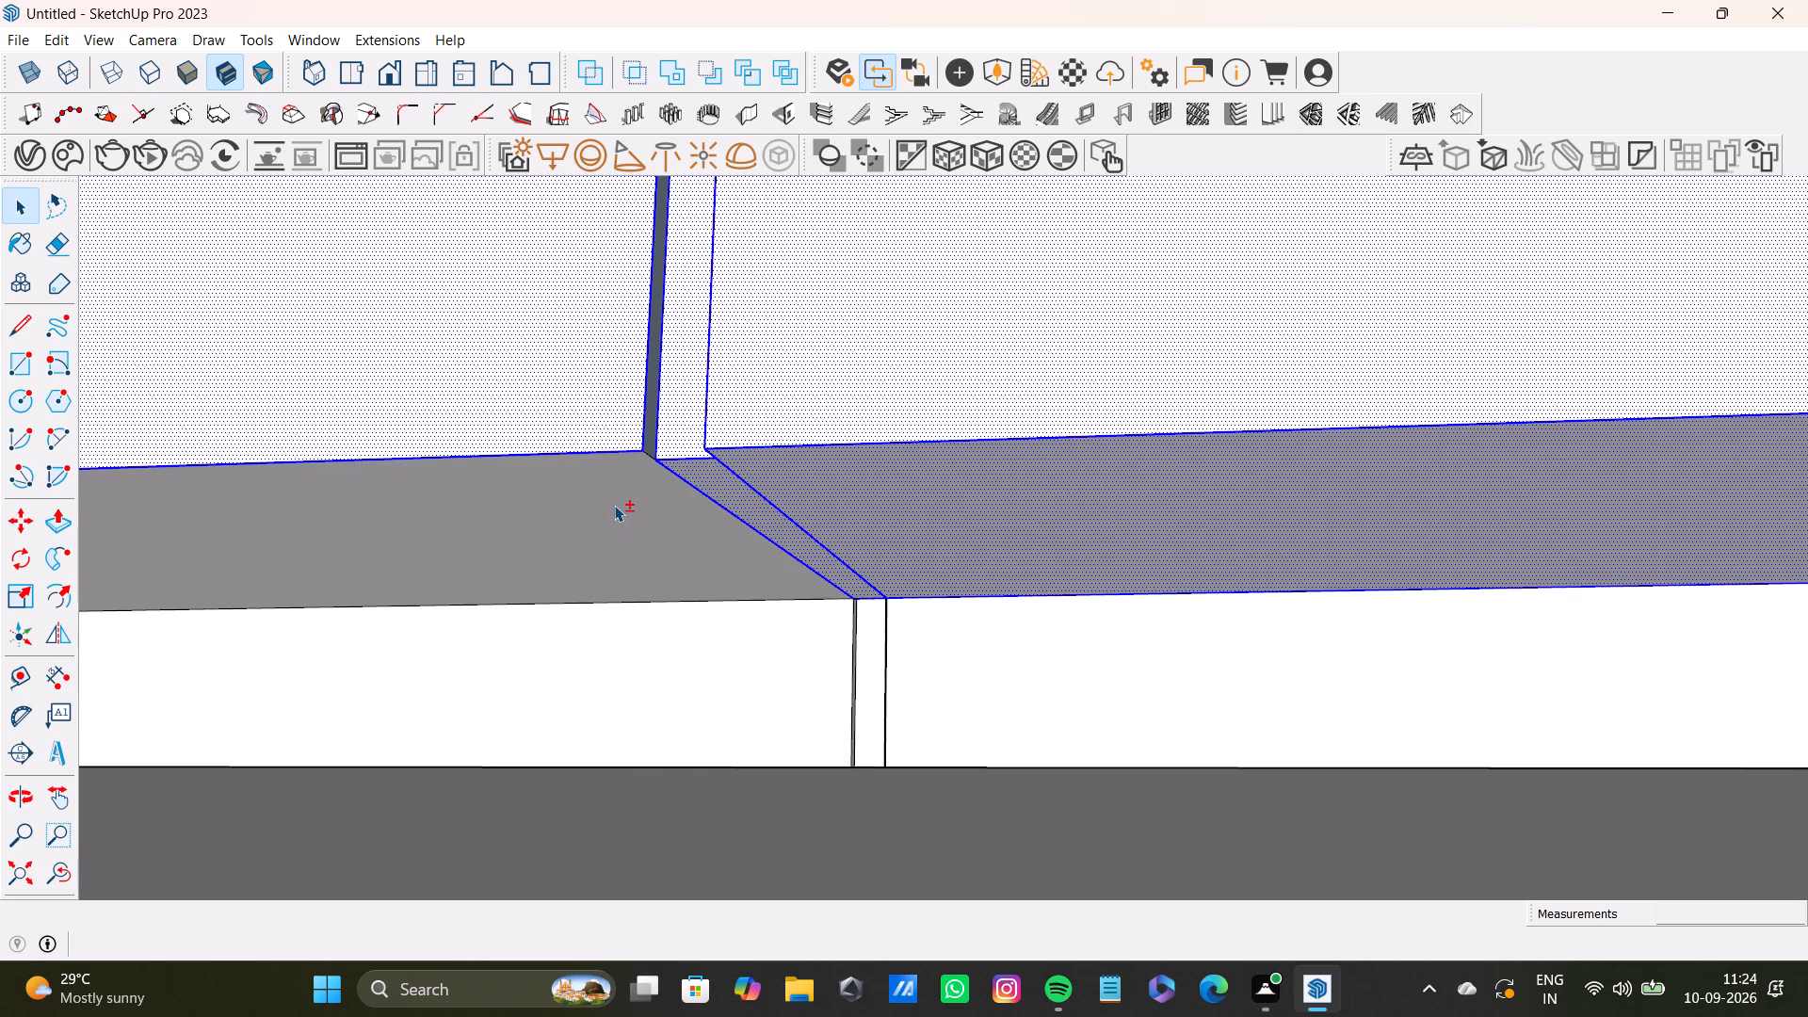
pyautogui.keyDown('shift'); pyautogui.doubleClick(614, 505); pyautogui.keyUp('shift')
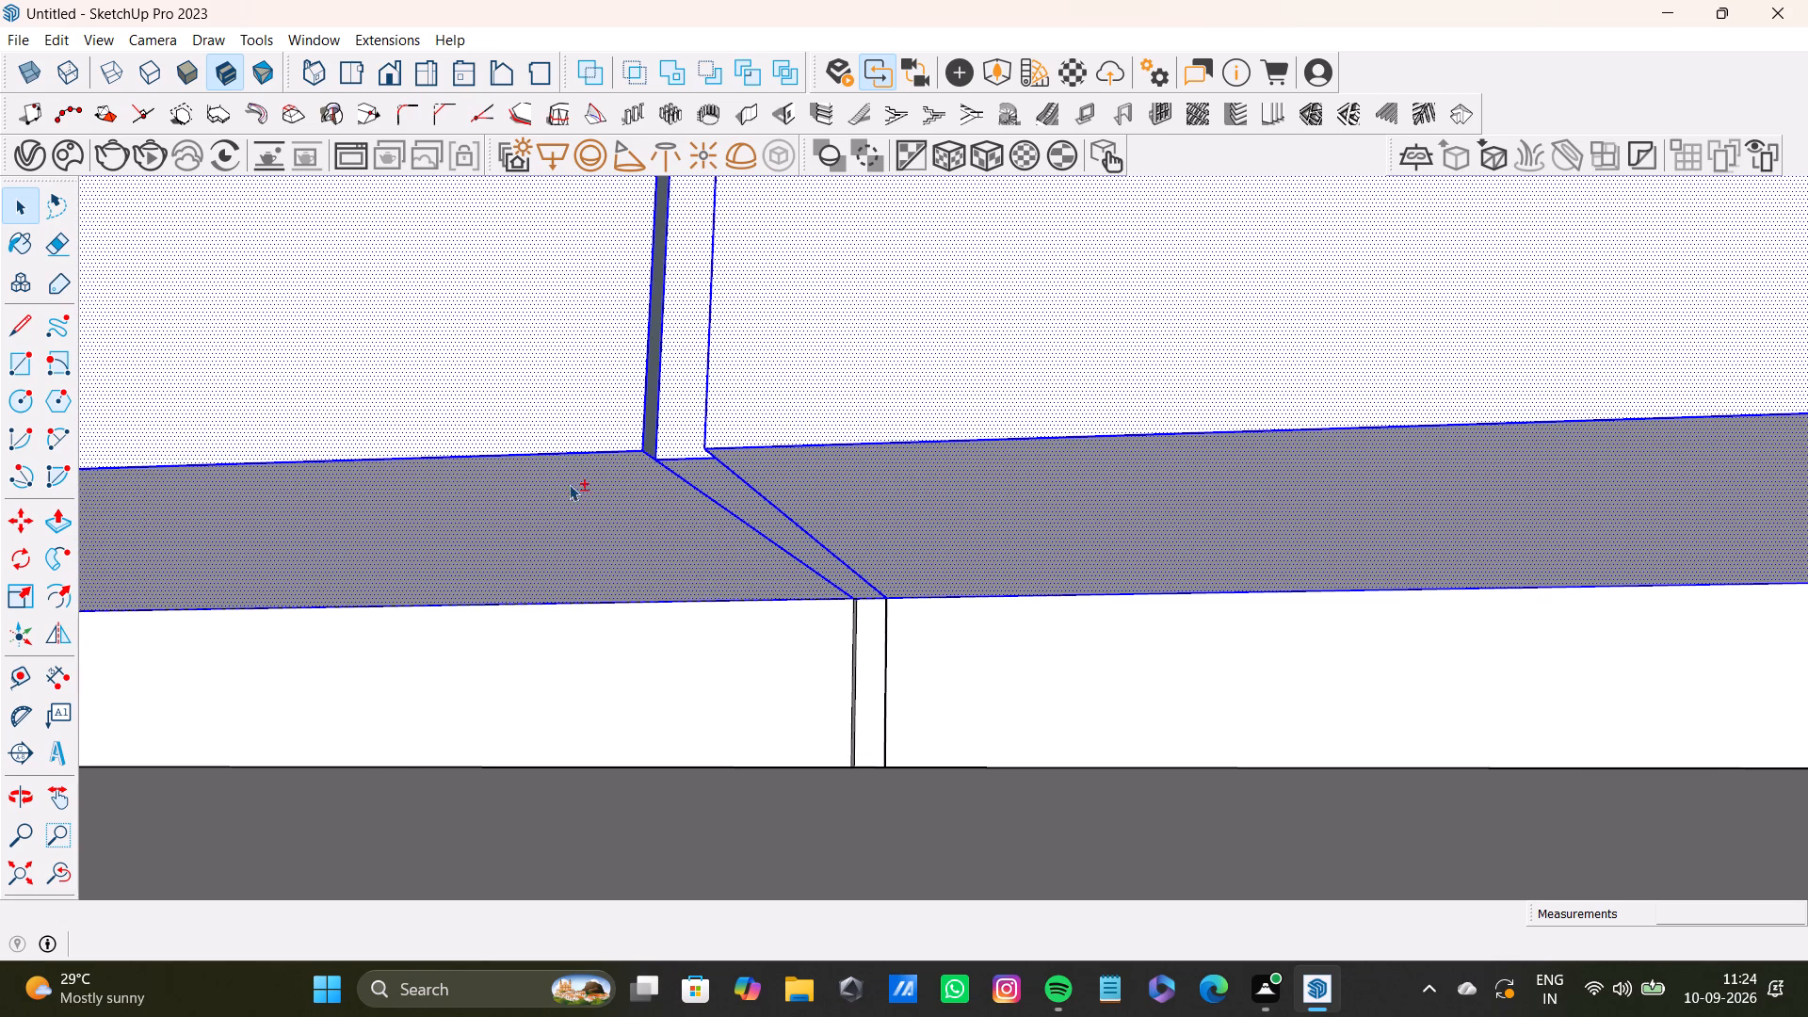
# Add the undersides of the ledge's first panel, first groove and second panel to the selection, with their edges.
pyautogui.keyDown('shift'); pyautogui.moveTo(569, 484); pyautogui.dragTo(937, 484, button='middle'); pyautogui.keyUp('shift')
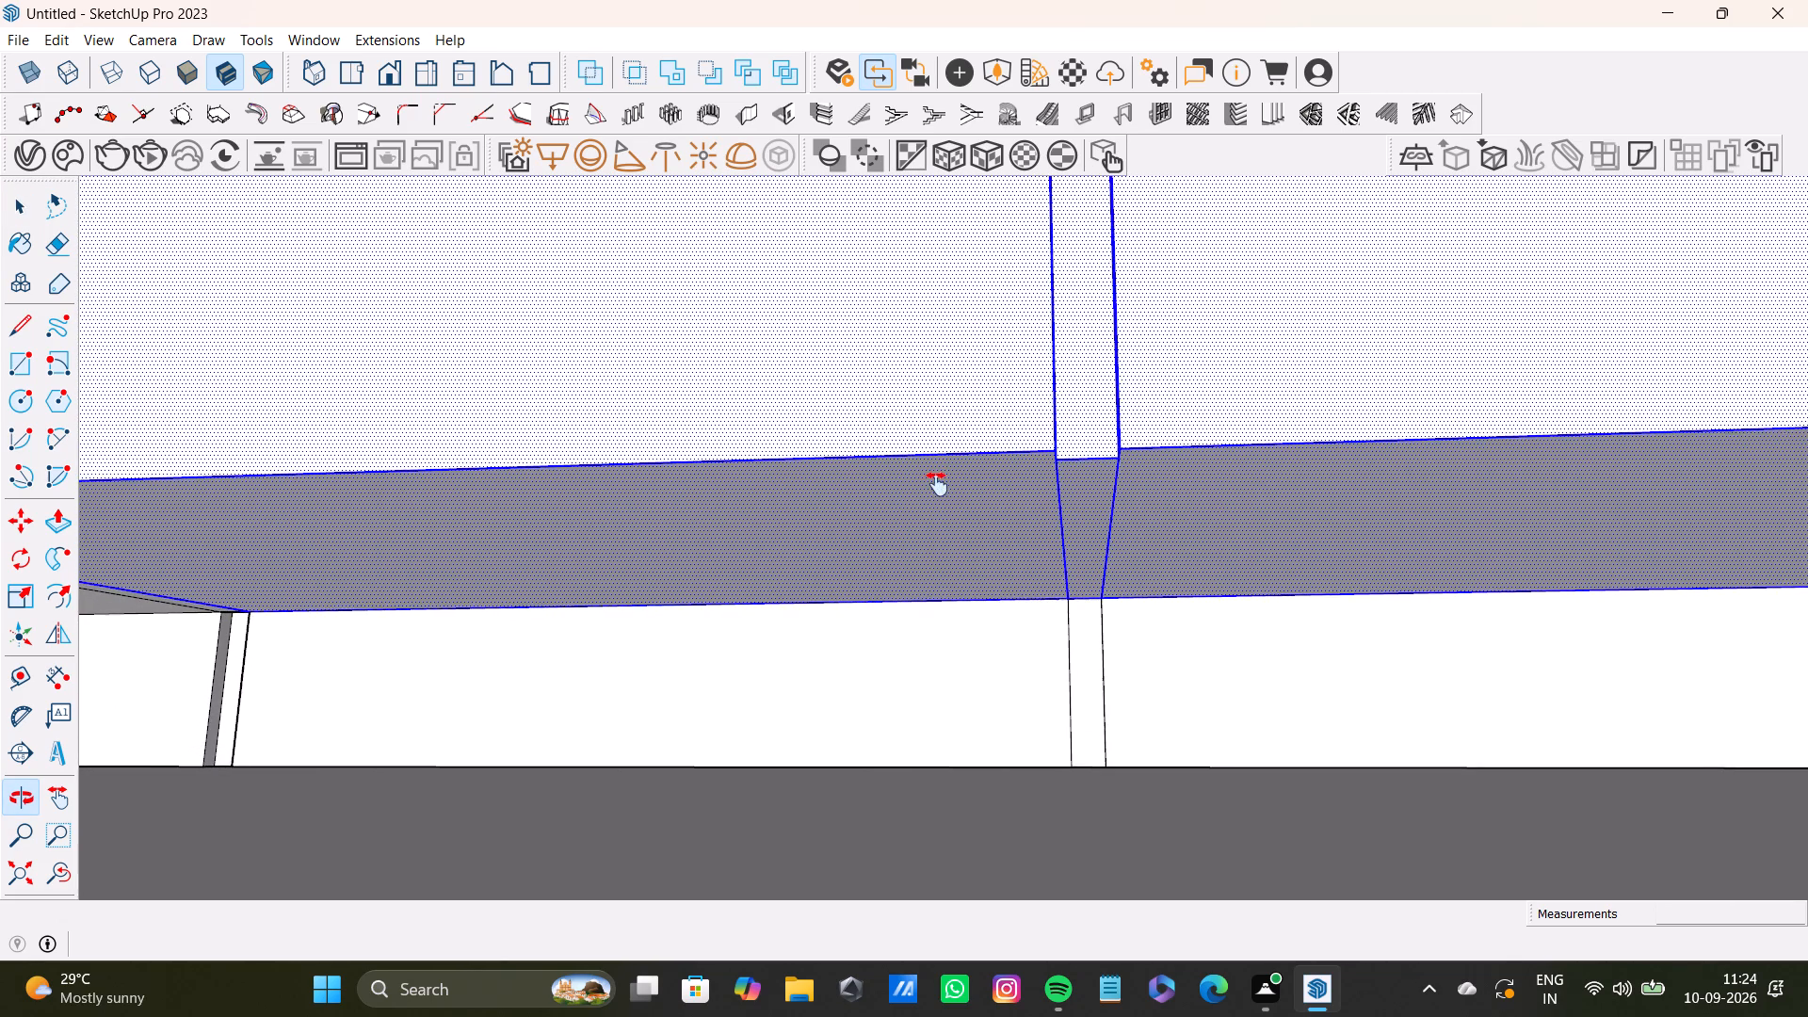
pyautogui.keyDown('shift'); pyautogui.moveTo(937, 484); pyautogui.dragTo(1256, 507, button='middle'); pyautogui.keyUp('shift')
pyautogui.keyDown('shift'); pyautogui.scroll(-3, 287, 532); pyautogui.keyUp('shift')
pyautogui.keyDown('shift'); pyautogui.moveTo(296, 556); pyautogui.dragTo(308, 552, button='middle'); pyautogui.keyUp('shift')
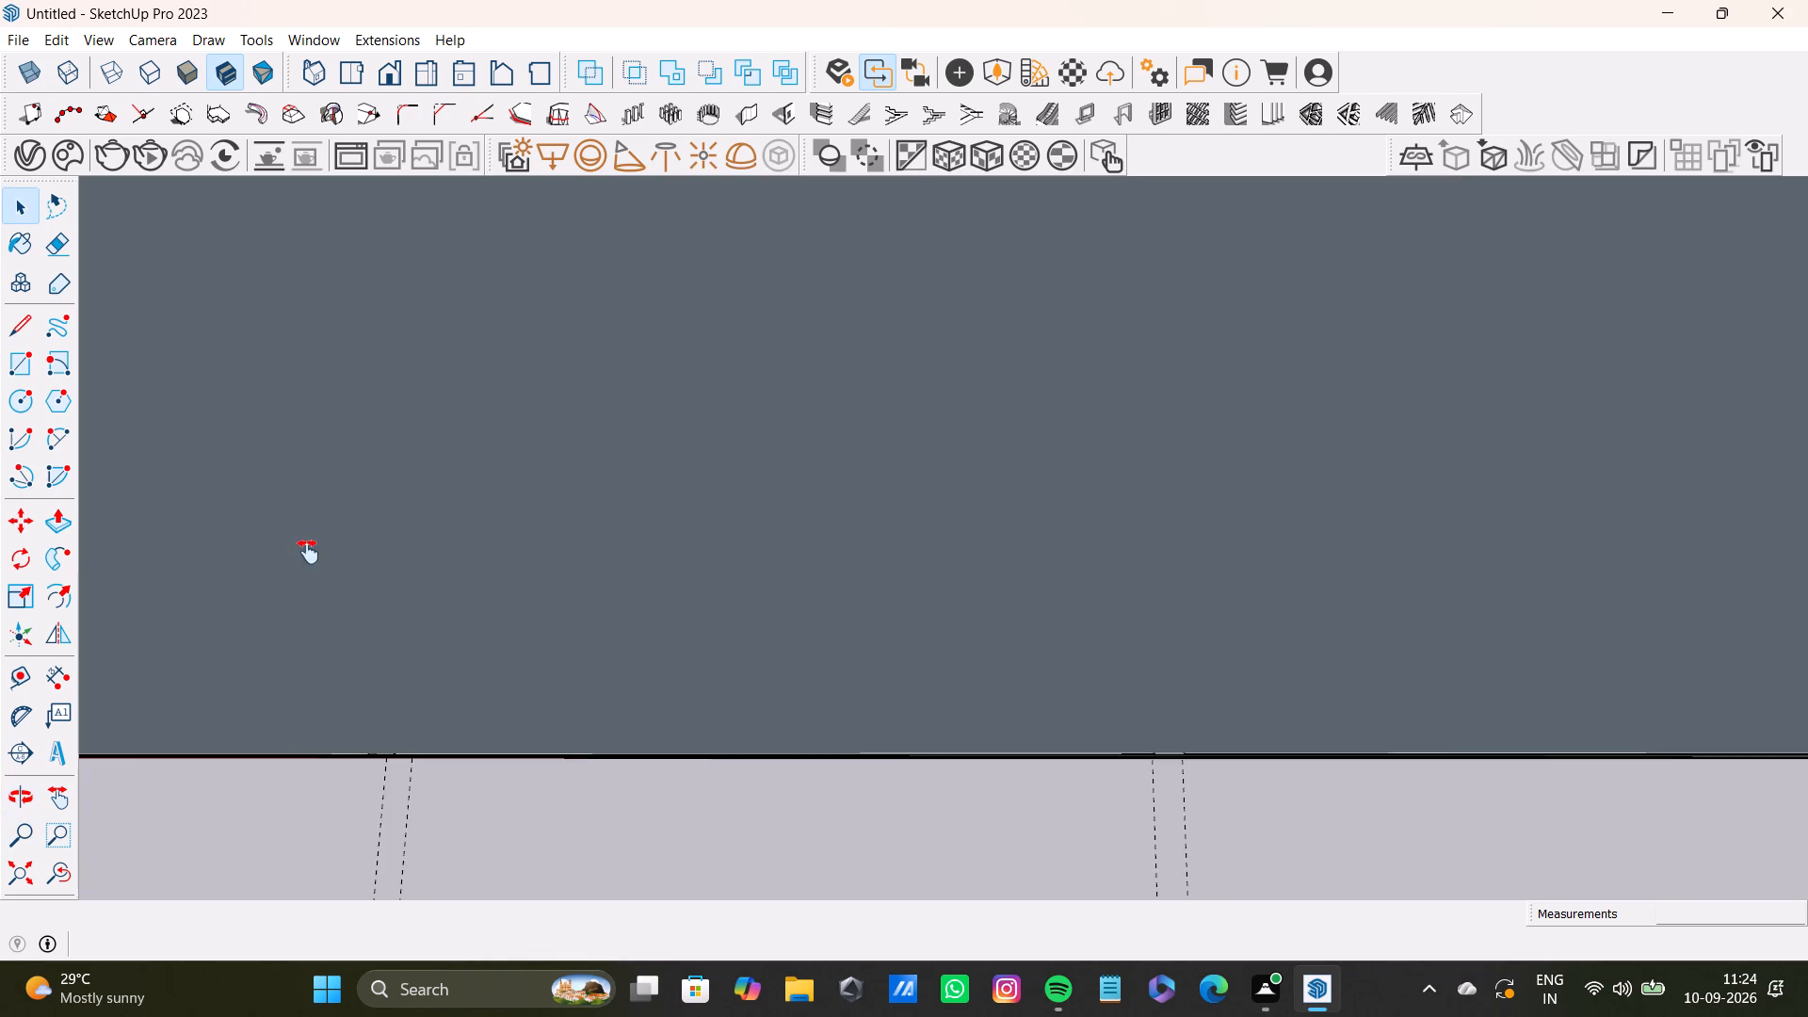
pyautogui.keyDown('shift'); pyautogui.moveTo(308, 552); pyautogui.dragTo(309, 552, button='middle'); pyautogui.keyUp('shift')
pyautogui.keyDown('shift'); pyautogui.click(57, 873); pyautogui.keyUp('shift')
pyautogui.keyDown('shift'); pyautogui.click(11, 877); pyautogui.keyUp('shift')
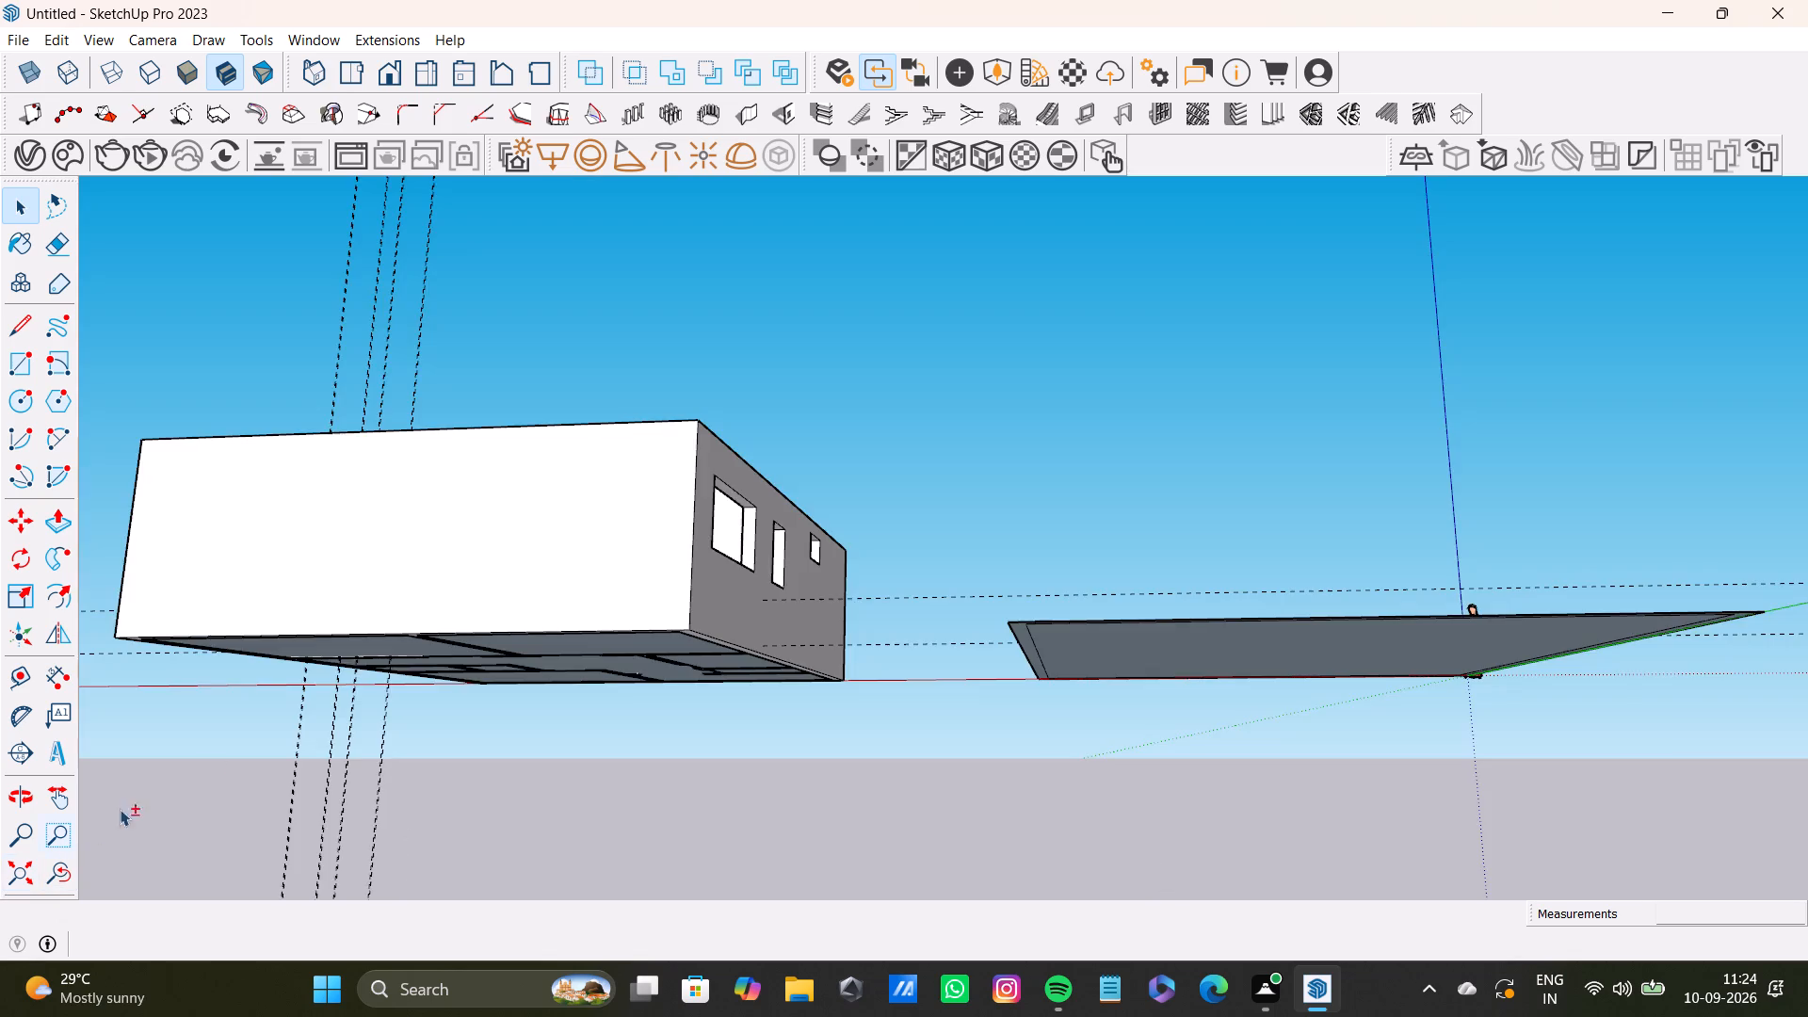
pyautogui.keyDown('shift'); pyautogui.moveTo(350, 634); pyautogui.dragTo(679, 632, button='middle'); pyautogui.keyUp('shift')
pyautogui.keyDown('shift'); pyautogui.moveTo(745, 544); pyautogui.dragTo(753, 803, button='middle'); pyautogui.keyUp('shift')
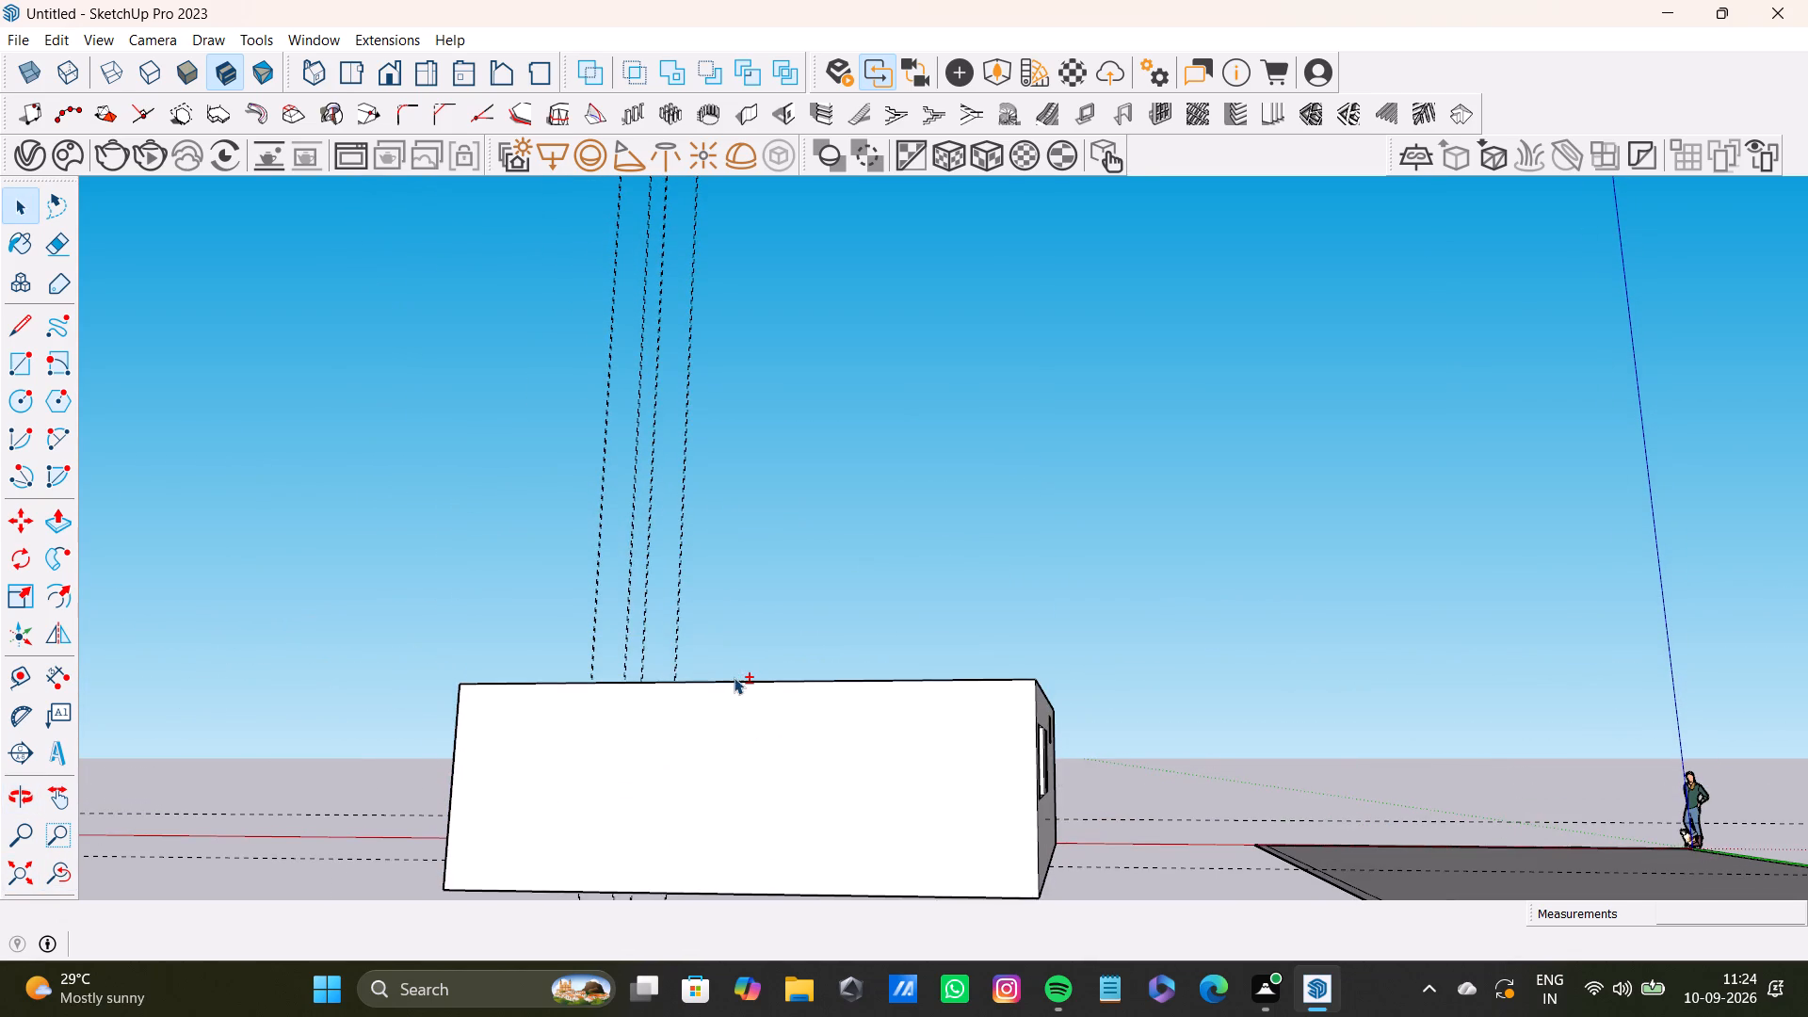
pyautogui.keyDown('shift'); pyautogui.scroll(7, 734, 677); pyautogui.keyUp('shift')
pyautogui.moveTo(767, 673); pyautogui.dragTo(758, 928, button='middle')
pyautogui.scroll(6, 824, 818)
pyautogui.keyDown('shift'); pyautogui.moveTo(560, 820); pyautogui.dragTo(723, 579, button='middle'); pyautogui.keyUp('shift')
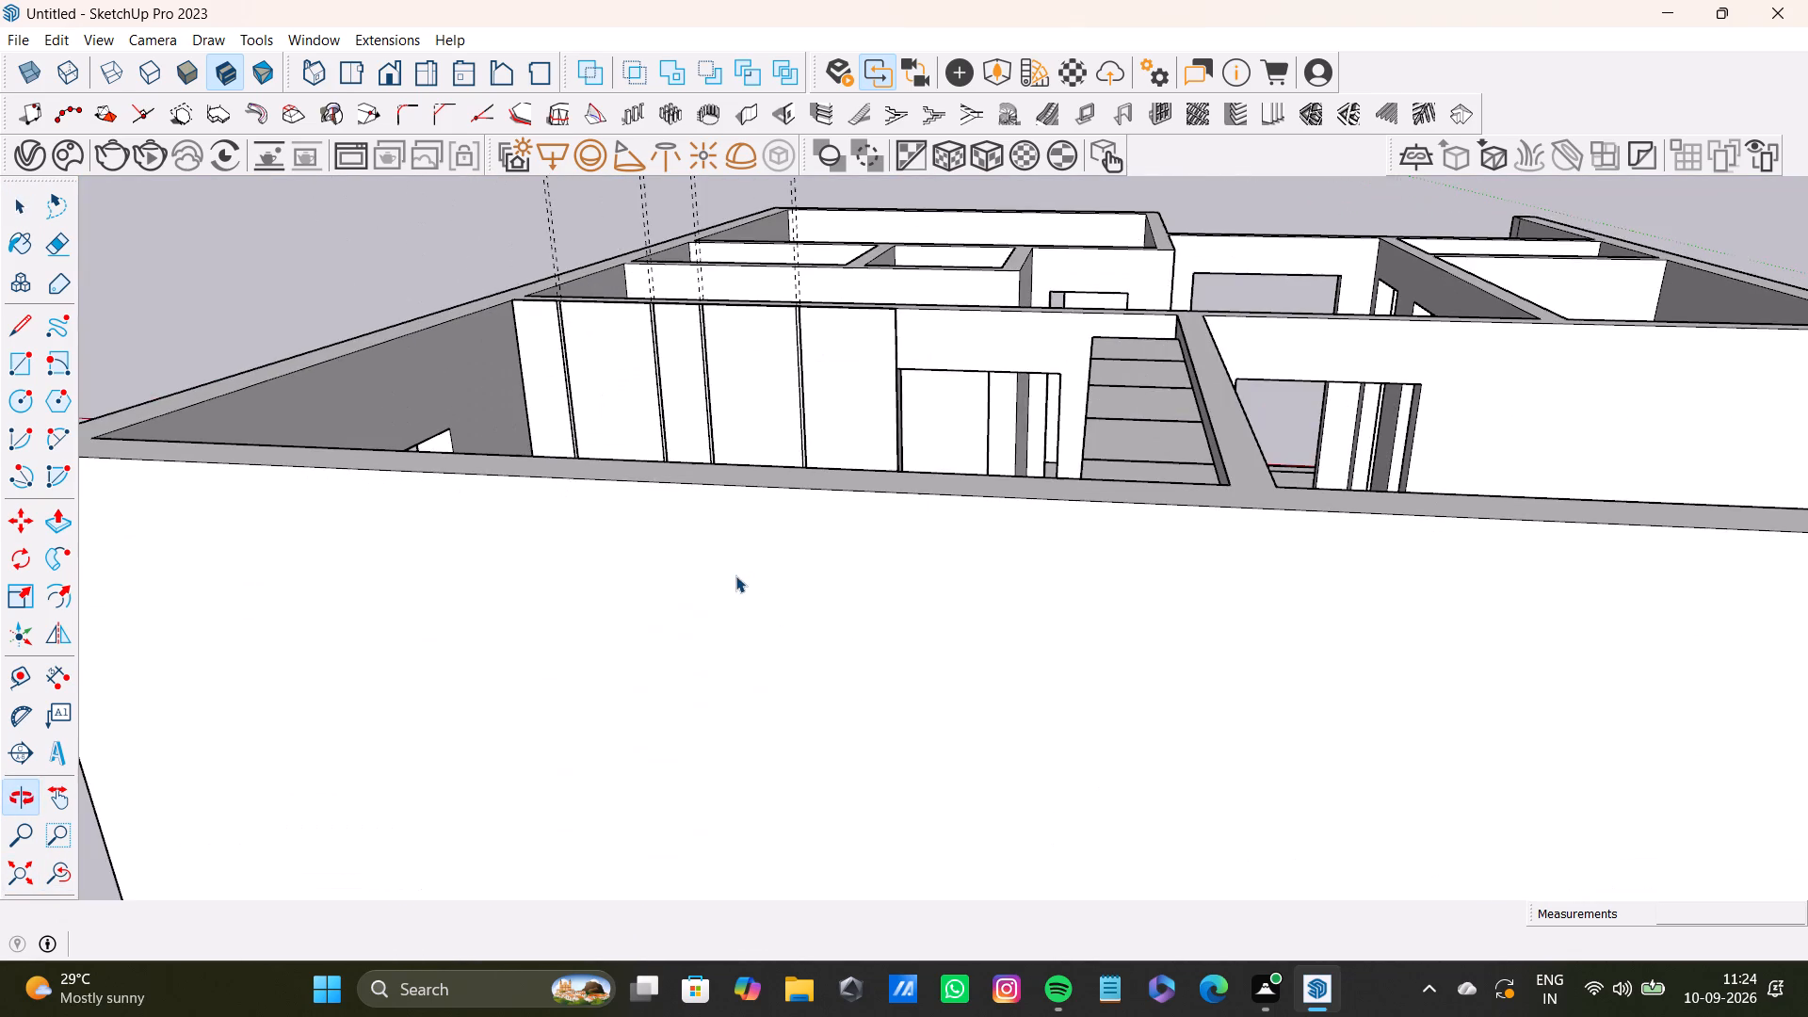
pyautogui.moveTo(750, 520); pyautogui.dragTo(757, 685, button='middle')
pyautogui.scroll(3, 755, 668)
pyautogui.keyDown('shift'); pyautogui.moveTo(732, 654); pyautogui.dragTo(763, 736, button='middle'); pyautogui.keyUp('shift')
pyautogui.scroll(3, 570, 739)
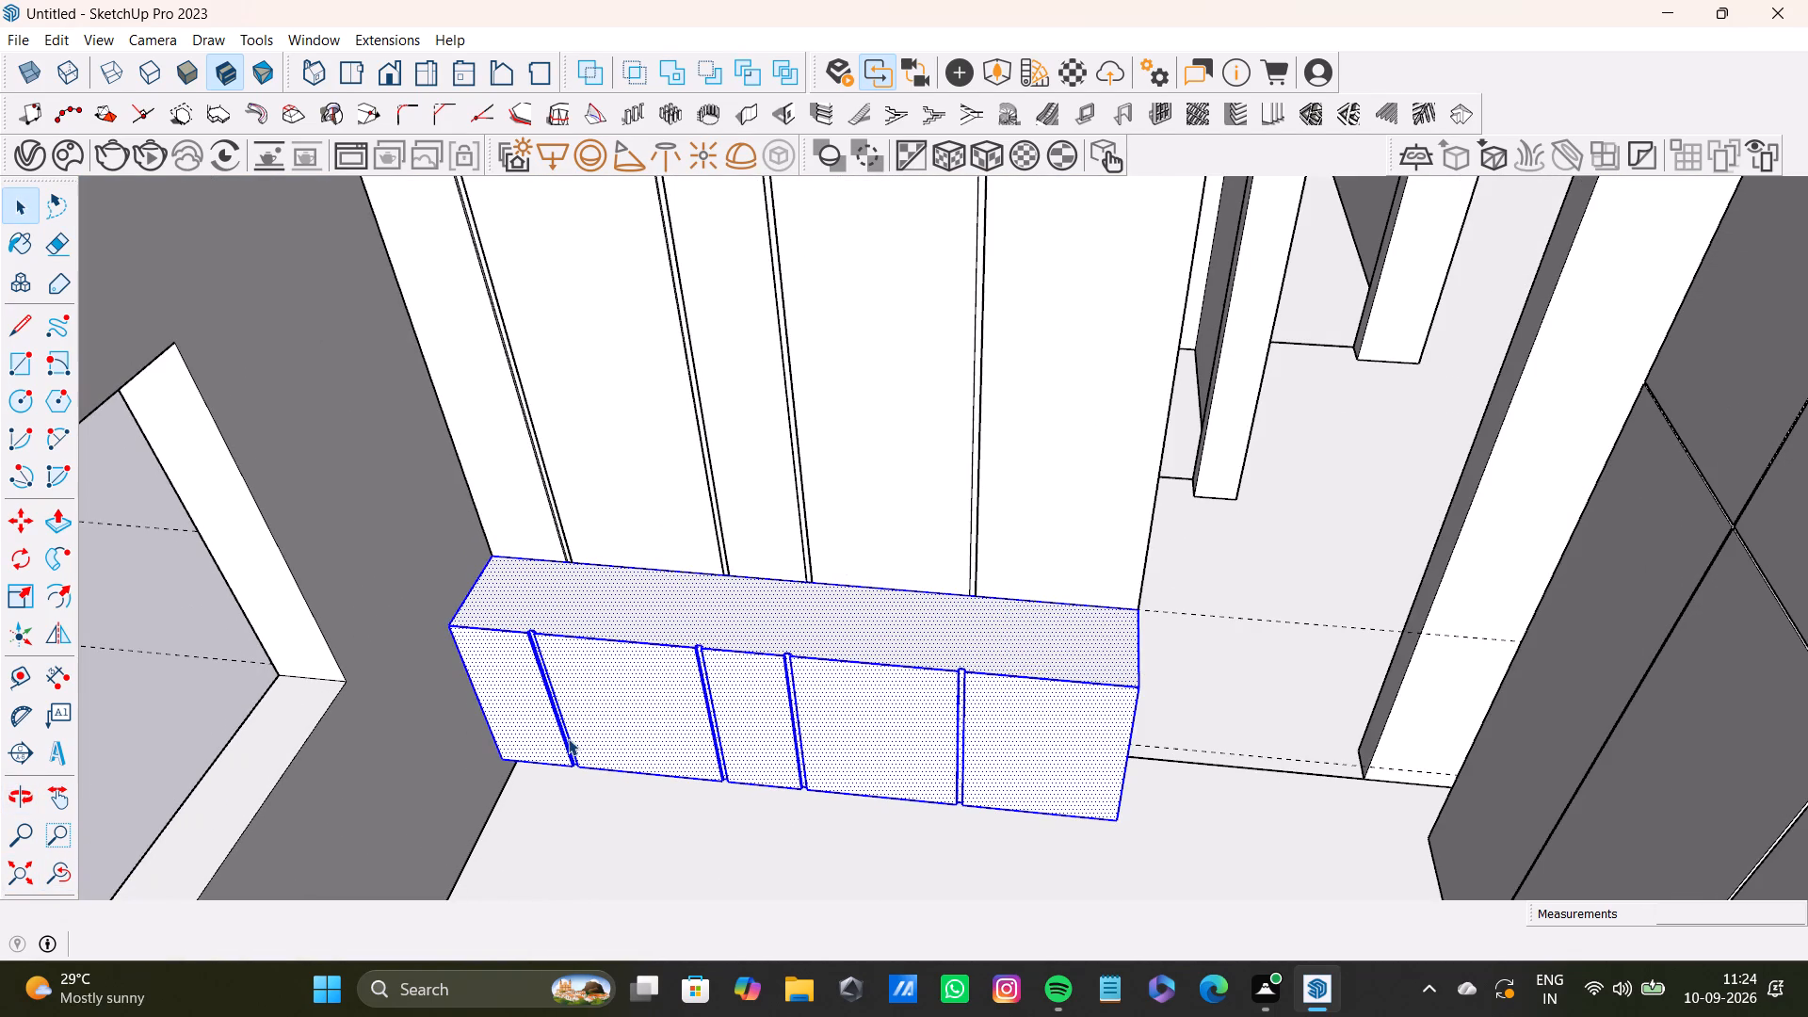
pyautogui.keyDown('shift'); pyautogui.moveTo(577, 761); pyautogui.dragTo(580, 814, button='middle'); pyautogui.keyUp('shift')
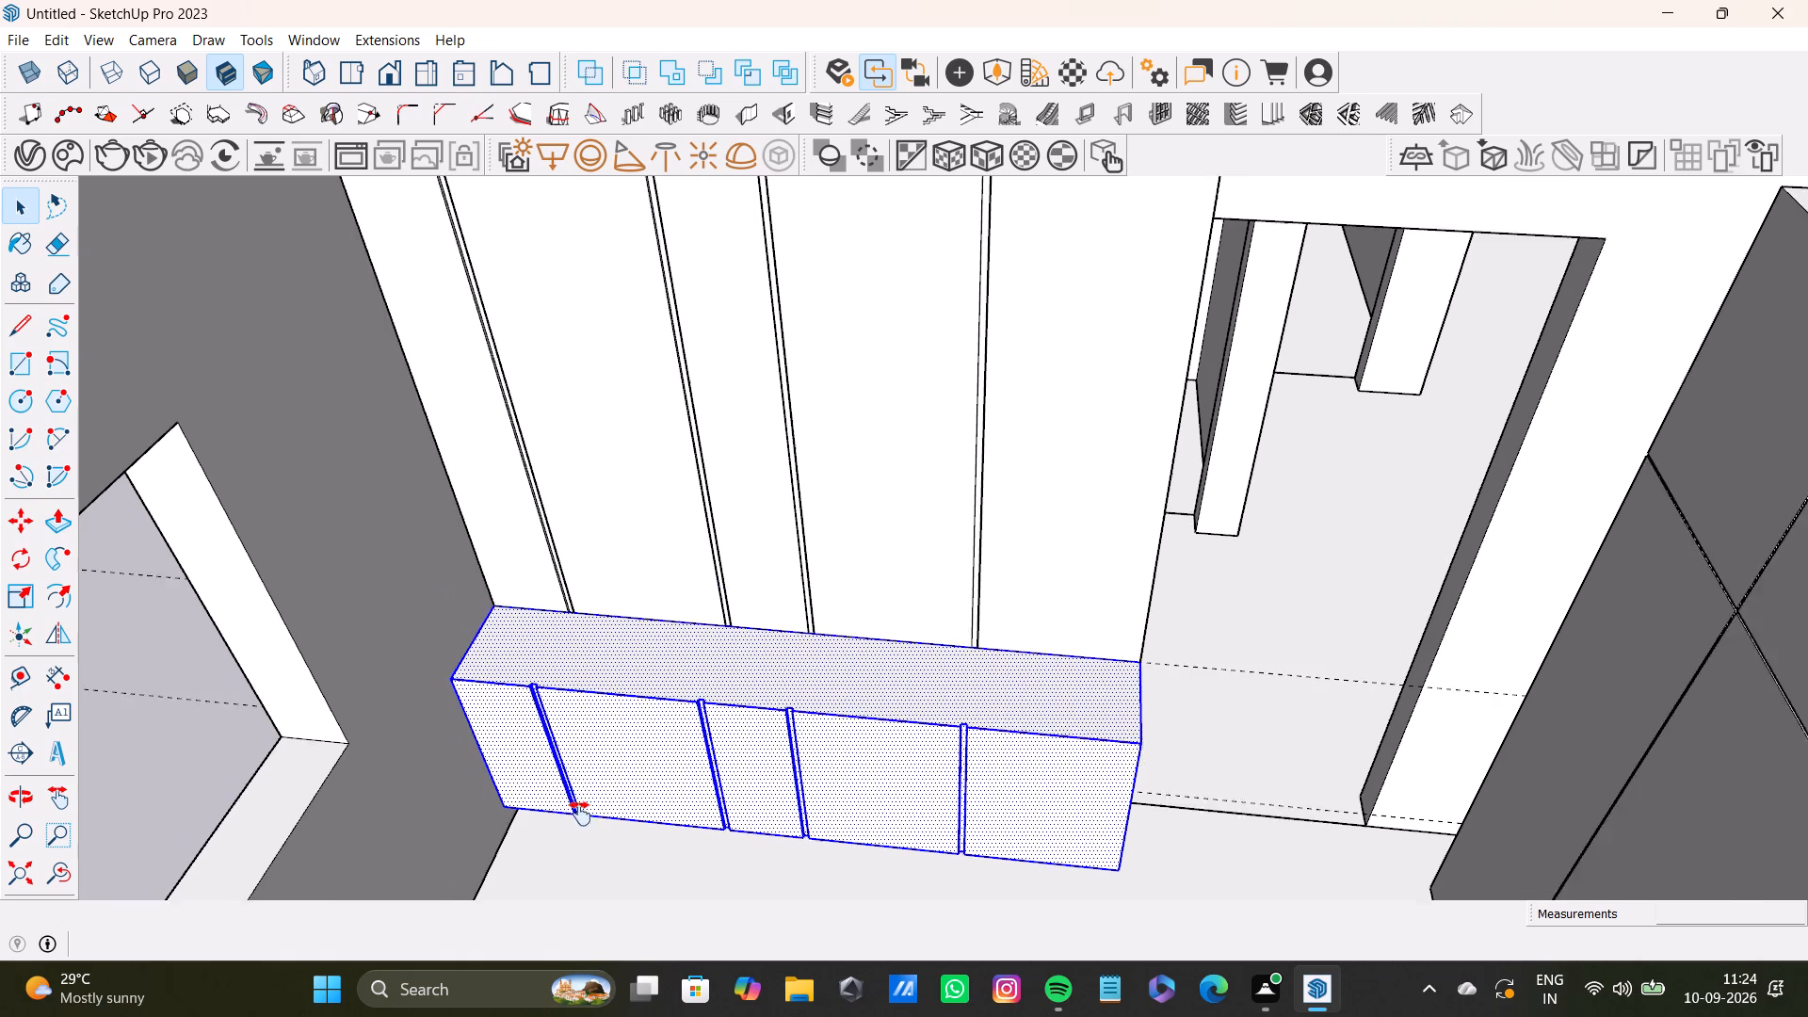
pyautogui.keyDown('shift'); pyautogui.moveTo(580, 814); pyautogui.dragTo(580, 819, button='middle'); pyautogui.keyUp('shift')
pyautogui.scroll(8, 583, 817)
pyautogui.moveTo(589, 800); pyautogui.dragTo(625, 564, button='middle')
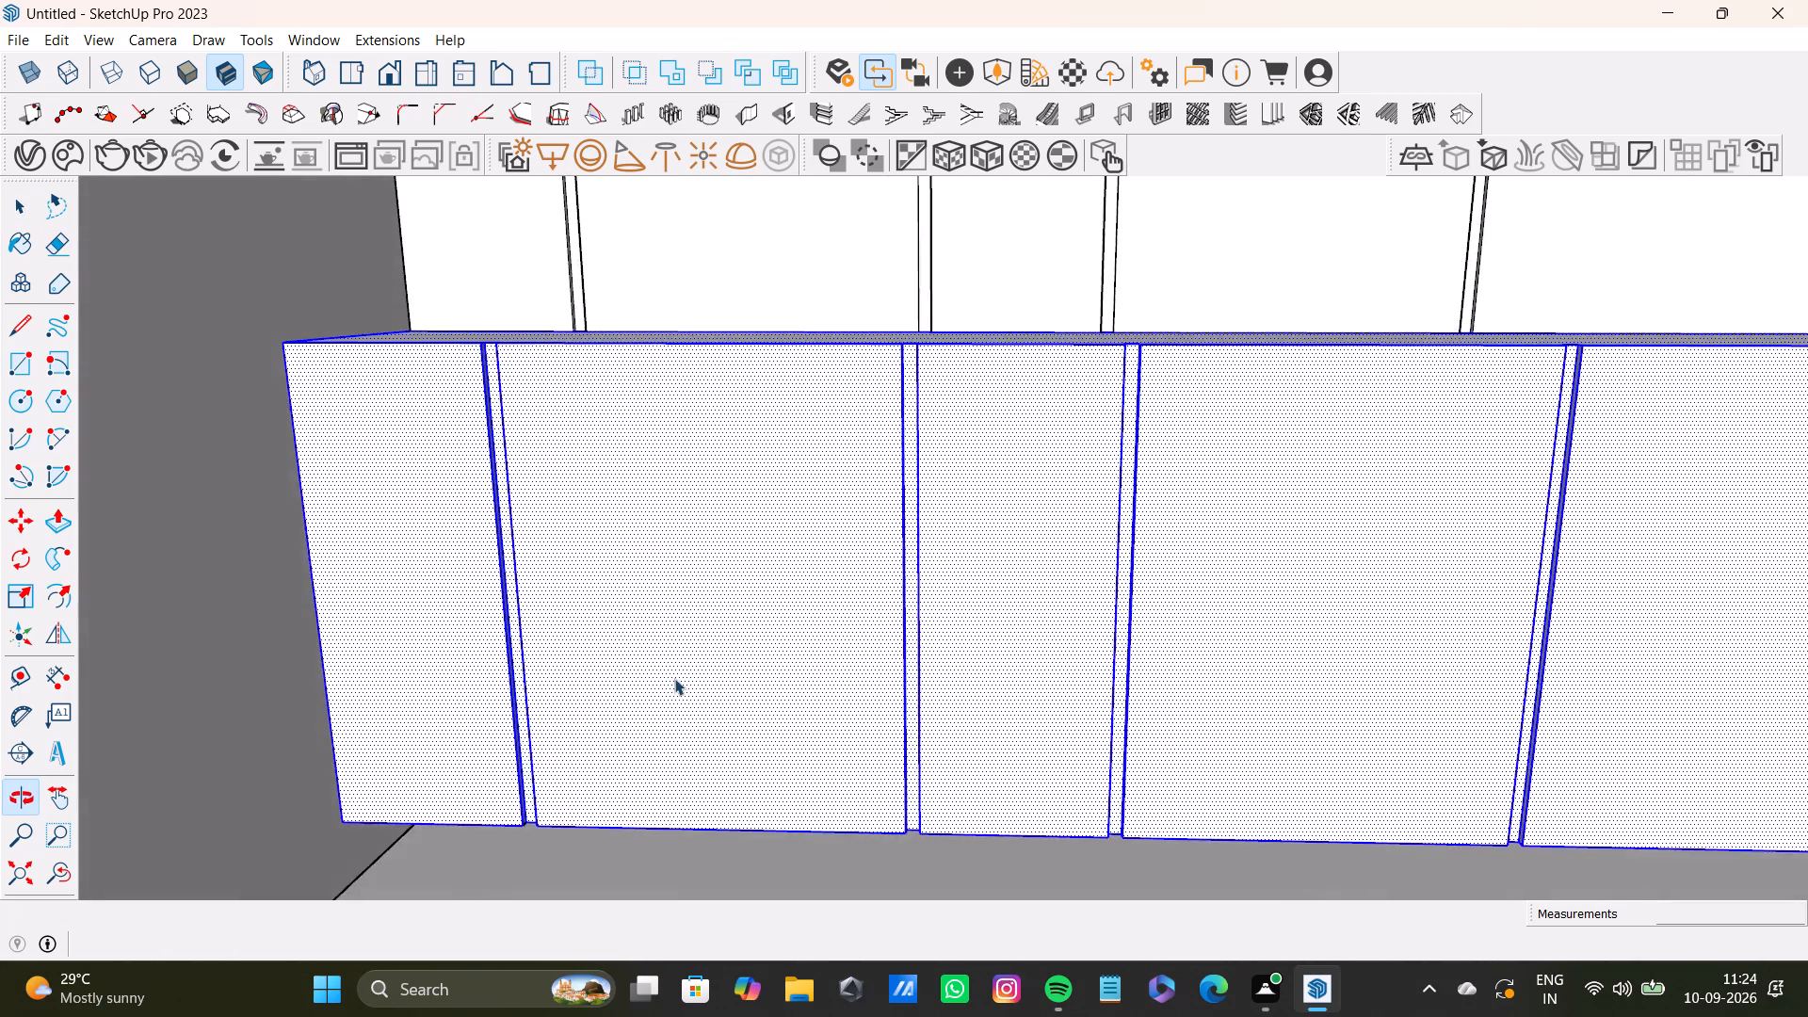
pyautogui.scroll(4, 674, 678)
pyautogui.keyDown('shift'); pyautogui.moveTo(692, 698); pyautogui.dragTo(704, 602, button='middle'); pyautogui.keyUp('shift')
pyautogui.scroll(-3, 644, 693)
pyautogui.keyDown('shift'); pyautogui.moveTo(644, 732); pyautogui.dragTo(661, 635, button='middle'); pyautogui.keyUp('shift')
pyautogui.moveTo(677, 670); pyautogui.dragTo(698, 519, button='middle')
pyautogui.scroll(7, 608, 590)
pyautogui.moveTo(592, 648); pyautogui.dragTo(604, 589, button='middle')
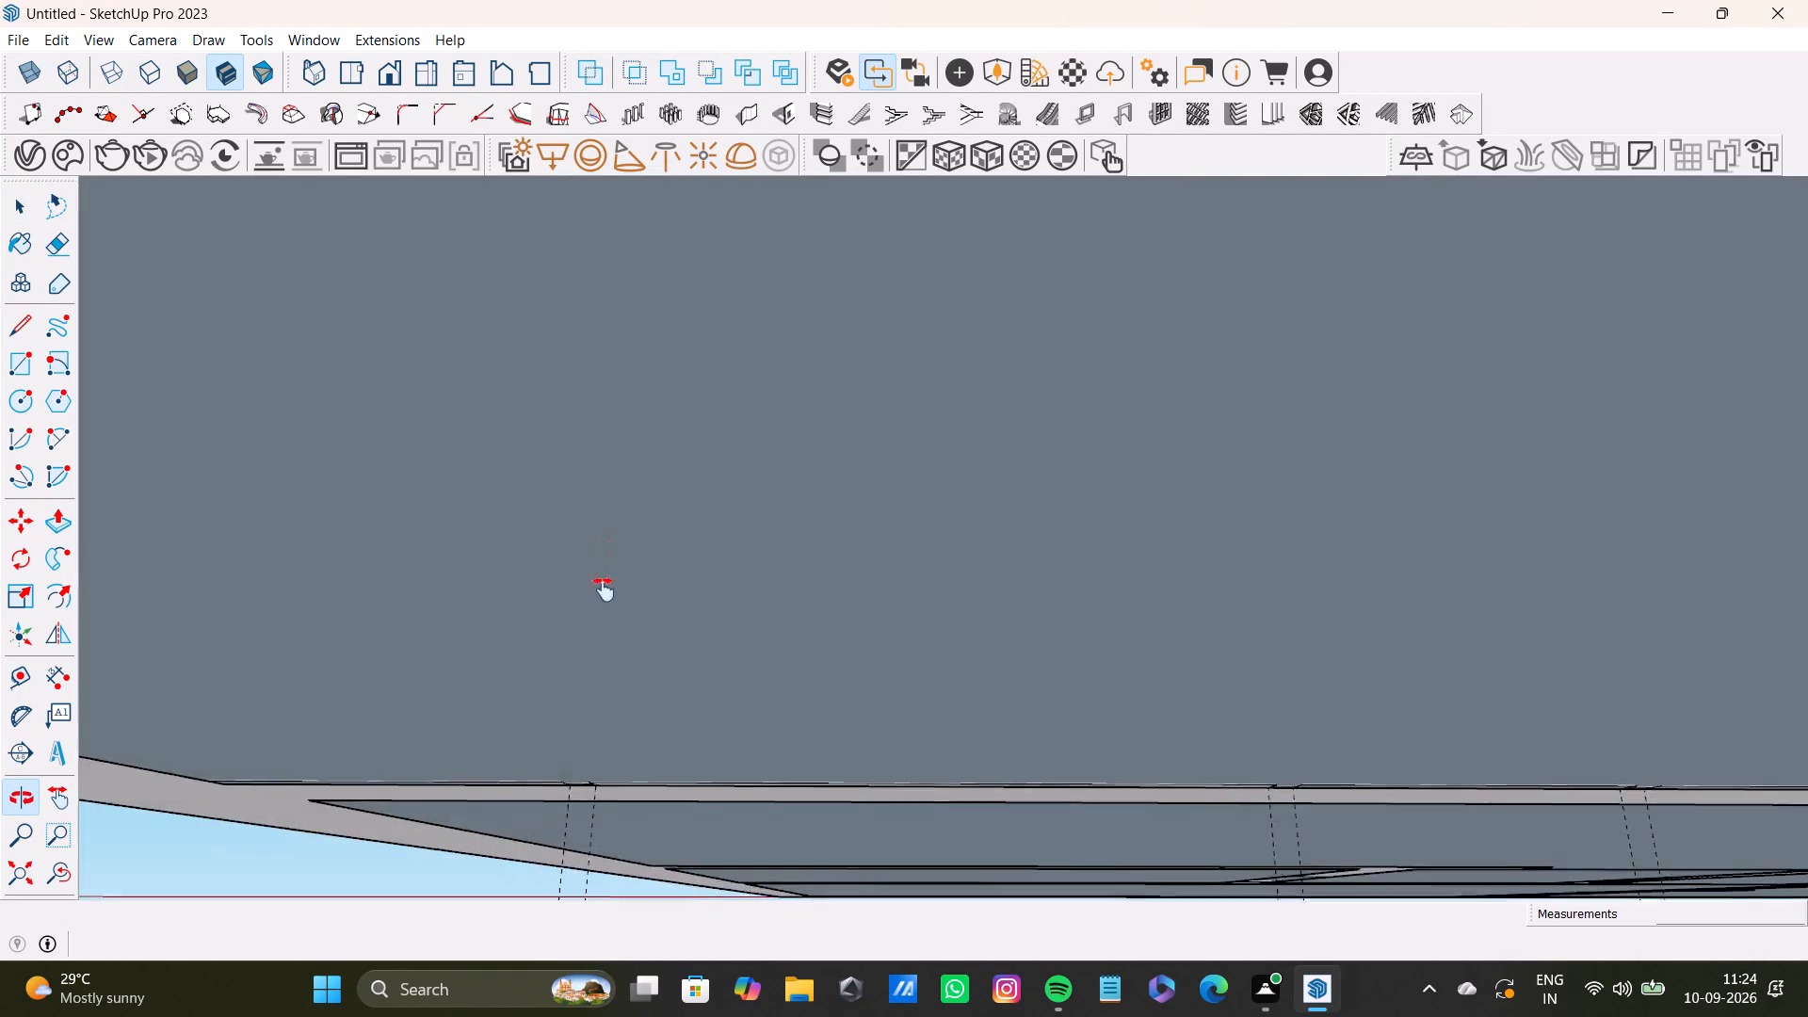
pyautogui.moveTo(604, 589); pyautogui.dragTo(598, 751, button='middle')
pyautogui.click(51, 875)
pyautogui.moveTo(617, 658); pyautogui.dragTo(621, 722, button='middle')
pyautogui.scroll(3, 639, 678)
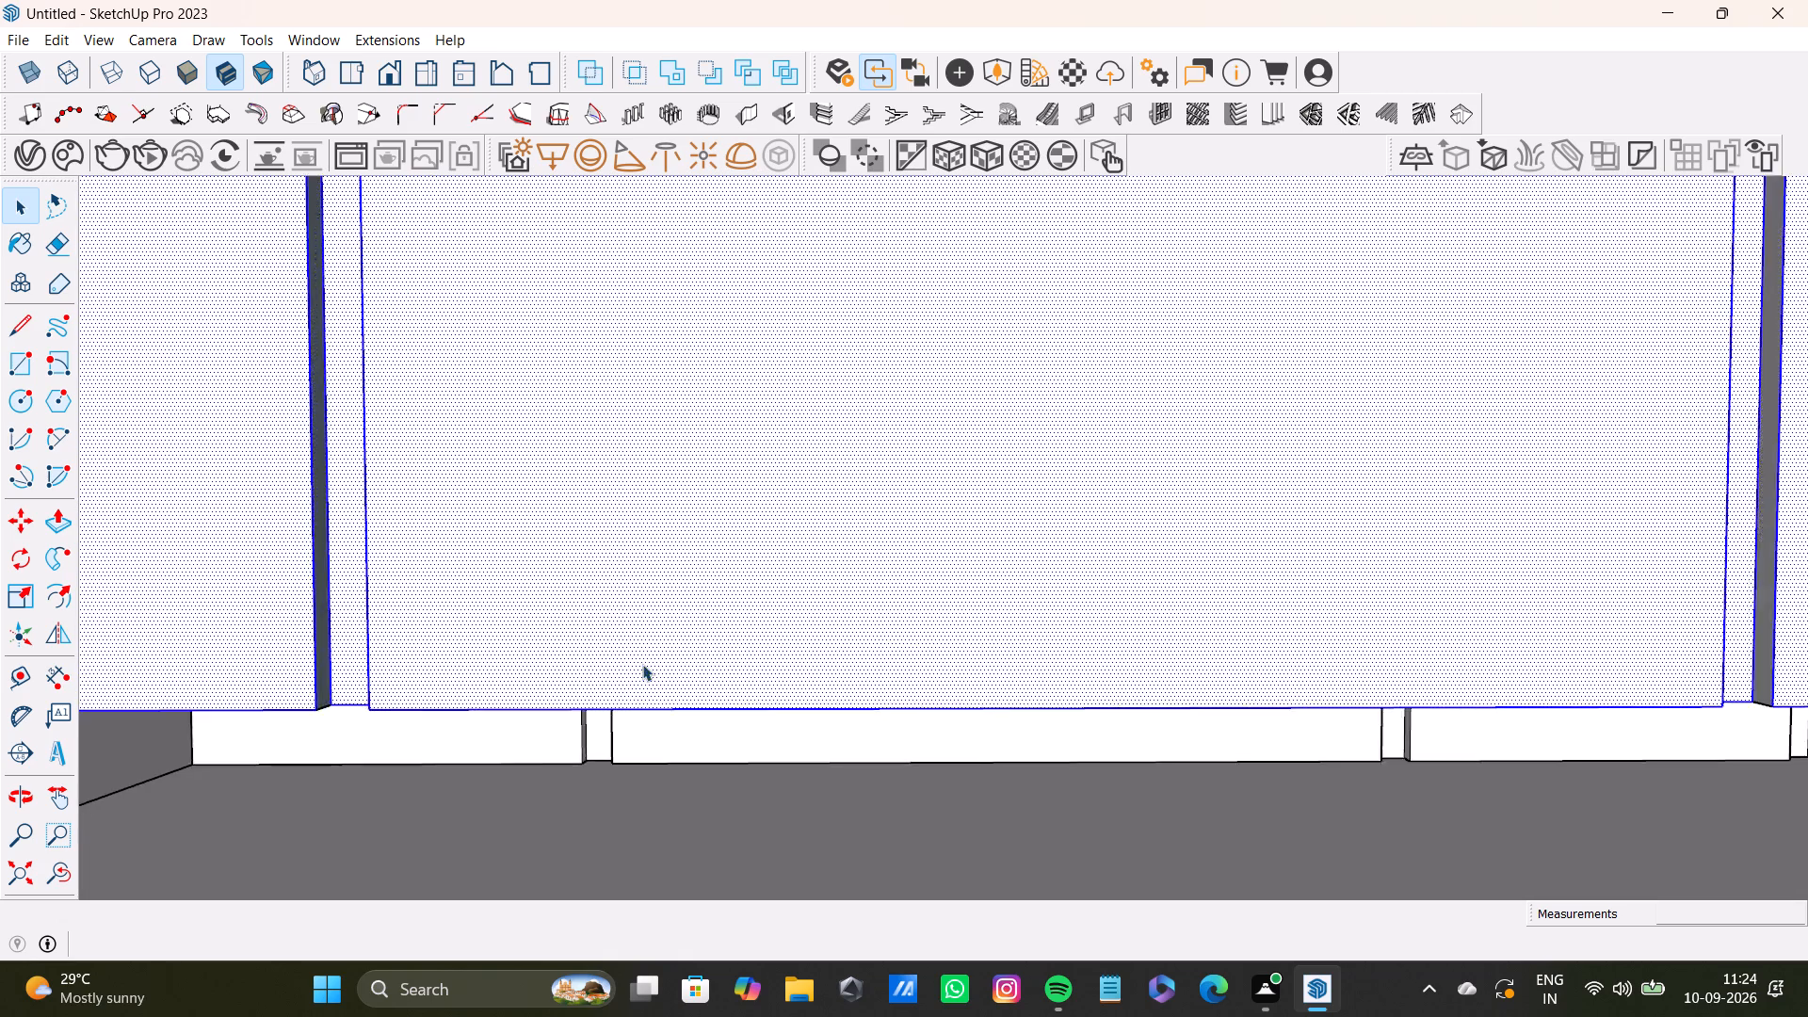
pyautogui.scroll(5, 642, 664)
pyautogui.keyDown('shift'); pyautogui.moveTo(614, 718); pyautogui.dragTo(1473, 623, button='middle'); pyautogui.keyUp('shift')
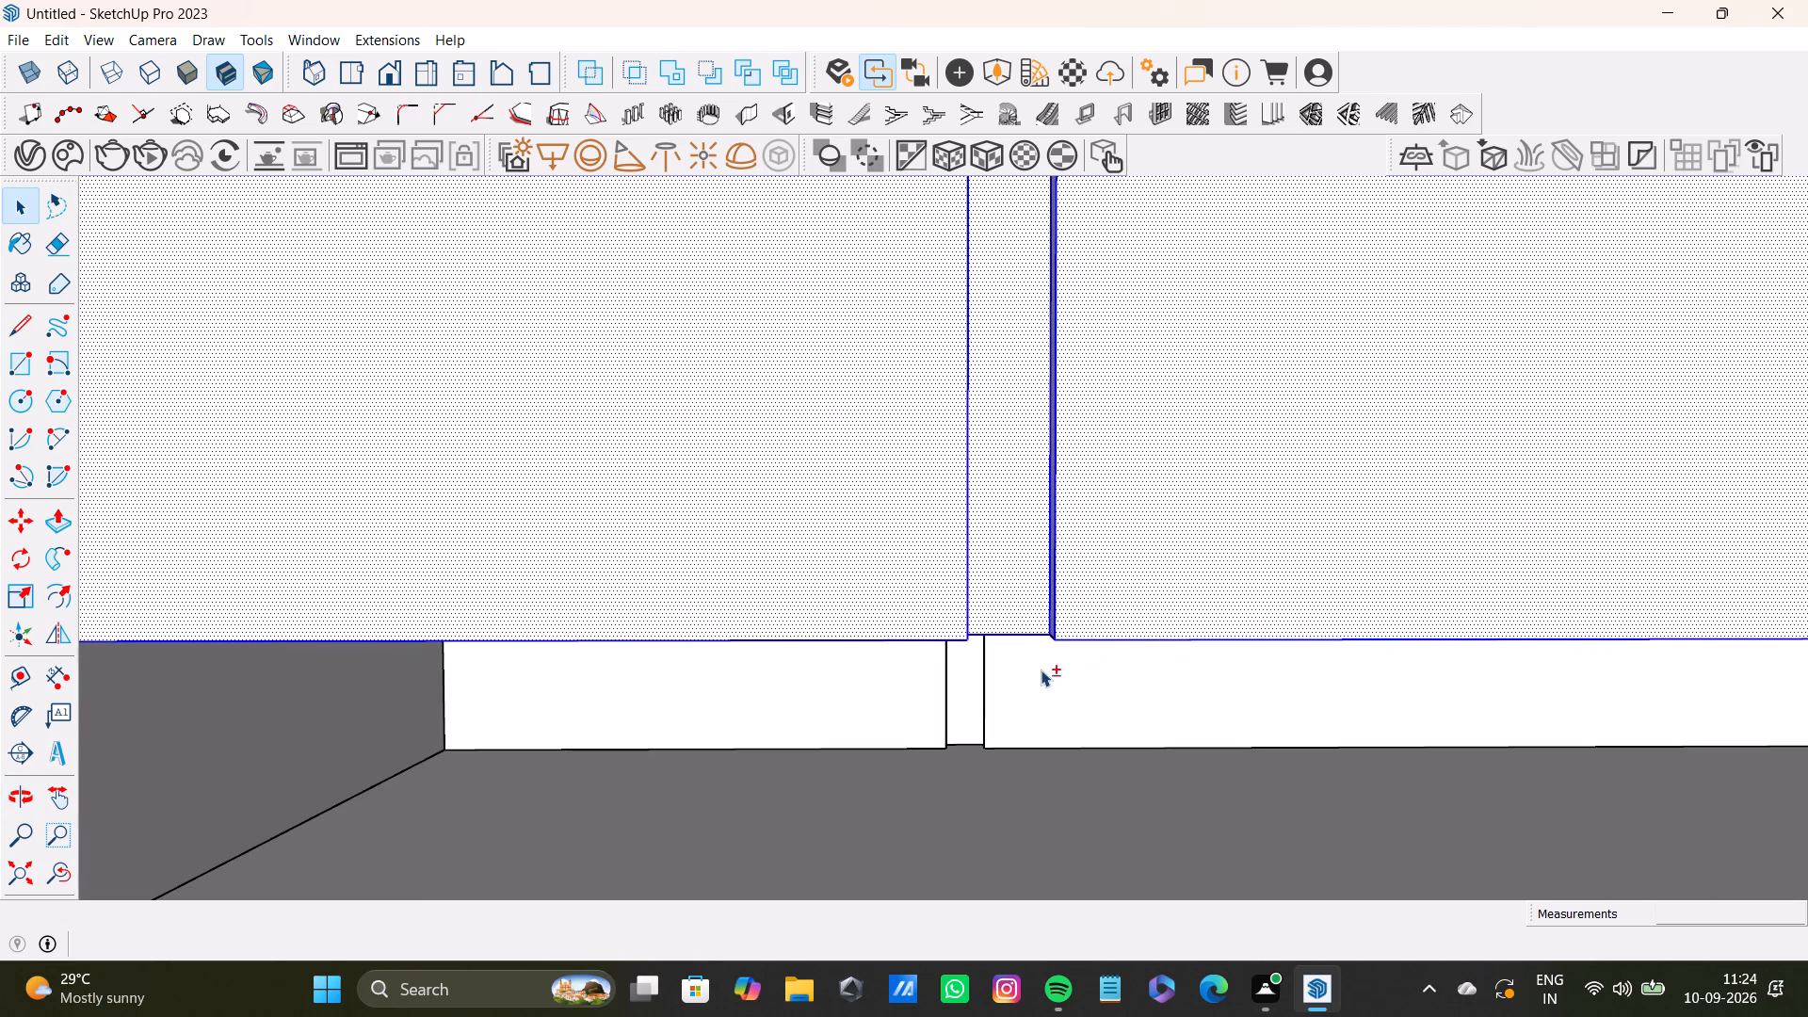
pyautogui.moveTo(859, 704); pyautogui.dragTo(864, 612, button='middle')
pyautogui.keyDown('shift'); pyautogui.doubleClick(829, 455); pyautogui.keyUp('shift')
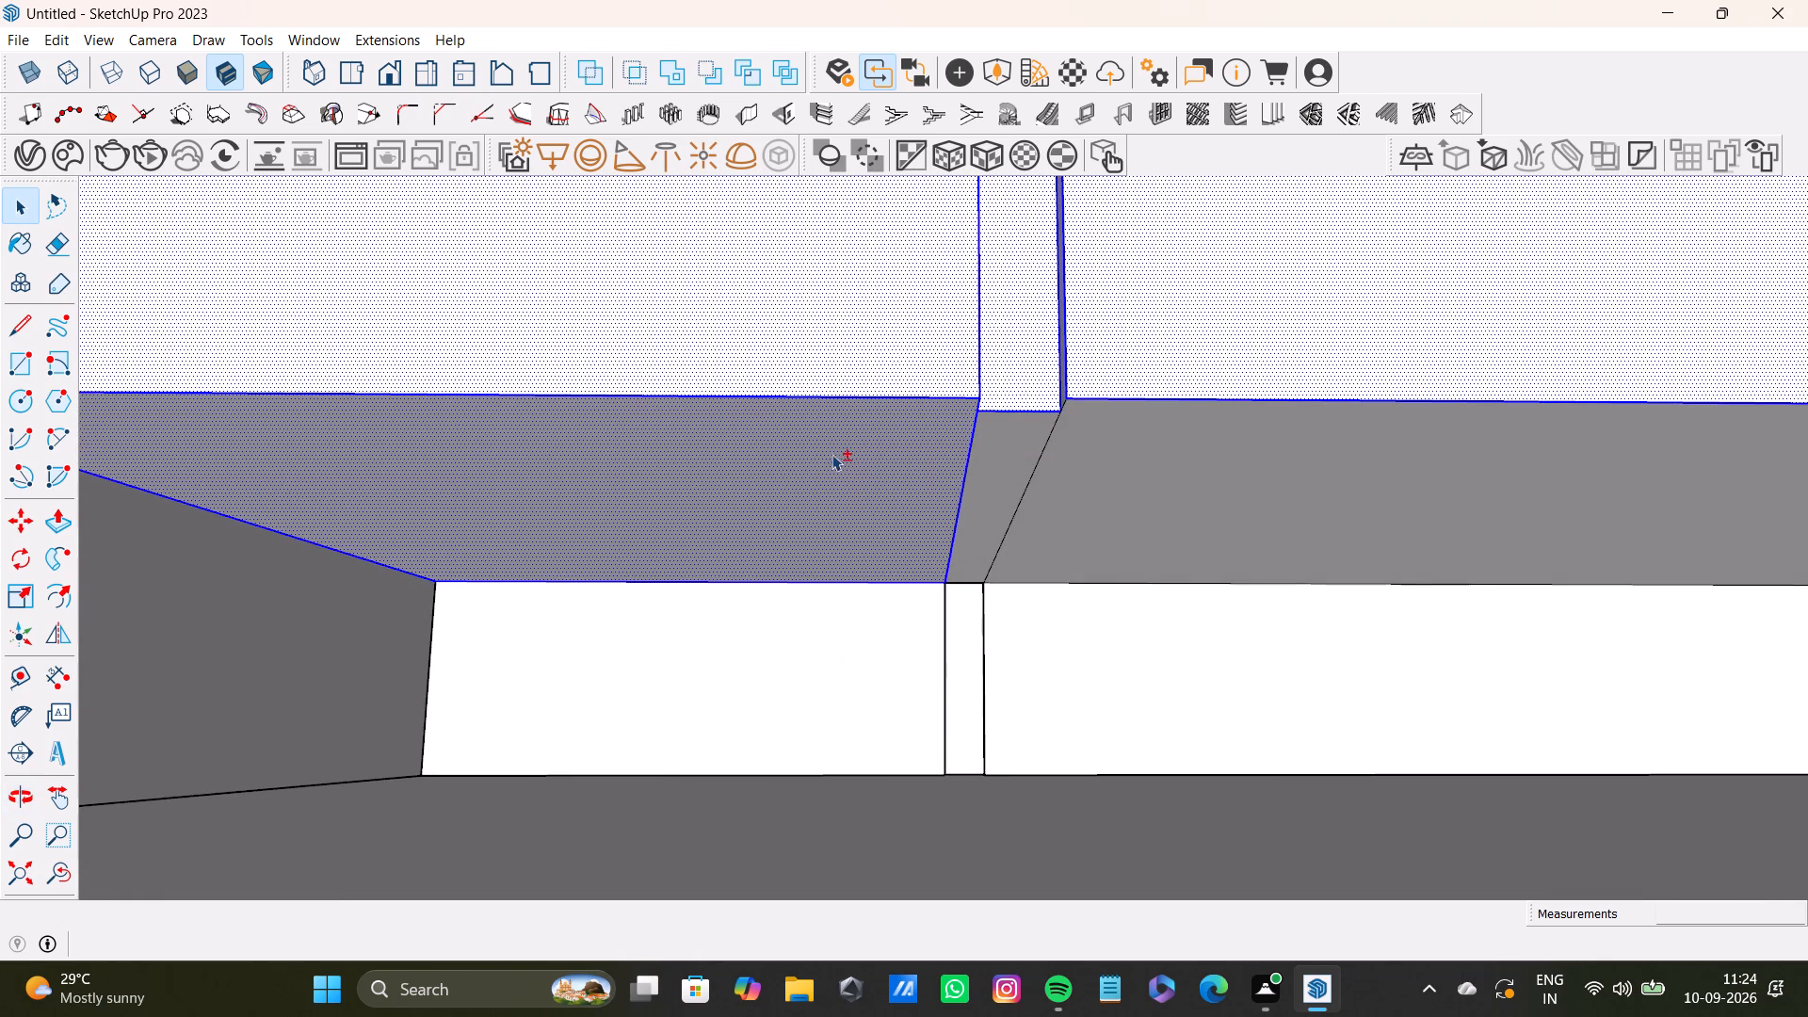
pyautogui.keyDown('shift'); pyautogui.doubleClick(1002, 463); pyautogui.keyUp('shift')
pyautogui.keyDown('shift'); pyautogui.click(1186, 462); pyautogui.keyUp('shift')
pyautogui.keyDown('shift'); pyautogui.click(1186, 461); pyautogui.keyUp('shift')
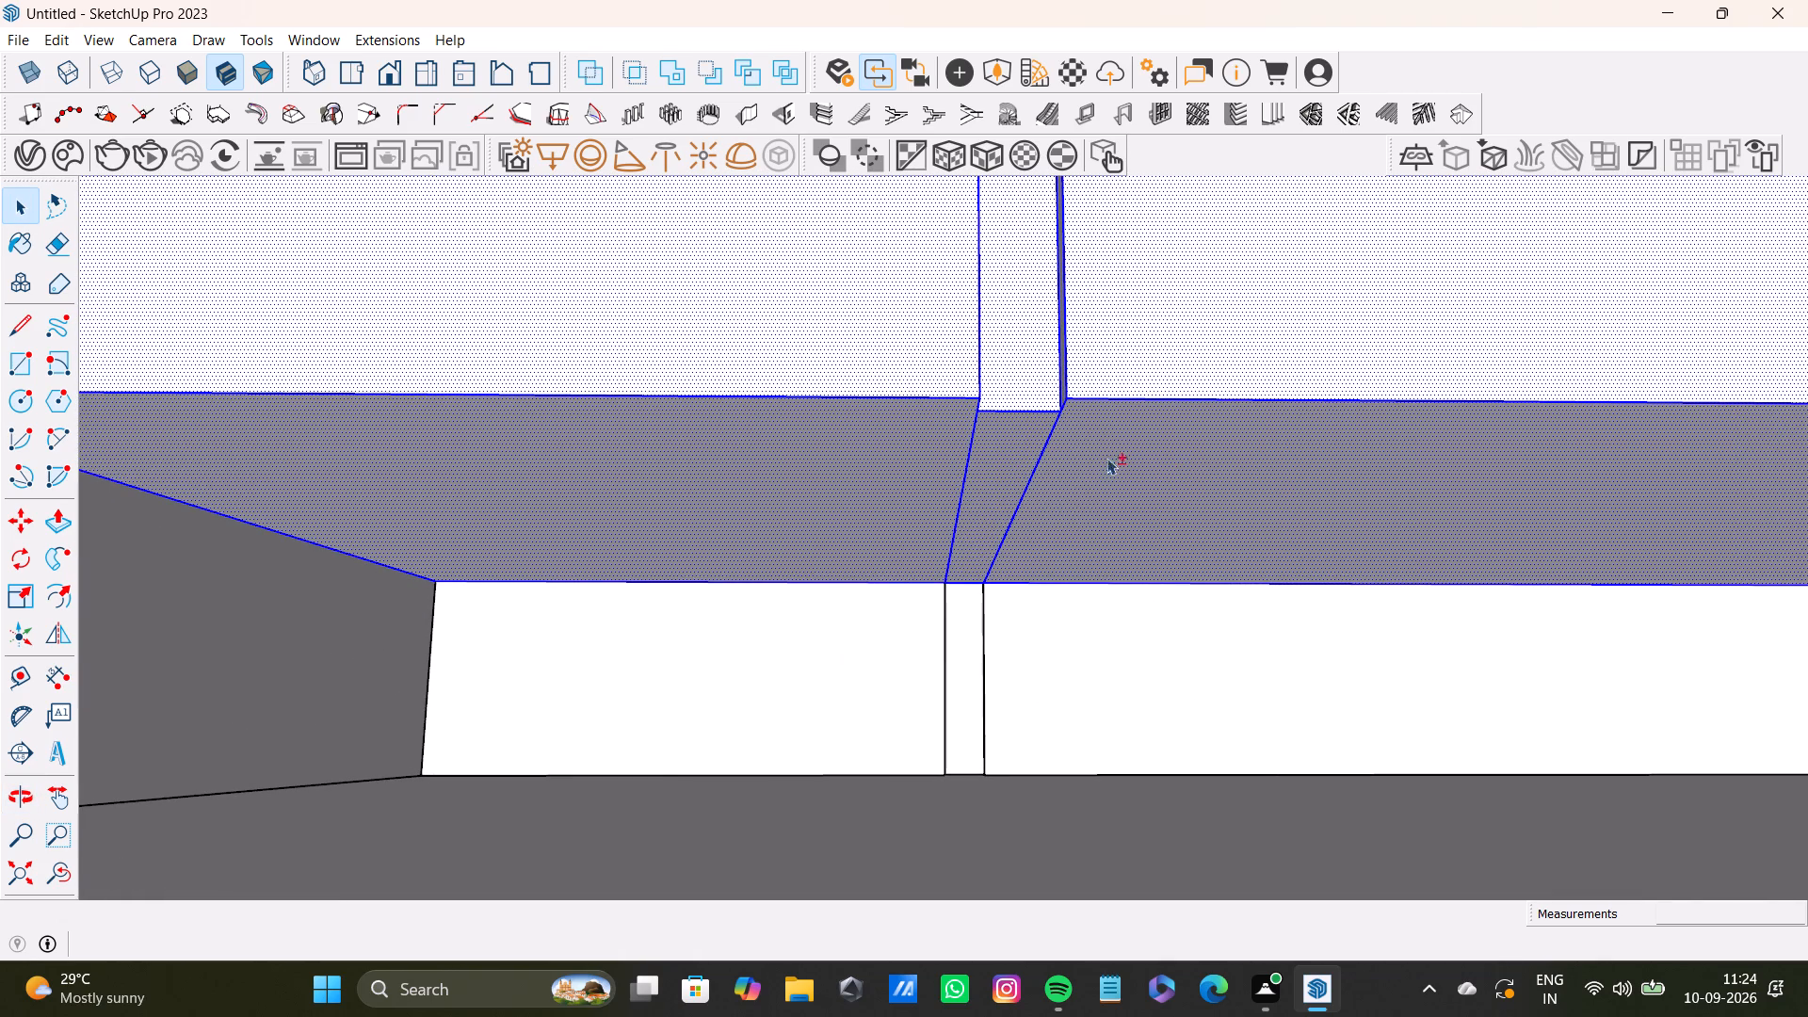
# Add the undersides of the ledge's second groove, third panel and third groove to the selection, and pick the third groove's side face.
pyautogui.keyDown('shift'); pyautogui.scroll(2, 1068, 390); pyautogui.keyUp('shift')
pyautogui.keyDown('shift'); pyautogui.scroll(-5, 1180, 438); pyautogui.keyUp('shift')
pyautogui.keyDown('shift'); pyautogui.moveTo(1338, 489); pyautogui.dragTo(1290, 490, button='middle'); pyautogui.keyUp('shift')
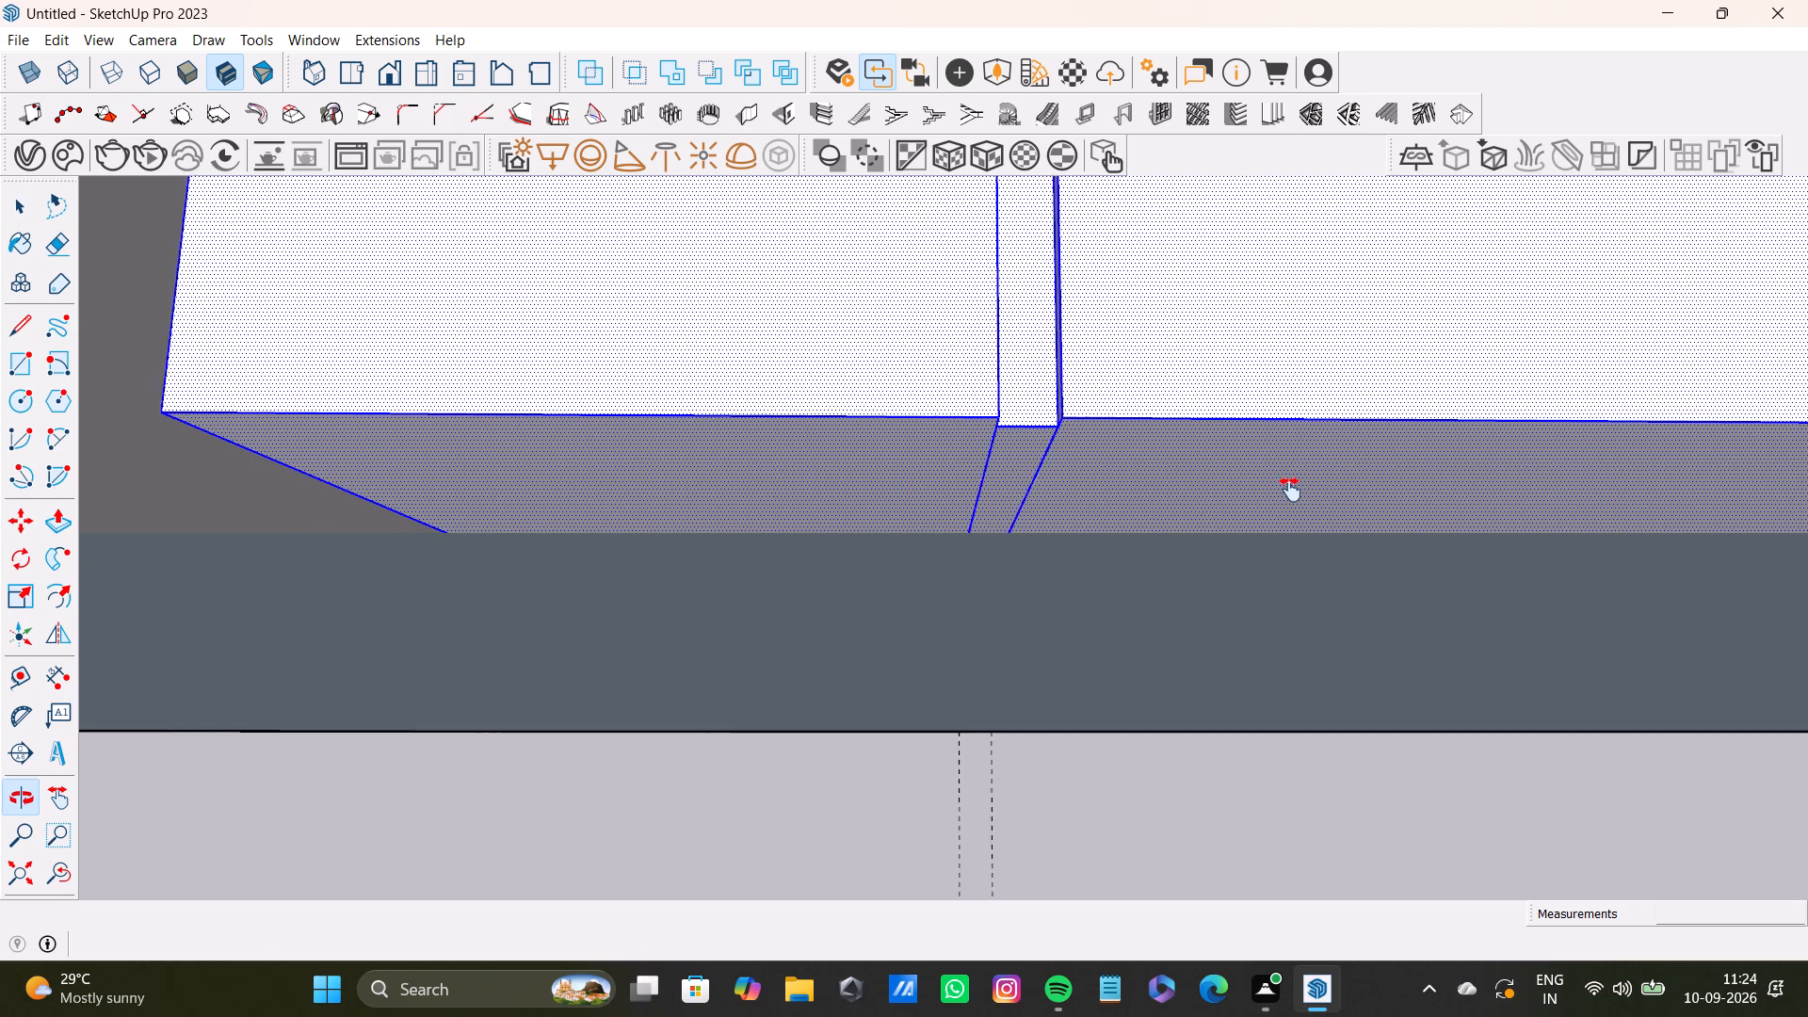
pyautogui.keyDown('shift'); pyautogui.moveTo(1290, 490); pyautogui.dragTo(1236, 503, button='middle'); pyautogui.keyUp('shift')
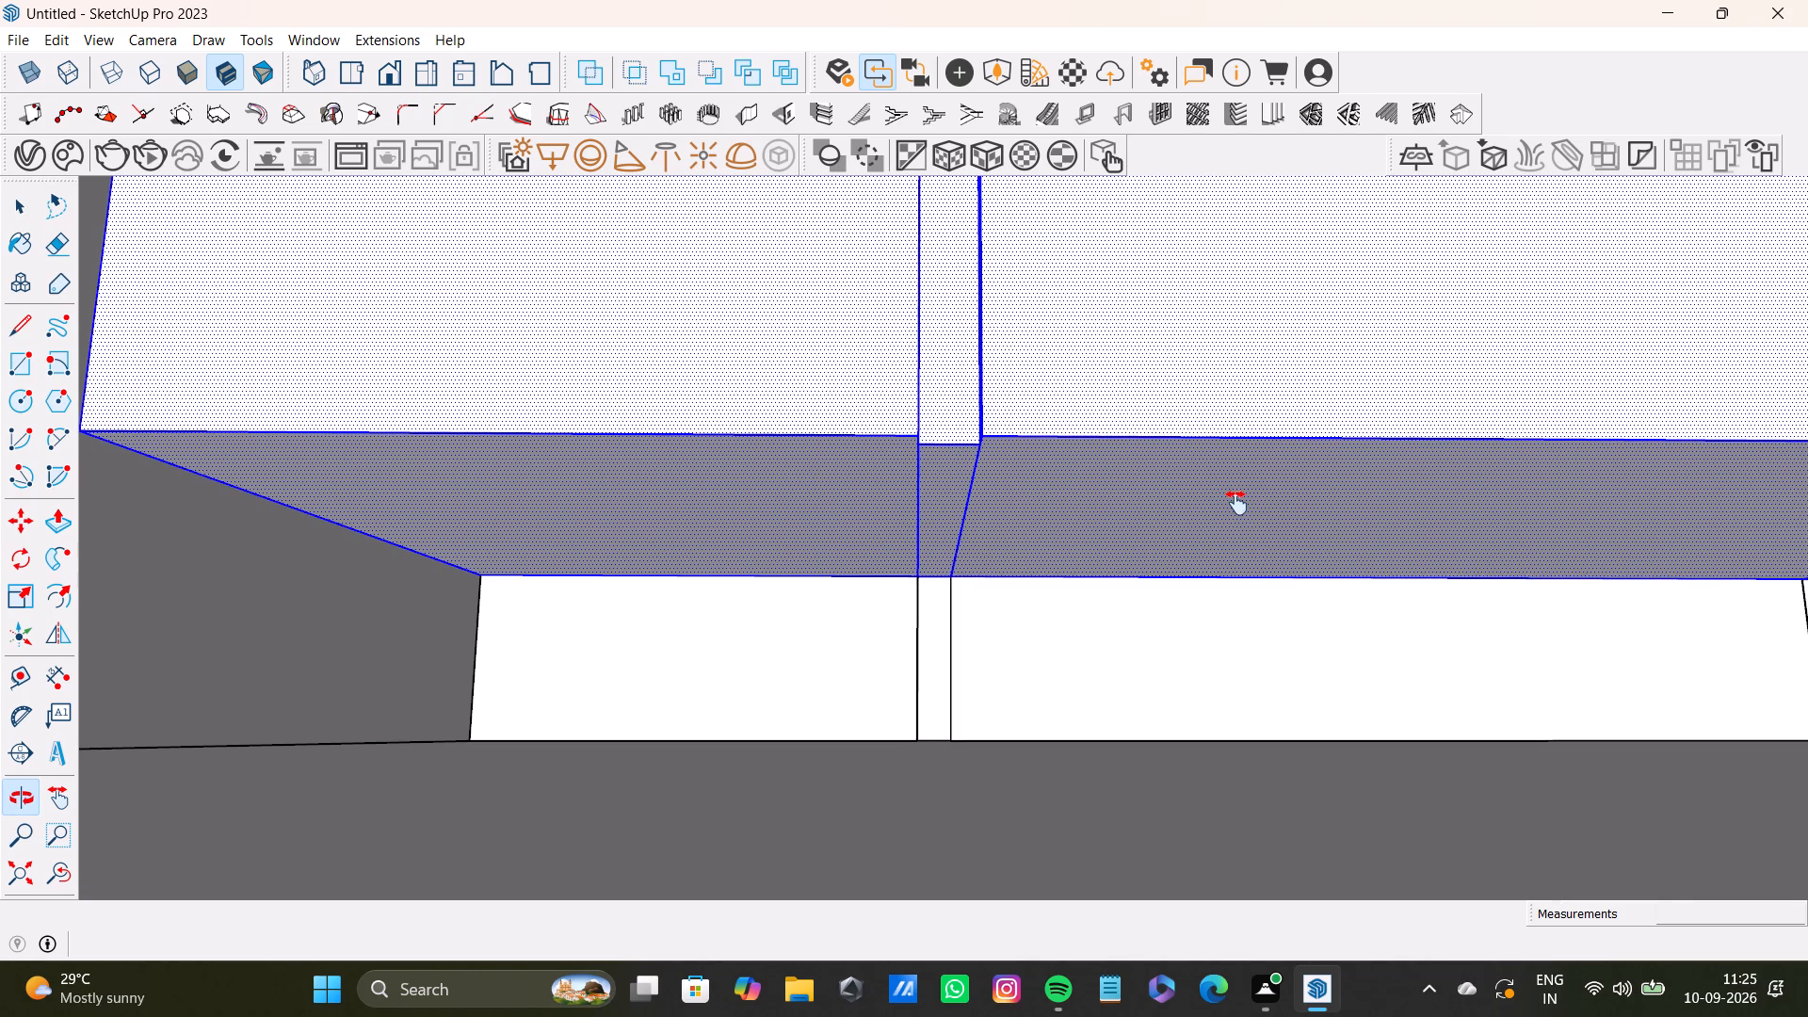
pyautogui.keyDown('shift'); pyautogui.moveTo(1236, 503); pyautogui.dragTo(602, 508, button='middle'); pyautogui.keyUp('shift')
pyautogui.keyDown('shift'); pyautogui.scroll(-4, 1452, 490); pyautogui.keyUp('shift')
pyautogui.keyDown('shift'); pyautogui.moveTo(1170, 411); pyautogui.dragTo(982, 458, button='middle'); pyautogui.keyUp('shift')
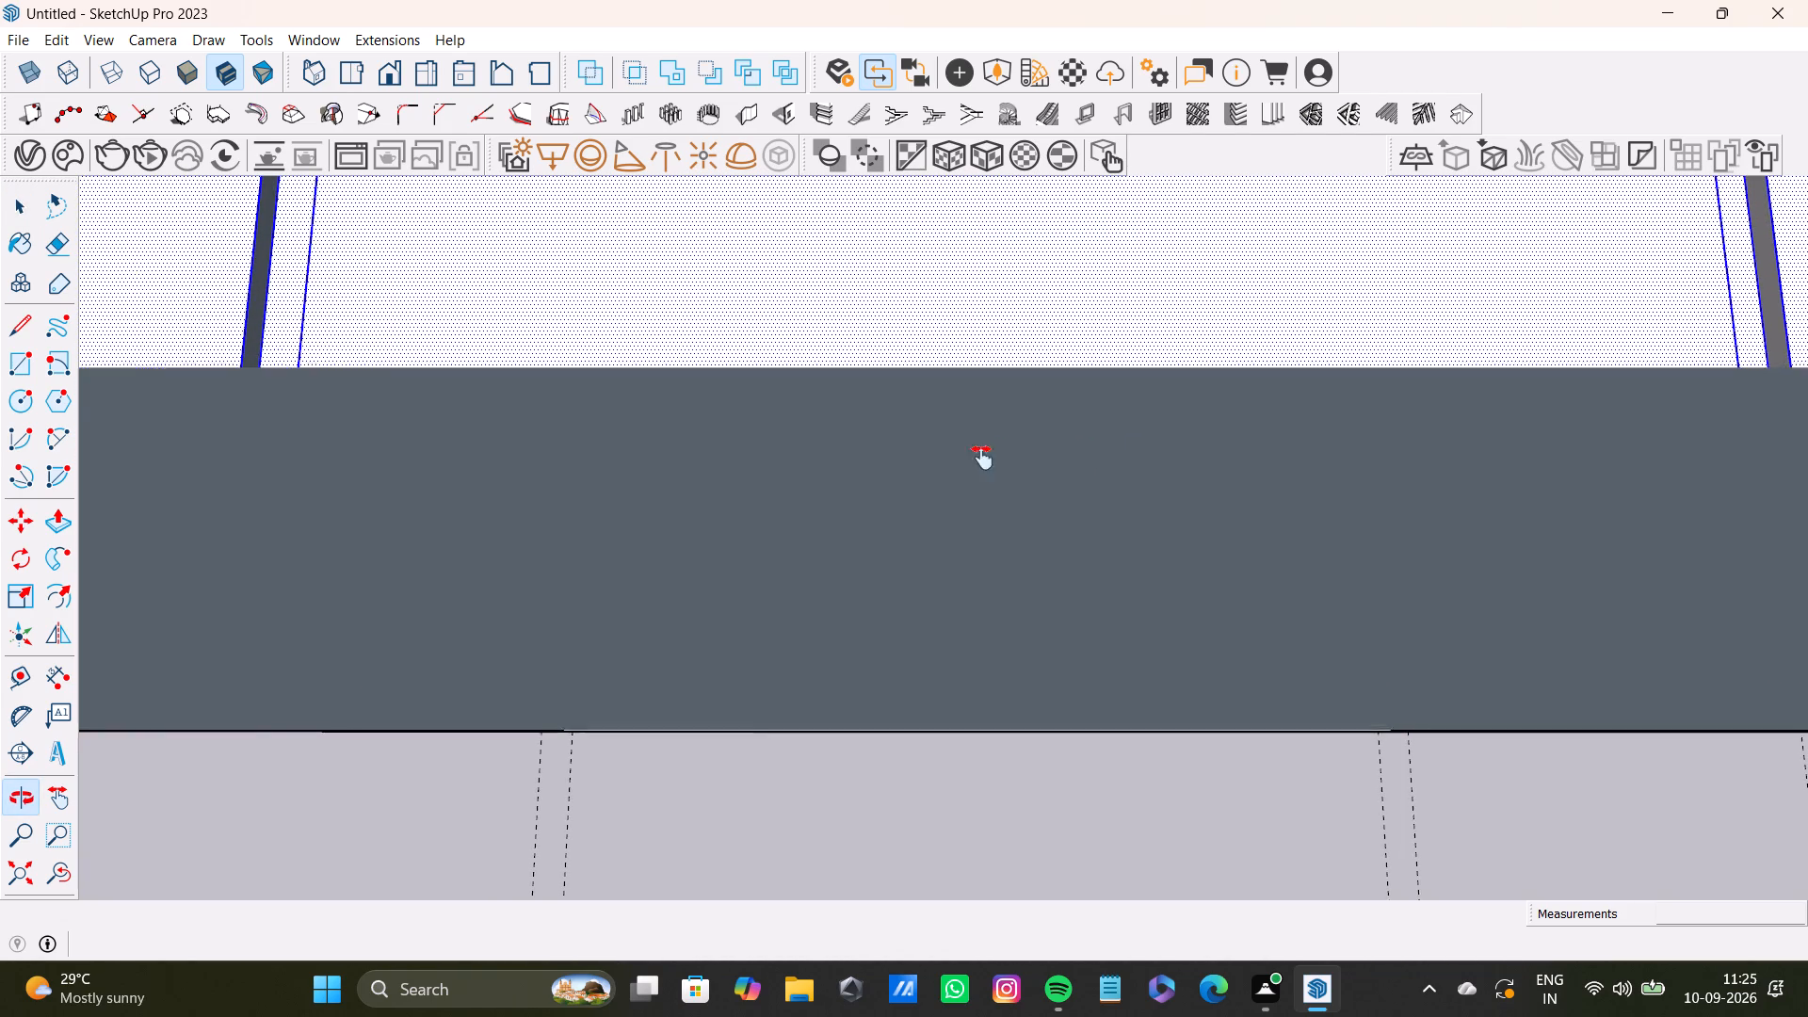
pyautogui.keyDown('shift'); pyautogui.moveTo(982, 458); pyautogui.dragTo(945, 477, button='middle'); pyautogui.keyUp('shift')
pyautogui.keyDown('shift'); pyautogui.moveTo(850, 417); pyautogui.dragTo(886, 791, button='middle'); pyautogui.keyUp('shift')
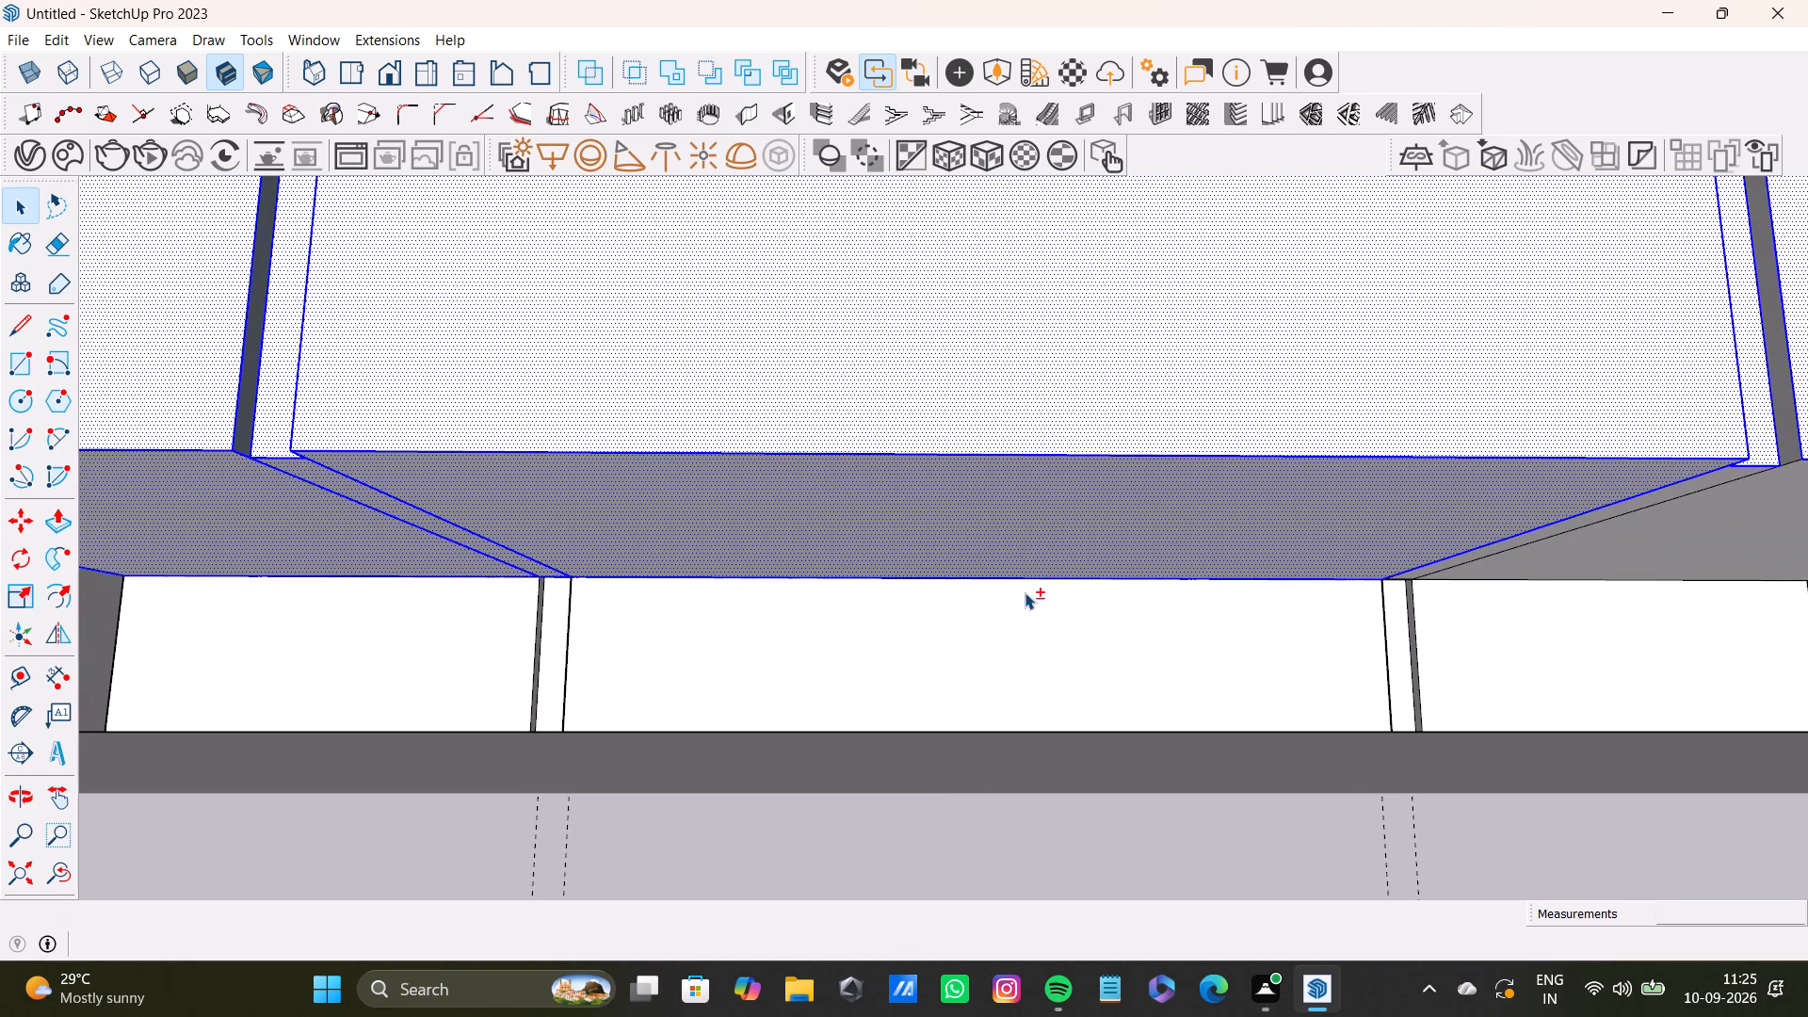
pyautogui.keyDown('shift'); pyautogui.moveTo(1068, 534); pyautogui.dragTo(738, 556, button='middle'); pyautogui.keyUp('shift')
pyautogui.keyDown('shift'); pyautogui.scroll(6, 1392, 543); pyautogui.keyUp('shift')
pyautogui.keyDown('shift'); pyautogui.doubleClick(1269, 506); pyautogui.keyUp('shift')
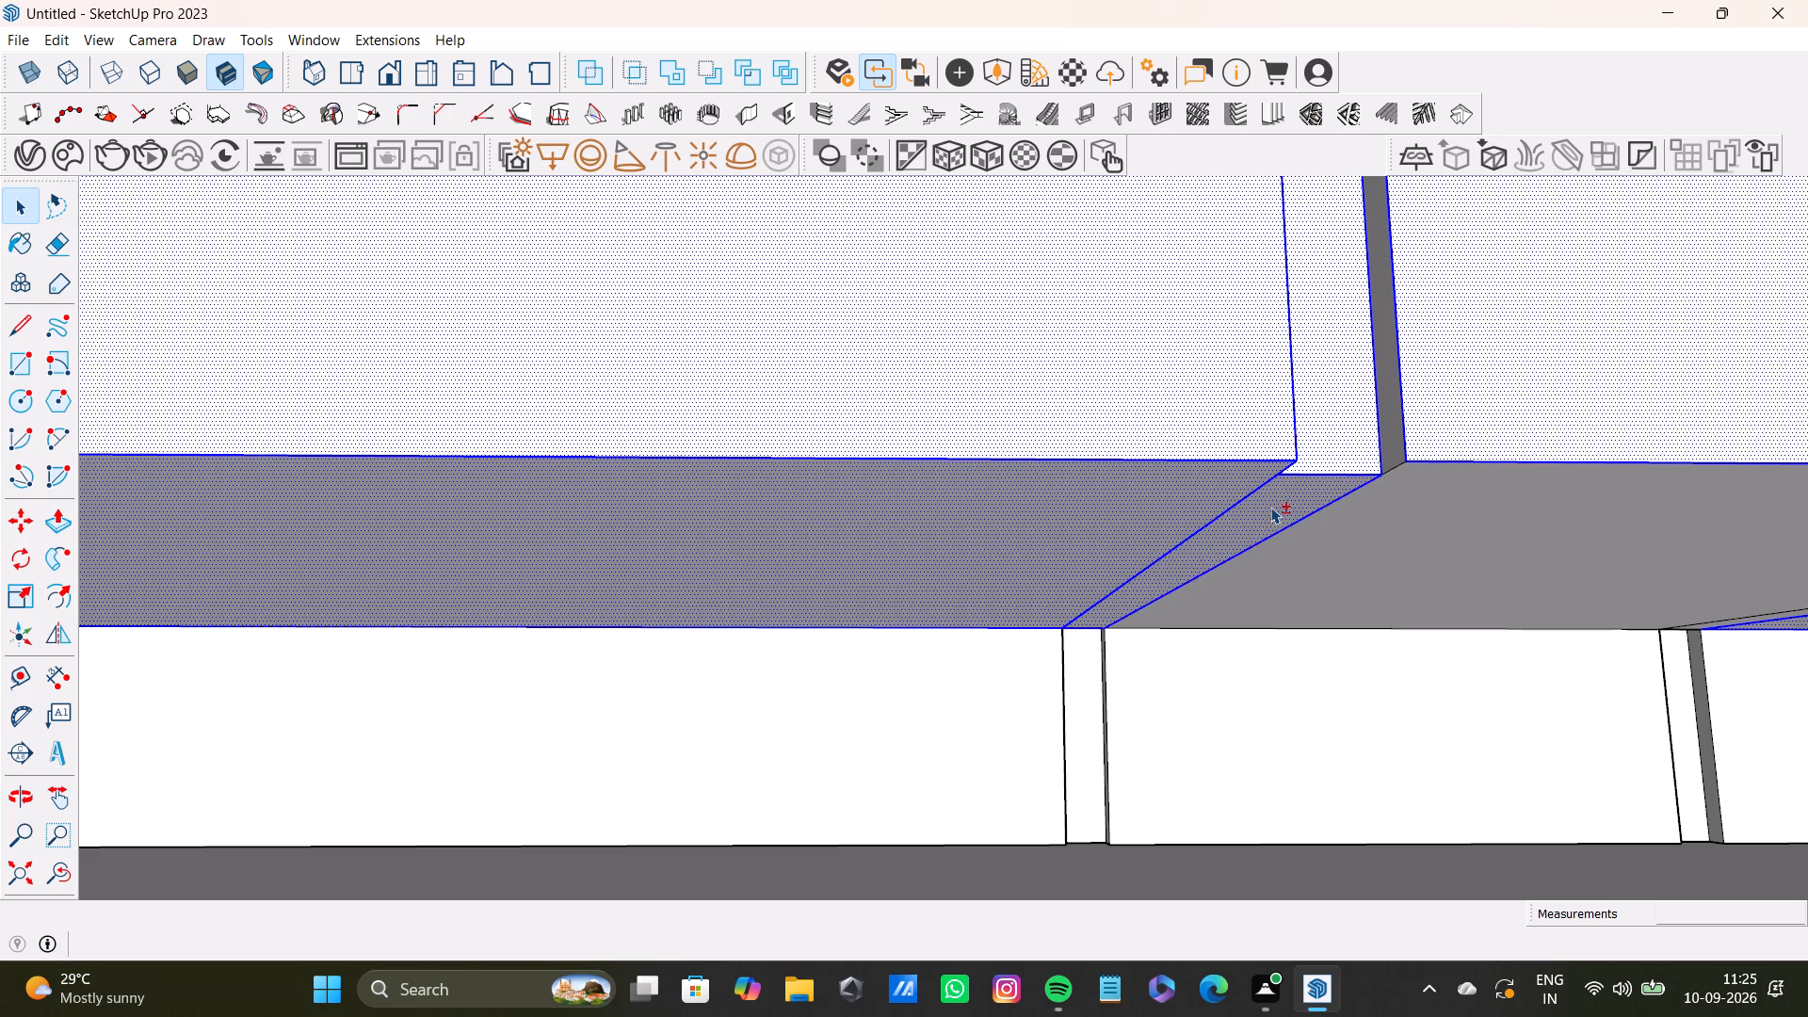
pyautogui.keyDown('shift'); pyautogui.doubleClick(1359, 529); pyautogui.keyUp('shift')
pyautogui.keyDown('shift'); pyautogui.scroll(-4, 1407, 516); pyautogui.keyUp('shift')
pyautogui.keyDown('shift'); pyautogui.moveTo(1508, 491); pyautogui.dragTo(1020, 468, button='middle'); pyautogui.keyUp('shift')
pyautogui.keyDown('shift'); pyautogui.scroll(1, 1648, 538); pyautogui.keyUp('shift')
pyautogui.keyDown('shift'); pyautogui.moveTo(1632, 479); pyautogui.dragTo(1384, 476, button='middle'); pyautogui.keyUp('shift')
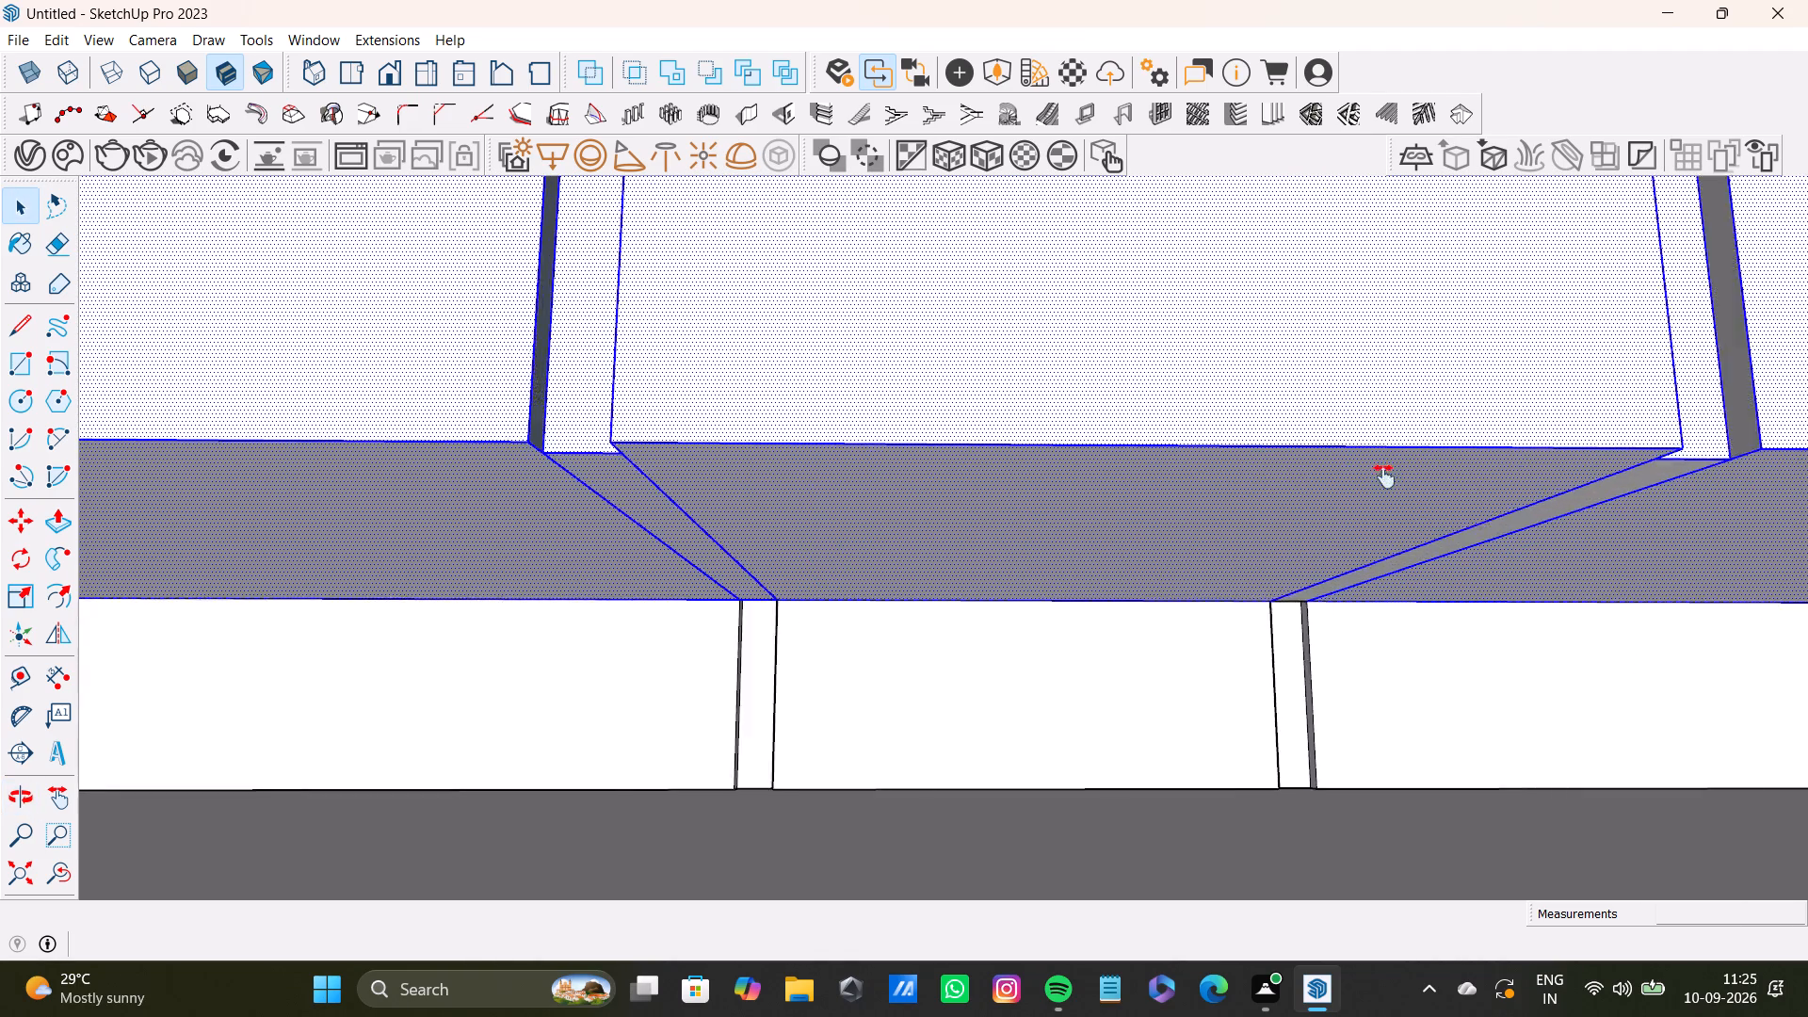
pyautogui.keyDown('shift'); pyautogui.moveTo(1384, 476); pyautogui.dragTo(1207, 501, button='middle'); pyautogui.keyUp('shift')
pyautogui.keyDown('shift'); pyautogui.scroll(3, 1414, 477); pyautogui.keyUp('shift')
pyautogui.keyDown('shift'); pyautogui.click(1417, 499); pyautogui.keyUp('shift')
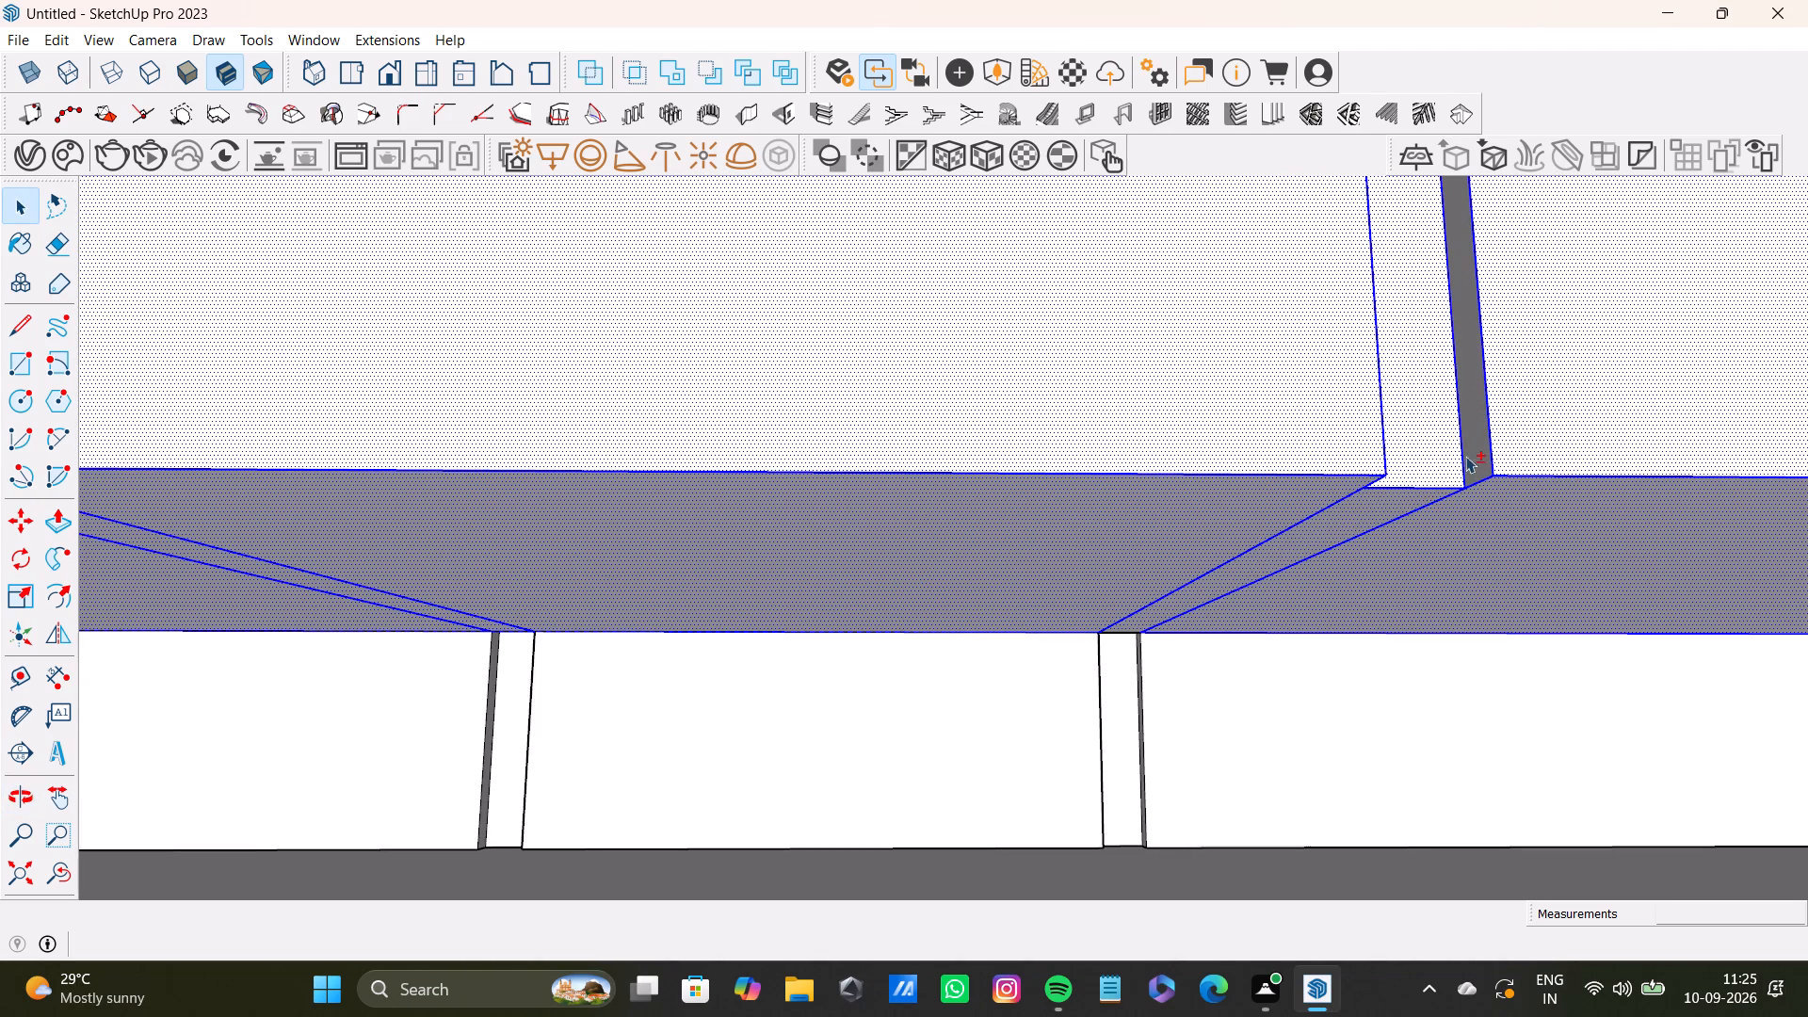
pyautogui.keyDown('shift'); pyautogui.click(1470, 453); pyautogui.keyUp('shift')
# Examine the ledge's underside and front grooves along its length for faces missing from the selection.
pyautogui.keyDown('shift'); pyautogui.scroll(-5, 1421, 480); pyautogui.keyUp('shift')
pyautogui.keyDown('shift'); pyautogui.moveTo(1472, 476); pyautogui.dragTo(736, 446, button='middle'); pyautogui.keyUp('shift')
pyautogui.keyDown('shift'); pyautogui.scroll(-5, 1118, 461); pyautogui.keyUp('shift')
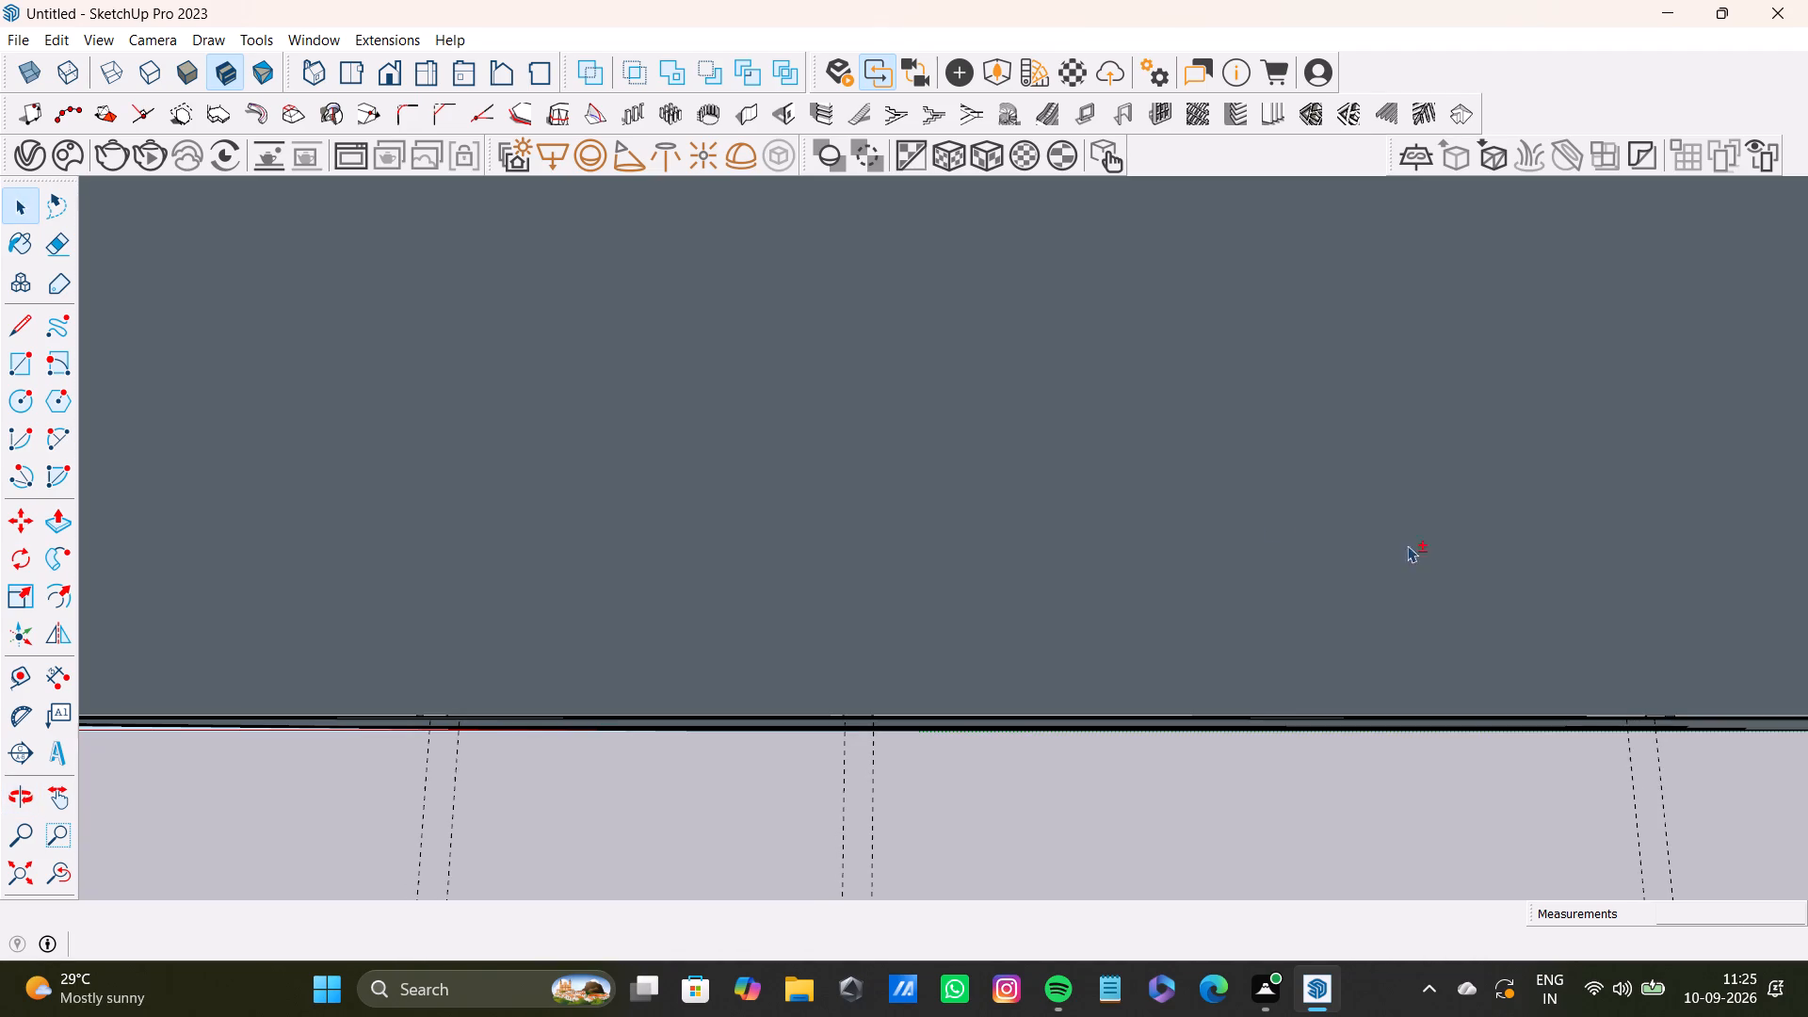
pyautogui.keyDown('shift'); pyautogui.click(63, 868); pyautogui.keyUp('shift')
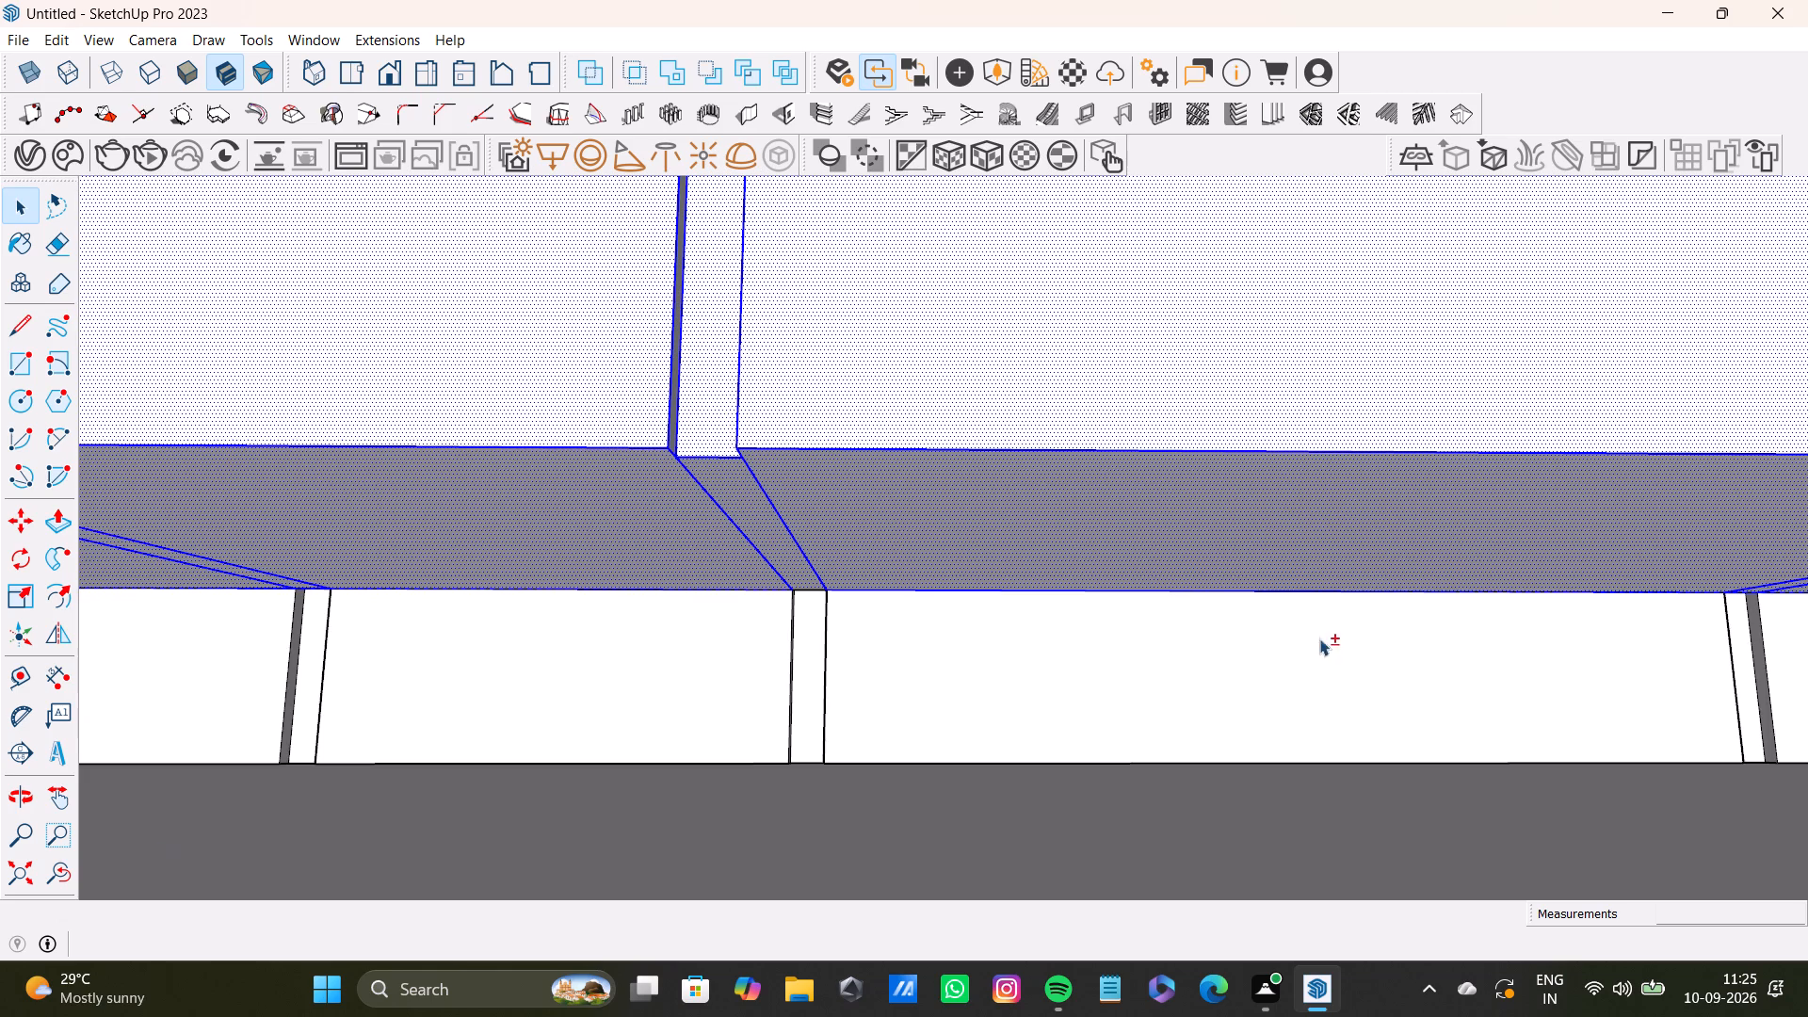
pyautogui.keyDown('shift'); pyautogui.moveTo(1448, 524); pyautogui.dragTo(584, 556, button='middle'); pyautogui.keyUp('shift')
pyautogui.keyDown('shift'); pyautogui.moveTo(1341, 484); pyautogui.dragTo(1334, 485, button='middle'); pyautogui.keyUp('shift')
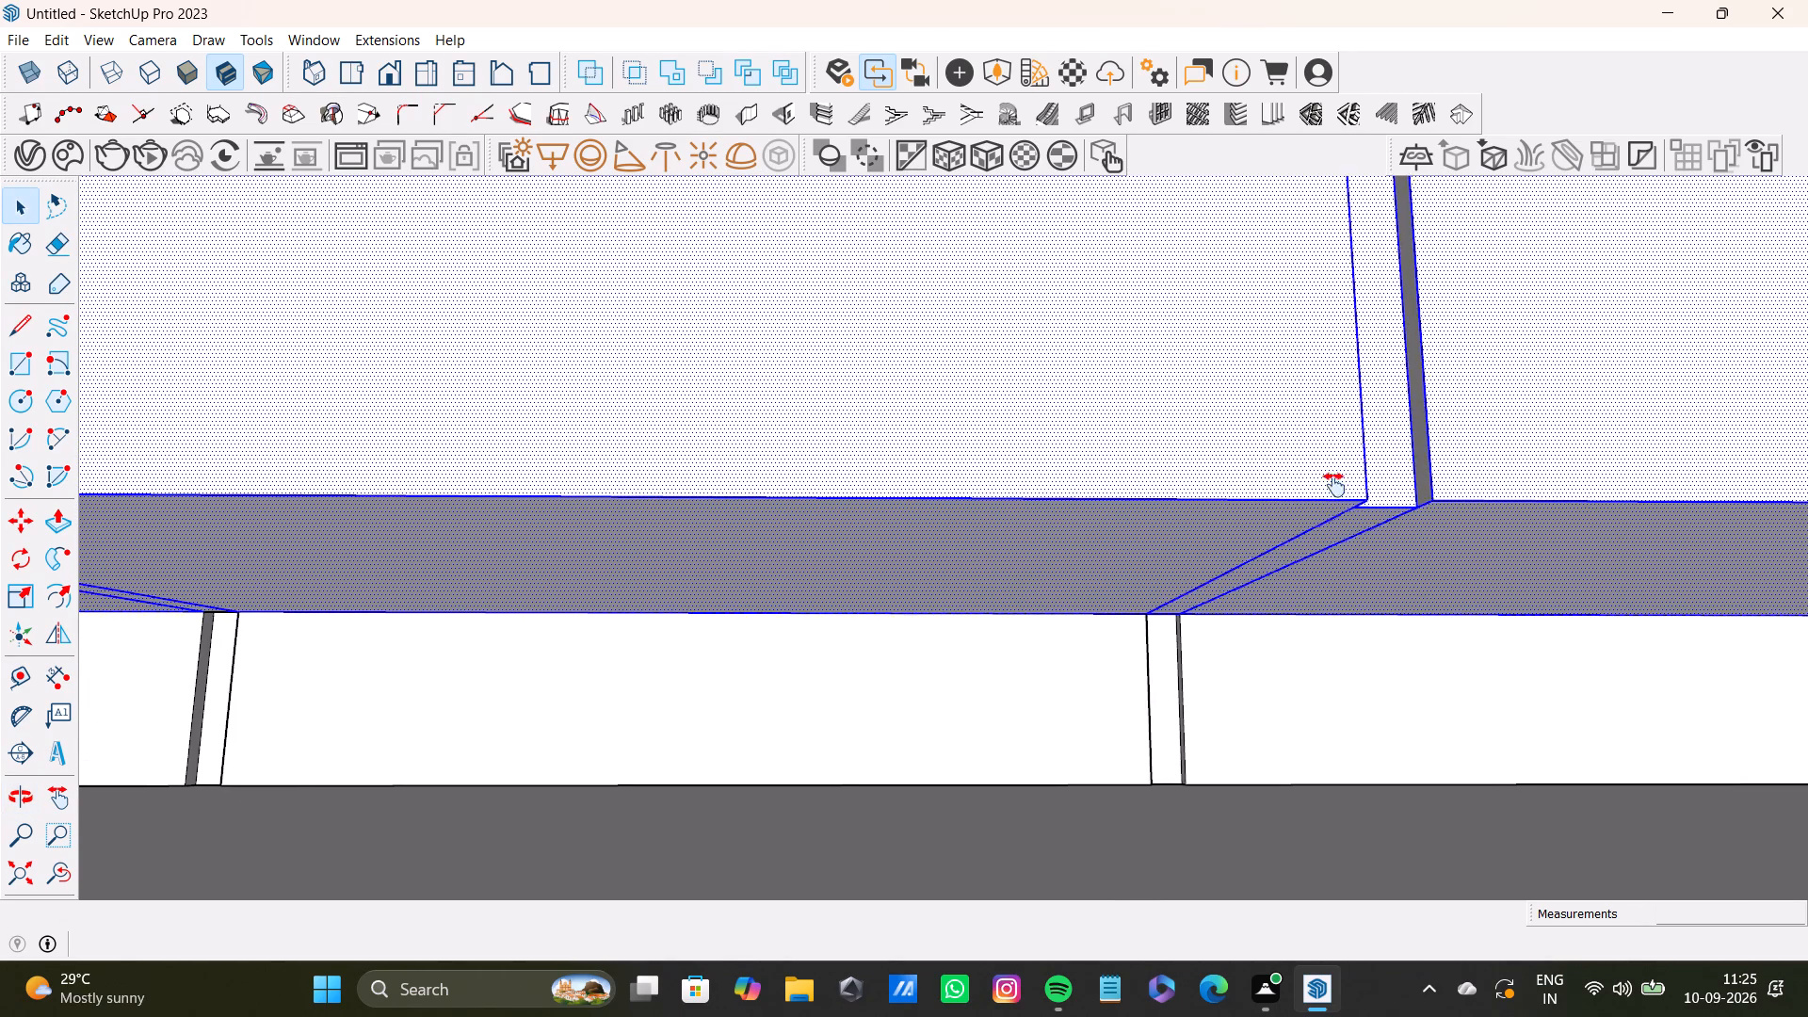
pyautogui.keyDown('shift'); pyautogui.moveTo(1334, 485); pyautogui.dragTo(614, 517, button='middle'); pyautogui.keyUp('shift')
pyautogui.keyDown('shift'); pyautogui.scroll(-4, 1196, 433); pyautogui.keyUp('shift')
pyautogui.keyDown('shift'); pyautogui.moveTo(1123, 389); pyautogui.dragTo(1034, 796, button='middle'); pyautogui.keyUp('shift')
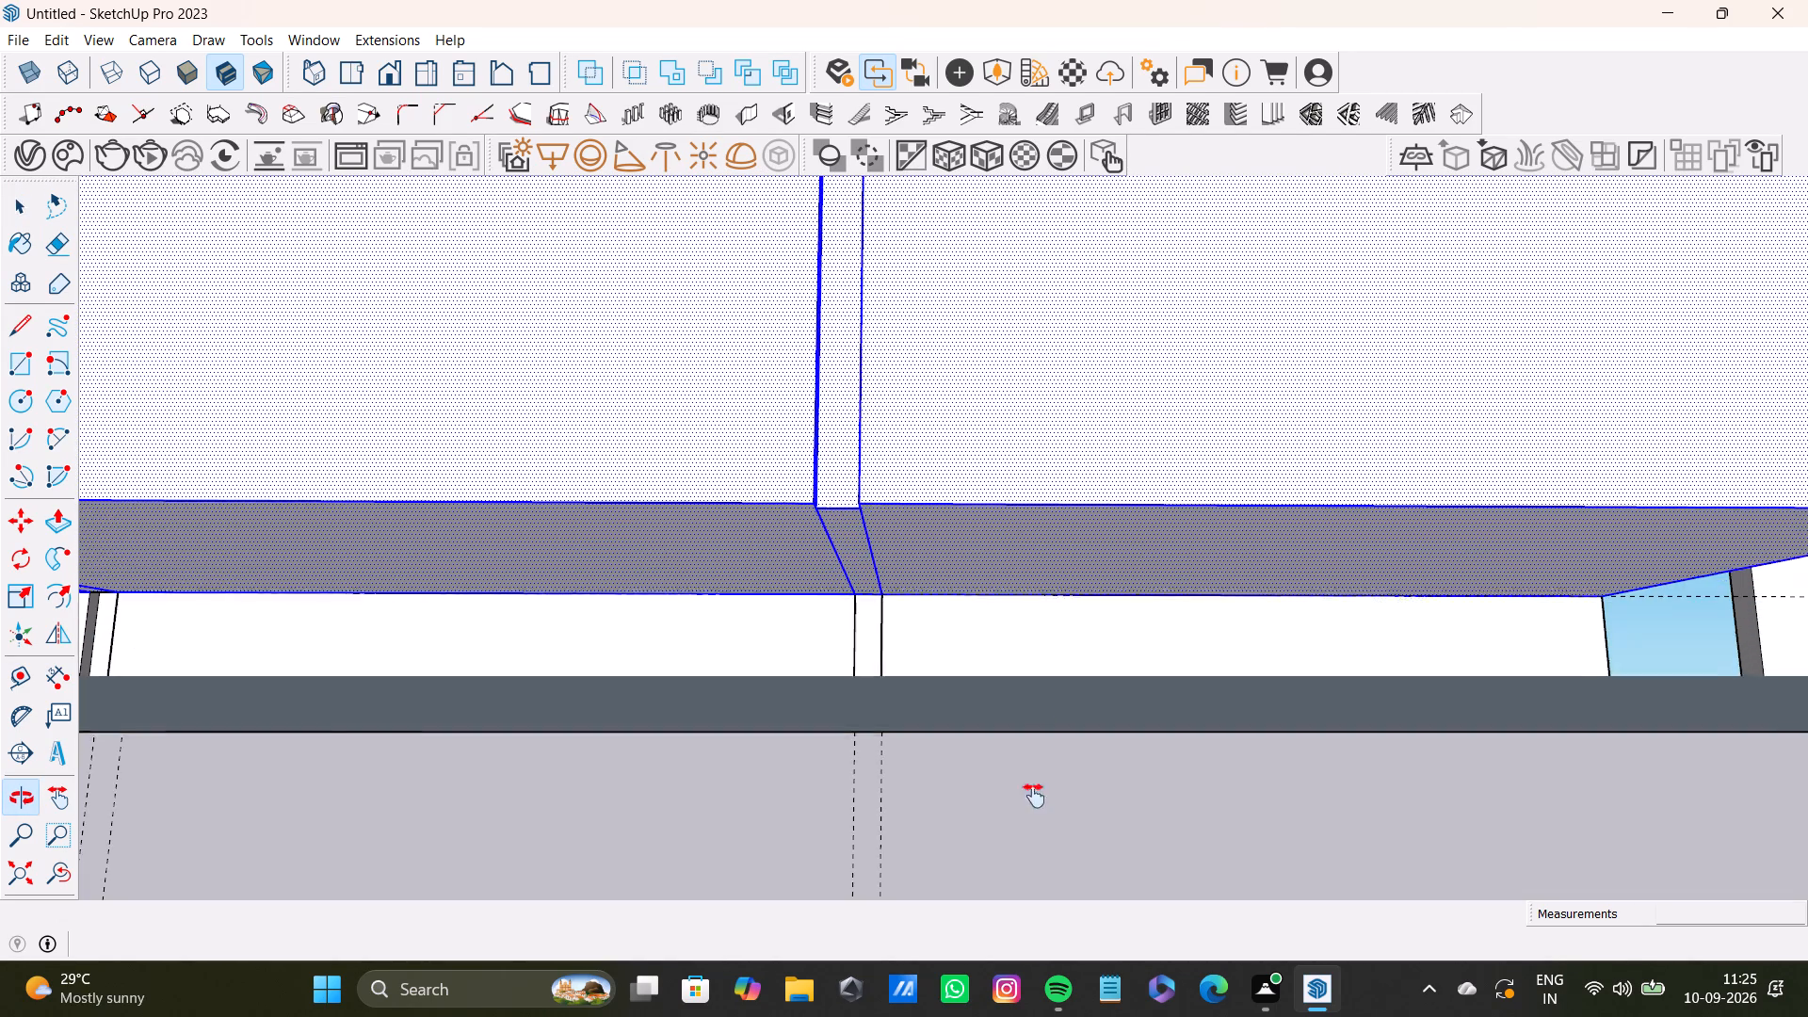
pyautogui.keyDown('shift'); pyautogui.moveTo(1034, 796); pyautogui.dragTo(1029, 858, button='middle'); pyautogui.keyUp('shift')
pyautogui.keyDown('shift'); pyautogui.scroll(-4, 1197, 599); pyautogui.keyUp('shift')
pyautogui.click(56, 864)
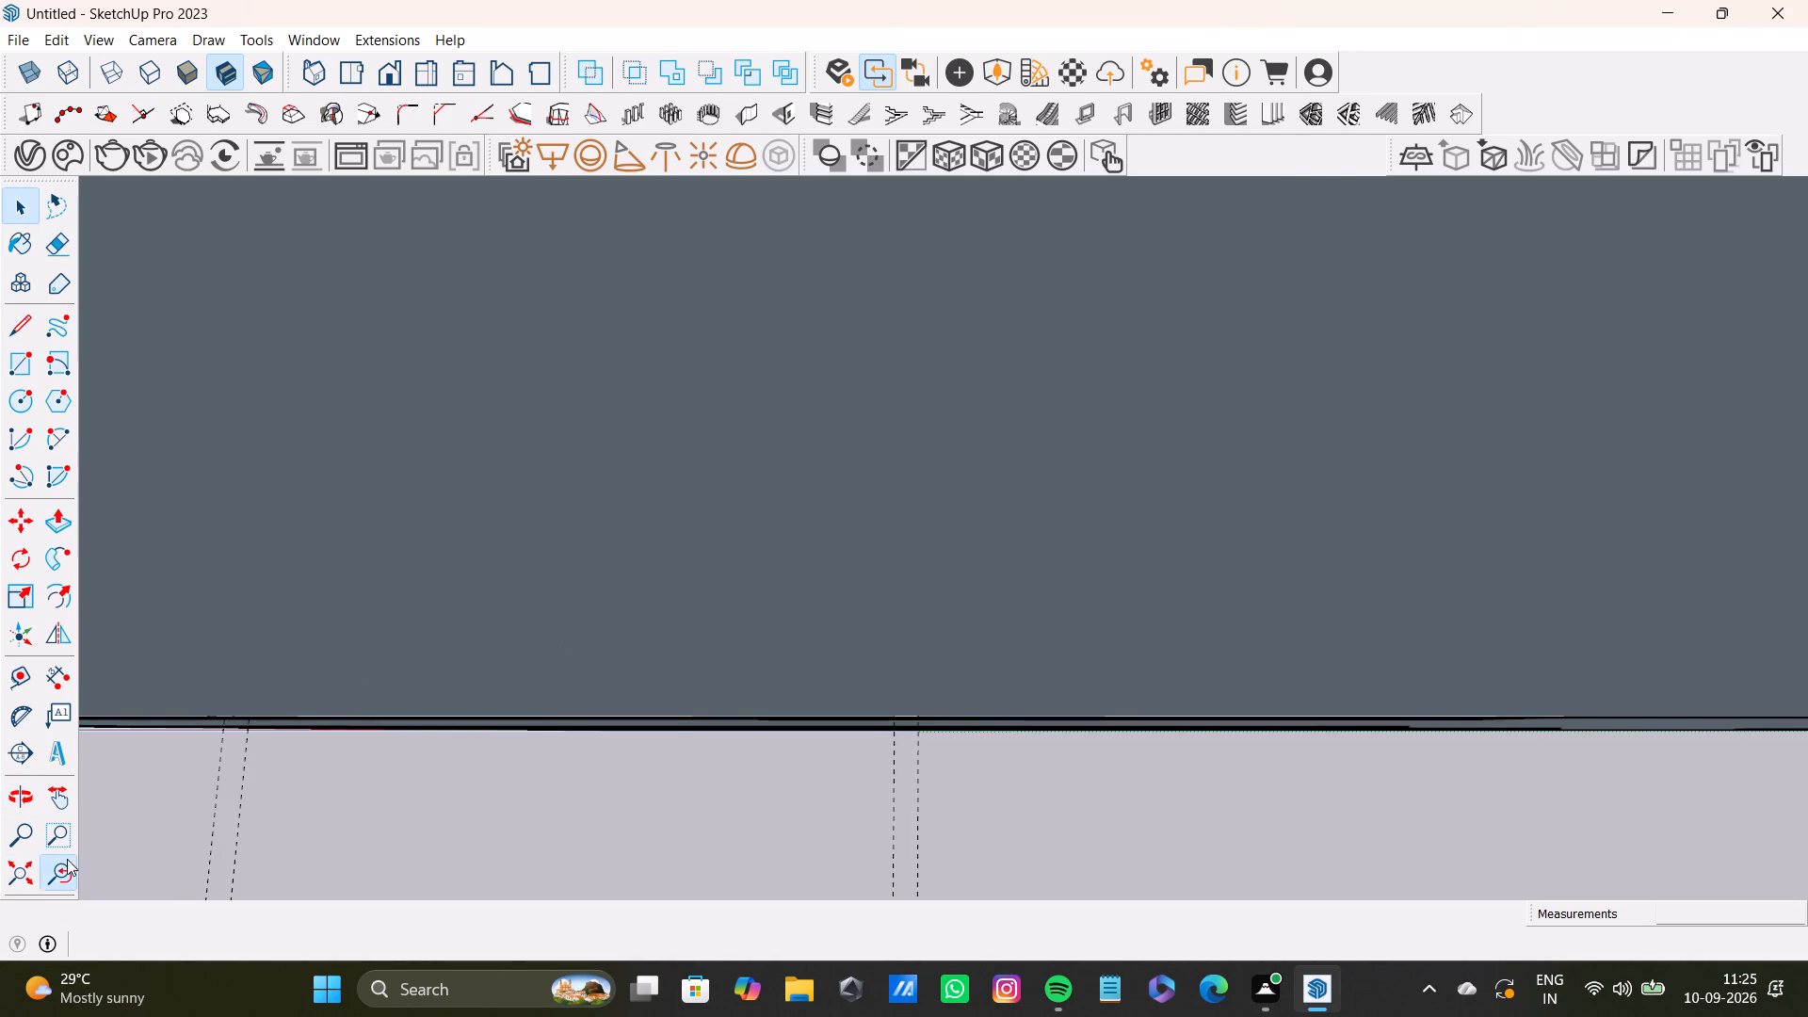
pyautogui.moveTo(967, 597); pyautogui.dragTo(951, 734, button='middle')
pyautogui.scroll(-8, 1233, 619)
pyautogui.moveTo(1428, 673); pyautogui.dragTo(1683, 670, button='middle')
pyautogui.keyDown('shift'); pyautogui.moveTo(857, 587); pyautogui.dragTo(1591, 643, button='middle'); pyautogui.keyUp('shift')
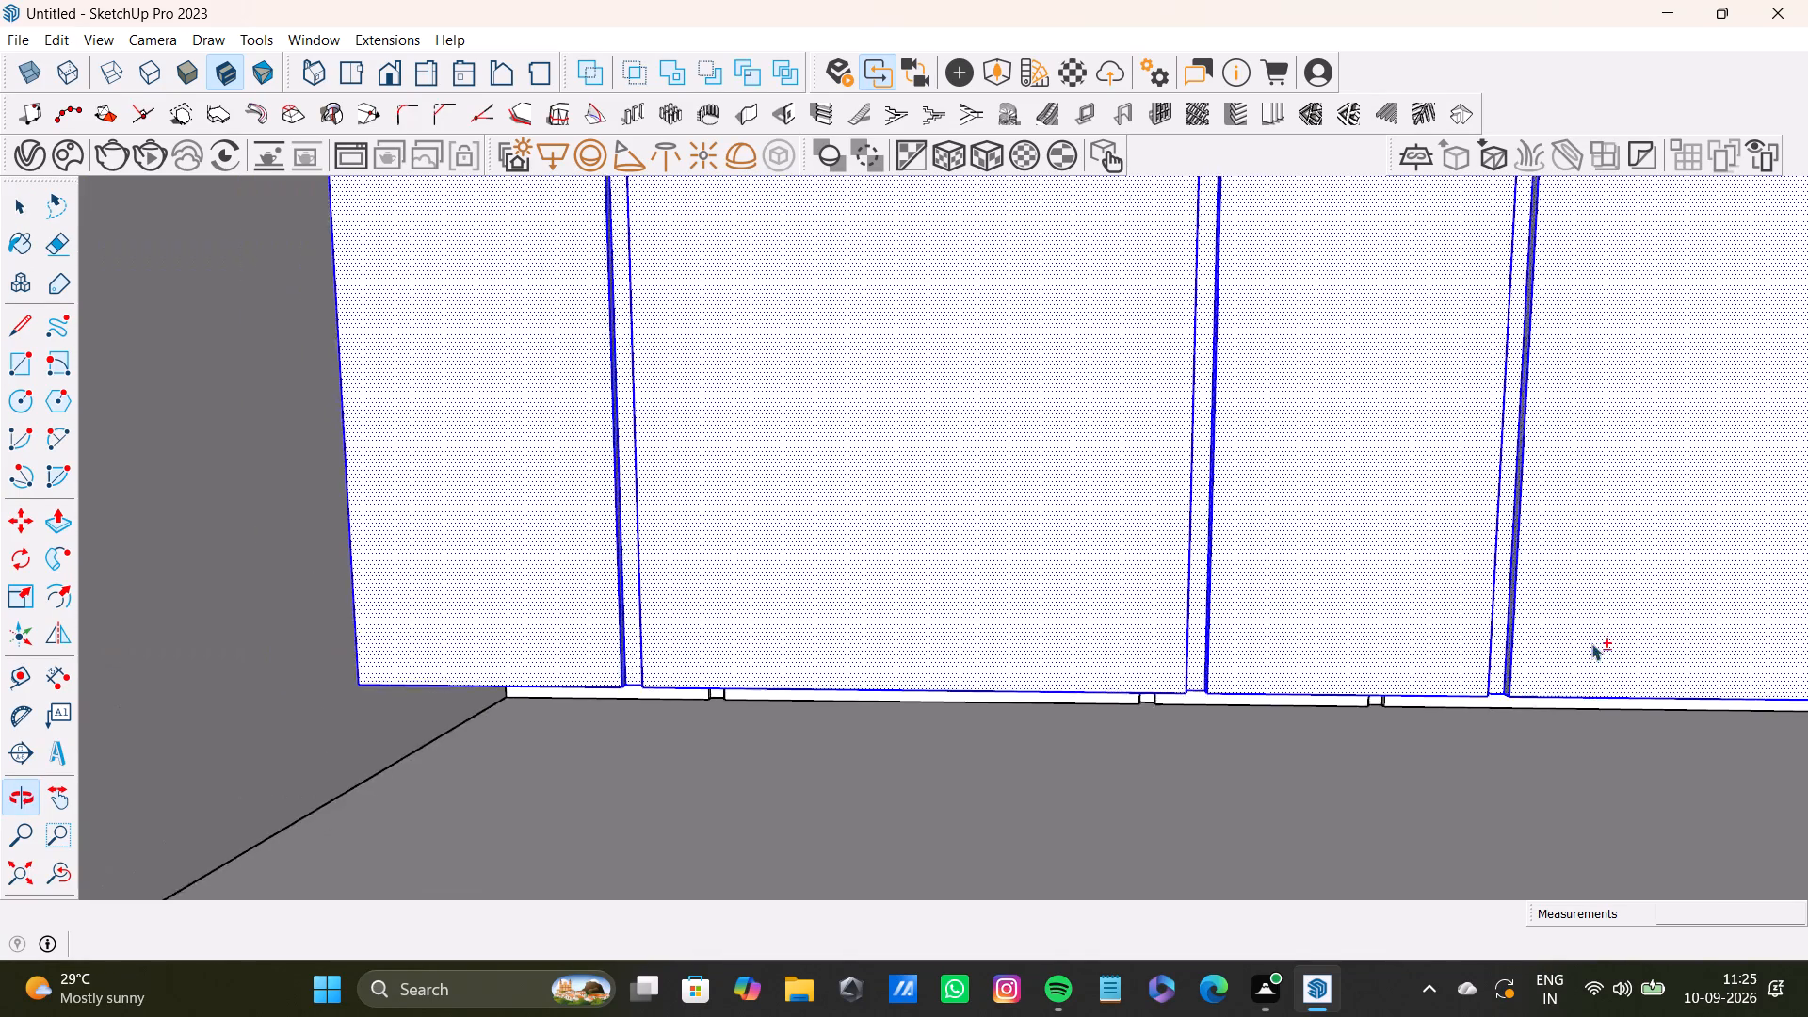
pyautogui.keyDown('shift'); pyautogui.moveTo(1591, 643); pyautogui.dragTo(1605, 636, button='middle'); pyautogui.keyUp('shift')
pyautogui.keyDown('shift'); pyautogui.scroll(-4, 1140, 697); pyautogui.keyUp('shift')
pyautogui.keyDown('shift'); pyautogui.scroll(11, 686, 638); pyautogui.keyUp('shift')
pyautogui.moveTo(928, 751); pyautogui.dragTo(1127, 733, button='middle')
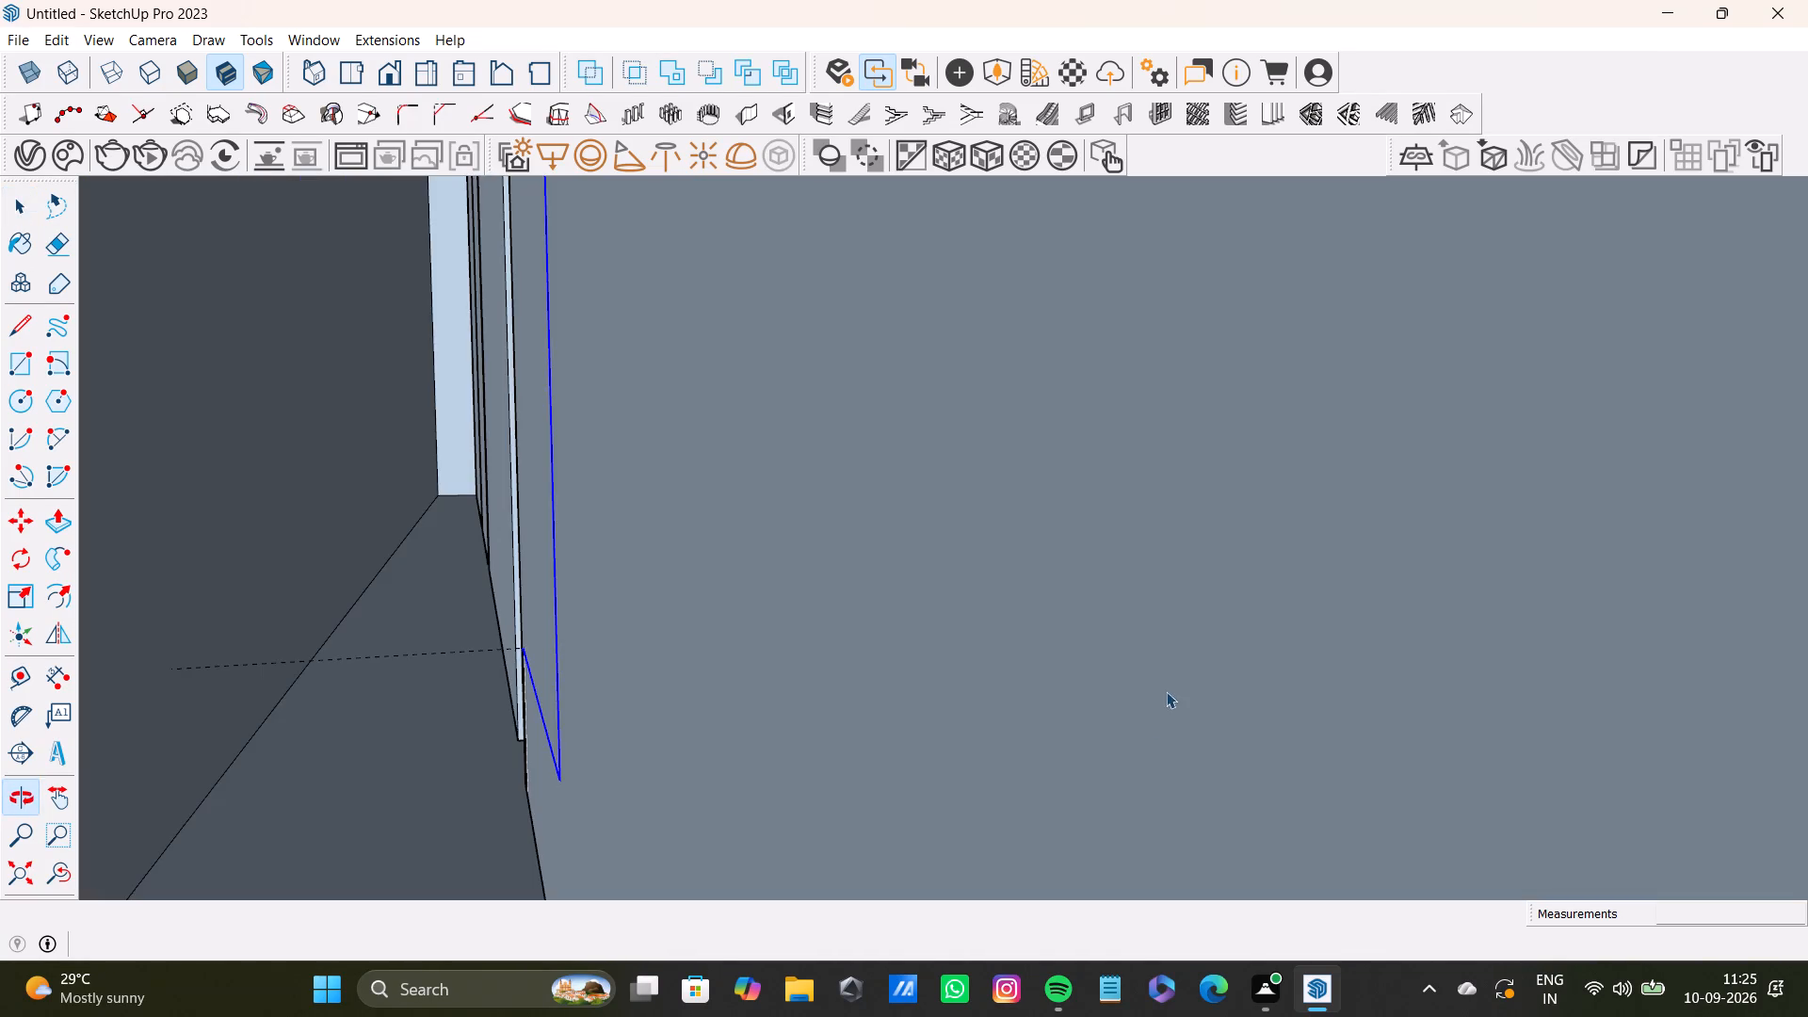
pyautogui.keyDown('shift'); pyautogui.moveTo(1098, 668); pyautogui.dragTo(516, 705, button='middle'); pyautogui.keyUp('shift')
pyautogui.click(65, 875)
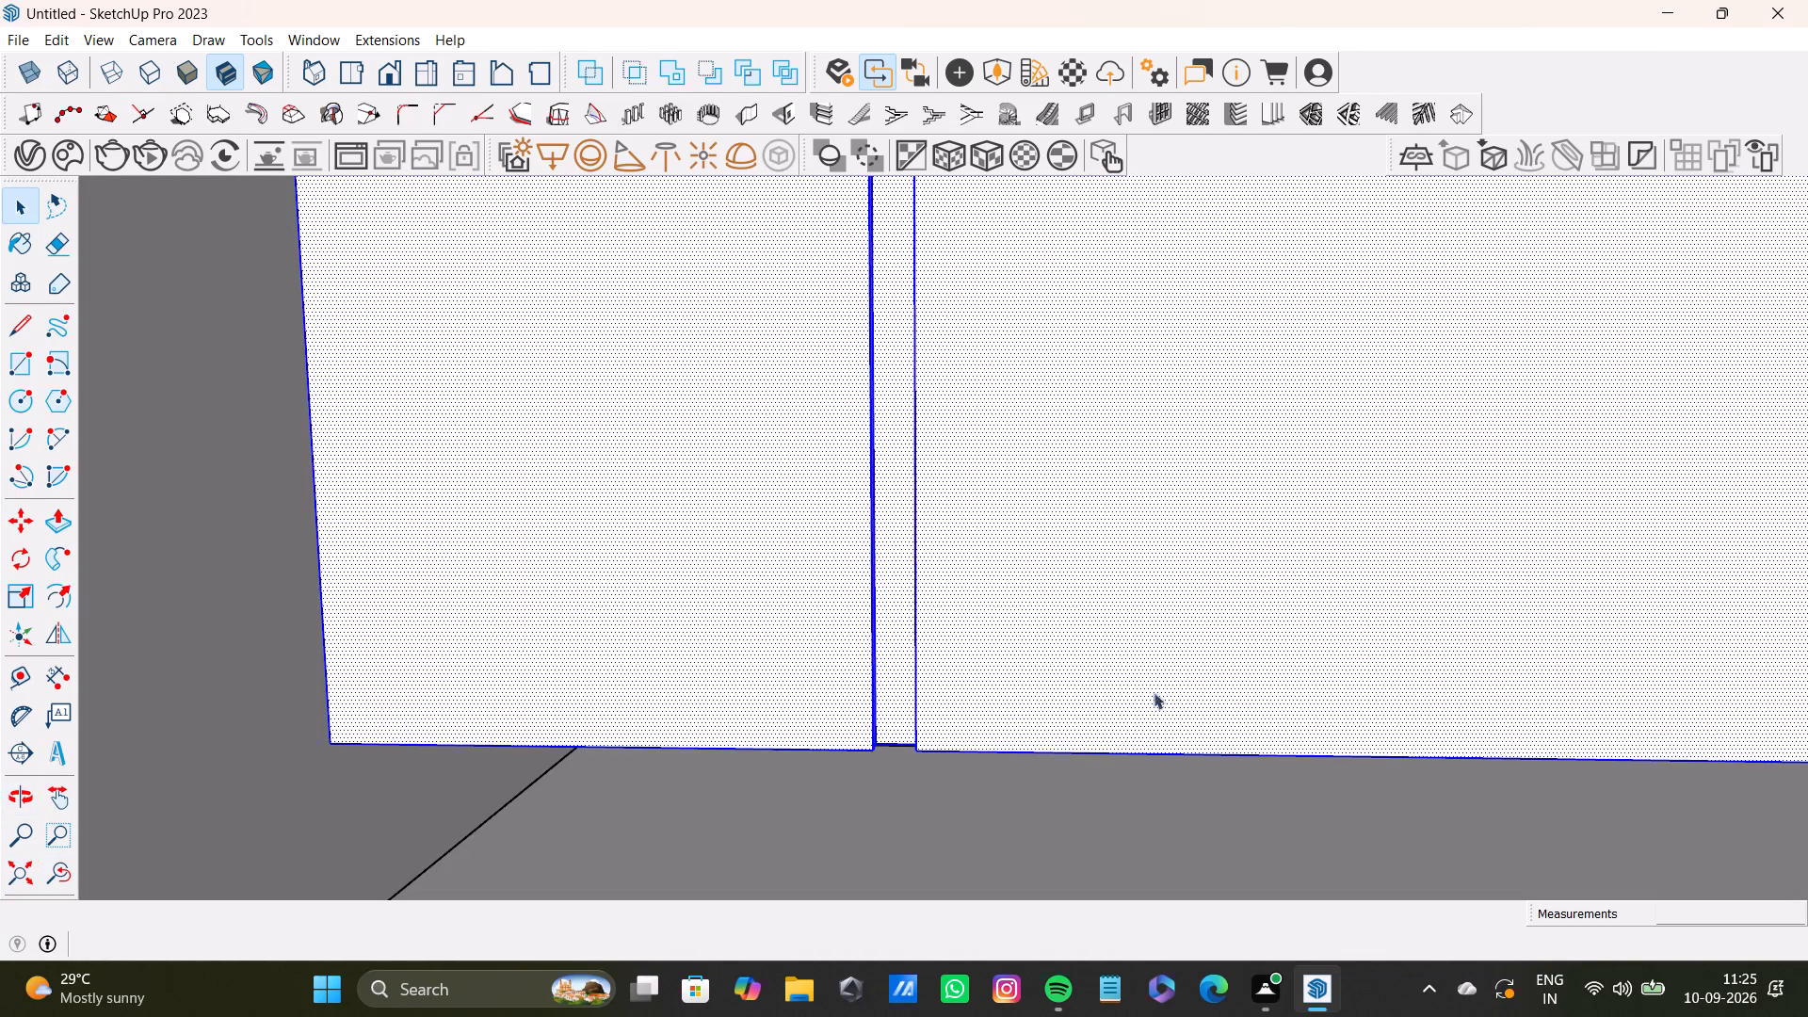
# Add the narrow side face of the ledge's first front groove to the selection, with its edges.
pyautogui.moveTo(898, 695); pyautogui.dragTo(1006, 679, button='middle')
pyautogui.scroll(5, 1027, 674)
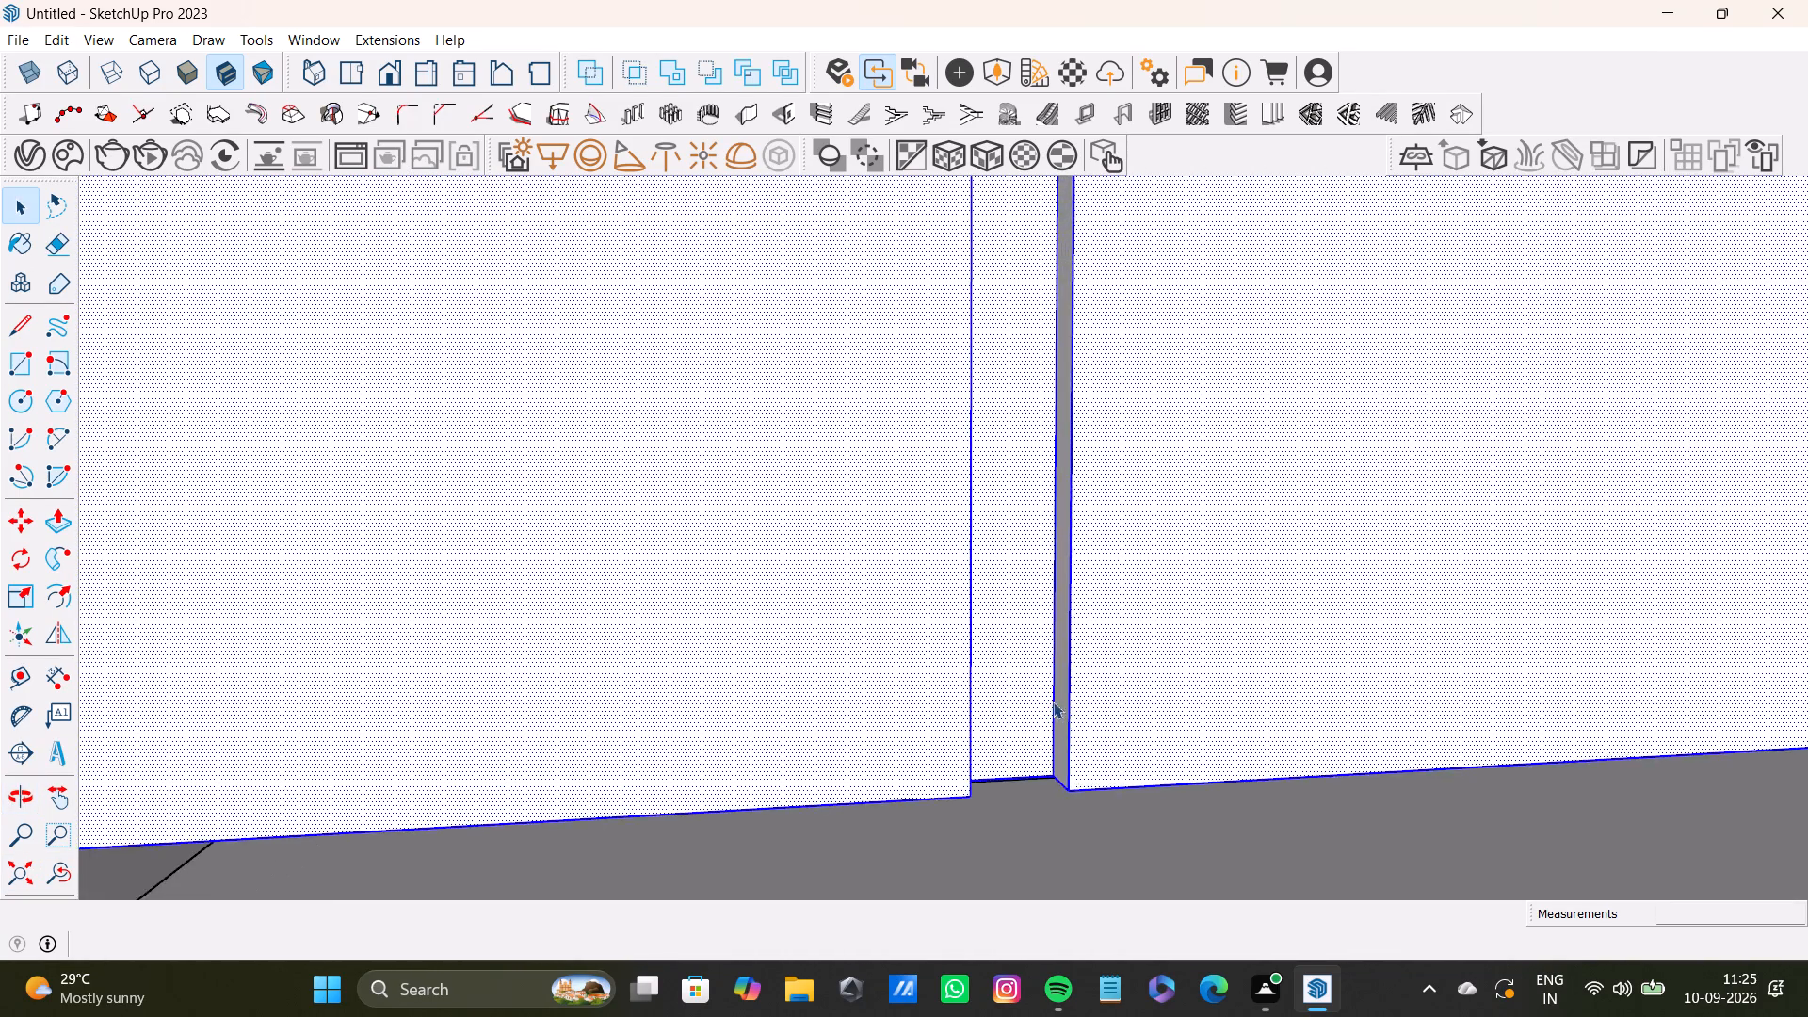
pyautogui.scroll(5, 1053, 702)
pyautogui.keyDown('shift'); pyautogui.moveTo(1063, 731); pyautogui.dragTo(1059, 661, button='middle'); pyautogui.keyUp('shift')
pyautogui.moveTo(1071, 653); pyautogui.dragTo(1140, 654, button='middle')
pyautogui.keyDown('shift'); pyautogui.doubleClick(1062, 668); pyautogui.keyUp('shift')
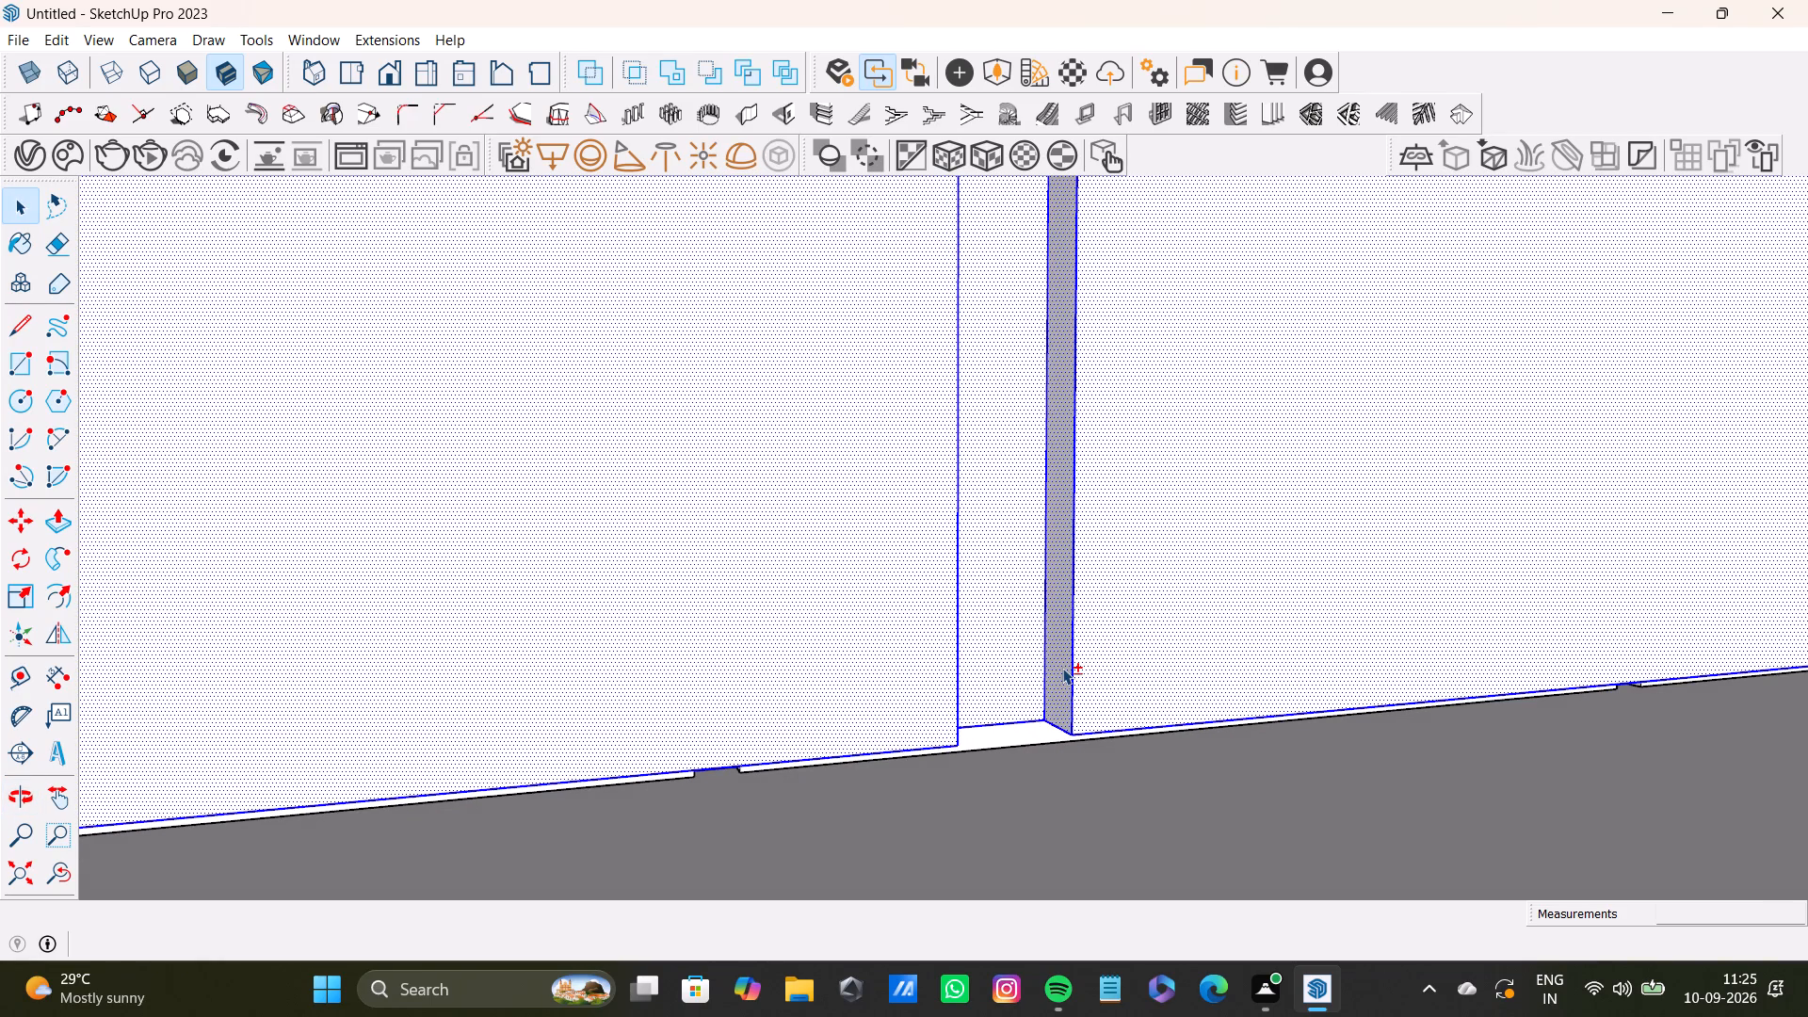
# Make the selected faces and edges of the grooved base ledge into a group.
pyautogui.keyDown('shift'); pyautogui.scroll(-4, 1074, 681); pyautogui.keyUp('shift')
pyautogui.keyDown('shift'); pyautogui.moveTo(1123, 714); pyautogui.dragTo(856, 670, button='middle'); pyautogui.keyUp('shift')
pyautogui.scroll(-4, 902, 641)
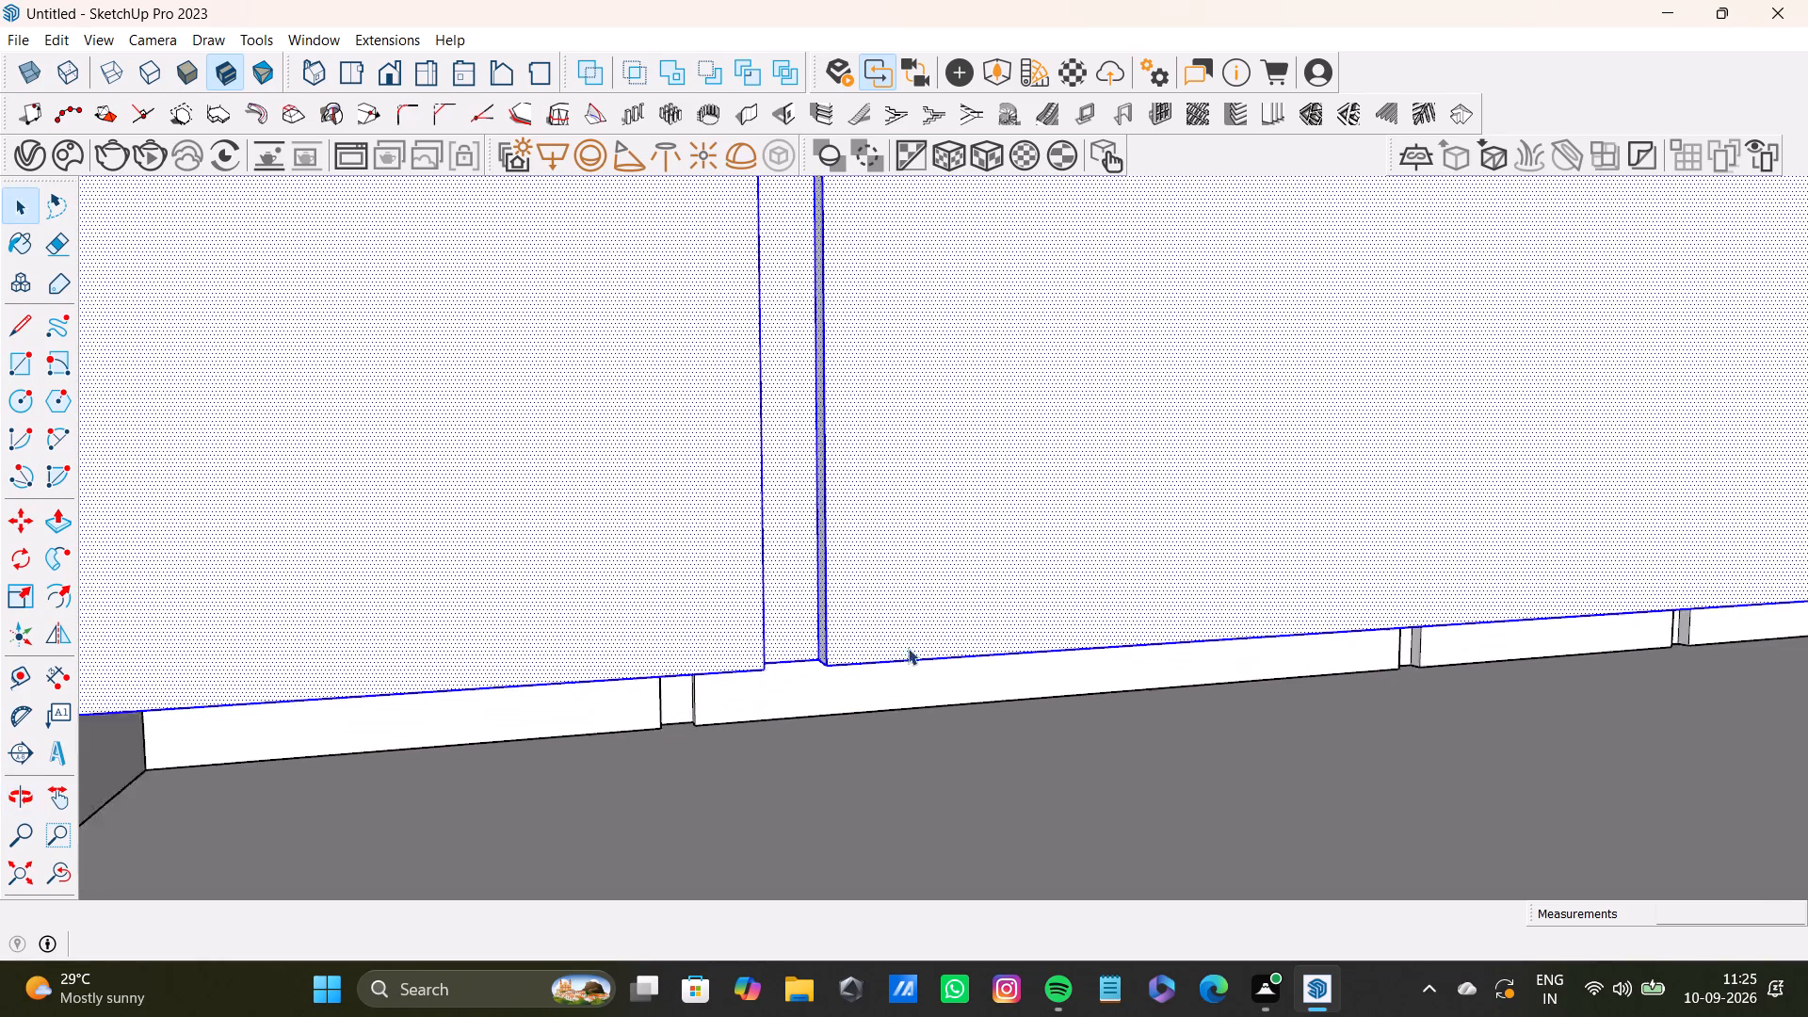
pyautogui.moveTo(1023, 679); pyautogui.dragTo(896, 605, button='middle')
pyautogui.rightClick(880, 446)
pyautogui.rightClick(880, 446)
pyautogui.rightClick(880, 446)
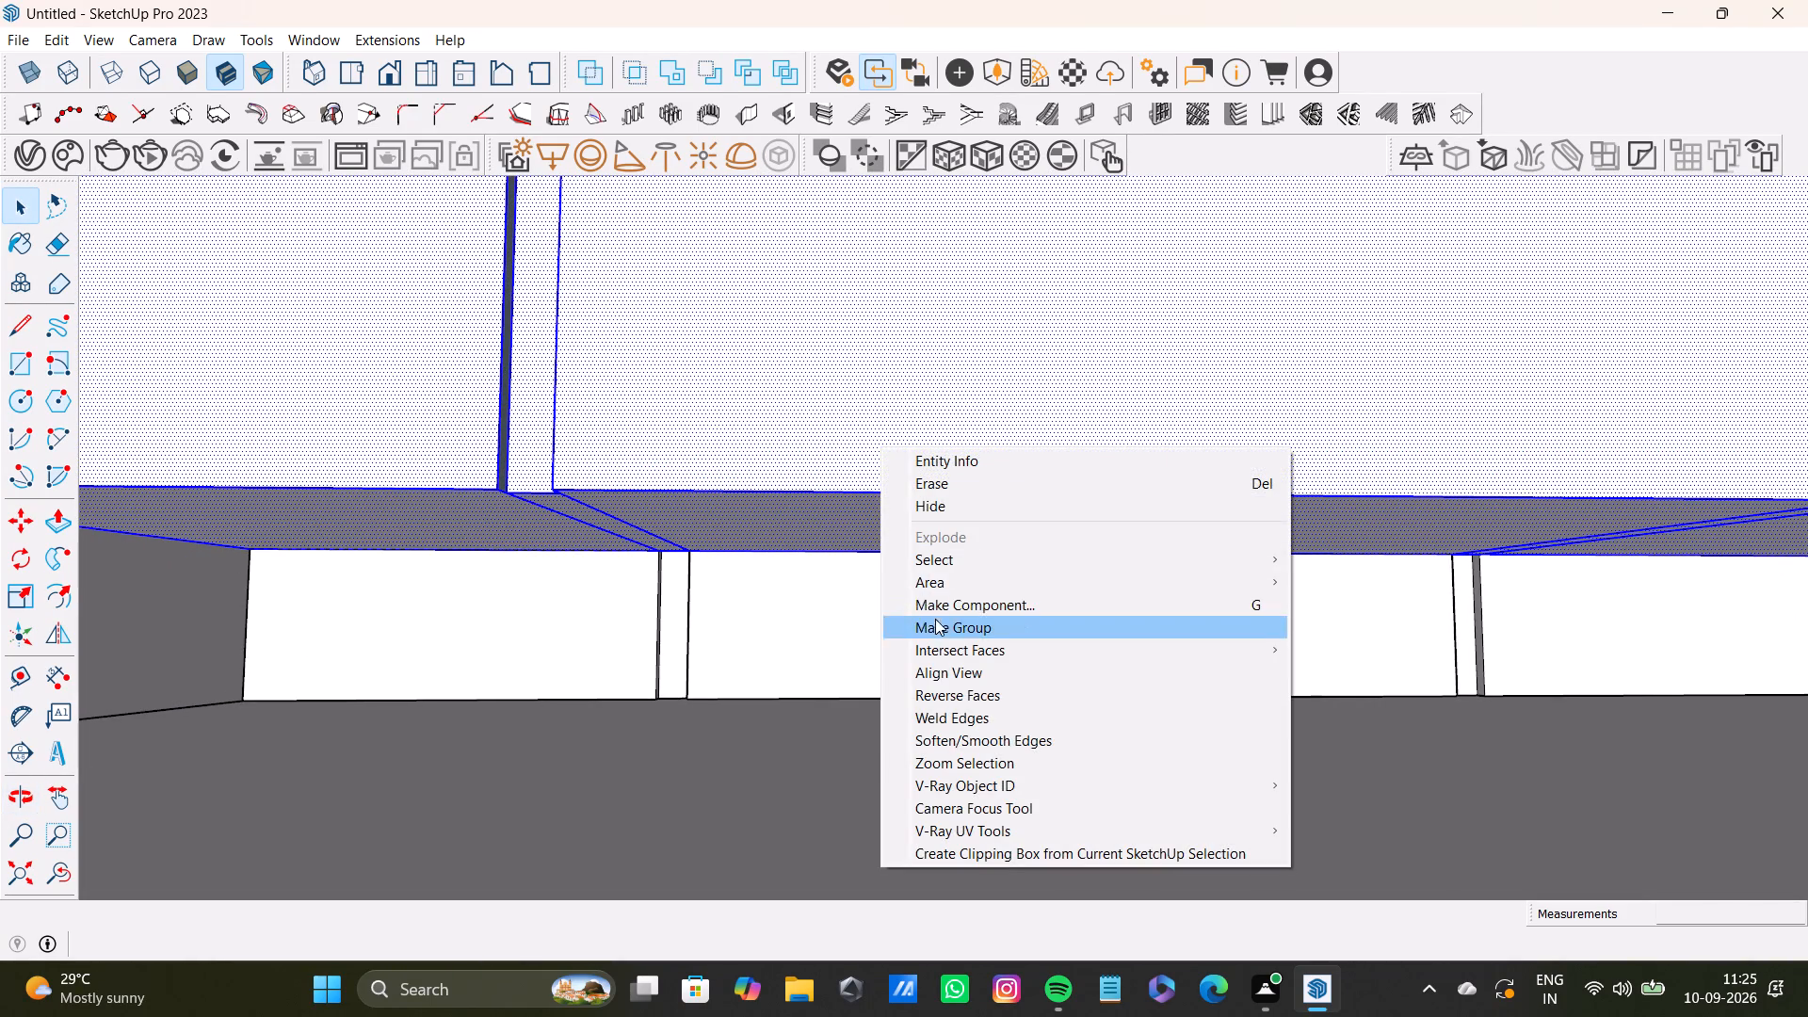
pyautogui.click(937, 623)
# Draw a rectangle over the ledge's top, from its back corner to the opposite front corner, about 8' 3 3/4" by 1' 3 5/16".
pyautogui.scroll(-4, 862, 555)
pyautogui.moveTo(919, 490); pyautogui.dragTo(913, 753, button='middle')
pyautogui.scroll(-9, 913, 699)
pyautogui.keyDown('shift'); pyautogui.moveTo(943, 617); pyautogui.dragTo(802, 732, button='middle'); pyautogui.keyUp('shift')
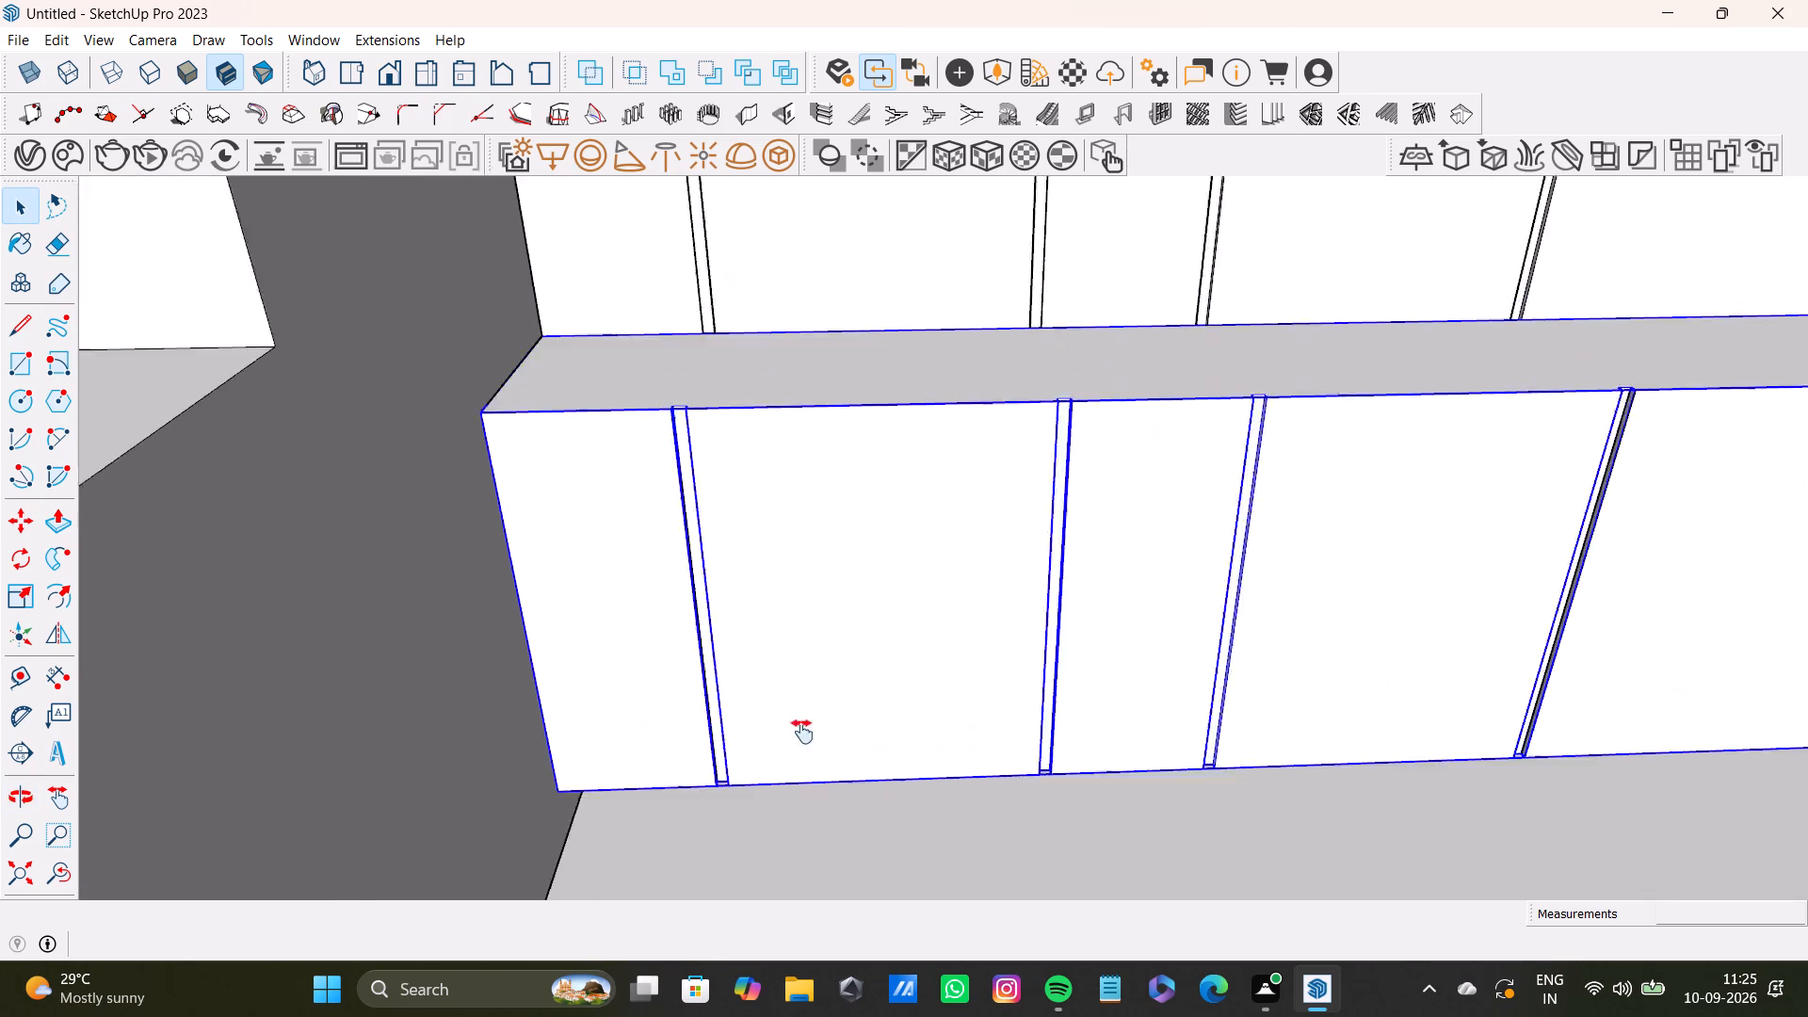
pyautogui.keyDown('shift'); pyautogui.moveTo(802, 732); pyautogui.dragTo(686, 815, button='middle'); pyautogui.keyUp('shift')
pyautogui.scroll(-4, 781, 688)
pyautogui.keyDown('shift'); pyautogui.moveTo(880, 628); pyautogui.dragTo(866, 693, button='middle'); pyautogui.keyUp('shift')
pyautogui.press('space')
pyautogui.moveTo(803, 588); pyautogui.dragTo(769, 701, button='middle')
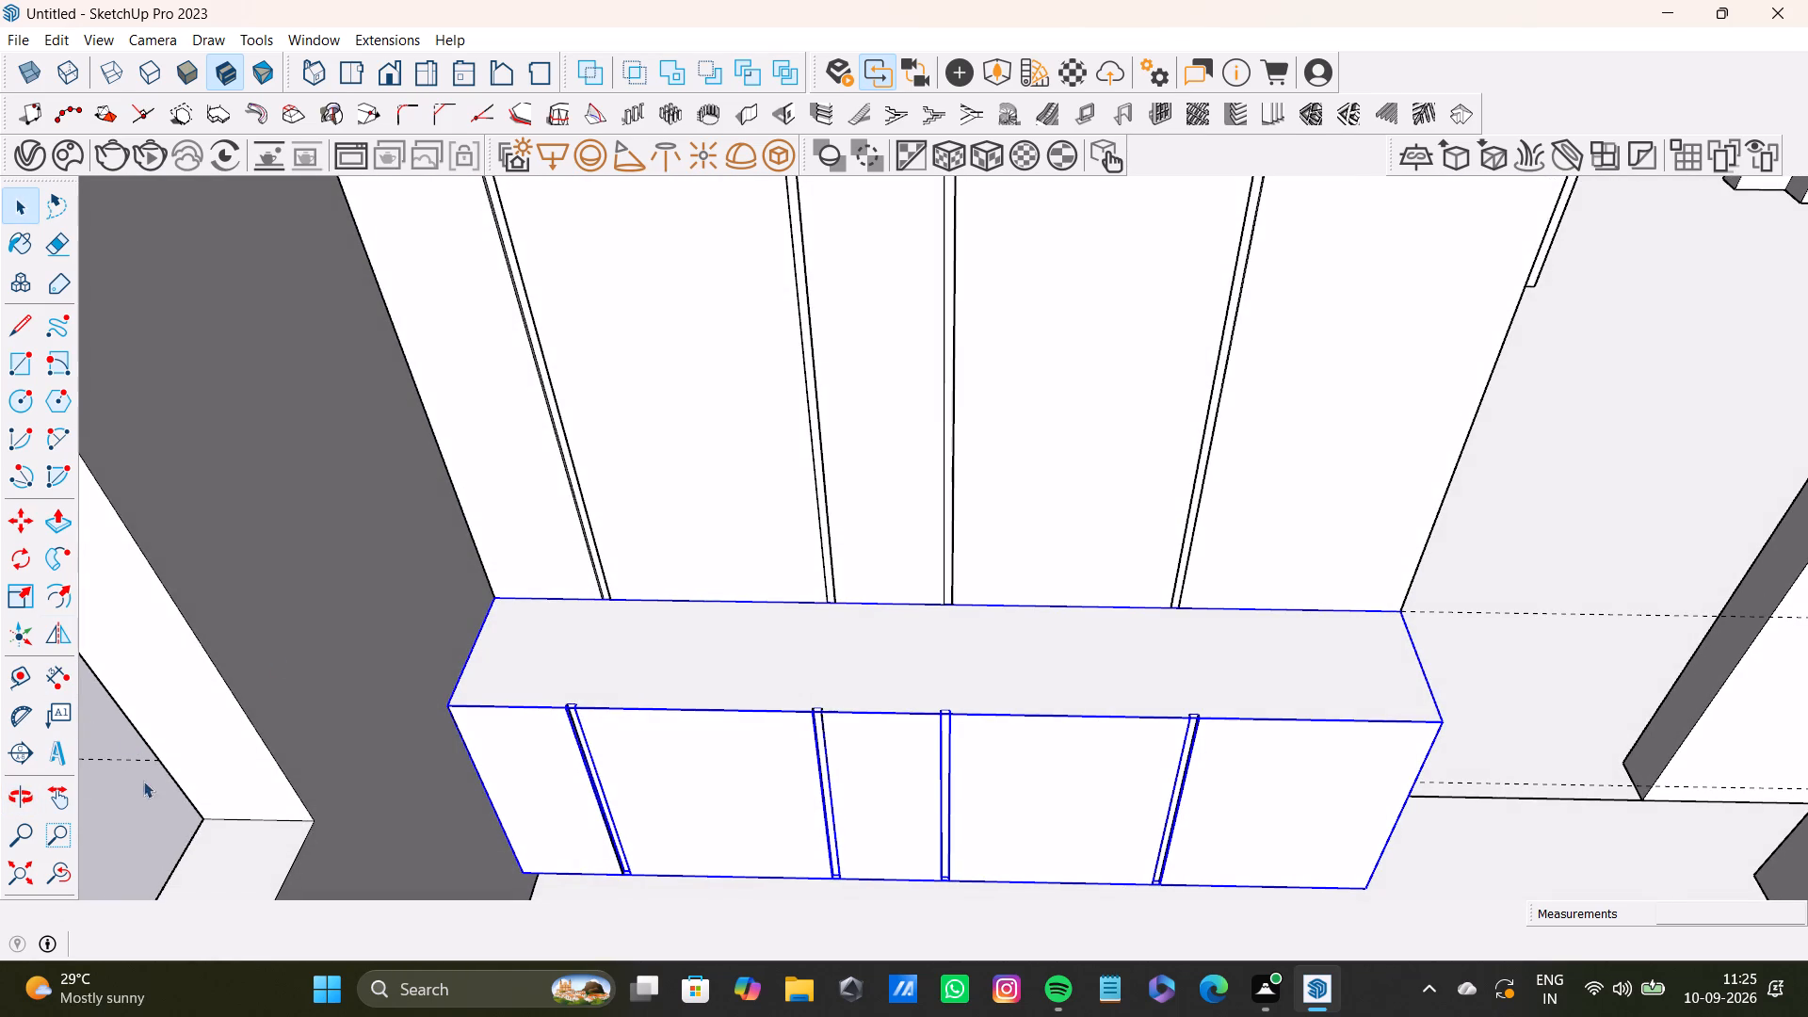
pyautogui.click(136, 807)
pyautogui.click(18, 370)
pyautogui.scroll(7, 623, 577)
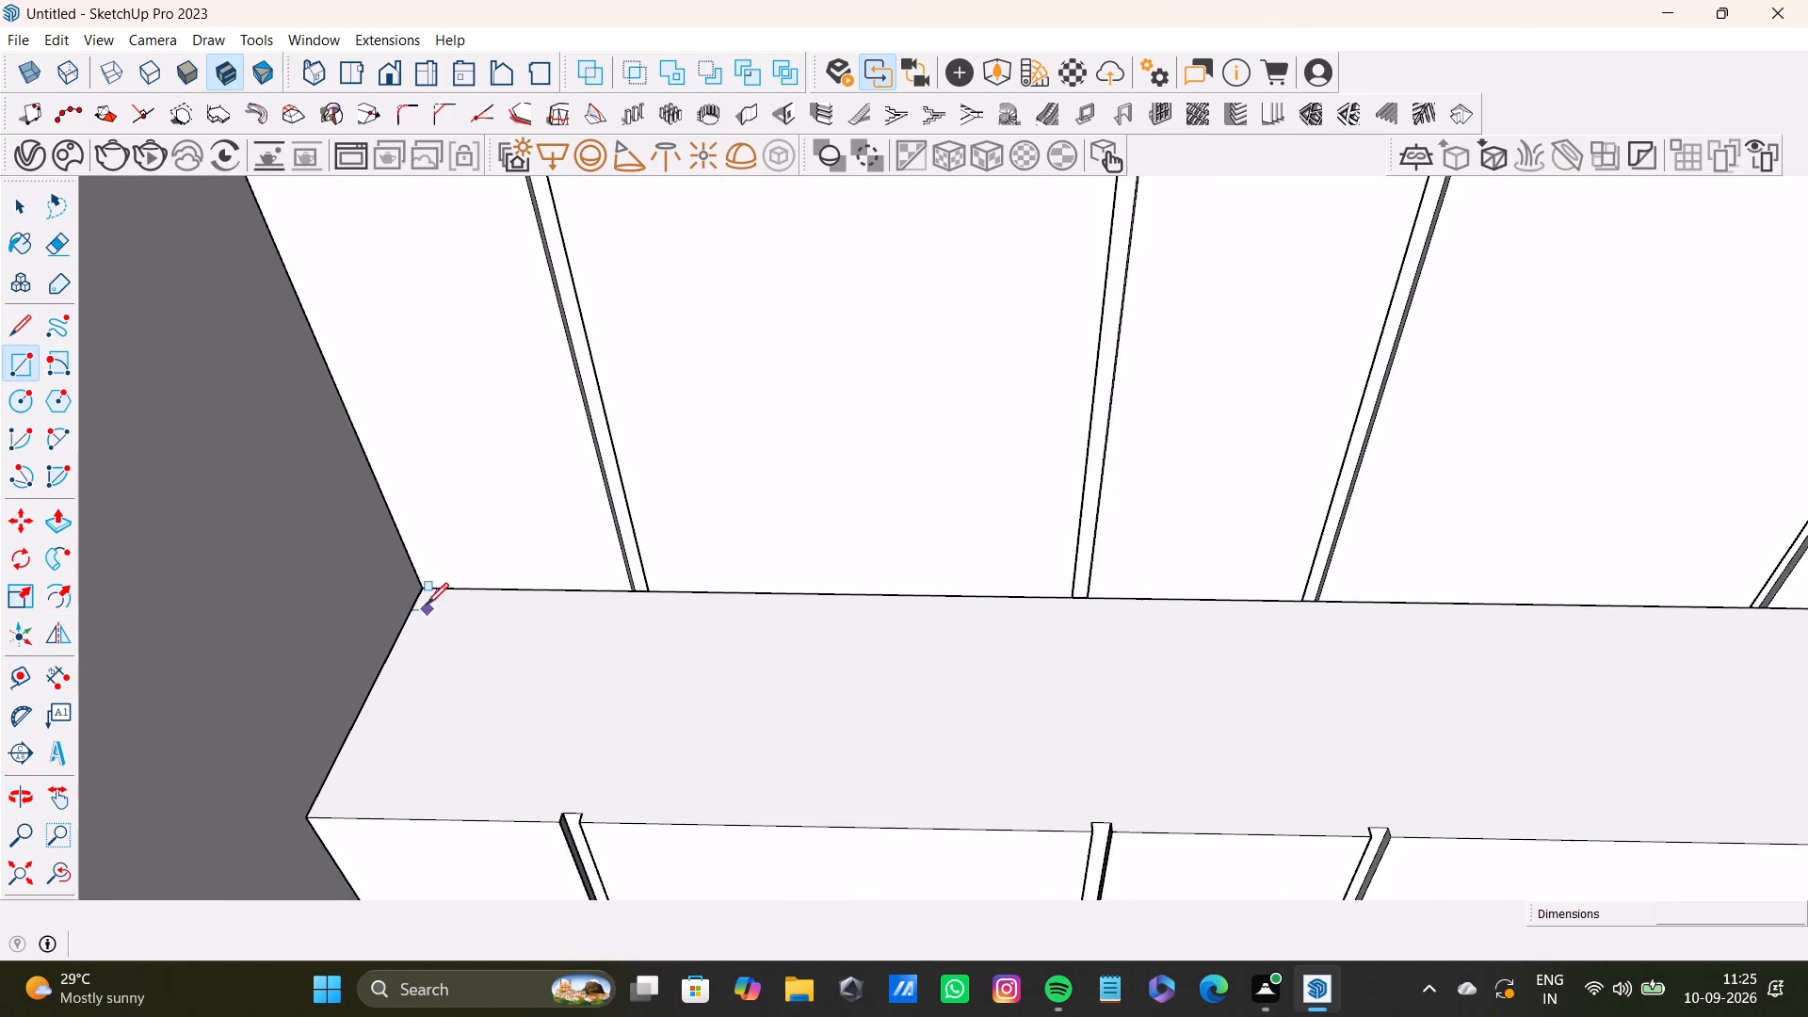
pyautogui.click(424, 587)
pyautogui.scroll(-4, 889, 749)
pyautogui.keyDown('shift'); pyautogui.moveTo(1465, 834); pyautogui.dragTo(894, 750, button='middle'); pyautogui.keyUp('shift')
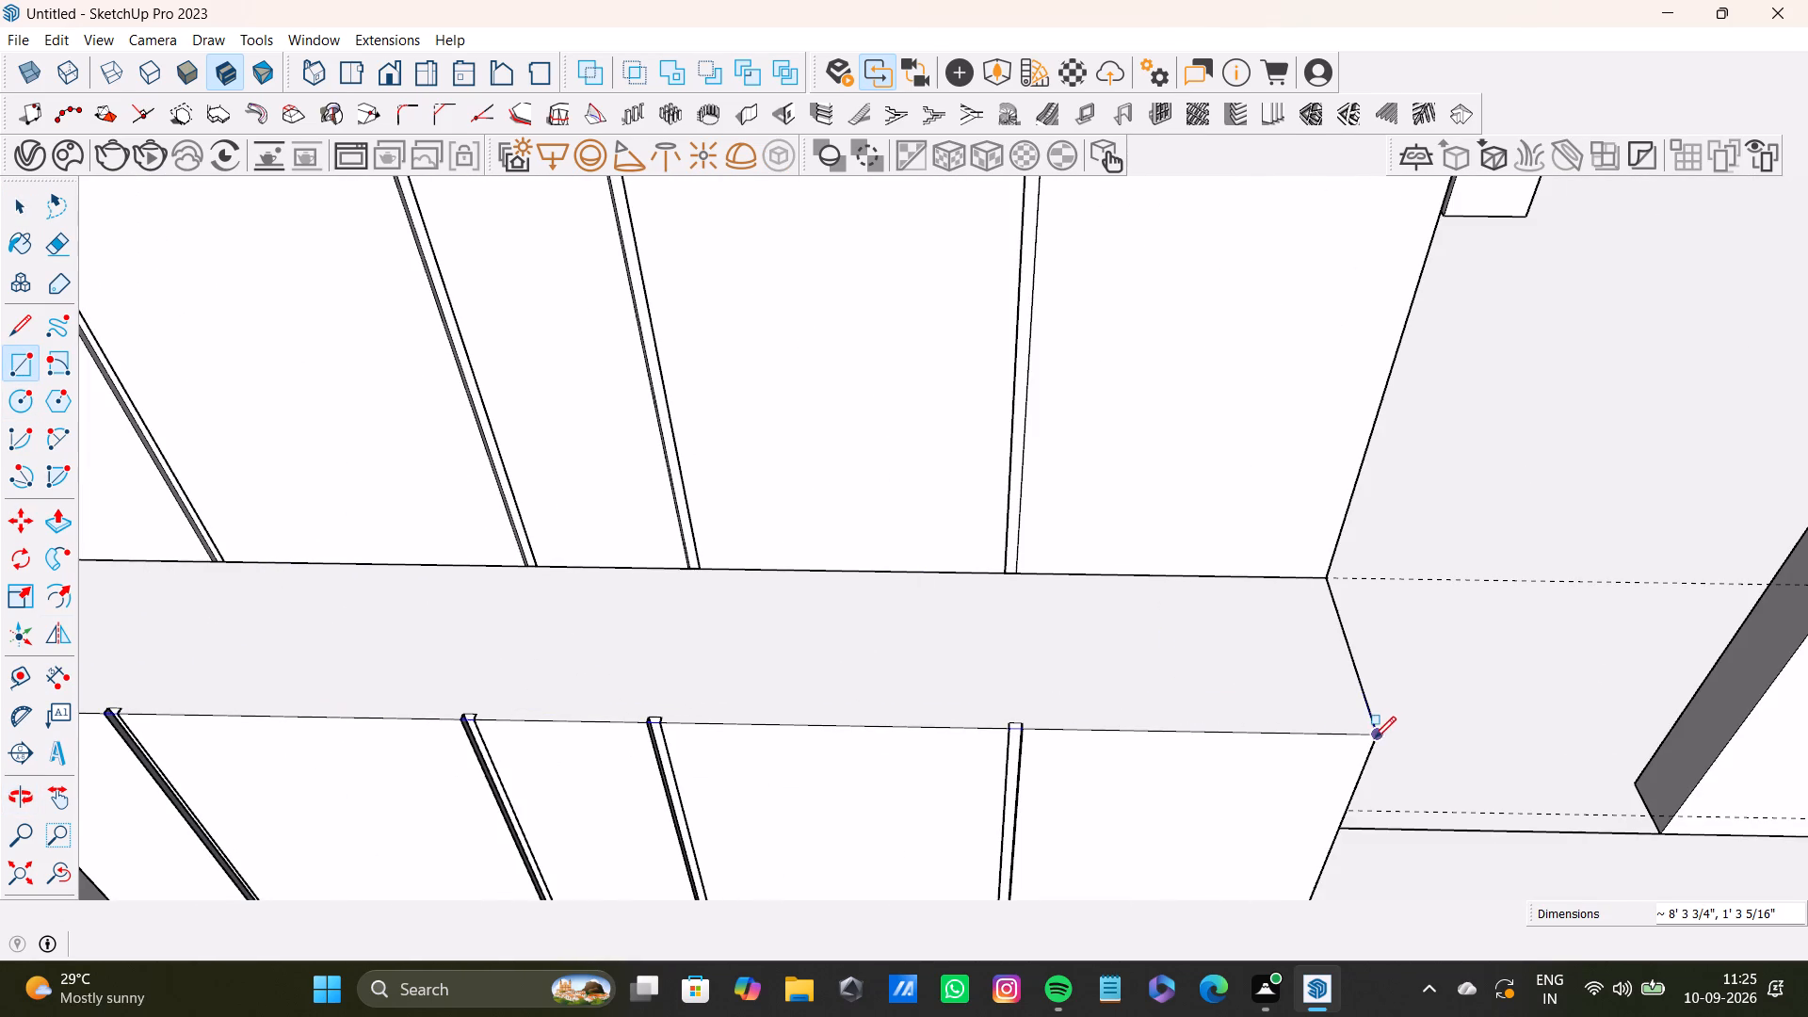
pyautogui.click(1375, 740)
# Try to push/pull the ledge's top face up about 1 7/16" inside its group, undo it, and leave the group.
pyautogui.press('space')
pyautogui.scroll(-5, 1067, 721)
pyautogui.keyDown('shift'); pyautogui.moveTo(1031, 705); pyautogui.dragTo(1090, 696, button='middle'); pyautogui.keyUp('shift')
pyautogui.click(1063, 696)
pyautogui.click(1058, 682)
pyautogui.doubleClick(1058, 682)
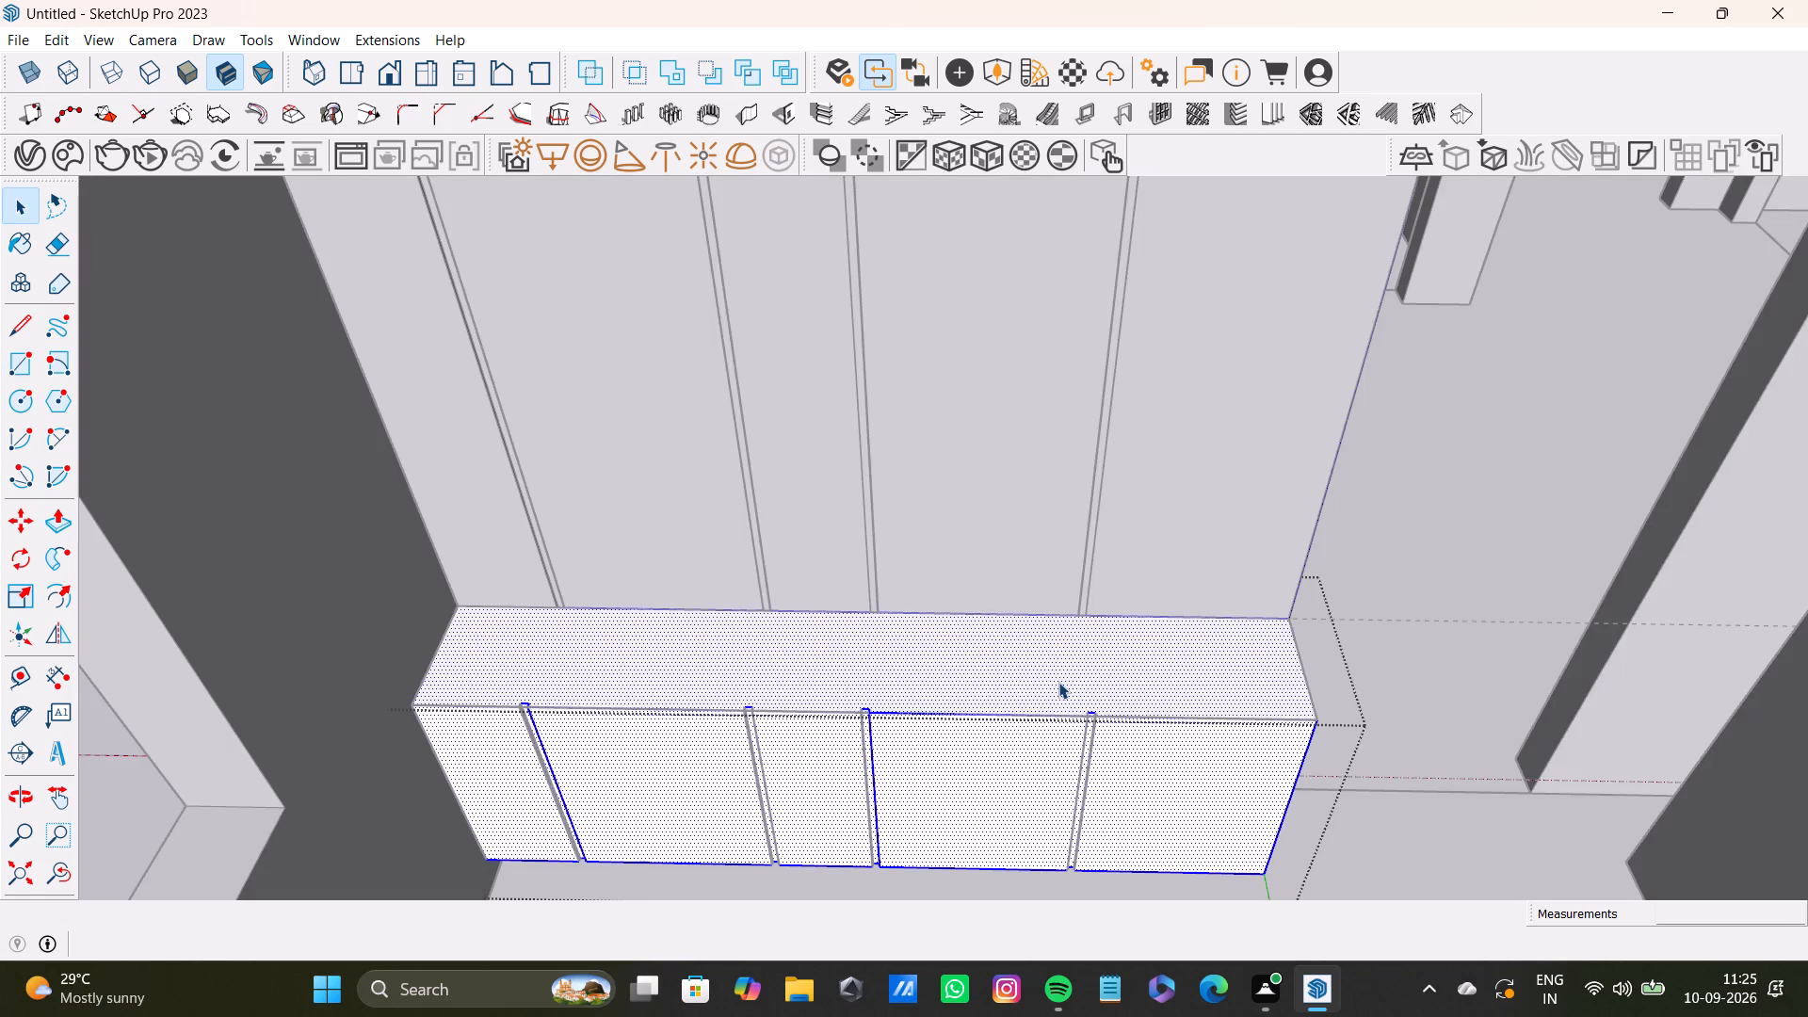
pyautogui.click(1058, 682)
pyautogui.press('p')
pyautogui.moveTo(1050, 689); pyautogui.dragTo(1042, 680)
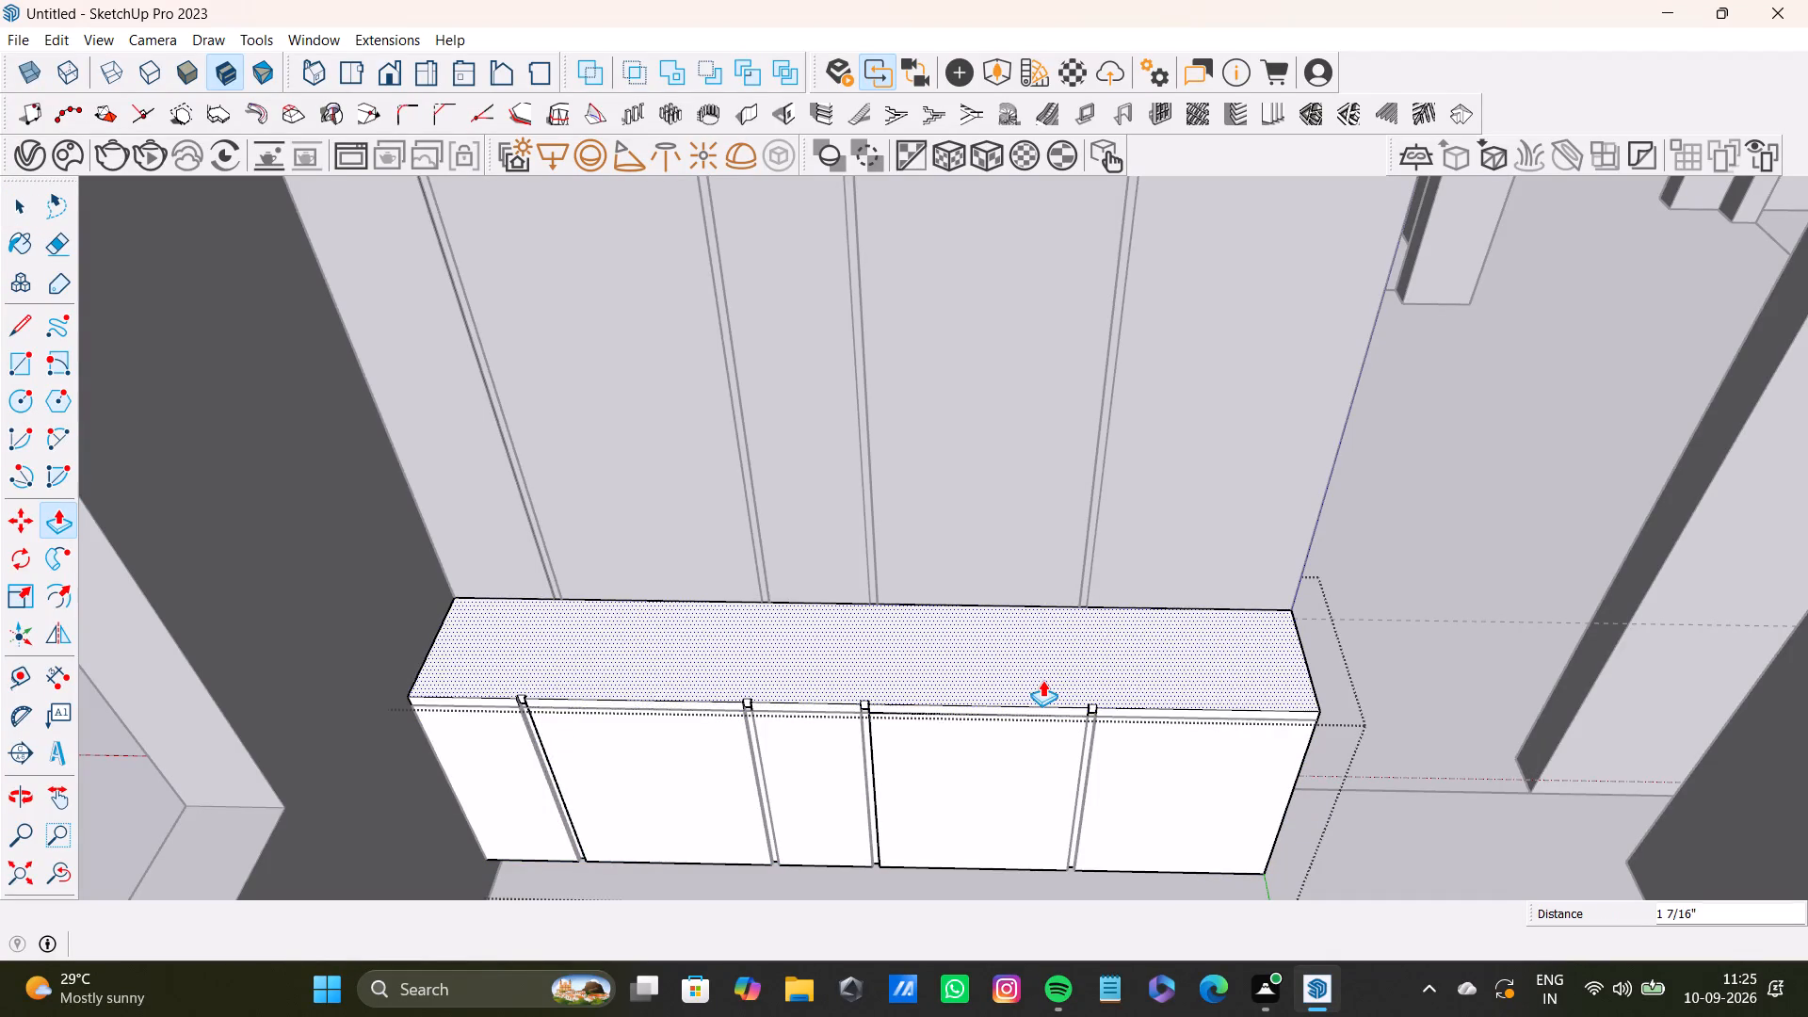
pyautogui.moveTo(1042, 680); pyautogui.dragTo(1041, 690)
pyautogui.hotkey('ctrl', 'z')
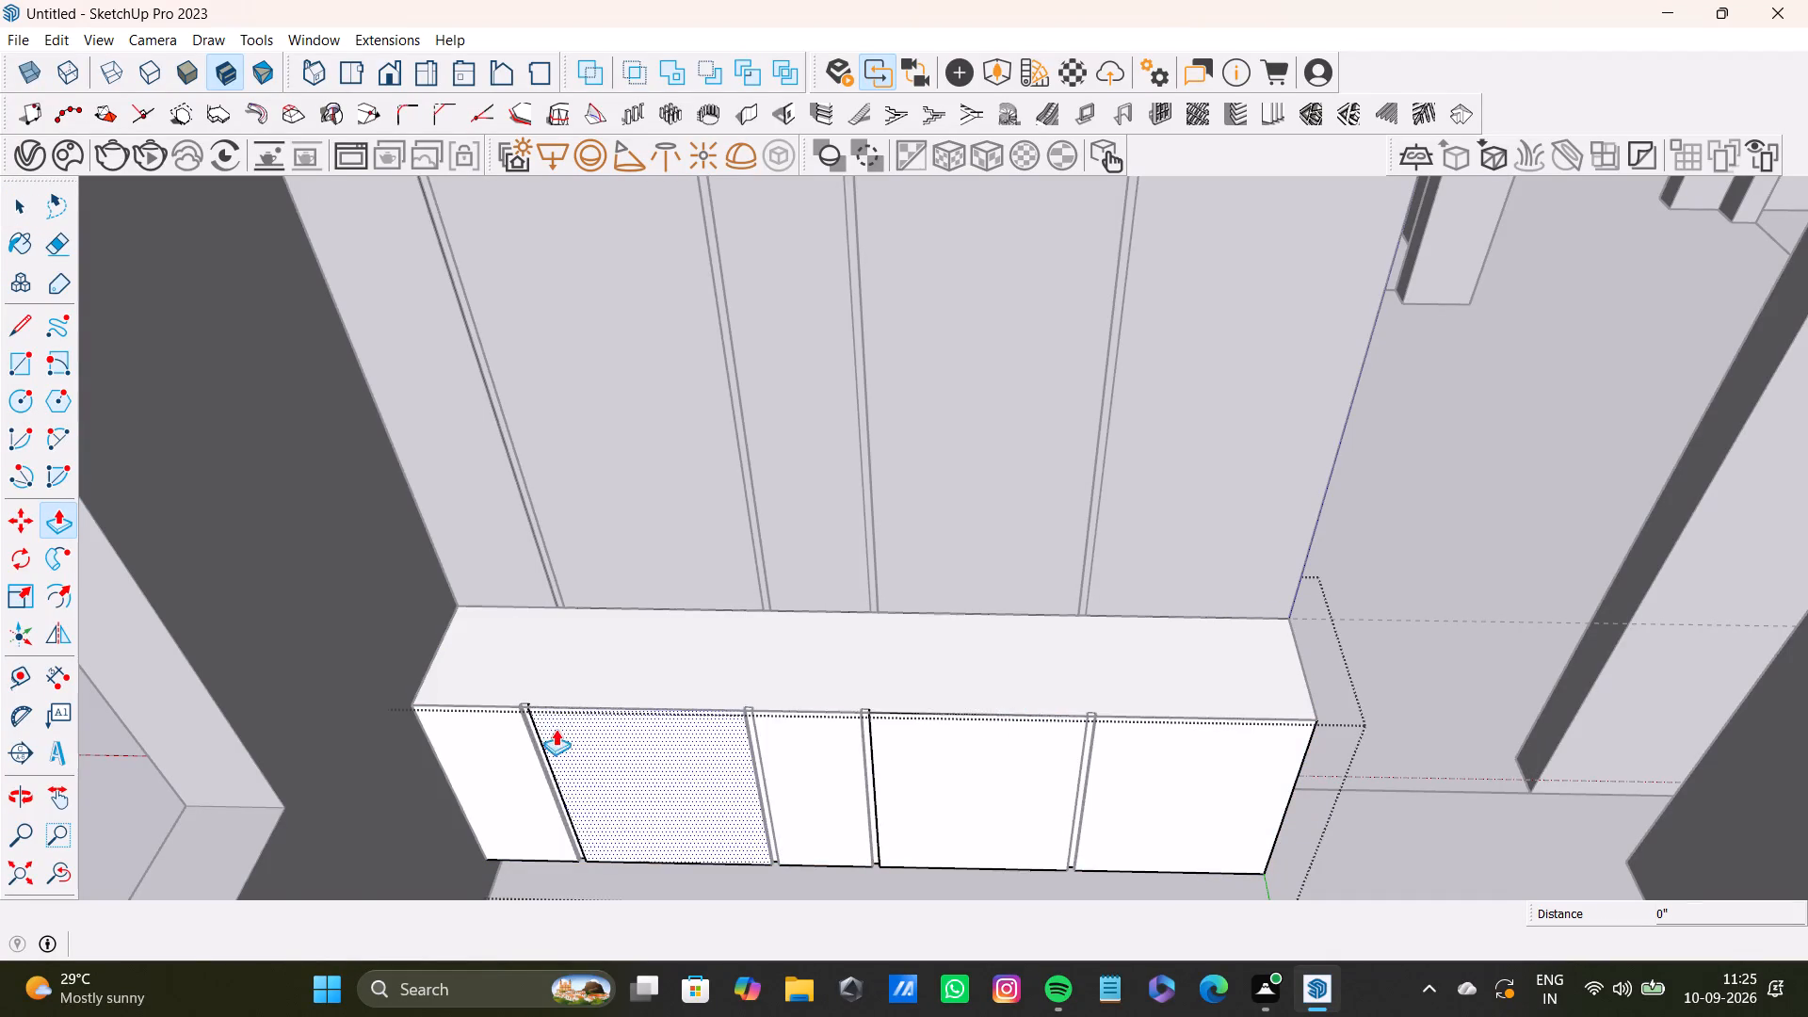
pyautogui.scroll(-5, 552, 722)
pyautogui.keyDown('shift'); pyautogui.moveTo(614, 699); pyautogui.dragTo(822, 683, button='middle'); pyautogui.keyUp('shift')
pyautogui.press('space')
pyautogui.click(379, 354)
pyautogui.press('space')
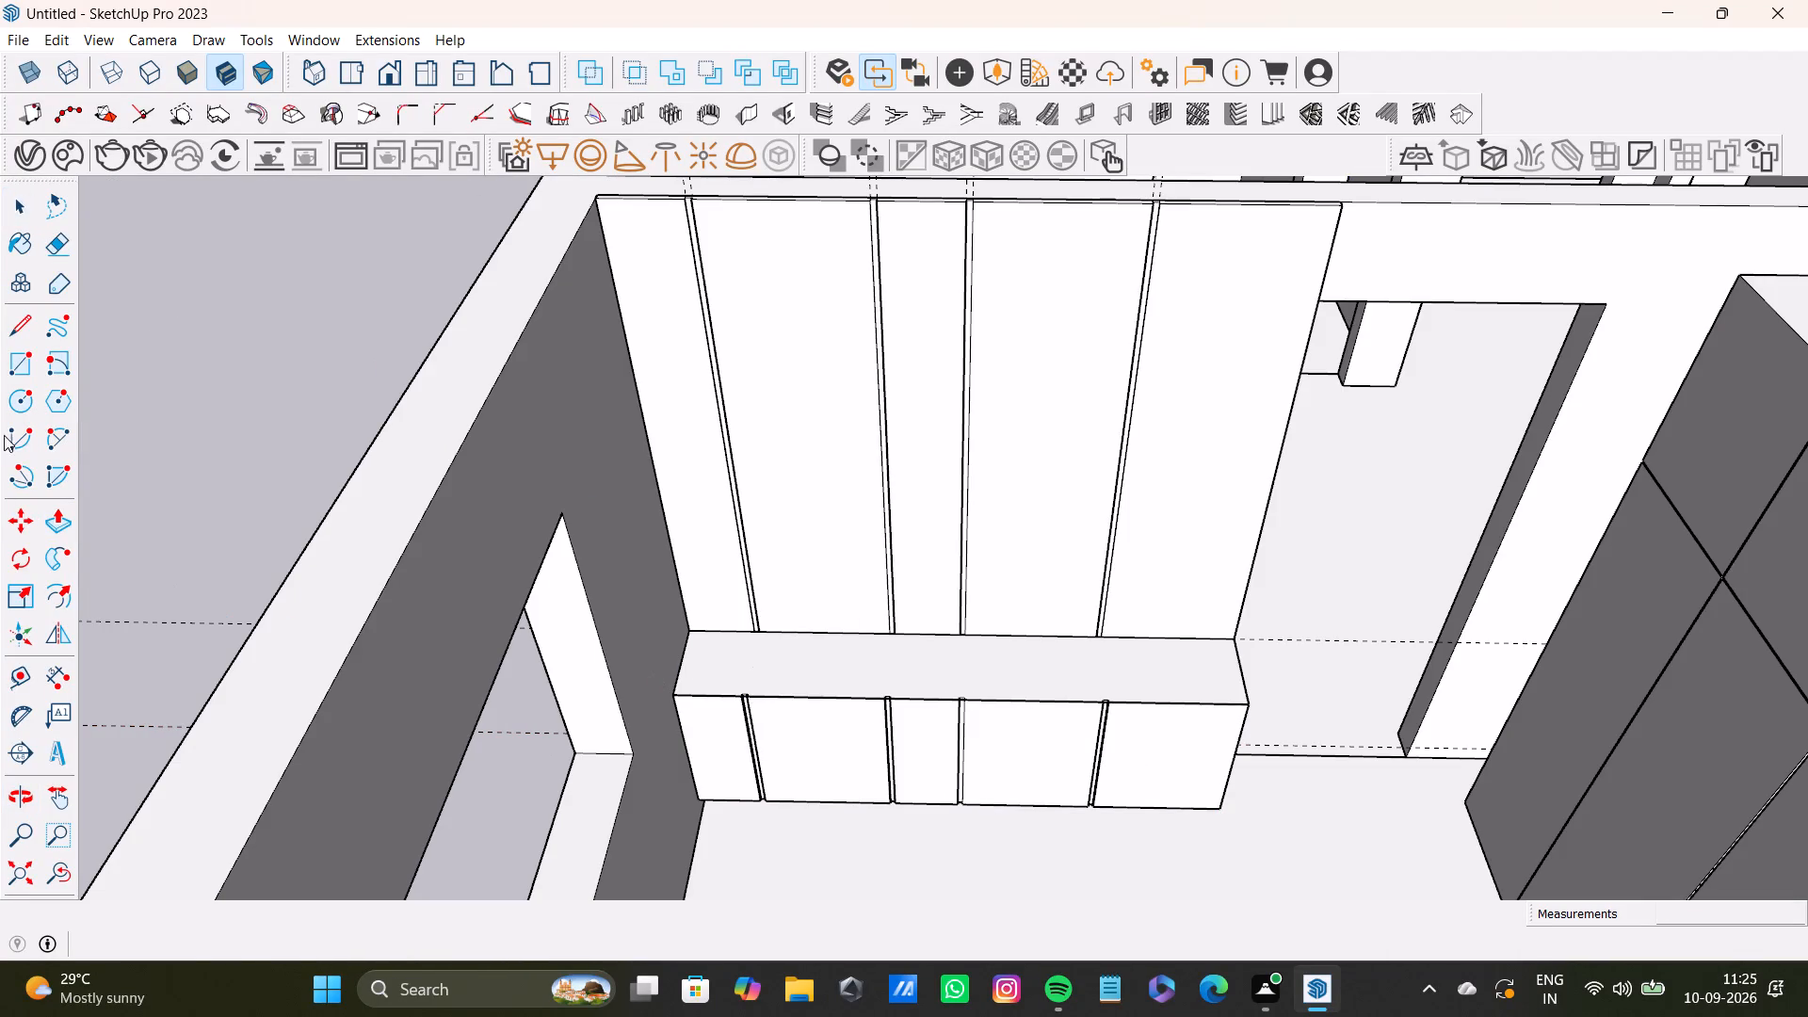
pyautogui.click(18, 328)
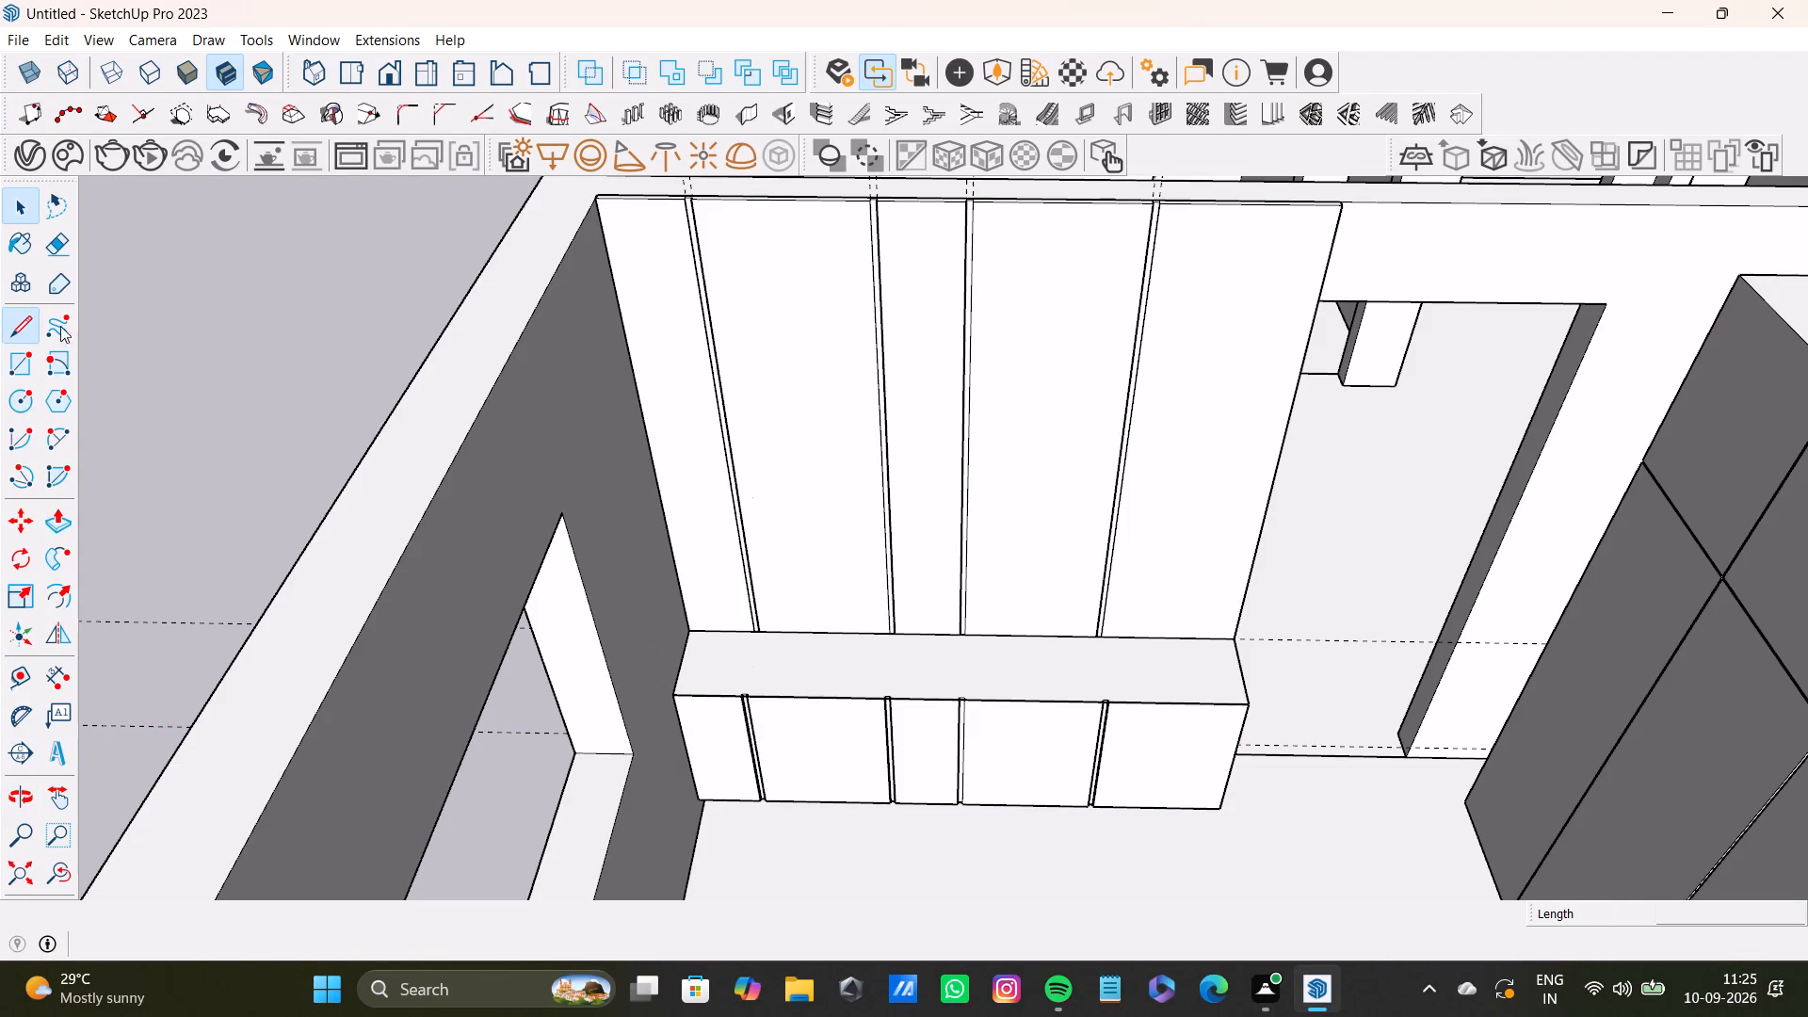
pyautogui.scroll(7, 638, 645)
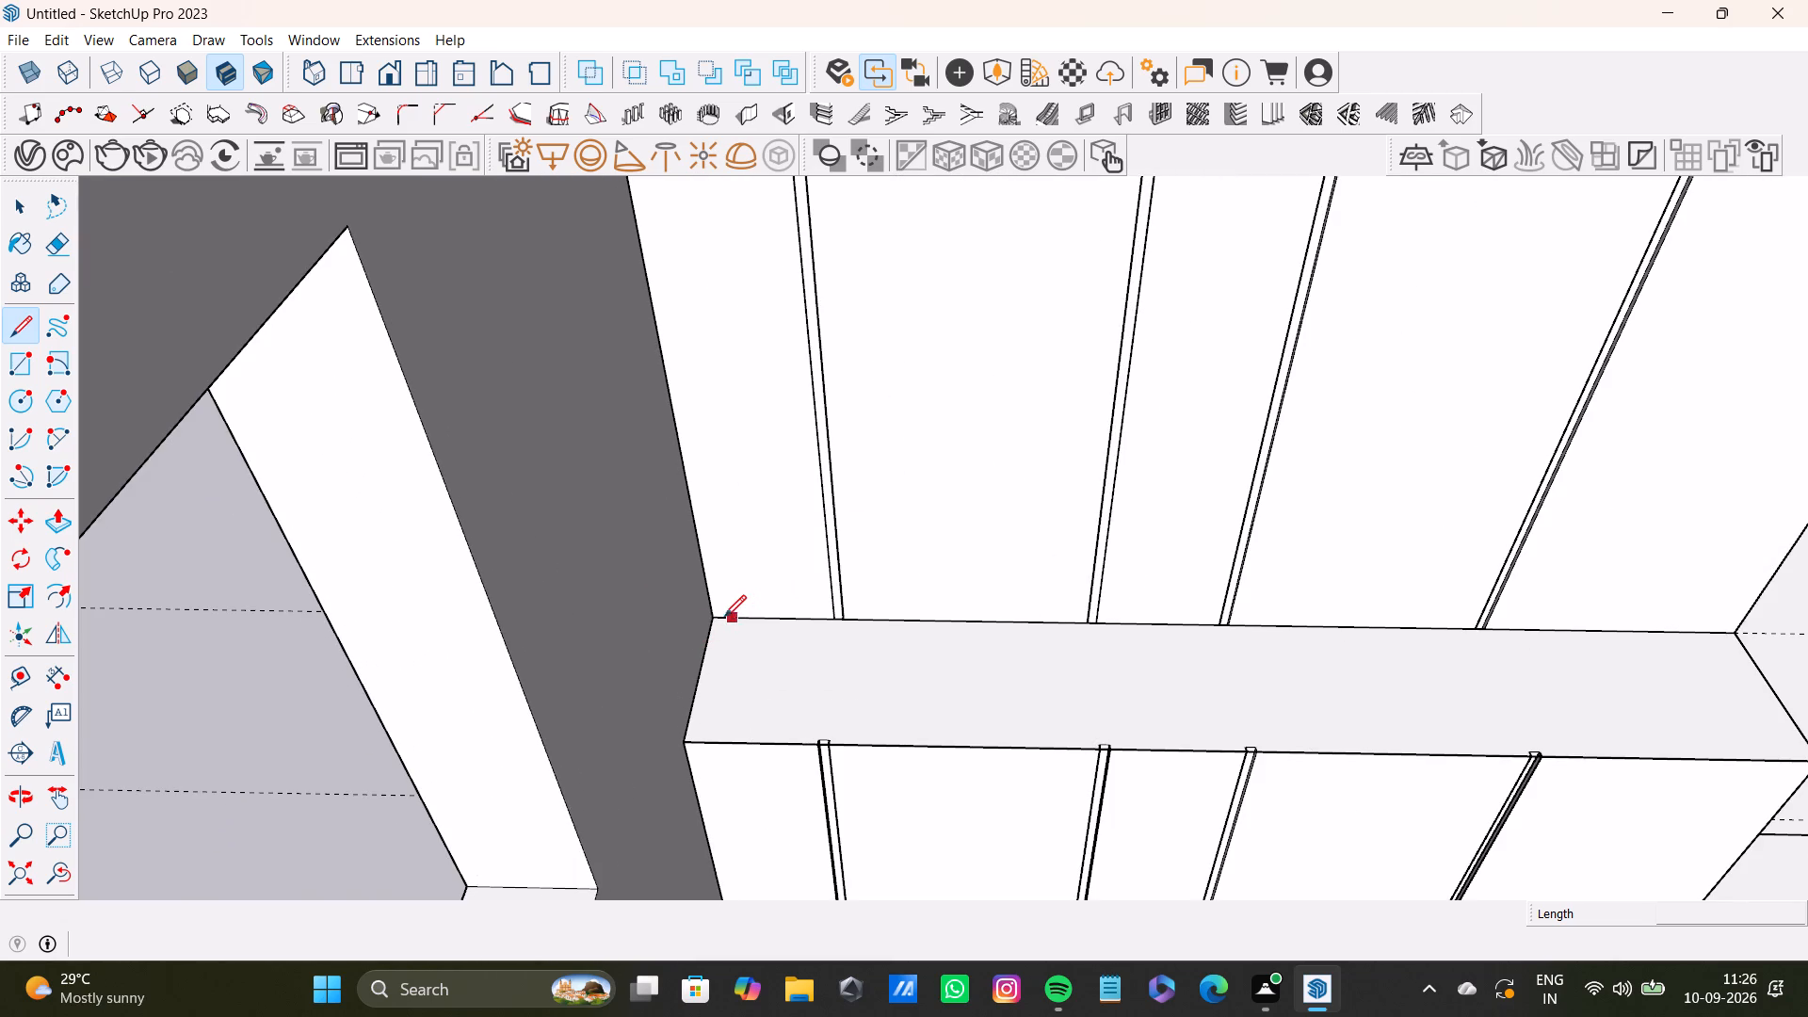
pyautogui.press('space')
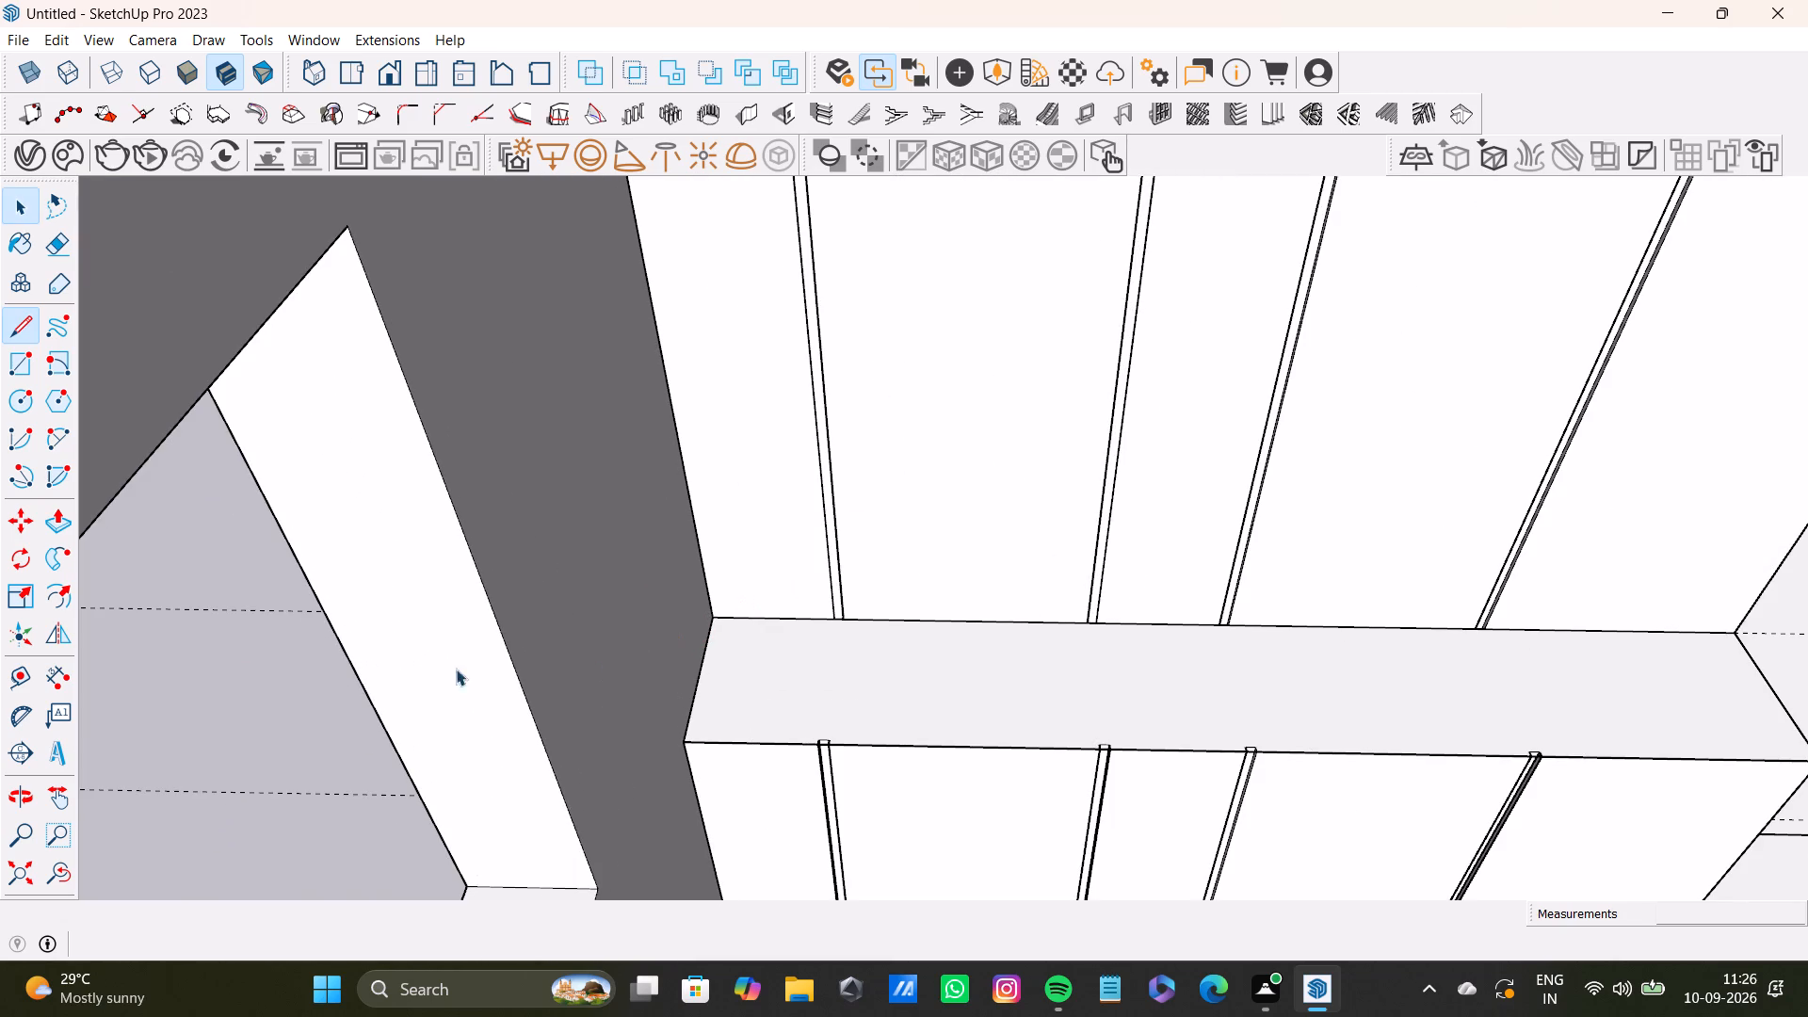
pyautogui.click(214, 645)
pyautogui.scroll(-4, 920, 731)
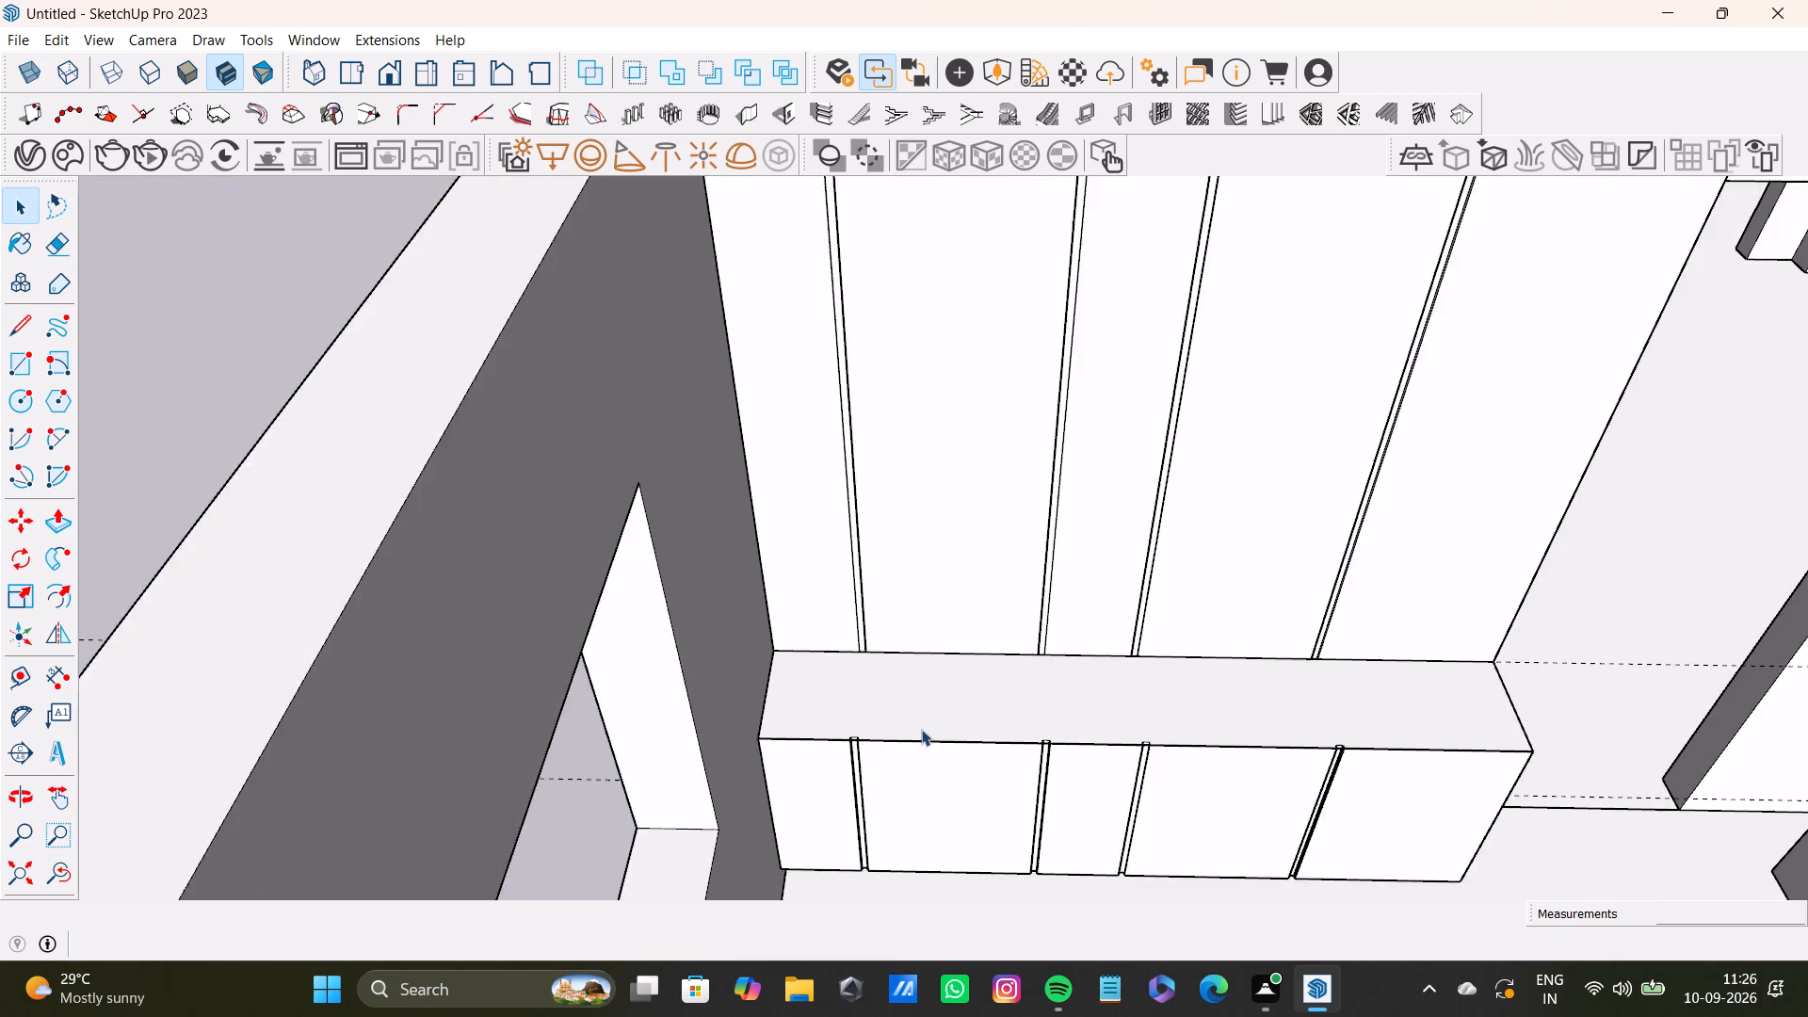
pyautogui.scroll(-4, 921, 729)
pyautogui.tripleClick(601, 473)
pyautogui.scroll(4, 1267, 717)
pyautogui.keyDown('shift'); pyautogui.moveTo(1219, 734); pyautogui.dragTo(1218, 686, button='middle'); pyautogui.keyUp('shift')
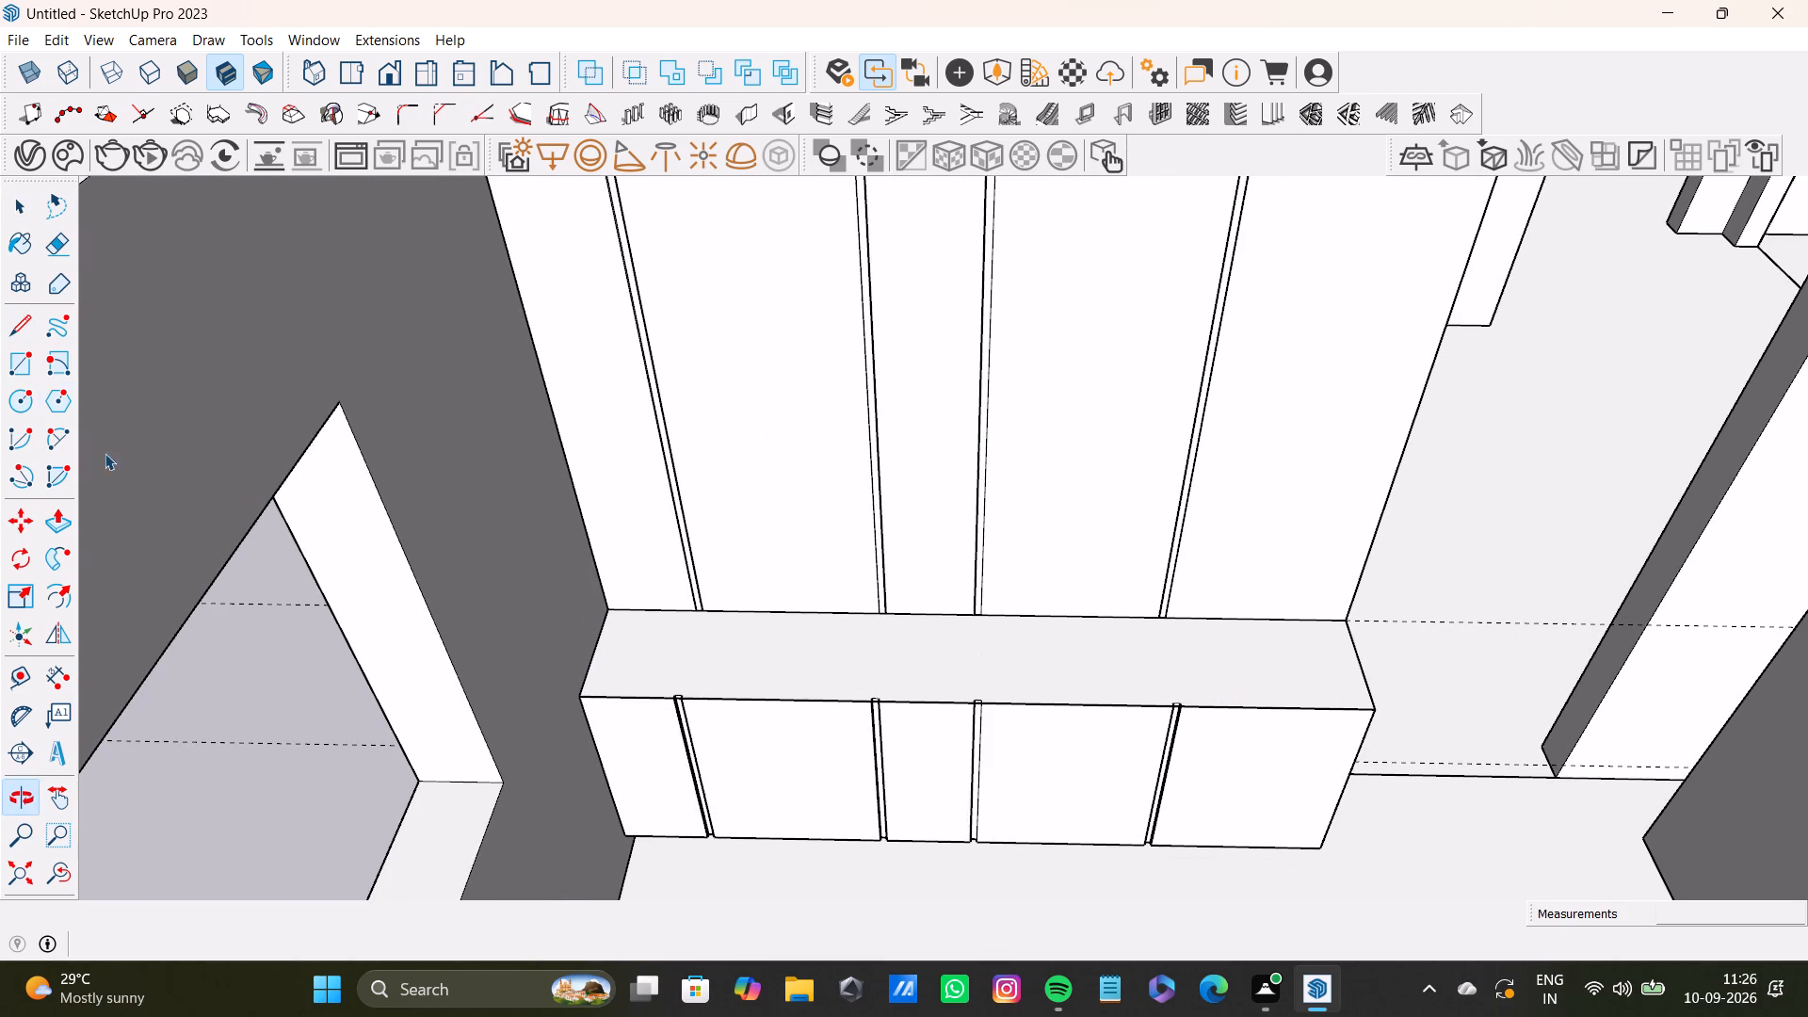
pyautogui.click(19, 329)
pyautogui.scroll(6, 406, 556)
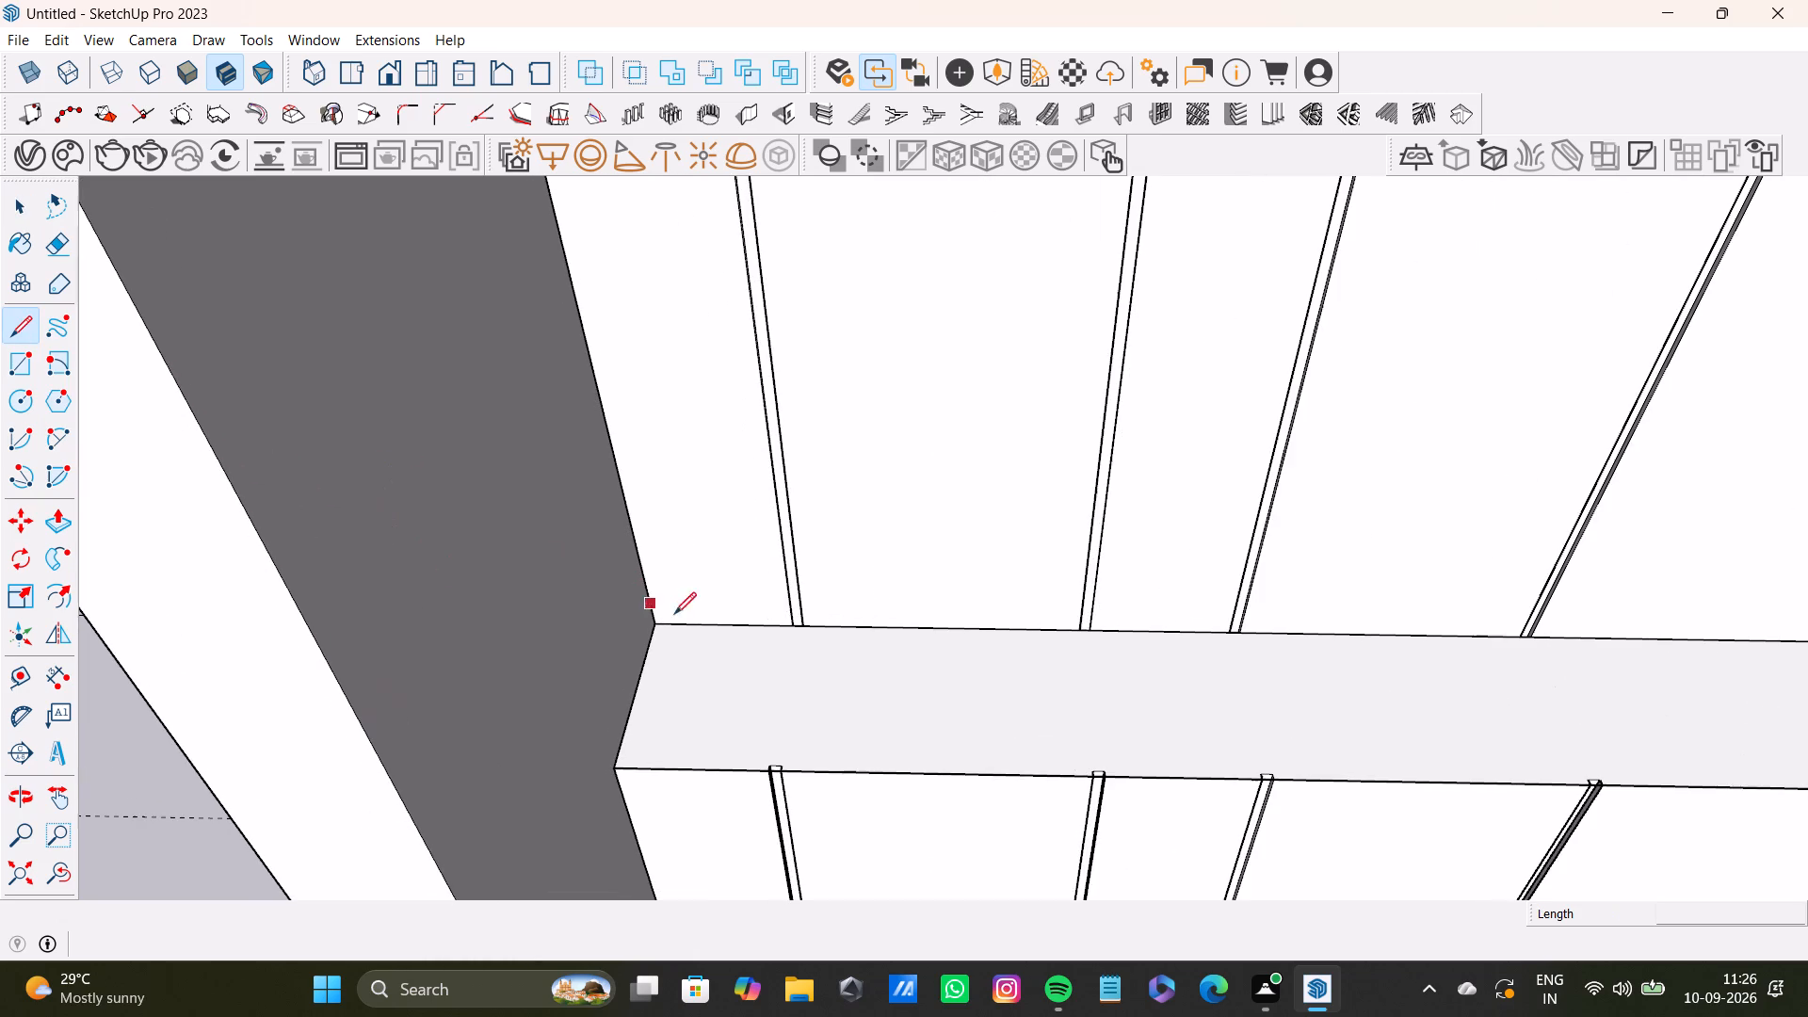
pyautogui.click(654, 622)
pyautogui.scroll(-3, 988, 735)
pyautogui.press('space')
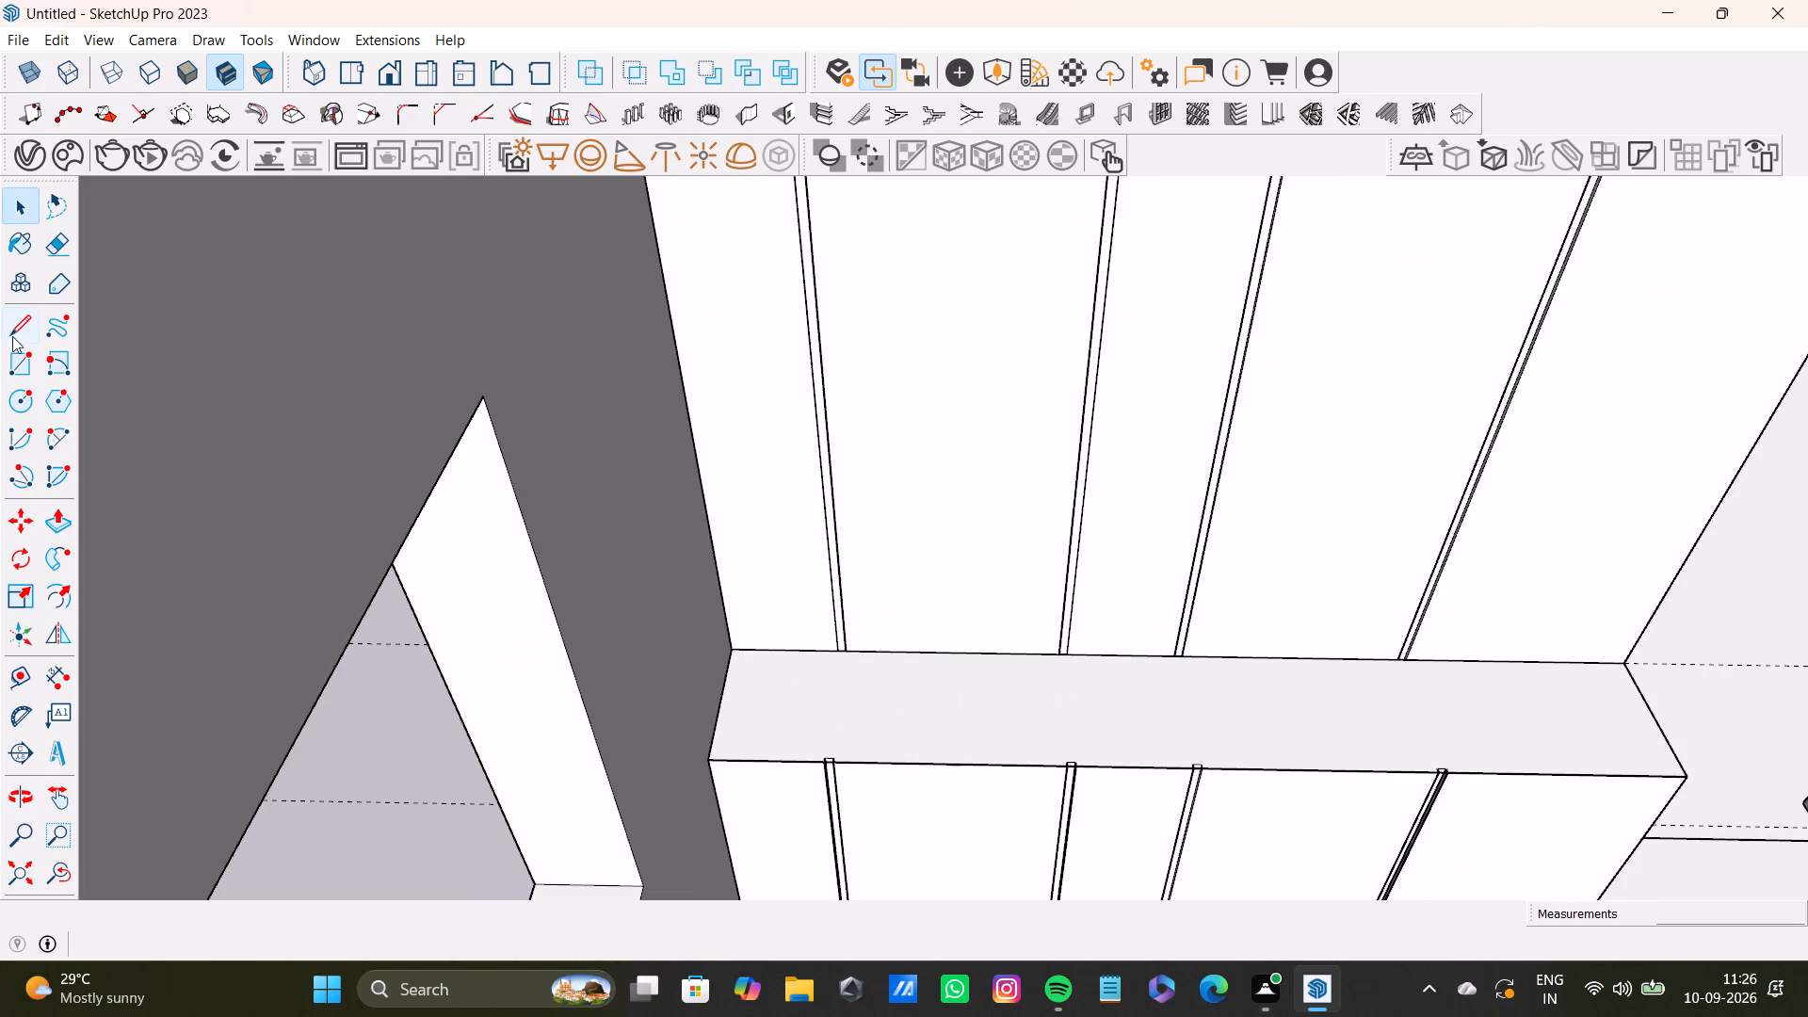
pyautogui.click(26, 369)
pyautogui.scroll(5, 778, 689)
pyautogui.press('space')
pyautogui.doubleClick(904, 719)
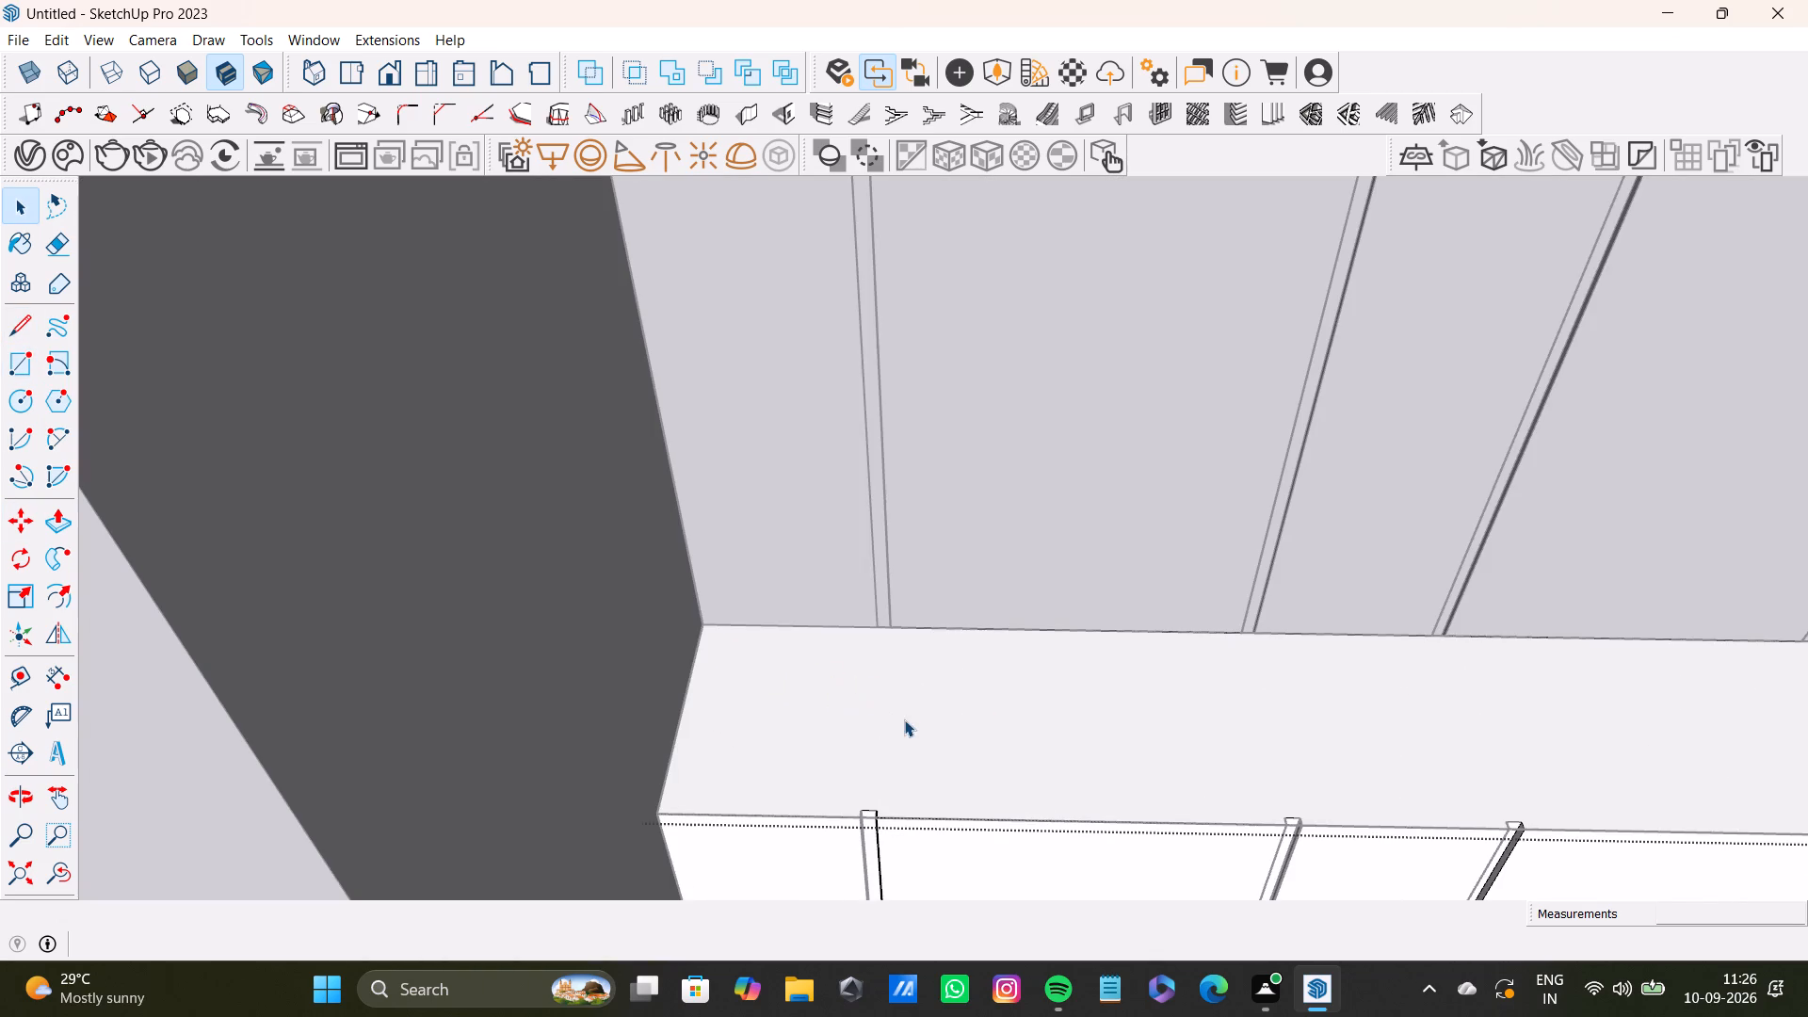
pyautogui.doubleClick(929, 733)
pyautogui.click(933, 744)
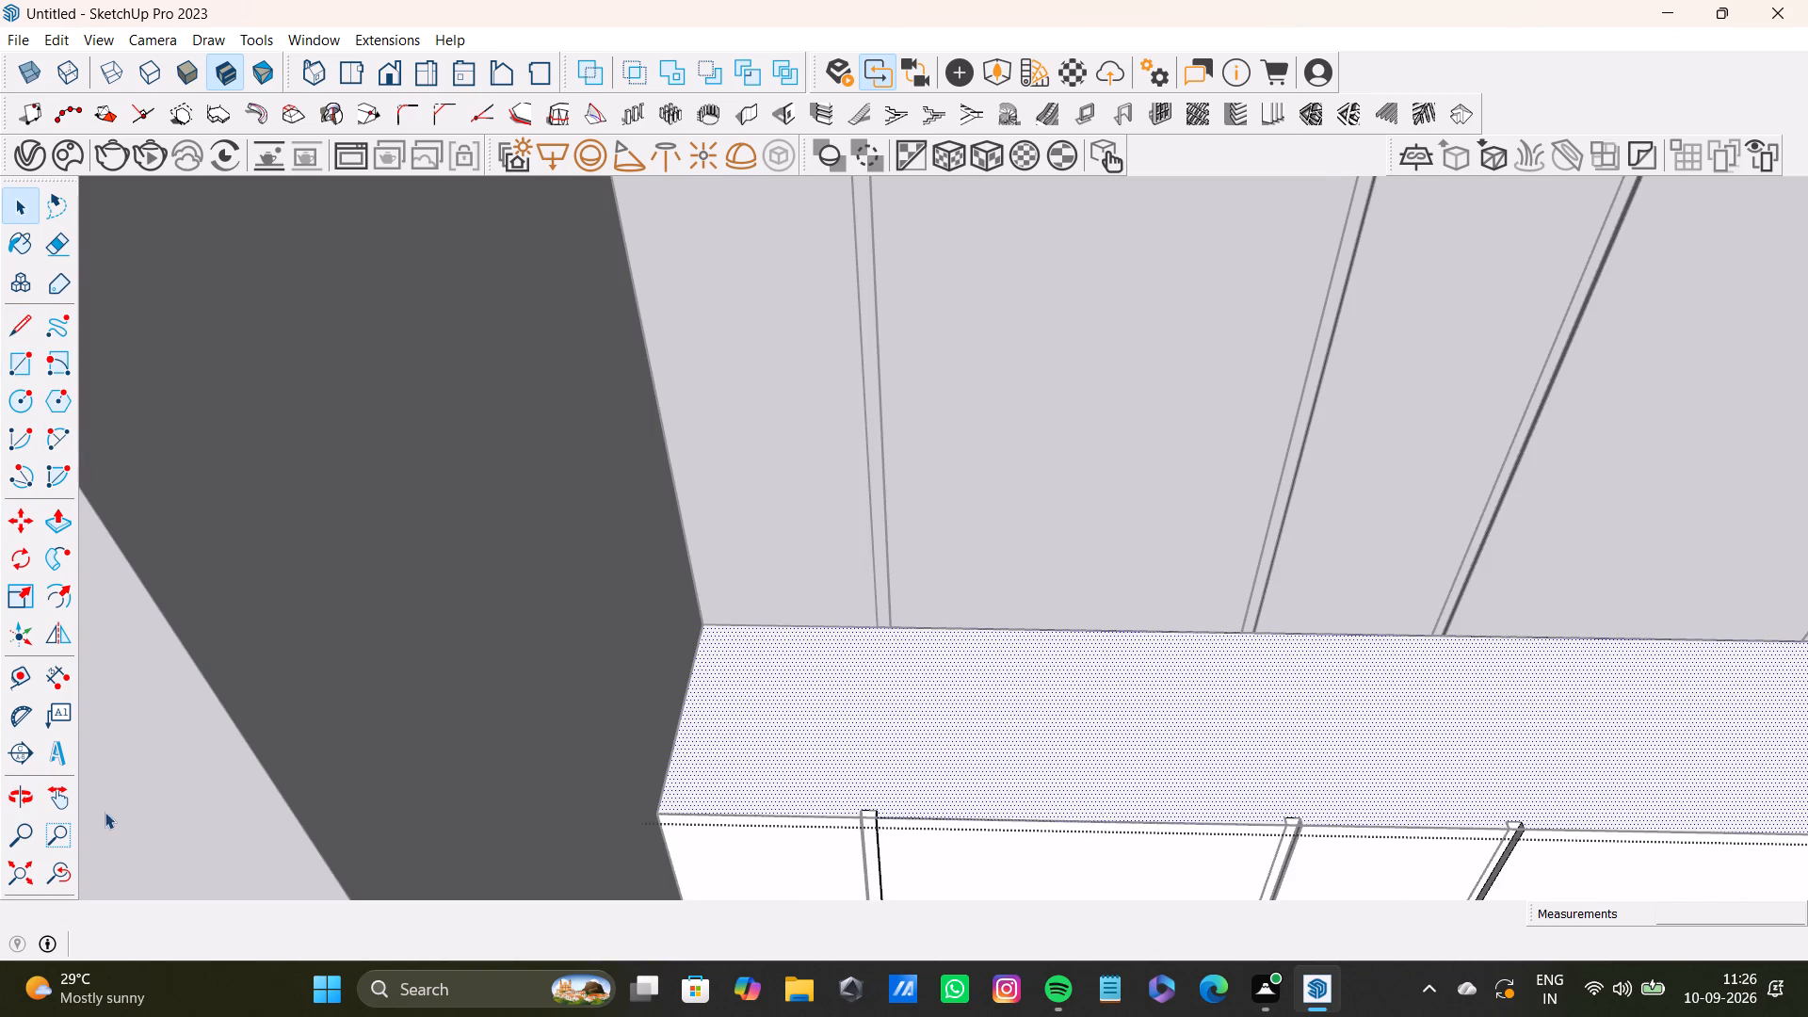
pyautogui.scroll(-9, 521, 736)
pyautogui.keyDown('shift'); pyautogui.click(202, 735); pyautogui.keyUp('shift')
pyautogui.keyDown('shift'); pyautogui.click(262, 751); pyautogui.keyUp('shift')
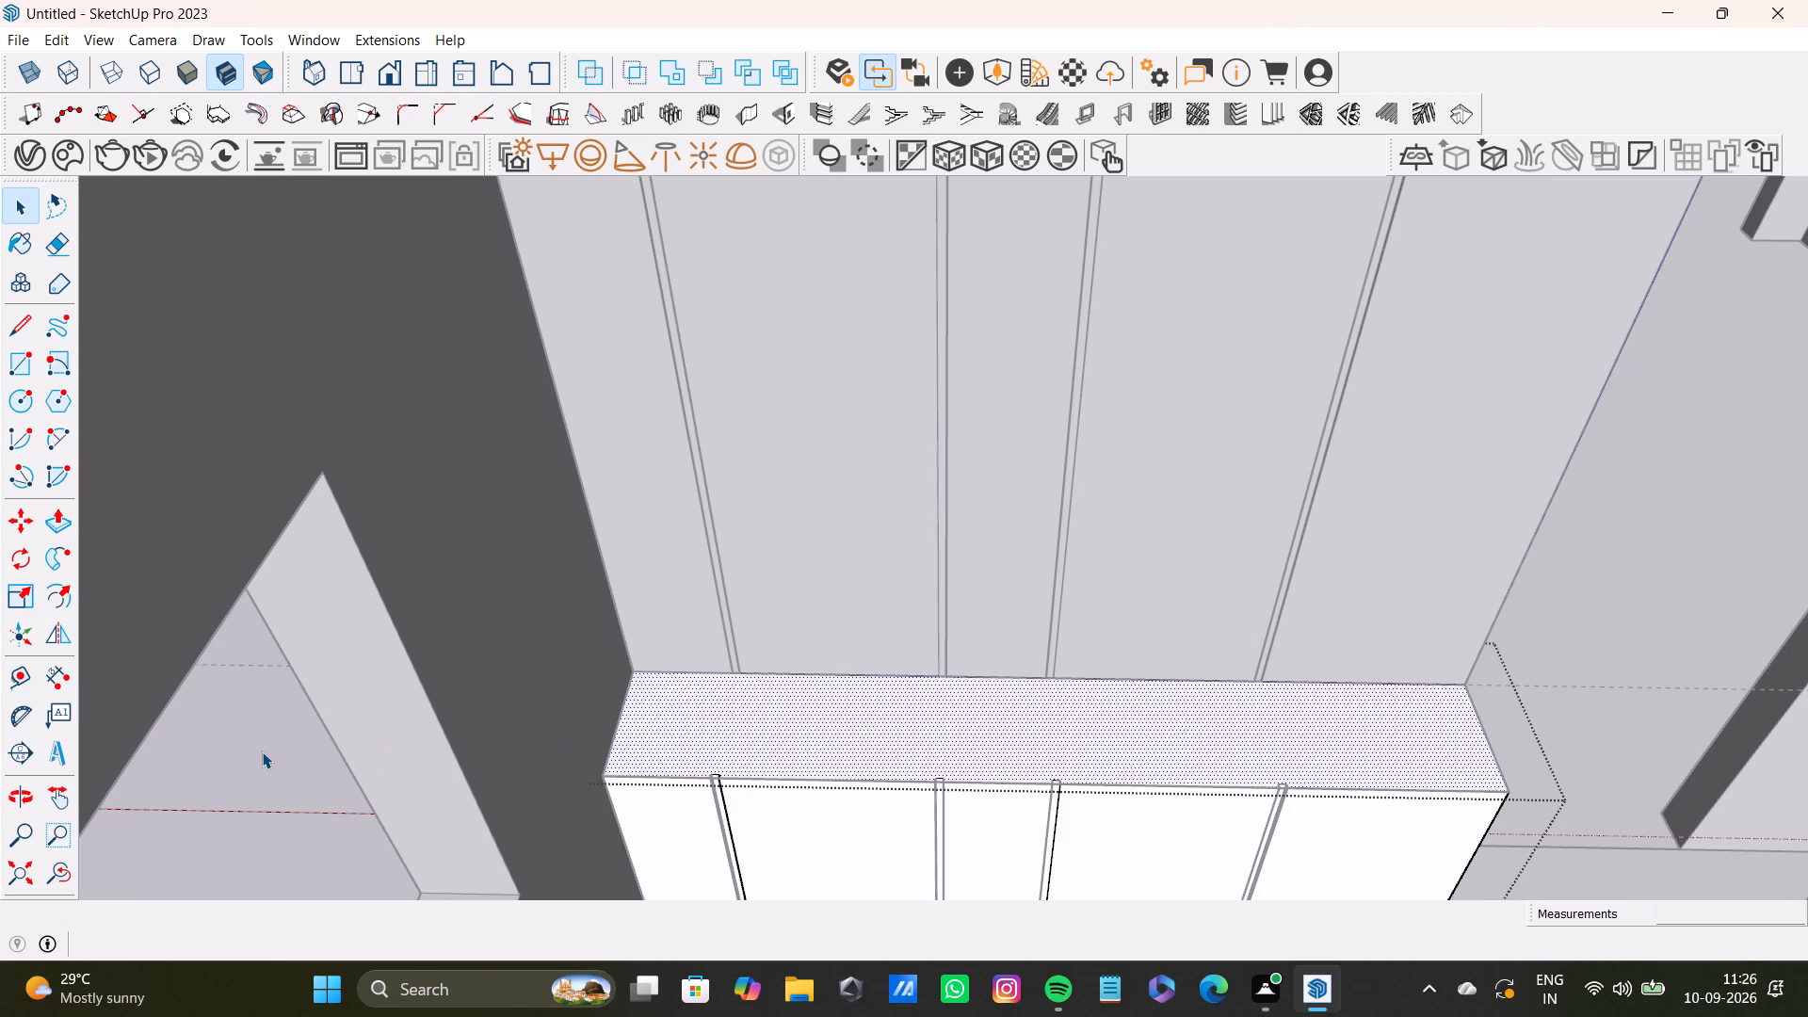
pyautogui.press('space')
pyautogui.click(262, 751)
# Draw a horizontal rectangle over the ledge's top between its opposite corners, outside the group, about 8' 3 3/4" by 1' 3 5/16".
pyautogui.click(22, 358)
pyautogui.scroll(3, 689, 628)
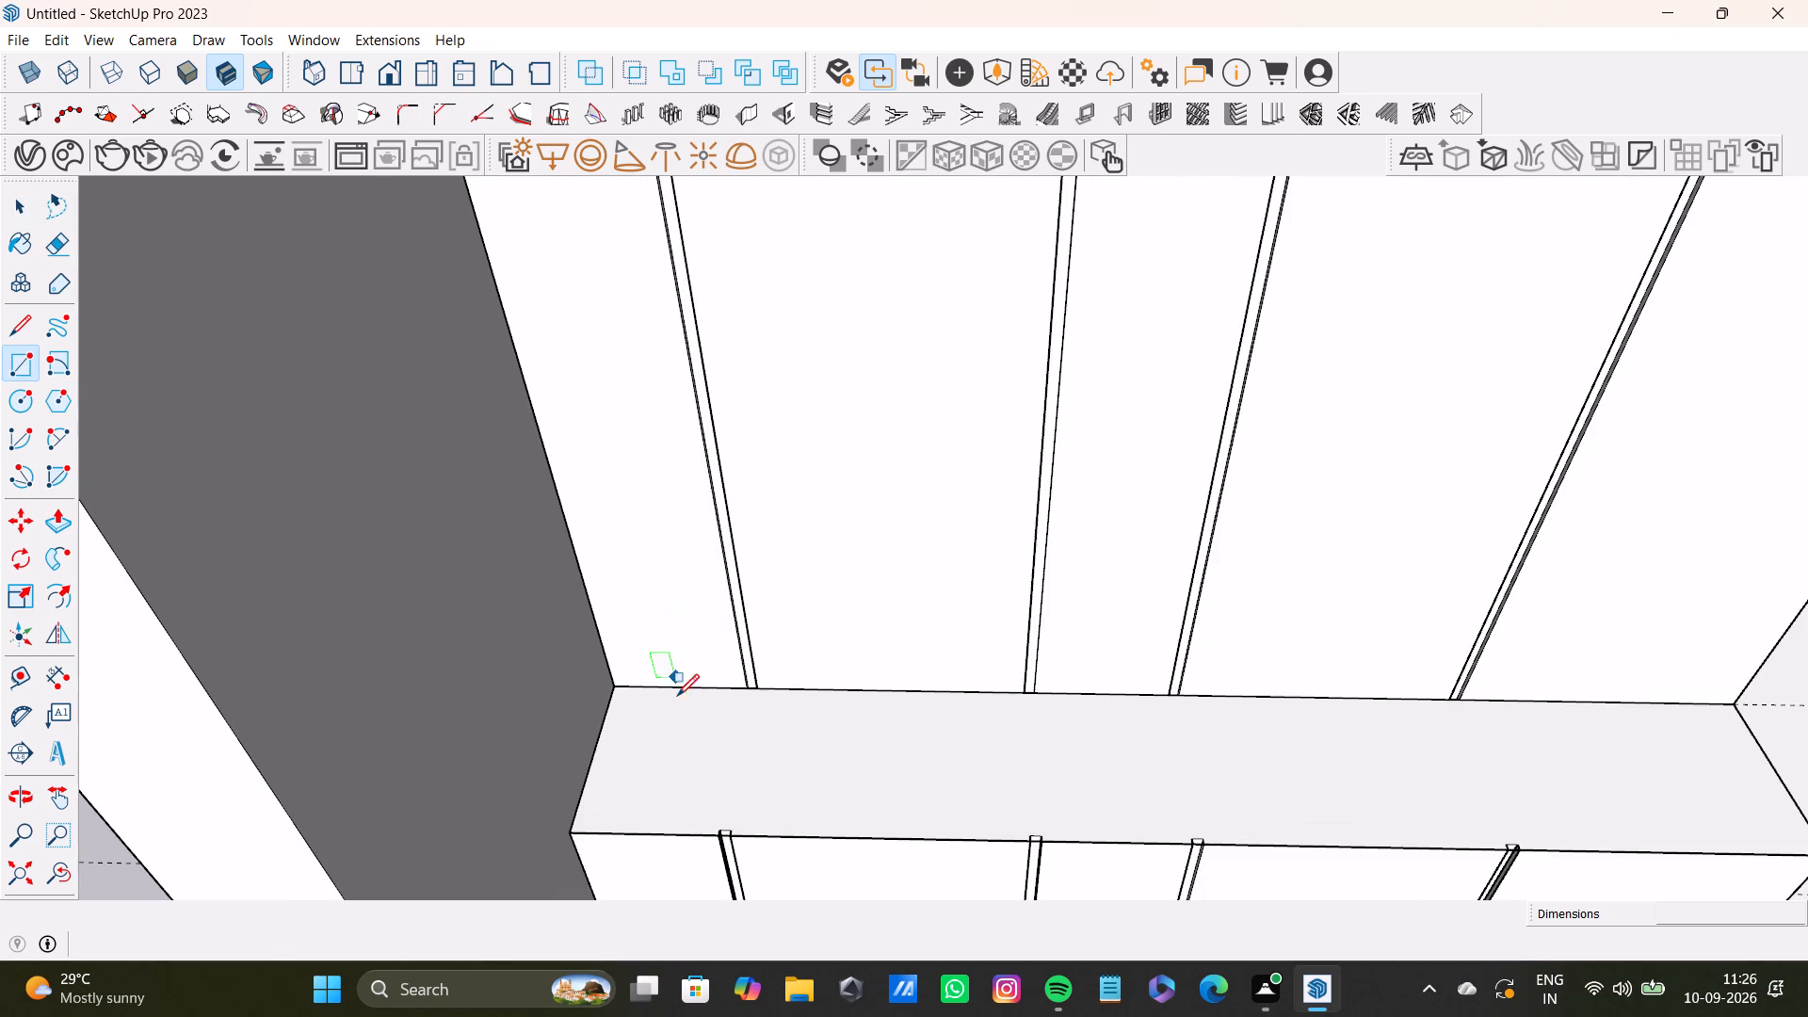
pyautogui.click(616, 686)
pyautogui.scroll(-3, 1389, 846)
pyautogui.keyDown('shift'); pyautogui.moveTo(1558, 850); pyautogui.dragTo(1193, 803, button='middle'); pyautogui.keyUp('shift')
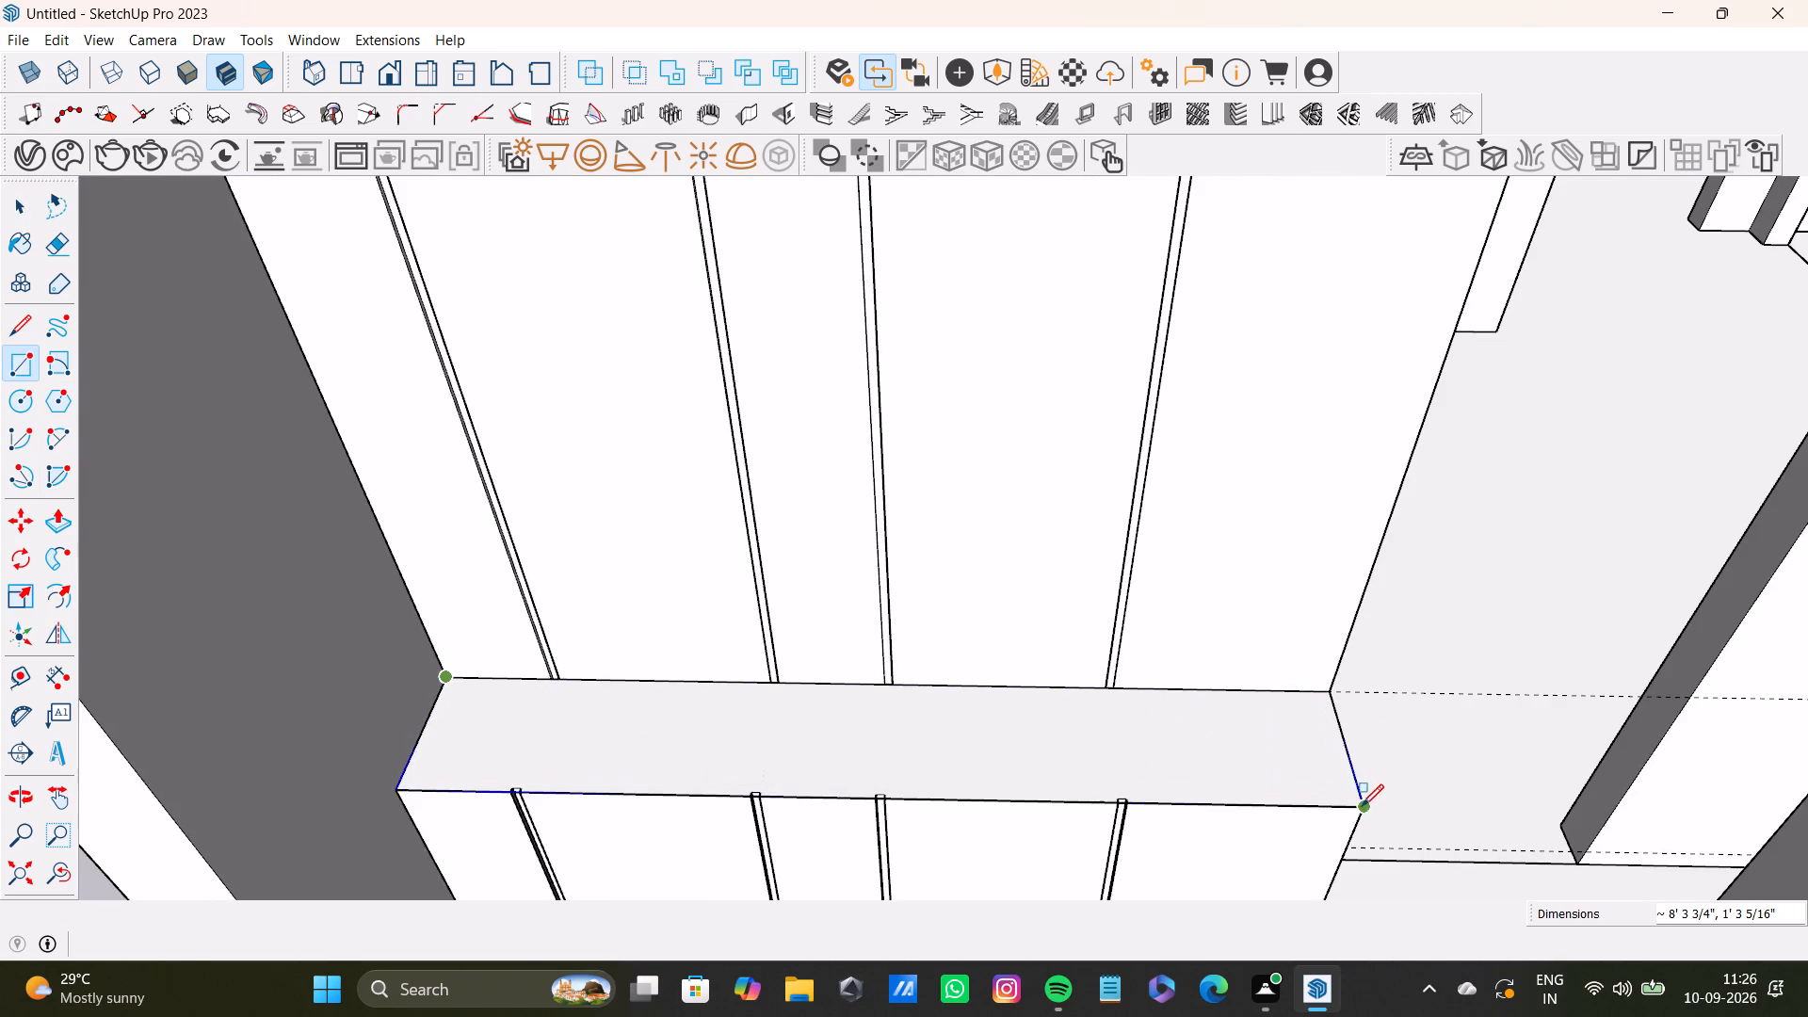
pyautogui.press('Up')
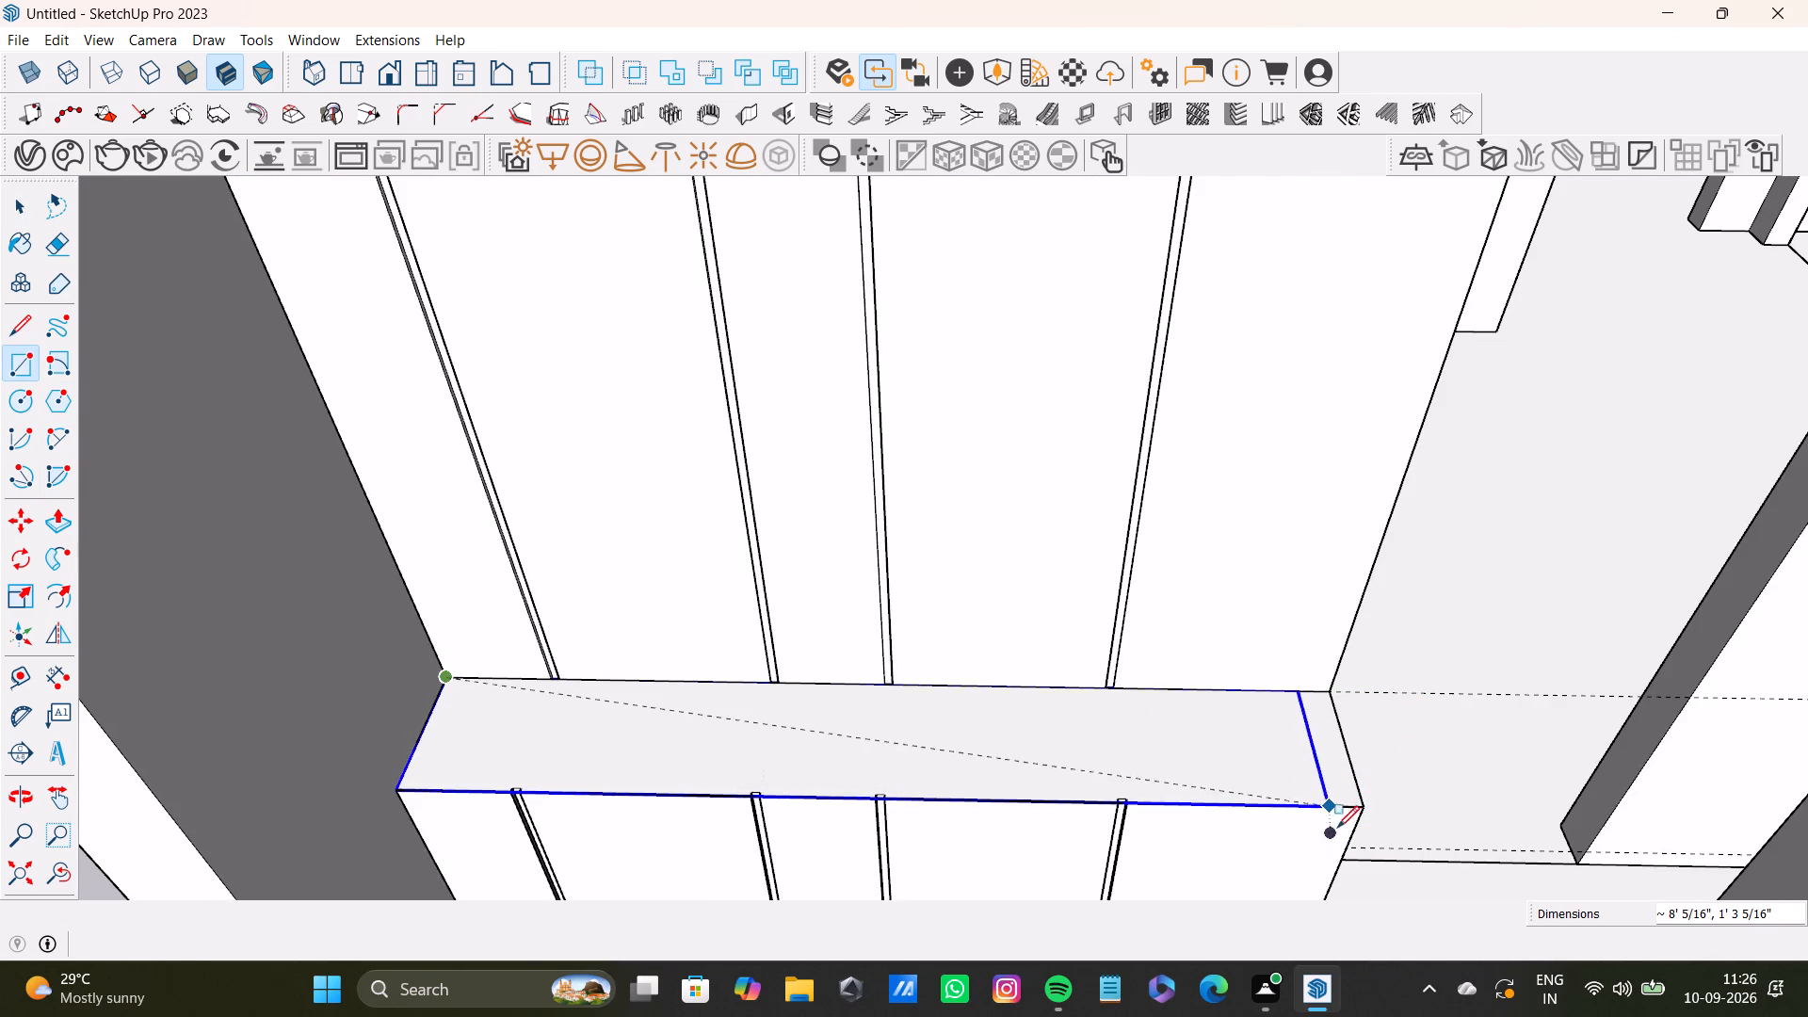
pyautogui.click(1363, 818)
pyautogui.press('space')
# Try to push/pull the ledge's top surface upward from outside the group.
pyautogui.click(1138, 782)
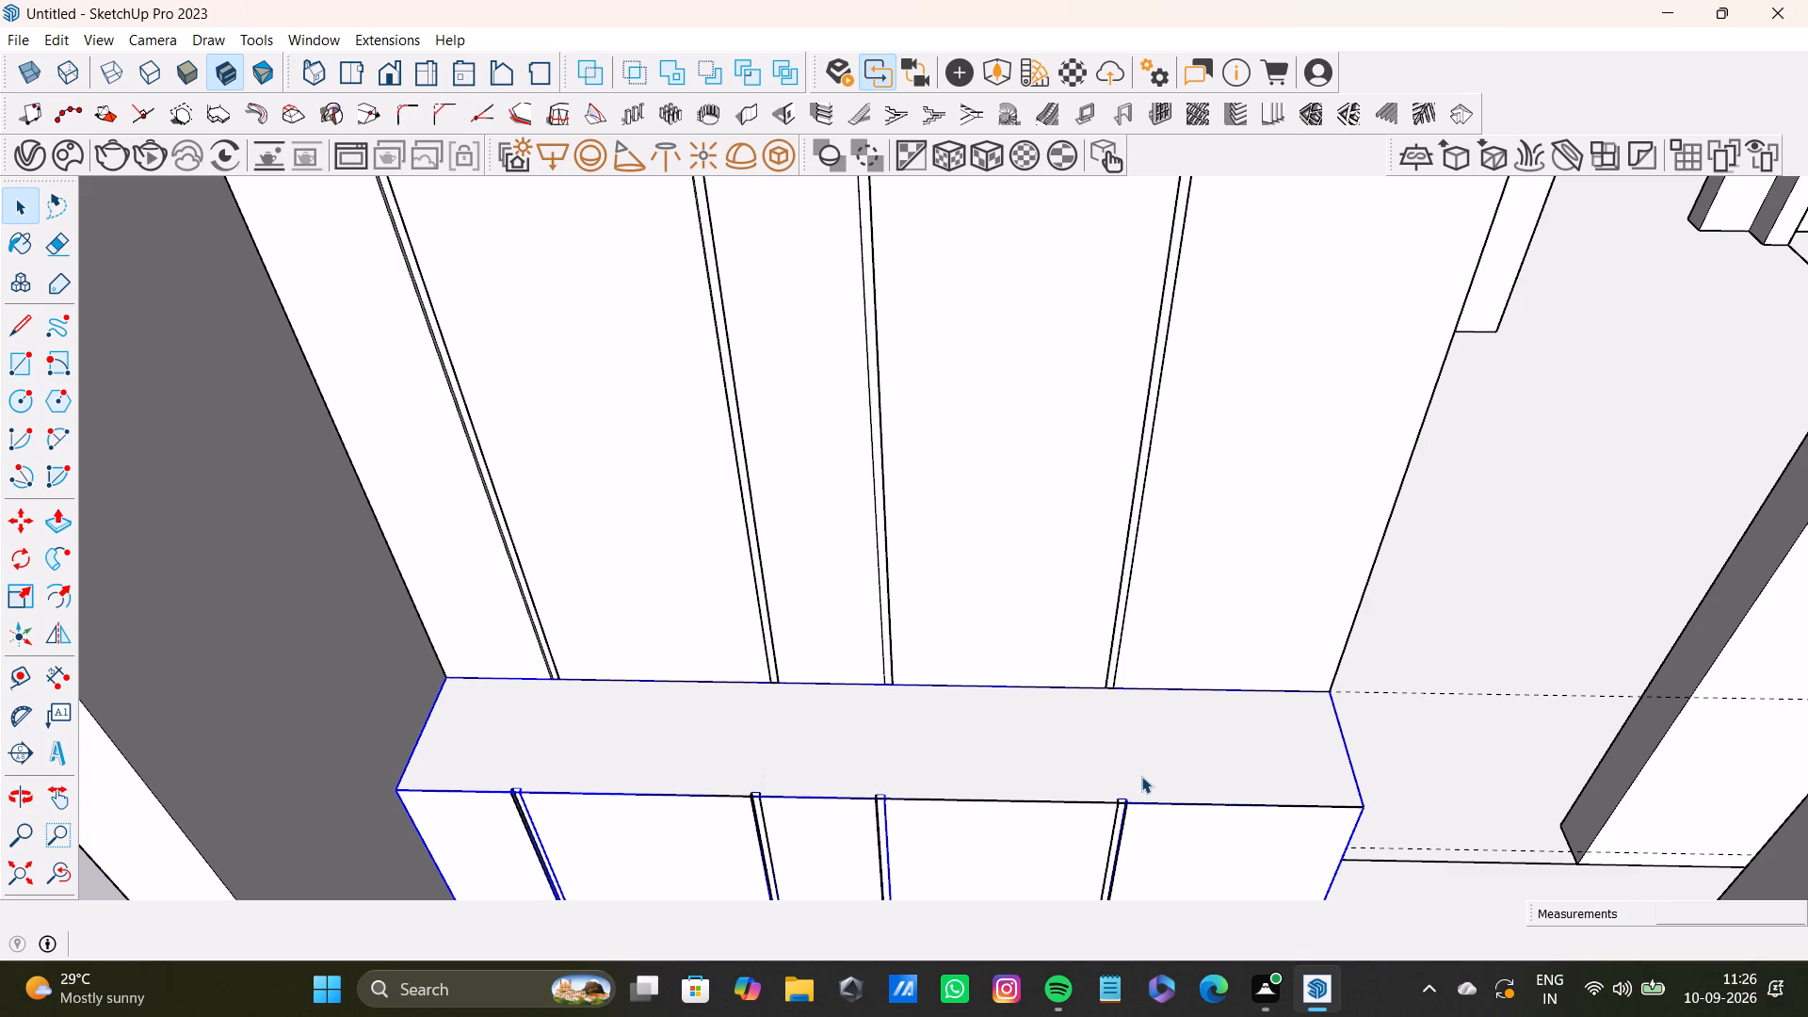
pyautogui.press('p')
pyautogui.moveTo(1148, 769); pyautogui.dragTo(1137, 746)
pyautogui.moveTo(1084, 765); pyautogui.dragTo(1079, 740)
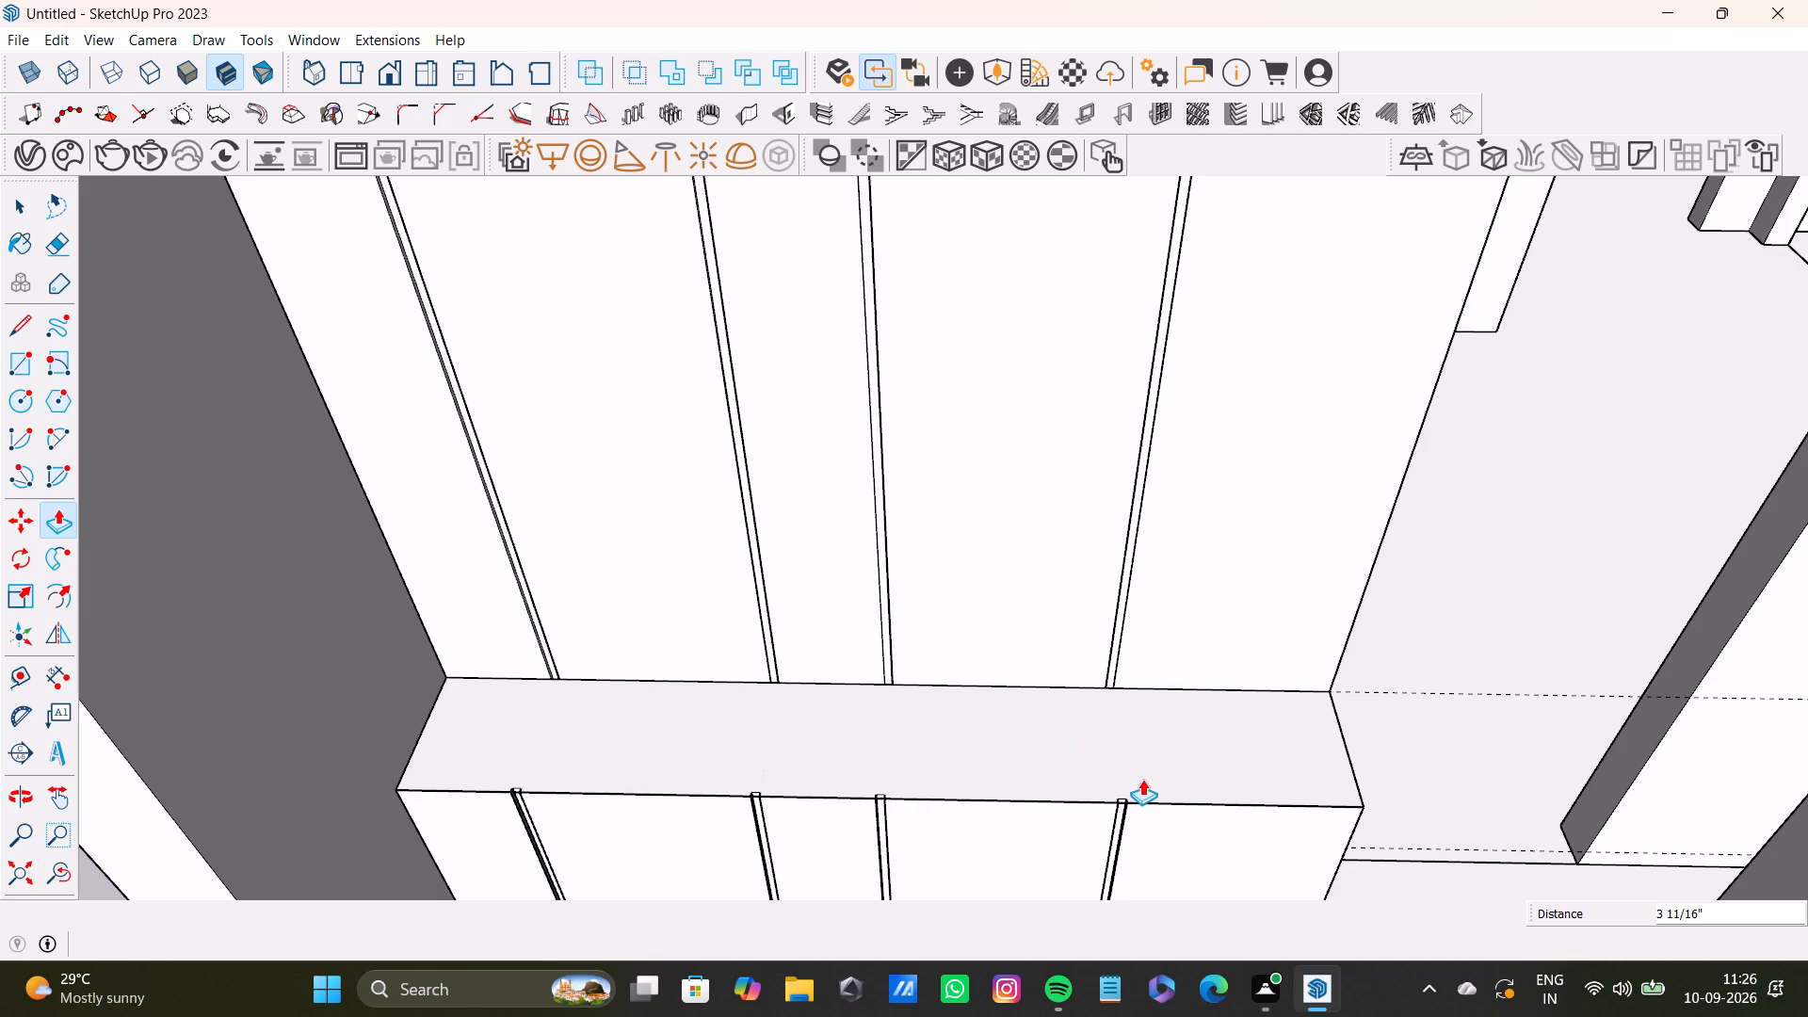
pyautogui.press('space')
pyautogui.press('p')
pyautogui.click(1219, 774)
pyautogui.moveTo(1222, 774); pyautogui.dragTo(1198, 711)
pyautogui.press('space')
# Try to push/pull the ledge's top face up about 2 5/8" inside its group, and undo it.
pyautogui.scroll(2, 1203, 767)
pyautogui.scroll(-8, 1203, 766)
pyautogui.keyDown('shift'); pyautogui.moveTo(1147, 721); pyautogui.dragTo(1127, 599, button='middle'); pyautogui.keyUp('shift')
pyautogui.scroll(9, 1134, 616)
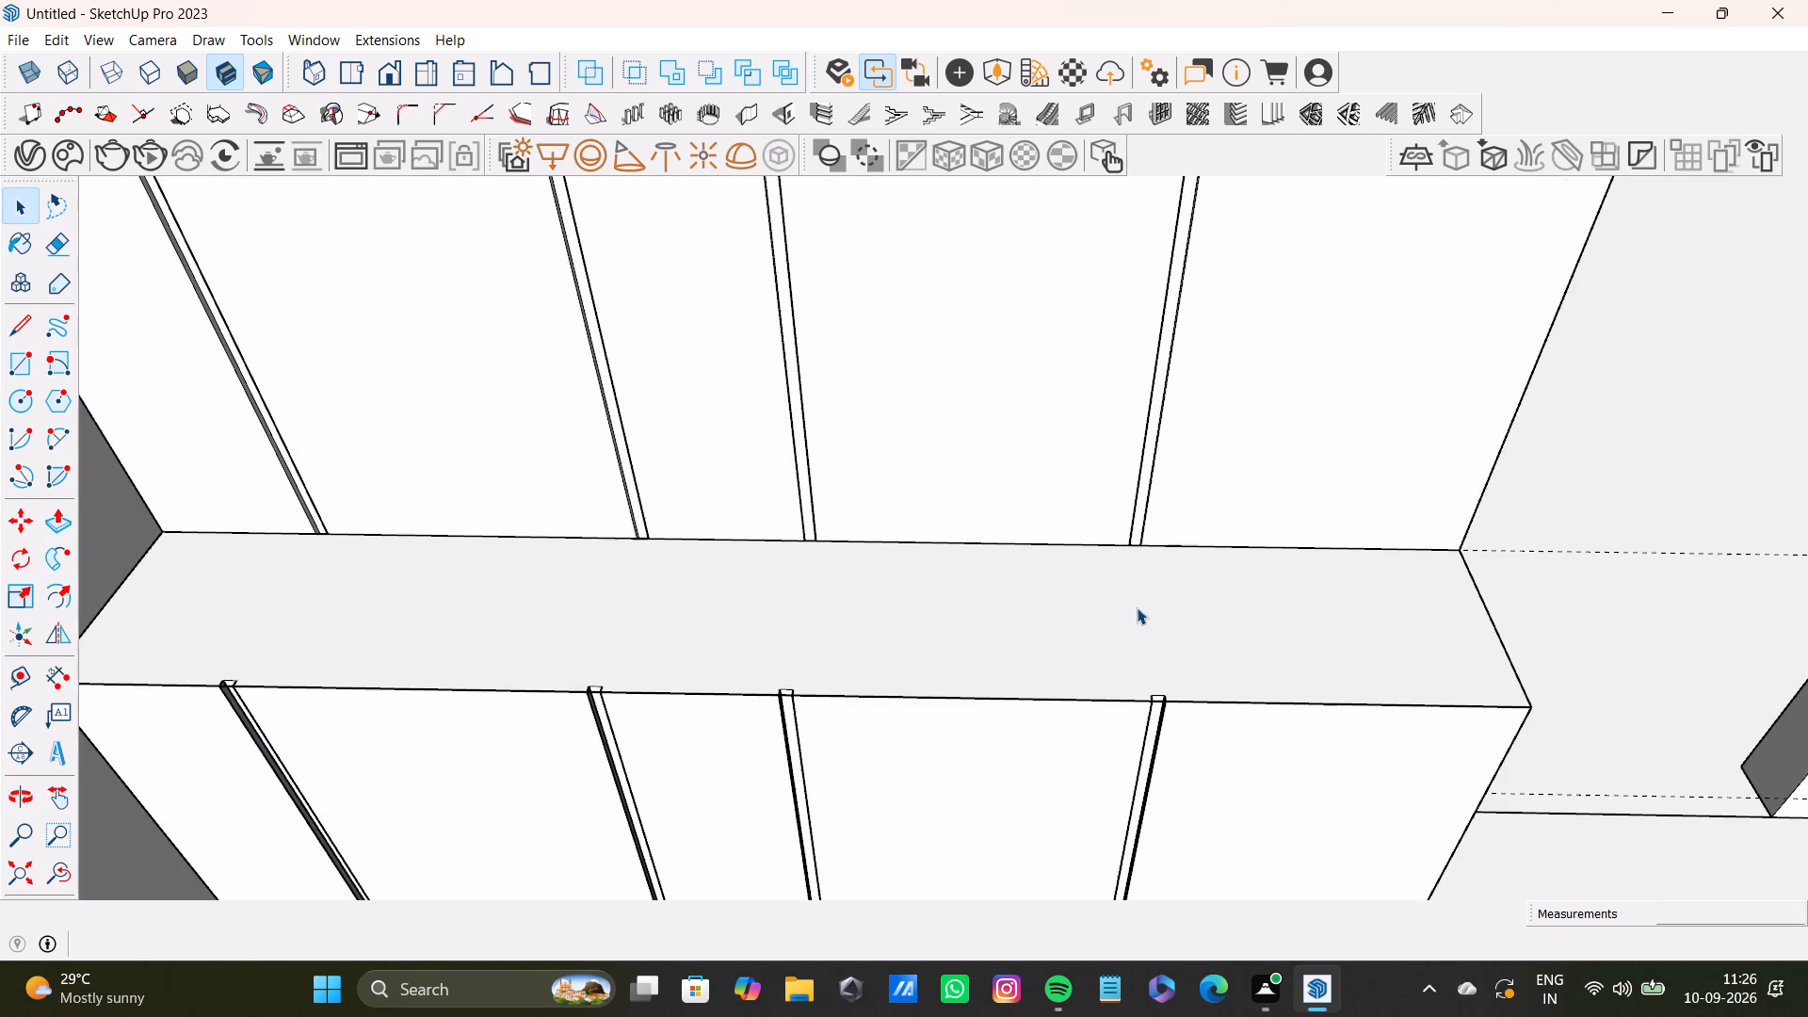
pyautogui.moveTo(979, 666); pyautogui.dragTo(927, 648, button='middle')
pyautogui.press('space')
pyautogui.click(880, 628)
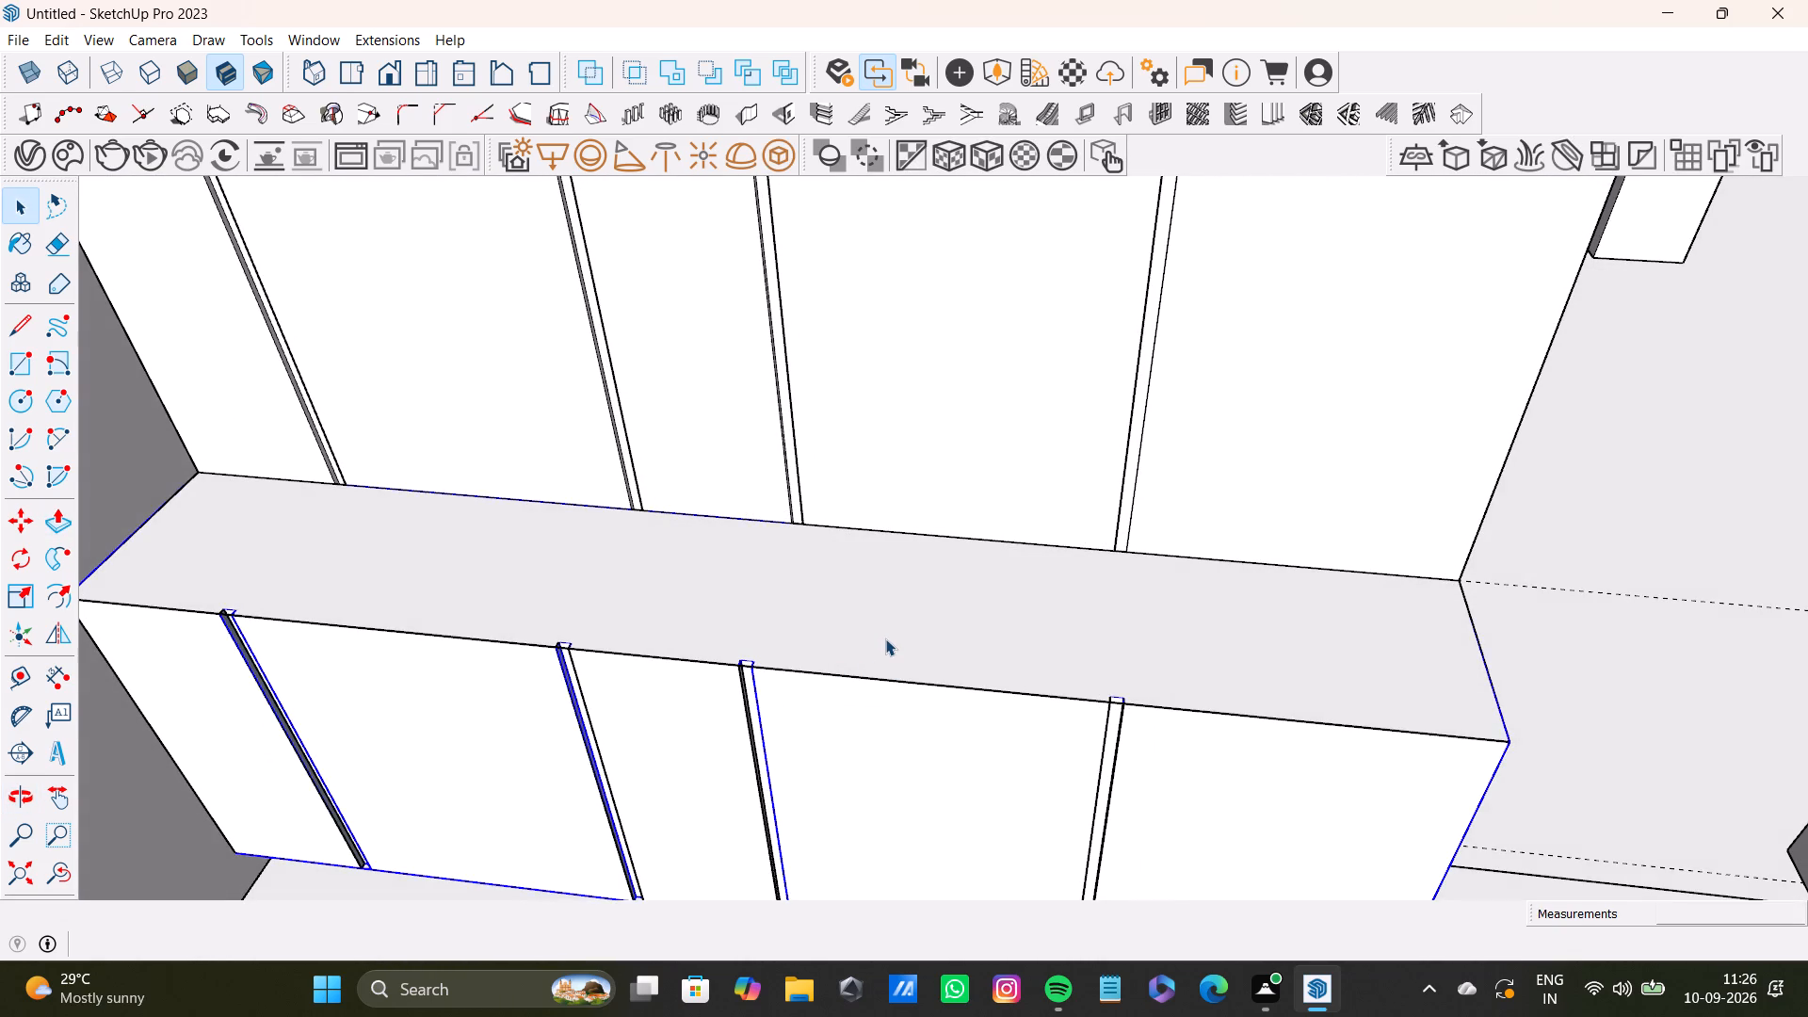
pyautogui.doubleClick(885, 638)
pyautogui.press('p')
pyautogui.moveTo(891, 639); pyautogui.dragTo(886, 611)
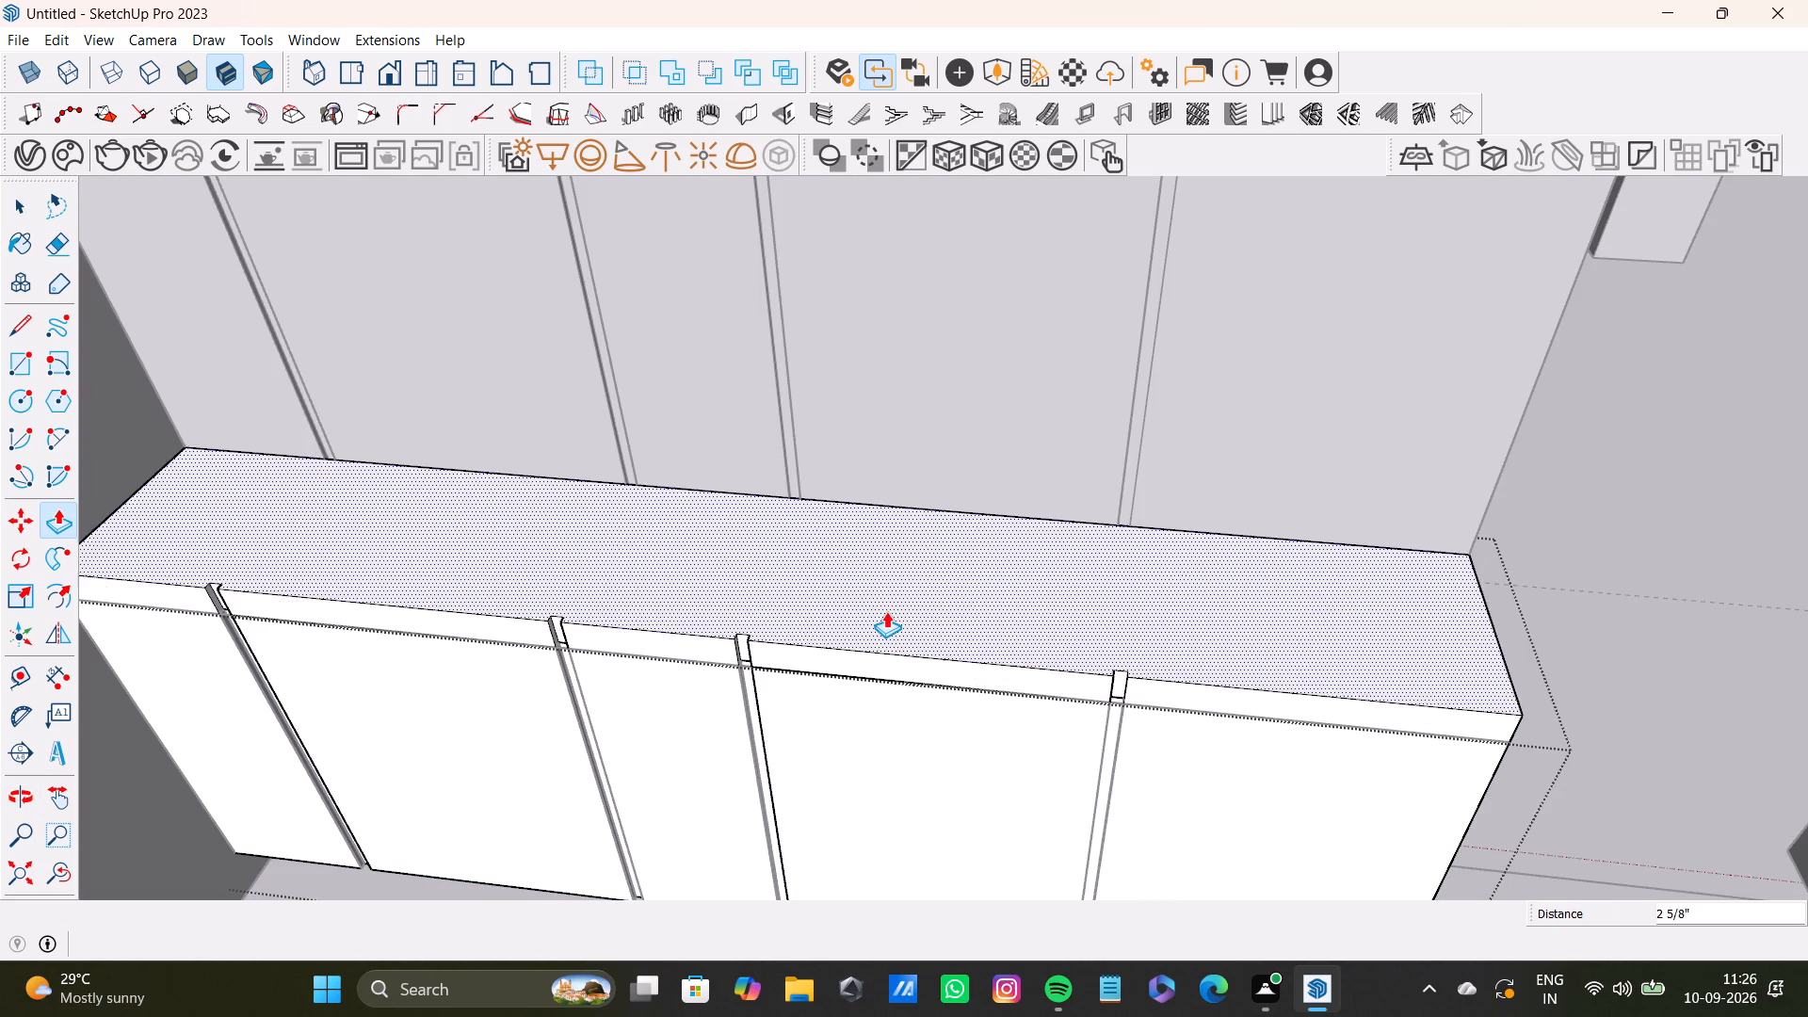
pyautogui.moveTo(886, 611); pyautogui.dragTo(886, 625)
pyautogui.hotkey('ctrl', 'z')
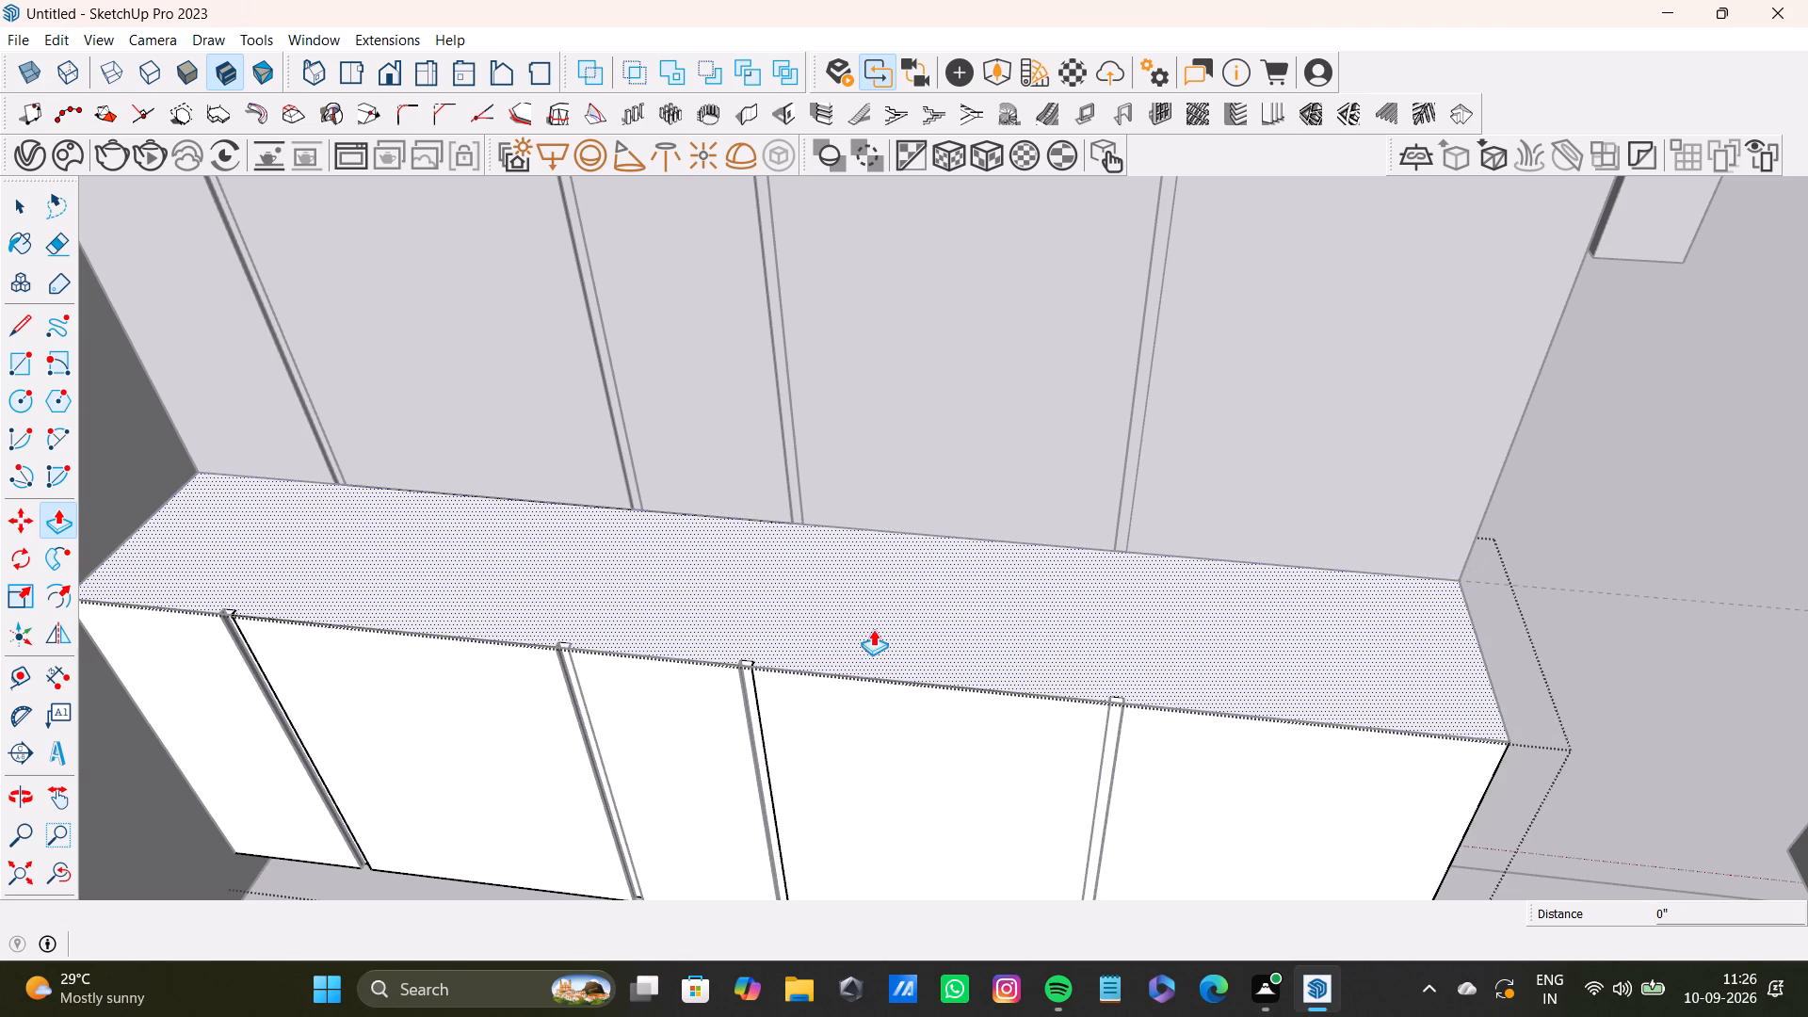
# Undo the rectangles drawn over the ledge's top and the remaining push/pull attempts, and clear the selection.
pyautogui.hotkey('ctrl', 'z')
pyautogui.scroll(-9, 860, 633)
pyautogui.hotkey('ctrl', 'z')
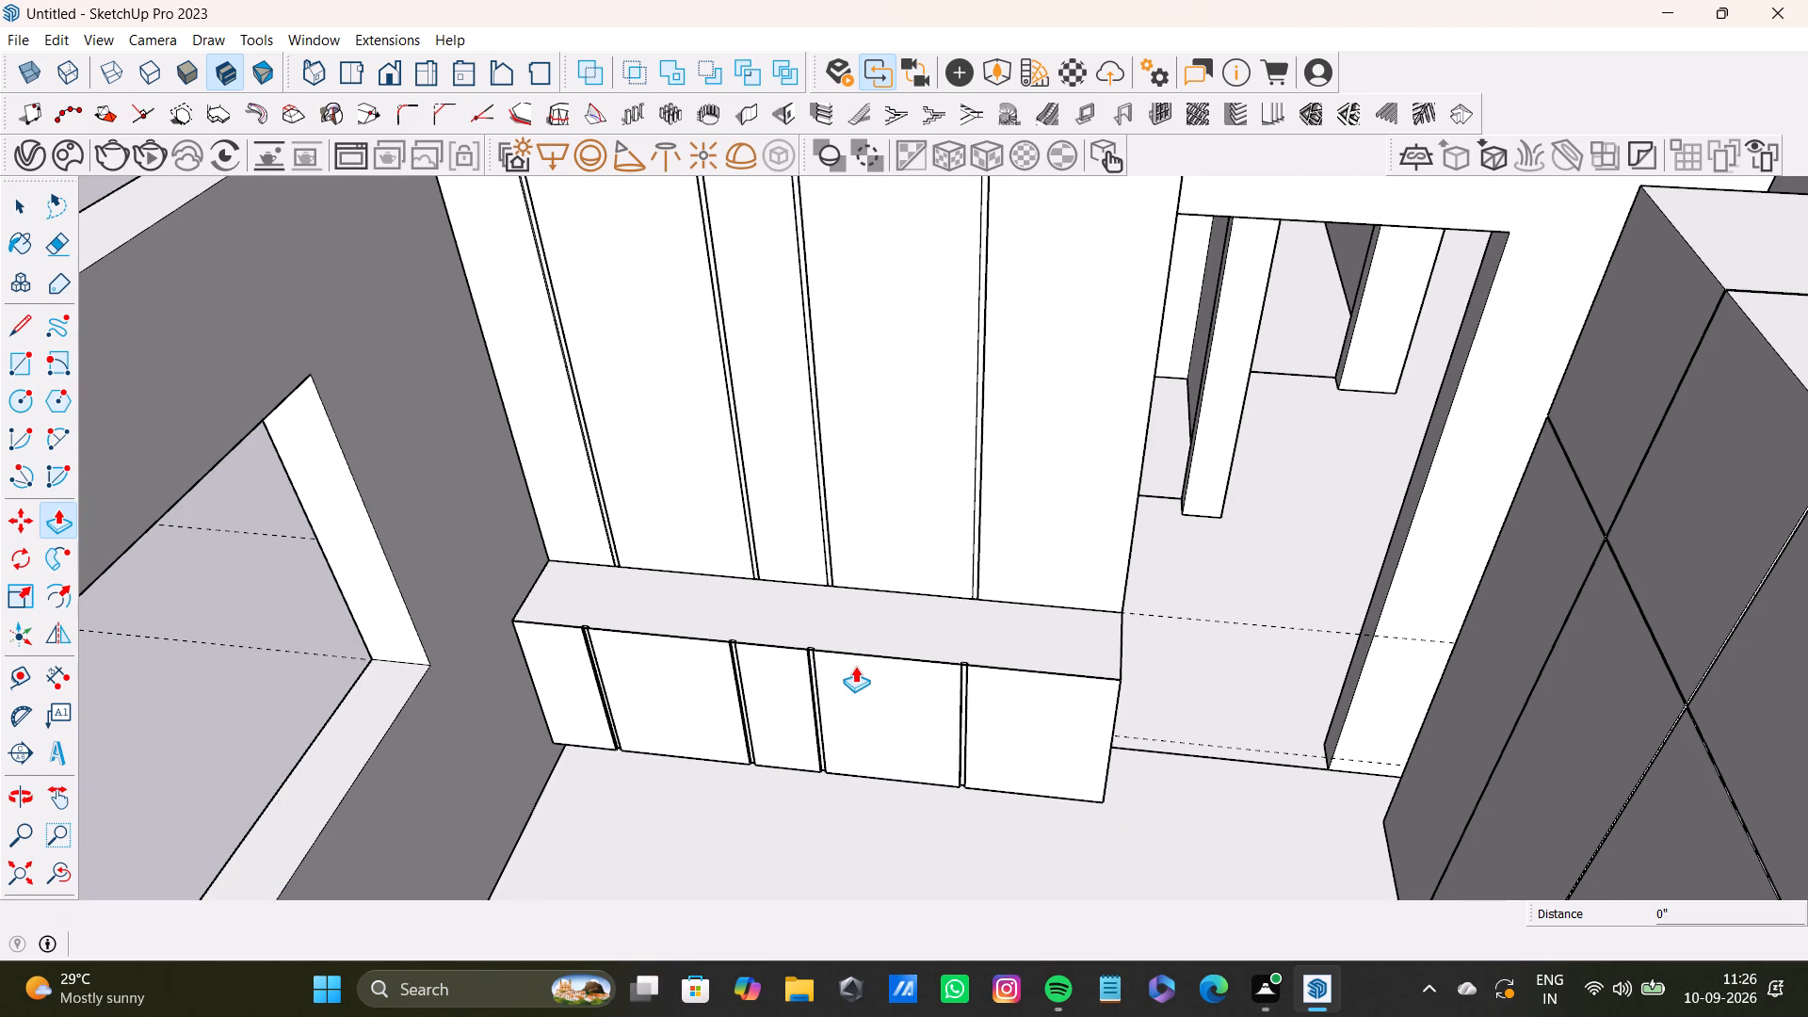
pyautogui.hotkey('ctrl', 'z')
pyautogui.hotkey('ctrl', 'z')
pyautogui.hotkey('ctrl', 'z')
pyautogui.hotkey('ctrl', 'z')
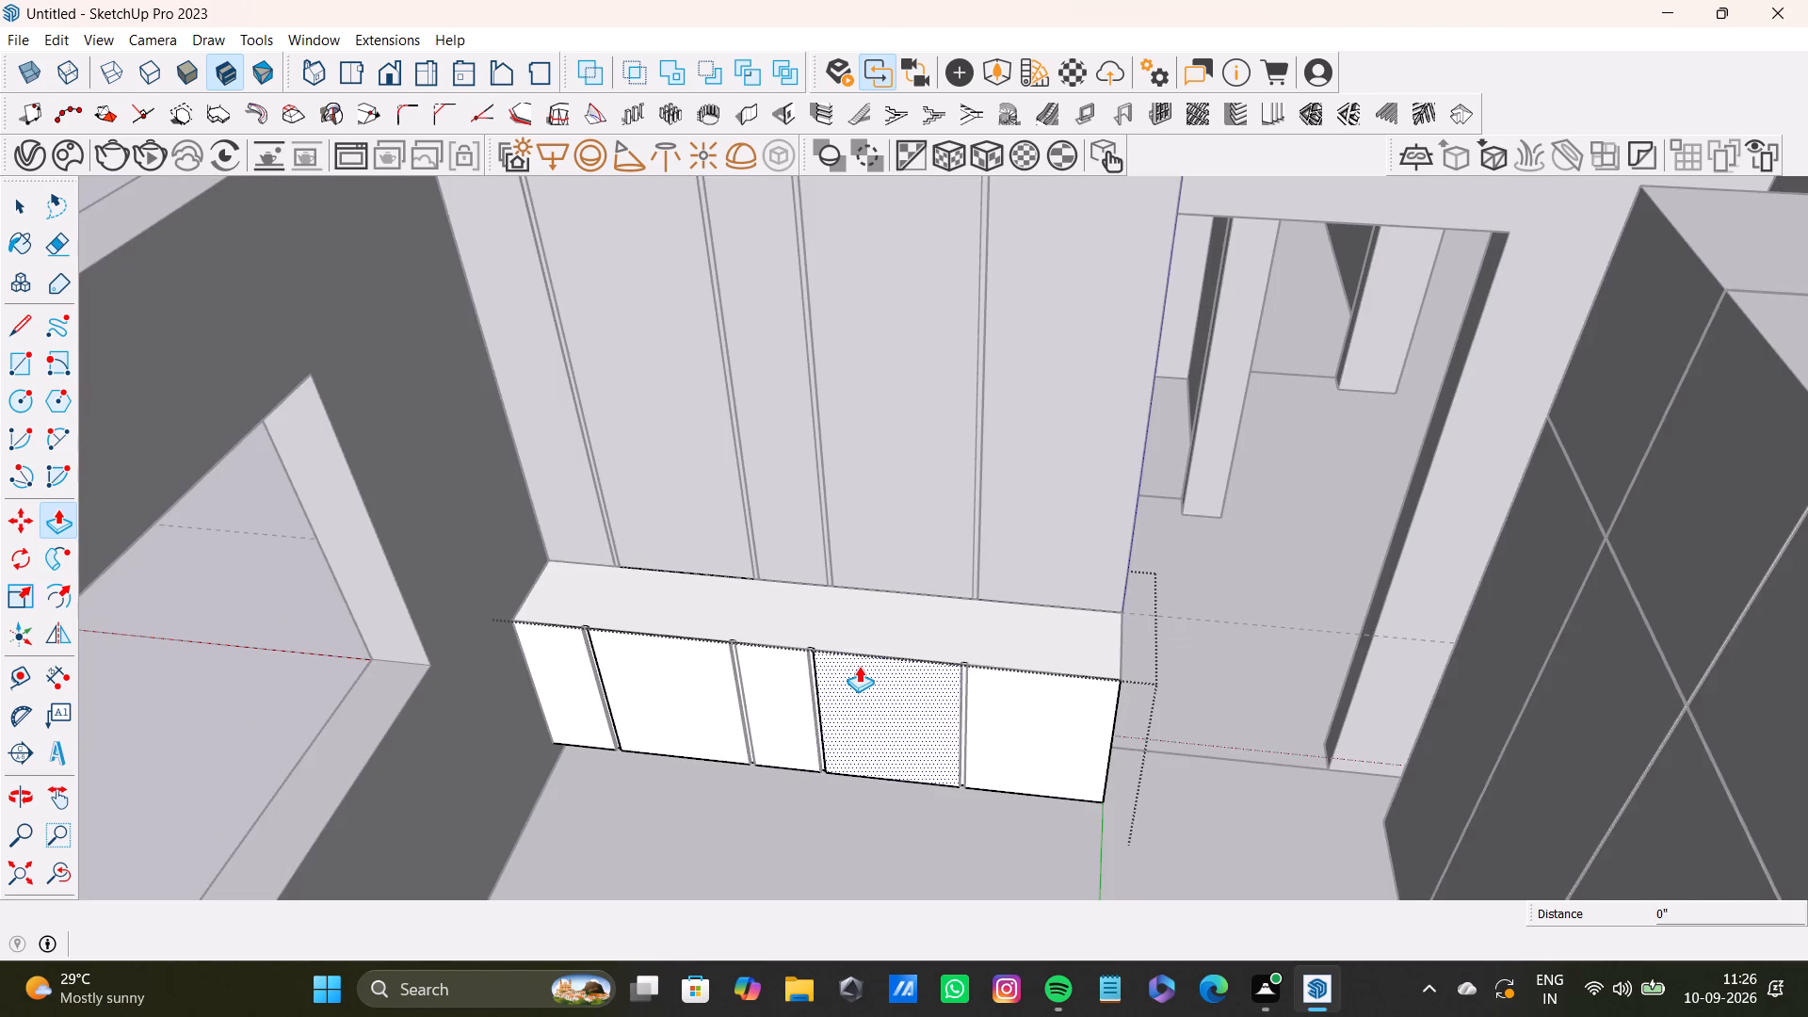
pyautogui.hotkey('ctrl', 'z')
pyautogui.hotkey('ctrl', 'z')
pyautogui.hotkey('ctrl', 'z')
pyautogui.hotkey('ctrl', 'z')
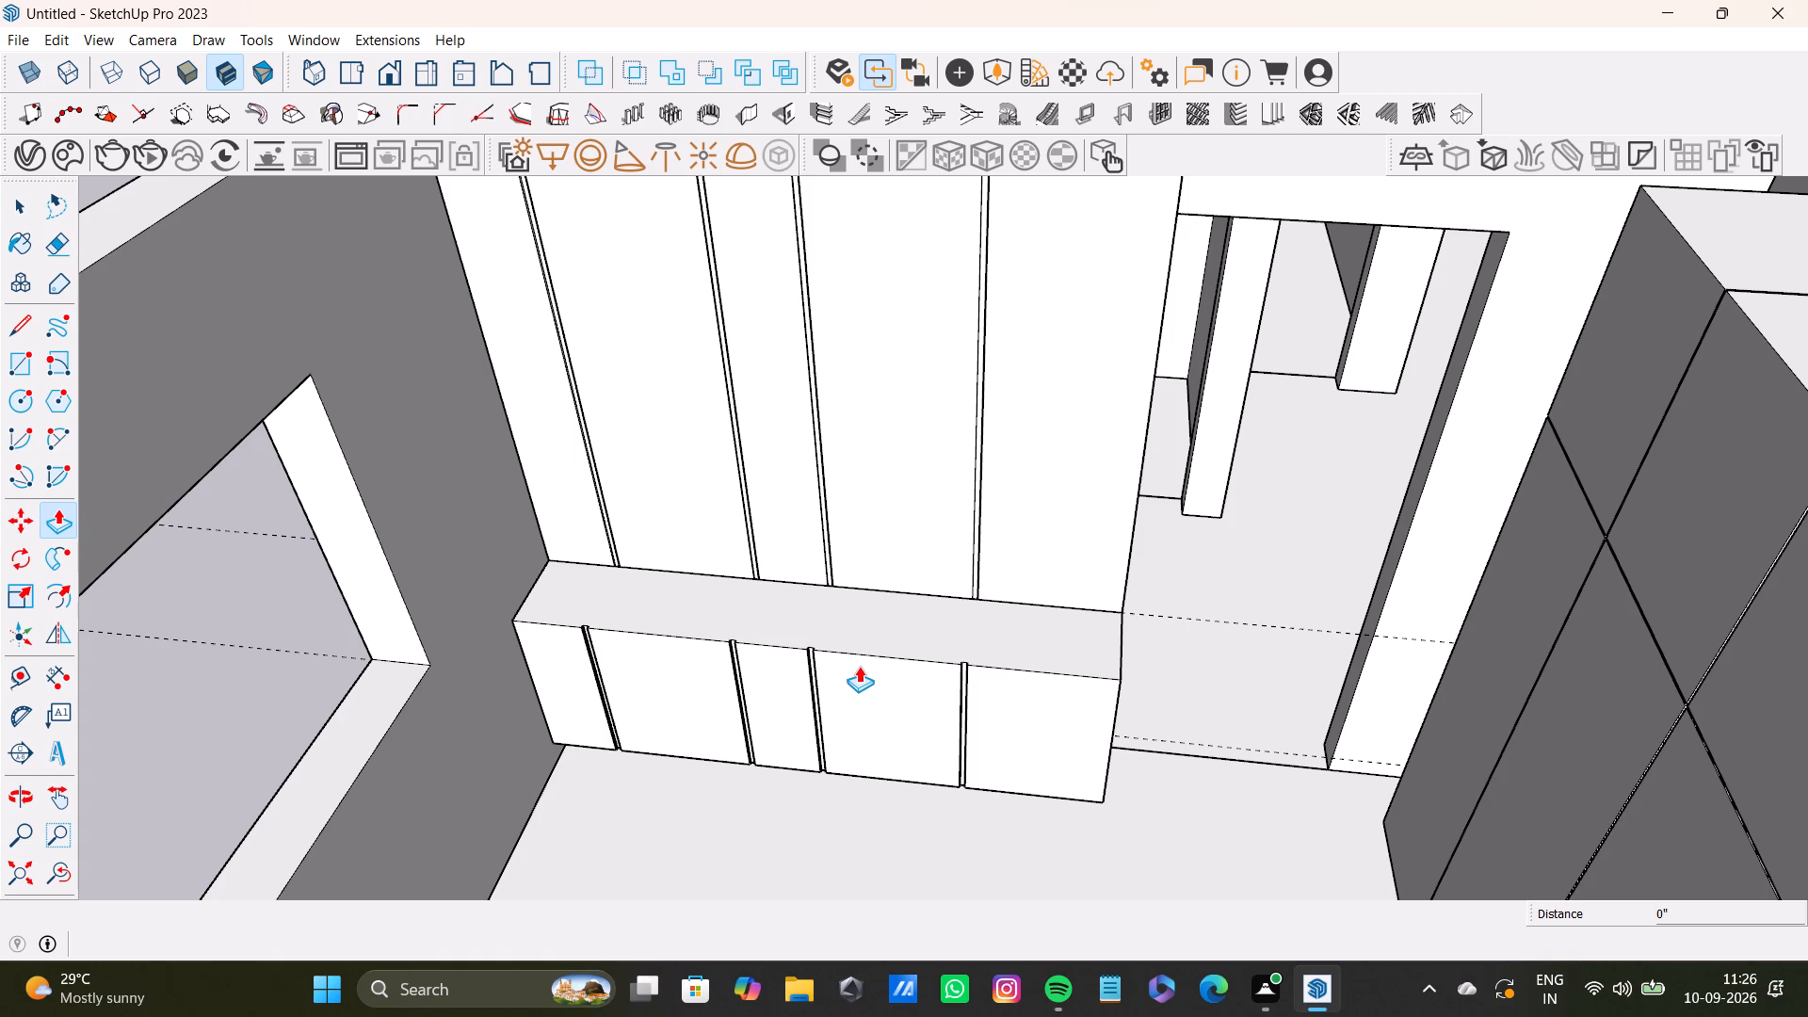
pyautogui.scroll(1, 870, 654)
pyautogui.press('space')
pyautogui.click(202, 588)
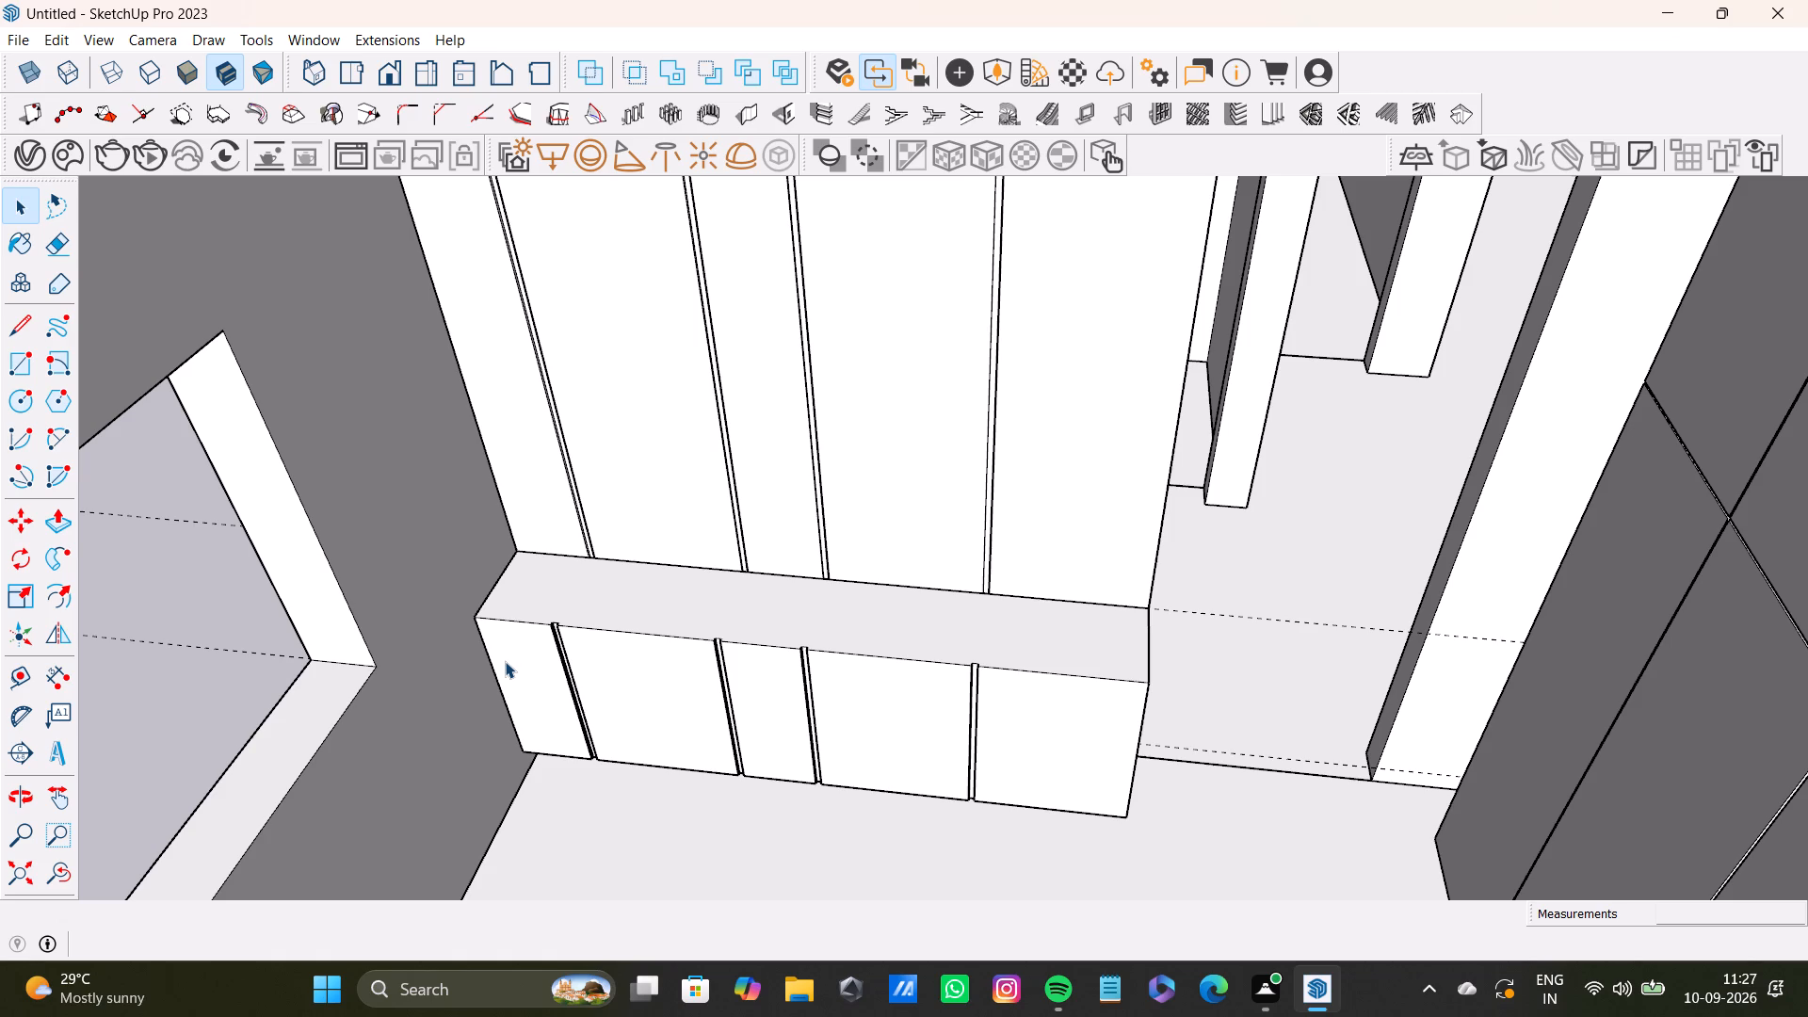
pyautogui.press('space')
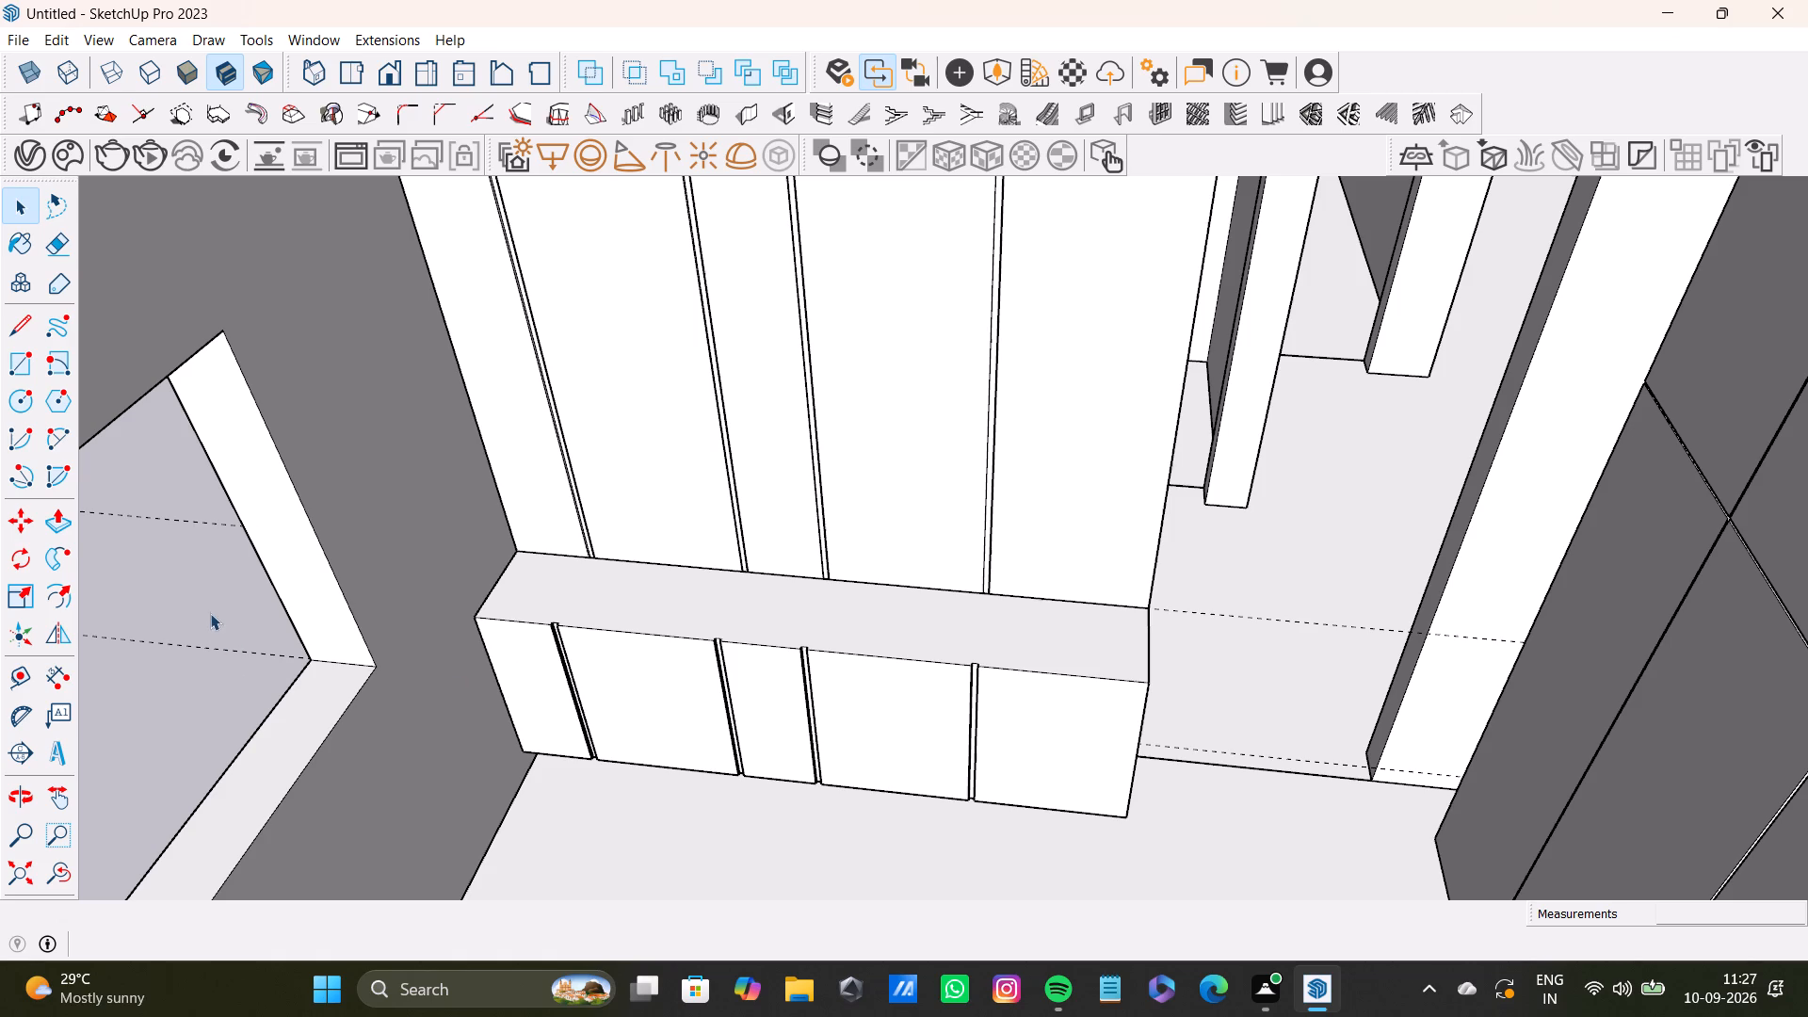
# Open the ledge group for editing and select its top face.
pyautogui.click(210, 612)
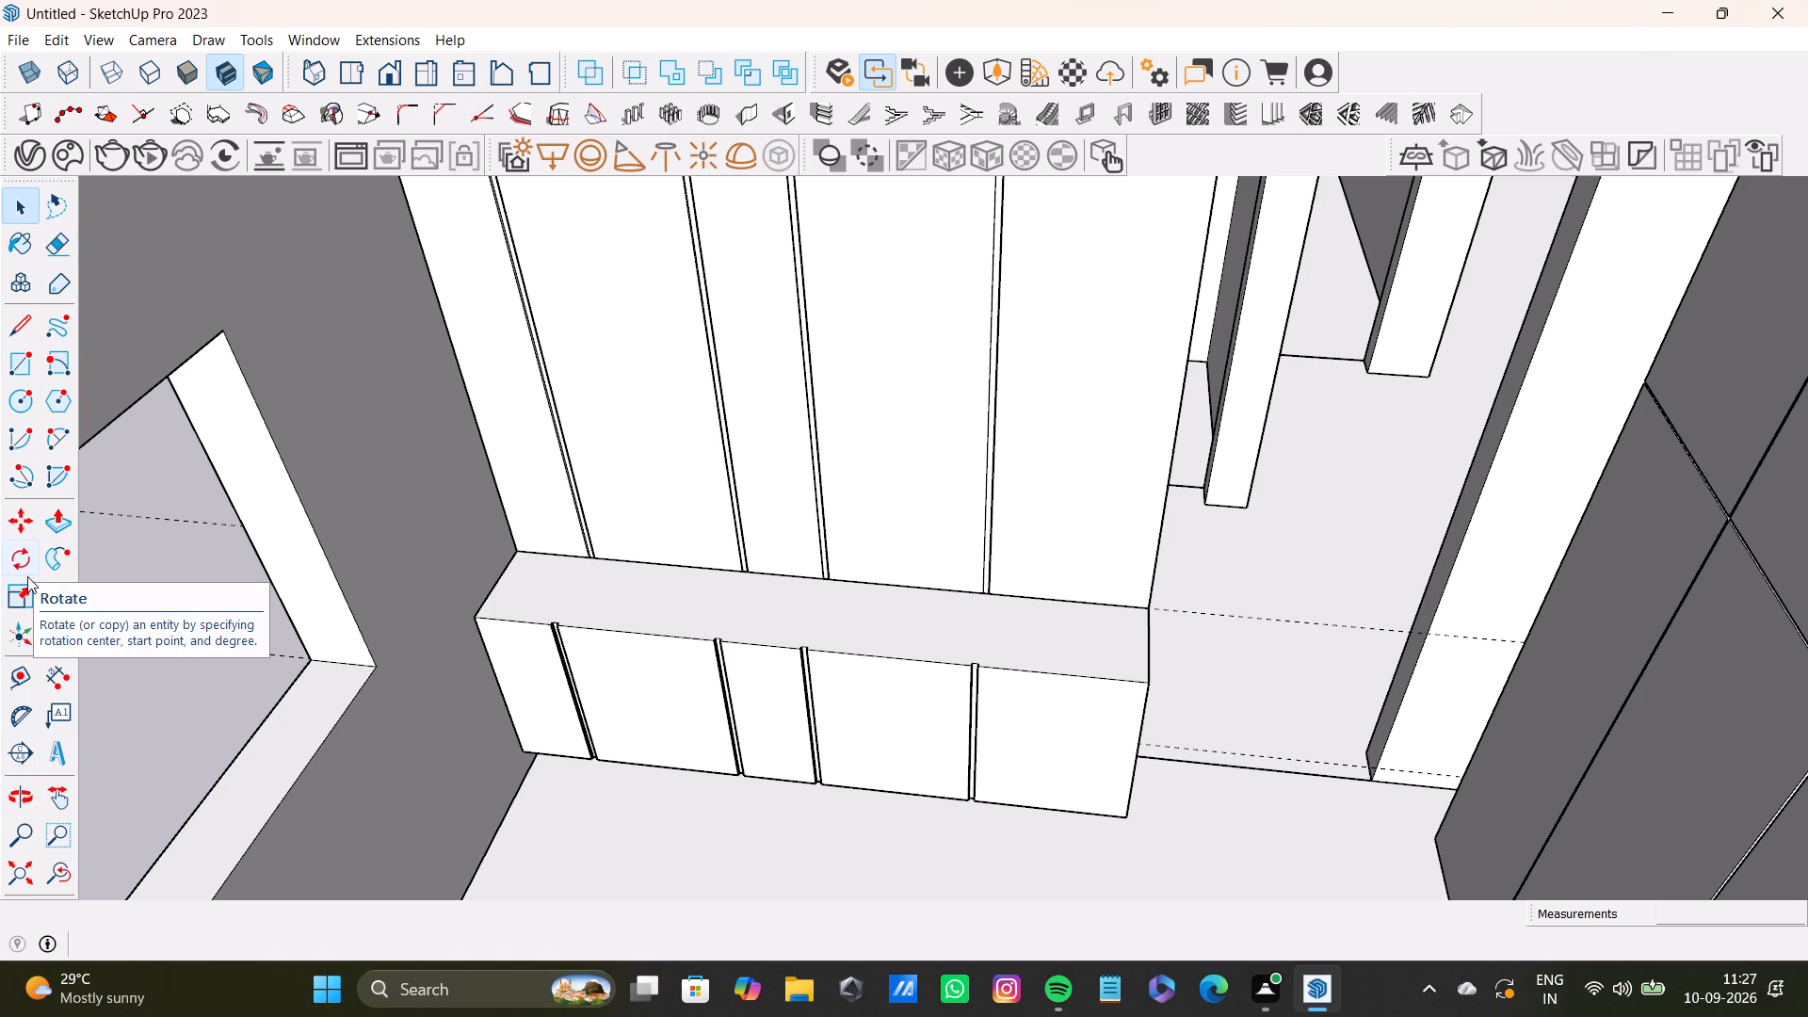
pyautogui.press('space')
pyautogui.scroll(-9, 0, 727)
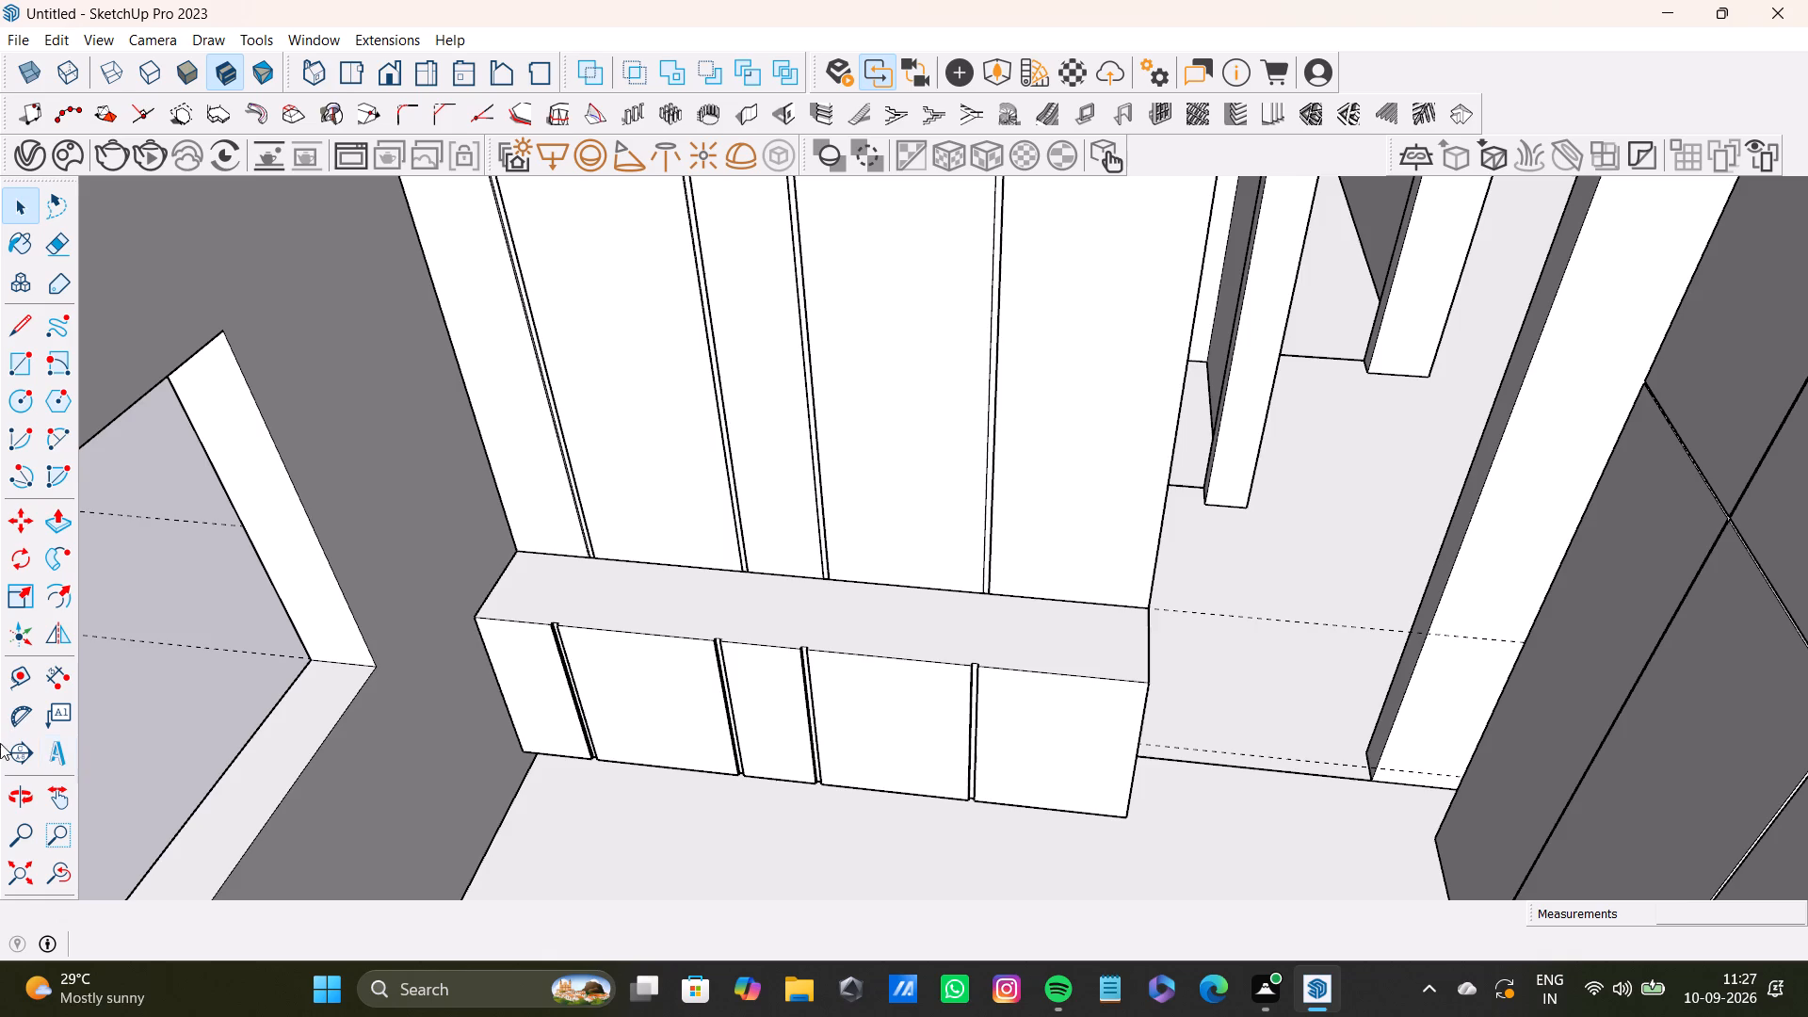
pyautogui.scroll(-11, 148, 835)
pyautogui.keyDown('shift'); pyautogui.moveTo(482, 614); pyautogui.dragTo(945, 598, button='middle'); pyautogui.keyUp('shift')
pyautogui.moveTo(751, 430); pyautogui.dragTo(751, 418)
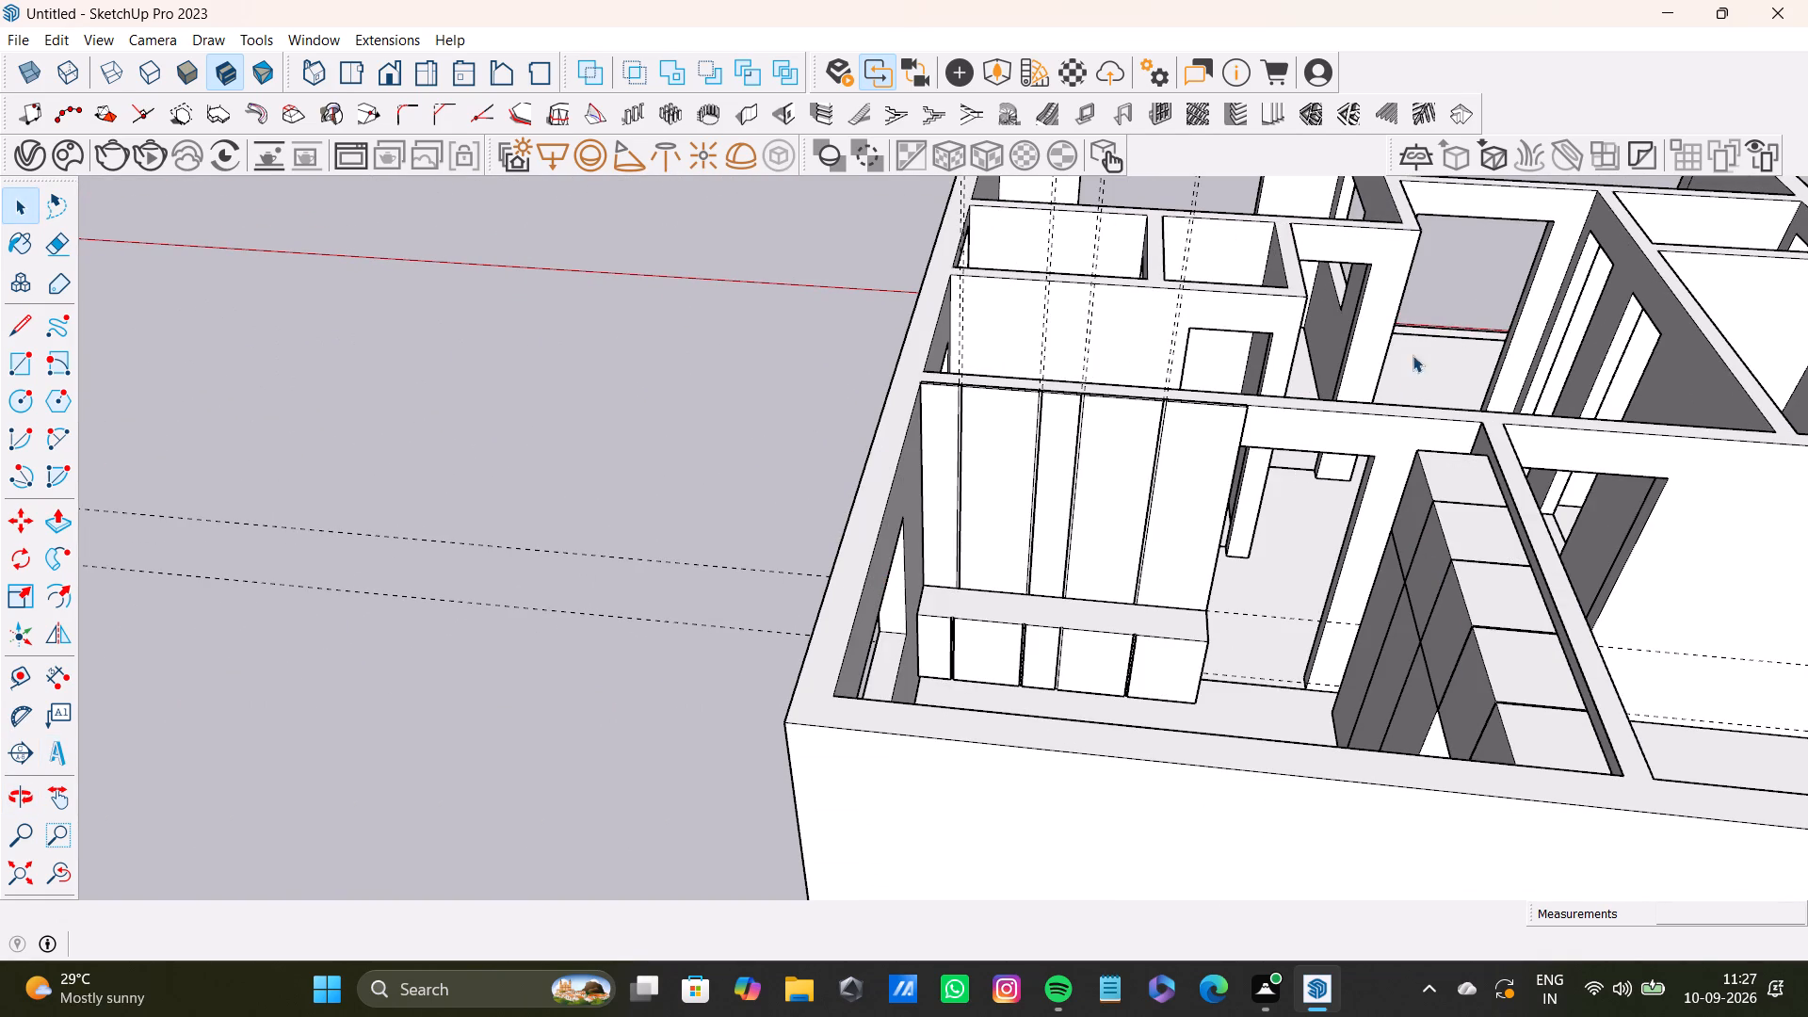
pyautogui.moveTo(1193, 554); pyautogui.dragTo(1205, 728, button='middle')
pyautogui.scroll(4, 667, 500)
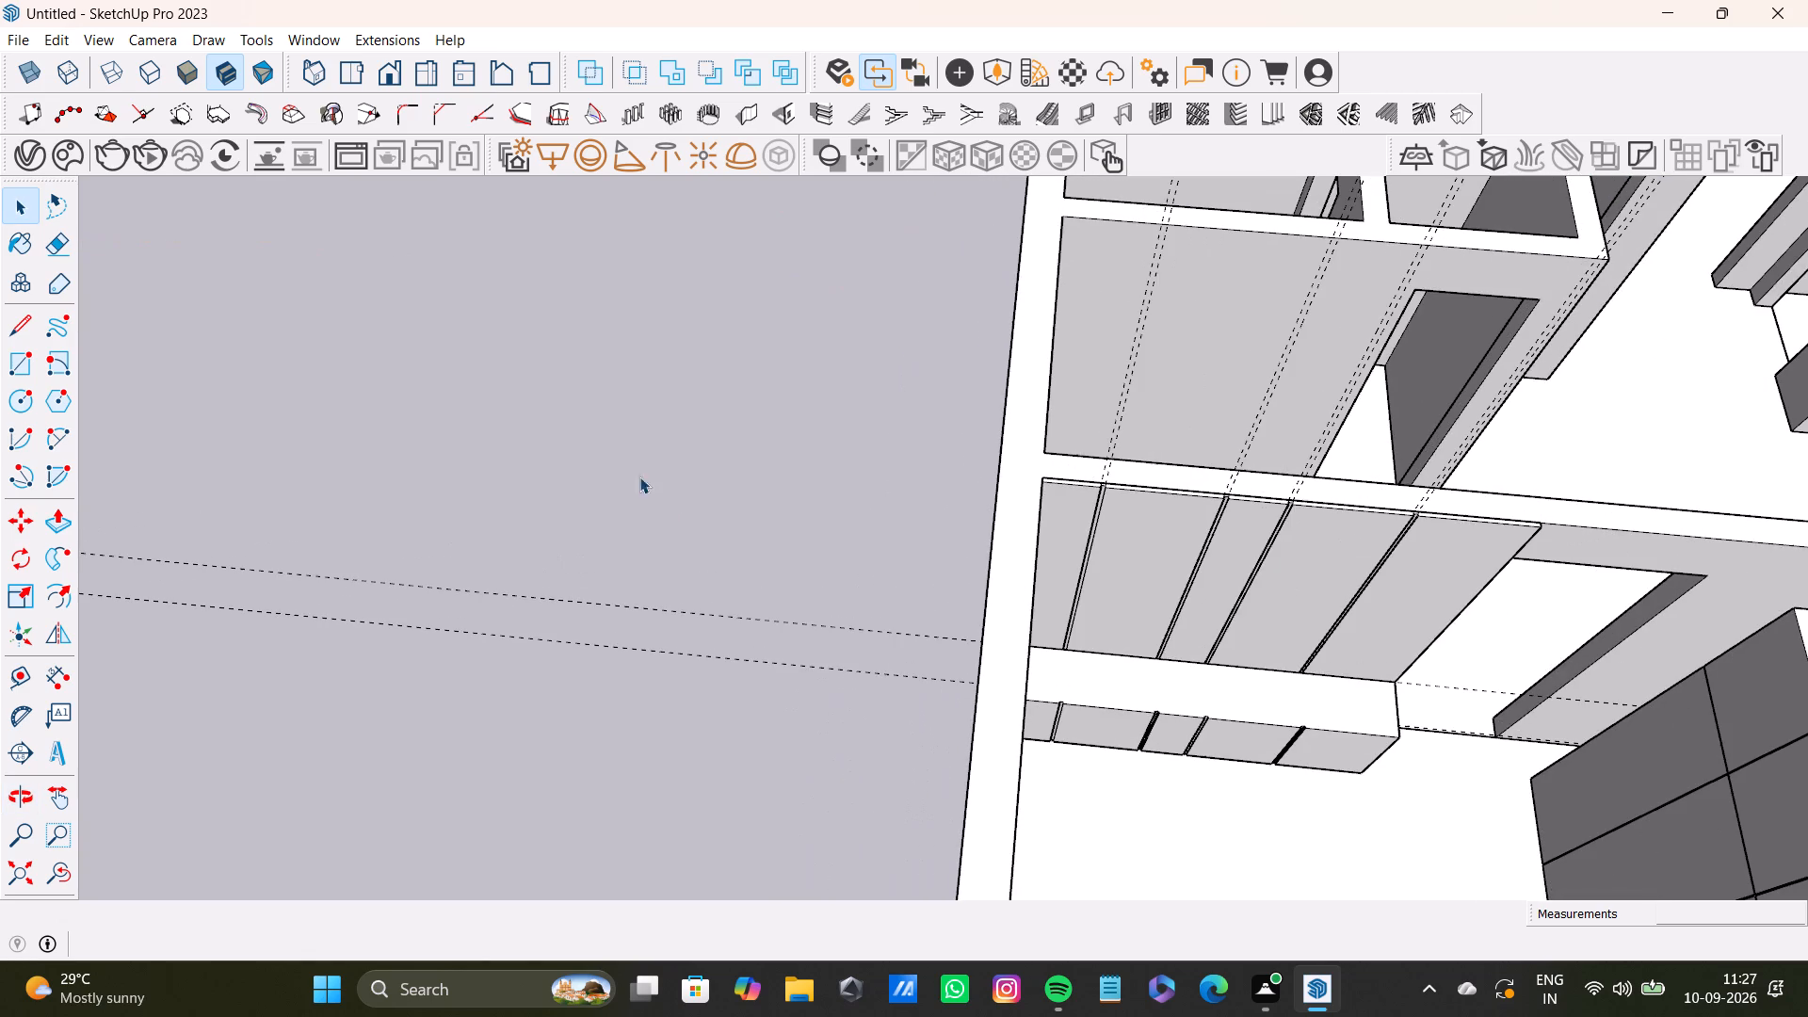
pyautogui.doubleClick(744, 469)
pyautogui.scroll(-4, 1070, 644)
pyautogui.keyDown('shift'); pyautogui.moveTo(1138, 682); pyautogui.dragTo(924, 624, button='middle'); pyautogui.keyUp('shift')
pyautogui.scroll(9, 920, 609)
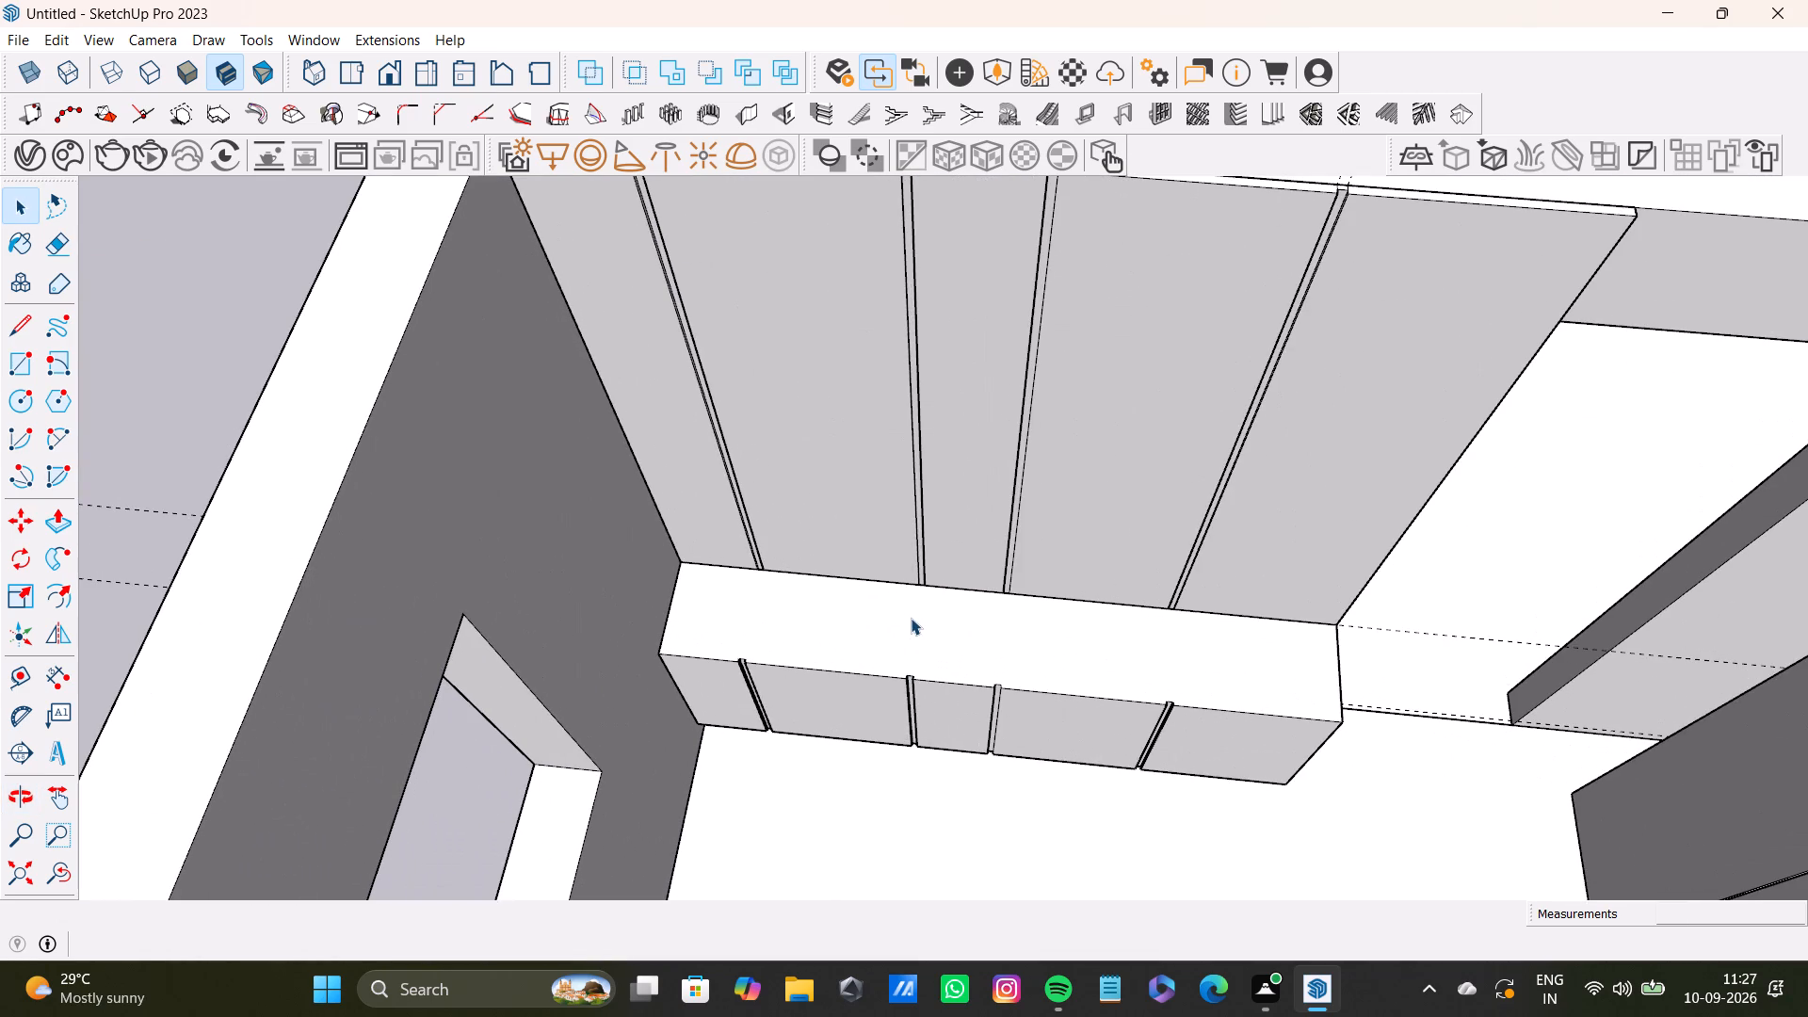
pyautogui.tripleClick(1019, 656)
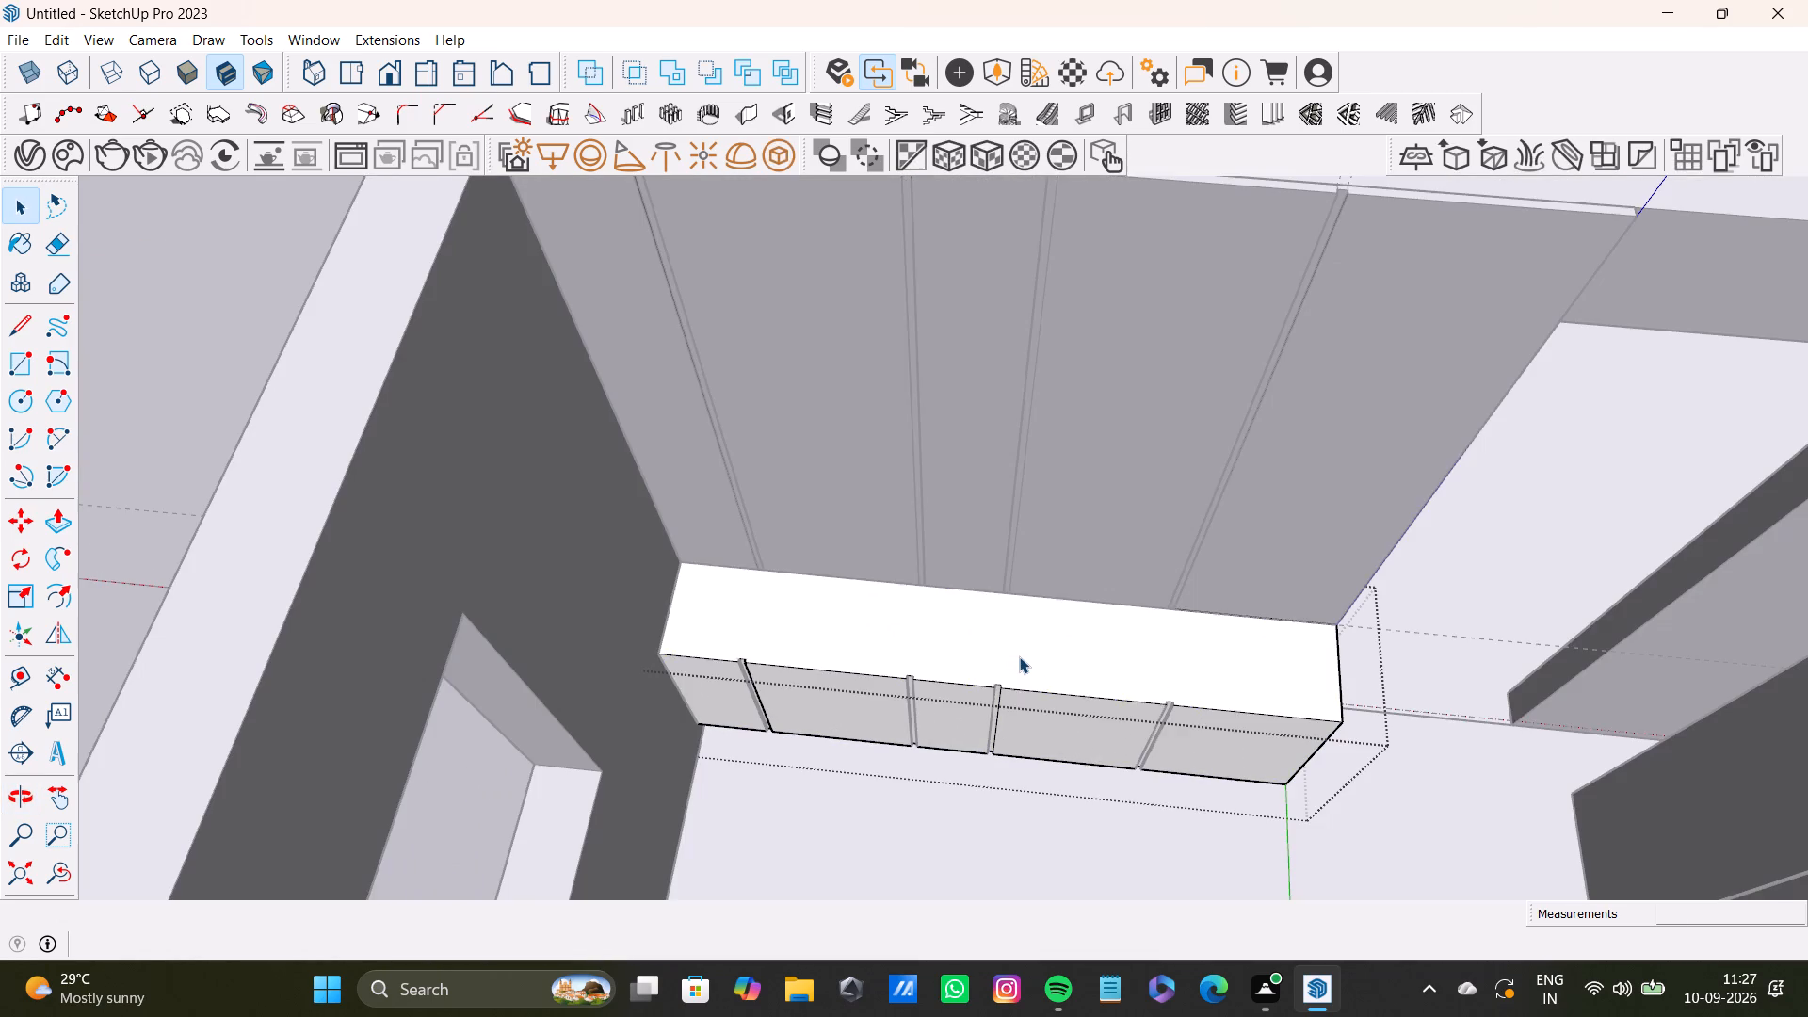
pyautogui.doubleClick(1019, 656)
pyautogui.doubleClick(1023, 666)
pyautogui.click(1026, 668)
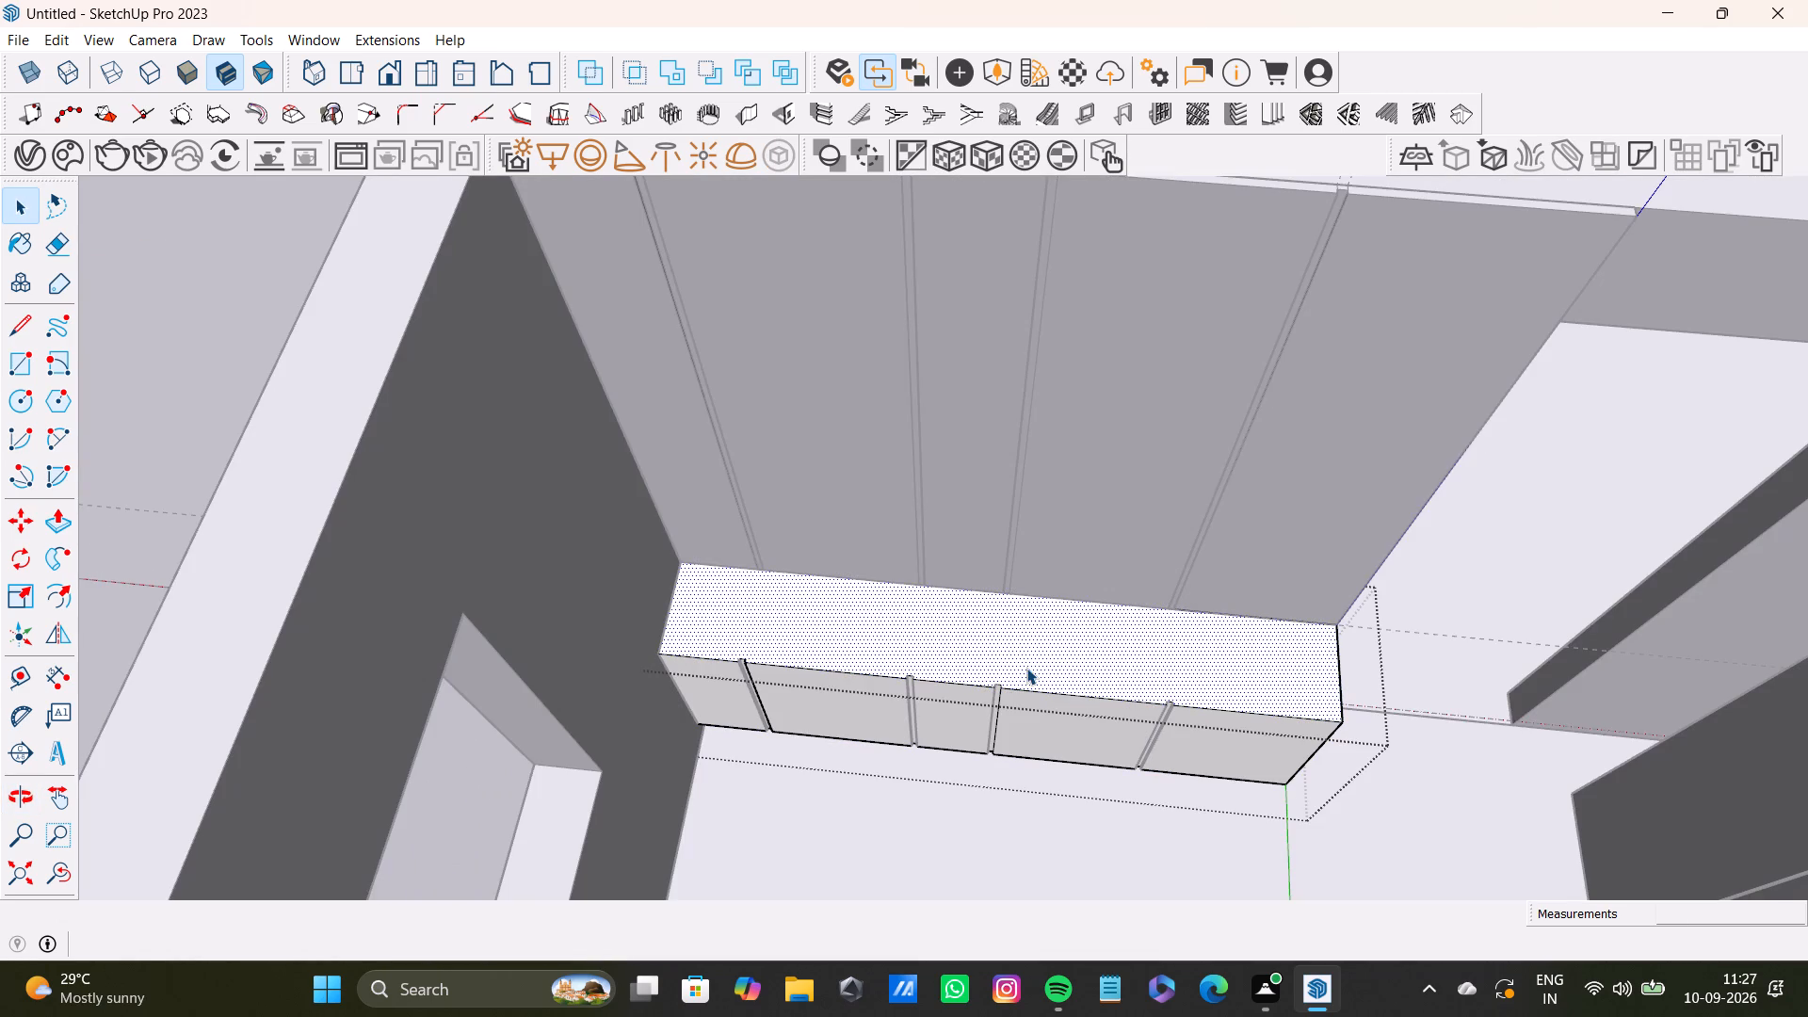
pyautogui.click(1017, 670)
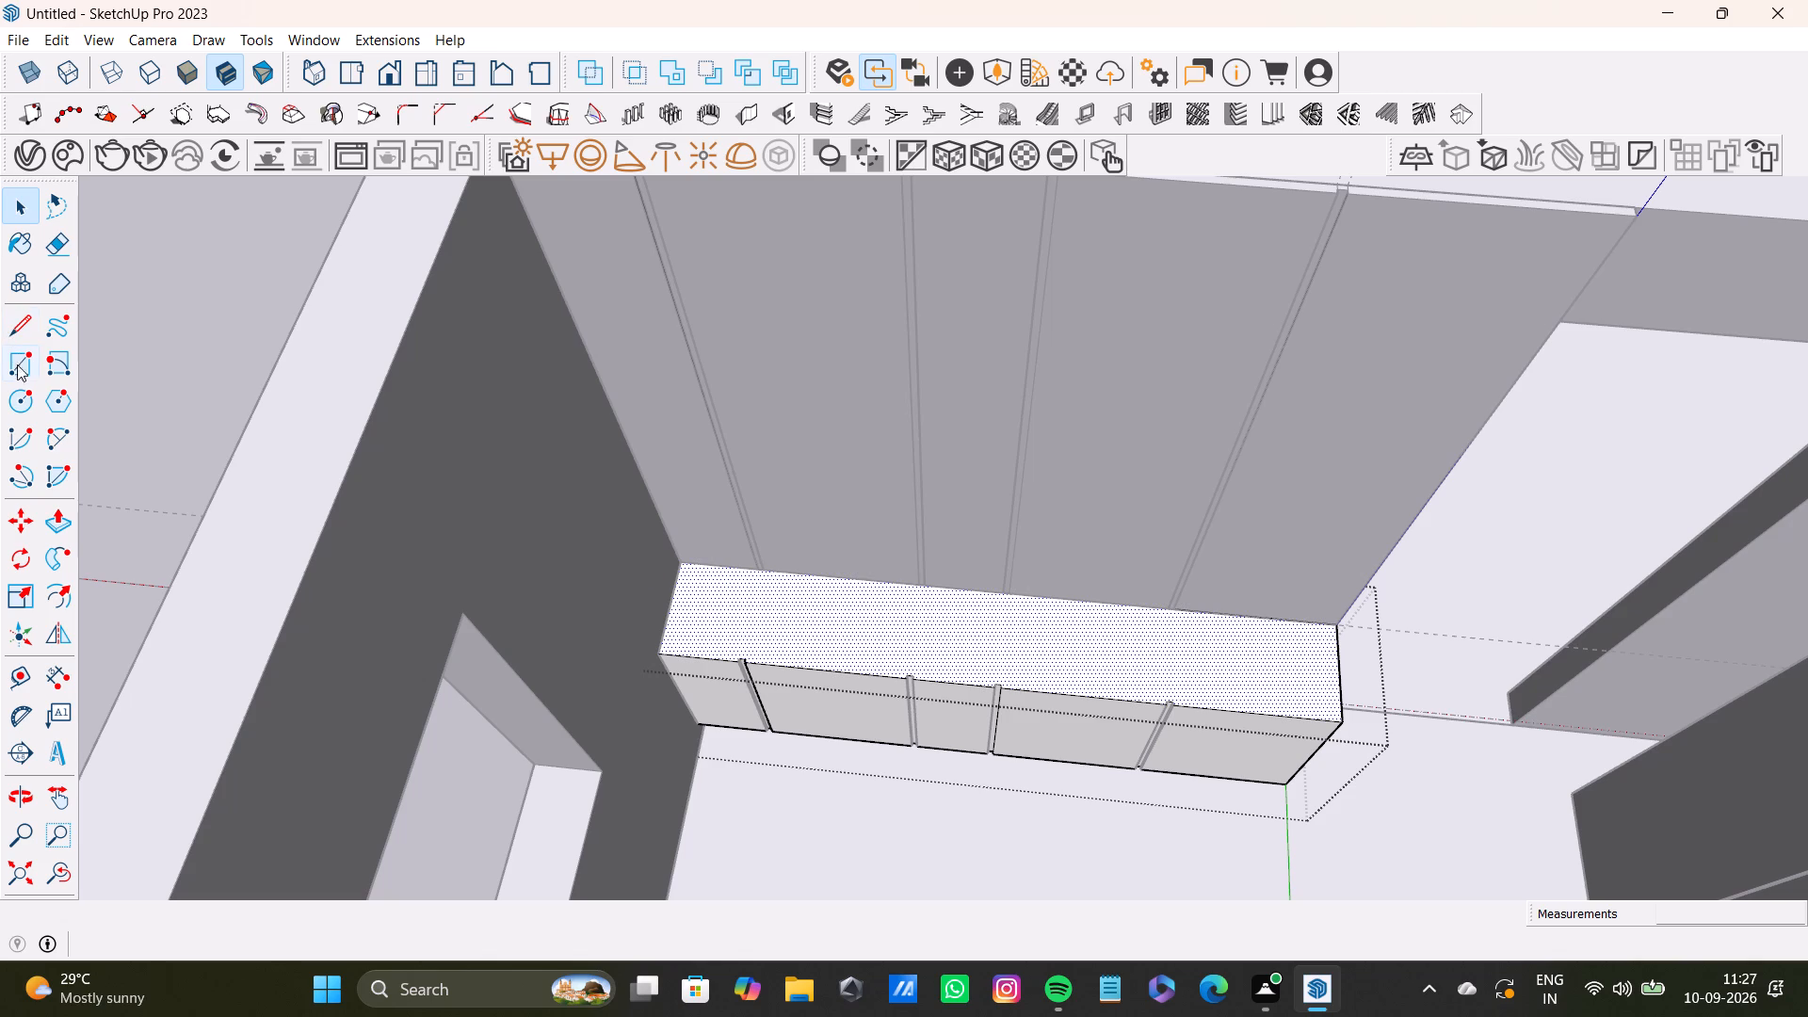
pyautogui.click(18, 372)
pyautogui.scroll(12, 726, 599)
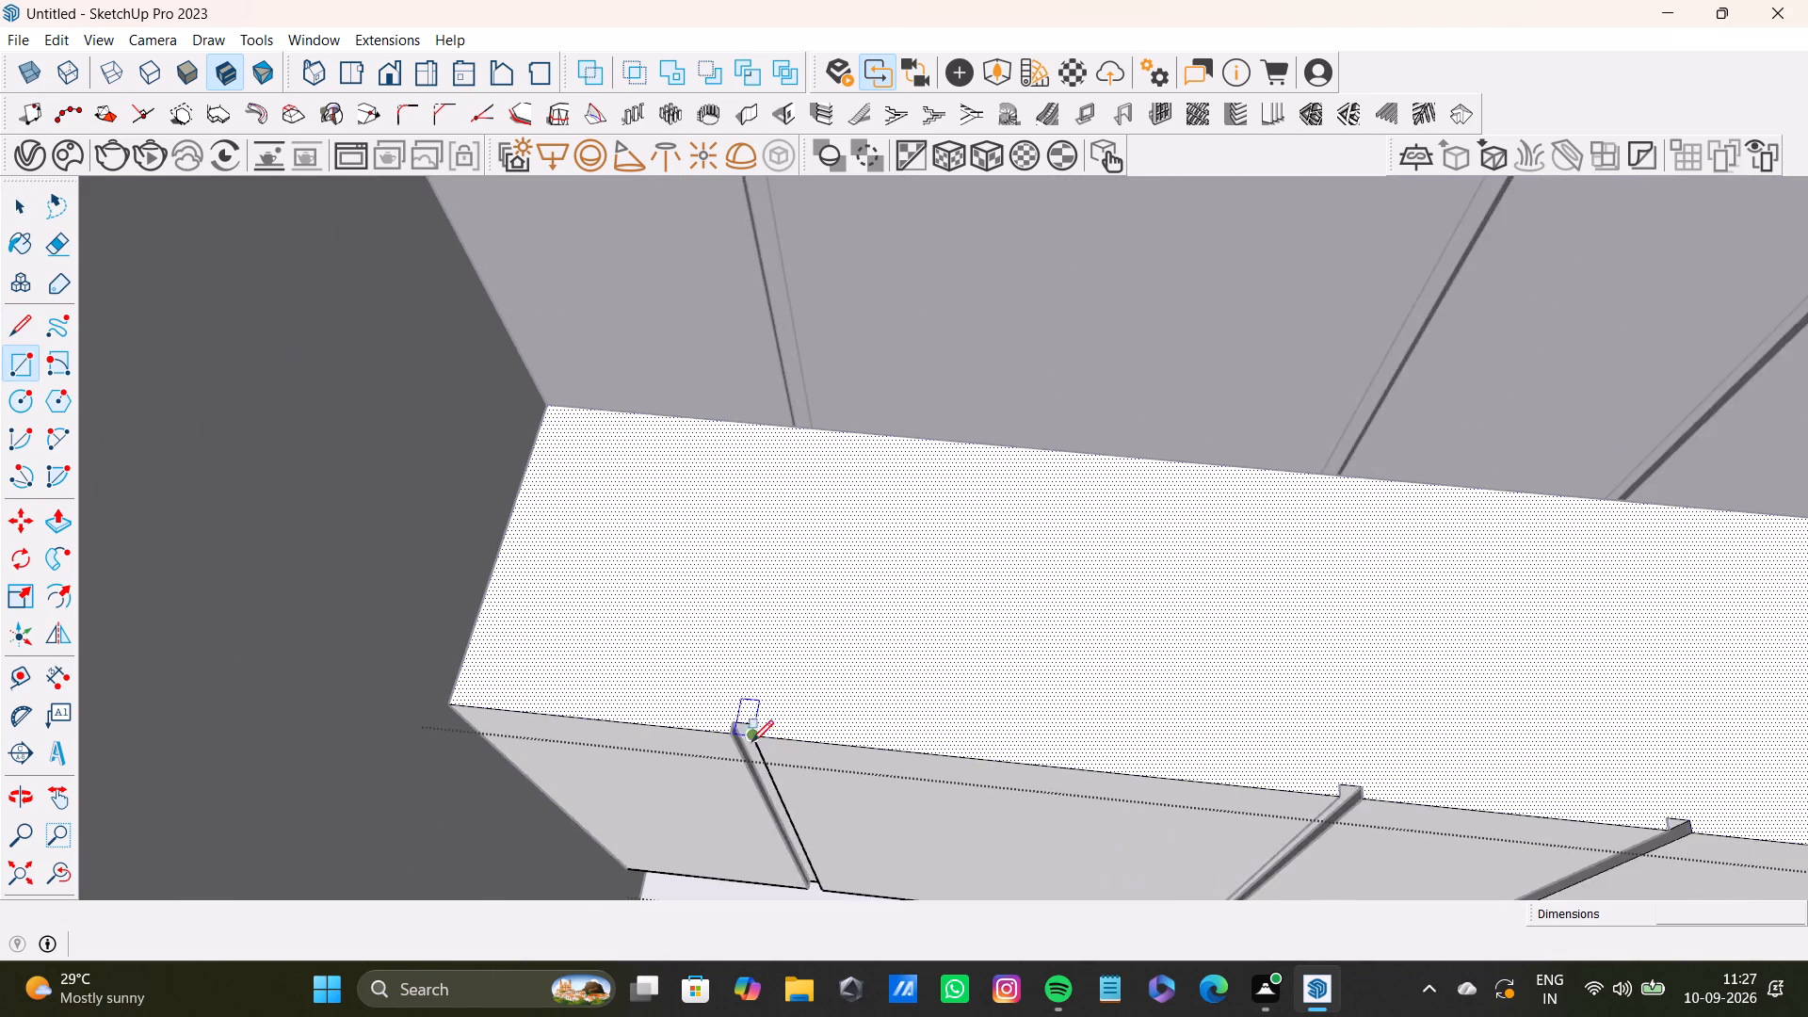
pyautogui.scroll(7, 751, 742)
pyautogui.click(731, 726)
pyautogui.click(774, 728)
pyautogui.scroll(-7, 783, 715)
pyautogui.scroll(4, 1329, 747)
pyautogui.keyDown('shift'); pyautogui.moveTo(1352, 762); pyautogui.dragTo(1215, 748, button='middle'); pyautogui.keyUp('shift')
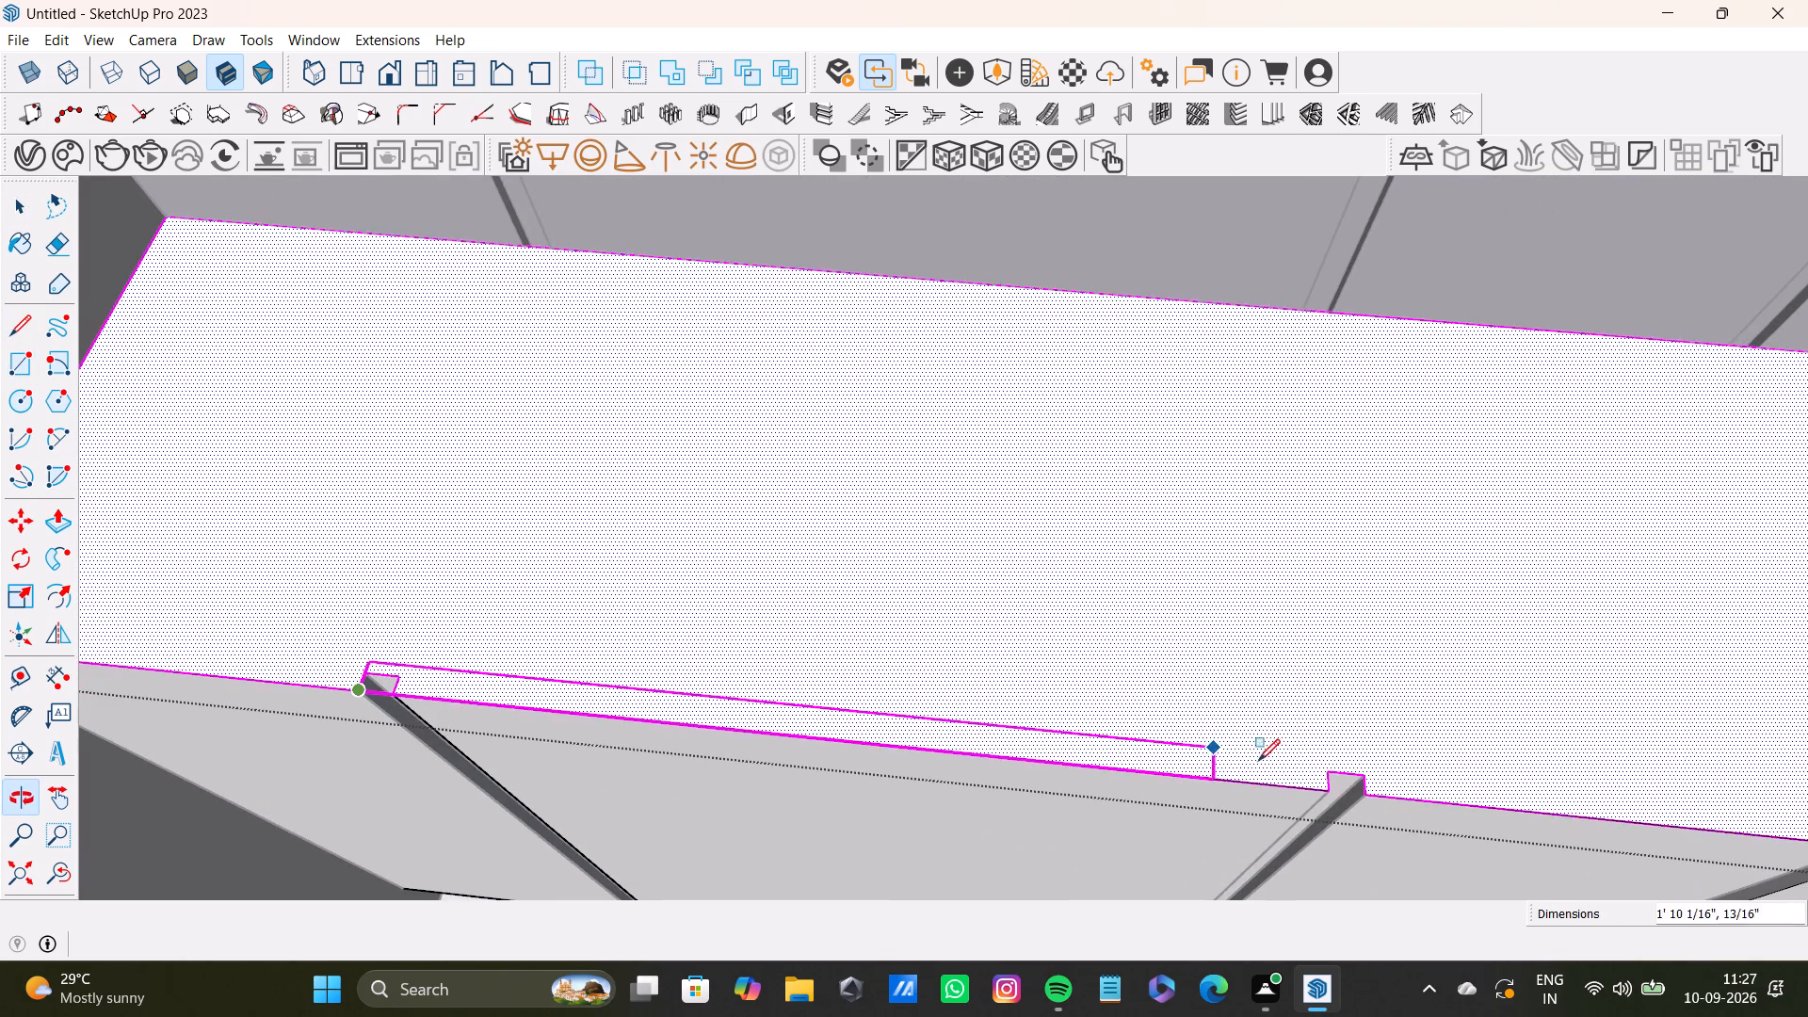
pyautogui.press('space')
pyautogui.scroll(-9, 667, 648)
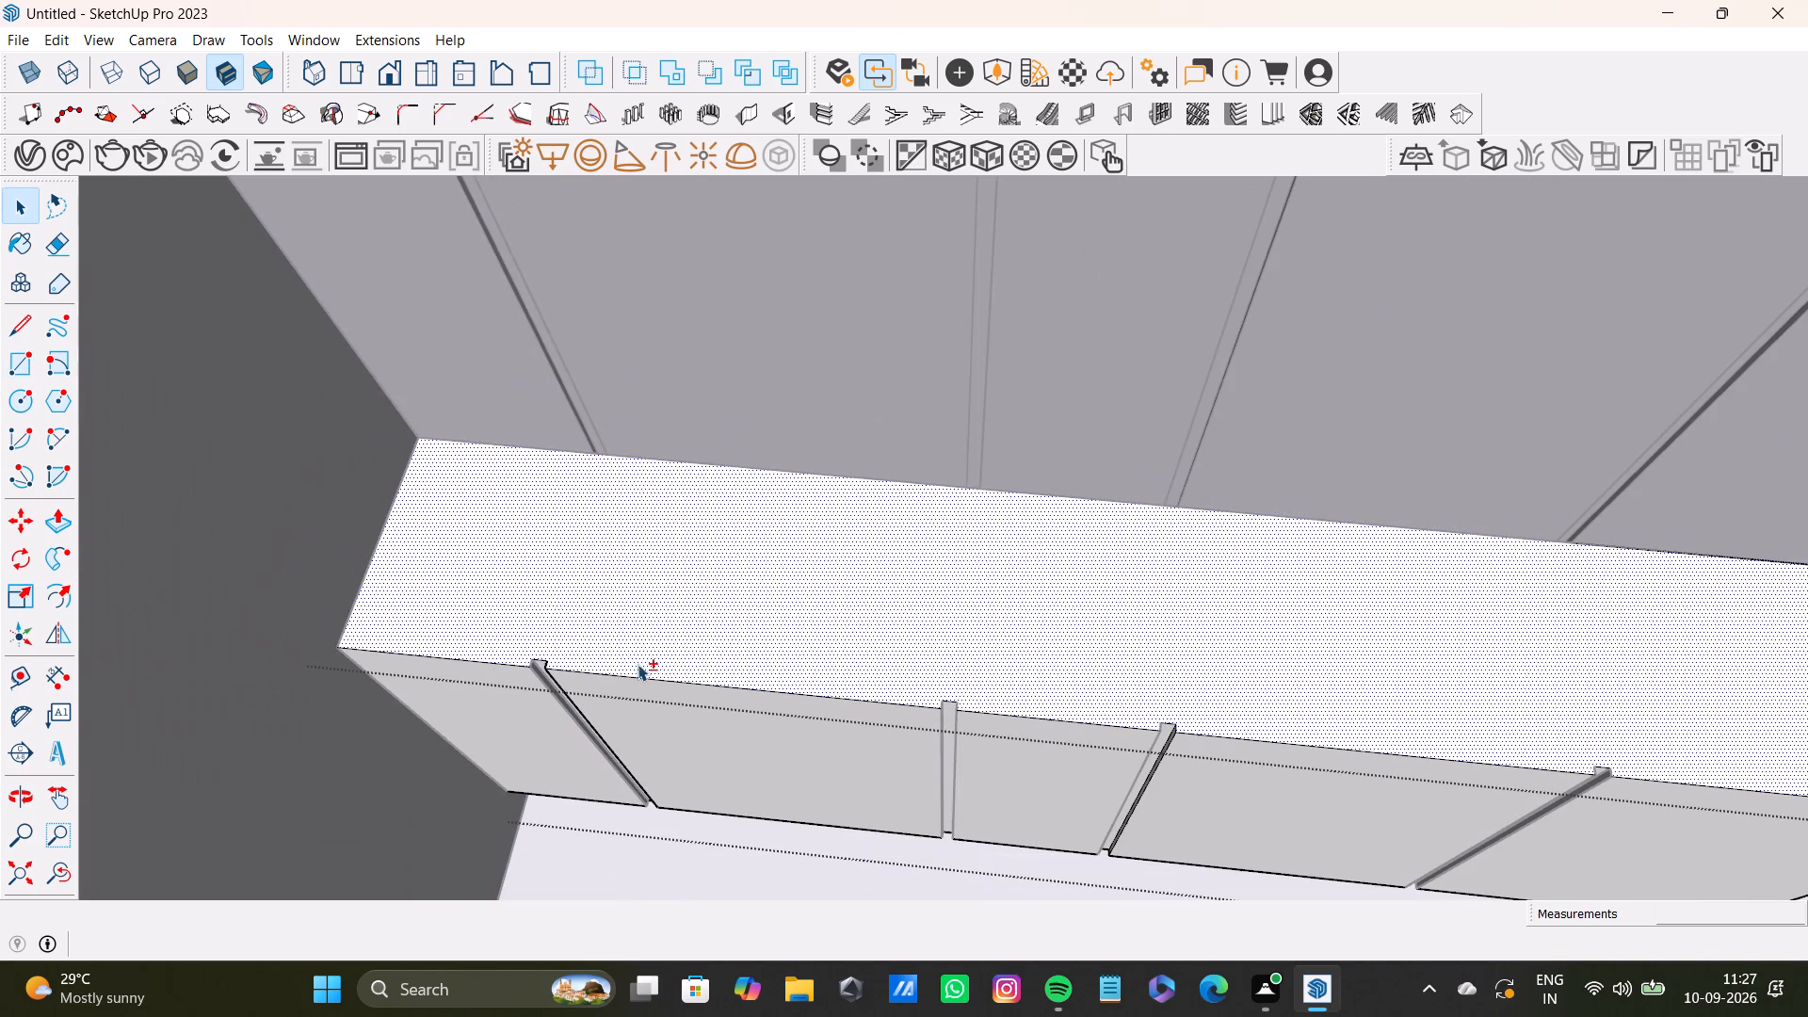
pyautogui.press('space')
# Draw a line across the open front end of each of the two grooves nearest the window wall, along the ledge top's front edge.
pyautogui.click(14, 331)
pyautogui.scroll(12, 350, 611)
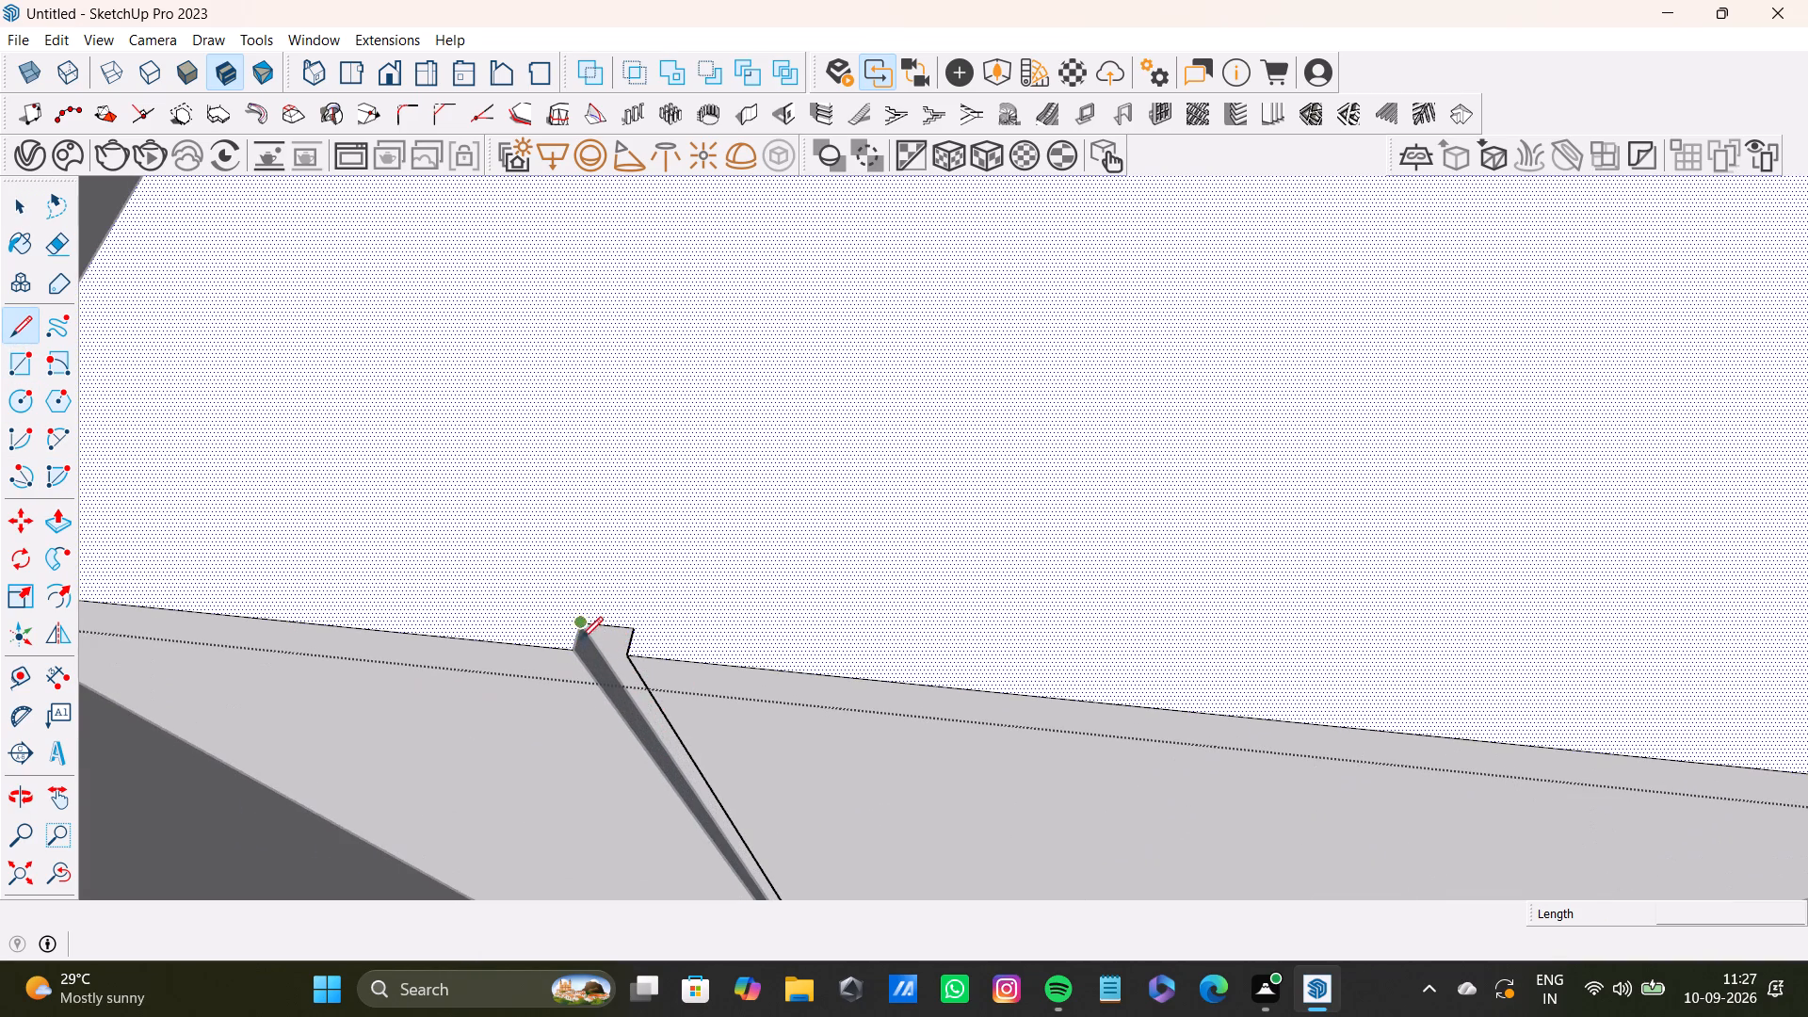
pyautogui.click(573, 648)
pyautogui.click(628, 651)
pyautogui.scroll(-9, 642, 642)
pyautogui.keyDown('shift'); pyautogui.moveTo(1295, 707); pyautogui.dragTo(998, 706, button='middle'); pyautogui.keyUp('shift')
pyautogui.scroll(7, 1178, 734)
pyautogui.click(1021, 710)
pyautogui.click(1066, 714)
# Draw lines about 7/8" long across the open front ends of the remaining two grooves, along the ledge top's front edge.
pyautogui.scroll(-5, 1073, 713)
pyautogui.keyDown('shift'); pyautogui.moveTo(1121, 716); pyautogui.dragTo(822, 744, button='middle'); pyautogui.keyUp('shift')
pyautogui.keyDown('shift'); pyautogui.scroll(-1, 836, 740); pyautogui.keyUp('shift')
pyautogui.scroll(6, 1327, 799)
pyautogui.click(1087, 771)
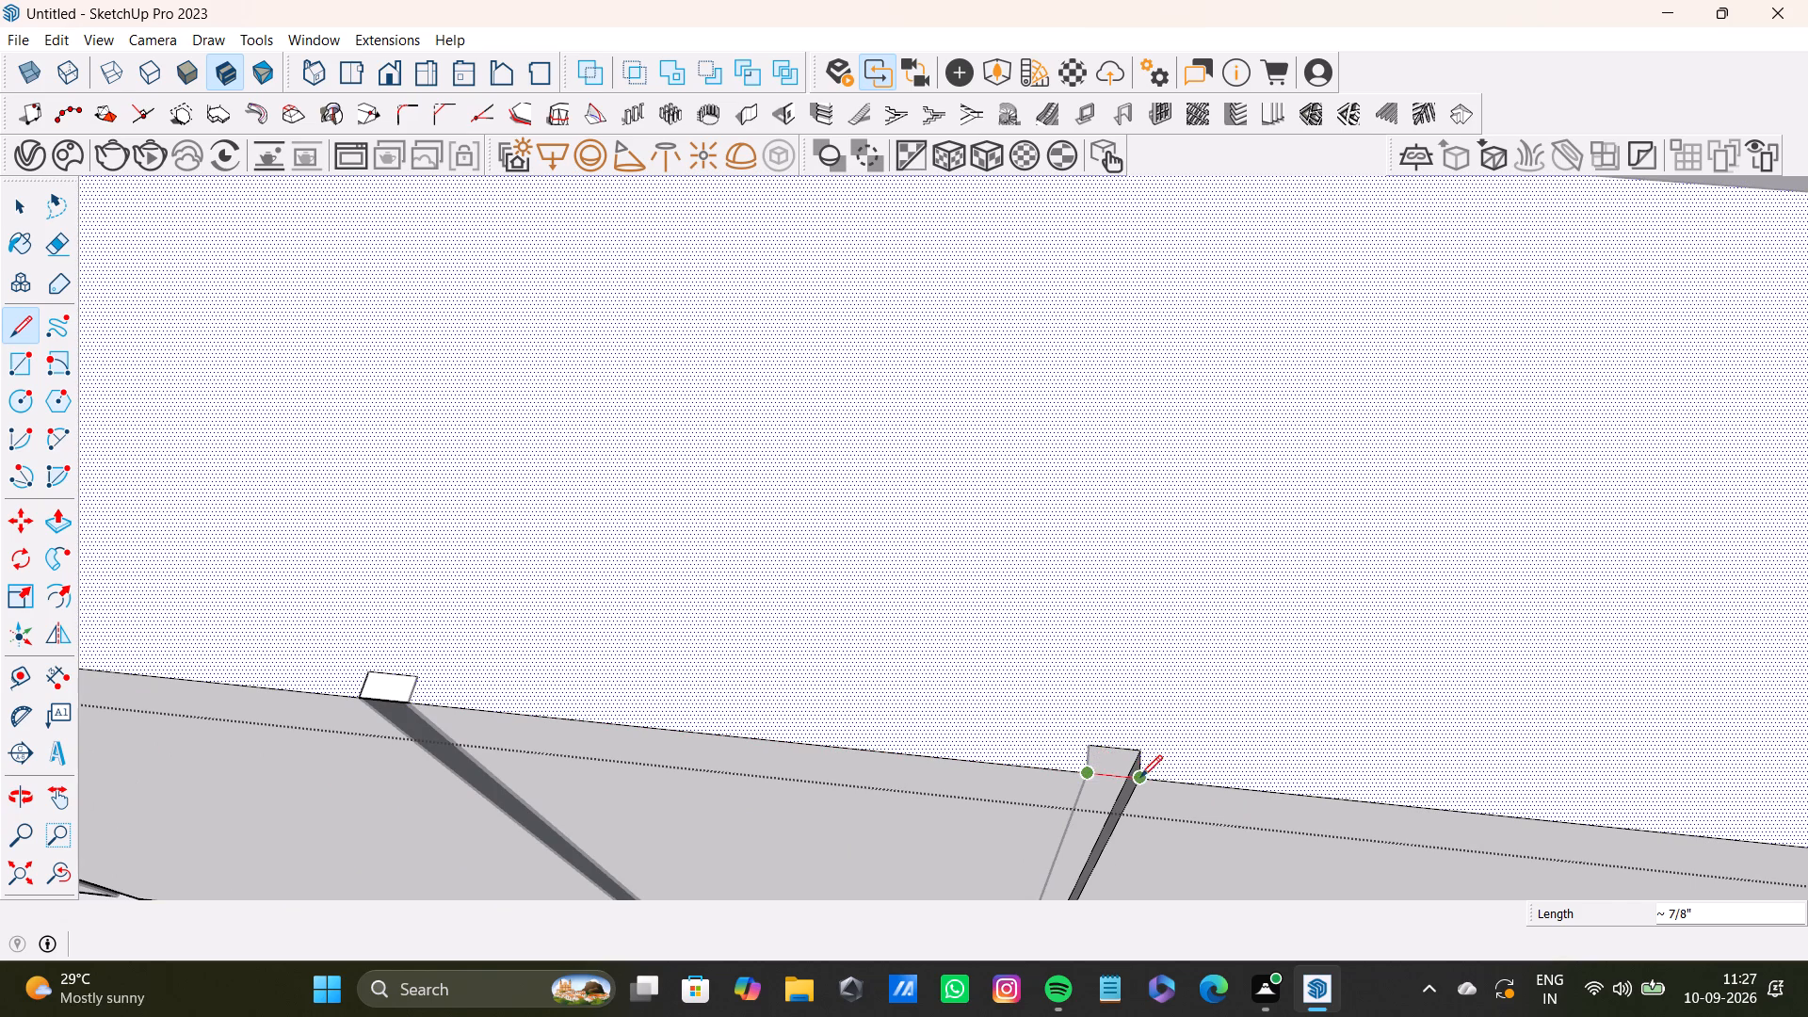
pyautogui.click(1140, 778)
pyautogui.scroll(-5, 1143, 777)
pyautogui.keyDown('shift'); pyautogui.moveTo(1308, 729); pyautogui.dragTo(586, 584, button='middle'); pyautogui.keyUp('shift')
pyautogui.scroll(-4, 856, 600)
pyautogui.scroll(7, 1186, 707)
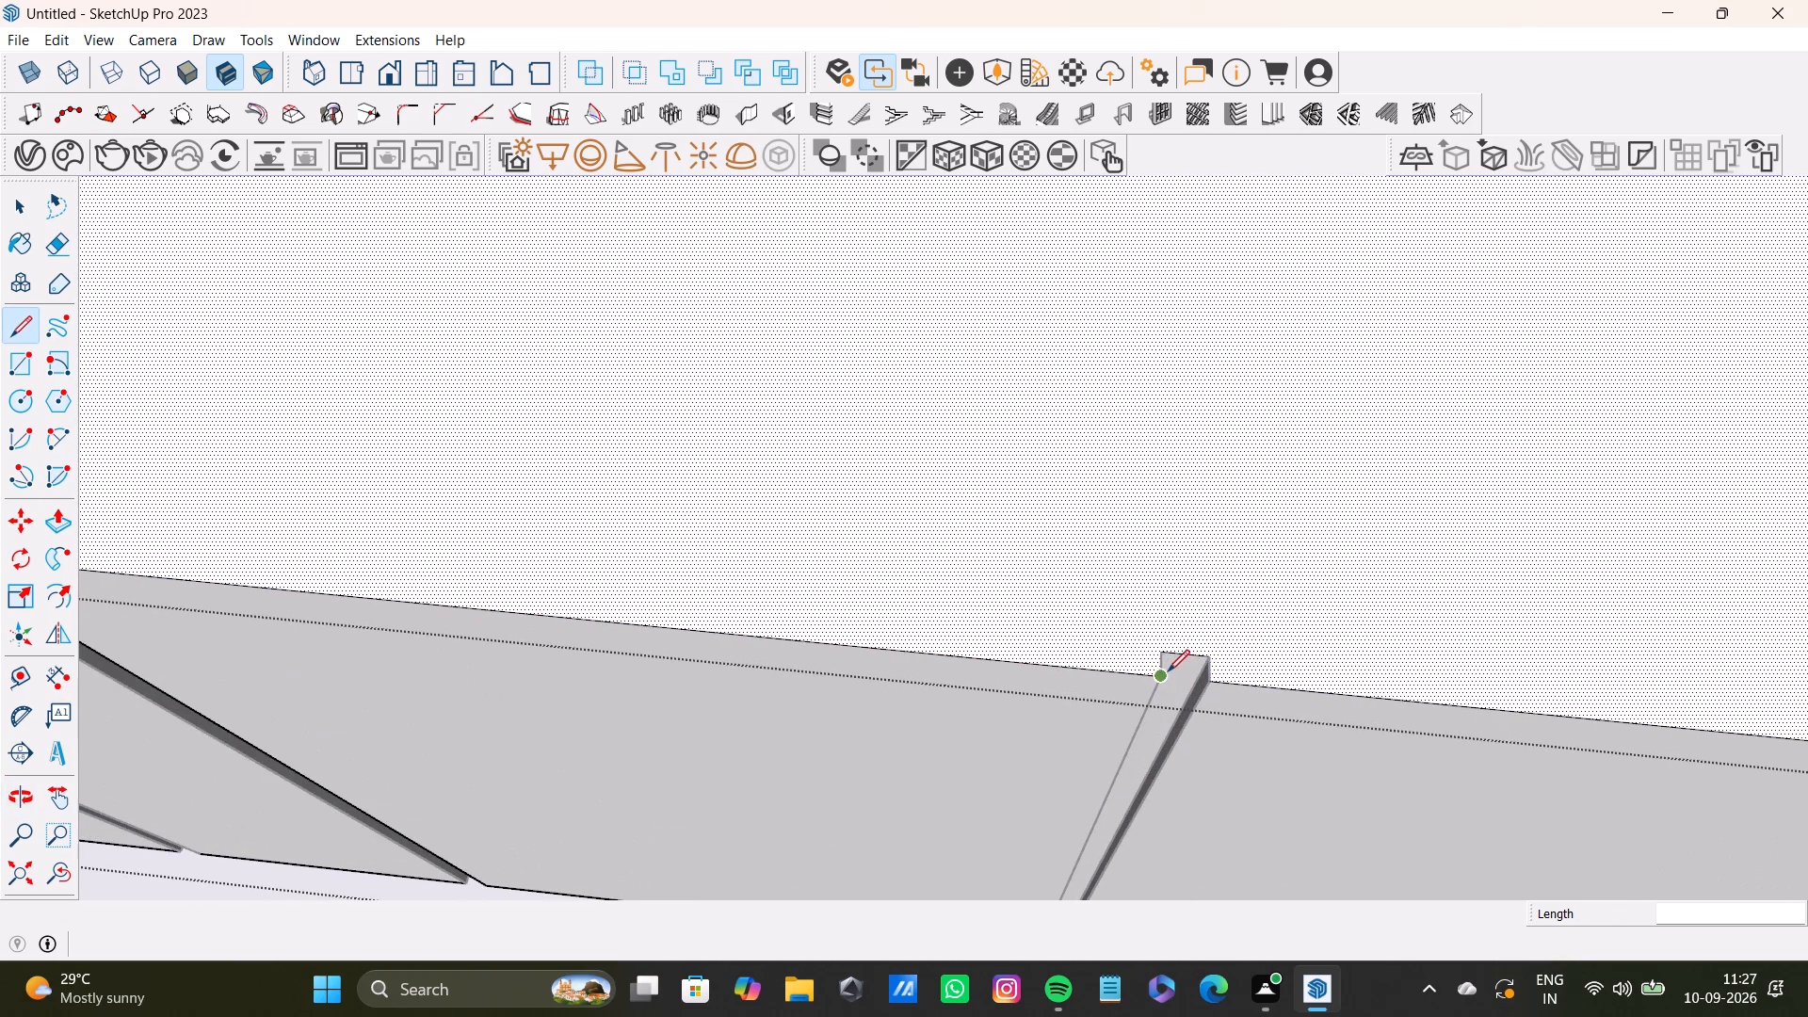
pyautogui.click(1169, 672)
pyautogui.click(1160, 680)
pyautogui.click(1204, 683)
pyautogui.scroll(-4, 1205, 683)
pyautogui.keyDown('shift'); pyautogui.moveTo(1230, 640); pyautogui.dragTo(699, 572, button='middle'); pyautogui.keyUp('shift')
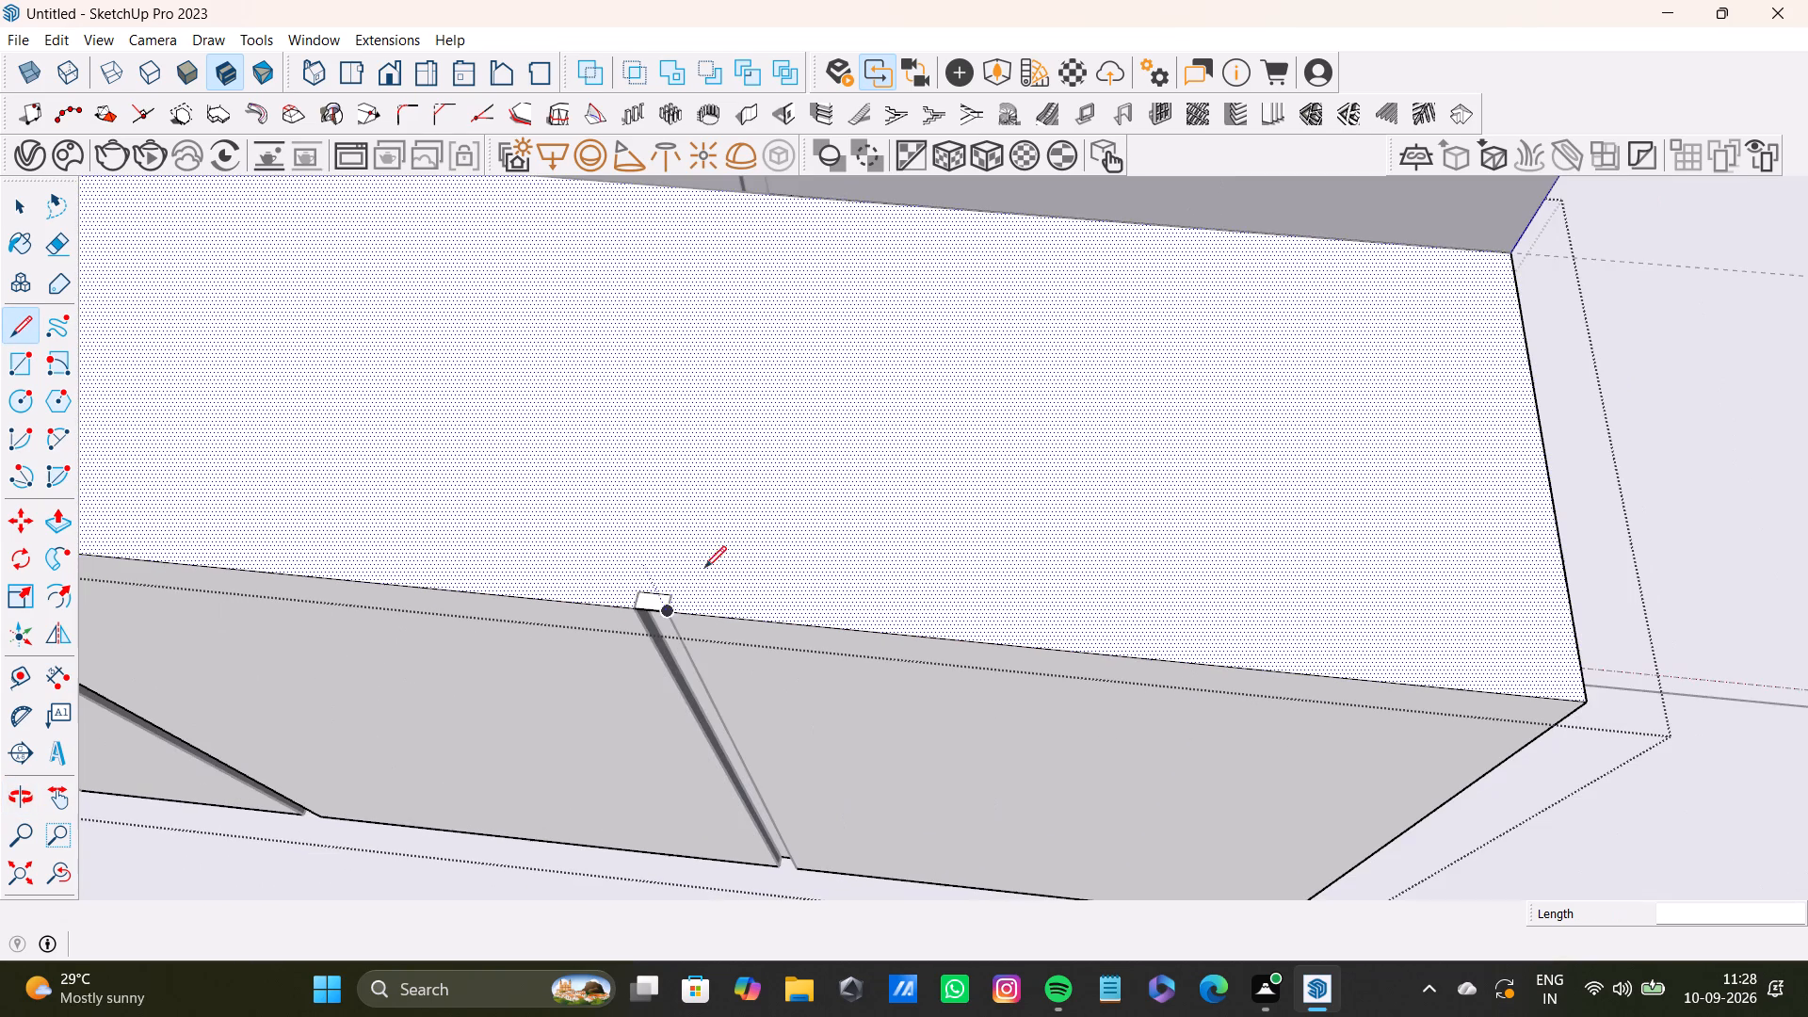
pyautogui.press('space')
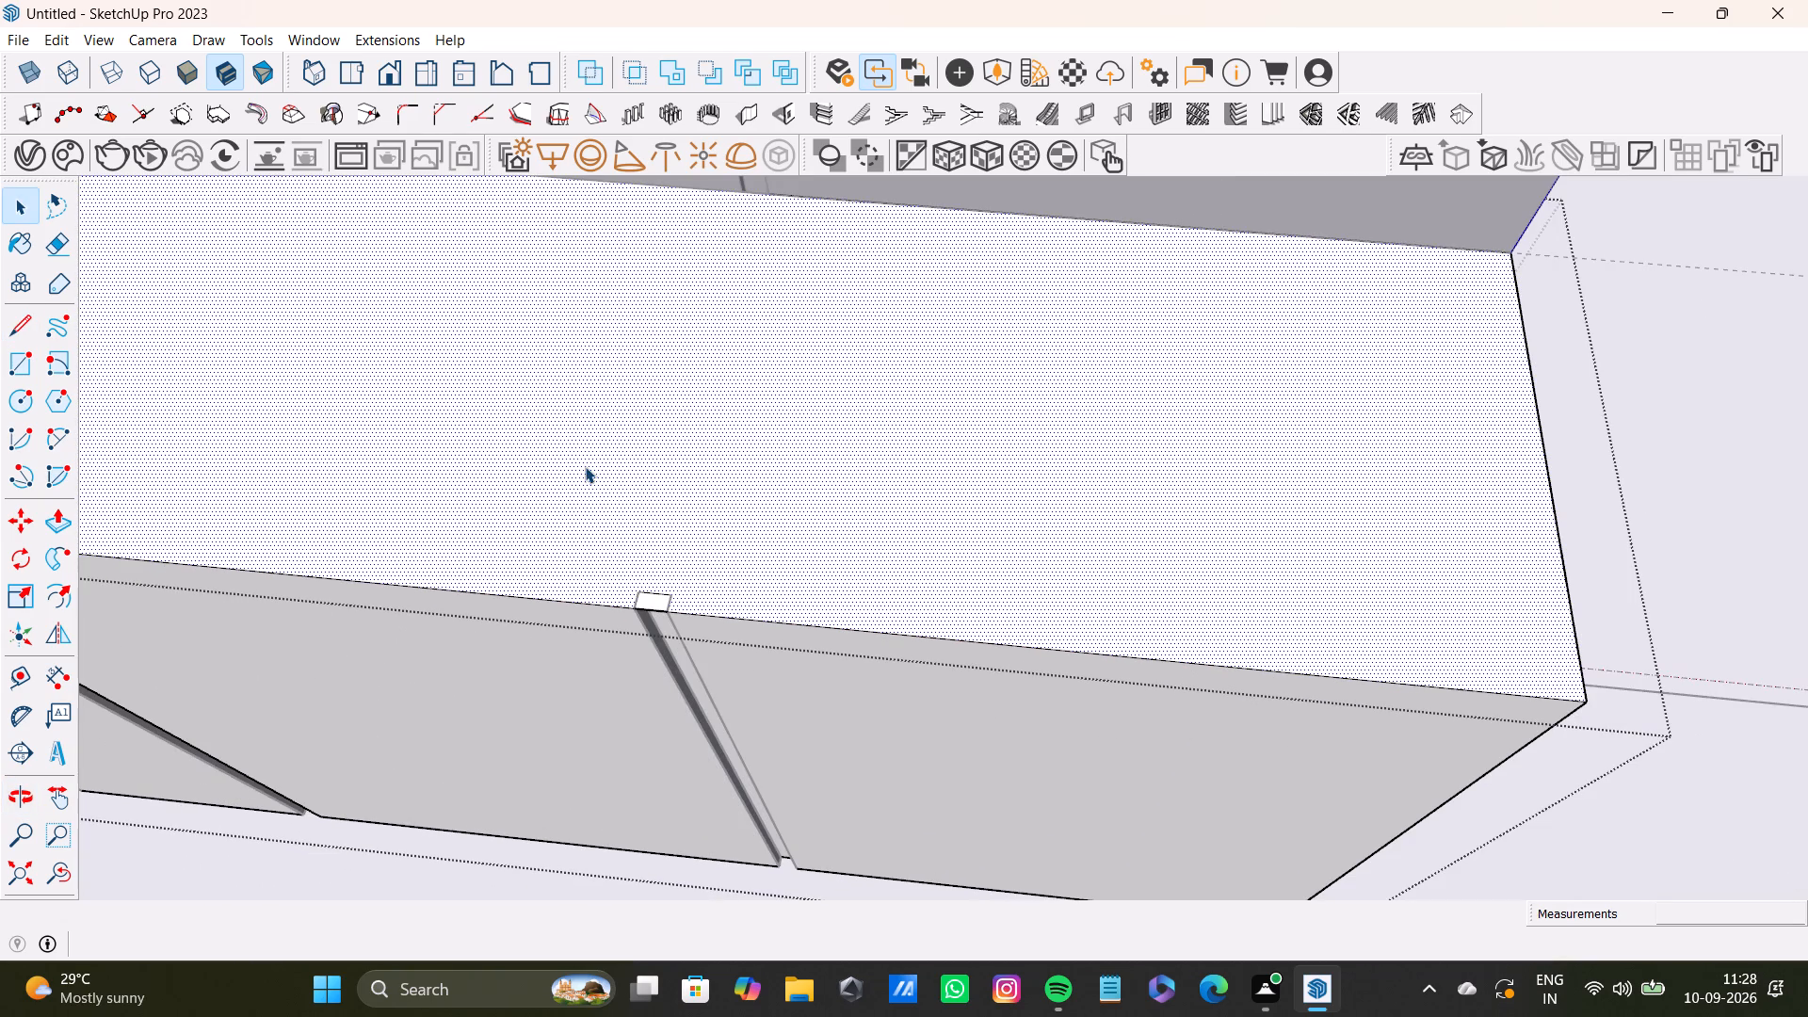
pyautogui.press('space')
# Draw a rectangle over the ledge's top face inside the group, from its rear corner at the window wall to the opposite front corner.
pyautogui.scroll(-4, 457, 500)
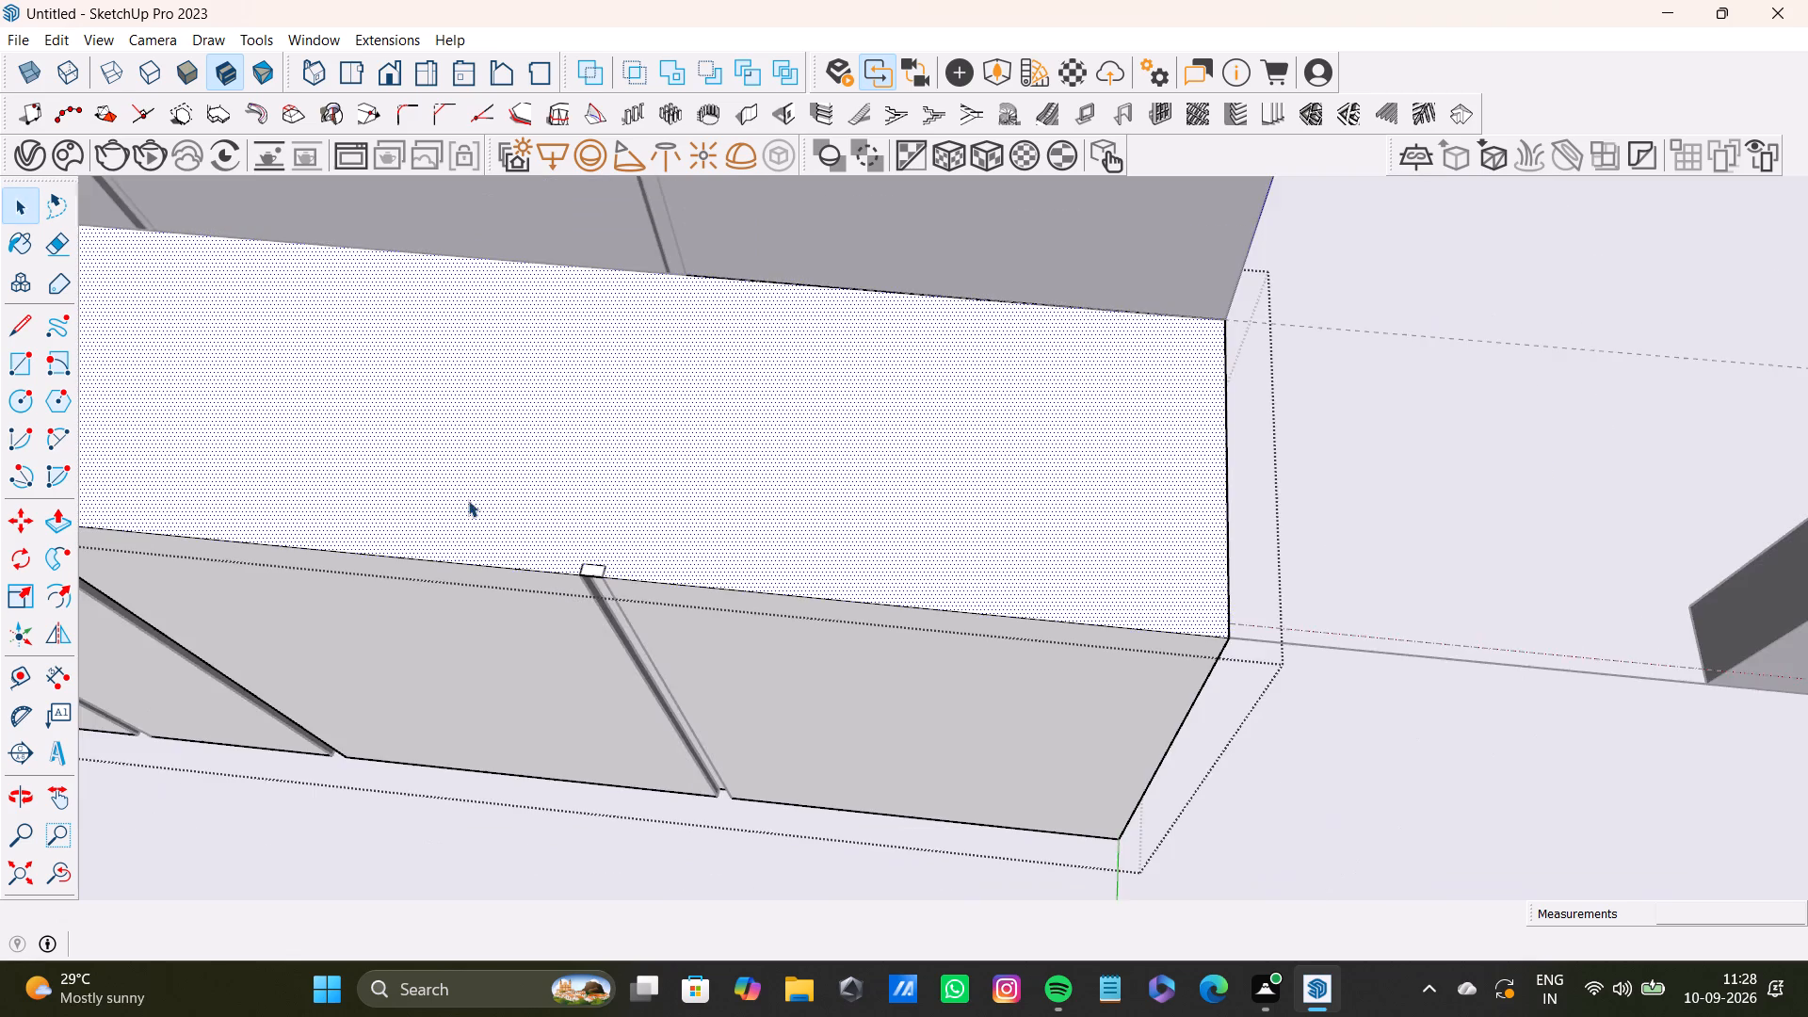
pyautogui.moveTo(536, 485); pyautogui.dragTo(1025, 536, button='middle')
pyautogui.scroll(-9, 970, 514)
pyautogui.keyDown('shift'); pyautogui.moveTo(746, 460); pyautogui.dragTo(986, 536, button='middle'); pyautogui.keyUp('shift')
pyautogui.press('space')
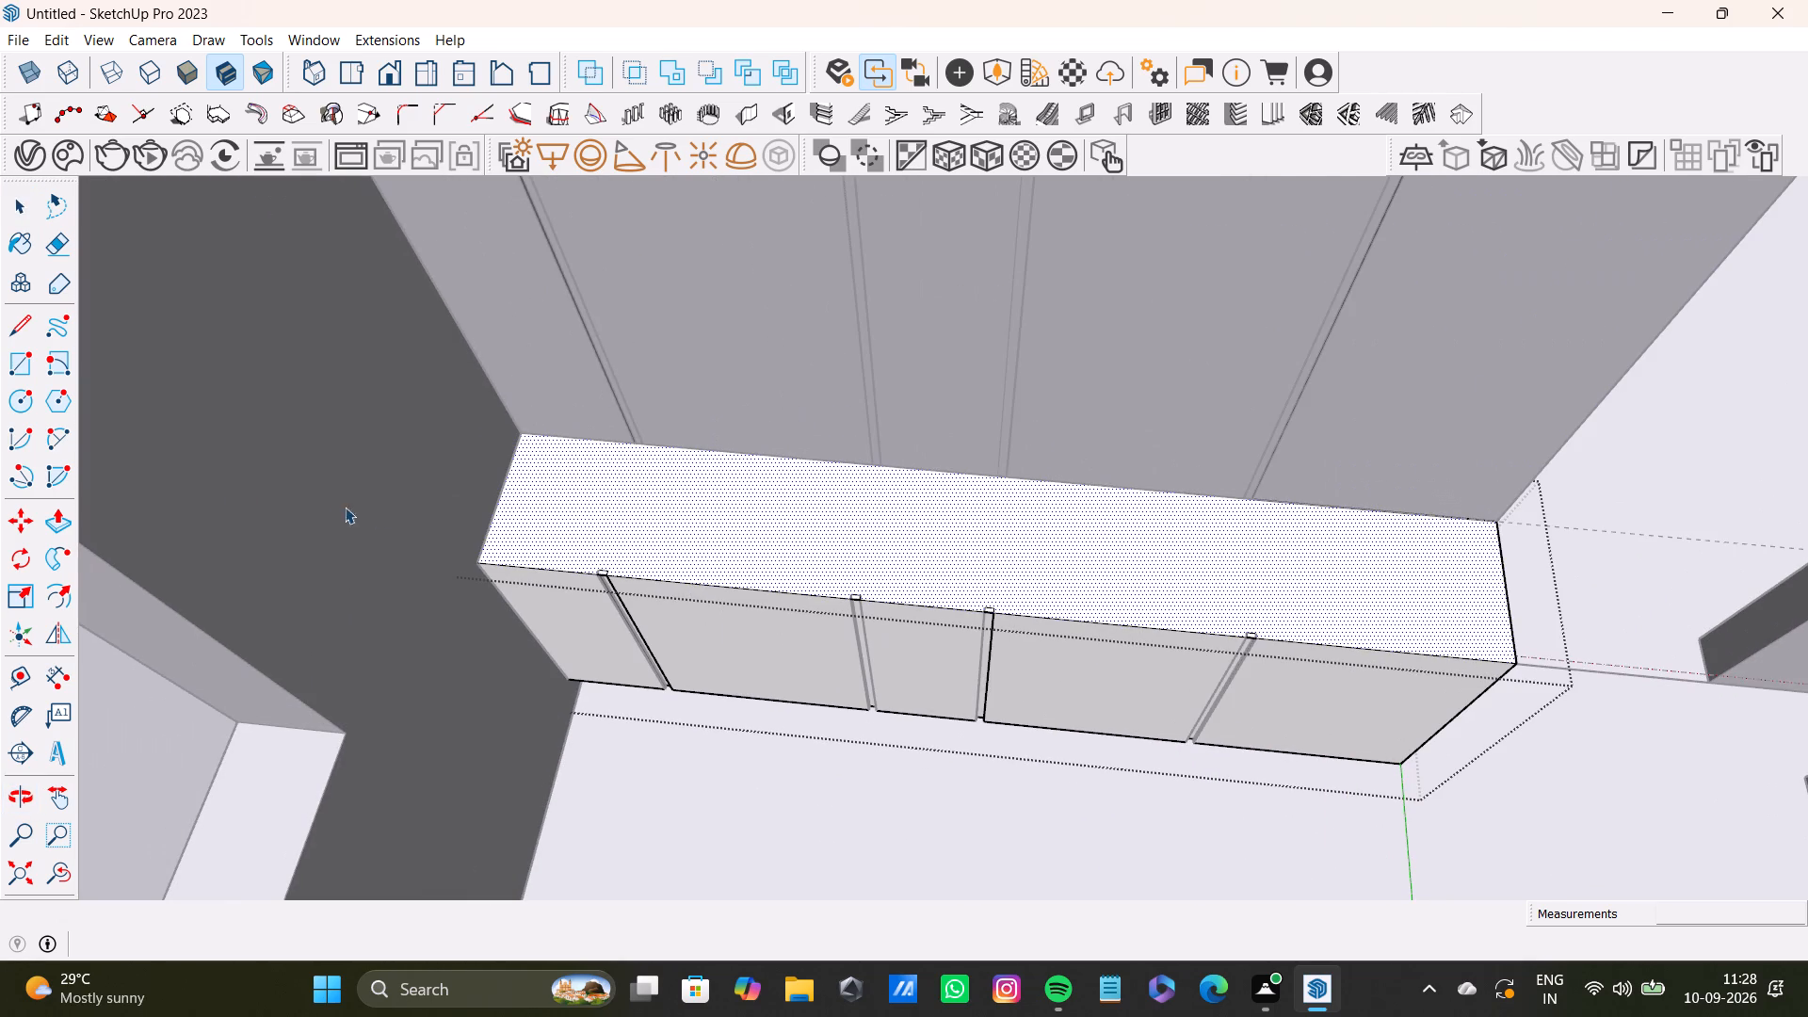
pyautogui.click(12, 355)
pyautogui.scroll(6, 680, 484)
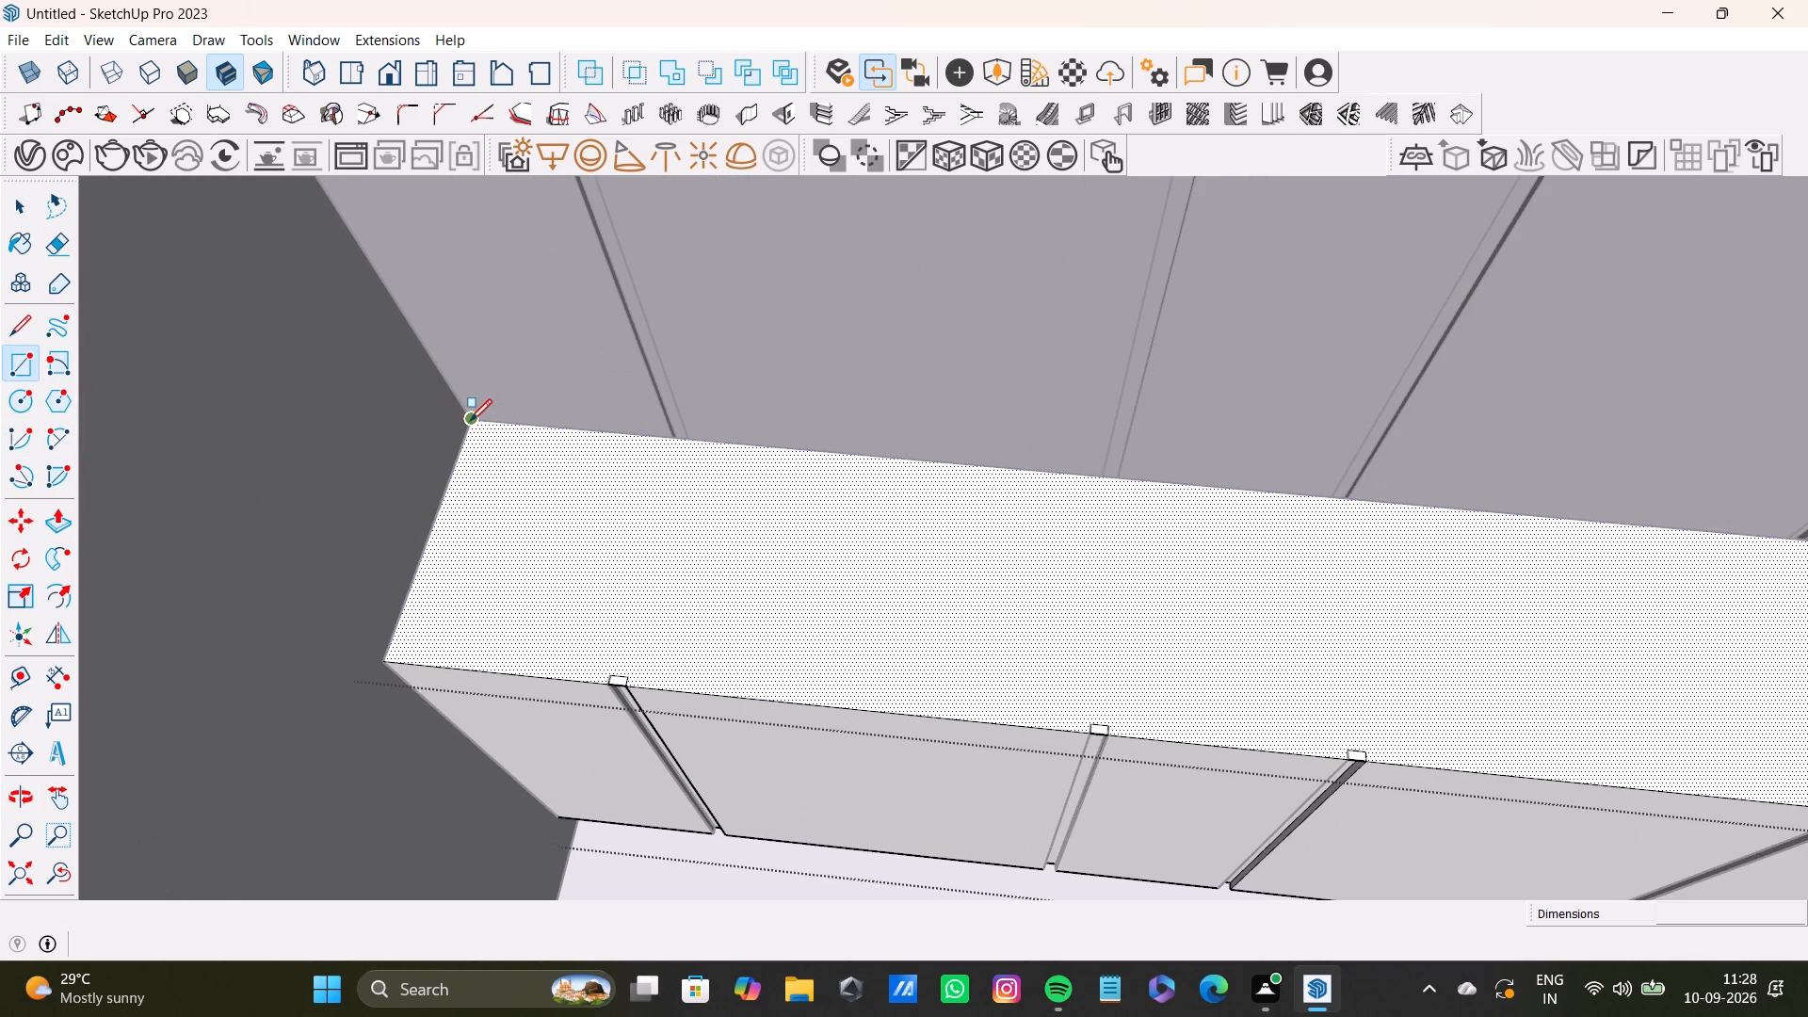
pyautogui.click(470, 421)
pyautogui.scroll(-3, 1095, 686)
pyautogui.keyDown('shift'); pyautogui.moveTo(1529, 730); pyautogui.dragTo(846, 634, button='middle'); pyautogui.keyUp('shift')
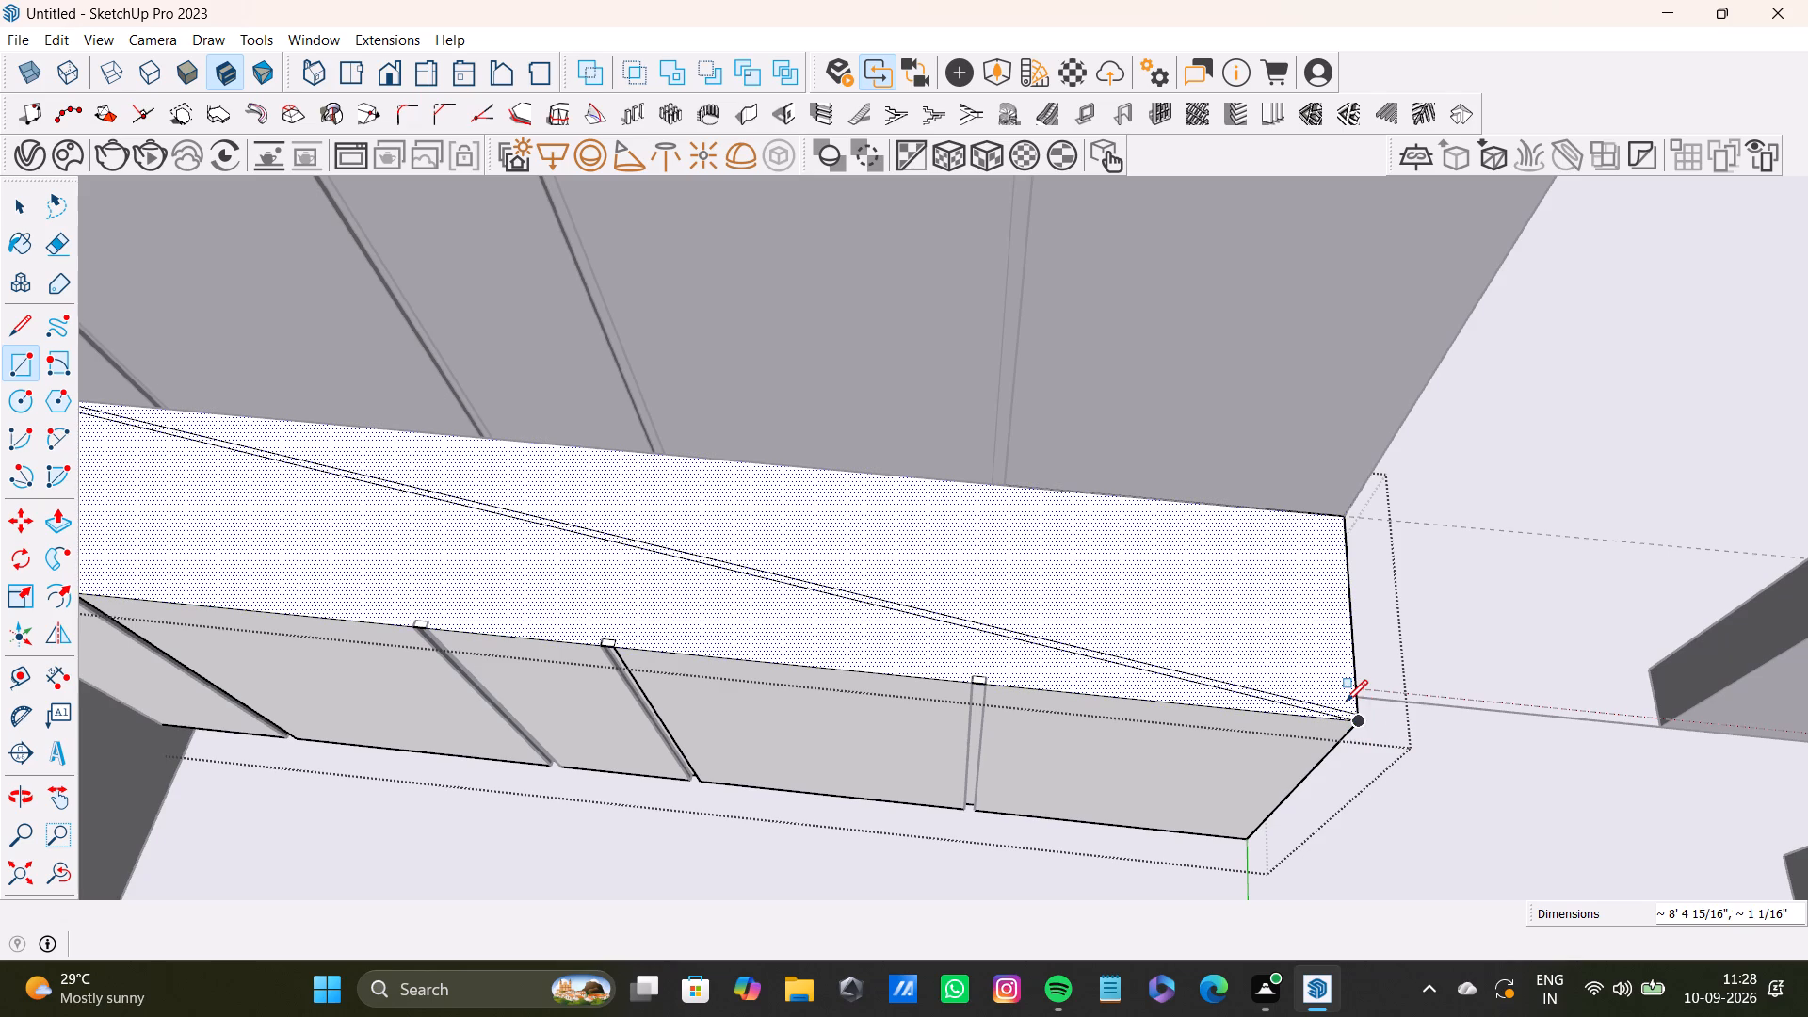
pyautogui.click(1358, 719)
pyautogui.press('space')
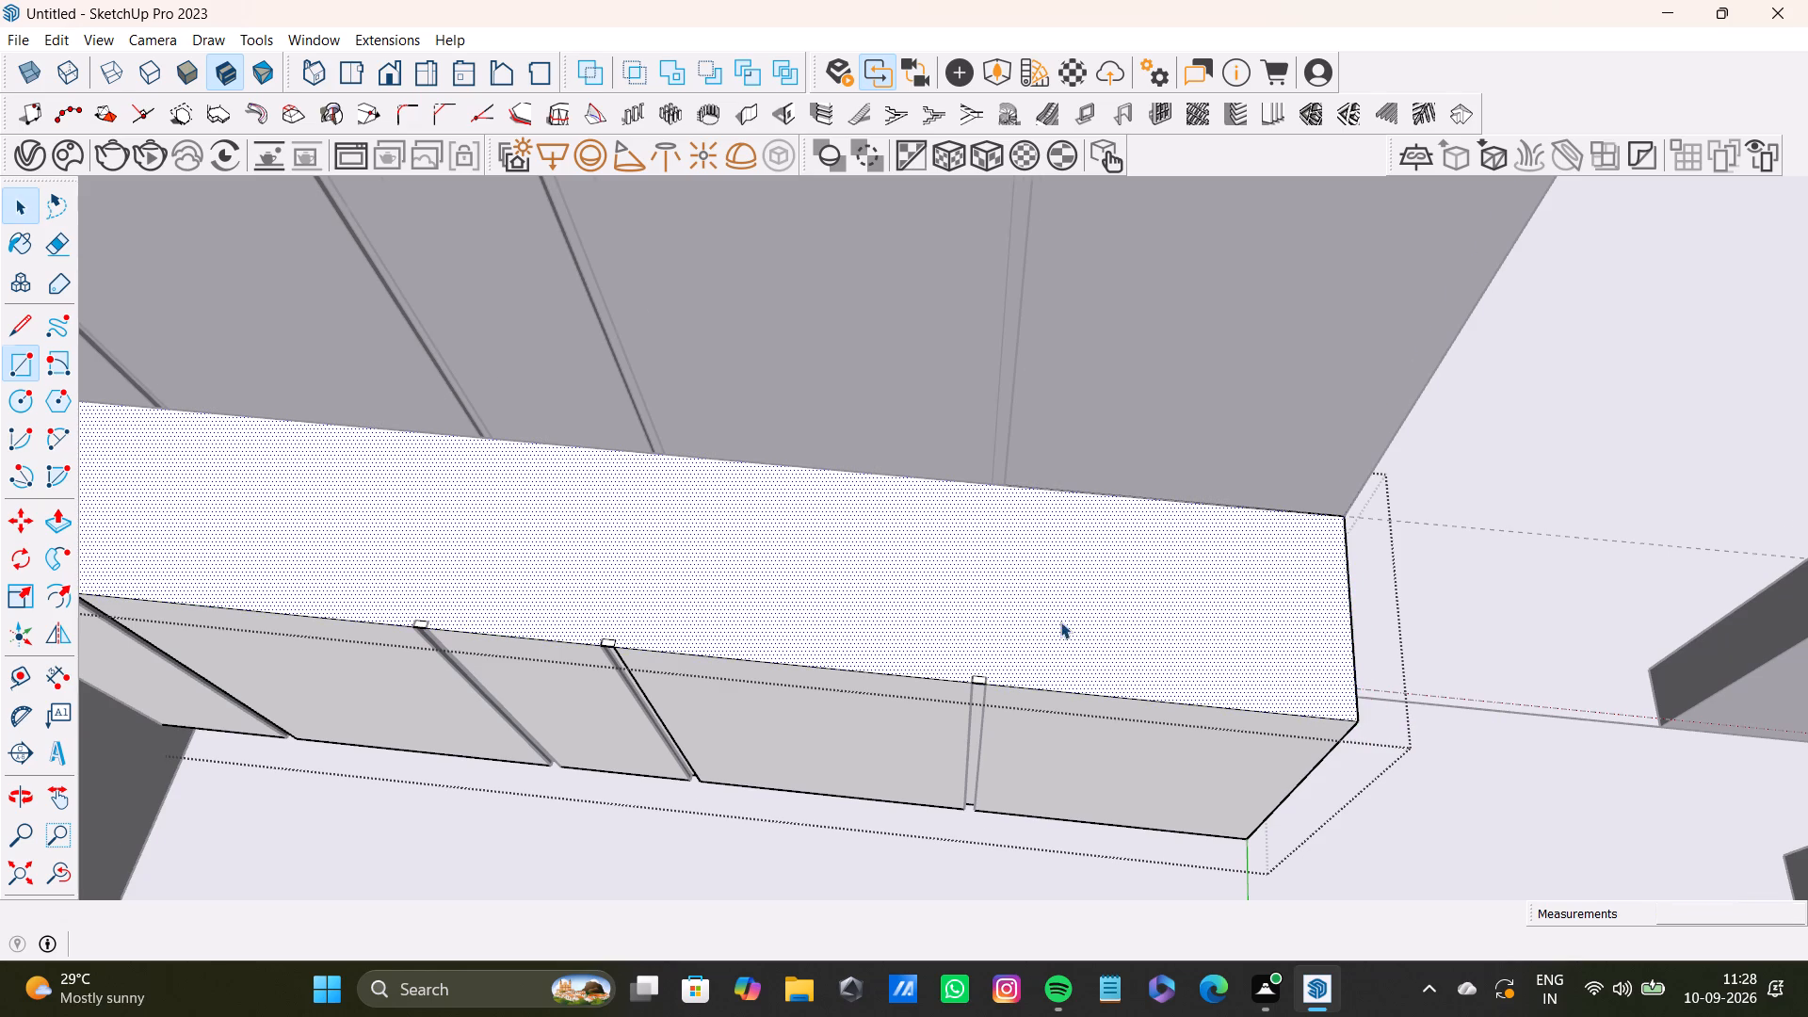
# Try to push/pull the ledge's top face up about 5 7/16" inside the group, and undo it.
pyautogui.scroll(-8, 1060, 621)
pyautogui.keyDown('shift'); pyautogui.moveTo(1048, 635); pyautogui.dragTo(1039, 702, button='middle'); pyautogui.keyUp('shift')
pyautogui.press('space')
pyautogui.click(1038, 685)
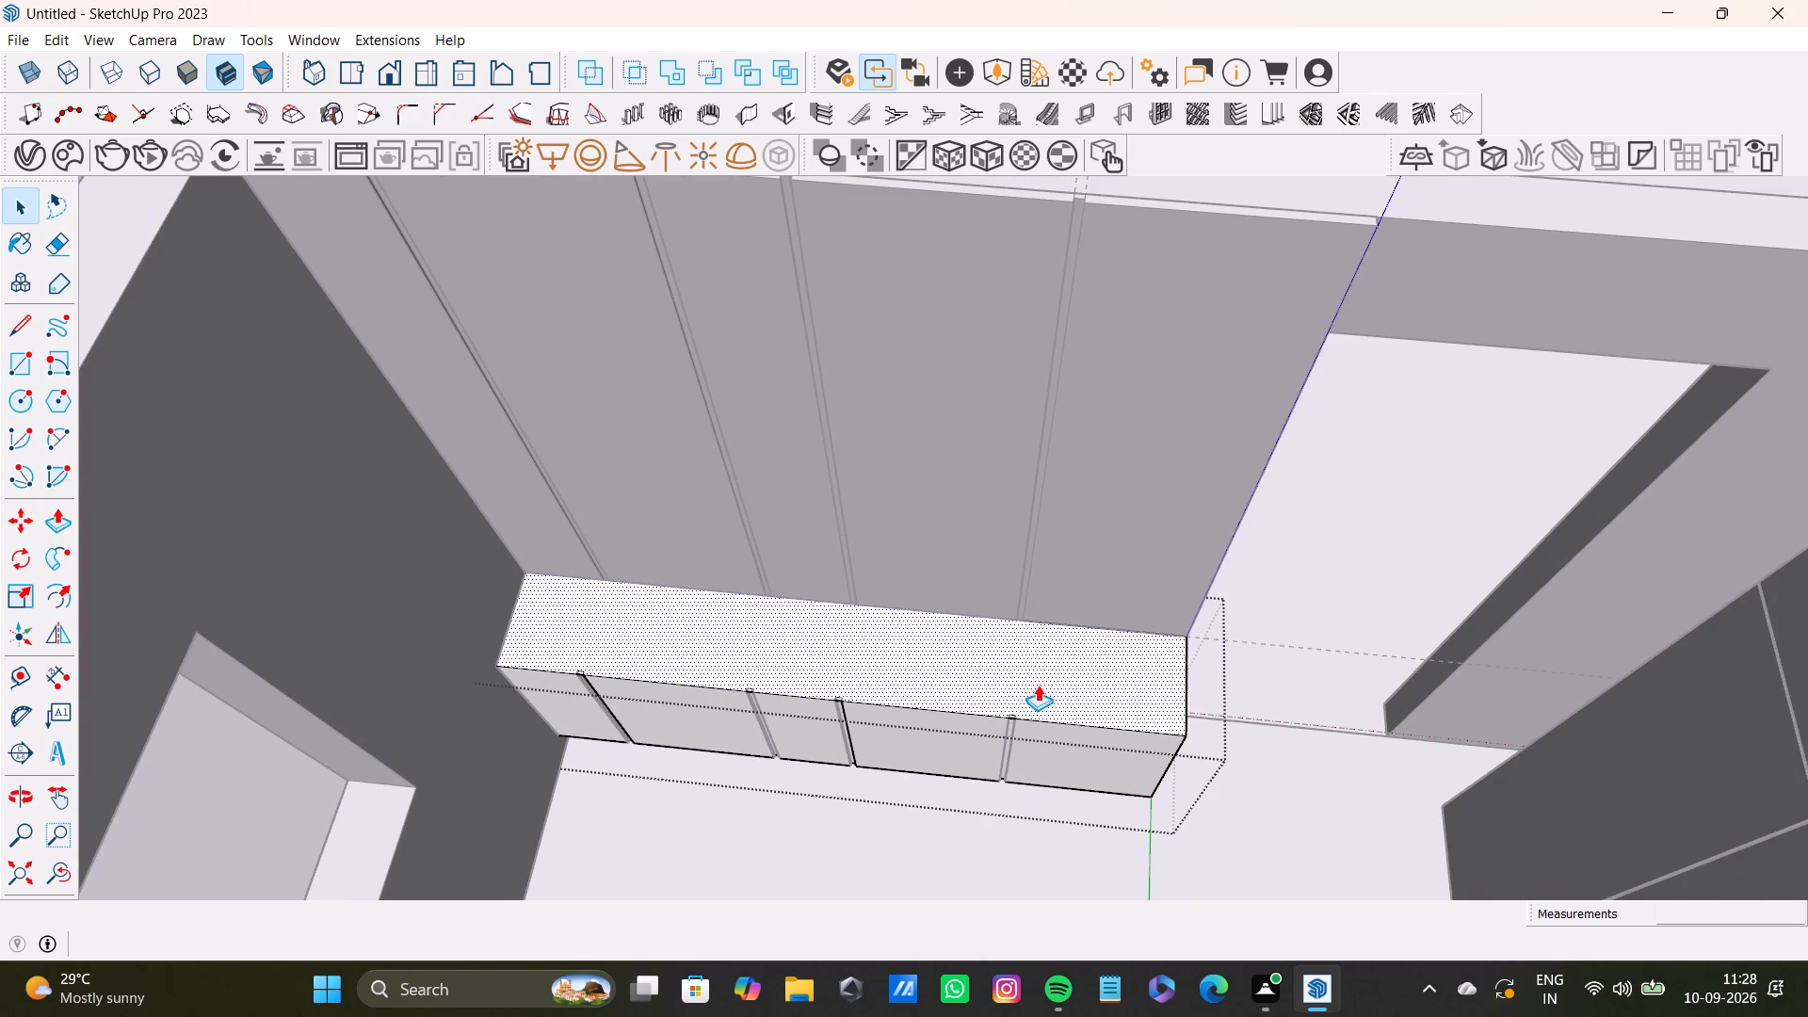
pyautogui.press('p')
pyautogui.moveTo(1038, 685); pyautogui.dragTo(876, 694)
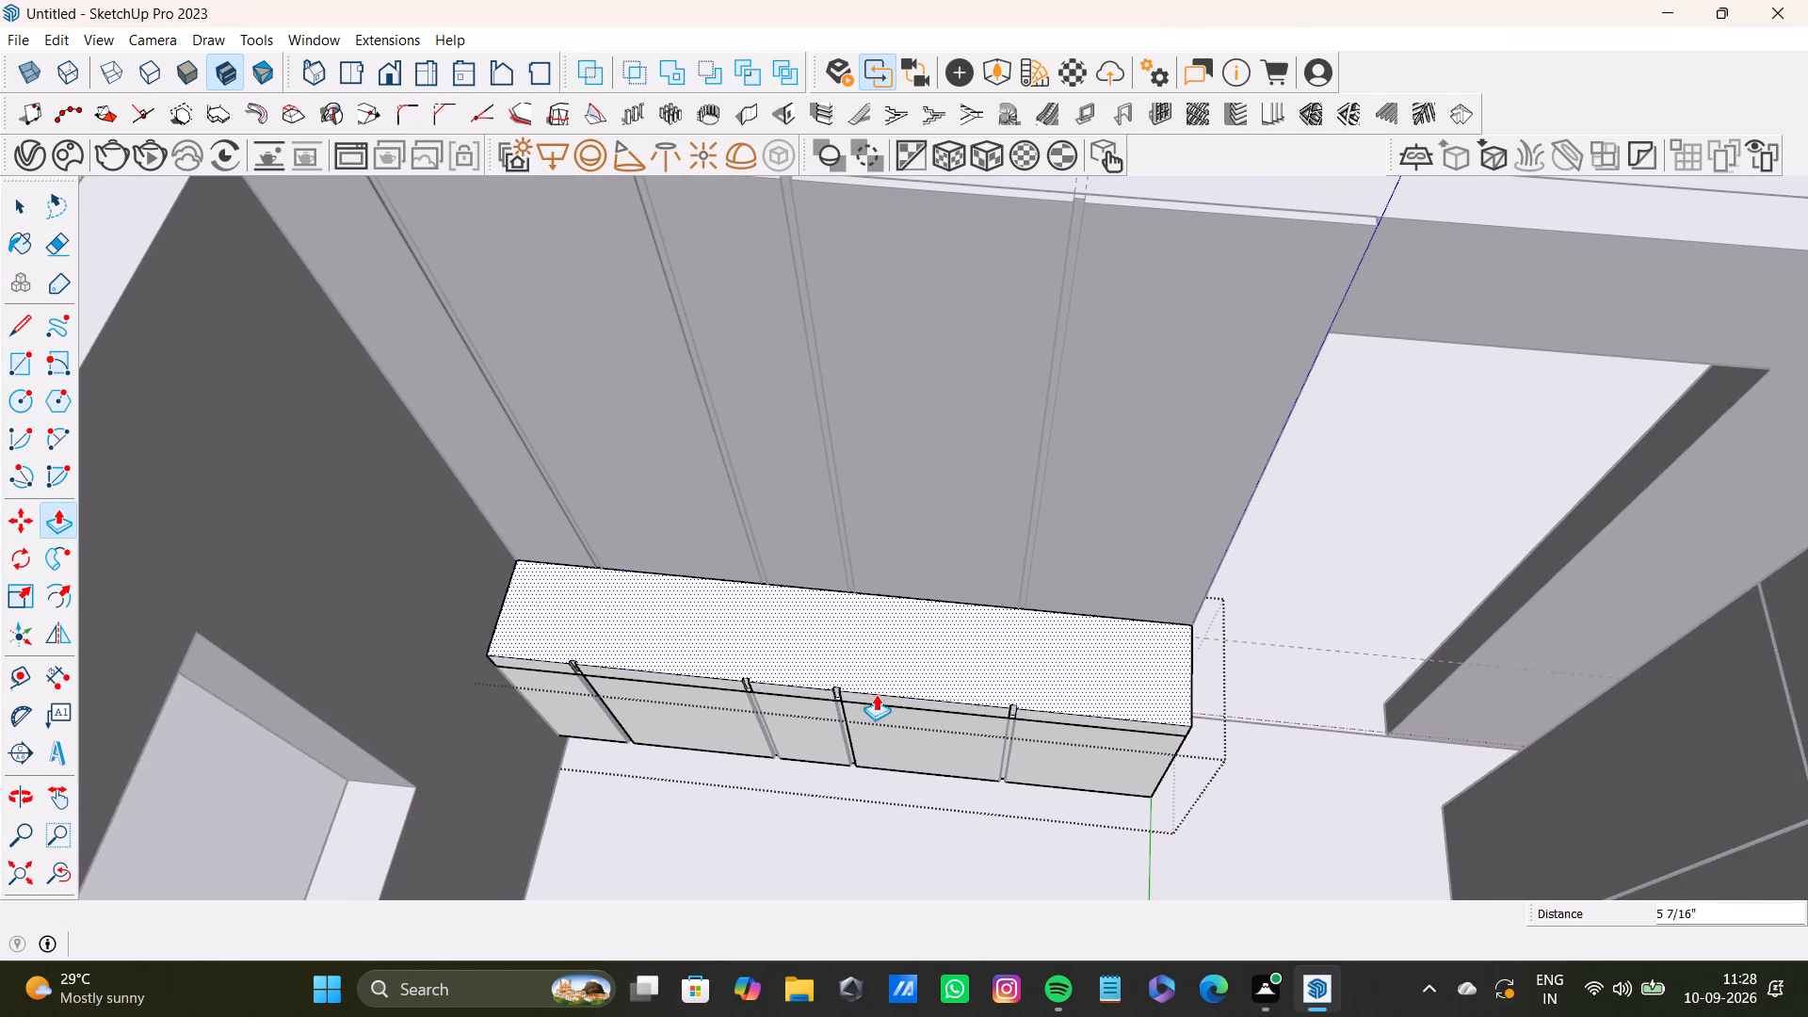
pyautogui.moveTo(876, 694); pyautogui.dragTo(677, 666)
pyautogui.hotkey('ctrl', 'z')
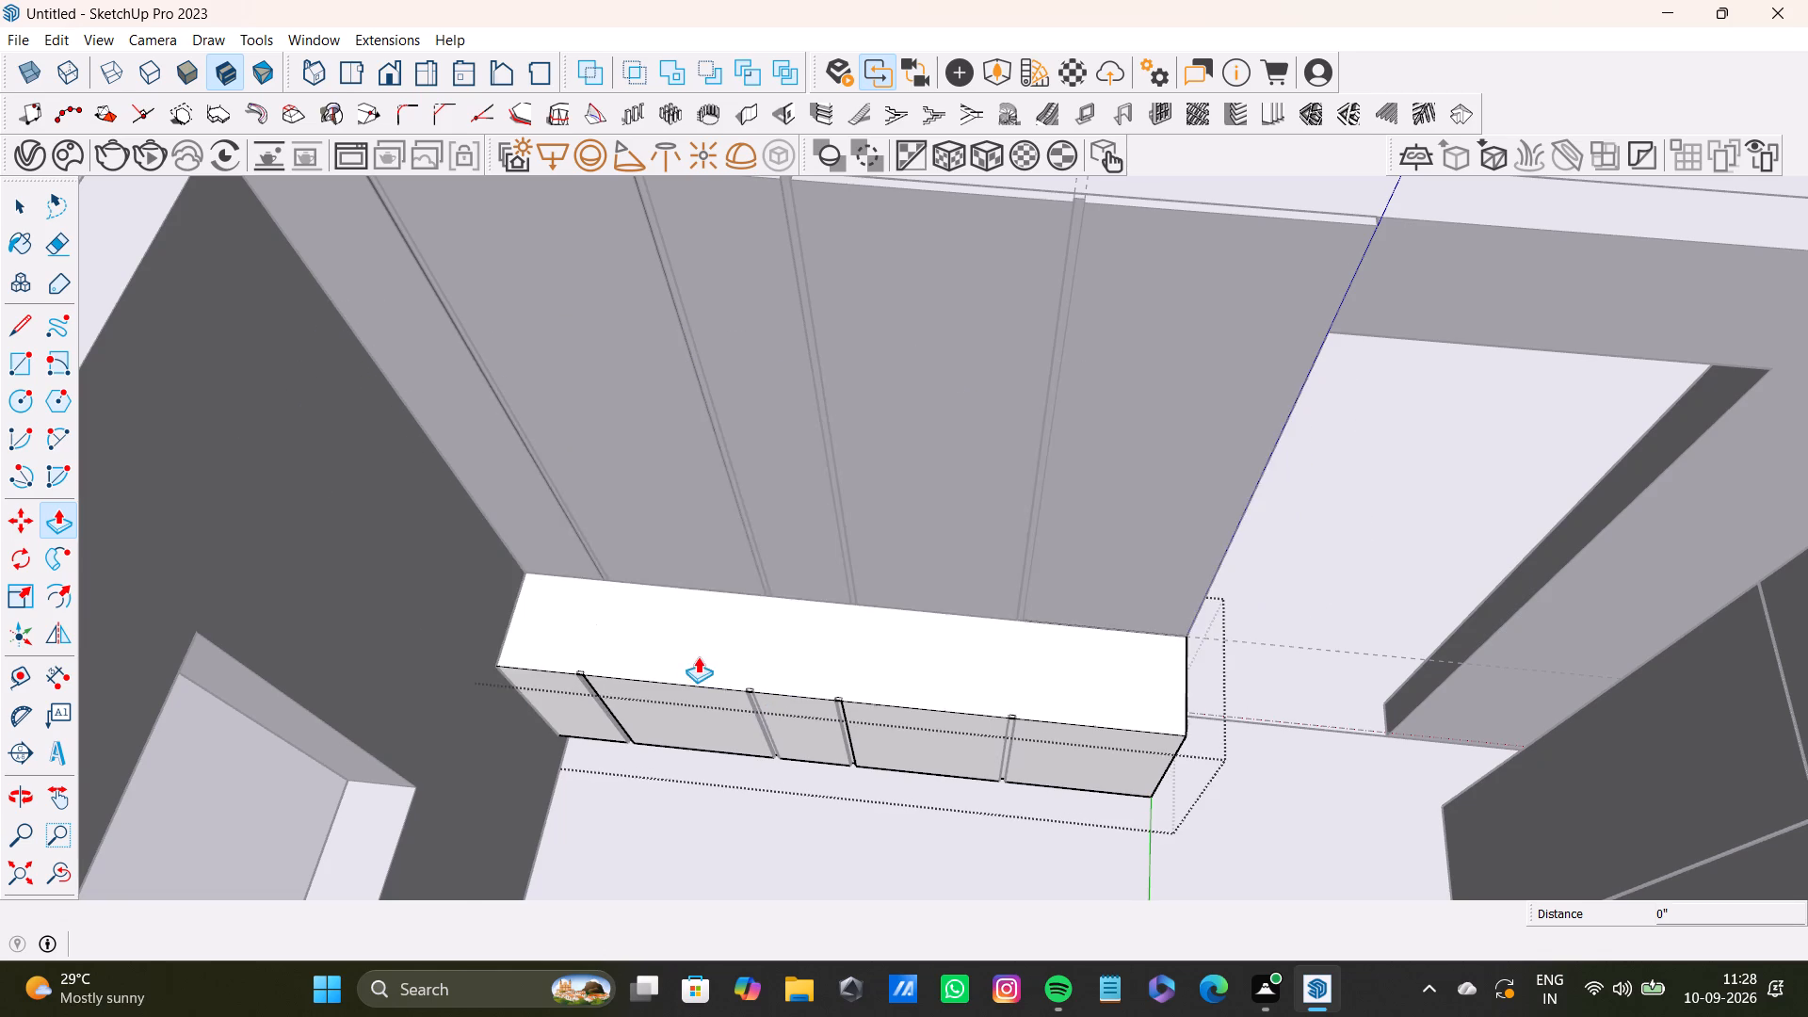
# Exit the ledge group and clear the selection.
pyautogui.scroll(-4, 698, 656)
pyautogui.press('space')
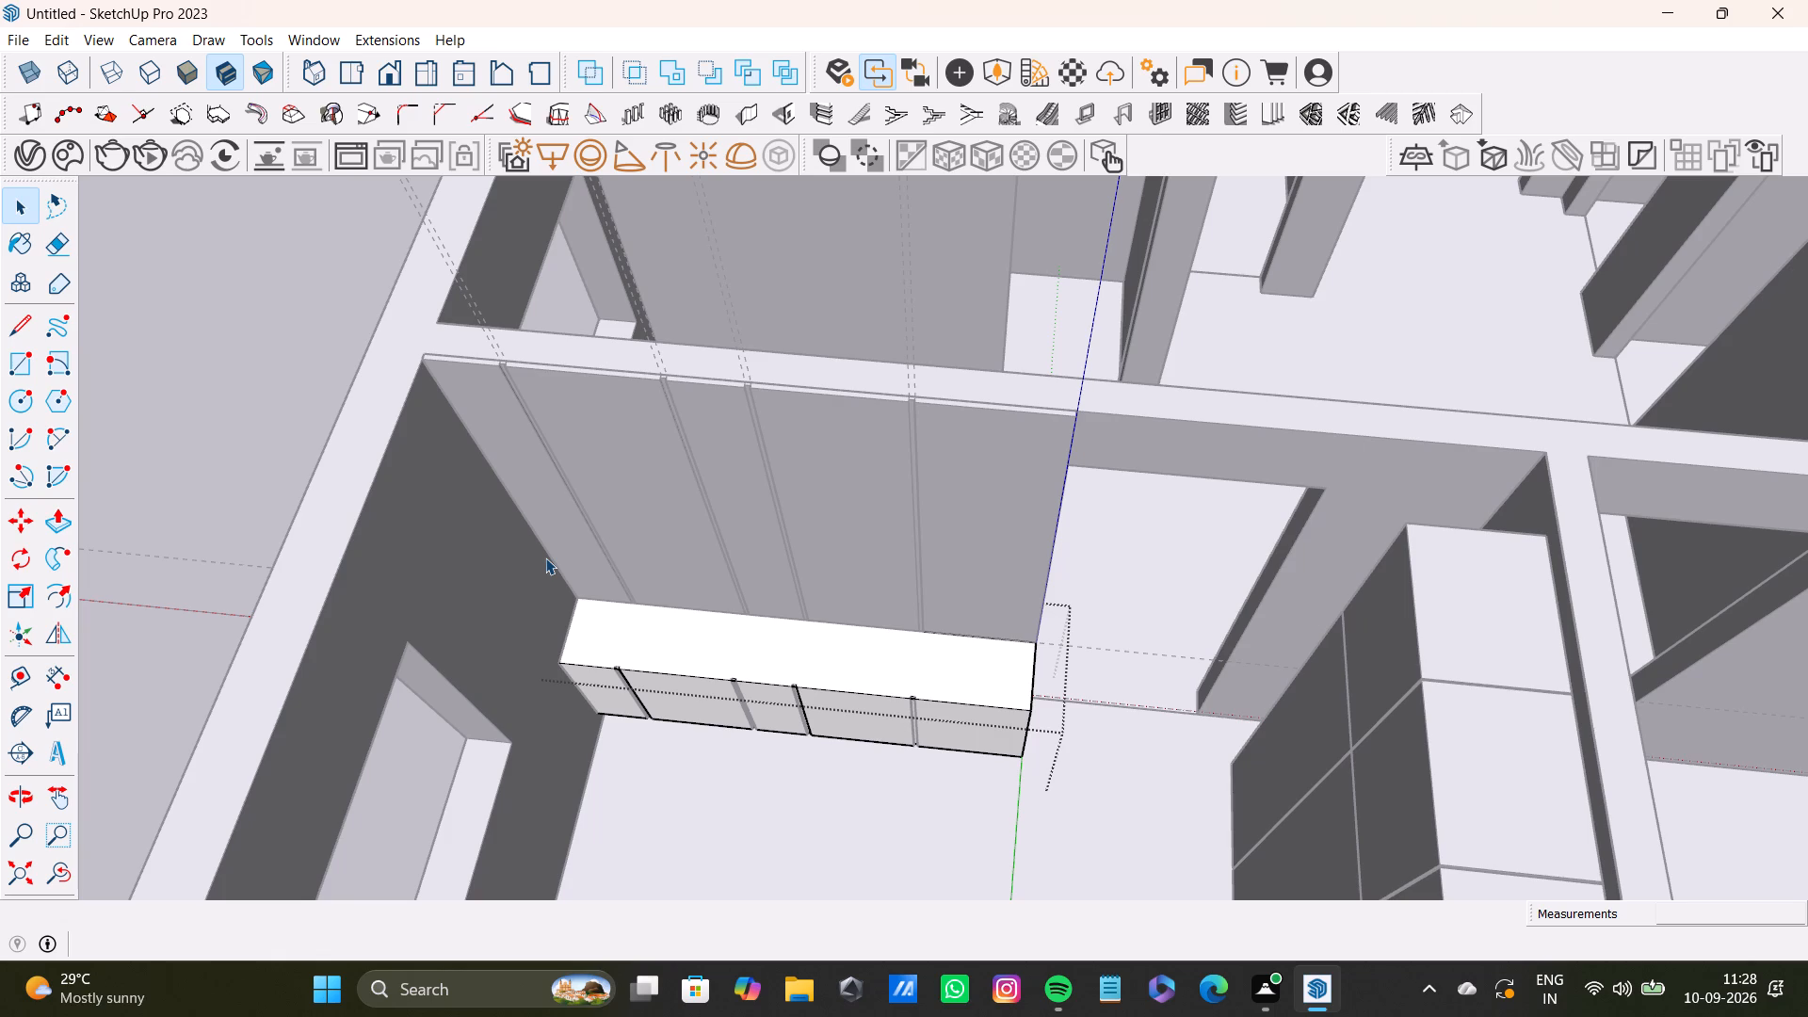
pyautogui.press('space')
pyautogui.click(195, 420)
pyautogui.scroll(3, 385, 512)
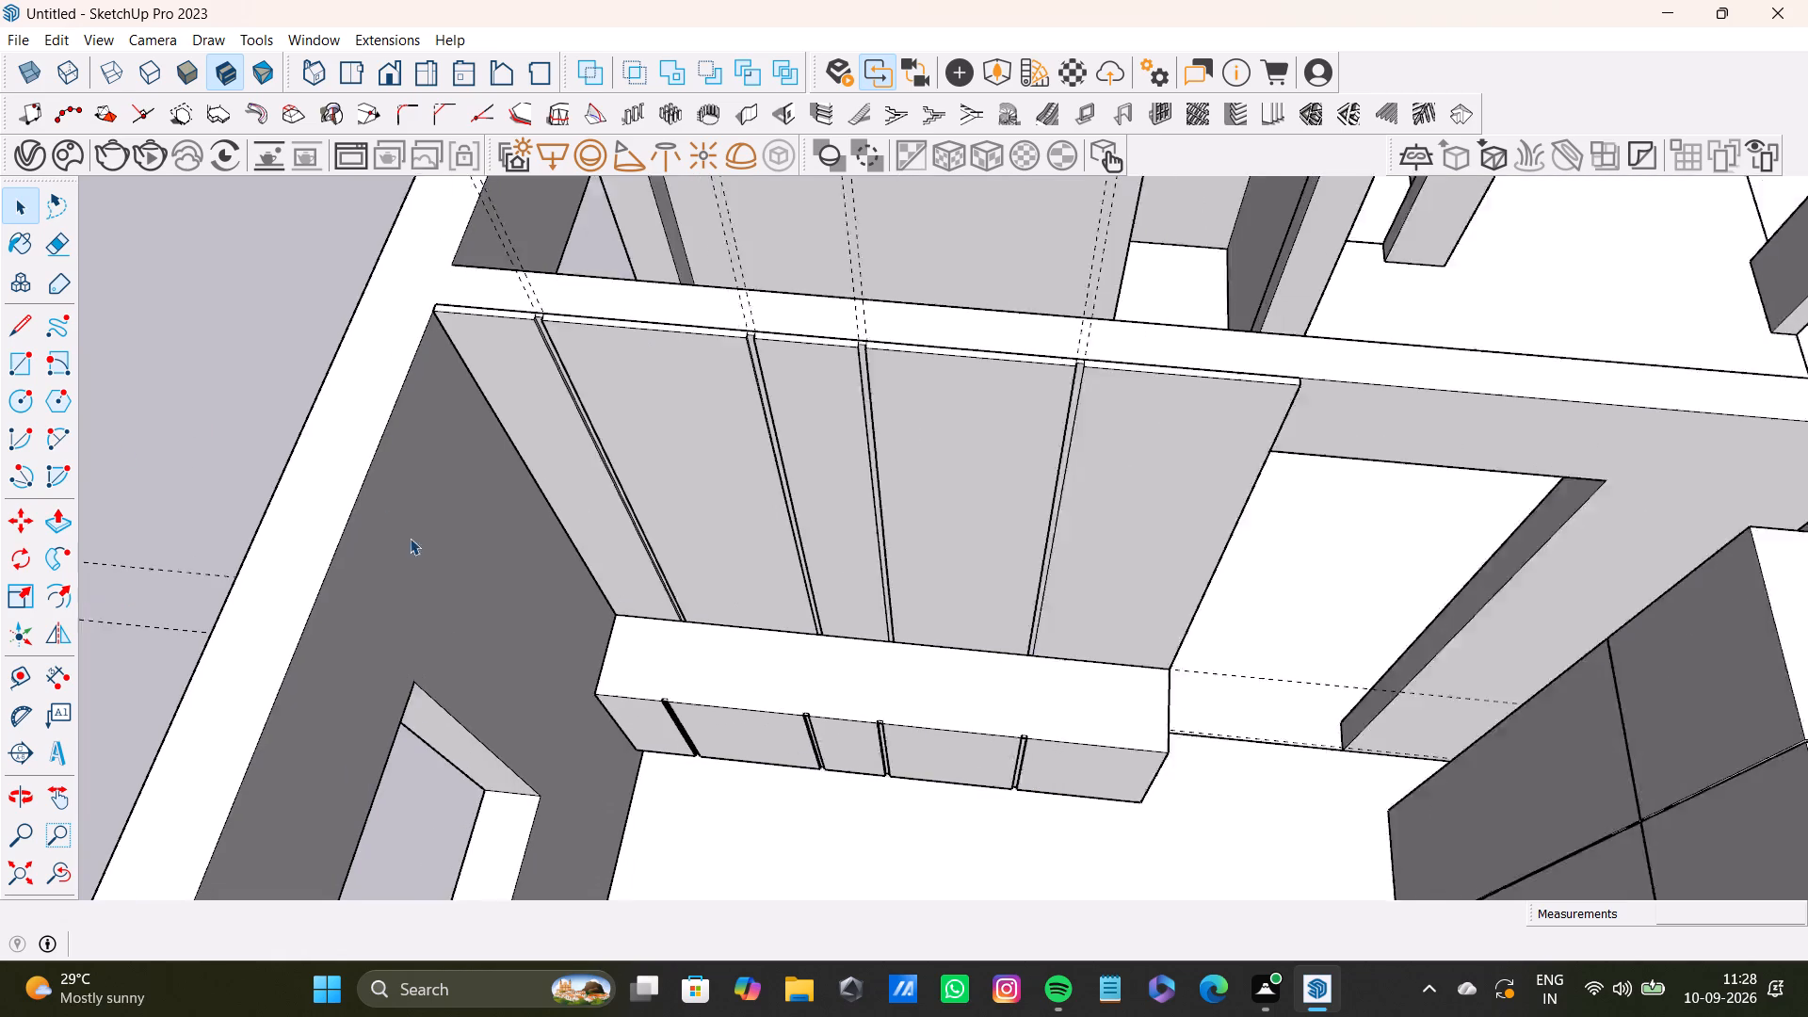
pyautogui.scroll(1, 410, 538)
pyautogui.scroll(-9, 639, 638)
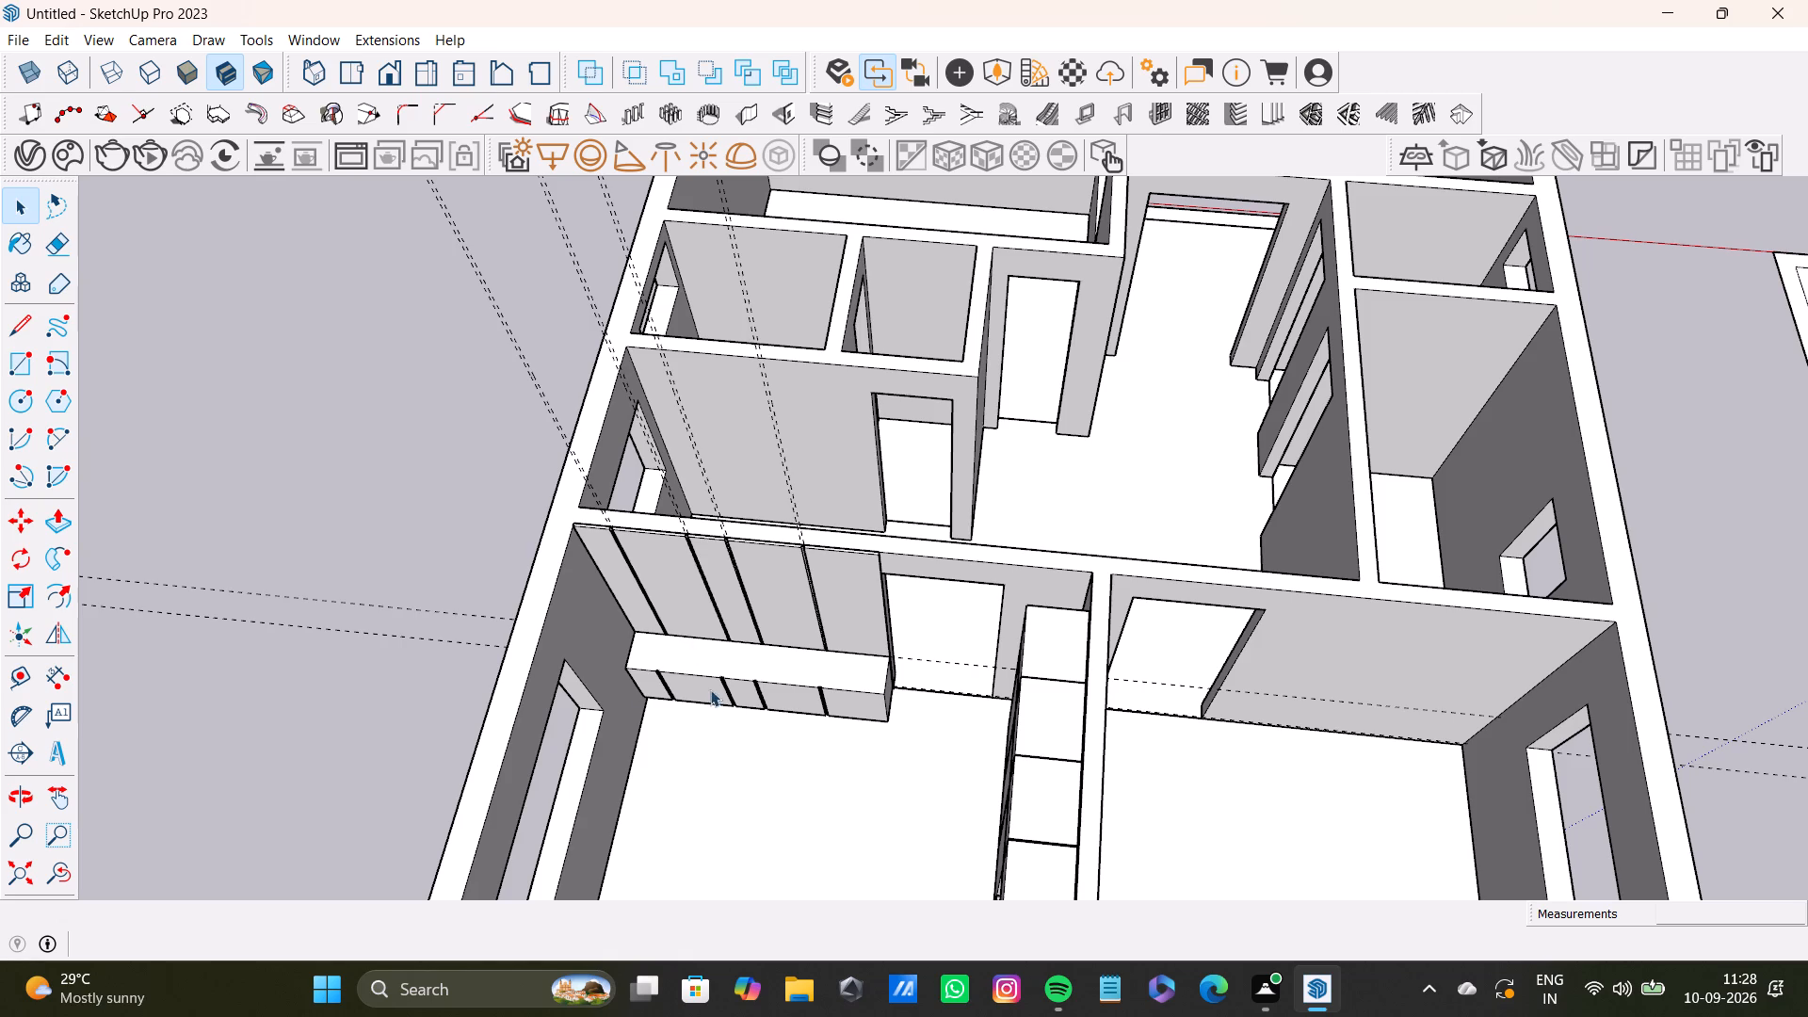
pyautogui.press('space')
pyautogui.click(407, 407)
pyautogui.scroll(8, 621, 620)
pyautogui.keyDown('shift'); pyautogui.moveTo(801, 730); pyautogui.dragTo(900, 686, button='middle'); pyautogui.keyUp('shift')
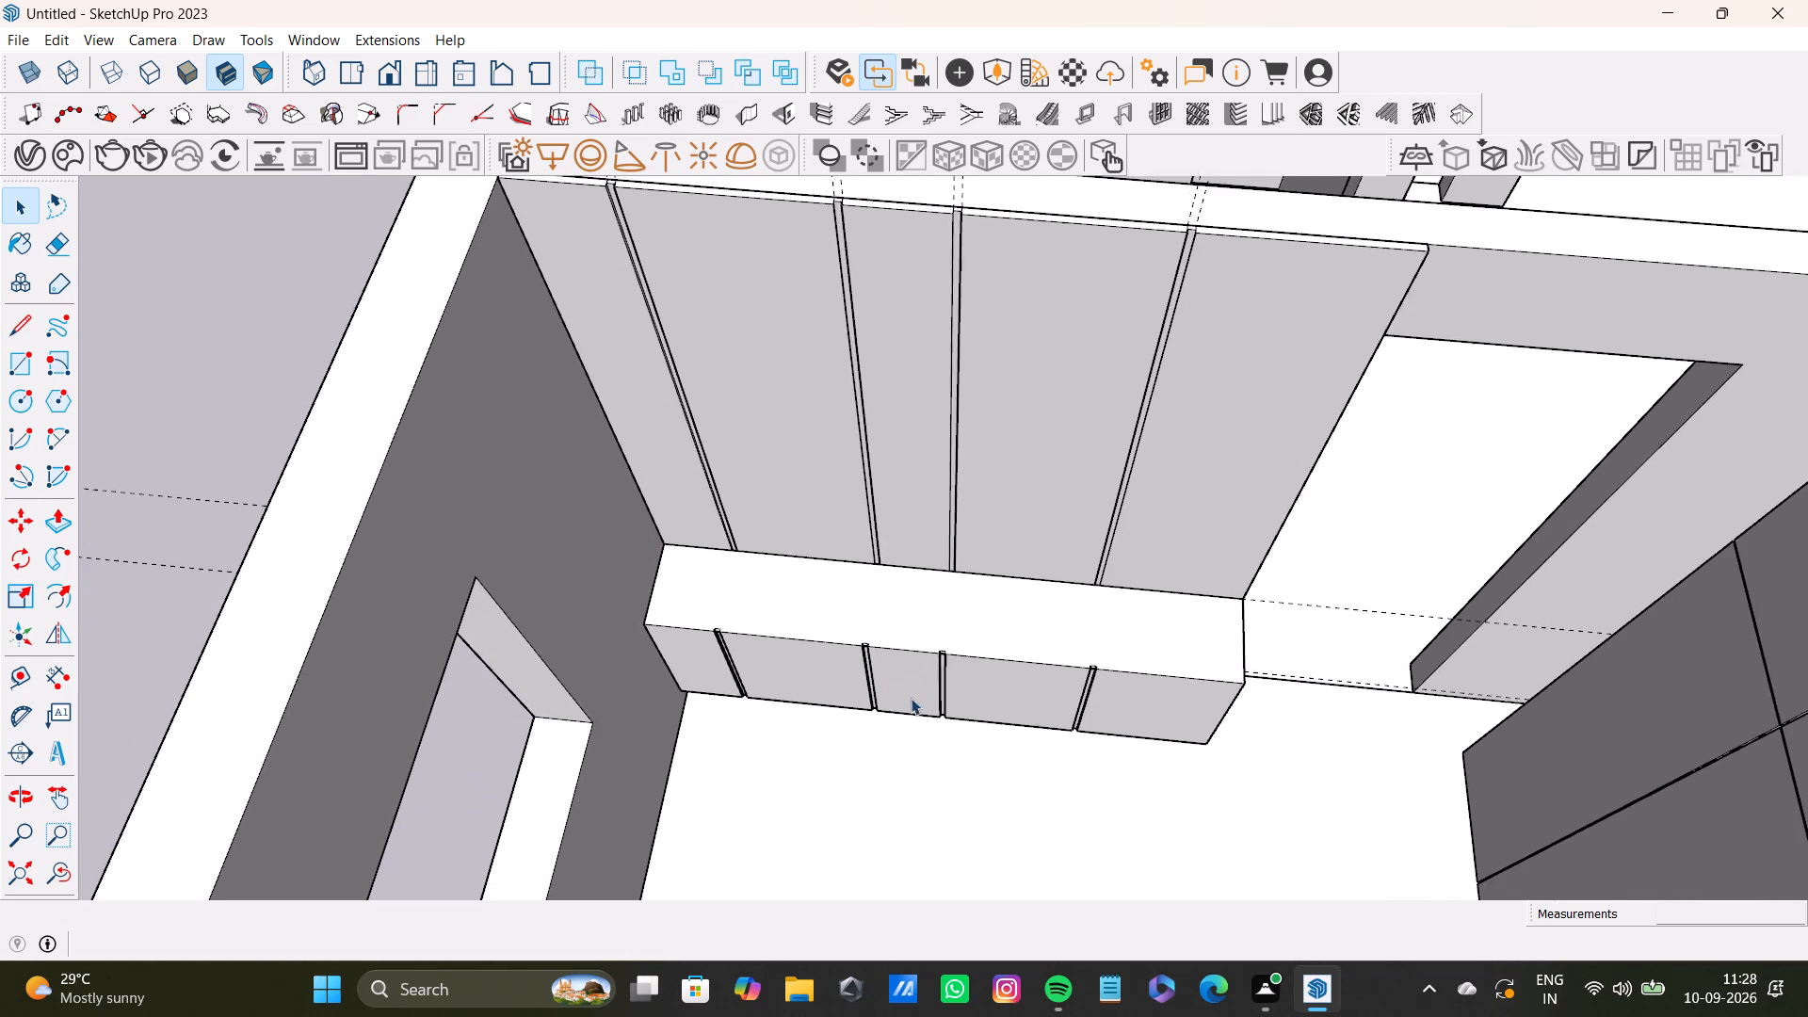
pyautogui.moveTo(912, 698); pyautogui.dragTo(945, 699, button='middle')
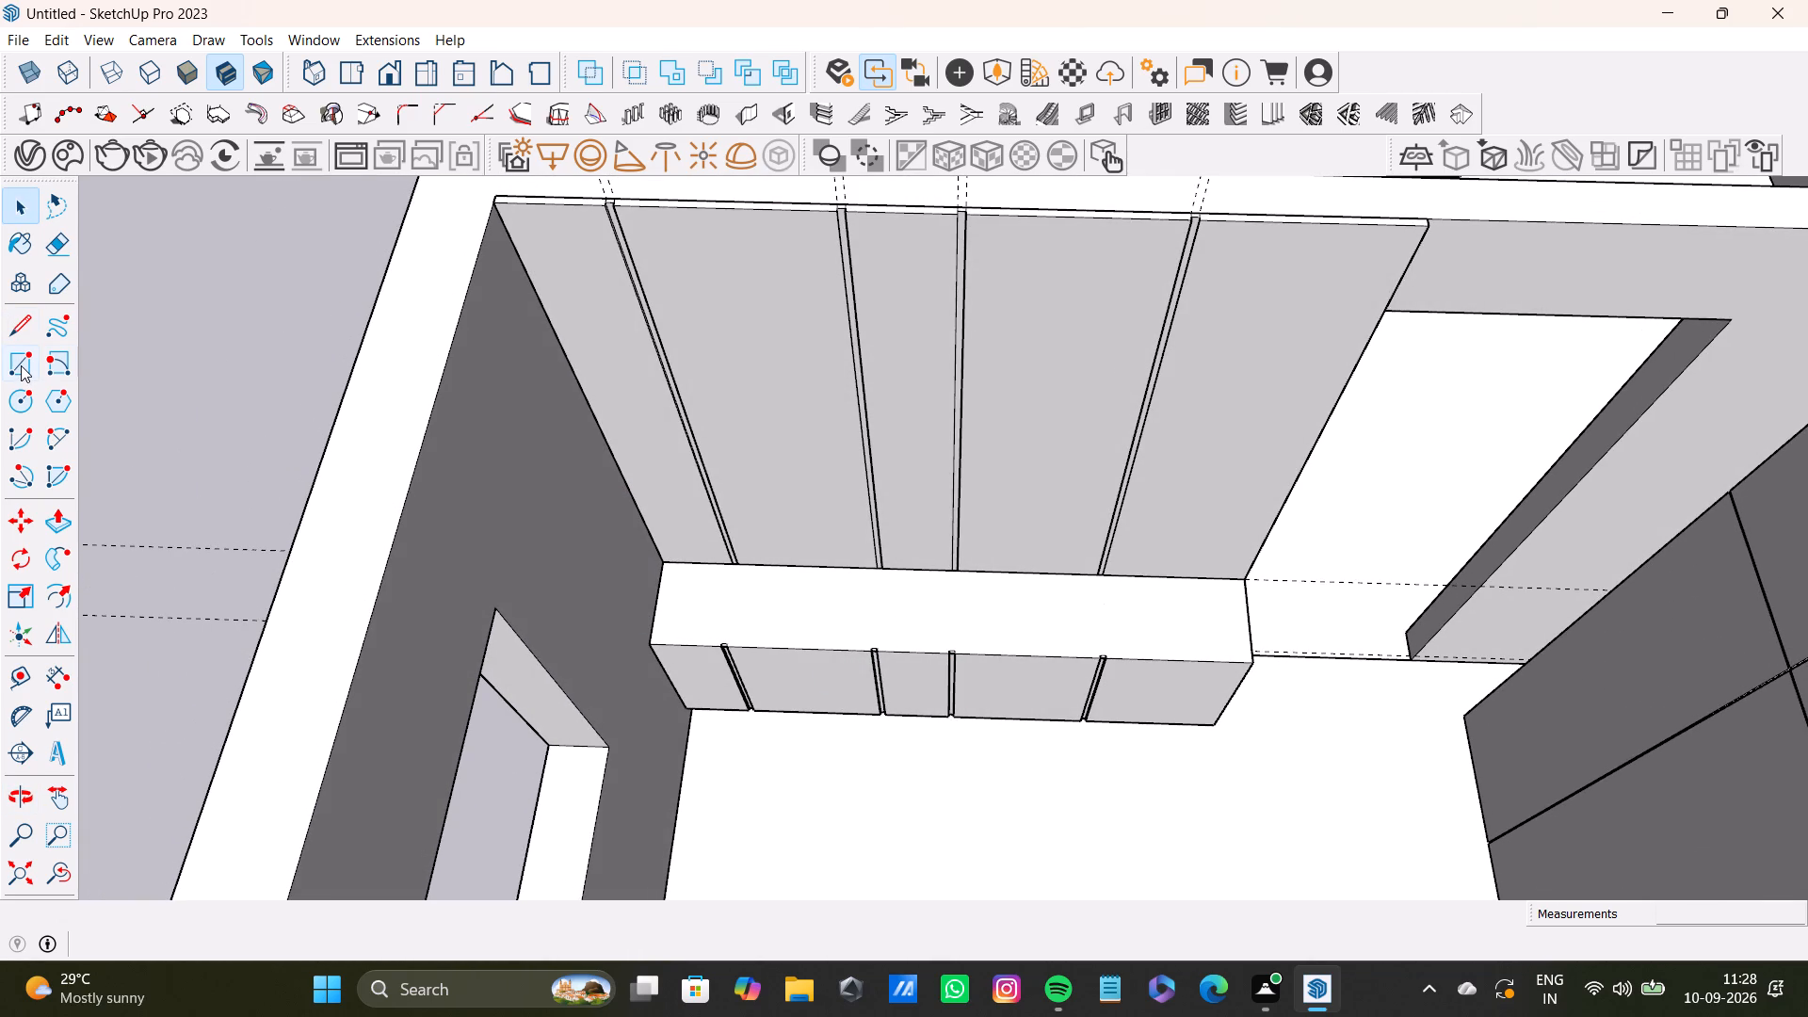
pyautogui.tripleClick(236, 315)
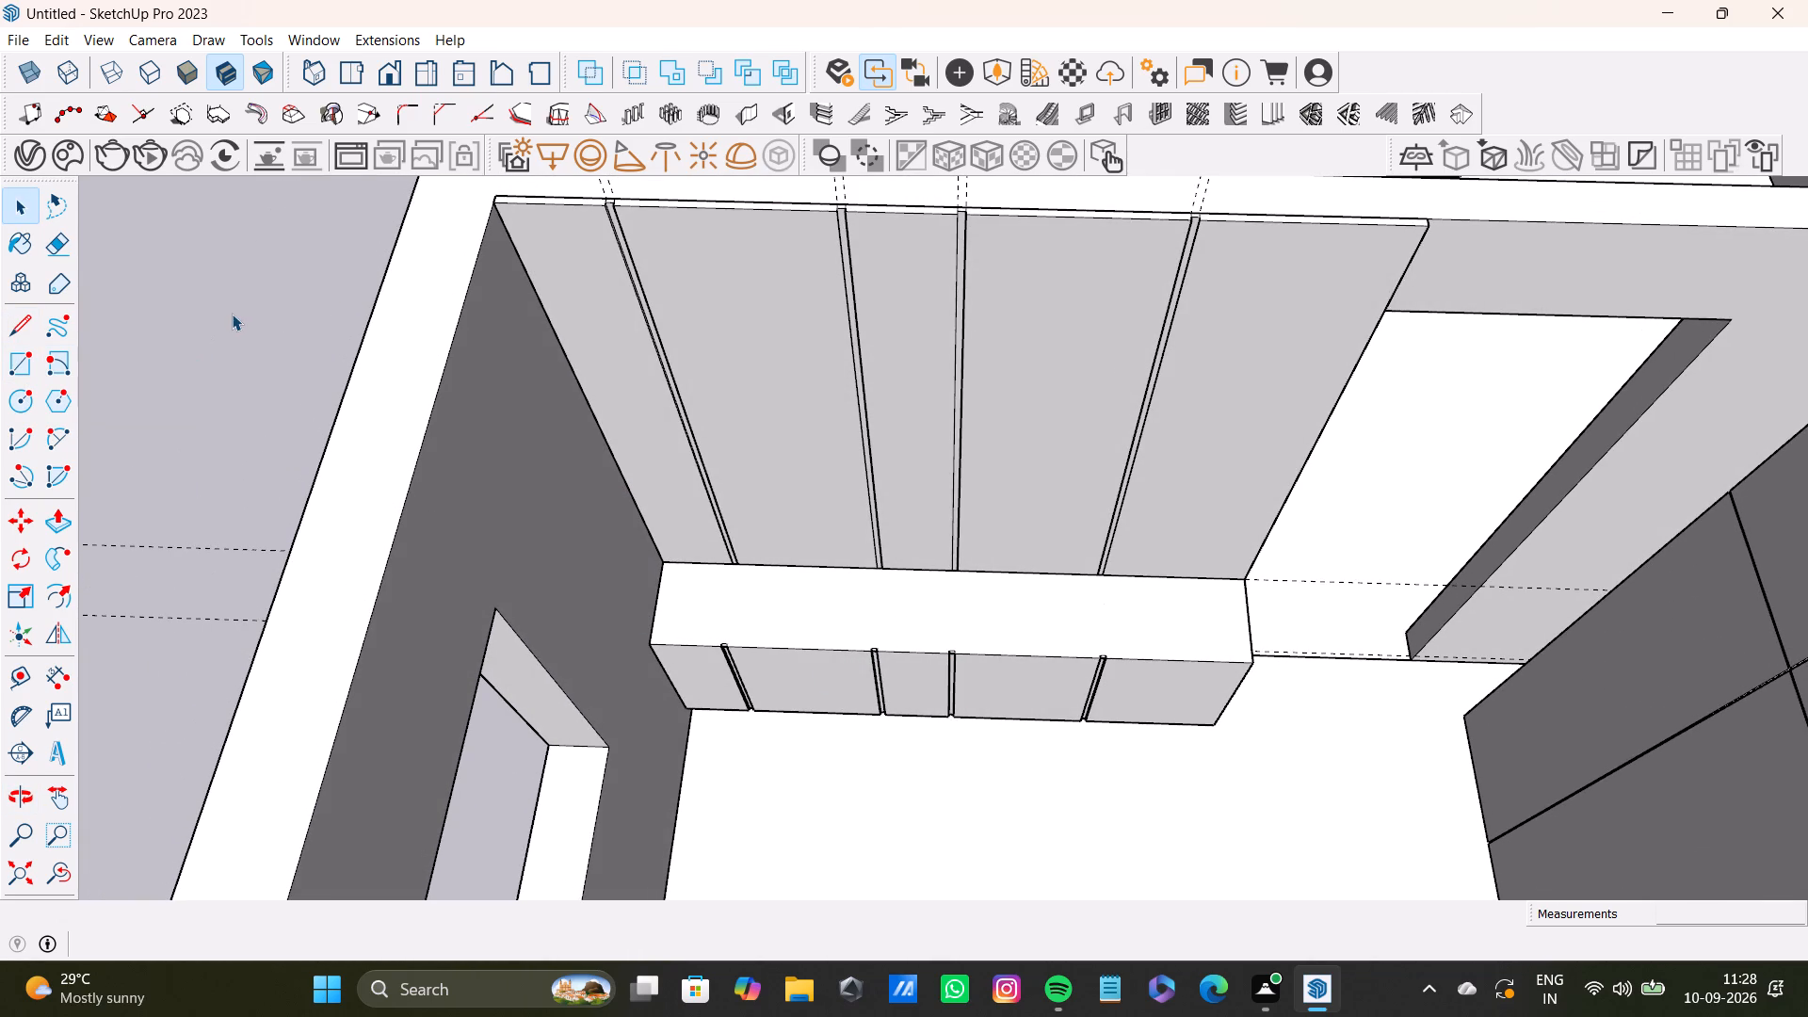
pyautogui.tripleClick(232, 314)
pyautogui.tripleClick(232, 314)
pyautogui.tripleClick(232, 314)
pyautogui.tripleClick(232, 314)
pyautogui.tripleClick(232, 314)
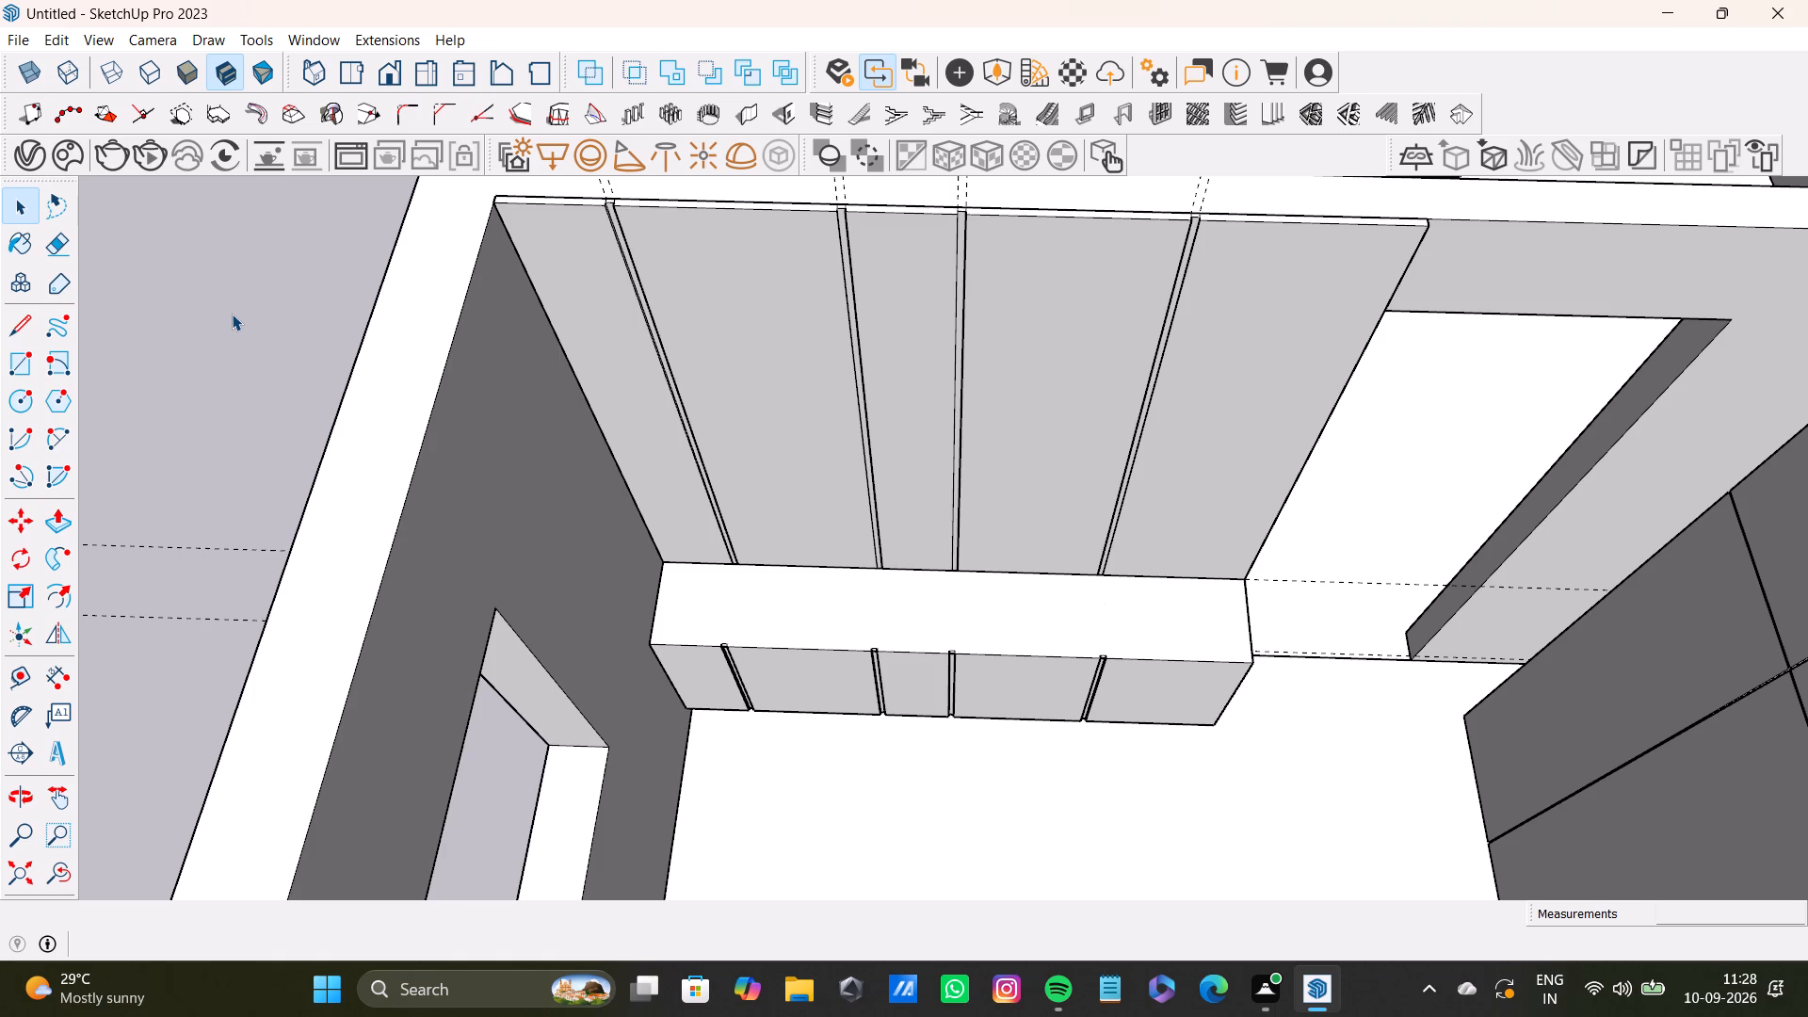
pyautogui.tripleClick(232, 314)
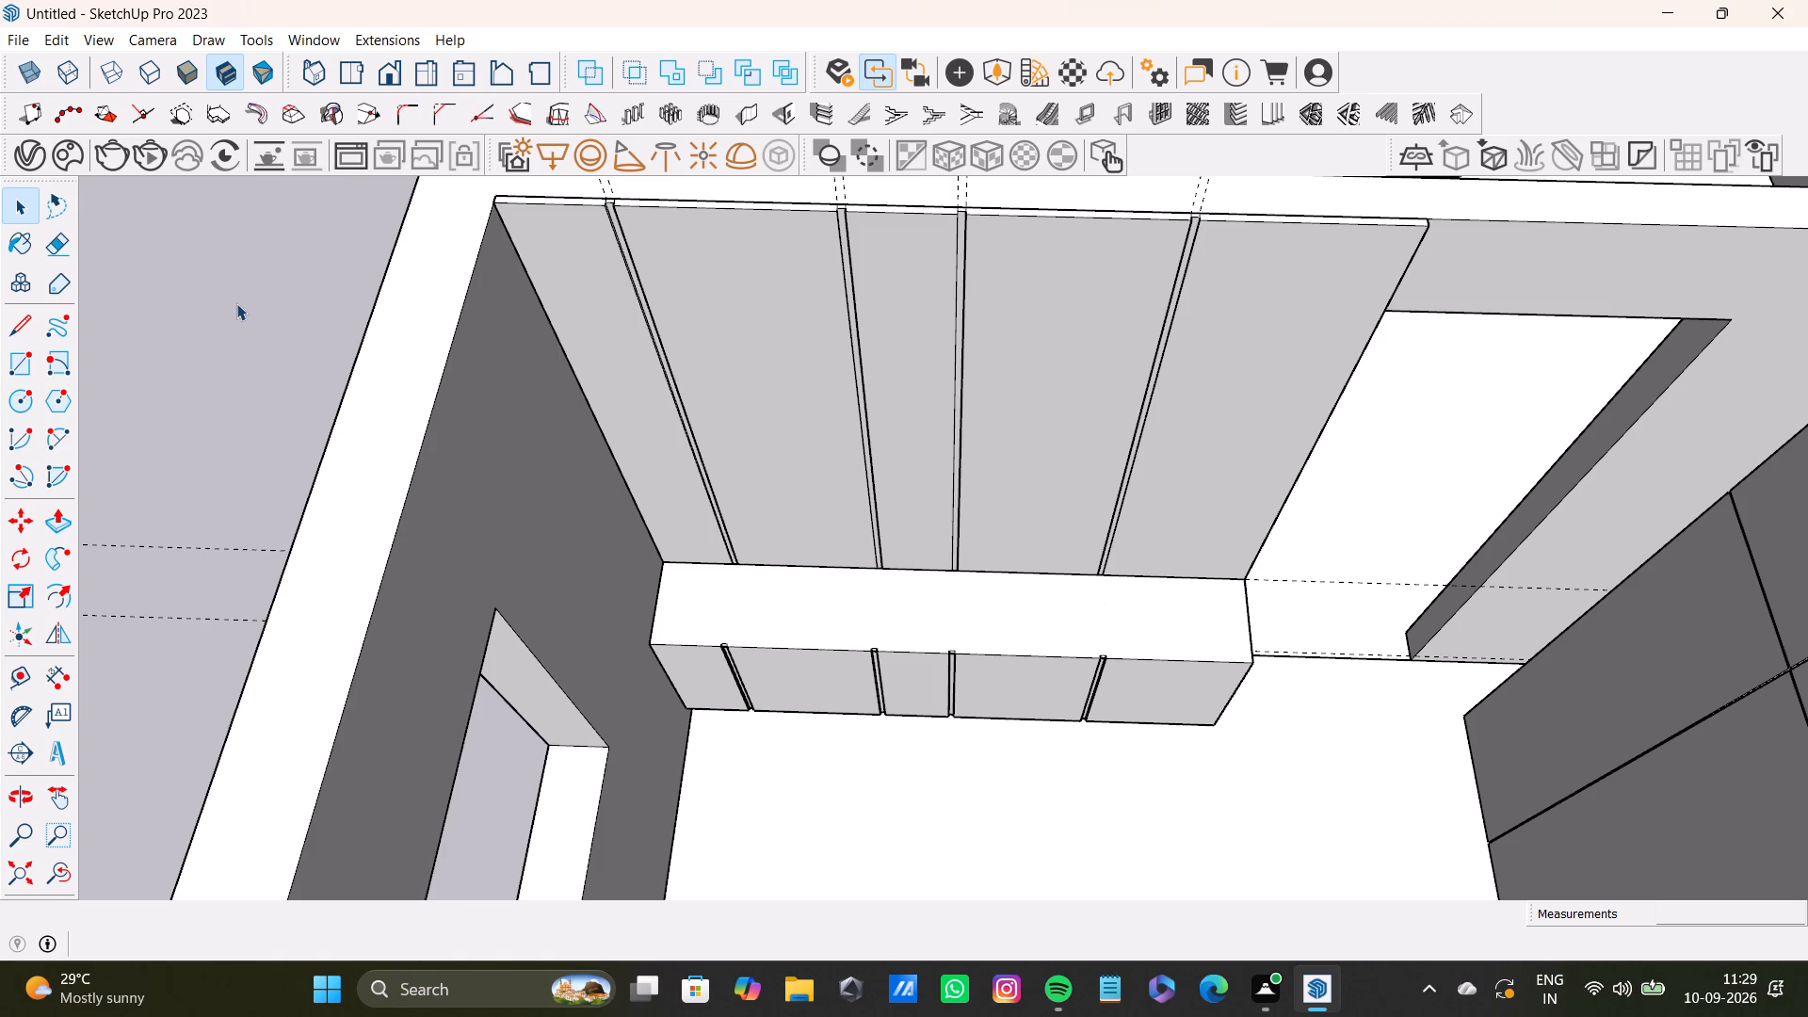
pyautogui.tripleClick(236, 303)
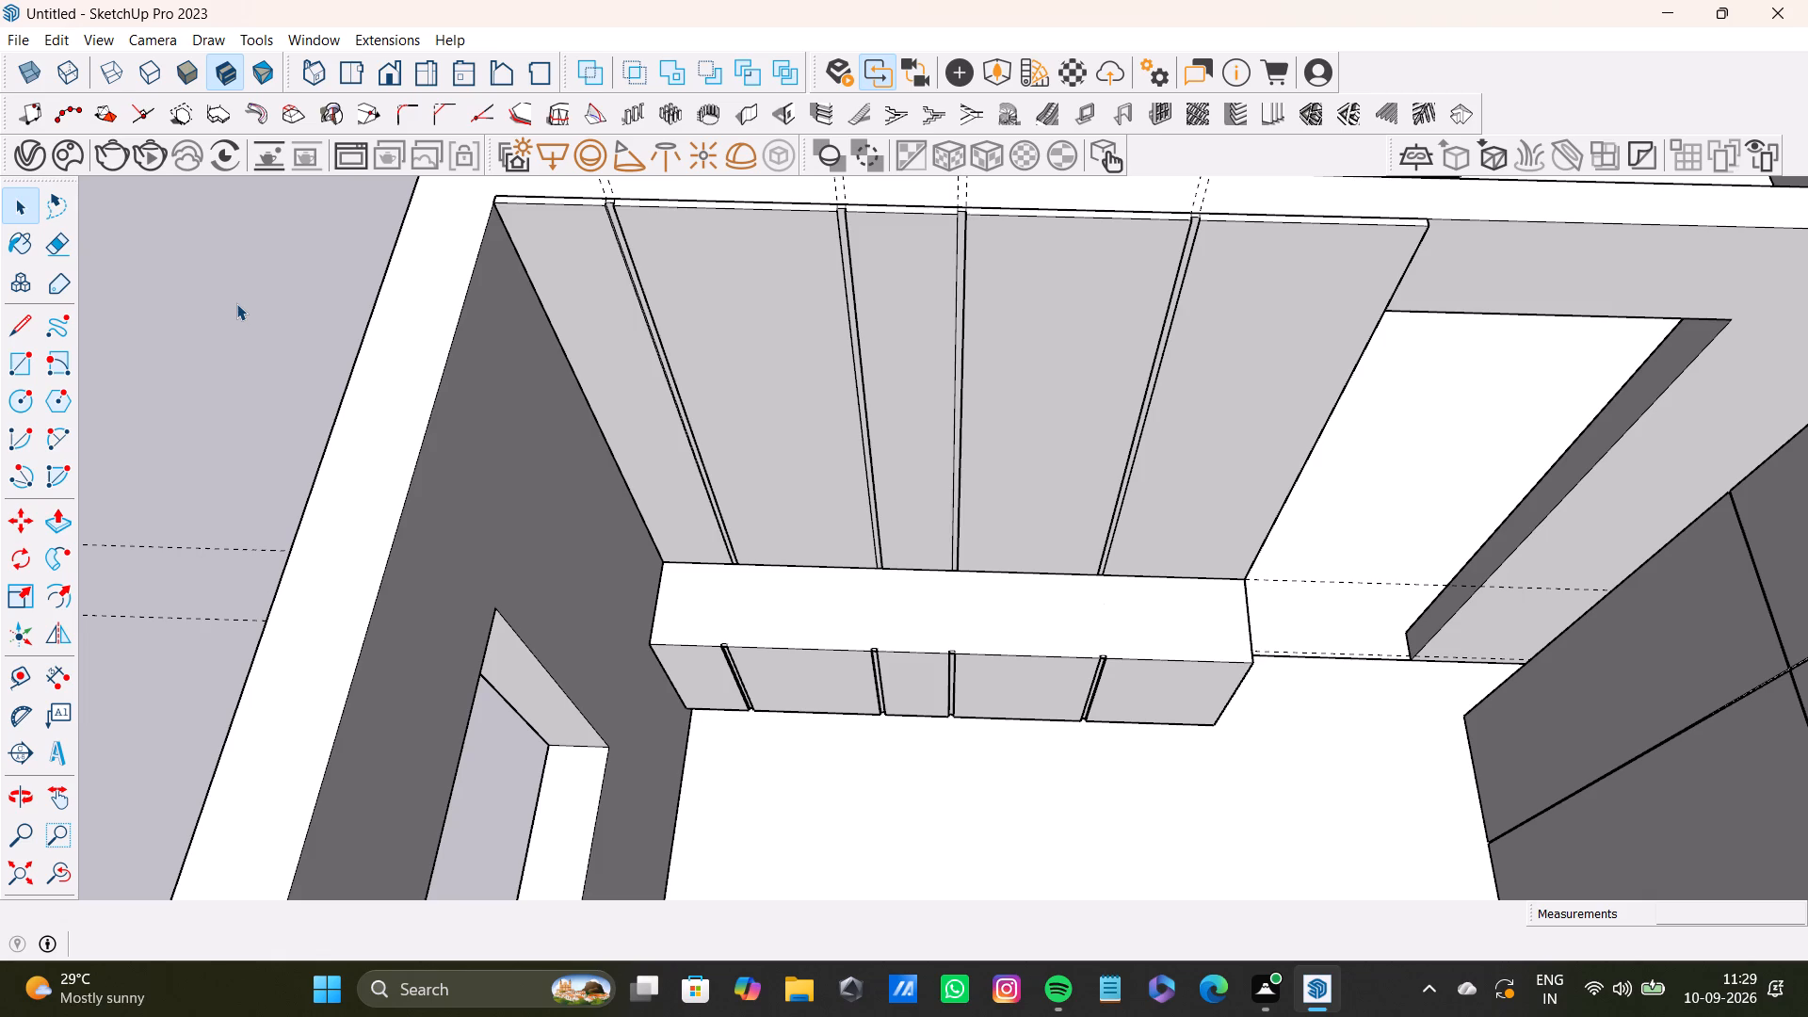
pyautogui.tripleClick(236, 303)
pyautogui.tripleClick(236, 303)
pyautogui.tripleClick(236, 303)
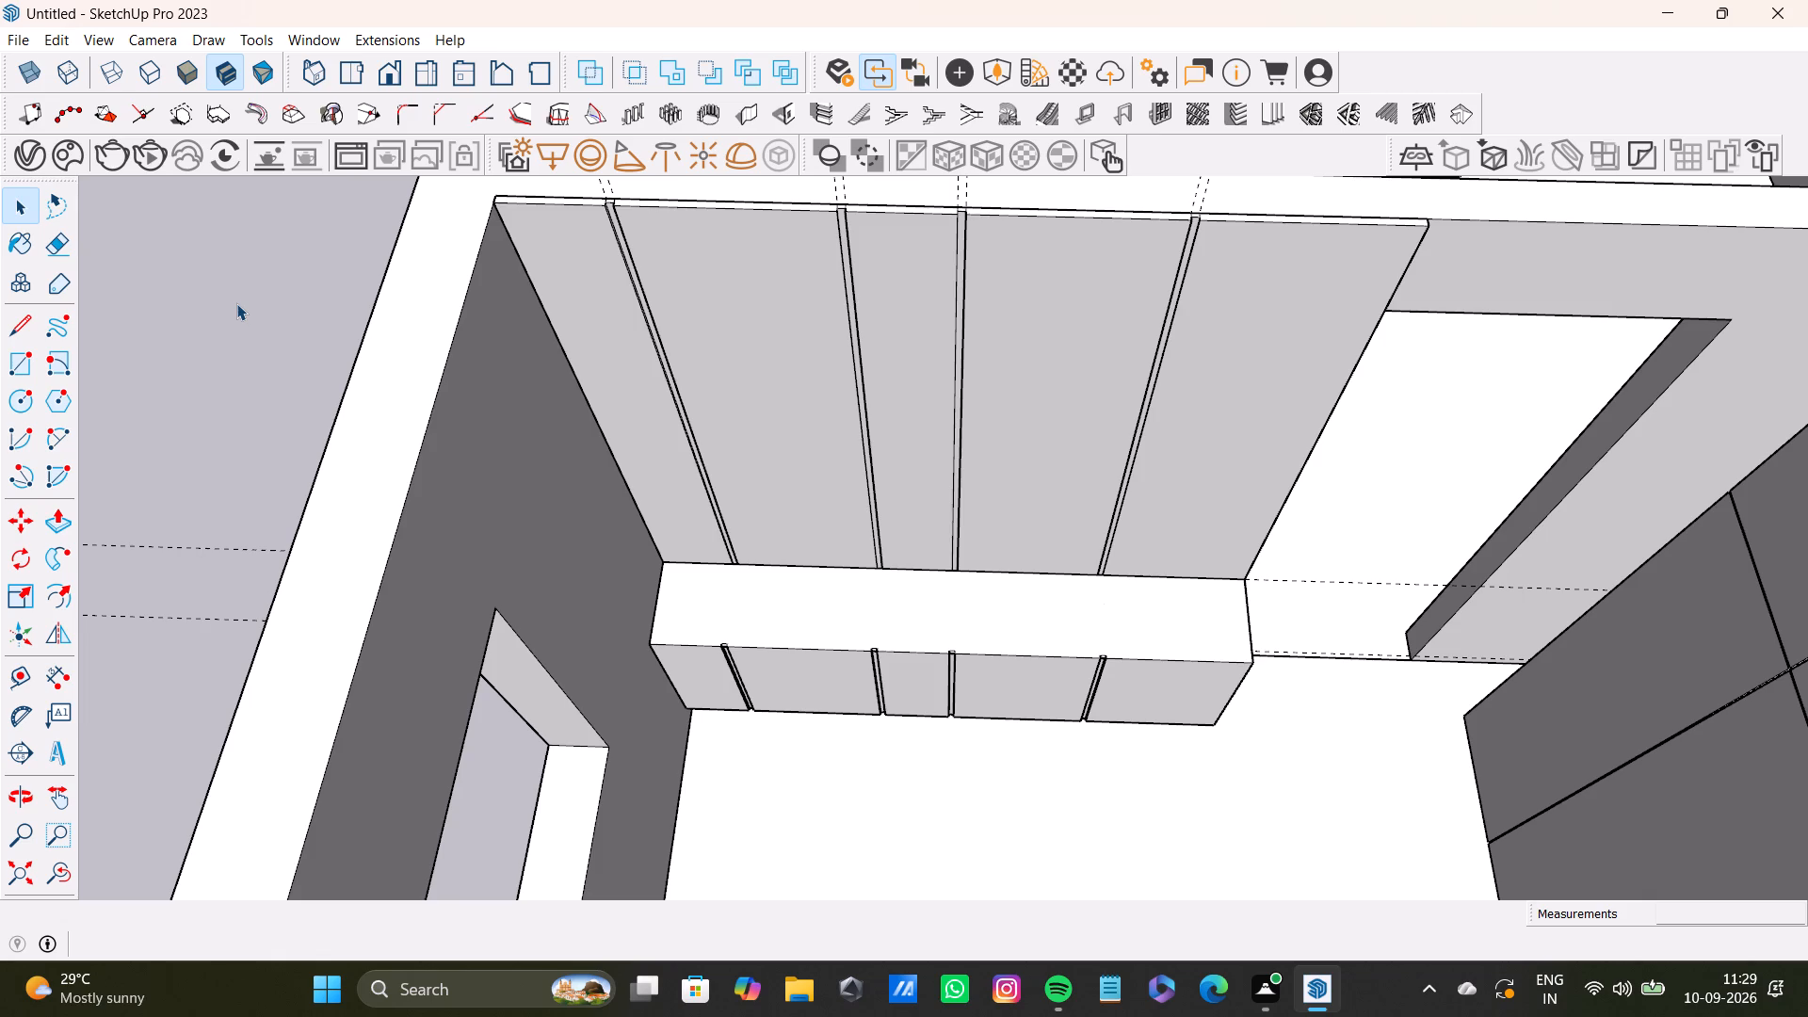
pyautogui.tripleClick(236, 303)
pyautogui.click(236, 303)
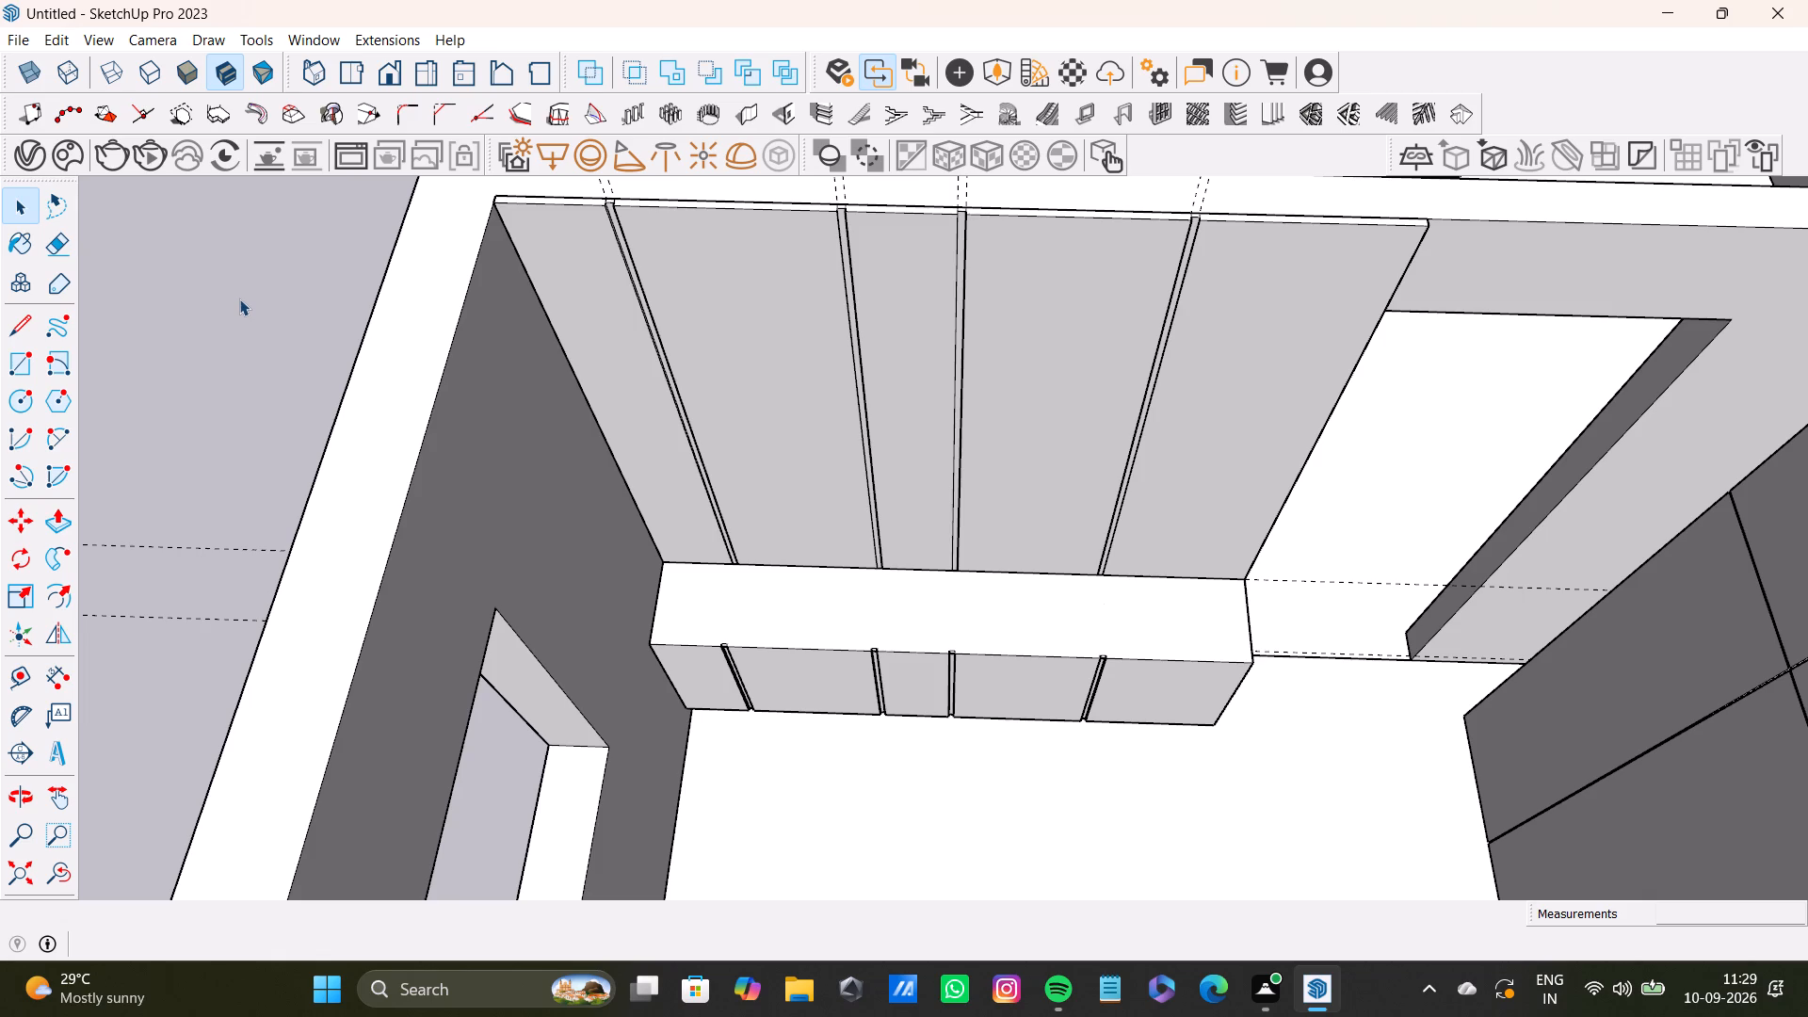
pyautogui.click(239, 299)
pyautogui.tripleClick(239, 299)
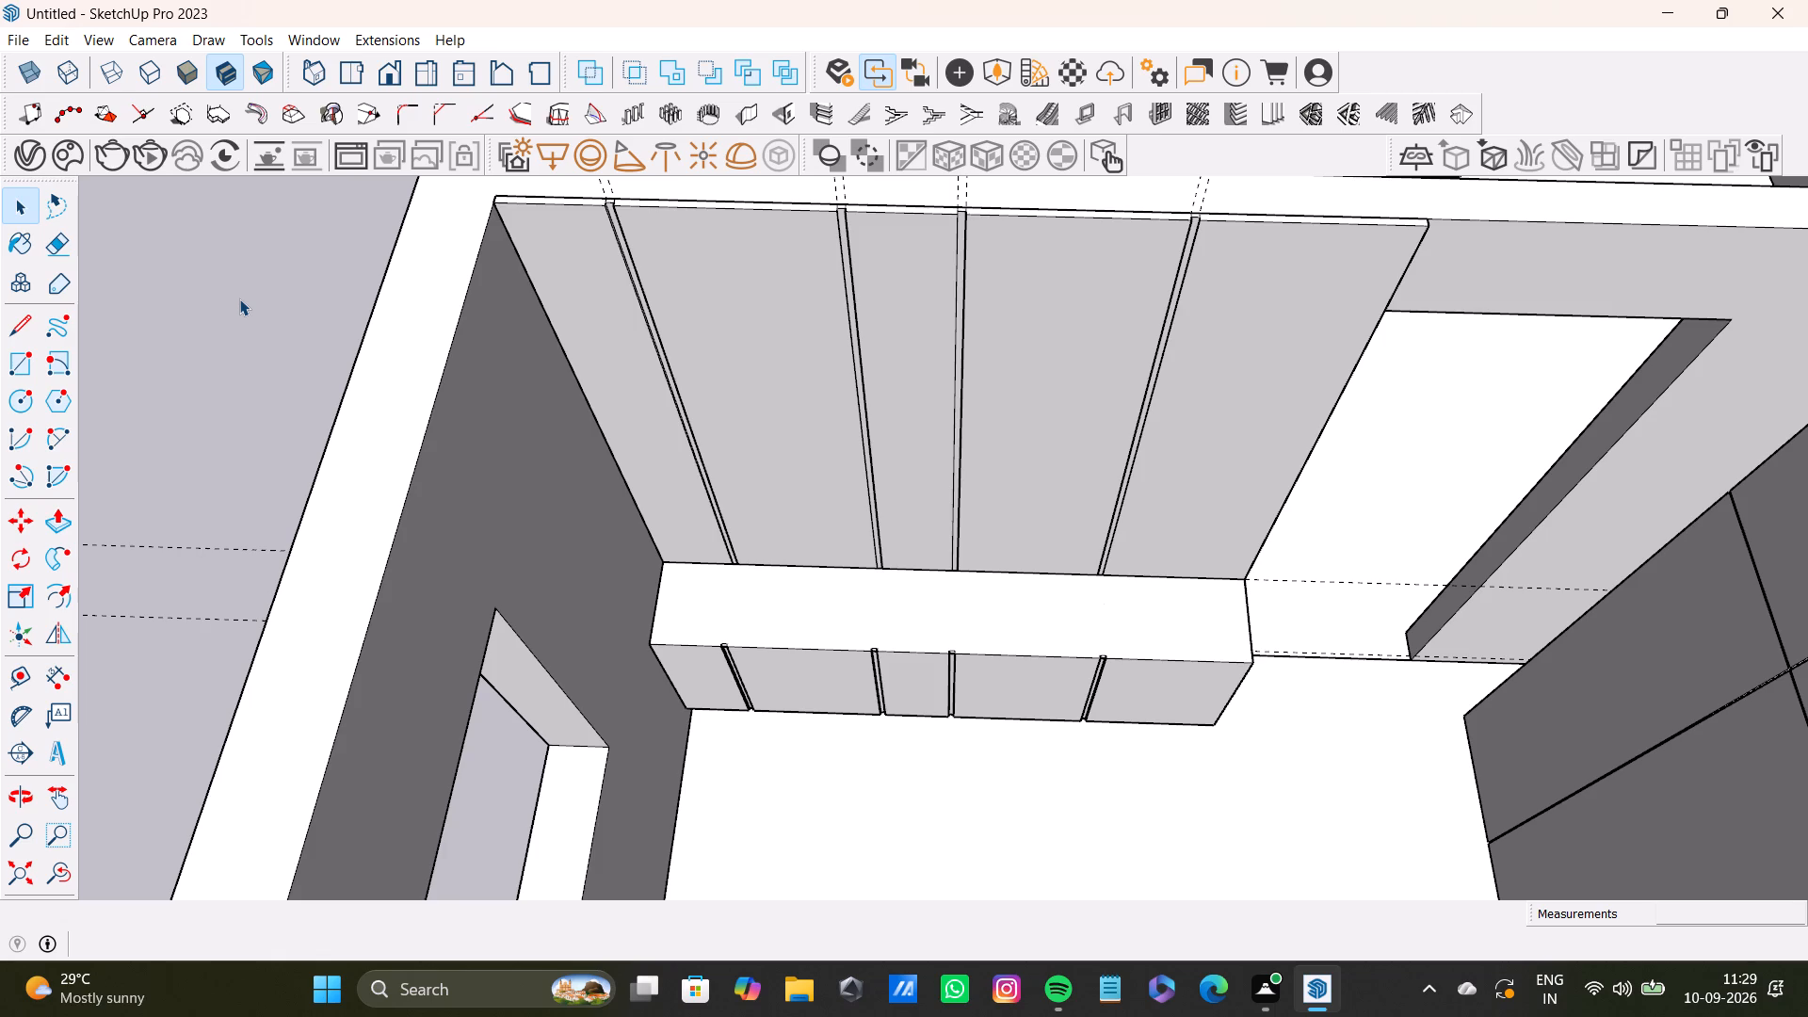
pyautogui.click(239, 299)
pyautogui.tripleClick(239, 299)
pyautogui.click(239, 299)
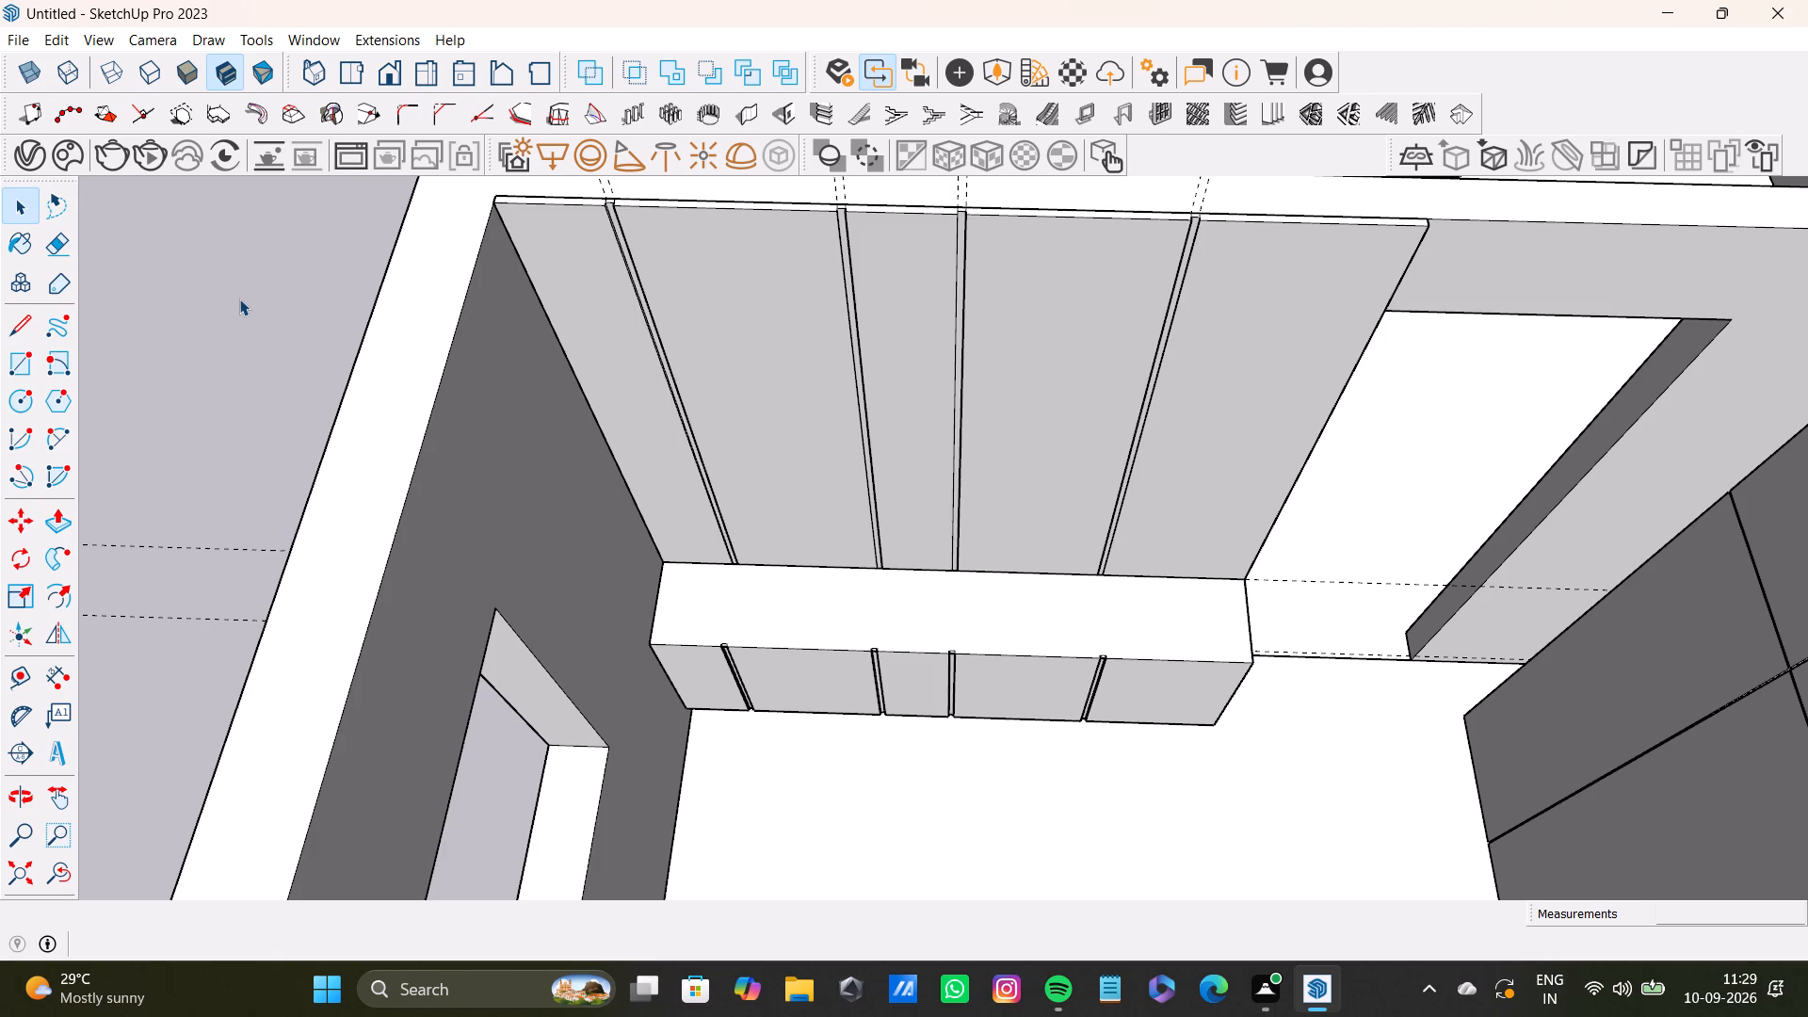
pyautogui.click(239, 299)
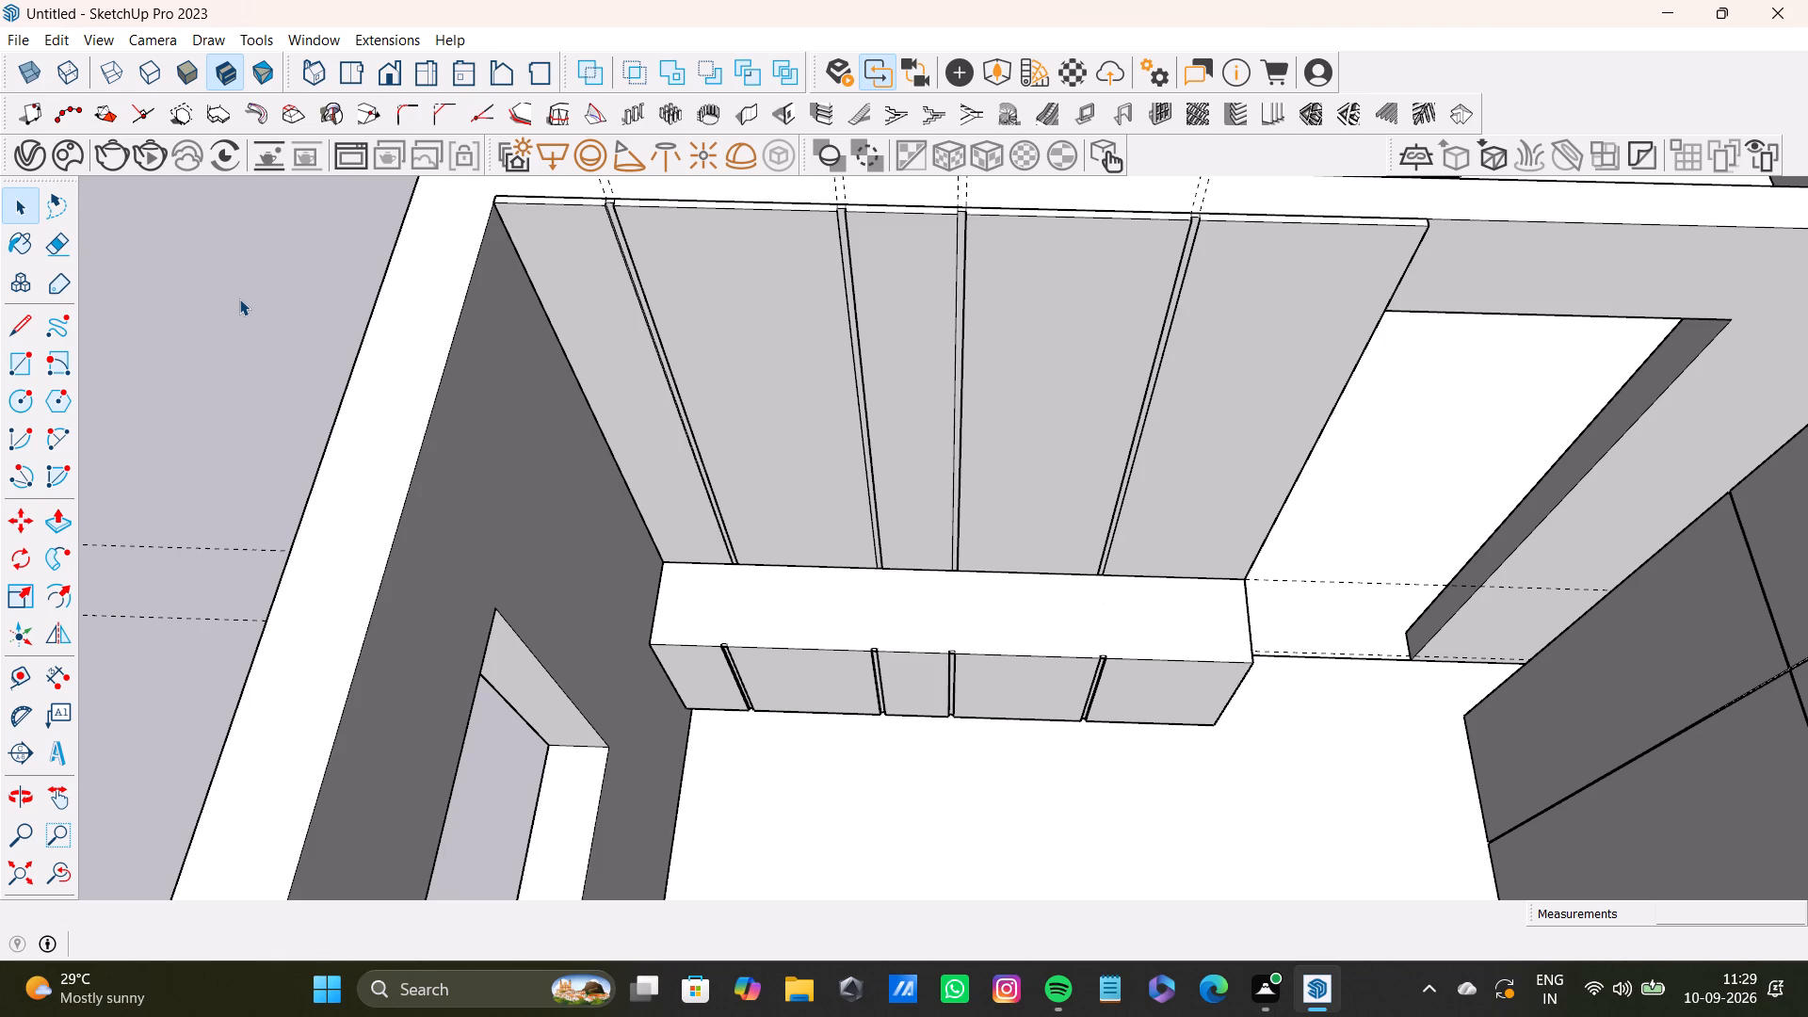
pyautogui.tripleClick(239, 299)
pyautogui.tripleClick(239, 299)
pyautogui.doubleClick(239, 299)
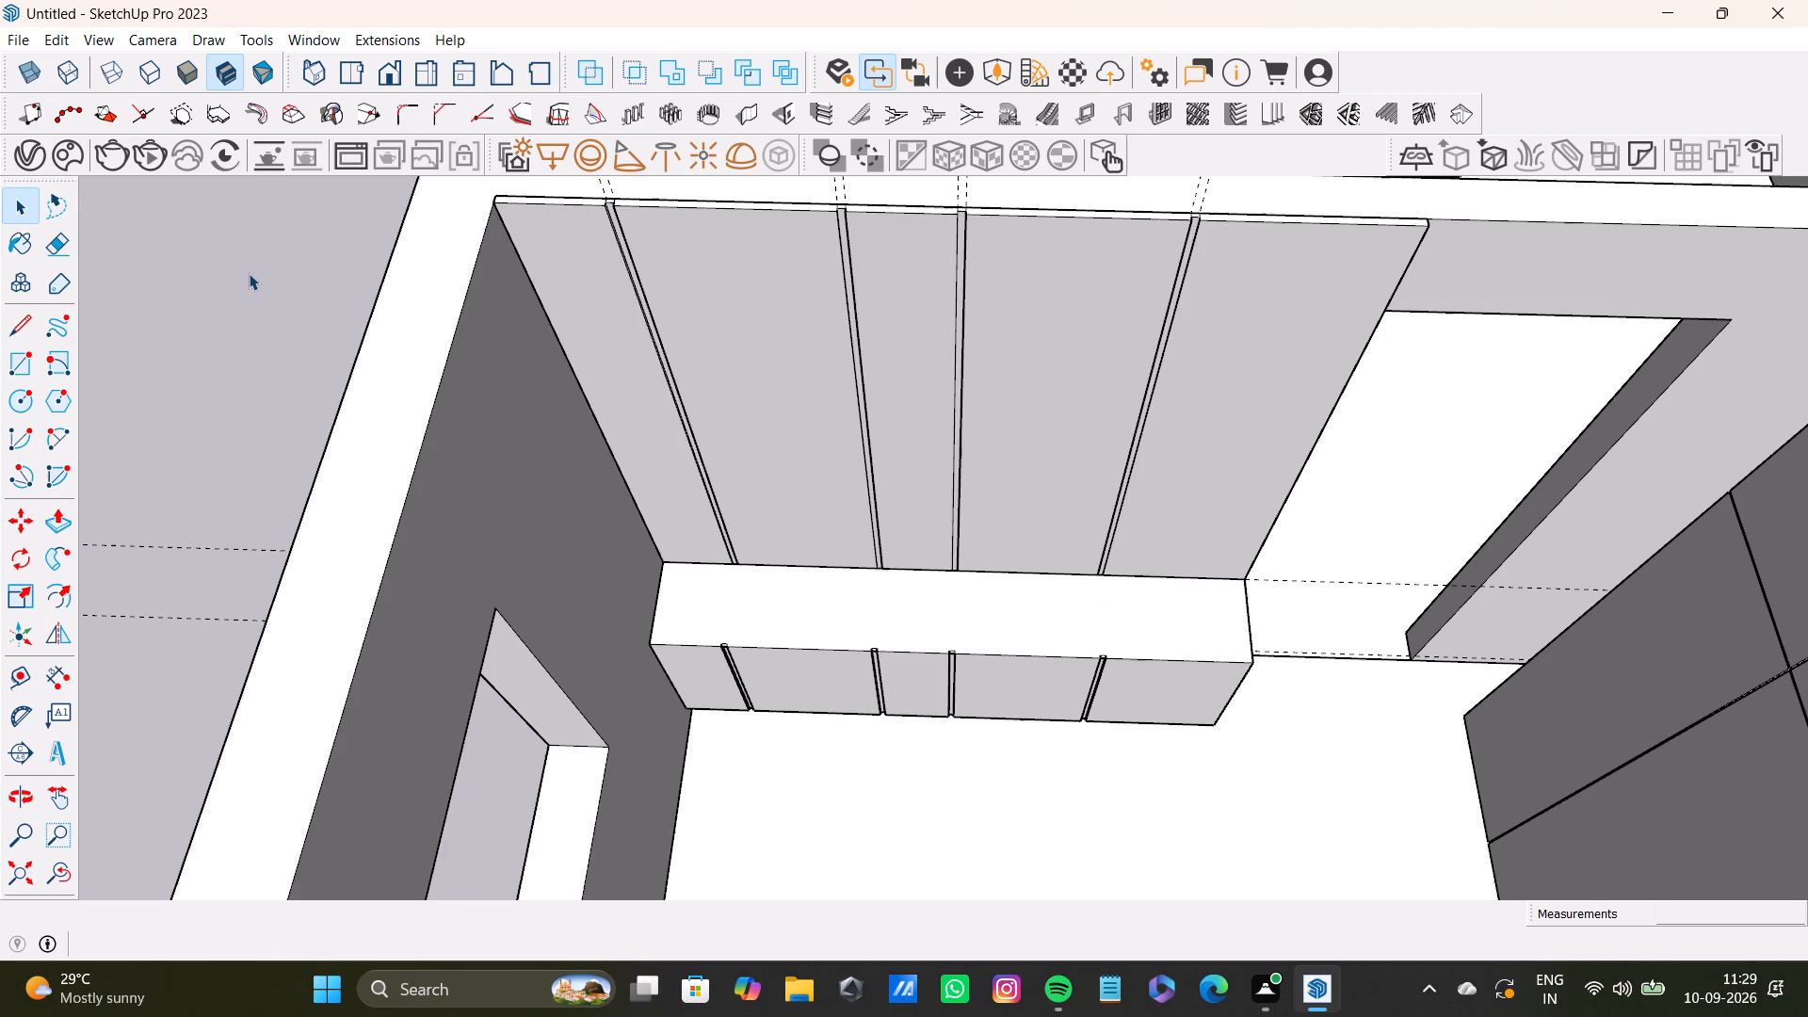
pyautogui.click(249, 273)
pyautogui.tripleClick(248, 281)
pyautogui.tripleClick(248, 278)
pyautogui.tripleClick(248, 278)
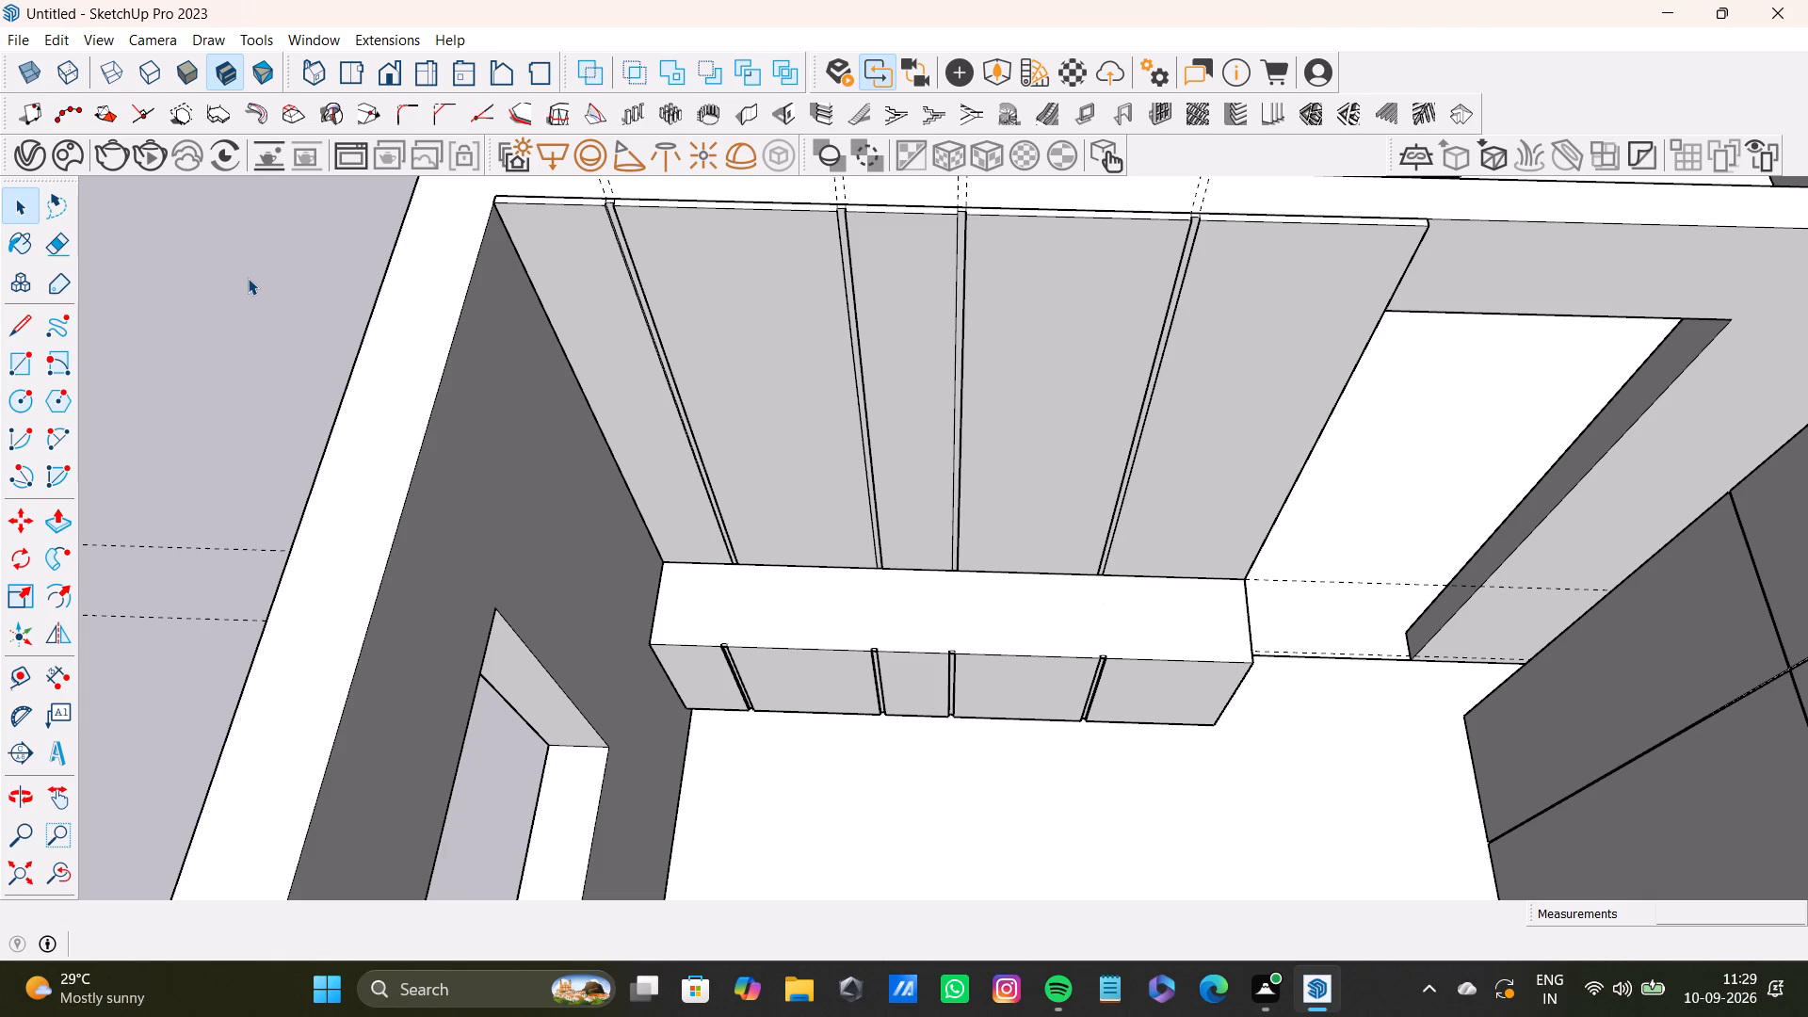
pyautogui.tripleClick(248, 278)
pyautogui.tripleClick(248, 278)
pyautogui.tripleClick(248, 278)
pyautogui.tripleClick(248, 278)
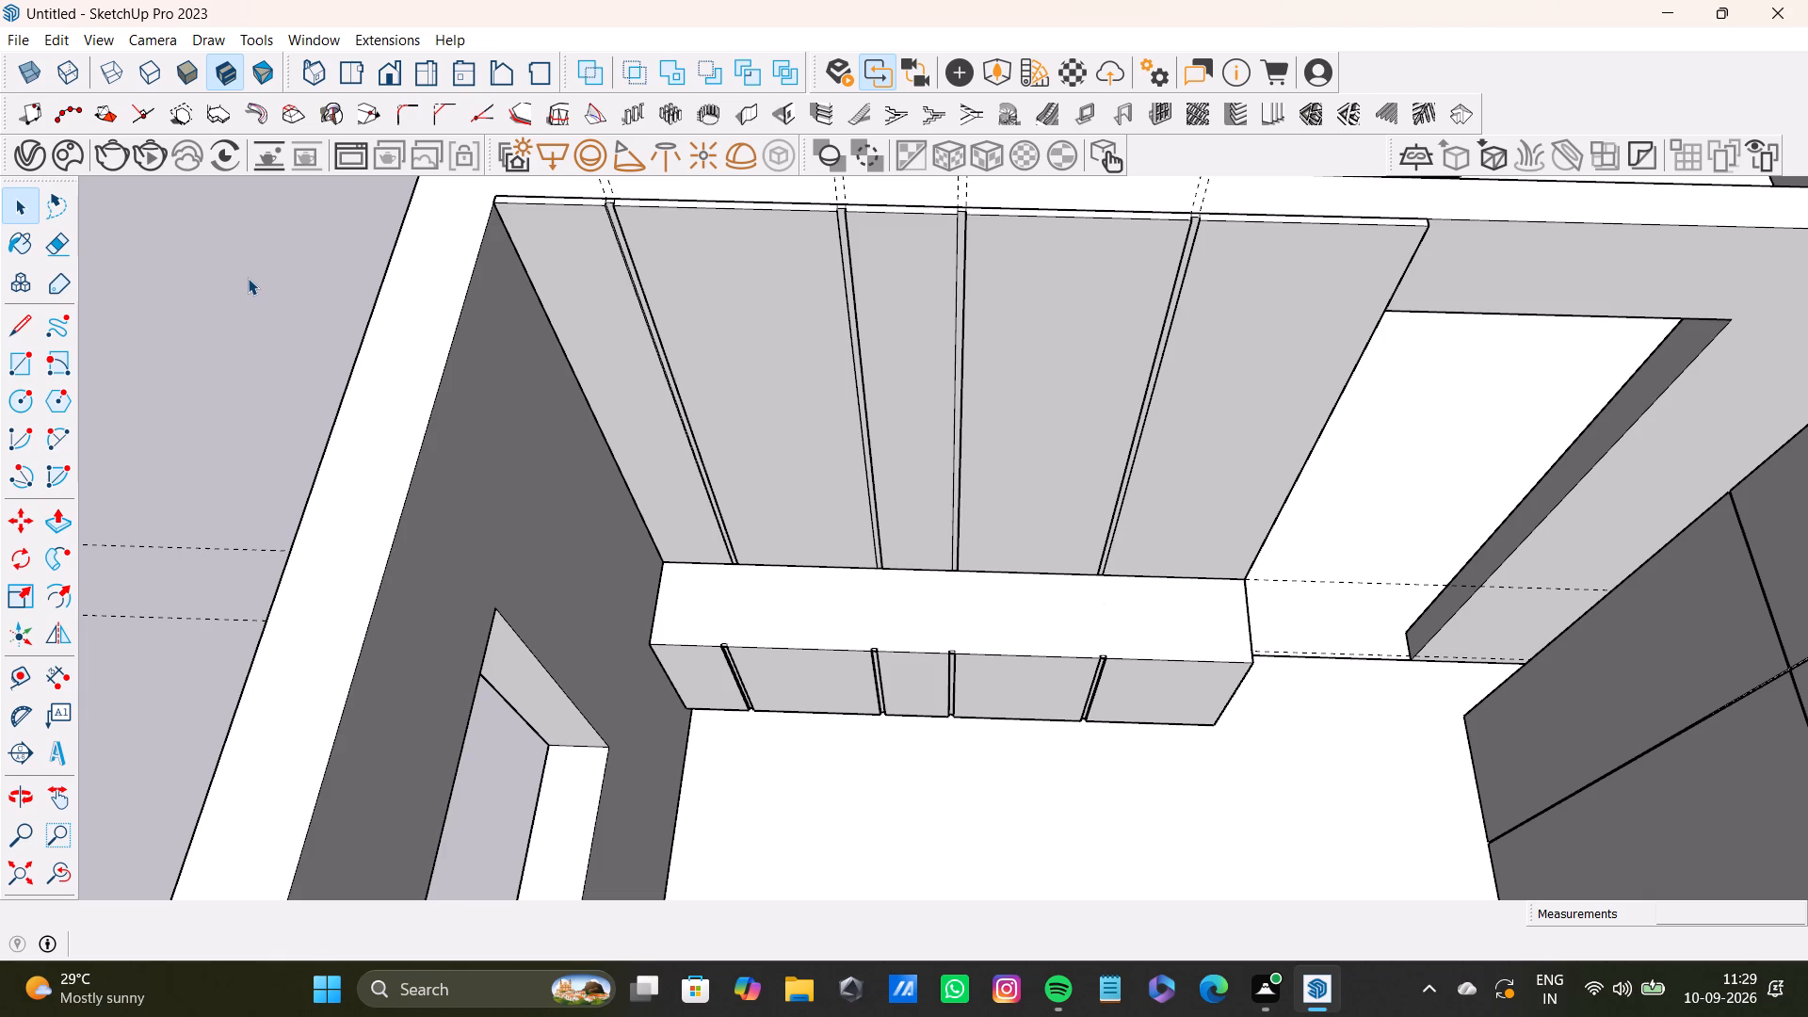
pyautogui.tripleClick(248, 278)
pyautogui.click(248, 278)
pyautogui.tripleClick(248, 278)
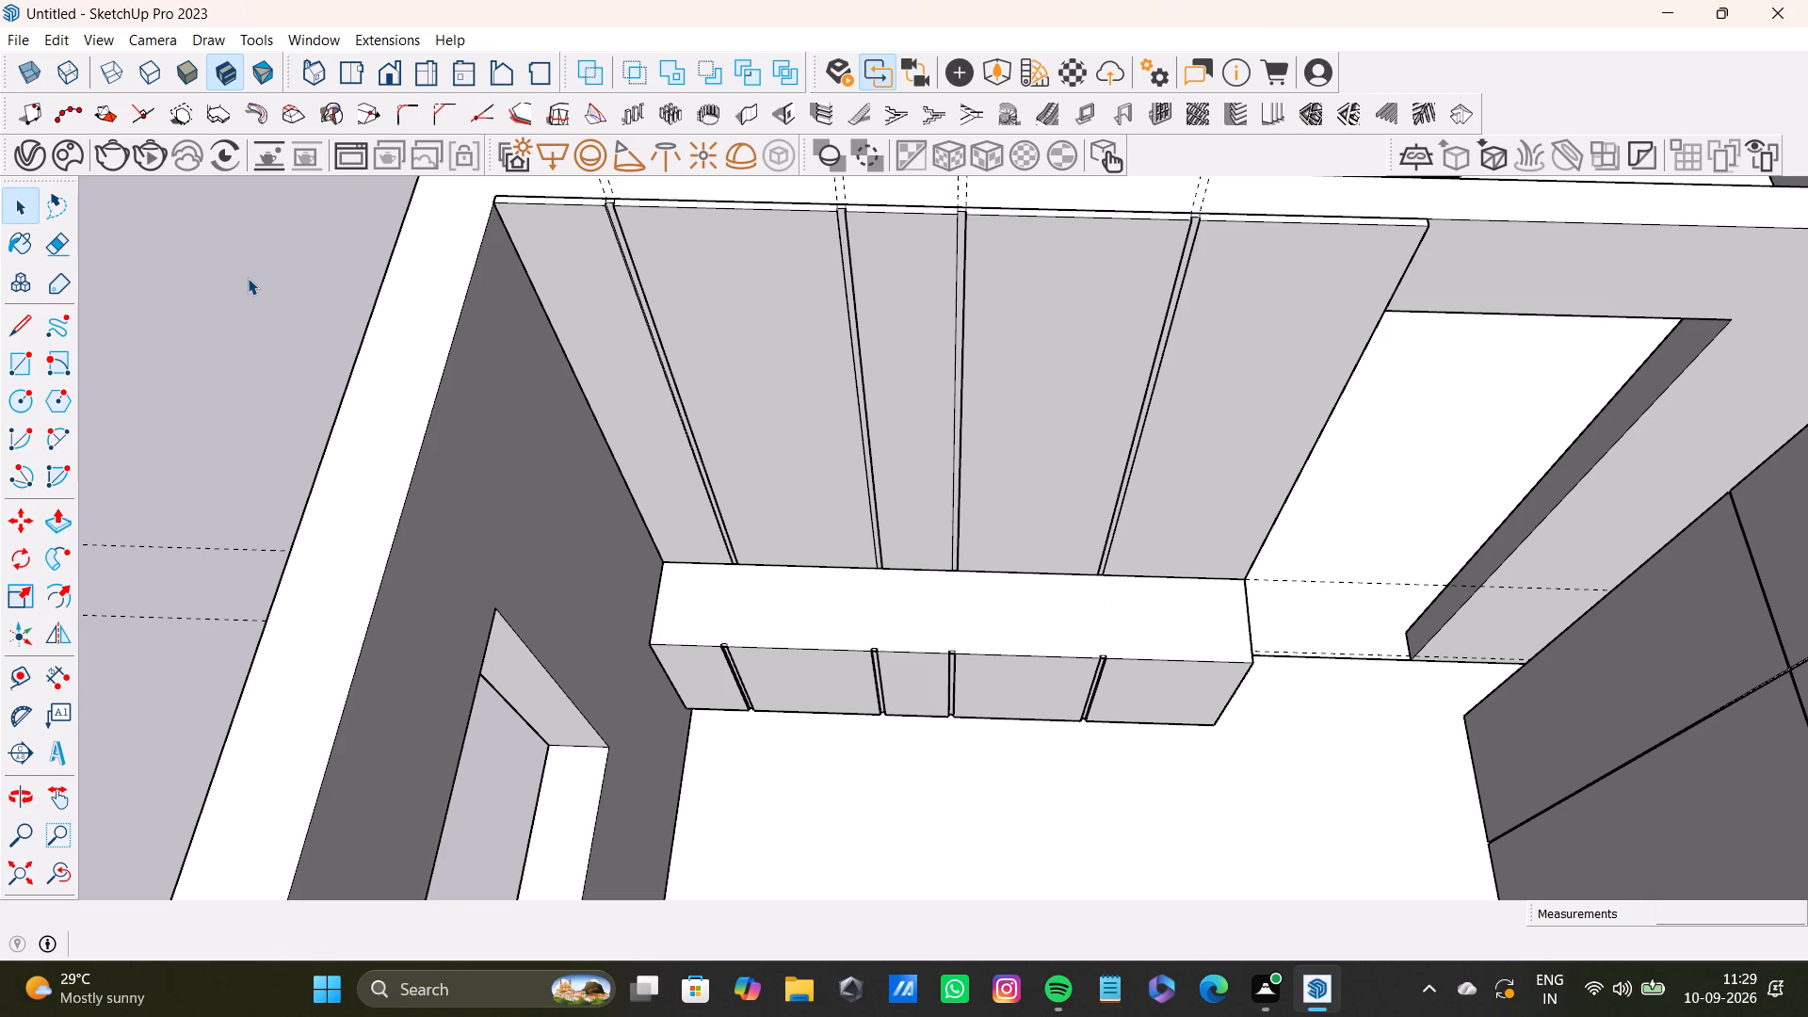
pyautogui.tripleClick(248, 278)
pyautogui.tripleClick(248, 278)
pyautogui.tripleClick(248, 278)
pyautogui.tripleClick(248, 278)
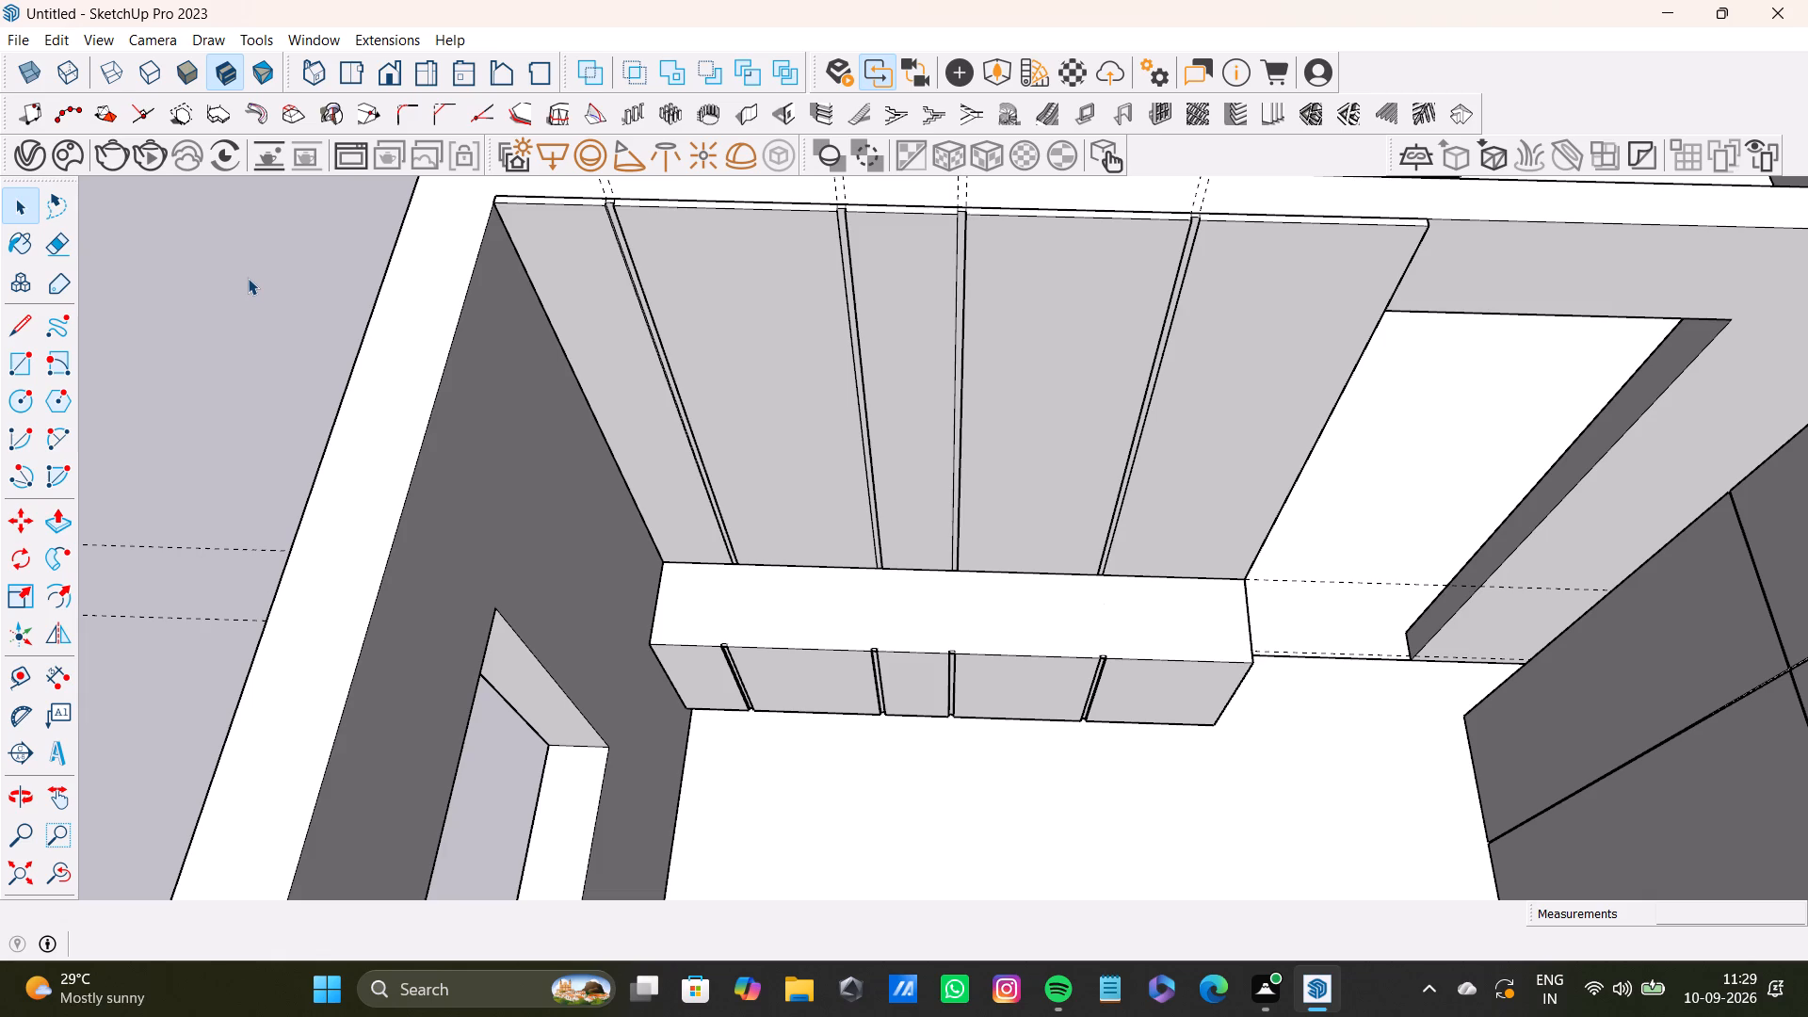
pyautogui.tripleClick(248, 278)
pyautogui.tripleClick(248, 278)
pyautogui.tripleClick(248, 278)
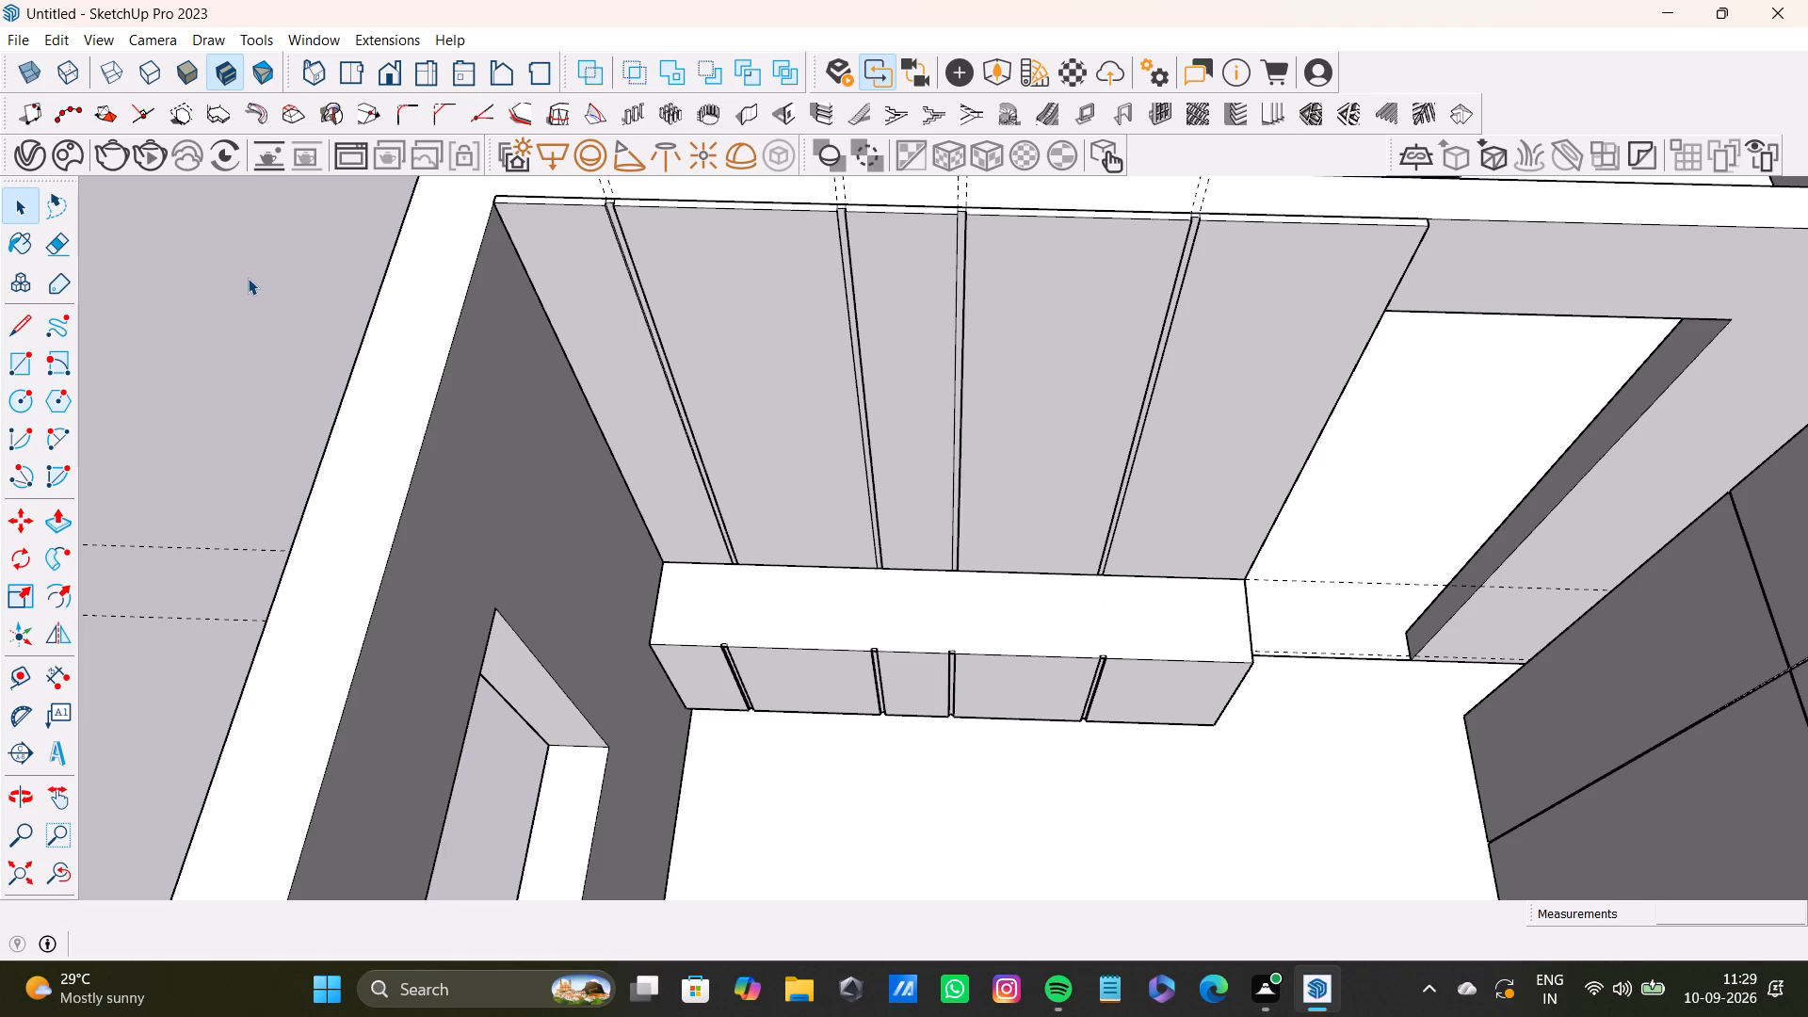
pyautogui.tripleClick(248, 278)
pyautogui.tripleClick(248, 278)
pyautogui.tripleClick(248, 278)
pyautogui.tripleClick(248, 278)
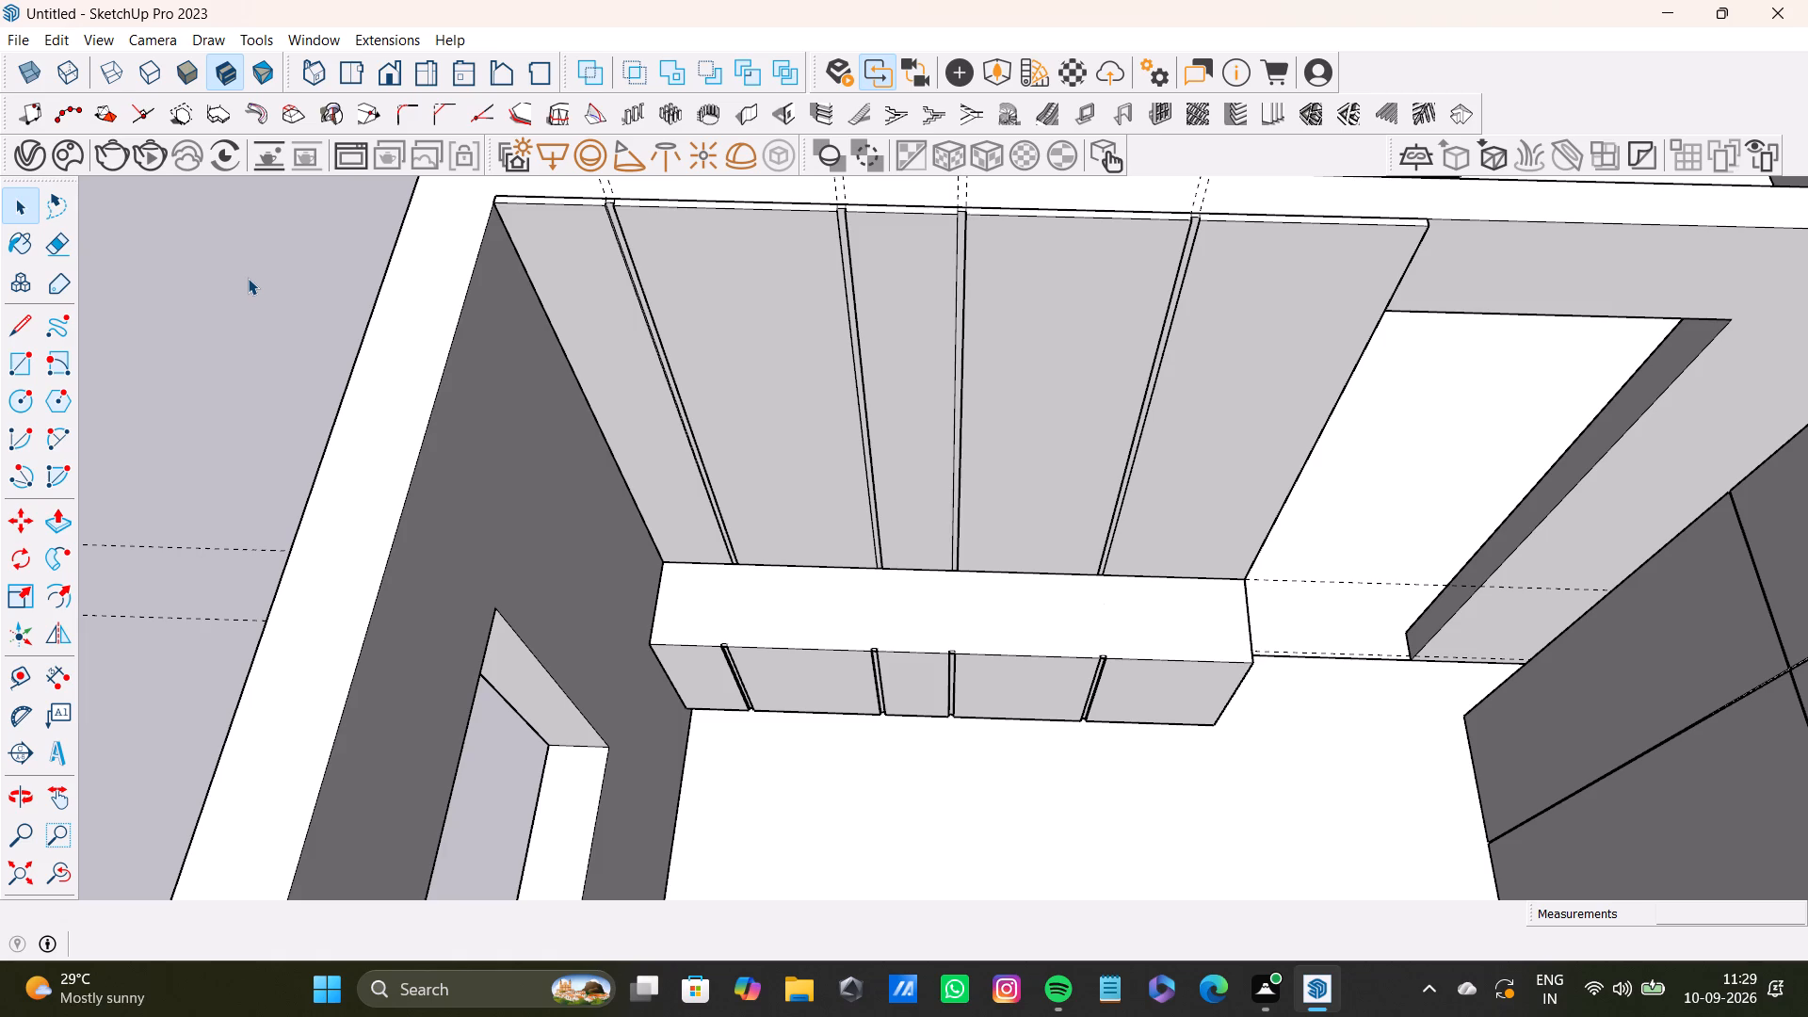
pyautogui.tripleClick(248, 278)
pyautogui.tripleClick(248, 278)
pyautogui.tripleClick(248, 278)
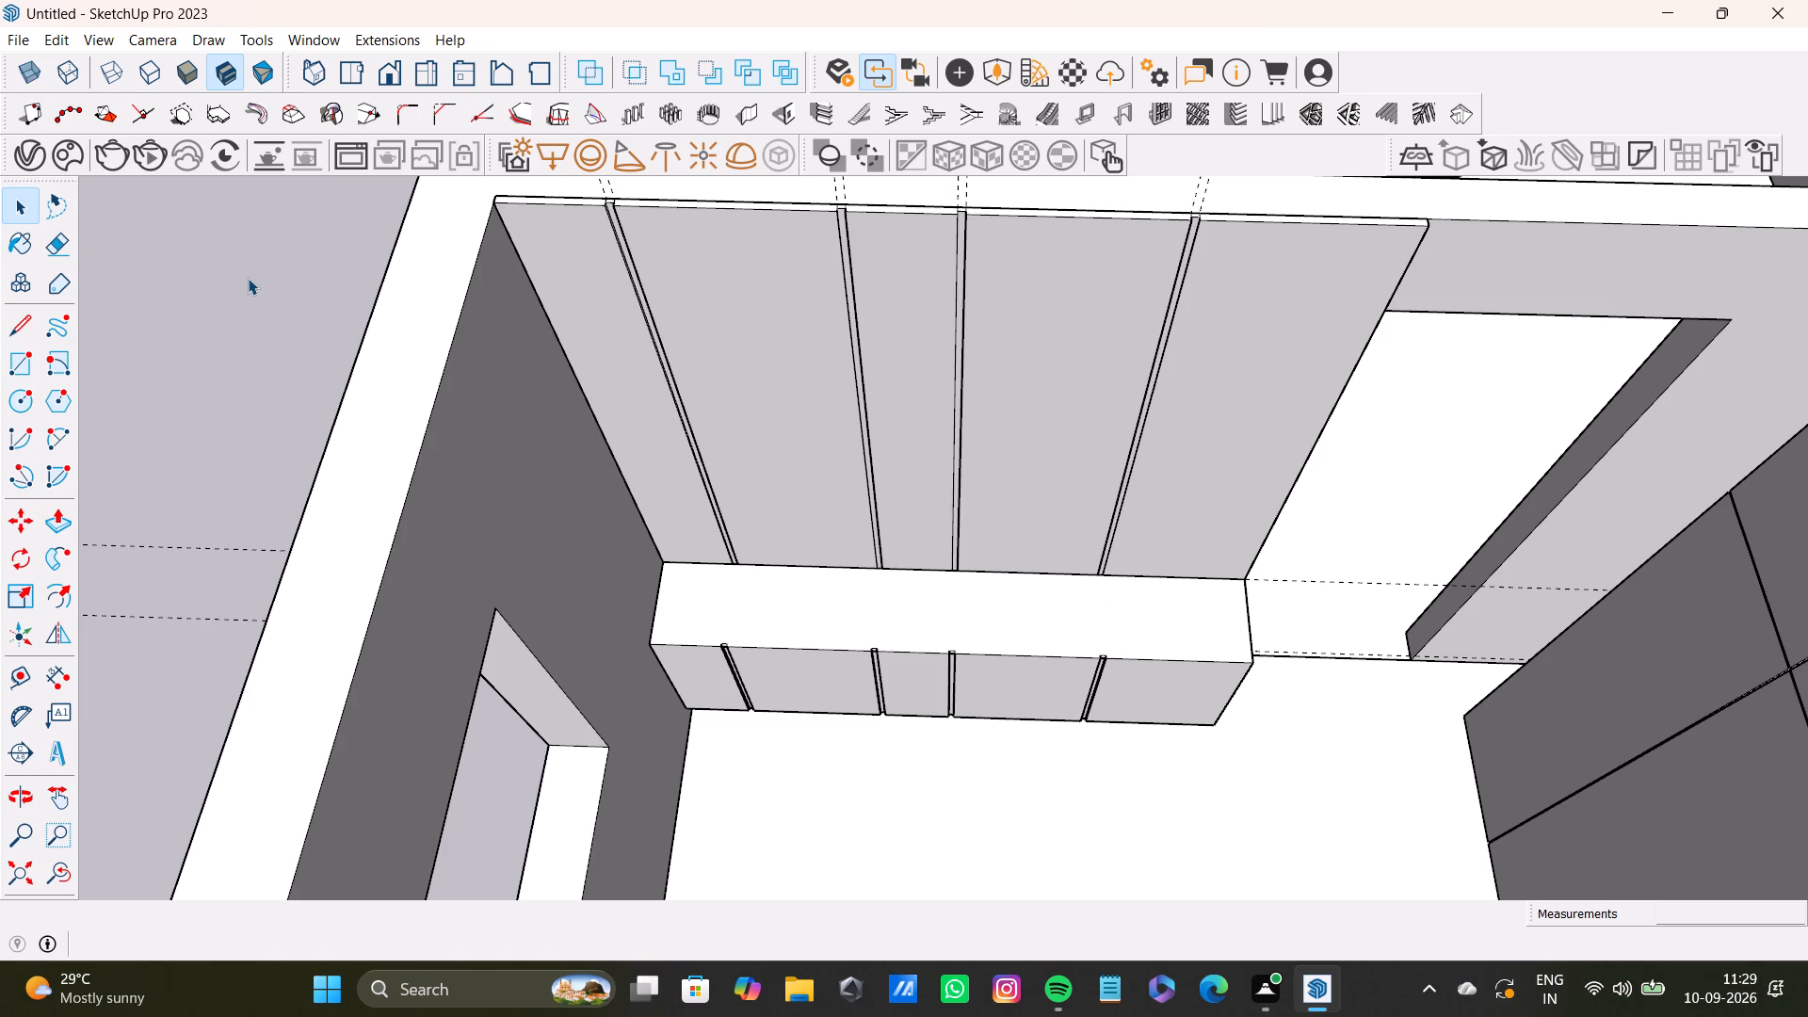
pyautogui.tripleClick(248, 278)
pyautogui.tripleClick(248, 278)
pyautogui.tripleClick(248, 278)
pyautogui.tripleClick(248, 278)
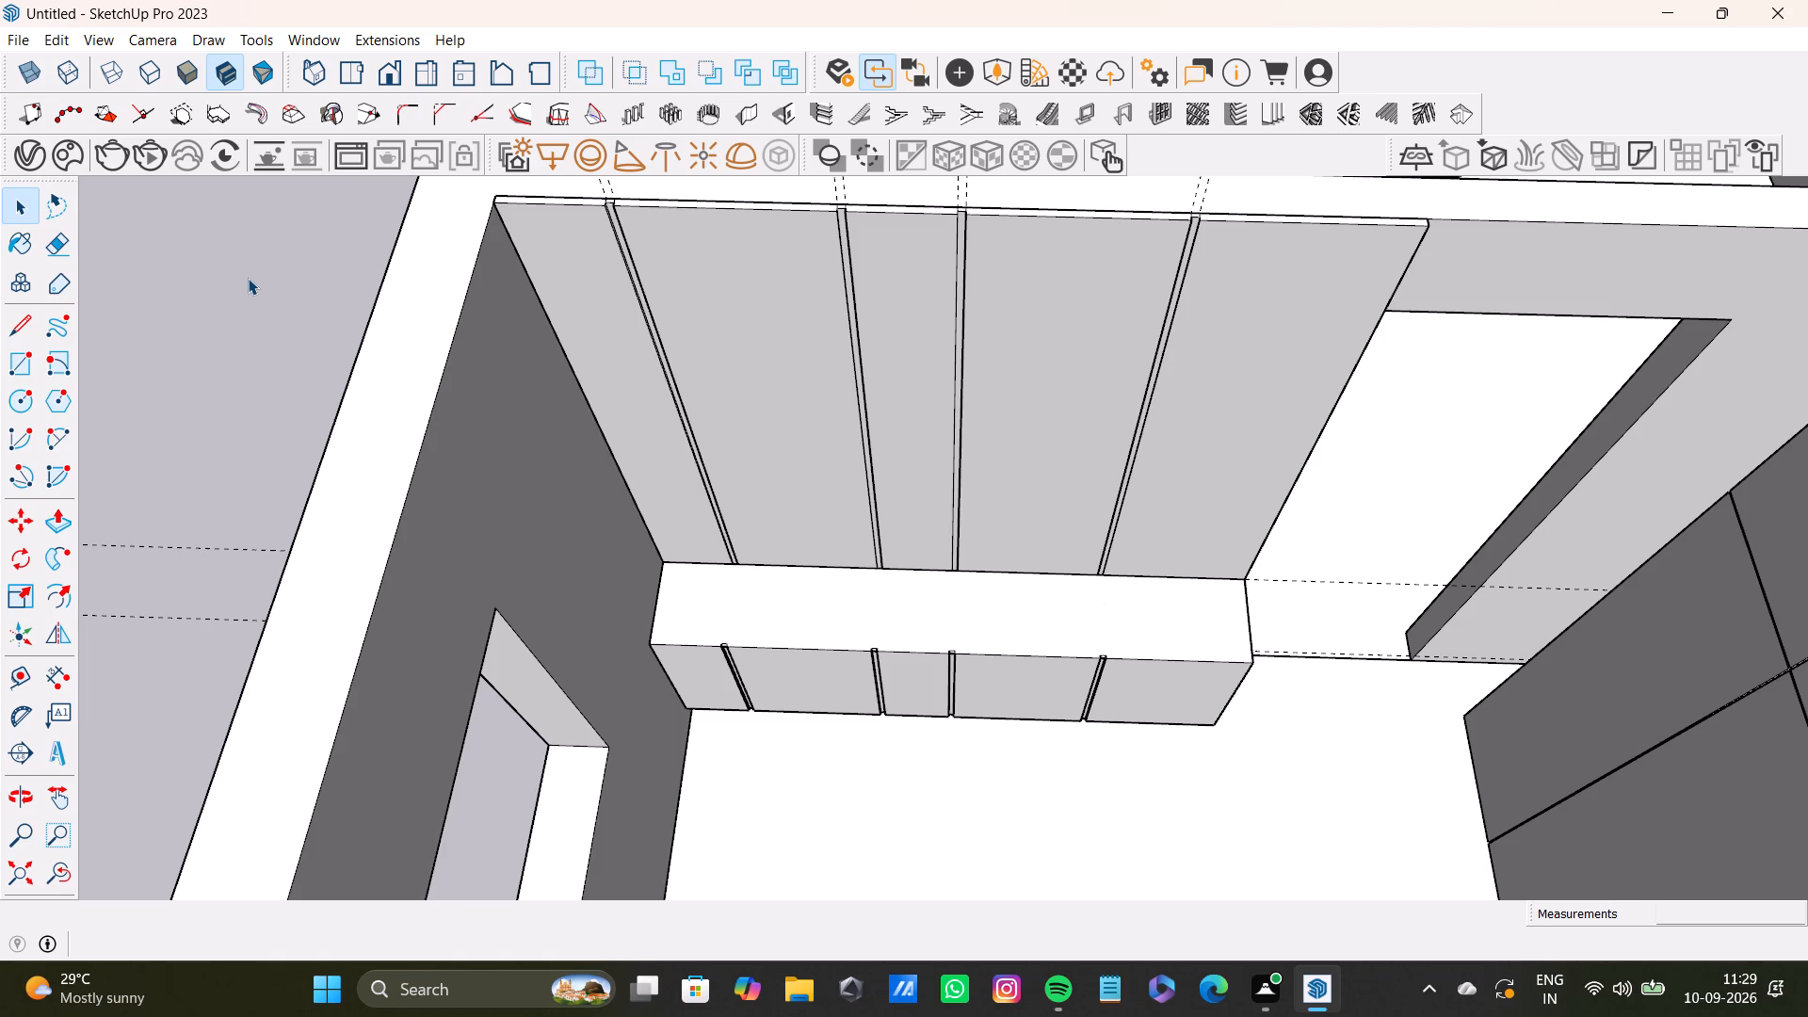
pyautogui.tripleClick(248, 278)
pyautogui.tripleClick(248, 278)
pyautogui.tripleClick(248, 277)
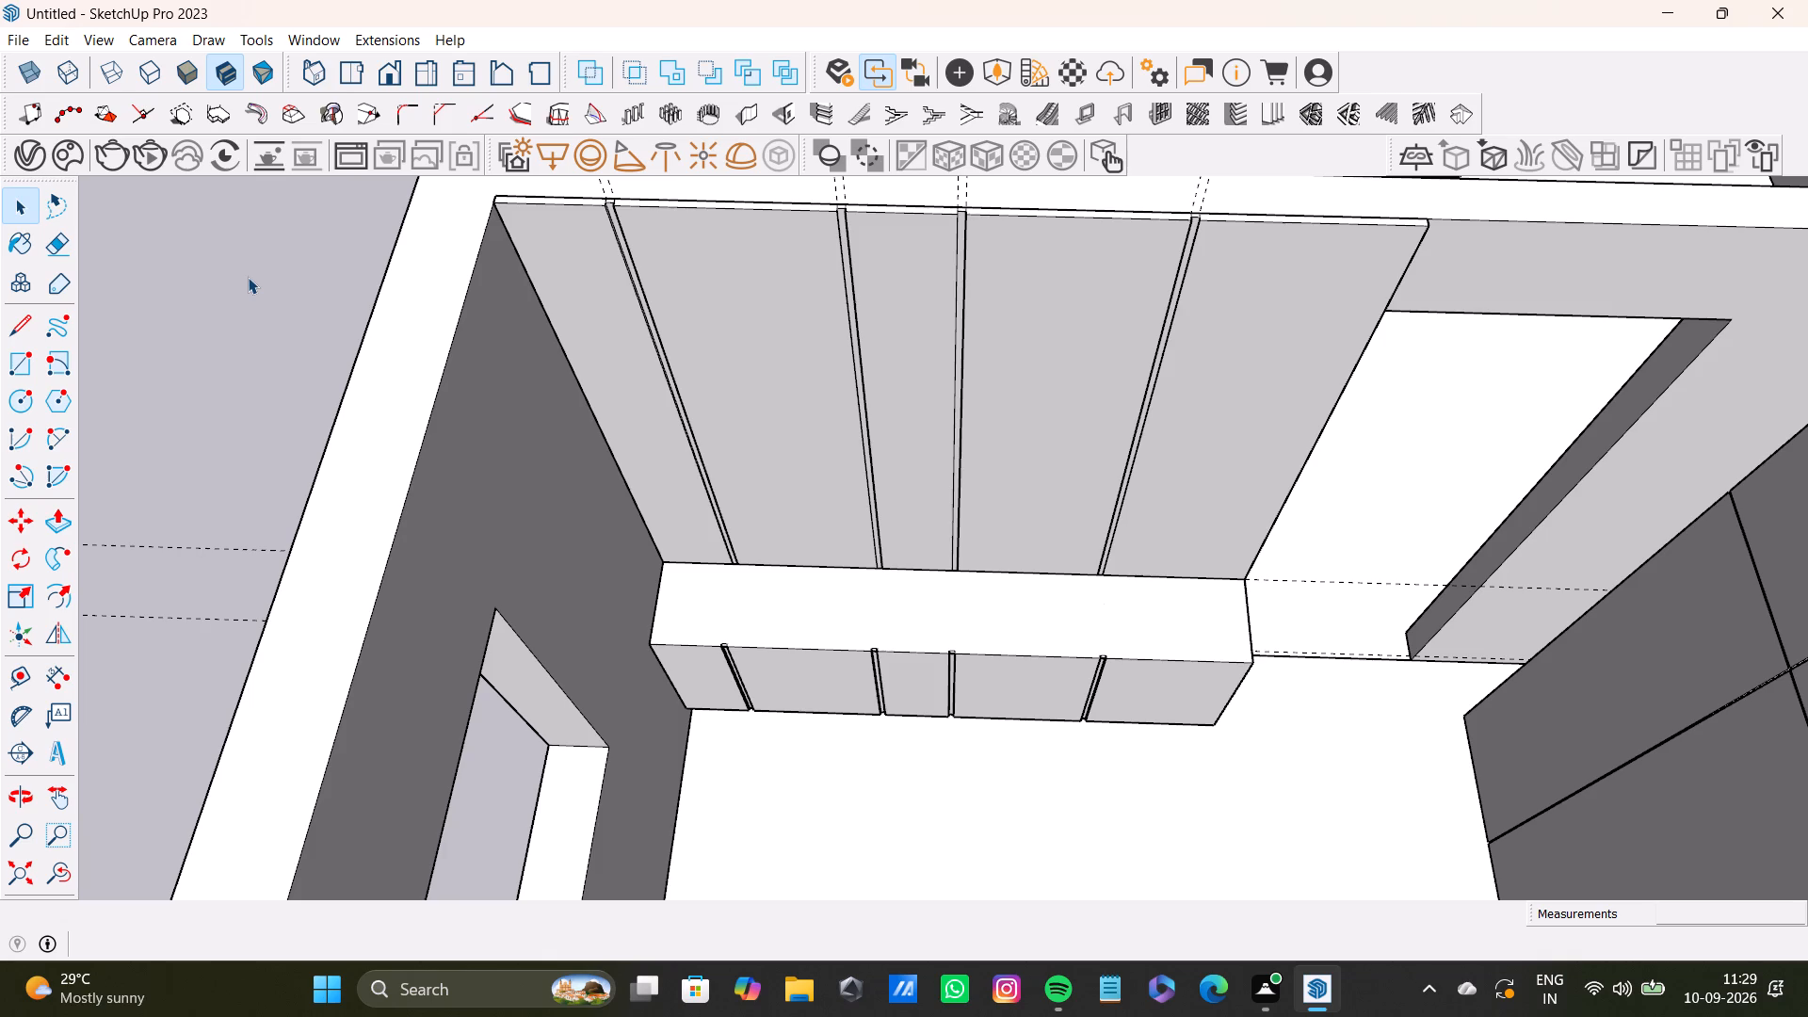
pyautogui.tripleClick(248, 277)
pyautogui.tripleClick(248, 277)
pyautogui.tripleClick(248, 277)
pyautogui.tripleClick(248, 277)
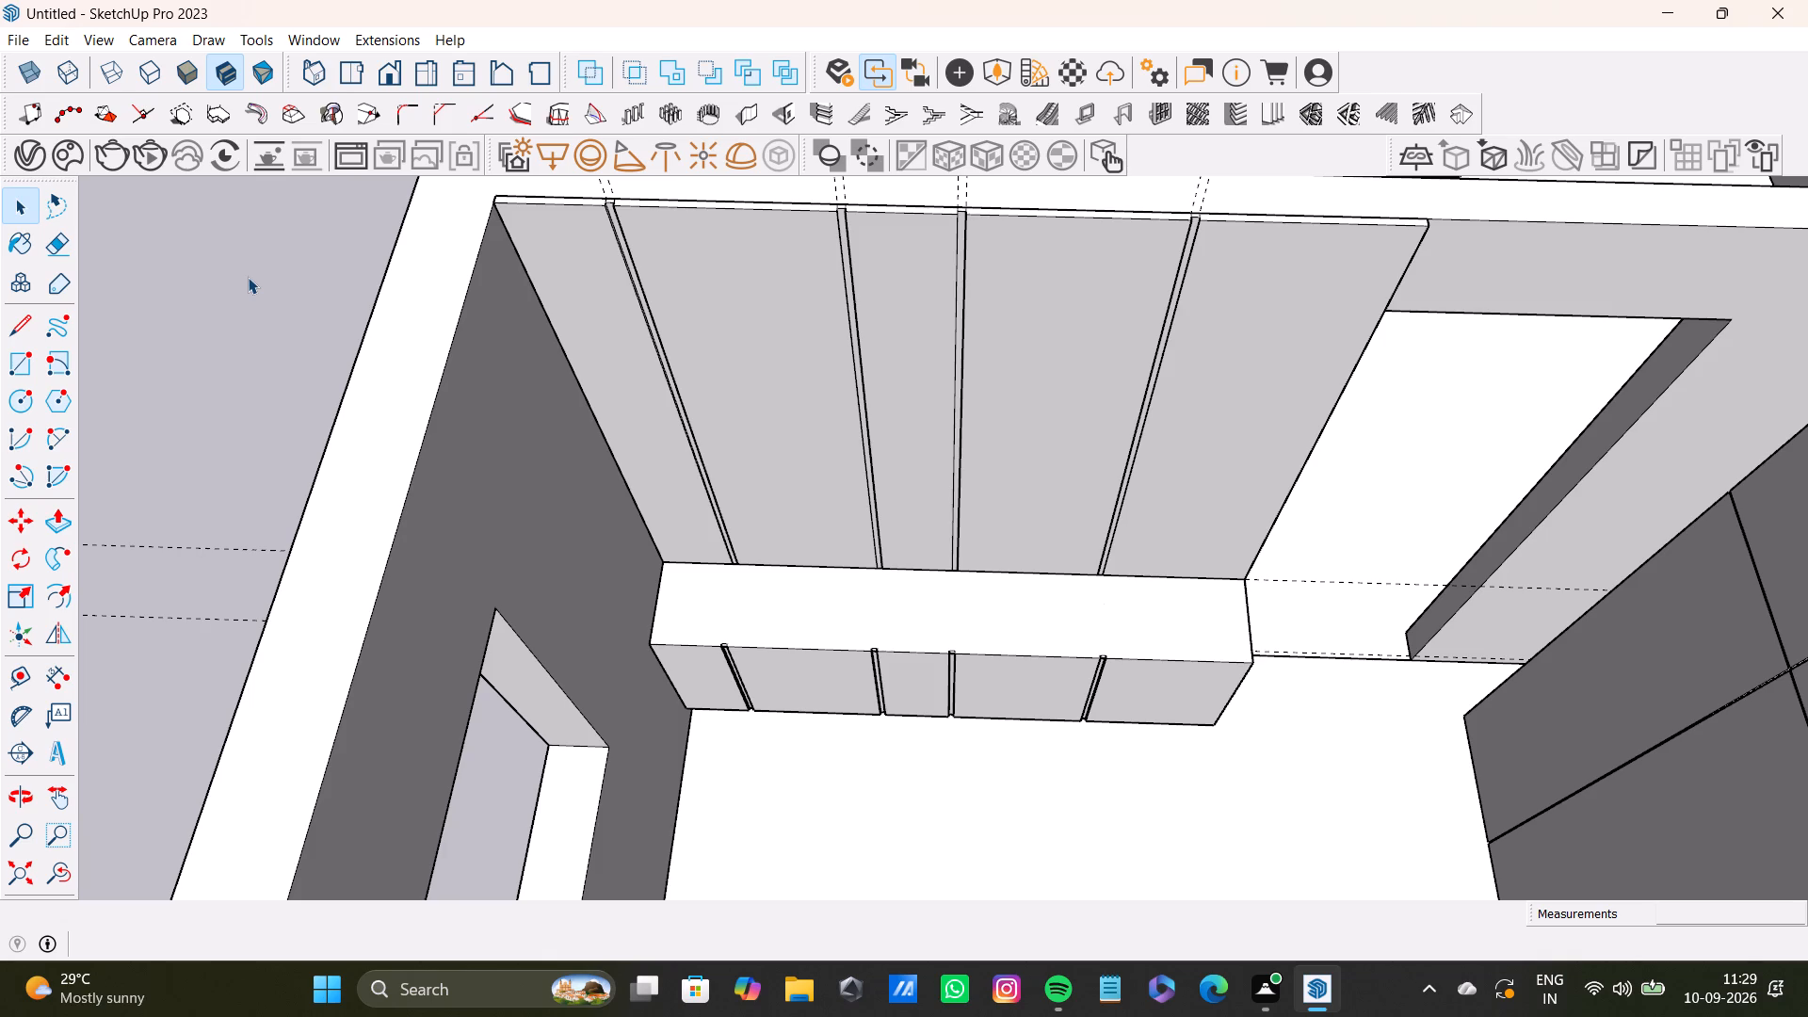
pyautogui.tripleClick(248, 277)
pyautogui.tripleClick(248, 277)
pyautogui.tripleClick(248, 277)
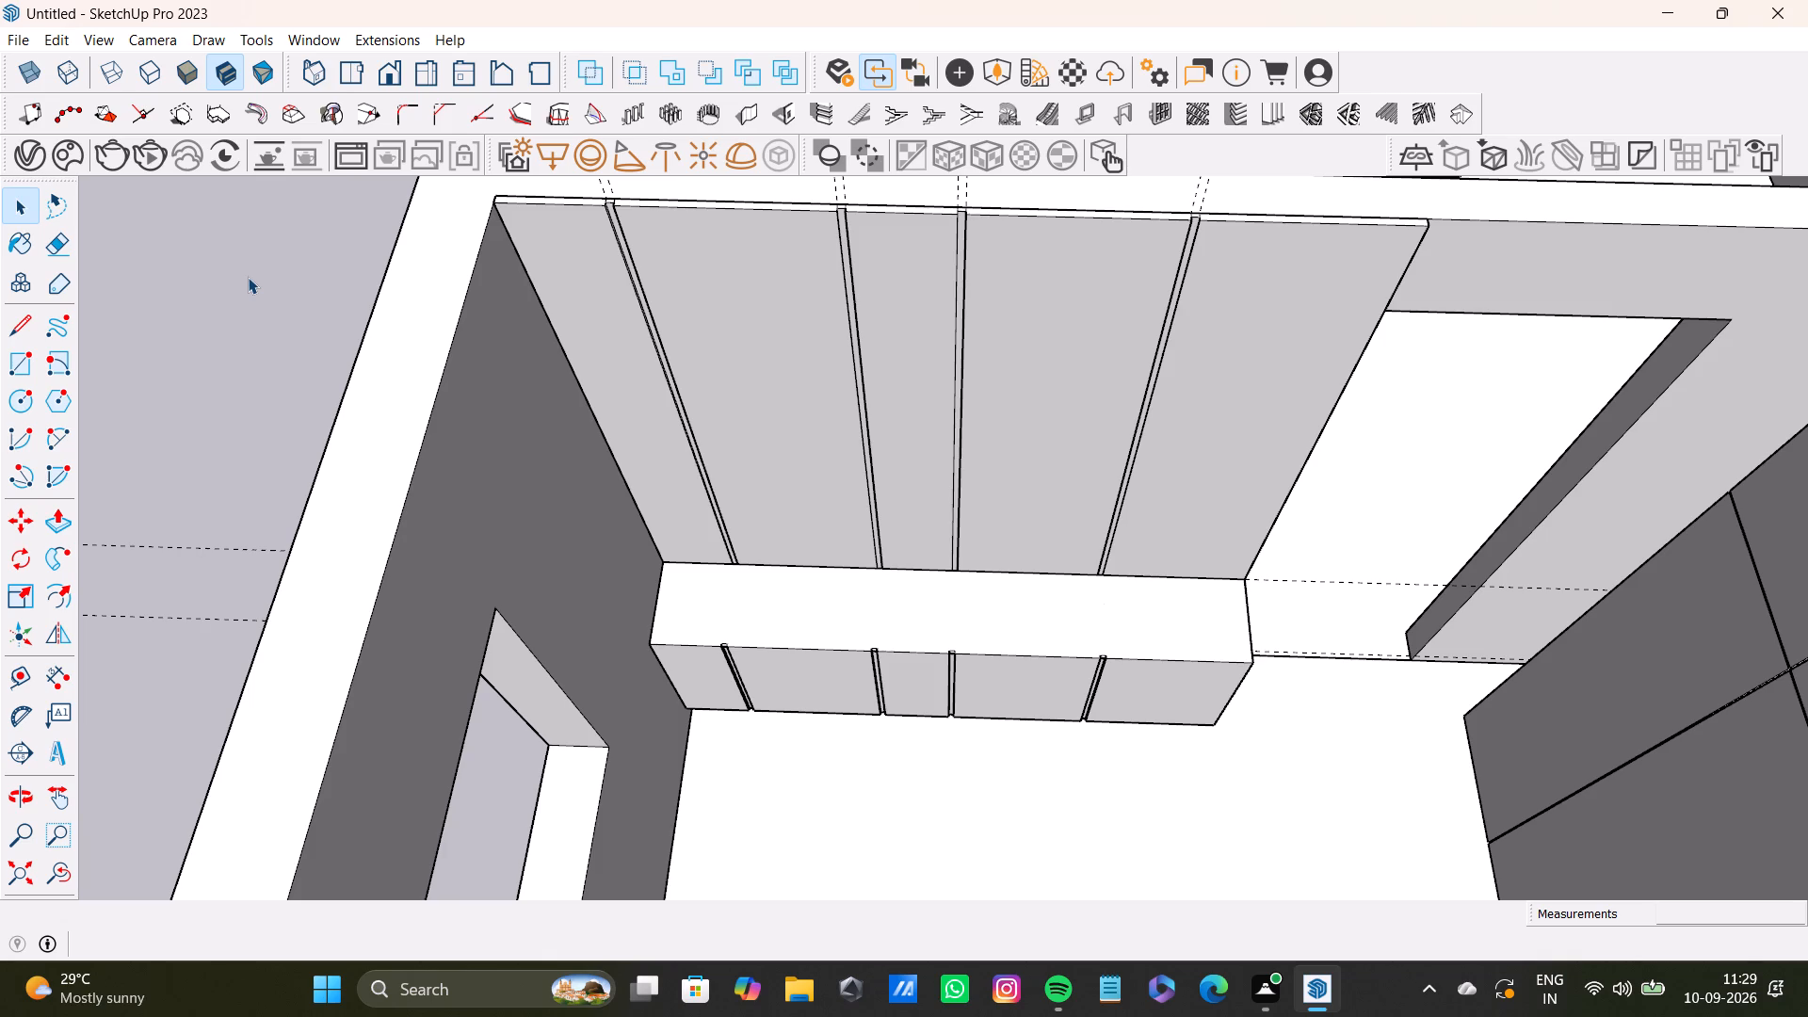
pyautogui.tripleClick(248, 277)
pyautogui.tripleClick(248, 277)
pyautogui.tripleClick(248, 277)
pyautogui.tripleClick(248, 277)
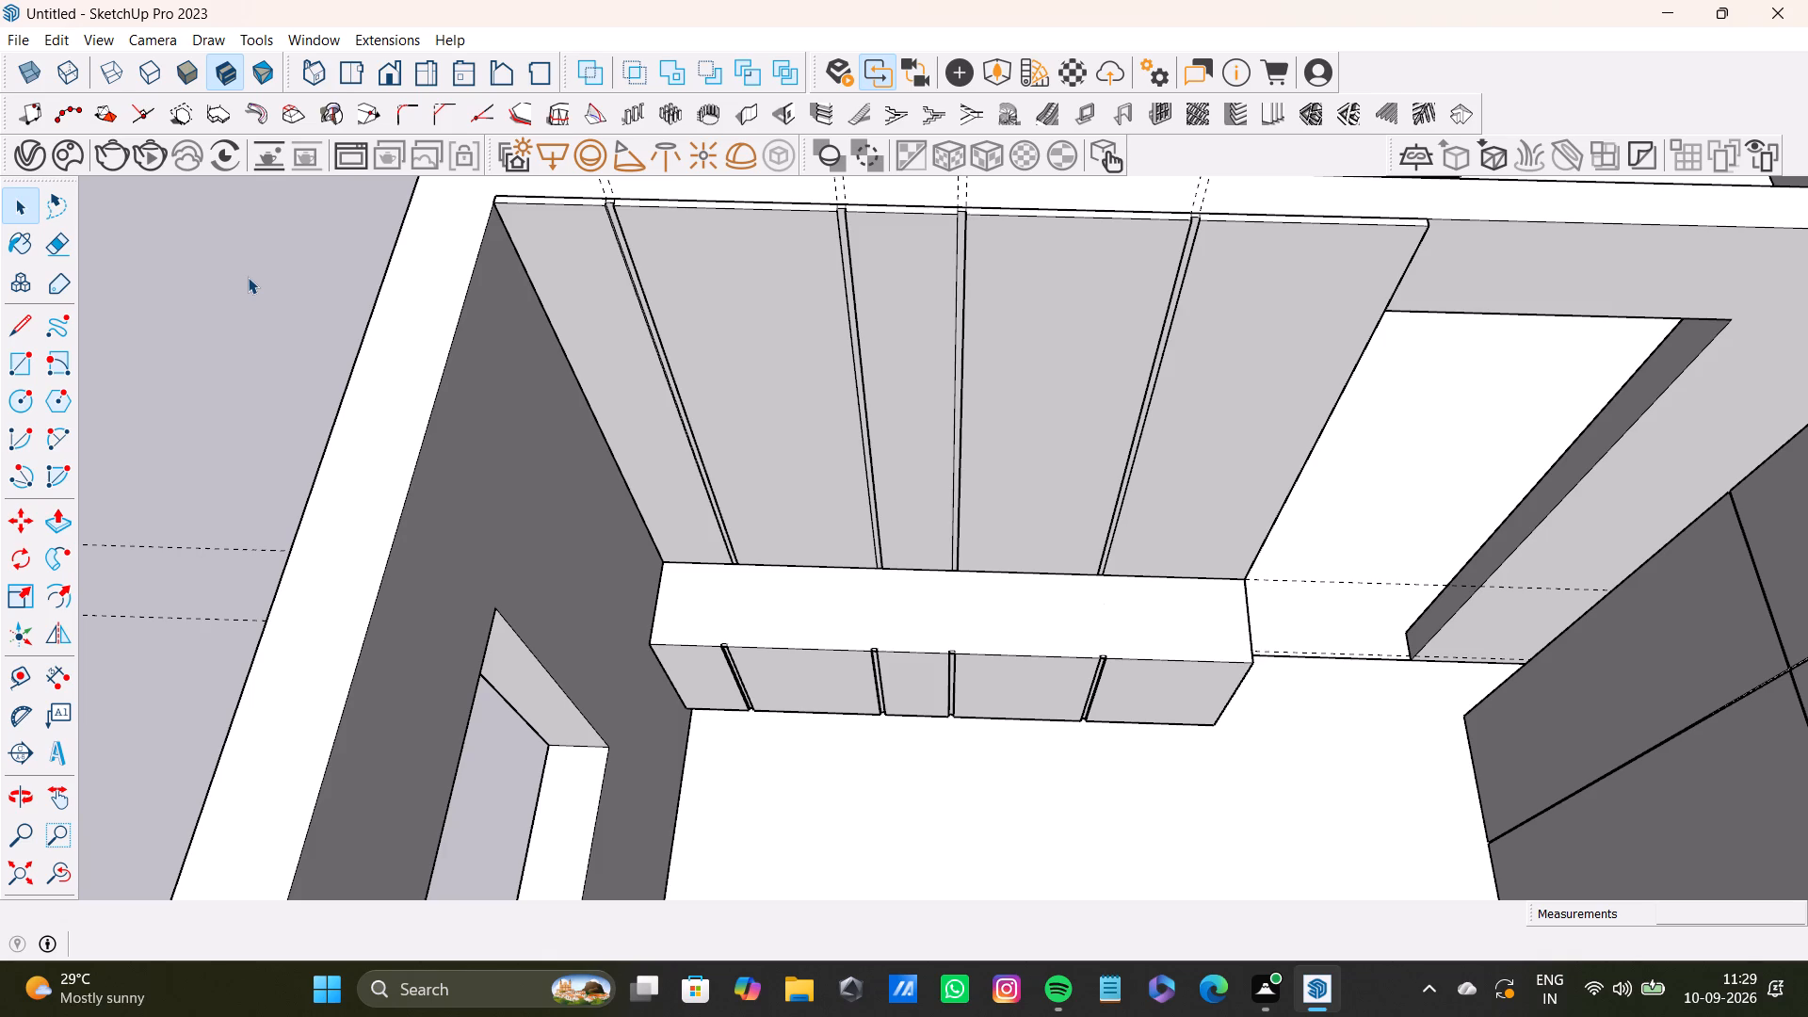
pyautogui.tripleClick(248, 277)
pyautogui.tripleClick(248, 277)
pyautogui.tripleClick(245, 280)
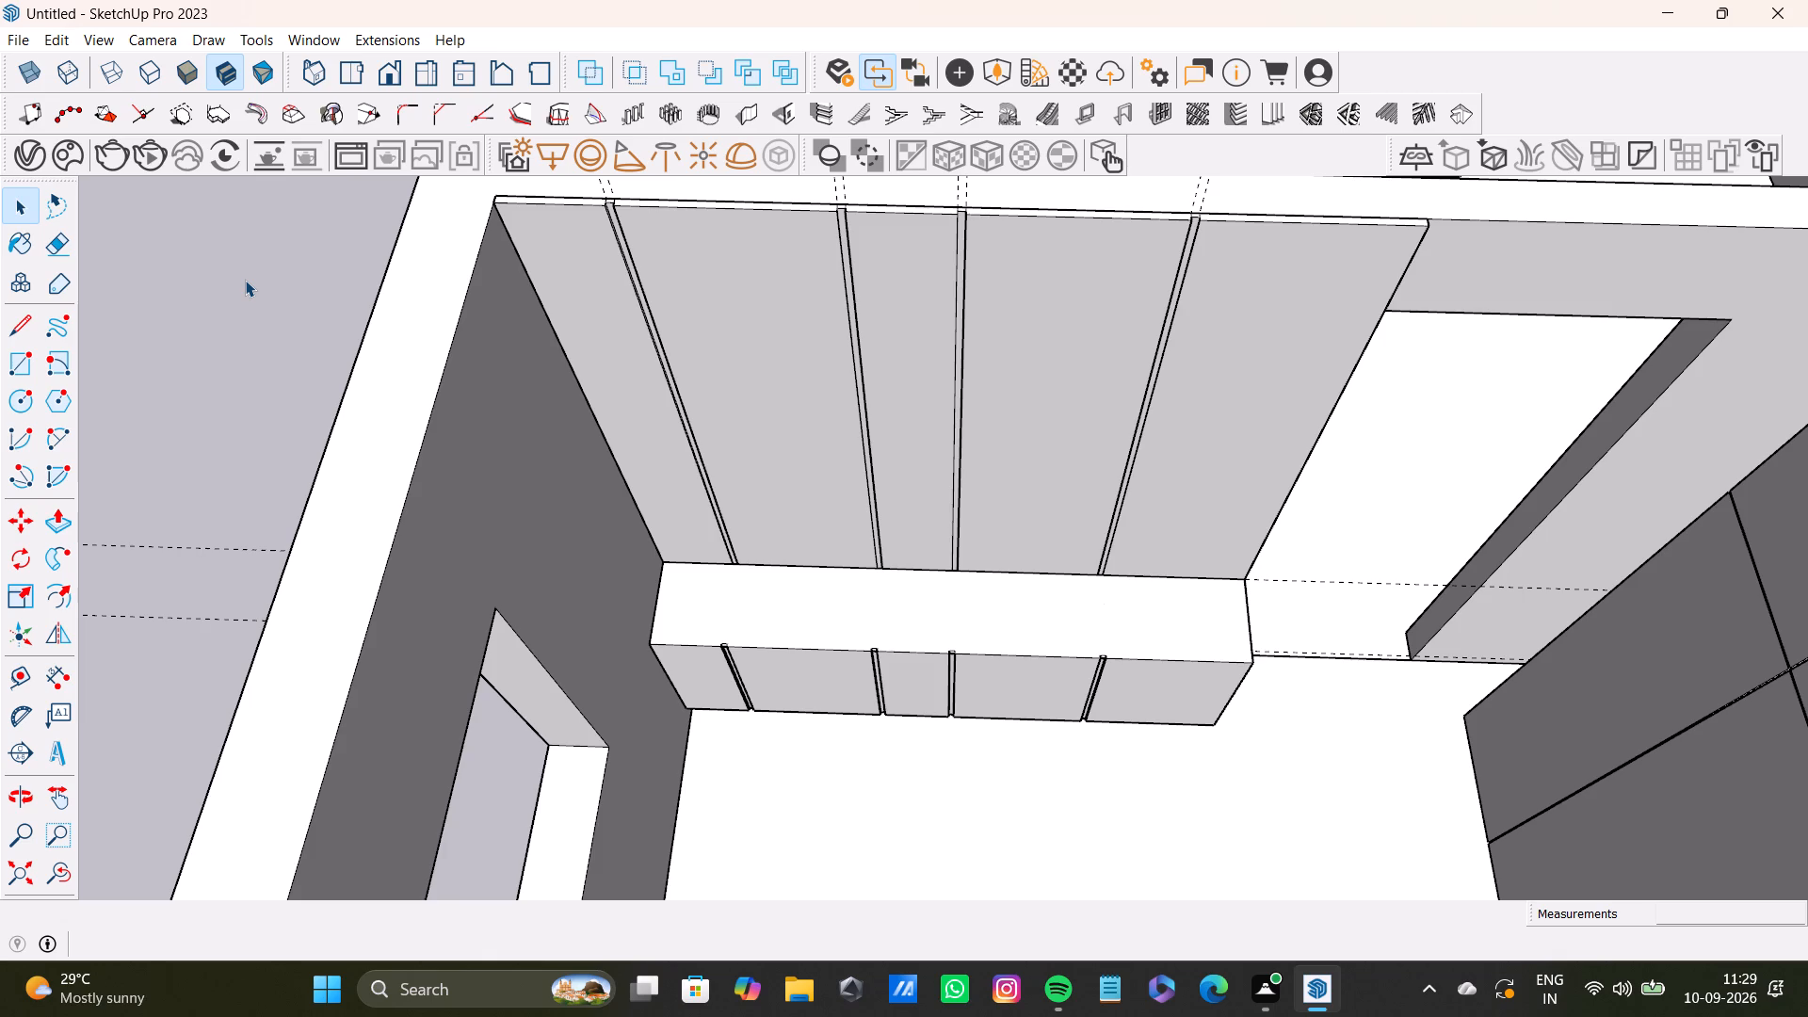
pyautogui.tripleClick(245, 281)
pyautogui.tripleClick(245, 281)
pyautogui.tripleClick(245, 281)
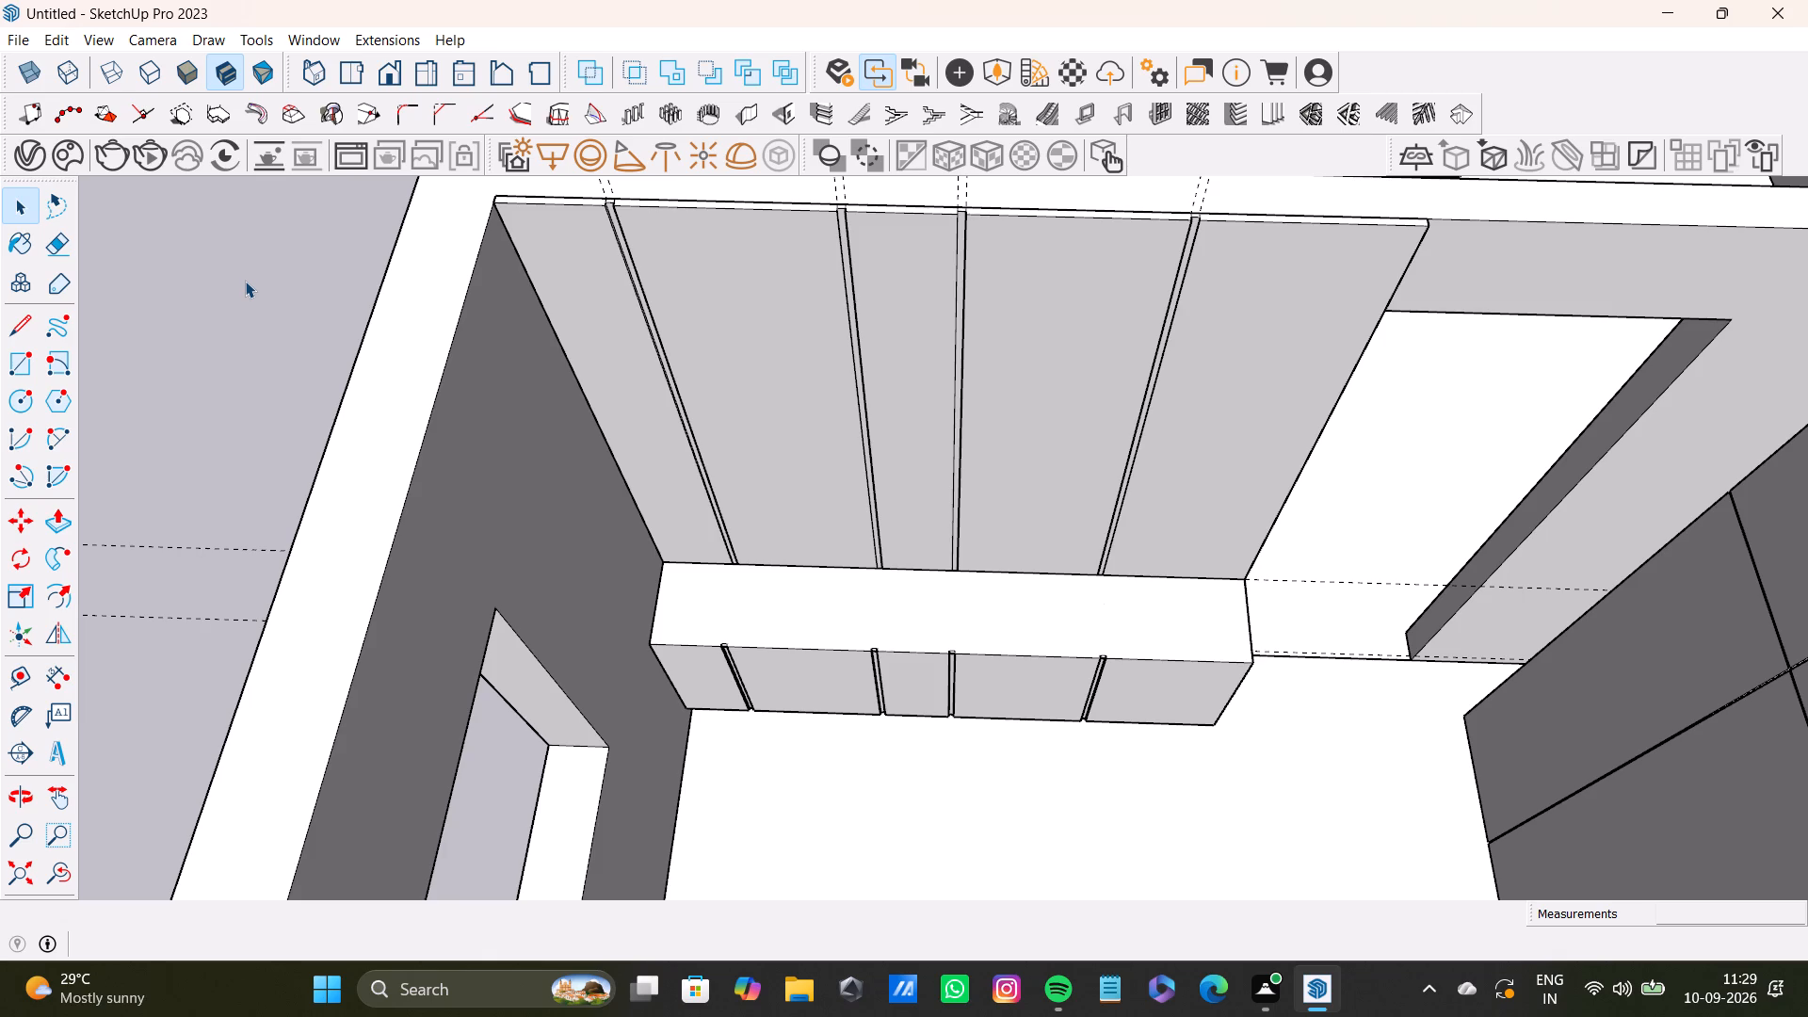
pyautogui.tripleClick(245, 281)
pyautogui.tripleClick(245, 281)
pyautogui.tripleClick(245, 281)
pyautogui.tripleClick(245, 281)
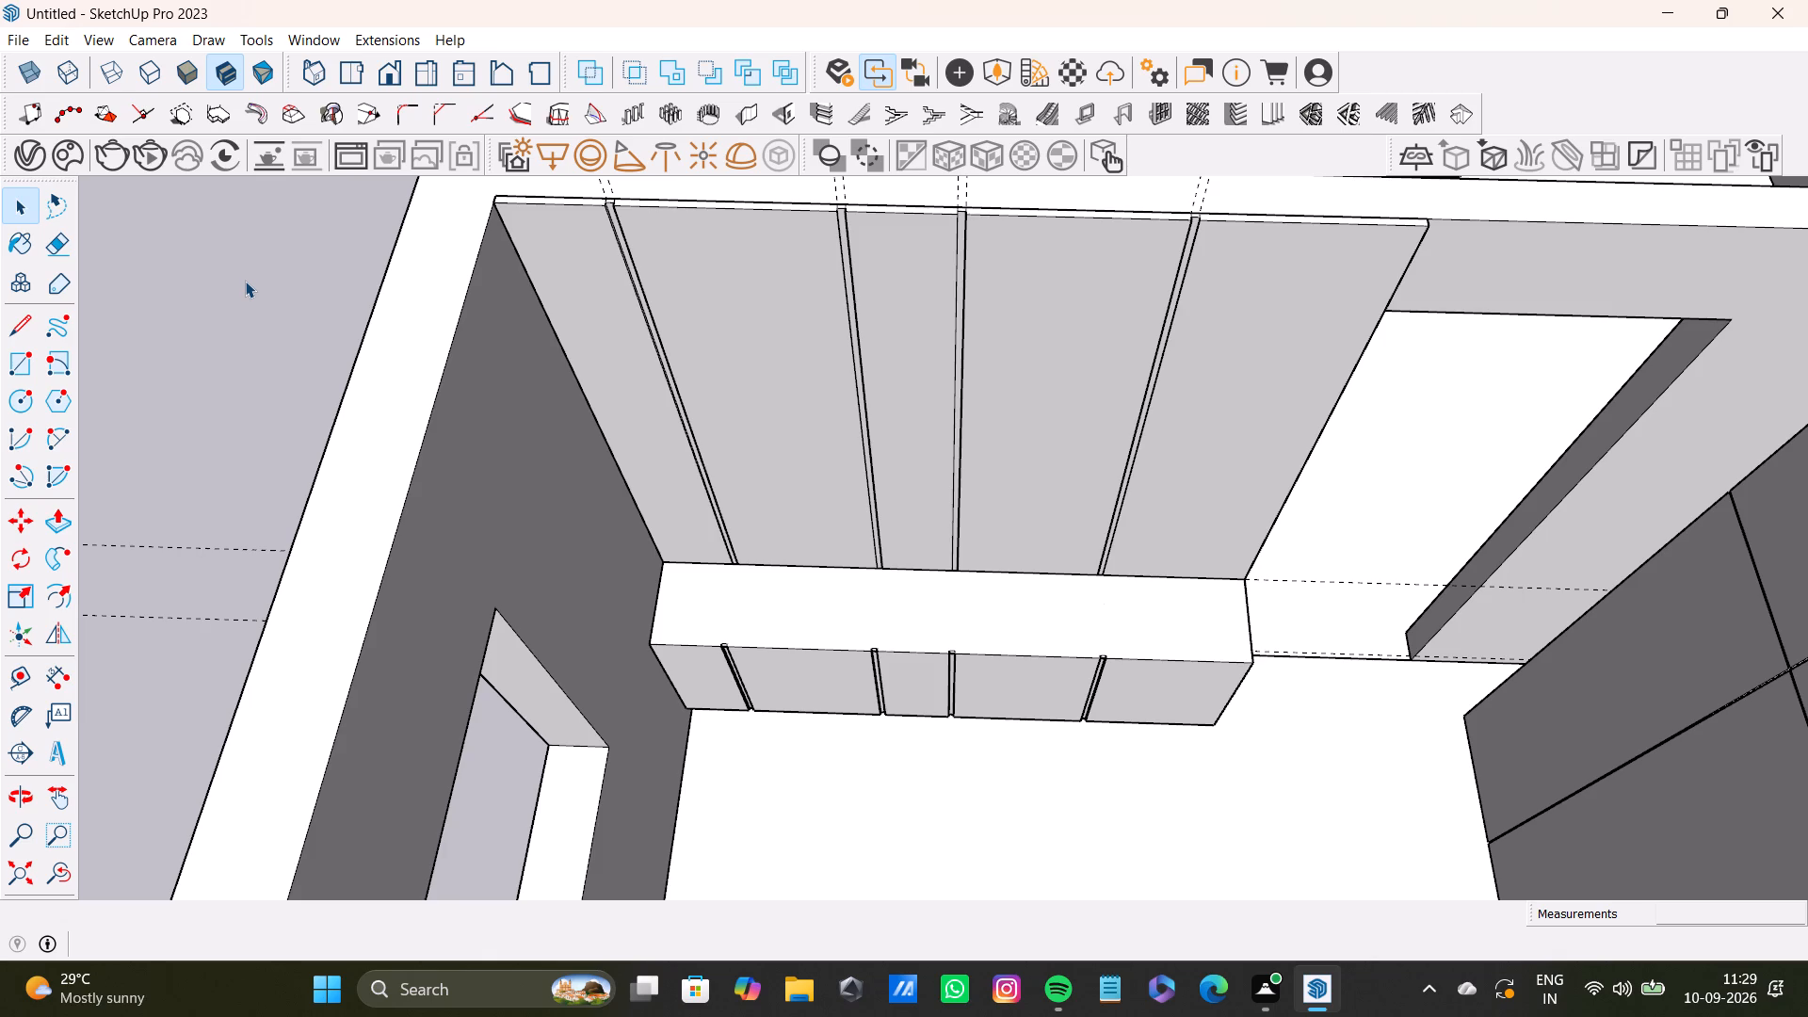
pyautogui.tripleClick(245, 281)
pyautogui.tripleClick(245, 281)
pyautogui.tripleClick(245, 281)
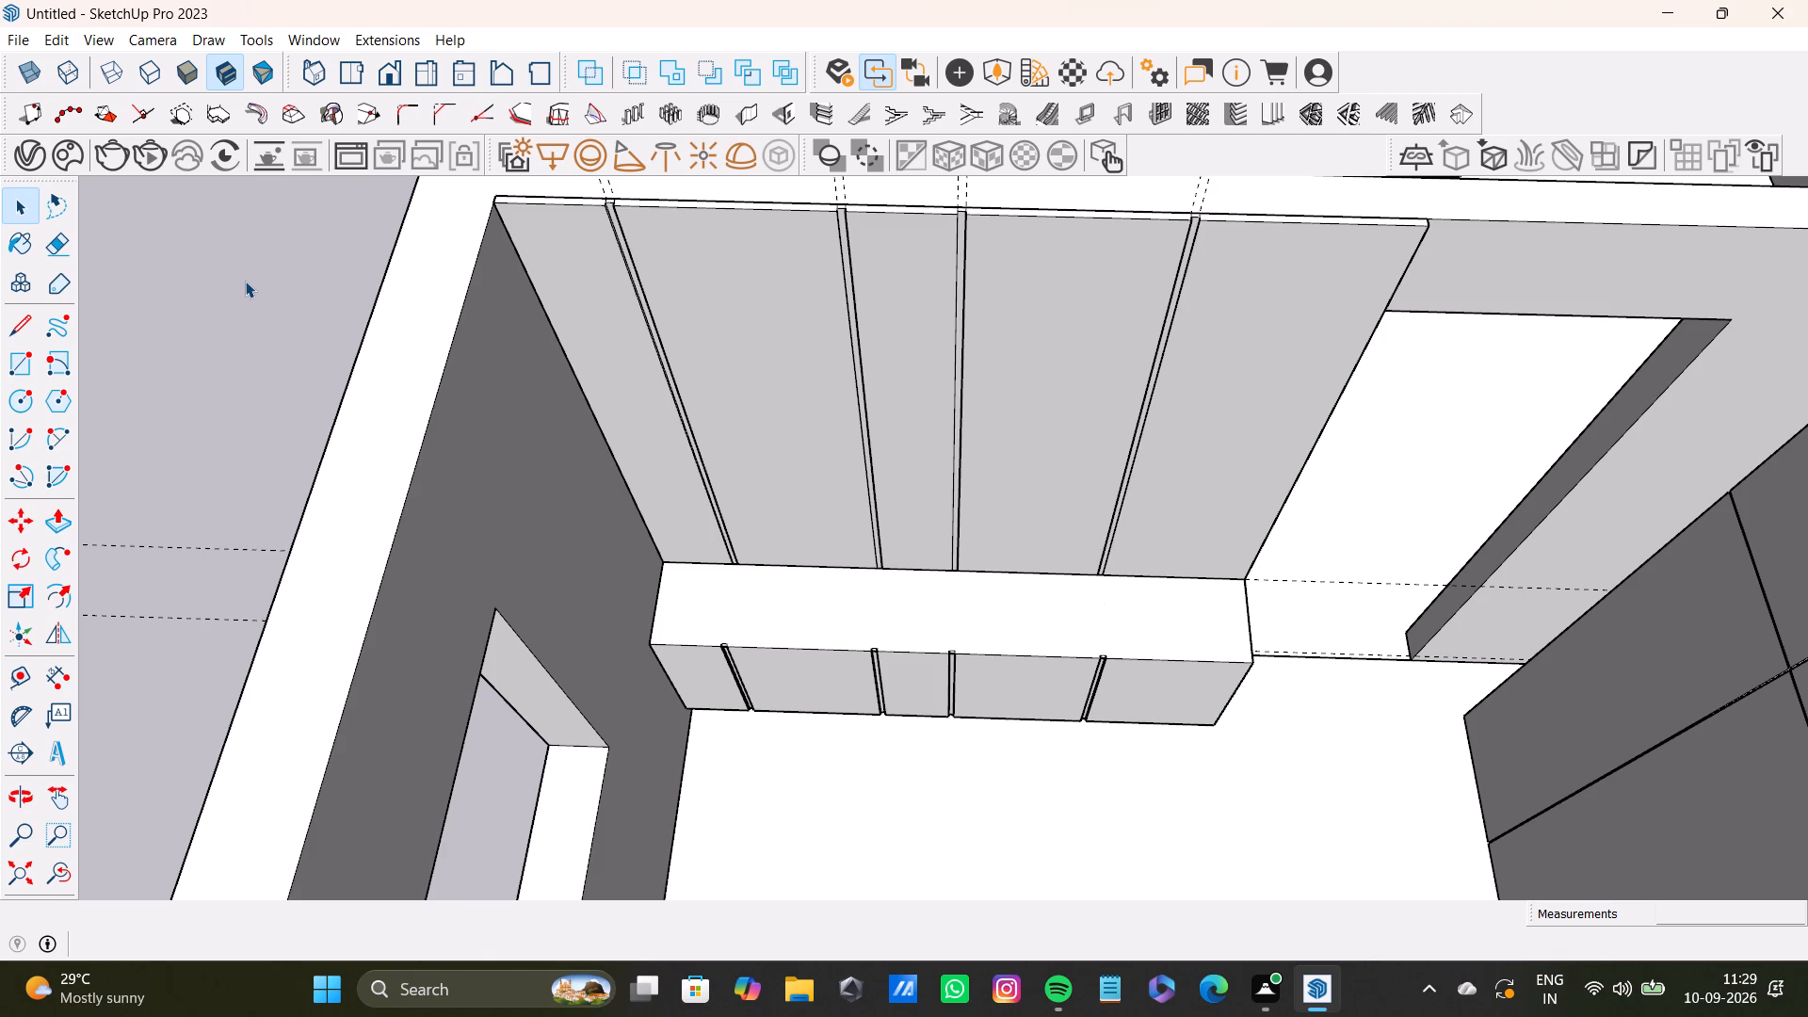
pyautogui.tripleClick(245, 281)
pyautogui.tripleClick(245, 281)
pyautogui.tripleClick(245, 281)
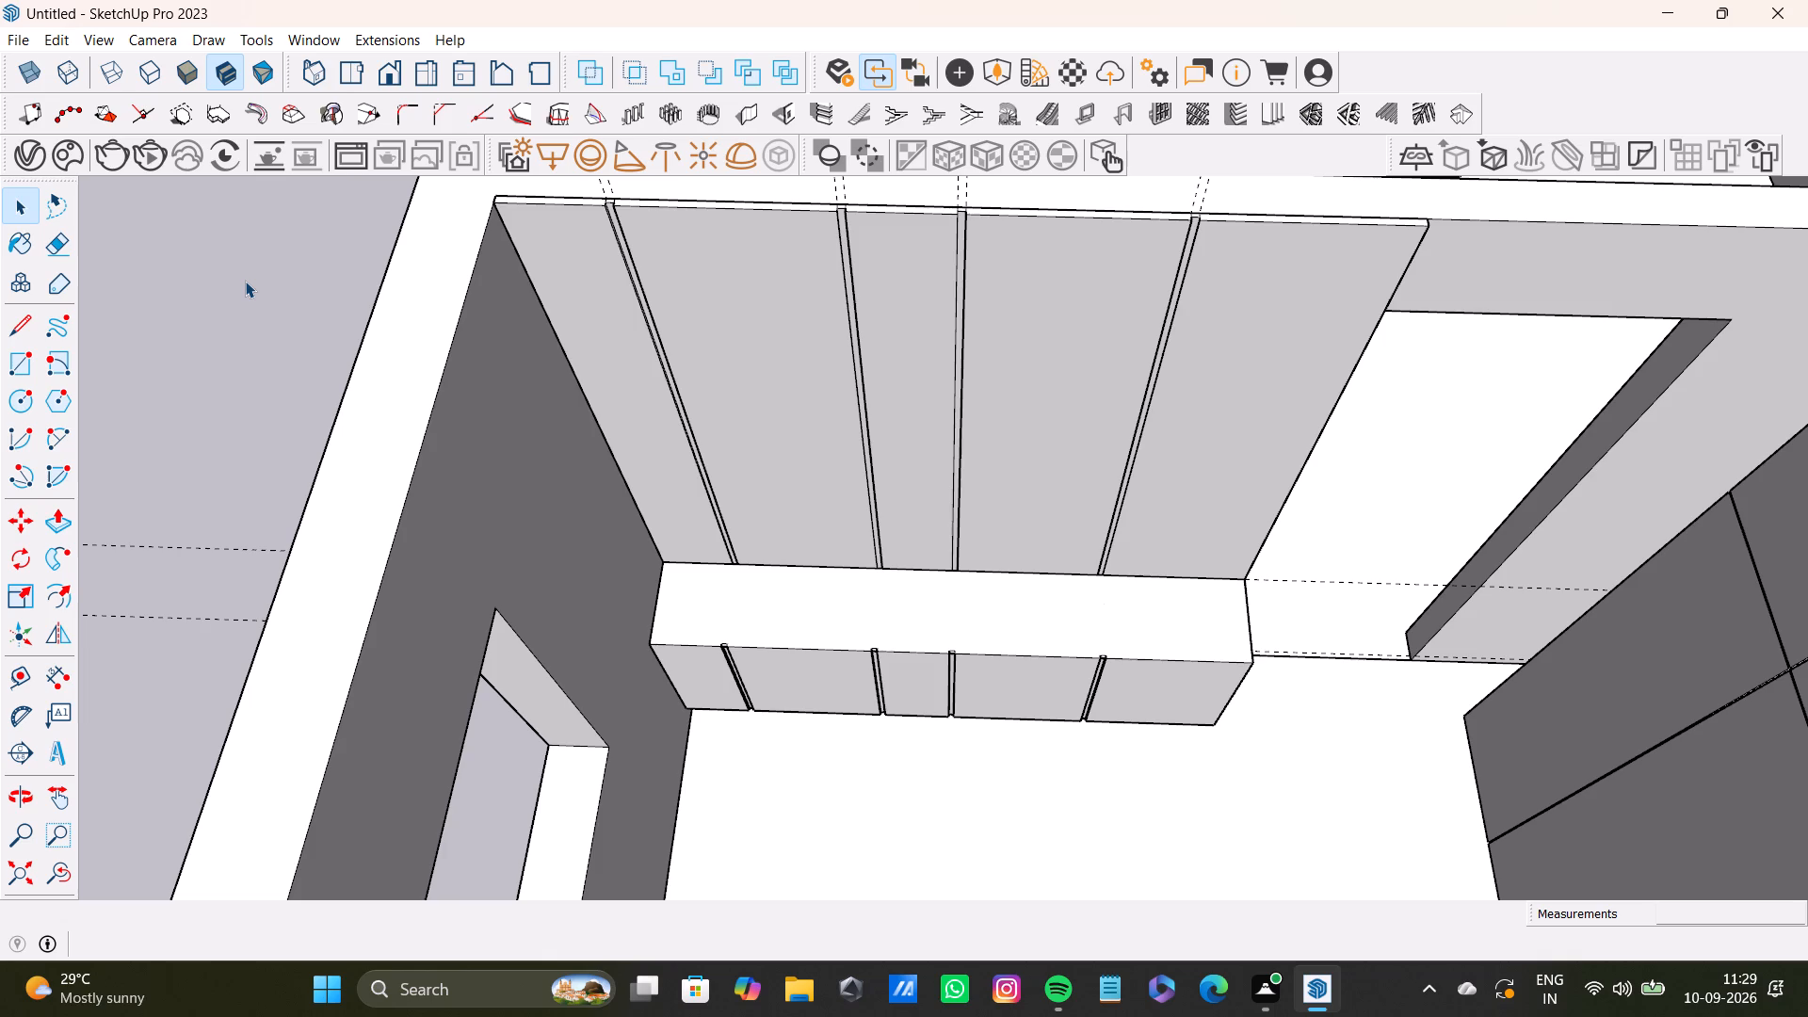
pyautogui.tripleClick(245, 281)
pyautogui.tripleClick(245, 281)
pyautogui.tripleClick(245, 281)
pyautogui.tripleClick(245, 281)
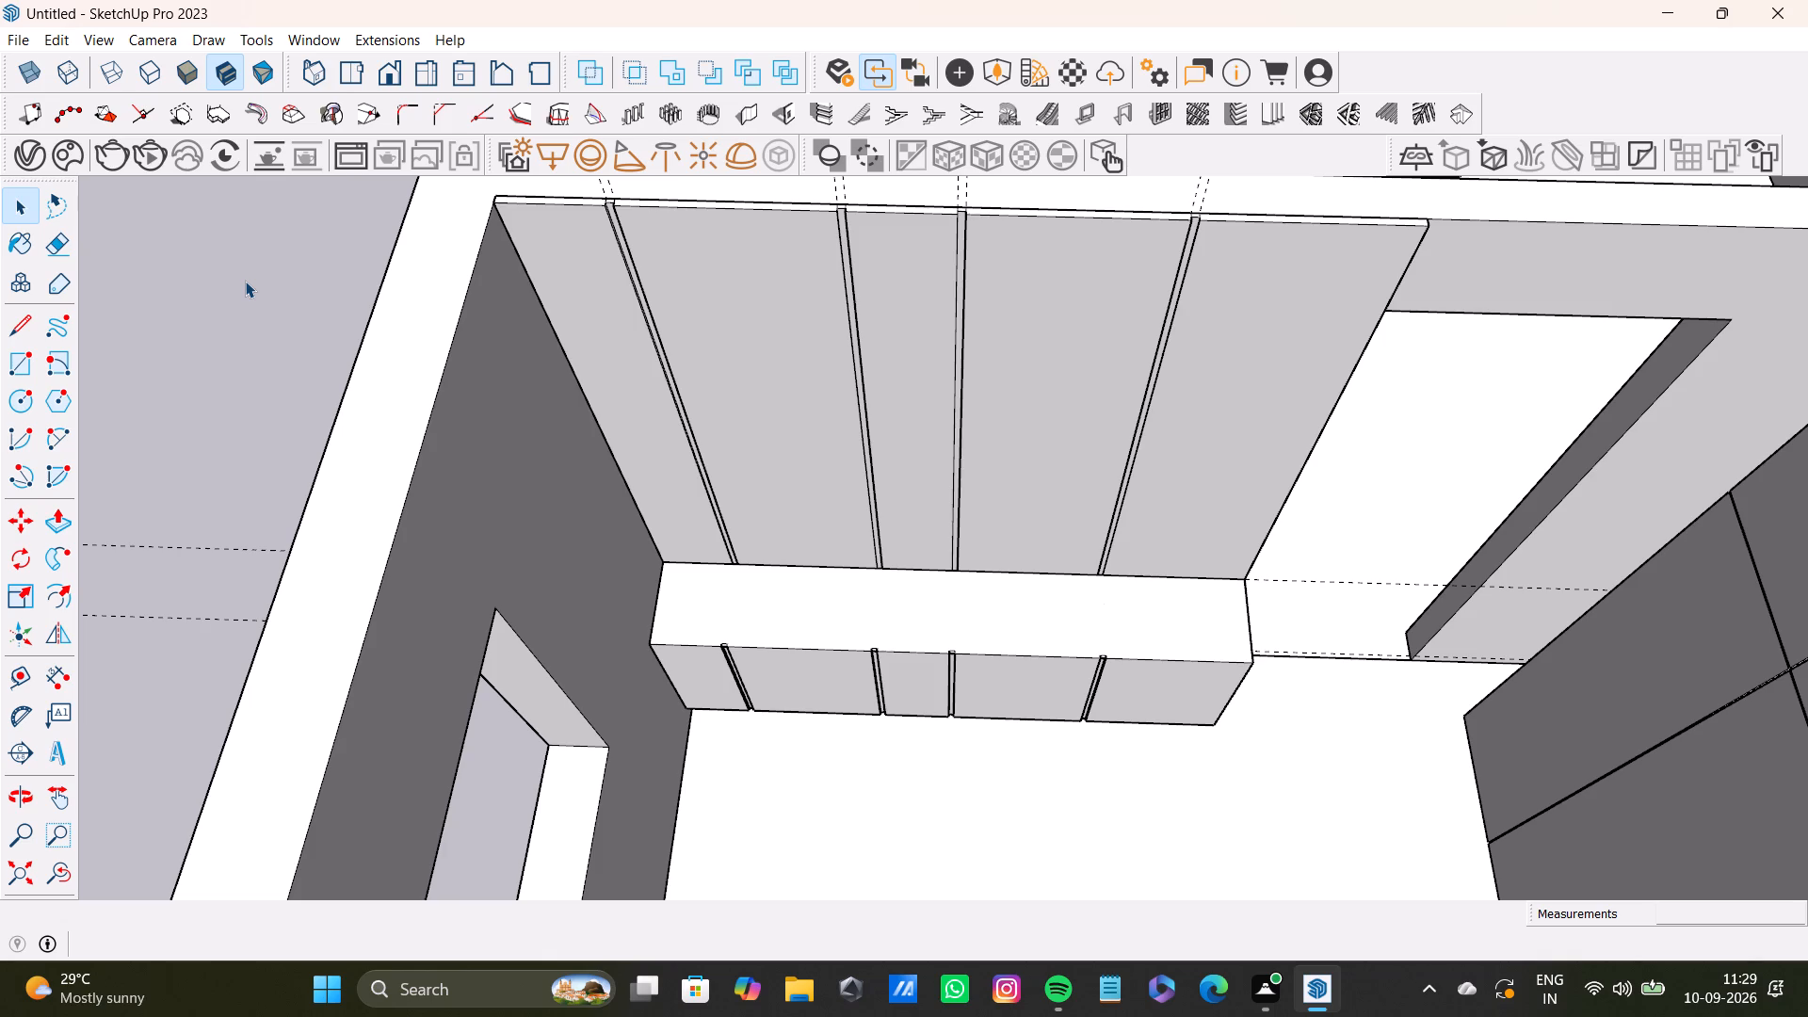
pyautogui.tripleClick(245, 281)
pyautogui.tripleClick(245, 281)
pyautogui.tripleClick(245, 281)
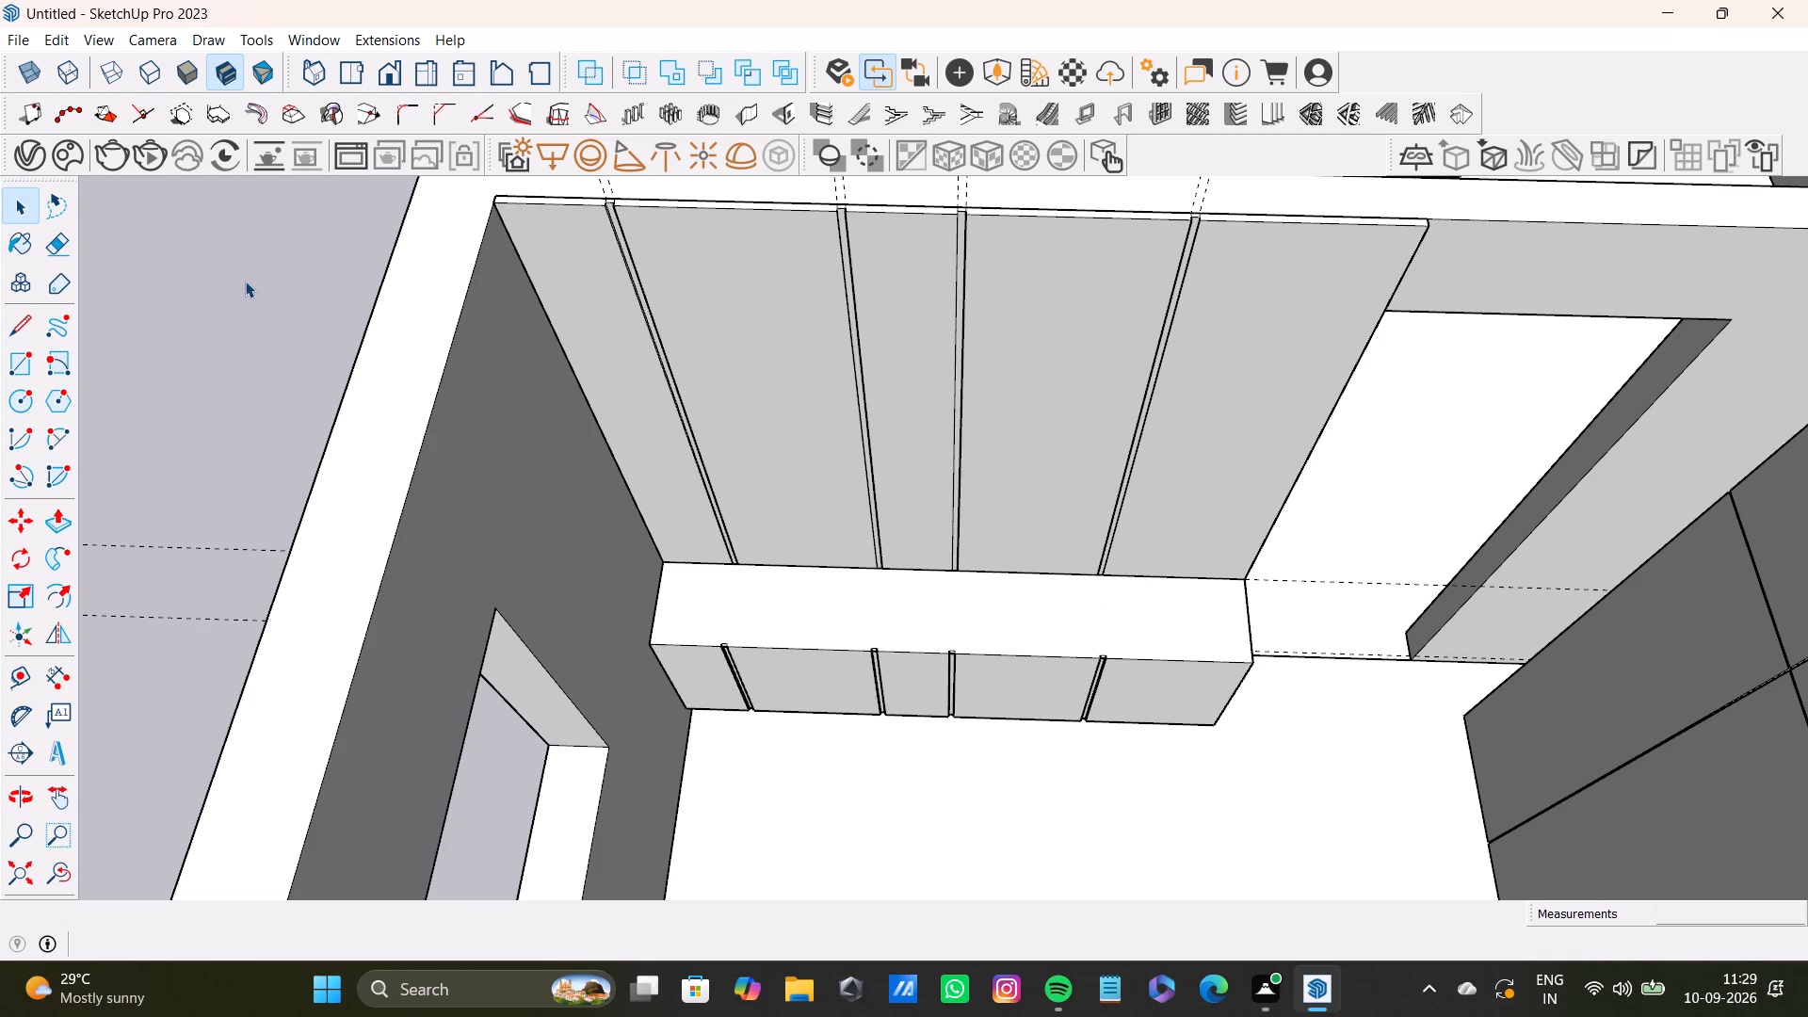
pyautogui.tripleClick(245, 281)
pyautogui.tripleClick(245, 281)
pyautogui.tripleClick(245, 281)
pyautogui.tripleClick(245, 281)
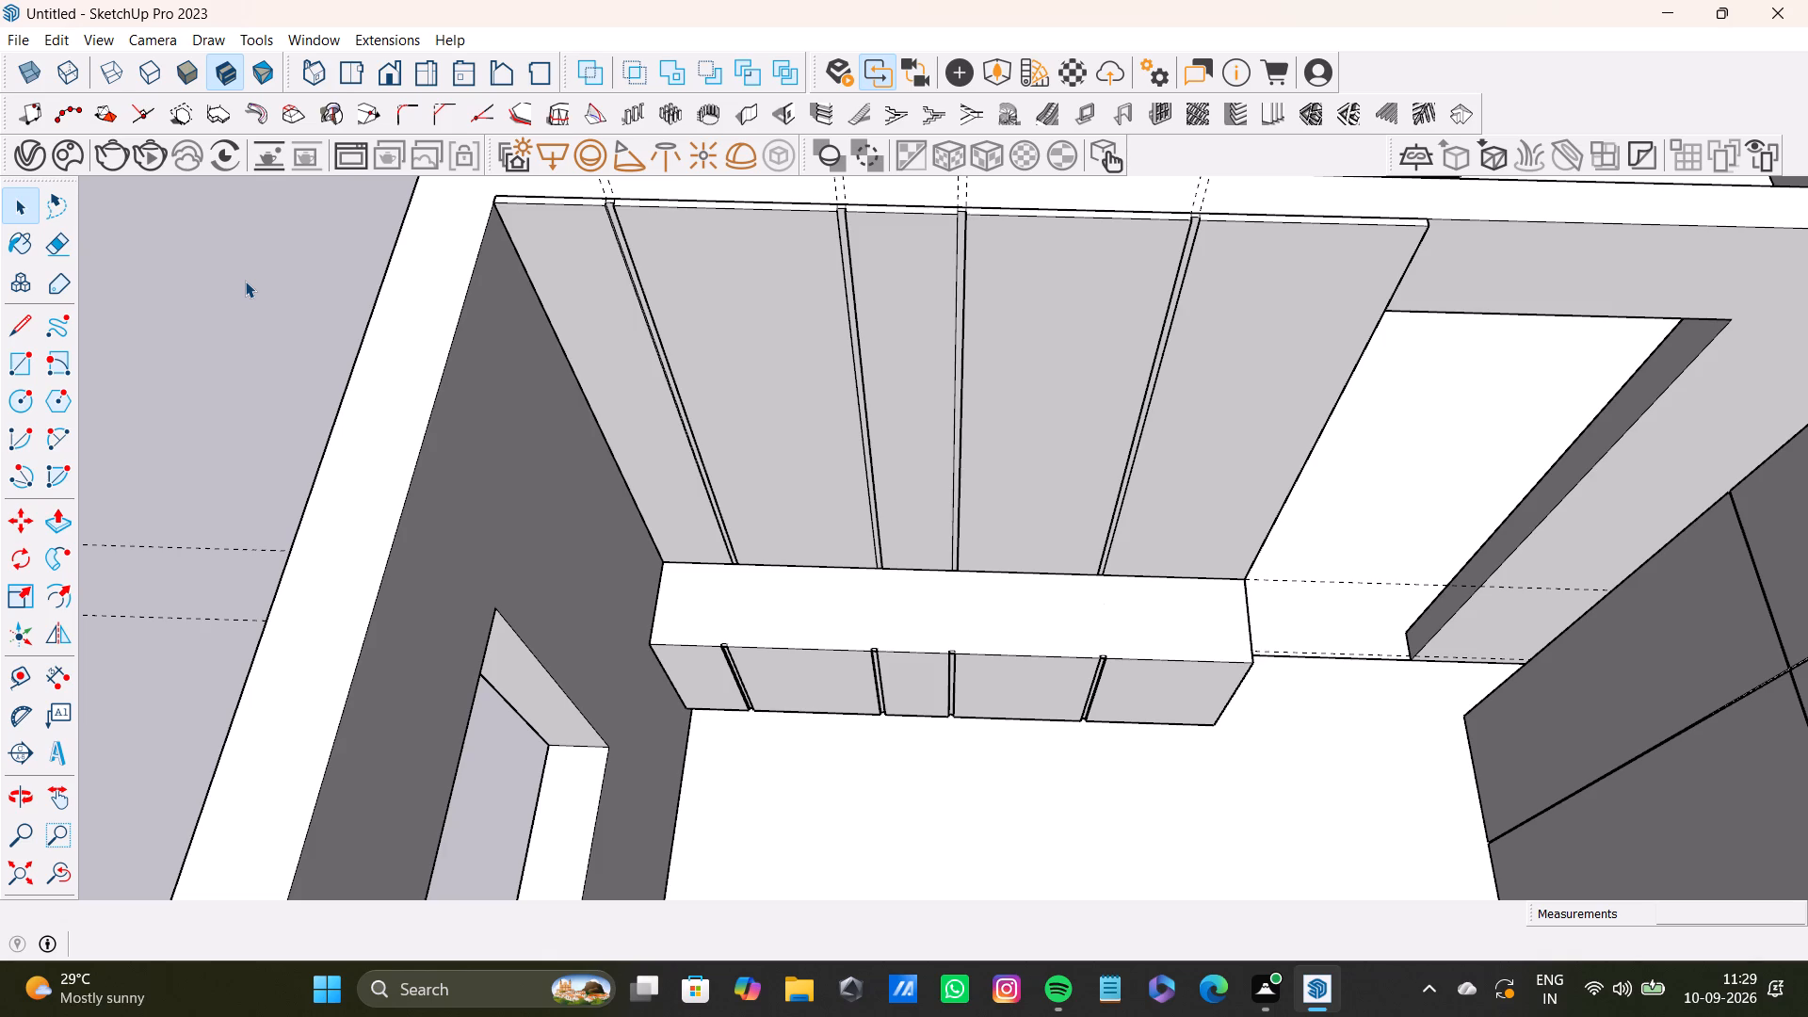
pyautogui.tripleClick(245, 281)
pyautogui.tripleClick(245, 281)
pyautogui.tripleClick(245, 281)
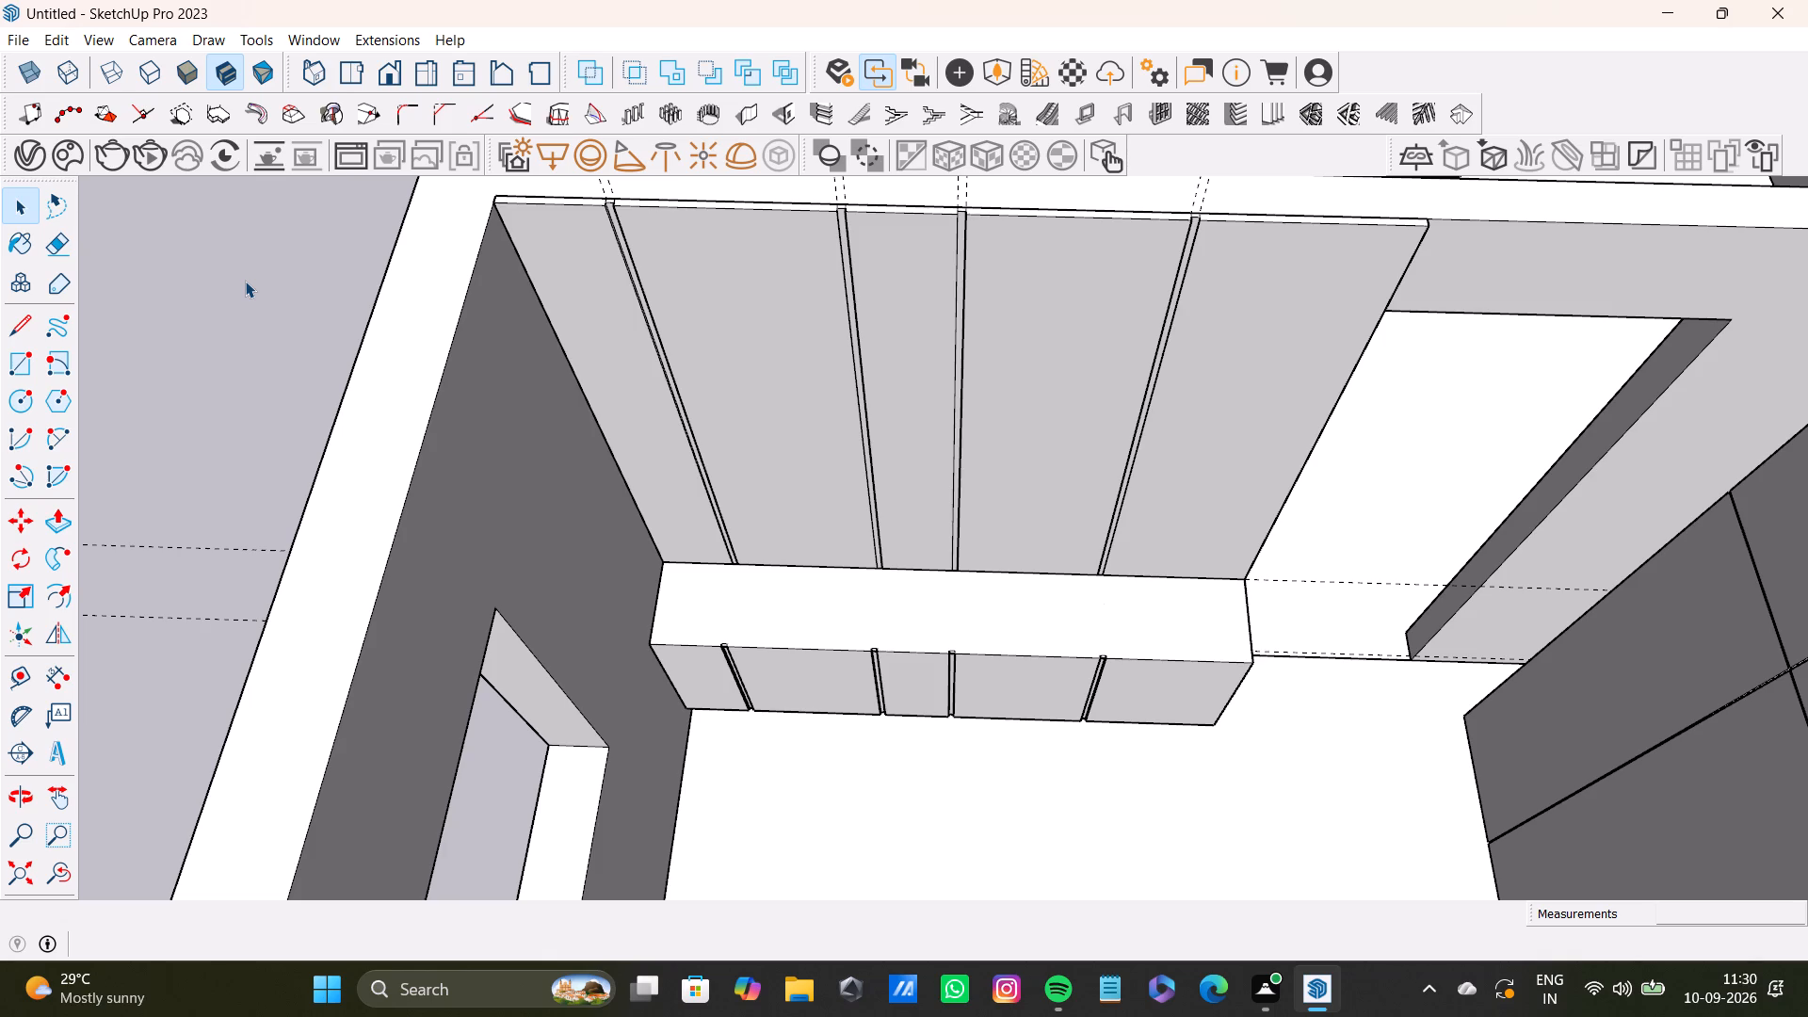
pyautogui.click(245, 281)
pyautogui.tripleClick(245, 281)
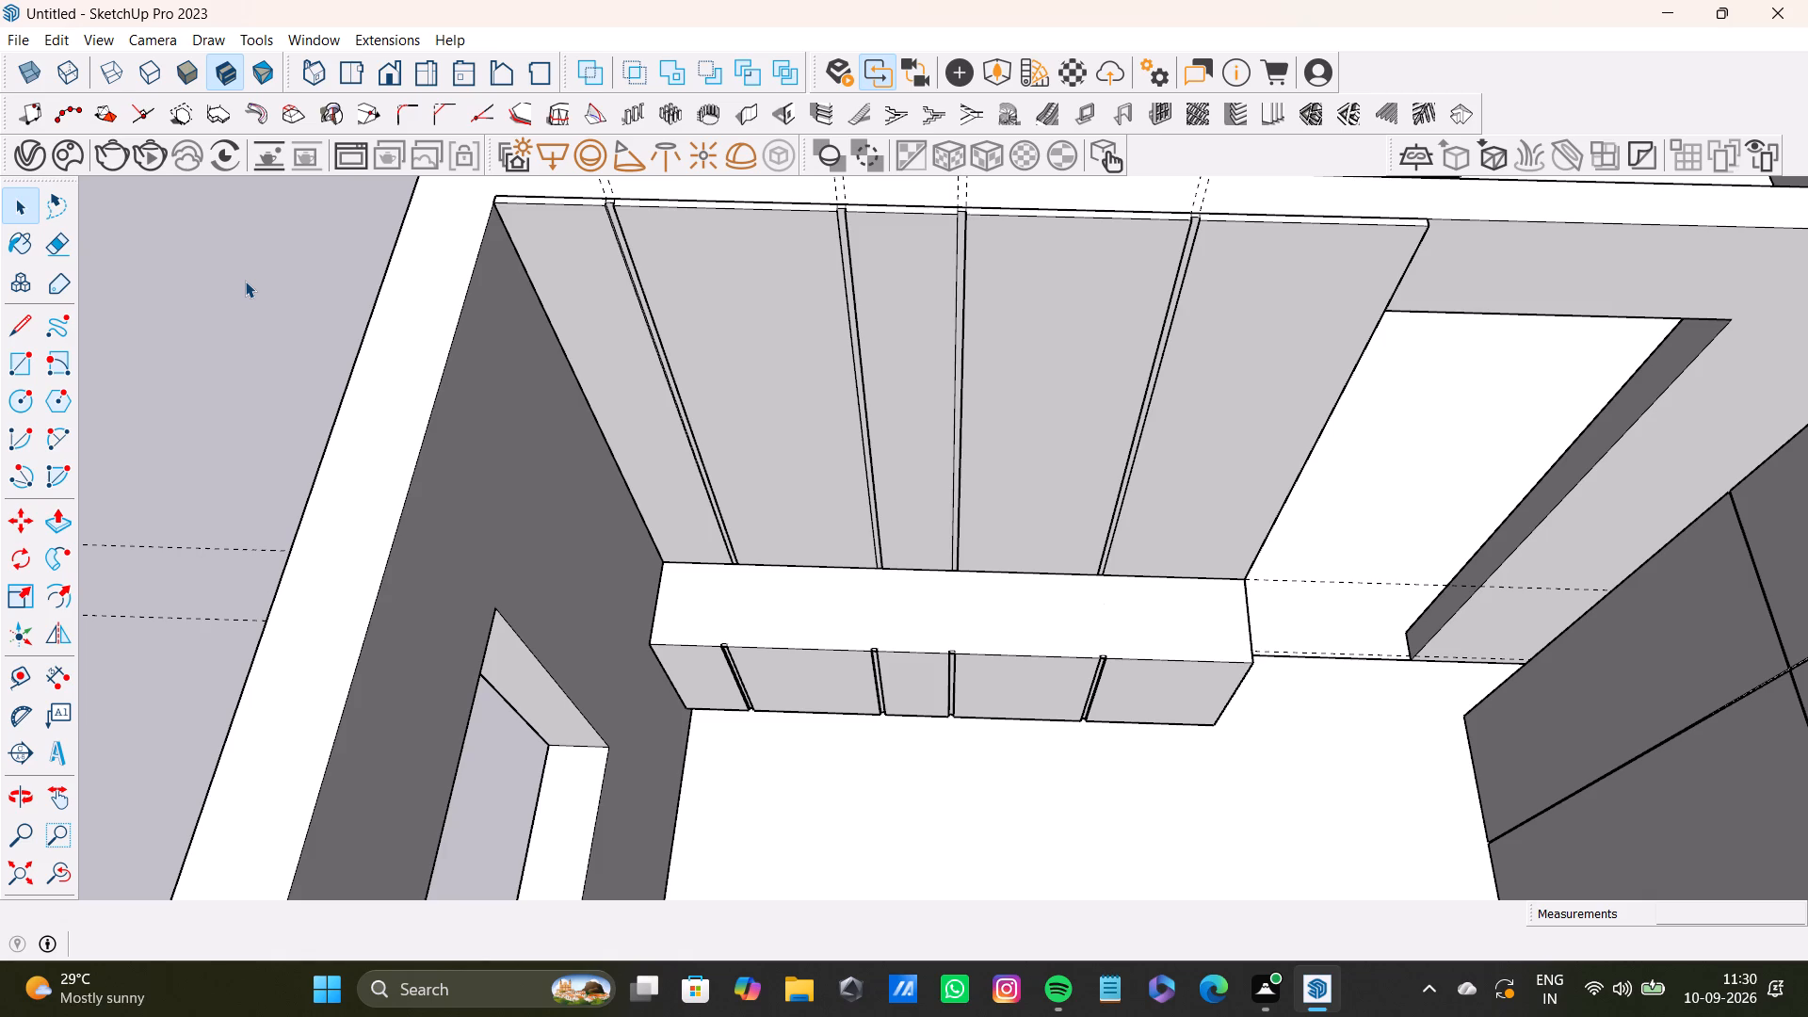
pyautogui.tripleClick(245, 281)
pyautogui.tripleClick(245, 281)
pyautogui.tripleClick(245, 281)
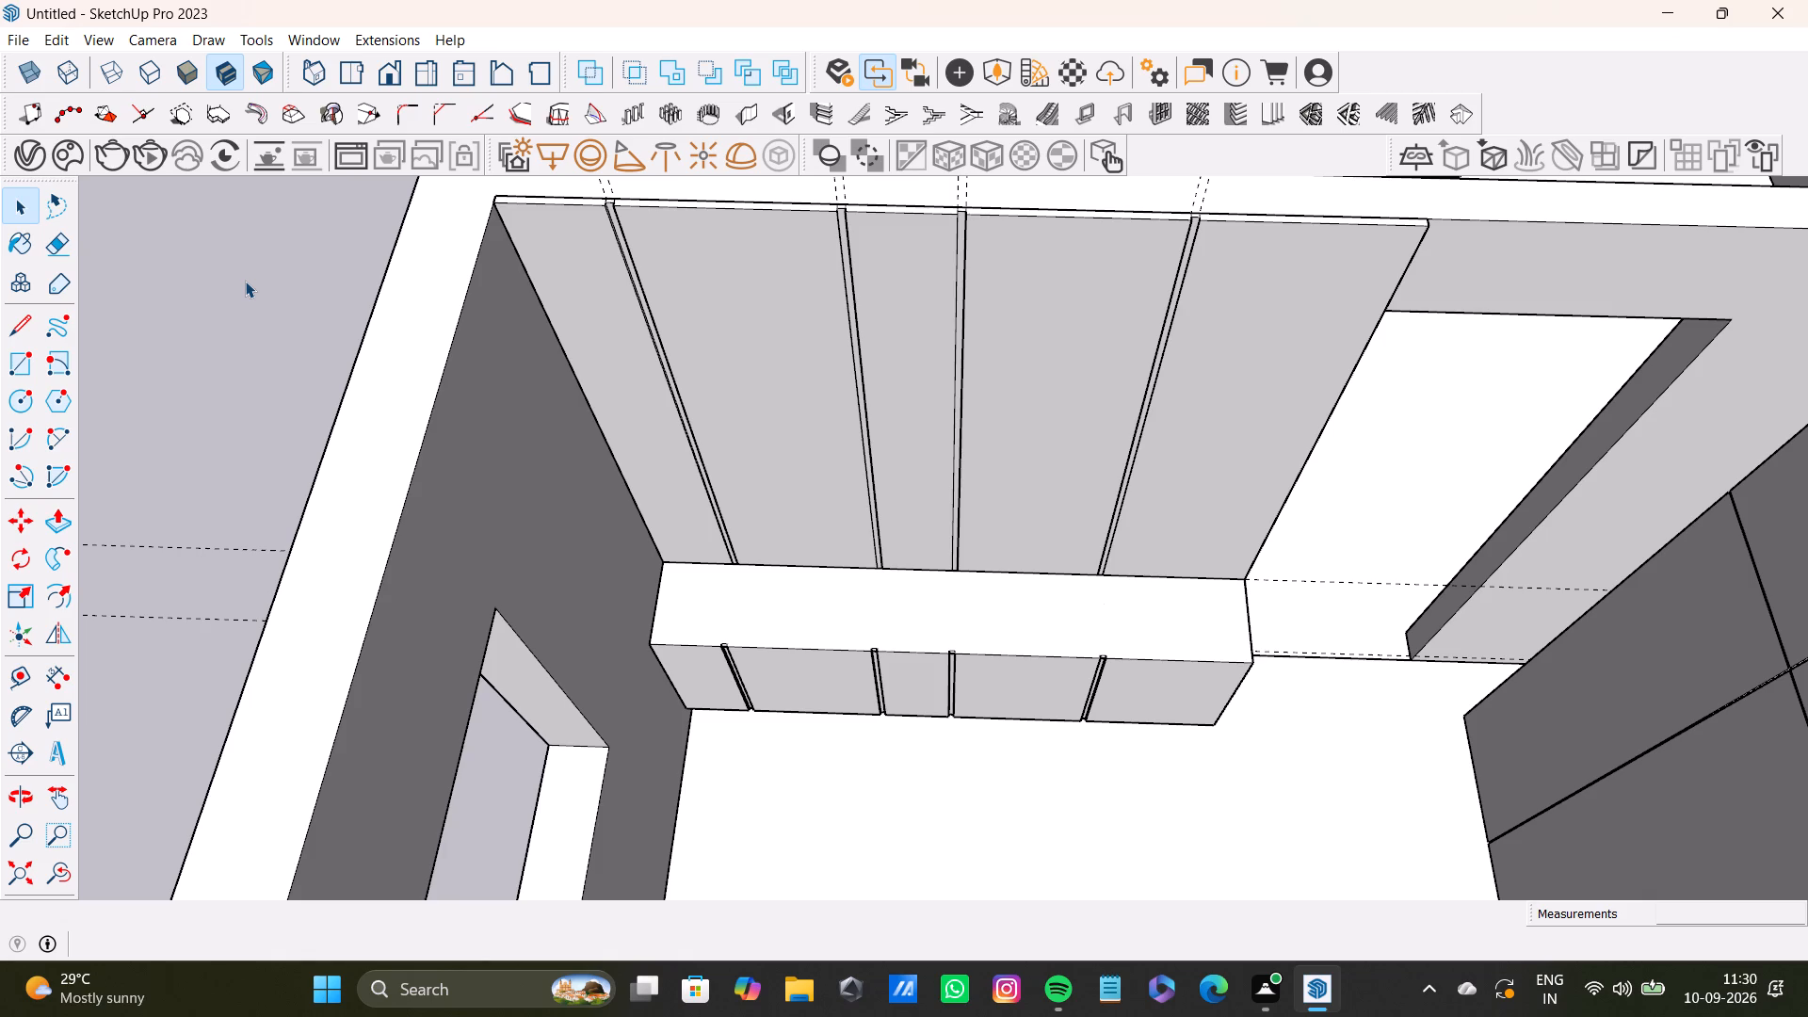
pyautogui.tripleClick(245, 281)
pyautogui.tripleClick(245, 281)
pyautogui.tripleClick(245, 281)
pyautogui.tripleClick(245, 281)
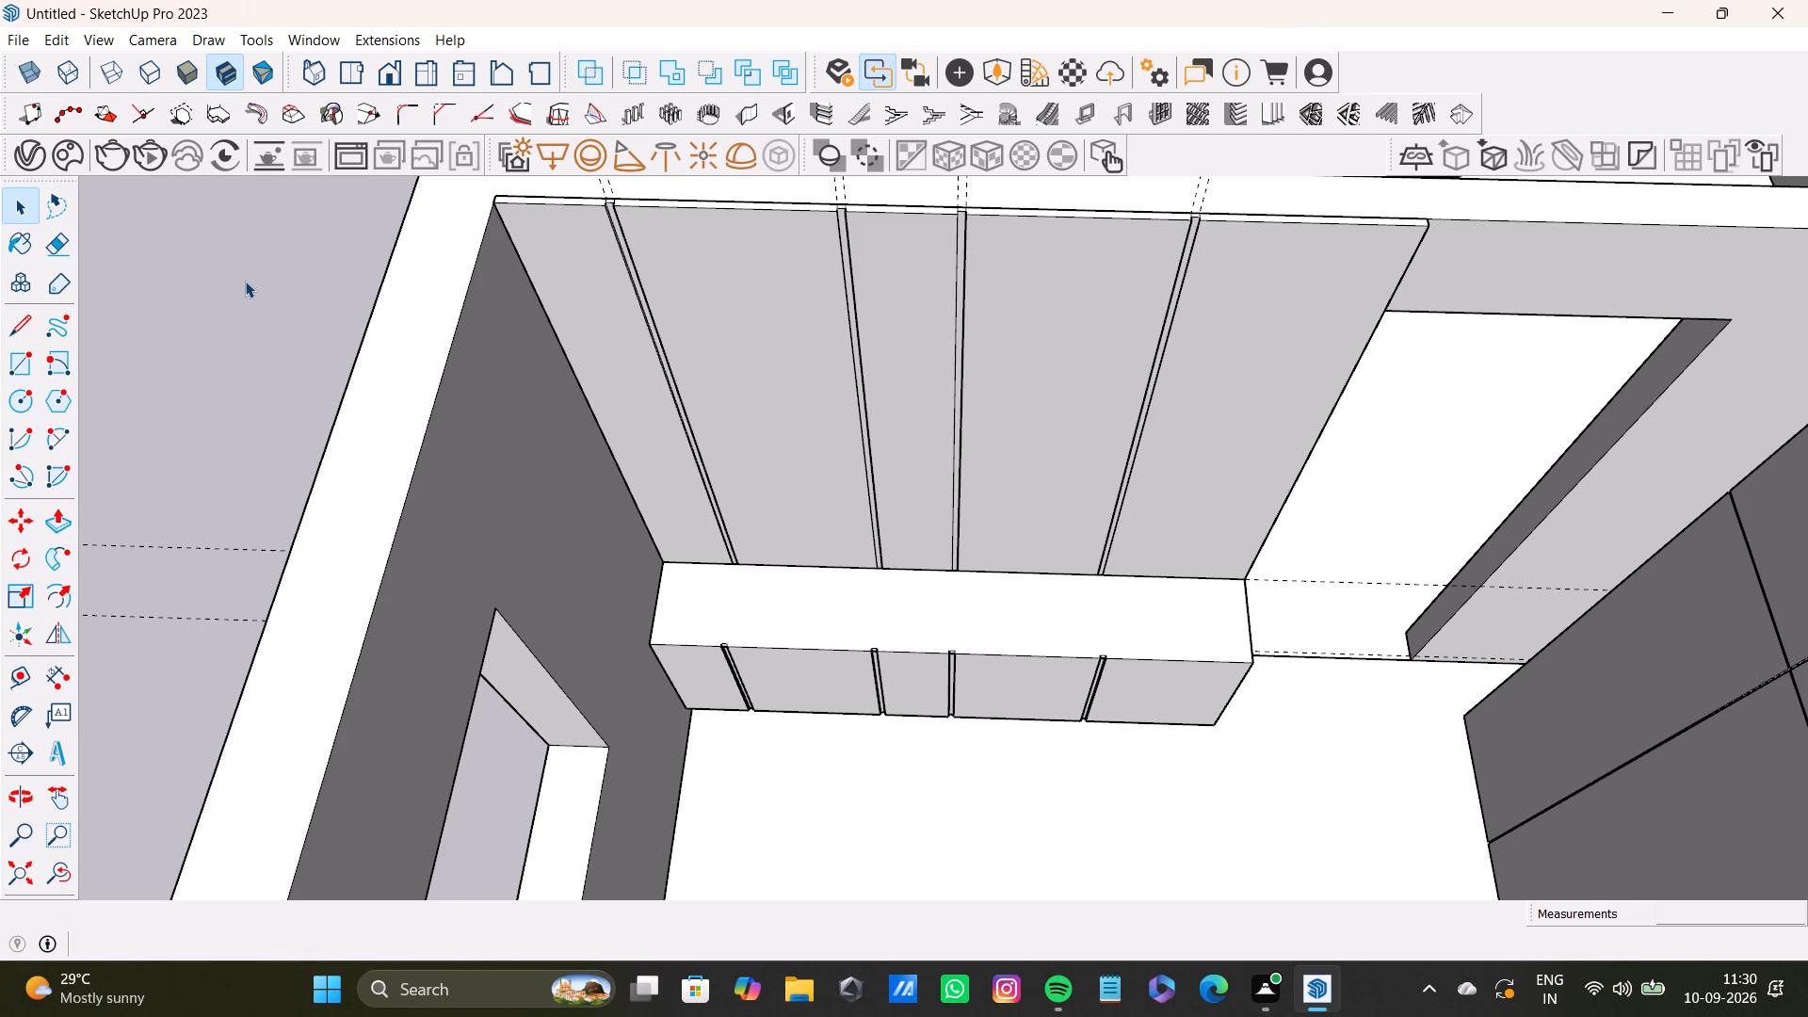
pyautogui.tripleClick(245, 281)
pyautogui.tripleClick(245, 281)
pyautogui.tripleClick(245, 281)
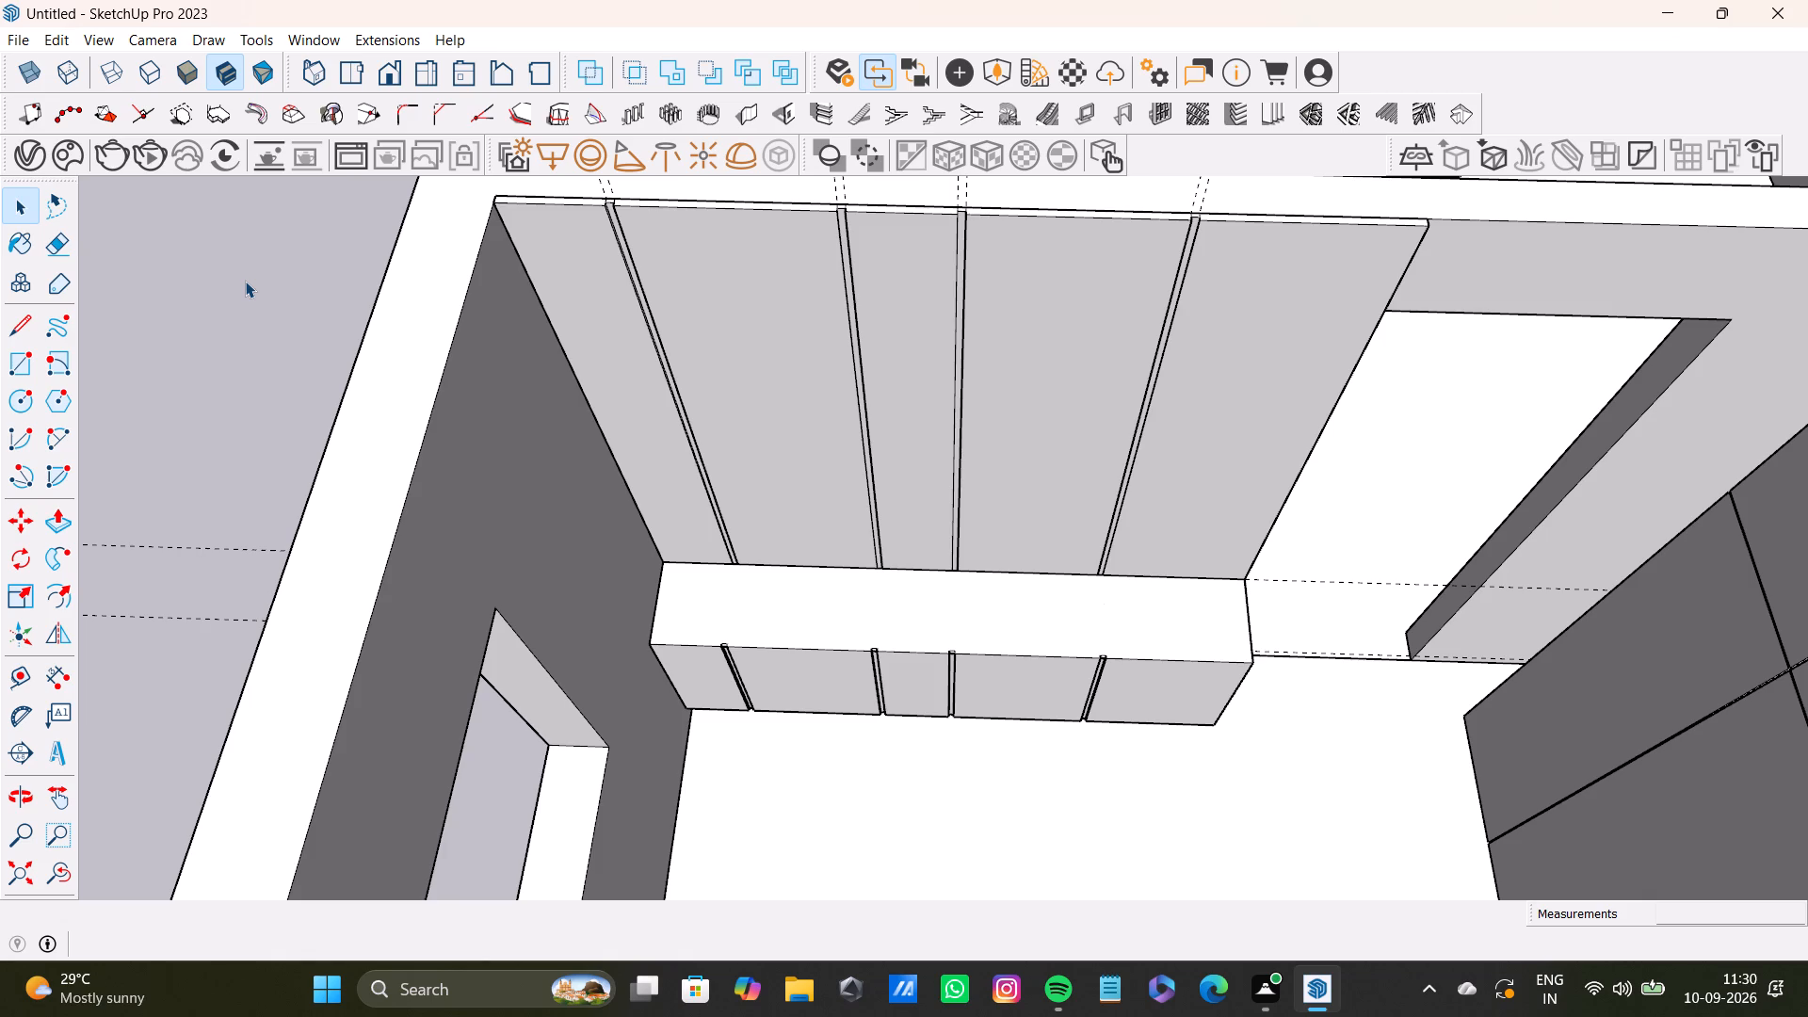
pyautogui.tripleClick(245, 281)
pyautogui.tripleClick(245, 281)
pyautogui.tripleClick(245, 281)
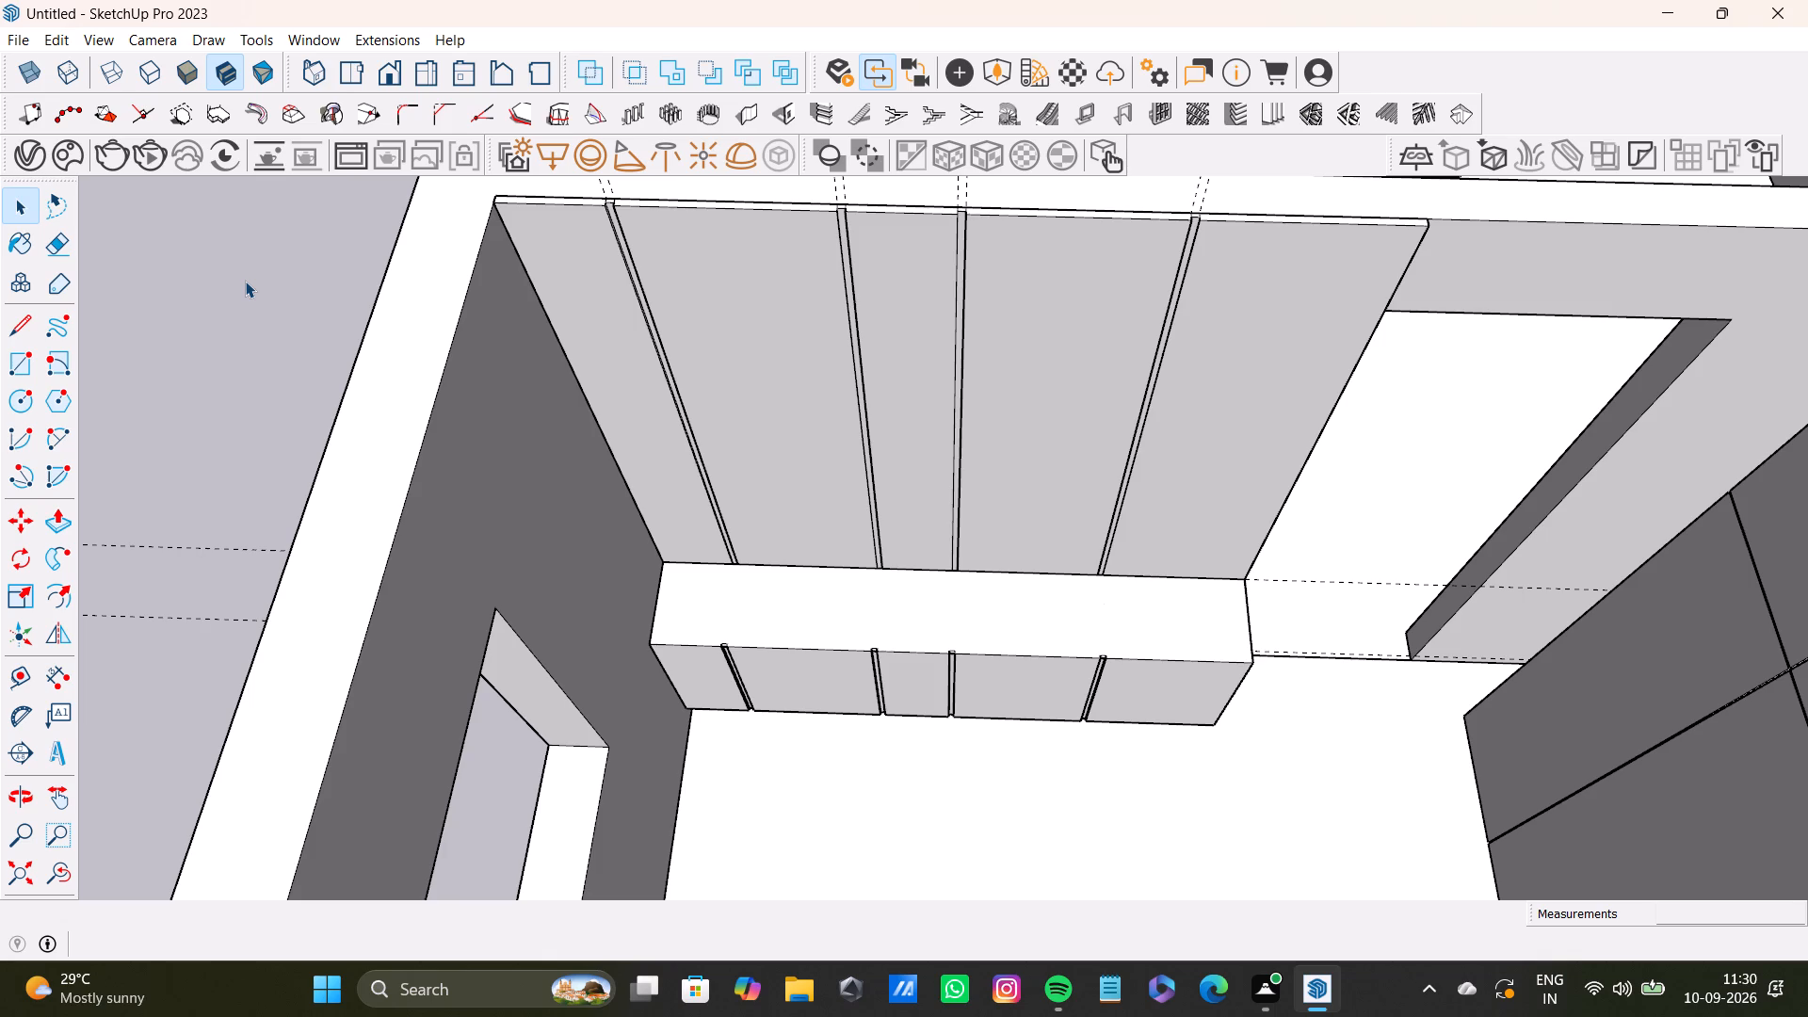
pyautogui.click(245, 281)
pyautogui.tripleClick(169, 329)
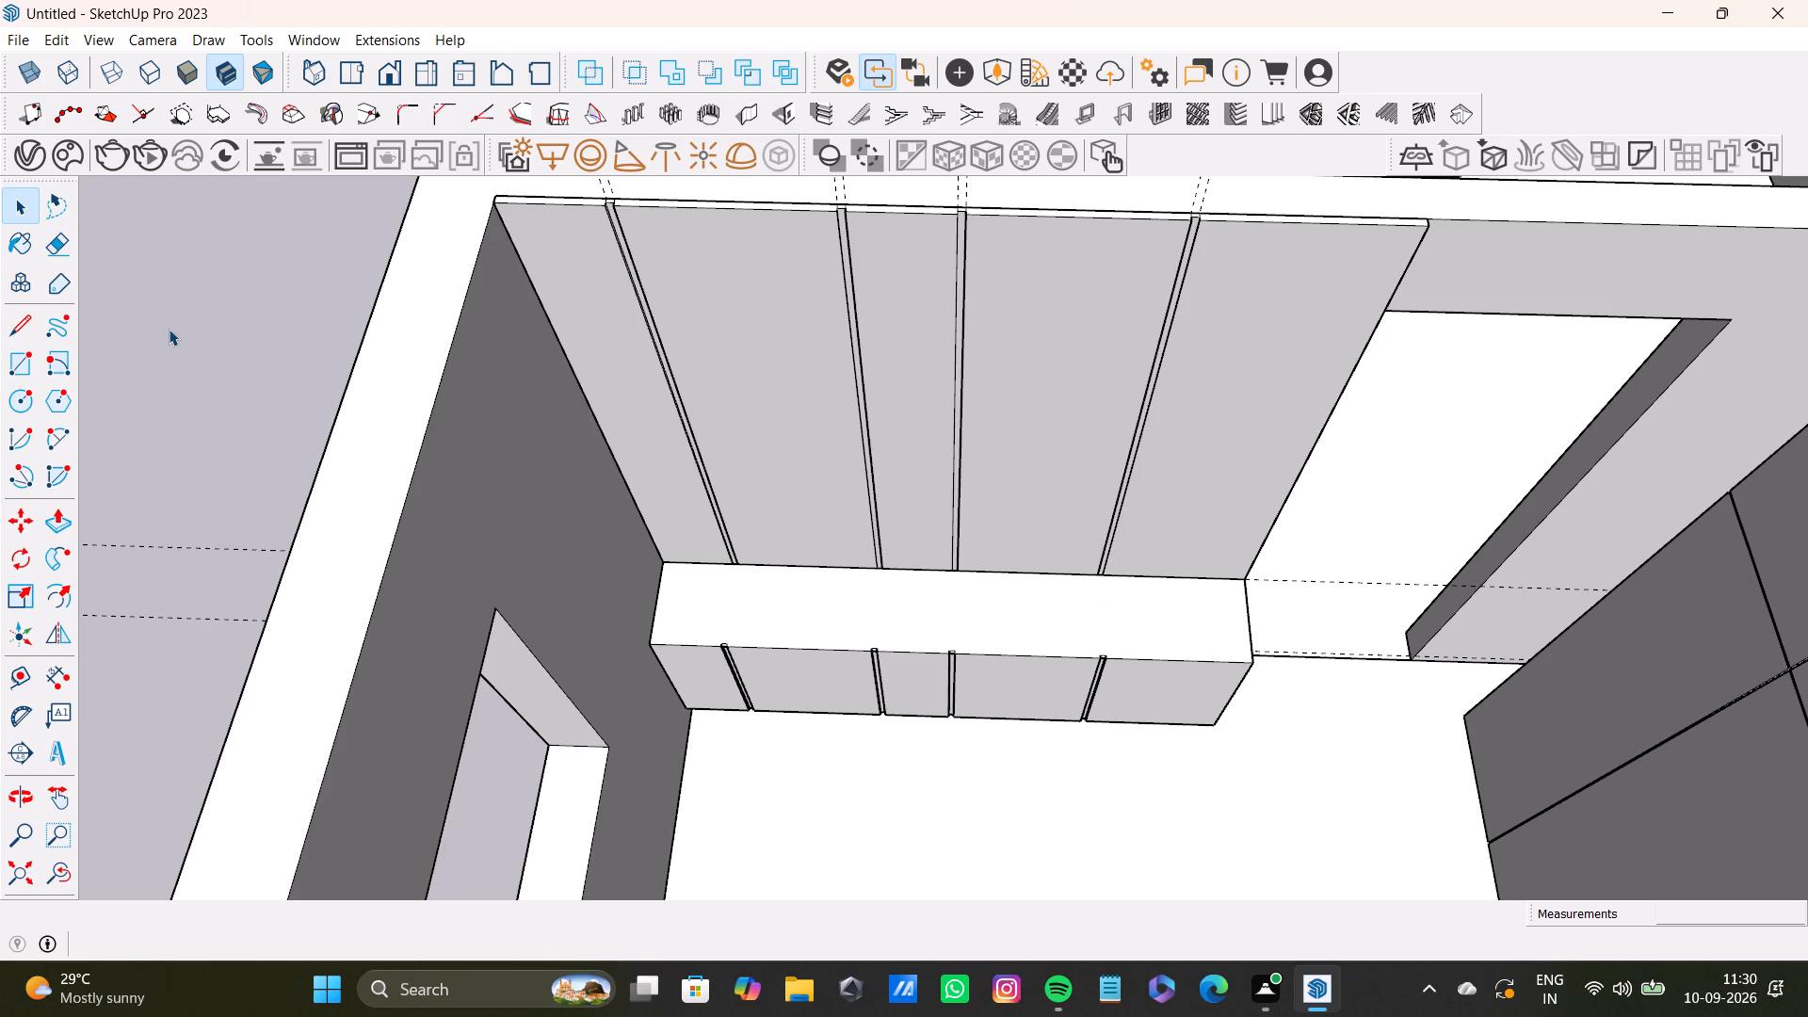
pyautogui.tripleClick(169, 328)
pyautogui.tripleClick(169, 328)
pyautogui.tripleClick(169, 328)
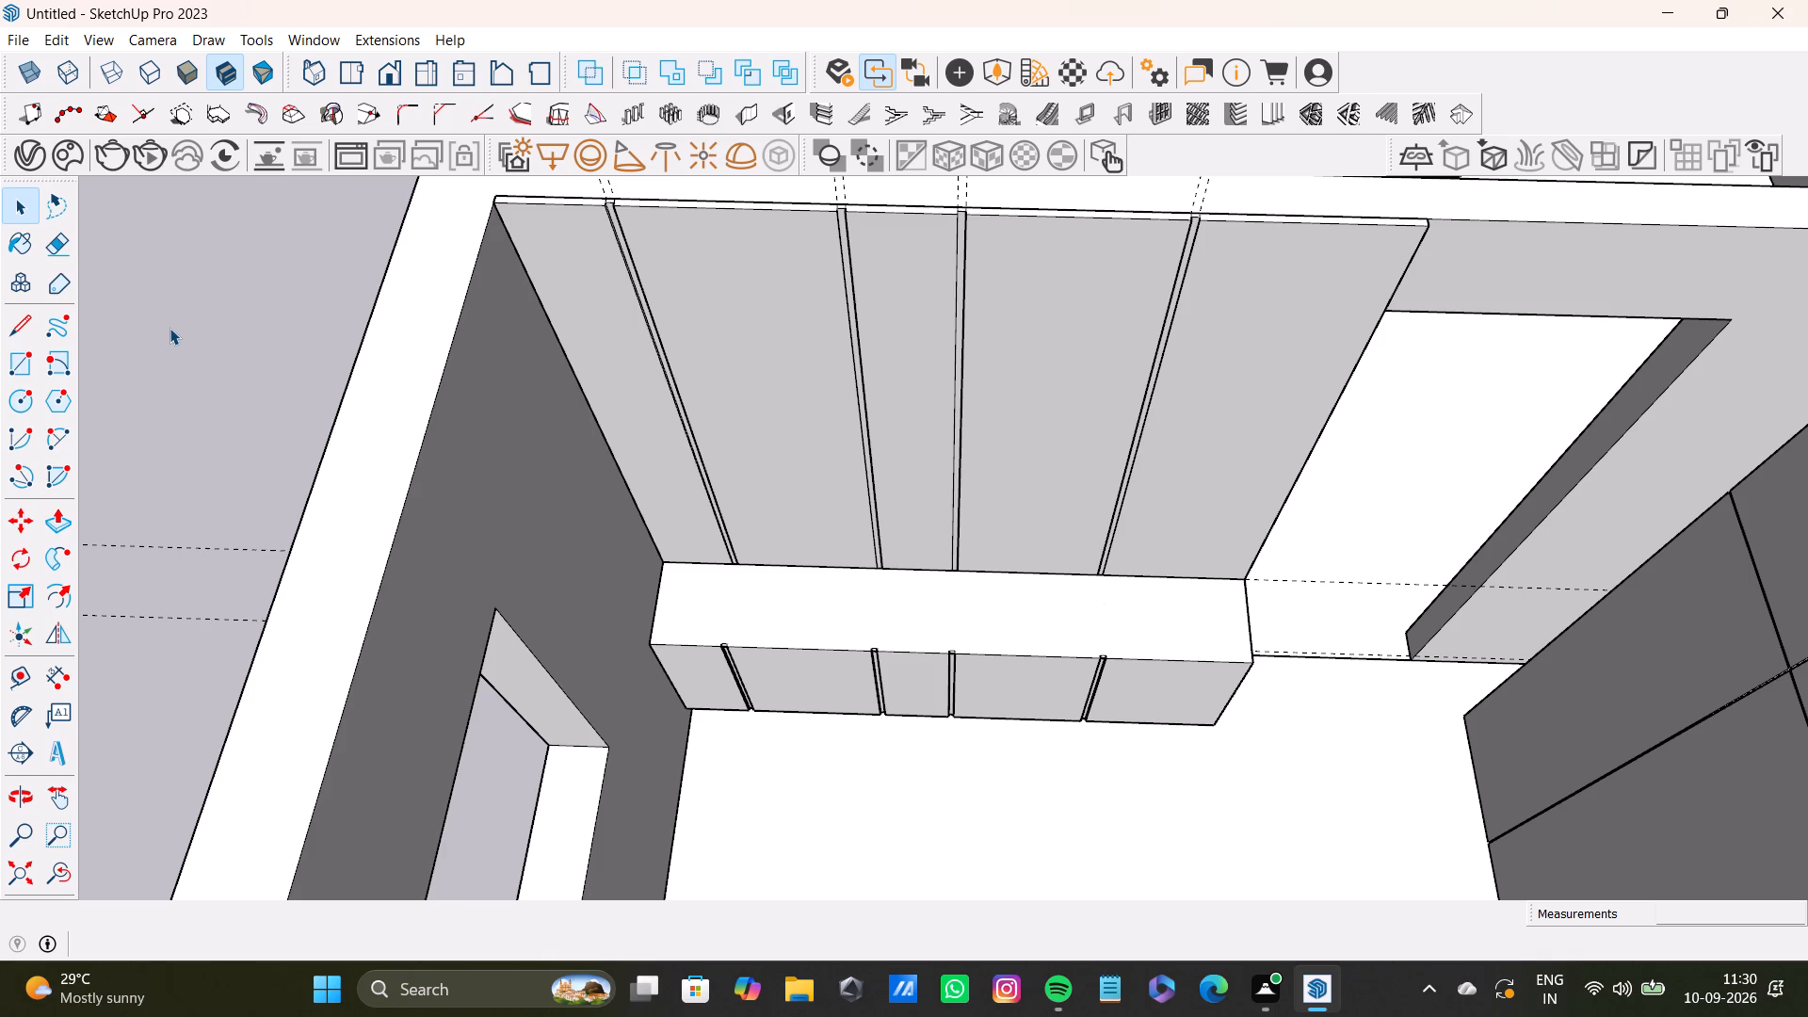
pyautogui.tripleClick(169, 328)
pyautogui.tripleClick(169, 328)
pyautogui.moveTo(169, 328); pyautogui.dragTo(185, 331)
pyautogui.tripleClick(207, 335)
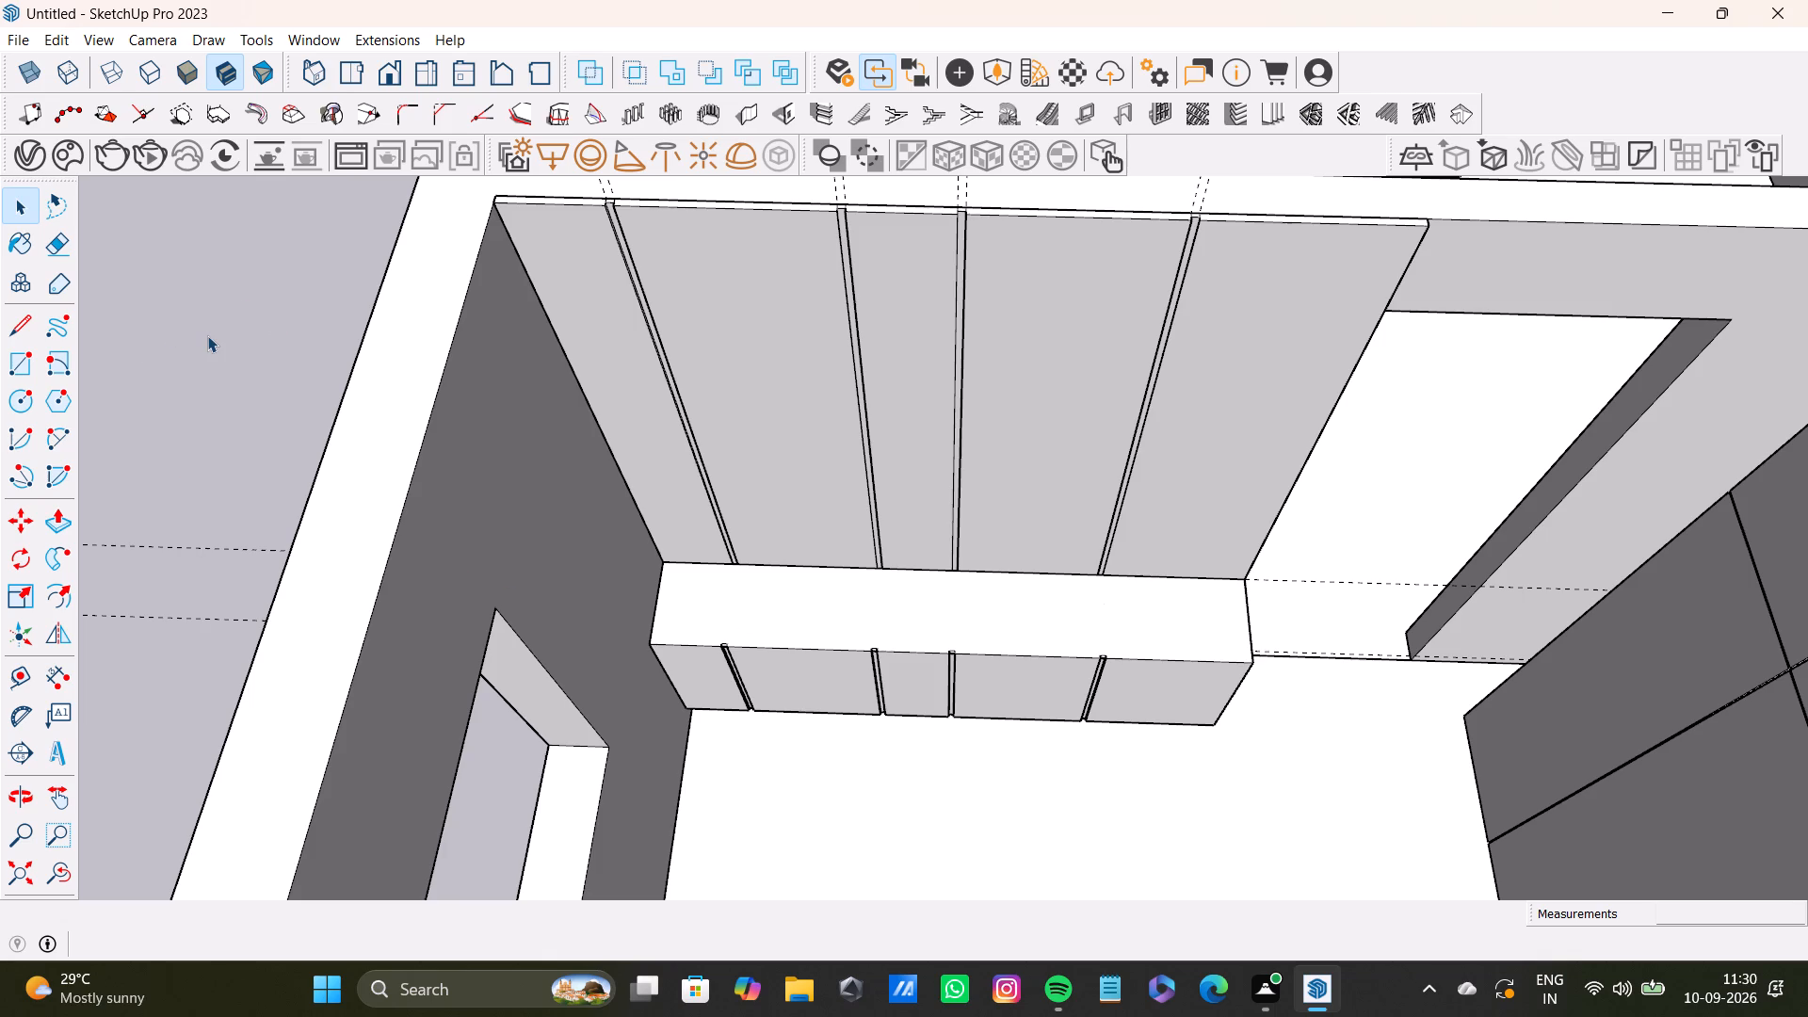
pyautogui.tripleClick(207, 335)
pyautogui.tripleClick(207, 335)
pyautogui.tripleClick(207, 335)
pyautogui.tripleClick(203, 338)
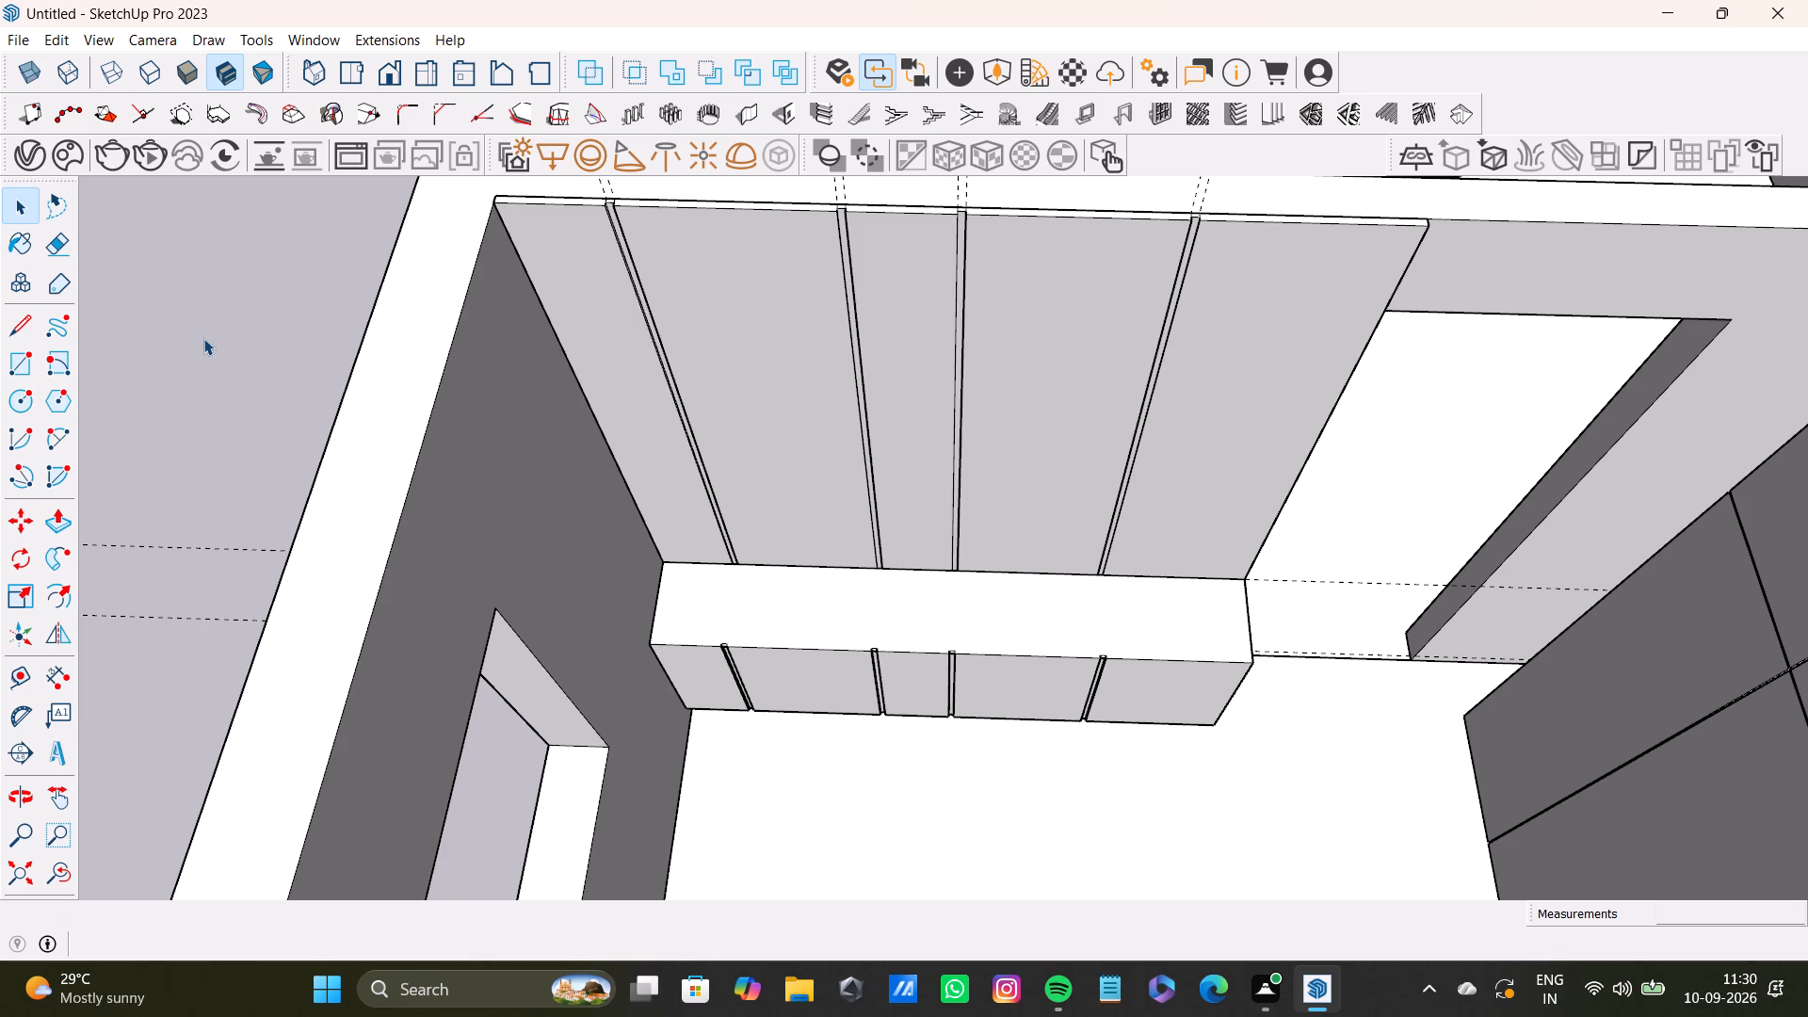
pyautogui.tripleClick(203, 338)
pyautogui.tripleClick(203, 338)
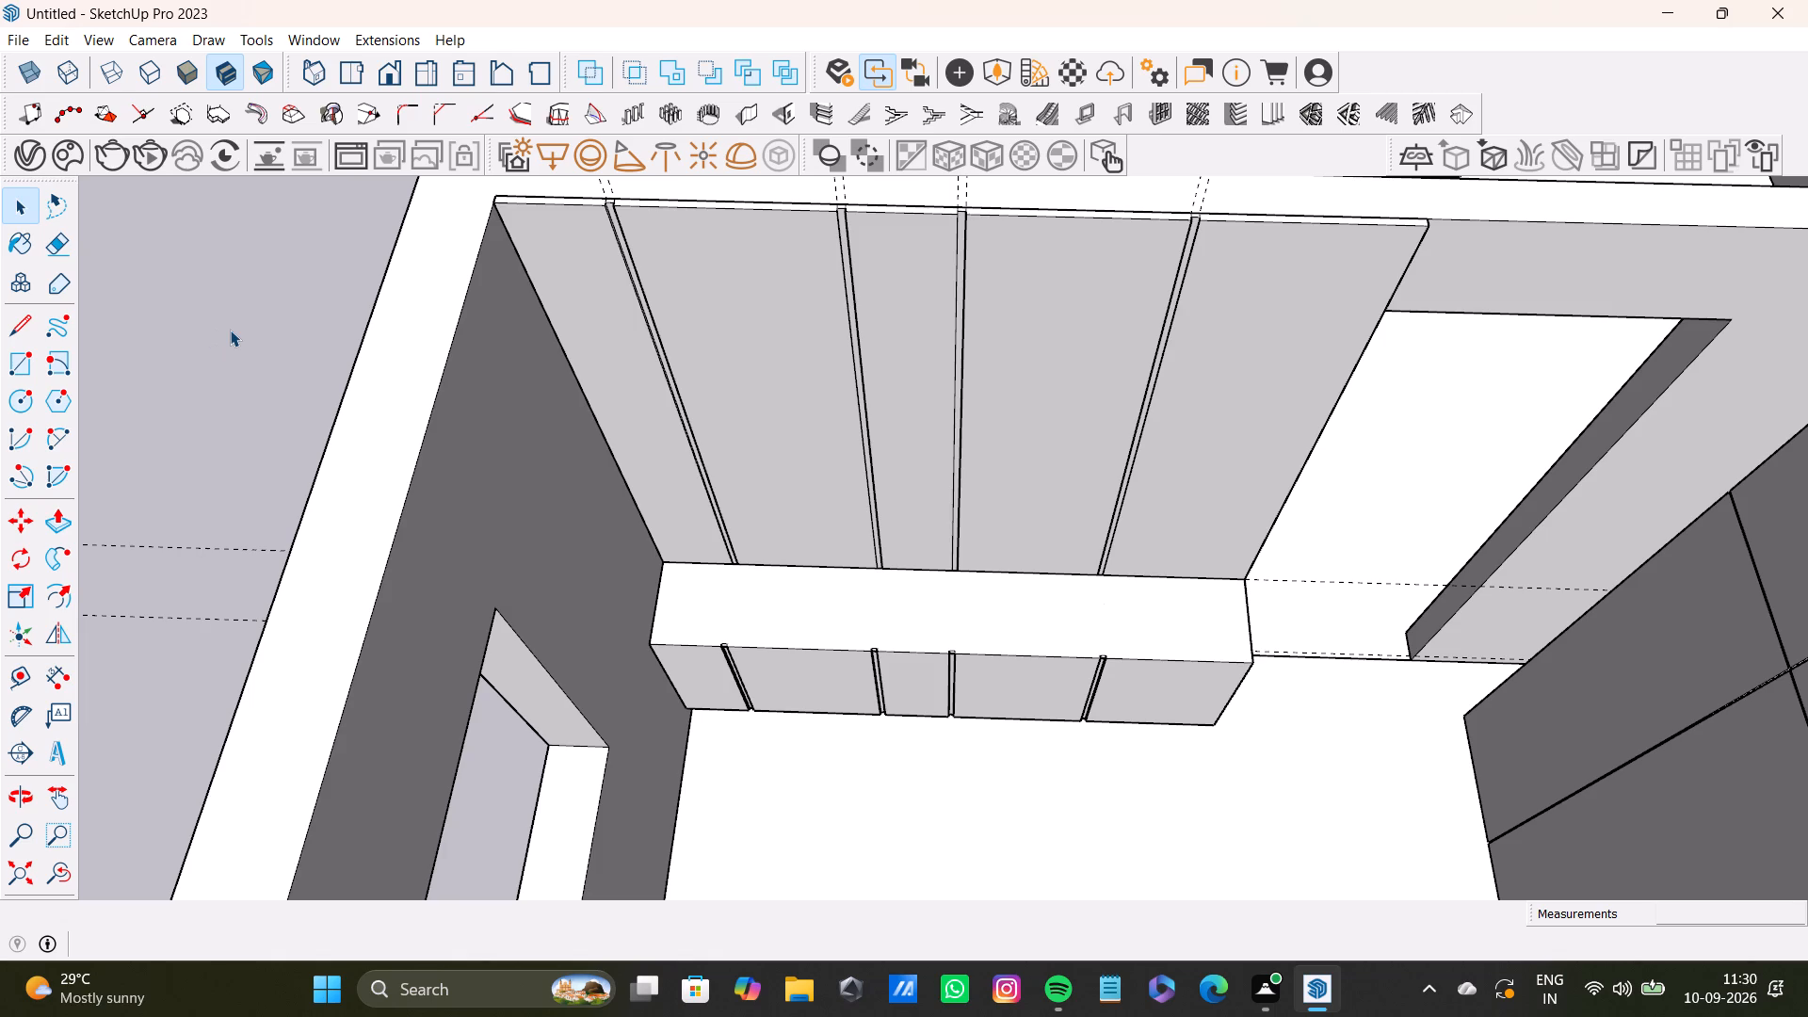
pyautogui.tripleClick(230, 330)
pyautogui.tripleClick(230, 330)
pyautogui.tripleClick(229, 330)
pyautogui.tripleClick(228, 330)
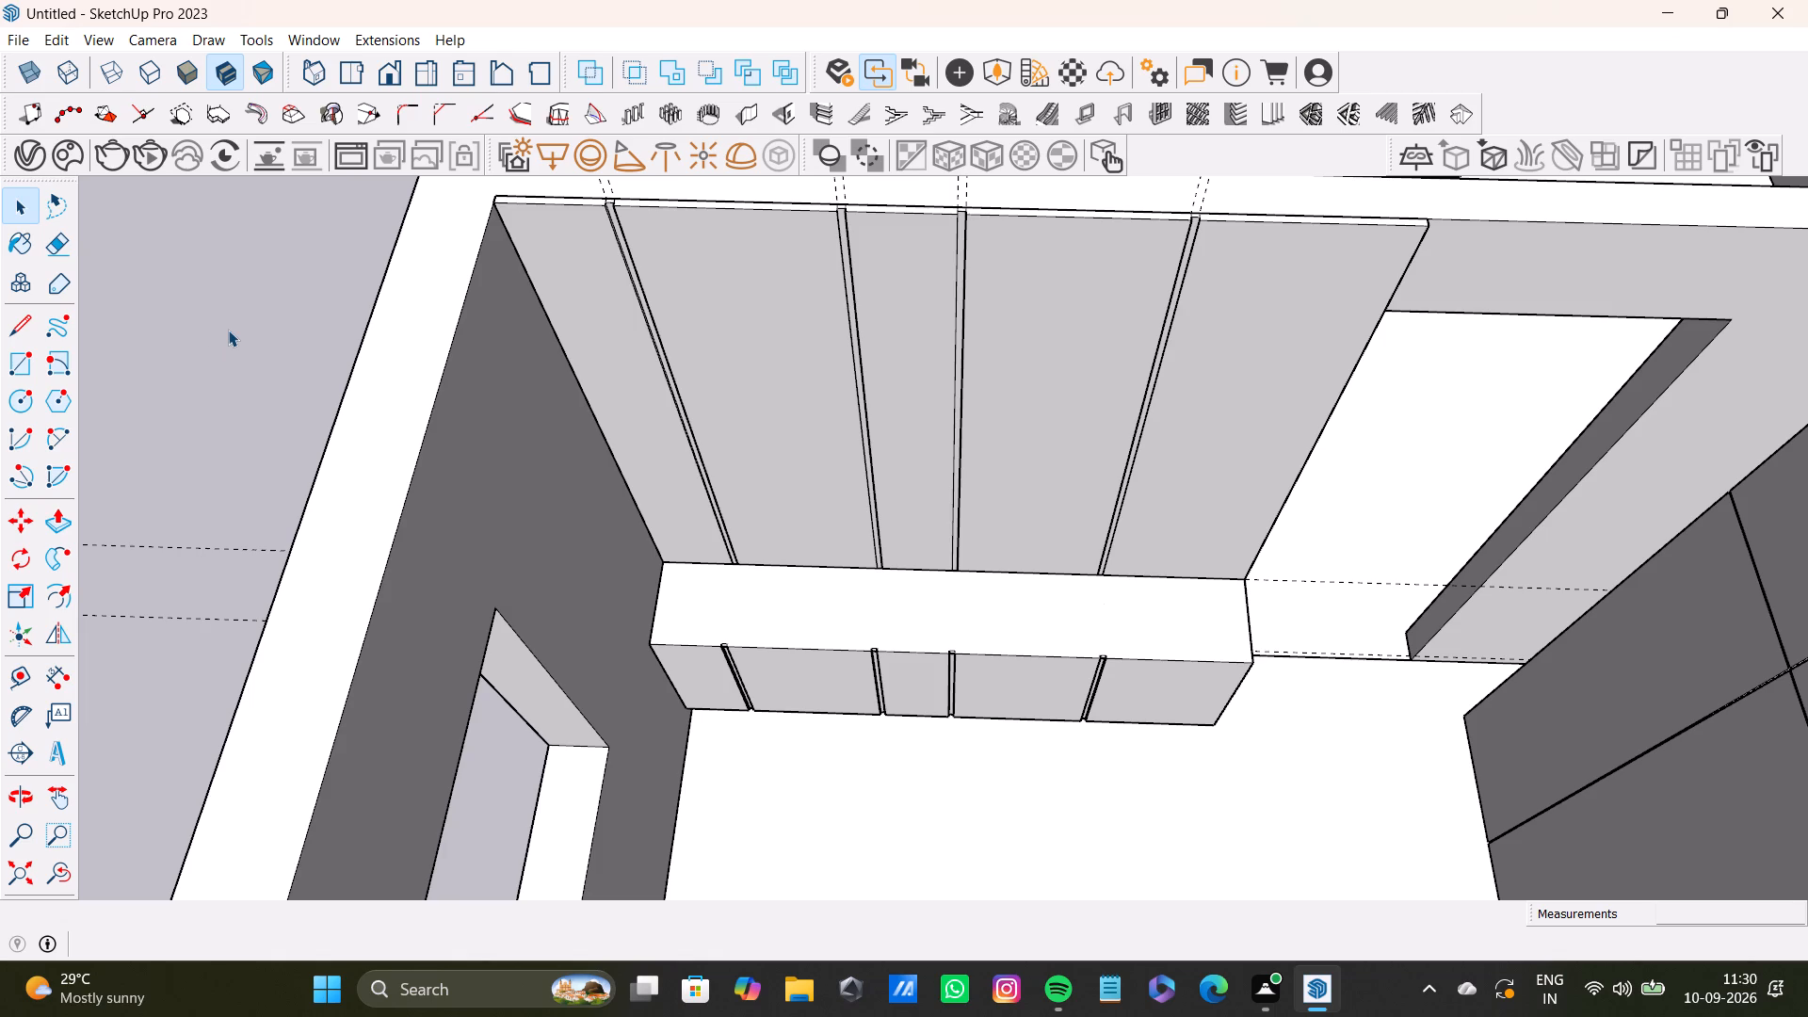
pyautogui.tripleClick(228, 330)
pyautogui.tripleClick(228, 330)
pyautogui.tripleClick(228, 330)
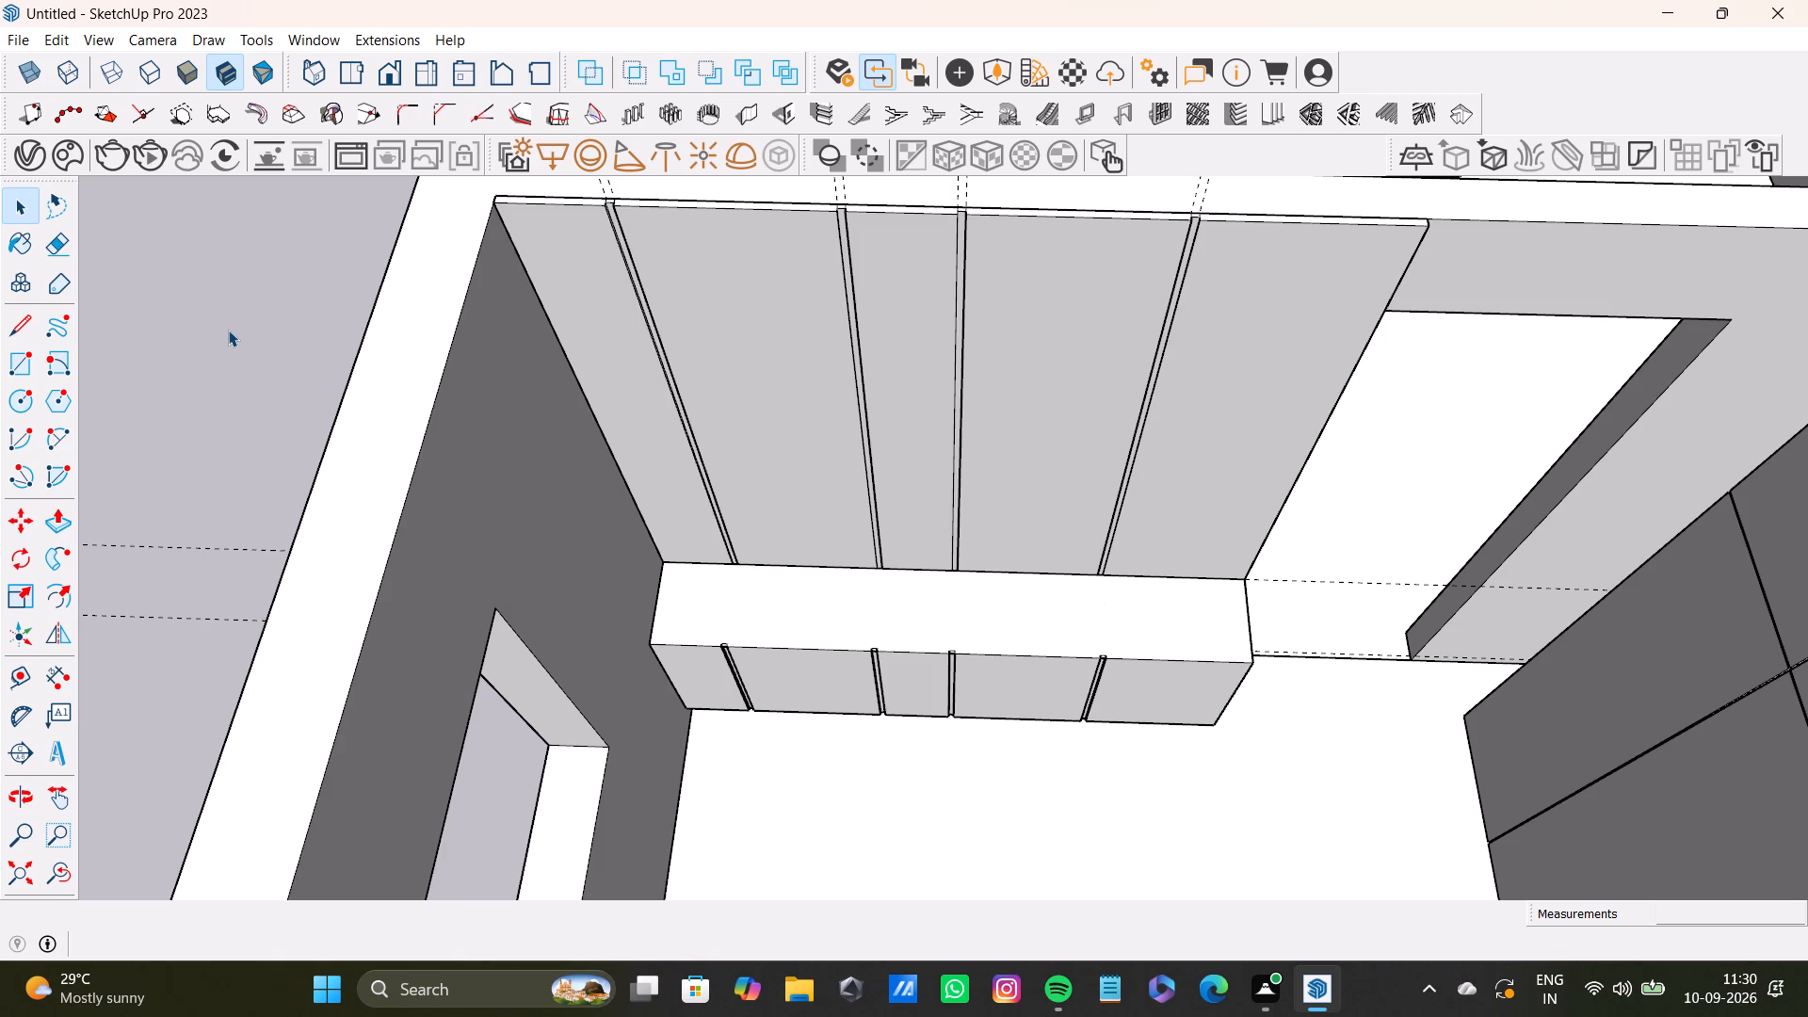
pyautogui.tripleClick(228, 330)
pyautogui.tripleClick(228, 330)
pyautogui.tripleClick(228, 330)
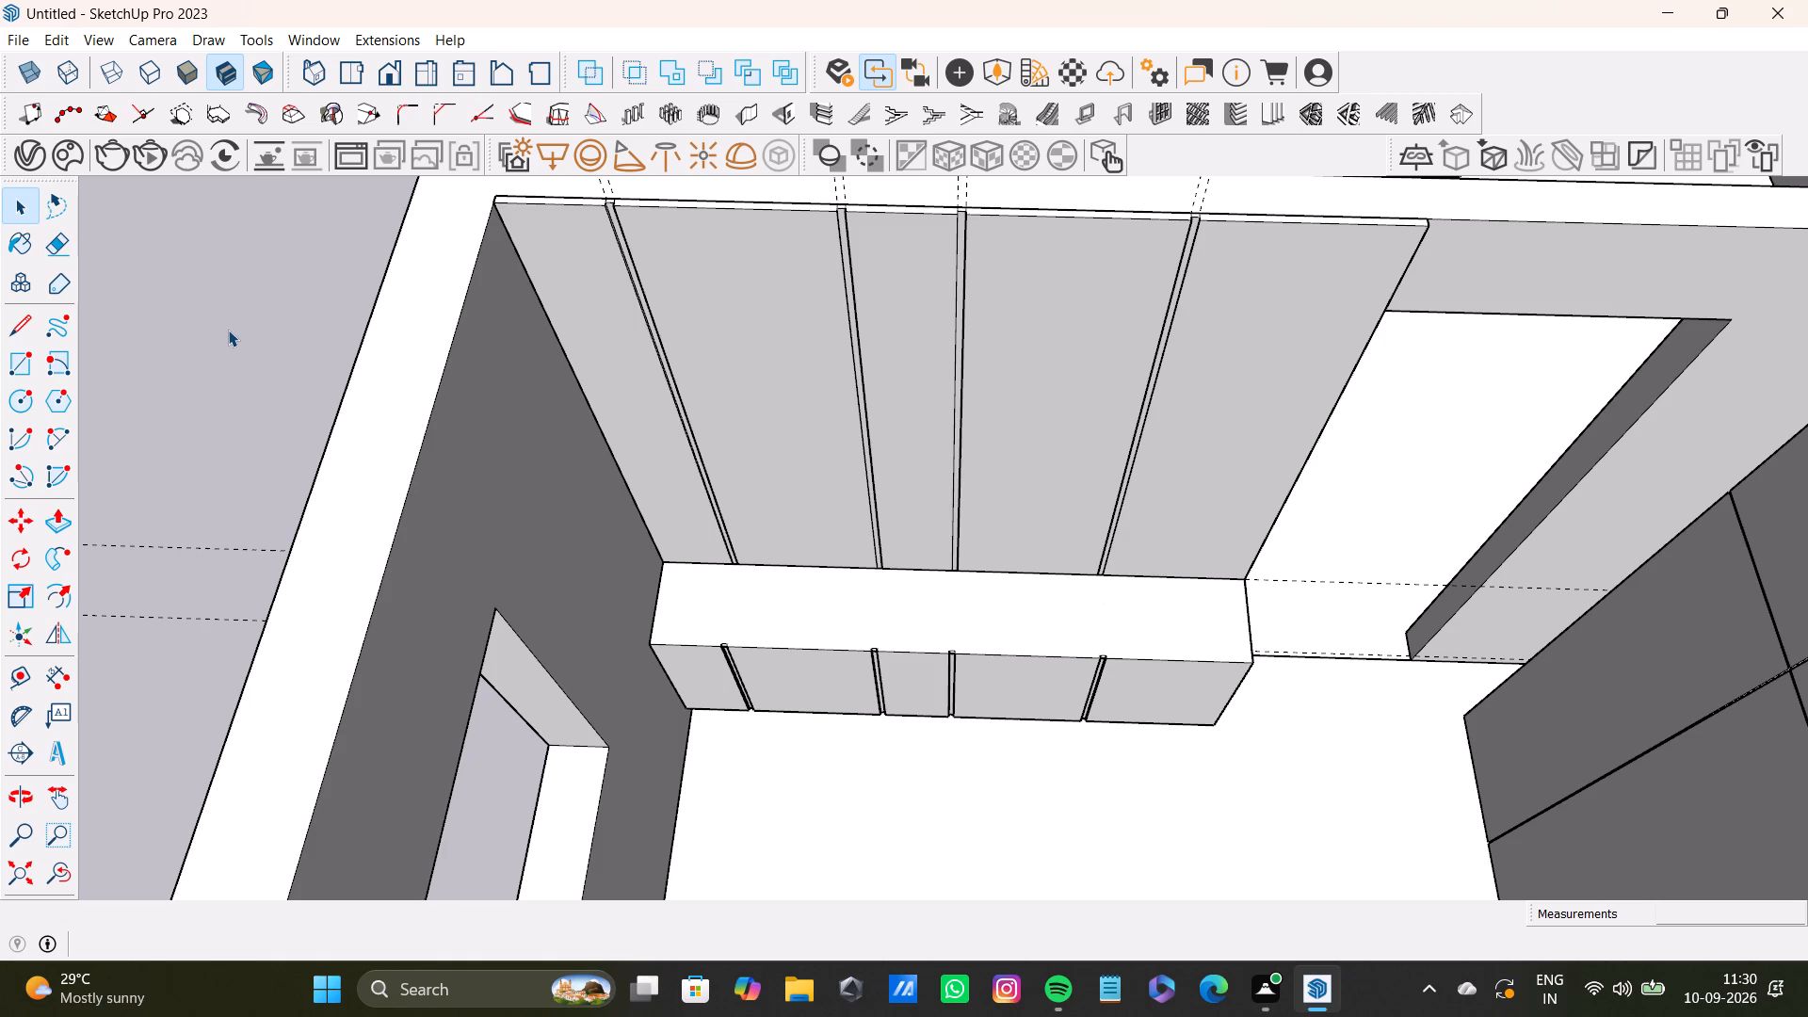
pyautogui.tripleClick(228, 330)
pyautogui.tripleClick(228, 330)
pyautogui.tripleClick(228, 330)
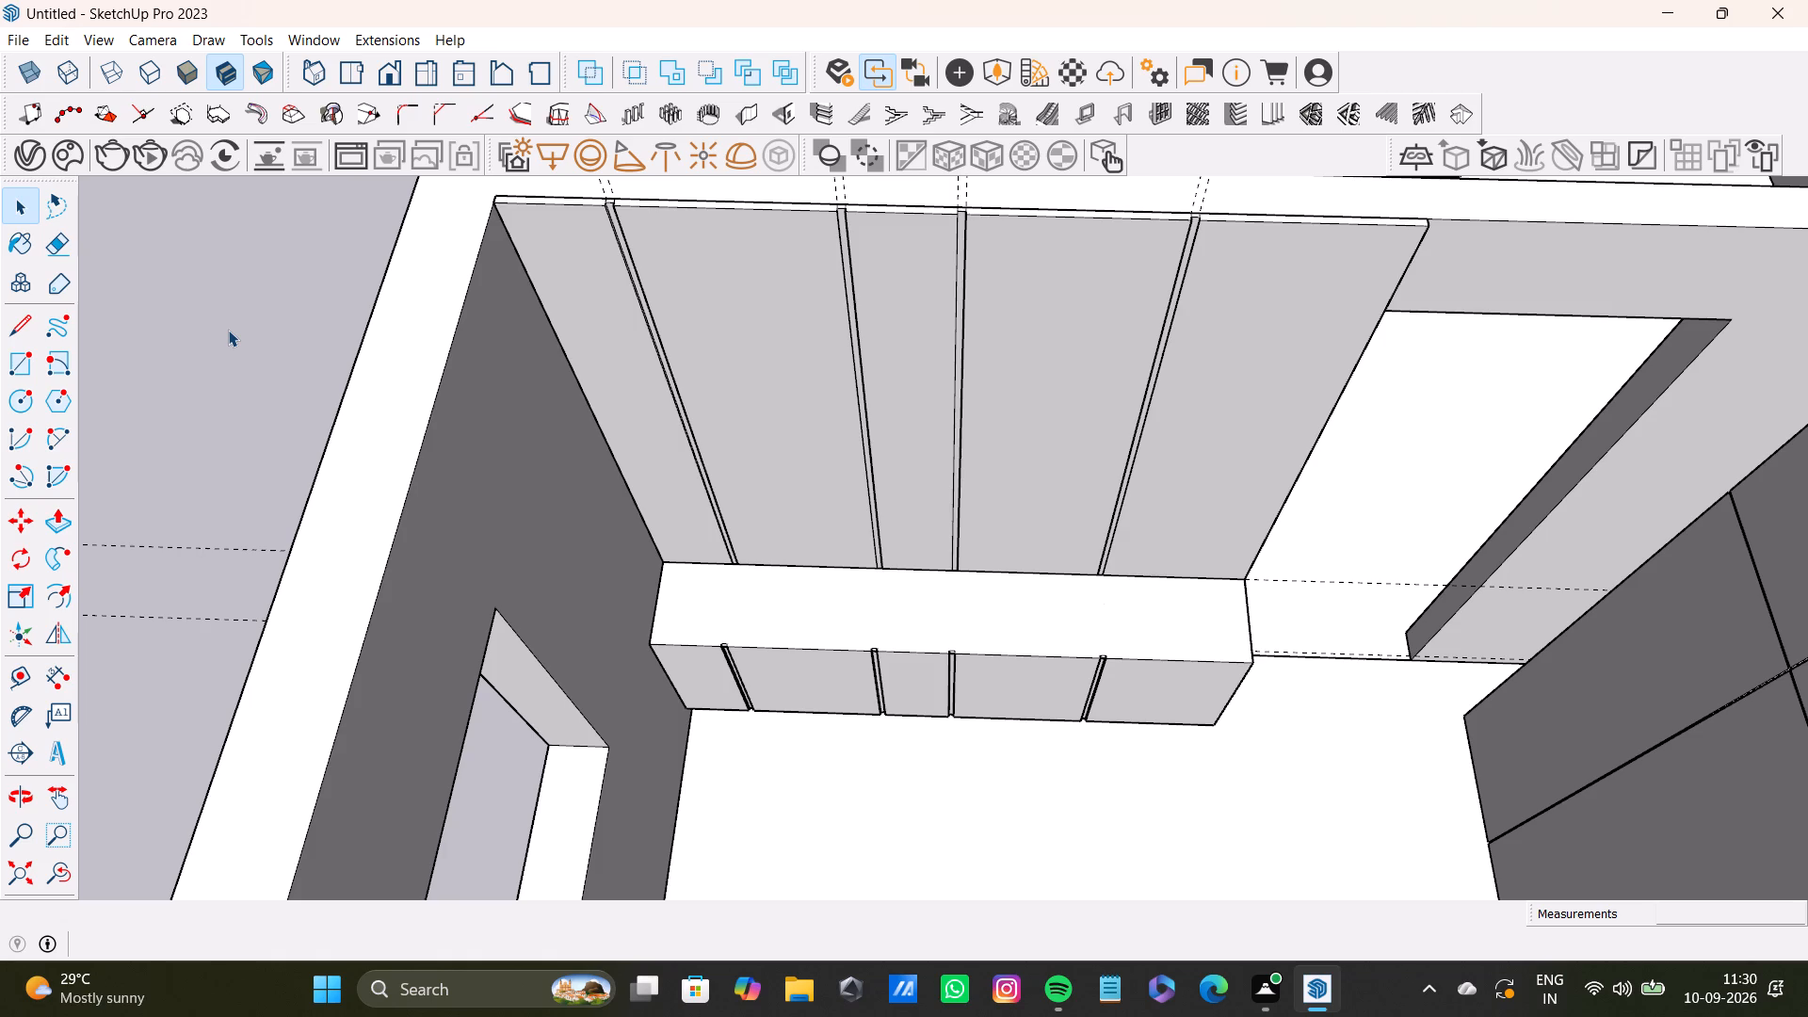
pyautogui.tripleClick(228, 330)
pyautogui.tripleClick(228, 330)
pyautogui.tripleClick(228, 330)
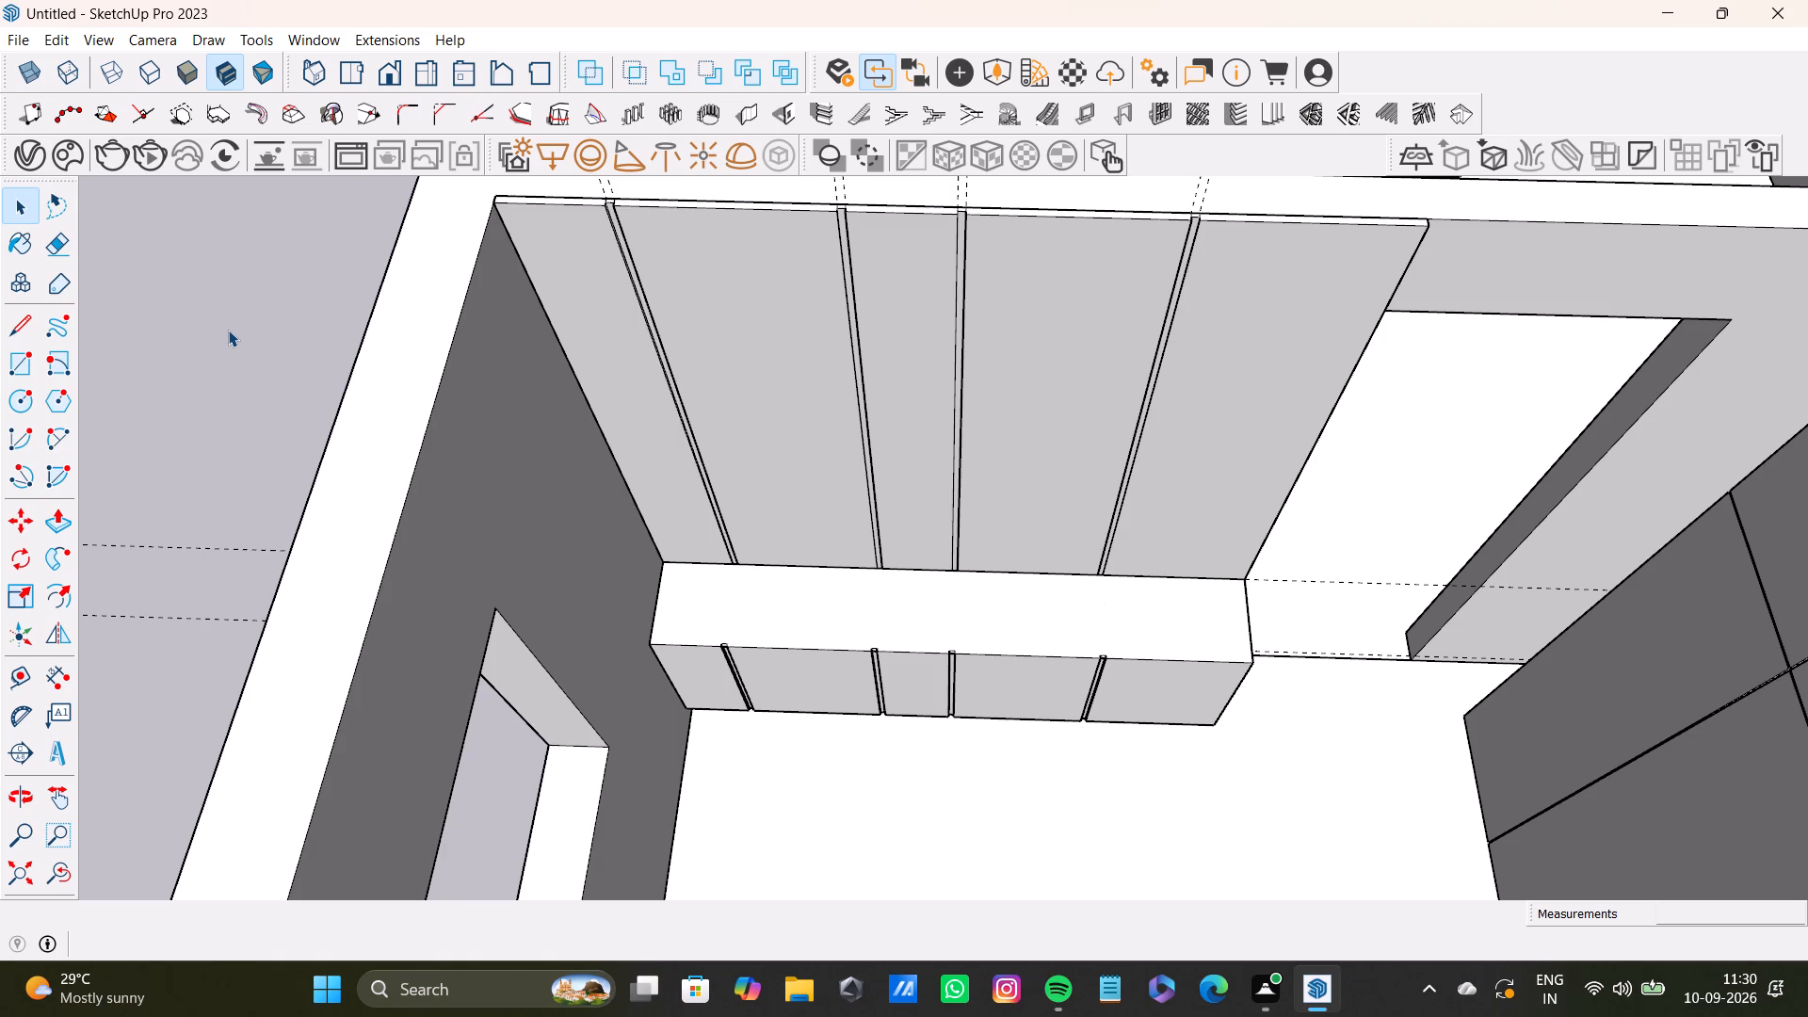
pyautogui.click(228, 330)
# Examine the whole house model from above and from several sides, including the separate slab beside it.
pyautogui.scroll(-4, 518, 648)
pyautogui.moveTo(811, 628); pyautogui.dragTo(470, 642, button='middle')
pyautogui.scroll(-5, 463, 565)
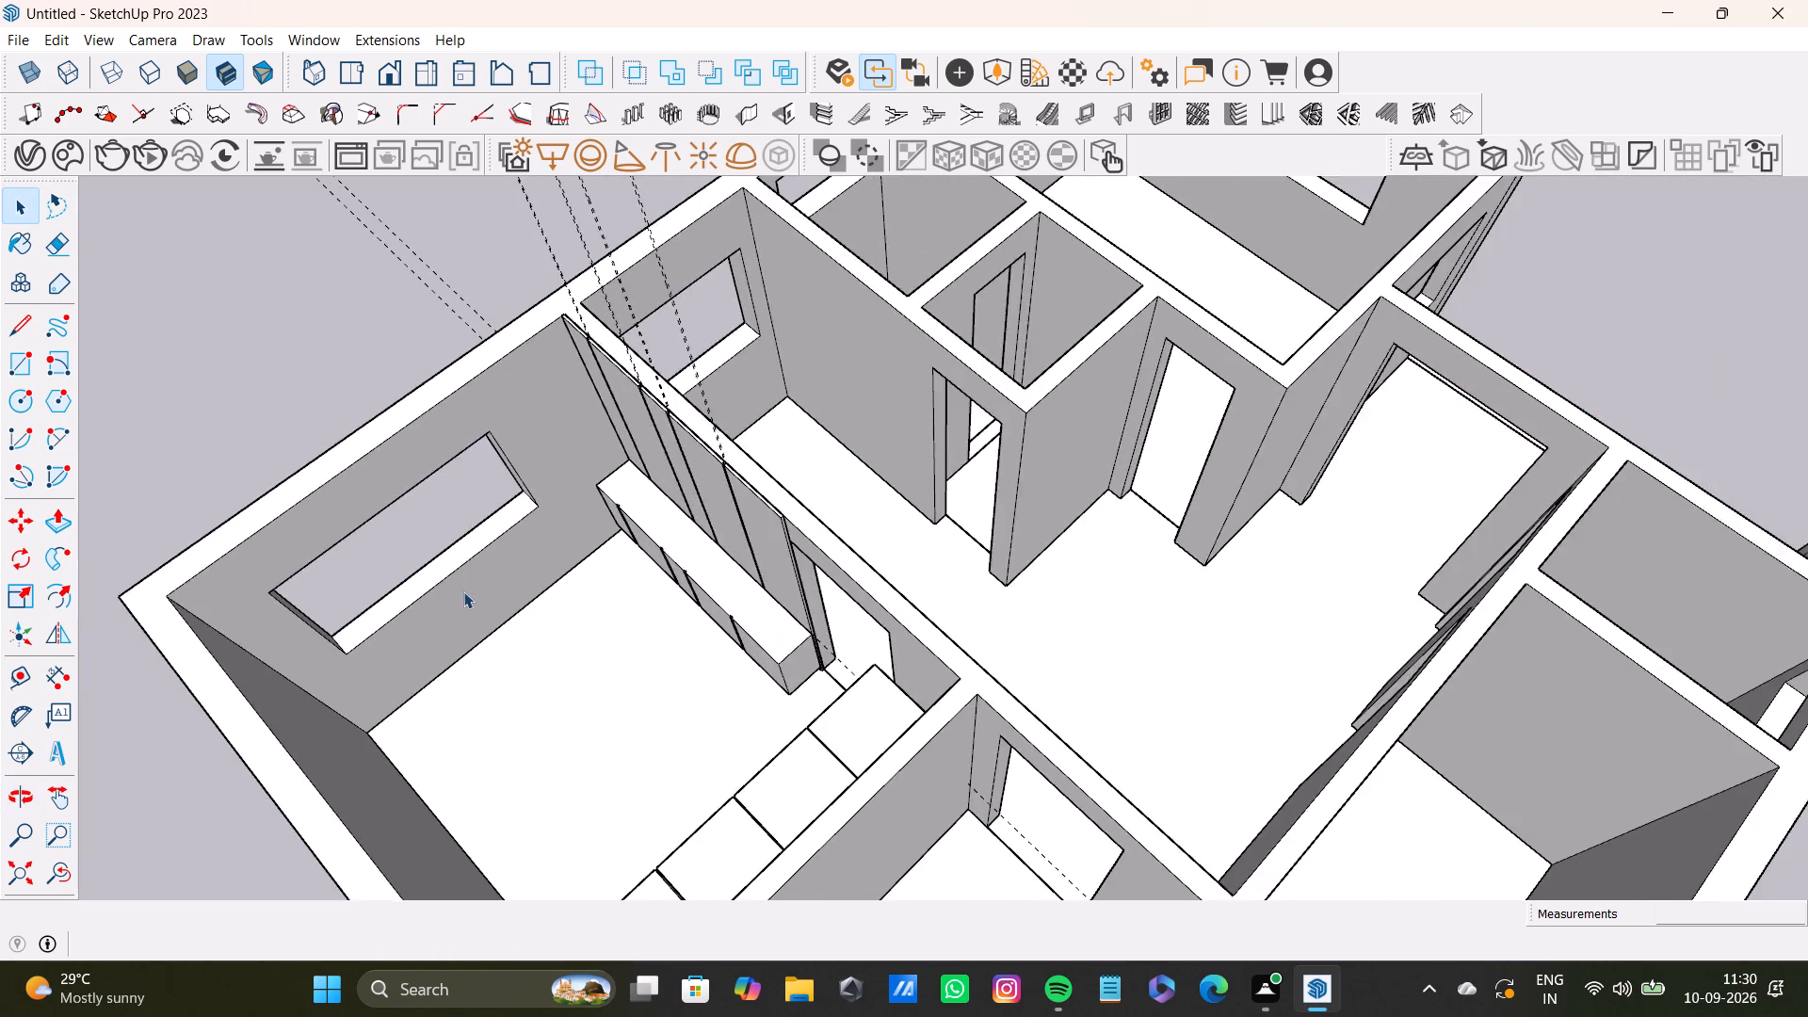
pyautogui.scroll(-3, 463, 591)
pyautogui.moveTo(727, 690); pyautogui.dragTo(368, 675, button='middle')
pyautogui.doubleClick(788, 621)
pyautogui.doubleClick(1751, 658)
pyautogui.doubleClick(1688, 647)
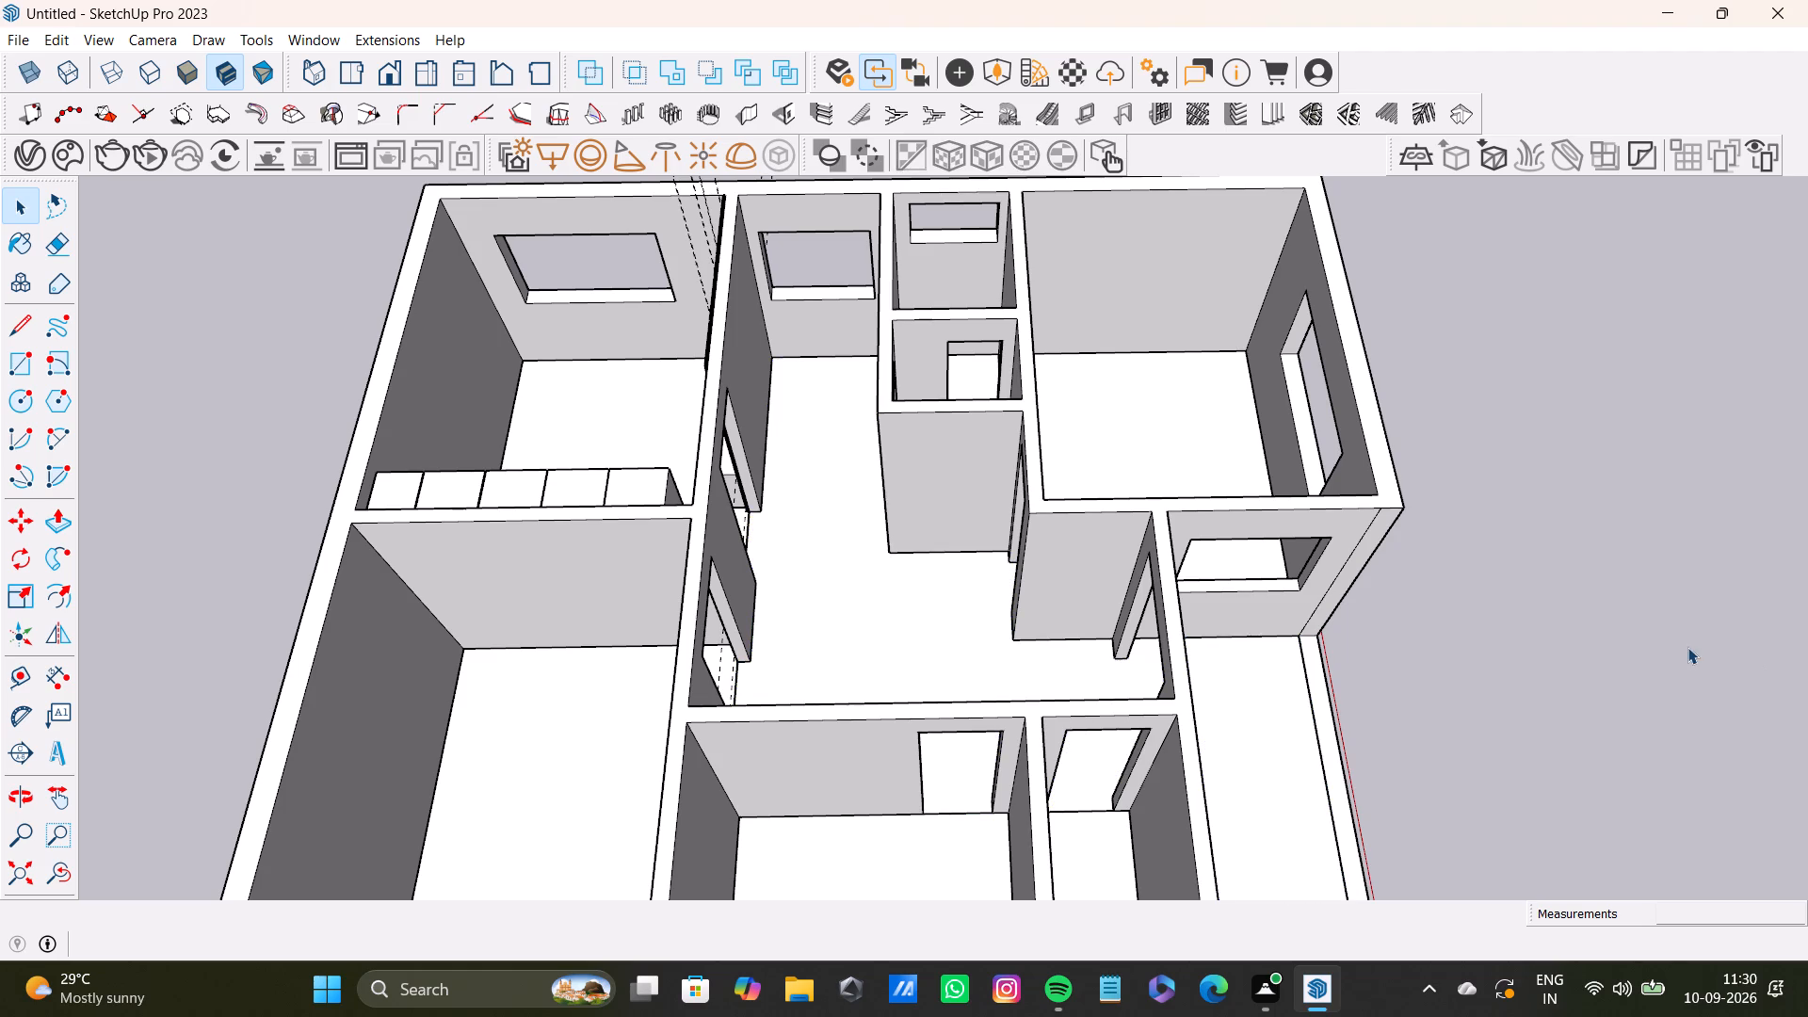
pyautogui.moveTo(1674, 691); pyautogui.dragTo(1149, 686, button='middle')
pyautogui.scroll(-8, 1103, 654)
pyautogui.middleClick(1450, 642)
pyautogui.scroll(-1, 1424, 638)
pyautogui.click(1386, 608)
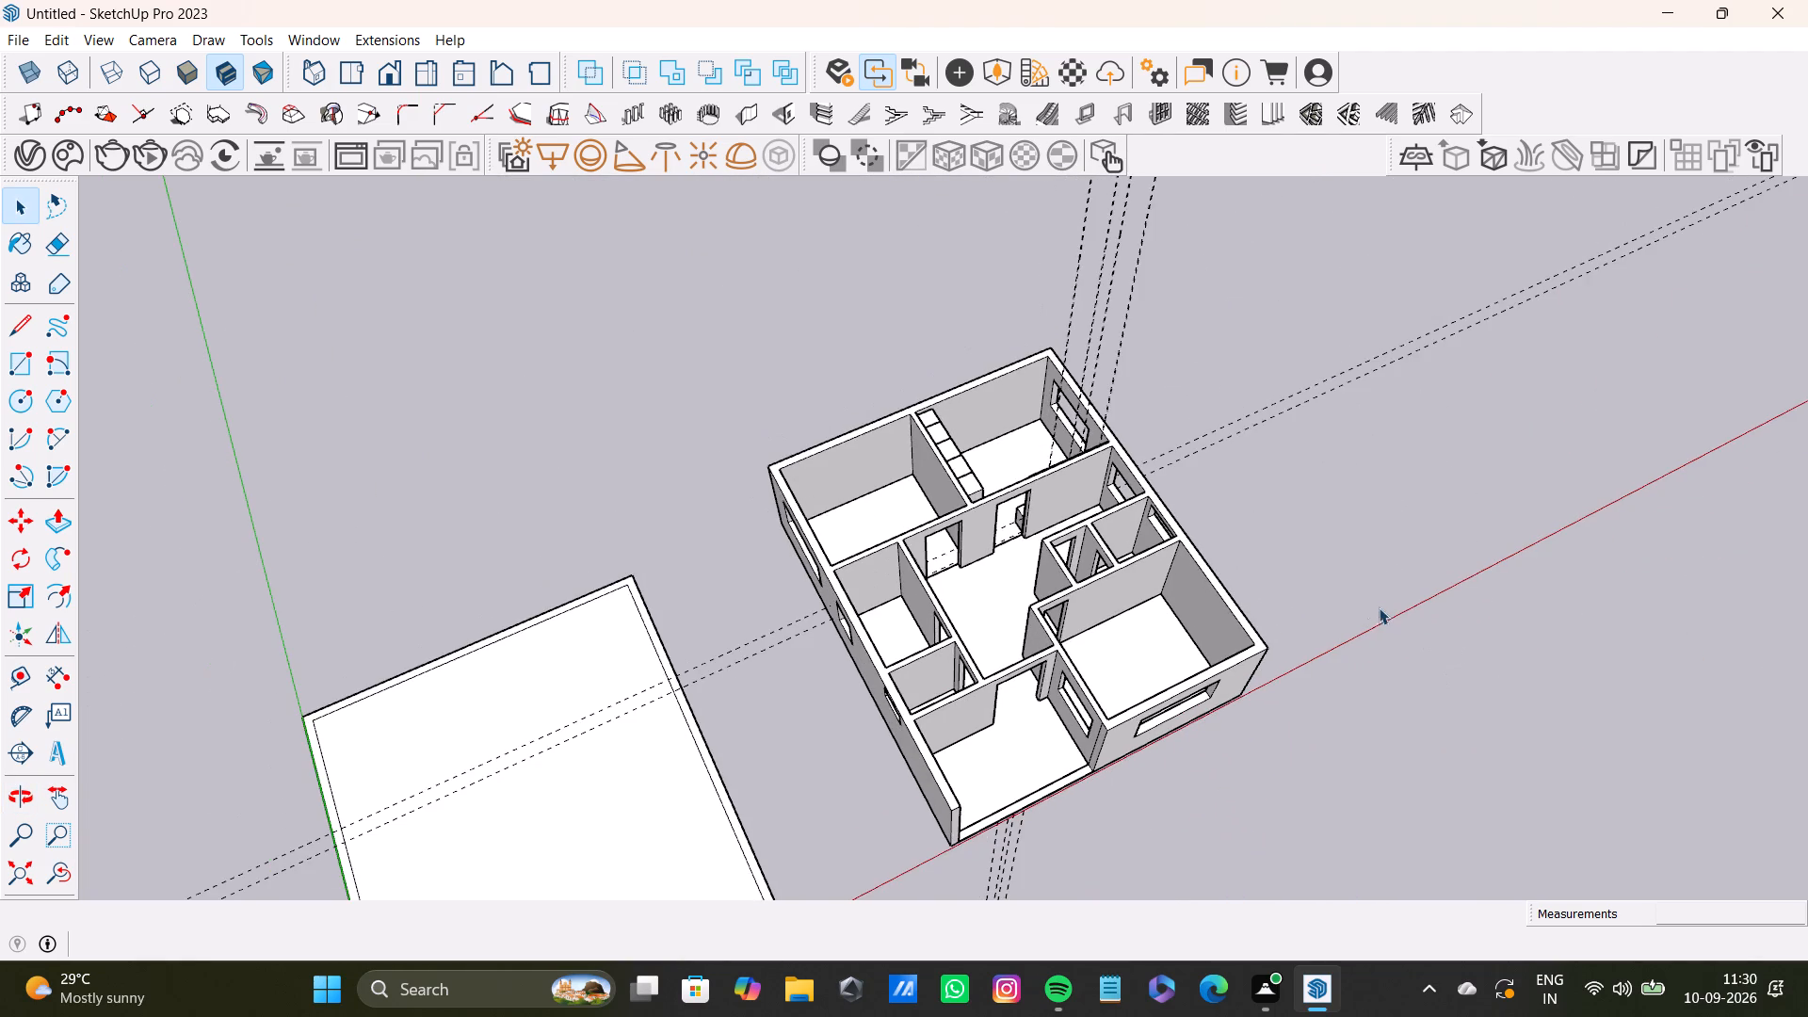
pyautogui.click(1367, 603)
pyautogui.moveTo(1375, 620); pyautogui.dragTo(495, 649, button='middle')
pyautogui.click(573, 444)
pyautogui.moveTo(573, 444); pyautogui.dragTo(598, 437)
pyautogui.tripleClick(1191, 408)
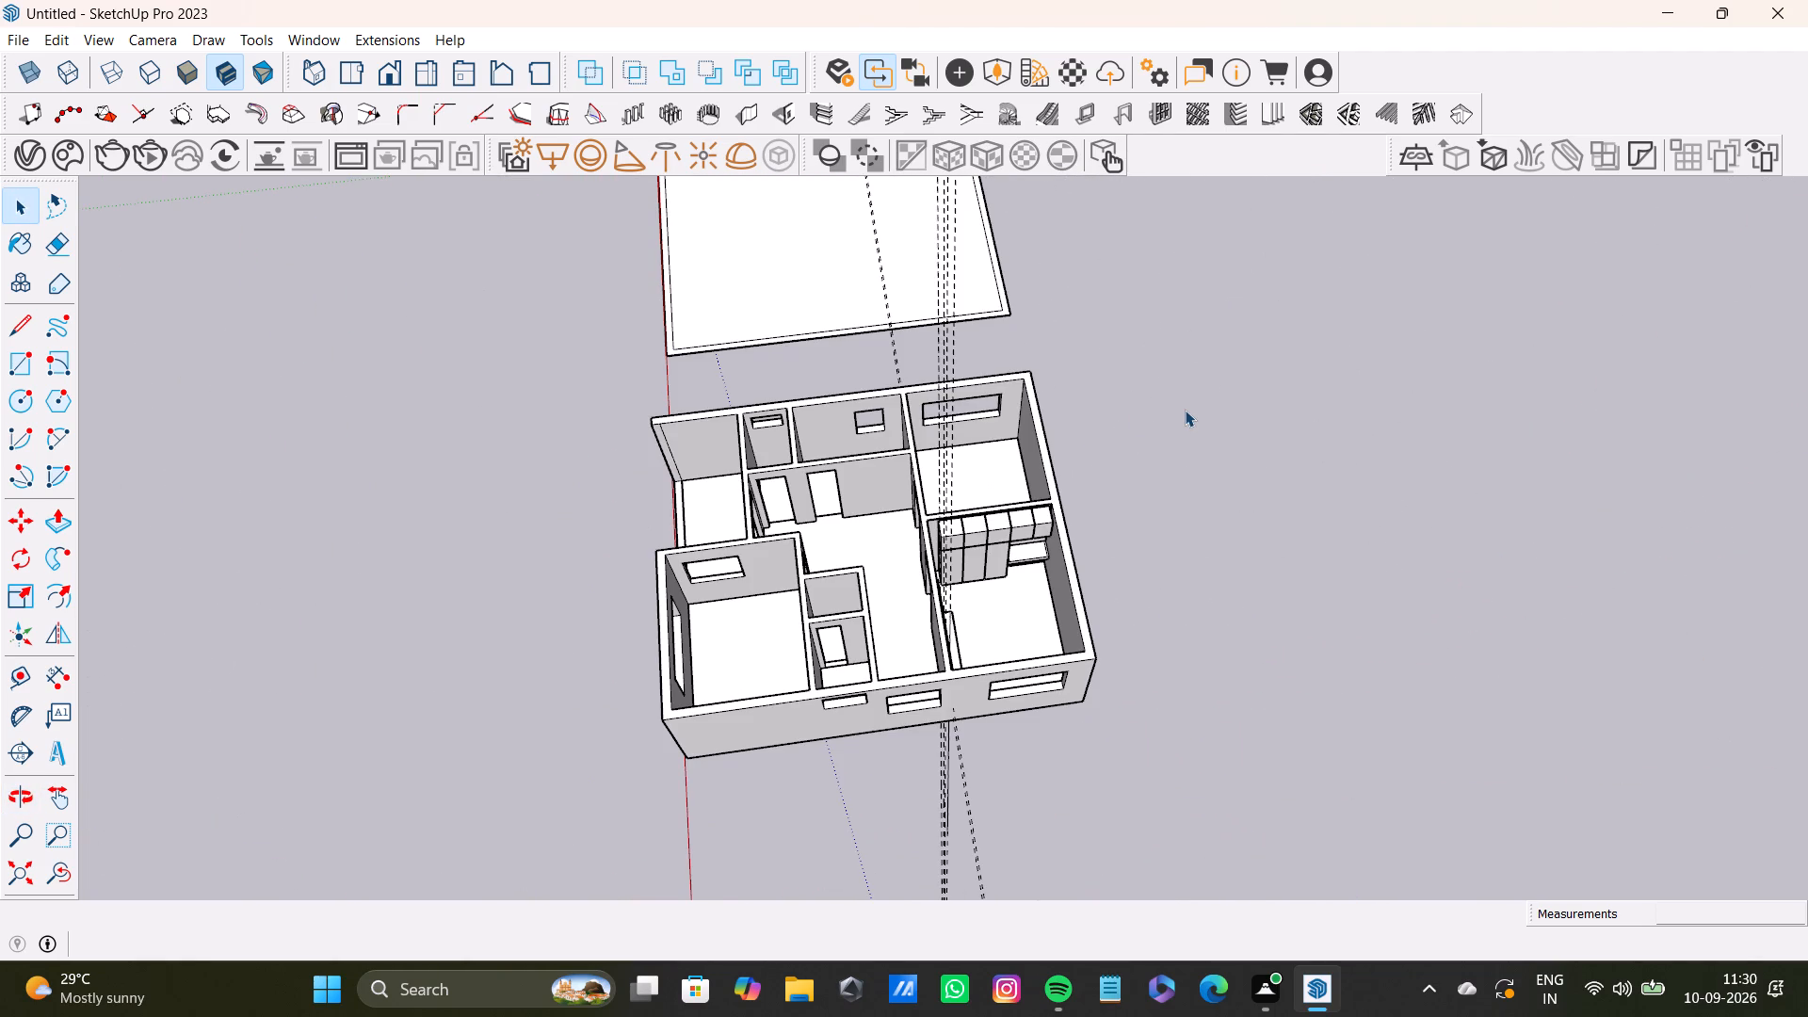
pyautogui.scroll(-8, 519, 516)
pyautogui.moveTo(556, 609); pyautogui.dragTo(1117, 802, button='middle')
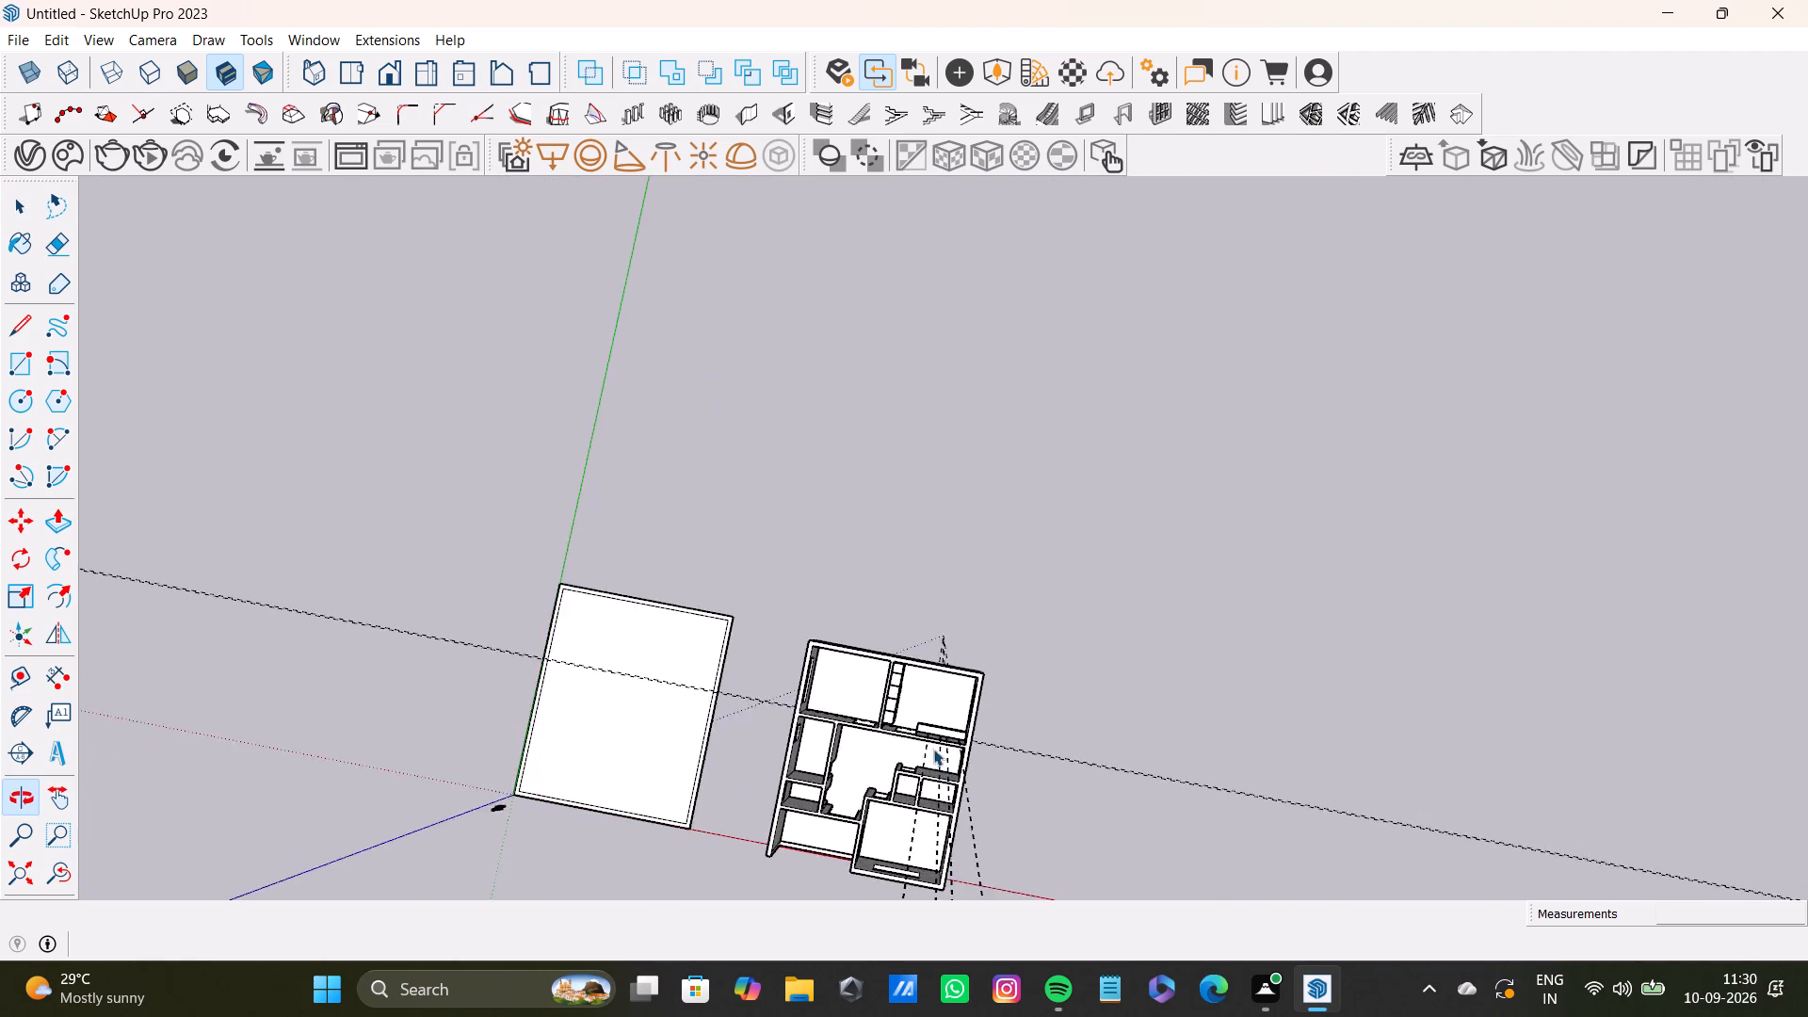
pyautogui.scroll(-4, 933, 749)
pyautogui.moveTo(893, 773); pyautogui.dragTo(947, 800, button='middle')
pyautogui.scroll(8, 928, 727)
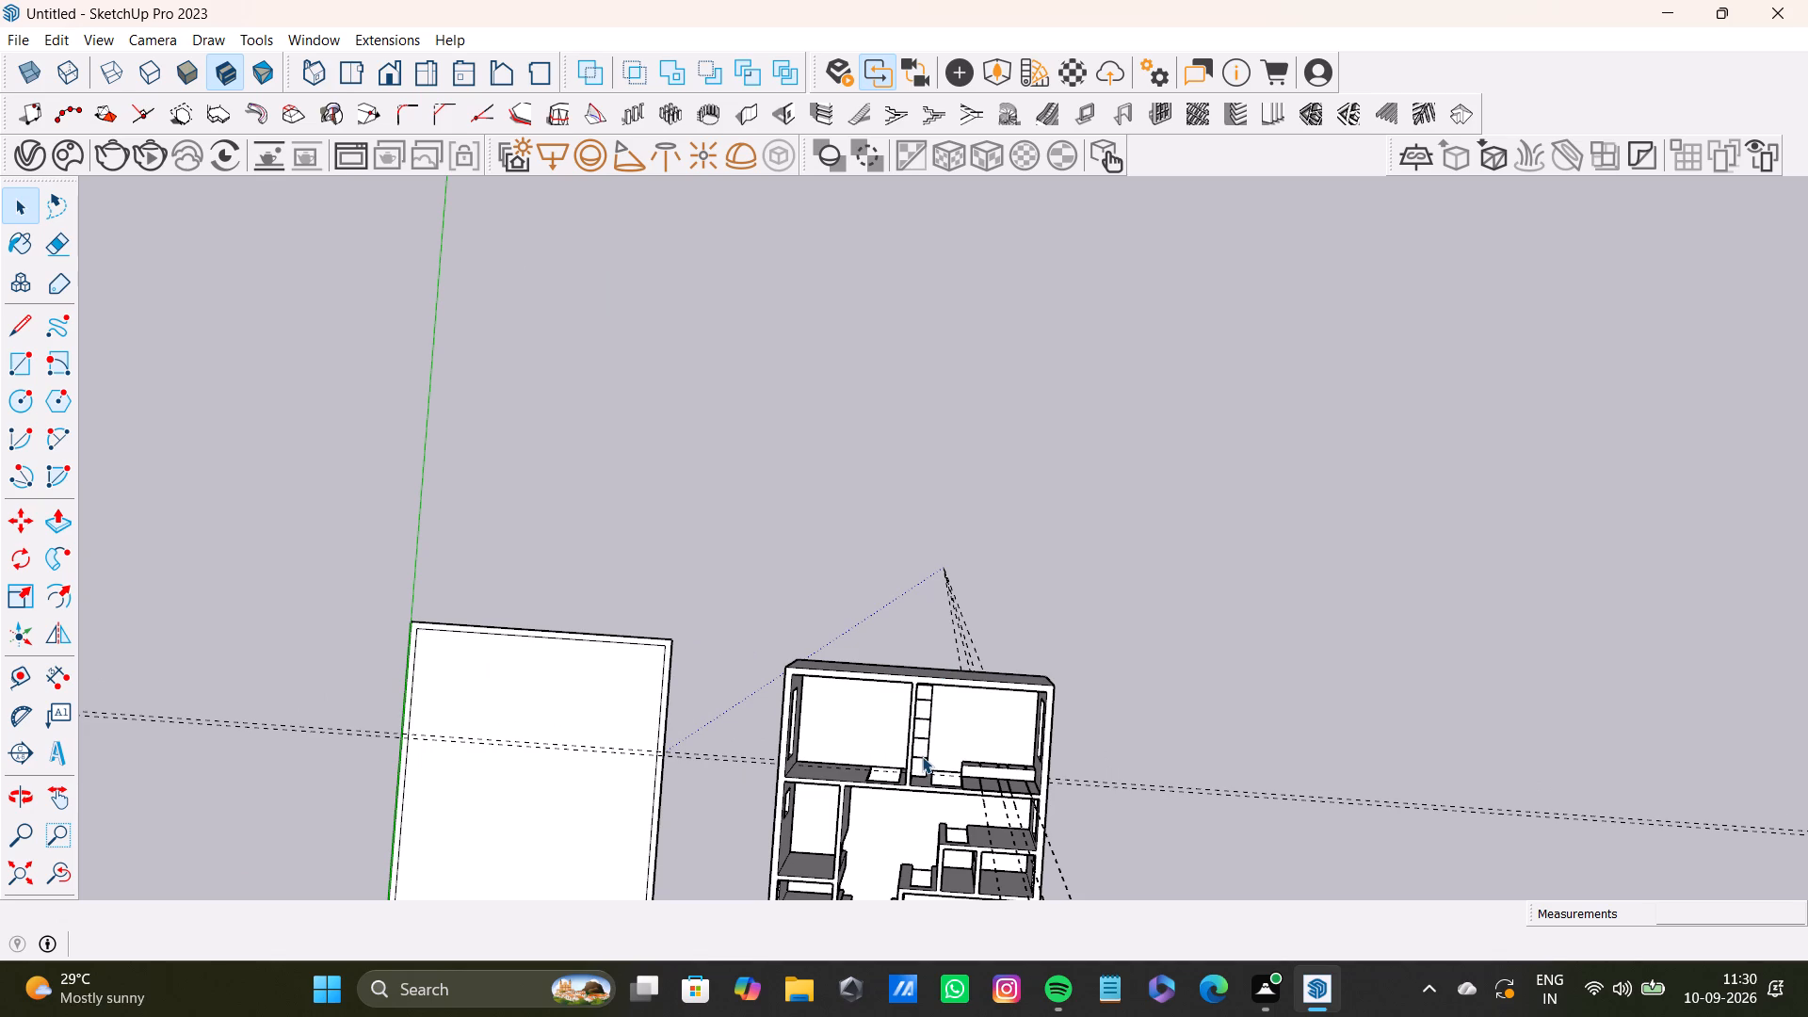
pyautogui.click(880, 548)
pyautogui.click(877, 542)
pyautogui.scroll(-9, 813, 678)
pyautogui.moveTo(864, 735); pyautogui.dragTo(887, 557, button='middle')
pyautogui.scroll(4, 817, 502)
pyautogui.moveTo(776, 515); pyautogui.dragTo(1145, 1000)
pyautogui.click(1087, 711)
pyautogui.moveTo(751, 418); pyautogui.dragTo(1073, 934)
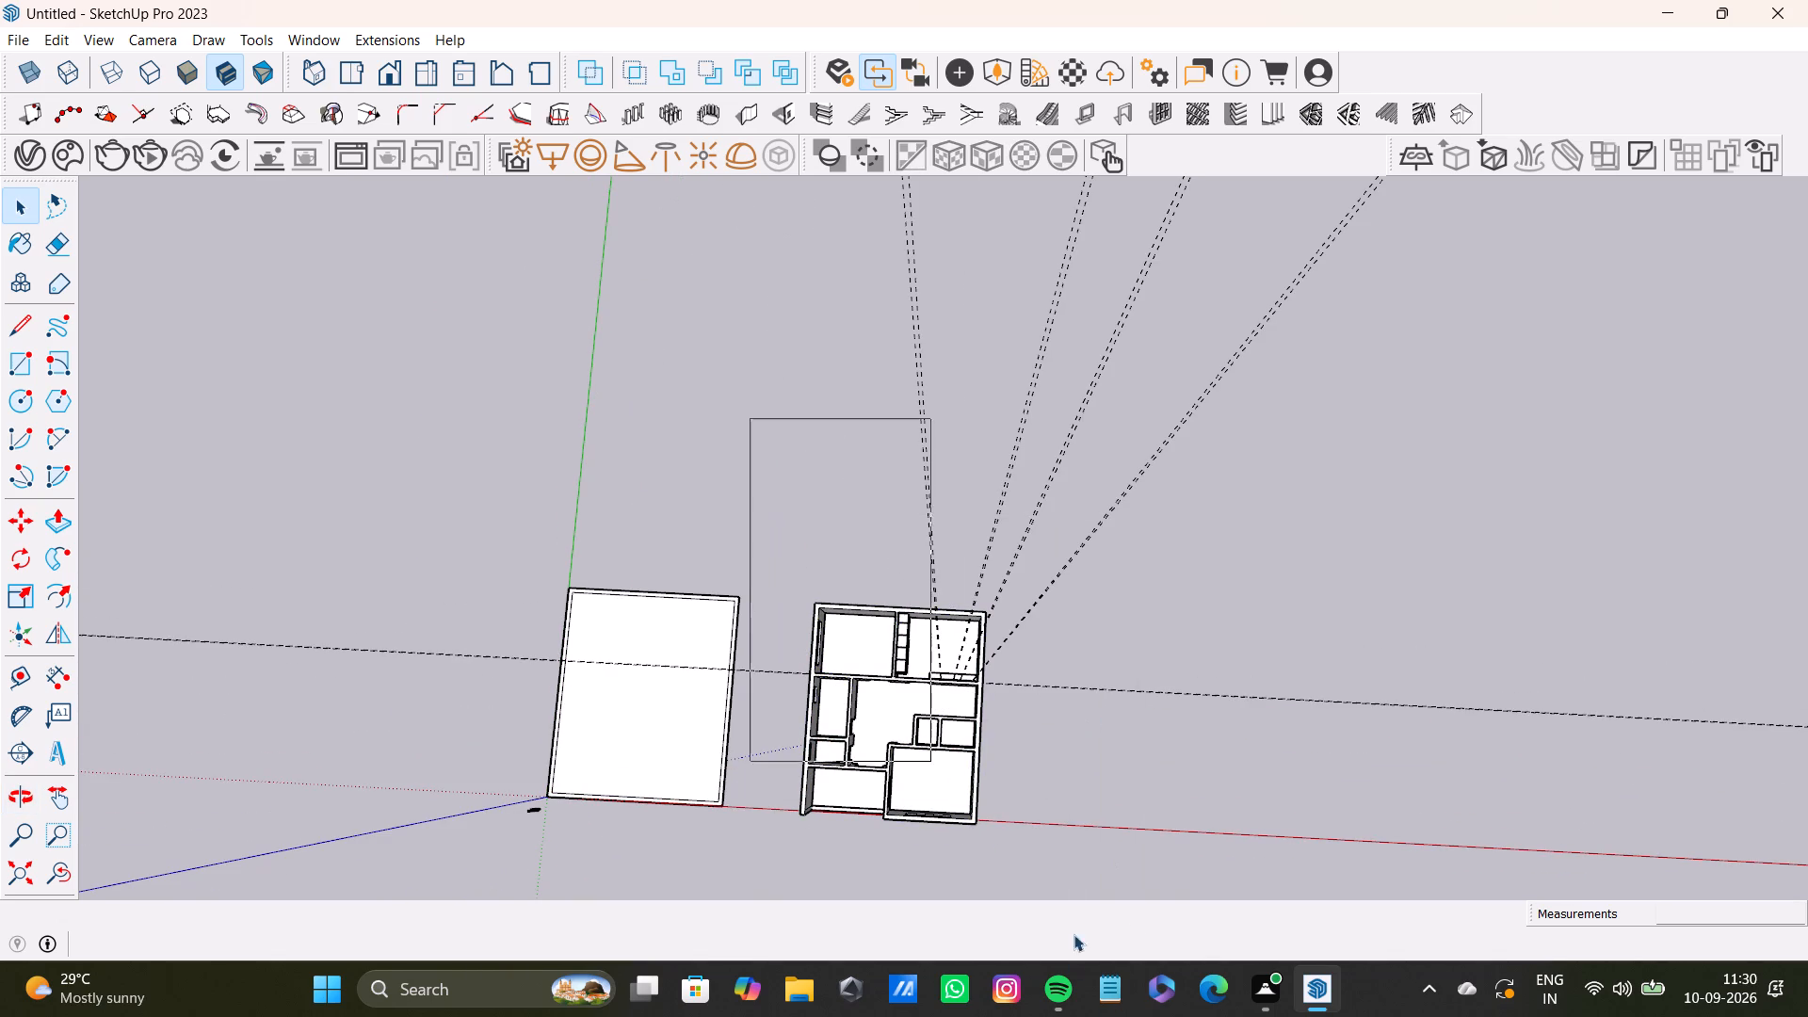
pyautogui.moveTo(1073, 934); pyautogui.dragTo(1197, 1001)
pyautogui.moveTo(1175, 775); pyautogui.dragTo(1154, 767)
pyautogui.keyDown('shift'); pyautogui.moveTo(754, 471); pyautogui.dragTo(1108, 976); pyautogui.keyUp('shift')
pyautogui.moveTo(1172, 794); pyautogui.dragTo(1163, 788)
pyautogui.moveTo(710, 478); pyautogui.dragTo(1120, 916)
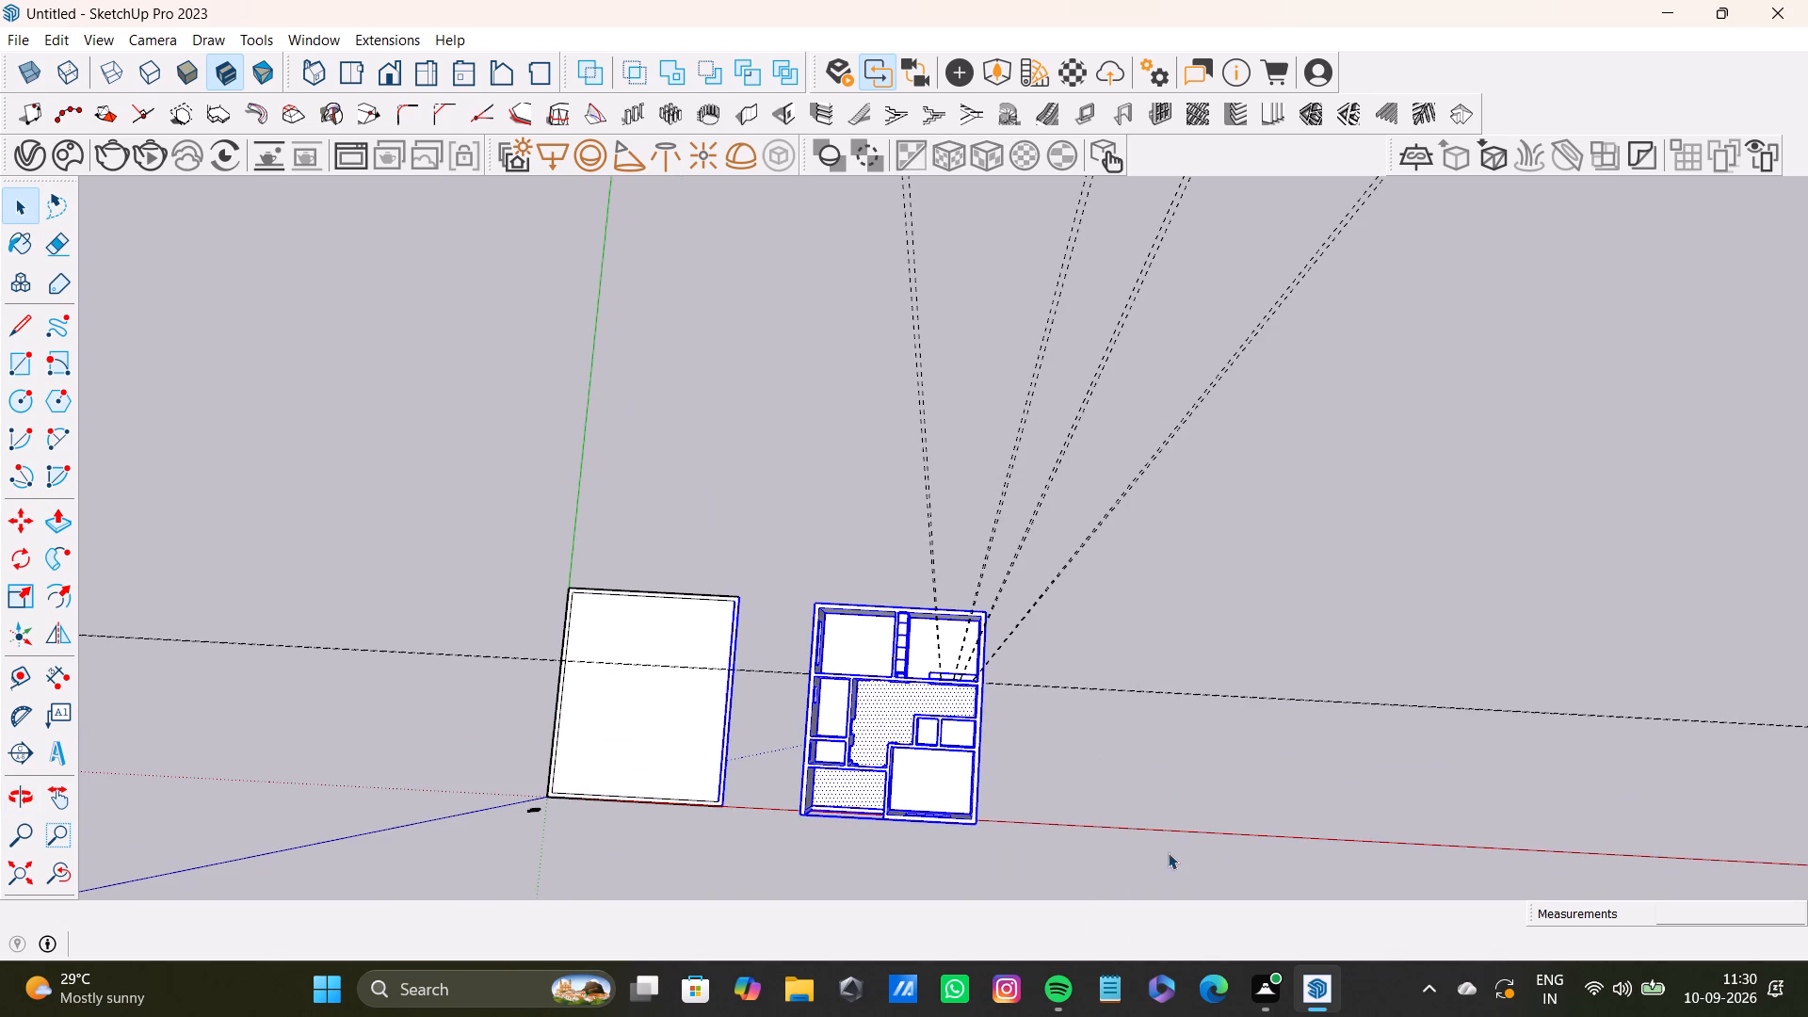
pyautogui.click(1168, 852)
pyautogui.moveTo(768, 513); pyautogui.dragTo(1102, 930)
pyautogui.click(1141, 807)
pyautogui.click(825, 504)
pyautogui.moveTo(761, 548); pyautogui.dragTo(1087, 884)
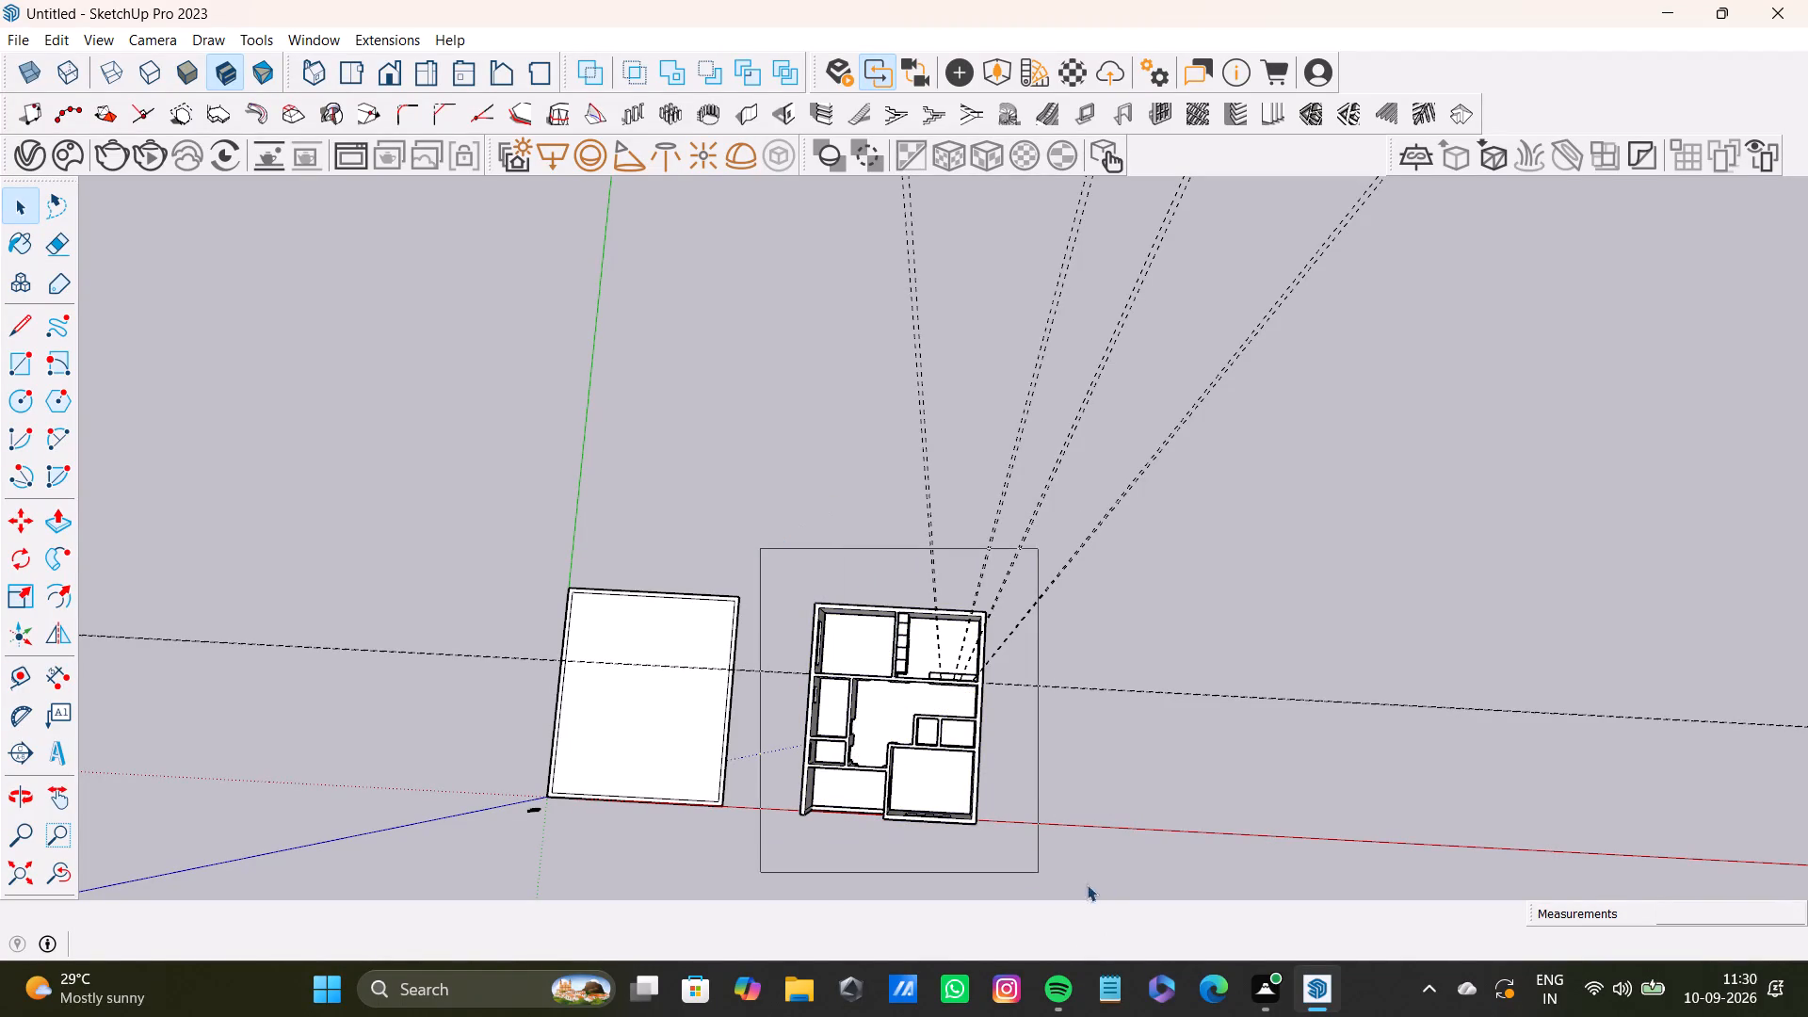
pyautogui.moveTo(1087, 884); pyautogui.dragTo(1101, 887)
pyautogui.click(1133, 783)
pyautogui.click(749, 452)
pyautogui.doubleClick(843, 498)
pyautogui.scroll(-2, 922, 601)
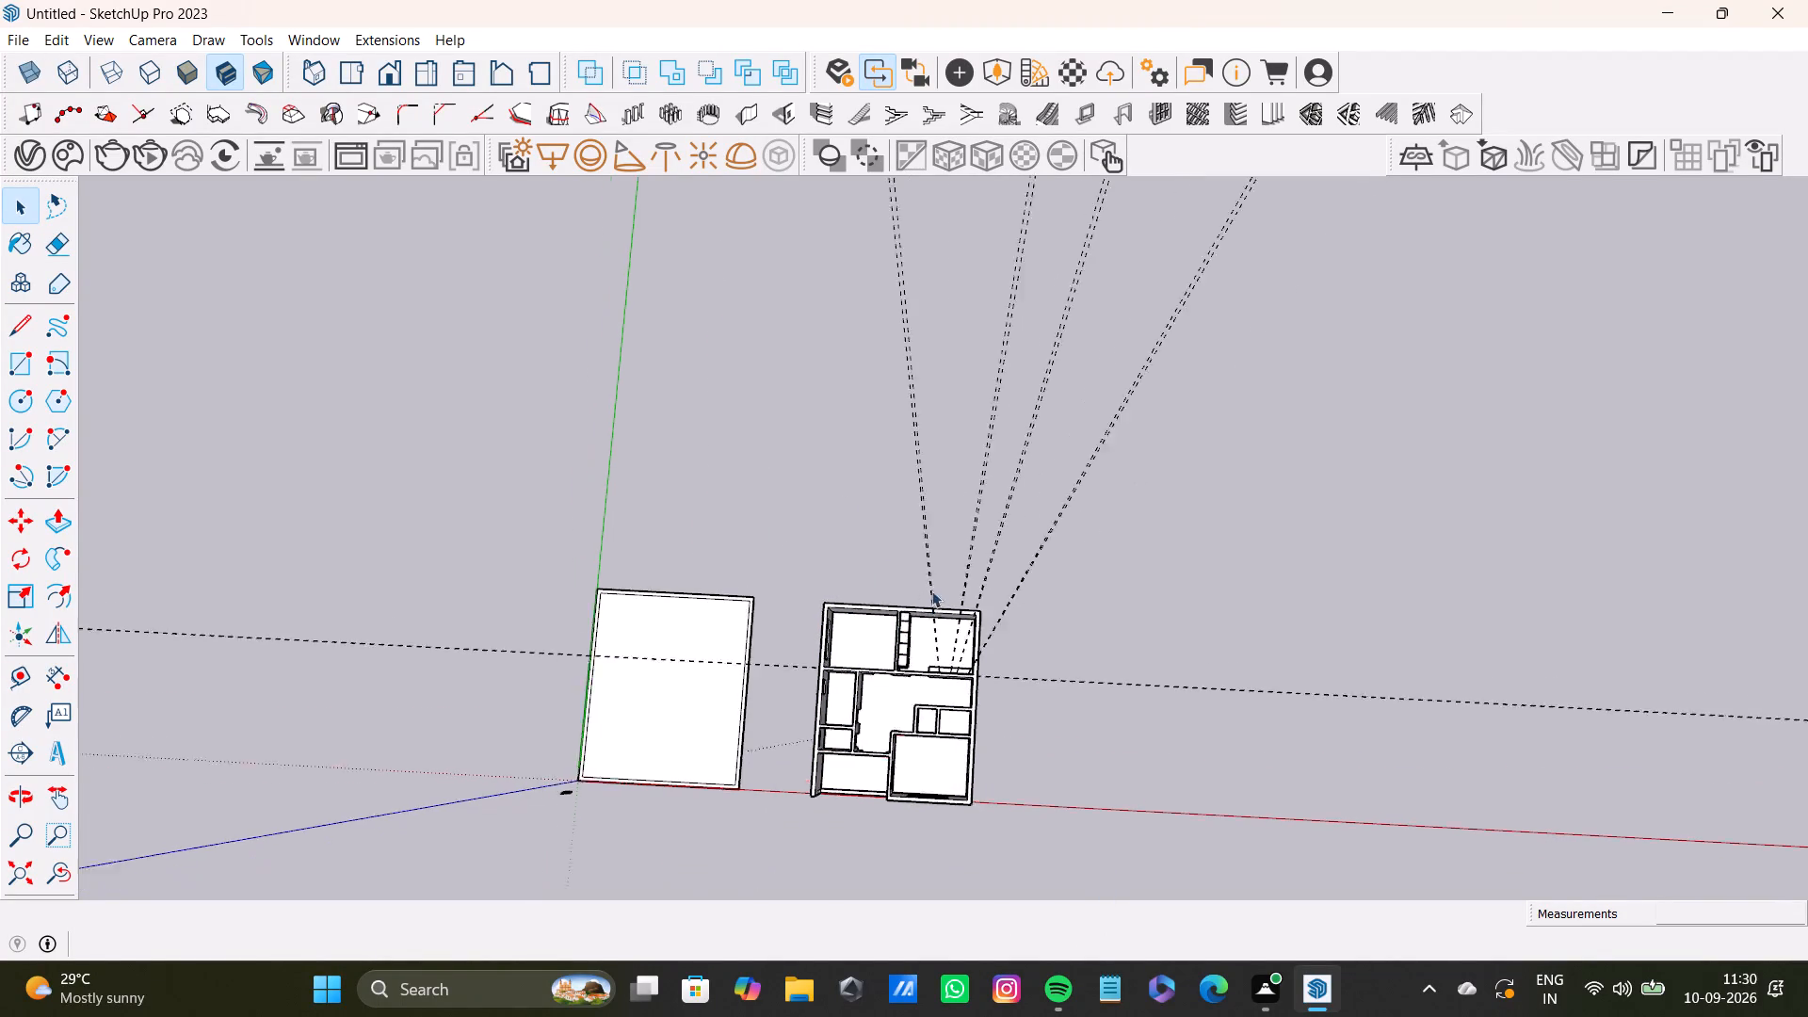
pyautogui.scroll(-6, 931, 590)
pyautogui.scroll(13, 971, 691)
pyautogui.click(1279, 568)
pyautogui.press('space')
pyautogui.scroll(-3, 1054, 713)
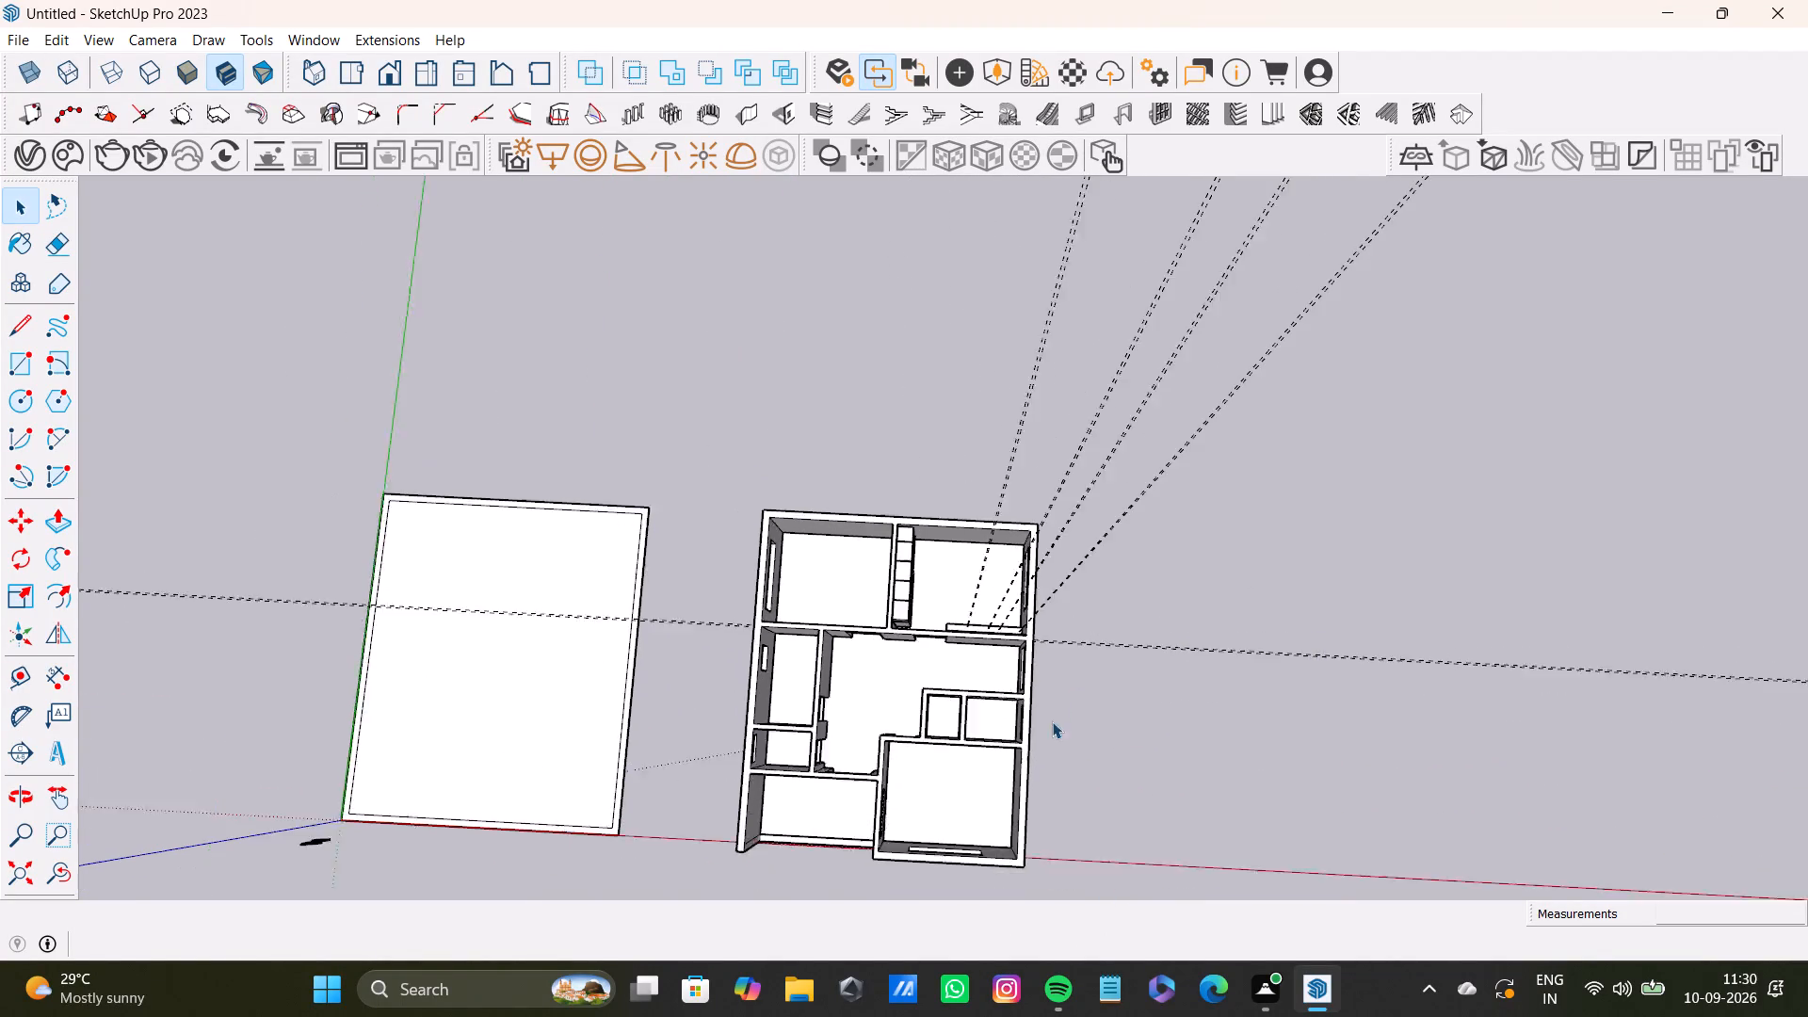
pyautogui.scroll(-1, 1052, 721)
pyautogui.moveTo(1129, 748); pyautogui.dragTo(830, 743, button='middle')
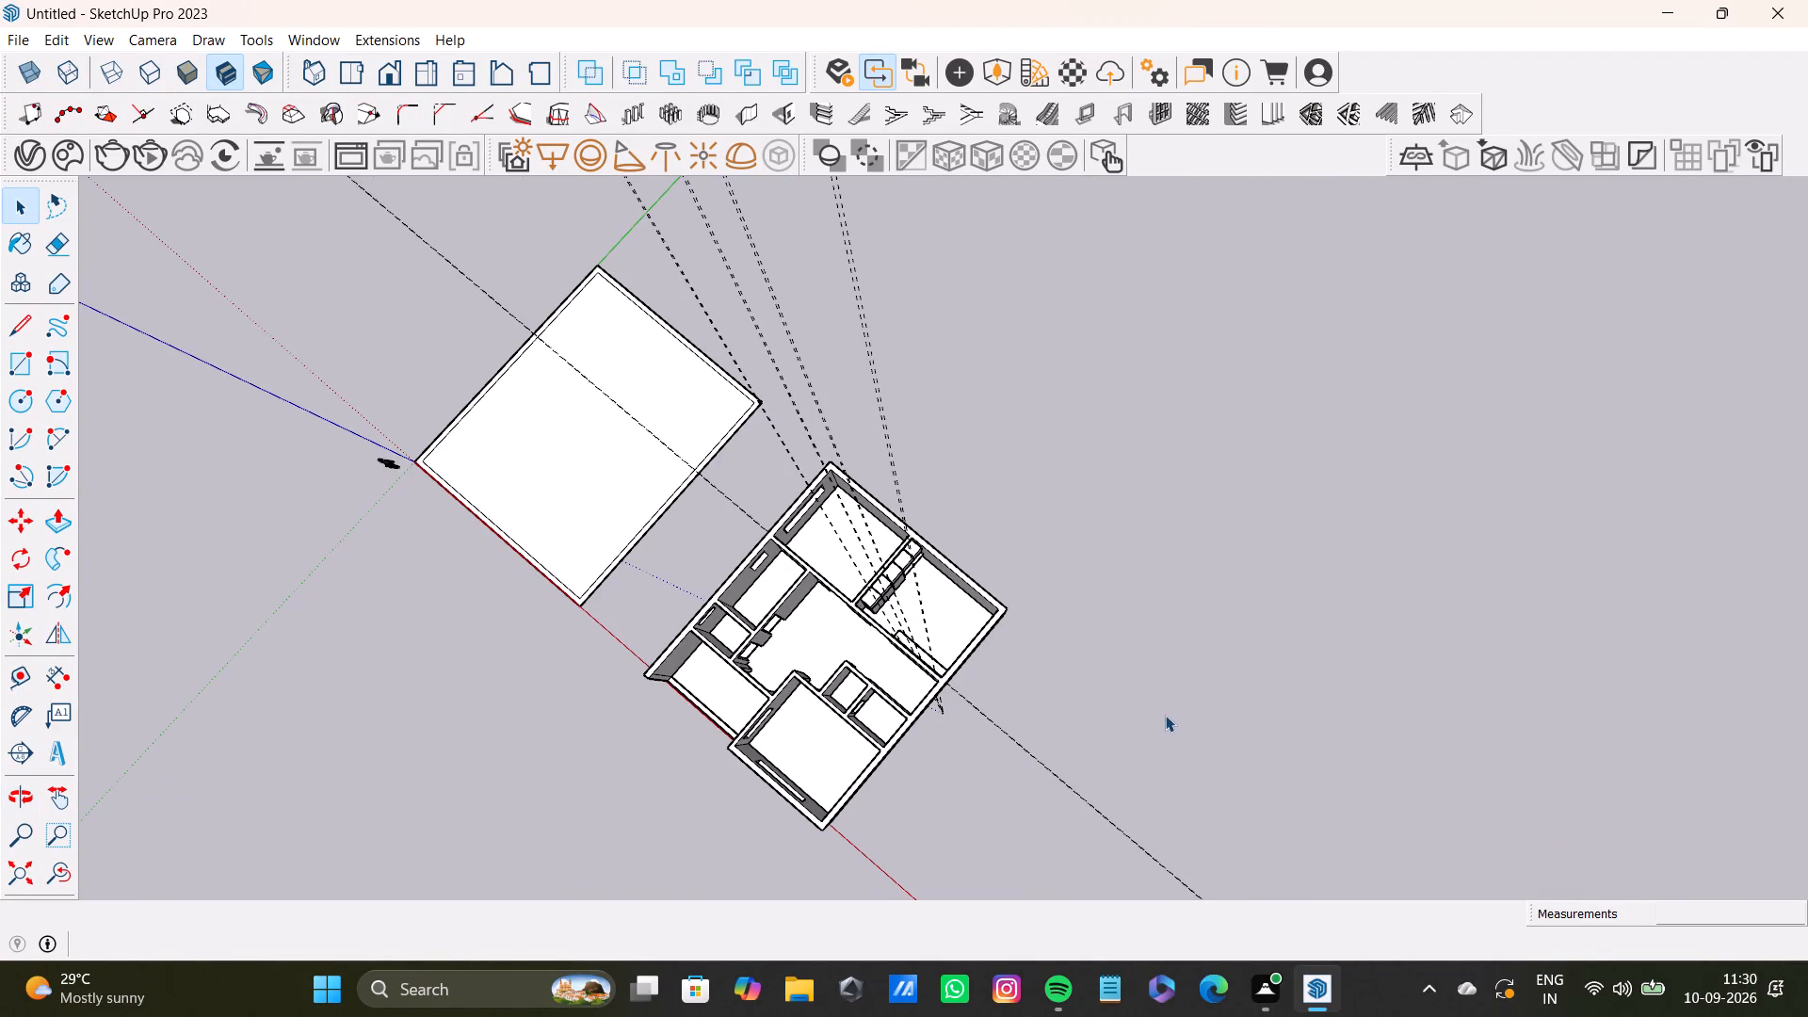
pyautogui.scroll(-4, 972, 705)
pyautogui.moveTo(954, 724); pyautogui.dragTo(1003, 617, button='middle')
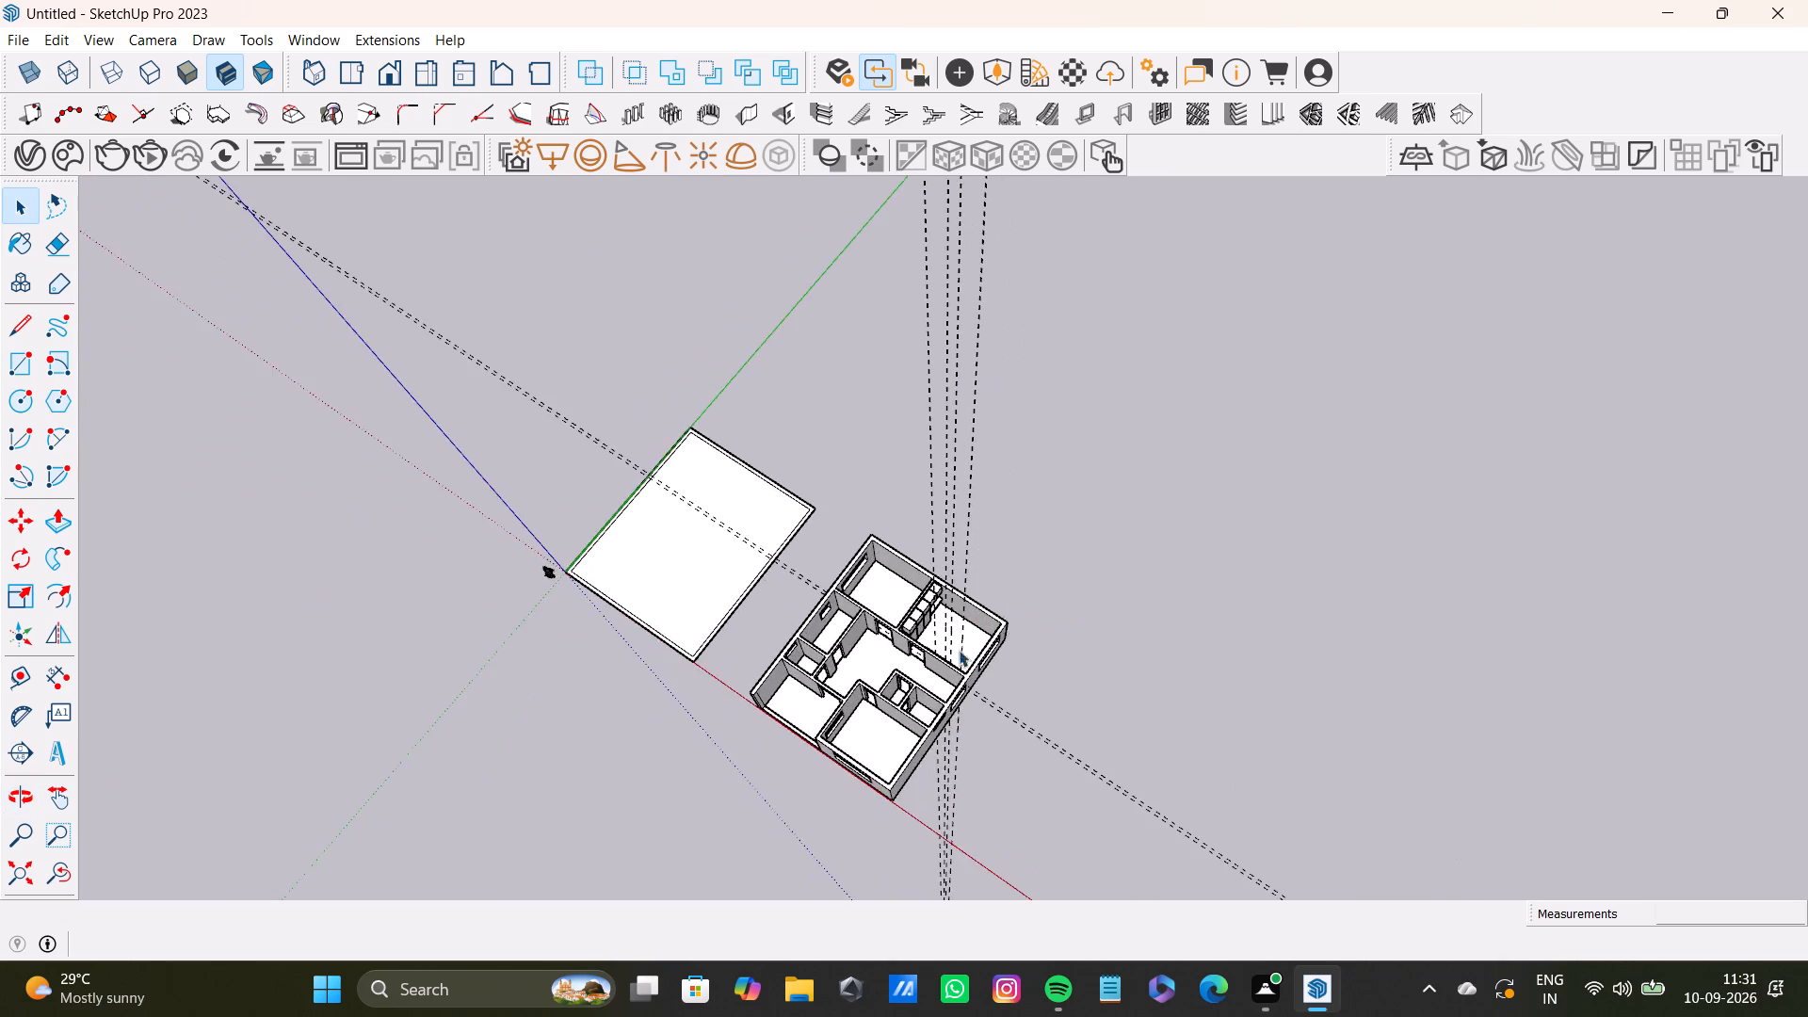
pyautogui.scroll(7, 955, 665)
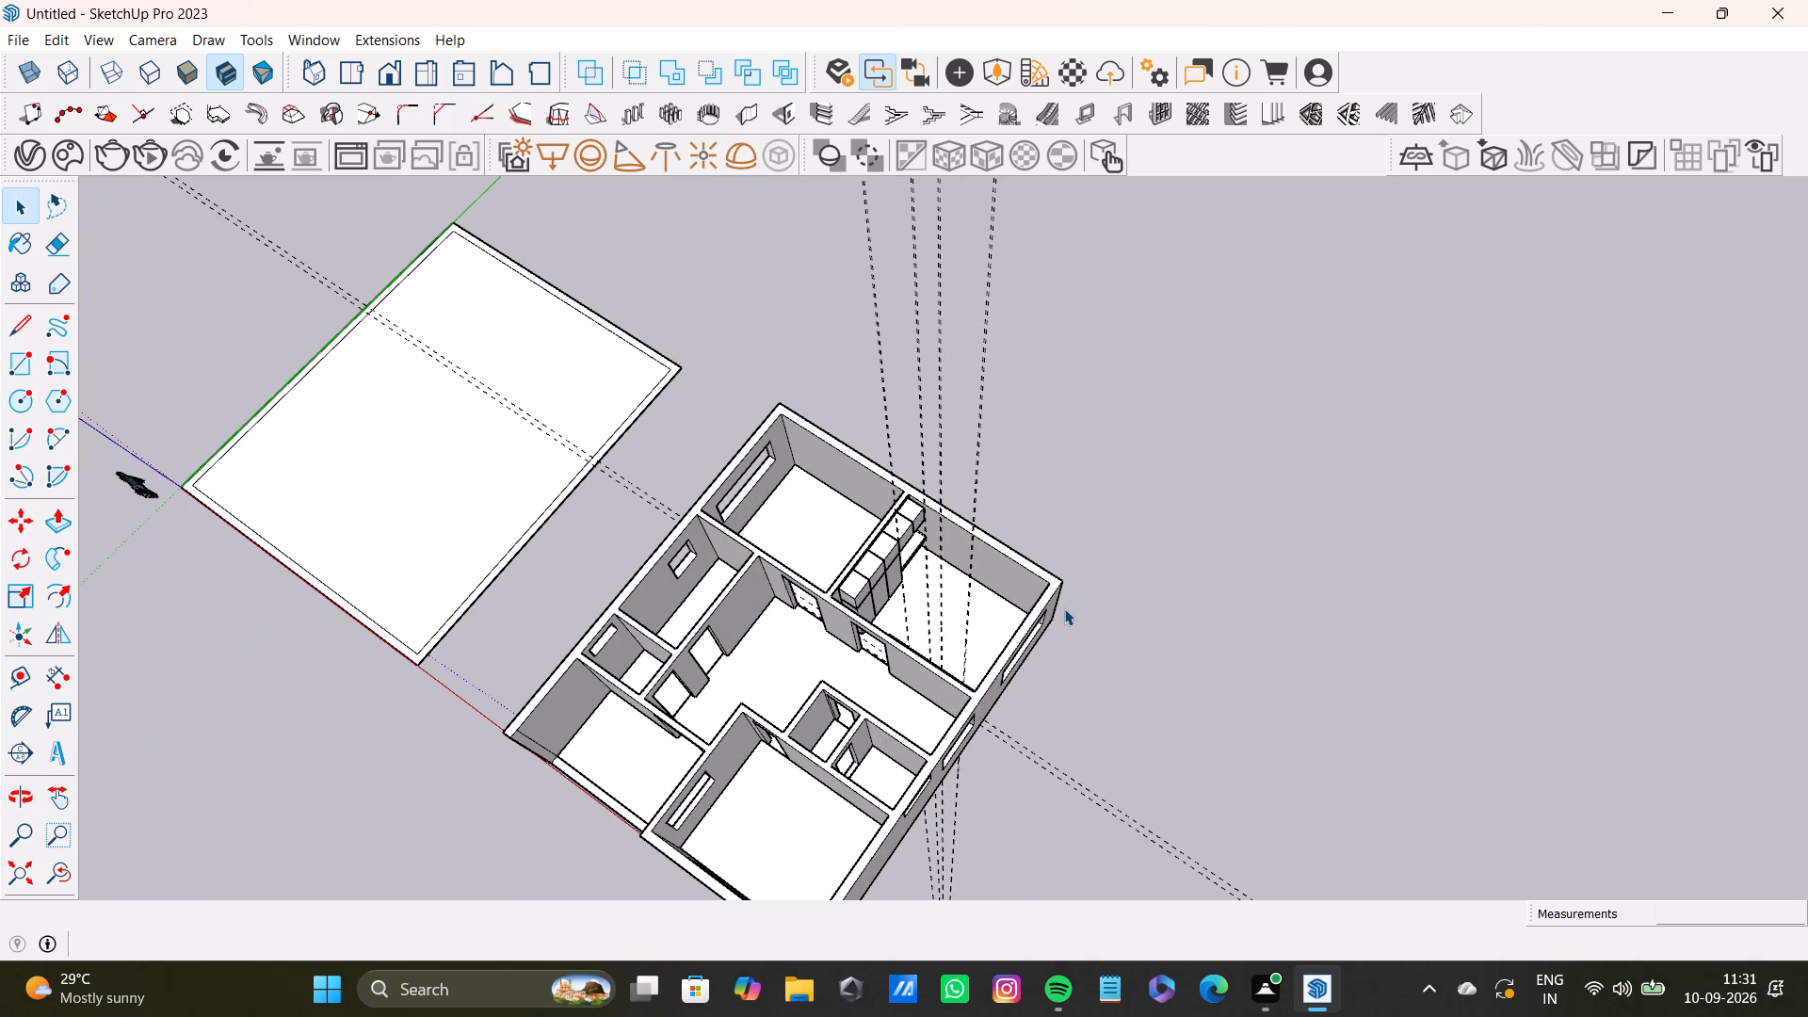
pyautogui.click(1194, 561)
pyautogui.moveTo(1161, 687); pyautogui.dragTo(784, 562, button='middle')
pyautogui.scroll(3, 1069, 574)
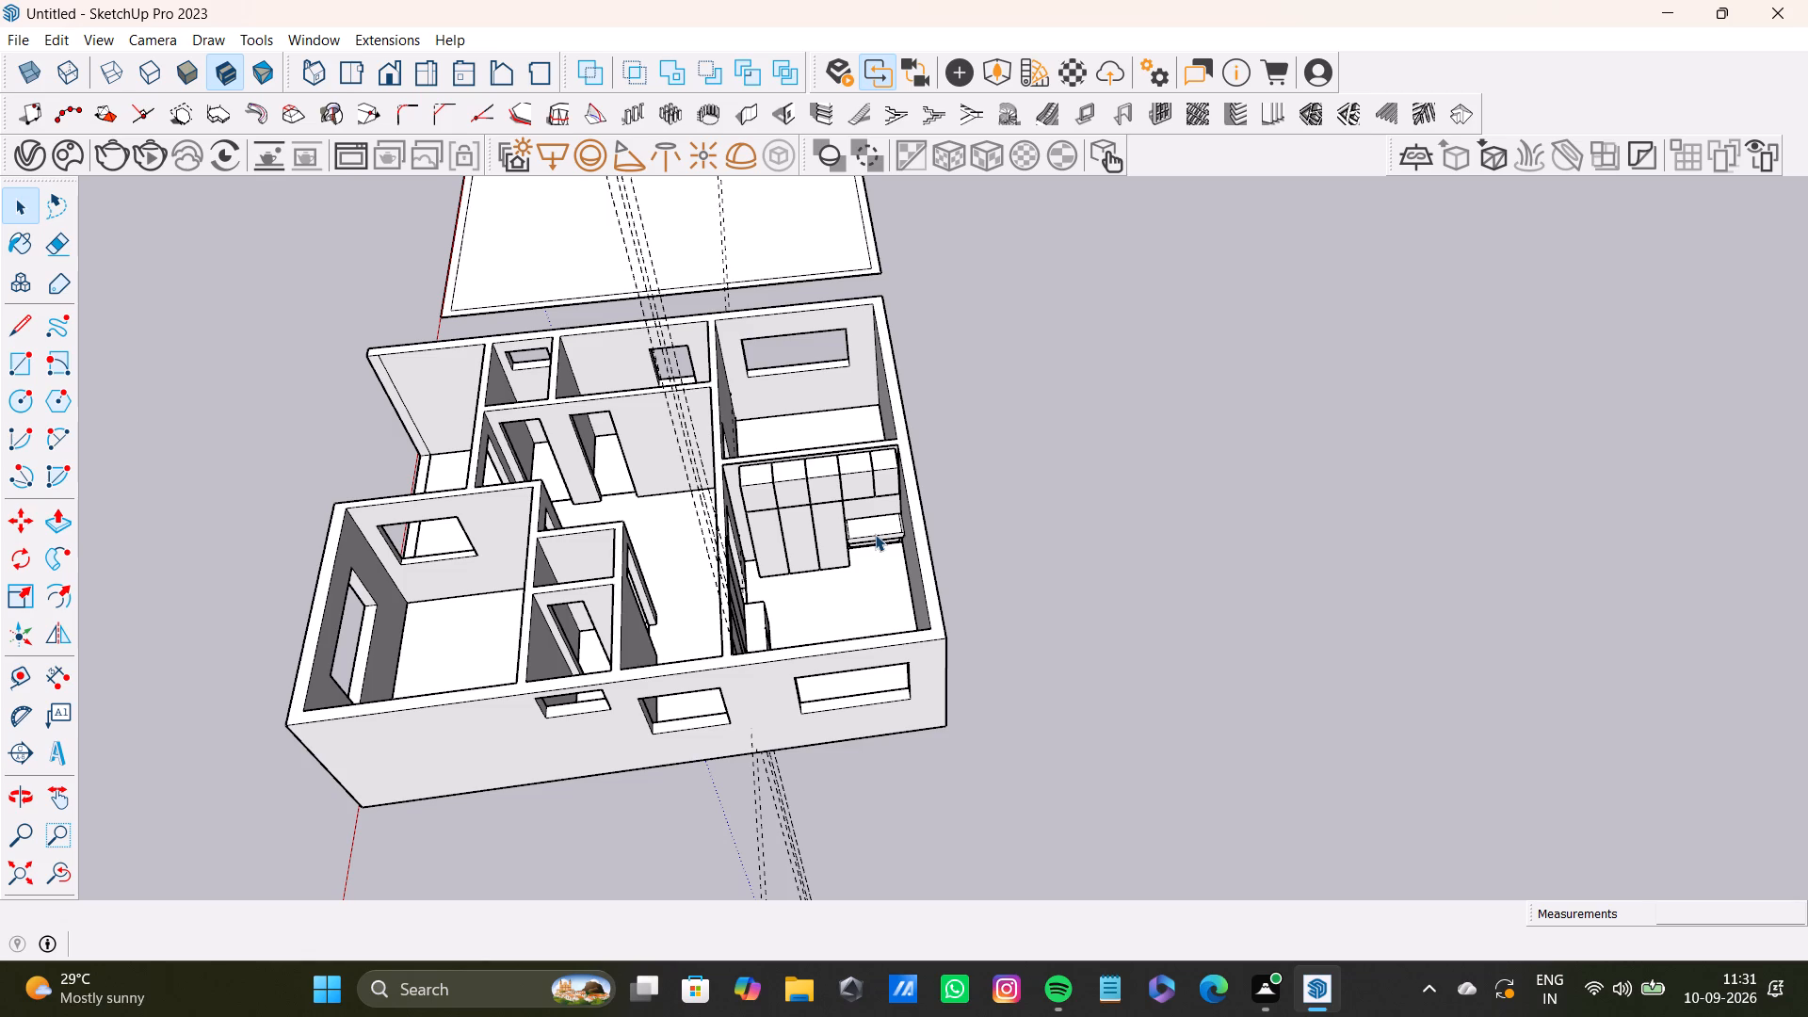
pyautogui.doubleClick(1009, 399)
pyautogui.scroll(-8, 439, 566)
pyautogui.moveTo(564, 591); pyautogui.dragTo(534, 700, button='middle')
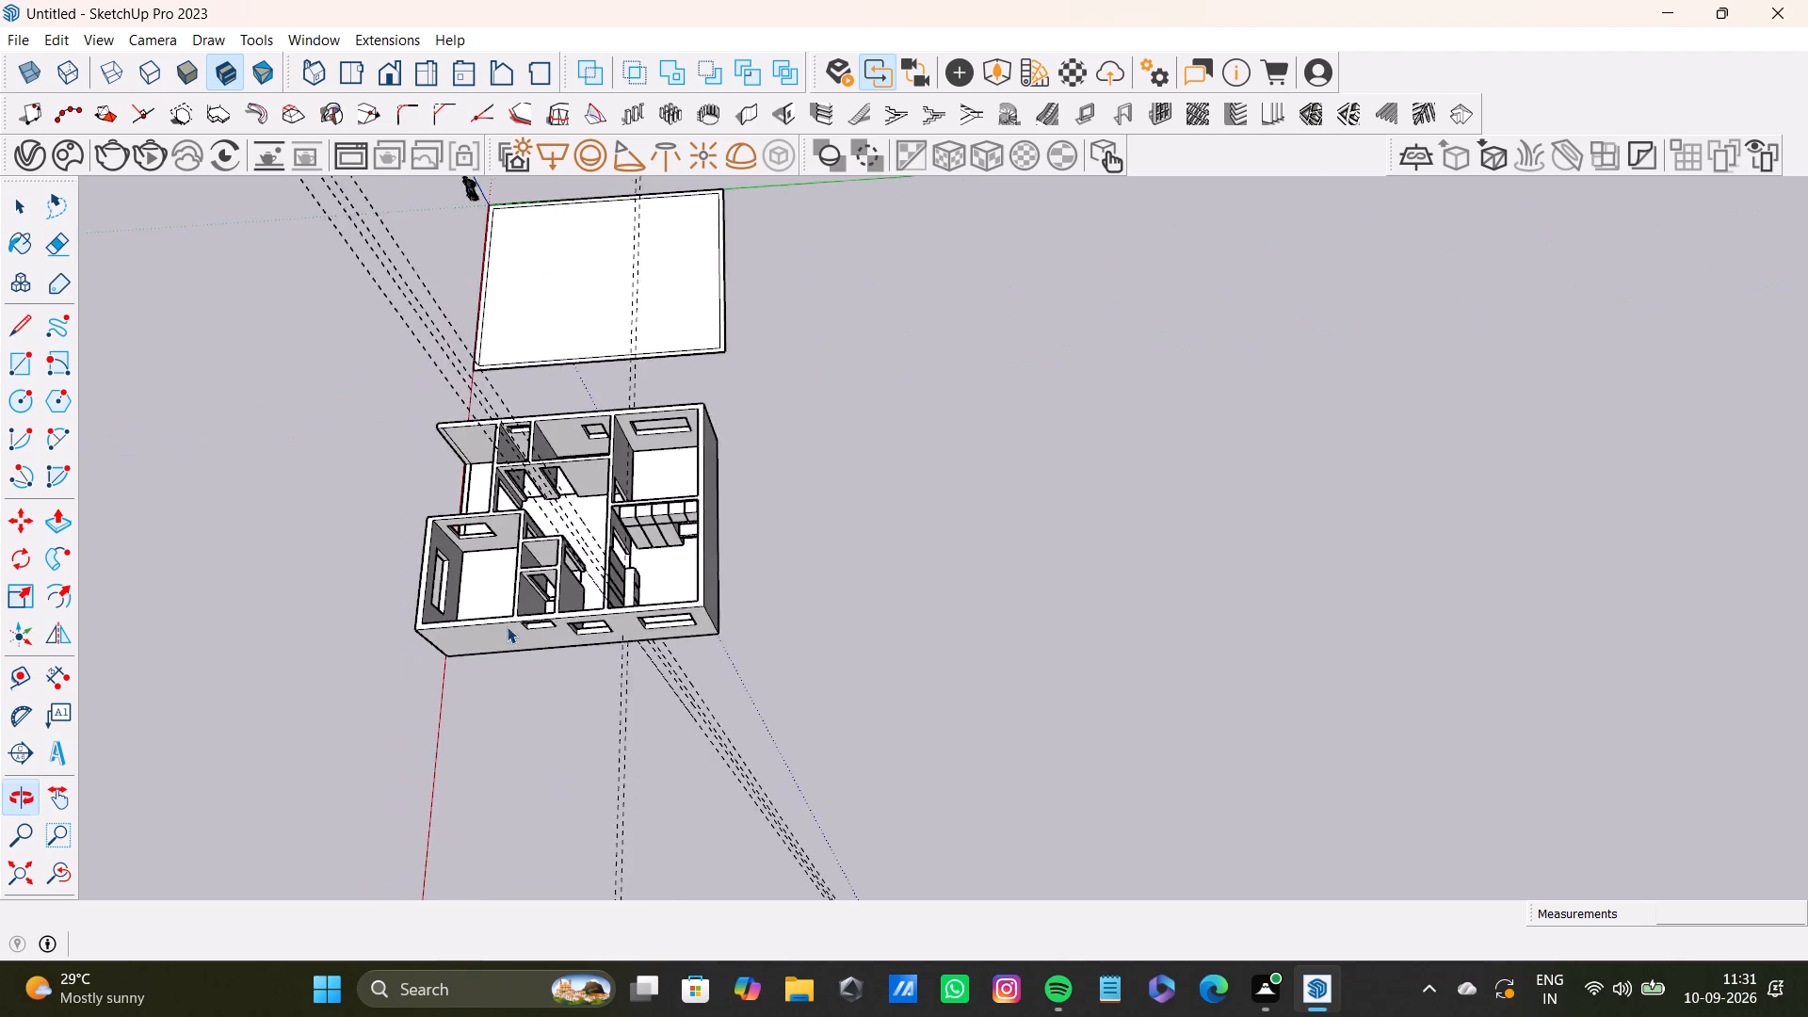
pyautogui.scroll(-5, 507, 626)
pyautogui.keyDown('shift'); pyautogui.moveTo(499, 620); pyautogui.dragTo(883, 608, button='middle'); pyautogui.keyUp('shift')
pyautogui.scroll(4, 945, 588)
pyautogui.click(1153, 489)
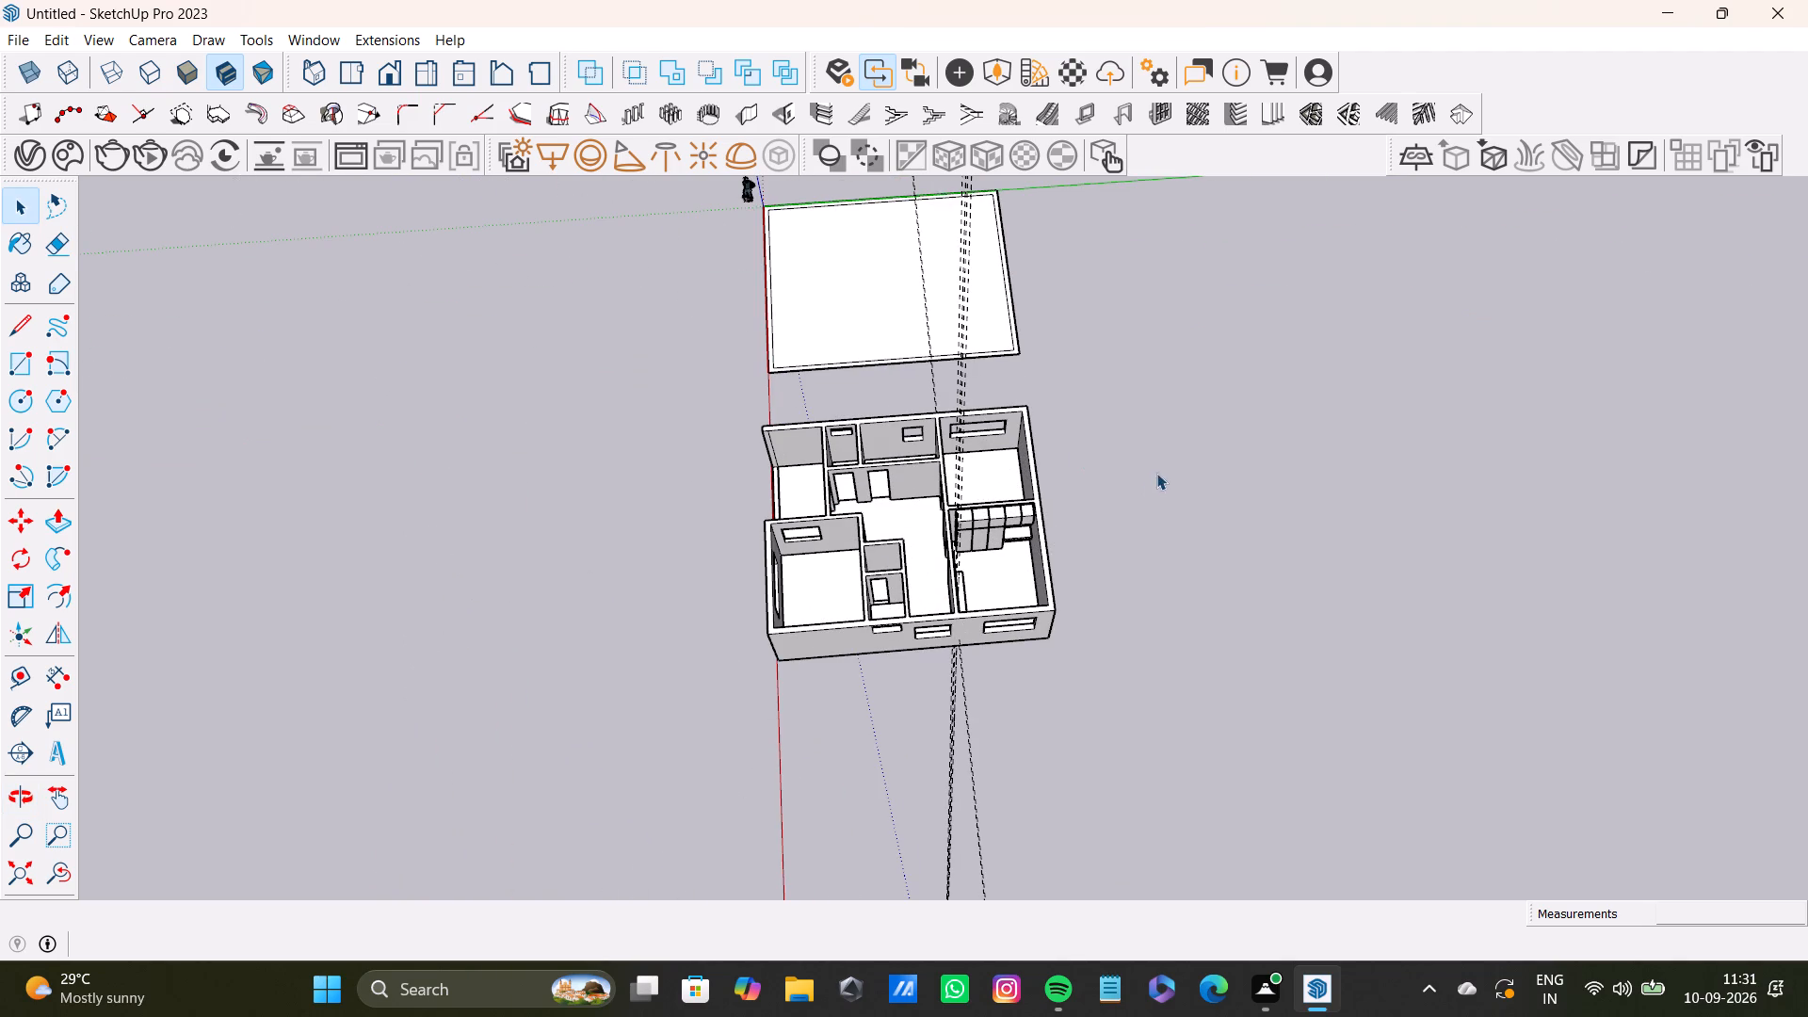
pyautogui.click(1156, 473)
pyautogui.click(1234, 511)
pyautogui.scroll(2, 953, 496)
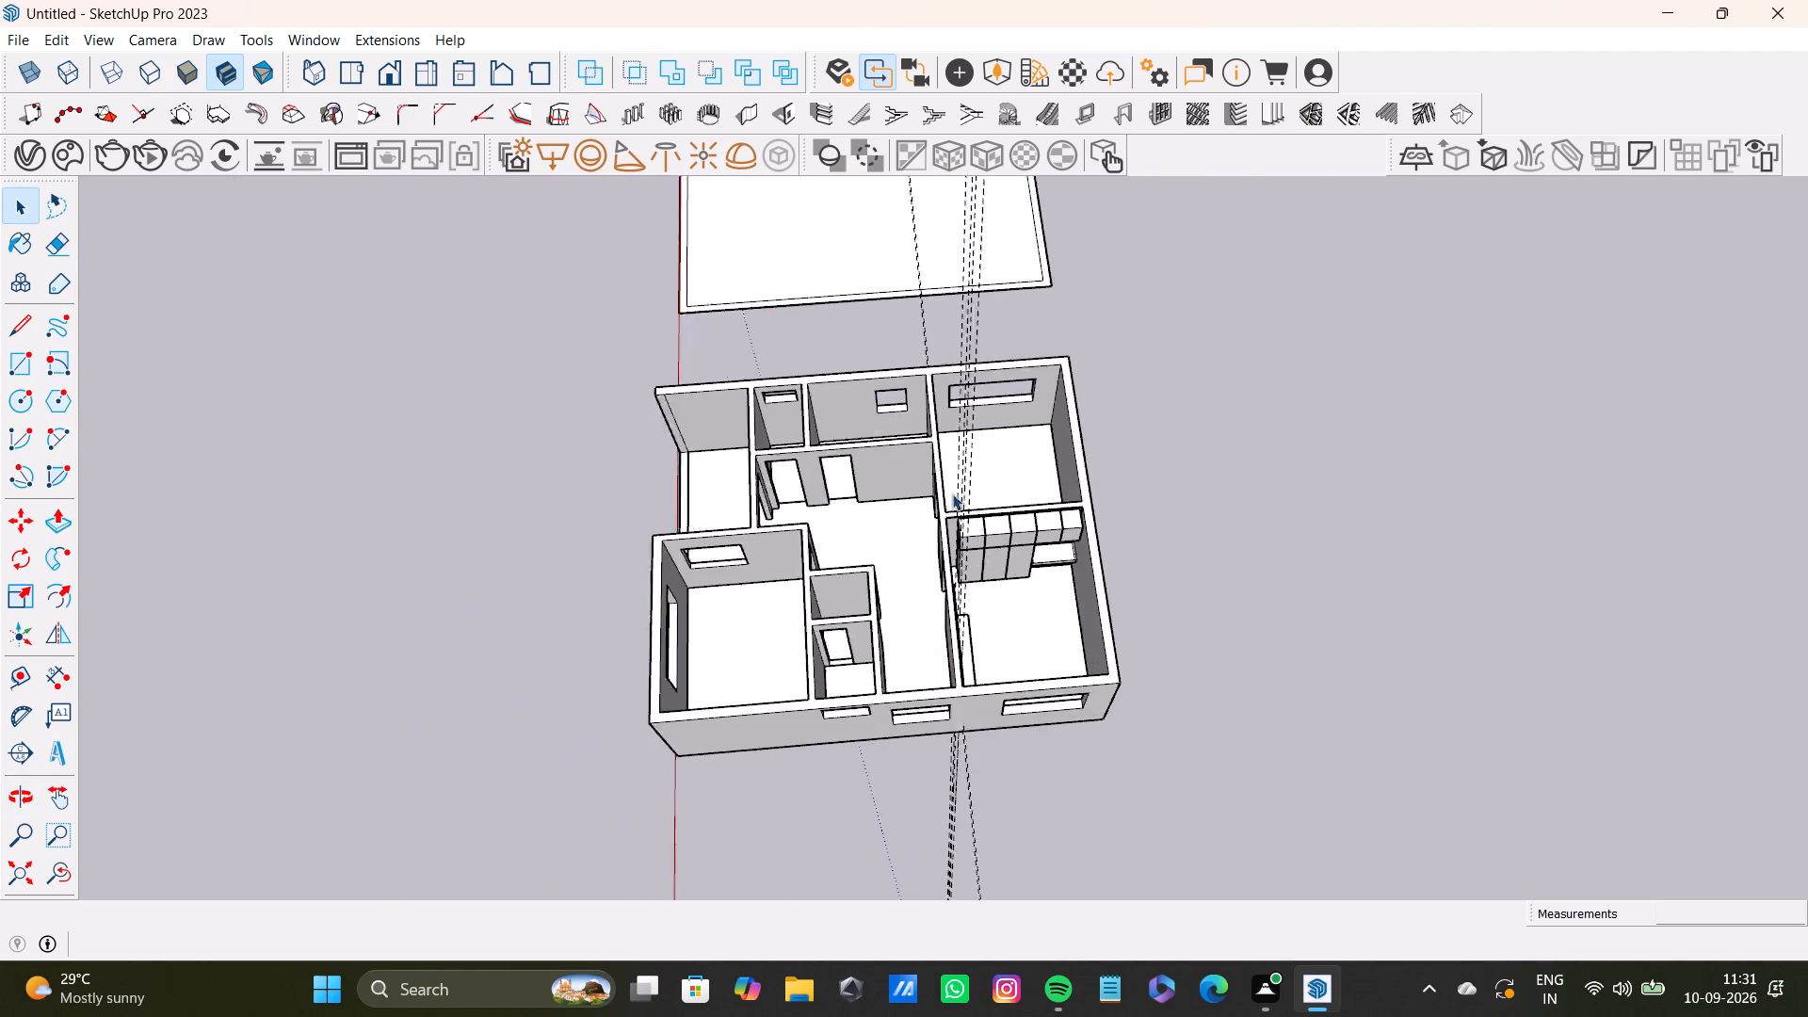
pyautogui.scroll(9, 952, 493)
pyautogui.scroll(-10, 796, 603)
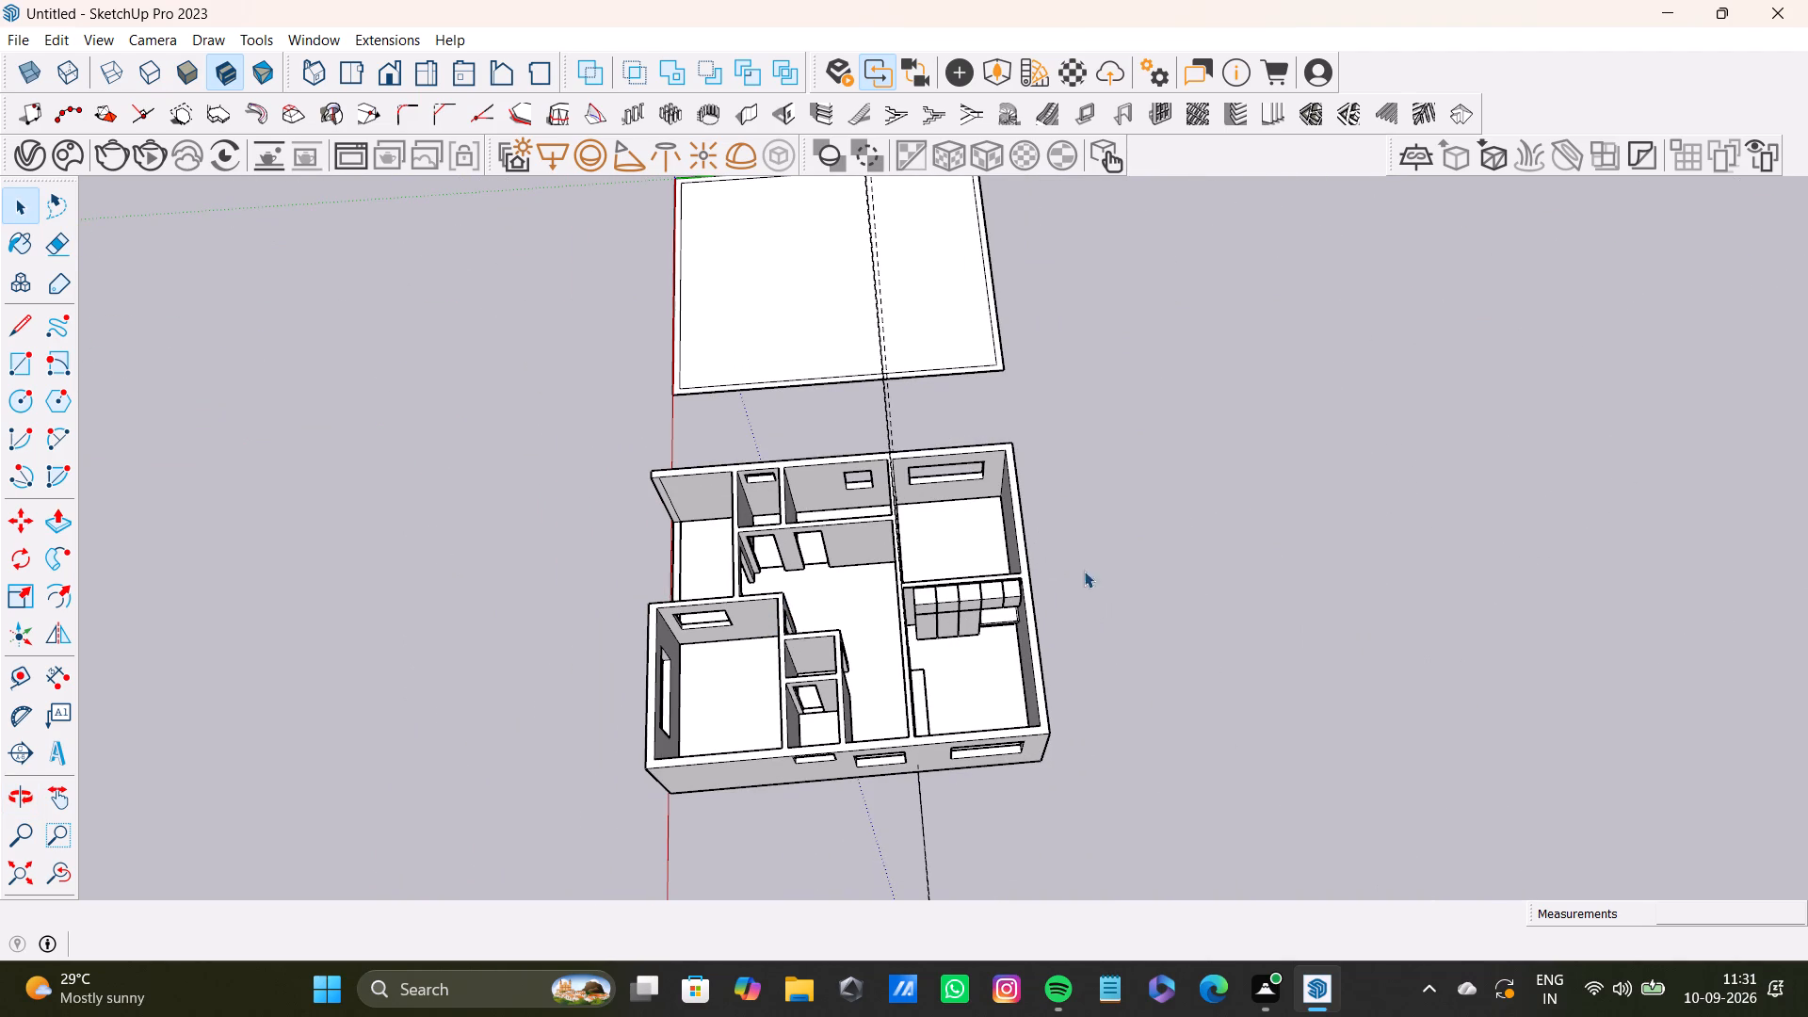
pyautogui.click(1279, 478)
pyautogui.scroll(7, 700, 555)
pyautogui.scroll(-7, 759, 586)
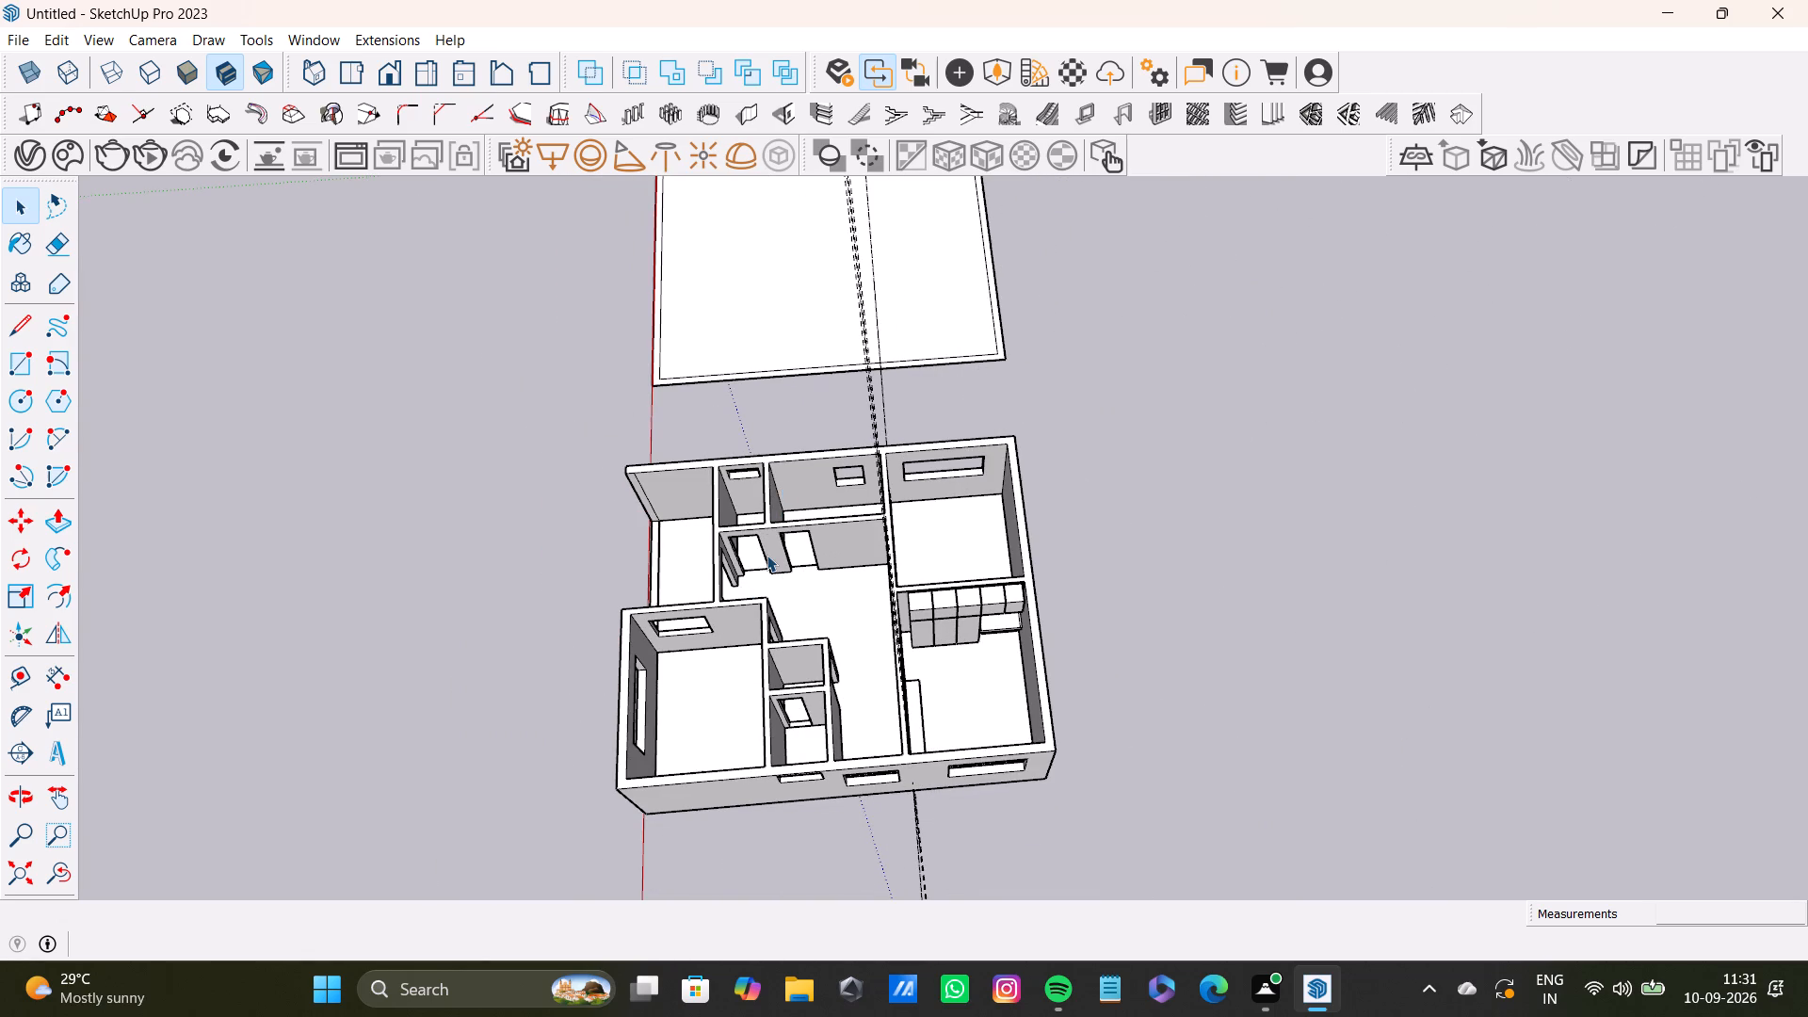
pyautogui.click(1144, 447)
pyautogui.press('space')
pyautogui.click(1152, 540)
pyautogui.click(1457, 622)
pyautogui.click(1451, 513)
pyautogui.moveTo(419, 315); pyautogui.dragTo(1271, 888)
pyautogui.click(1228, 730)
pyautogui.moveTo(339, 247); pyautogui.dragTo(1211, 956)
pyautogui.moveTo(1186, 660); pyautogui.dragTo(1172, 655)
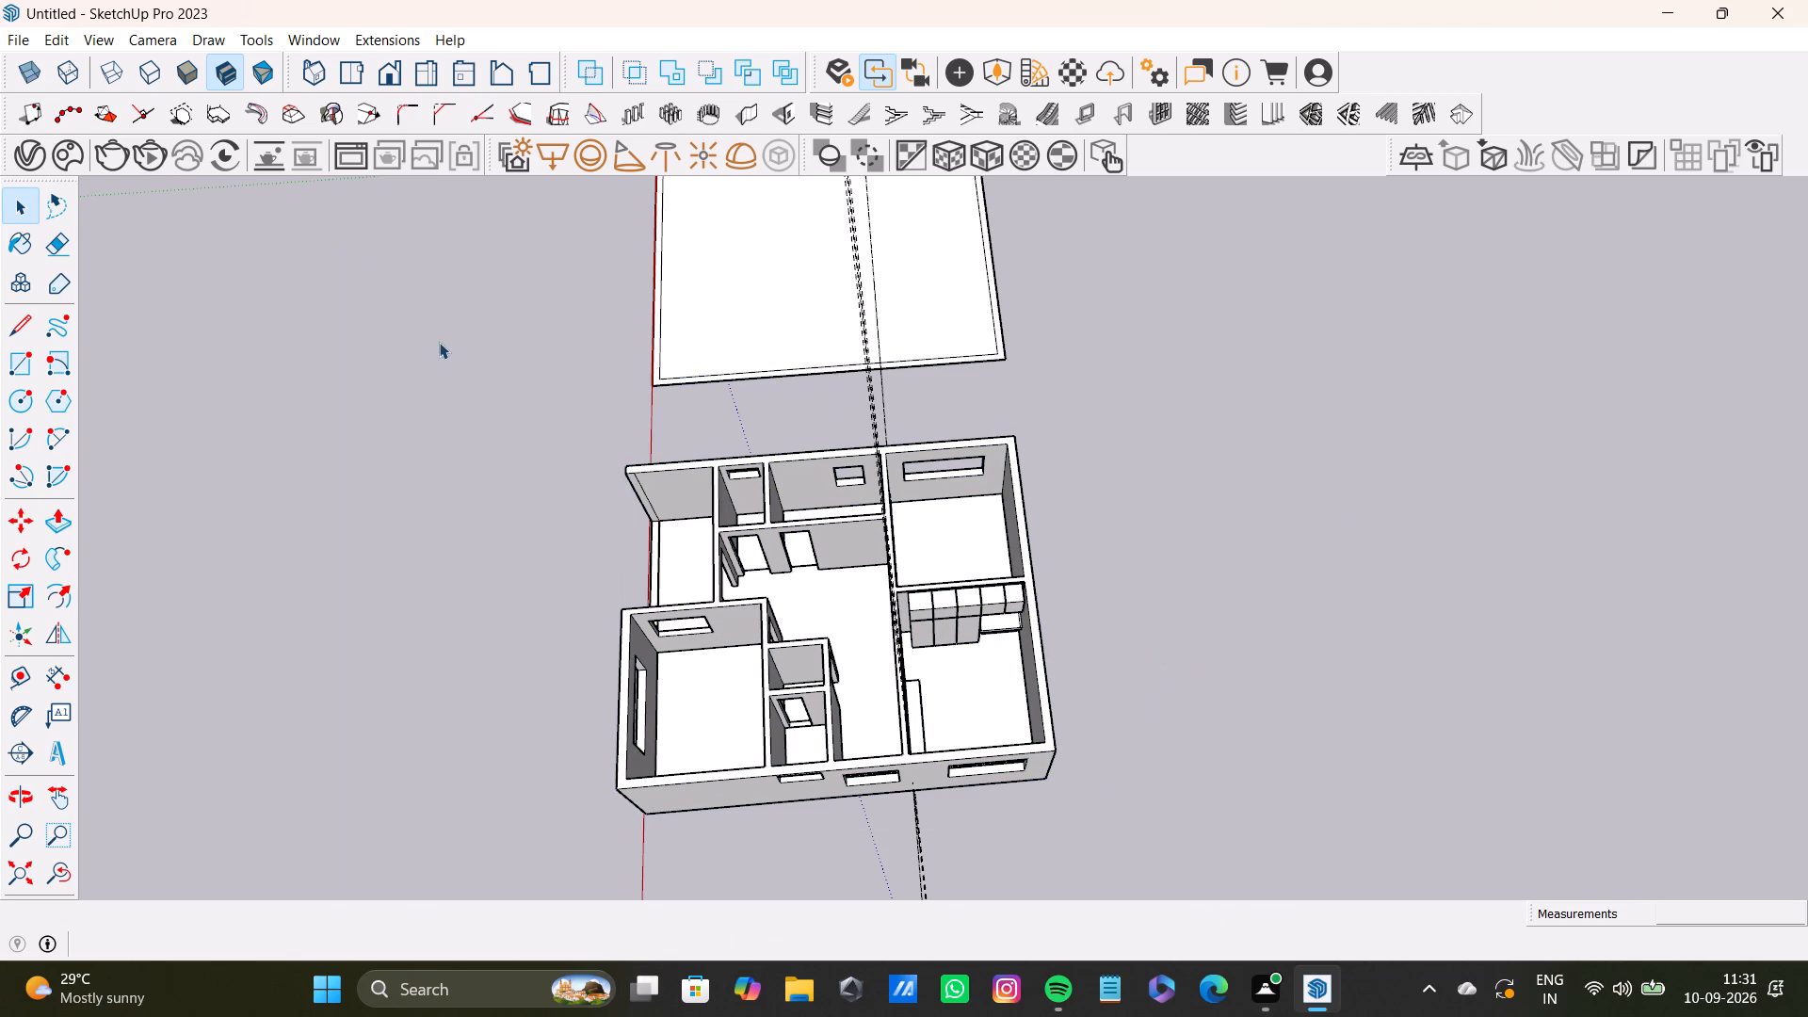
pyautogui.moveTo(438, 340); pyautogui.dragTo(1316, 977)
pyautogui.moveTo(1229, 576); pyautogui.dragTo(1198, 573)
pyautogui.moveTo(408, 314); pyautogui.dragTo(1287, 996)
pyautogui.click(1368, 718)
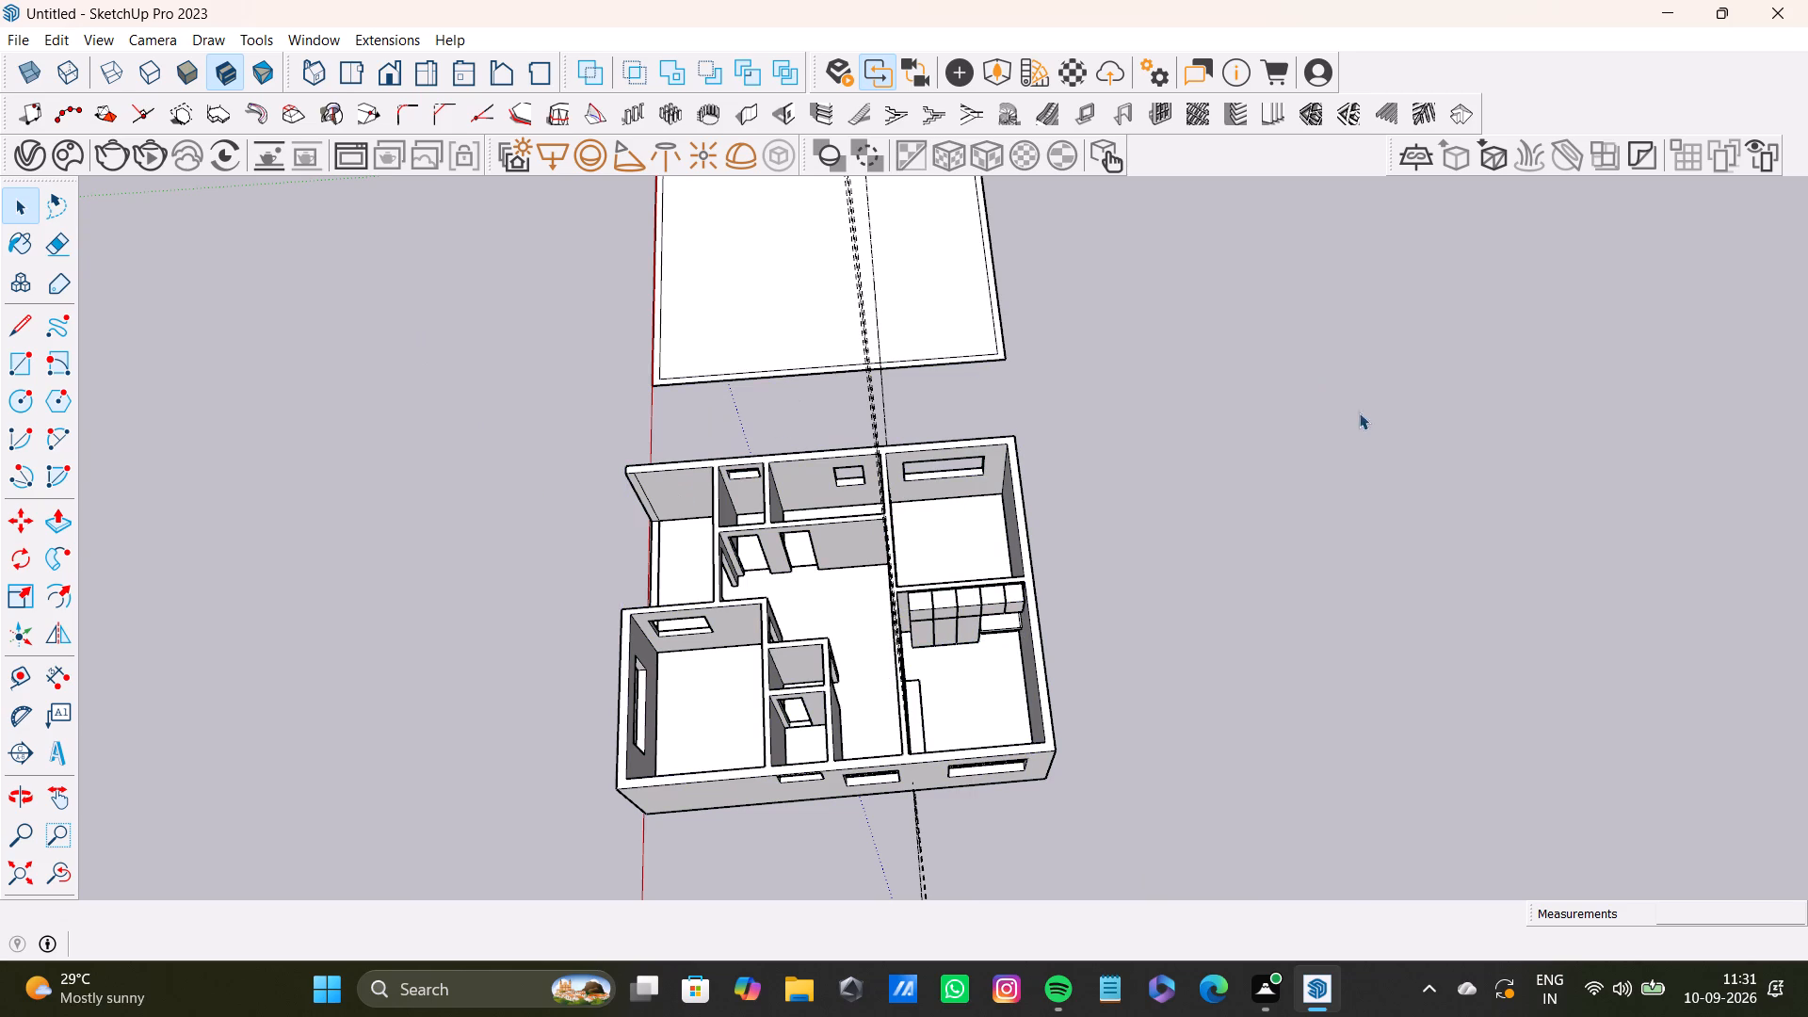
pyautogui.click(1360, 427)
# Inspect the house from the front and above, ending close on the room with the grooved feature wall and ledge.
pyautogui.scroll(-9, 870, 559)
pyautogui.moveTo(654, 645); pyautogui.dragTo(1025, 552, button='middle')
pyautogui.scroll(5, 927, 618)
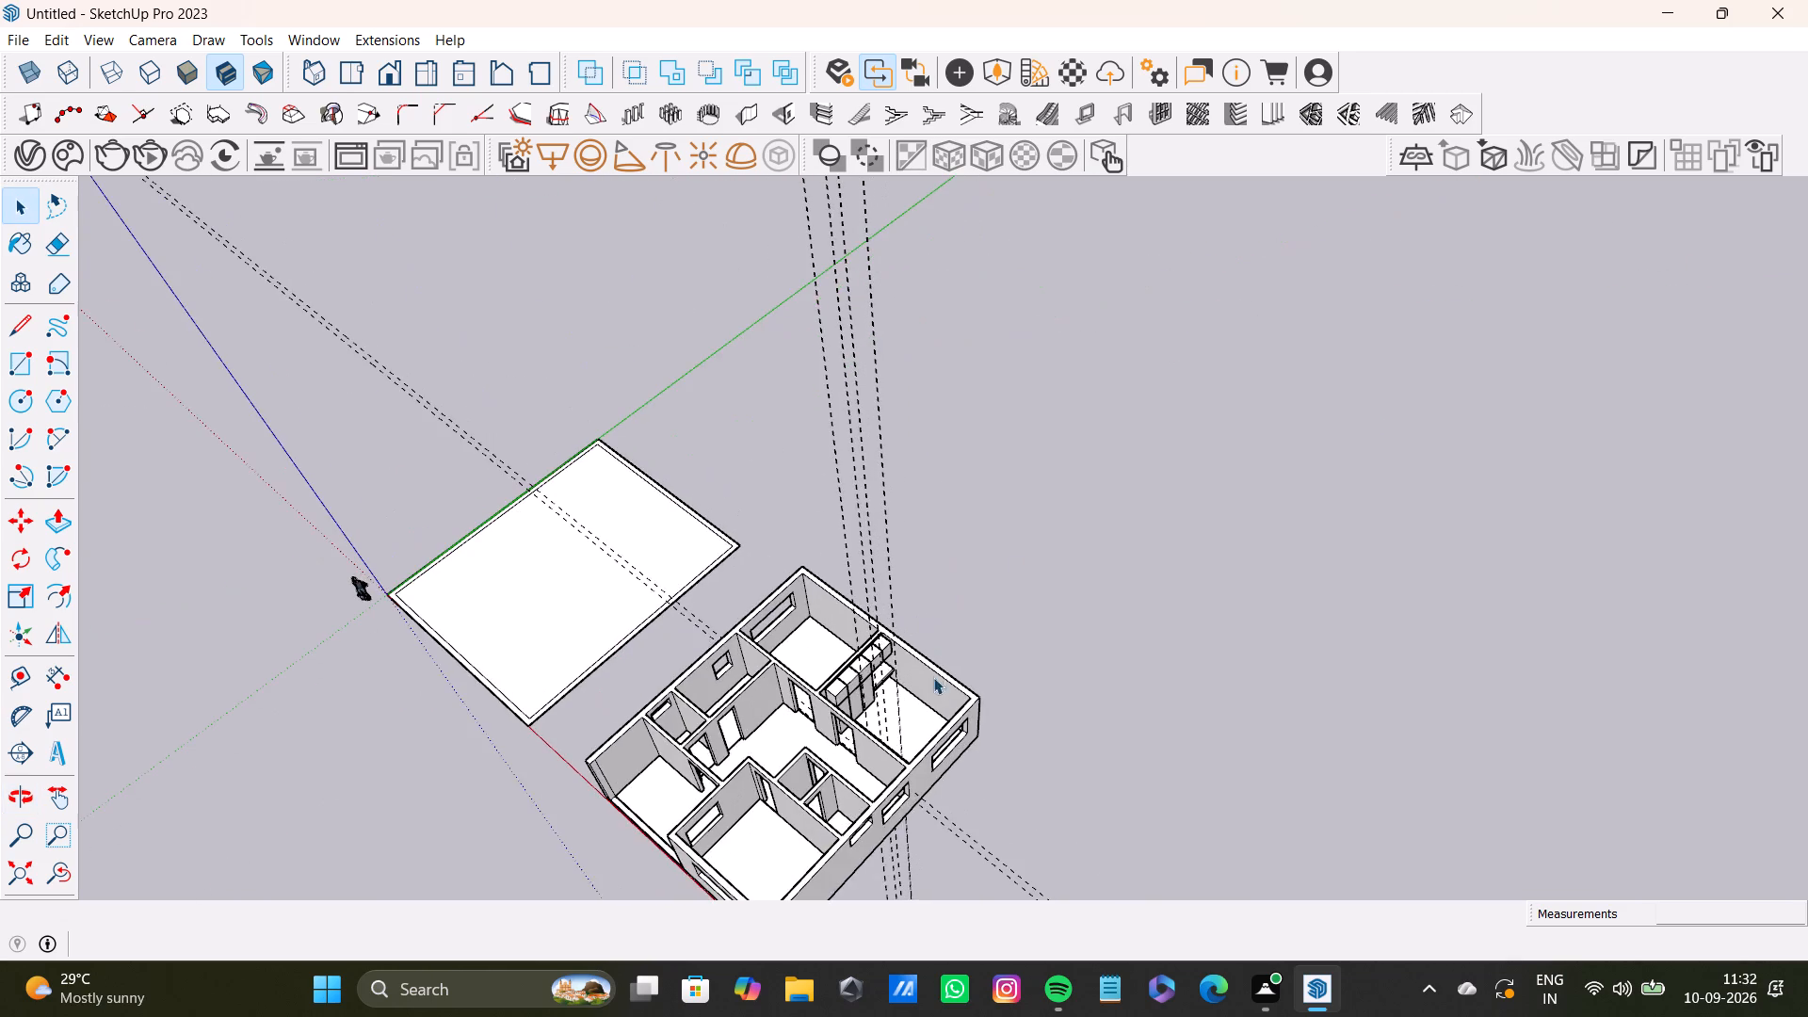
pyautogui.keyDown('shift'); pyautogui.moveTo(673, 730); pyautogui.dragTo(493, 717, button='middle'); pyautogui.keyUp('shift')
pyautogui.moveTo(491, 765); pyautogui.dragTo(799, 708, button='middle')
pyautogui.scroll(-4, 776, 833)
pyautogui.keyDown('shift'); pyautogui.moveTo(776, 832); pyautogui.dragTo(831, 509, button='middle'); pyautogui.keyUp('shift')
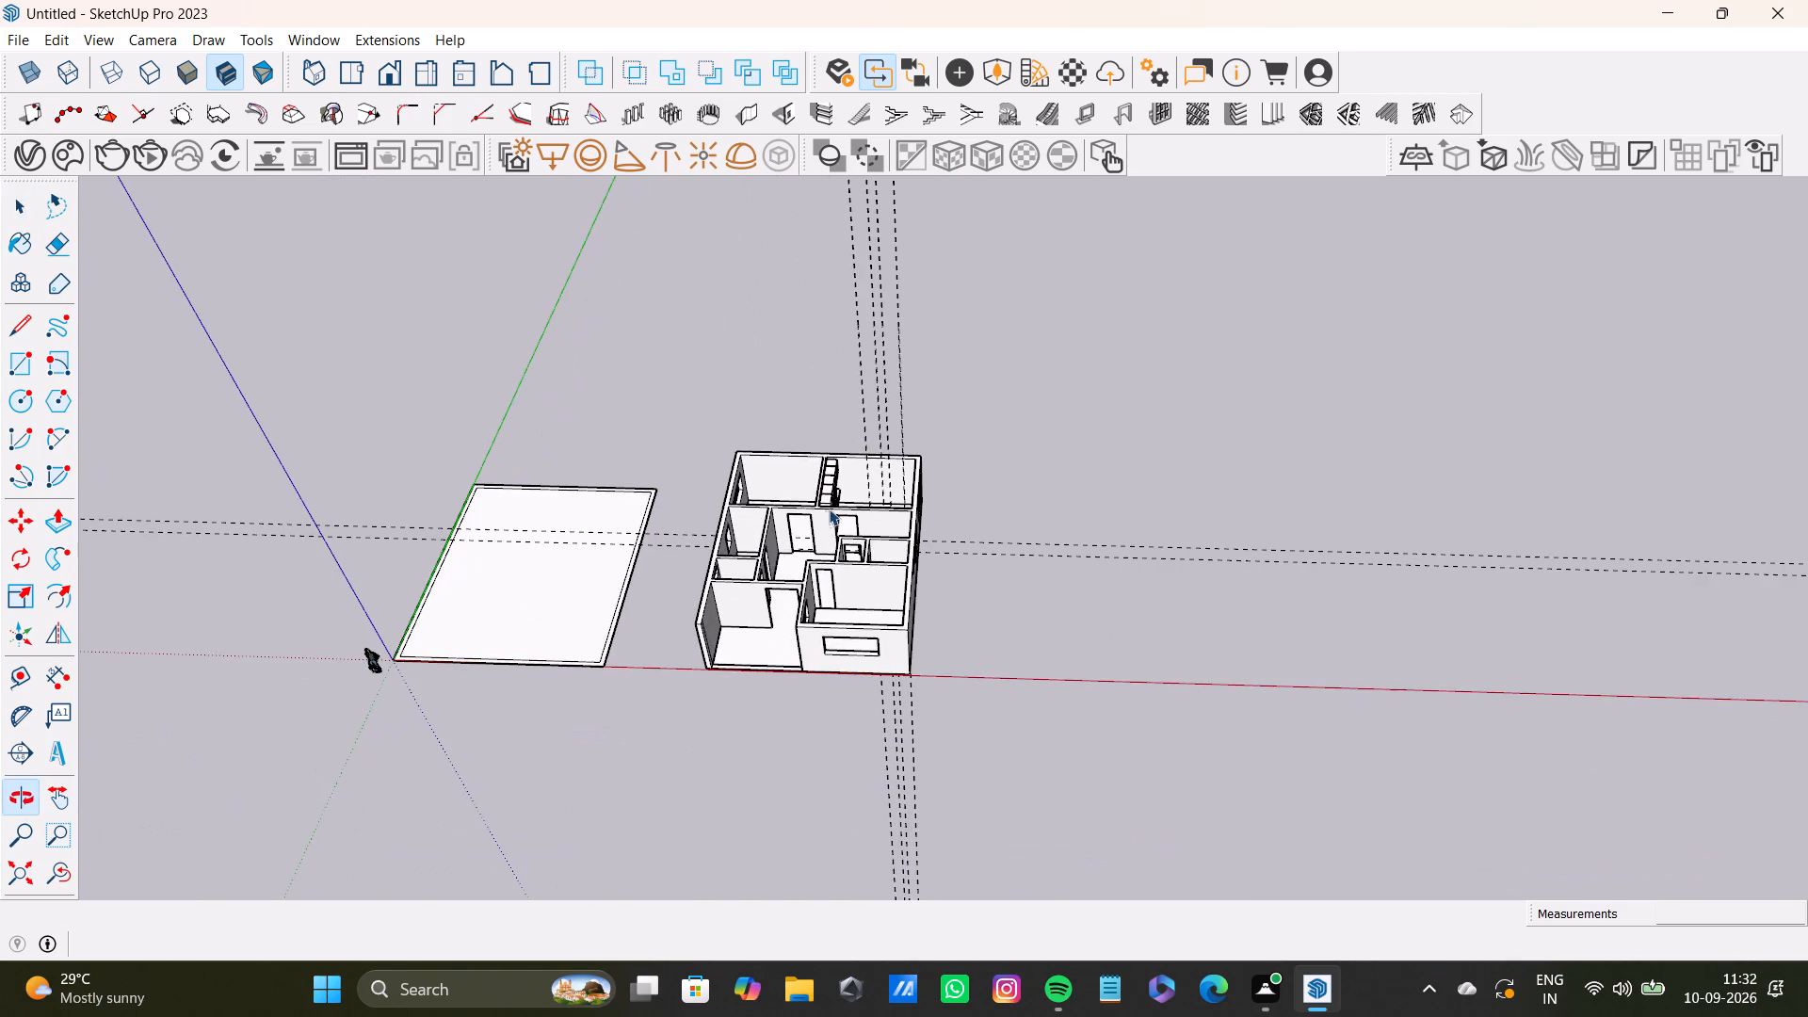
pyautogui.moveTo(825, 509); pyautogui.dragTo(817, 634, button='middle')
pyautogui.scroll(8, 818, 585)
pyautogui.moveTo(833, 554); pyautogui.dragTo(809, 776, button='middle')
pyautogui.scroll(8, 908, 382)
pyautogui.moveTo(966, 395); pyautogui.dragTo(623, 345, button='middle')
pyautogui.scroll(-3, 1242, 531)
pyautogui.moveTo(1114, 596); pyautogui.dragTo(542, 567, button='middle')
pyautogui.scroll(4, 1127, 663)
pyautogui.moveTo(1090, 688); pyautogui.dragTo(605, 595, button='middle')
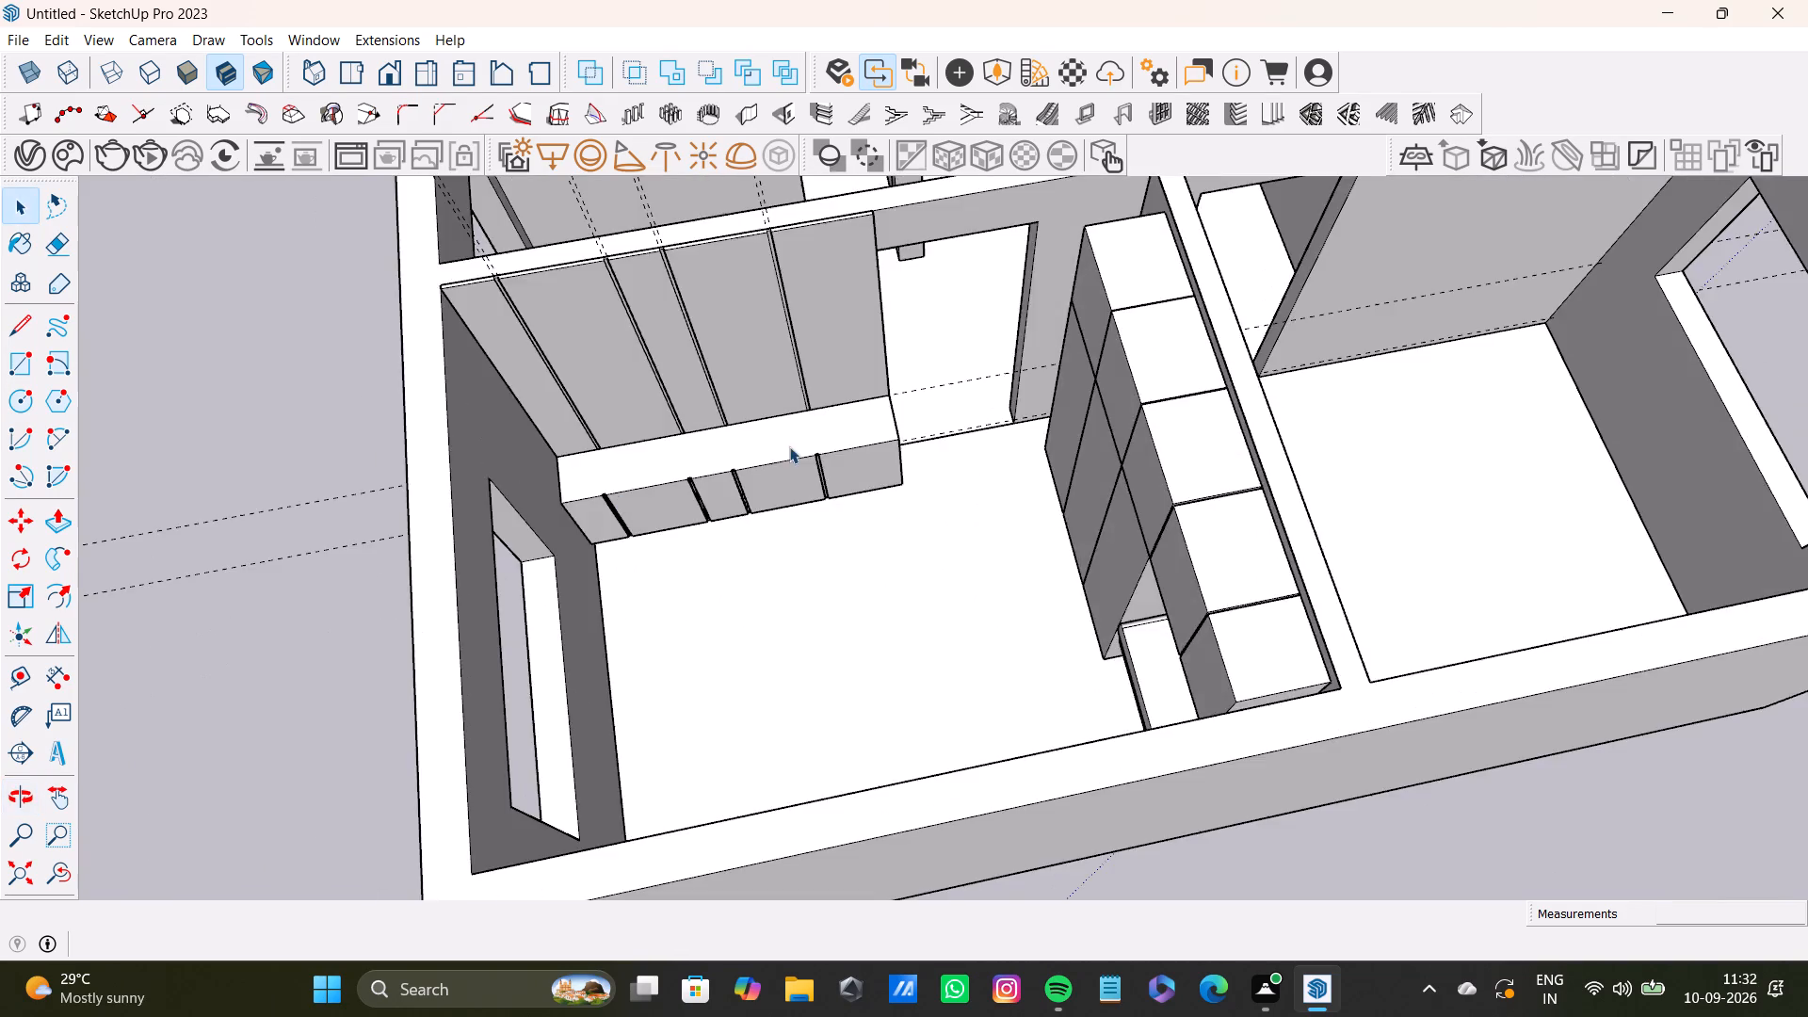
# Examine the room with the grooved wall and ledge, and the whole house model, from above and from several angles.
pyautogui.scroll(-4, 789, 446)
pyautogui.keyDown('shift'); pyautogui.moveTo(808, 493); pyautogui.dragTo(846, 643, button='middle'); pyautogui.keyUp('shift')
pyautogui.scroll(6, 853, 667)
pyautogui.moveTo(848, 648); pyautogui.dragTo(673, 542, button='middle')
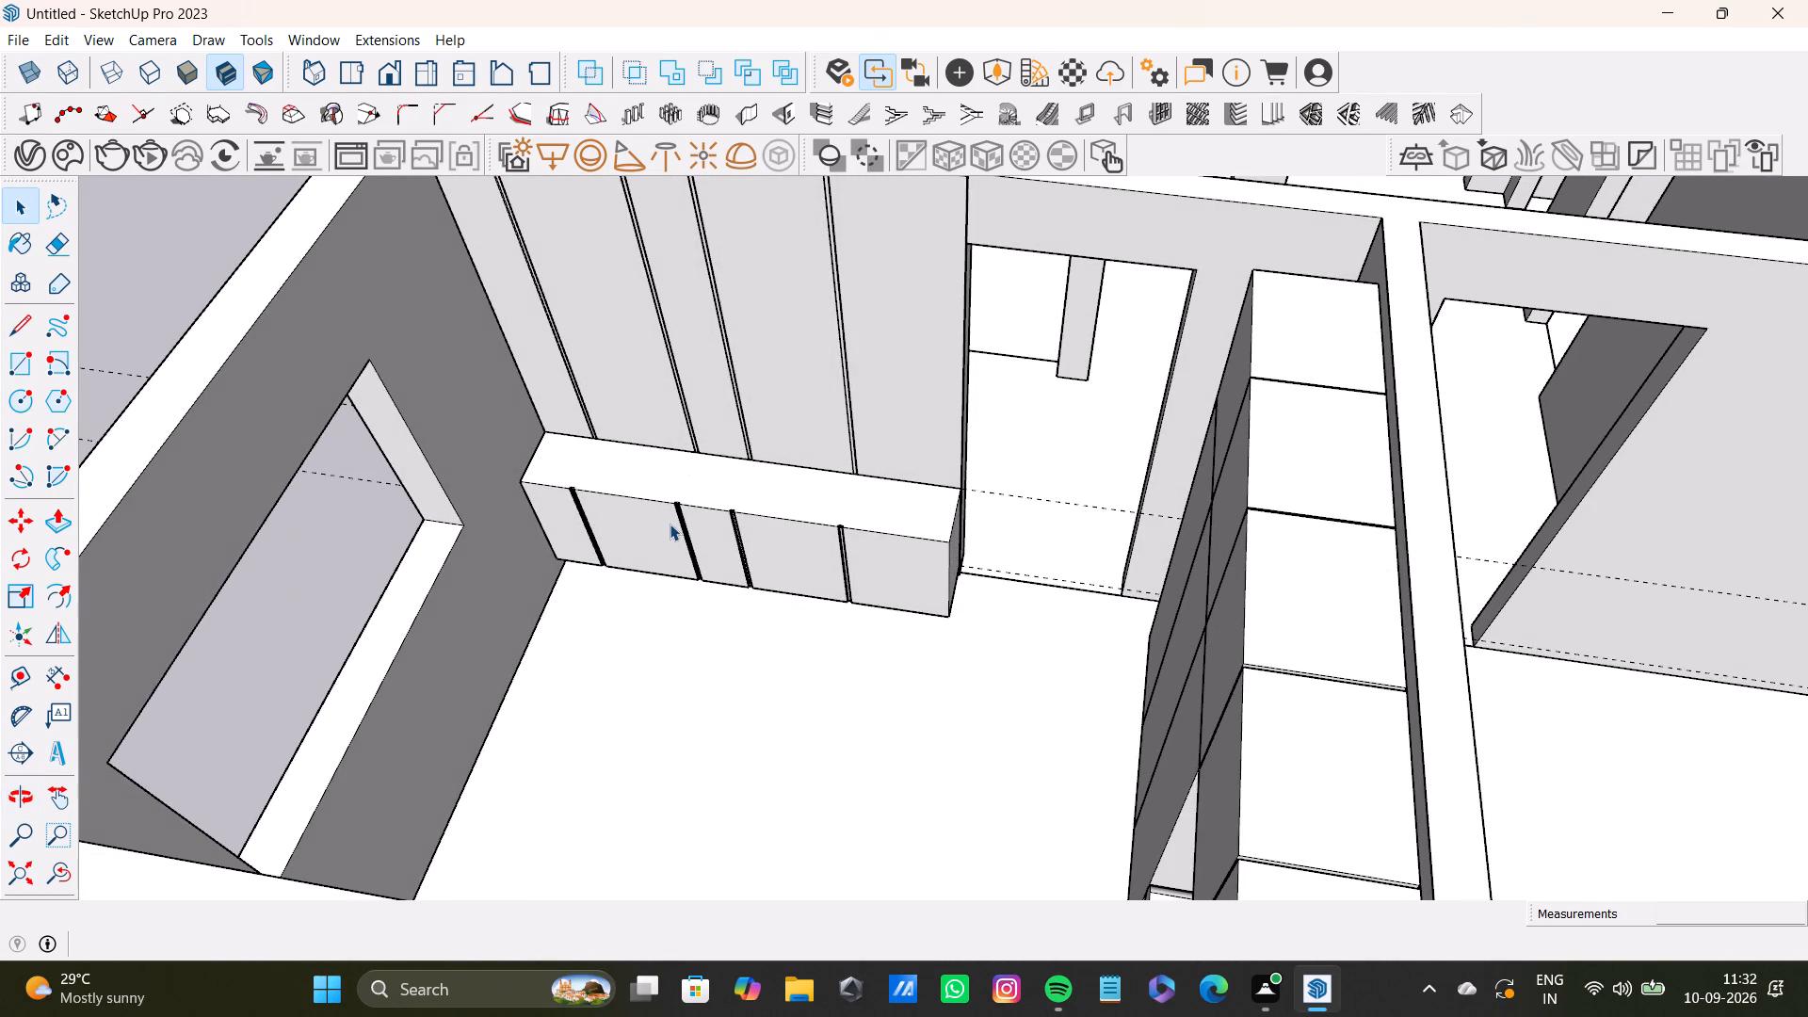
pyautogui.scroll(-13, 670, 526)
pyautogui.press('space')
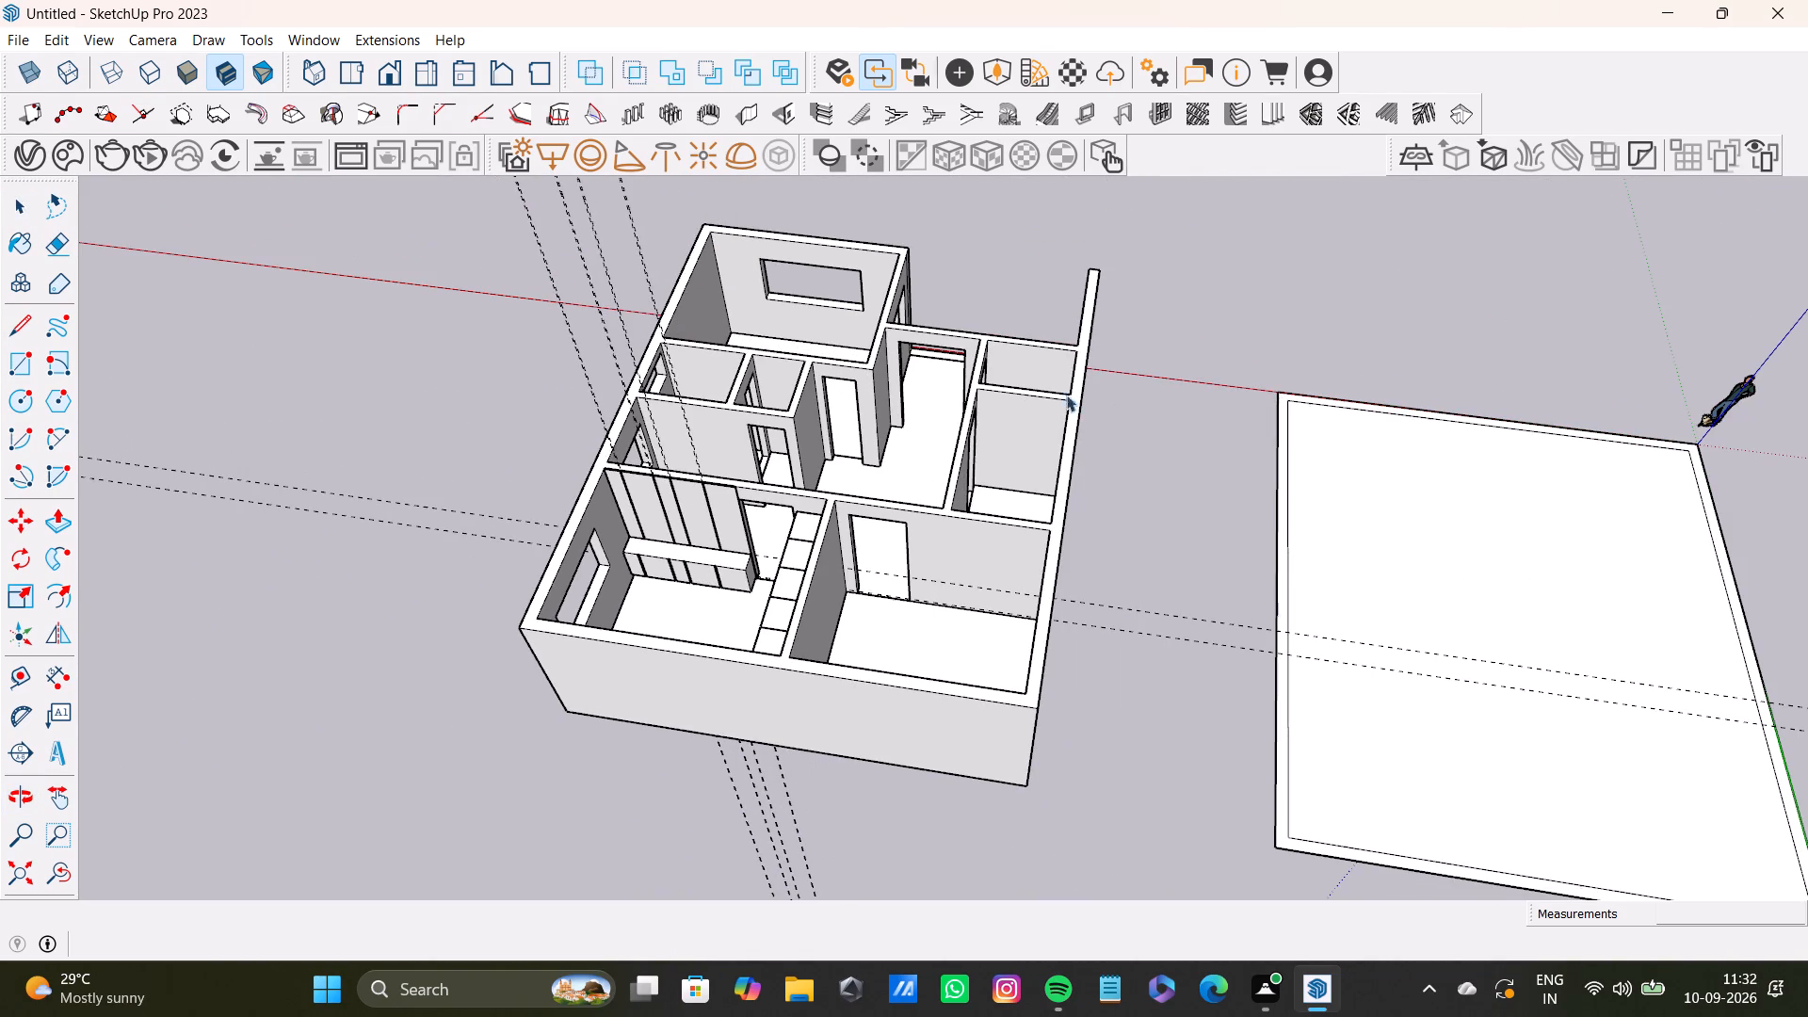
pyautogui.click(1301, 358)
pyautogui.click(1295, 358)
pyautogui.doubleClick(1287, 358)
pyautogui.scroll(7, 614, 582)
pyautogui.keyDown('shift'); pyautogui.moveTo(730, 548); pyautogui.dragTo(746, 557, button='middle'); pyautogui.keyUp('shift')
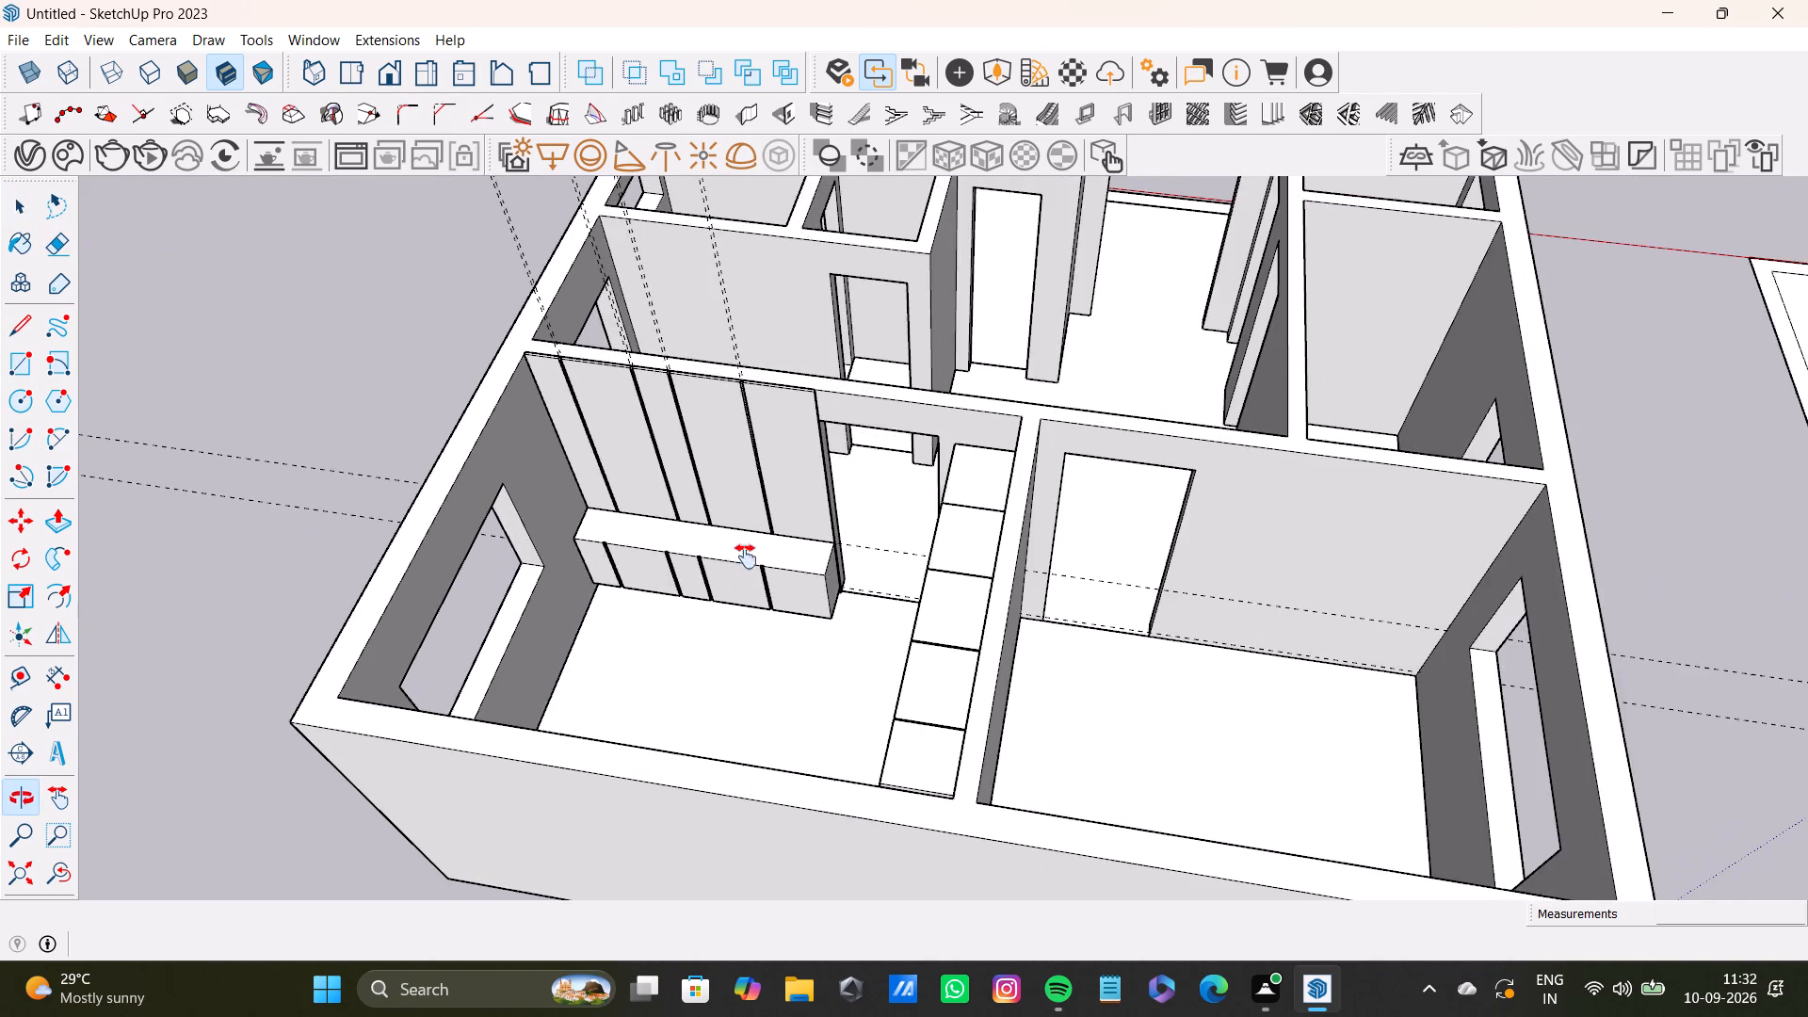
pyautogui.keyDown('shift'); pyautogui.moveTo(746, 557); pyautogui.dragTo(776, 644, button='middle'); pyautogui.keyUp('shift')
pyautogui.scroll(7, 682, 504)
pyautogui.scroll(-14, 563, 512)
pyautogui.moveTo(619, 604); pyautogui.dragTo(789, 541, button='middle')
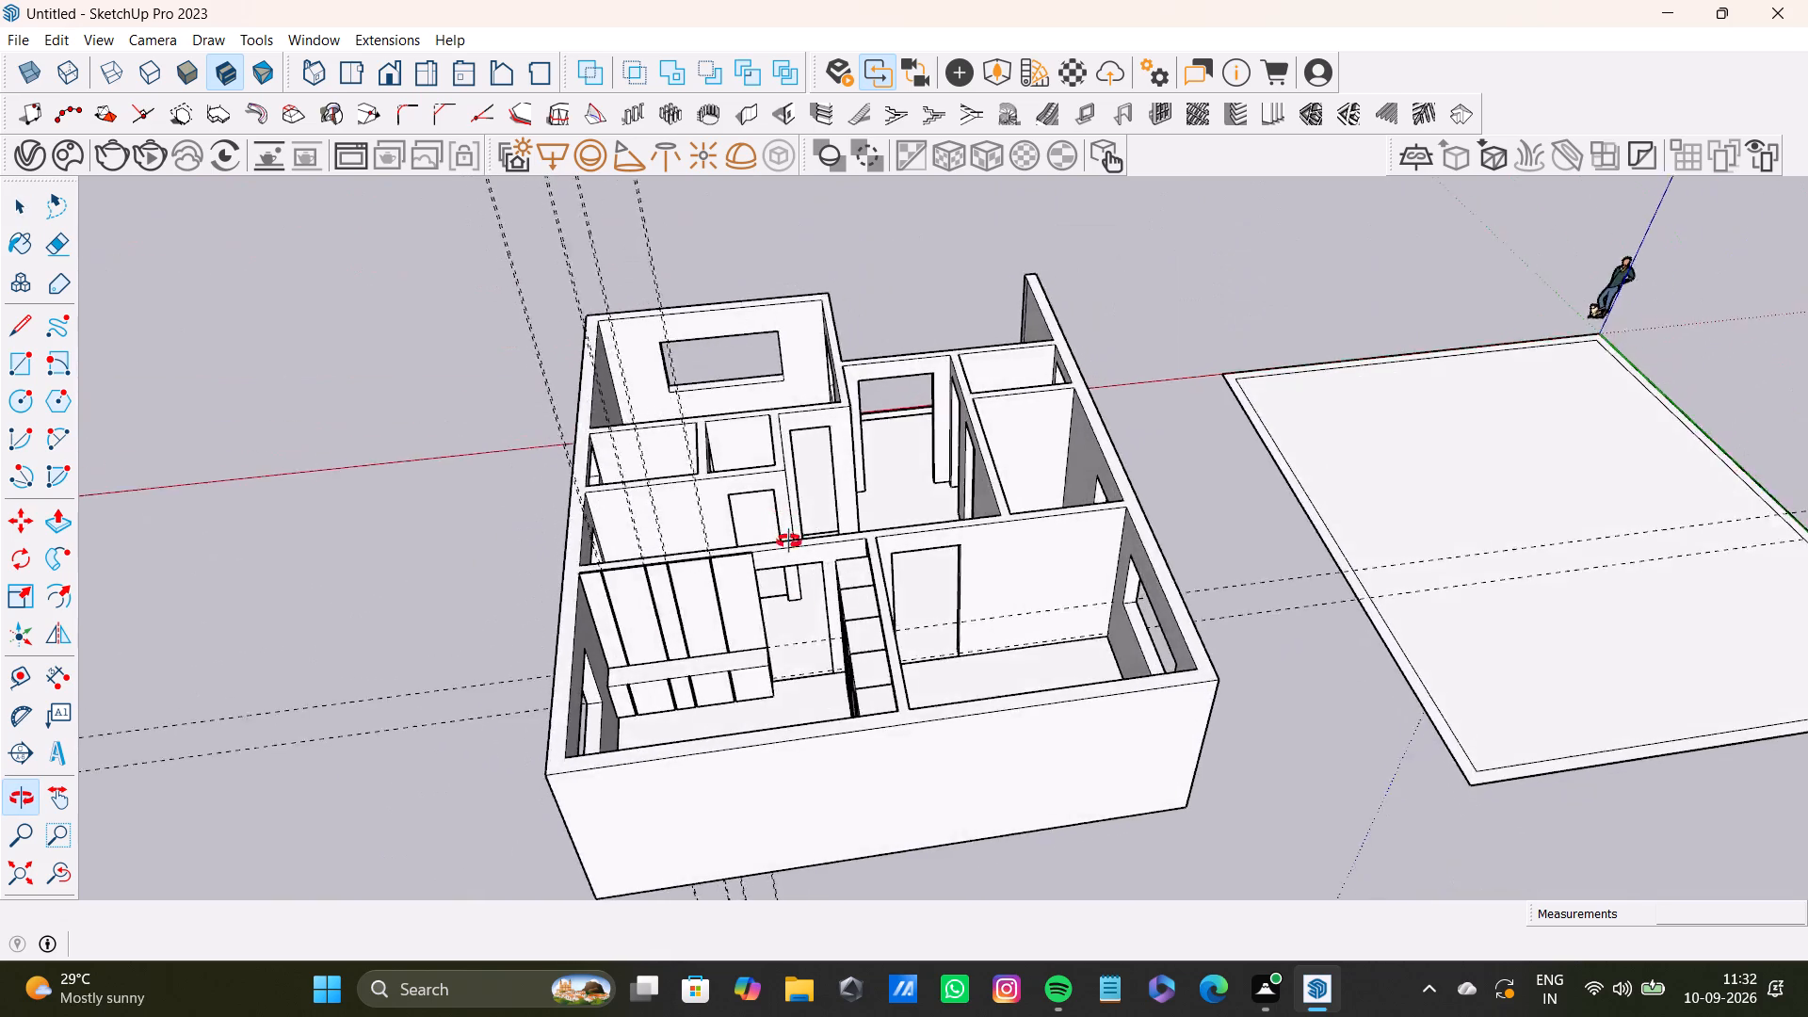
pyautogui.moveTo(789, 541); pyautogui.dragTo(783, 749, button='middle')
pyautogui.press('space')
pyautogui.doubleClick(344, 588)
pyautogui.doubleClick(1169, 520)
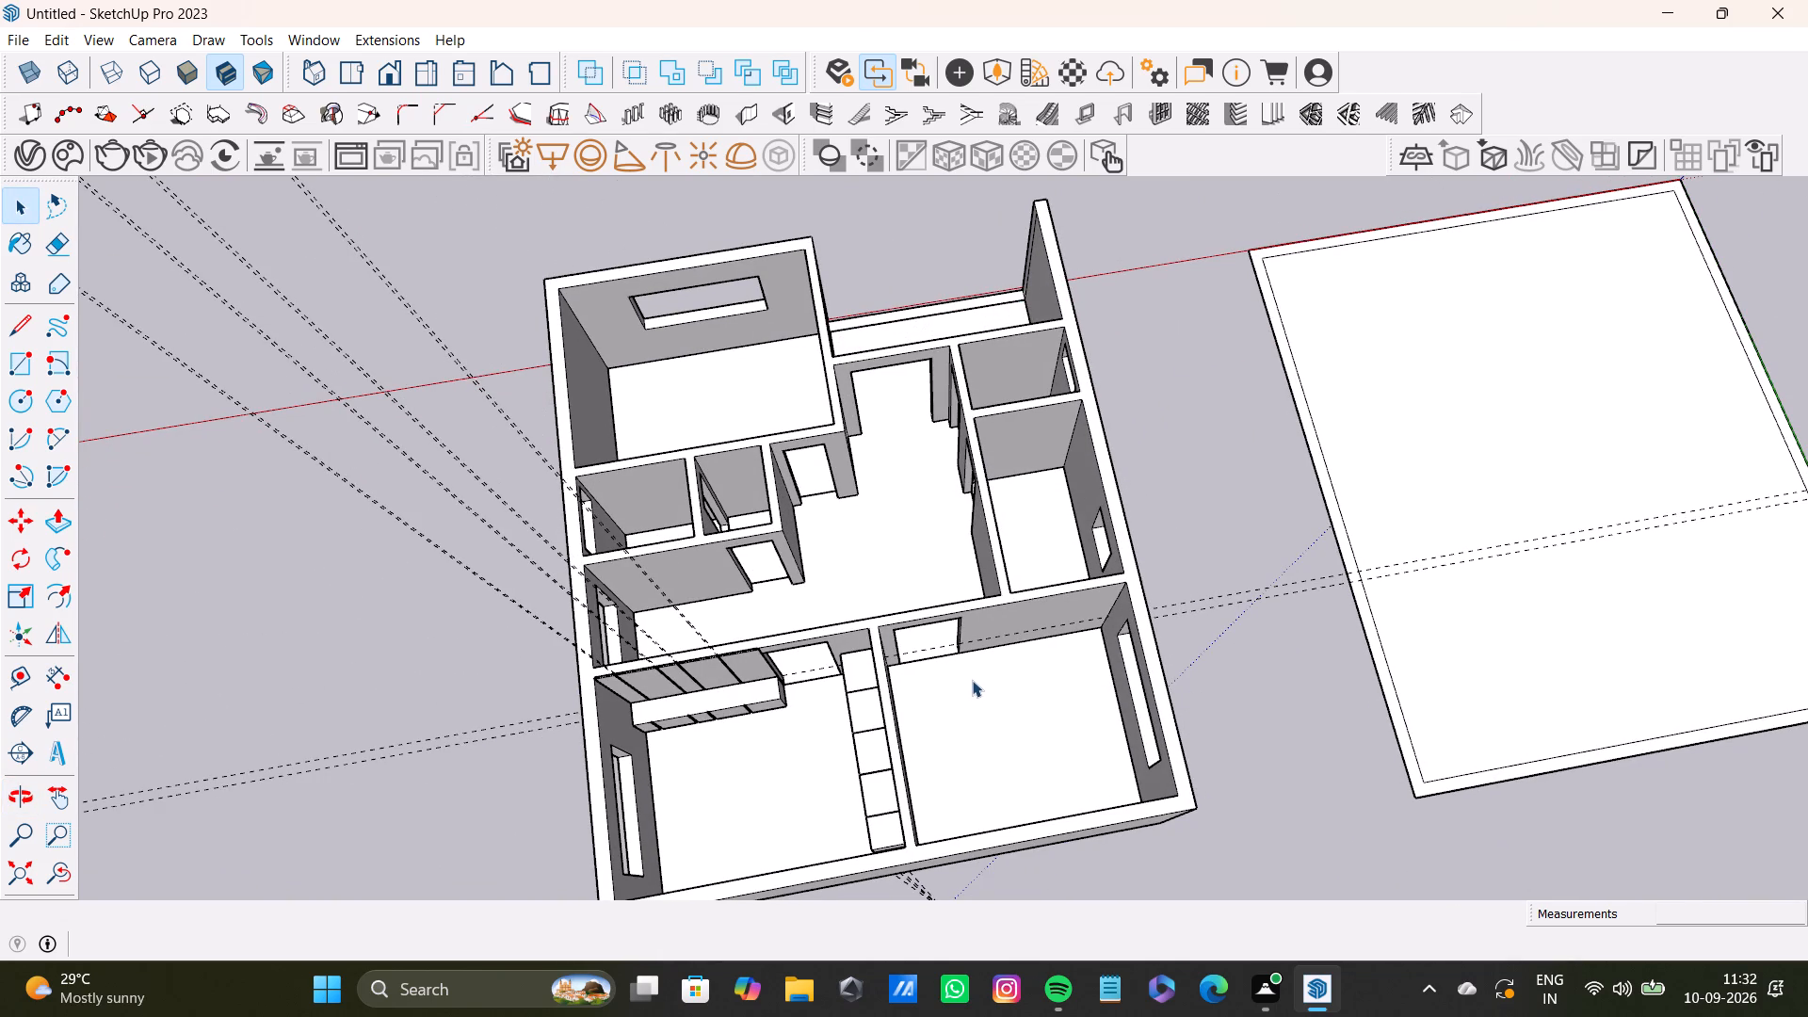
pyautogui.moveTo(1221, 703); pyautogui.dragTo(1080, 752, button='middle')
pyautogui.doubleClick(1249, 557)
pyautogui.scroll(-4, 855, 510)
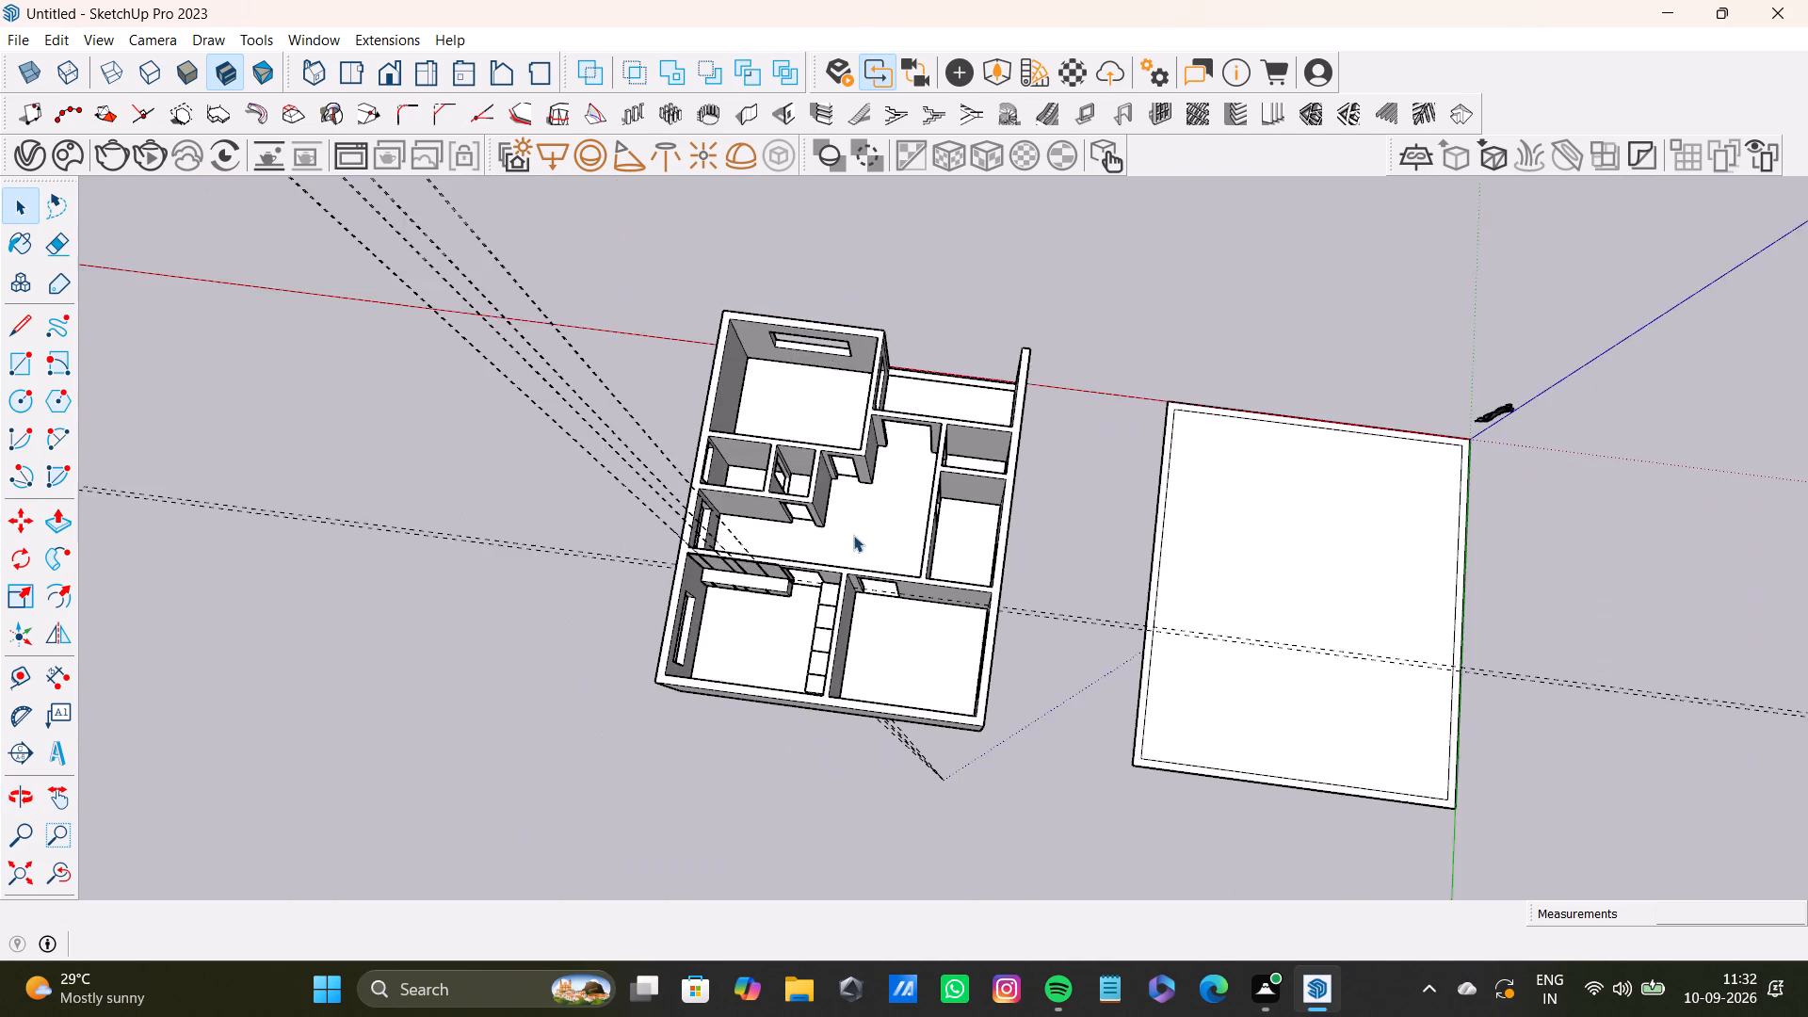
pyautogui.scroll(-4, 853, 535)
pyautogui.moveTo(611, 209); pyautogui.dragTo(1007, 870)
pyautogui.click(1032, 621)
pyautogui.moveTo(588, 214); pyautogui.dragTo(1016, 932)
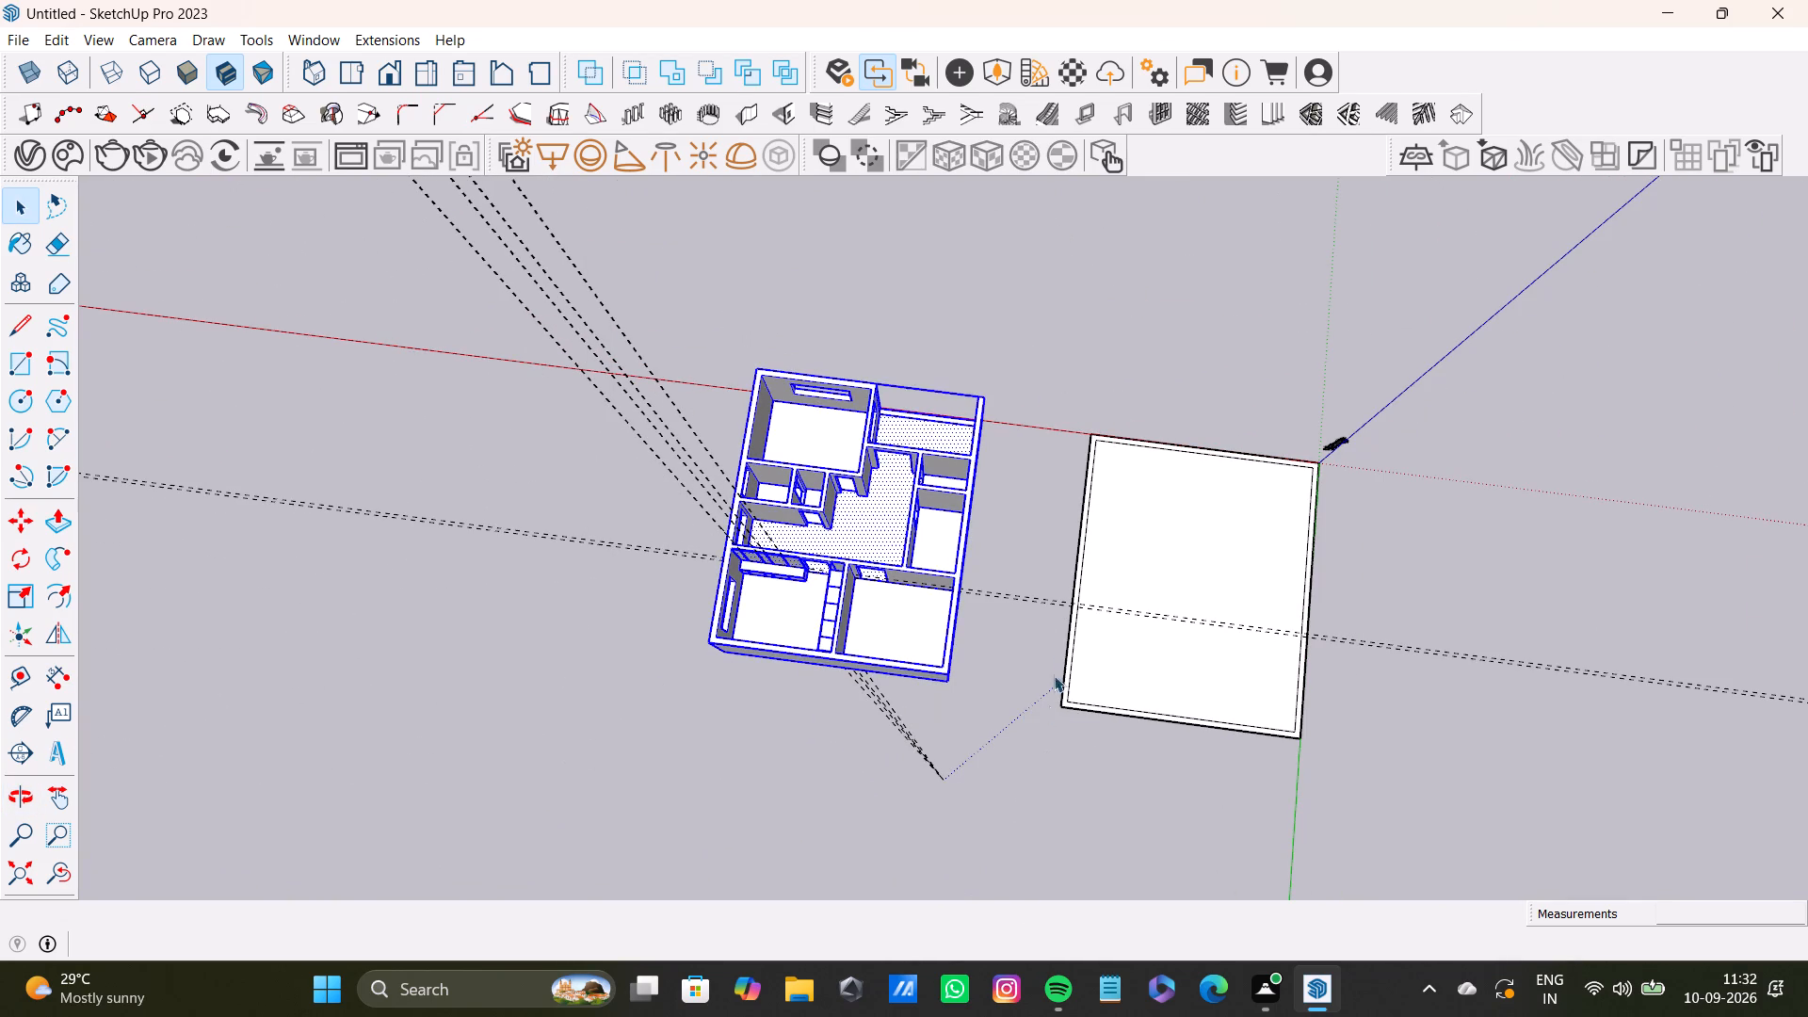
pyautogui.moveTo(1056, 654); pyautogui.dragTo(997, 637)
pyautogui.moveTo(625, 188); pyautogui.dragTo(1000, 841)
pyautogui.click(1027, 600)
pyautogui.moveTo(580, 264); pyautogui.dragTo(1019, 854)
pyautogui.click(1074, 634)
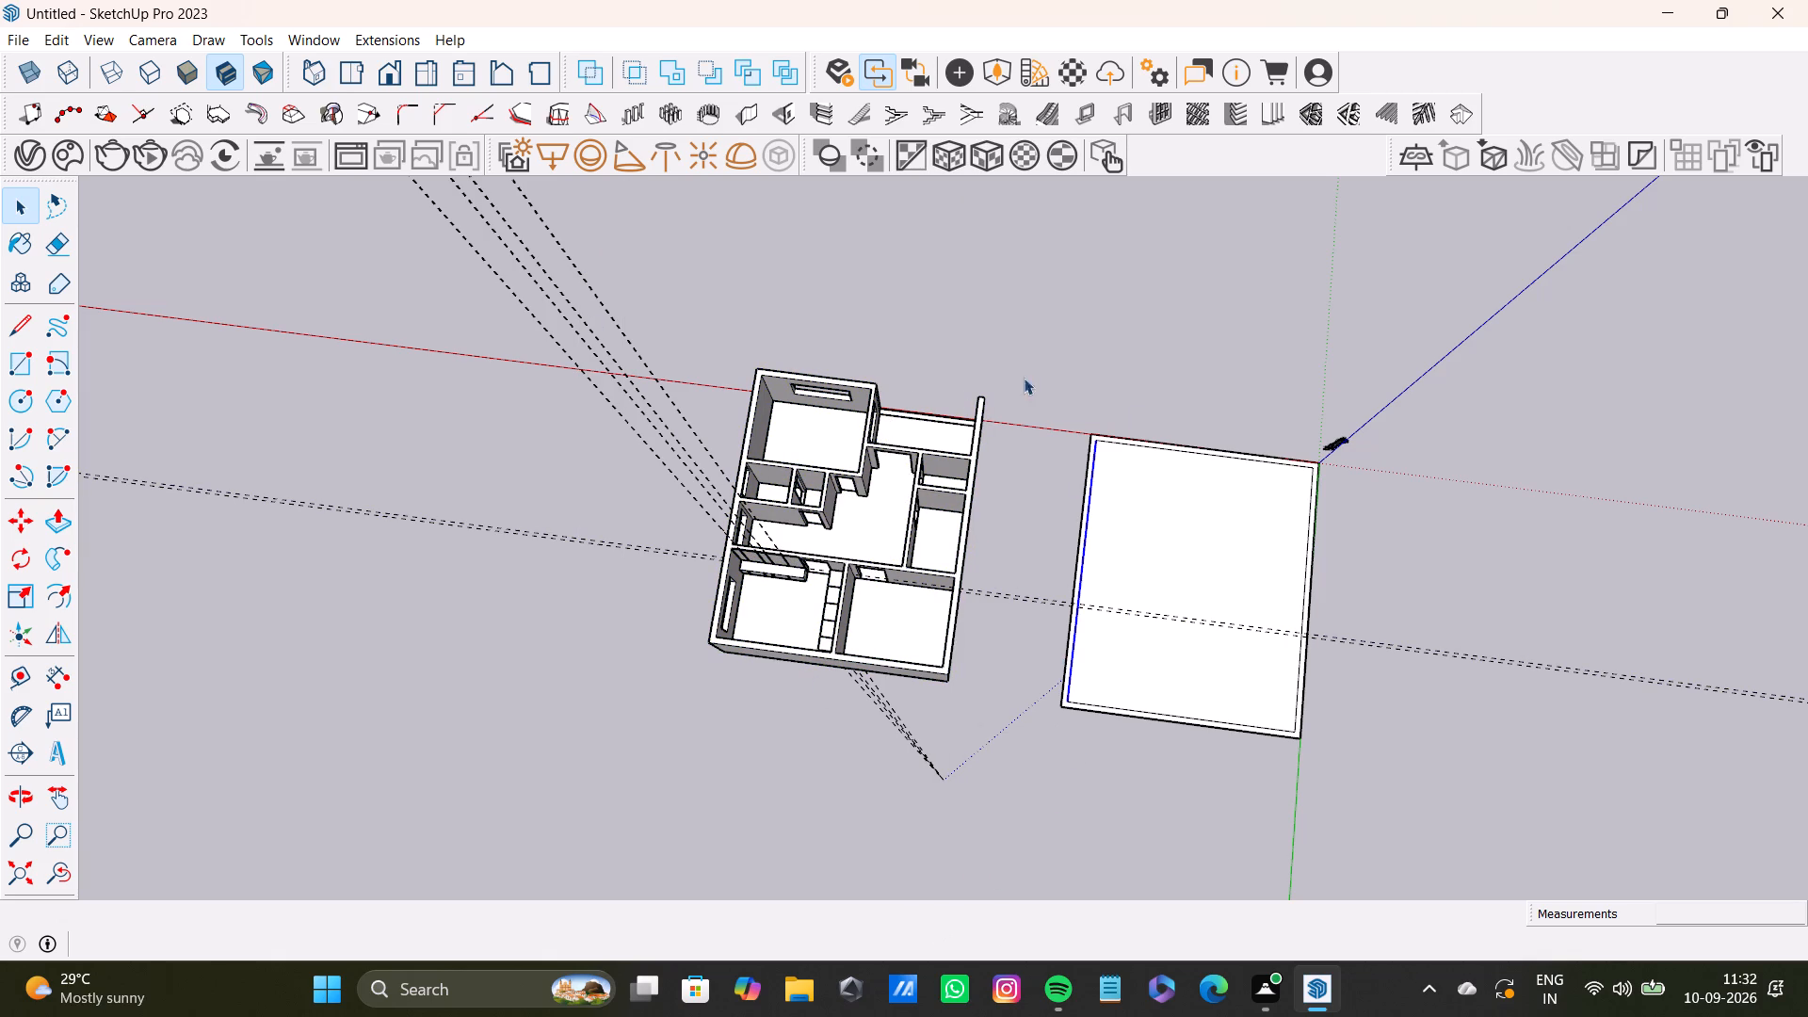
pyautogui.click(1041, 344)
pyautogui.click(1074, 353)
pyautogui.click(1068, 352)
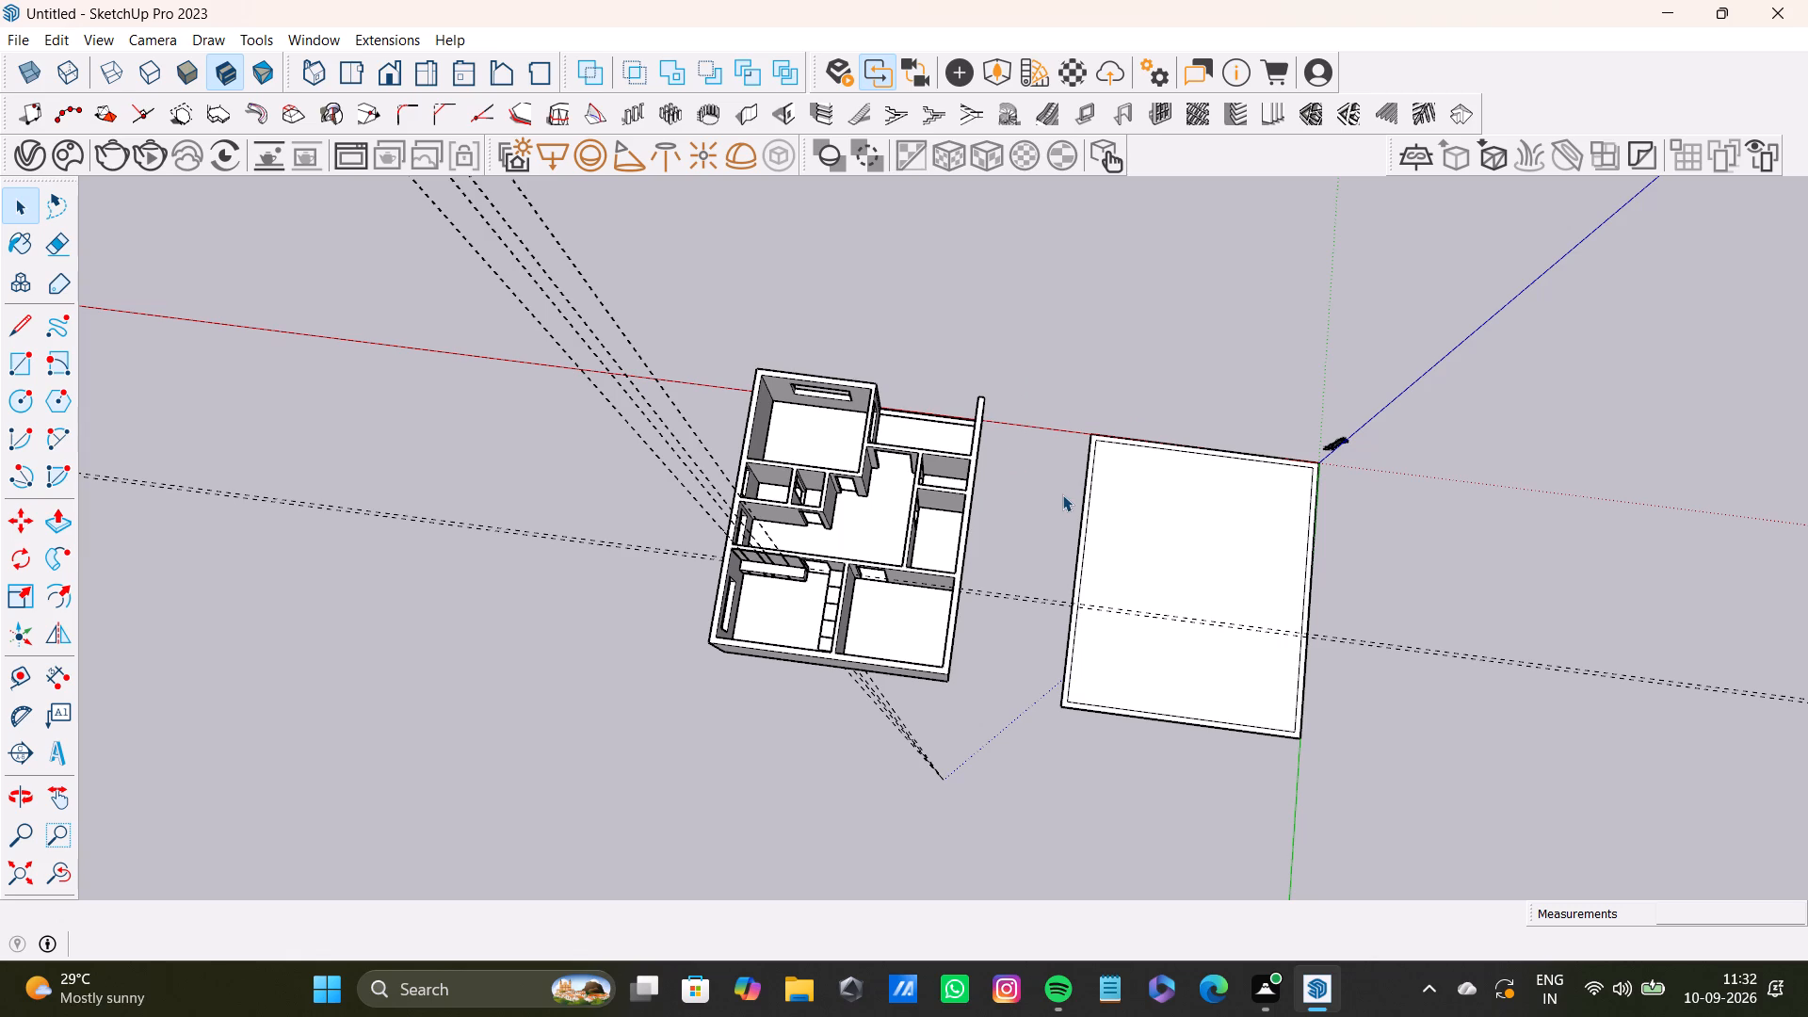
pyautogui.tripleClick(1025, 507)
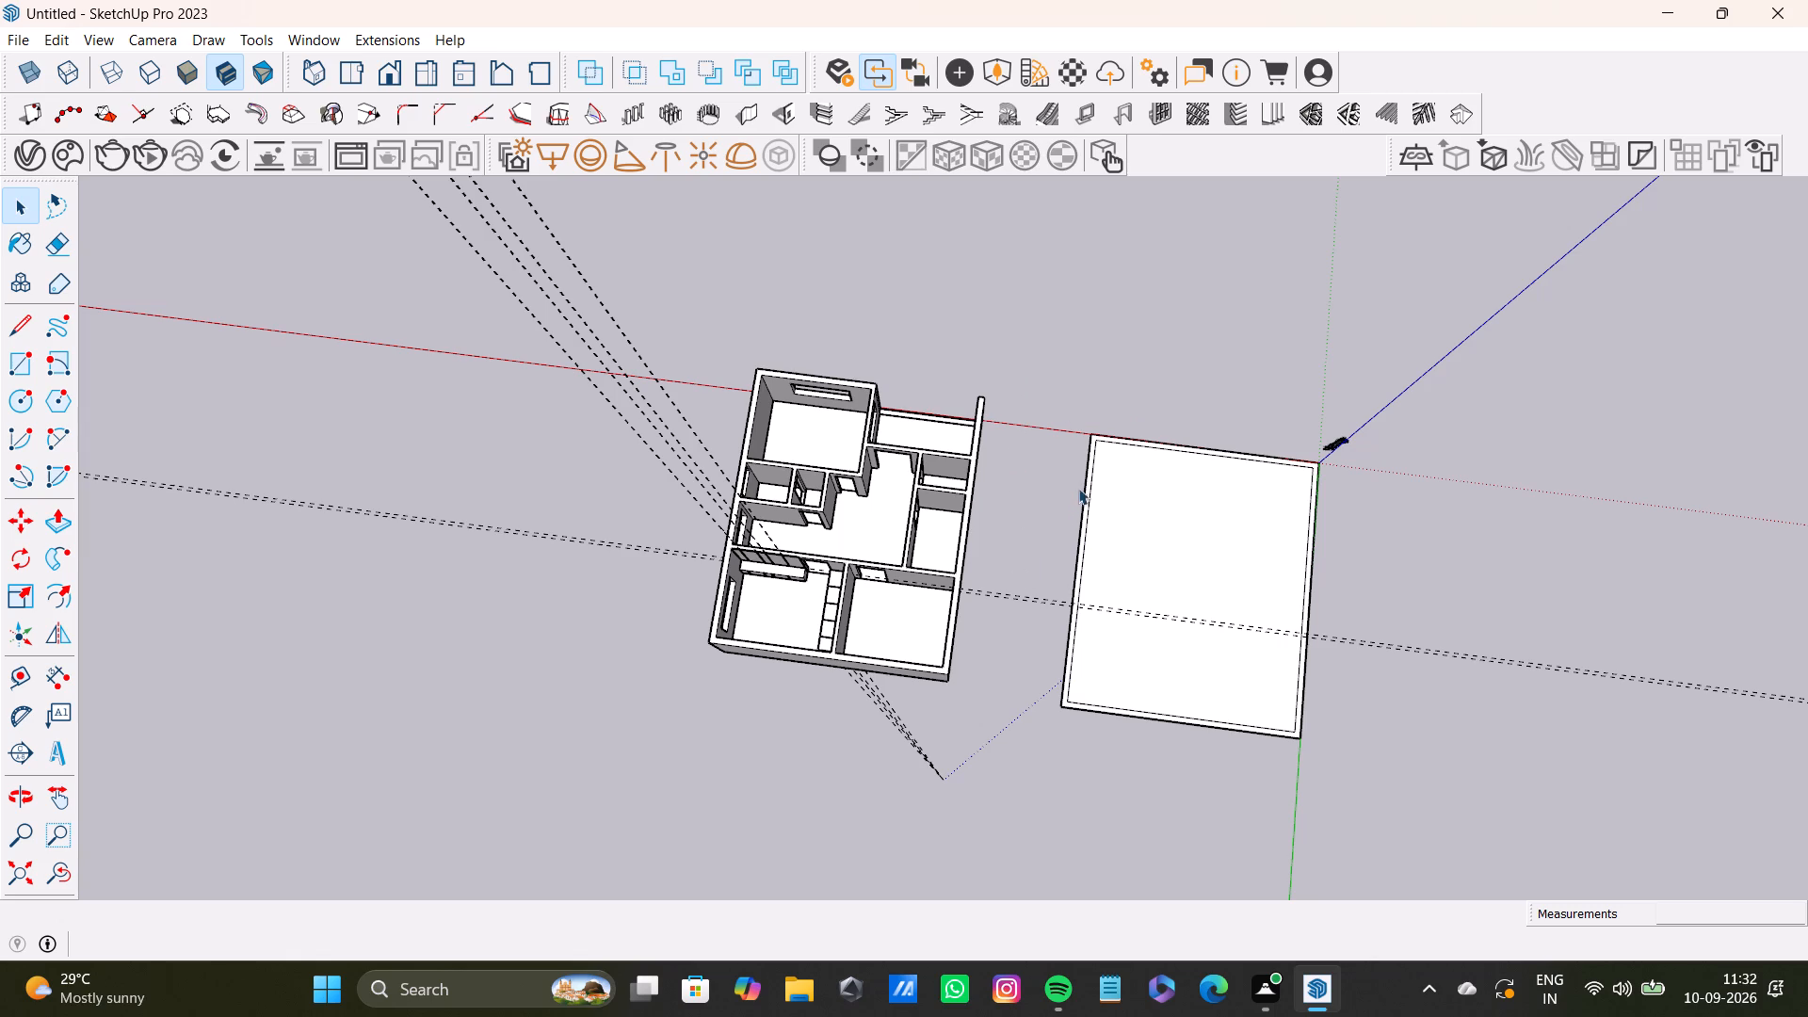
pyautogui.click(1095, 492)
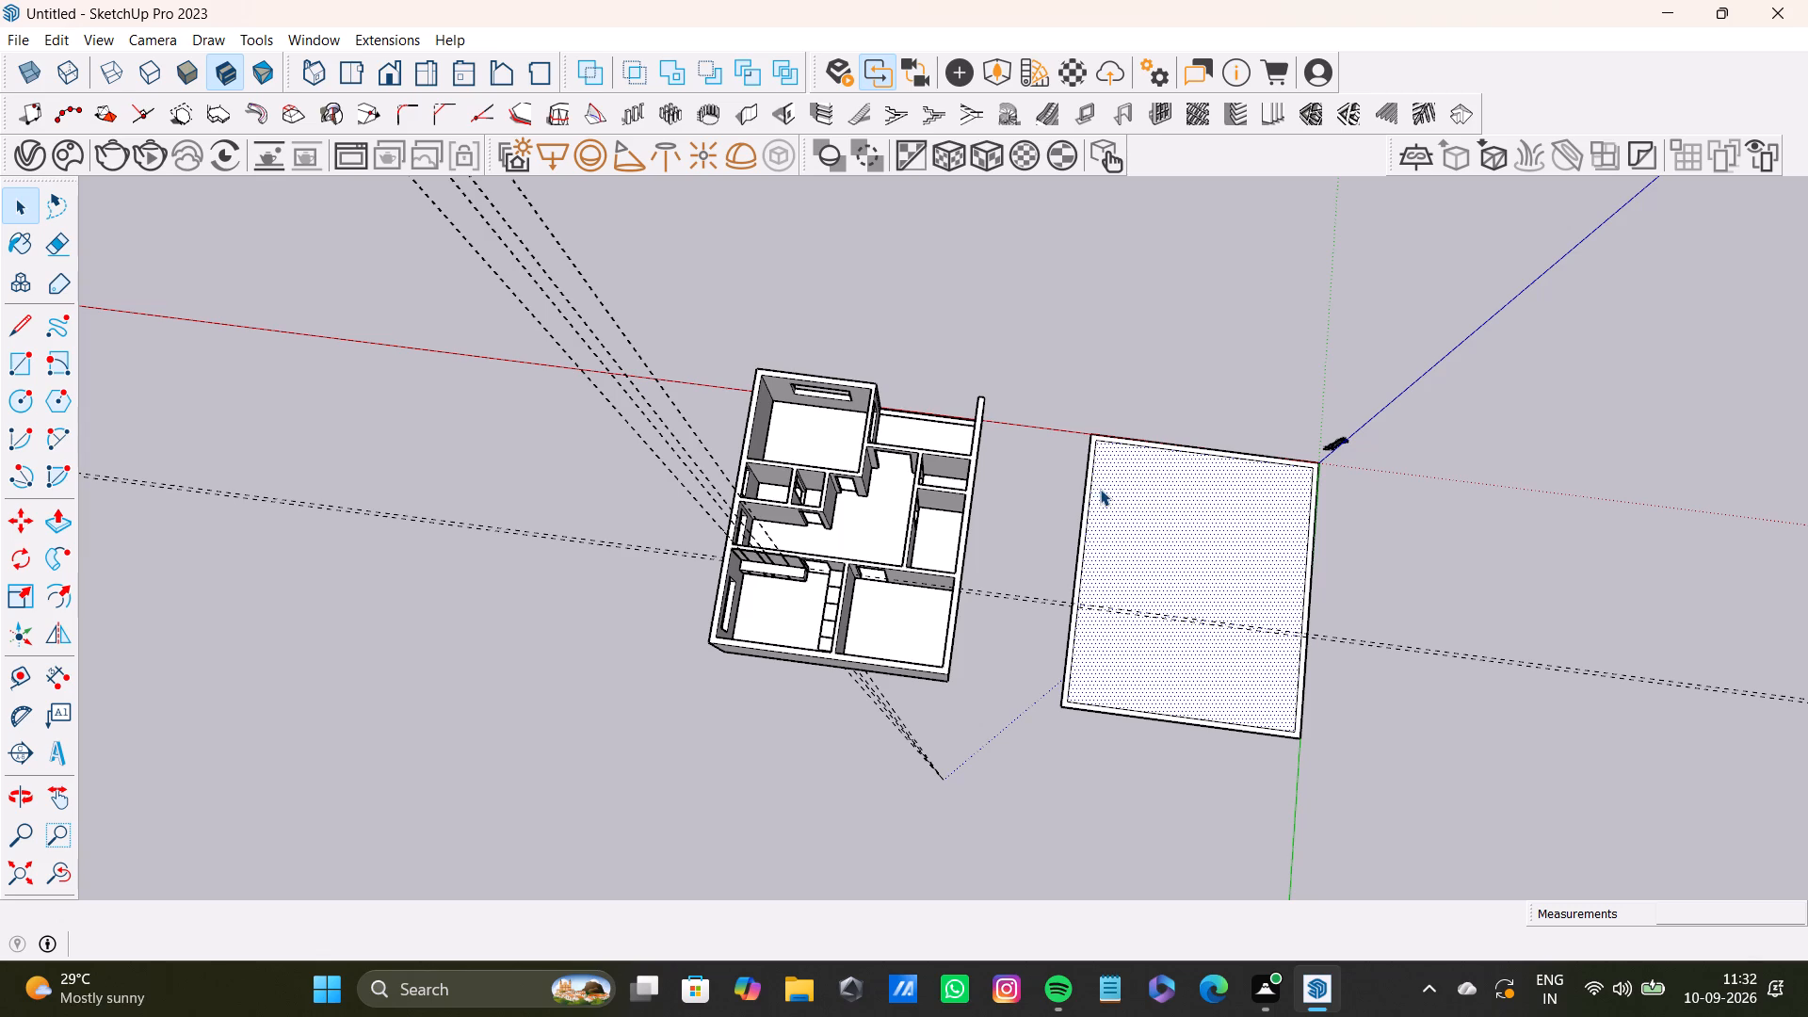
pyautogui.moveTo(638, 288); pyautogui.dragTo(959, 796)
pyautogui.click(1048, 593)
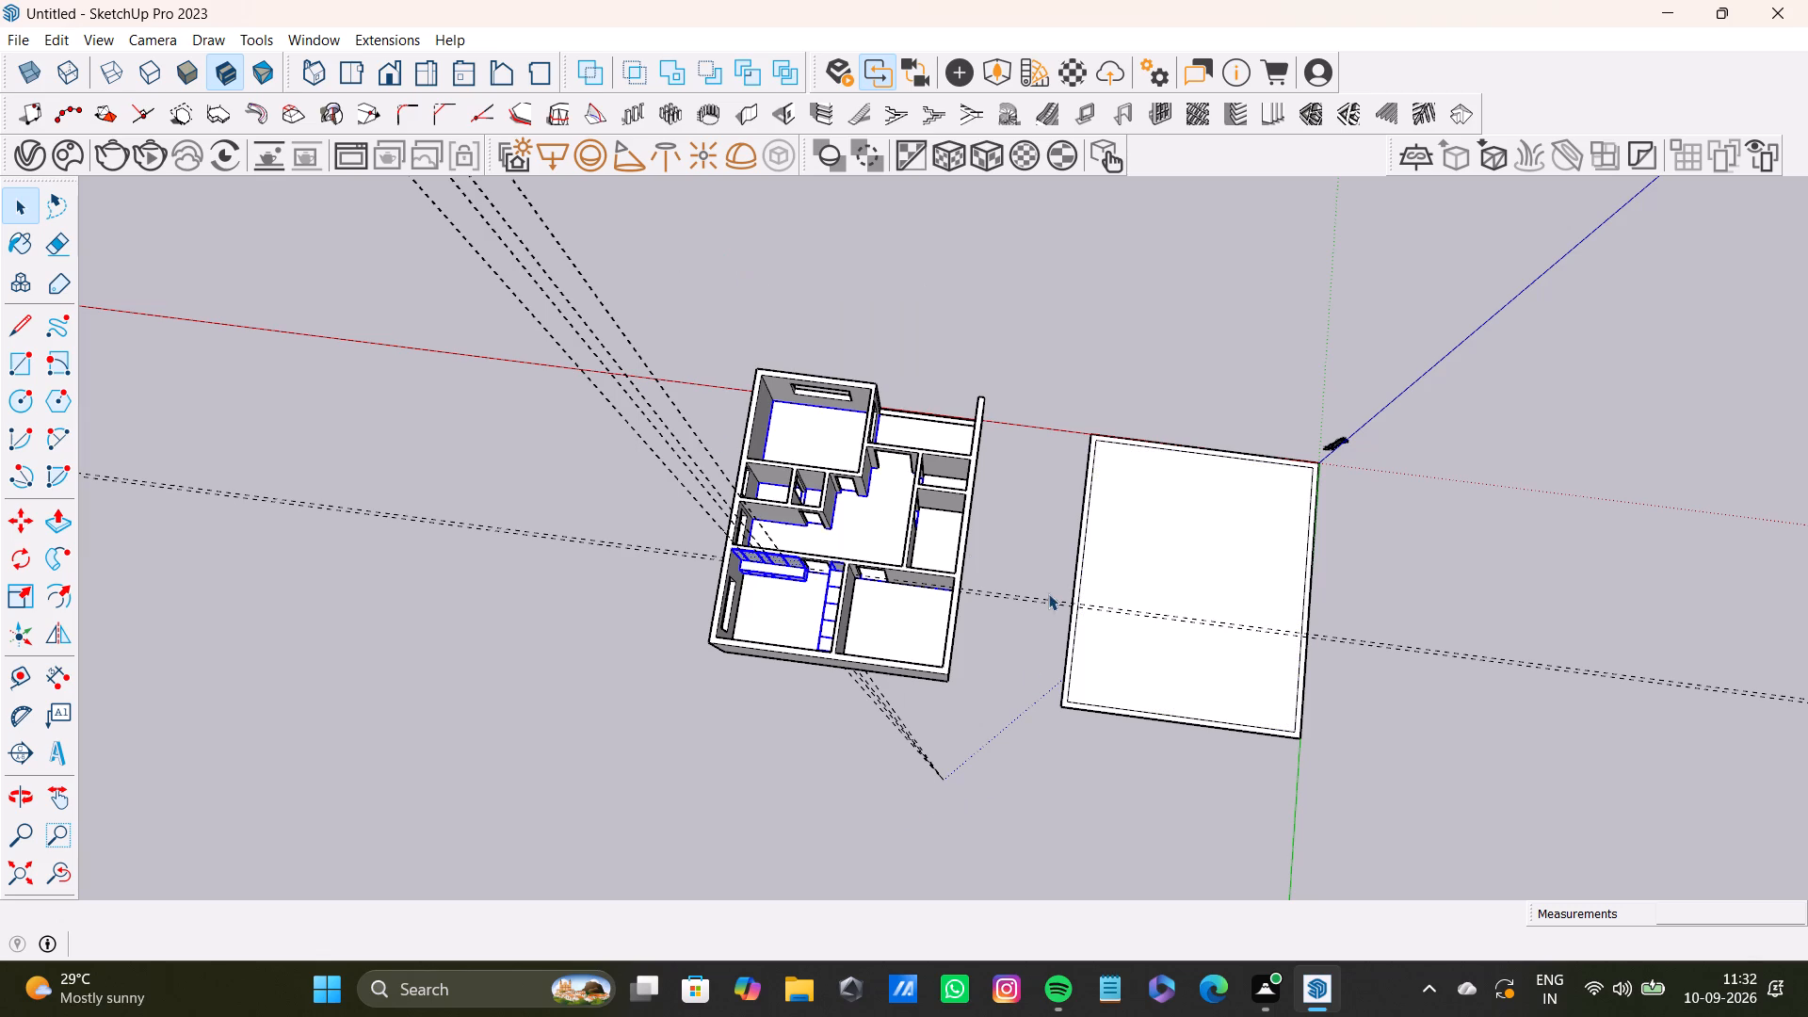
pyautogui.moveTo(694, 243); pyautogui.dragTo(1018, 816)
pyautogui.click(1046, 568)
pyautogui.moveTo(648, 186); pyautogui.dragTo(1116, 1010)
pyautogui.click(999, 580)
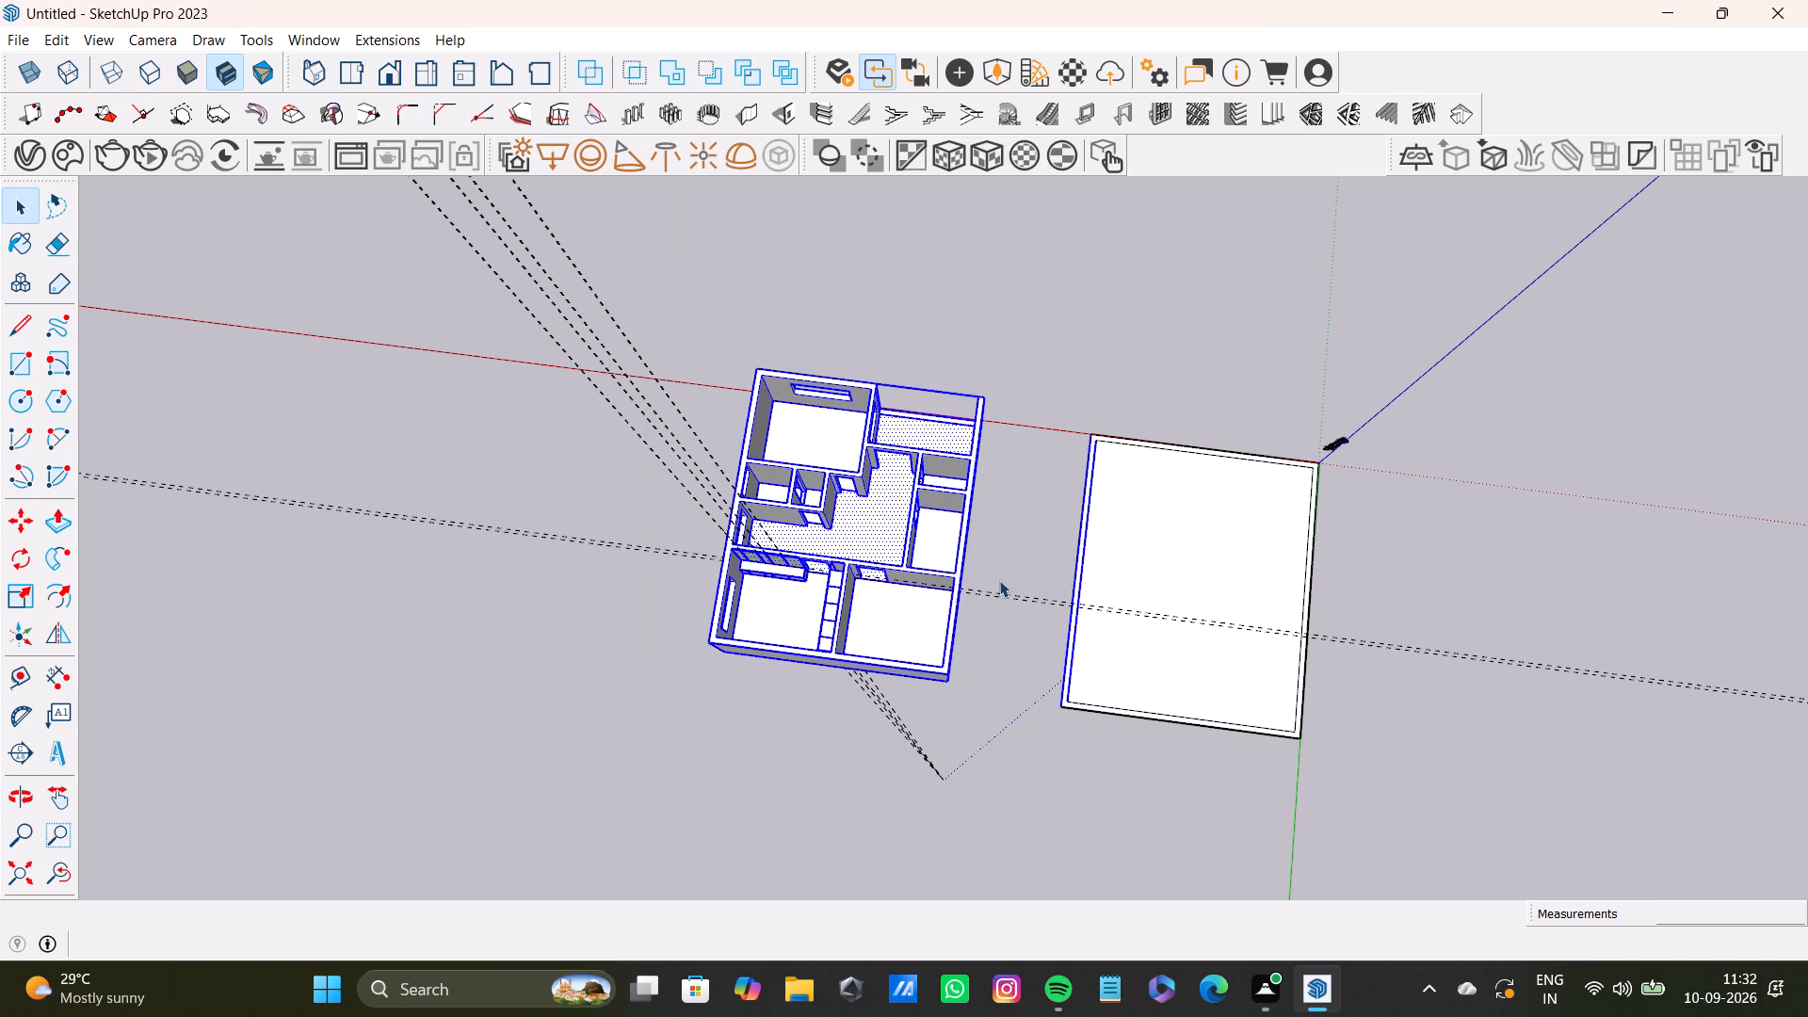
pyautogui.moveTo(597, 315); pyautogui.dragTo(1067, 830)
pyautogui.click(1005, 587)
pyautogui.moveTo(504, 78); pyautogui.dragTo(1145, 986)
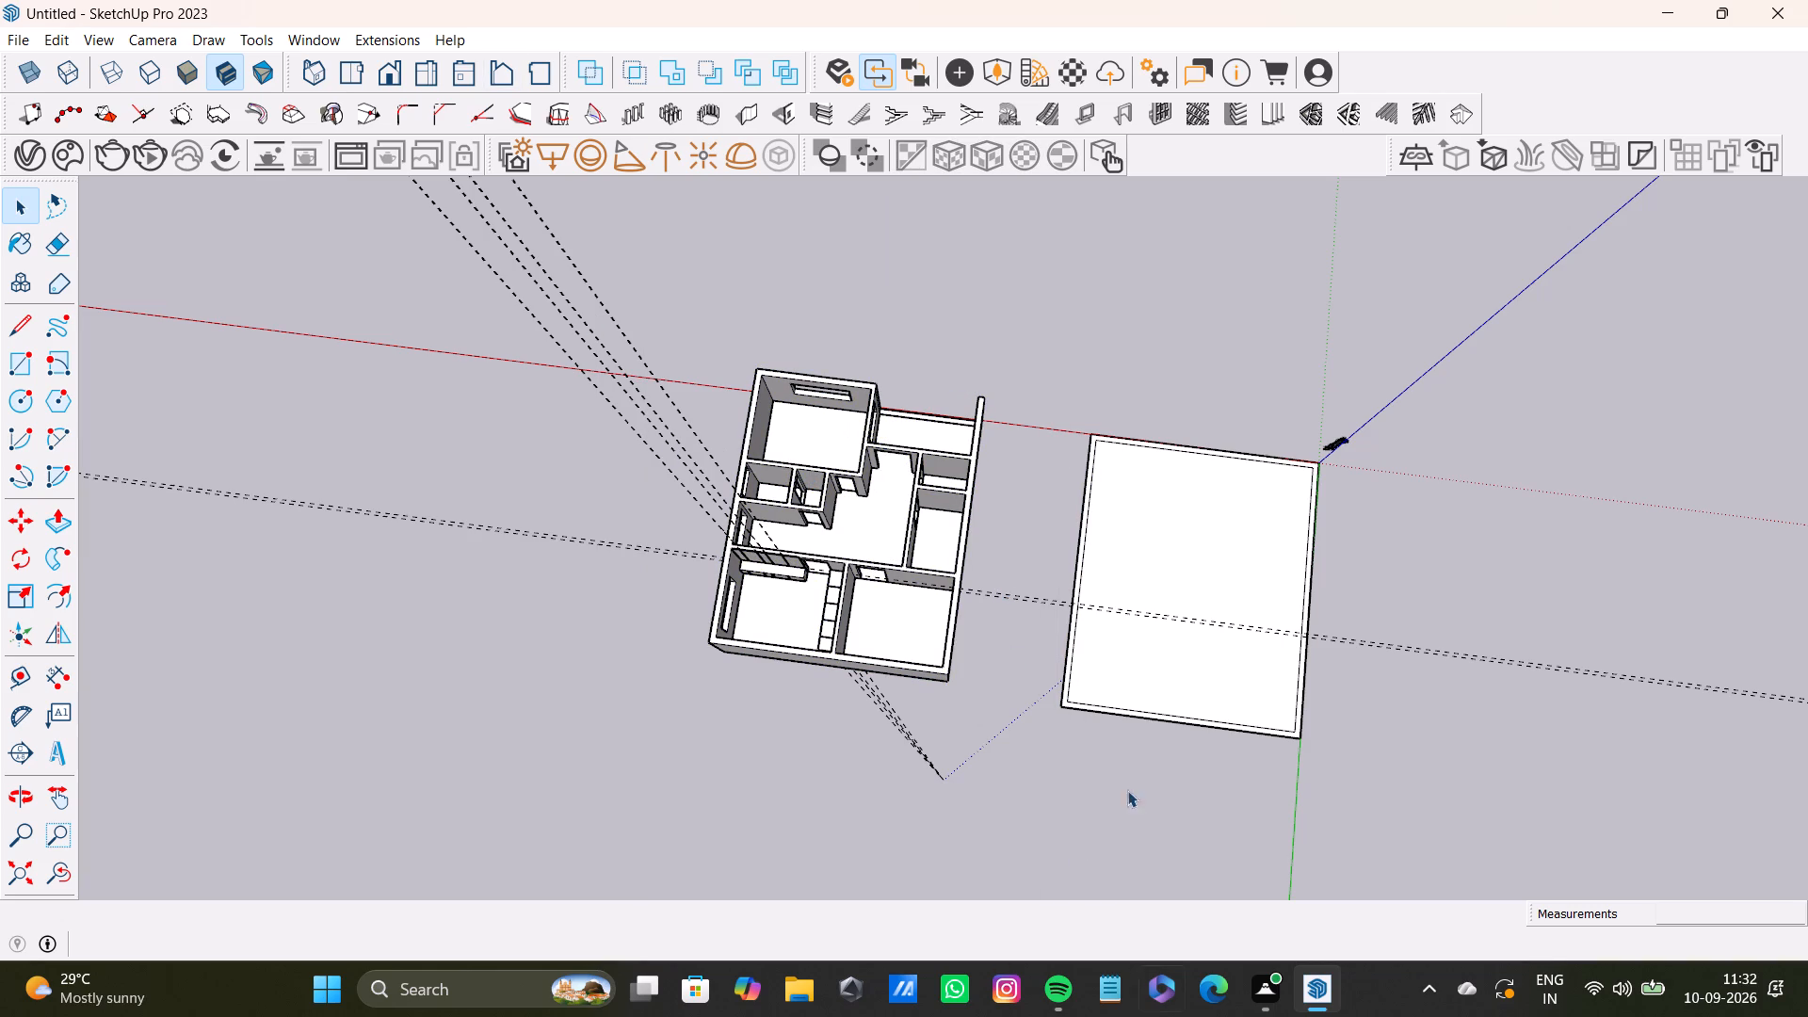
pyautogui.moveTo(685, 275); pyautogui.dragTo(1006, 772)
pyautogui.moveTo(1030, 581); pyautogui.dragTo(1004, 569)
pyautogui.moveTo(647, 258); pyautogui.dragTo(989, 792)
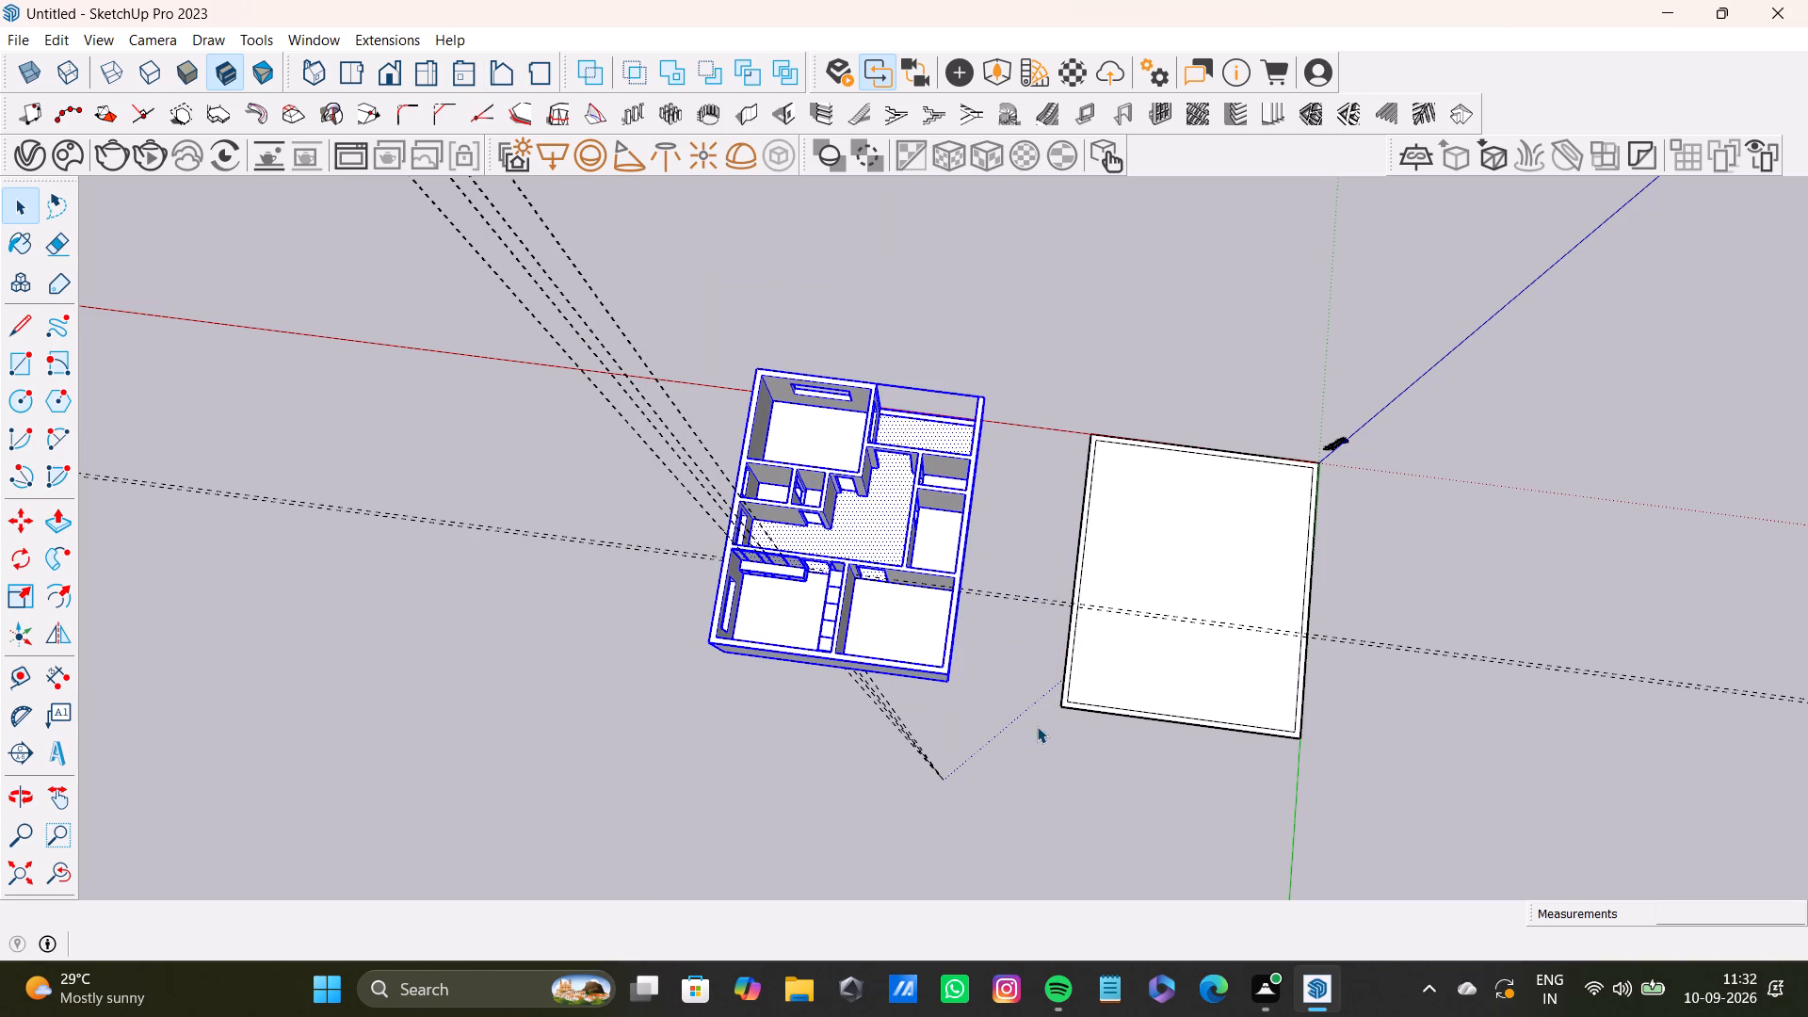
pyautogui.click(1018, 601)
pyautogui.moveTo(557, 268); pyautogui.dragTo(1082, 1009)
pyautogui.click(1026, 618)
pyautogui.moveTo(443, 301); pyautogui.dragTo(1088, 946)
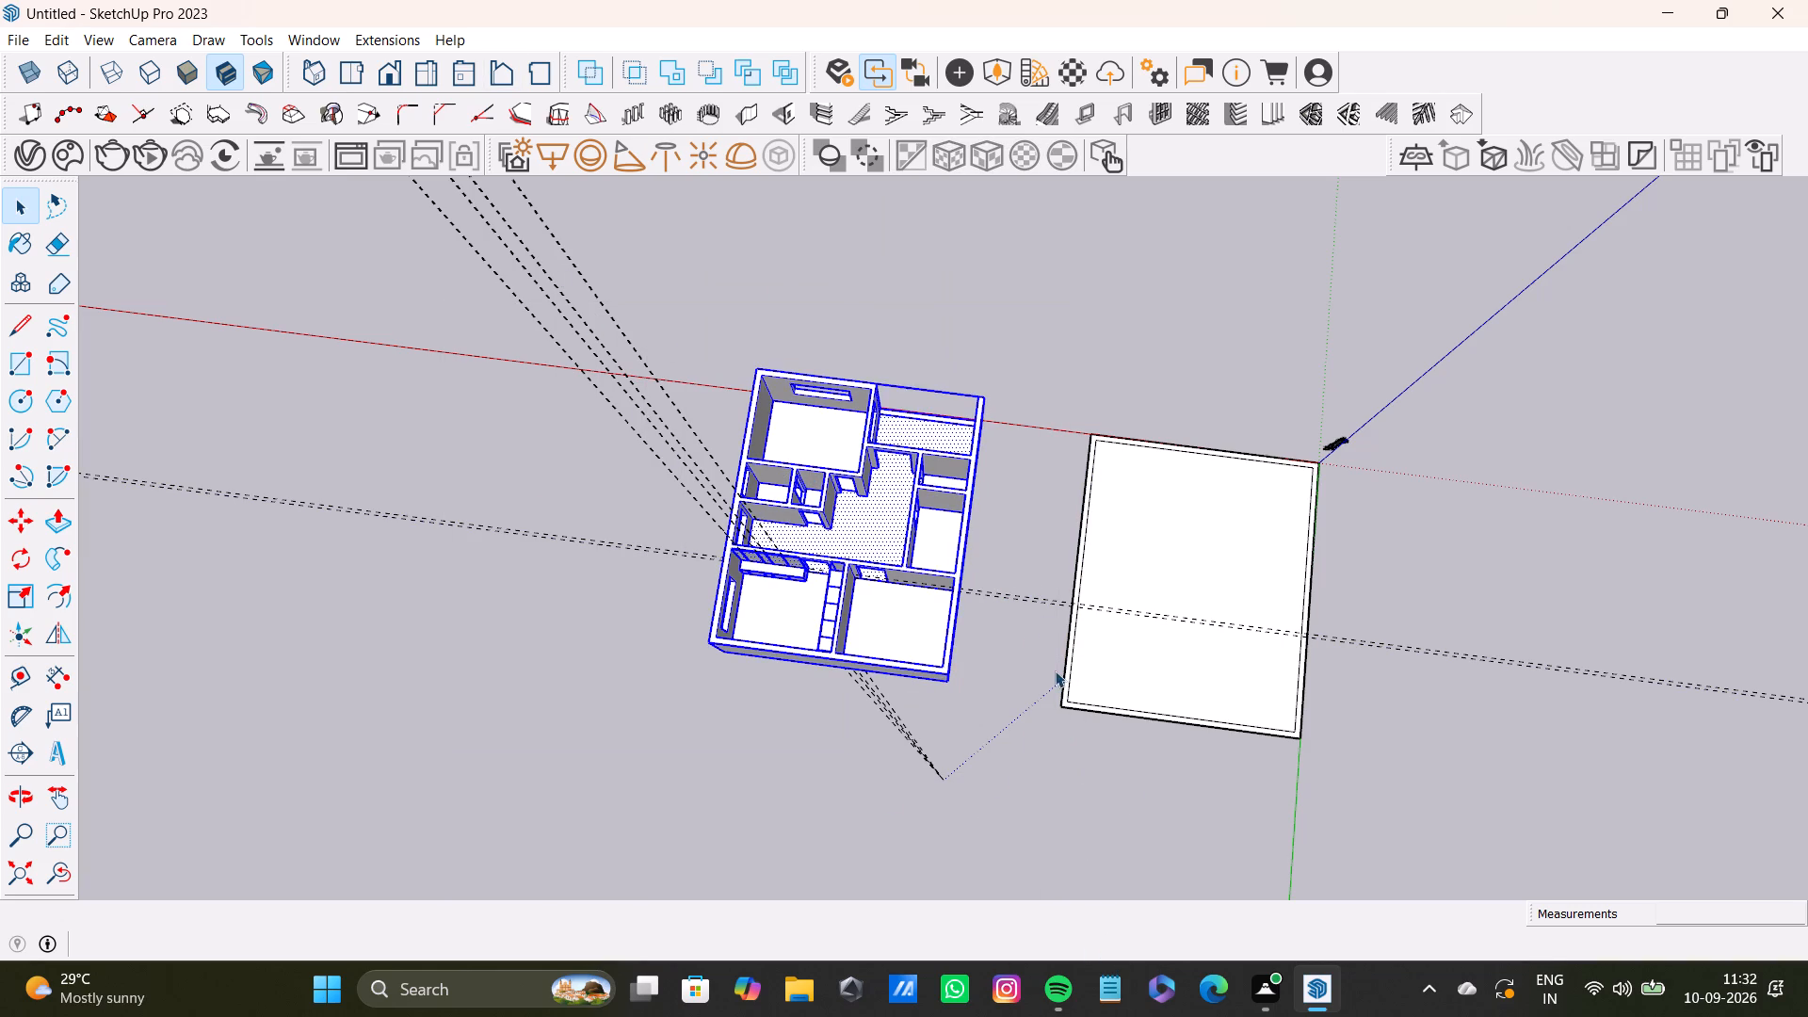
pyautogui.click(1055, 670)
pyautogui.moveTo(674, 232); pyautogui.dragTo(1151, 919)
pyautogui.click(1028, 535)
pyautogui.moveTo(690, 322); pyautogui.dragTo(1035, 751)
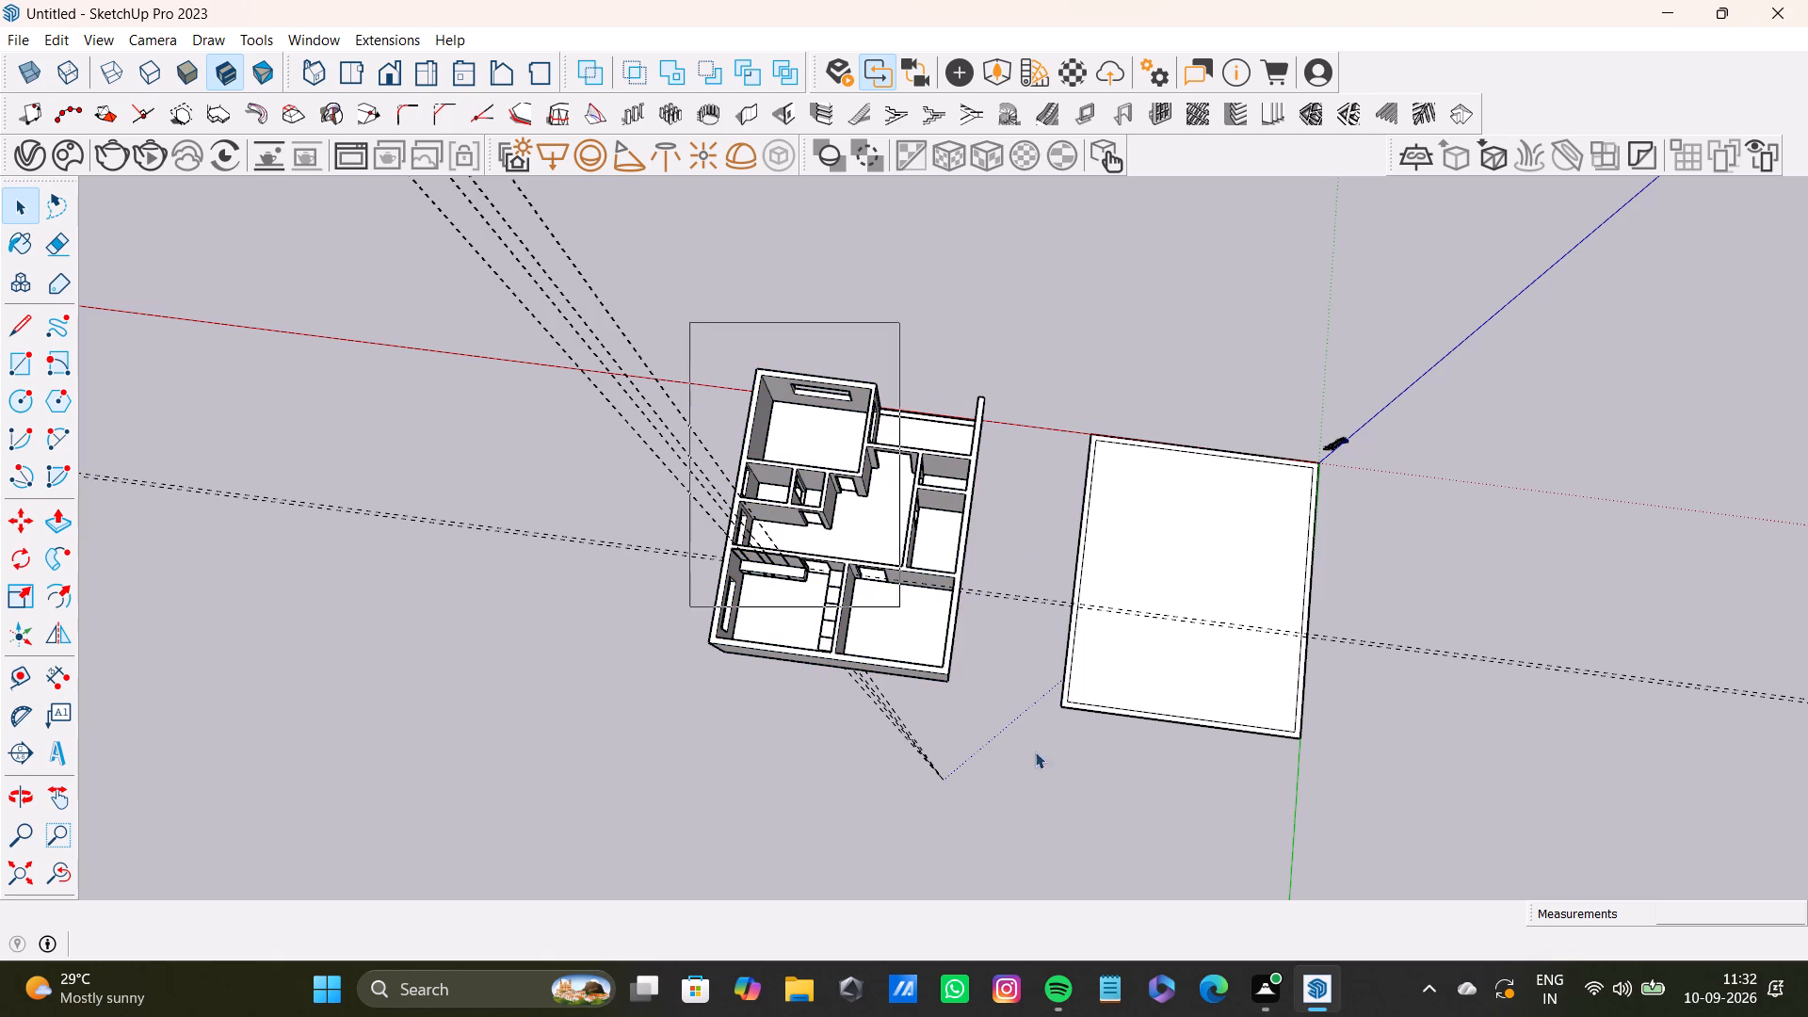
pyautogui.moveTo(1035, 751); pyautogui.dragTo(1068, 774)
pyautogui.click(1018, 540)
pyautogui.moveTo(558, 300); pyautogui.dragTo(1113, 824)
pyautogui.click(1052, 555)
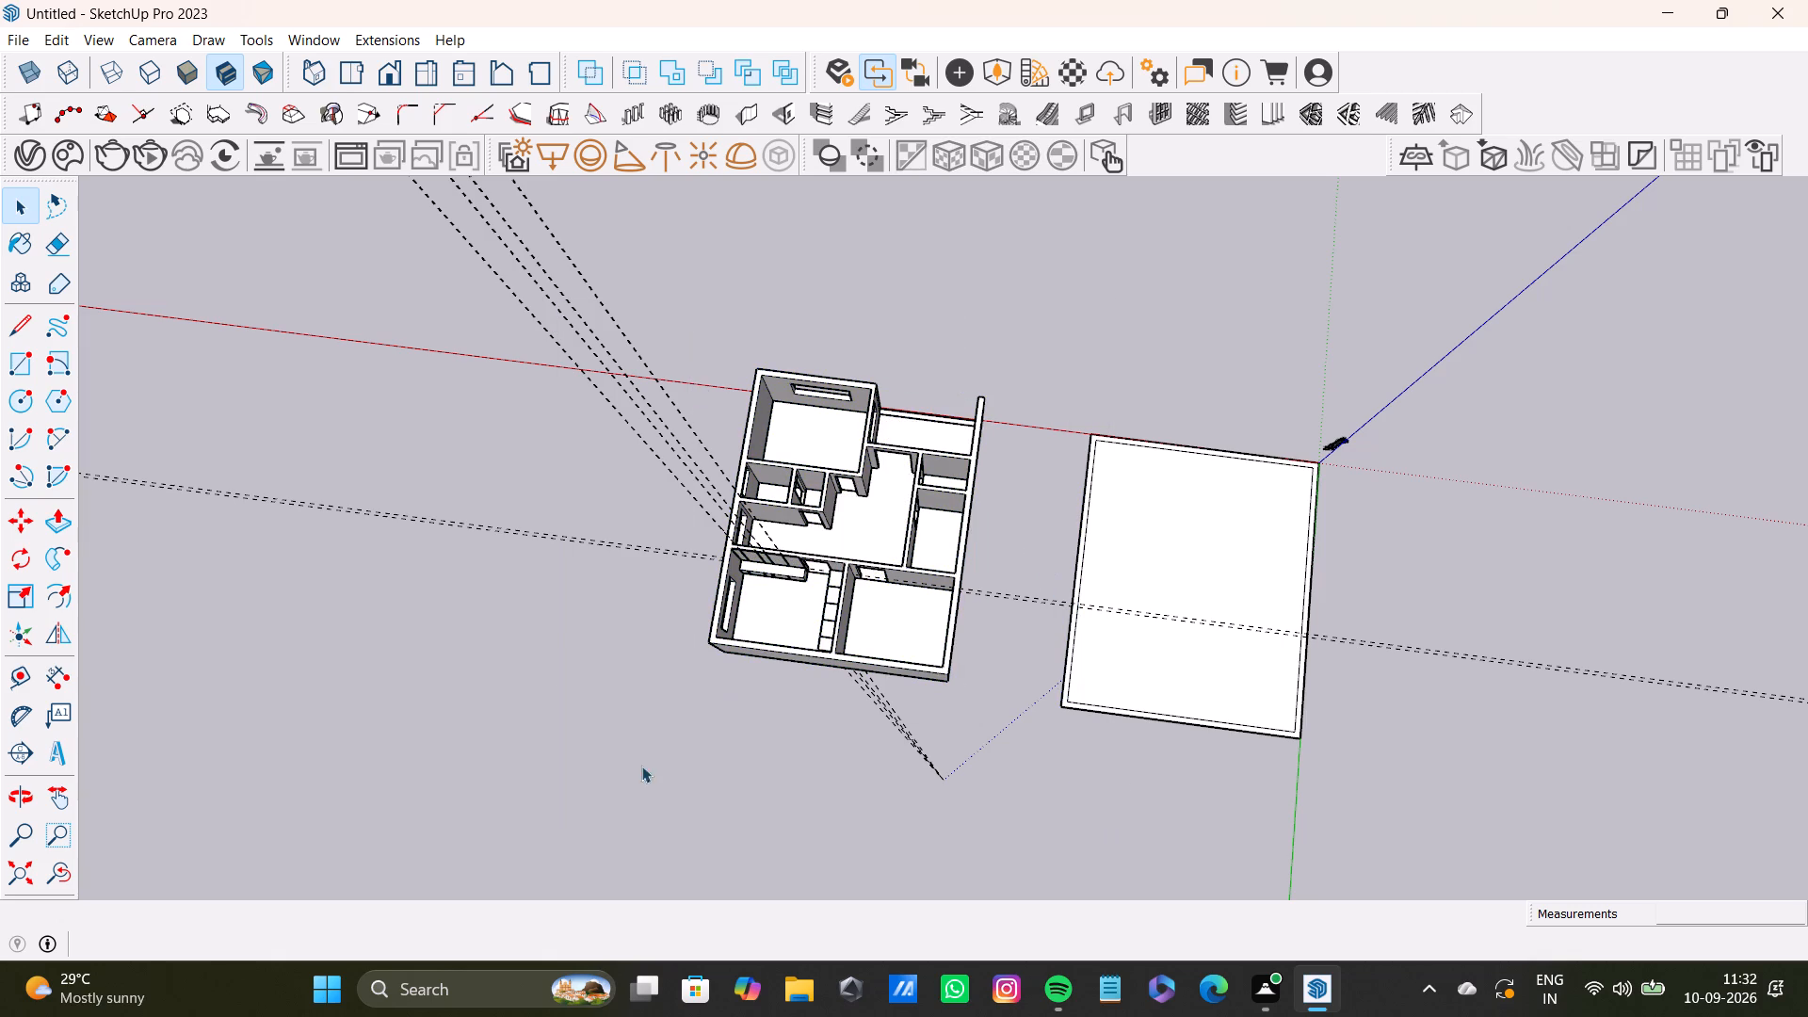
# Examine the house and the separate slab from far out and from the opposite side.
pyautogui.scroll(-9, 545, 668)
pyautogui.middleClick(773, 617)
pyautogui.scroll(-4, 759, 692)
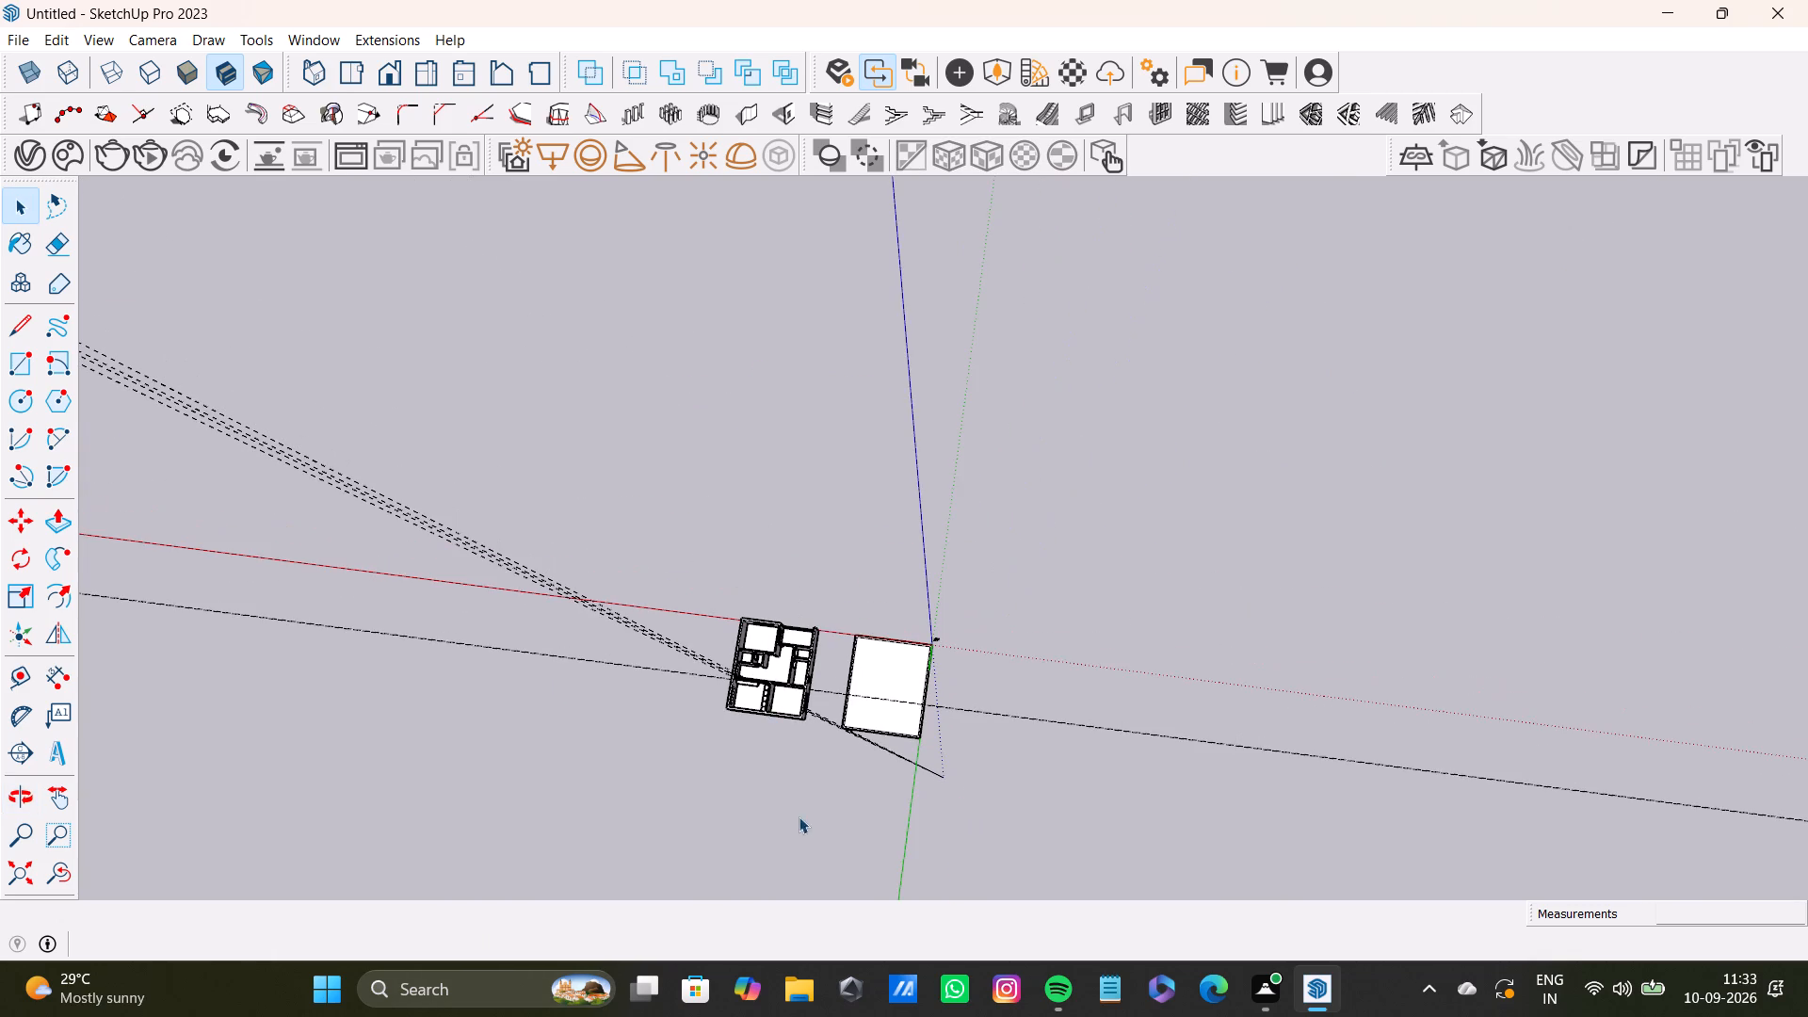
pyautogui.keyDown('shift'); pyautogui.moveTo(794, 690); pyautogui.dragTo(1167, 779, button='middle'); pyautogui.keyUp('shift')
pyautogui.scroll(1, 1168, 777)
pyautogui.moveTo(1168, 777); pyautogui.dragTo(738, 691, button='middle')
pyautogui.scroll(5, 885, 731)
pyautogui.keyDown('shift'); pyautogui.moveTo(994, 900); pyautogui.dragTo(954, 441, button='middle'); pyautogui.keyUp('shift')
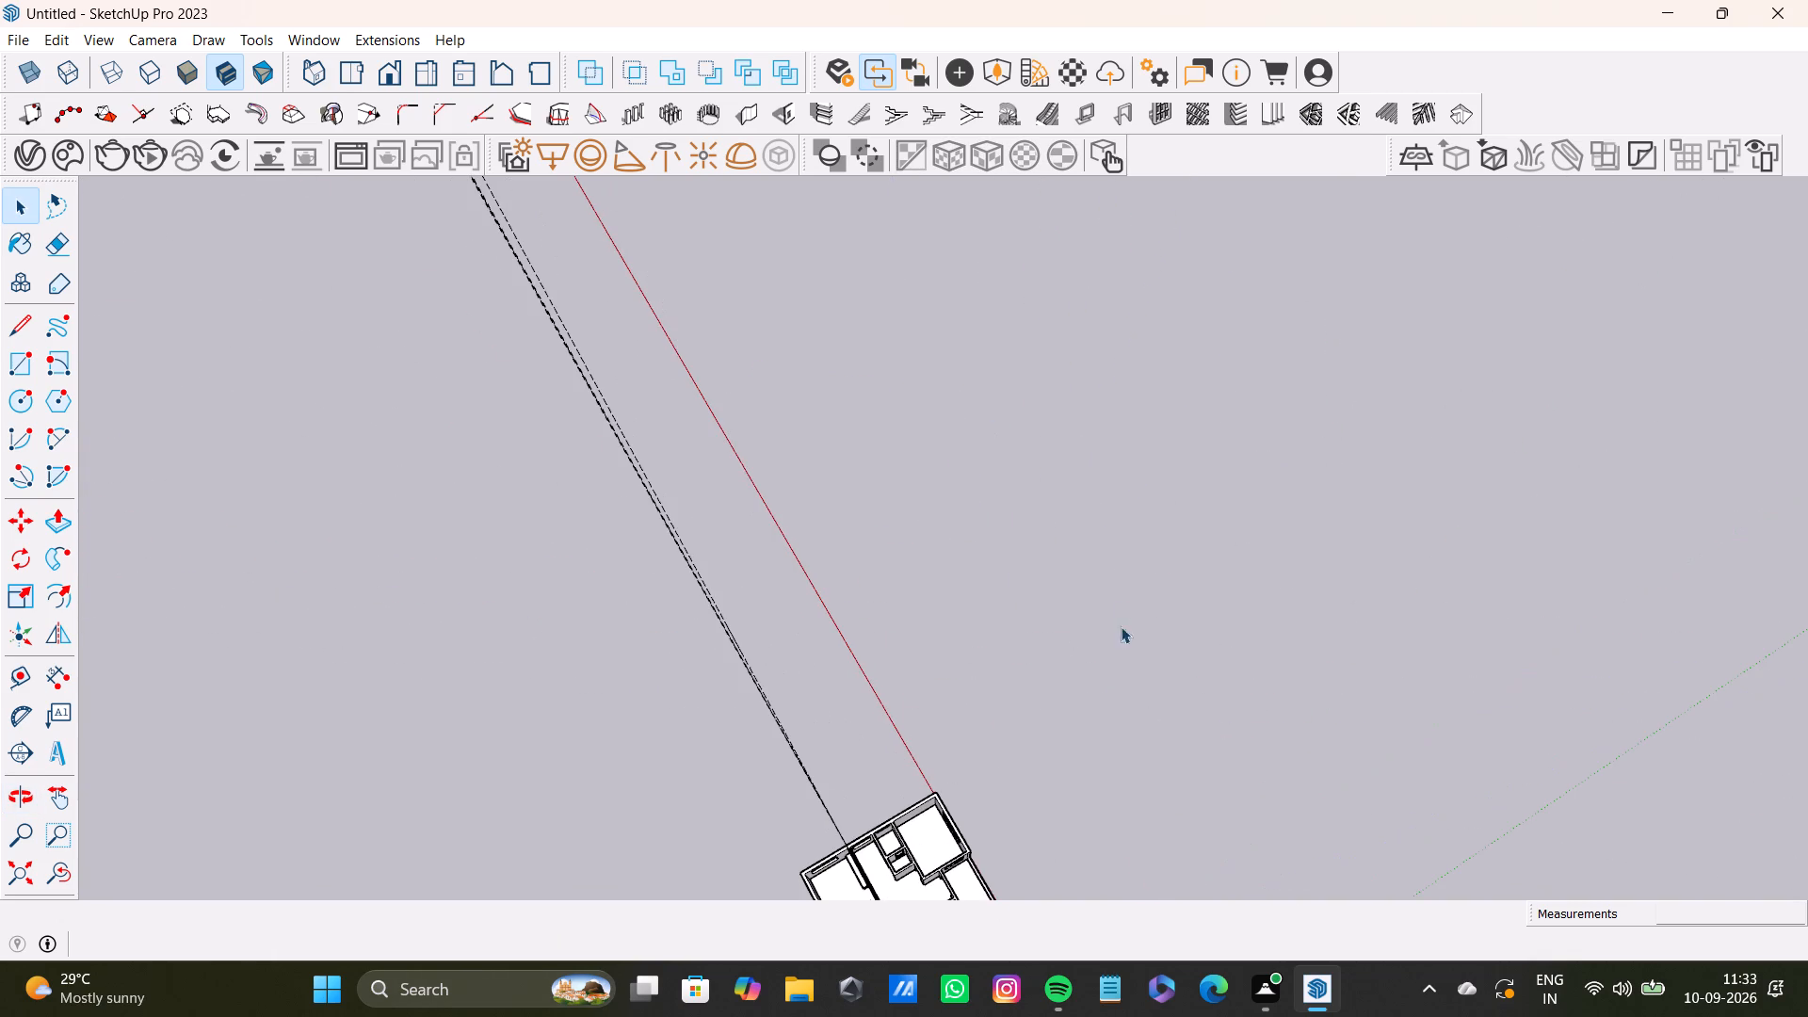
pyautogui.moveTo(1032, 747); pyautogui.dragTo(427, 601, button='middle')
pyautogui.scroll(-4, 492, 547)
pyautogui.keyDown('shift'); pyautogui.moveTo(605, 605); pyautogui.dragTo(904, 748, button='middle'); pyautogui.keyUp('shift')
pyautogui.moveTo(884, 760); pyautogui.dragTo(427, 675, button='middle')
pyautogui.scroll(6, 757, 691)
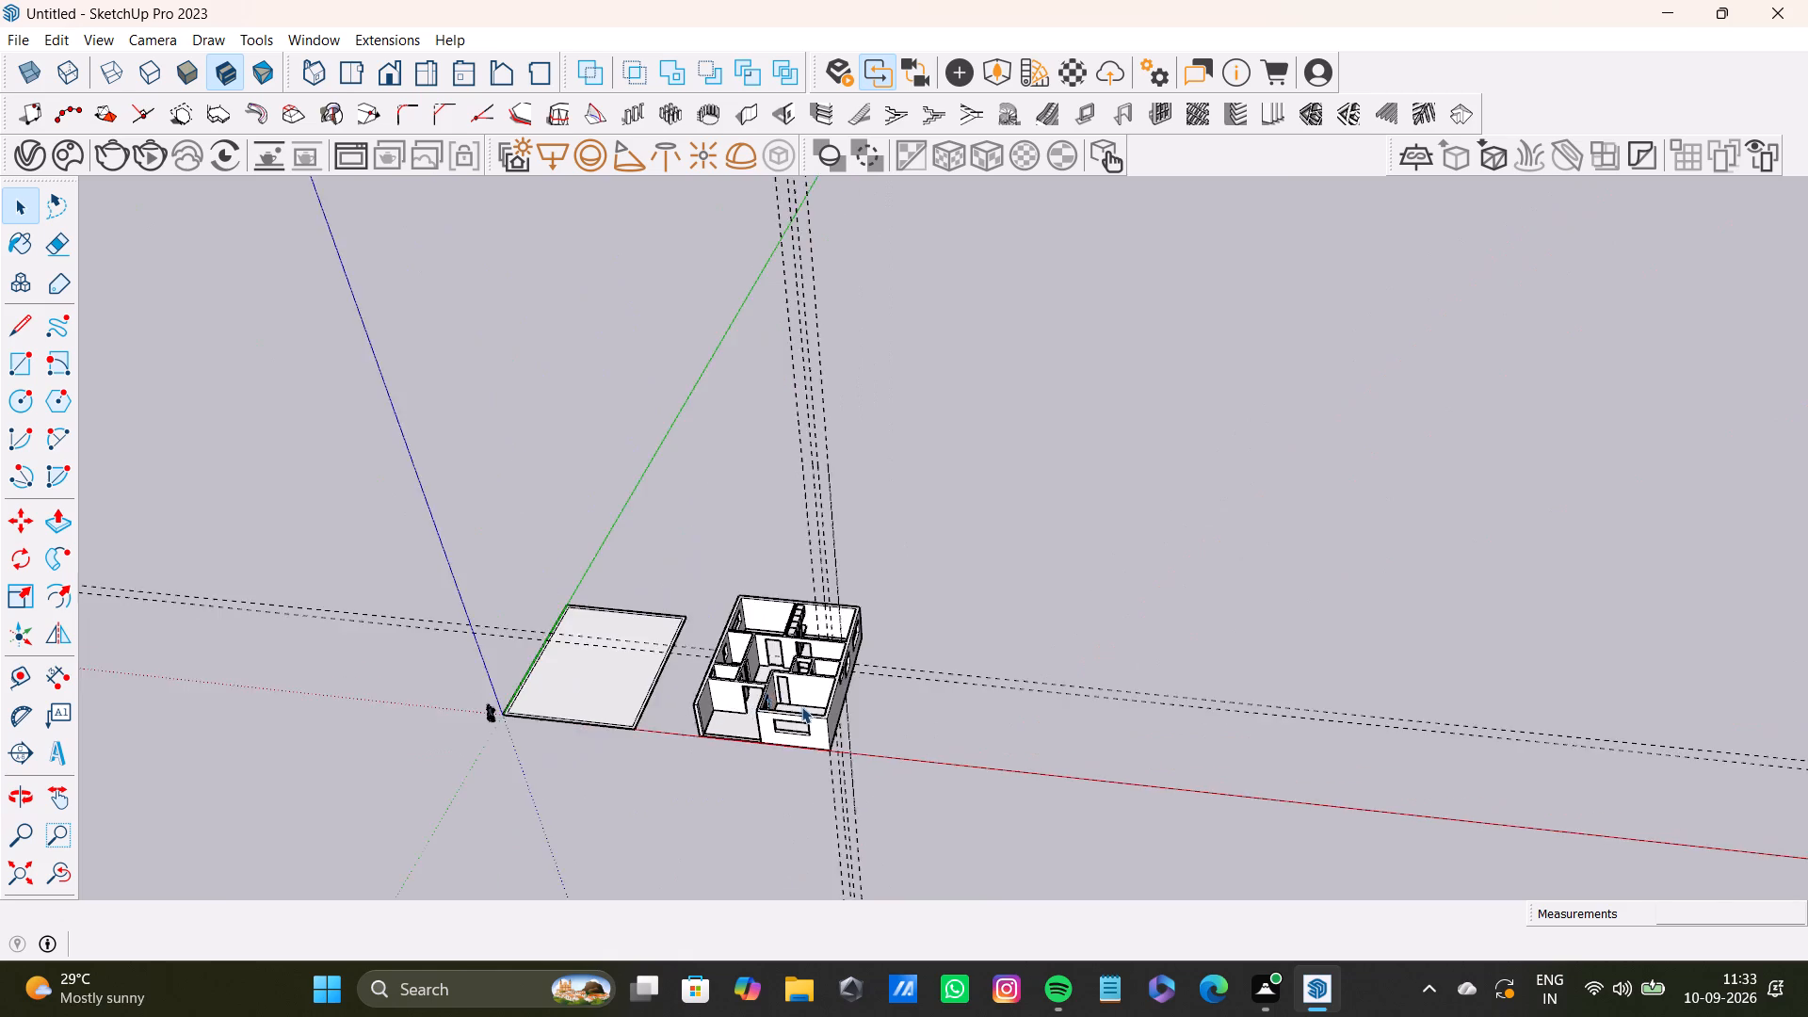
pyautogui.scroll(6, 801, 706)
pyautogui.moveTo(802, 729); pyautogui.dragTo(1035, 876, button='middle')
pyautogui.scroll(7, 923, 792)
pyautogui.moveTo(940, 799); pyautogui.dragTo(396, 635, button='middle')
pyautogui.scroll(1, 407, 625)
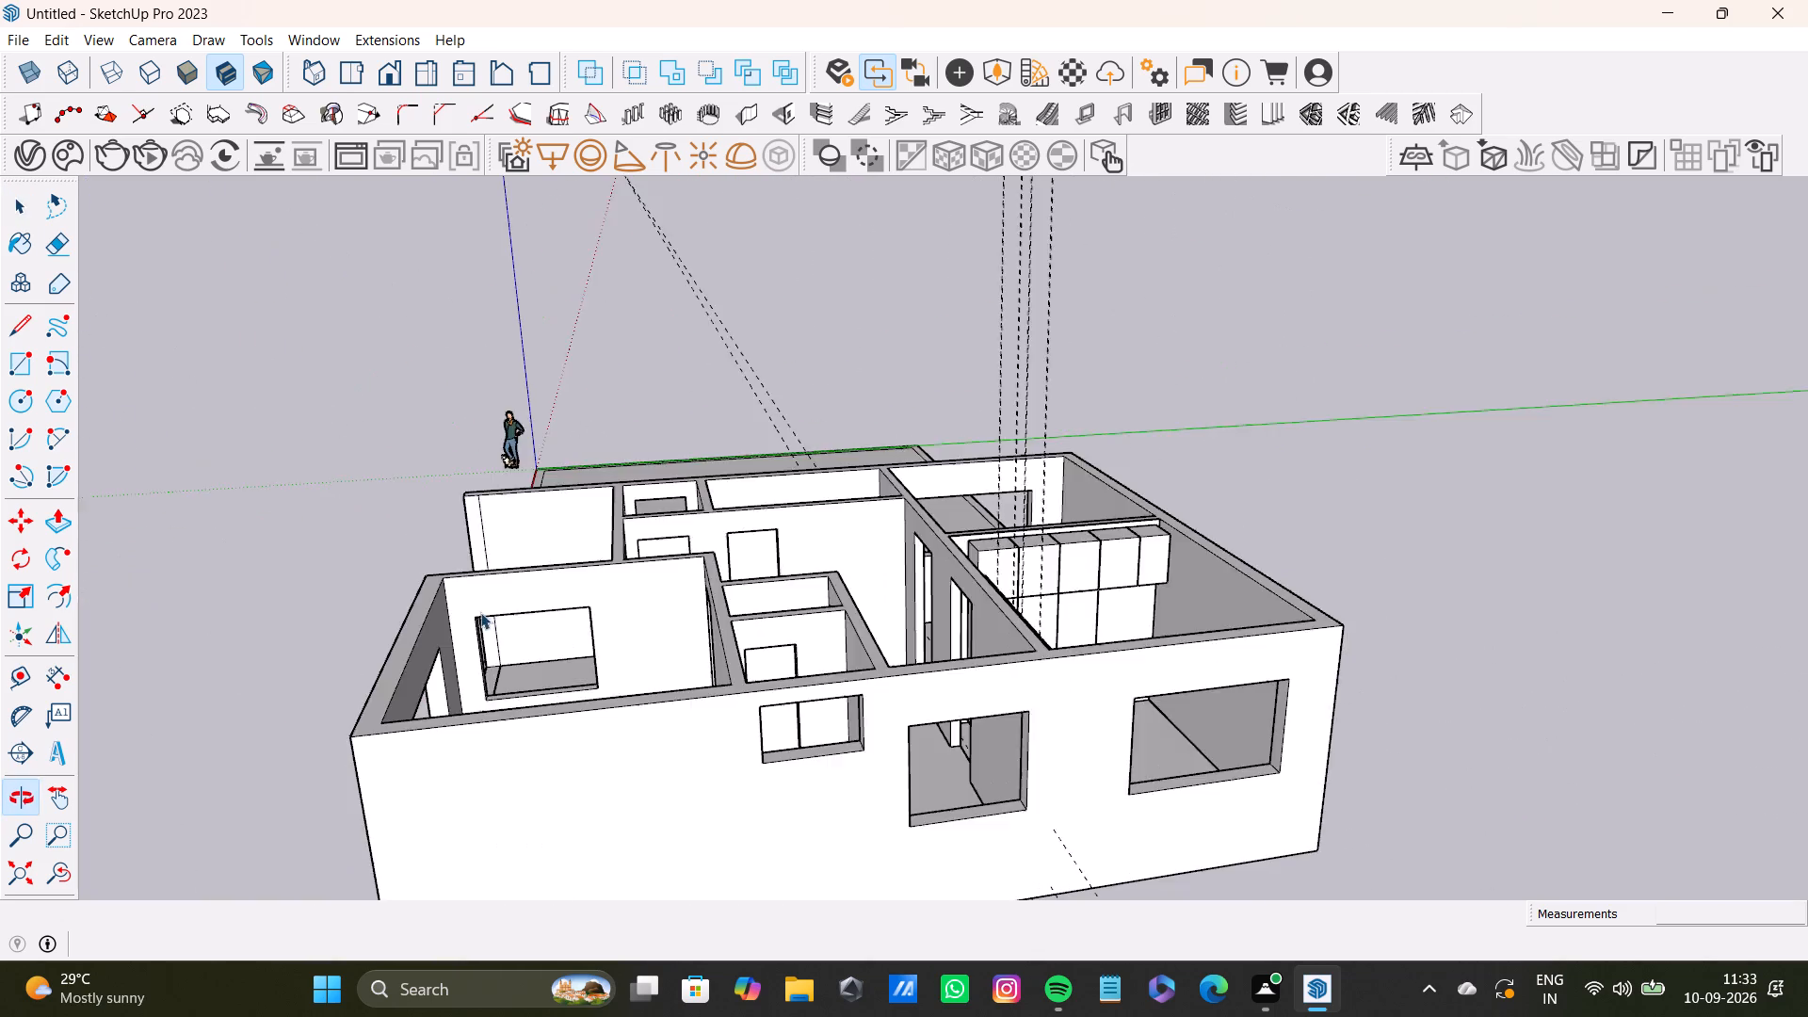
pyautogui.scroll(-5, 534, 602)
pyautogui.keyDown('shift'); pyautogui.moveTo(752, 682); pyautogui.dragTo(752, 802, button='middle'); pyautogui.keyUp('shift')
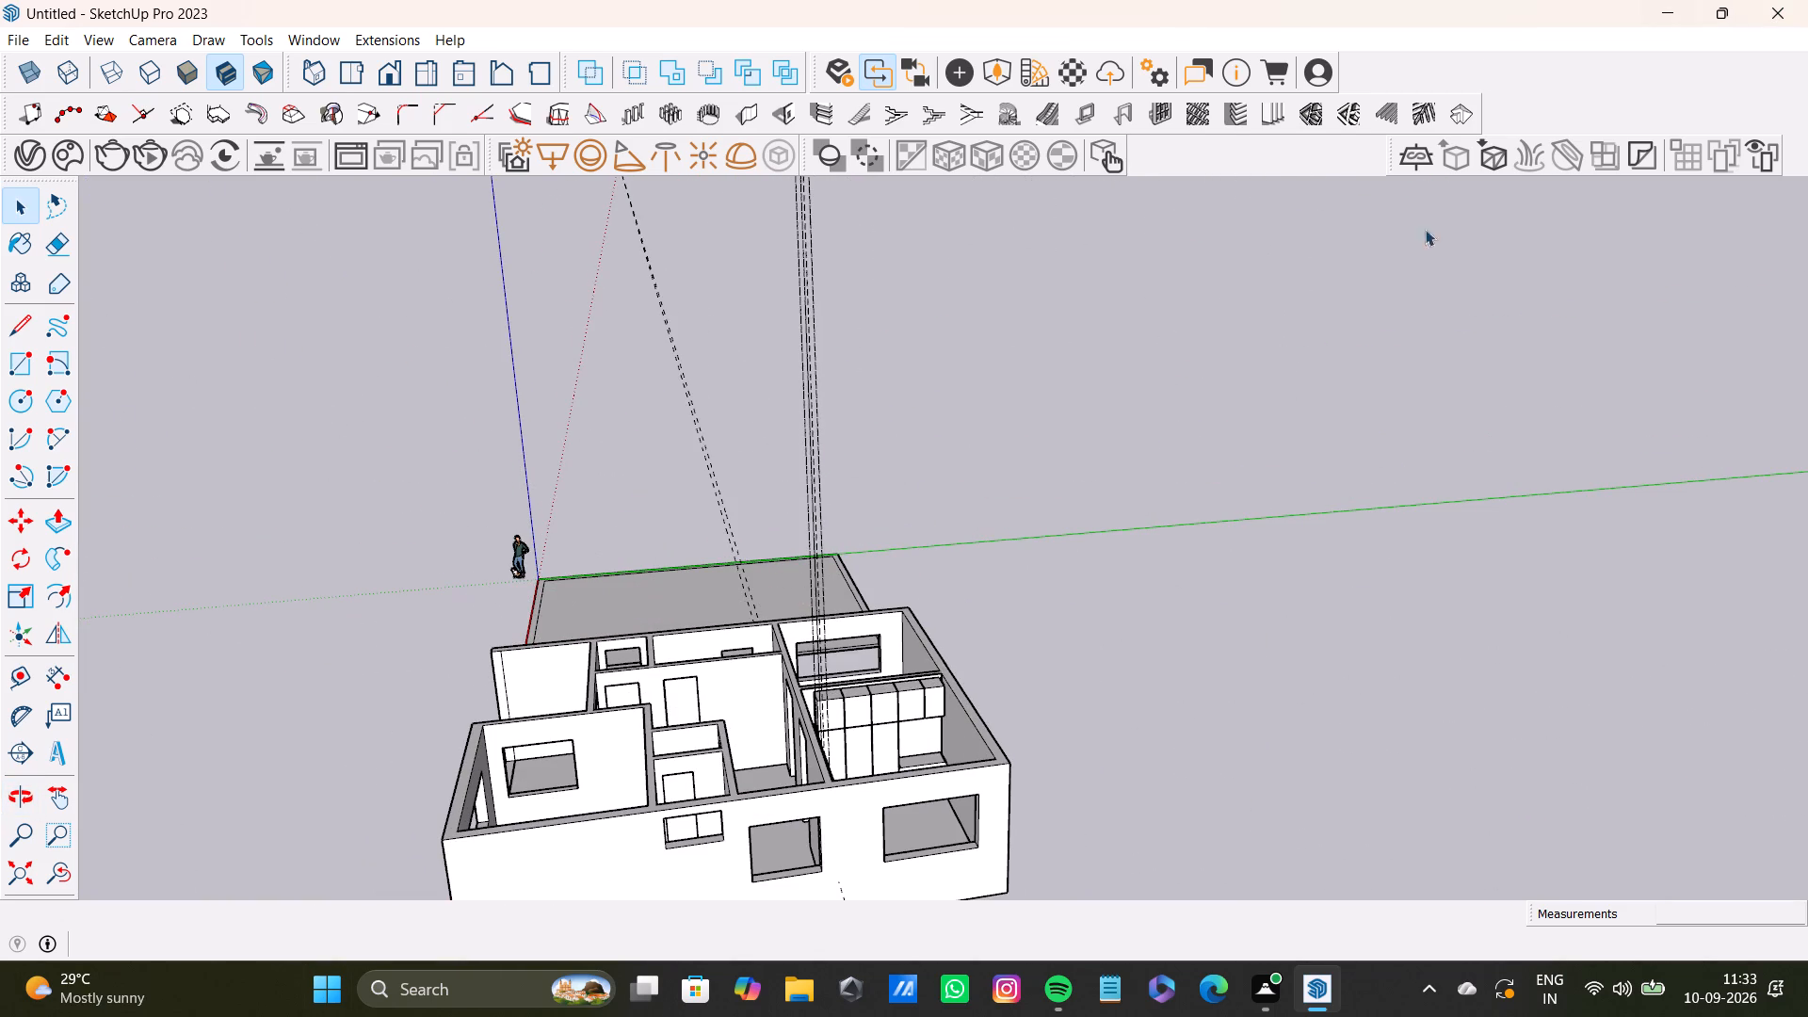
# Examine the wardrobe in the feature-wall room and the two rounded shelves beside it.
pyautogui.scroll(9, 755, 714)
pyautogui.keyDown('shift'); pyautogui.moveTo(896, 751); pyautogui.dragTo(896, 631, button='middle'); pyautogui.keyUp('shift')
pyautogui.scroll(3, 992, 619)
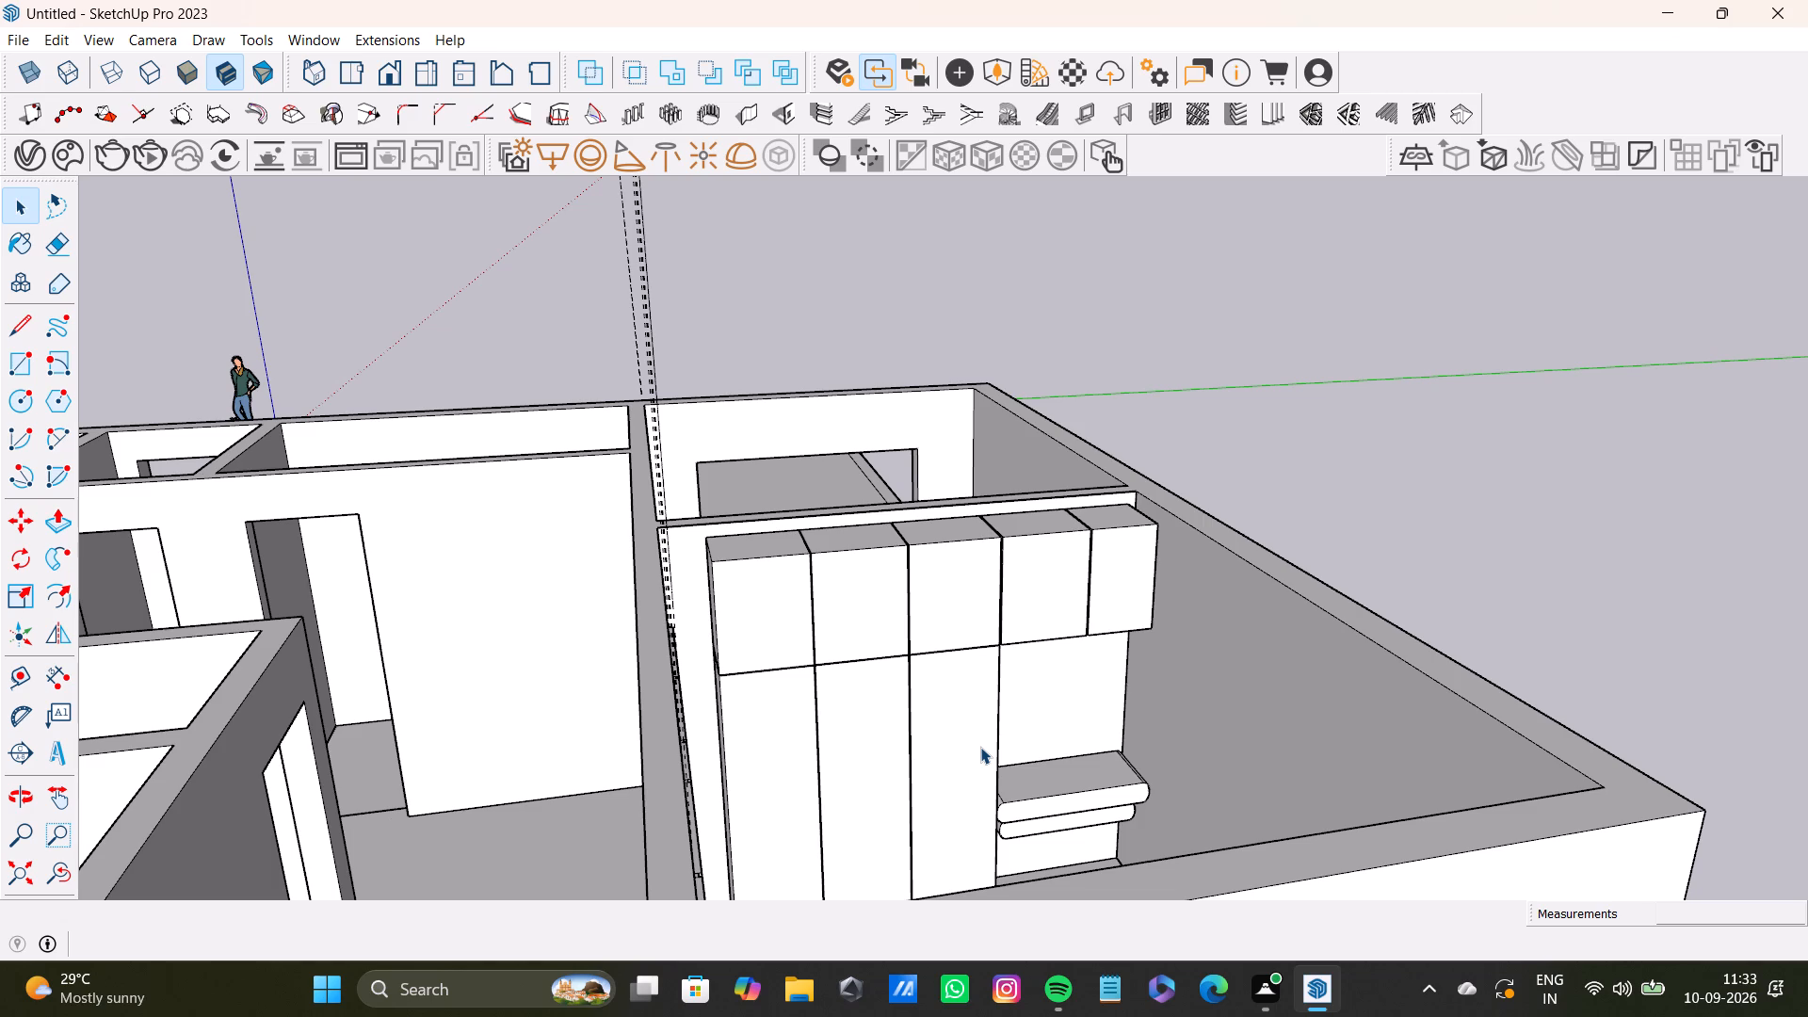
pyautogui.click(1295, 428)
pyautogui.press('space')
pyautogui.scroll(-8, 1242, 550)
pyautogui.keyDown('shift'); pyautogui.moveTo(1147, 618); pyautogui.dragTo(1079, 733, button='middle'); pyautogui.keyUp('shift')
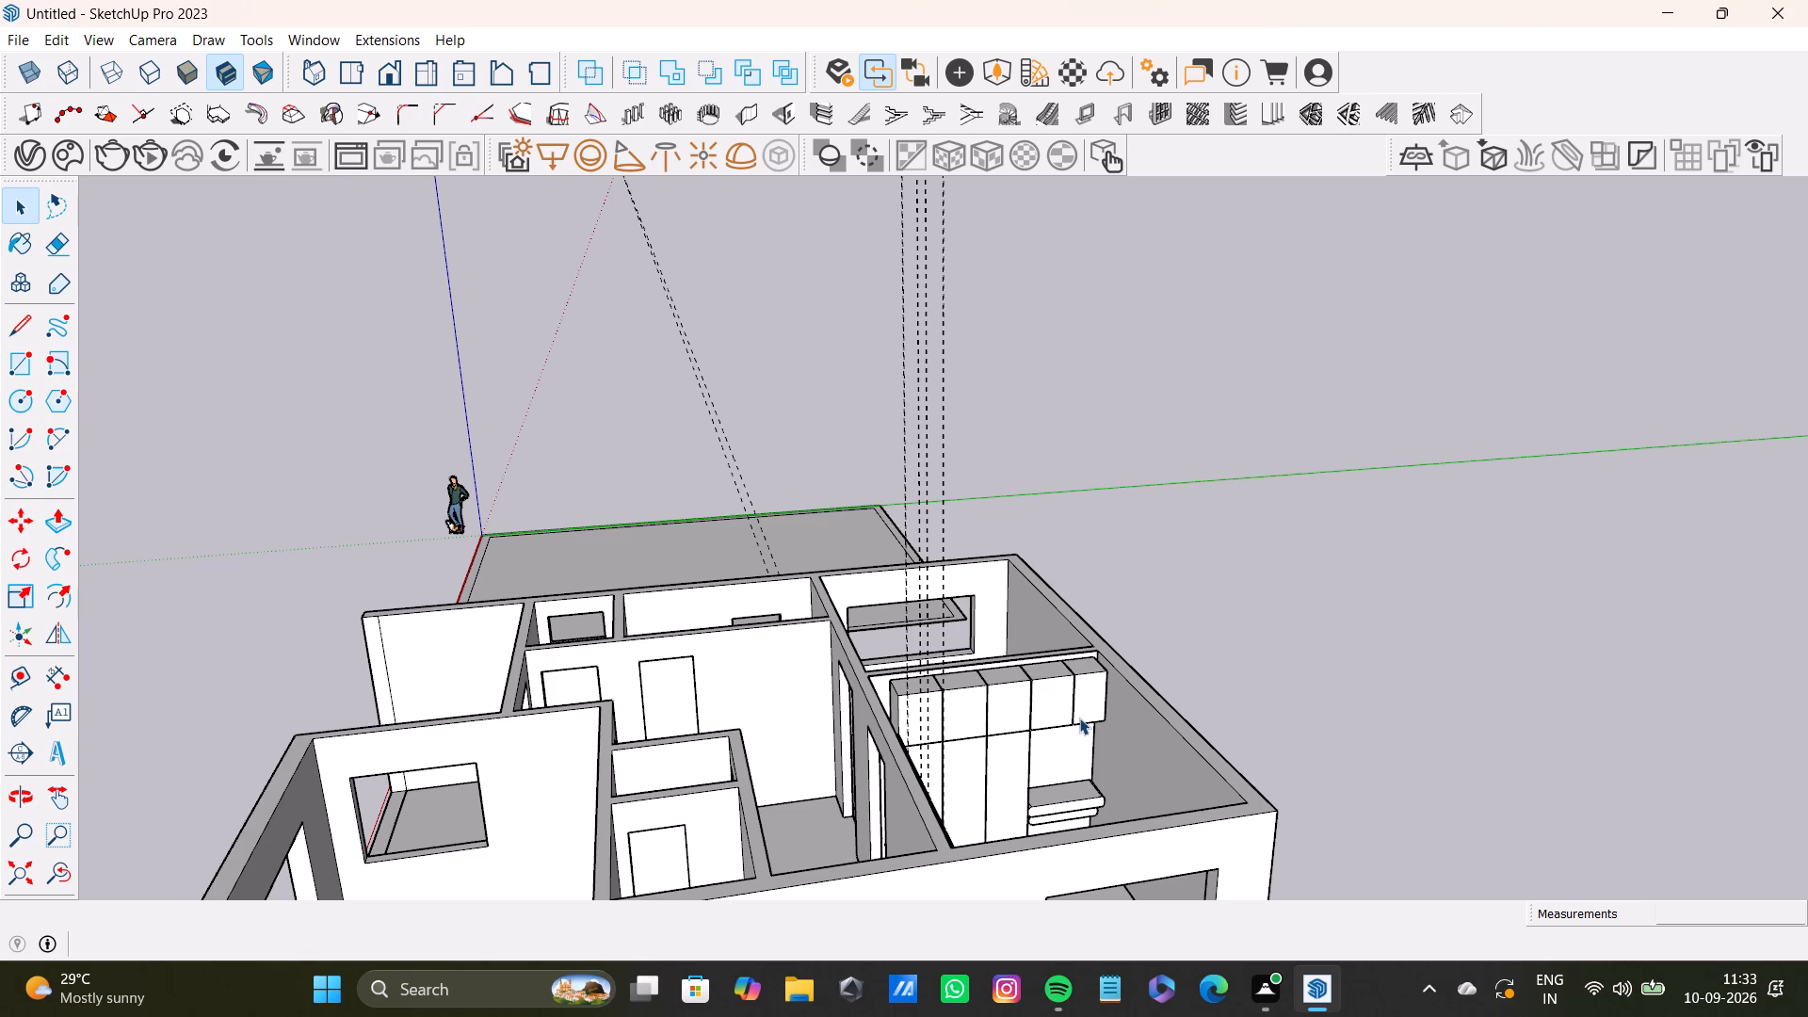
pyautogui.press('space')
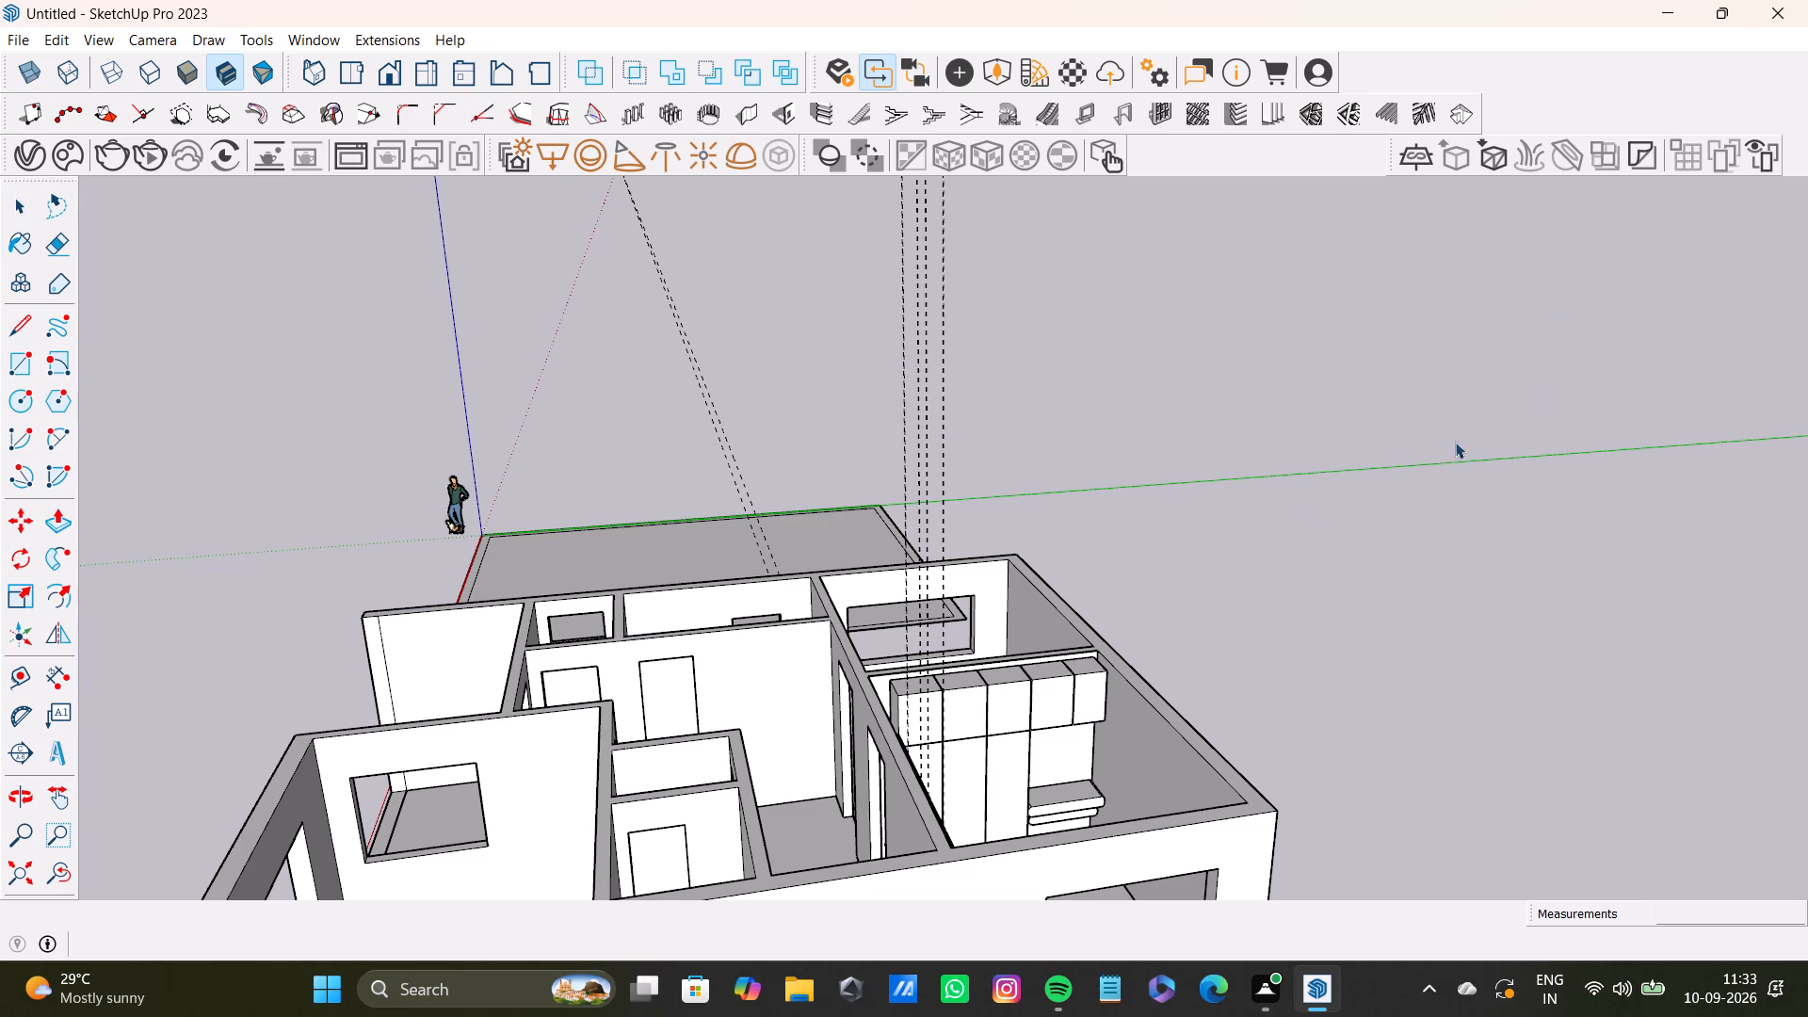
pyautogui.scroll(-6, 1234, 622)
pyautogui.keyDown('shift'); pyautogui.moveTo(1113, 659); pyautogui.dragTo(977, 762, button='middle'); pyautogui.keyUp('shift')
pyautogui.moveTo(967, 791); pyautogui.dragTo(926, 910, button='middle')
pyautogui.scroll(7, 974, 823)
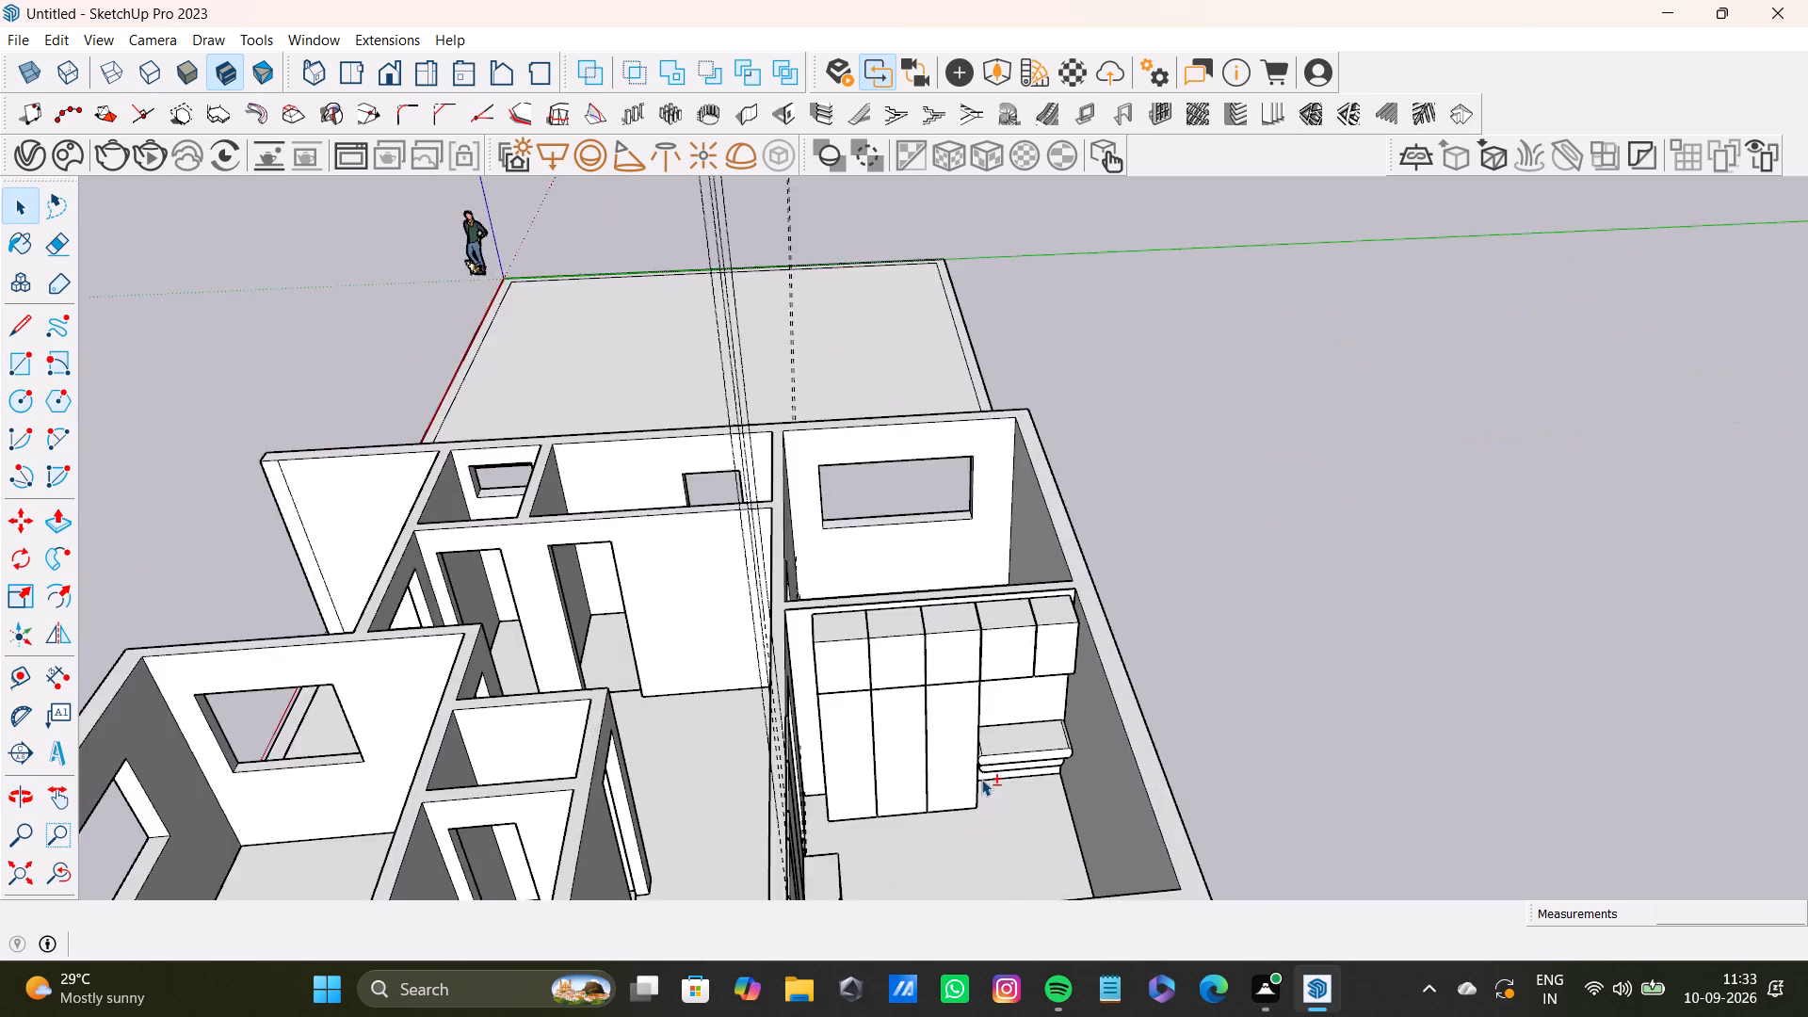
pyautogui.scroll(19, 981, 779)
pyautogui.moveTo(1053, 742); pyautogui.dragTo(1035, 537, button='middle')
pyautogui.scroll(-3, 999, 496)
pyautogui.keyDown('shift'); pyautogui.middleClick(1020, 542); pyautogui.keyUp('shift')
pyautogui.scroll(4, 890, 498)
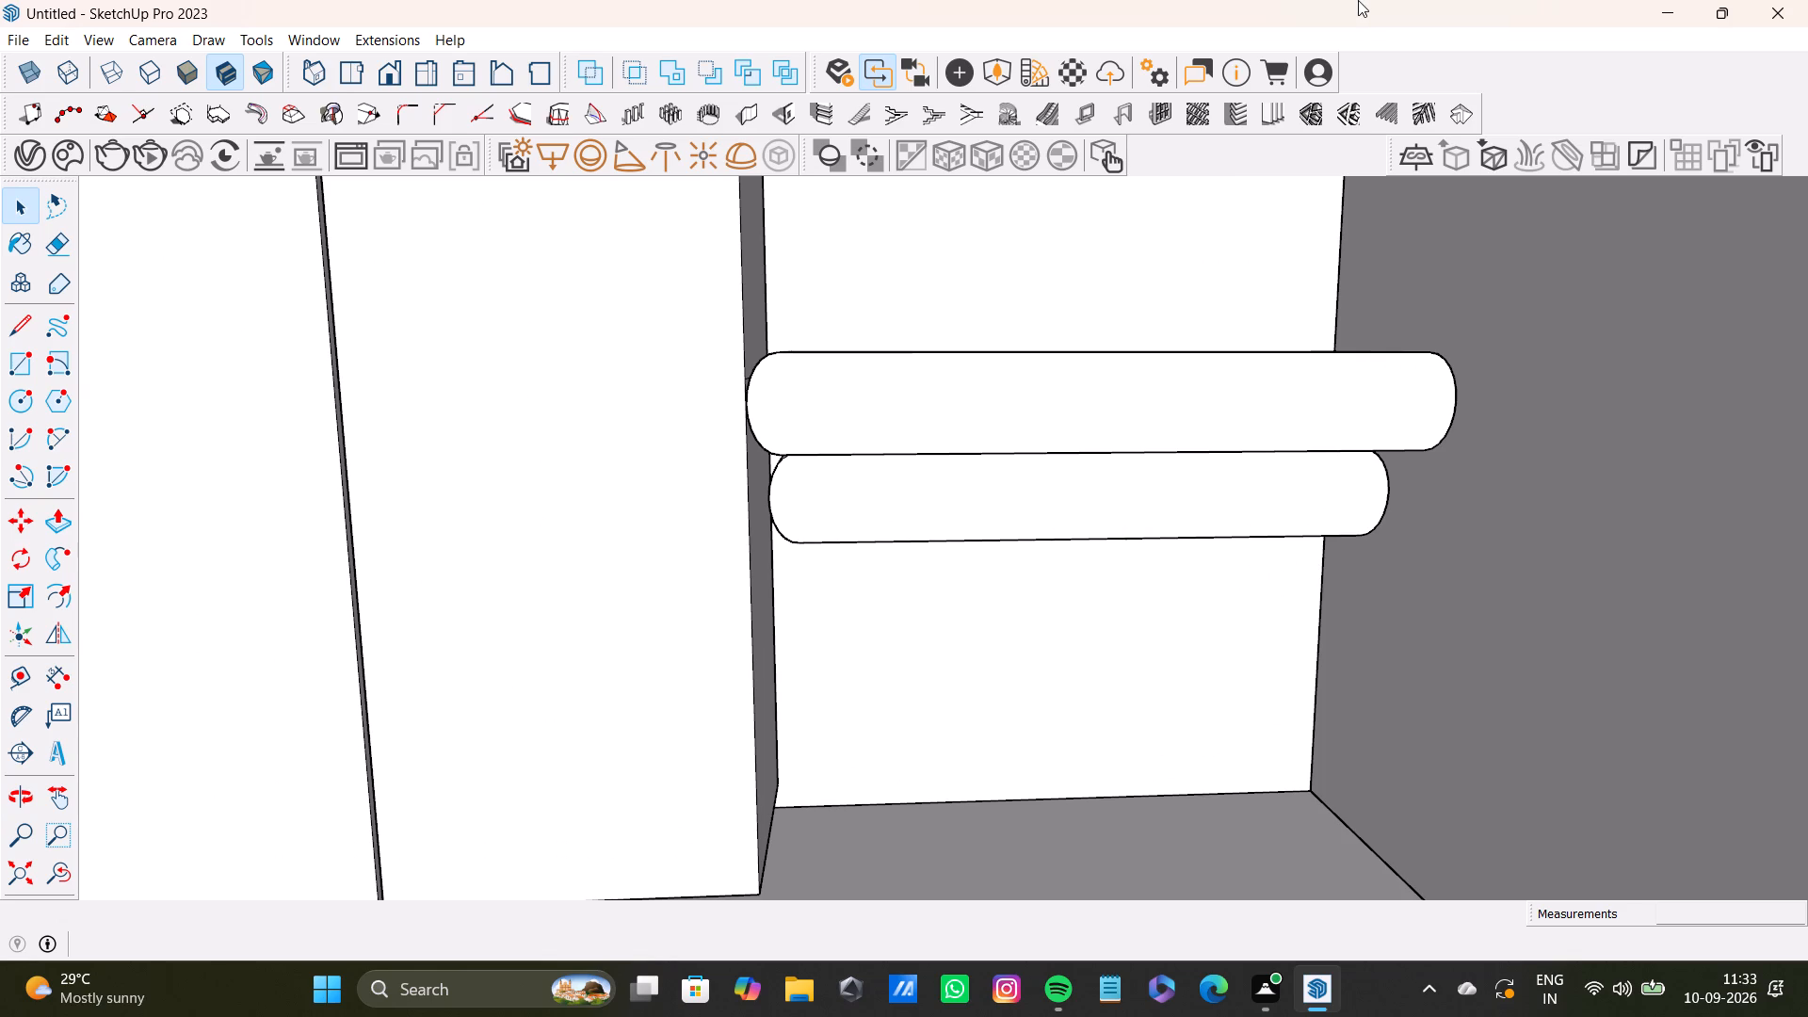
# Scale the rounded end face of the lower shelf, beside the wardrobe, along the green axis to about 0.86.
pyautogui.scroll(4, 854, 557)
pyautogui.scroll(1, 808, 477)
pyautogui.moveTo(815, 465); pyautogui.dragTo(869, 467, button='middle')
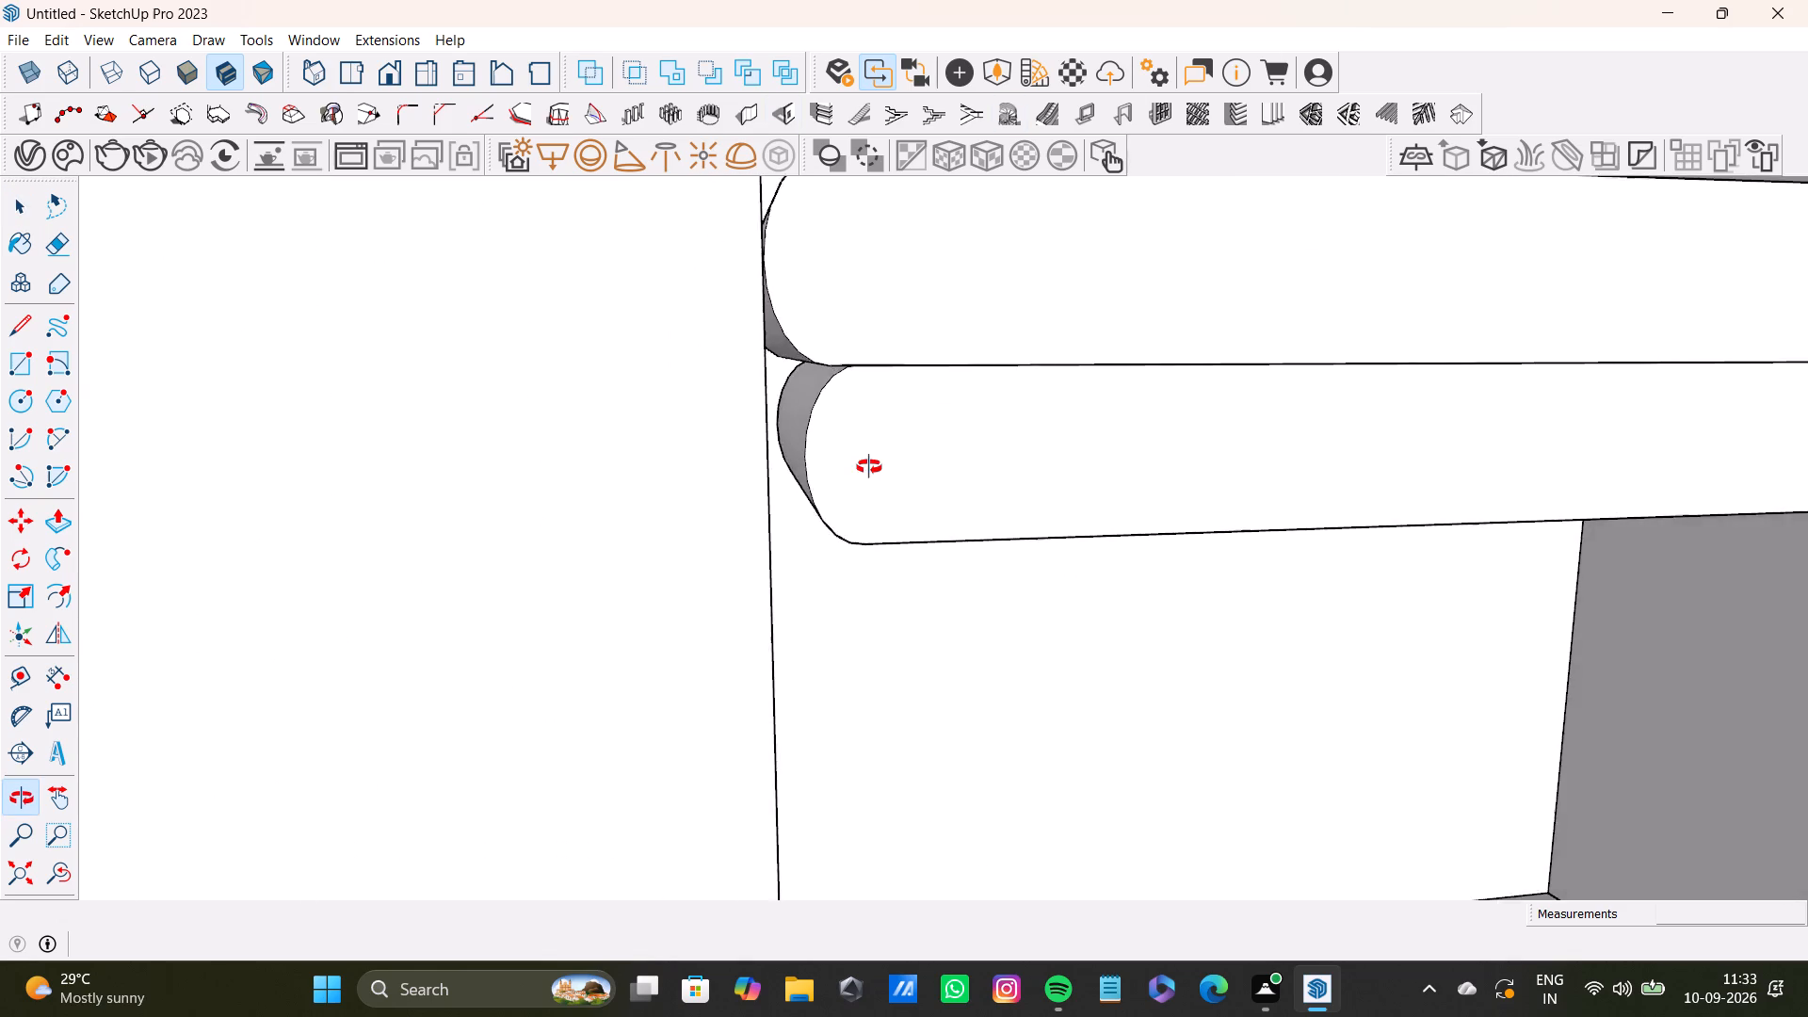
pyautogui.moveTo(869, 467); pyautogui.dragTo(865, 474, button='middle')
pyautogui.scroll(-1, 858, 474)
pyautogui.scroll(4, 818, 442)
pyautogui.press('c')
pyautogui.doubleClick(790, 404)
pyautogui.press('space')
pyautogui.tripleClick(807, 403)
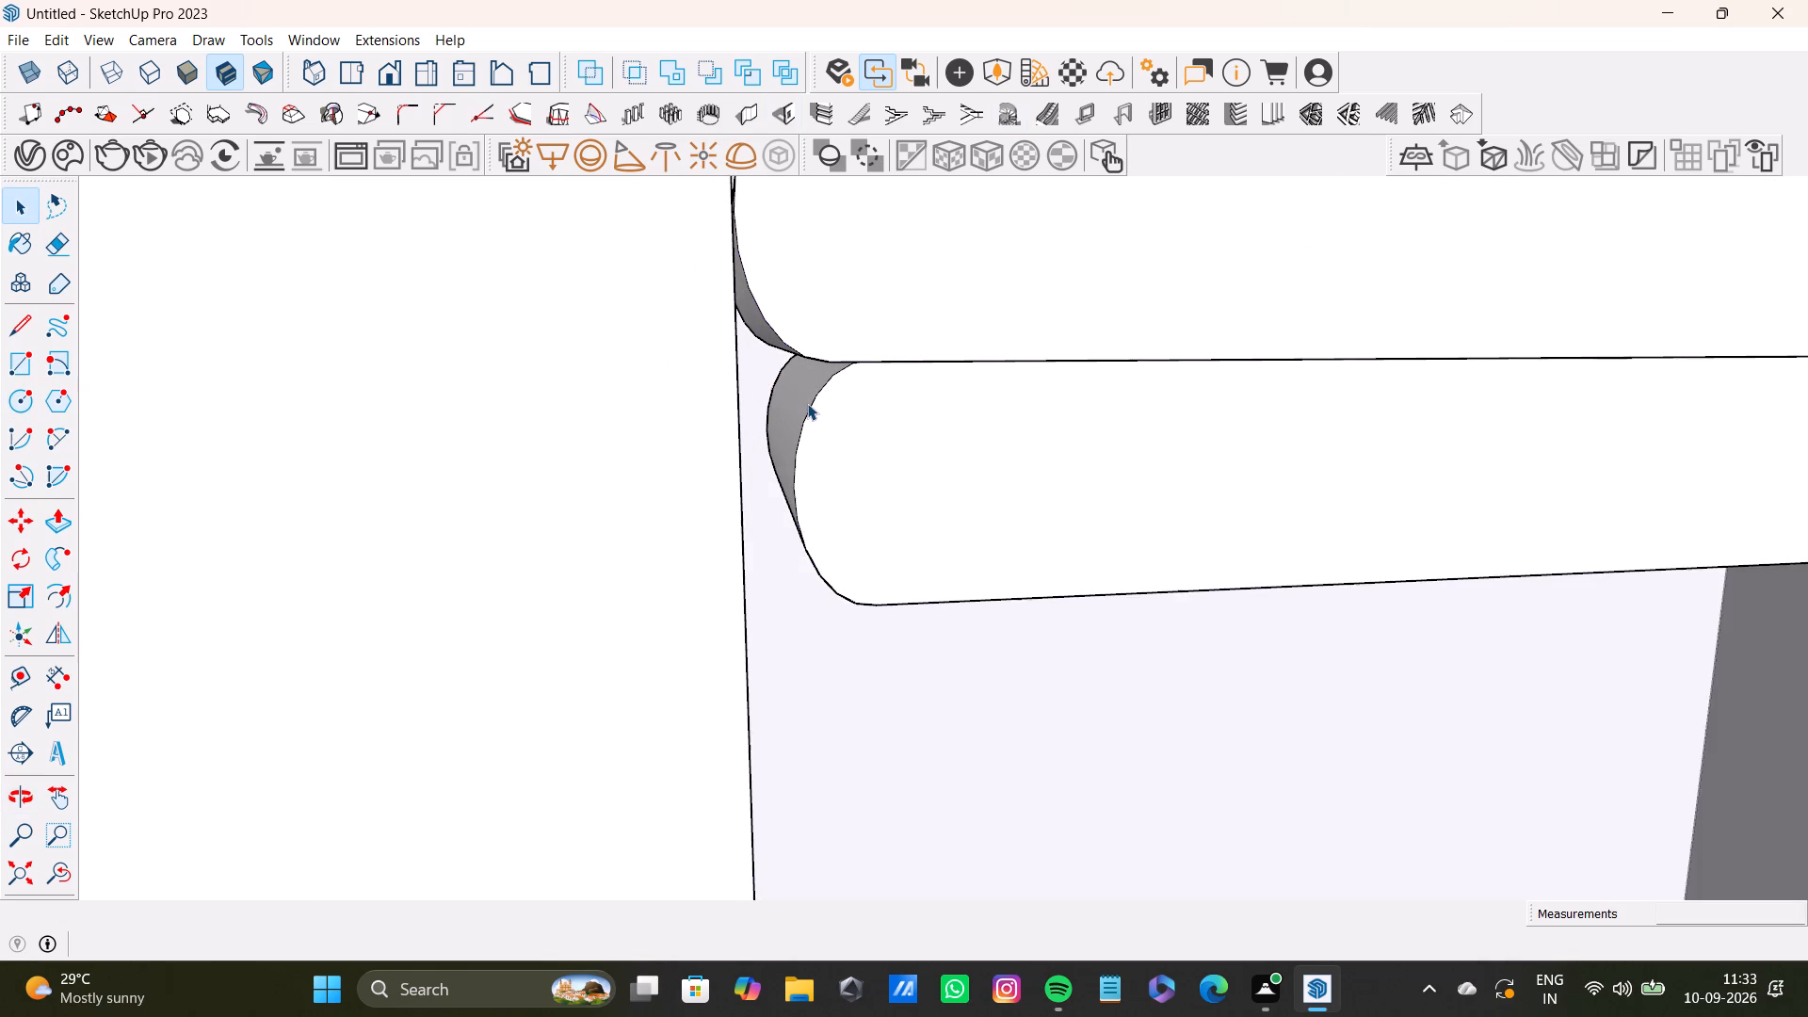
pyautogui.click(807, 403)
pyautogui.click(807, 409)
pyautogui.doubleClick(803, 411)
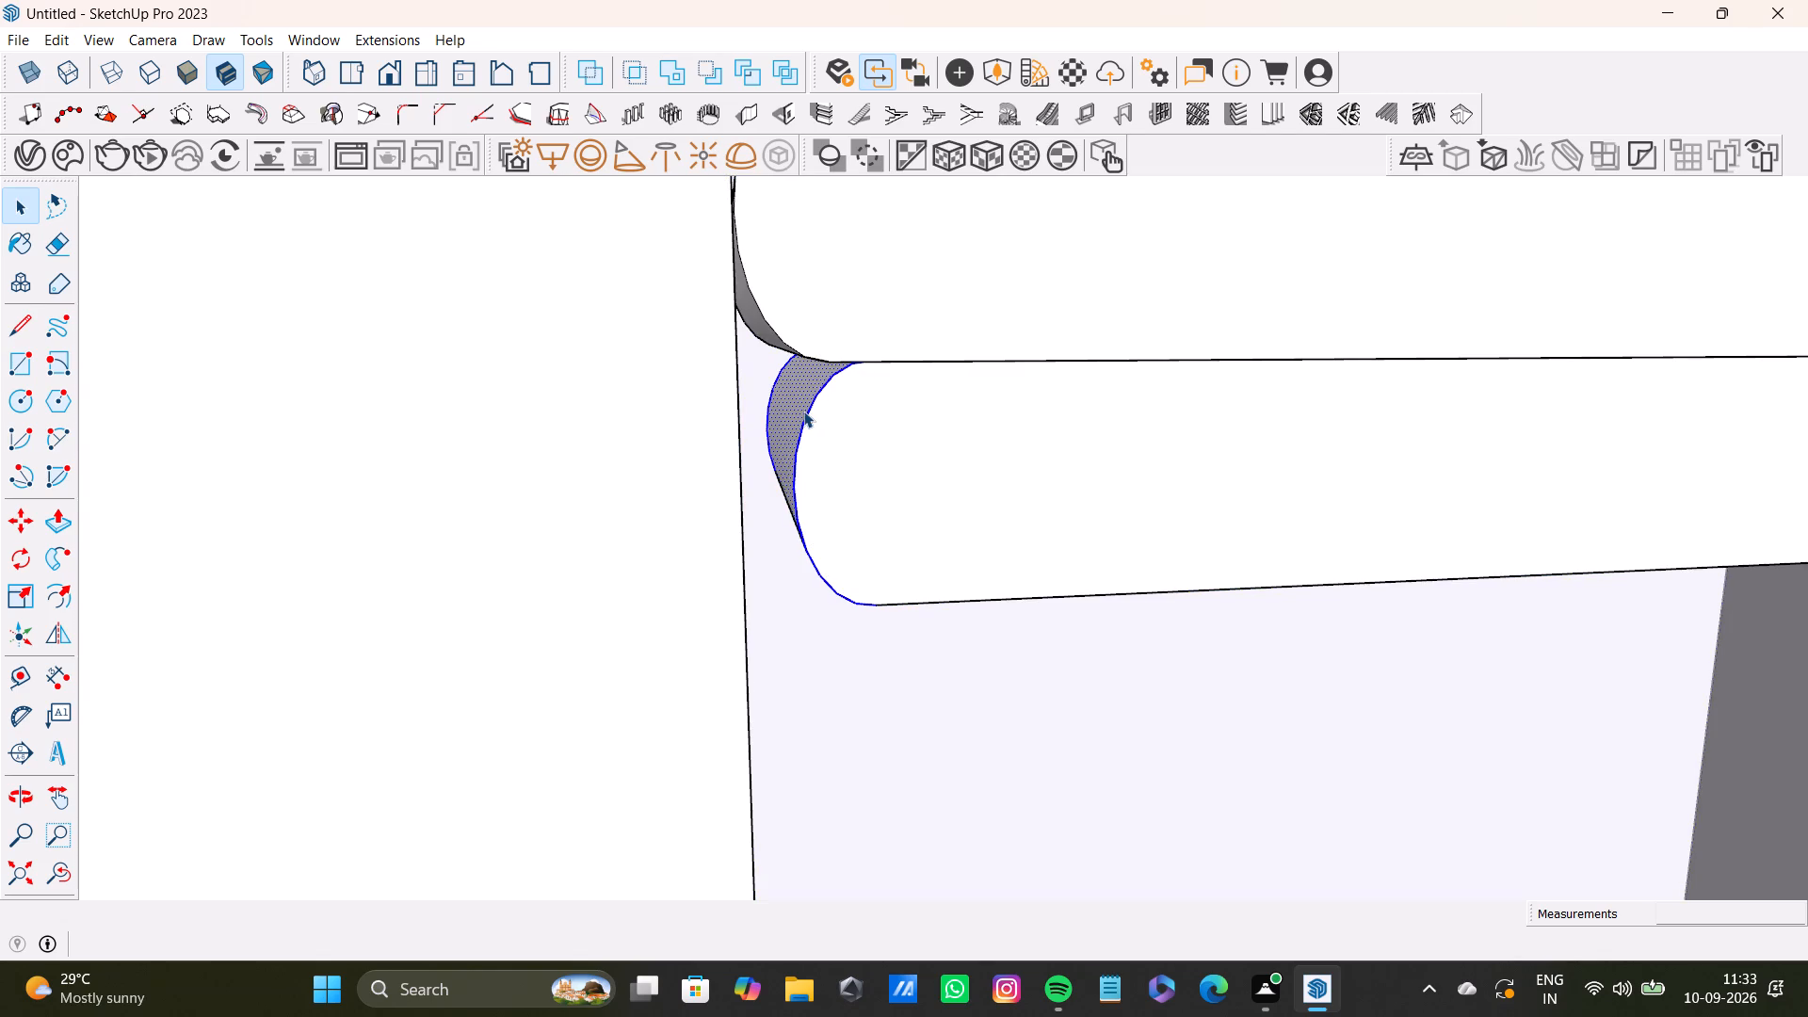
pyautogui.scroll(8, 783, 503)
pyautogui.moveTo(792, 514); pyautogui.dragTo(819, 416, button='middle')
pyautogui.scroll(-1, 941, 441)
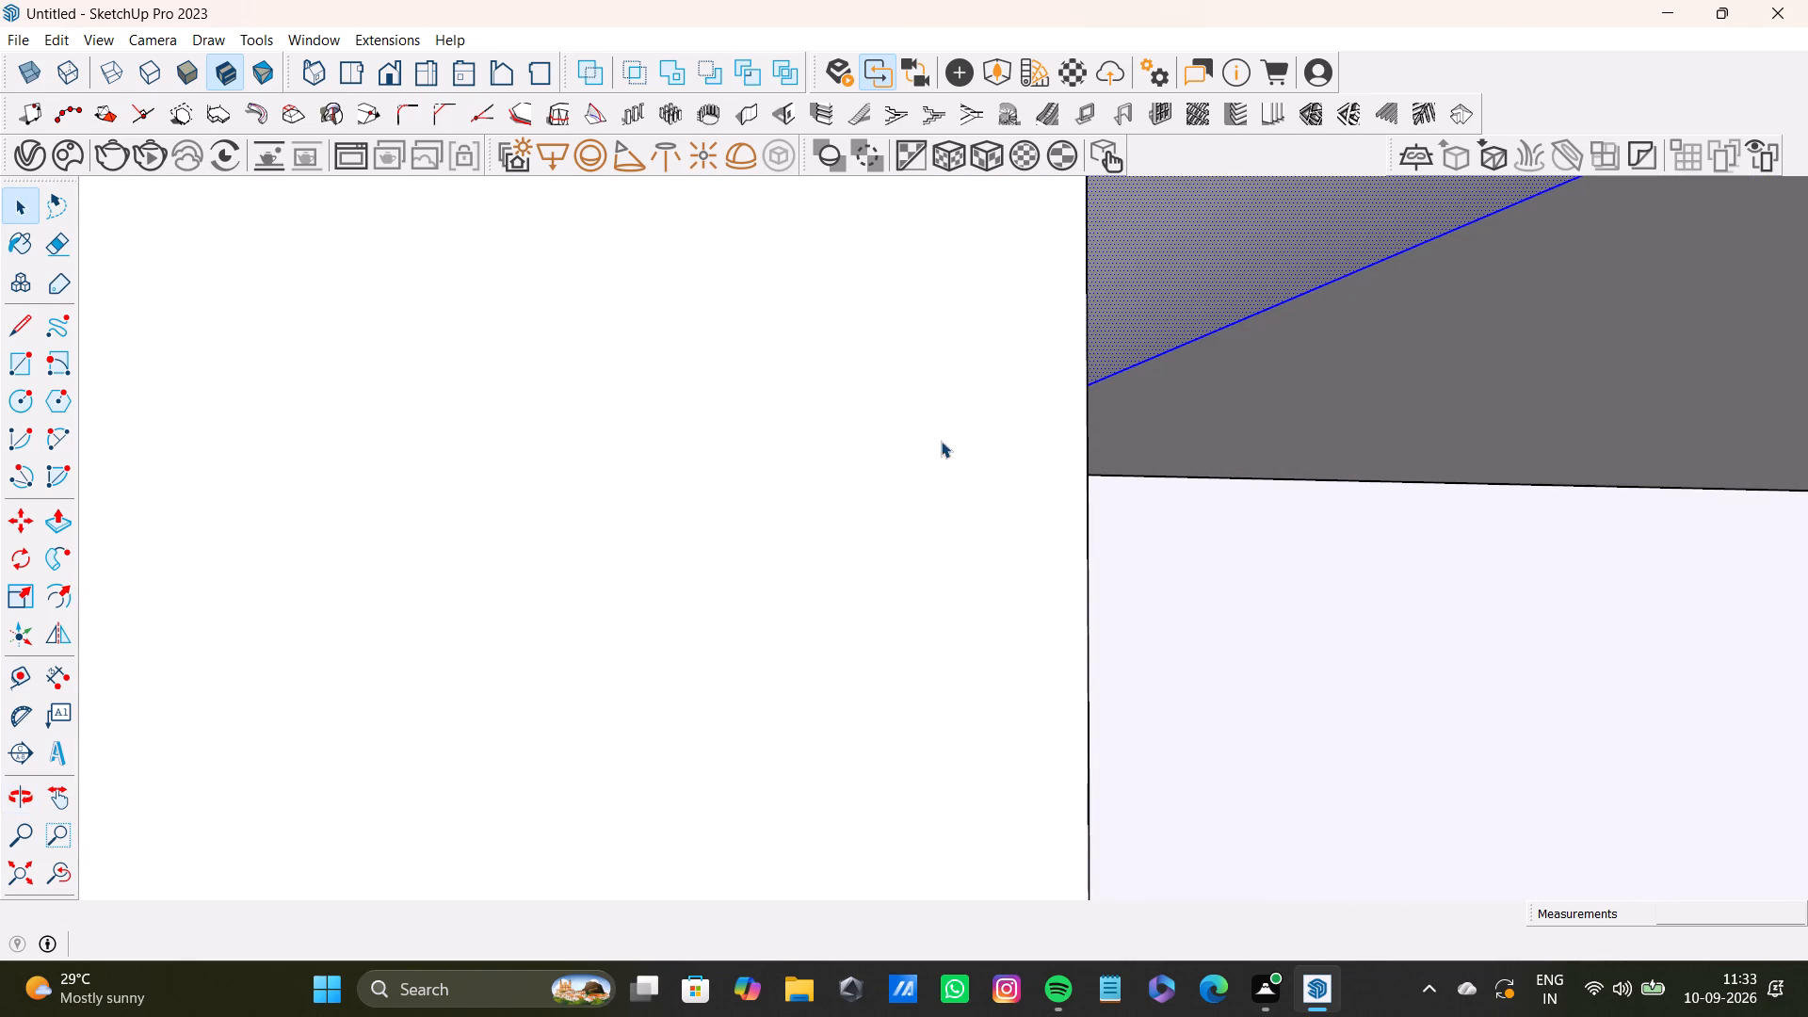
pyautogui.keyDown('shift'); pyautogui.moveTo(1043, 394); pyautogui.dragTo(632, 512, button='middle'); pyautogui.keyUp('shift')
pyautogui.scroll(-14, 662, 500)
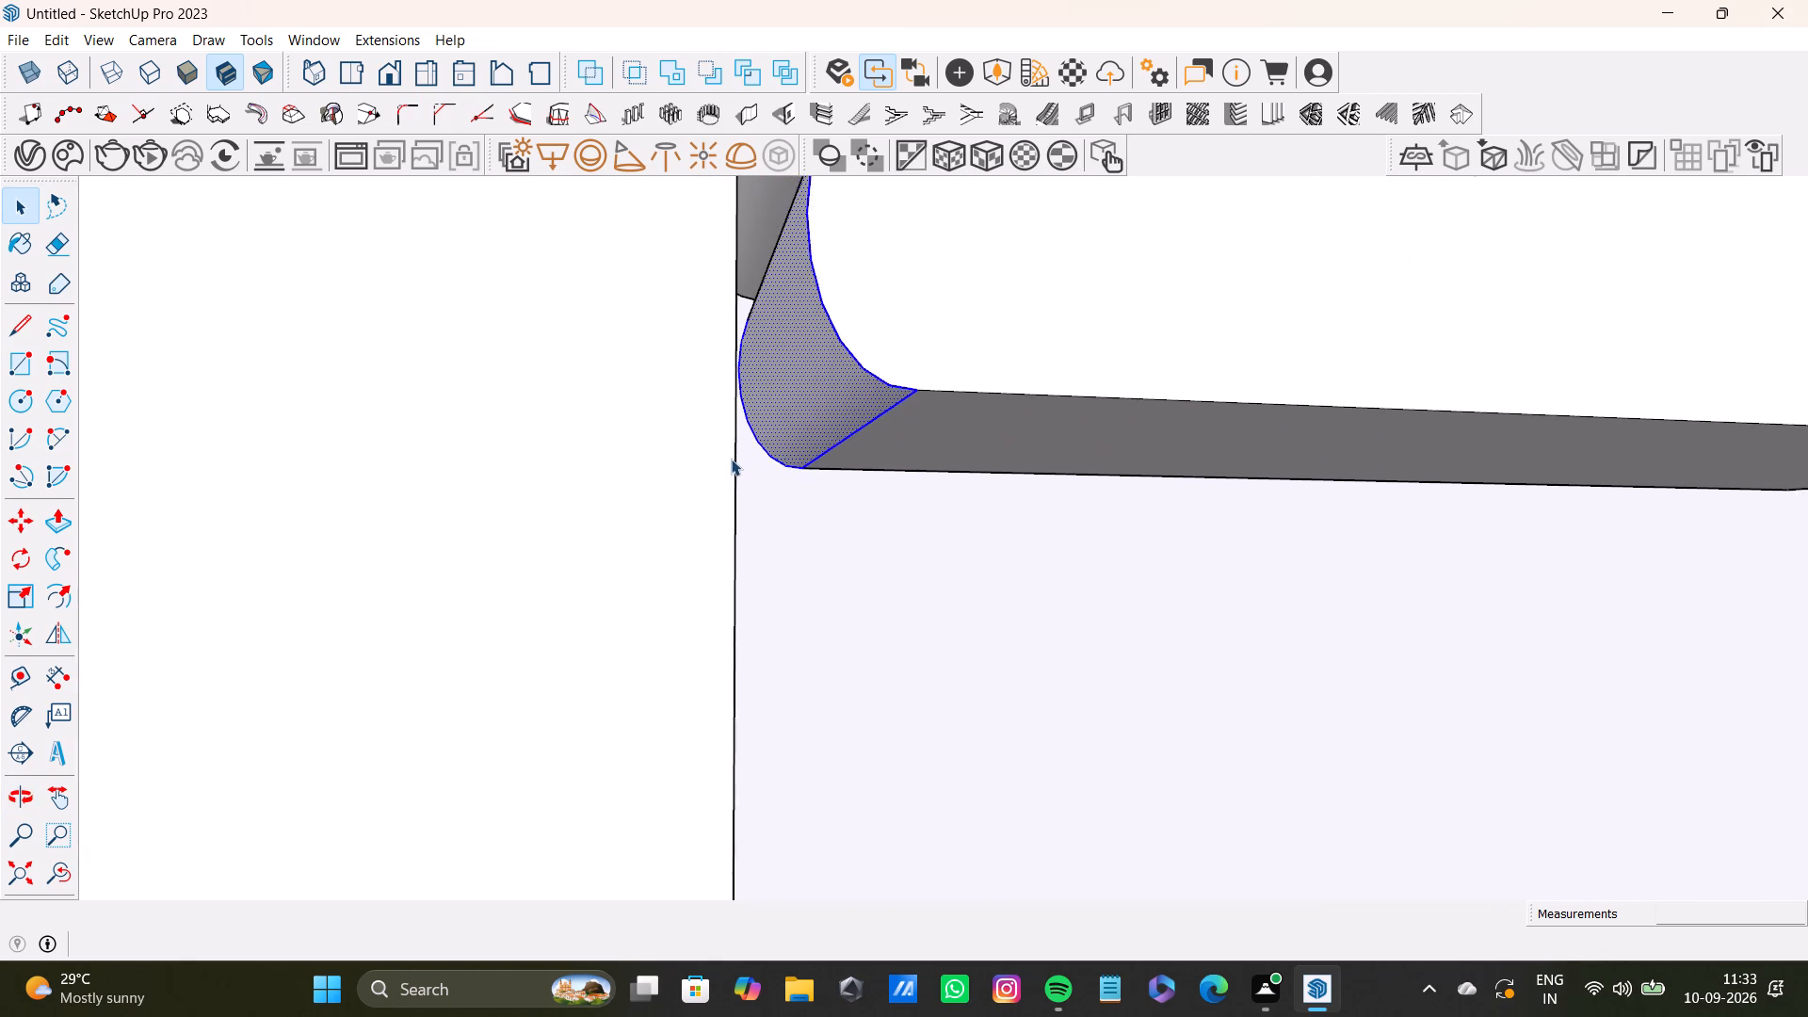
pyautogui.scroll(-7, 731, 459)
pyautogui.press('s')
pyautogui.click(748, 380)
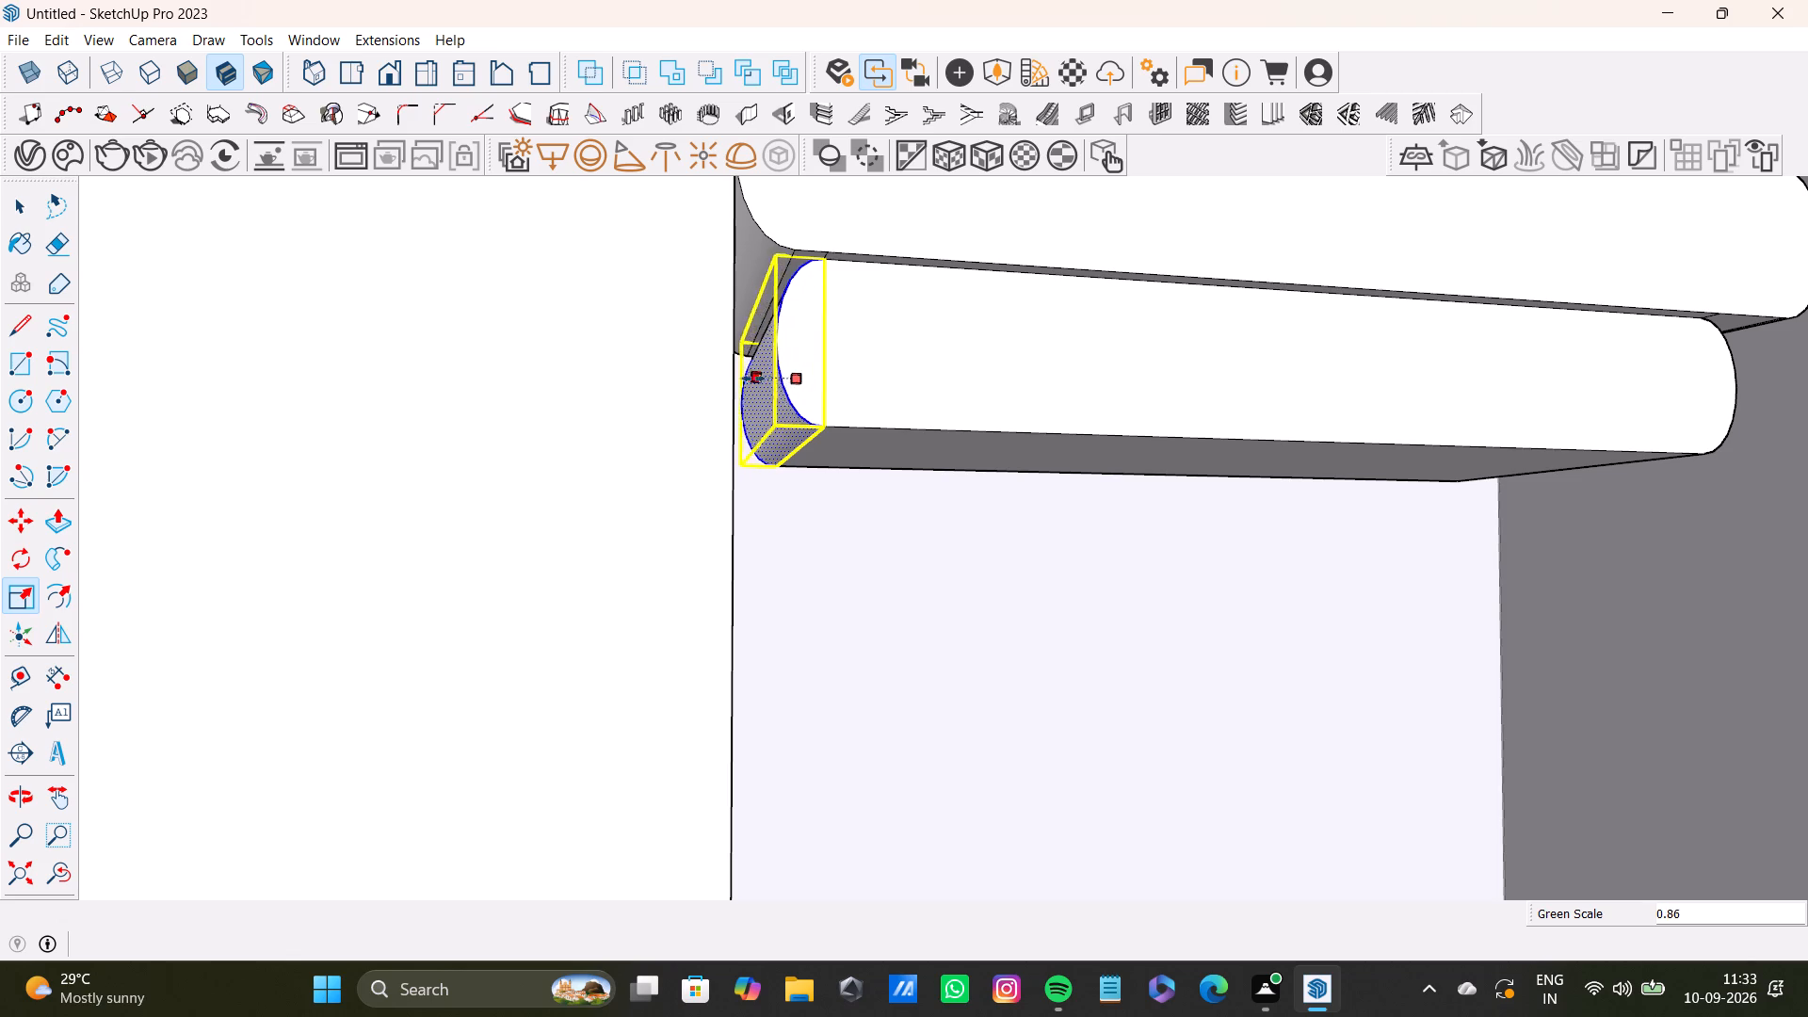
# Examine the shelves beside the wardrobe, the whole house, and the room with the grooved feature wall from above.
pyautogui.scroll(-9, 1038, 412)
pyautogui.moveTo(1078, 418); pyautogui.dragTo(896, 655, button='middle')
pyautogui.scroll(-5, 820, 599)
pyautogui.keyDown('shift'); pyautogui.moveTo(838, 598); pyautogui.dragTo(856, 483, button='middle'); pyautogui.keyUp('shift')
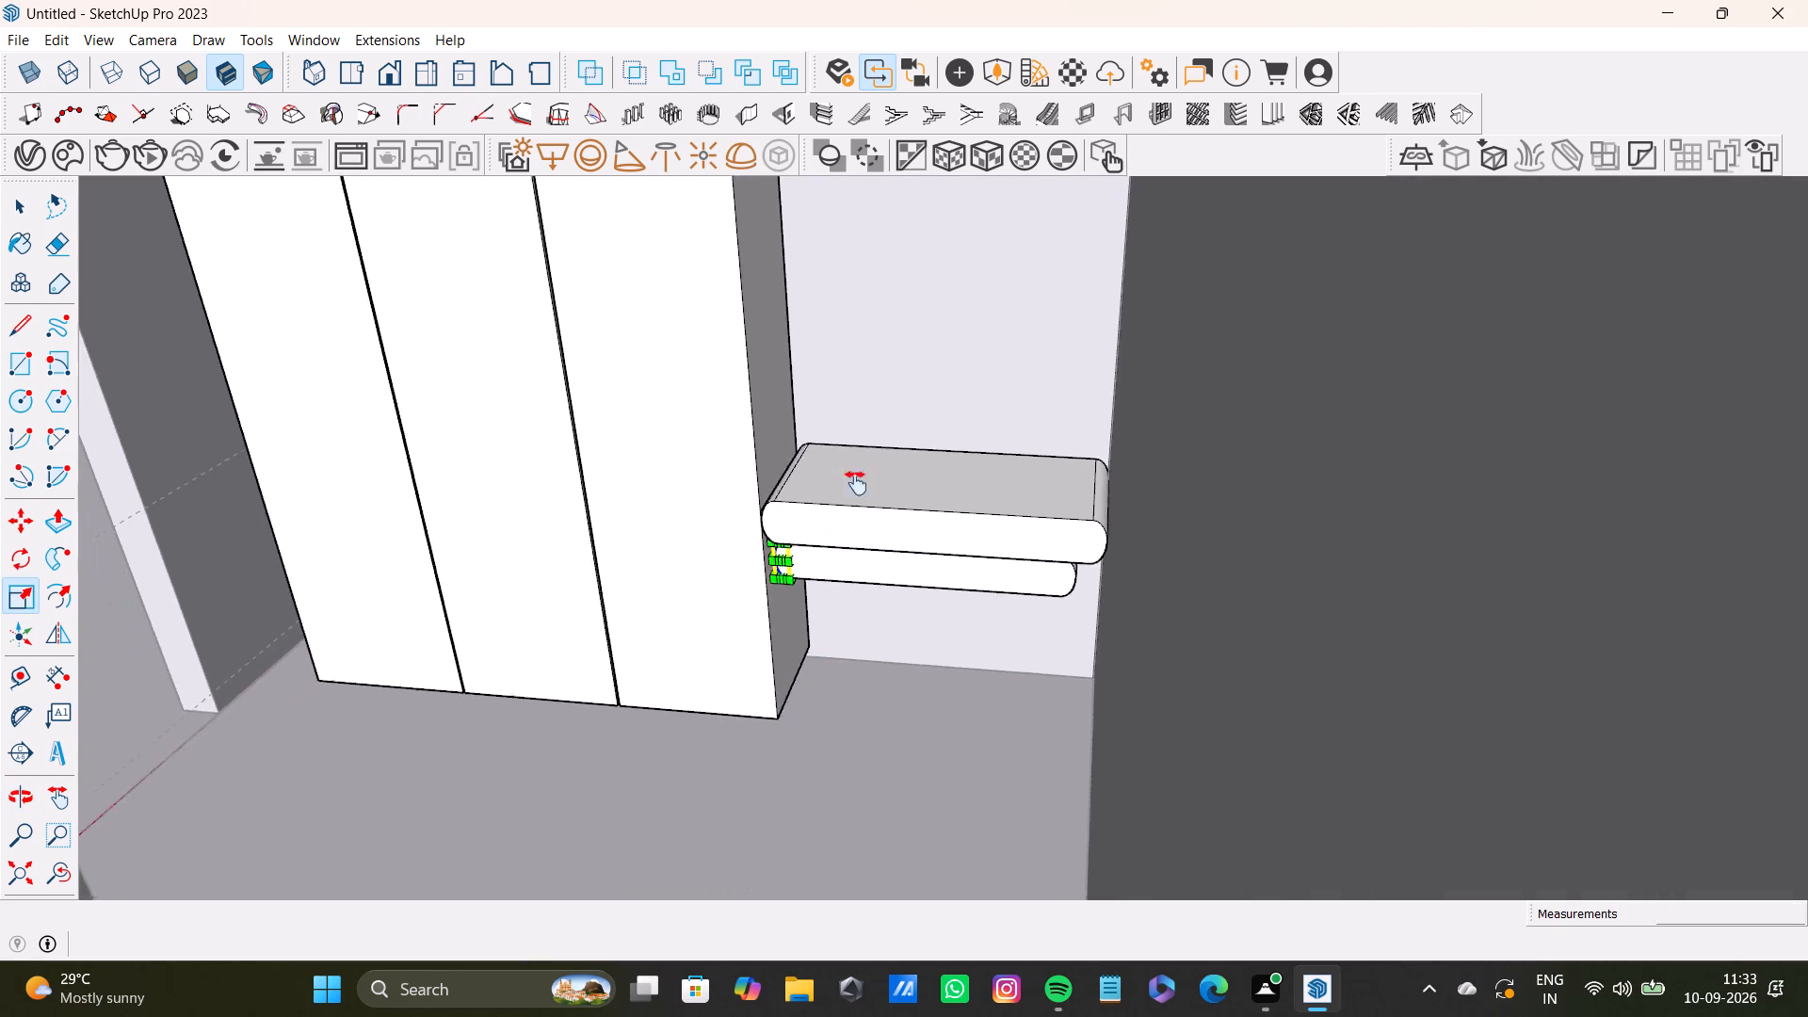
pyautogui.keyDown('shift'); pyautogui.moveTo(856, 483); pyautogui.dragTo(860, 461, button='middle'); pyautogui.keyUp('shift')
pyautogui.scroll(-10, 883, 462)
pyautogui.click(68, 871)
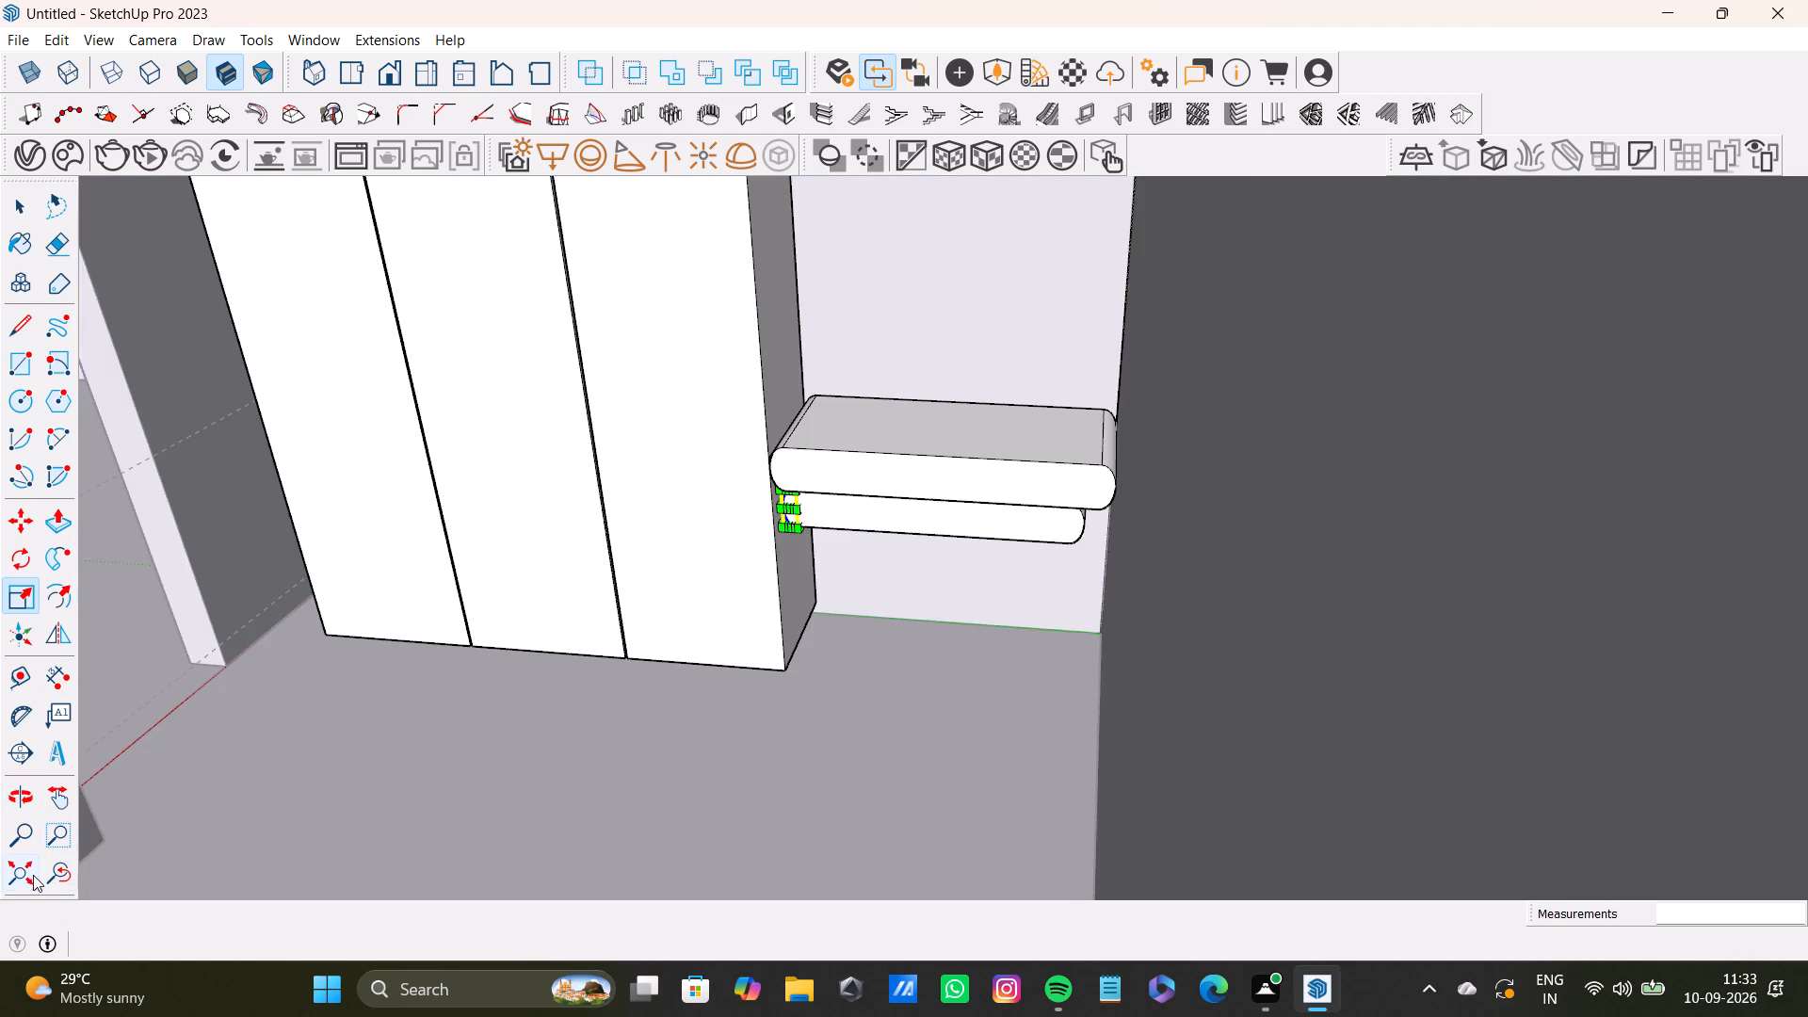
pyautogui.click(32, 875)
pyautogui.press('space')
pyautogui.click(1590, 371)
pyautogui.scroll(7, 1334, 609)
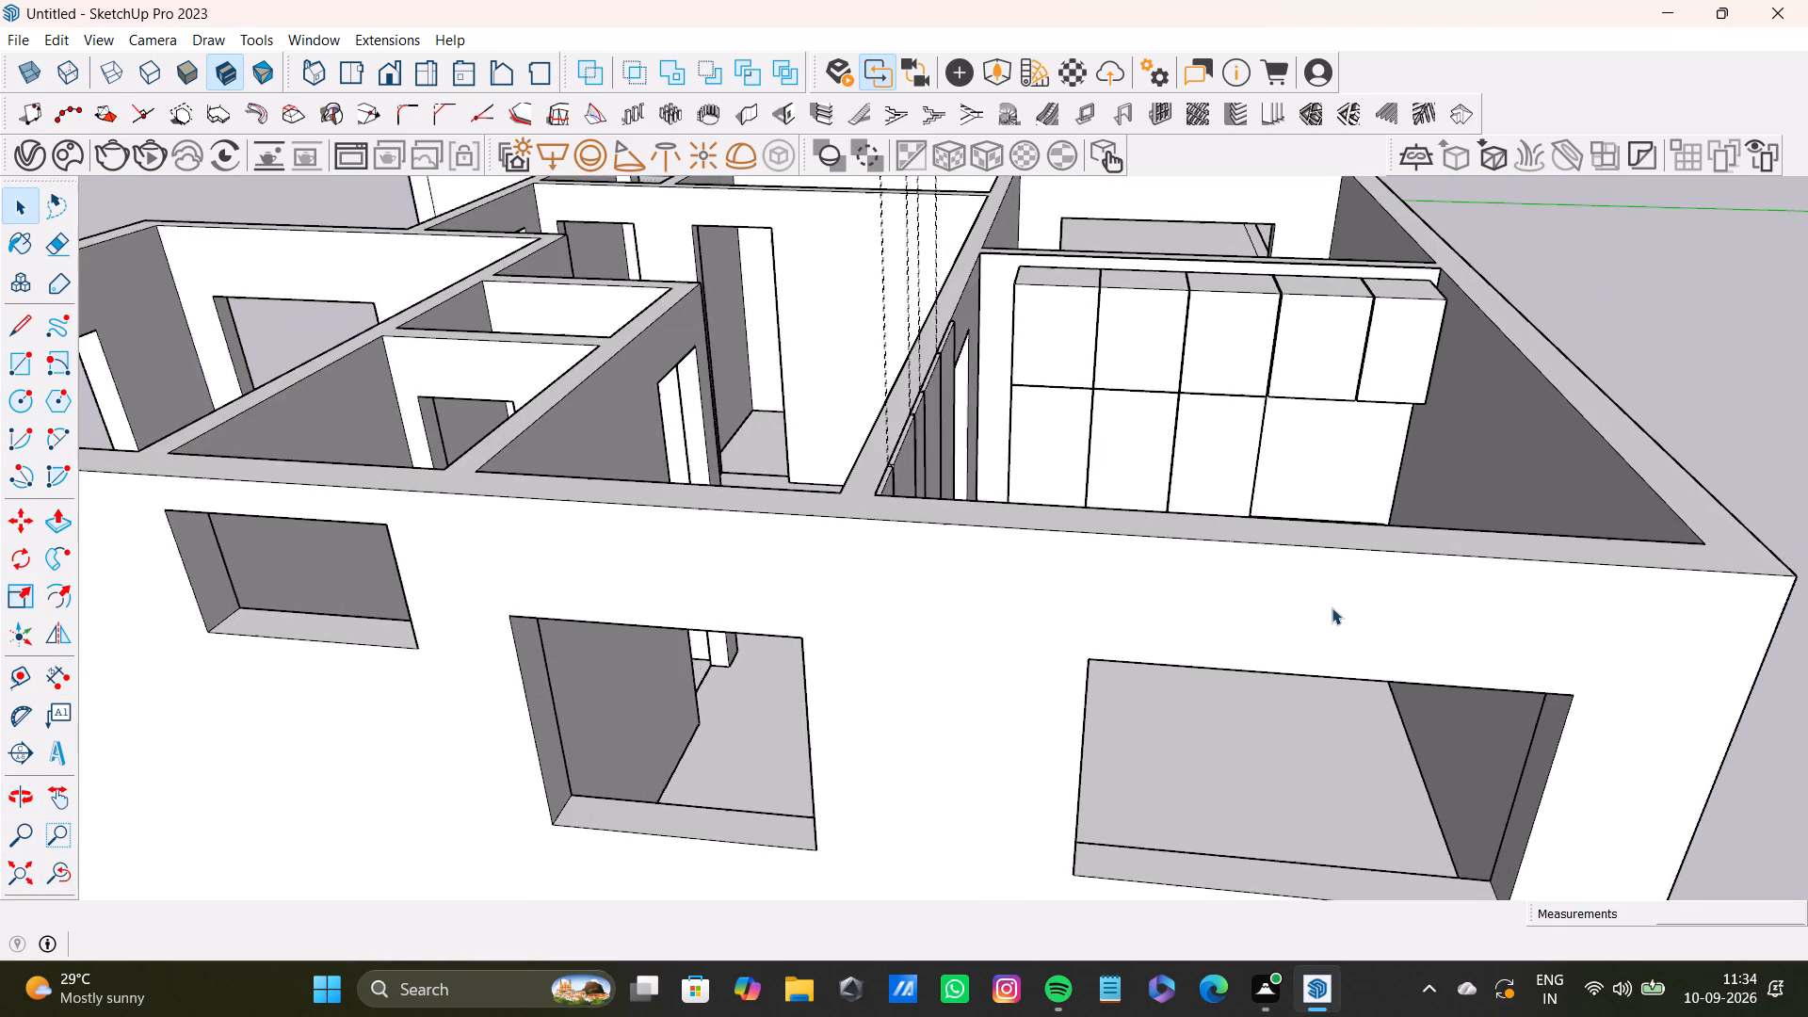
pyautogui.keyDown('shift'); pyautogui.moveTo(1347, 564); pyautogui.dragTo(1139, 770, button='middle'); pyautogui.keyUp('shift')
pyautogui.scroll(4, 1145, 757)
pyautogui.moveTo(1284, 658); pyautogui.dragTo(797, 773, button='middle')
pyautogui.scroll(-5, 806, 645)
pyautogui.keyDown('shift'); pyautogui.moveTo(786, 641); pyautogui.dragTo(799, 690, button='middle'); pyautogui.keyUp('shift')
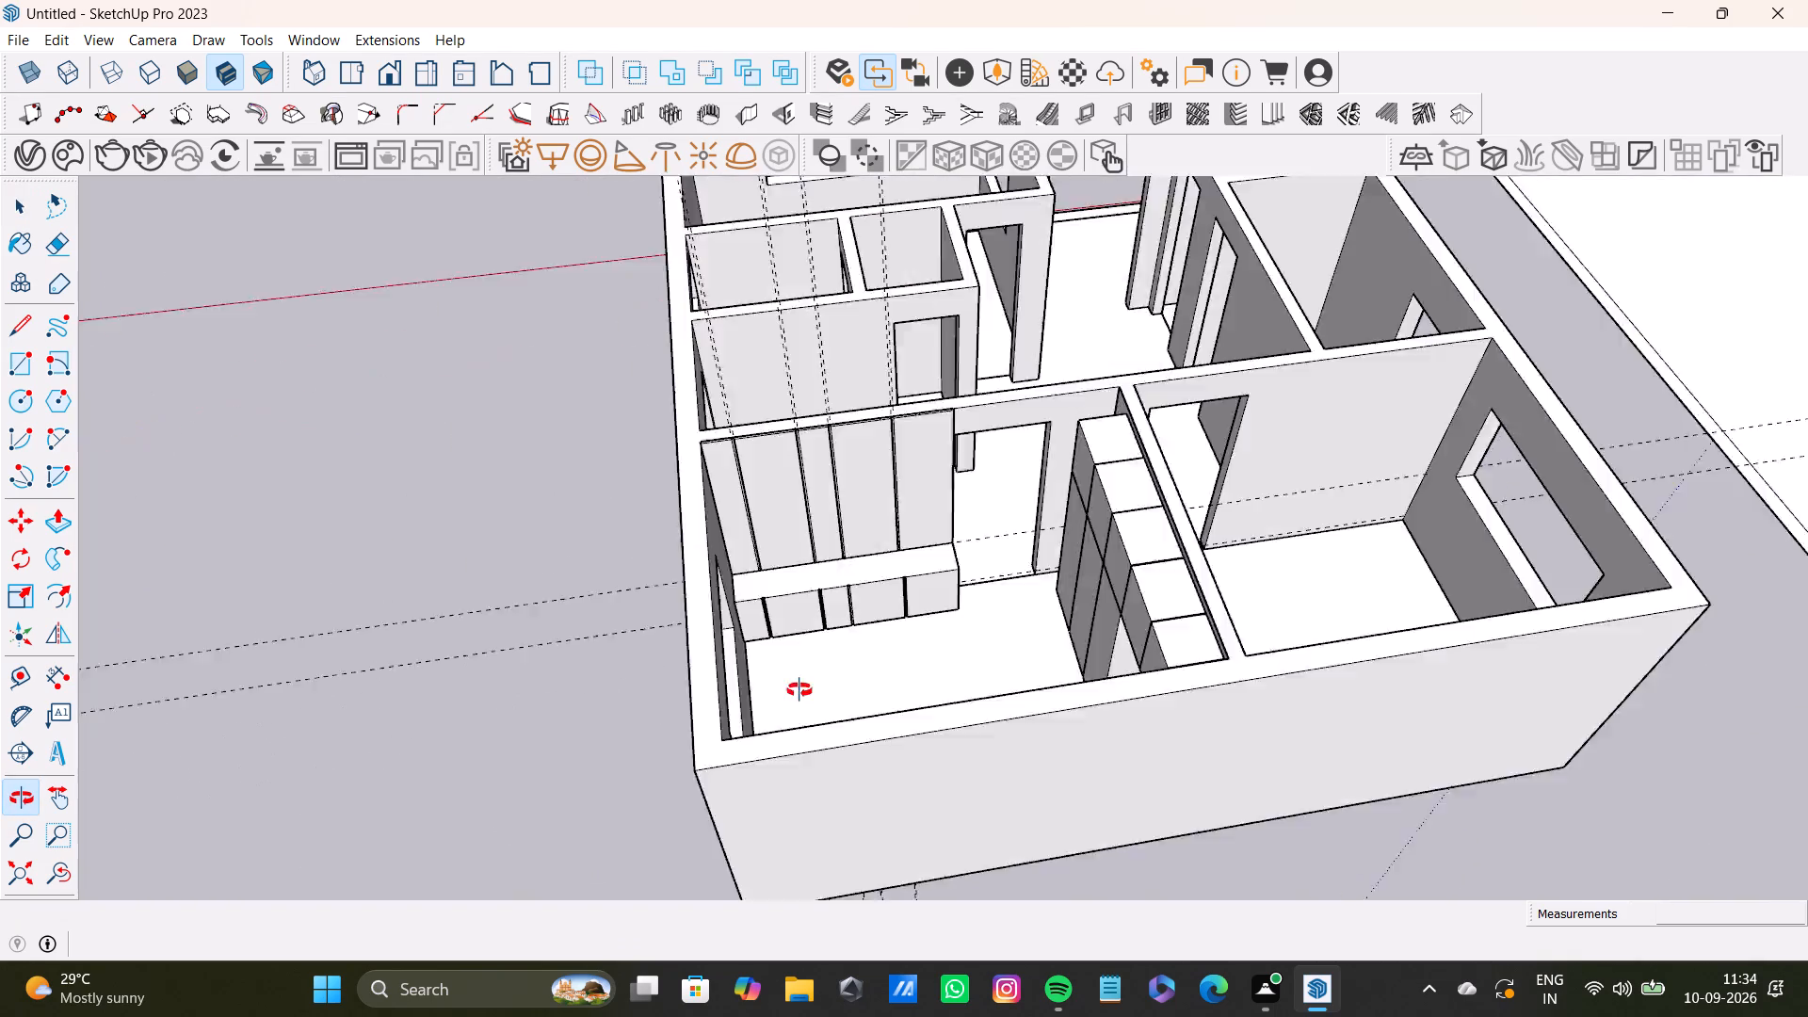
pyautogui.keyDown('shift'); pyautogui.moveTo(799, 690); pyautogui.dragTo(791, 696, button='middle'); pyautogui.keyUp('shift')
pyautogui.scroll(4, 850, 504)
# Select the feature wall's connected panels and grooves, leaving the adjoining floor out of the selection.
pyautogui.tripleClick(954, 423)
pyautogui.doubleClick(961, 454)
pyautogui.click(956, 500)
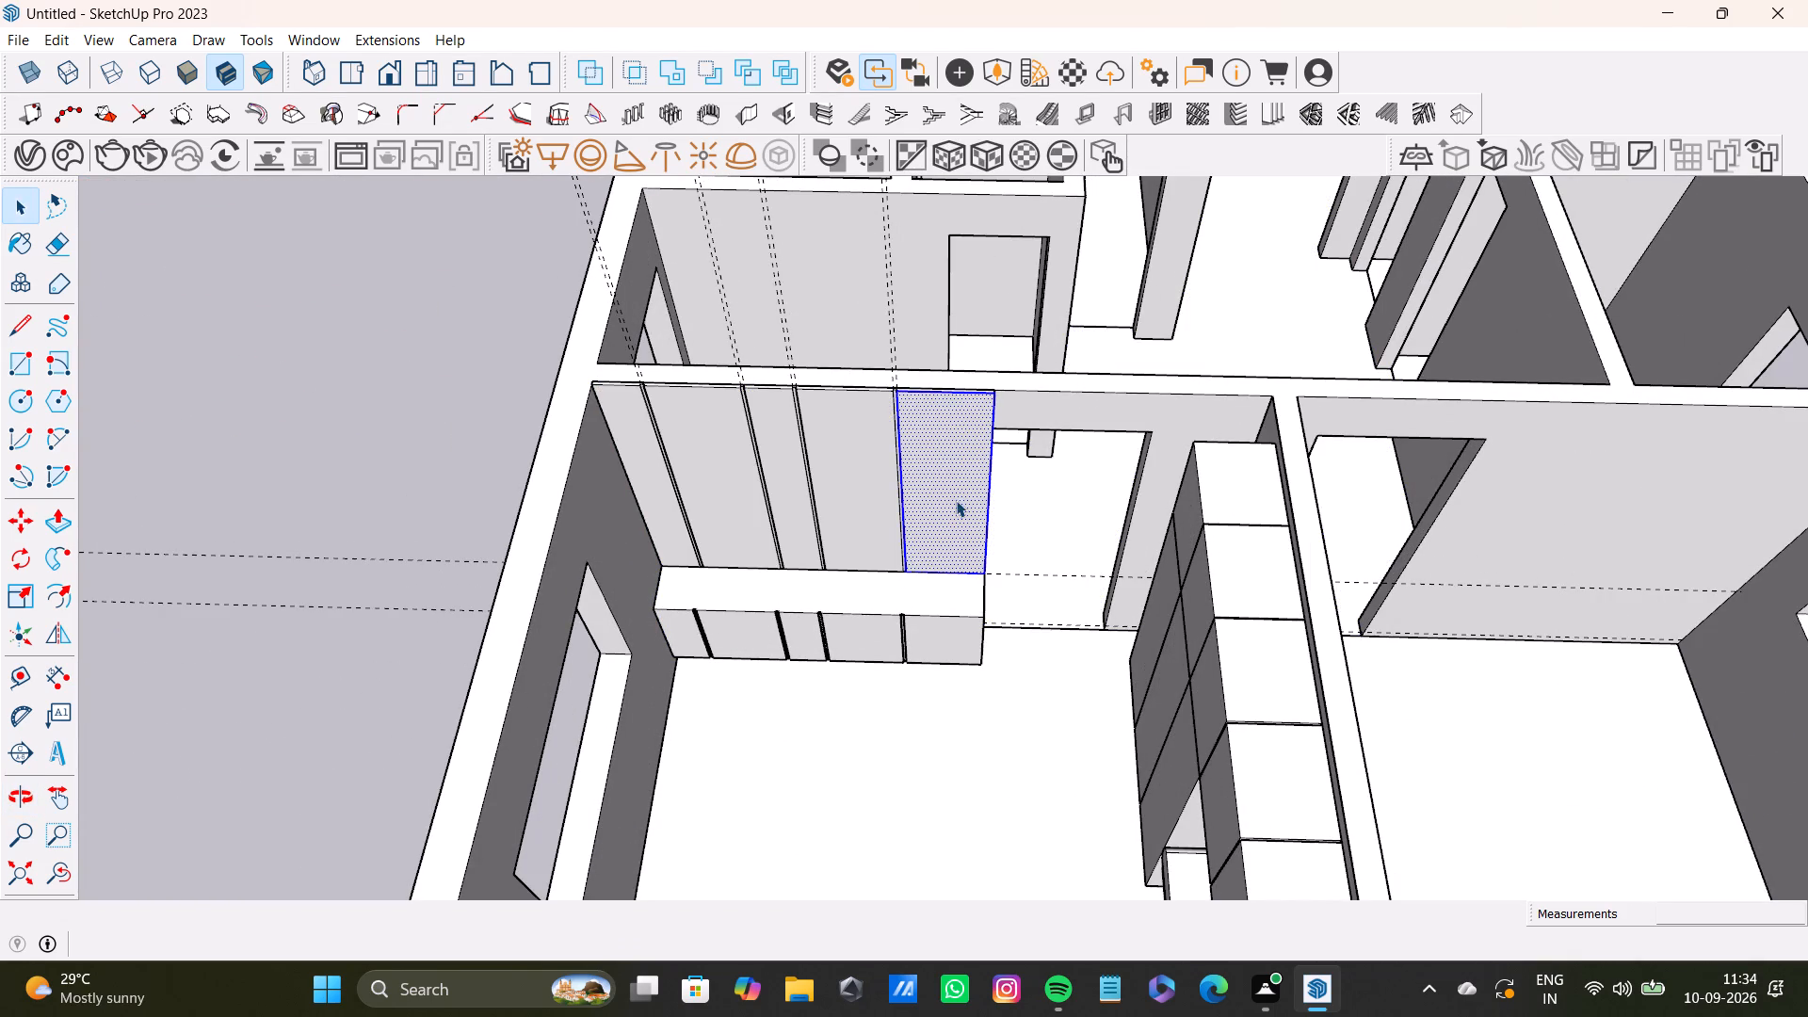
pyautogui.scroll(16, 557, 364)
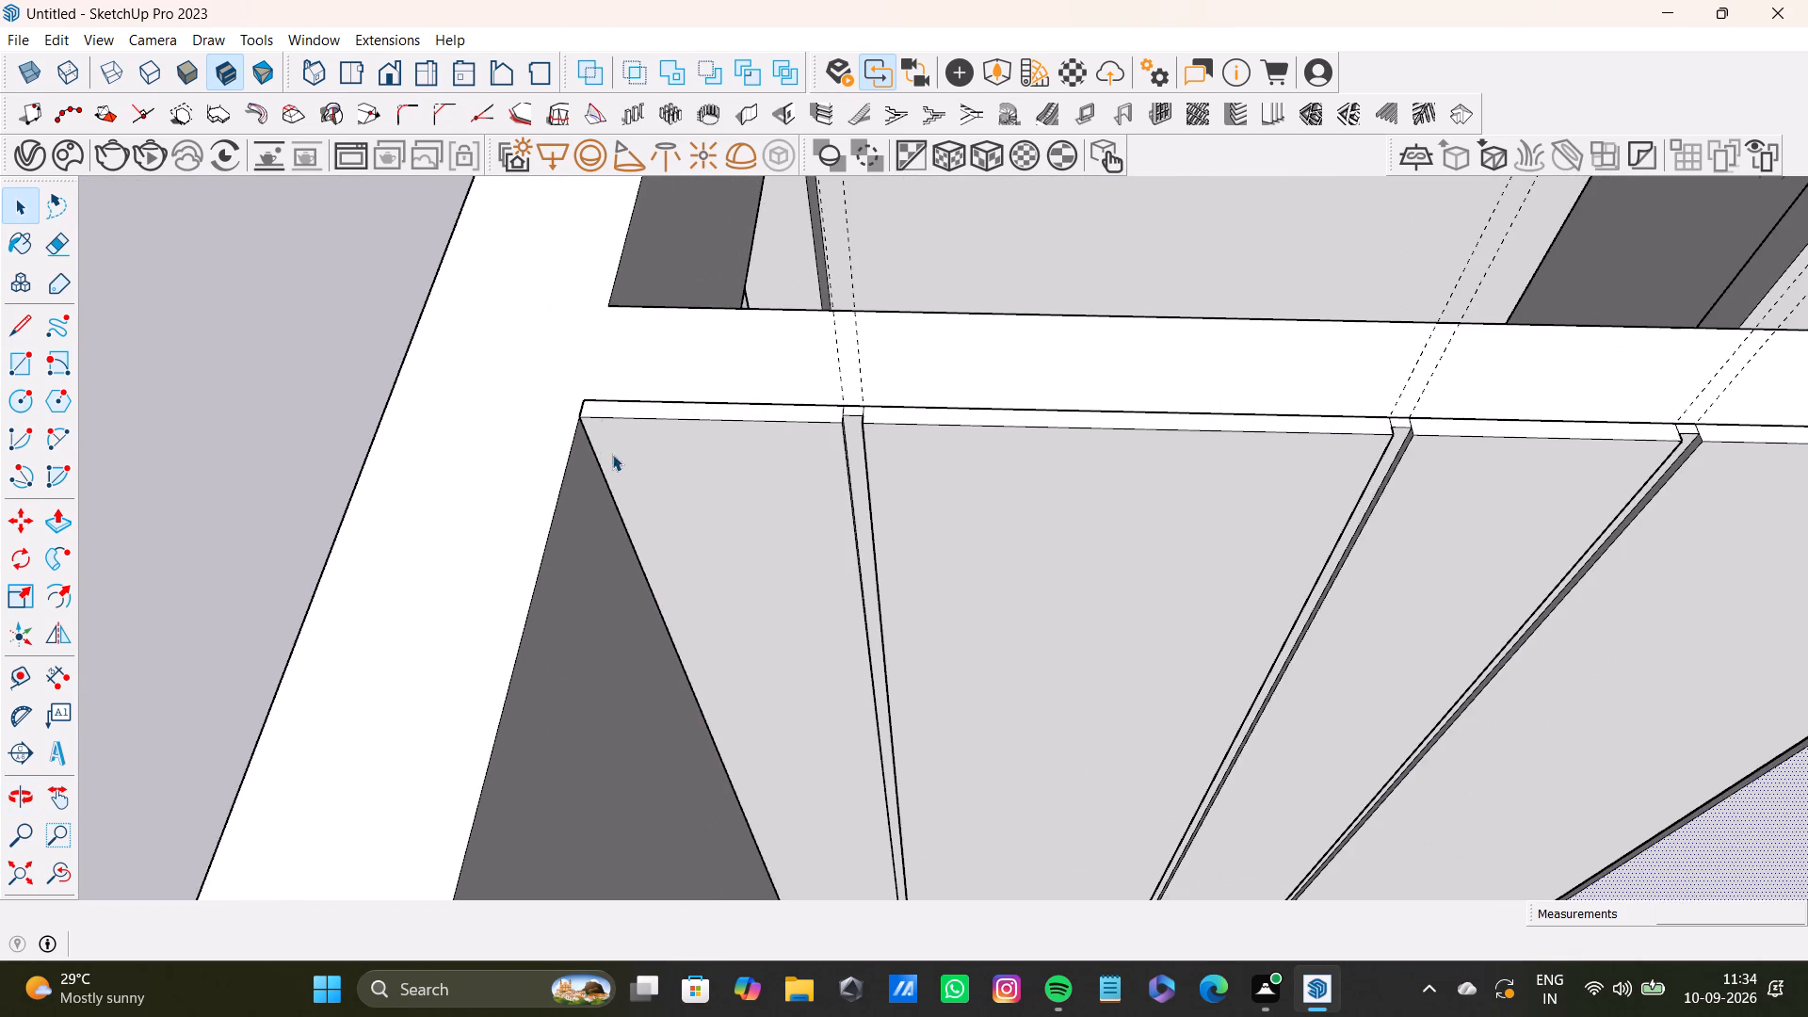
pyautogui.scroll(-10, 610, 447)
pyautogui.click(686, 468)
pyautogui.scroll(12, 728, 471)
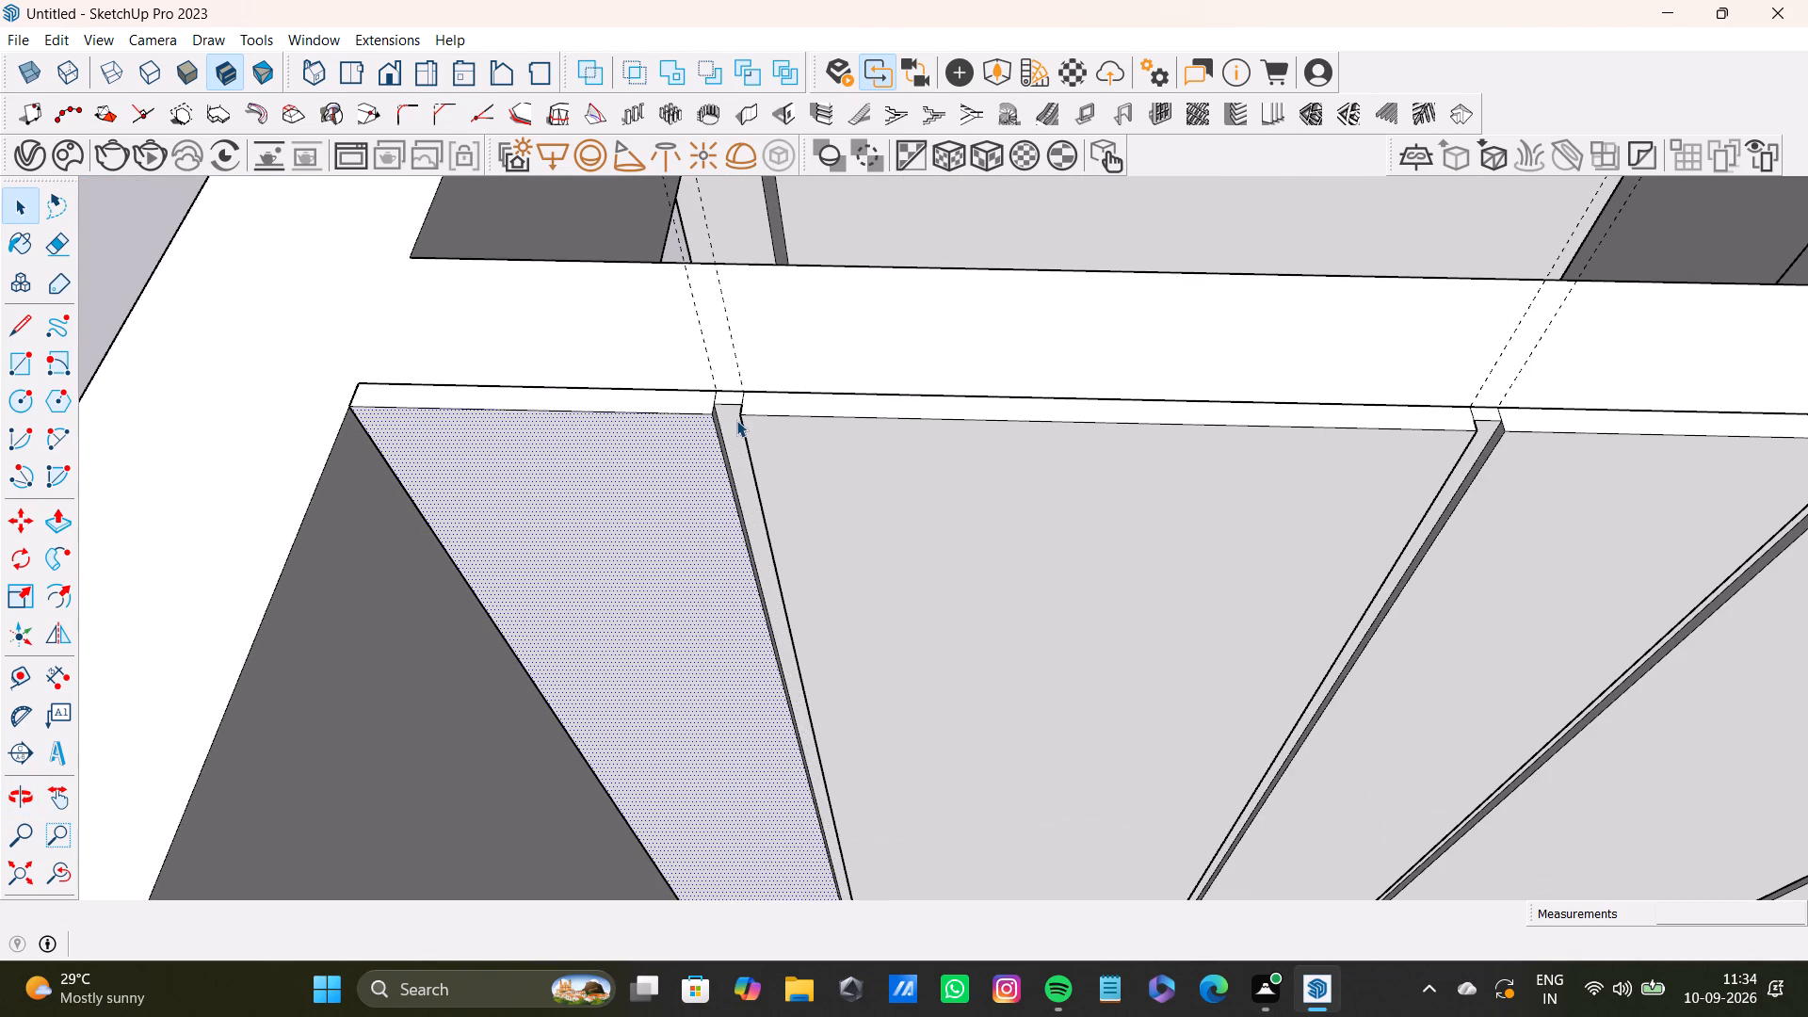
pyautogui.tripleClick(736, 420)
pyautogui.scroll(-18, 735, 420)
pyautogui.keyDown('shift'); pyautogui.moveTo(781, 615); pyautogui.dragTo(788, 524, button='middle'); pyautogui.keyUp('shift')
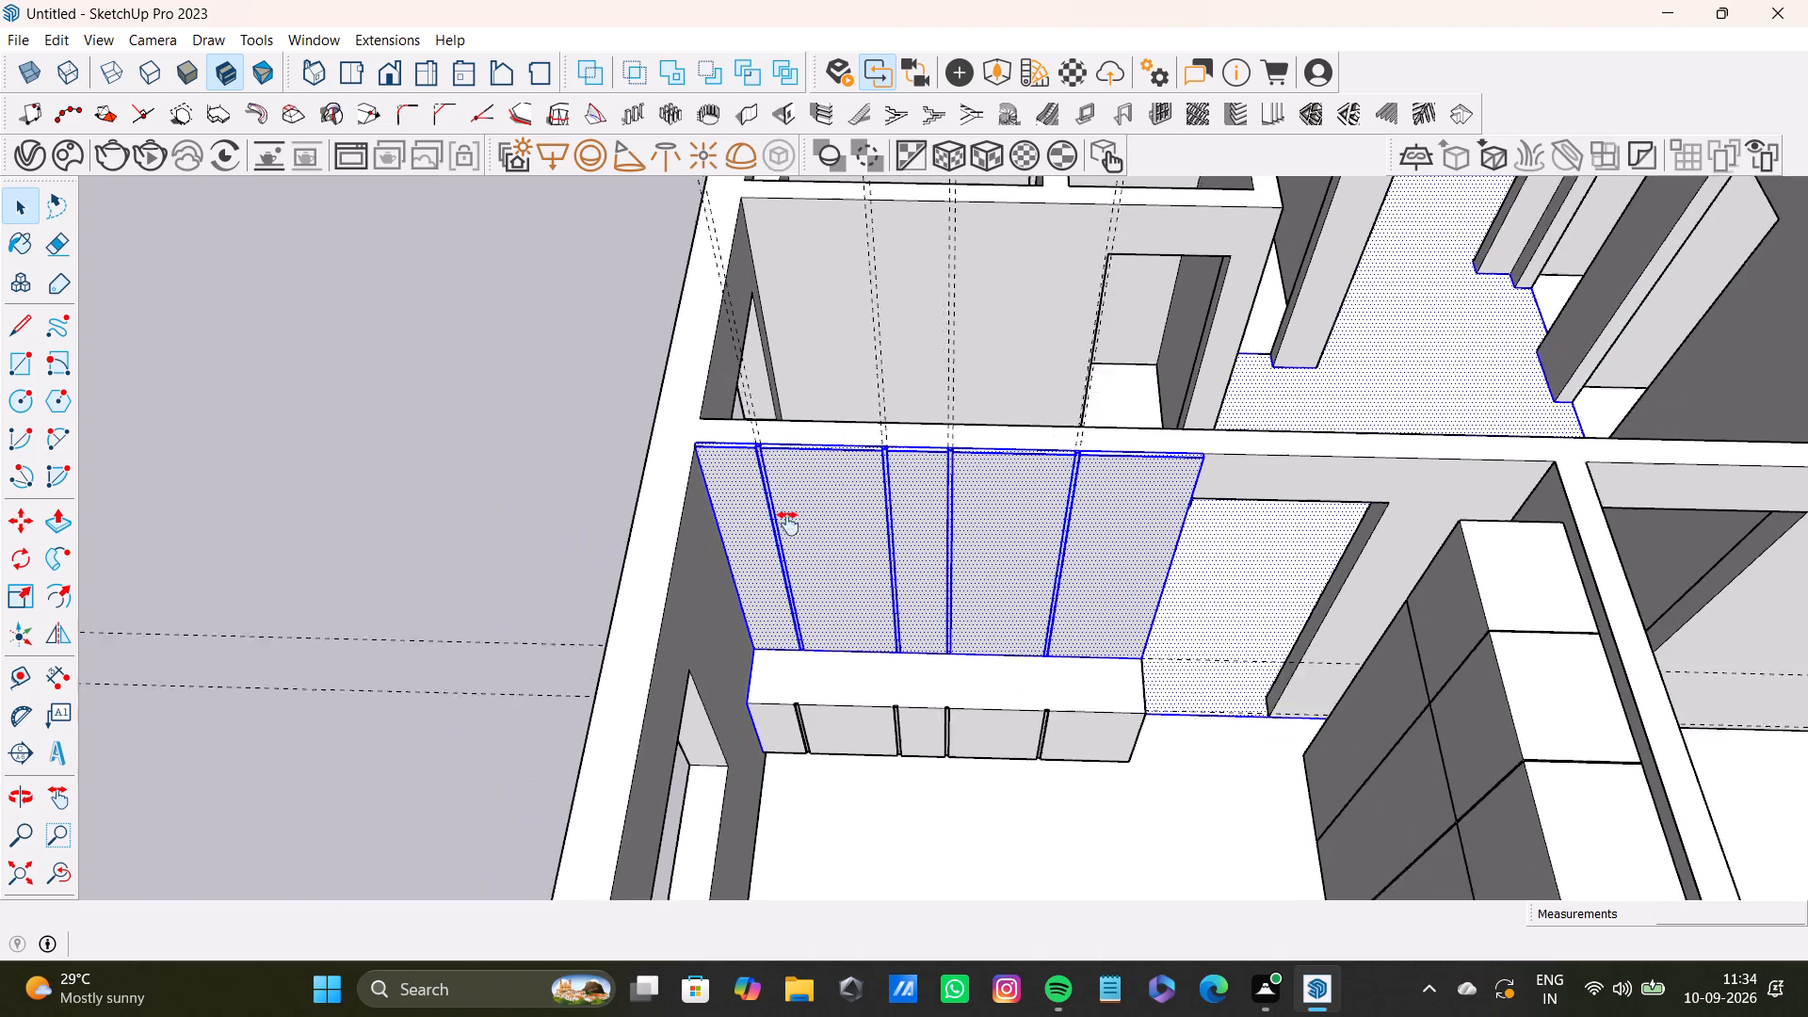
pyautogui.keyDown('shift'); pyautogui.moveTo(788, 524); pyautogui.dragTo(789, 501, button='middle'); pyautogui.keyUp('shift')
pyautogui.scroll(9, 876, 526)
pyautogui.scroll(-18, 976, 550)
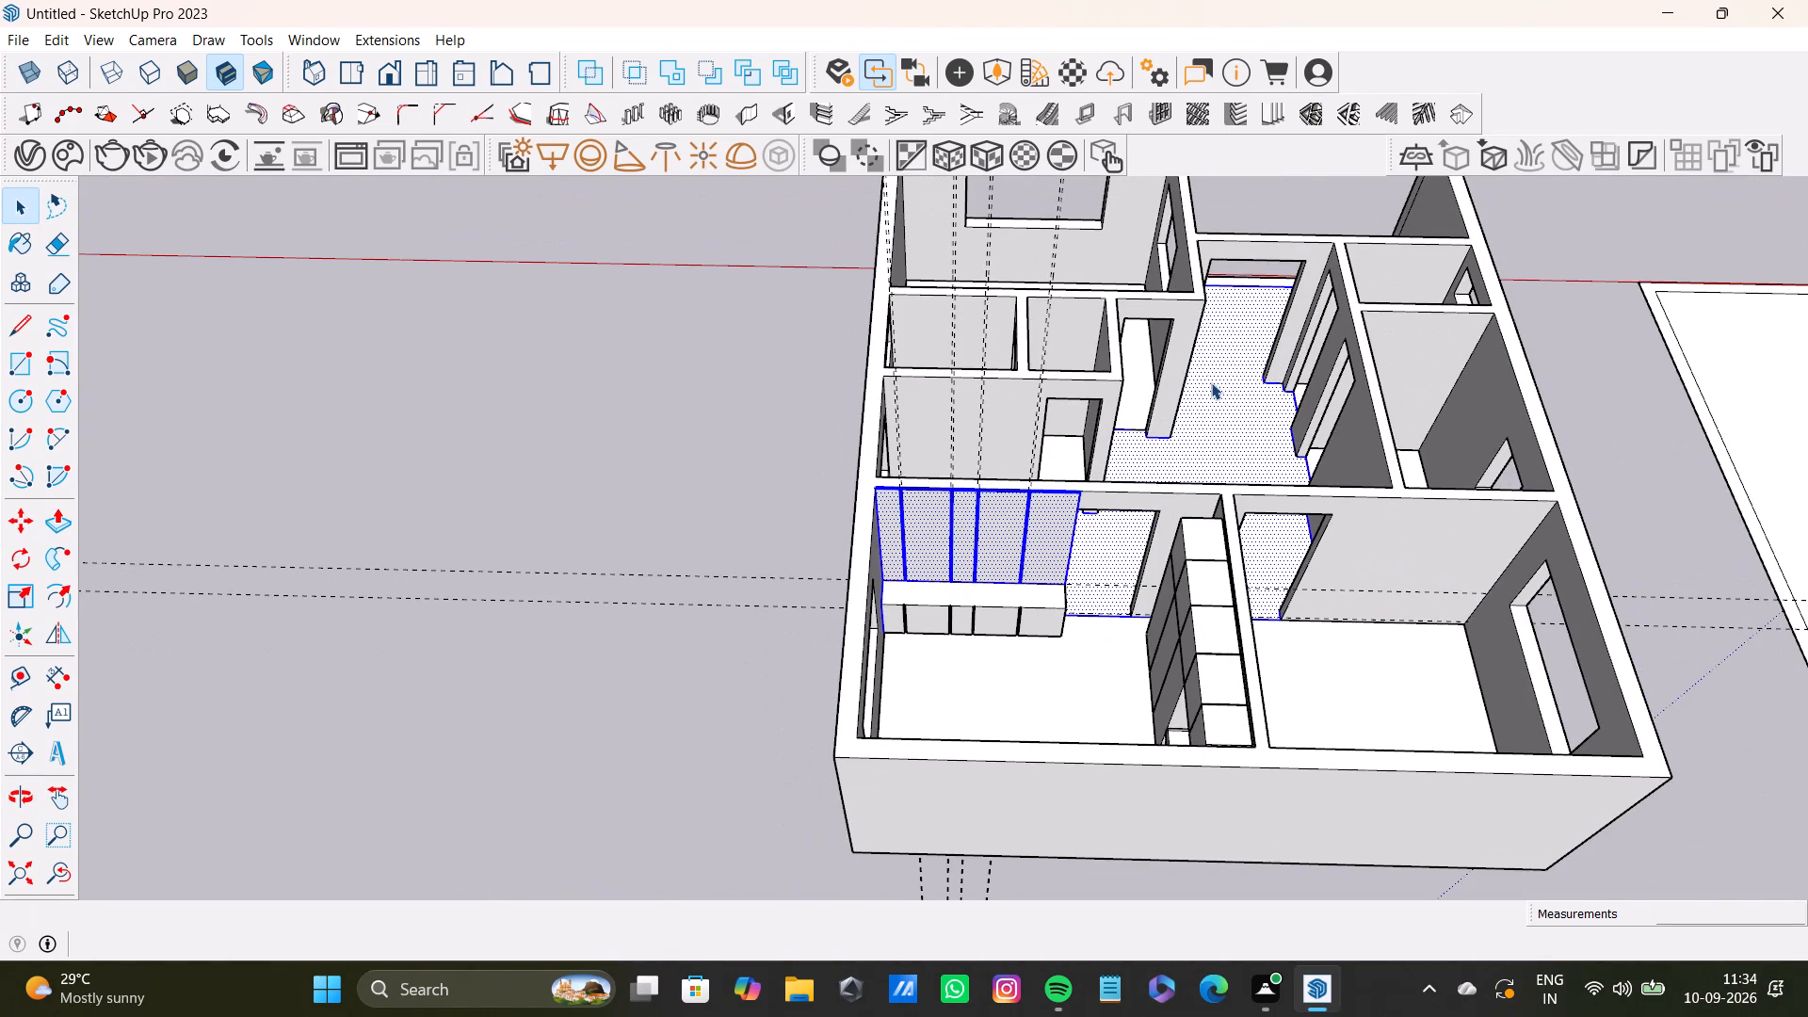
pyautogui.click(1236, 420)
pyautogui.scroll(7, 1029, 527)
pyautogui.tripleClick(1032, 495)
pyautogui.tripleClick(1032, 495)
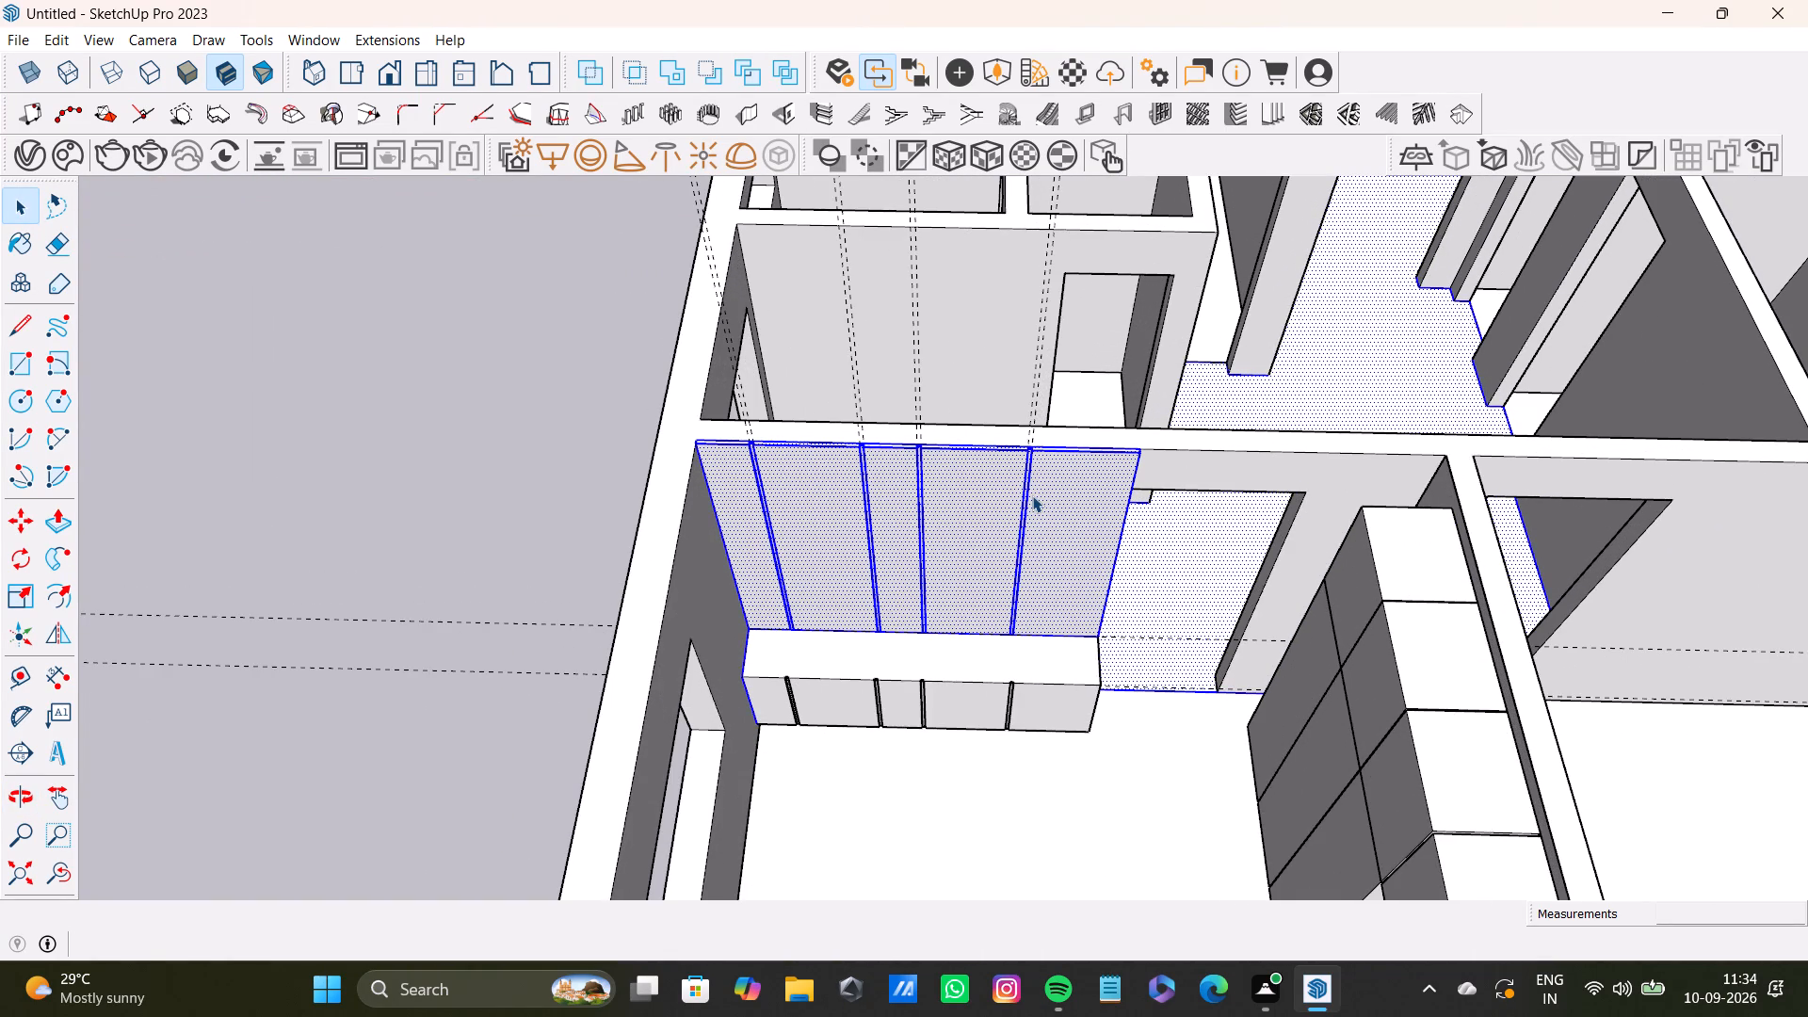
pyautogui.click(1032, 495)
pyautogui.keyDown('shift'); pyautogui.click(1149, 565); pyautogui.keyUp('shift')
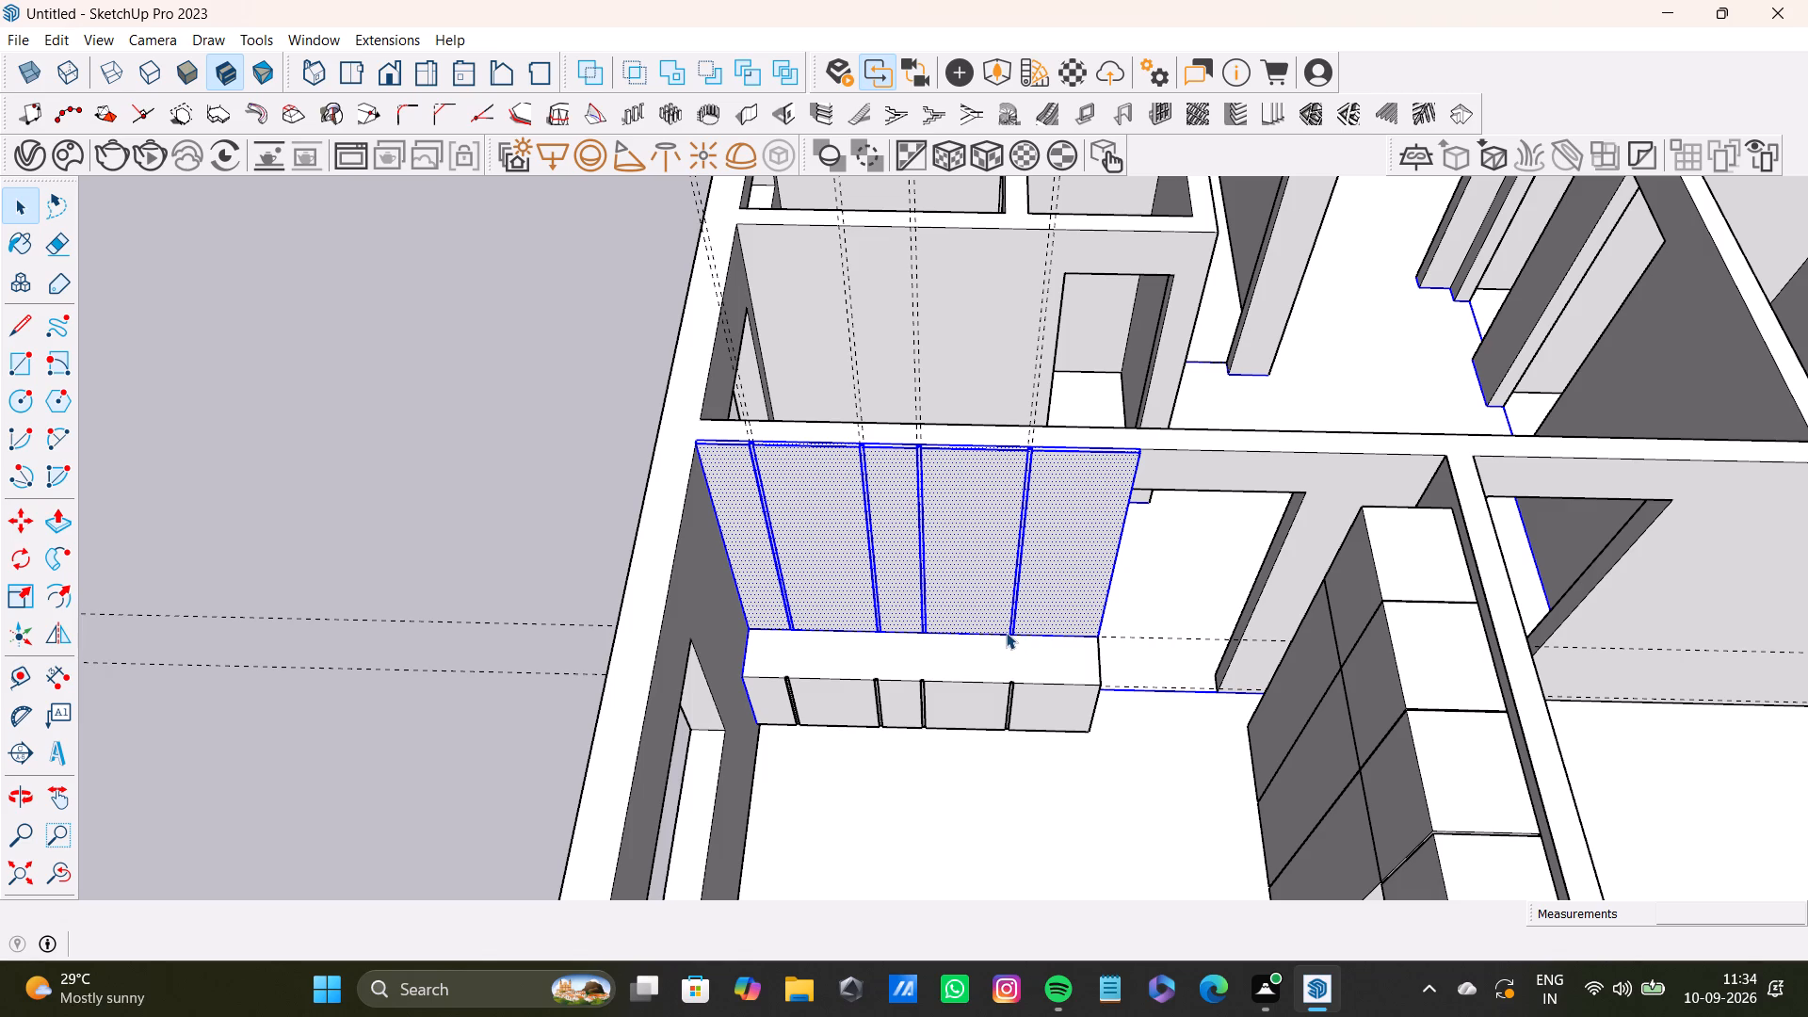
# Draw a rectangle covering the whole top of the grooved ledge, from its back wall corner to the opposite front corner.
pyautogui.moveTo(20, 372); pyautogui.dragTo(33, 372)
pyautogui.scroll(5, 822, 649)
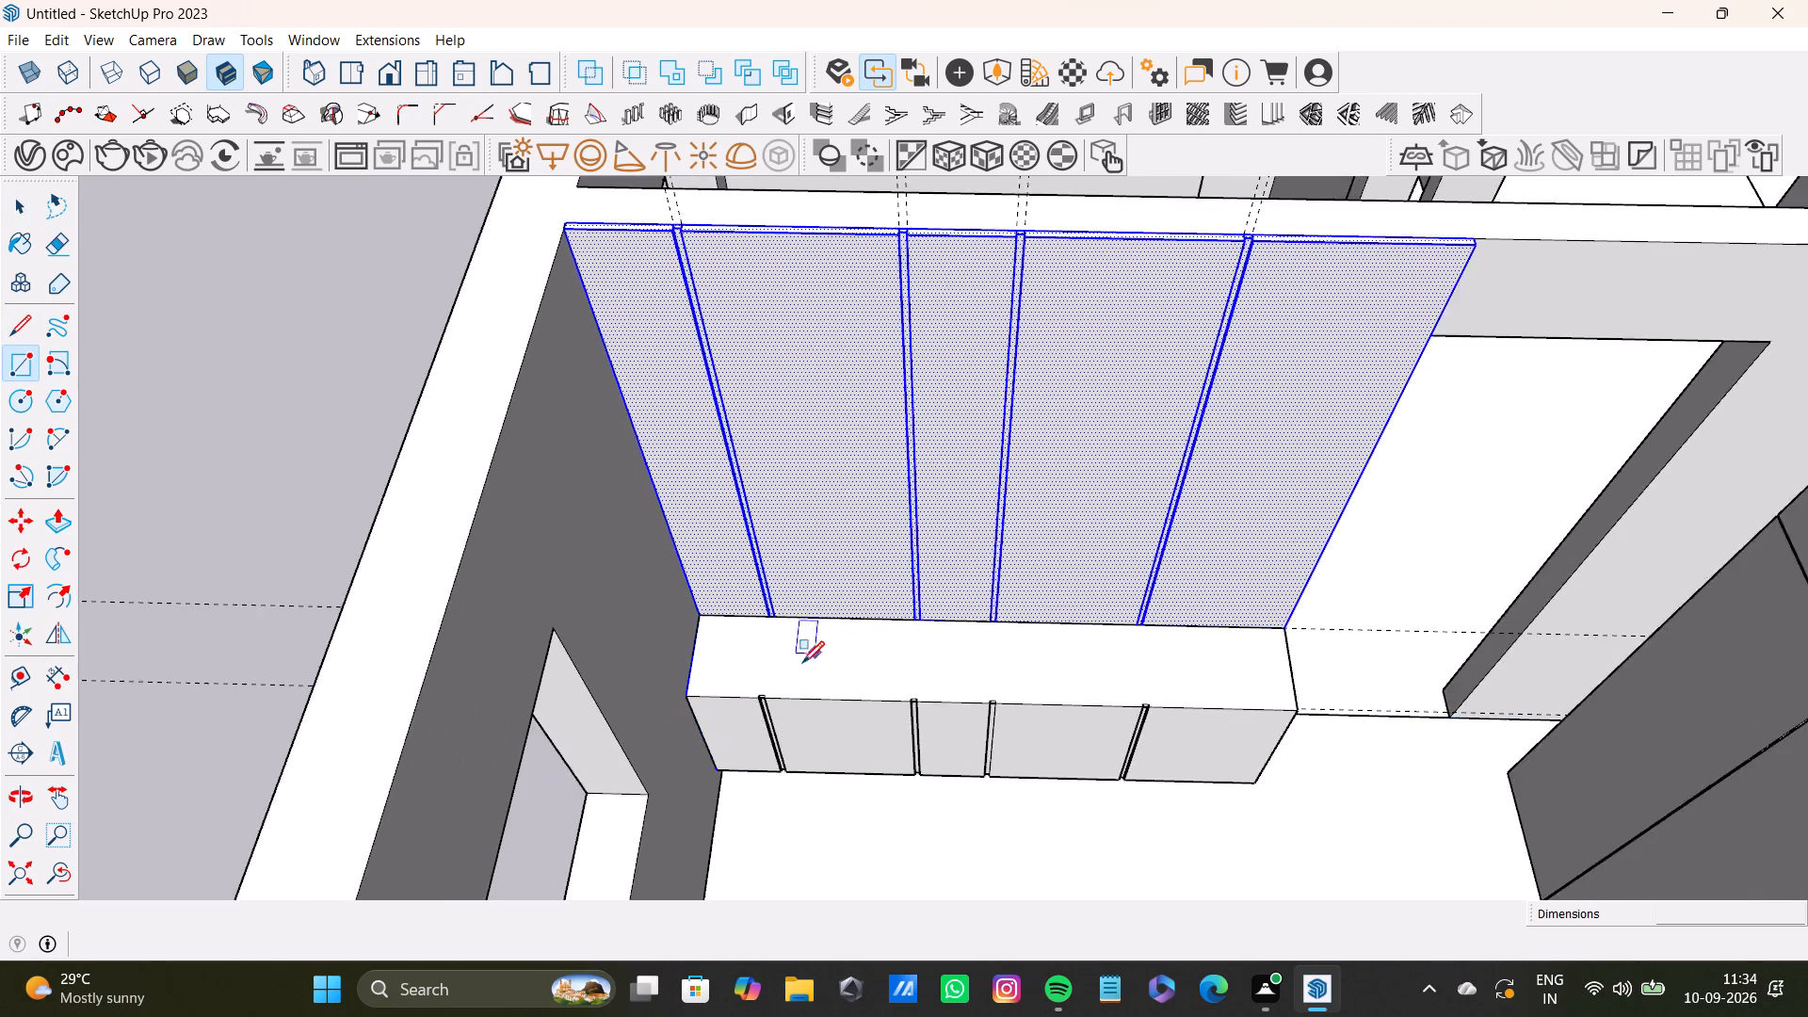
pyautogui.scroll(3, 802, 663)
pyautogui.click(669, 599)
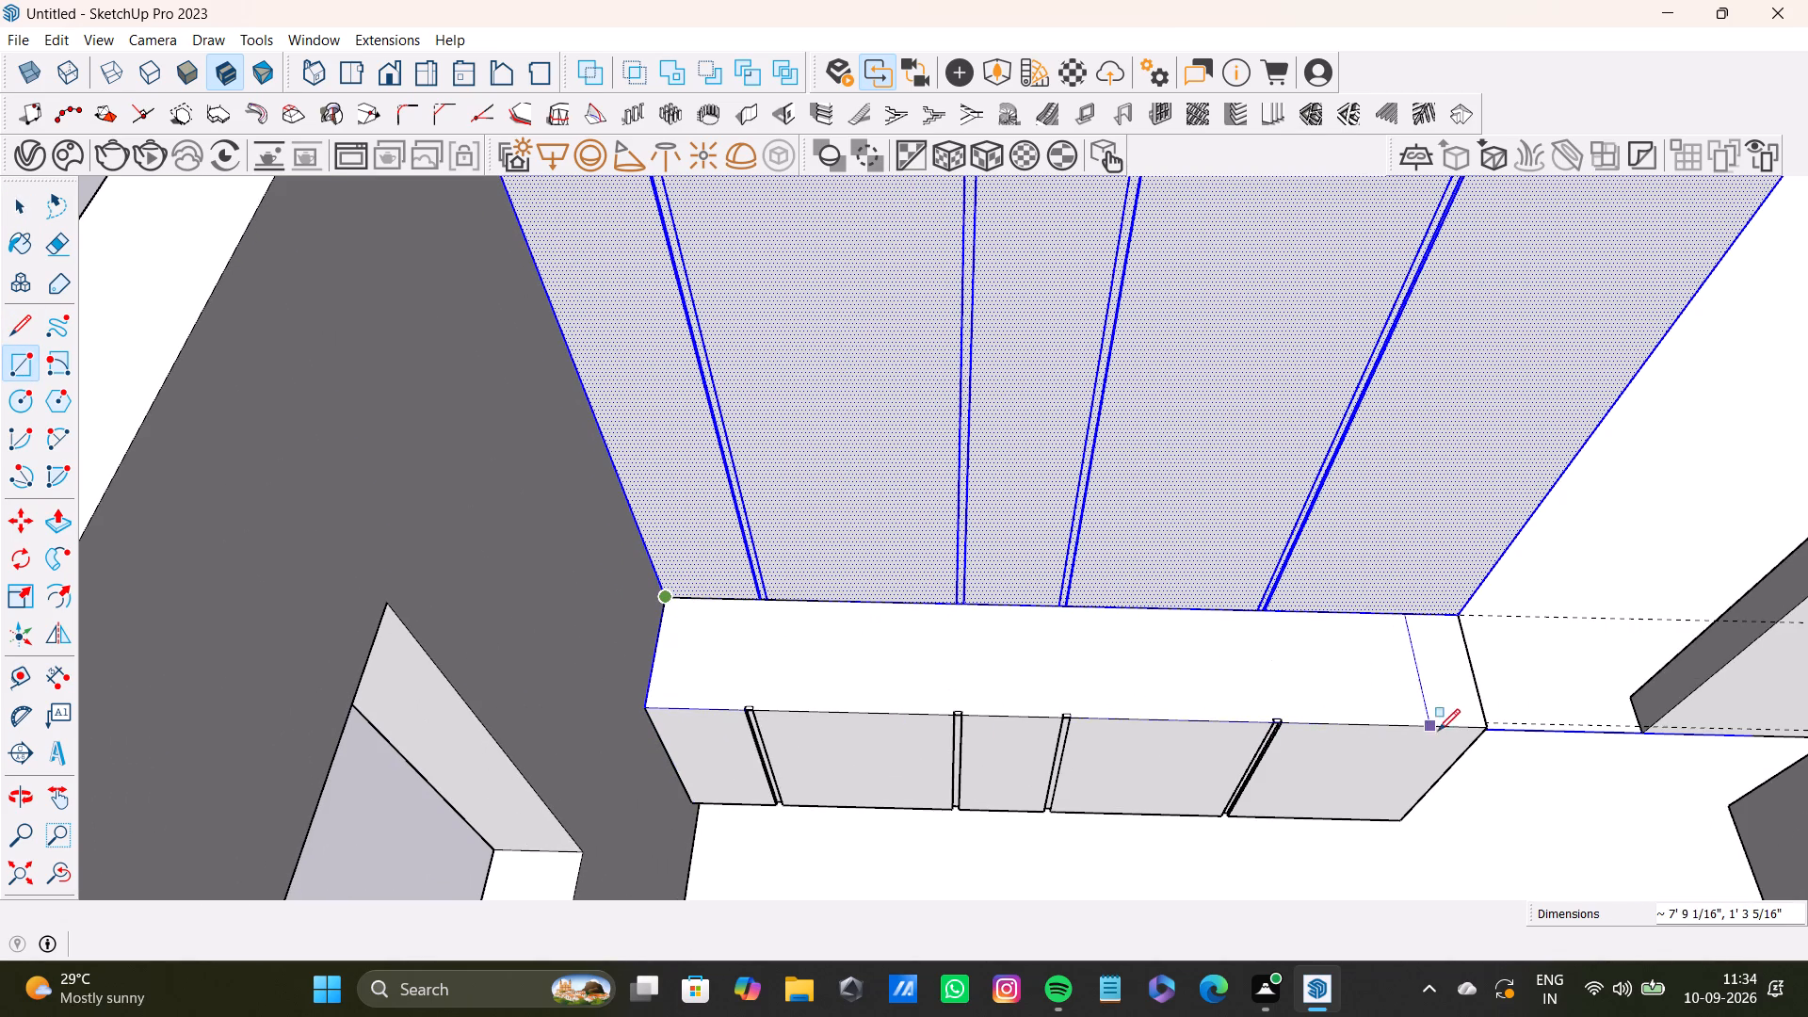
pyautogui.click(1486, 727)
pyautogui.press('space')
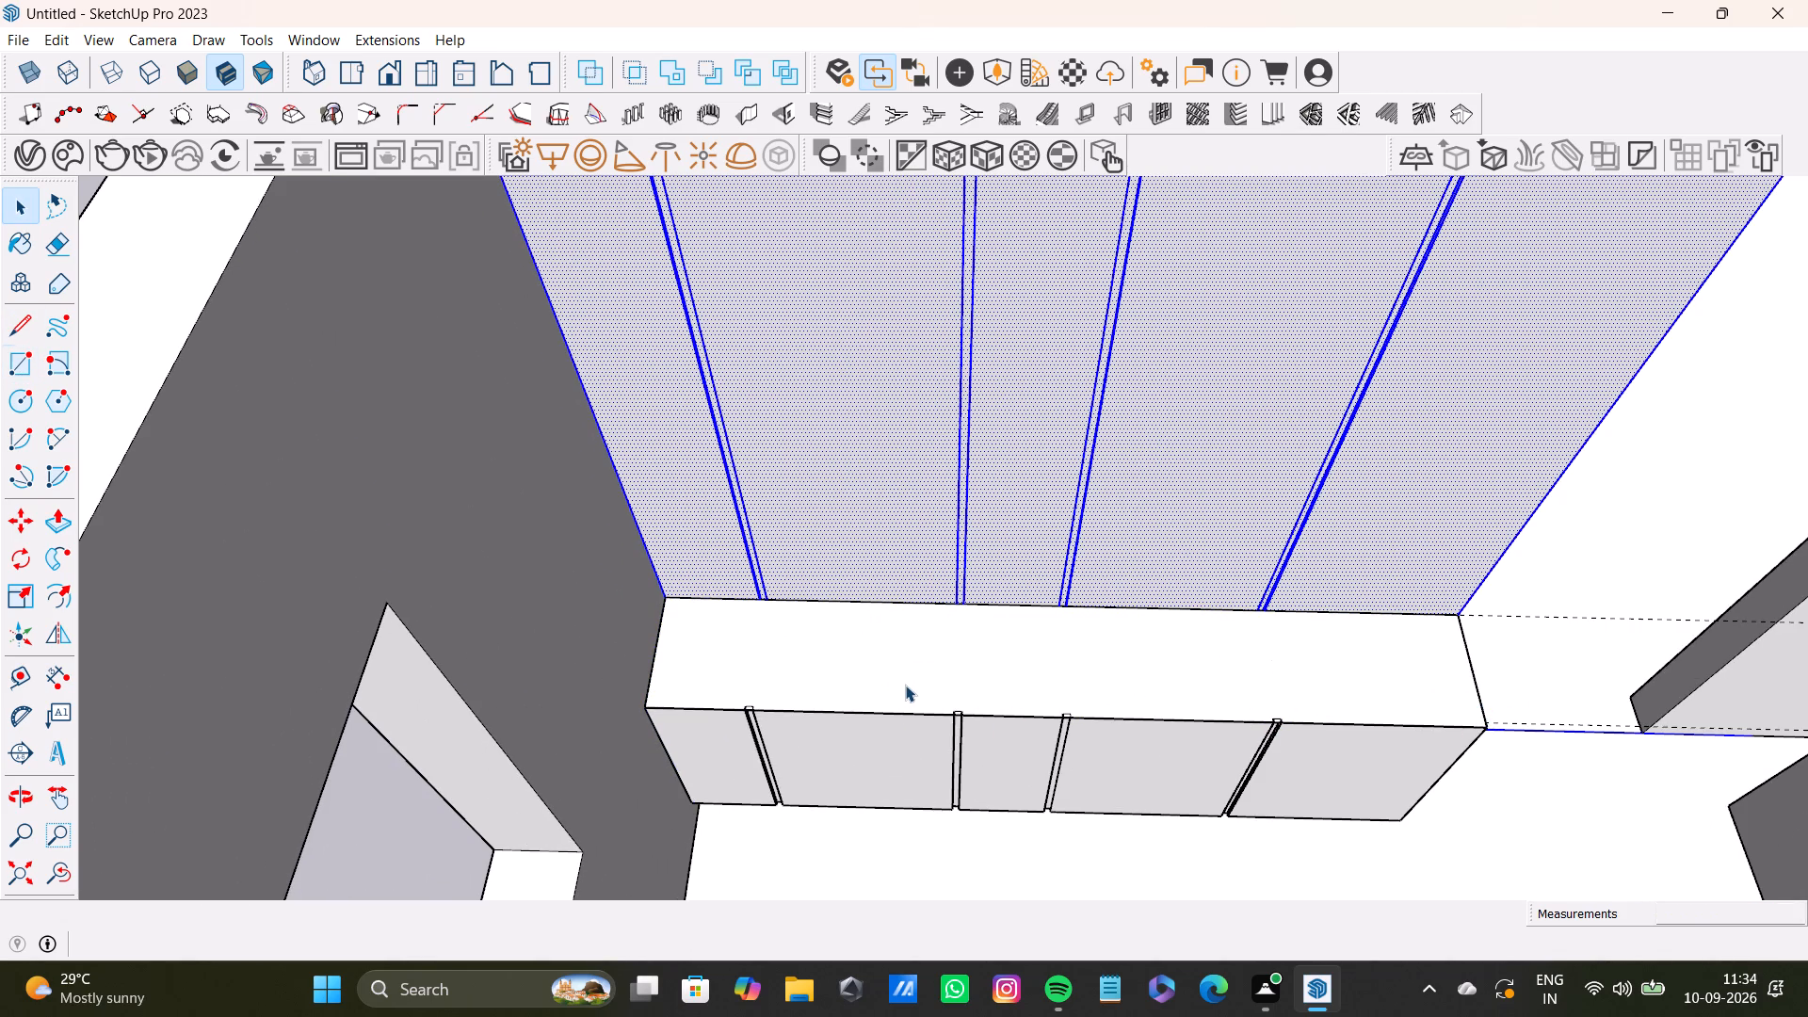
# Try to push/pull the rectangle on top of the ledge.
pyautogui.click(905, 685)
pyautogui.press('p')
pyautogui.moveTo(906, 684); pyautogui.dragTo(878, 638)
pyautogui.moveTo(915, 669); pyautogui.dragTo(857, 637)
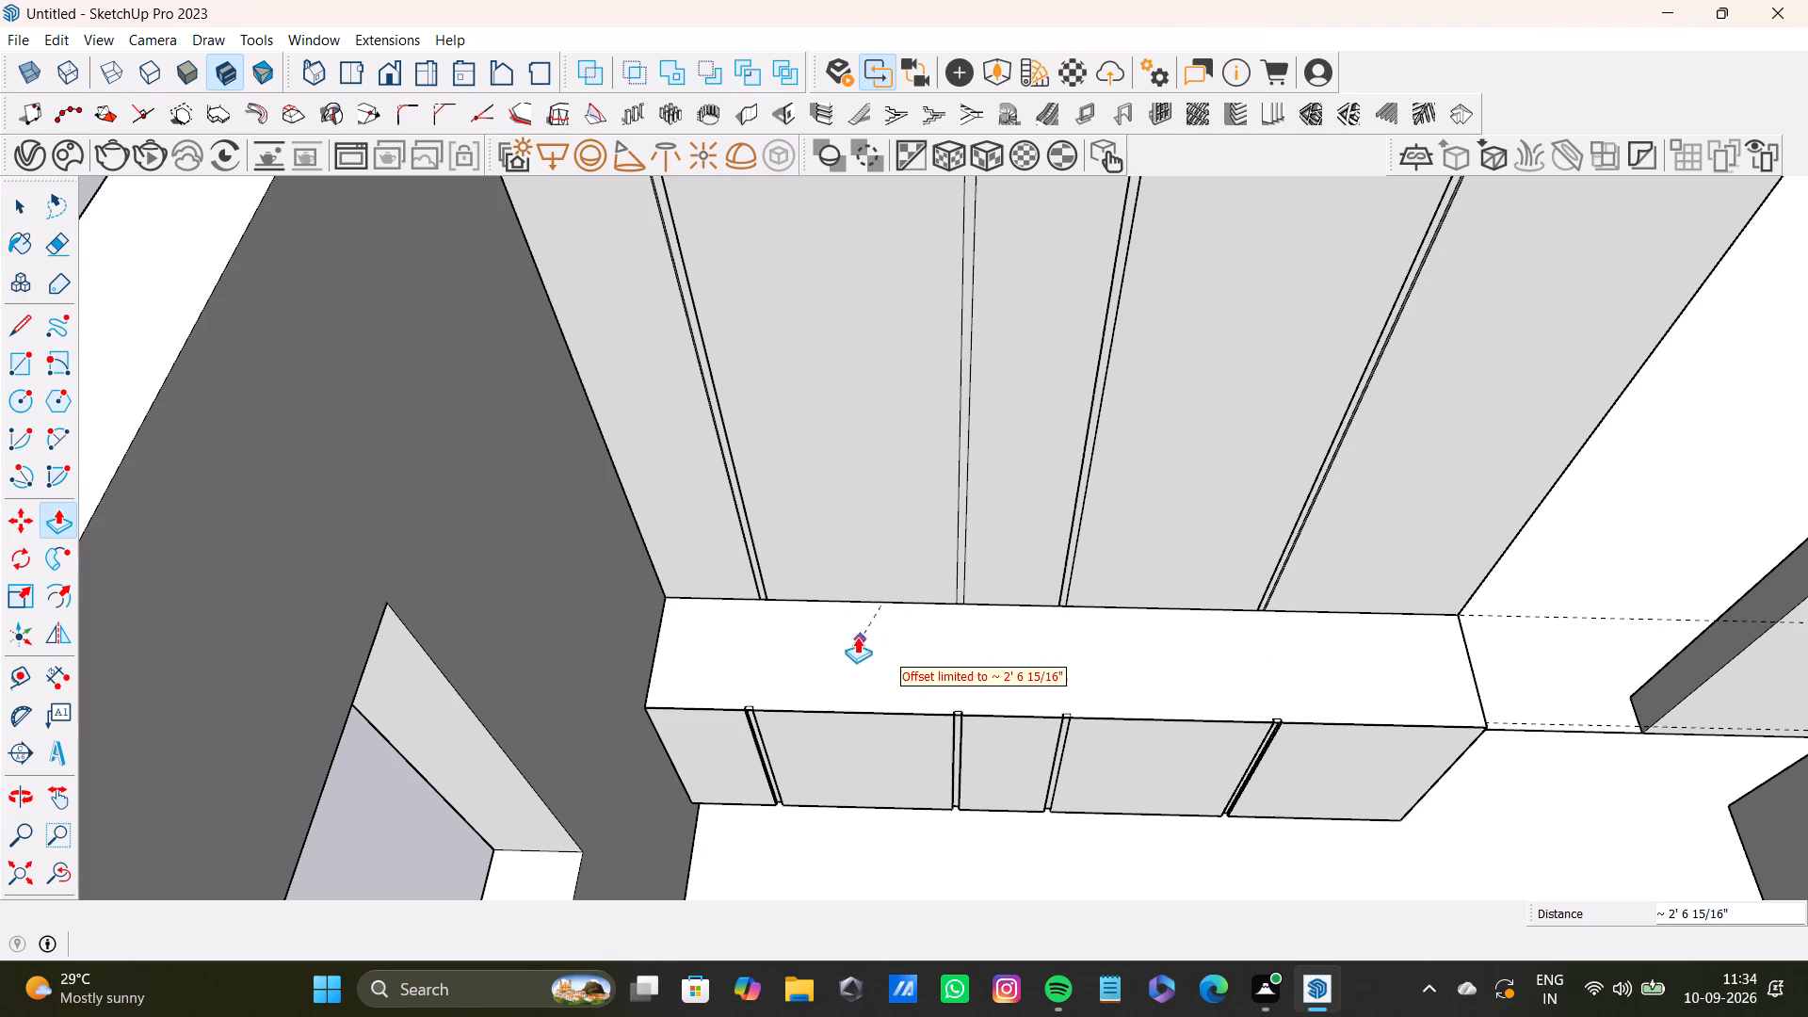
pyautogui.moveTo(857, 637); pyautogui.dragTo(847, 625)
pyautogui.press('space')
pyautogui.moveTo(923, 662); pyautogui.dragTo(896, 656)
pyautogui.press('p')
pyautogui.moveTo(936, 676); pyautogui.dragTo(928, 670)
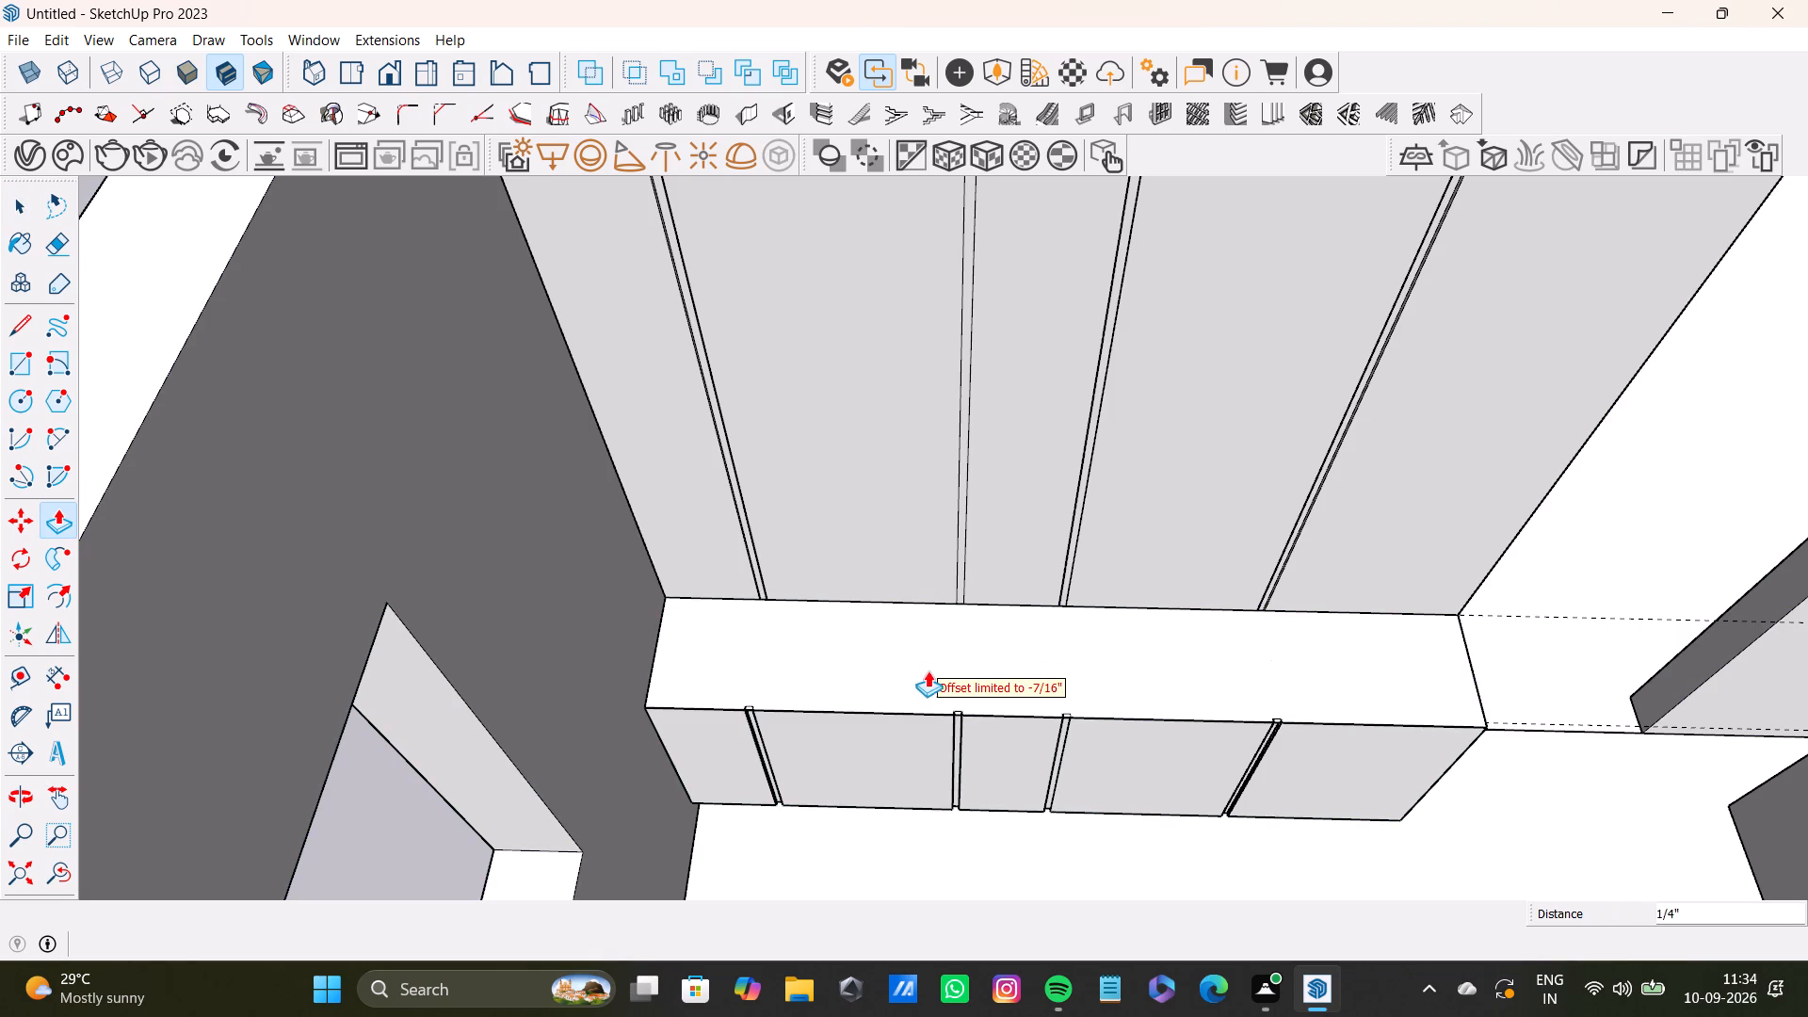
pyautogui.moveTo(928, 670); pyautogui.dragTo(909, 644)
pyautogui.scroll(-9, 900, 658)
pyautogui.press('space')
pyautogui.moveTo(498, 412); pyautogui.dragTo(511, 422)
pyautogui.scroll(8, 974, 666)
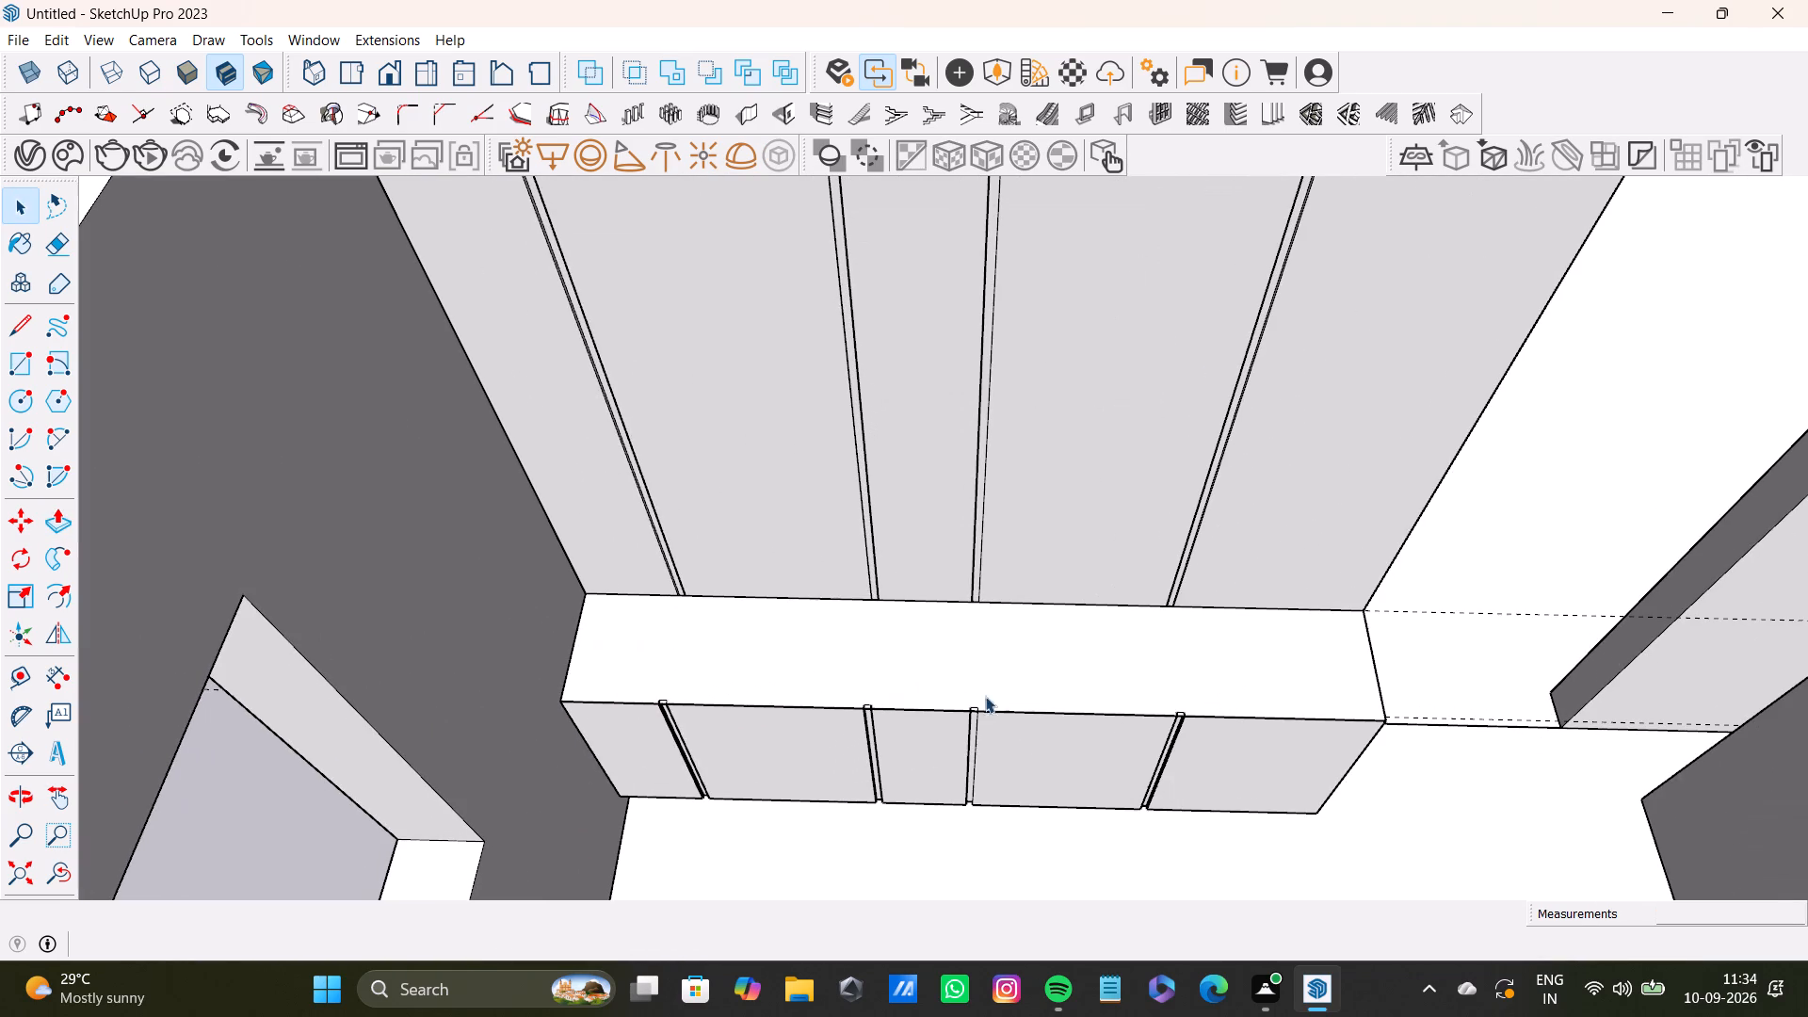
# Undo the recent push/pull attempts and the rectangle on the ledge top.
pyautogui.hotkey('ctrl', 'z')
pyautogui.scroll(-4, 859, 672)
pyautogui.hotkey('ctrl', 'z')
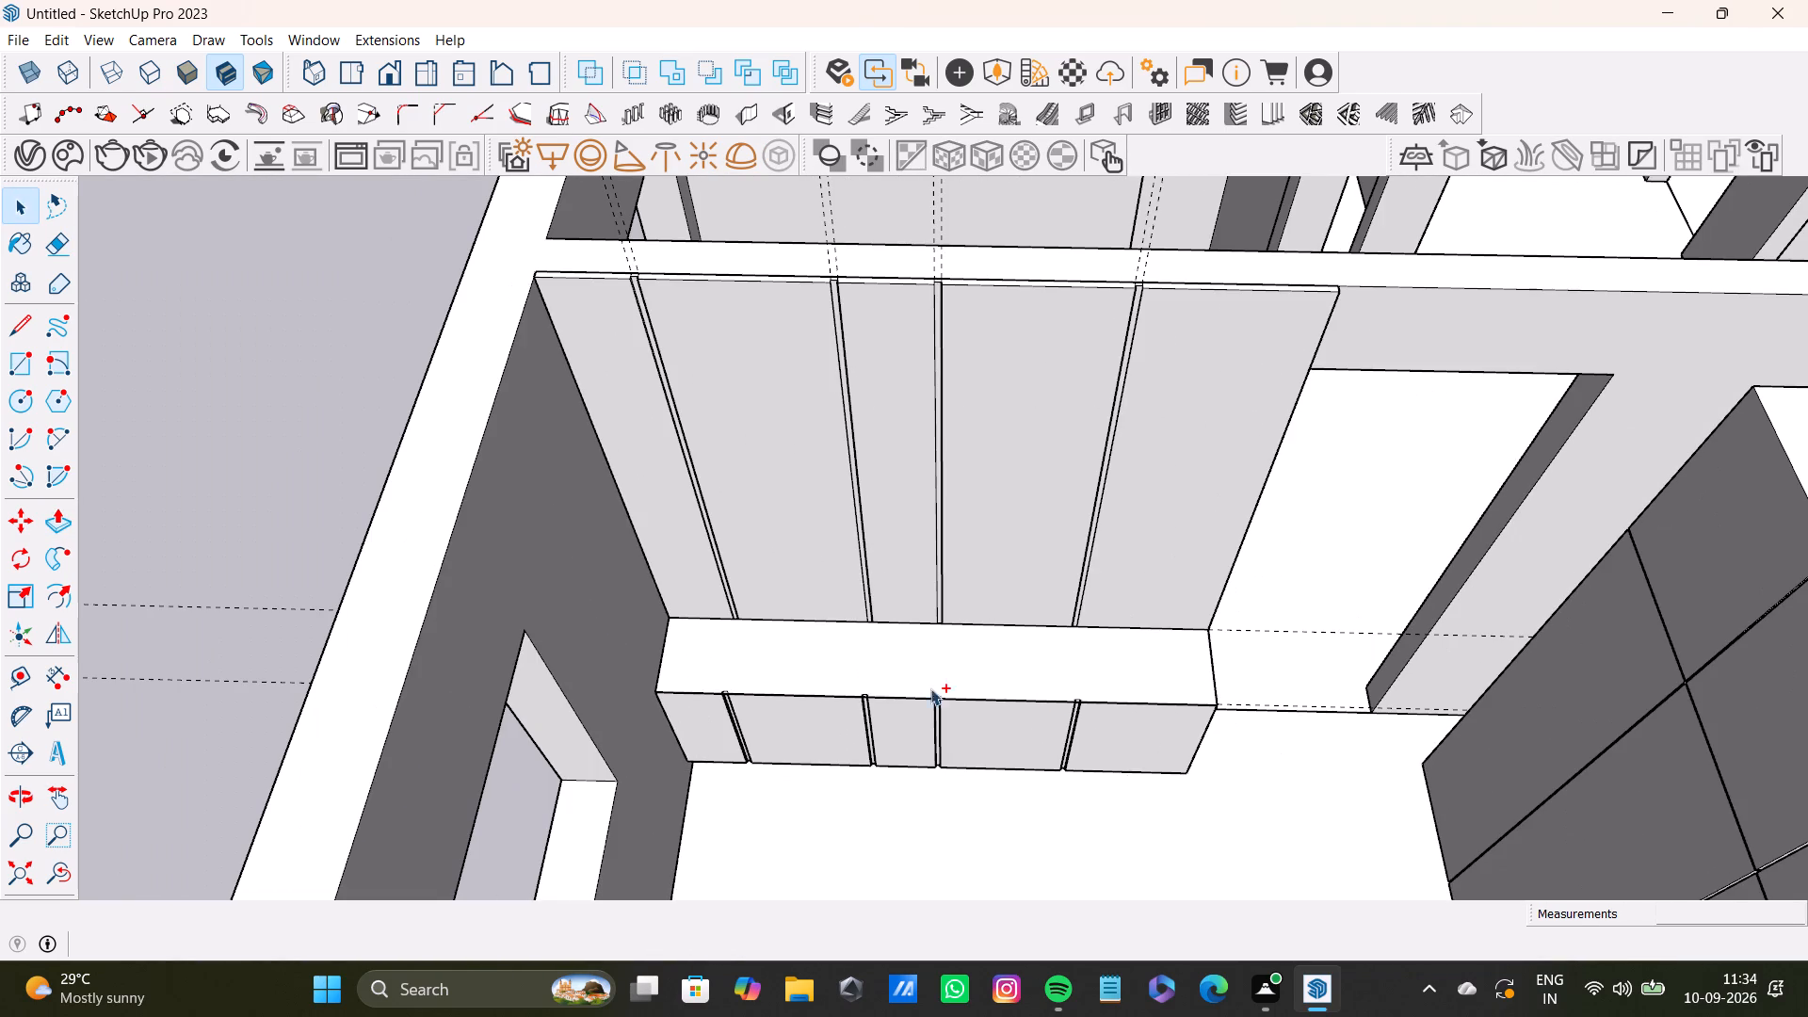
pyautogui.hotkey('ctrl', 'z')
# Open the grooved ledge group for editing and pull its top face up about 1 11/16 inches.
pyautogui.scroll(4, 607, 702)
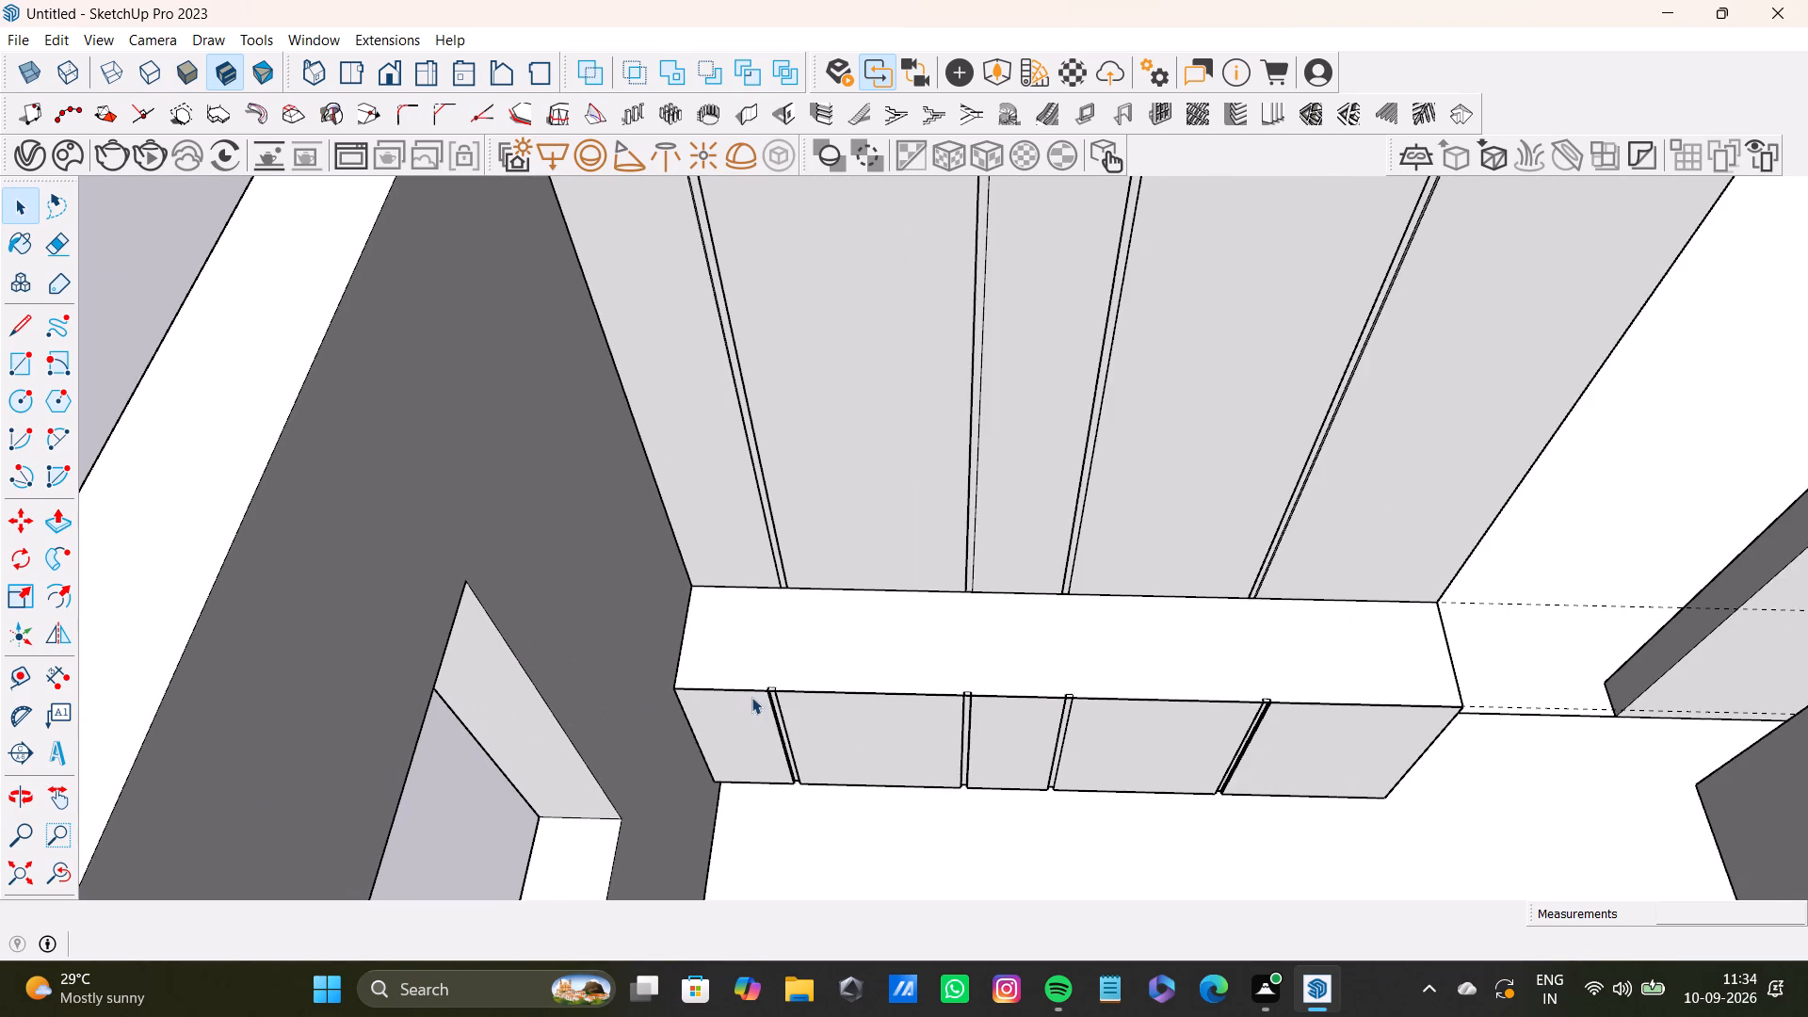
pyautogui.scroll(-4, 736, 703)
pyautogui.scroll(20, 755, 691)
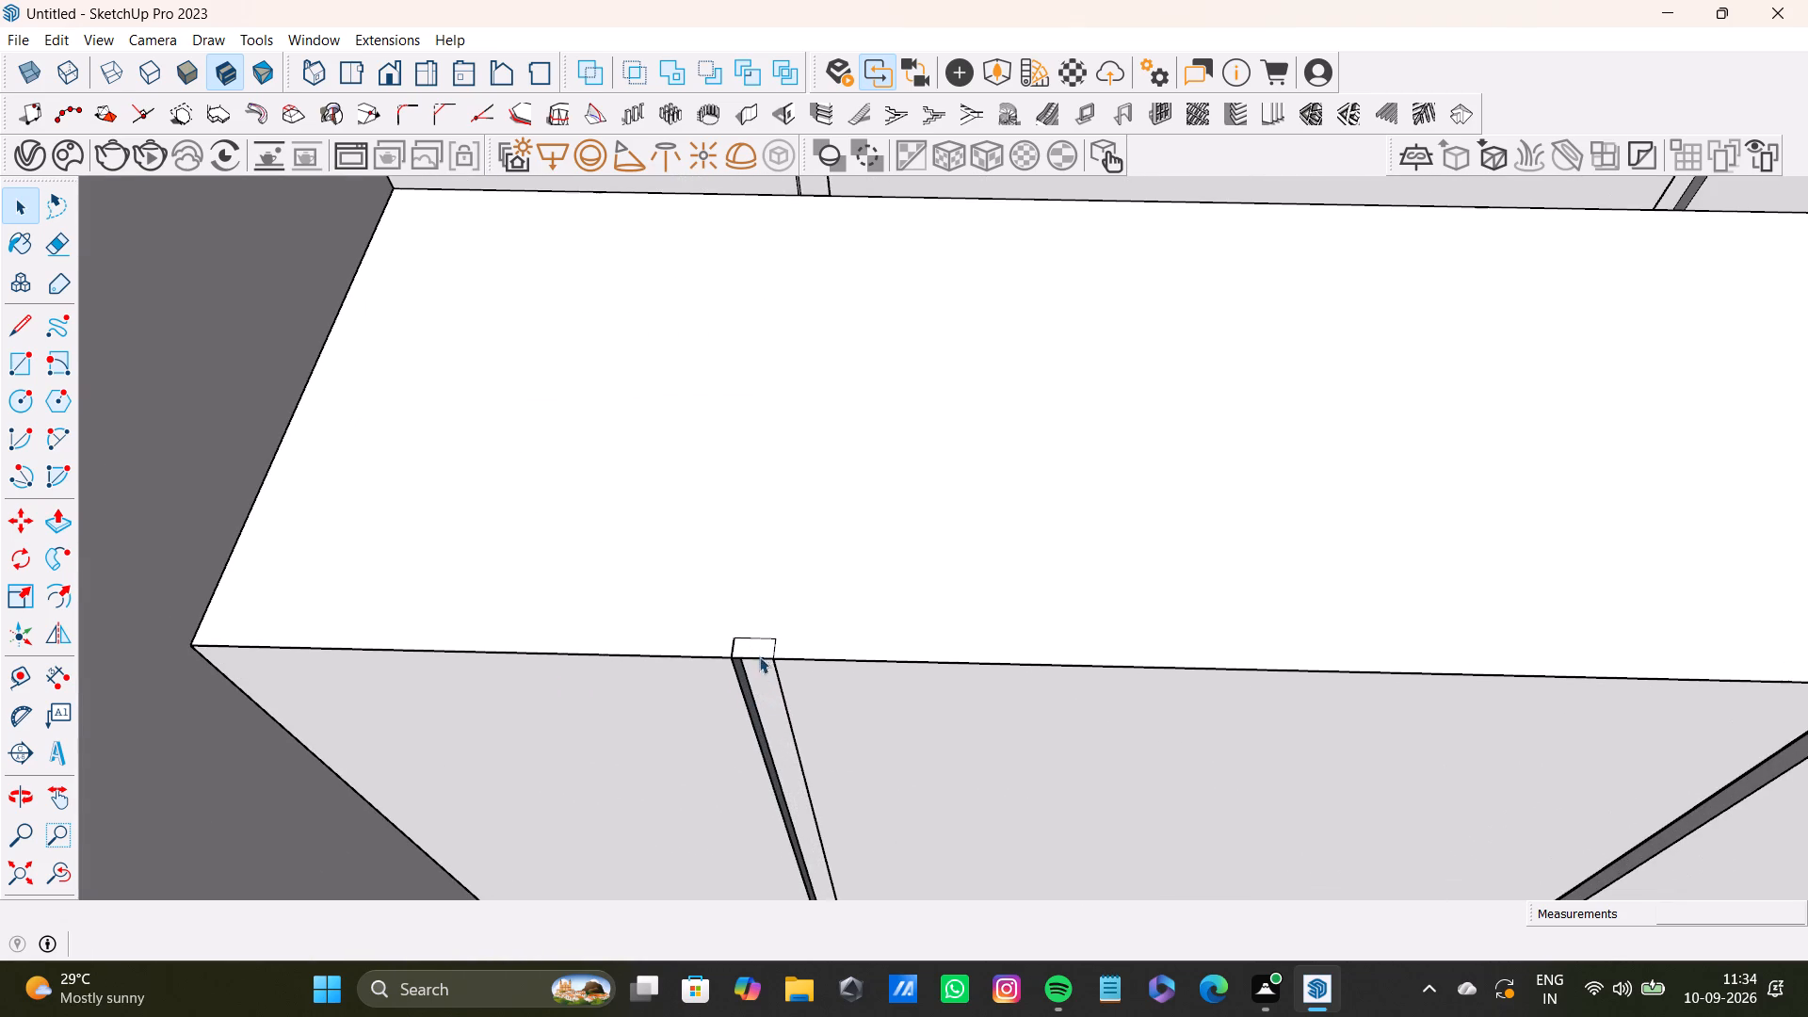
pyautogui.click(765, 649)
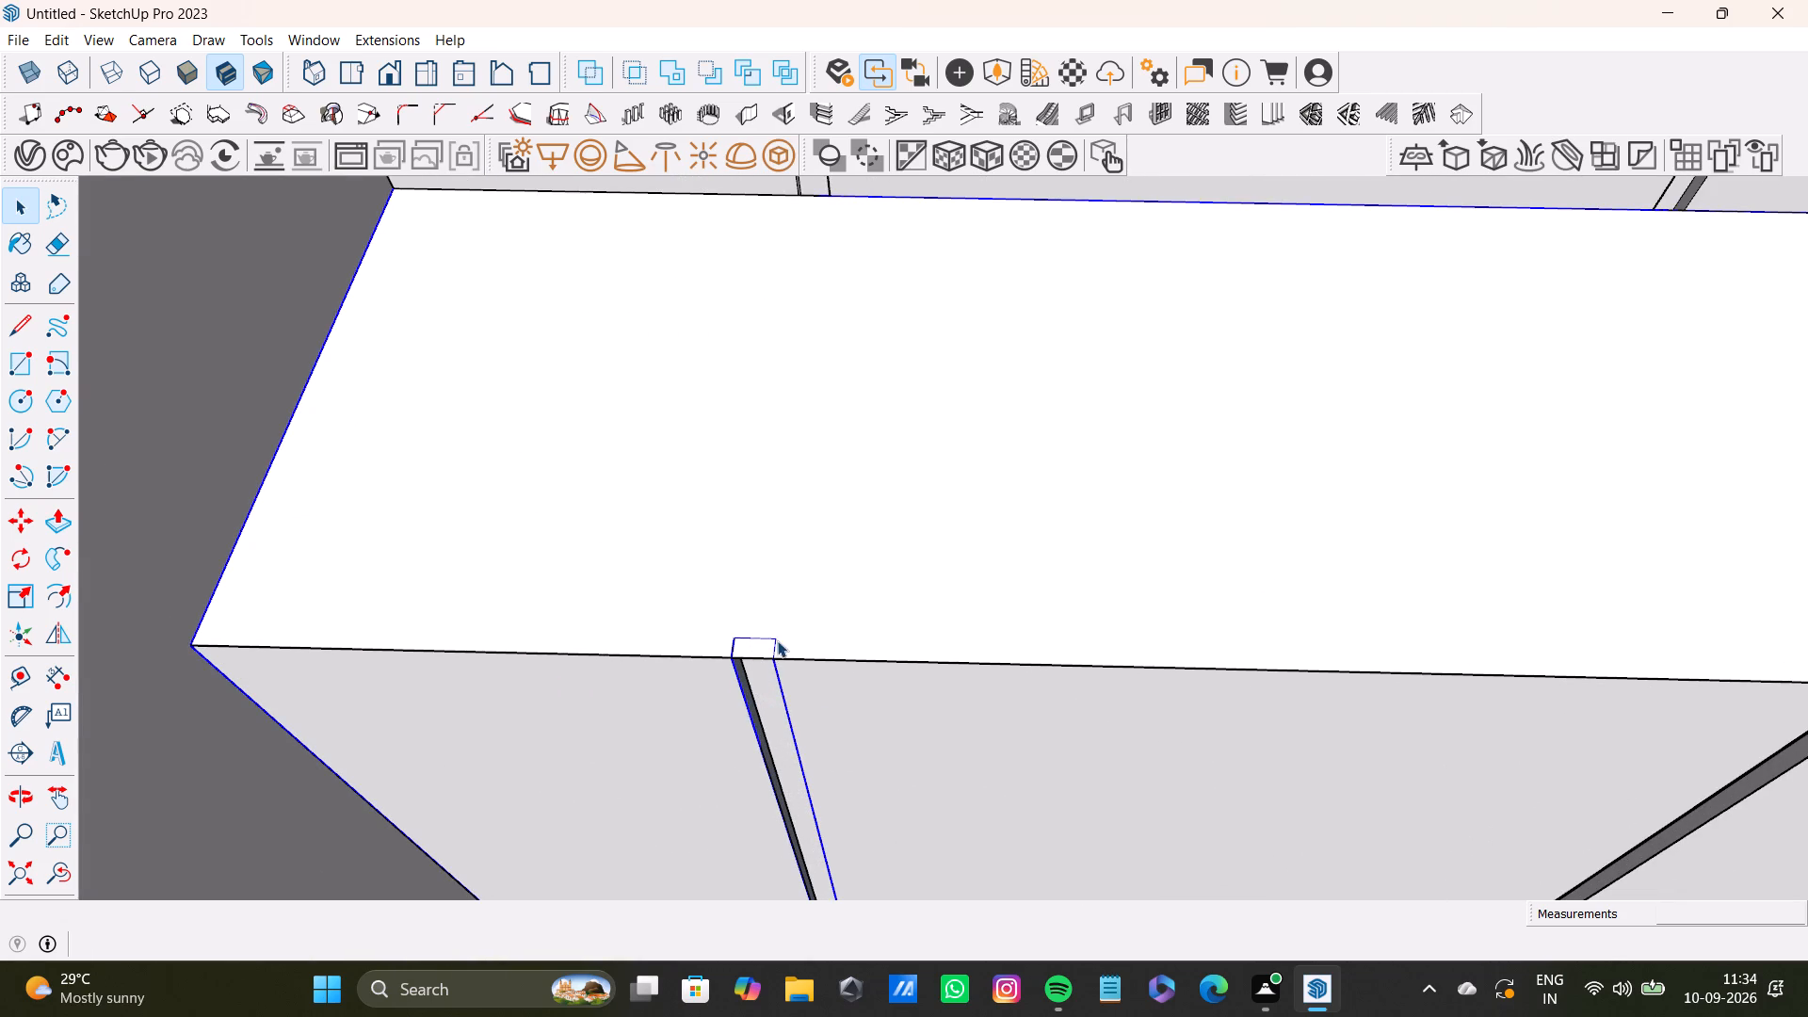
pyautogui.click(824, 631)
pyautogui.click(831, 654)
pyautogui.doubleClick(839, 647)
pyautogui.doubleClick(848, 619)
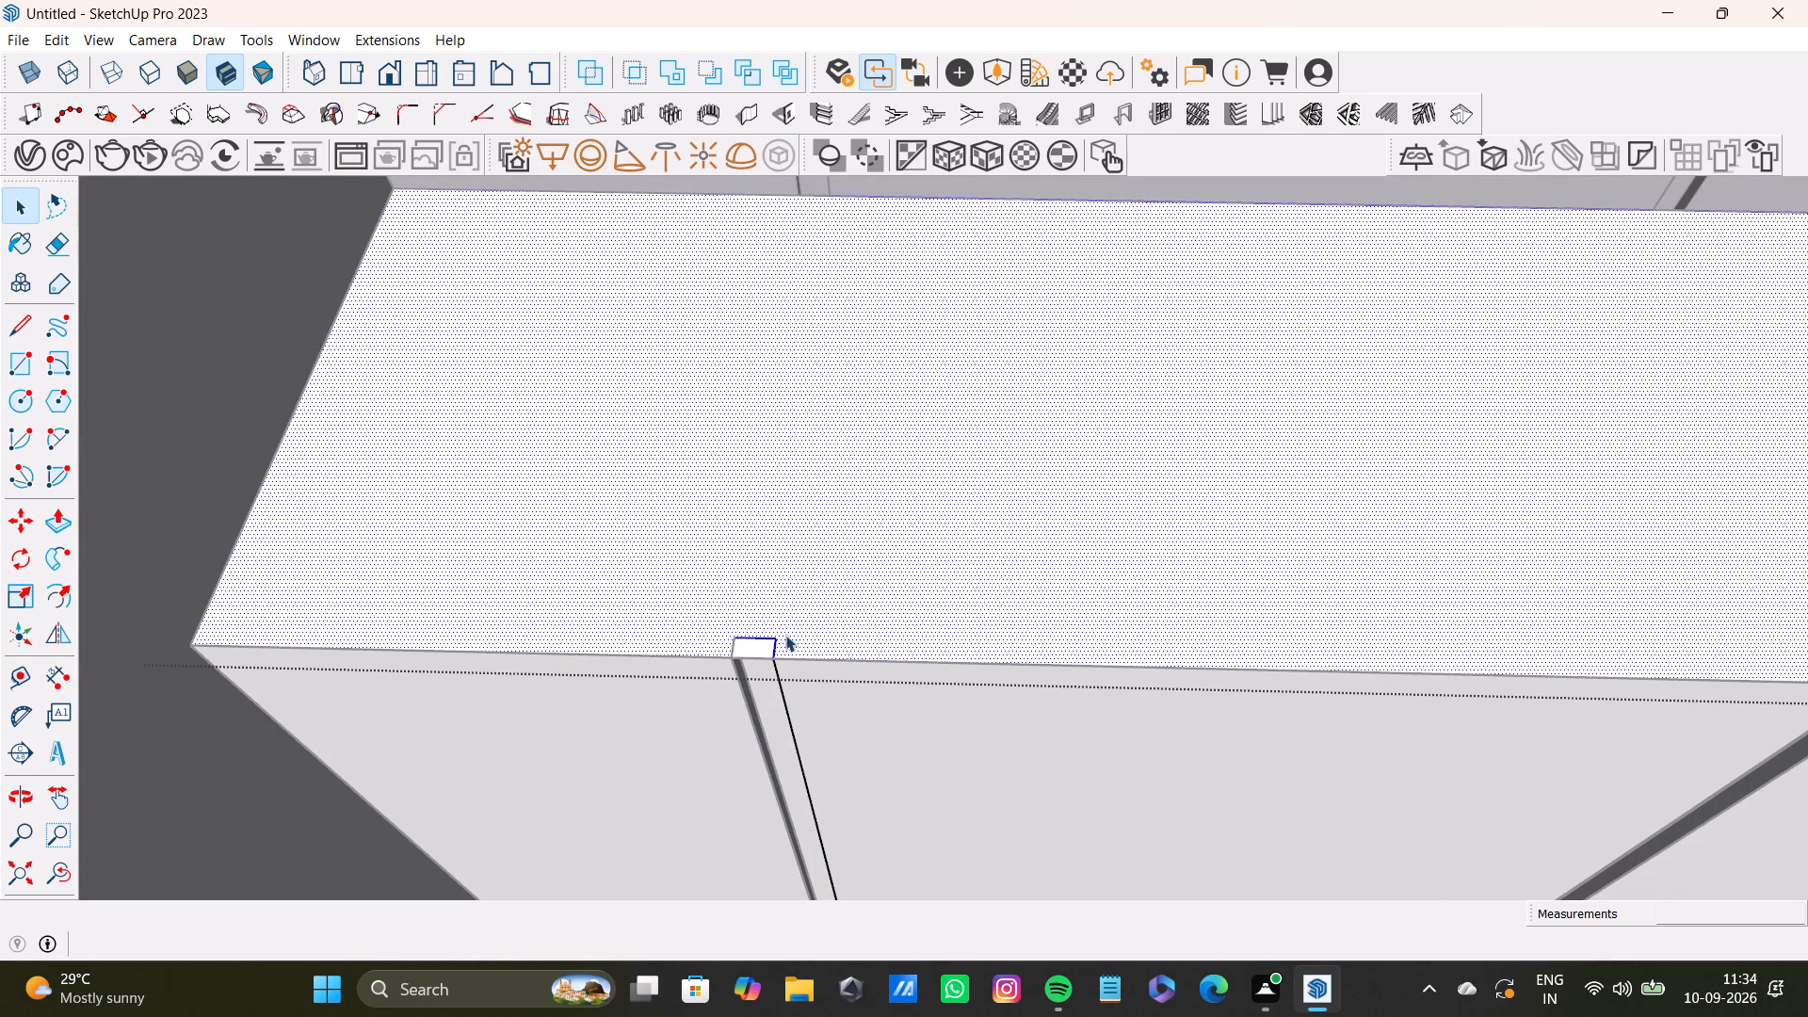
pyautogui.press('p')
pyautogui.moveTo(817, 624); pyautogui.dragTo(688, 631)
pyautogui.press('space')
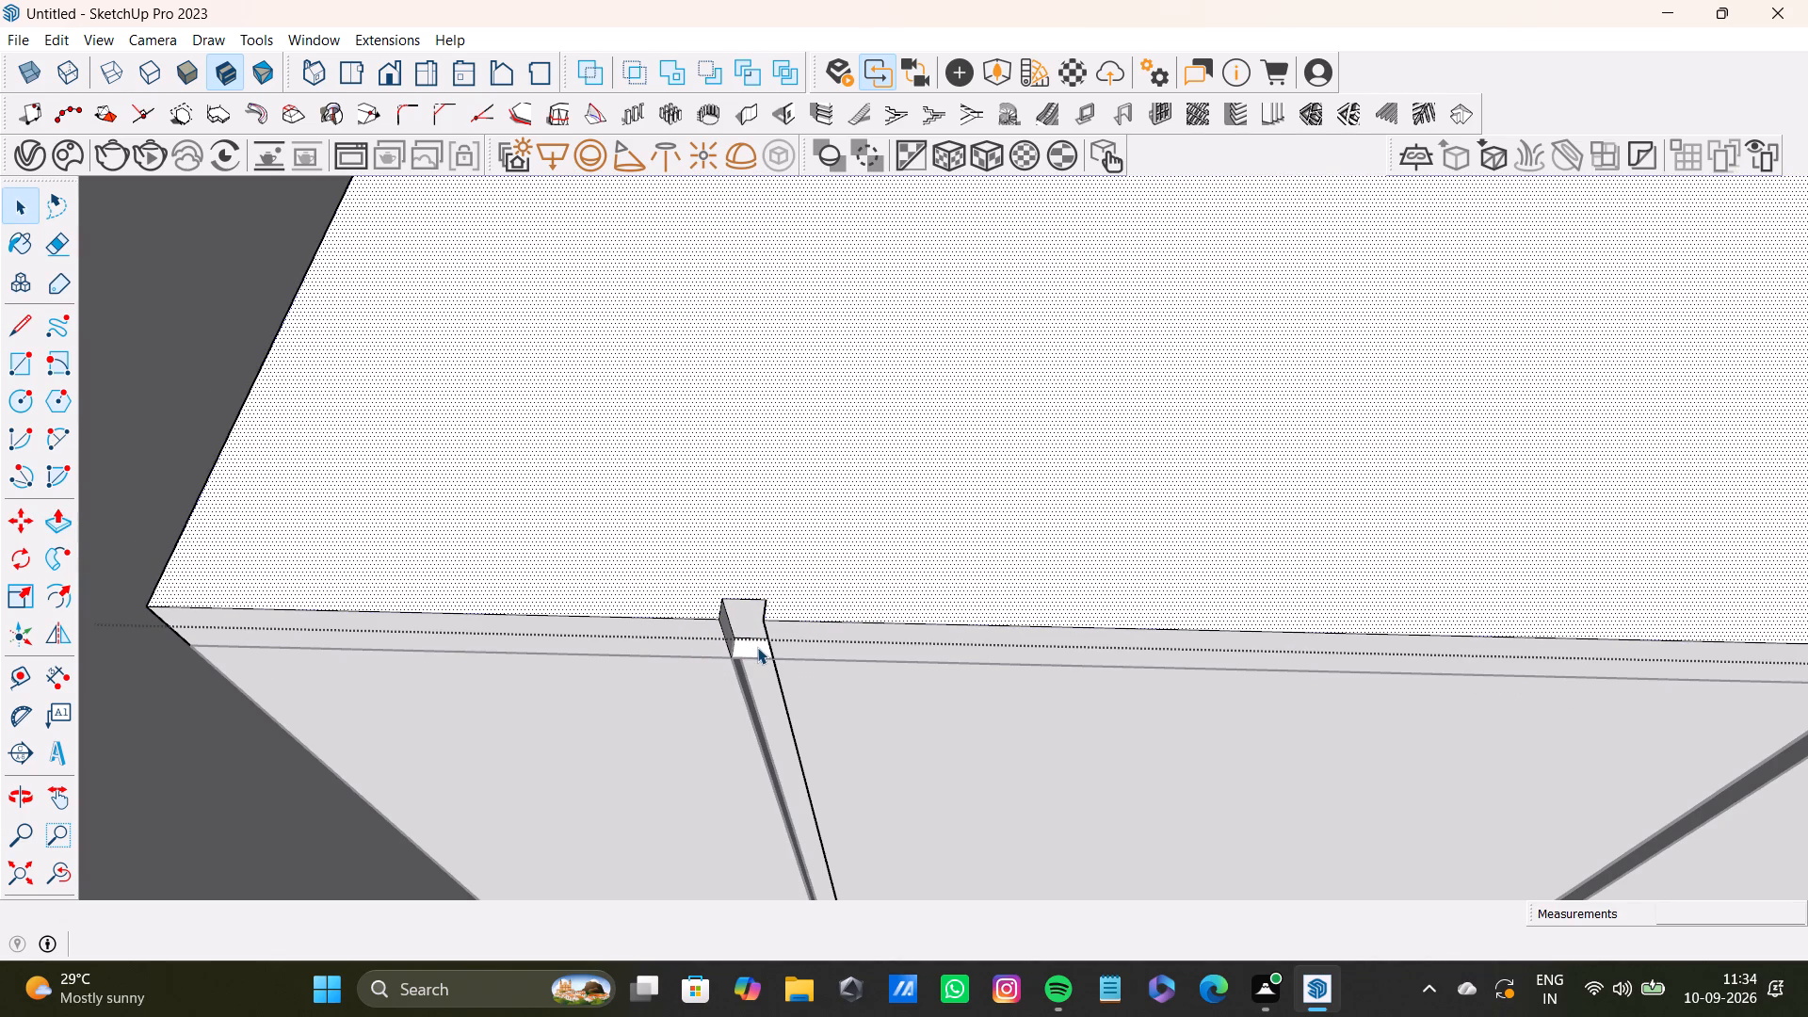
# Pull the small face at the top of the ledge's first groove up 1 11/16 inches, level with the raised top.
pyautogui.scroll(9, 744, 649)
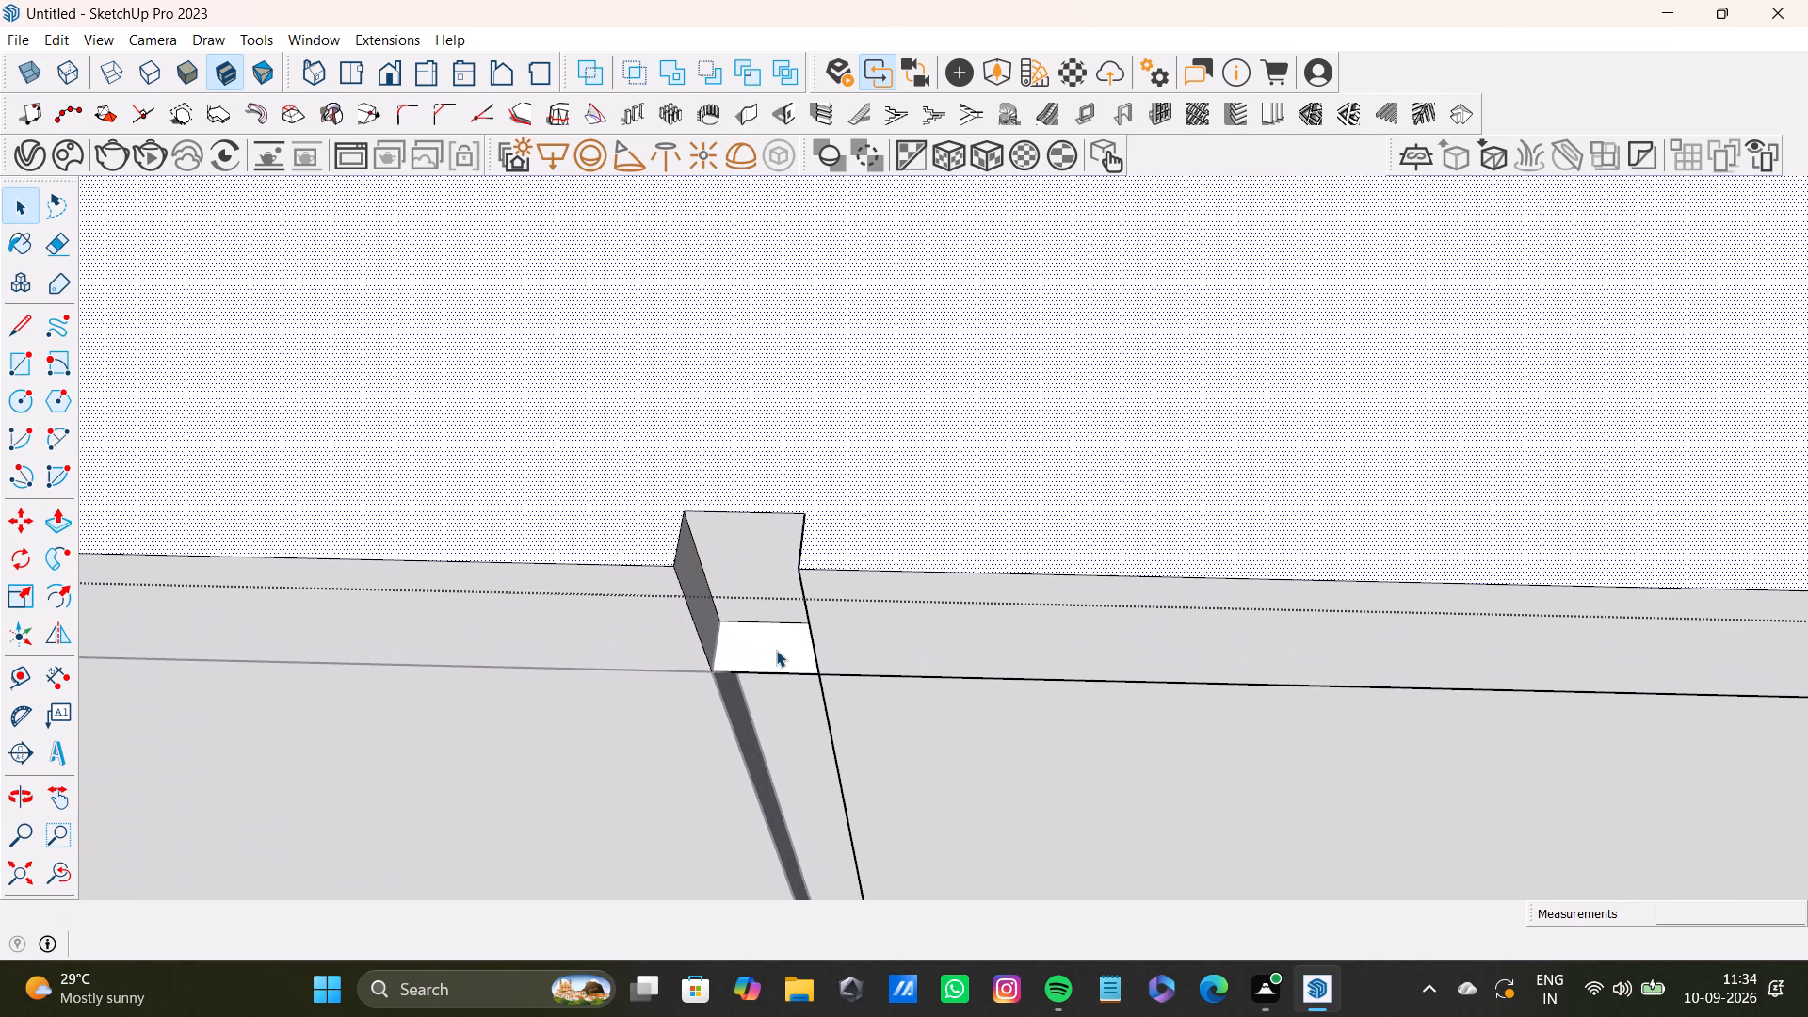
pyautogui.click(776, 650)
pyautogui.press('p')
pyautogui.moveTo(776, 651); pyautogui.dragTo(789, 525)
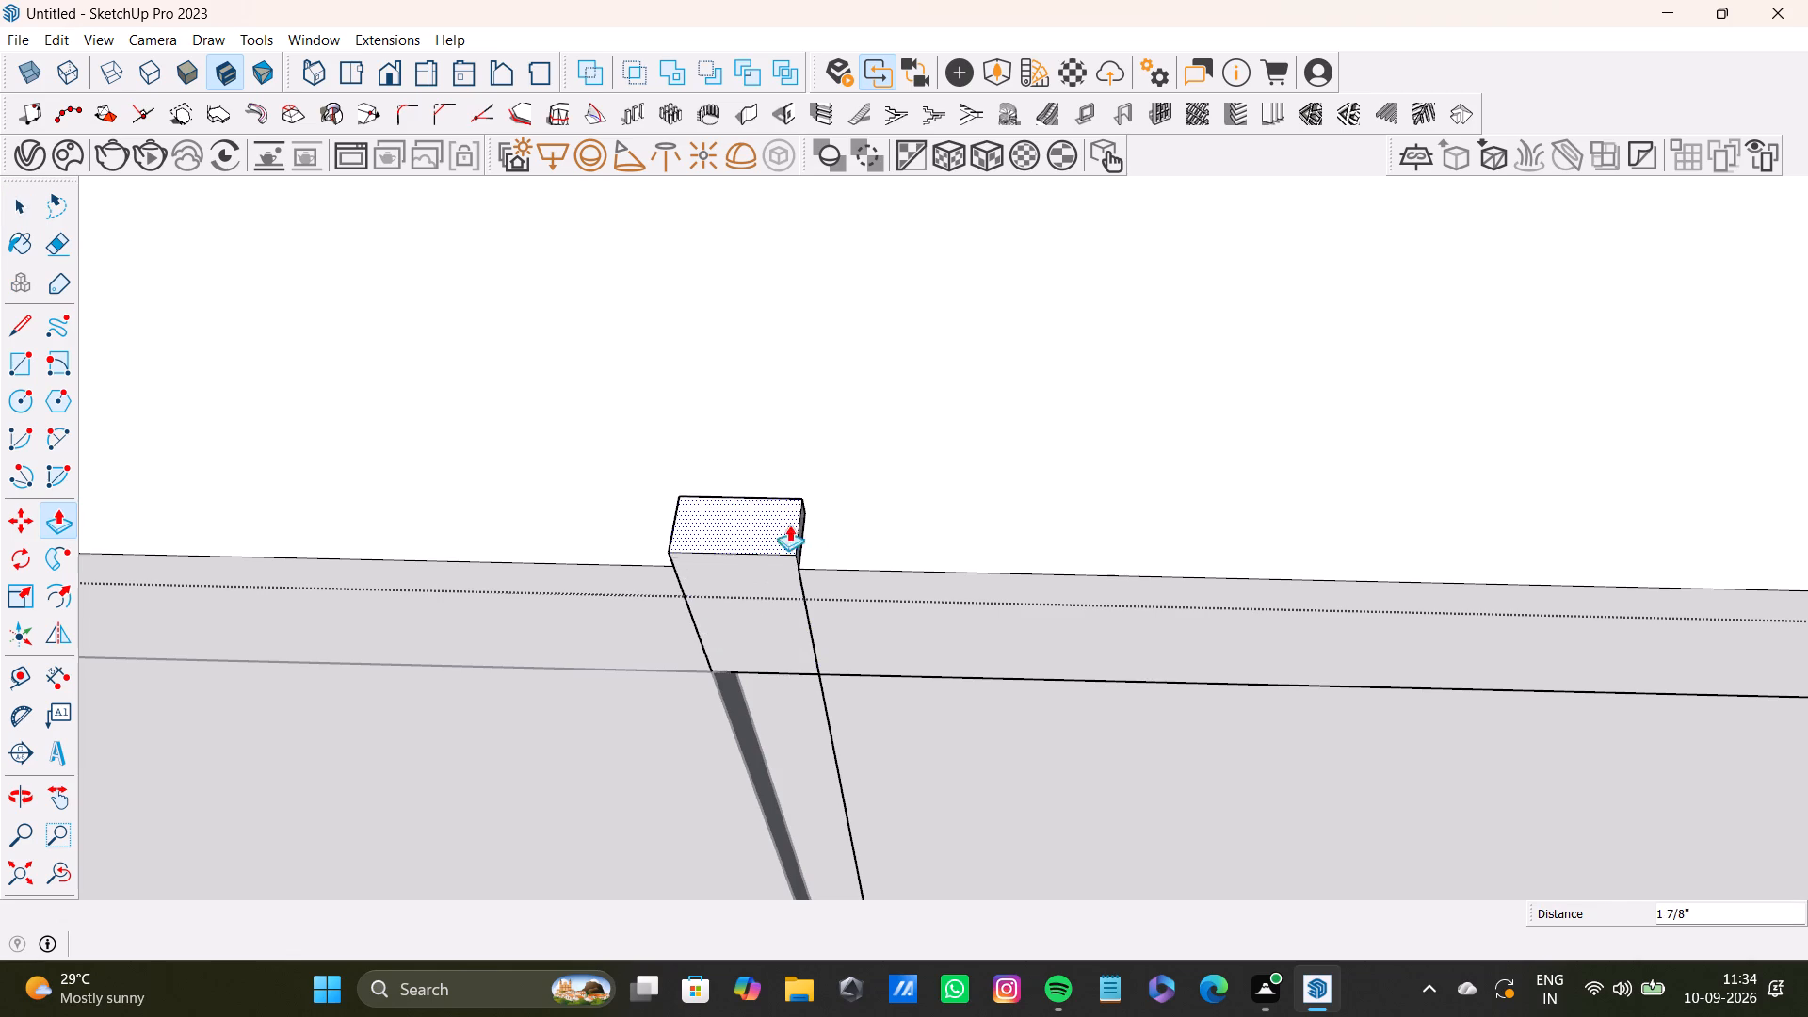
pyautogui.moveTo(789, 525); pyautogui.dragTo(819, 534)
pyautogui.scroll(4, 746, 541)
pyautogui.scroll(-18, 804, 497)
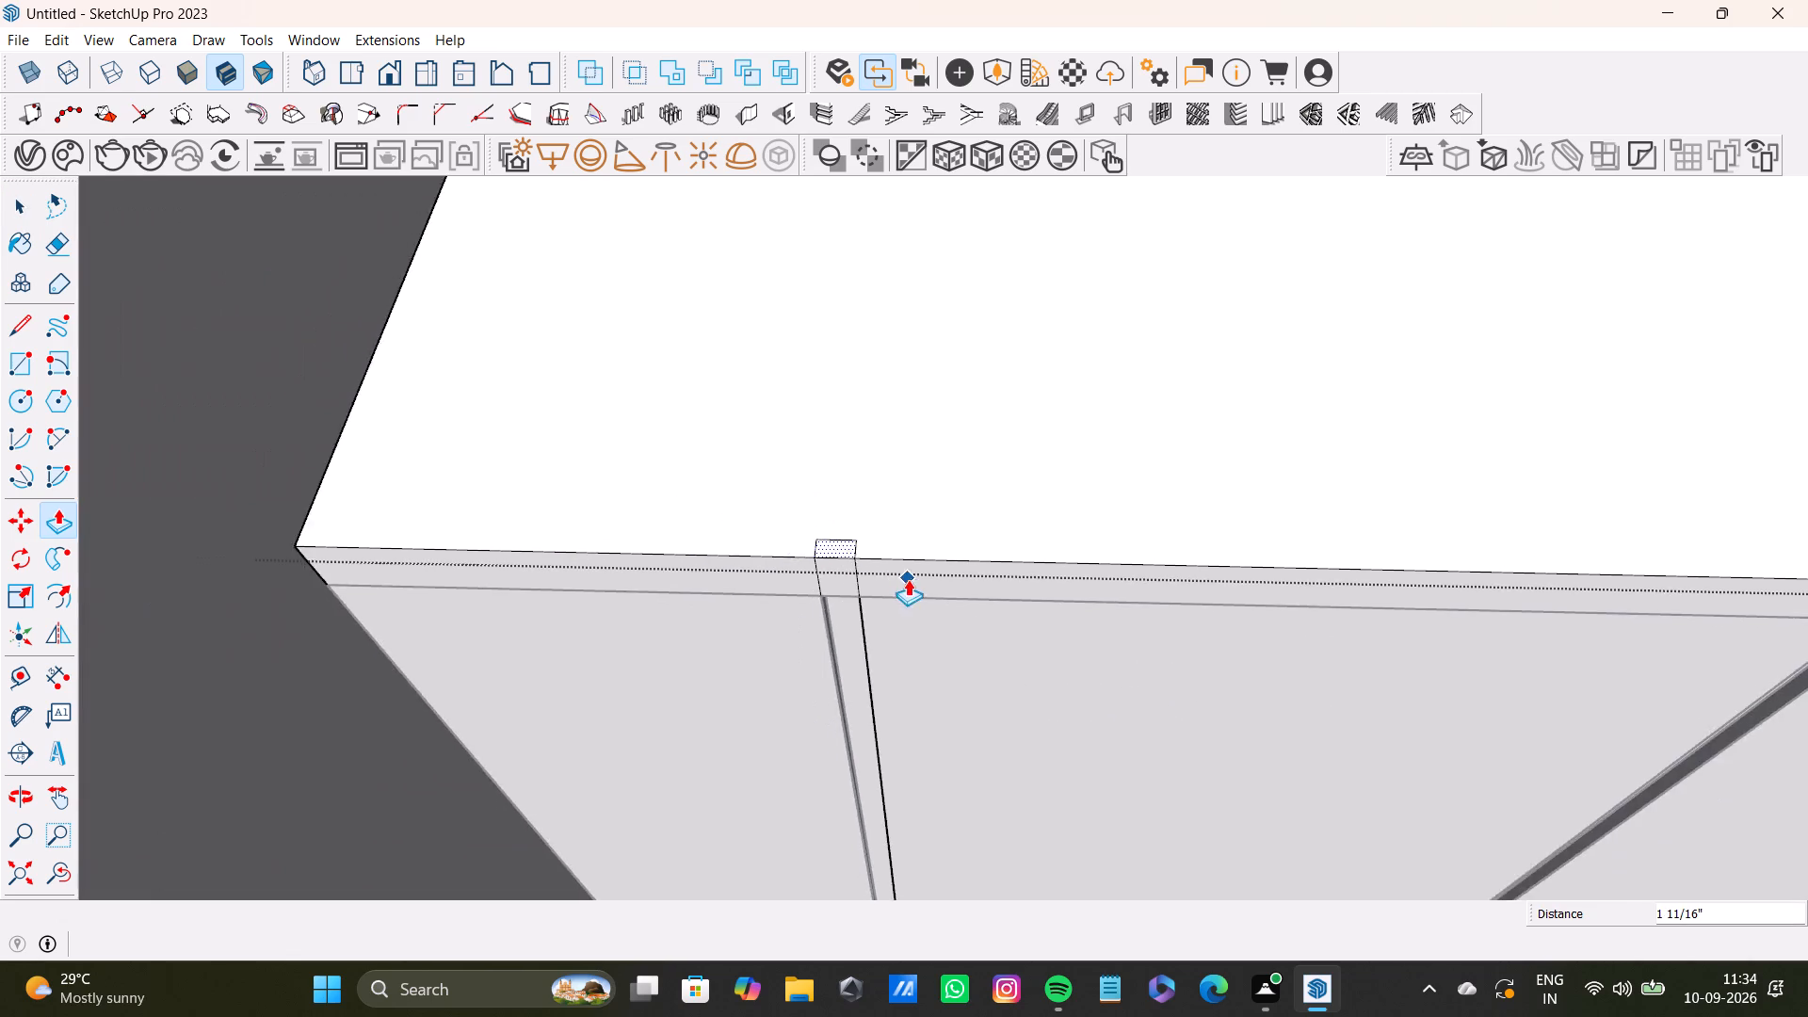
# Pull the small face at the top of the ledge's second groove up 1 11/16 inches, level with the raised top.
pyautogui.scroll(-3, 908, 579)
pyautogui.keyDown('shift'); pyautogui.moveTo(1274, 531); pyautogui.dragTo(996, 590, button='middle'); pyautogui.keyUp('shift')
pyautogui.scroll(13, 1263, 617)
pyautogui.moveTo(1239, 688); pyautogui.dragTo(1238, 651)
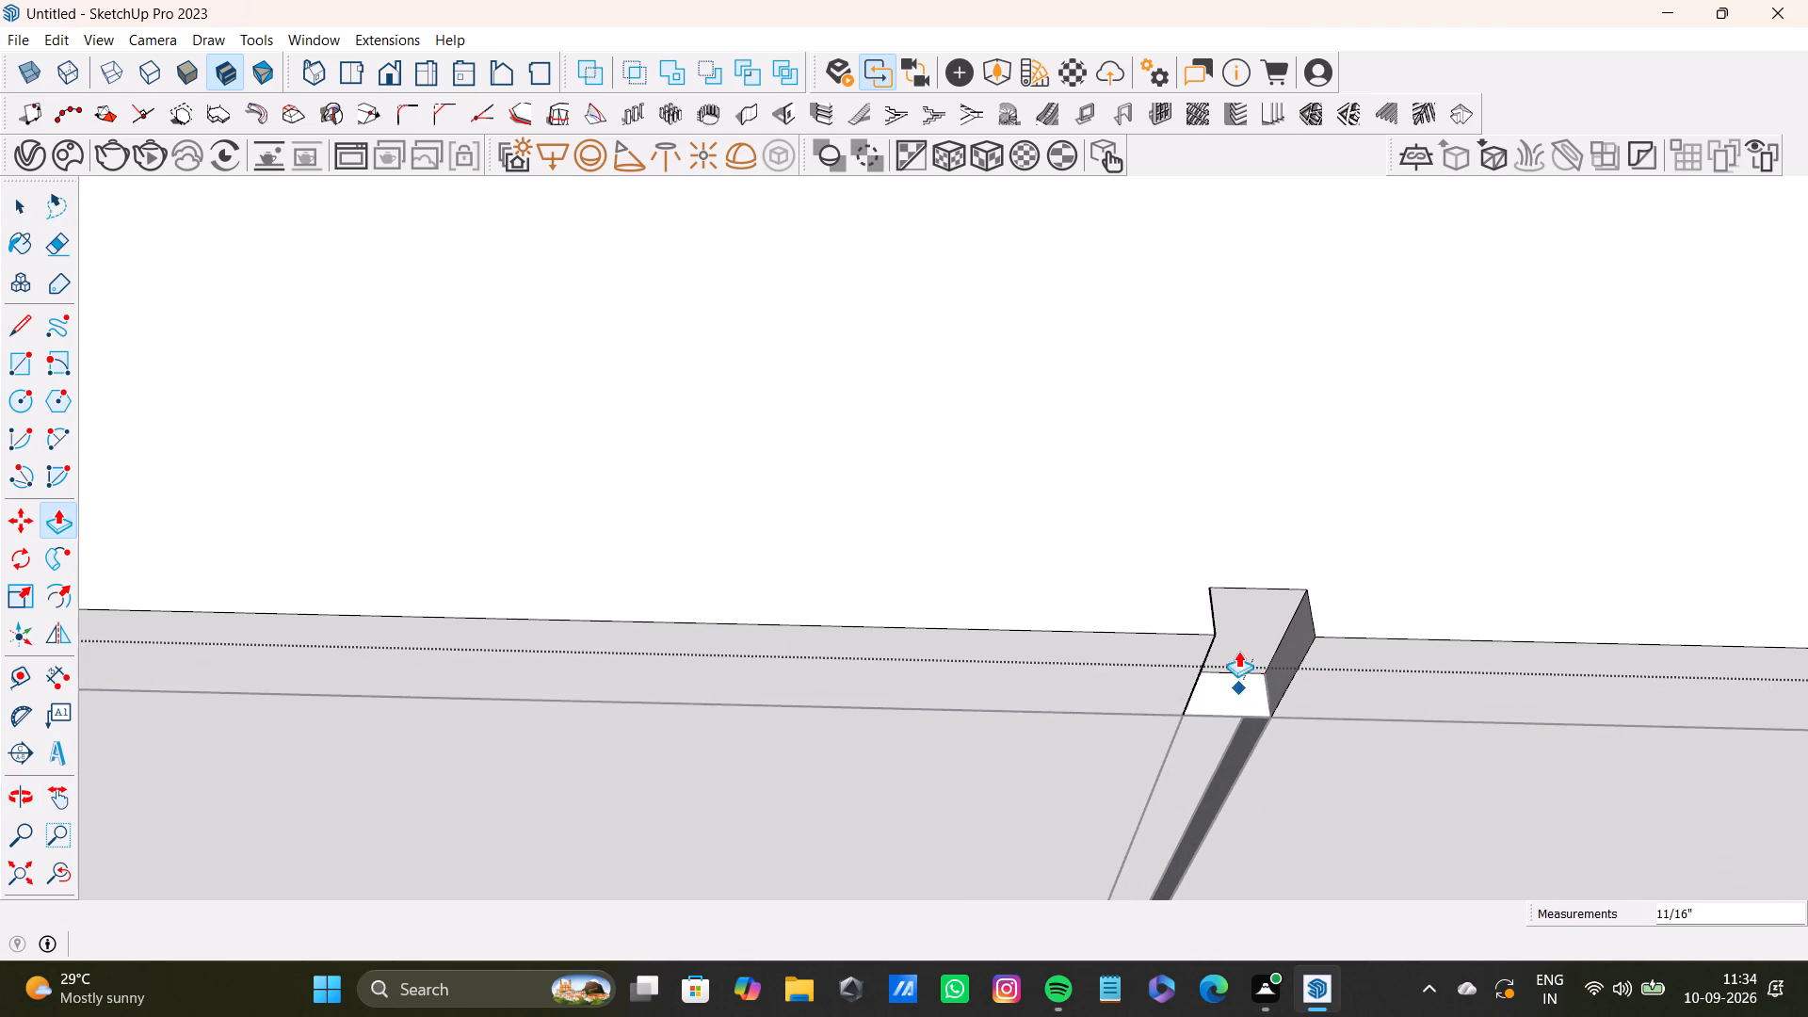
pyautogui.moveTo(1238, 651); pyautogui.dragTo(1238, 643)
pyautogui.press('space')
pyautogui.click(1234, 683)
pyautogui.press('p')
pyautogui.moveTo(1233, 685); pyautogui.dragTo(1208, 586)
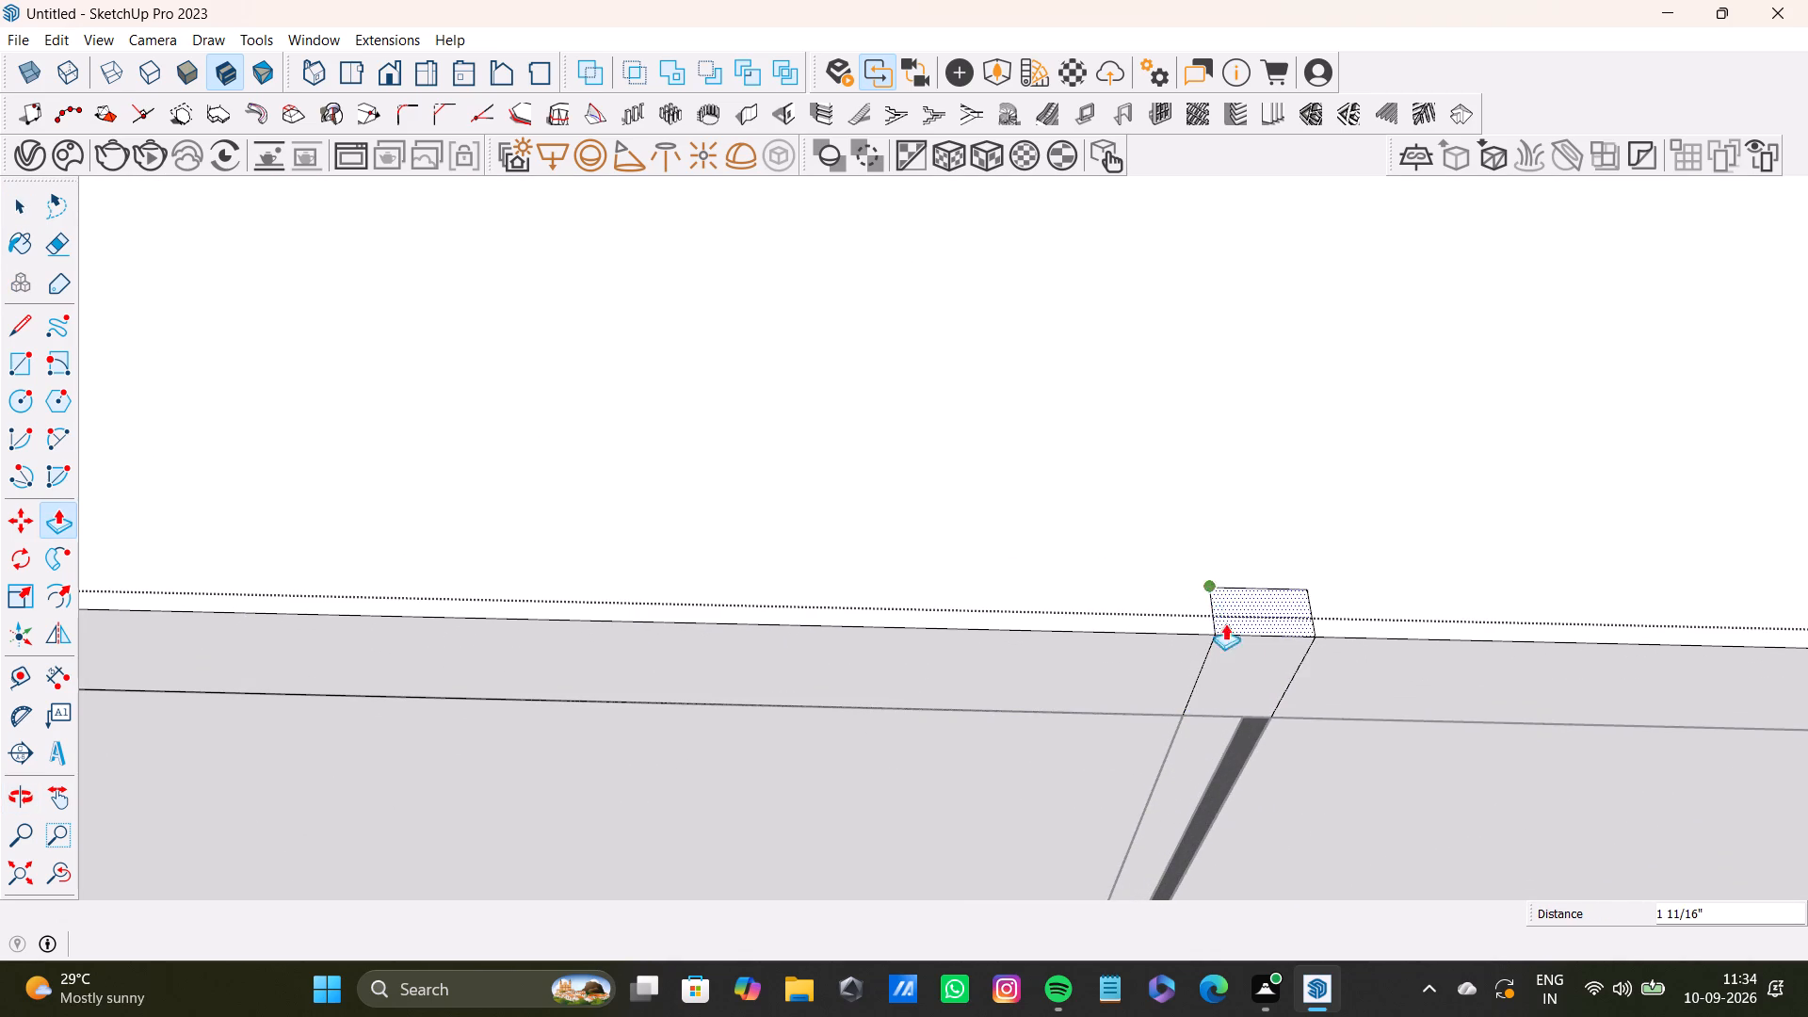
pyautogui.scroll(-16, 1250, 650)
pyautogui.press('space')
# Pull the small face at the top of the ledge's third groove up 1 11/16 inches, level with the raised top.
pyautogui.keyDown('shift'); pyautogui.moveTo(1399, 640); pyautogui.dragTo(1104, 639, button='middle'); pyautogui.keyUp('shift')
pyautogui.scroll(9, 1293, 657)
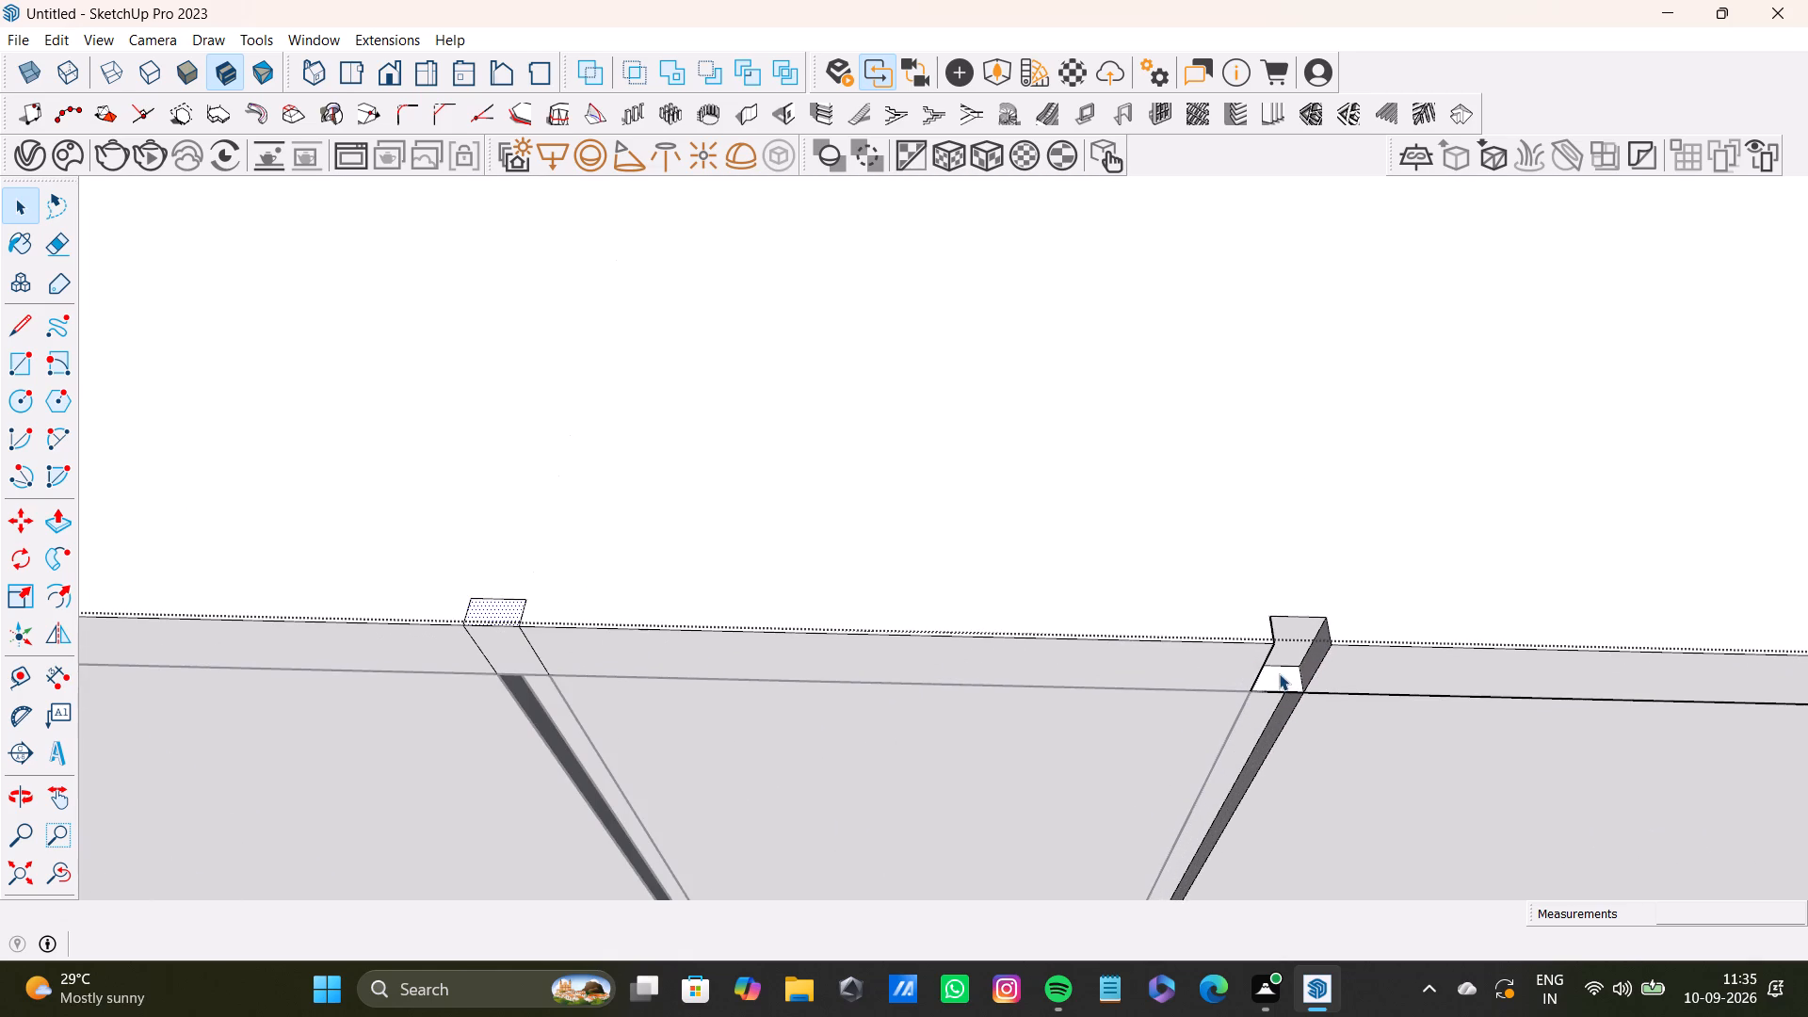
pyautogui.click(1279, 674)
pyautogui.press('p')
pyautogui.moveTo(1278, 675); pyautogui.dragTo(1253, 620)
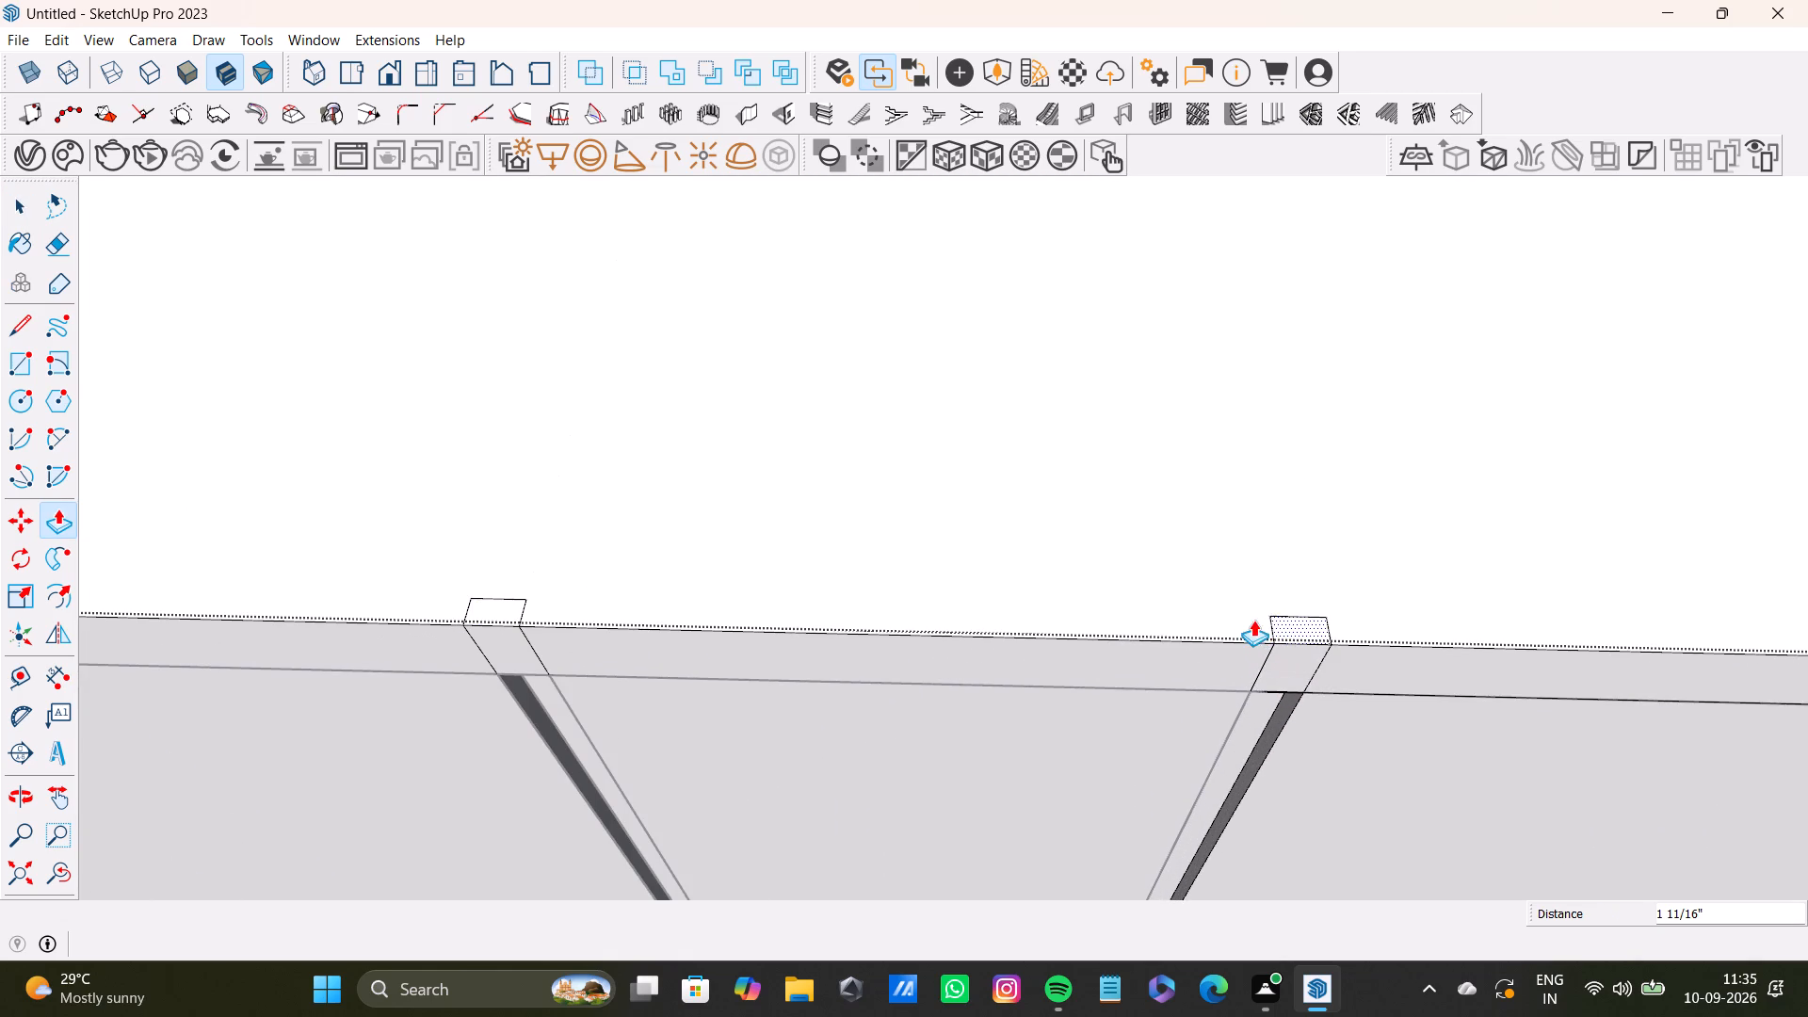
# Pull the small face at the top of the ledge's fourth groove up 1 11/16 inches, level with the raised top.
pyautogui.scroll(-9, 1248, 625)
pyautogui.keyDown('shift'); pyautogui.moveTo(1310, 610); pyautogui.dragTo(768, 591, button='middle'); pyautogui.keyUp('shift')
pyautogui.scroll(5, 1402, 638)
pyautogui.keyDown('shift'); pyautogui.moveTo(1403, 639); pyautogui.dragTo(1134, 652, button='middle'); pyautogui.keyUp('shift')
pyautogui.scroll(2, 1138, 647)
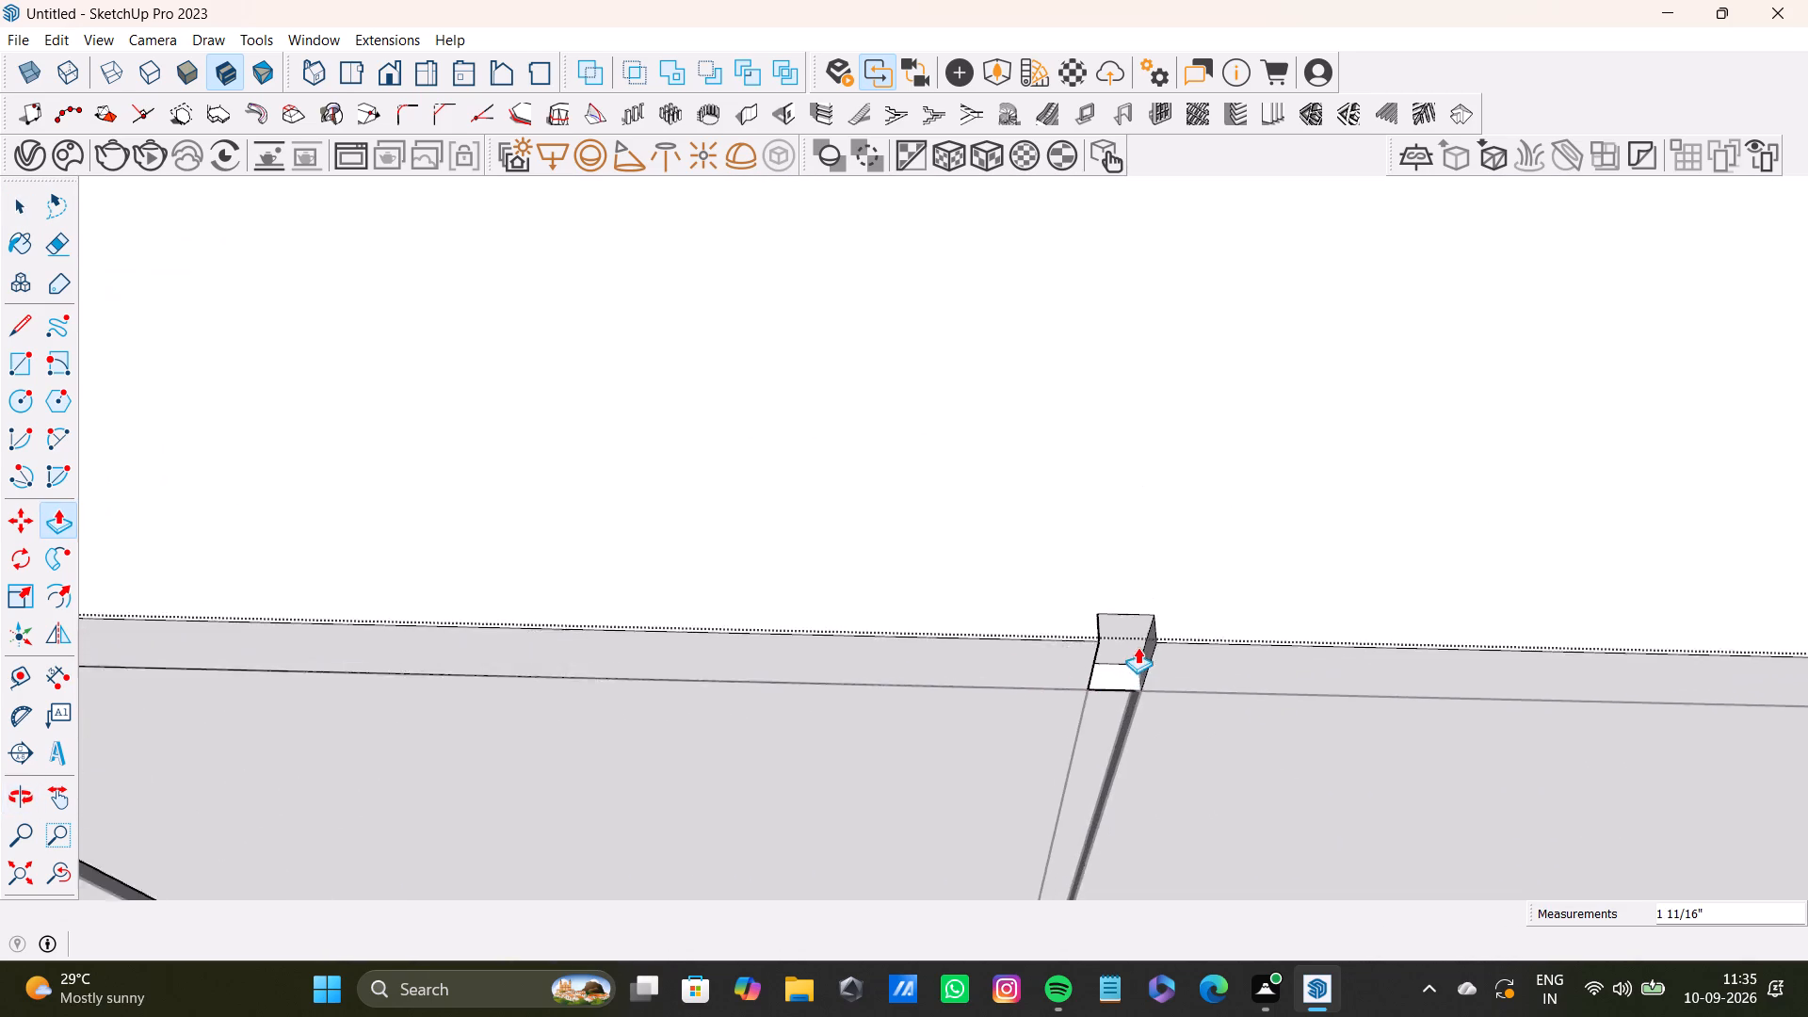
pyautogui.scroll(5, 1138, 647)
pyautogui.press('space')
pyautogui.click(1119, 678)
pyautogui.press('p')
pyautogui.moveTo(1115, 681); pyautogui.dragTo(1056, 603)
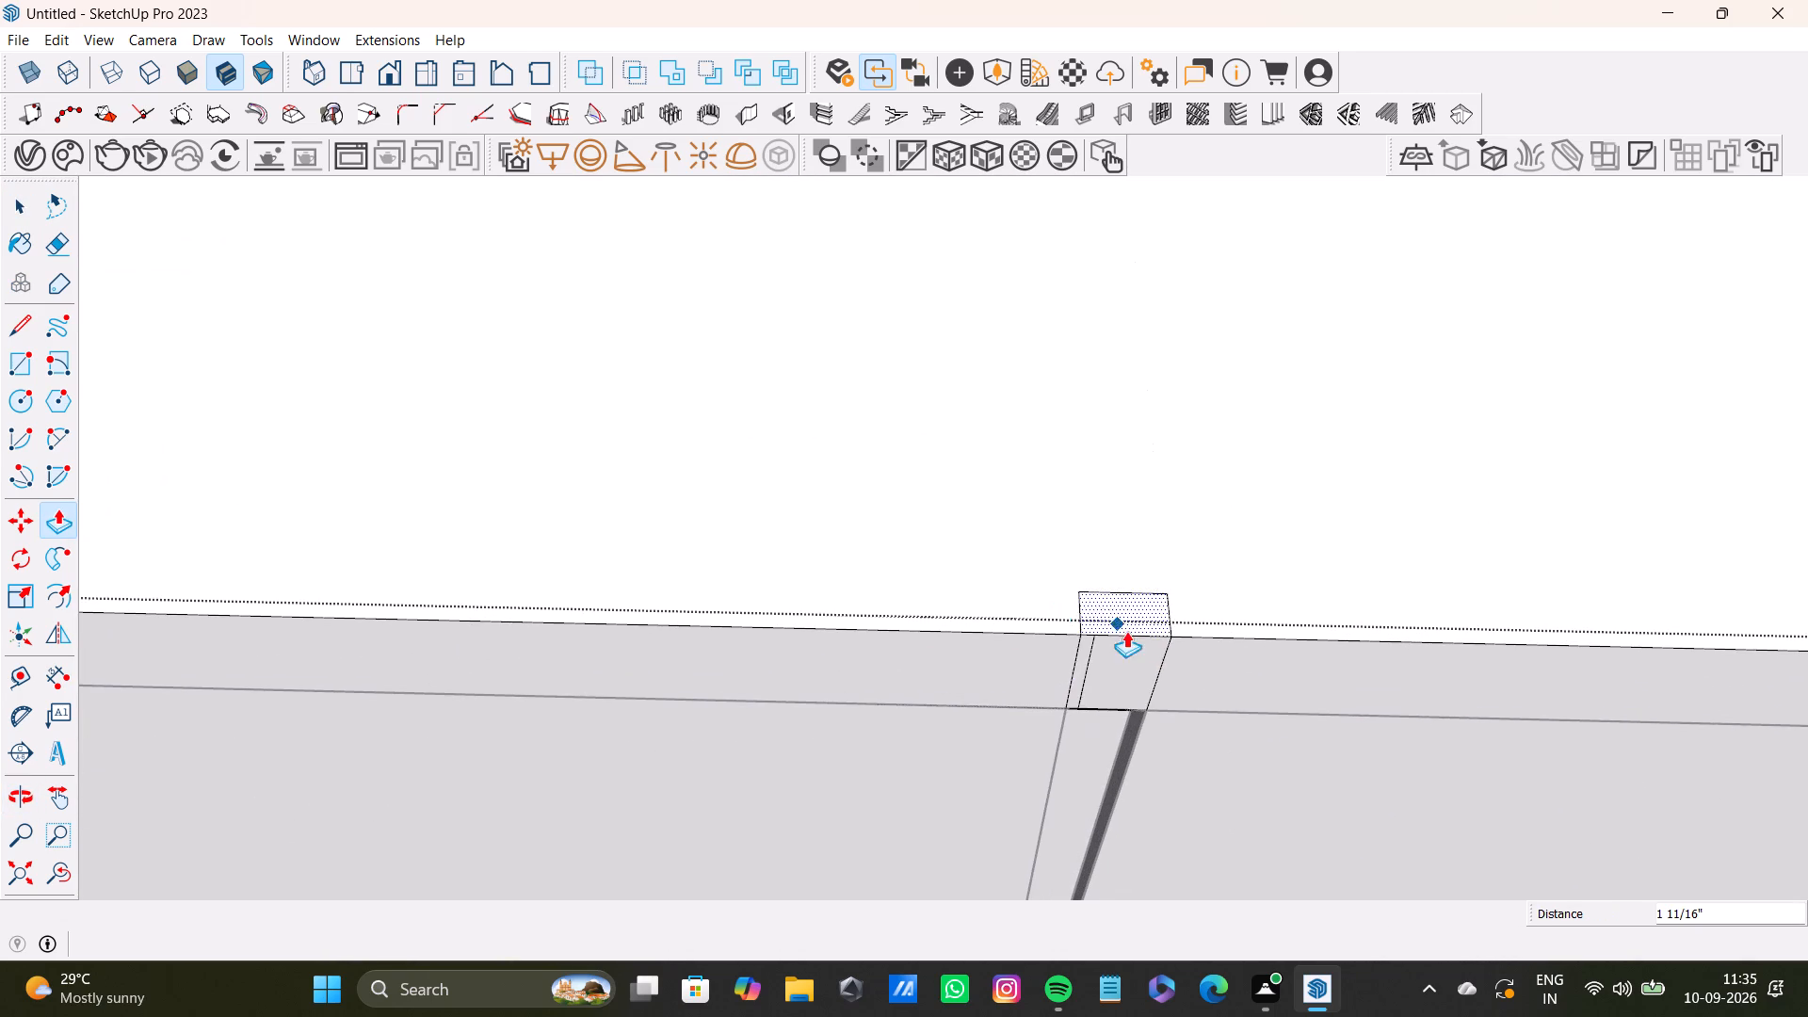
# Delete the stray vertical edge above the fourth groove and the three leftover edges outlining its patch on the ledge top.
pyautogui.scroll(-9, 1127, 641)
pyautogui.keyDown('shift'); pyautogui.moveTo(1355, 583); pyautogui.dragTo(684, 613, button='middle'); pyautogui.keyUp('shift')
pyautogui.scroll(-5, 849, 573)
pyautogui.scroll(9, 661, 671)
pyautogui.press('space')
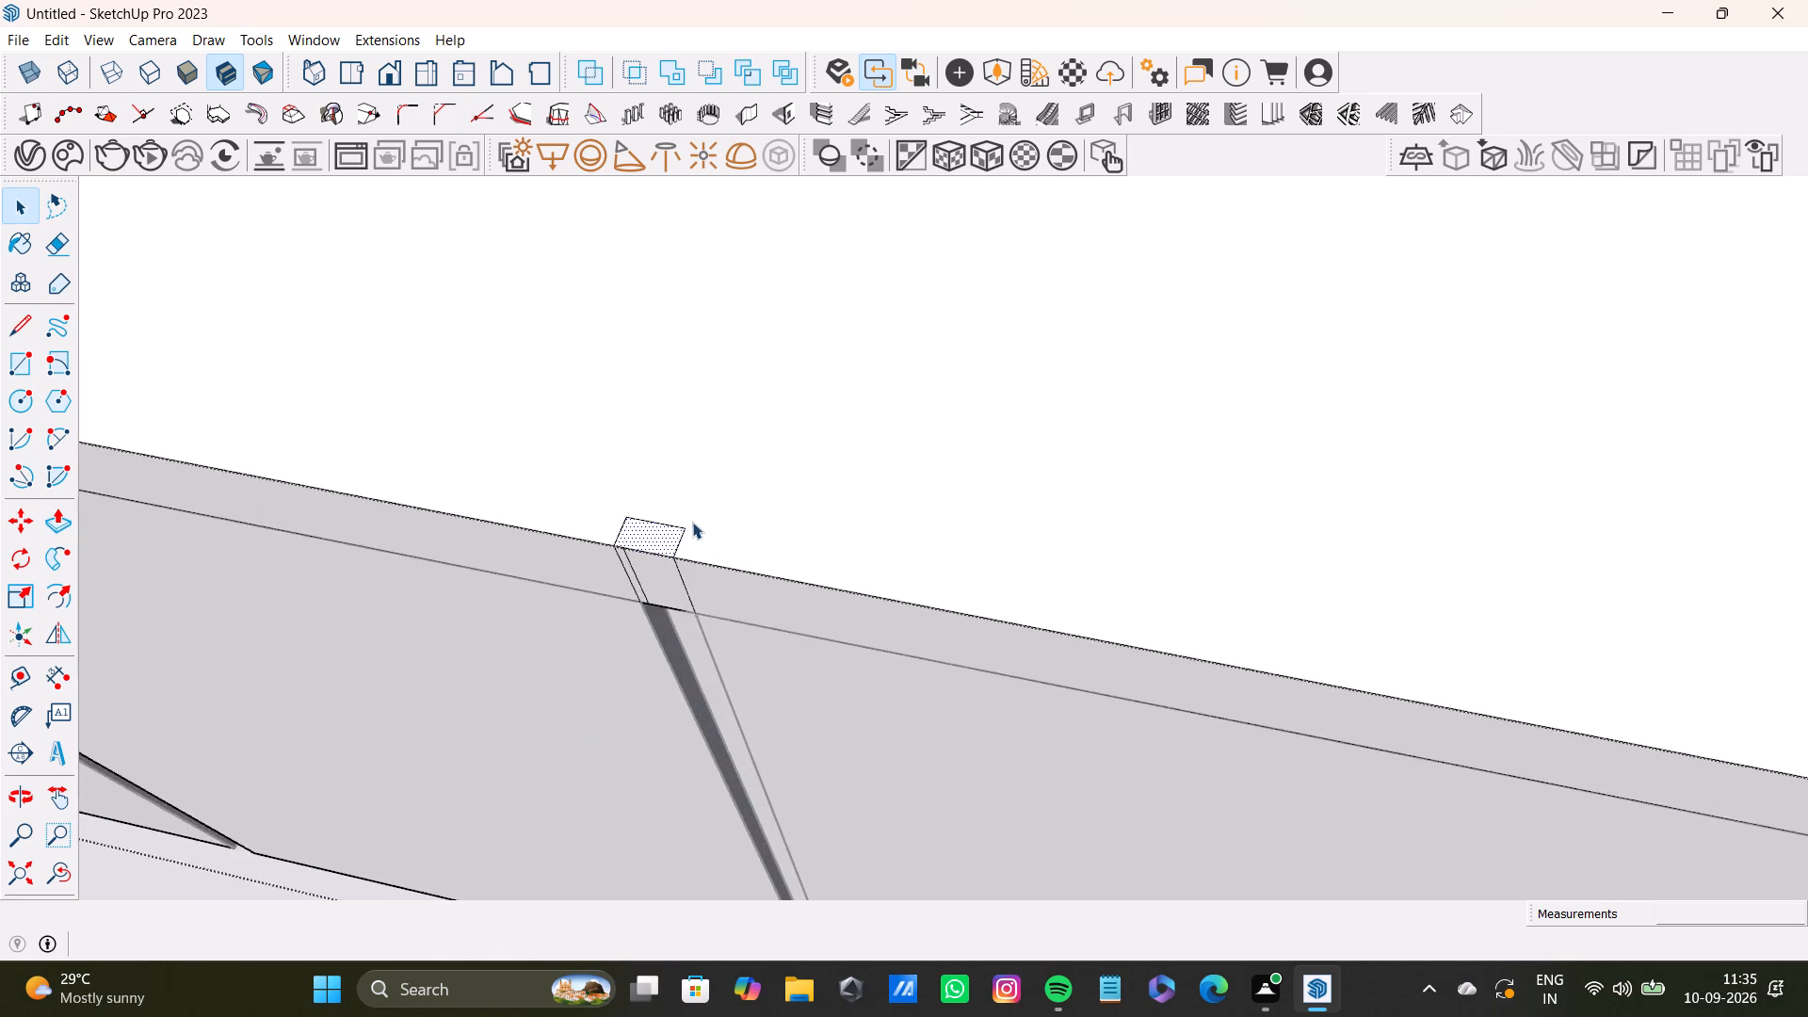
pyautogui.scroll(9, 692, 522)
pyautogui.keyDown('shift'); pyautogui.moveTo(612, 558); pyautogui.dragTo(861, 549, button='middle'); pyautogui.keyUp('shift')
pyautogui.scroll(7, 825, 579)
pyautogui.click(815, 621)
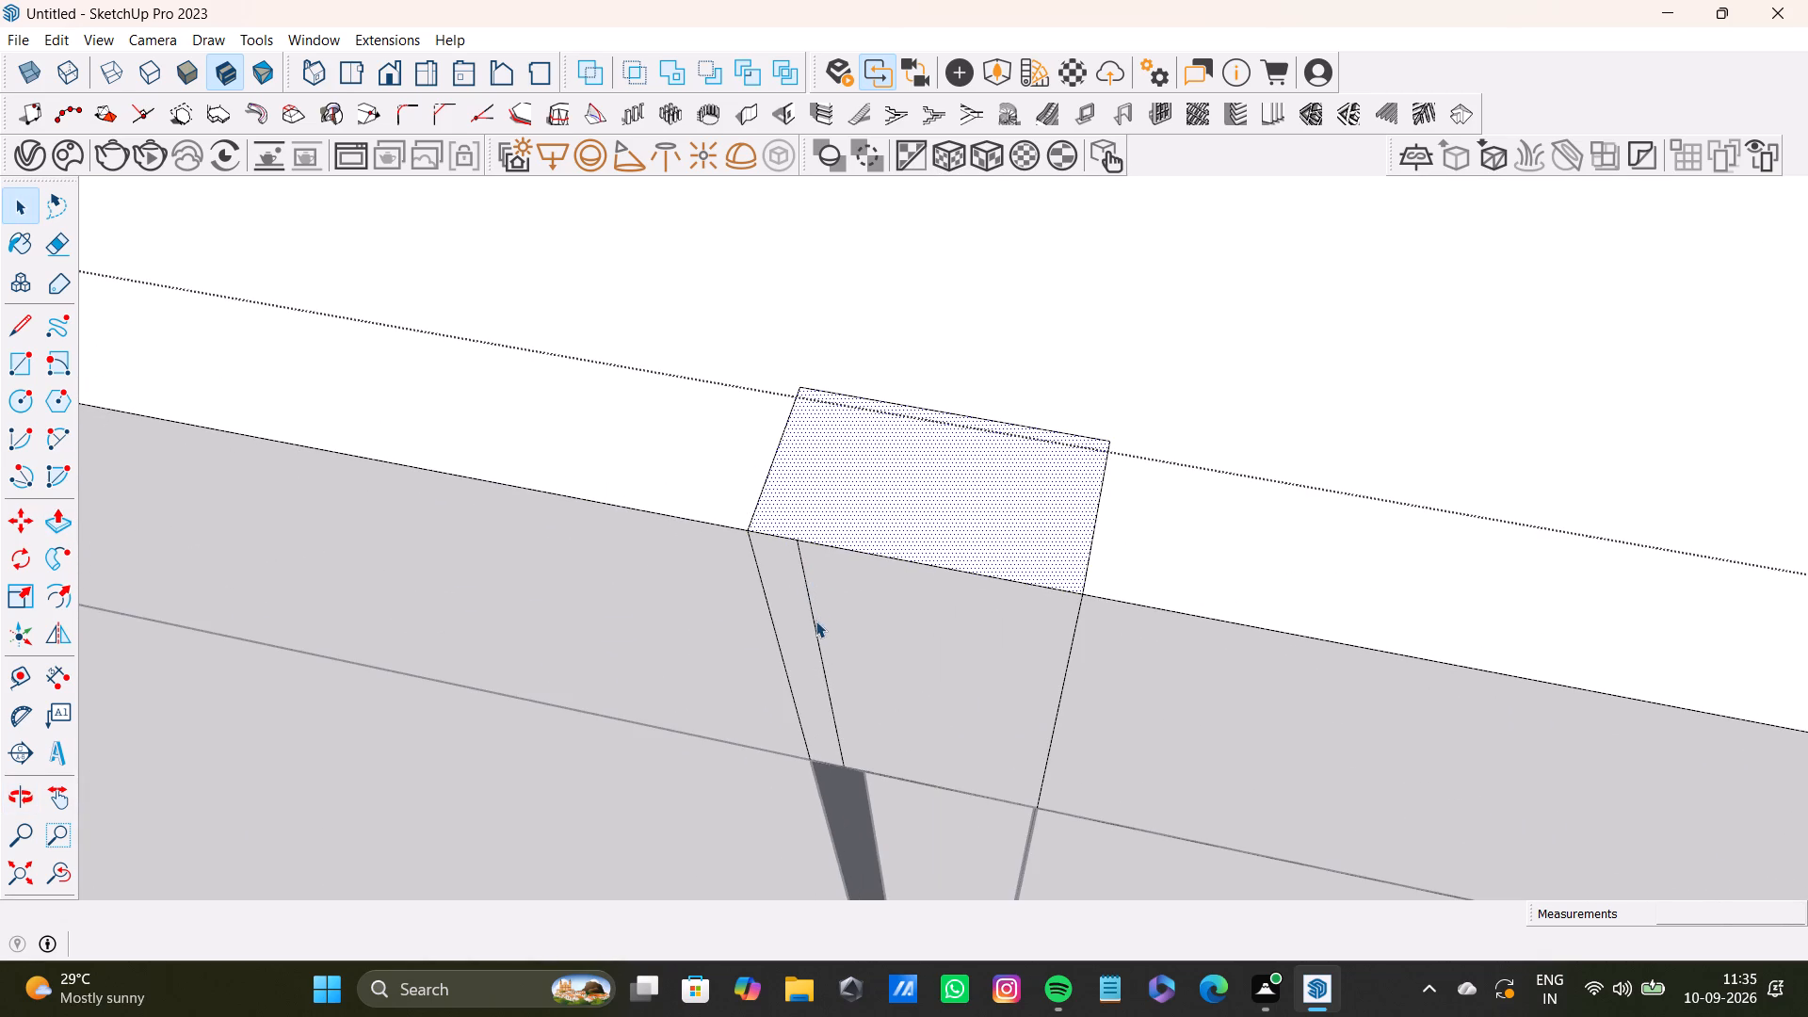
pyautogui.press('Delete')
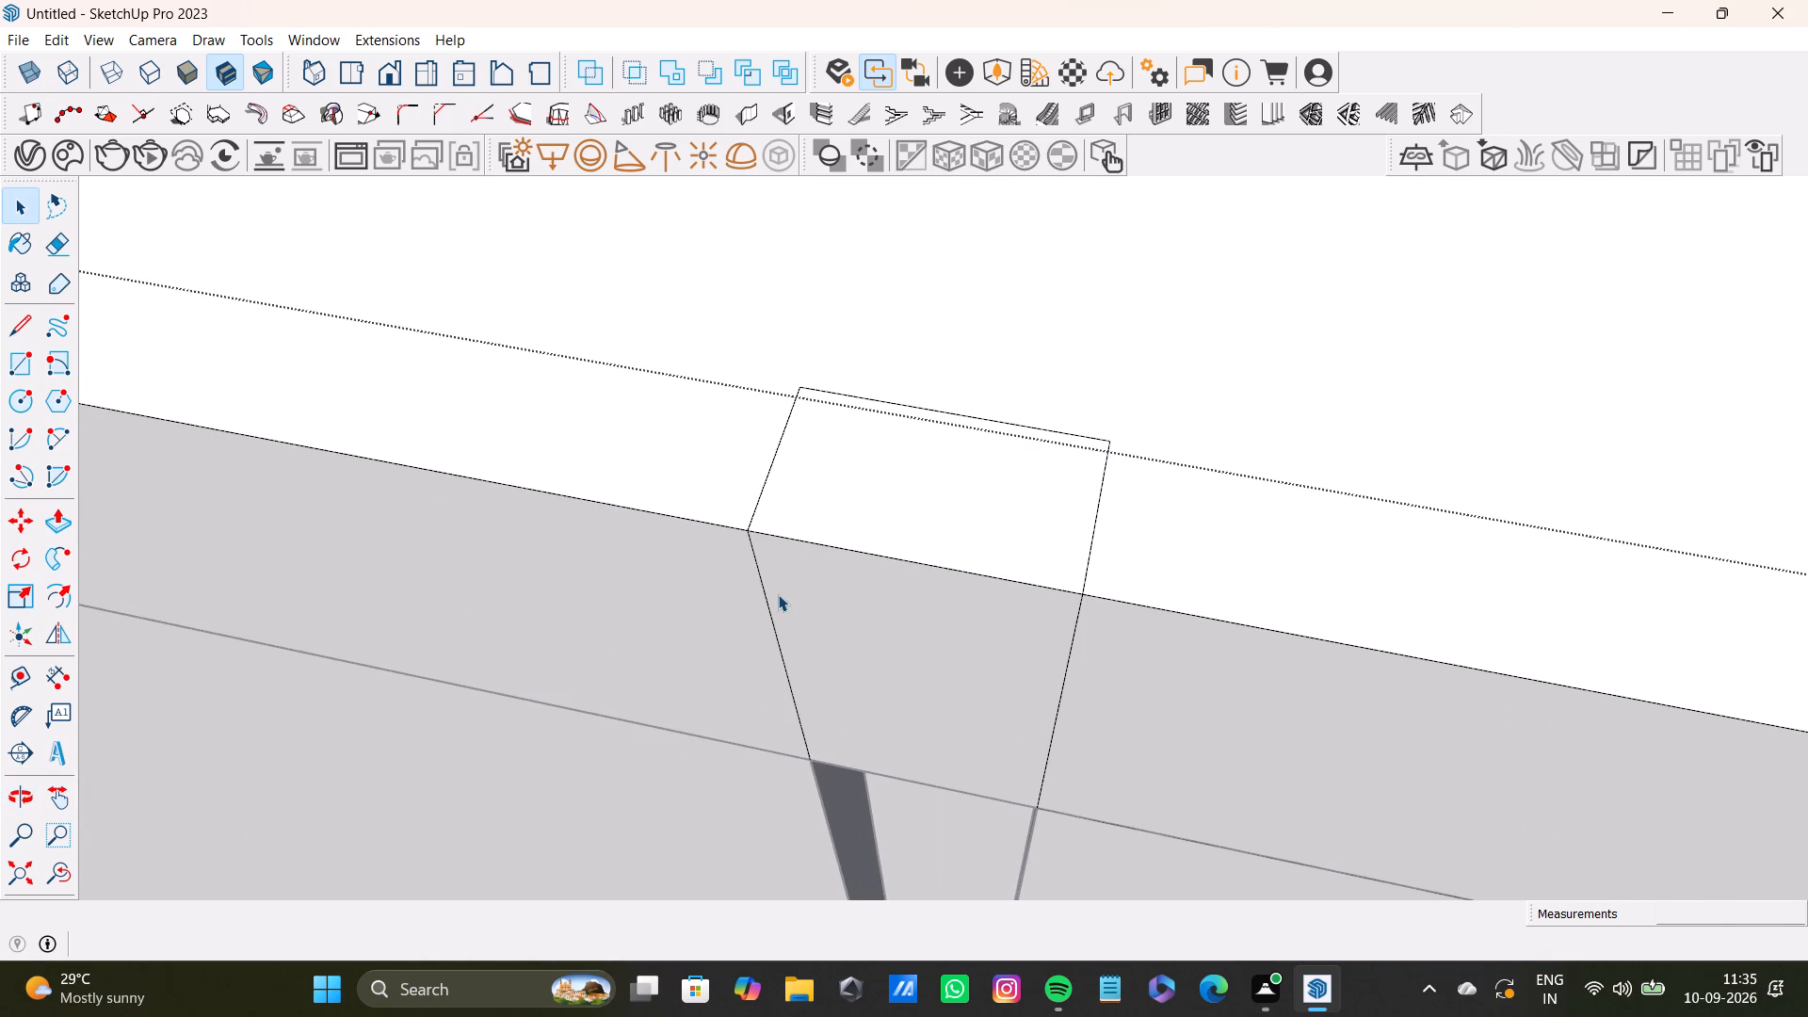
pyautogui.click(754, 509)
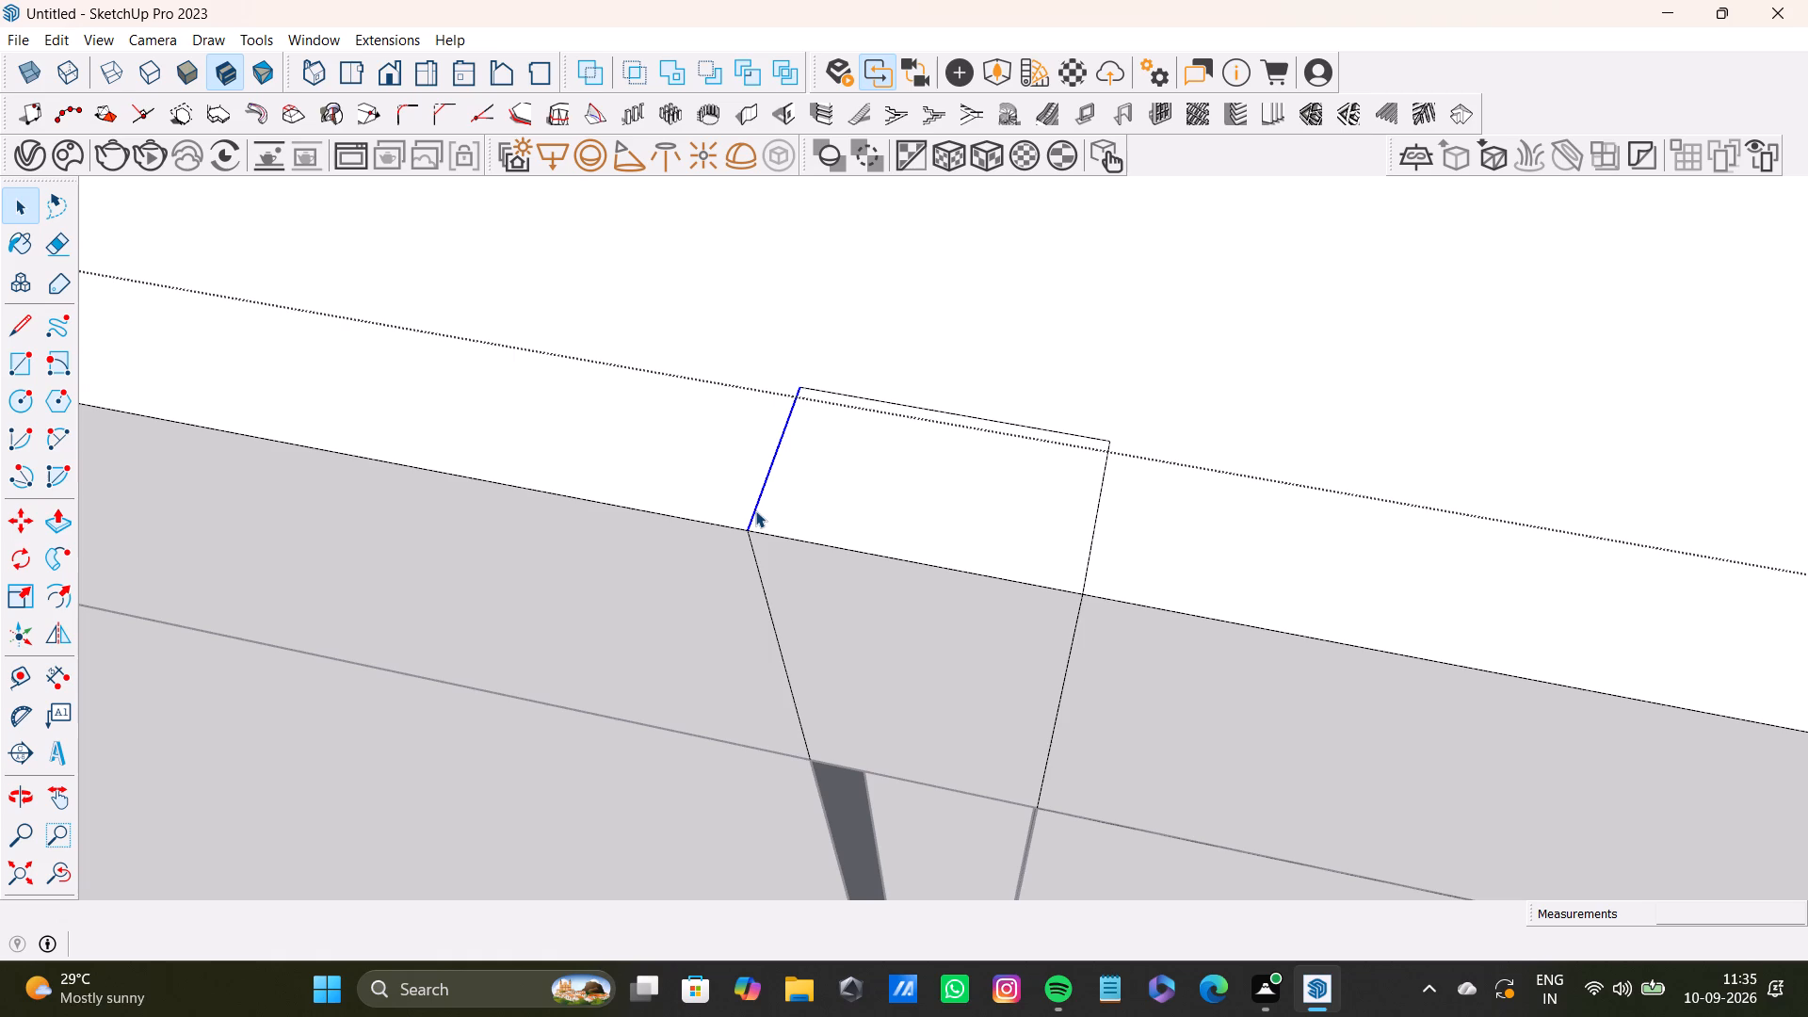
pyautogui.press('Delete')
pyautogui.click(927, 408)
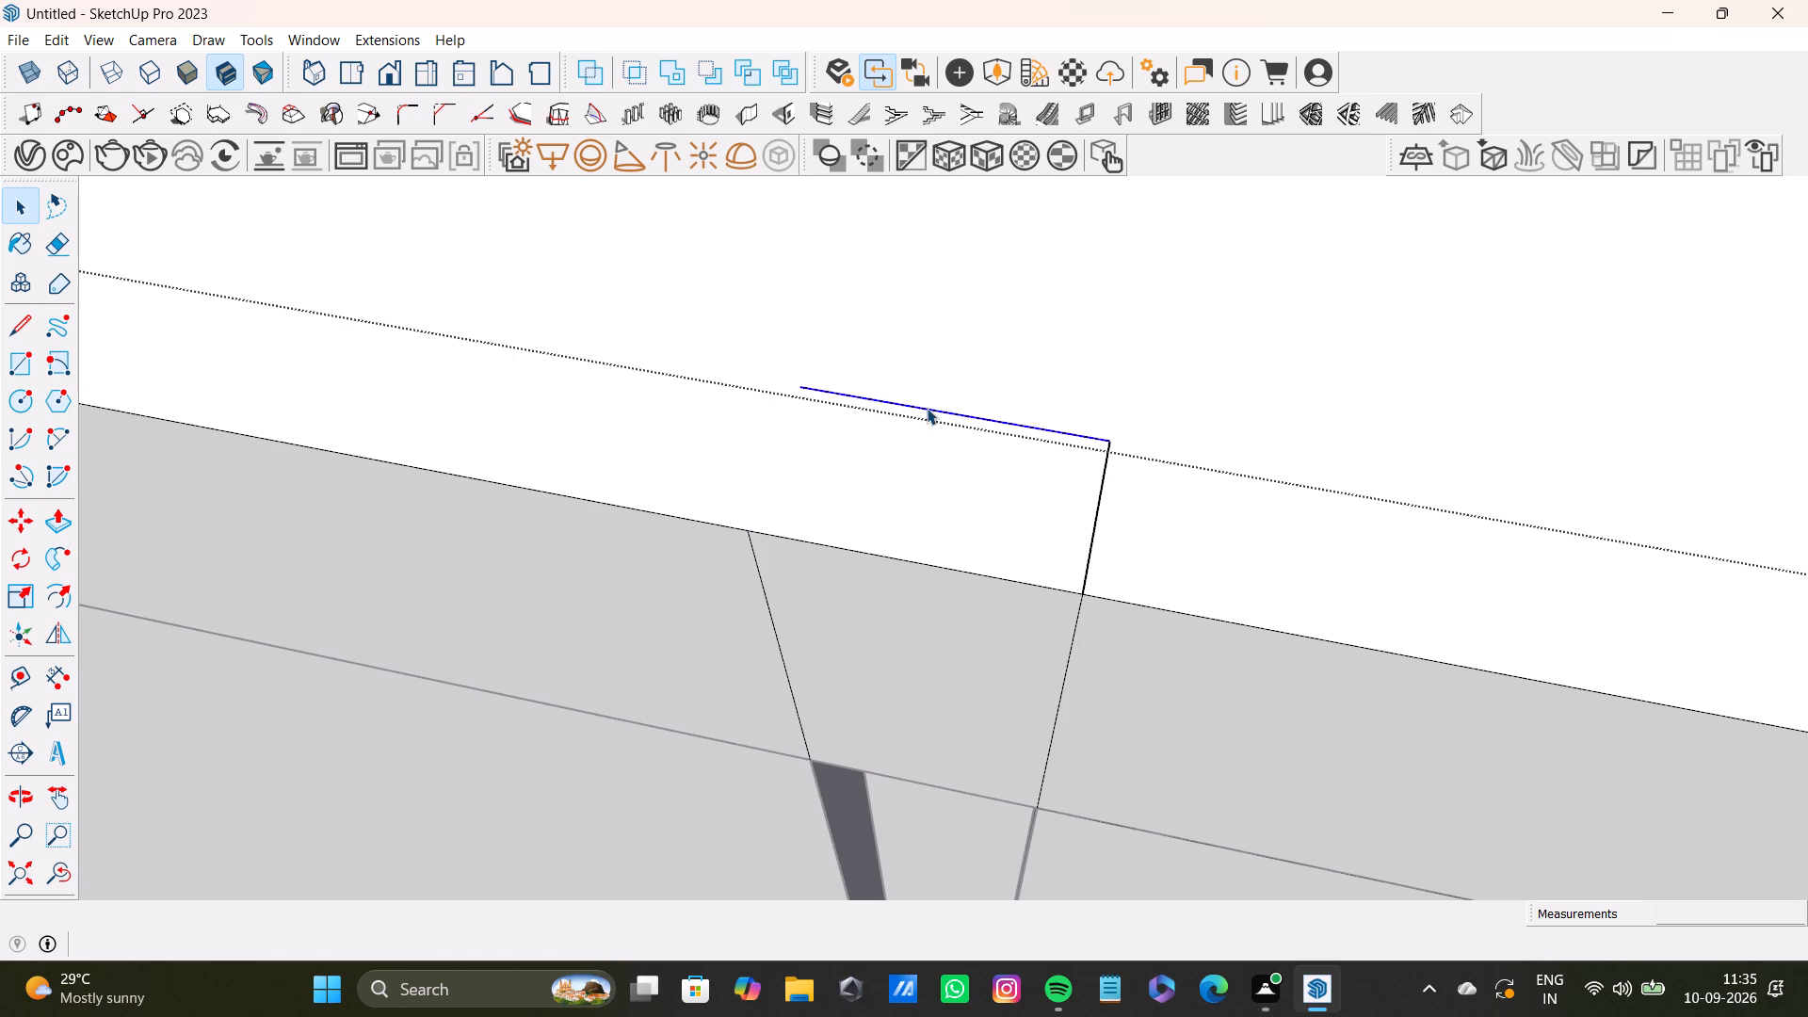
pyautogui.press('Delete')
pyautogui.click(1089, 570)
pyautogui.press('Delete')
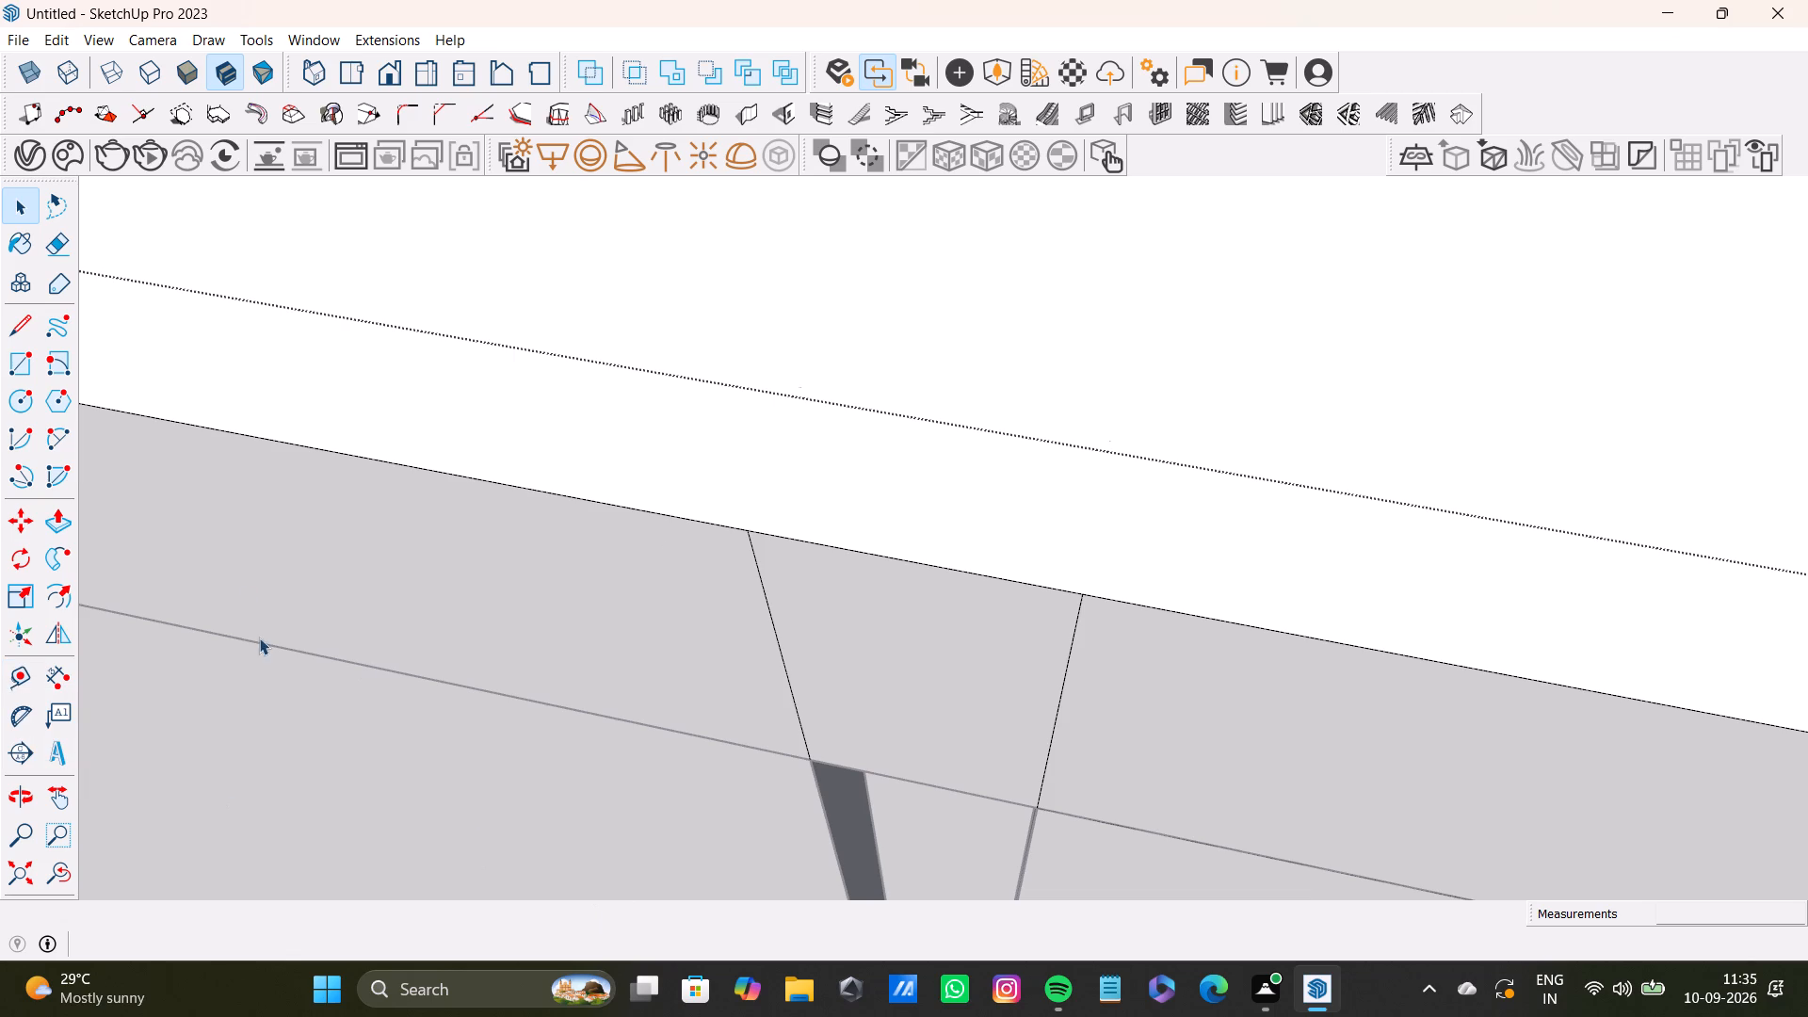
# Delete the three leftover edges outlining the third groove's patch on the ledge top.
pyautogui.scroll(-1, 325, 712)
pyautogui.scroll(-12, 704, 684)
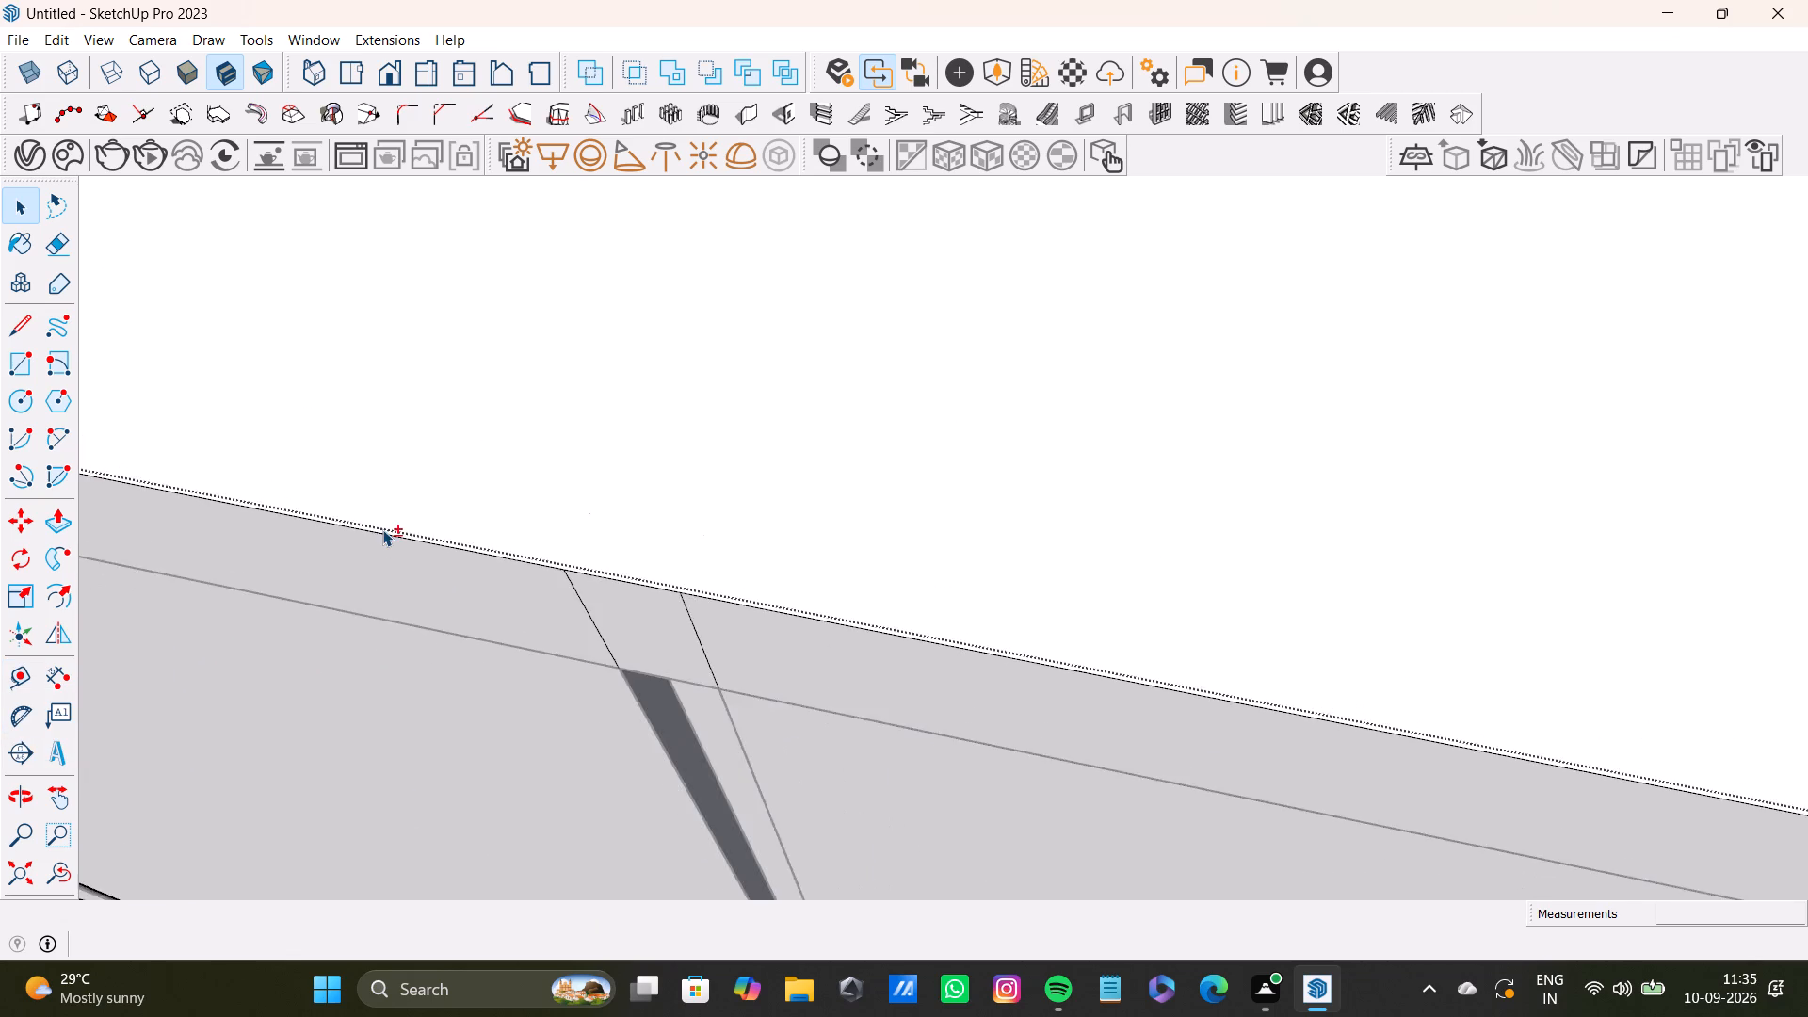
pyautogui.scroll(-2, 382, 529)
pyautogui.keyDown('shift'); pyautogui.moveTo(350, 570); pyautogui.dragTo(913, 528, button='middle'); pyautogui.keyUp('shift')
pyautogui.scroll(-13, 731, 530)
pyautogui.keyDown('shift'); pyautogui.moveTo(303, 484); pyautogui.dragTo(716, 479, button='middle'); pyautogui.keyUp('shift')
pyautogui.scroll(4, 559, 419)
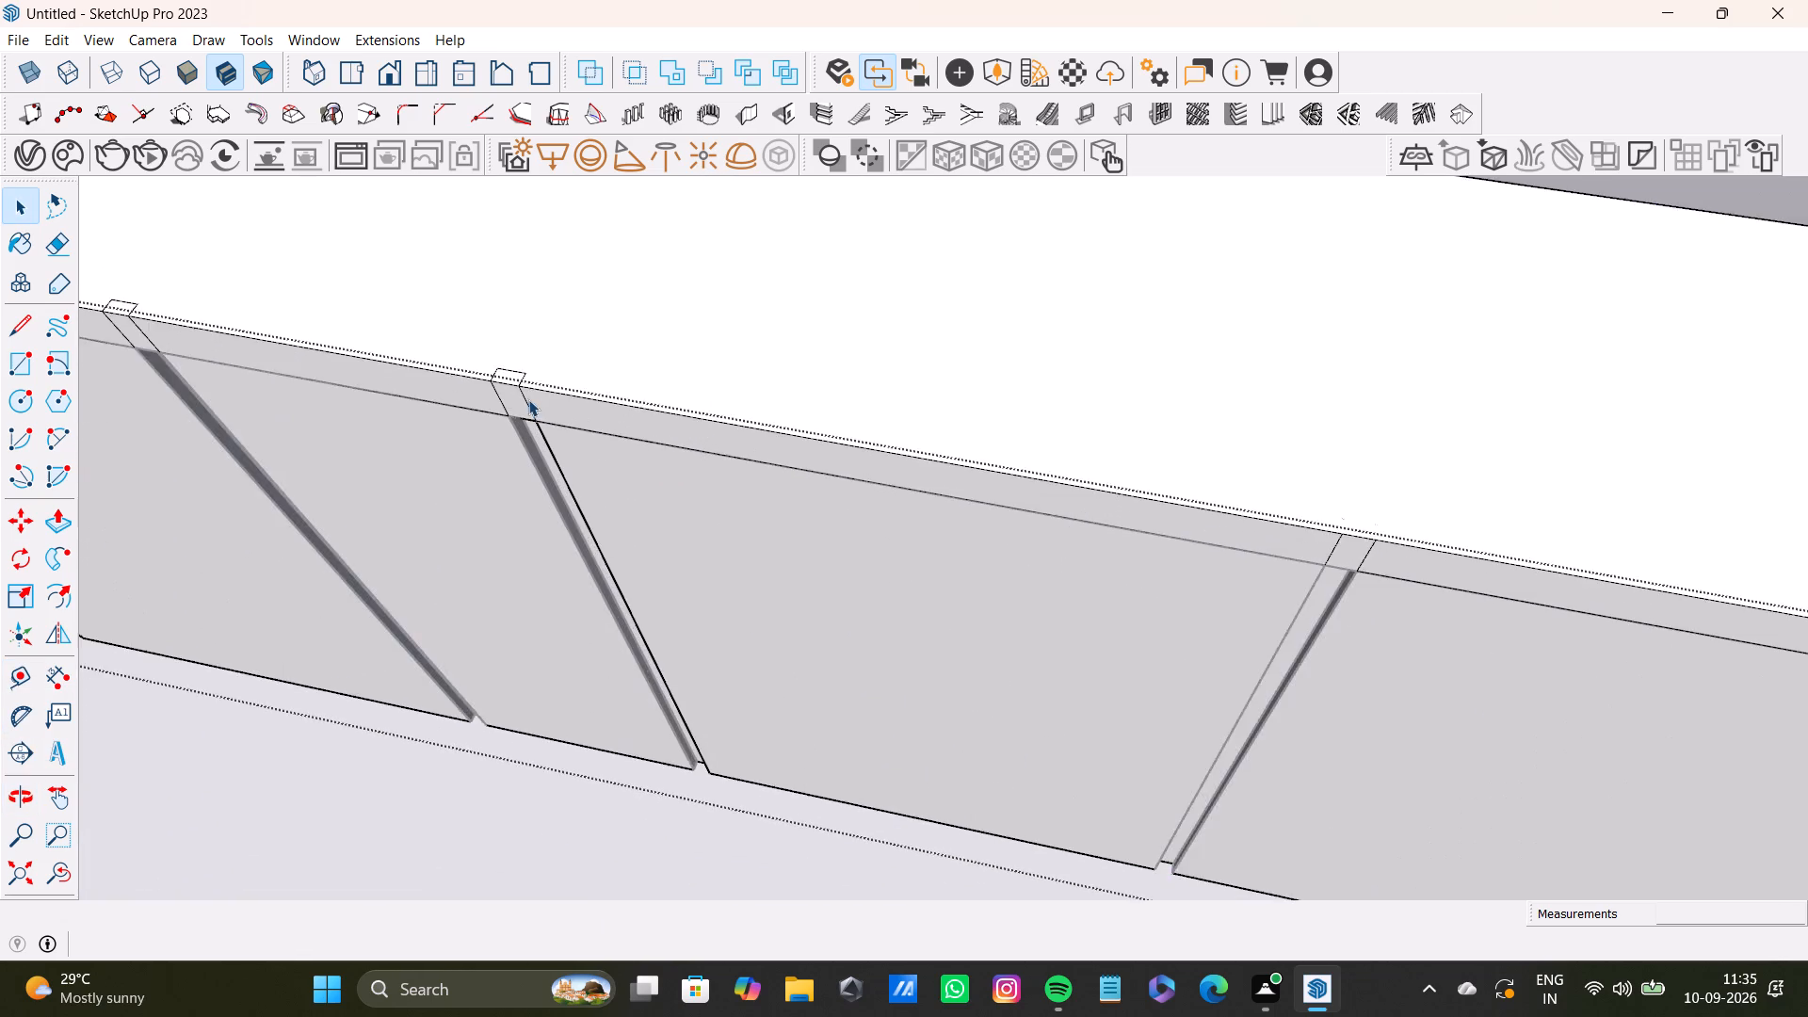
pyautogui.scroll(15, 528, 399)
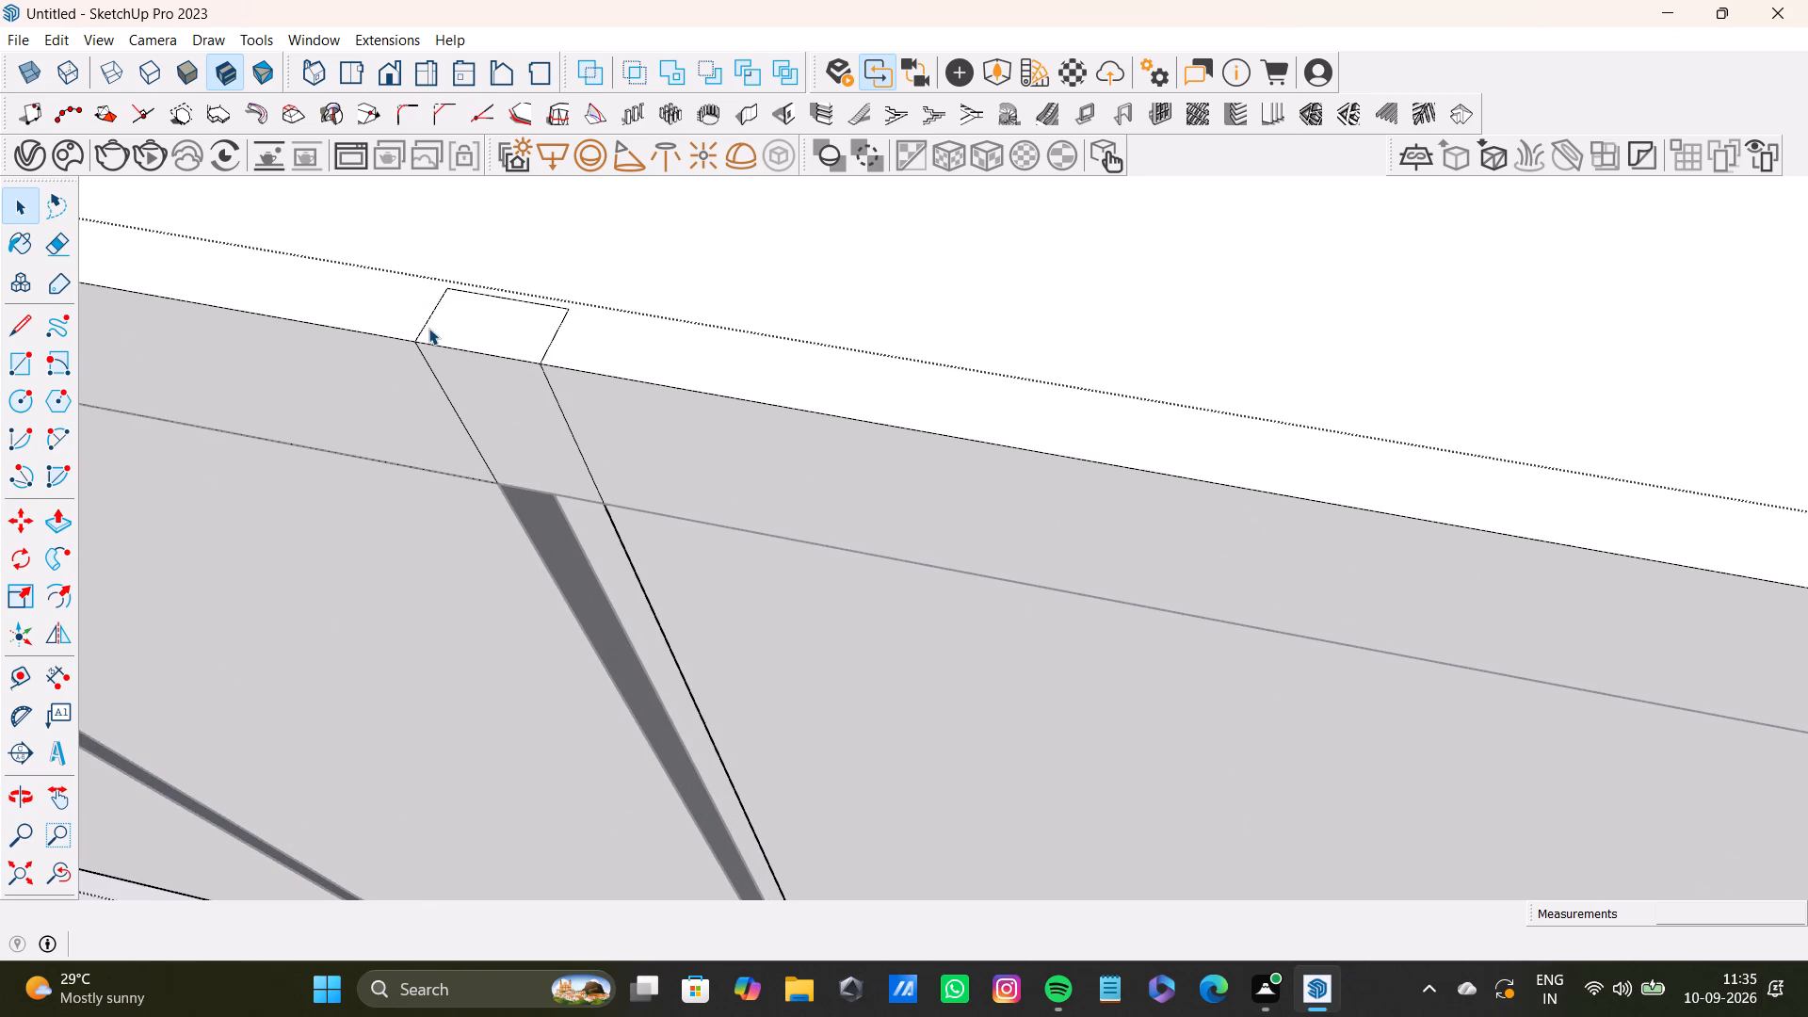
pyautogui.click(429, 328)
pyautogui.click(425, 326)
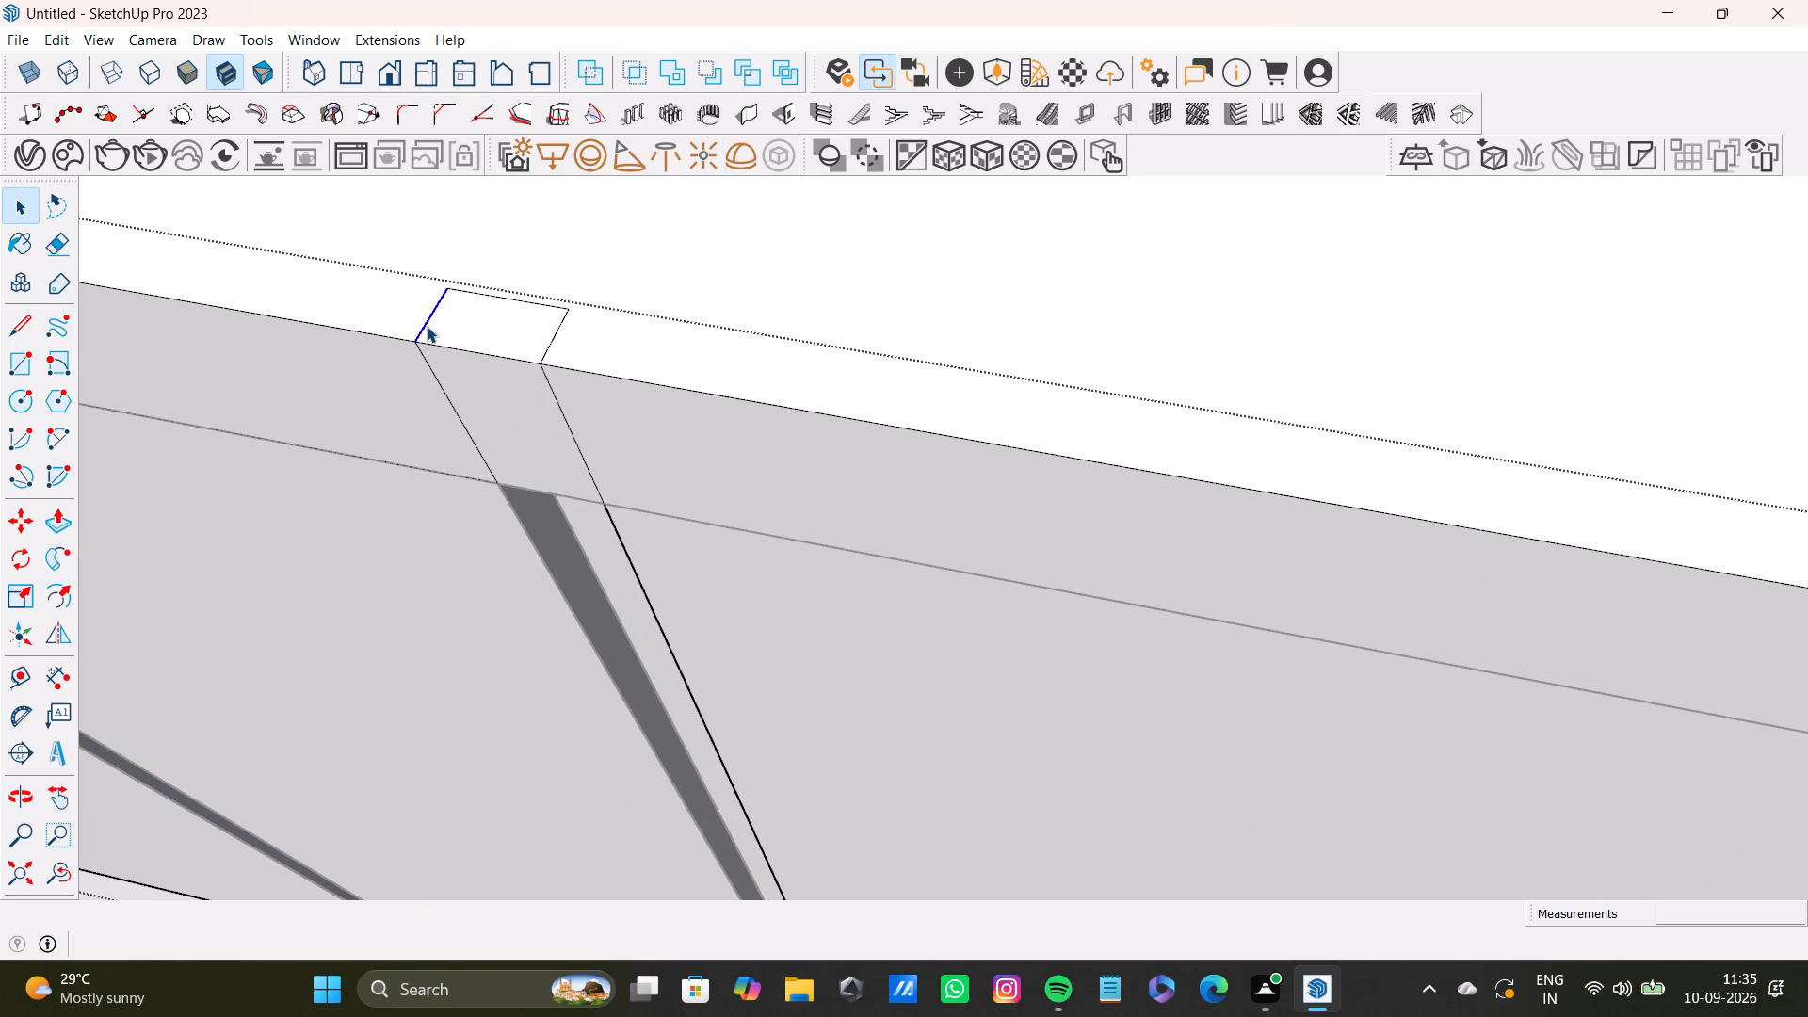
pyautogui.press('Delete')
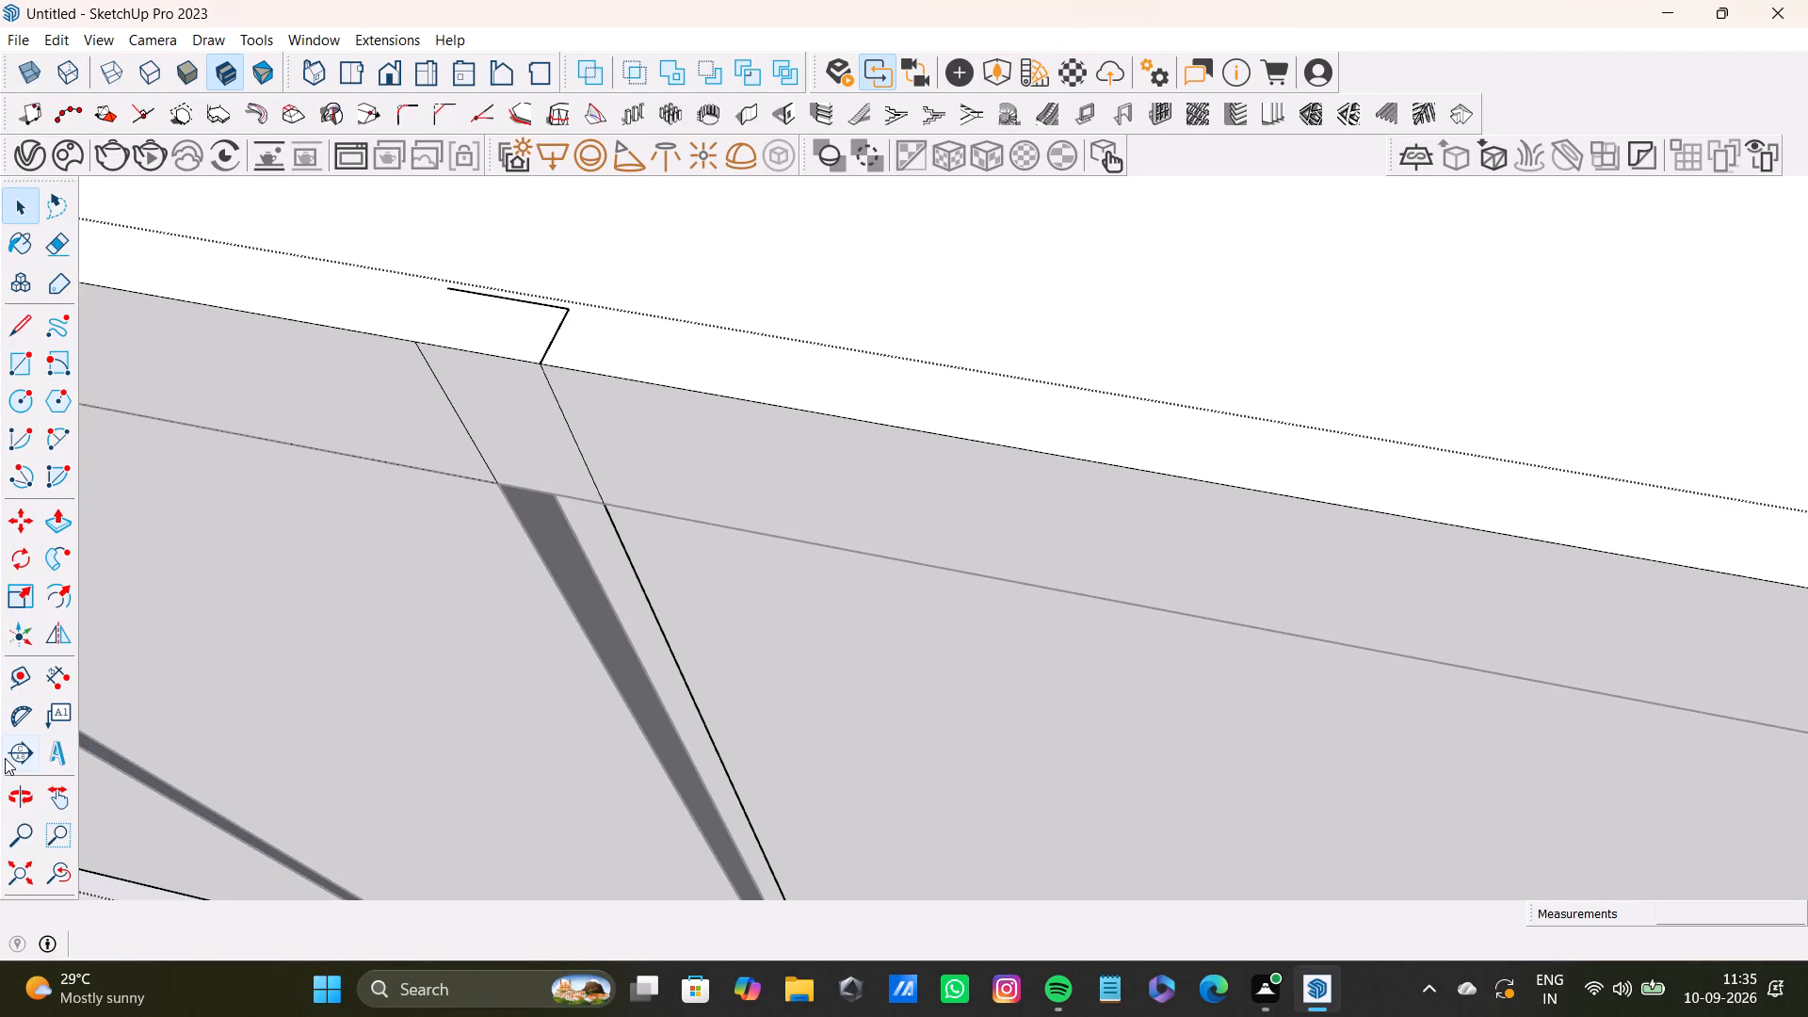
pyautogui.scroll(6, 211, 434)
pyautogui.scroll(-1, 534, 336)
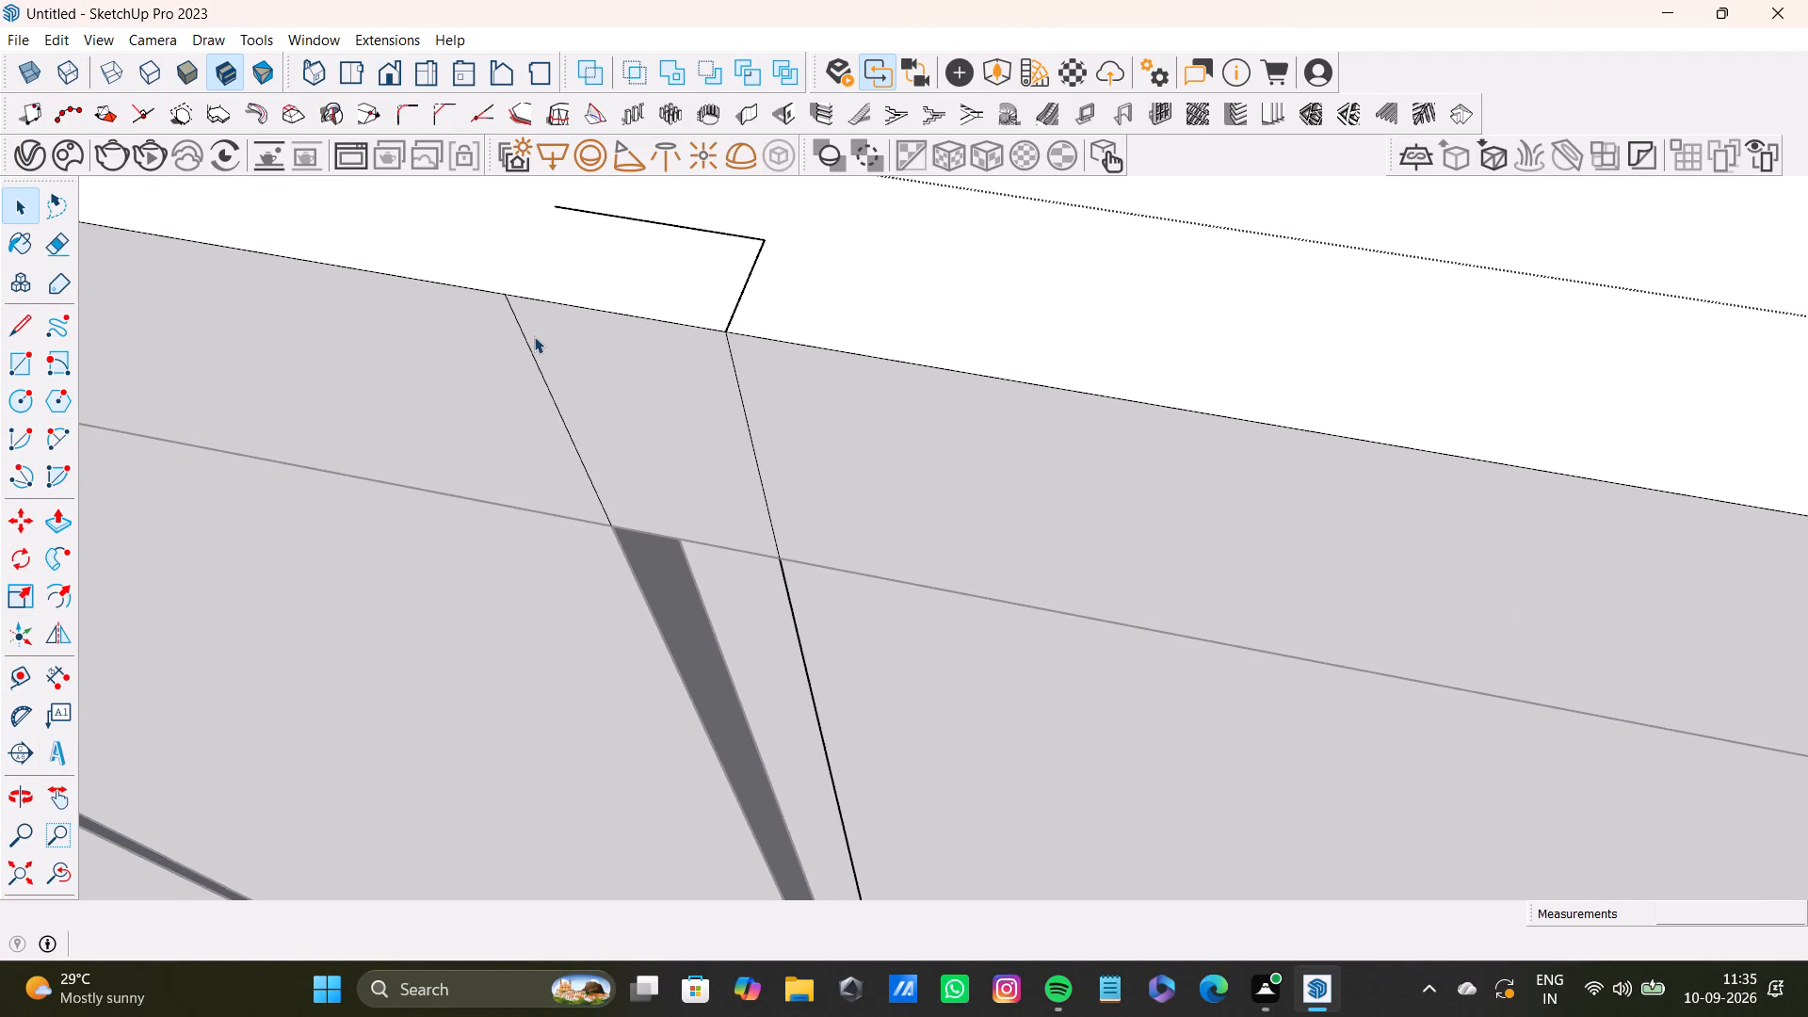
pyautogui.keyDown('shift'); pyautogui.moveTo(535, 337); pyautogui.dragTo(586, 444, button='middle'); pyautogui.keyUp('shift')
pyautogui.scroll(4, 617, 392)
pyautogui.click(781, 305)
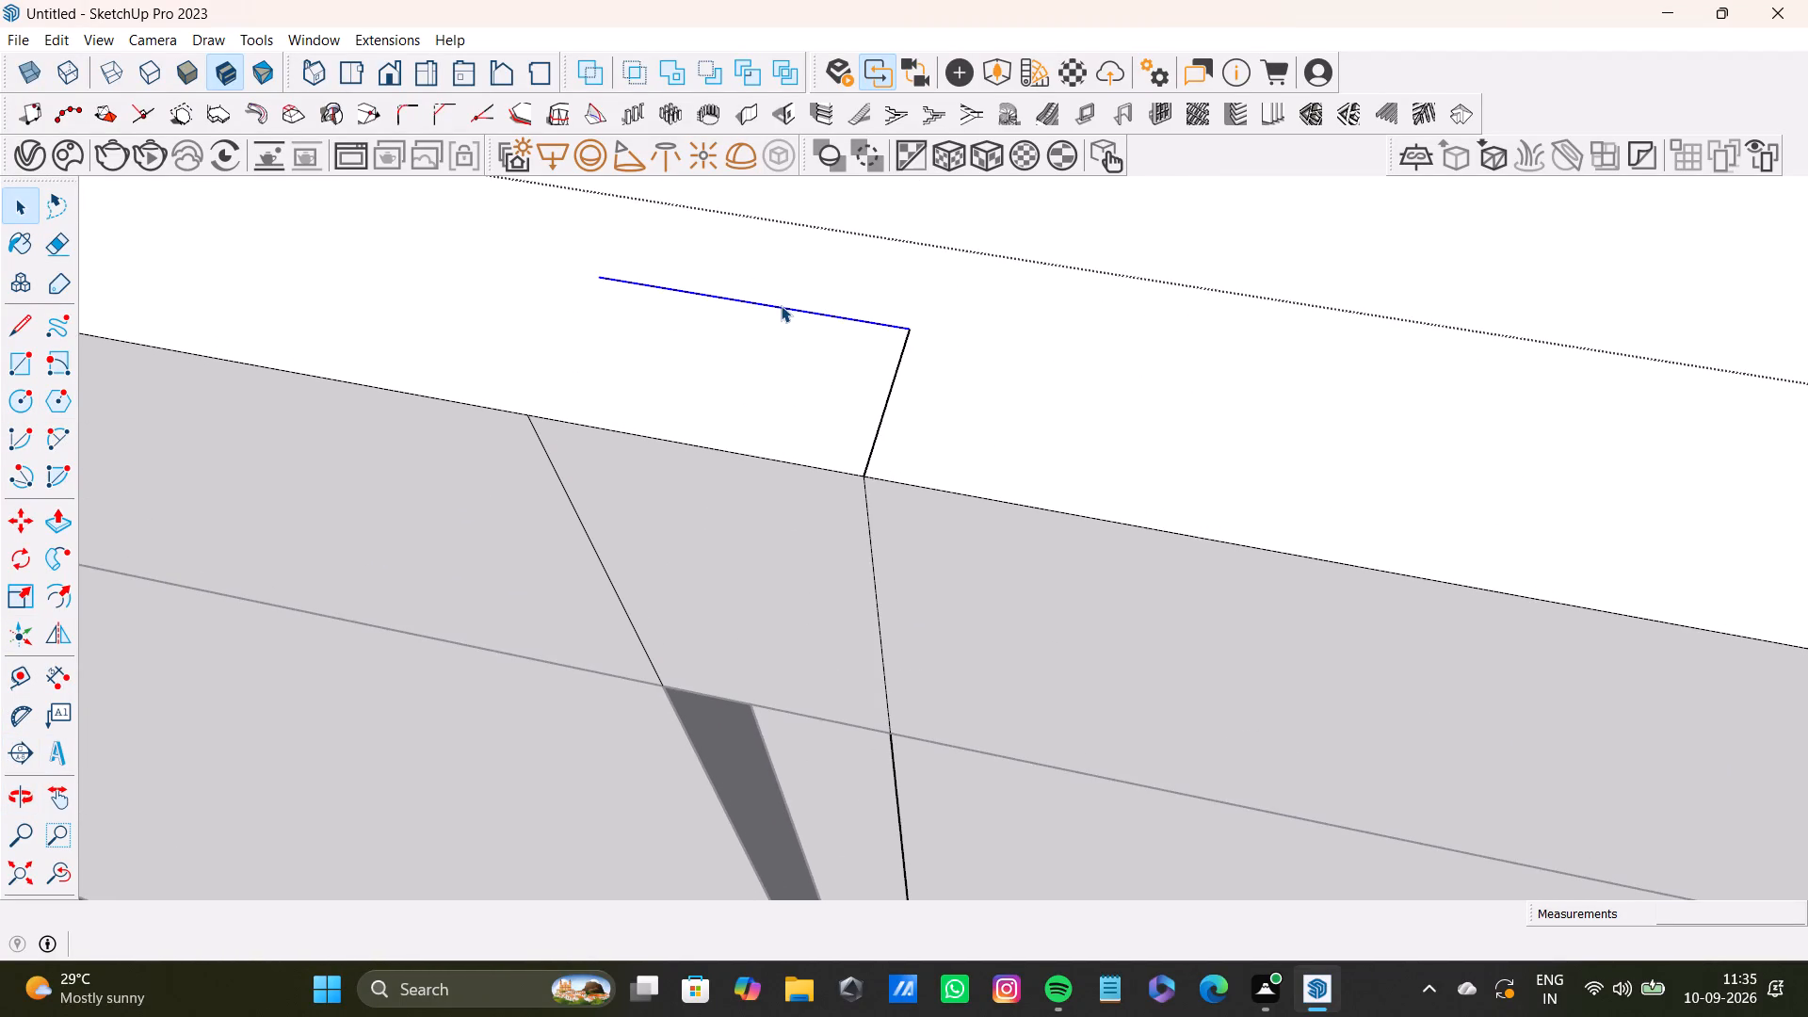
pyautogui.press('Delete')
pyautogui.press('Delete')
pyautogui.click(882, 424)
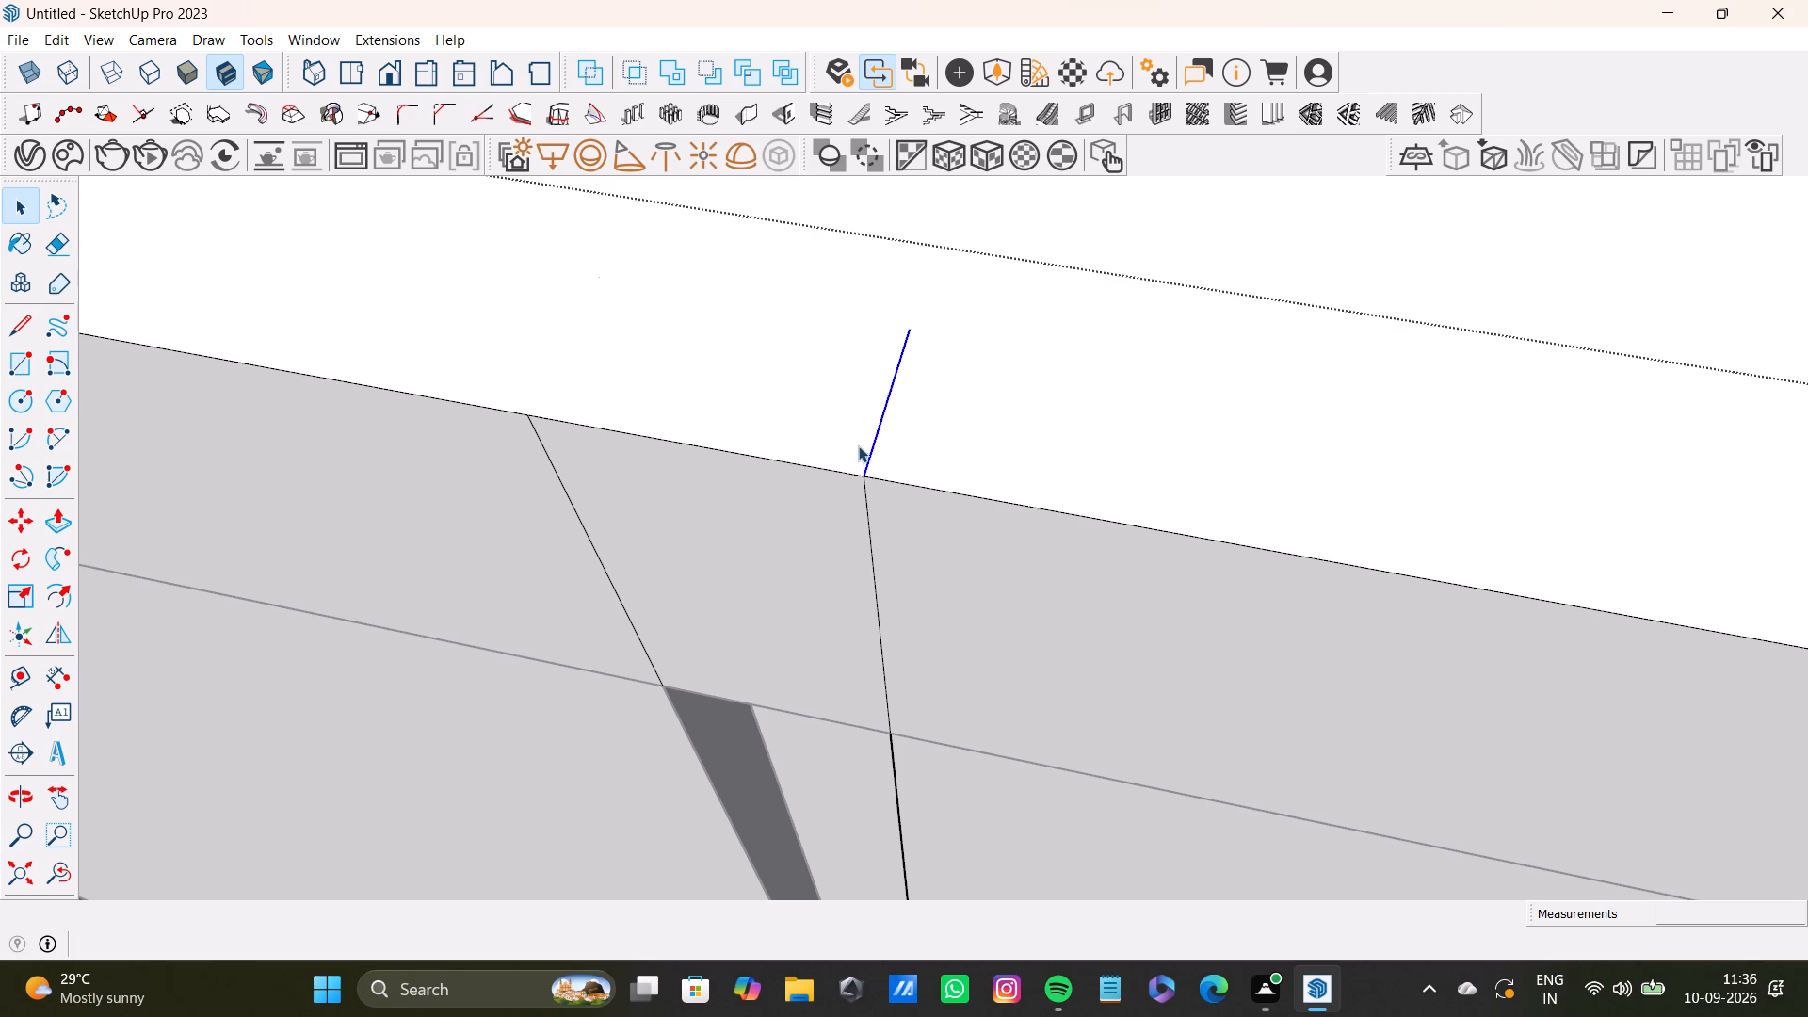
pyautogui.scroll(-8, 857, 445)
pyautogui.press('Delete')
# Delete the three leftover edges outlining the second groove's patch on the ledge top.
pyautogui.scroll(-8, 765, 440)
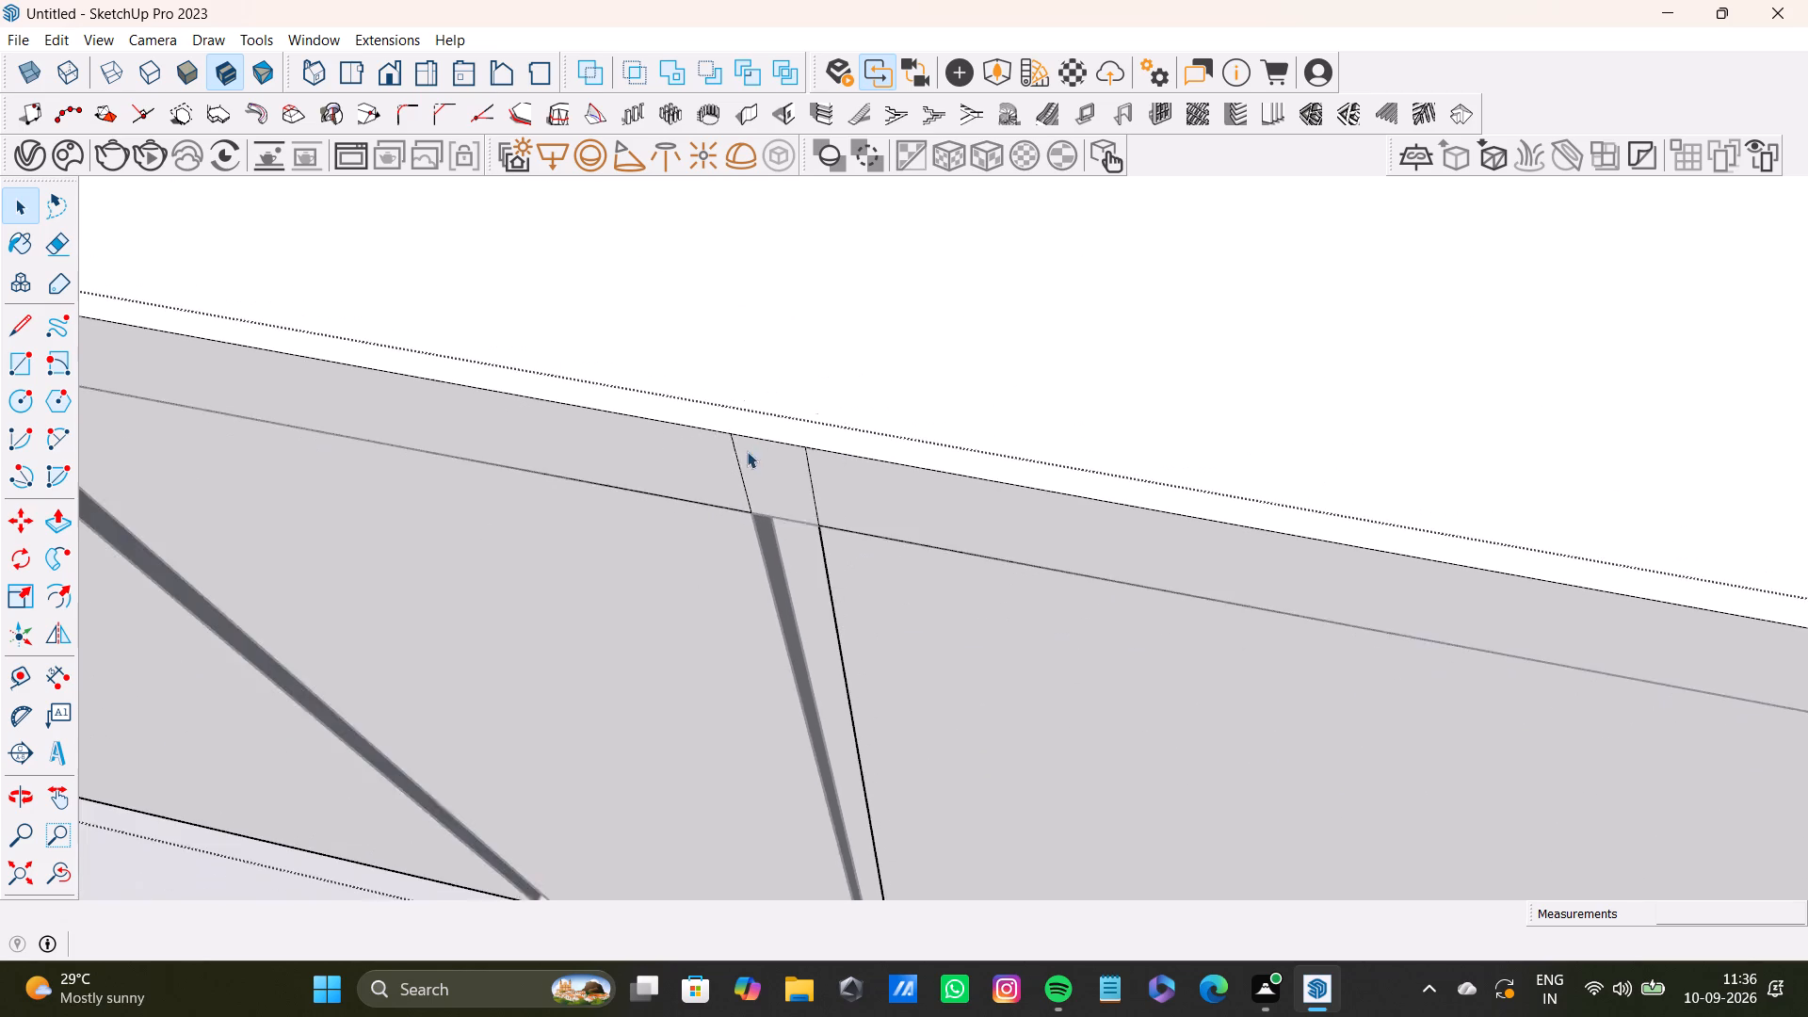
pyautogui.scroll(-1, 747, 451)
pyautogui.keyDown('shift'); pyautogui.moveTo(666, 451); pyautogui.dragTo(1100, 592, button='middle'); pyautogui.keyUp('shift')
pyautogui.scroll(-5, 413, 226)
pyautogui.scroll(15, 331, 355)
pyautogui.keyDown('shift'); pyautogui.moveTo(322, 324); pyautogui.dragTo(400, 425, button='middle'); pyautogui.keyUp('shift')
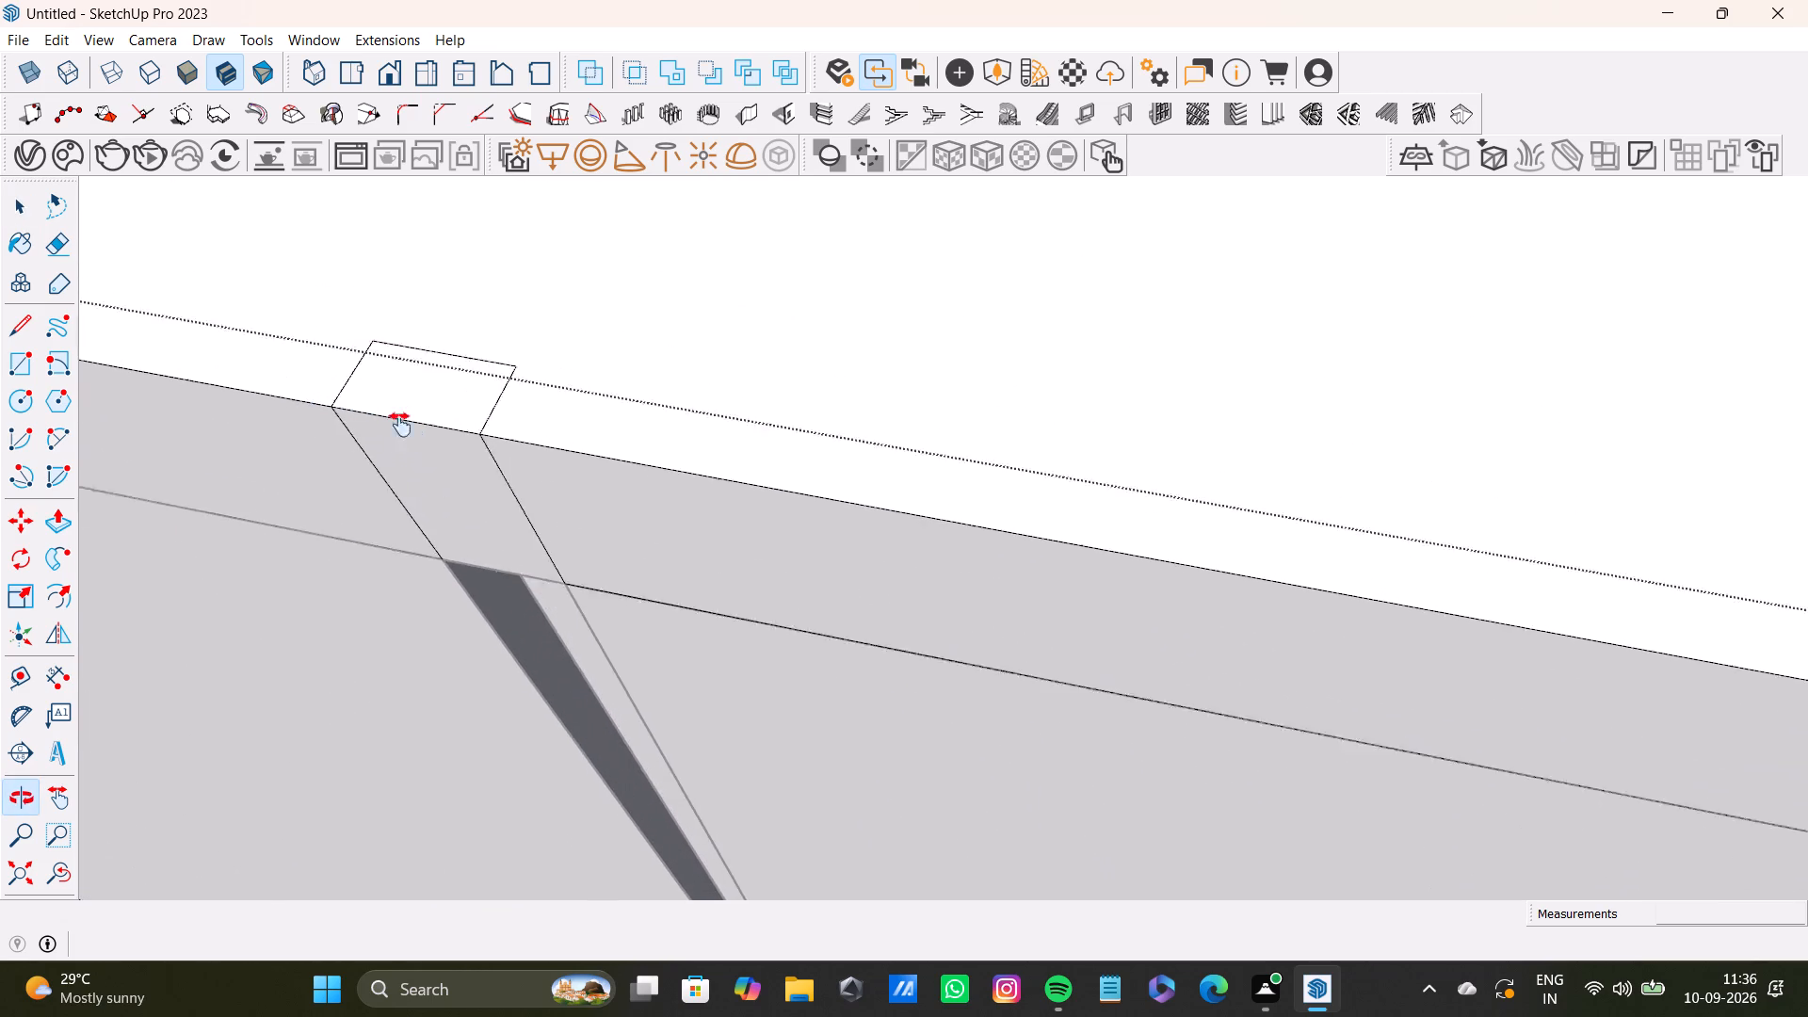
pyautogui.keyDown('shift'); pyautogui.moveTo(400, 425); pyautogui.dragTo(411, 444, button='middle'); pyautogui.keyUp('shift')
pyautogui.scroll(8, 375, 441)
pyautogui.click(389, 450)
pyautogui.press('Delete')
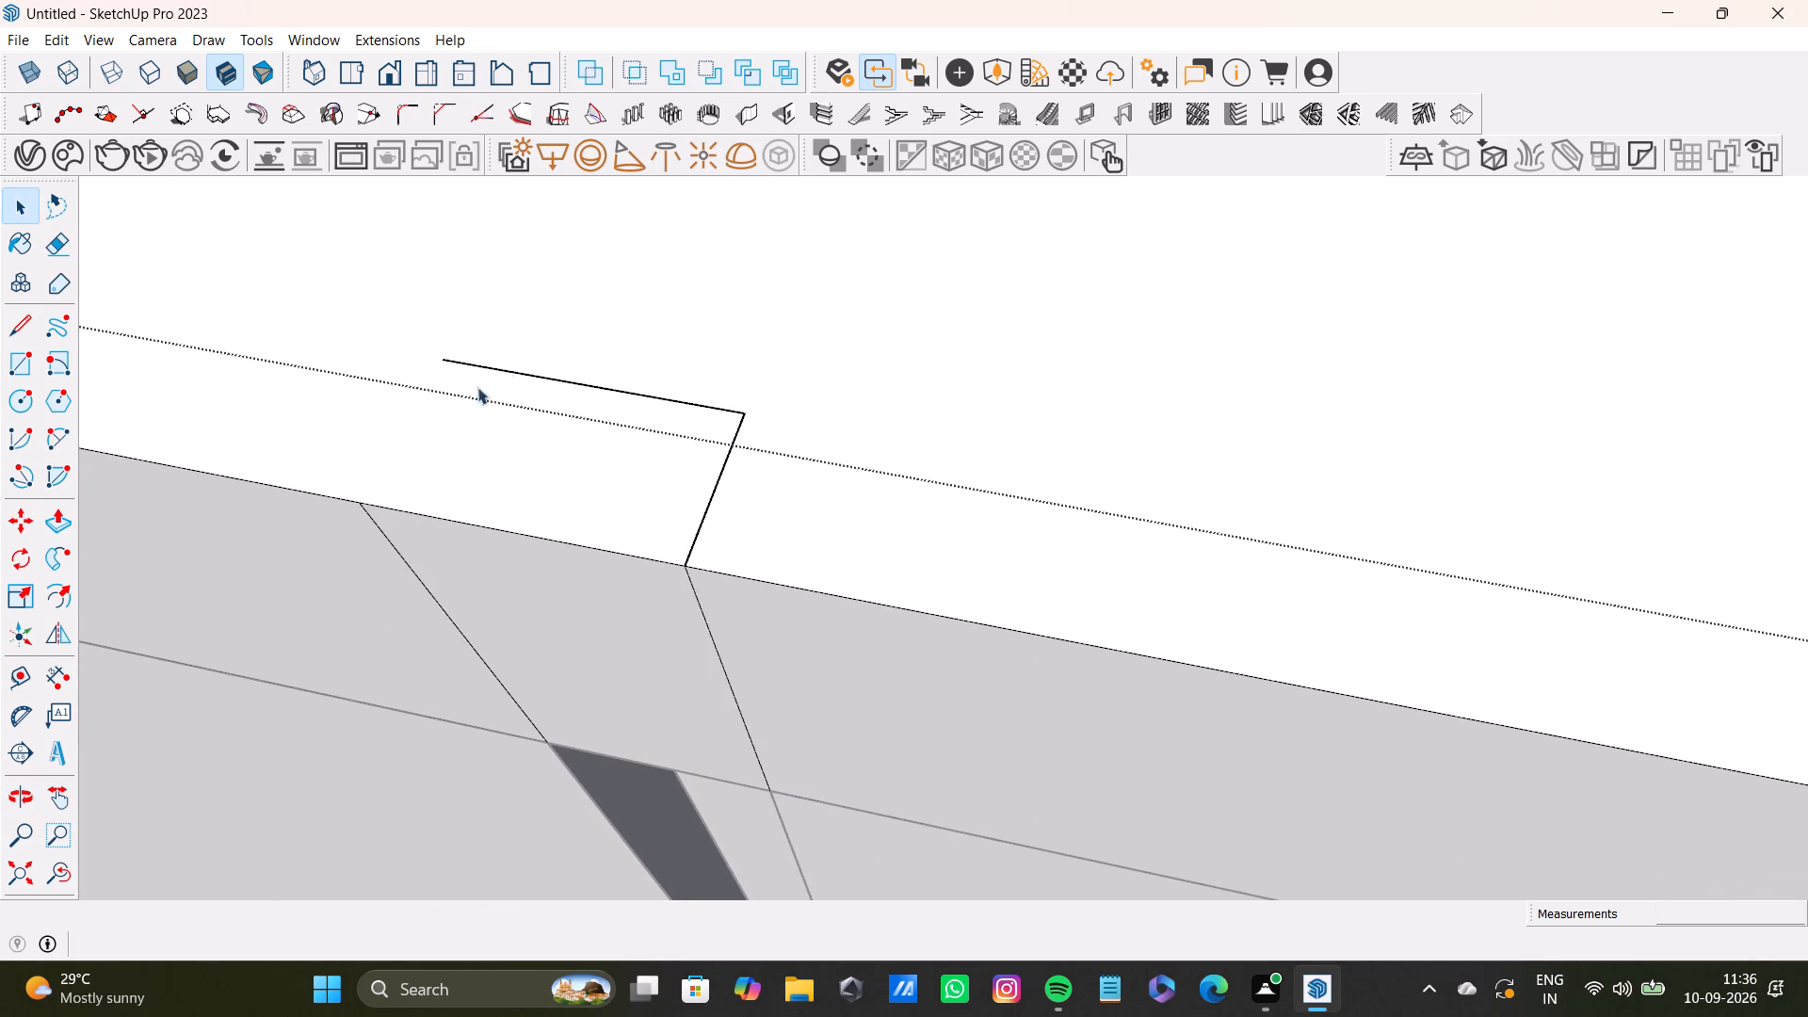
pyautogui.click(571, 375)
pyautogui.click(578, 380)
pyautogui.press('Delete')
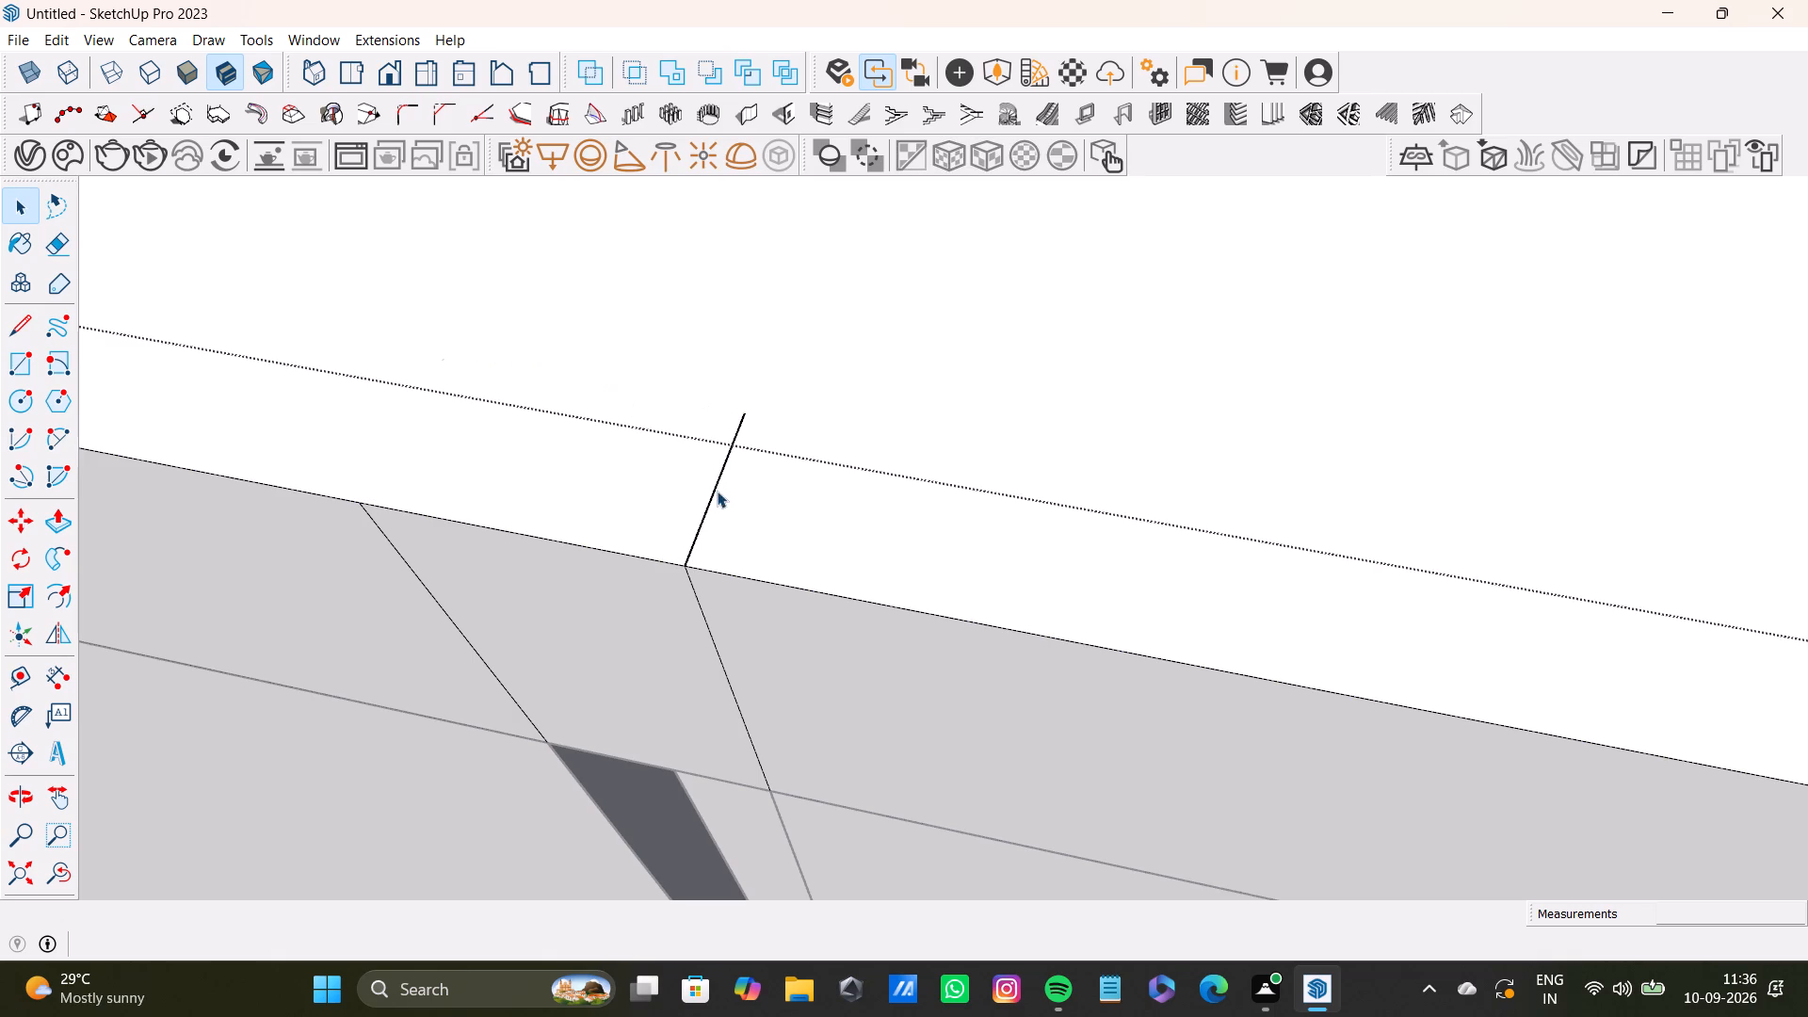
pyautogui.click(715, 494)
pyautogui.press('Delete')
# Push the block protruding above the ledge's first groove down flush with the ledge top.
pyautogui.scroll(-10, 709, 494)
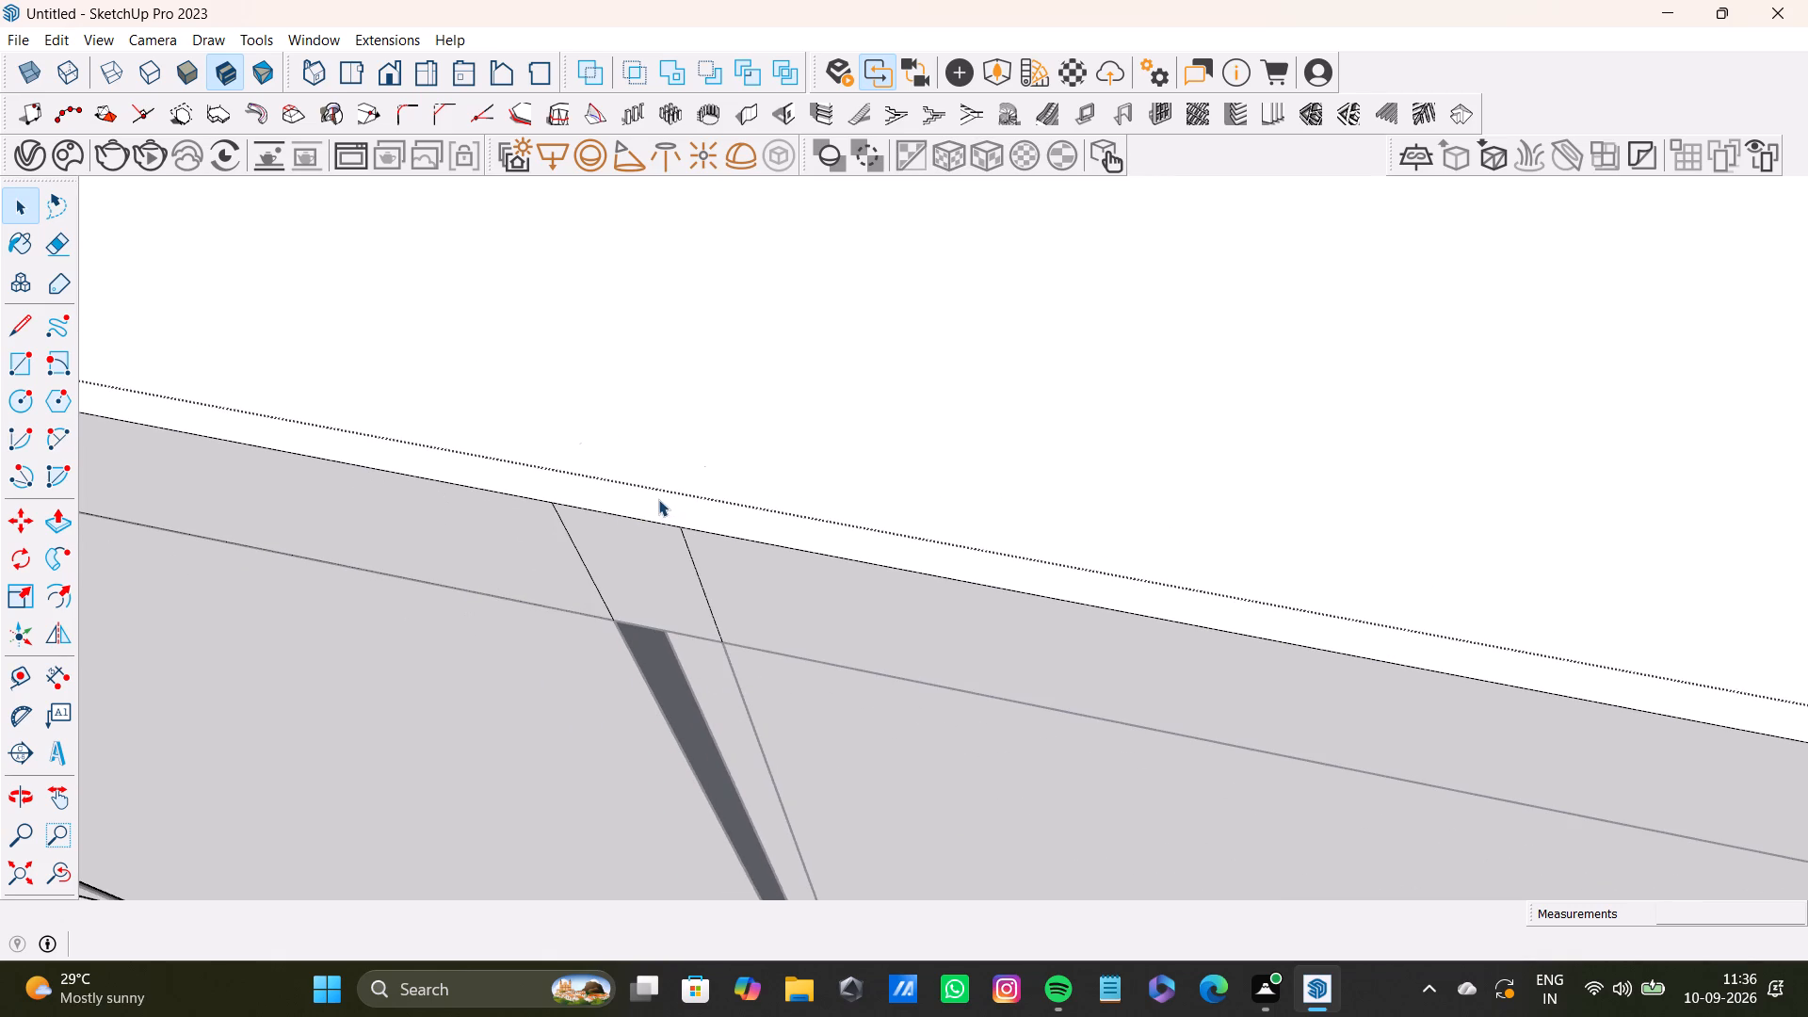
pyautogui.keyDown('shift'); pyautogui.moveTo(620, 486); pyautogui.dragTo(930, 665, button='middle'); pyautogui.keyUp('shift')
pyautogui.scroll(-19, 675, 502)
pyautogui.keyDown('shift'); pyautogui.moveTo(422, 465); pyautogui.dragTo(532, 490, button='middle'); pyautogui.keyUp('shift')
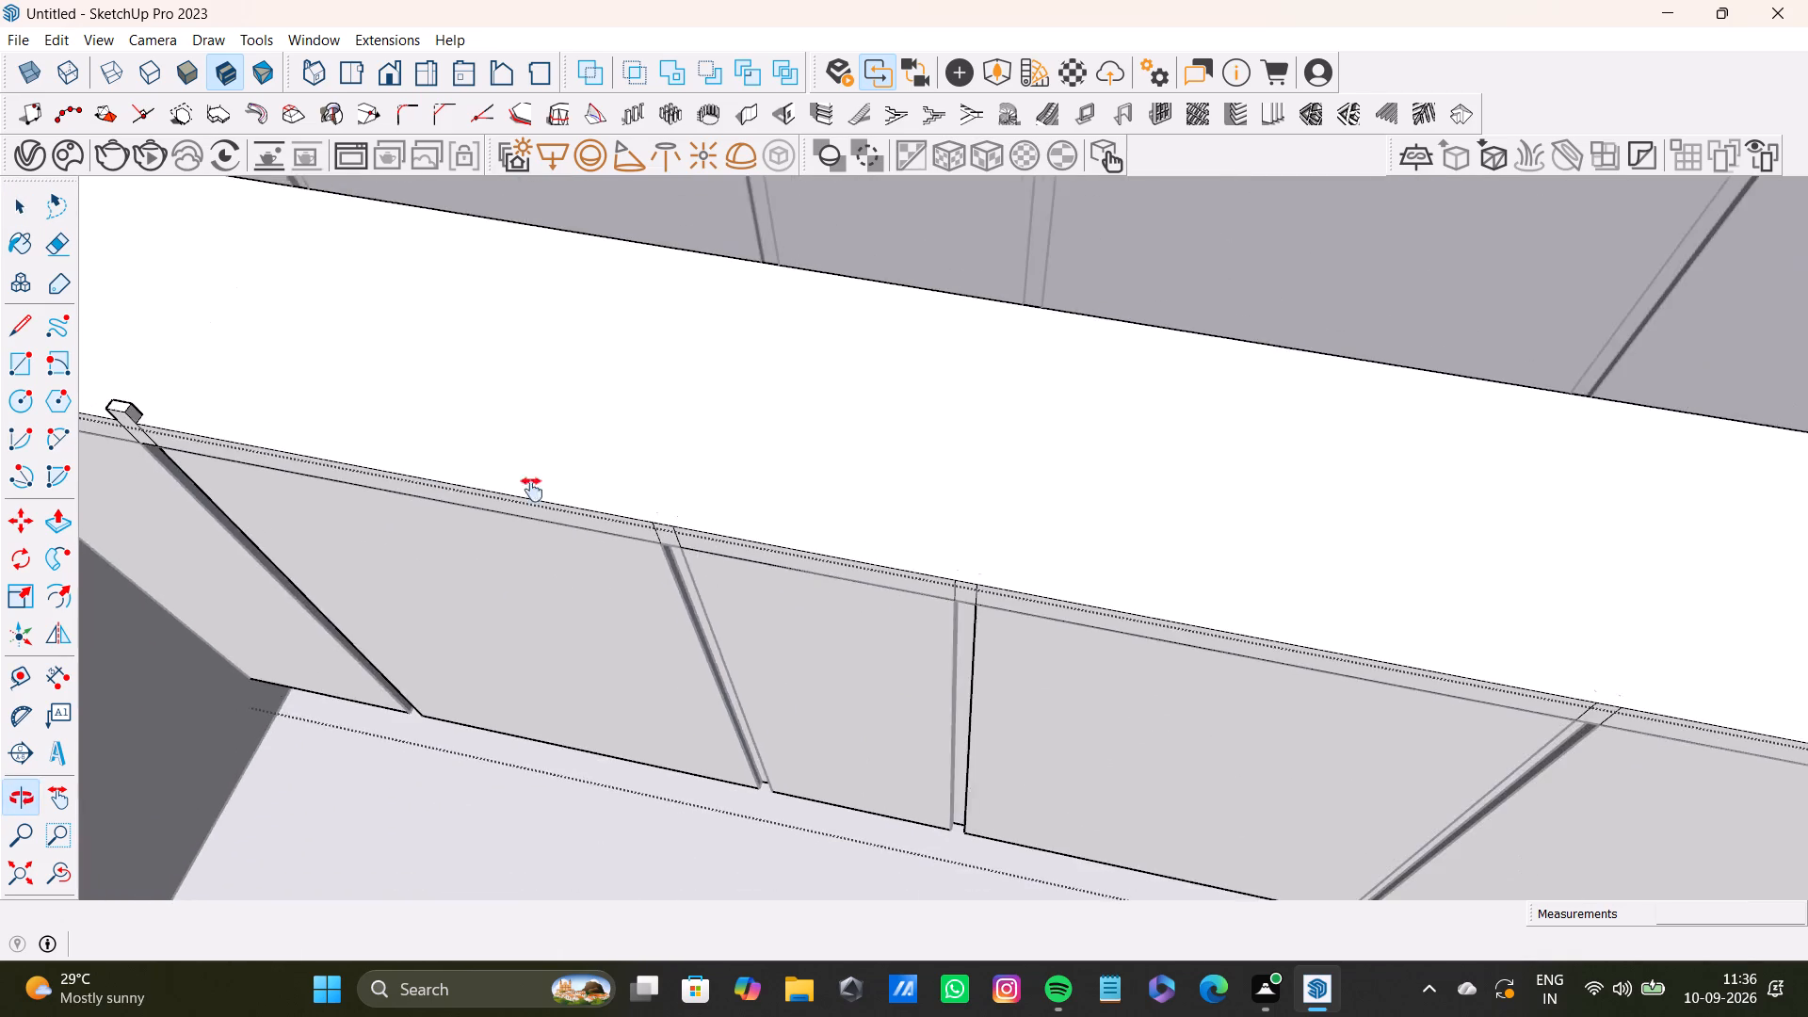
pyautogui.keyDown('shift'); pyautogui.moveTo(532, 490); pyautogui.dragTo(955, 589, button='middle'); pyautogui.keyUp('shift')
pyautogui.scroll(13, 631, 532)
pyautogui.keyDown('shift'); pyautogui.moveTo(534, 445); pyautogui.dragTo(594, 470, button='middle'); pyautogui.keyUp('shift')
pyautogui.press('space')
pyautogui.click(541, 444)
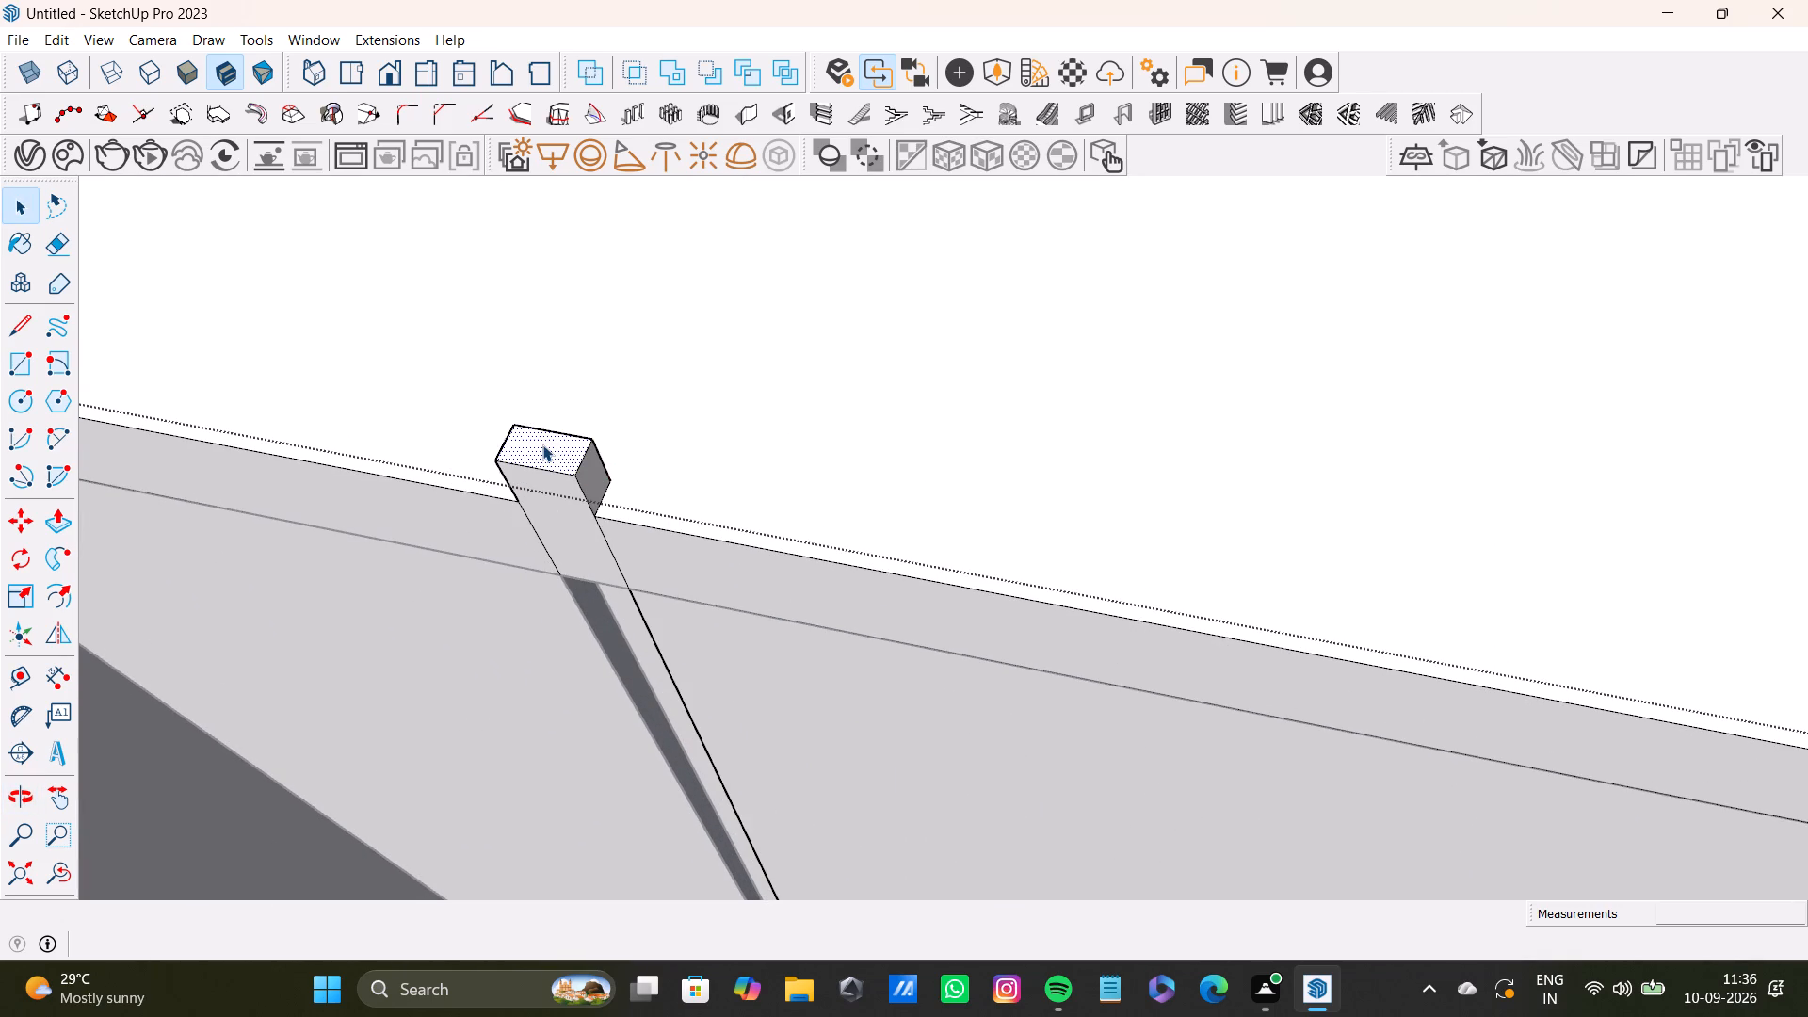
pyautogui.press('p')
pyautogui.moveTo(556, 451); pyautogui.dragTo(621, 509)
pyautogui.press('space')
# Delete the three leftover edges outlining the first groove's patch on the ledge top and finish editing the ledge group.
pyautogui.scroll(13, 568, 486)
pyautogui.click(506, 480)
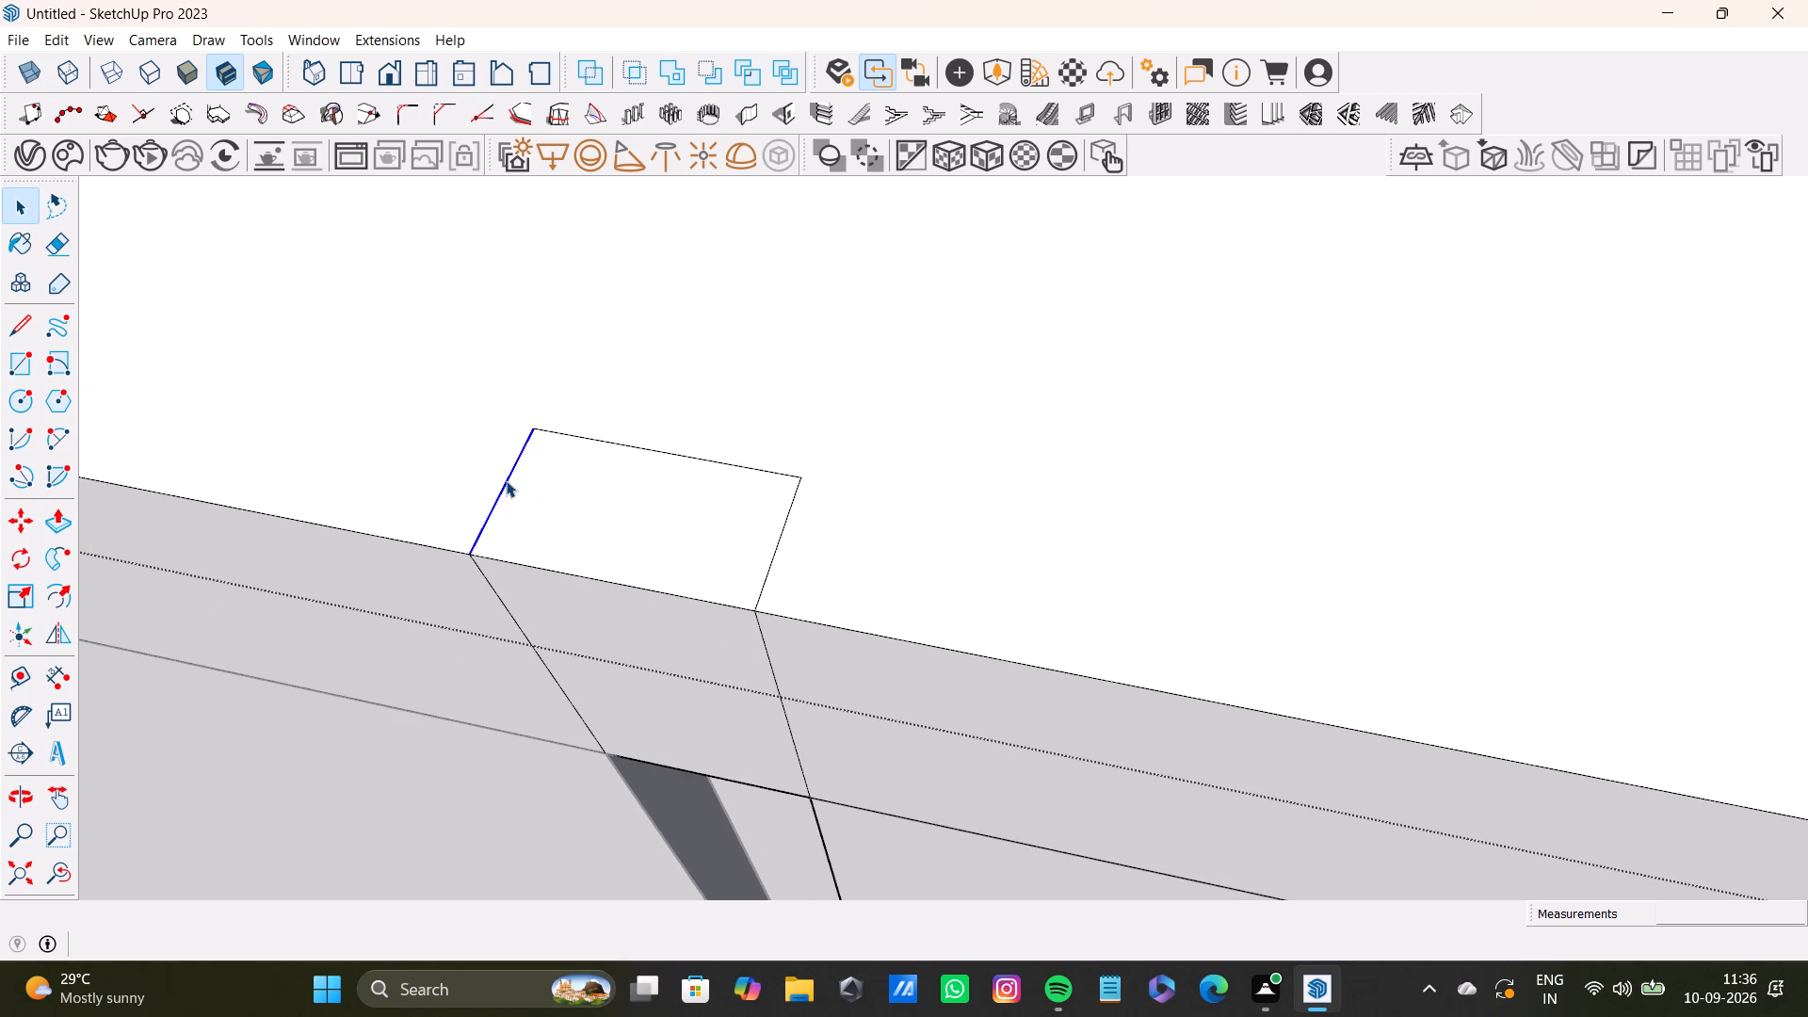
pyautogui.press('Delete')
pyautogui.click(611, 440)
pyautogui.press('Delete')
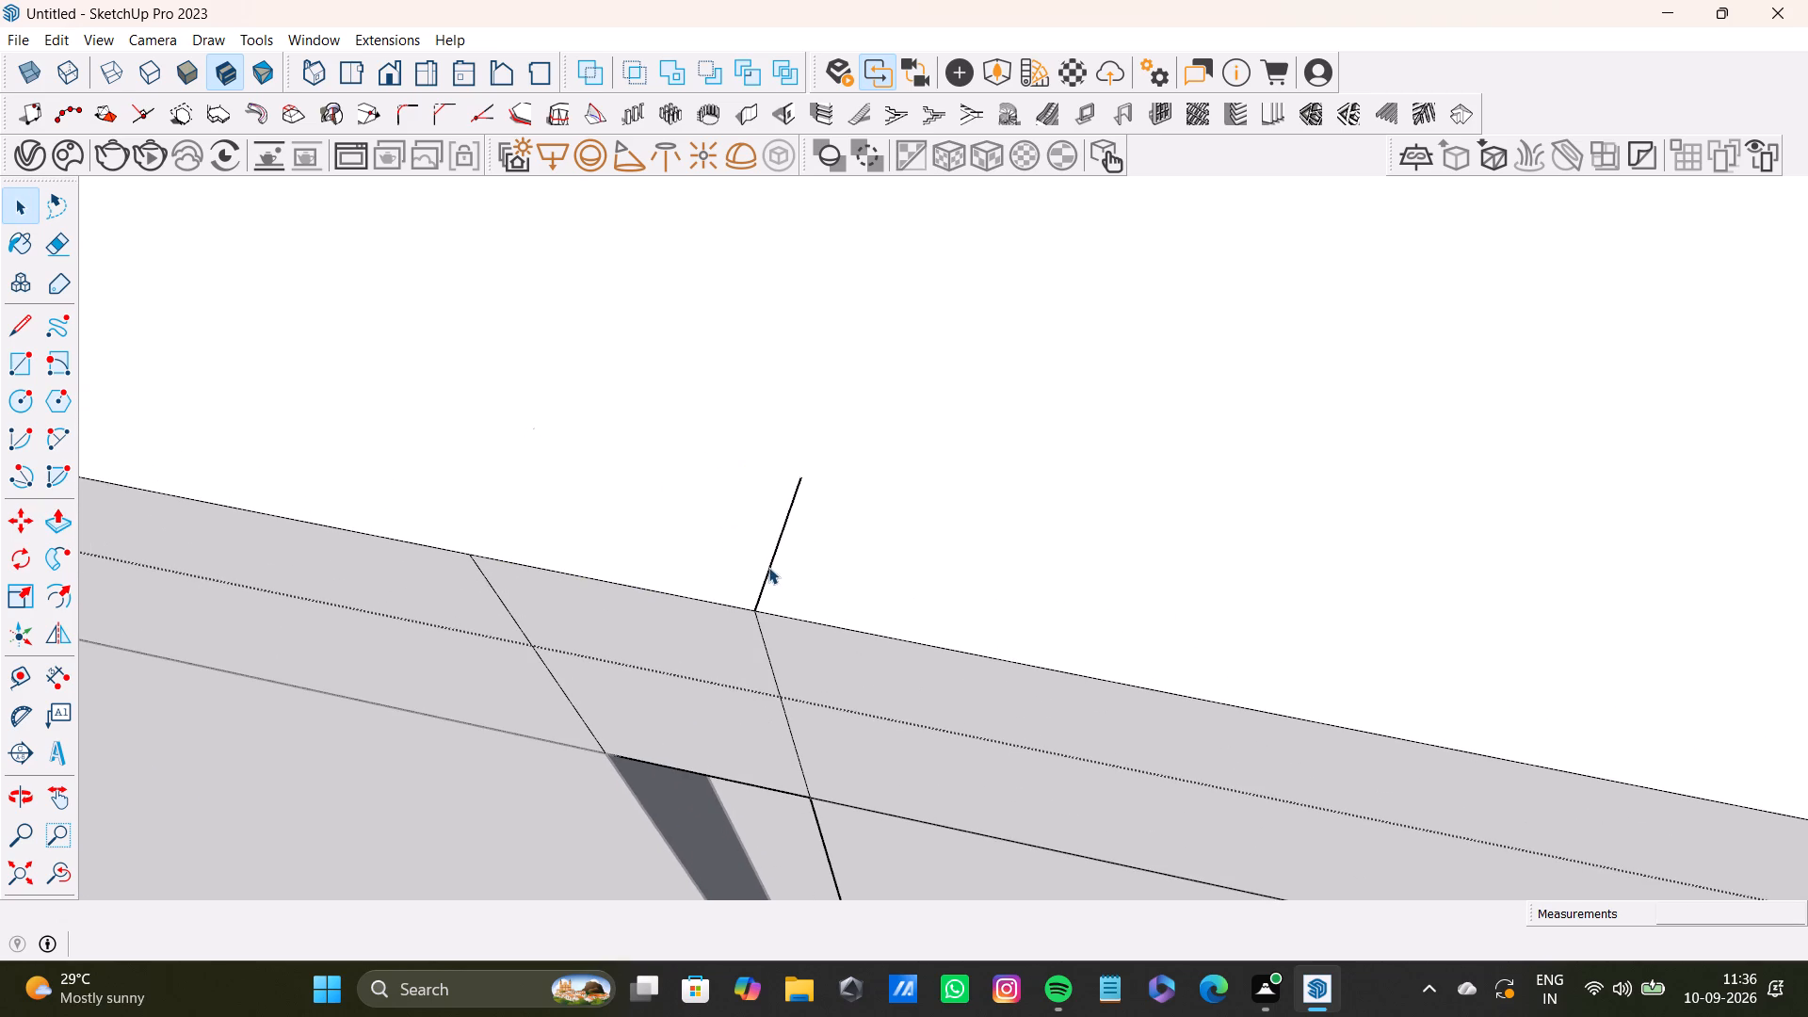
pyautogui.click(769, 569)
pyautogui.press('Delete')
pyautogui.scroll(-10, 766, 571)
pyautogui.scroll(1, 708, 625)
pyautogui.scroll(-5, 708, 586)
pyautogui.scroll(9, 691, 604)
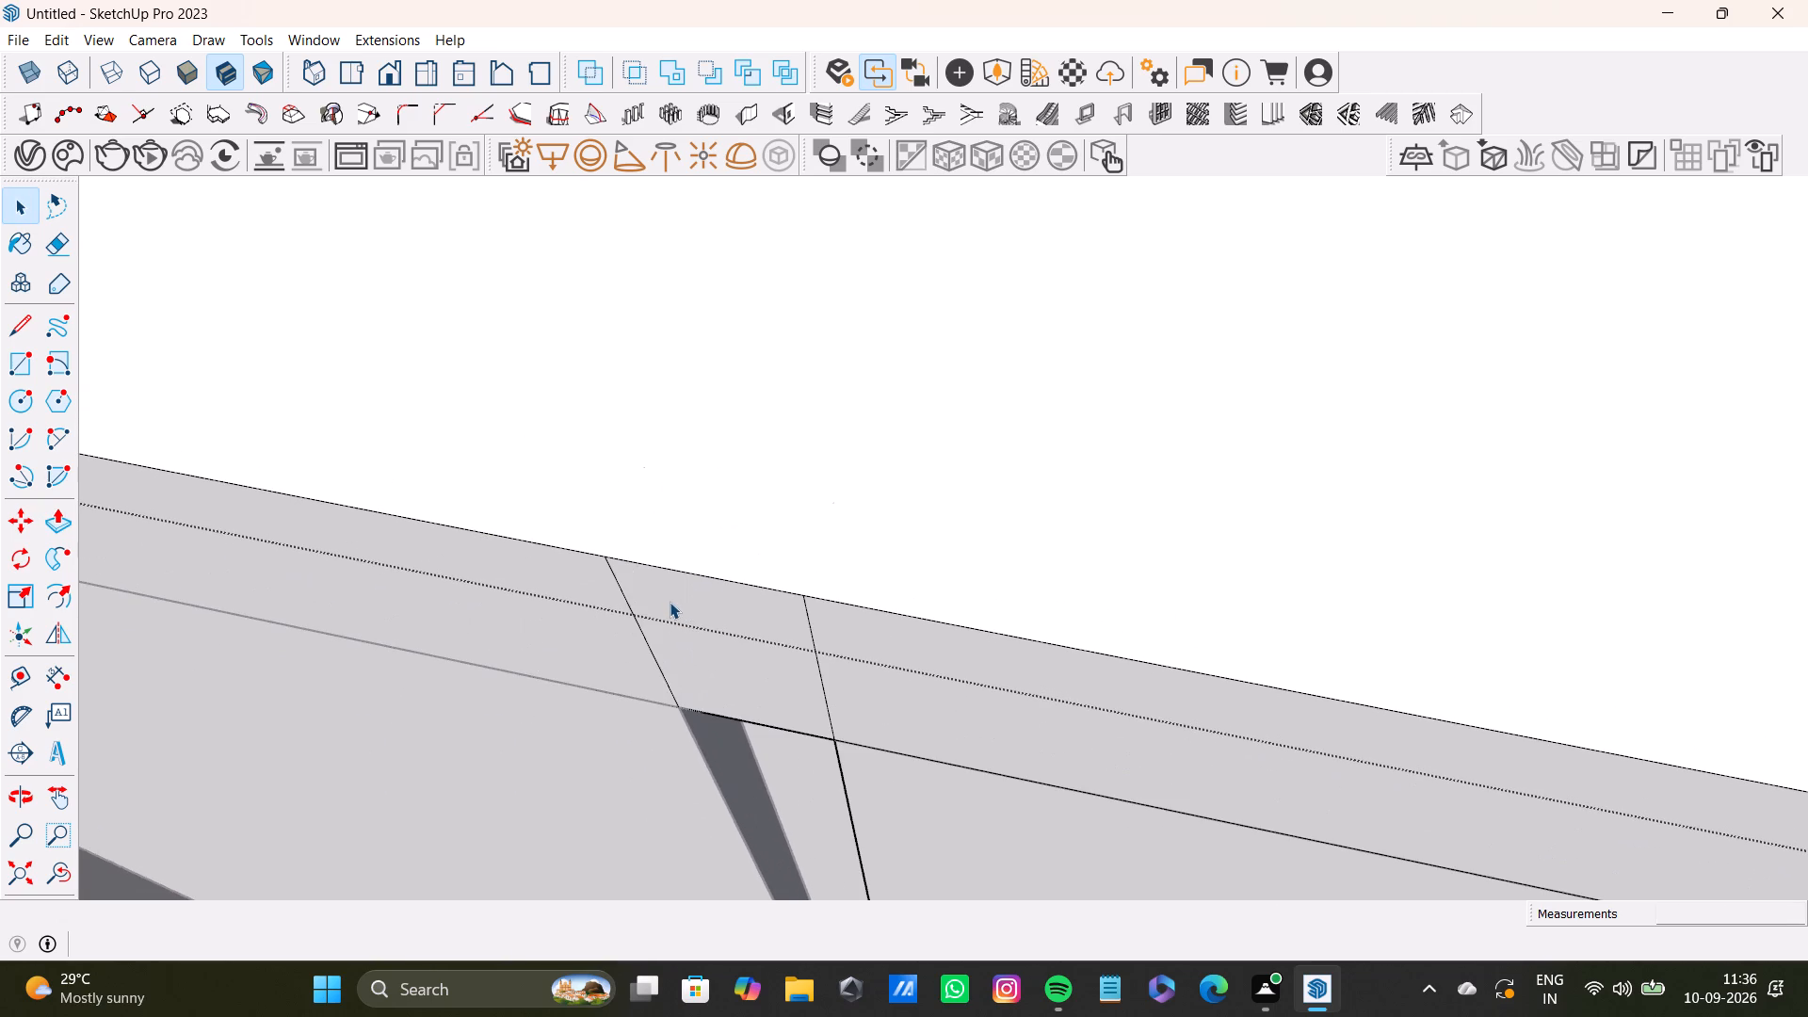
pyautogui.scroll(-14, 670, 602)
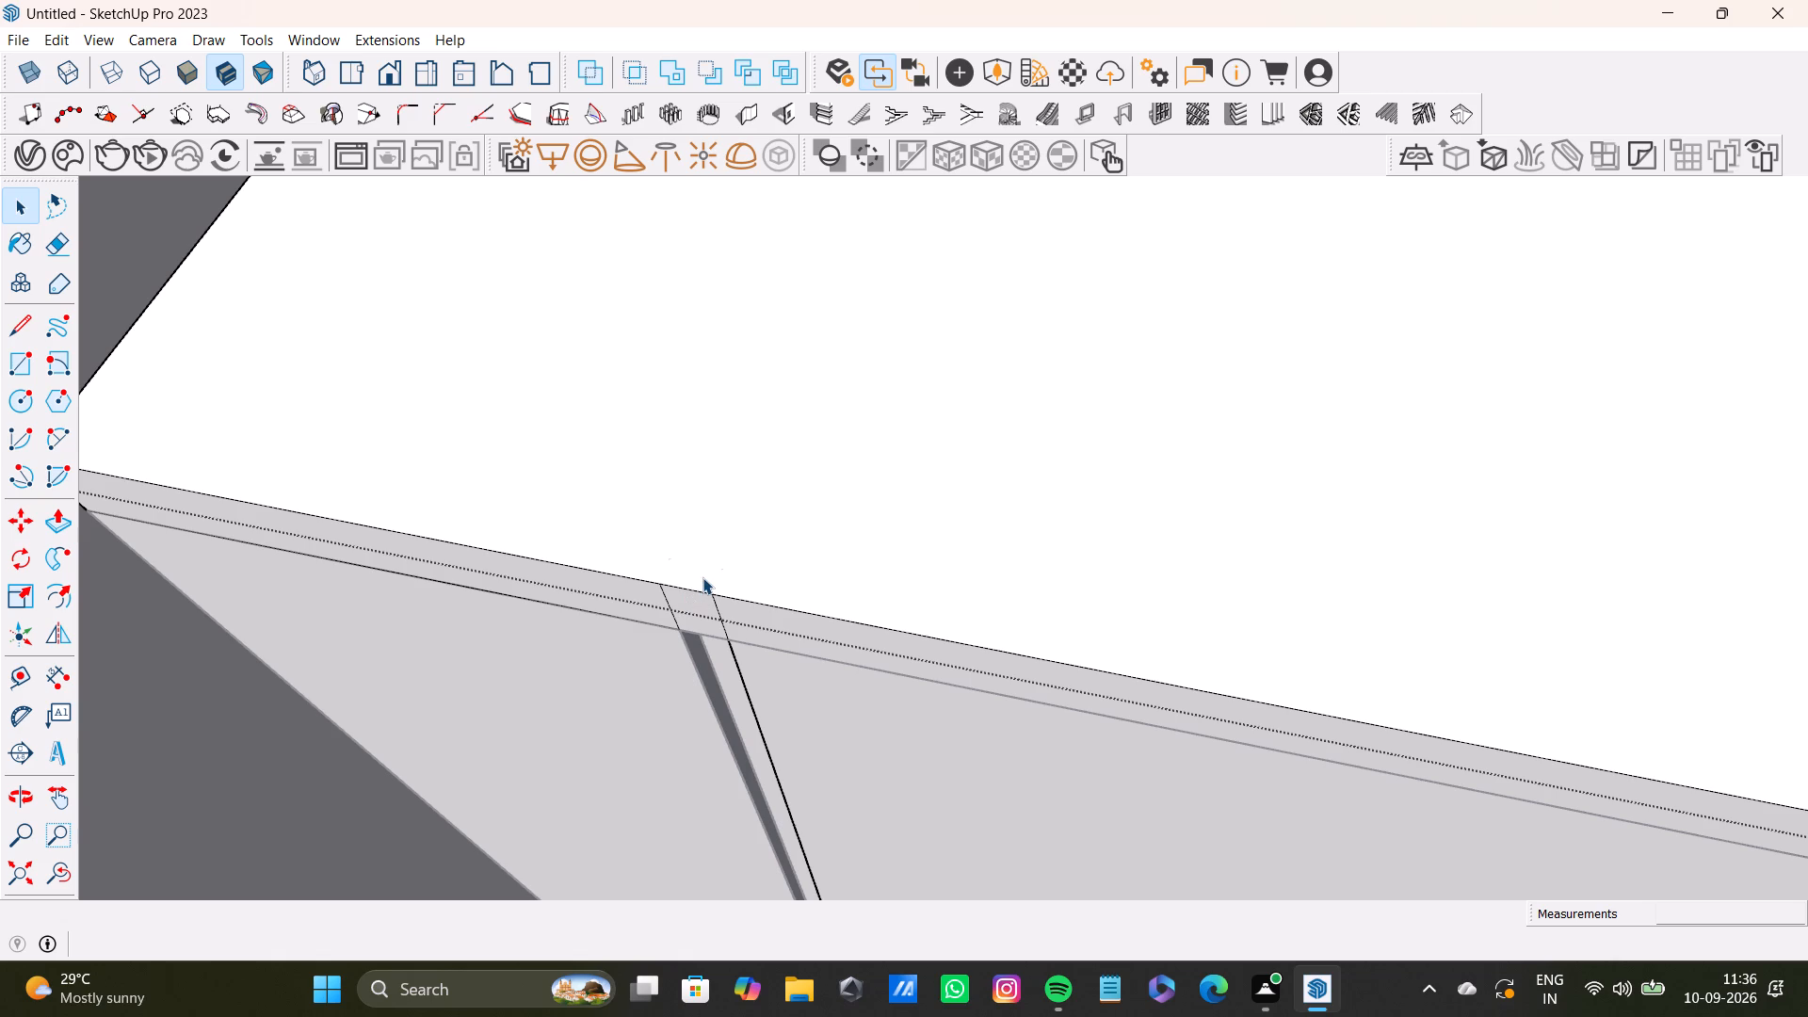
pyautogui.scroll(-20, 702, 577)
pyautogui.scroll(-4, 702, 577)
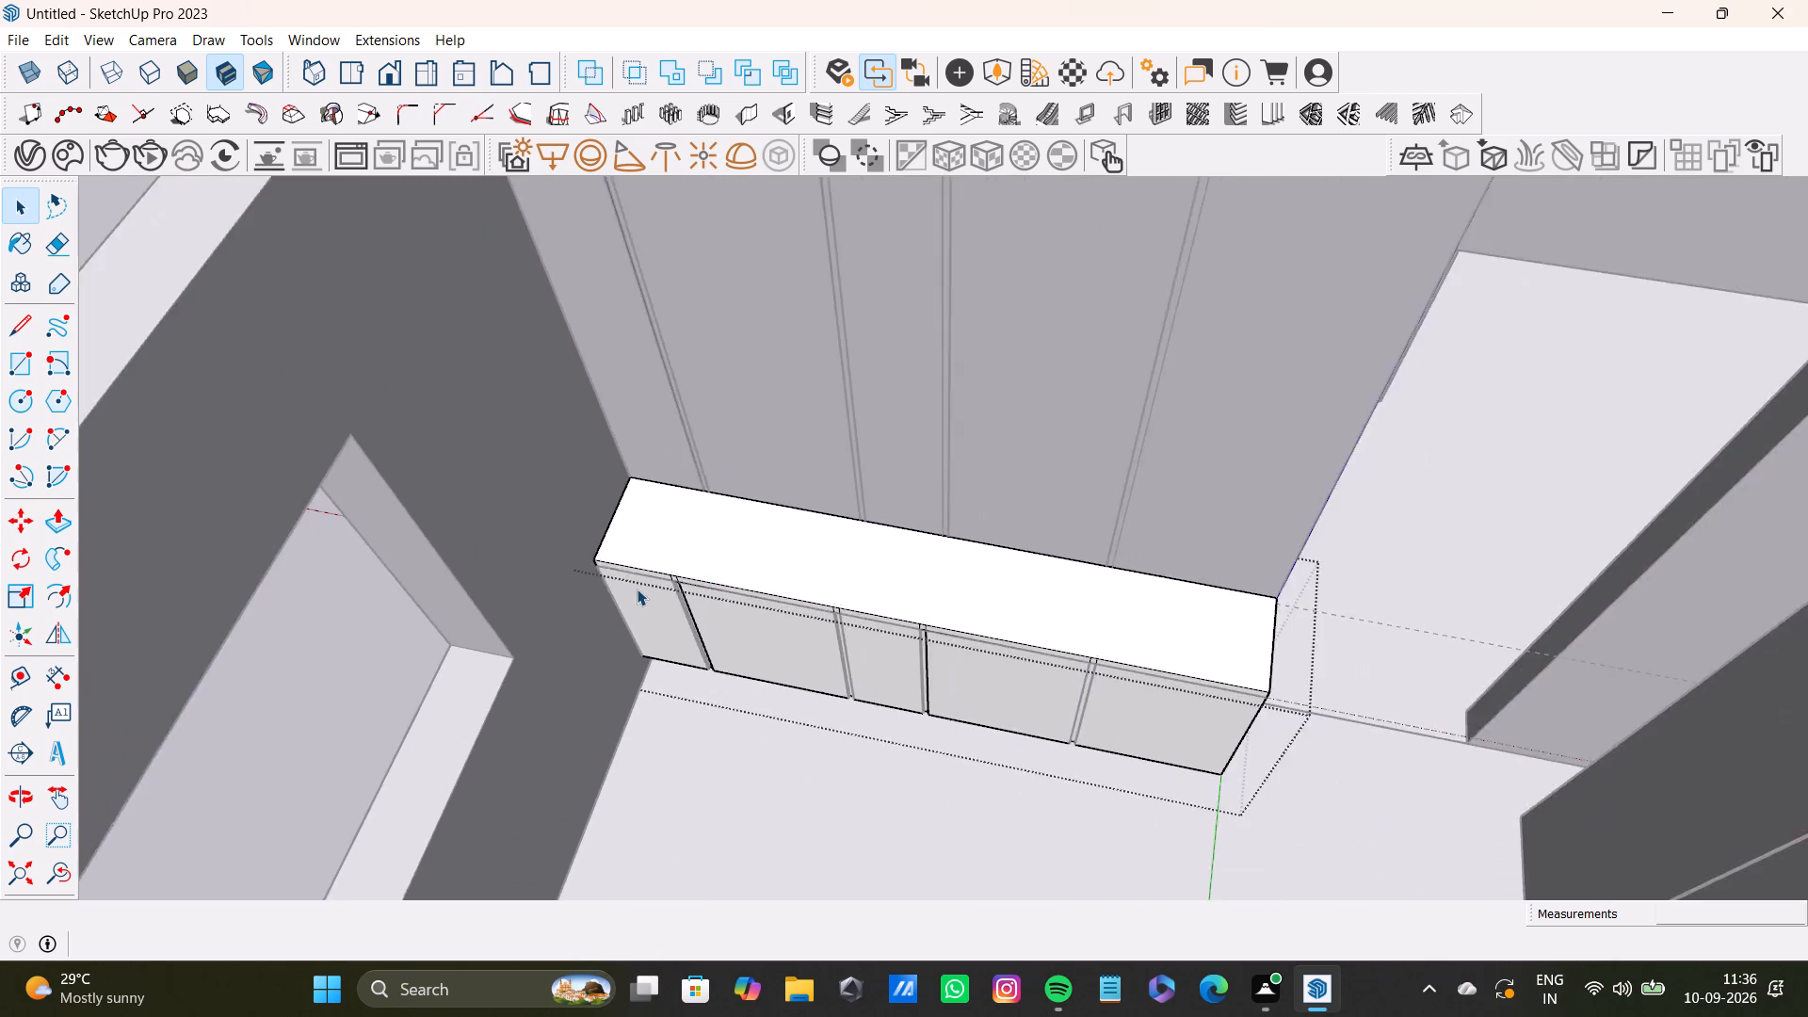
pyautogui.scroll(-9, 637, 589)
pyautogui.doubleClick(420, 414)
# Reverse the long blue-grey face inside the ledge's first groove, nearest the ledge's end.
pyautogui.scroll(15, 718, 641)
pyautogui.press('space')
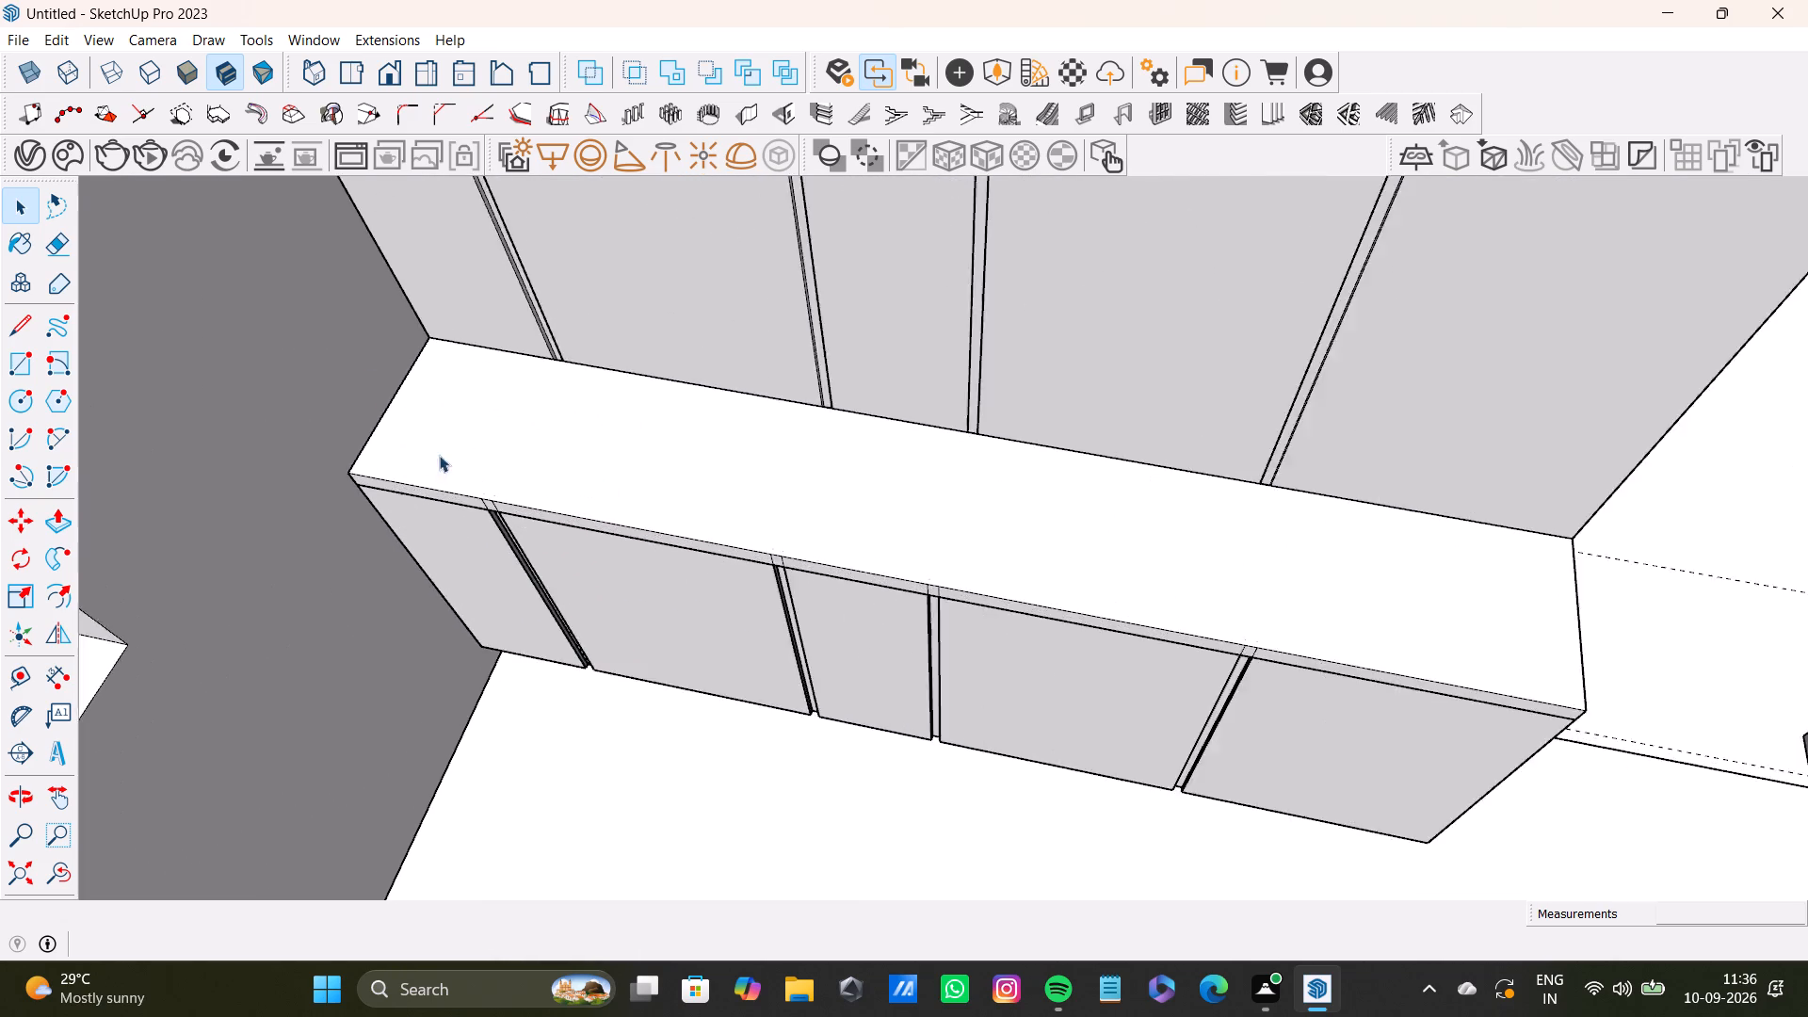
pyautogui.scroll(9, 439, 455)
pyautogui.scroll(1, 476, 539)
pyautogui.moveTo(476, 539); pyautogui.dragTo(521, 299, button='middle')
pyautogui.keyDown('shift'); pyautogui.moveTo(577, 266); pyautogui.dragTo(613, 683, button='middle'); pyautogui.keyUp('shift')
pyautogui.moveTo(619, 588); pyautogui.dragTo(616, 517, button='middle')
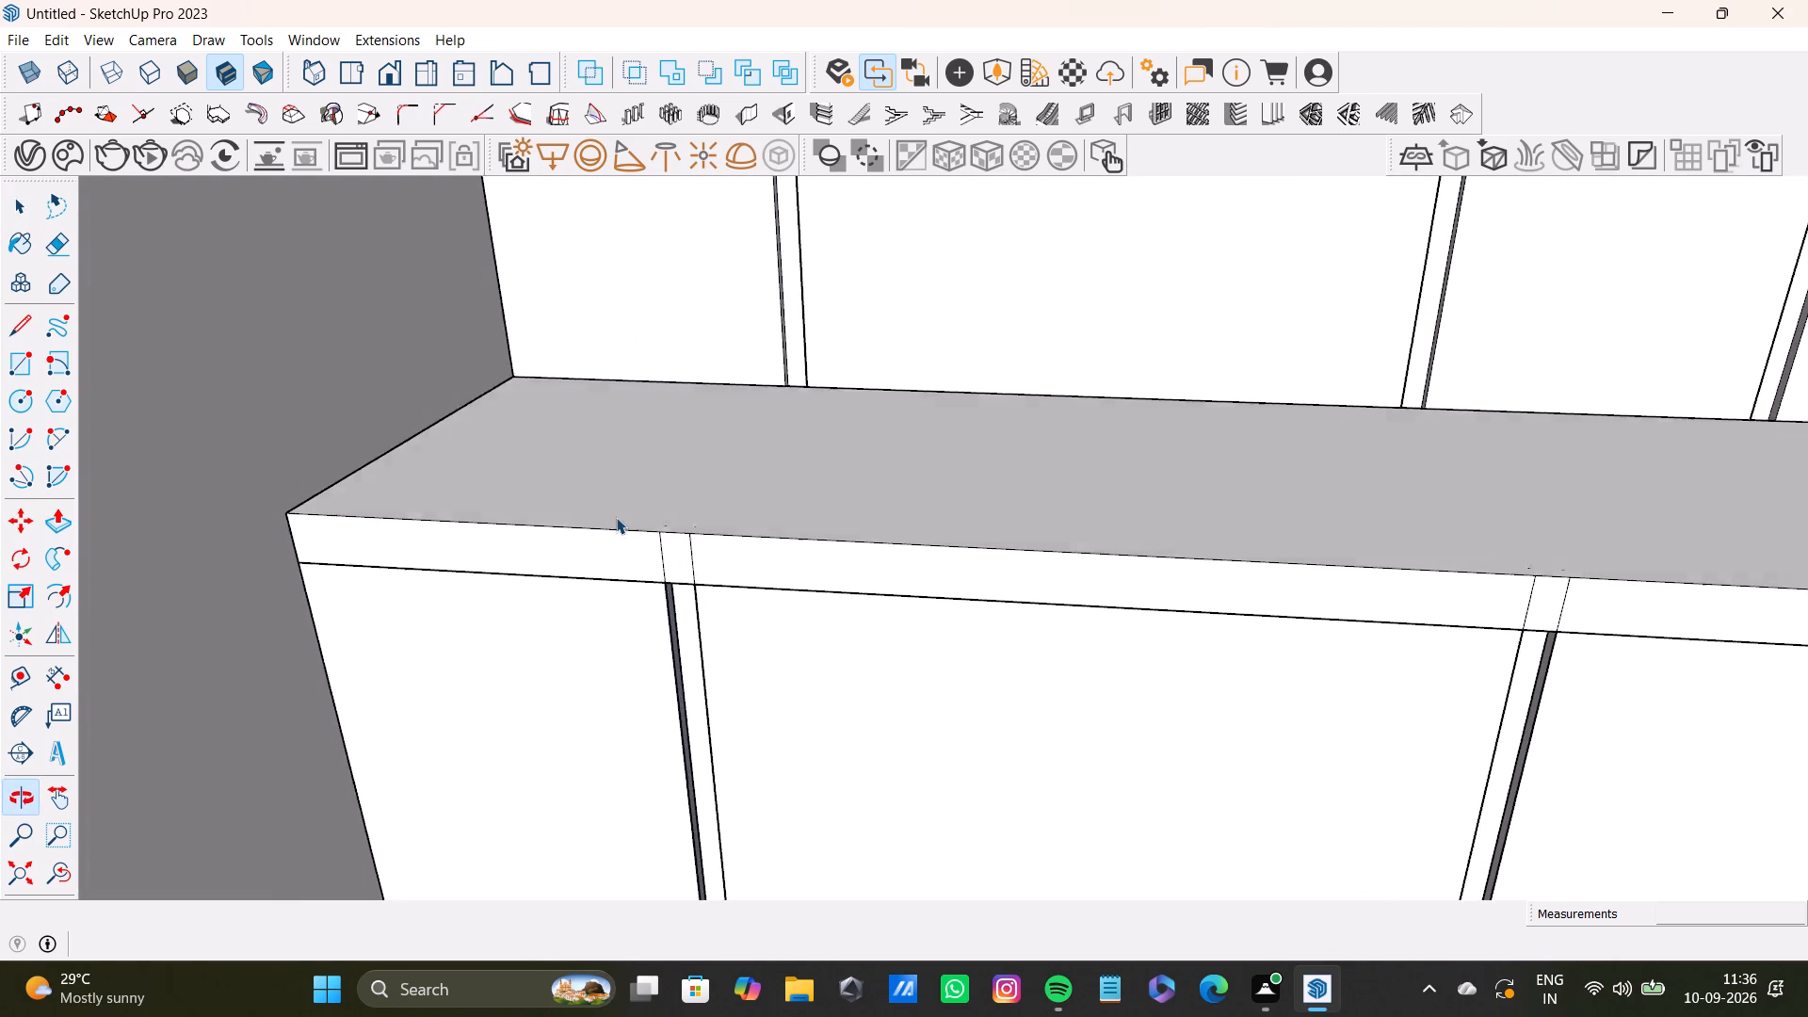
pyautogui.moveTo(616, 517); pyautogui.dragTo(619, 542, button='middle')
pyautogui.scroll(9, 605, 503)
pyautogui.moveTo(731, 614); pyautogui.dragTo(402, 343, button='middle')
pyautogui.scroll(-9, 815, 646)
pyautogui.keyDown('shift'); pyautogui.moveTo(753, 714); pyautogui.dragTo(753, 462, button='middle'); pyautogui.keyUp('shift')
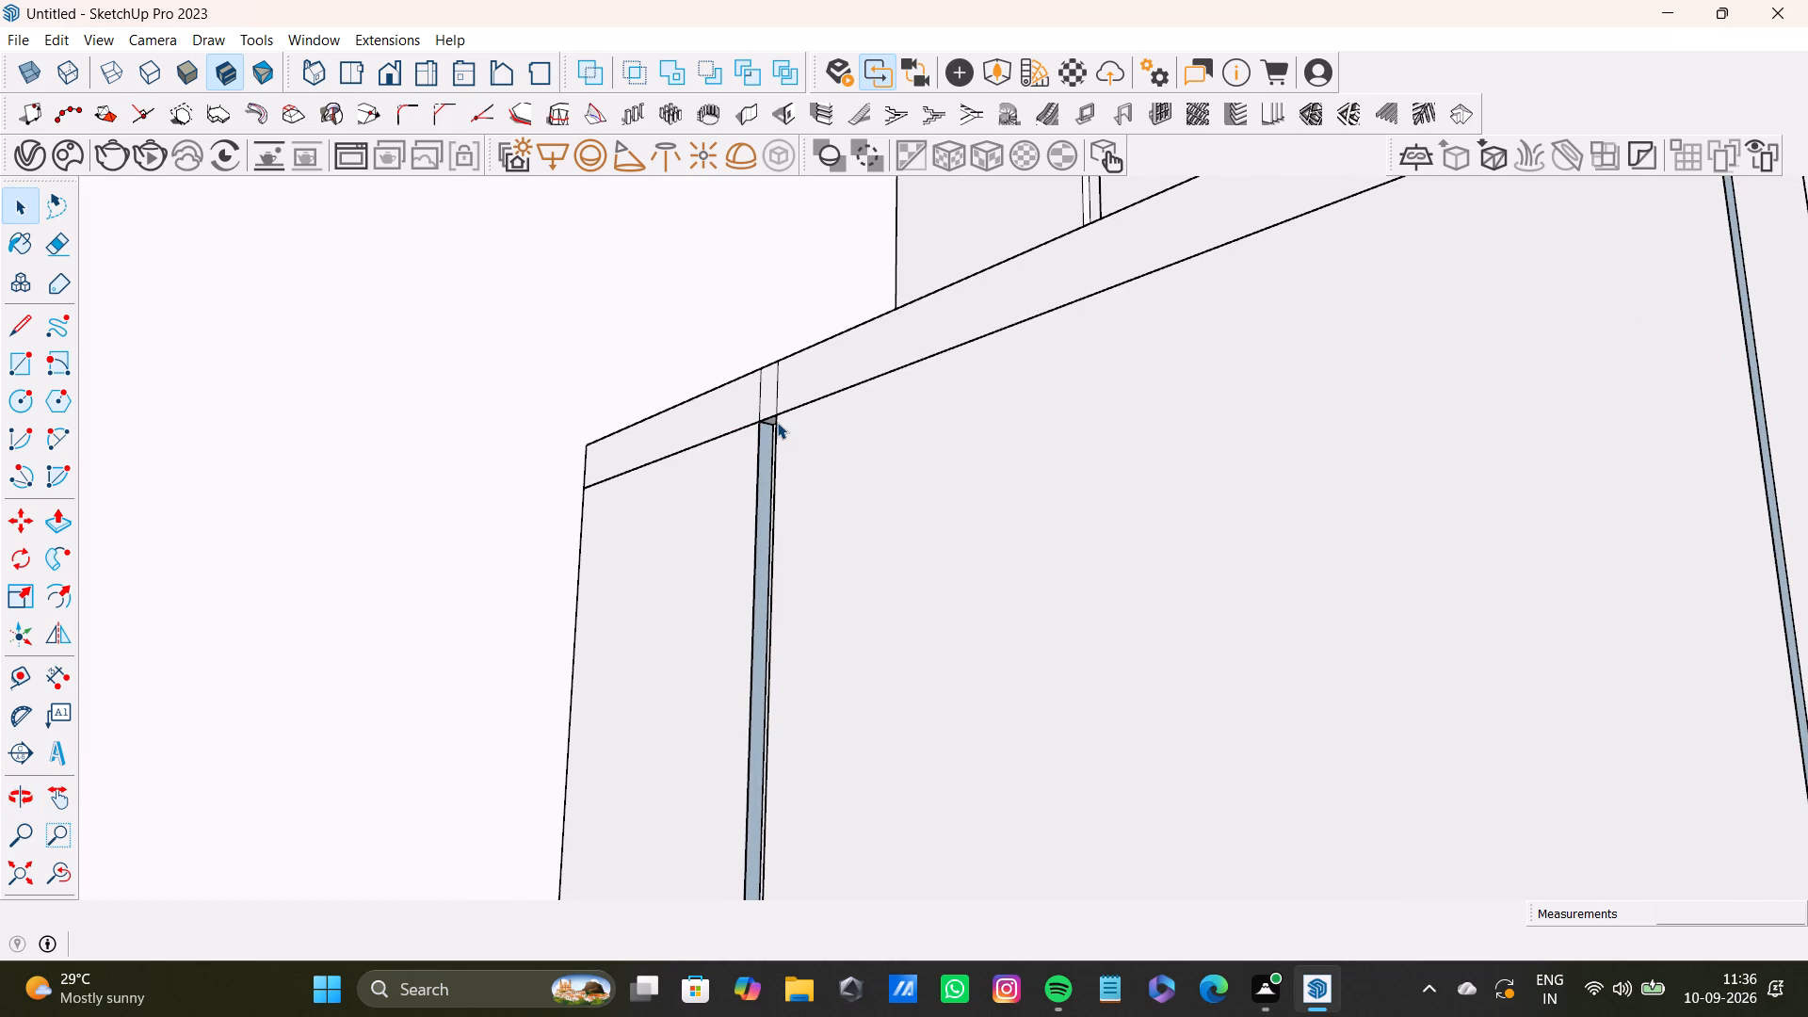
pyautogui.scroll(-5, 842, 496)
pyautogui.moveTo(868, 479); pyautogui.dragTo(868, 520, button='middle')
pyautogui.scroll(12, 818, 491)
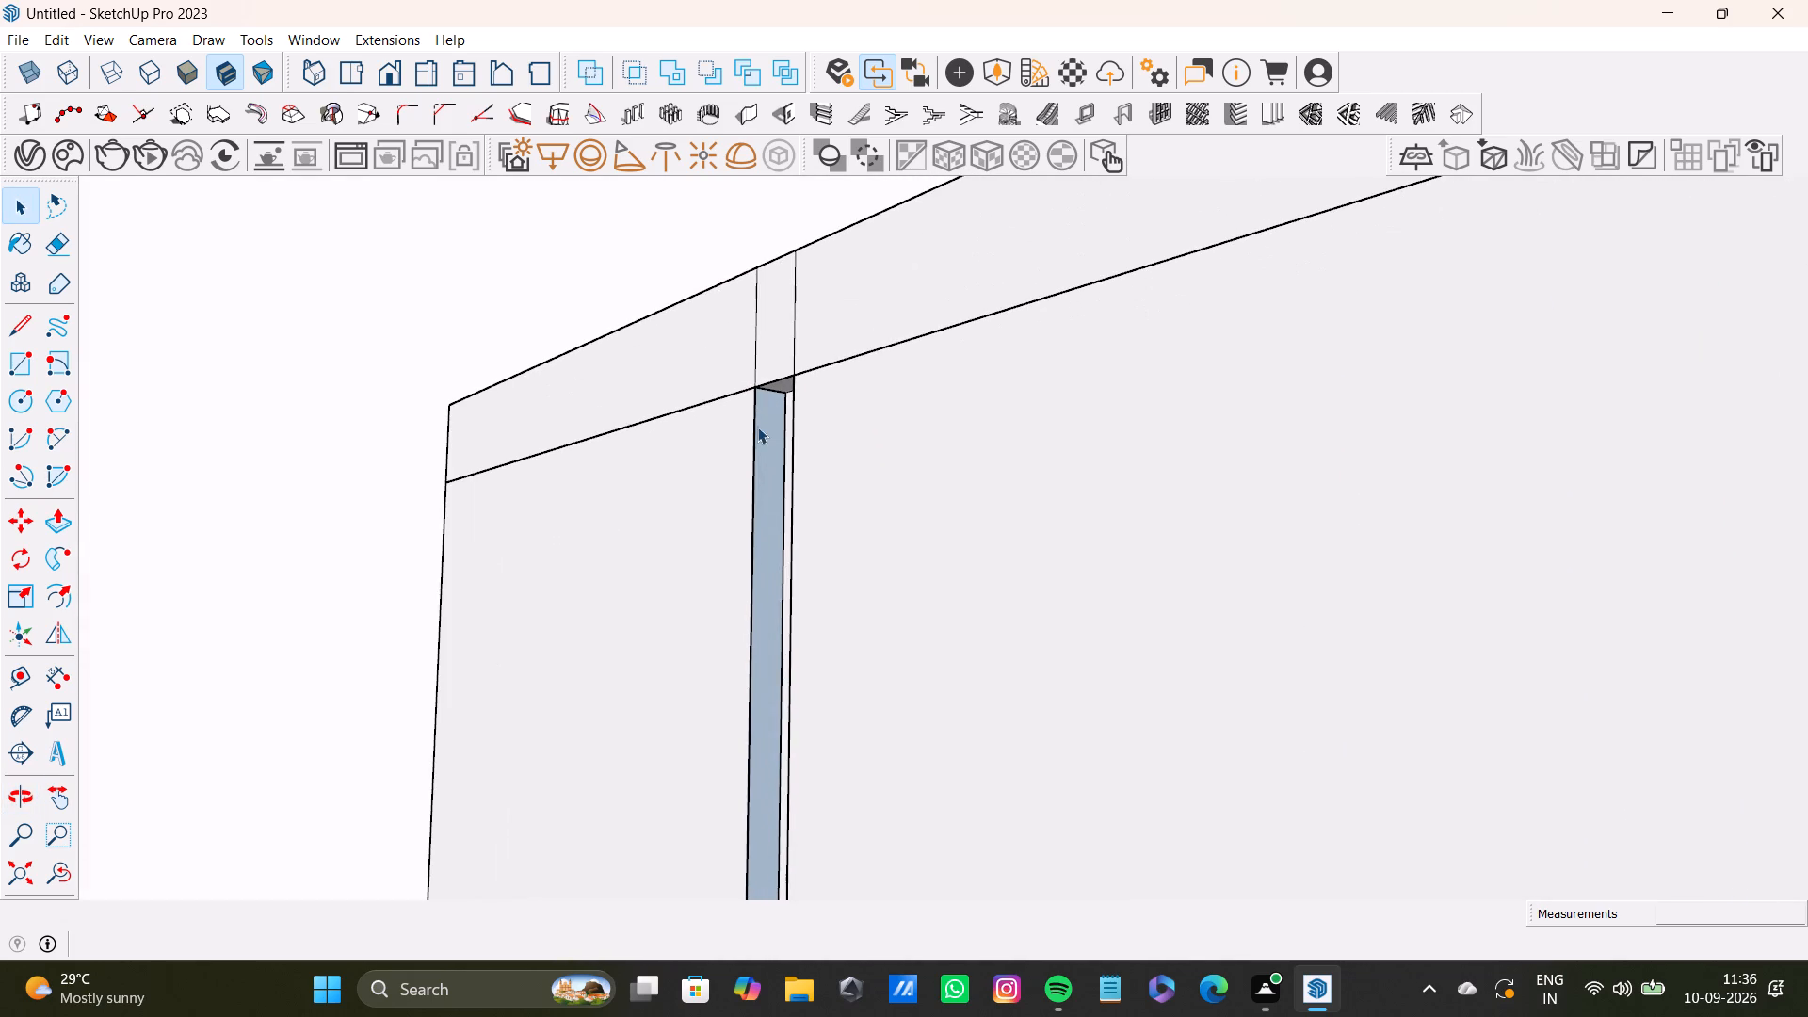
pyautogui.rightClick(761, 428)
pyautogui.click(807, 632)
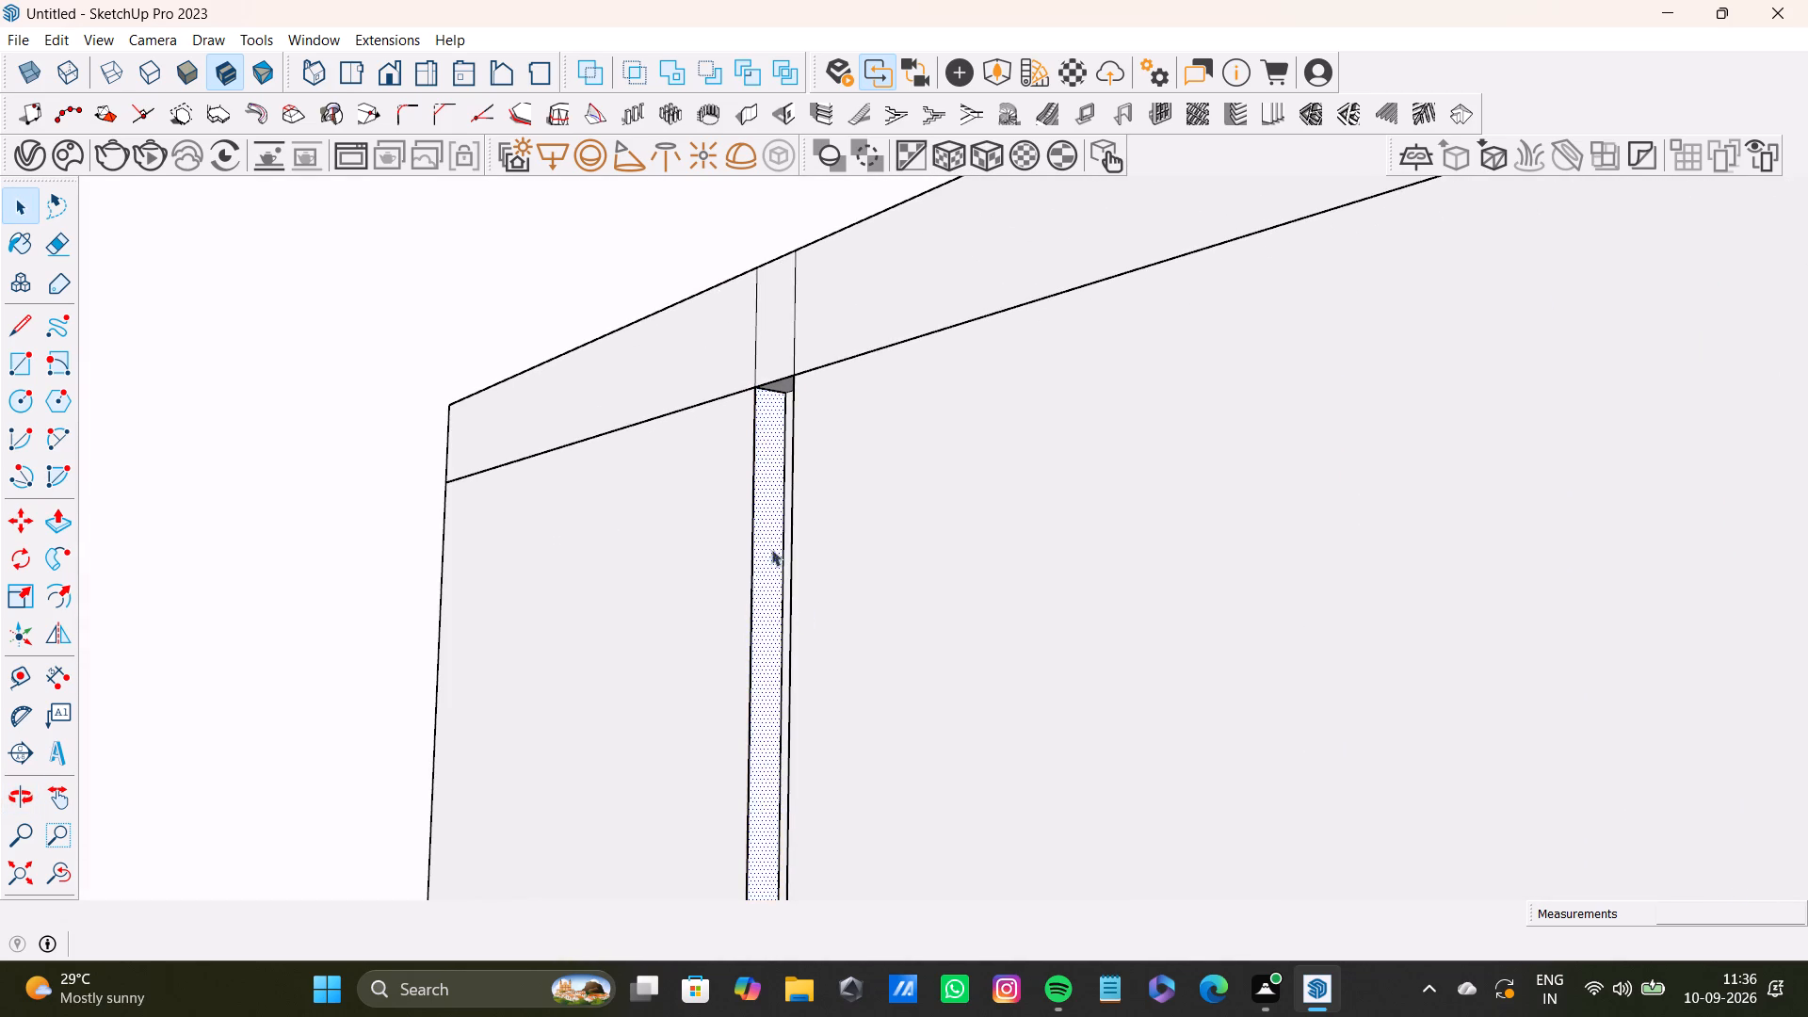
# Reverse the long blue-grey face inside the ledge's second groove.
pyautogui.scroll(-9, 770, 486)
pyautogui.keyDown('shift'); pyautogui.moveTo(1130, 524); pyautogui.dragTo(549, 492, button='middle'); pyautogui.keyUp('shift')
pyautogui.scroll(4, 844, 419)
pyautogui.rightClick(839, 417)
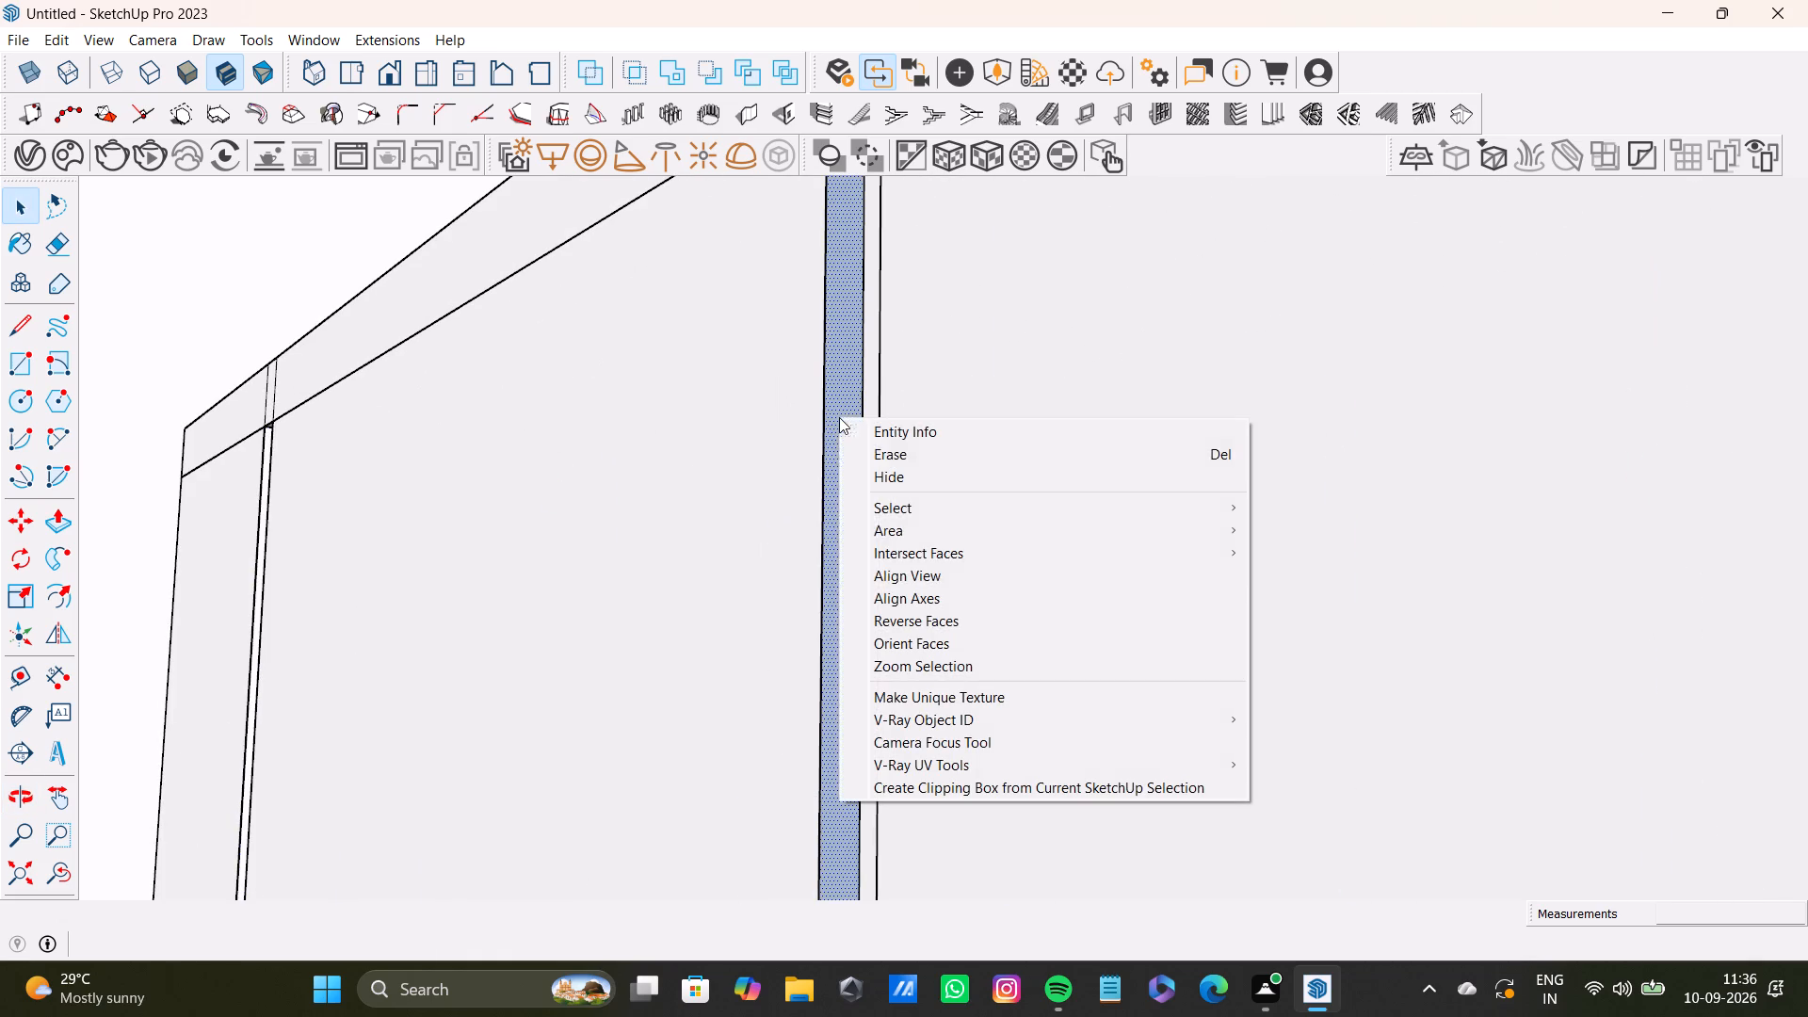
pyautogui.click(904, 623)
# Reverse the long blue-grey face inside the ledge's fourth groove.
pyautogui.scroll(-15, 880, 602)
pyautogui.keyDown('shift'); pyautogui.moveTo(1088, 583); pyautogui.dragTo(1012, 565, button='middle'); pyautogui.keyUp('shift')
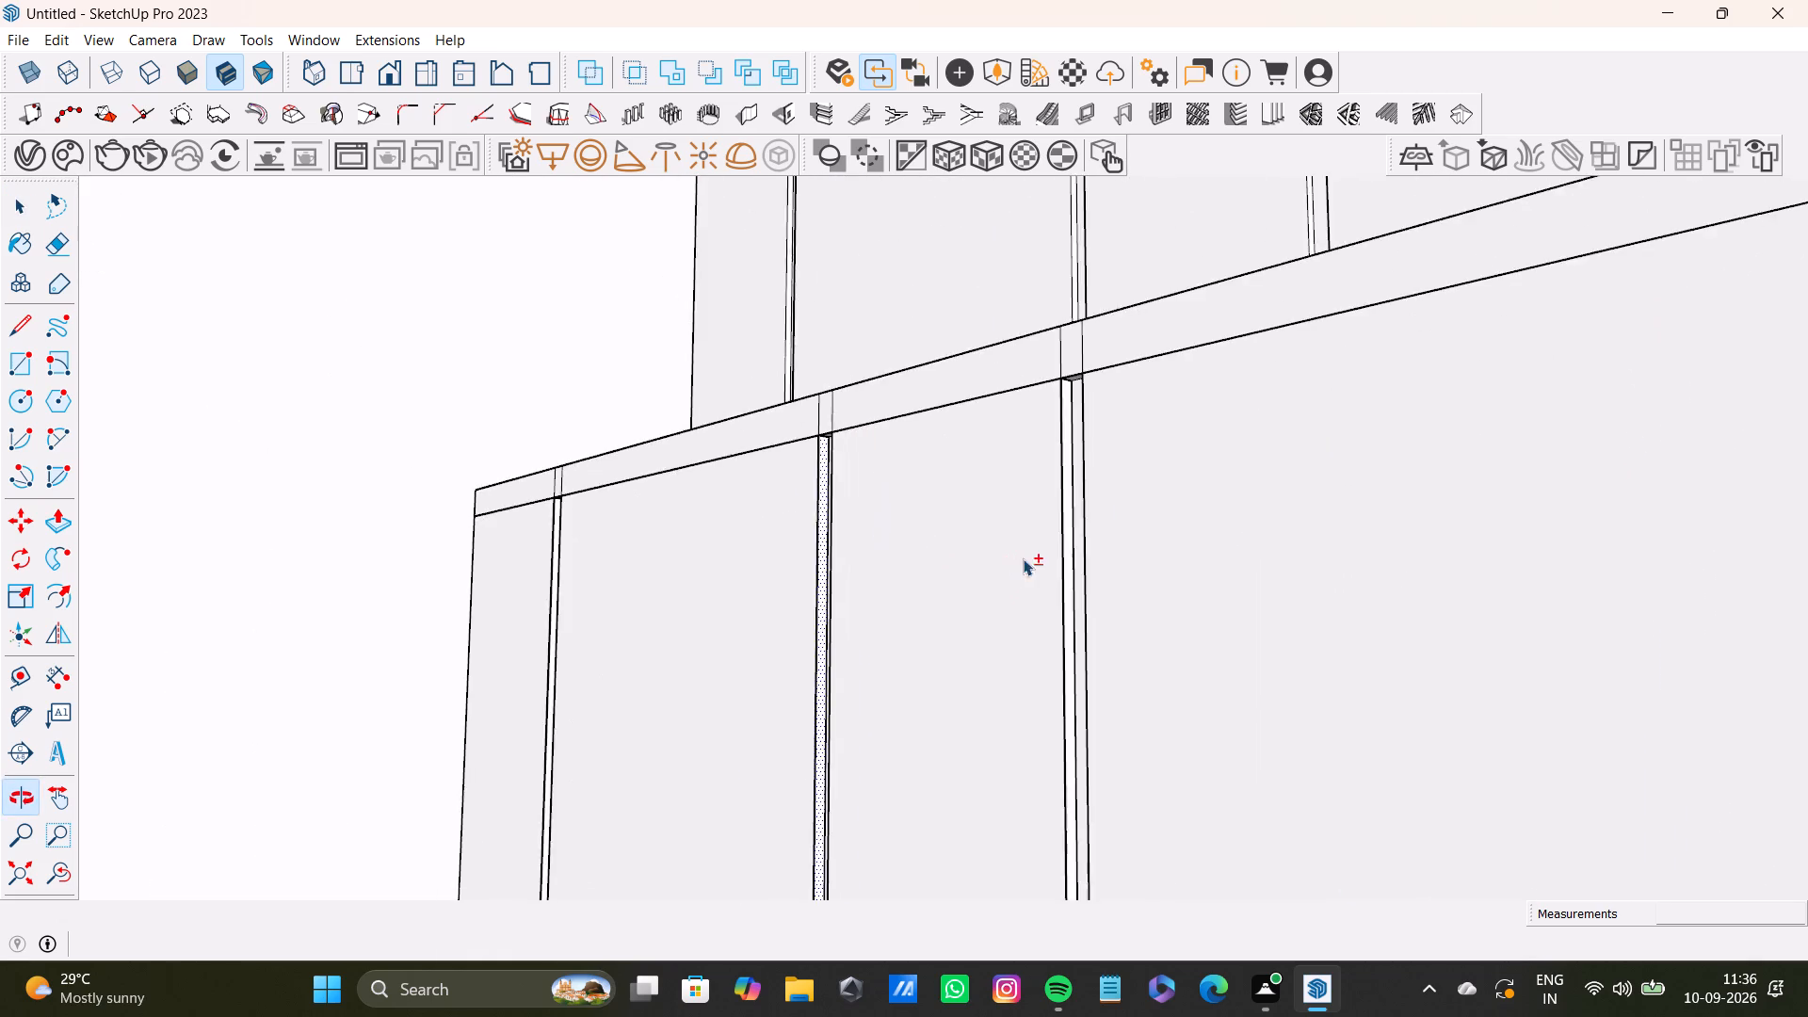
pyautogui.scroll(3, 1135, 492)
pyautogui.scroll(-15, 1133, 492)
pyautogui.keyDown('shift'); pyautogui.moveTo(1154, 505); pyautogui.dragTo(711, 426, button='middle'); pyautogui.keyUp('shift')
pyautogui.moveTo(899, 458); pyautogui.dragTo(907, 528, button='middle')
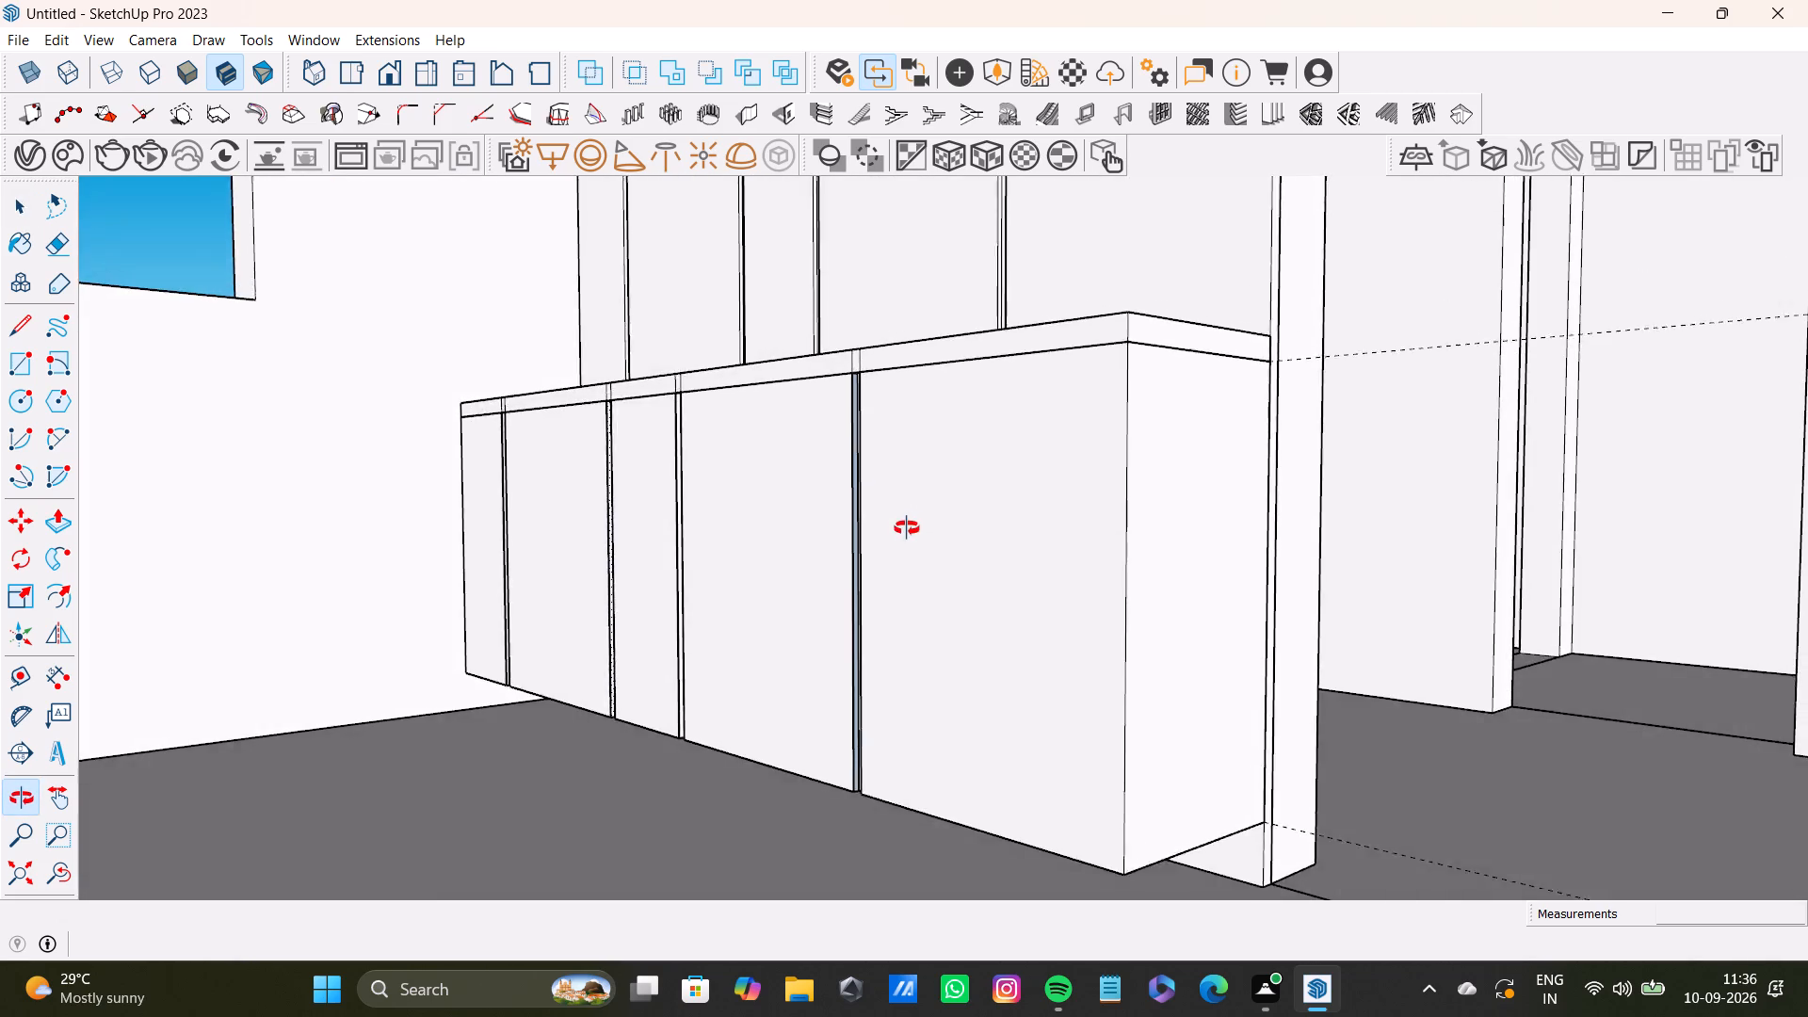
pyautogui.moveTo(907, 528); pyautogui.dragTo(898, 545, button='middle')
pyautogui.scroll(16, 857, 417)
pyautogui.rightClick(802, 358)
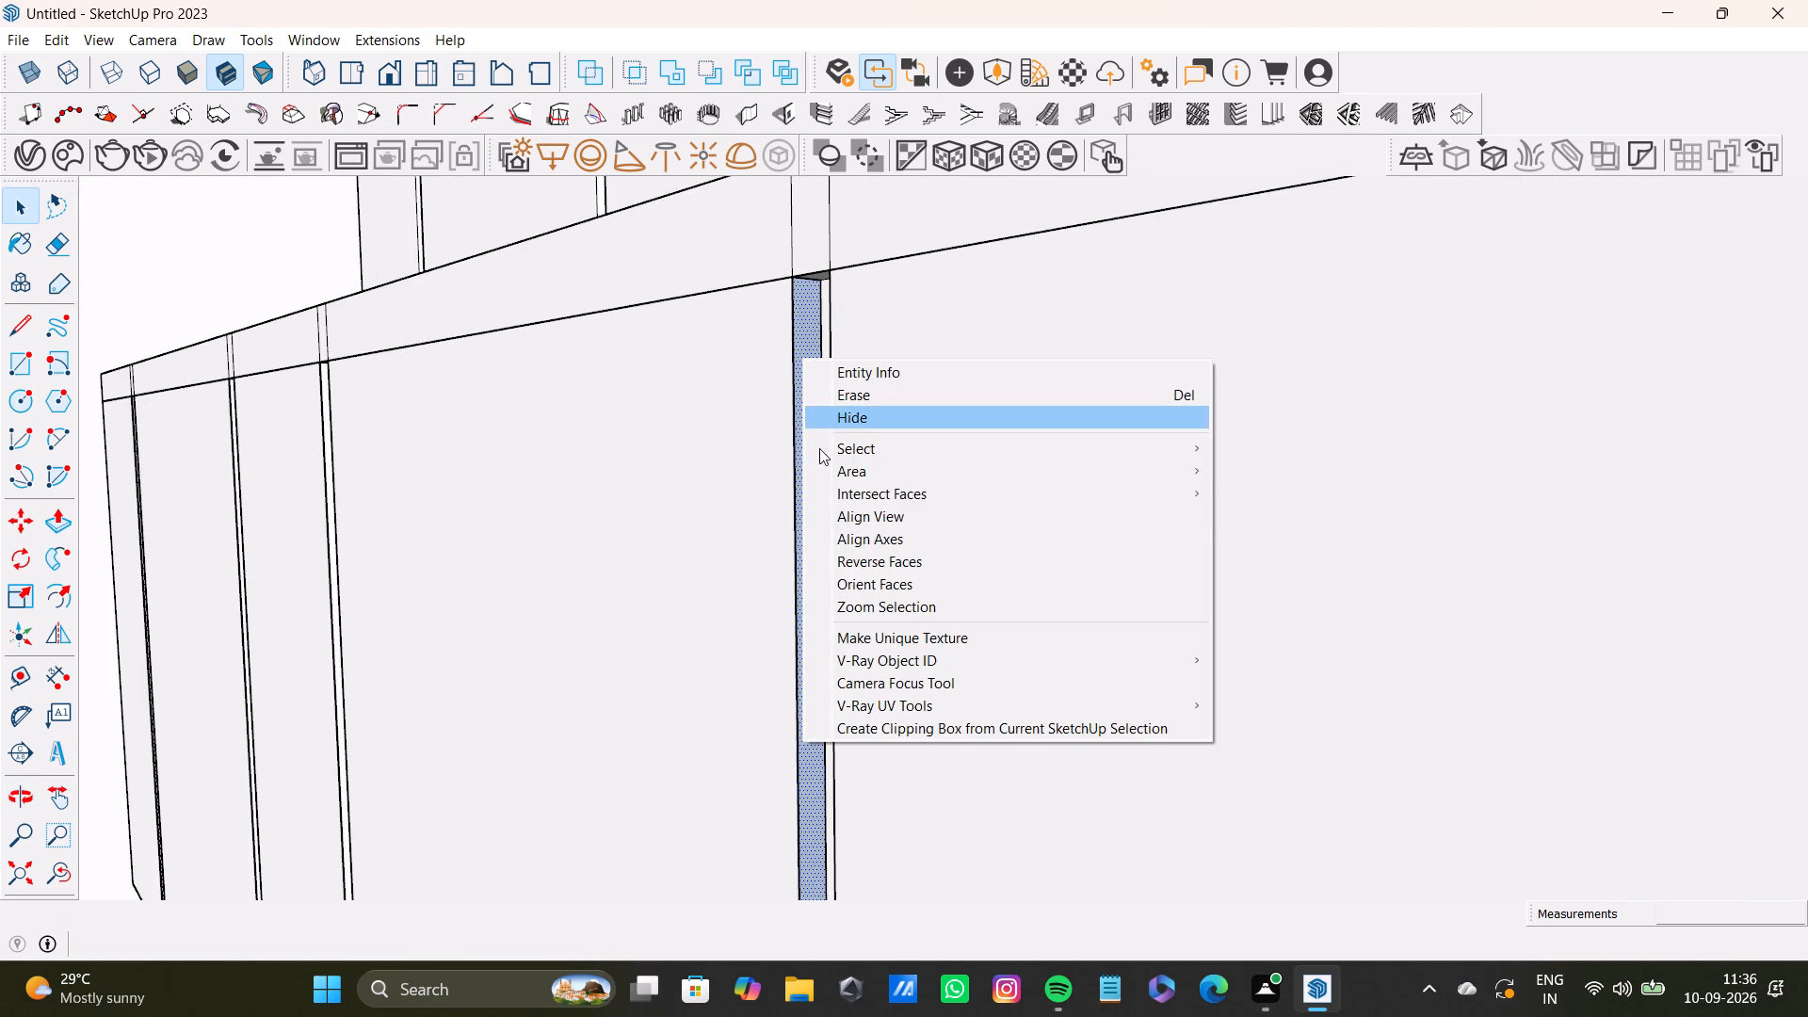
pyautogui.click(849, 563)
# Open the ledge group and delete the two short vertical edges on the front band above the first groove.
pyautogui.scroll(-4, 730, 452)
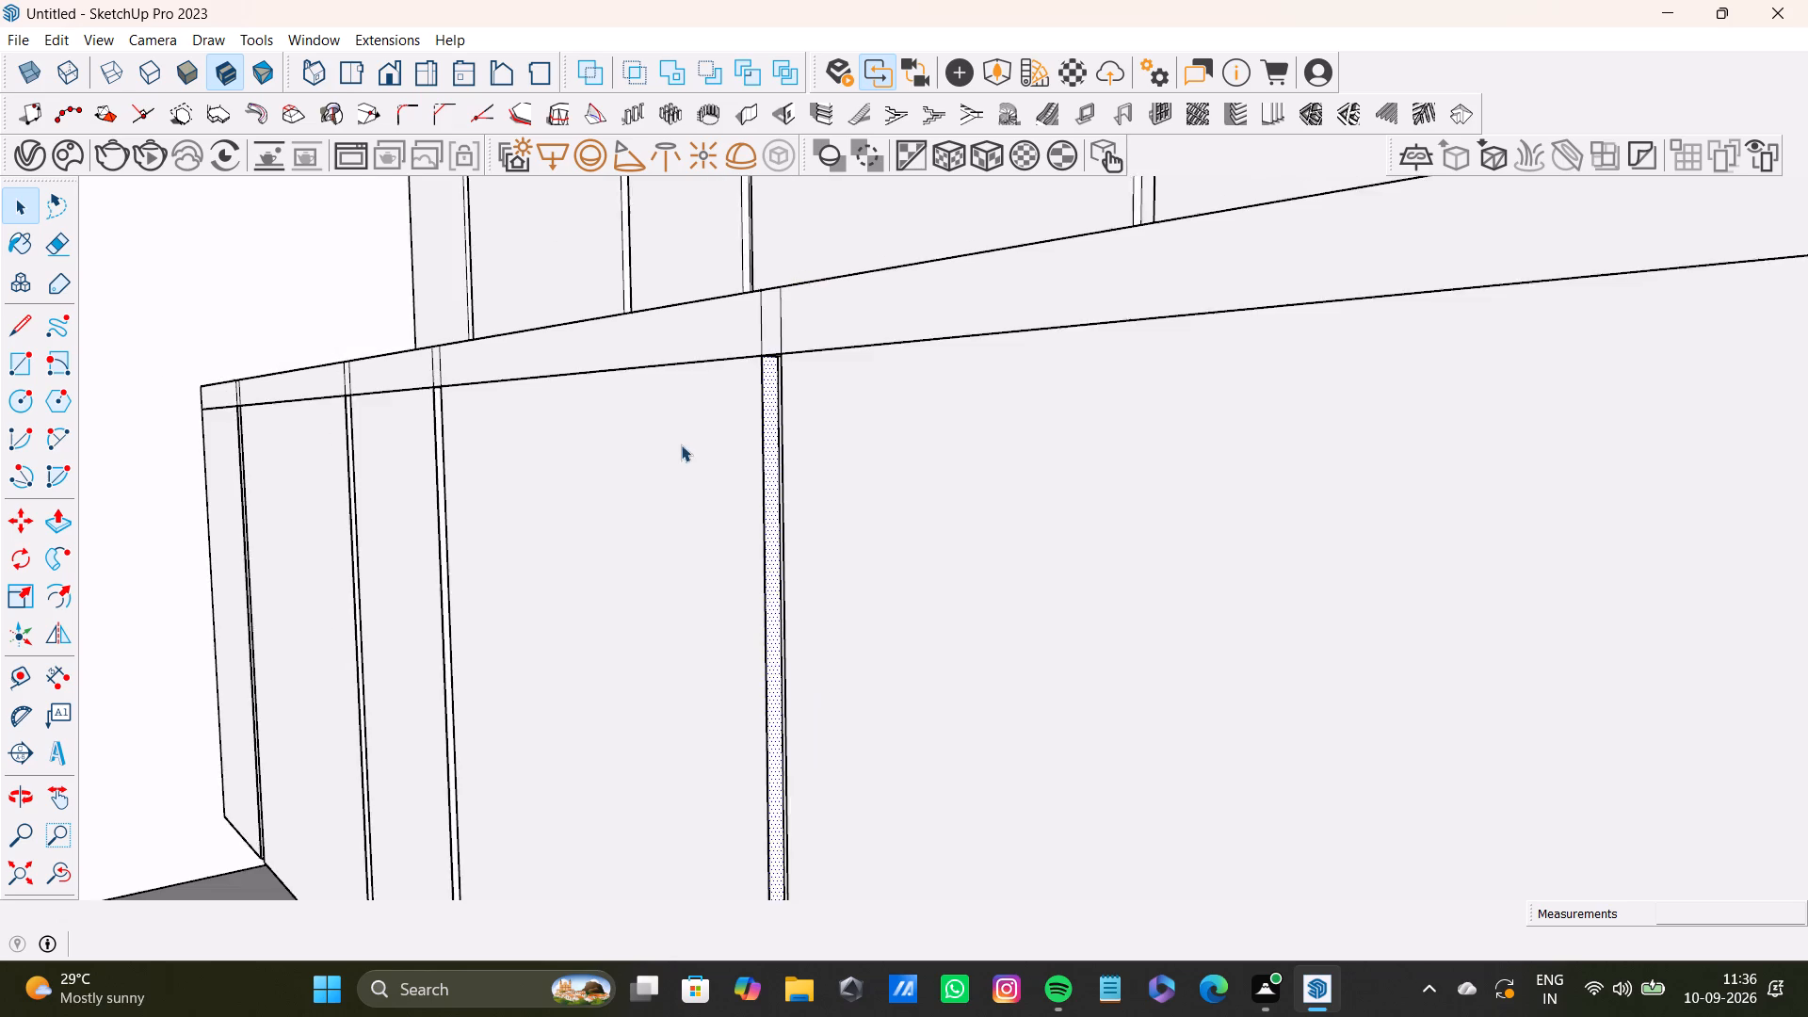
pyautogui.scroll(-3, 681, 444)
pyautogui.moveTo(681, 444); pyautogui.dragTo(899, 533, button='middle')
pyautogui.moveTo(408, 322); pyautogui.dragTo(729, 395, button='middle')
pyautogui.scroll(-4, 600, 467)
pyautogui.keyDown('shift'); pyautogui.moveTo(544, 497); pyautogui.dragTo(830, 411, button='middle'); pyautogui.keyUp('shift')
pyautogui.scroll(4, 545, 392)
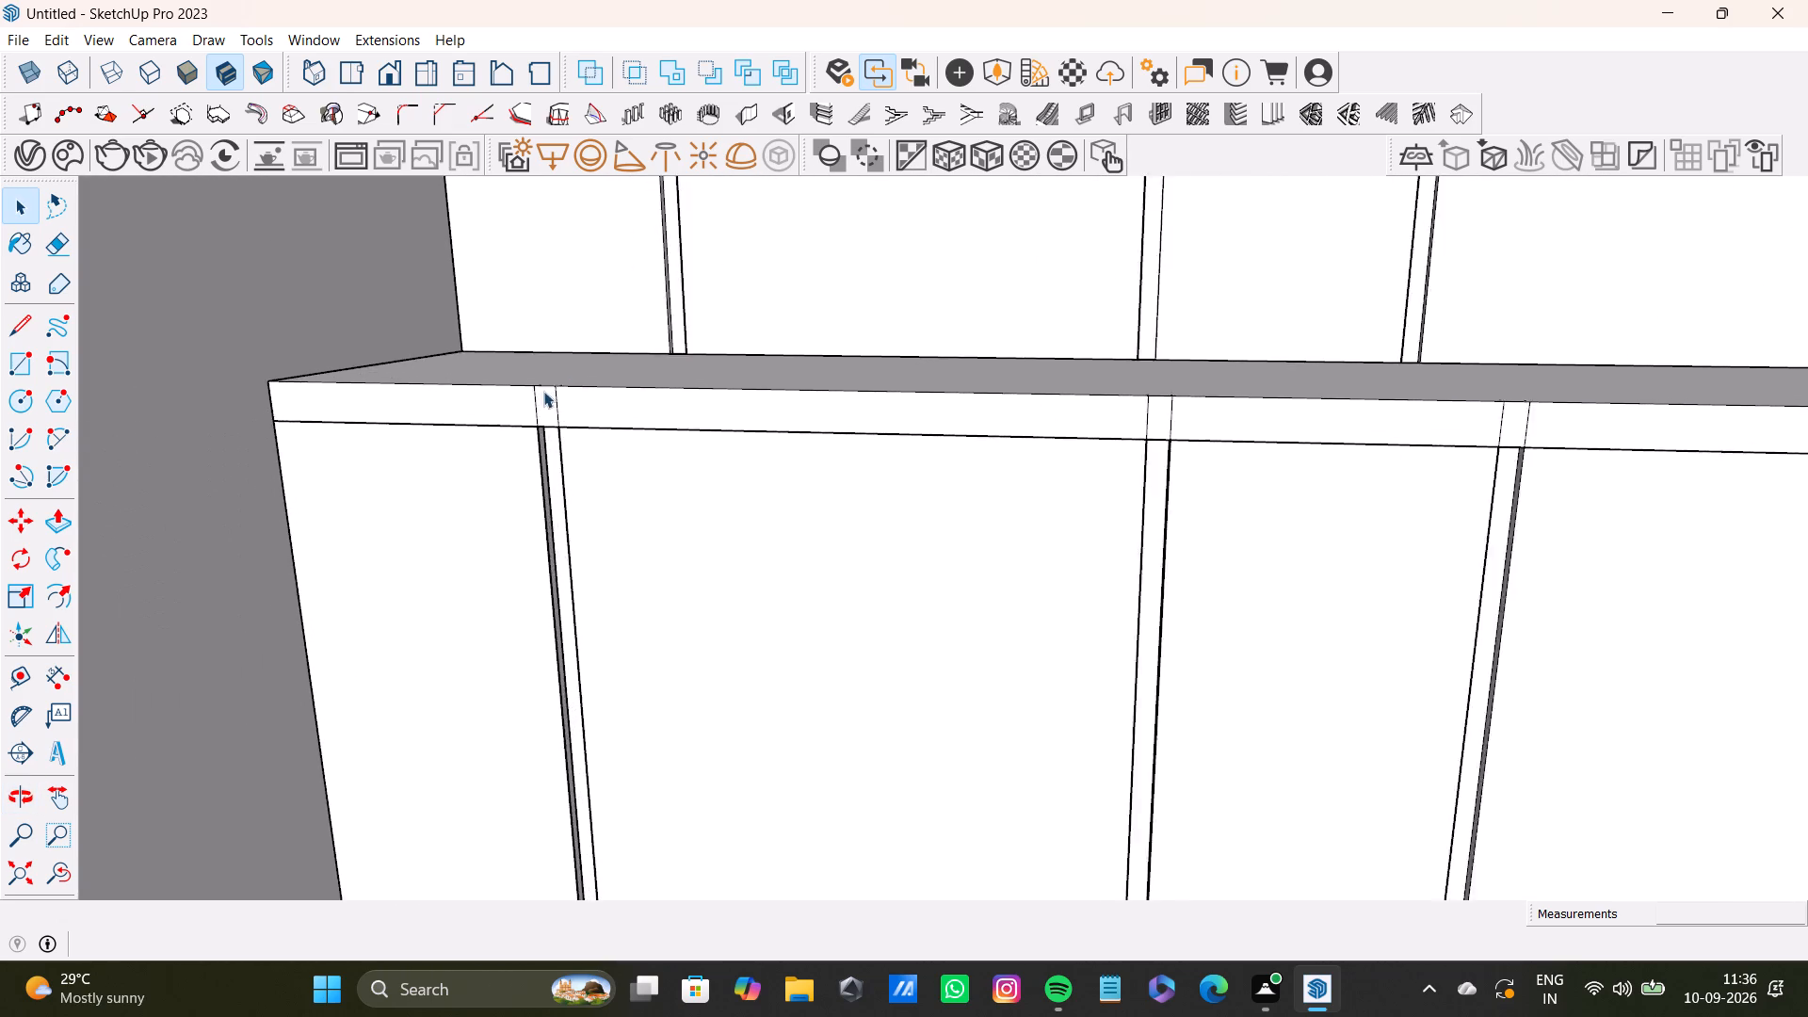
pyautogui.scroll(8, 543, 391)
pyautogui.press('space')
pyautogui.click(530, 429)
pyautogui.doubleClick(537, 431)
pyautogui.click(531, 432)
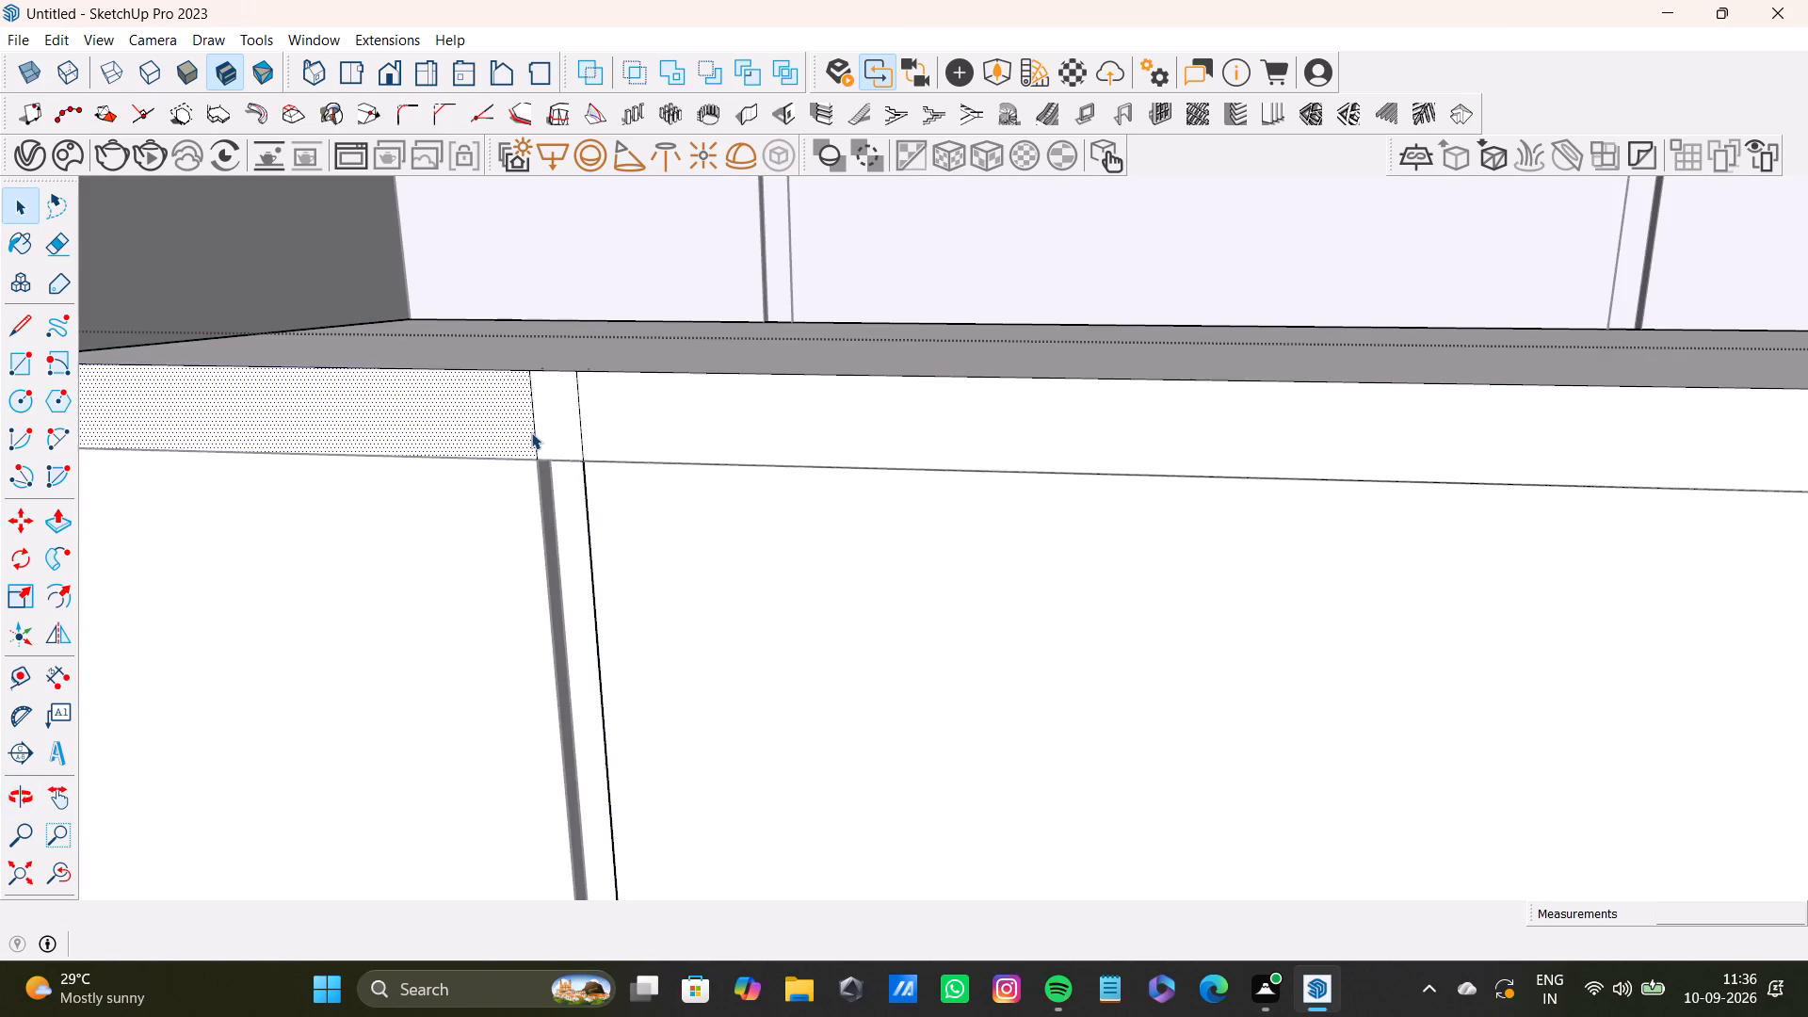
pyautogui.click(538, 433)
pyautogui.press('Delete')
pyautogui.click(582, 440)
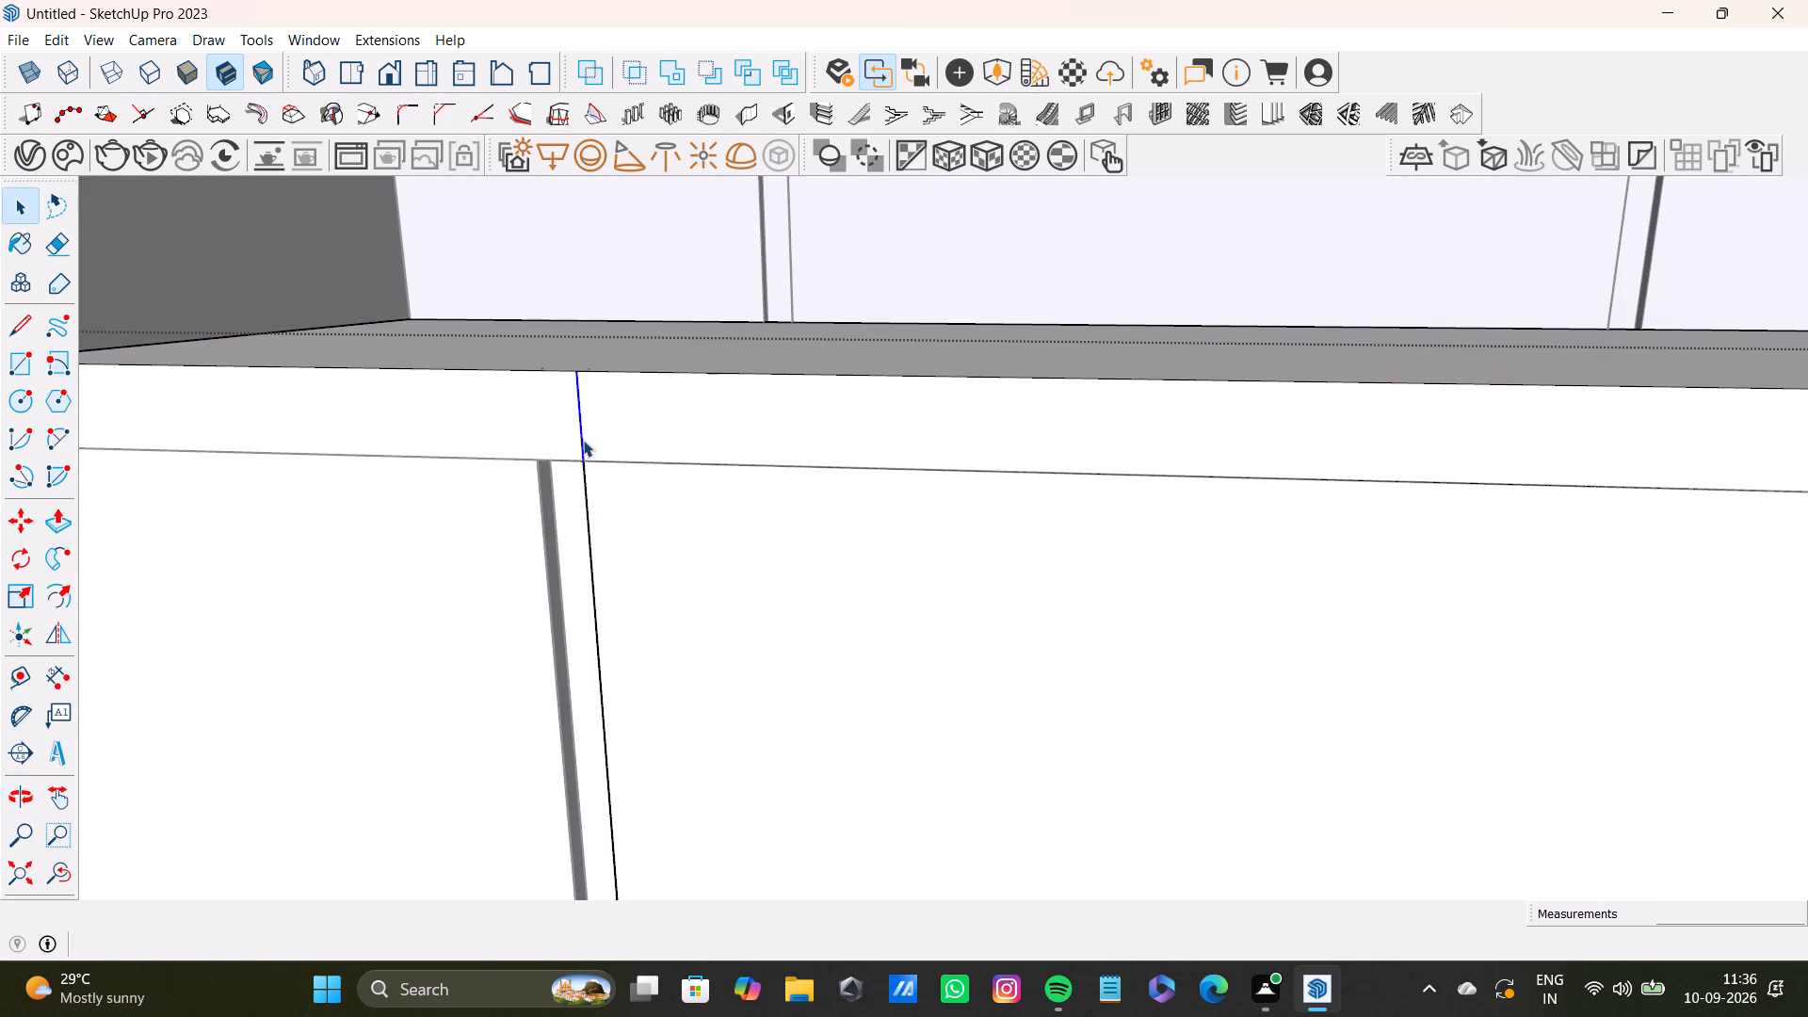
pyautogui.press('Delete')
# Delete the two short vertical edges on the ledge's front band above the second groove.
pyautogui.scroll(-16, 583, 440)
pyautogui.keyDown('shift'); pyautogui.moveTo(874, 448); pyautogui.dragTo(802, 444, button='middle'); pyautogui.keyUp('shift')
pyautogui.scroll(13, 819, 441)
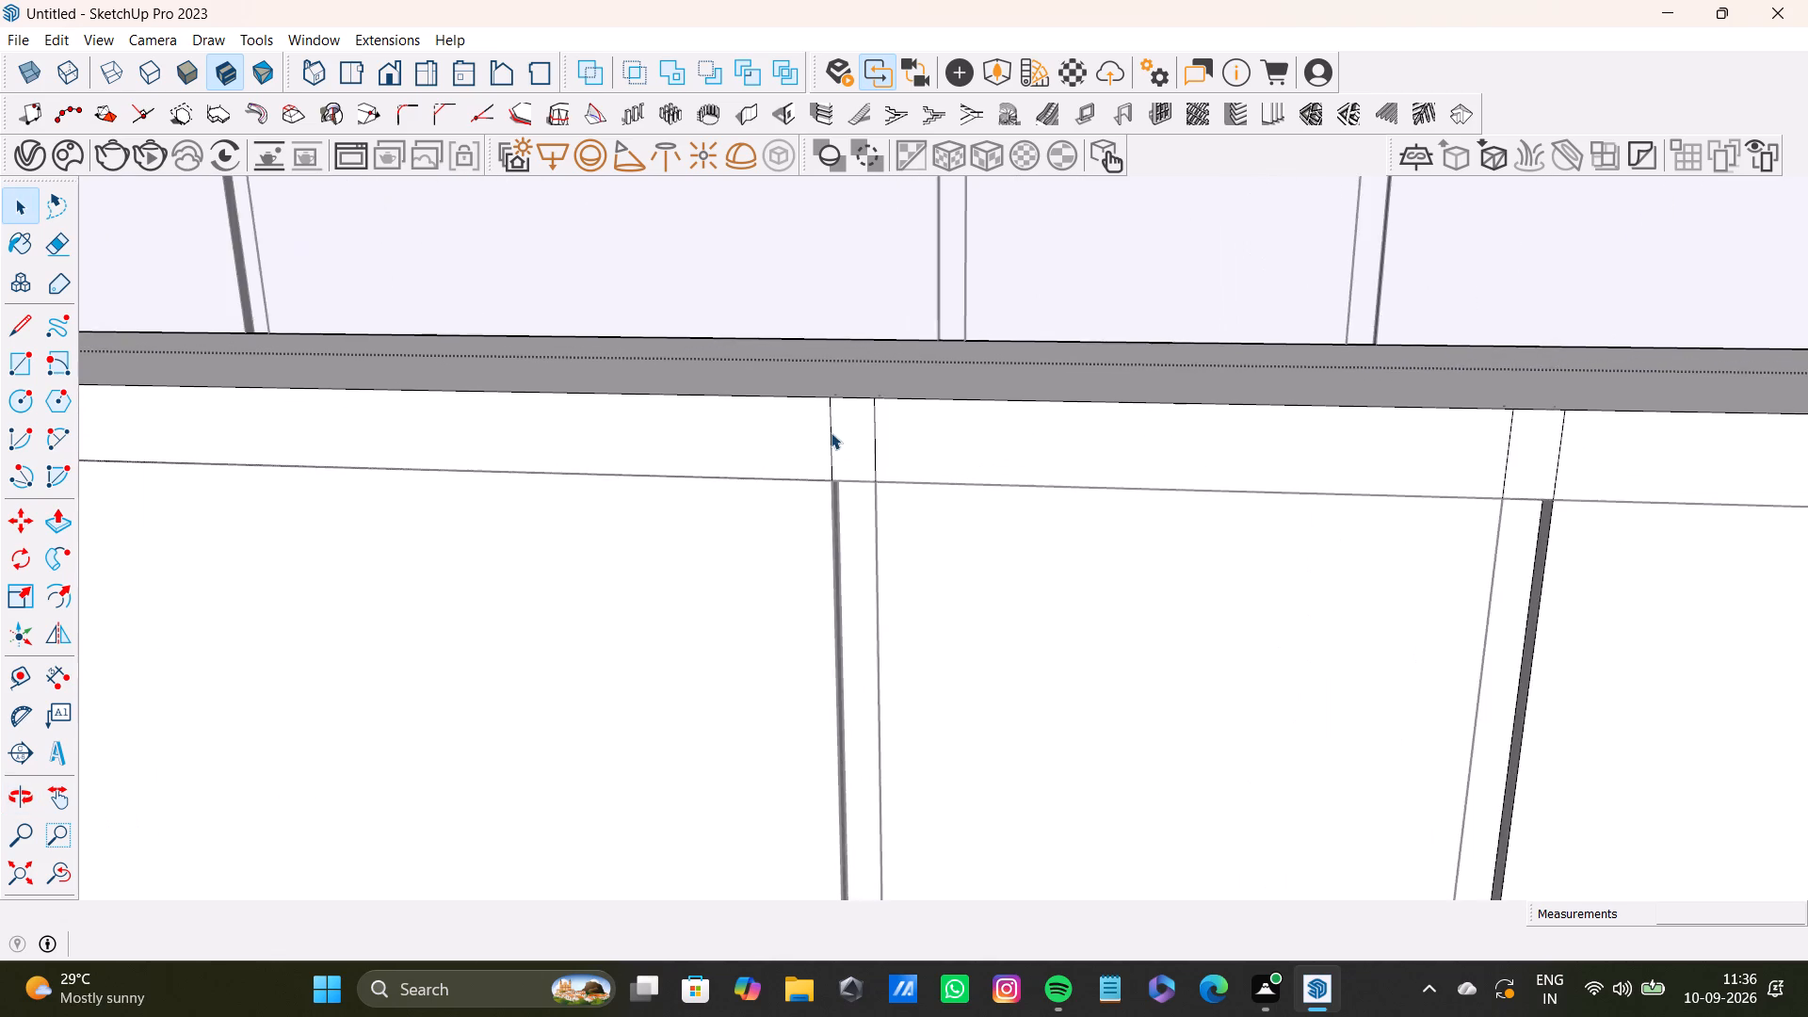
pyautogui.scroll(5, 831, 432)
pyautogui.click(831, 455)
pyautogui.press('Delete')
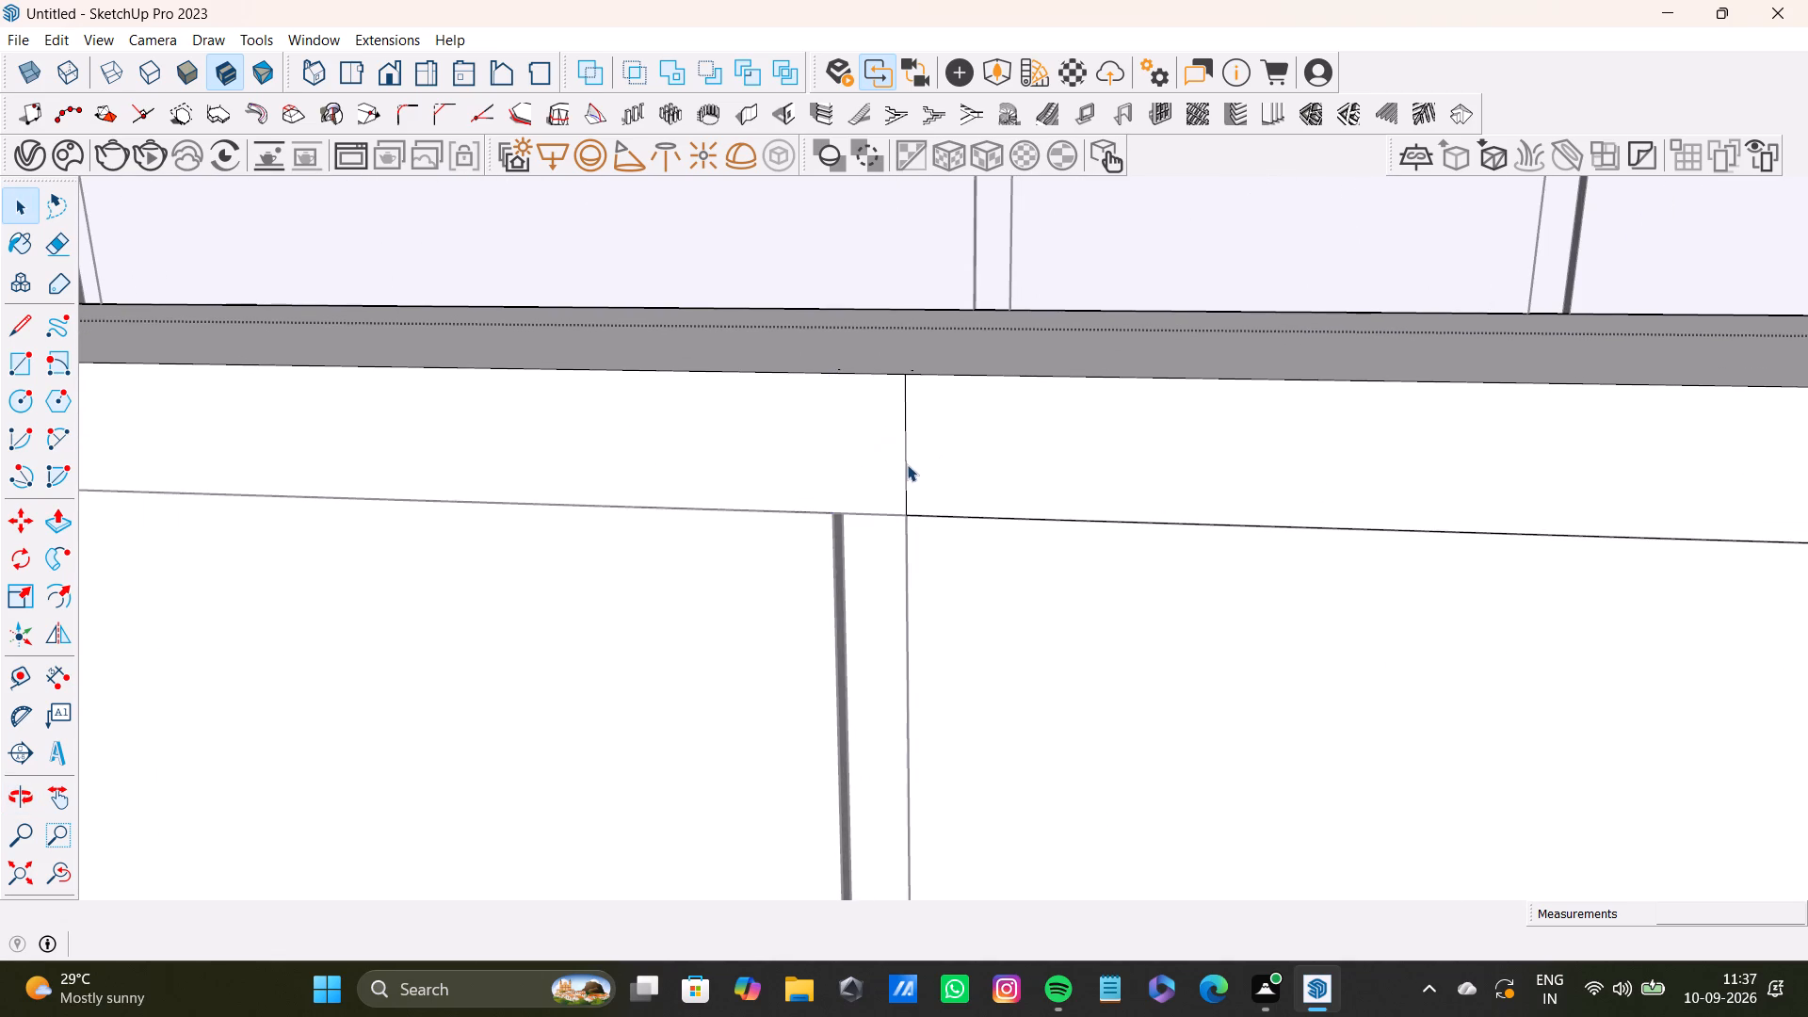
pyautogui.click(906, 492)
pyautogui.press('Delete')
# Delete the two short vertical edges on the ledge's front band above the third groove.
pyautogui.scroll(-4, 906, 495)
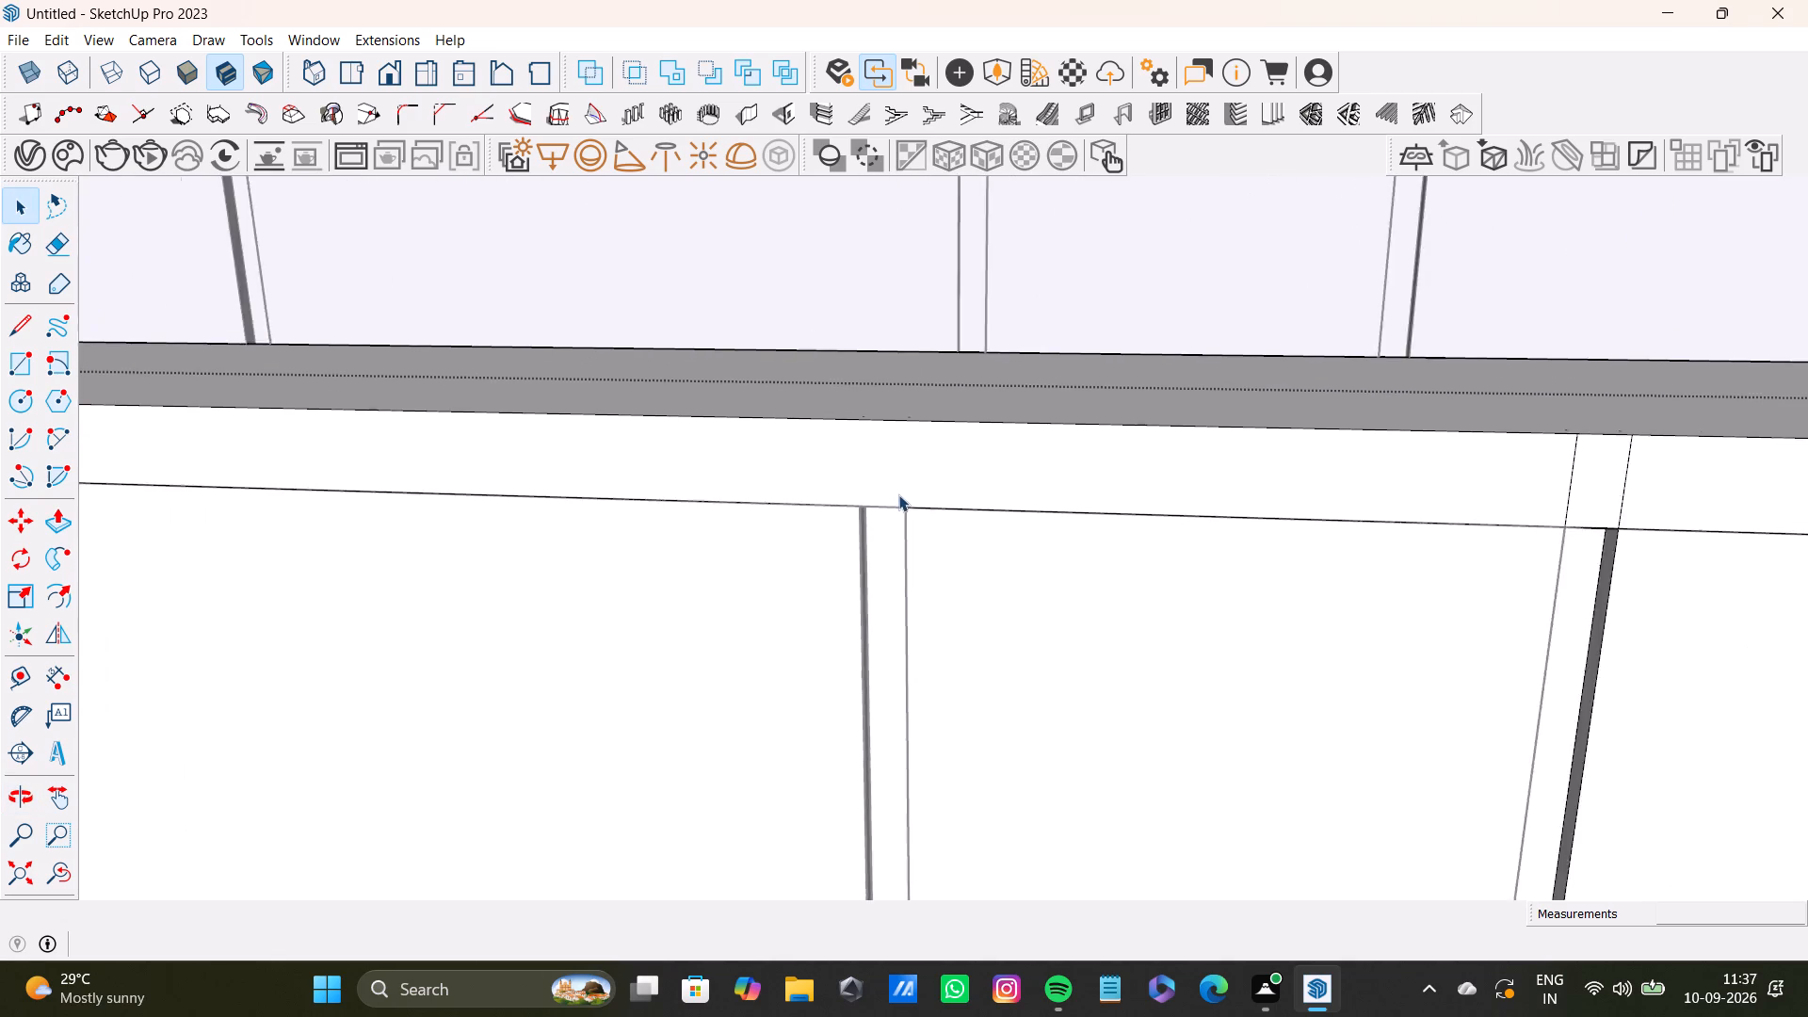
pyautogui.scroll(-11, 898, 494)
pyautogui.keyDown('shift'); pyautogui.scroll(1, 1061, 512); pyautogui.keyUp('shift')
pyautogui.moveTo(1182, 478); pyautogui.dragTo(784, 469, button='middle')
pyautogui.scroll(10, 837, 457)
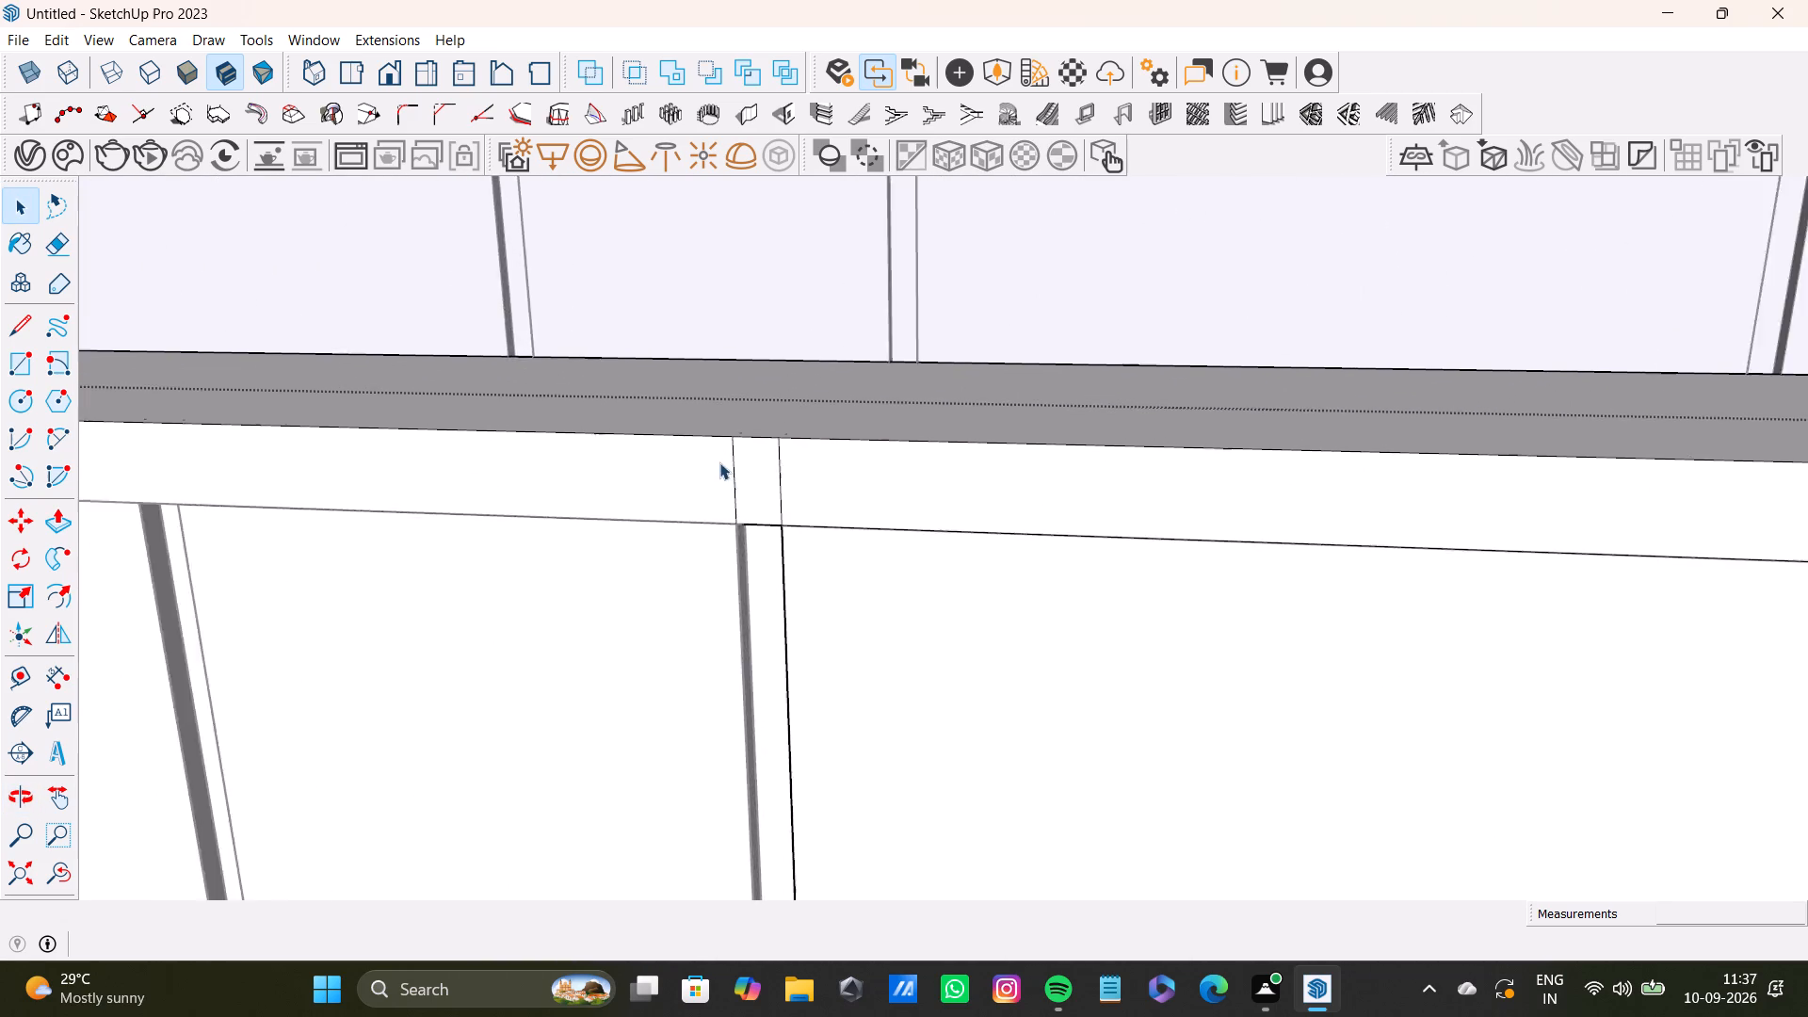
pyautogui.scroll(2, 719, 462)
pyautogui.click(743, 503)
pyautogui.press('Delete')
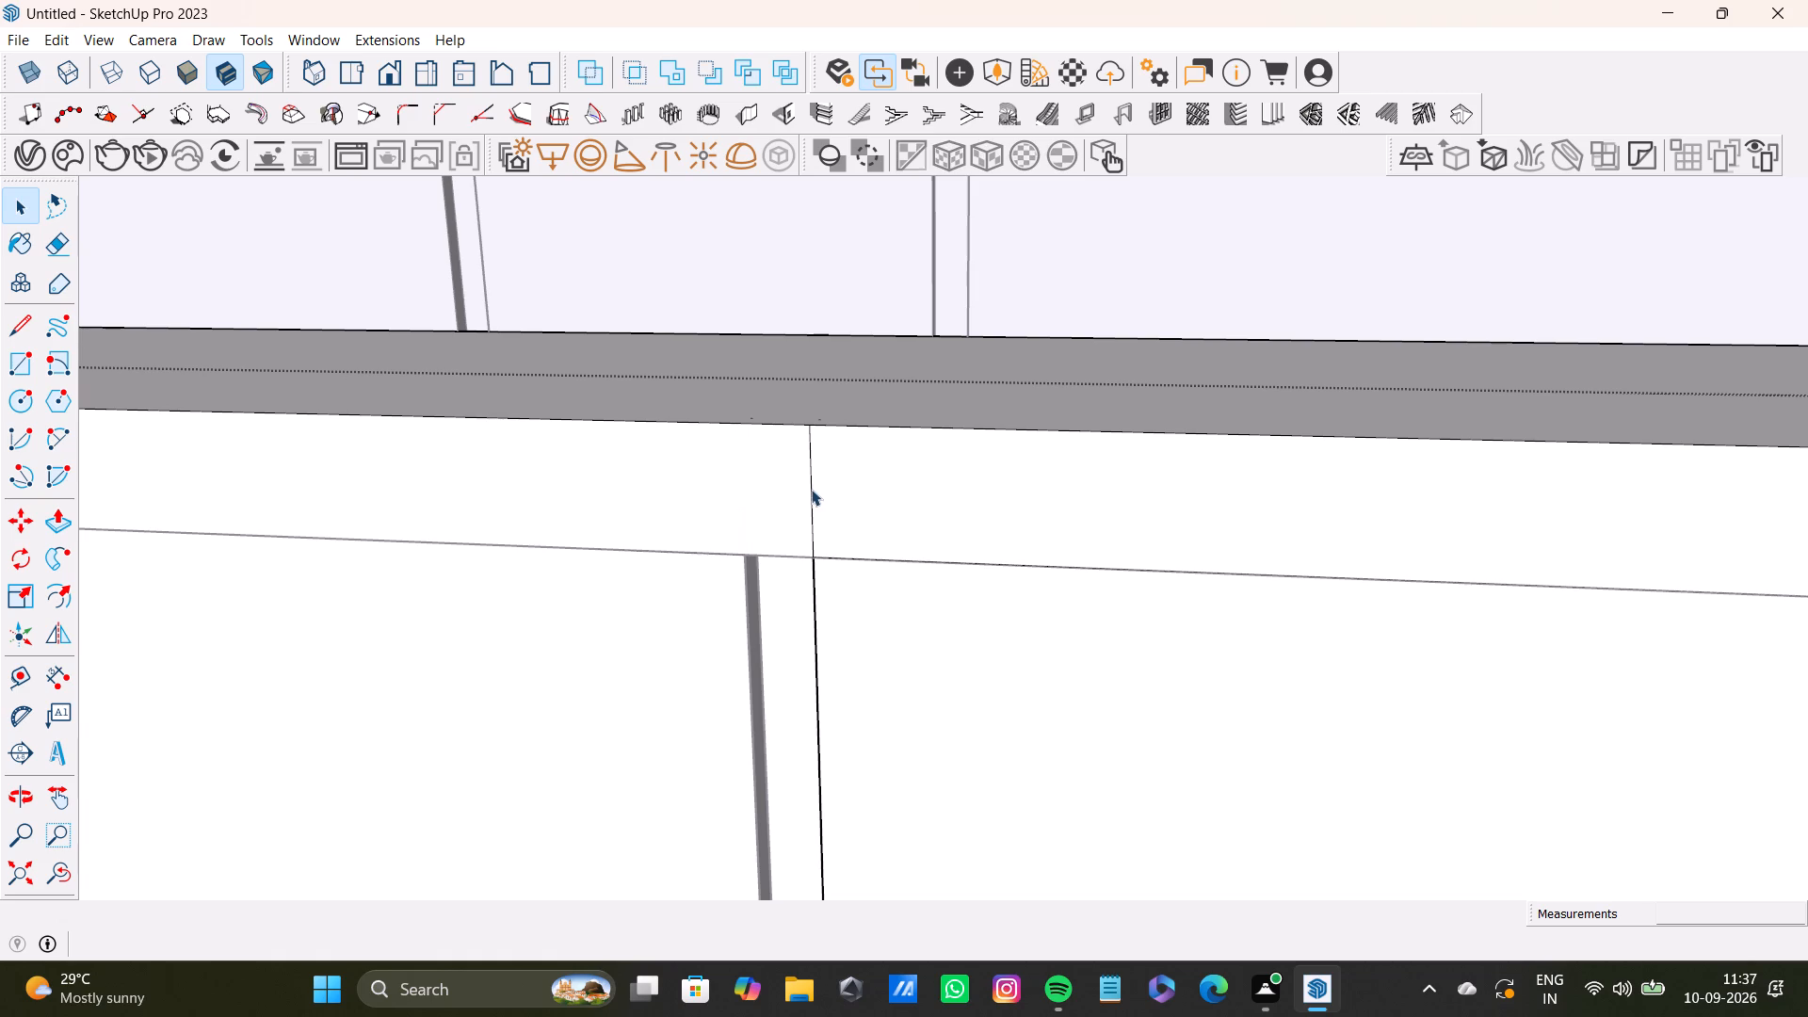
pyautogui.click(813, 516)
pyautogui.press('Delete')
# Delete the two short vertical edges on the front band above the fourth groove and finish editing the ledge group.
pyautogui.scroll(-16, 810, 513)
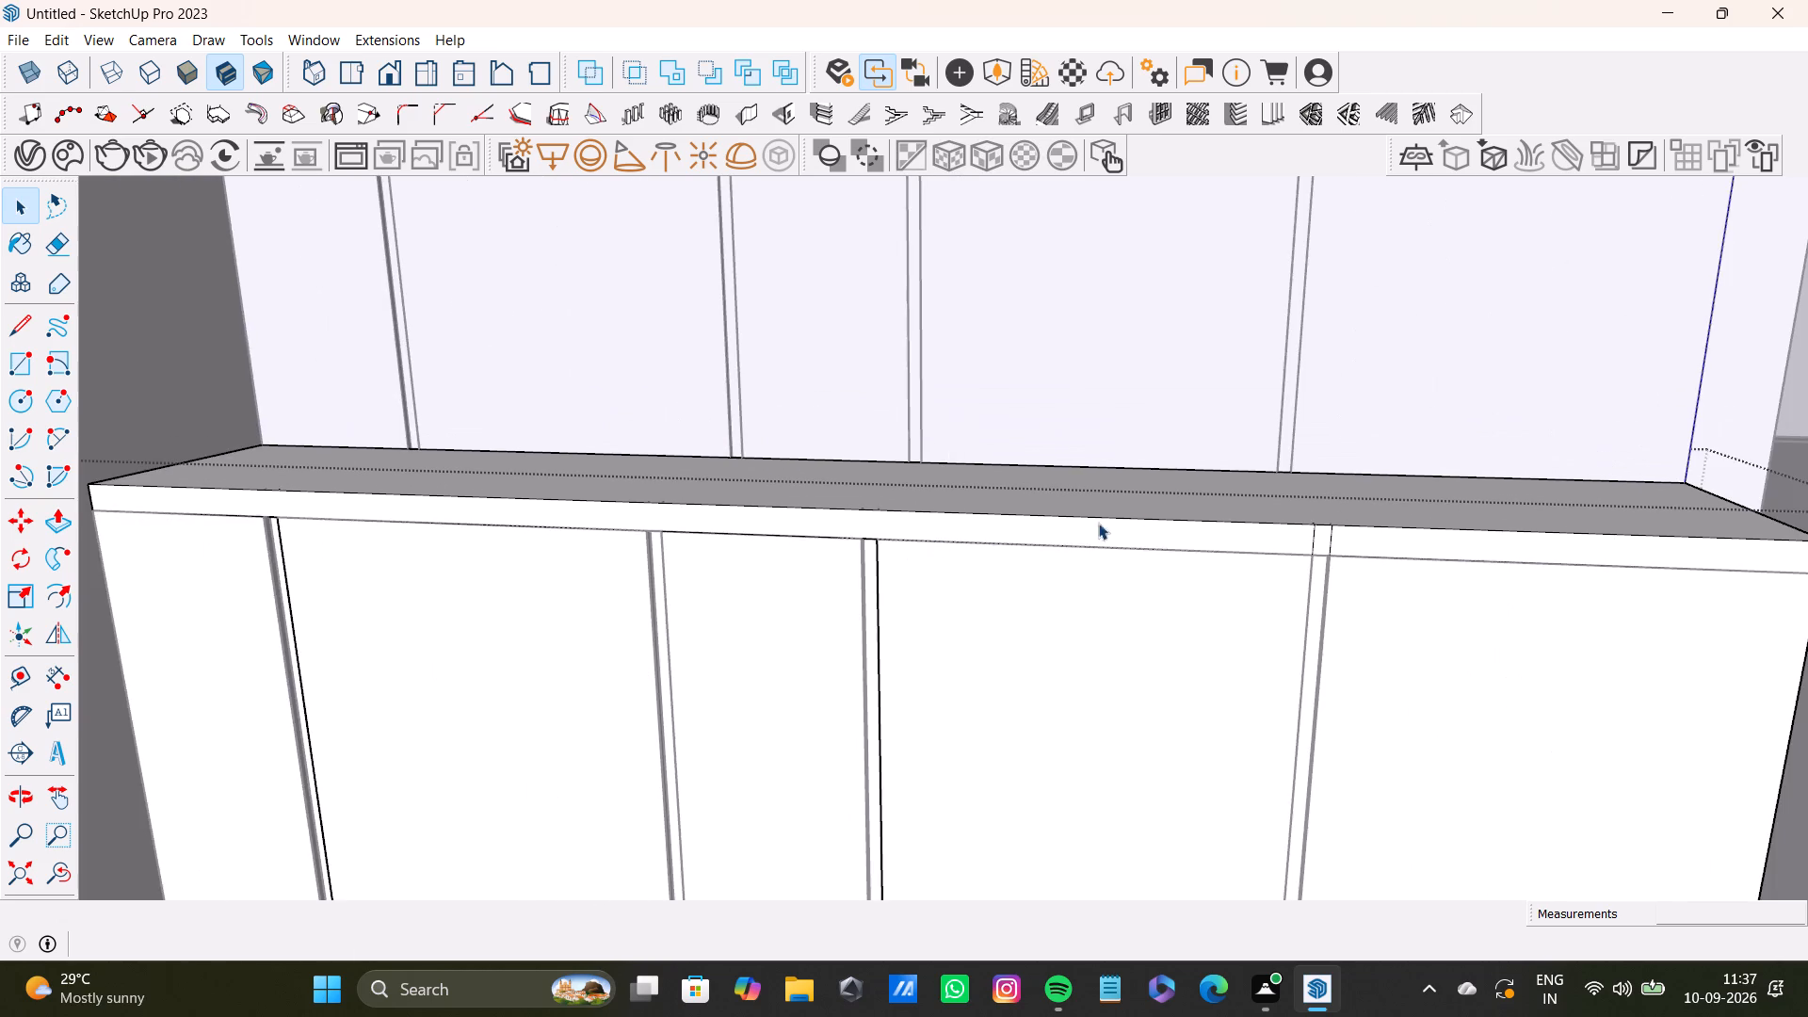
pyautogui.keyDown('shift'); pyautogui.moveTo(1125, 517); pyautogui.dragTo(834, 488, button='middle'); pyautogui.keyUp('shift')
pyautogui.scroll(12, 948, 484)
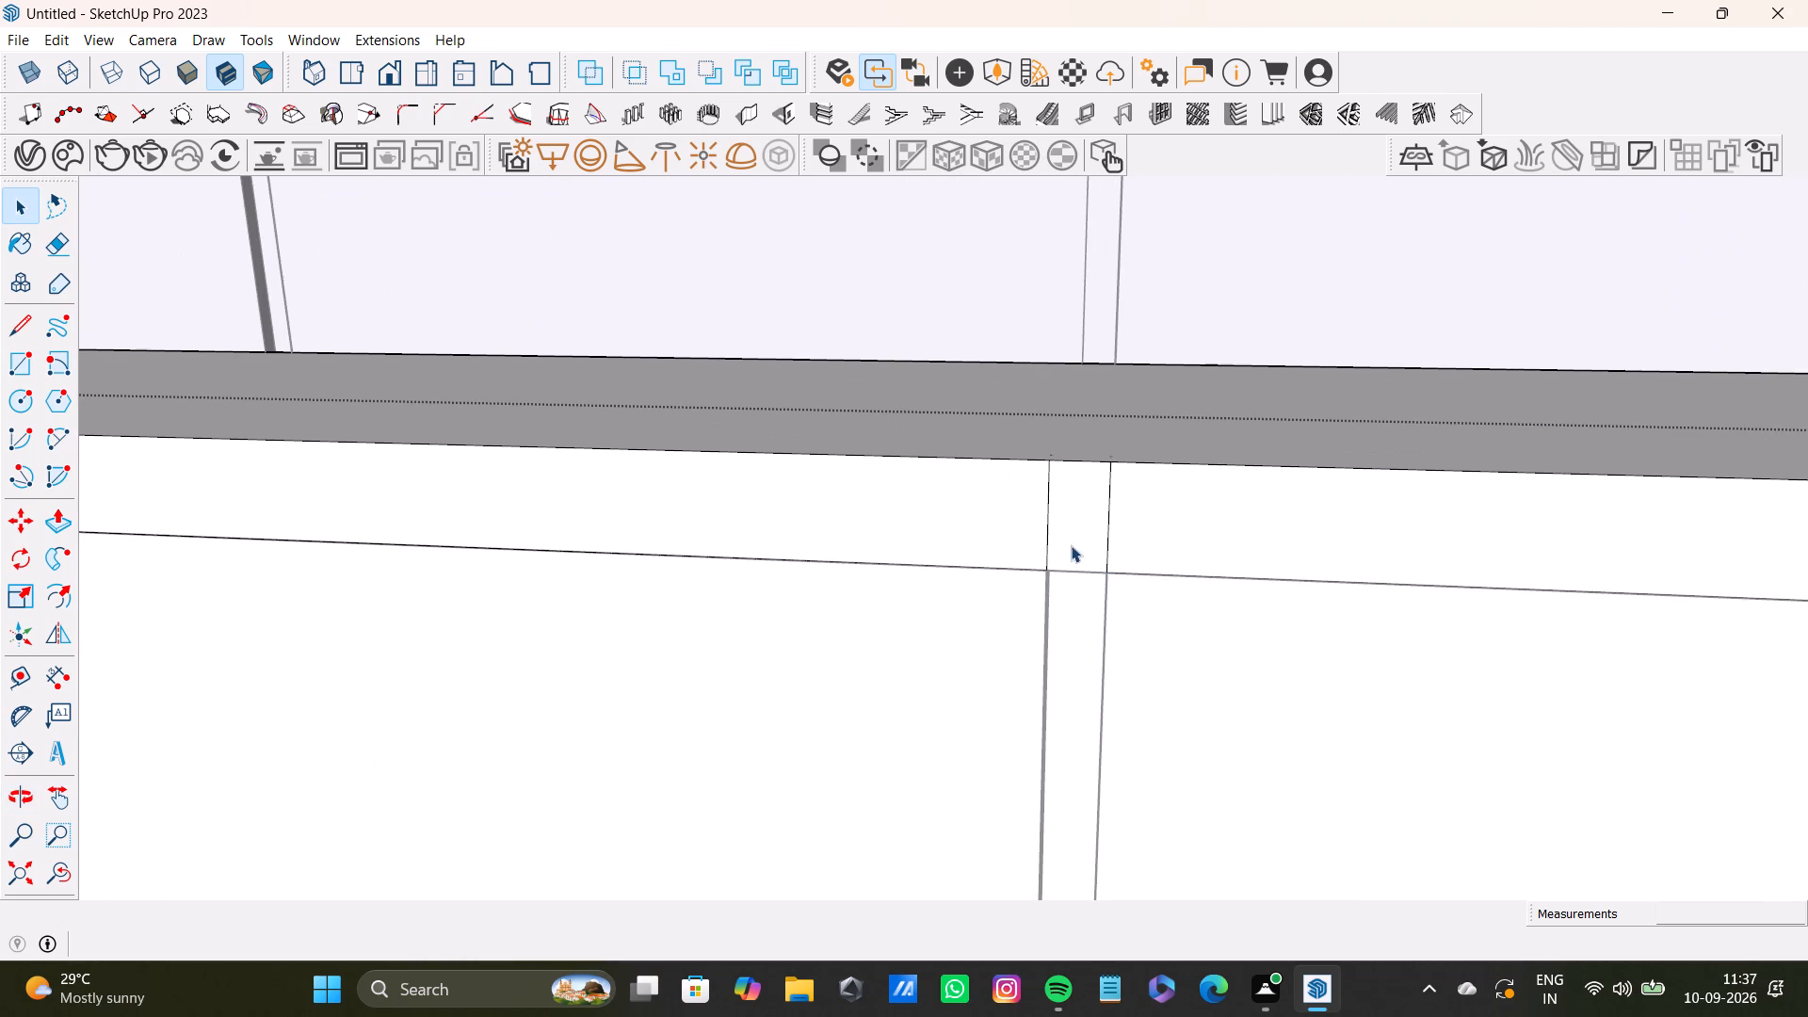
pyautogui.click(1047, 551)
pyautogui.press('Delete')
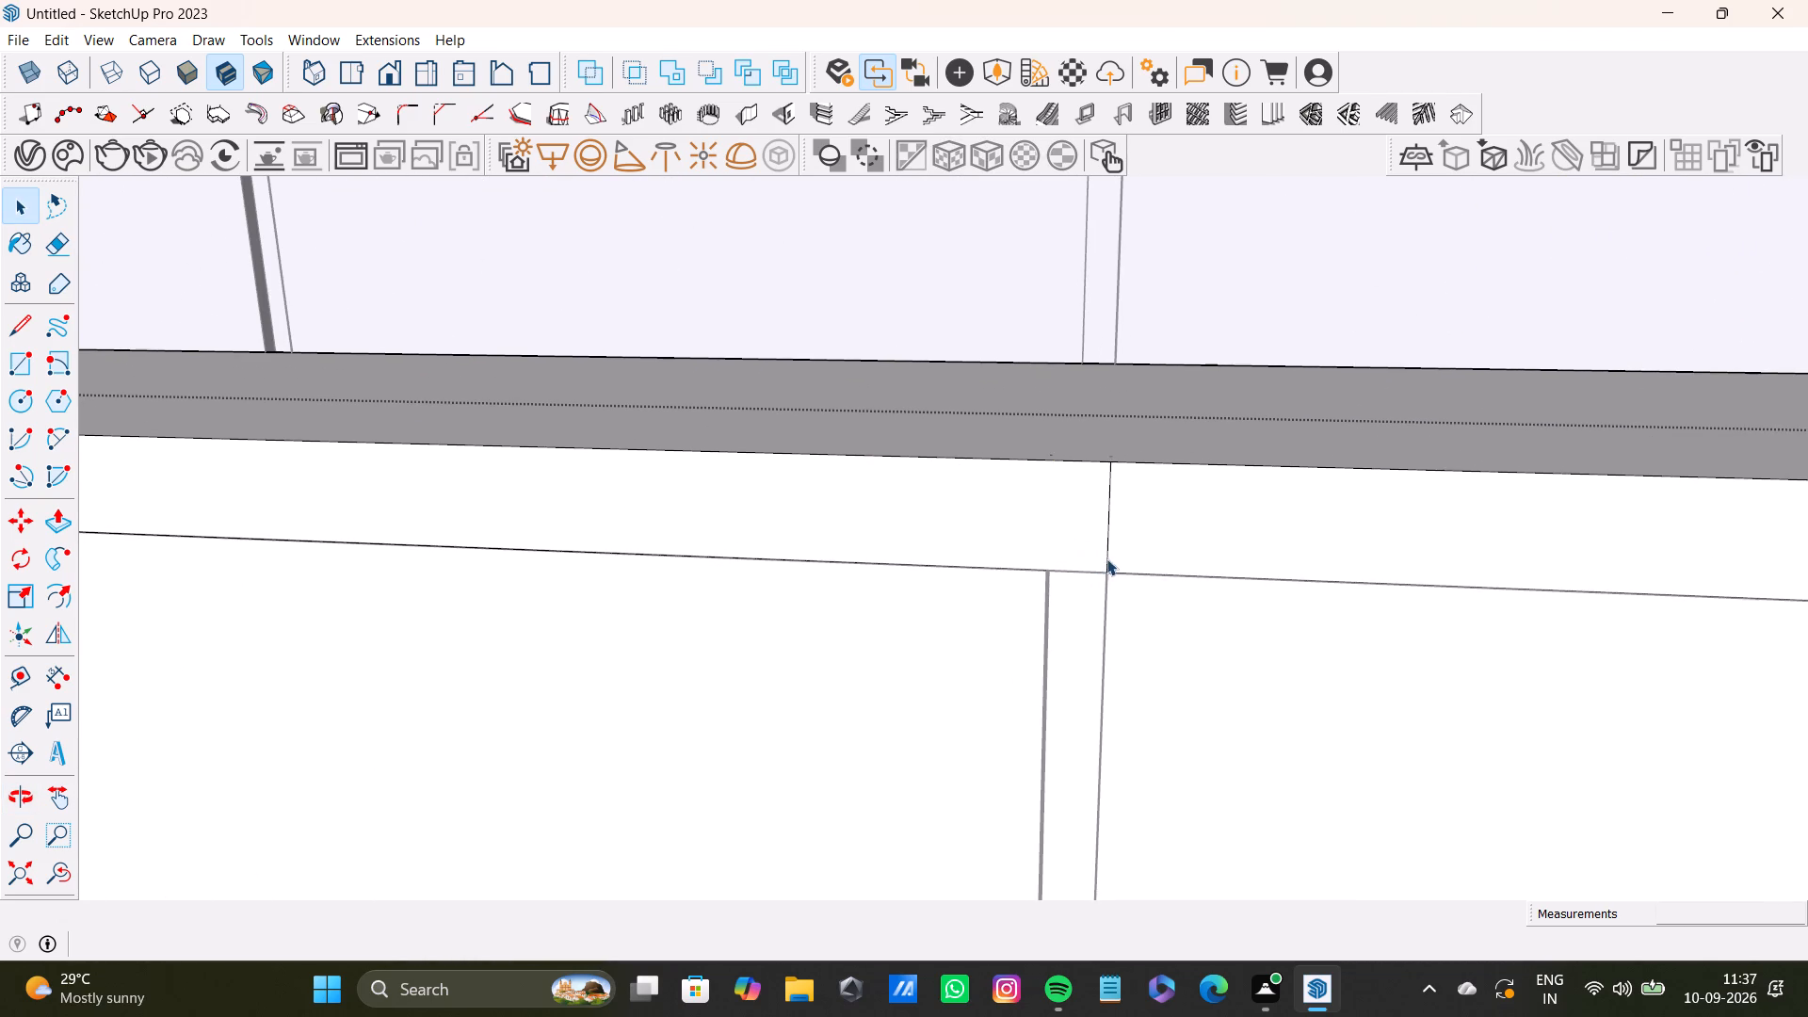
pyautogui.click(1106, 560)
pyautogui.press('Delete')
pyautogui.scroll(-20, 1061, 556)
pyautogui.scroll(-1, 1061, 556)
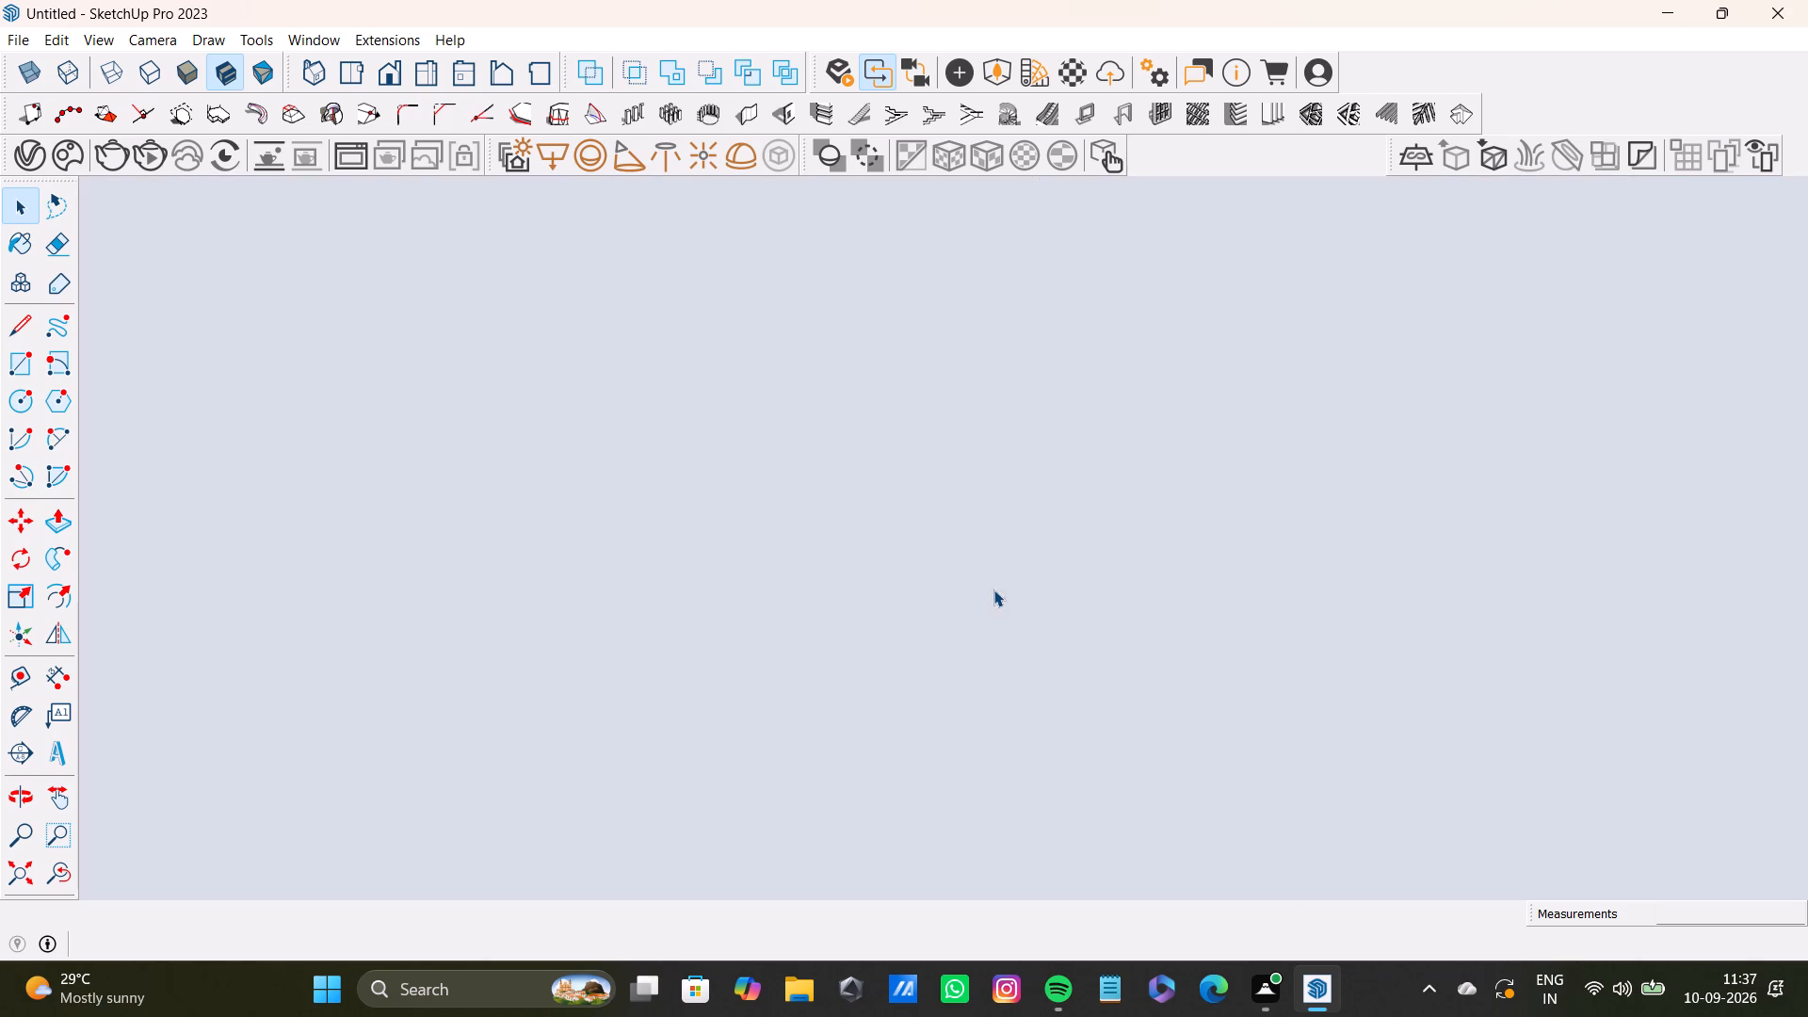
pyautogui.click(72, 877)
pyautogui.click(26, 865)
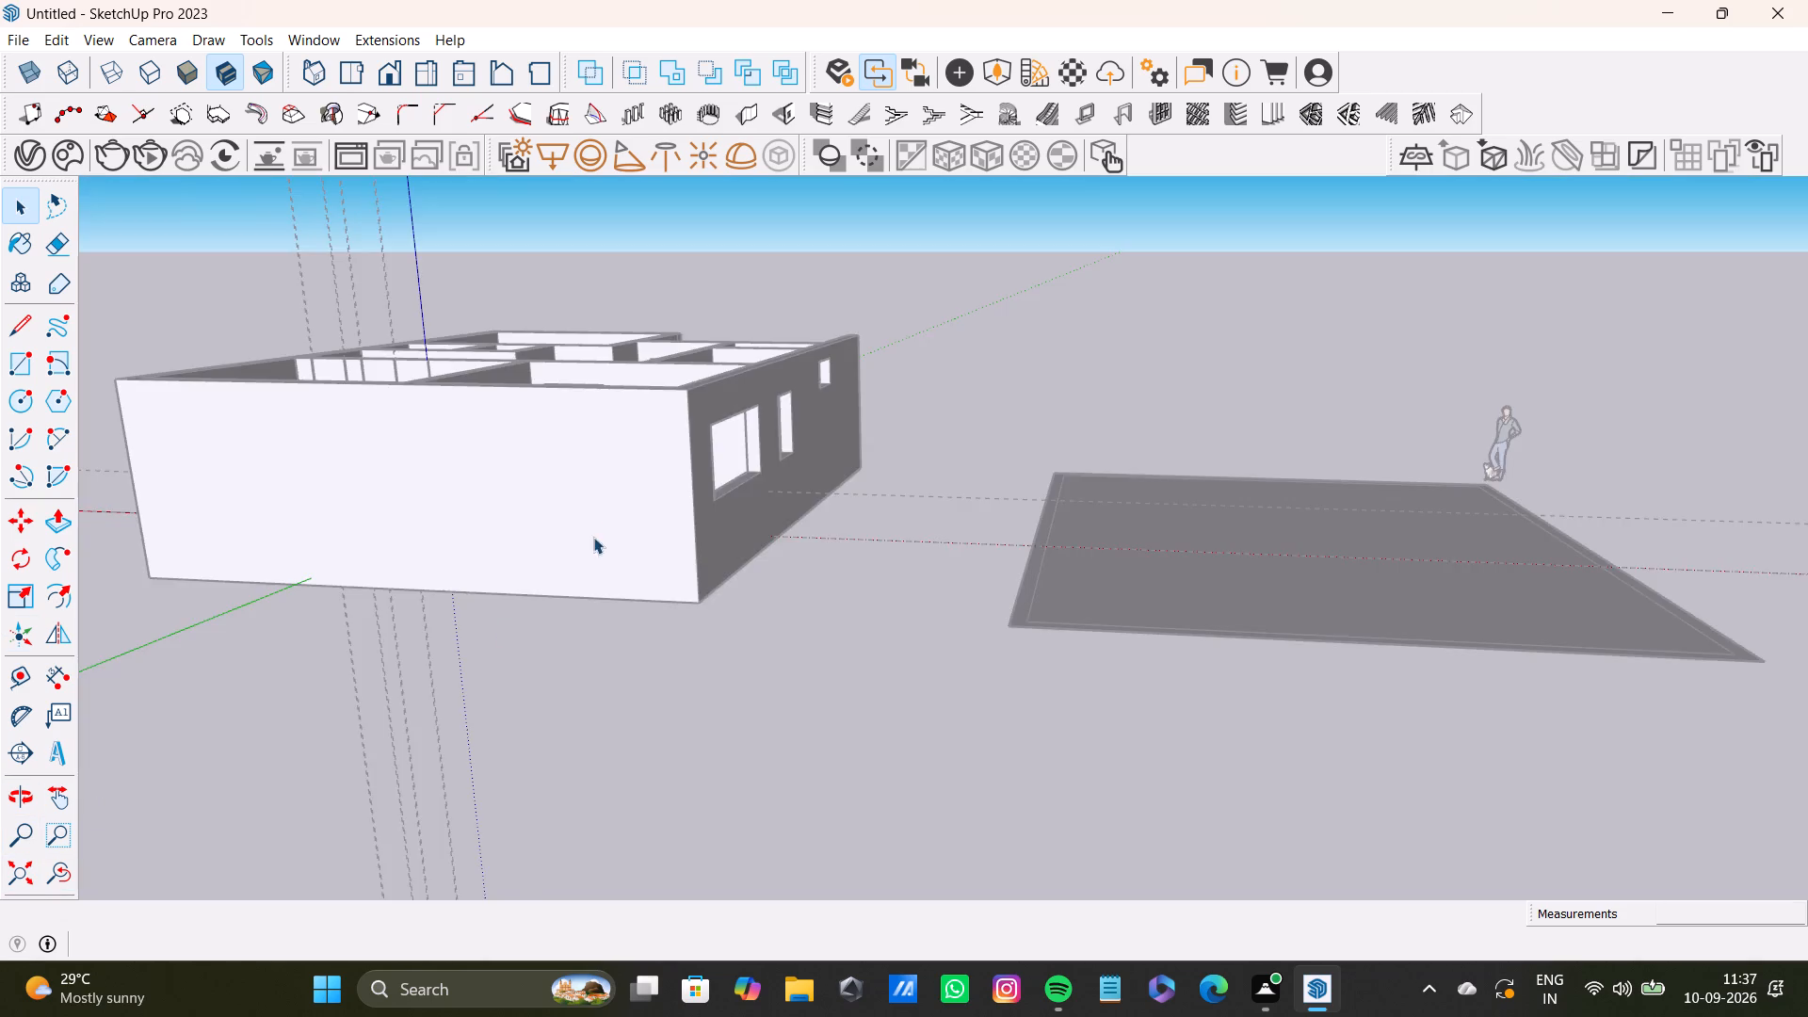
pyautogui.moveTo(602, 524); pyautogui.dragTo(557, 770, button='middle')
pyautogui.scroll(4, 596, 468)
pyautogui.keyDown('shift'); pyautogui.moveTo(416, 444); pyautogui.dragTo(864, 581, button='middle'); pyautogui.keyUp('shift')
pyautogui.scroll(4, 434, 475)
pyautogui.click(414, 356)
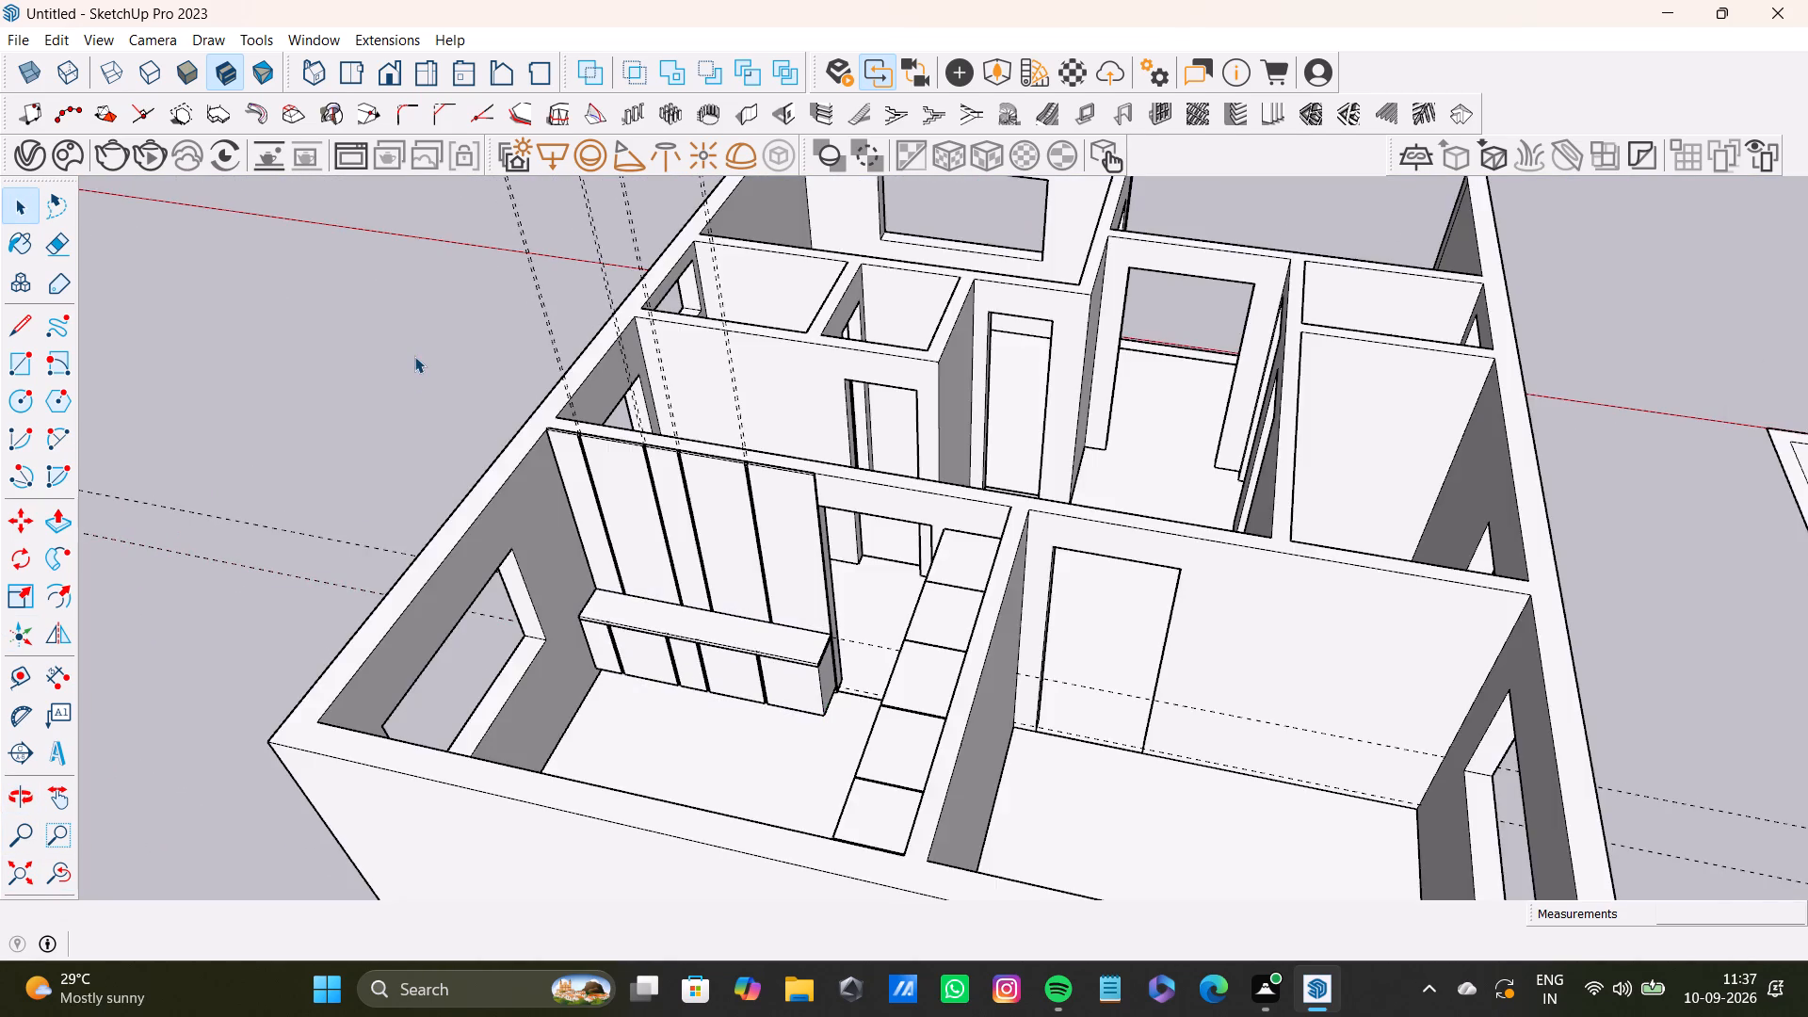
# Push the ledge's whole top face down about 9/16" inside its group and finish editing the group.
pyautogui.press('space')
pyautogui.scroll(-4, 441, 428)
pyautogui.scroll(11, 709, 541)
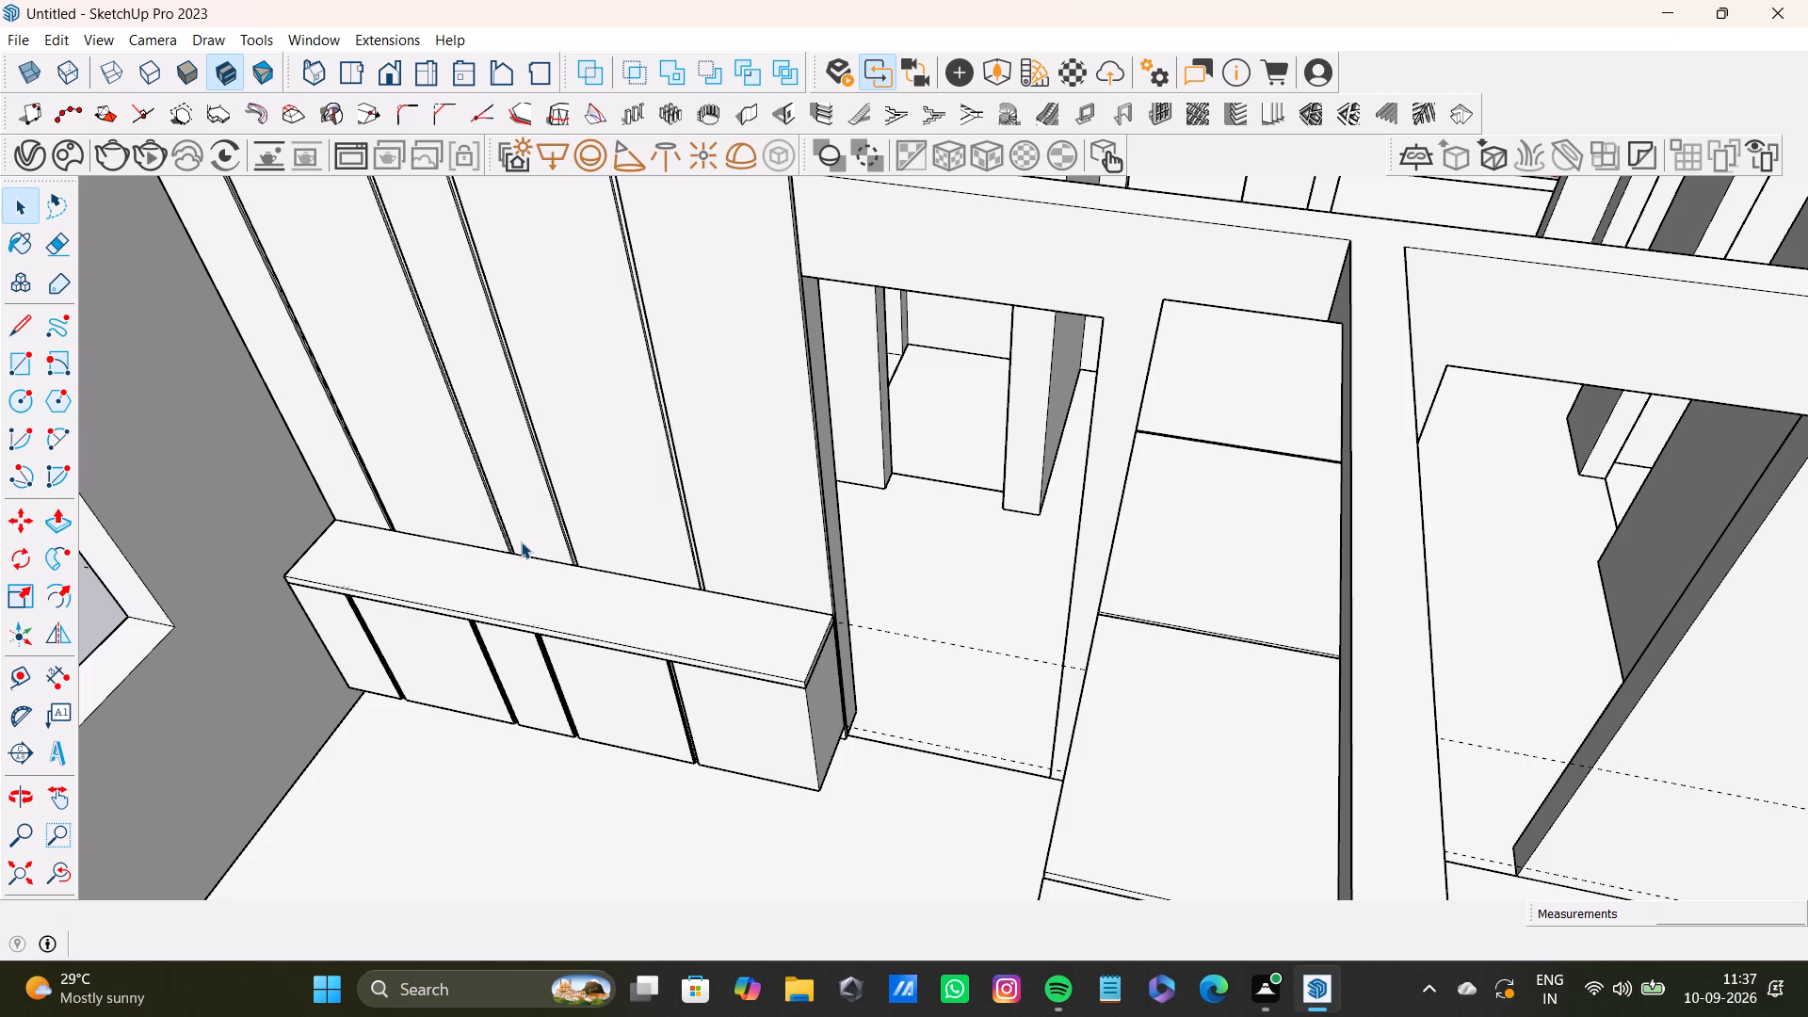
pyautogui.press('space')
pyautogui.scroll(-6, 341, 411)
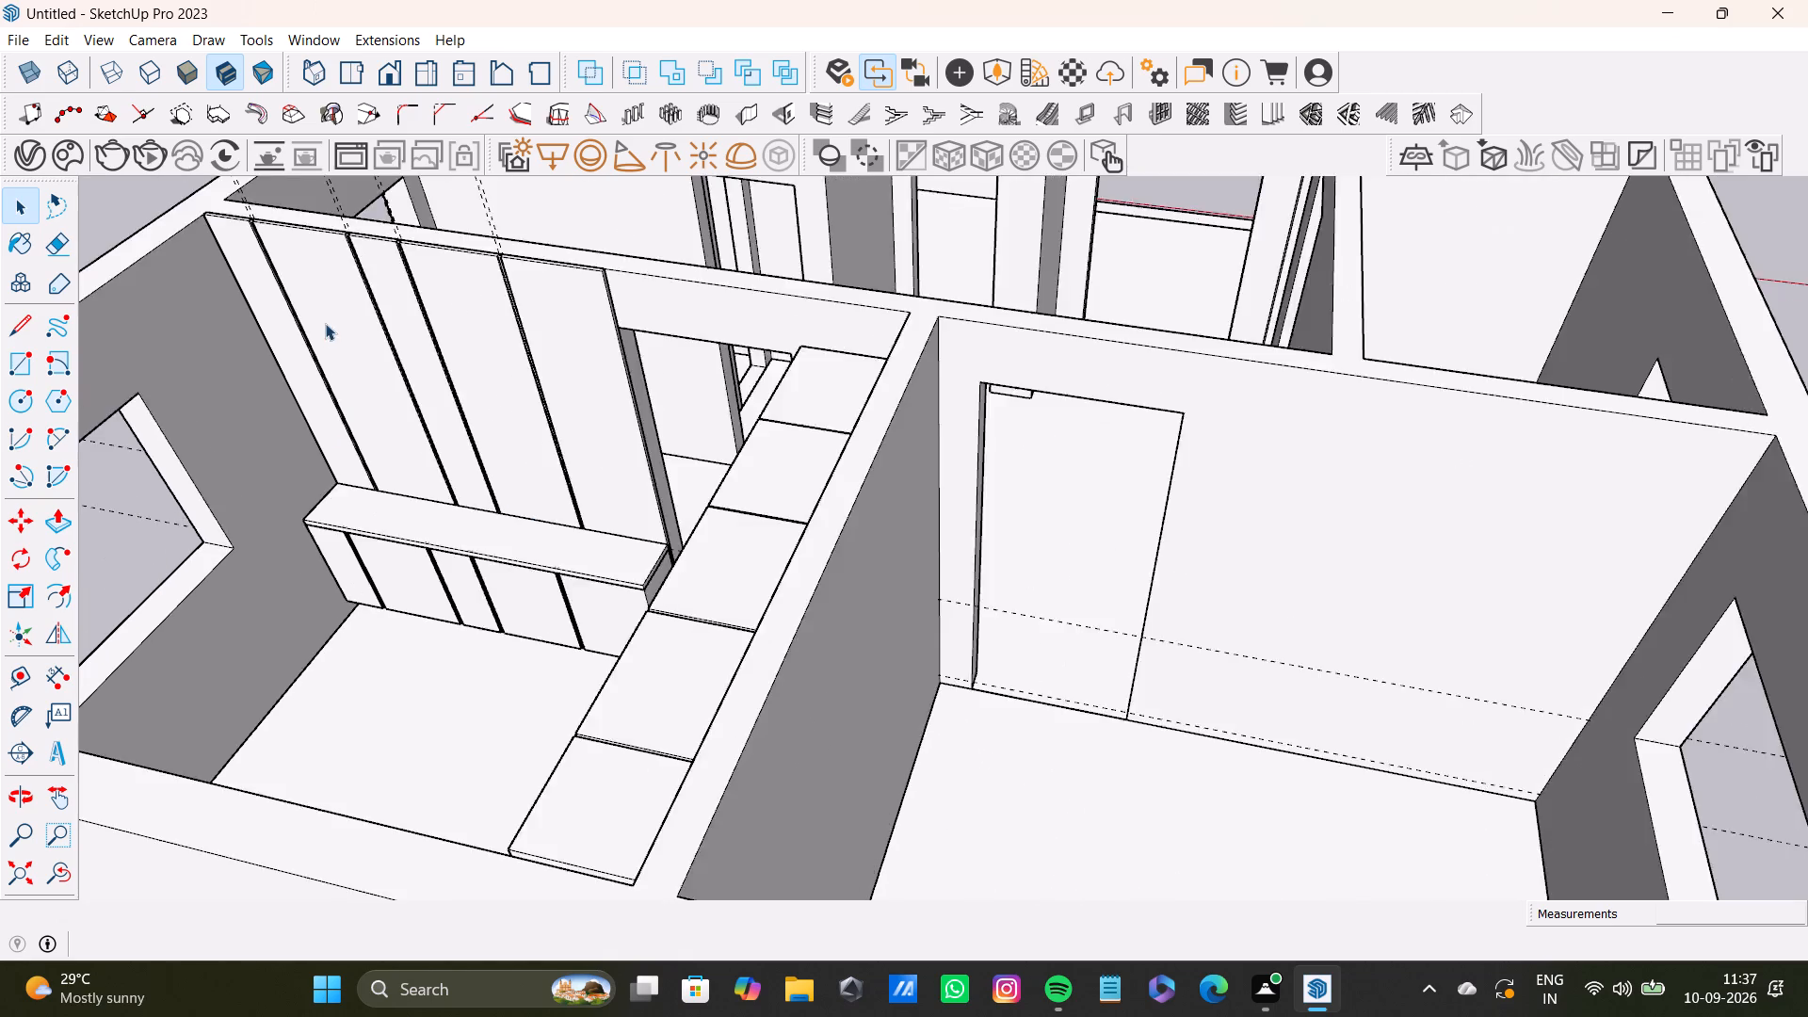
pyautogui.scroll(-3, 325, 323)
pyautogui.keyDown('shift'); pyautogui.moveTo(341, 325); pyautogui.dragTo(619, 389, button='middle'); pyautogui.keyUp('shift')
pyautogui.scroll(4, 616, 406)
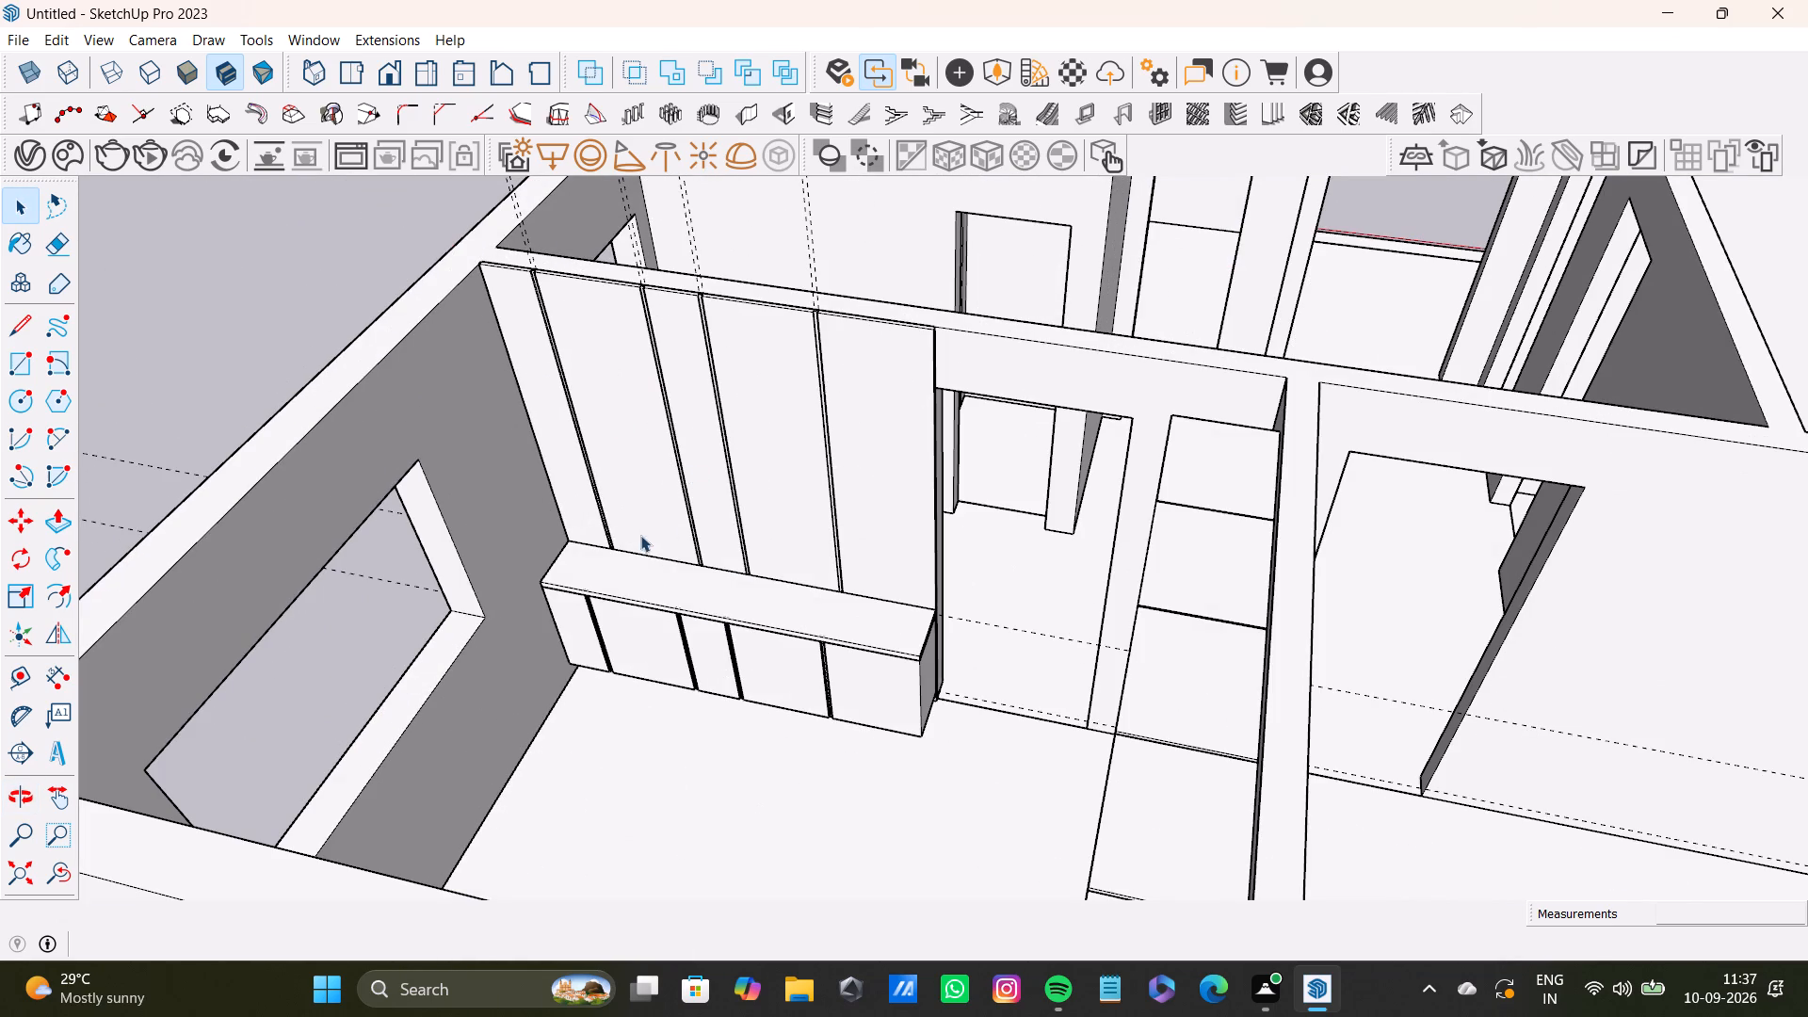
pyautogui.scroll(9, 587, 563)
pyautogui.moveTo(741, 652); pyautogui.dragTo(734, 515, button='middle')
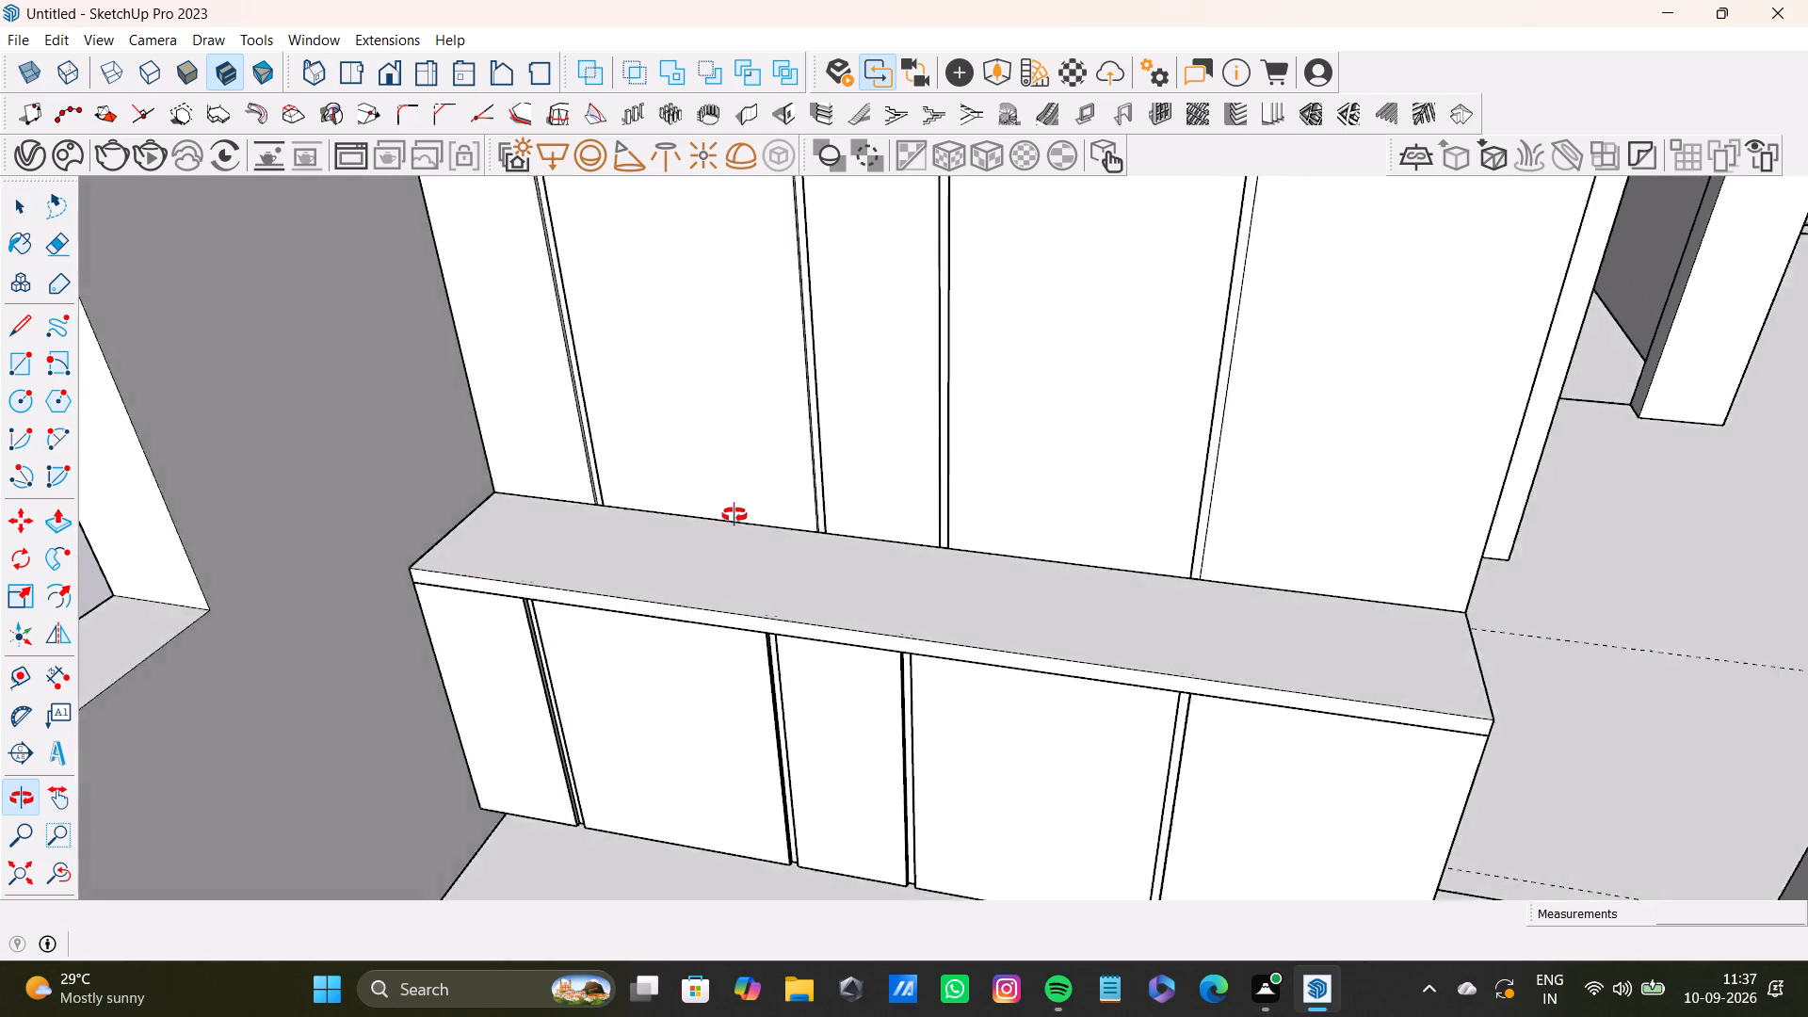
pyautogui.moveTo(734, 515); pyautogui.dragTo(731, 494, button='middle')
pyautogui.scroll(4, 703, 508)
pyautogui.moveTo(713, 571); pyautogui.dragTo(776, 488, button='middle')
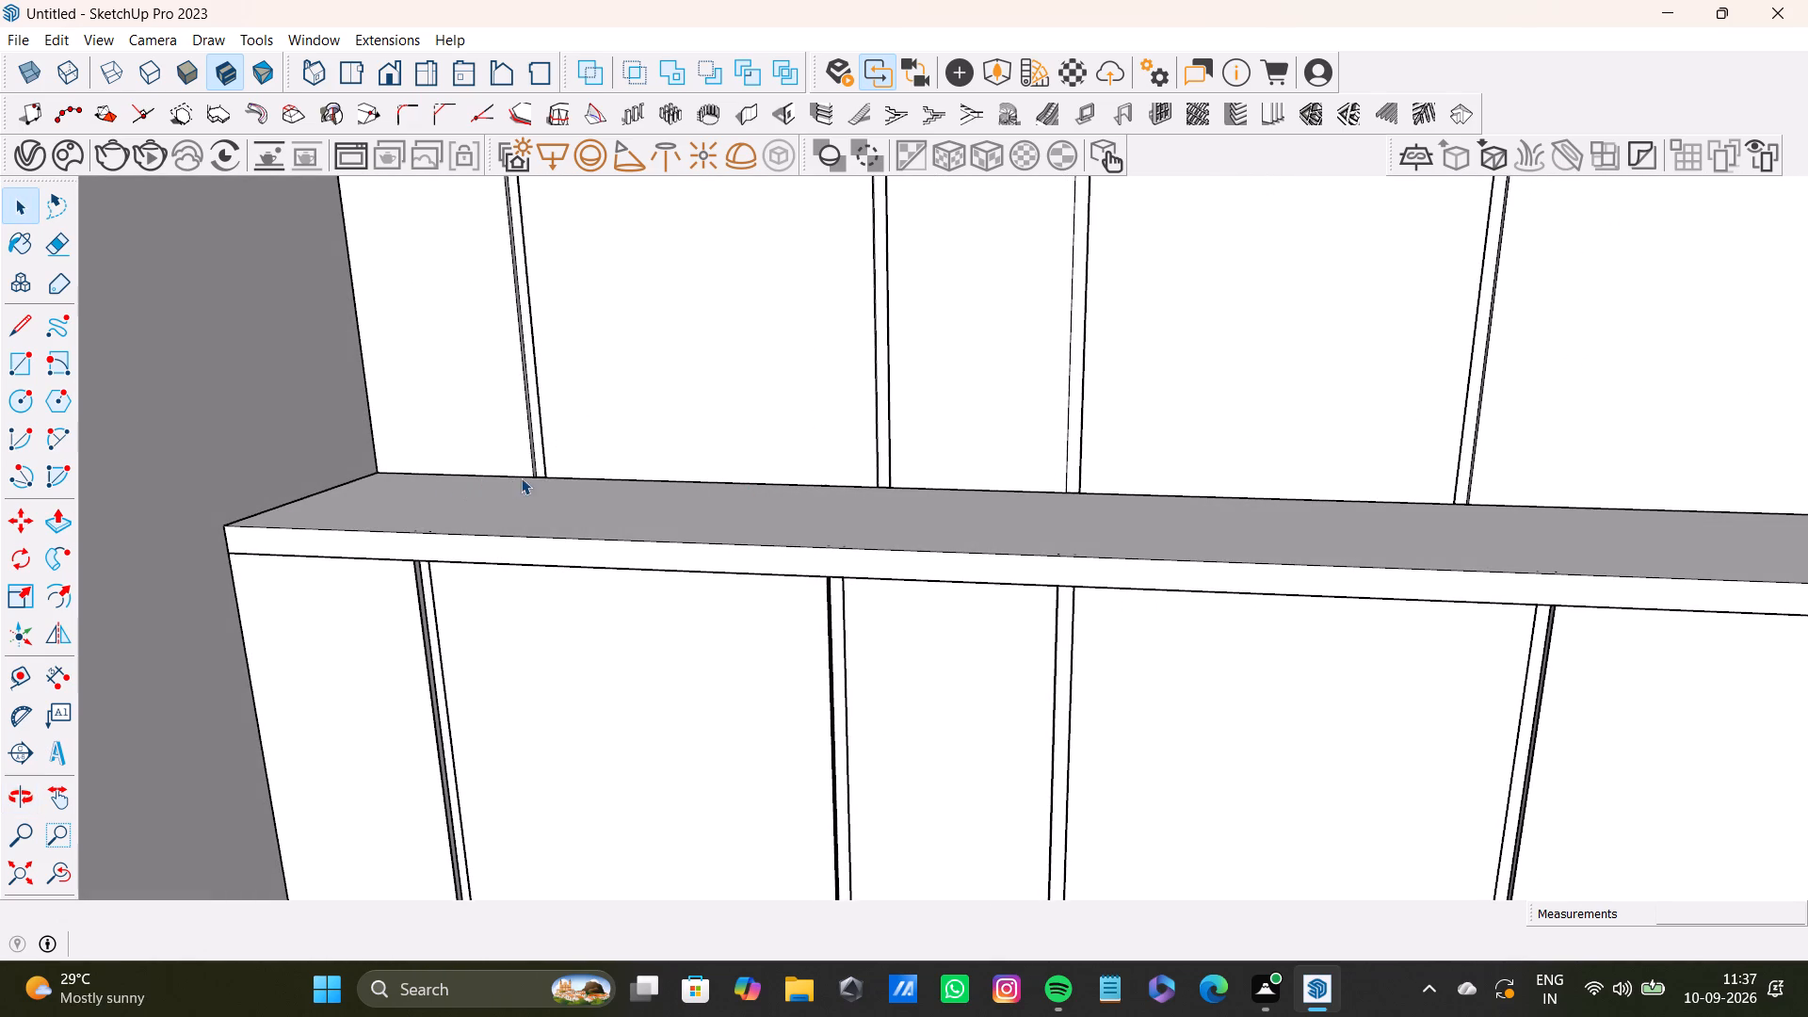
pyautogui.click(559, 513)
pyautogui.doubleClick(559, 513)
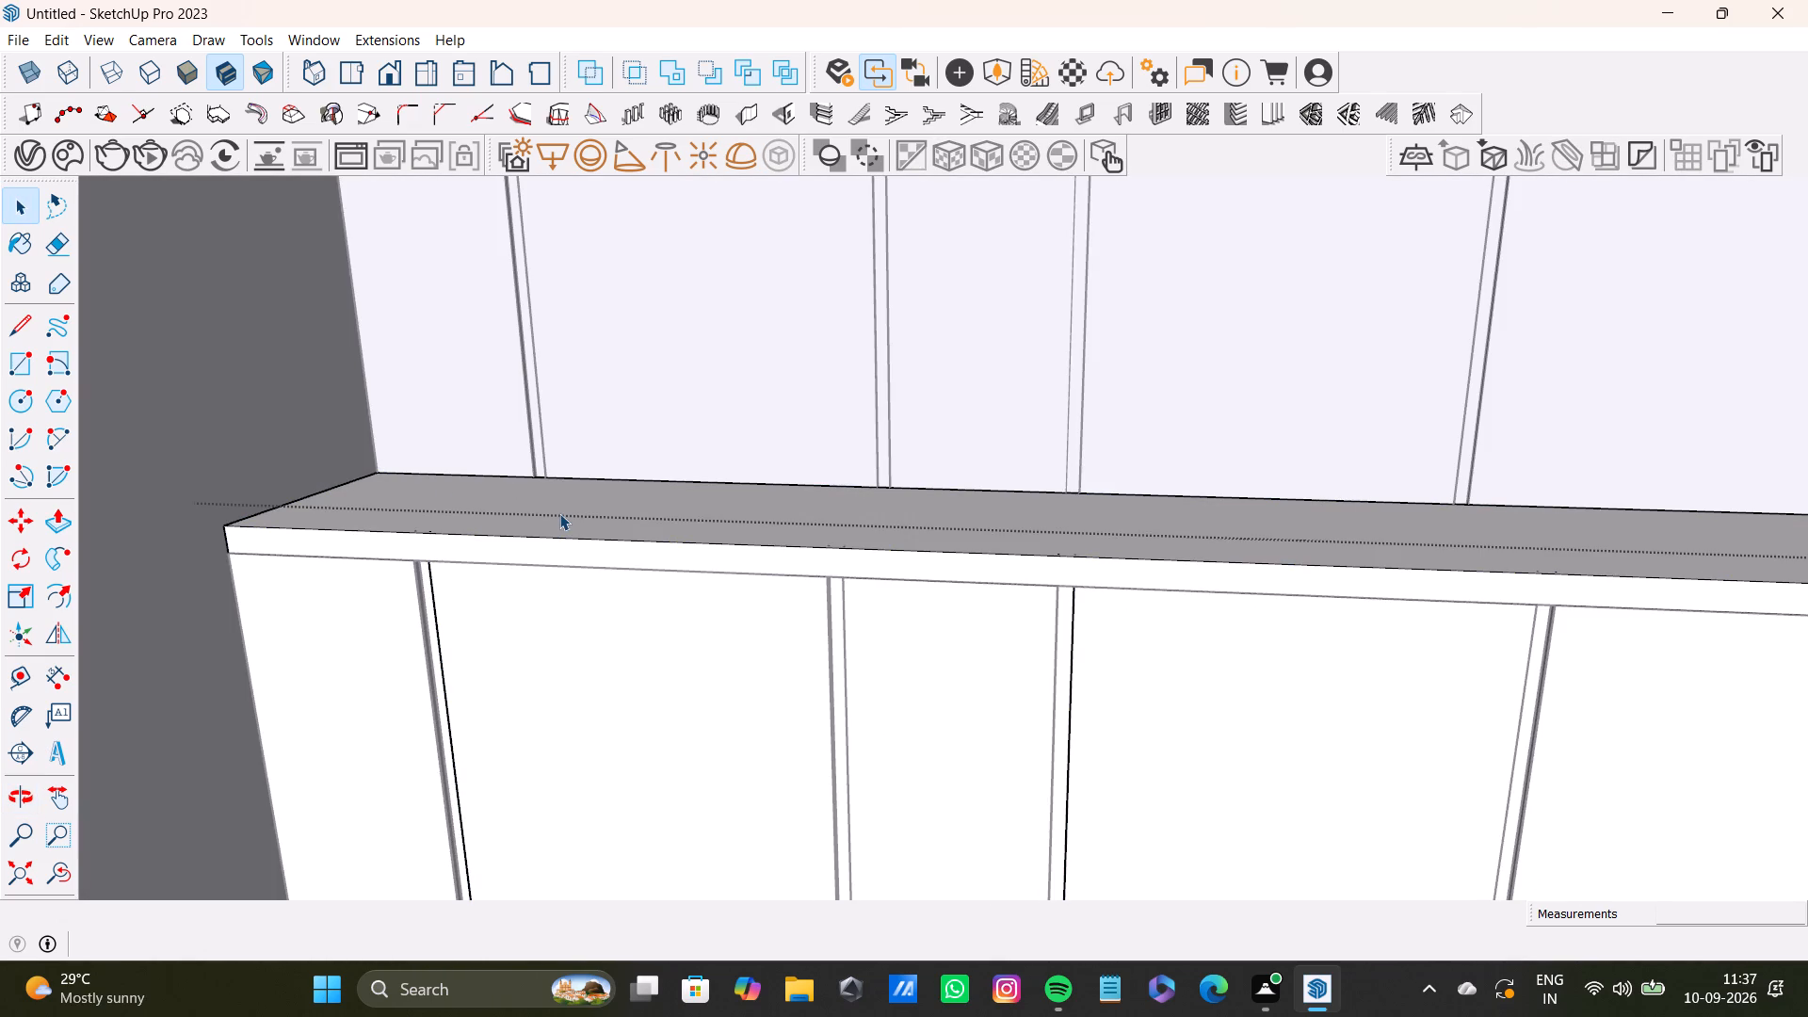
pyautogui.click(561, 516)
pyautogui.press('p')
pyautogui.click(592, 526)
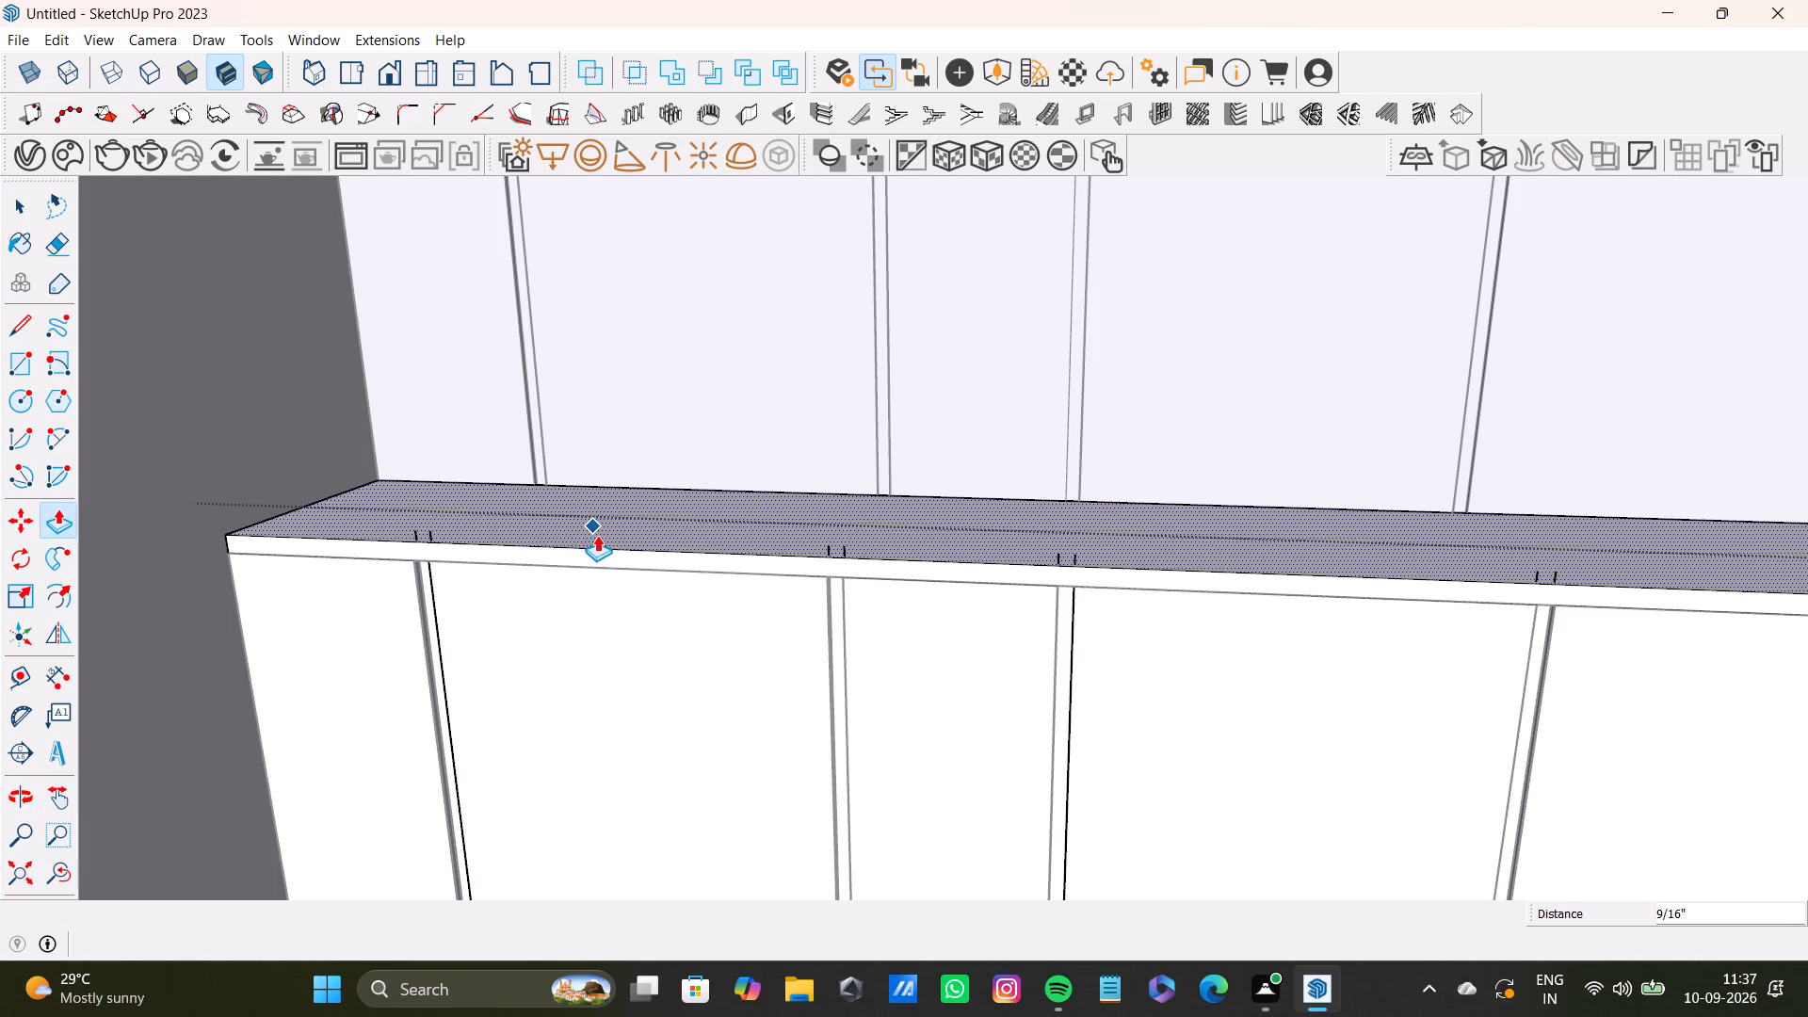
pyautogui.press('space')
pyautogui.scroll(-5, 401, 486)
pyautogui.scroll(-4, 296, 470)
pyautogui.keyDown('shift'); pyautogui.moveTo(474, 499); pyautogui.dragTo(658, 518, button='middle'); pyautogui.keyUp('shift')
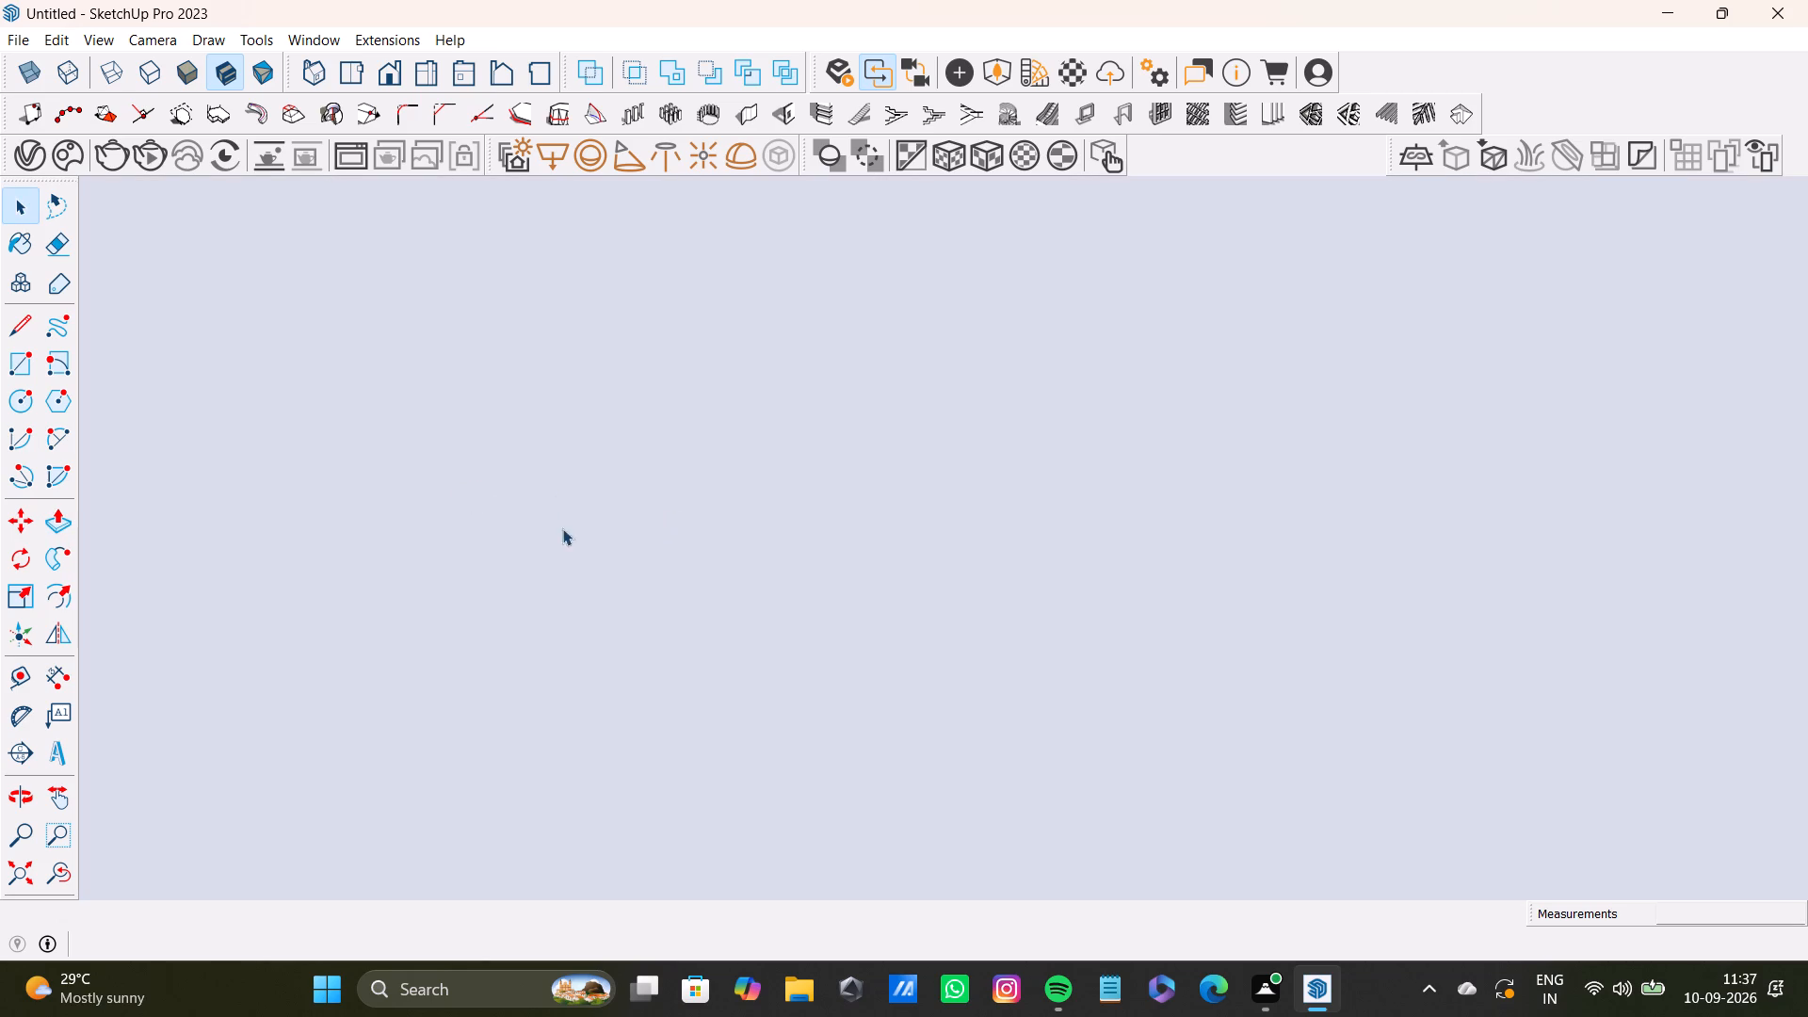
pyautogui.click(56, 875)
pyautogui.click(17, 868)
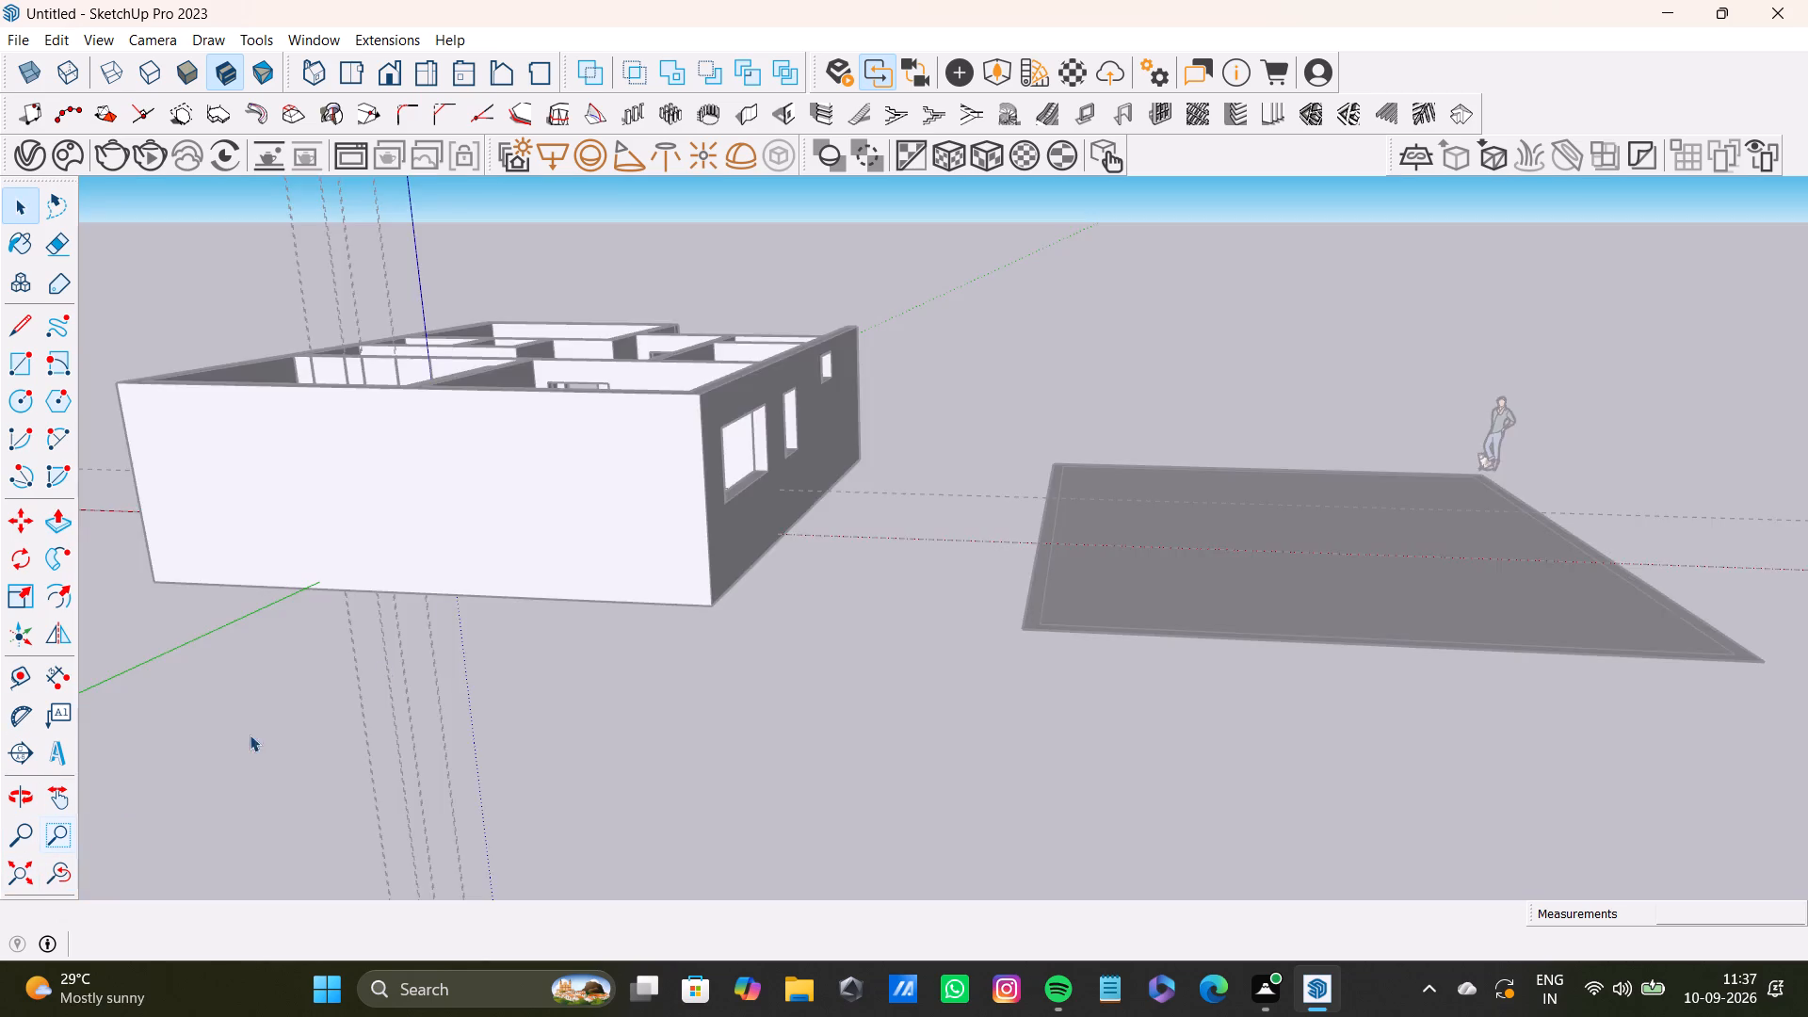
pyautogui.moveTo(451, 559); pyautogui.dragTo(624, 594, button='middle')
pyautogui.scroll(1, 308, 261)
pyautogui.click(444, 343)
pyautogui.press('space')
# Open the ledge group and delete the two stray short edges on its top face beside the first groove.
pyautogui.scroll(5, 810, 465)
pyautogui.moveTo(769, 367); pyautogui.dragTo(722, 724, button='middle')
pyautogui.scroll(8, 699, 702)
pyautogui.keyDown('shift'); pyautogui.moveTo(328, 619); pyautogui.dragTo(874, 674, button='middle'); pyautogui.keyUp('shift')
pyautogui.scroll(20, 546, 319)
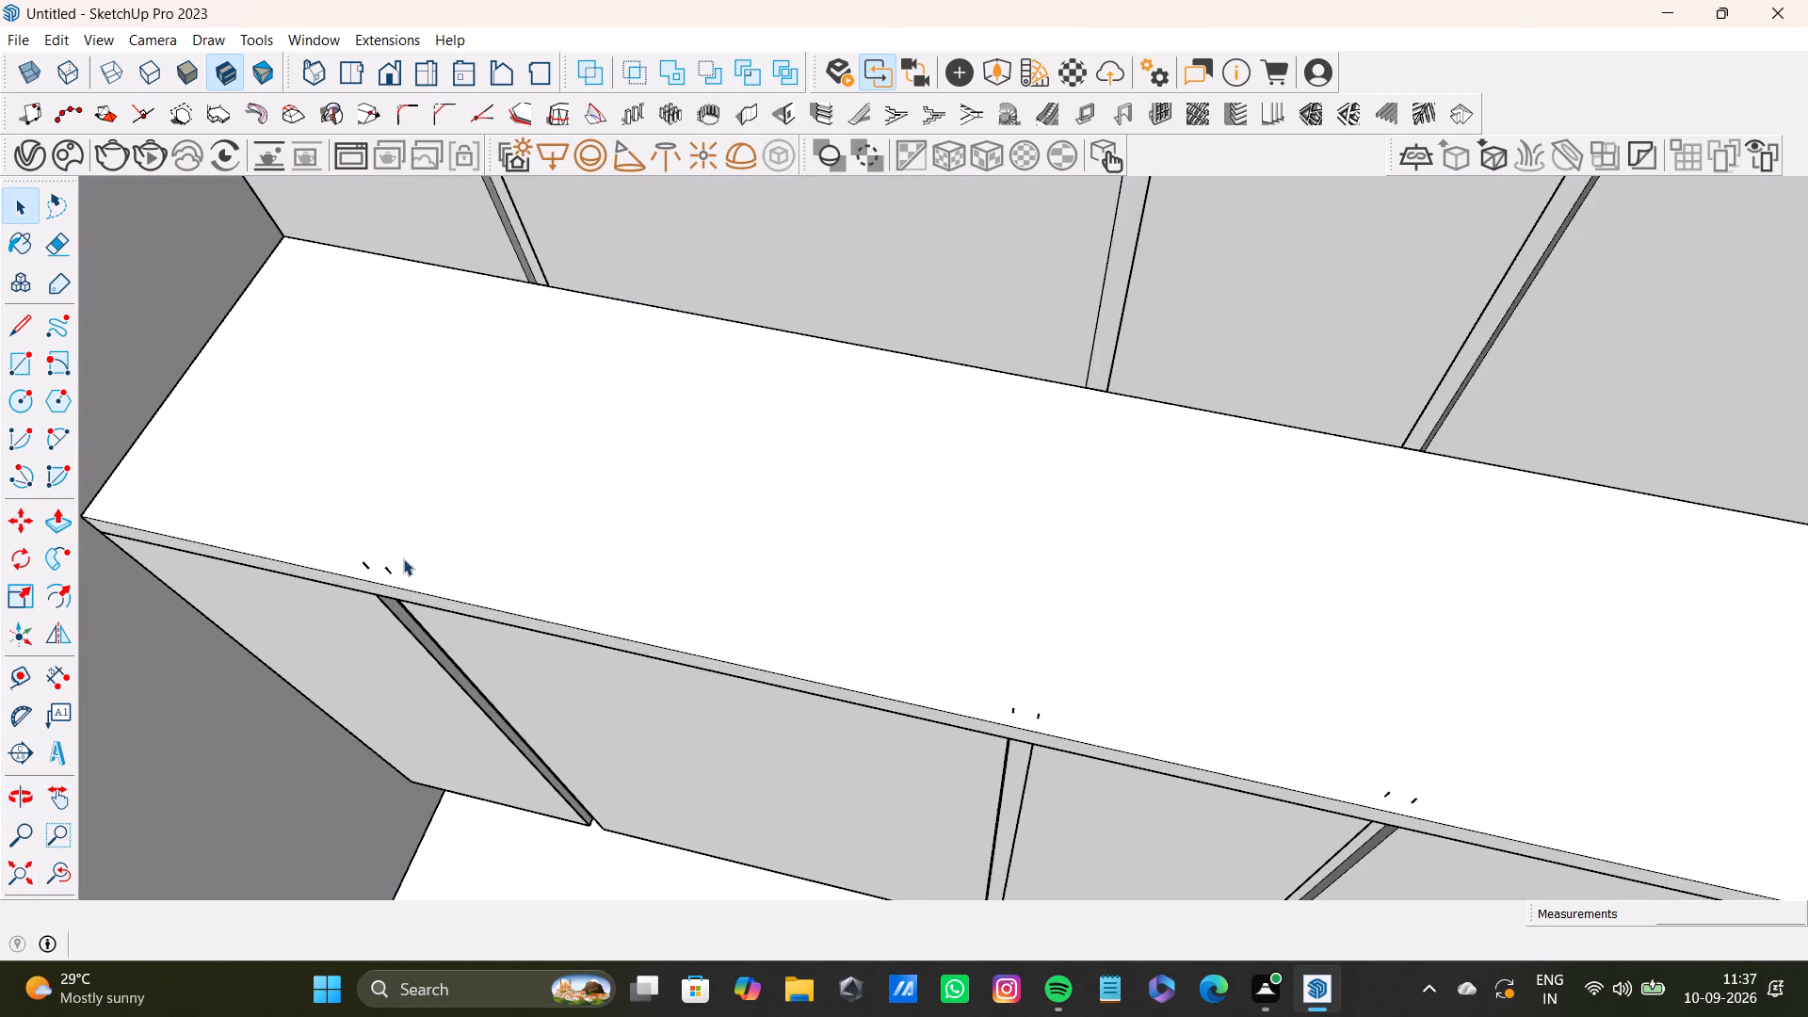
pyautogui.moveTo(401, 559); pyautogui.dragTo(639, 419, button='middle')
pyautogui.scroll(4, 640, 415)
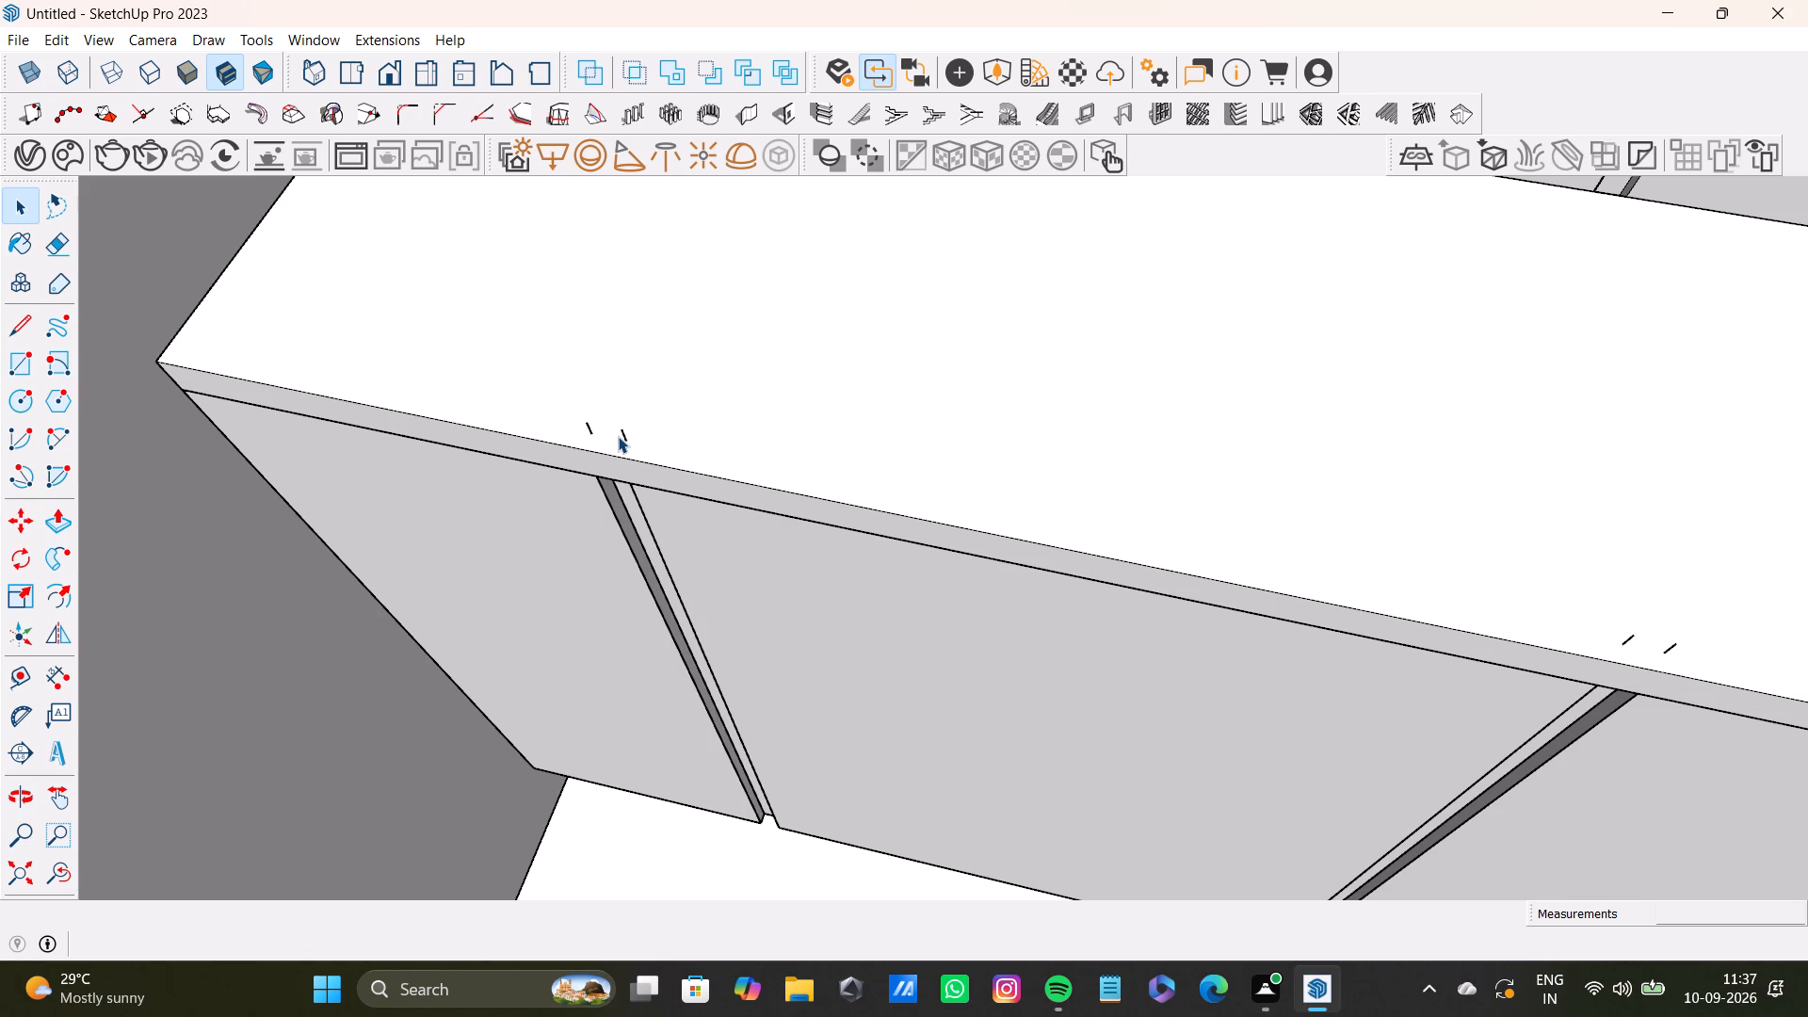
pyautogui.scroll(6, 644, 423)
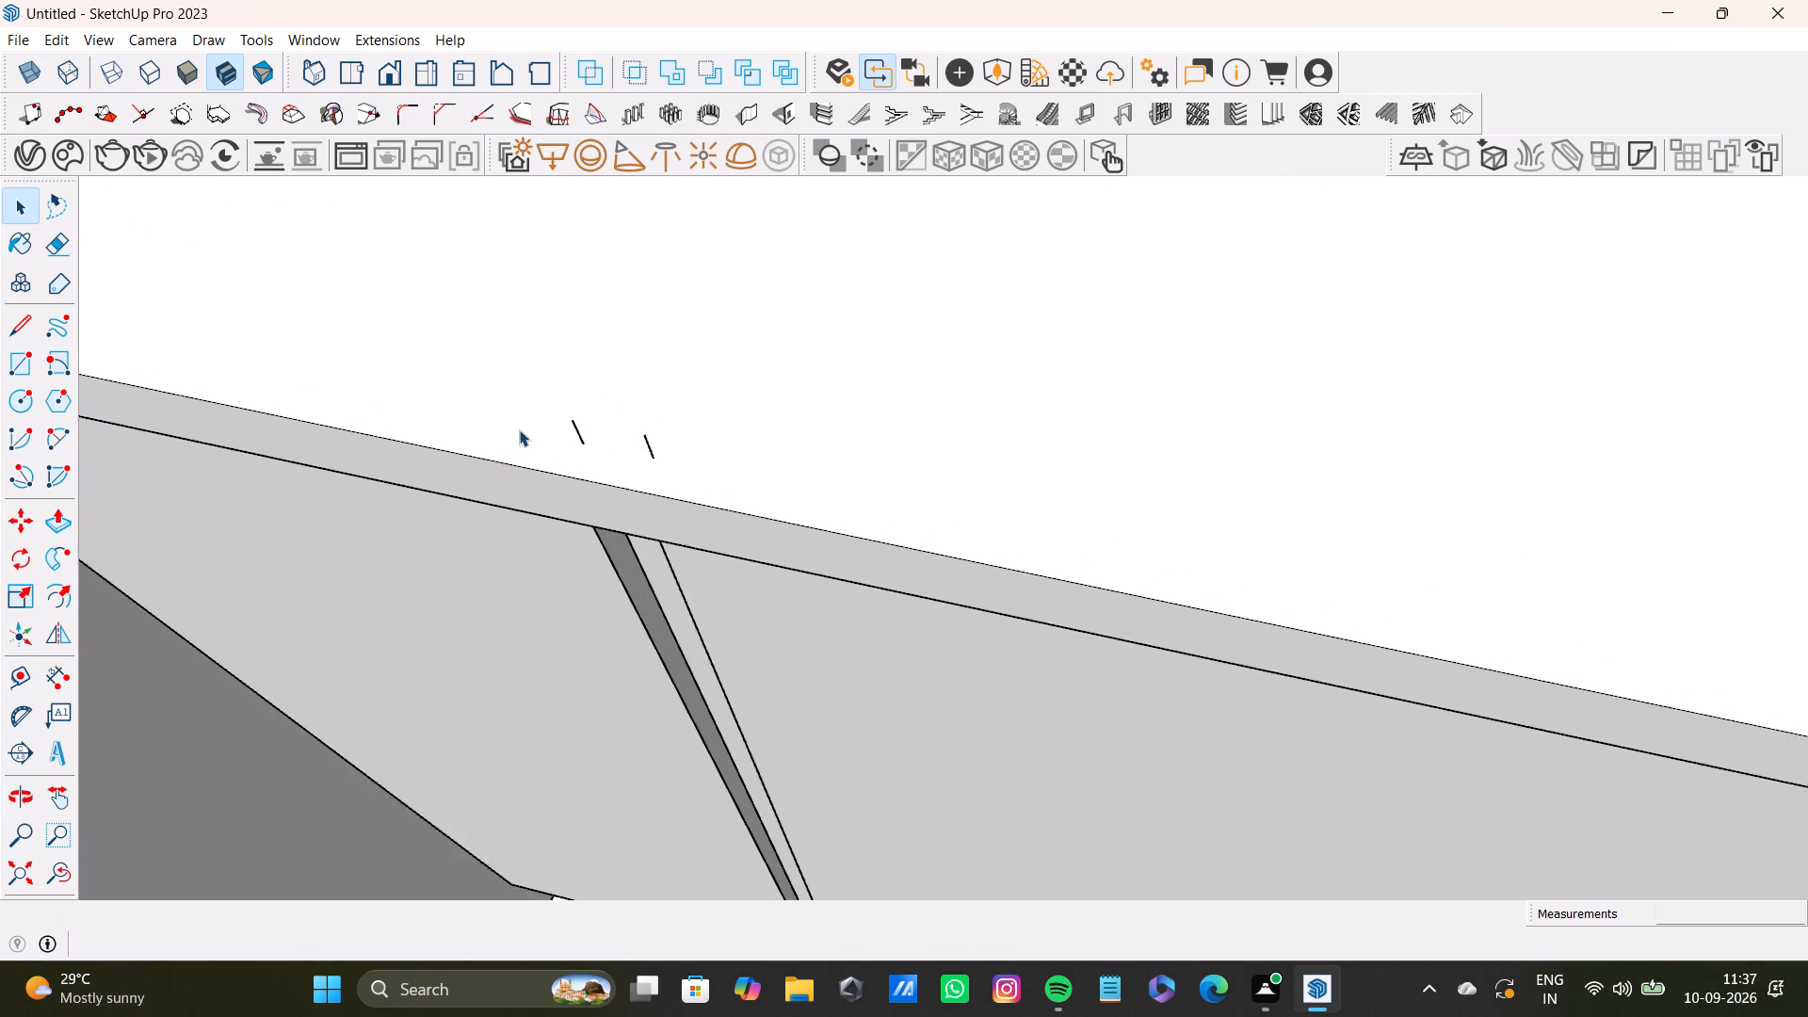
pyautogui.scroll(11, 519, 429)
pyautogui.scroll(-20, 586, 448)
pyautogui.scroll(-5, 586, 448)
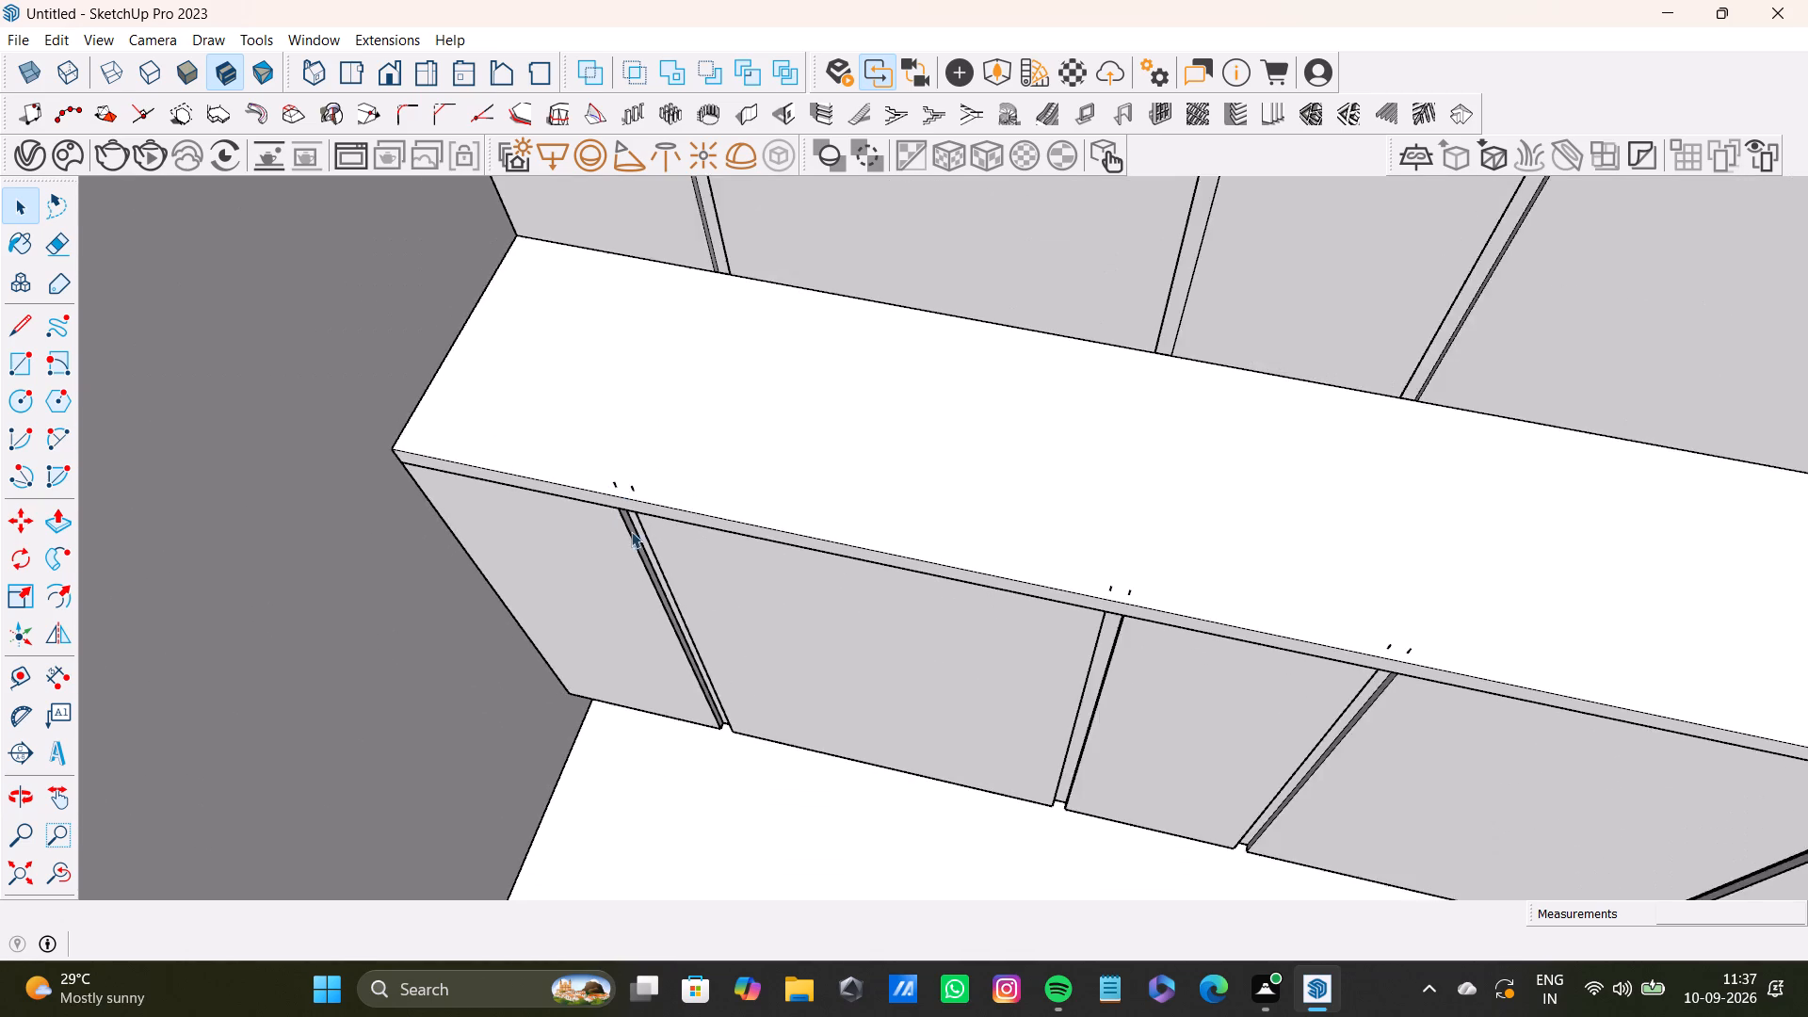
pyautogui.scroll(-6, 631, 531)
pyautogui.scroll(18, 619, 516)
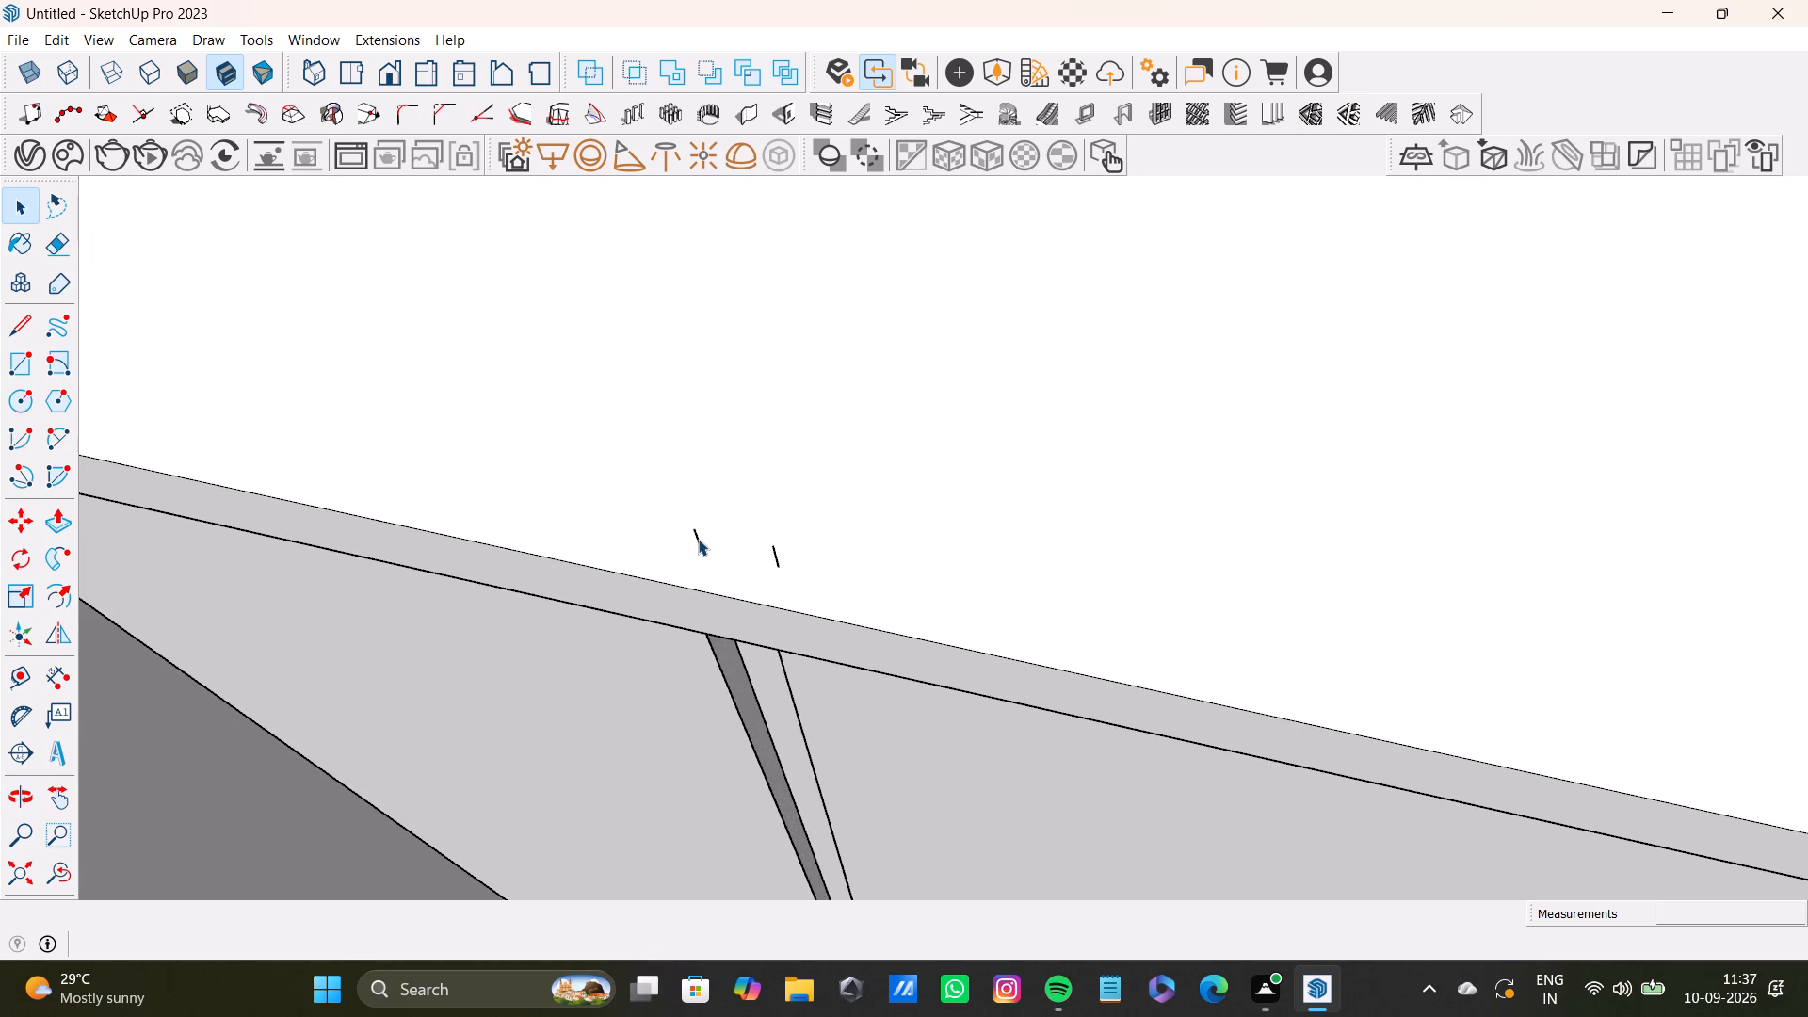
pyautogui.click(698, 539)
pyautogui.tripleClick(699, 541)
pyautogui.click(702, 537)
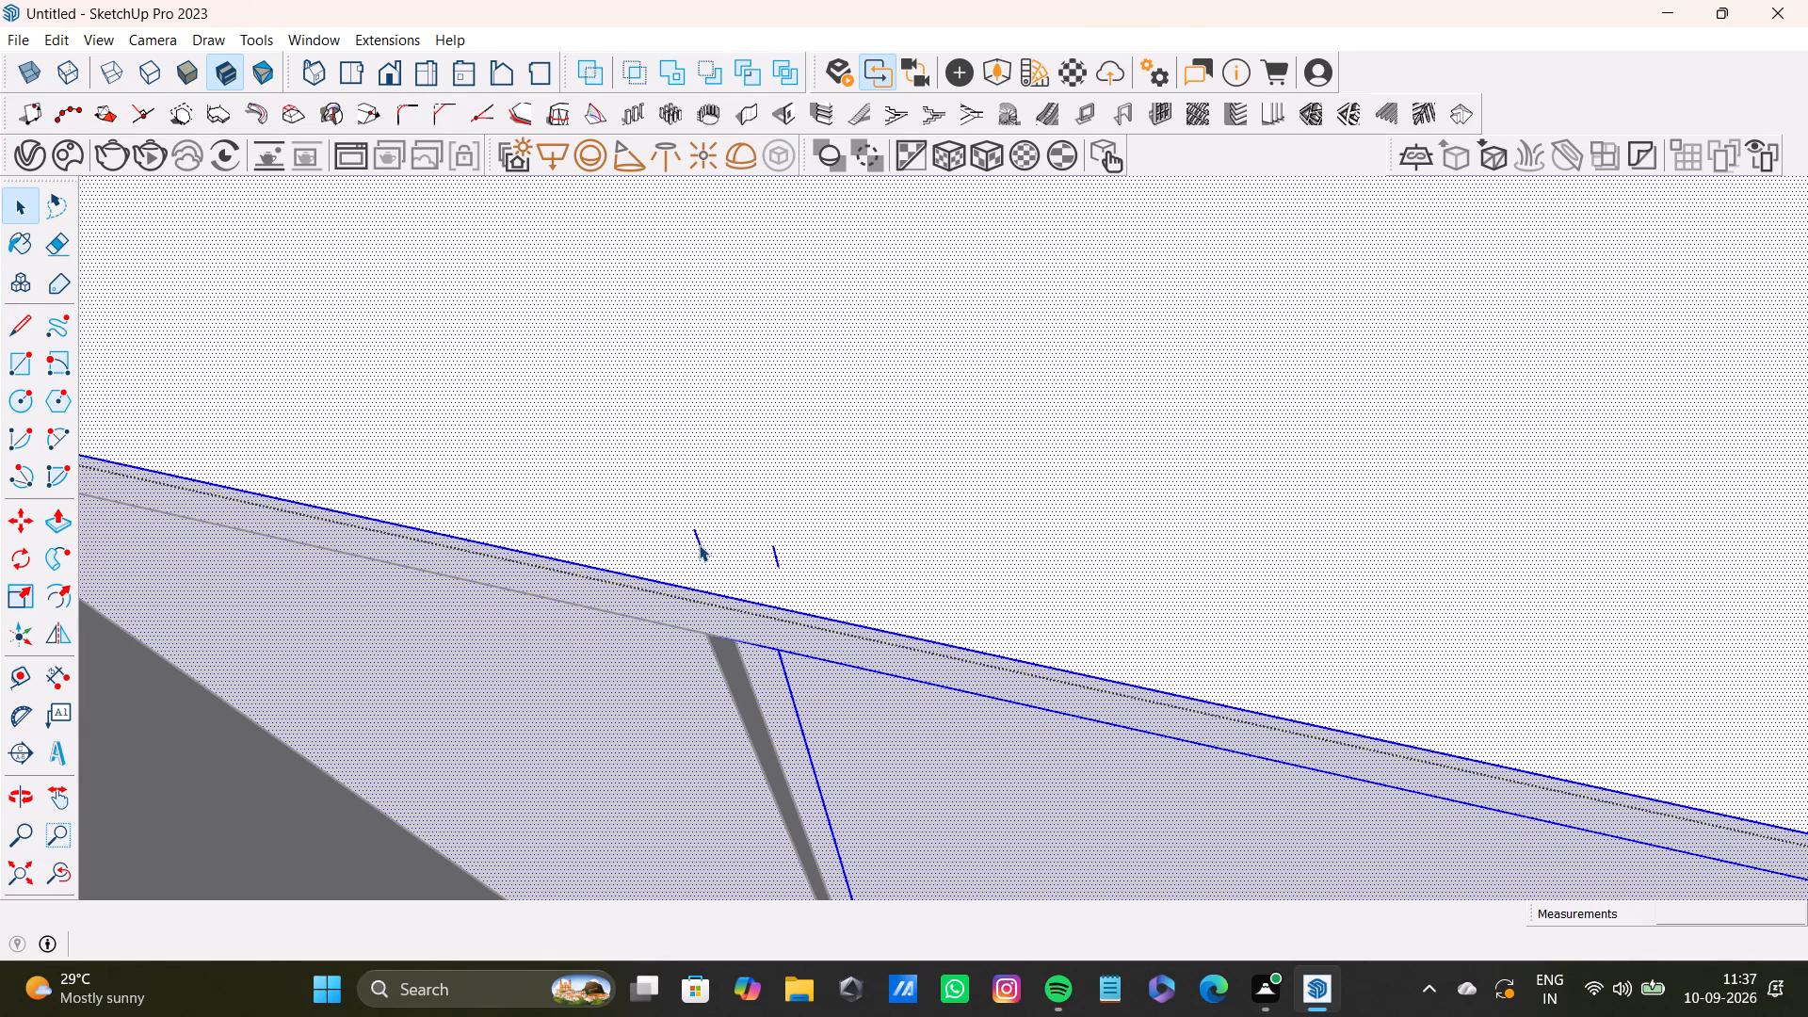
pyautogui.click(699, 544)
pyautogui.press('Delete')
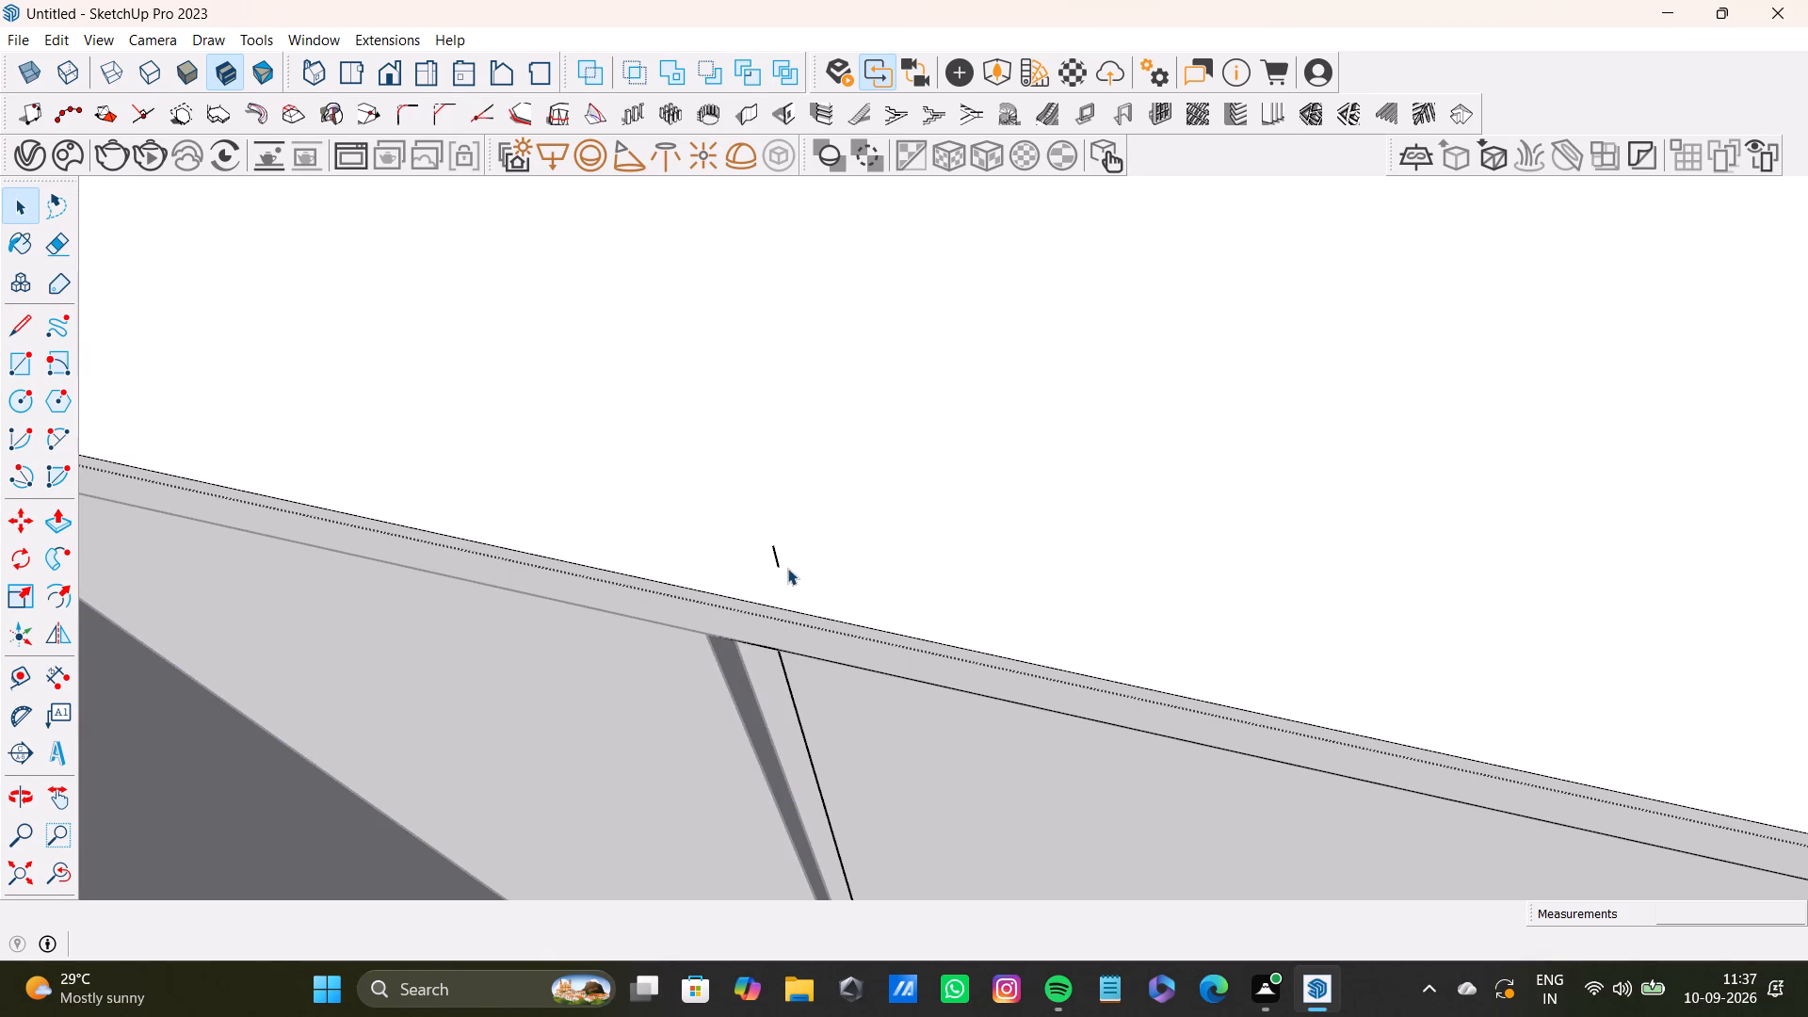
pyautogui.click(779, 561)
pyautogui.press('Delete')
# Delete the two stray short edges on the ledge's top face beside the second groove.
pyautogui.scroll(-16, 794, 569)
pyautogui.keyDown('shift'); pyautogui.moveTo(1337, 713); pyautogui.dragTo(896, 603, button='middle'); pyautogui.keyUp('shift')
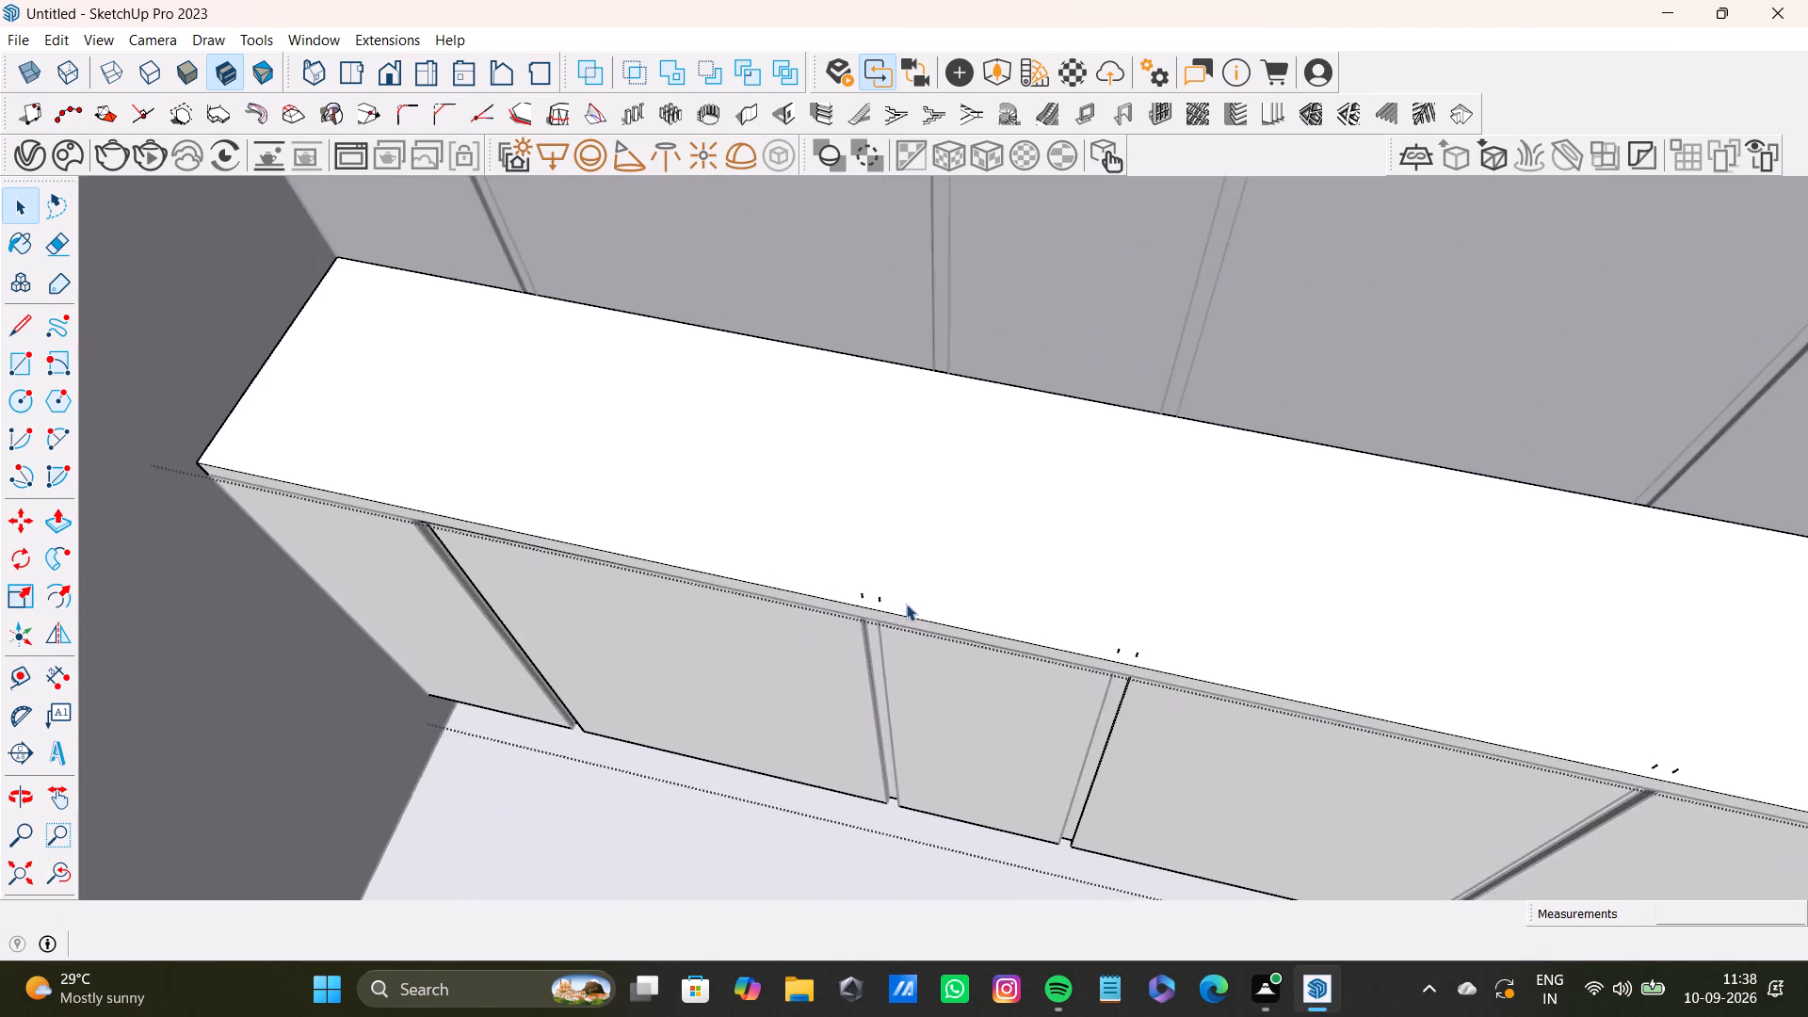
pyautogui.scroll(17, 907, 604)
pyautogui.click(979, 606)
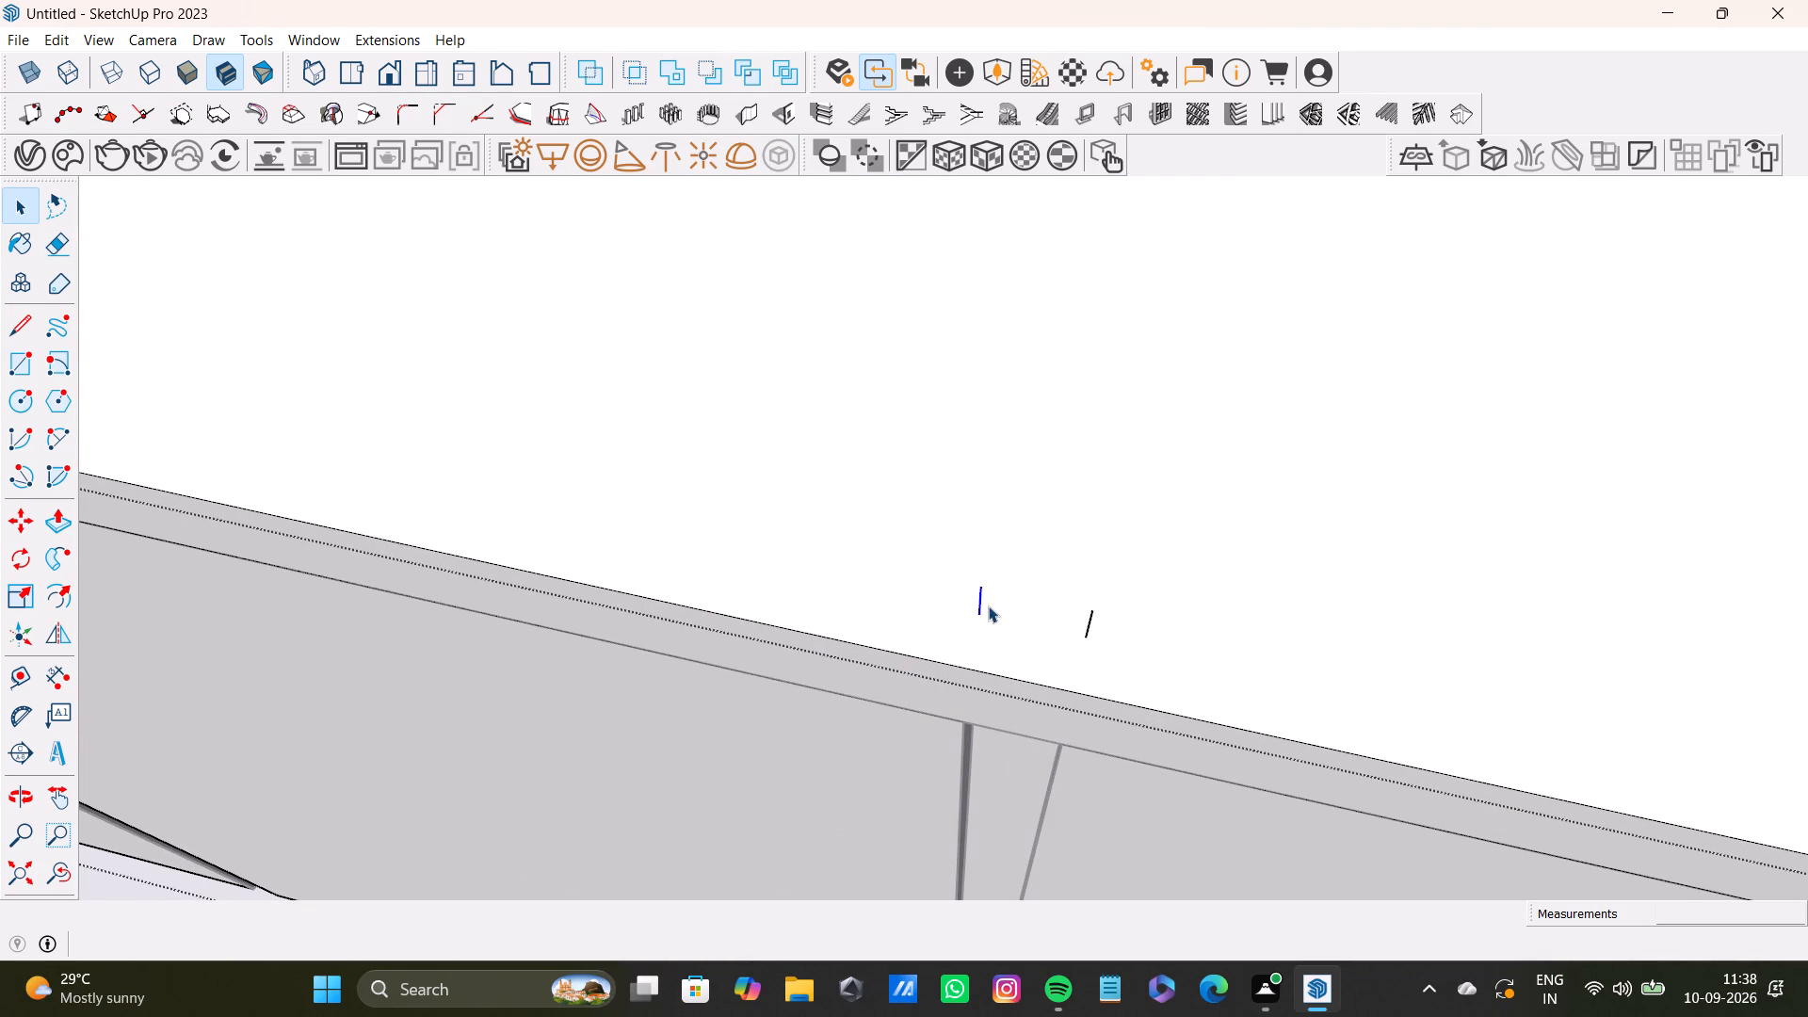
pyautogui.press('Delete')
pyautogui.click(1086, 629)
pyautogui.press('Delete')
# Delete the two stray short edges on the ledge's top face beside the third groove.
pyautogui.scroll(-7, 1086, 635)
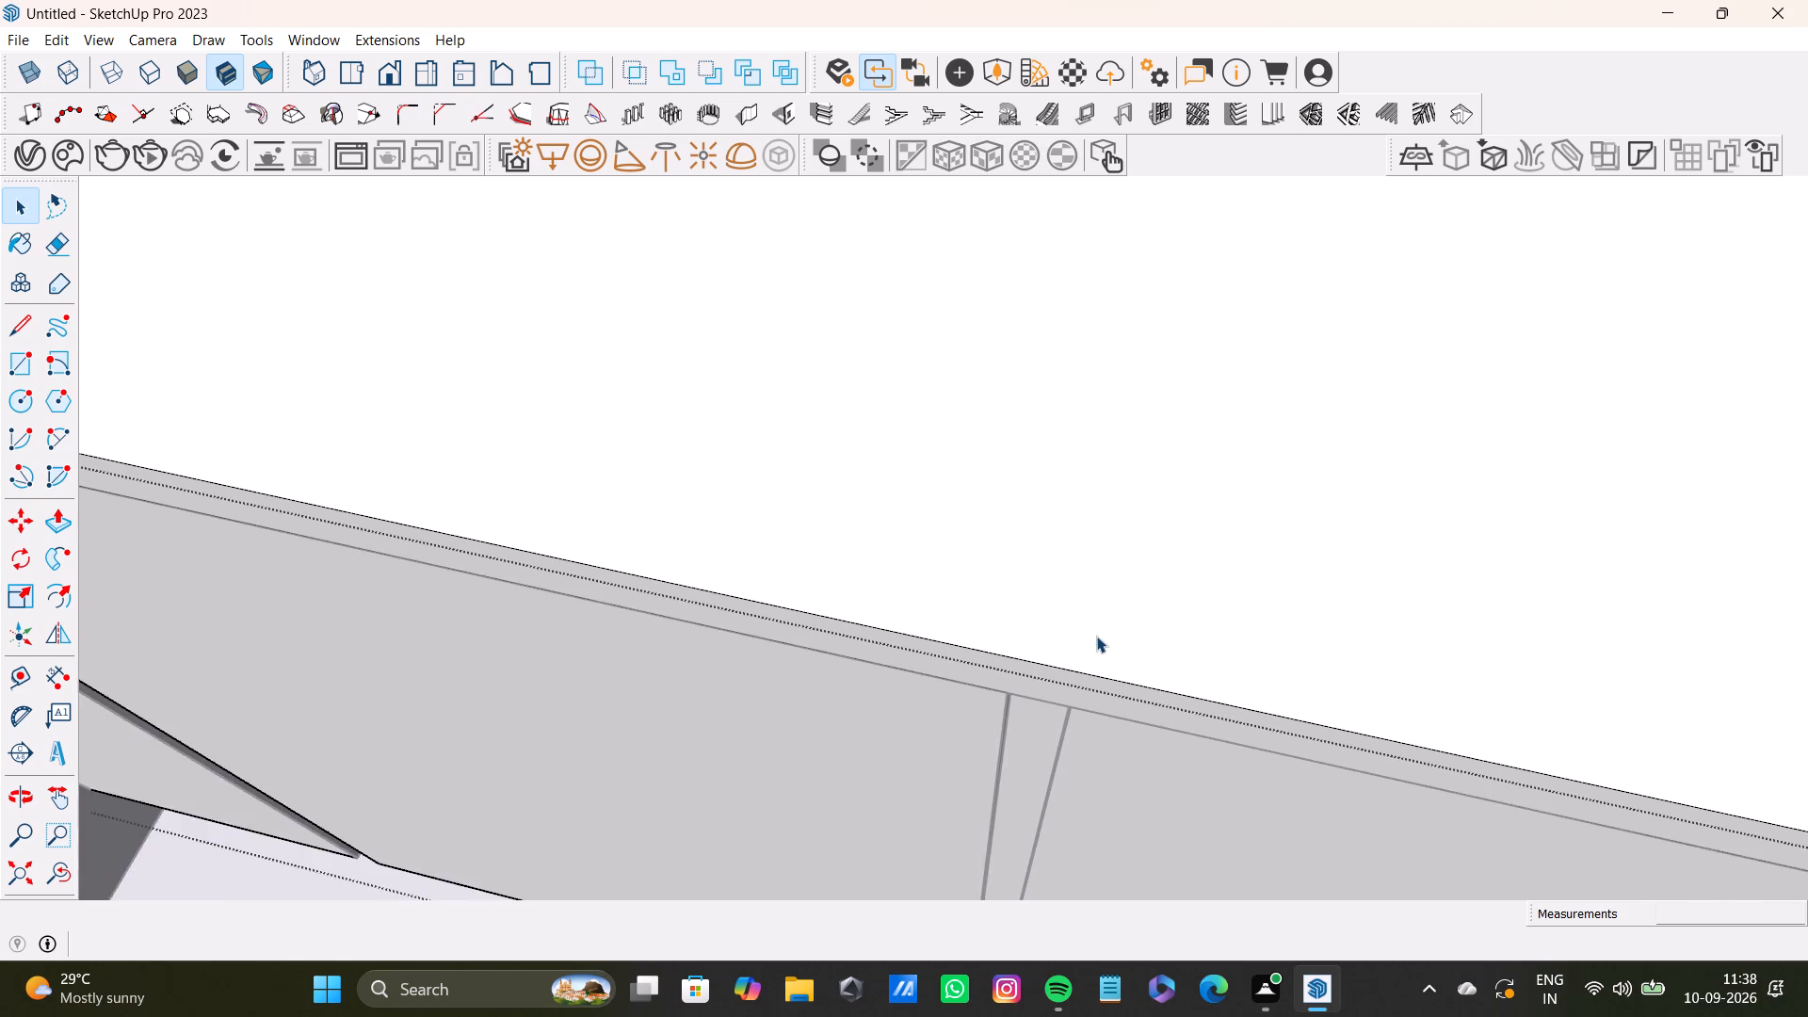
pyautogui.scroll(-8, 1096, 636)
pyautogui.keyDown('shift'); pyautogui.moveTo(1464, 663); pyautogui.dragTo(1069, 611, button='middle'); pyautogui.keyUp('shift')
pyautogui.scroll(20, 1107, 611)
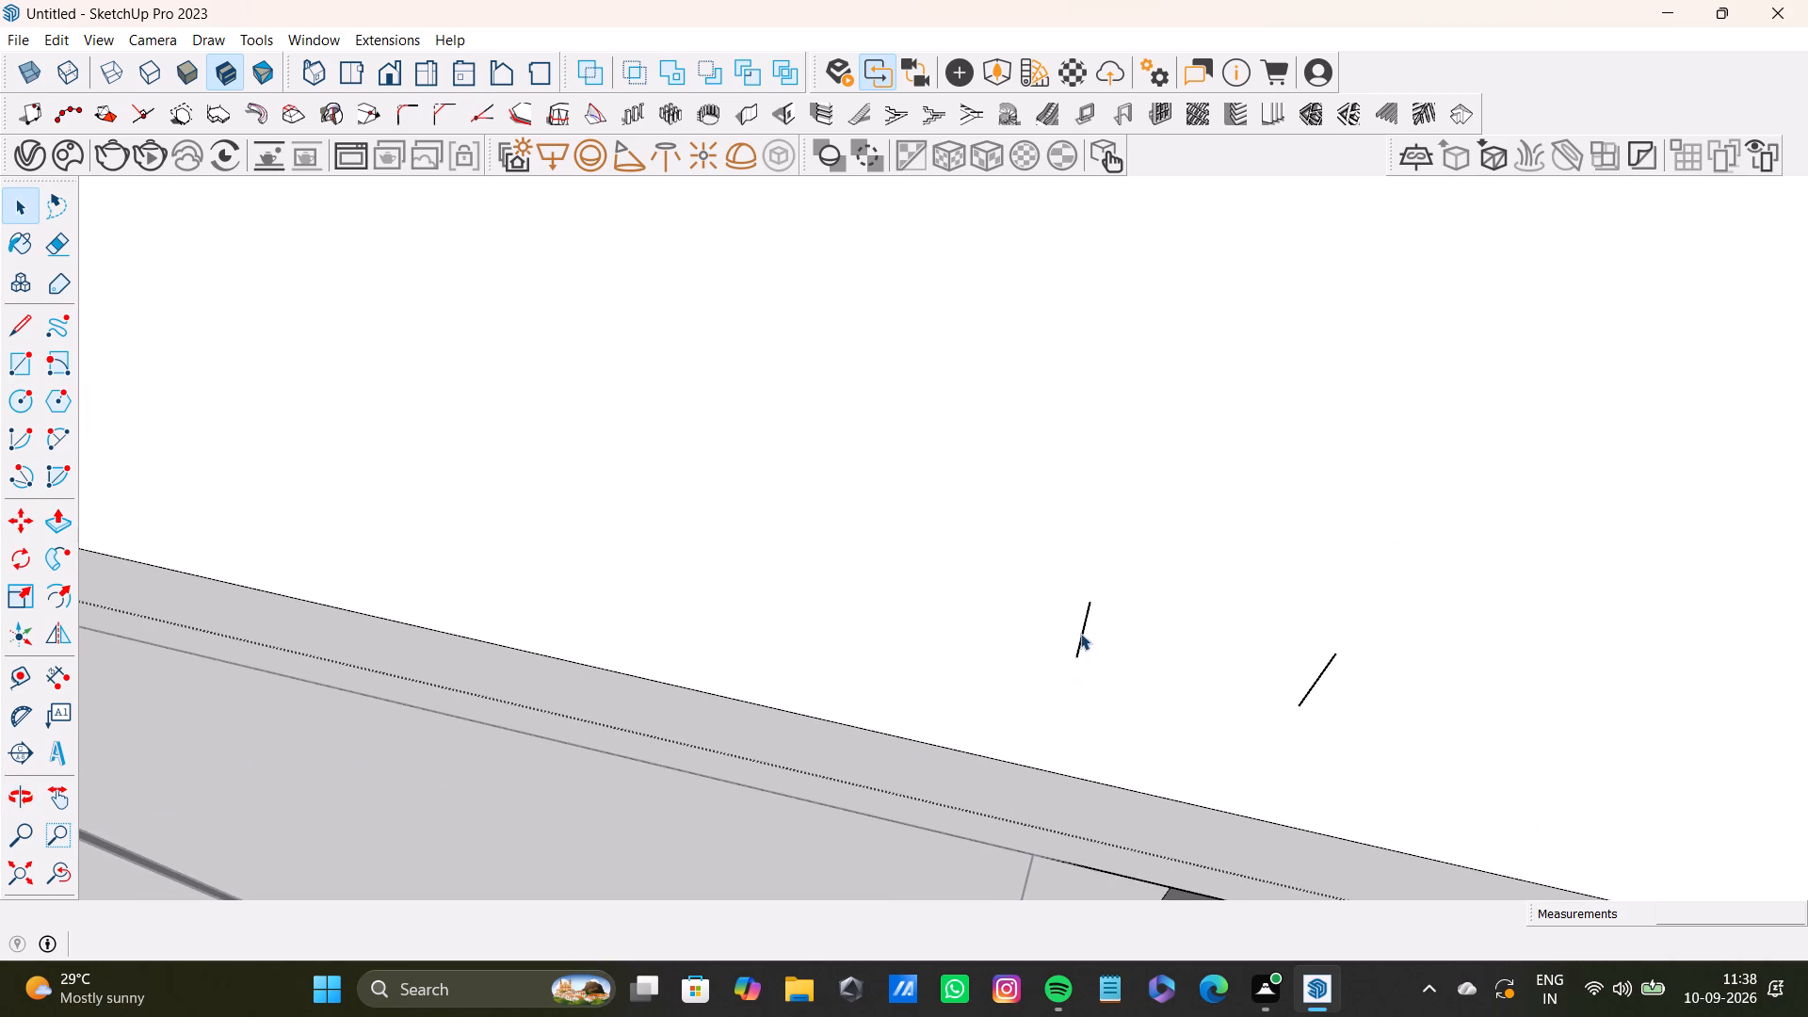
pyautogui.click(1082, 637)
pyautogui.press('Delete')
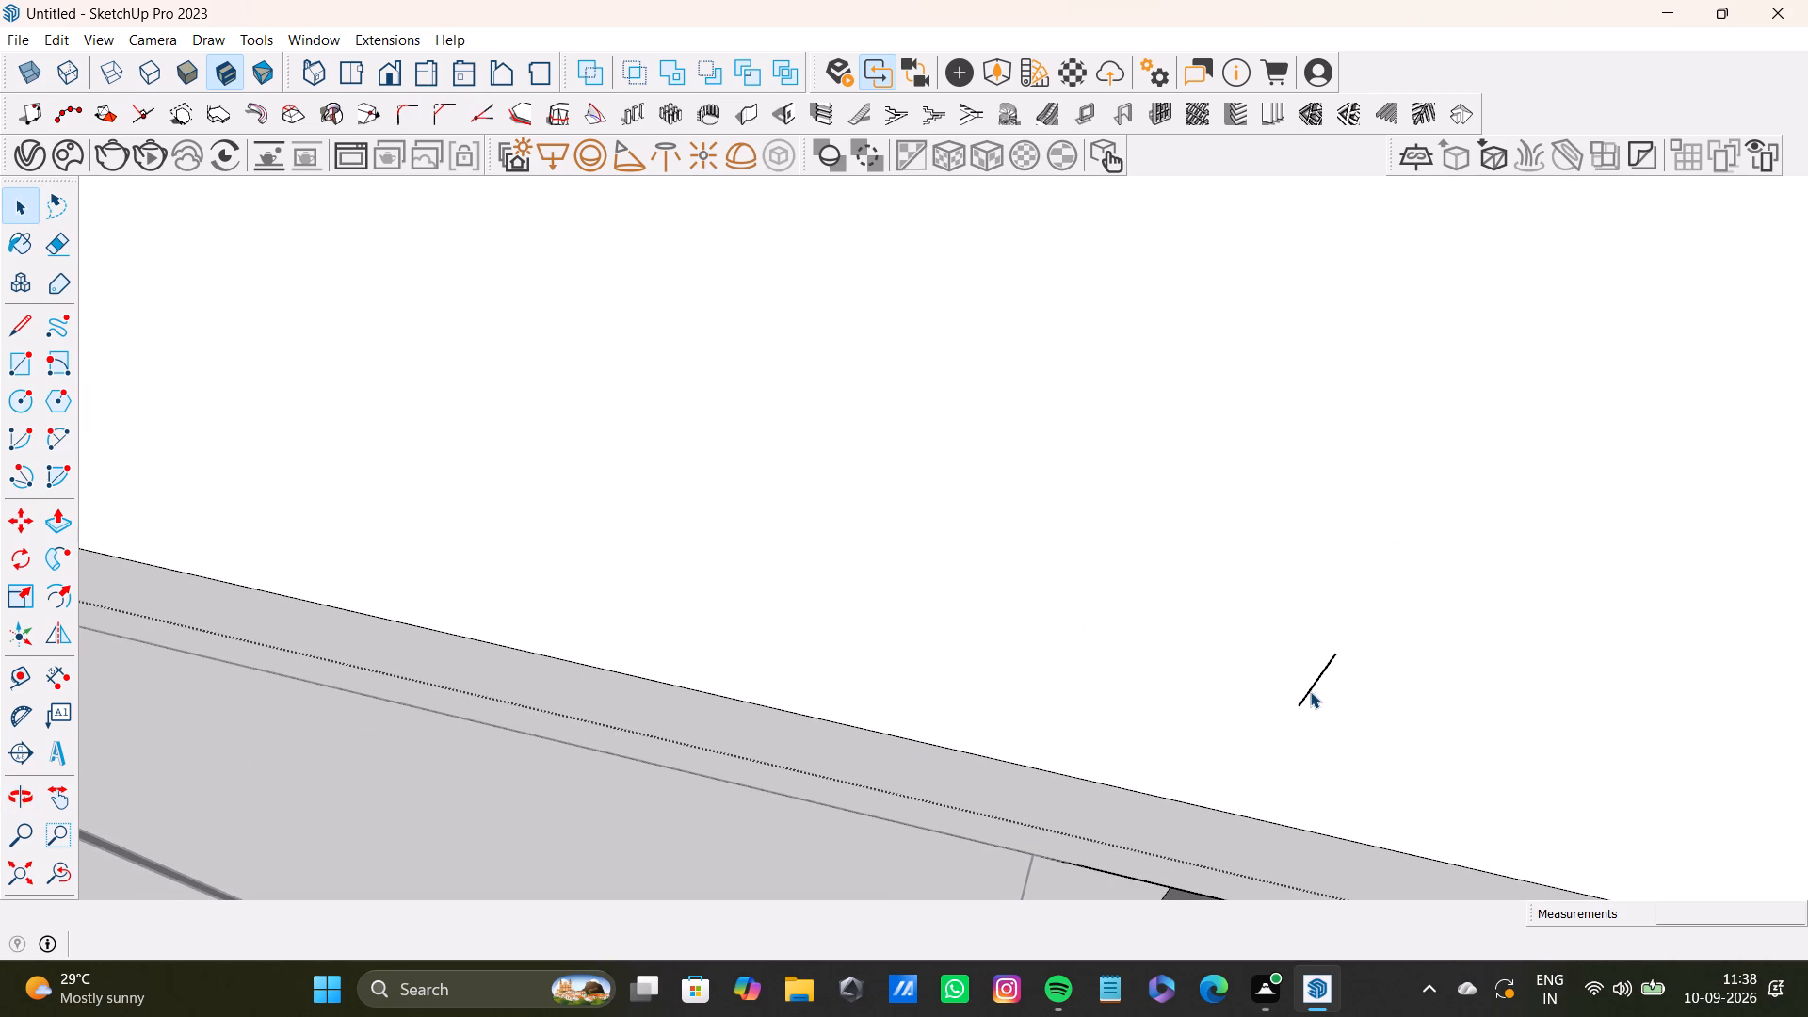
pyautogui.click(1310, 691)
pyautogui.press('Delete')
# Delete the two stray short edges on the top face beside the fourth groove and finish editing the ledge group.
pyautogui.scroll(-10, 988, 386)
pyautogui.keyDown('shift'); pyautogui.moveTo(1172, 489); pyautogui.dragTo(758, 506, button='middle'); pyautogui.keyUp('shift')
pyautogui.scroll(-10, 788, 503)
pyautogui.keyDown('shift'); pyautogui.moveTo(1090, 595); pyautogui.dragTo(782, 555, button='middle'); pyautogui.keyUp('shift')
pyautogui.scroll(12, 1134, 612)
pyautogui.click(1371, 652)
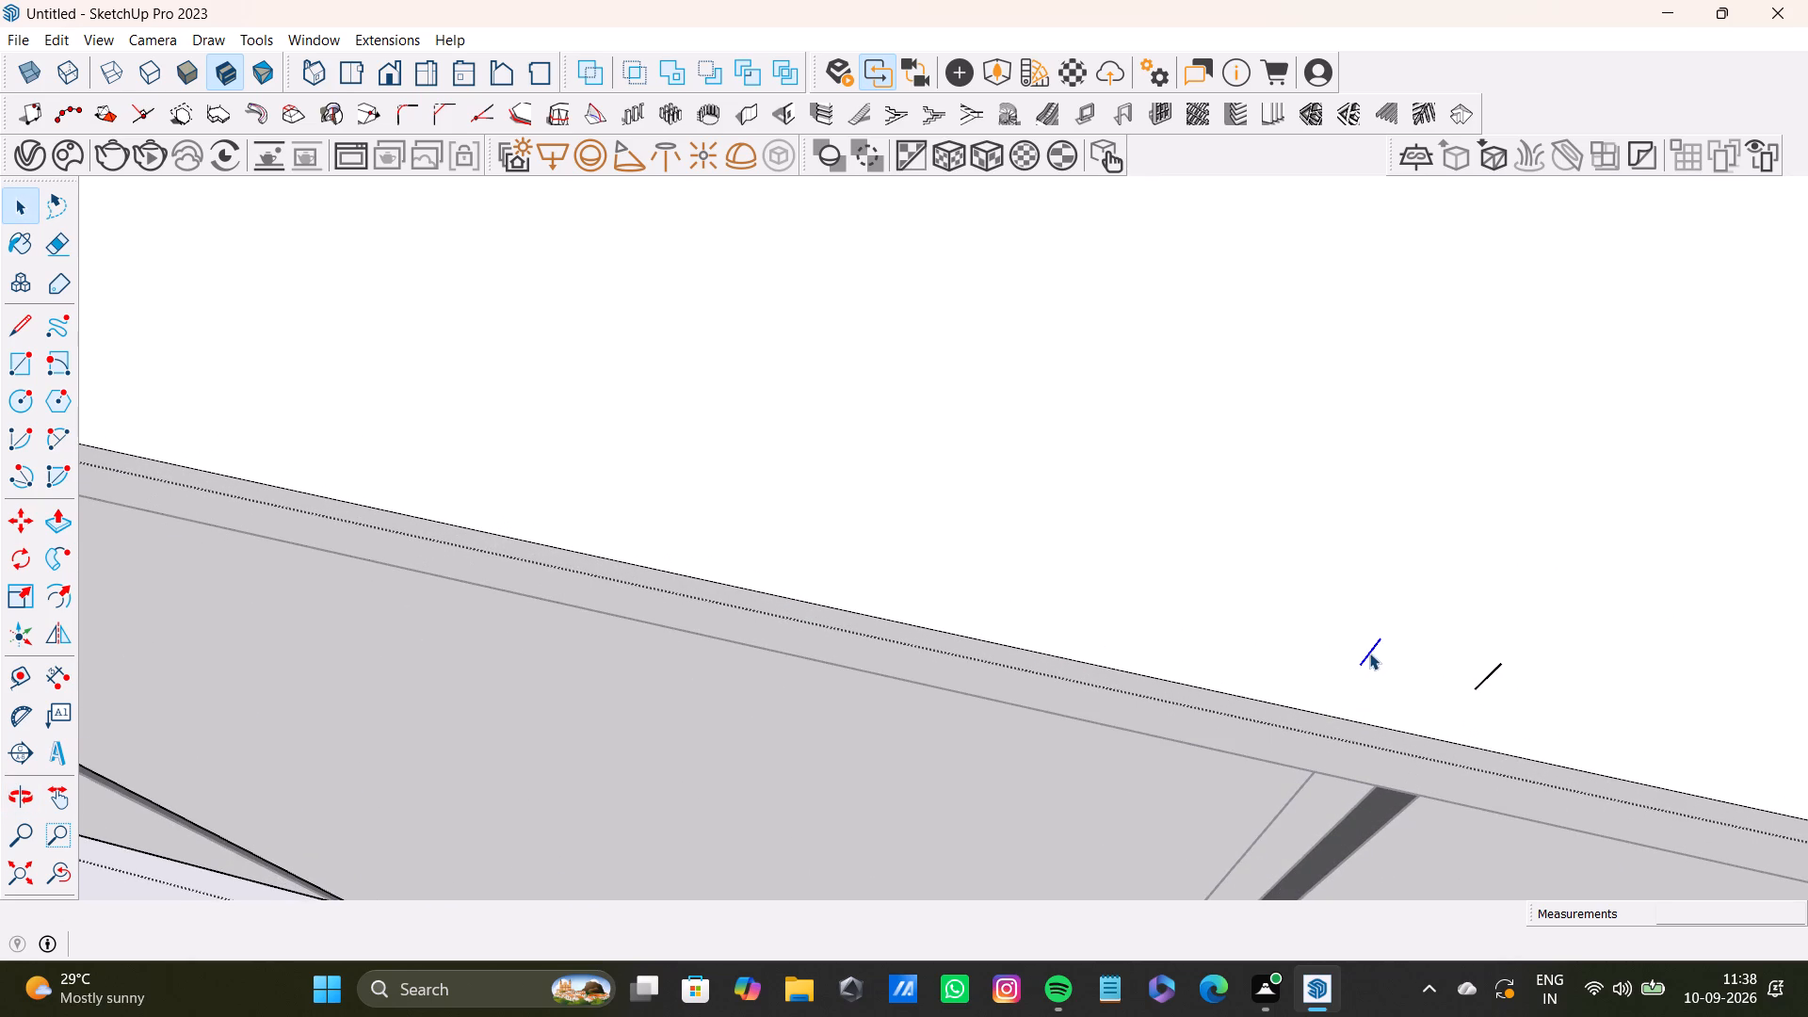
pyautogui.press('Delete')
pyautogui.click(1484, 678)
pyautogui.press('Delete')
pyautogui.scroll(-11, 1479, 678)
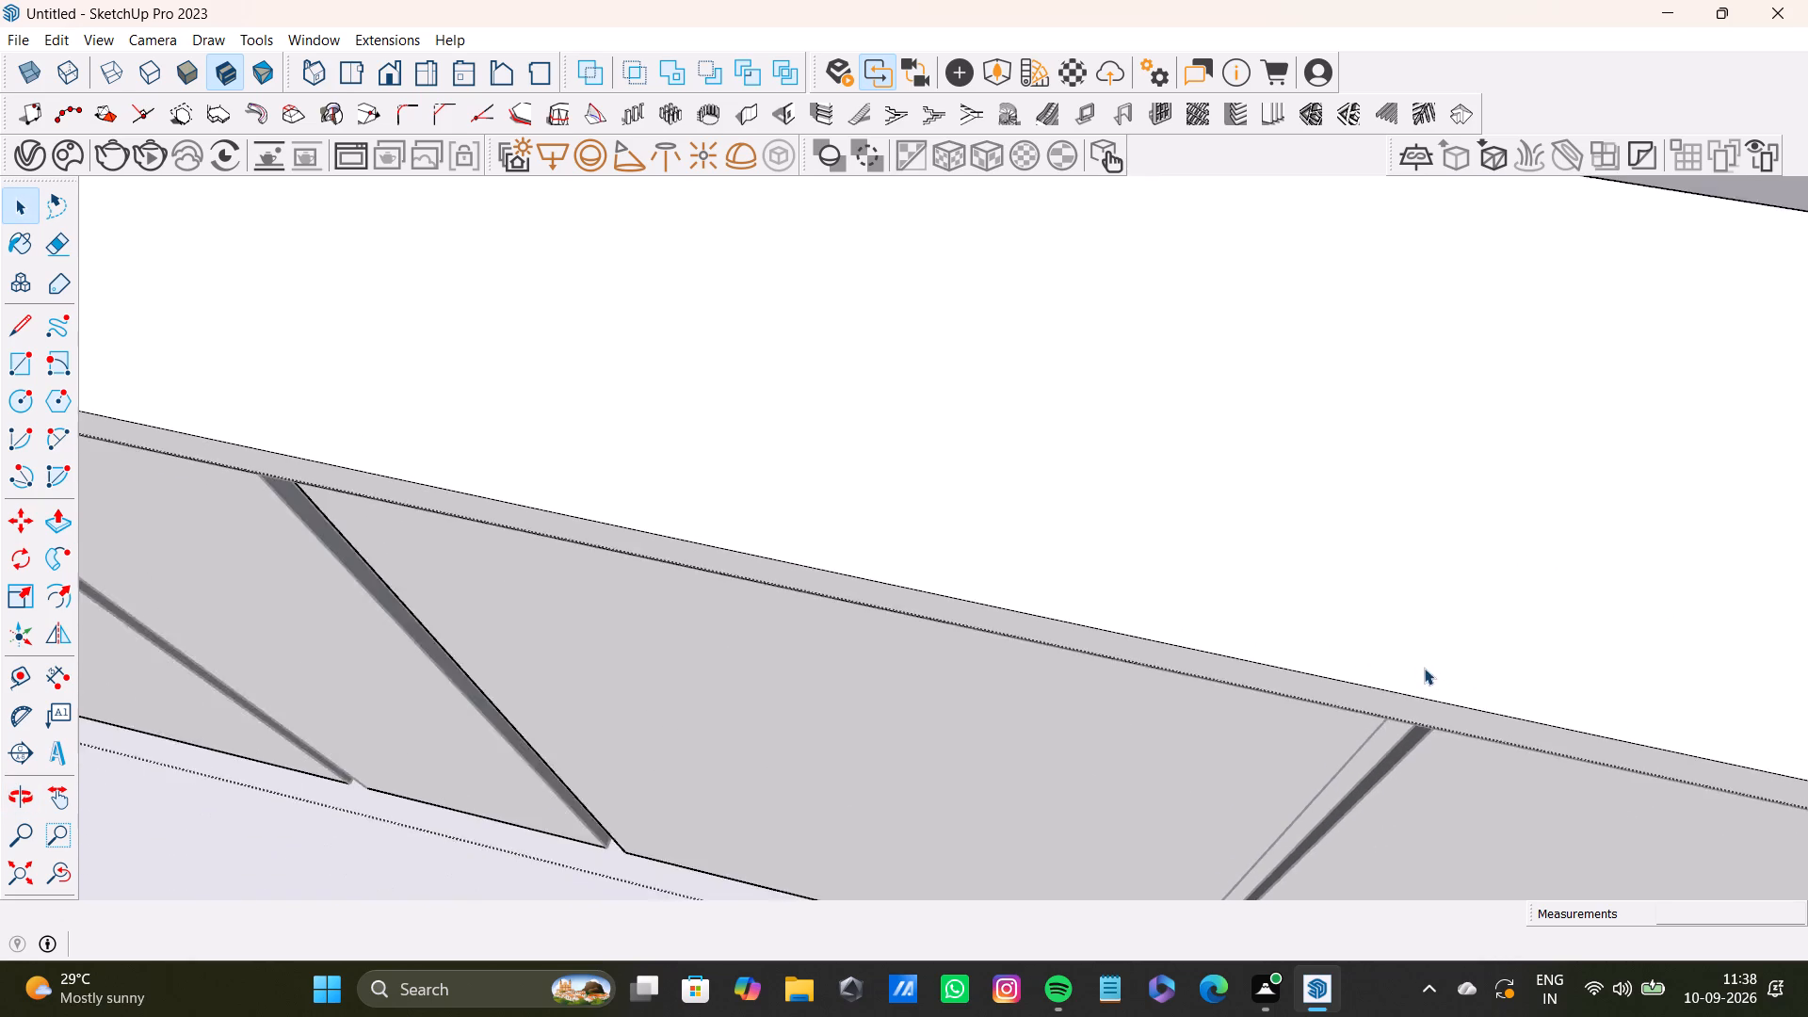
pyautogui.scroll(-10, 1424, 668)
pyautogui.keyDown('shift'); pyautogui.moveTo(1559, 654); pyautogui.dragTo(964, 544, button='middle'); pyautogui.keyUp('shift')
pyautogui.scroll(-4, 1339, 592)
pyautogui.moveTo(1334, 622); pyautogui.dragTo(1204, 585, button='middle')
pyautogui.scroll(-5, 1209, 573)
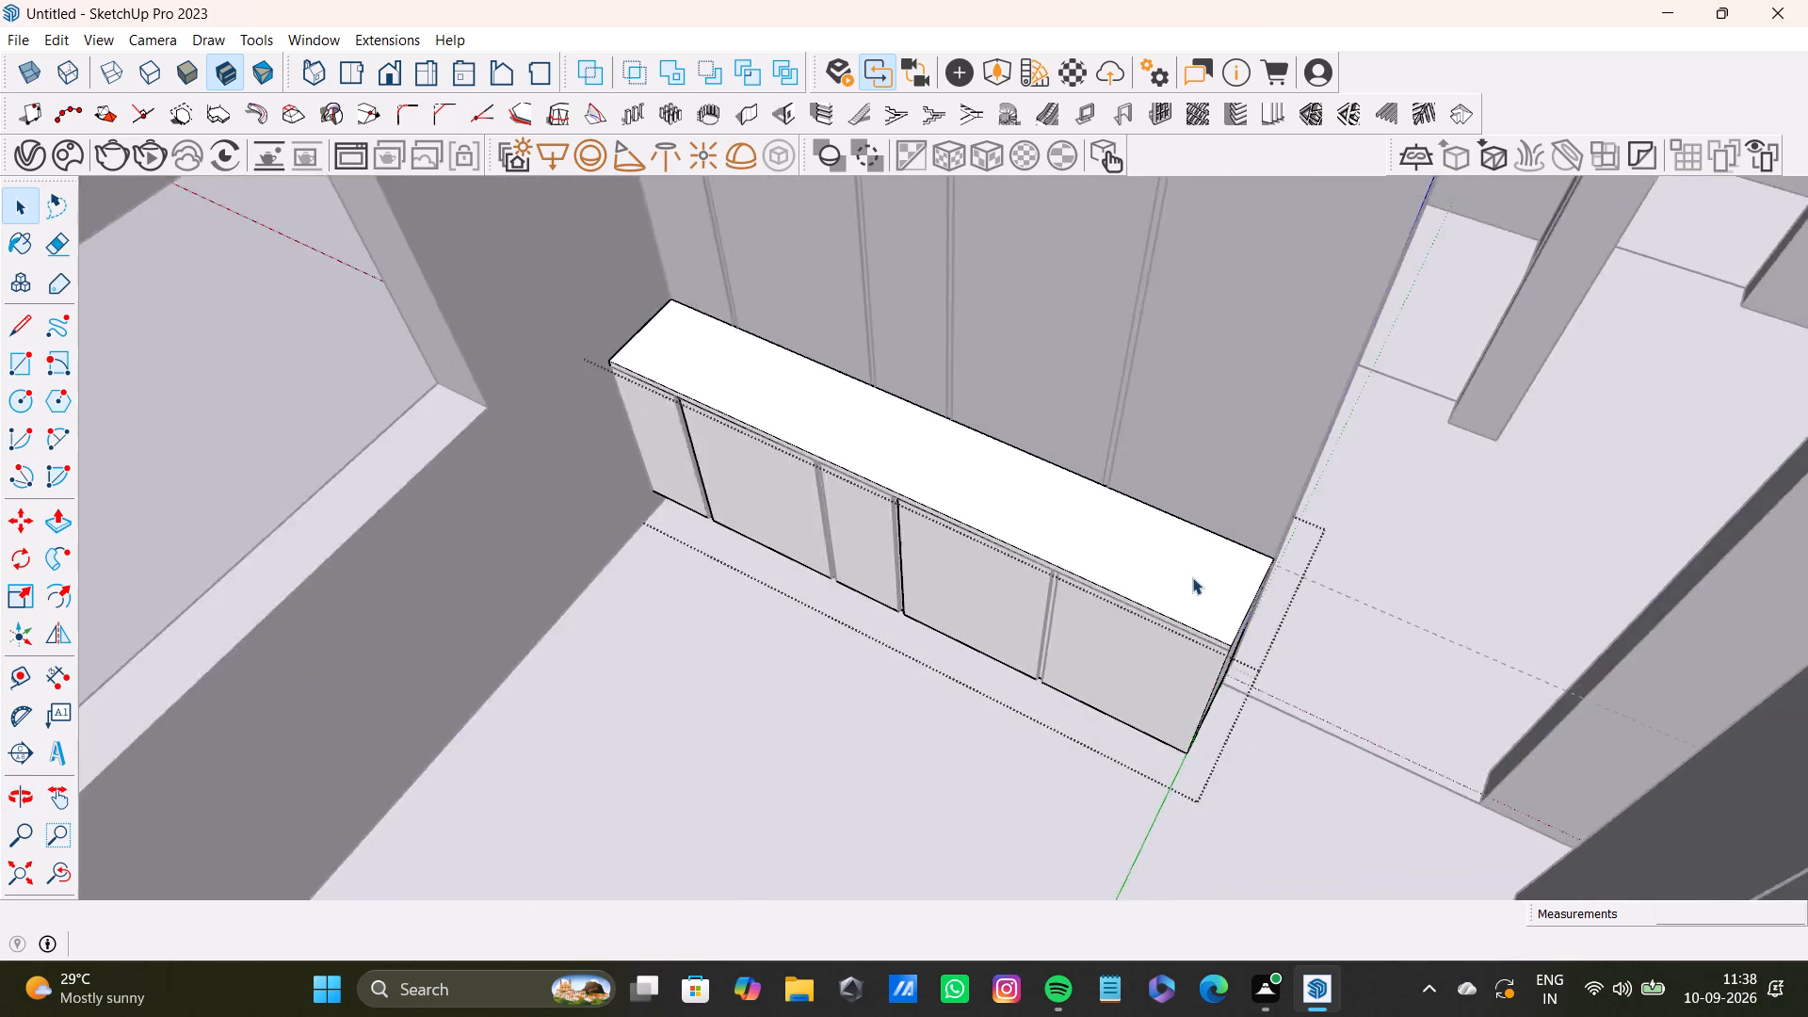
pyautogui.scroll(-4, 1192, 577)
pyautogui.keyDown('shift'); pyautogui.moveTo(1189, 589); pyautogui.dragTo(1342, 588, button='middle'); pyautogui.keyUp('shift')
pyautogui.press('space')
pyautogui.click(418, 299)
# Examine the cleaned ledge, the grooved wall panels and the wardrobe in the room from several angles.
pyautogui.scroll(4, 677, 486)
pyautogui.moveTo(966, 464); pyautogui.dragTo(1050, 380, button='middle')
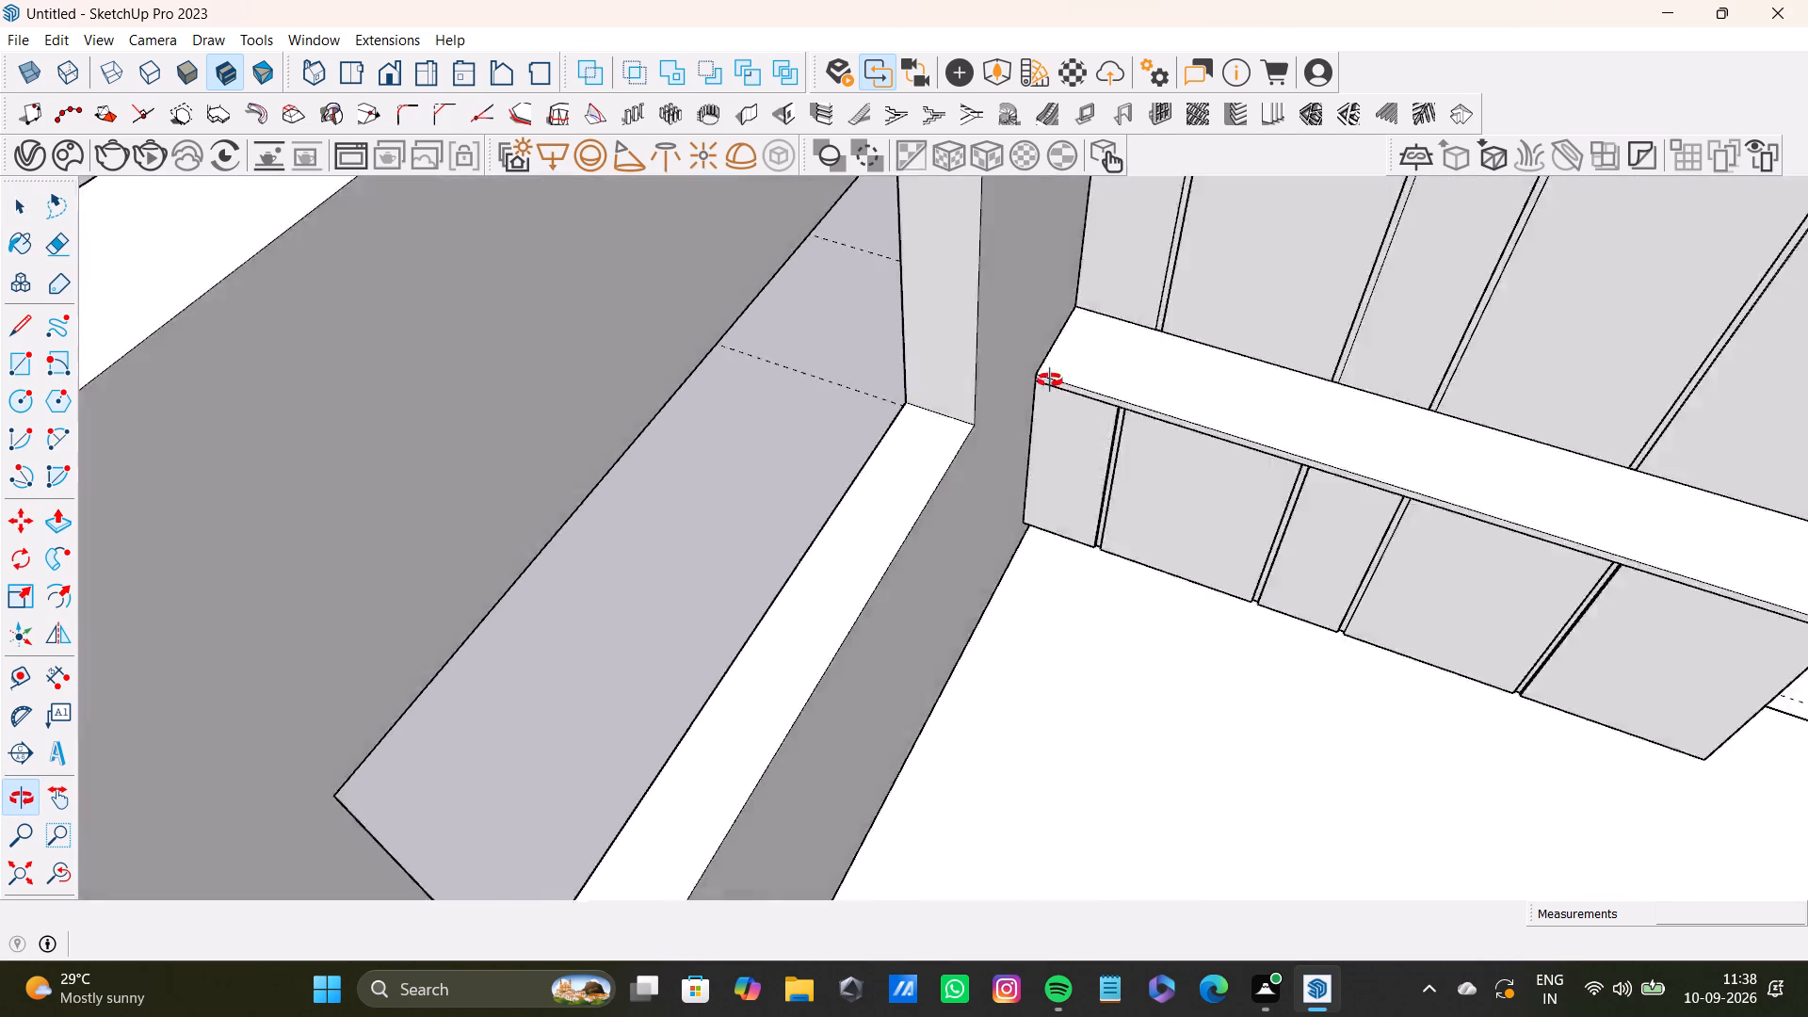
pyautogui.moveTo(1050, 380); pyautogui.dragTo(1075, 297, button='middle')
pyautogui.keyDown('shift'); pyautogui.moveTo(1100, 332); pyautogui.dragTo(654, 650, button='middle'); pyautogui.keyUp('shift')
pyautogui.click(66, 875)
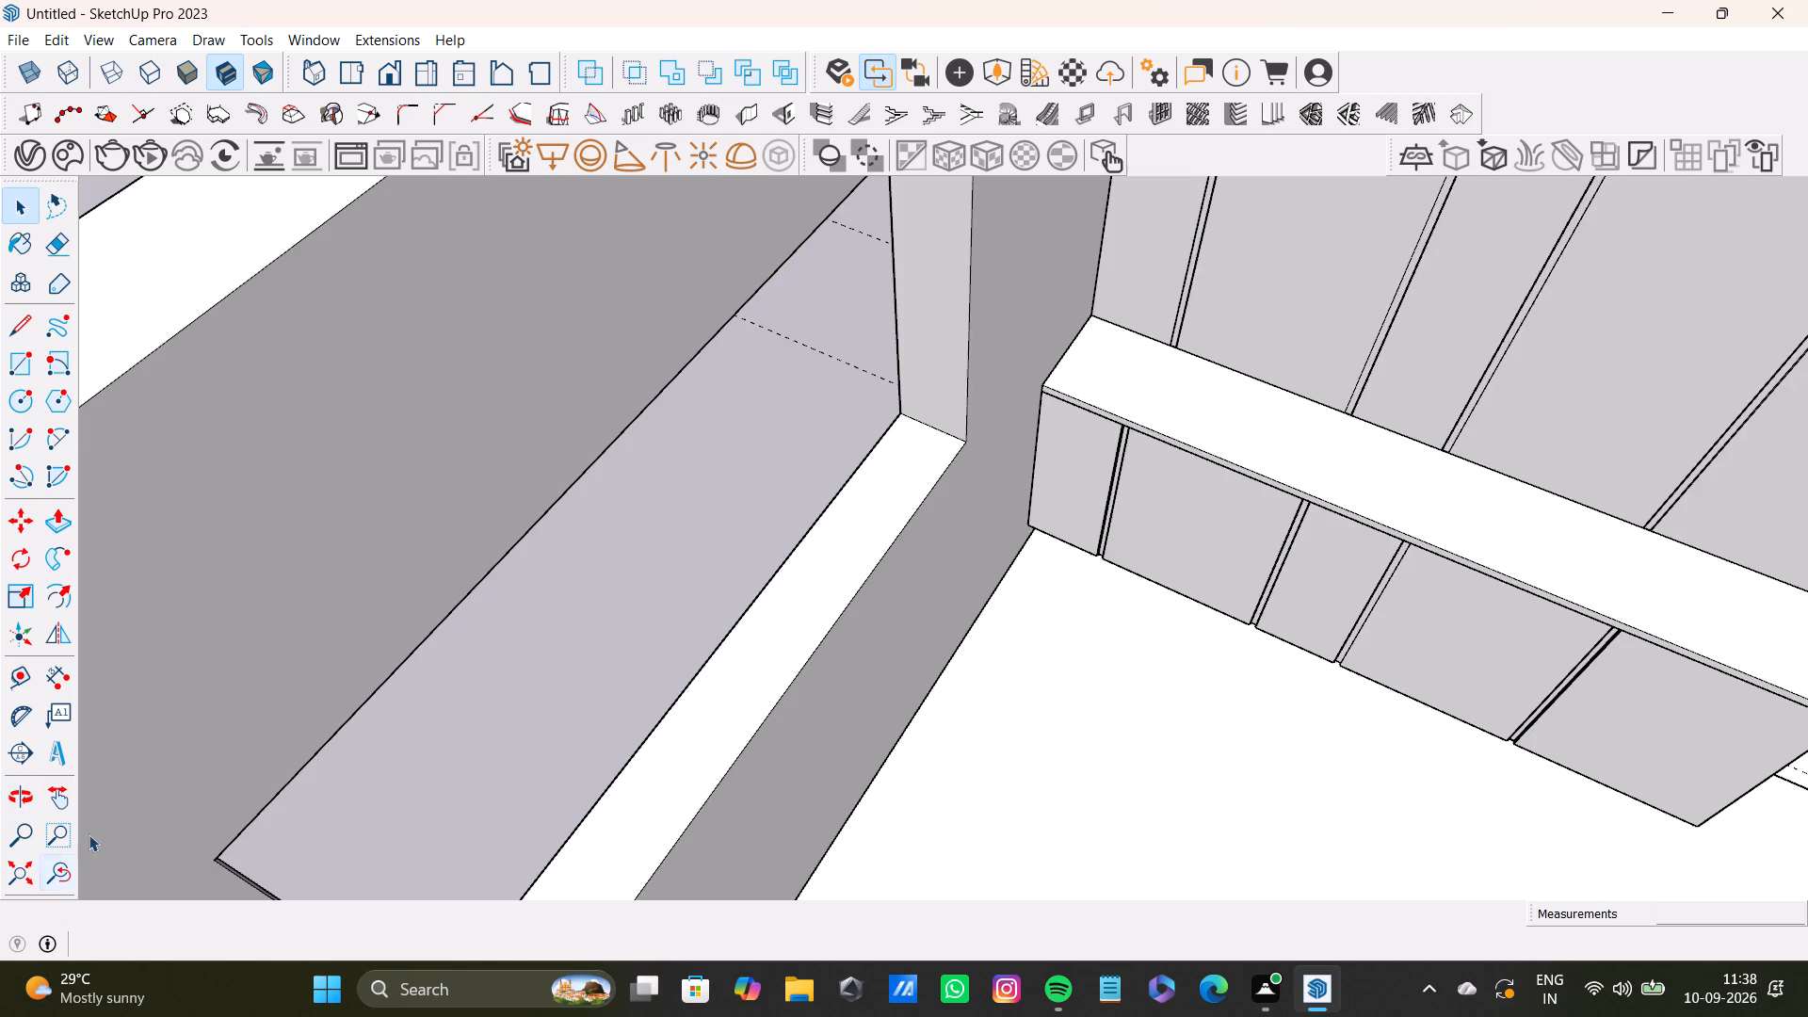
pyautogui.keyDown('shift'); pyautogui.moveTo(1142, 460); pyautogui.dragTo(946, 504, button='middle'); pyautogui.keyUp('shift')
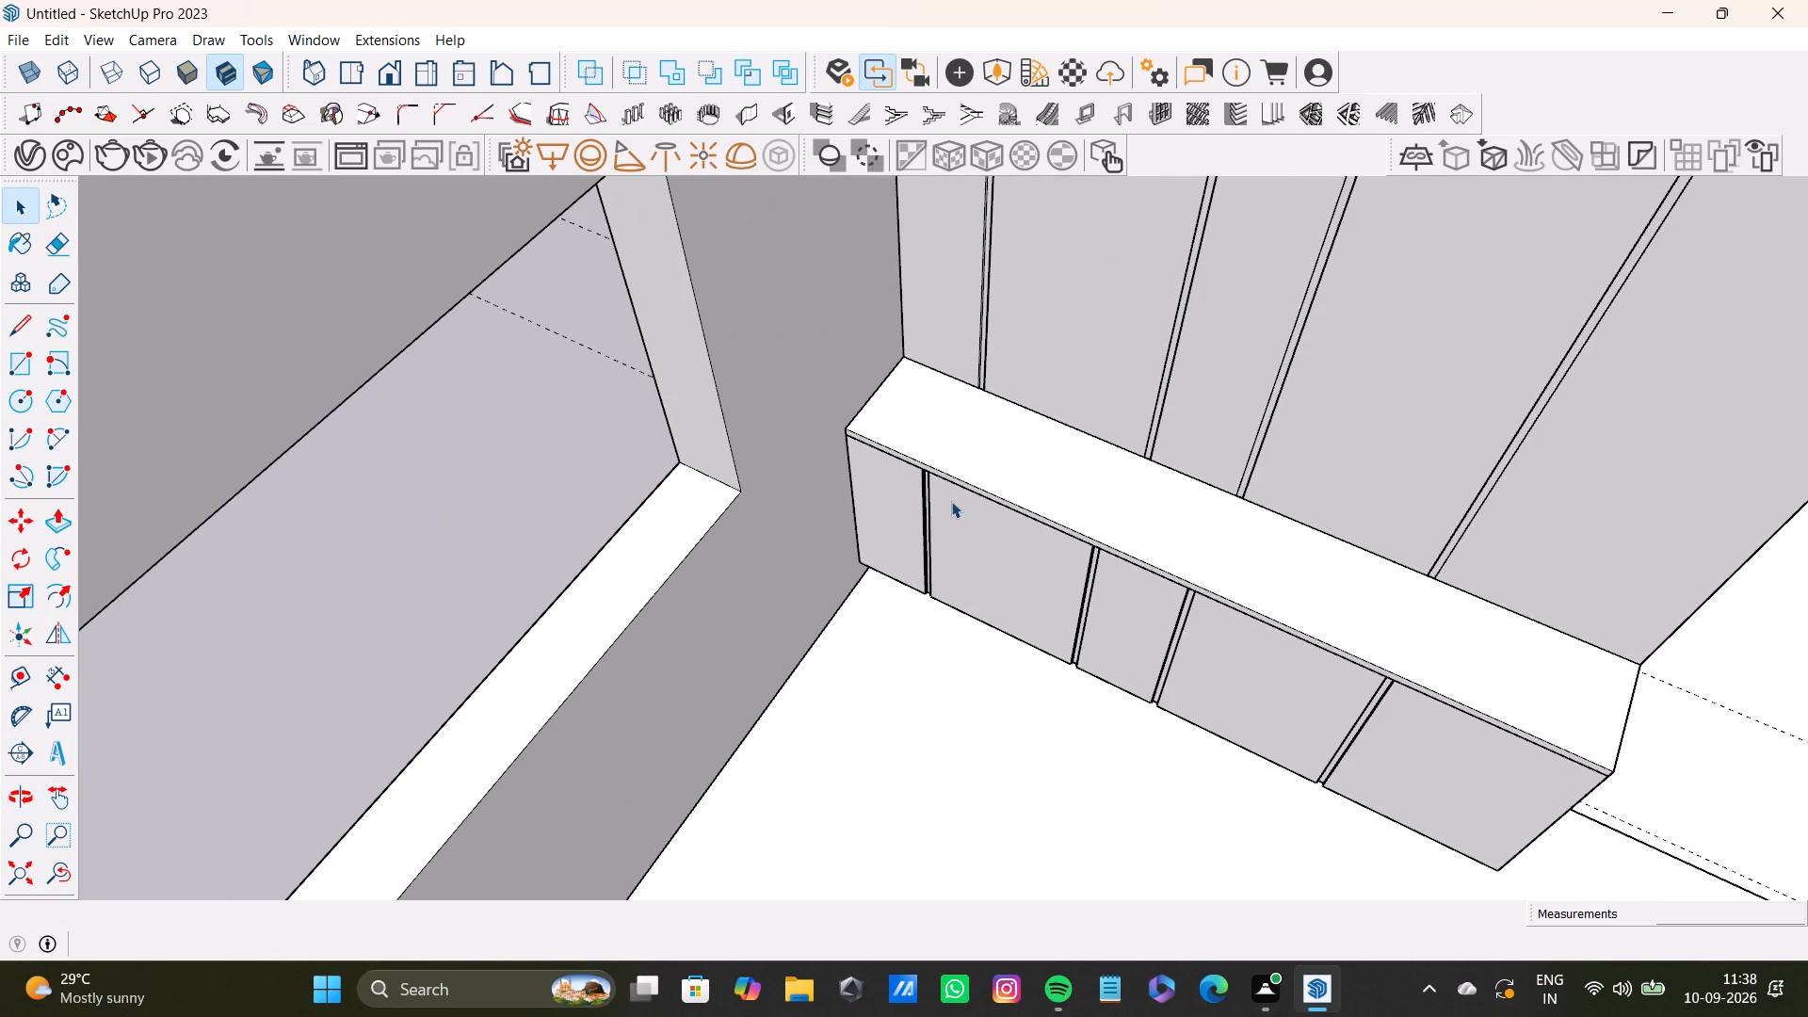
pyautogui.moveTo(1118, 570); pyautogui.dragTo(865, 635, button='middle')
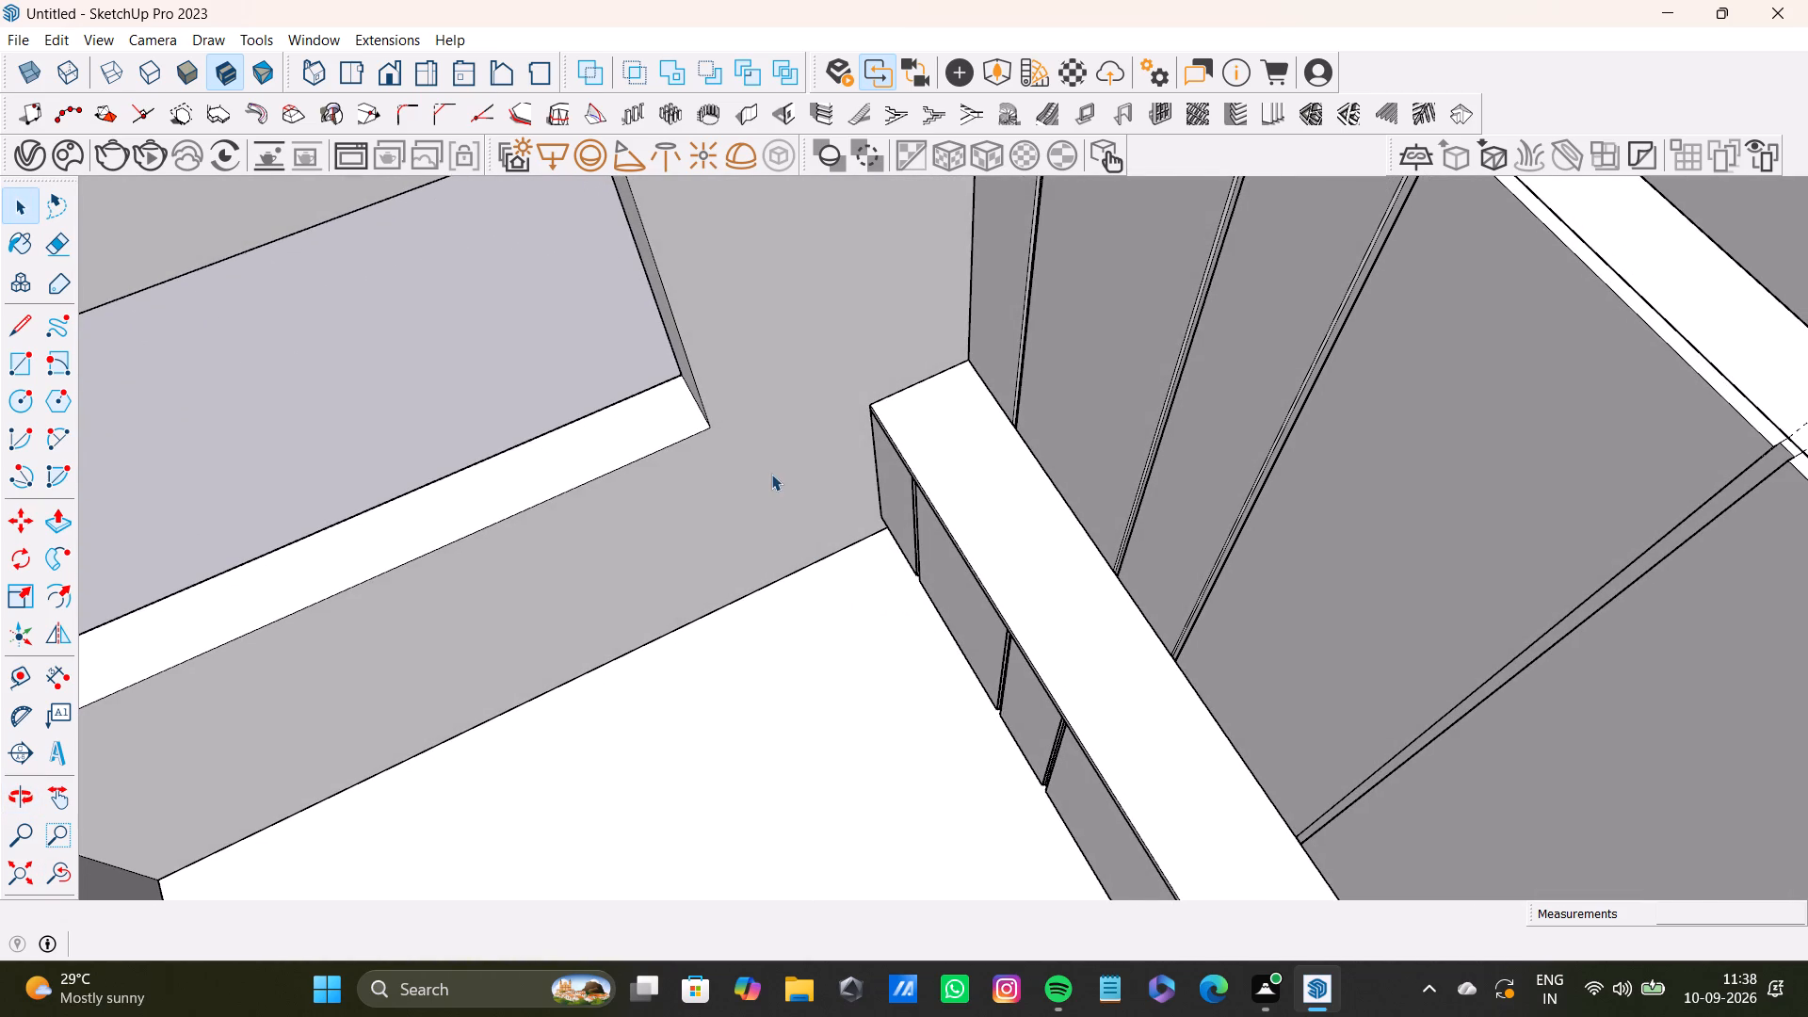
pyautogui.scroll(-4, 771, 474)
pyautogui.keyDown('shift'); pyautogui.moveTo(765, 473); pyautogui.dragTo(1060, 631, button='middle'); pyautogui.keyUp('shift')
pyautogui.press('space')
pyautogui.tripleClick(757, 318)
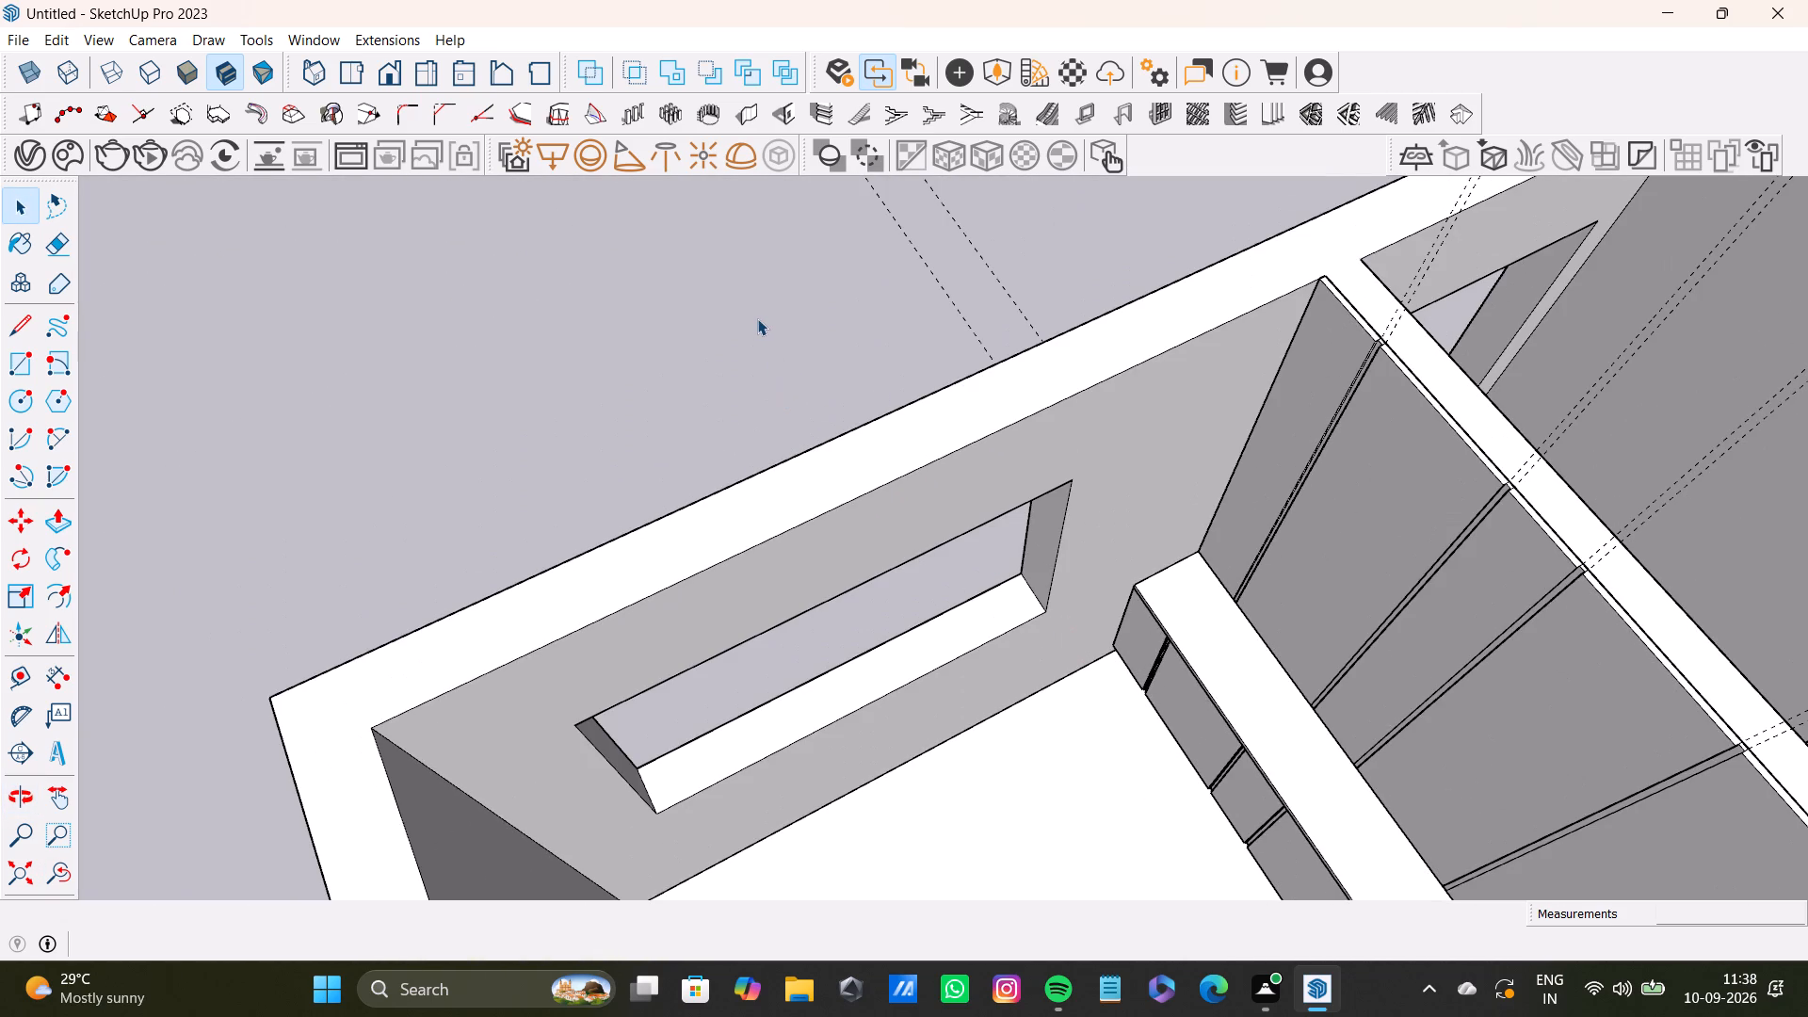
pyautogui.tripleClick(757, 318)
pyautogui.tripleClick(758, 316)
pyautogui.scroll(-11, 758, 316)
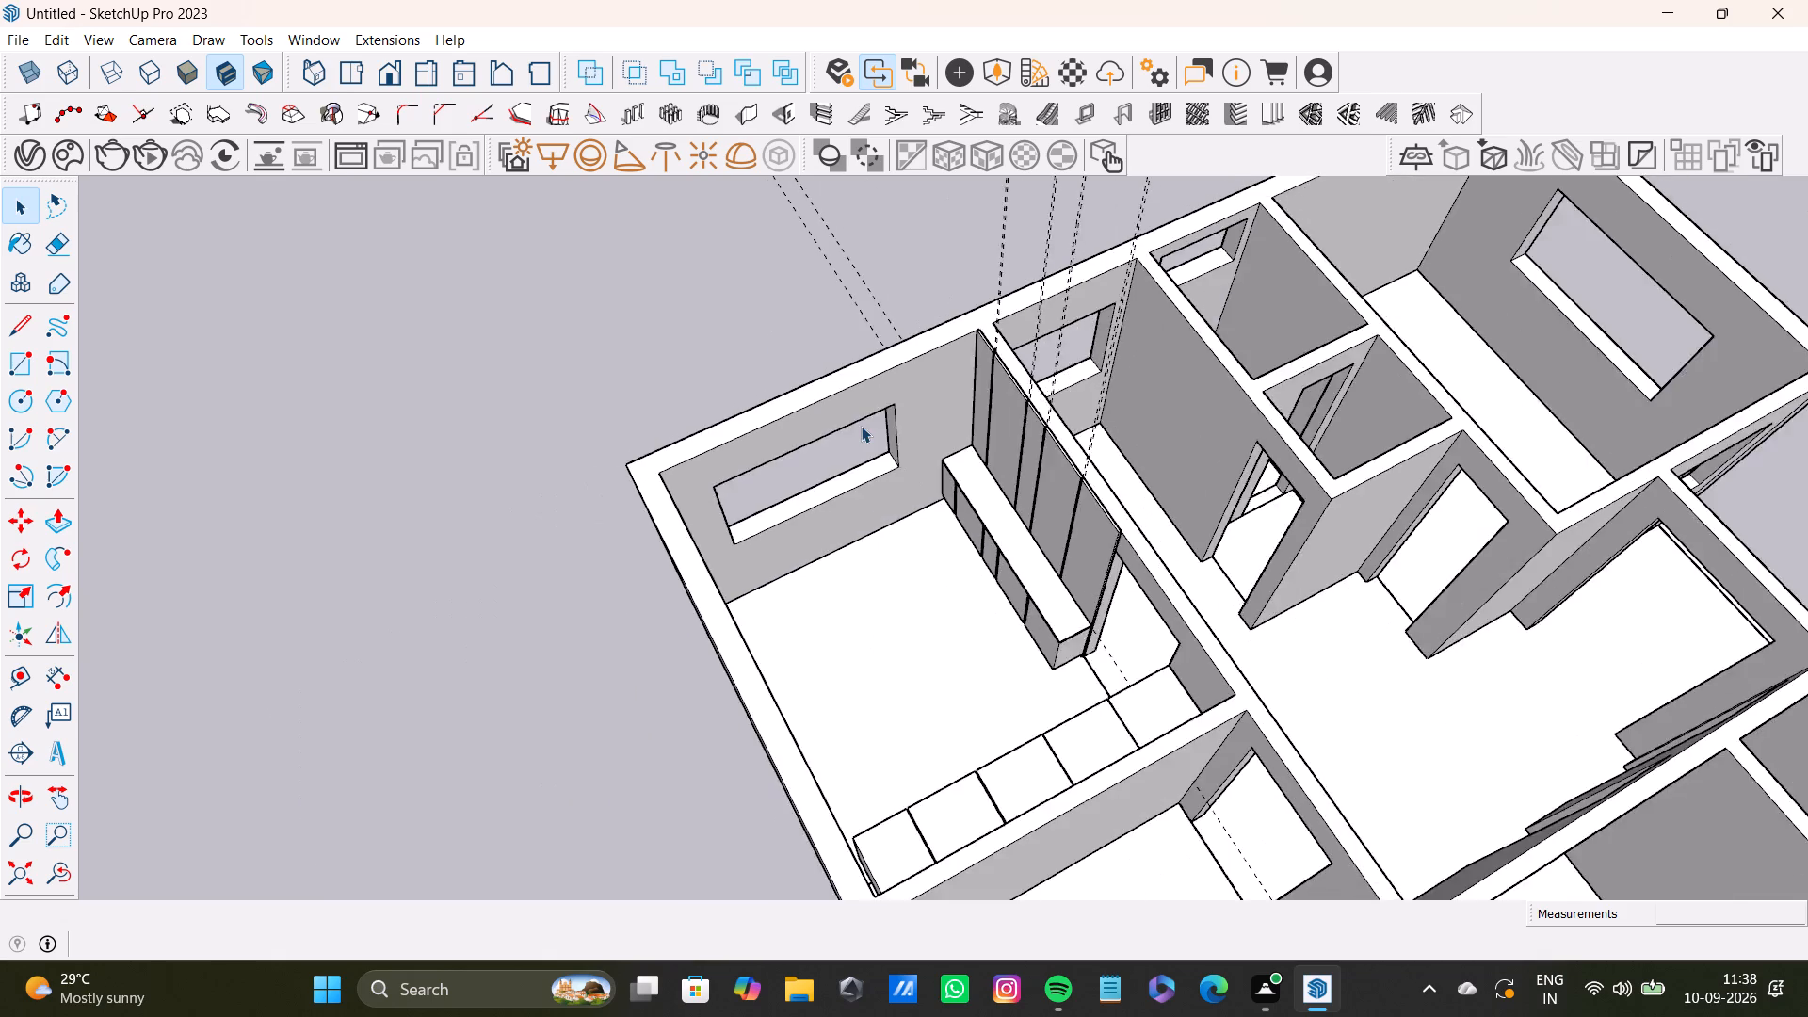
pyautogui.scroll(-3, 861, 426)
pyautogui.moveTo(867, 437); pyautogui.dragTo(1183, 434, button='middle')
pyautogui.keyDown('shift'); pyautogui.moveTo(1183, 433); pyautogui.dragTo(612, 425, button='middle'); pyautogui.keyUp('shift')
pyautogui.moveTo(610, 427); pyautogui.dragTo(1051, 355, button='middle')
pyautogui.scroll(4, 928, 535)
pyautogui.keyDown('shift'); pyautogui.moveTo(857, 571); pyautogui.dragTo(880, 514, button='middle'); pyautogui.keyUp('shift')
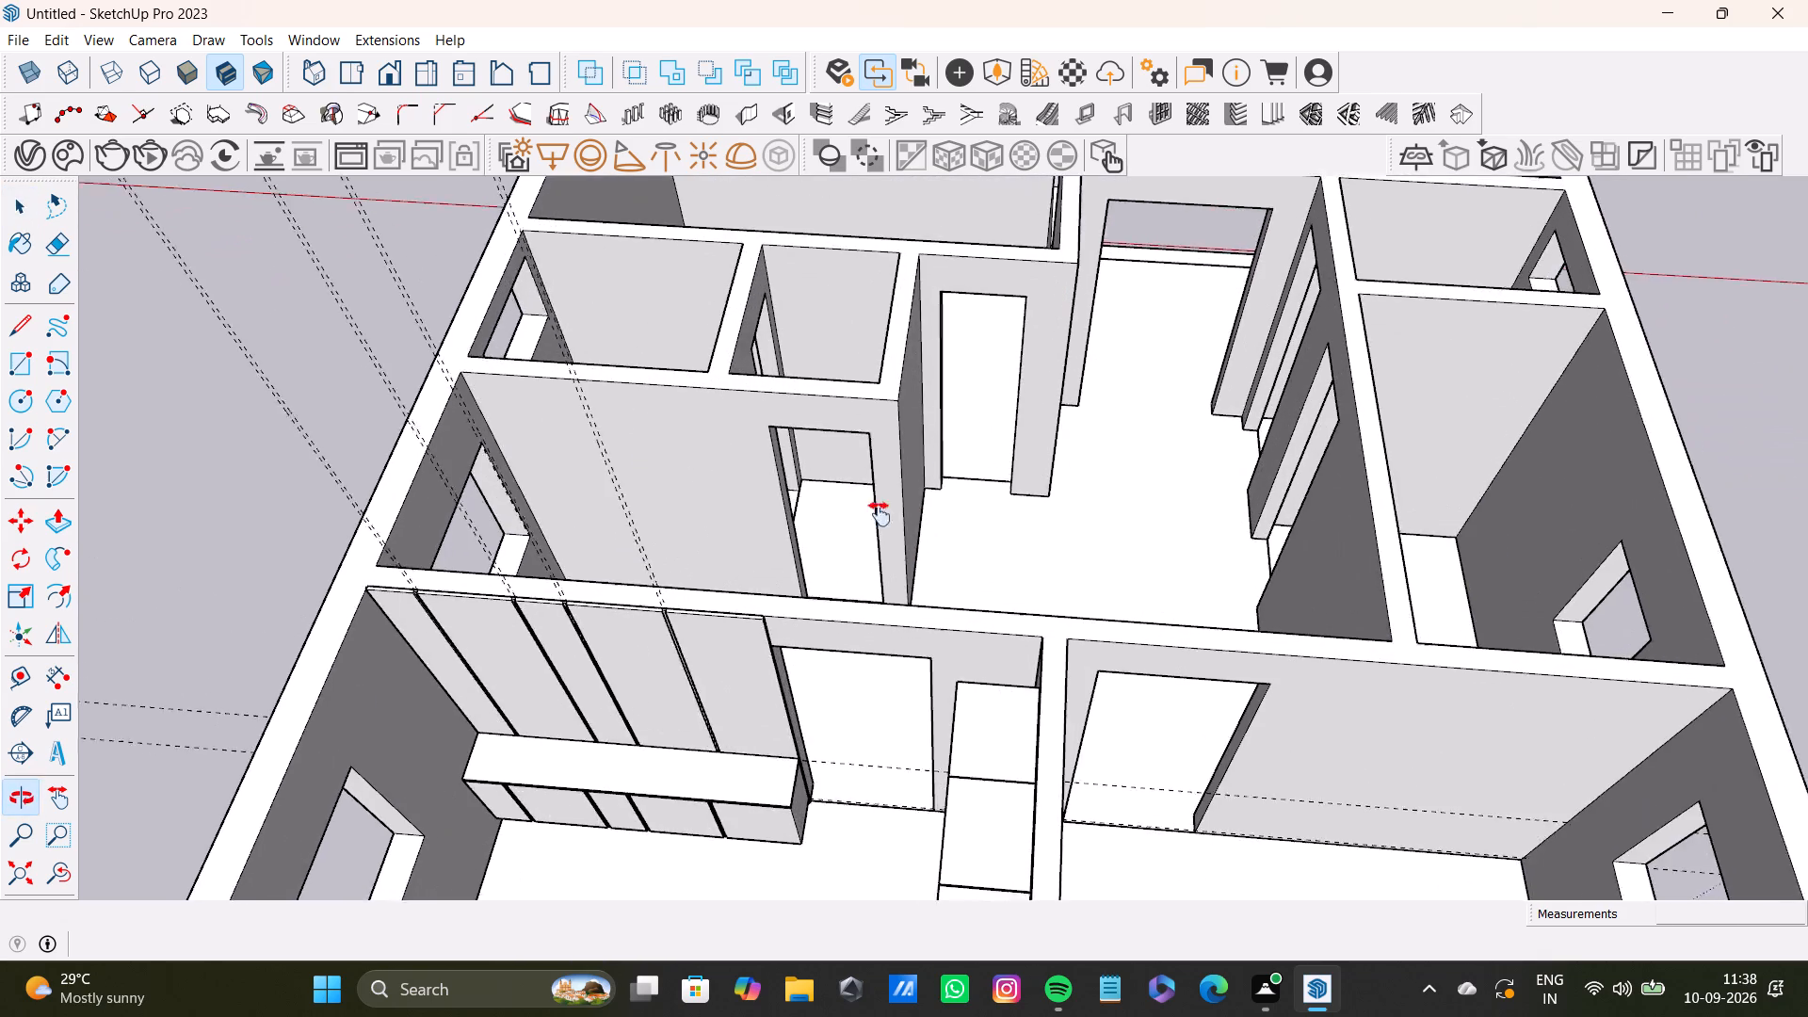
pyautogui.keyDown('shift'); pyautogui.moveTo(880, 514); pyautogui.dragTo(929, 428, button='middle'); pyautogui.keyUp('shift')
pyautogui.scroll(4, 769, 491)
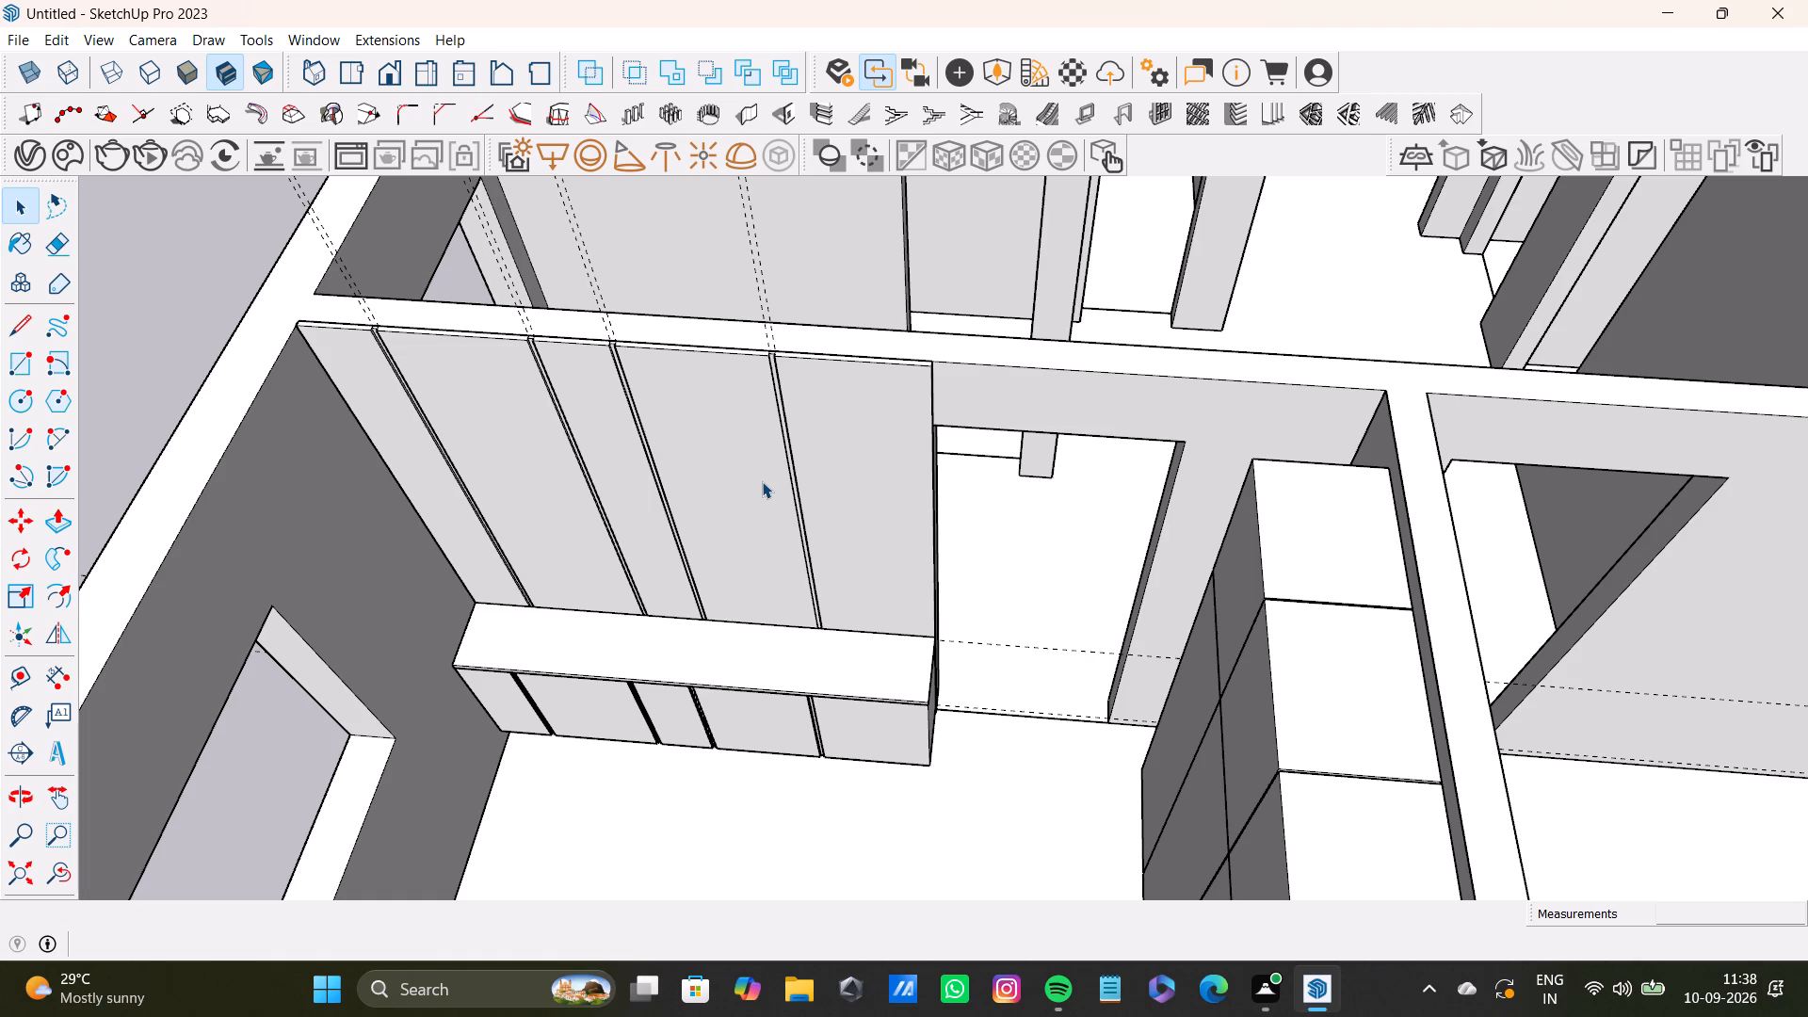
pyautogui.press('space')
pyautogui.scroll(-9, 302, 0)
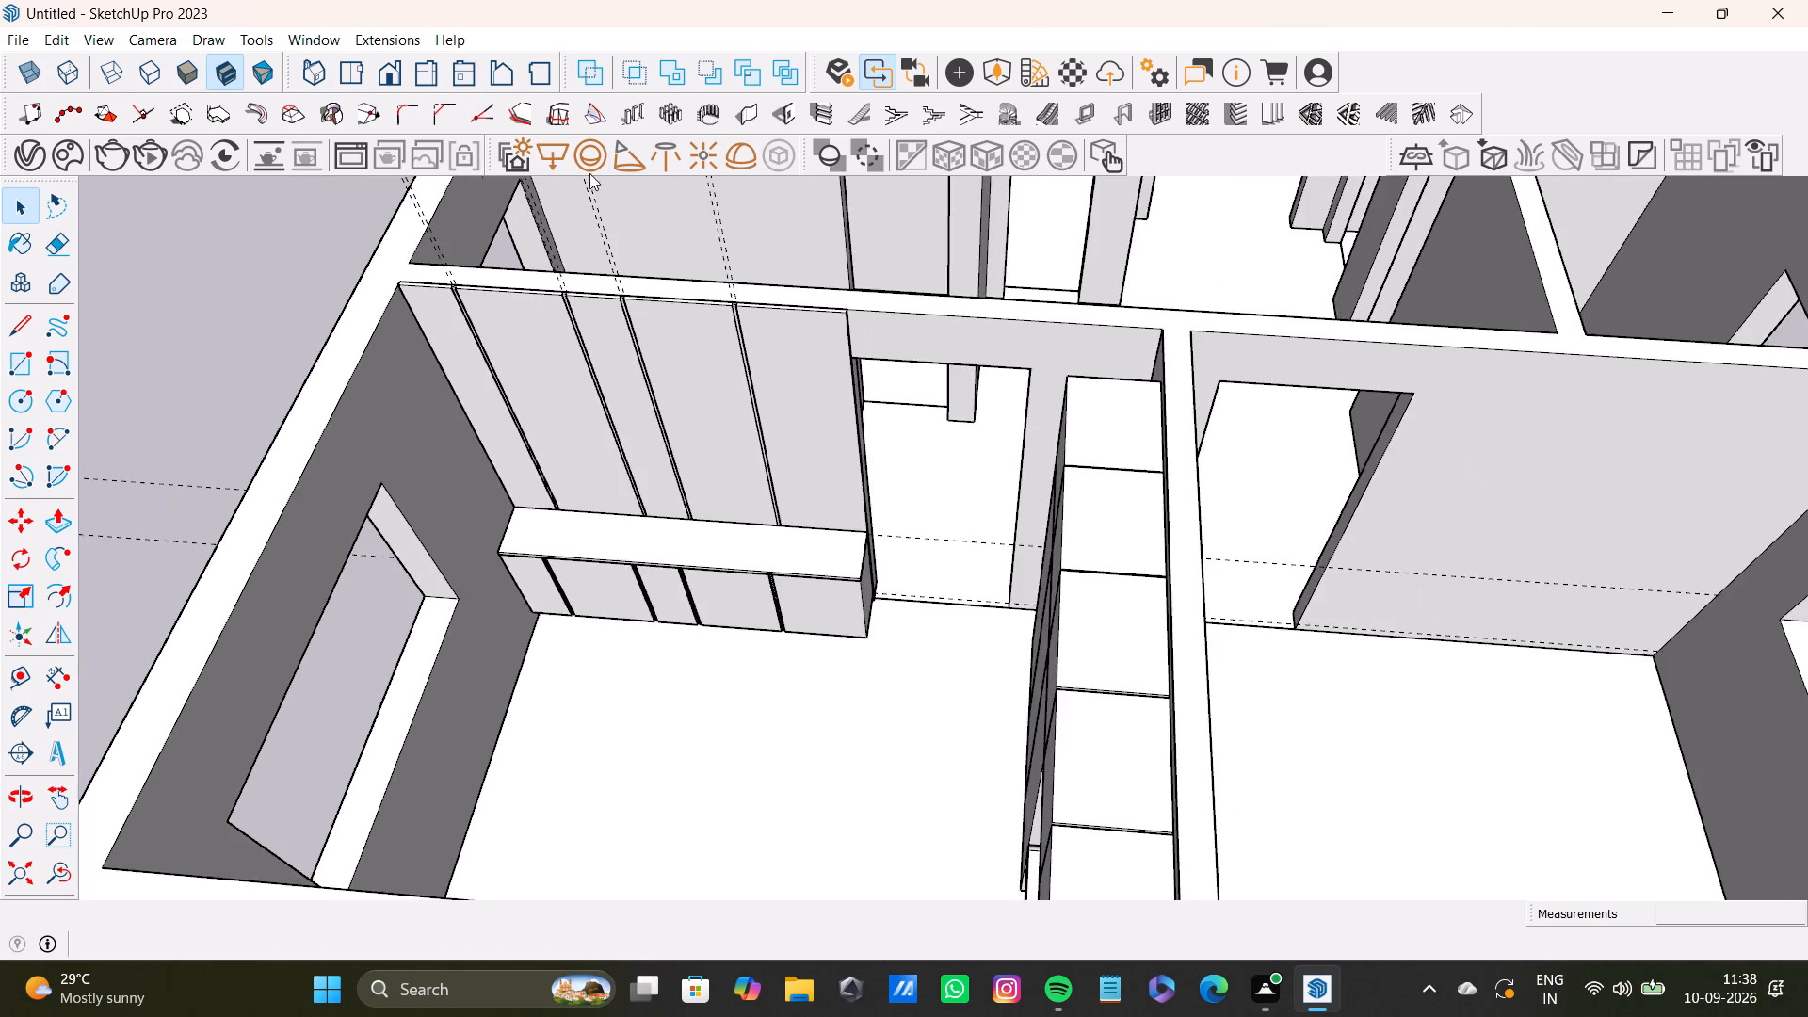
pyautogui.scroll(-2, 589, 173)
pyautogui.keyDown('shift'); pyautogui.moveTo(693, 318); pyautogui.dragTo(964, 396, button='middle'); pyautogui.keyUp('shift')
pyautogui.press('space')
pyautogui.tripleClick(535, 313)
pyautogui.click(535, 313)
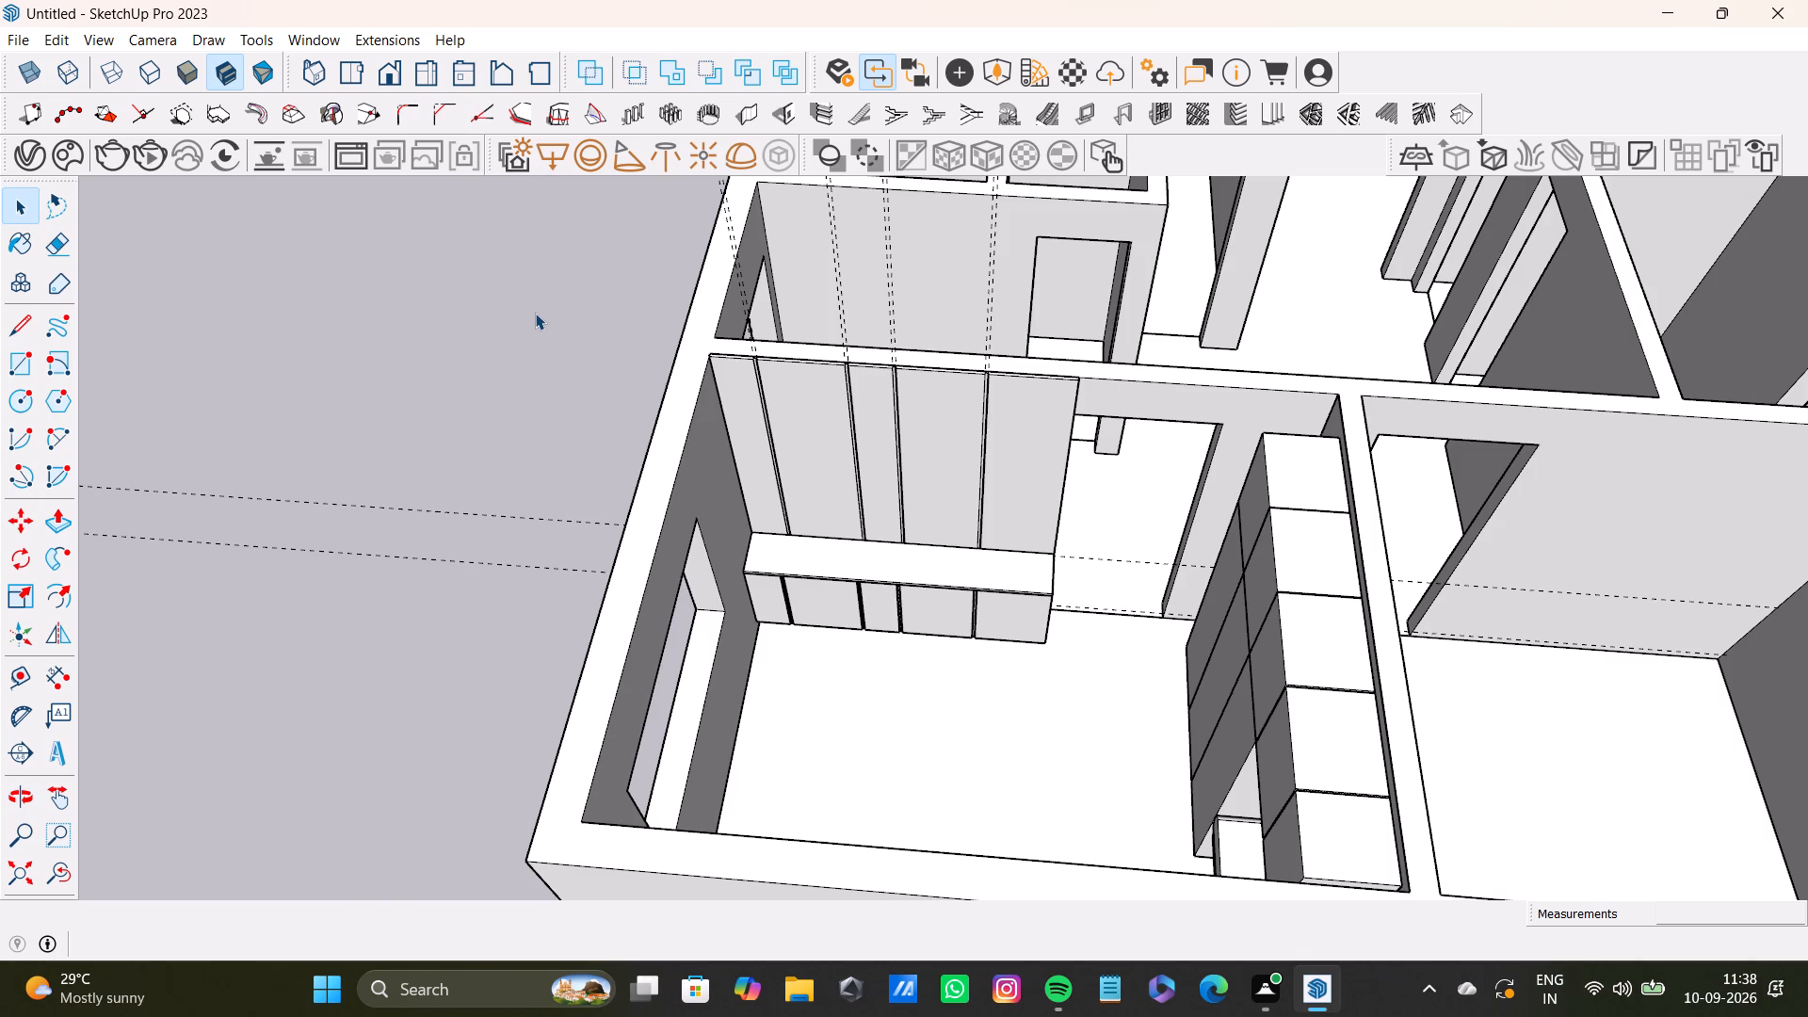
pyautogui.press('space')
pyautogui.scroll(3, 1081, 322)
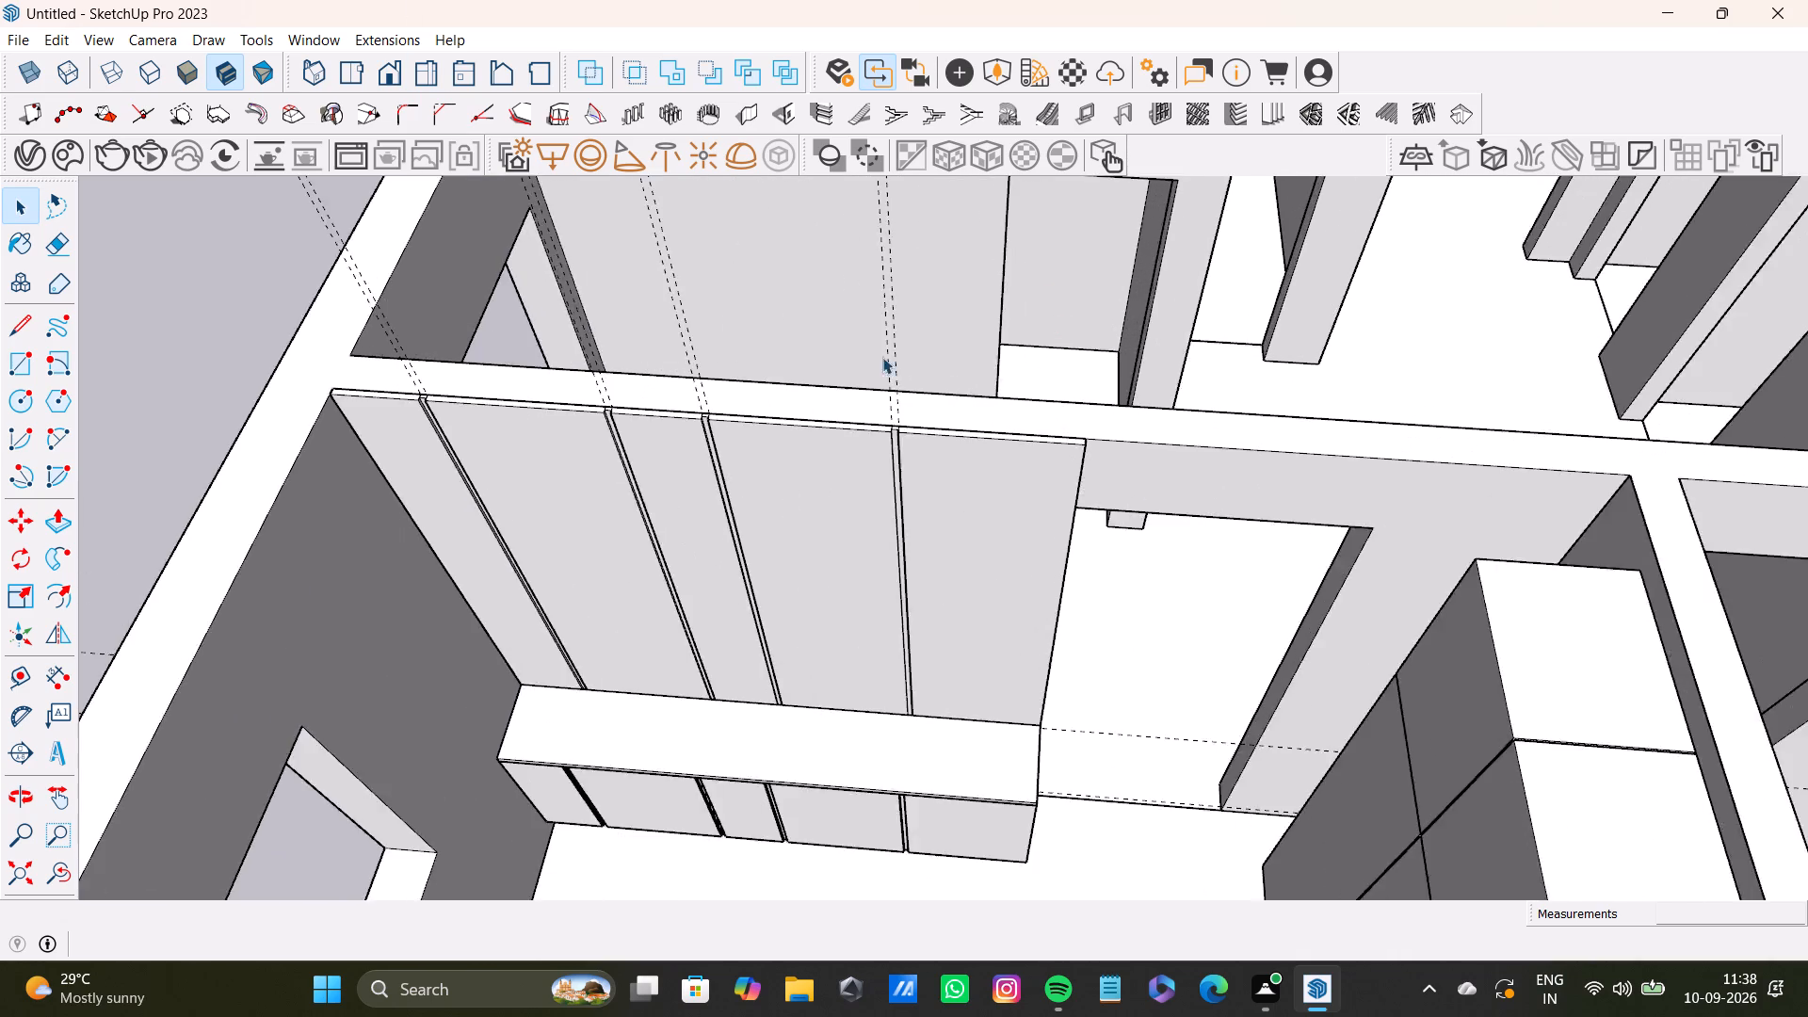
pyautogui.scroll(5, 882, 357)
pyautogui.scroll(-9, 538, 485)
pyautogui.keyDown('shift'); pyautogui.scroll(8, 396, 459); pyautogui.keyUp('shift')
pyautogui.keyDown('shift'); pyautogui.scroll(-3, 439, 509); pyautogui.keyUp('shift')
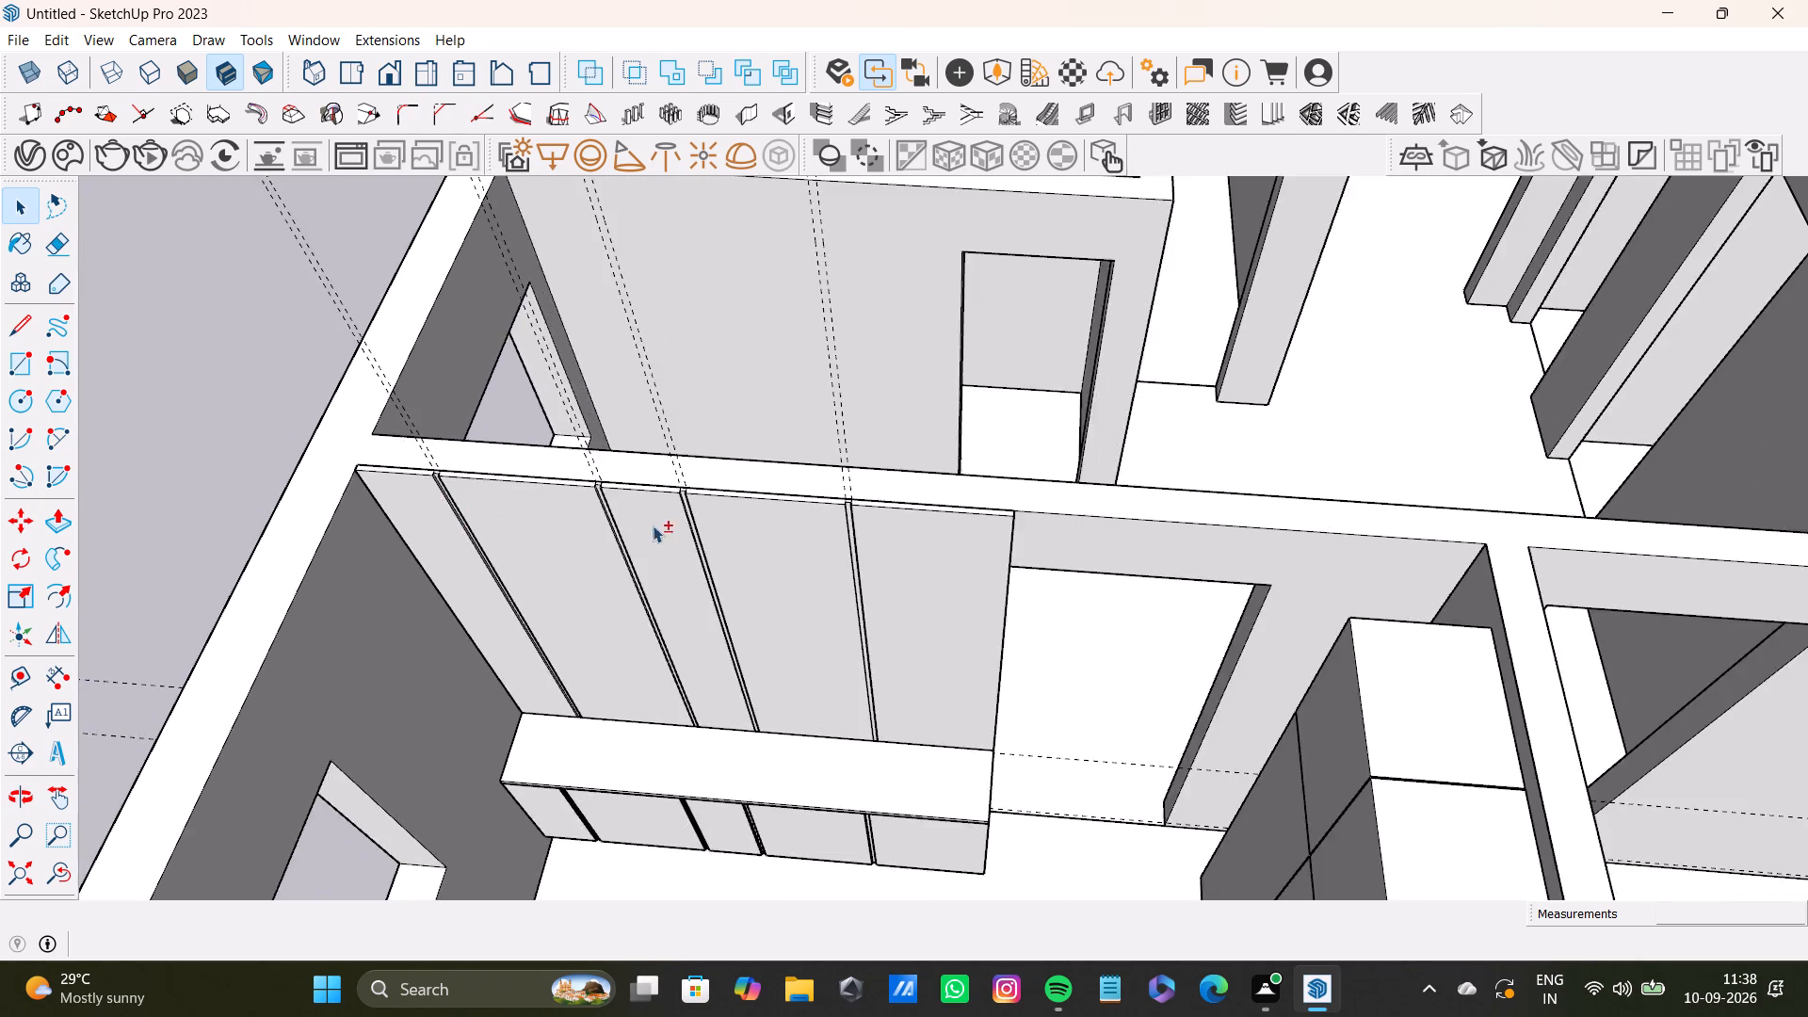
pyautogui.keyDown('shift'); pyautogui.scroll(-5, 653, 525); pyautogui.keyUp('shift')
pyautogui.keyDown('shift'); pyautogui.moveTo(759, 552); pyautogui.dragTo(894, 507, button='middle'); pyautogui.keyUp('shift')
pyautogui.moveTo(1200, 557); pyautogui.dragTo(1398, 659, button='middle')
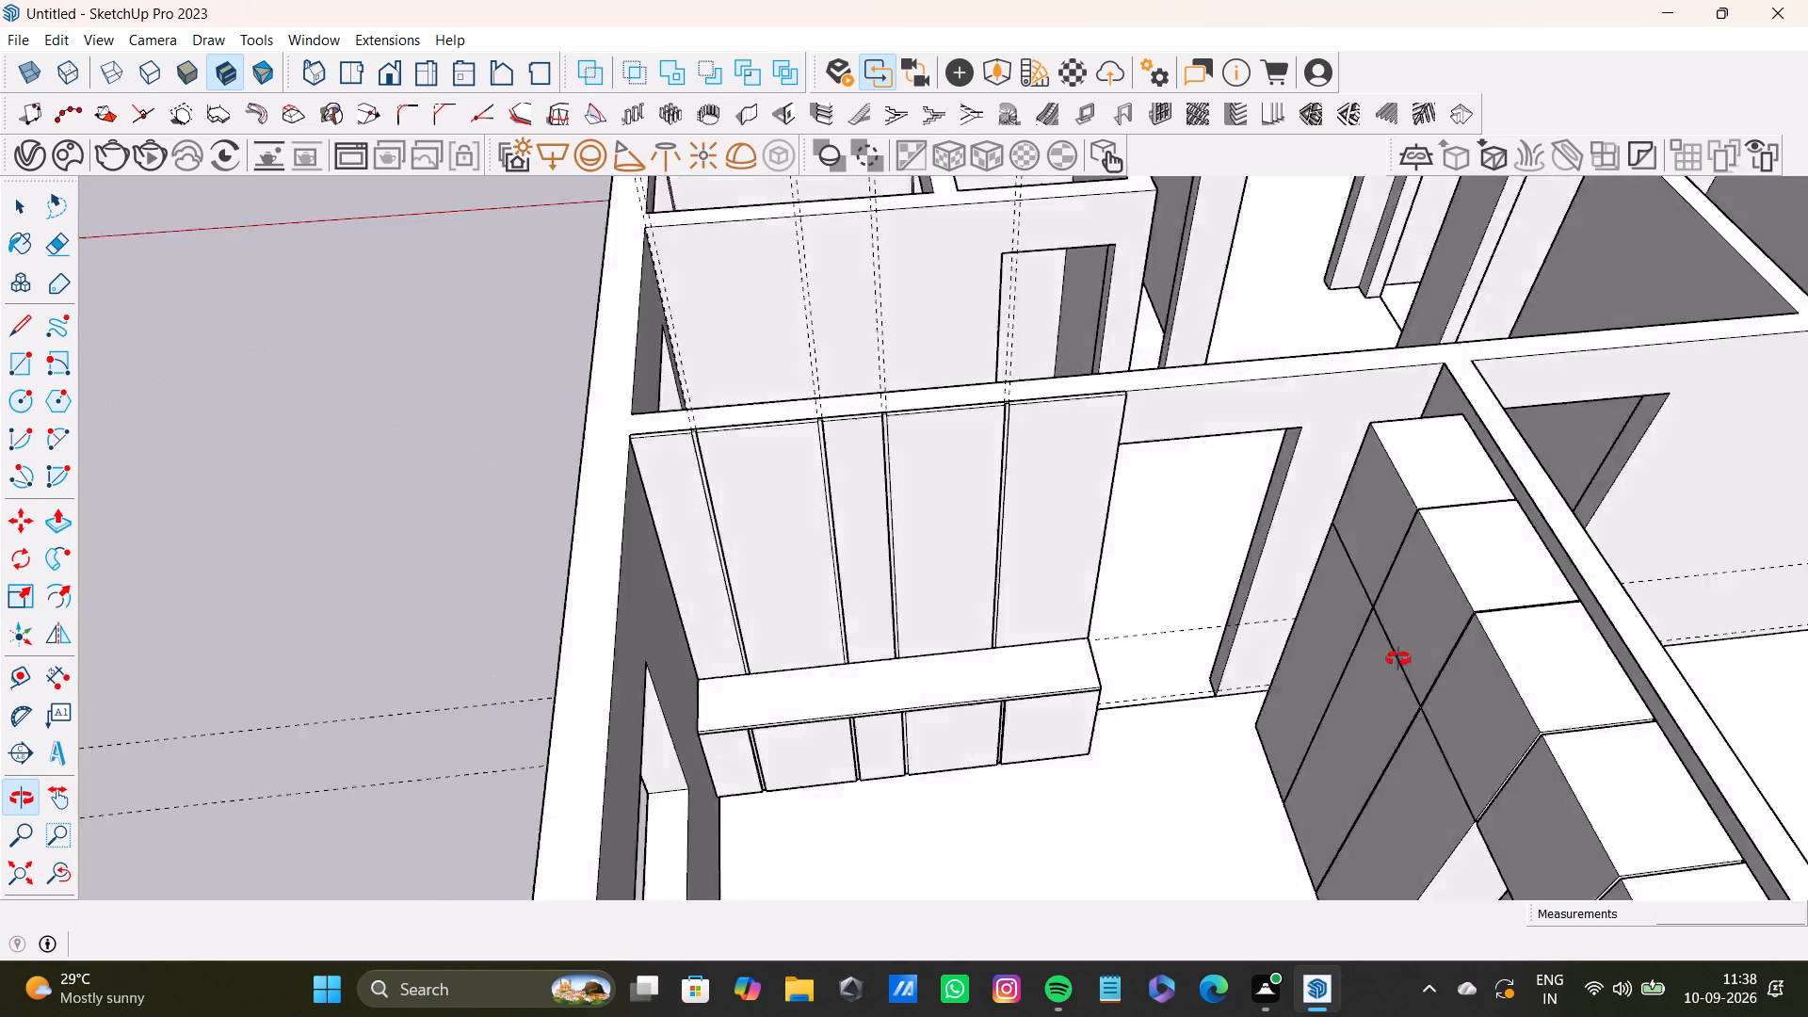
# Examine the whole house layout and the furnished room's position in it from all around.
pyautogui.moveTo(1398, 659); pyautogui.dragTo(854, 443, button='middle')
pyautogui.scroll(-4, 1380, 447)
pyautogui.keyDown('shift'); pyautogui.moveTo(1296, 429); pyautogui.dragTo(633, 638, button='middle'); pyautogui.keyUp('shift')
pyautogui.moveTo(643, 638); pyautogui.dragTo(618, 697, button='middle')
pyautogui.scroll(-5, 460, 620)
pyautogui.keyDown('shift'); pyautogui.moveTo(459, 638); pyautogui.dragTo(816, 546, button='middle'); pyautogui.keyUp('shift')
pyautogui.scroll(9, 795, 478)
pyautogui.moveTo(857, 511); pyautogui.dragTo(501, 618, button='middle')
pyautogui.scroll(-5, 545, 494)
pyautogui.keyDown('shift'); pyautogui.moveTo(558, 552); pyautogui.dragTo(779, 554, button='middle'); pyautogui.keyUp('shift')
pyautogui.moveTo(1028, 591); pyautogui.dragTo(588, 696, button='middle')
pyautogui.scroll(-5, 712, 438)
pyautogui.keyDown('shift'); pyautogui.moveTo(730, 516); pyautogui.dragTo(781, 527, button='middle'); pyautogui.keyUp('shift')
pyautogui.moveTo(1013, 545); pyautogui.dragTo(881, 621, button='middle')
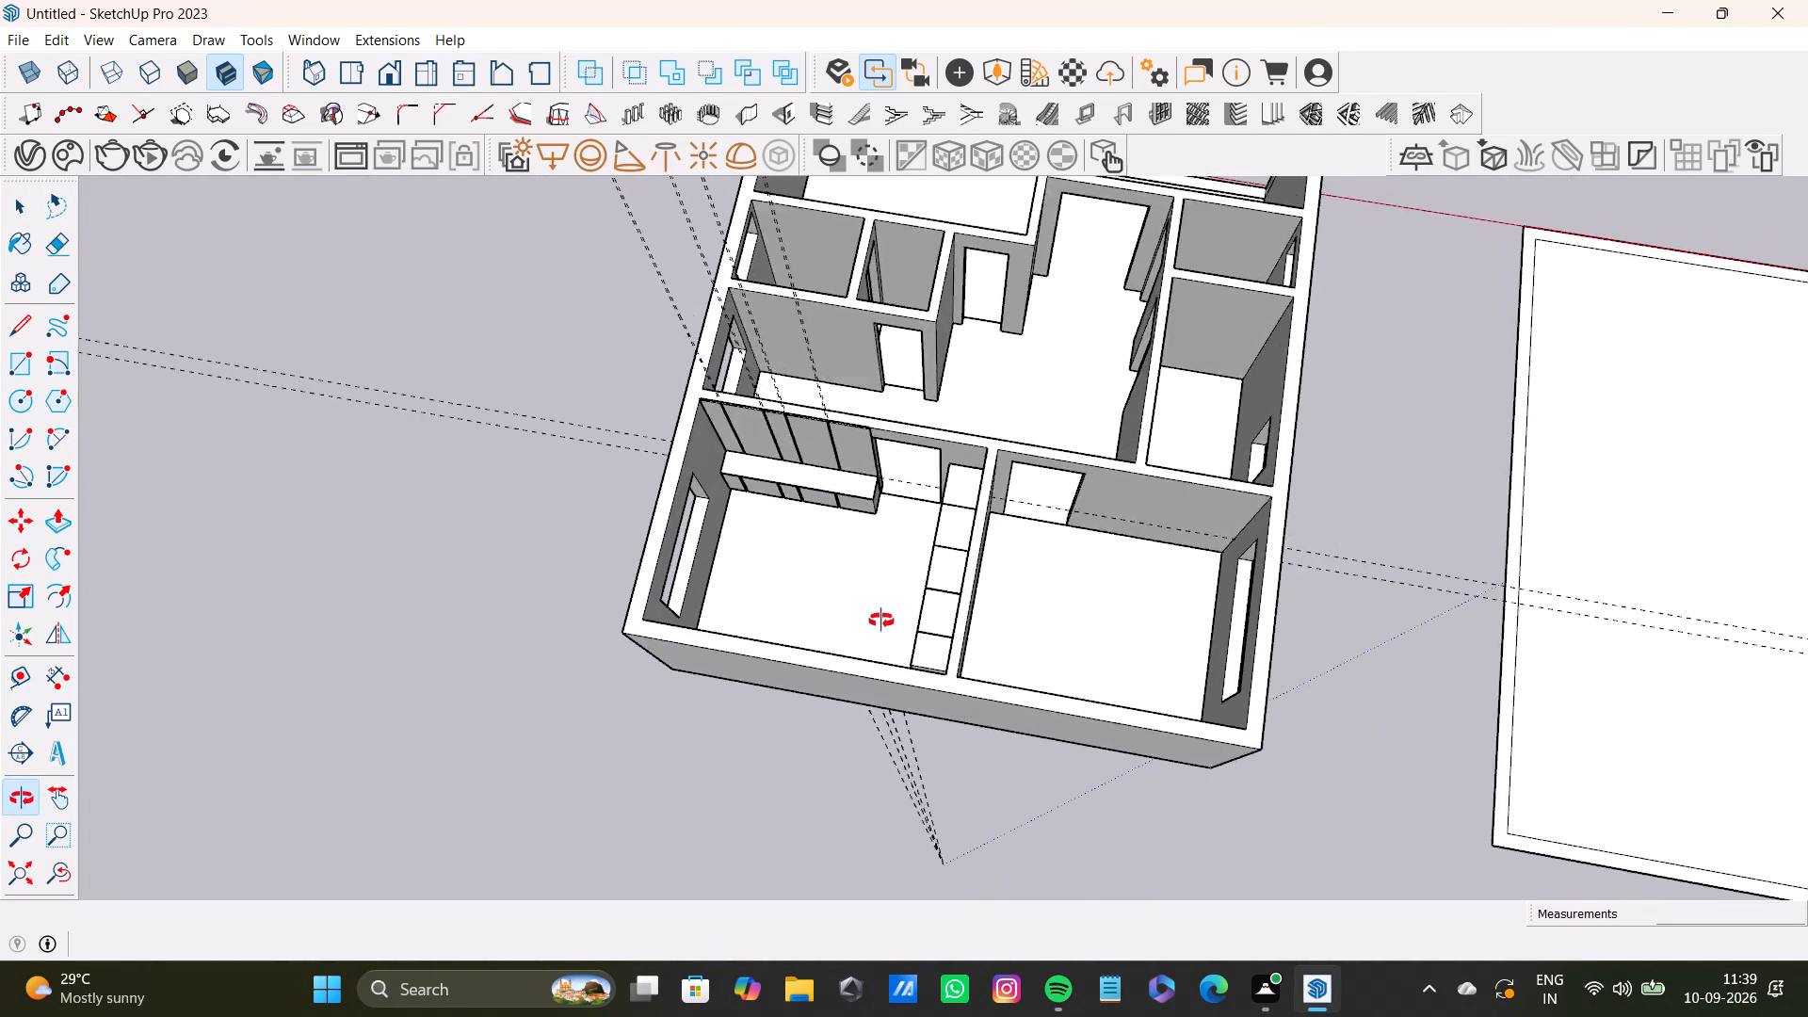
pyautogui.moveTo(881, 621); pyautogui.dragTo(531, 615, button='middle')
pyautogui.scroll(-4, 959, 288)
pyautogui.keyDown('shift'); pyautogui.moveTo(957, 368); pyautogui.dragTo(953, 541, button='middle'); pyautogui.keyUp('shift')
pyautogui.moveTo(993, 571); pyautogui.dragTo(683, 558, button='middle')
pyautogui.scroll(4, 887, 446)
pyautogui.moveTo(951, 531); pyautogui.dragTo(518, 408, button='middle')
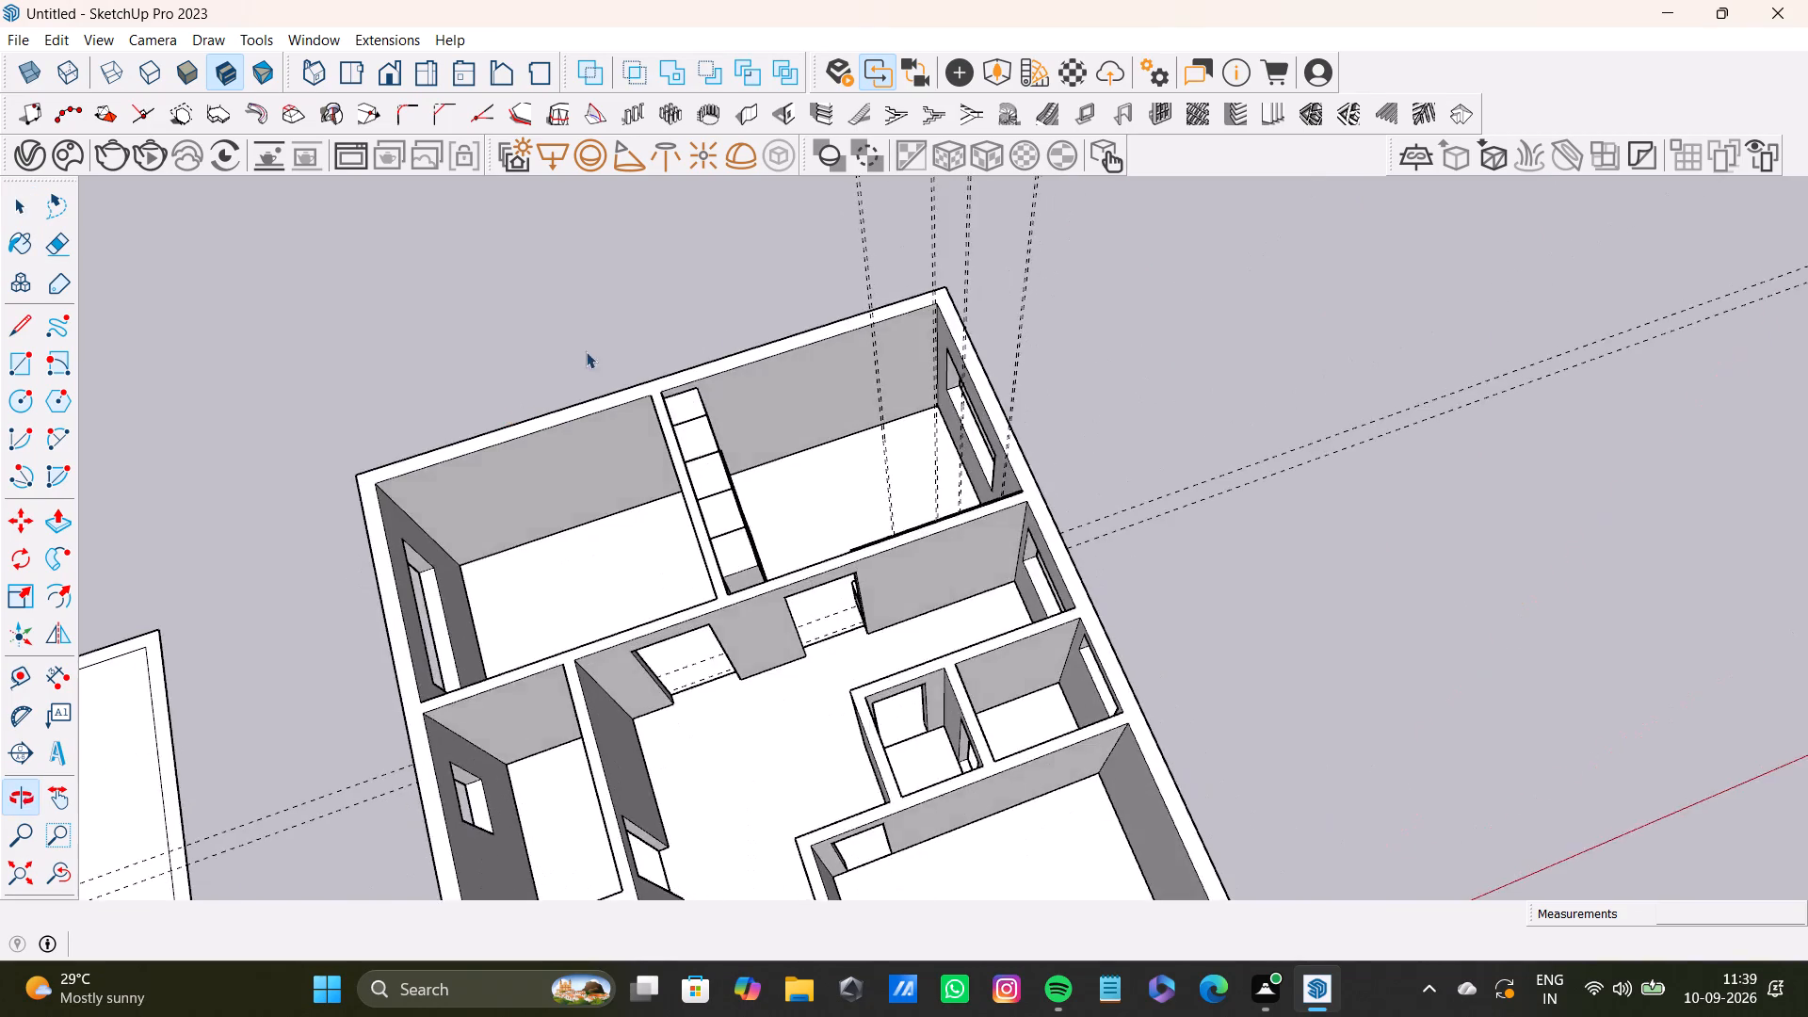
pyautogui.scroll(-4, 729, 349)
pyautogui.moveTo(817, 446); pyautogui.dragTo(540, 434, button='middle')
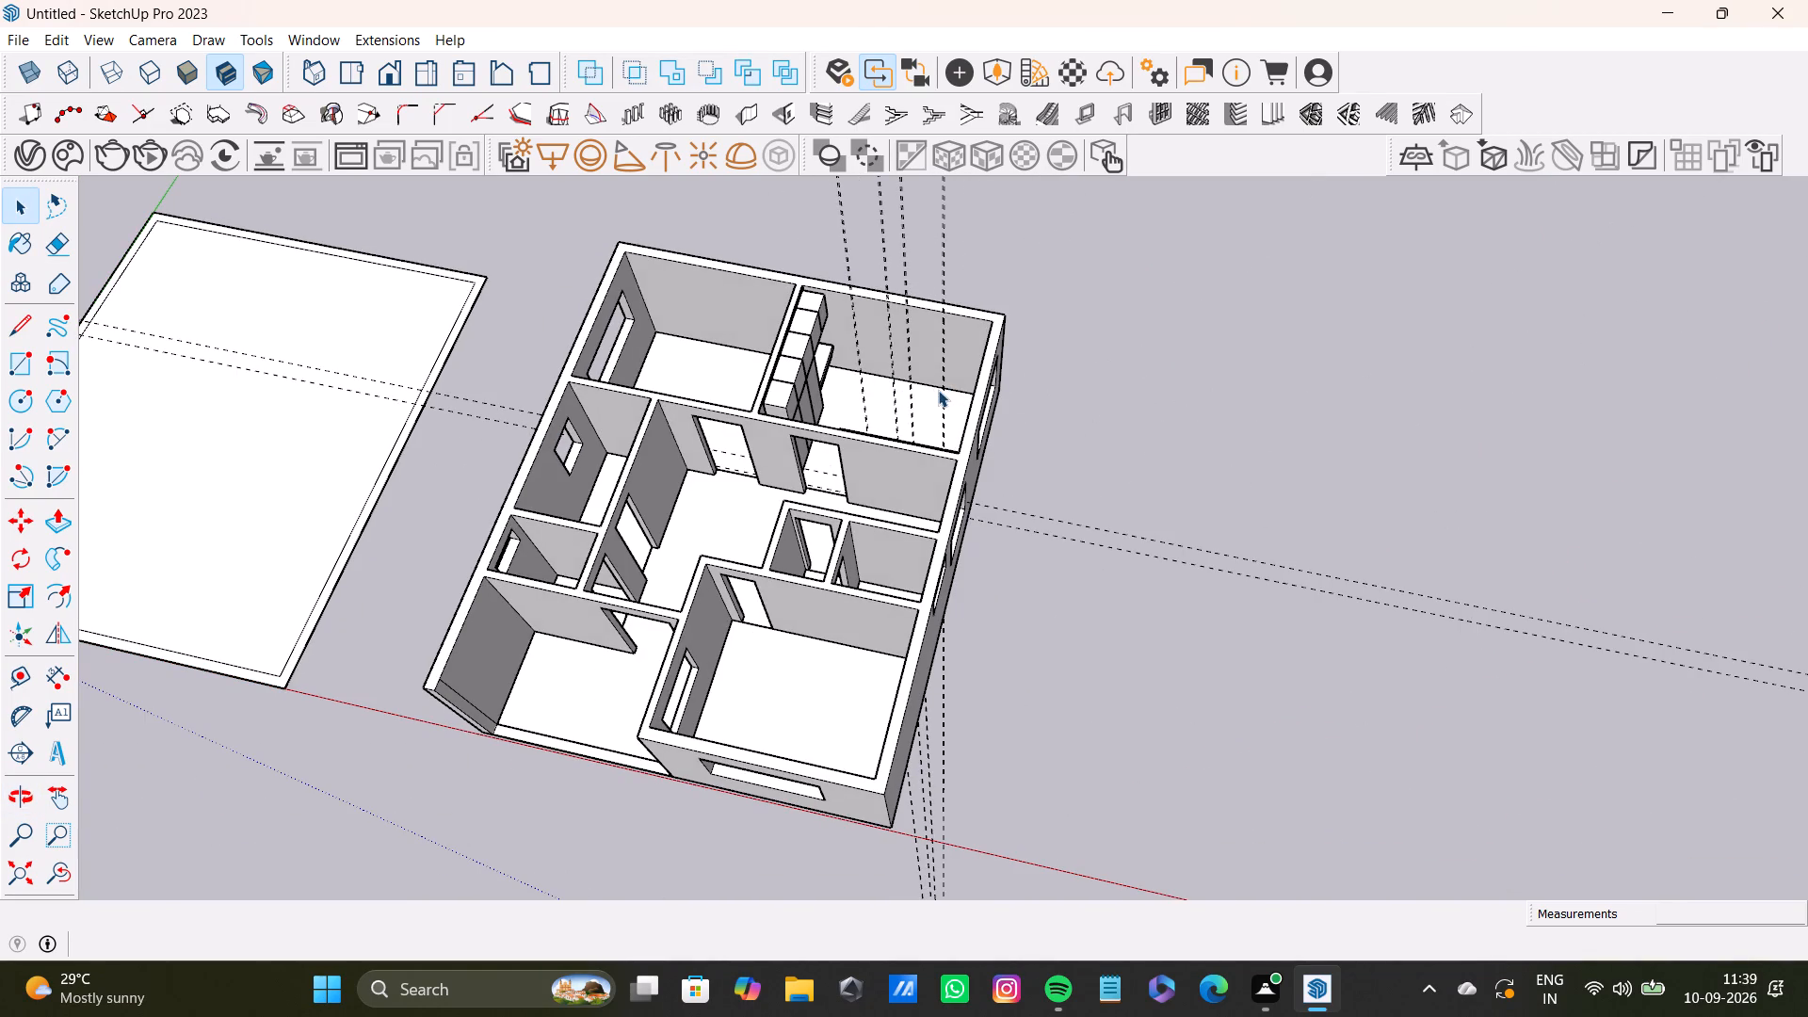
pyautogui.scroll(11, 906, 390)
pyautogui.scroll(-5, 840, 389)
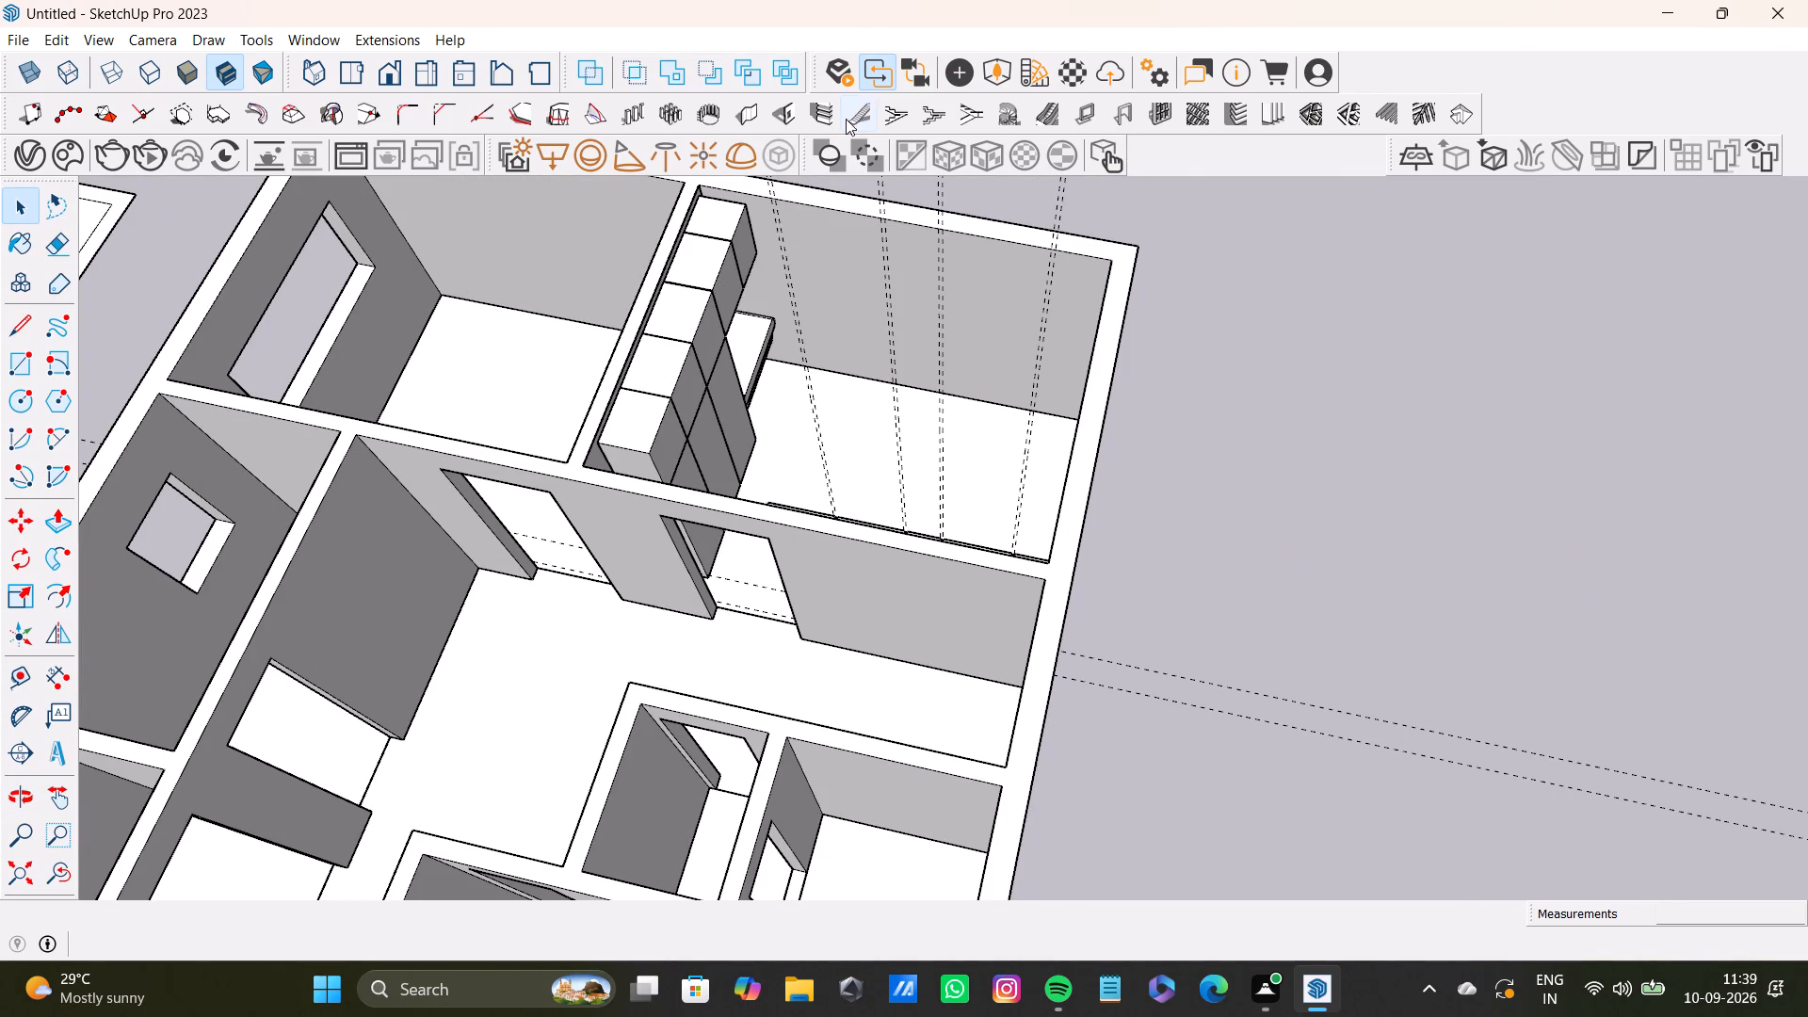
pyautogui.press('space')
pyautogui.doubleClick(1397, 357)
# Examine the furnished room, its wardrobe, panelled wall and window opening from several angles.
pyautogui.scroll(-5, 574, 341)
pyautogui.keyDown('shift'); pyautogui.moveTo(927, 416); pyautogui.dragTo(866, 484, button='middle'); pyautogui.keyUp('shift')
pyautogui.scroll(6, 573, 499)
pyautogui.moveTo(597, 508); pyautogui.dragTo(844, 488, button='middle')
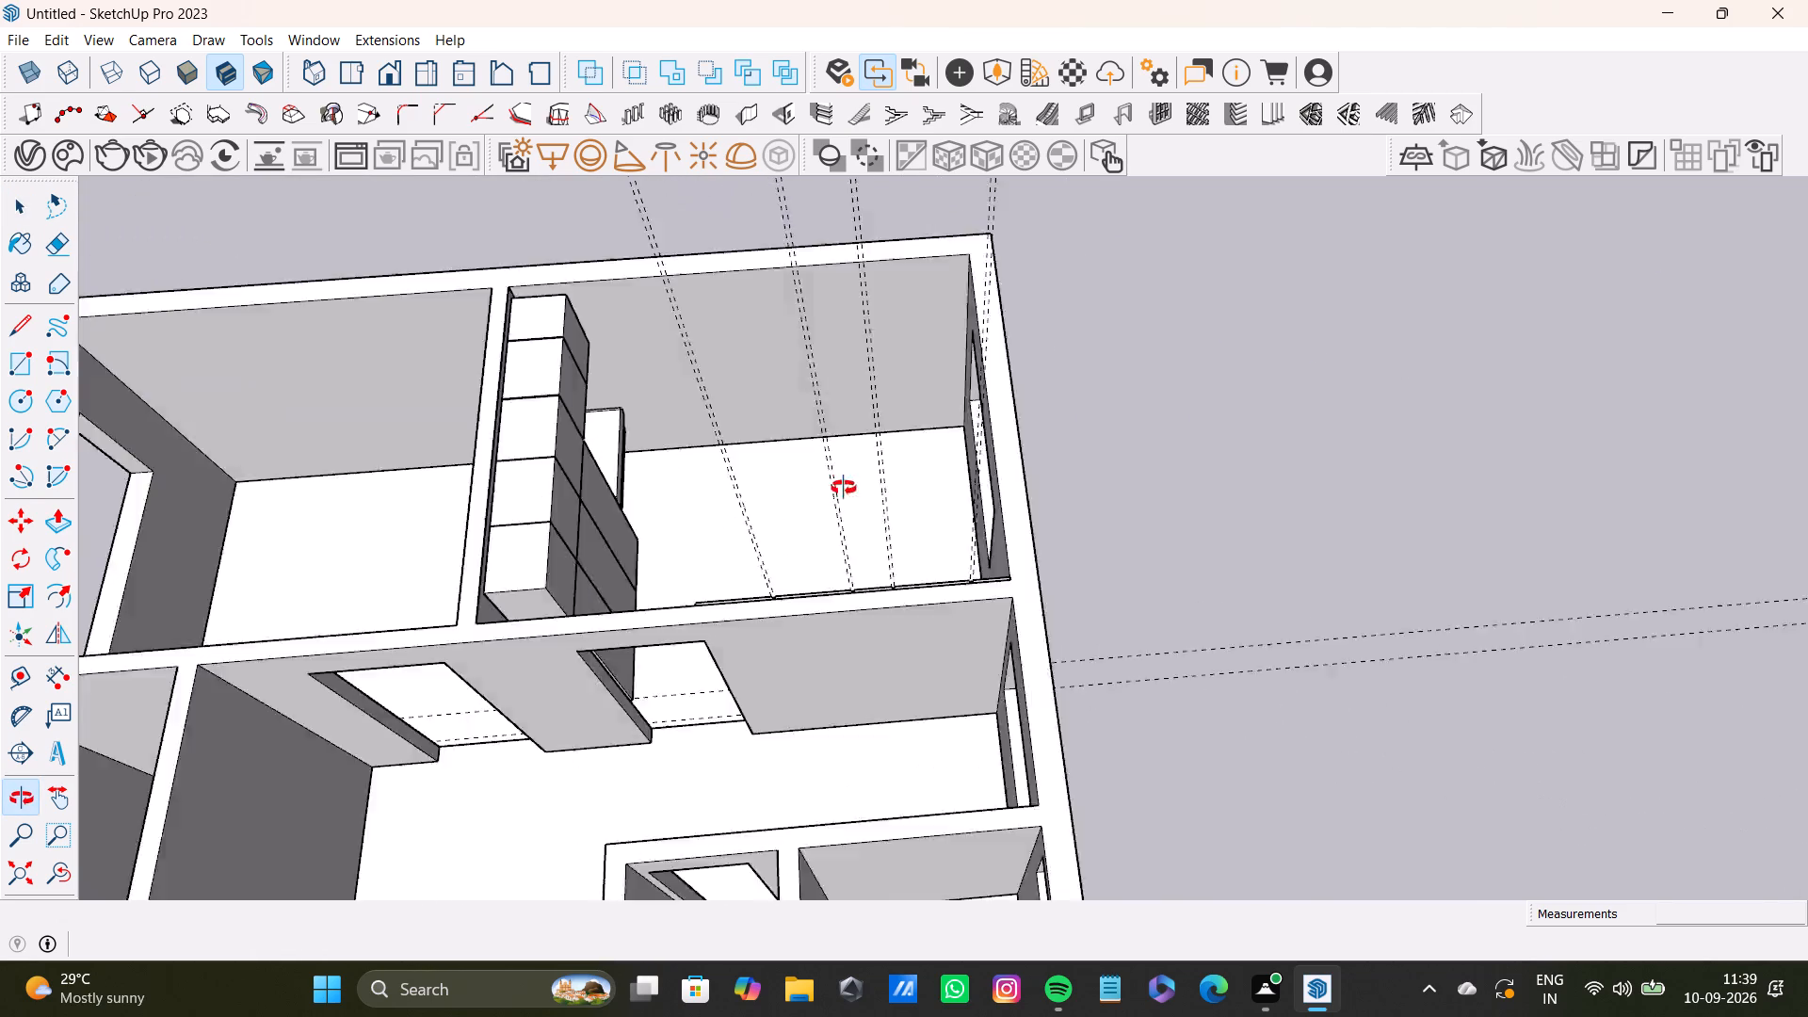
pyautogui.moveTo(844, 488); pyautogui.dragTo(1088, 498, button='middle')
pyautogui.scroll(4, 934, 481)
pyautogui.moveTo(851, 573); pyautogui.dragTo(1136, 522, button='middle')
pyautogui.moveTo(1058, 541); pyautogui.dragTo(1428, 425, button='middle')
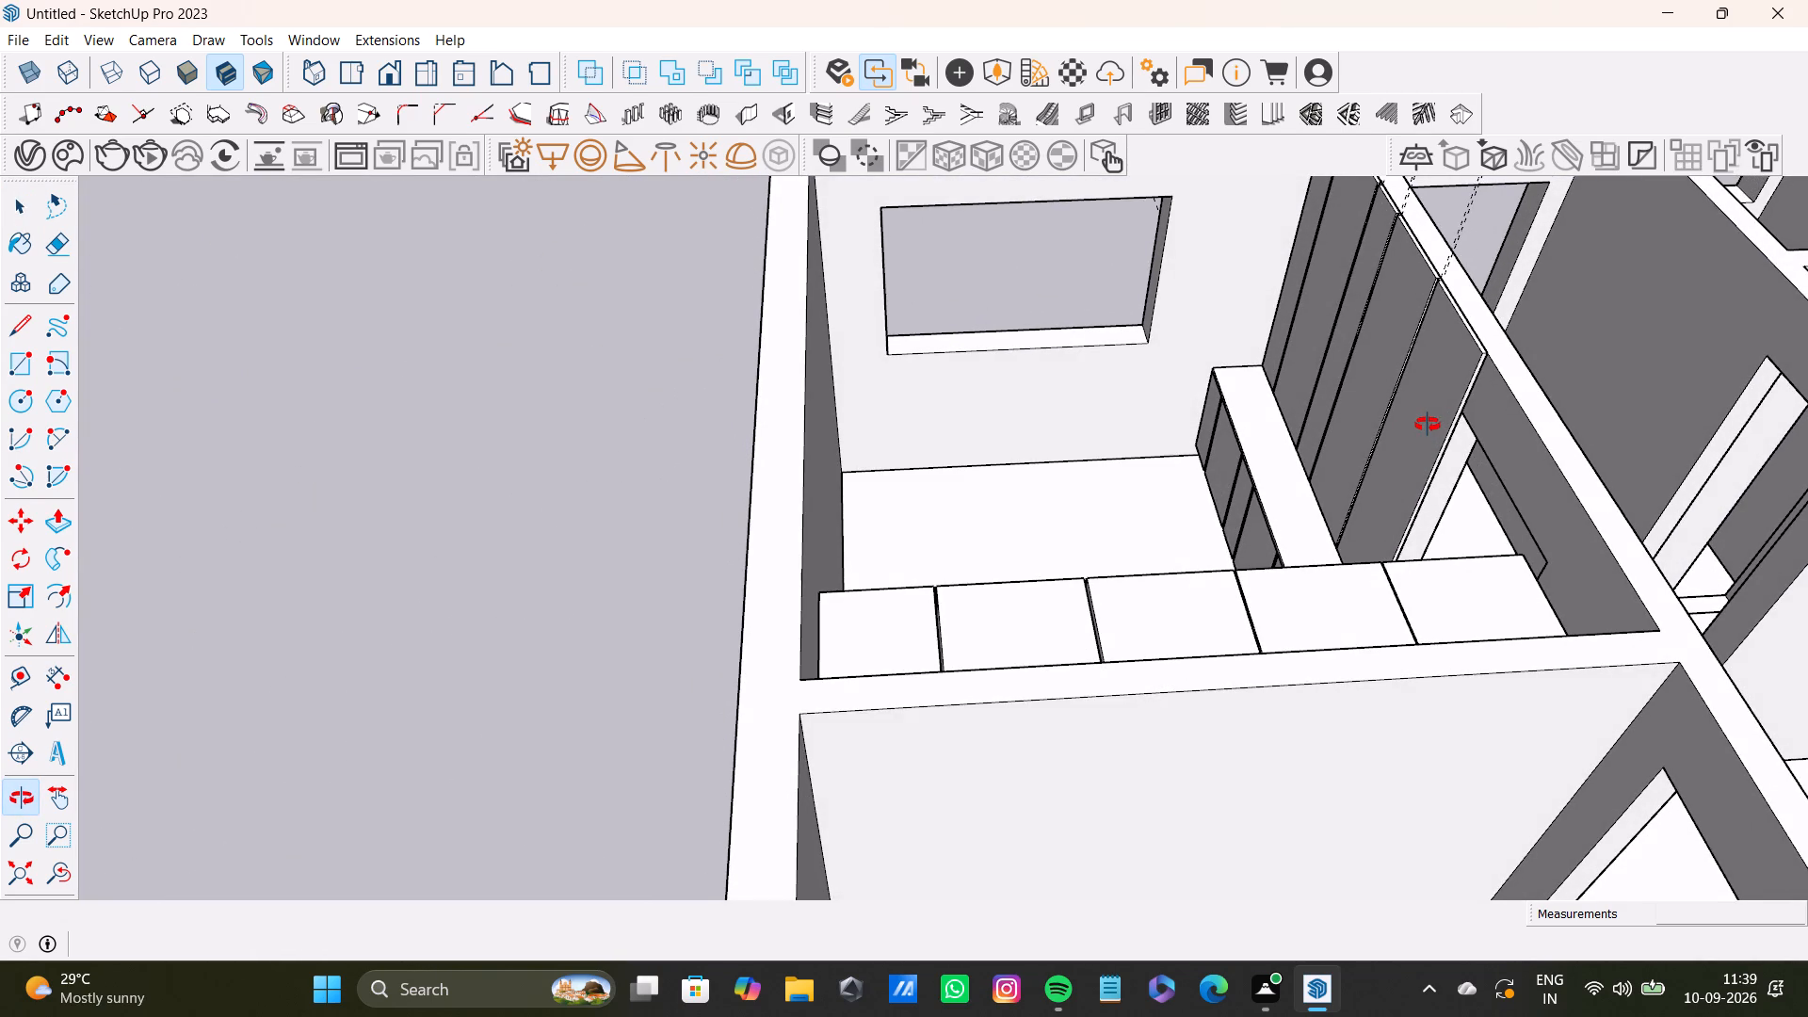
pyautogui.moveTo(1428, 425); pyautogui.dragTo(1303, 570, button='middle')
pyautogui.scroll(7, 1165, 121)
pyautogui.scroll(-9, 1160, 424)
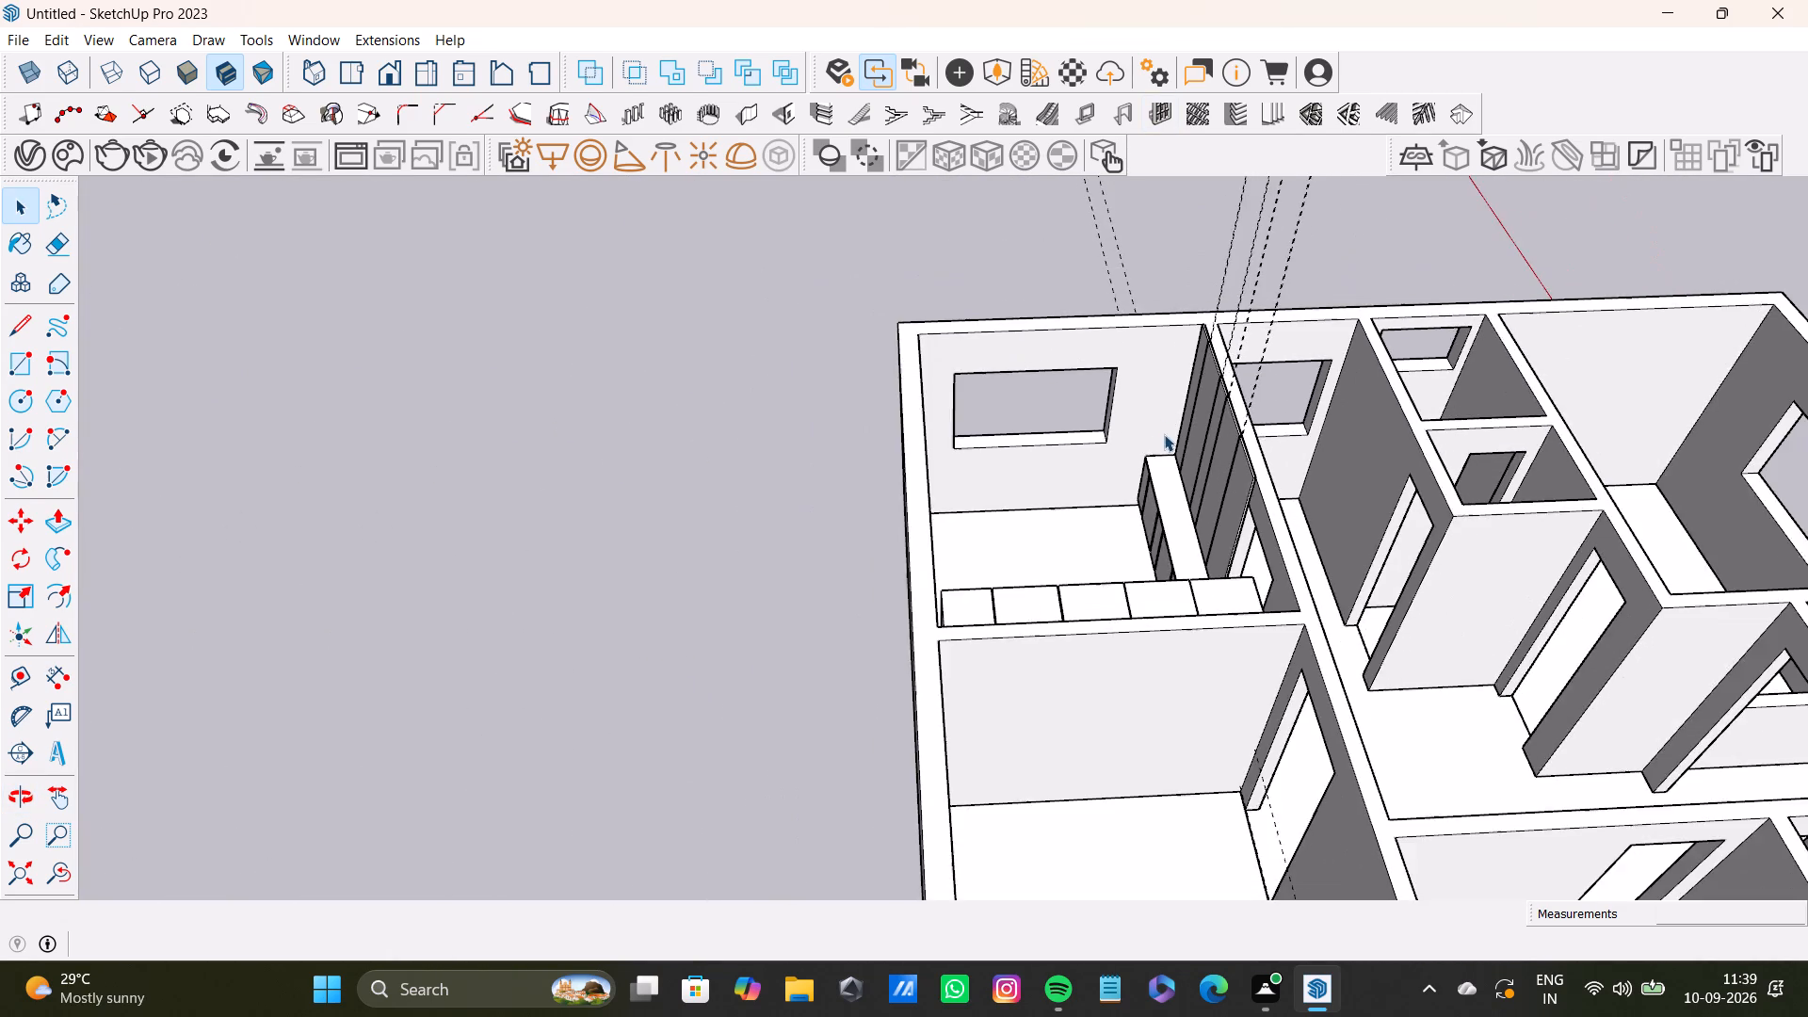
pyautogui.moveTo(1223, 499); pyautogui.dragTo(1129, 568, button='middle')
pyautogui.scroll(8, 1073, 487)
pyautogui.scroll(-9, 1096, 519)
pyautogui.keyDown('shift'); pyautogui.moveTo(1131, 559); pyautogui.dragTo(1104, 605, button='middle'); pyautogui.keyUp('shift')
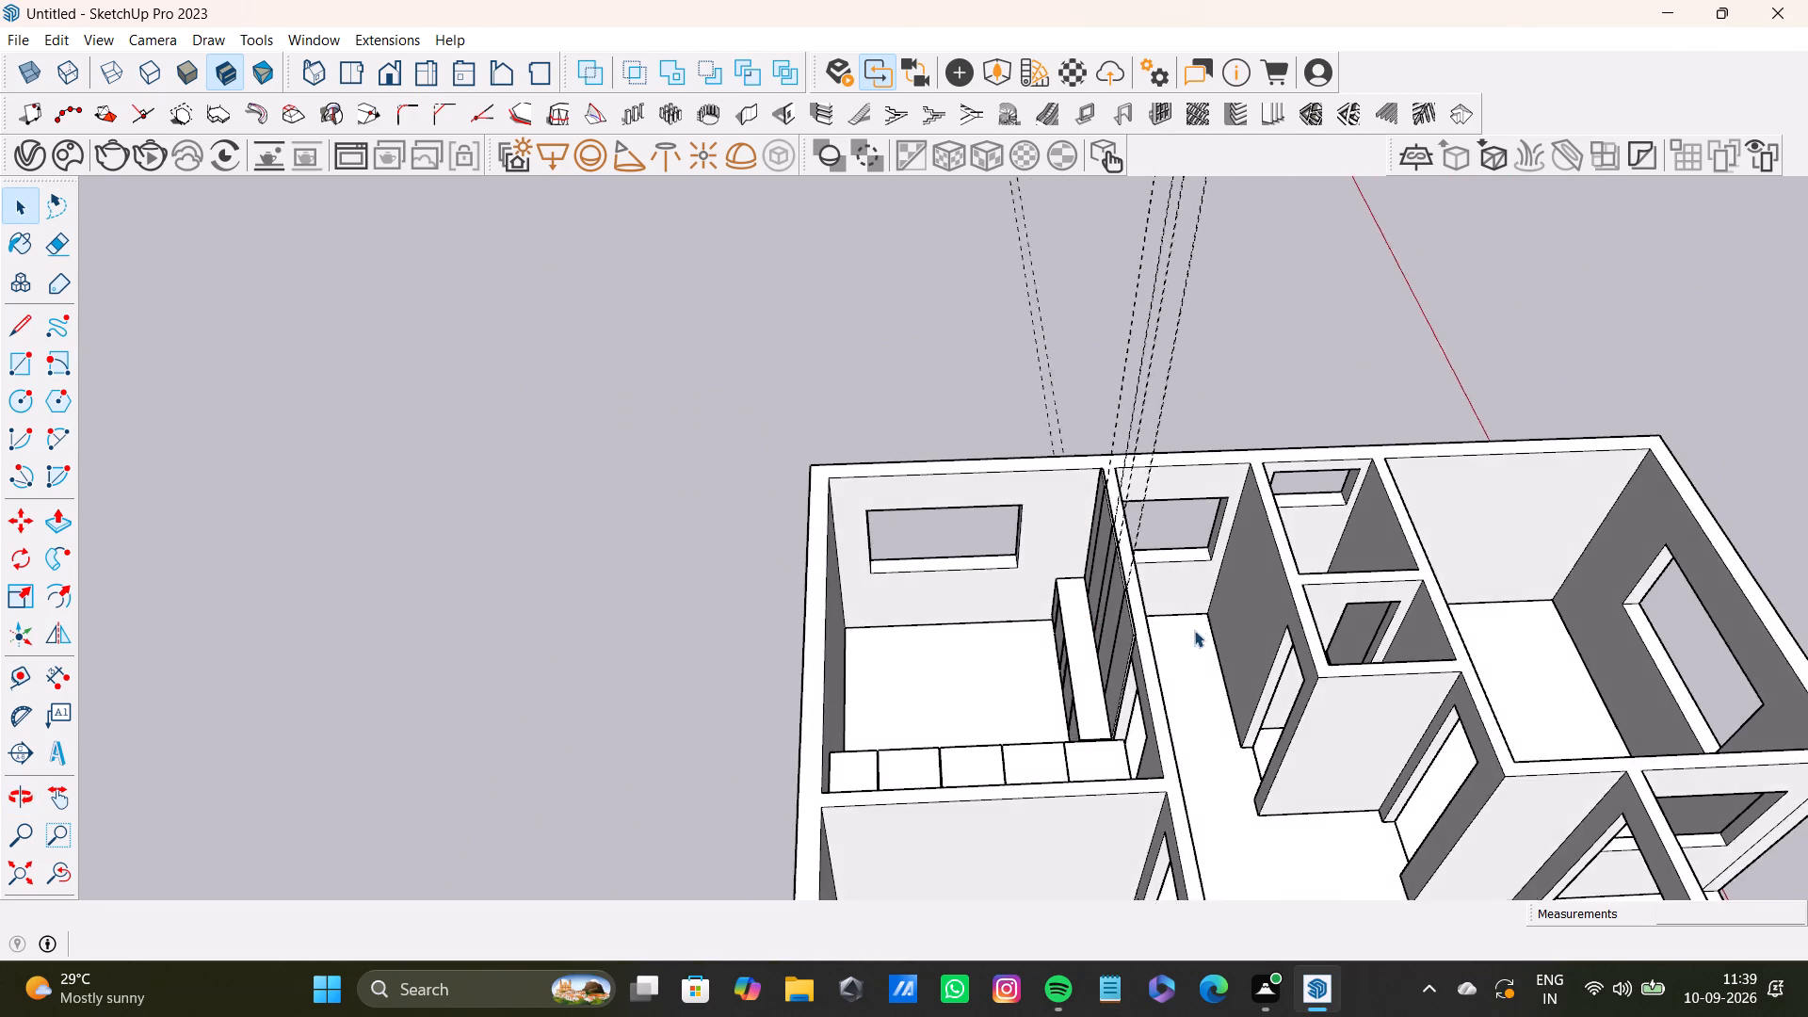
# Open the house walls for editing and Push/Pull the window jamb nearest the panelled wall inward, narrowing the opening opposite the wardrobe.
pyautogui.moveTo(1194, 630); pyautogui.dragTo(963, 701, button='middle')
pyautogui.scroll(7, 1013, 507)
pyautogui.moveTo(955, 618); pyautogui.dragTo(1076, 378, button='middle')
pyautogui.scroll(4, 1058, 532)
pyautogui.moveTo(1055, 539); pyautogui.dragTo(1234, 490, button='middle')
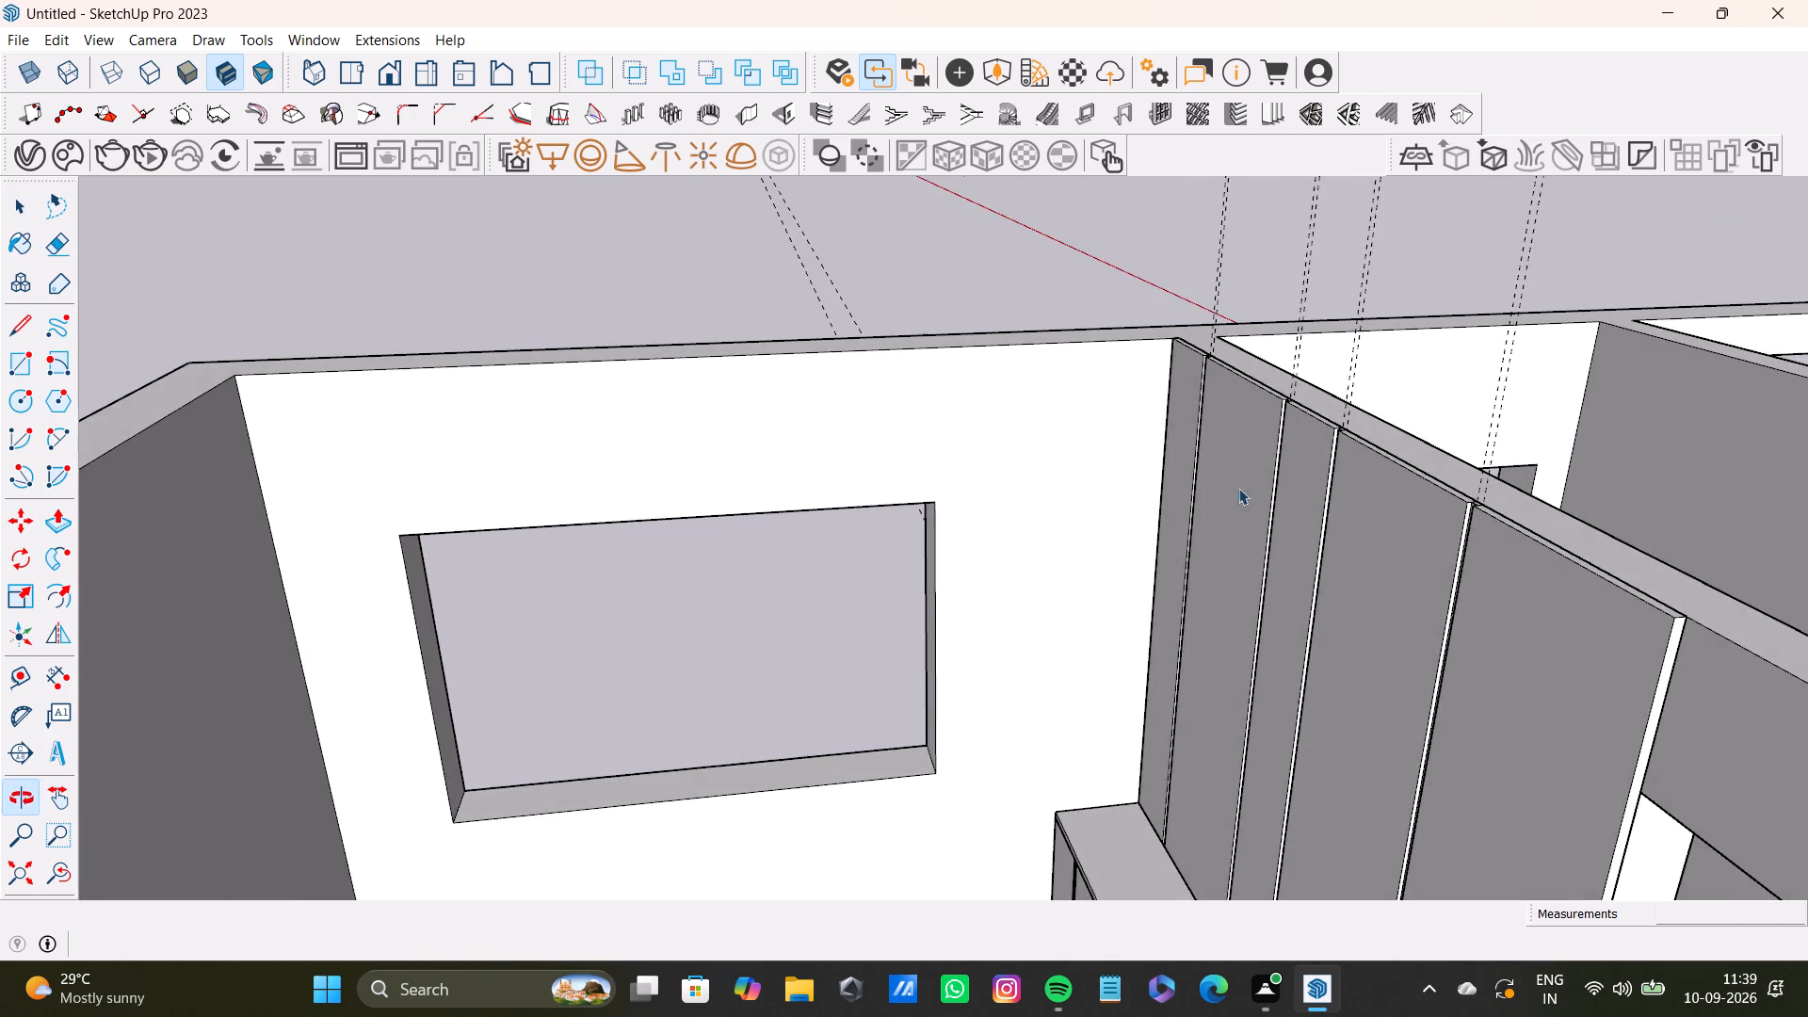
pyautogui.scroll(-4, 1125, 562)
pyautogui.keyDown('shift'); pyautogui.moveTo(1114, 576); pyautogui.dragTo(1183, 476, button='middle'); pyautogui.keyUp('shift')
pyautogui.scroll(3, 1028, 506)
pyautogui.moveTo(1070, 515); pyautogui.dragTo(1139, 567, button='middle')
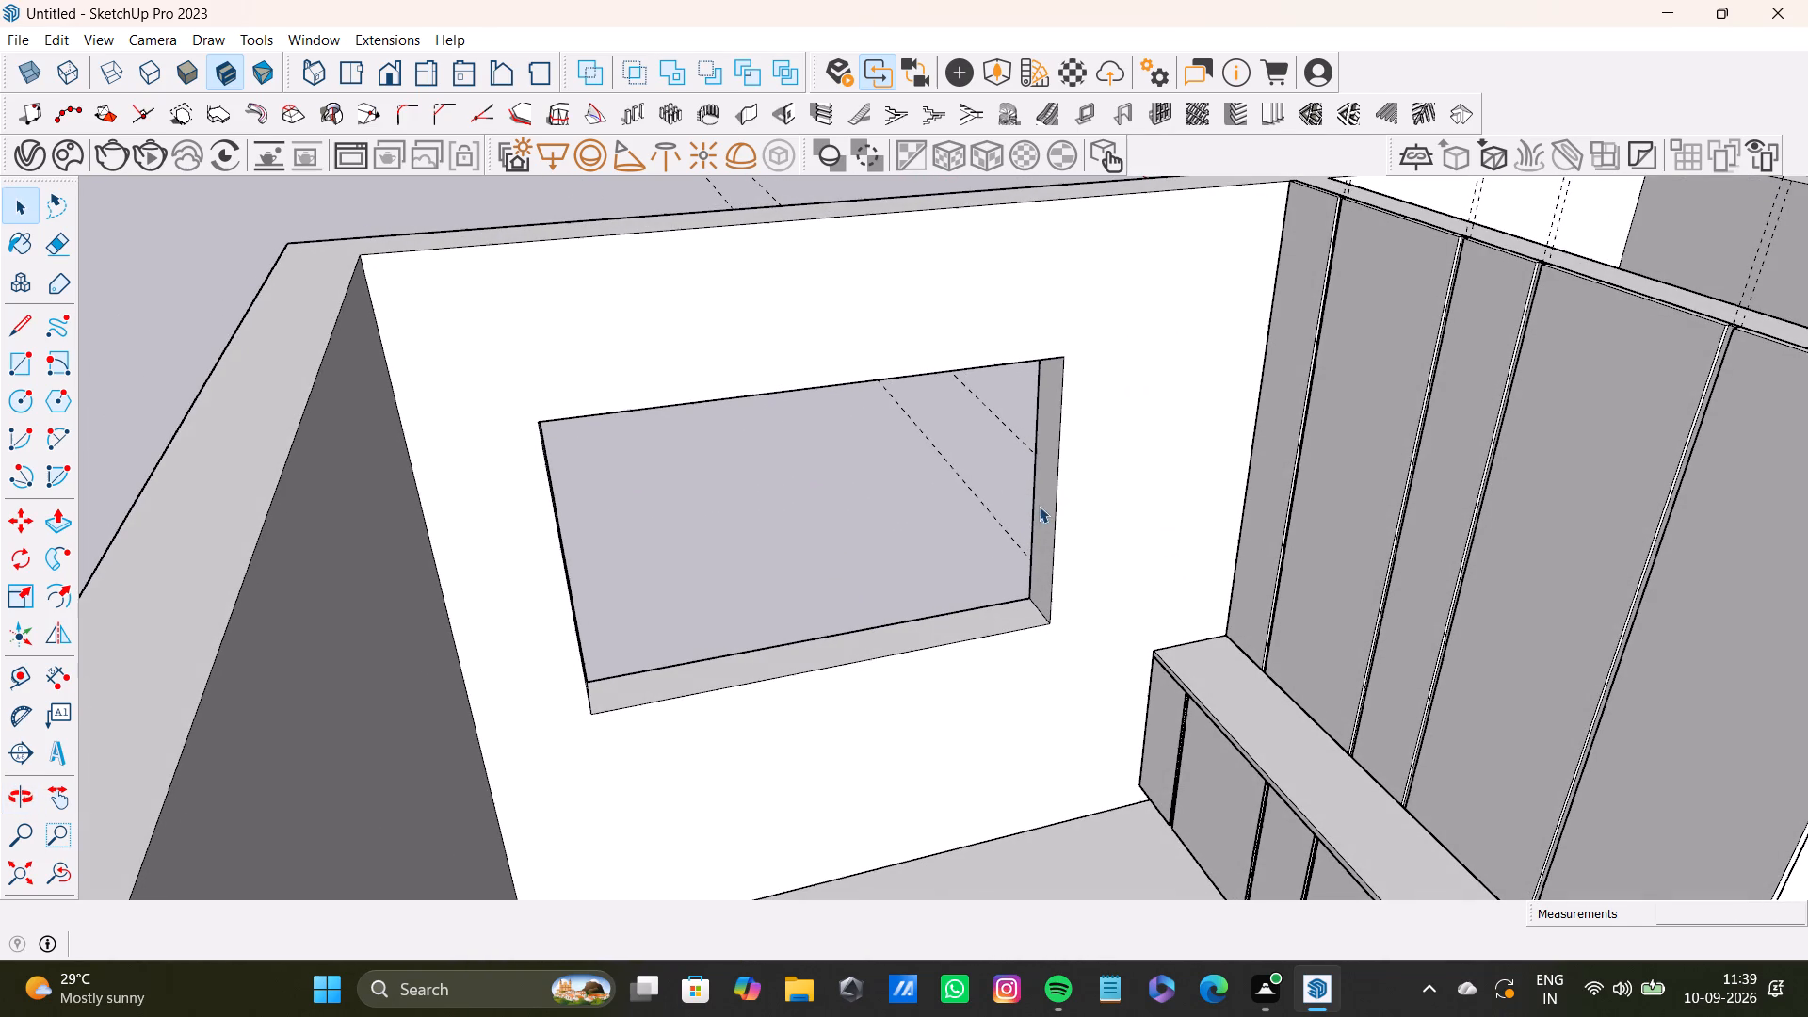
pyautogui.tripleClick(1049, 509)
pyautogui.click(1049, 518)
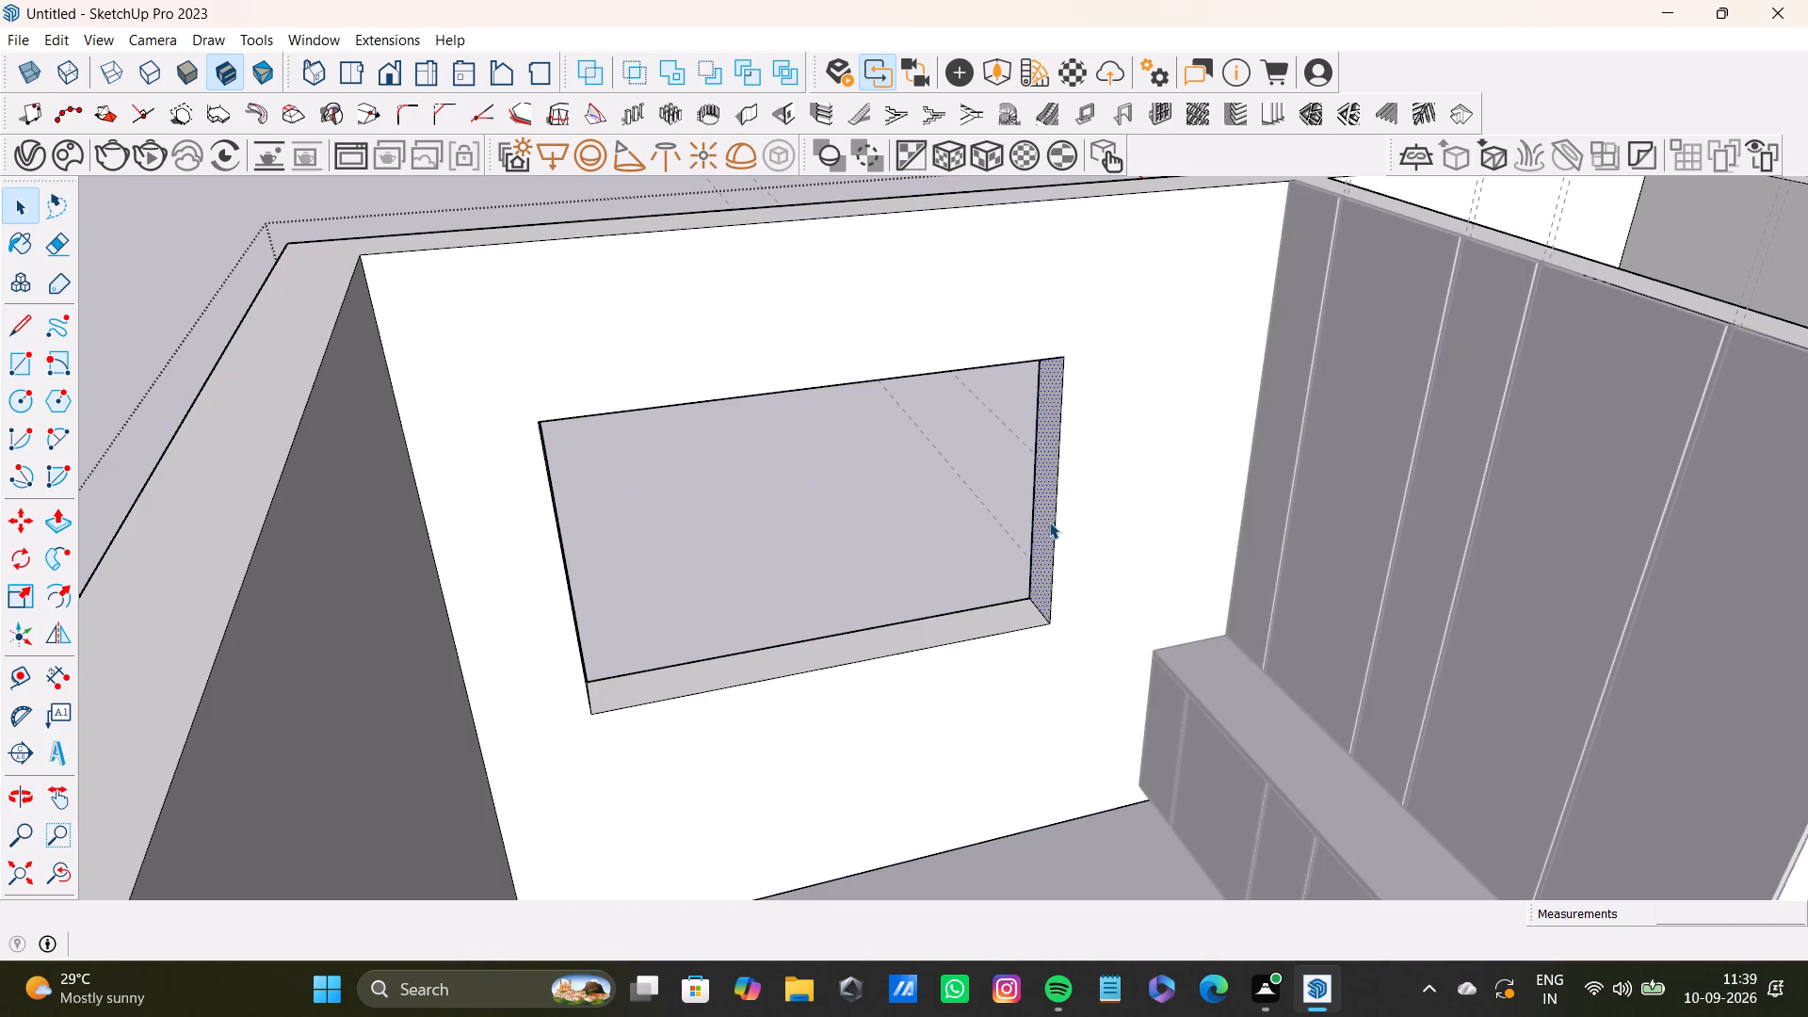
pyautogui.press('p')
pyautogui.moveTo(1049, 522); pyautogui.dragTo(998, 537)
pyautogui.press('space')
# Push/Pull the same window's jamb farthest from the panelled wall slightly inward.
pyautogui.scroll(-9, 981, 541)
pyautogui.moveTo(1055, 583); pyautogui.dragTo(996, 600, button='middle')
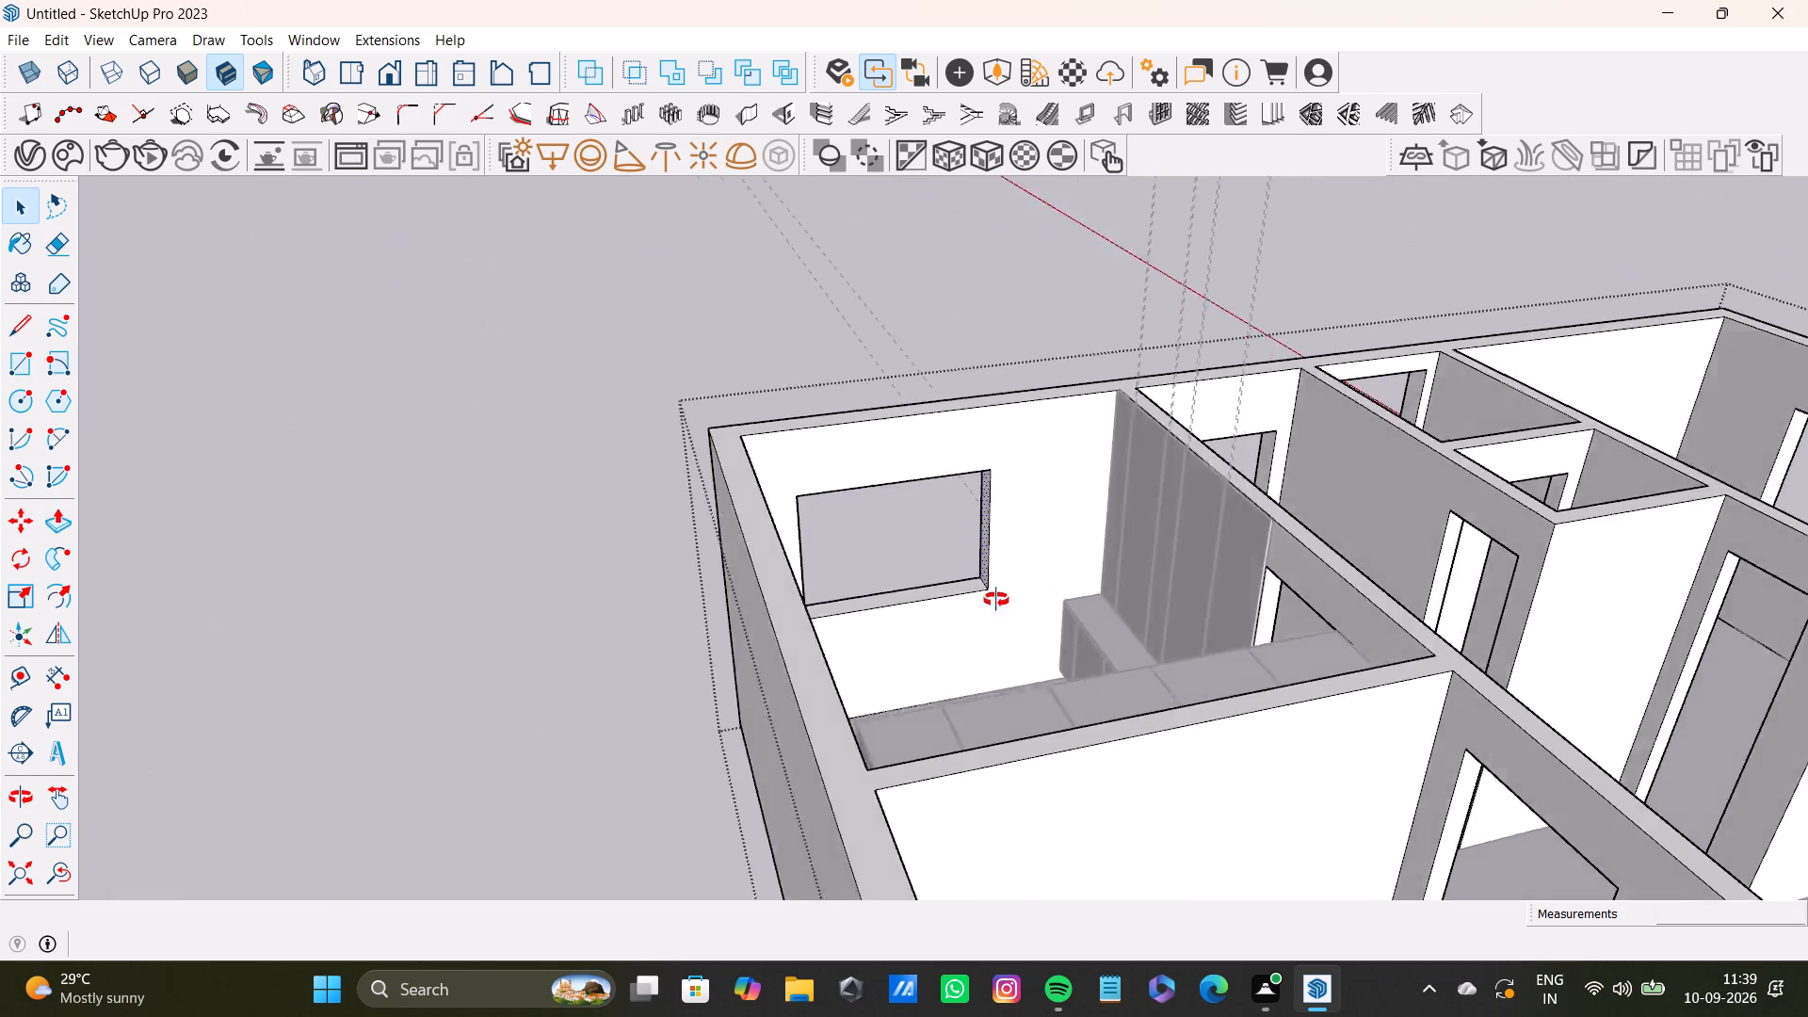
pyautogui.moveTo(996, 600); pyautogui.dragTo(835, 622, button='middle')
pyautogui.scroll(8, 840, 525)
pyautogui.keyDown('shift'); pyautogui.moveTo(884, 539); pyautogui.dragTo(783, 541, button='middle'); pyautogui.keyUp('shift')
pyautogui.moveTo(772, 516); pyautogui.dragTo(727, 522, button='middle')
pyautogui.scroll(4, 715, 482)
pyautogui.press('space')
pyautogui.click(710, 485)
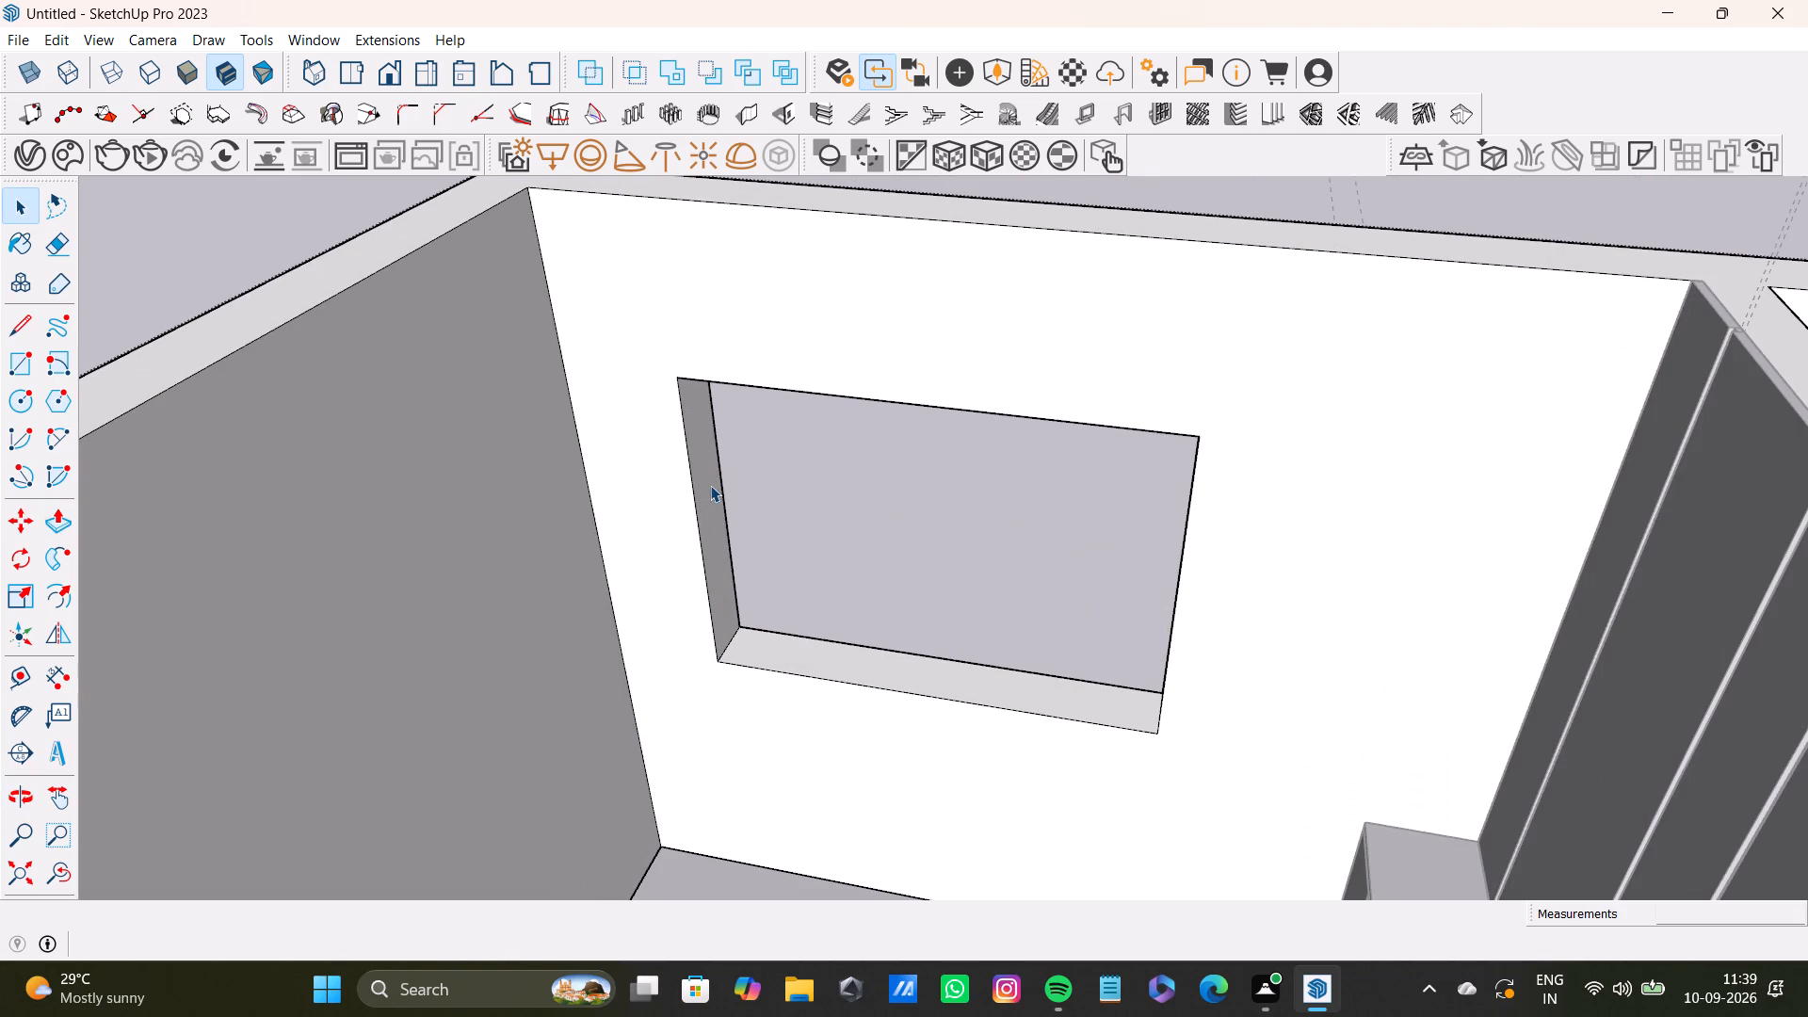
pyautogui.press('p')
pyautogui.moveTo(709, 485); pyautogui.dragTo(733, 495)
pyautogui.press('space')
# Raise the head of the window opening by about 9 1/16" with Push/Pull.
pyautogui.scroll(-4, 867, 489)
pyautogui.keyDown('shift'); pyautogui.moveTo(993, 484); pyautogui.dragTo(966, 621, button='middle'); pyautogui.keyUp('shift')
pyautogui.moveTo(966, 635); pyautogui.dragTo(984, 563, button='middle')
pyautogui.scroll(3, 973, 606)
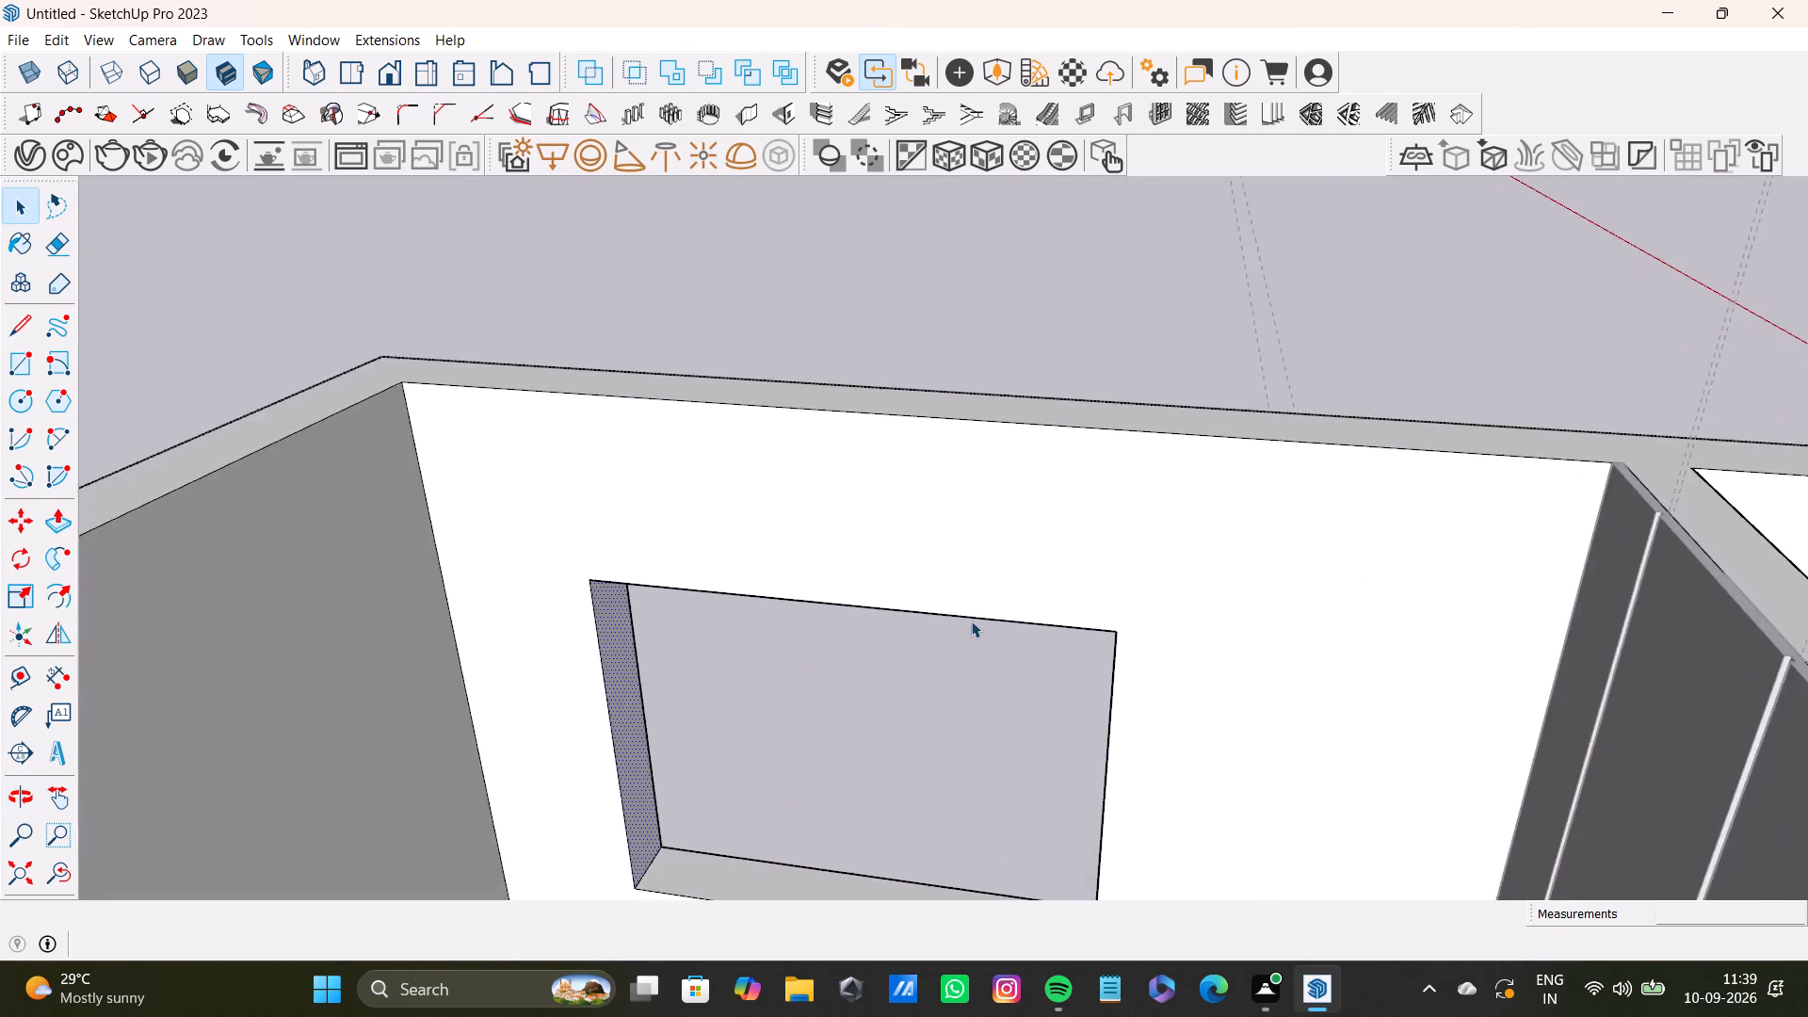
pyautogui.scroll(4, 971, 621)
pyautogui.moveTo(972, 621); pyautogui.dragTo(996, 370, button='middle')
pyautogui.moveTo(948, 552); pyautogui.dragTo(967, 411, button='middle')
pyautogui.click(981, 527)
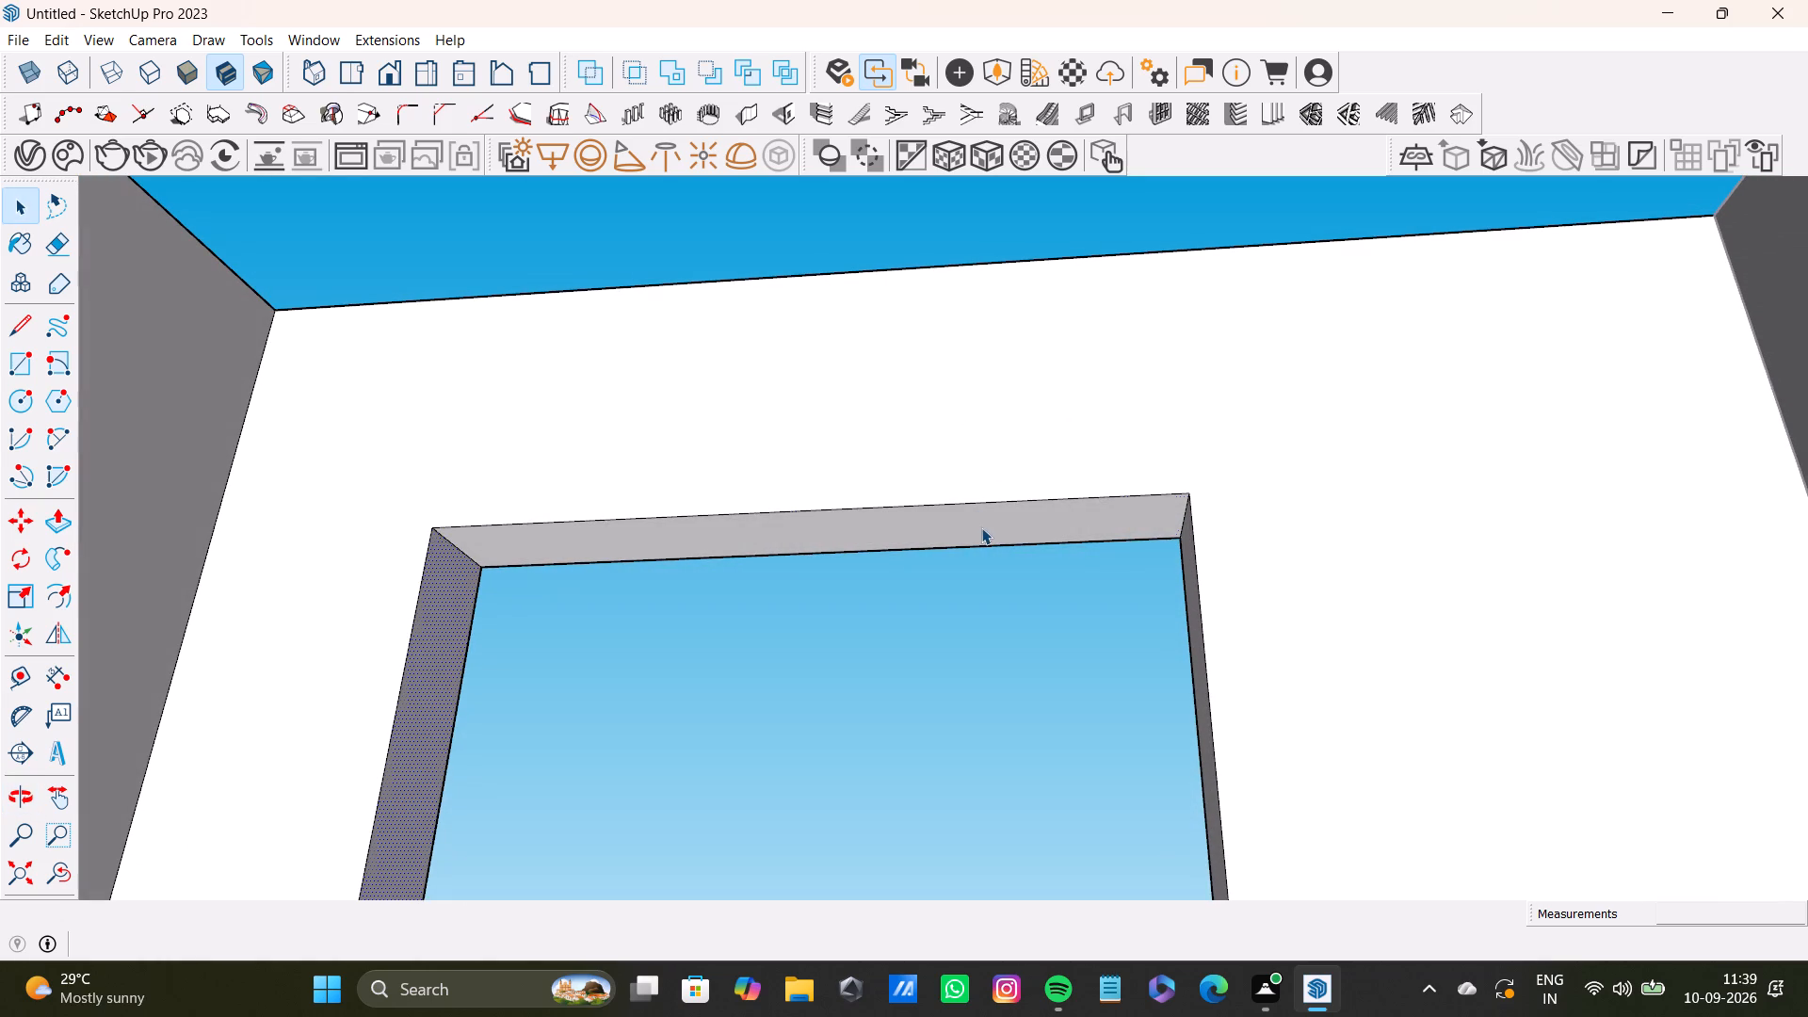
pyautogui.press('space')
pyautogui.press('p')
pyautogui.moveTo(981, 527); pyautogui.dragTo(971, 435)
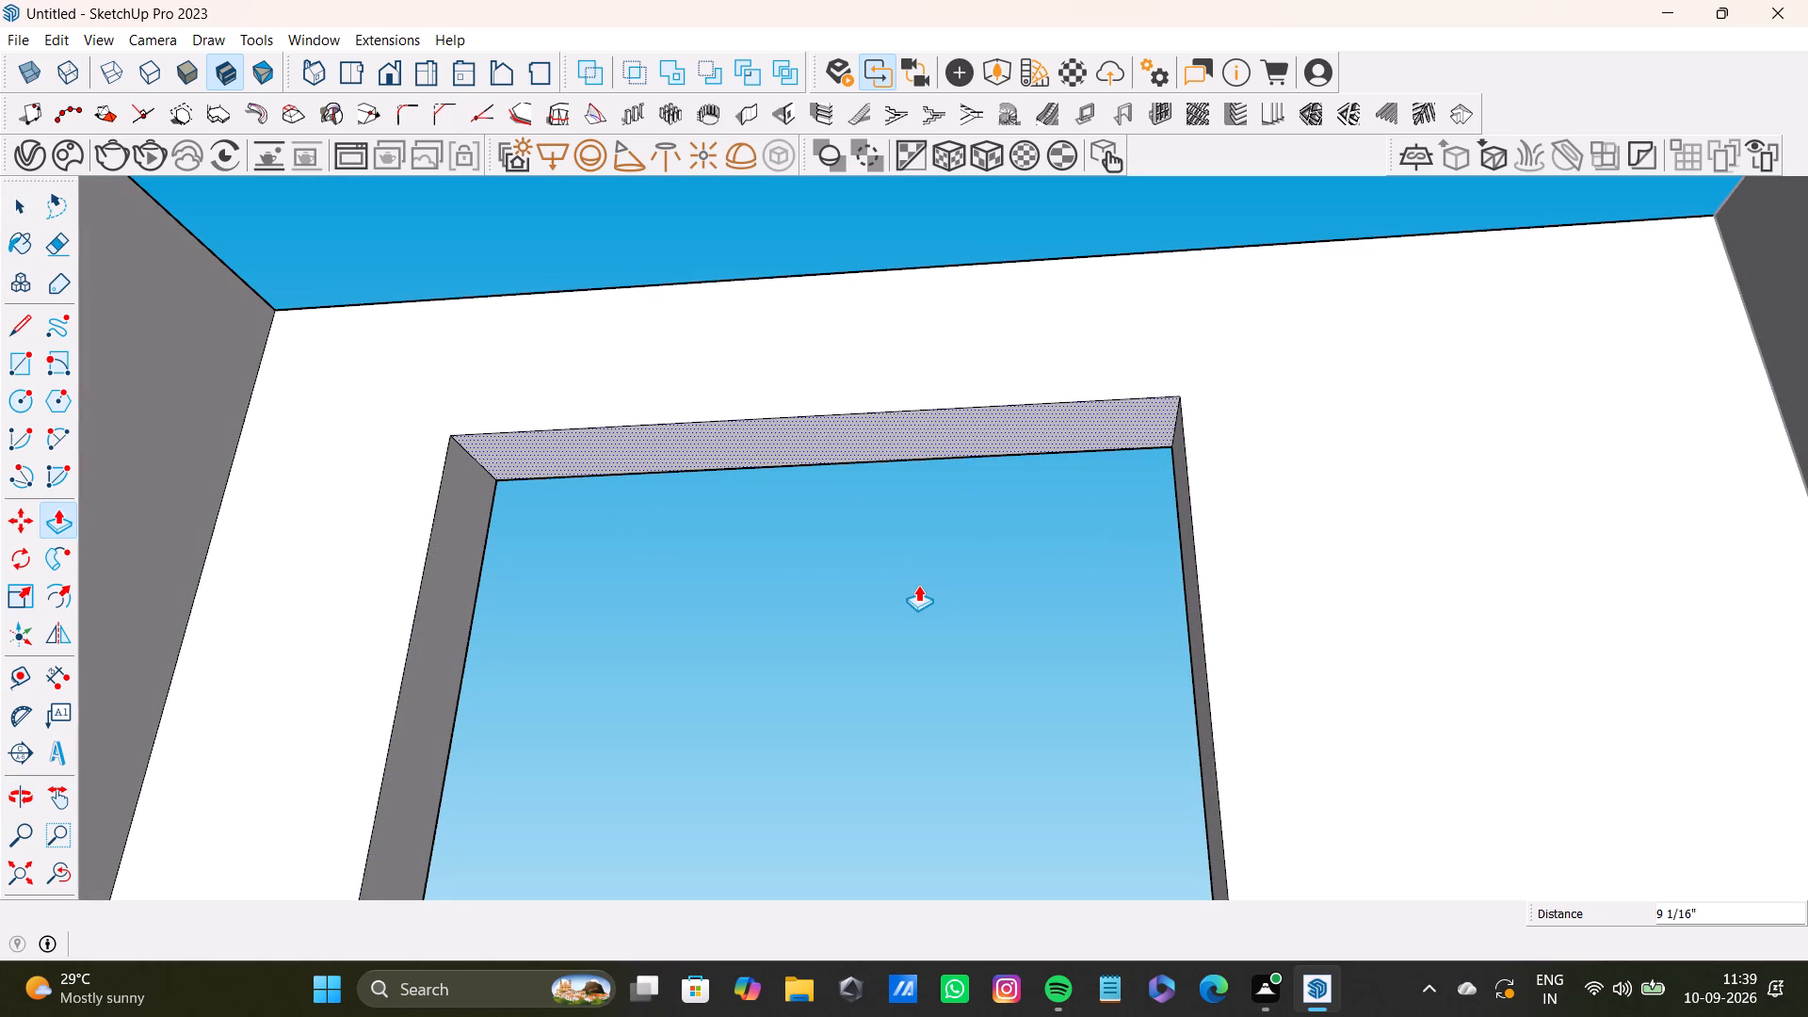
# Raise the sill of the window opening by about 1' 9 7/8" with Push/Pull.
pyautogui.moveTo(1031, 604); pyautogui.dragTo(1024, 875, button='middle')
pyautogui.scroll(-4, 1019, 791)
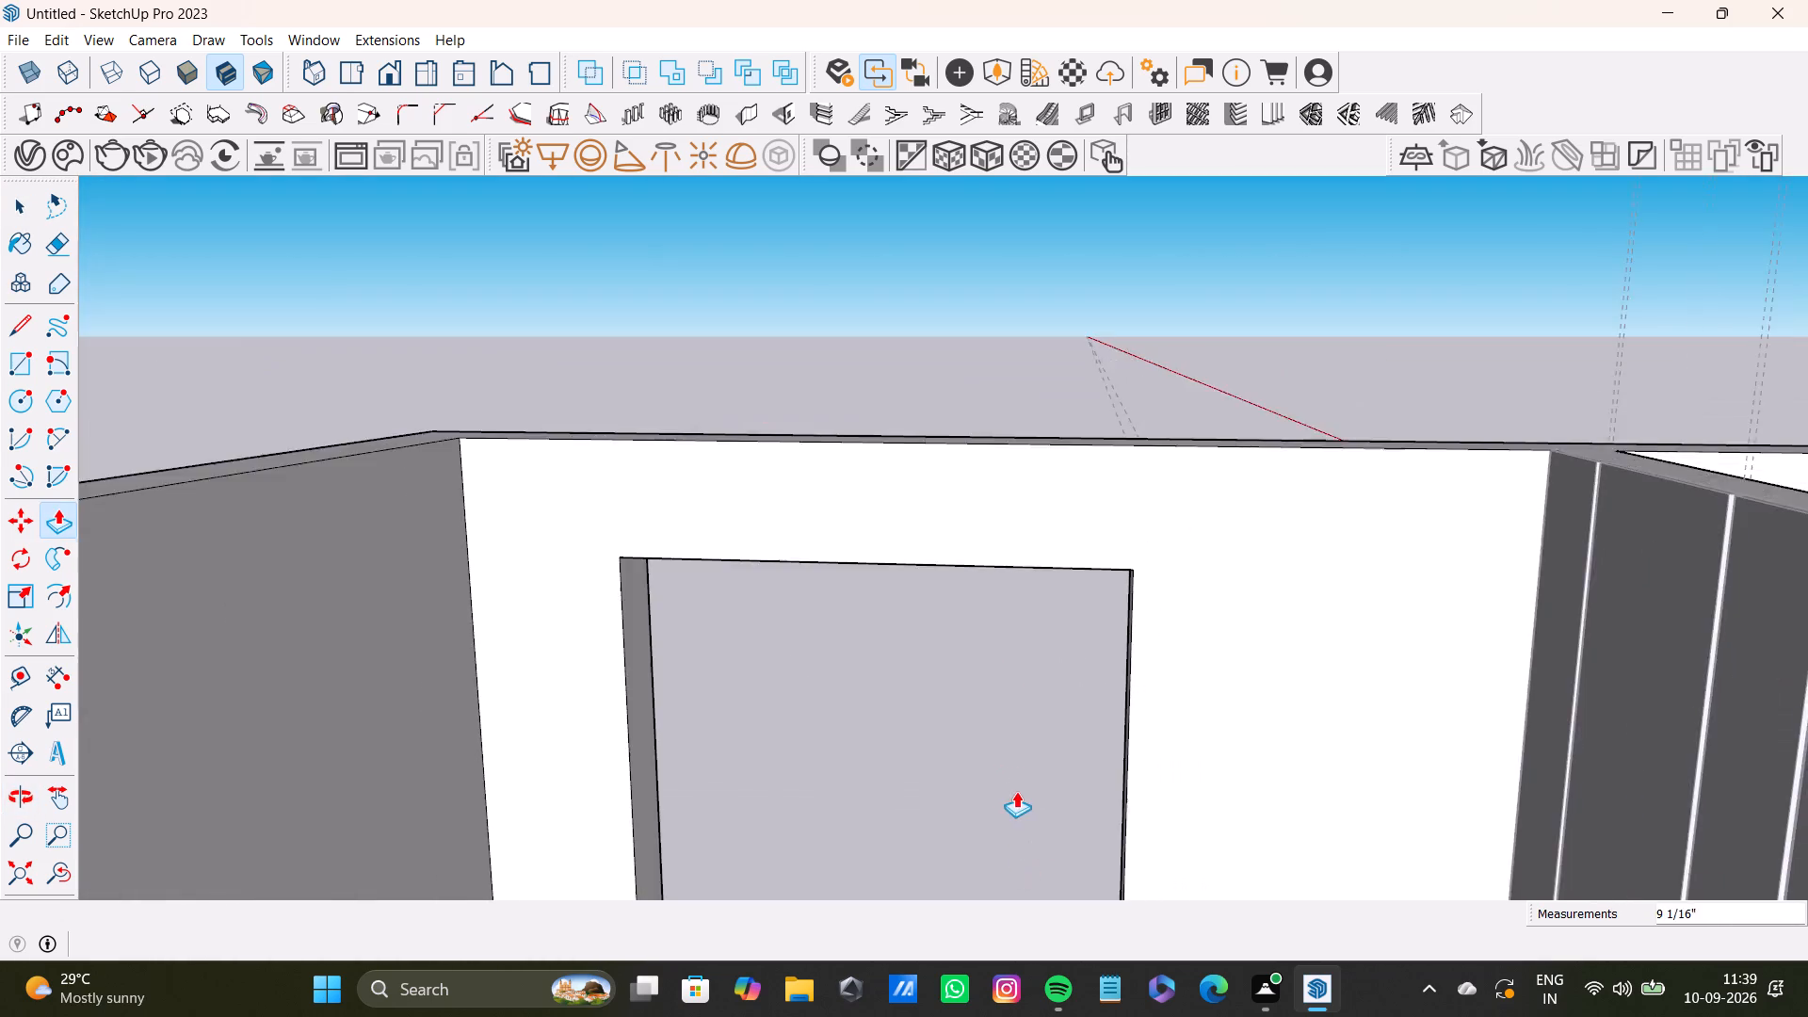
pyautogui.keyDown('shift'); pyautogui.moveTo(1011, 783); pyautogui.dragTo(1009, 537, button='middle'); pyautogui.keyUp('shift')
pyautogui.moveTo(1009, 536); pyautogui.dragTo(993, 674, button='middle')
pyautogui.scroll(3, 962, 709)
pyautogui.keyDown('shift'); pyautogui.moveTo(962, 709); pyautogui.dragTo(962, 577, button='middle'); pyautogui.keyUp('shift')
pyautogui.scroll(3, 941, 562)
pyautogui.press('space')
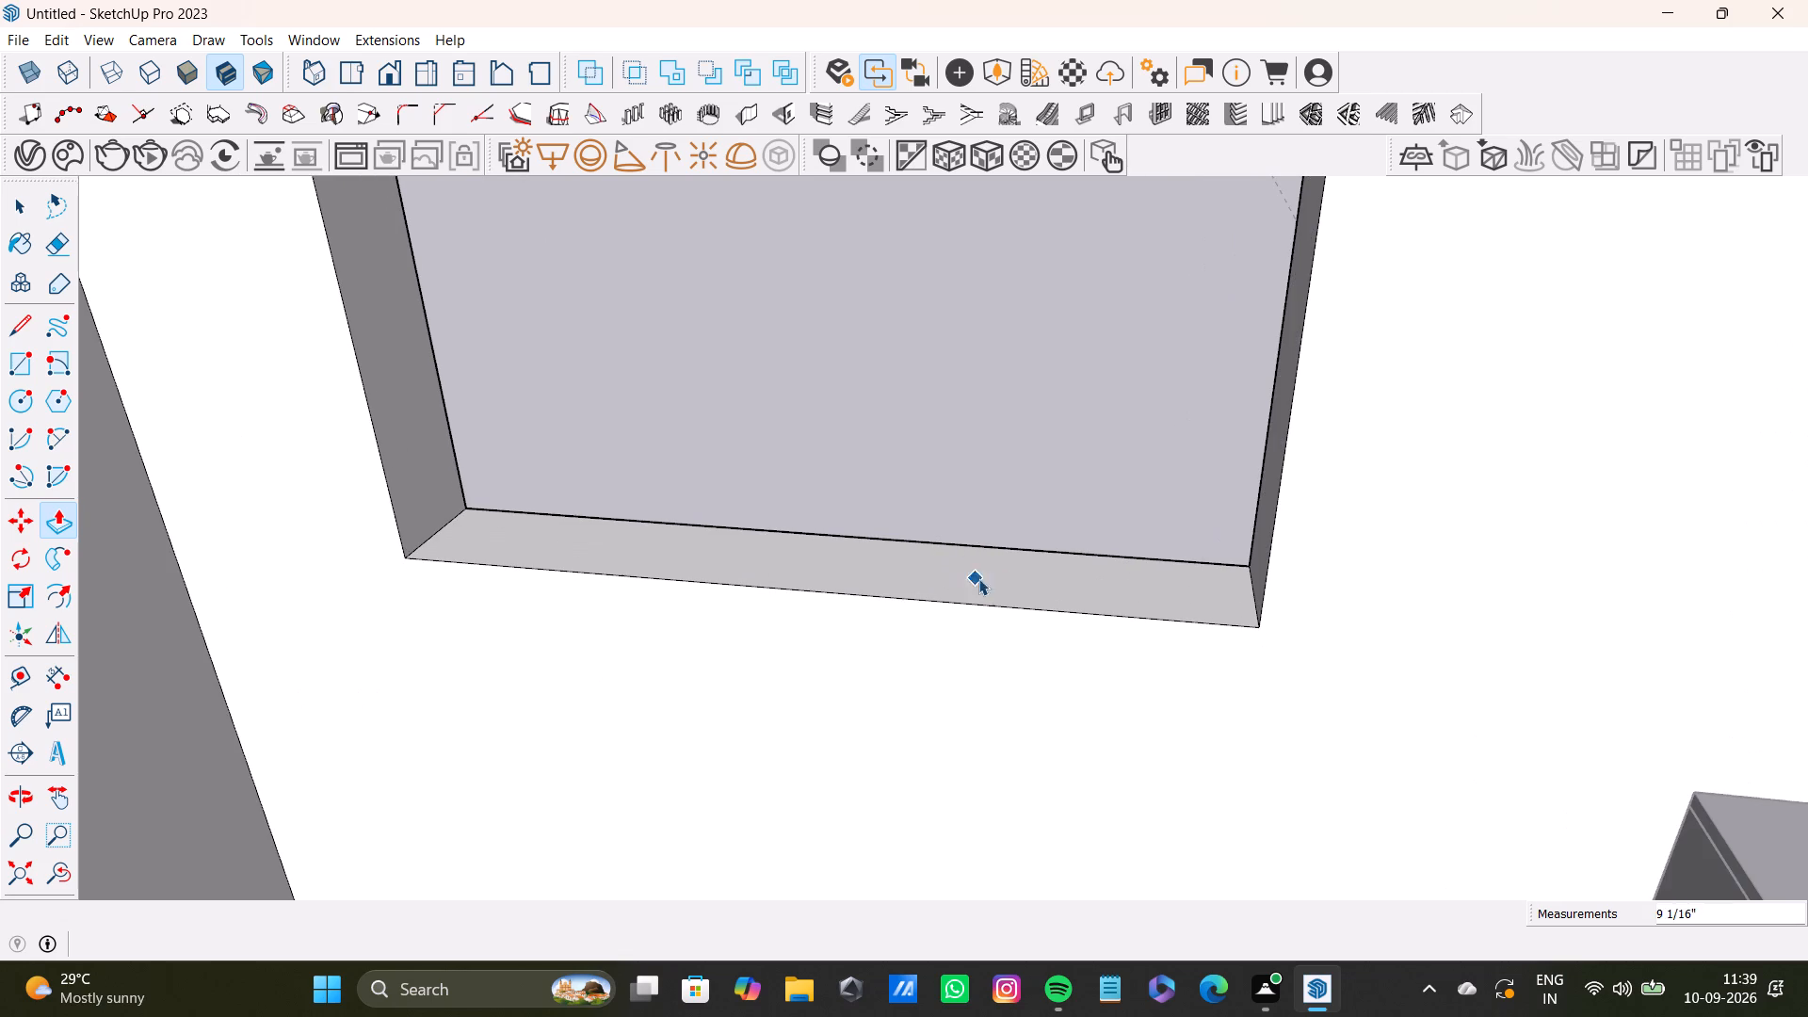
pyautogui.click(983, 577)
pyautogui.press('p')
pyautogui.moveTo(985, 594); pyautogui.dragTo(987, 385)
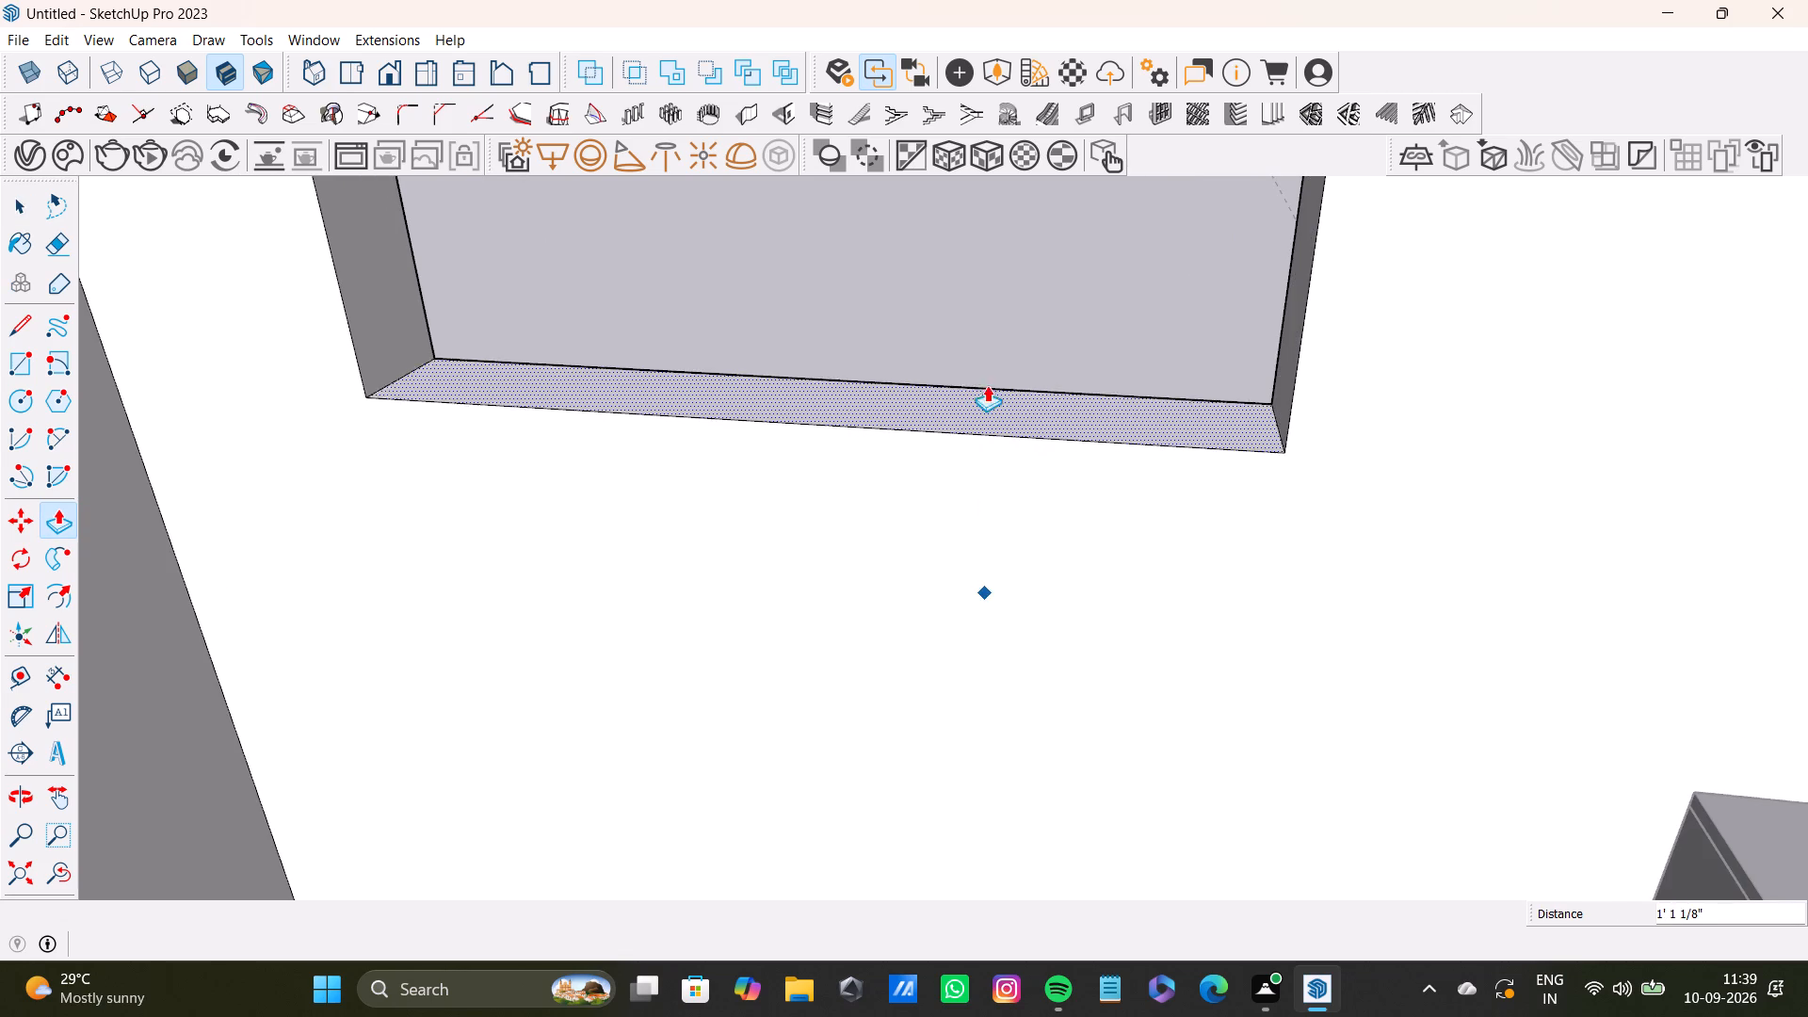
pyautogui.moveTo(987, 385); pyautogui.dragTo(999, 299)
# Push the window jamb nearest the panelled wall back outward to widen the opening.
pyautogui.scroll(-8, 929, 393)
pyautogui.keyDown('shift'); pyautogui.moveTo(948, 397); pyautogui.dragTo(950, 660, button='middle'); pyautogui.keyUp('shift')
pyautogui.scroll(-8, 950, 613)
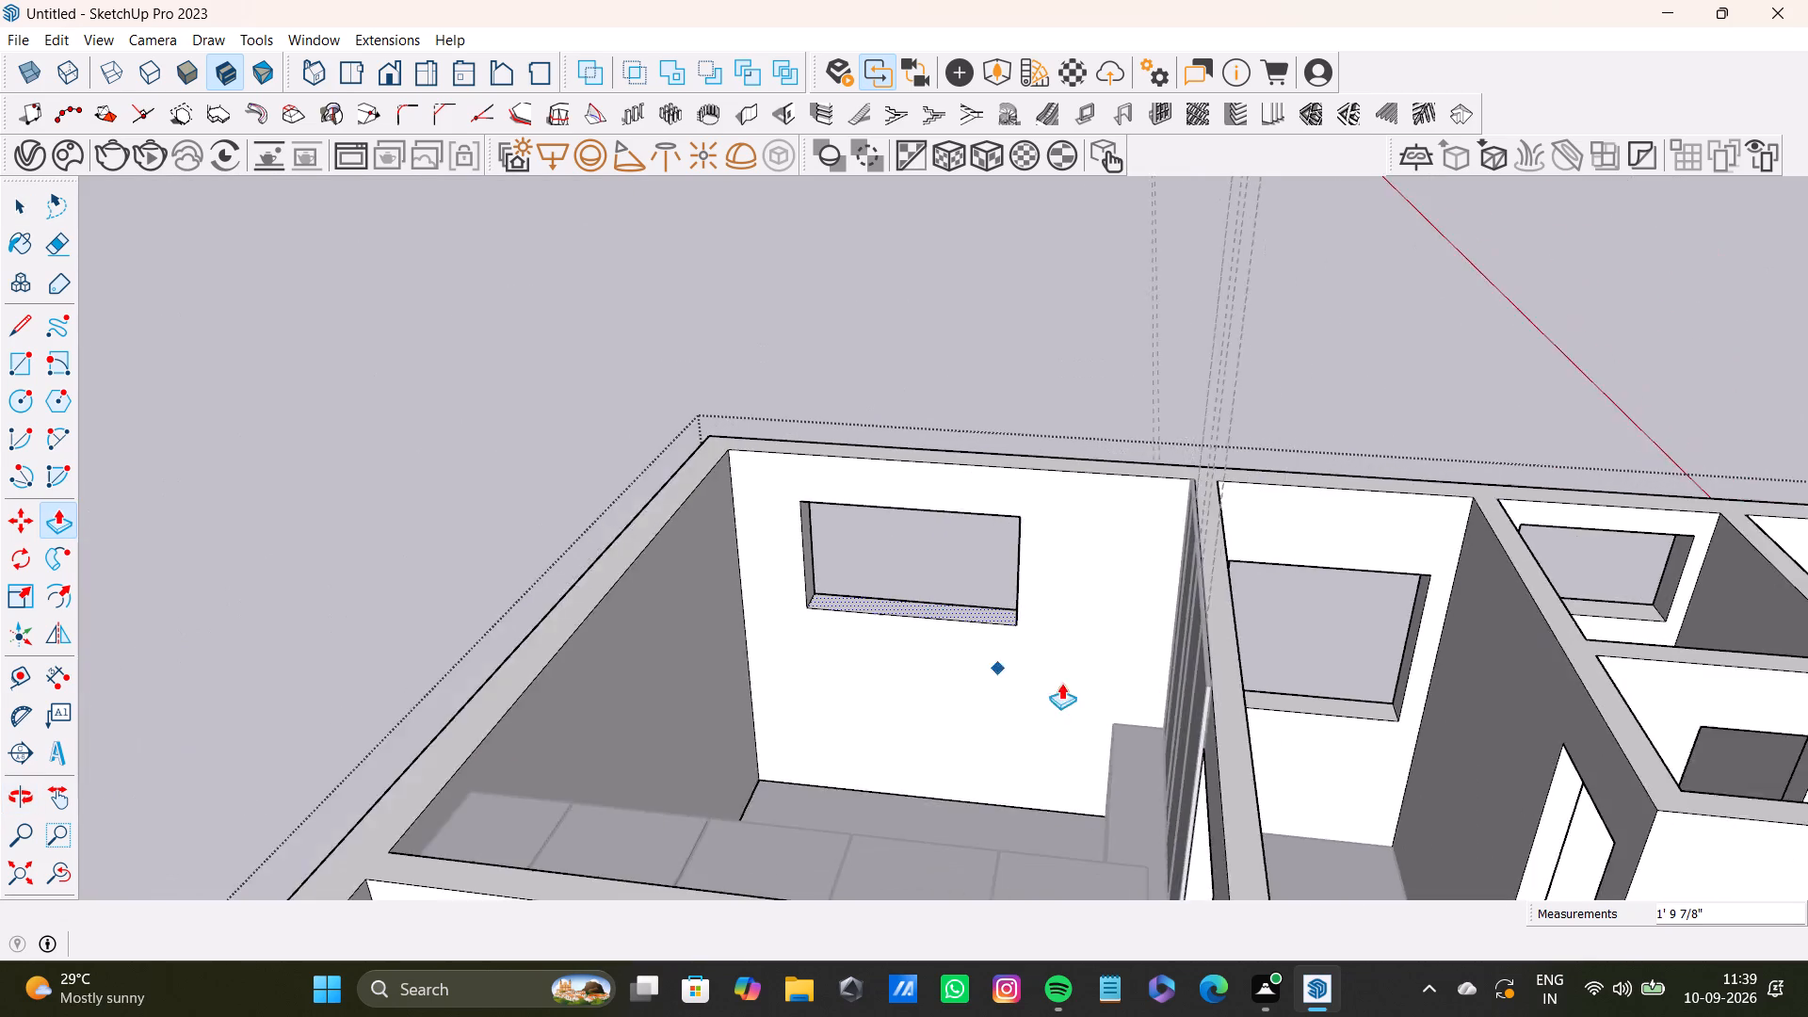
pyautogui.moveTo(1061, 683); pyautogui.dragTo(794, 702, button='middle')
pyautogui.moveTo(815, 685); pyautogui.dragTo(1174, 636, button='middle')
pyautogui.scroll(3, 928, 508)
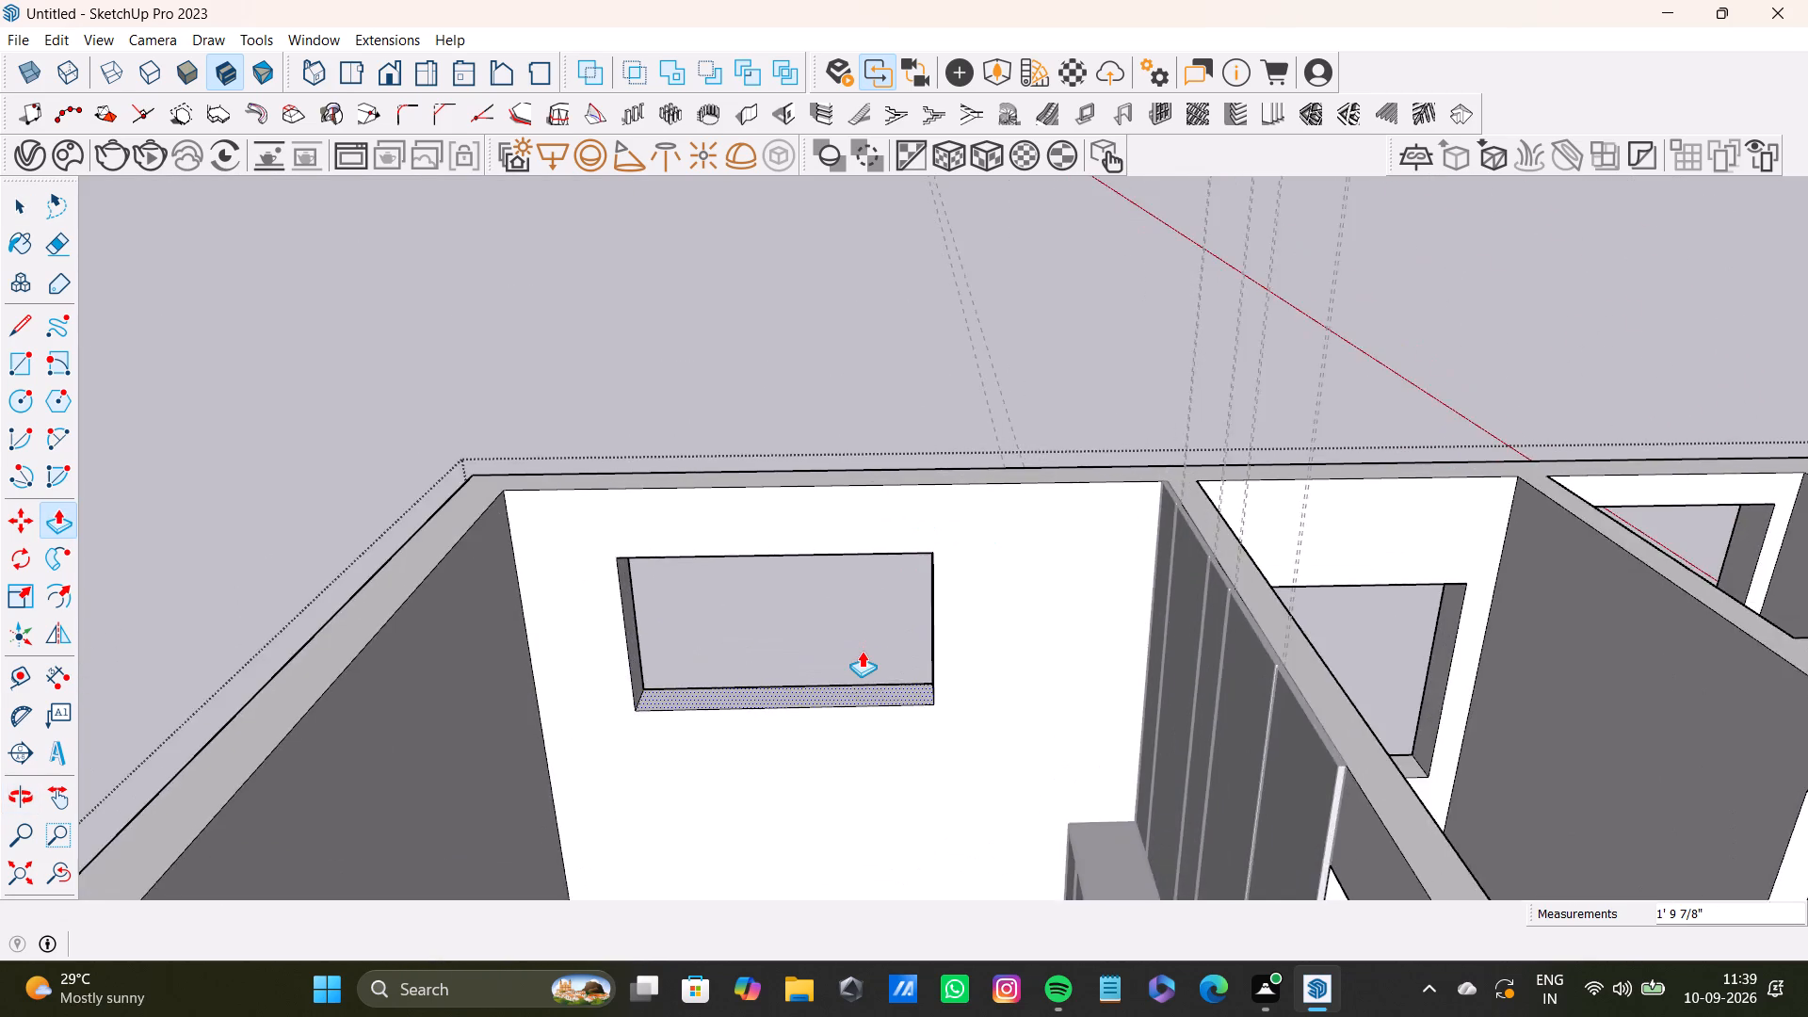
pyautogui.scroll(2, 862, 651)
pyautogui.moveTo(864, 651); pyautogui.dragTo(1078, 619, button='middle')
pyautogui.scroll(4, 853, 621)
pyautogui.press('space')
pyautogui.click(832, 632)
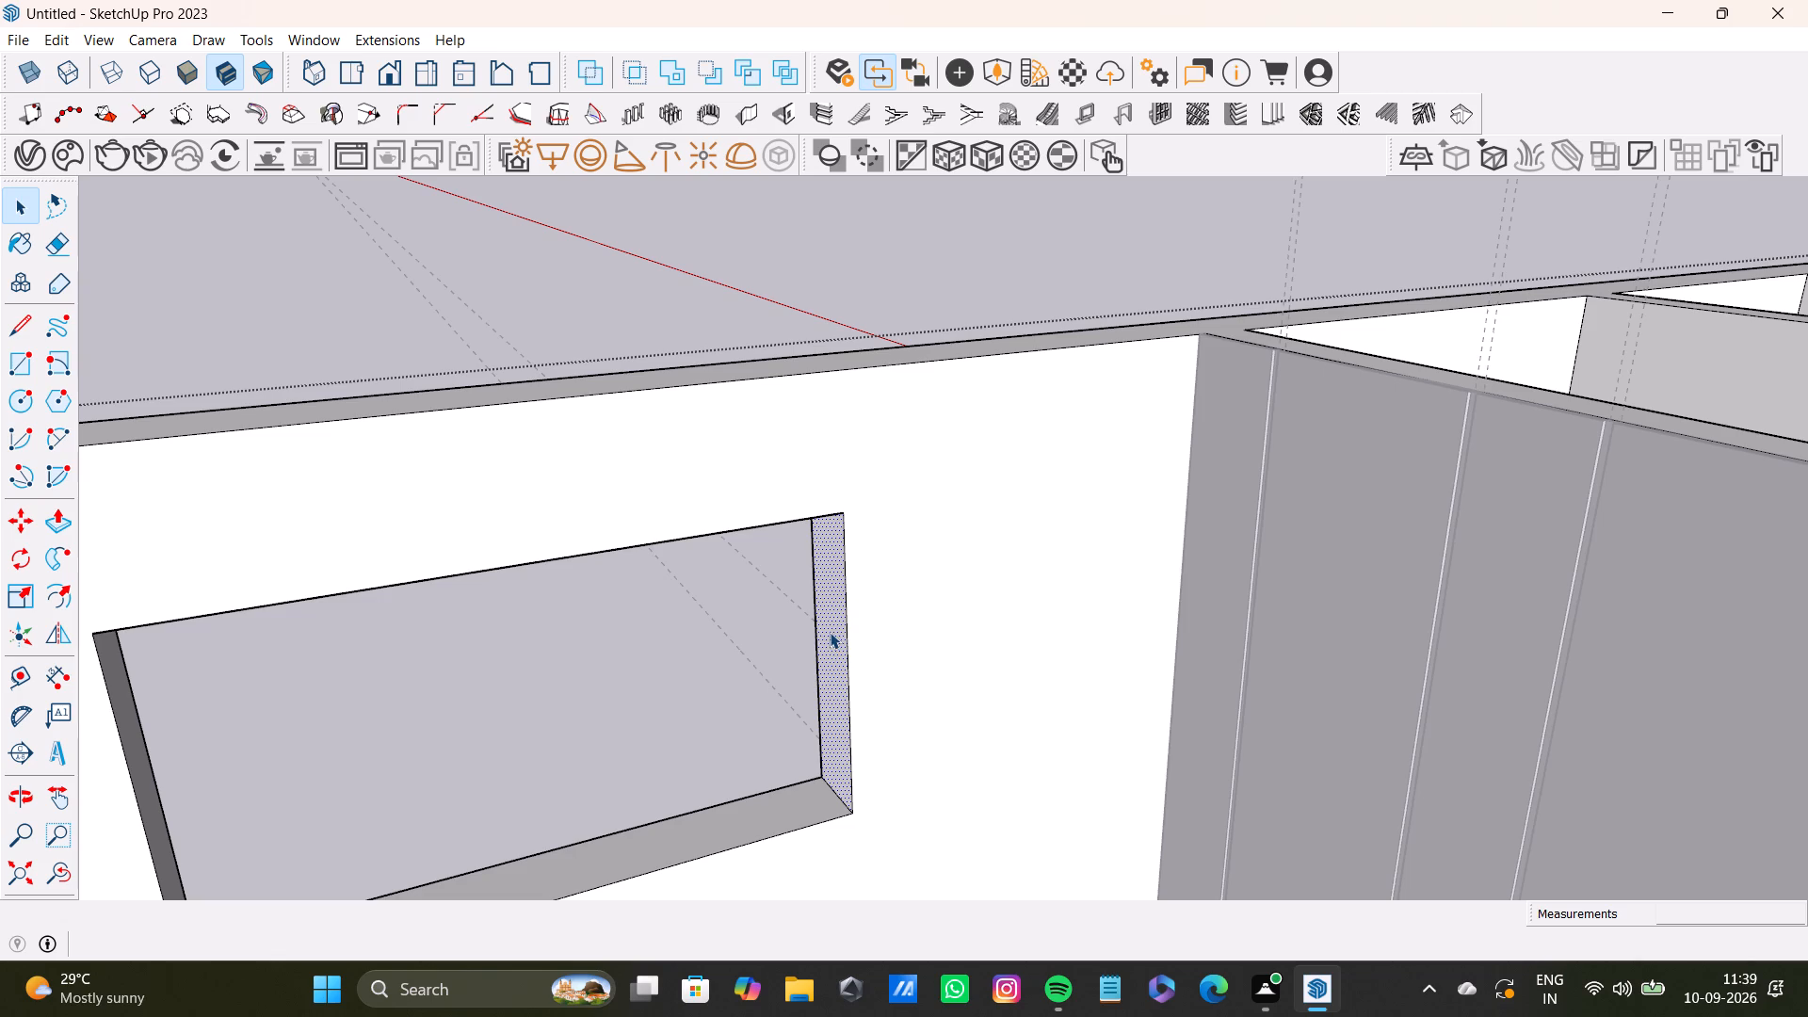
pyautogui.press('p')
pyautogui.moveTo(830, 632); pyautogui.dragTo(930, 593)
pyautogui.press('space')
# Lower the window sill slightly with Push/Pull and finish editing the house walls.
pyautogui.scroll(-9, 920, 615)
pyautogui.moveTo(972, 668); pyautogui.dragTo(758, 702, button='middle')
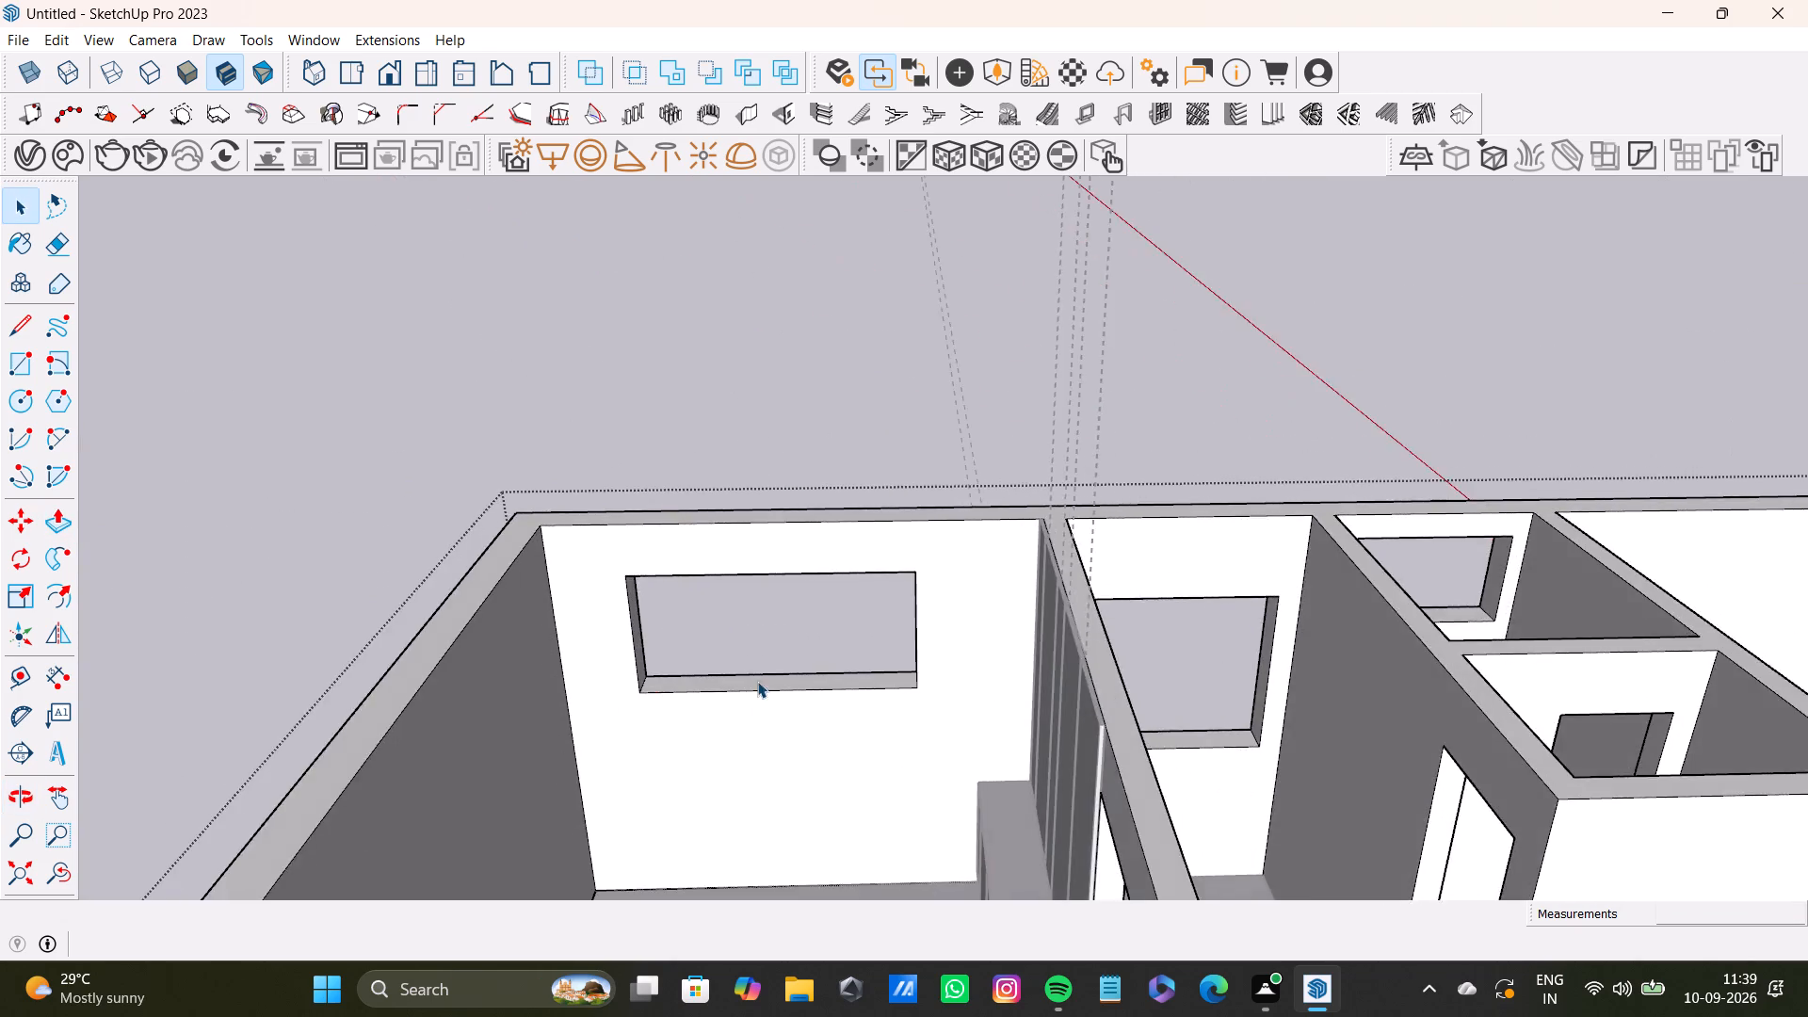
pyautogui.scroll(-5, 757, 681)
pyautogui.moveTo(864, 677); pyautogui.dragTo(783, 715, button='middle')
pyautogui.scroll(4, 779, 661)
pyautogui.press('space')
pyautogui.click(842, 661)
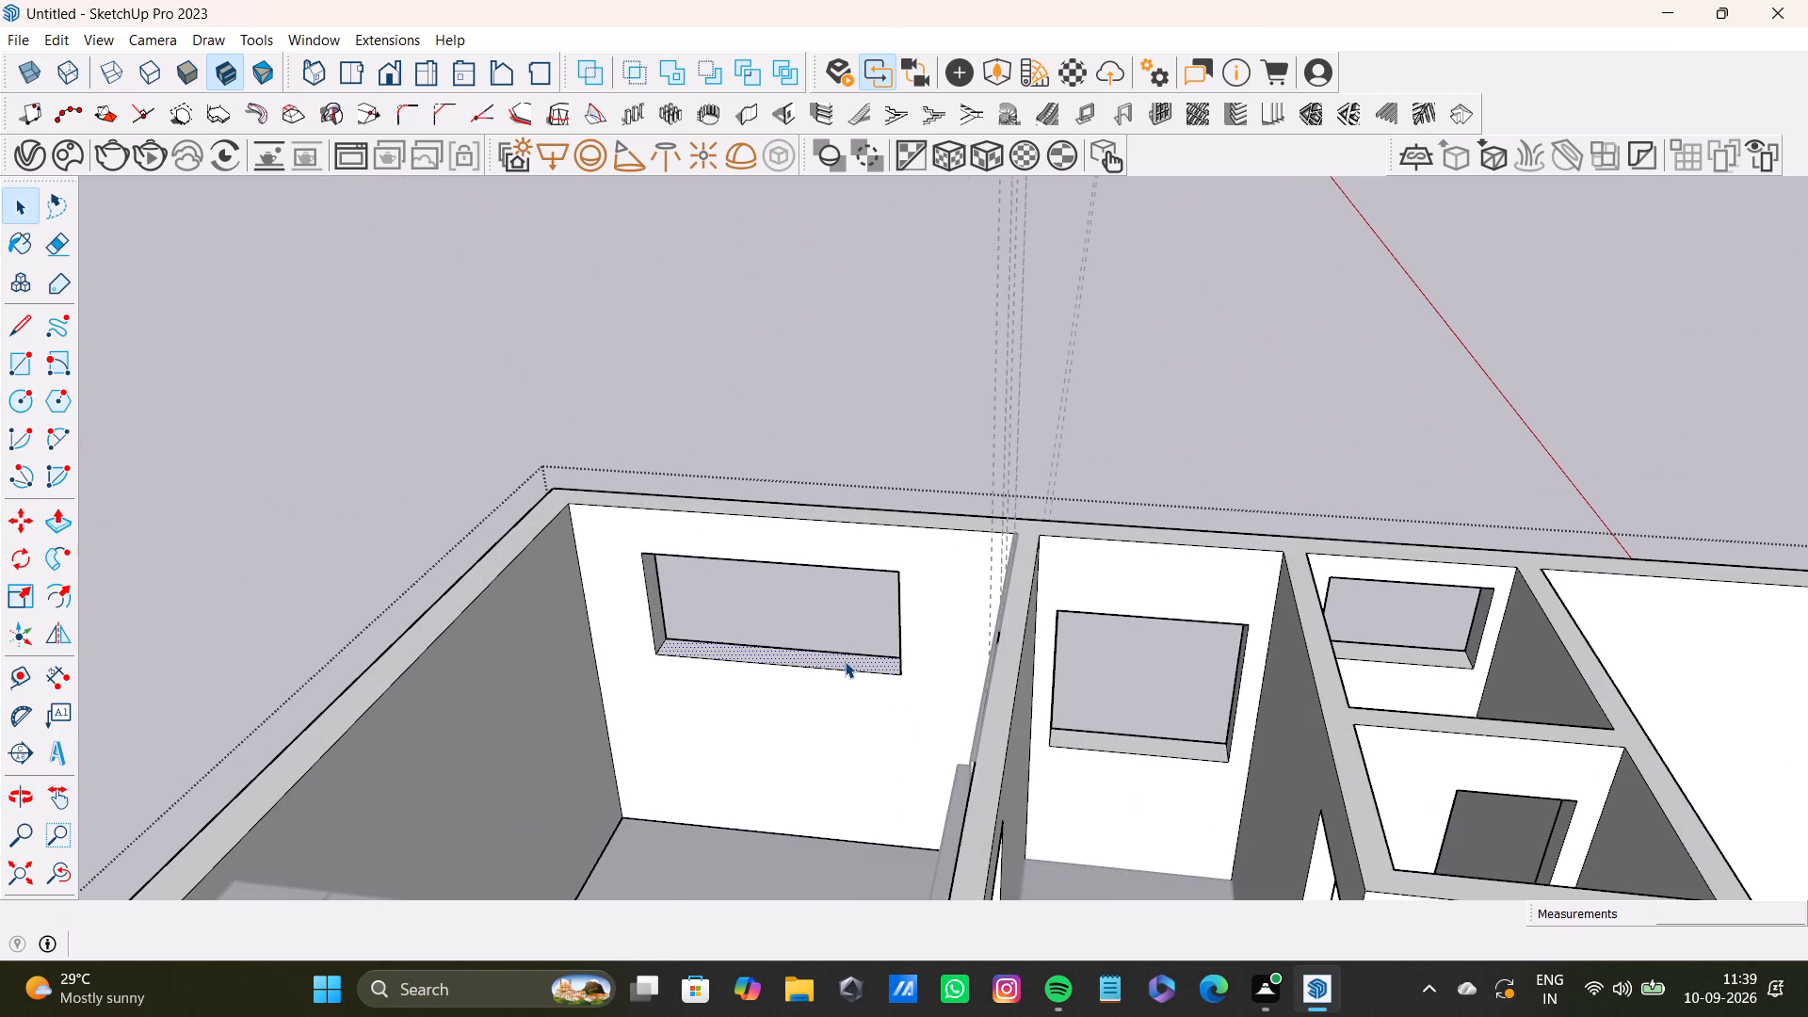
pyautogui.press('p')
pyautogui.moveTo(845, 661); pyautogui.dragTo(847, 682)
pyautogui.press('space')
pyautogui.scroll(-5, 847, 682)
pyautogui.moveTo(945, 667); pyautogui.dragTo(592, 678, button='middle')
pyautogui.press('space')
pyautogui.click(589, 429)
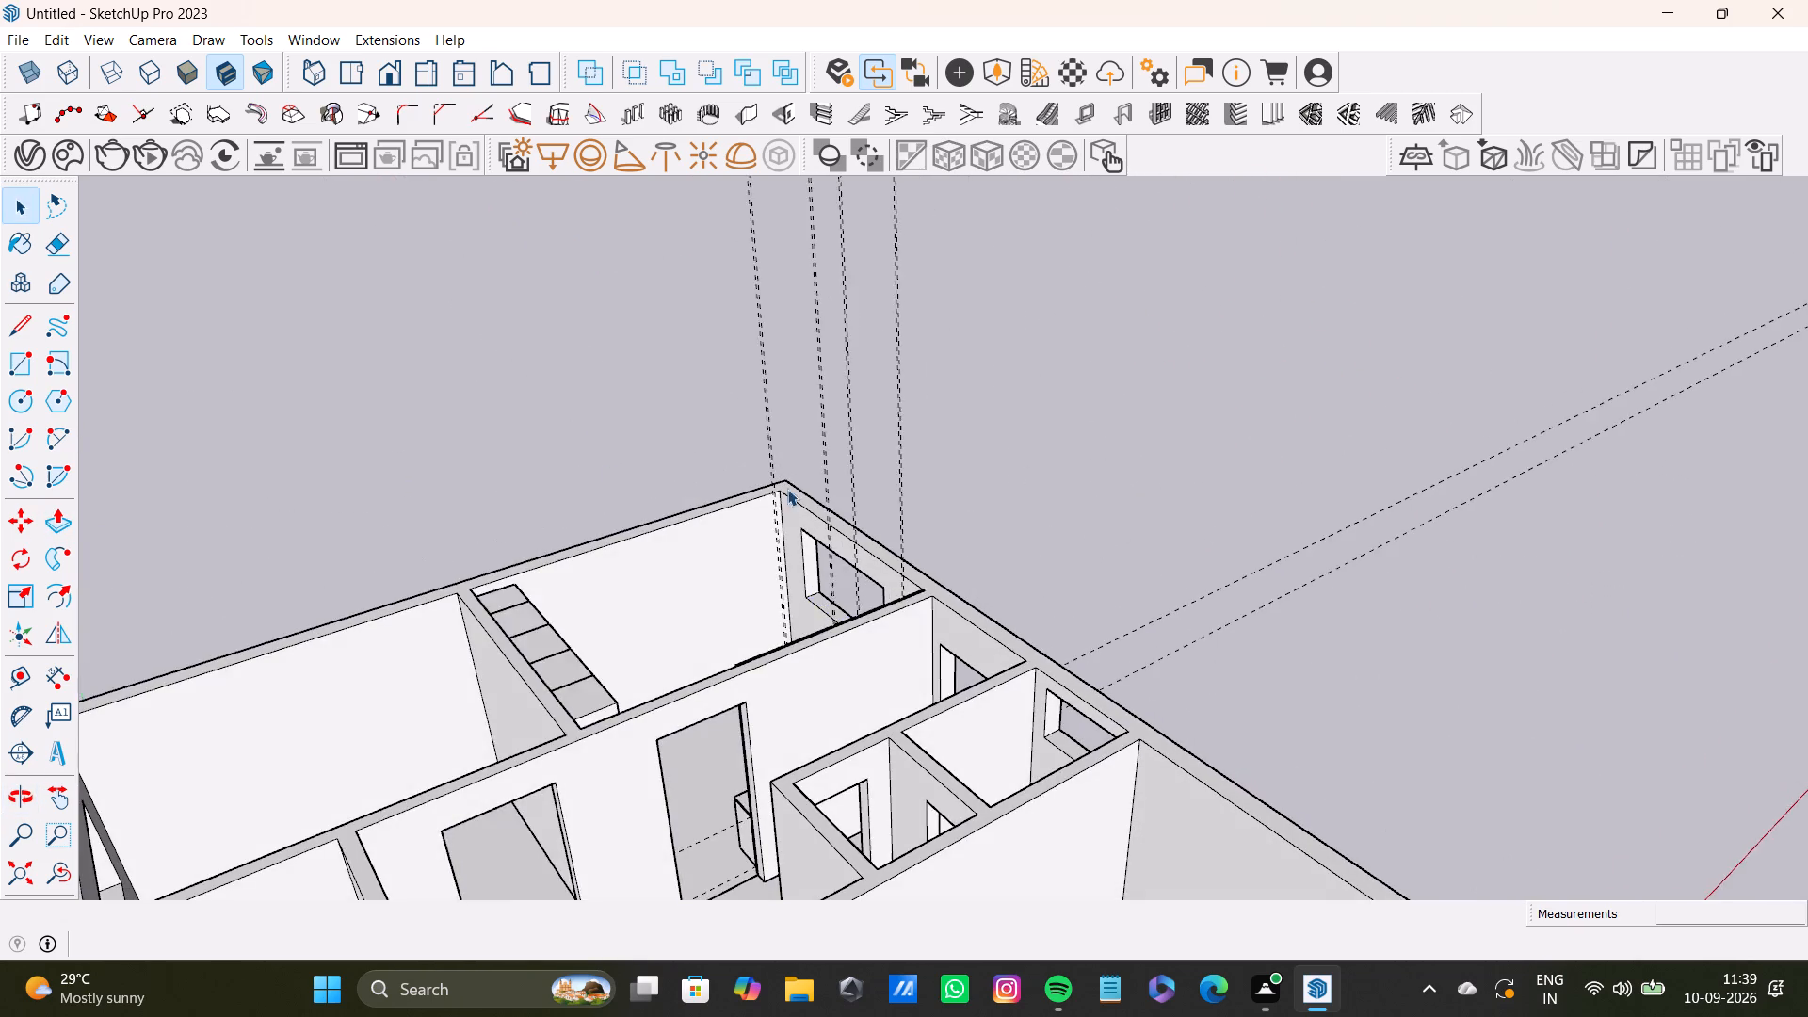
# Examine the room's wardrobe, rounded shelves, ledge and reshaped window within the whole house.
pyautogui.scroll(-4, 824, 501)
pyautogui.moveTo(904, 609); pyautogui.dragTo(226, 693, button='middle')
pyautogui.scroll(-4, 696, 566)
pyautogui.keyDown('shift'); pyautogui.scroll(13, 889, 471); pyautogui.keyUp('shift')
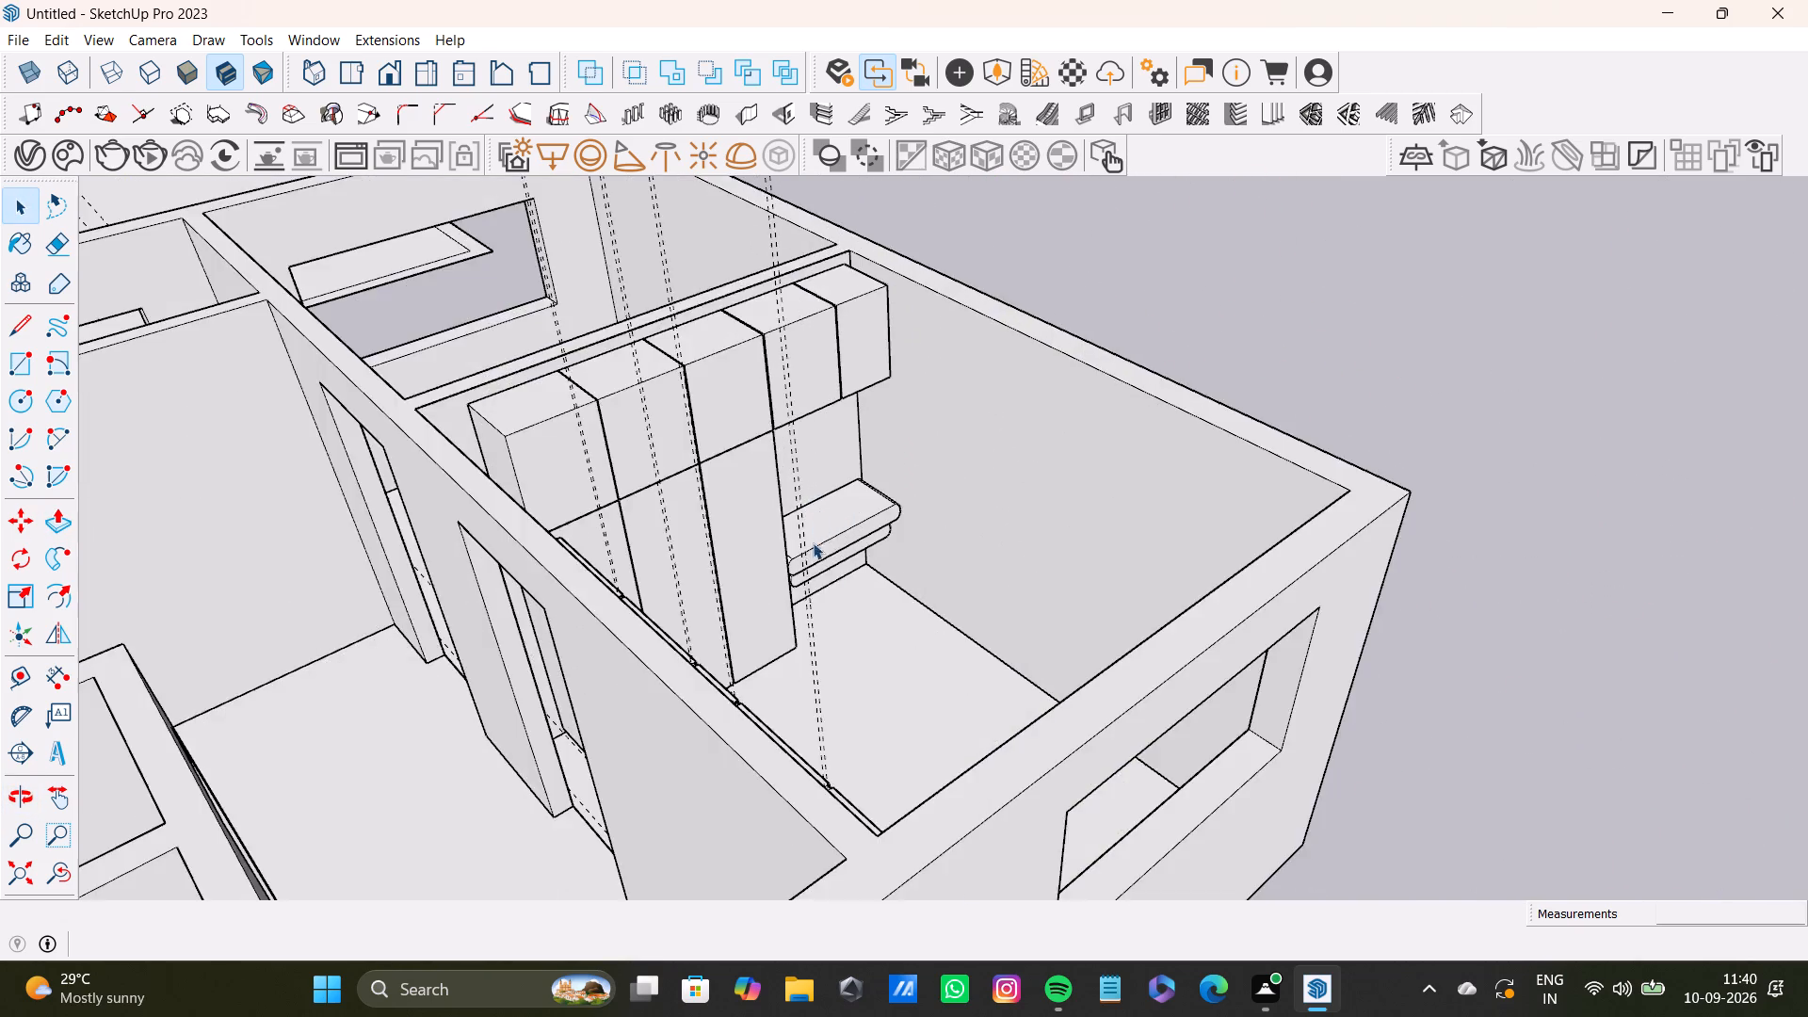
pyautogui.moveTo(834, 576); pyautogui.dragTo(223, 827, button='middle')
pyautogui.scroll(-8, 621, 695)
pyautogui.moveTo(632, 709); pyautogui.dragTo(725, 627, button='middle')
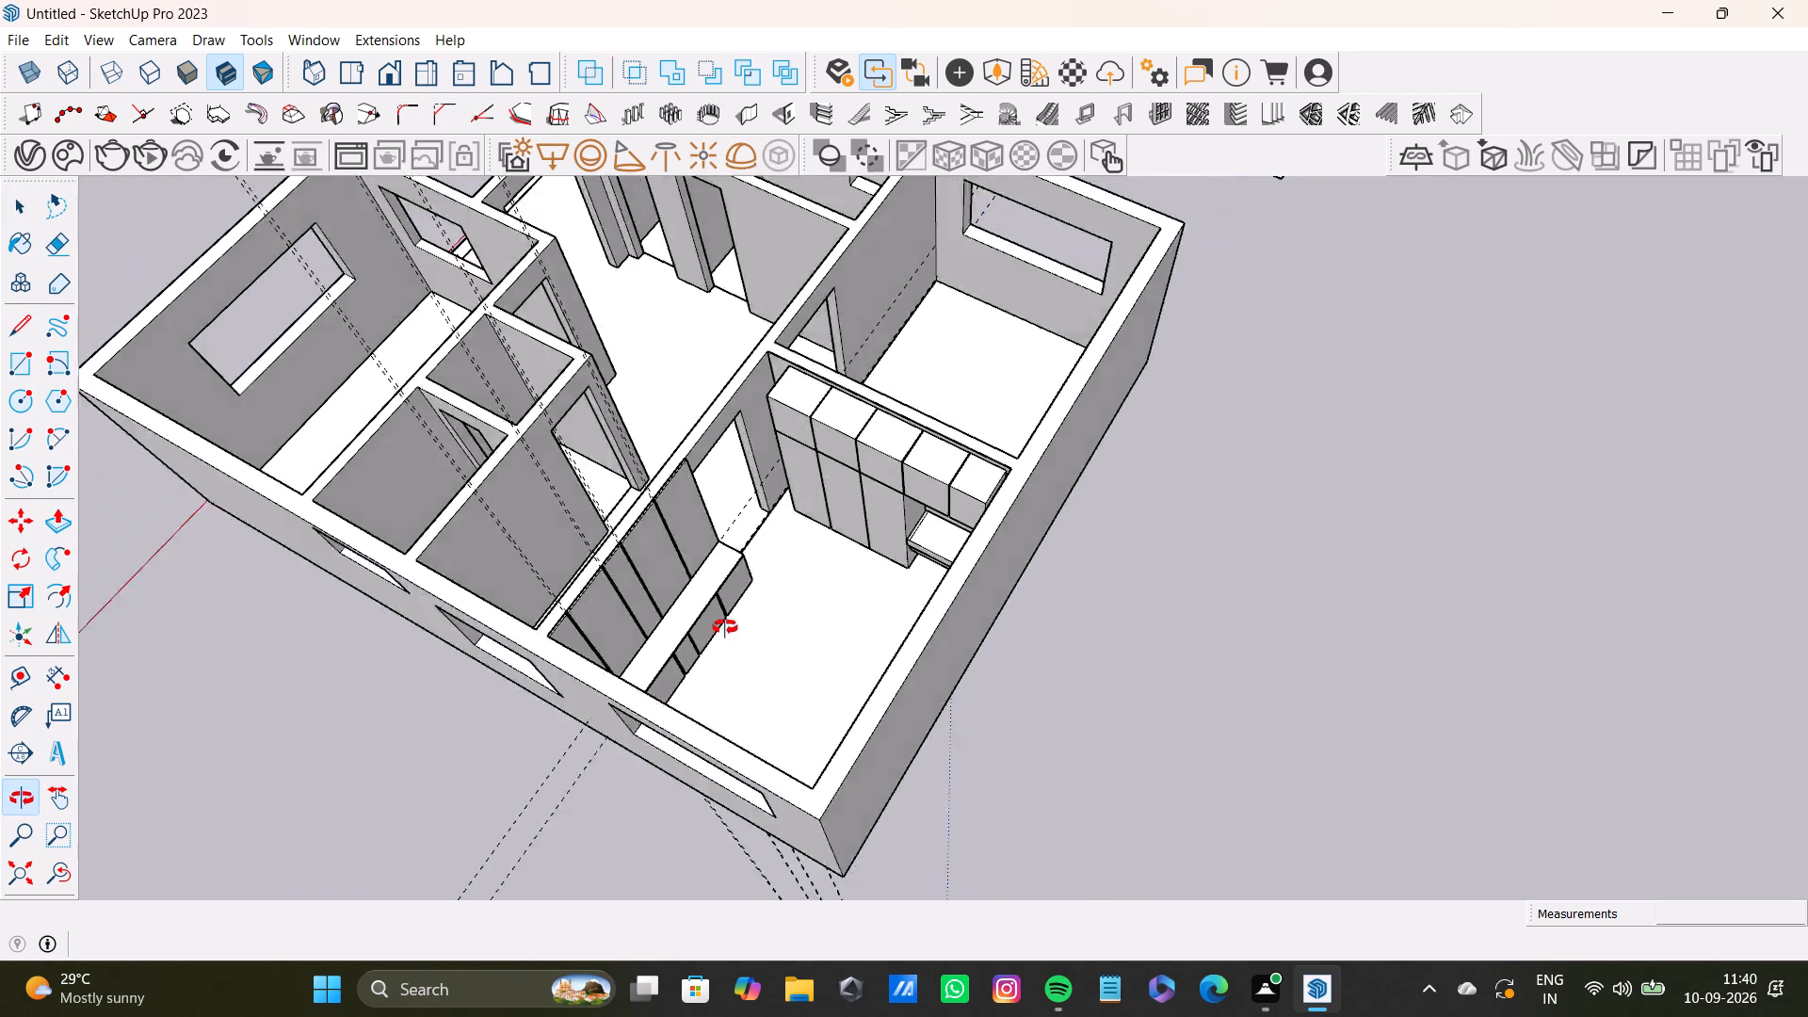
pyautogui.moveTo(725, 627); pyautogui.dragTo(995, 533, button='middle')
pyautogui.scroll(11, 823, 461)
pyautogui.keyDown('shift'); pyautogui.moveTo(1037, 587); pyautogui.dragTo(900, 630, button='middle'); pyautogui.keyUp('shift')
pyautogui.scroll(4, 1165, 739)
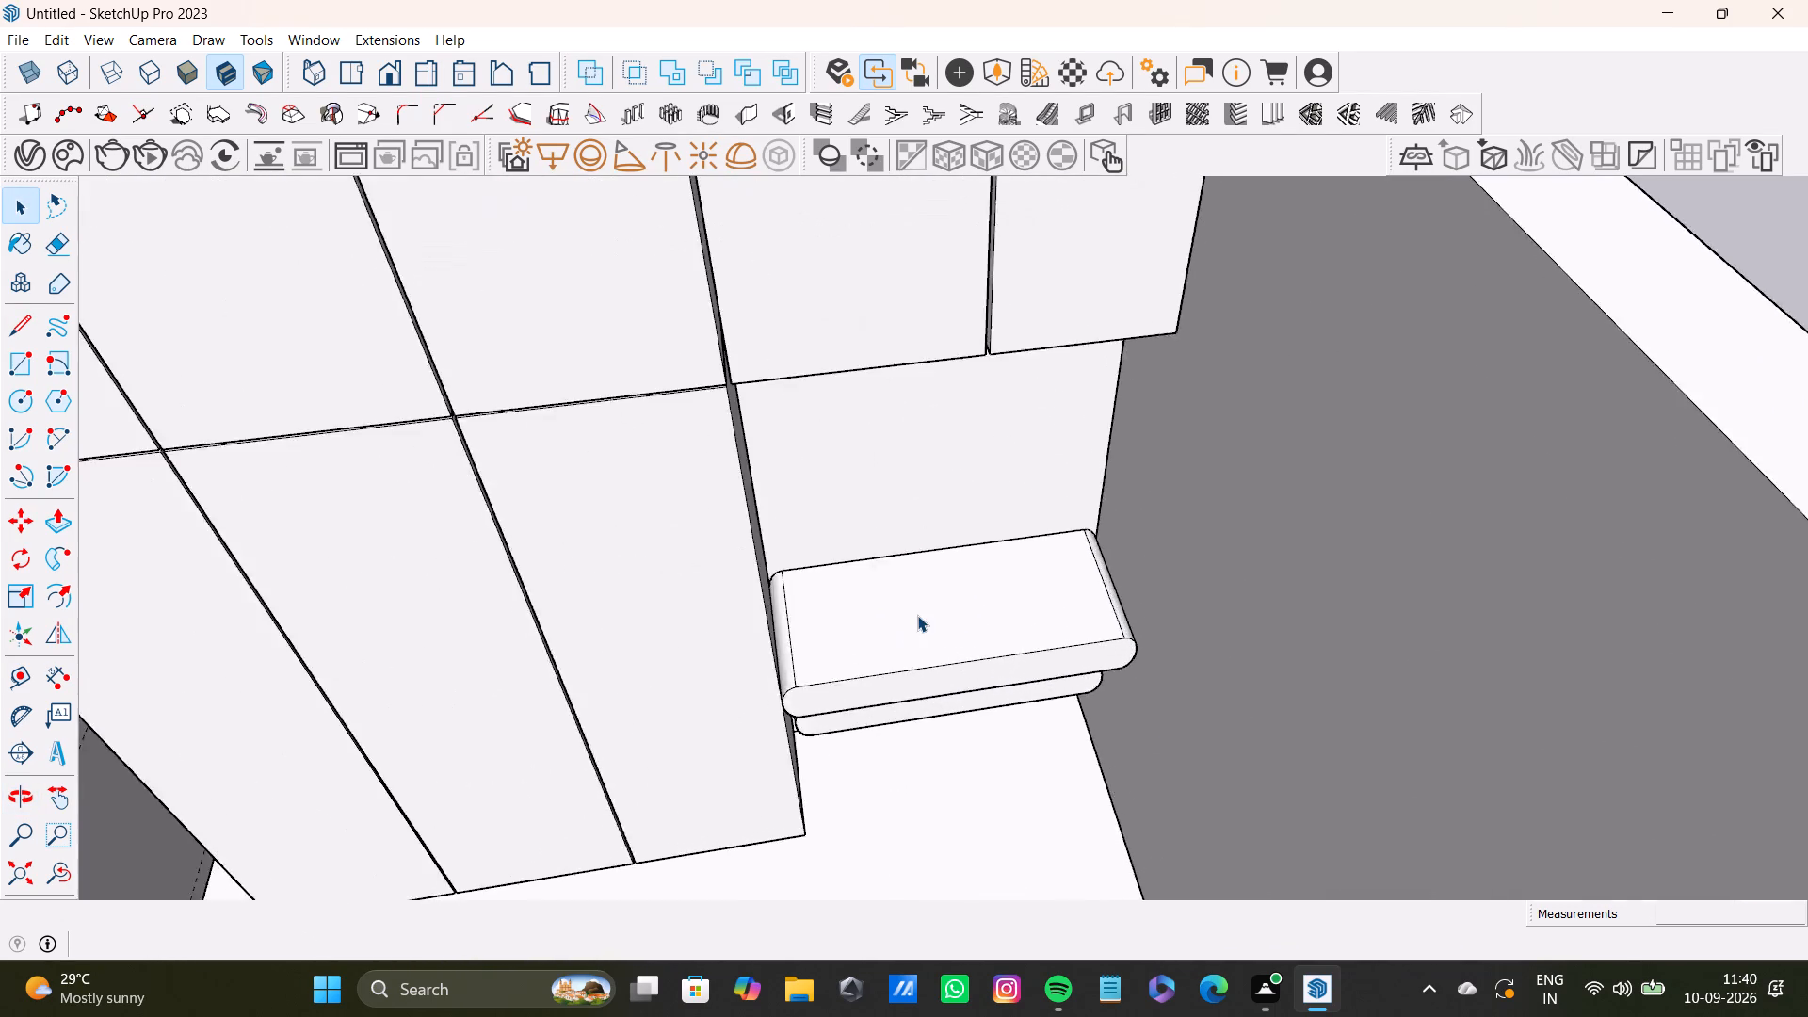
pyautogui.scroll(4, 917, 615)
pyautogui.moveTo(915, 612); pyautogui.dragTo(803, 482, button='middle')
pyautogui.scroll(1, 806, 476)
pyautogui.scroll(-10, 806, 476)
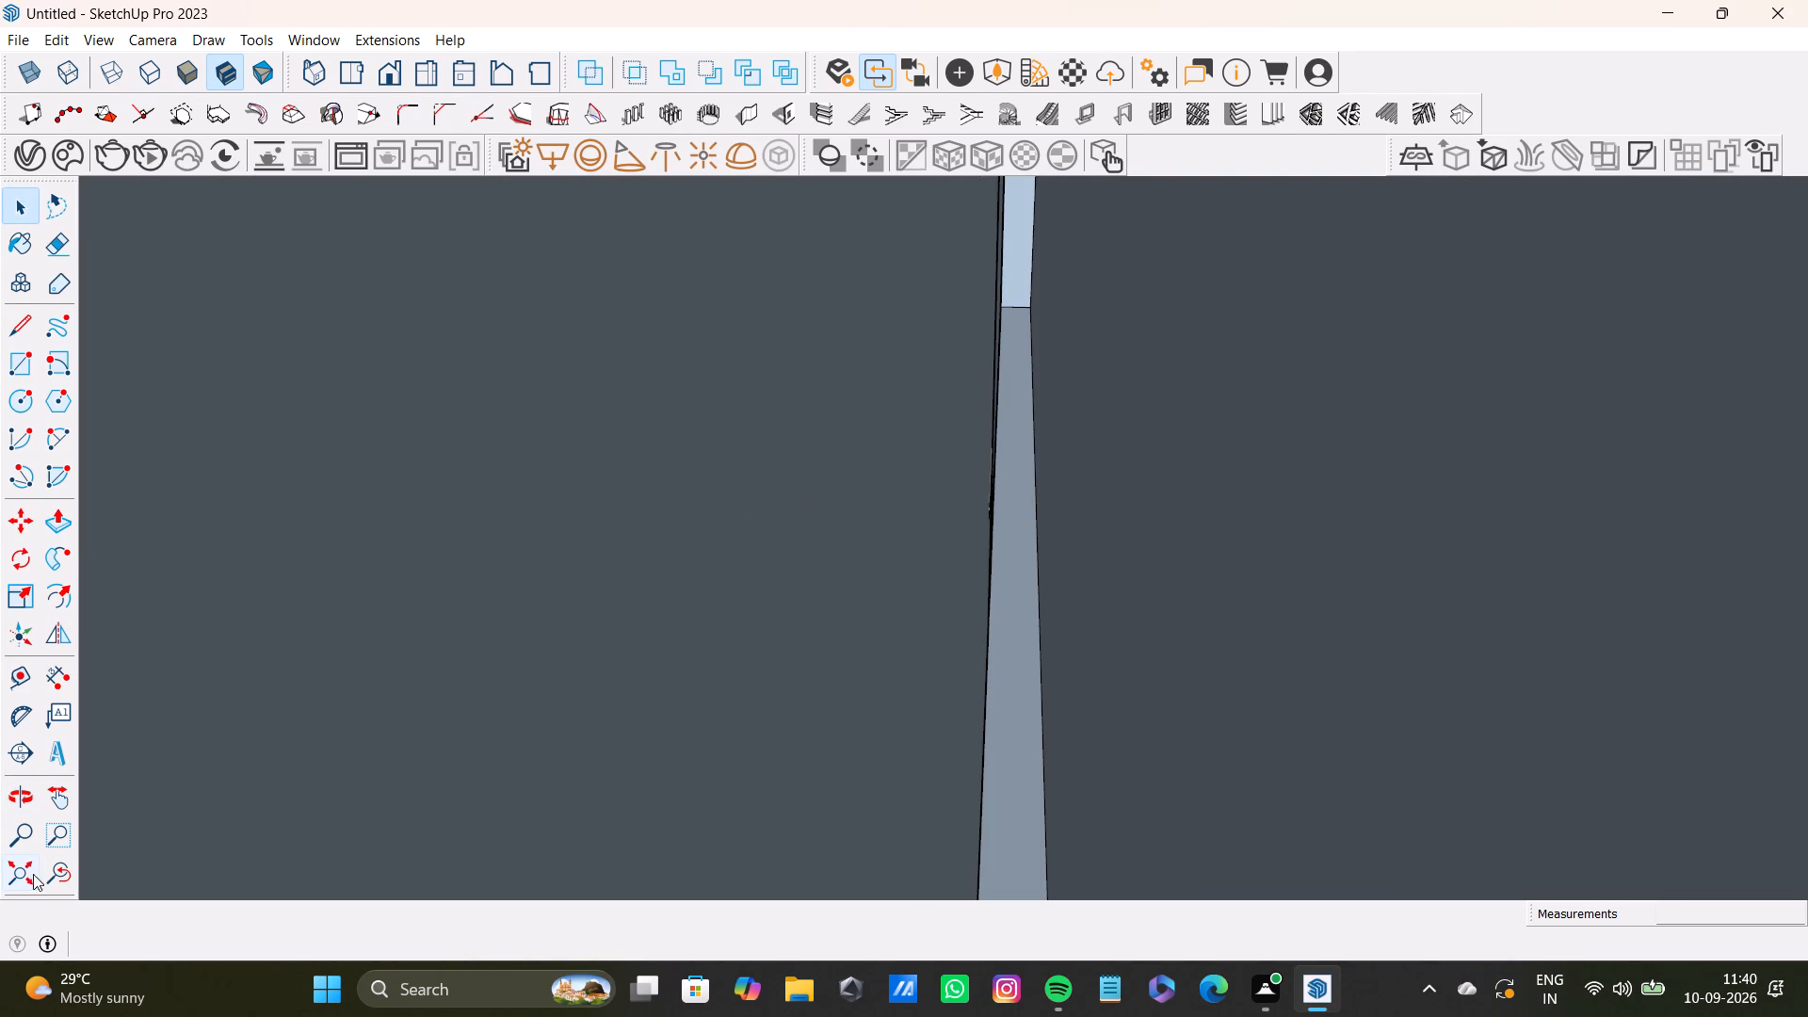
pyautogui.click(57, 874)
pyautogui.click(28, 874)
pyautogui.moveTo(725, 683); pyautogui.dragTo(964, 702, button='middle')
pyautogui.moveTo(1345, 602); pyautogui.dragTo(1345, 777, button='middle')
pyautogui.scroll(2, 1397, 640)
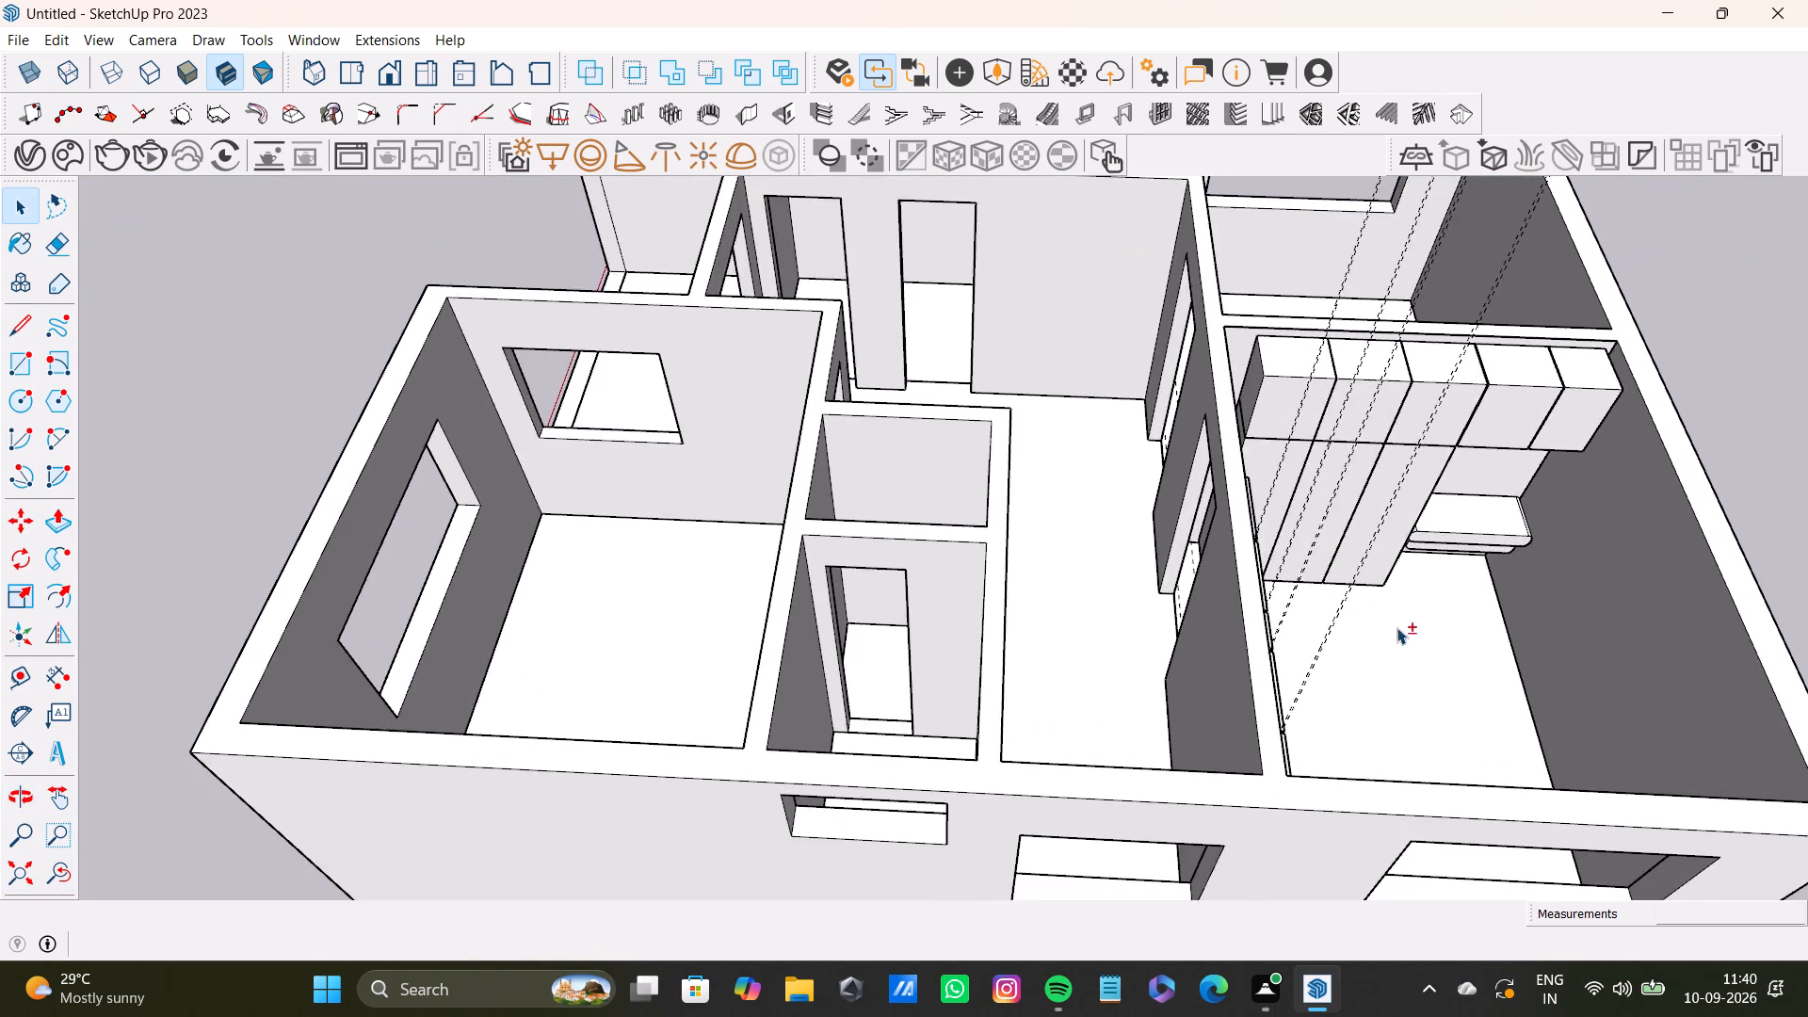
pyautogui.scroll(2, 1396, 627)
pyautogui.keyDown('shift'); pyautogui.moveTo(1396, 621); pyautogui.dragTo(1038, 584, button='middle'); pyautogui.keyUp('shift')
pyautogui.moveTo(1037, 561); pyautogui.dragTo(1010, 712, button='middle')
pyautogui.moveTo(977, 689); pyautogui.dragTo(800, 702, button='middle')
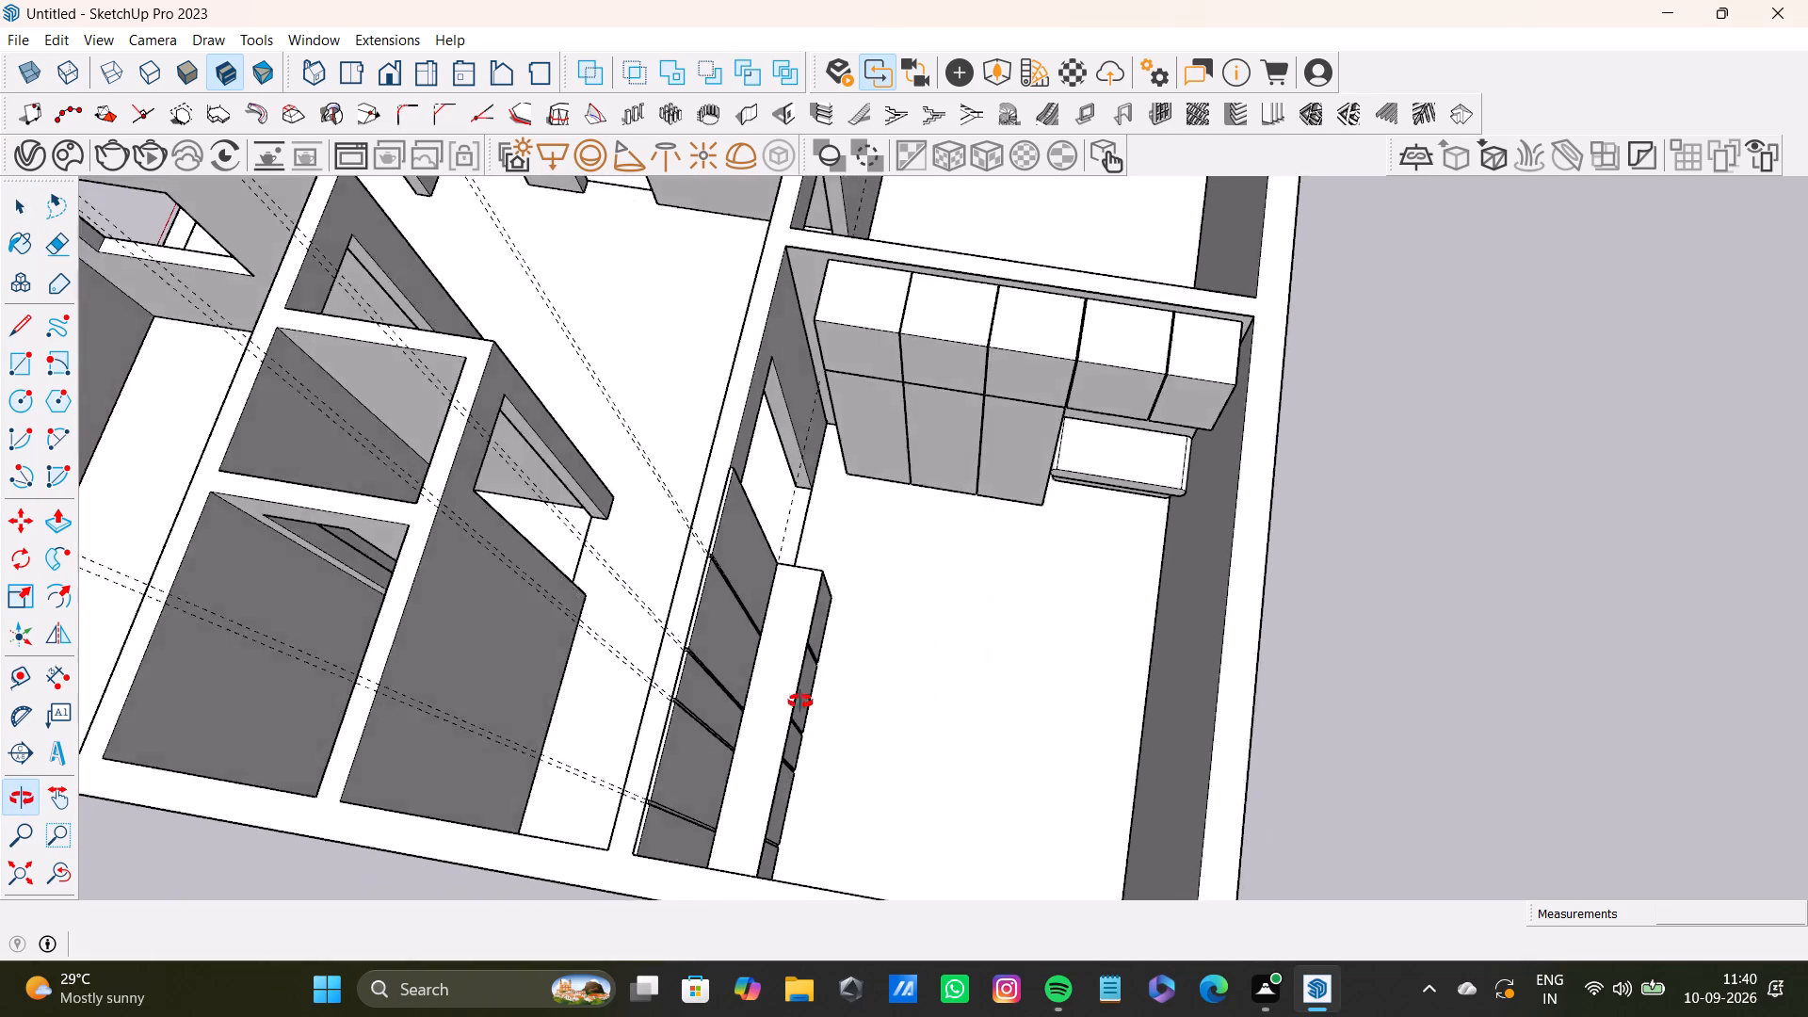
# Open the grooved ledge for editing and pull the thin front strip along its top outward to form a small overhang.
pyautogui.moveTo(800, 702); pyautogui.dragTo(495, 687, button='middle')
pyautogui.scroll(6, 778, 435)
pyautogui.moveTo(962, 536); pyautogui.dragTo(674, 573, button='middle')
pyautogui.scroll(5, 894, 292)
pyautogui.moveTo(892, 452); pyautogui.dragTo(804, 211, button='middle')
pyautogui.scroll(9, 876, 277)
pyautogui.moveTo(937, 430); pyautogui.dragTo(933, 236, button='middle')
pyautogui.scroll(3, 861, 251)
pyautogui.press('space')
pyautogui.keyDown('shift'); pyautogui.moveTo(944, 270); pyautogui.dragTo(1022, 432, button='middle'); pyautogui.keyUp('shift')
pyautogui.press('space')
pyautogui.click(974, 345)
pyautogui.doubleClick(979, 347)
pyautogui.click(982, 353)
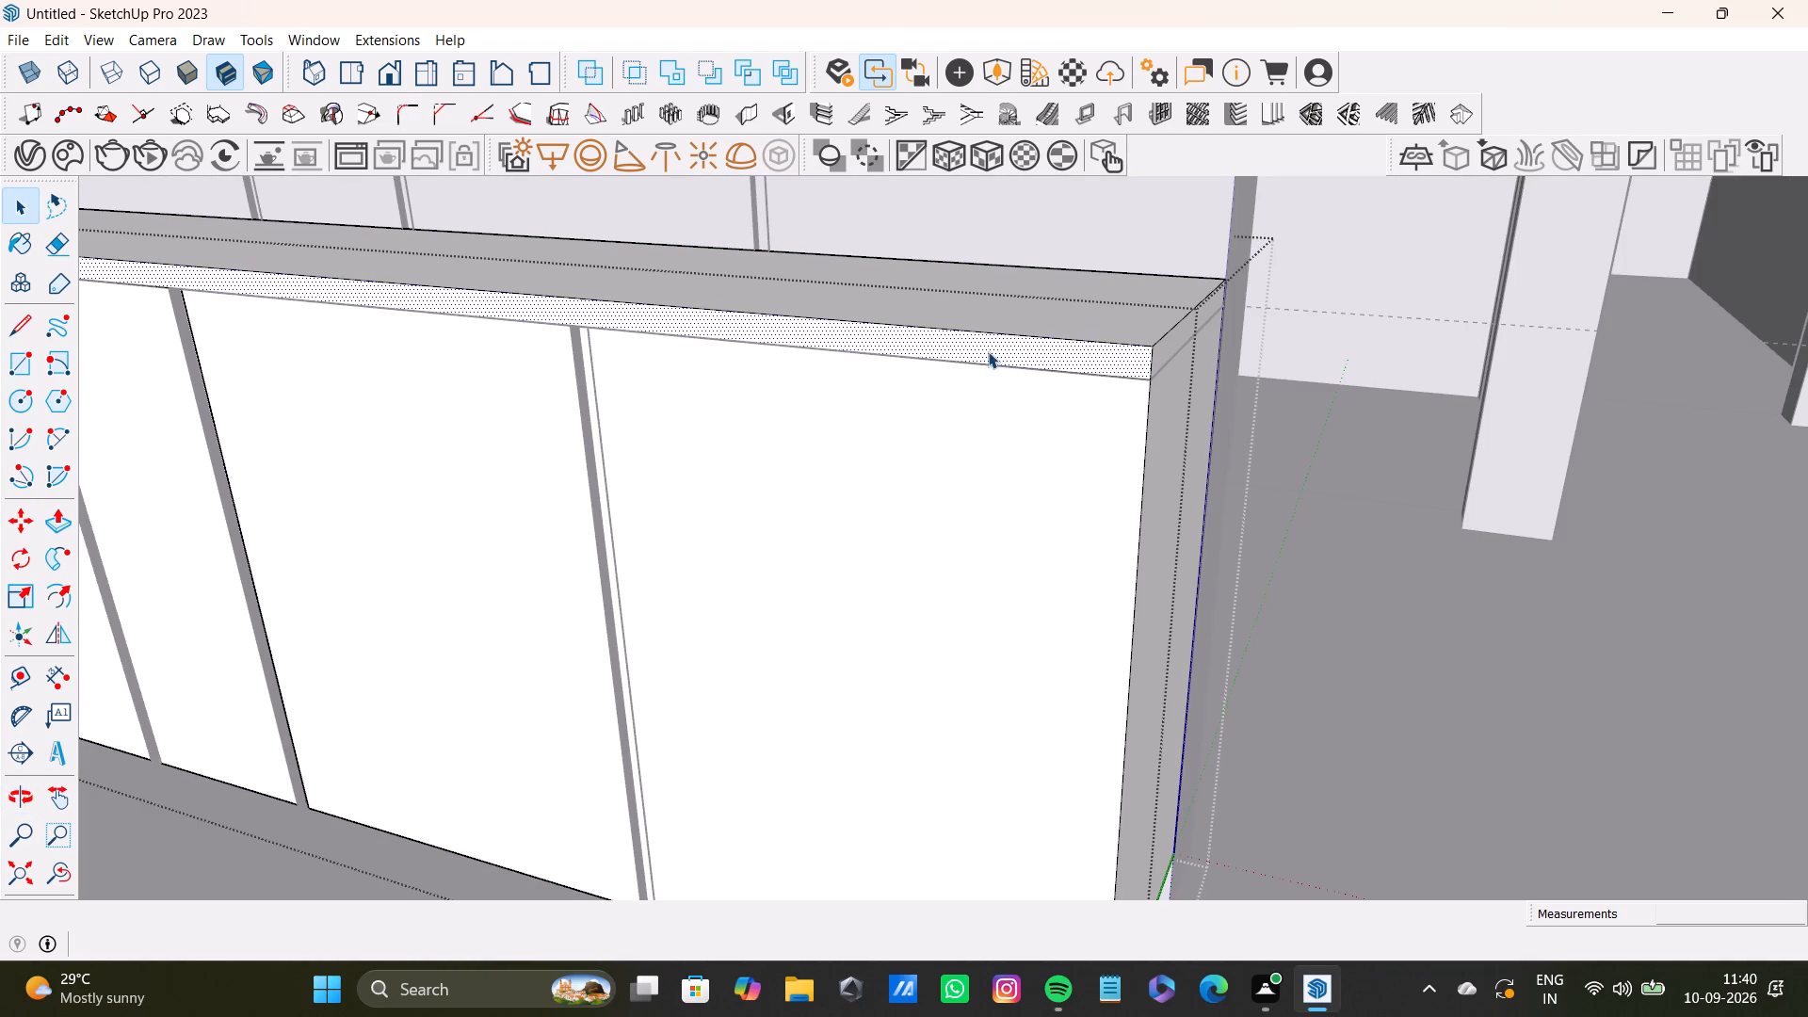
pyautogui.press('p')
pyautogui.moveTo(988, 348); pyautogui.dragTo(963, 356)
pyautogui.press('space')
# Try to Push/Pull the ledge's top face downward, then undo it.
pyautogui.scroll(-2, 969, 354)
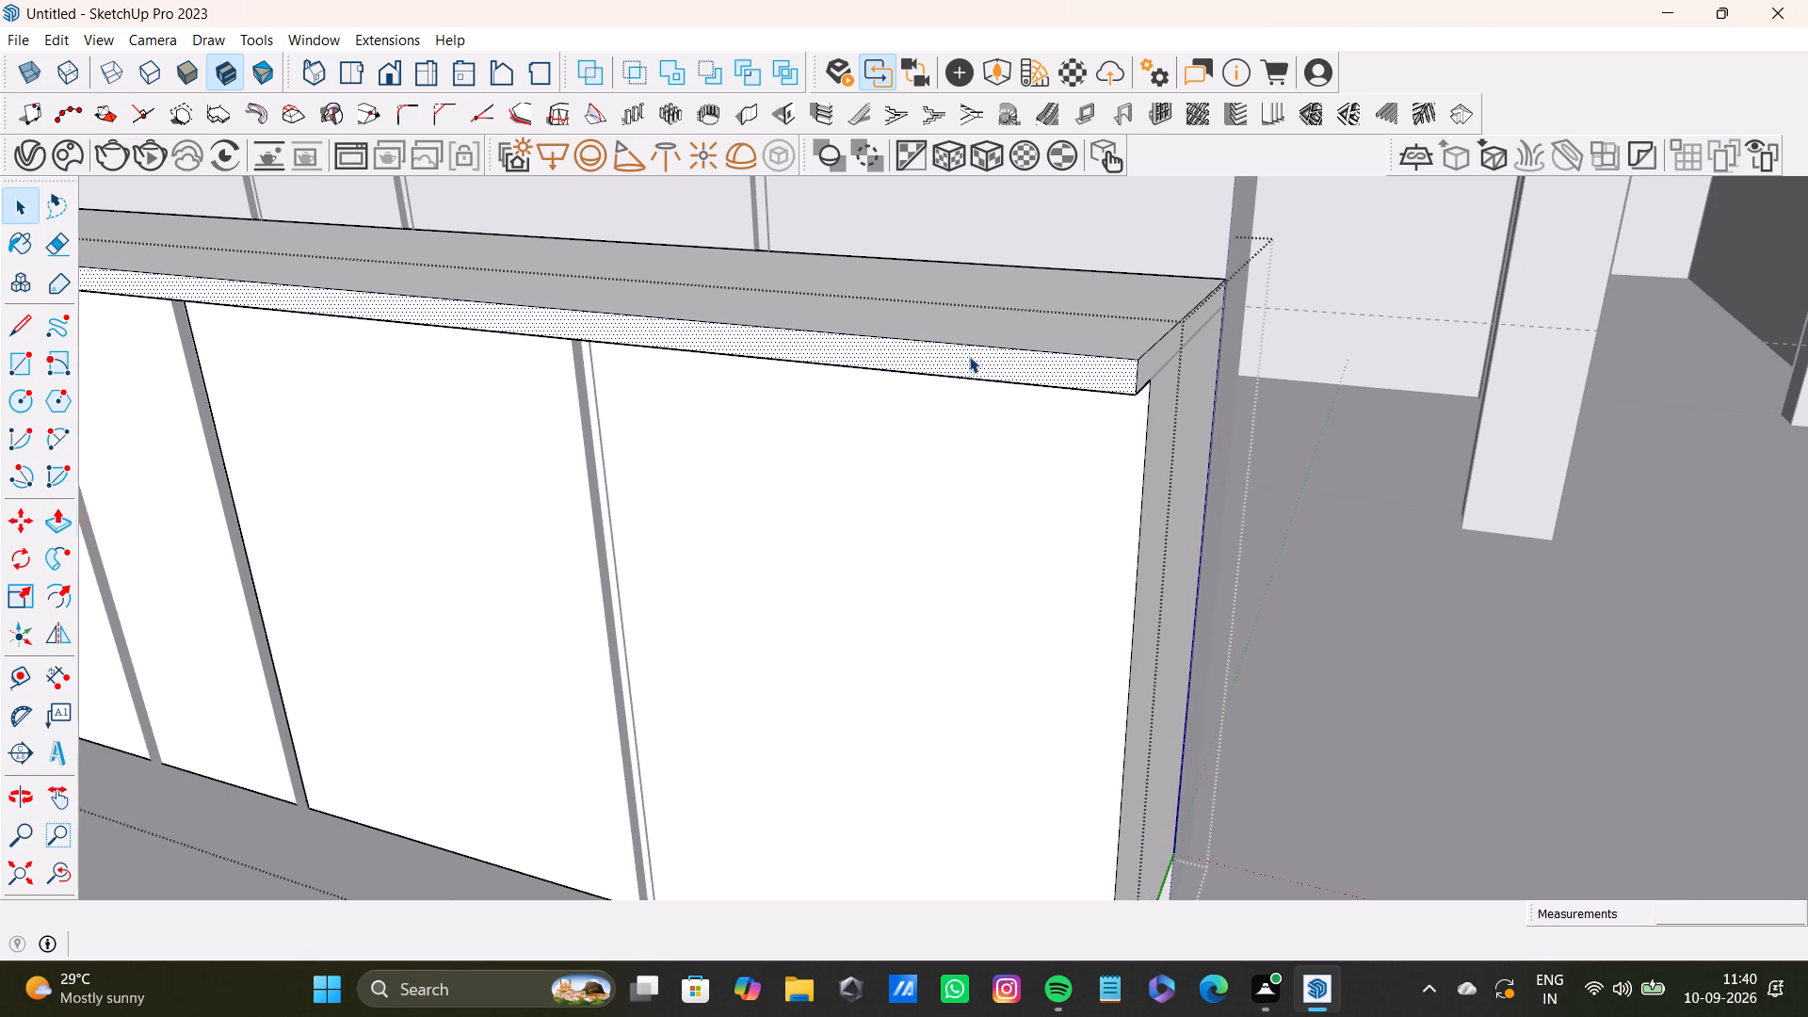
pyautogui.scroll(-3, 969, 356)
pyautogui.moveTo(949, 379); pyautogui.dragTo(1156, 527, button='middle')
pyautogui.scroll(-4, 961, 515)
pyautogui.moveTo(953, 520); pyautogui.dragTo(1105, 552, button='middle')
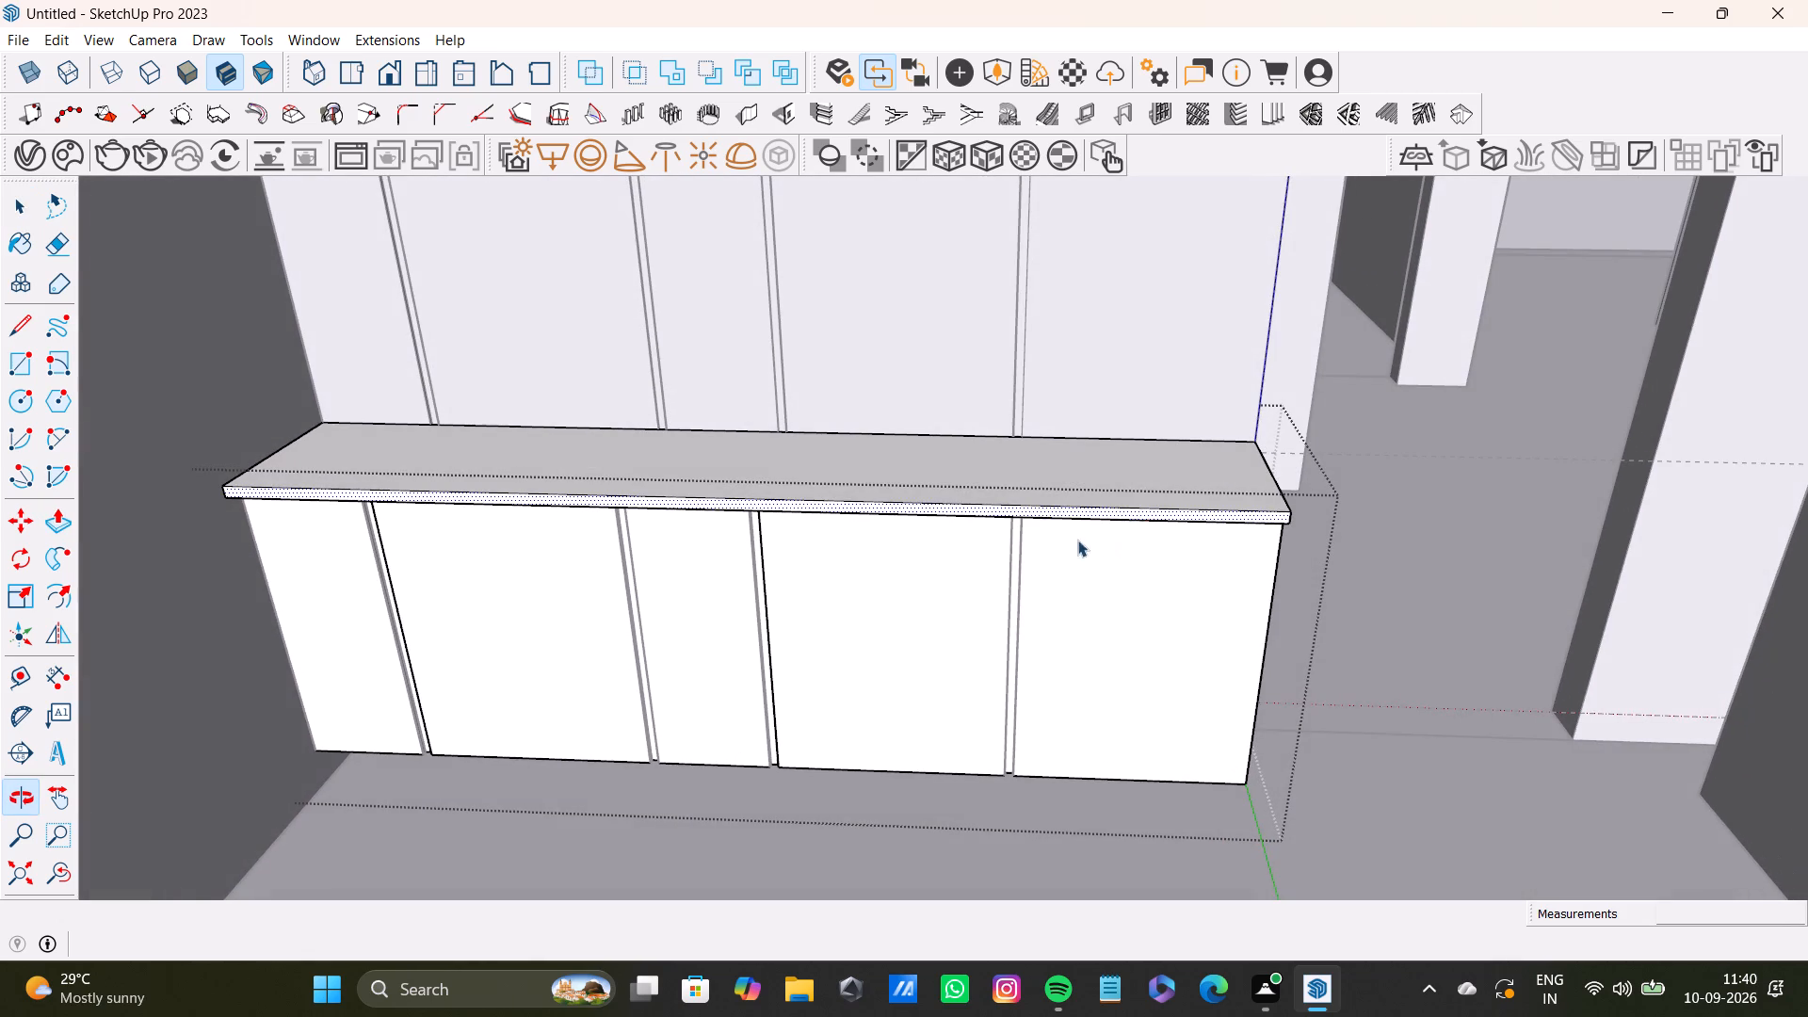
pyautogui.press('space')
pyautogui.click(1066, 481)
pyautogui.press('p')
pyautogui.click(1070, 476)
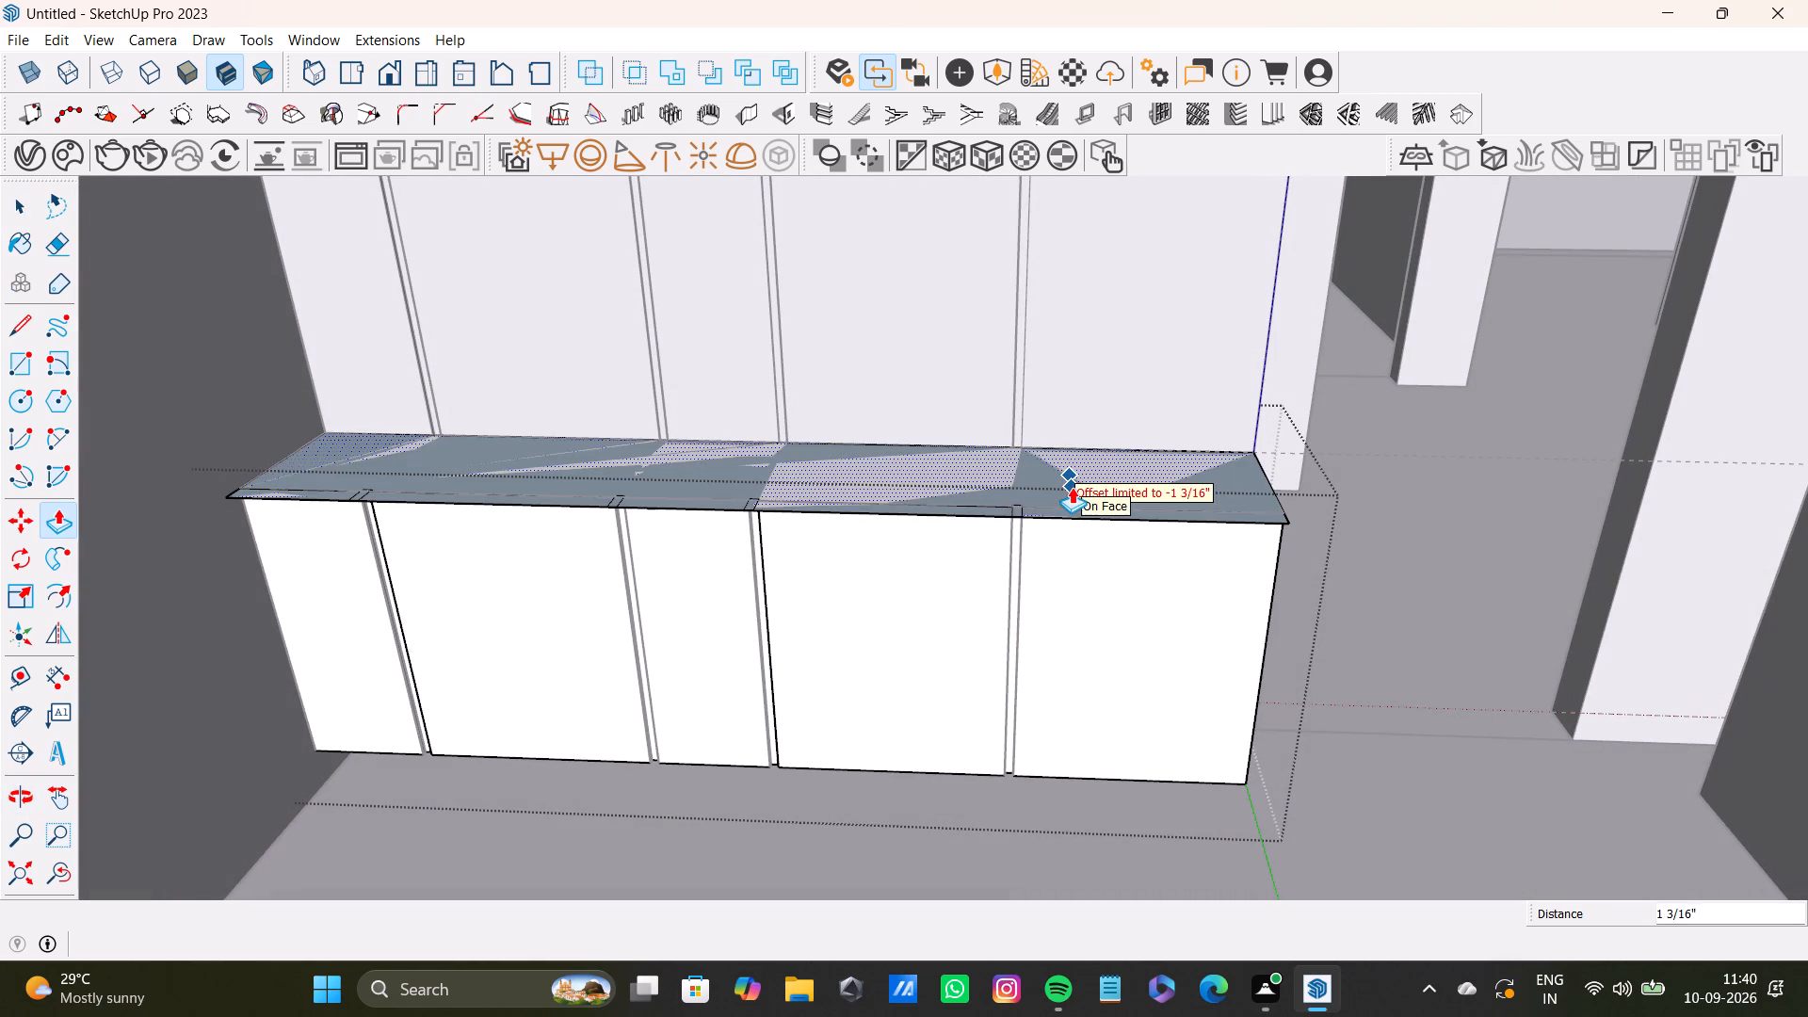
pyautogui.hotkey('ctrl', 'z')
# Adjust the ledge's top slab slightly with Push/Pull and finish editing the ledge group.
pyautogui.scroll(8, 857, 444)
pyautogui.moveTo(790, 498); pyautogui.dragTo(792, 513)
pyautogui.press('space')
pyautogui.scroll(-14, 785, 509)
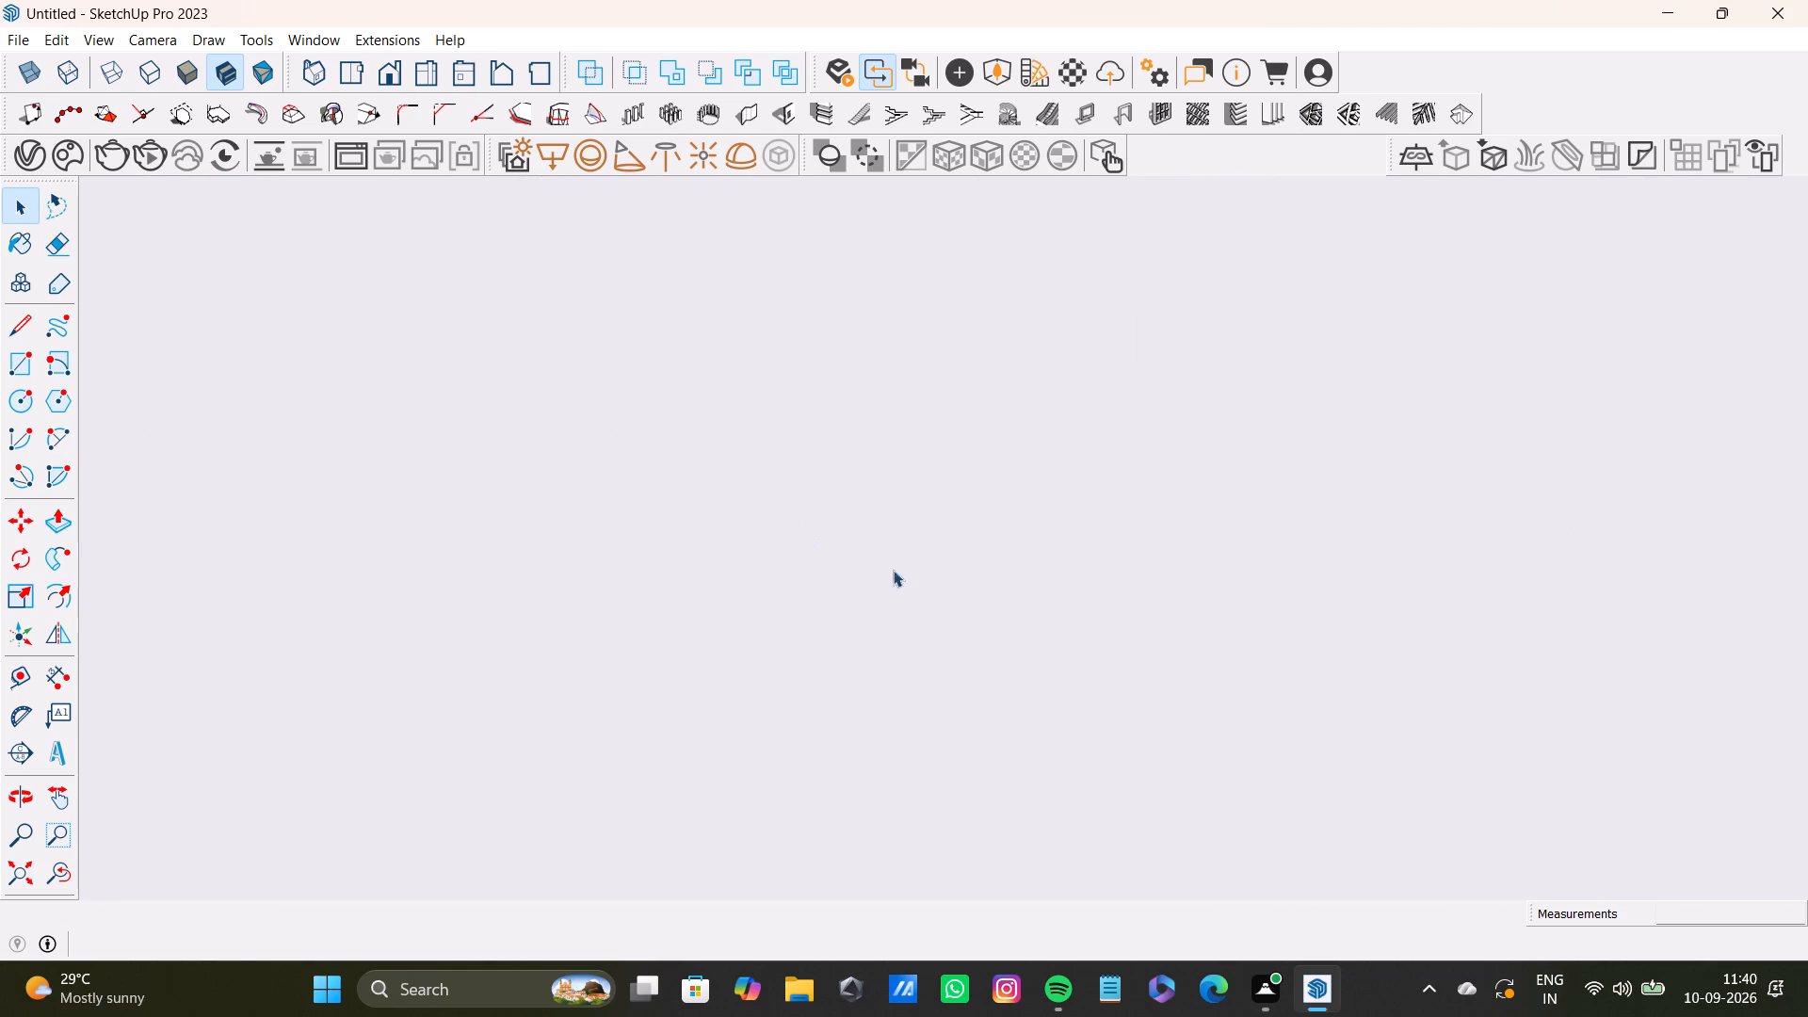
pyautogui.moveTo(70, 878); pyautogui.dragTo(48, 876)
pyautogui.click(29, 870)
pyautogui.scroll(-7, 821, 634)
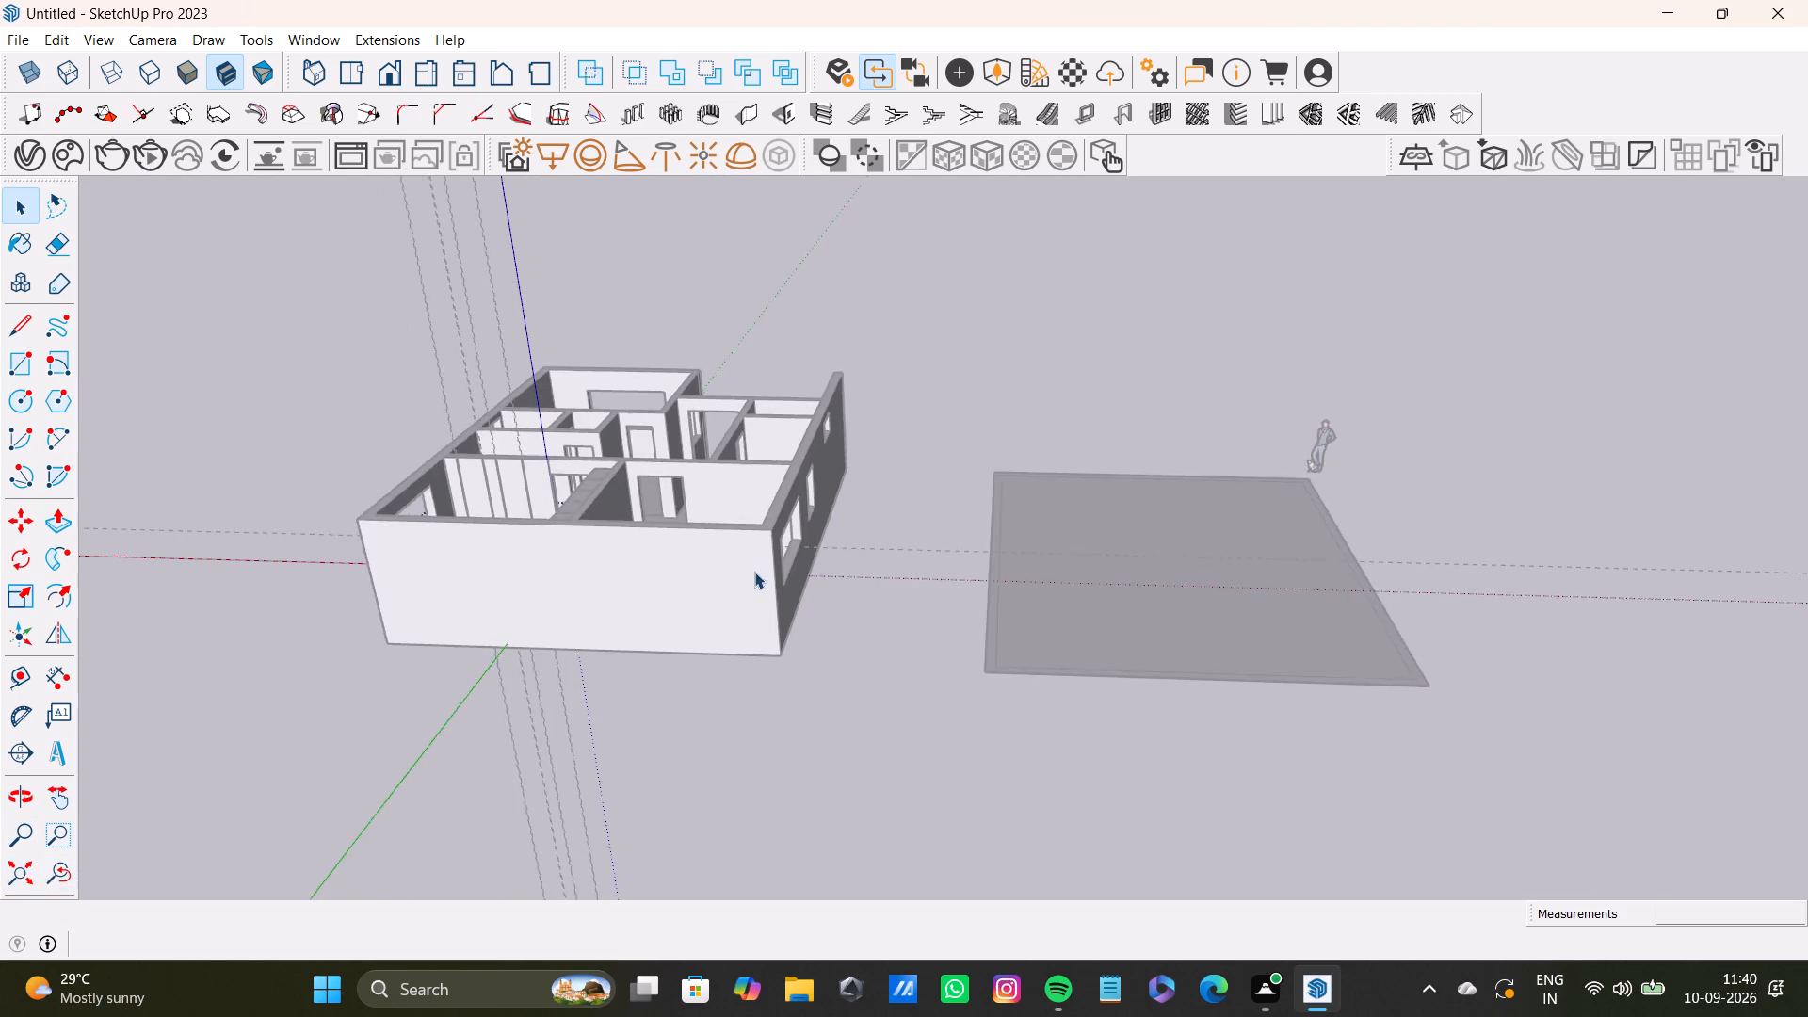
pyautogui.scroll(-1, 754, 572)
pyautogui.press('space')
pyautogui.click(902, 456)
# Examine the panelled feature wall and the overhanging grooved ledge inside the room.
pyautogui.scroll(8, 643, 537)
pyautogui.moveTo(705, 522); pyautogui.dragTo(717, 669, button='middle')
pyautogui.scroll(8, 716, 652)
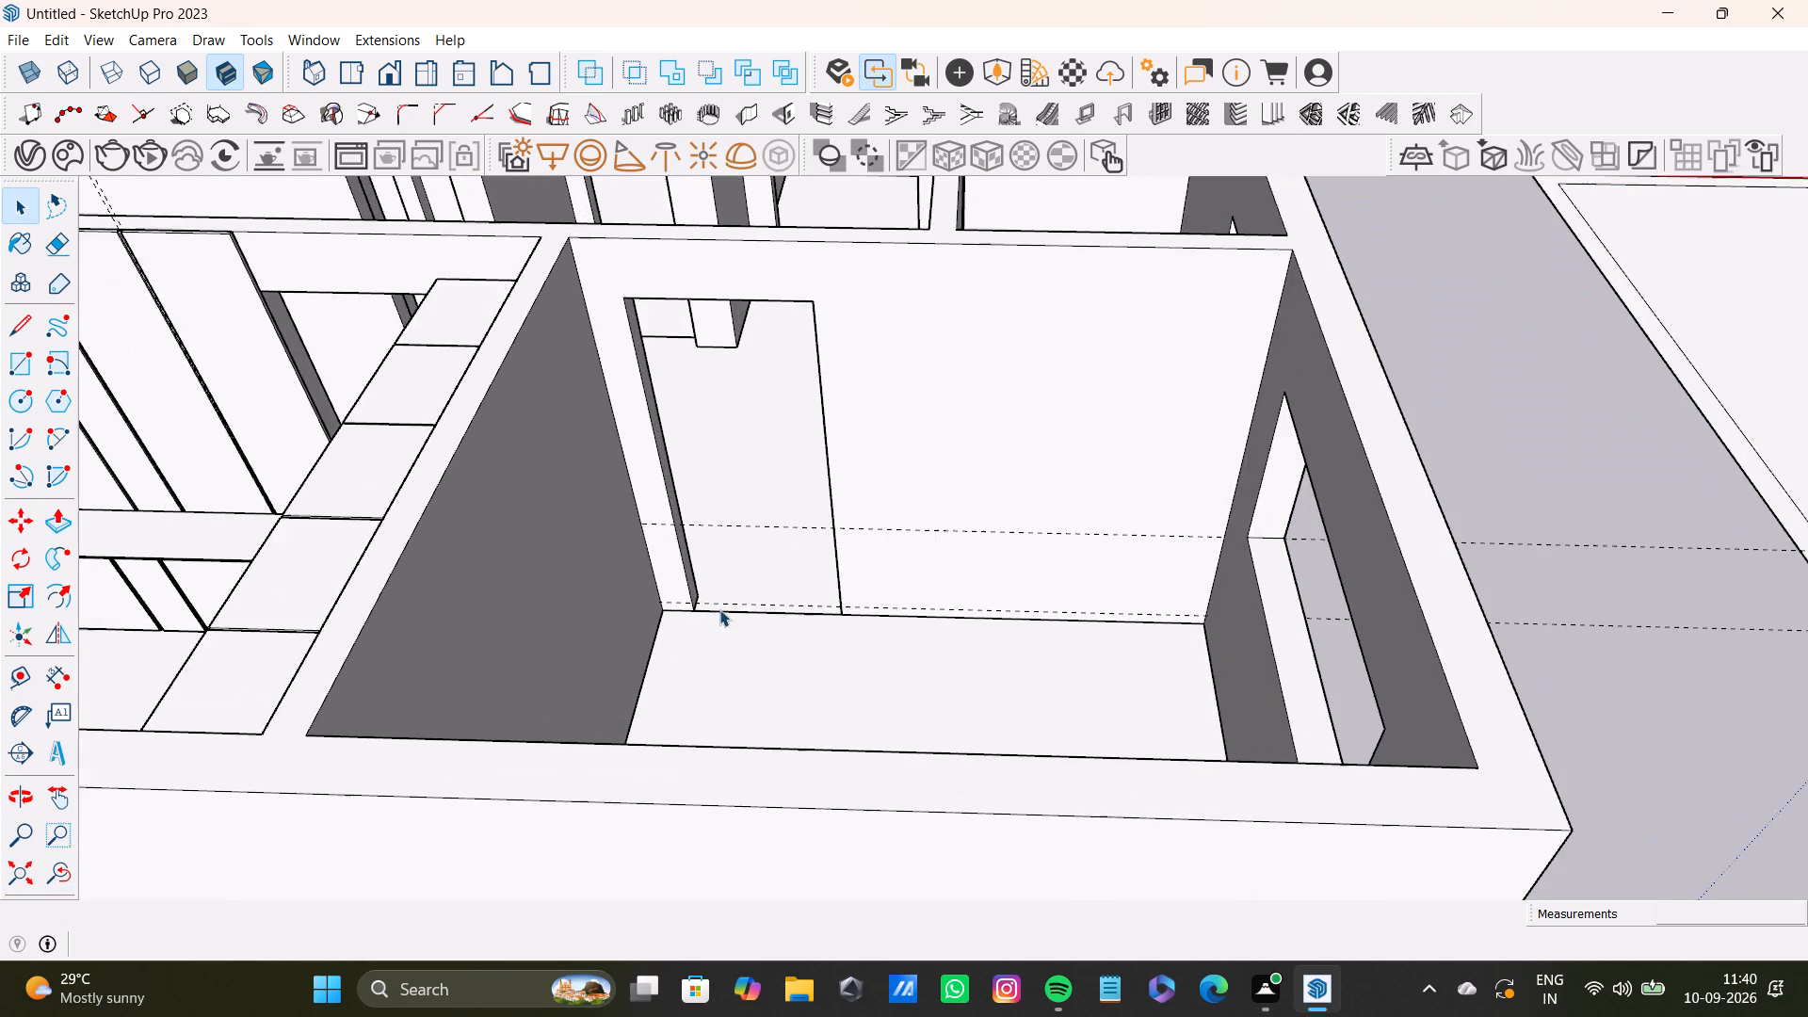
pyautogui.keyDown('shift'); pyautogui.scroll(-4, 510, 567); pyautogui.keyUp('shift')
pyautogui.keyDown('shift'); pyautogui.moveTo(459, 520); pyautogui.dragTo(917, 544, button='middle'); pyautogui.keyUp('shift')
pyautogui.scroll(8, 562, 507)
pyautogui.moveTo(554, 522); pyautogui.dragTo(645, 492, button='middle')
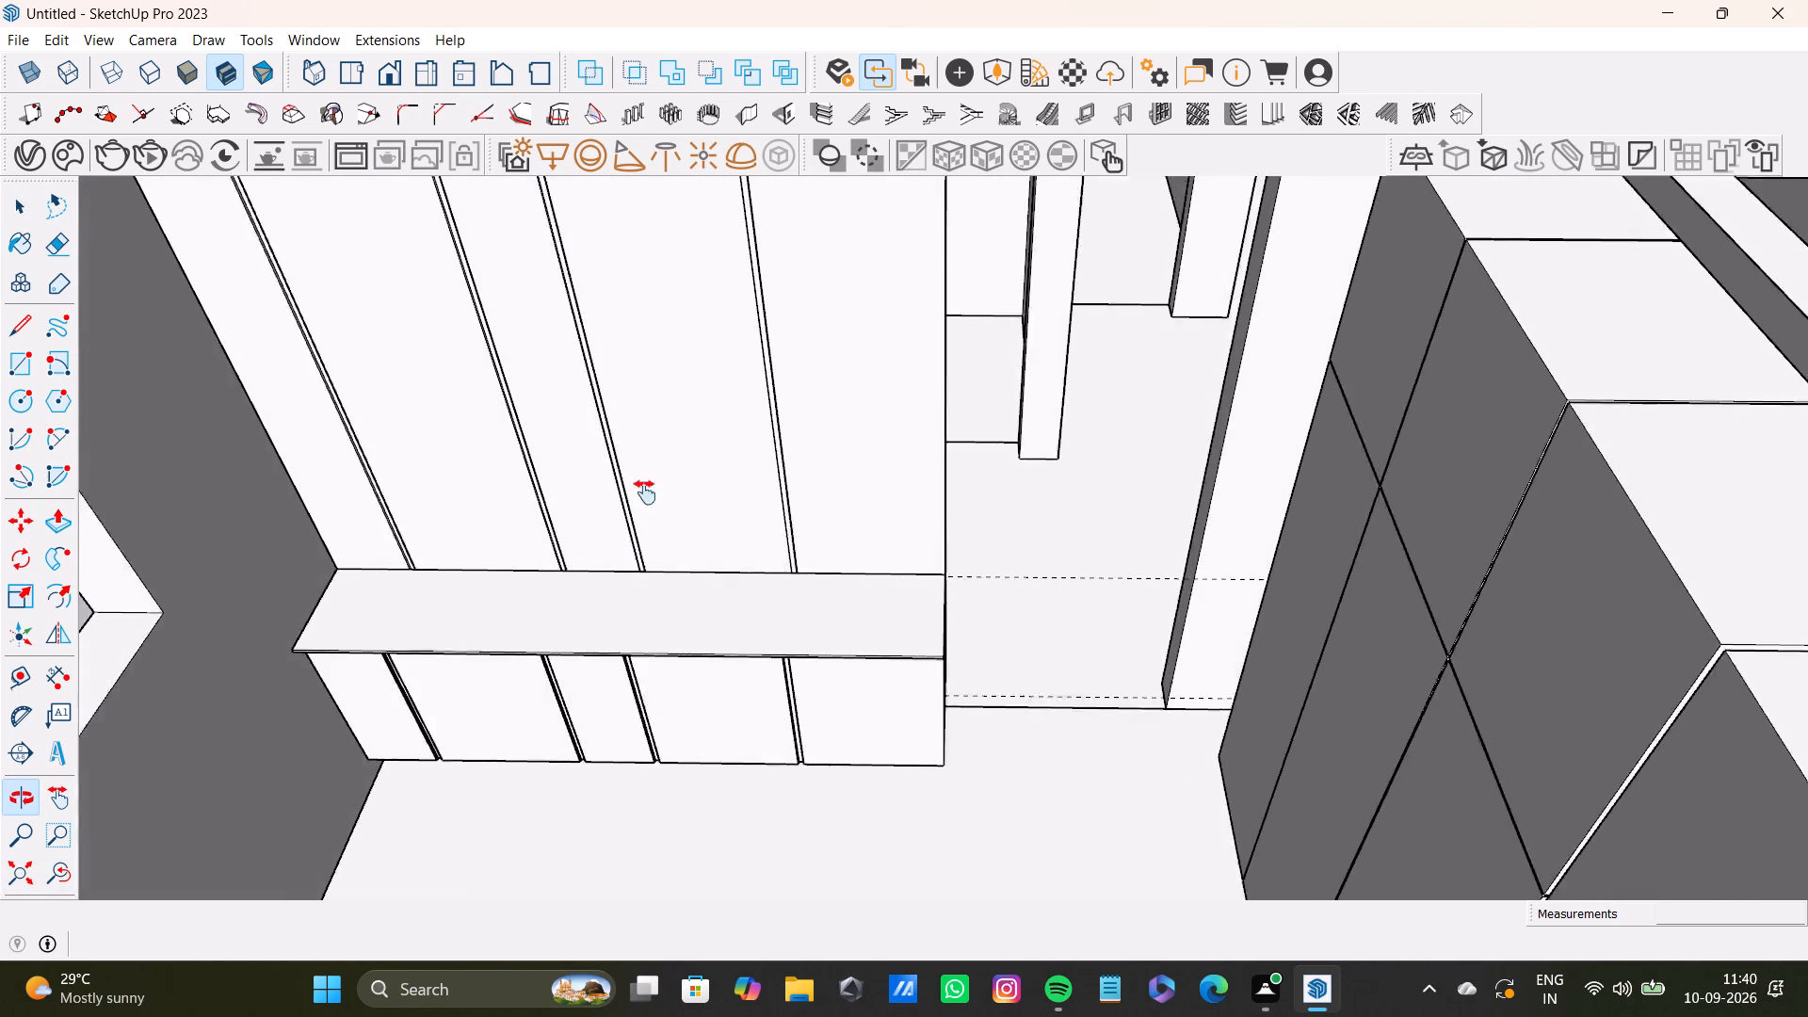
pyautogui.moveTo(645, 492); pyautogui.dragTo(744, 462, button='middle')
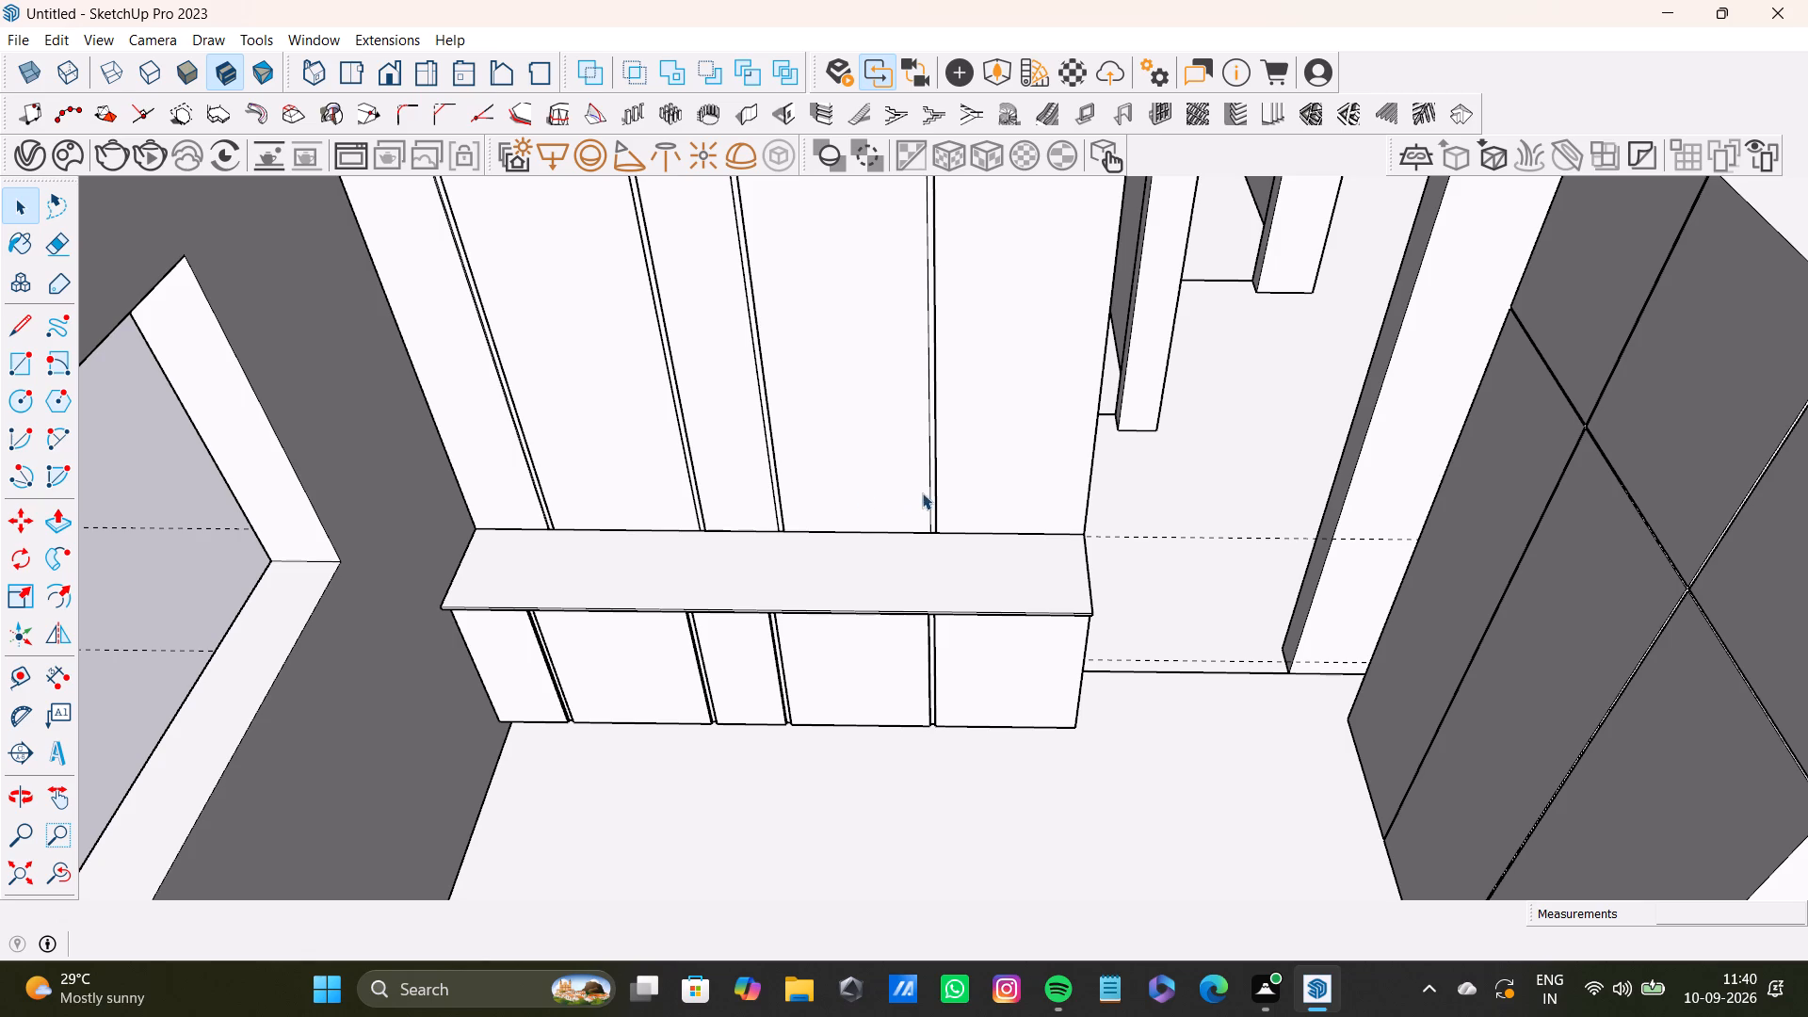
pyautogui.moveTo(918, 485); pyautogui.dragTo(898, 599, button='middle')
pyautogui.scroll(1, 898, 599)
pyautogui.scroll(-9, 898, 599)
pyautogui.keyDown('shift'); pyautogui.moveTo(998, 584); pyautogui.dragTo(907, 602, button='middle'); pyautogui.keyUp('shift')
pyautogui.press('space')
pyautogui.click(447, 363)
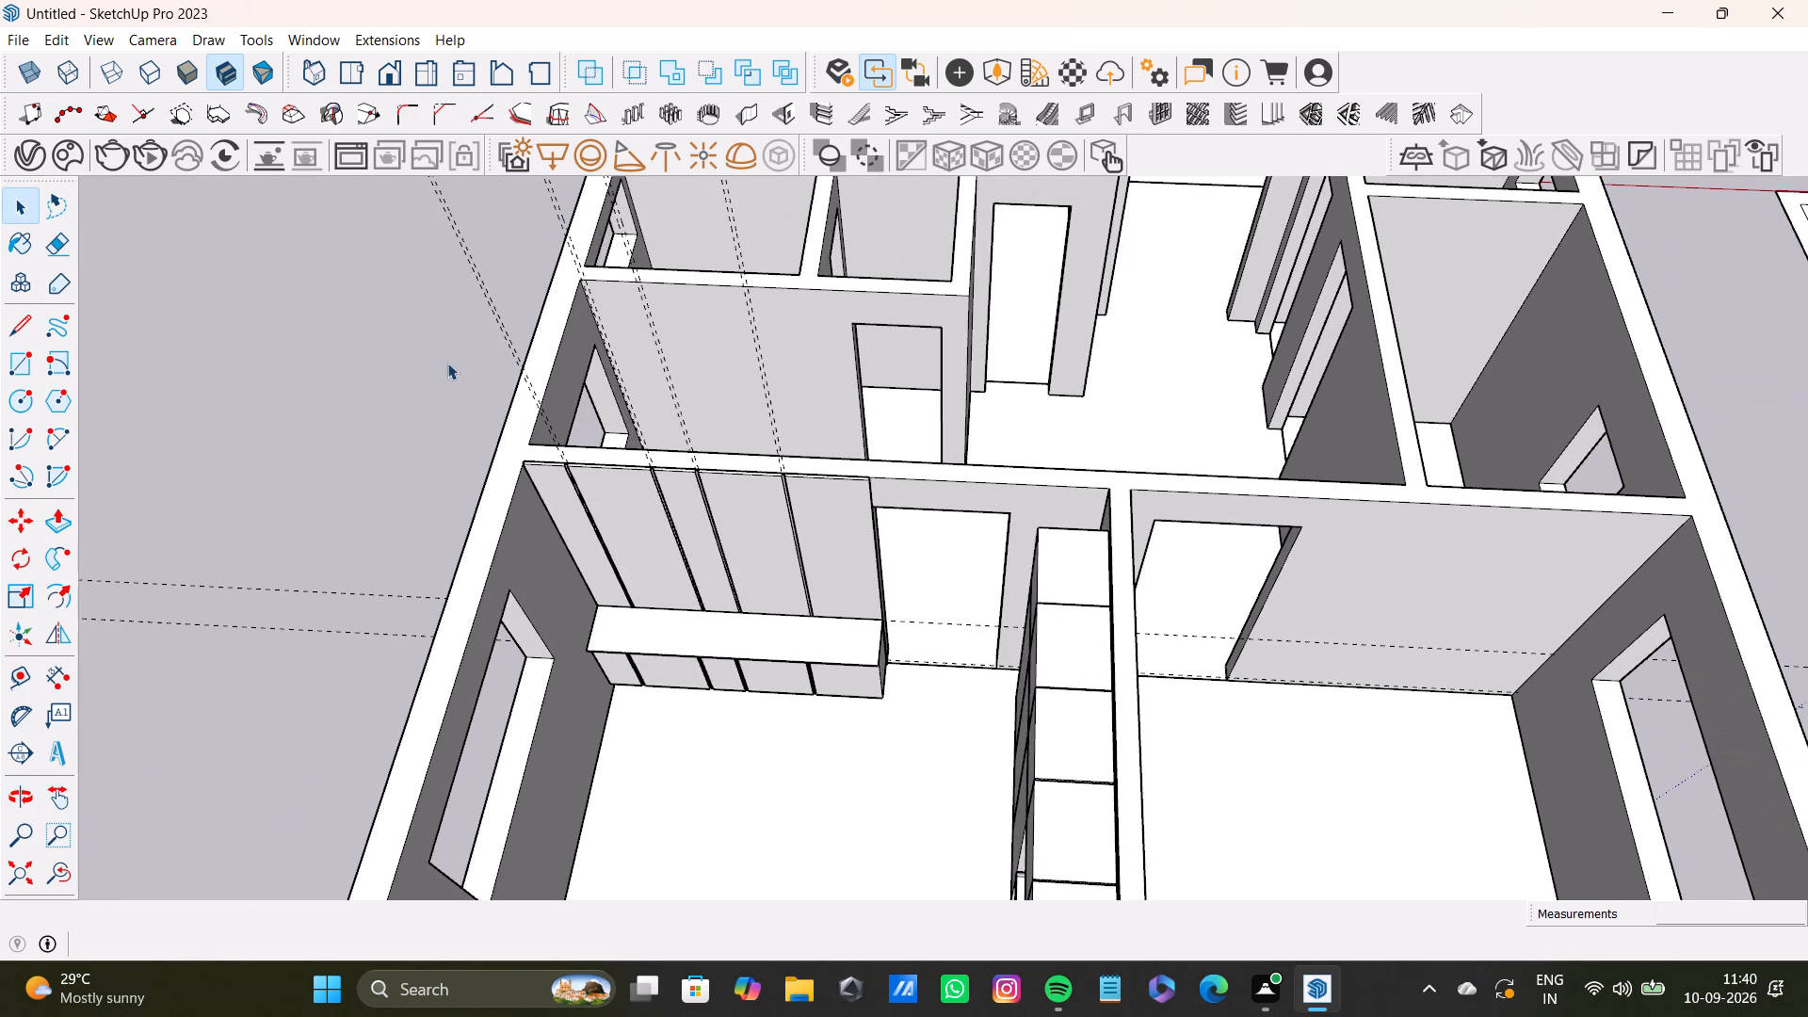
# Examine the house layout from several sides, ending at the bare wall beyond the wardrobe and rounded shelves.
pyautogui.scroll(5, 786, 608)
pyautogui.moveTo(803, 623); pyautogui.dragTo(1012, 581, button='middle')
pyautogui.scroll(-10, 1002, 590)
pyautogui.keyDown('shift'); pyautogui.moveTo(1093, 642); pyautogui.dragTo(1070, 605, button='middle'); pyautogui.keyUp('shift')
pyautogui.moveTo(1122, 563); pyautogui.dragTo(407, 643, button='middle')
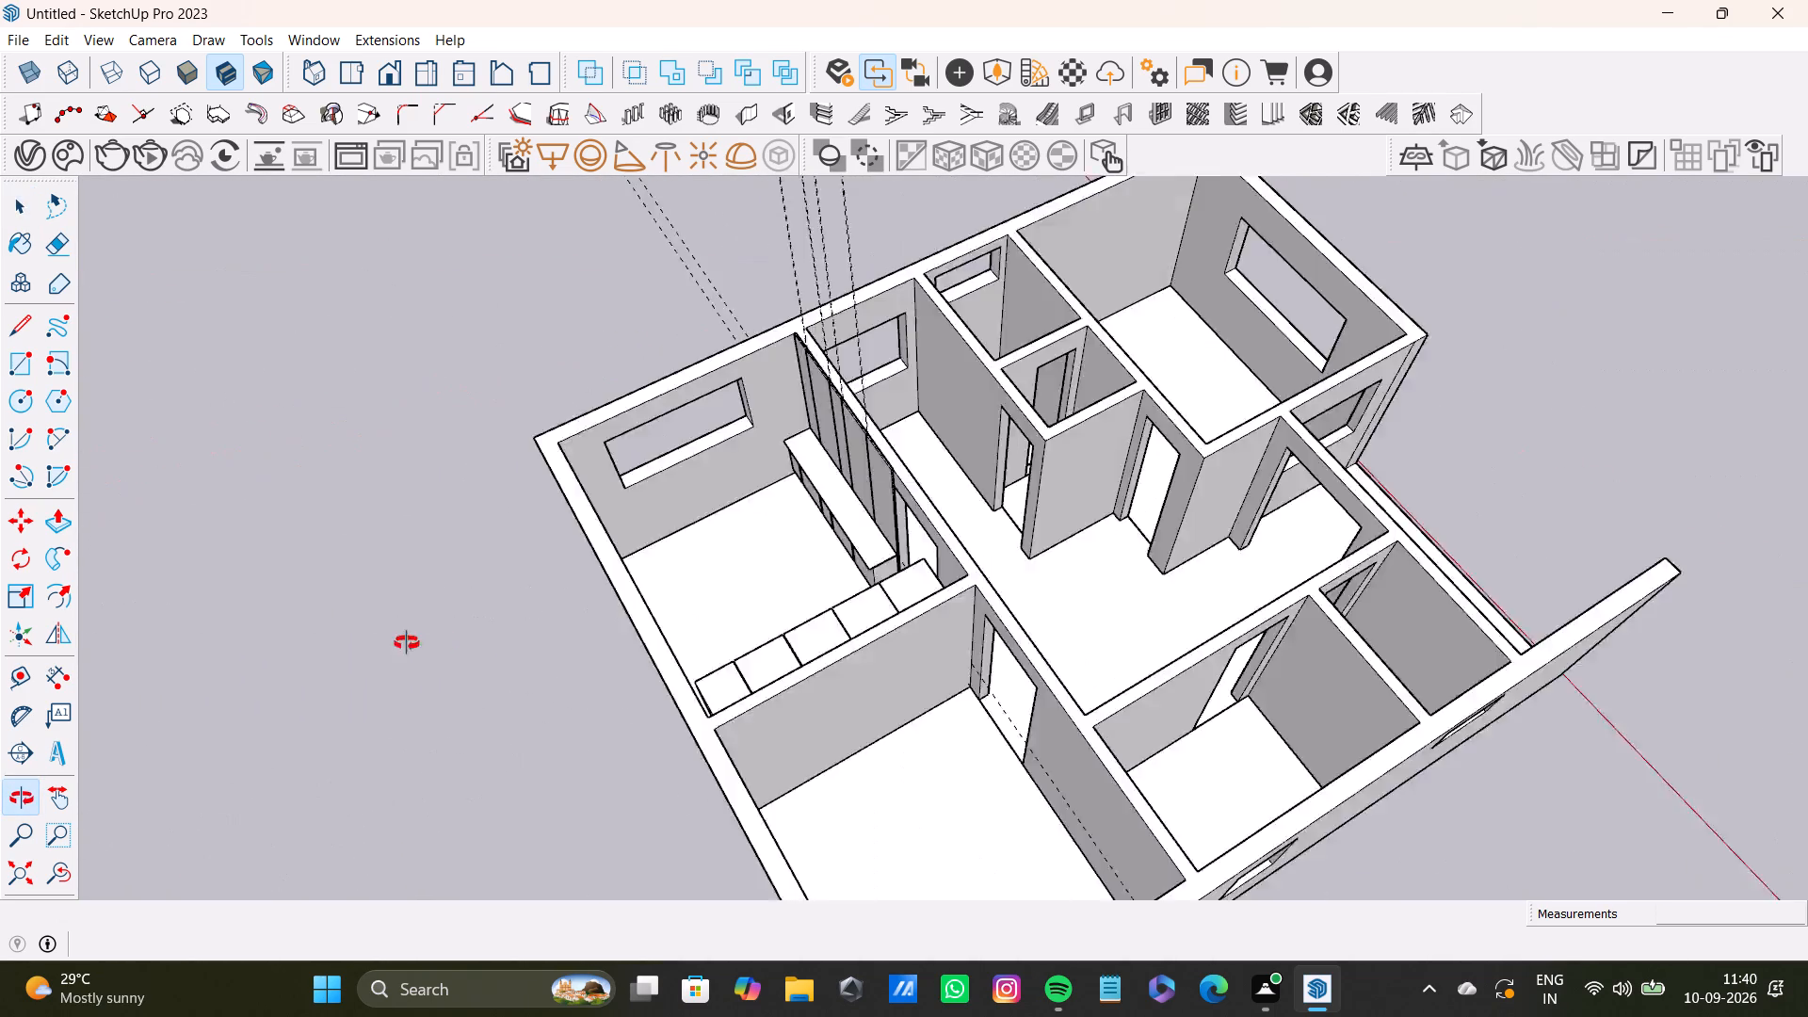
pyautogui.moveTo(407, 643); pyautogui.dragTo(393, 643, button='middle')
pyautogui.scroll(-5, 548, 565)
pyautogui.moveTo(637, 545); pyautogui.dragTo(777, 633, button='middle')
pyautogui.moveTo(880, 656); pyautogui.dragTo(171, 595, button='middle')
pyautogui.scroll(1, 648, 424)
pyautogui.scroll(-4, 656, 455)
pyautogui.keyDown('shift'); pyautogui.moveTo(844, 500); pyautogui.dragTo(836, 682, button='middle'); pyautogui.keyUp('shift')
pyautogui.scroll(2, 776, 636)
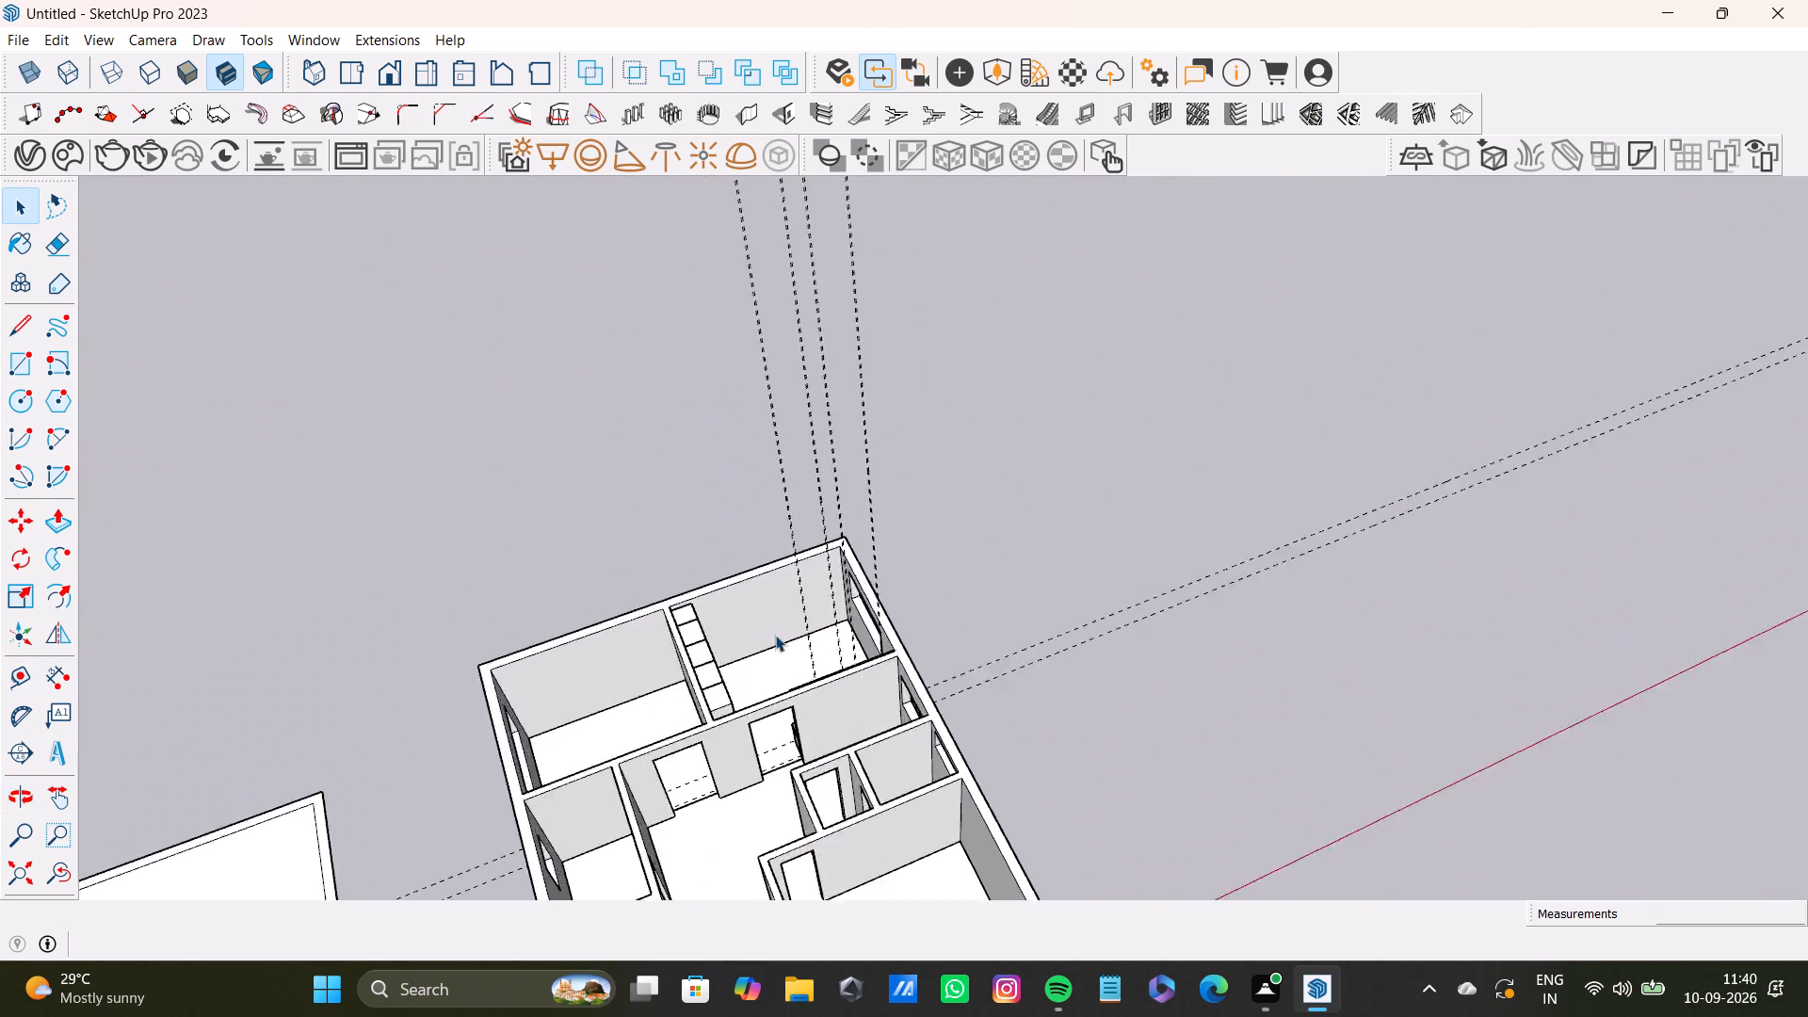
pyautogui.scroll(11, 775, 635)
pyautogui.moveTo(786, 635); pyautogui.dragTo(628, 665, button='middle')
pyautogui.scroll(-5, 668, 477)
pyautogui.keyDown('shift'); pyautogui.moveTo(700, 479); pyautogui.dragTo(797, 571, button='middle'); pyautogui.keyUp('shift')
pyautogui.scroll(2, 864, 586)
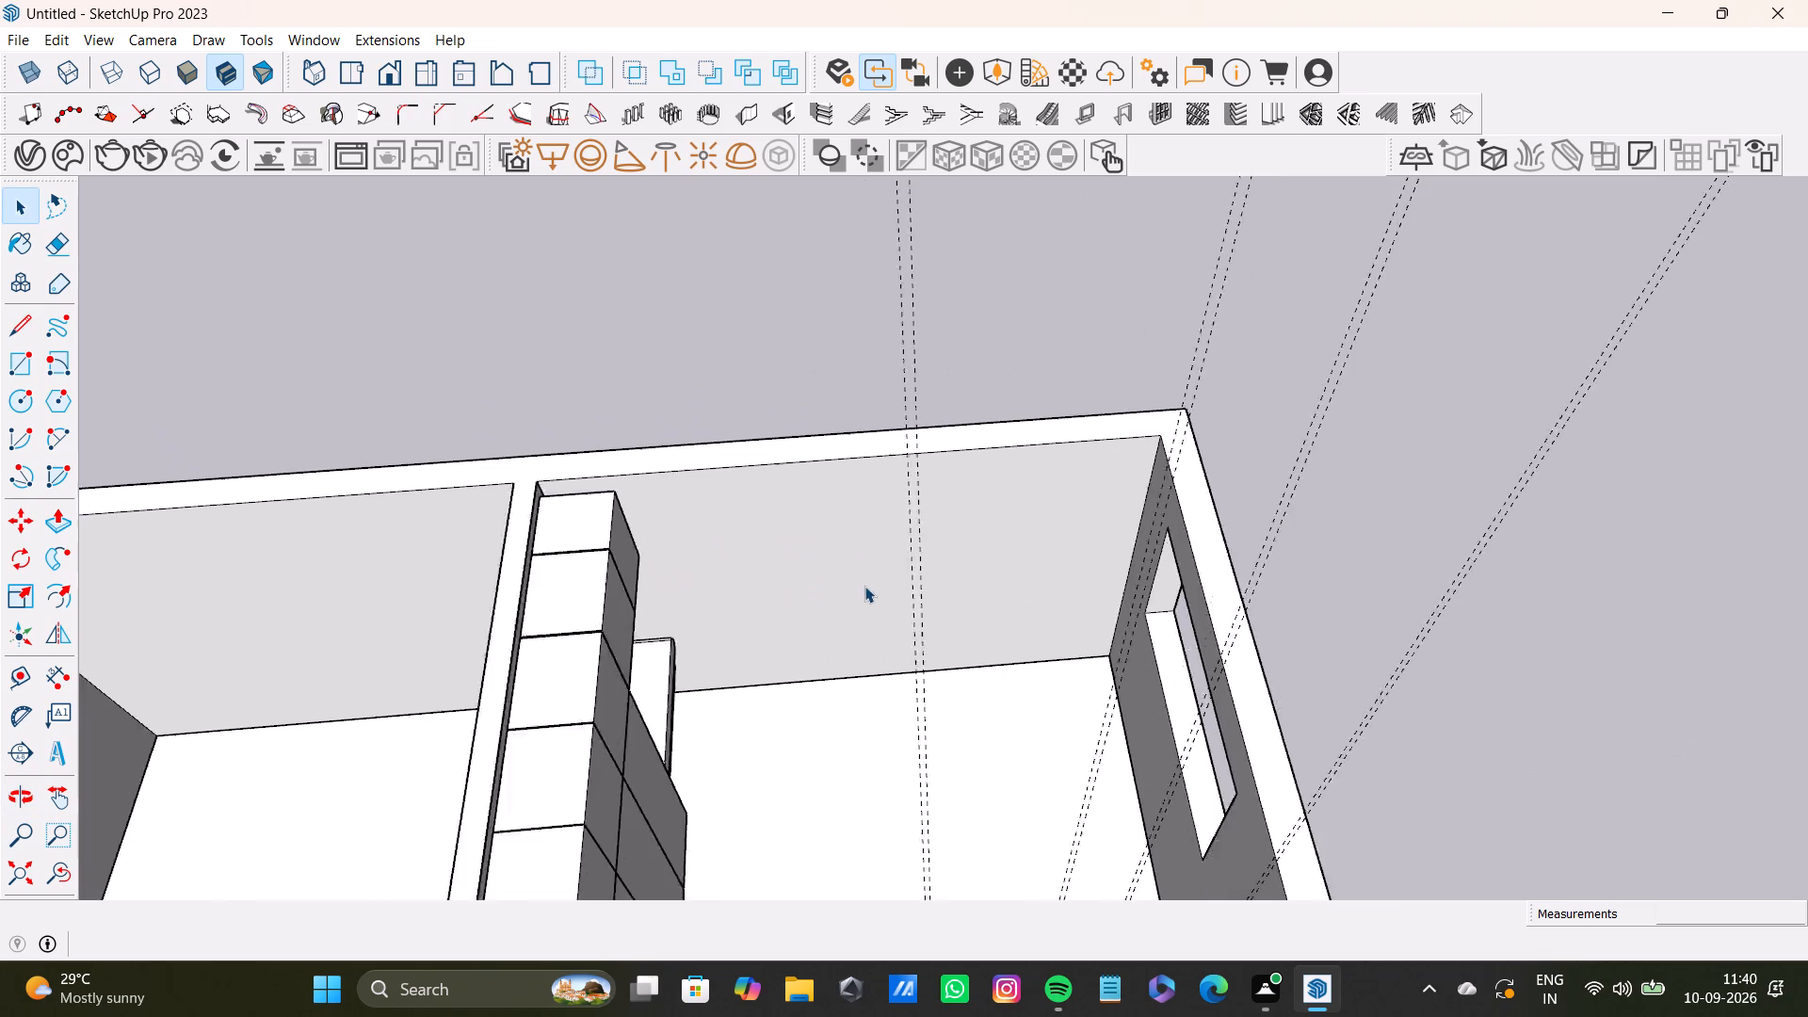
pyautogui.scroll(5, 864, 586)
pyautogui.moveTo(857, 598); pyautogui.dragTo(855, 523, button='middle')
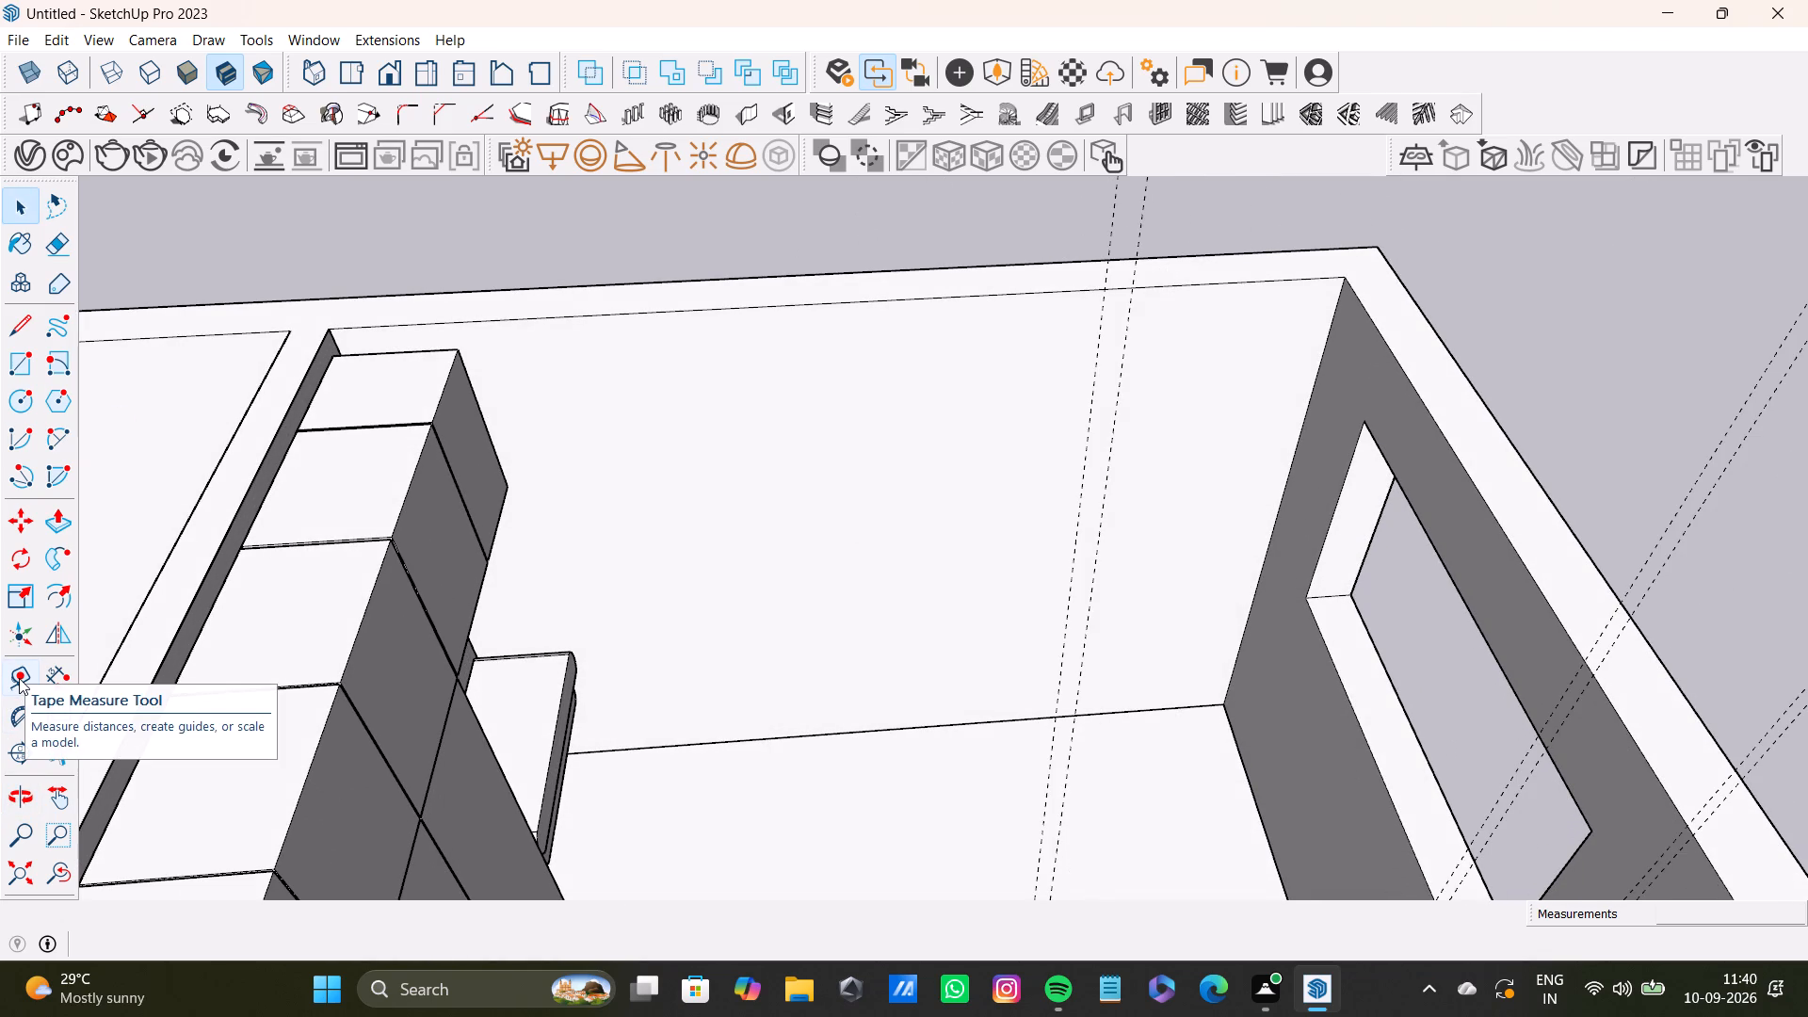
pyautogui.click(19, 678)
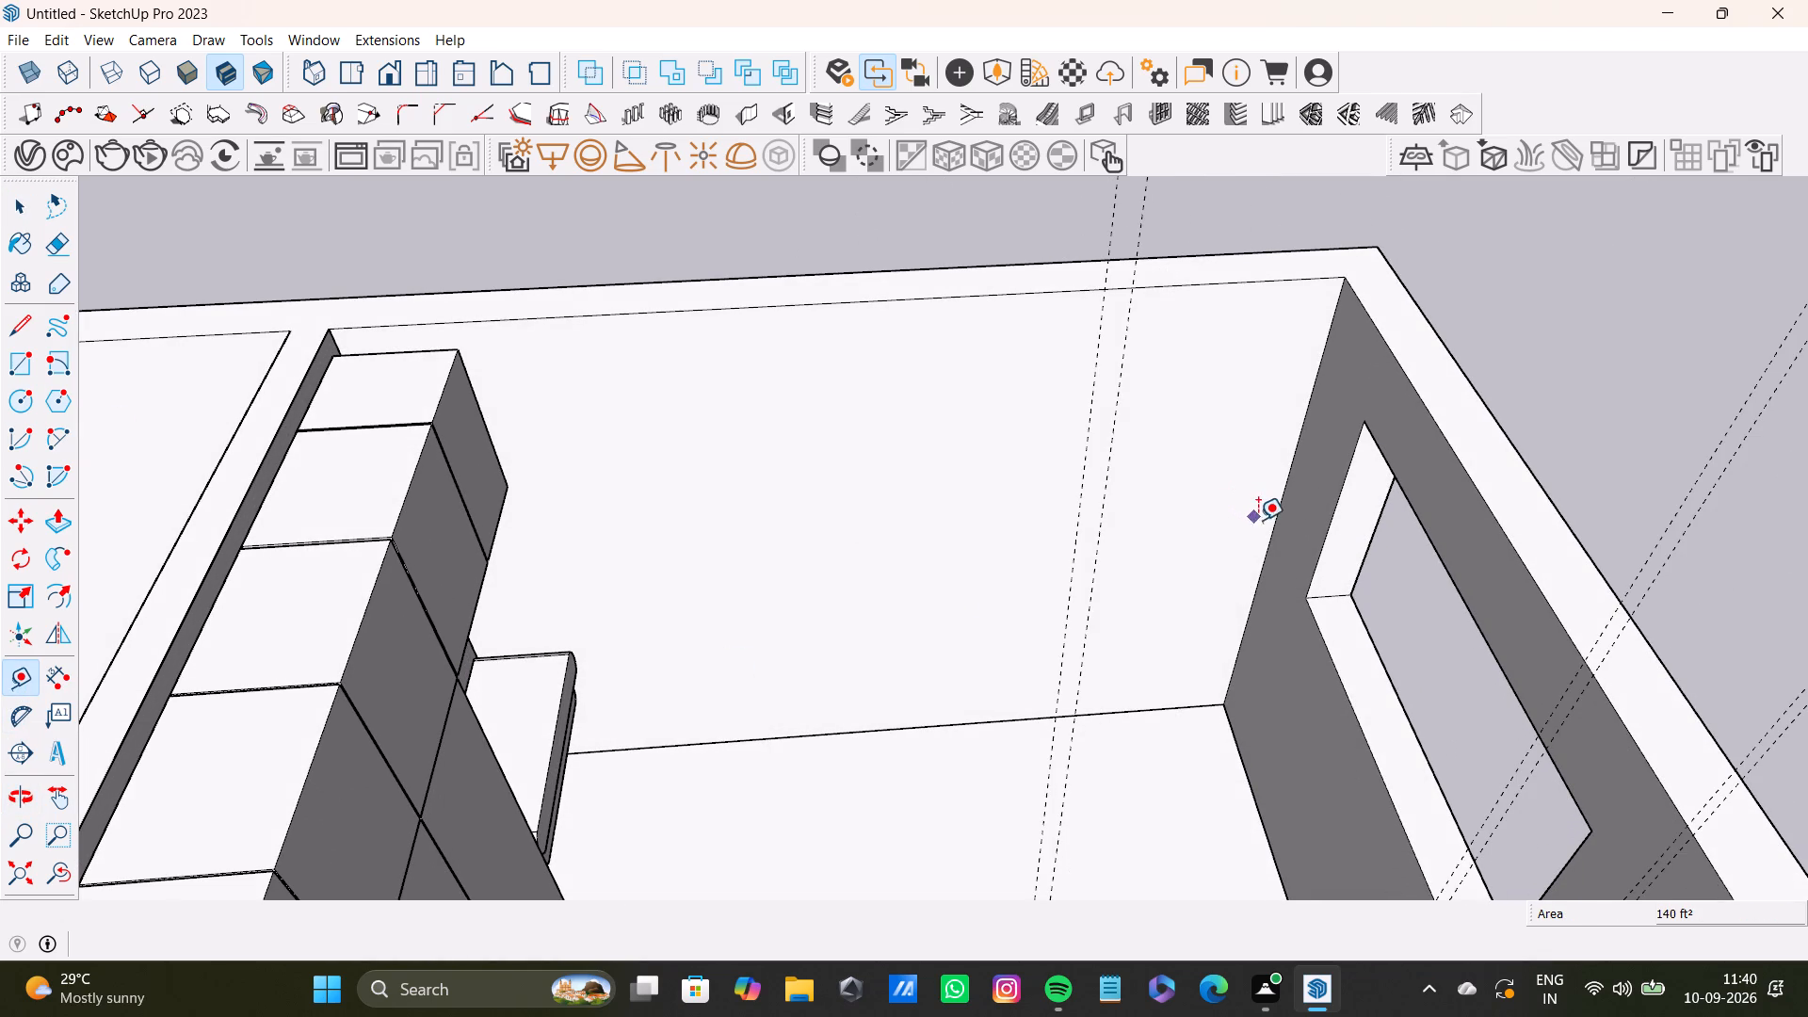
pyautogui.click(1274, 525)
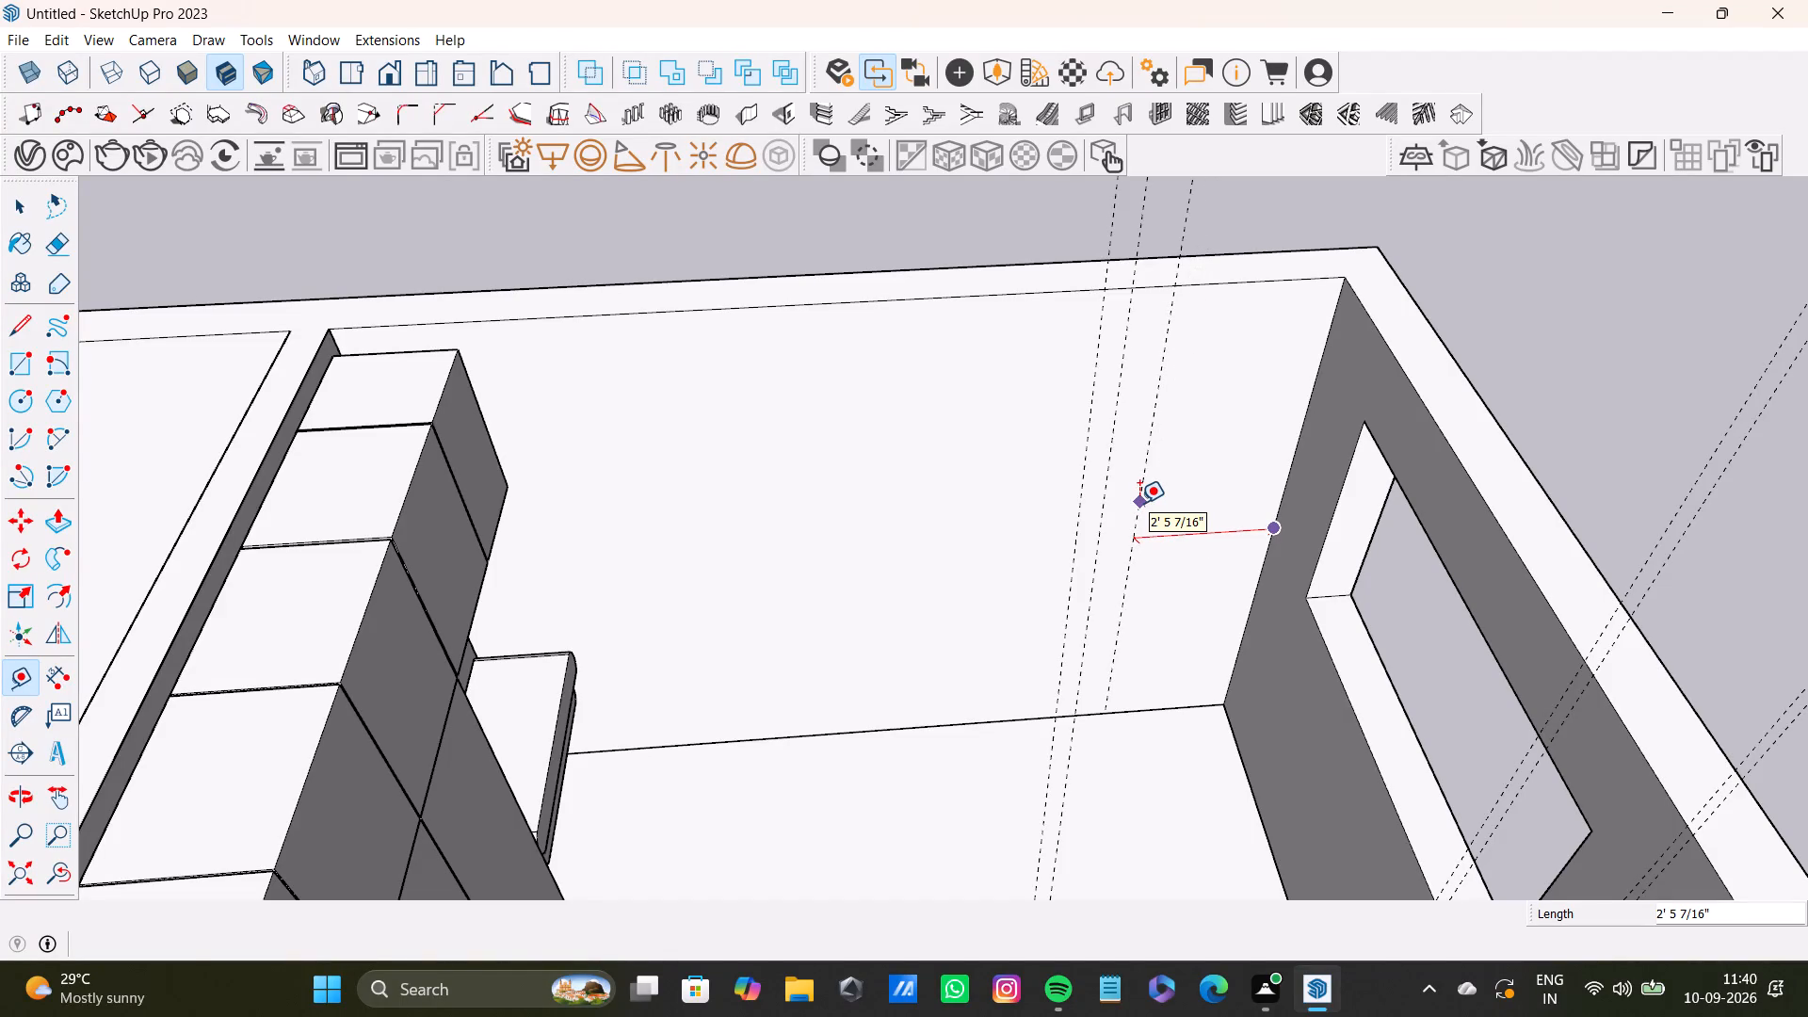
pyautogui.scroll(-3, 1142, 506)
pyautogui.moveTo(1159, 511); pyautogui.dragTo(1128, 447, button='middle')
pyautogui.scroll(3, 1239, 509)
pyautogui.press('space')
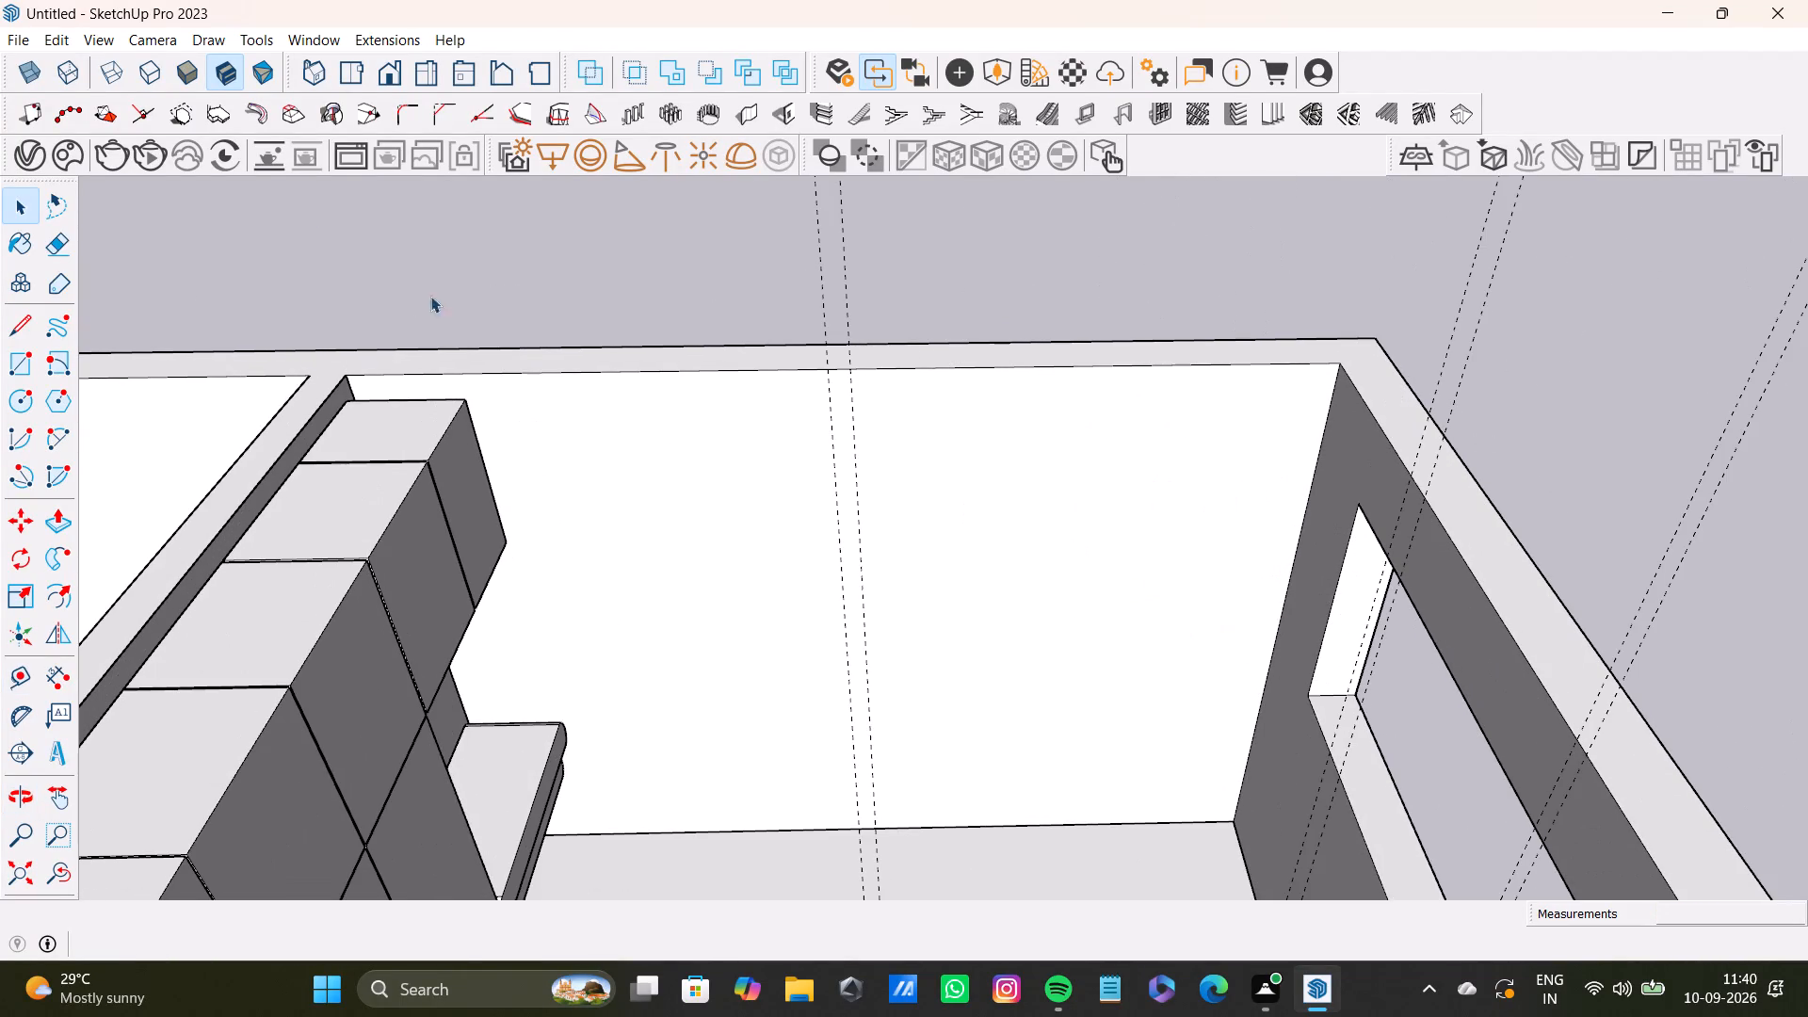
# Delete all construction guides in the model.
pyautogui.click(63, 36)
pyautogui.click(119, 224)
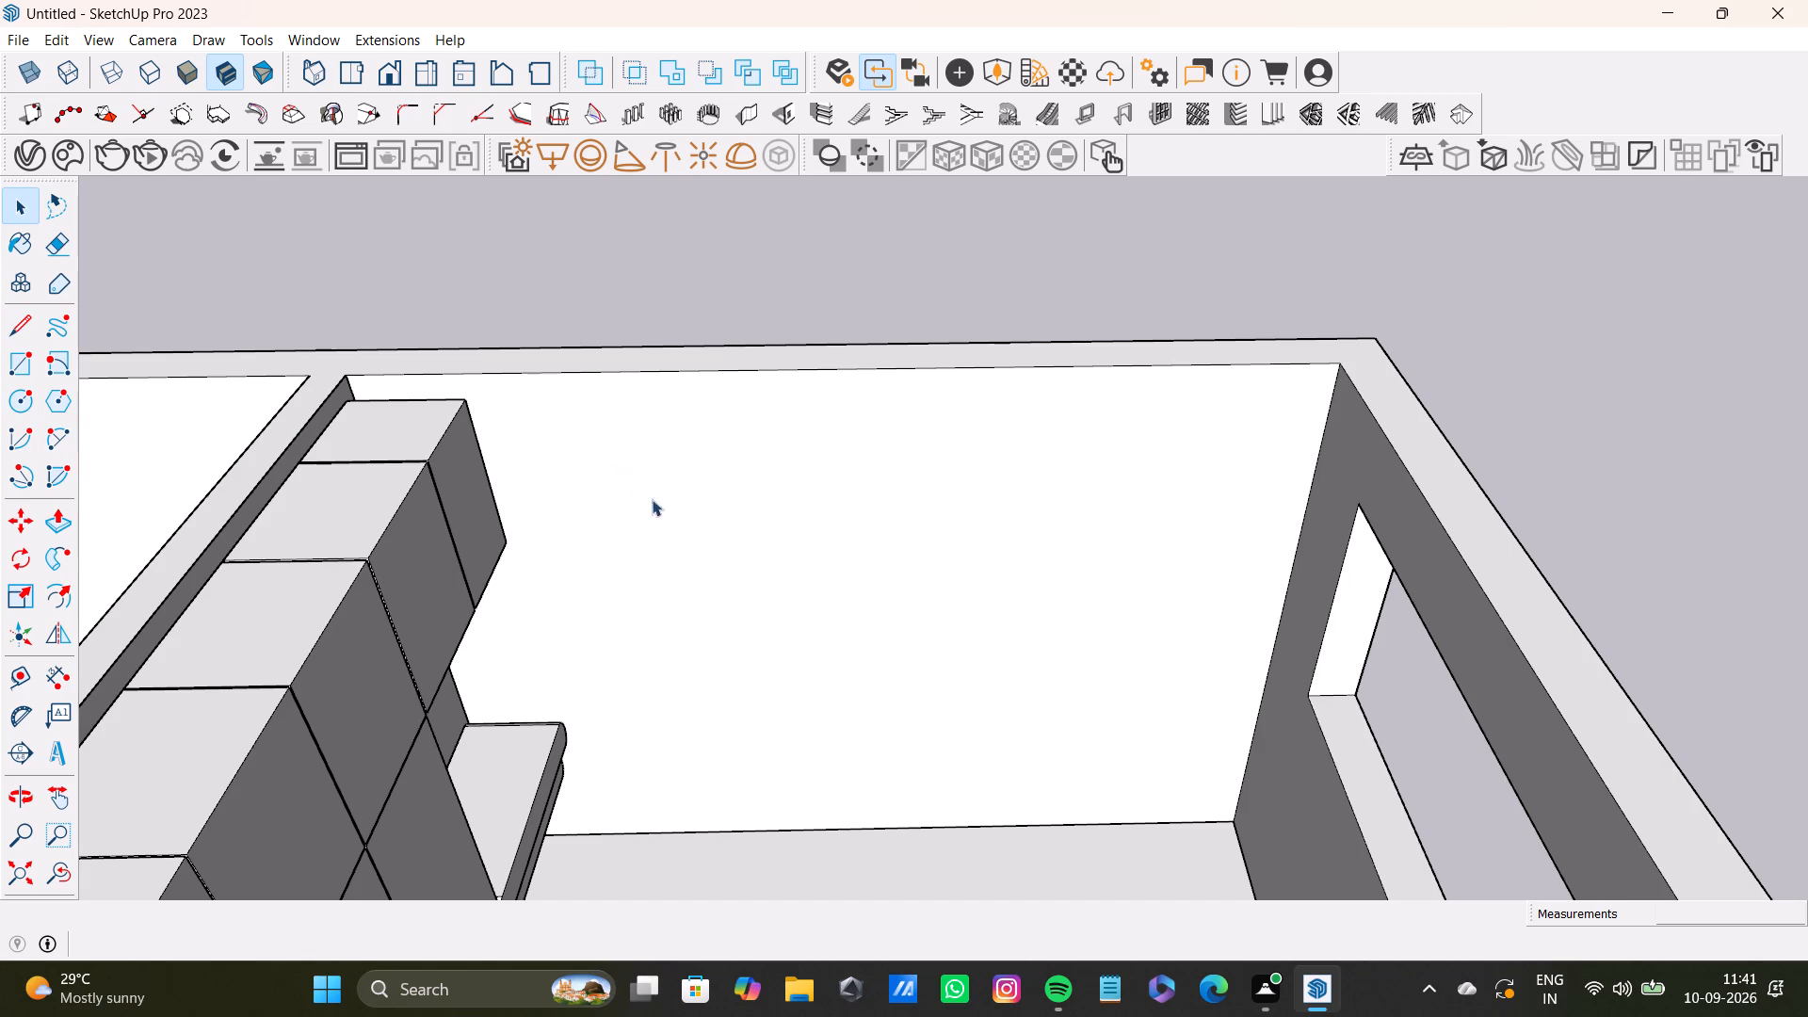
# Add a vertical Tape Measure guide on the bare wall, 1' from its corner with the window wall.
pyautogui.click(21, 678)
pyautogui.scroll(4, 1319, 571)
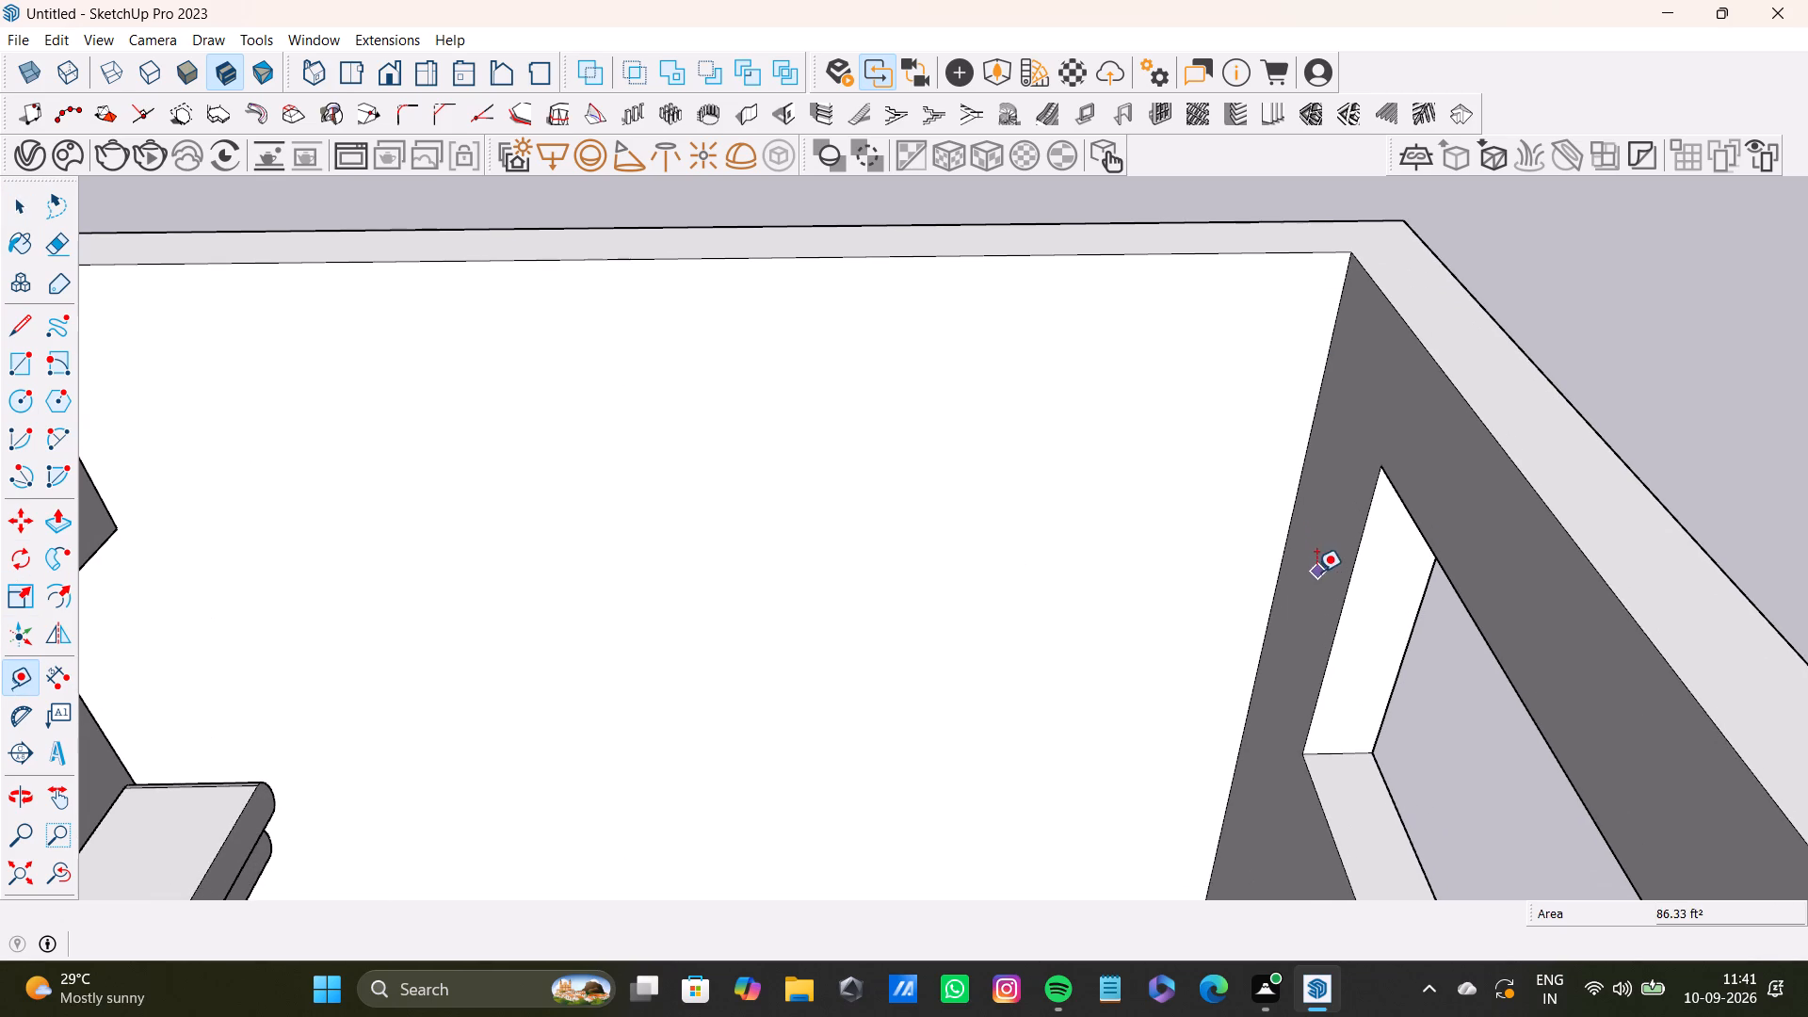
pyautogui.click(1282, 586)
pyautogui.scroll(-4, 1190, 573)
pyautogui.keyDown('shift'); pyautogui.moveTo(1194, 575); pyautogui.dragTo(1301, 521, button='middle'); pyautogui.keyUp('shift')
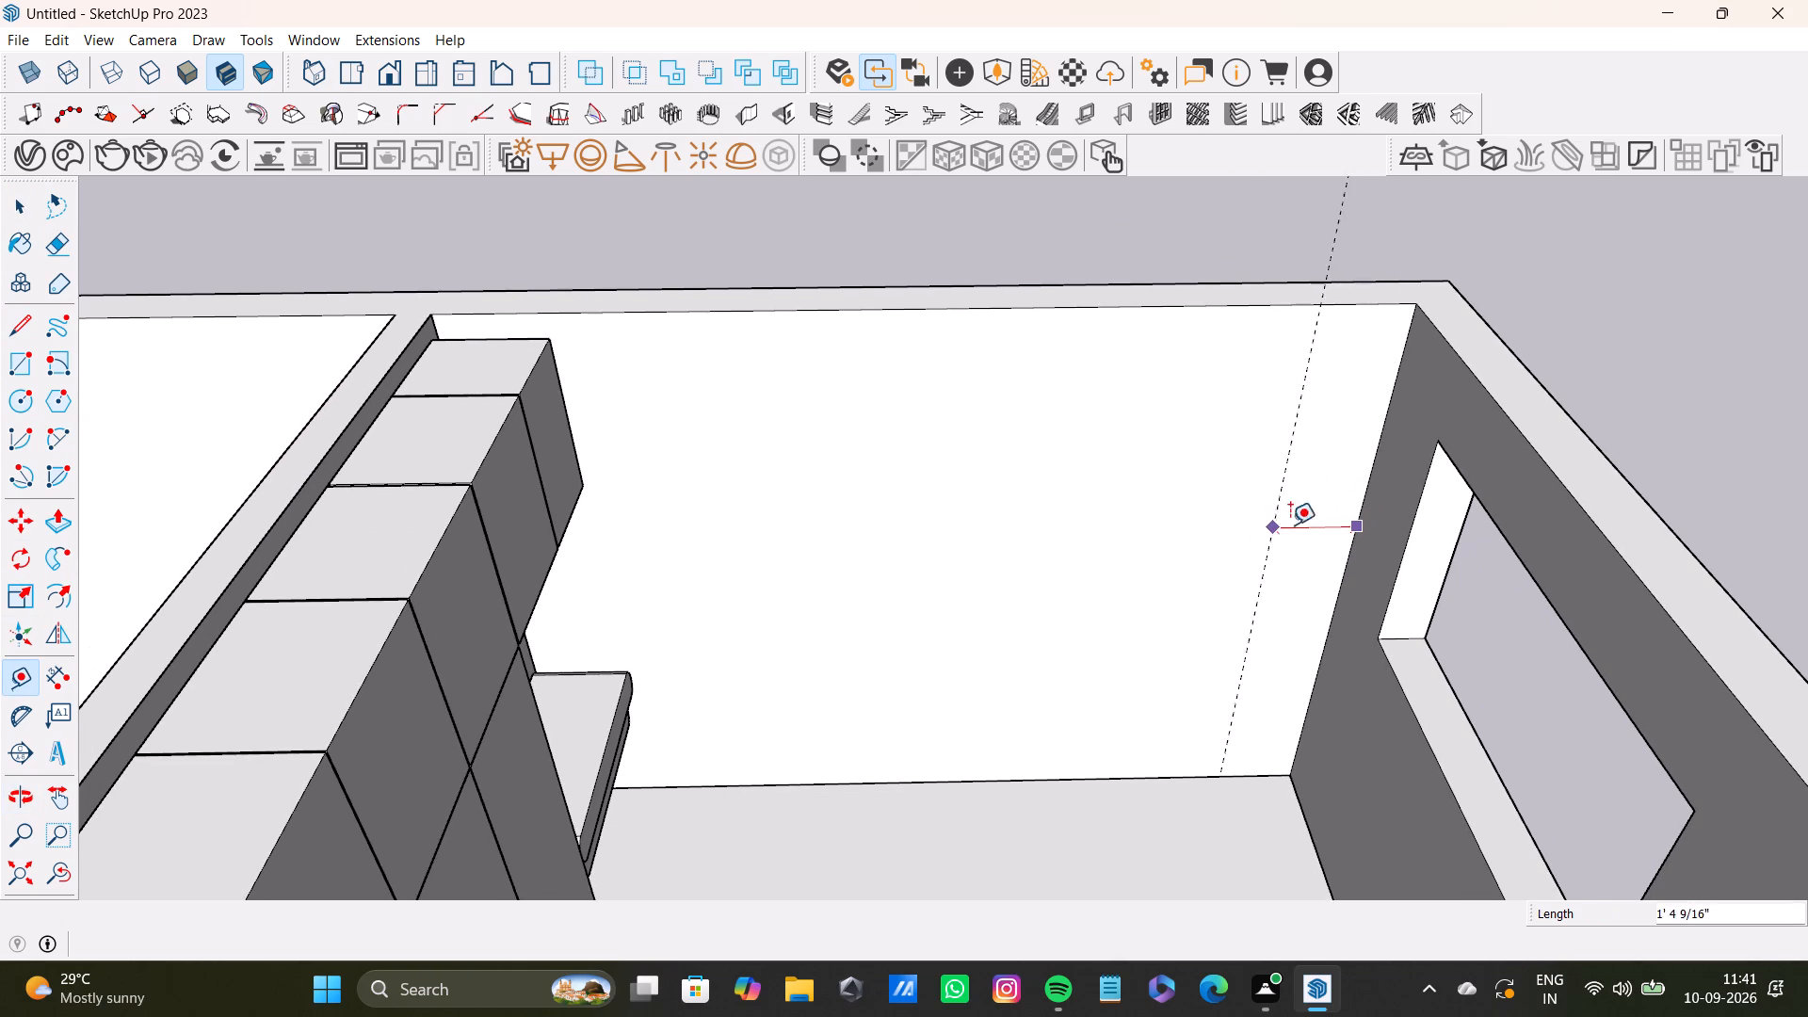
pyautogui.press('1')
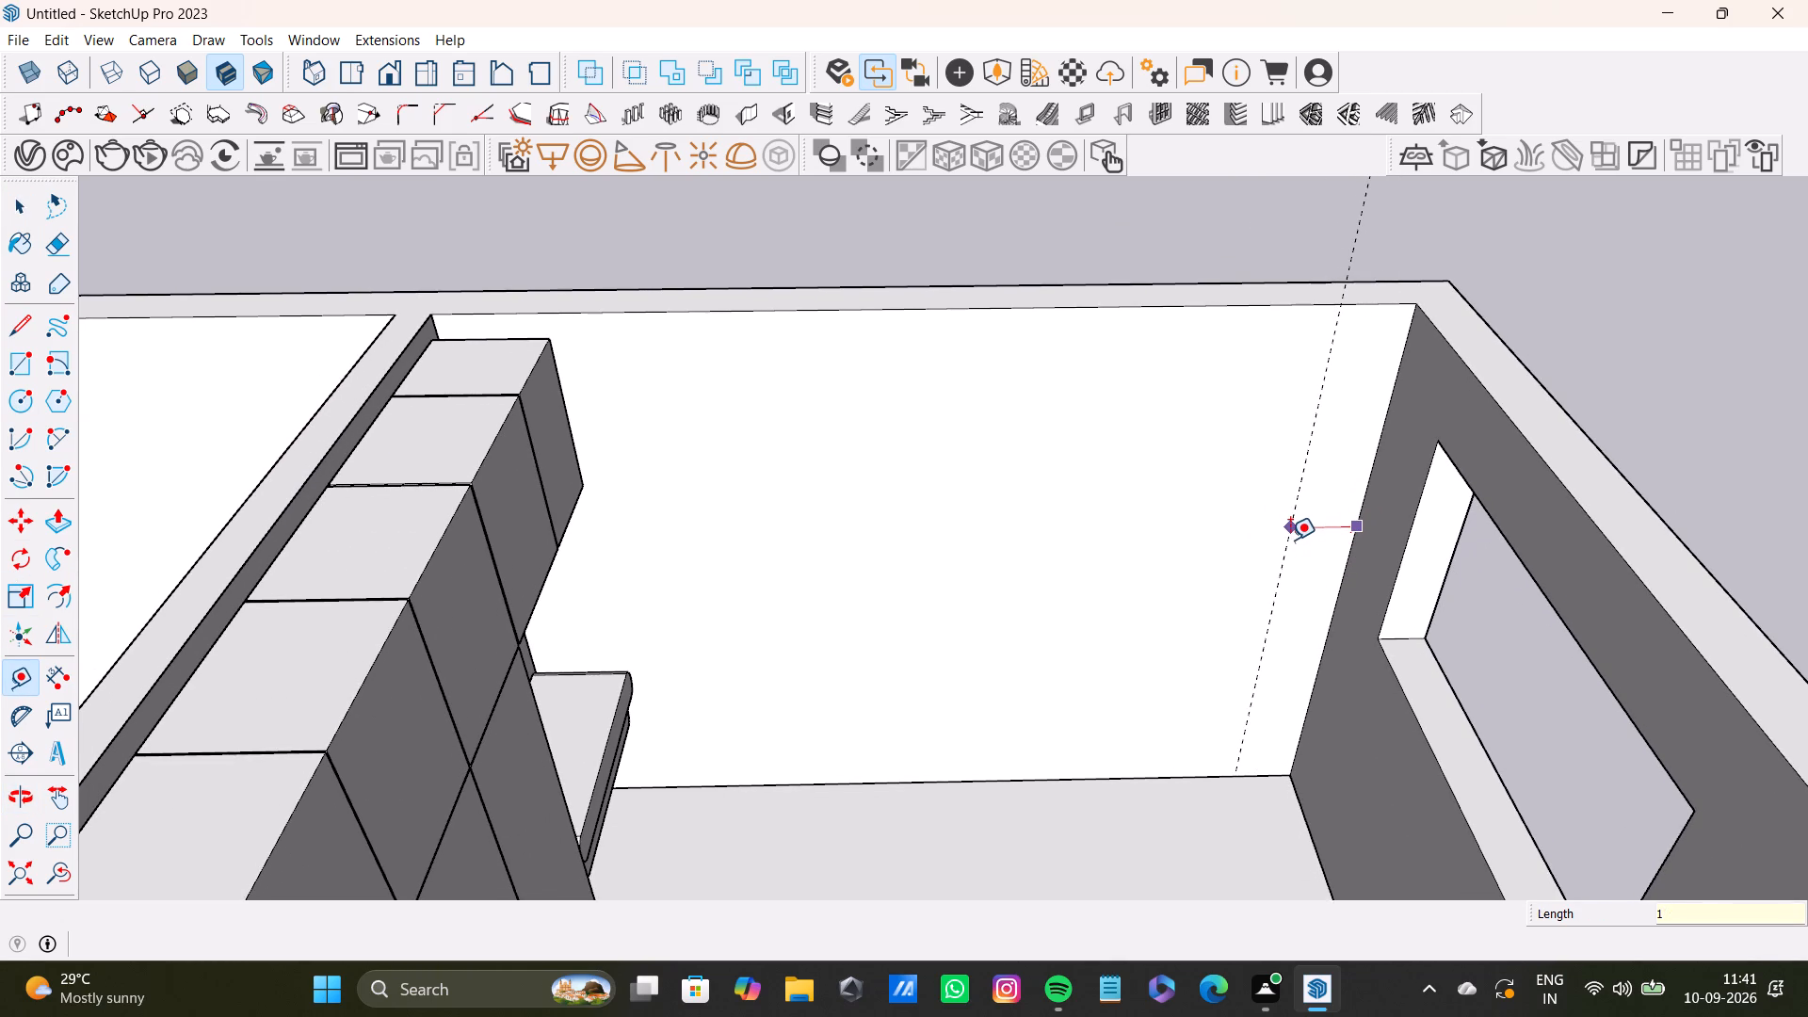
pyautogui.press("'")
pyautogui.press('Return')
# Add a second vertical guide on the bare wall, 10' 4 5/8" from the first, near the rounded shelves.
pyautogui.click(1286, 557)
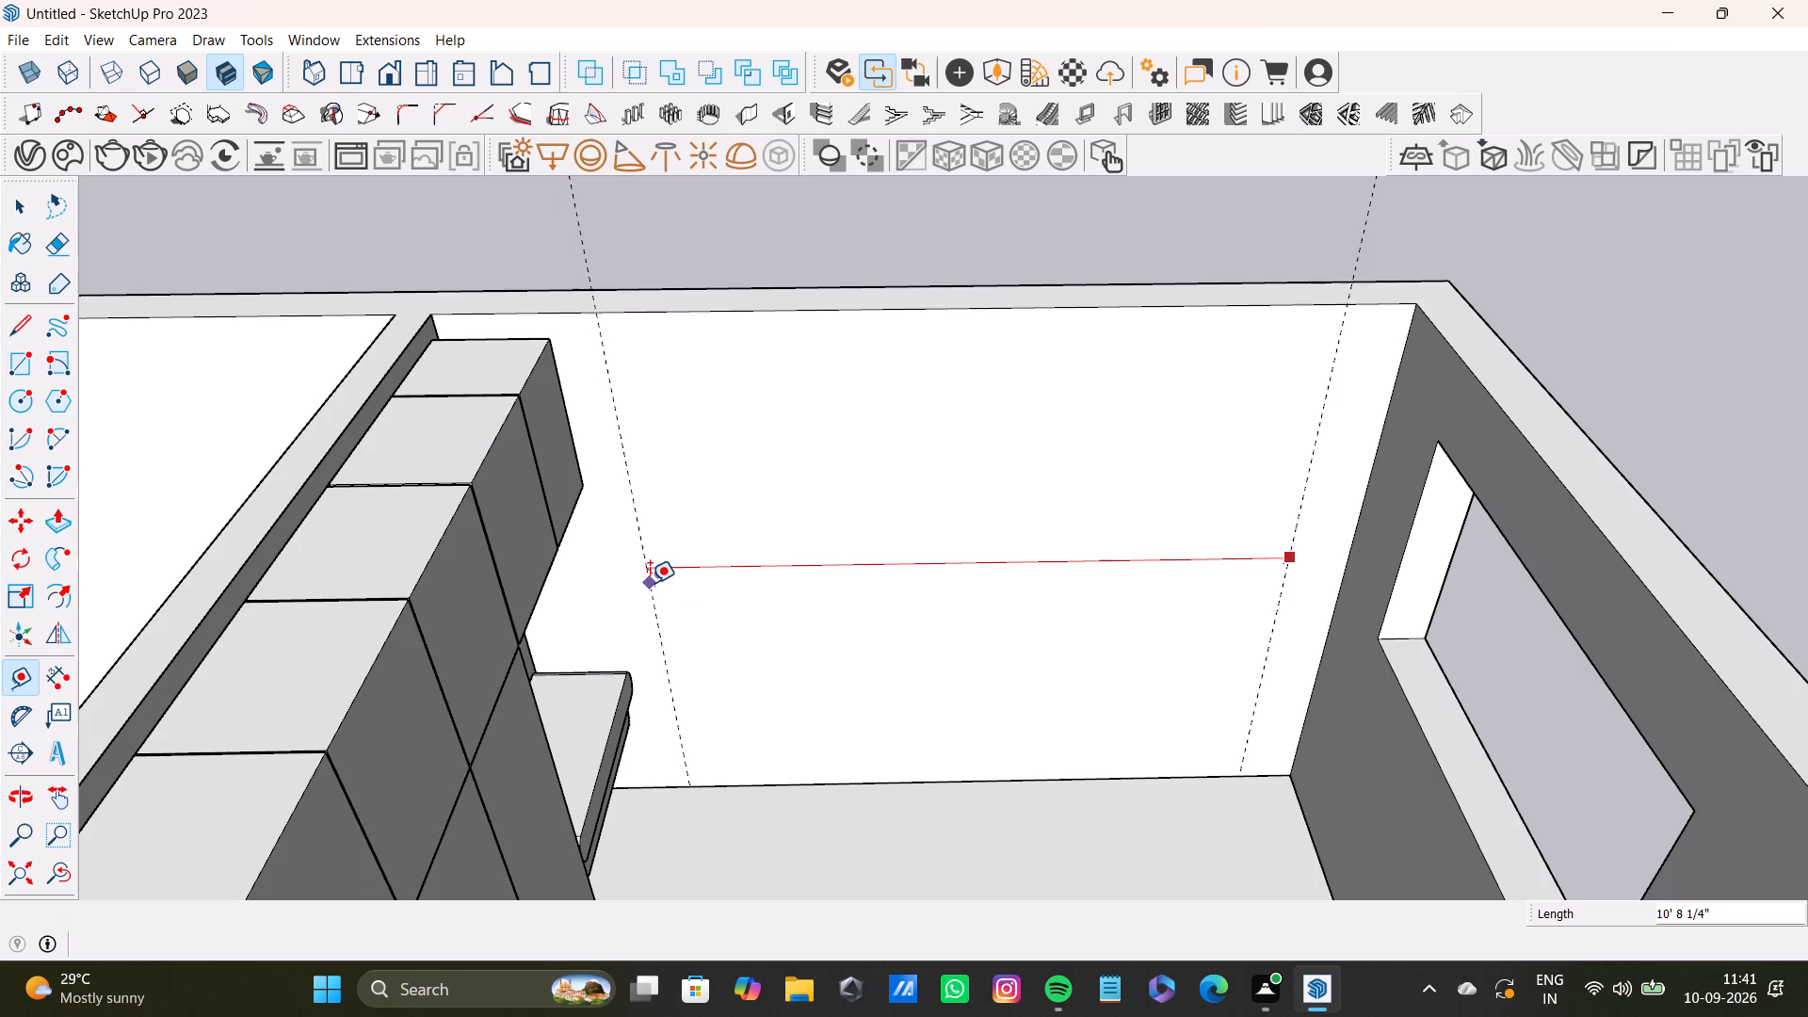
pyautogui.moveTo(650, 583); pyautogui.dragTo(622, 678, button='middle')
pyautogui.scroll(2, 622, 641)
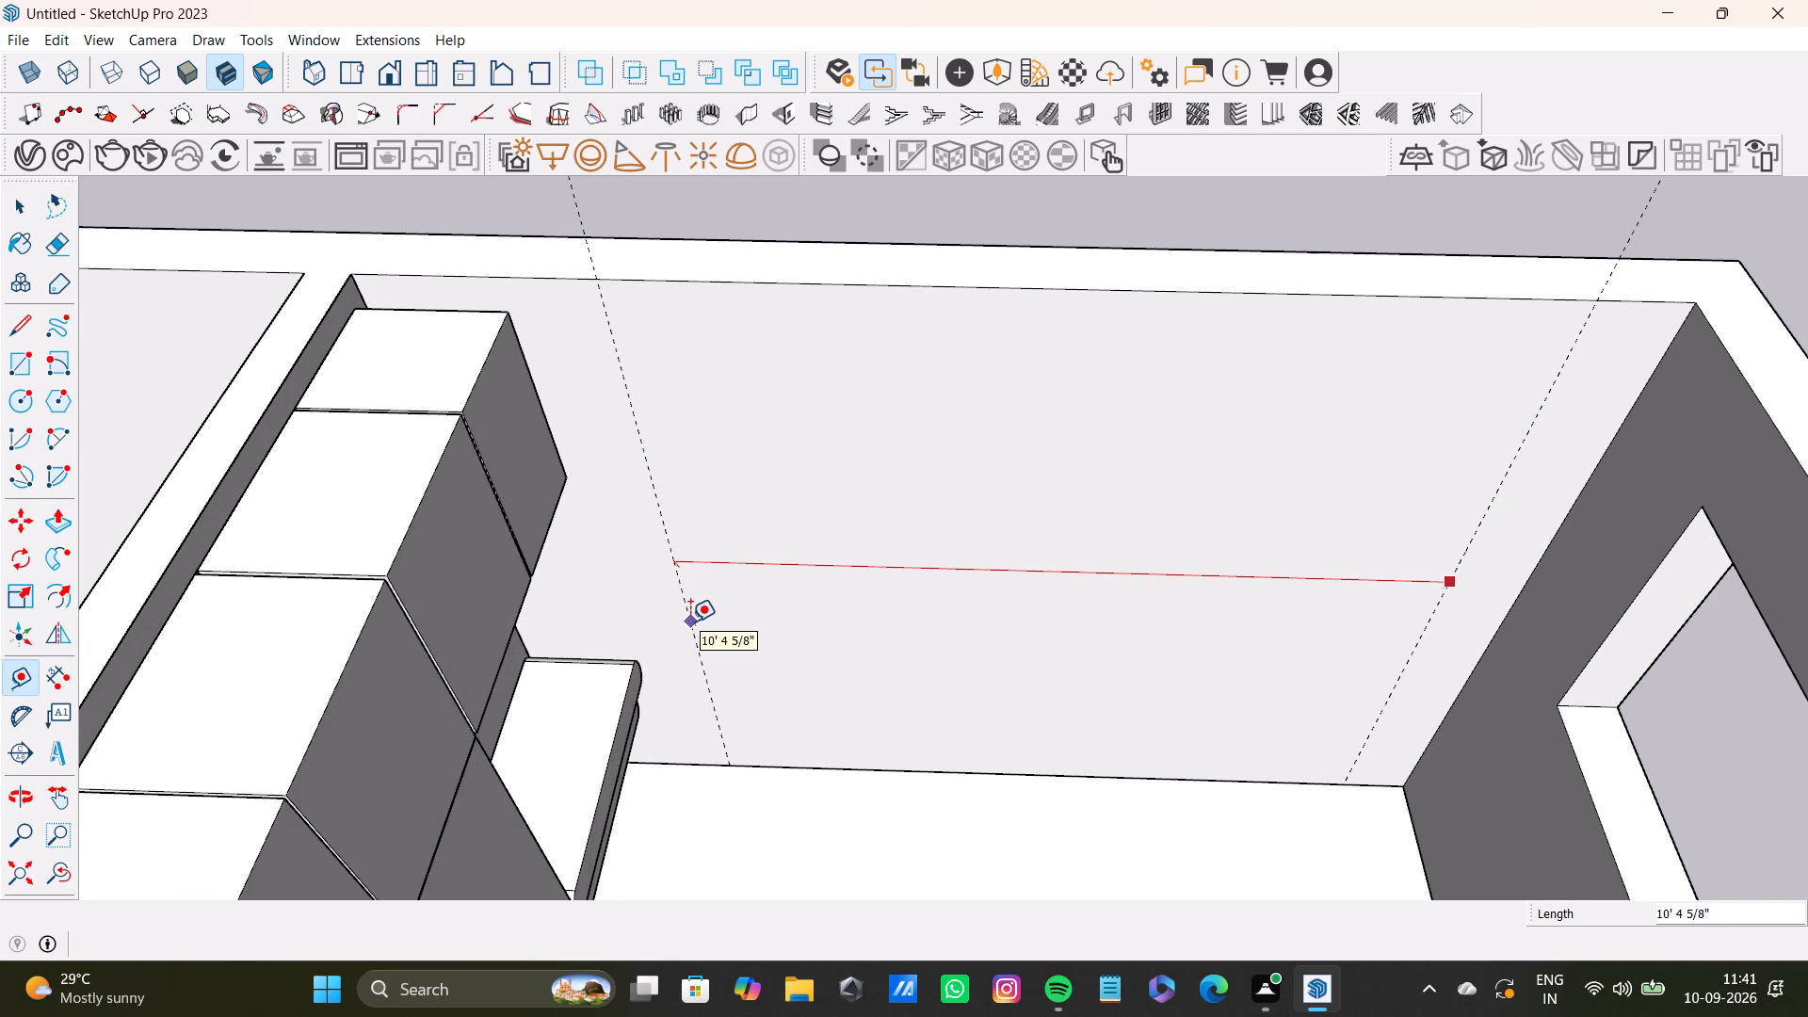
pyautogui.click(690, 621)
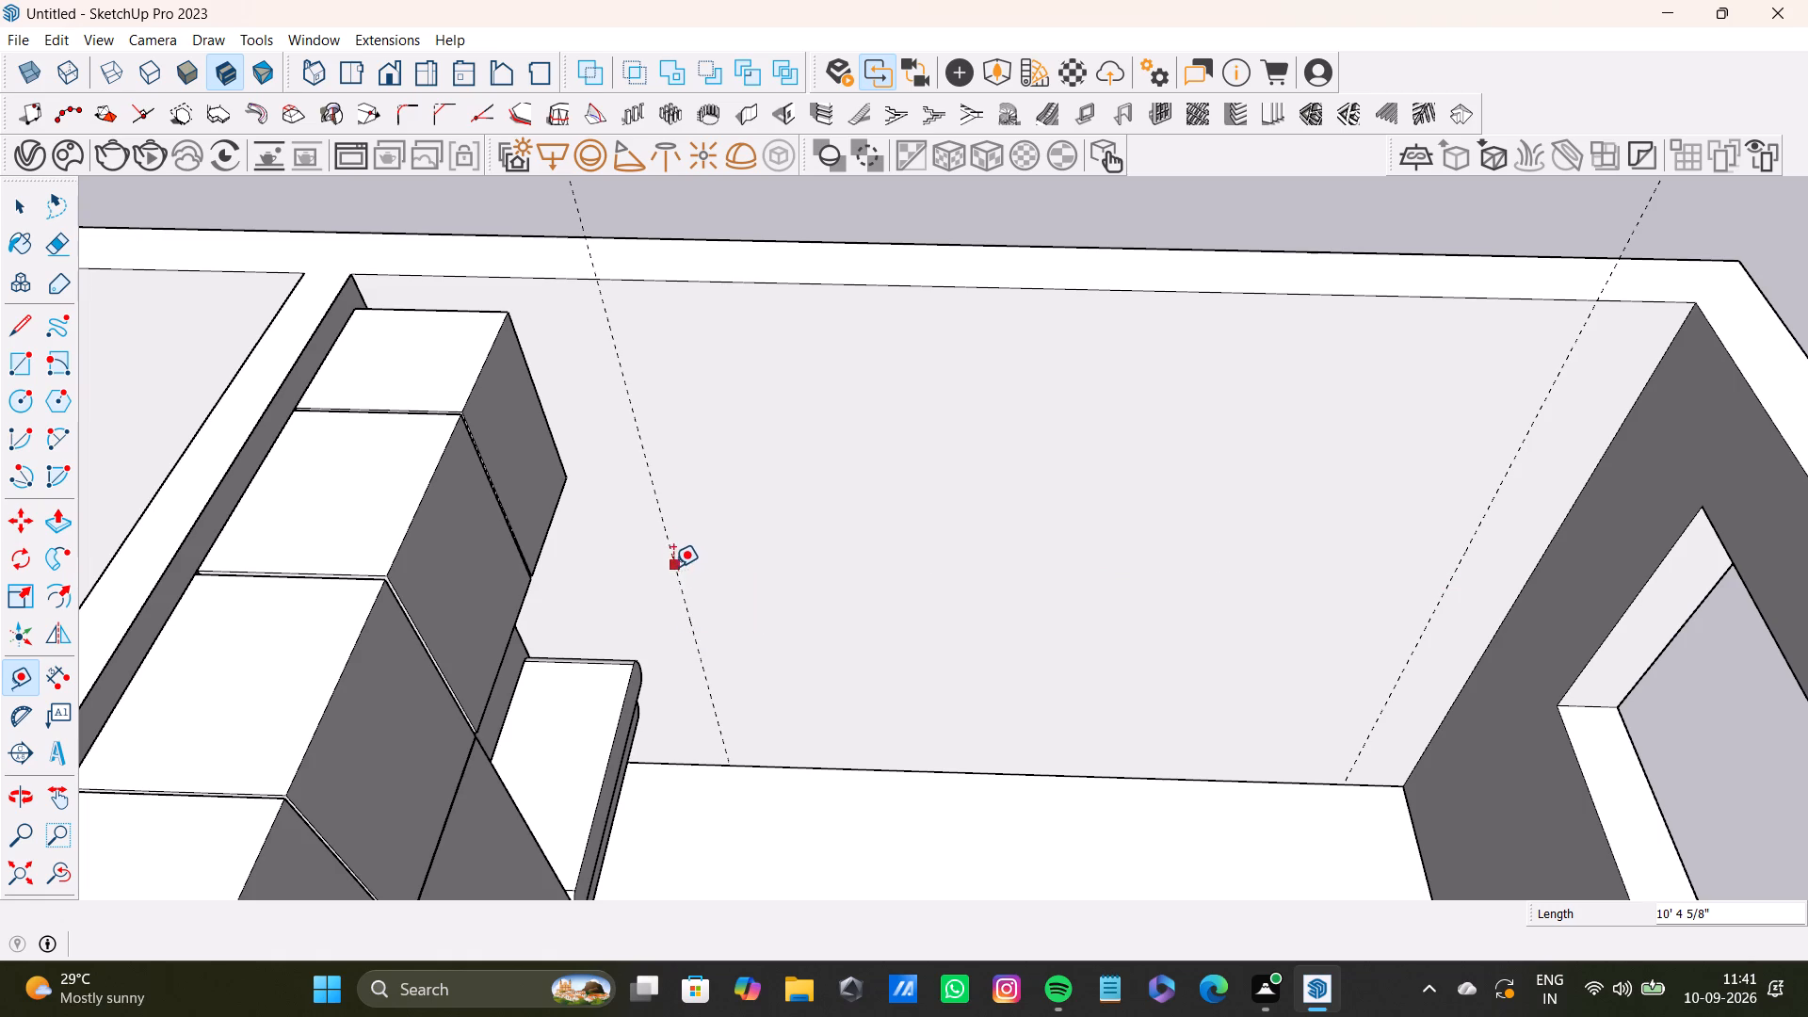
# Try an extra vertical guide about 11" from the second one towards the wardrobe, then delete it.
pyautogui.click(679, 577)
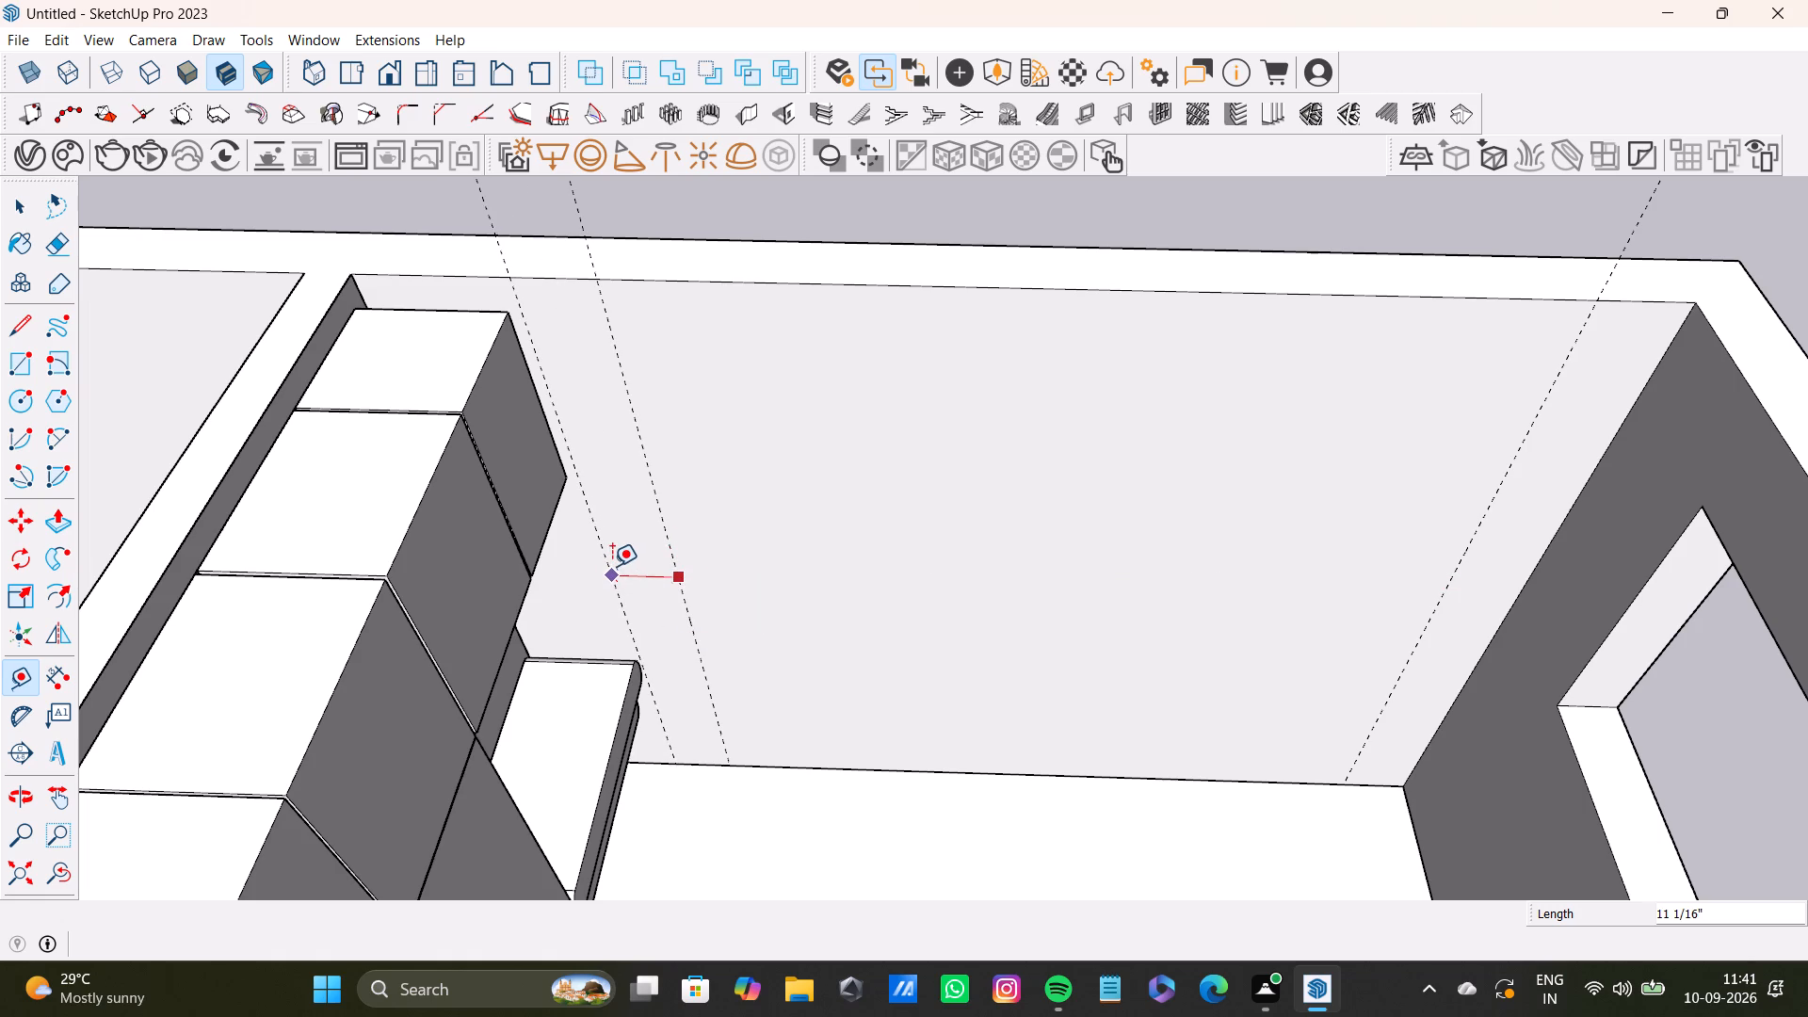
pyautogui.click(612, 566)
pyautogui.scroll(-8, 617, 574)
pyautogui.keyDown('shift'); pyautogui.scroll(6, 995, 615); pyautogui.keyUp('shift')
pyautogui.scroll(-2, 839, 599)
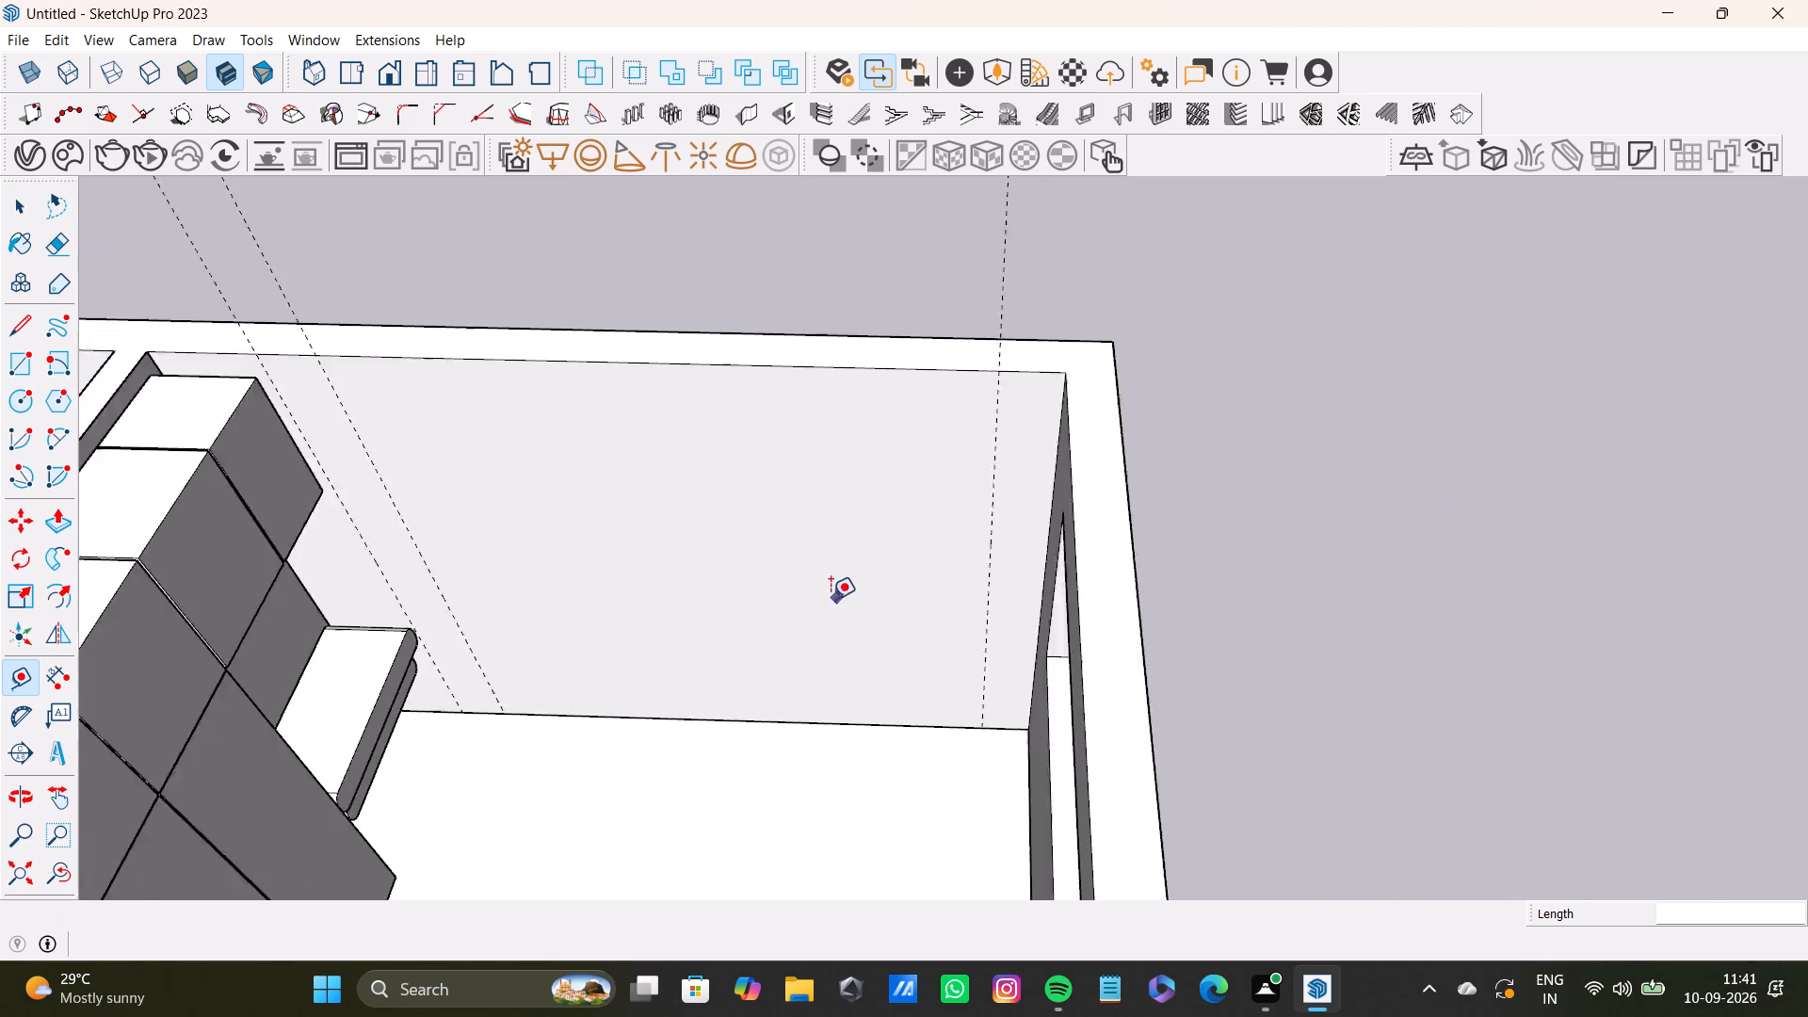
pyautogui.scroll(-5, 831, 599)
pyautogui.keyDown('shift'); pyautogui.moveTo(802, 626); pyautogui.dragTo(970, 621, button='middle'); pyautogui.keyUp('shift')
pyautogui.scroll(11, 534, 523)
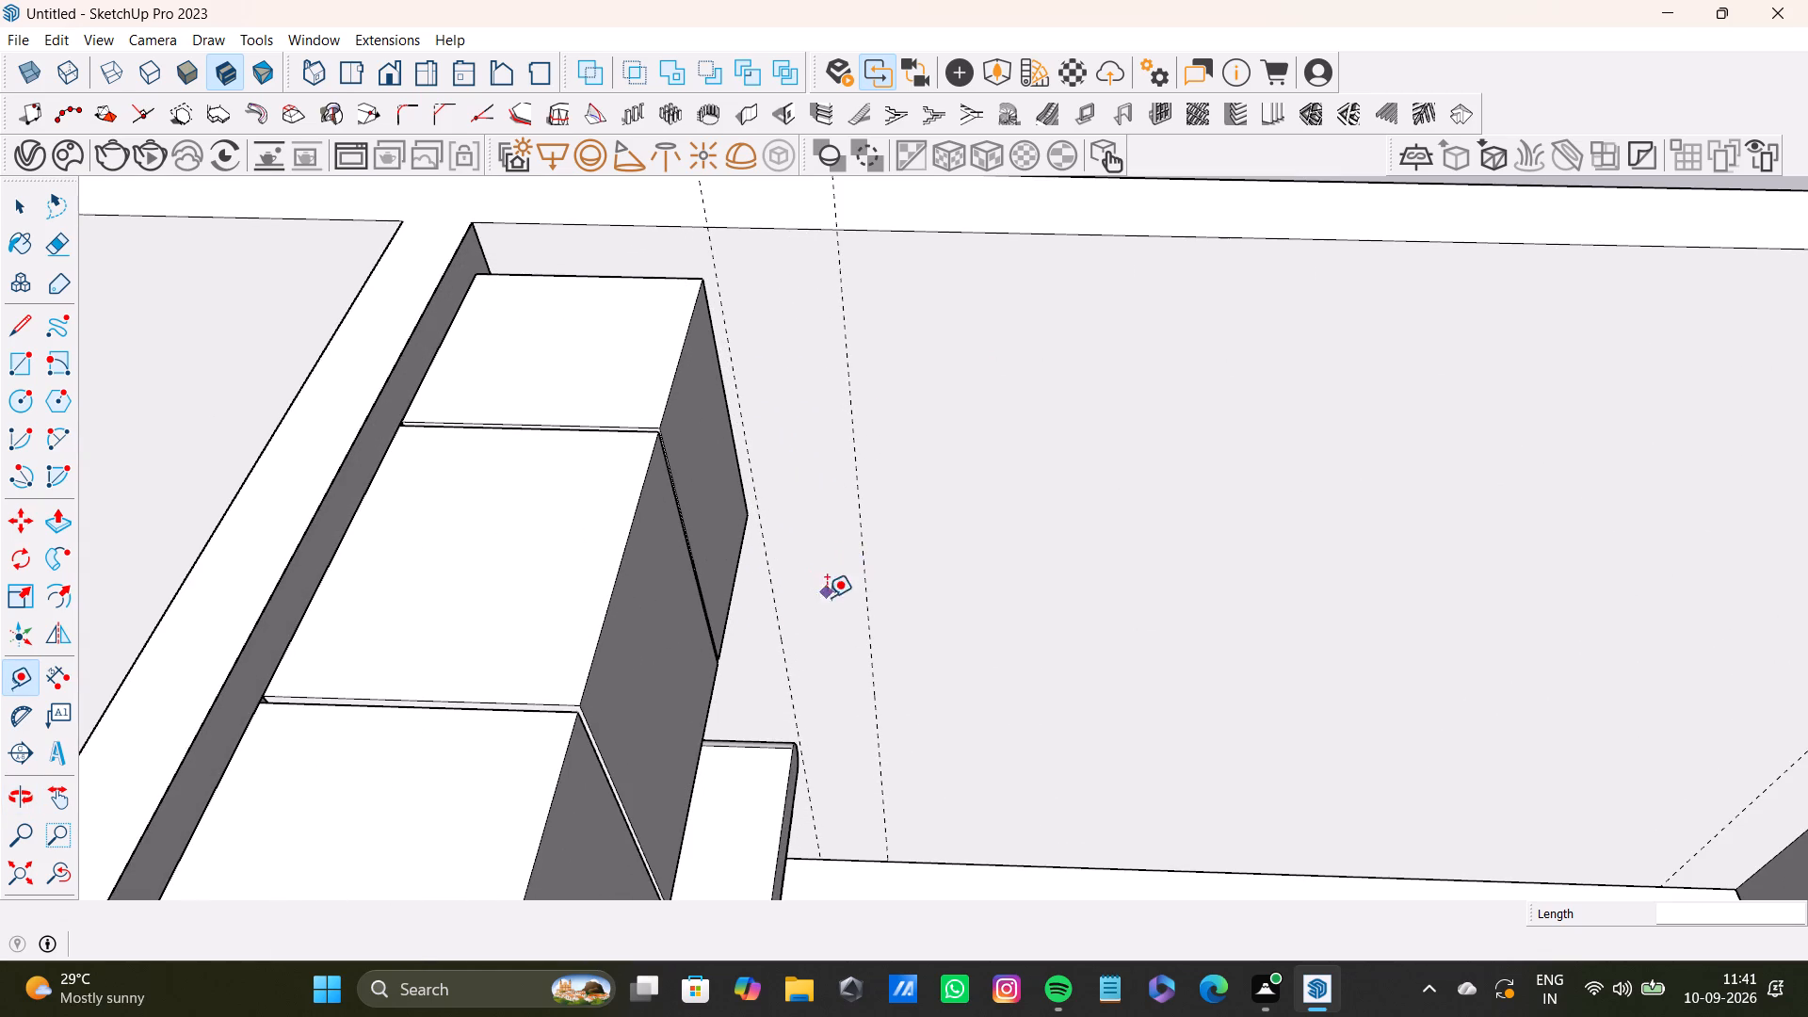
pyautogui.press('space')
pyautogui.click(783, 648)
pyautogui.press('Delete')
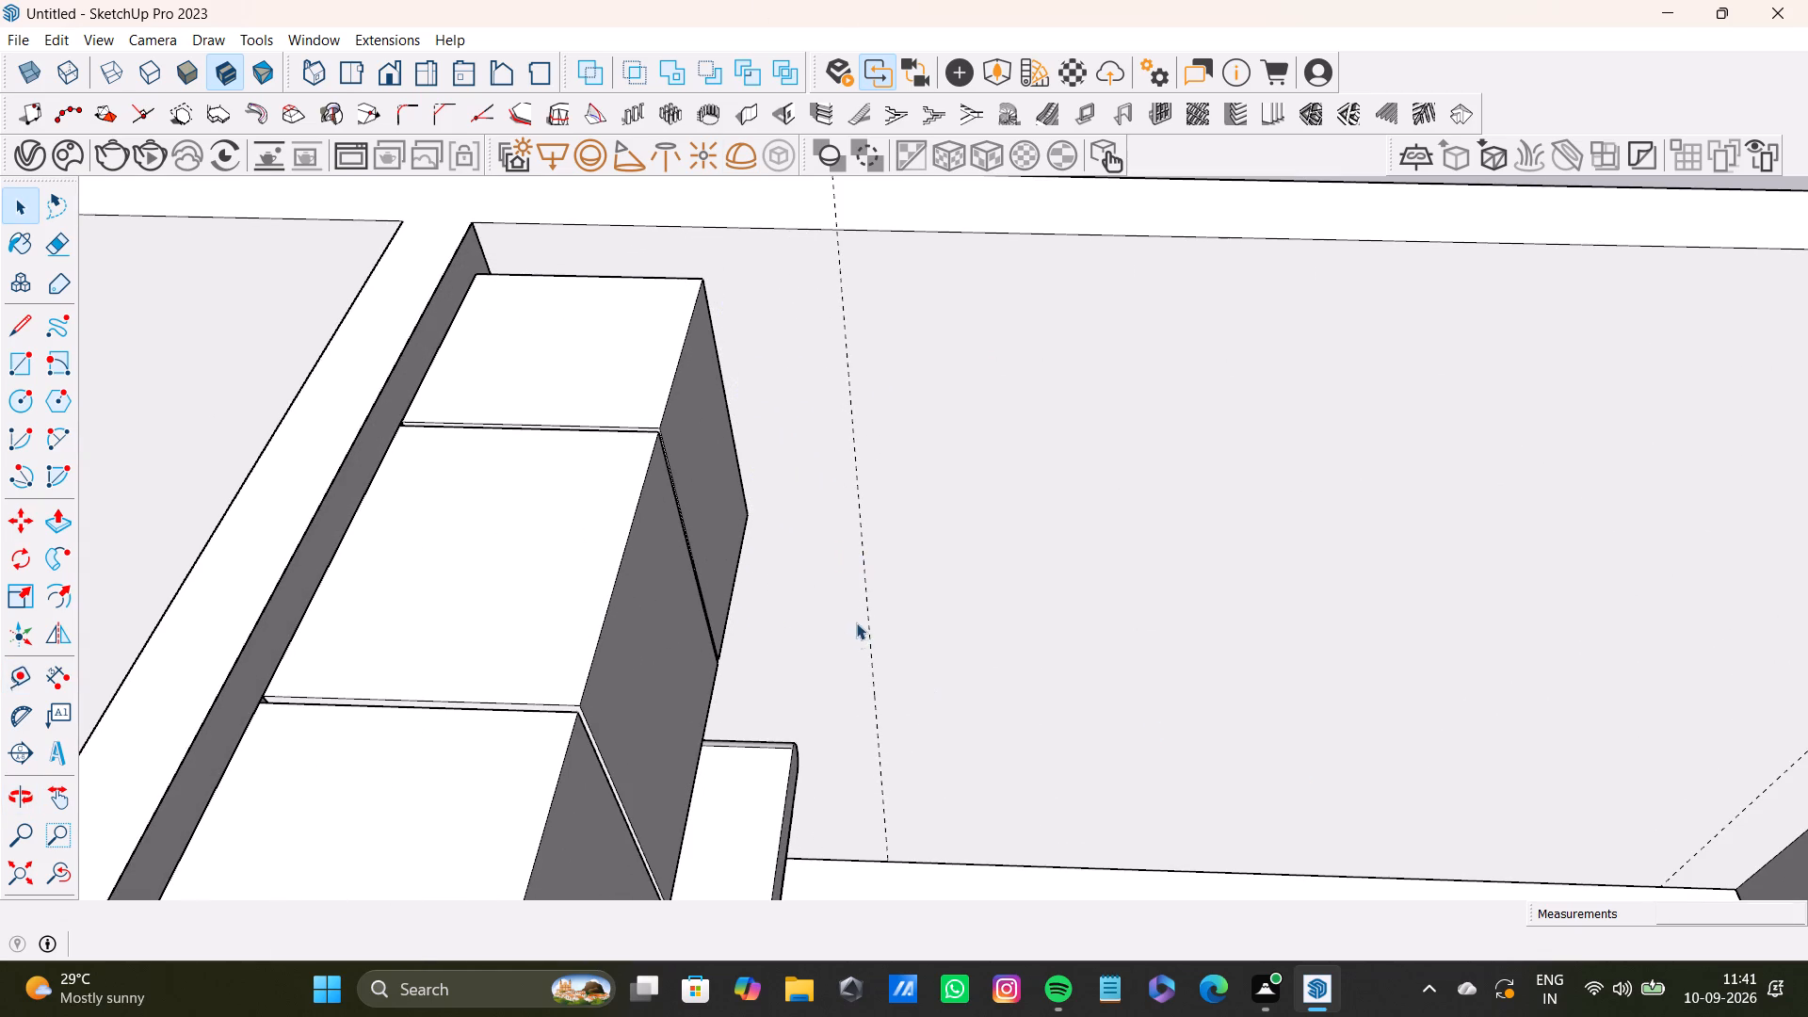
# Examine the two vertical guides on the bare wall and select the one near the wardrobe.
pyautogui.scroll(-5, 895, 619)
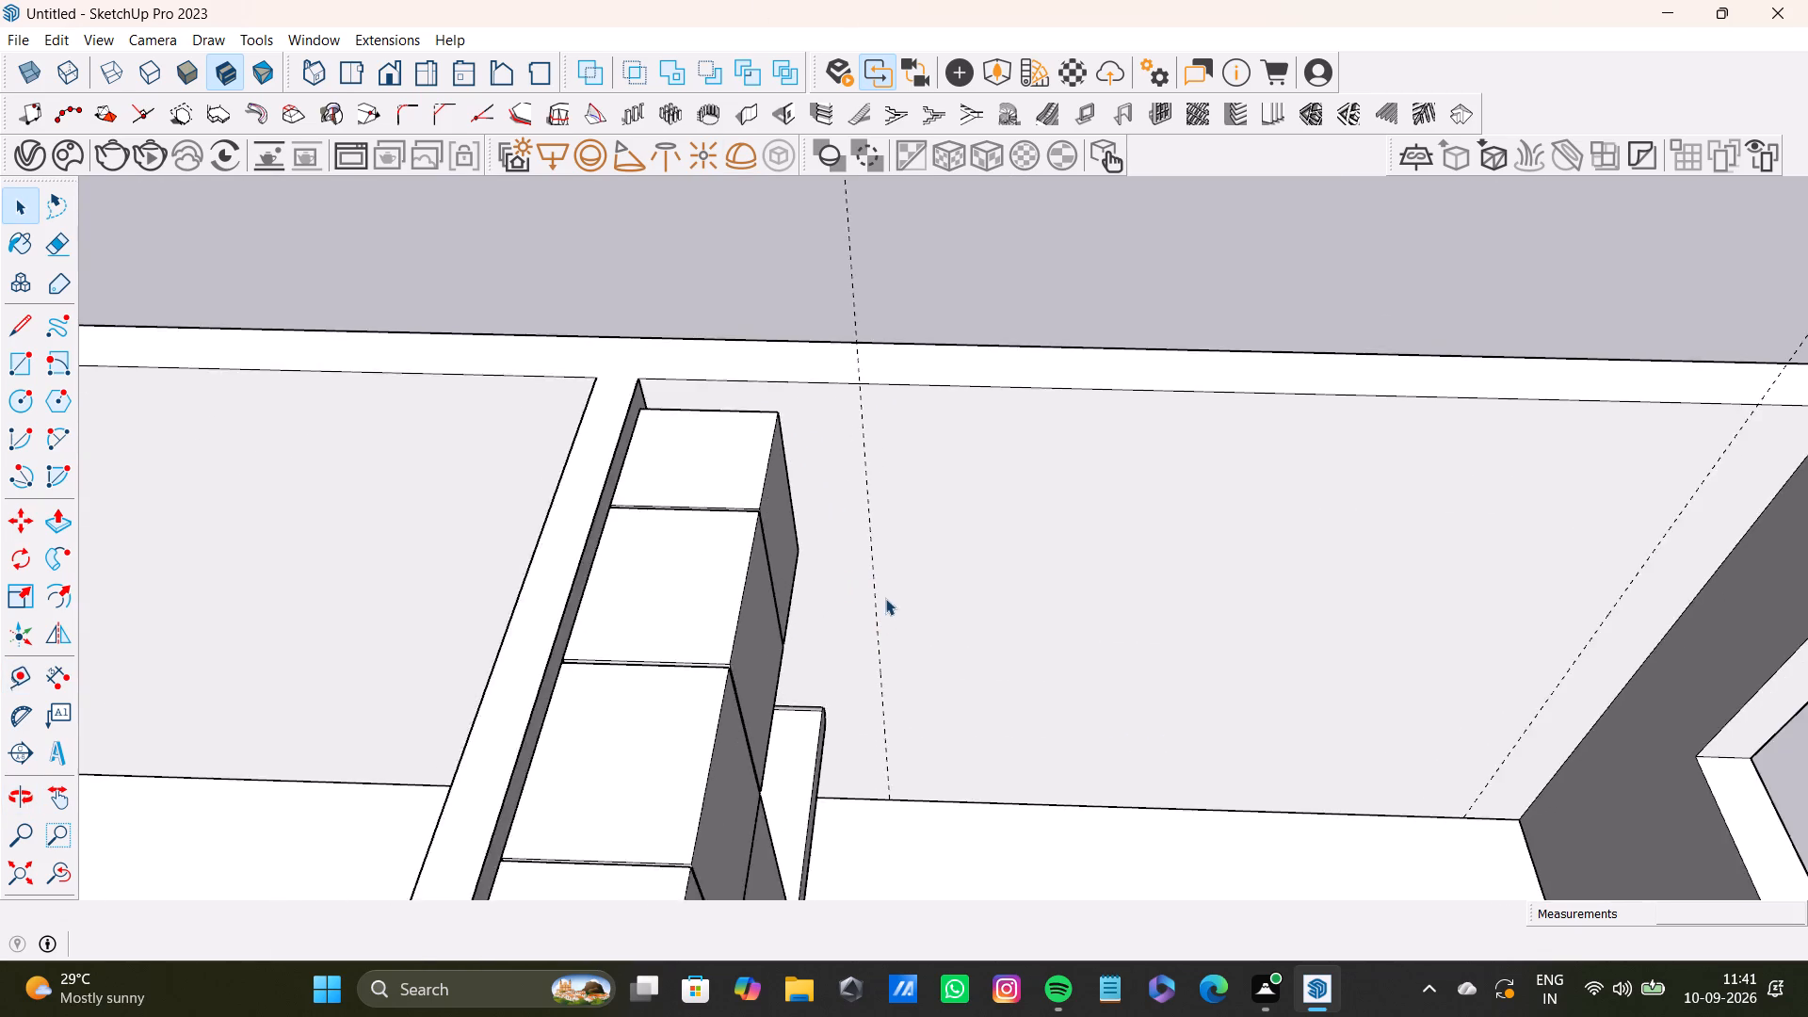
pyautogui.scroll(-2, 885, 598)
pyautogui.keyDown('shift'); pyautogui.moveTo(873, 632); pyautogui.dragTo(805, 615, button='middle'); pyautogui.keyUp('shift')
pyautogui.scroll(4, 815, 552)
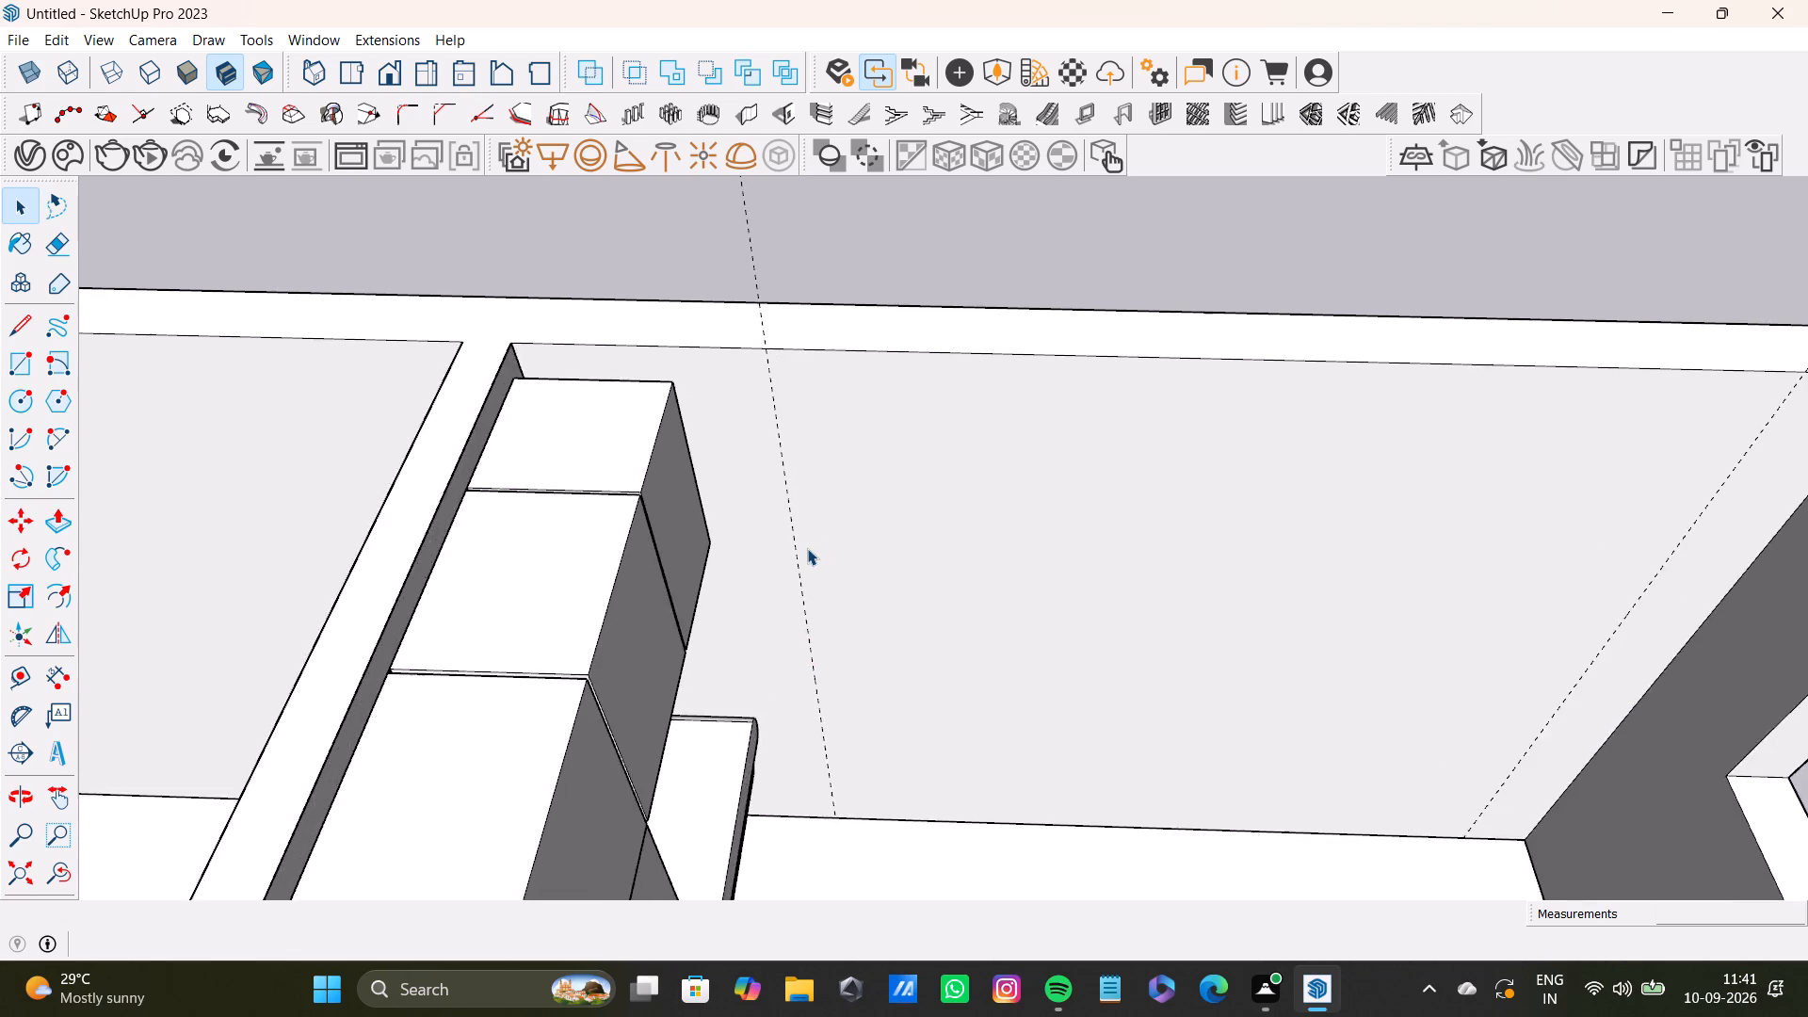
pyautogui.scroll(3, 807, 548)
pyautogui.scroll(-4, 807, 616)
pyautogui.keyDown('shift'); pyautogui.moveTo(905, 606); pyautogui.dragTo(815, 600, button='middle'); pyautogui.keyUp('shift')
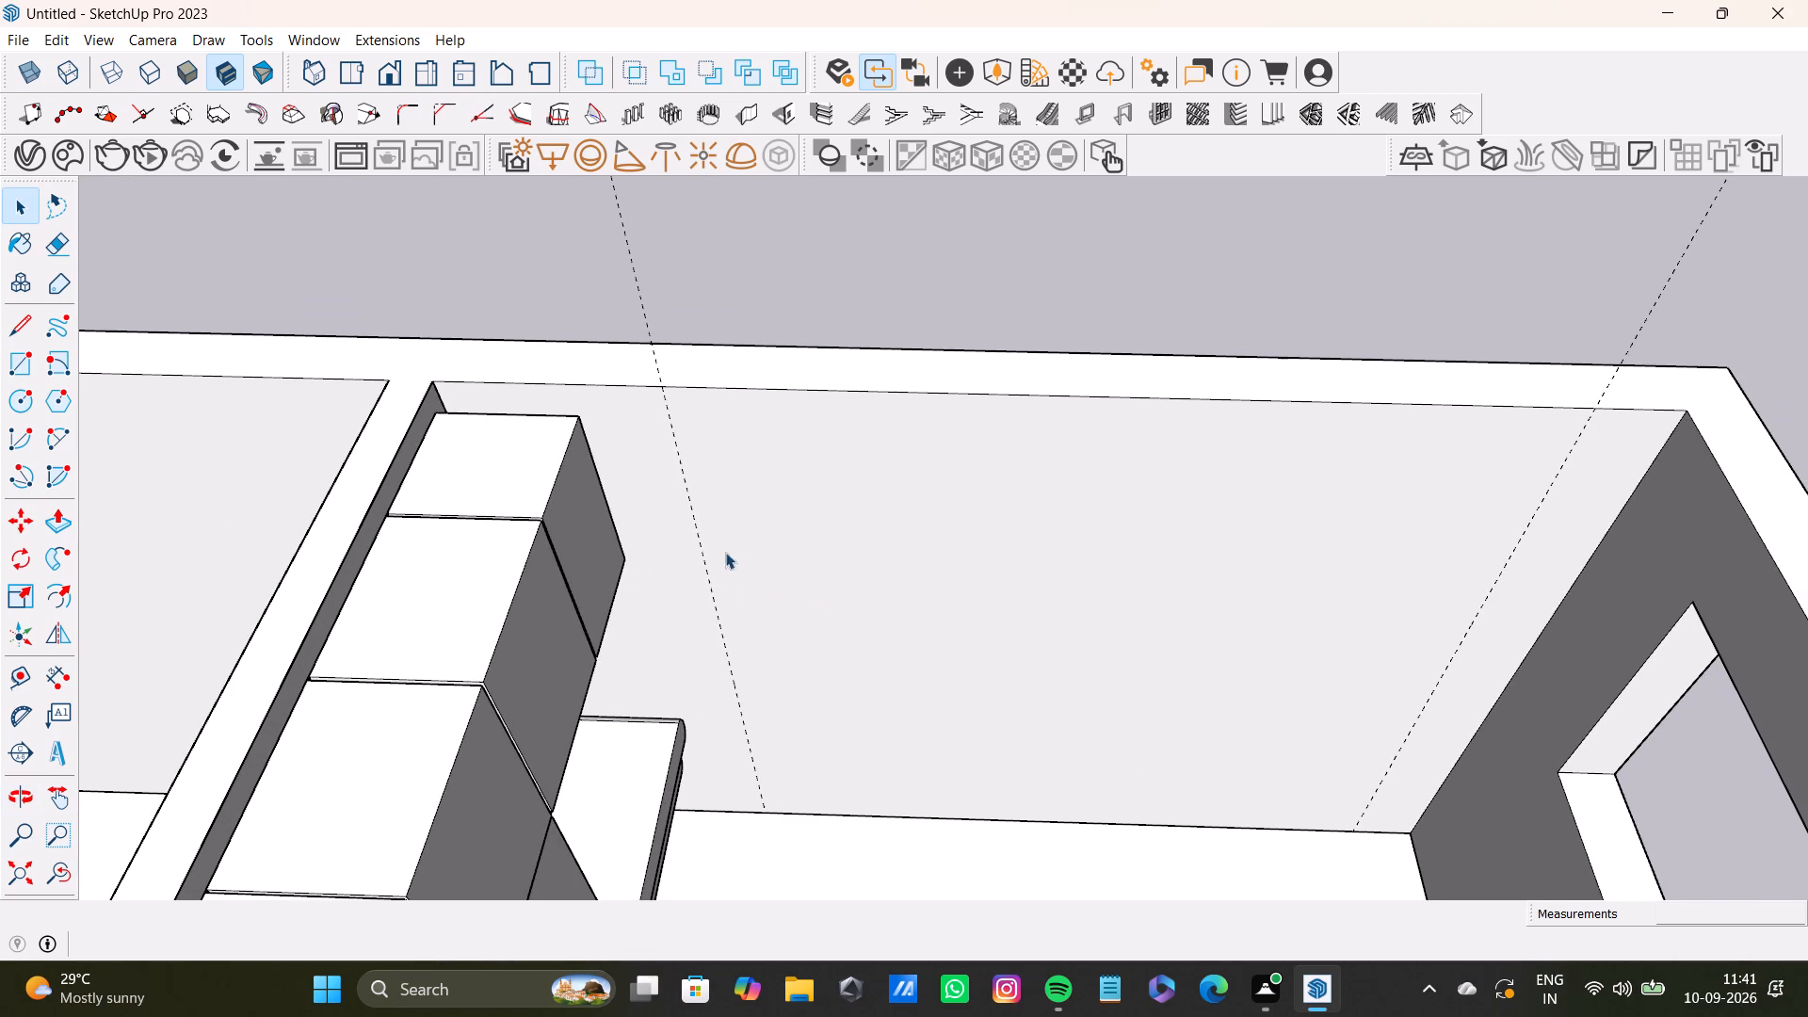
pyautogui.click(723, 638)
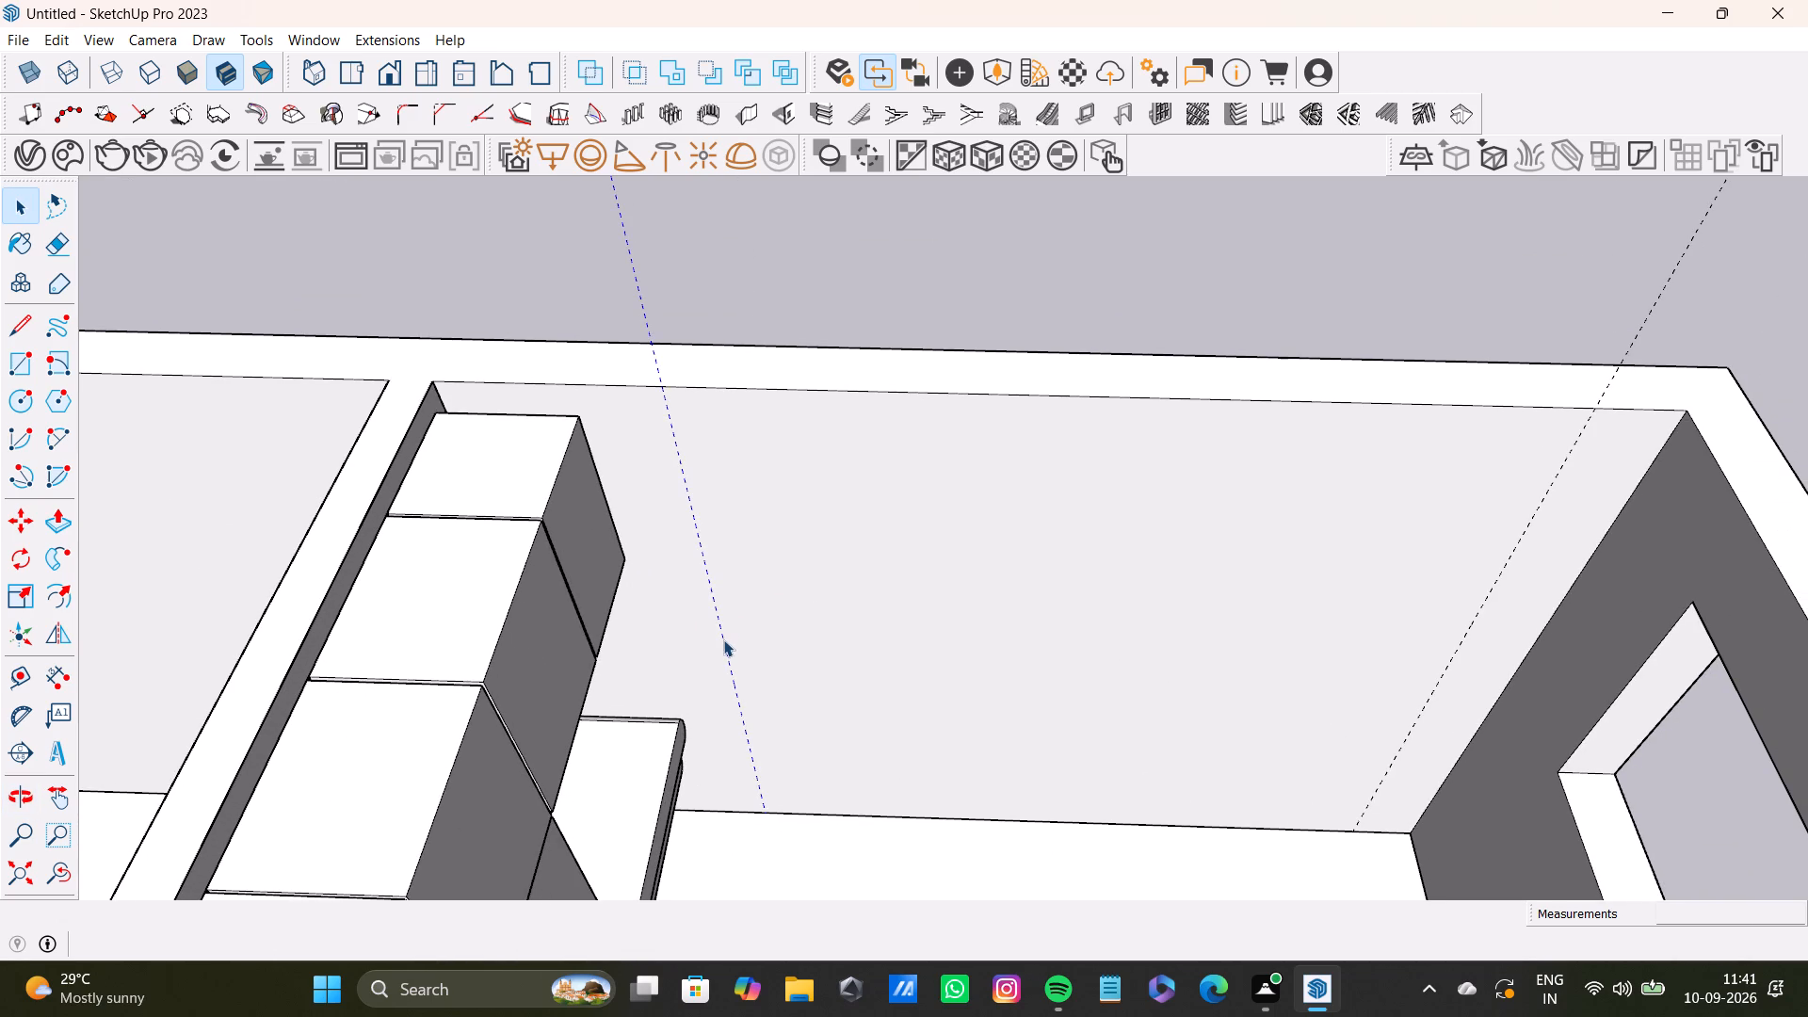
pyautogui.scroll(-4, 763, 699)
pyautogui.keyDown('shift'); pyautogui.moveTo(870, 671); pyautogui.dragTo(847, 683, button='middle'); pyautogui.keyUp('shift')
pyautogui.scroll(1, 847, 687)
pyautogui.moveTo(847, 686); pyautogui.dragTo(846, 589, button='middle')
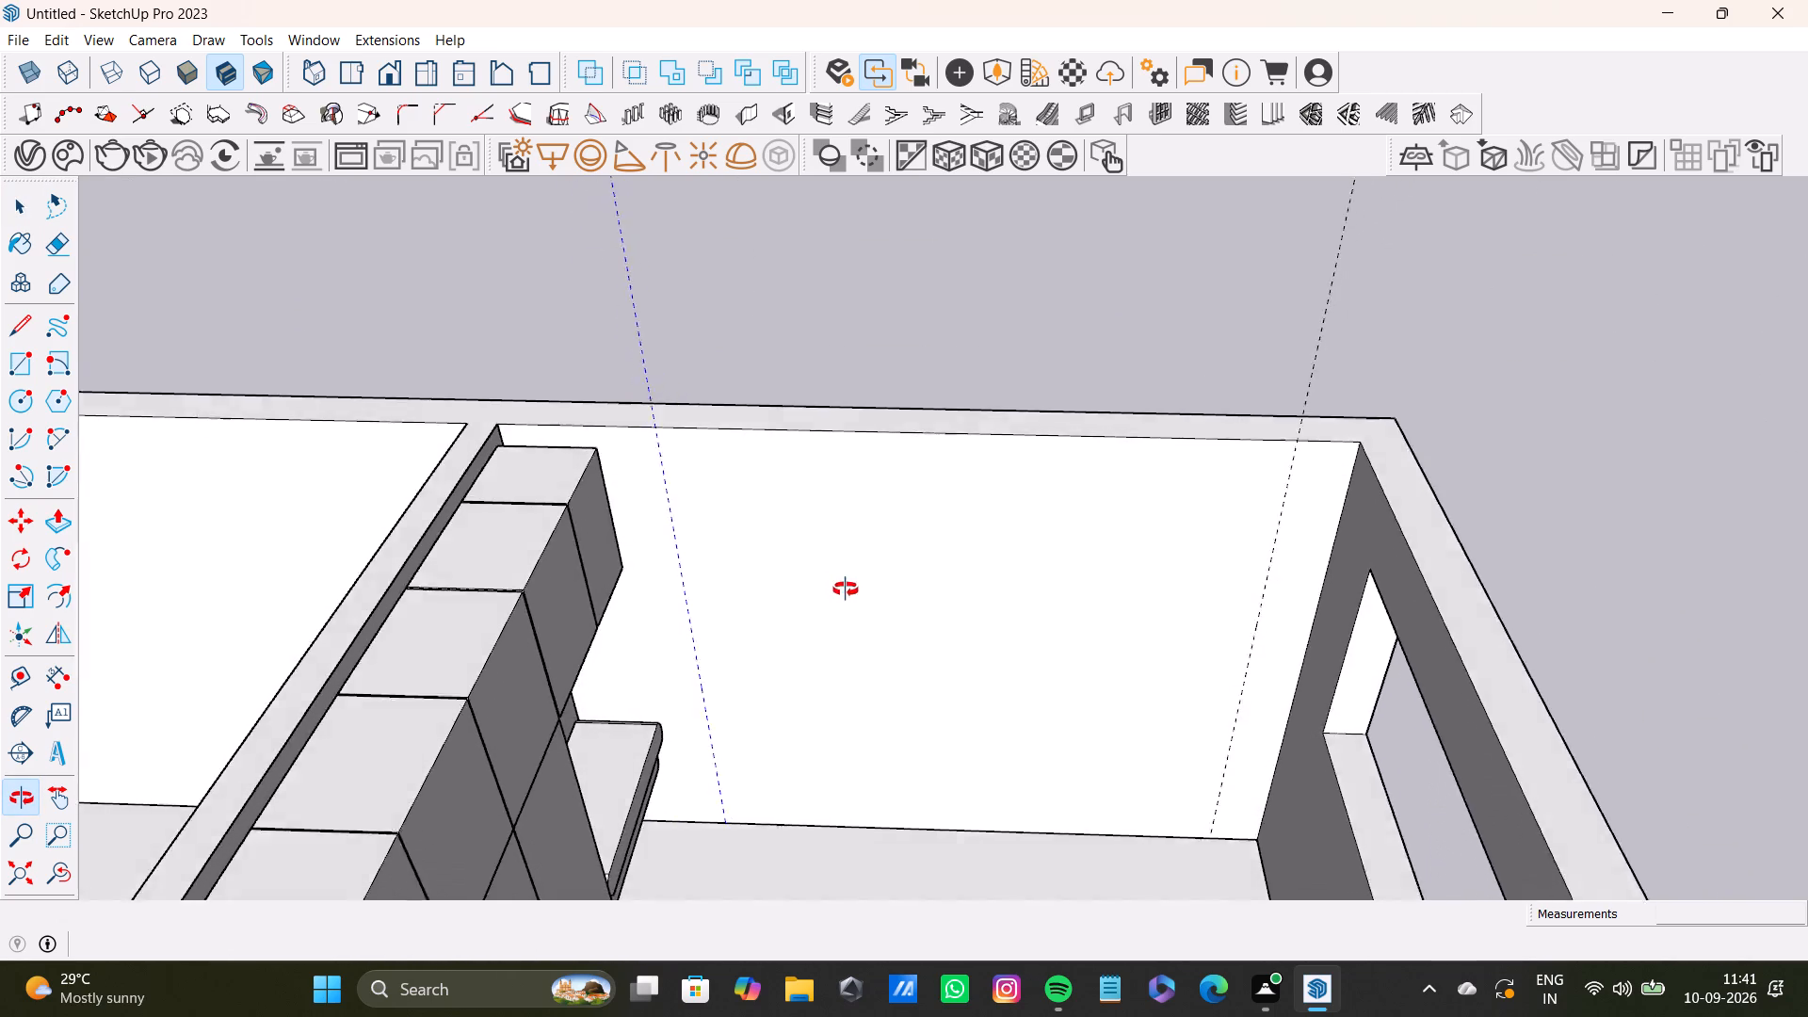
pyautogui.moveTo(846, 589); pyautogui.dragTo(833, 492, button='middle')
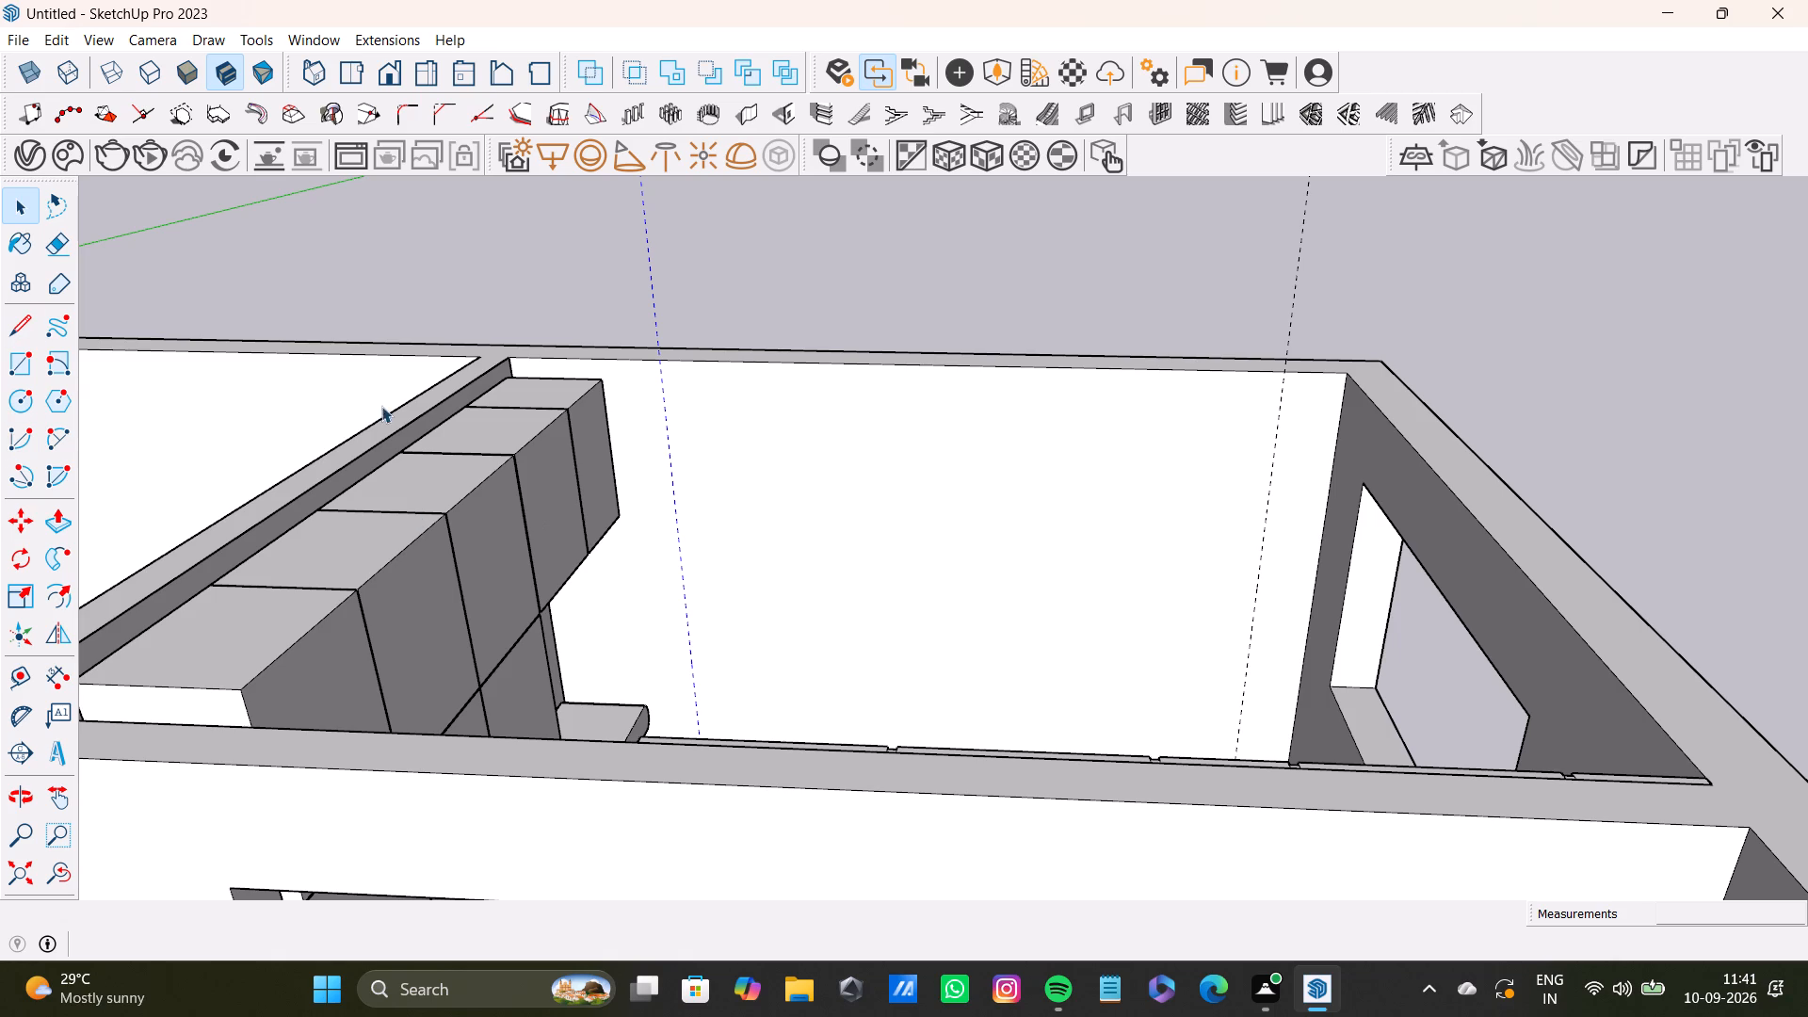
# Add a horizontal Tape Measure guide across the bare wall, a short distance below its top edge.
pyautogui.press('t')
pyautogui.scroll(3, 764, 385)
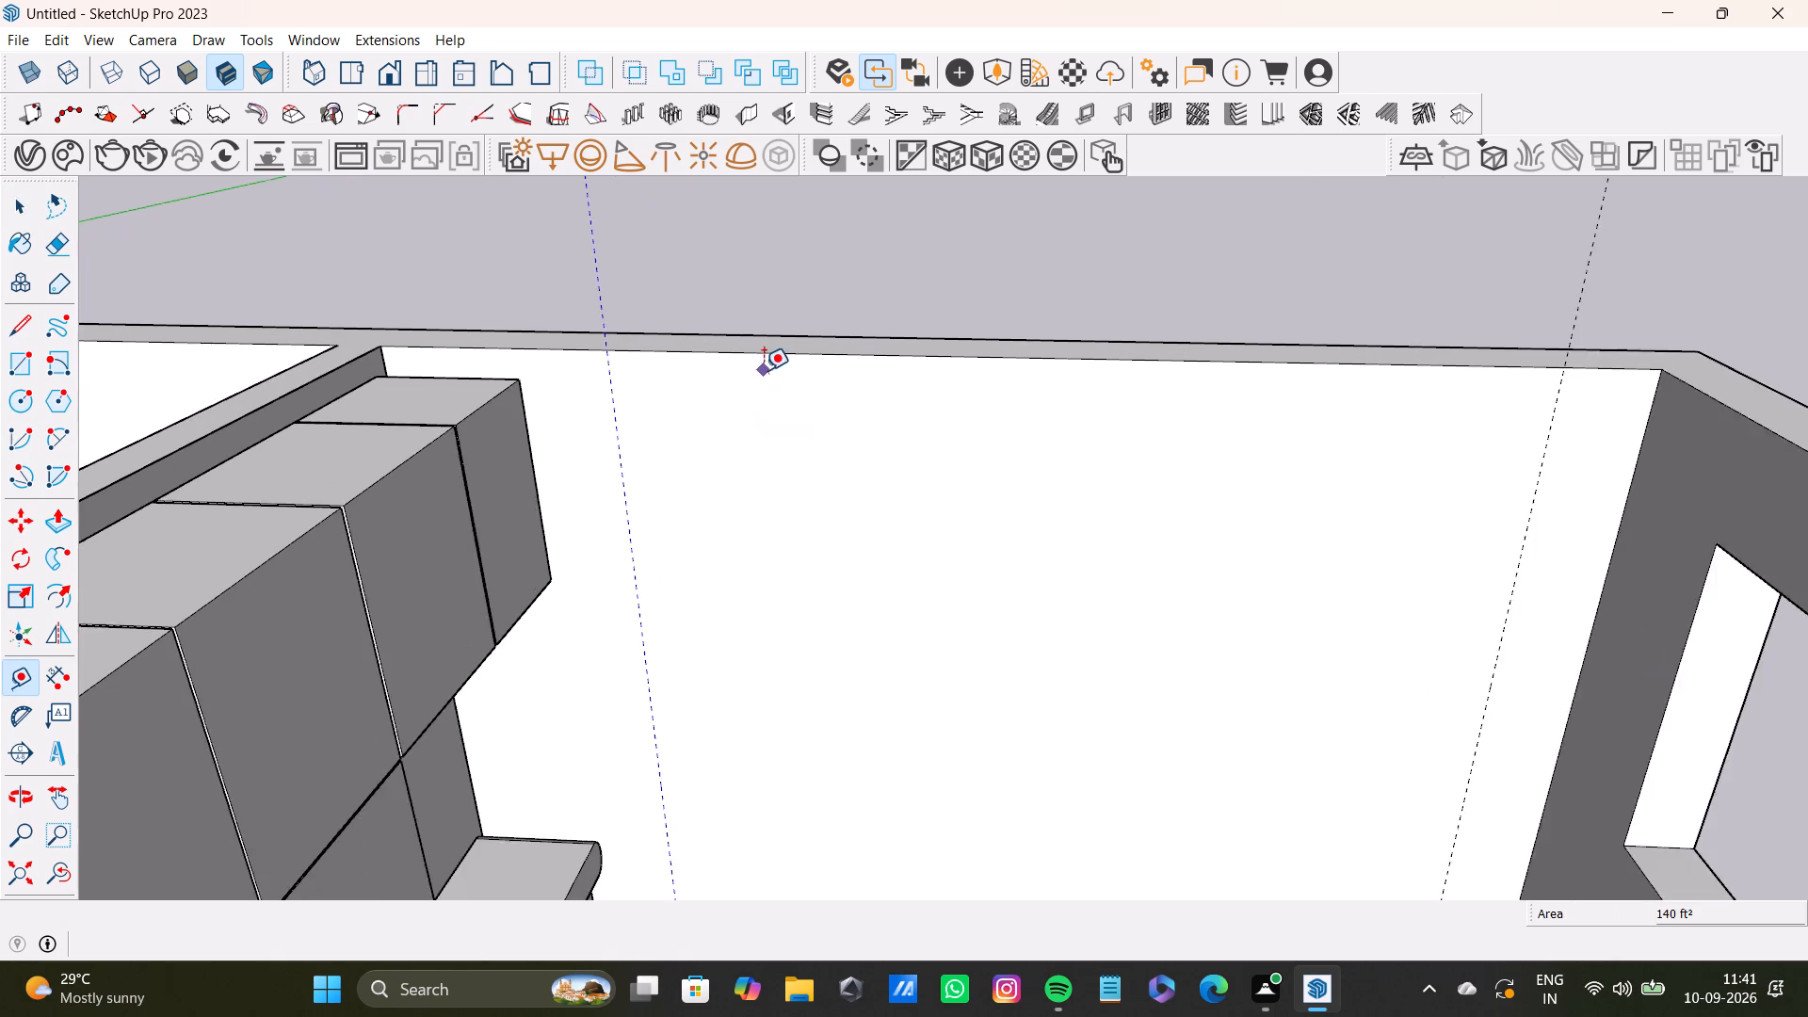
pyautogui.scroll(4, 764, 370)
pyautogui.click(793, 347)
pyautogui.scroll(-3, 788, 430)
pyautogui.moveTo(787, 429); pyautogui.dragTo(654, 346, button='middle')
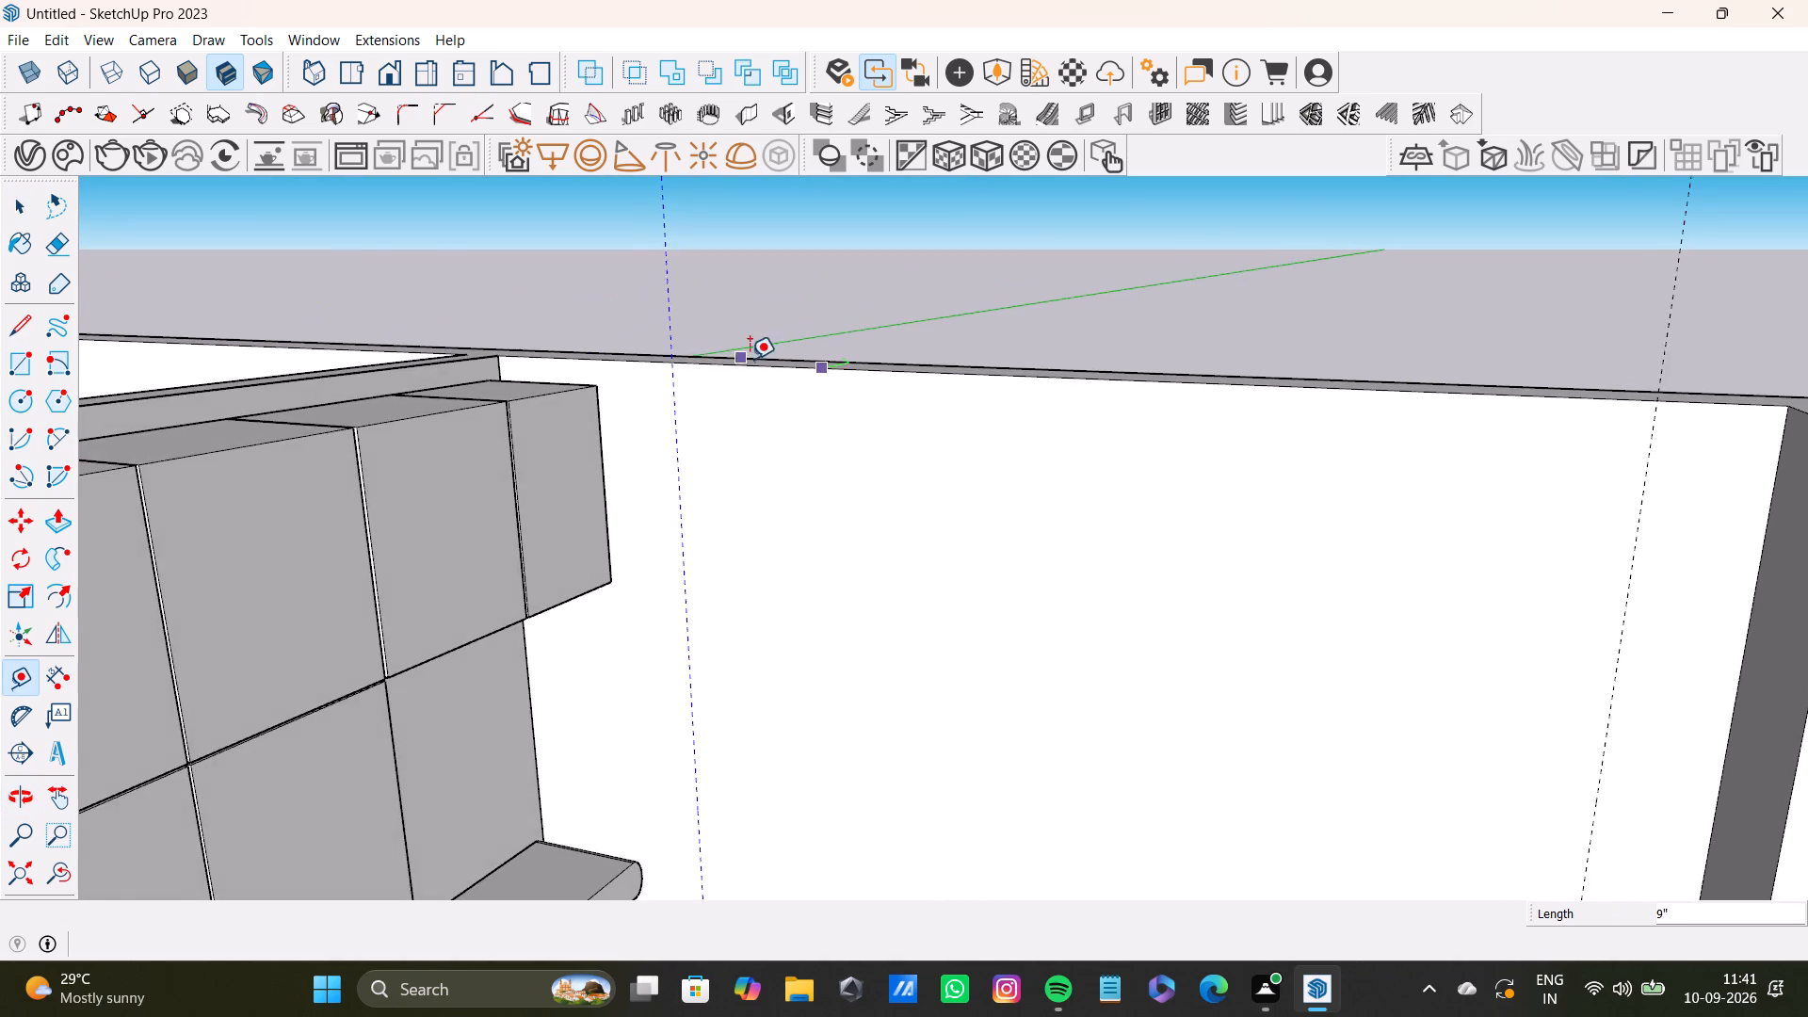
pyautogui.scroll(-3, 1065, 451)
pyautogui.keyDown('shift'); pyautogui.moveTo(1060, 460); pyautogui.dragTo(912, 431, button='middle'); pyautogui.keyUp('shift')
pyautogui.moveTo(1350, 467); pyautogui.dragTo(1506, 468, button='middle')
pyautogui.scroll(1, 1187, 451)
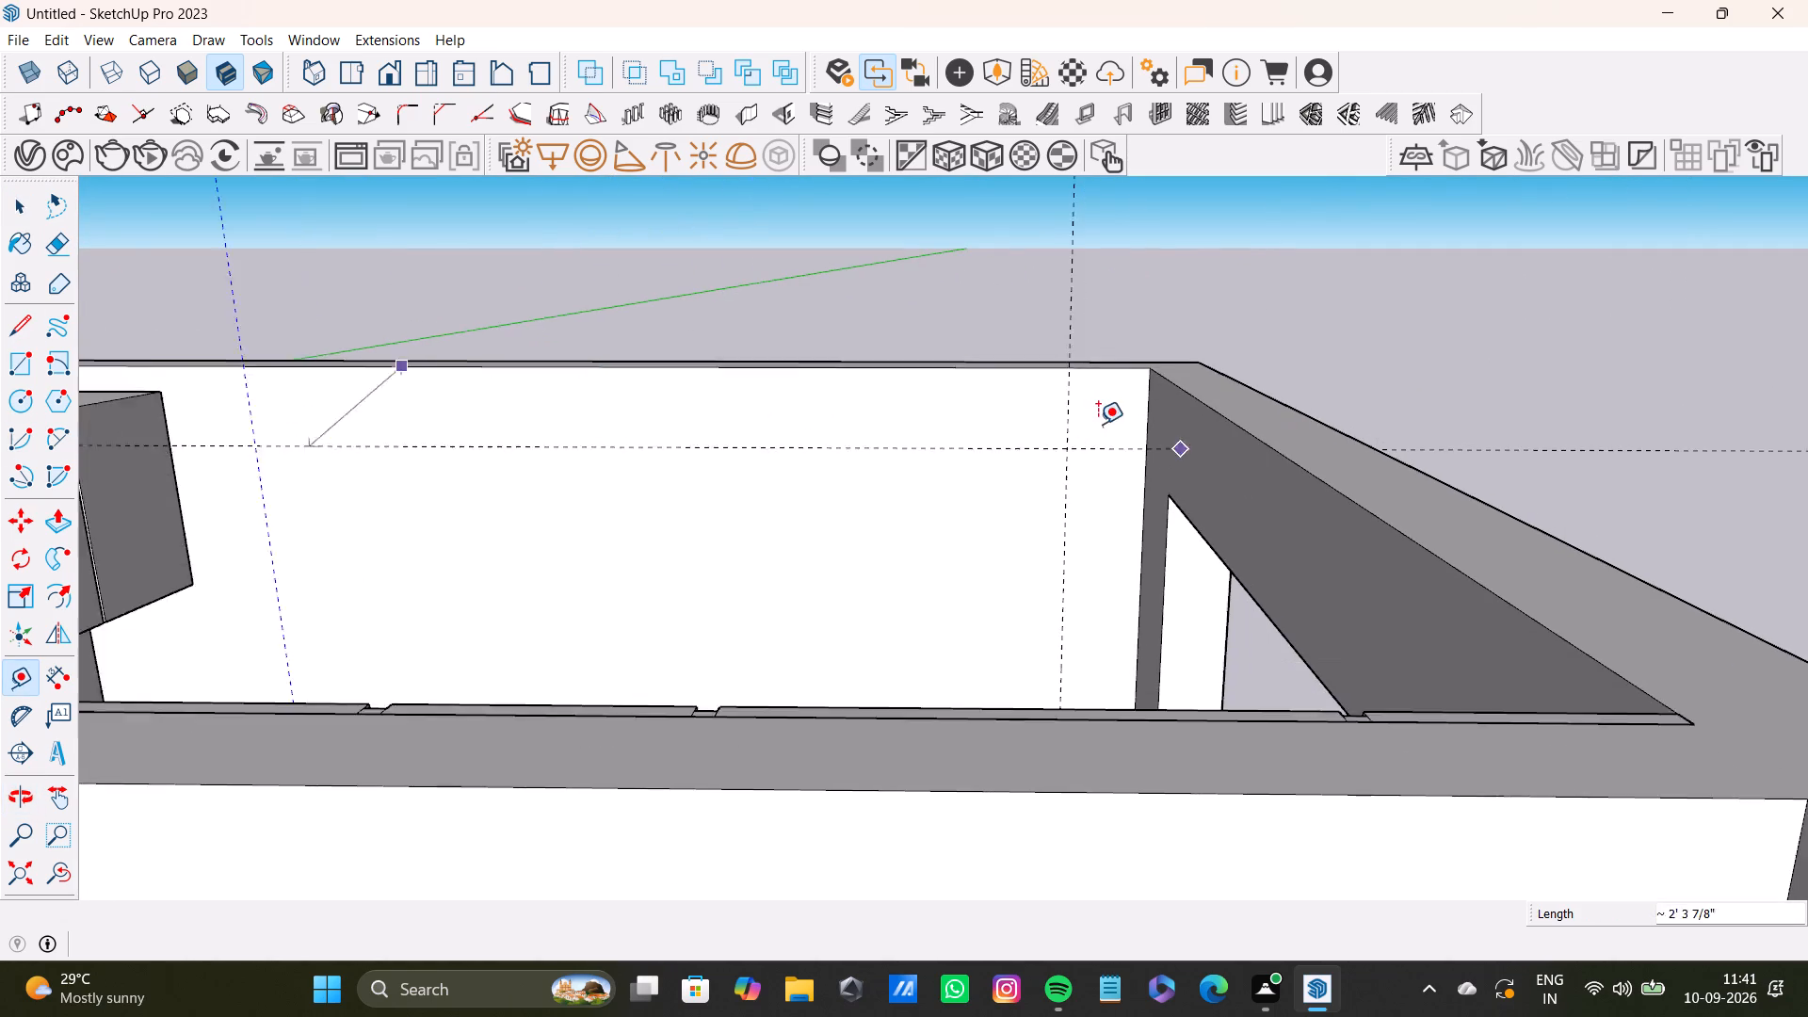
pyautogui.scroll(1, 1098, 424)
pyautogui.click(1147, 425)
# Add a horizontal guide about 3' 2" above the floor on the bare wall, level with the top of the rounded shelves.
pyautogui.scroll(-5, 967, 470)
pyautogui.keyDown('shift'); pyautogui.moveTo(894, 518); pyautogui.dragTo(1014, 481, button='middle'); pyautogui.keyUp('shift')
pyautogui.moveTo(1005, 490); pyautogui.dragTo(992, 690, button='middle')
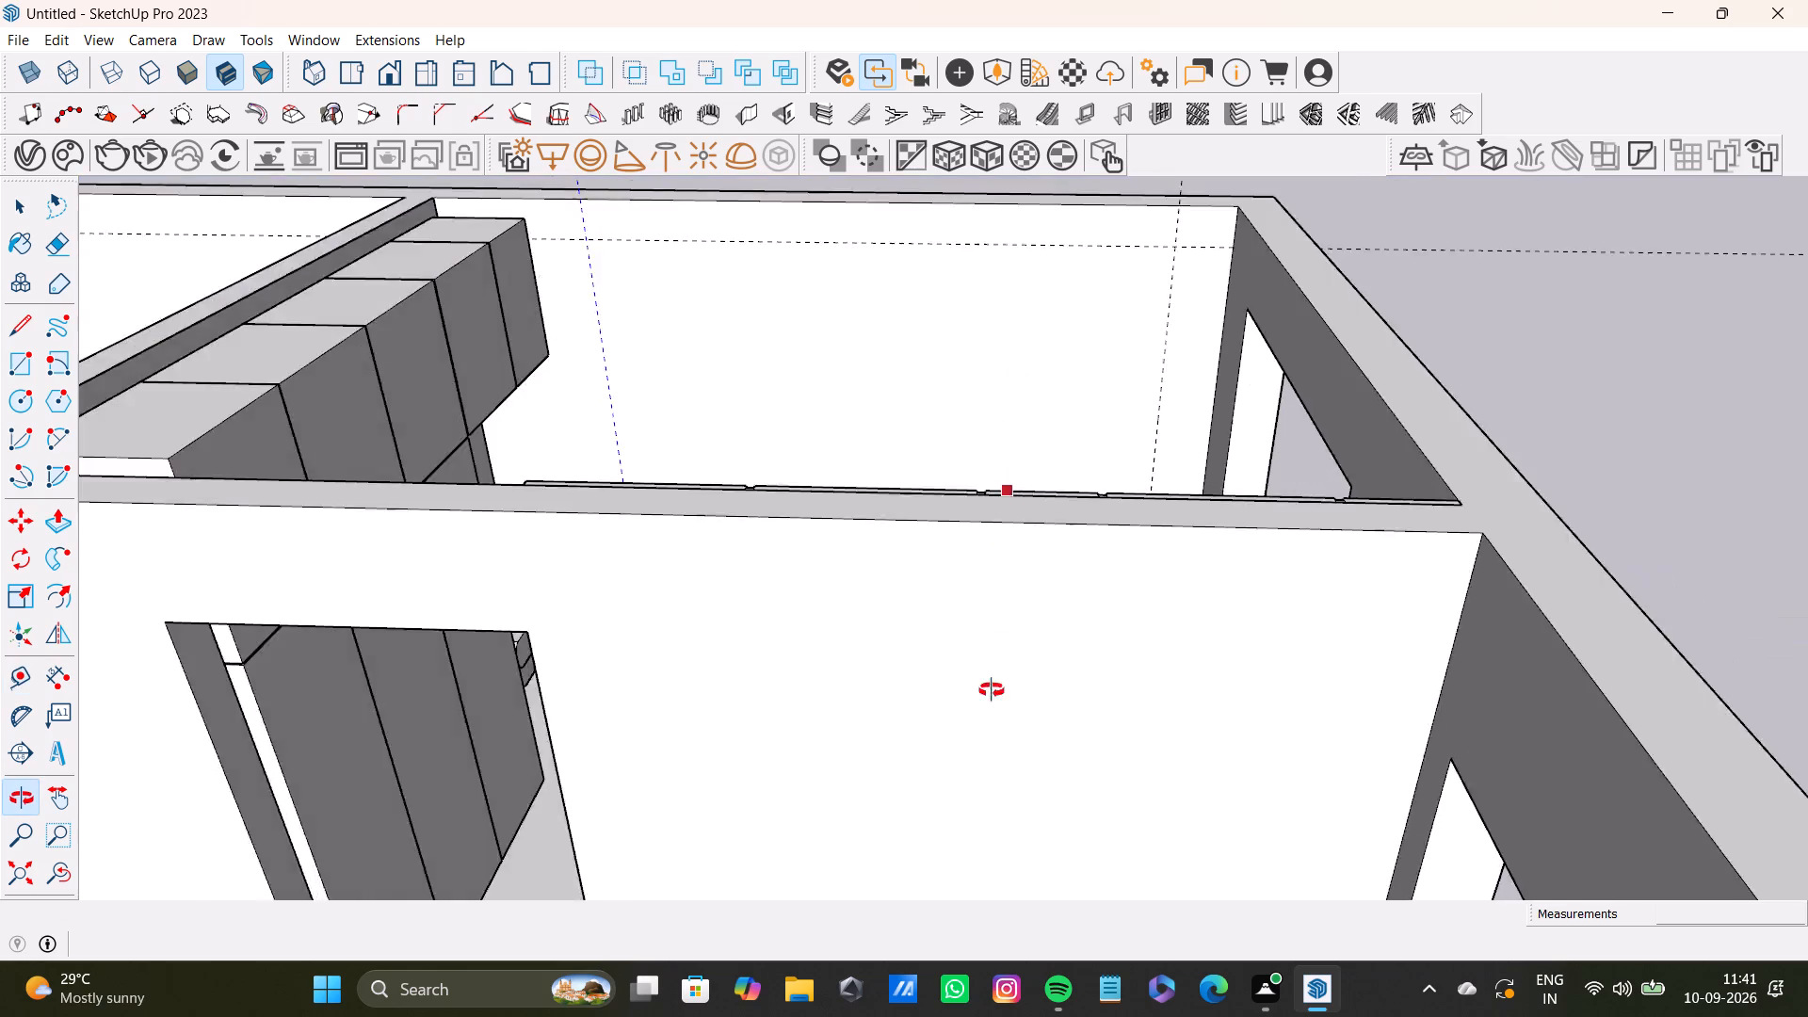
pyautogui.moveTo(992, 690); pyautogui.dragTo(991, 723, button='middle')
pyautogui.scroll(1, 836, 412)
pyautogui.scroll(-3, 834, 418)
pyautogui.moveTo(827, 424); pyautogui.dragTo(825, 595, button='middle')
pyautogui.scroll(7, 814, 548)
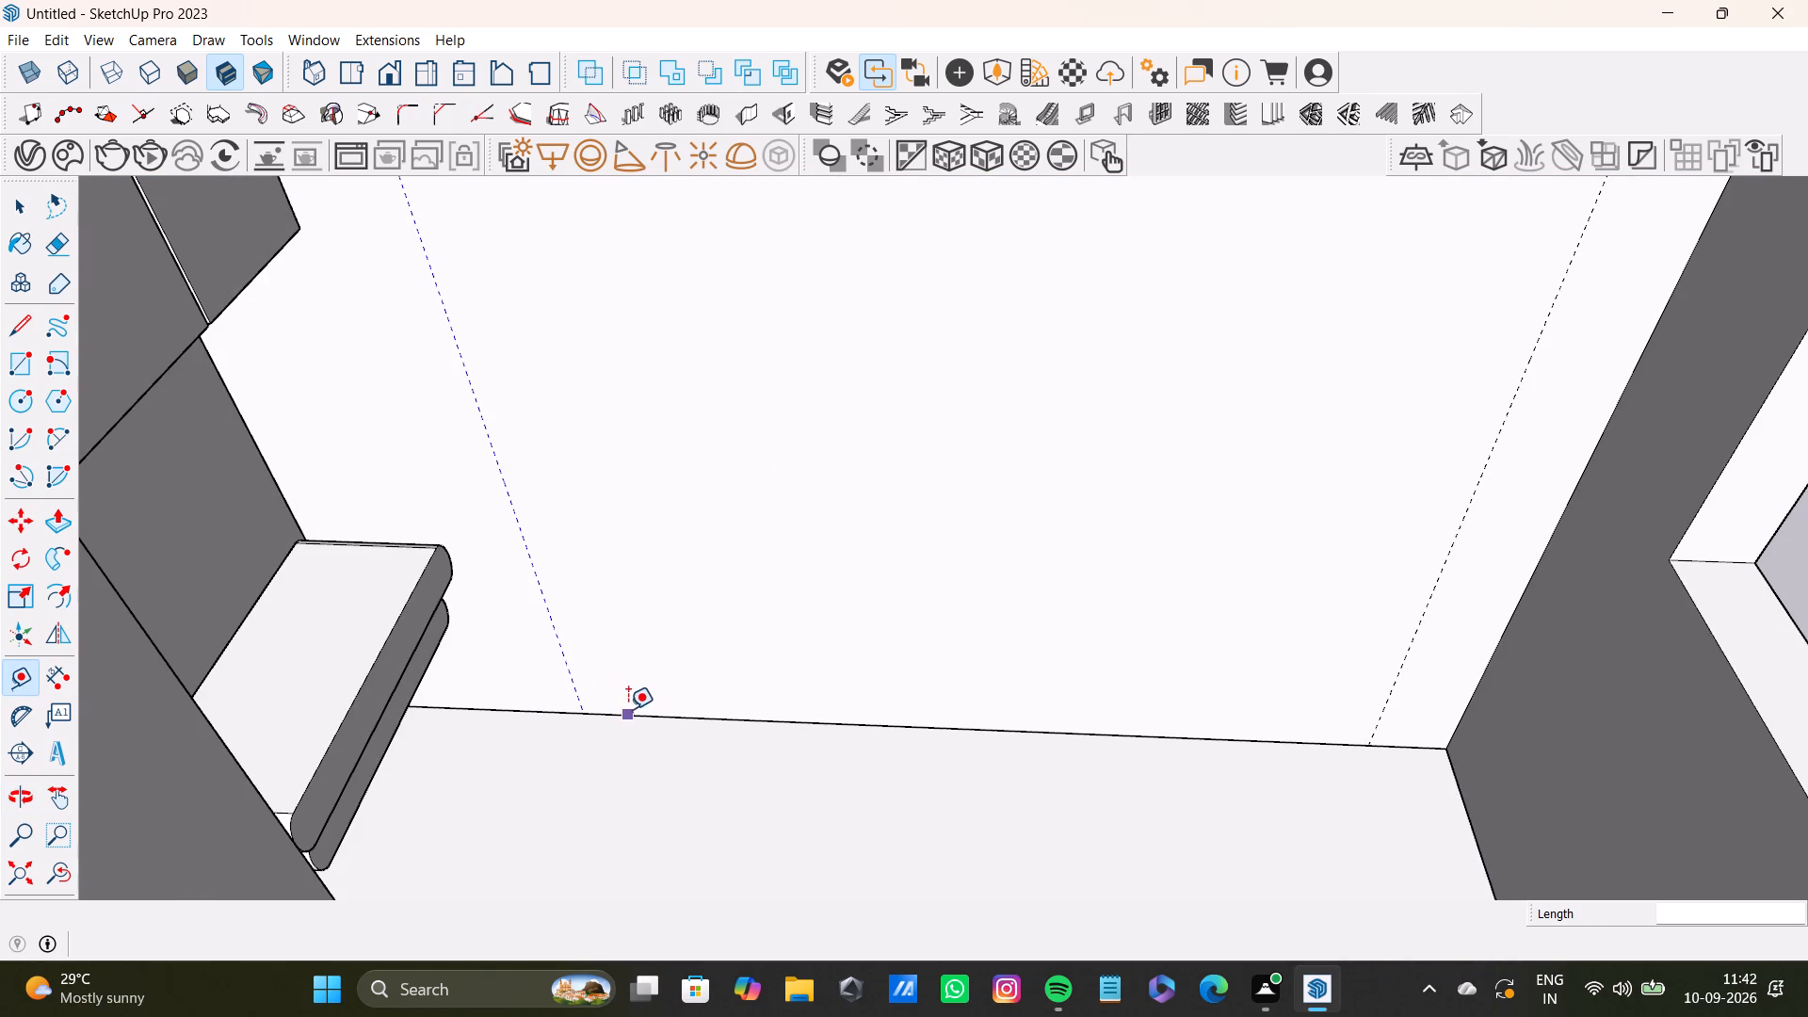
pyautogui.click(628, 710)
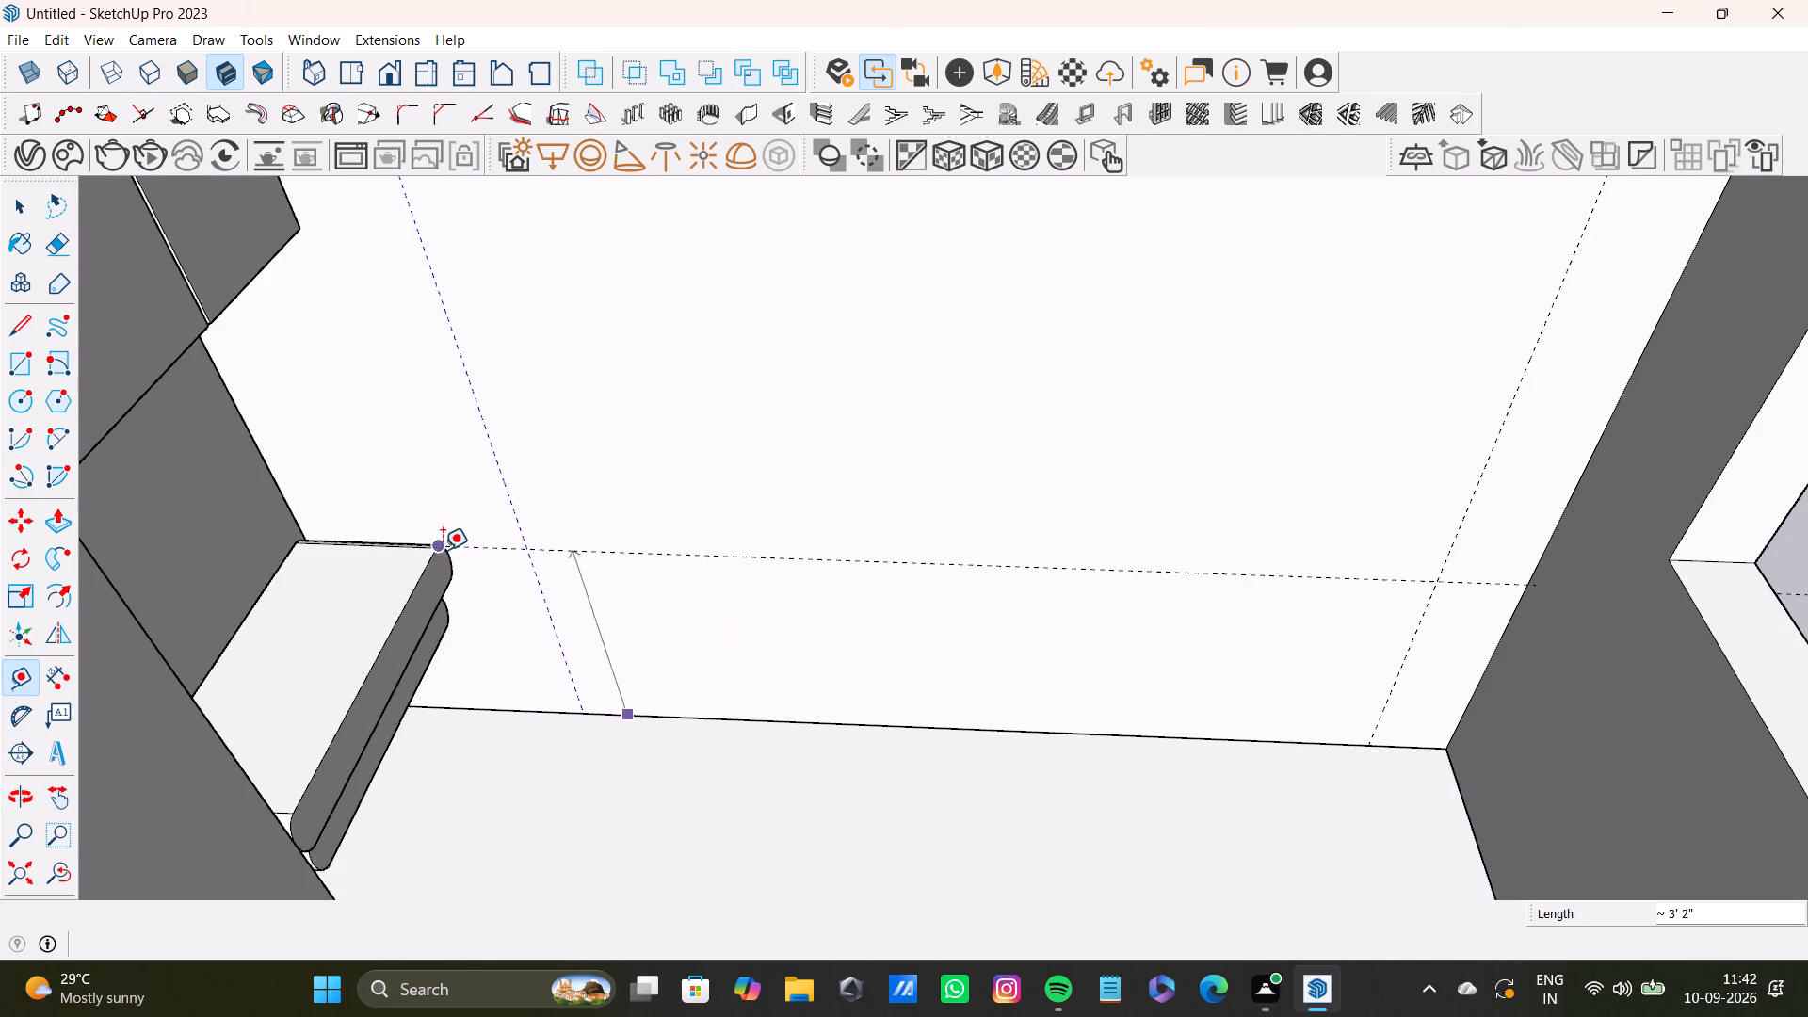
pyautogui.click(443, 546)
# Examine the guide layout on the bare wall from above and outside the room.
pyautogui.scroll(-9, 481, 546)
pyautogui.keyDown('shift'); pyautogui.moveTo(644, 573); pyautogui.dragTo(647, 676, button='middle'); pyautogui.keyUp('shift')
pyautogui.moveTo(660, 681); pyautogui.dragTo(529, 669, button='middle')
pyautogui.scroll(-4, 558, 632)
pyautogui.keyDown('shift'); pyautogui.moveTo(576, 656); pyautogui.dragTo(576, 778, button='middle'); pyautogui.keyUp('shift')
pyautogui.moveTo(574, 774); pyautogui.dragTo(587, 720, button='middle')
pyautogui.scroll(1, 574, 774)
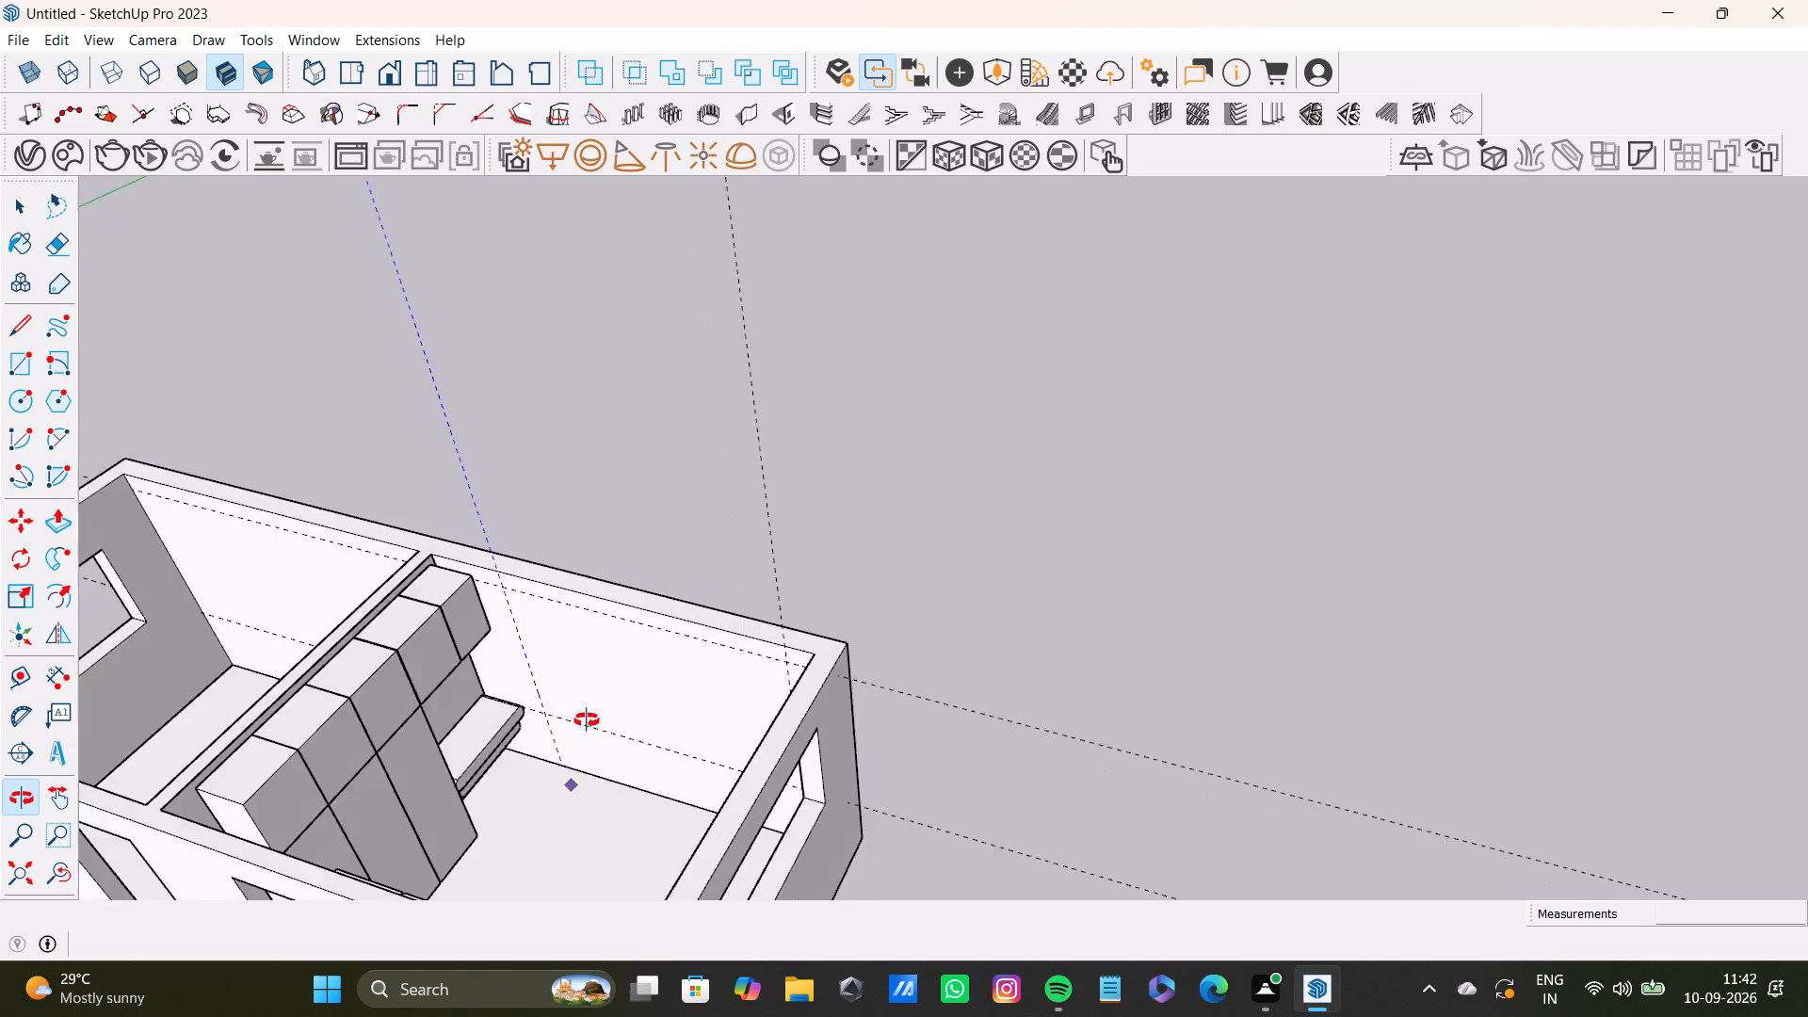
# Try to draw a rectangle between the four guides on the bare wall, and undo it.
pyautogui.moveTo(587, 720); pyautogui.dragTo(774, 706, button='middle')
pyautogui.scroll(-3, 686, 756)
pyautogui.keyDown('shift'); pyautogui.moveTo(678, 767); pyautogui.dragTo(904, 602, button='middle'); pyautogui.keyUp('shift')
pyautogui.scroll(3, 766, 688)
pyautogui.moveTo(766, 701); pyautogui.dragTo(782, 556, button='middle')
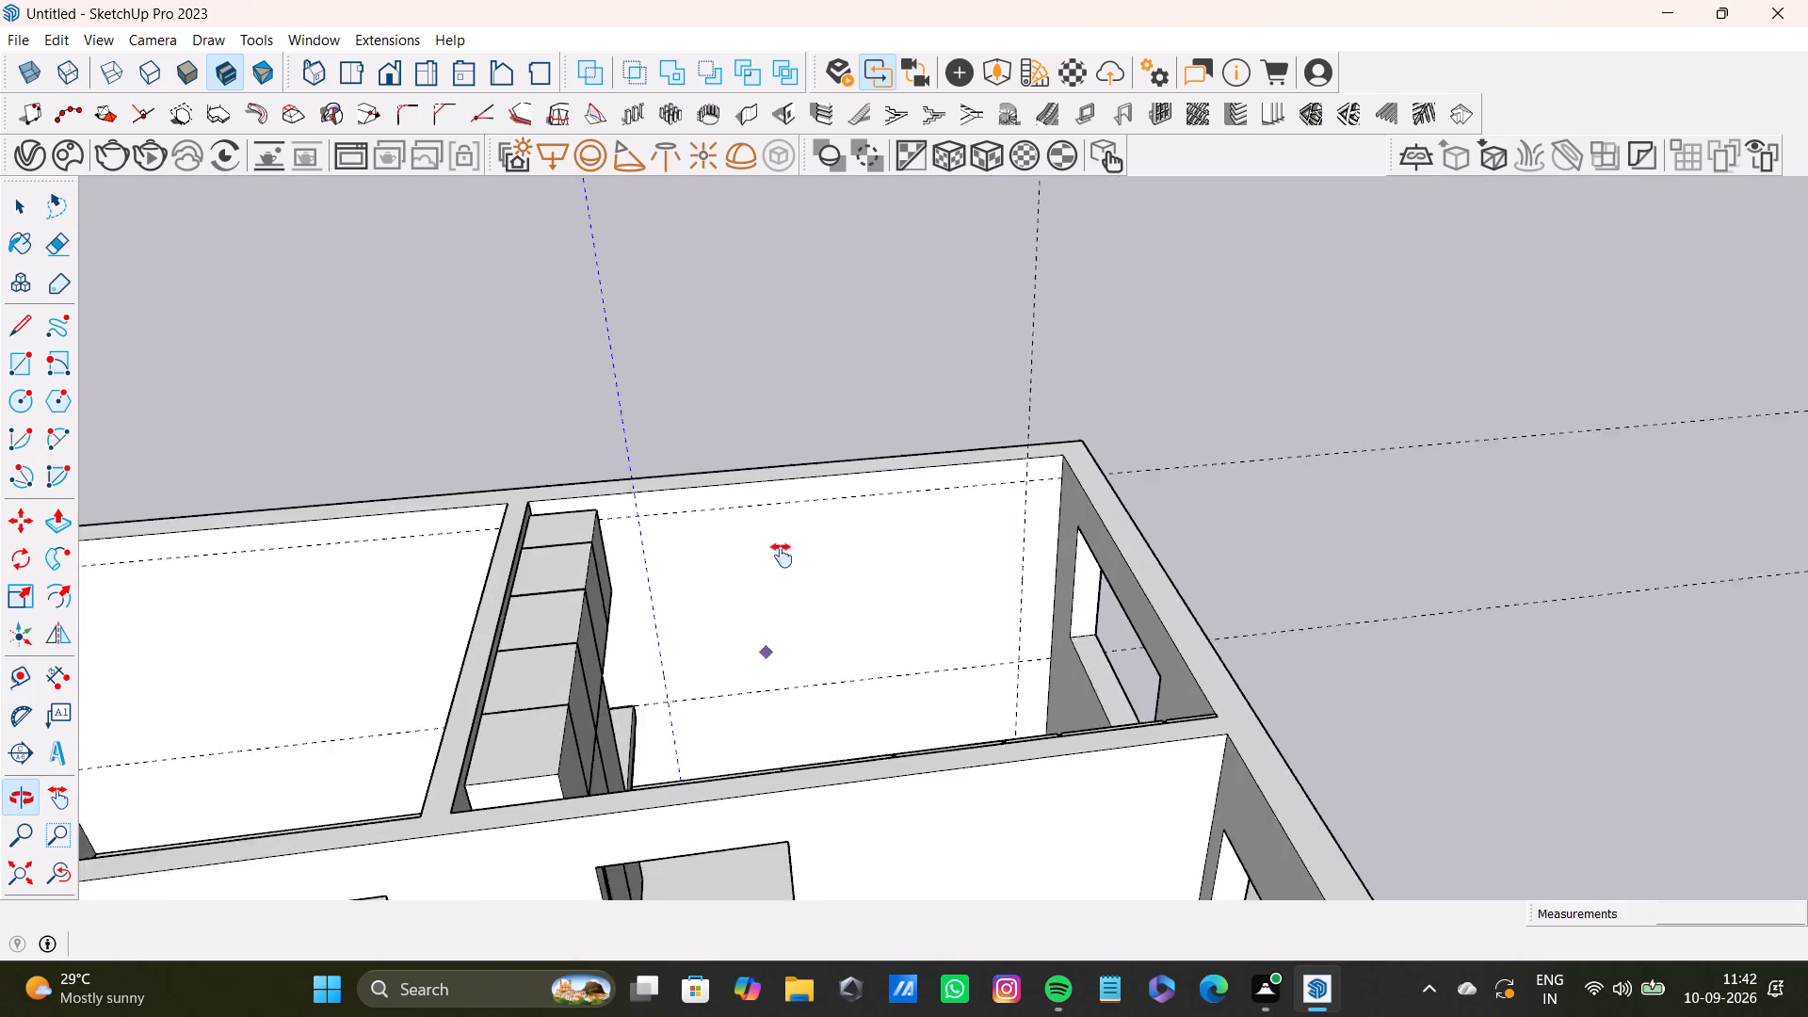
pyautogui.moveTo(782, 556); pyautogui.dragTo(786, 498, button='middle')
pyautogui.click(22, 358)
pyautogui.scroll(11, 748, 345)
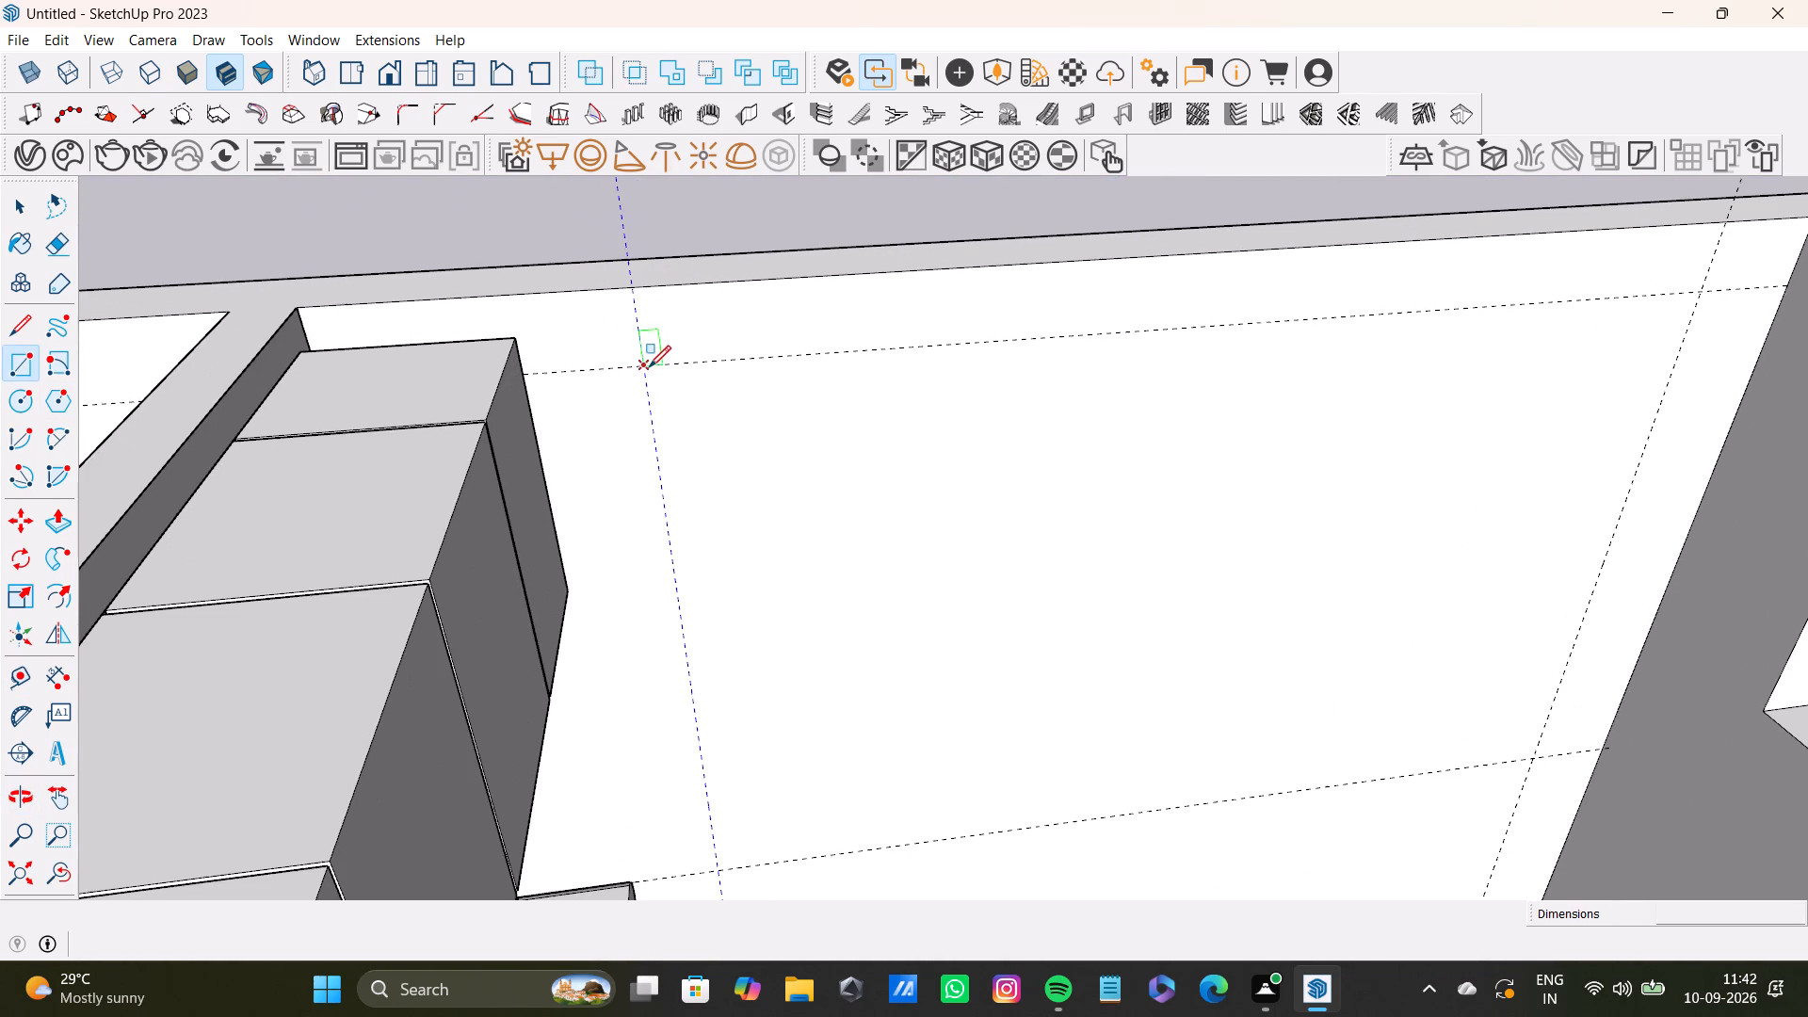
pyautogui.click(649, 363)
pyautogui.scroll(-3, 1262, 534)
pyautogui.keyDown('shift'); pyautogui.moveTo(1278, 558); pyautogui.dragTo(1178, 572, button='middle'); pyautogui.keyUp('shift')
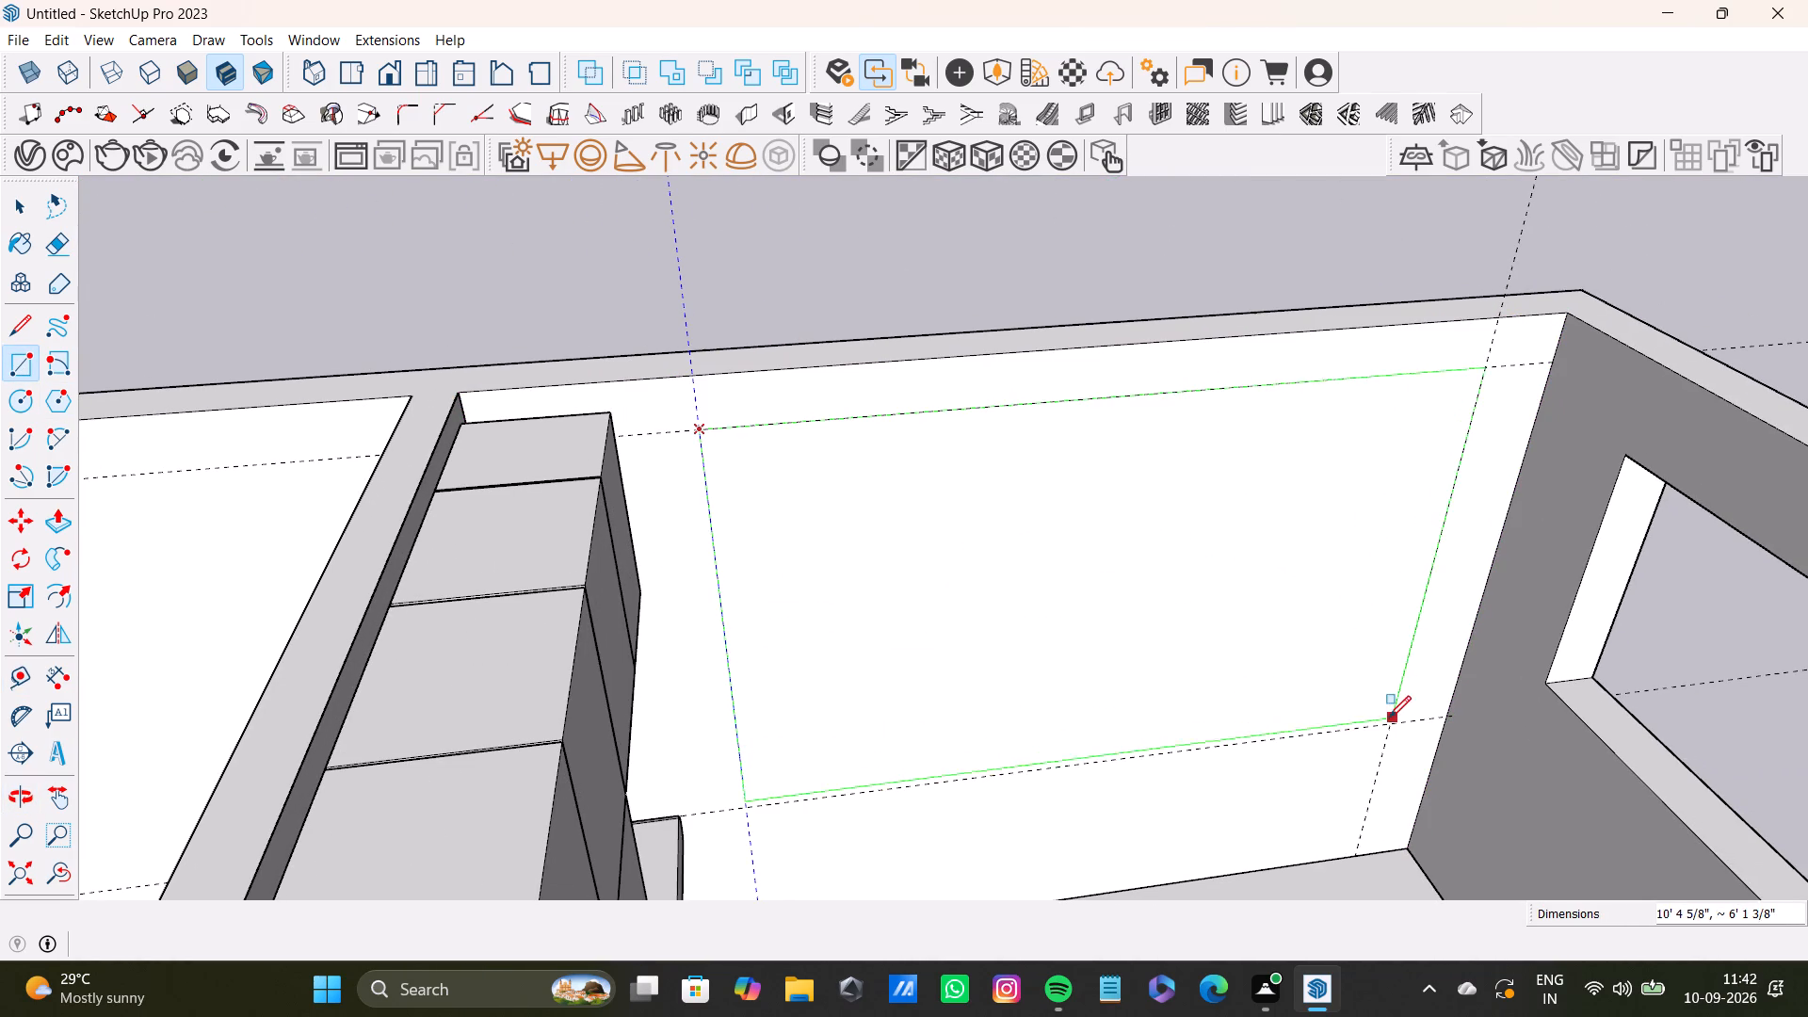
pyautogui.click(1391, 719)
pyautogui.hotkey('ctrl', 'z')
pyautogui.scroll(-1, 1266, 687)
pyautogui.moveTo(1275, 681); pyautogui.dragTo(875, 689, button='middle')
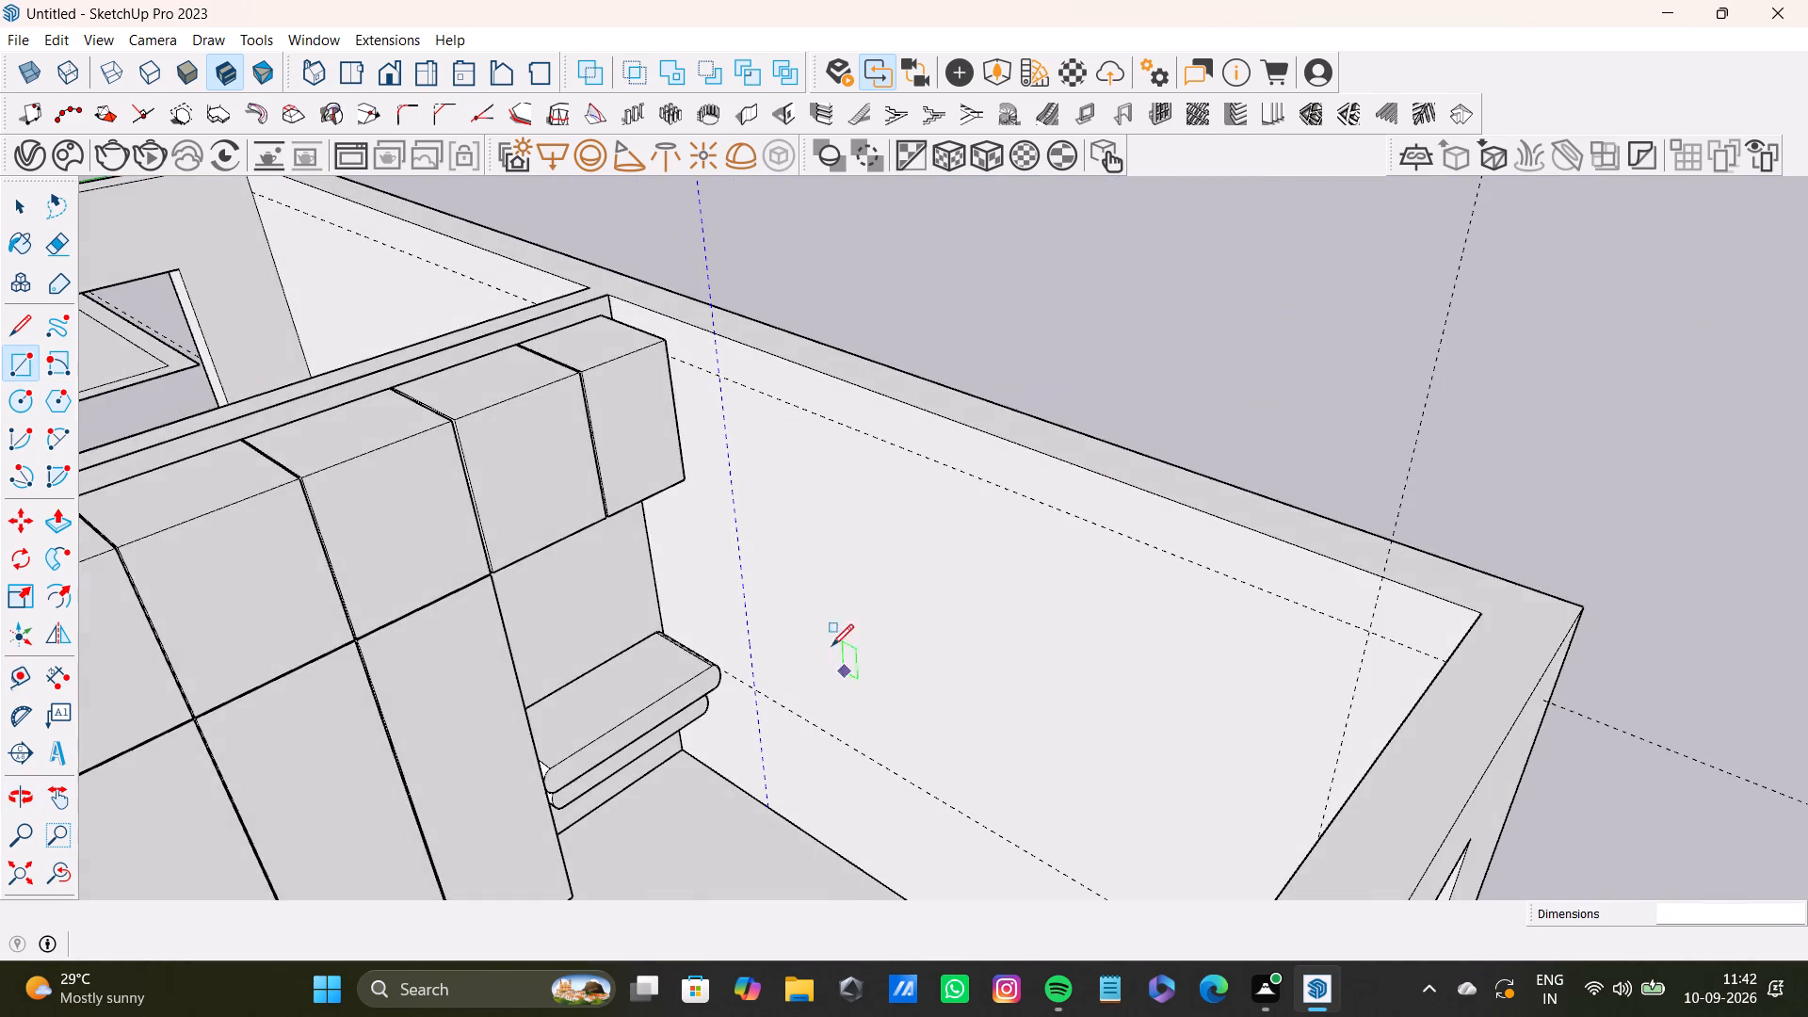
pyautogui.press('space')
# Examine the bare wall's guides from above and along the wall, around the corner with the window wall.
pyautogui.moveTo(1021, 682); pyautogui.dragTo(859, 688, button='middle')
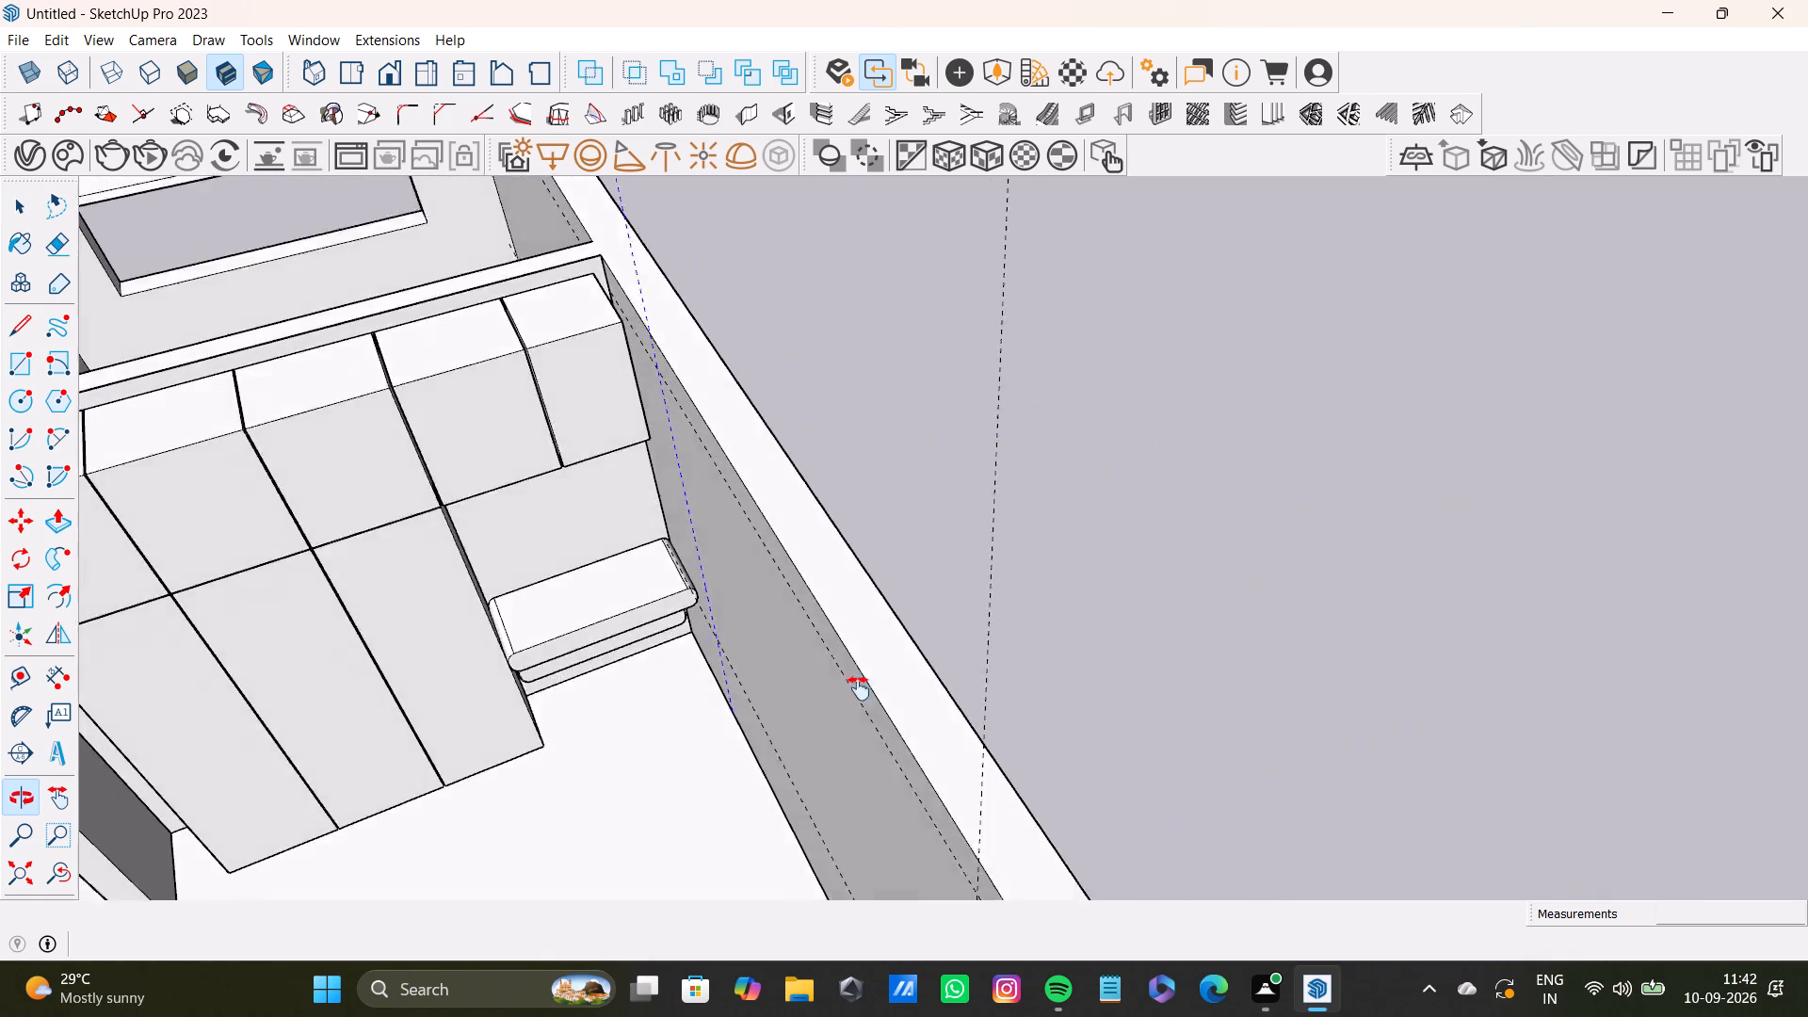
pyautogui.moveTo(859, 688); pyautogui.dragTo(864, 541, button='middle')
pyautogui.moveTo(937, 605); pyautogui.dragTo(841, 718, button='middle')
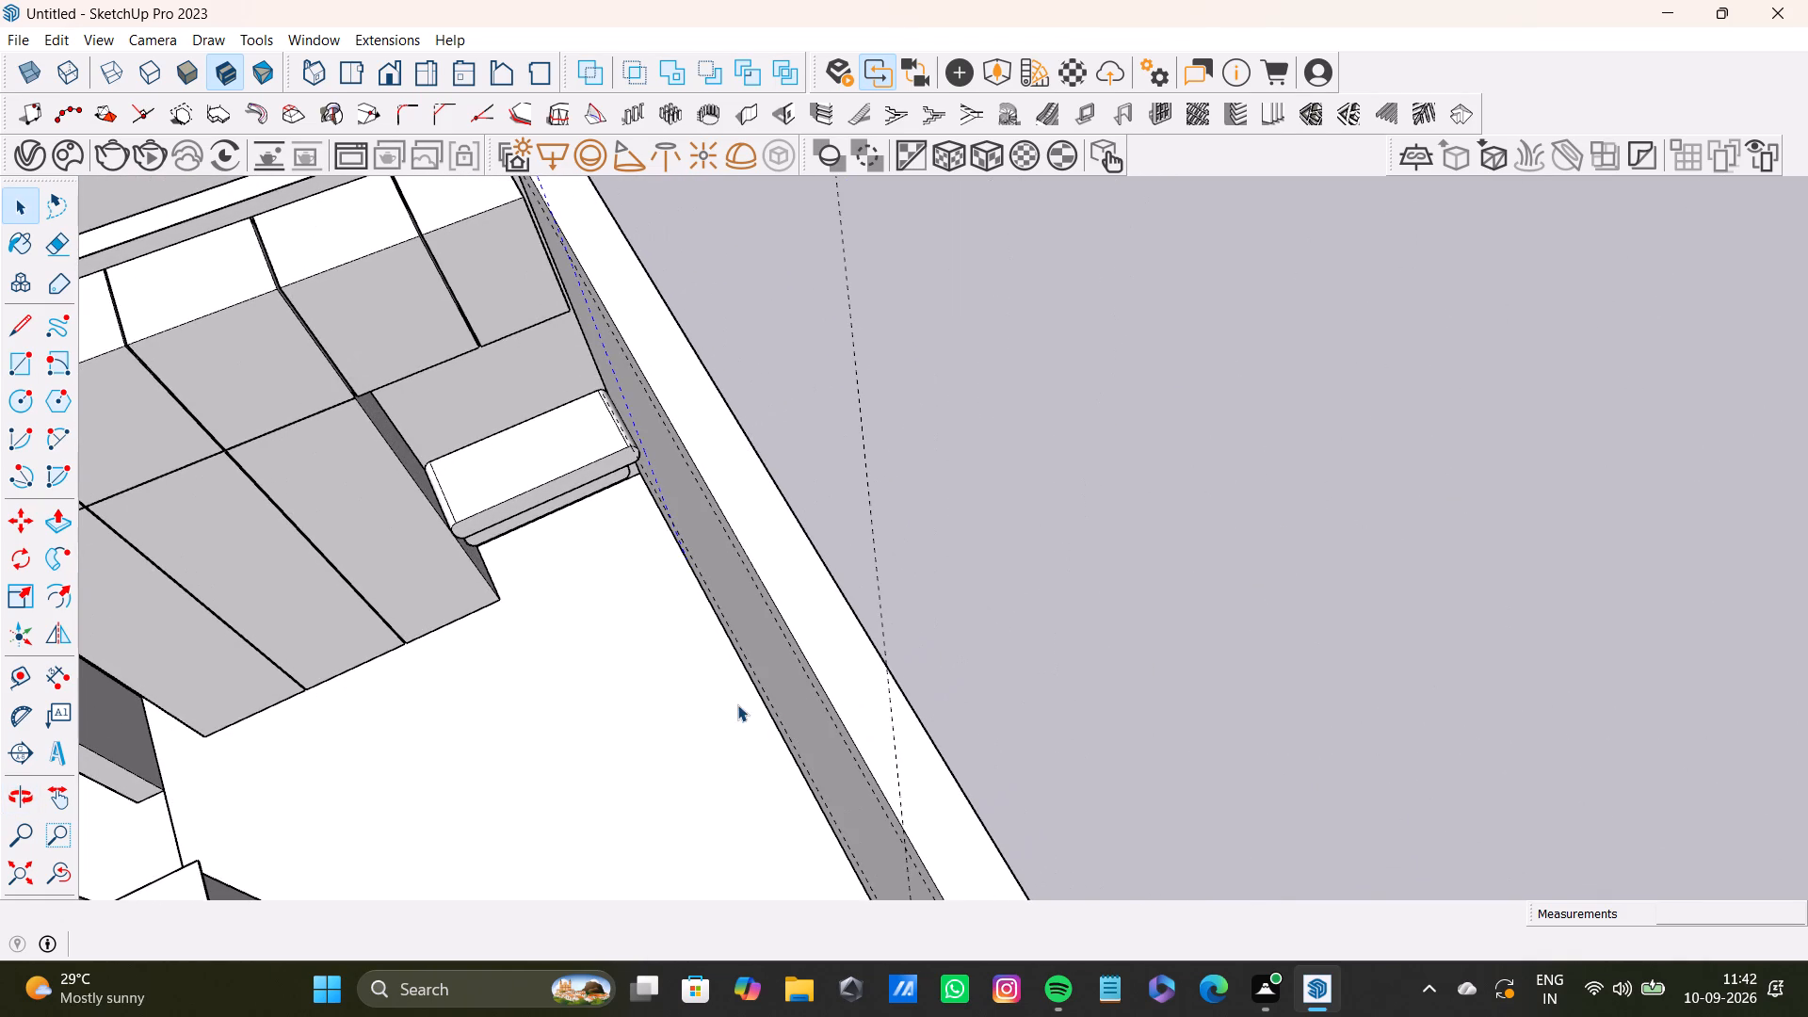
pyautogui.scroll(-4, 737, 704)
pyautogui.keyDown('shift'); pyautogui.moveTo(737, 704); pyautogui.dragTo(840, 519, button='middle'); pyautogui.keyUp('shift')
pyautogui.moveTo(960, 611); pyautogui.dragTo(1039, 634, button='middle')
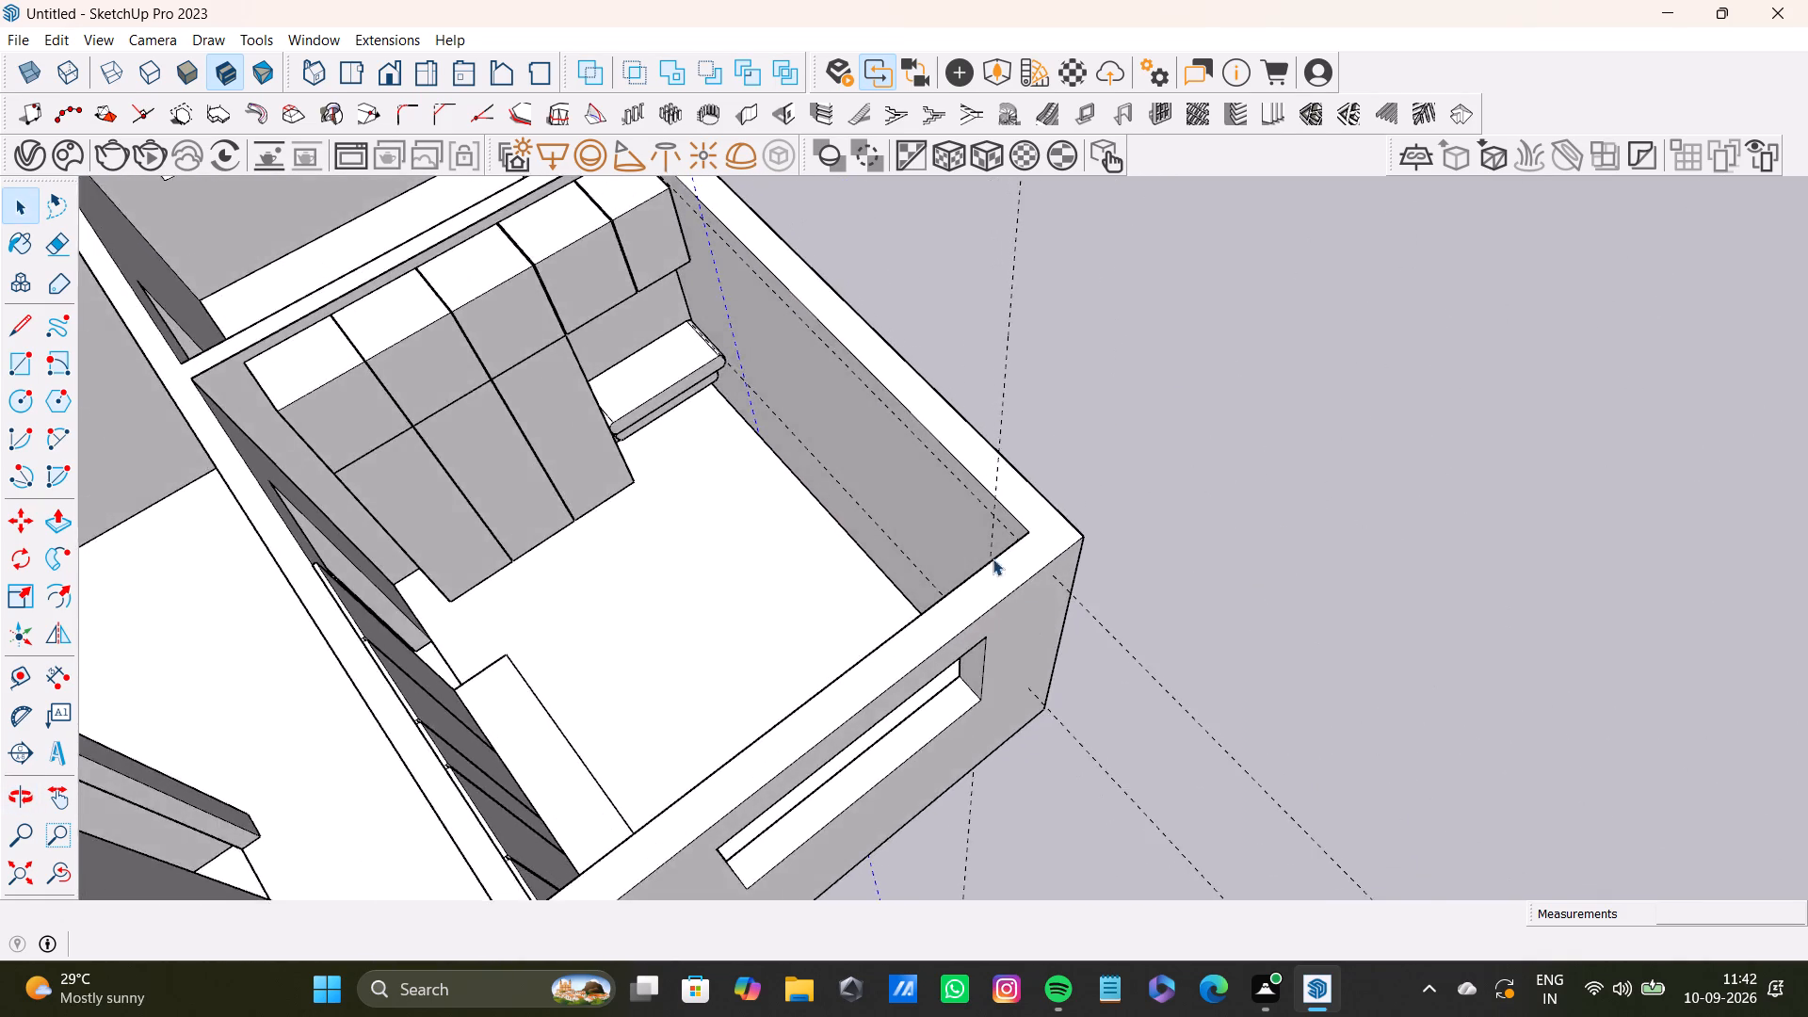
pyautogui.scroll(8, 993, 550)
pyautogui.moveTo(993, 538); pyautogui.dragTo(1079, 708, button='middle')
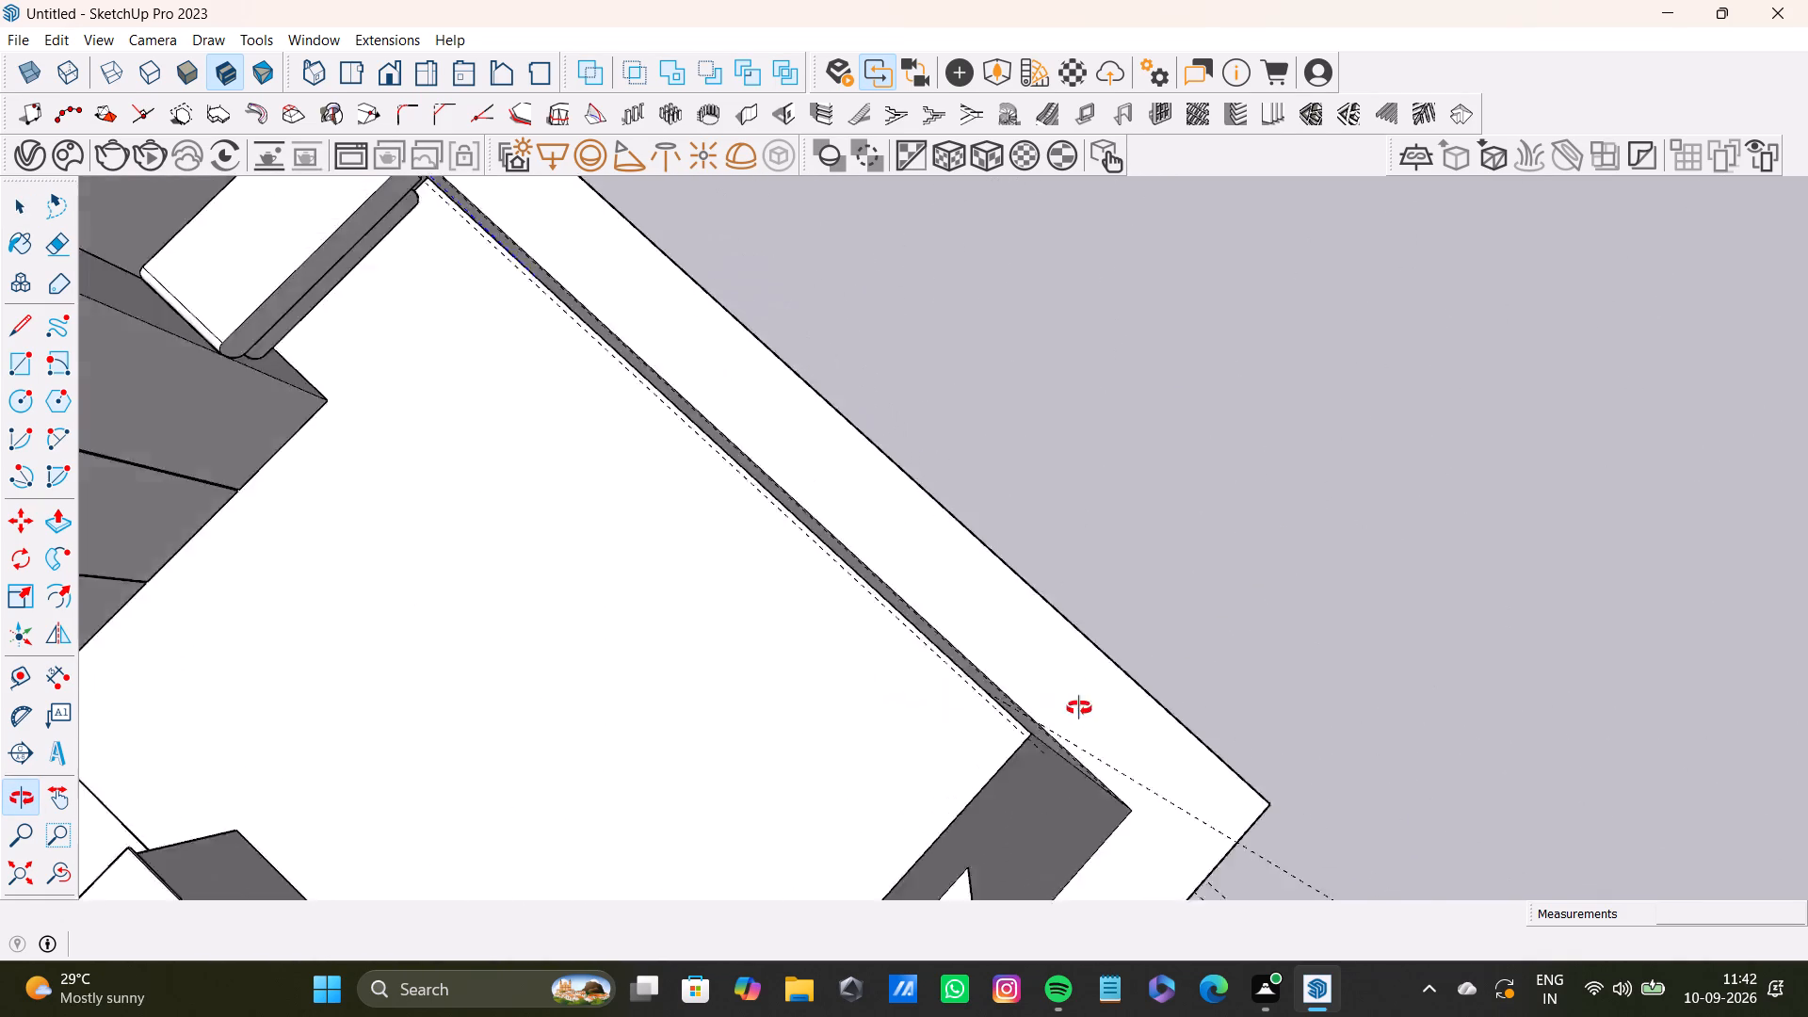
pyautogui.moveTo(1079, 708); pyautogui.dragTo(1456, 406, button='middle')
pyautogui.scroll(-5, 980, 379)
pyautogui.keyDown('shift'); pyautogui.moveTo(949, 491); pyautogui.dragTo(1087, 493, button='middle'); pyautogui.keyUp('shift')
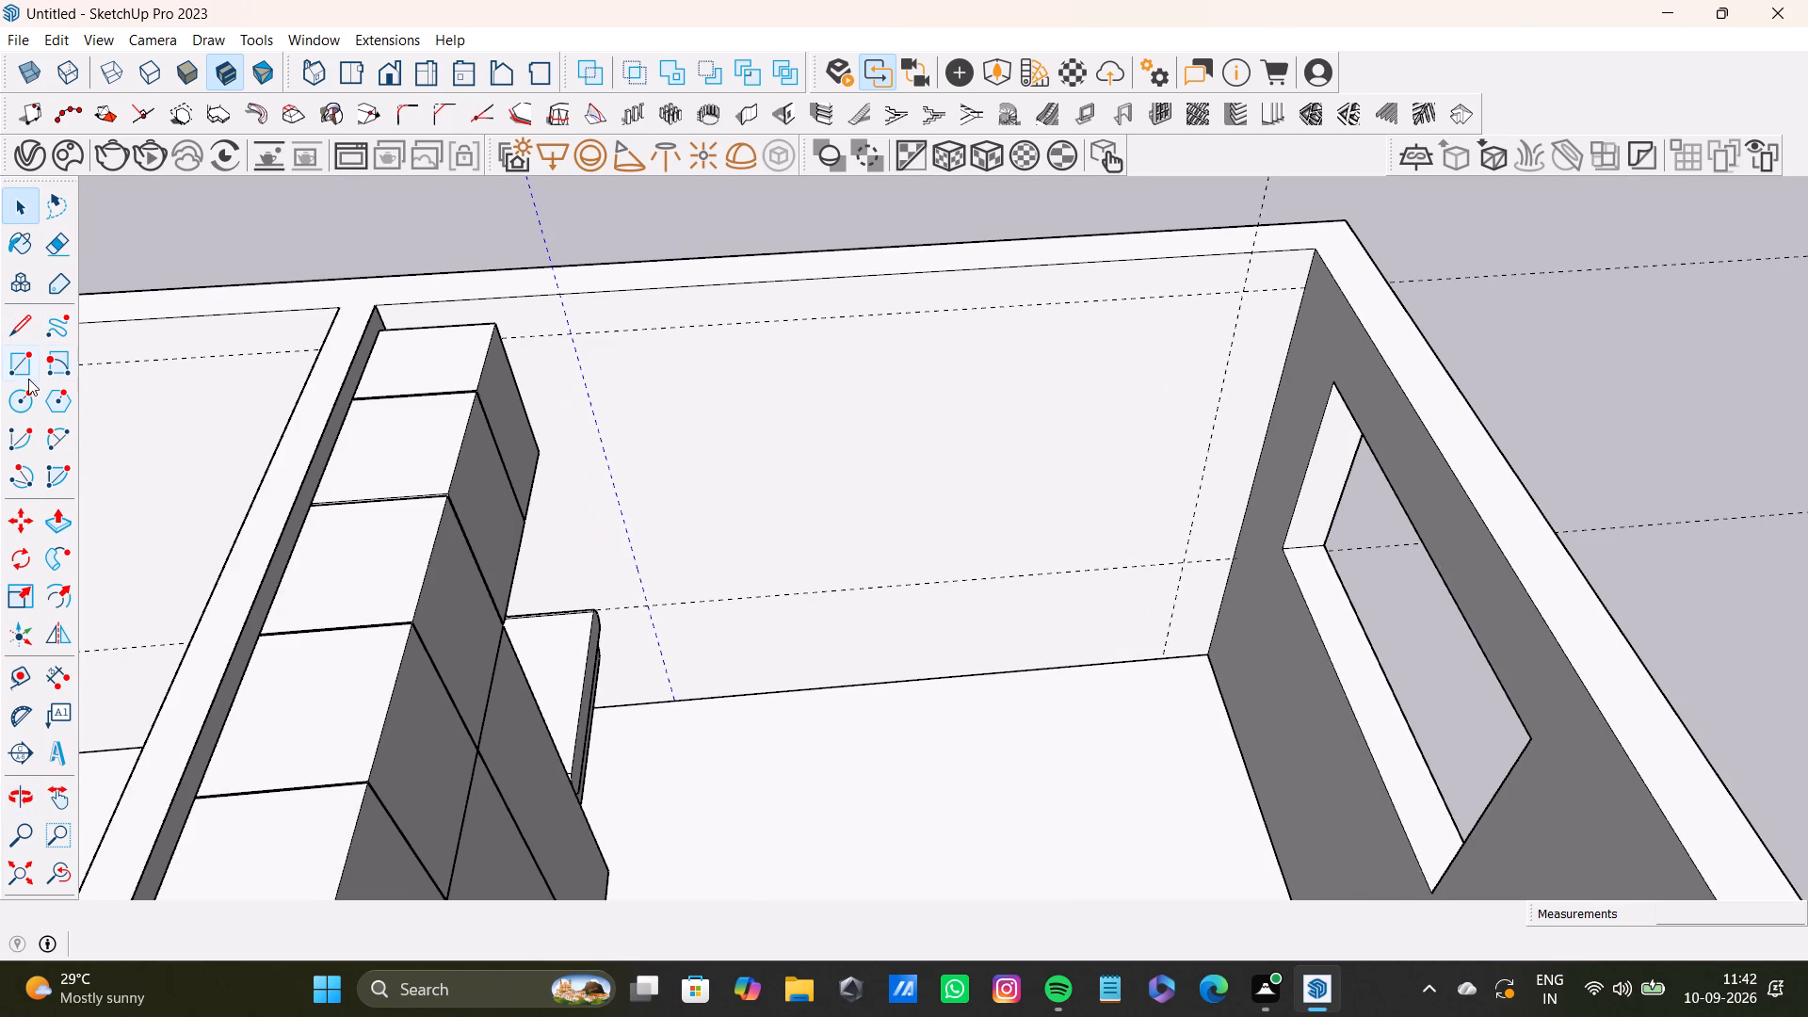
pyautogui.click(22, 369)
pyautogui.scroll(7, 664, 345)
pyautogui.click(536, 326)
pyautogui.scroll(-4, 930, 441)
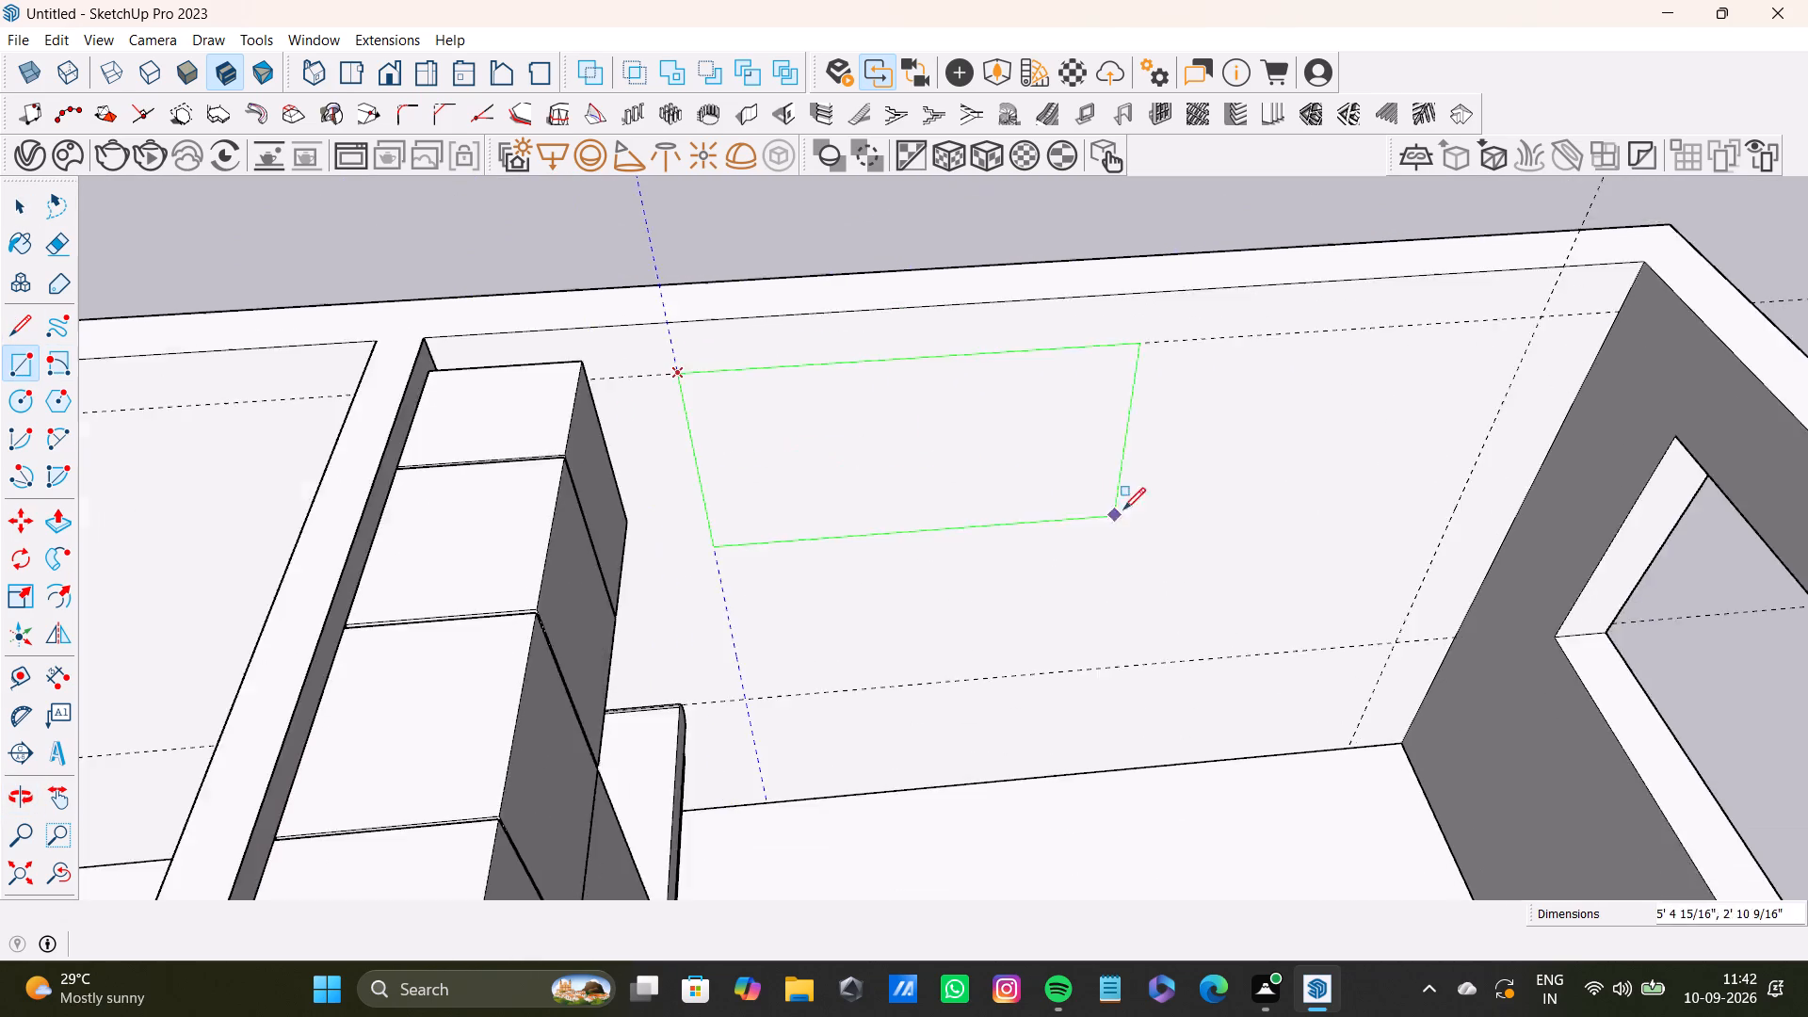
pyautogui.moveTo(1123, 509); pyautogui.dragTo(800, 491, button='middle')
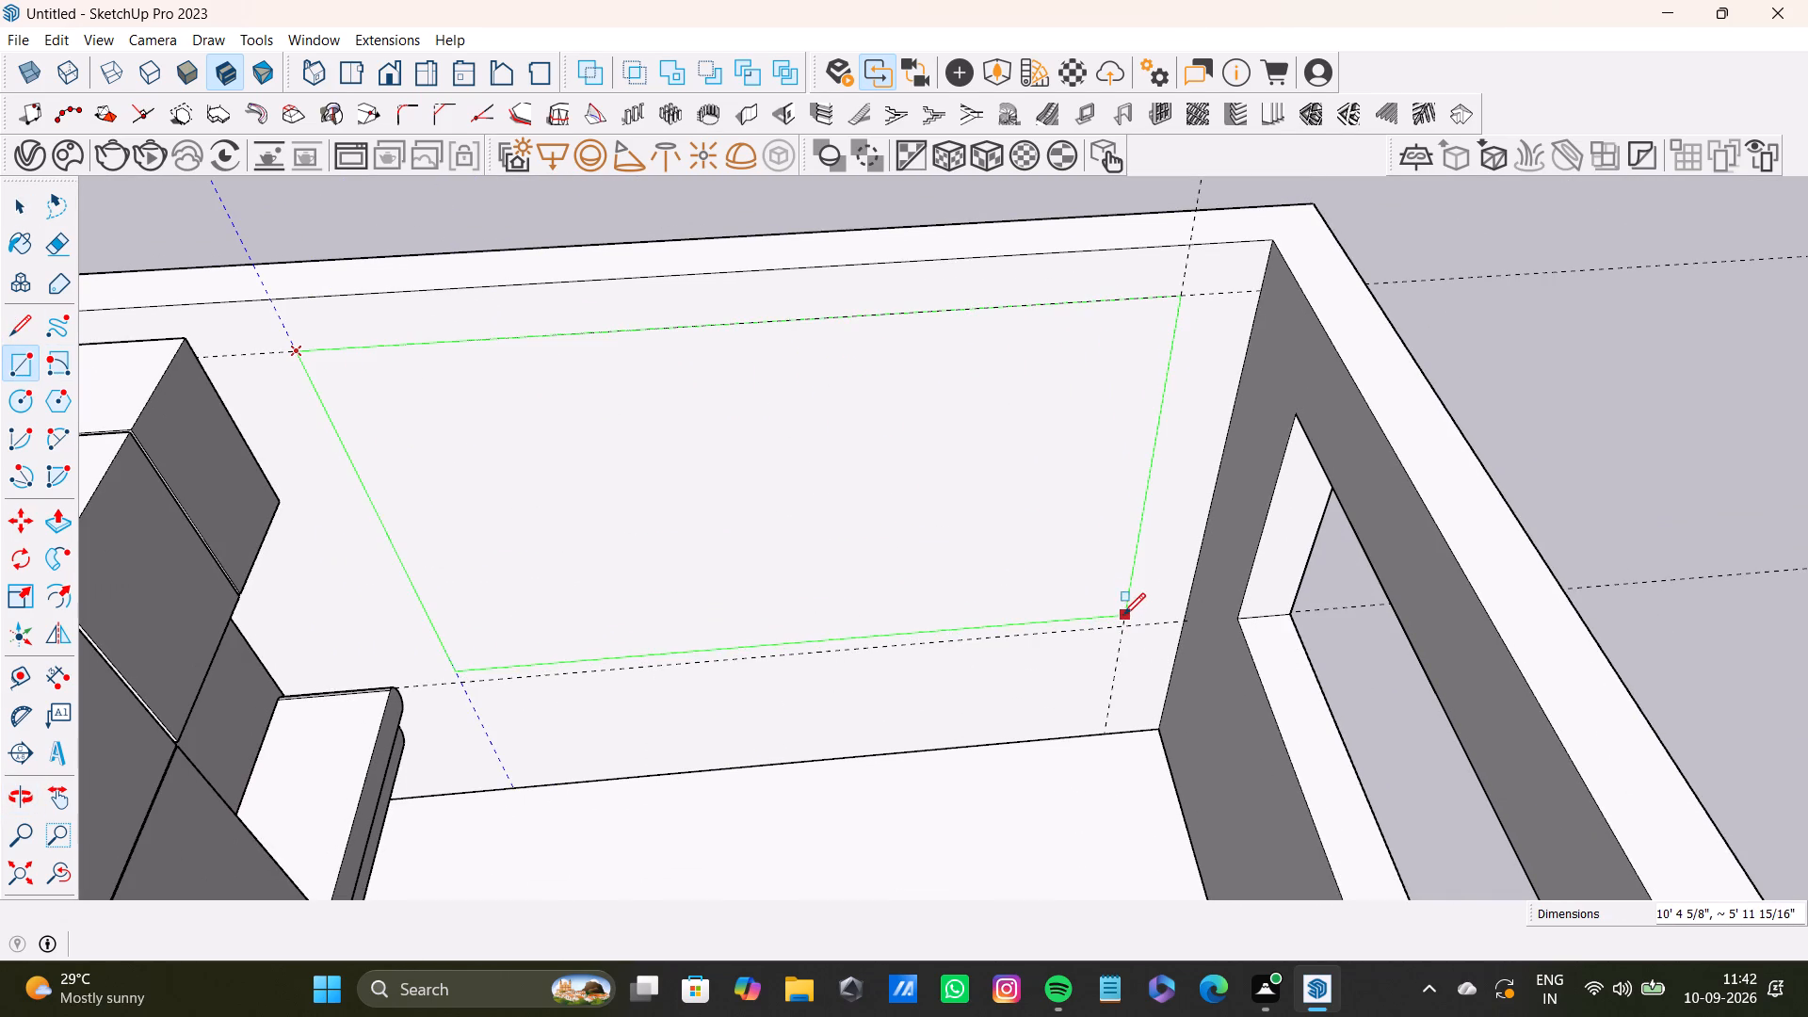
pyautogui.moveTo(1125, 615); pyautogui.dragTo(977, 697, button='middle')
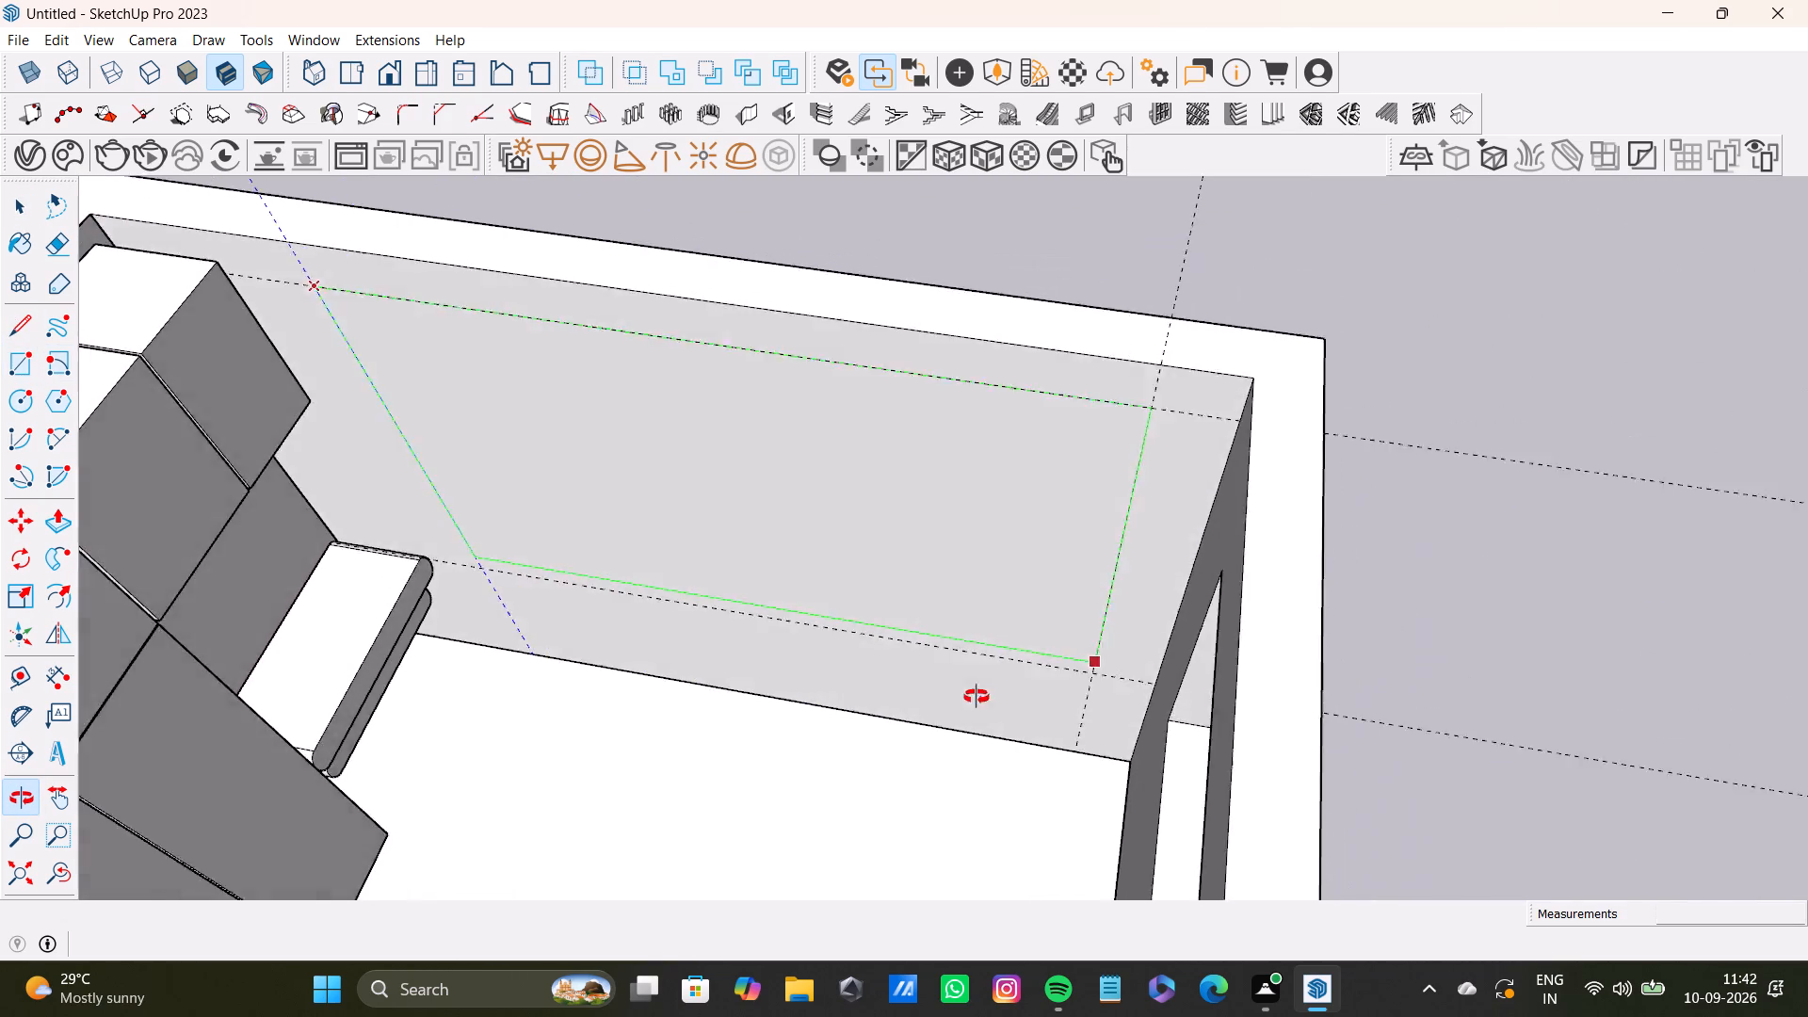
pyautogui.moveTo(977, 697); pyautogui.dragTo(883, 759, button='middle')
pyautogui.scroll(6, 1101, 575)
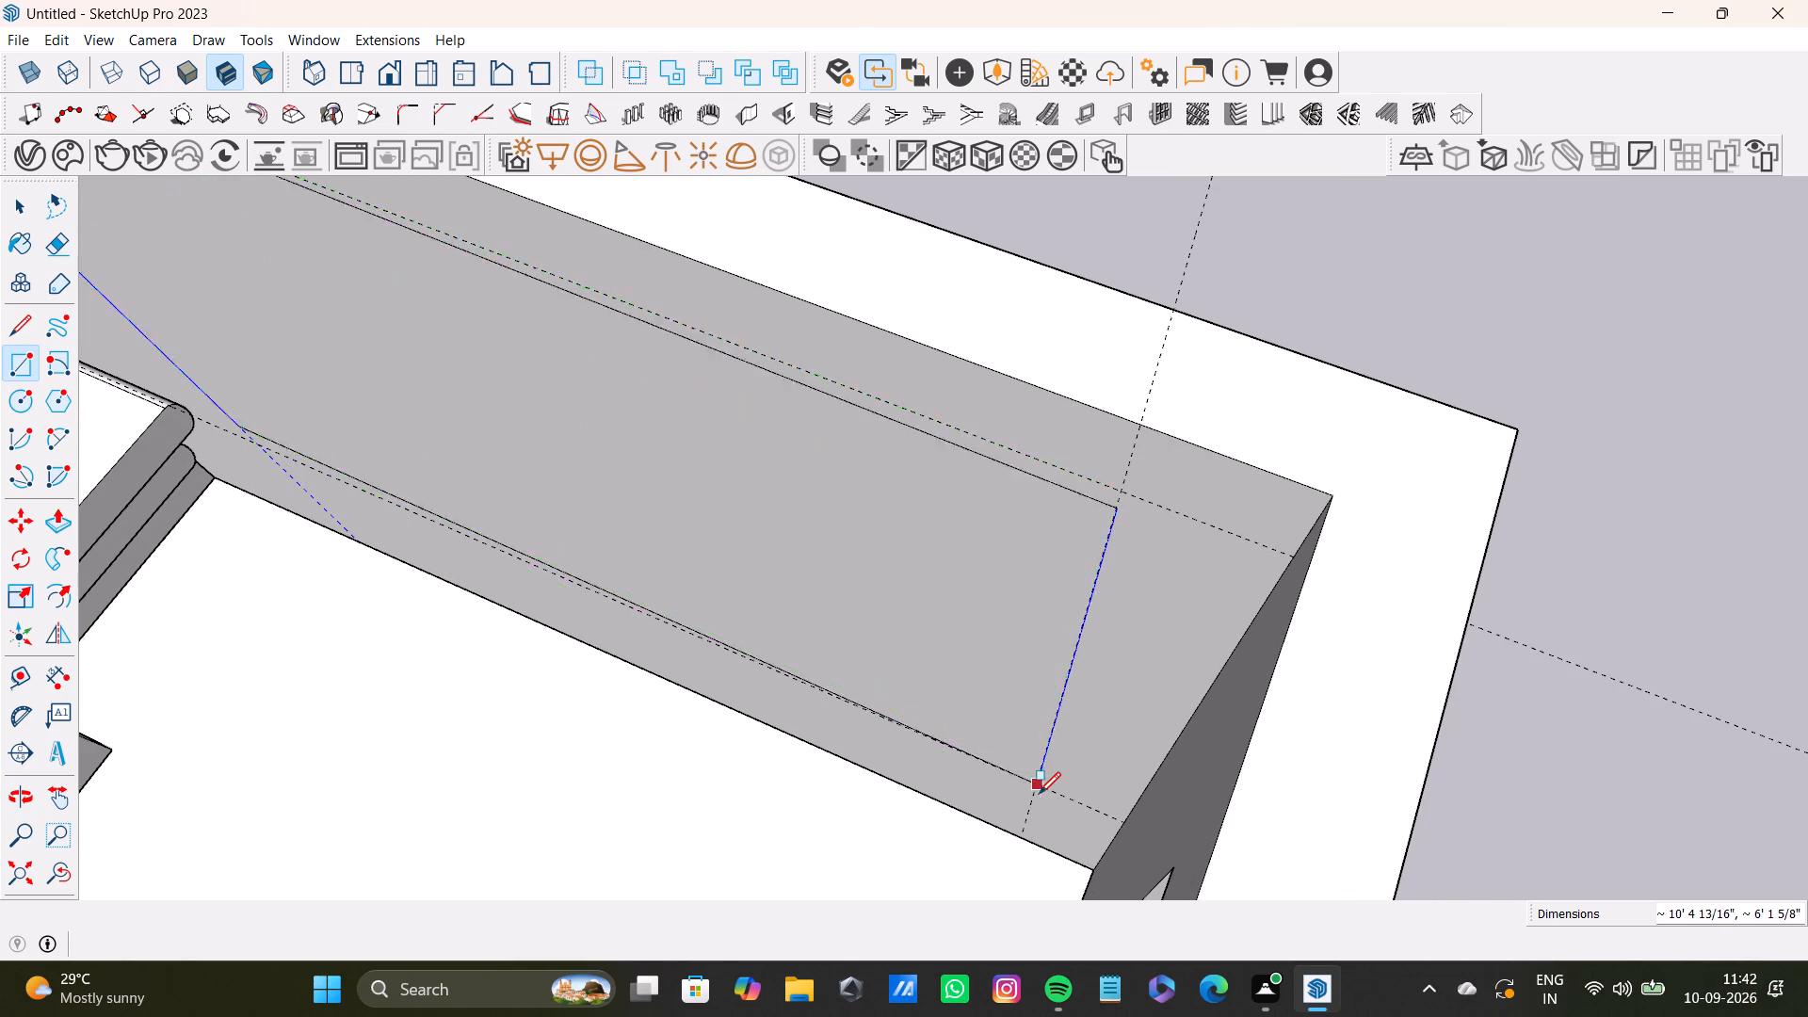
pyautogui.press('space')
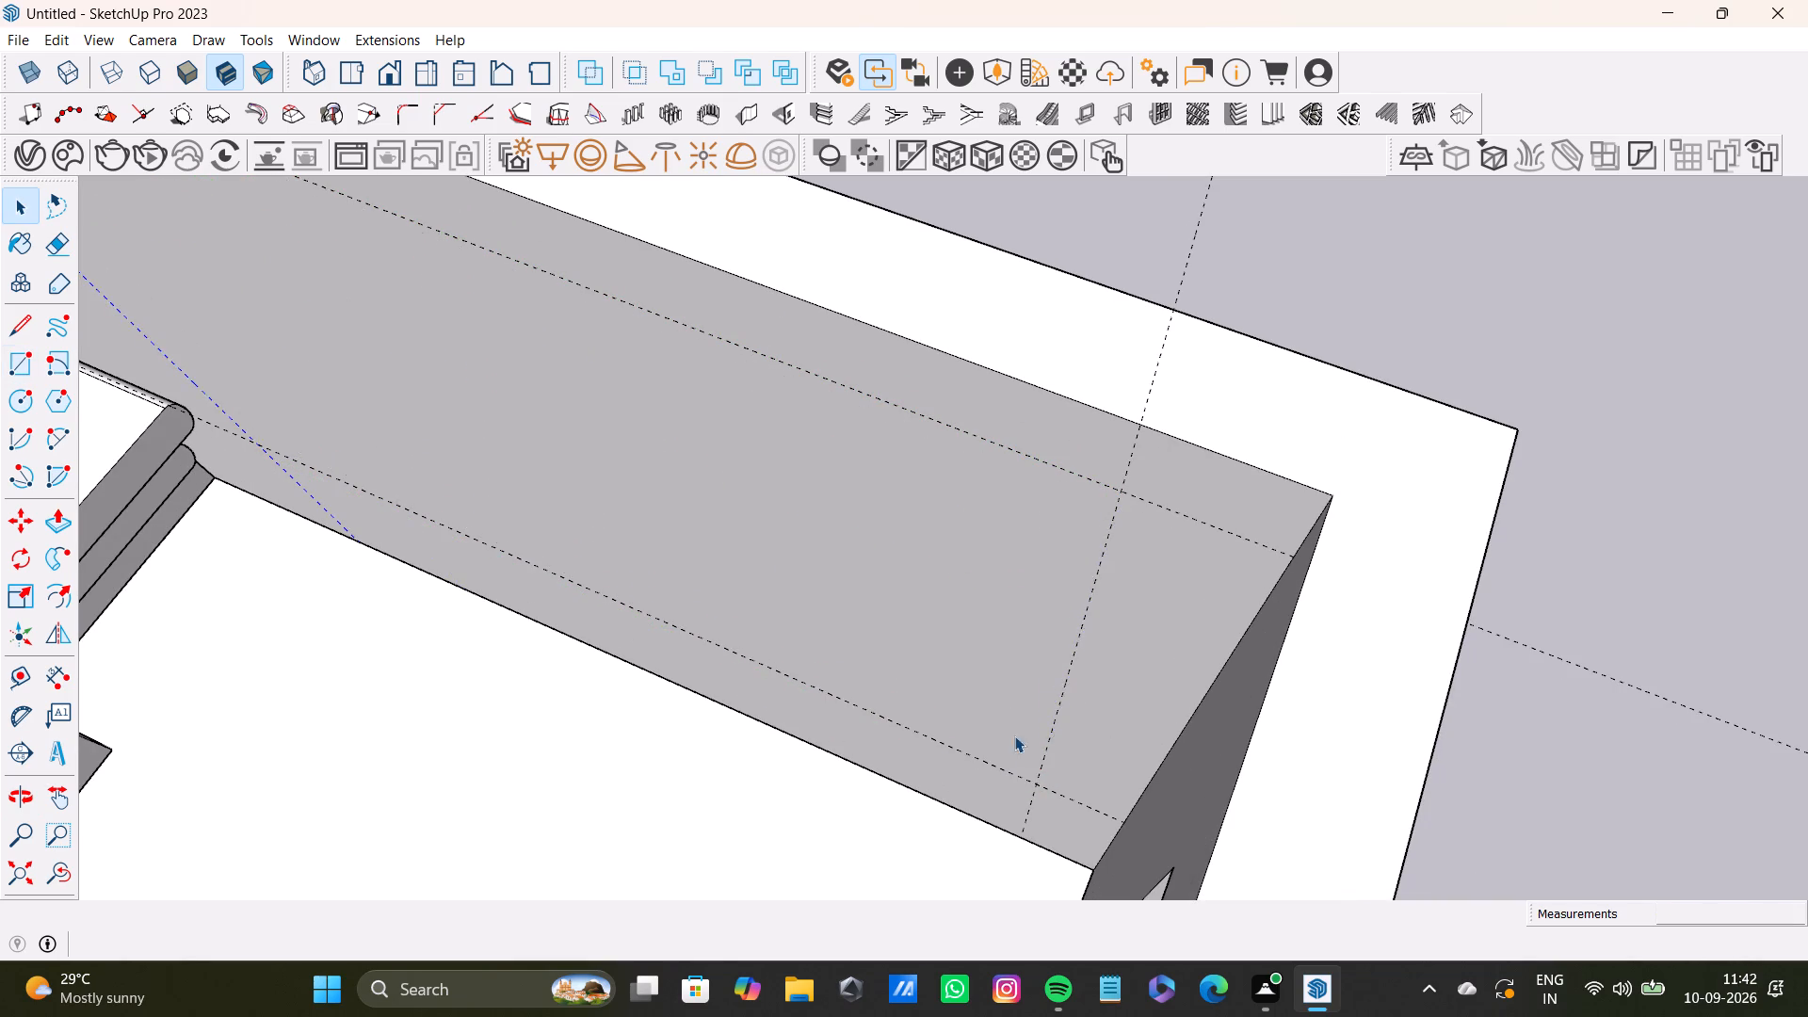
# Delete the lower horizontal guide on the bare wall.
pyautogui.scroll(-9, 996, 713)
pyautogui.scroll(1, 907, 721)
pyautogui.moveTo(908, 721); pyautogui.dragTo(1045, 606, button='middle')
pyautogui.scroll(8, 1057, 574)
pyautogui.press('space')
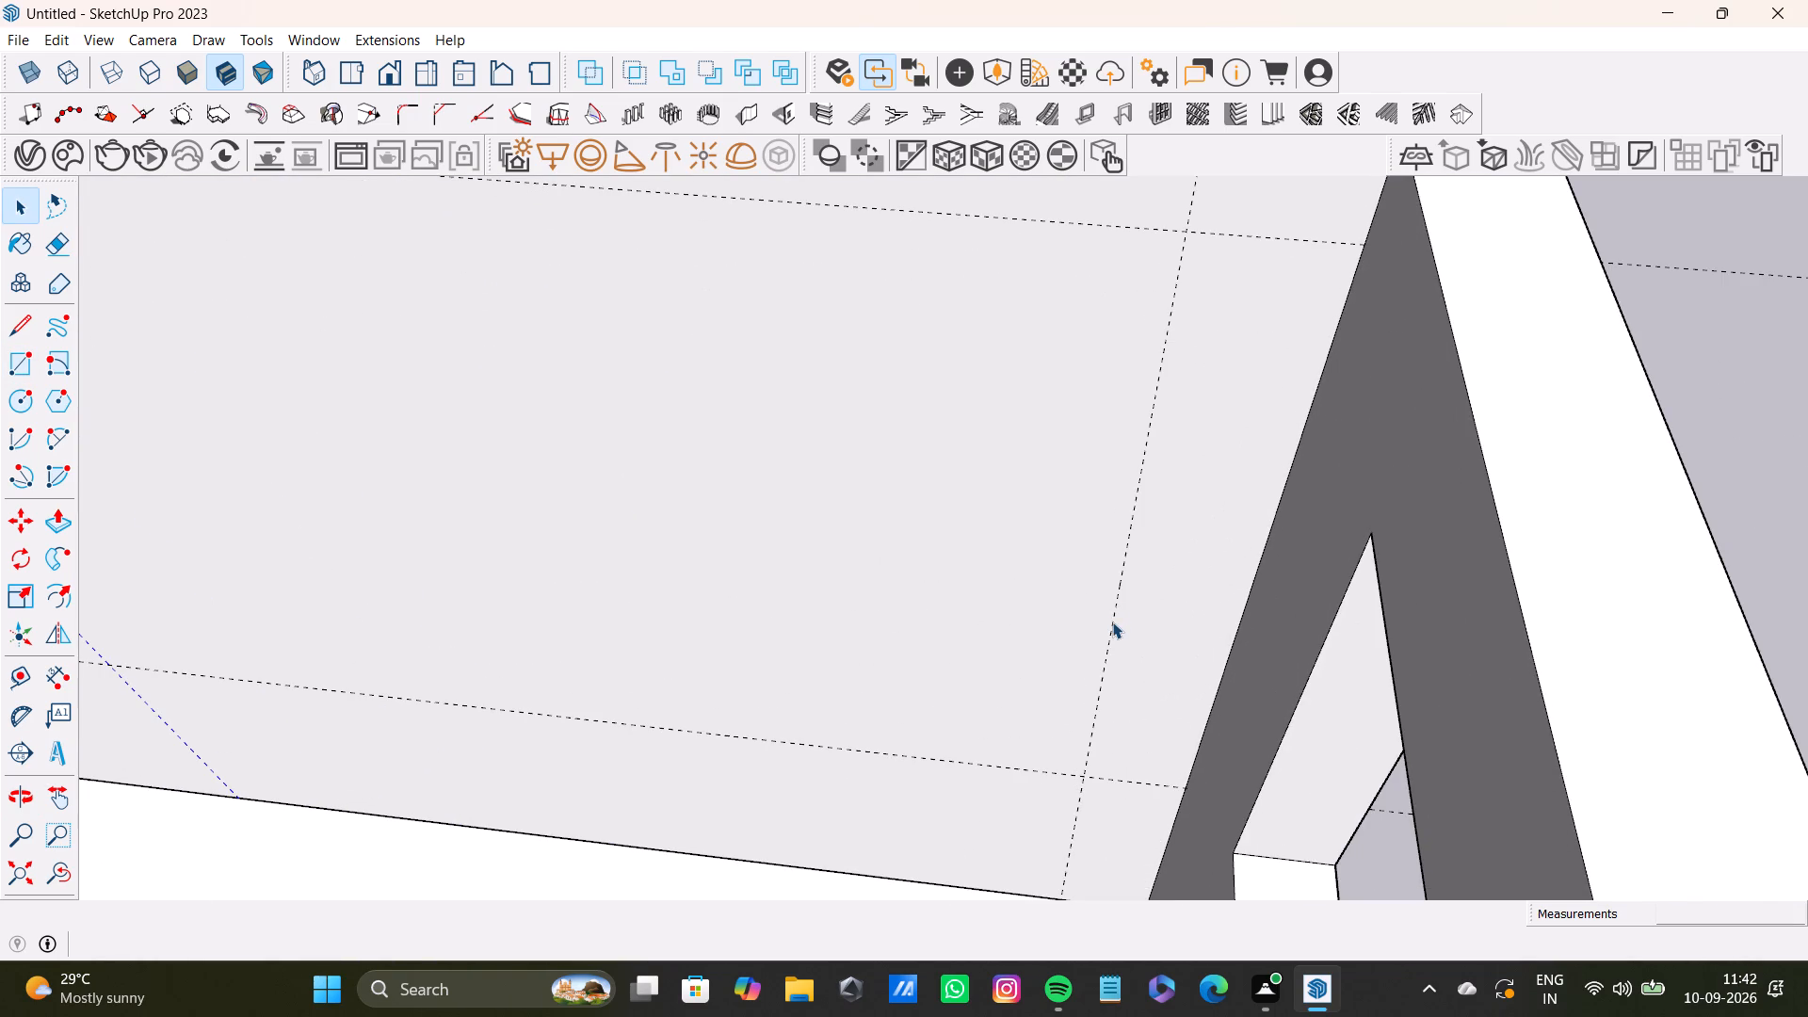
pyautogui.click(1112, 621)
pyautogui.click(1098, 775)
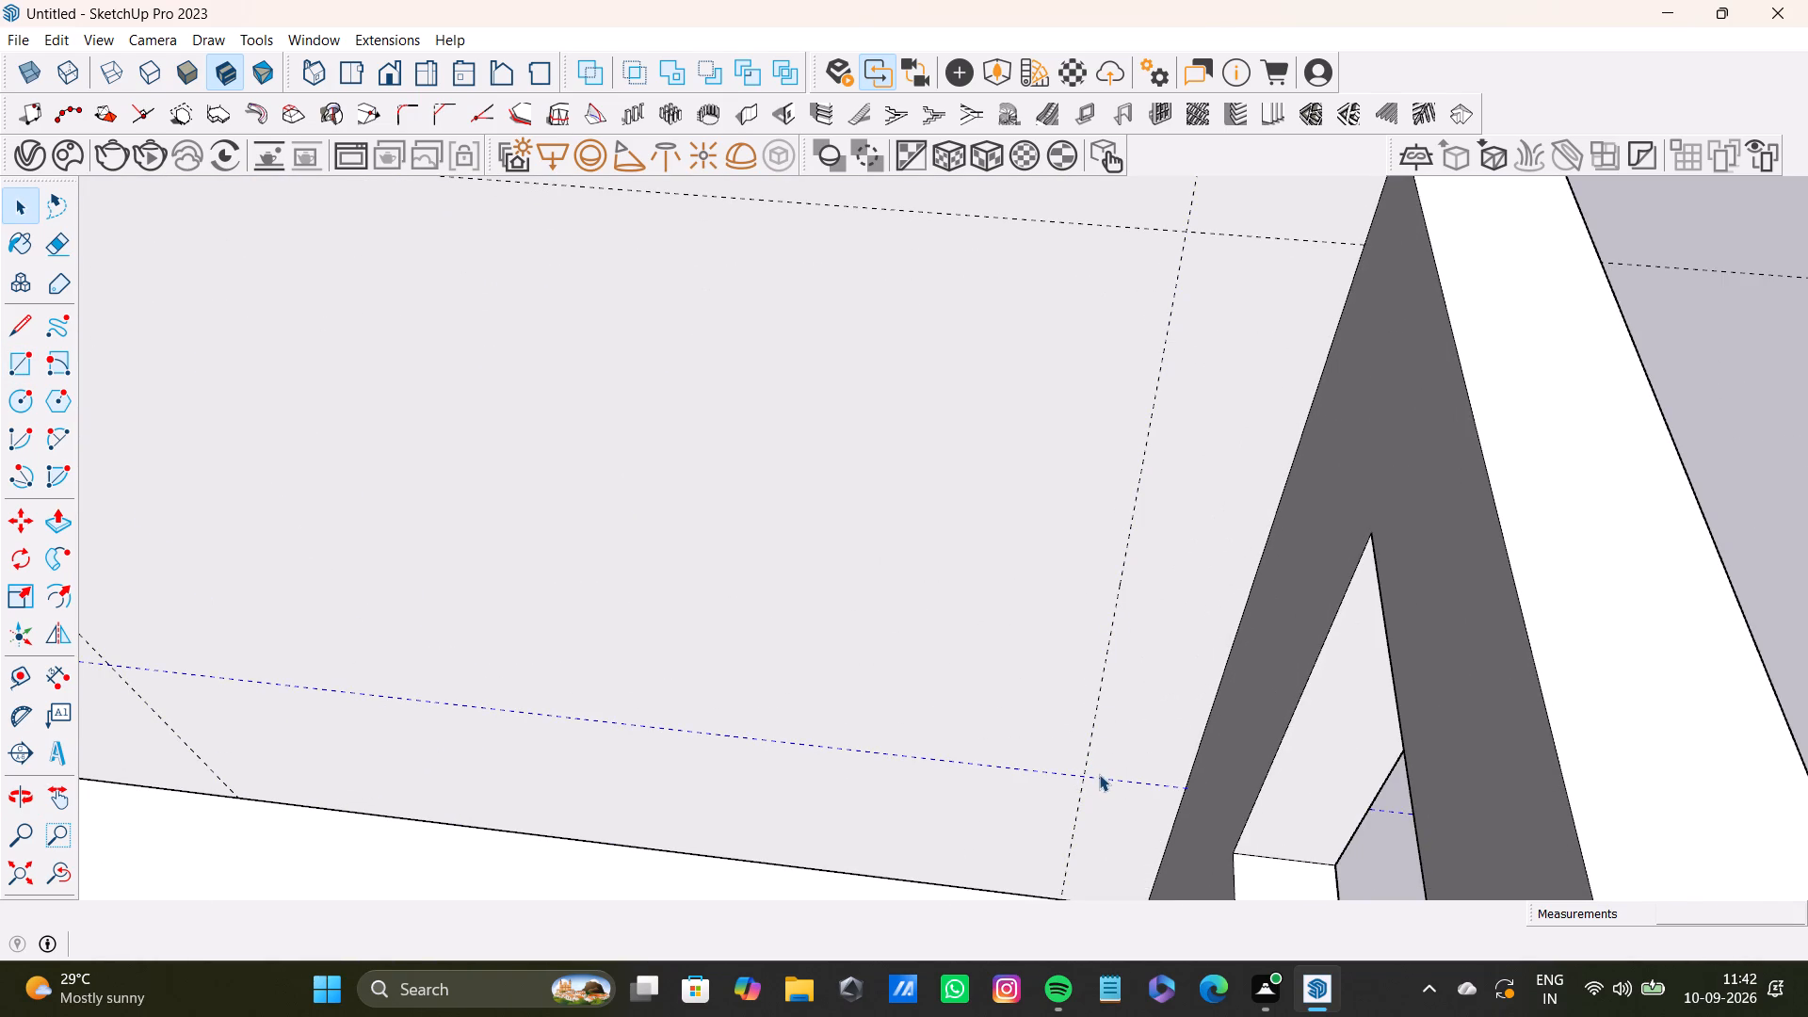
pyautogui.press('Delete')
# Add a horizontal guide about 6' 2 3/8" below the upper guide on the bare wall, level with the top of the rounded shelves.
pyautogui.scroll(-9, 954, 502)
pyautogui.moveTo(663, 539); pyautogui.dragTo(770, 495, button='middle')
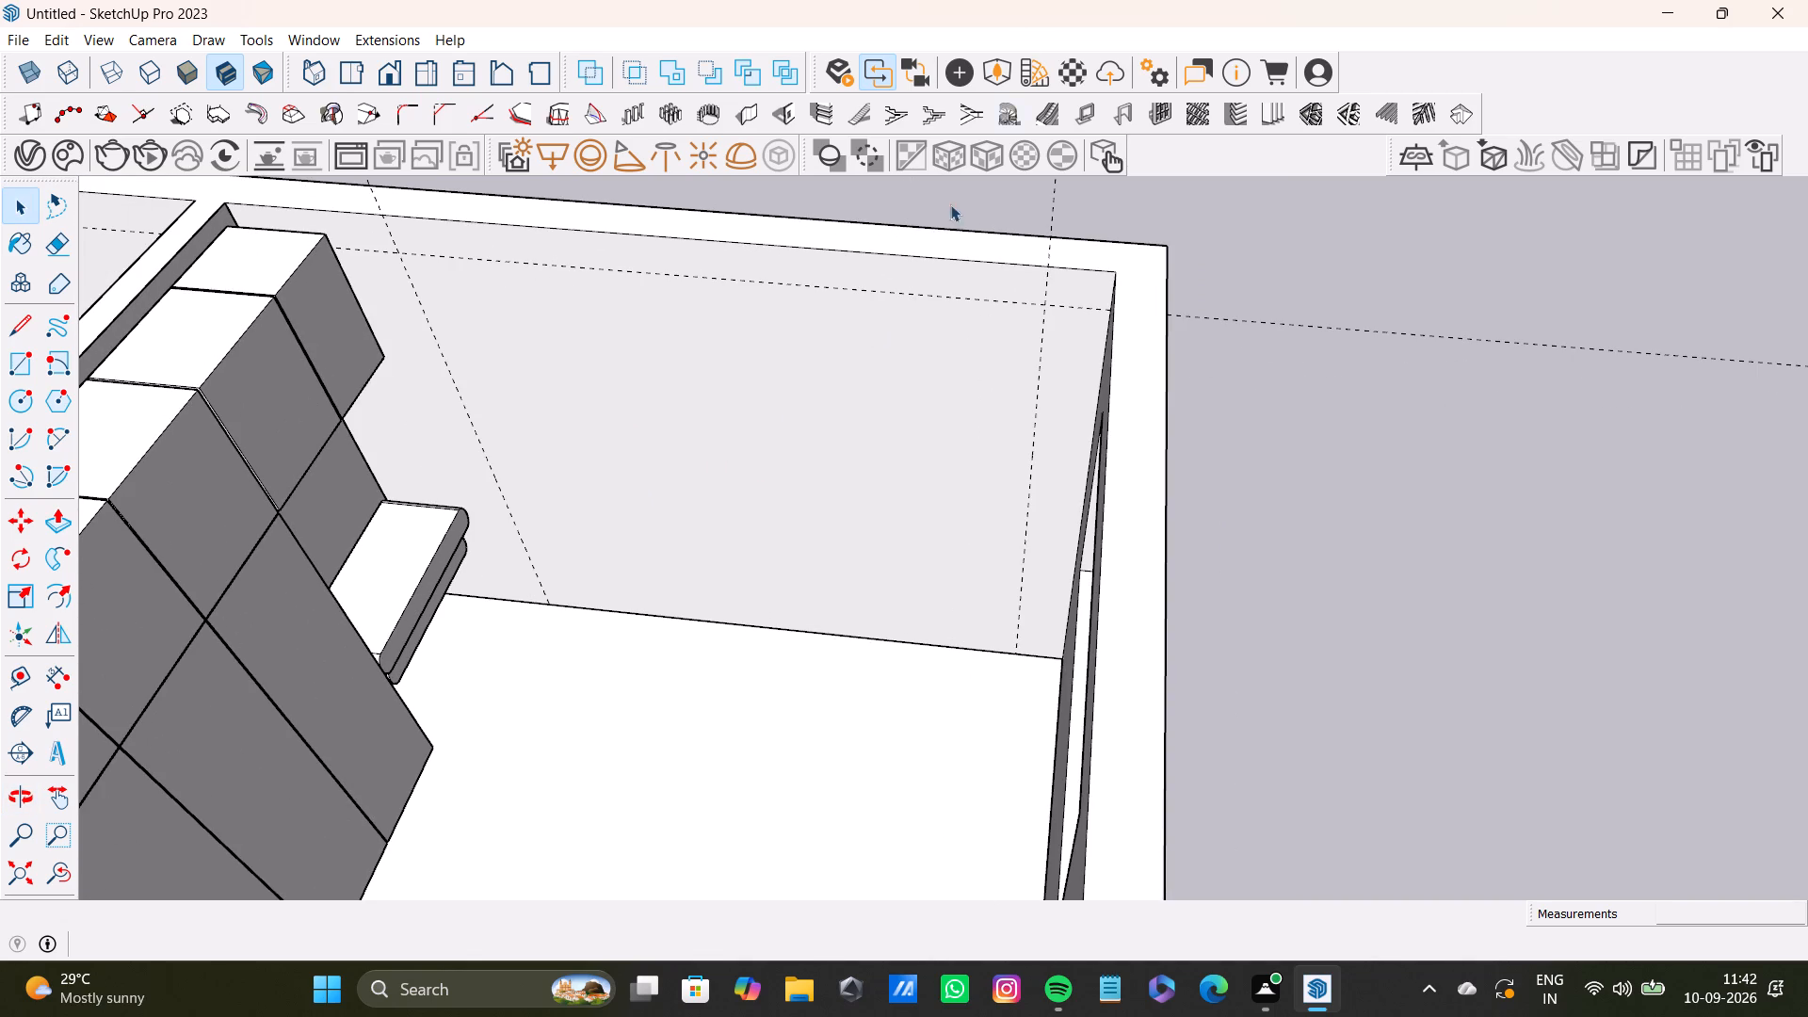
pyautogui.click(30, 680)
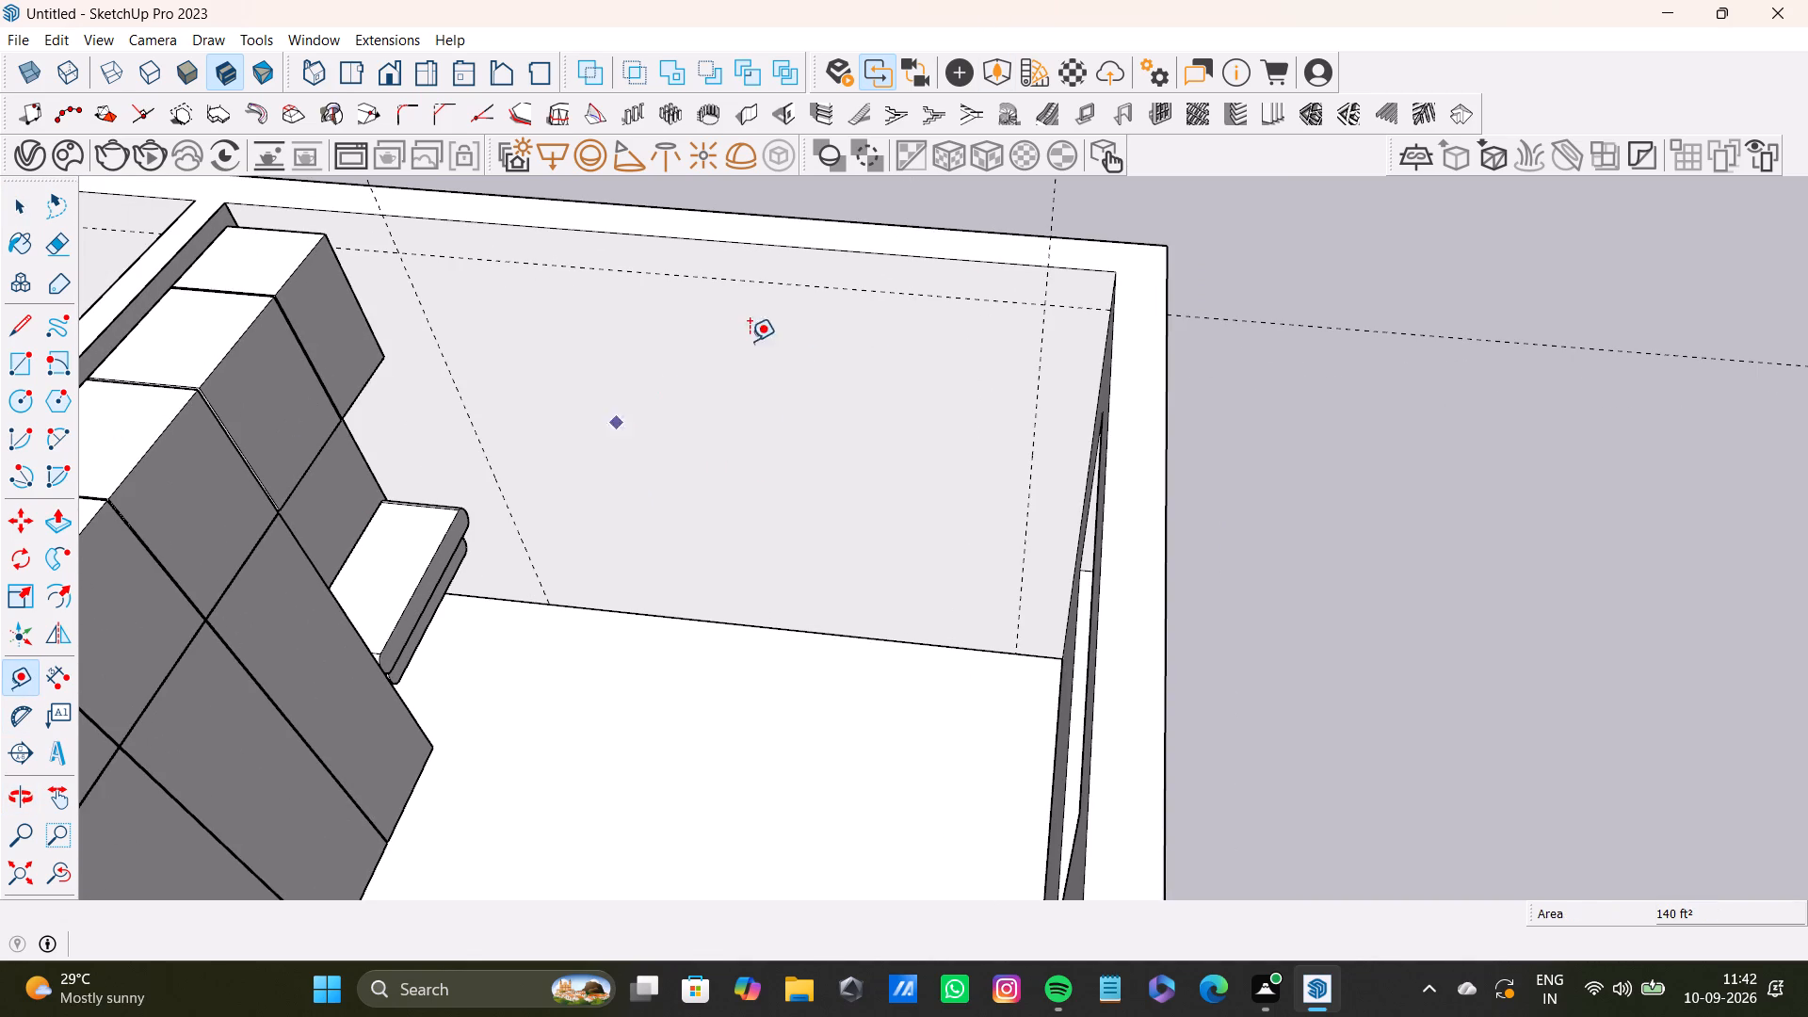
pyautogui.scroll(4, 725, 320)
pyautogui.moveTo(689, 379); pyautogui.dragTo(809, 423, button='middle')
pyautogui.moveTo(823, 488); pyautogui.dragTo(861, 442, button='middle')
pyautogui.click(873, 258)
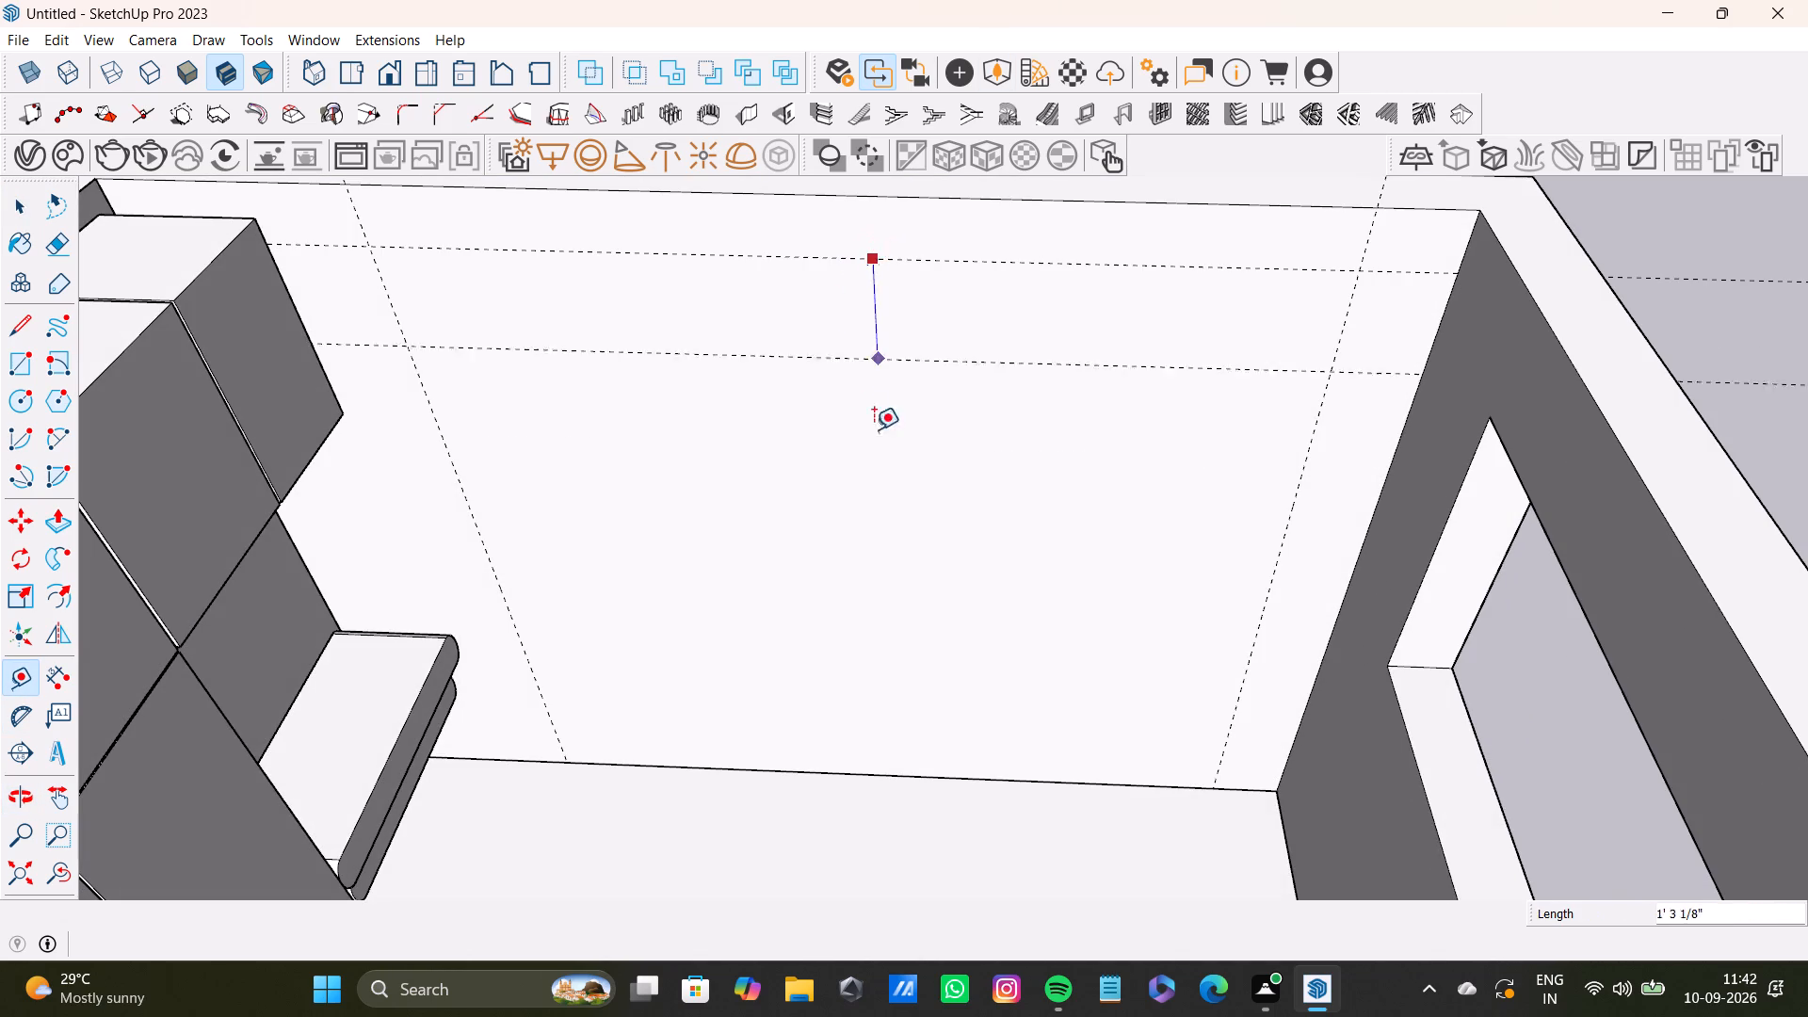
pyautogui.scroll(-3, 870, 463)
pyautogui.moveTo(889, 537); pyautogui.dragTo(820, 451, button='middle')
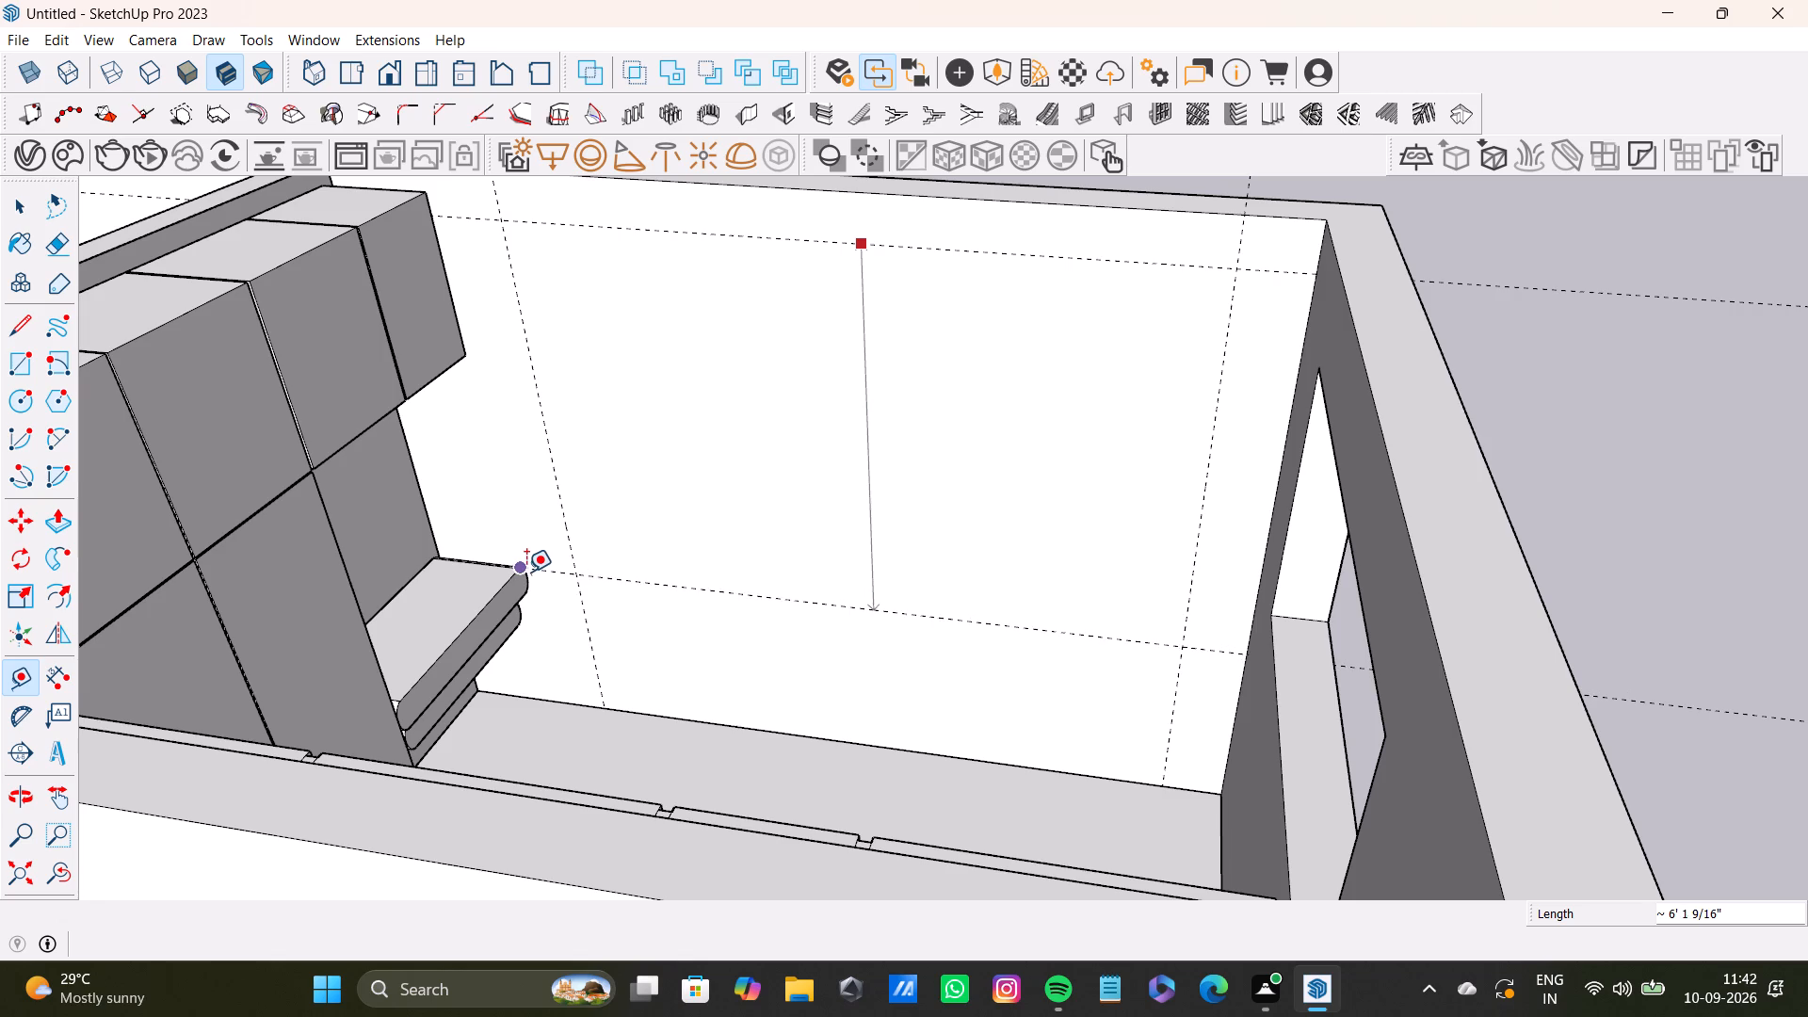
pyautogui.moveTo(1031, 620); pyautogui.dragTo(877, 635, button='middle')
pyautogui.press('Up')
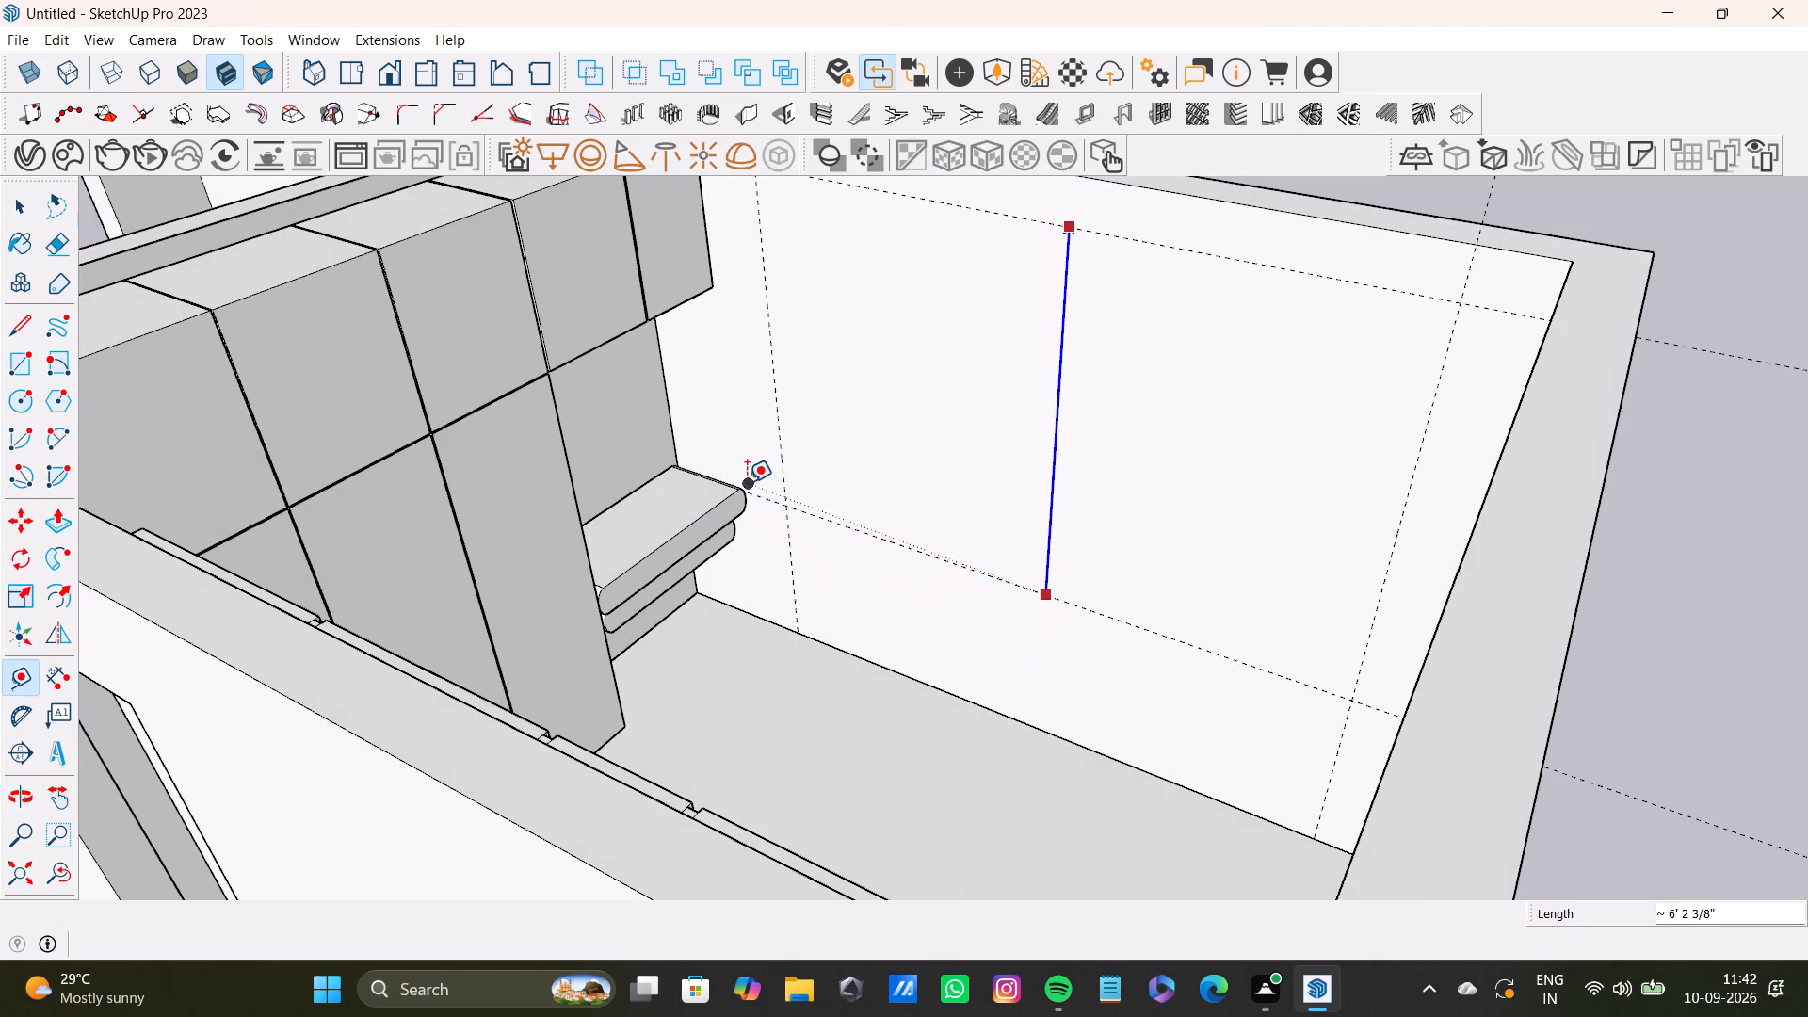
pyautogui.click(742, 491)
# Examine the guide layout on the bare wall from outside and above the room.
pyautogui.moveTo(1198, 631); pyautogui.dragTo(1485, 565, button='middle')
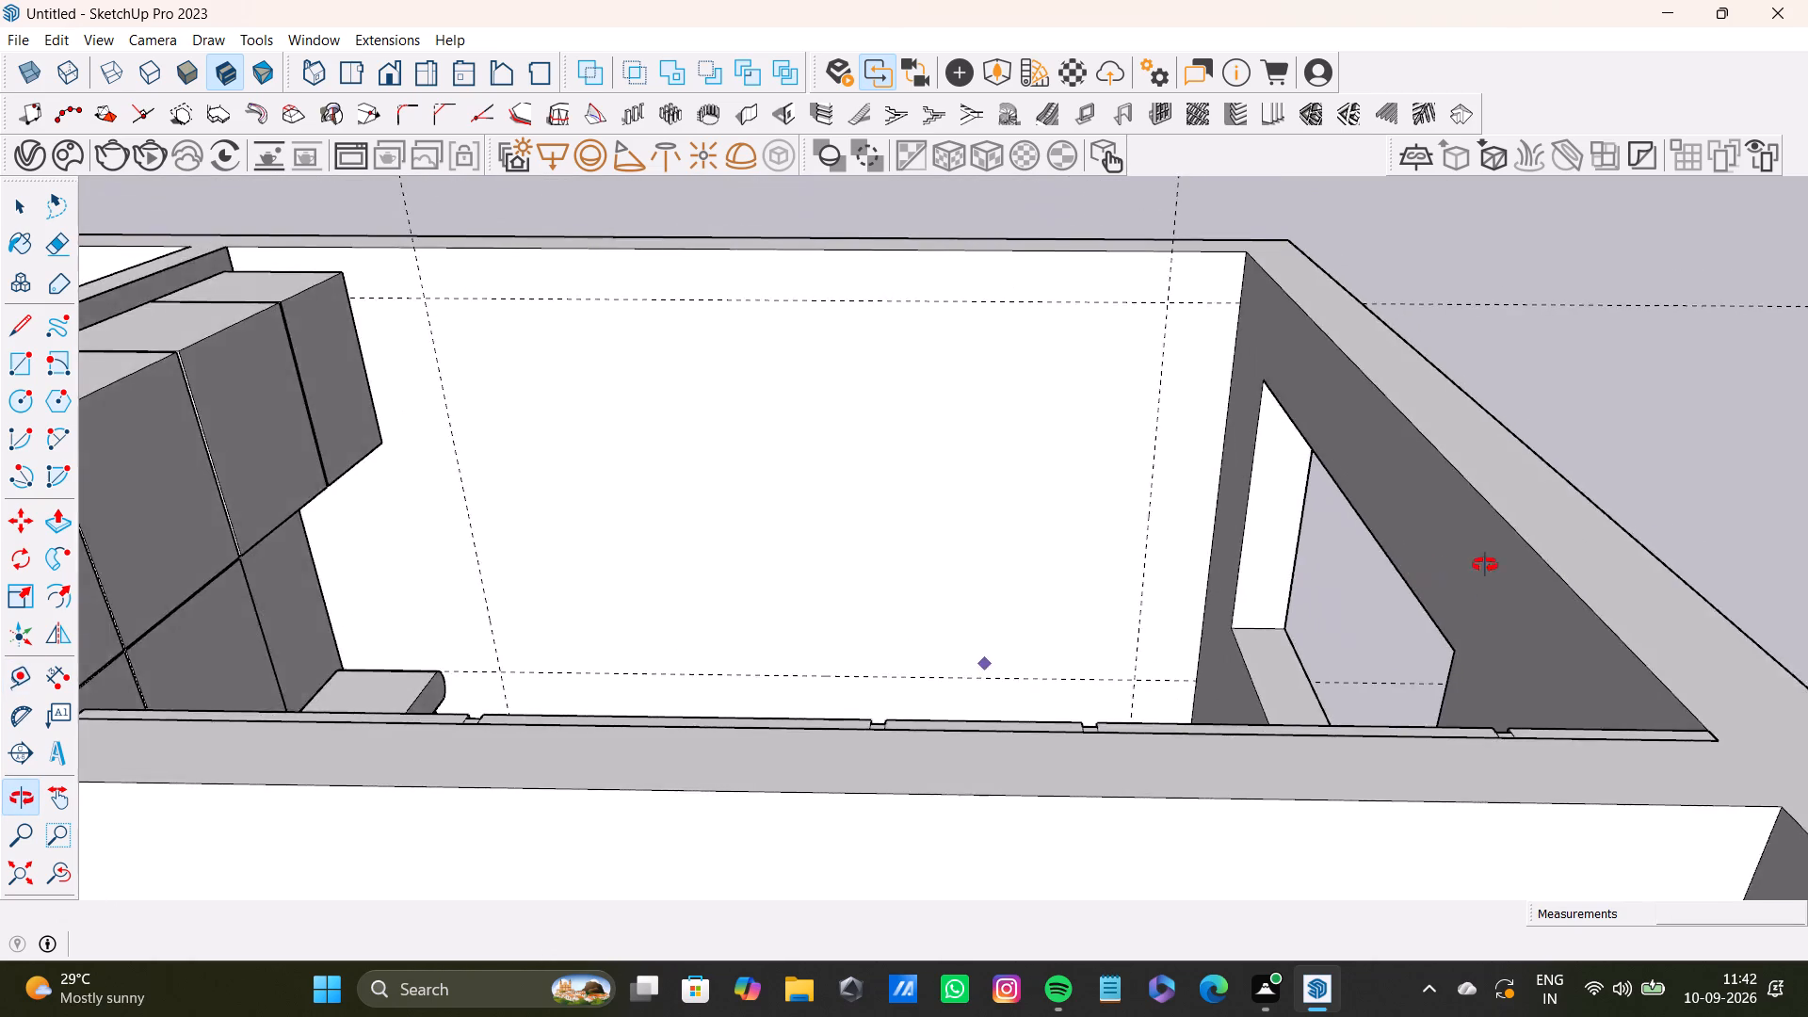
pyautogui.moveTo(1485, 565); pyautogui.dragTo(626, 621, button='middle')
pyautogui.scroll(-8, 990, 648)
pyautogui.keyDown('shift'); pyautogui.moveTo(1199, 666); pyautogui.dragTo(1172, 485, button='middle'); pyautogui.keyUp('shift')
pyautogui.moveTo(1165, 511); pyautogui.dragTo(1332, 541, button='middle')
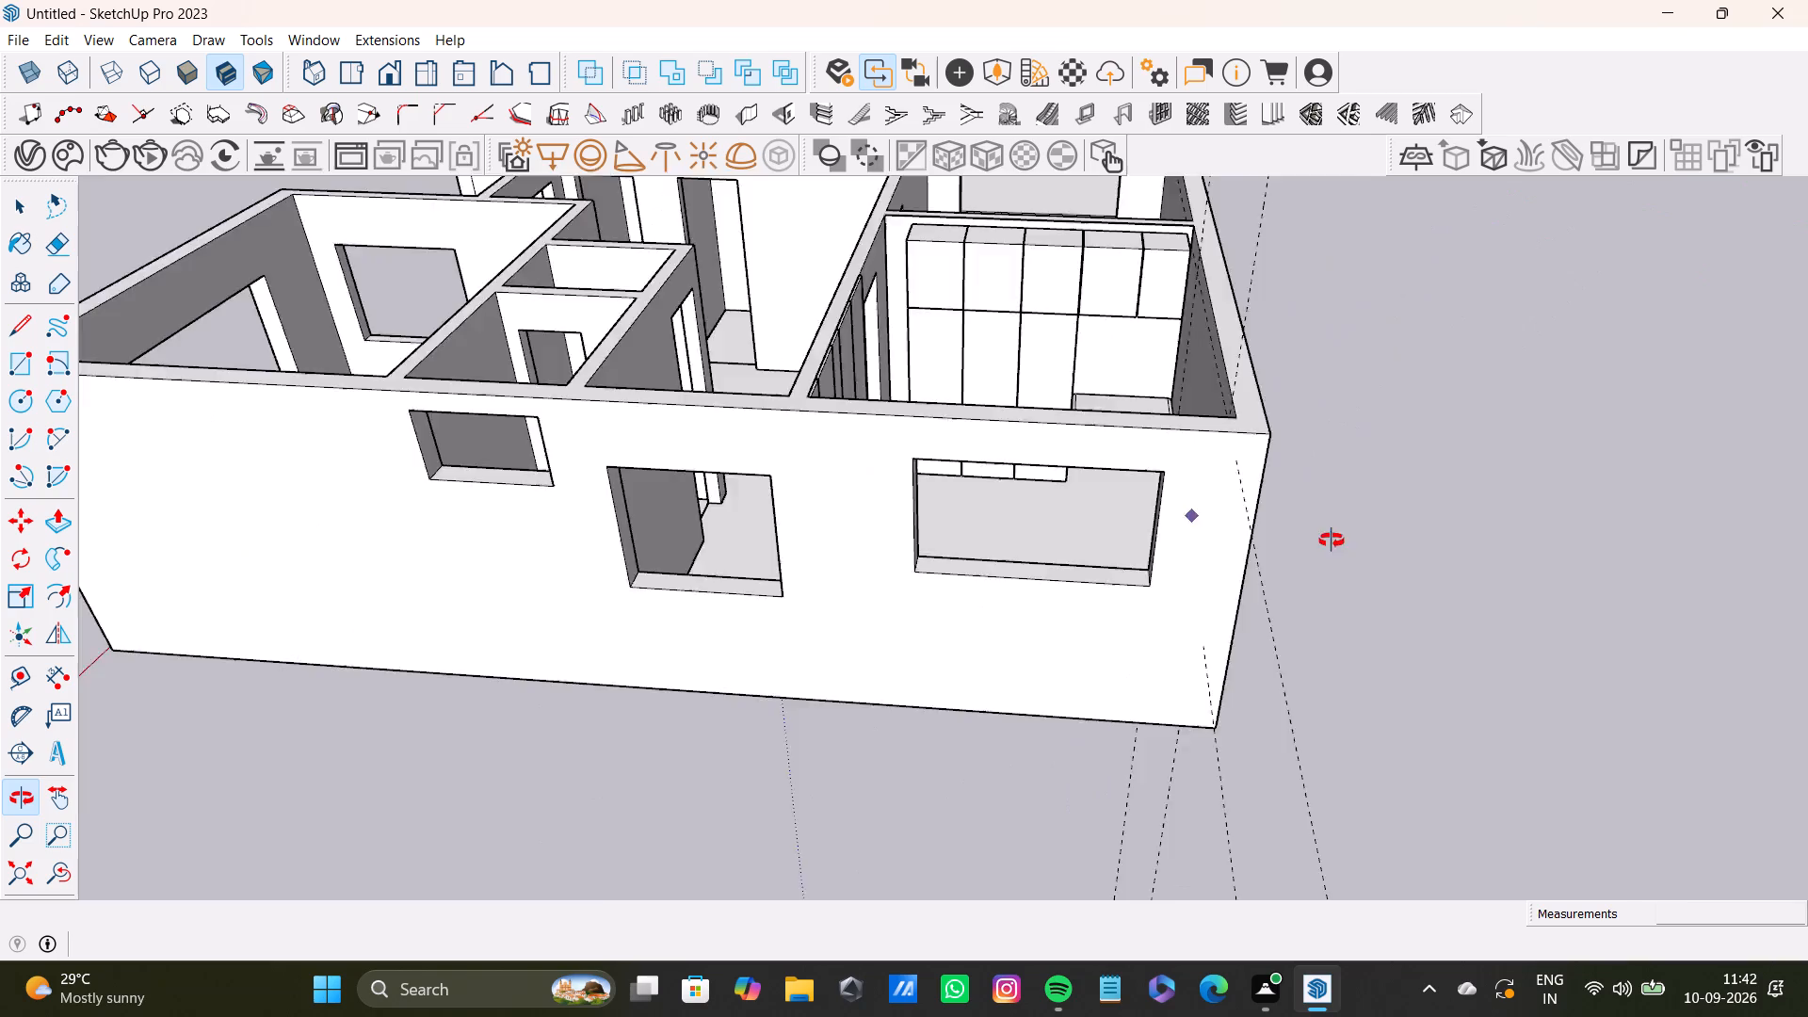
pyautogui.moveTo(1332, 541); pyautogui.dragTo(1790, 456, button='middle')
pyautogui.scroll(-4, 855, 331)
pyautogui.moveTo(851, 371); pyautogui.dragTo(1293, 438, button='middle')
pyautogui.scroll(10, 764, 237)
pyautogui.moveTo(861, 396); pyautogui.dragTo(822, 470, button='middle')
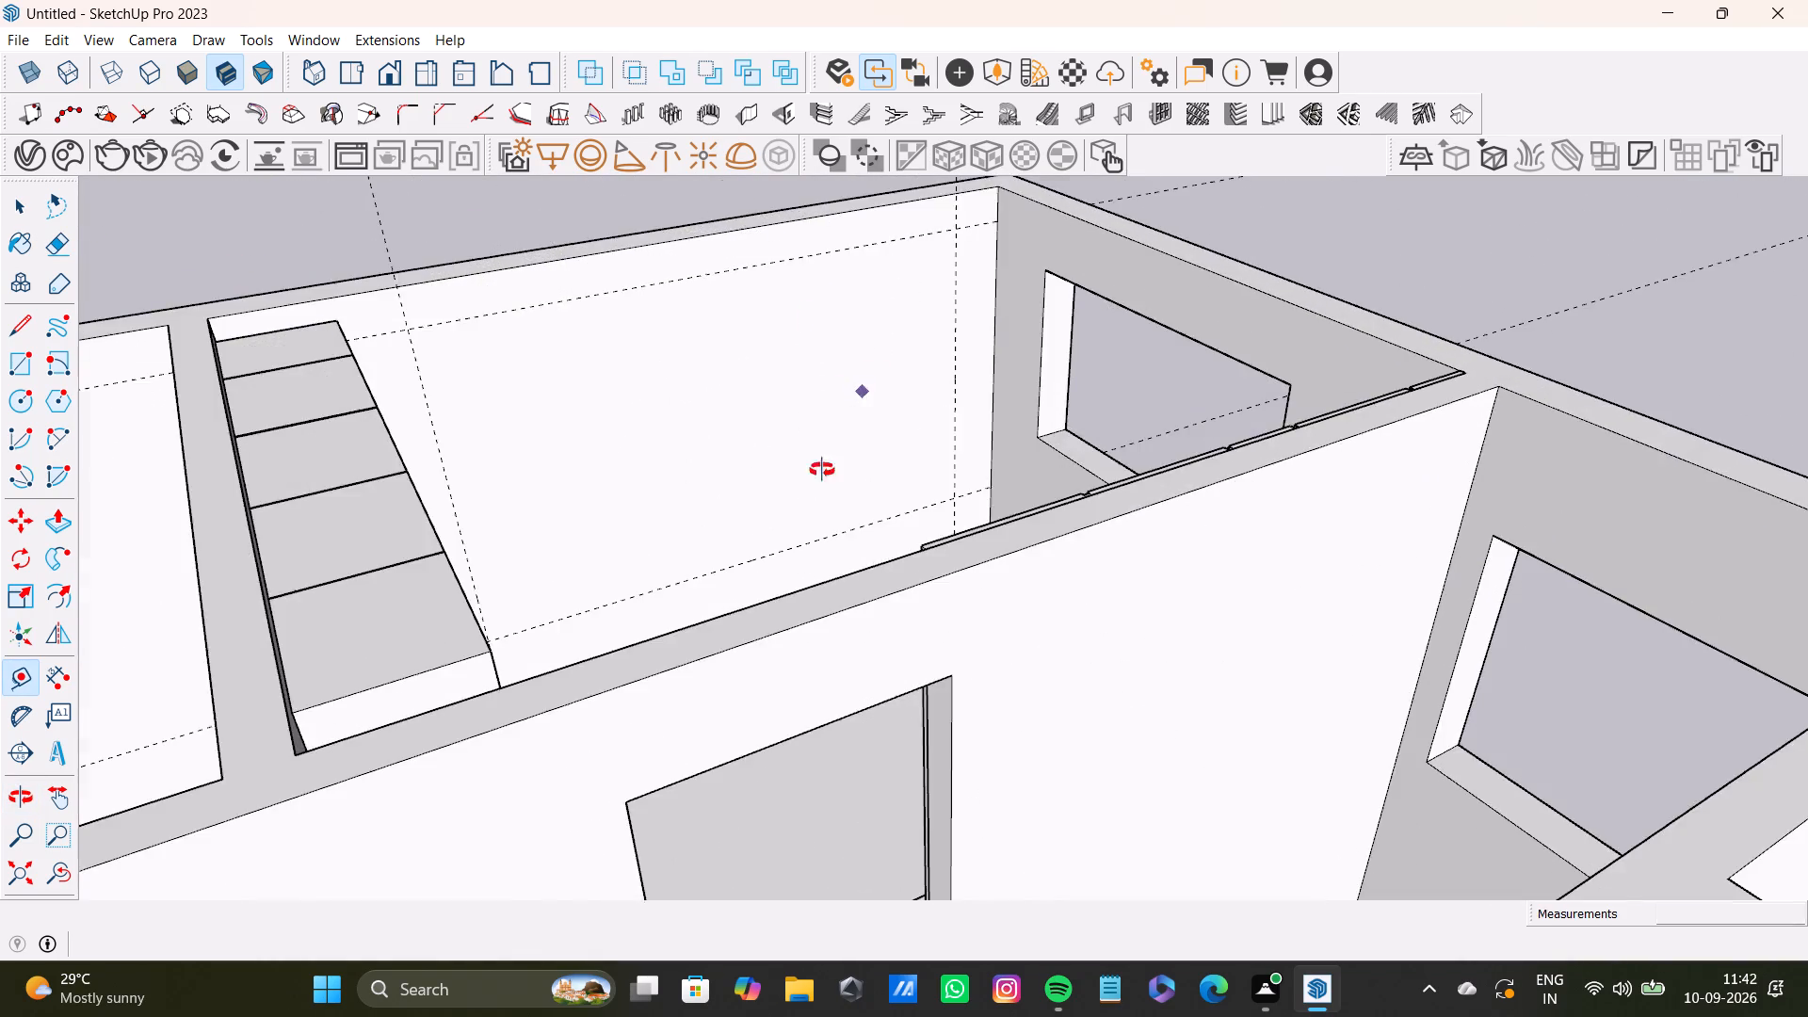
pyautogui.moveTo(822, 470); pyautogui.dragTo(766, 493, button='middle')
pyautogui.scroll(-2, 919, 451)
pyautogui.moveTo(924, 484); pyautogui.dragTo(833, 550, button='middle')
# Draw a rectangle about 10' 4" by 6' 2" on the bare wall between the intersections of the four guides.
pyautogui.click(23, 365)
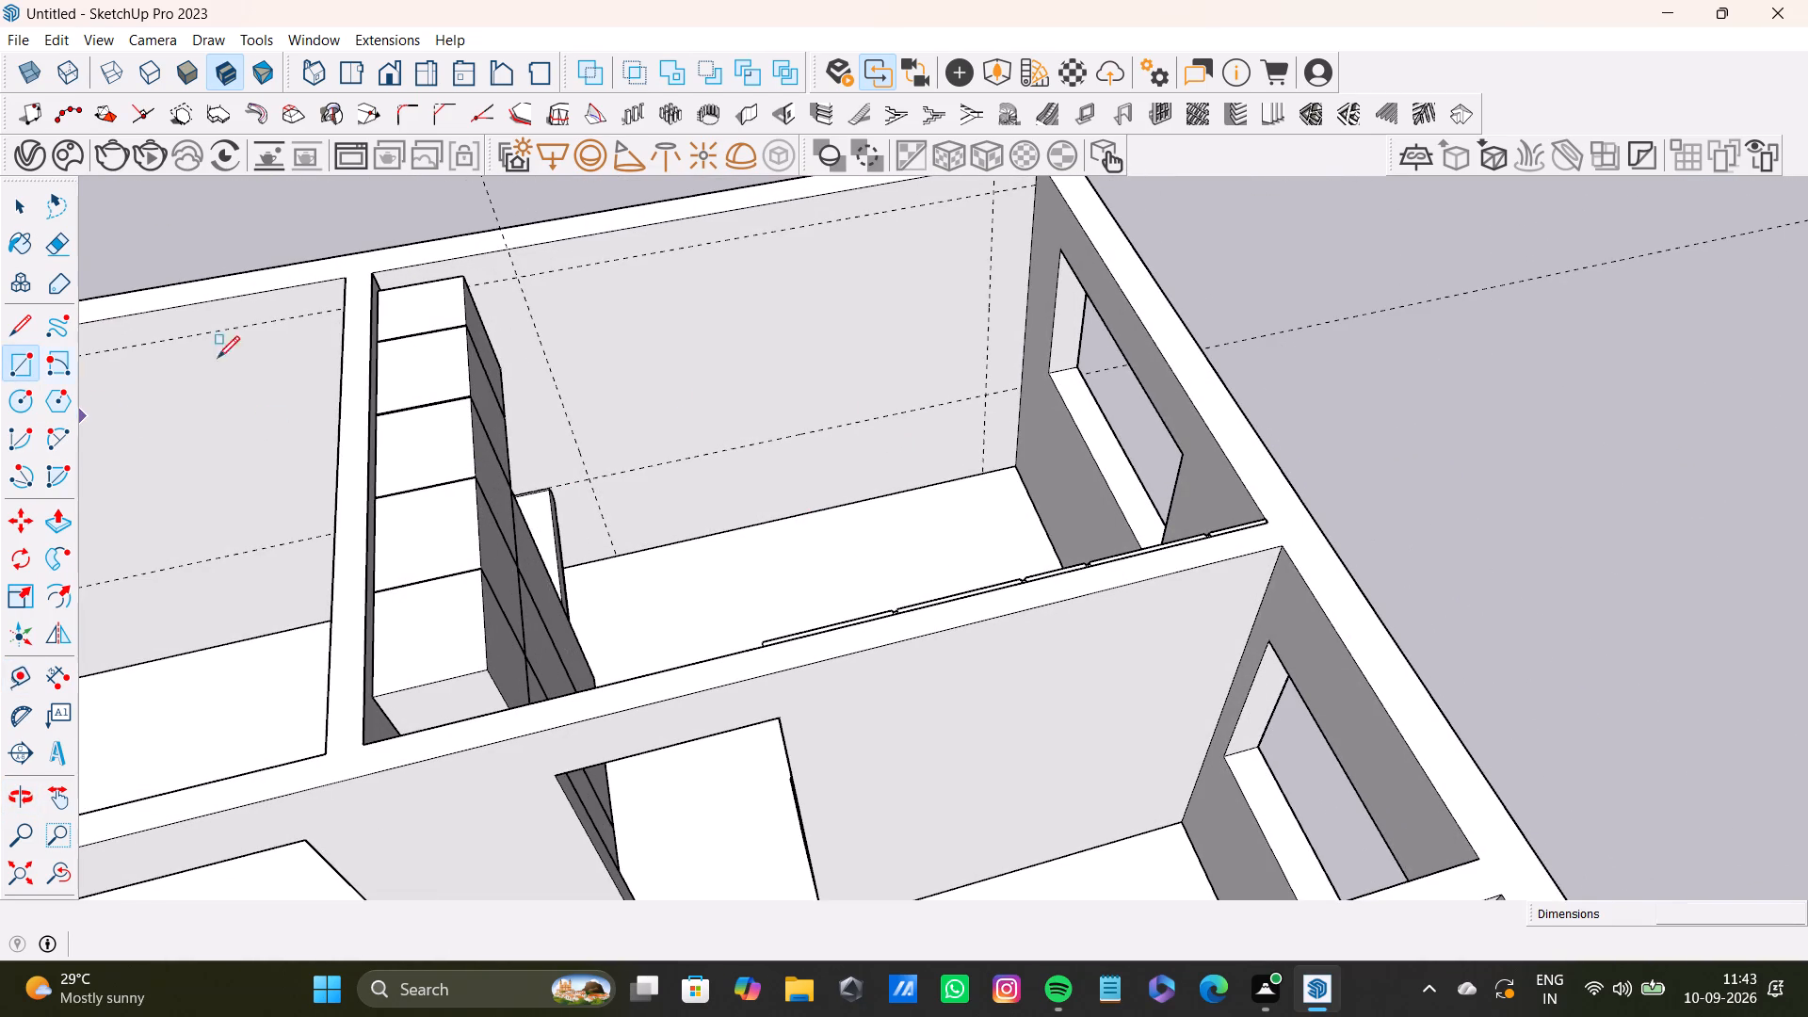
pyautogui.scroll(-3, 874, 423)
pyautogui.moveTo(907, 492); pyautogui.dragTo(796, 540, button='middle')
pyautogui.scroll(7, 744, 305)
pyautogui.keyDown('shift'); pyautogui.moveTo(766, 294); pyautogui.dragTo(766, 459, button='middle'); pyautogui.keyUp('shift')
pyautogui.moveTo(766, 460); pyautogui.dragTo(766, 314, button='middle')
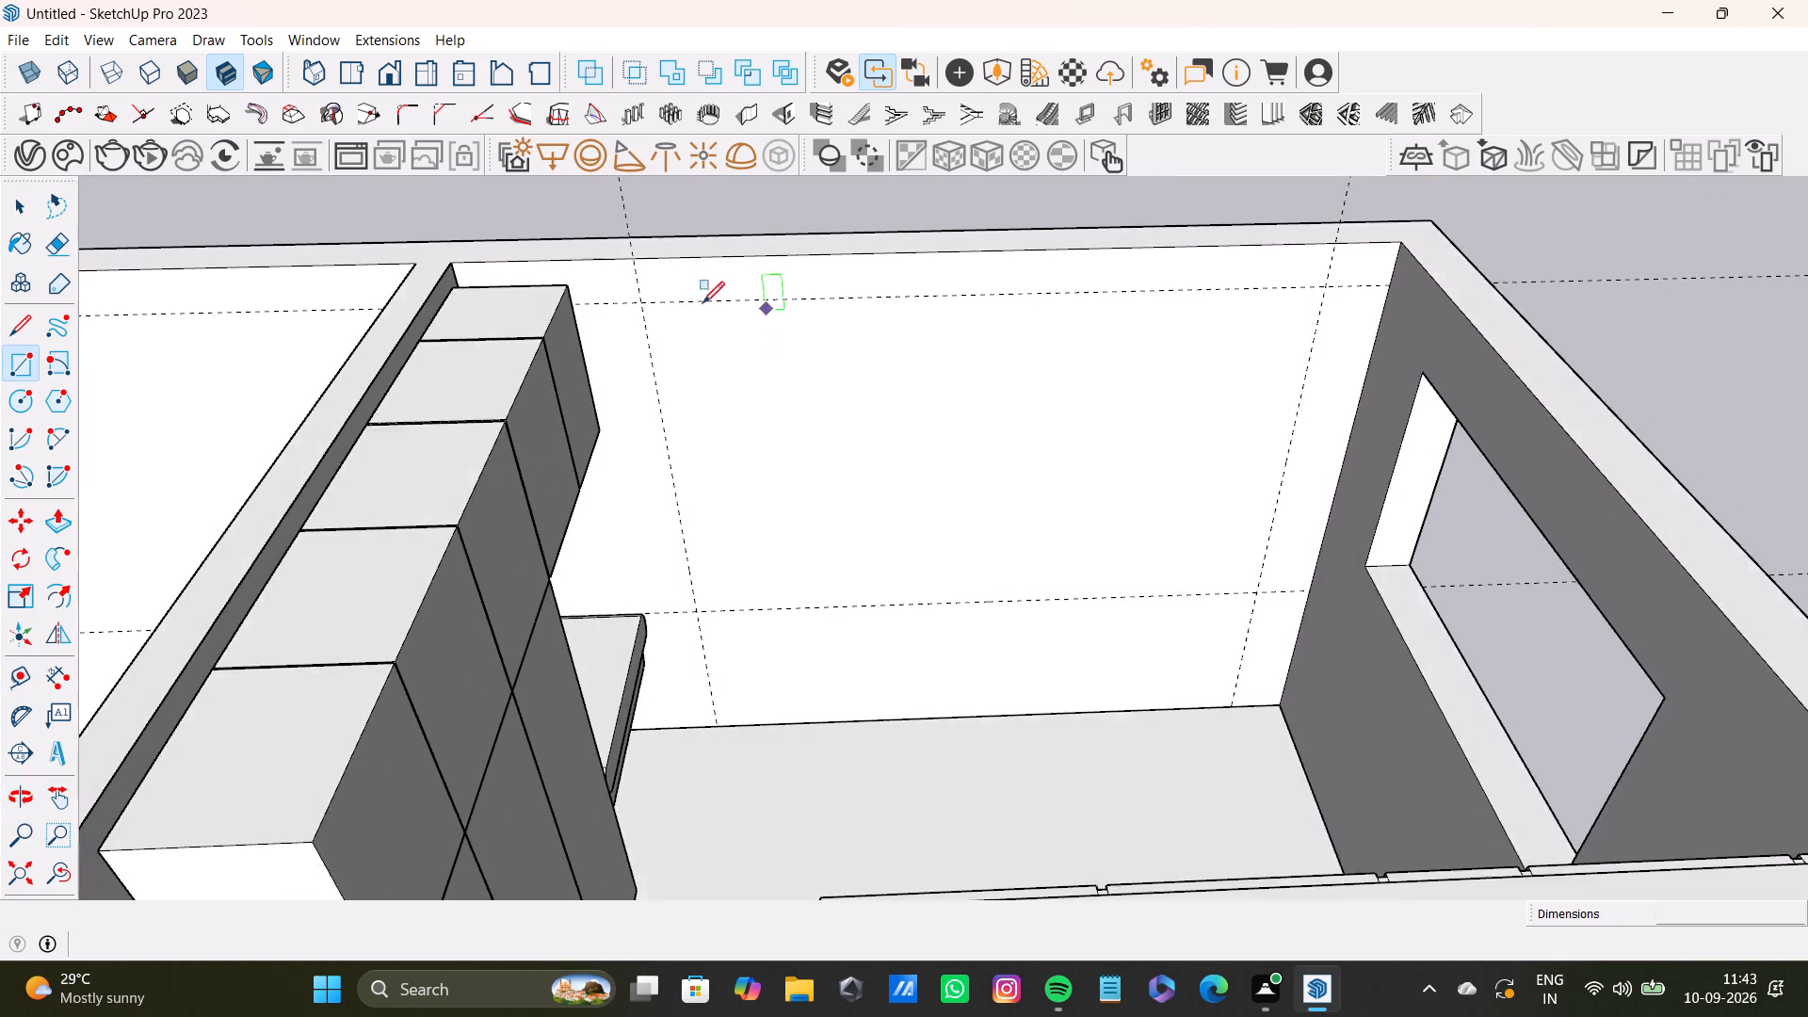
pyautogui.scroll(3, 640, 315)
pyautogui.click(642, 294)
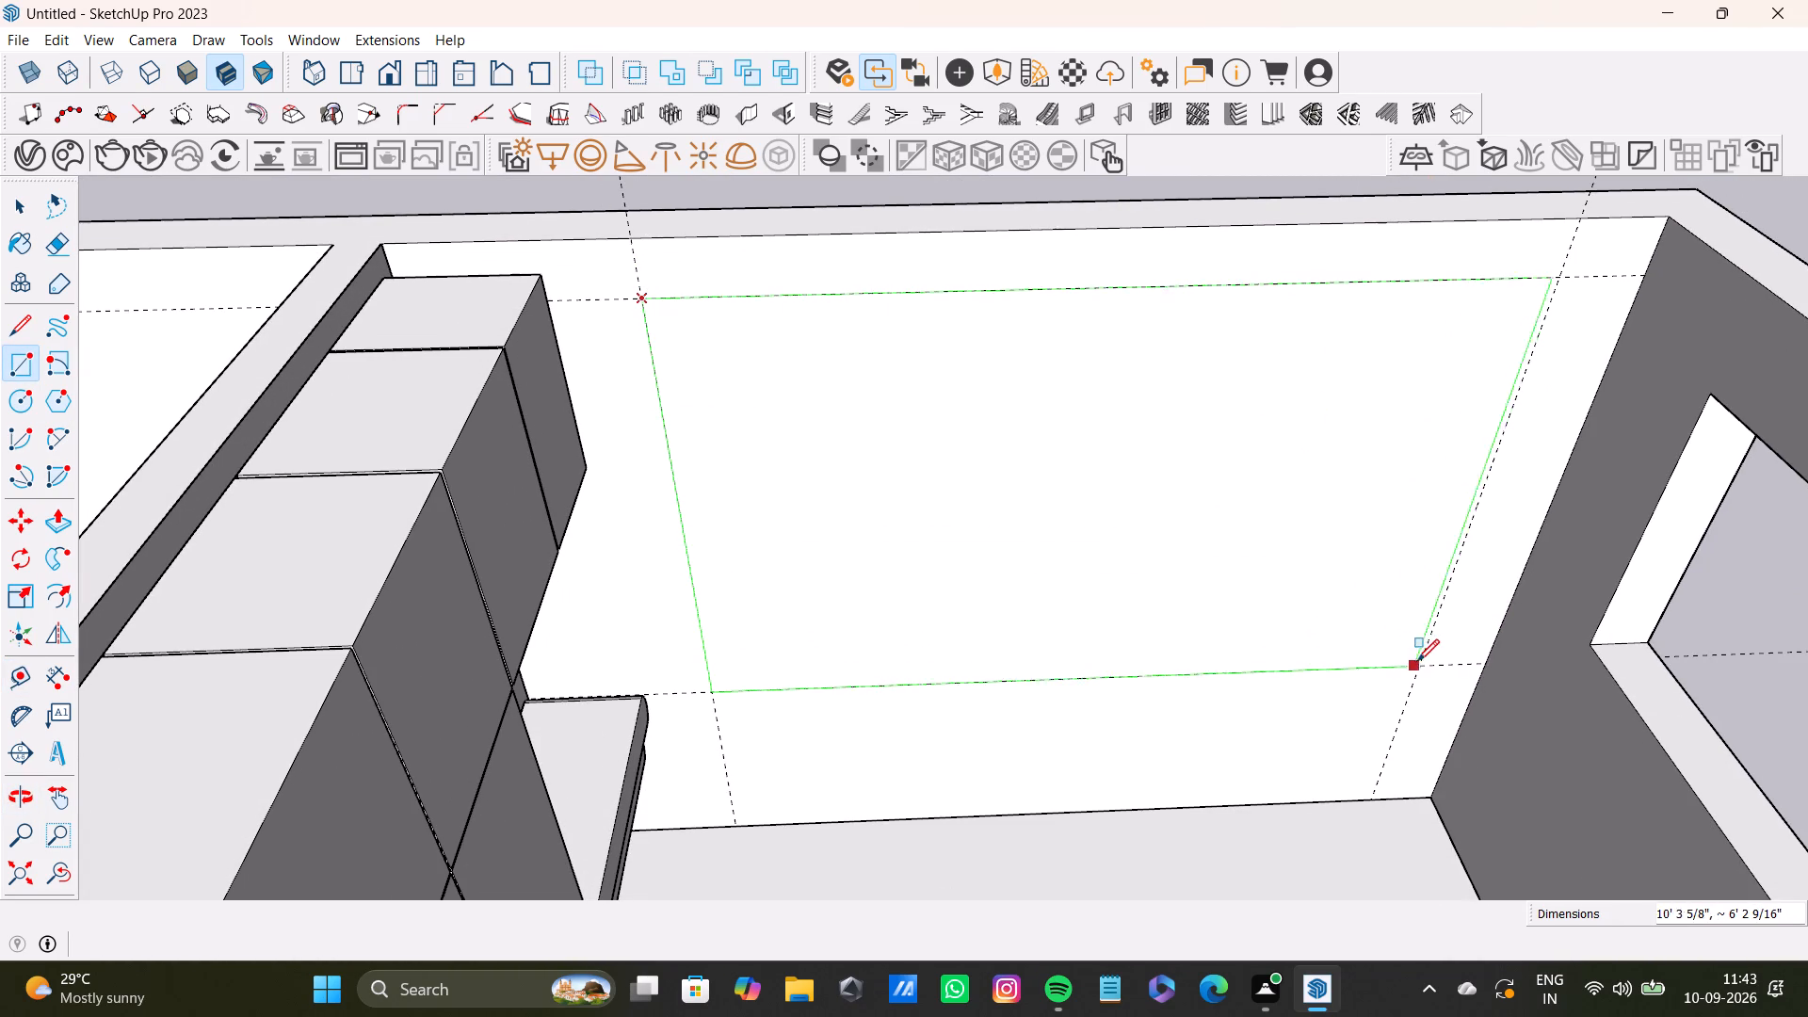
pyautogui.click(1420, 661)
pyautogui.scroll(-5, 1384, 646)
pyautogui.moveTo(1428, 627); pyautogui.dragTo(1371, 537, button='middle')
pyautogui.scroll(10, 1063, 508)
pyautogui.press('space')
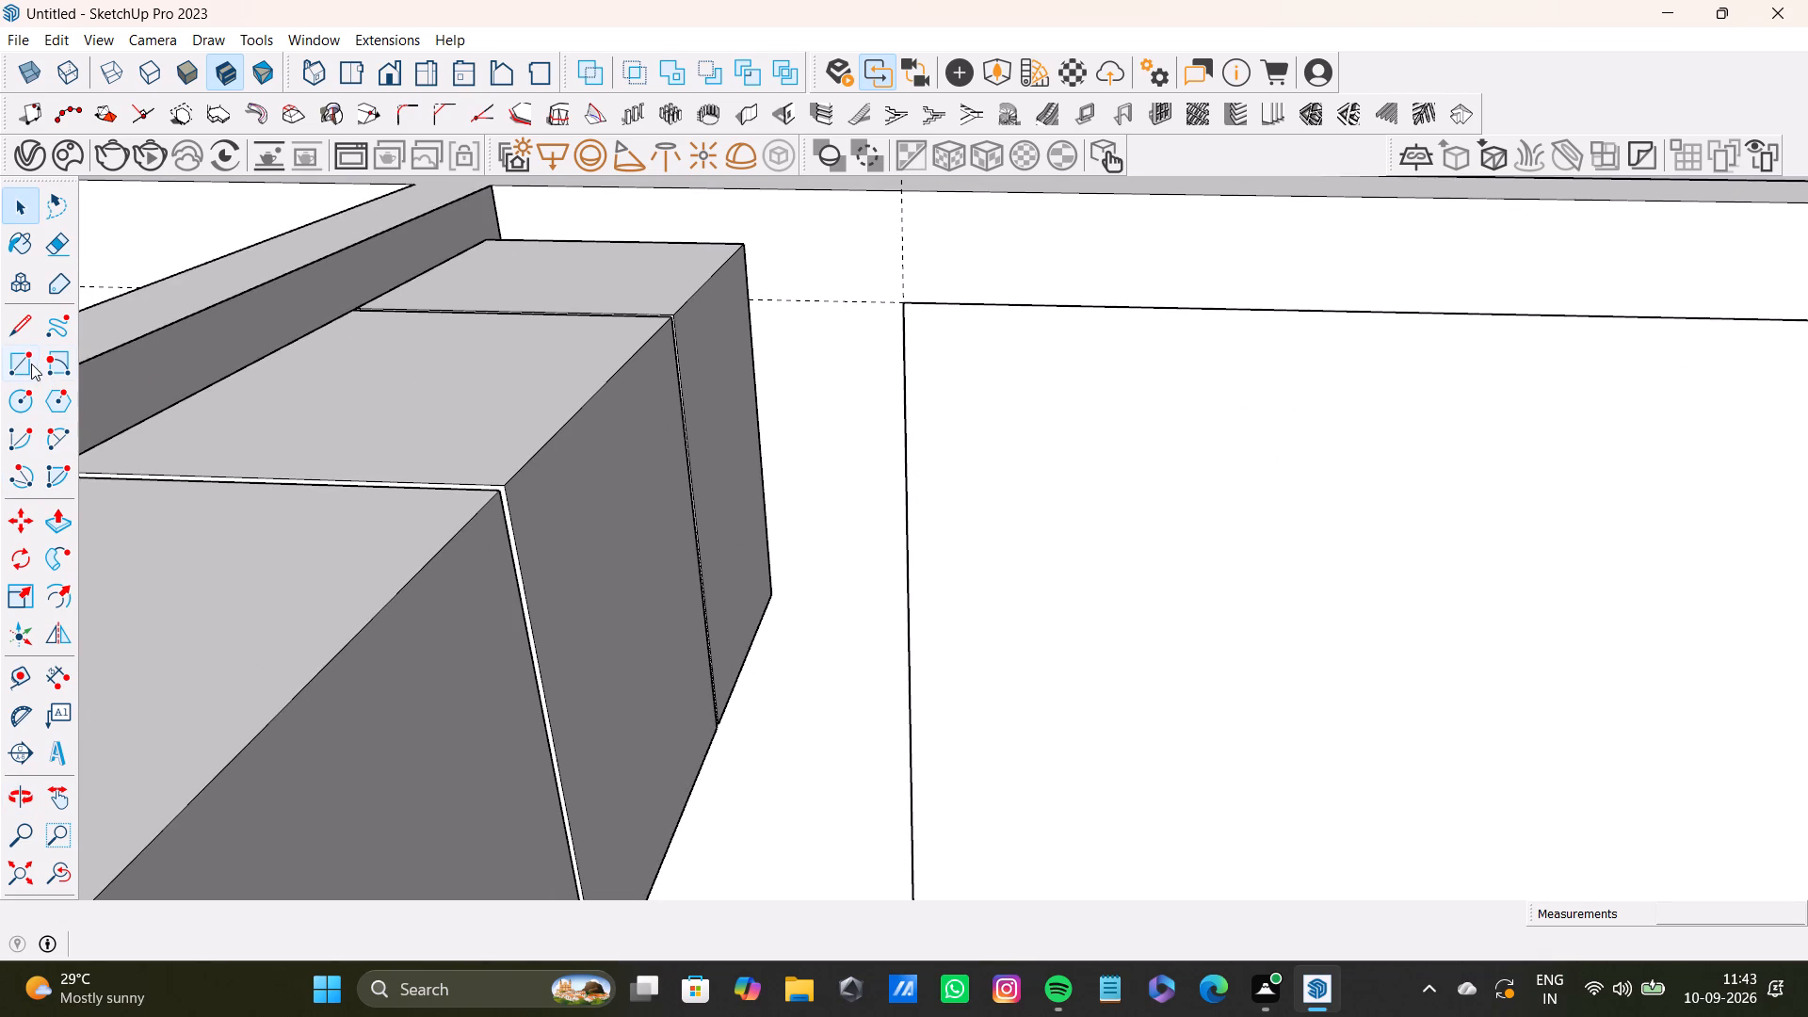
# Add a vertical Tape Measure guide about 2 3/8" inside the wall rectangle's edge nearest the wardrobe.
pyautogui.scroll(-7, 589, 530)
pyautogui.keyDown('shift'); pyautogui.moveTo(932, 535); pyautogui.dragTo(680, 478, button='middle'); pyautogui.keyUp('shift')
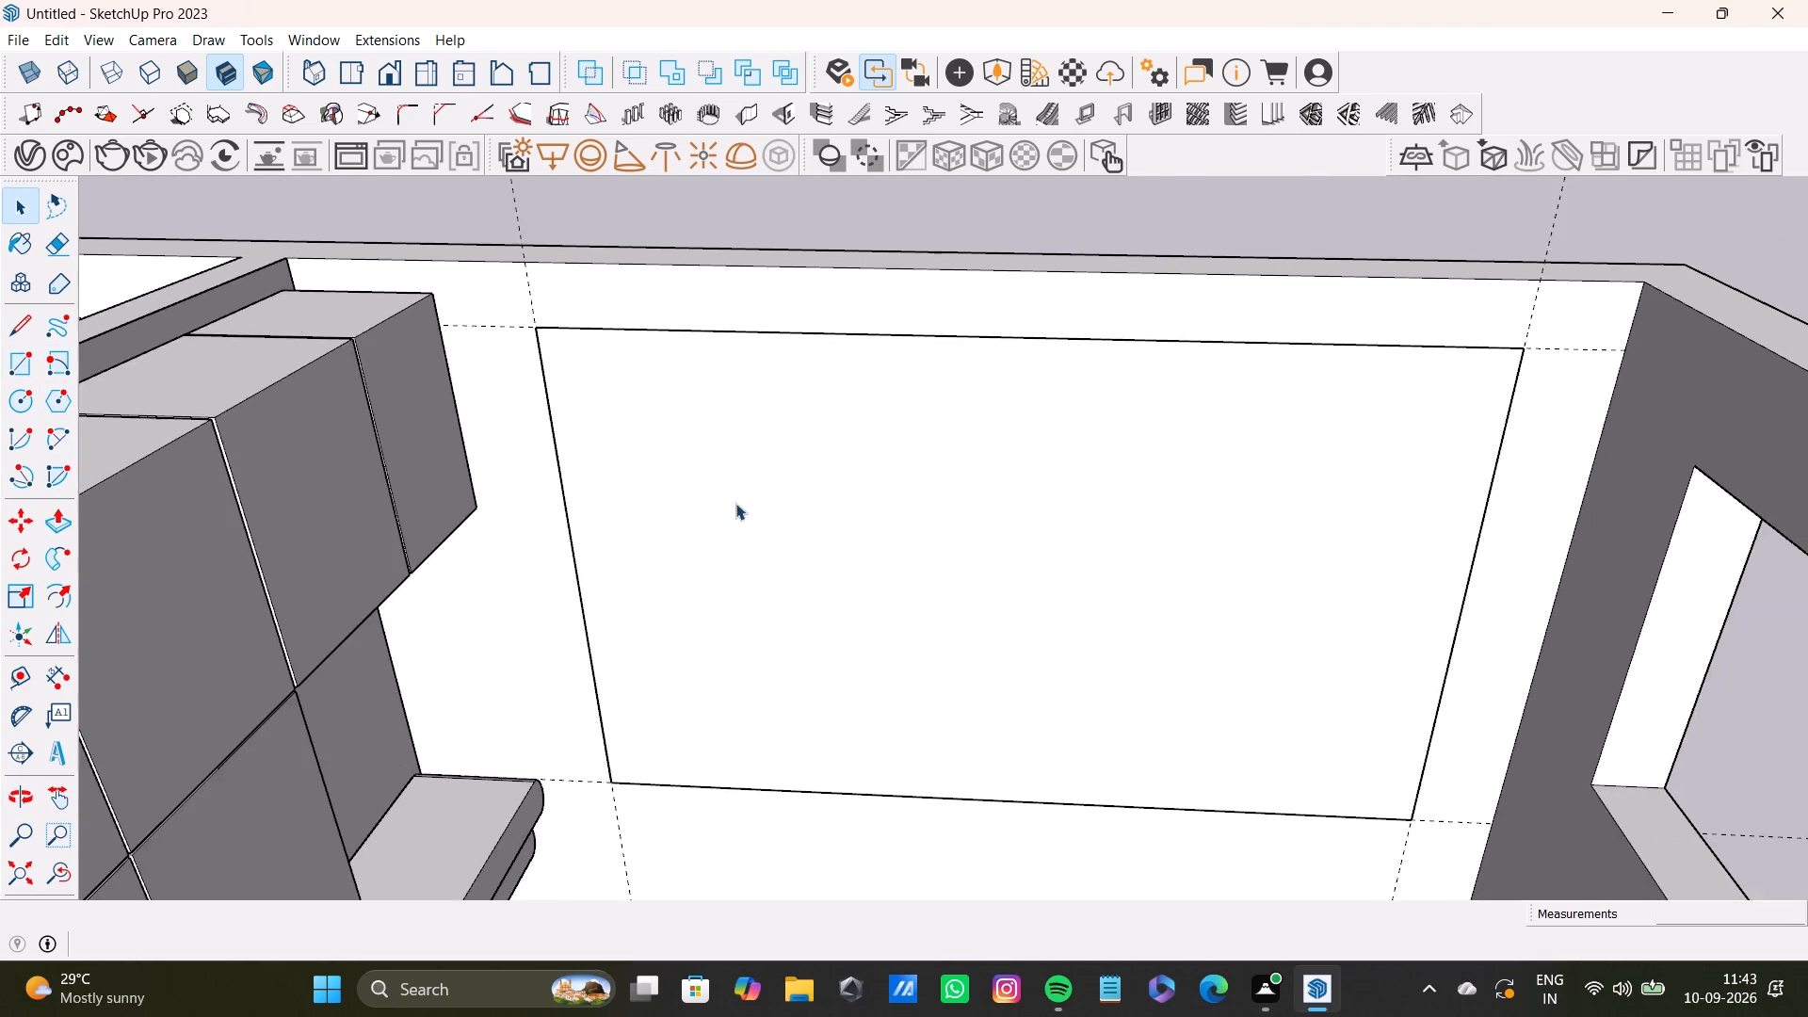
pyautogui.scroll(-4, 736, 504)
pyautogui.middleClick(660, 522)
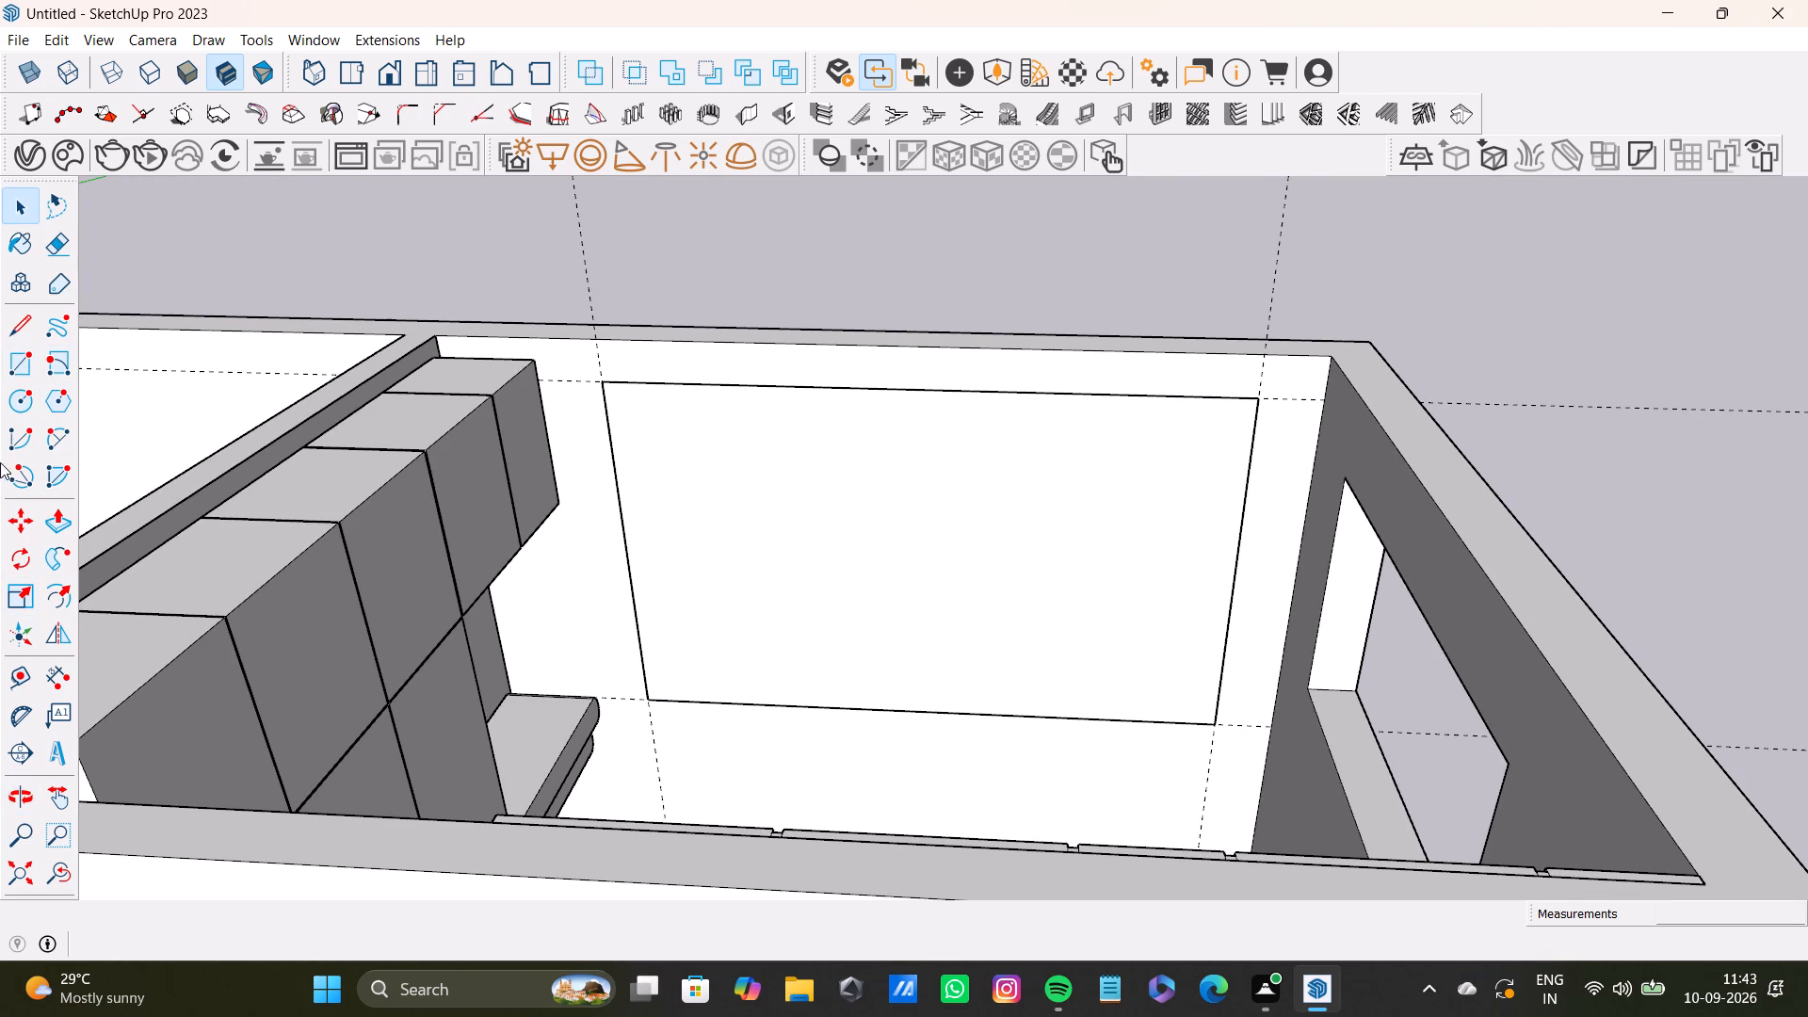
pyautogui.moveTo(17, 677); pyautogui.dragTo(28, 675)
pyautogui.scroll(6, 565, 553)
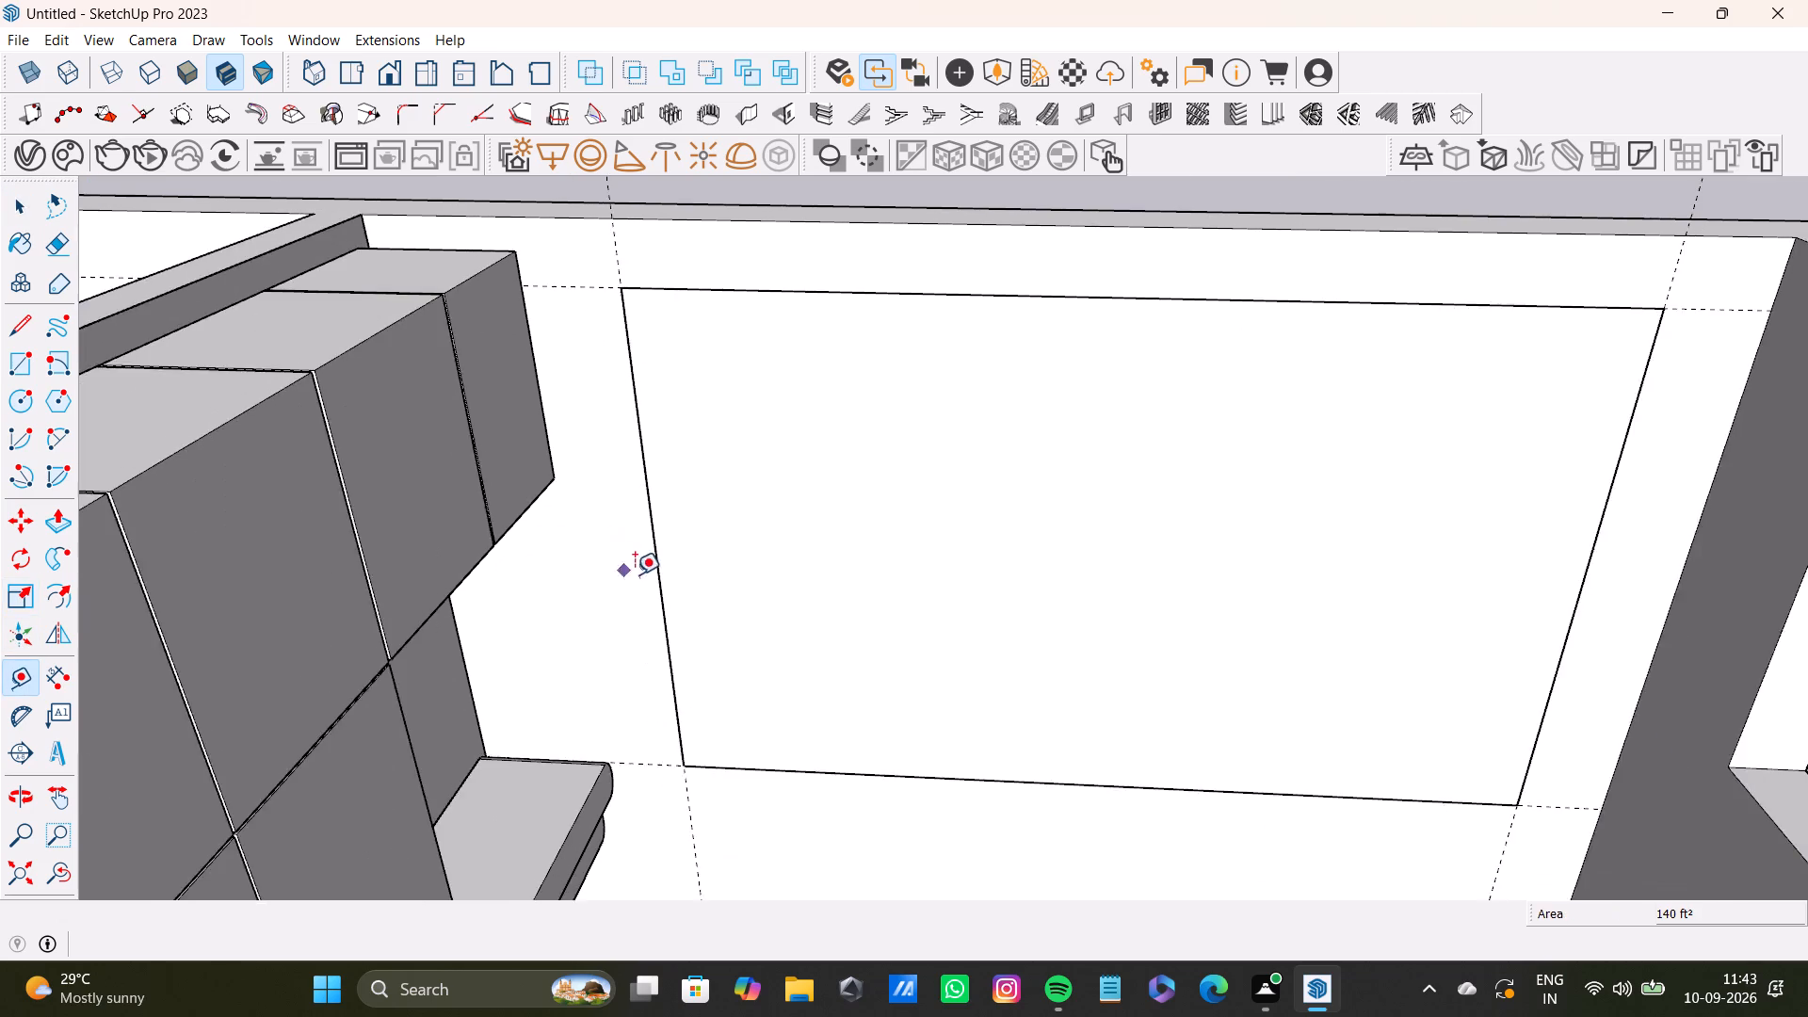
pyautogui.scroll(2, 635, 574)
pyautogui.click(677, 615)
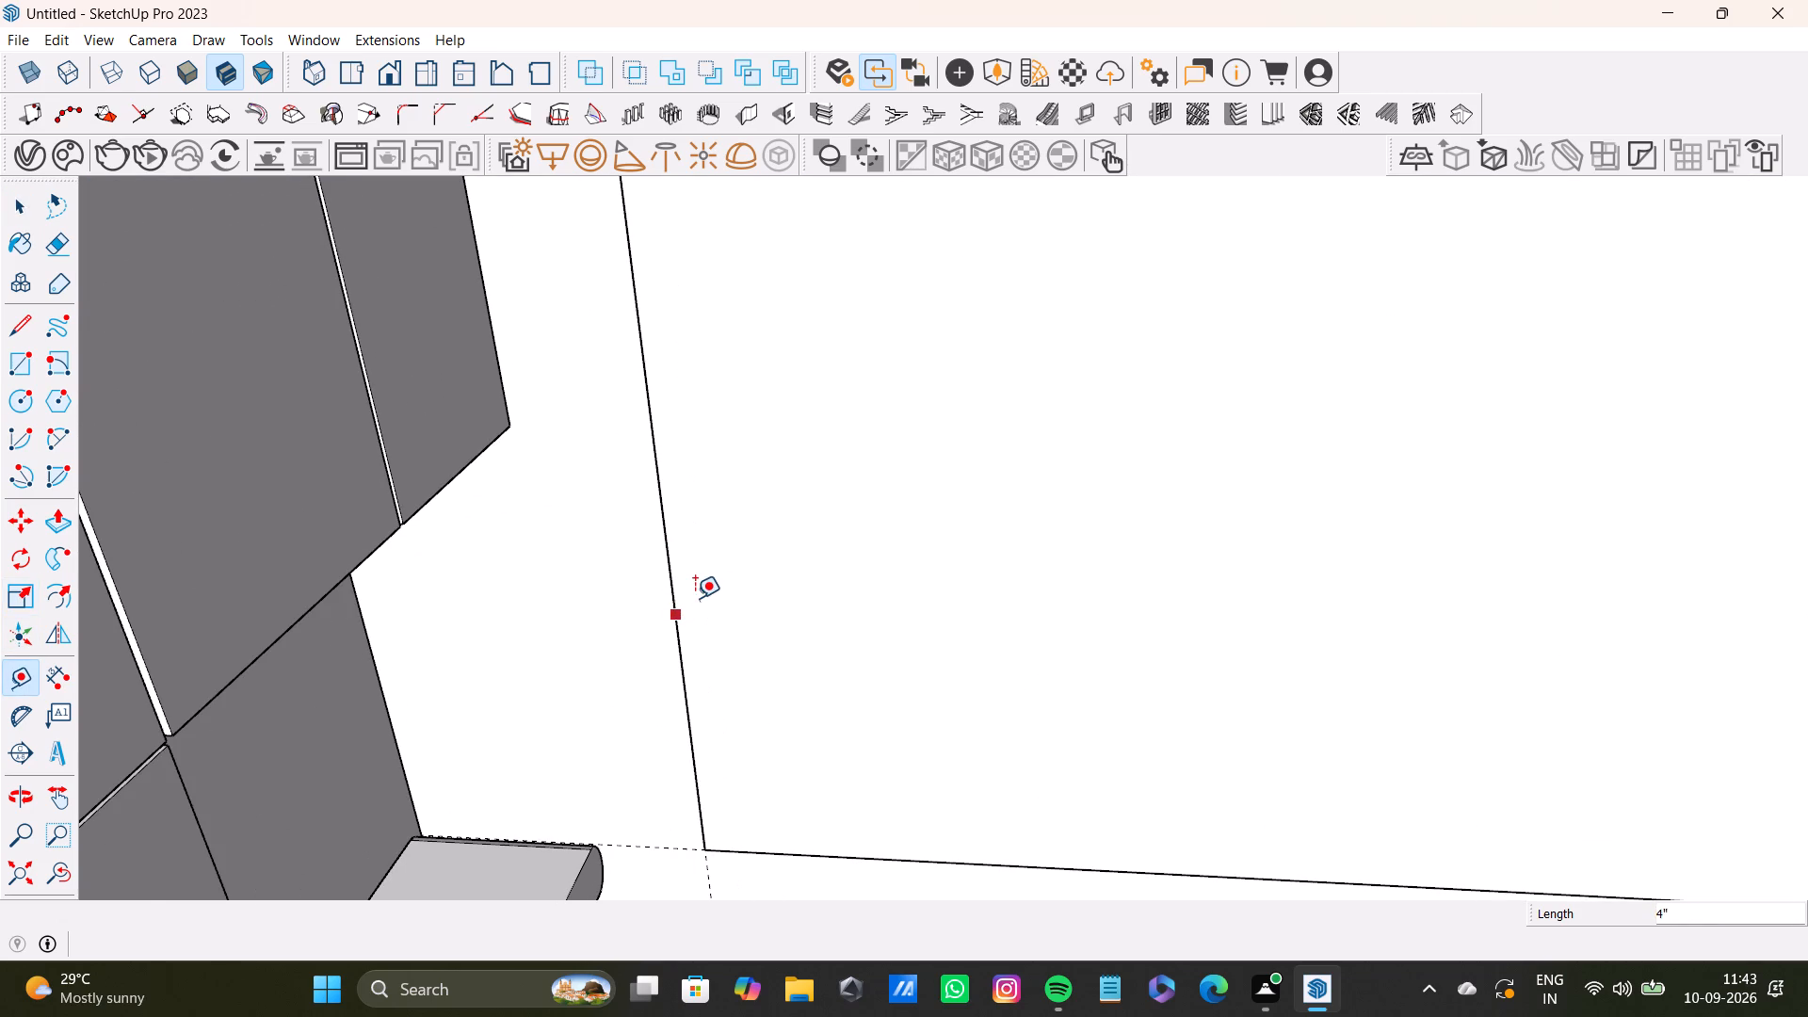
pyautogui.click(703, 648)
pyautogui.scroll(-4, 730, 320)
pyautogui.keyDown('shift'); pyautogui.moveTo(841, 359); pyautogui.dragTo(845, 507, button='middle'); pyautogui.keyUp('shift')
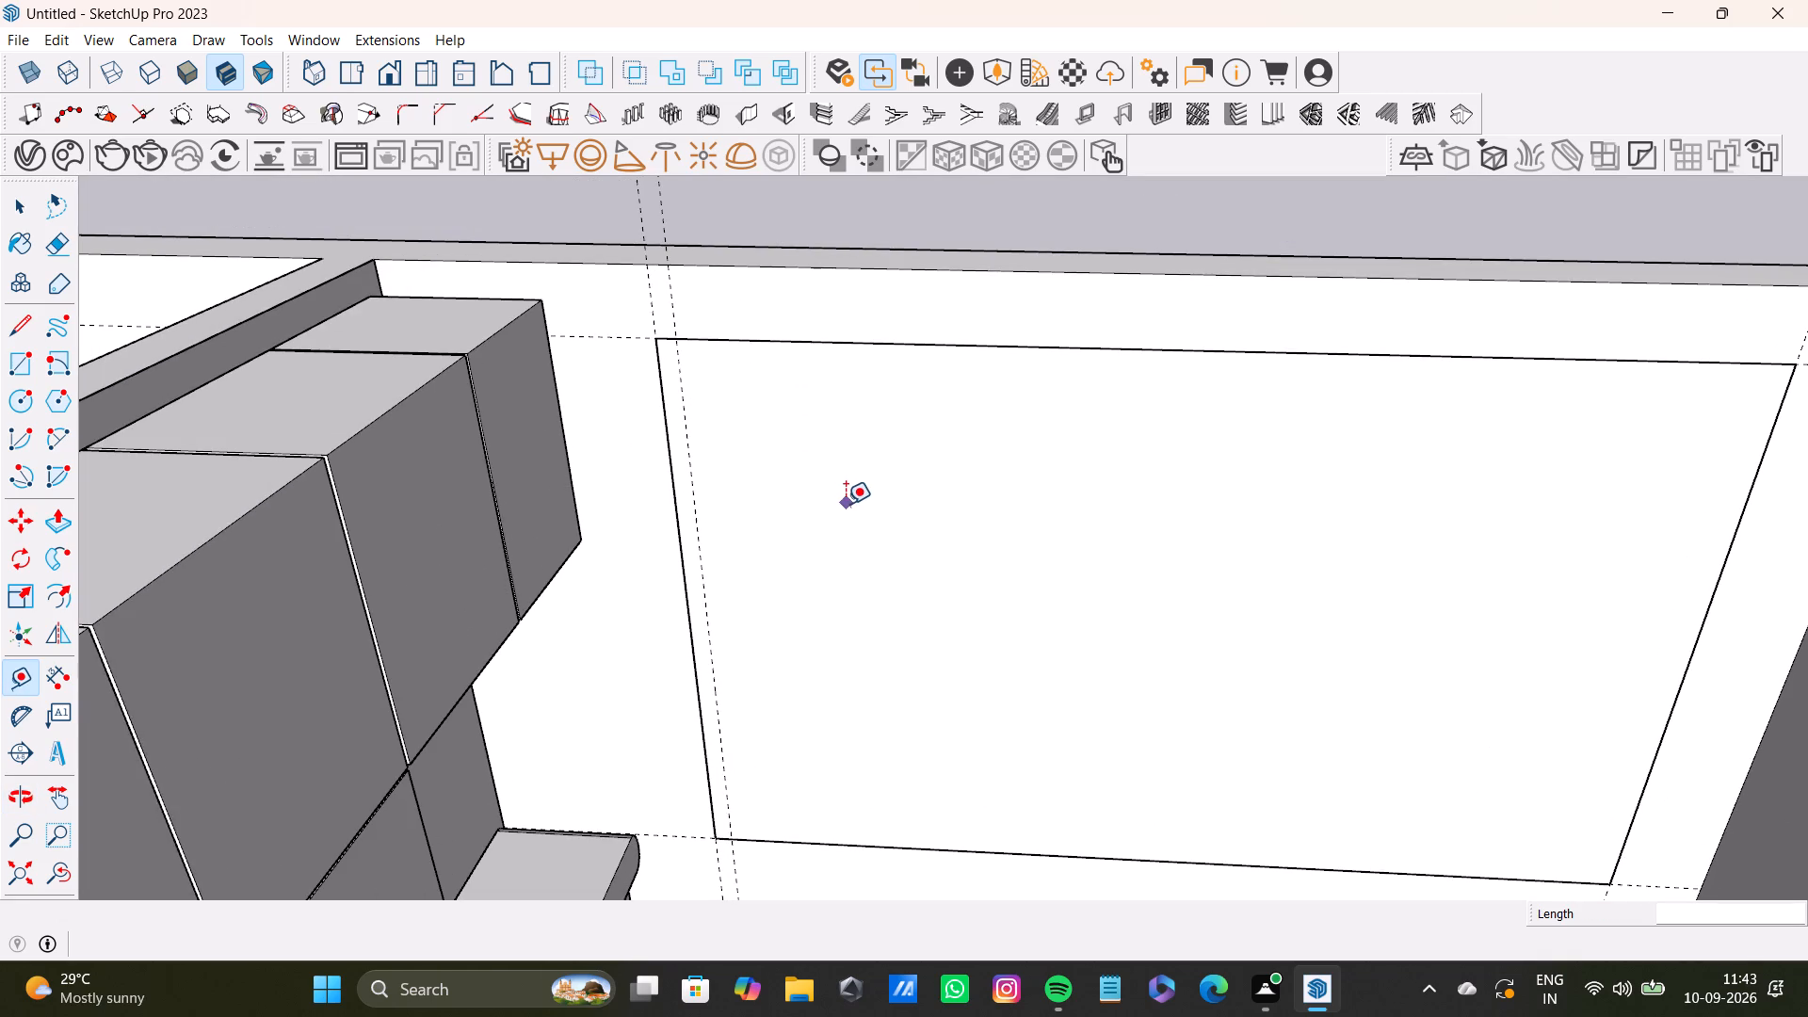
pyautogui.press('space')
# Draw a full-height rectangle about 2 3/8" wide between the wall rectangle's edge nearest the wardrobe and the vertical inner guide.
pyautogui.click(21, 371)
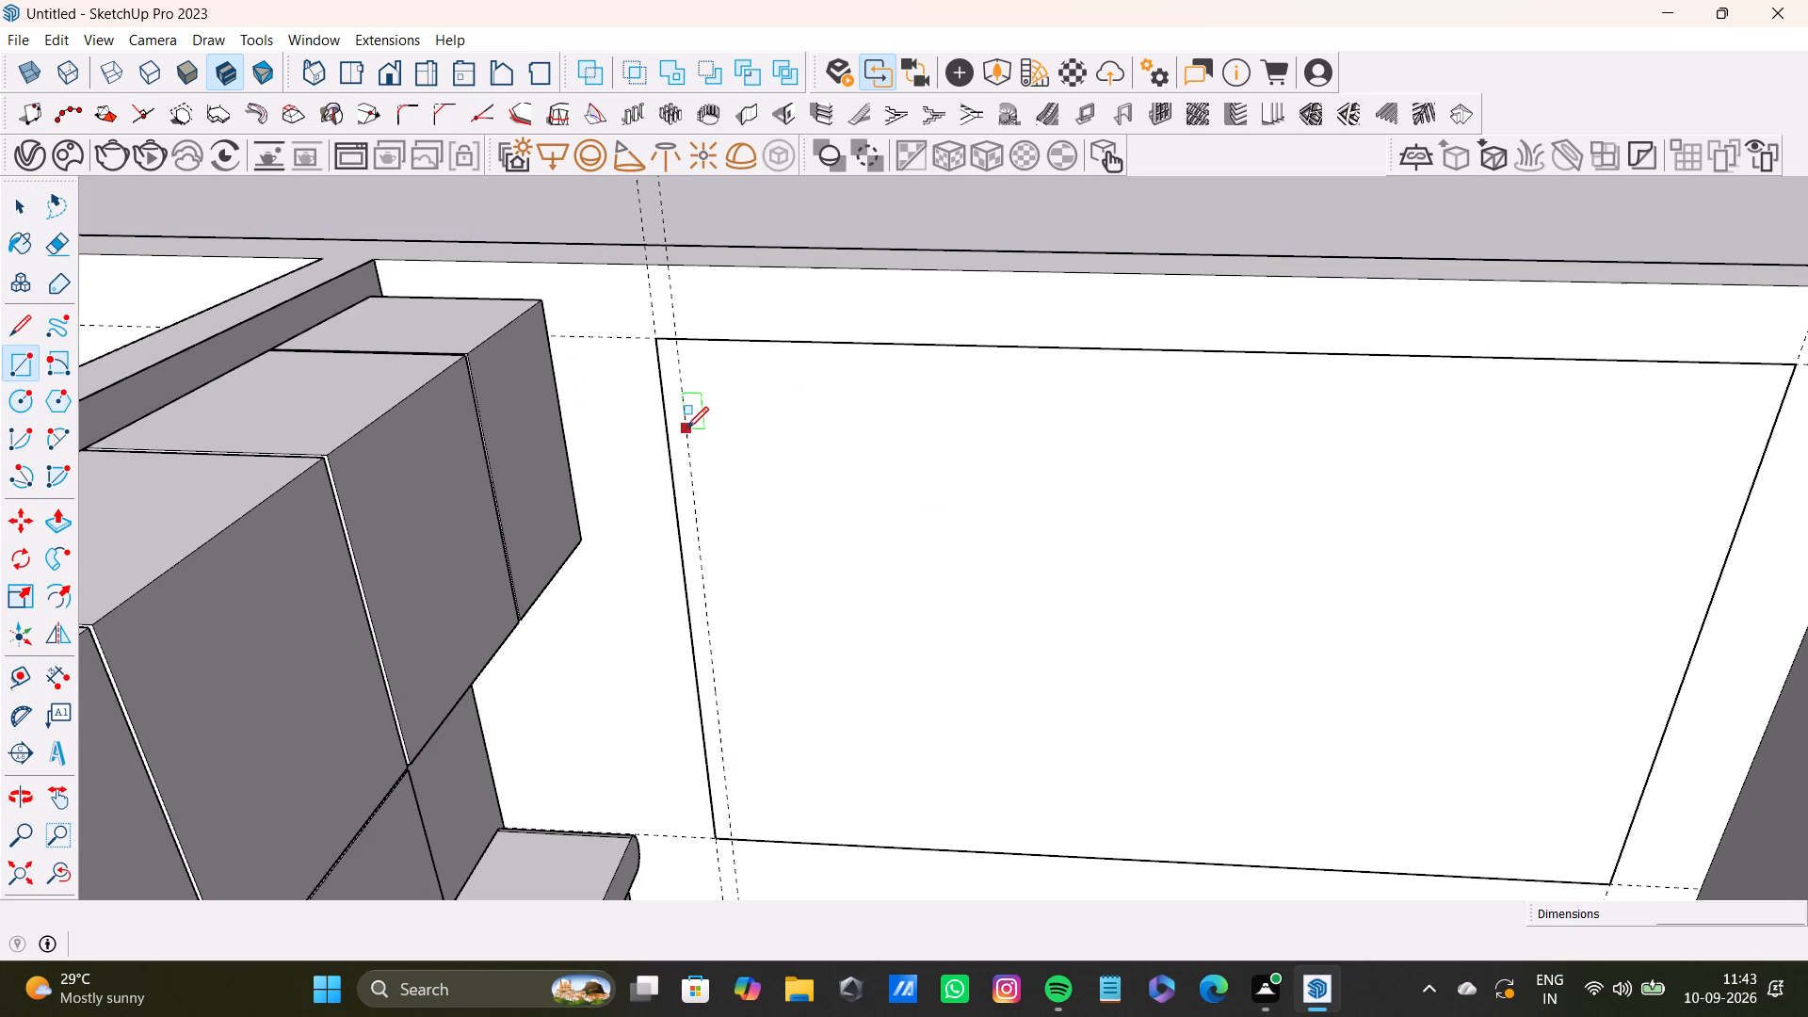
pyautogui.scroll(8, 704, 425)
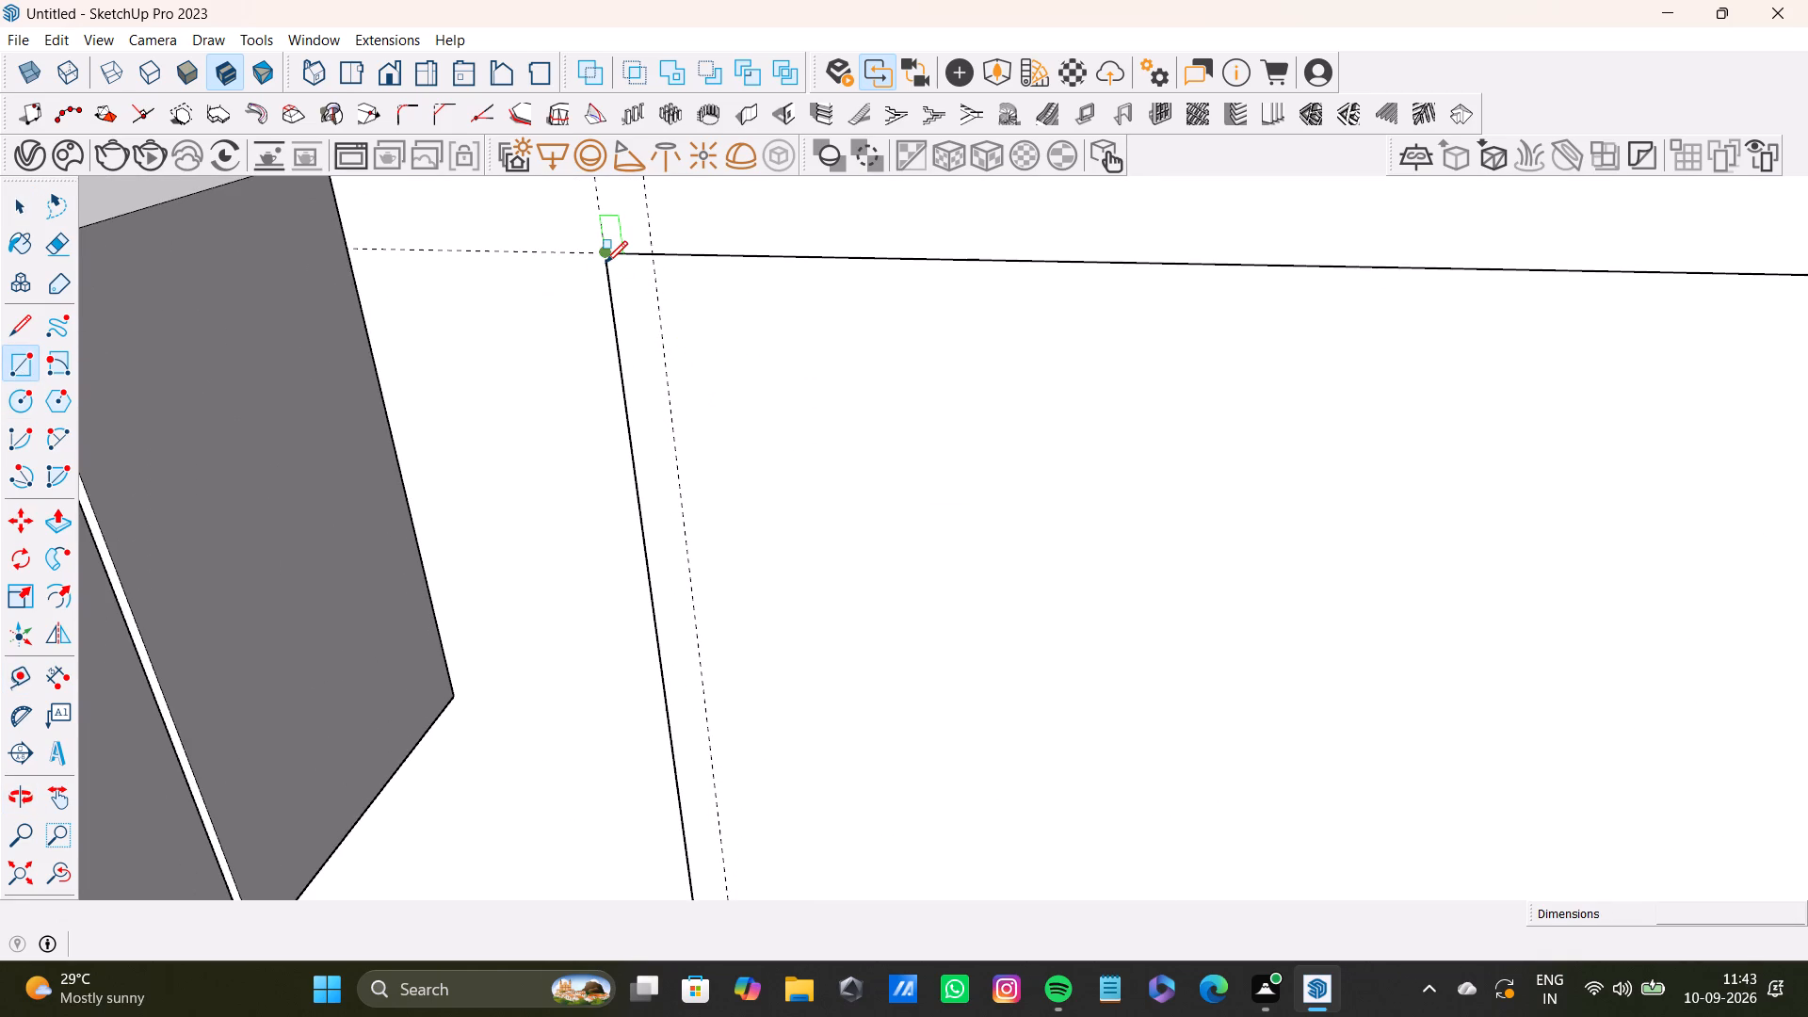
pyautogui.click(605, 259)
pyautogui.scroll(-4, 661, 451)
pyautogui.keyDown('shift'); pyautogui.moveTo(662, 517); pyautogui.dragTo(665, 250, button='middle'); pyautogui.keyUp('shift')
pyautogui.scroll(-4, 676, 428)
pyautogui.moveTo(688, 422); pyautogui.dragTo(684, 338, button='middle')
pyautogui.scroll(1, 688, 348)
pyautogui.keyDown('shift'); pyautogui.moveTo(714, 277); pyautogui.dragTo(686, 534, button='middle'); pyautogui.keyUp('shift')
pyautogui.scroll(7, 666, 454)
pyautogui.scroll(-2, 743, 788)
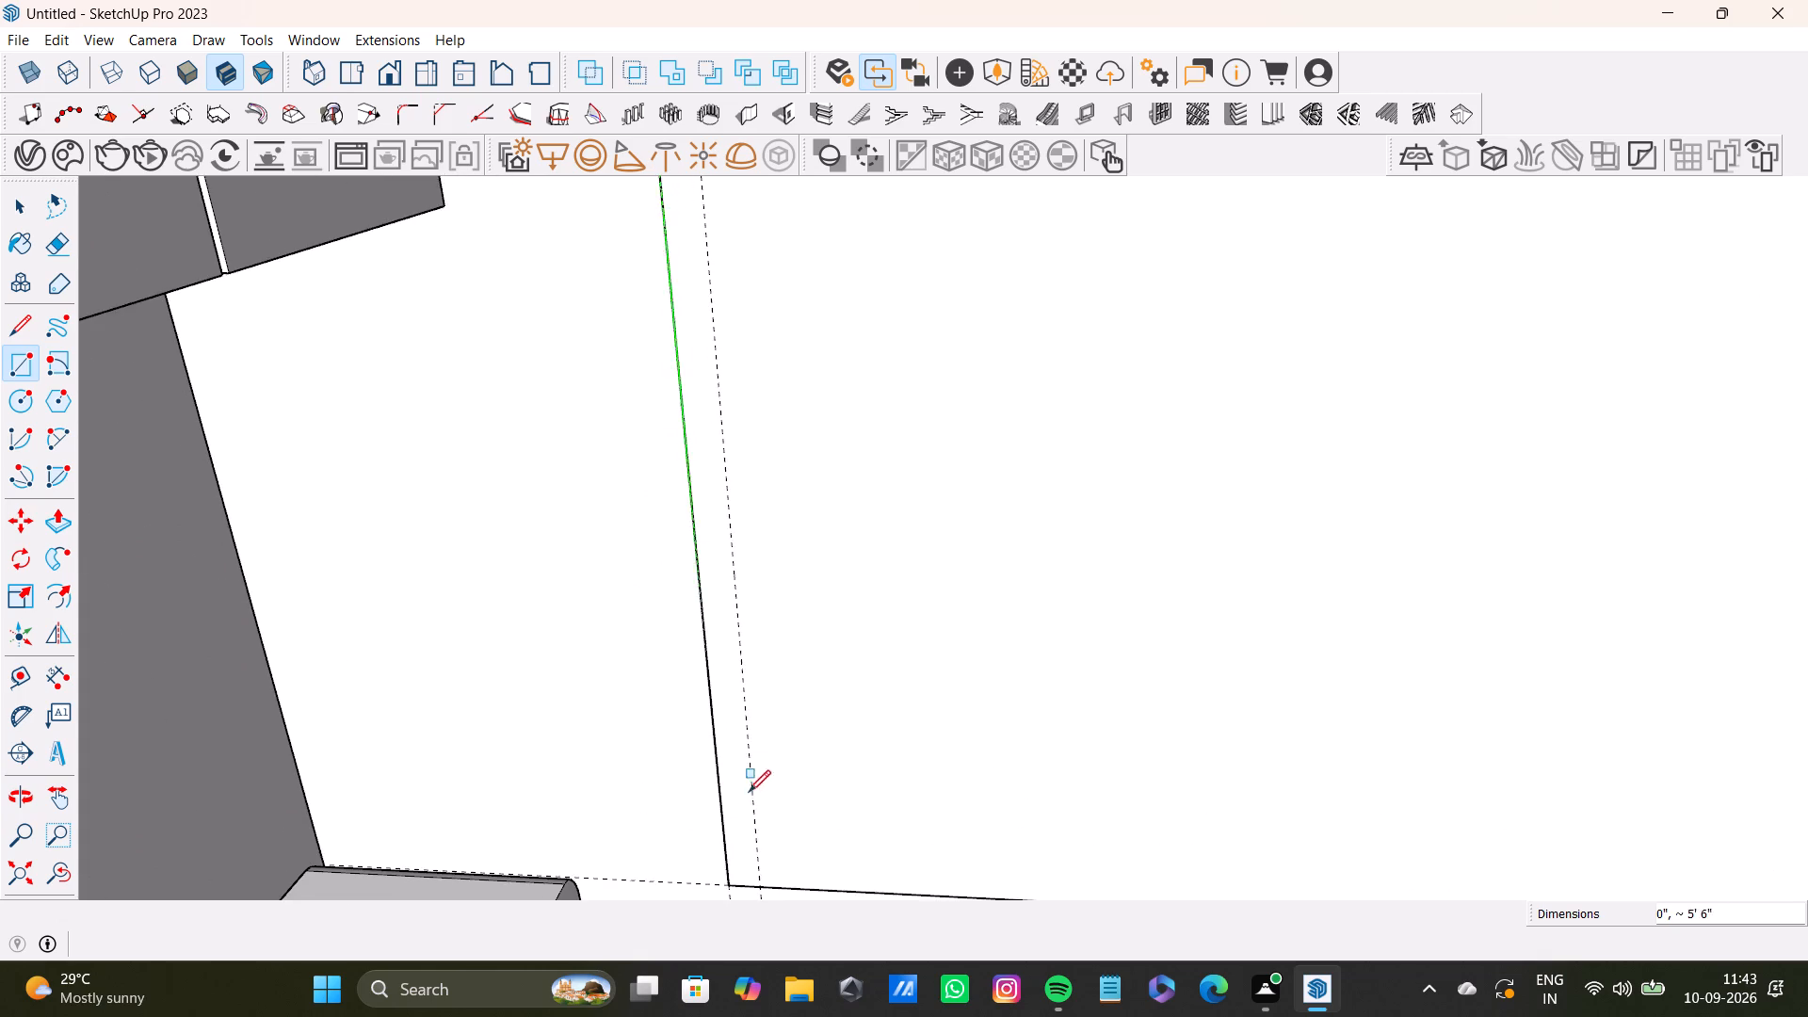
pyautogui.keyDown('shift'); pyautogui.moveTo(749, 793); pyautogui.dragTo(749, 686, button='middle'); pyautogui.keyUp('shift')
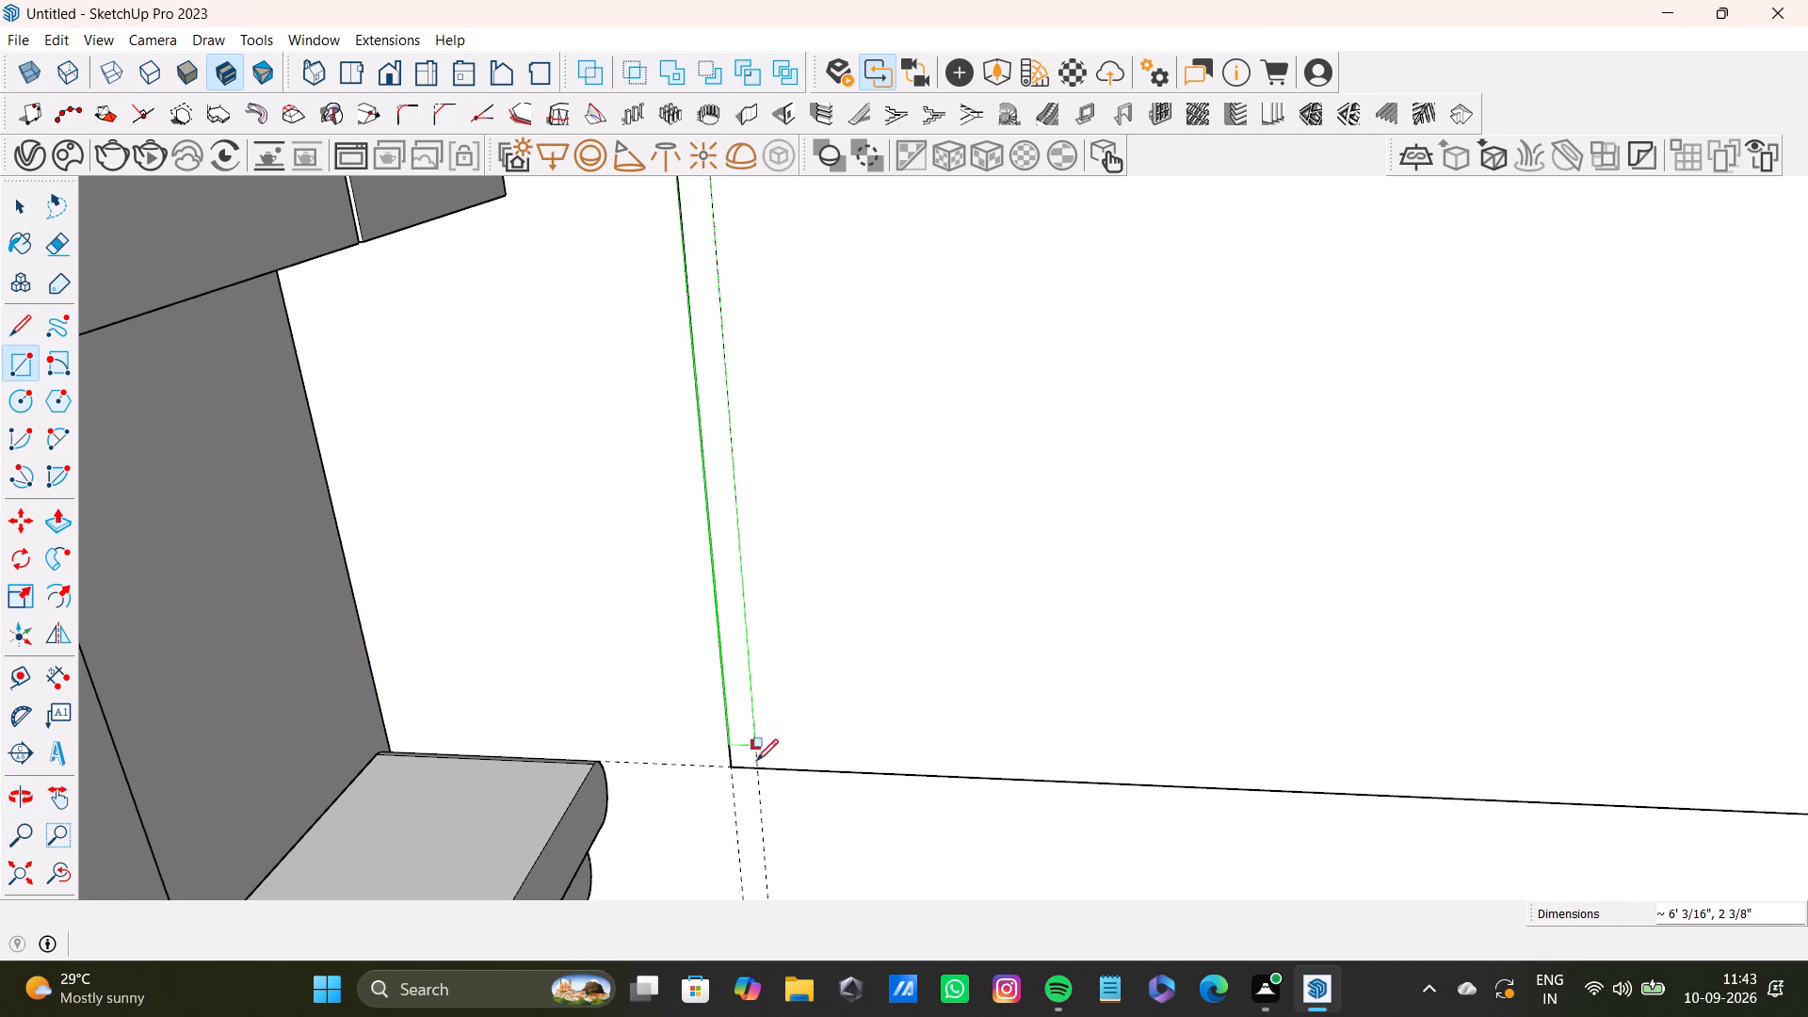
pyautogui.click(760, 764)
# Push/Pull the narrow rectangle out from the wall to form a vertical slat.
pyautogui.scroll(-14, 758, 614)
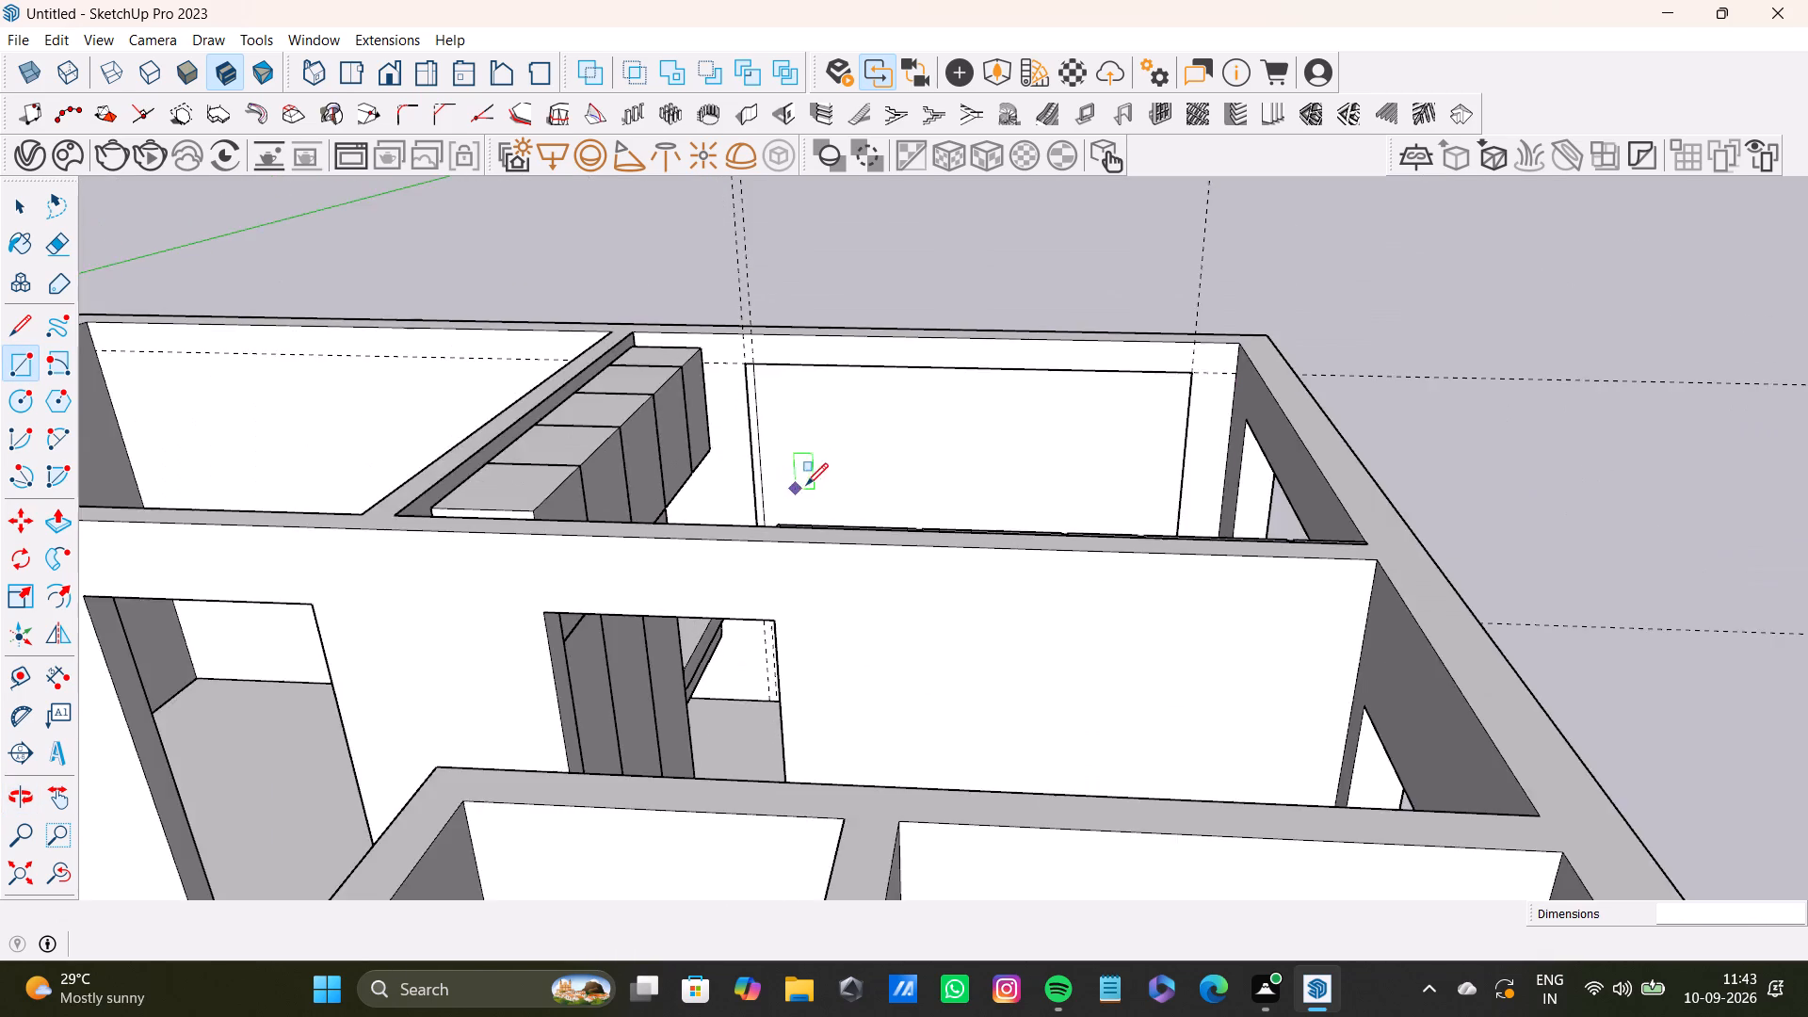
pyautogui.keyDown('shift'); pyautogui.moveTo(806, 485); pyautogui.dragTo(781, 590, button='middle'); pyautogui.keyUp('shift')
pyautogui.scroll(10, 748, 508)
pyautogui.press('space')
pyautogui.moveTo(745, 454); pyautogui.dragTo(740, 503, button='middle')
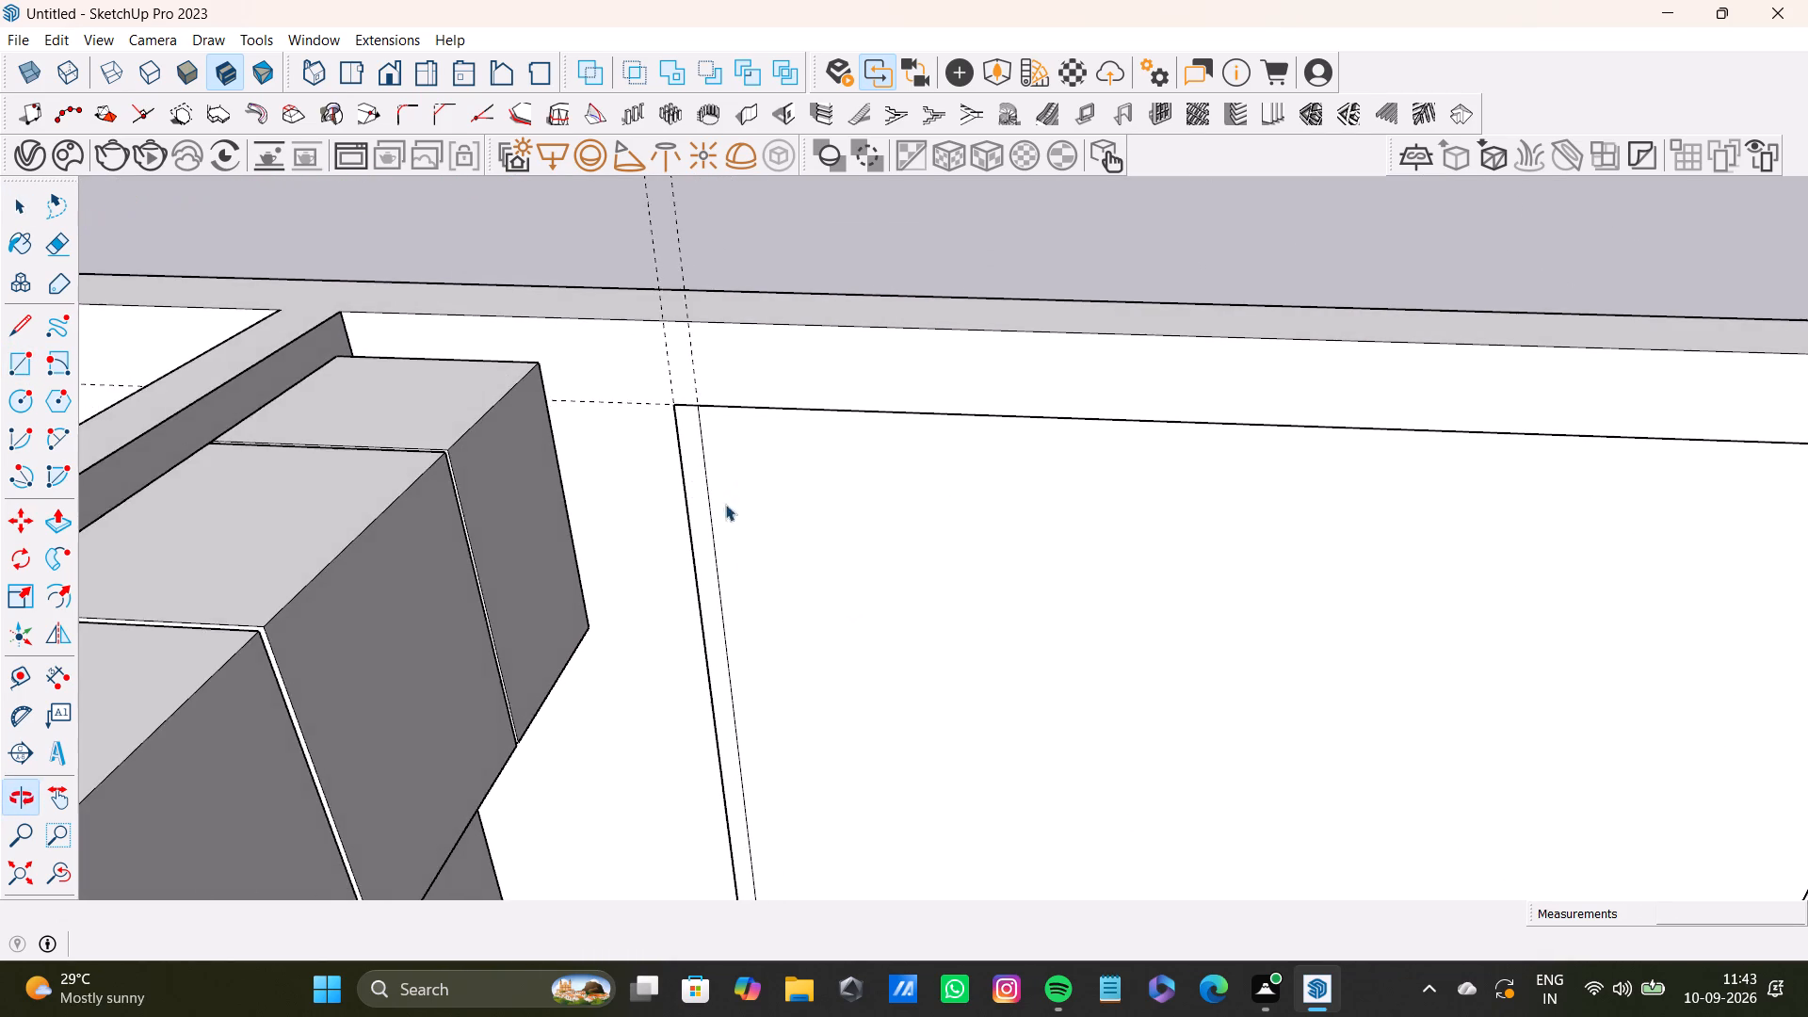
pyautogui.scroll(3, 690, 472)
pyautogui.click(695, 423)
pyautogui.click(695, 423)
pyautogui.doubleClick(696, 441)
pyautogui.doubleClick(702, 456)
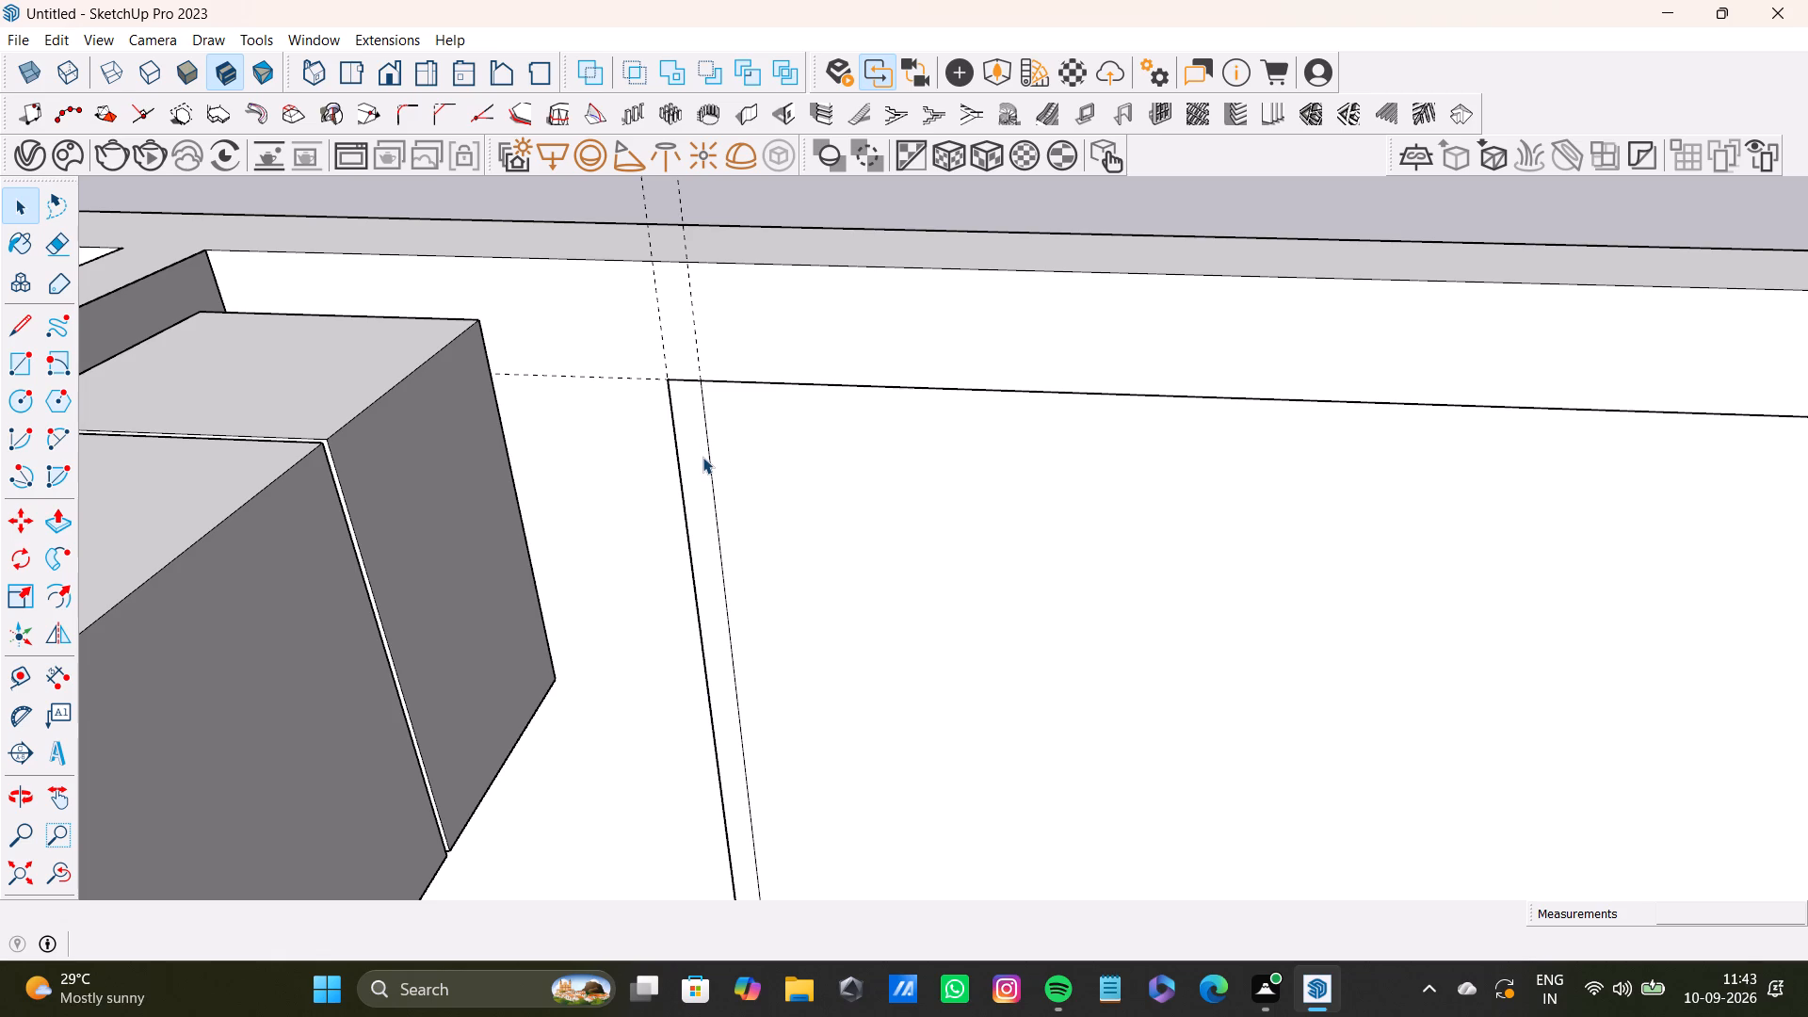
pyautogui.click(704, 466)
pyautogui.click(701, 460)
pyautogui.click(701, 467)
pyautogui.doubleClick(701, 477)
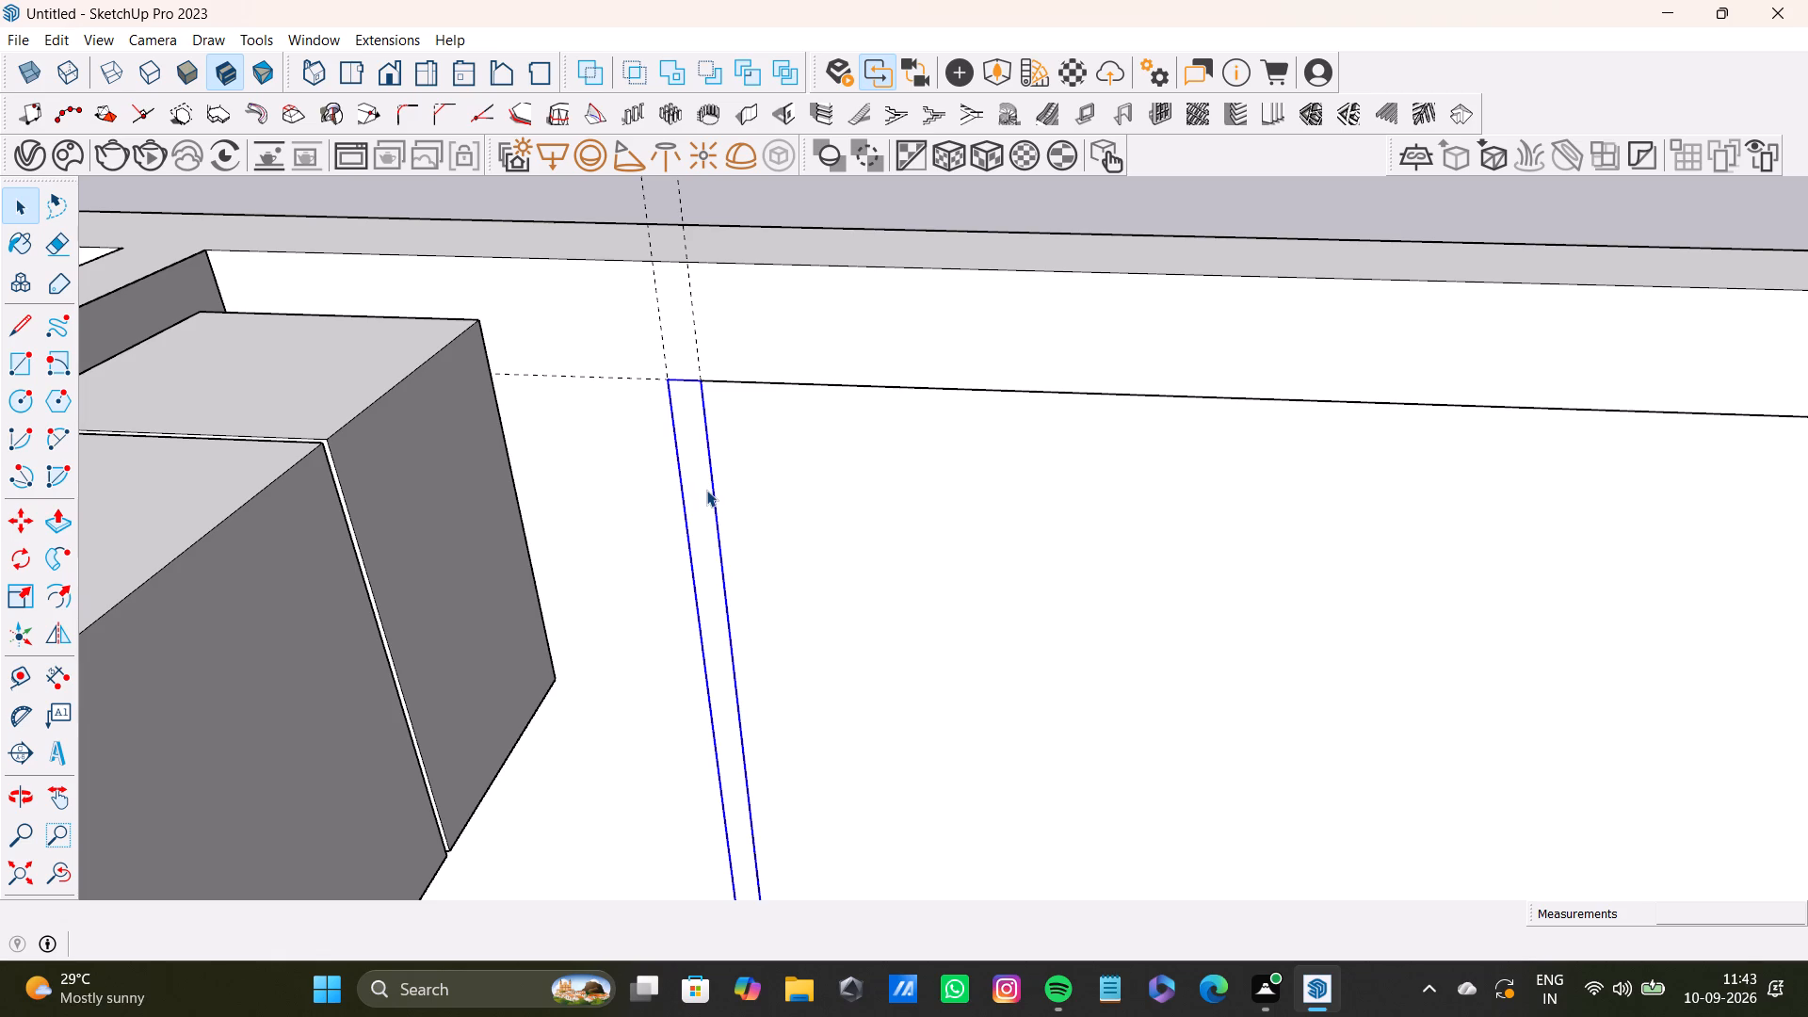
pyautogui.press('p')
pyautogui.moveTo(705, 465); pyautogui.dragTo(702, 474)
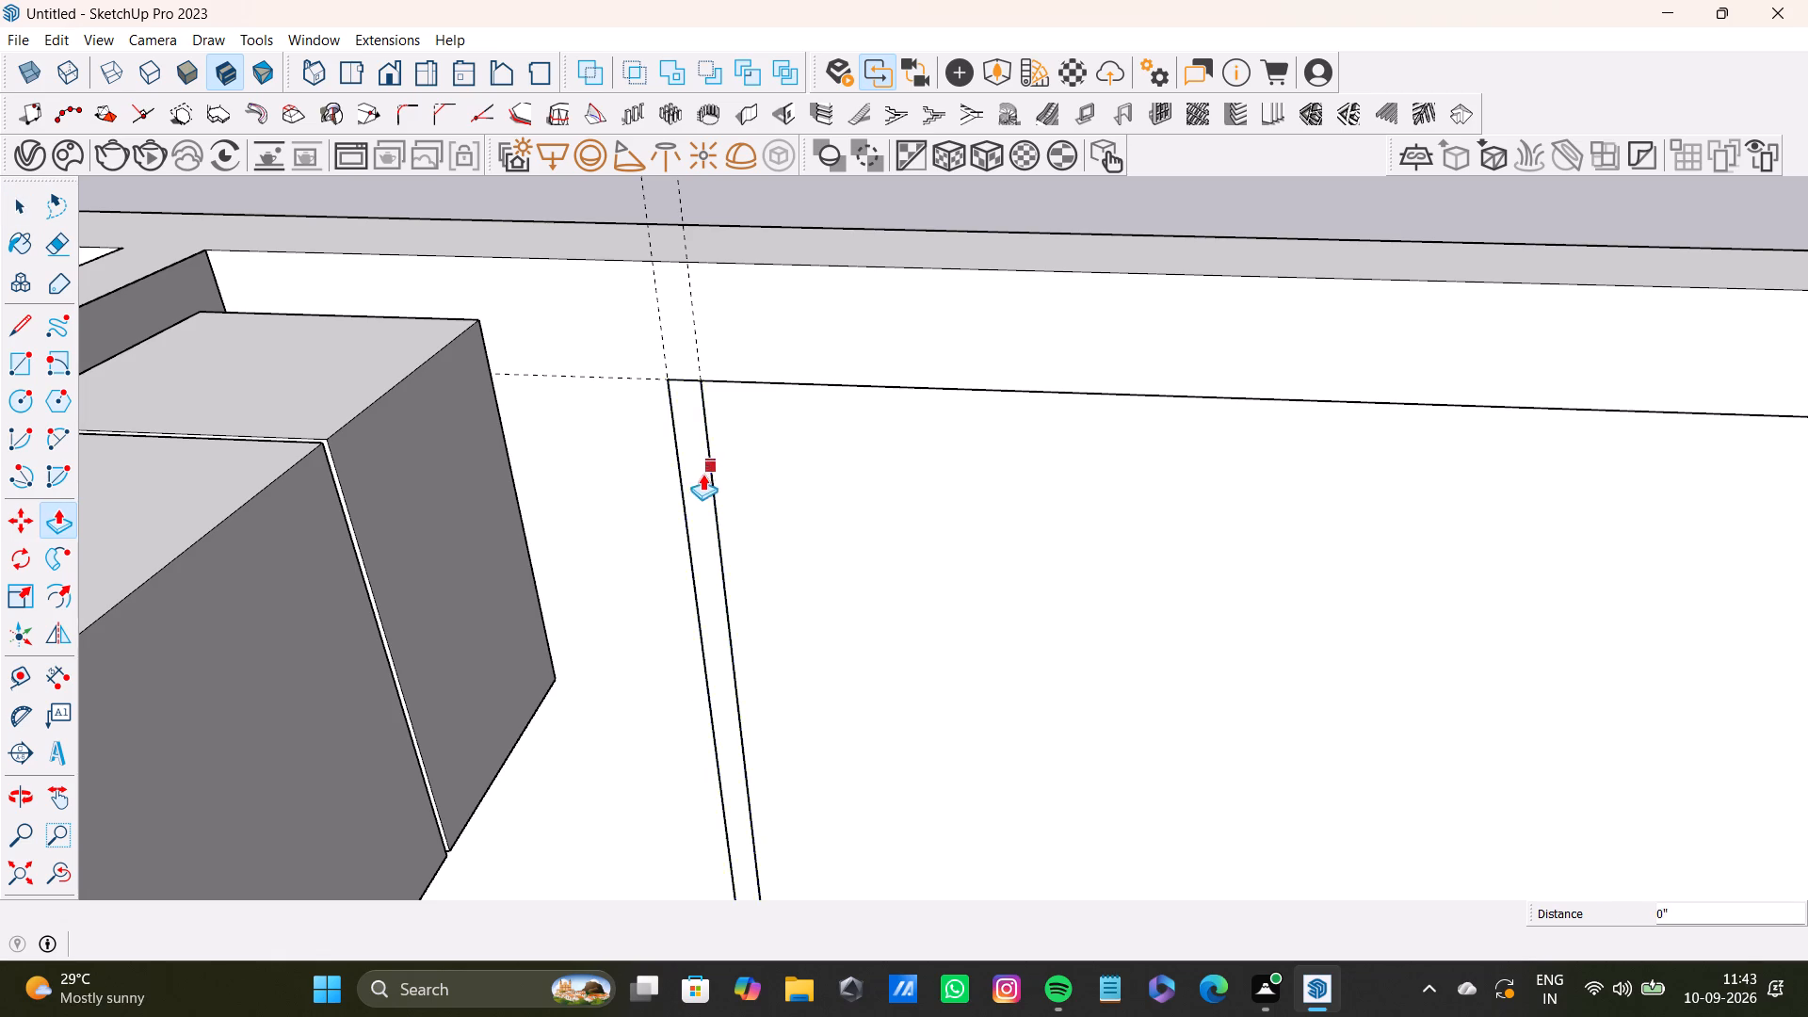
pyautogui.moveTo(702, 474); pyautogui.dragTo(700, 478)
pyautogui.press('space')
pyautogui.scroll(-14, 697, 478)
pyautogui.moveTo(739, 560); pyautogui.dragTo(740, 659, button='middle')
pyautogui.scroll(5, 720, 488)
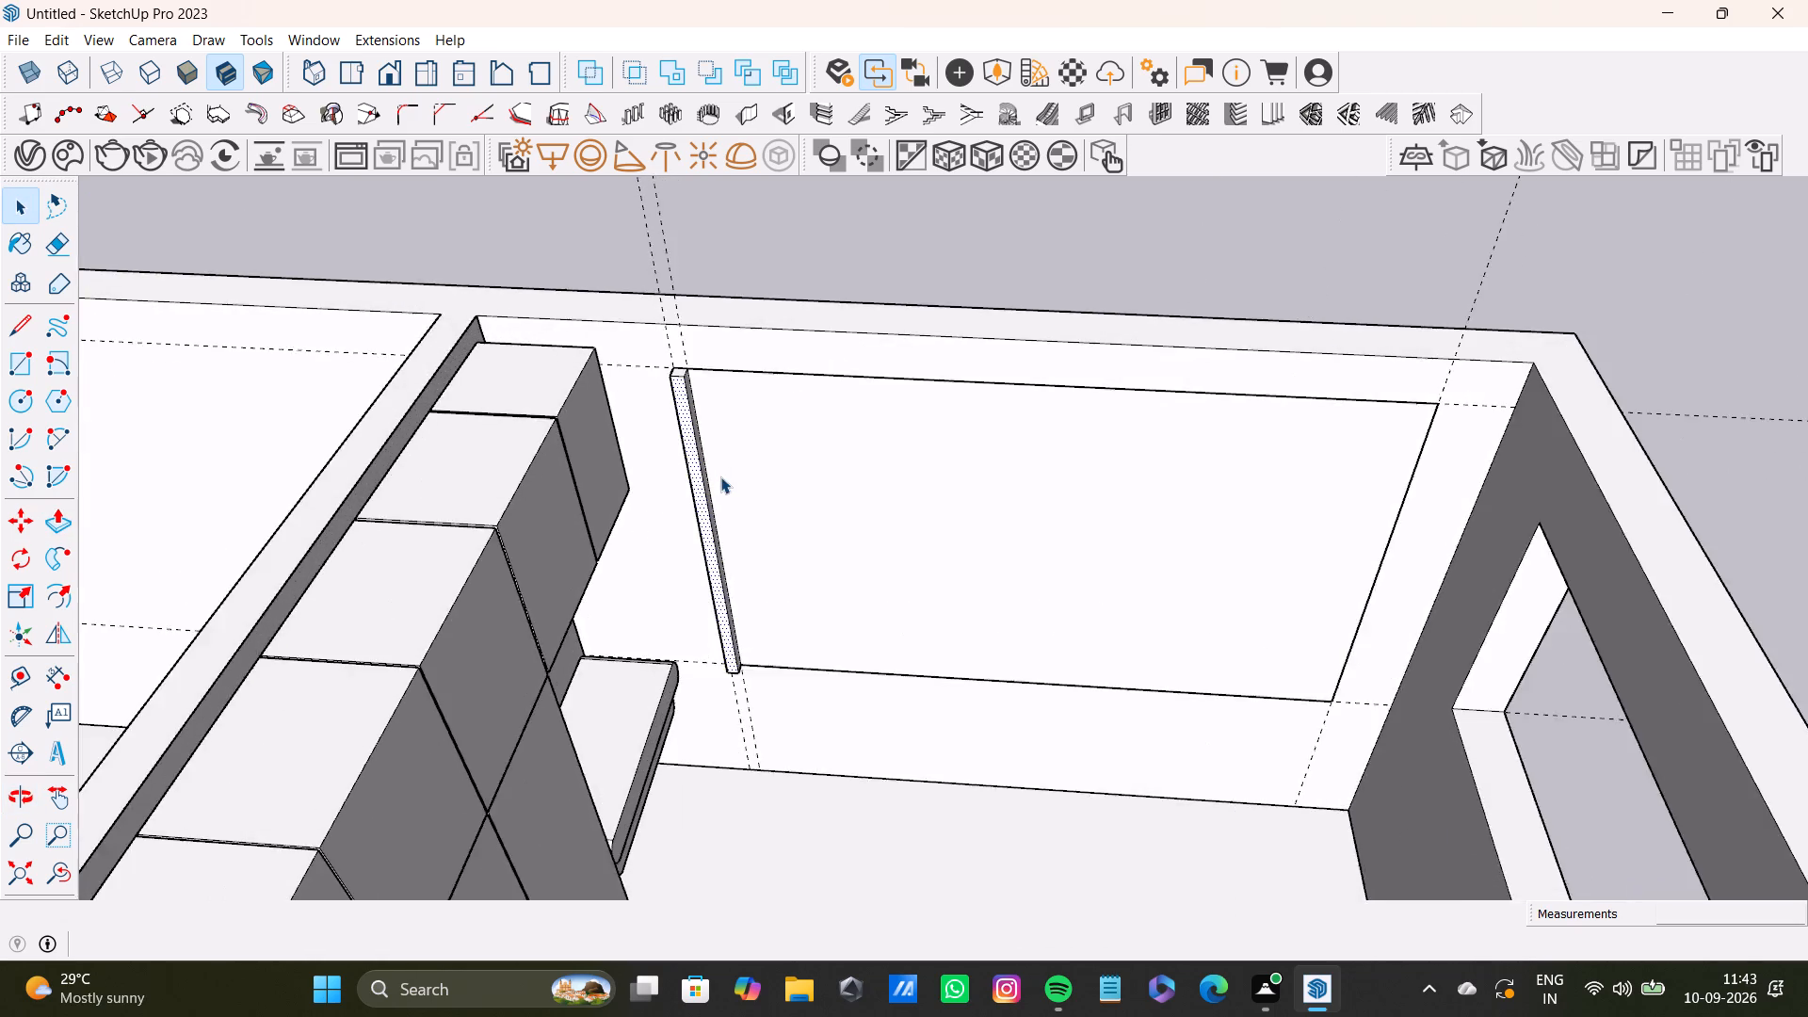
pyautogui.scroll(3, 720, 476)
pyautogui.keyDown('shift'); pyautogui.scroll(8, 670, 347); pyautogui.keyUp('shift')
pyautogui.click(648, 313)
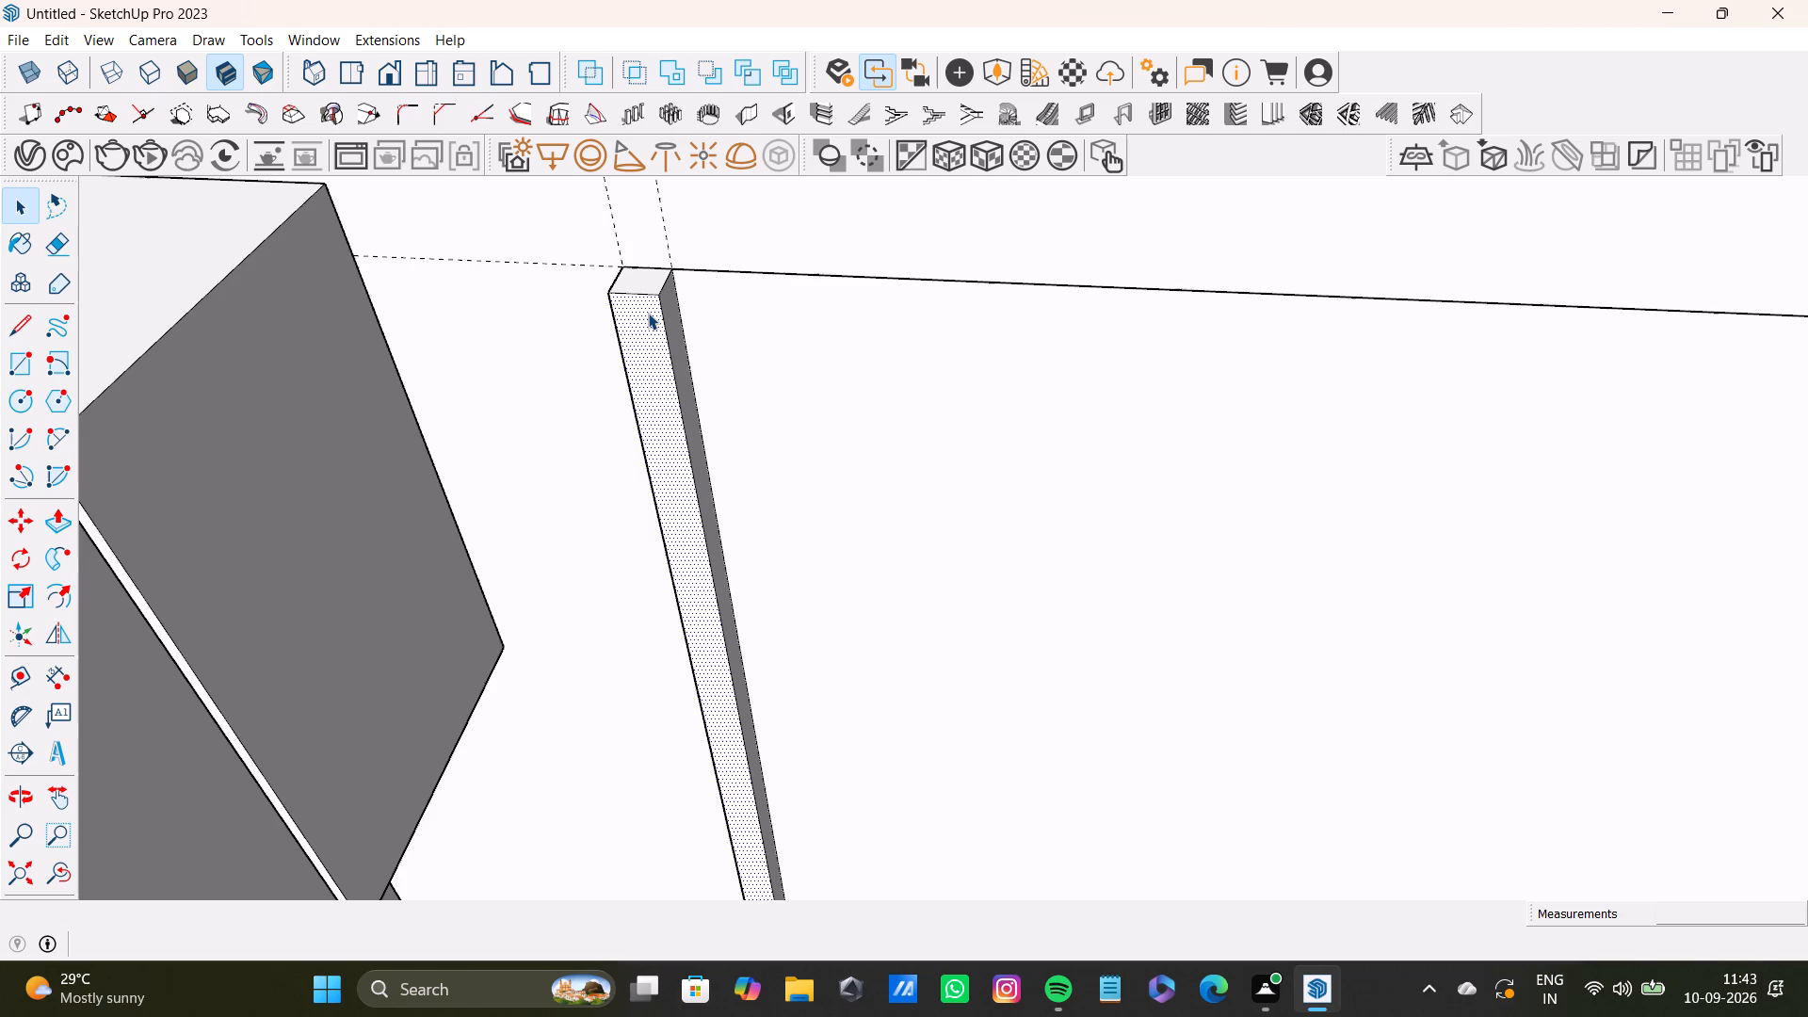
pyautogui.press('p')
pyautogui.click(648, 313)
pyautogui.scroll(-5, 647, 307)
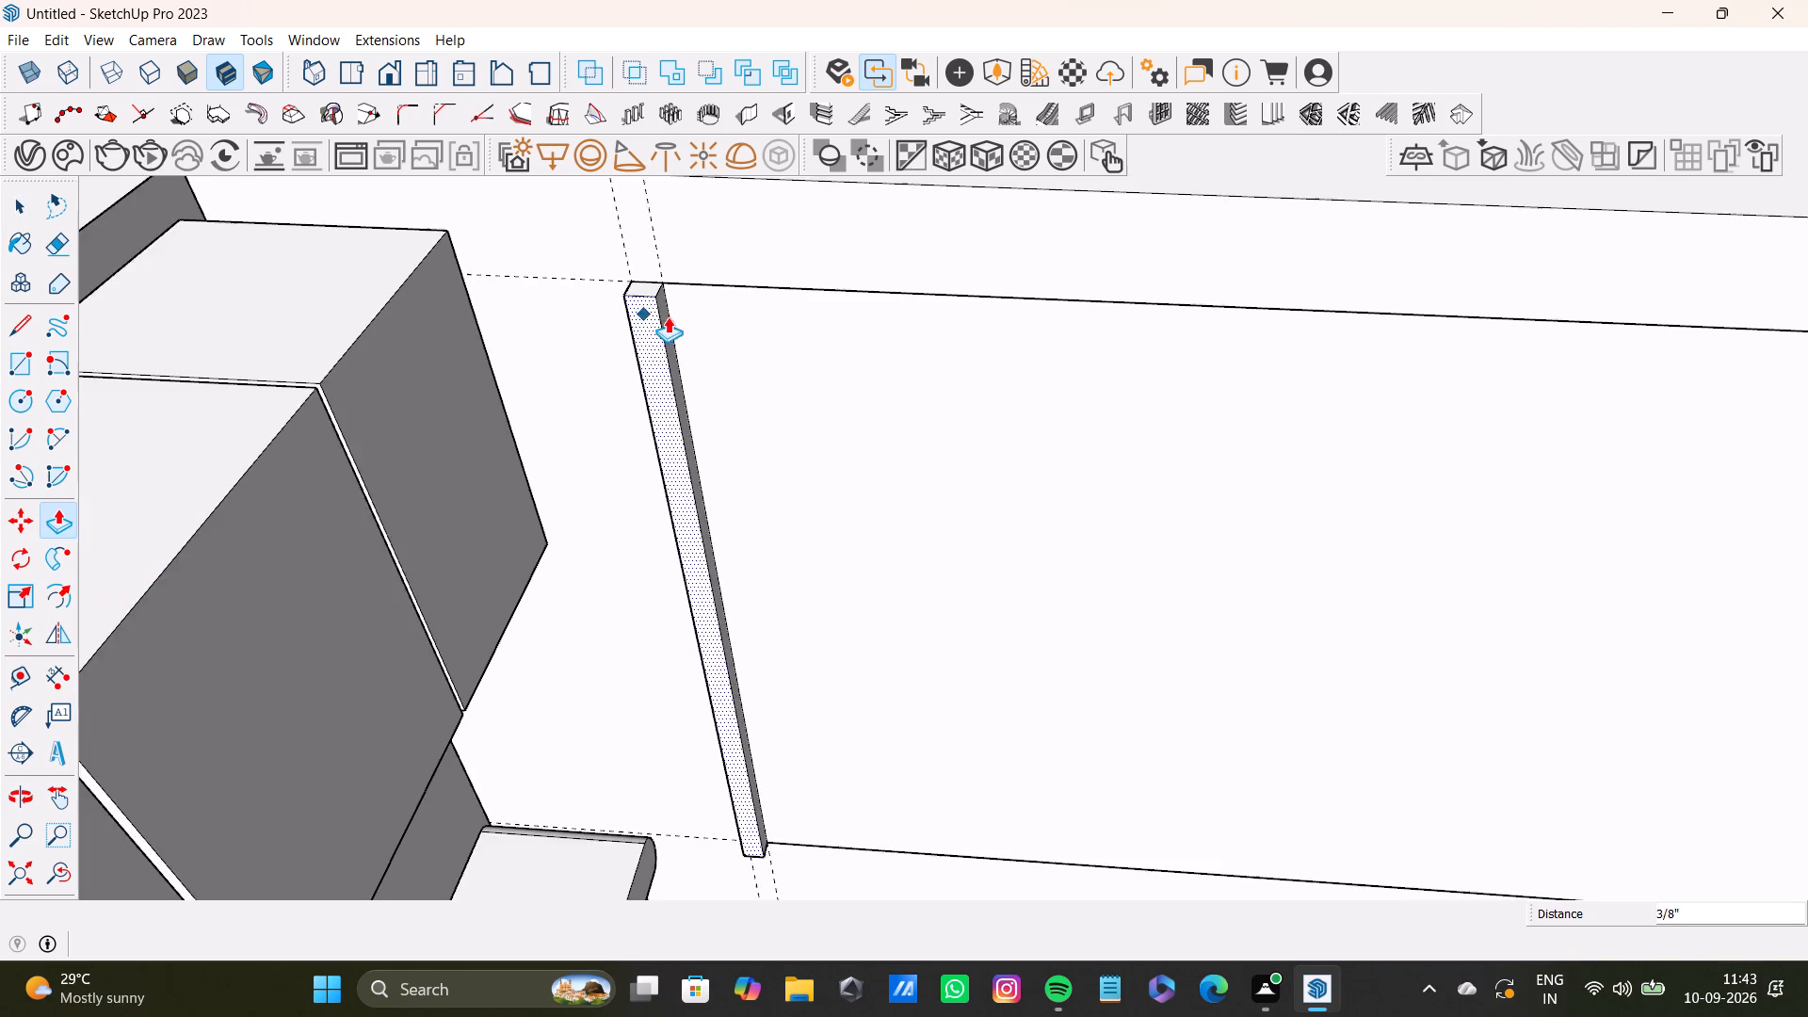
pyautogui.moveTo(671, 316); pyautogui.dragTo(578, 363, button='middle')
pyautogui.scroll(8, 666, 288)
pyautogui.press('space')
# Narrow the slat by pushing its side face about 7/8" back towards the wardrobe.
pyautogui.click(654, 310)
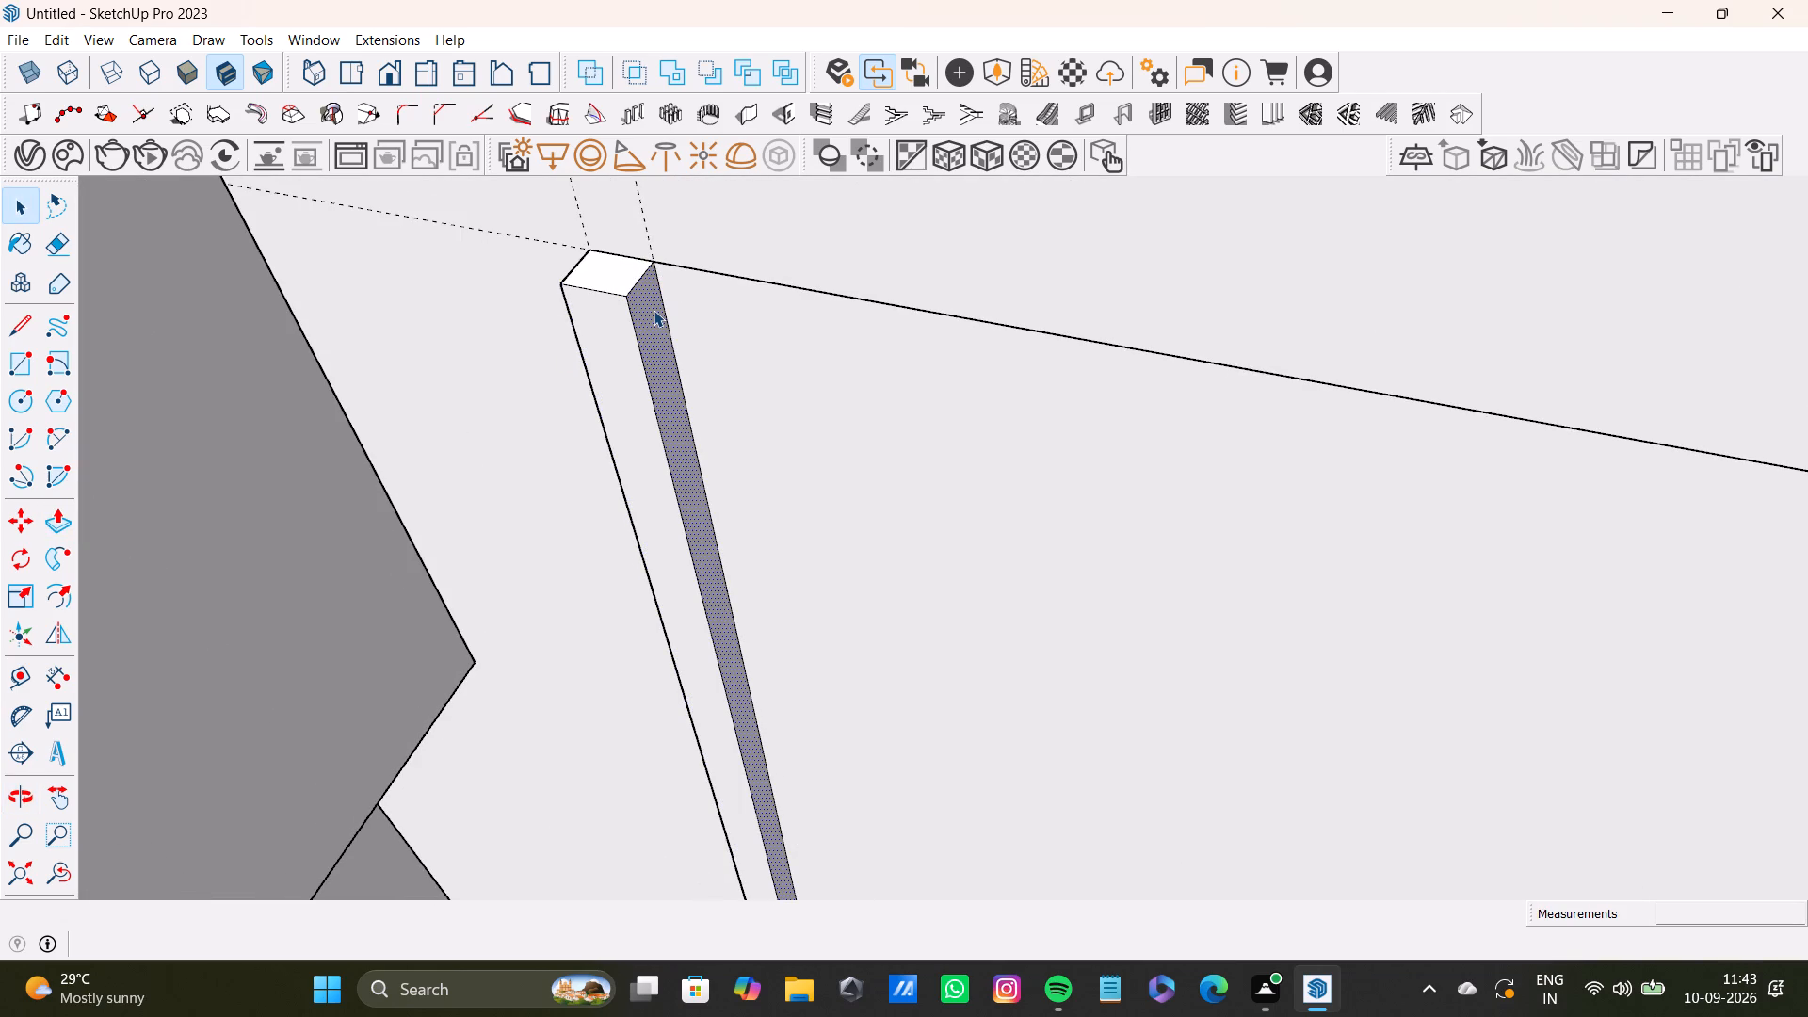
pyautogui.click(654, 310)
pyautogui.press('p')
pyautogui.moveTo(654, 310); pyautogui.dragTo(631, 302)
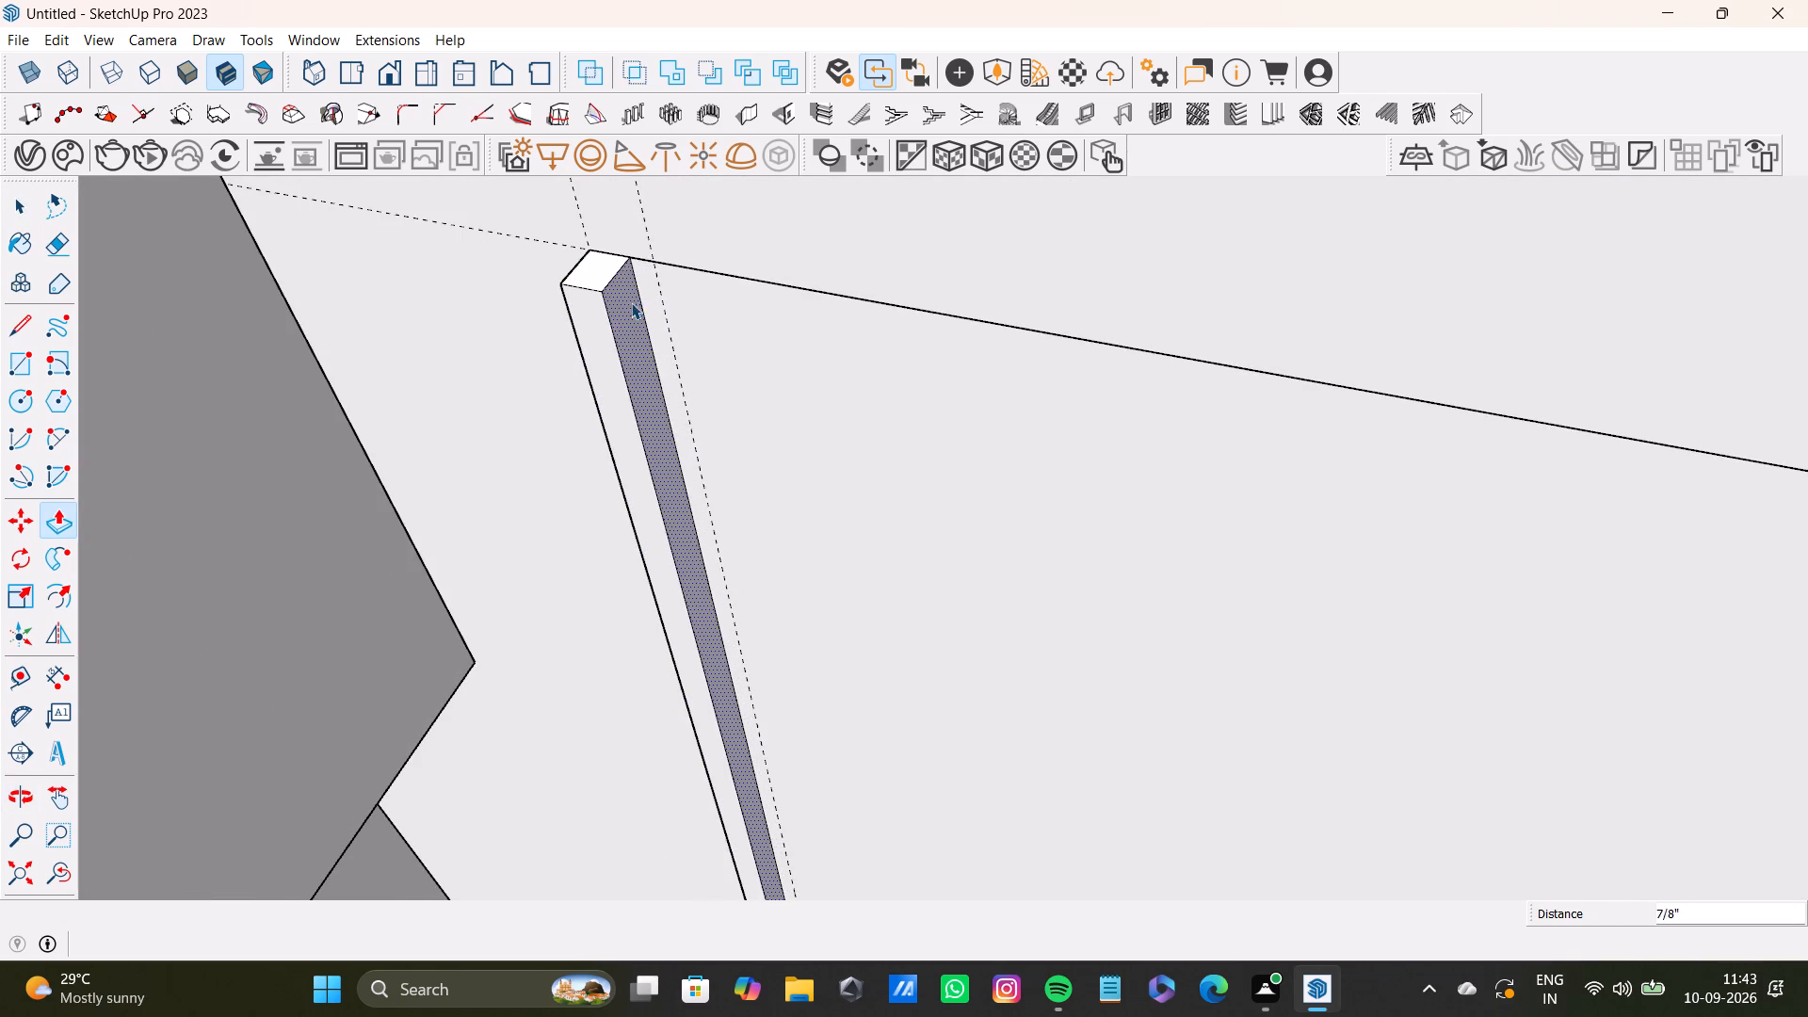
pyautogui.press('space')
pyautogui.scroll(-5, 619, 301)
pyautogui.press('space')
pyautogui.scroll(4, 654, 230)
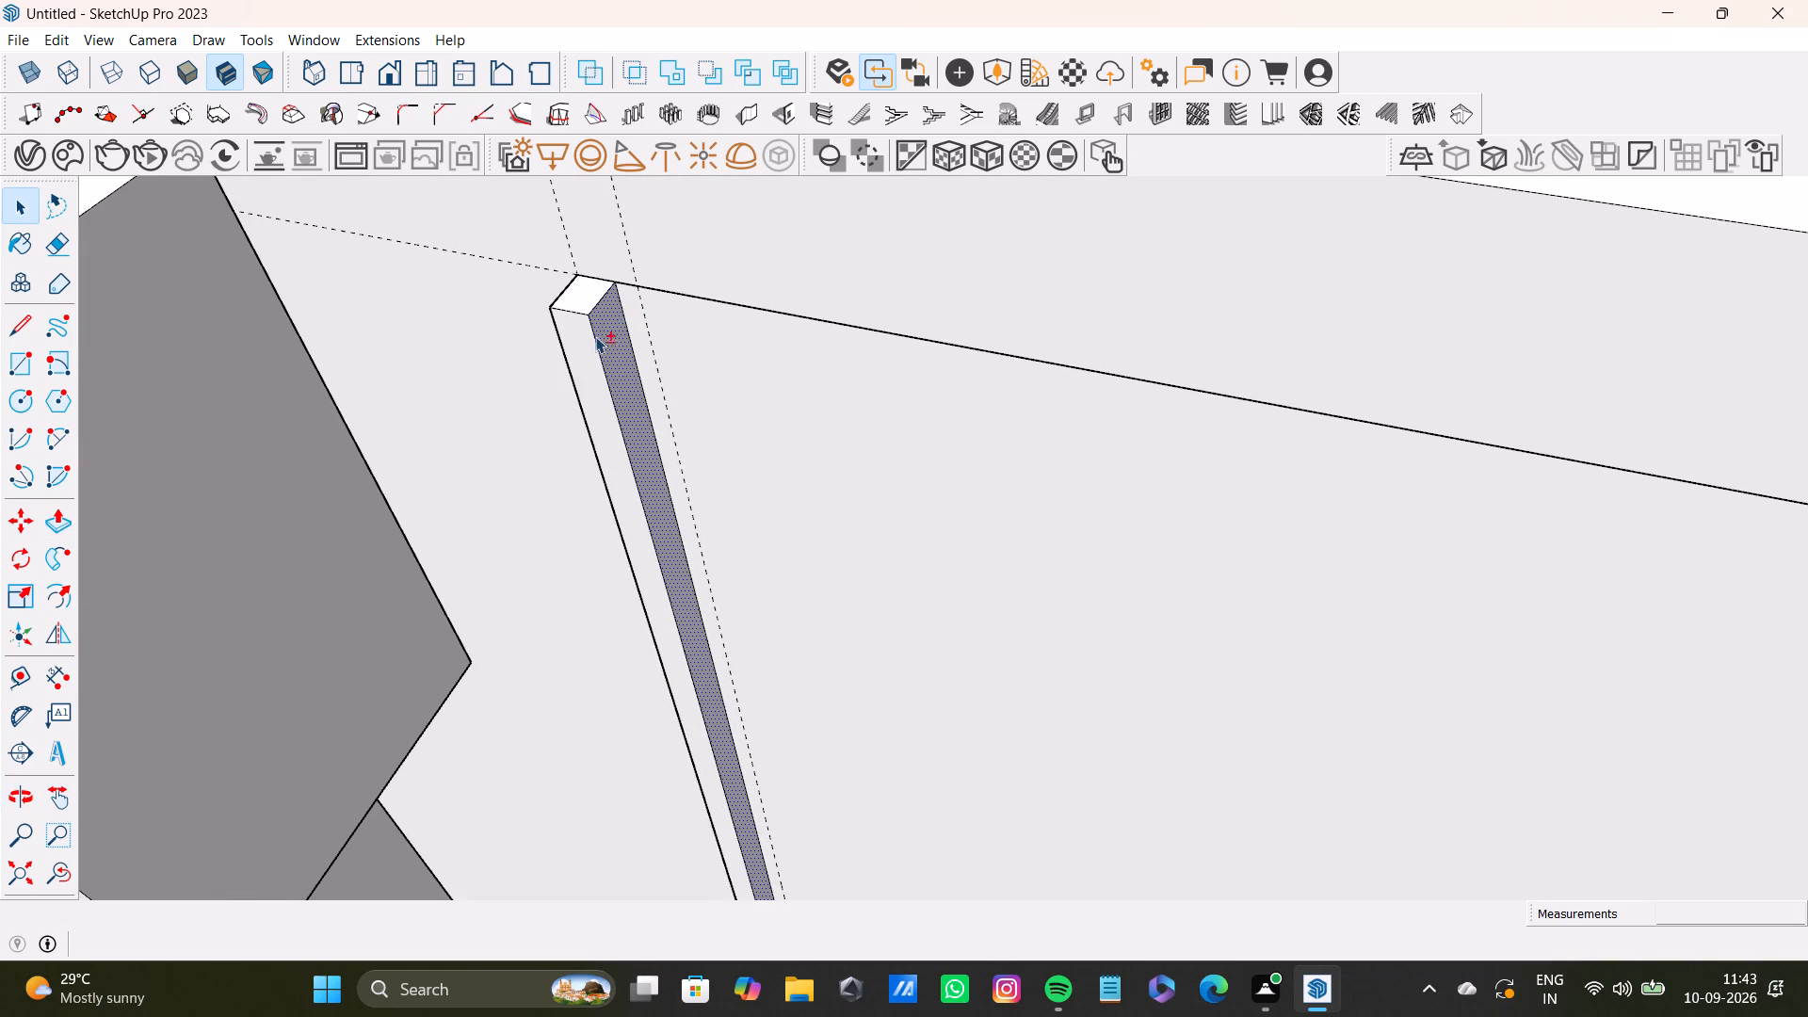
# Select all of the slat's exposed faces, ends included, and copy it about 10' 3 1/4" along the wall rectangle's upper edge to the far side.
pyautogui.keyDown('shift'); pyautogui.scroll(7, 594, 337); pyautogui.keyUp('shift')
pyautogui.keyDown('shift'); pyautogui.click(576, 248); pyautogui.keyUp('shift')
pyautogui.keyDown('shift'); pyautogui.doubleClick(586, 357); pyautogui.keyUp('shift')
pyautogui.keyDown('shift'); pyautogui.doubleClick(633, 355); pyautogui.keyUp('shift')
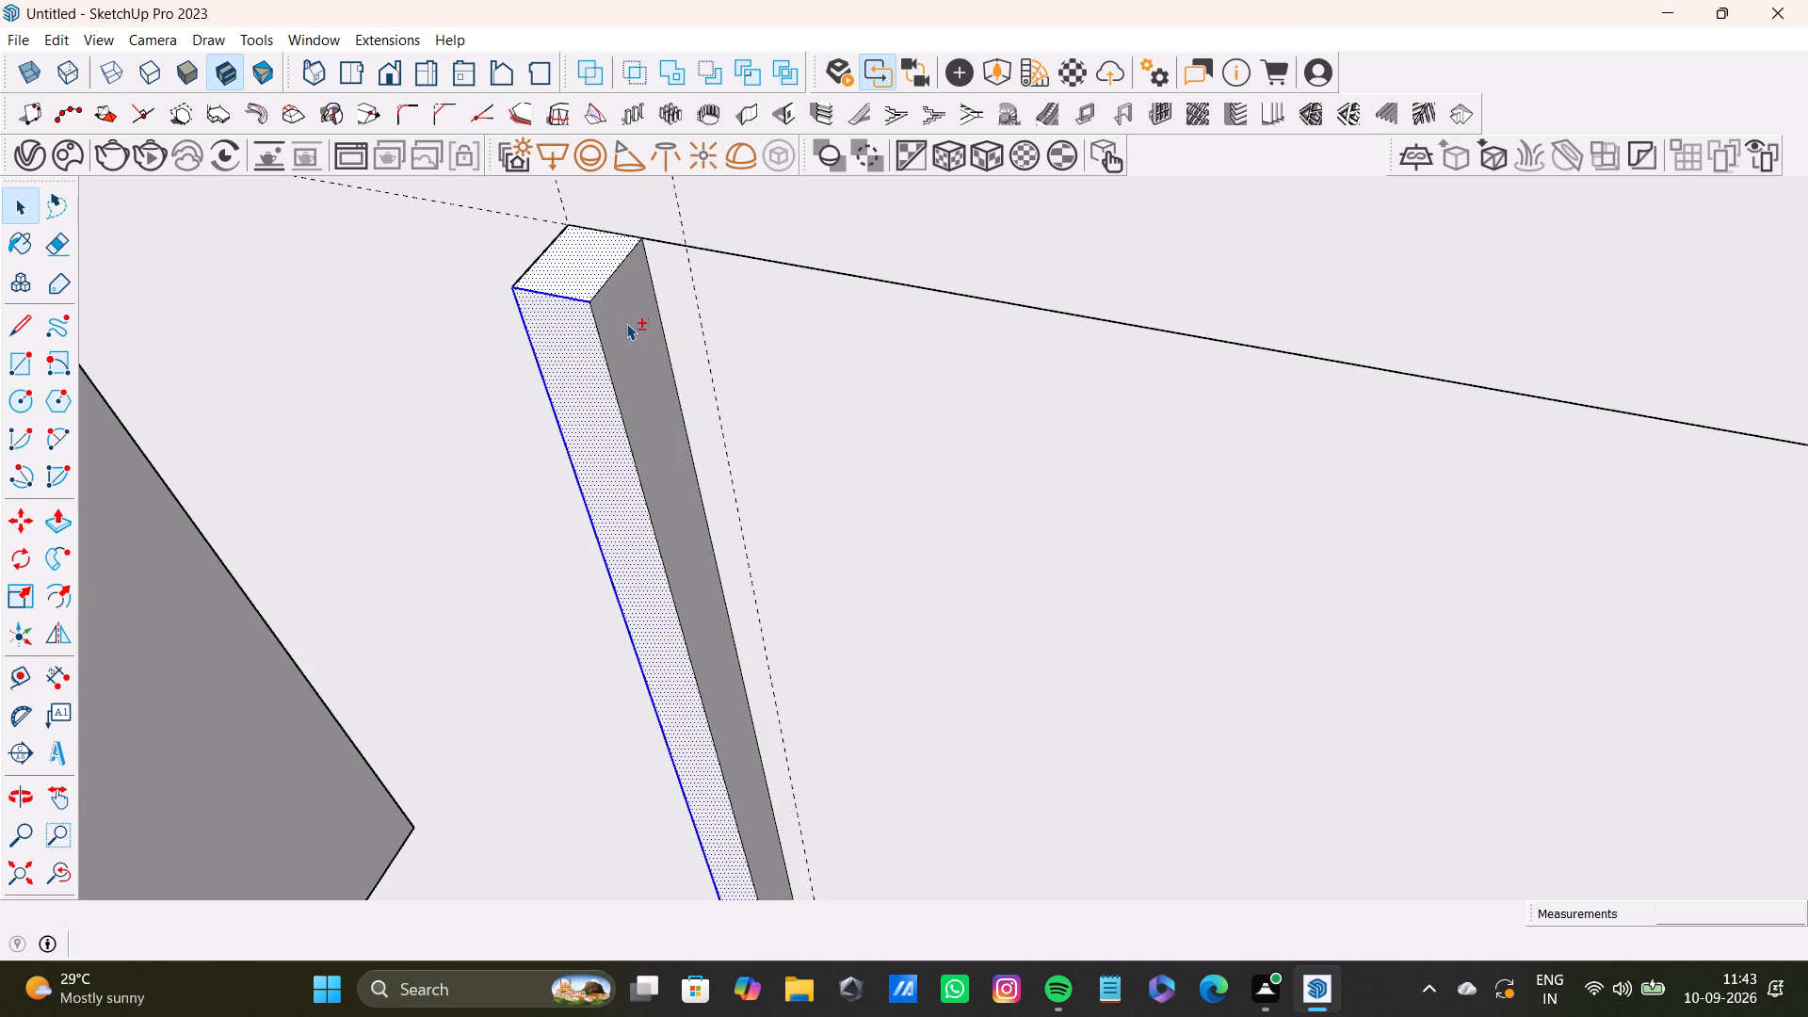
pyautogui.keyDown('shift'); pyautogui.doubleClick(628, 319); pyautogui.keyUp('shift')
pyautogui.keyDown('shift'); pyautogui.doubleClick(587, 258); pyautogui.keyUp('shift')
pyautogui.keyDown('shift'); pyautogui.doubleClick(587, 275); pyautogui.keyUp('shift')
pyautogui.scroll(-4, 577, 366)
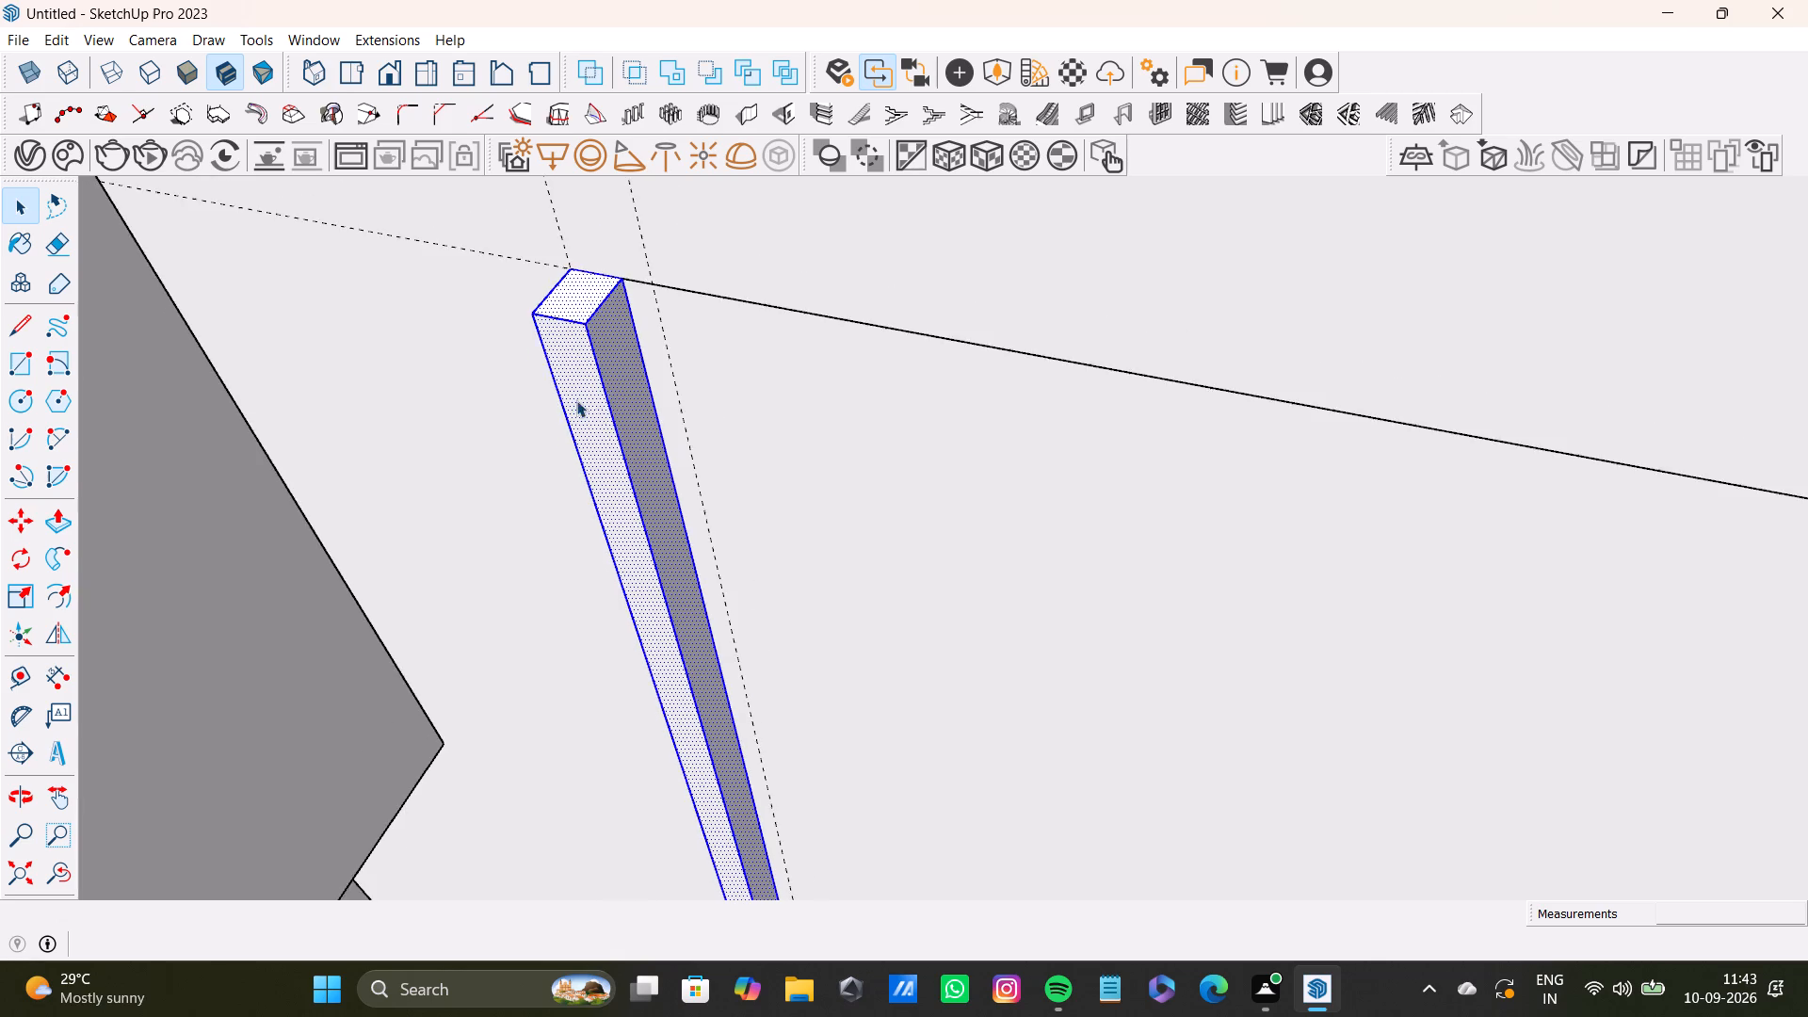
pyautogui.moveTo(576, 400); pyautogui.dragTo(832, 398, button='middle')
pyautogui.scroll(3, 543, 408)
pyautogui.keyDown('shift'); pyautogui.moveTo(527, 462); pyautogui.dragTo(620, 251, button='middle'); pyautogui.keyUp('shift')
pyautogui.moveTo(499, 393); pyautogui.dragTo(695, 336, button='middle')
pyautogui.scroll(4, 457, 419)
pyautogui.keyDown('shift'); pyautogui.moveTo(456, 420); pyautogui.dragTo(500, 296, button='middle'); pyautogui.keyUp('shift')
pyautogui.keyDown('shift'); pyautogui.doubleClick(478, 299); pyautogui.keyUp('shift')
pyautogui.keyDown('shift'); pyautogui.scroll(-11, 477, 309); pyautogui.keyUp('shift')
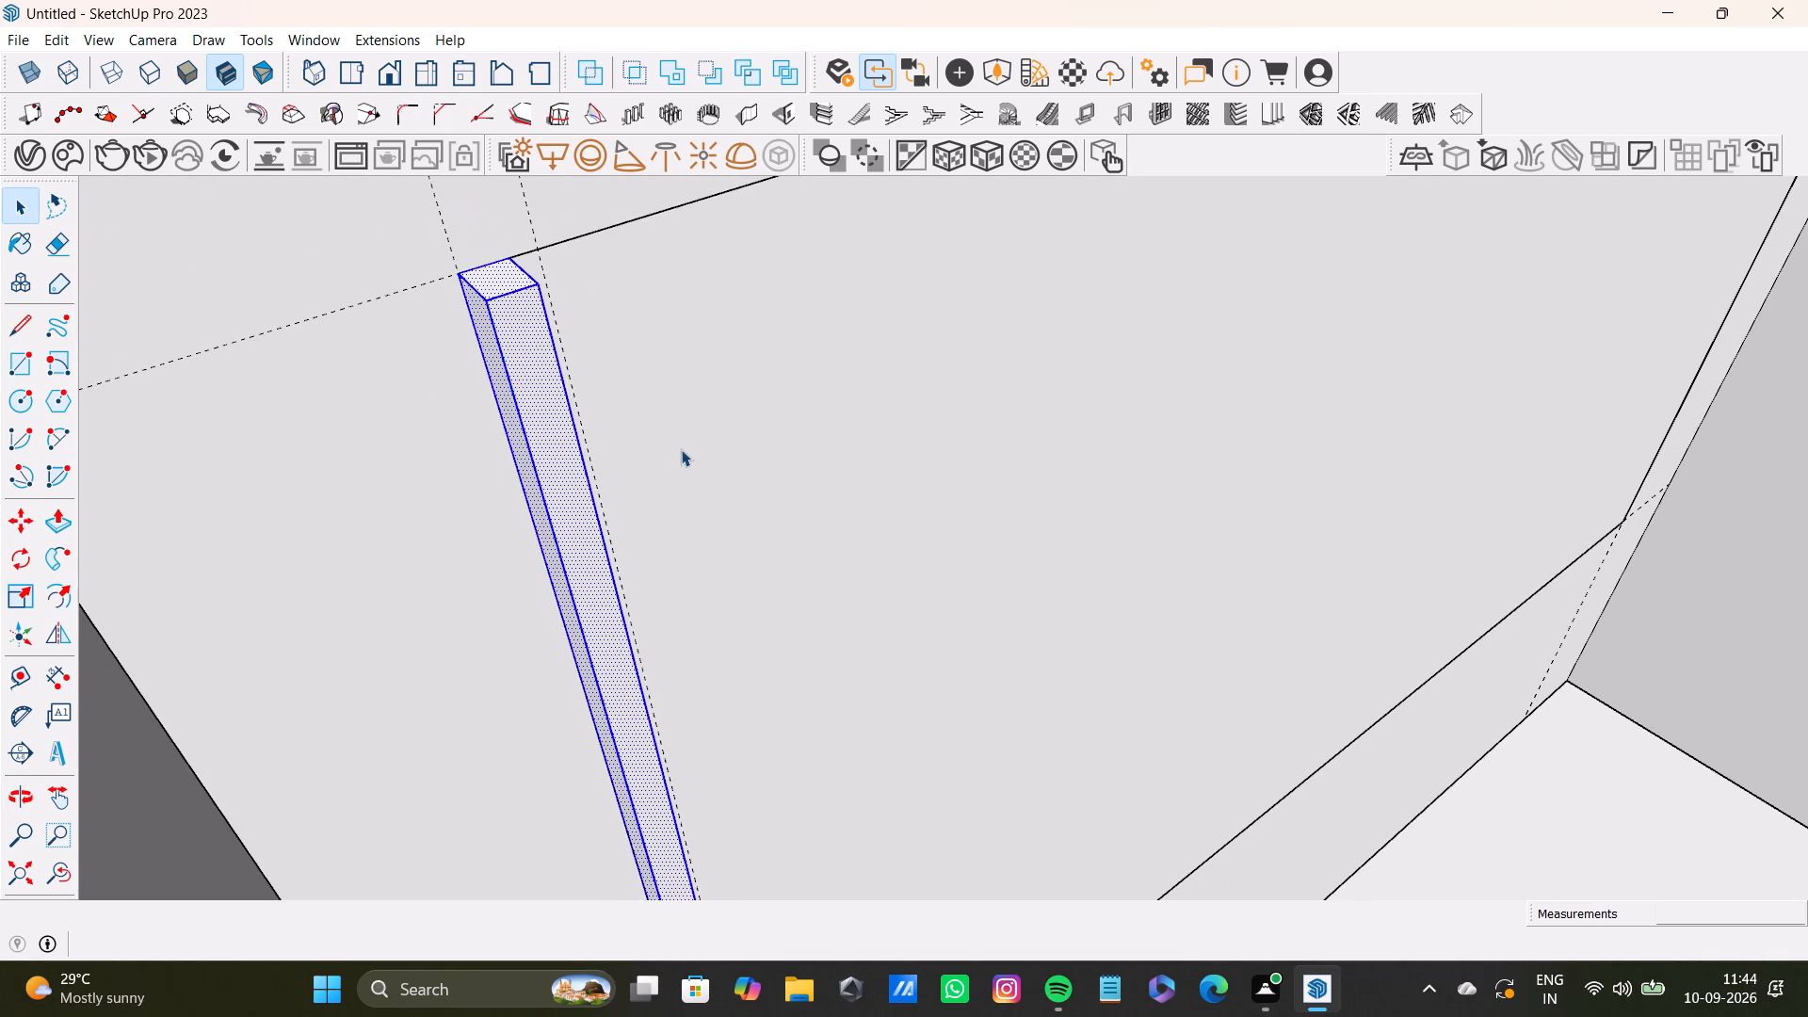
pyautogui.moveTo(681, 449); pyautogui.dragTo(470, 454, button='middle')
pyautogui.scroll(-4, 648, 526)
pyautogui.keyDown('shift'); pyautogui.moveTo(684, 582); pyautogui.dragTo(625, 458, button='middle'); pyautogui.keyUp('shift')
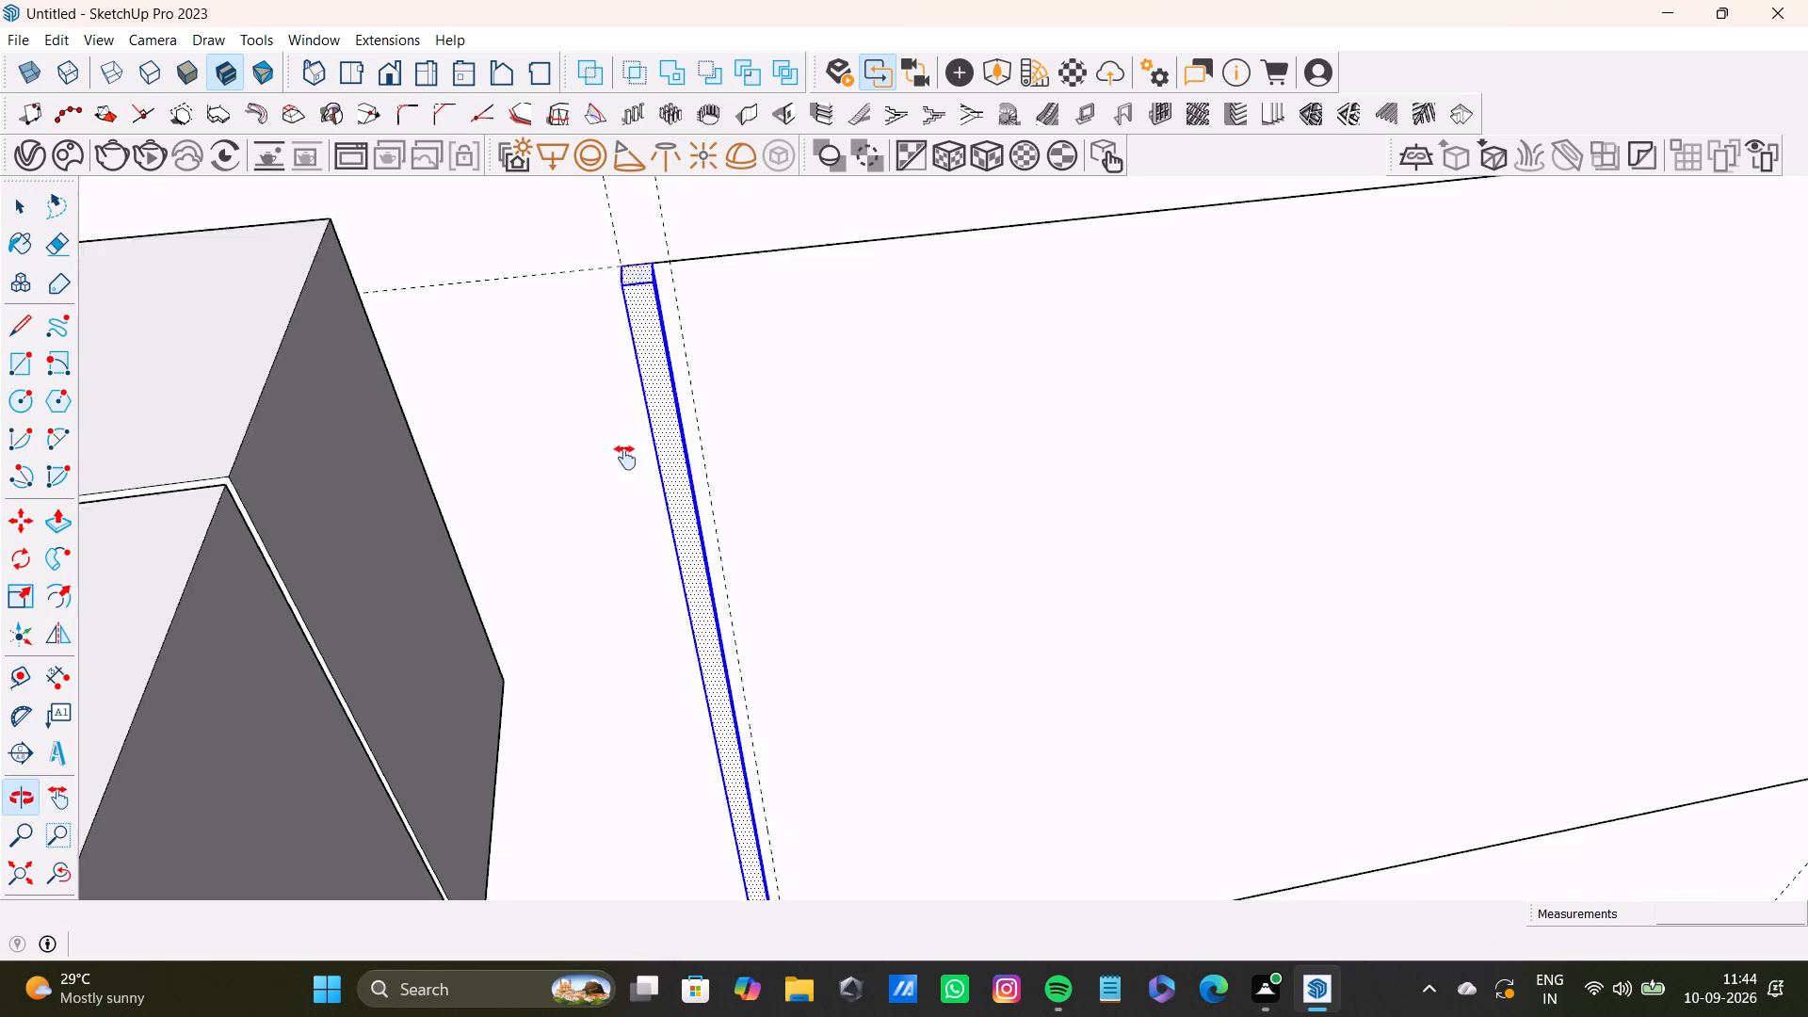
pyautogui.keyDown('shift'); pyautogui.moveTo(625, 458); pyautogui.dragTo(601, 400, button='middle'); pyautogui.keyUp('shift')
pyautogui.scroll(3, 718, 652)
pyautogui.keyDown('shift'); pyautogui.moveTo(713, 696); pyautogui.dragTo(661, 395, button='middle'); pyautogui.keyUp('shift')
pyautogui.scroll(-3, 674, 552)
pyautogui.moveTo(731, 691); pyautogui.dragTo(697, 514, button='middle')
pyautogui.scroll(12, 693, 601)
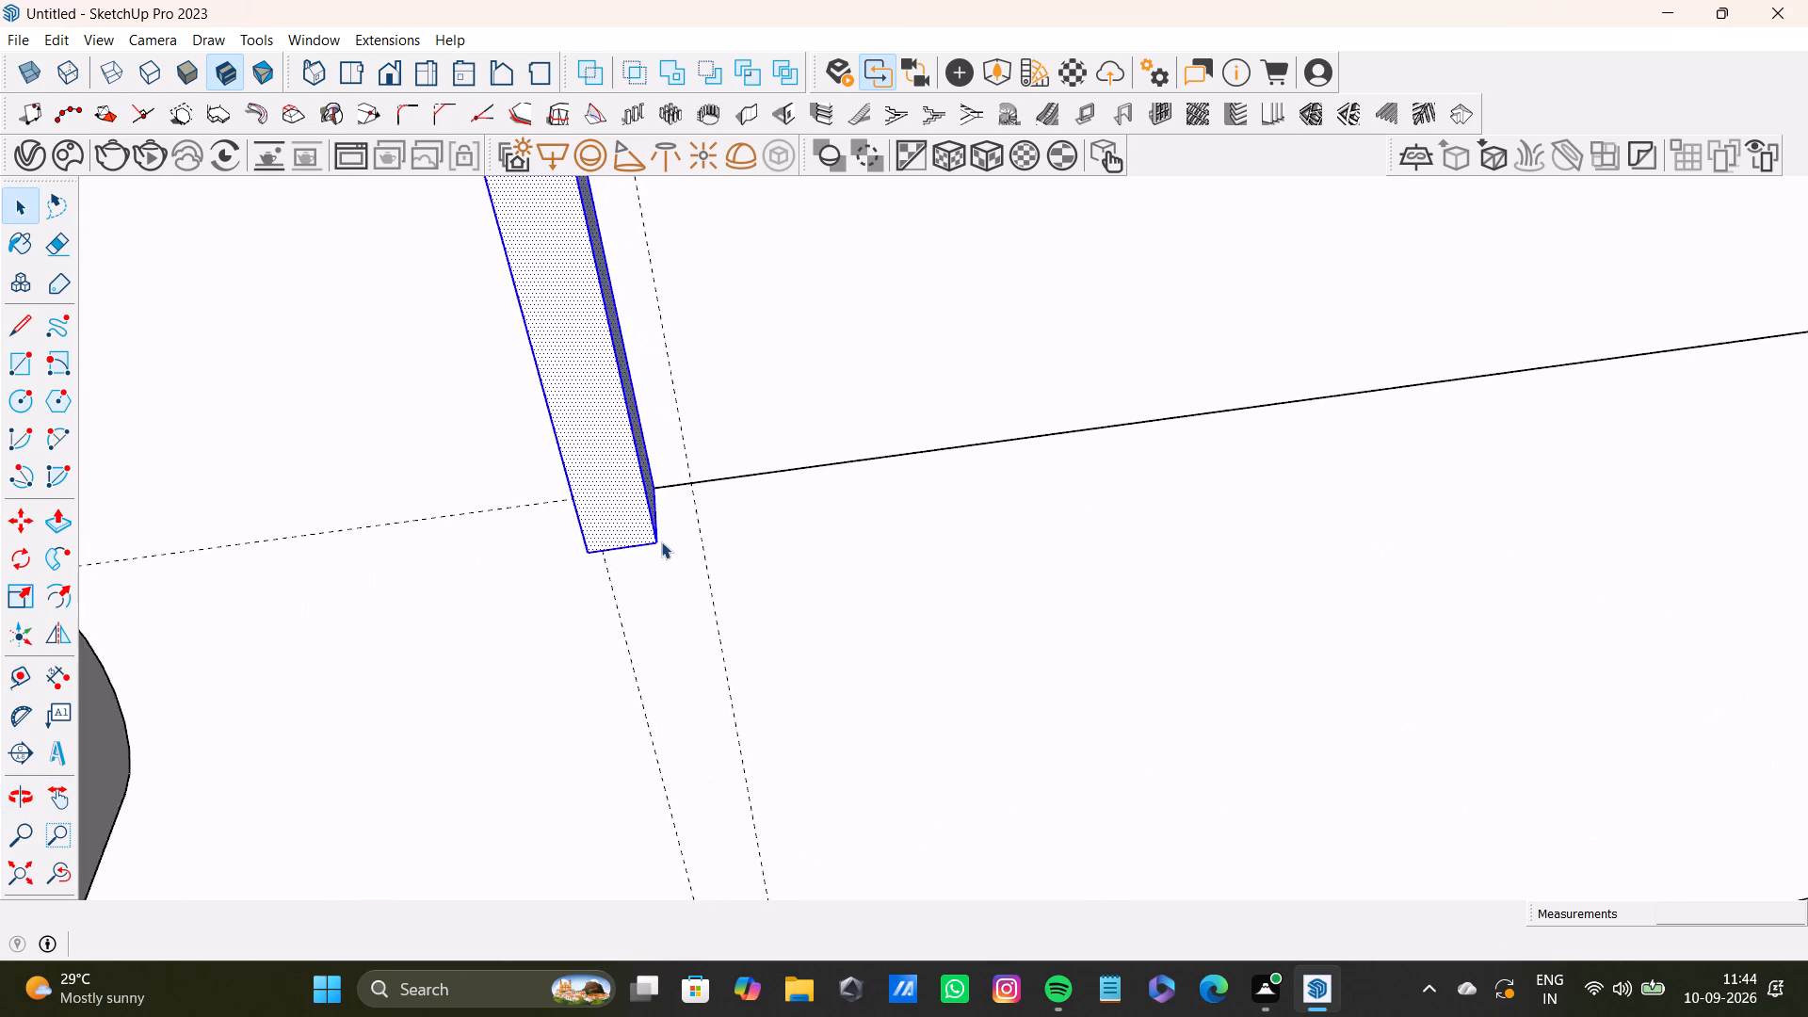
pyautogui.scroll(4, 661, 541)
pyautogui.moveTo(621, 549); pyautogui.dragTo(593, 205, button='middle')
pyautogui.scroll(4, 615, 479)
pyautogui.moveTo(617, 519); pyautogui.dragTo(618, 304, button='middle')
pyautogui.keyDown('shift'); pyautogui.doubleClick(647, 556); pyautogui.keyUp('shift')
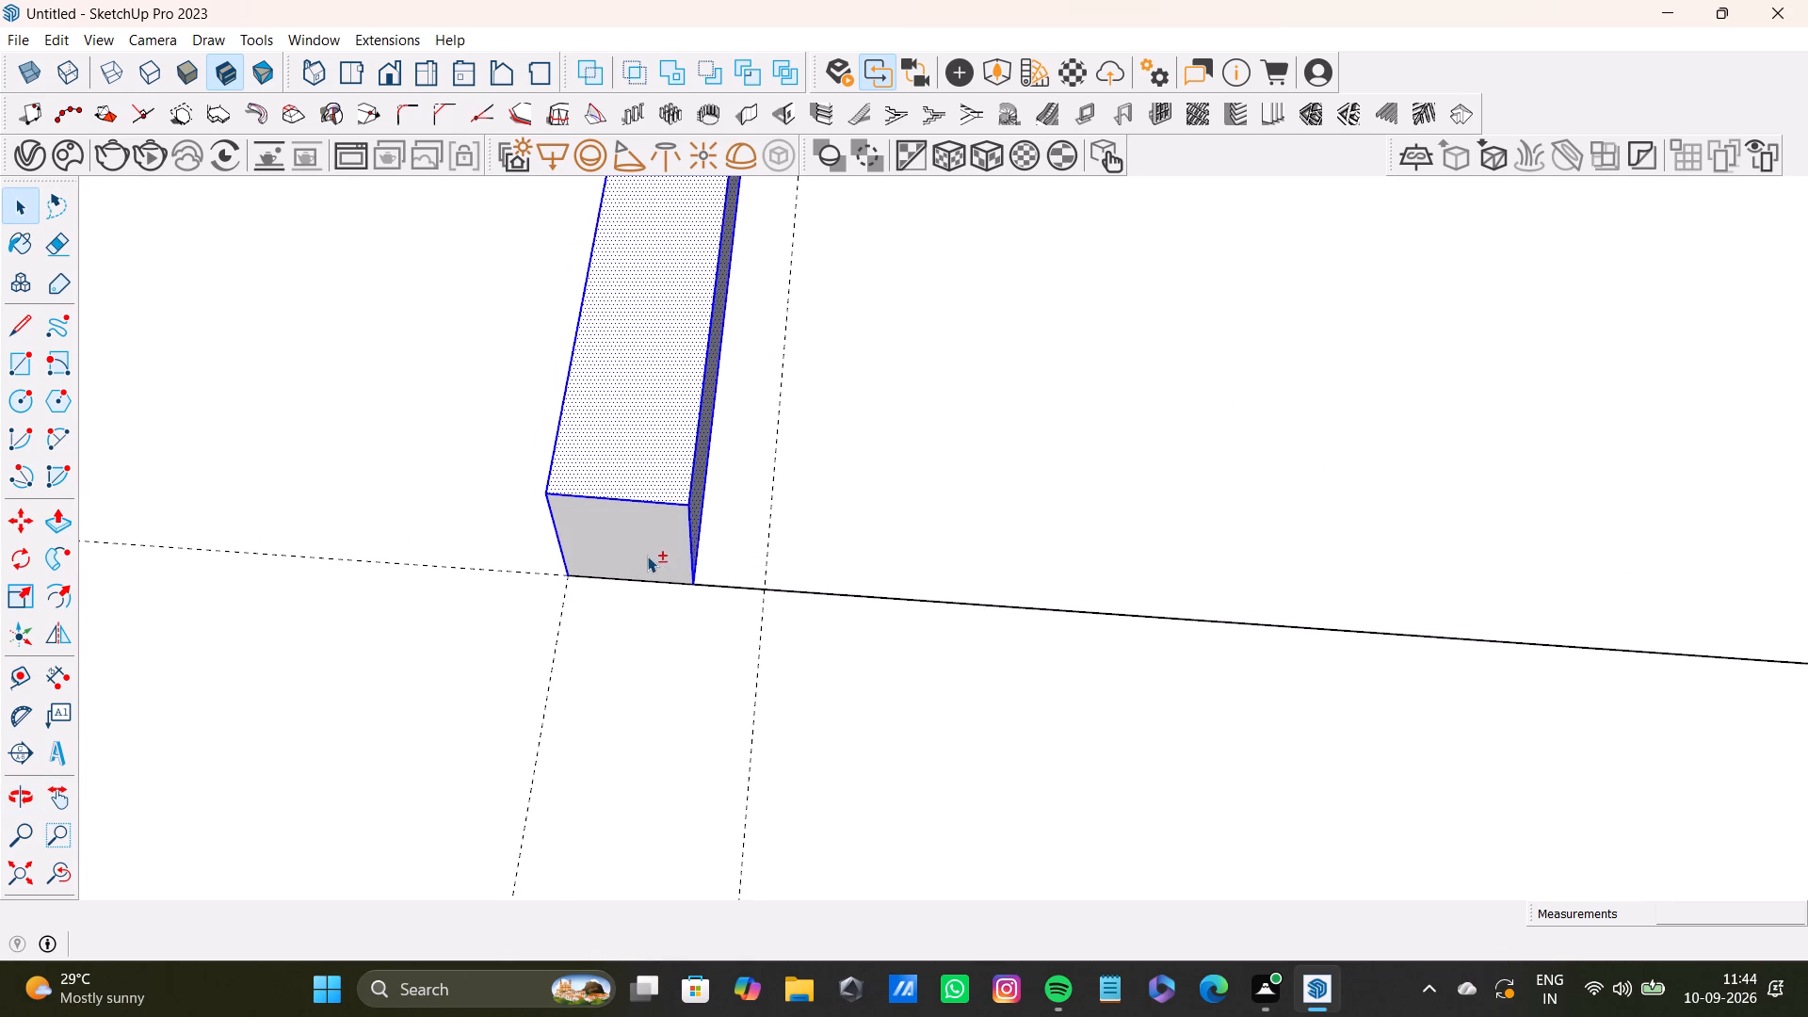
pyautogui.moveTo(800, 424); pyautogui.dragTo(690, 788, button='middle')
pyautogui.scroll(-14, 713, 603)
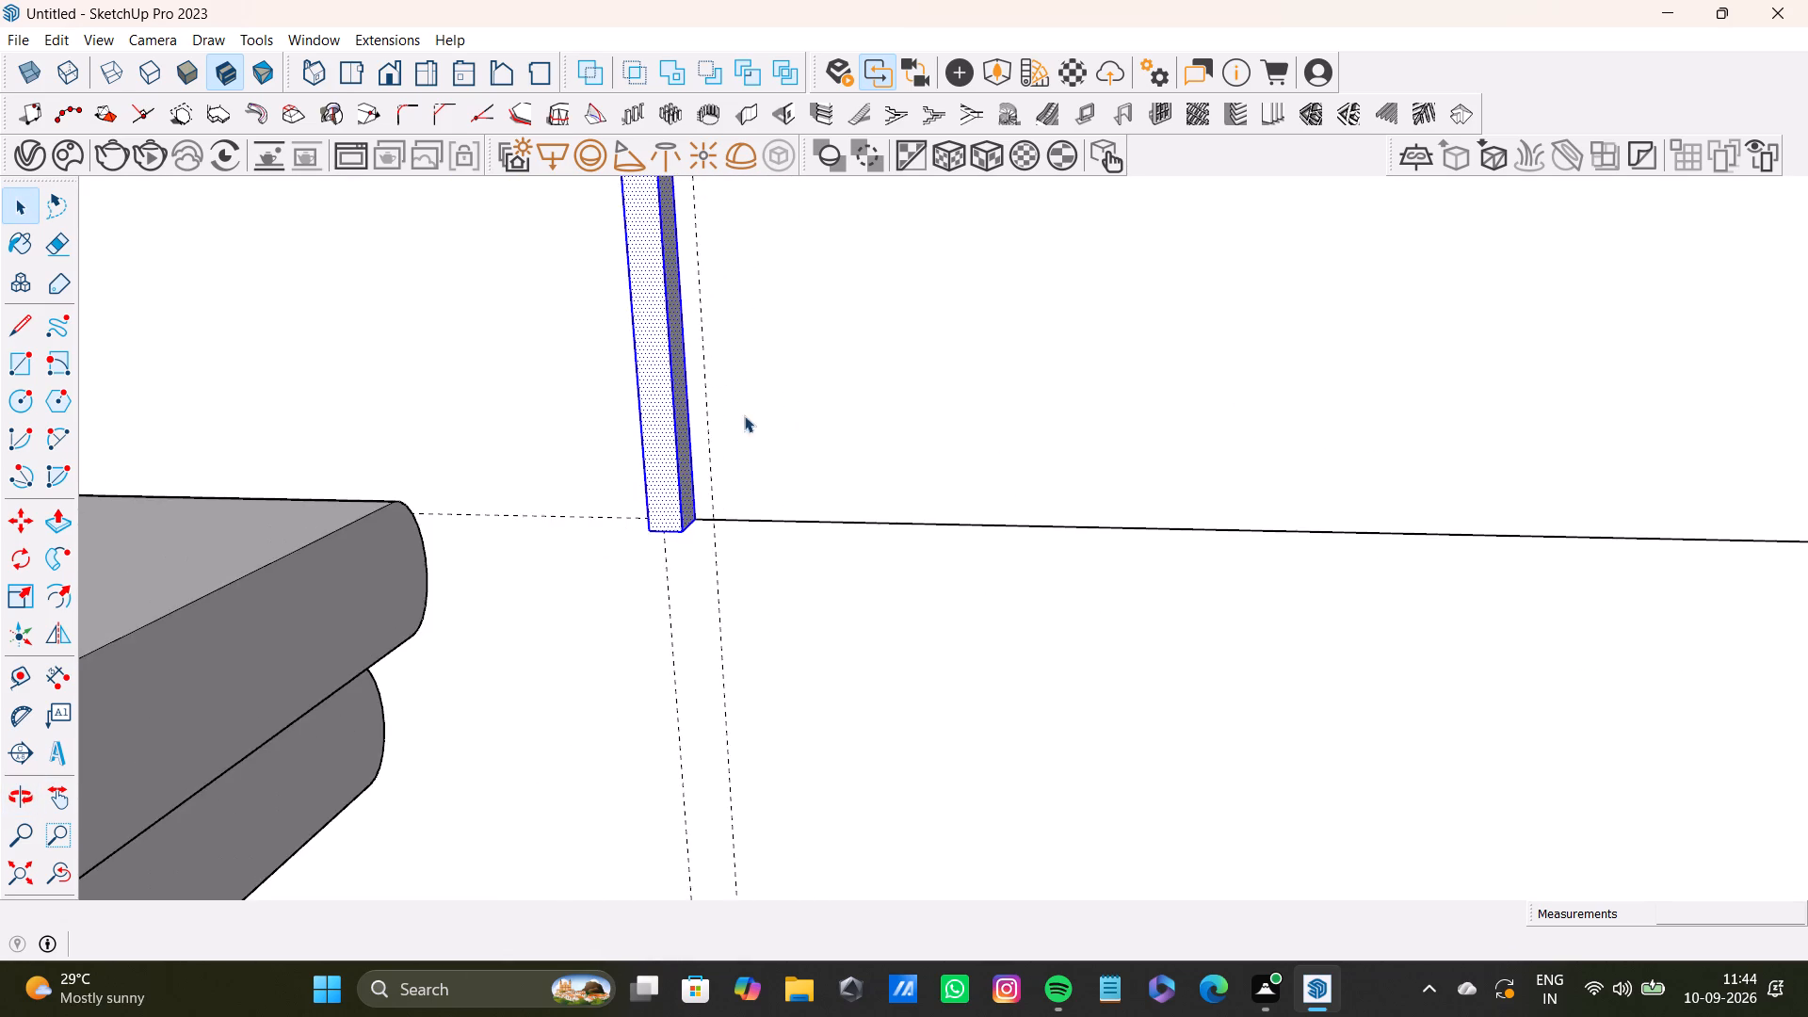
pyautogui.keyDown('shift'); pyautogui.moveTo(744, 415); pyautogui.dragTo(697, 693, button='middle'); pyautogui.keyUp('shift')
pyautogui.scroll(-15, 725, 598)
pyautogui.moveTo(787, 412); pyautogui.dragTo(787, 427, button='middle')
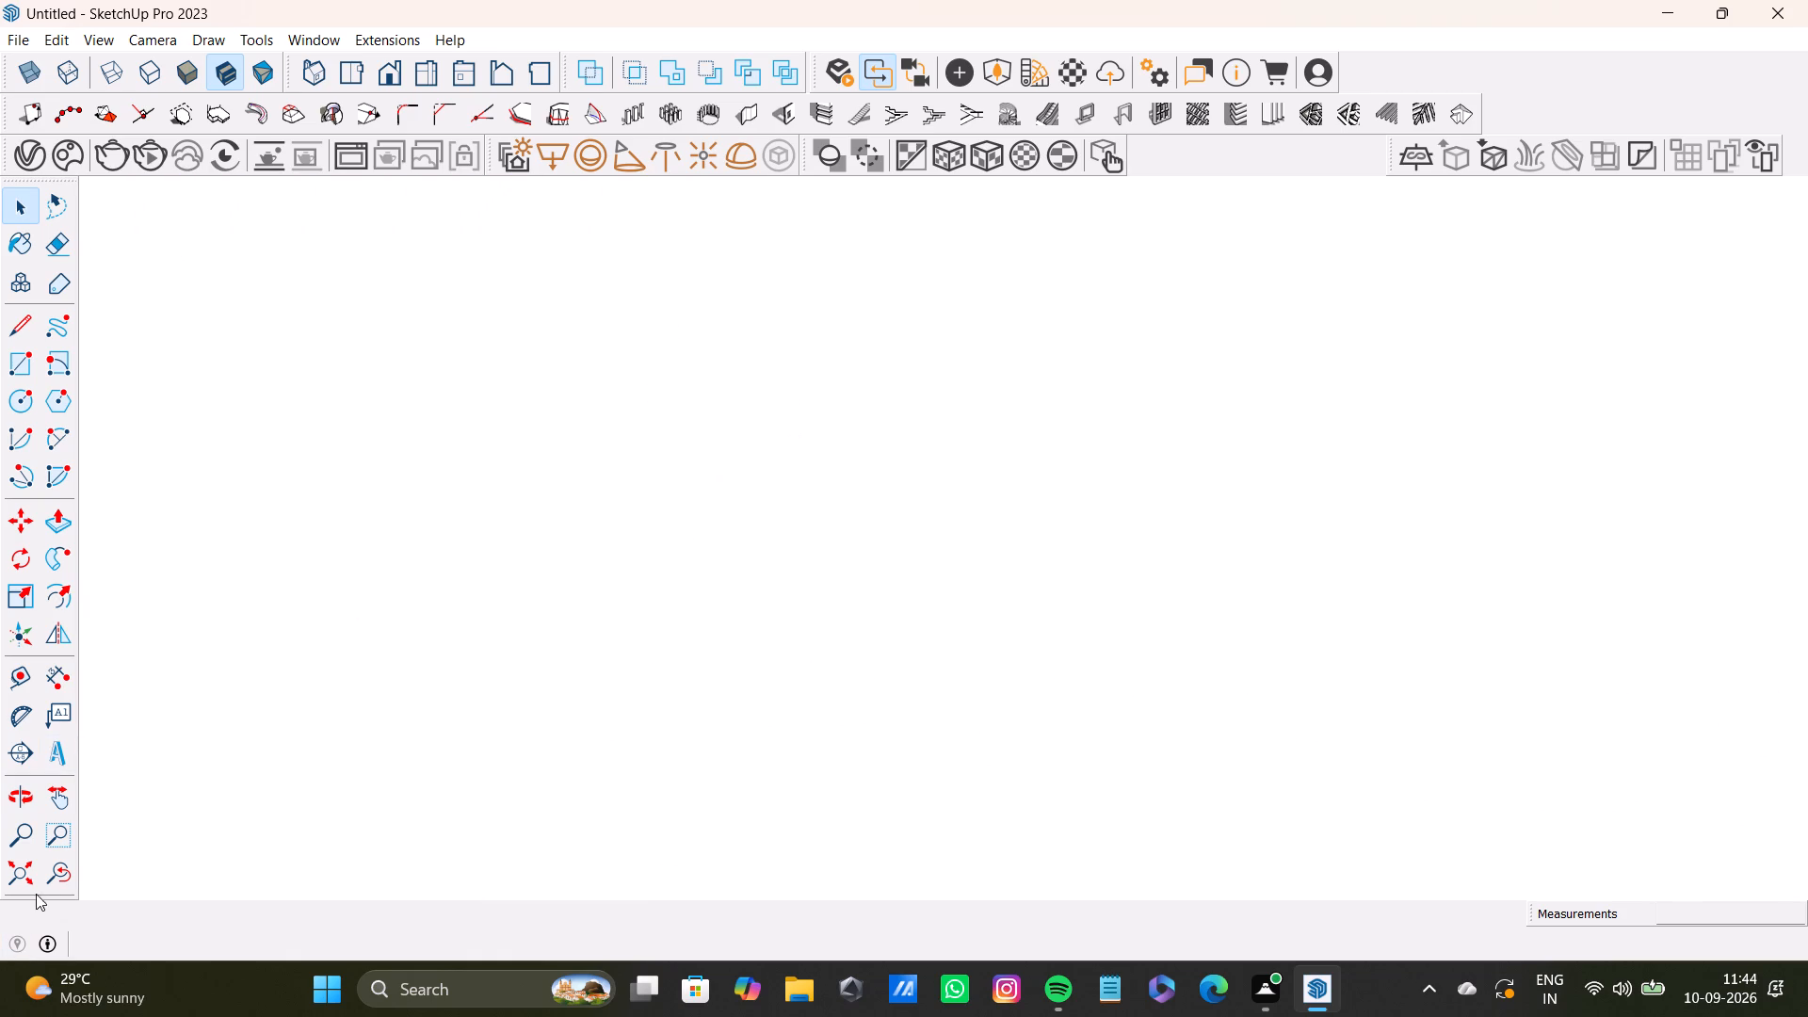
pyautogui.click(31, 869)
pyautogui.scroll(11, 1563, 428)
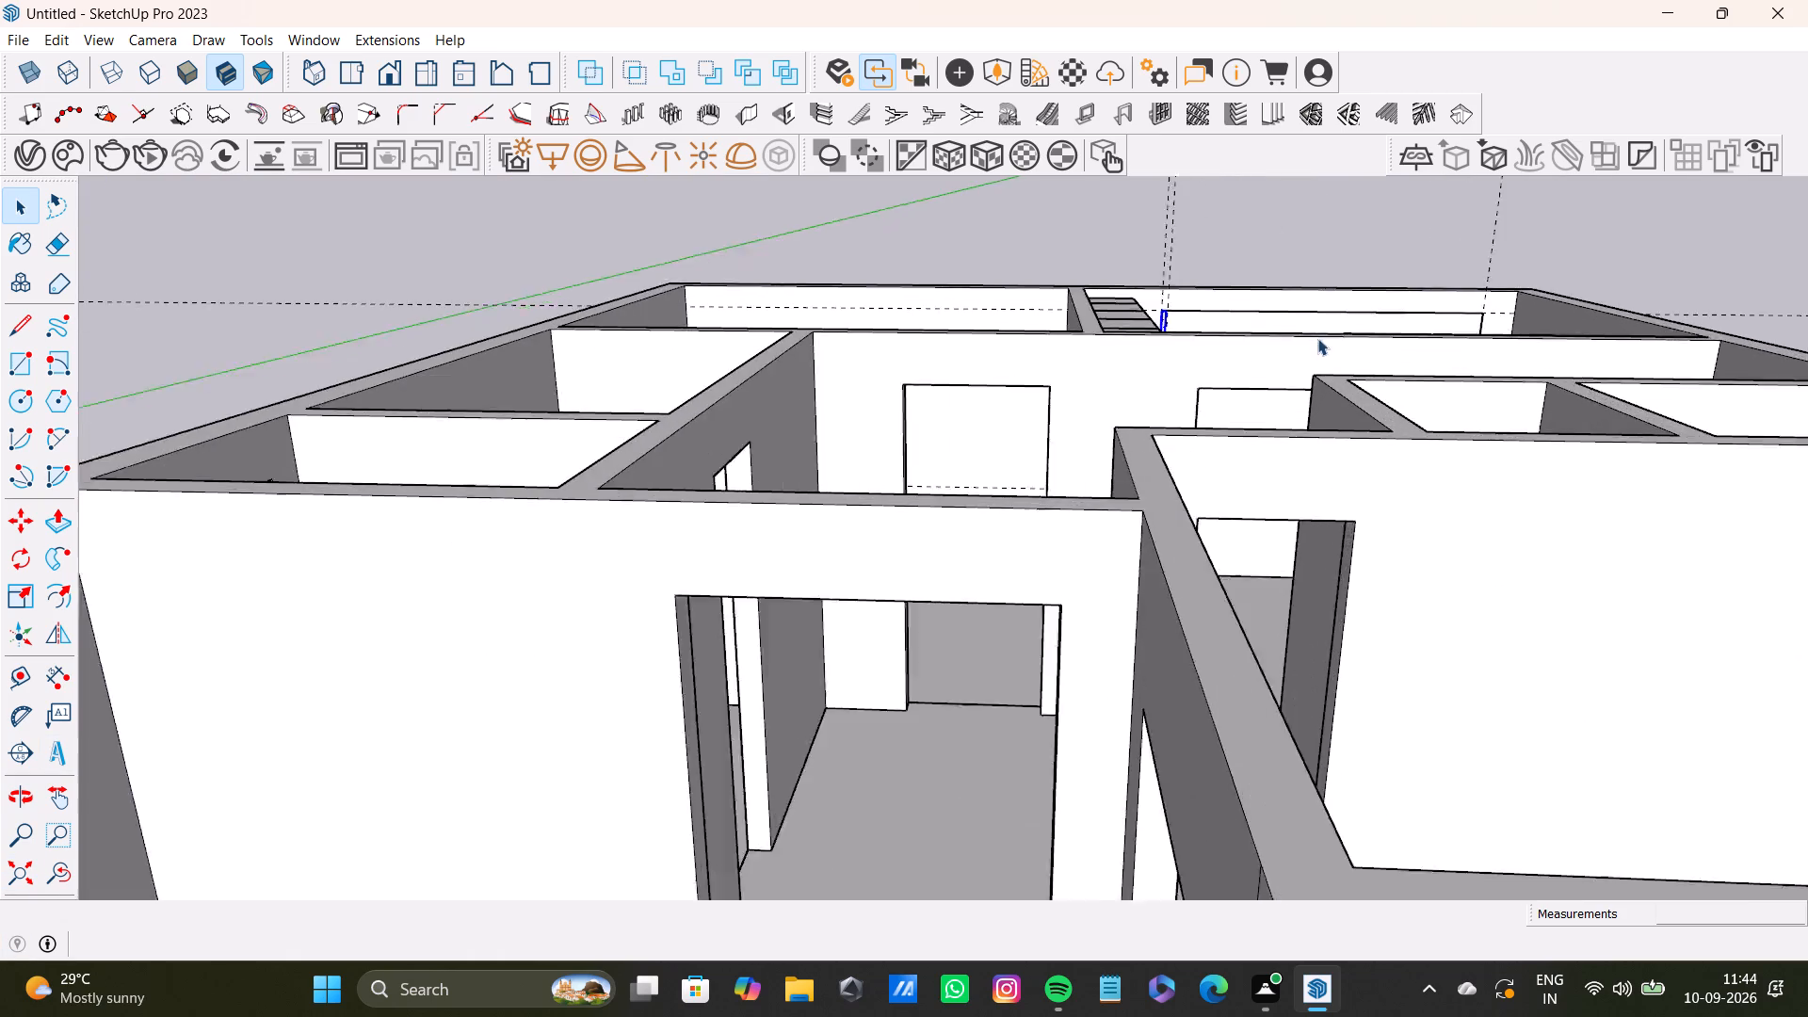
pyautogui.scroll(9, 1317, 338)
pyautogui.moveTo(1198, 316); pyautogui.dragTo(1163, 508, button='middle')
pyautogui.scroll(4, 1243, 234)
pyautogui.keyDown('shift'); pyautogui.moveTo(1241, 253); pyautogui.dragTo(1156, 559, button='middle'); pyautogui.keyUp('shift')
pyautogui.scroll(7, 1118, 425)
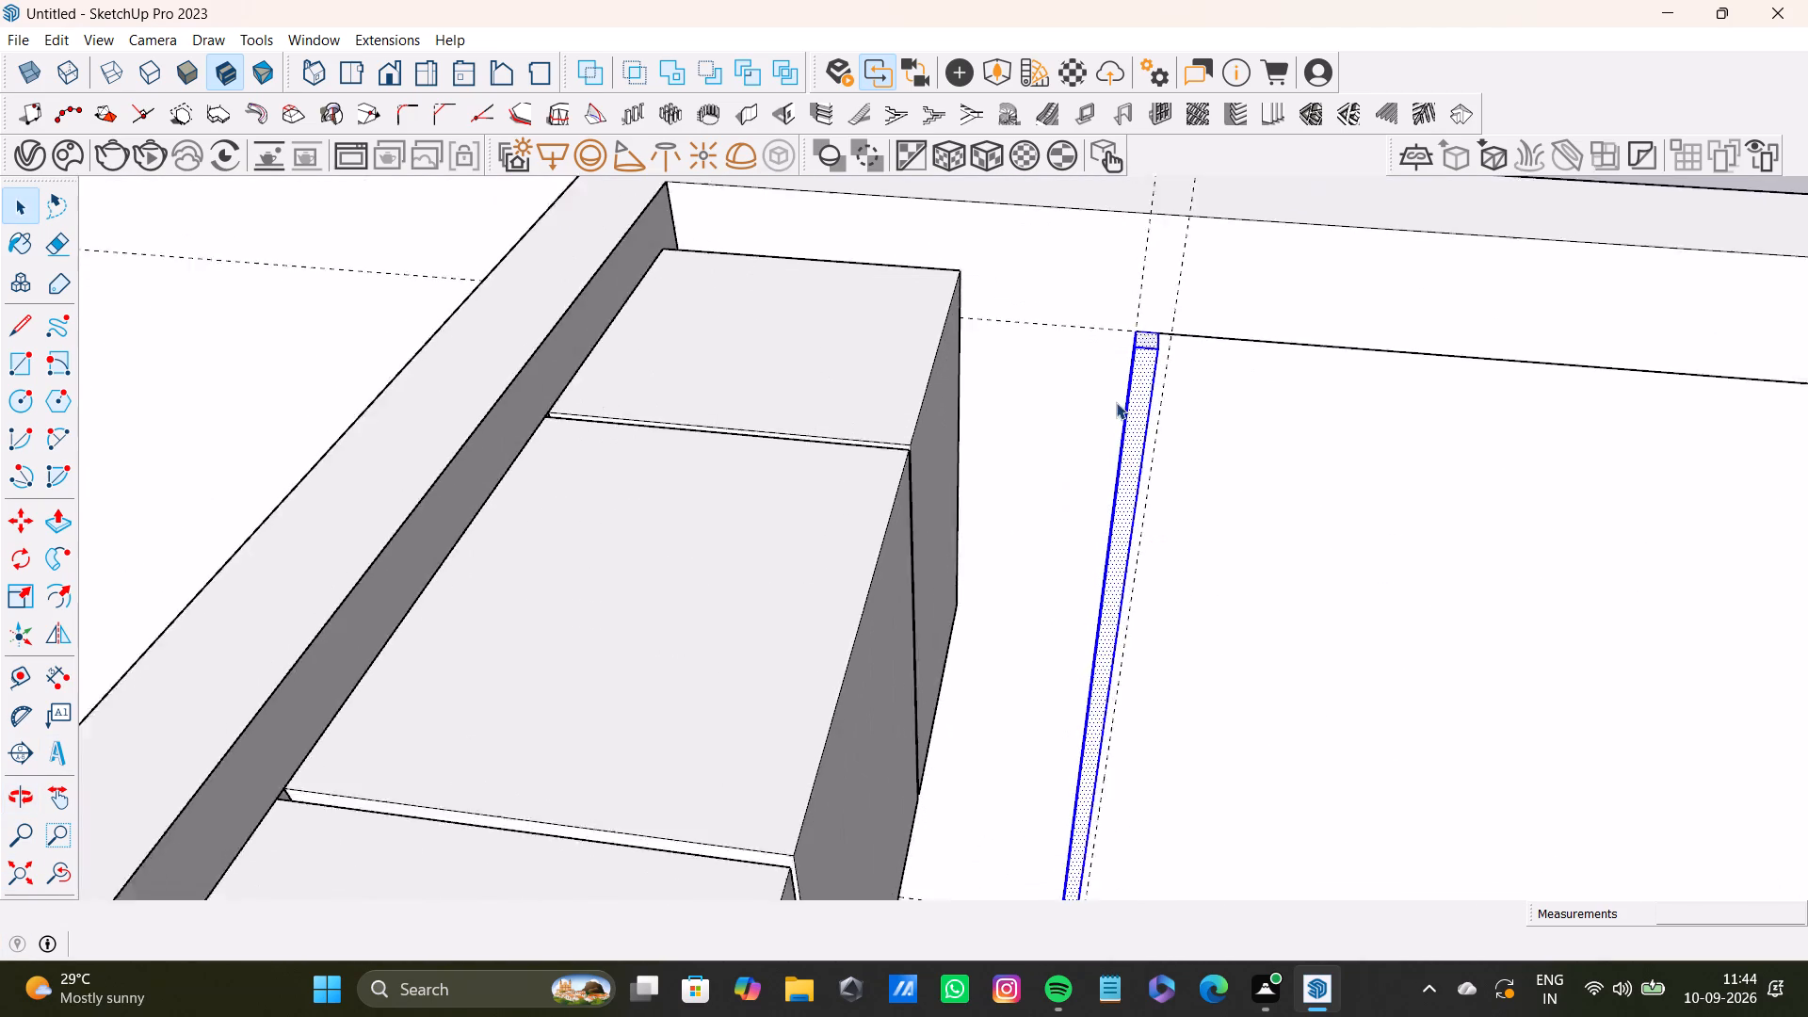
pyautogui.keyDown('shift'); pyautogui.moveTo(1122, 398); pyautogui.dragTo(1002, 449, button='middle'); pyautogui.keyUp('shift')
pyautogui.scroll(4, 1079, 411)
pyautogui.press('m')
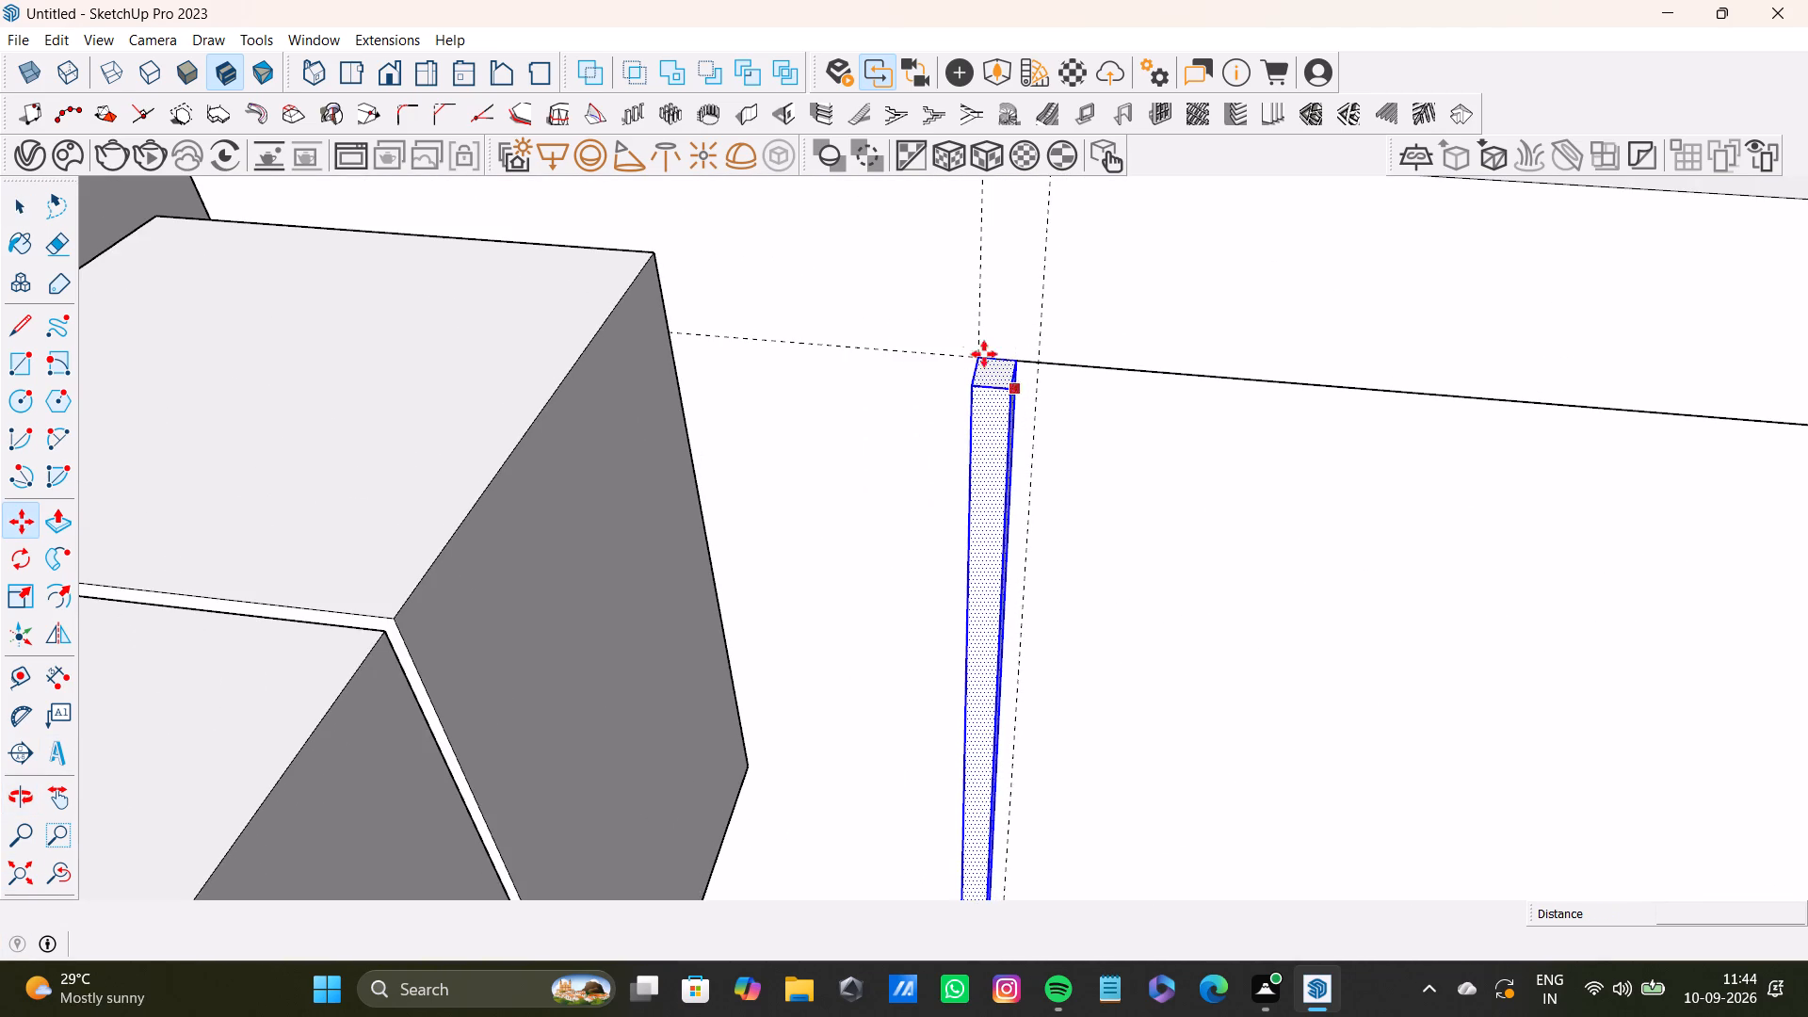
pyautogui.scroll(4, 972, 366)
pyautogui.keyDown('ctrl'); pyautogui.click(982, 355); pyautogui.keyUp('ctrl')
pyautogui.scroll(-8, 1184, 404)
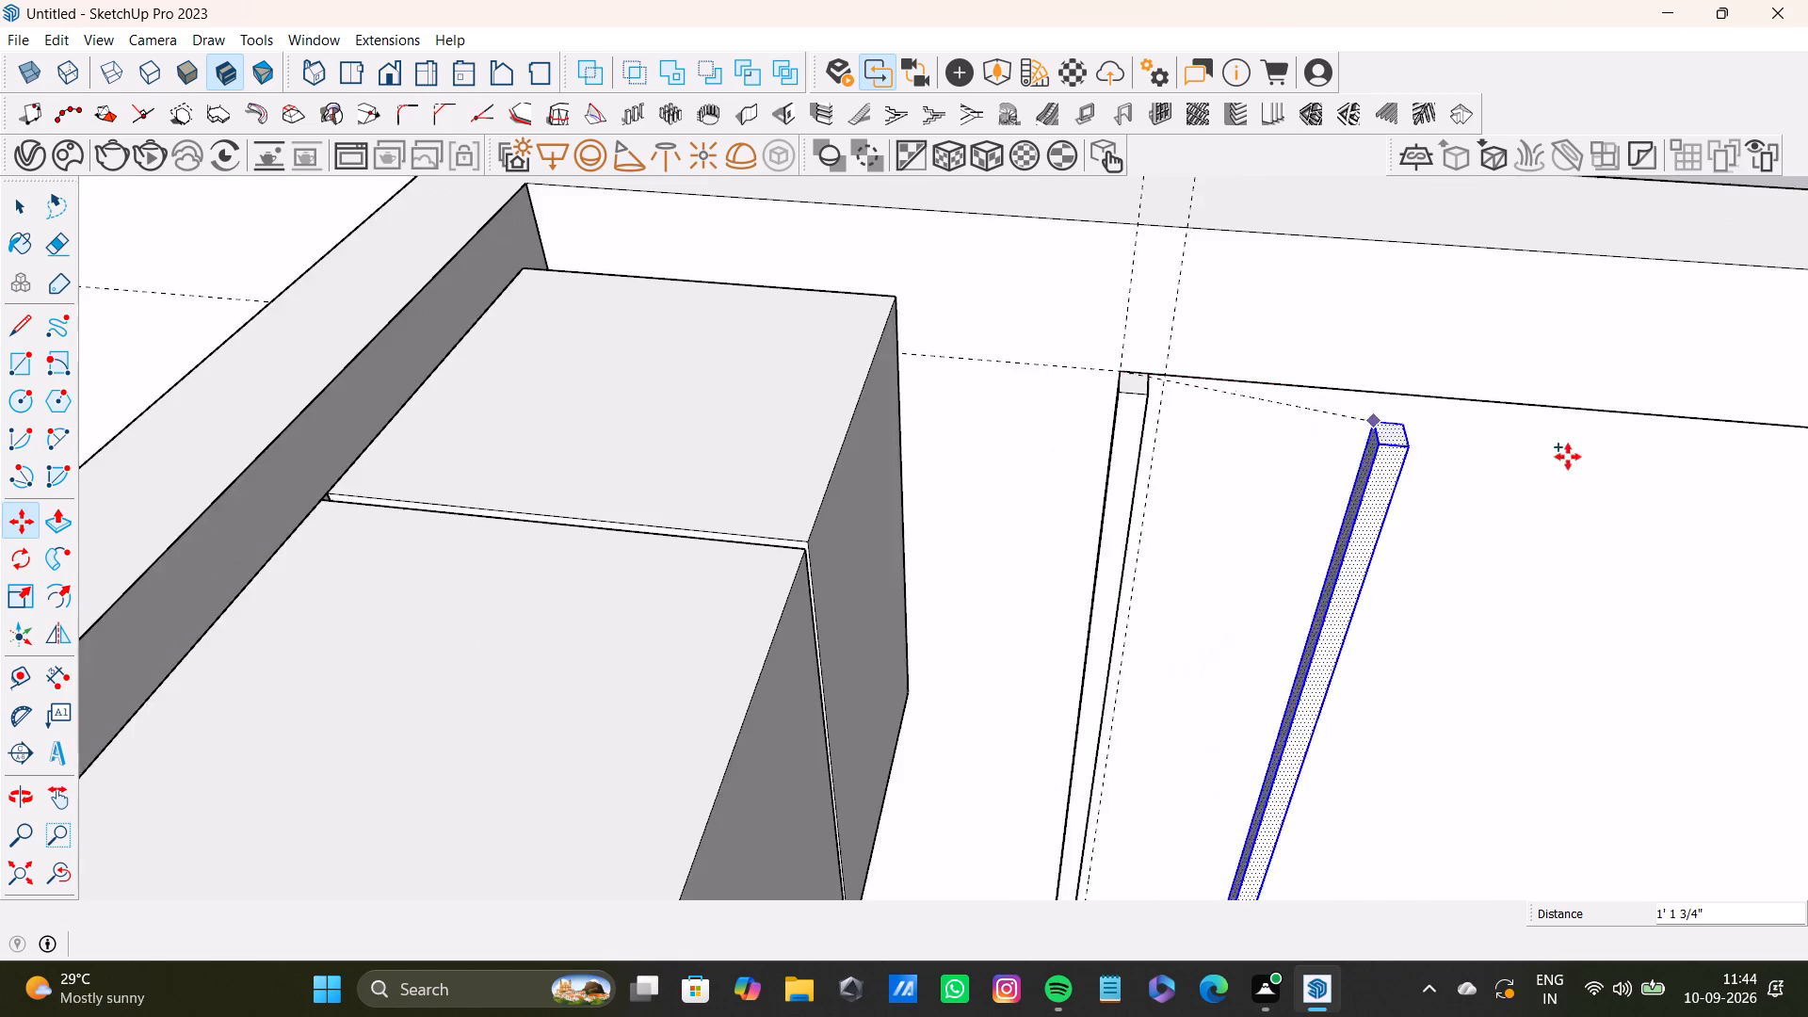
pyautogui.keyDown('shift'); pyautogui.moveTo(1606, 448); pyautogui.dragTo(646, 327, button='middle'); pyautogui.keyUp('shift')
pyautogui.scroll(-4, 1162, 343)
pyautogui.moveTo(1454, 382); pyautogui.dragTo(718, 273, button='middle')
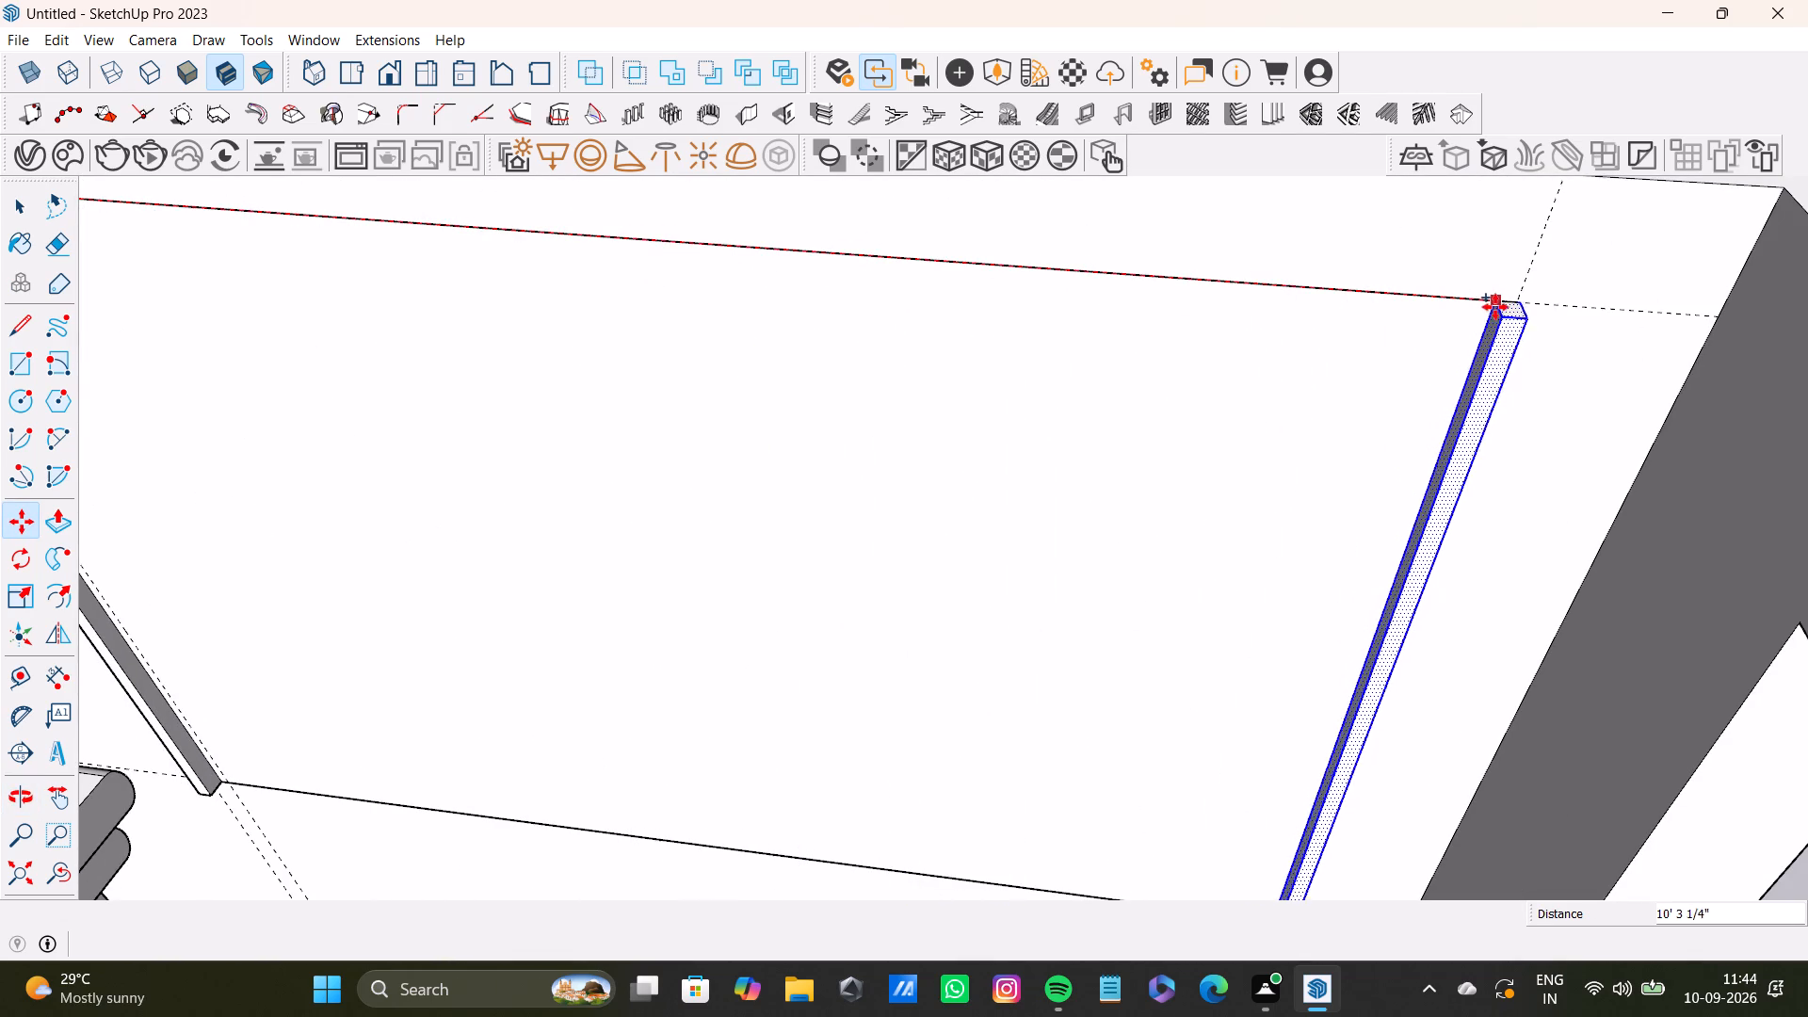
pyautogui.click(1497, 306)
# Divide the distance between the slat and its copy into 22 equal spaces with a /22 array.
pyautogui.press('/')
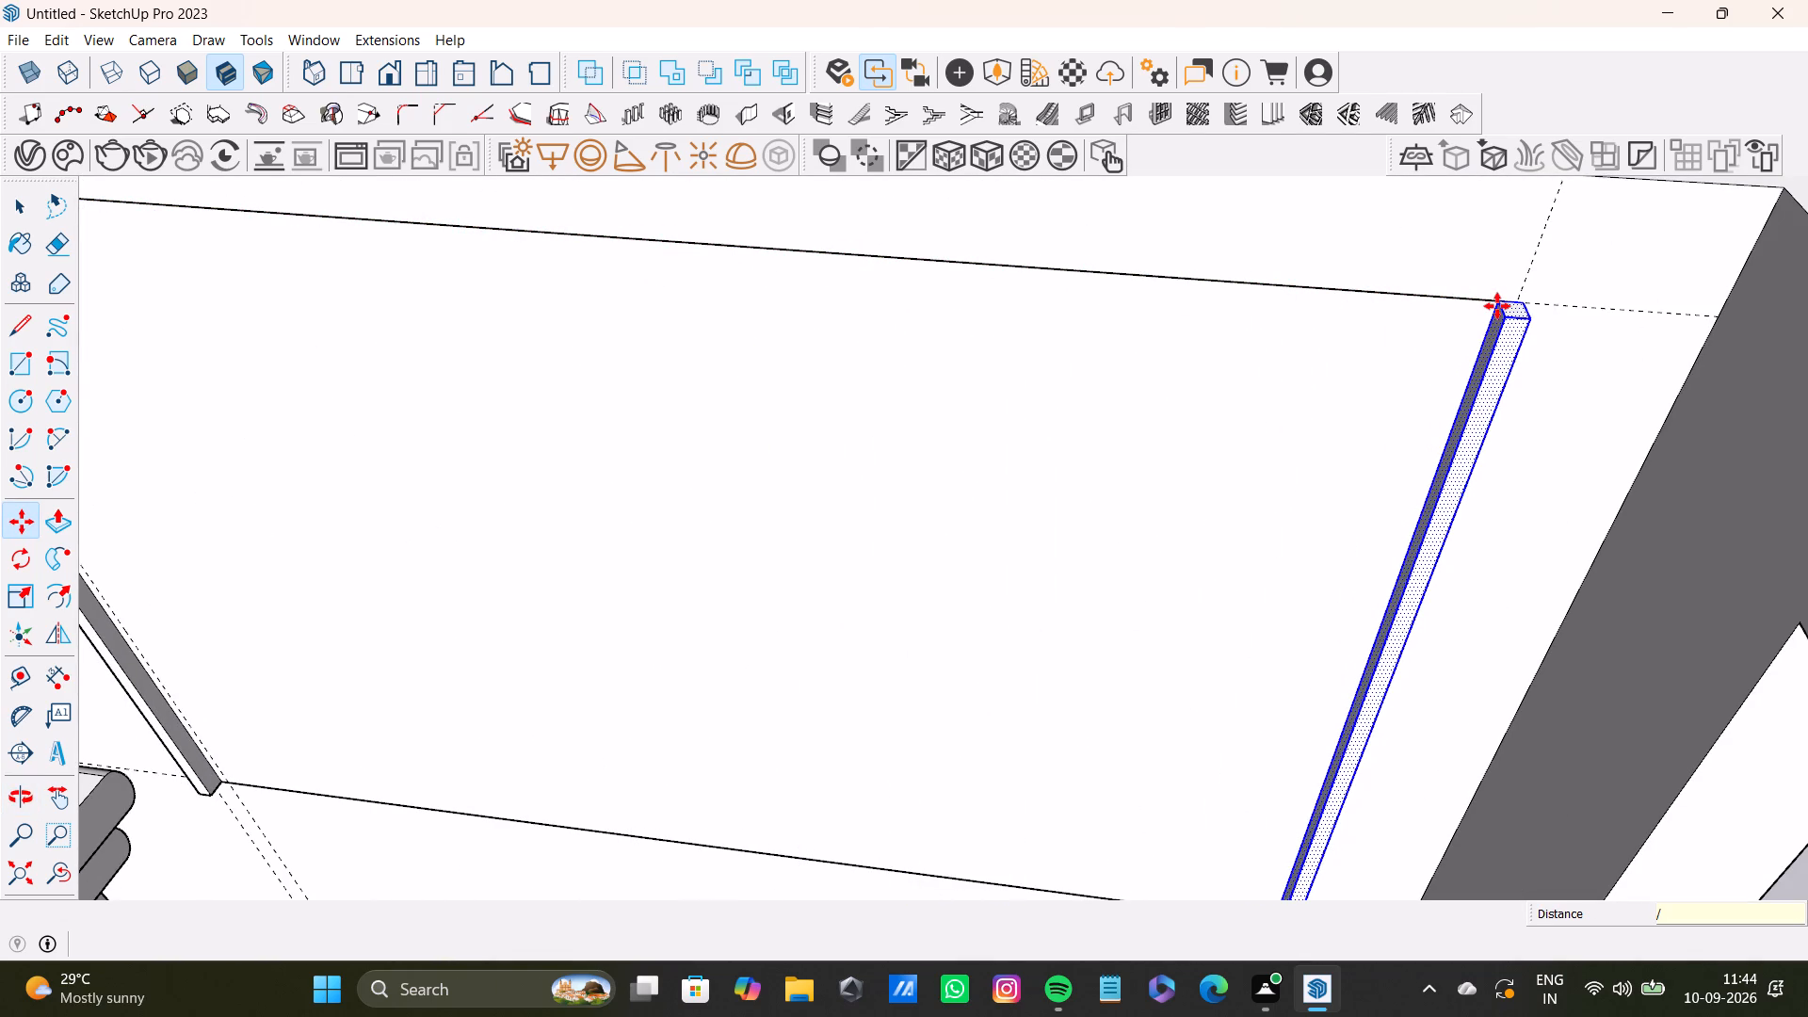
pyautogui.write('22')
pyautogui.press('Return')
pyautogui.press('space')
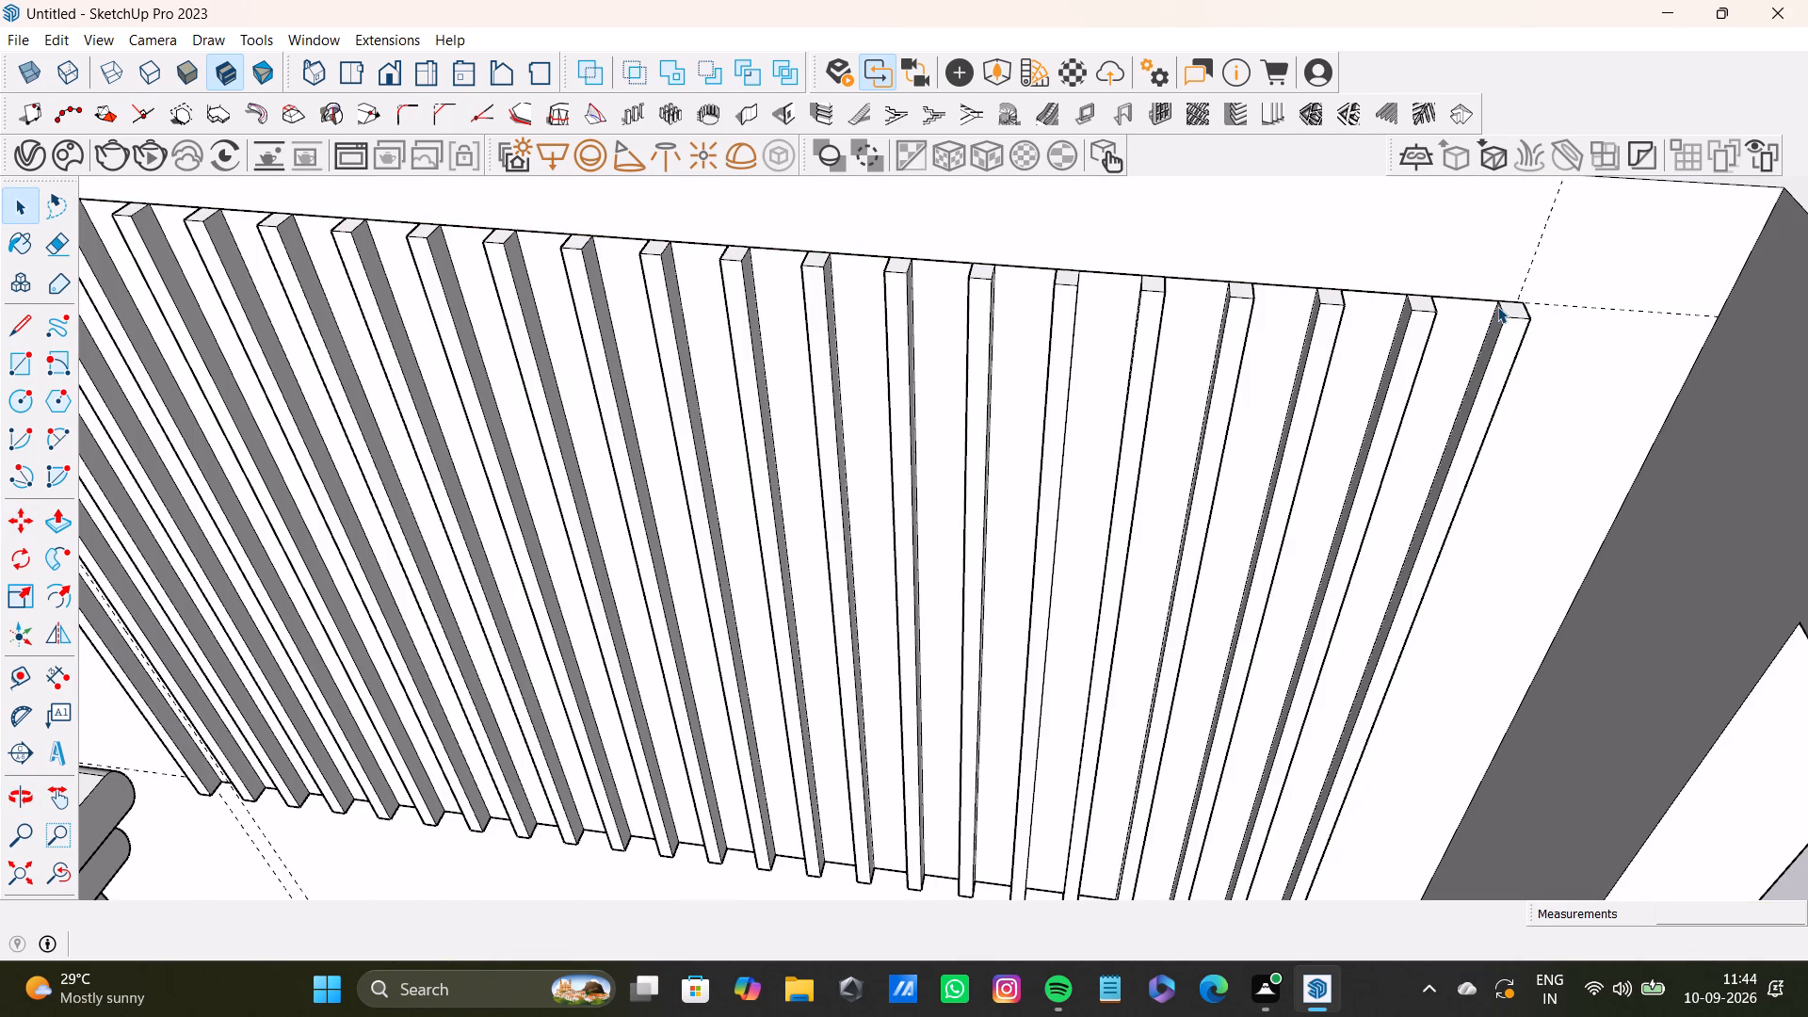
# Examine the spacing and extent of the slat array from above the room.
pyautogui.scroll(-8, 564, 147)
pyautogui.scroll(-7, 347, 325)
pyautogui.keyDown('shift'); pyautogui.moveTo(415, 406); pyautogui.dragTo(871, 470, button='middle'); pyautogui.keyUp('shift')
pyautogui.scroll(-9, 880, 480)
pyautogui.moveTo(882, 515); pyautogui.dragTo(1142, 661, button='middle')
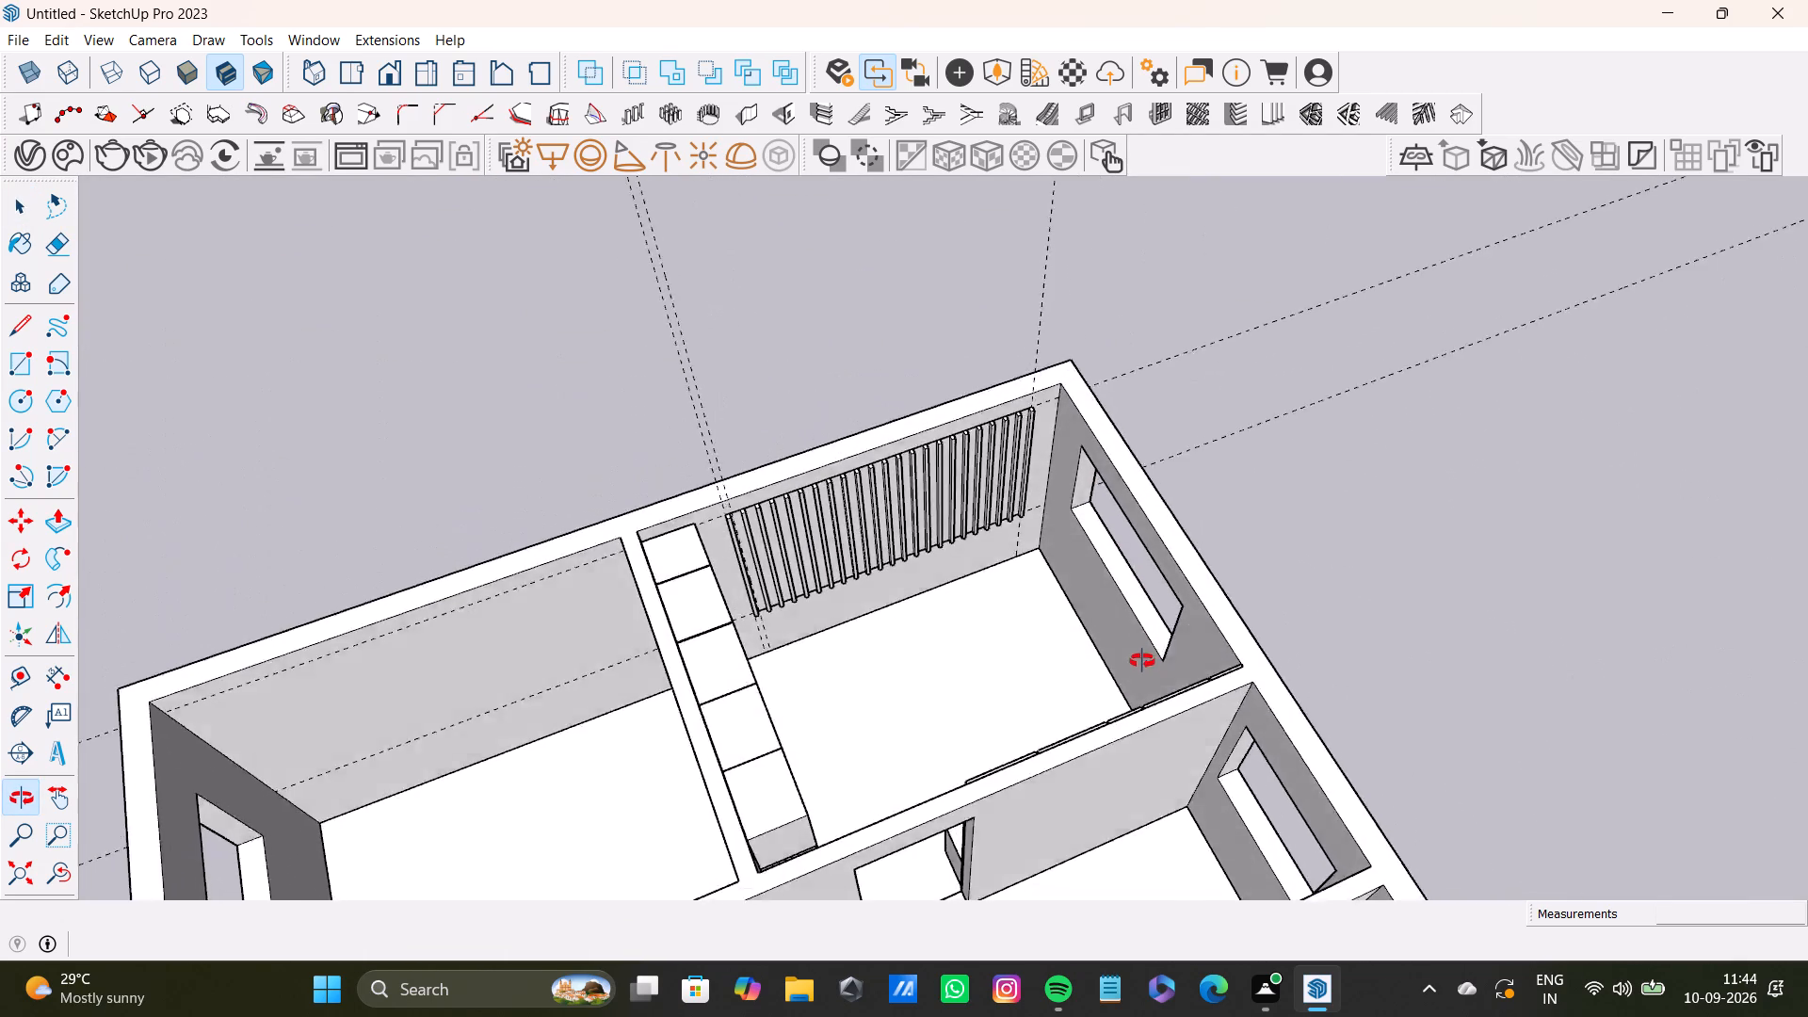
pyautogui.moveTo(1142, 661); pyautogui.dragTo(996, 681, button='middle')
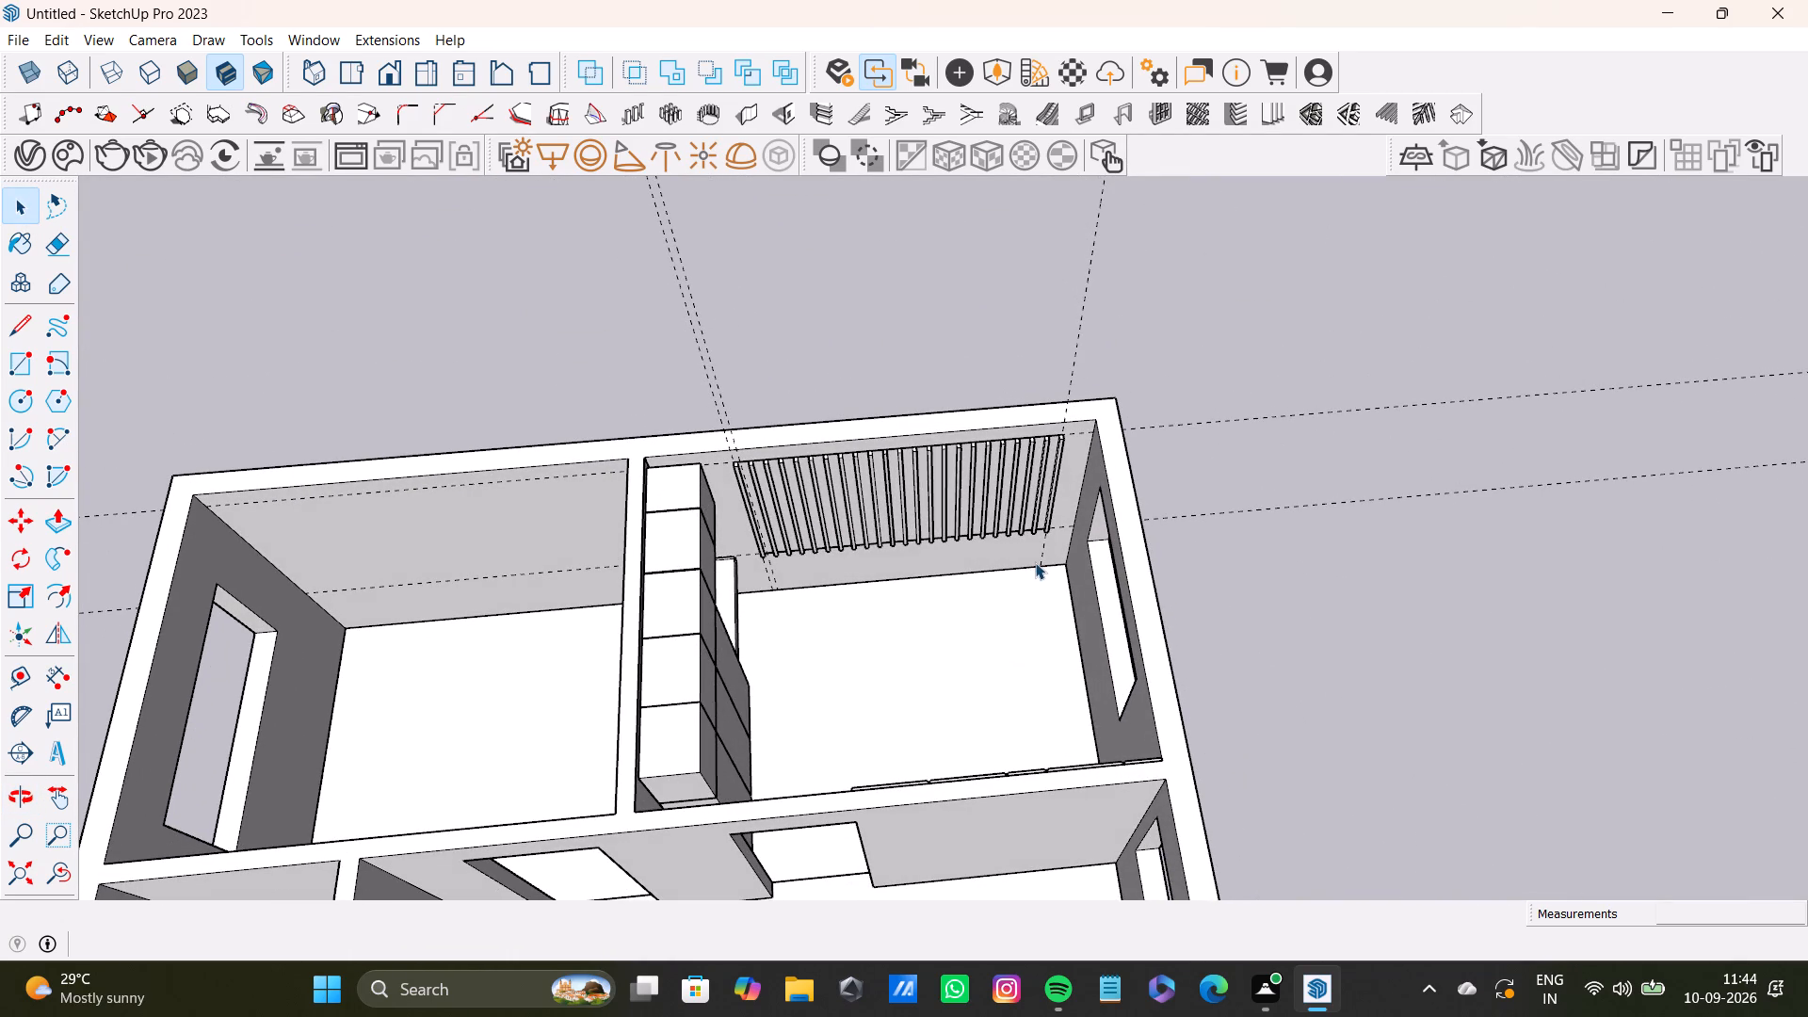
pyautogui.scroll(14, 1035, 562)
pyautogui.scroll(-10, 1035, 464)
pyautogui.keyDown('shift'); pyautogui.moveTo(979, 484); pyautogui.dragTo(1006, 503, button='middle'); pyautogui.keyUp('shift')
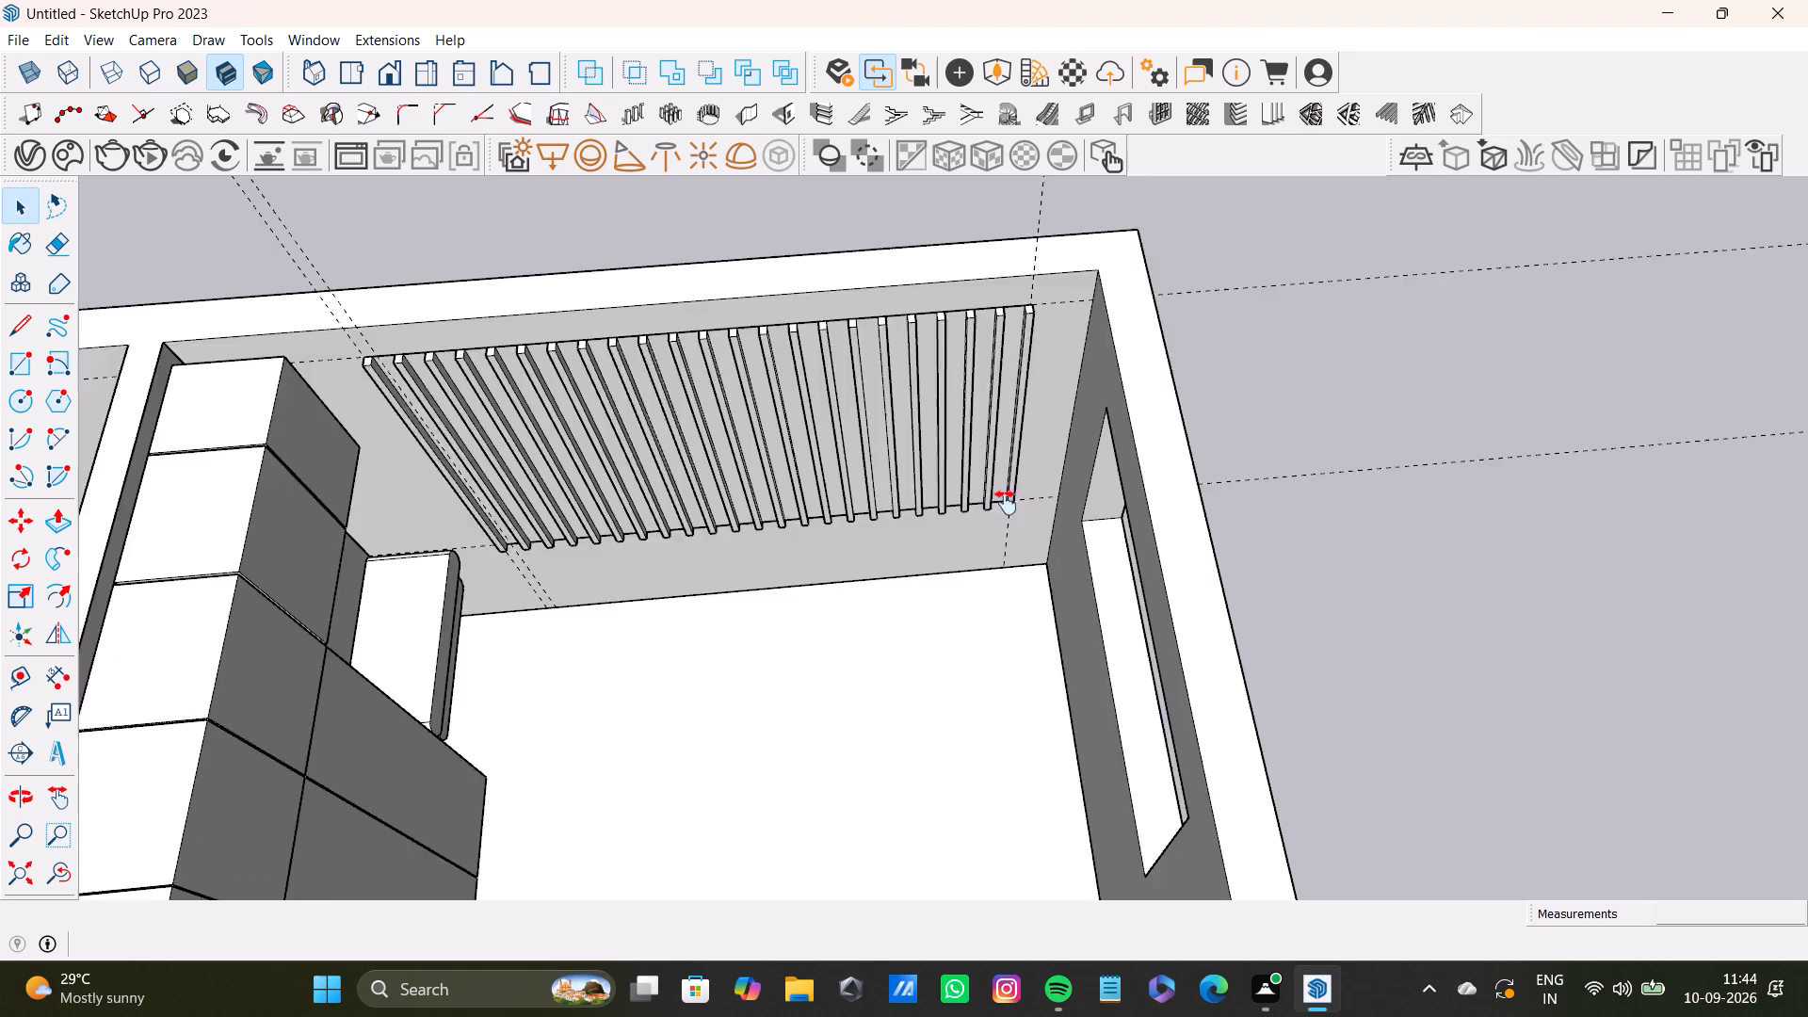
pyautogui.keyDown('shift'); pyautogui.moveTo(1006, 503); pyautogui.dragTo(1066, 546, button='middle'); pyautogui.keyUp('shift')
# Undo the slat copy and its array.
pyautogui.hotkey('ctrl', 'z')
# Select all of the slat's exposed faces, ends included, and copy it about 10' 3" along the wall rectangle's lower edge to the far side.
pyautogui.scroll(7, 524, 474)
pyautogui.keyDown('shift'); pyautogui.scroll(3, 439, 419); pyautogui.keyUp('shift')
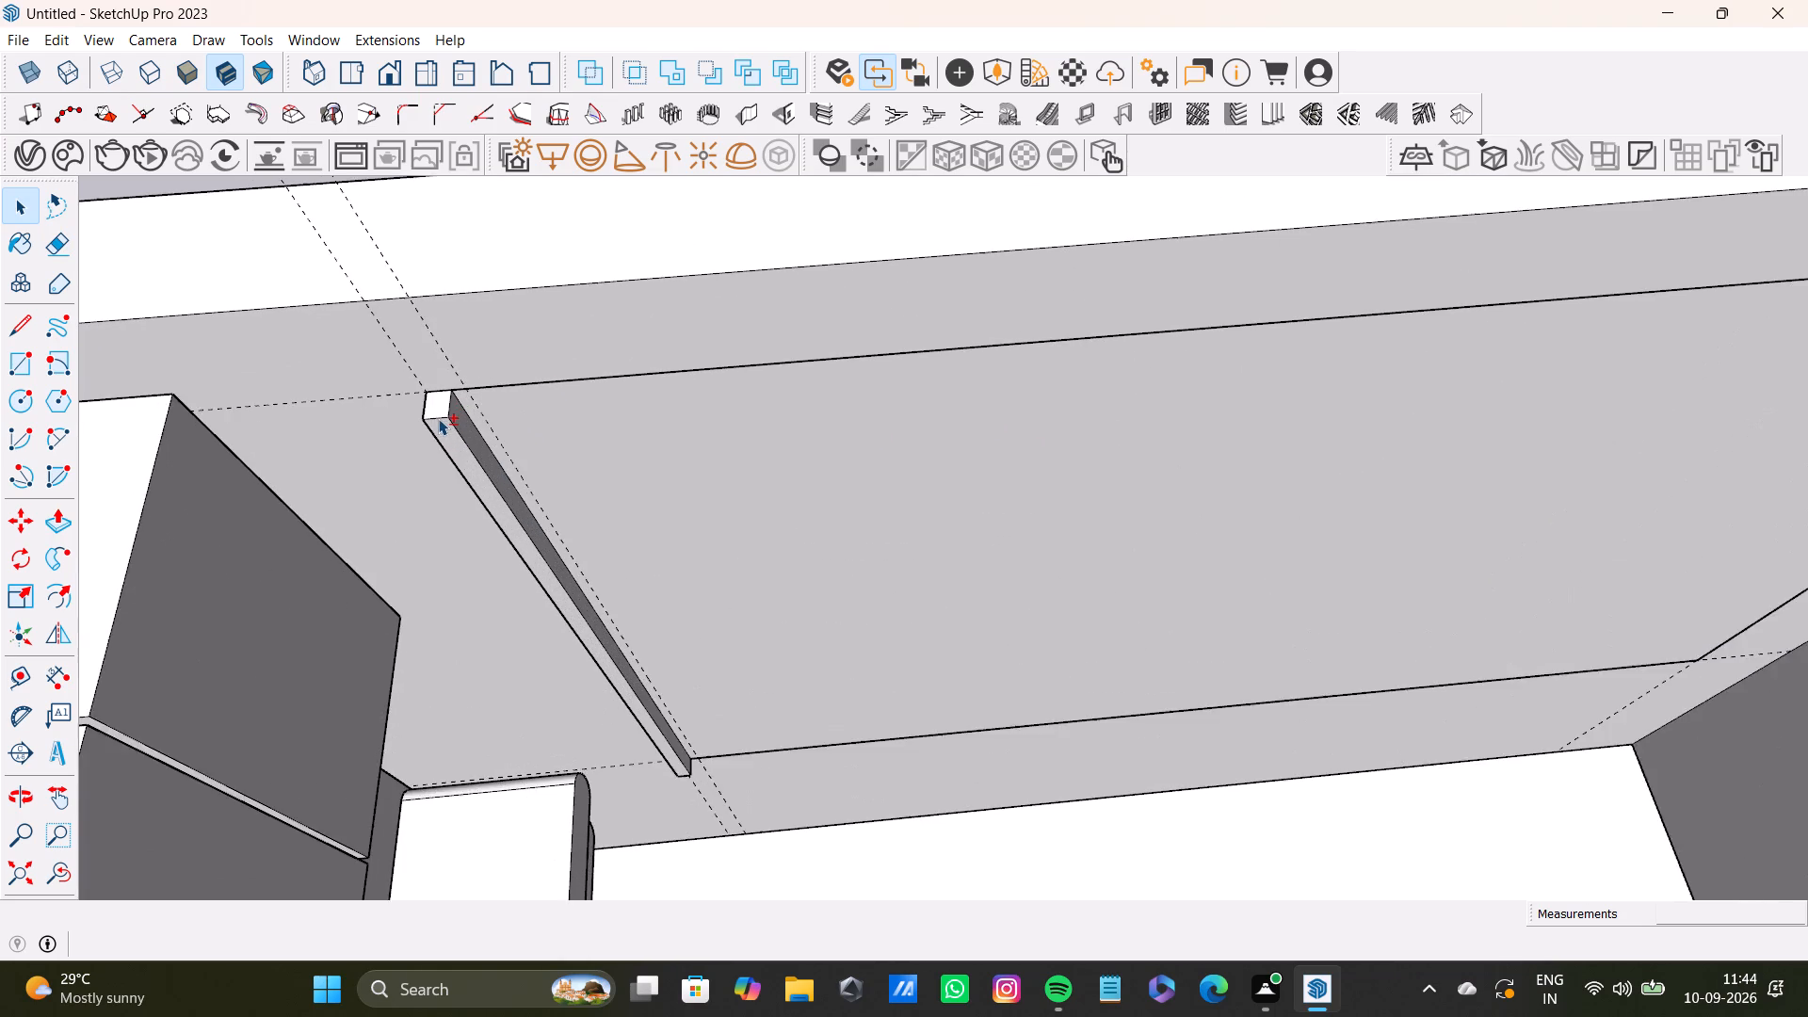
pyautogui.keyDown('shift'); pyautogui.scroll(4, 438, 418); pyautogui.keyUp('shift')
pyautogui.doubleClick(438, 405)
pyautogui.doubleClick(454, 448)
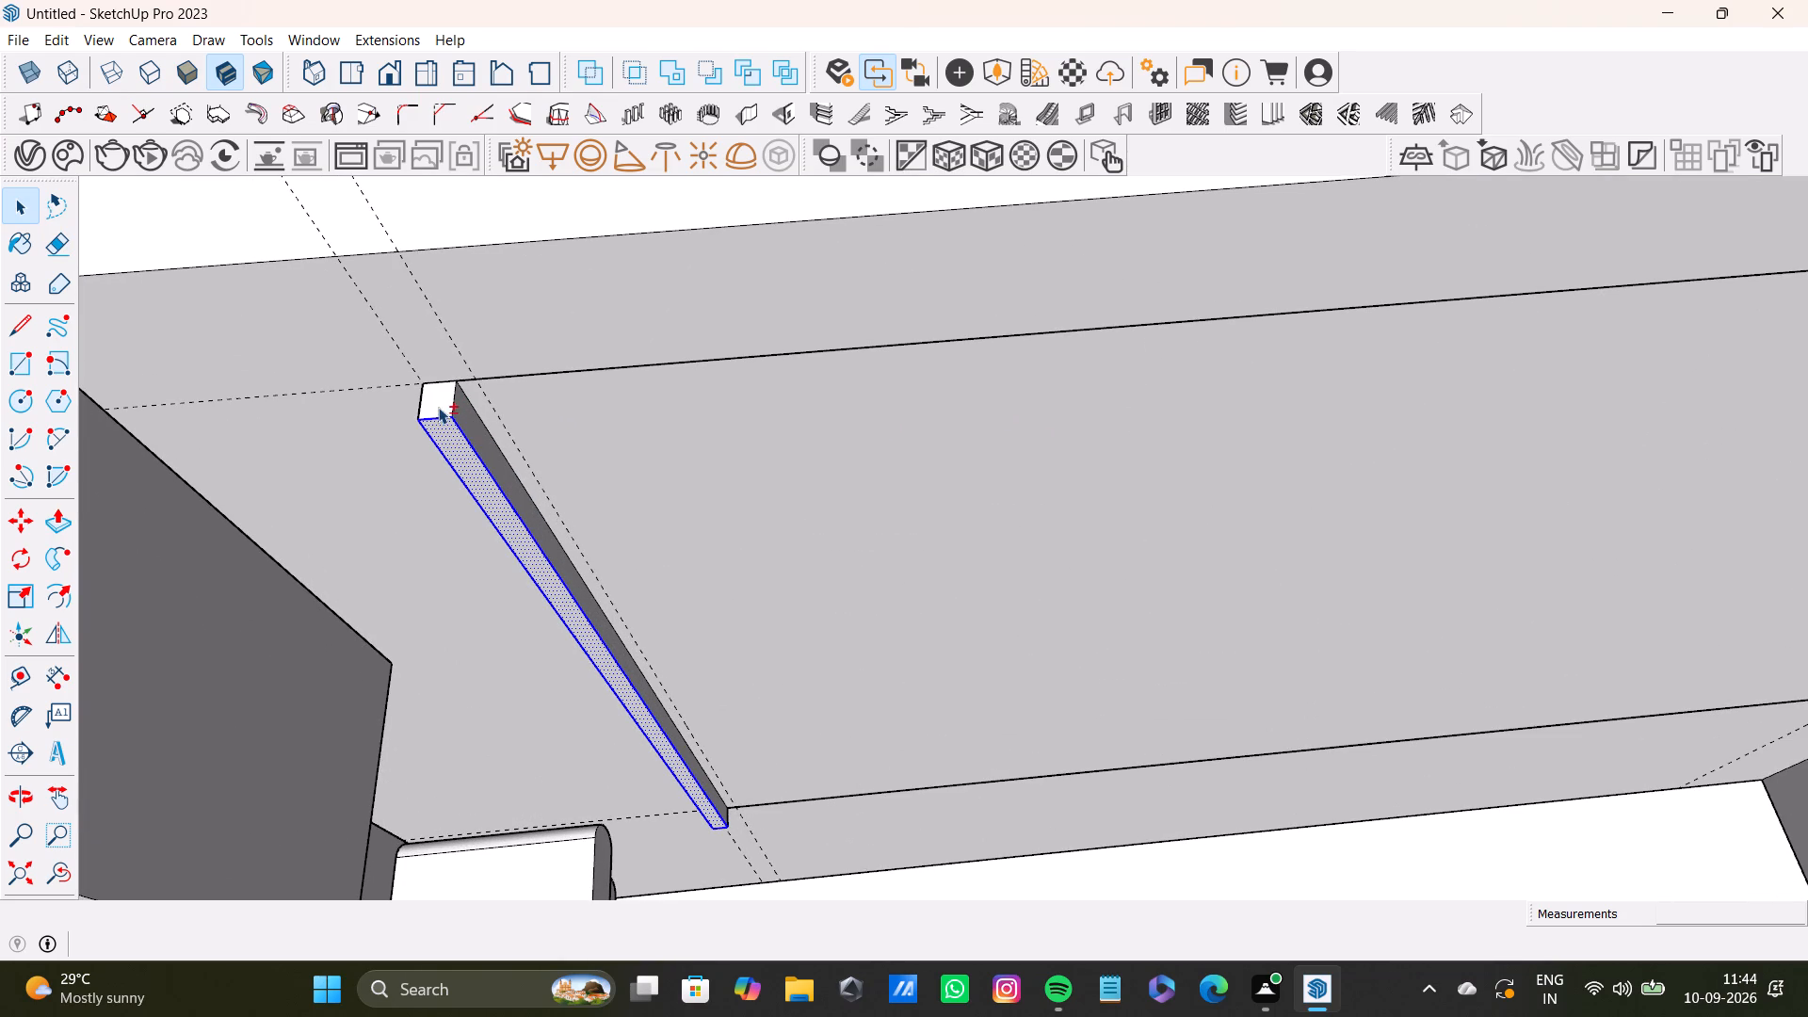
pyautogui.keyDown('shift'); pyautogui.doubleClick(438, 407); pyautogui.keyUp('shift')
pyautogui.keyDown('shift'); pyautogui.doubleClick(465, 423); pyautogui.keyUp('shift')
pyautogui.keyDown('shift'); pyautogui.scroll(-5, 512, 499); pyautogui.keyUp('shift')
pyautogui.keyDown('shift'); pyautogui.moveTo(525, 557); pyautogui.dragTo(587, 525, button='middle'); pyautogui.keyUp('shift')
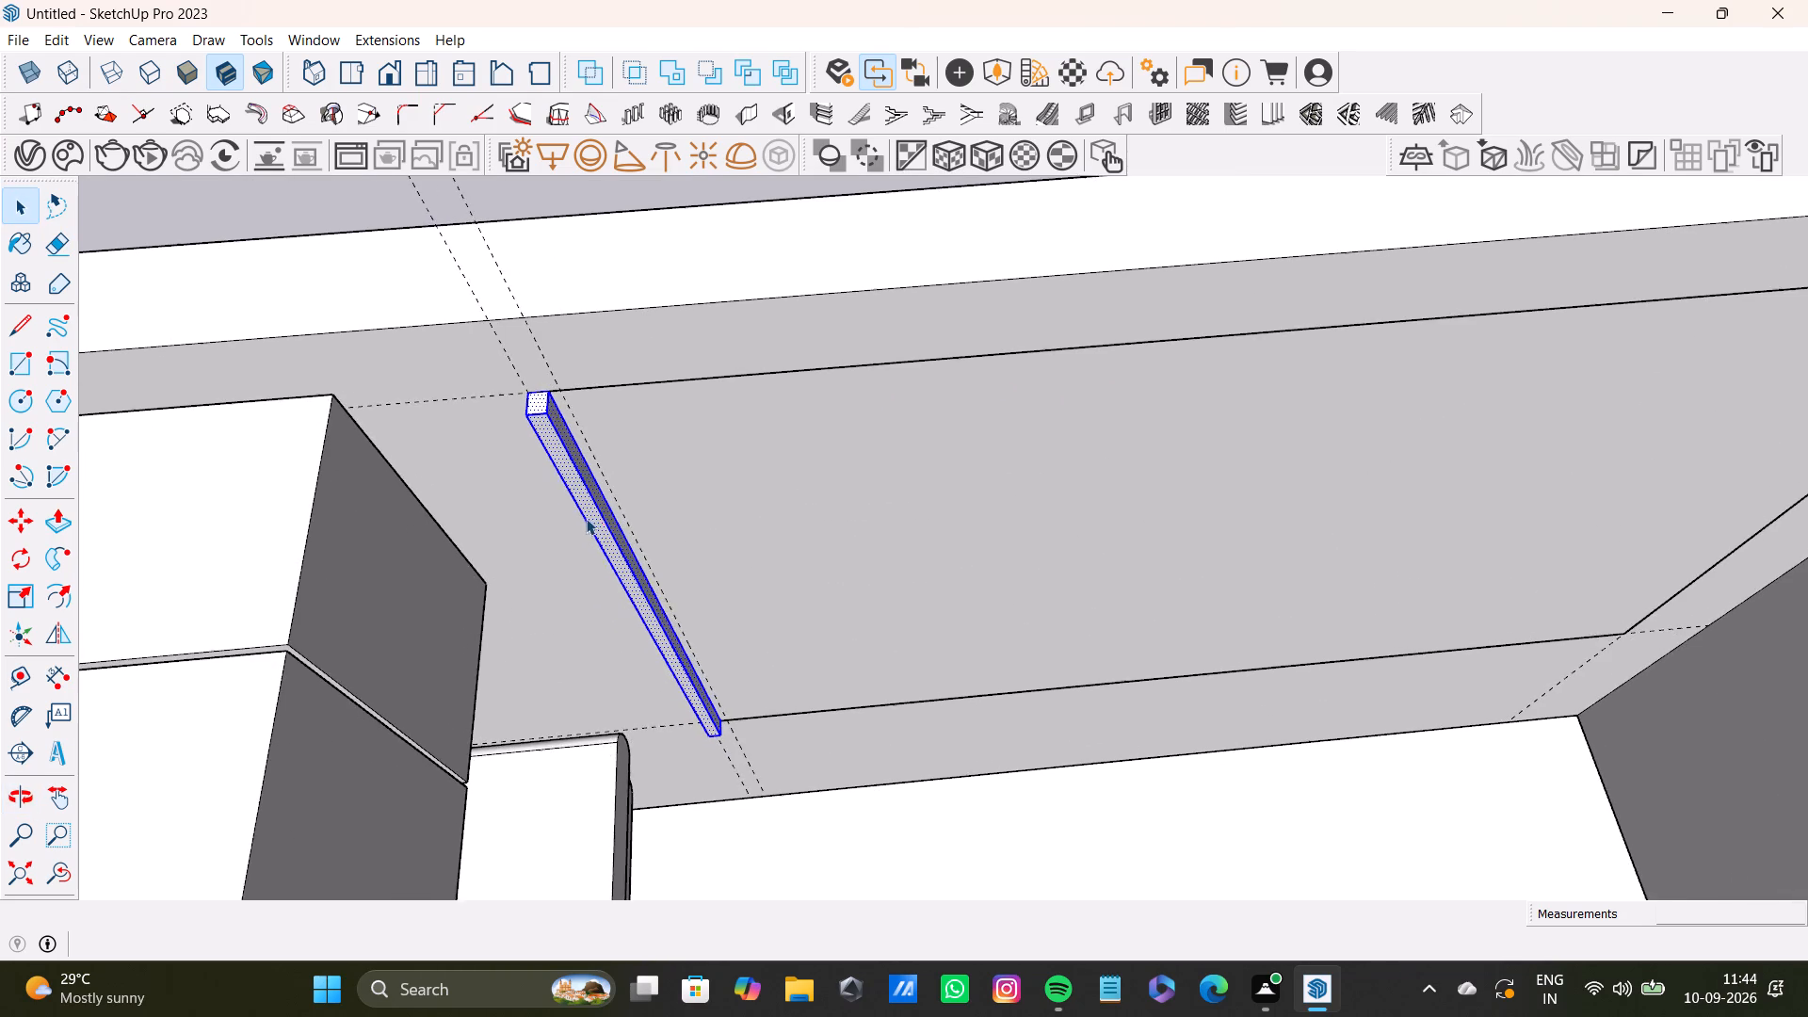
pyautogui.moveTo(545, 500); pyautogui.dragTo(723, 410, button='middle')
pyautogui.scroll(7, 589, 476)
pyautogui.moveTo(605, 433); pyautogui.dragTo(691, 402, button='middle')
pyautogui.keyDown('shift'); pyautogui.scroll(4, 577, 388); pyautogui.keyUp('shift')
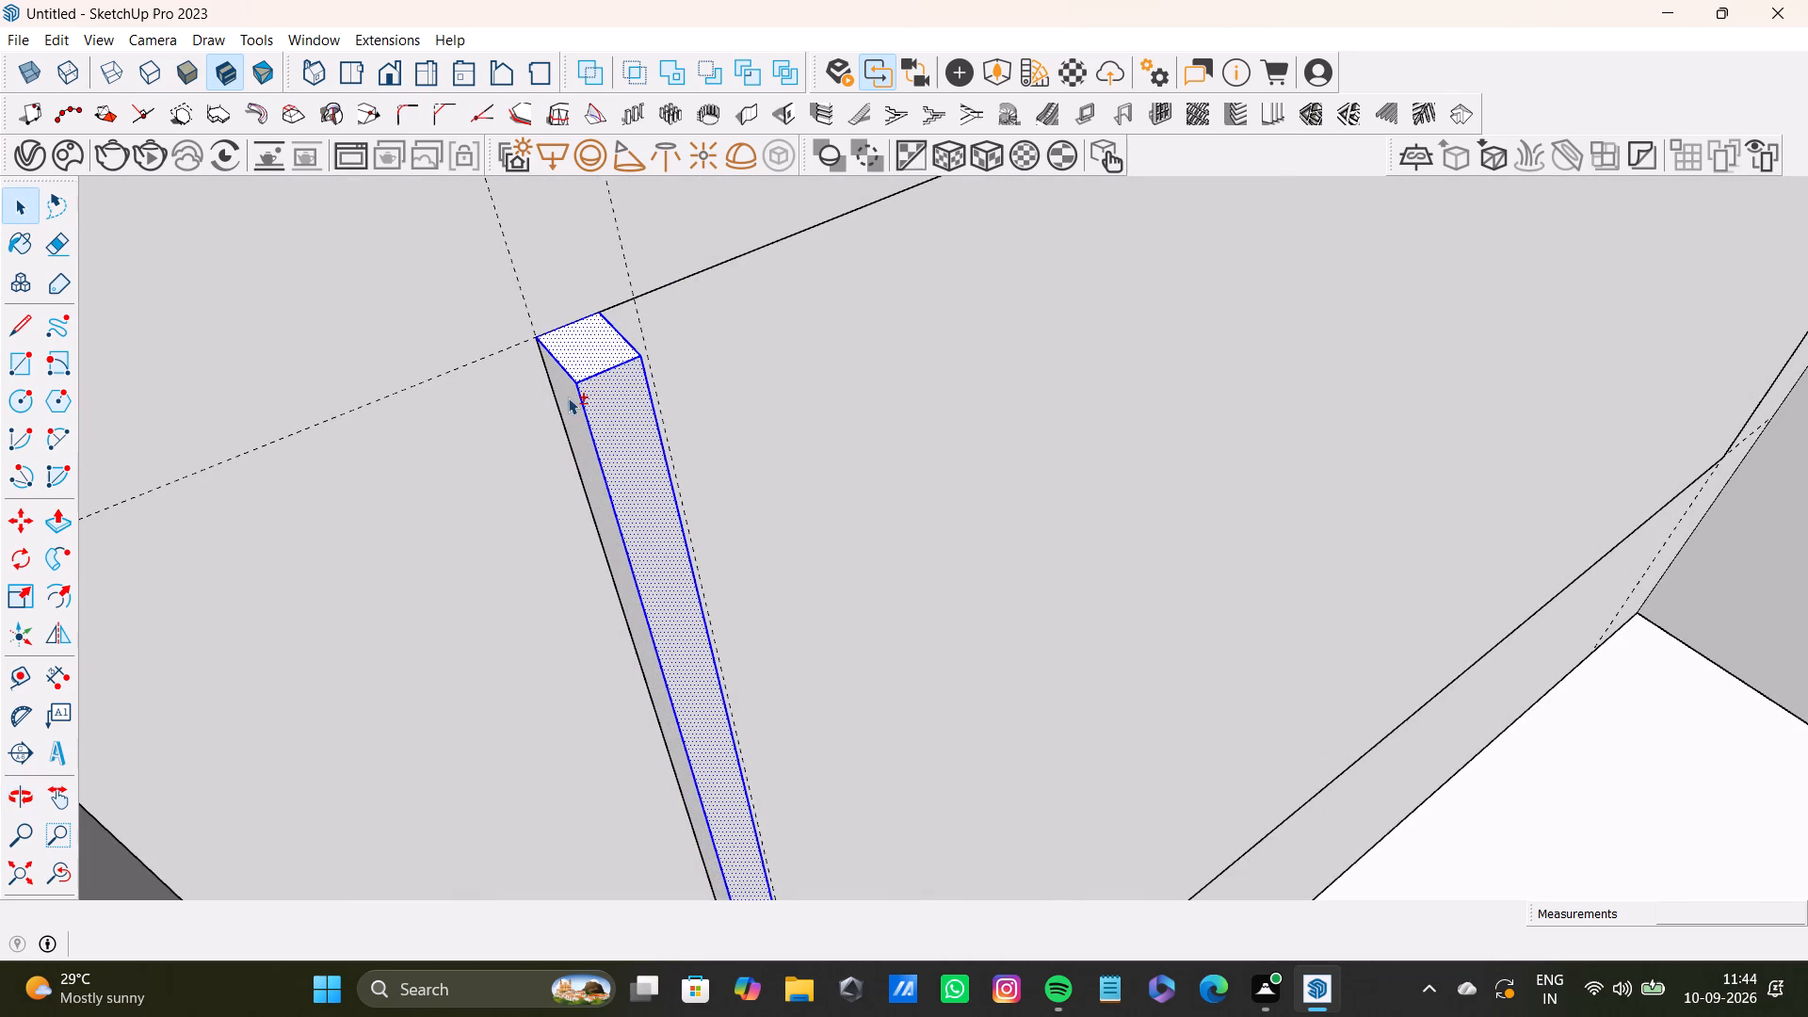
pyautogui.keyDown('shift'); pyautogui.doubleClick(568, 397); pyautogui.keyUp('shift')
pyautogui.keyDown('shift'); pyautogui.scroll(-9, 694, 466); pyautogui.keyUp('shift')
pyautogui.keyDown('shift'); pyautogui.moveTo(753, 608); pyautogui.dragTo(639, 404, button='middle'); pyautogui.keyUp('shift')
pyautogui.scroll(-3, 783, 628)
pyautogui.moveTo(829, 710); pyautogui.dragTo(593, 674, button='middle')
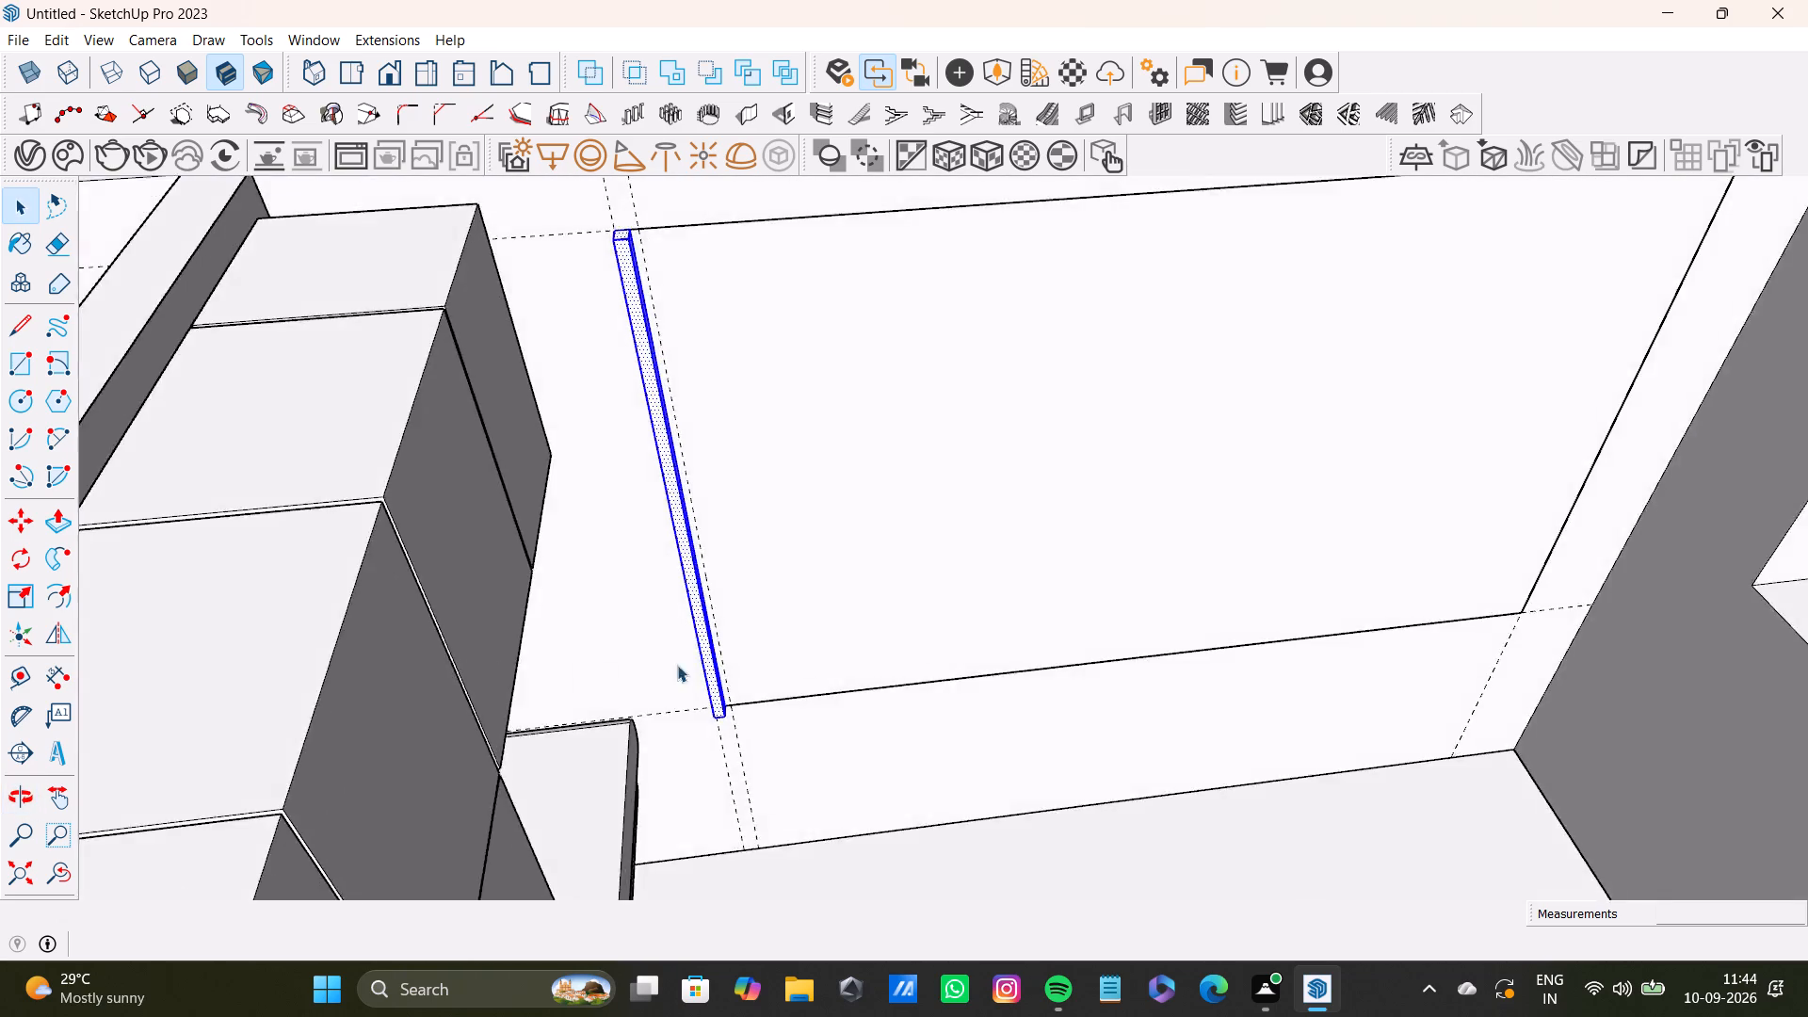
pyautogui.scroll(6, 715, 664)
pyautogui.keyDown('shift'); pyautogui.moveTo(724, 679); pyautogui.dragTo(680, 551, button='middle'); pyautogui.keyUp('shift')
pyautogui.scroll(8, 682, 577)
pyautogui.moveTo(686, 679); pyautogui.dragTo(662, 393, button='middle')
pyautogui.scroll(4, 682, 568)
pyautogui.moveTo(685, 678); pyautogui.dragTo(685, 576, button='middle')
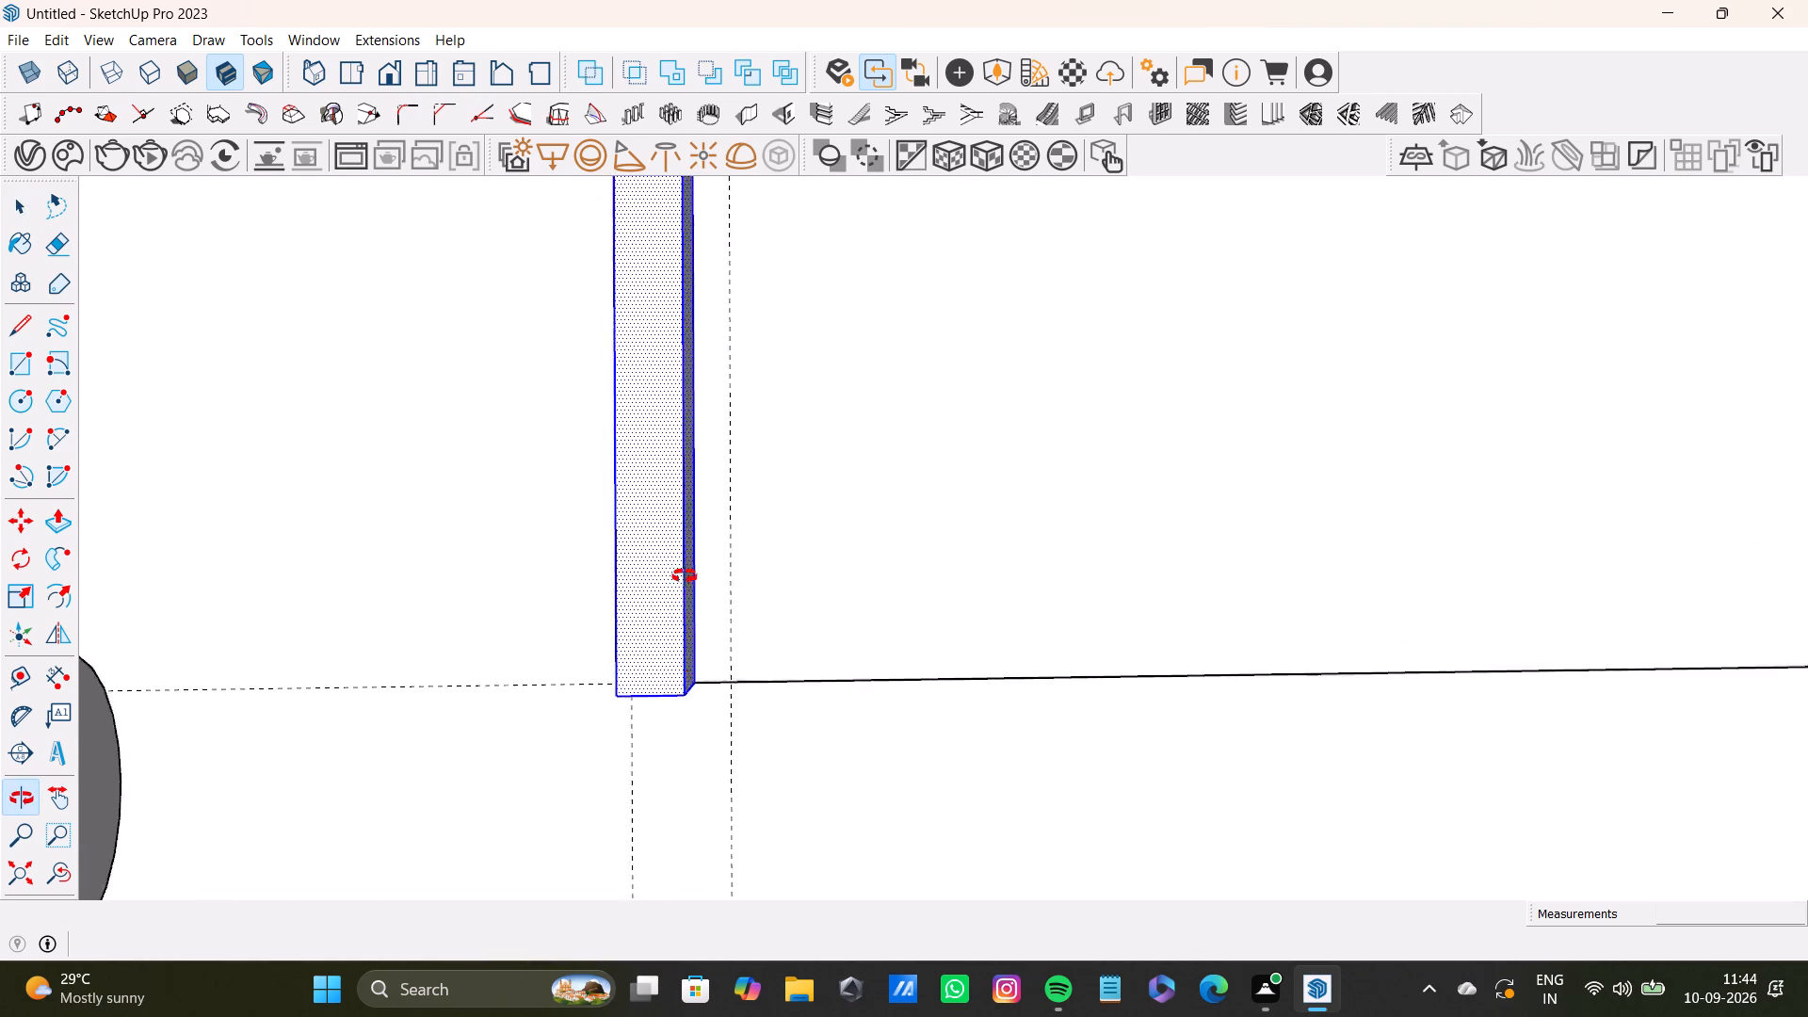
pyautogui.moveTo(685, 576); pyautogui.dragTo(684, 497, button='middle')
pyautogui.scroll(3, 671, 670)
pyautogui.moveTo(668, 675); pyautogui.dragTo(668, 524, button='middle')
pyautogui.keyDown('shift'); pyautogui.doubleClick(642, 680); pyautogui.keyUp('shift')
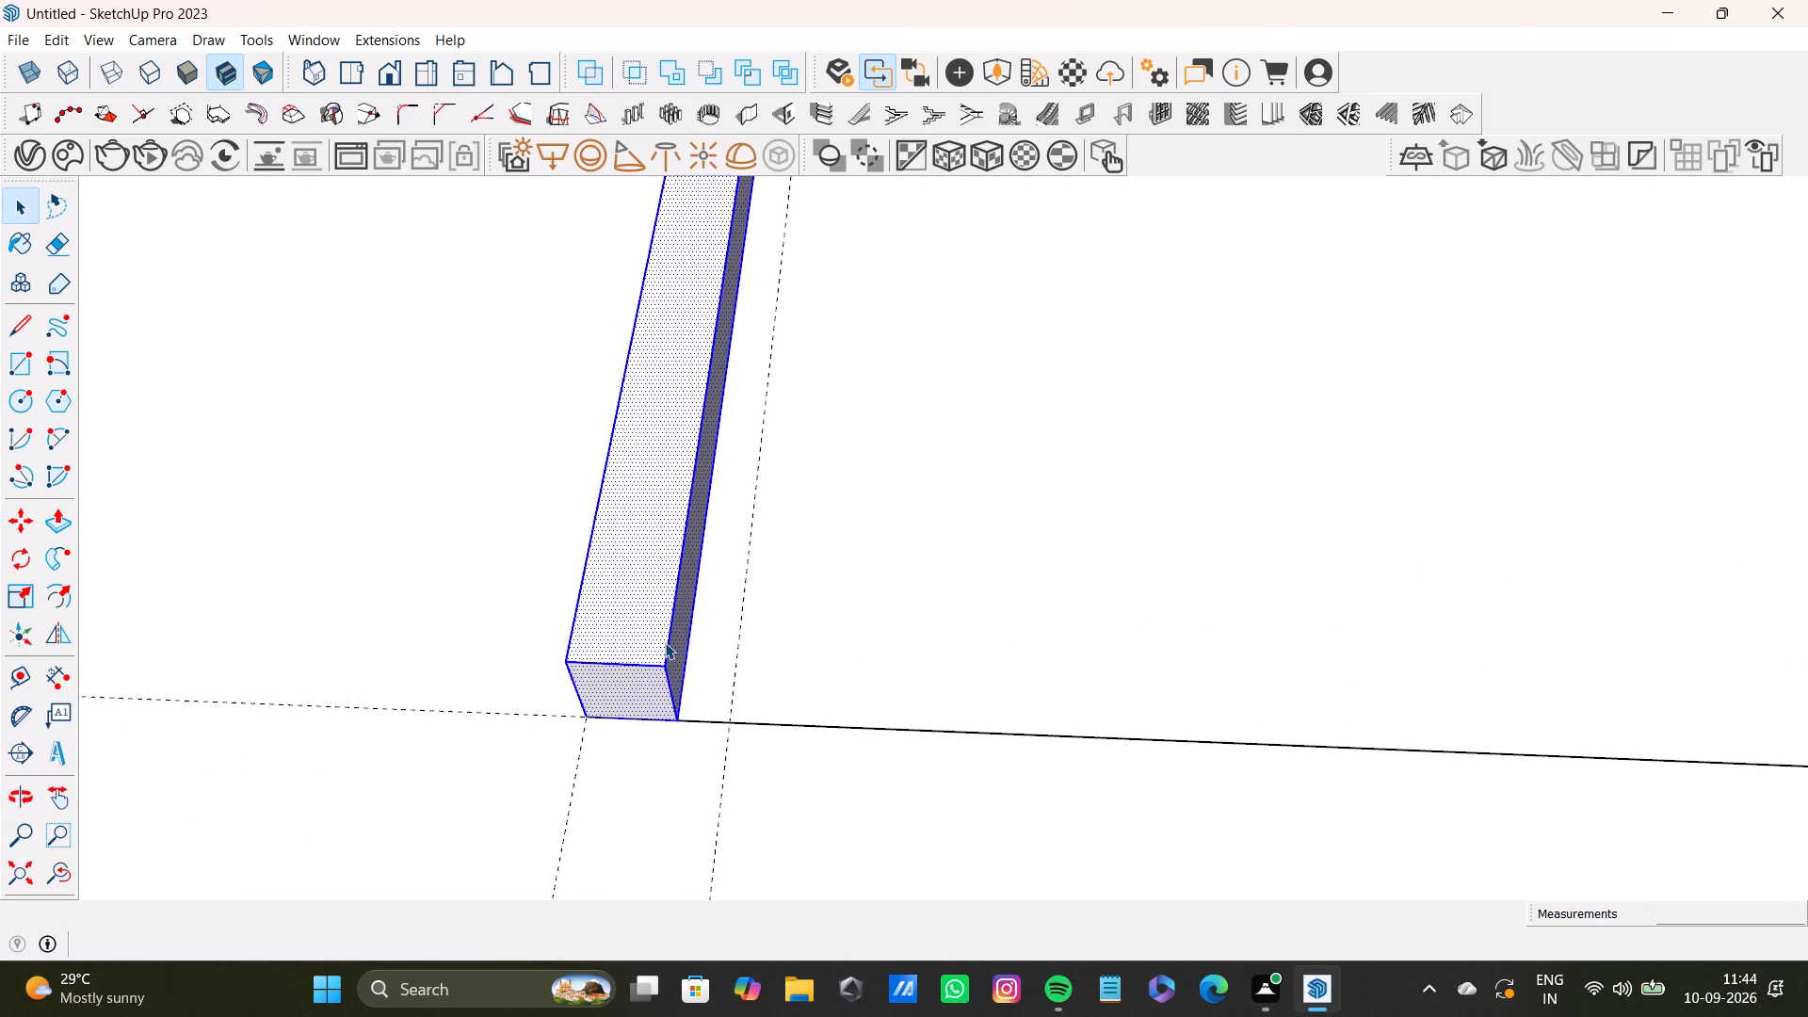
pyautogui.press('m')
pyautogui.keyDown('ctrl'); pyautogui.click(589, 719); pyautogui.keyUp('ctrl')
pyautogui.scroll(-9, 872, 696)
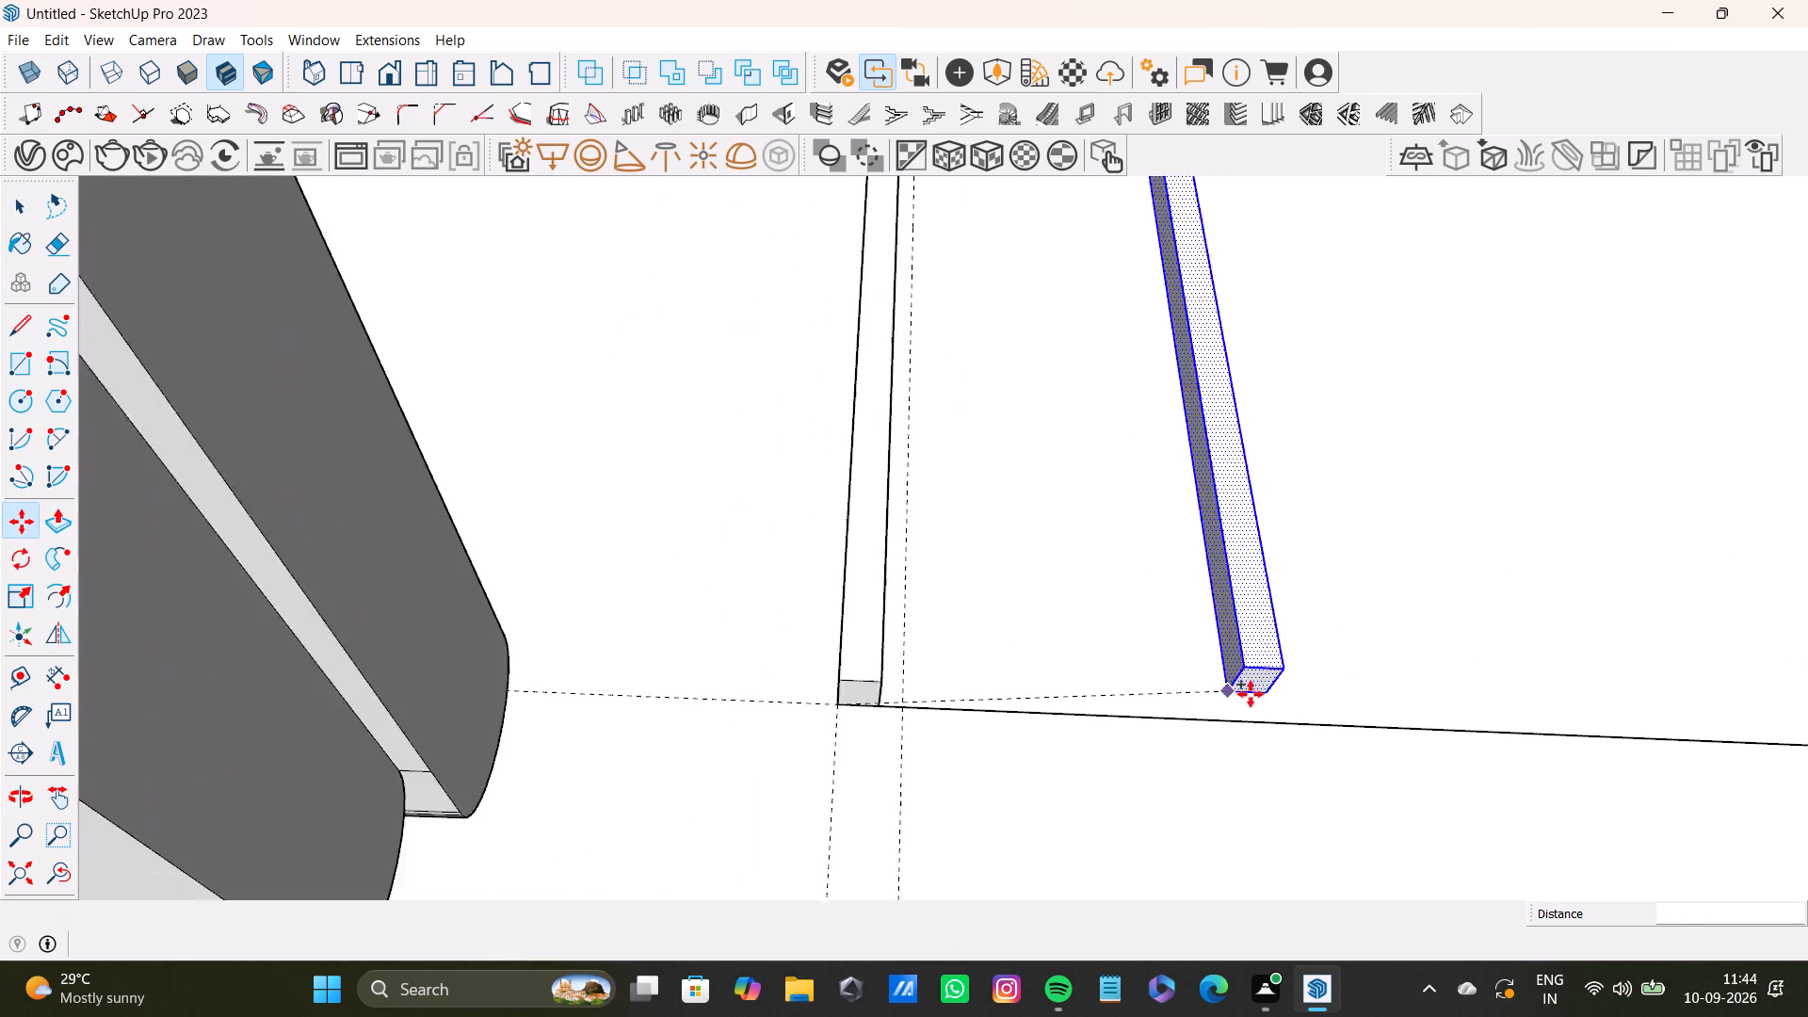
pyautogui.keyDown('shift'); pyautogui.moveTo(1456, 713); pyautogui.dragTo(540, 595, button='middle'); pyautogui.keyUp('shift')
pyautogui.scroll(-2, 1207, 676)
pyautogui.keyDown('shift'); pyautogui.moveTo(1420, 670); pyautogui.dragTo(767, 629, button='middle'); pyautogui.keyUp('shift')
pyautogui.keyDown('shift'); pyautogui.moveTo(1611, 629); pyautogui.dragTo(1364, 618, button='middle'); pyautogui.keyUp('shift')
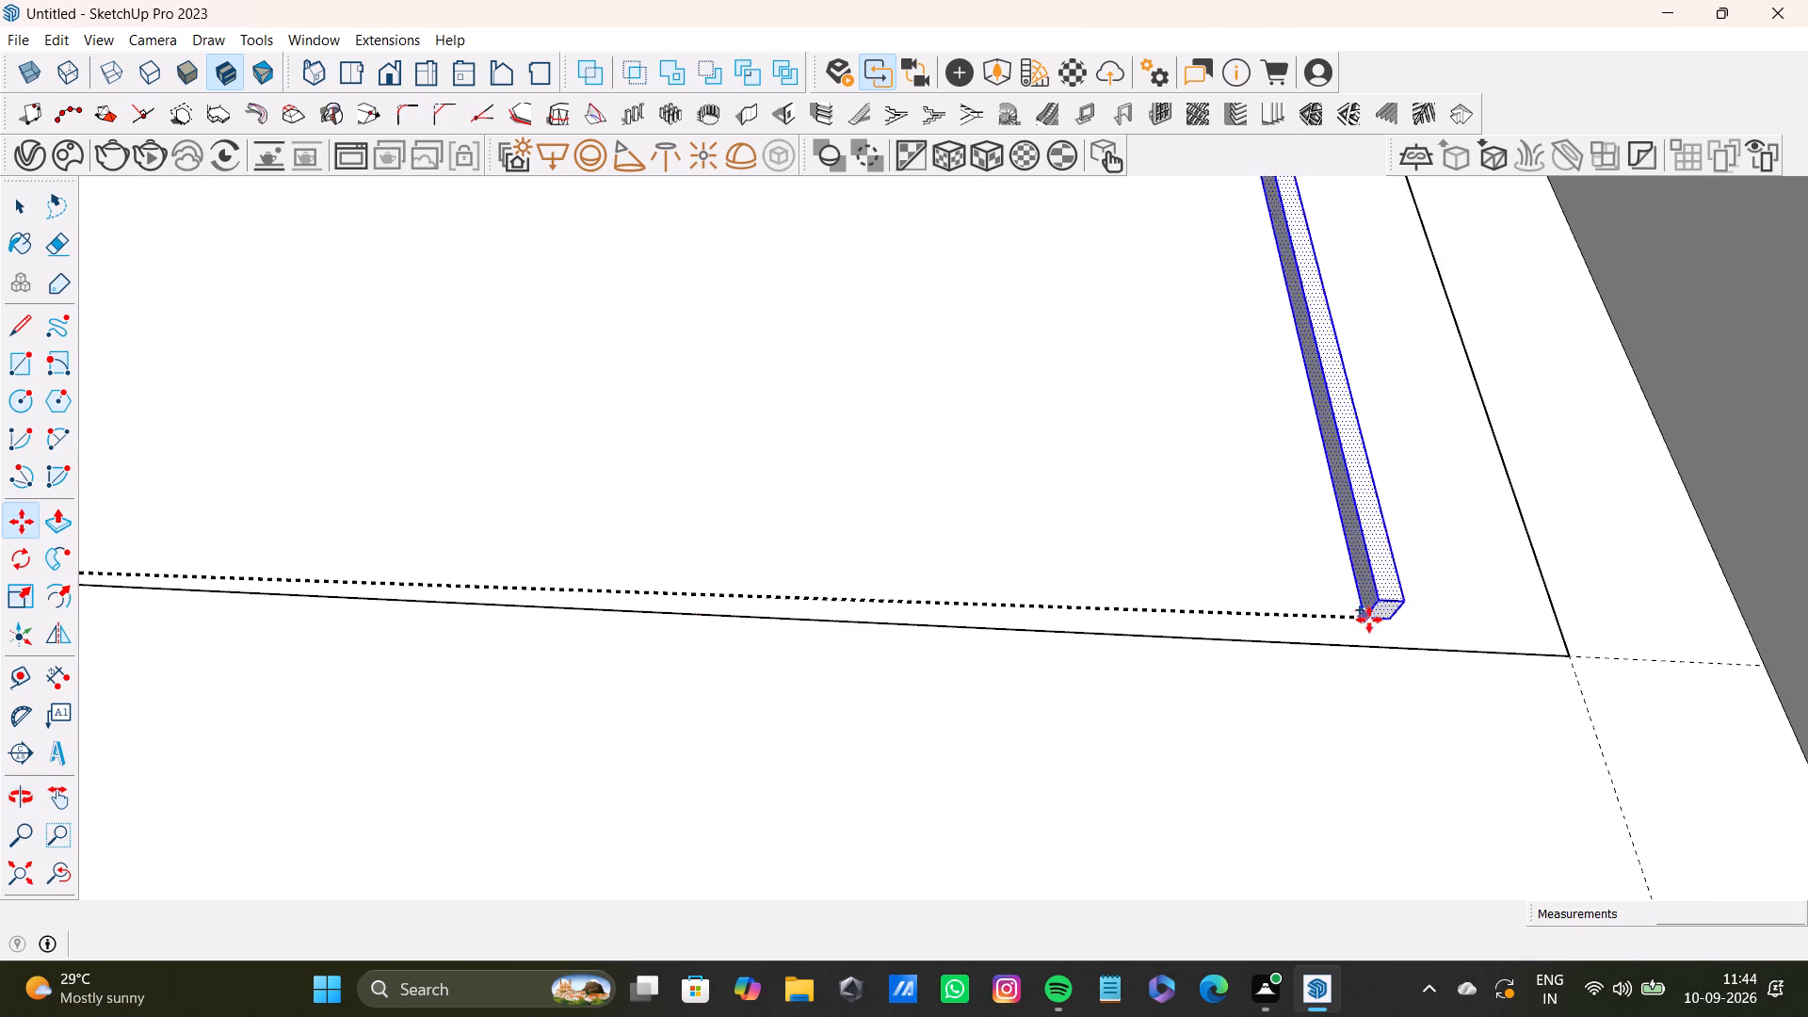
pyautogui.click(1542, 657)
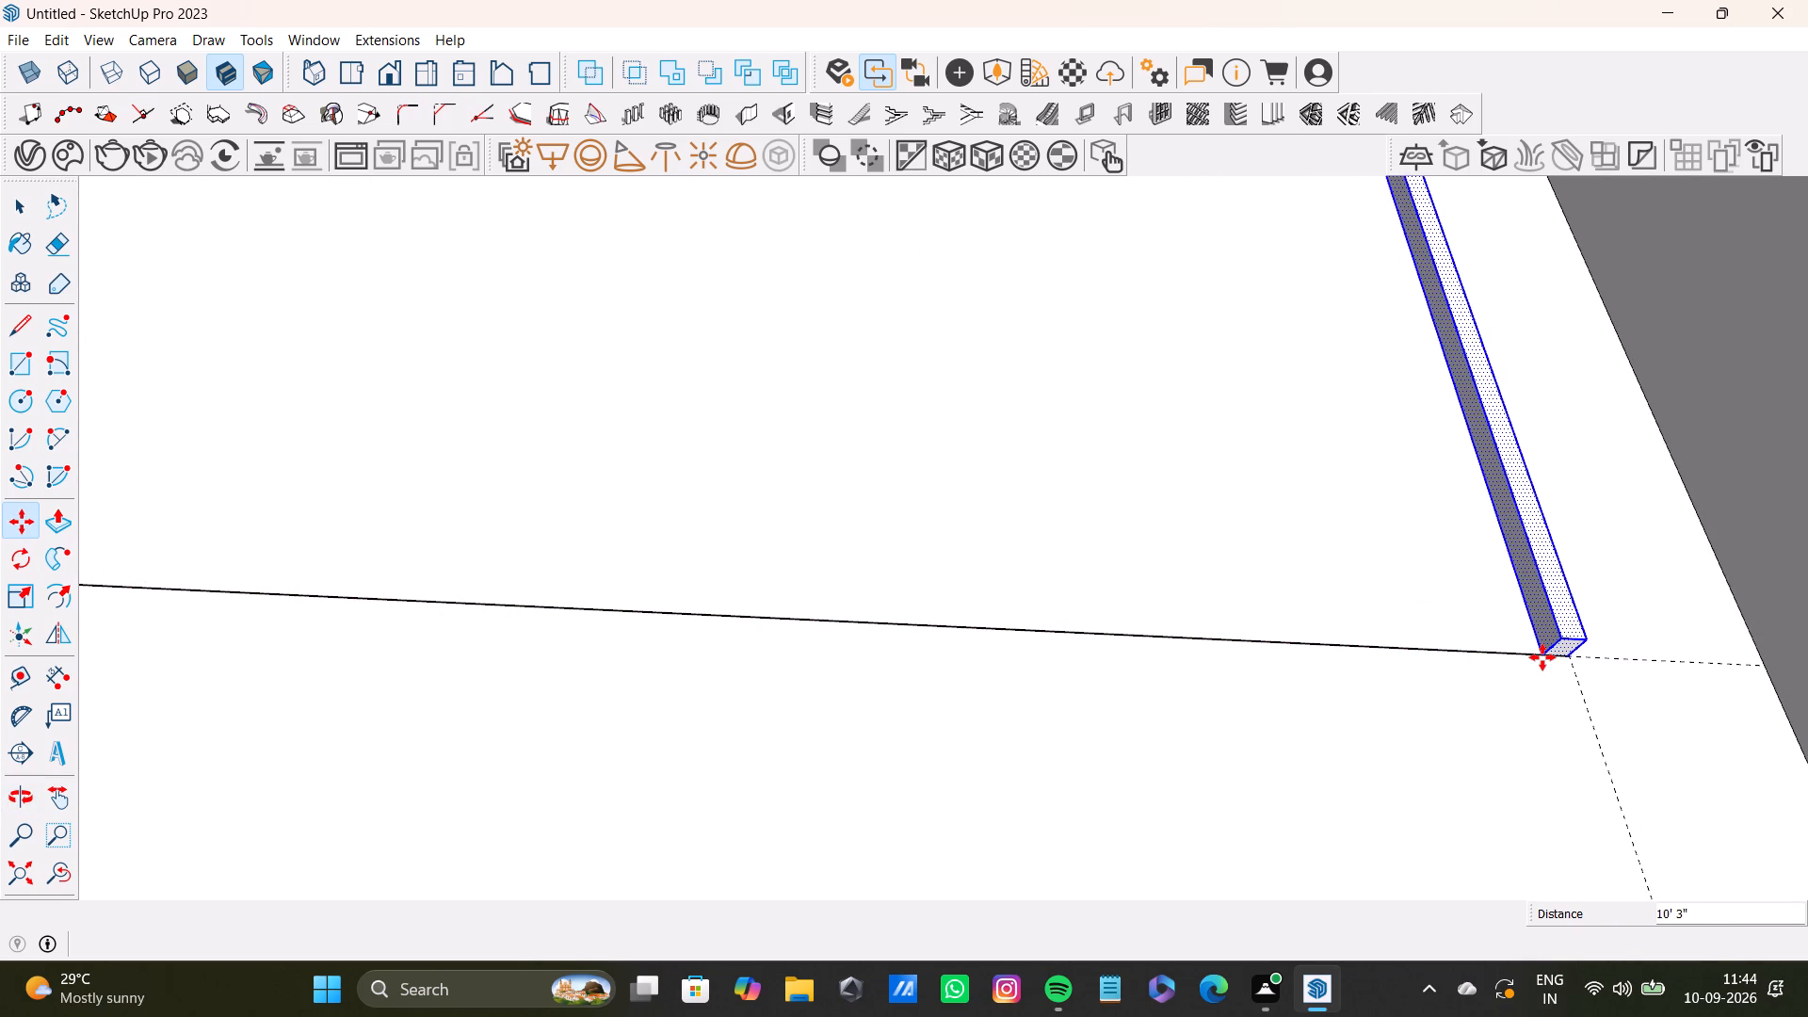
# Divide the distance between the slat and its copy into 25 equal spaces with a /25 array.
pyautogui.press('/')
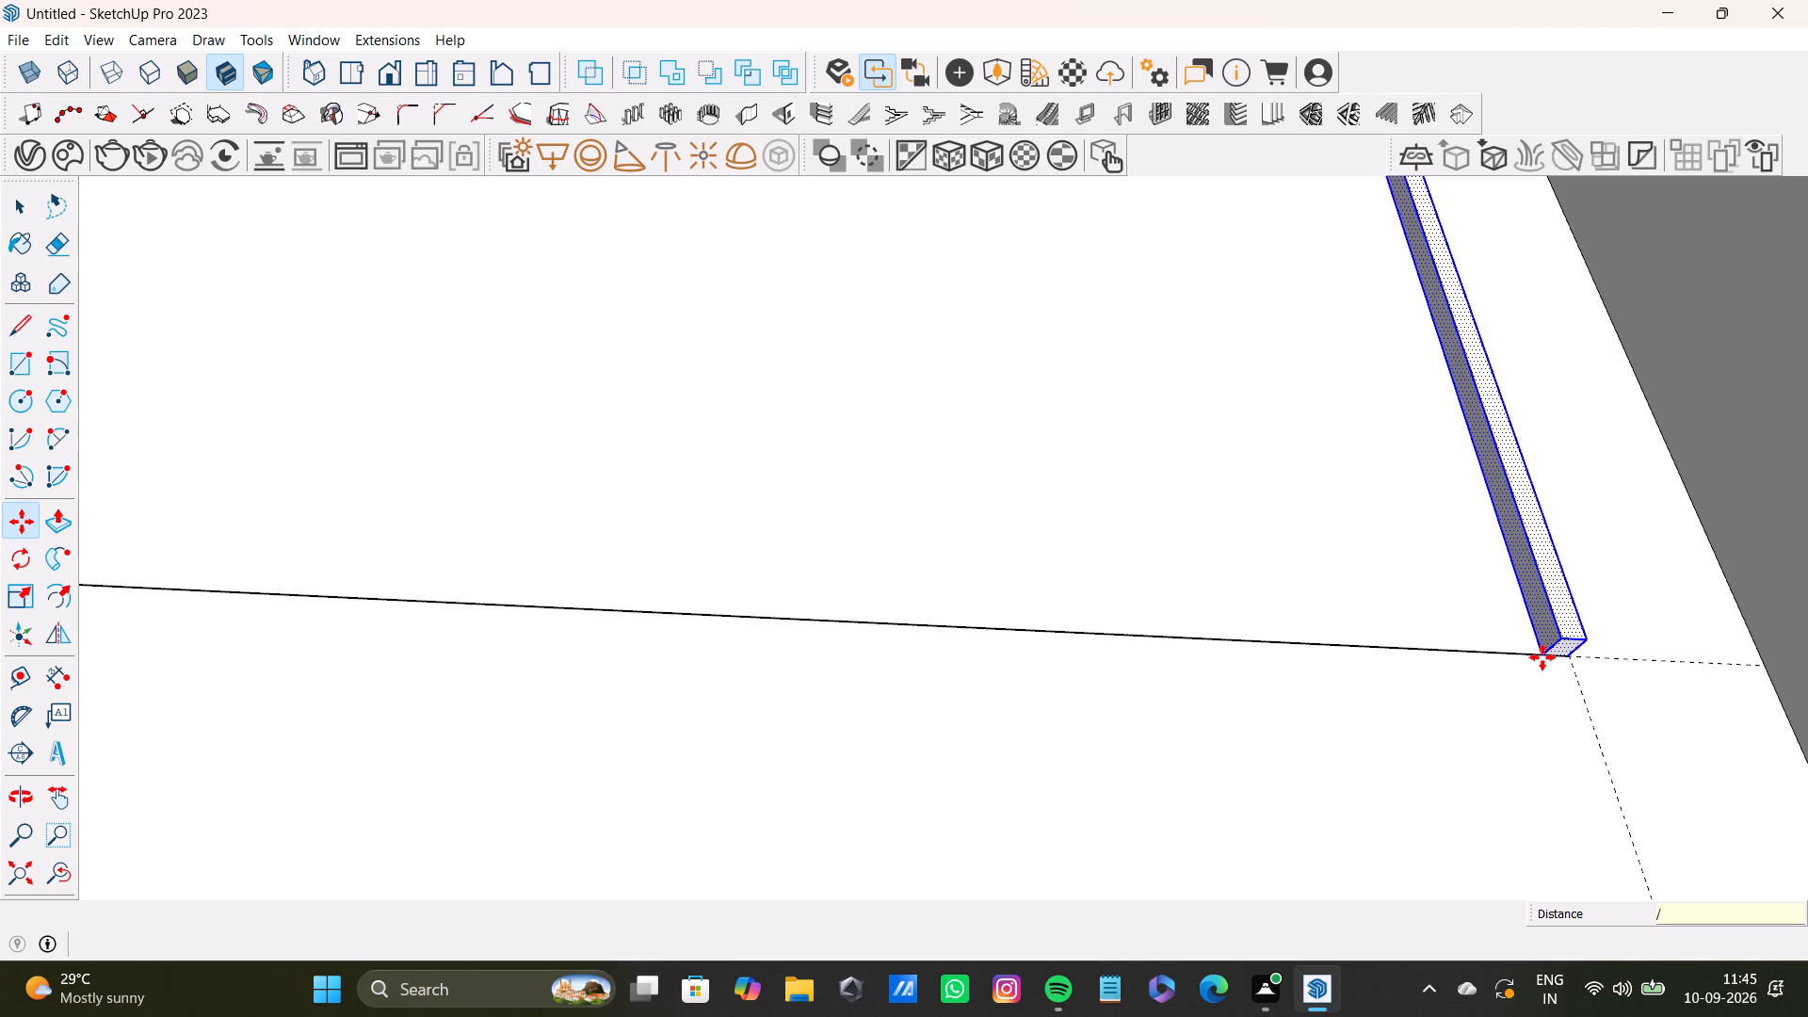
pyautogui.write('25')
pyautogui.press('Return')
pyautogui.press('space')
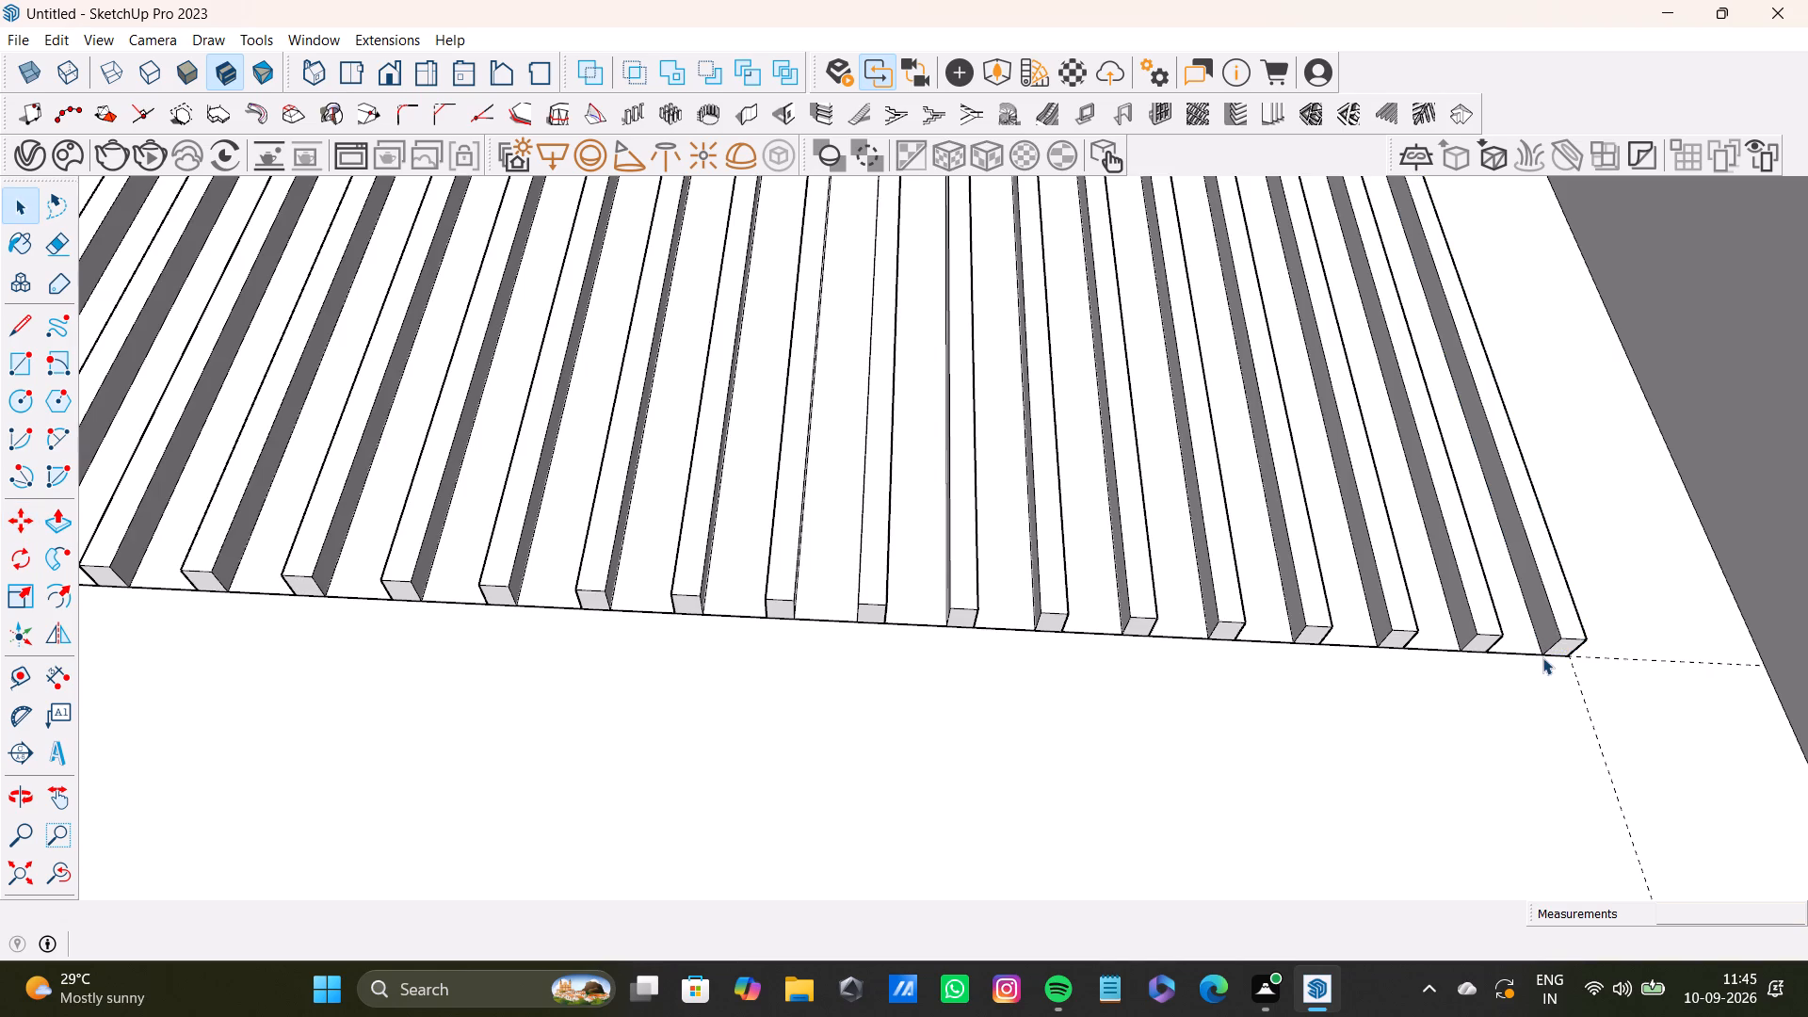
# Examine the spacing and extent of the slat array from inside and above the room.
pyautogui.scroll(-5, 1063, 287)
pyautogui.click(74, 881)
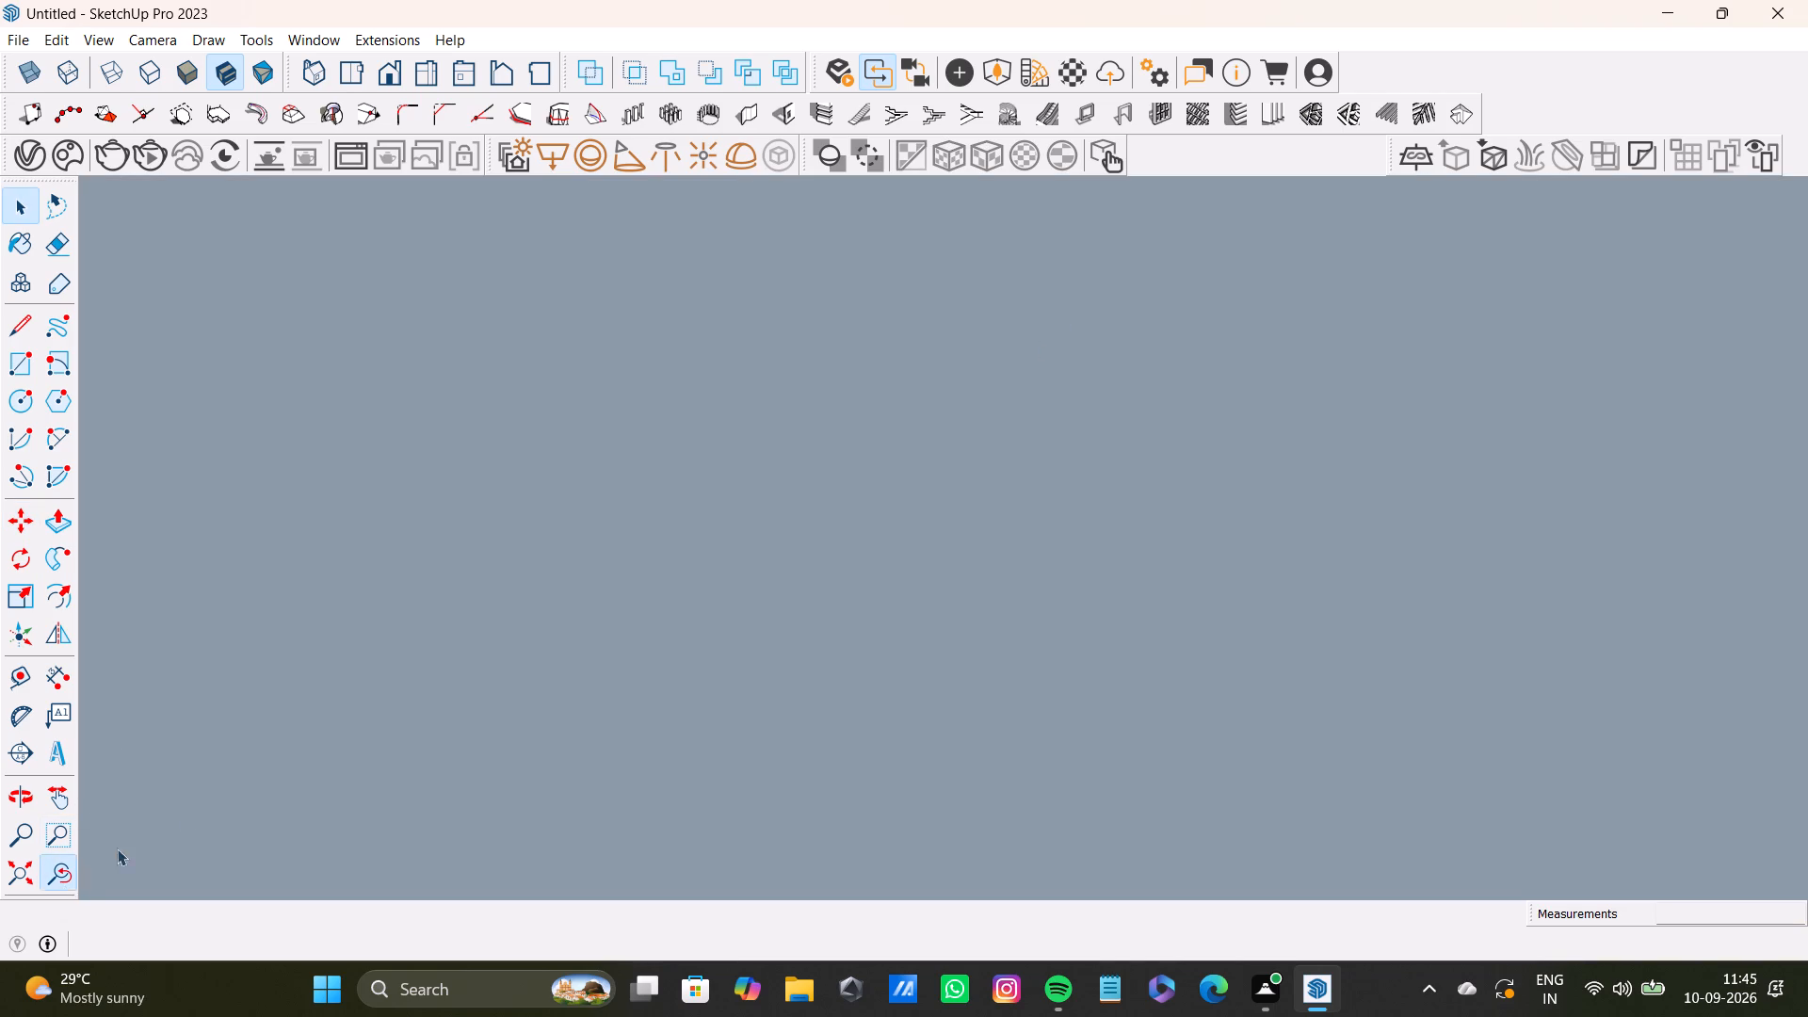
pyautogui.click(59, 873)
pyautogui.moveTo(775, 575); pyautogui.dragTo(747, 976, button='middle')
pyautogui.scroll(-9, 717, 480)
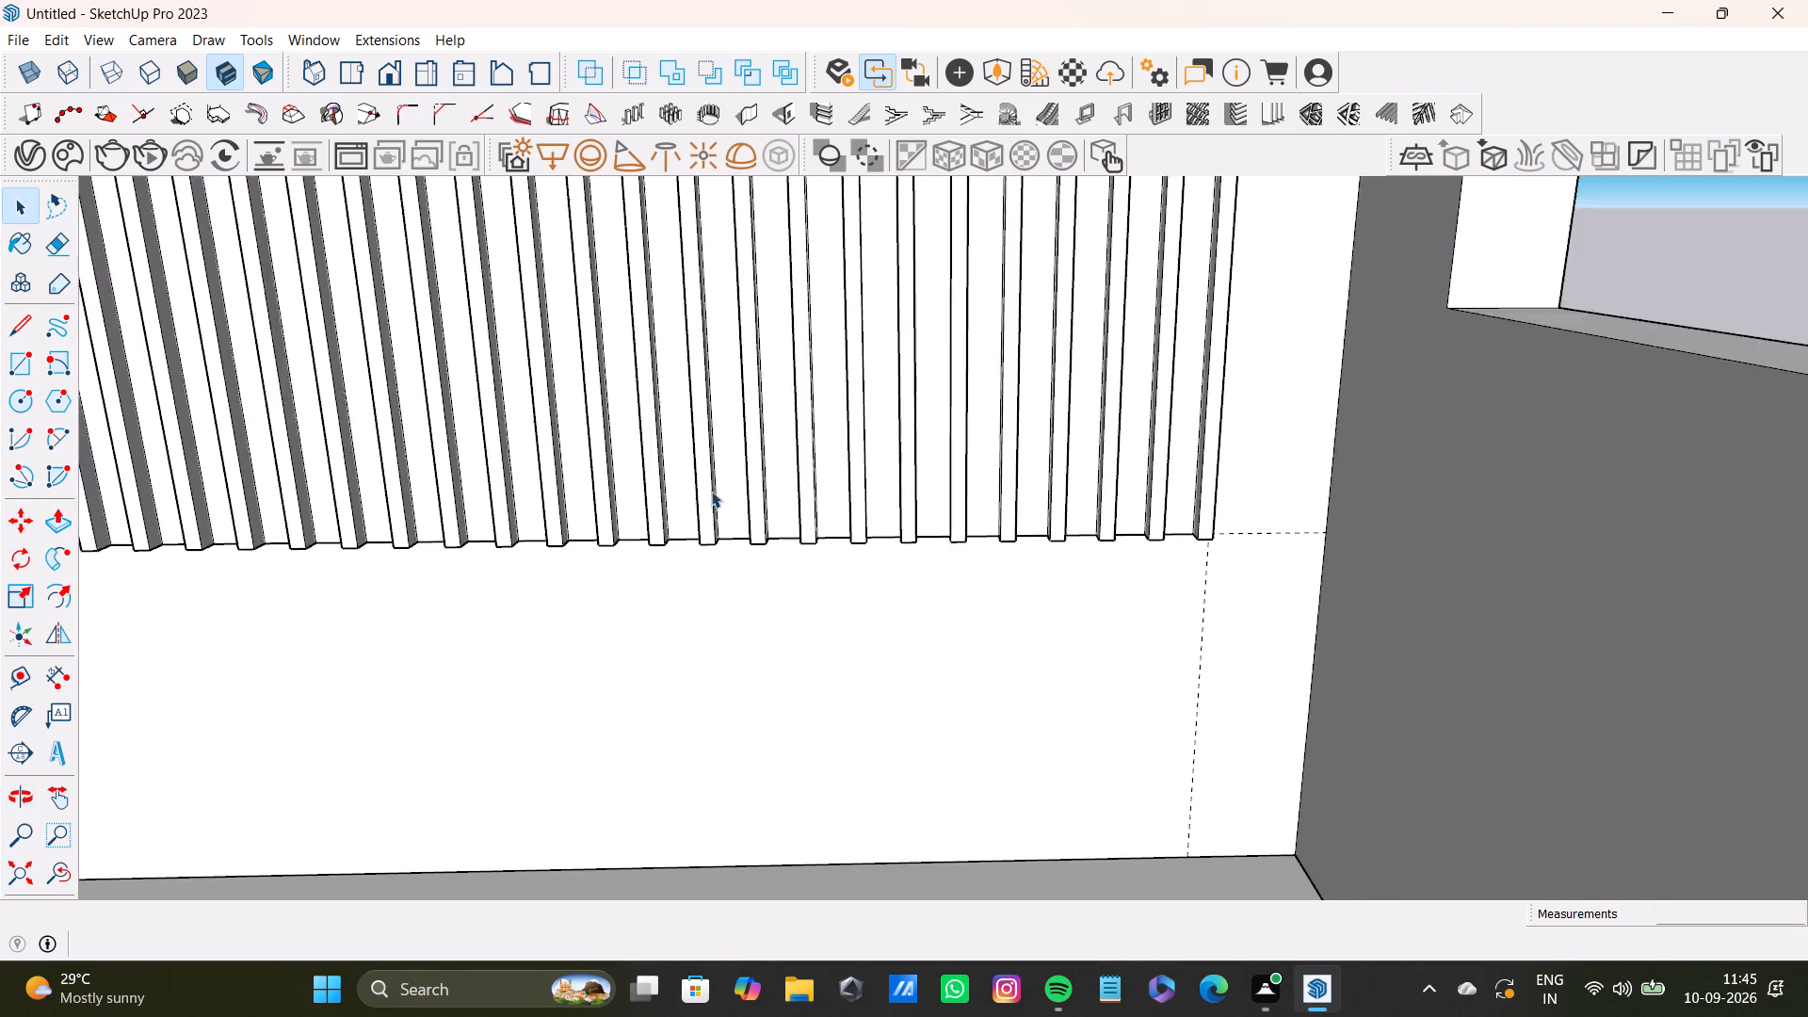
pyautogui.scroll(-2, 711, 491)
pyautogui.keyDown('shift'); pyautogui.moveTo(725, 525); pyautogui.dragTo(849, 554, button='middle'); pyautogui.keyUp('shift')
pyautogui.click(24, 869)
pyautogui.moveTo(723, 508); pyautogui.dragTo(769, 693, button='middle')
pyautogui.scroll(3, 1472, 418)
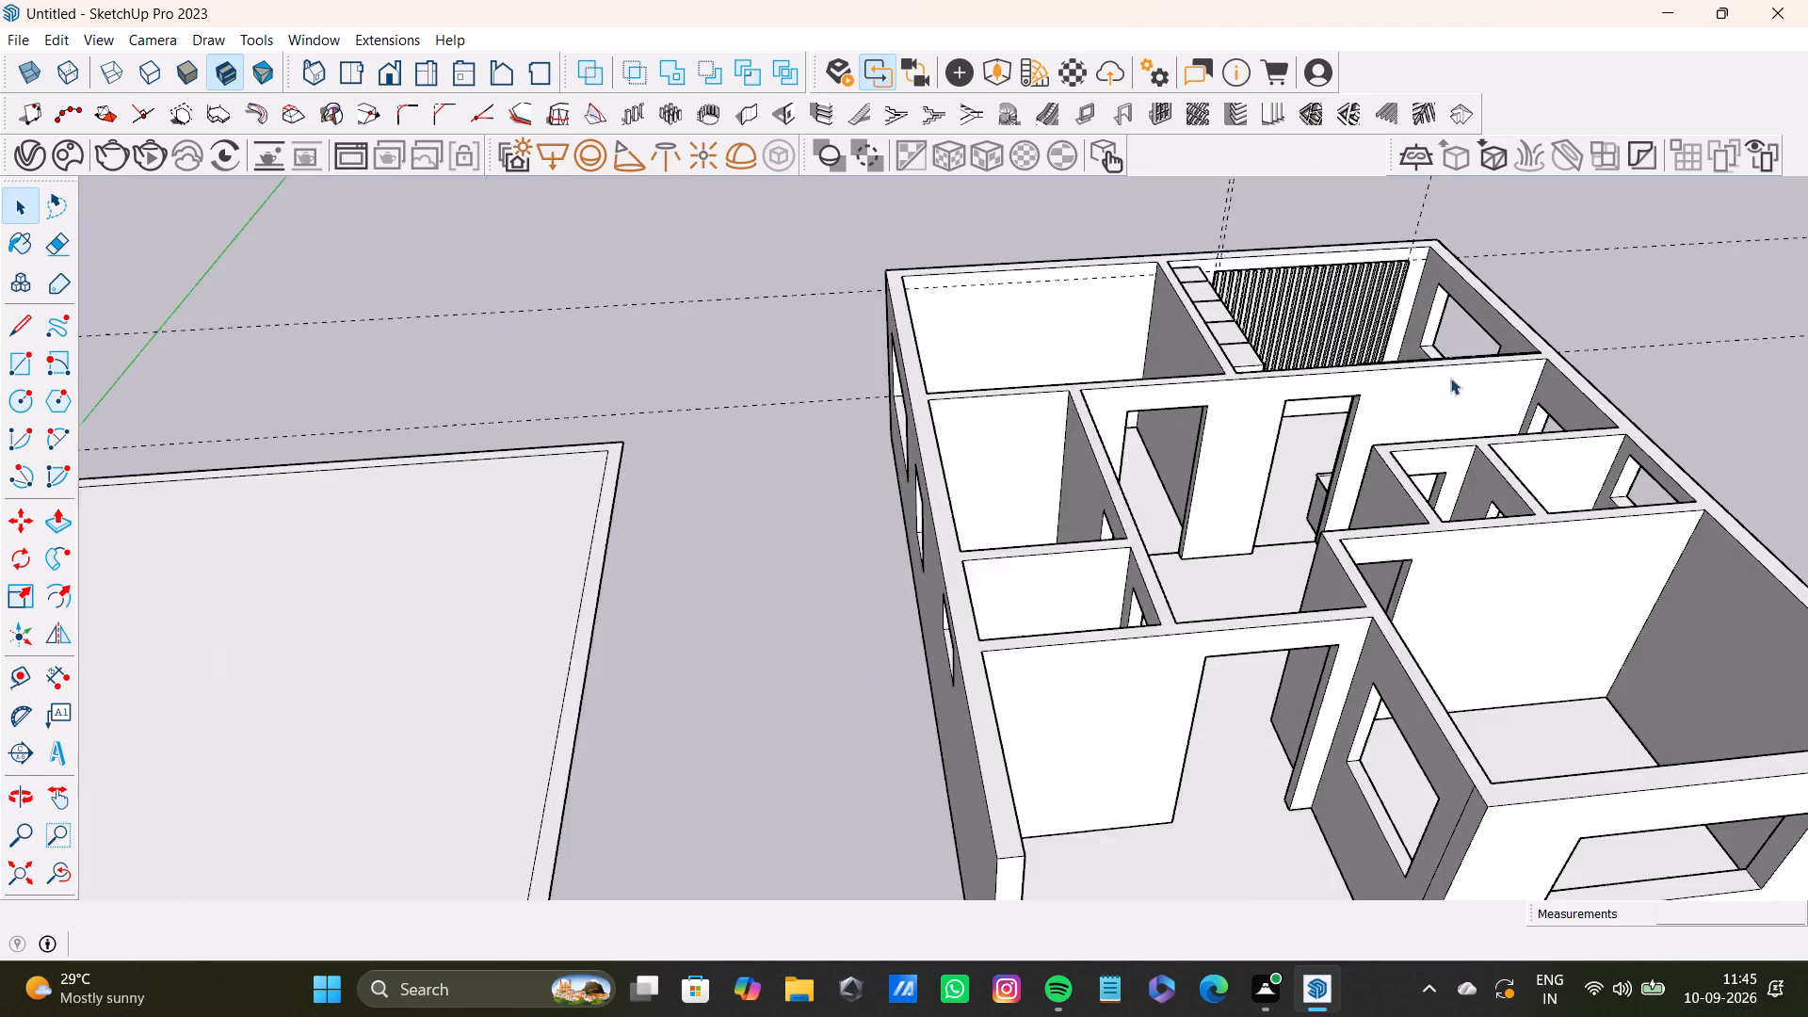
pyautogui.scroll(5, 1450, 378)
pyautogui.keyDown('shift'); pyautogui.moveTo(1405, 325); pyautogui.dragTo(1117, 645, button='middle'); pyautogui.keyUp('shift')
pyautogui.scroll(8, 960, 573)
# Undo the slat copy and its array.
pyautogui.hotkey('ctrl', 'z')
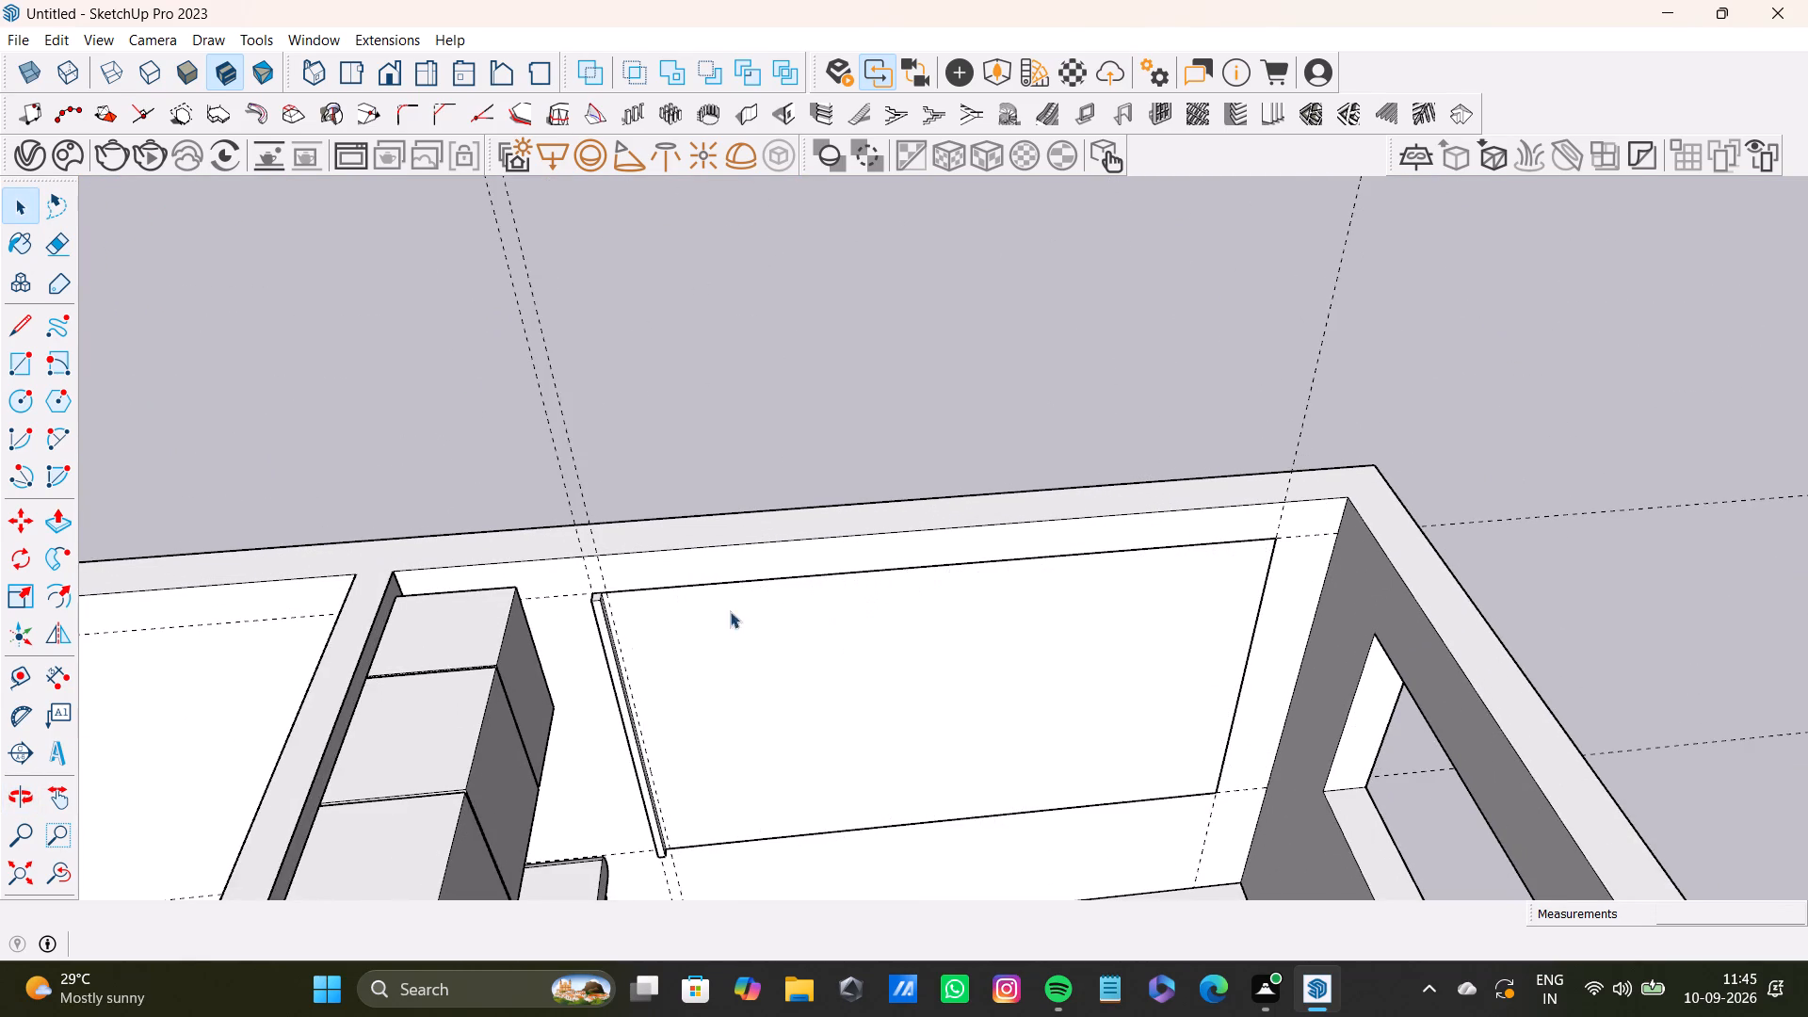
# Select all of the slat's exposed faces, ends included, and copy it about 10' 3 5/16" along the wall rectangle's lower edge to the far side.
pyautogui.scroll(8, 649, 545)
pyautogui.keyDown('shift'); pyautogui.moveTo(620, 658); pyautogui.dragTo(672, 522, button='middle'); pyautogui.keyUp('shift')
pyautogui.keyDown('shift'); pyautogui.scroll(7, 634, 475); pyautogui.keyUp('shift')
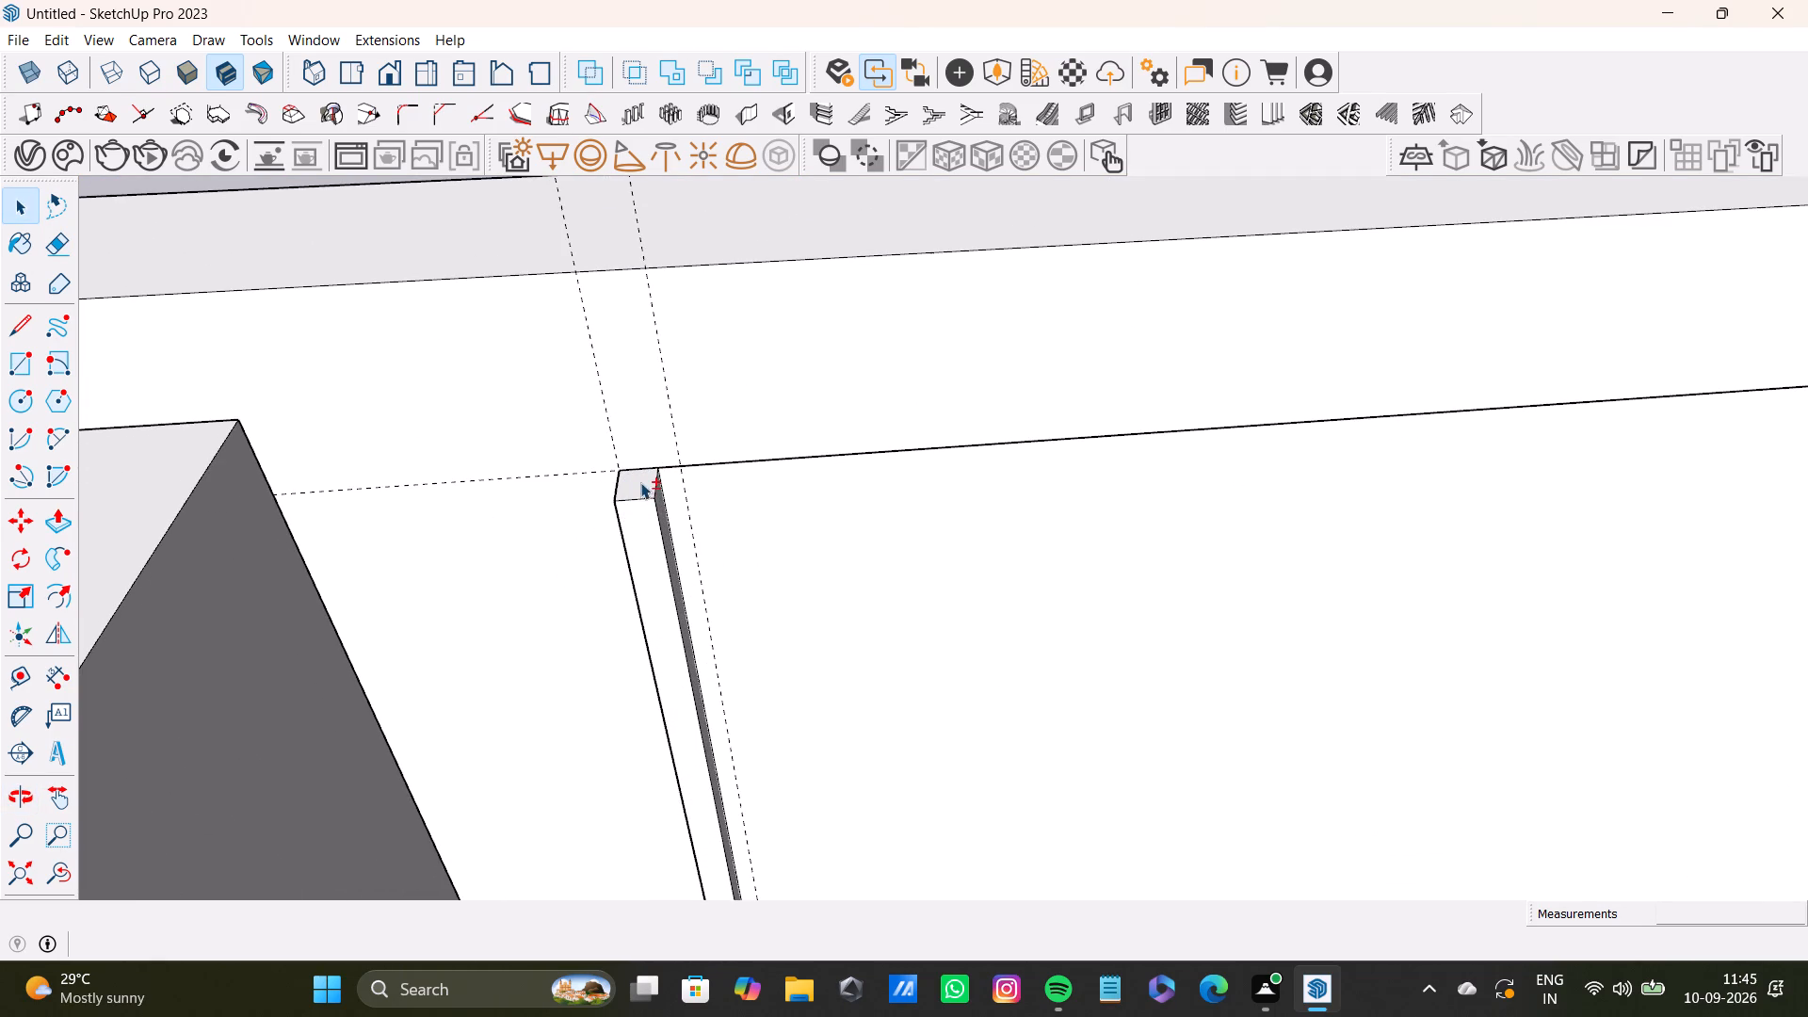
pyautogui.keyDown('shift'); pyautogui.click(639, 482); pyautogui.keyUp('shift')
pyautogui.keyDown('shift'); pyautogui.doubleClick(642, 503); pyautogui.keyUp('shift')
pyautogui.keyDown('shift'); pyautogui.doubleClick(649, 485); pyautogui.keyUp('shift')
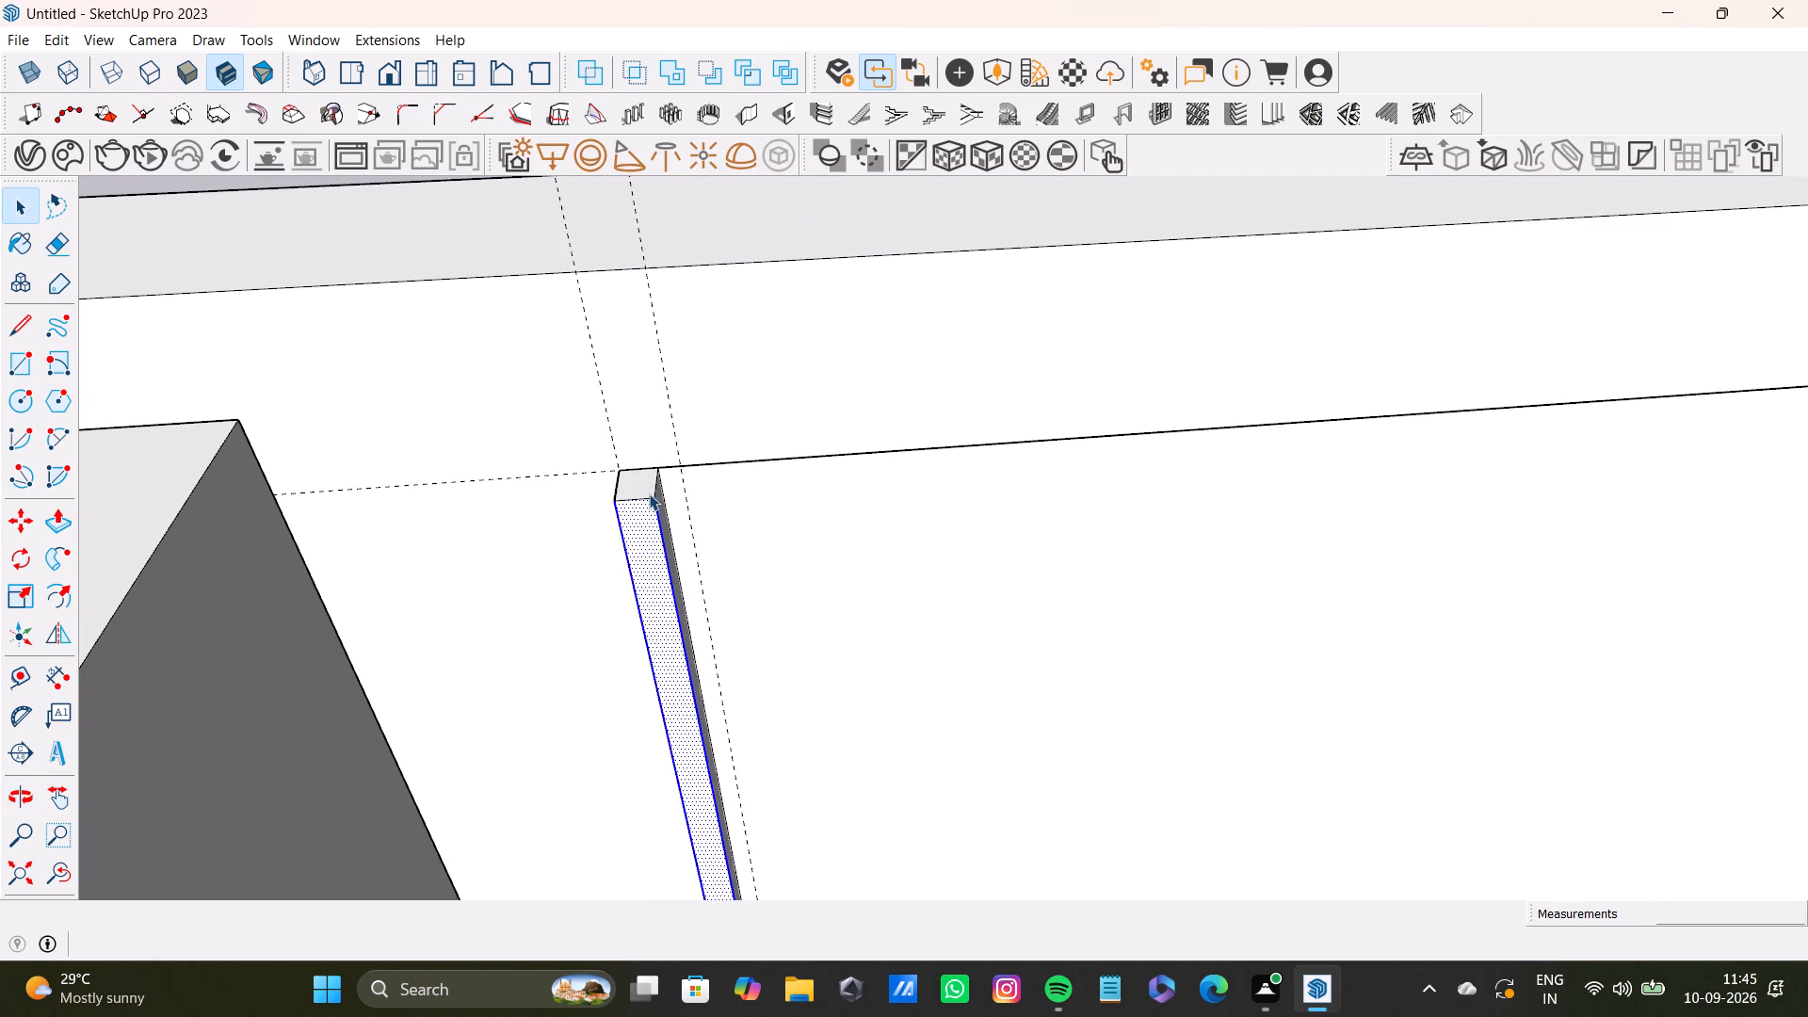
pyautogui.doubleClick(648, 482)
pyautogui.keyDown('shift'); pyautogui.doubleClick(653, 525); pyautogui.keyUp('shift')
pyautogui.moveTo(771, 544); pyautogui.dragTo(525, 557, button='middle')
pyautogui.scroll(-1, 528, 528)
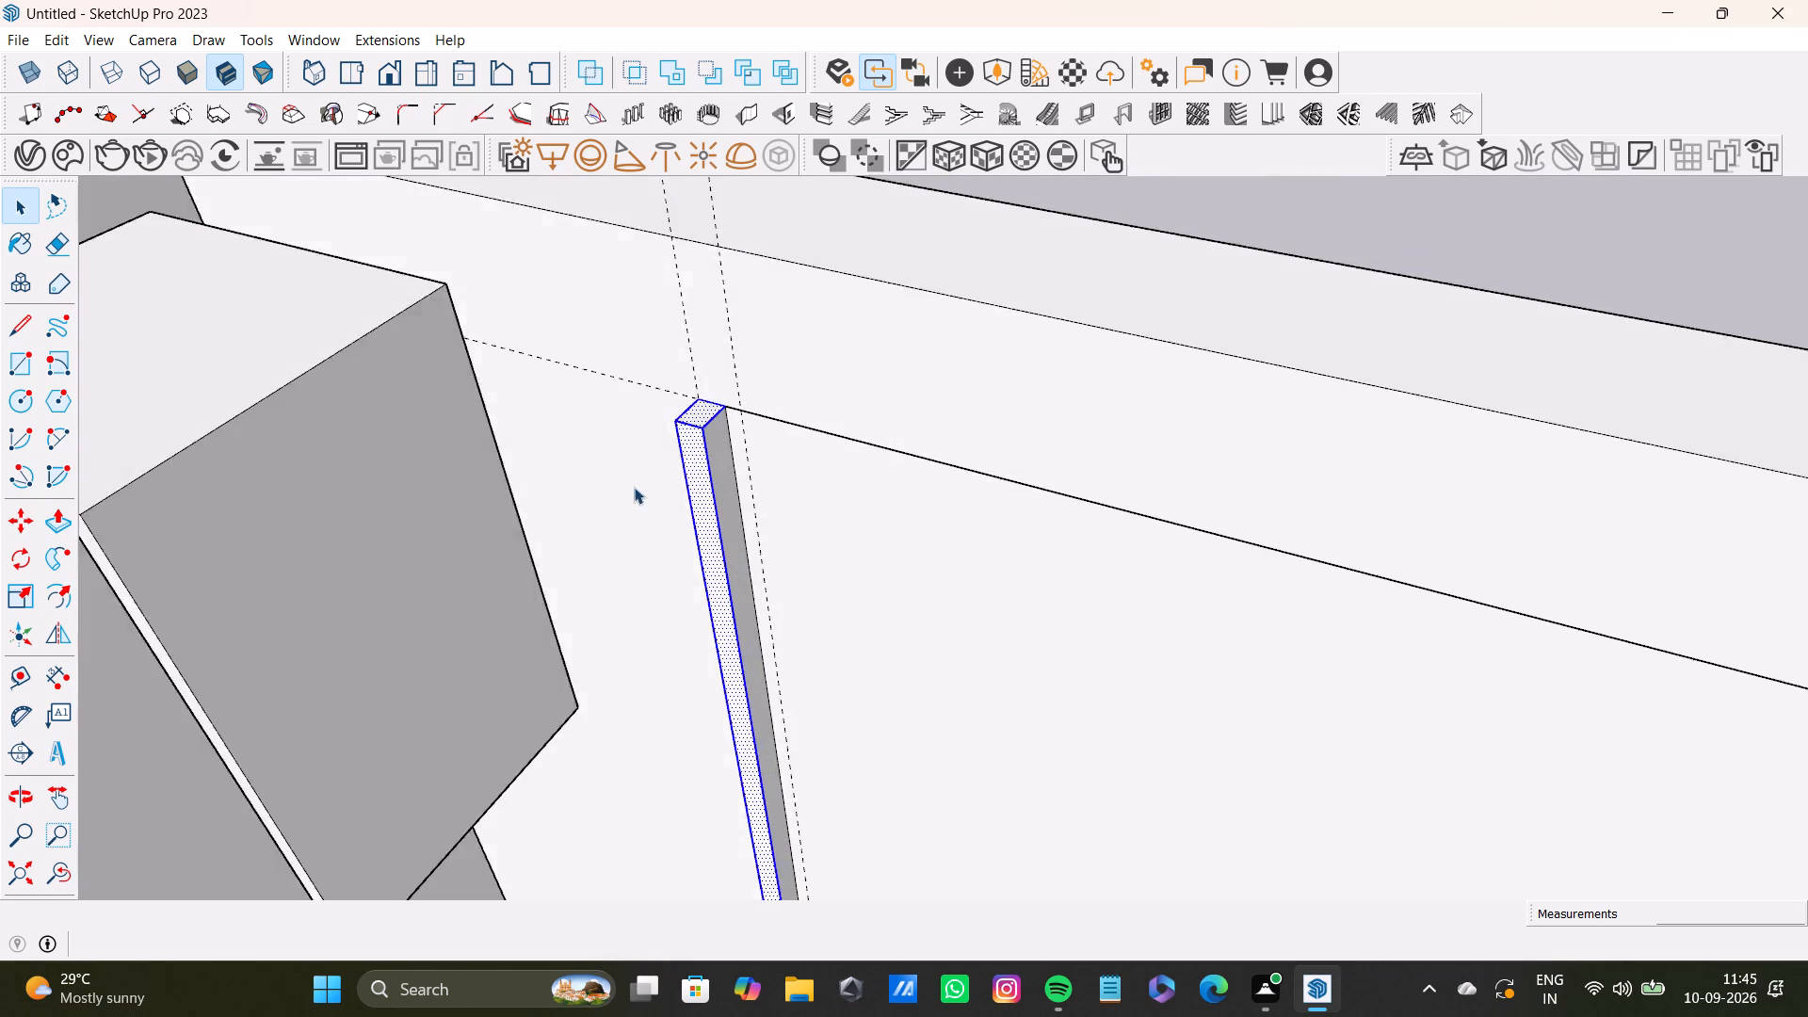
pyautogui.scroll(4, 822, 453)
pyautogui.keyDown('shift'); pyautogui.doubleClick(676, 438); pyautogui.keyUp('shift')
pyautogui.scroll(-5, 663, 515)
pyautogui.moveTo(661, 528); pyautogui.dragTo(928, 508, button='middle')
pyautogui.scroll(5, 613, 560)
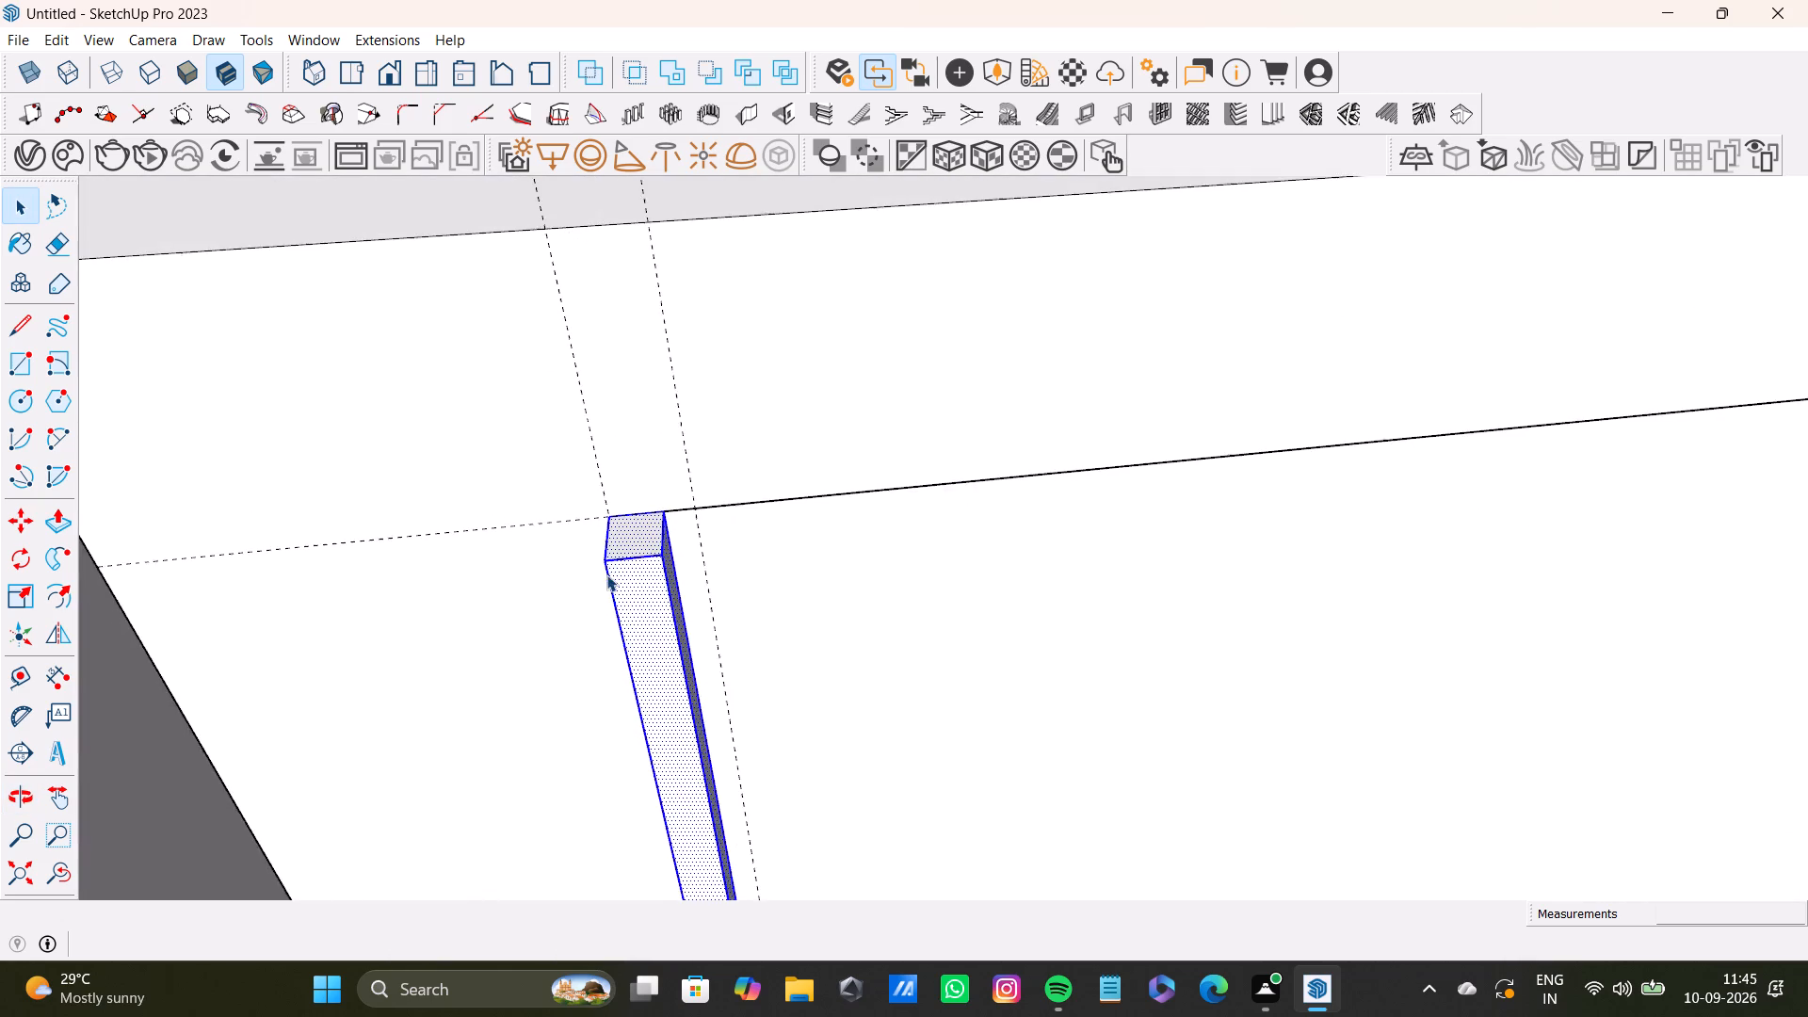
pyautogui.scroll(3, 606, 574)
pyautogui.moveTo(592, 579); pyautogui.dragTo(883, 541, button='middle')
pyautogui.scroll(4, 668, 679)
pyautogui.keyDown('shift'); pyautogui.doubleClick(654, 686); pyautogui.keyUp('shift')
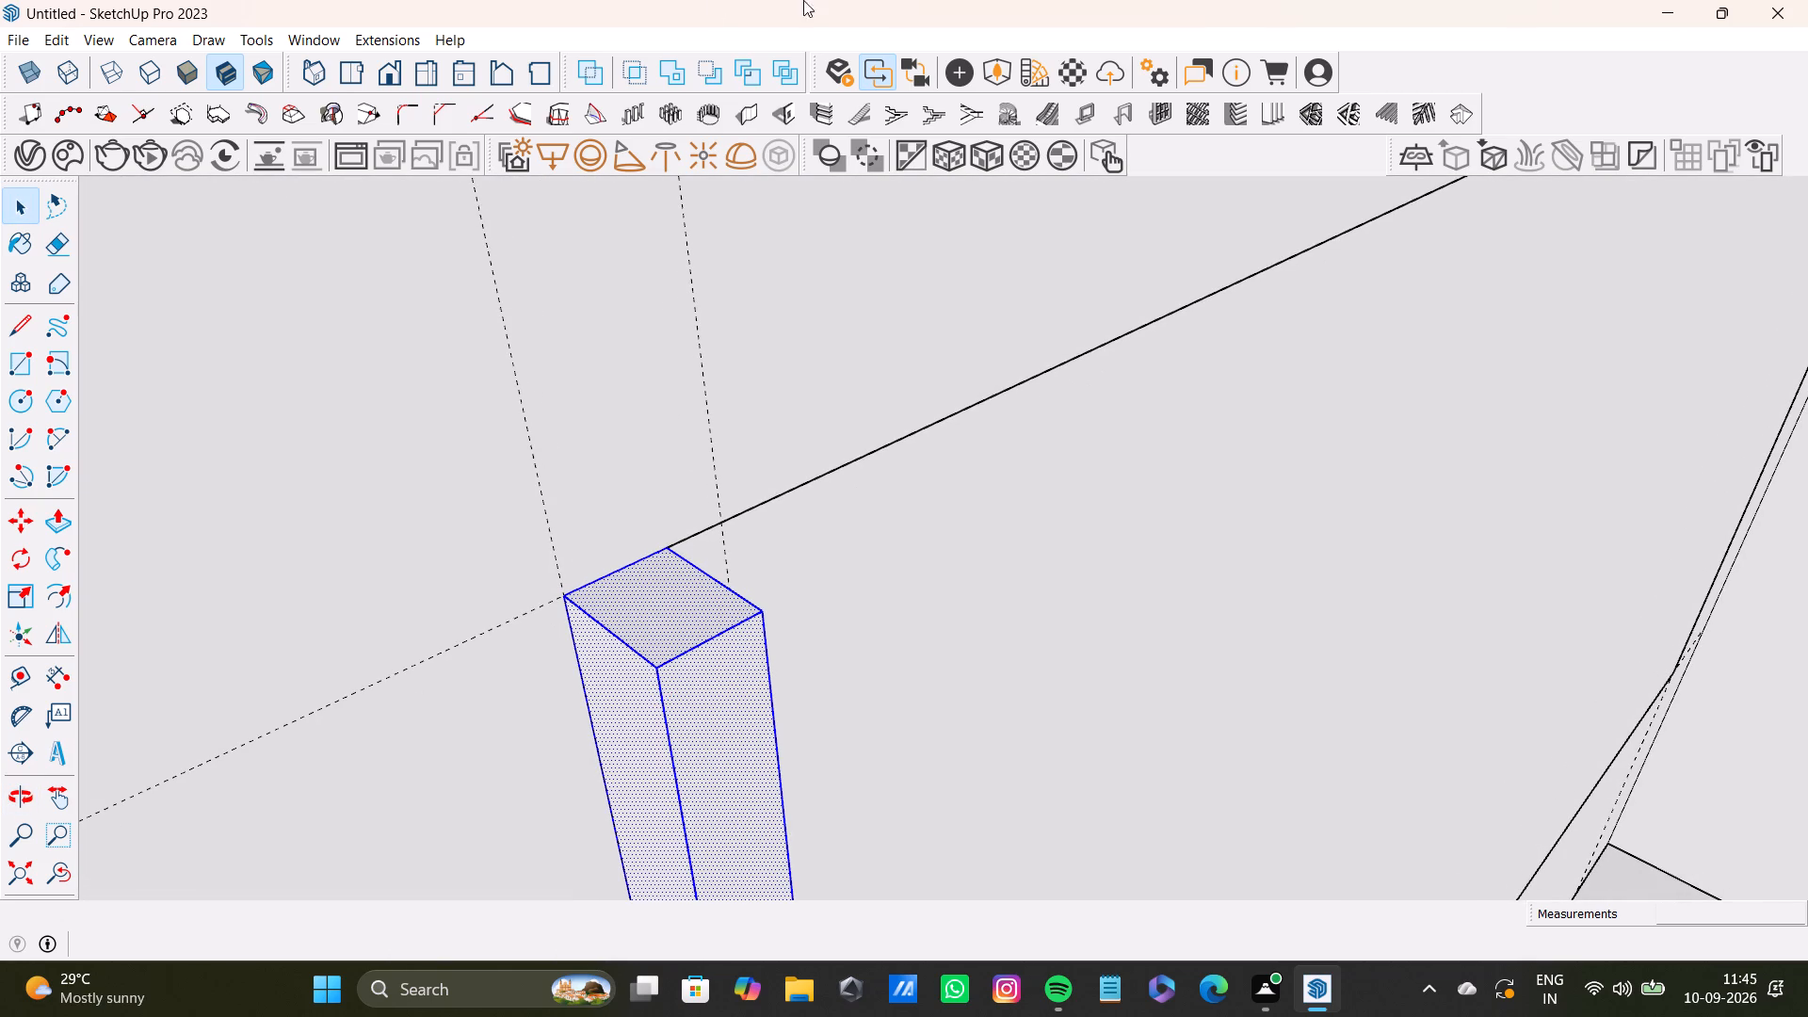
pyautogui.keyDown('shift'); pyautogui.scroll(-14, 549, 720); pyautogui.keyUp('shift')
pyautogui.keyDown('shift'); pyautogui.moveTo(1041, 824); pyautogui.dragTo(731, 373, button='middle'); pyautogui.keyUp('shift')
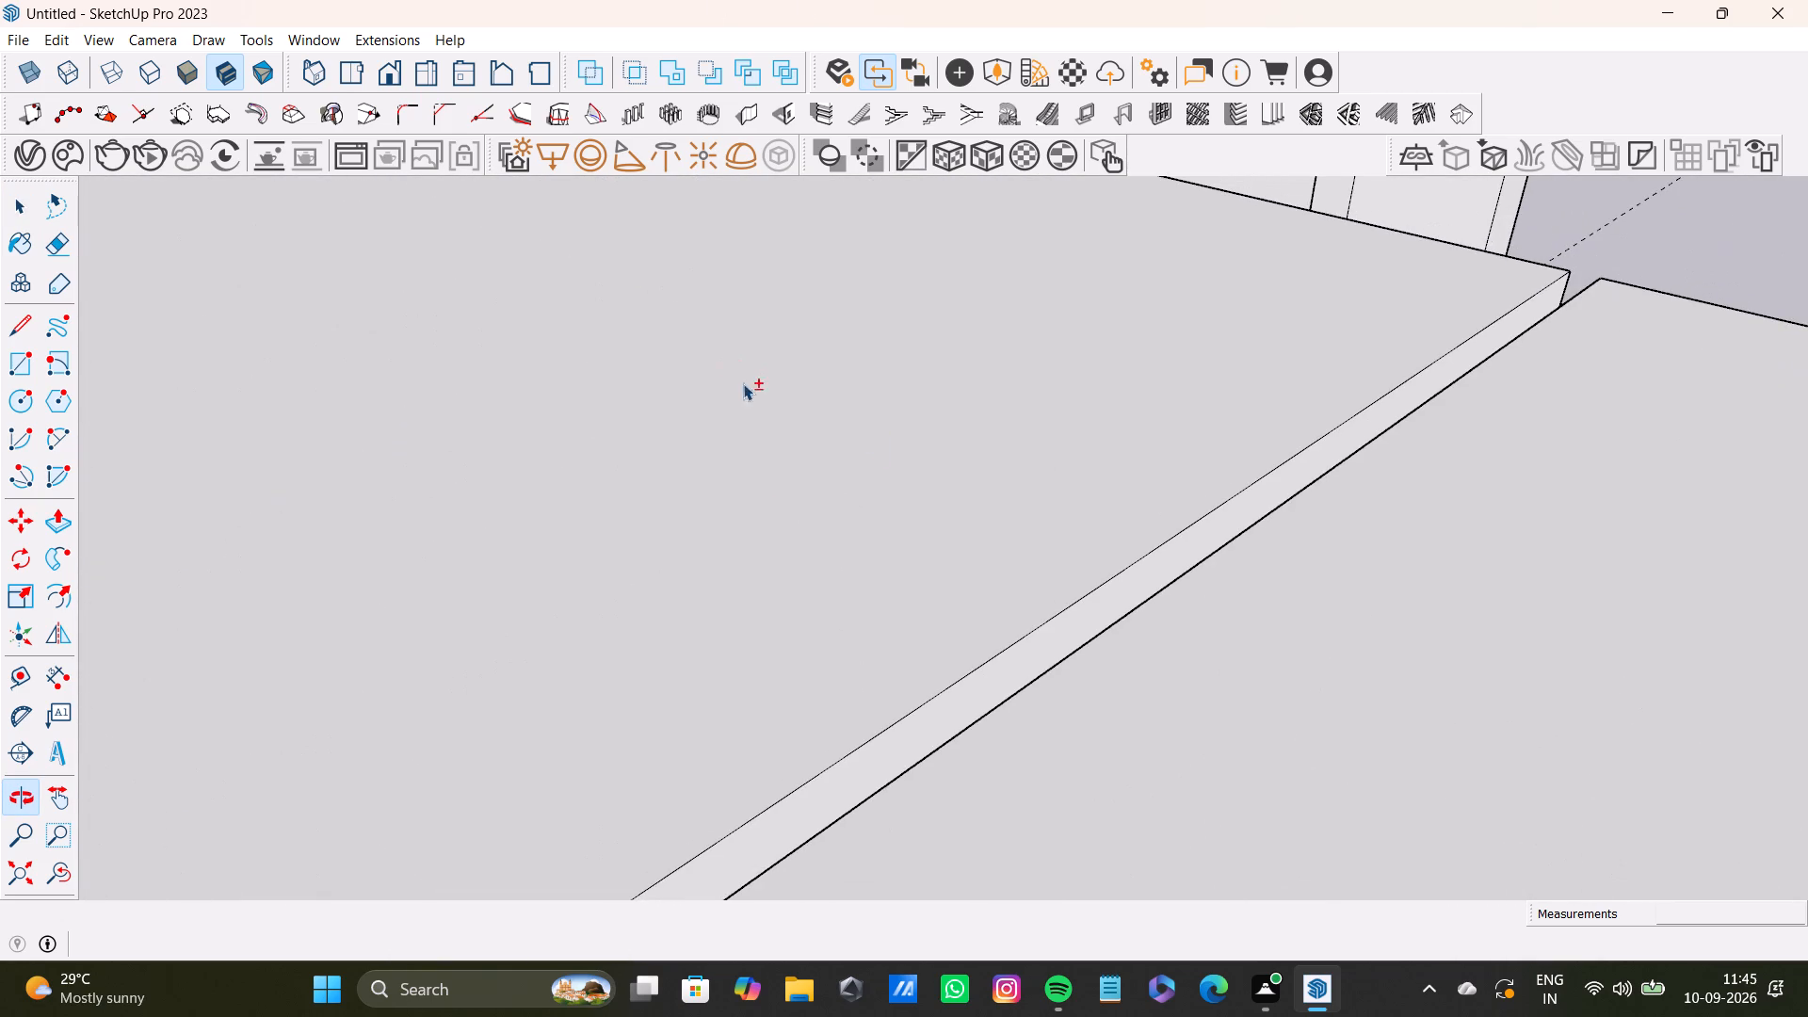
pyautogui.scroll(-5, 745, 579)
pyautogui.click(61, 872)
pyautogui.moveTo(1170, 631); pyautogui.dragTo(539, 639, button='middle')
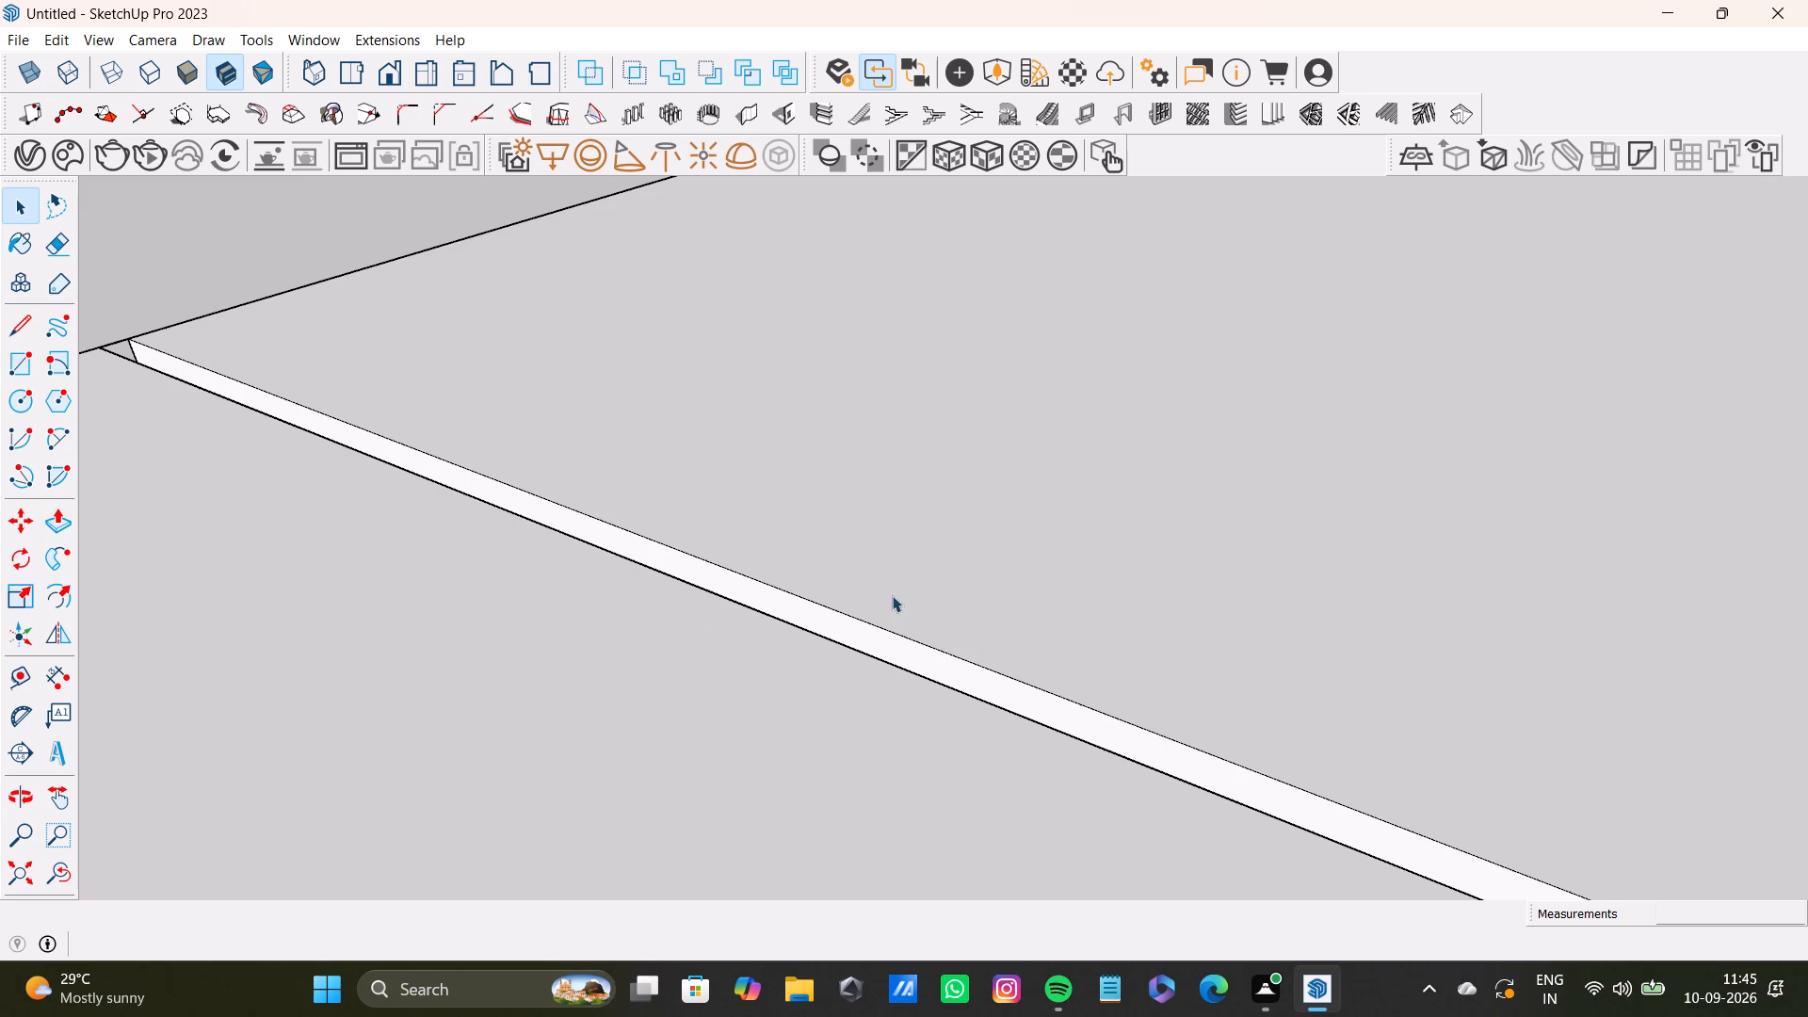
pyautogui.scroll(-9, 1223, 511)
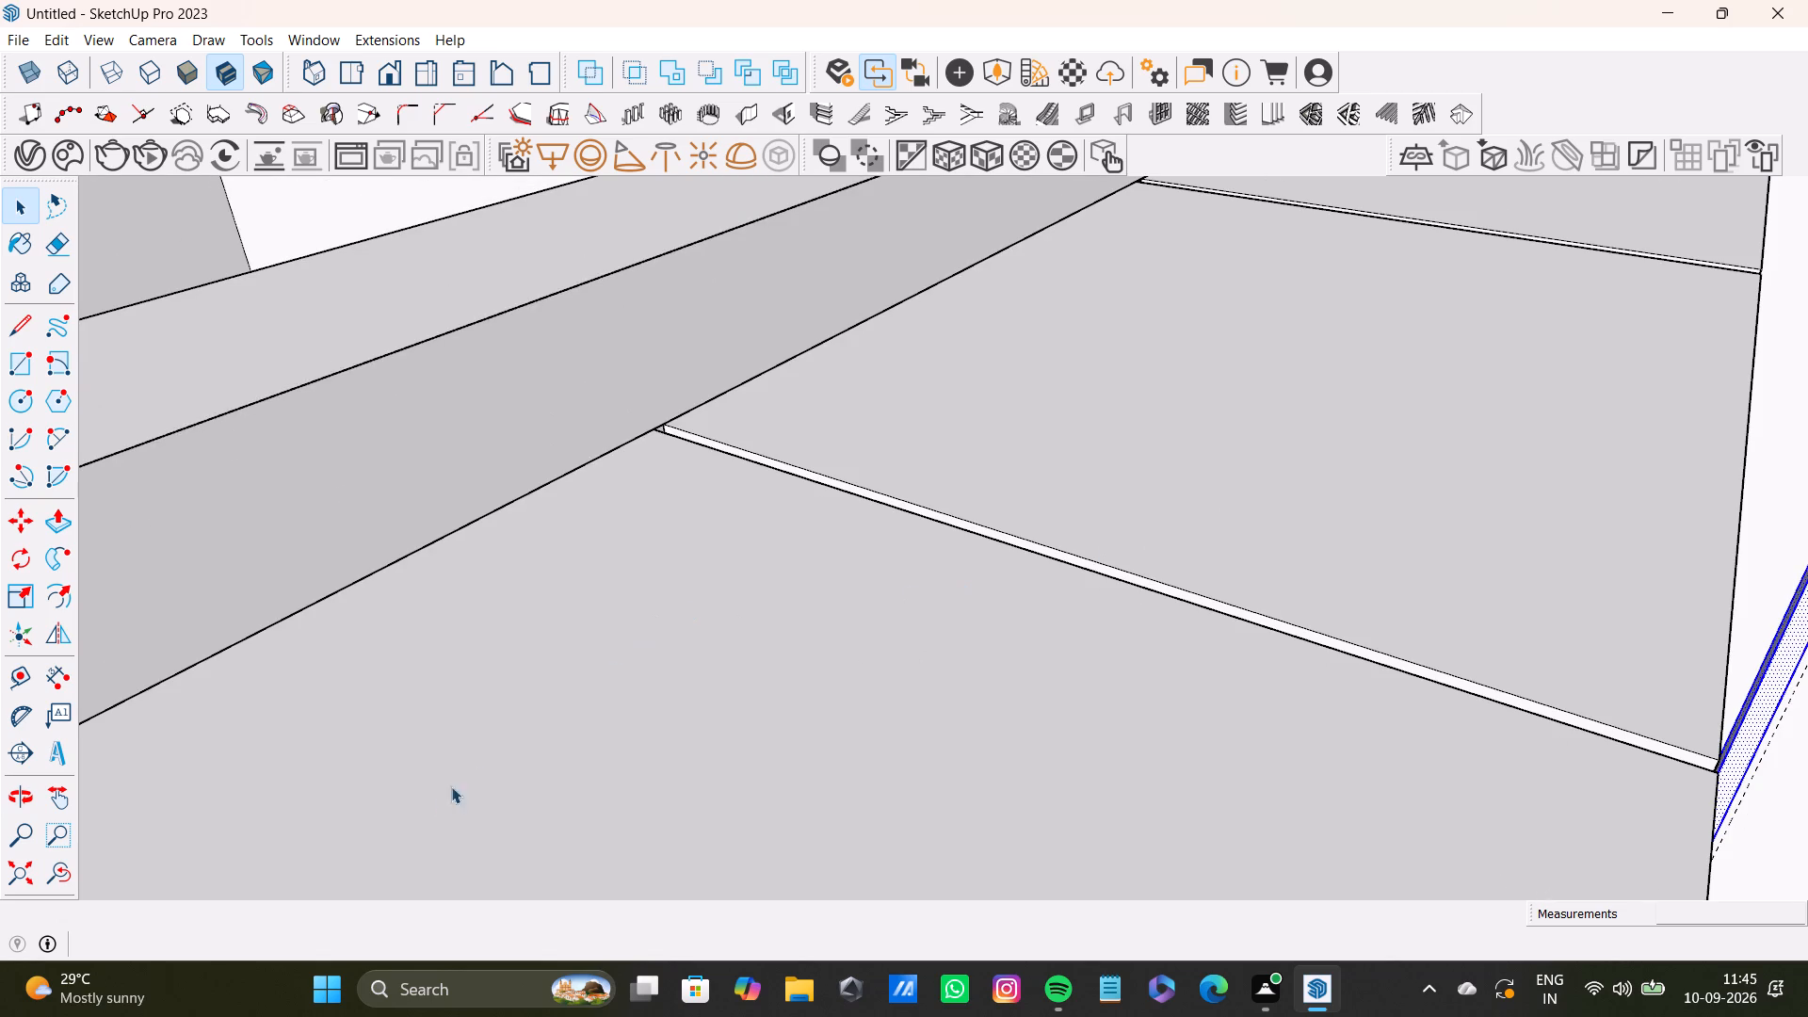
pyautogui.click(25, 863)
pyautogui.scroll(7, 1452, 353)
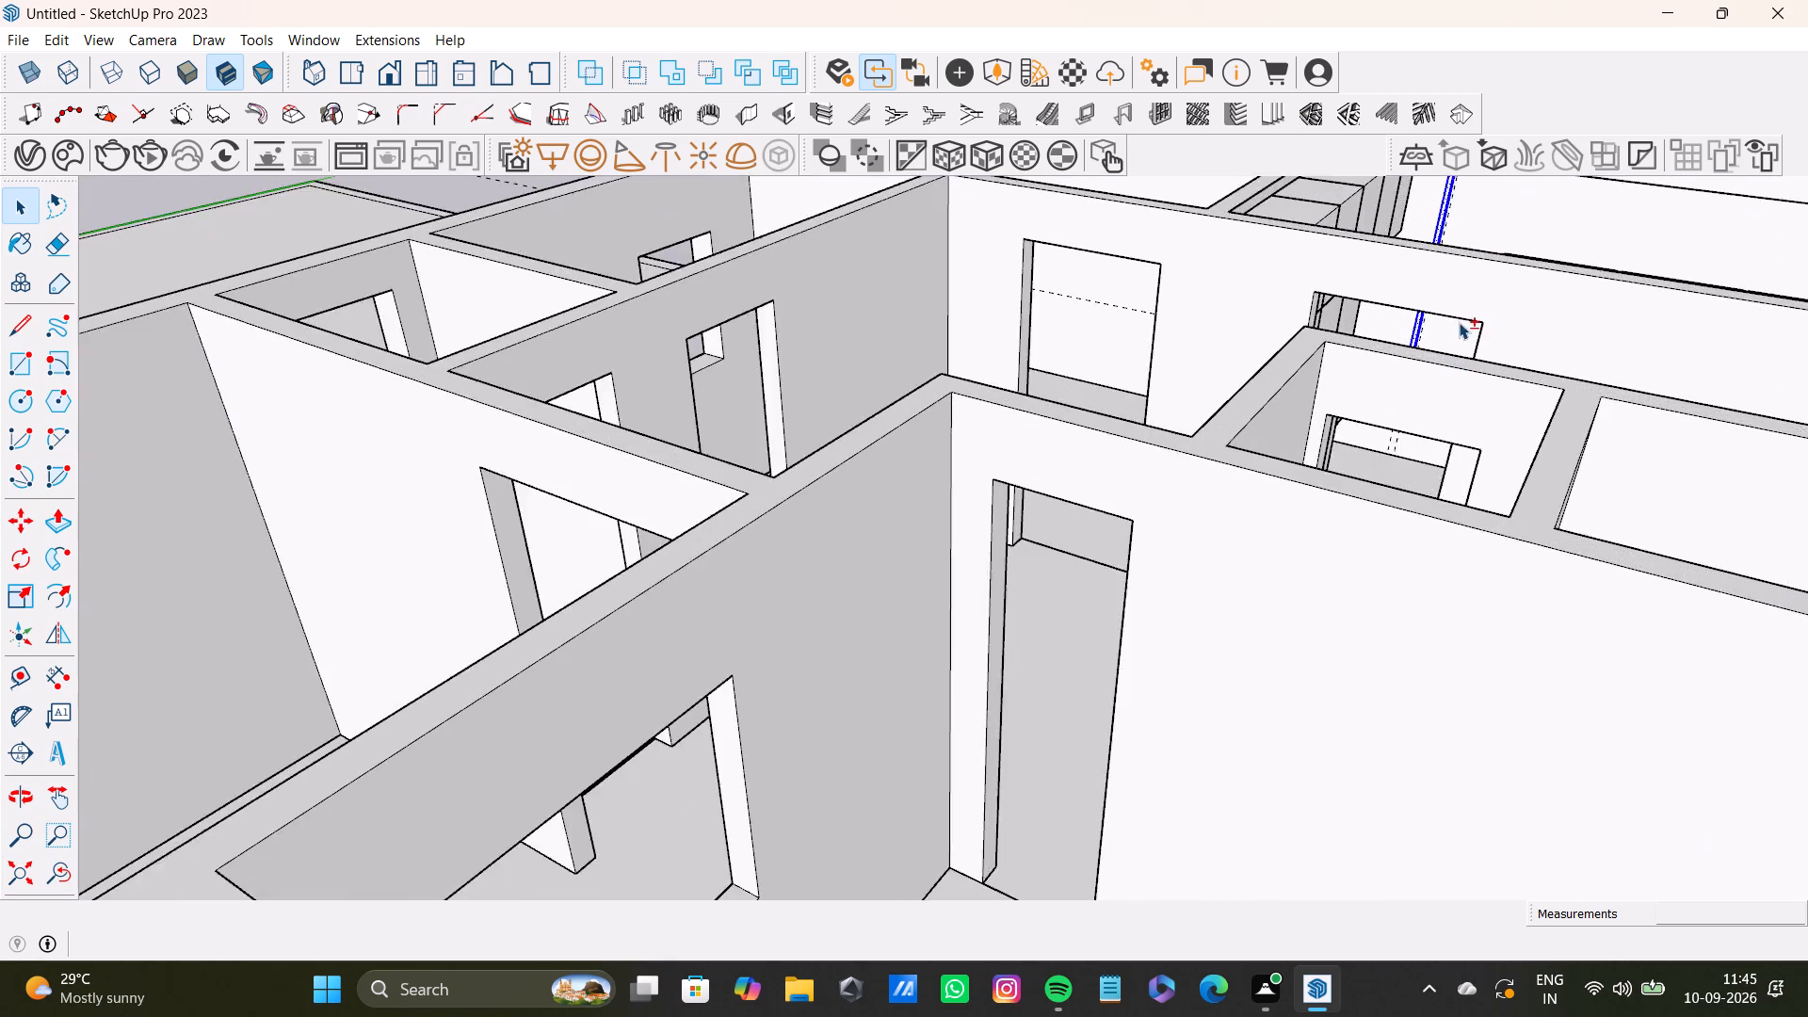
pyautogui.scroll(6, 1459, 322)
pyautogui.keyDown('shift'); pyautogui.moveTo(1461, 307); pyautogui.dragTo(1281, 621, button='middle'); pyautogui.keyUp('shift')
pyautogui.keyDown('shift'); pyautogui.scroll(-1, 1281, 621); pyautogui.keyUp('shift')
pyautogui.scroll(11, 1291, 567)
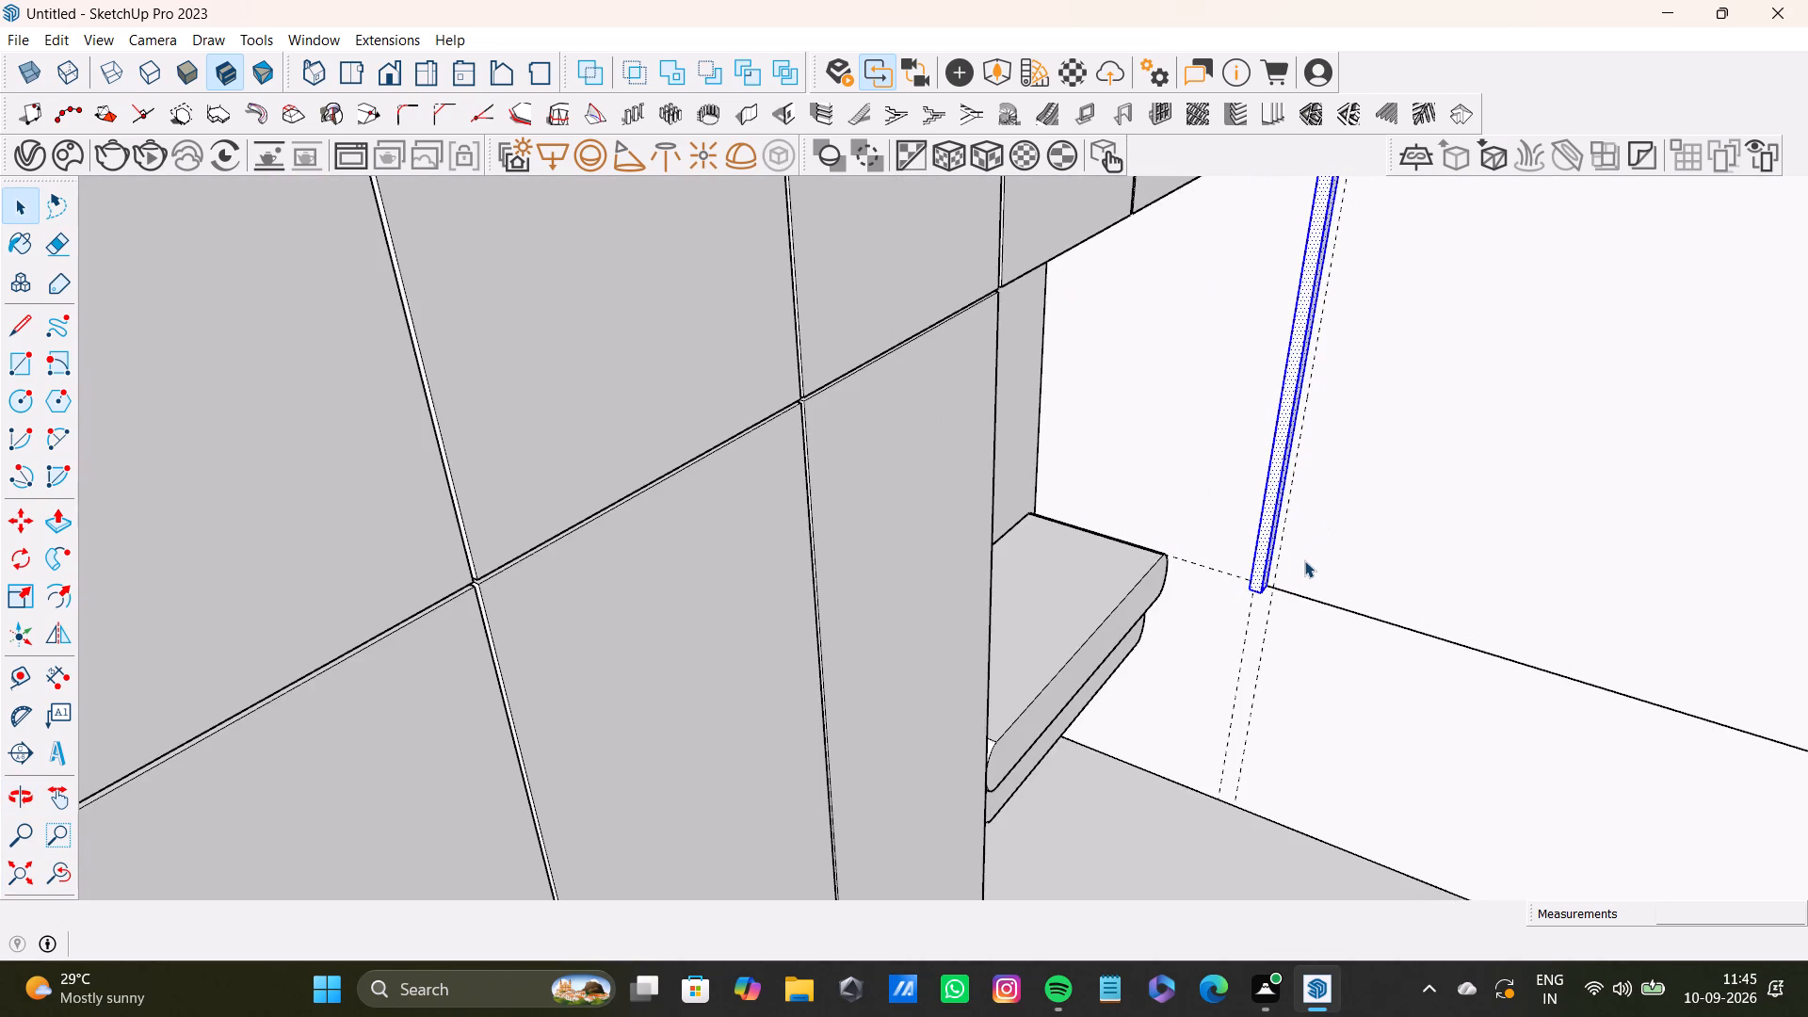
pyautogui.scroll(12, 1300, 561)
pyautogui.keyDown('shift'); pyautogui.moveTo(1282, 572); pyautogui.dragTo(1262, 572, button='middle'); pyautogui.keyUp('shift')
pyautogui.scroll(4, 1202, 600)
pyautogui.moveTo(1154, 626); pyautogui.dragTo(1186, 387, button='middle')
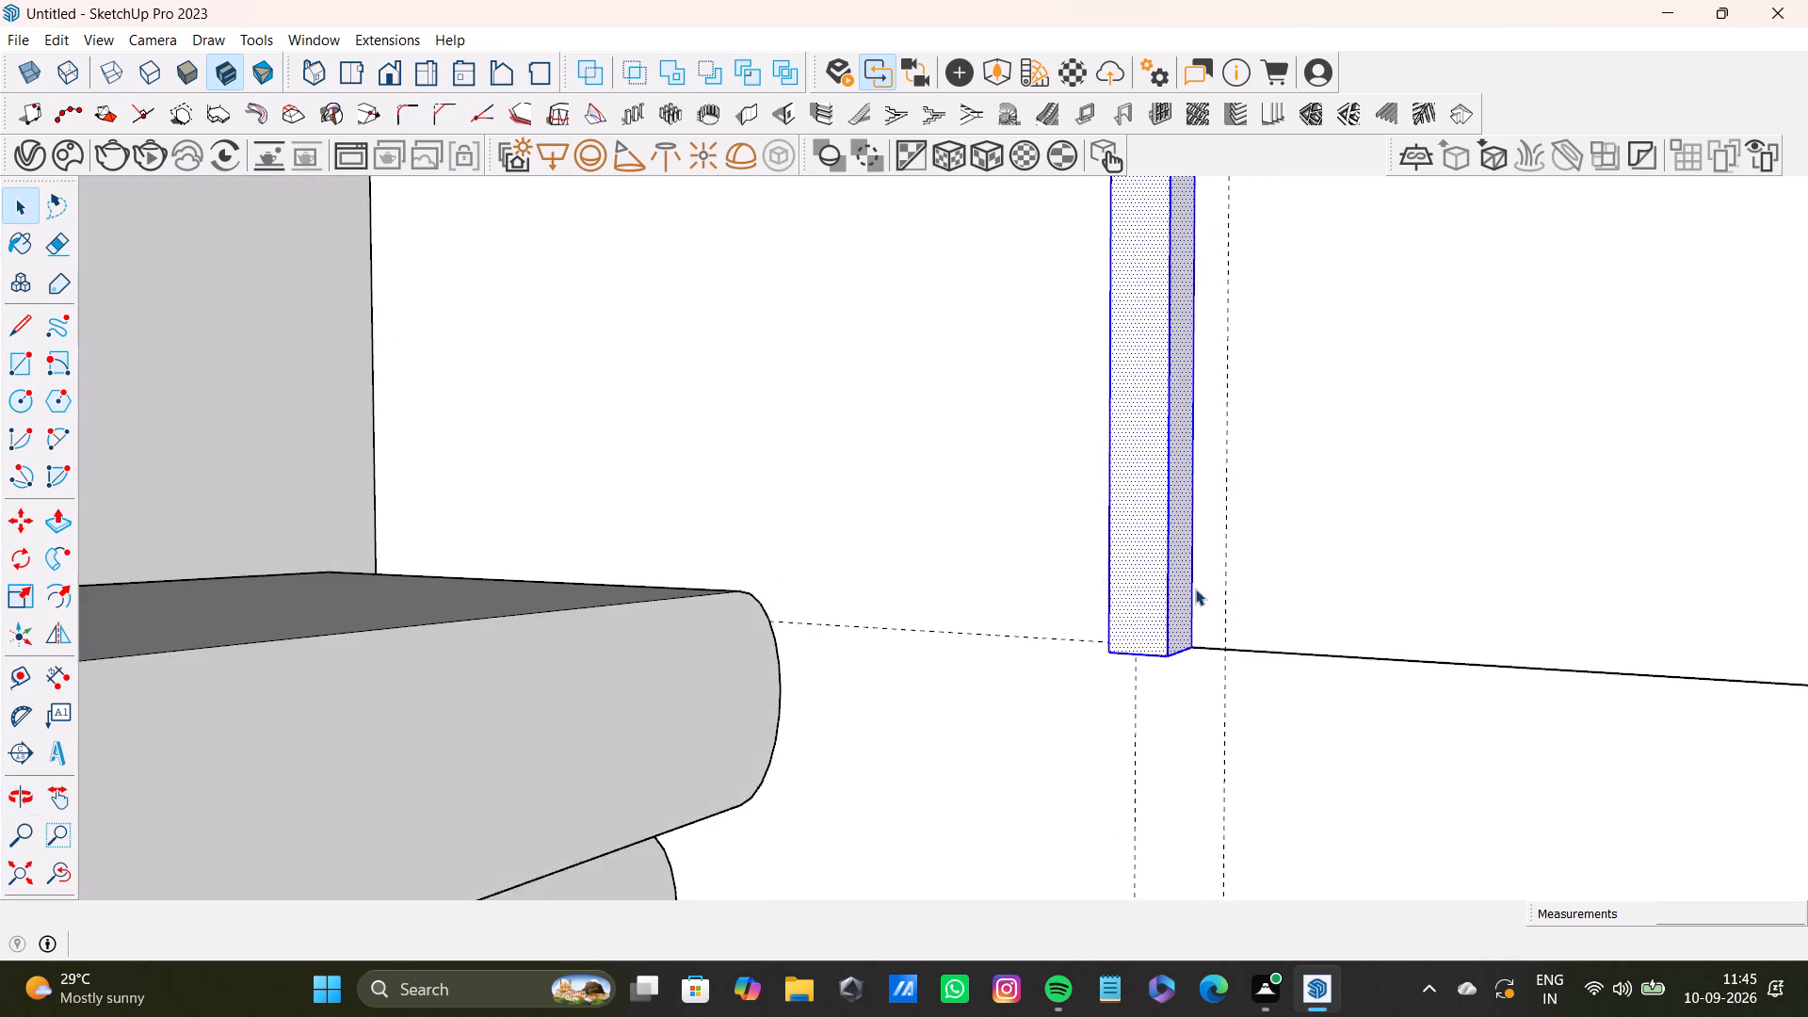
pyautogui.scroll(4, 1195, 589)
pyautogui.moveTo(1165, 614); pyautogui.dragTo(1204, 389, button='middle')
pyautogui.scroll(4, 1163, 815)
pyautogui.keyDown('shift'); pyautogui.doubleClick(1131, 615); pyautogui.keyUp('shift')
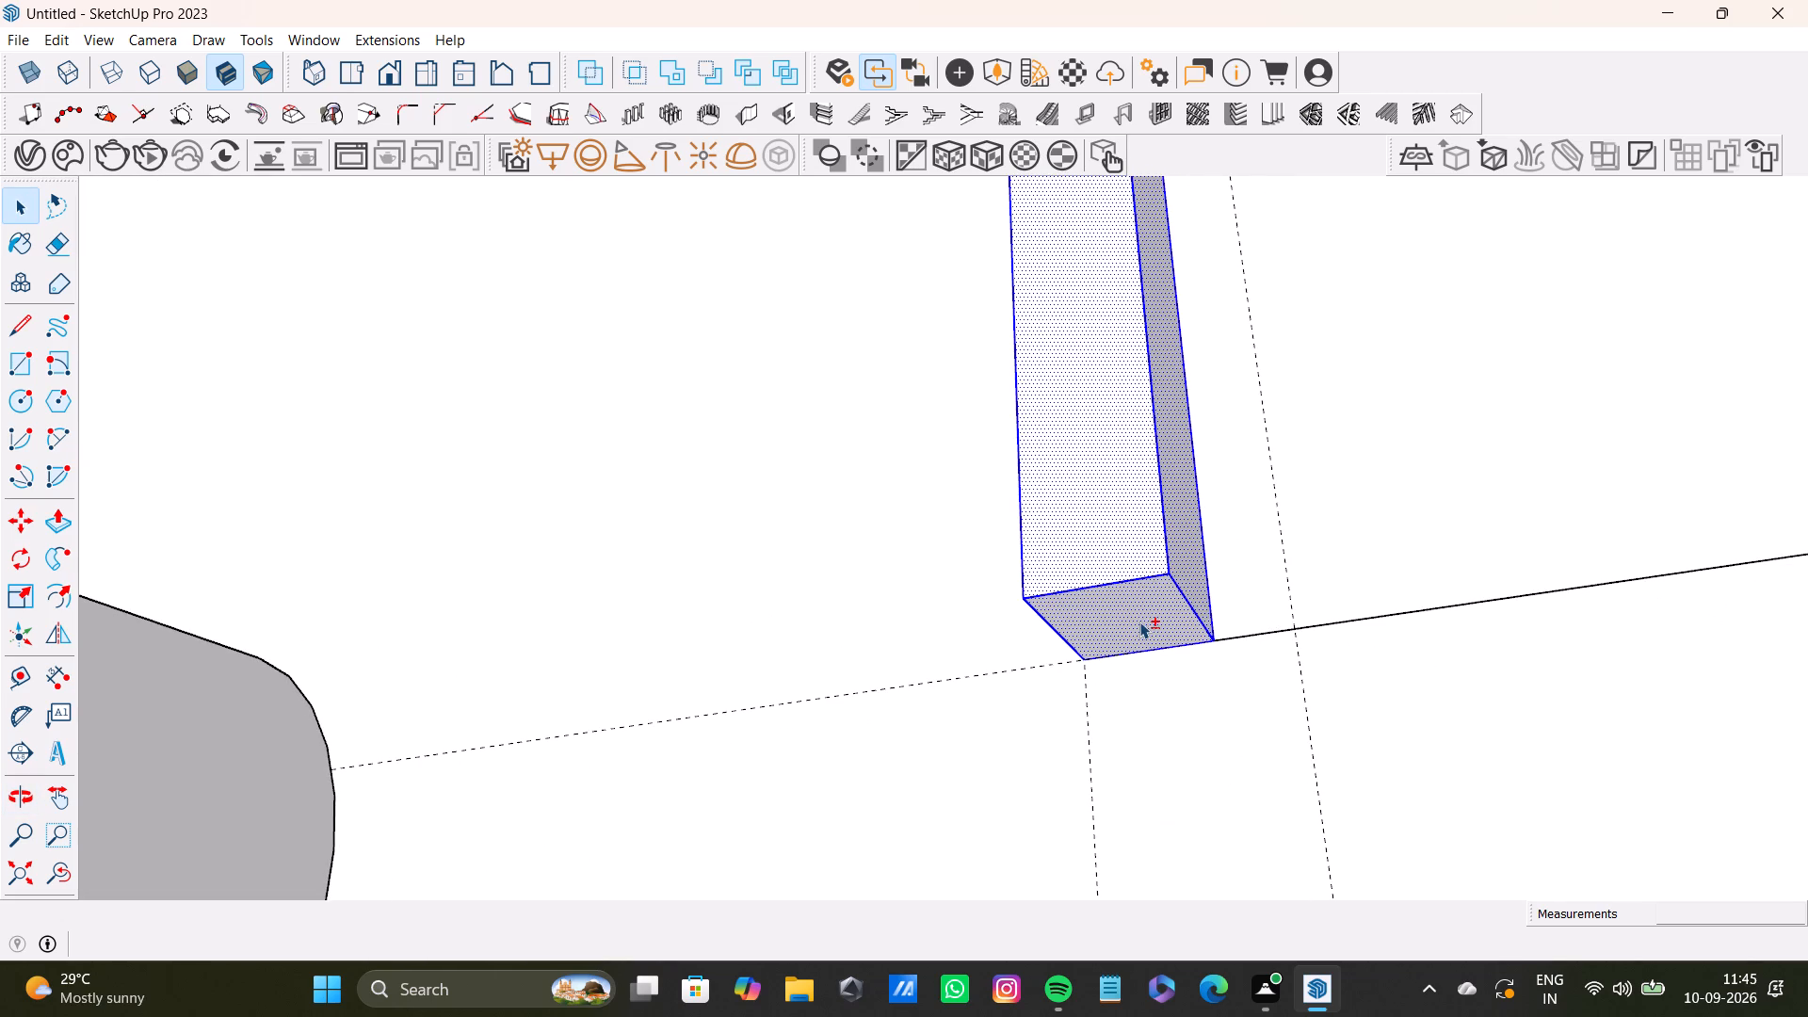
pyautogui.press('m')
pyautogui.press('m')
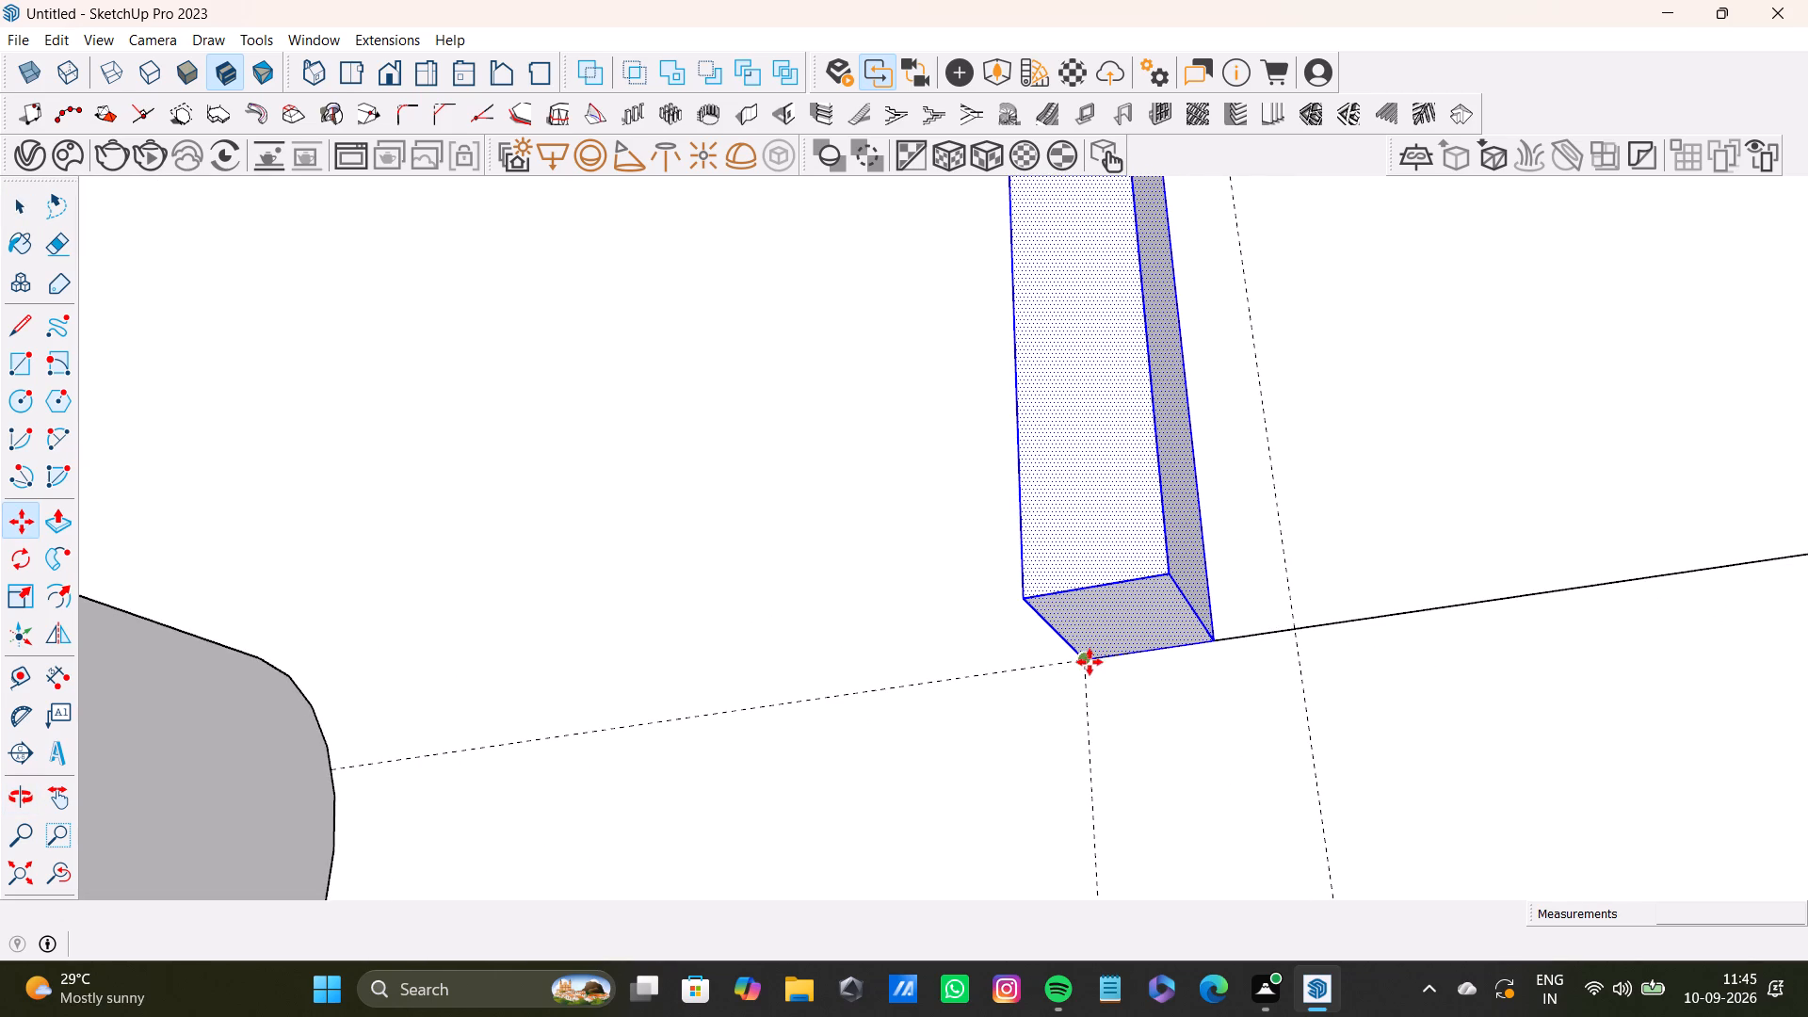
pyautogui.keyDown('ctrl'); pyautogui.click(1090, 662); pyautogui.keyUp('ctrl')
pyautogui.scroll(-7, 1379, 661)
pyautogui.keyDown('shift'); pyautogui.moveTo(1566, 544); pyautogui.dragTo(472, 540, button='middle'); pyautogui.keyUp('shift')
pyautogui.scroll(-8, 1012, 574)
pyautogui.keyDown('shift'); pyautogui.moveTo(1347, 481); pyautogui.dragTo(331, 481, button='middle'); pyautogui.keyUp('shift')
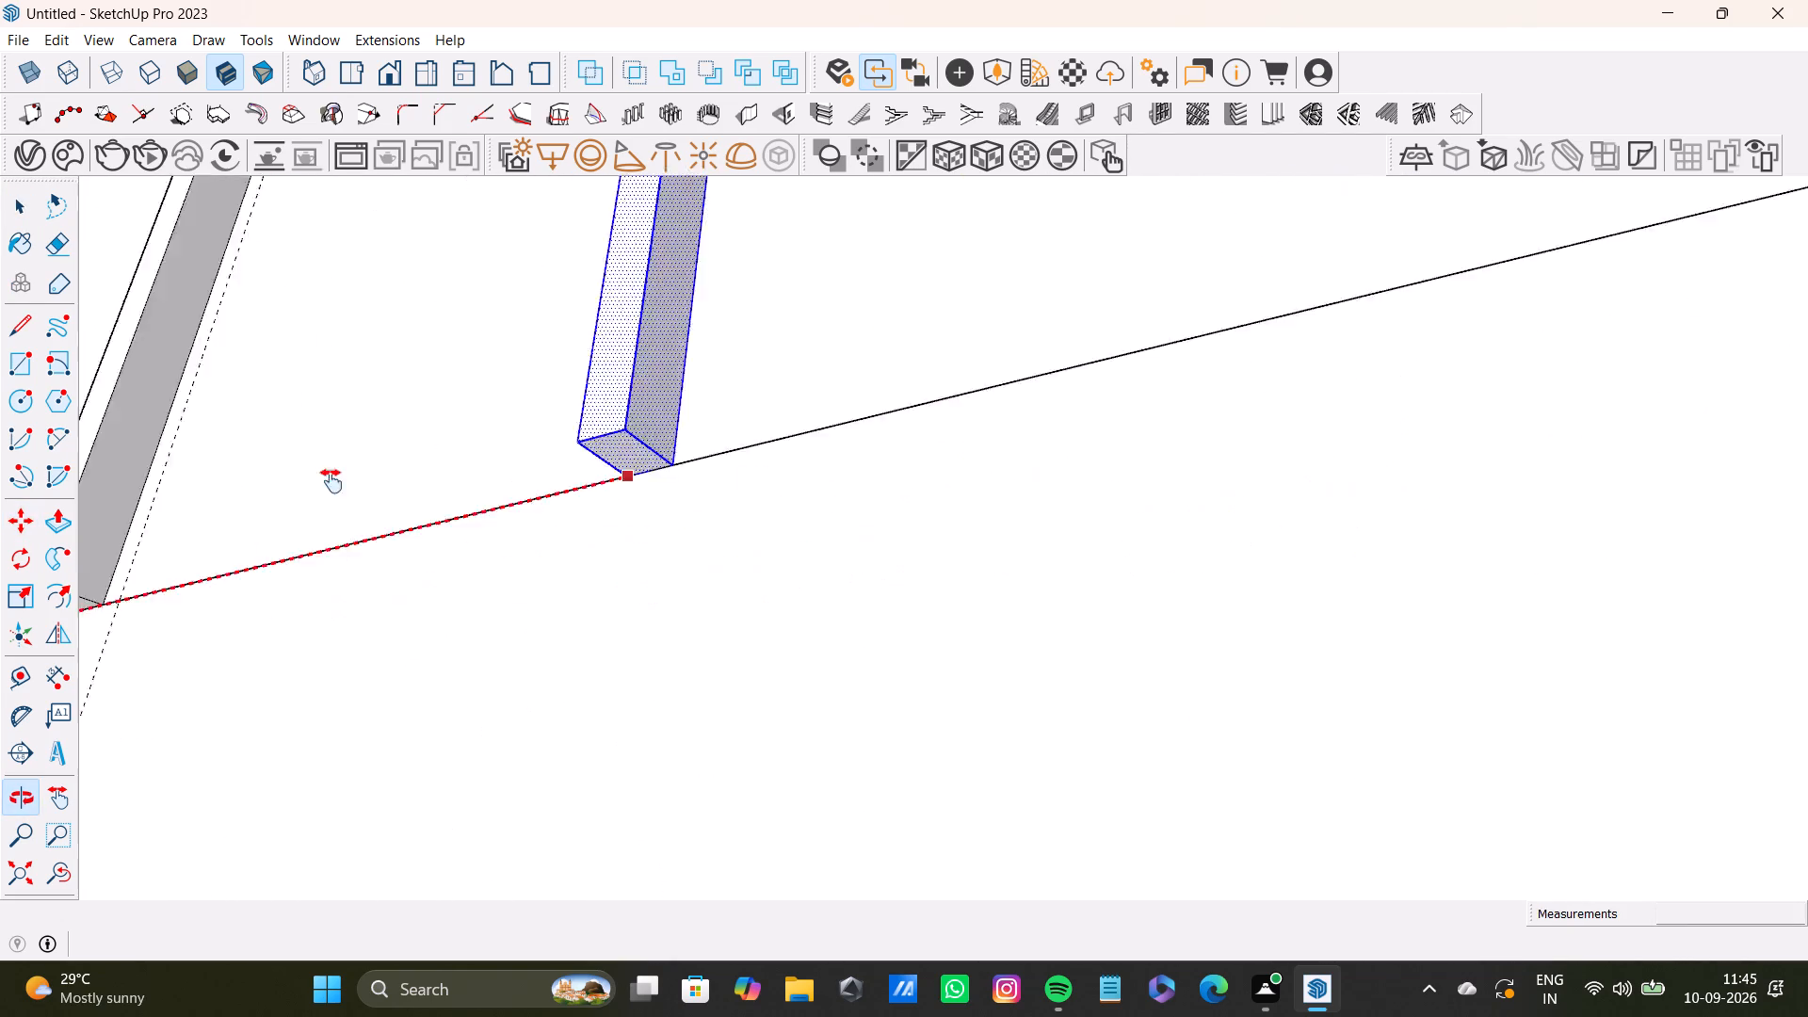
pyautogui.keyDown('shift'); pyautogui.moveTo(331, 481); pyautogui.dragTo(279, 481, button='middle'); pyautogui.keyUp('shift')
pyautogui.scroll(-4, 865, 440)
pyautogui.moveTo(1100, 337); pyautogui.dragTo(448, 881, button='middle')
pyautogui.keyDown('shift'); pyautogui.scroll(-8, 448, 881); pyautogui.keyUp('shift')
pyautogui.keyDown('shift'); pyautogui.moveTo(1632, 679); pyautogui.dragTo(667, 648, button='middle'); pyautogui.keyUp('shift')
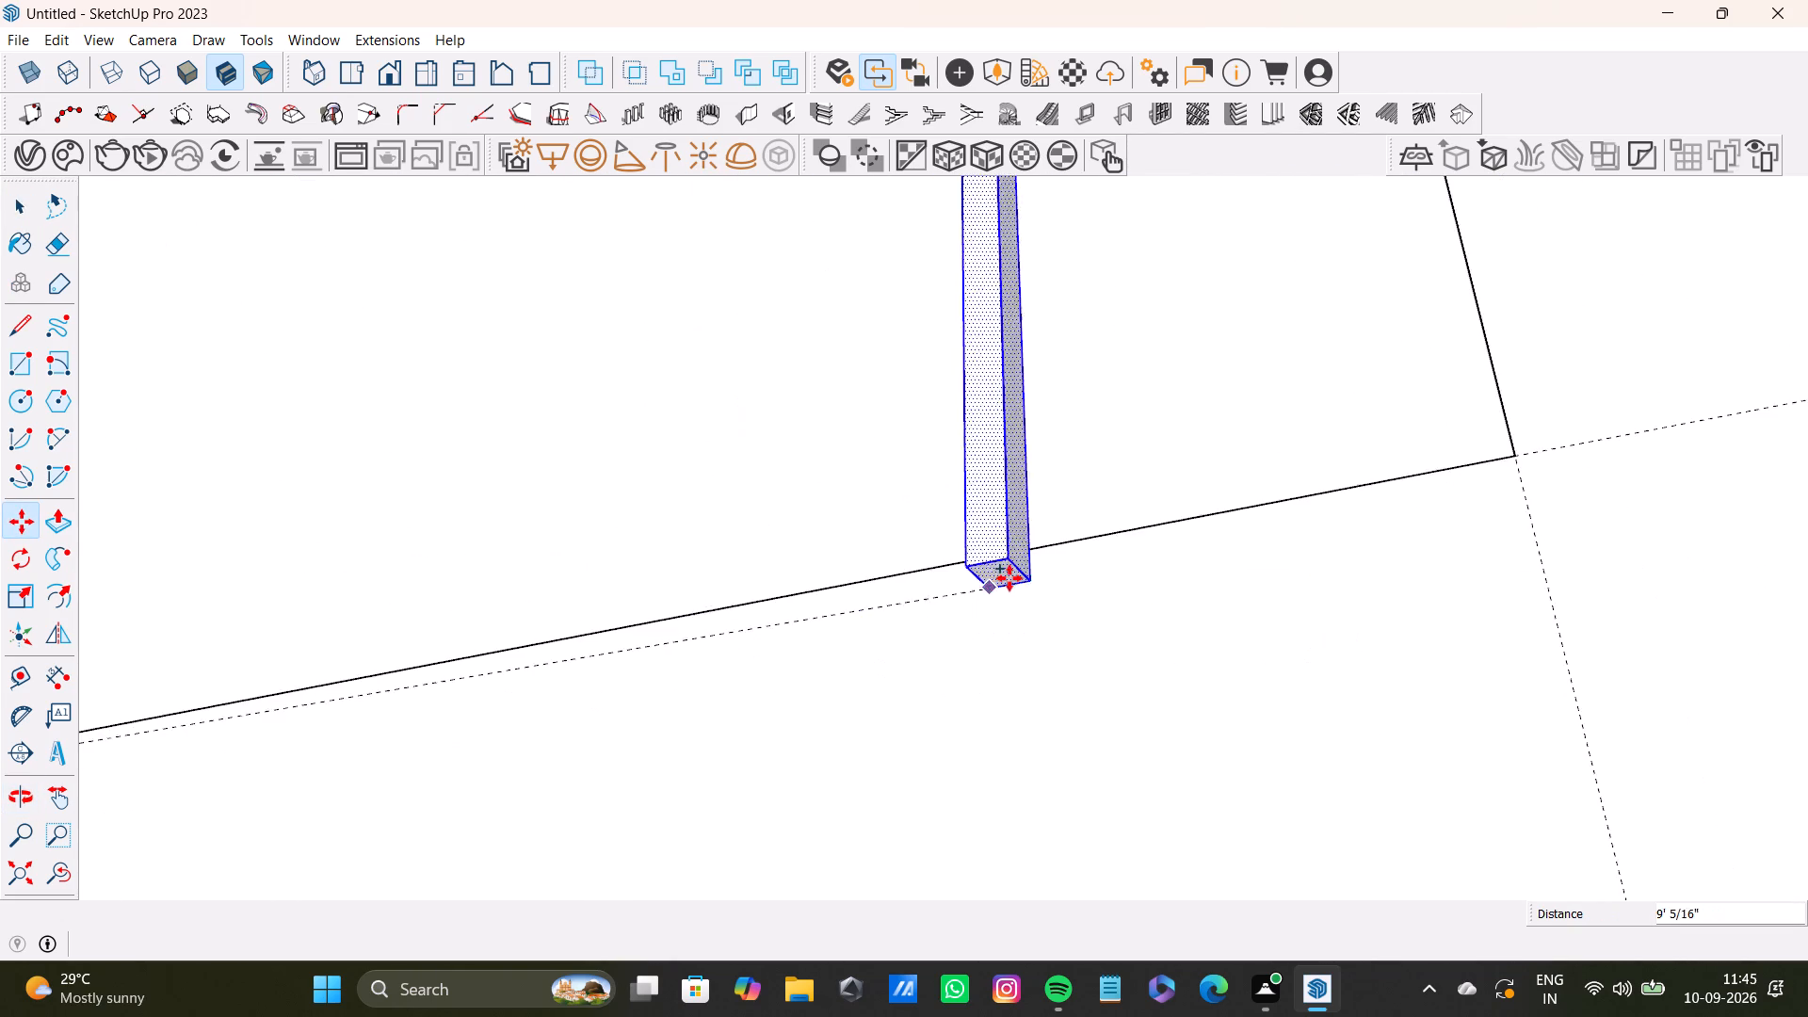
pyautogui.scroll(-3, 1009, 578)
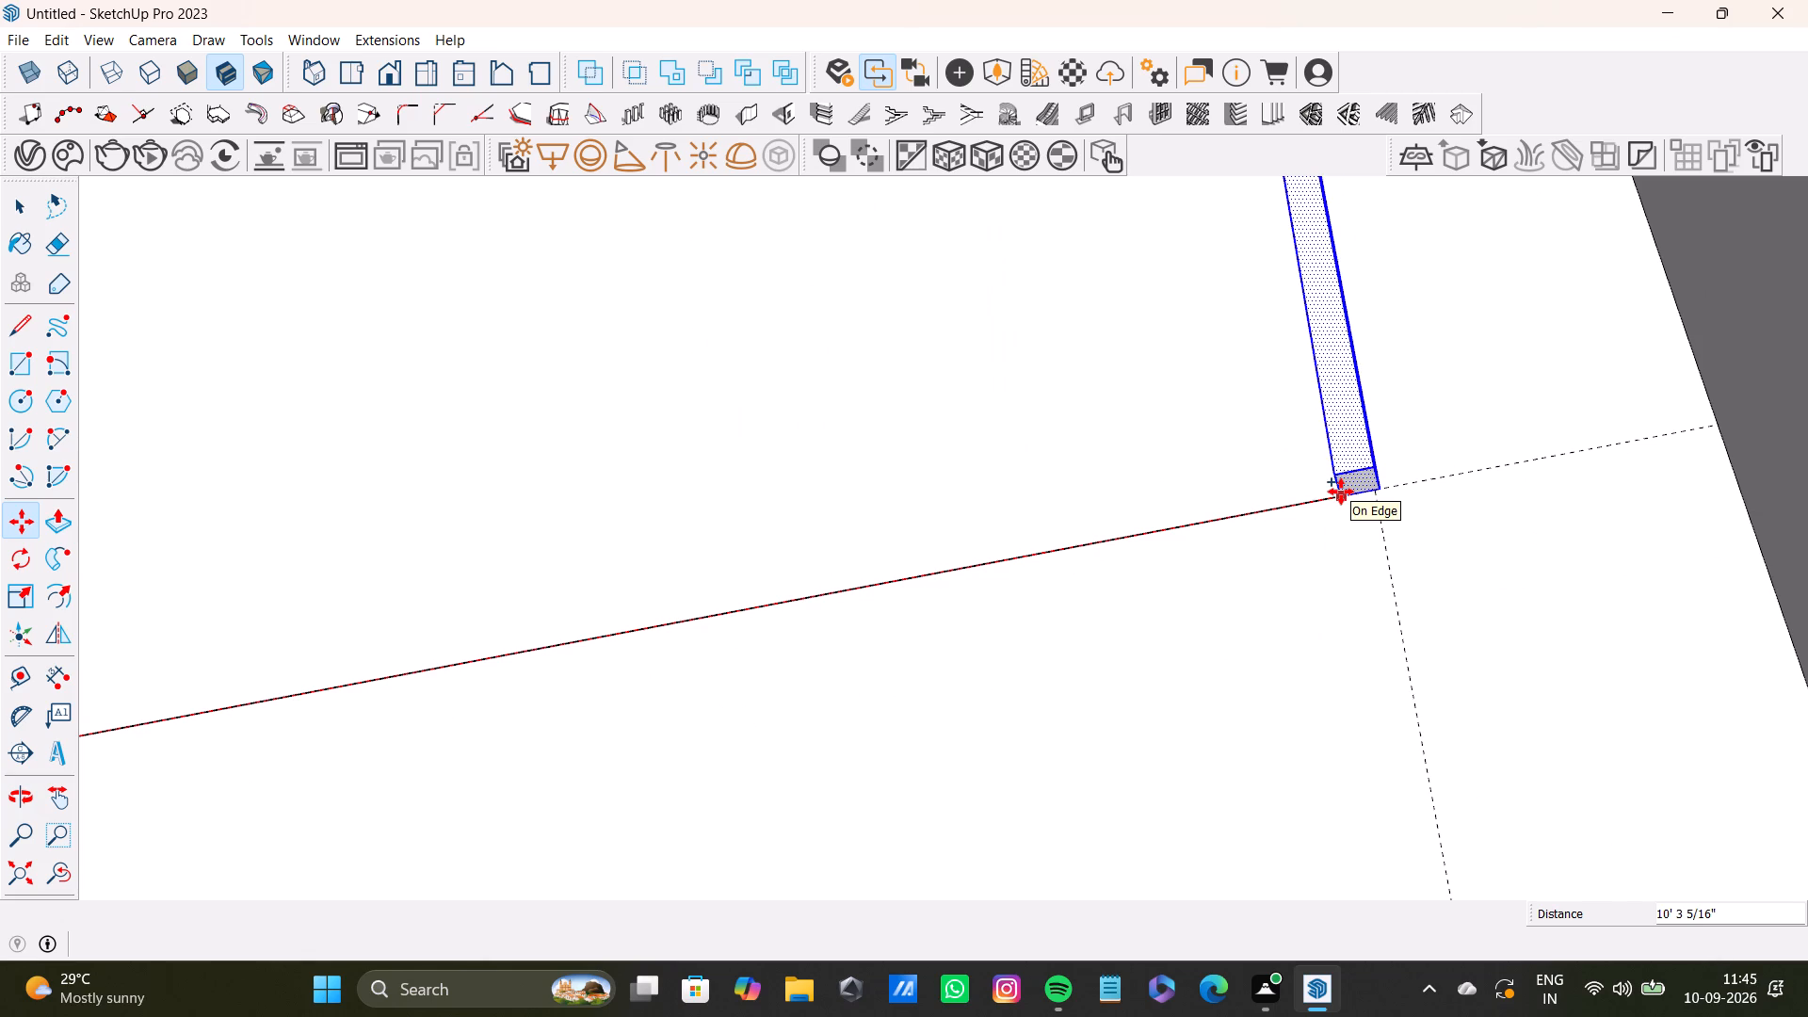
pyautogui.click(1341, 492)
# Divide the distance between the slat and its copy into 30 equal spaces with a /30 array.
pyautogui.press('/')
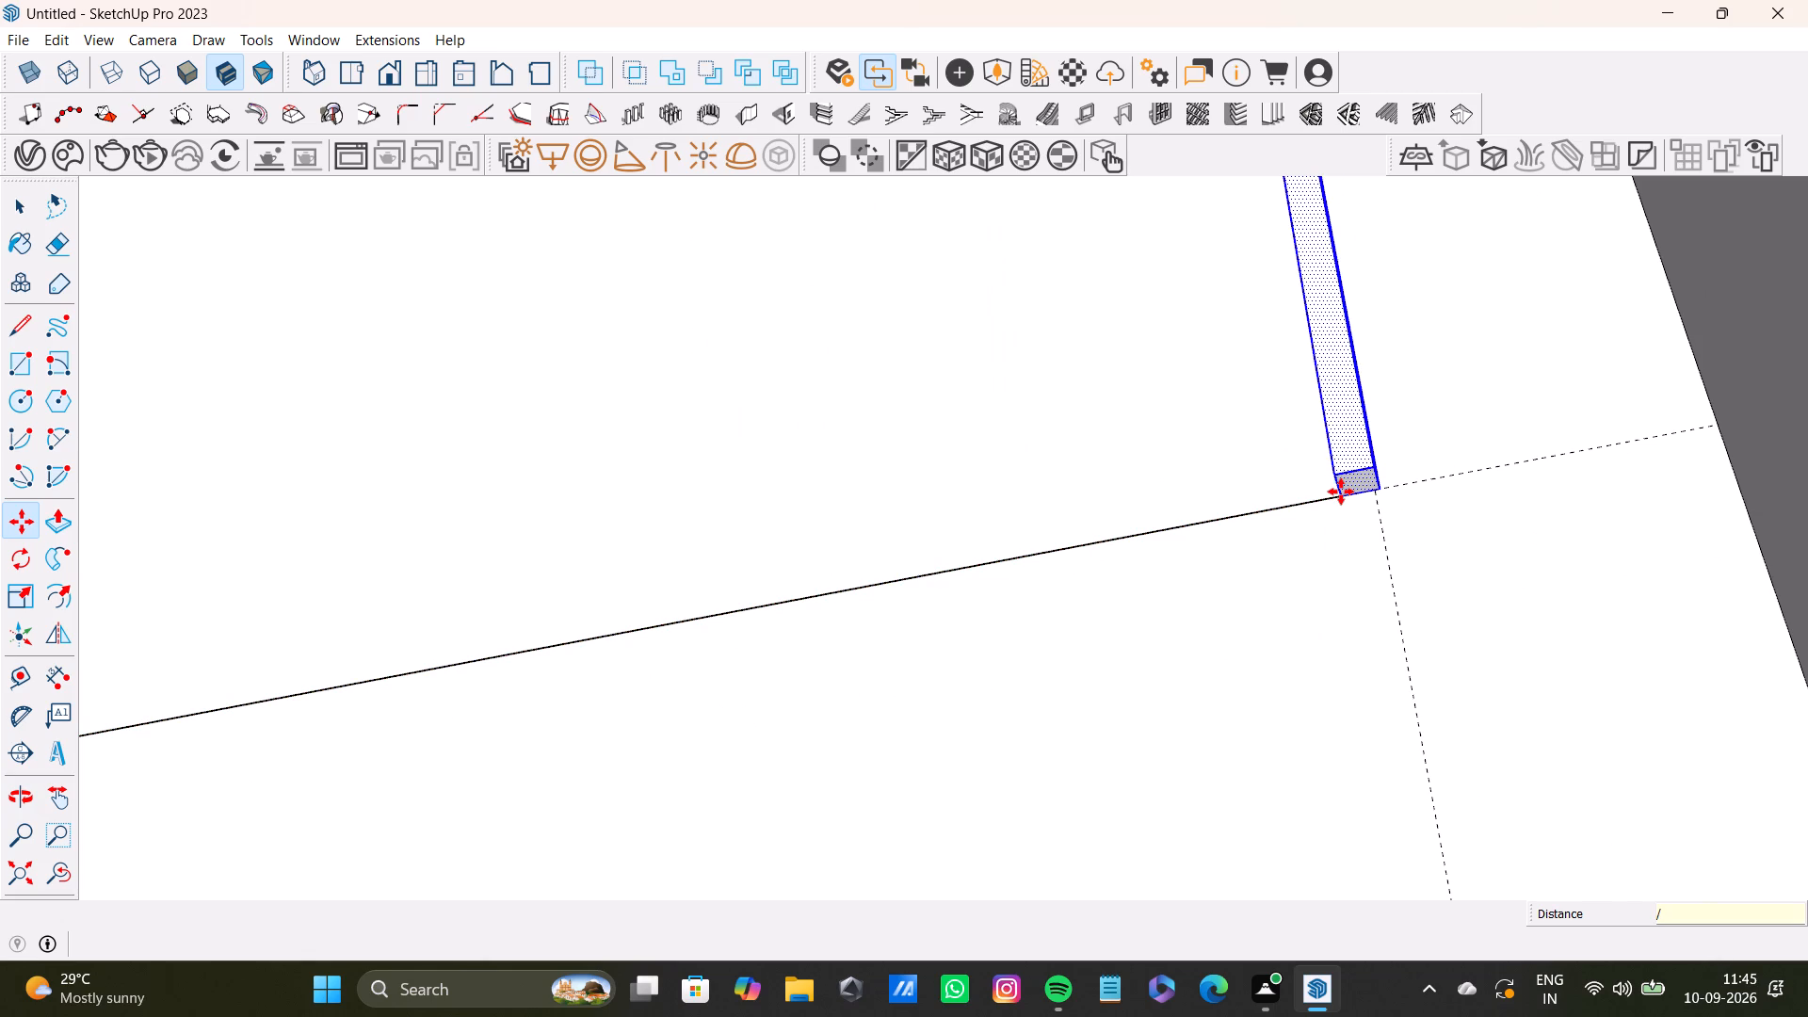
pyautogui.write('30')
pyautogui.press('Return')
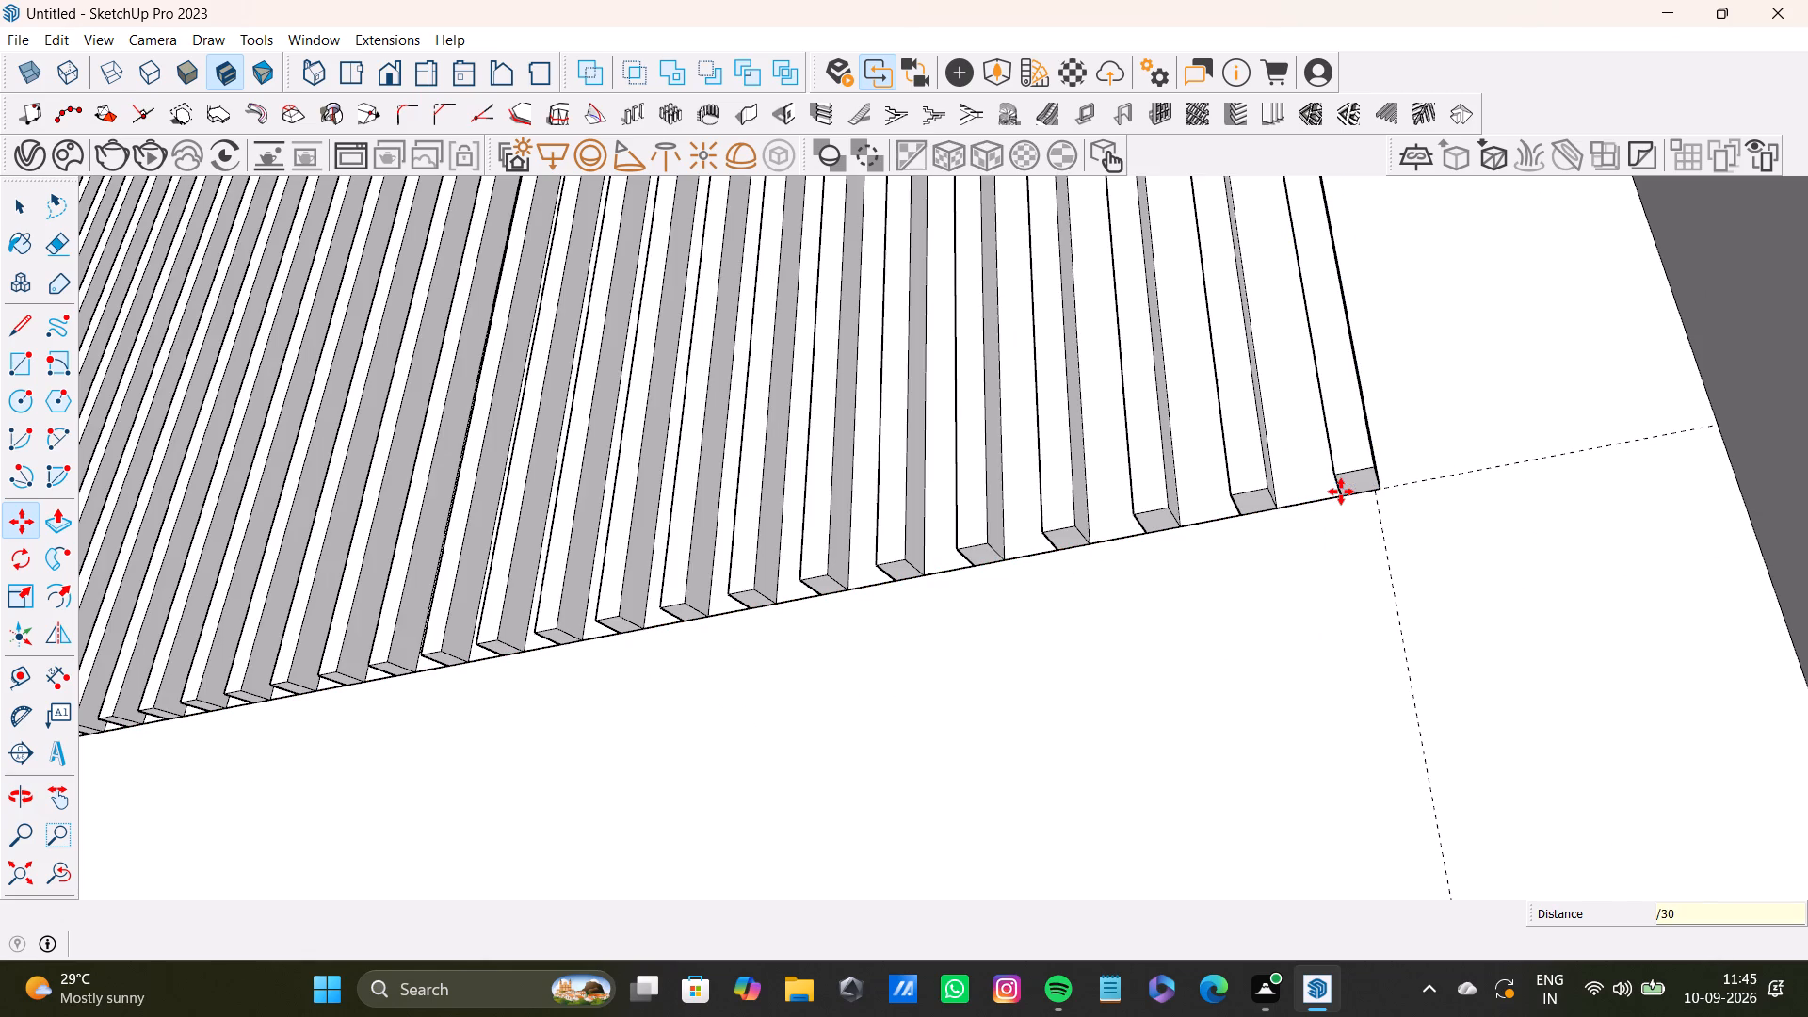
pyautogui.press('space')
pyautogui.moveTo(1278, 394); pyautogui.dragTo(1341, 783, button='middle')
pyautogui.scroll(-3, 1267, 695)
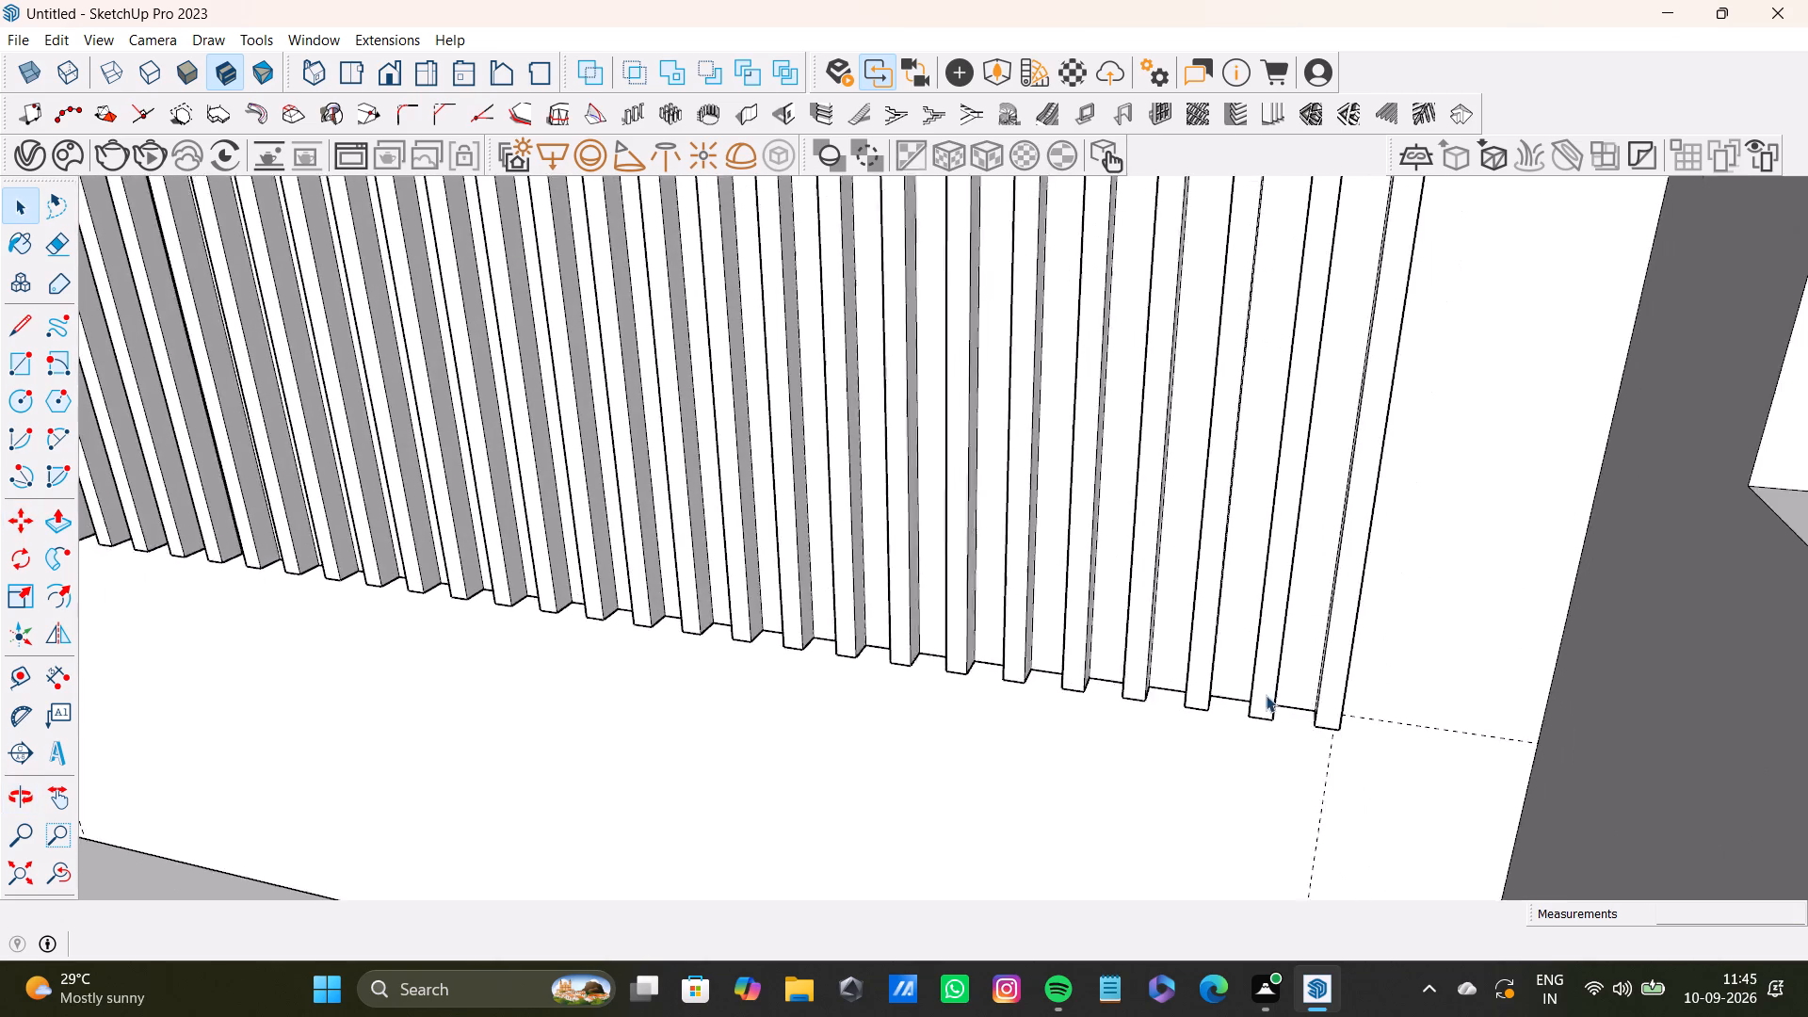
# Examine the spacing and both ends of the slat array from above and inside the room.
pyautogui.scroll(-13, 1266, 695)
pyautogui.click(59, 878)
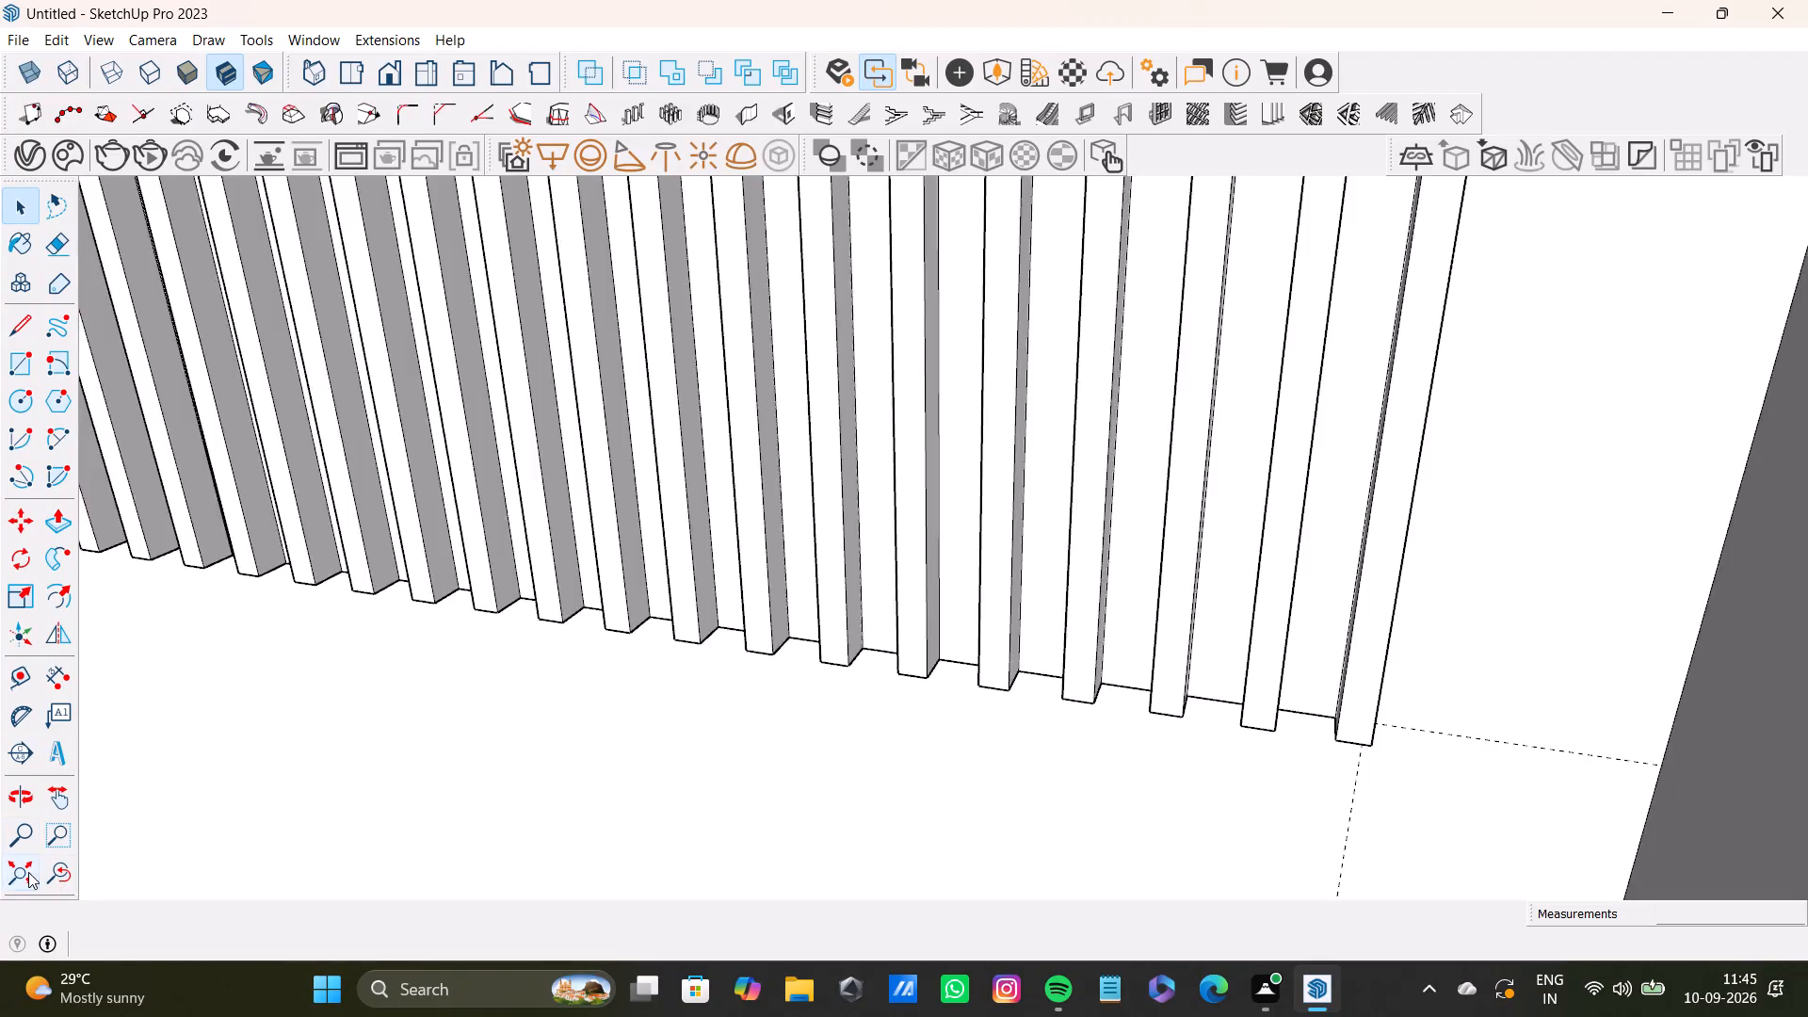
pyautogui.click(28, 872)
pyautogui.moveTo(693, 740); pyautogui.dragTo(933, 946, button='middle')
pyautogui.scroll(1, 1262, 248)
pyautogui.keyDown('shift'); pyautogui.moveTo(1282, 256); pyautogui.dragTo(927, 766, button='middle'); pyautogui.keyUp('shift')
pyautogui.scroll(9, 1016, 670)
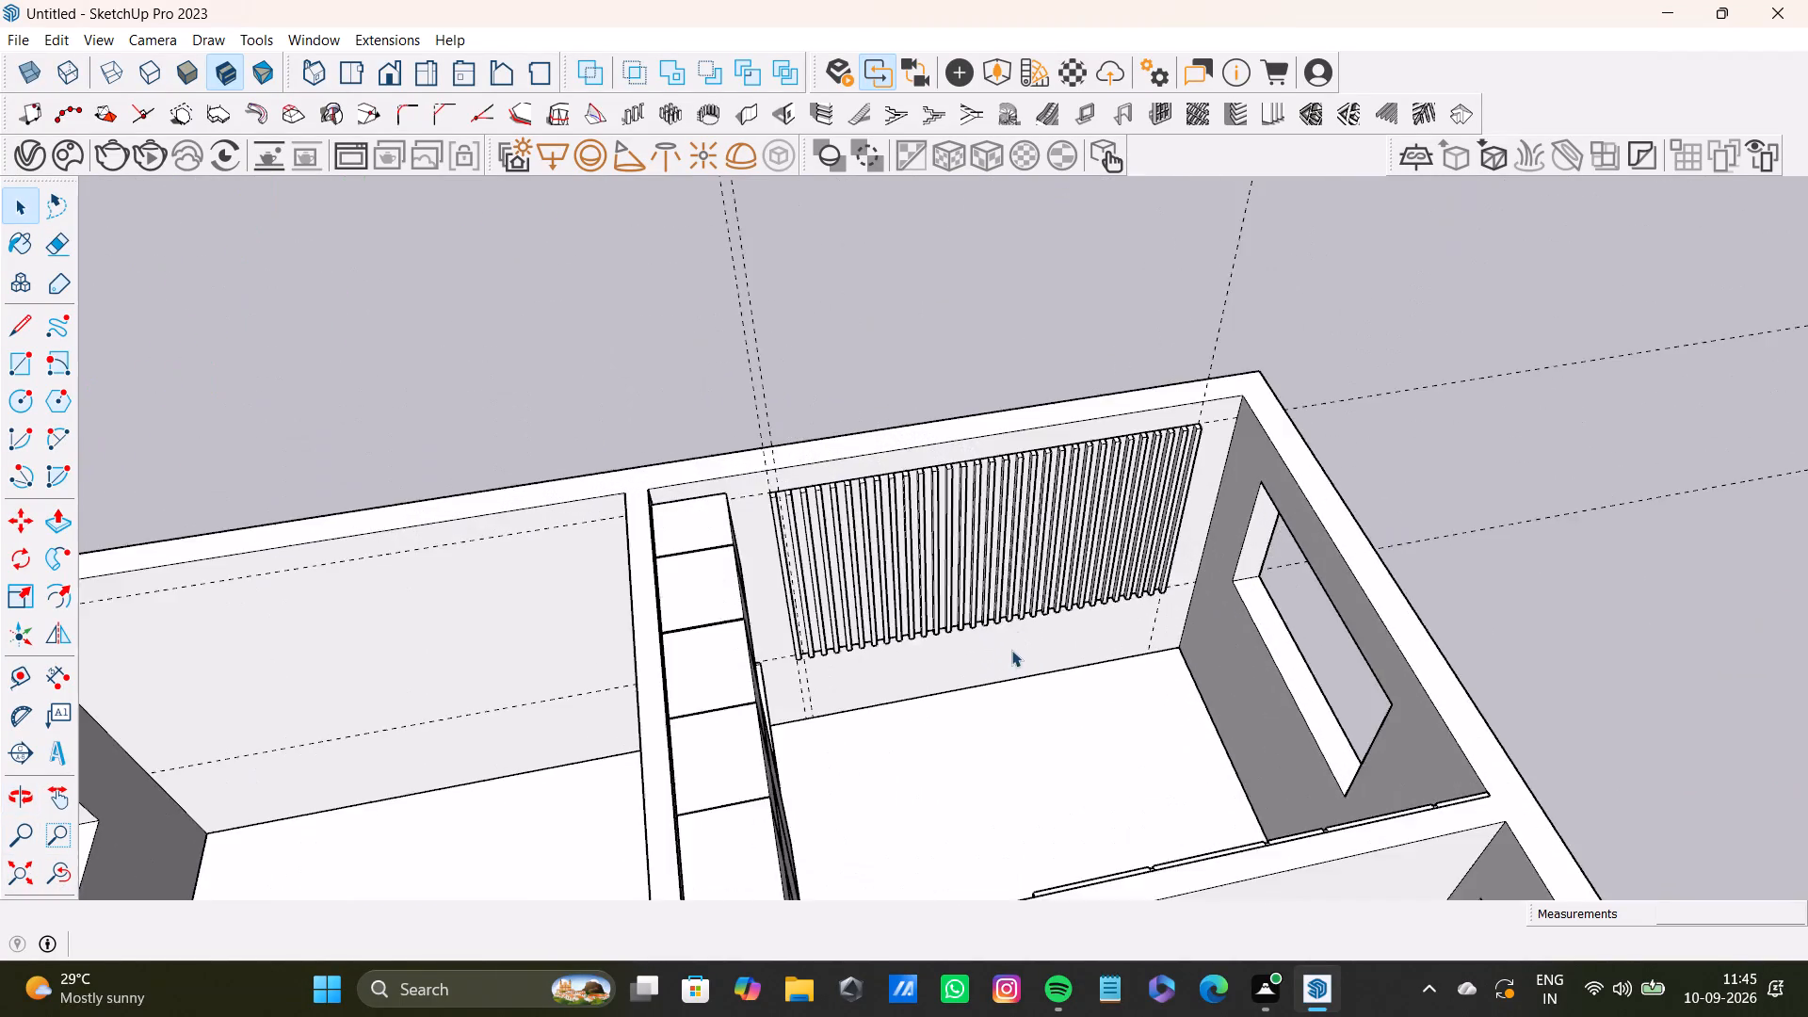
pyautogui.scroll(3, 1011, 650)
pyautogui.moveTo(1047, 649); pyautogui.dragTo(864, 677, button='middle')
pyautogui.scroll(-5, 866, 683)
pyautogui.keyDown('shift'); pyautogui.moveTo(880, 713); pyautogui.dragTo(888, 578, button='middle'); pyautogui.keyUp('shift')
pyautogui.scroll(4, 873, 581)
pyautogui.moveTo(873, 558); pyautogui.dragTo(880, 734, button='middle')
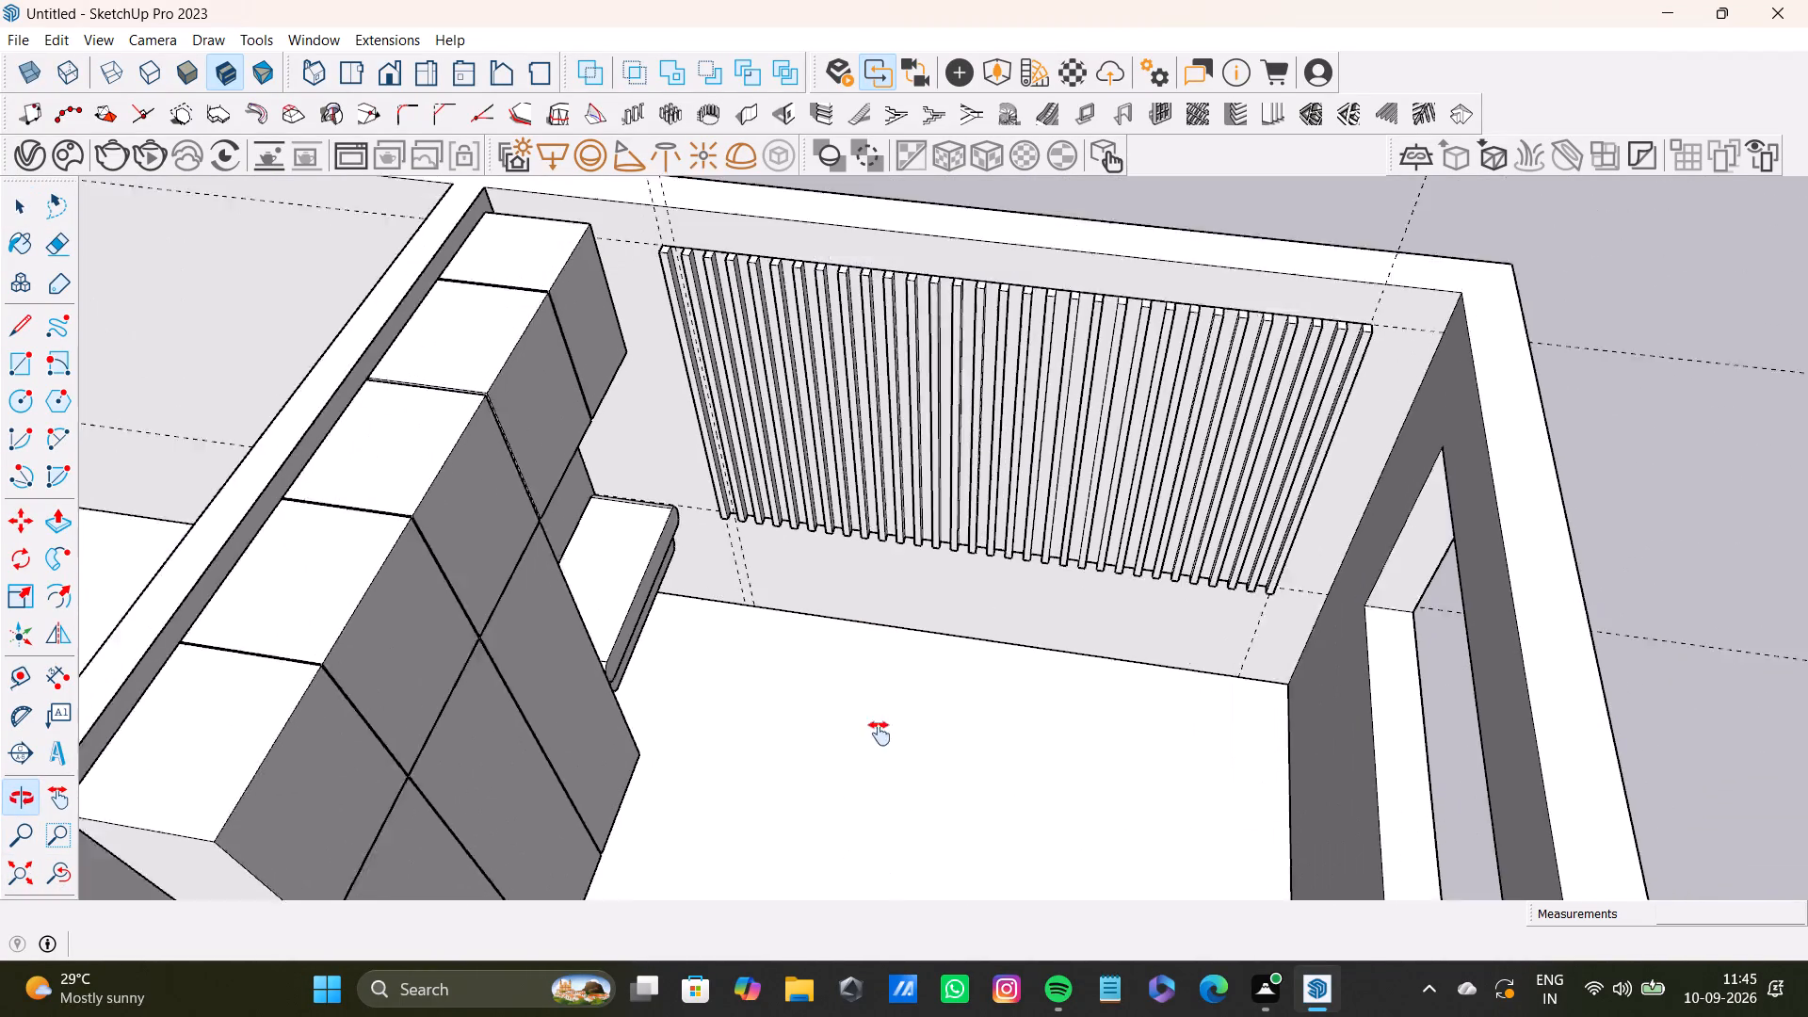
pyautogui.moveTo(880, 734); pyautogui.dragTo(882, 749, button='middle')
pyautogui.moveTo(923, 757); pyautogui.dragTo(1060, 573, button='middle')
pyautogui.scroll(7, 867, 728)
pyautogui.moveTo(852, 756); pyautogui.dragTo(867, 750, button='middle')
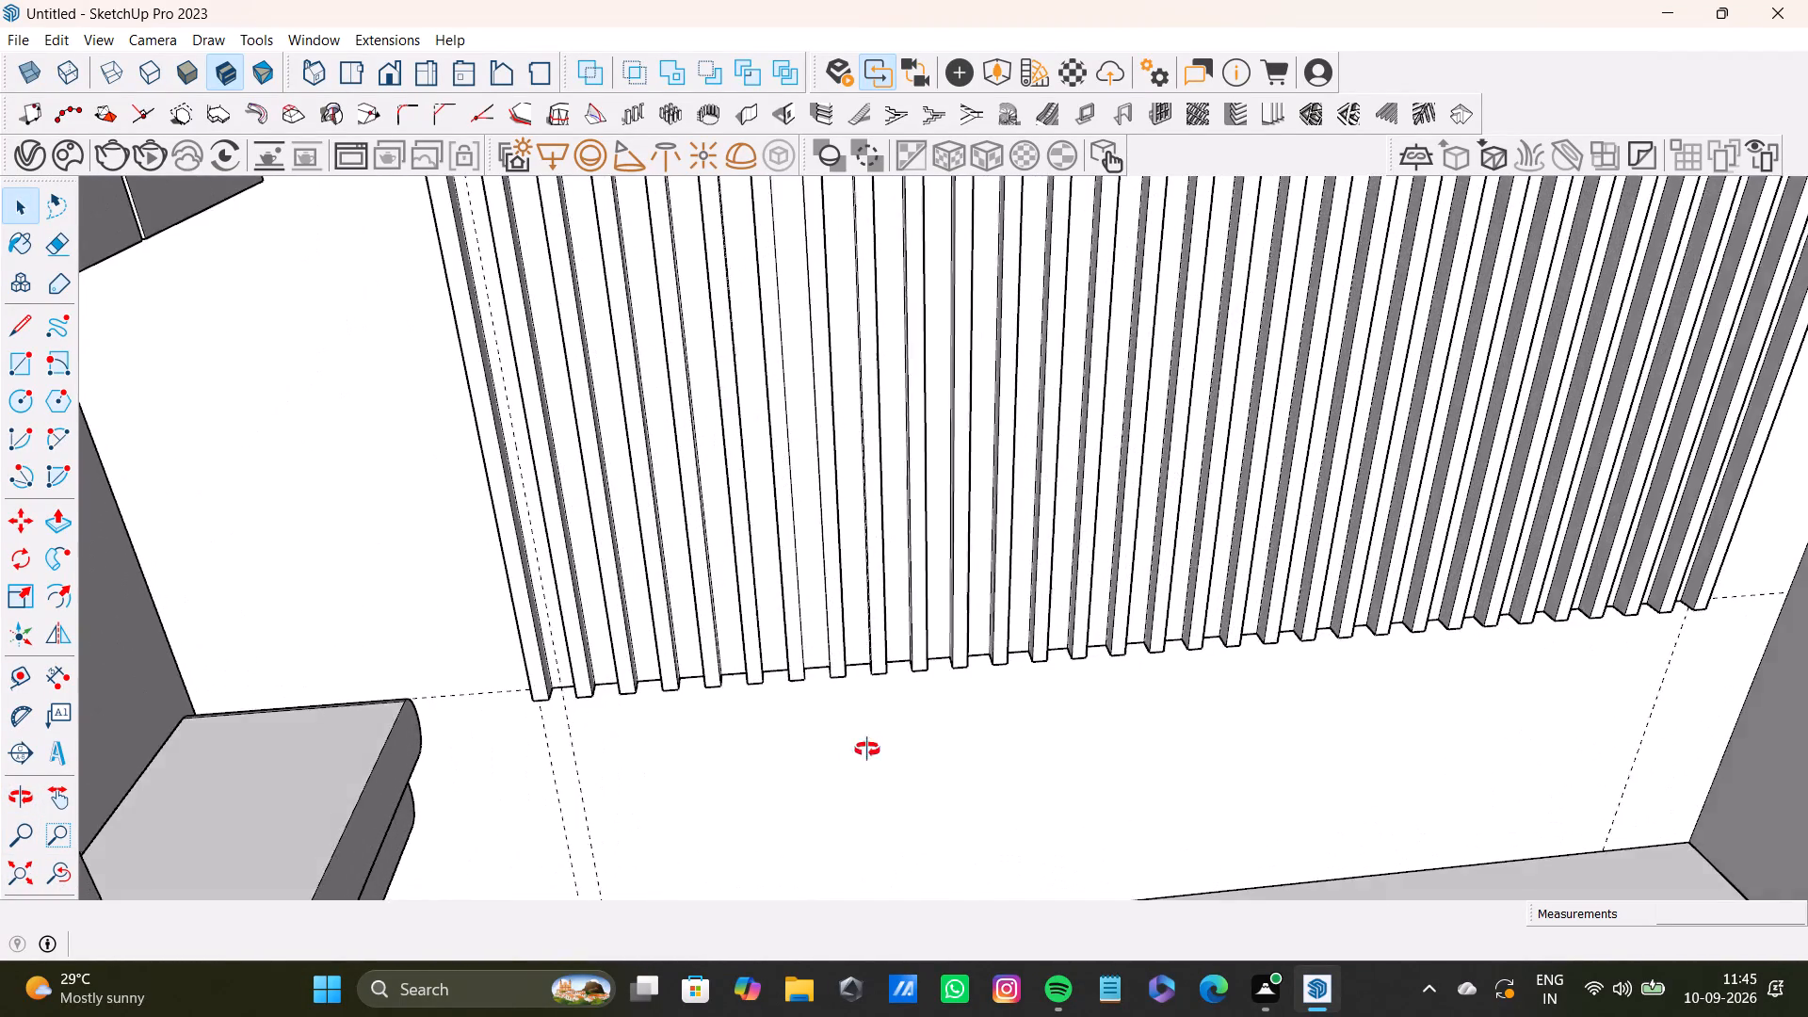
pyautogui.moveTo(867, 750); pyautogui.dragTo(834, 768, button='middle')
pyautogui.scroll(-4, 816, 758)
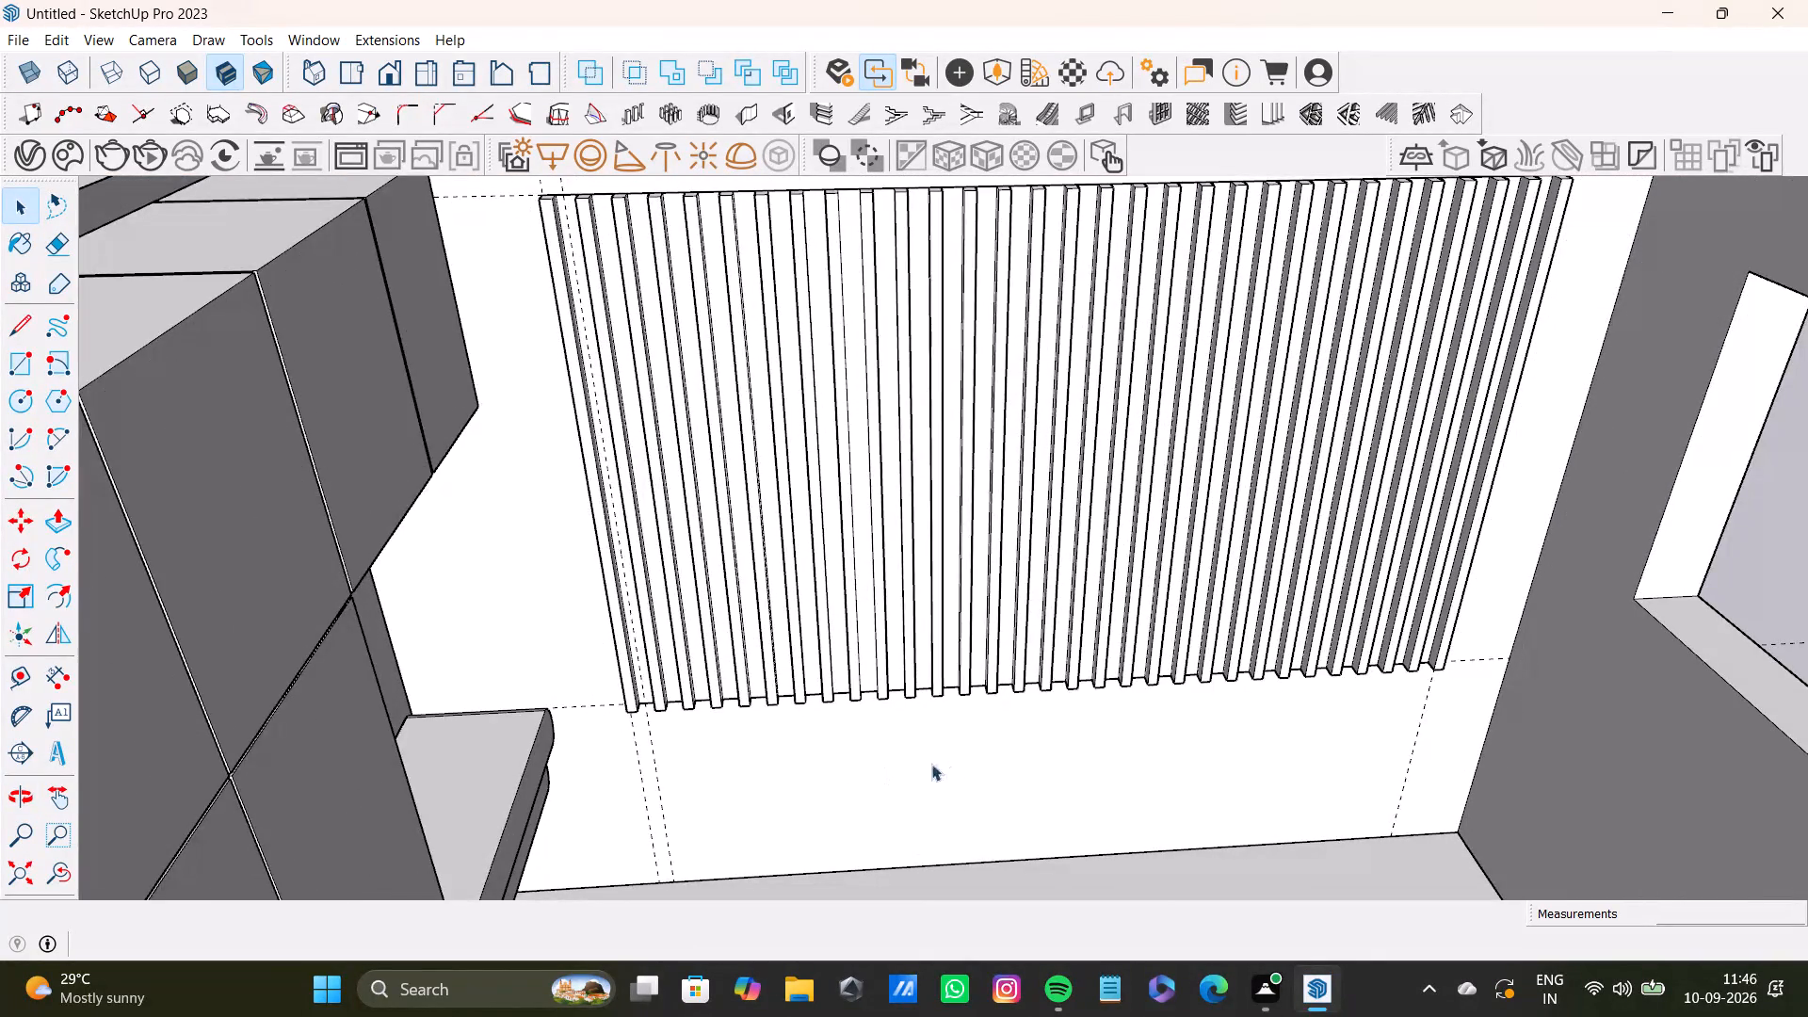
pyautogui.scroll(-4, 898, 762)
pyautogui.scroll(12, 729, 736)
pyautogui.moveTo(727, 742); pyautogui.dragTo(727, 674, button='middle')
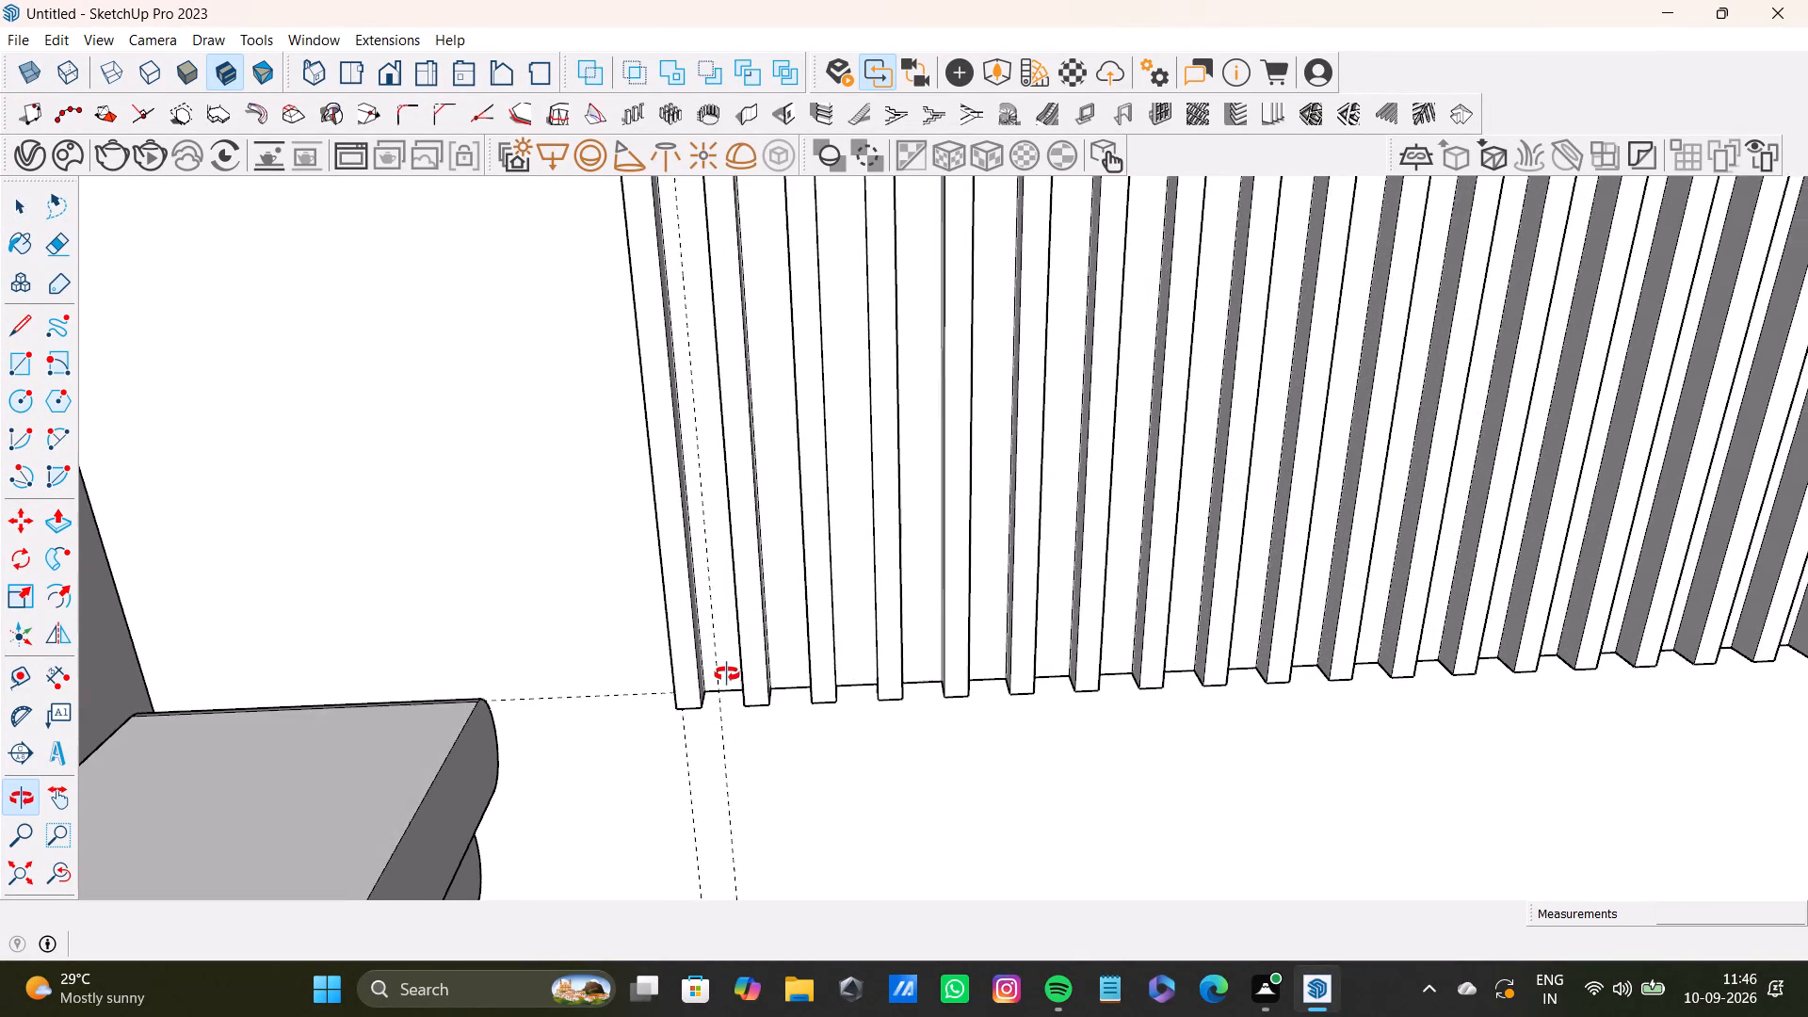
pyautogui.moveTo(727, 674); pyautogui.dragTo(640, 548, button='middle')
pyautogui.scroll(-3, 935, 605)
pyautogui.moveTo(1013, 642); pyautogui.dragTo(617, 604, button='middle')
pyautogui.scroll(4, 1101, 651)
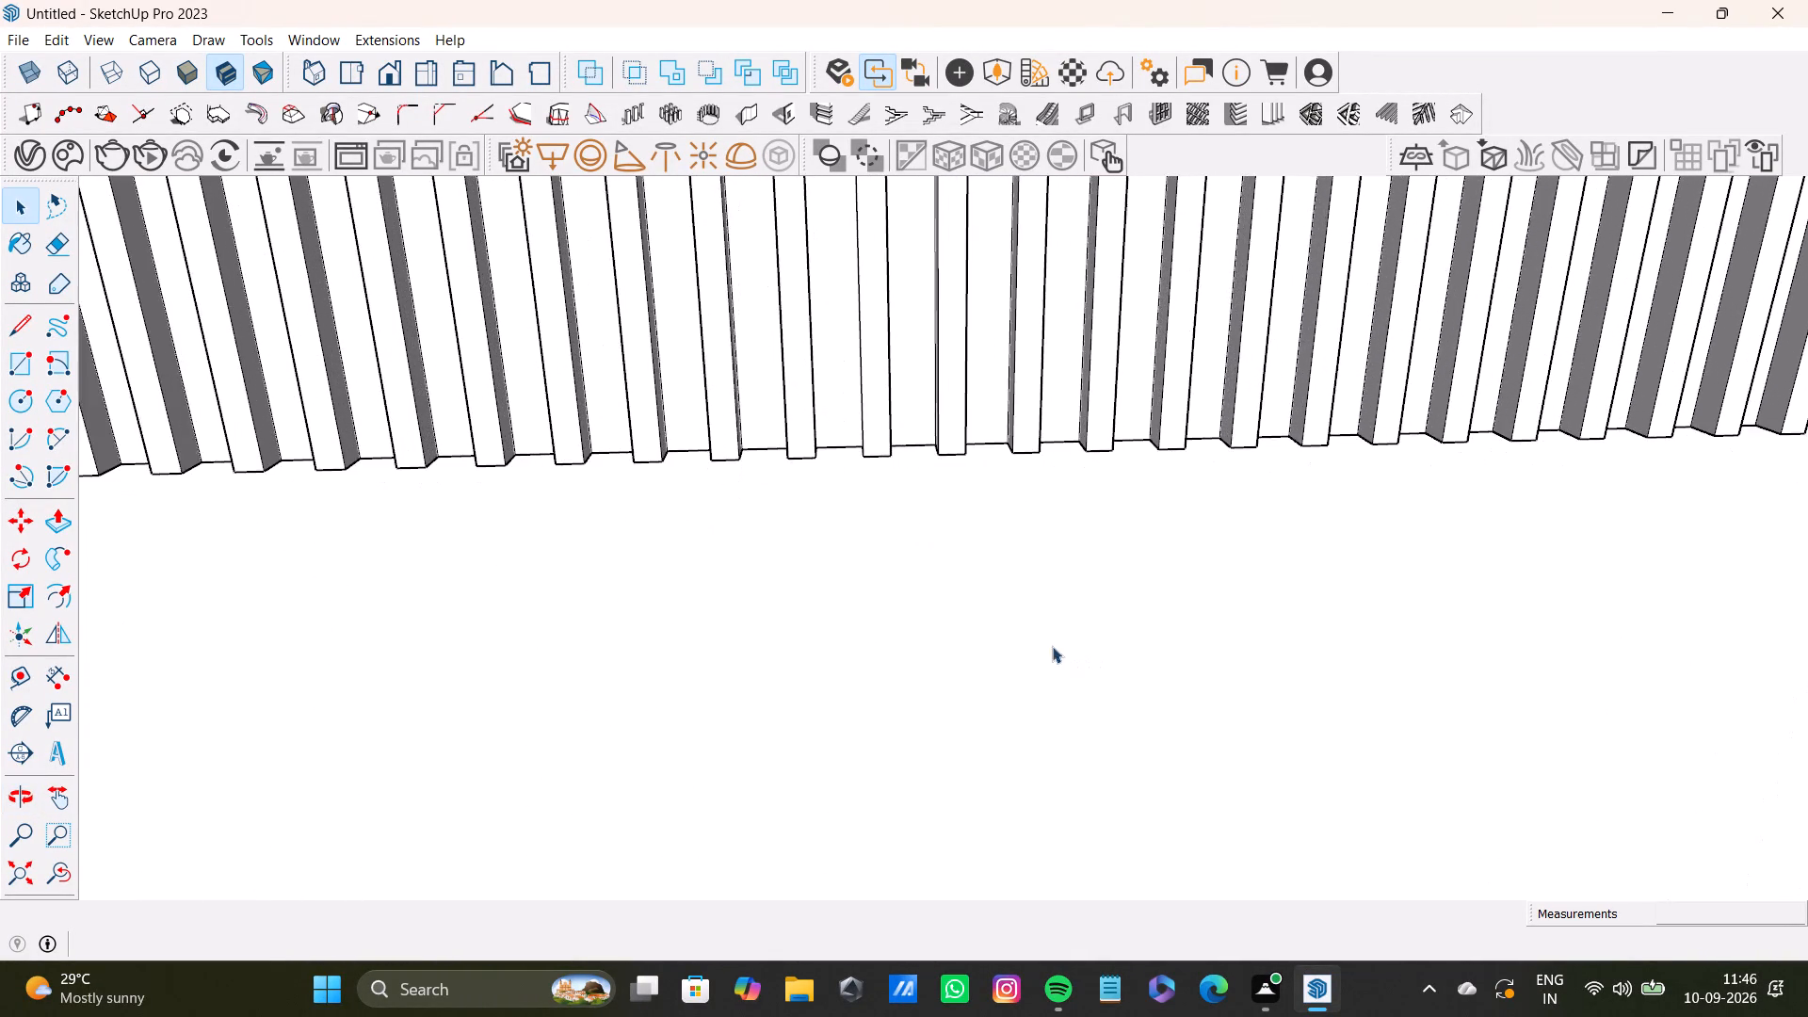
pyautogui.scroll(-10, 995, 615)
pyautogui.scroll(-5, 198, 629)
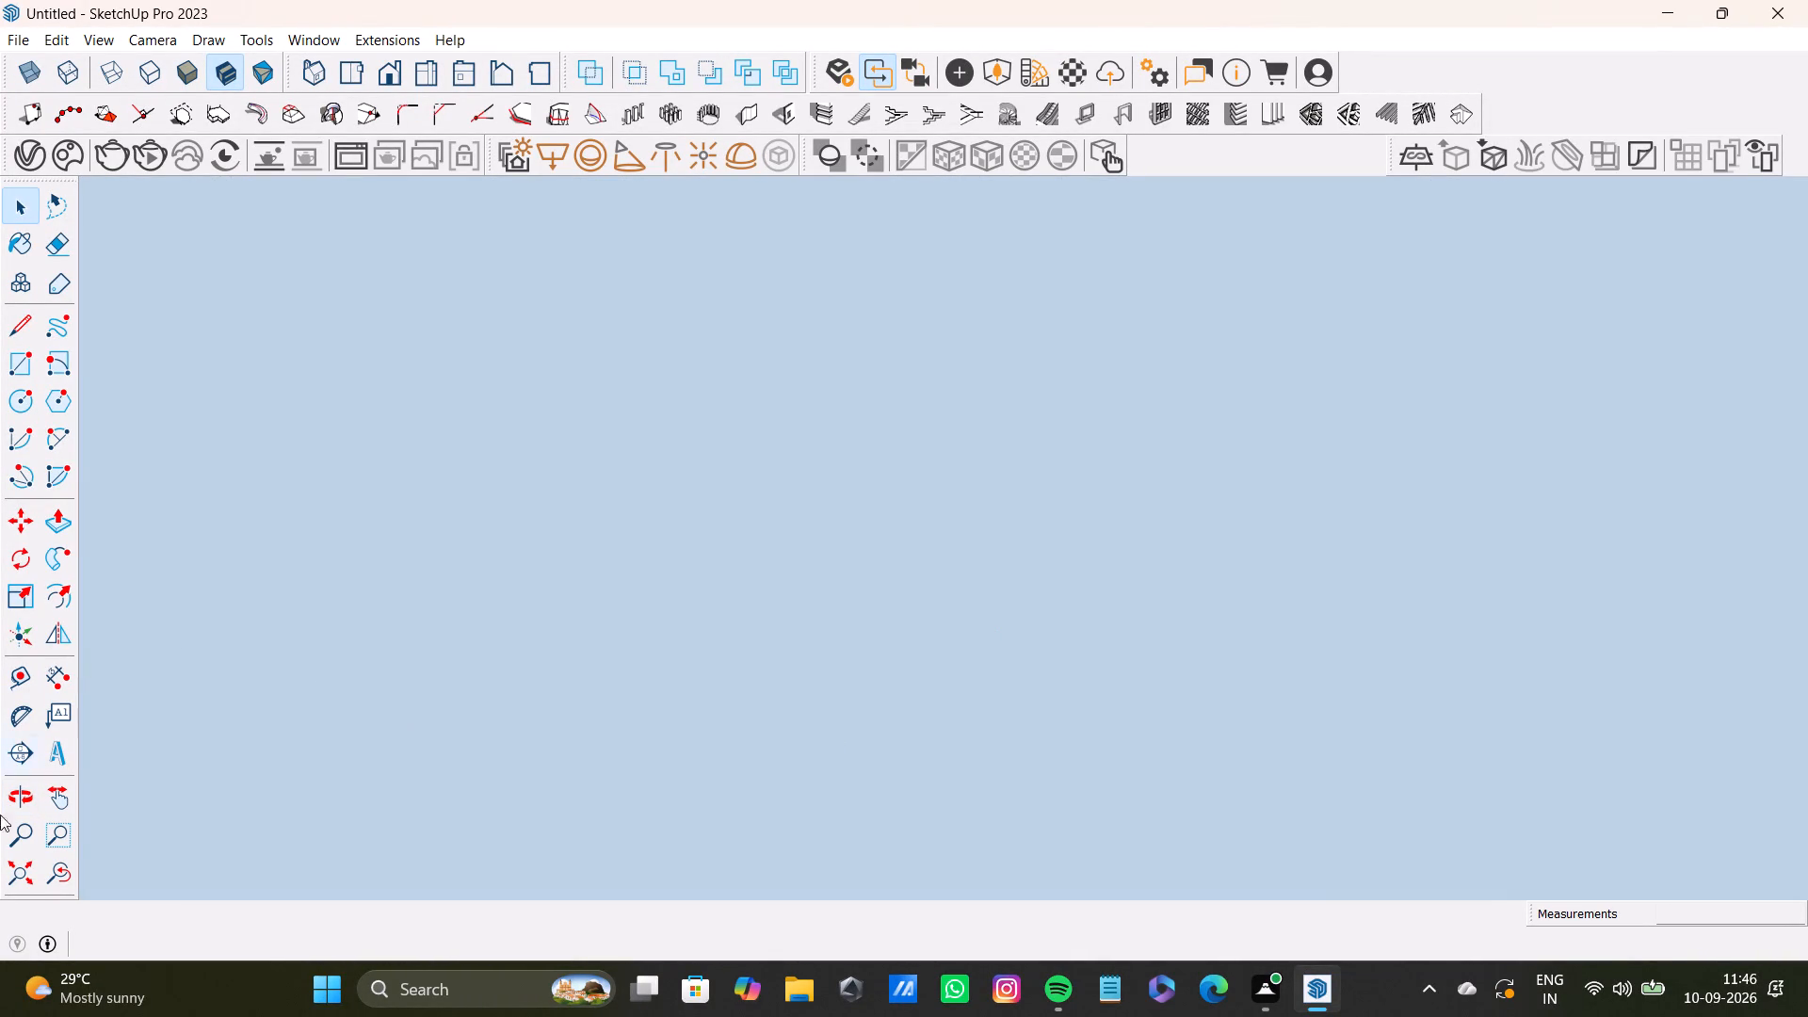
pyautogui.click(19, 883)
pyautogui.keyDown('shift'); pyautogui.moveTo(1404, 438); pyautogui.dragTo(1156, 803, button='middle'); pyautogui.keyUp('shift')
pyautogui.scroll(4, 1118, 677)
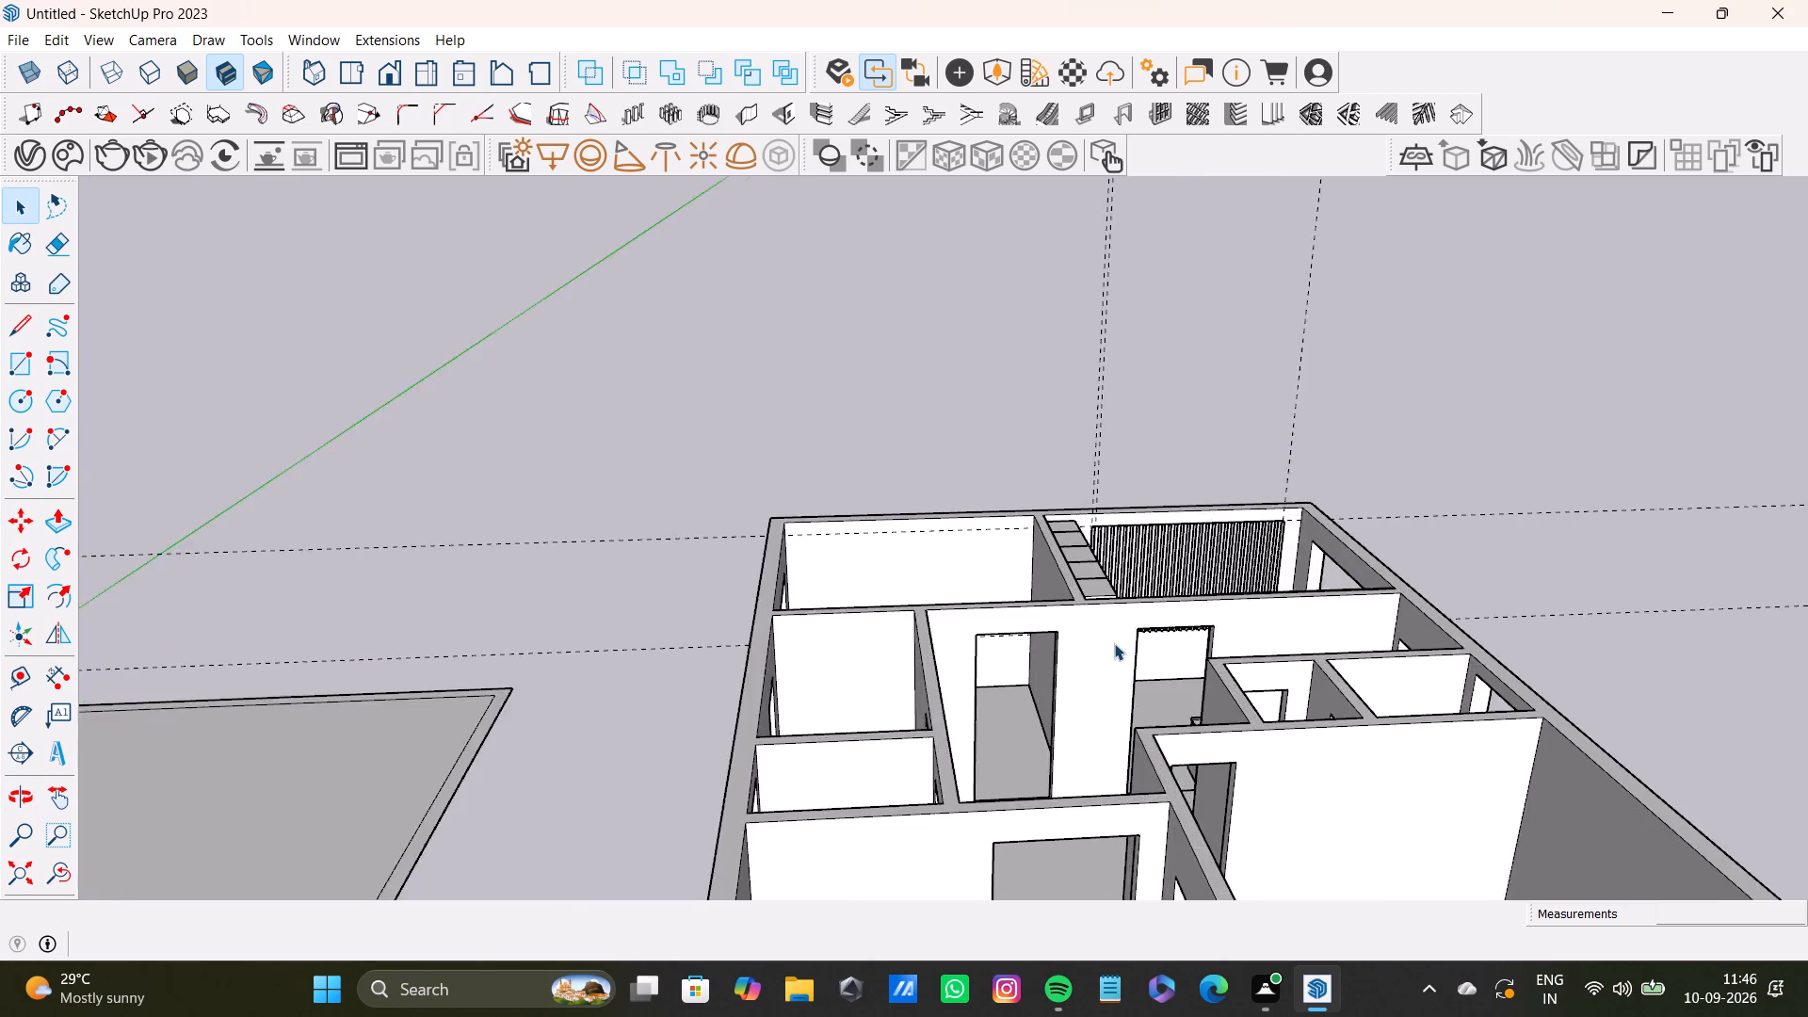
pyautogui.scroll(8, 1114, 643)
pyautogui.keyDown('shift'); pyautogui.moveTo(1213, 568); pyautogui.dragTo(1069, 880, button='middle'); pyautogui.keyUp('shift')
pyautogui.scroll(14, 1105, 815)
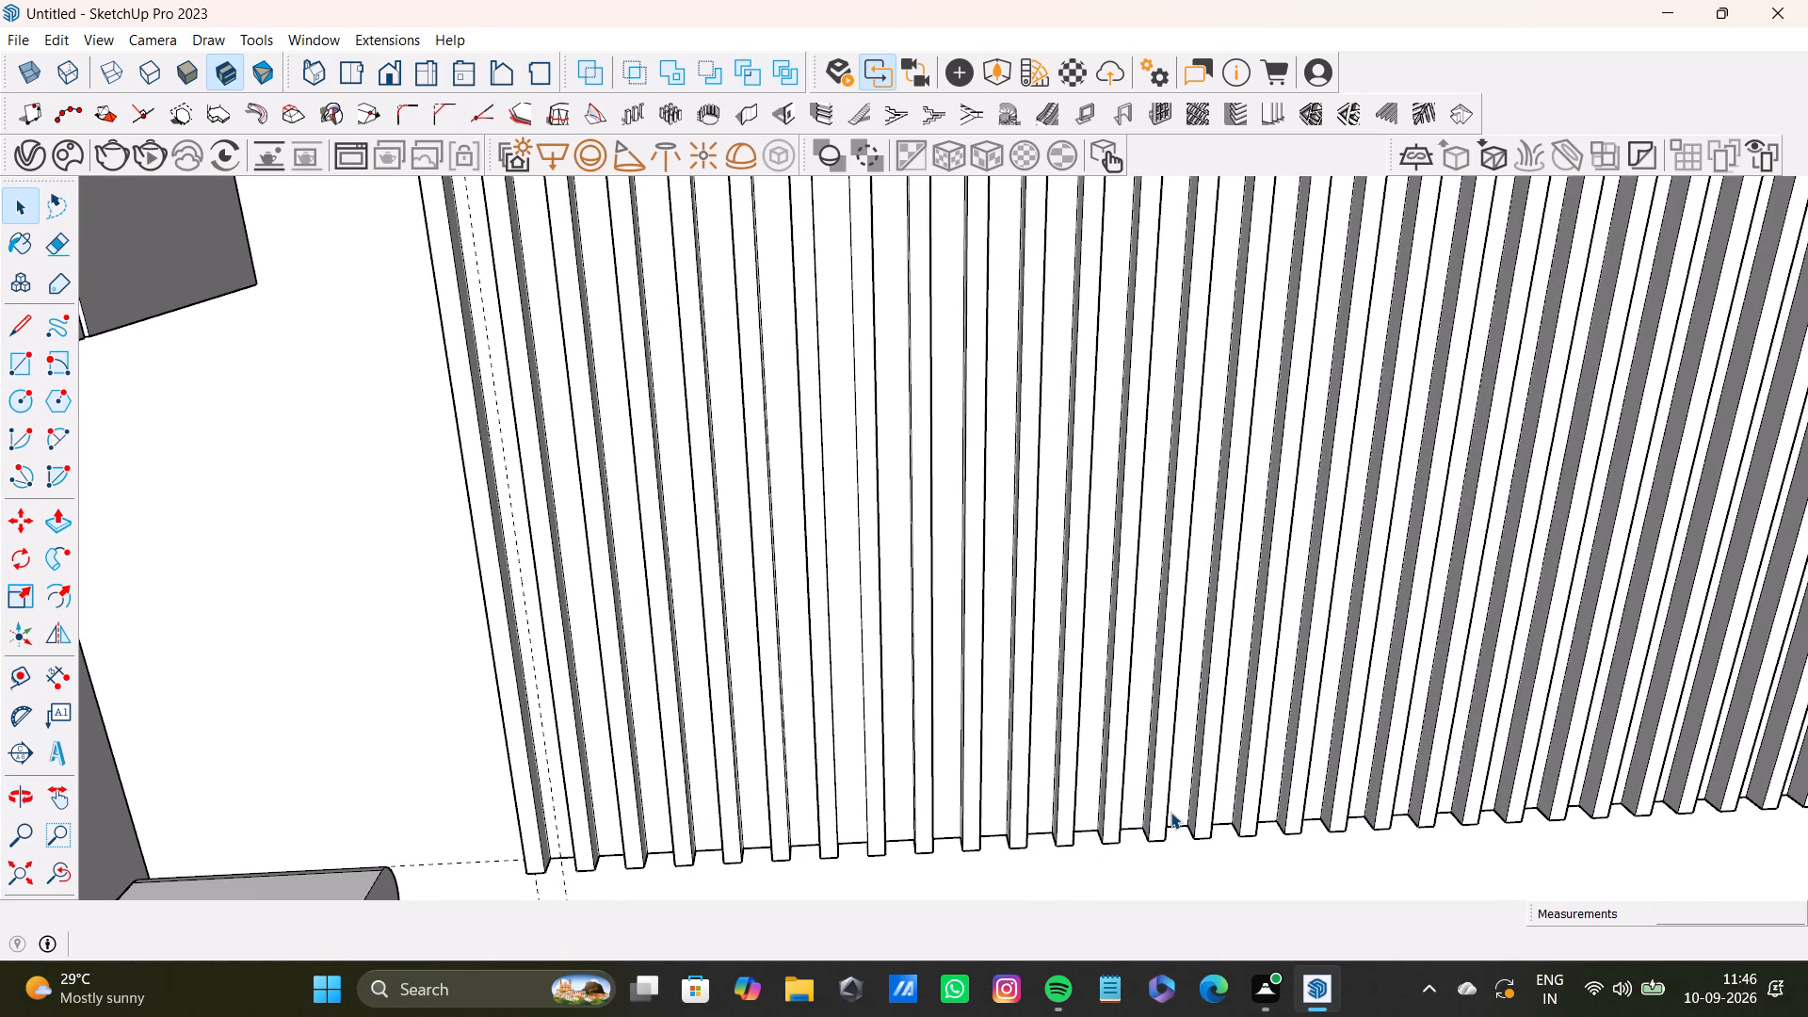
pyautogui.scroll(-7, 995, 486)
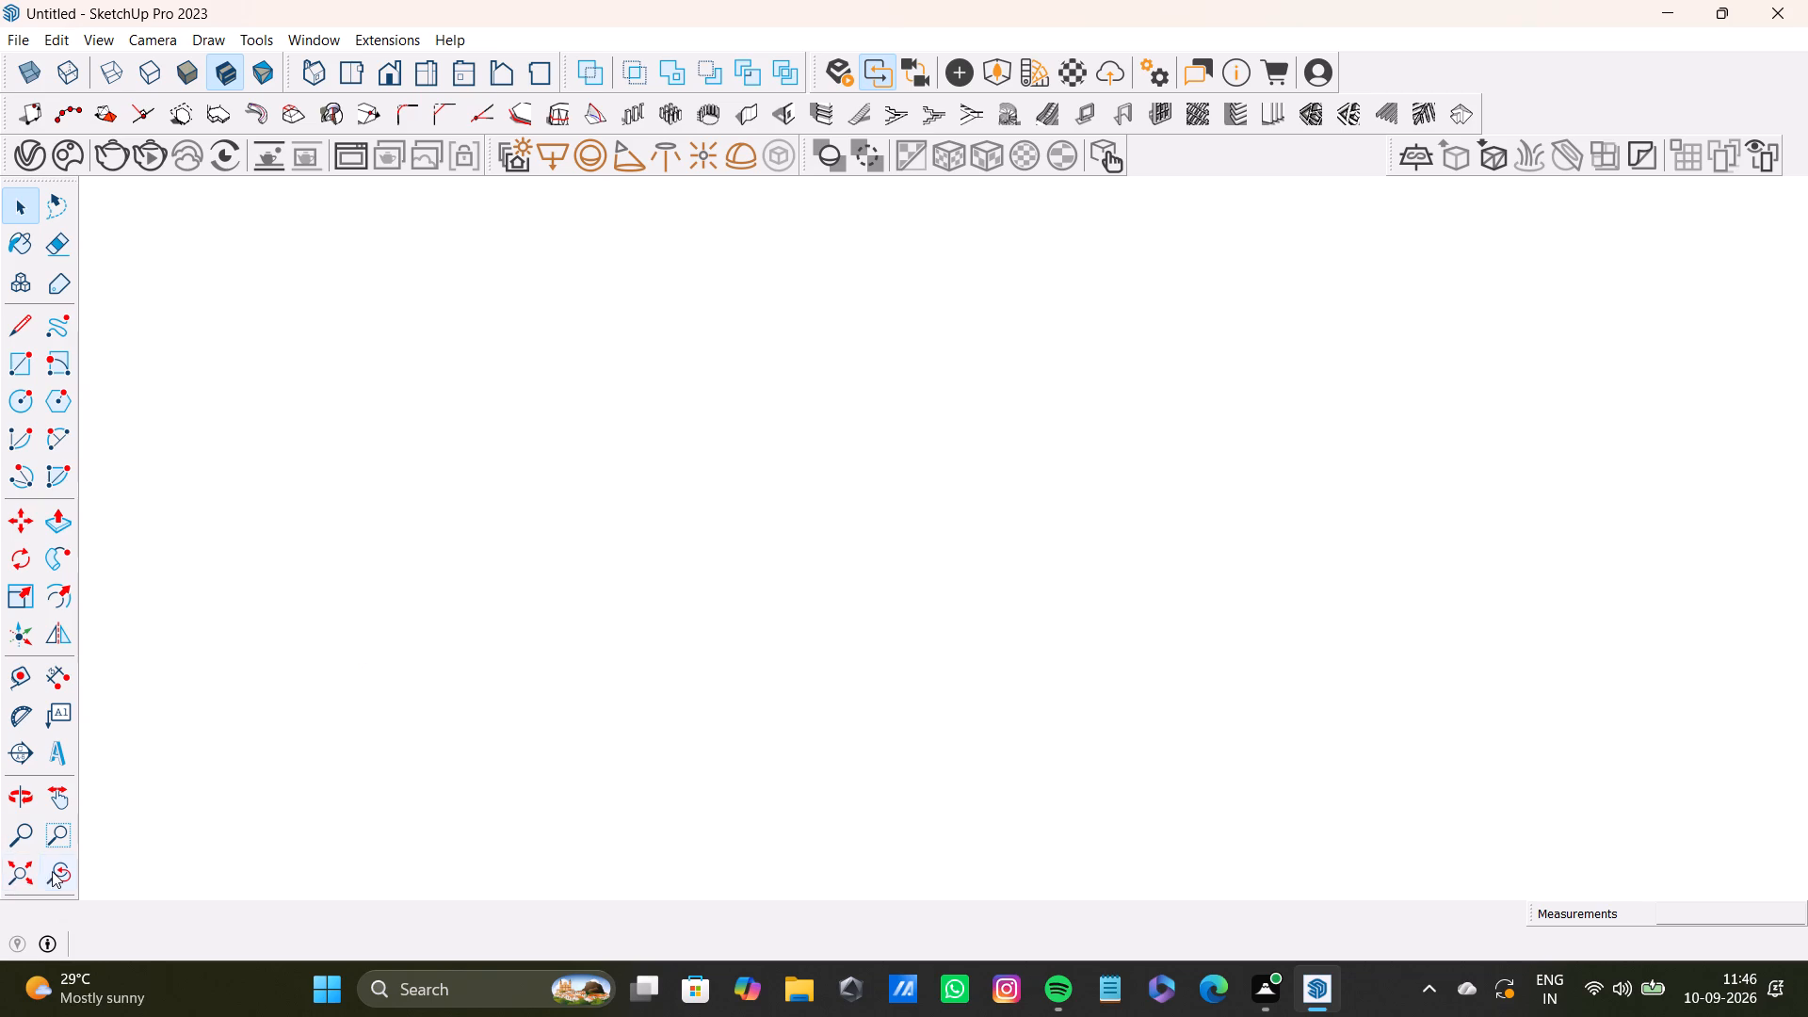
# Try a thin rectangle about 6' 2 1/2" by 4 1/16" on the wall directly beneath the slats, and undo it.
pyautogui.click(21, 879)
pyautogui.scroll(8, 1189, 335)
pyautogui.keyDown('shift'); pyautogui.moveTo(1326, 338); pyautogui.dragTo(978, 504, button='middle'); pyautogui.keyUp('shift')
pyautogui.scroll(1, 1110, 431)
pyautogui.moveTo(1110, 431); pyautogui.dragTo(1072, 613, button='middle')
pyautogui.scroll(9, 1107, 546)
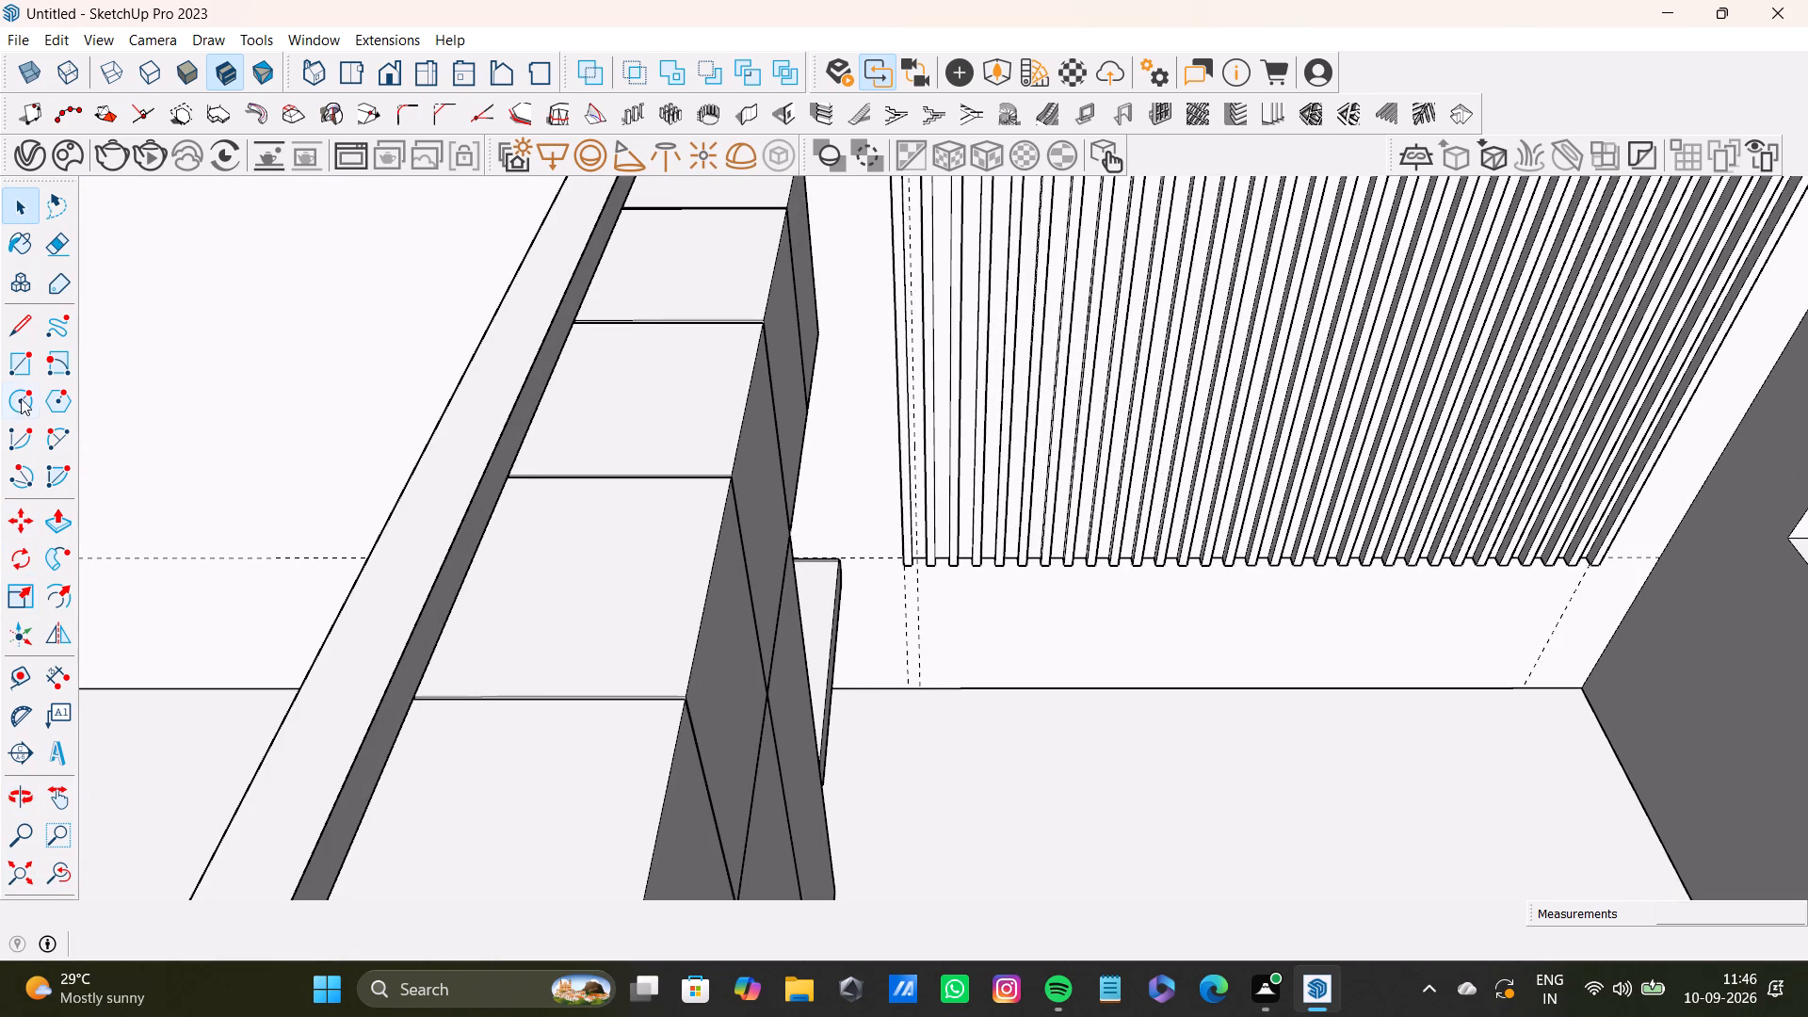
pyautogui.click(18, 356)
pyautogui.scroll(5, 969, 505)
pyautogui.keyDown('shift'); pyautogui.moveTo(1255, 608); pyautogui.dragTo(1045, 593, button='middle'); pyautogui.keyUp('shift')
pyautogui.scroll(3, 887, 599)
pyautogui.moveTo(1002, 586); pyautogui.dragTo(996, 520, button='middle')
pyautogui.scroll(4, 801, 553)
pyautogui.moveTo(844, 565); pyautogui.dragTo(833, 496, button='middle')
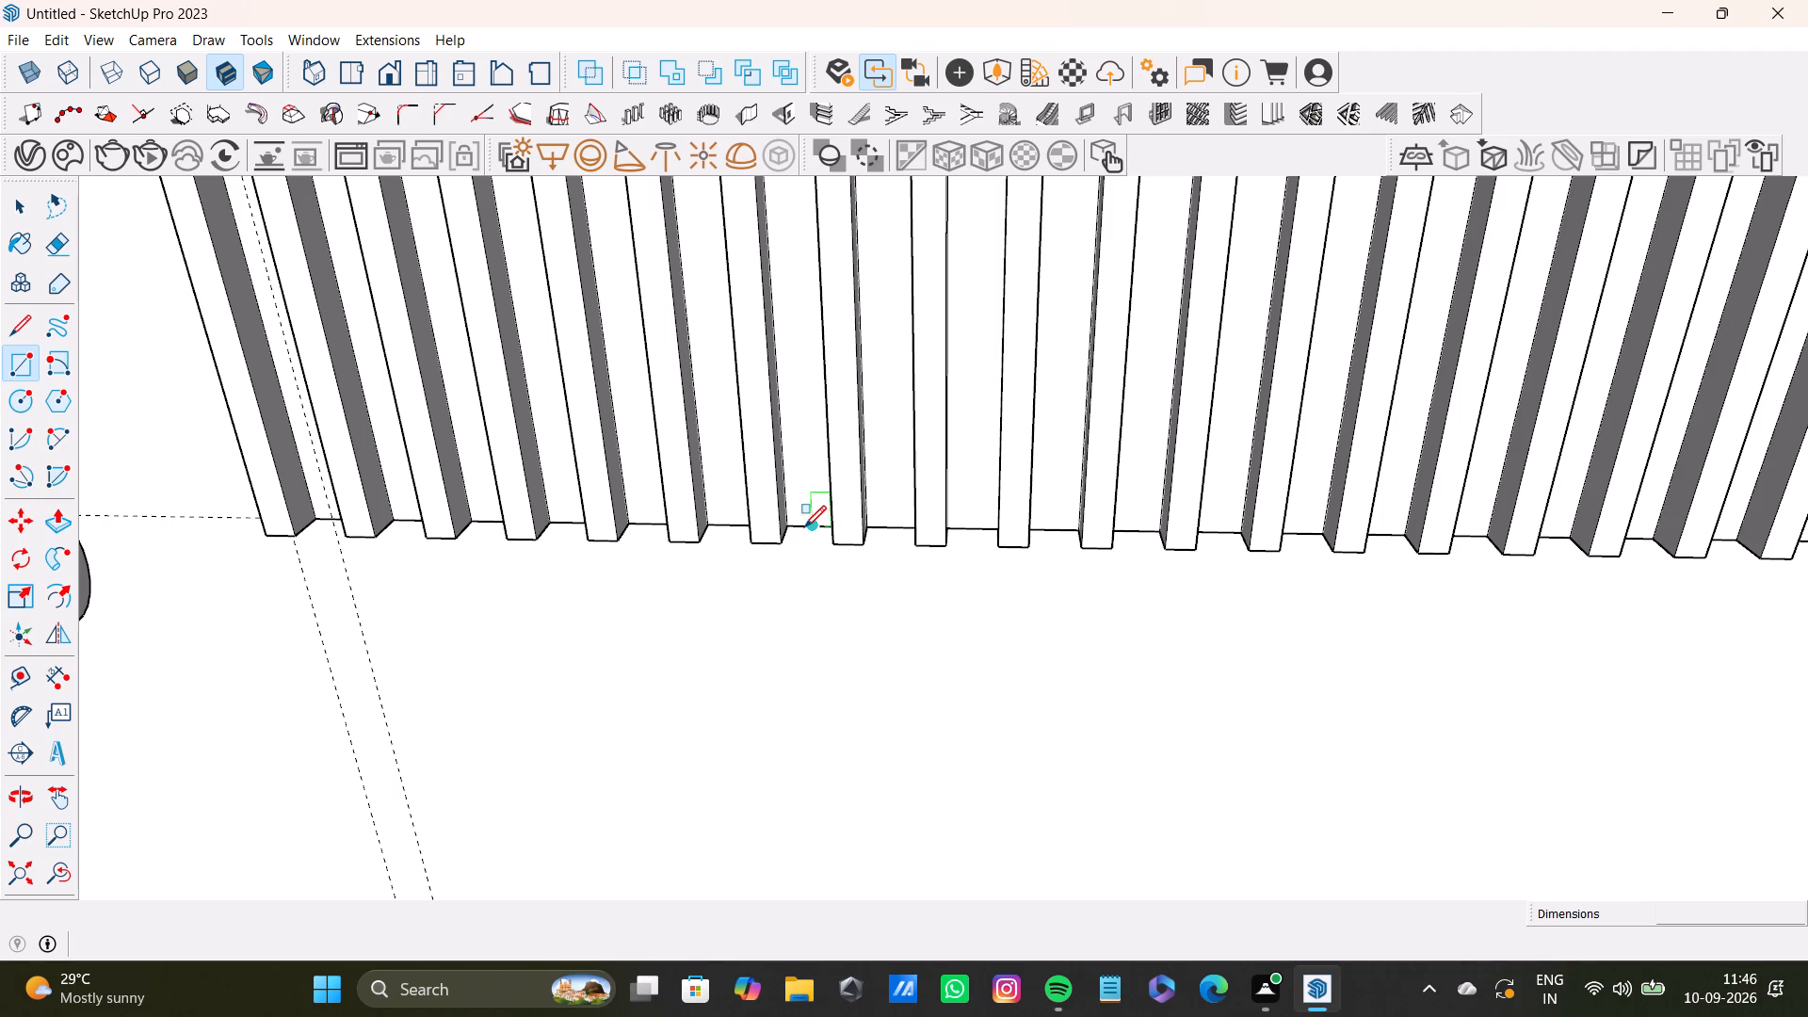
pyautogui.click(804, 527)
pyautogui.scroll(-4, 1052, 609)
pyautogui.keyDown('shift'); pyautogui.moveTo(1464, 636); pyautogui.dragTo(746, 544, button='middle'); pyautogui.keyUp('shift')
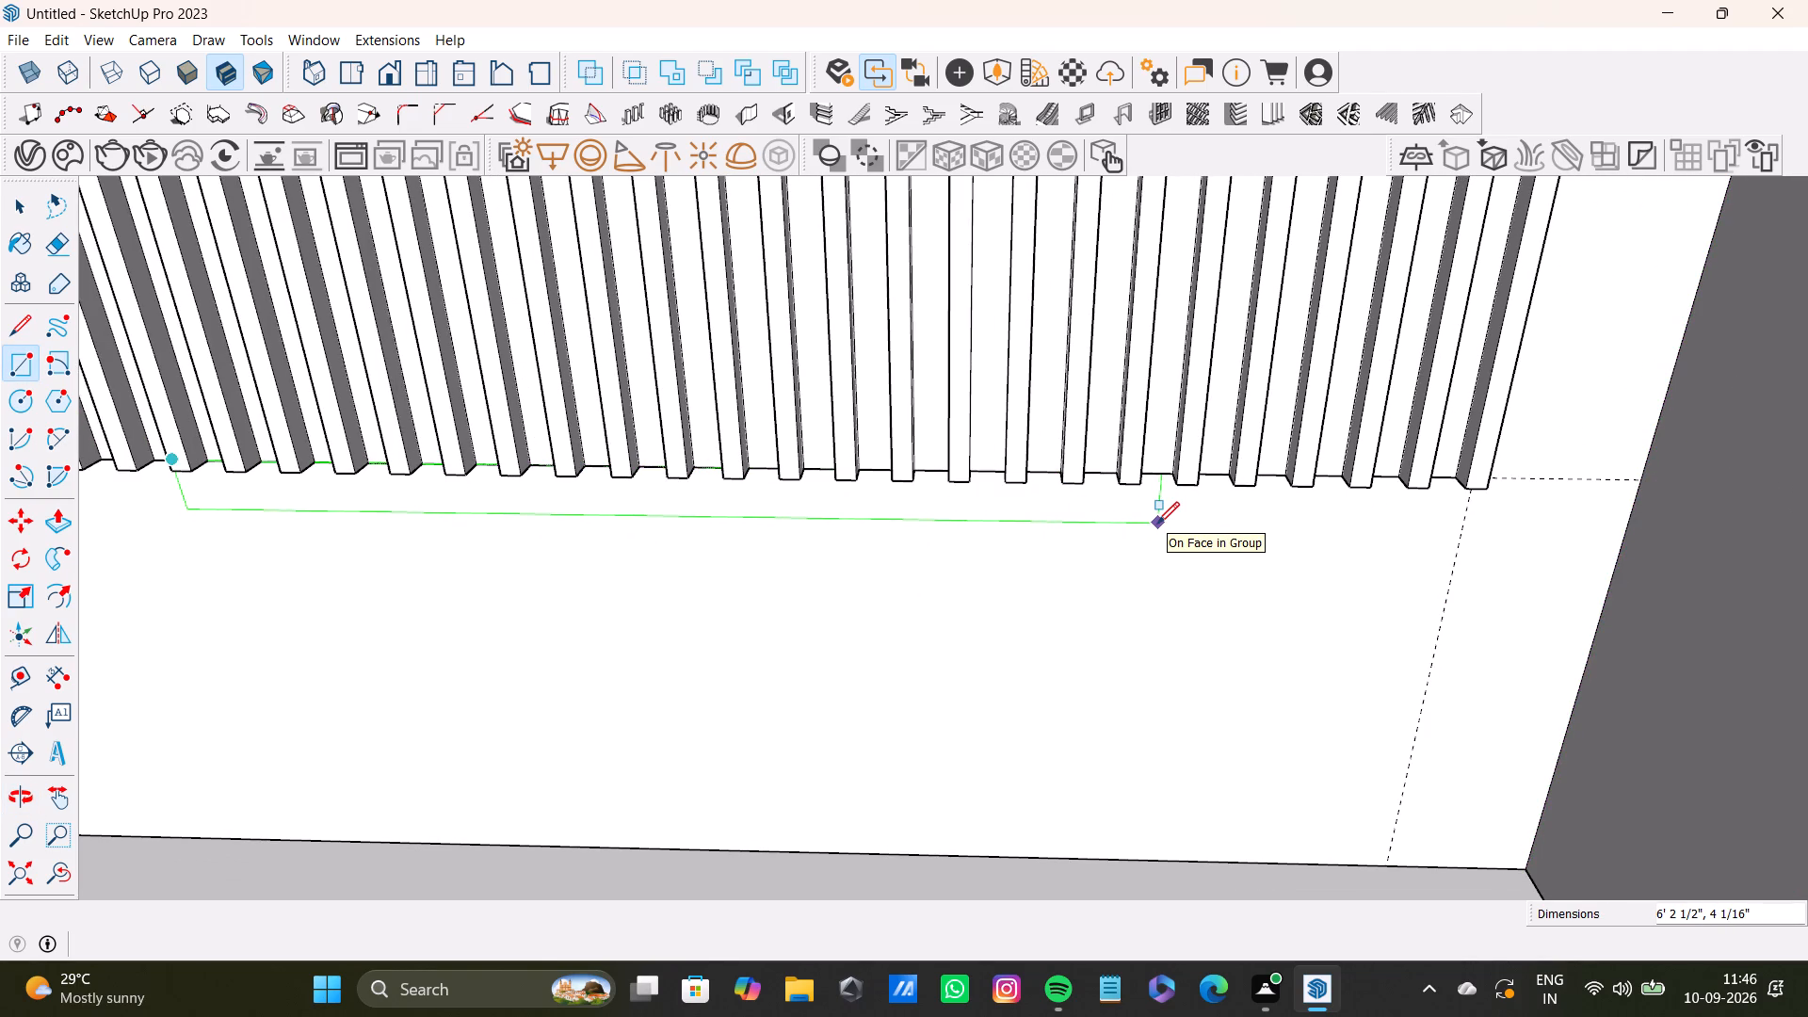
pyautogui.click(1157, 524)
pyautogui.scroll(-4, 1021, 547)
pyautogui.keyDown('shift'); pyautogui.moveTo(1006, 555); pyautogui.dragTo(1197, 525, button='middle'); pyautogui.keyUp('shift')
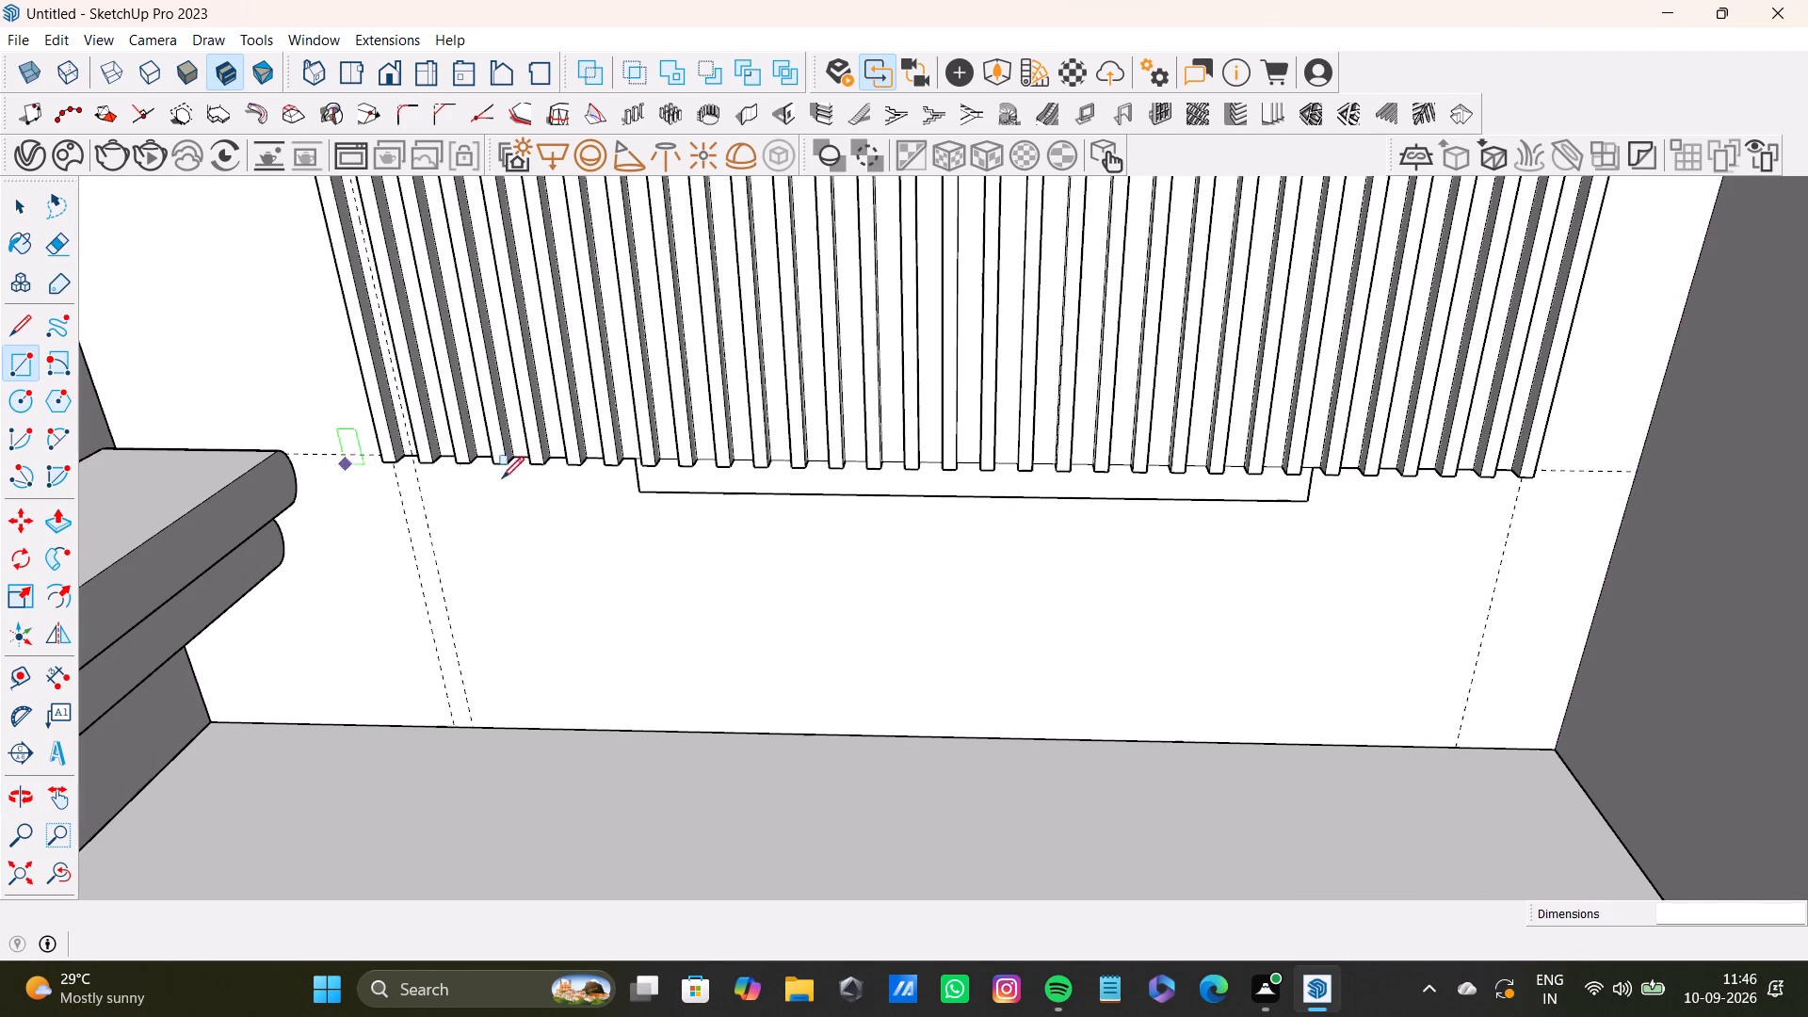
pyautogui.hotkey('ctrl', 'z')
# Draw a thin horizontal rectangle a little over 7' long directly beneath the middle slats on the wall and select its face.
pyautogui.scroll(8, 363, 475)
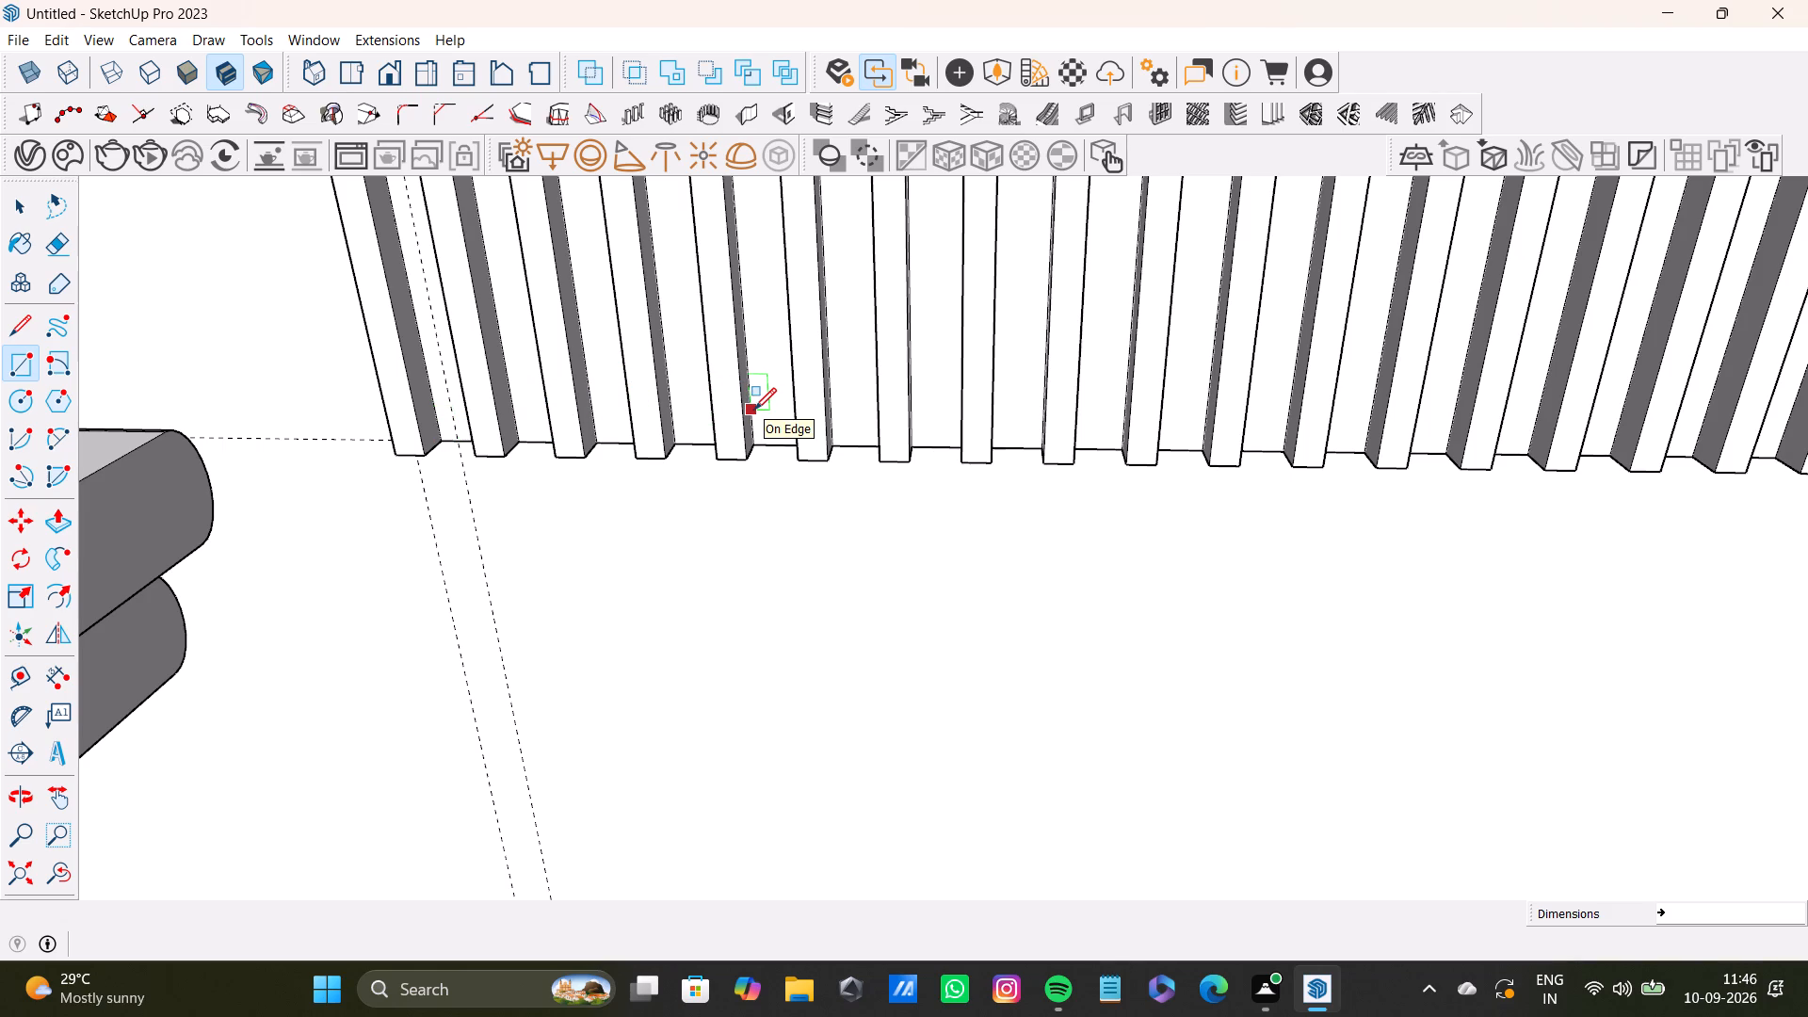
pyautogui.click(769, 443)
pyautogui.scroll(-4, 1119, 538)
pyautogui.keyDown('shift'); pyautogui.moveTo(1362, 570); pyautogui.dragTo(1331, 560, button='middle'); pyautogui.keyUp('shift')
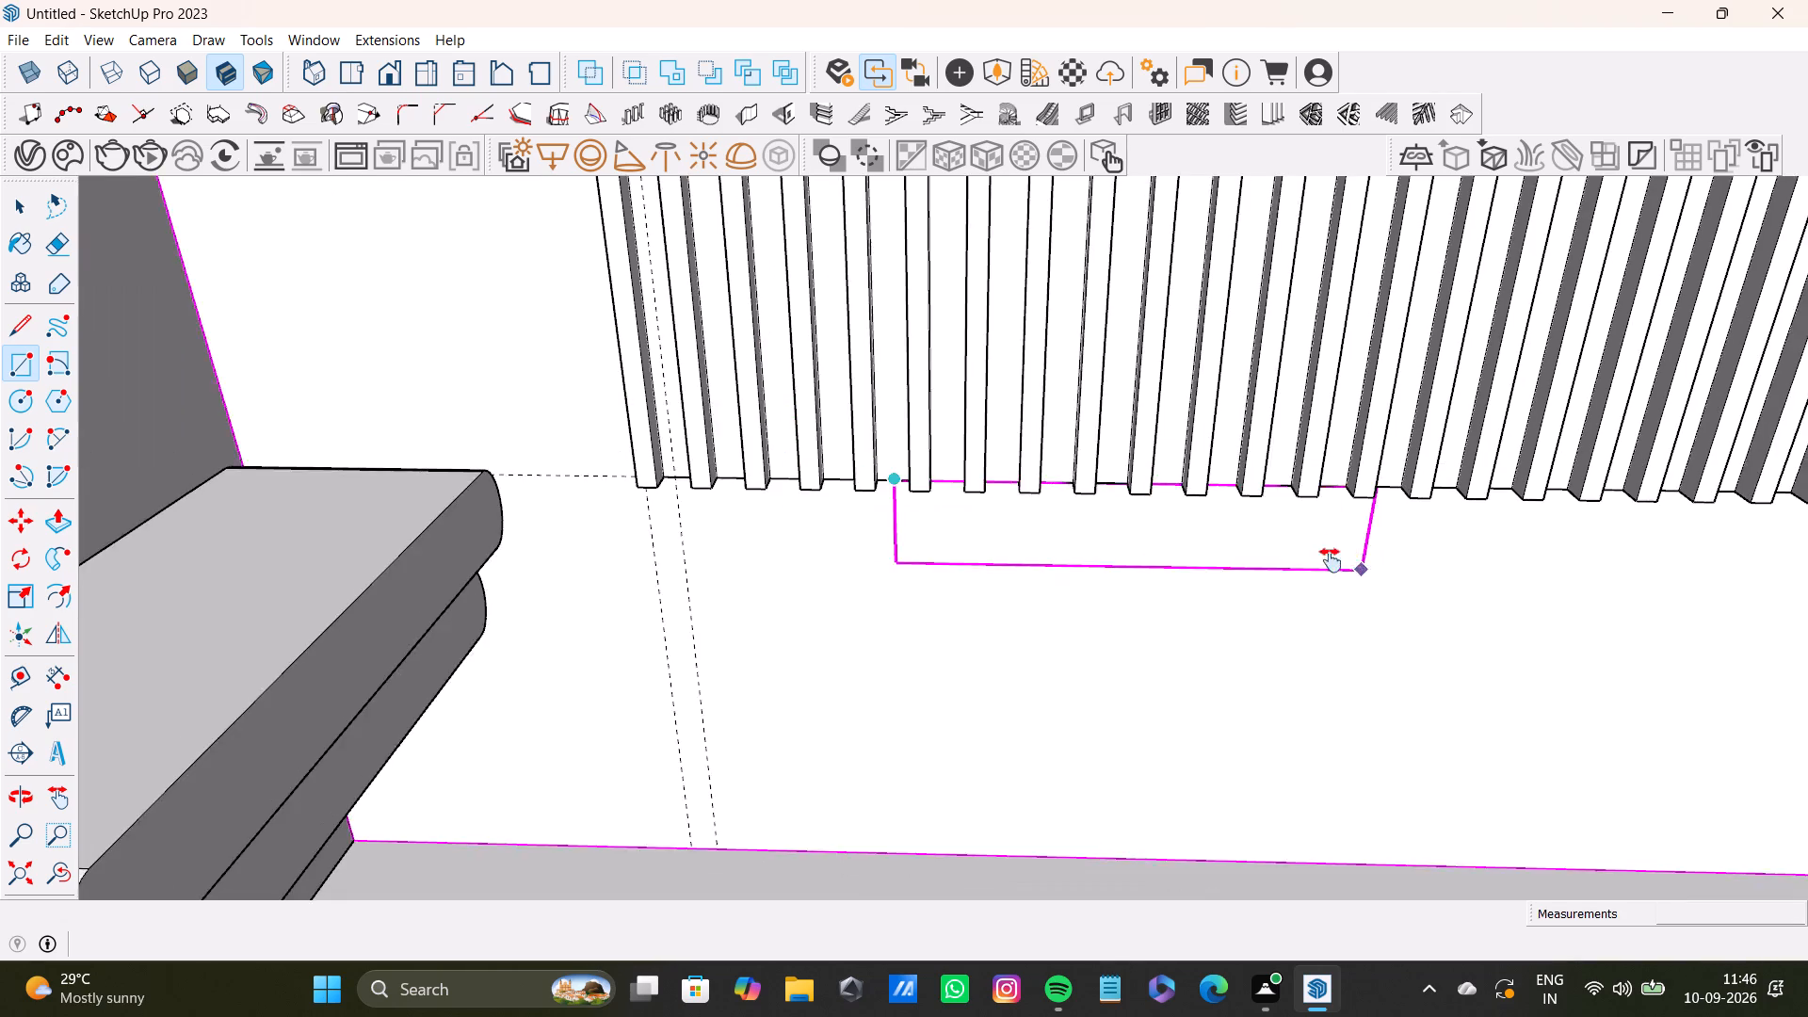
pyautogui.keyDown('shift'); pyautogui.moveTo(1331, 560); pyautogui.dragTo(707, 564, button='middle'); pyautogui.keyUp('shift')
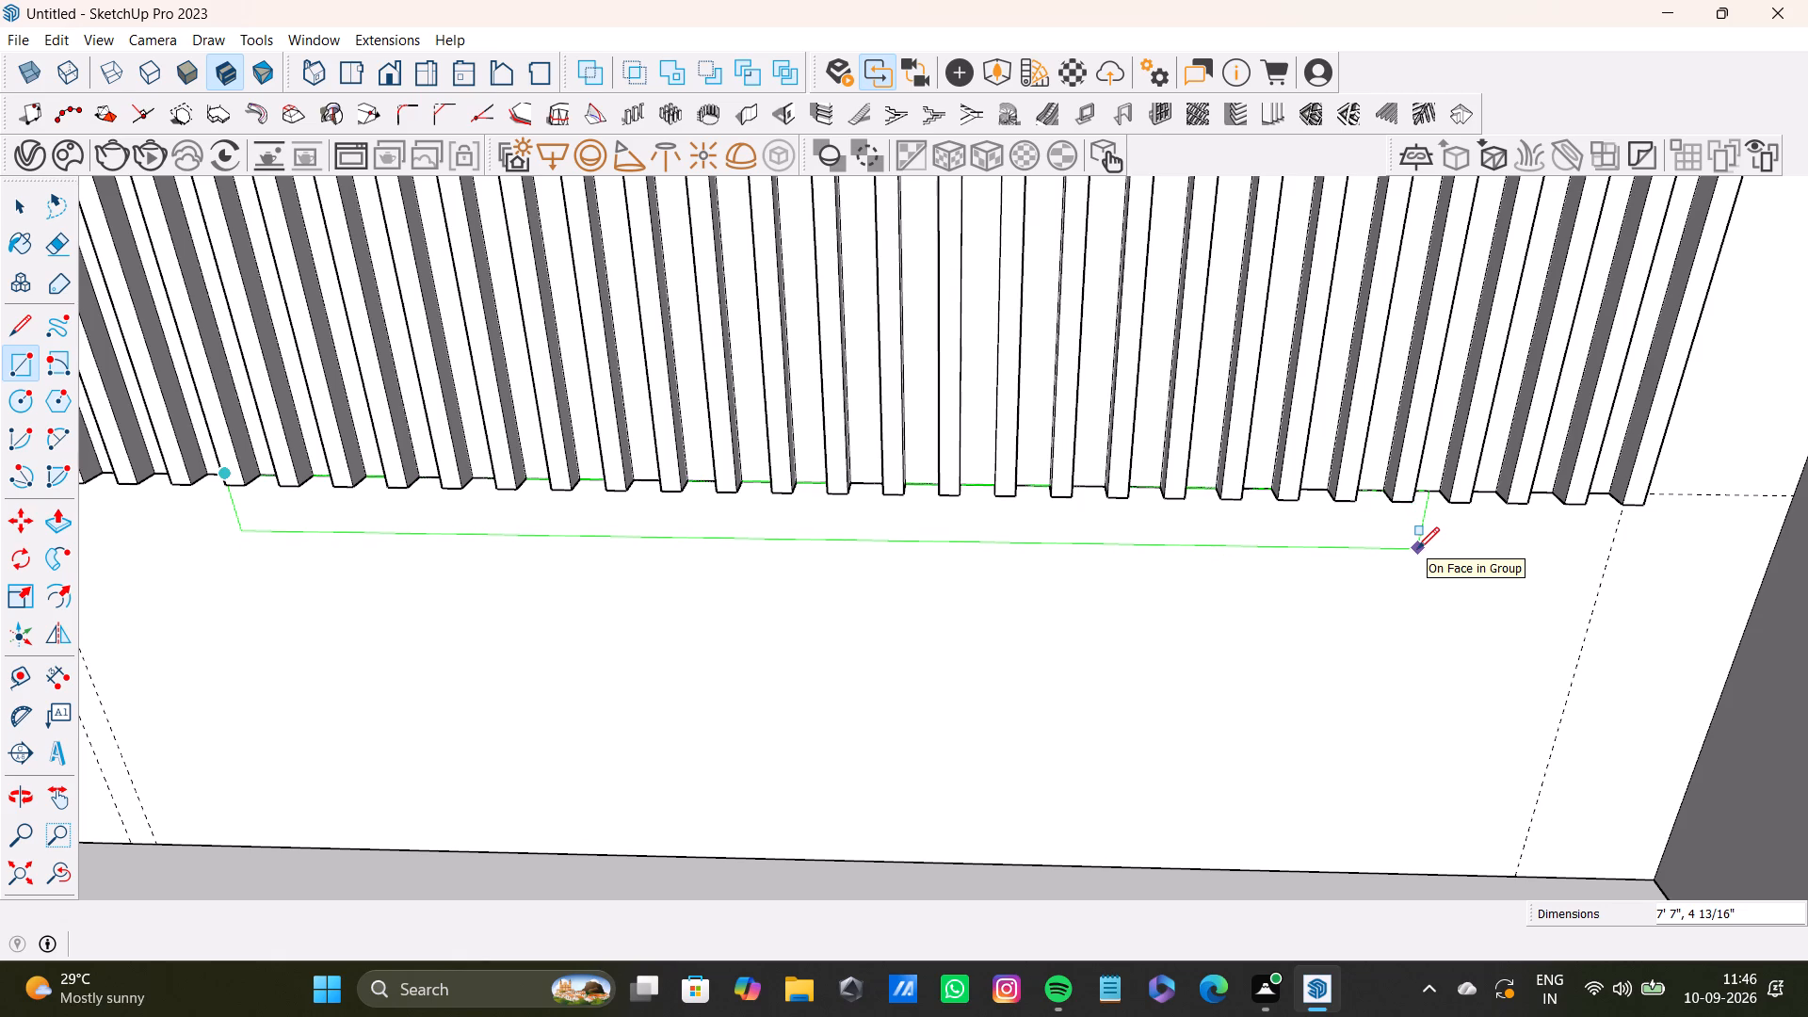
pyautogui.click(1372, 550)
pyautogui.scroll(-4, 1295, 570)
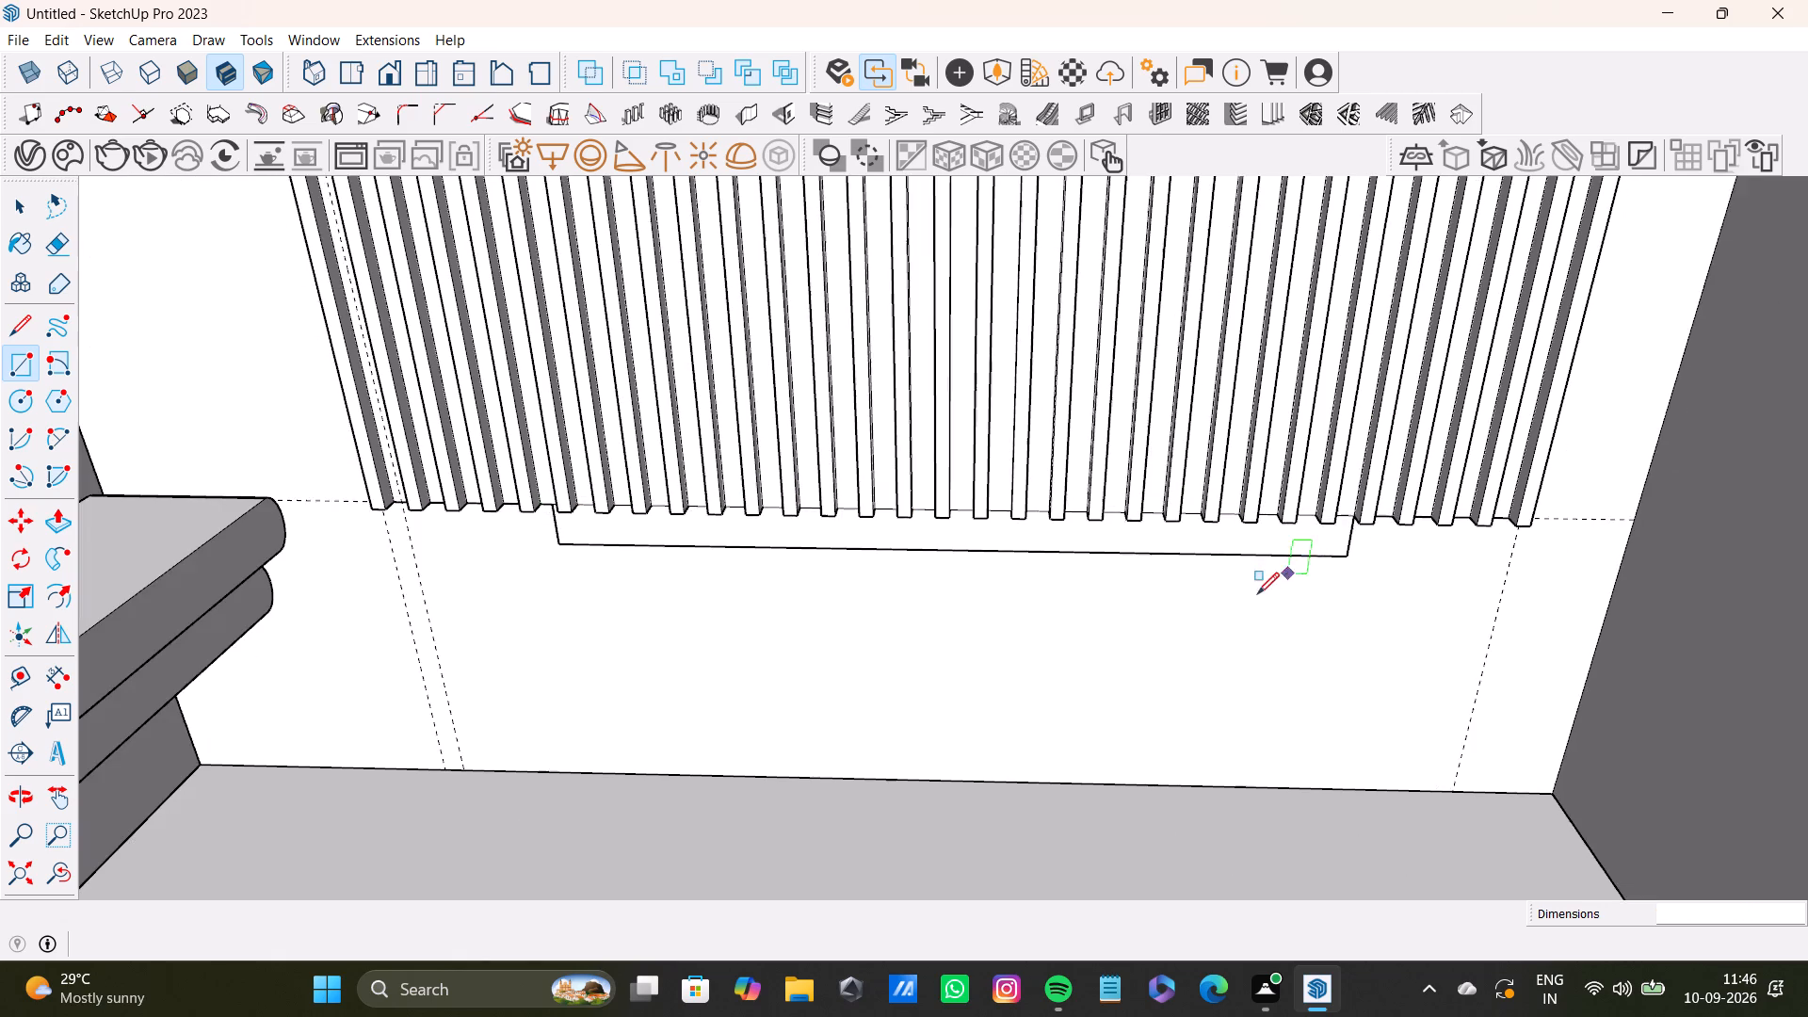
pyautogui.keyDown('shift'); pyautogui.moveTo(1248, 599); pyautogui.dragTo(1291, 559, button='middle'); pyautogui.keyUp('shift')
pyautogui.press('space')
pyautogui.click(670, 493)
pyautogui.click(774, 489)
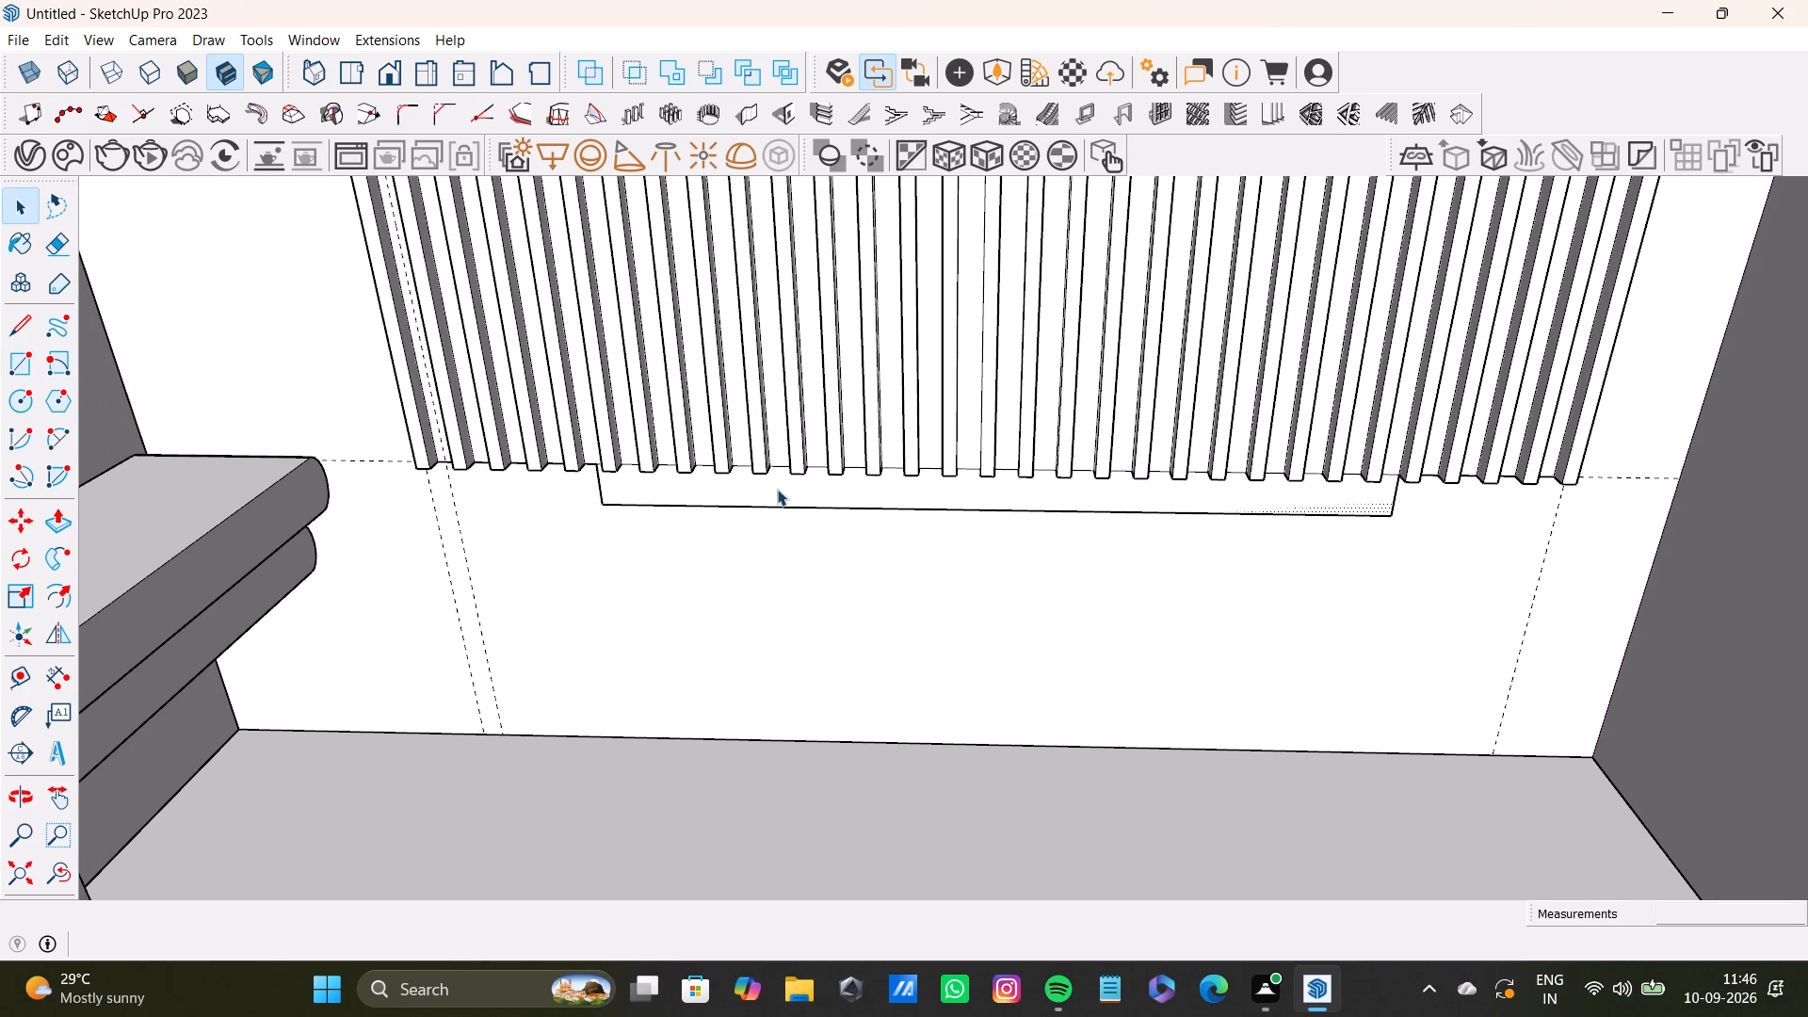
pyautogui.click(789, 489)
# Examine the thin rectangle and the slats' lower ends from below.
pyautogui.scroll(12, 625, 432)
pyautogui.keyDown('shift'); pyautogui.moveTo(635, 508); pyautogui.dragTo(555, 585, button='middle'); pyautogui.keyUp('shift')
pyautogui.moveTo(574, 629); pyautogui.dragTo(598, 464, button='middle')
pyautogui.scroll(4, 605, 594)
pyautogui.moveTo(605, 597); pyautogui.dragTo(615, 444, button='middle')
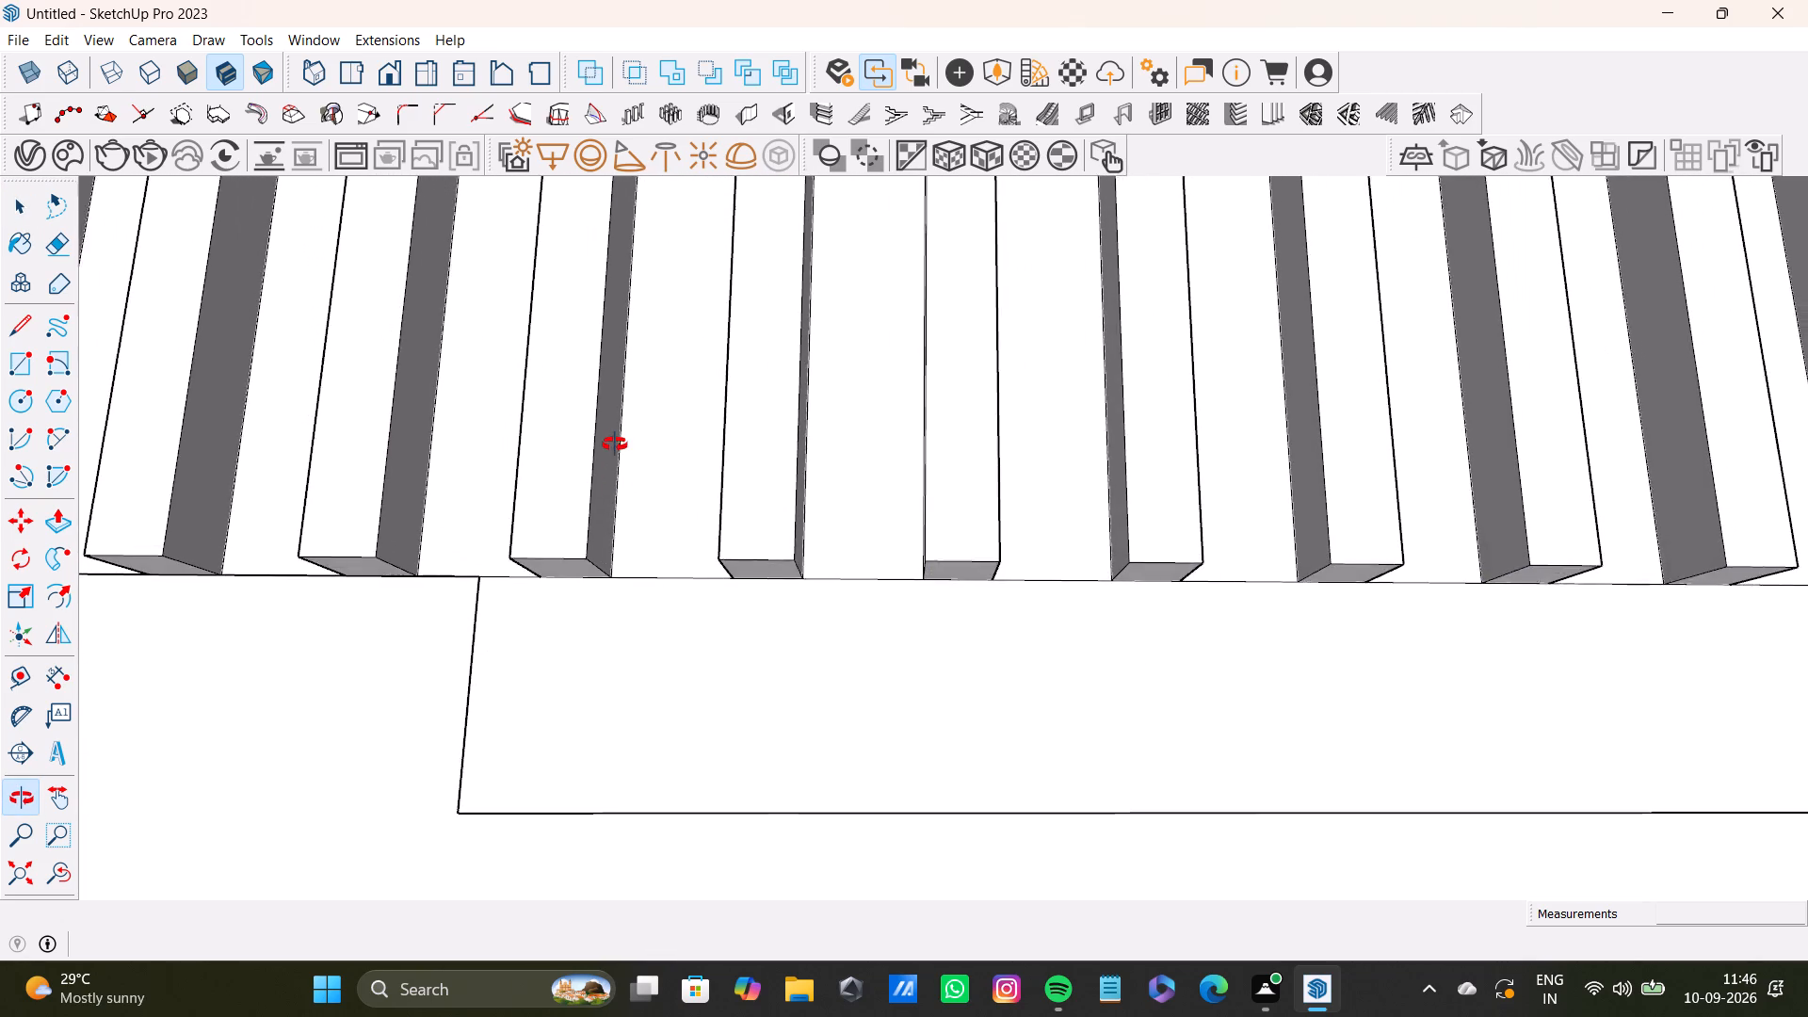
pyautogui.moveTo(615, 444); pyautogui.dragTo(615, 441, button='middle')
pyautogui.scroll(7, 546, 566)
pyautogui.scroll(-9, 617, 609)
pyautogui.keyDown('shift'); pyautogui.moveTo(844, 709); pyautogui.dragTo(472, 451, button='middle'); pyautogui.keyUp('shift')
pyautogui.scroll(-2, 532, 473)
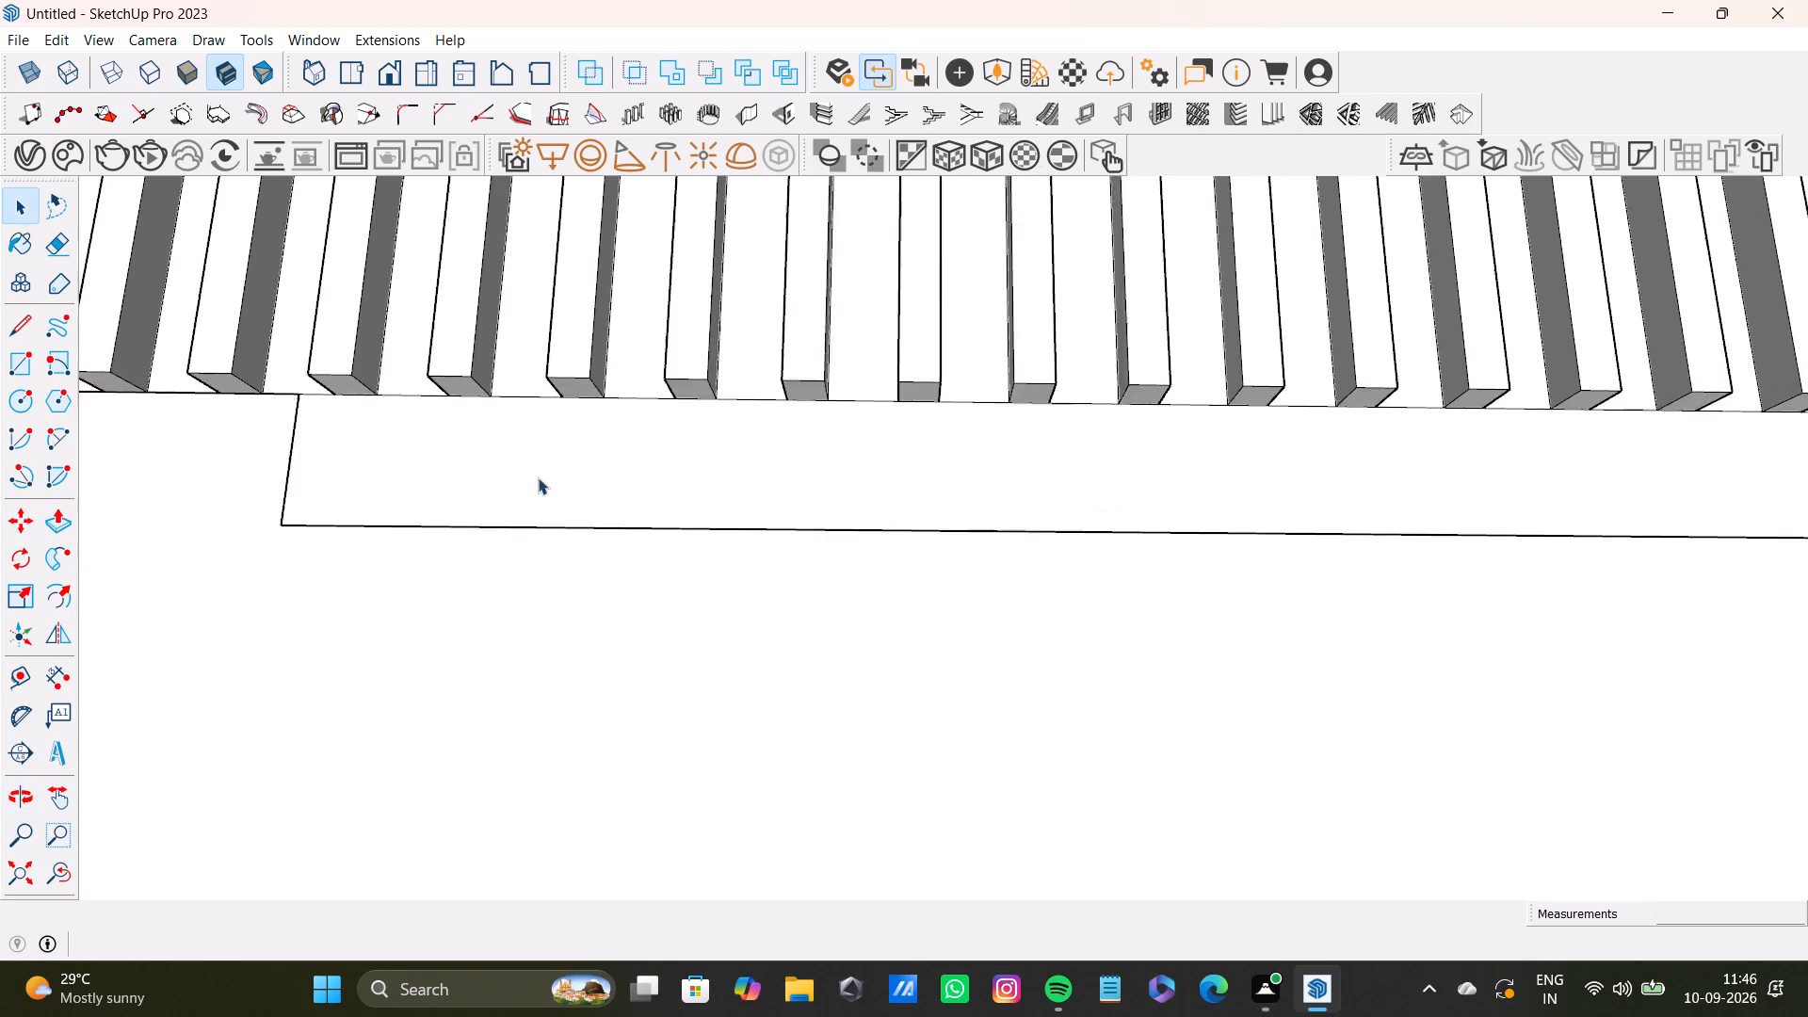
pyautogui.scroll(-7, 538, 477)
pyautogui.keyDown('shift'); pyautogui.moveTo(649, 532); pyautogui.dragTo(824, 403, button='middle'); pyautogui.keyUp('shift')
pyautogui.scroll(-1, 730, 475)
pyautogui.moveTo(724, 511); pyautogui.dragTo(721, 732, button='middle')
pyautogui.scroll(-4, 743, 567)
pyautogui.keyDown('shift'); pyautogui.moveTo(751, 582); pyautogui.dragTo(667, 494, button='middle'); pyautogui.keyUp('shift')
# Push/Pull the bottom face of the first slat, nearest the rounded shelves, down about 3' 1" to the floor.
pyautogui.moveTo(318, 345); pyautogui.dragTo(564, 371, button='middle')
pyautogui.scroll(9, 594, 383)
pyautogui.moveTo(577, 372); pyautogui.dragTo(857, 471, button='middle')
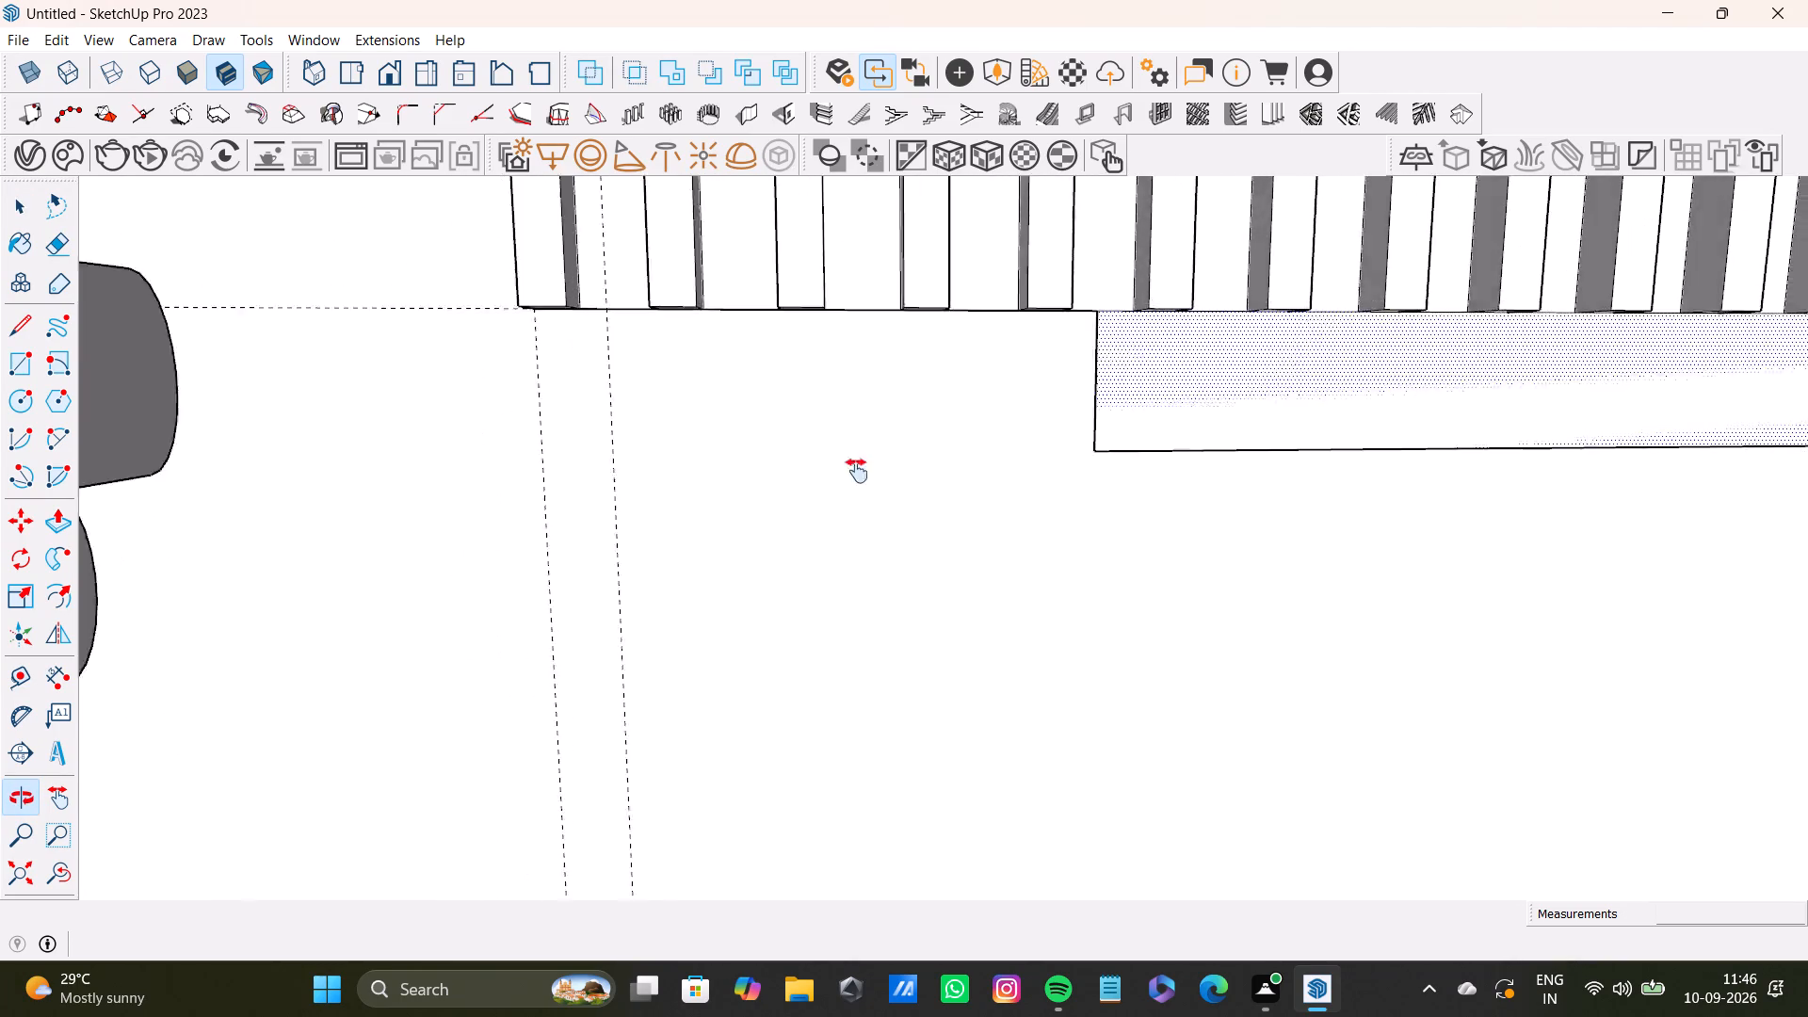
pyautogui.moveTo(857, 471); pyautogui.dragTo(871, 497, button='middle')
pyautogui.moveTo(824, 502); pyautogui.dragTo(809, 249, button='middle')
pyautogui.scroll(4, 791, 393)
pyautogui.click(712, 472)
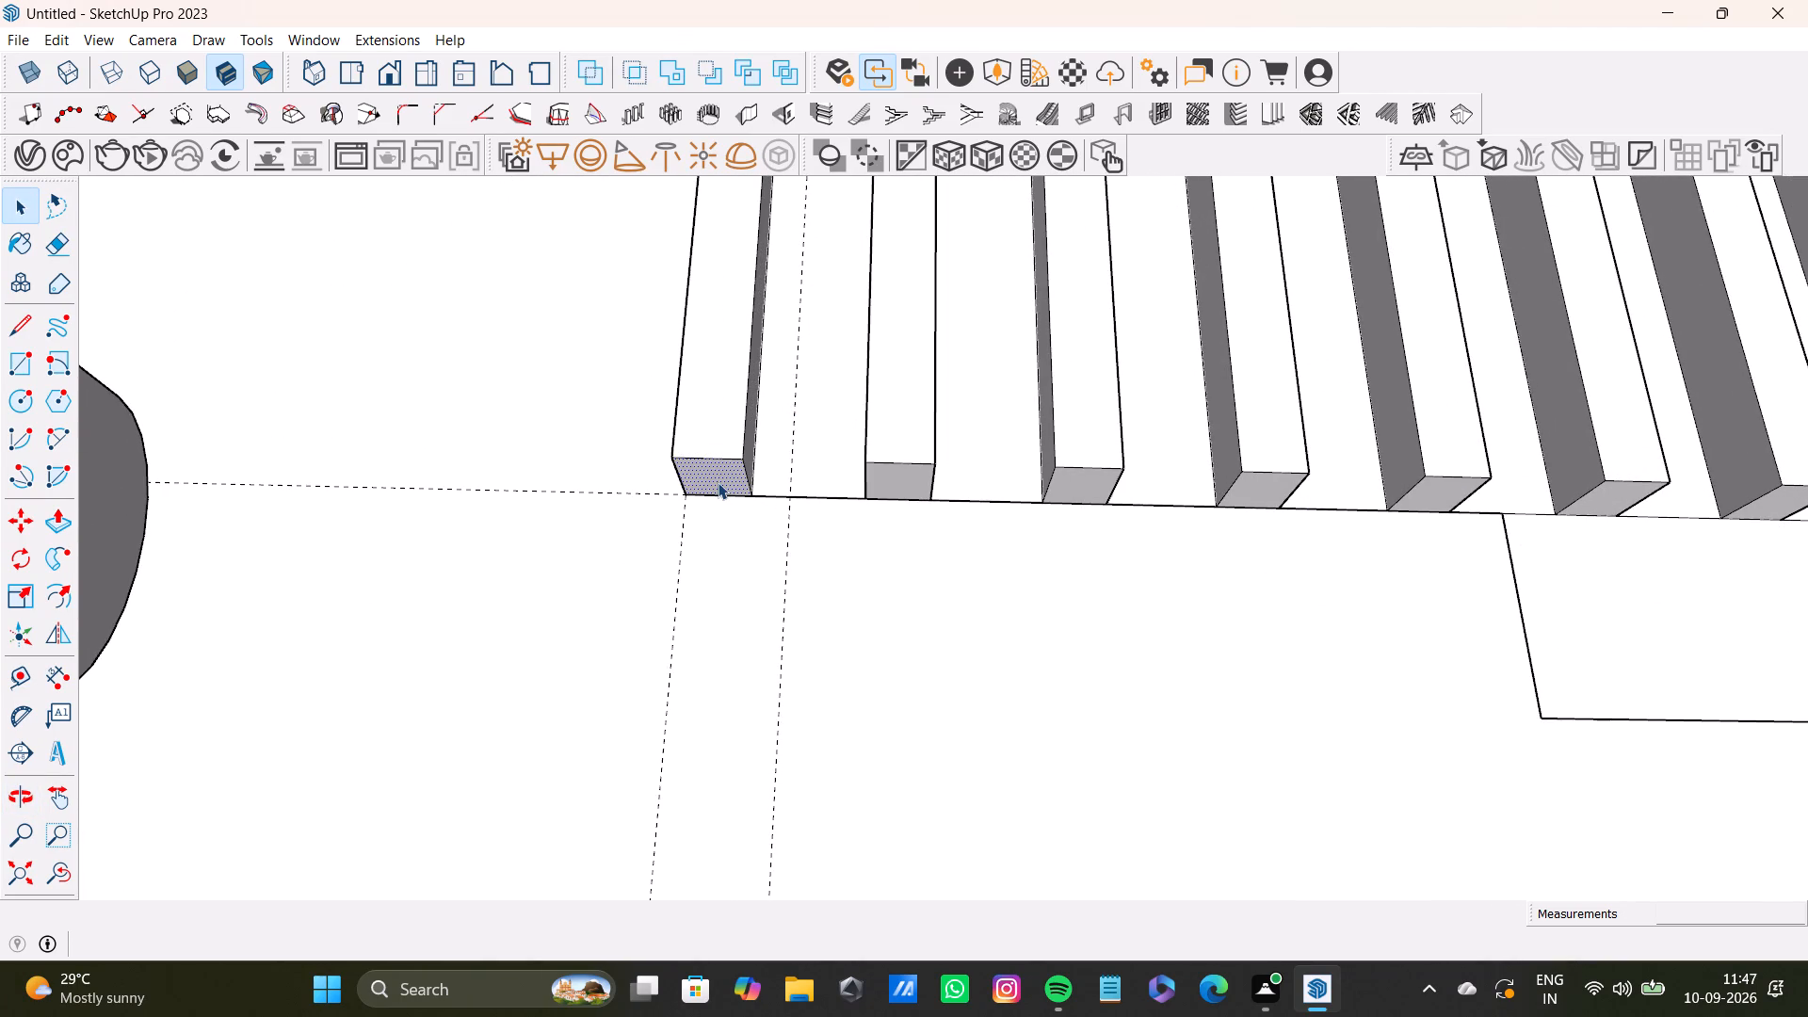
pyautogui.press('p')
pyautogui.click(718, 482)
pyautogui.scroll(-8, 714, 590)
pyautogui.keyDown('shift'); pyautogui.moveTo(712, 654); pyautogui.dragTo(713, 639, button='middle'); pyautogui.keyUp('shift')
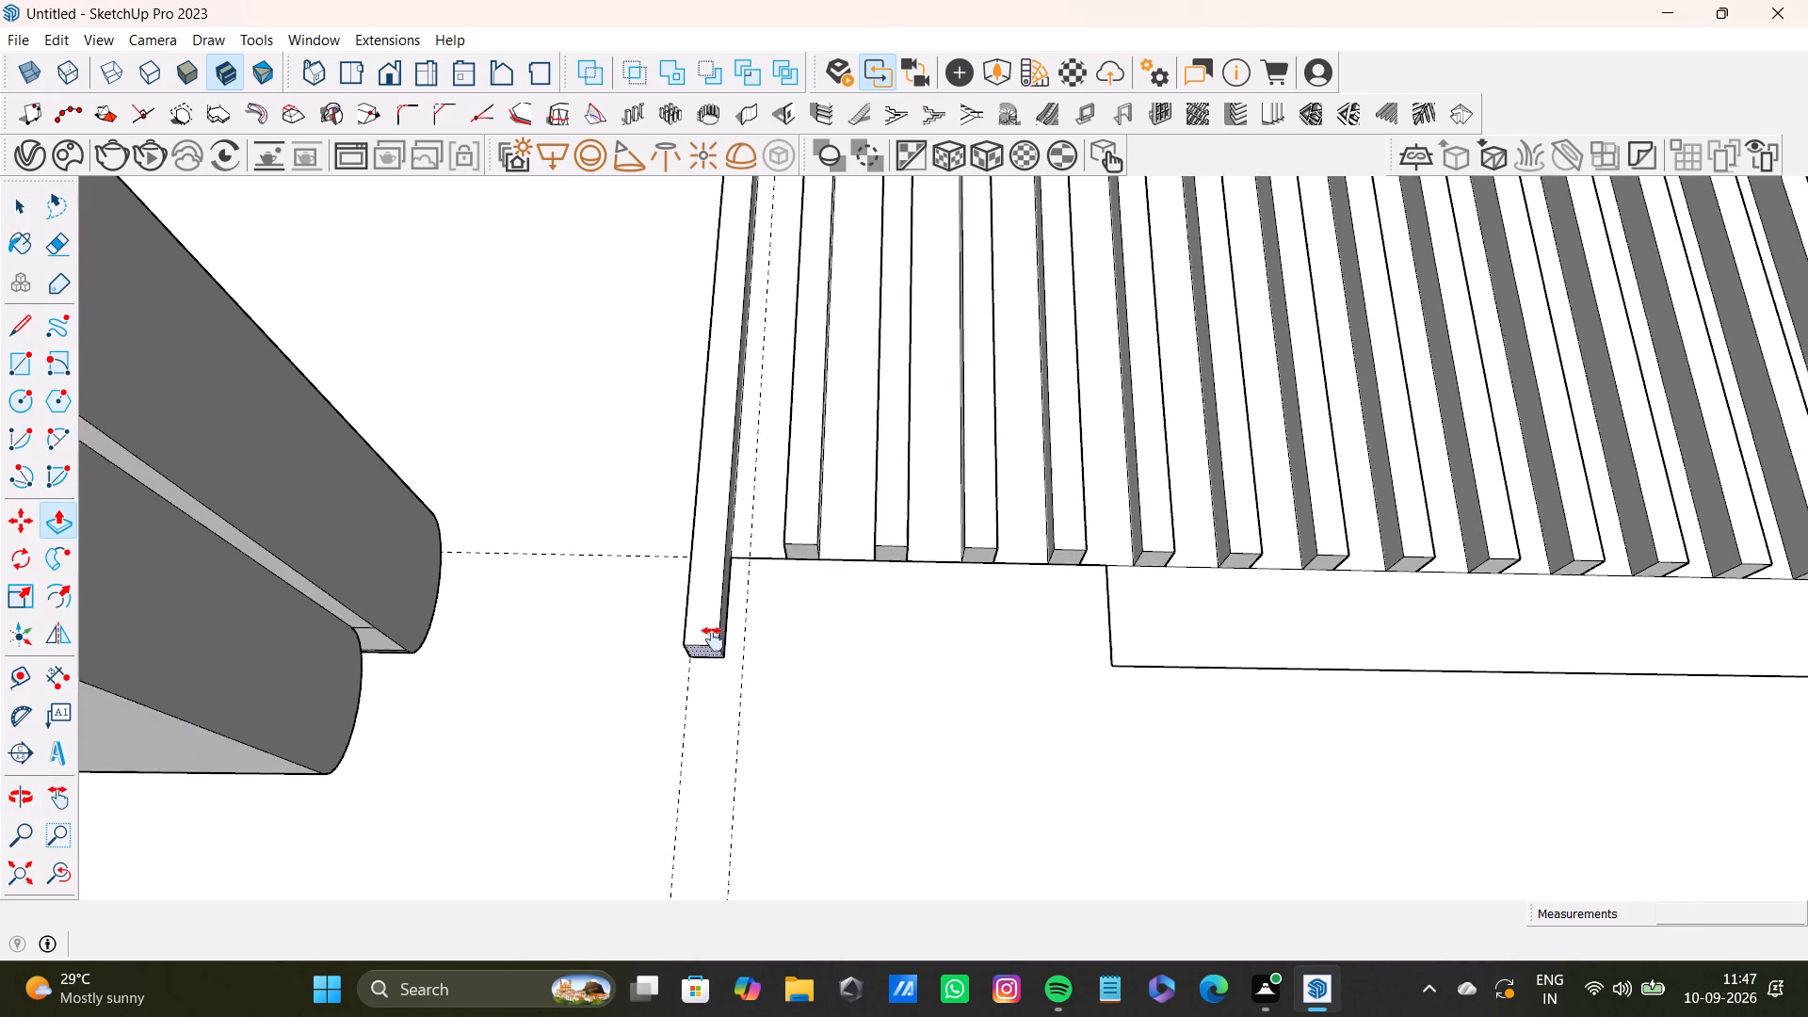
pyautogui.keyDown('shift'); pyautogui.moveTo(713, 639); pyautogui.dragTo(755, 290, button='middle'); pyautogui.keyUp('shift')
pyautogui.scroll(-3, 752, 442)
pyautogui.moveTo(745, 588); pyautogui.dragTo(745, 541, button='middle')
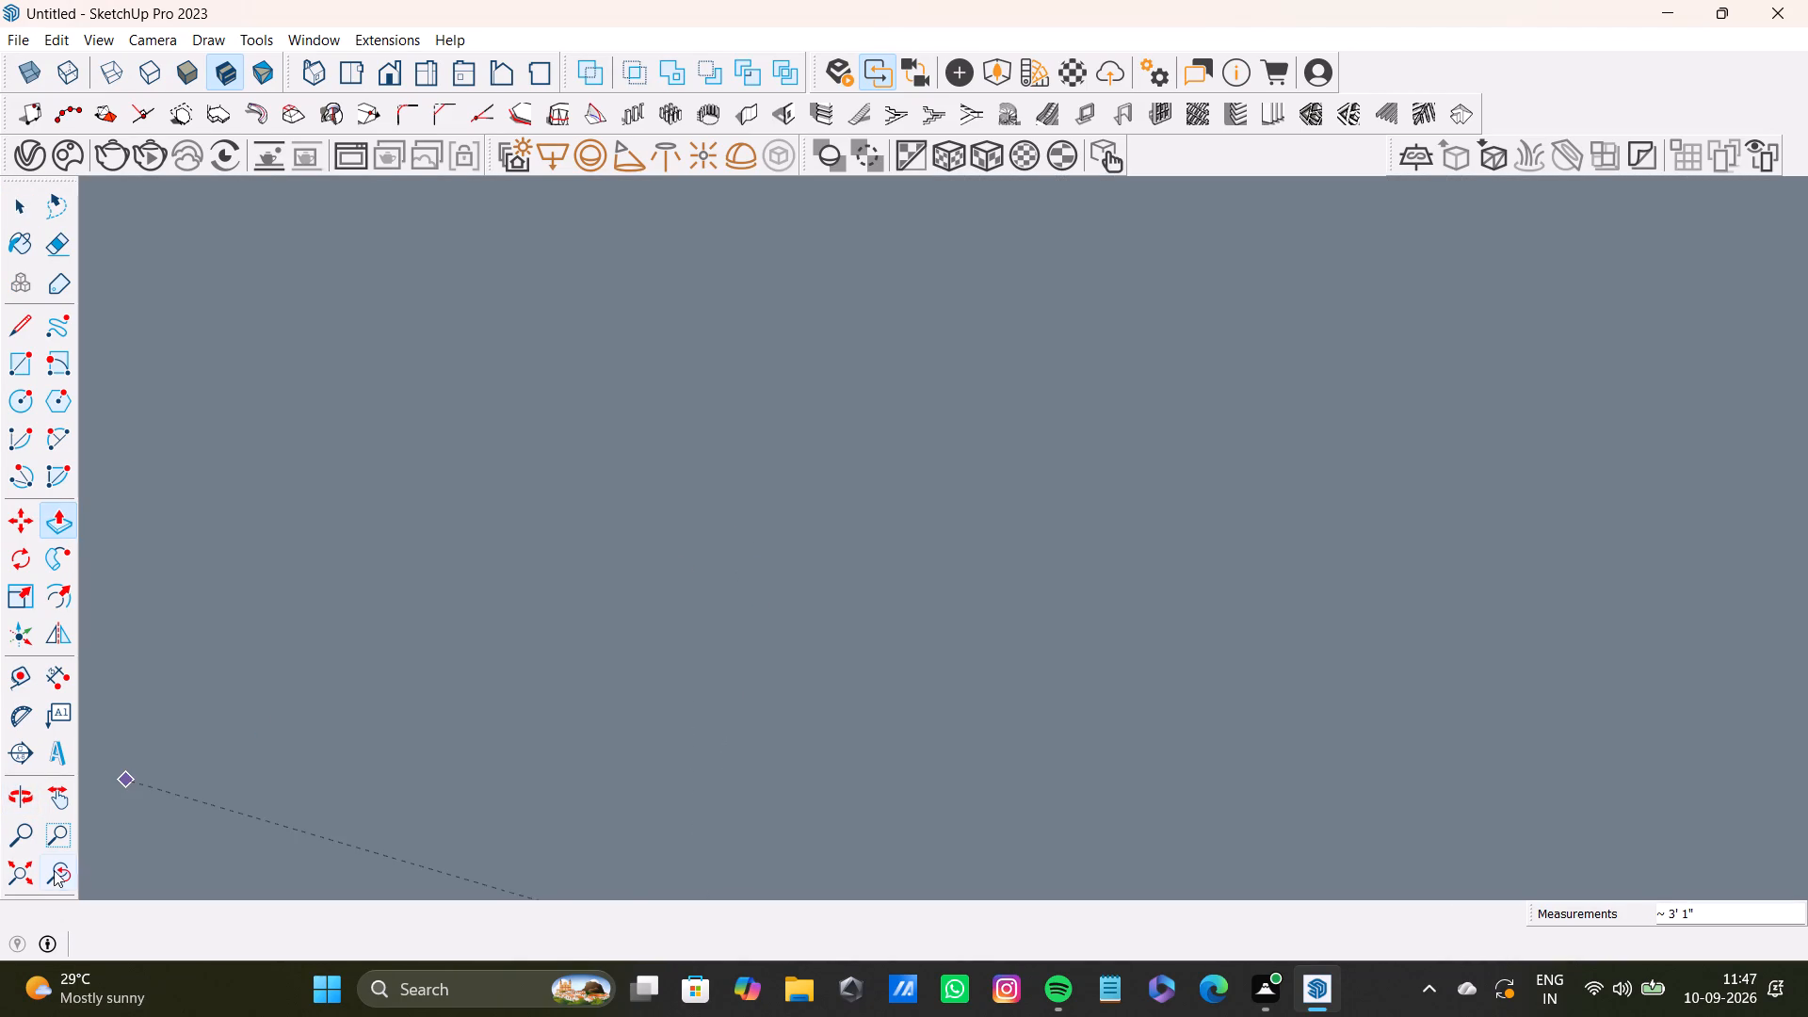
pyautogui.click(54, 868)
pyautogui.click(8, 873)
pyautogui.moveTo(610, 721); pyautogui.dragTo(572, 934, button='middle')
pyautogui.scroll(2, 1102, 641)
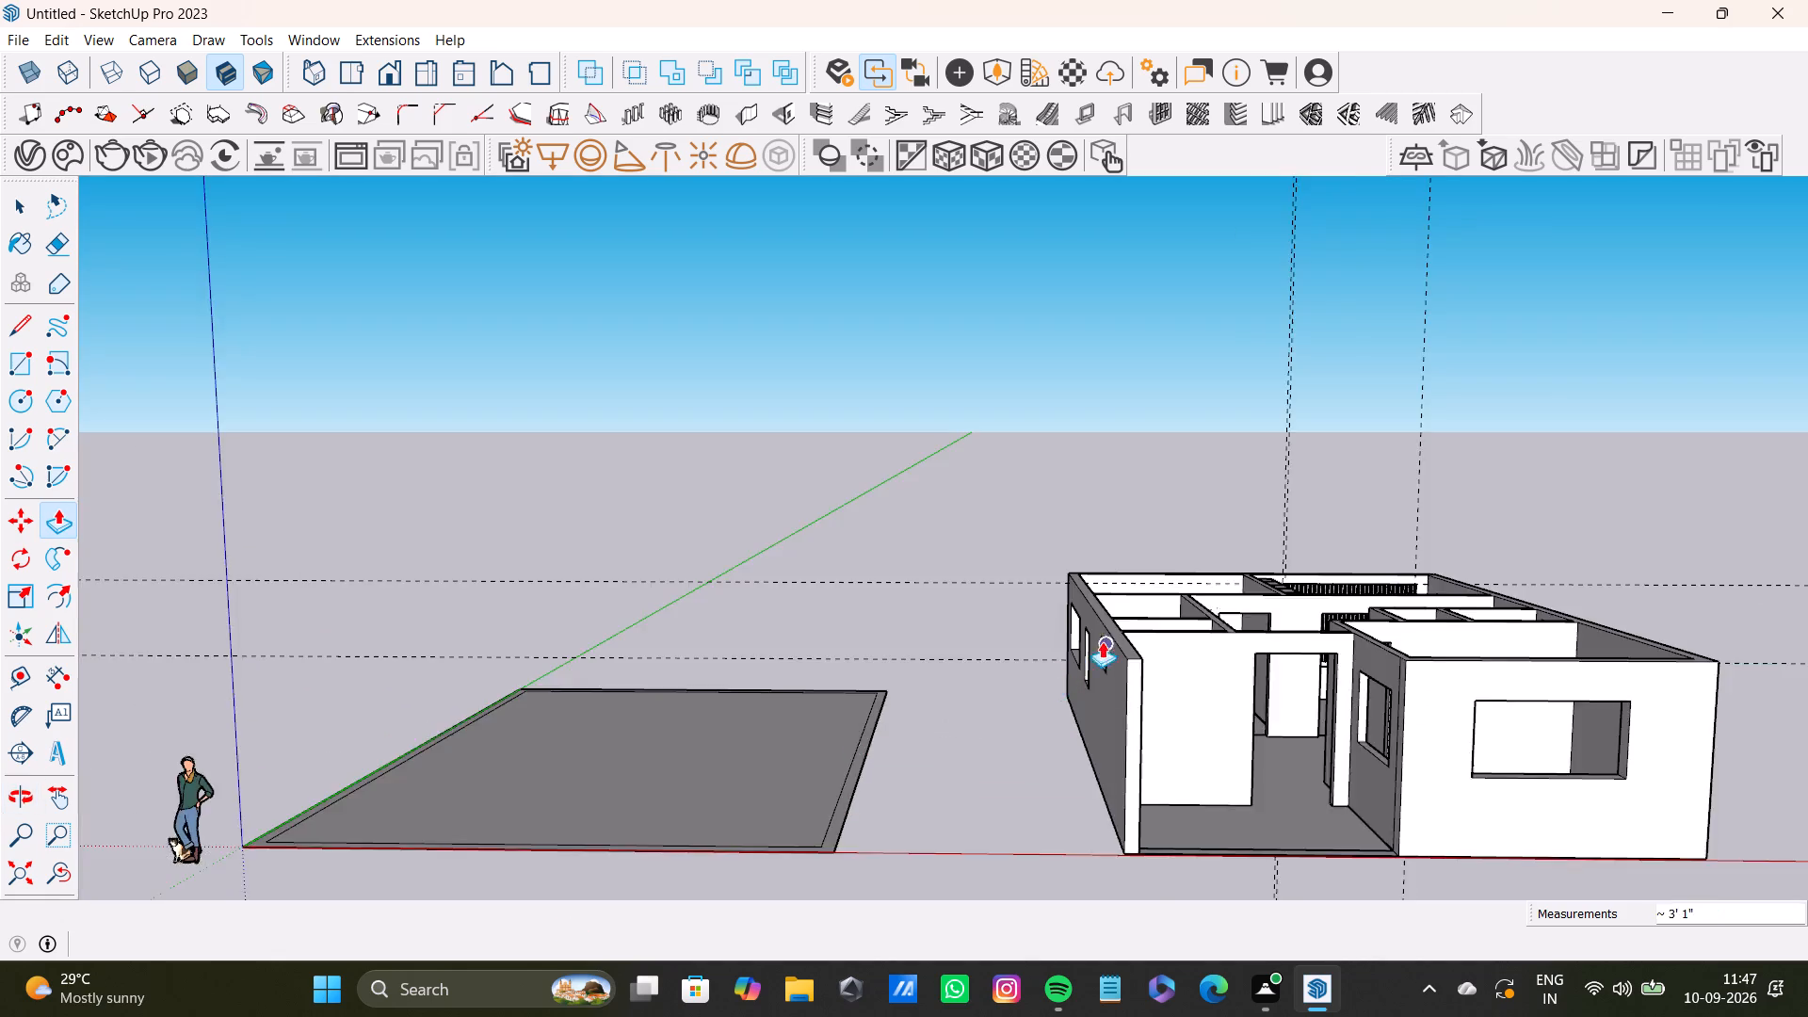
pyautogui.scroll(5, 1102, 641)
pyautogui.keyDown('shift'); pyautogui.moveTo(1352, 648); pyautogui.dragTo(963, 798, button='middle'); pyautogui.keyUp('shift')
pyautogui.scroll(8, 1139, 719)
pyautogui.keyDown('shift'); pyautogui.moveTo(1168, 705); pyautogui.dragTo(912, 777, button='middle'); pyautogui.keyUp('shift')
pyautogui.scroll(4, 1016, 731)
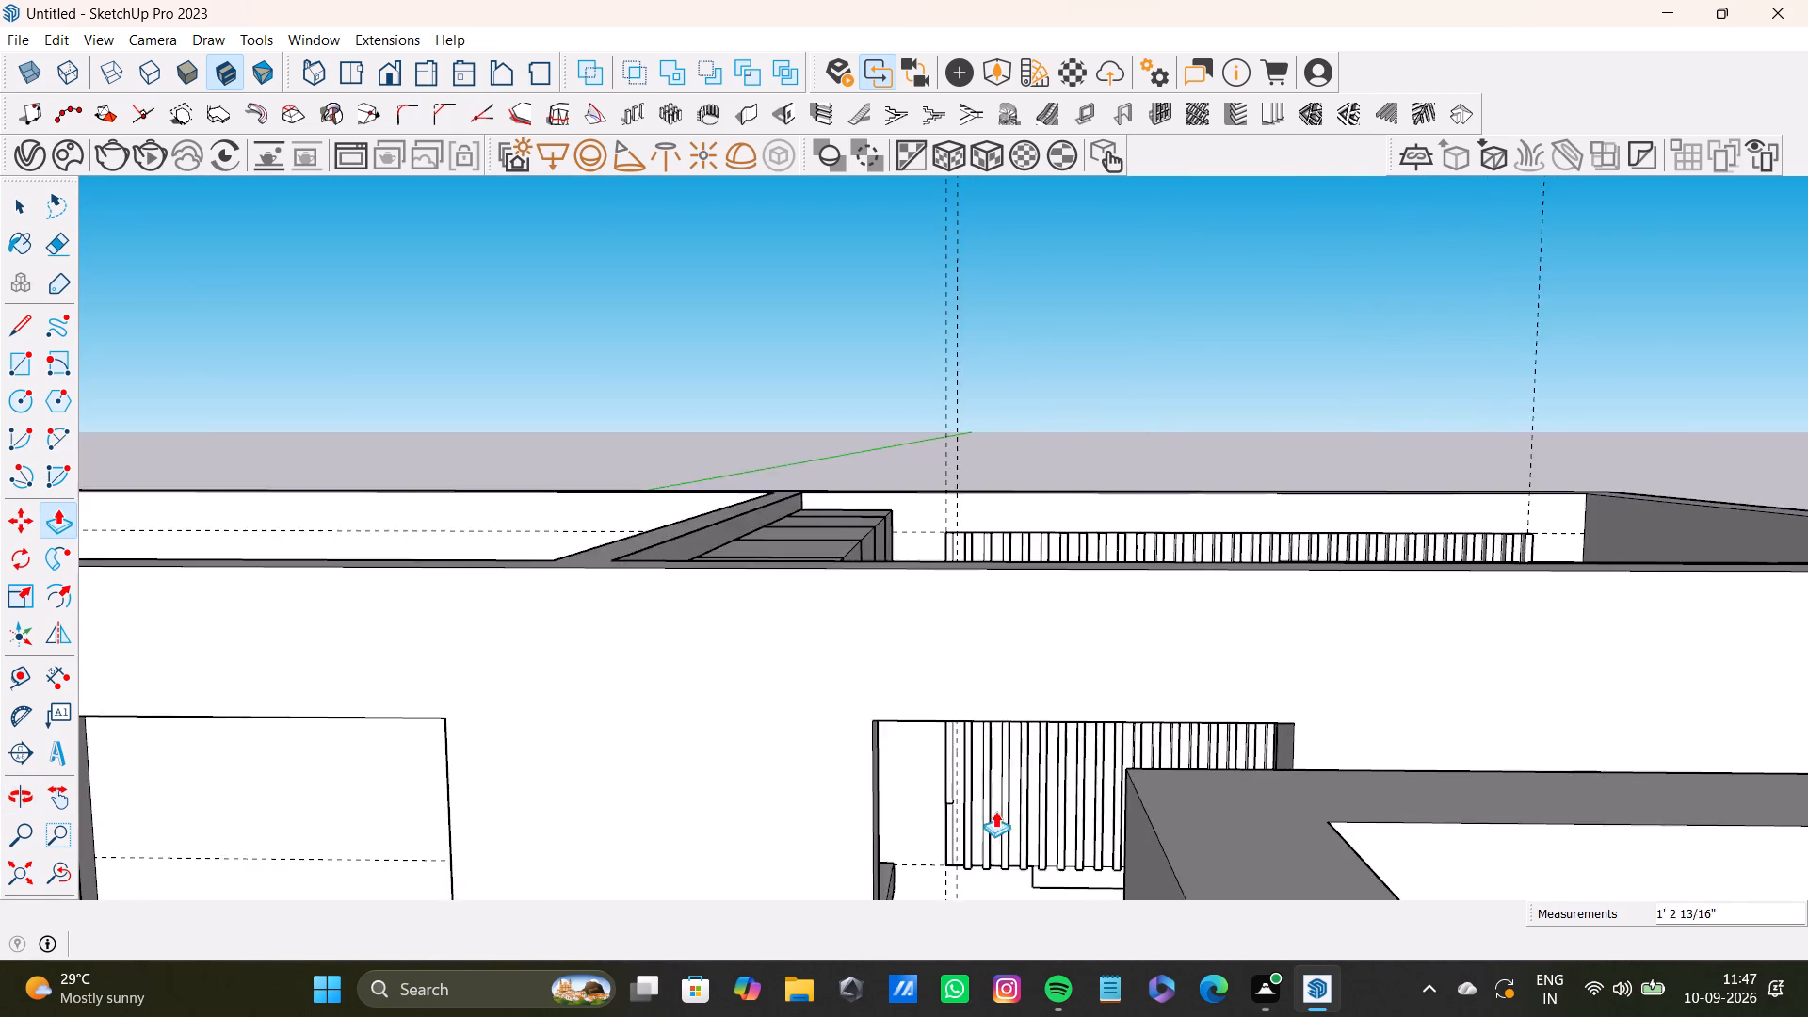
pyautogui.scroll(3, 995, 811)
pyautogui.keyDown('shift'); pyautogui.moveTo(972, 853); pyautogui.dragTo(970, 566, button='middle'); pyautogui.keyUp('shift')
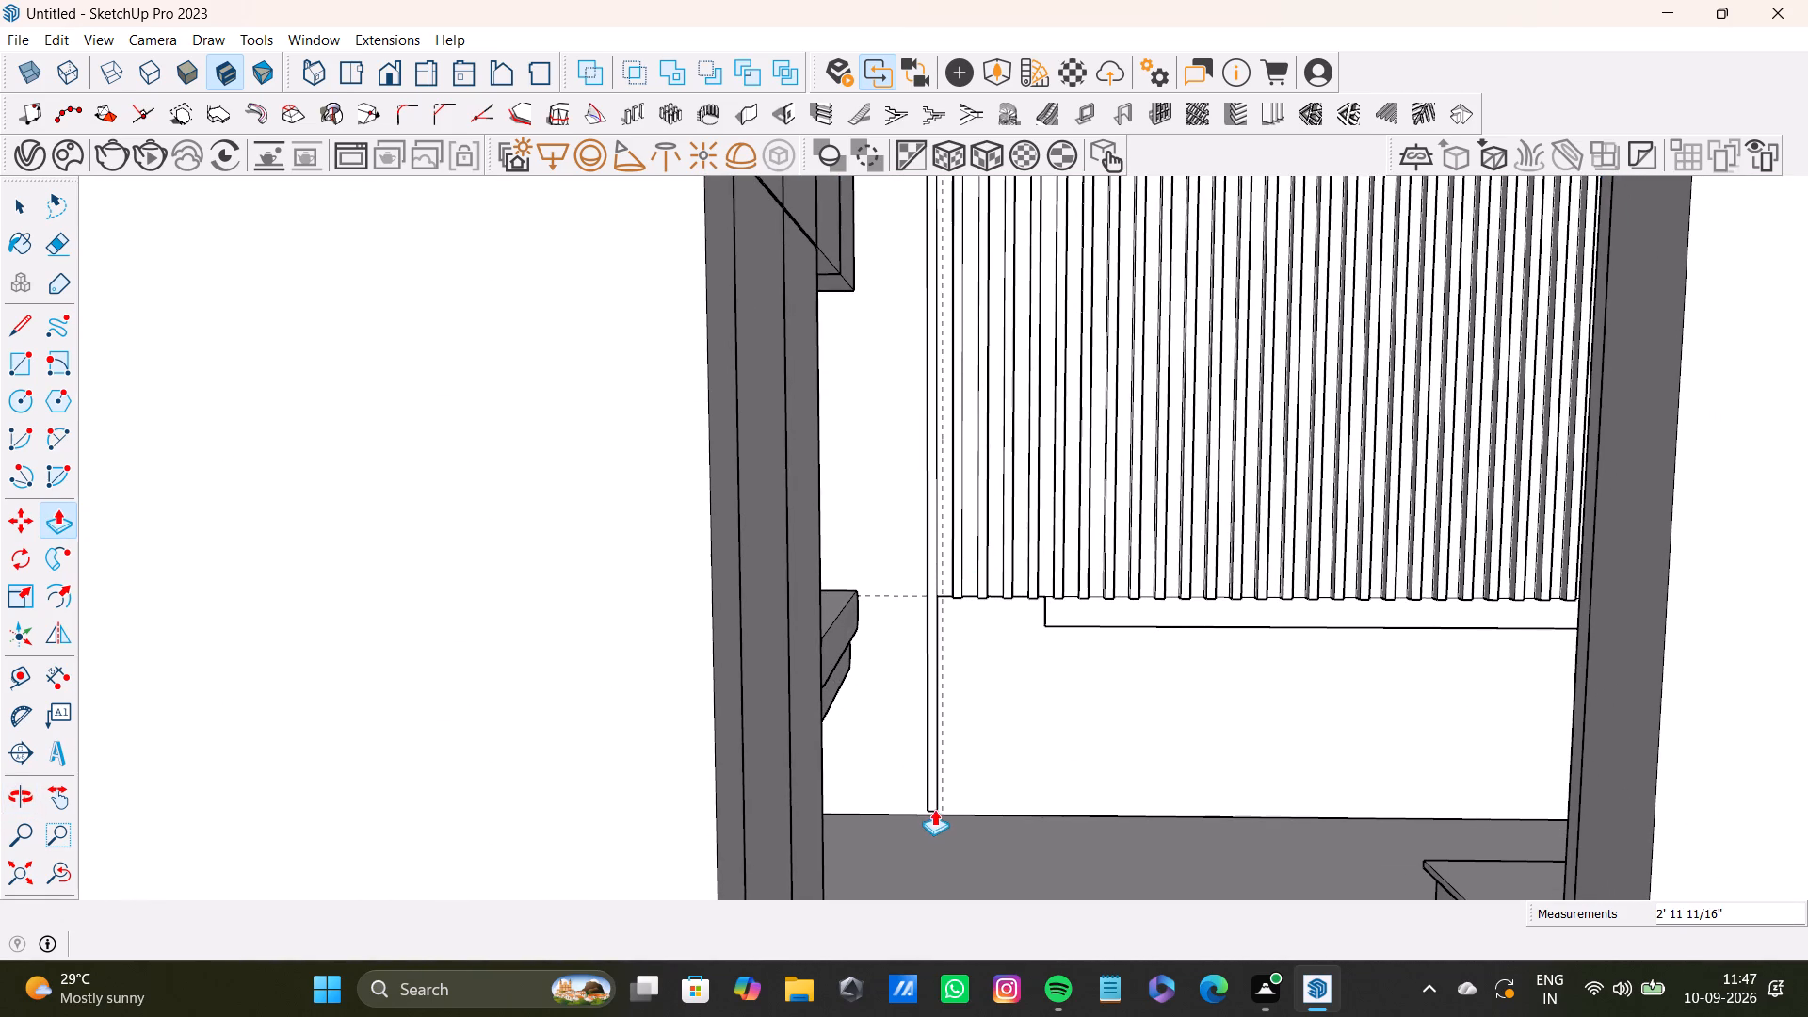
pyautogui.click(917, 809)
# Push/Pull the second slat's bottom face down about 3' 1" to the floor.
pyautogui.scroll(5, 1027, 748)
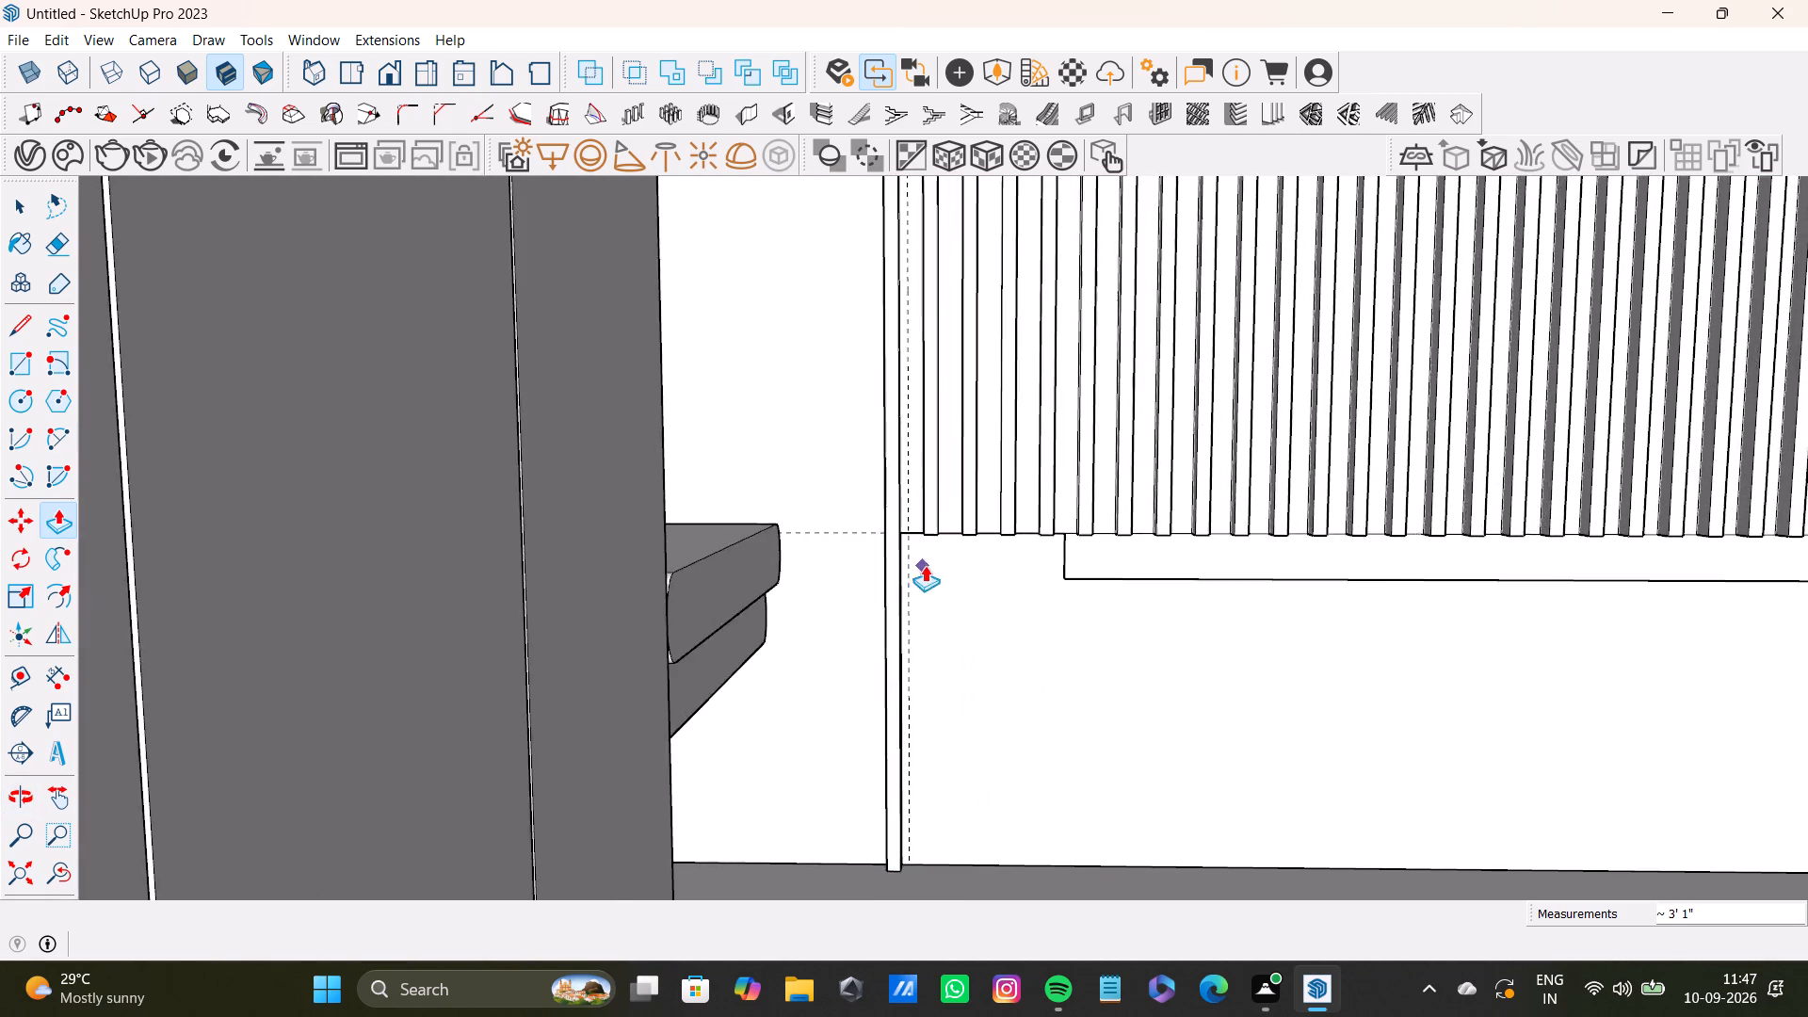
pyautogui.scroll(7, 925, 565)
pyautogui.press('space')
pyautogui.moveTo(934, 558); pyautogui.dragTo(934, 484, button='middle')
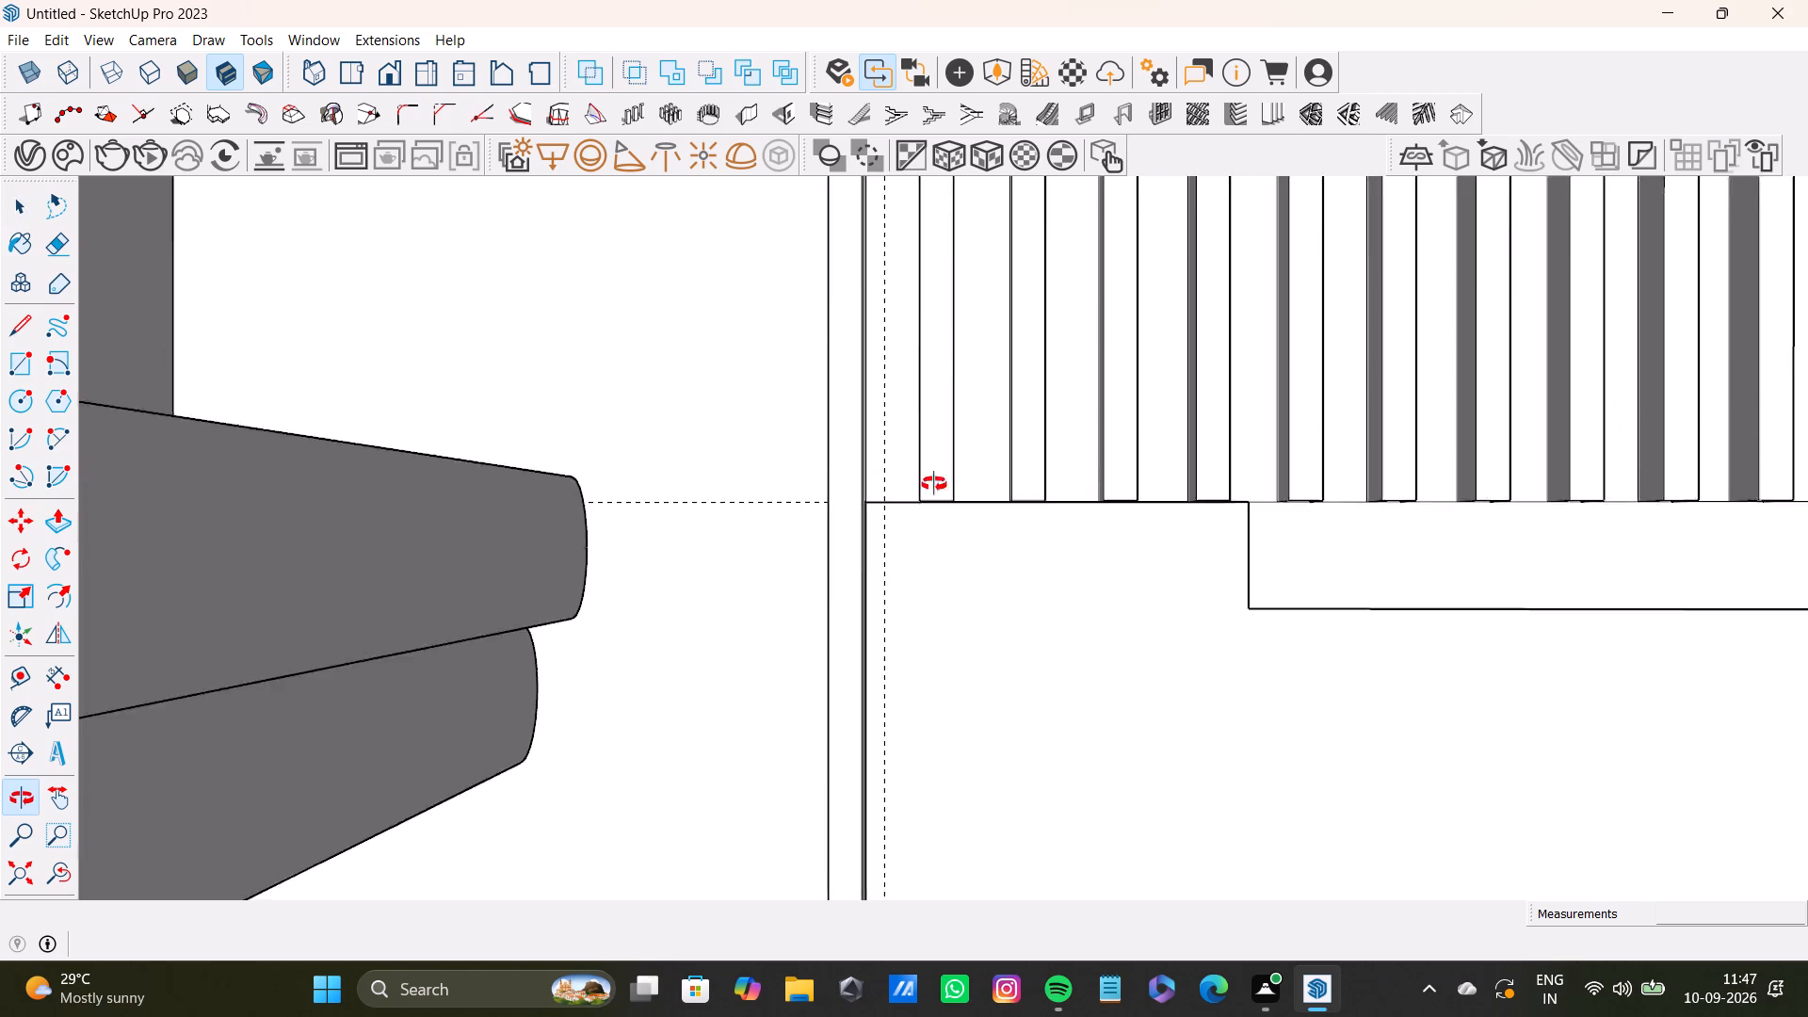
pyautogui.moveTo(934, 484); pyautogui.dragTo(934, 393, button='middle')
pyautogui.scroll(5, 934, 412)
pyautogui.click(934, 535)
pyautogui.click(934, 530)
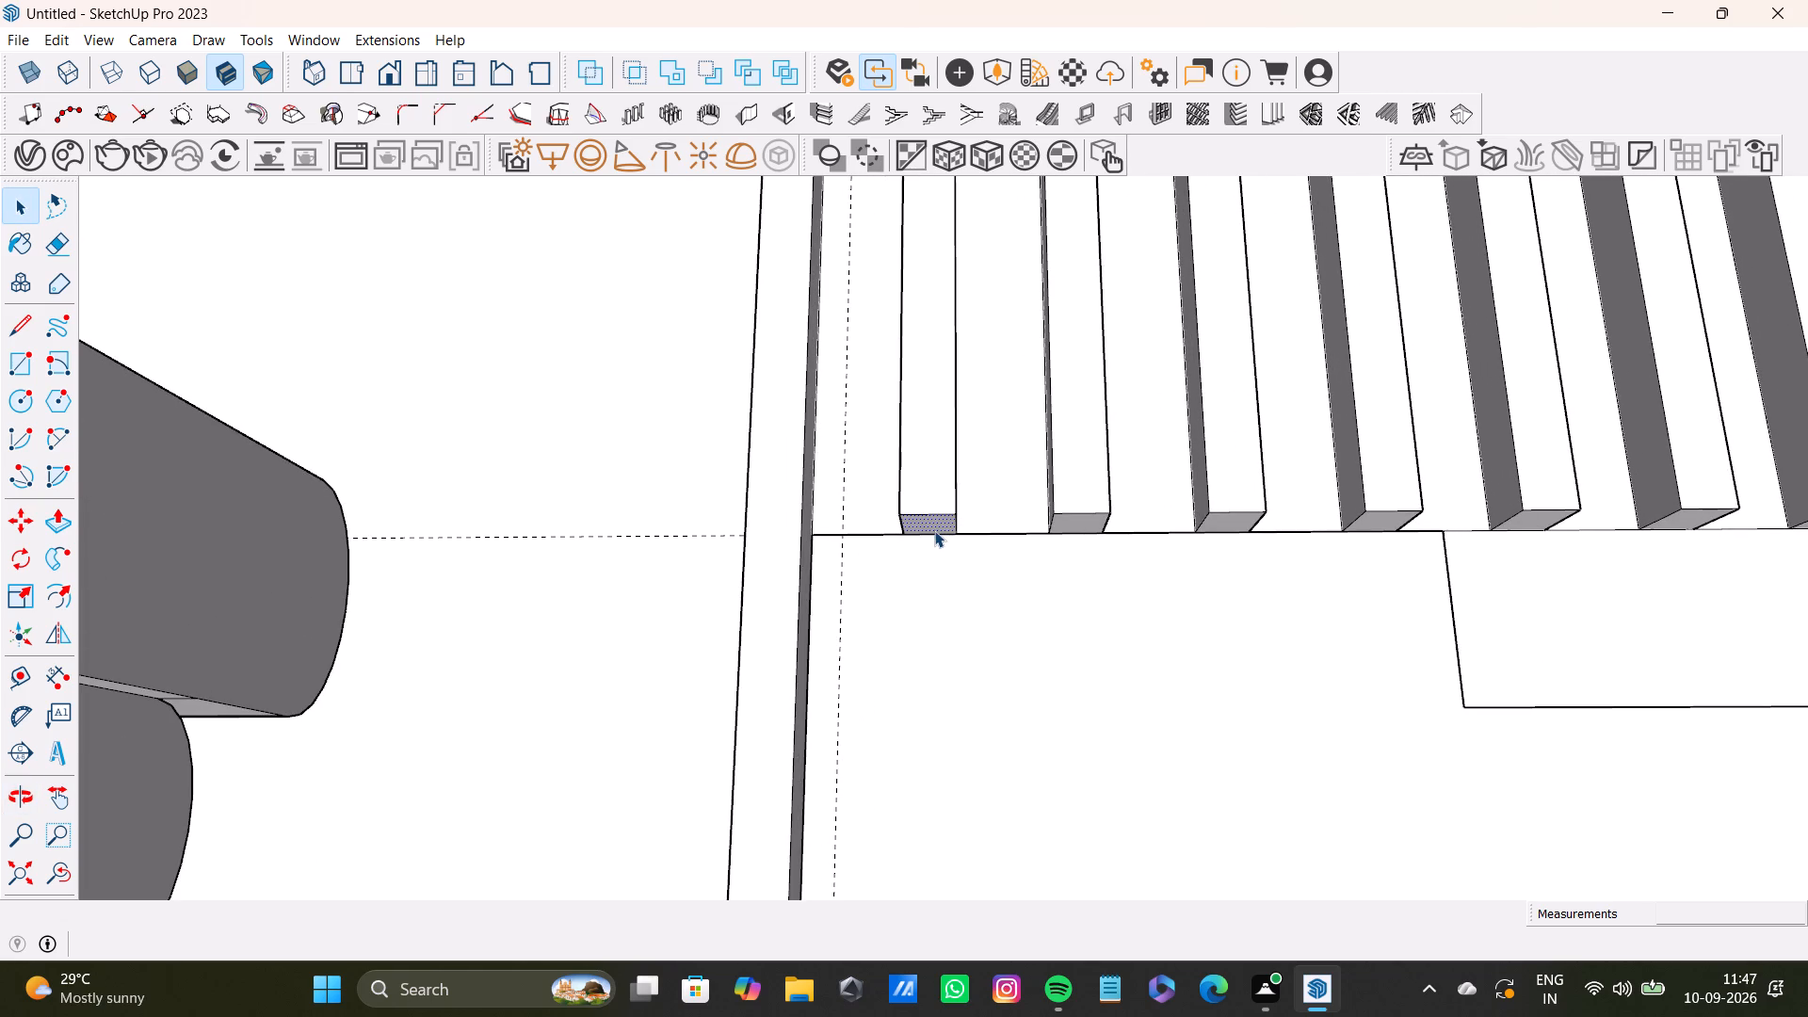
pyautogui.press('p')
pyautogui.click(935, 525)
pyautogui.scroll(-6, 905, 638)
pyautogui.keyDown('shift'); pyautogui.moveTo(907, 687); pyautogui.dragTo(902, 353, button='middle'); pyautogui.keyUp('shift')
pyautogui.scroll(-4, 883, 710)
pyautogui.keyDown('shift'); pyautogui.moveTo(880, 747); pyautogui.dragTo(880, 399, button='middle'); pyautogui.keyUp('shift')
pyautogui.moveTo(880, 526); pyautogui.dragTo(880, 551, button='middle')
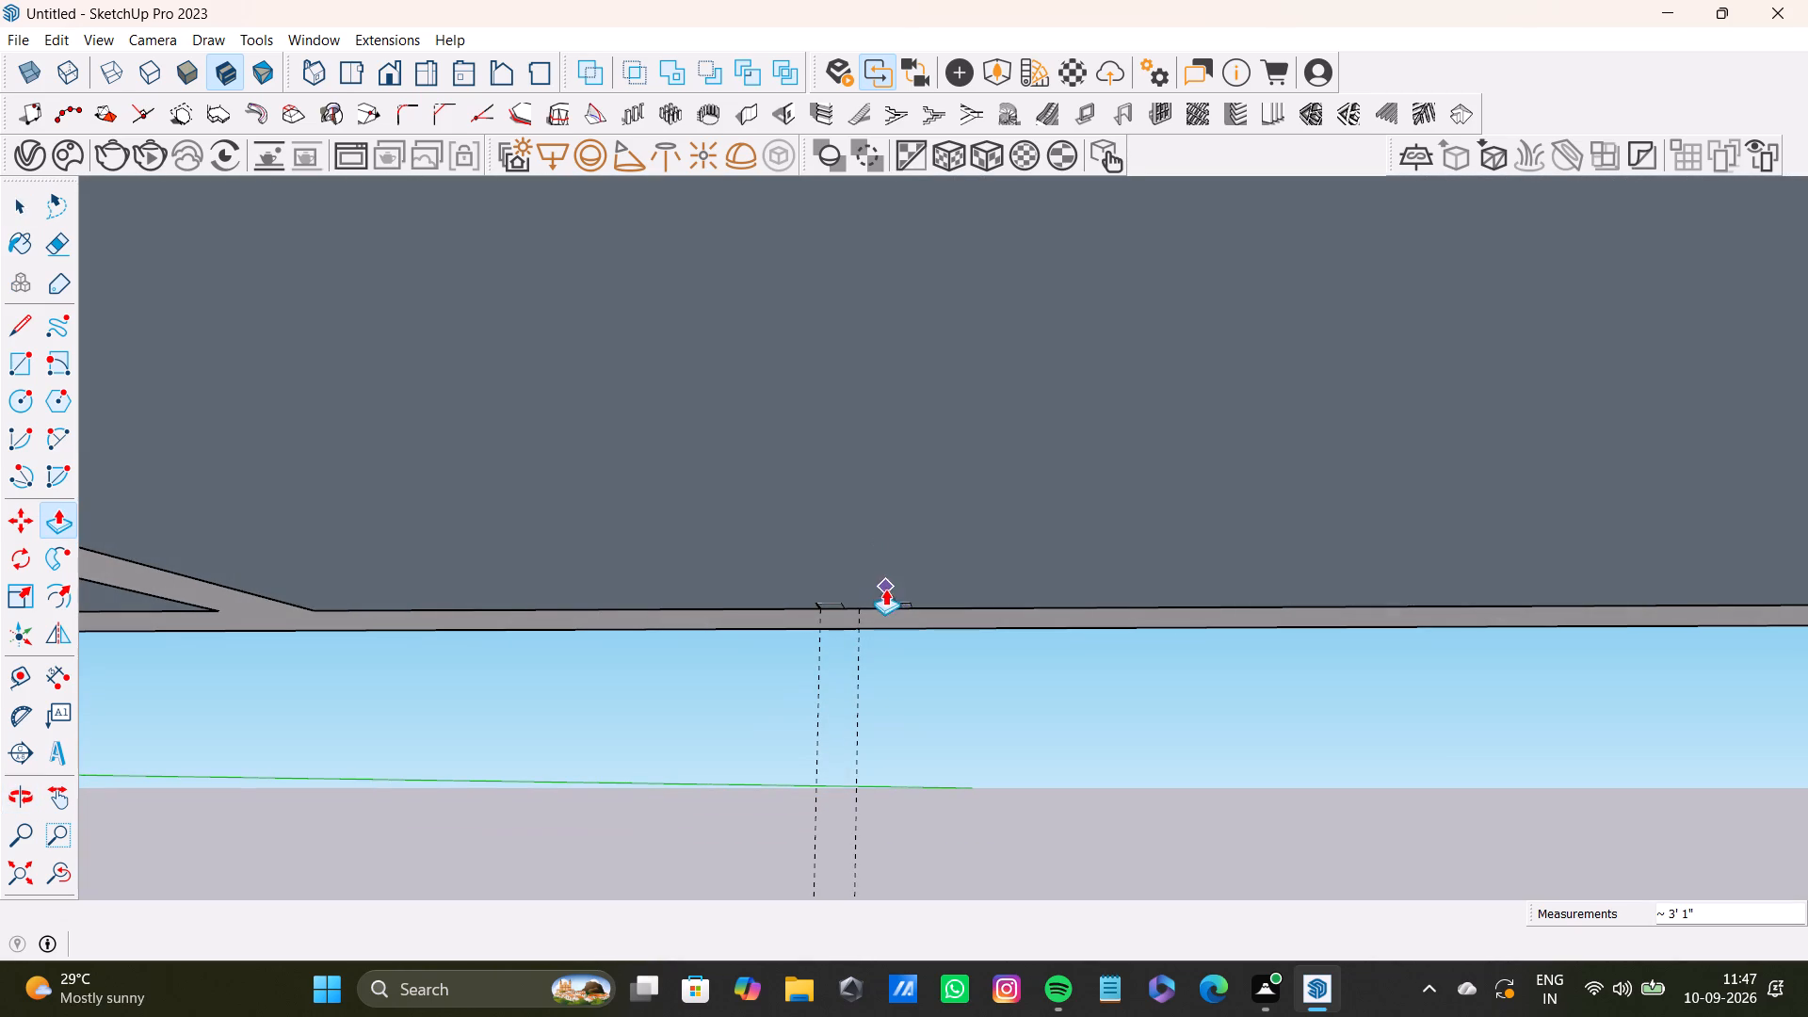
pyautogui.scroll(-5, 942, 527)
pyautogui.moveTo(957, 483); pyautogui.dragTo(911, 831, button='middle')
pyautogui.keyDown('shift'); pyautogui.scroll(-1, 911, 831); pyautogui.keyUp('shift')
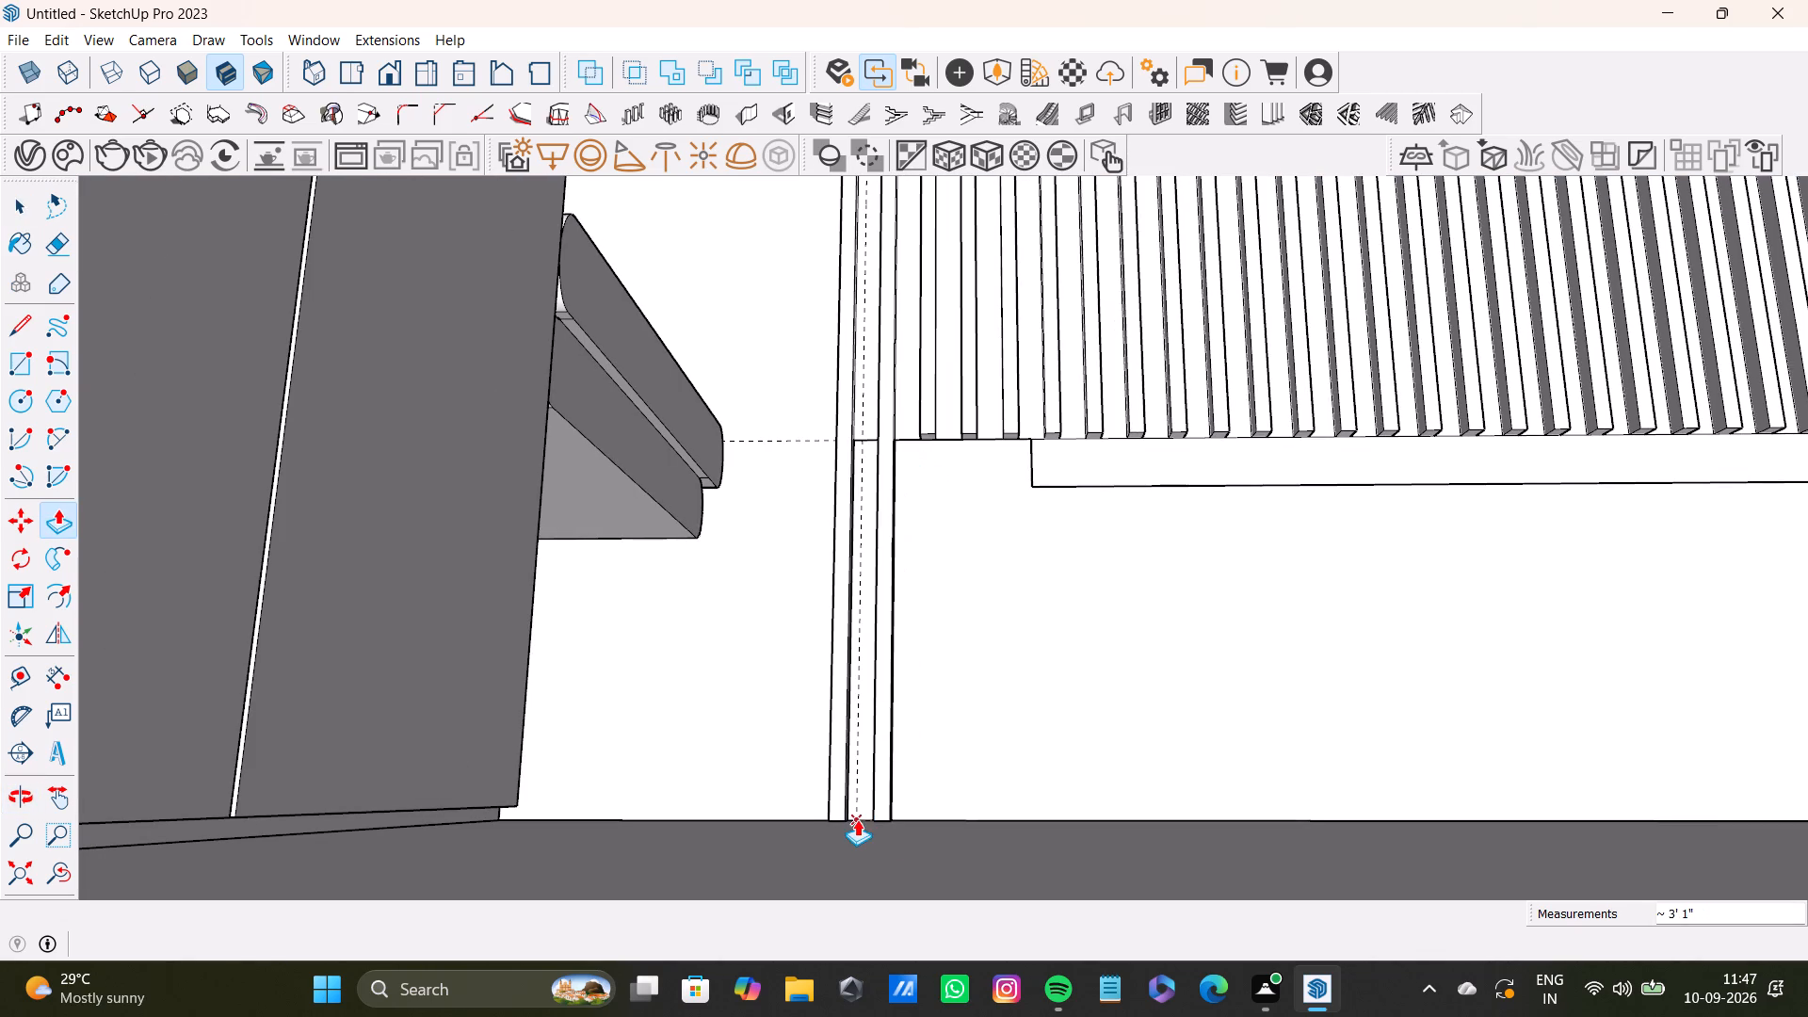
pyautogui.click(857, 819)
pyautogui.press('space')
# Push/Pull the bottom face of the third slat from the rounded shelves down about 3' 1" to the floor.
pyautogui.scroll(7, 912, 497)
pyautogui.click(940, 398)
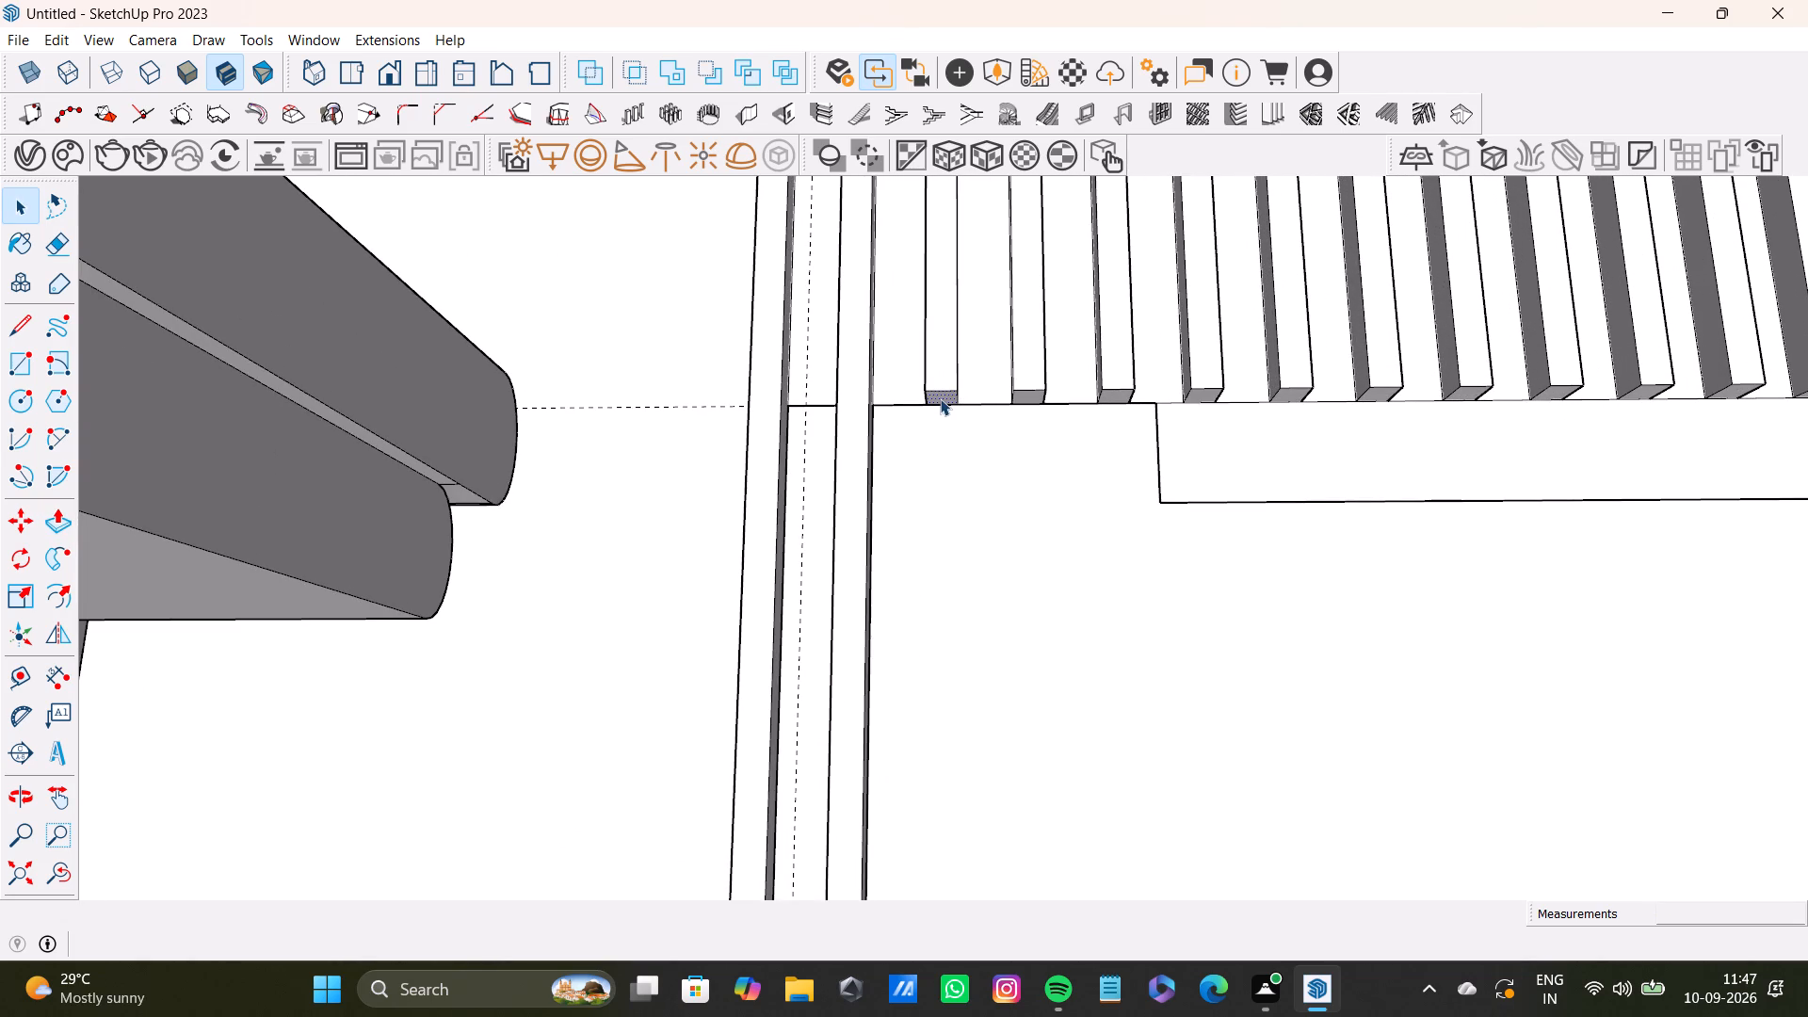
pyautogui.press('p')
pyautogui.click(940, 398)
pyautogui.scroll(-5, 944, 686)
pyautogui.keyDown('shift'); pyautogui.moveTo(943, 727); pyautogui.dragTo(934, 522, button='middle'); pyautogui.keyUp('shift')
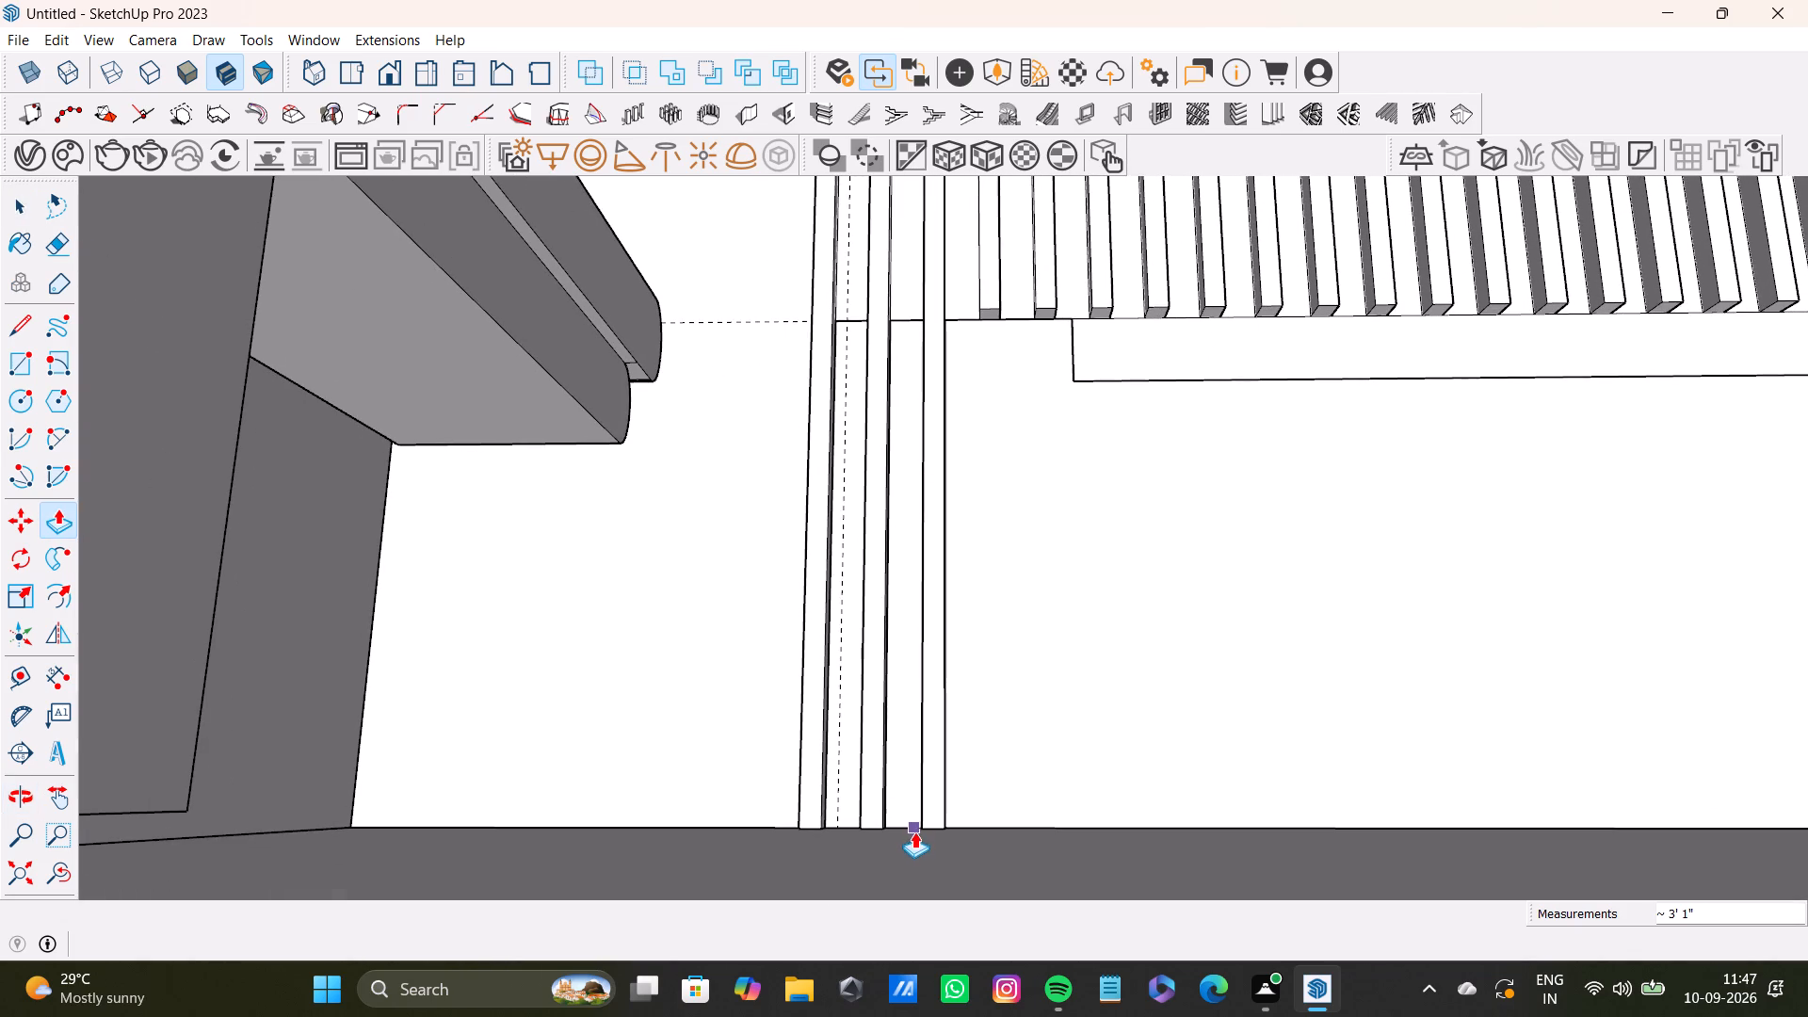
pyautogui.click(914, 832)
pyautogui.press('space')
# Push/Pull the bottom face of the fourth slat from the rounded shelves down about 3' 1 1/8" to the floor.
pyautogui.scroll(9, 1017, 275)
pyautogui.click(975, 325)
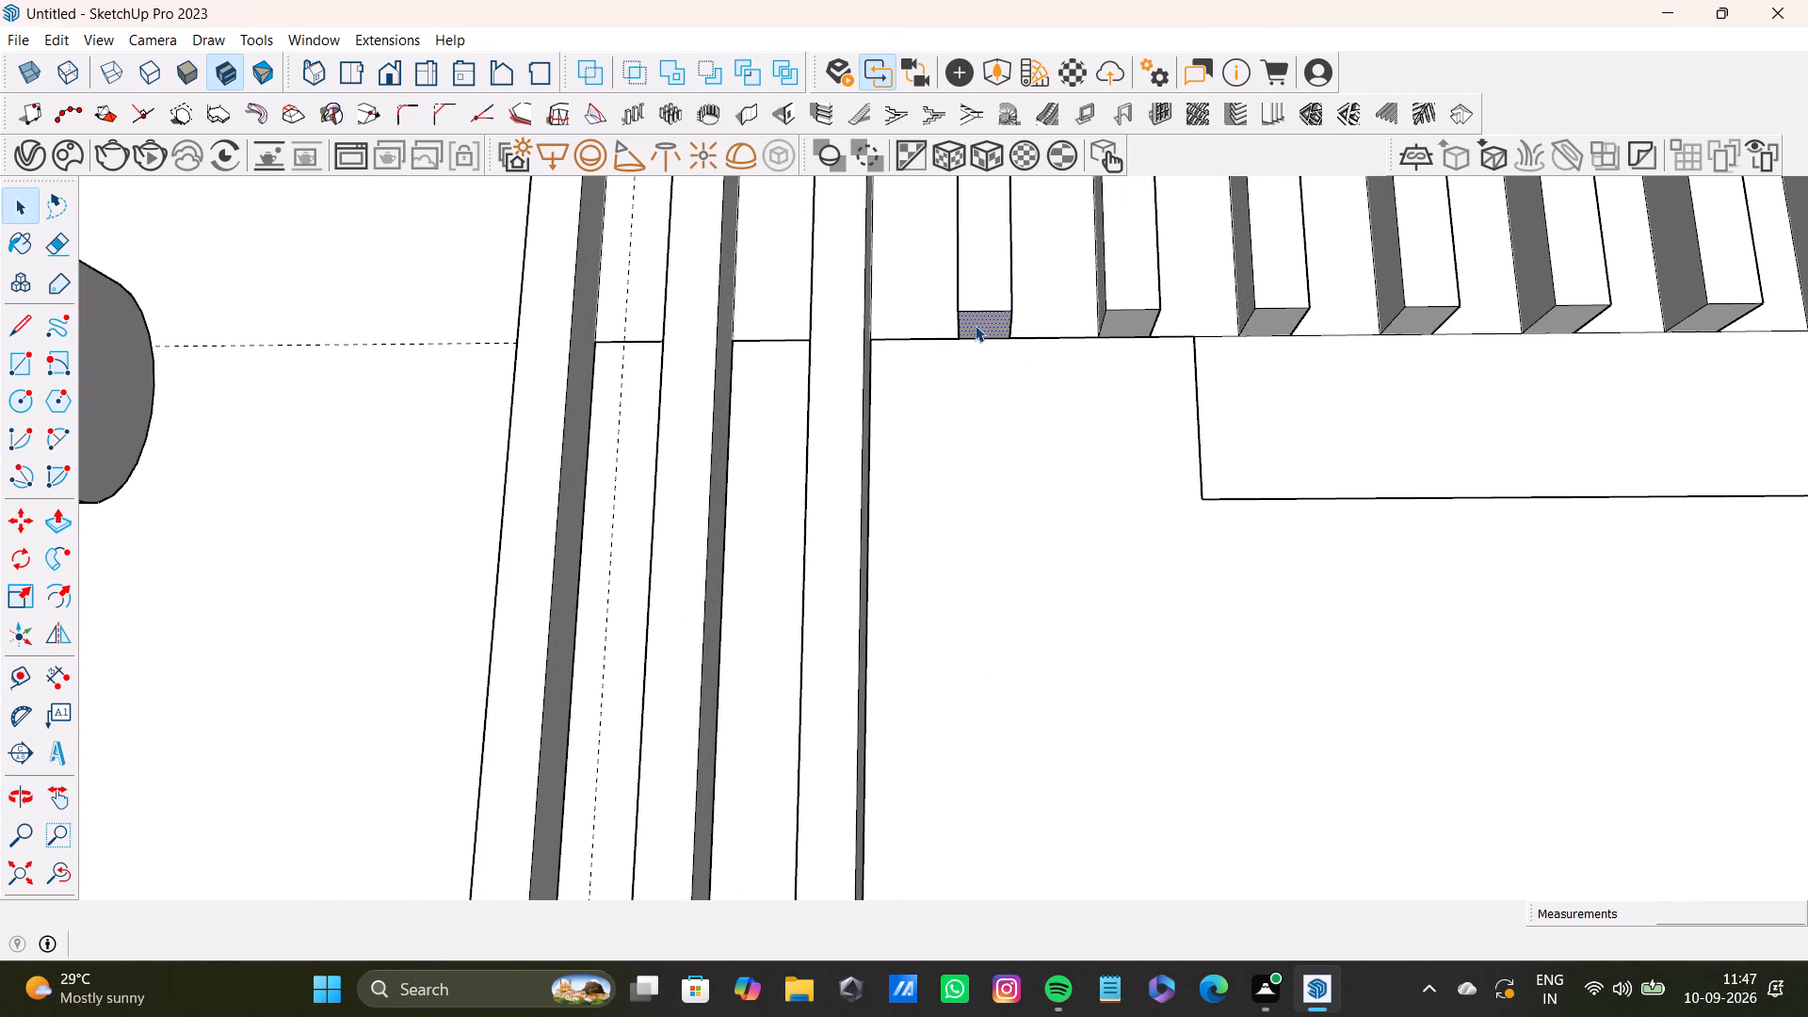
pyautogui.press('p')
pyautogui.click(975, 325)
pyautogui.scroll(-4, 953, 702)
pyautogui.keyDown('shift'); pyautogui.moveTo(943, 751); pyautogui.dragTo(939, 455, button='middle'); pyautogui.keyUp('shift')
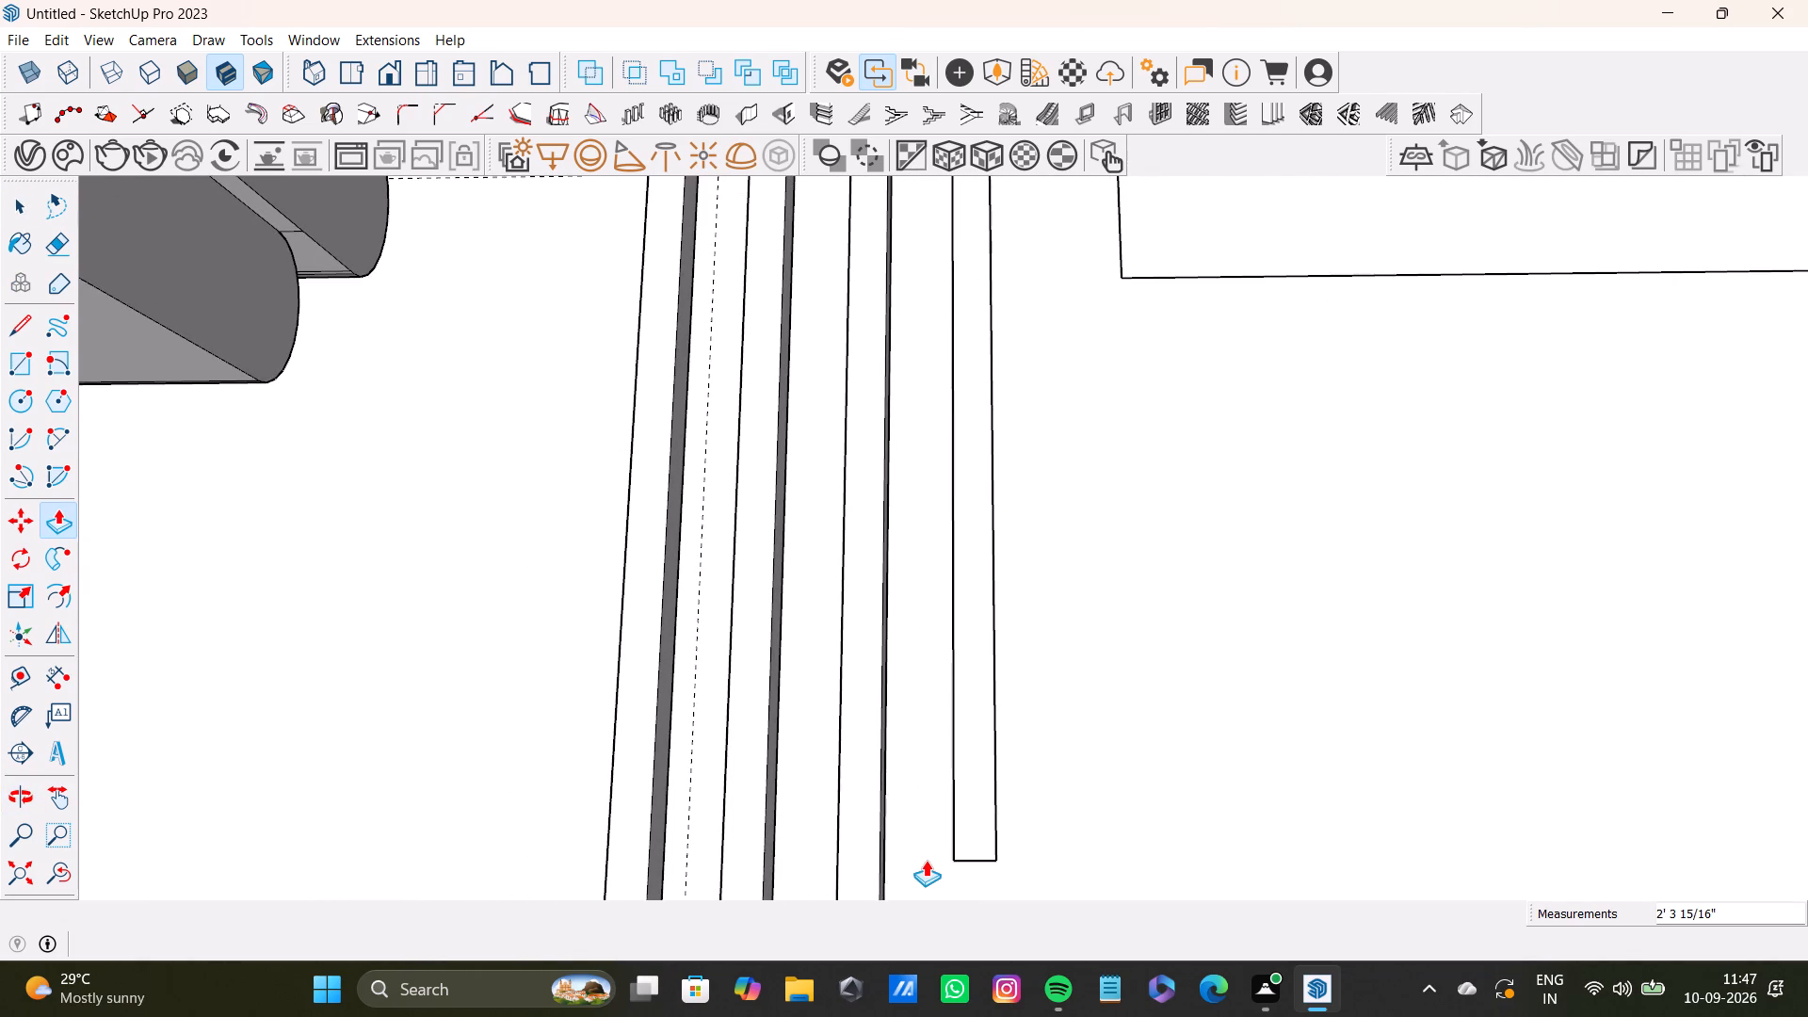
pyautogui.keyDown('shift'); pyautogui.moveTo(938, 841); pyautogui.dragTo(938, 563, button='middle'); pyautogui.keyUp('shift')
pyautogui.click(960, 837)
# Push/Pull the bottom face of the fifth slat, just before the thin rectangle, down about 3' 1 1/8" to the floor.
pyautogui.scroll(-2, 969, 786)
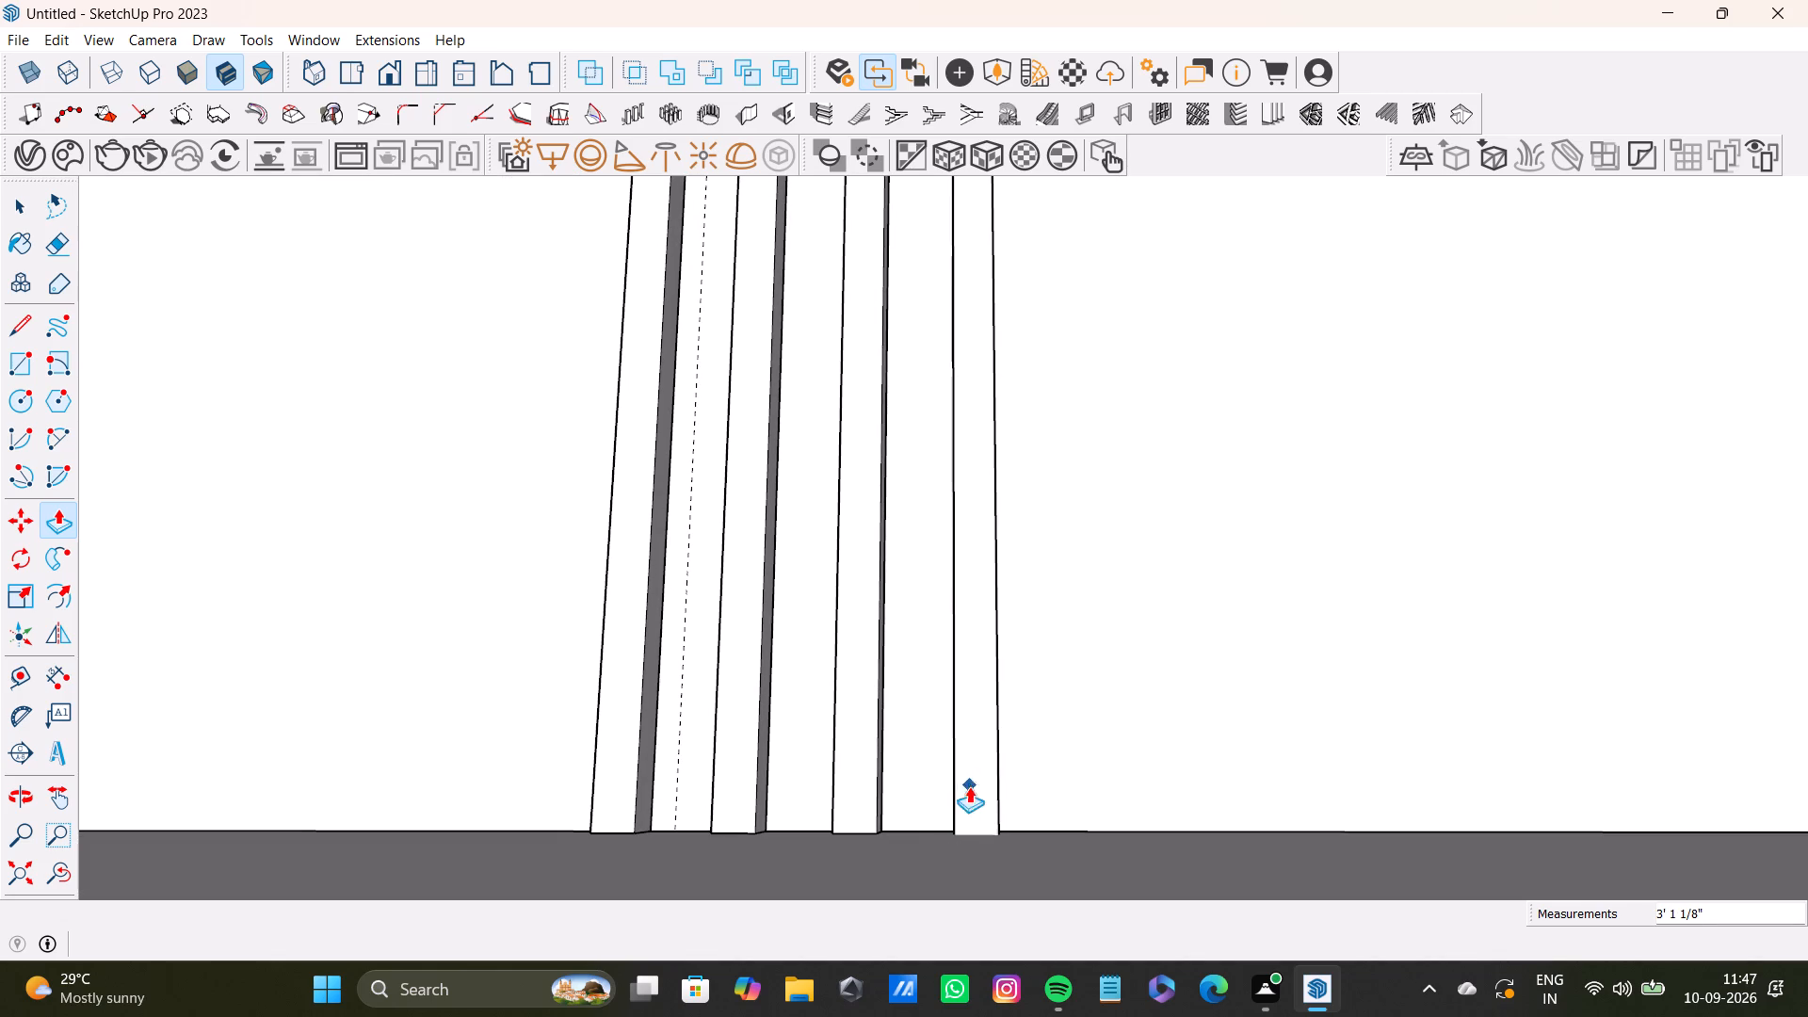
pyautogui.scroll(-3, 969, 786)
pyautogui.keyDown('shift'); pyautogui.moveTo(1056, 474); pyautogui.dragTo(937, 683, button='middle'); pyautogui.keyUp('shift')
pyautogui.scroll(8, 896, 465)
pyautogui.press('space')
pyautogui.click(956, 320)
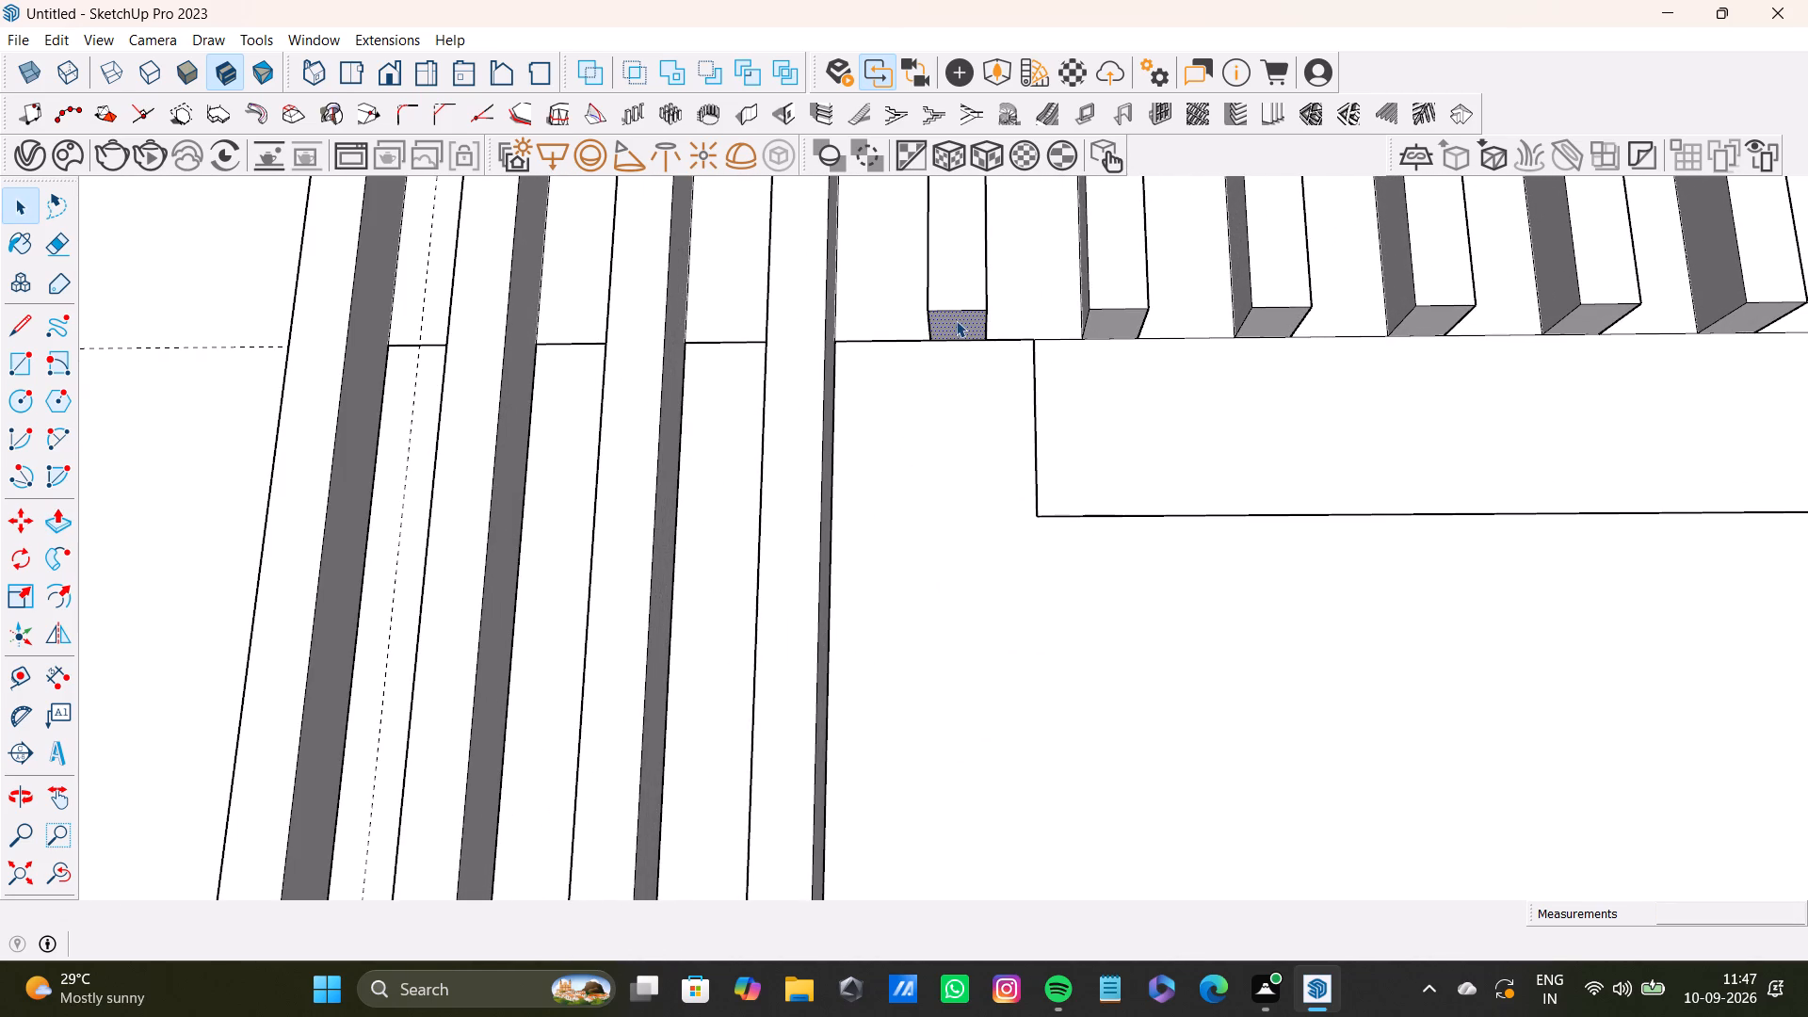
pyautogui.press('p')
pyautogui.click(956, 320)
pyautogui.scroll(-5, 887, 772)
pyautogui.keyDown('shift'); pyautogui.moveTo(897, 803); pyautogui.dragTo(897, 542, button='middle'); pyautogui.keyUp('shift')
pyautogui.scroll(-3, 902, 781)
pyautogui.keyDown('shift'); pyautogui.moveTo(902, 790); pyautogui.dragTo(902, 619, button='middle'); pyautogui.keyUp('shift')
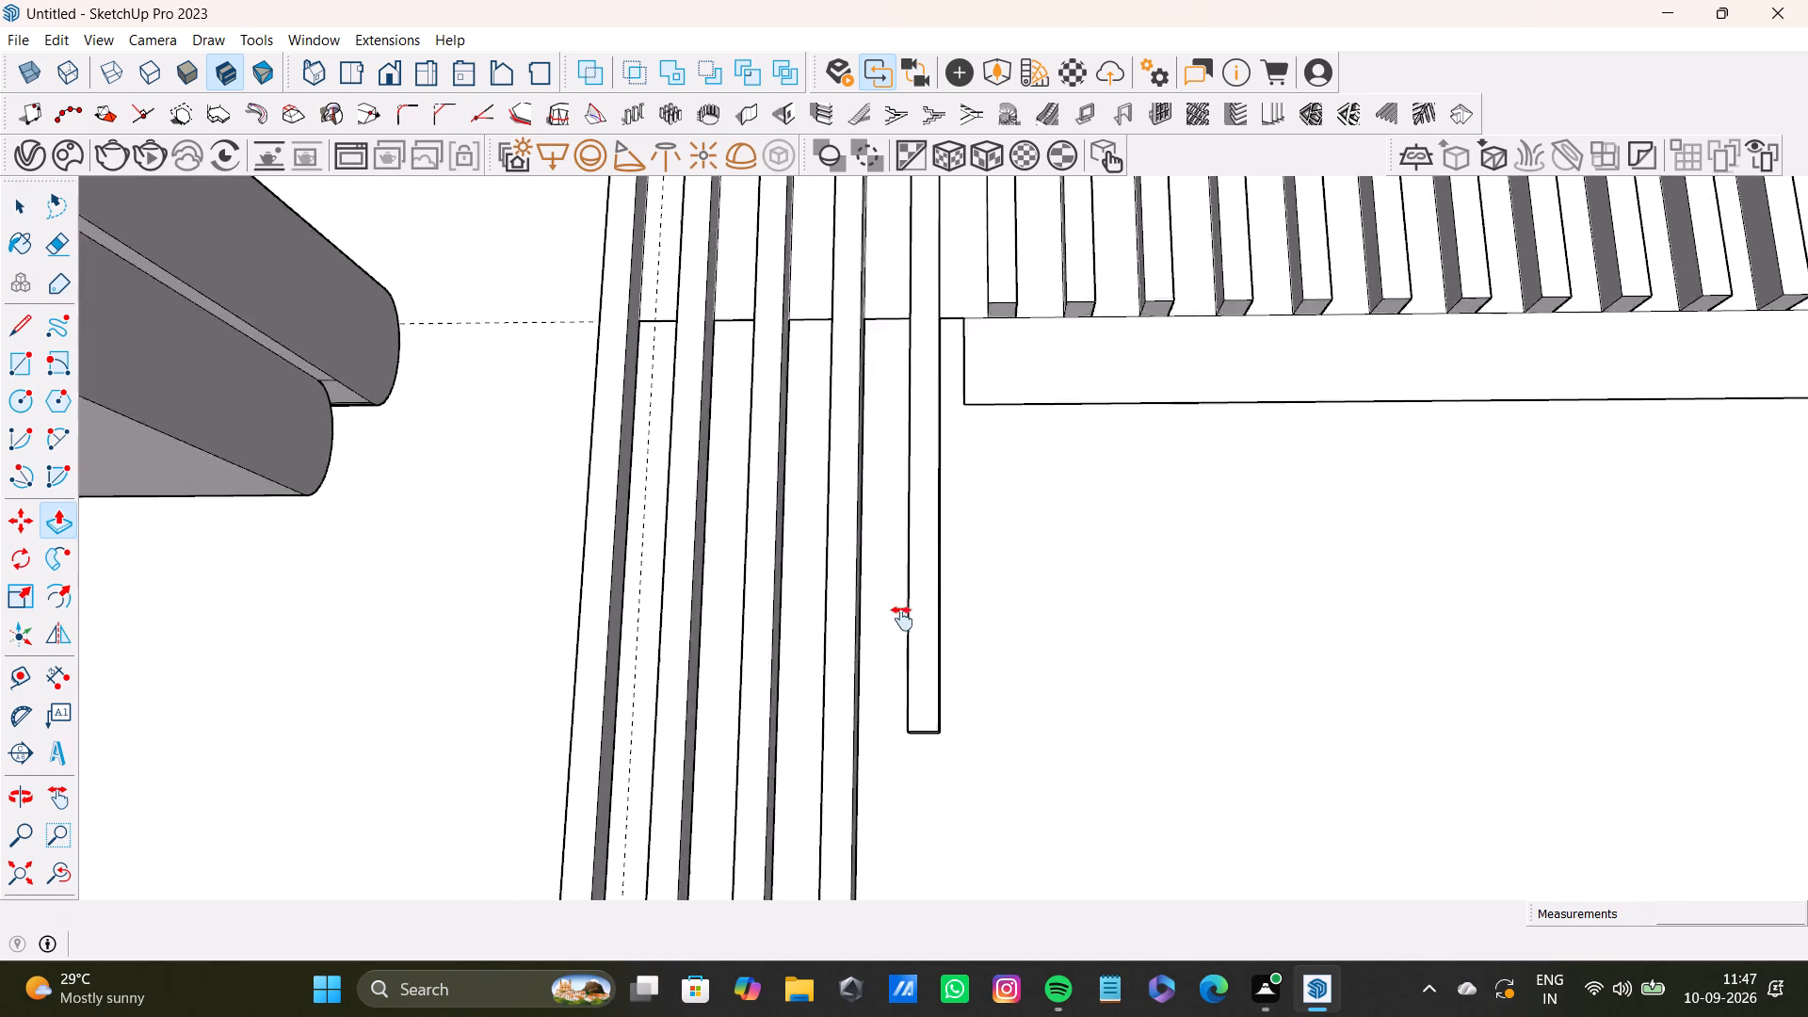
pyautogui.keyDown('shift'); pyautogui.moveTo(902, 619); pyautogui.dragTo(902, 541, button='middle'); pyautogui.keyUp('shift')
pyautogui.scroll(3, 887, 728)
pyautogui.click(910, 900)
pyautogui.scroll(-9, 917, 853)
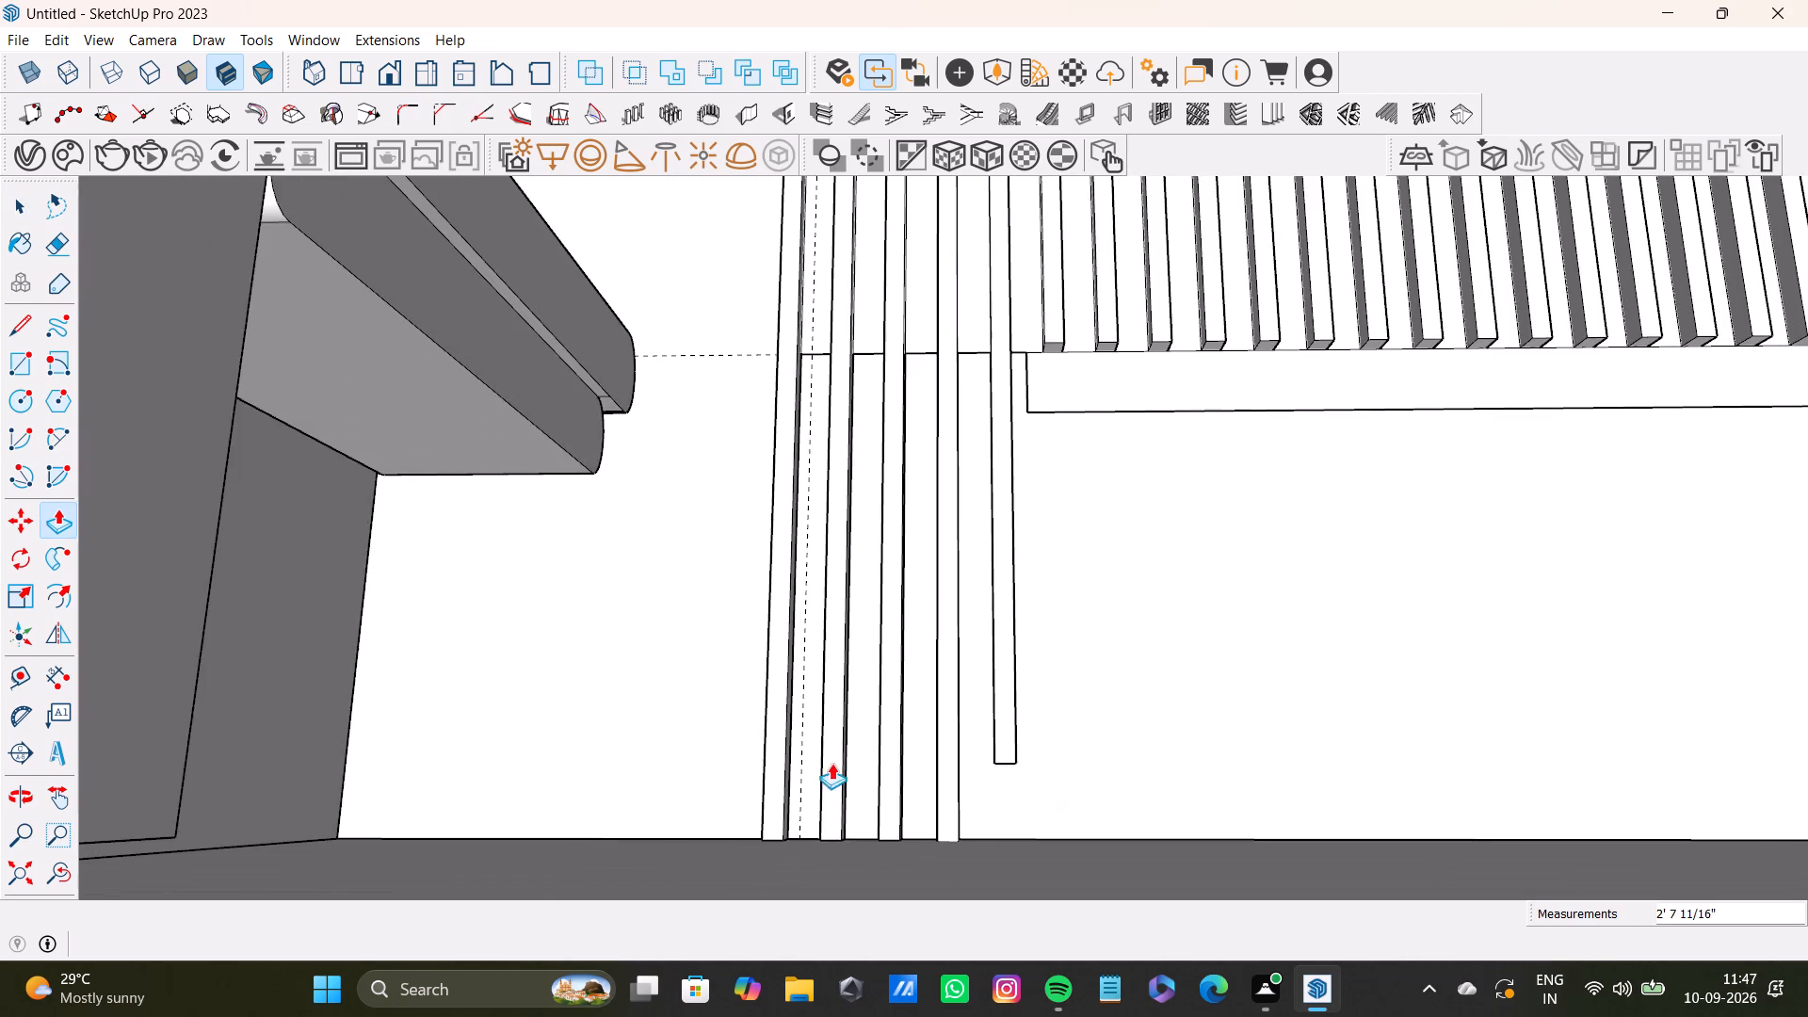
pyautogui.scroll(3, 972, 825)
pyautogui.click(932, 849)
pyautogui.scroll(-8, 963, 836)
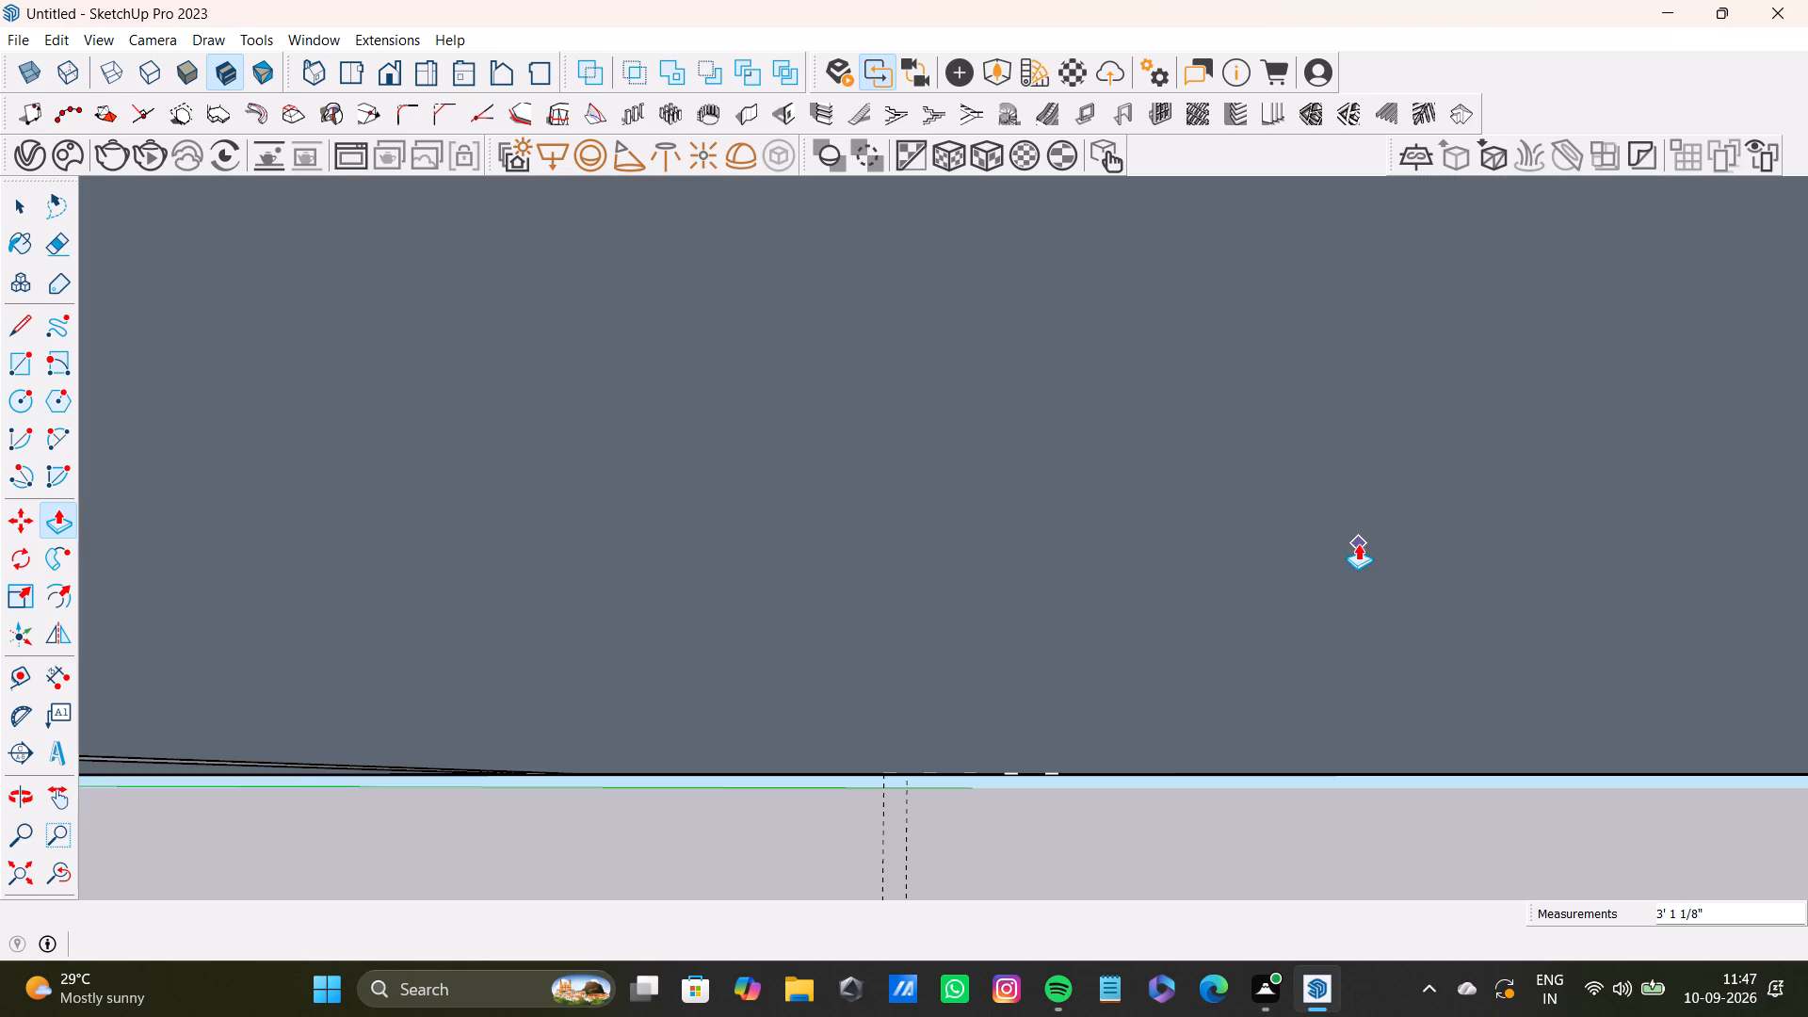
pyautogui.click(67, 880)
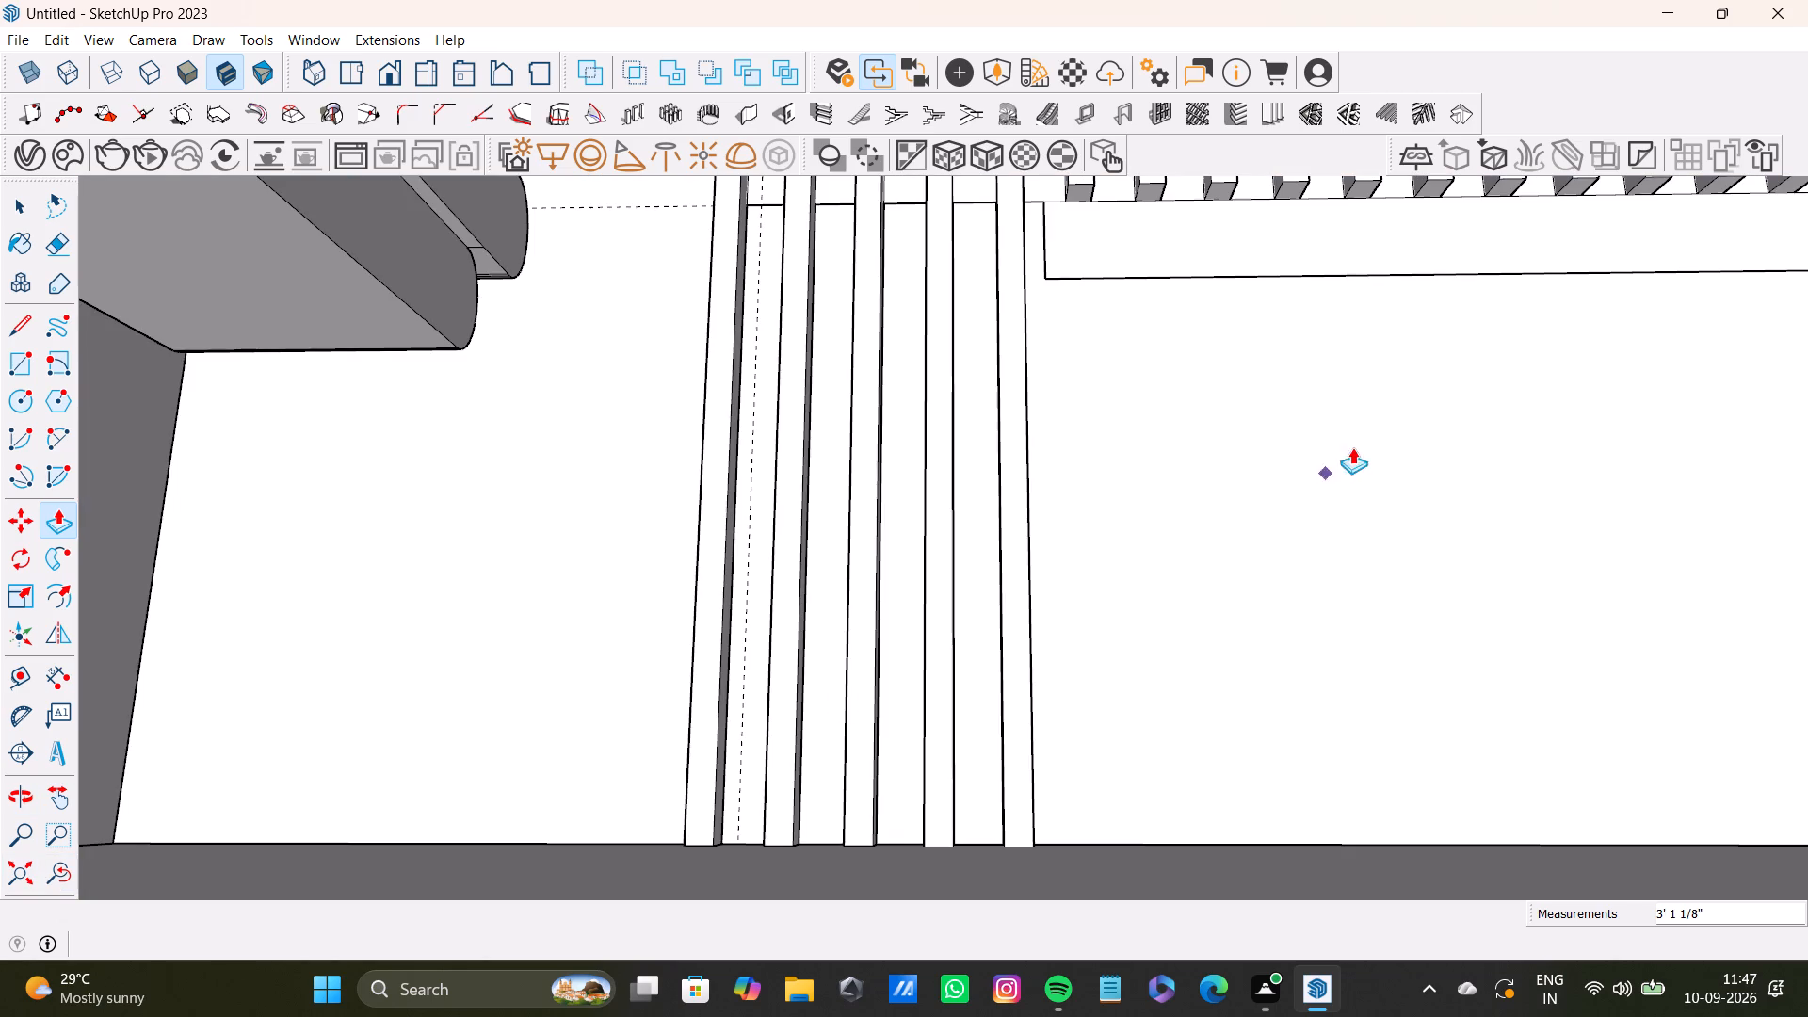
# Push/Pull the bottom face of the slat just past the thin rectangle's far end down 4 15/16", about level with the rectangle's lower edge.
pyautogui.keyDown('shift'); pyautogui.moveTo(1352, 447); pyautogui.dragTo(384, 608, button='middle'); pyautogui.keyUp('shift')
pyautogui.keyDown('shift'); pyautogui.moveTo(331, 560); pyautogui.dragTo(315, 657, button='middle'); pyautogui.keyUp('shift')
pyautogui.scroll(3, 1455, 470)
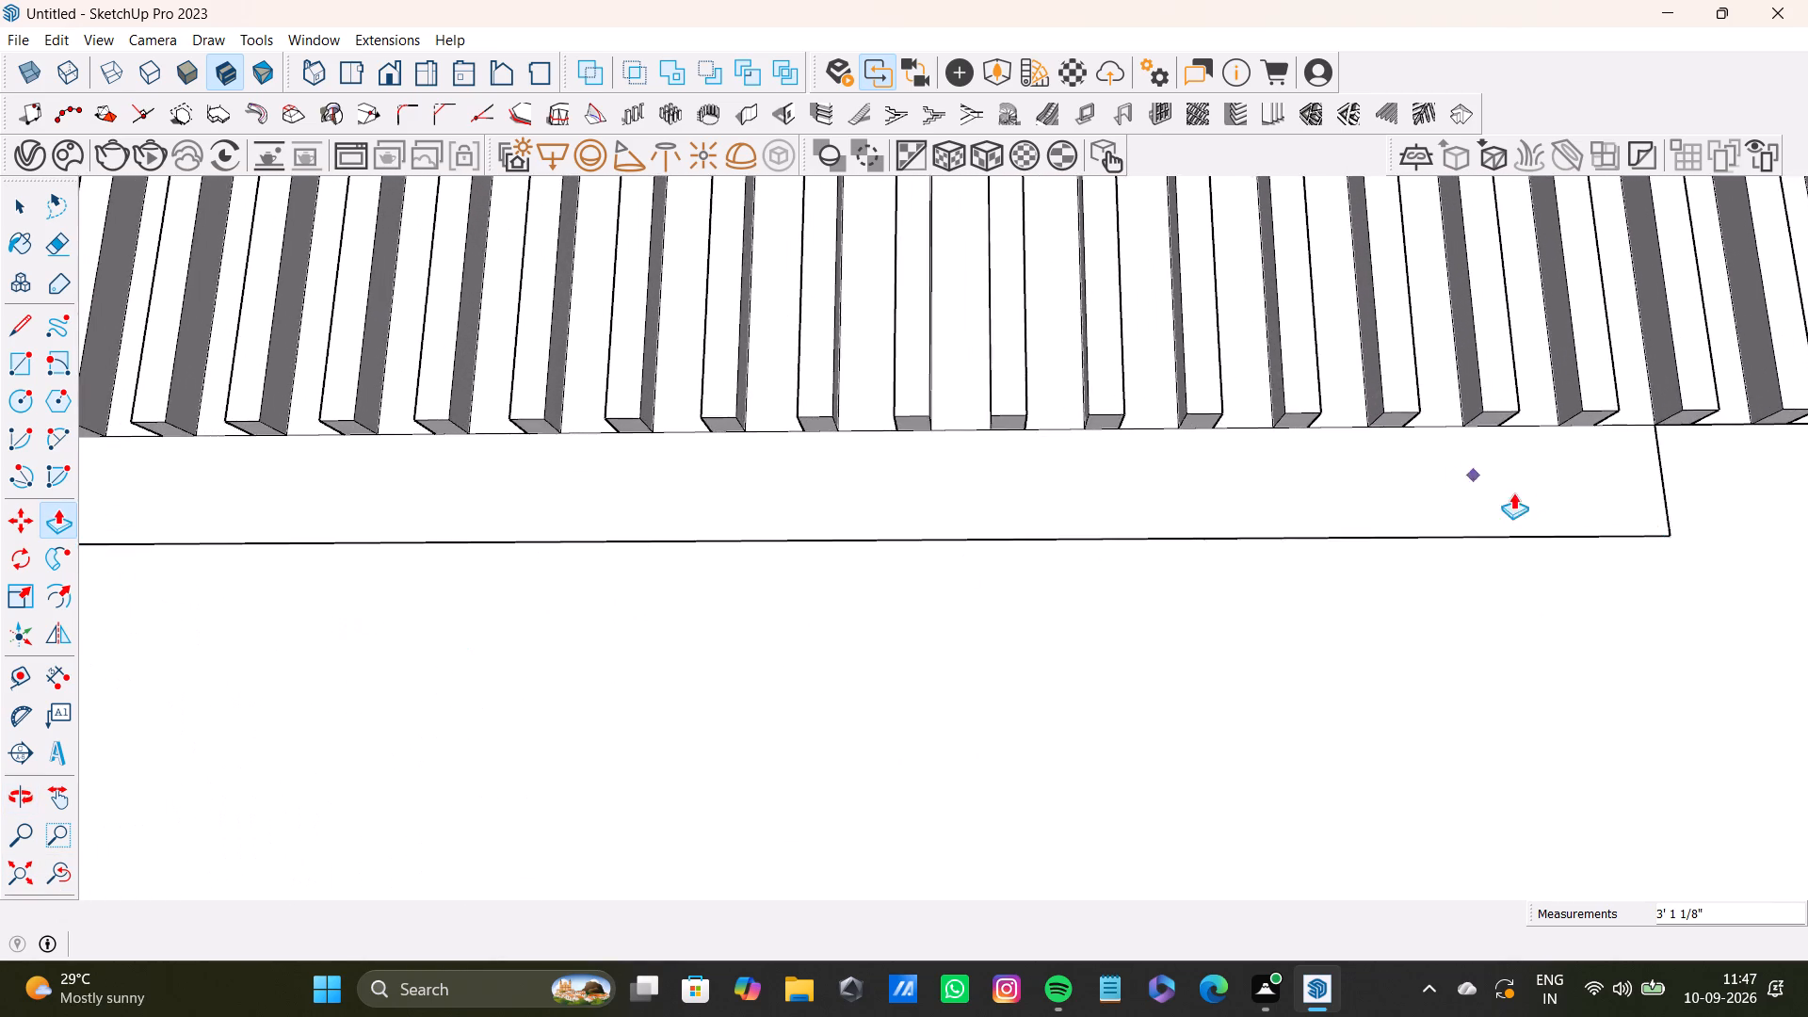
pyautogui.keyDown('shift'); pyautogui.moveTo(1656, 513); pyautogui.dragTo(1106, 482, button='middle'); pyautogui.keyUp('shift')
pyautogui.scroll(3, 1244, 441)
pyautogui.press('space')
pyautogui.click(1090, 366)
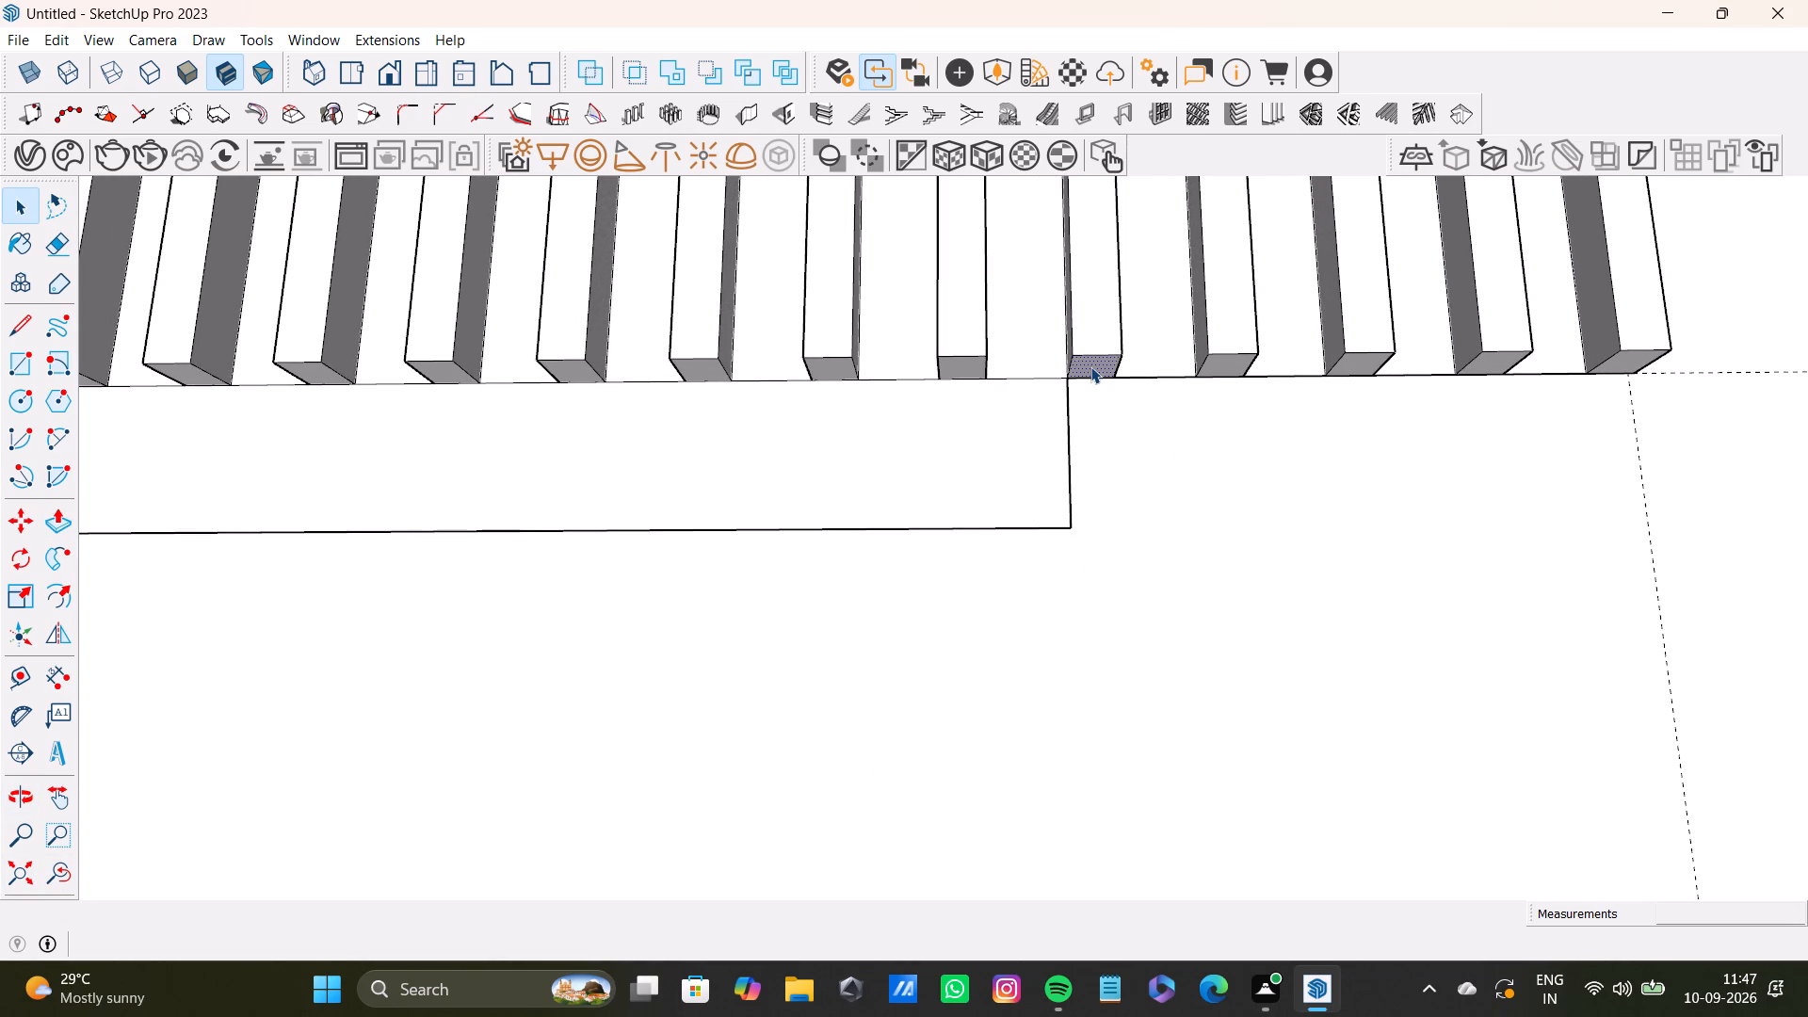
pyautogui.press('p')
pyautogui.click(1090, 366)
pyautogui.scroll(-6, 1055, 526)
pyautogui.keyDown('shift'); pyautogui.moveTo(1050, 666); pyautogui.dragTo(1128, 255, button='middle'); pyautogui.keyUp('shift')
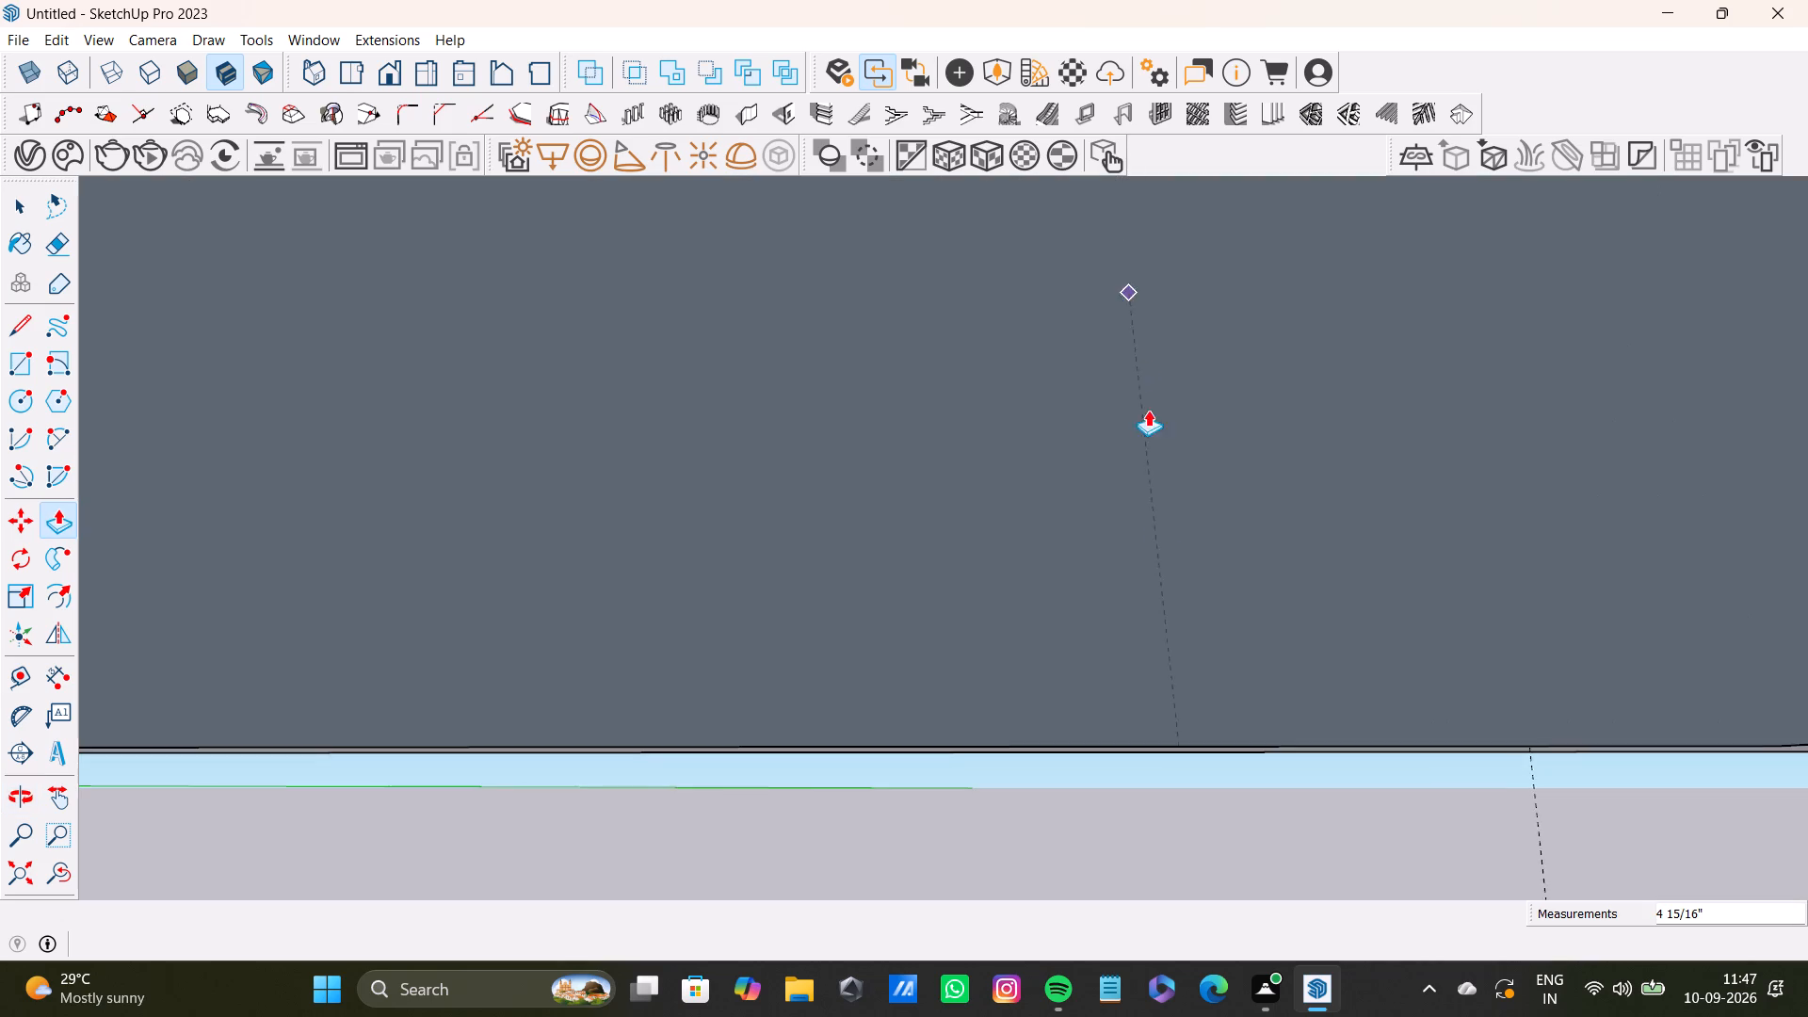
pyautogui.scroll(-3, 1161, 511)
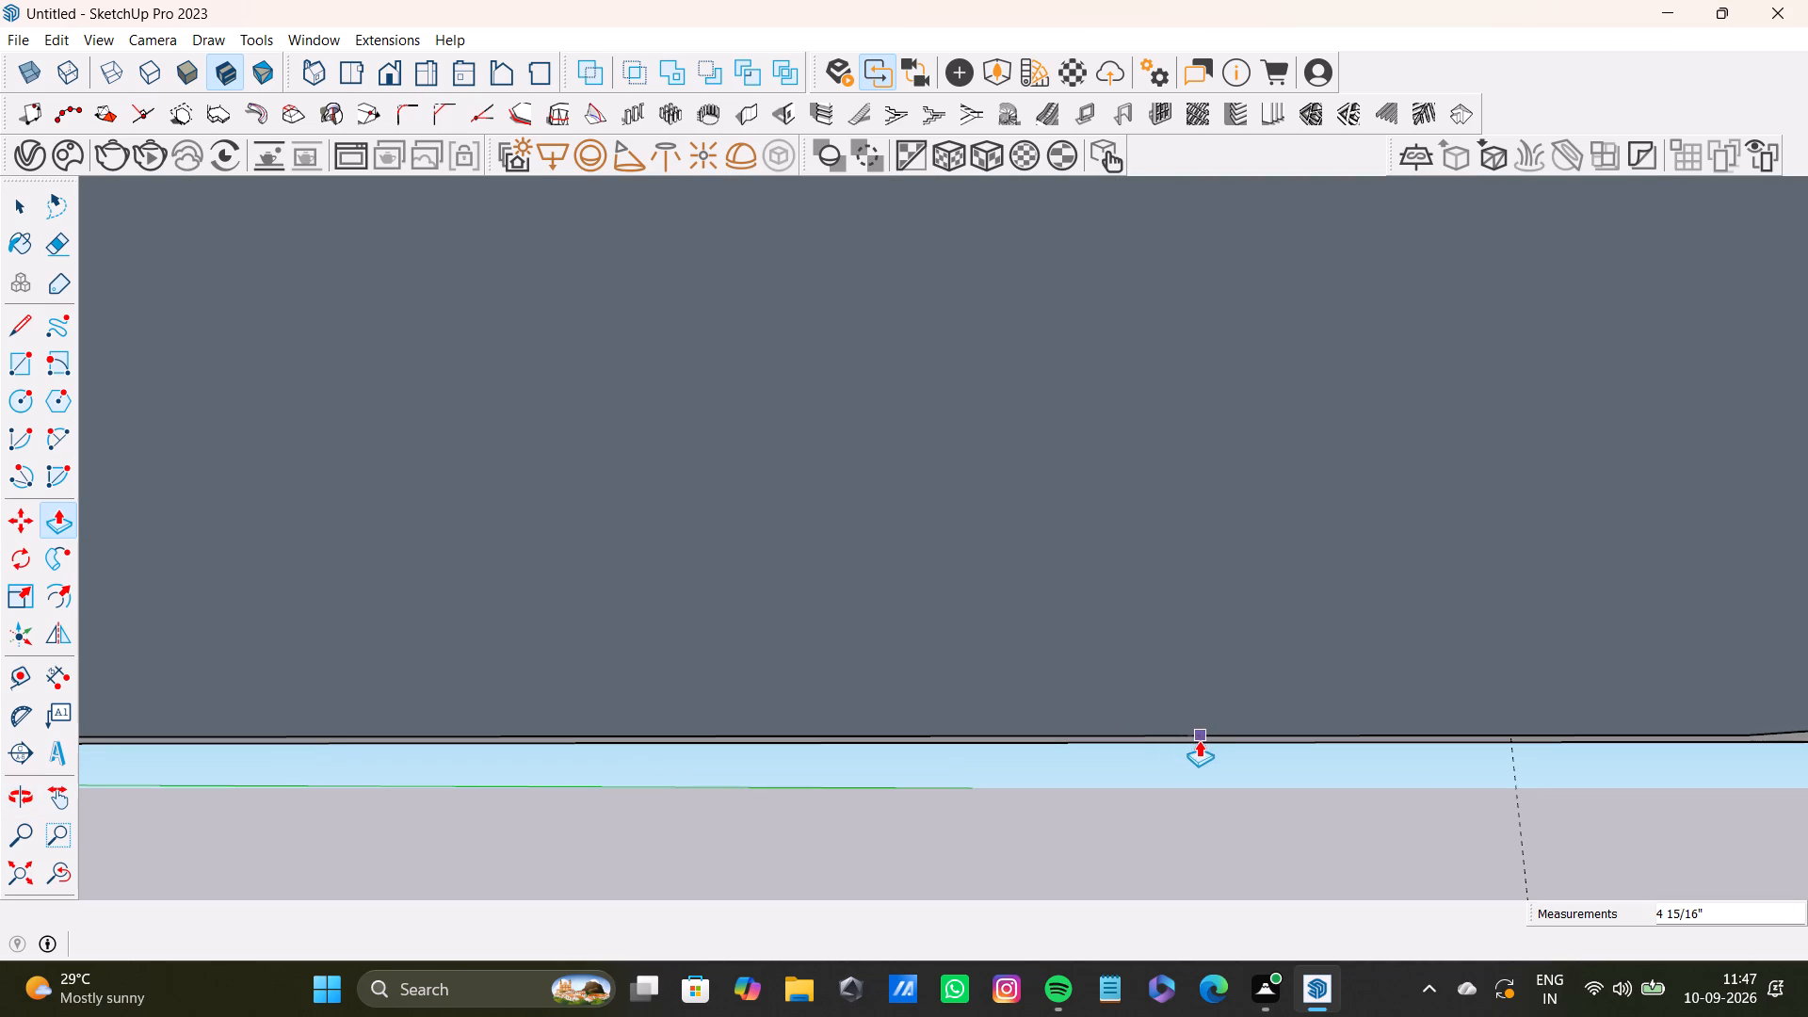
pyautogui.moveTo(1217, 696); pyautogui.dragTo(1195, 896, button='middle')
pyautogui.scroll(-5, 1185, 411)
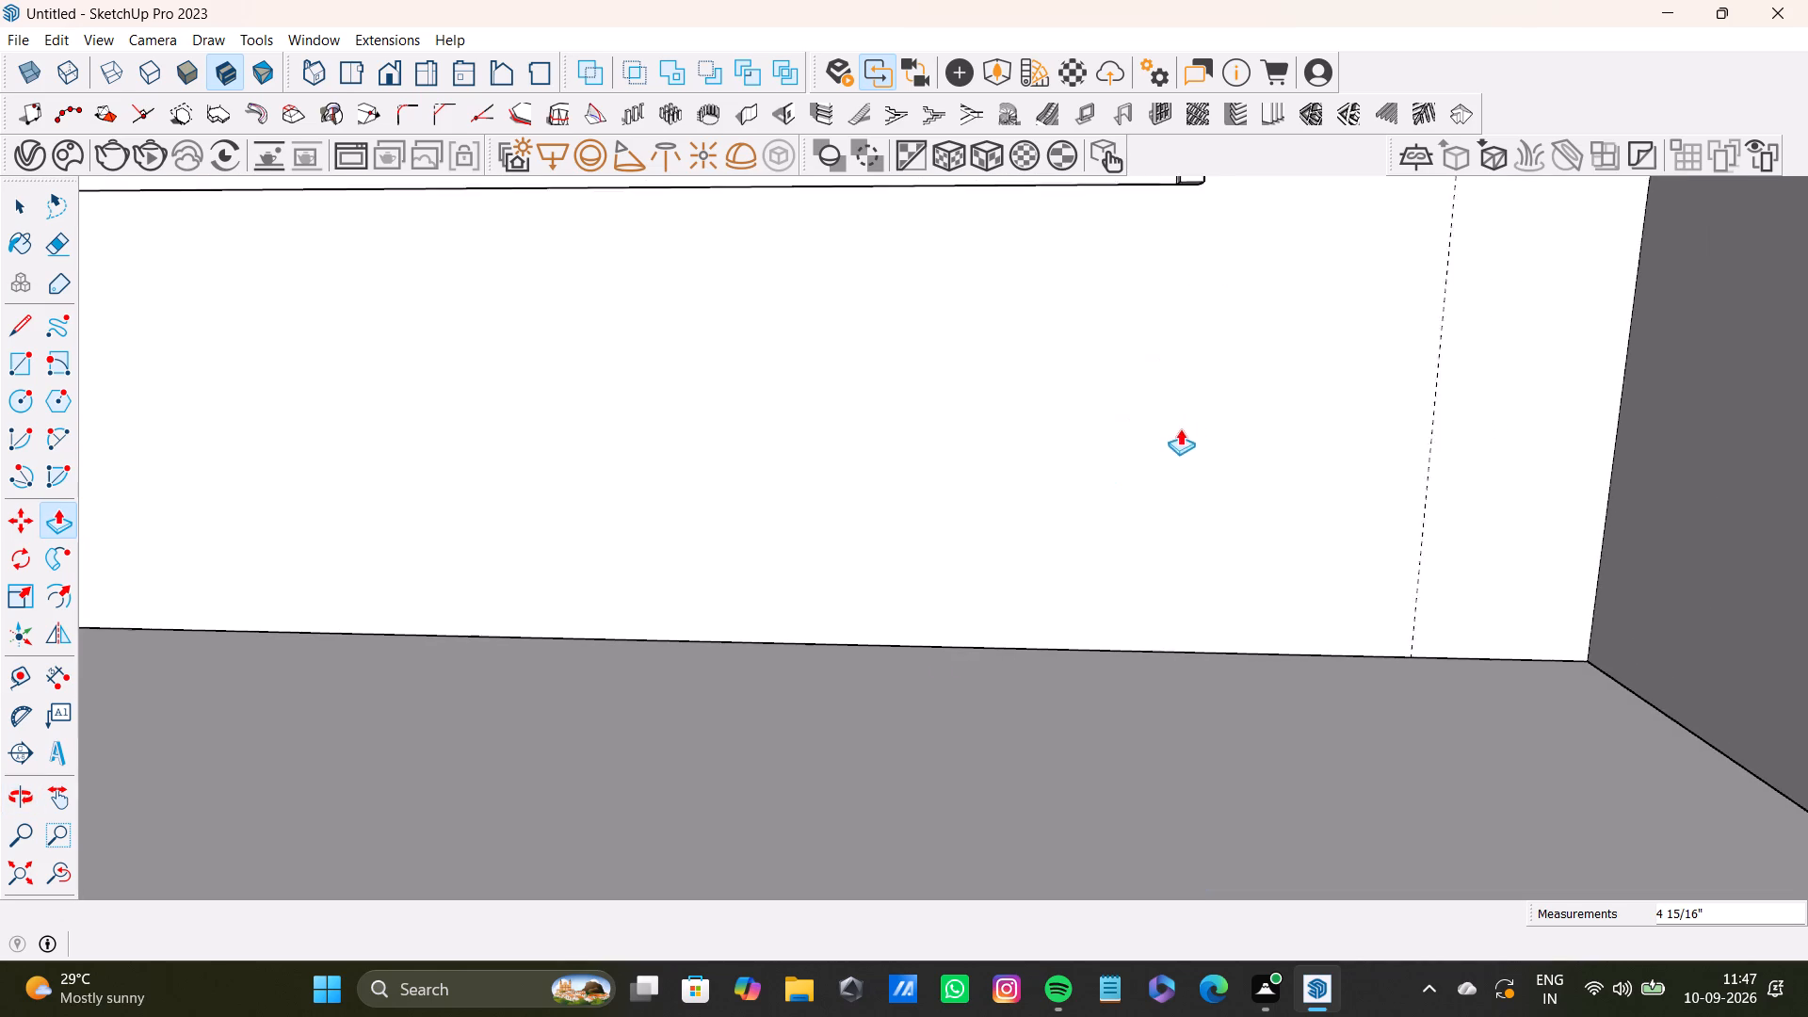
pyautogui.keyDown('shift'); pyautogui.moveTo(1207, 355); pyautogui.dragTo(1197, 446, button='middle'); pyautogui.keyUp('shift')
pyautogui.scroll(11, 1179, 320)
pyautogui.scroll(-3, 1166, 626)
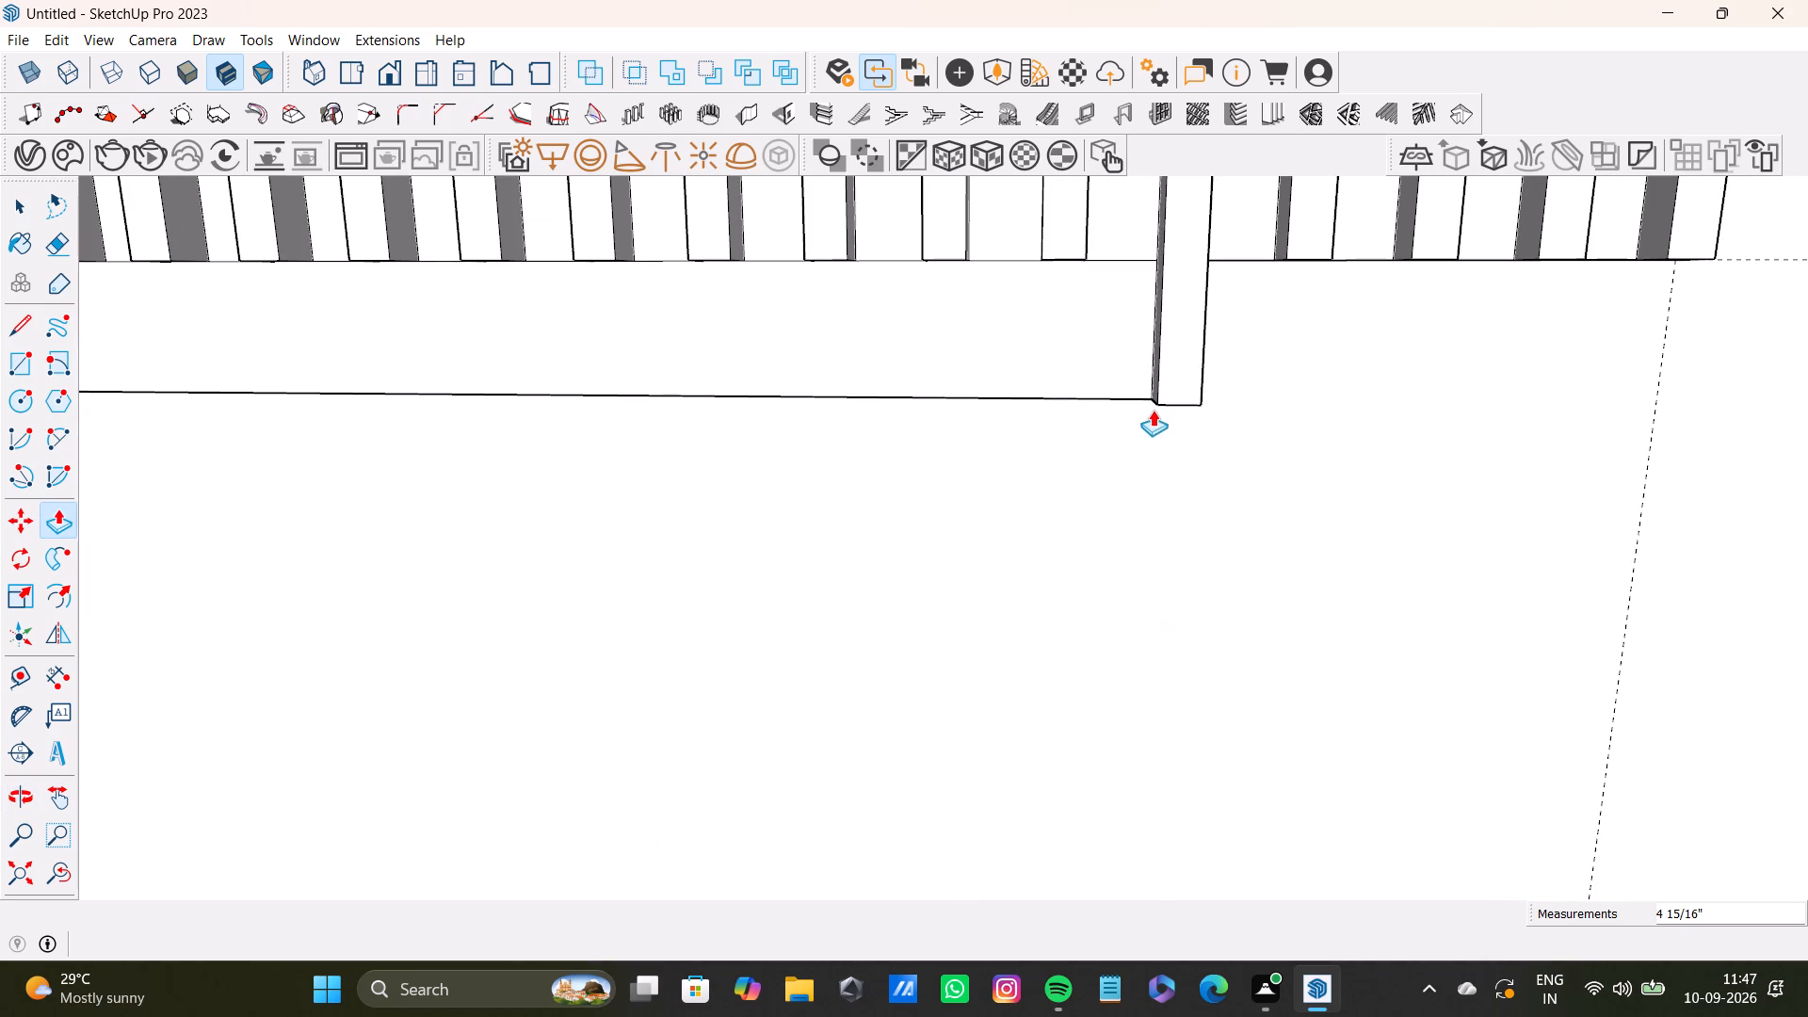
# Push/Pull the same slat's bottom face down about another 2' 8 1/16" to the floor.
pyautogui.moveTo(1177, 403); pyautogui.dragTo(1185, 557)
pyautogui.scroll(3, 1190, 463)
pyautogui.moveTo(1190, 430); pyautogui.dragTo(1190, 203, button='middle')
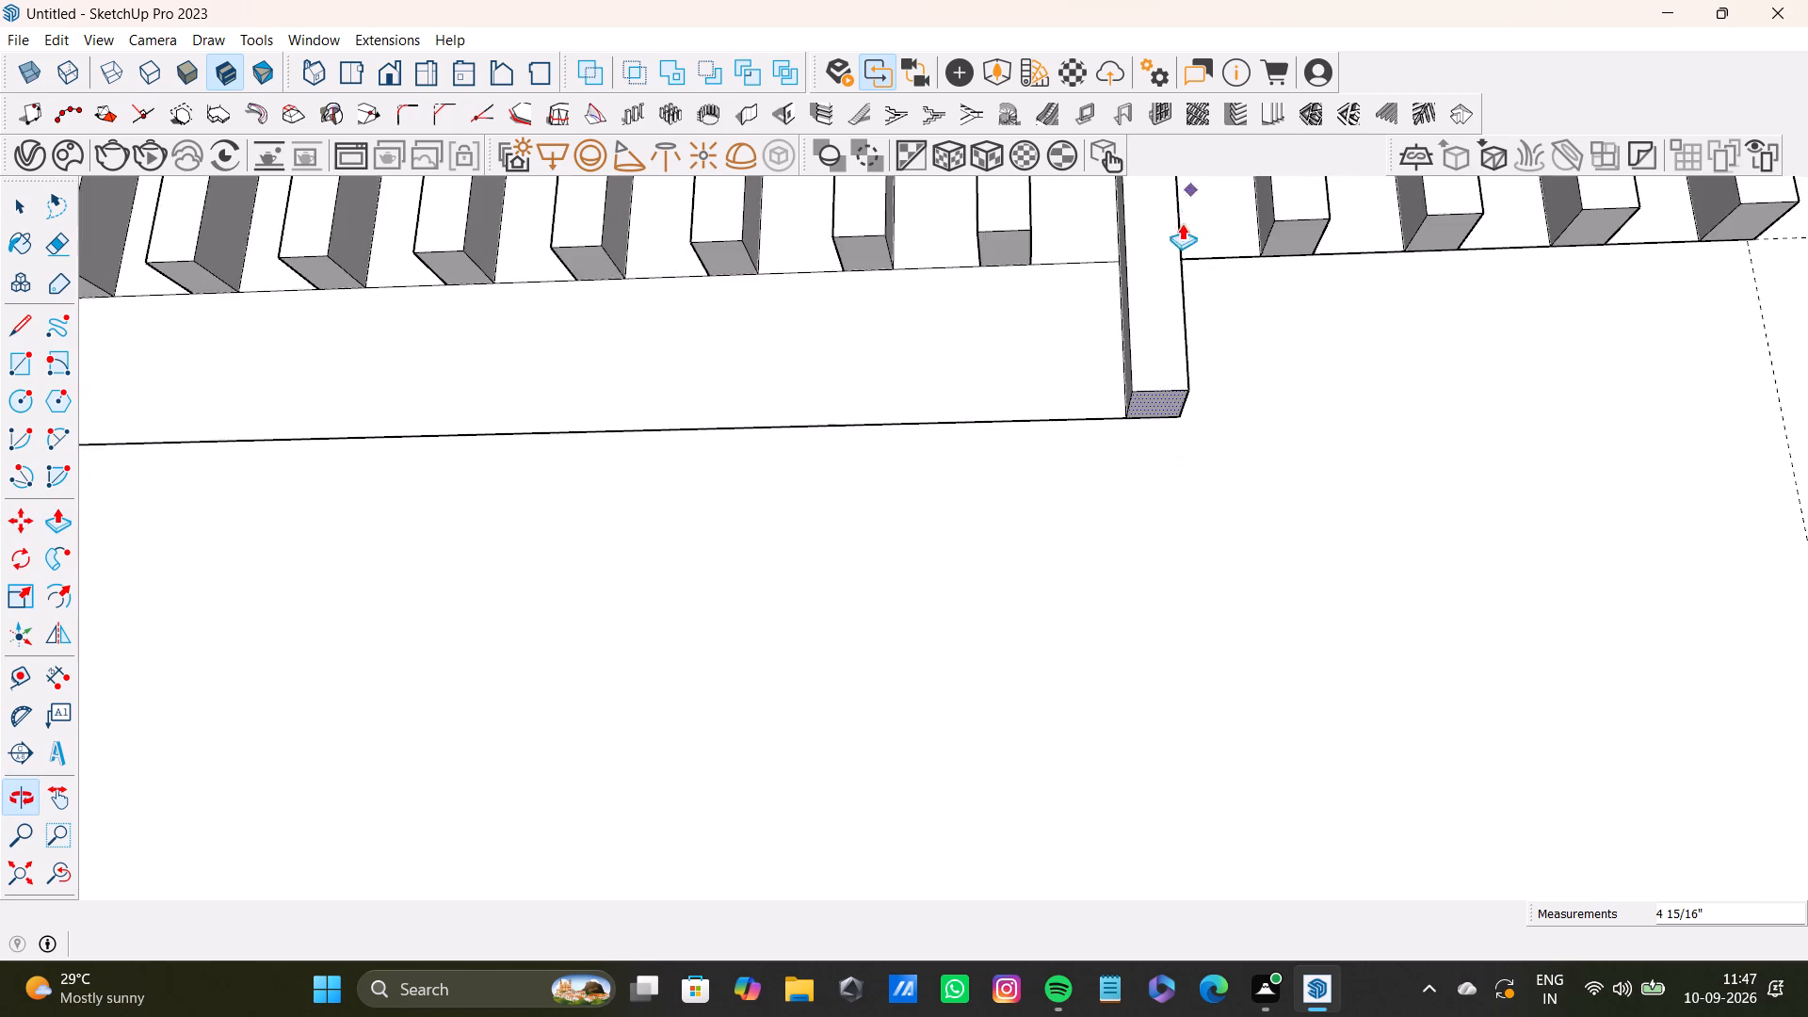
pyautogui.scroll(3, 1126, 443)
pyautogui.click(1175, 384)
pyautogui.scroll(-8, 1167, 579)
pyautogui.keyDown('shift'); pyautogui.moveTo(1187, 693); pyautogui.dragTo(1181, 183, button='middle'); pyautogui.keyUp('shift')
pyautogui.moveTo(1213, 449); pyautogui.dragTo(1219, 659, button='middle')
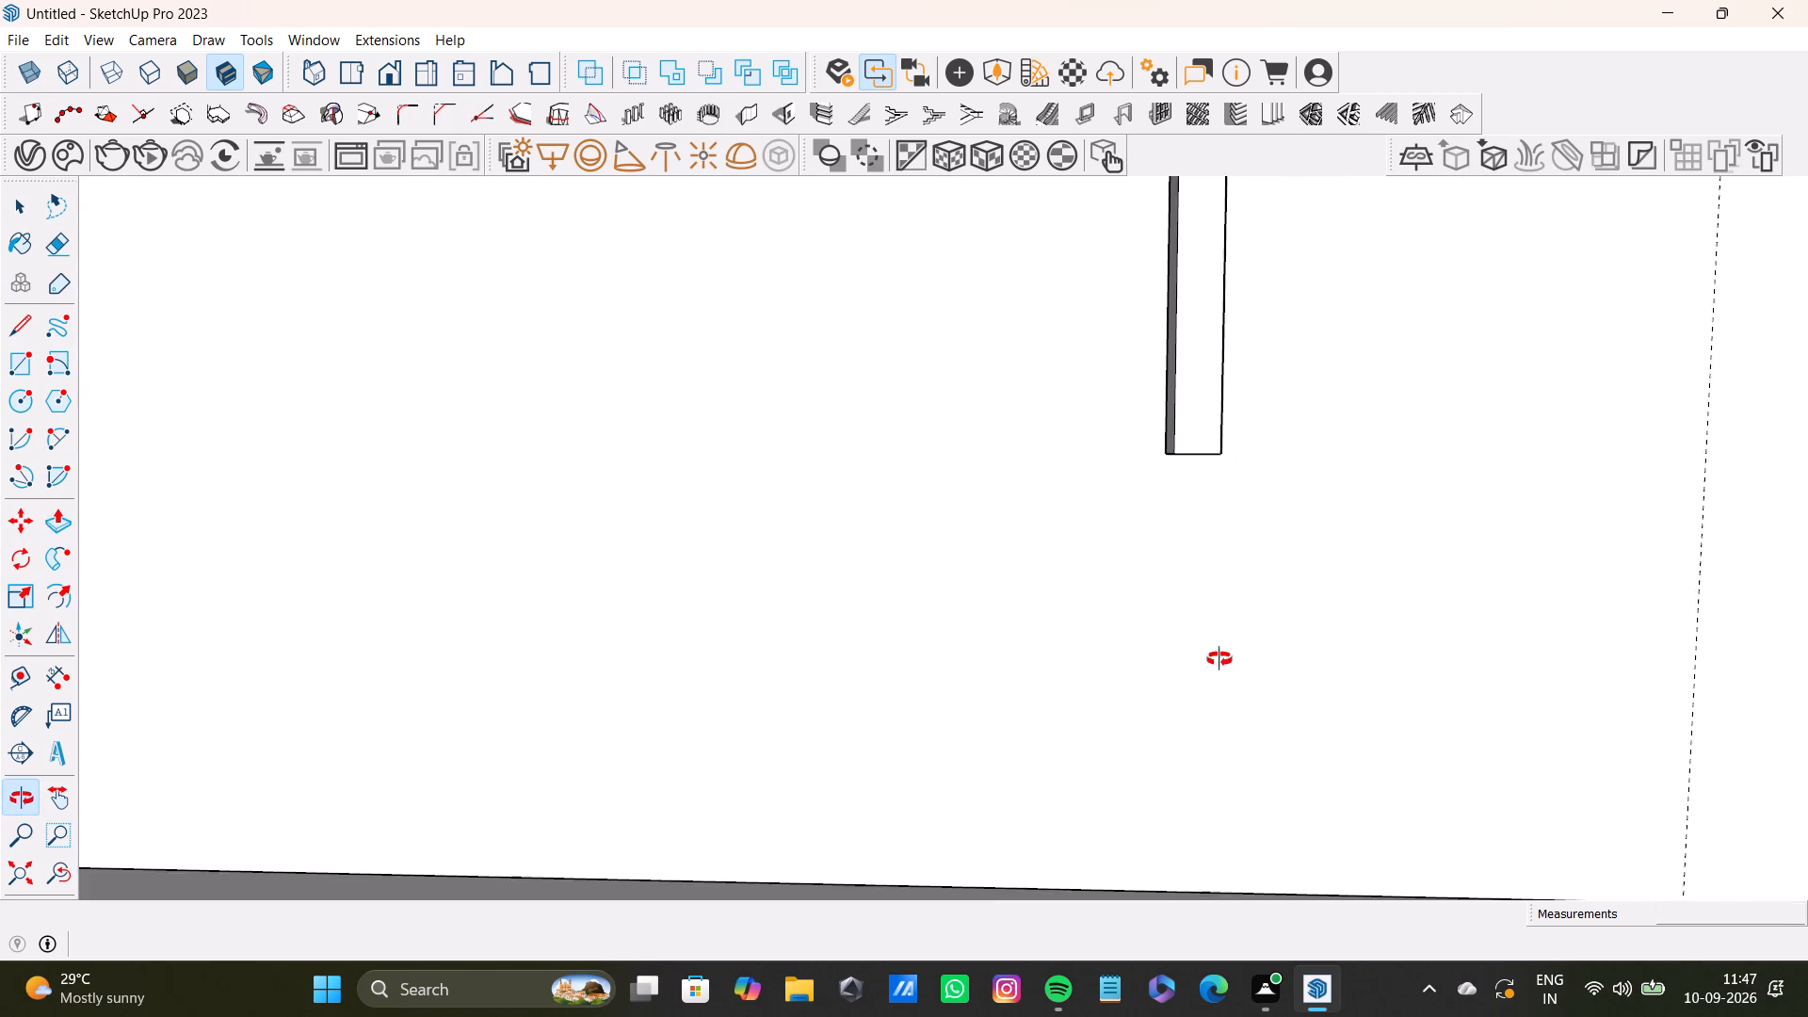
pyautogui.moveTo(1219, 659); pyautogui.dragTo(1219, 779, button='middle')
pyautogui.click(1138, 838)
pyautogui.scroll(-3, 1204, 751)
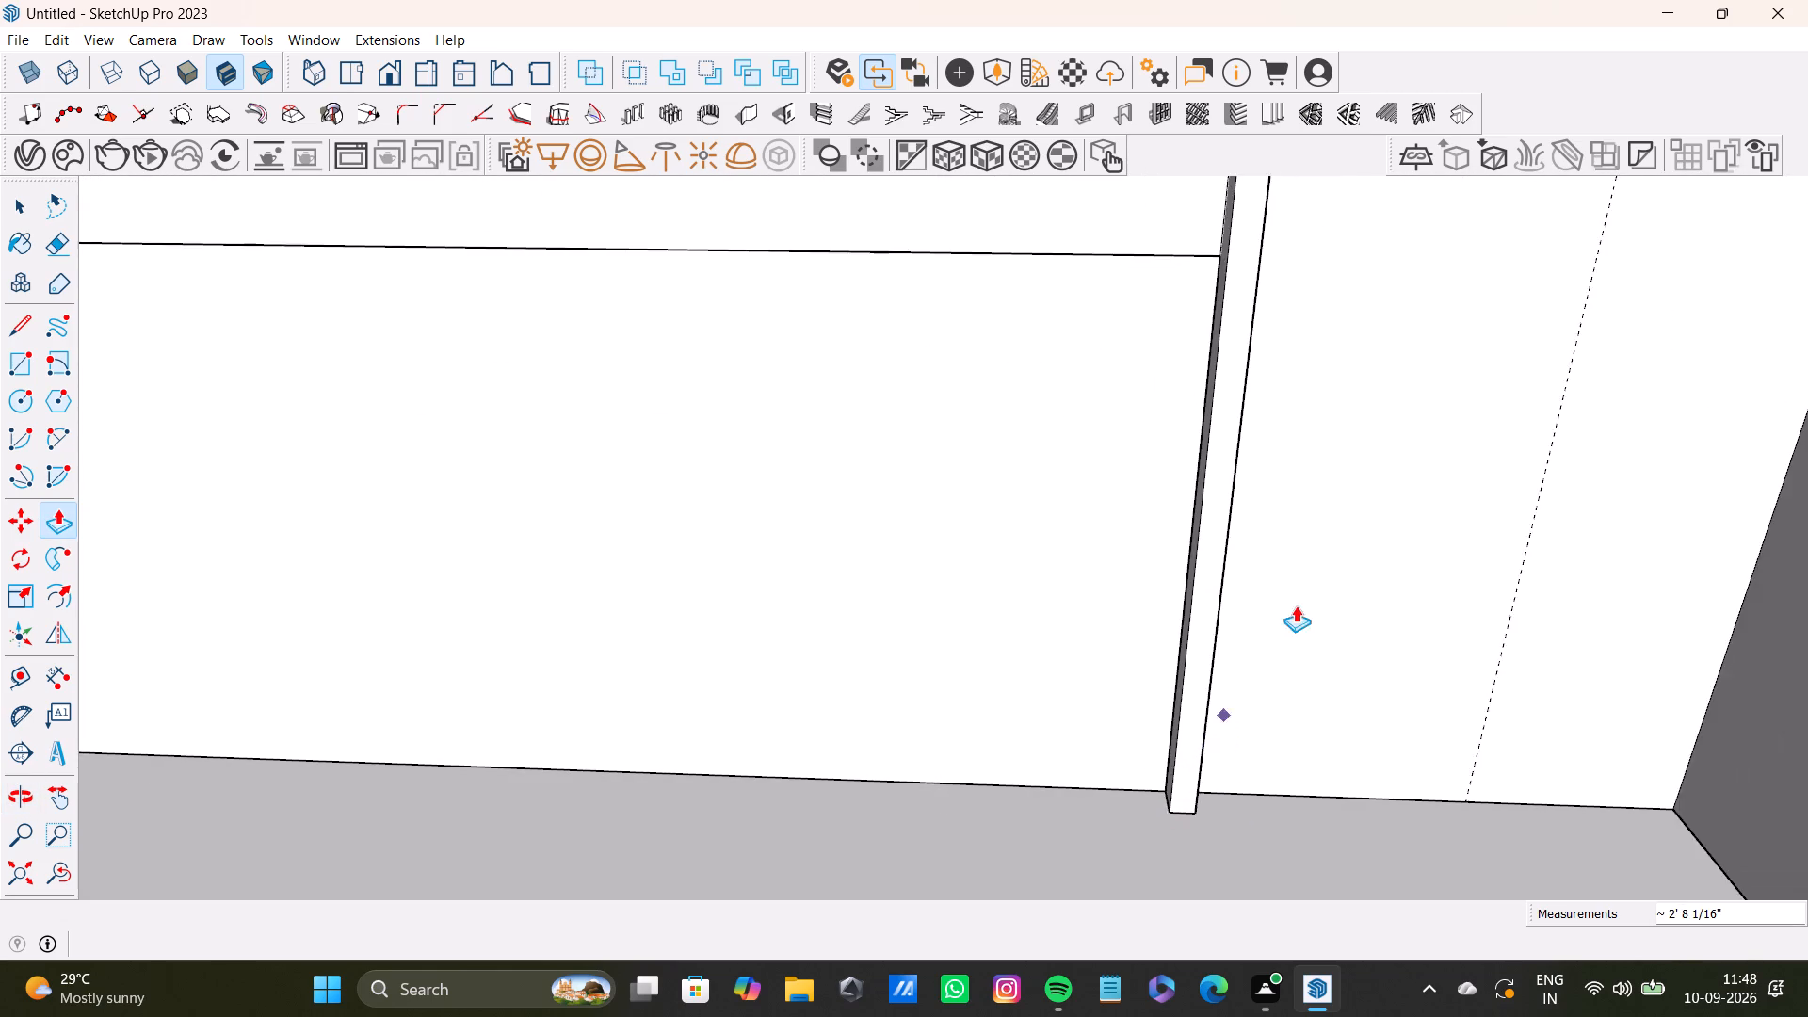
# Push/Pull the bottom face of the second slat past the rectangle's far end down about 3' 1" to the floor.
pyautogui.scroll(-6, 1296, 605)
pyautogui.keyDown('shift'); pyautogui.moveTo(1318, 424); pyautogui.dragTo(1212, 553, button='middle'); pyautogui.keyUp('shift')
pyautogui.scroll(8, 1205, 480)
pyautogui.press('space')
pyautogui.moveTo(1219, 497); pyautogui.dragTo(1226, 474, button='middle')
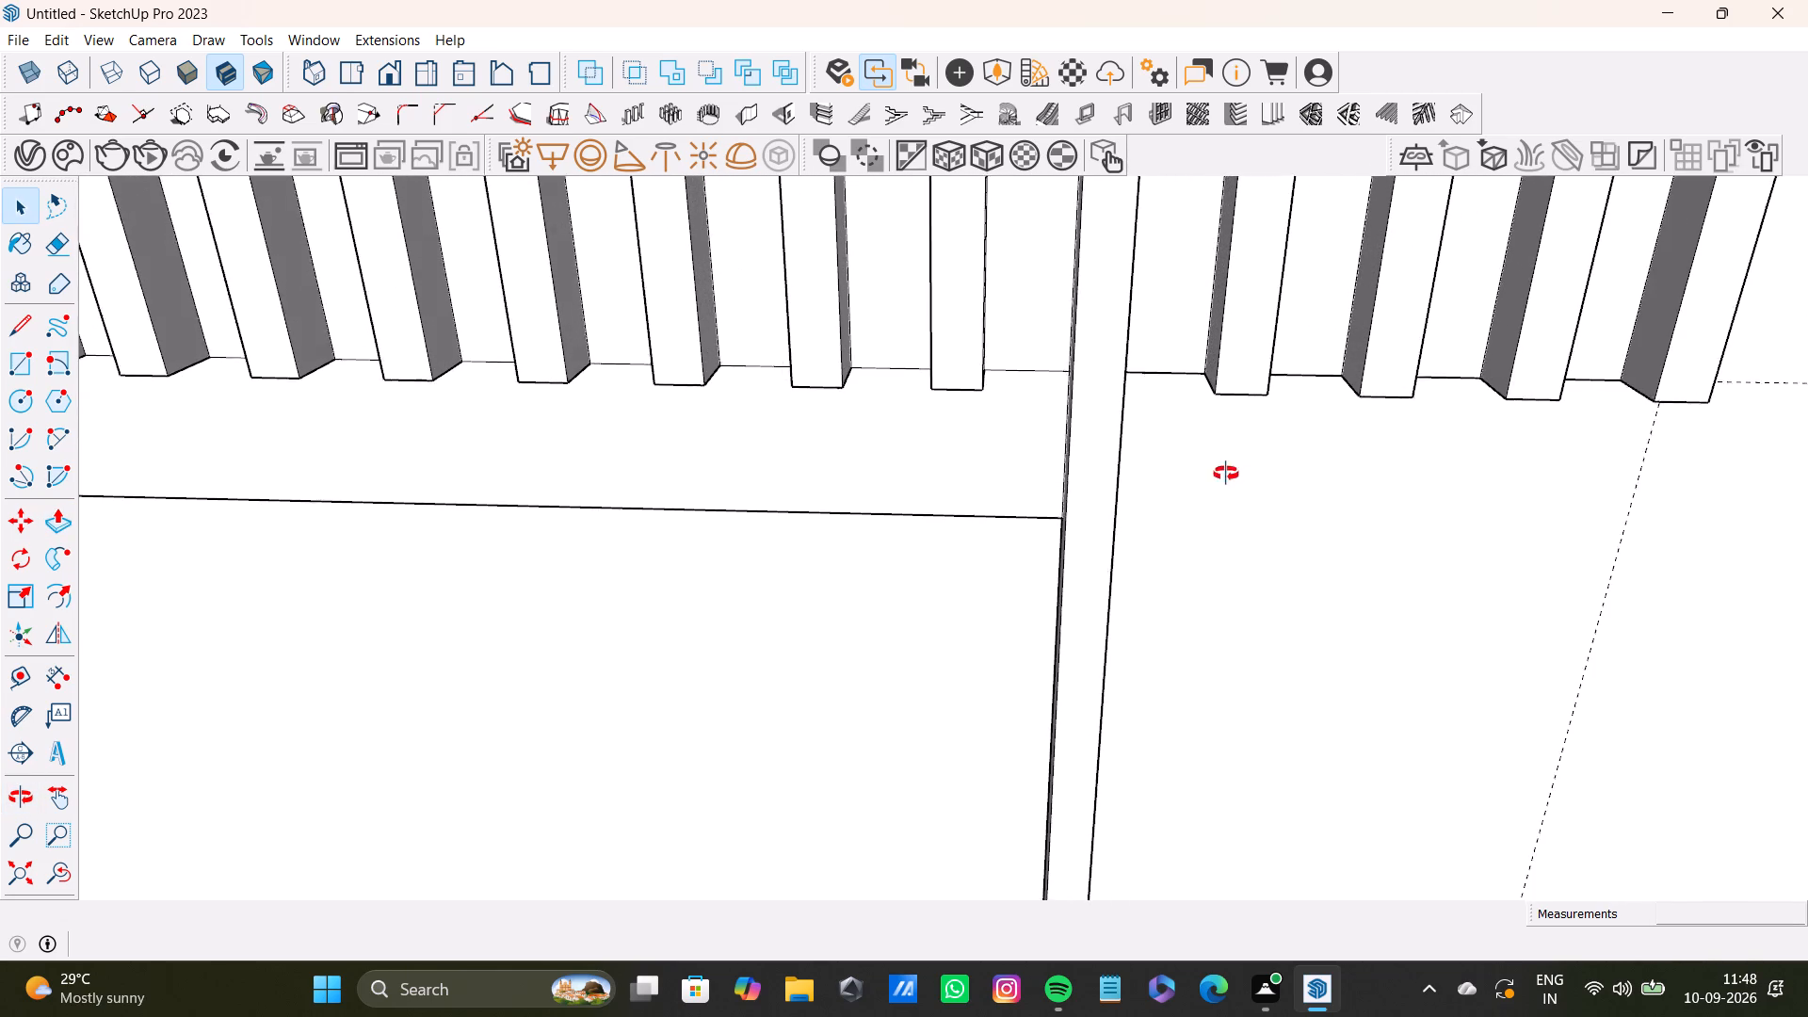
pyautogui.moveTo(1226, 474); pyautogui.dragTo(1265, 262, button='middle')
pyautogui.scroll(4, 1238, 459)
pyautogui.press('space')
pyautogui.click(1189, 383)
pyautogui.click(1192, 373)
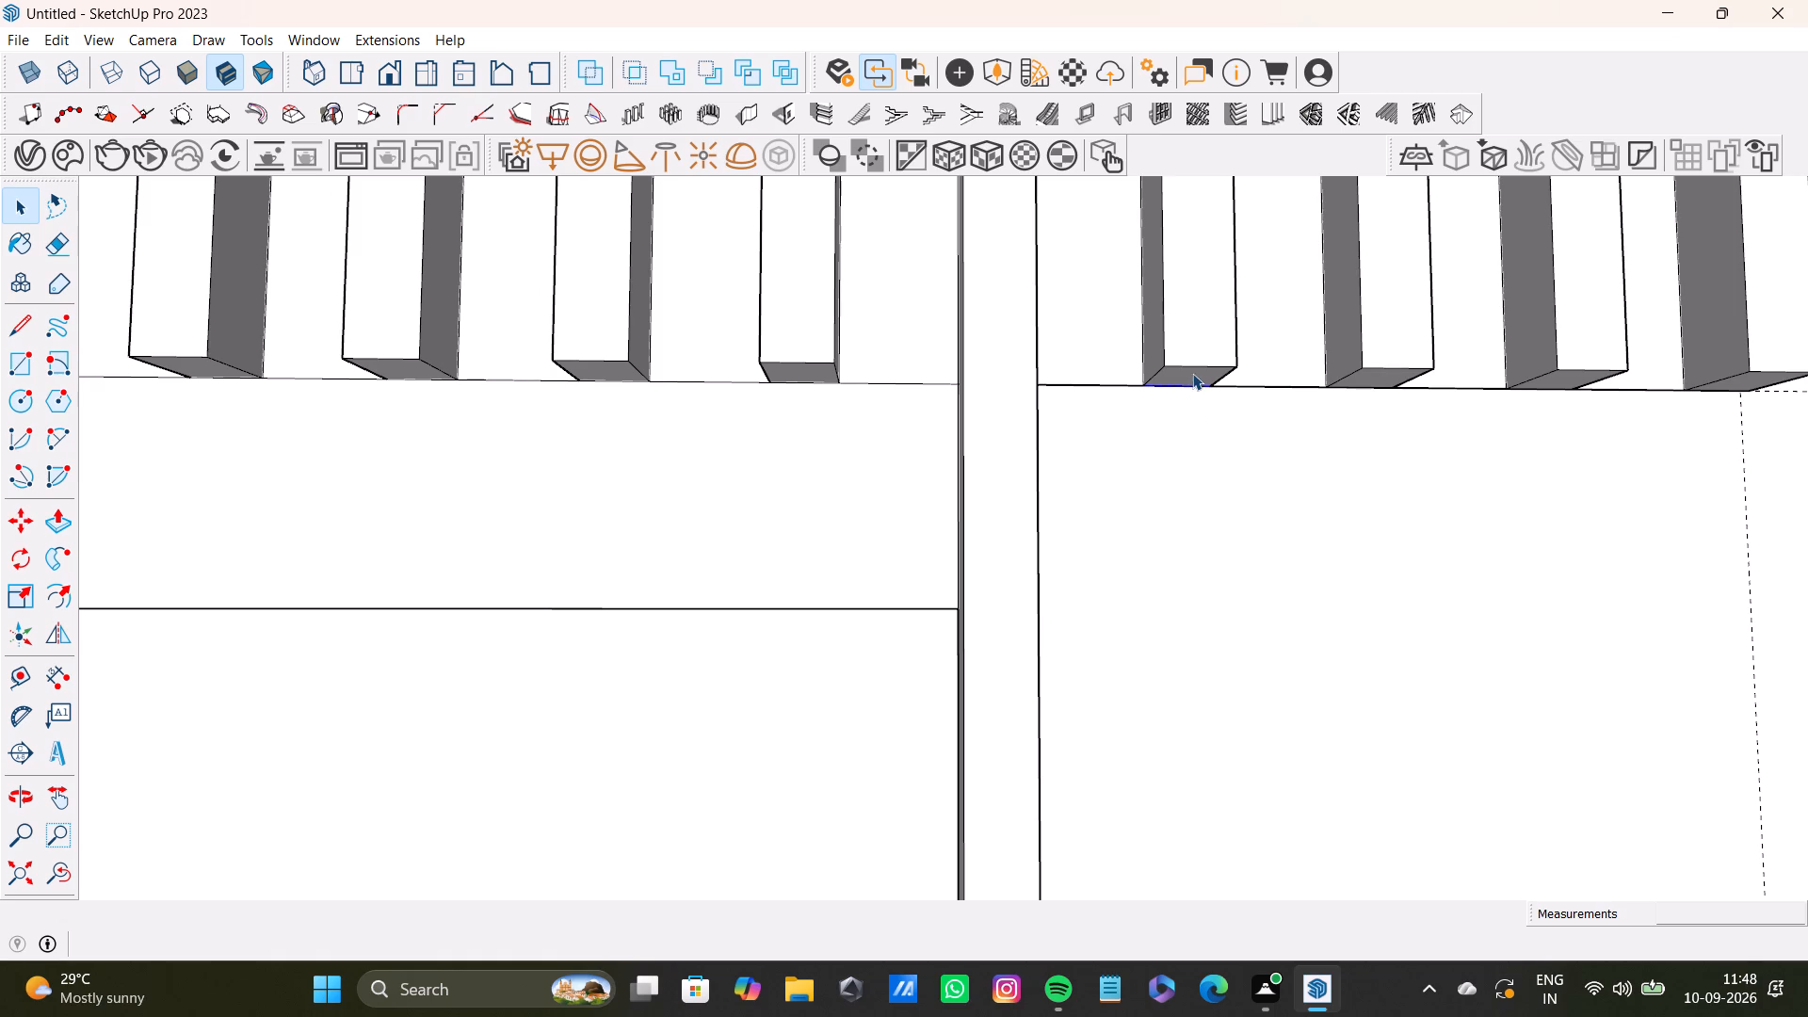
pyautogui.press('p')
pyautogui.click(1192, 375)
pyautogui.scroll(-8, 1177, 527)
pyautogui.keyDown('shift'); pyautogui.moveTo(1154, 759); pyautogui.dragTo(1152, 342, button='middle'); pyautogui.keyUp('shift')
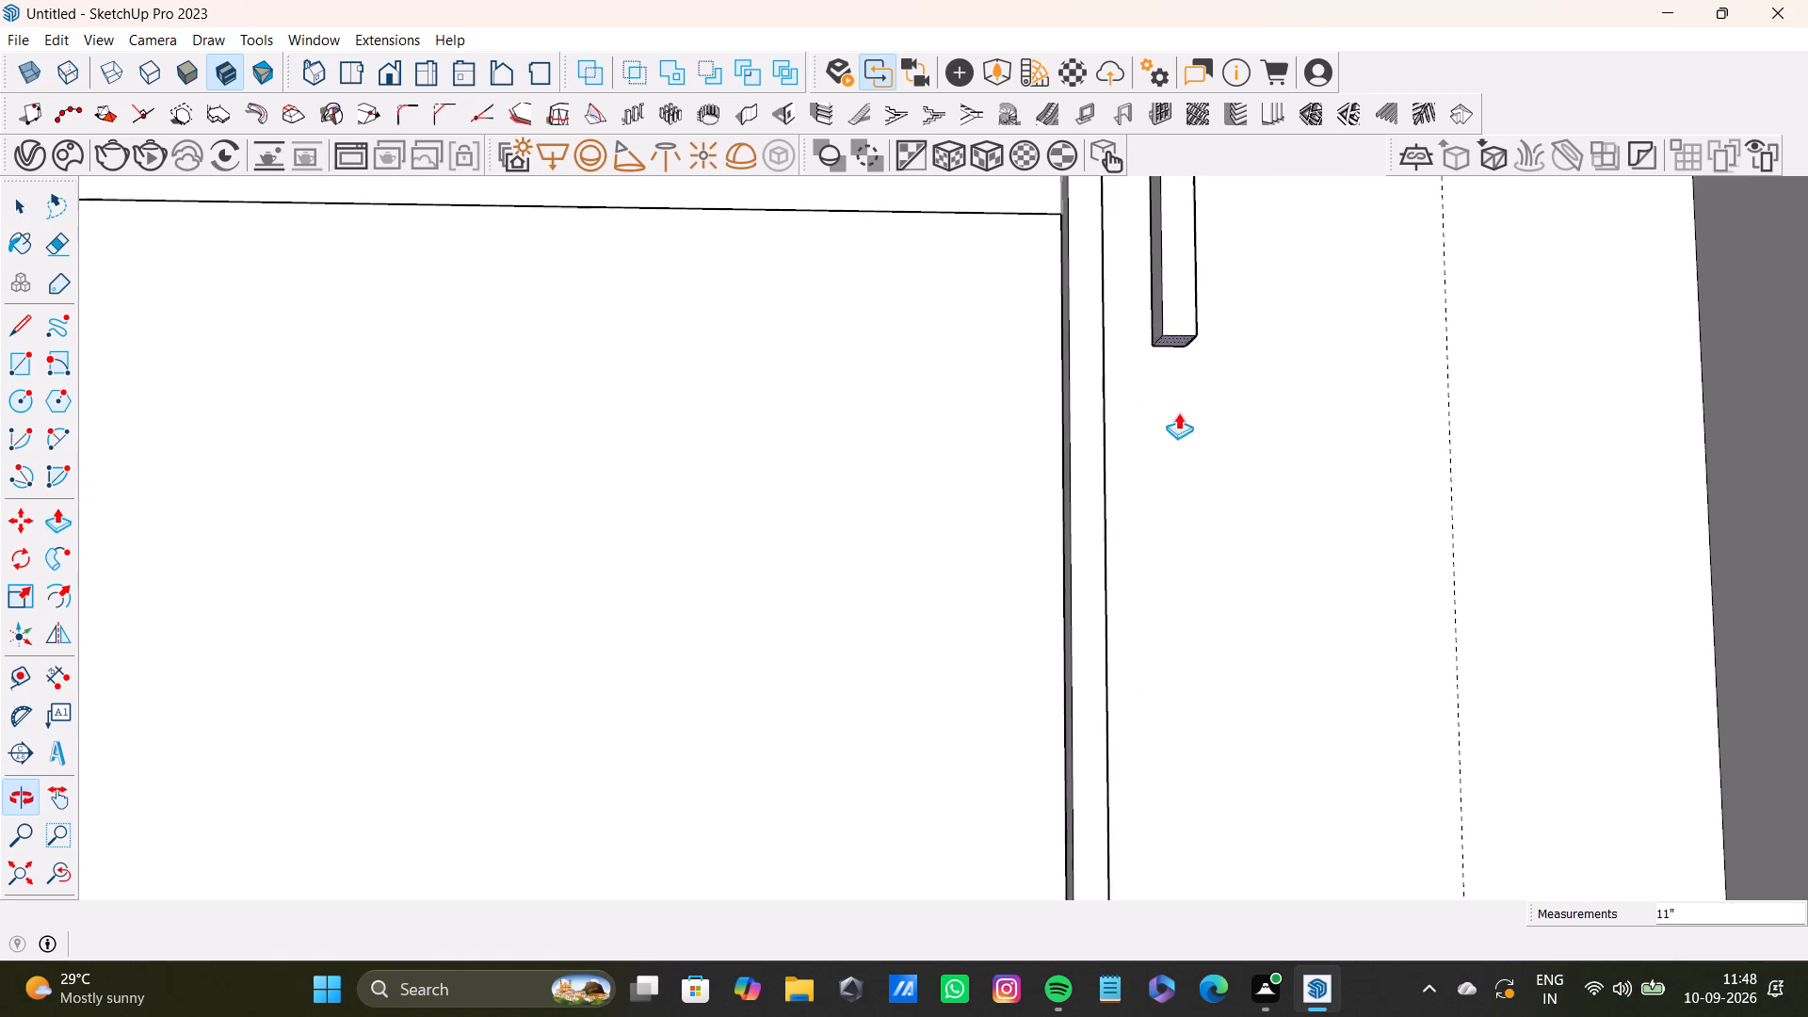
pyautogui.scroll(-6, 1198, 684)
pyautogui.keyDown('shift'); pyautogui.moveTo(1199, 801); pyautogui.dragTo(1197, 715, button='middle'); pyautogui.keyUp('shift')
pyautogui.scroll(3, 1186, 751)
pyautogui.click(1134, 783)
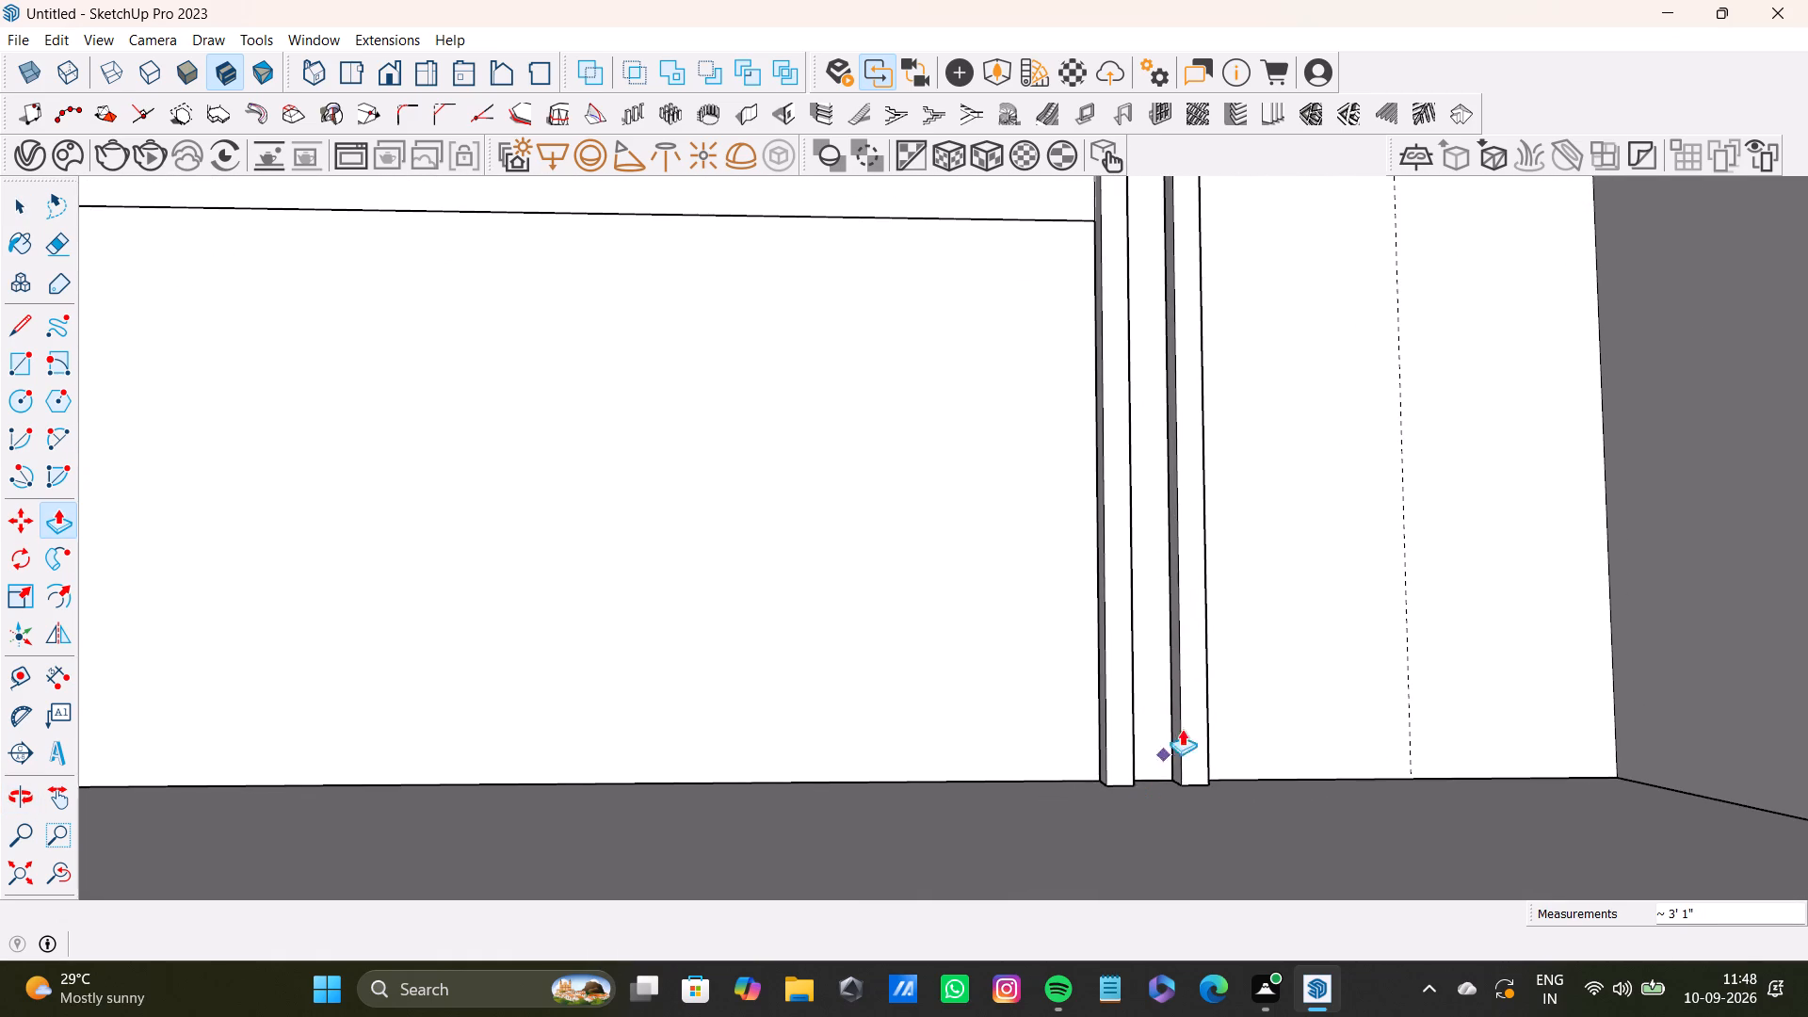
# Push/Pull the bottom face of the third slat past the rectangle's far end down about 3' 1" to the floor.
pyautogui.scroll(-4, 1195, 699)
pyautogui.keyDown('shift'); pyautogui.moveTo(1233, 498); pyautogui.dragTo(1122, 627, button='middle'); pyautogui.keyUp('shift')
pyautogui.scroll(13, 1182, 448)
pyautogui.press('space')
pyautogui.click(1074, 390)
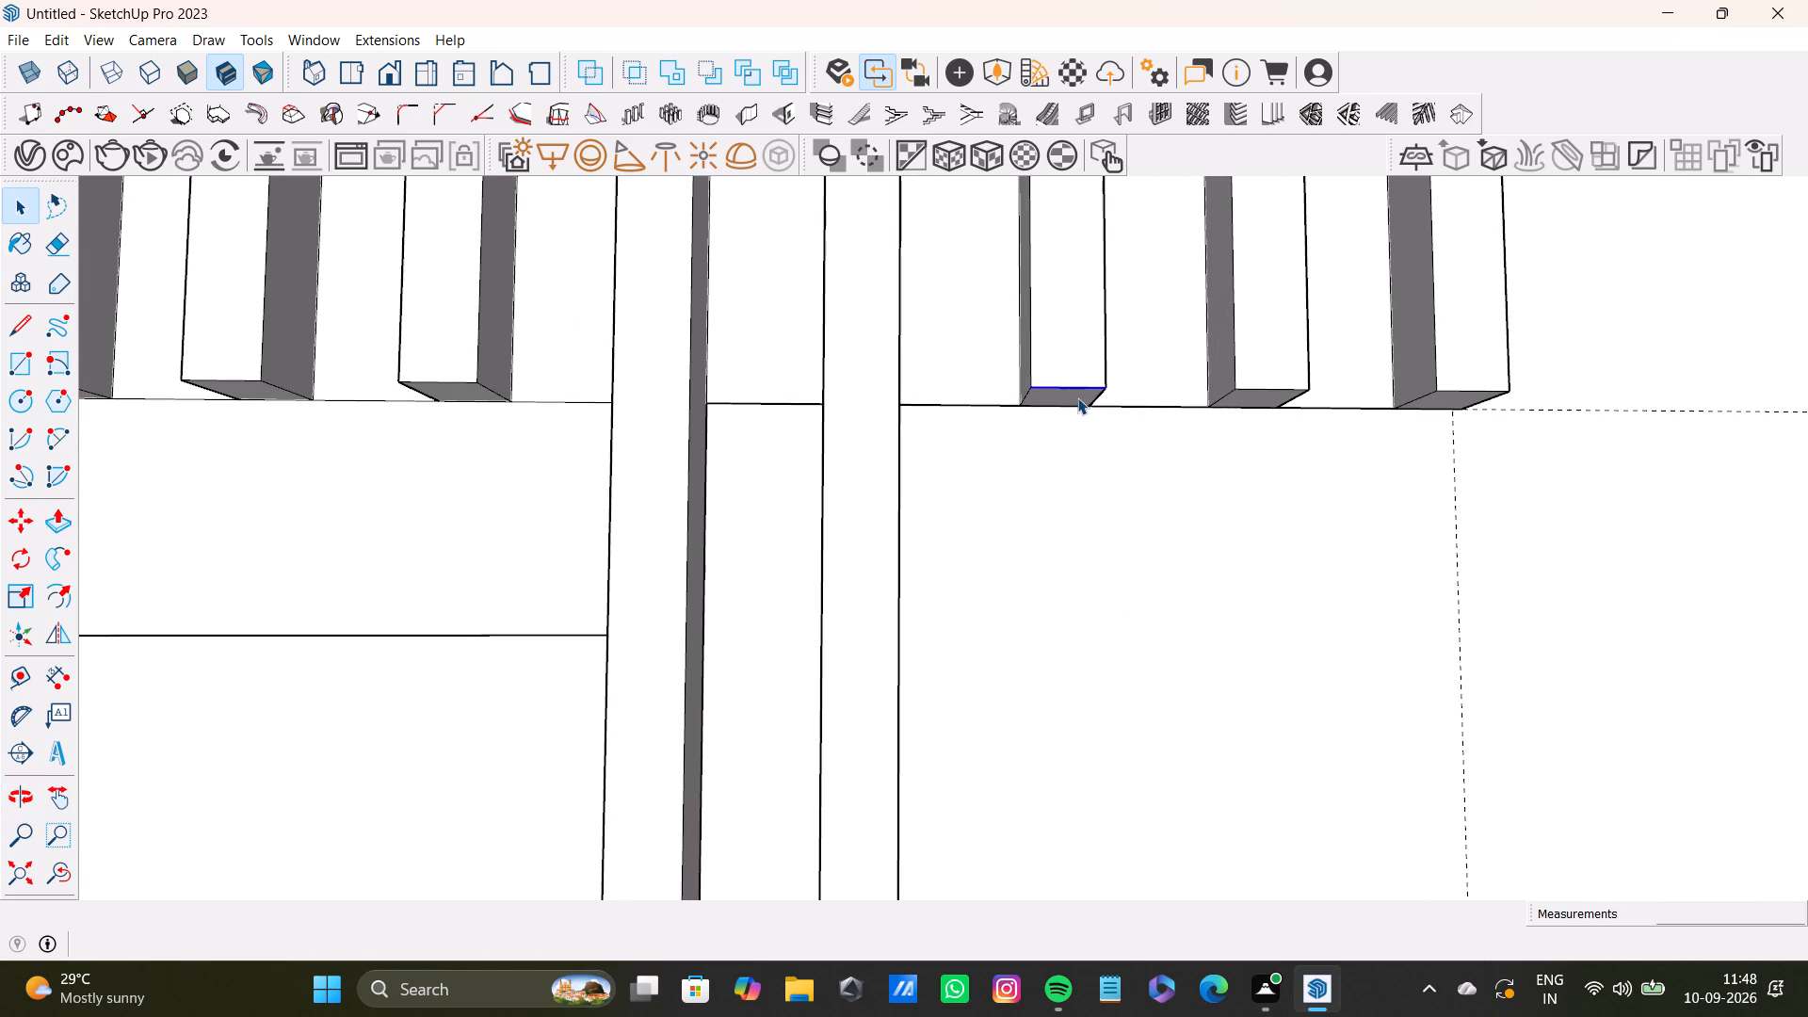
pyautogui.click(1077, 397)
pyautogui.press('p')
pyautogui.click(1077, 397)
pyautogui.scroll(-8, 1122, 525)
pyautogui.keyDown('shift'); pyautogui.moveTo(1043, 820); pyautogui.dragTo(1062, 589, button='middle'); pyautogui.keyUp('shift')
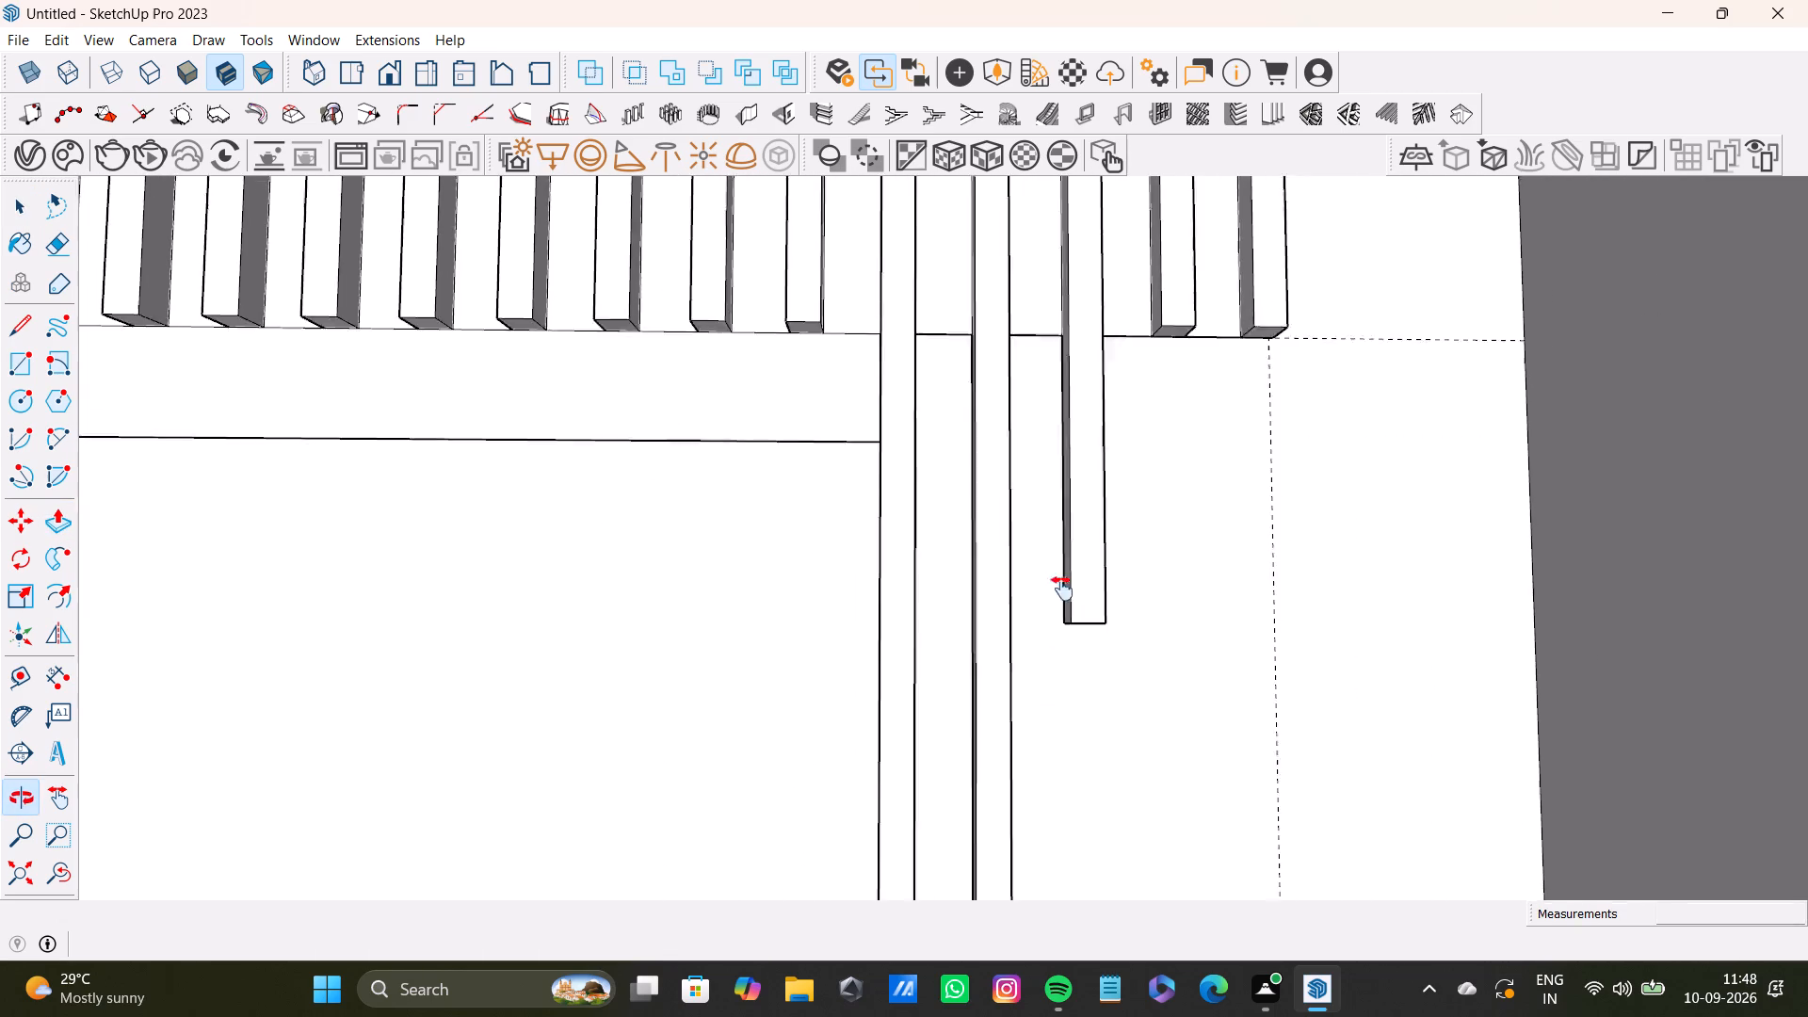
pyautogui.keyDown('shift'); pyautogui.moveTo(1062, 589); pyautogui.dragTo(1062, 568, button='middle'); pyautogui.keyUp('shift')
pyautogui.scroll(2, 1105, 684)
pyautogui.scroll(-4, 1104, 685)
pyautogui.keyDown('shift'); pyautogui.moveTo(1101, 722); pyautogui.dragTo(1101, 525, button='middle'); pyautogui.keyUp('shift')
pyautogui.scroll(2, 1101, 519)
pyautogui.keyDown('shift'); pyautogui.moveTo(1030, 837); pyautogui.dragTo(1054, 680, button='middle'); pyautogui.keyUp('shift')
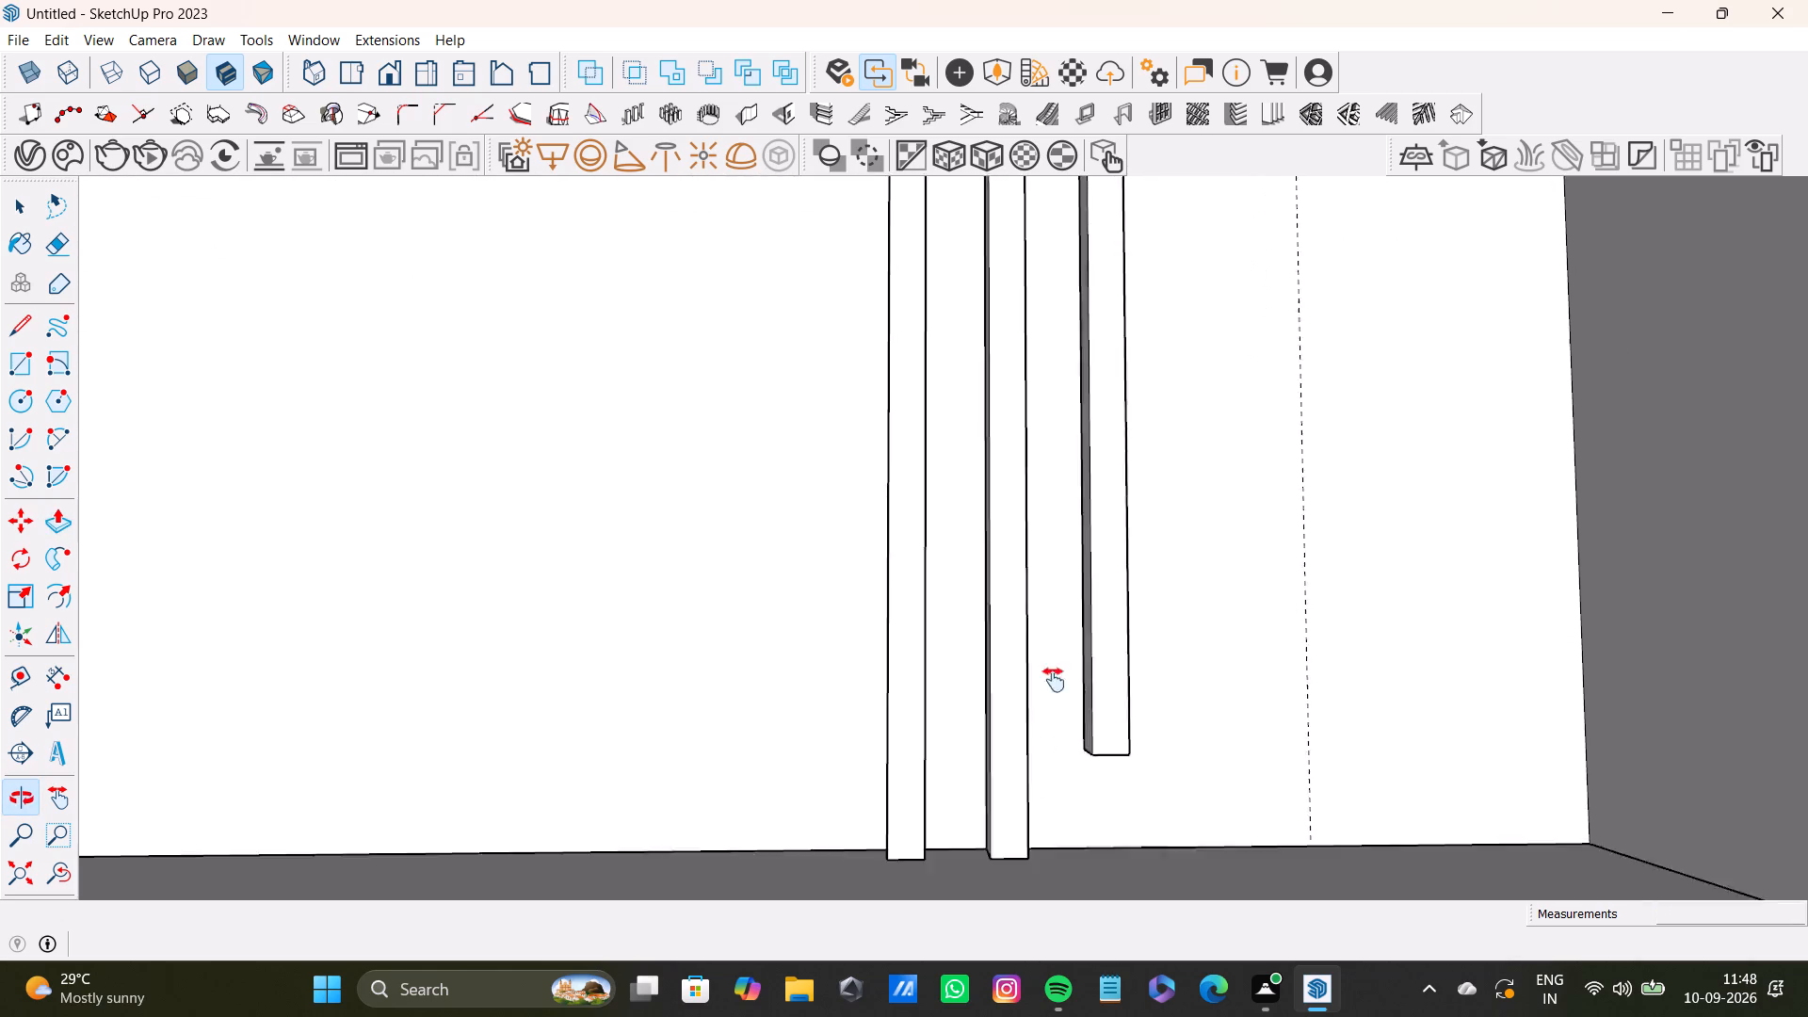
pyautogui.keyDown('shift'); pyautogui.moveTo(1054, 680); pyautogui.dragTo(1062, 500, button='middle'); pyautogui.keyUp('shift')
pyautogui.scroll(1, 1055, 514)
pyautogui.moveTo(1068, 515); pyautogui.dragTo(1090, 601, button='middle')
pyautogui.scroll(2, 998, 408)
pyautogui.click(1017, 434)
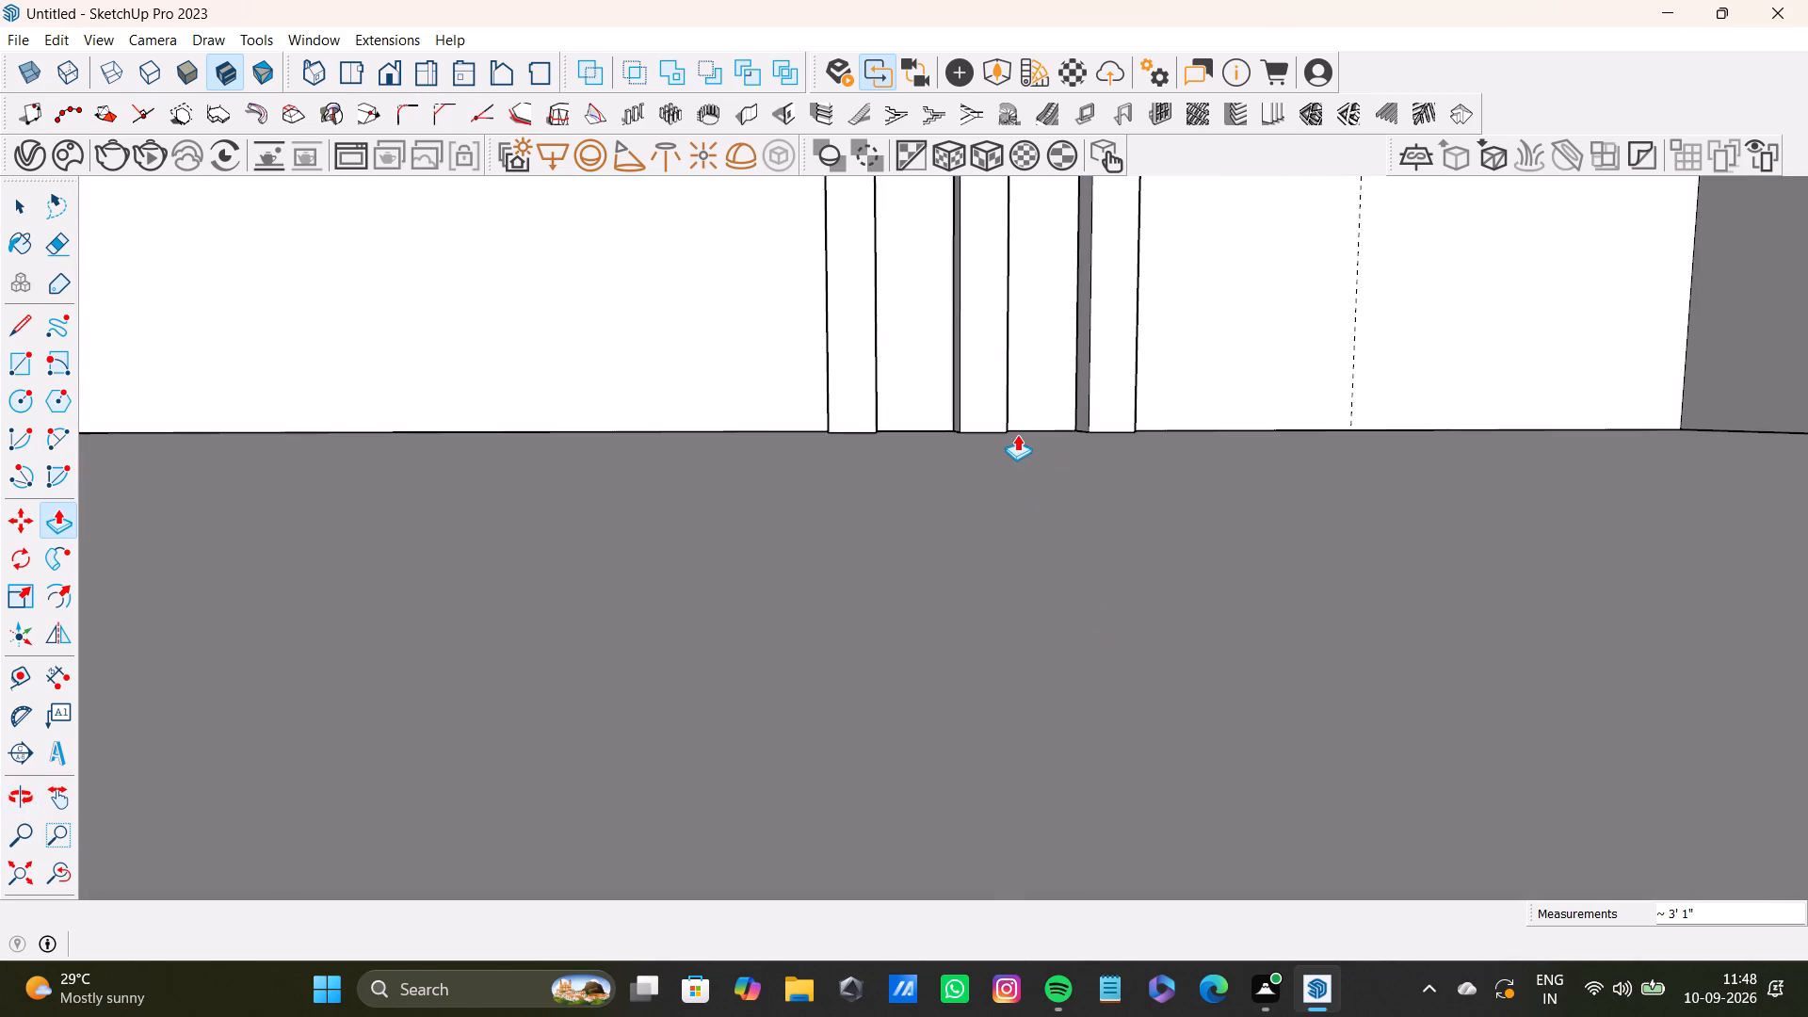
# Push/Pull the bottom face of the fourth slat past the rectangle's far end down about 3' 1" to the floor.
pyautogui.scroll(-6, 1145, 323)
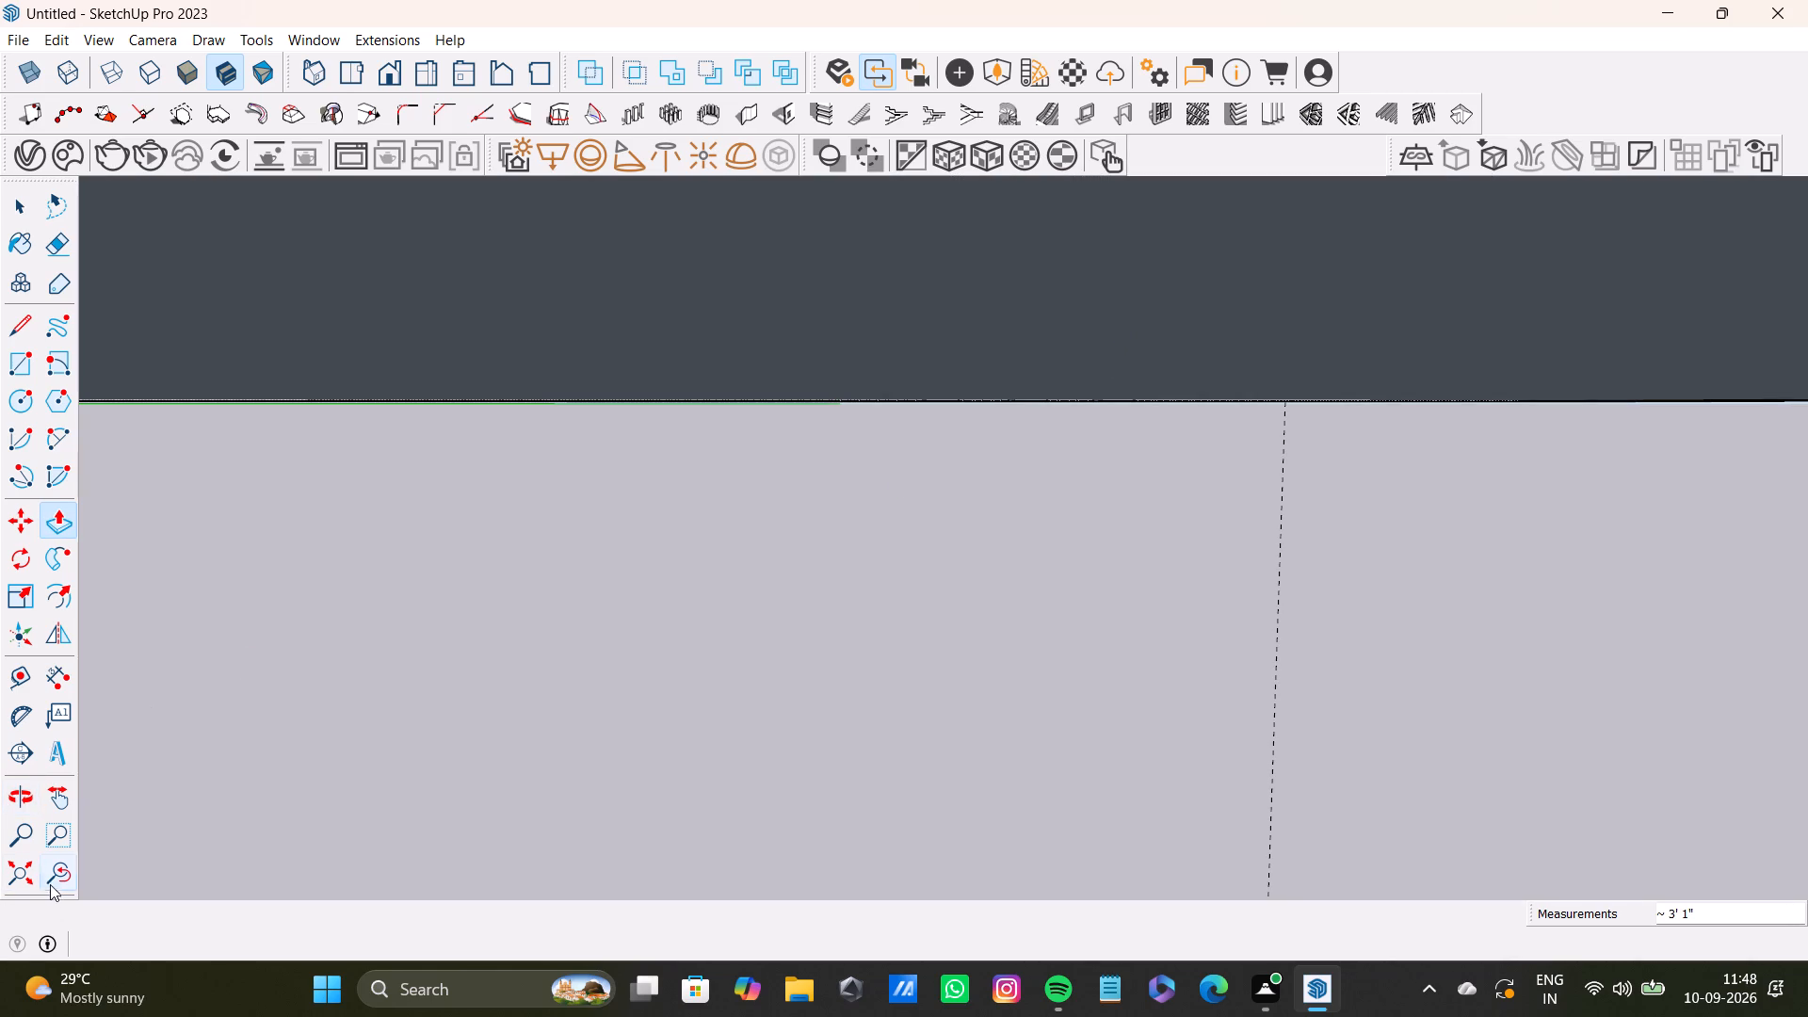
pyautogui.click(50, 884)
pyautogui.keyDown('shift'); pyautogui.moveTo(1009, 575); pyautogui.dragTo(919, 765, button='middle'); pyautogui.keyUp('shift')
pyautogui.moveTo(1101, 299); pyautogui.dragTo(1037, 730, button='middle')
pyautogui.scroll(-4, 1126, 306)
pyautogui.moveTo(1104, 325); pyautogui.dragTo(1081, 666, button='middle')
pyautogui.scroll(-8, 1123, 347)
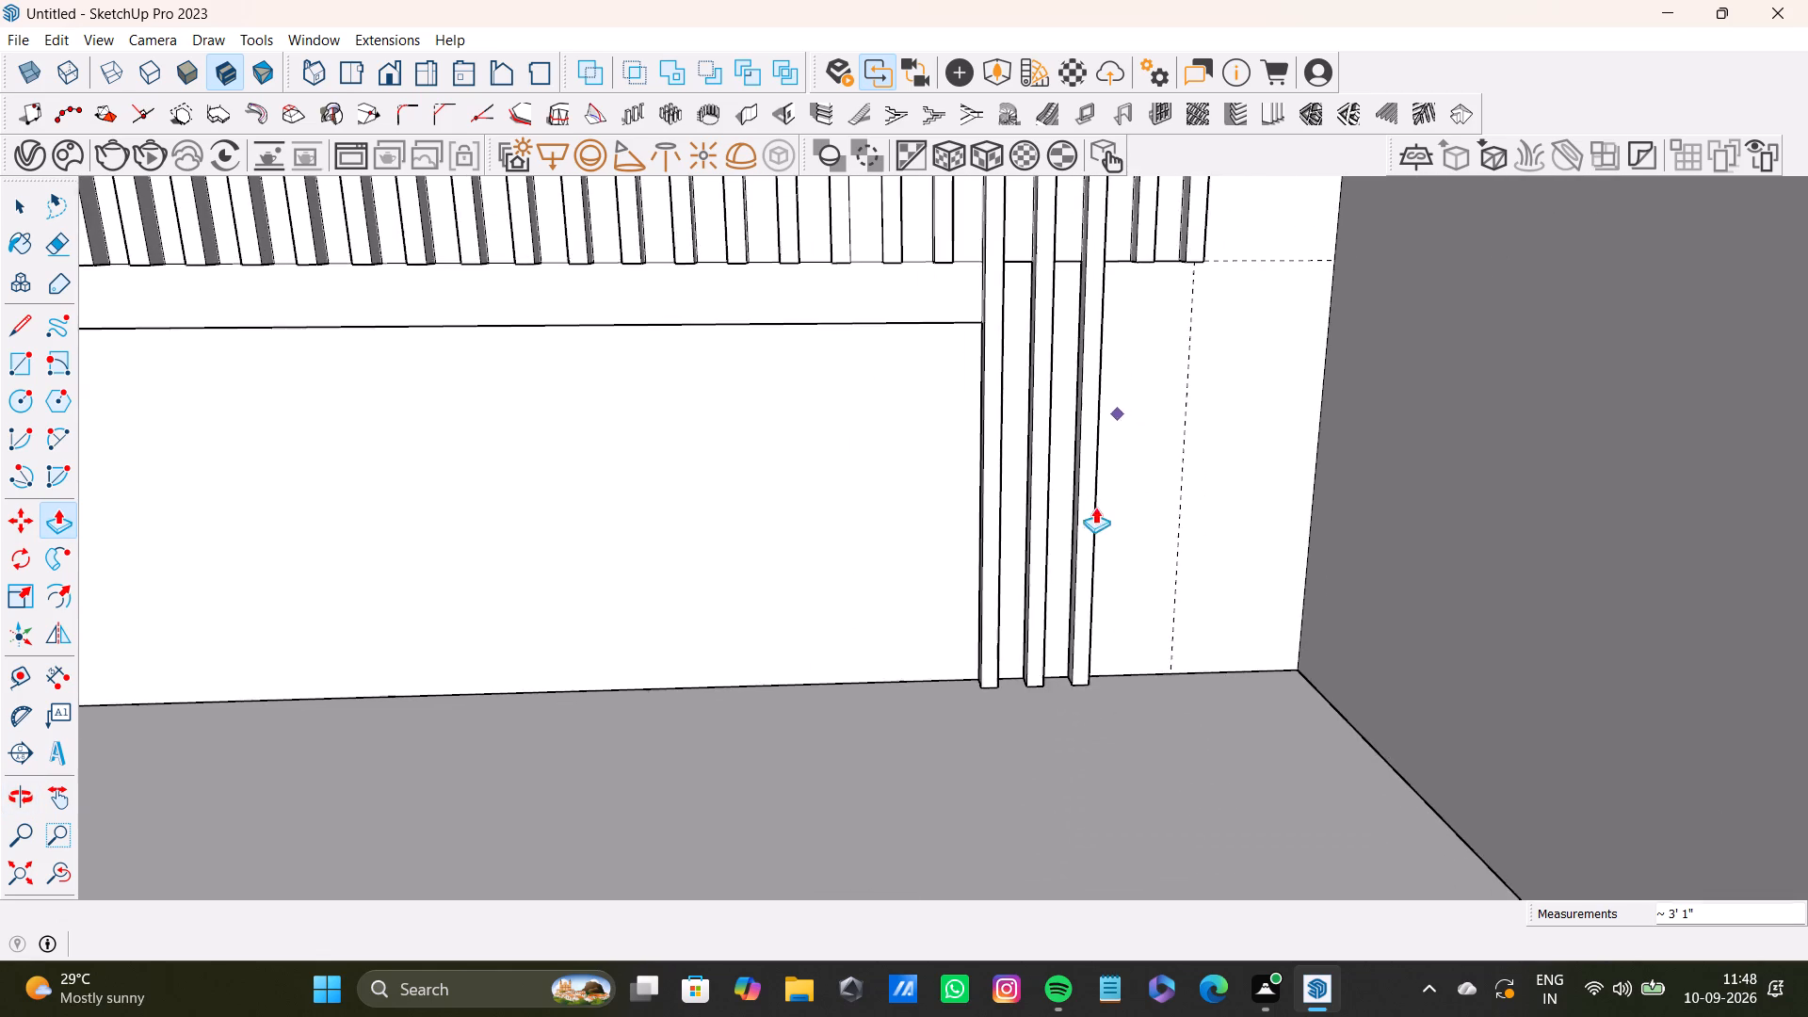
pyautogui.keyDown('shift'); pyautogui.moveTo(1099, 444); pyautogui.dragTo(1126, 580, button='middle'); pyautogui.keyUp('shift')
pyautogui.scroll(11, 1208, 438)
pyautogui.moveTo(1171, 420); pyautogui.dragTo(1154, 244, button='middle')
pyautogui.scroll(3, 1136, 340)
pyautogui.press('space')
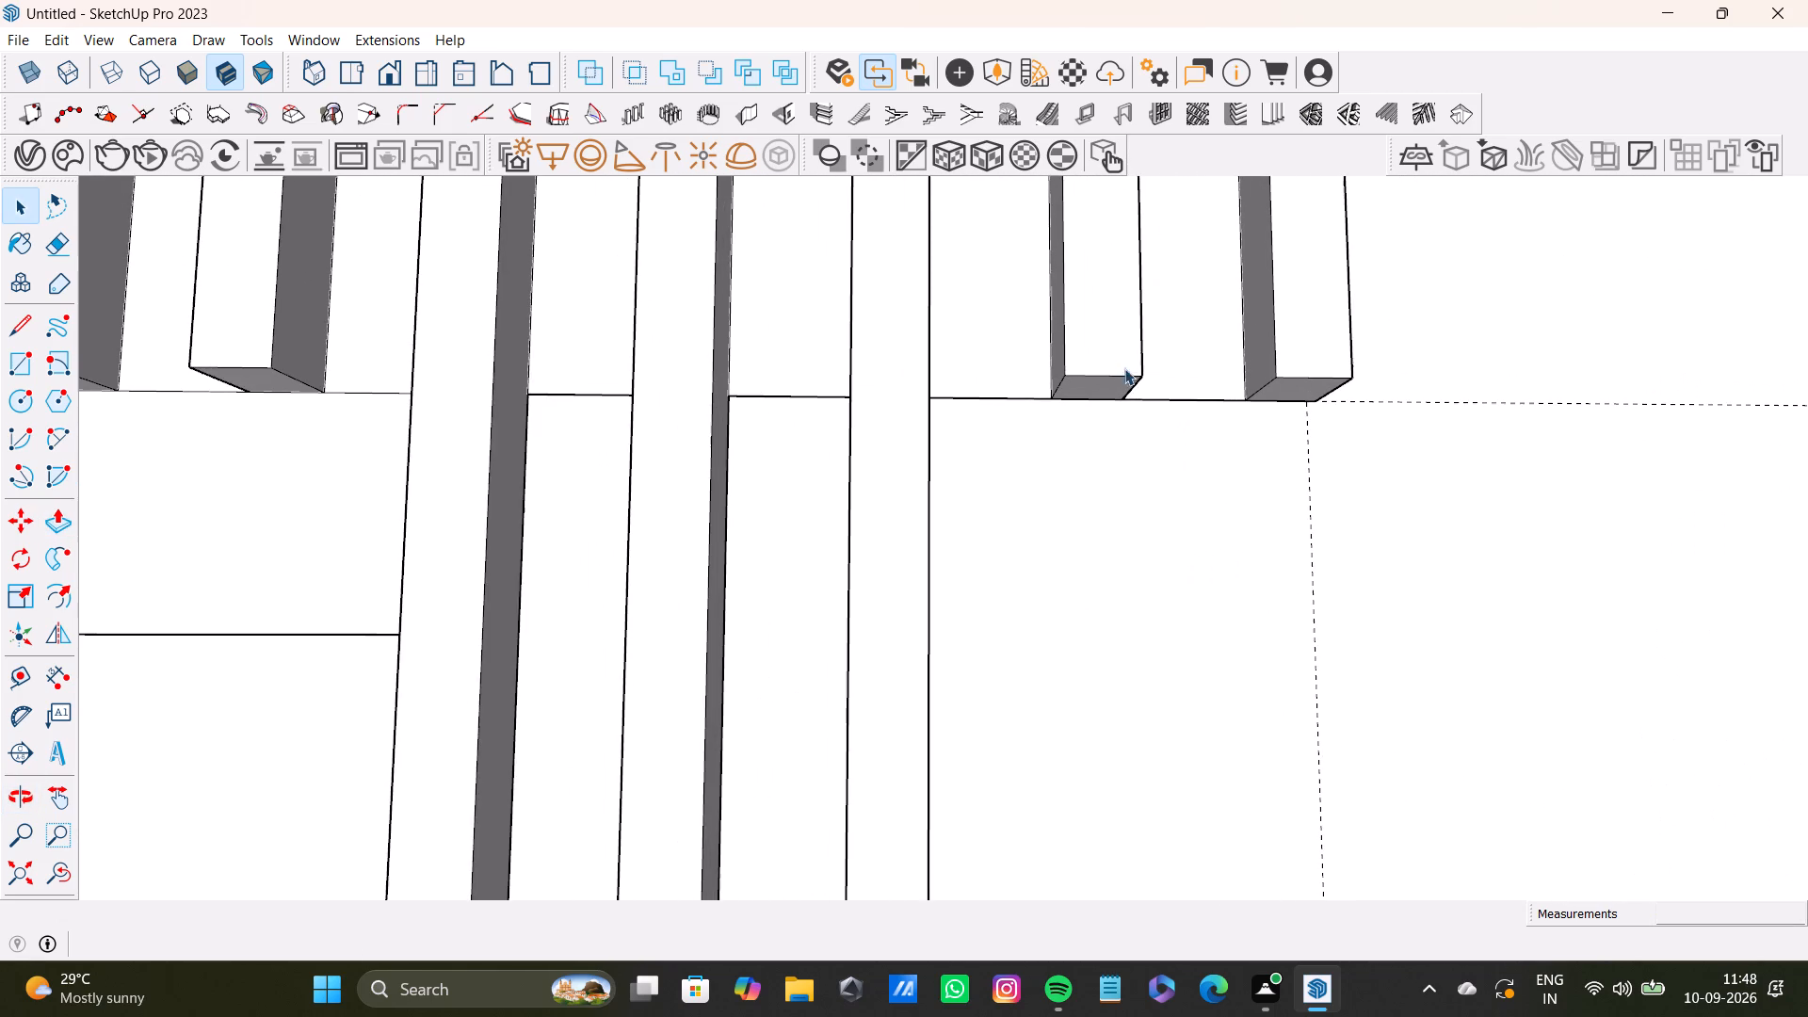
pyautogui.click(1106, 399)
pyautogui.click(1108, 387)
pyautogui.press('p')
pyautogui.click(1108, 388)
pyautogui.scroll(-2, 1096, 496)
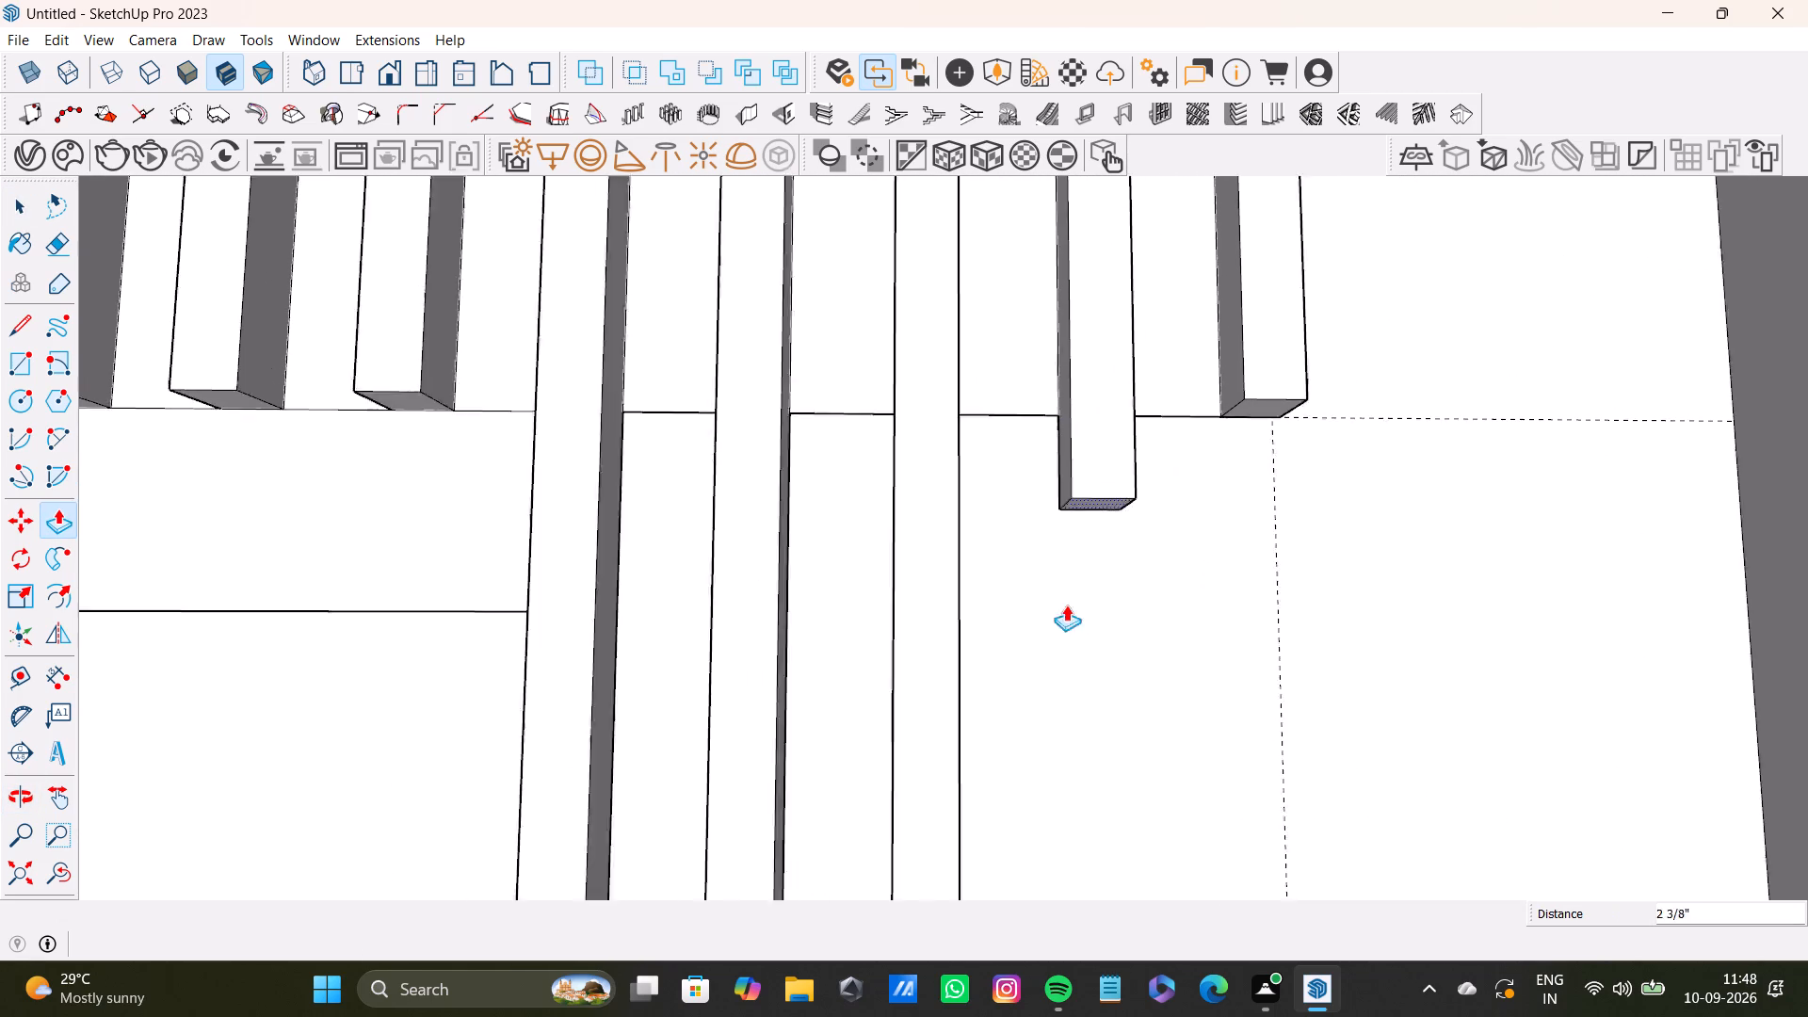
pyautogui.scroll(-7, 1066, 605)
pyautogui.keyDown('shift'); pyautogui.moveTo(1088, 745); pyautogui.dragTo(1094, 360, button='middle'); pyautogui.keyUp('shift')
pyautogui.scroll(-3, 1102, 585)
pyautogui.keyDown('shift'); pyautogui.moveTo(1103, 738); pyautogui.dragTo(1102, 567, button='middle'); pyautogui.keyUp('shift')
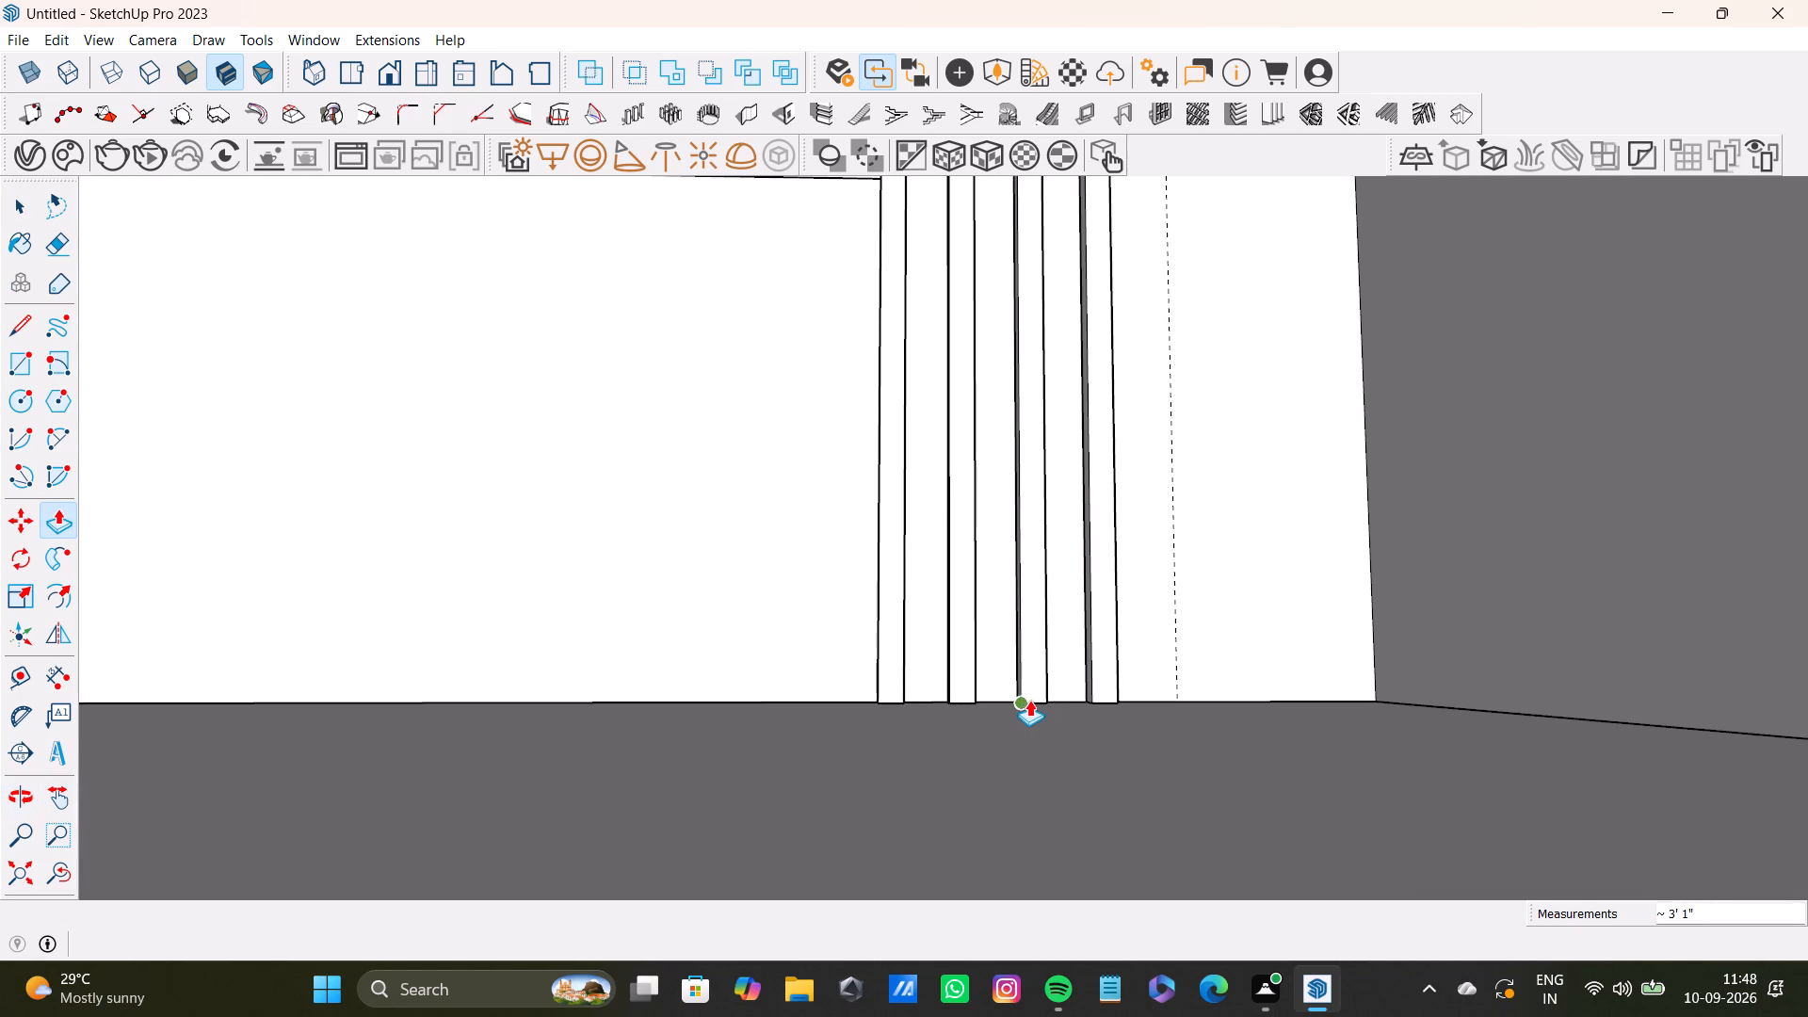
pyautogui.click(1036, 700)
# Push/Pull the bottom face of the last short slat past the rectangle's far end down about 3' 1" to the floor.
pyautogui.scroll(-4, 1070, 612)
pyautogui.keyDown('shift'); pyautogui.moveTo(1128, 421); pyautogui.dragTo(1080, 551, button='middle'); pyautogui.keyUp('shift')
pyautogui.scroll(4, 1094, 419)
pyautogui.press('space')
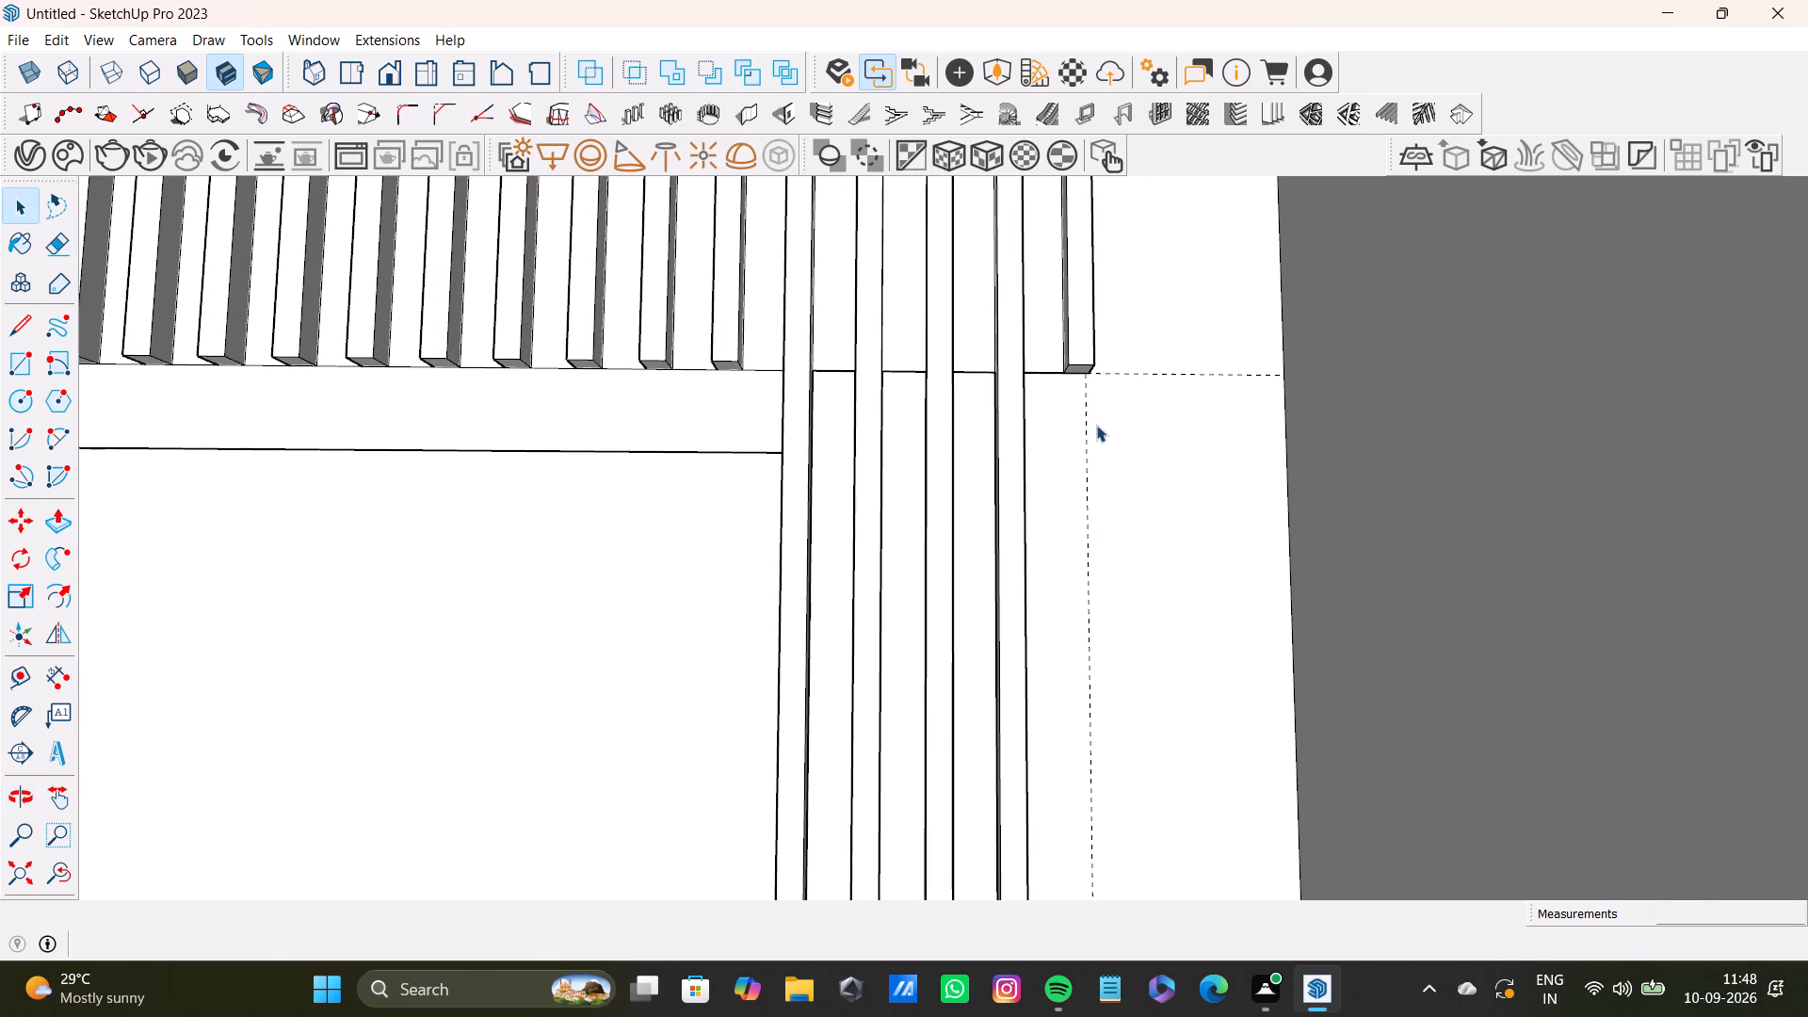
pyautogui.scroll(9, 1075, 422)
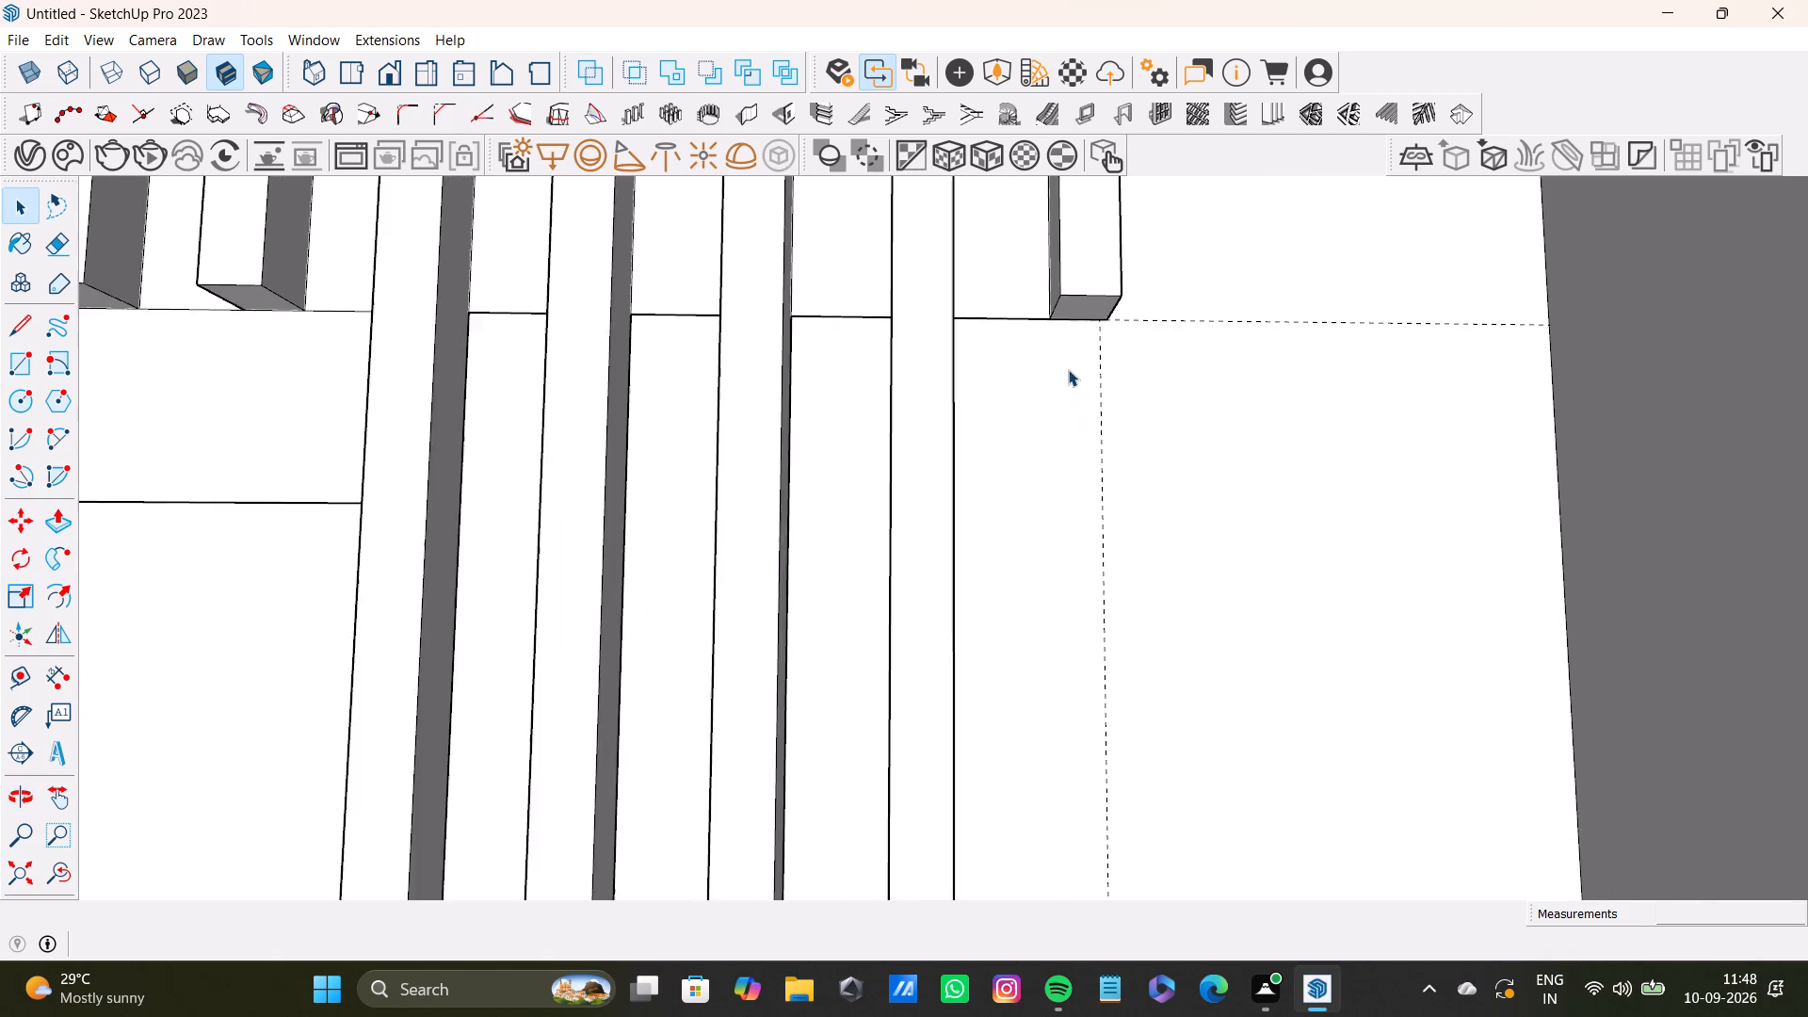
pyautogui.scroll(3, 1068, 369)
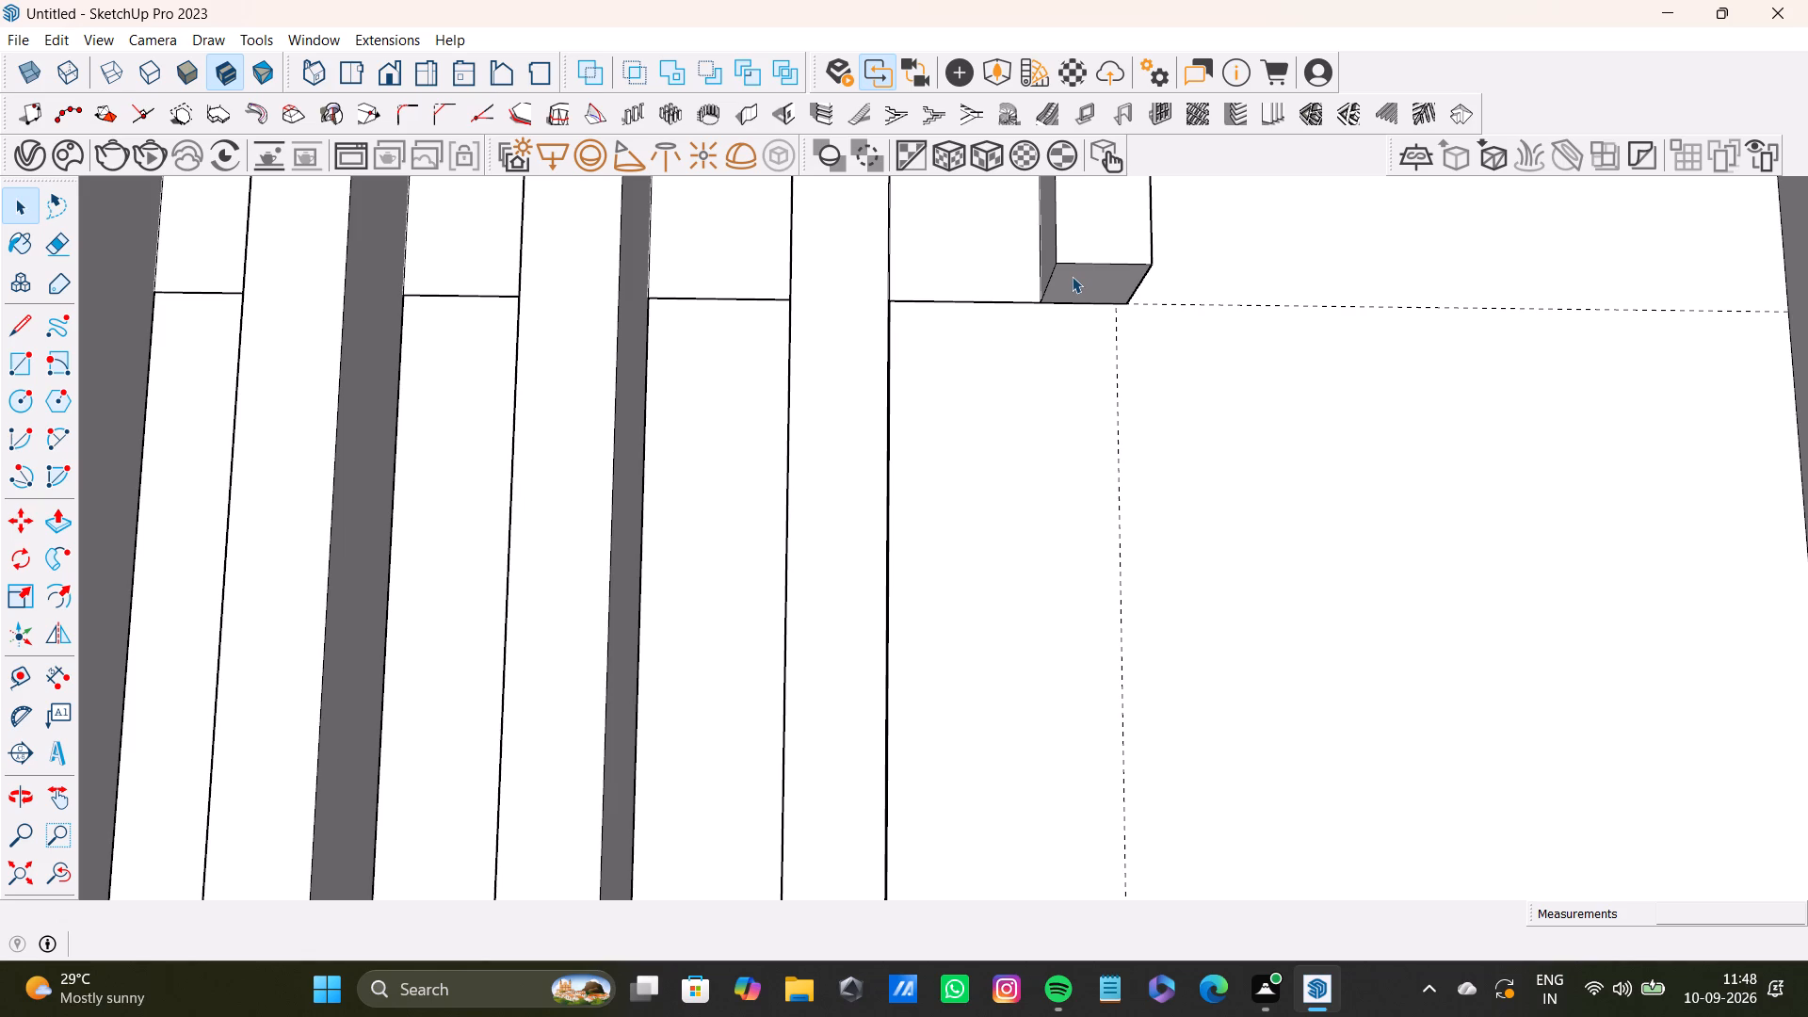
pyautogui.click(1072, 276)
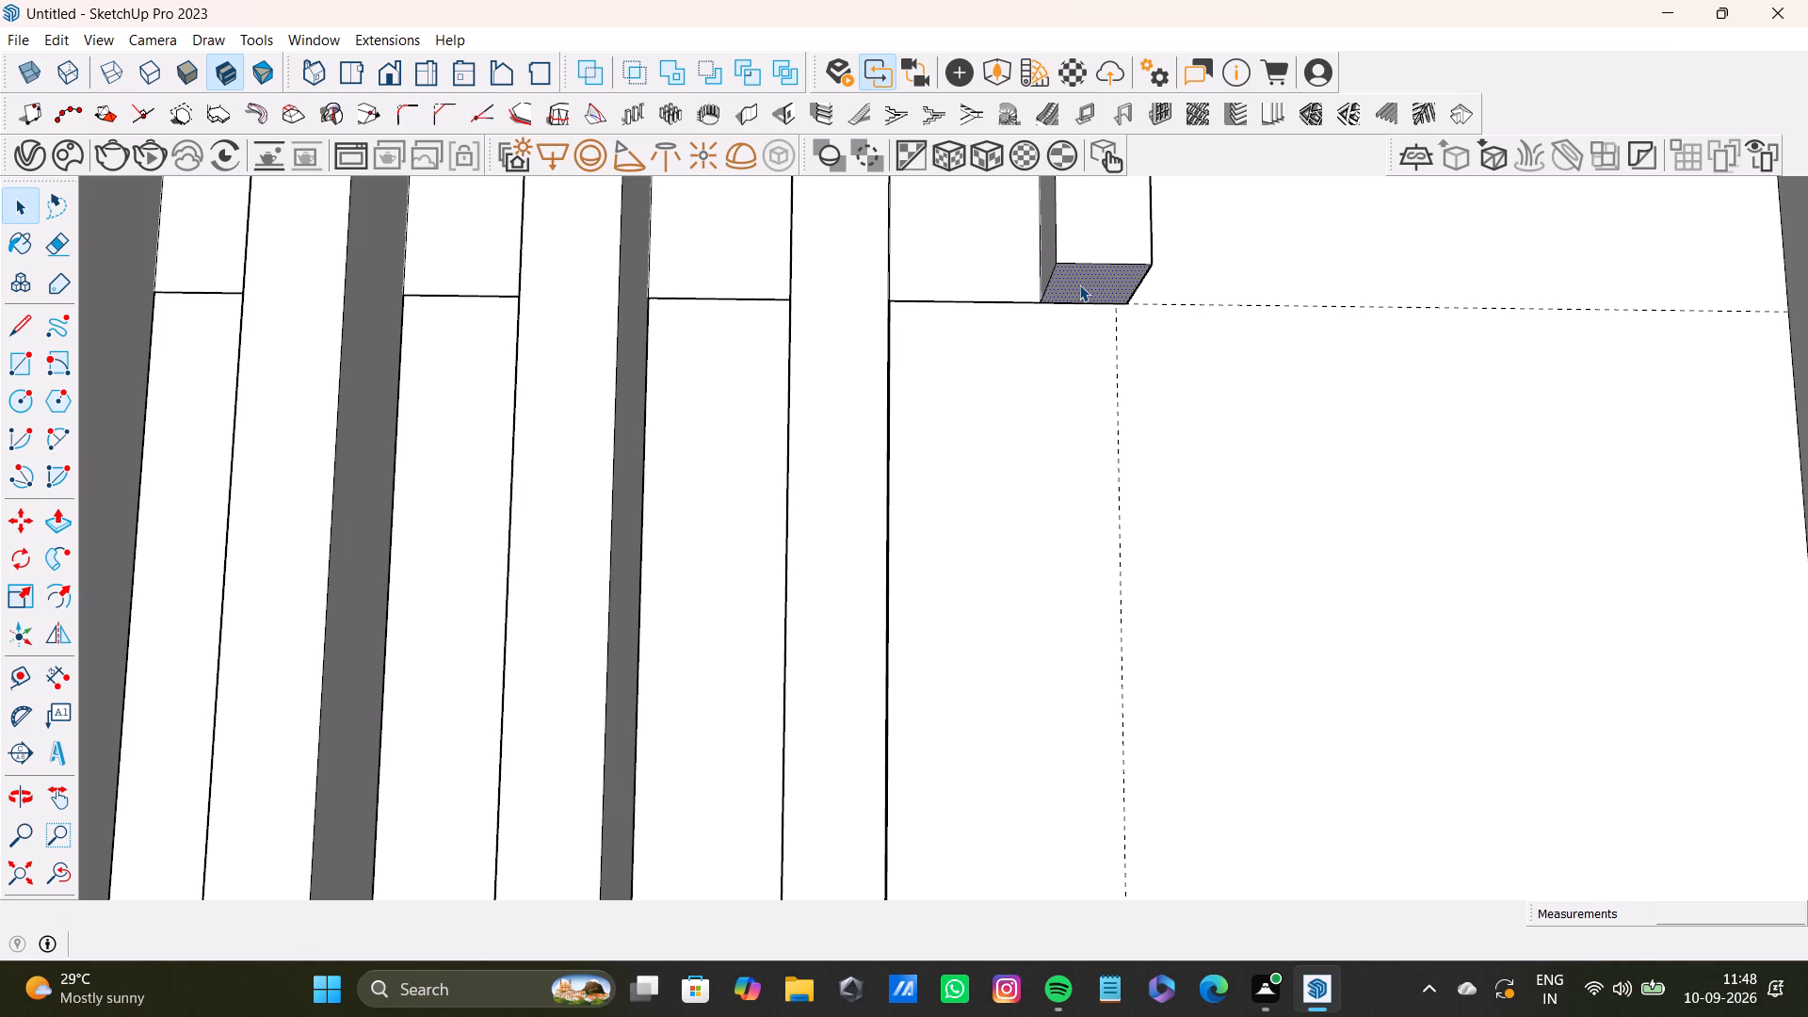
pyautogui.press('p')
pyautogui.click(1081, 283)
pyautogui.scroll(-8, 936, 622)
pyautogui.keyDown('shift'); pyautogui.moveTo(957, 819); pyautogui.dragTo(978, 361, button='middle'); pyautogui.keyUp('shift')
pyautogui.scroll(-4, 979, 520)
pyautogui.keyDown('shift'); pyautogui.moveTo(997, 713); pyautogui.dragTo(997, 252, button='middle'); pyautogui.keyUp('shift')
pyautogui.click(975, 551)
pyautogui.scroll(-3, 969, 558)
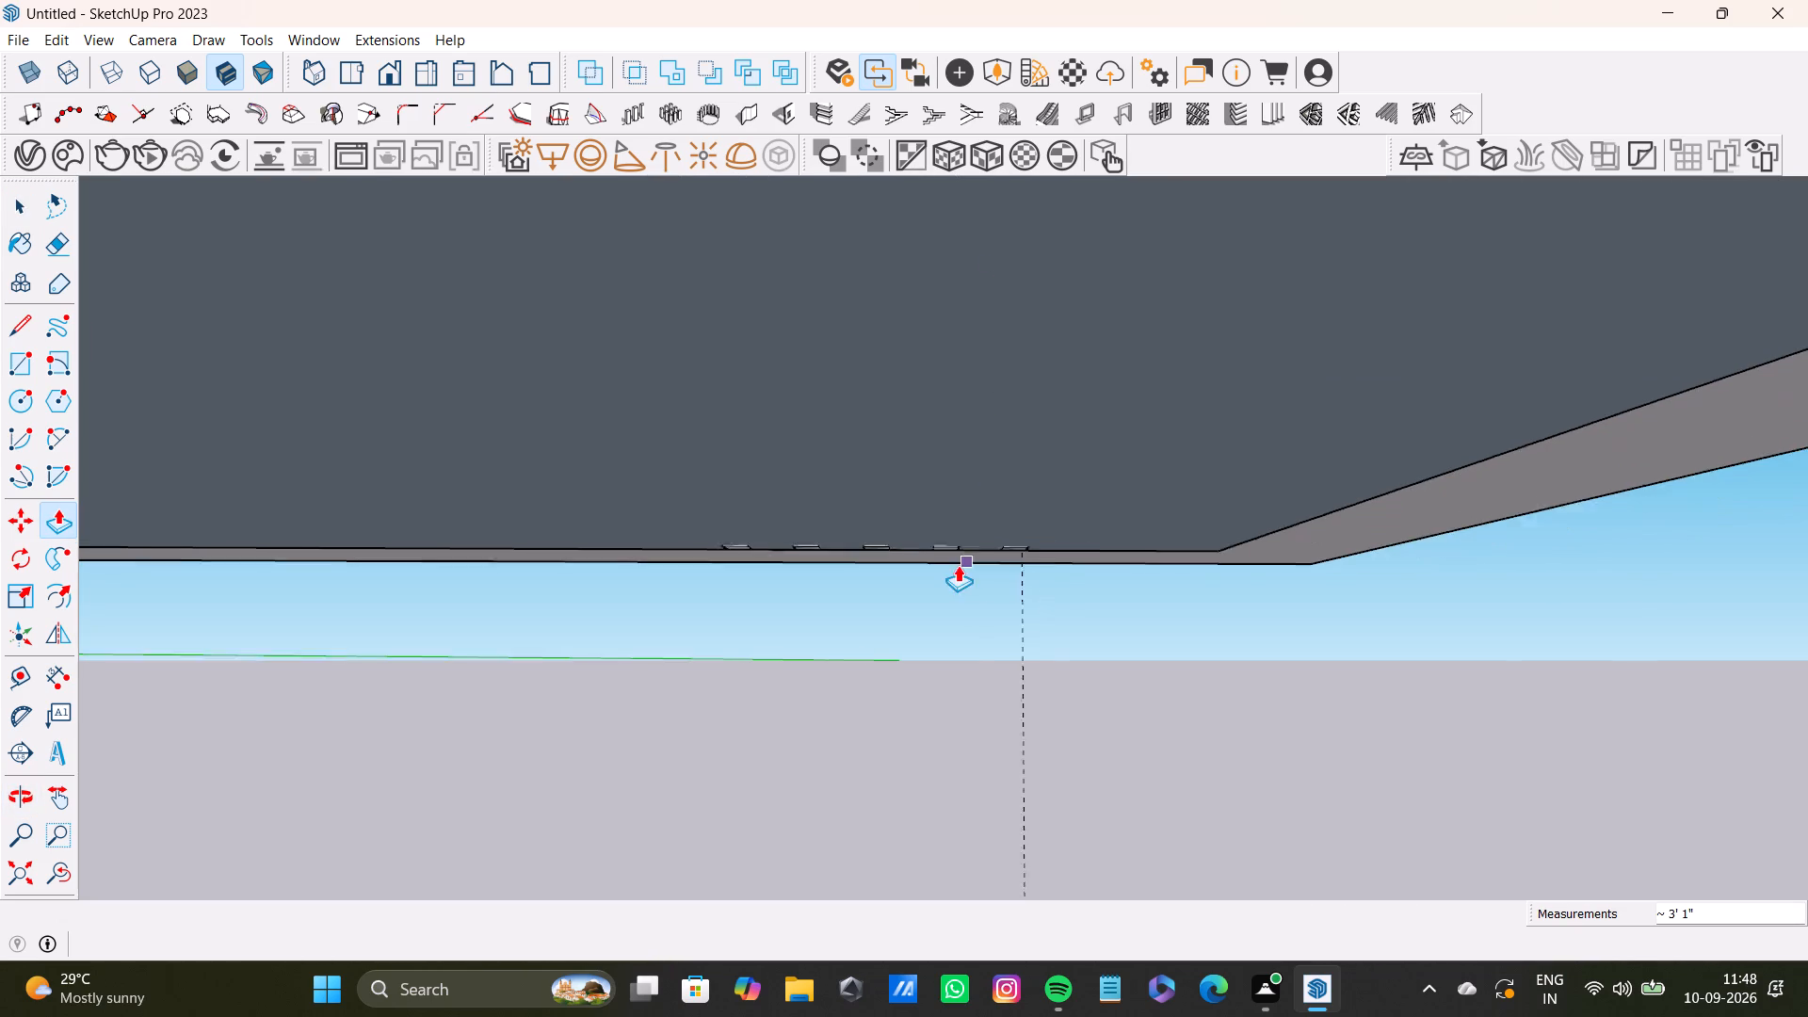
pyautogui.scroll(-6, 958, 565)
pyautogui.press('space')
# Push/Pull the horizontal strip below the short middle slats out from the wall about 6' 1 7/8" to form a platform.
pyautogui.click(52, 866)
pyautogui.moveTo(896, 462); pyautogui.dragTo(929, 465, button='middle')
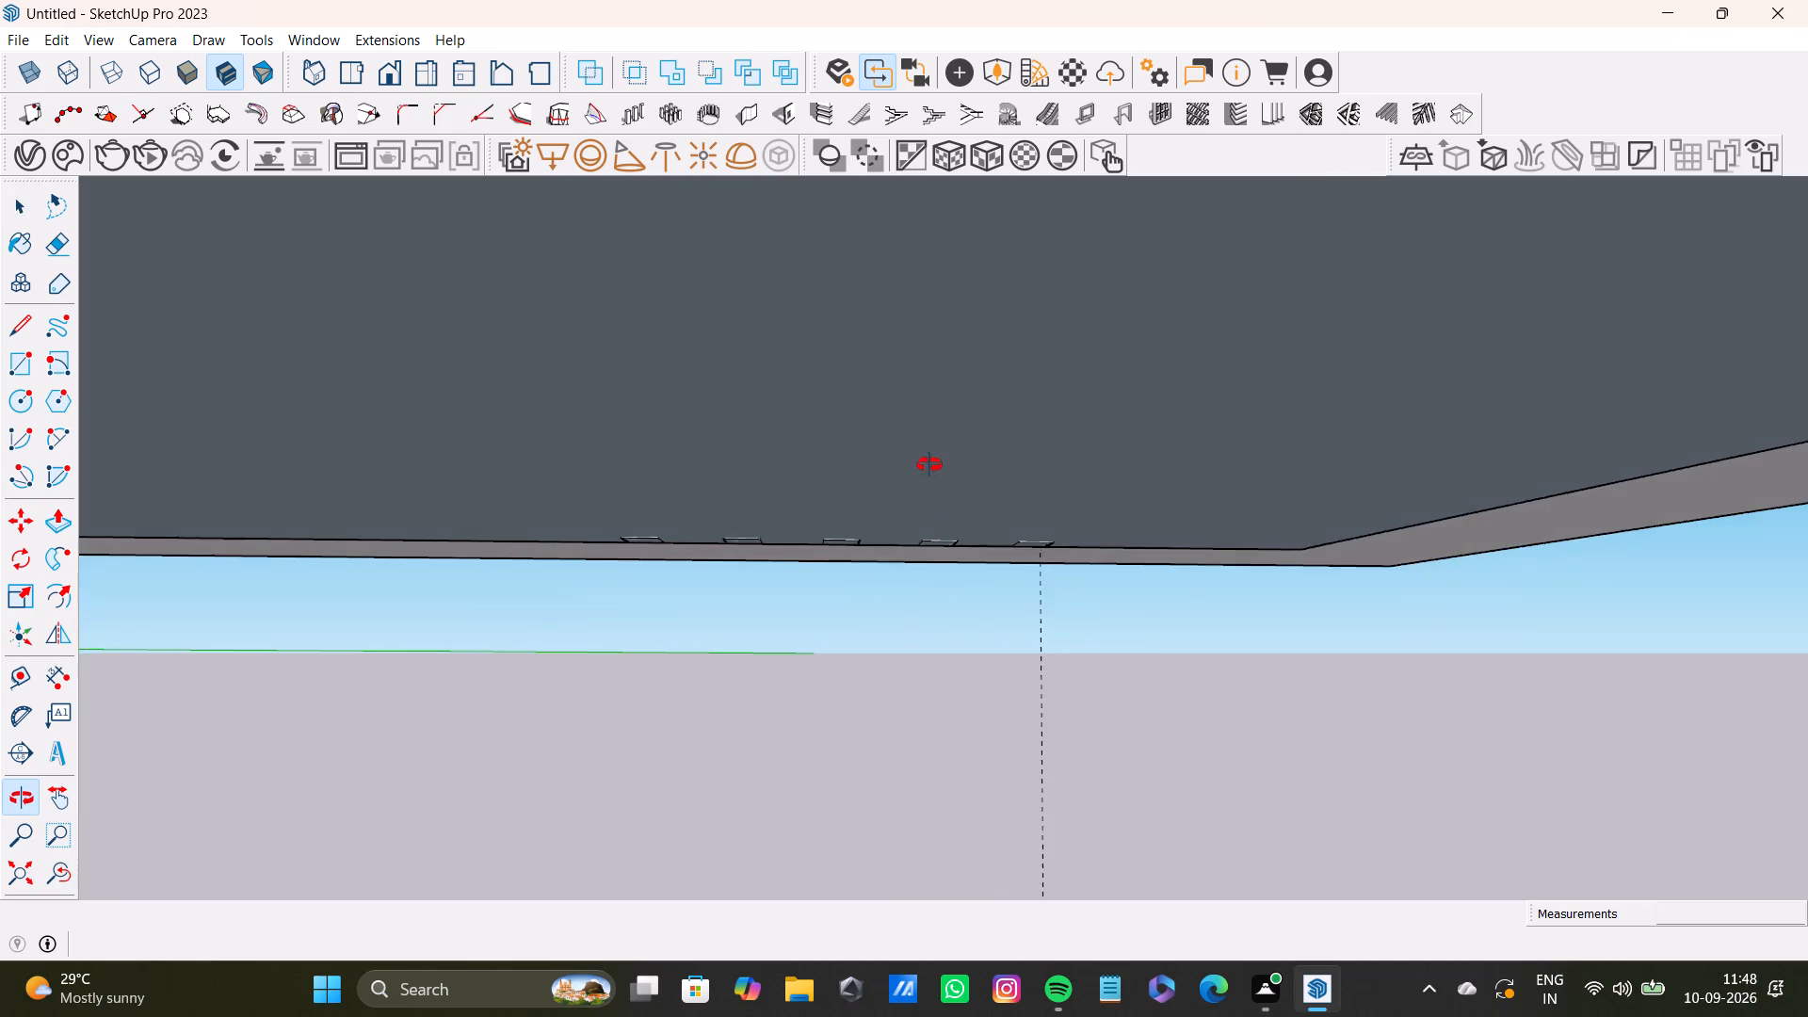
pyautogui.moveTo(929, 465); pyautogui.dragTo(874, 766, button='middle')
pyautogui.scroll(-5, 686, 648)
pyautogui.keyDown('shift'); pyautogui.moveTo(675, 587); pyautogui.dragTo(1290, 580, button='middle'); pyautogui.keyUp('shift')
pyautogui.scroll(-9, 1187, 523)
pyautogui.keyDown('shift'); pyautogui.moveTo(1050, 503); pyautogui.dragTo(1150, 513, button='middle'); pyautogui.keyUp('shift')
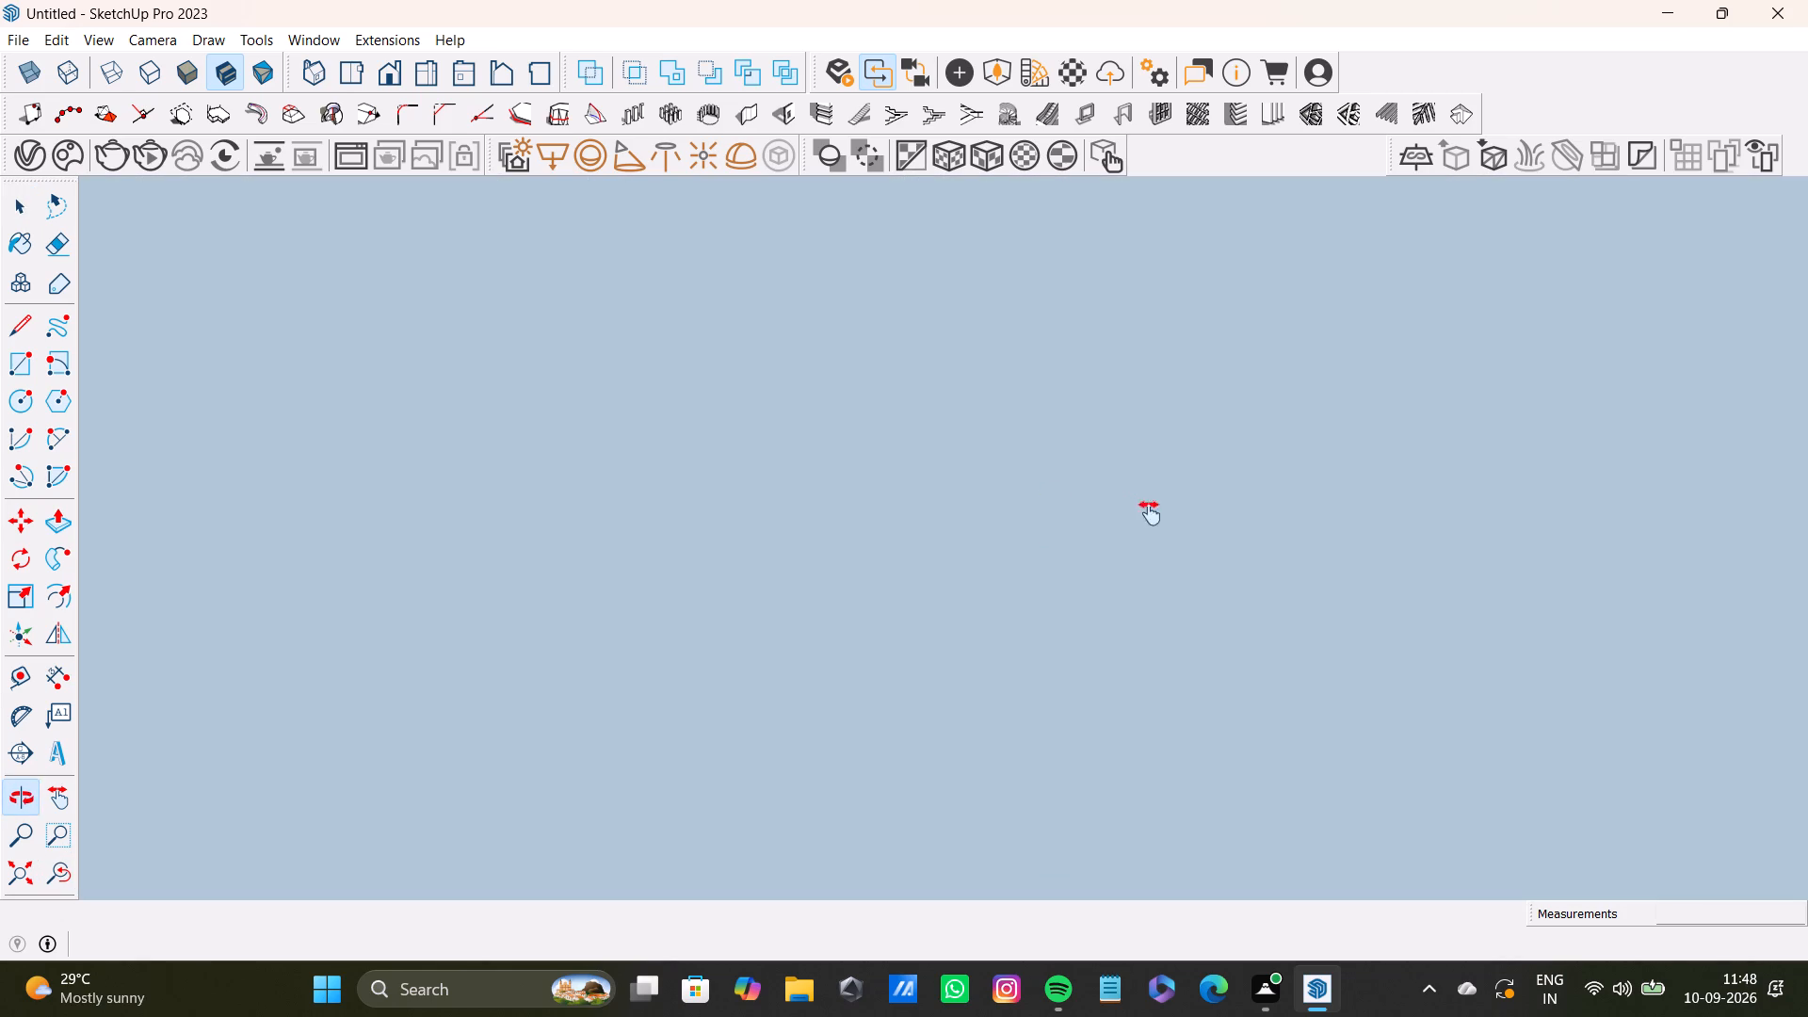
pyautogui.keyDown('shift'); pyautogui.moveTo(1150, 513); pyautogui.dragTo(1135, 527, button='middle'); pyautogui.keyUp('shift')
pyautogui.click(23, 876)
pyautogui.scroll(7, 1179, 541)
pyautogui.keyDown('shift'); pyautogui.moveTo(1391, 476); pyautogui.dragTo(1266, 578, button='middle'); pyautogui.keyUp('shift')
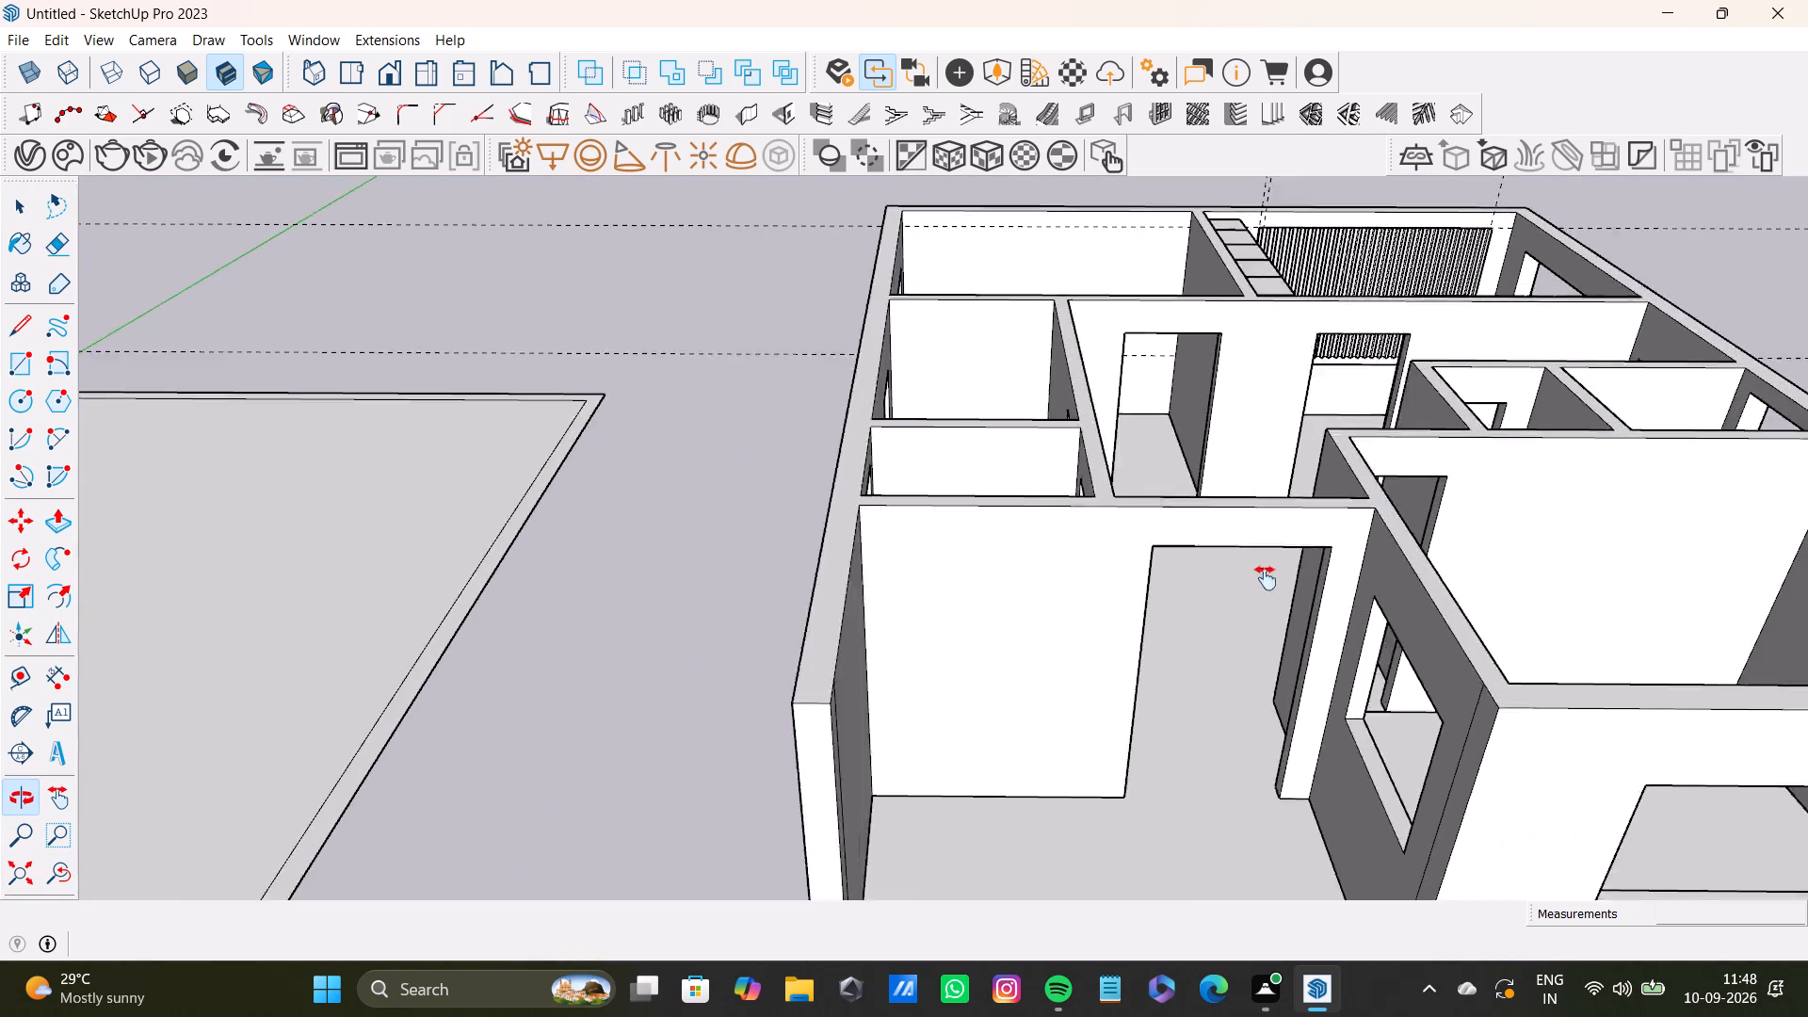
pyautogui.keyDown('shift'); pyautogui.moveTo(1266, 578); pyautogui.dragTo(1050, 772, button='middle'); pyautogui.keyUp('shift')
pyautogui.scroll(14, 1170, 444)
pyautogui.moveTo(1186, 504); pyautogui.dragTo(924, 543, button='middle')
pyautogui.scroll(8, 956, 555)
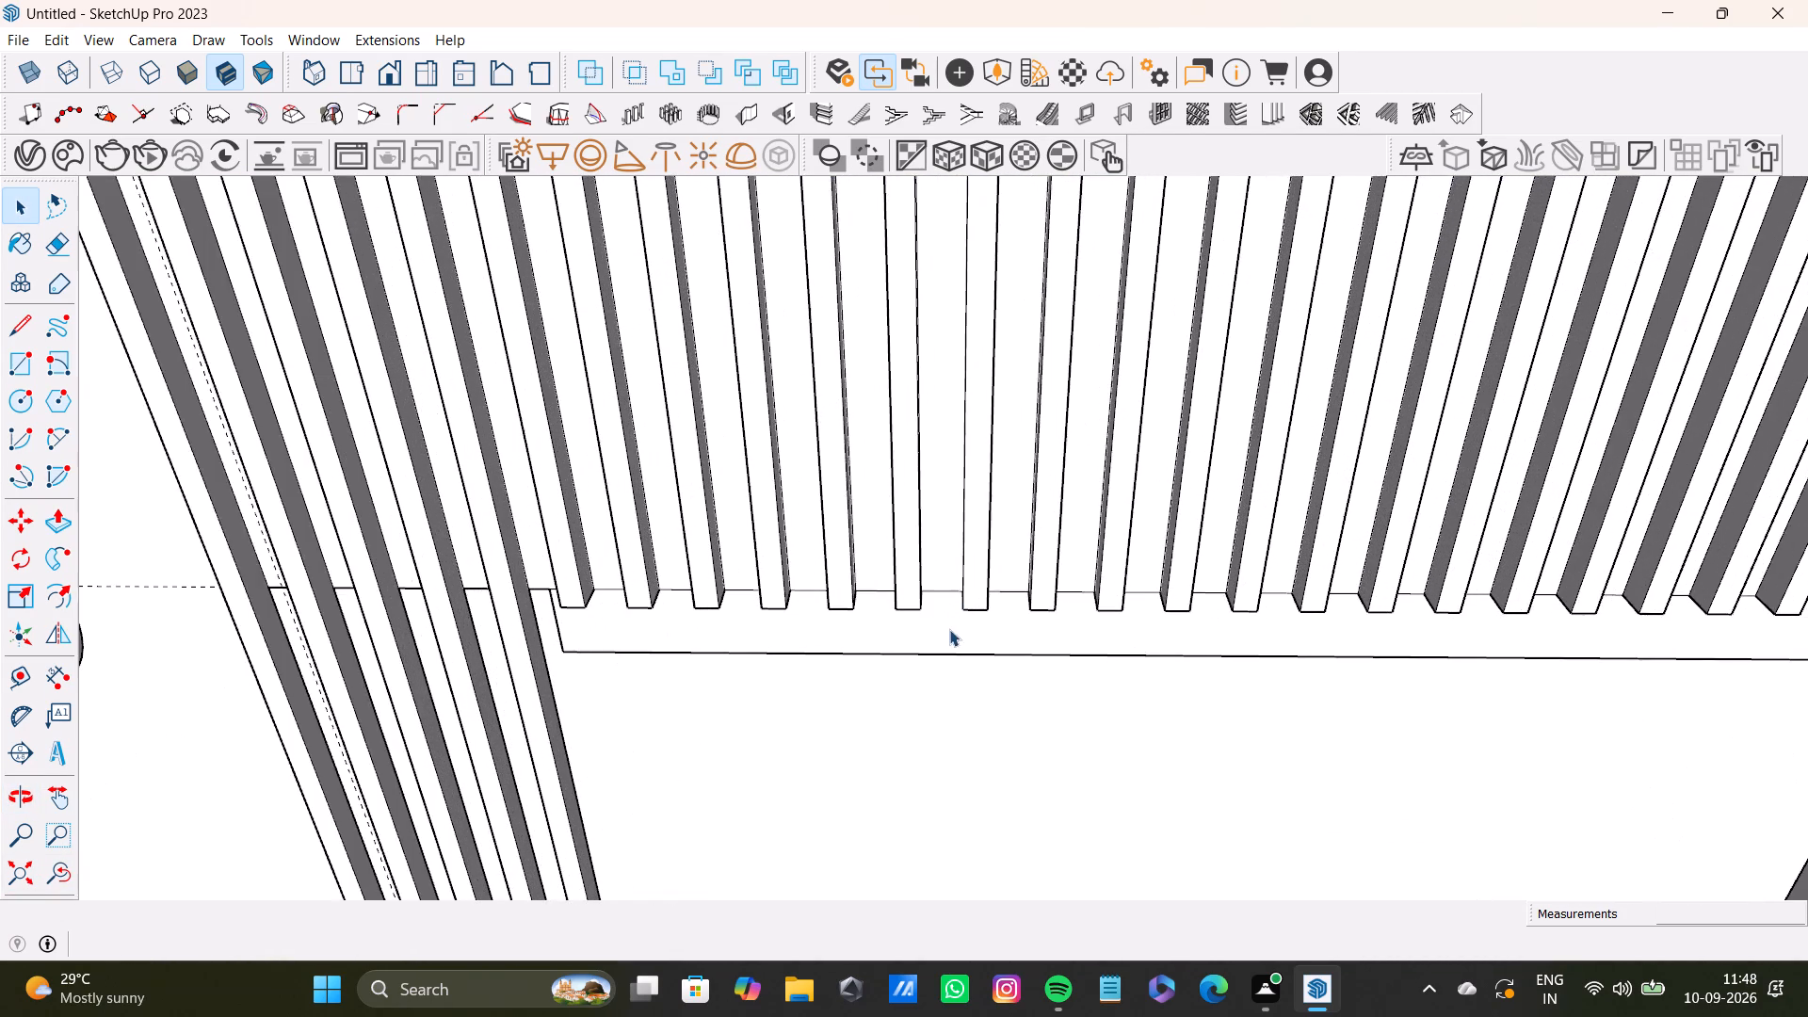
pyautogui.moveTo(949, 632); pyautogui.dragTo(942, 667, button='middle')
pyautogui.press('space')
pyautogui.click(945, 636)
pyautogui.scroll(-4, 941, 635)
pyautogui.keyDown('shift'); pyautogui.moveTo(1115, 590); pyautogui.dragTo(889, 542, button='middle'); pyautogui.keyUp('shift')
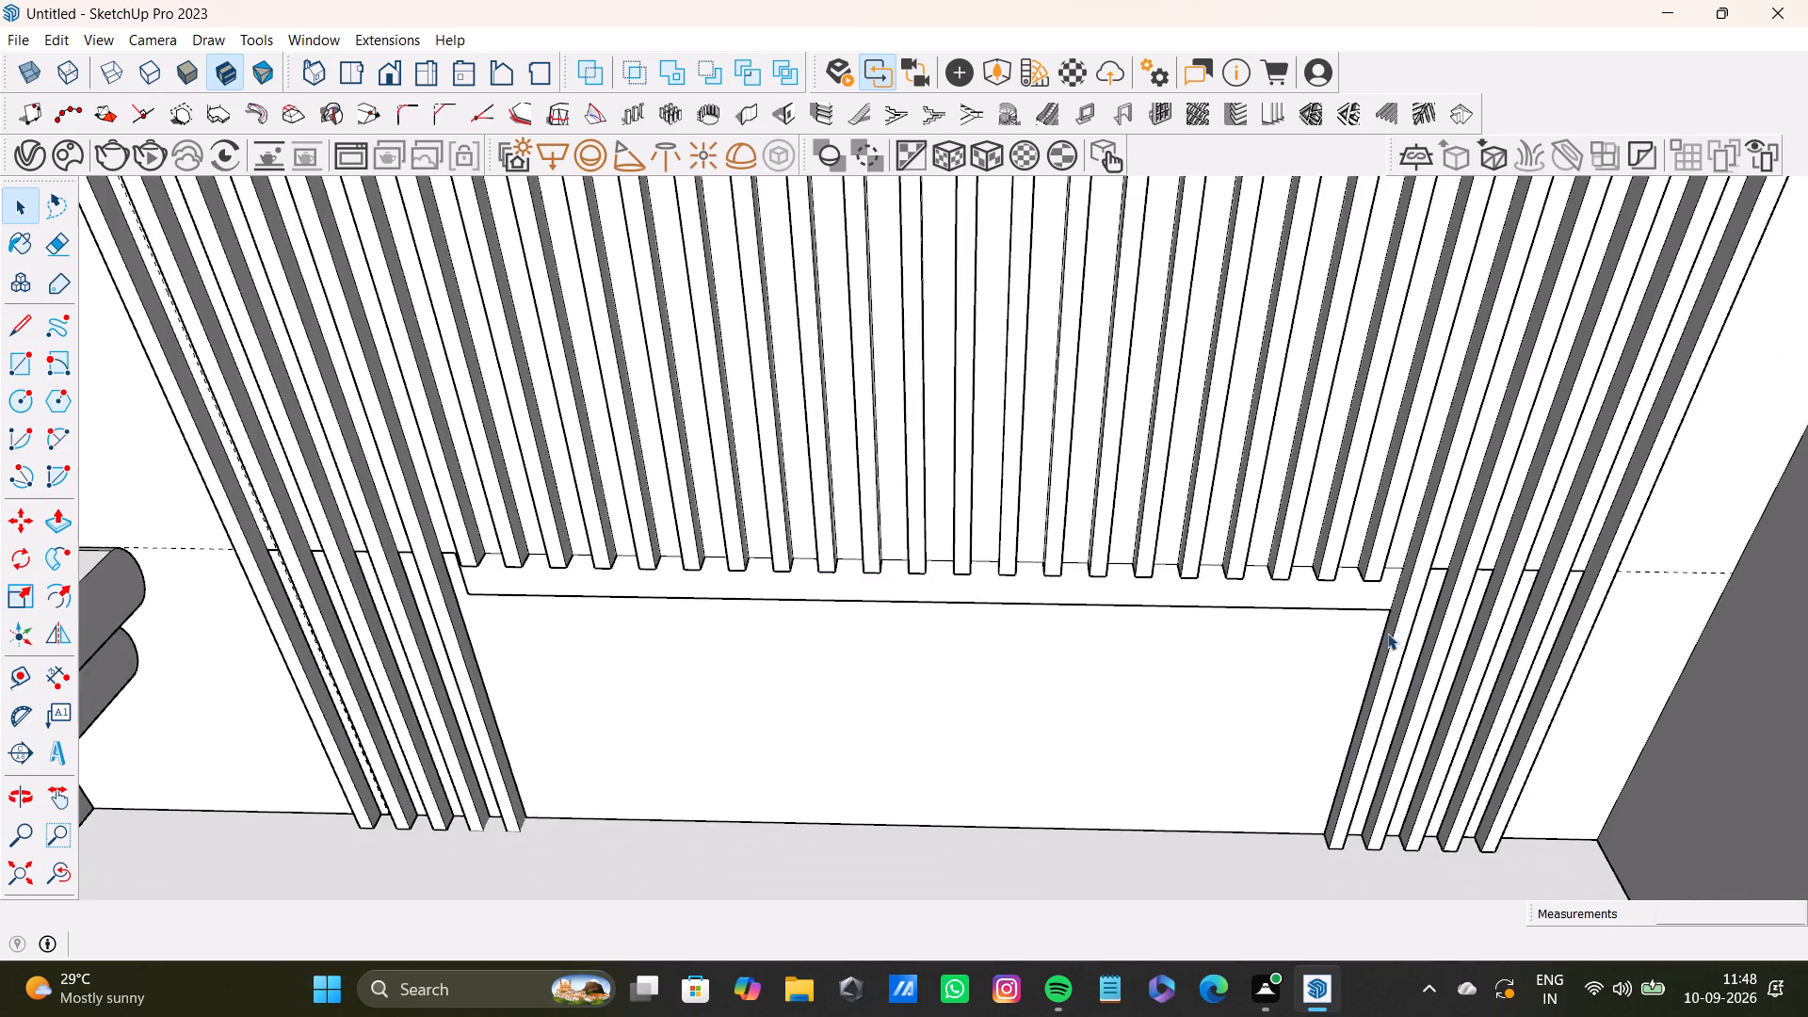
pyautogui.scroll(7, 1396, 626)
pyautogui.press('p')
pyautogui.click(1216, 602)
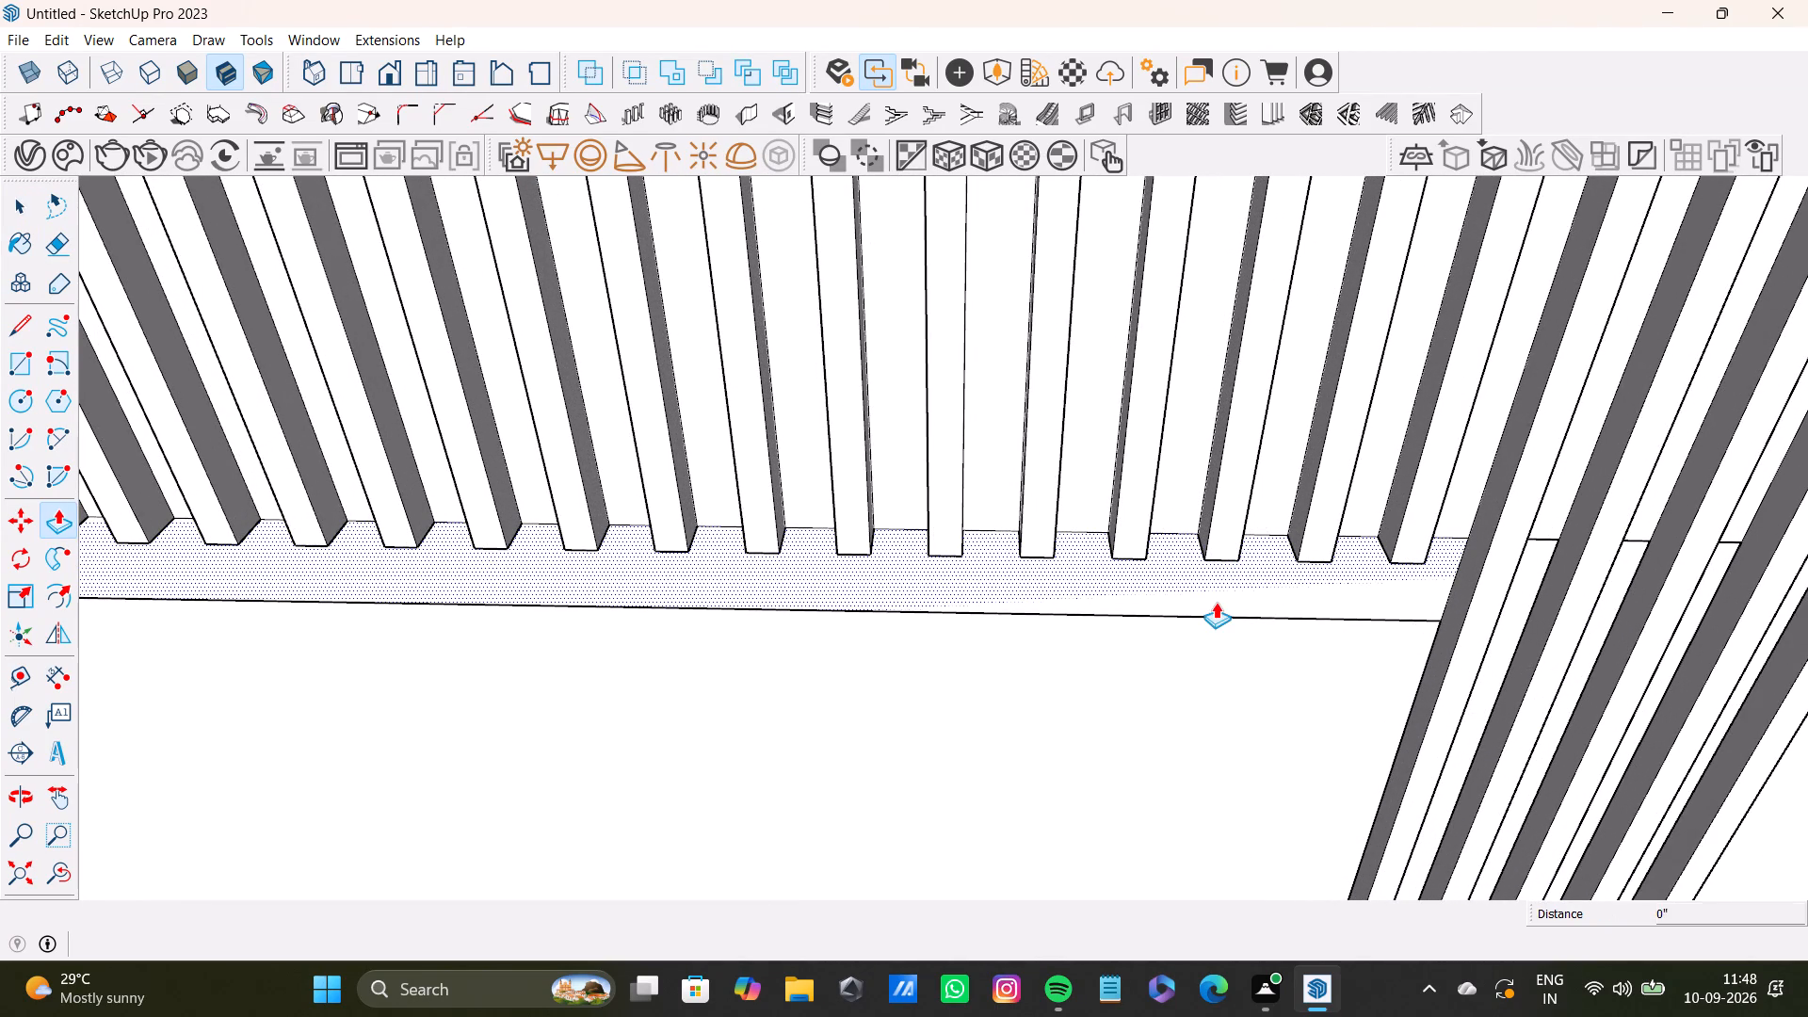
pyautogui.scroll(-6, 1224, 734)
pyautogui.moveTo(1220, 739); pyautogui.dragTo(1253, 344, button='middle')
pyautogui.scroll(-3, 1199, 453)
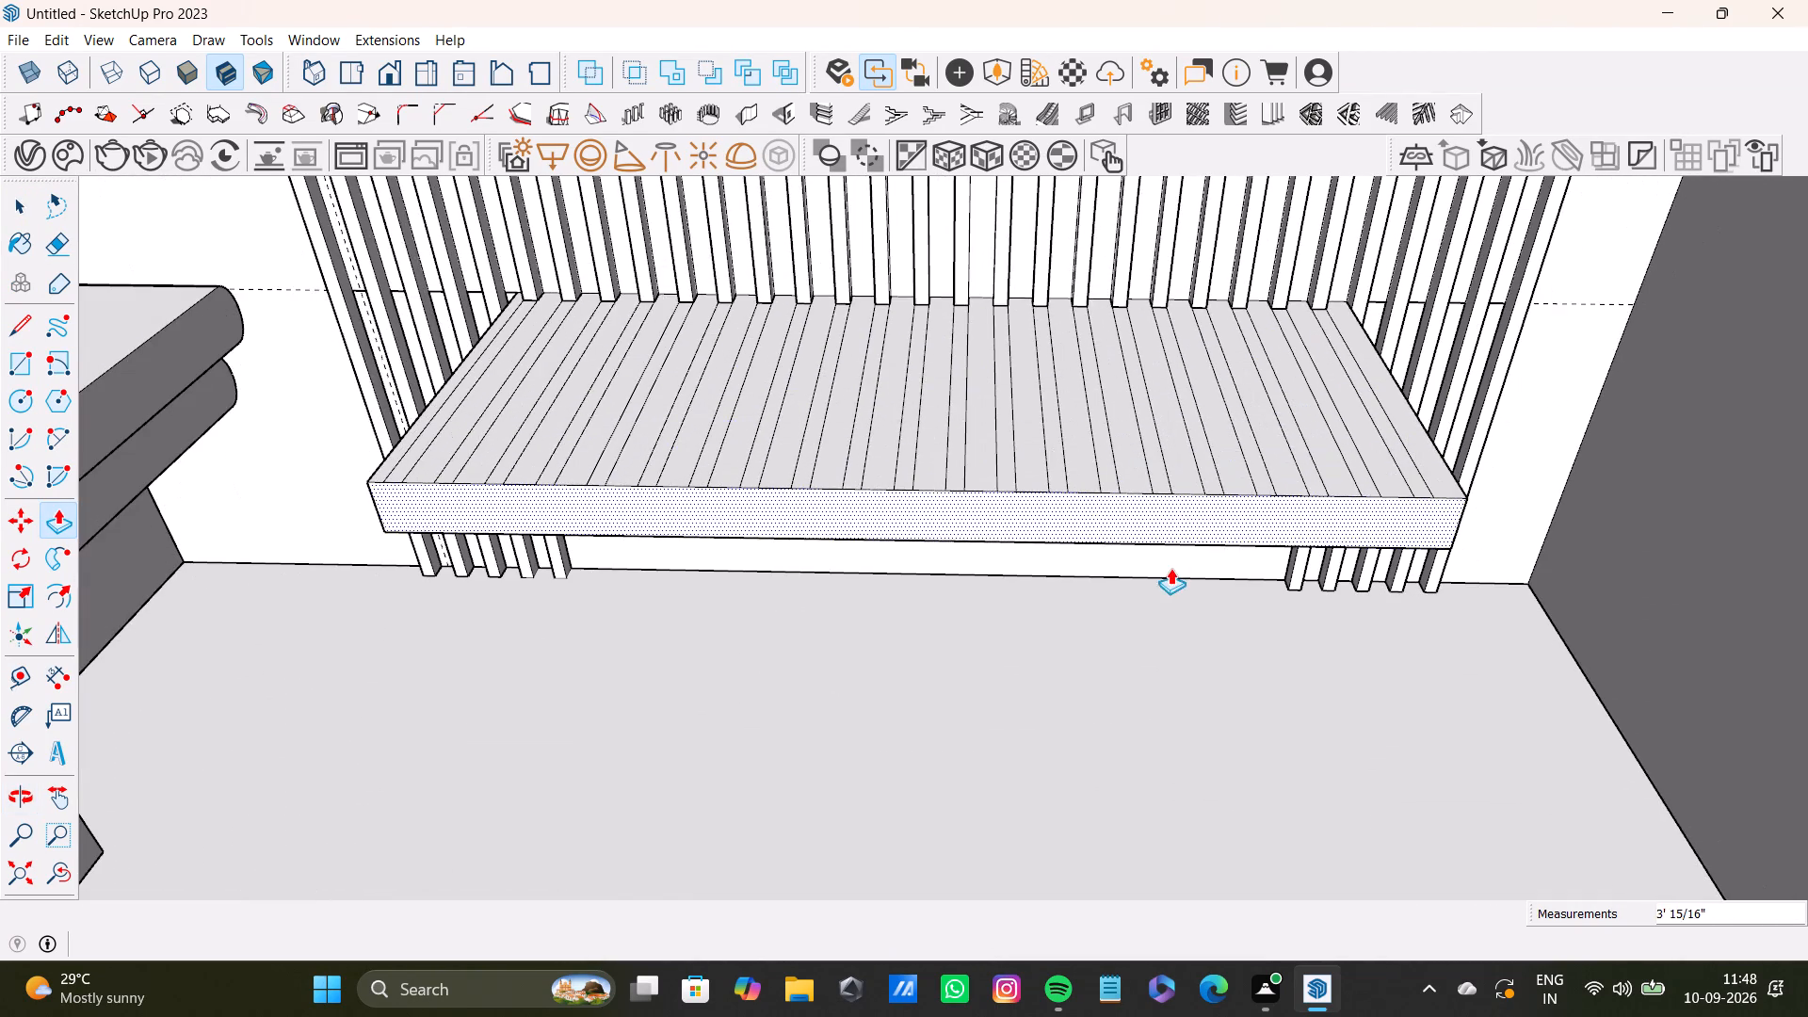
pyautogui.moveTo(1170, 568); pyautogui.dragTo(1182, 409, button='middle')
pyautogui.scroll(-1, 1154, 510)
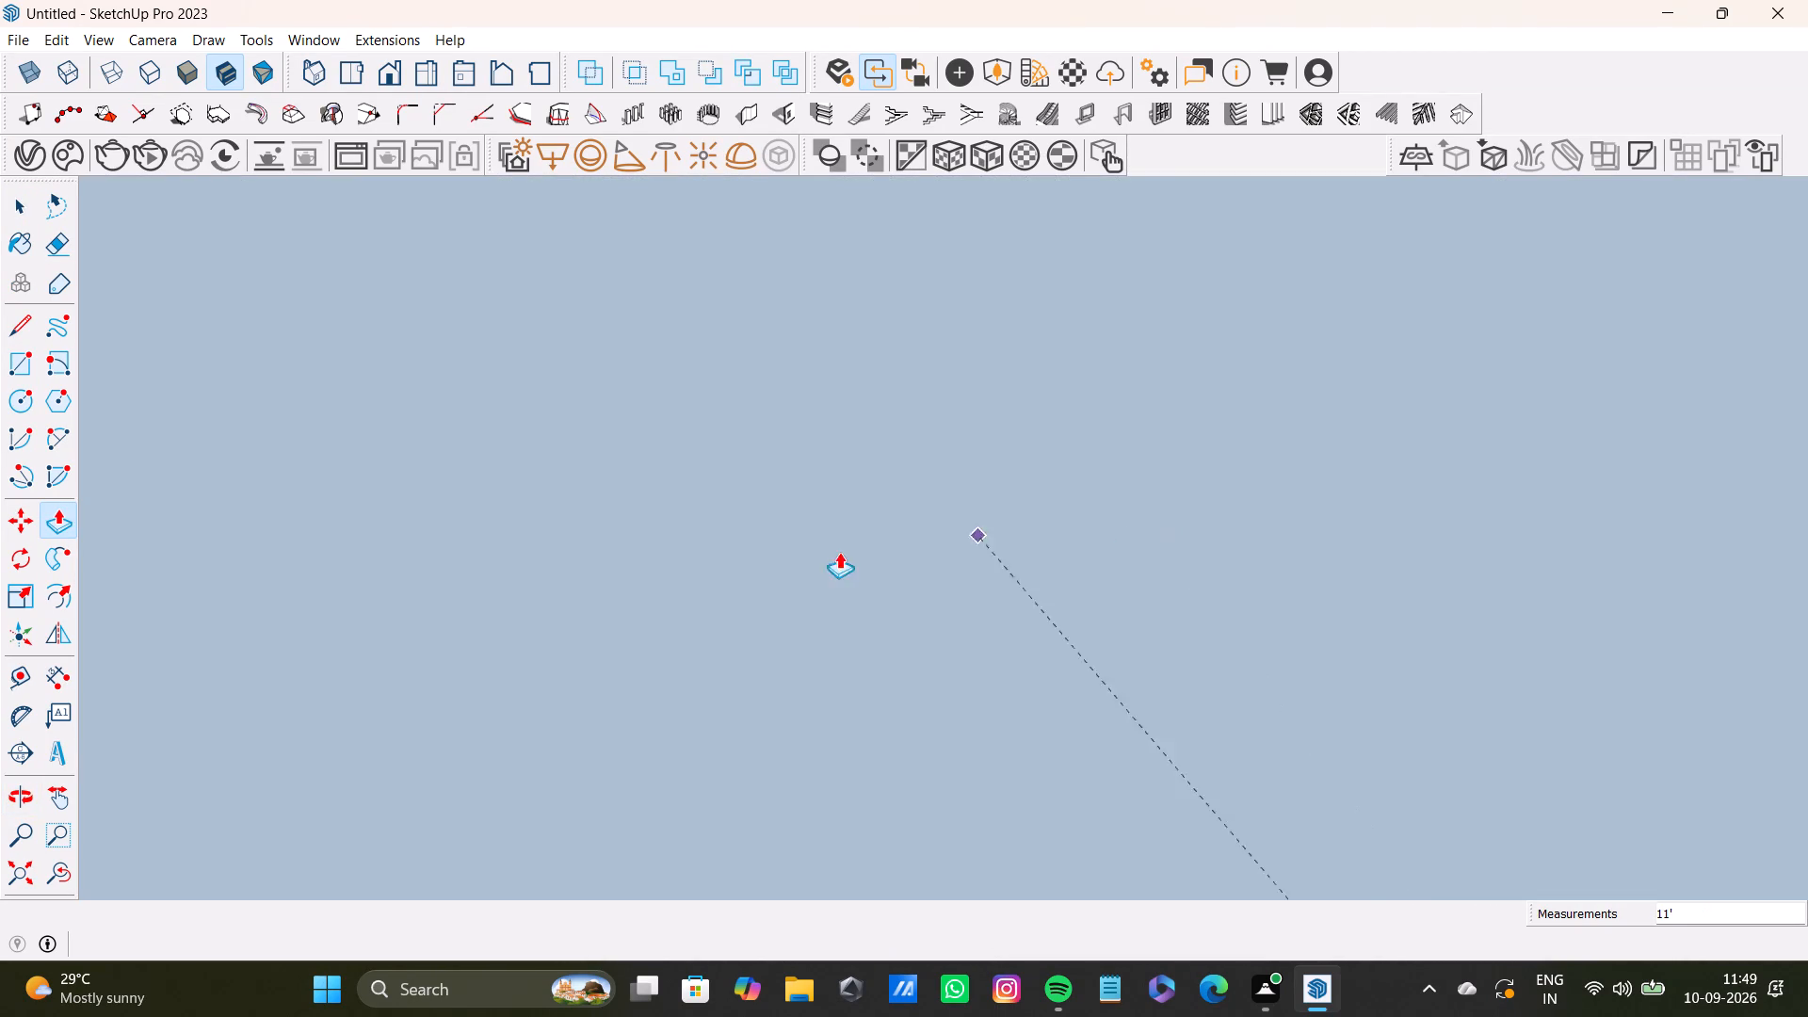
pyautogui.click(59, 879)
pyautogui.moveTo(752, 754); pyautogui.dragTo(1302, 562, button='middle')
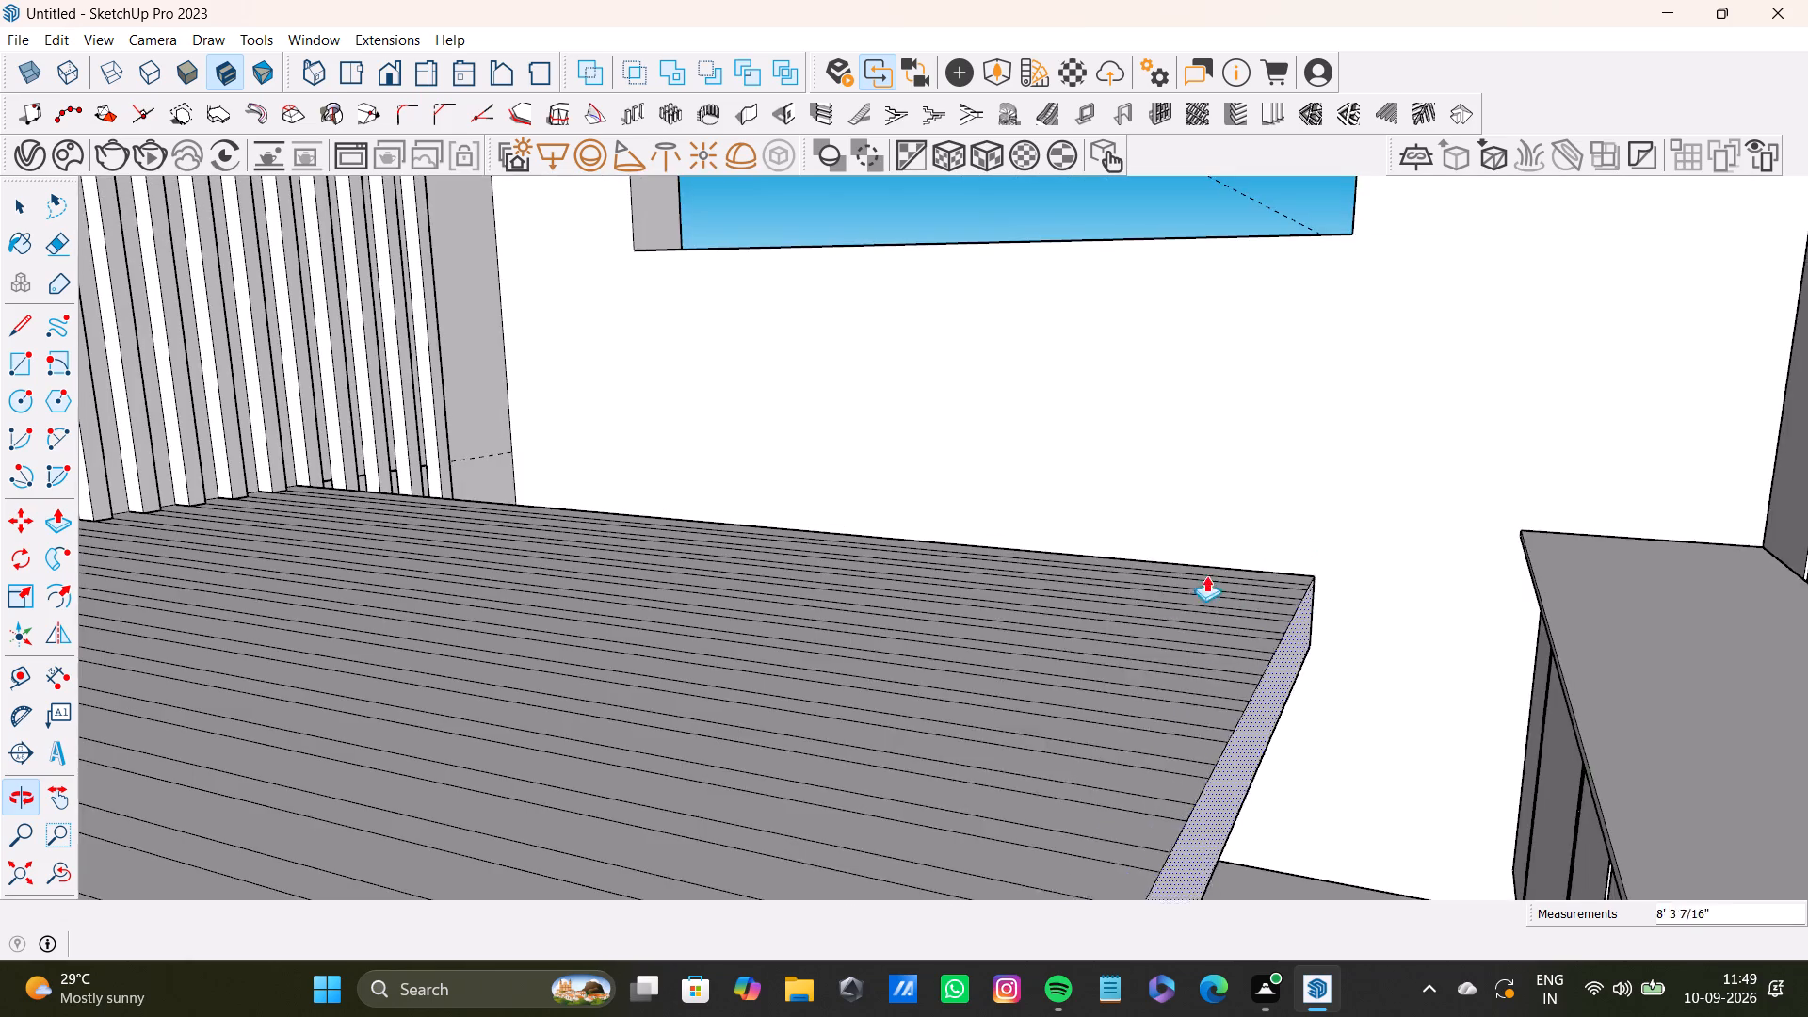
pyautogui.scroll(-3, 1016, 645)
pyautogui.click(923, 694)
pyautogui.scroll(-4, 920, 694)
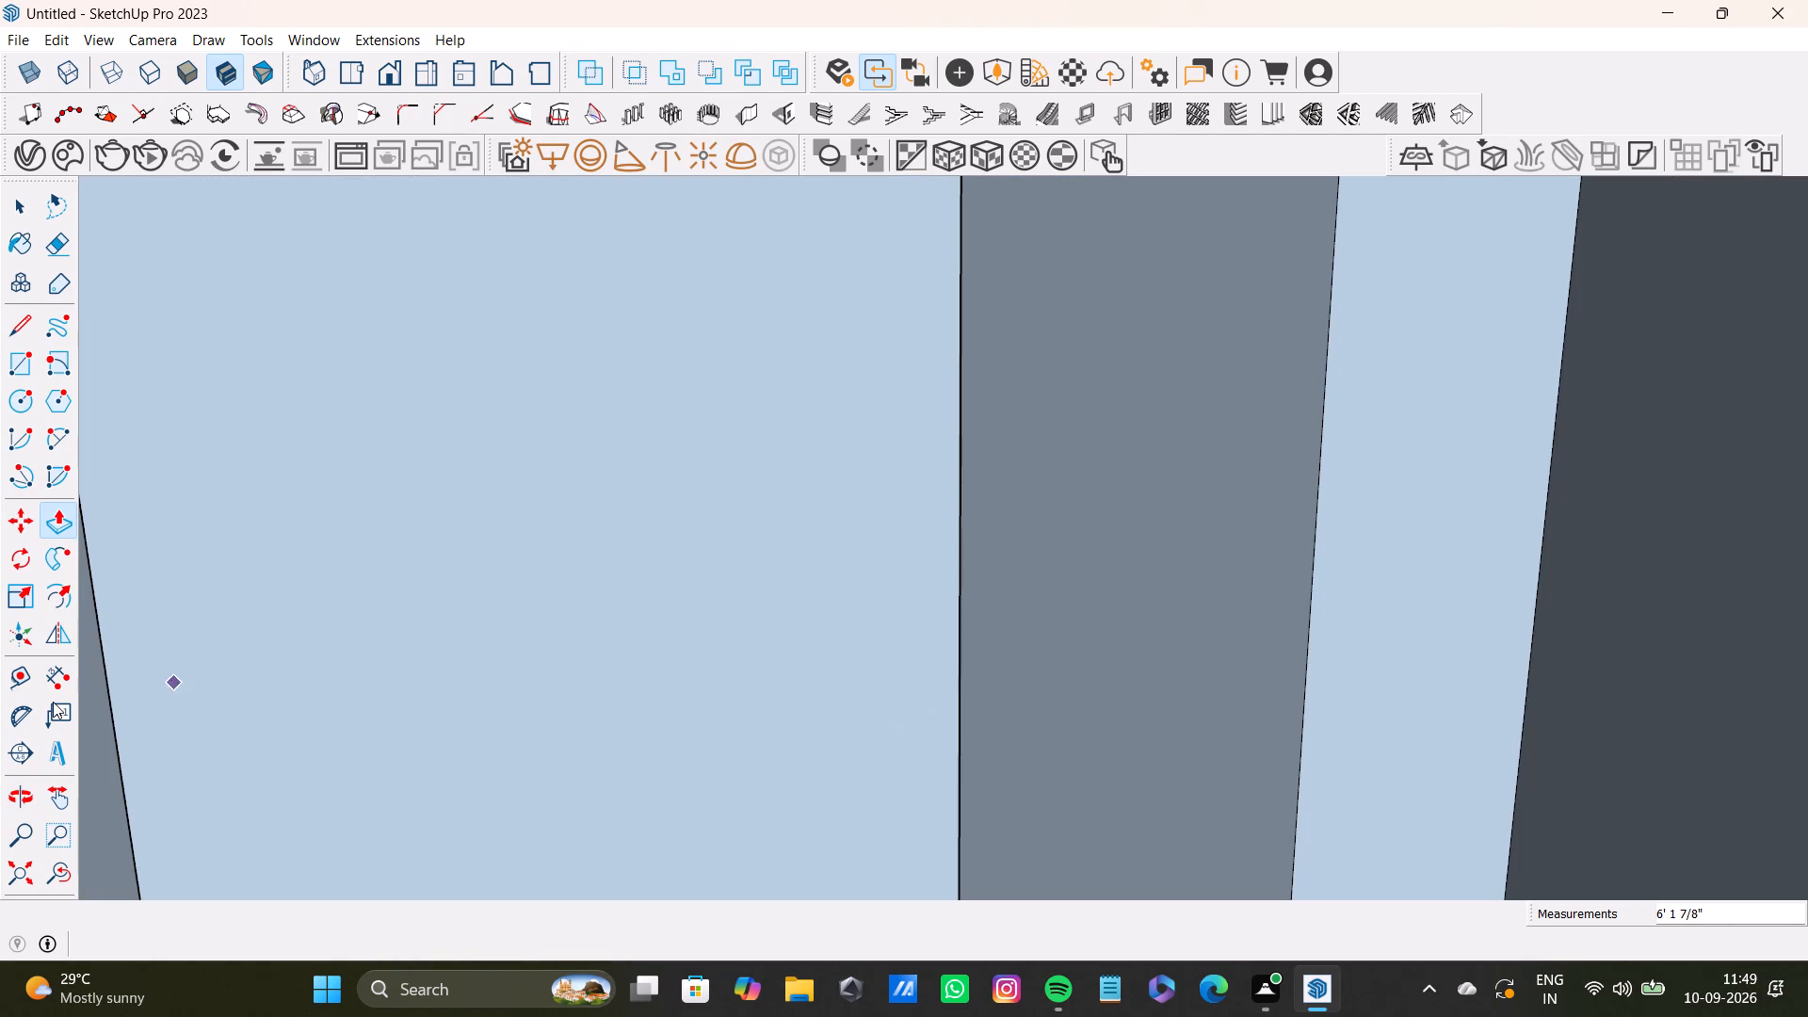
# Delete the first lengthwise lines across the platform's top face, starting at the end nearest the rounded shelves.
pyautogui.click(18, 875)
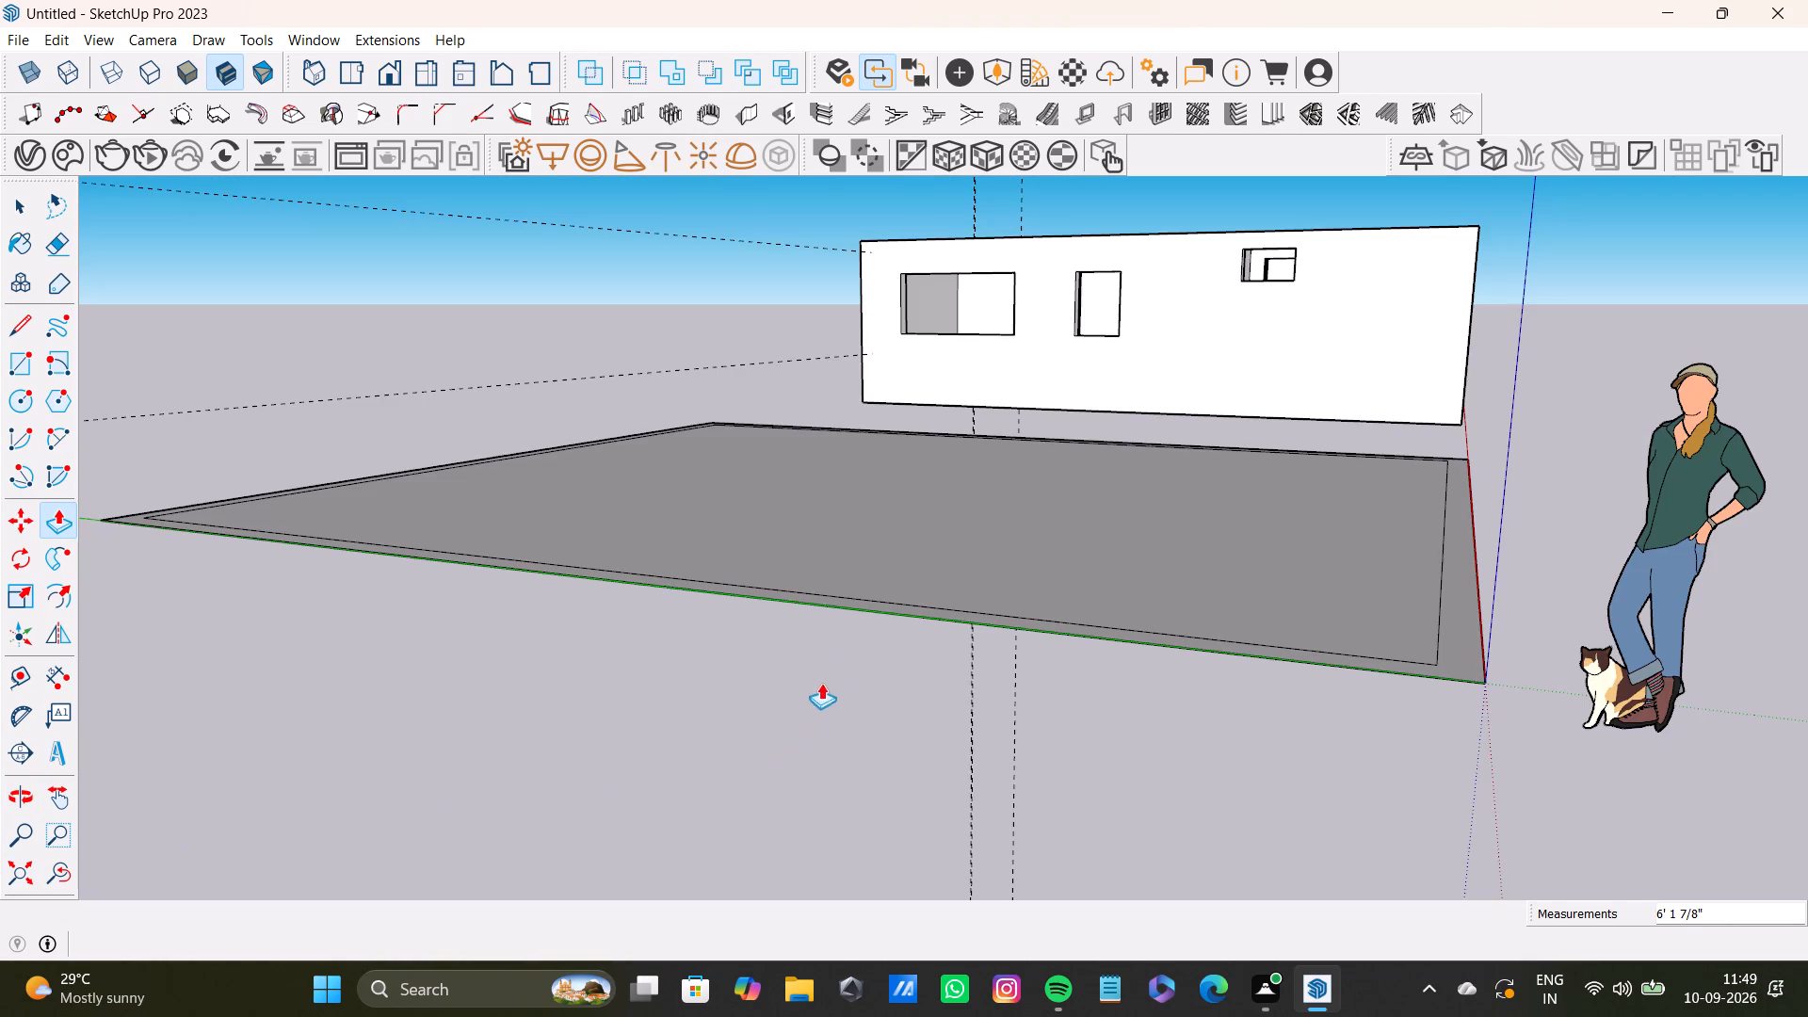
pyautogui.keyDown('shift'); pyautogui.moveTo(973, 501); pyautogui.dragTo(978, 675, button='middle'); pyautogui.keyUp('shift')
pyautogui.scroll(1, 1214, 347)
pyautogui.moveTo(1272, 377); pyautogui.dragTo(1235, 699, button='middle')
pyautogui.scroll(7, 1239, 528)
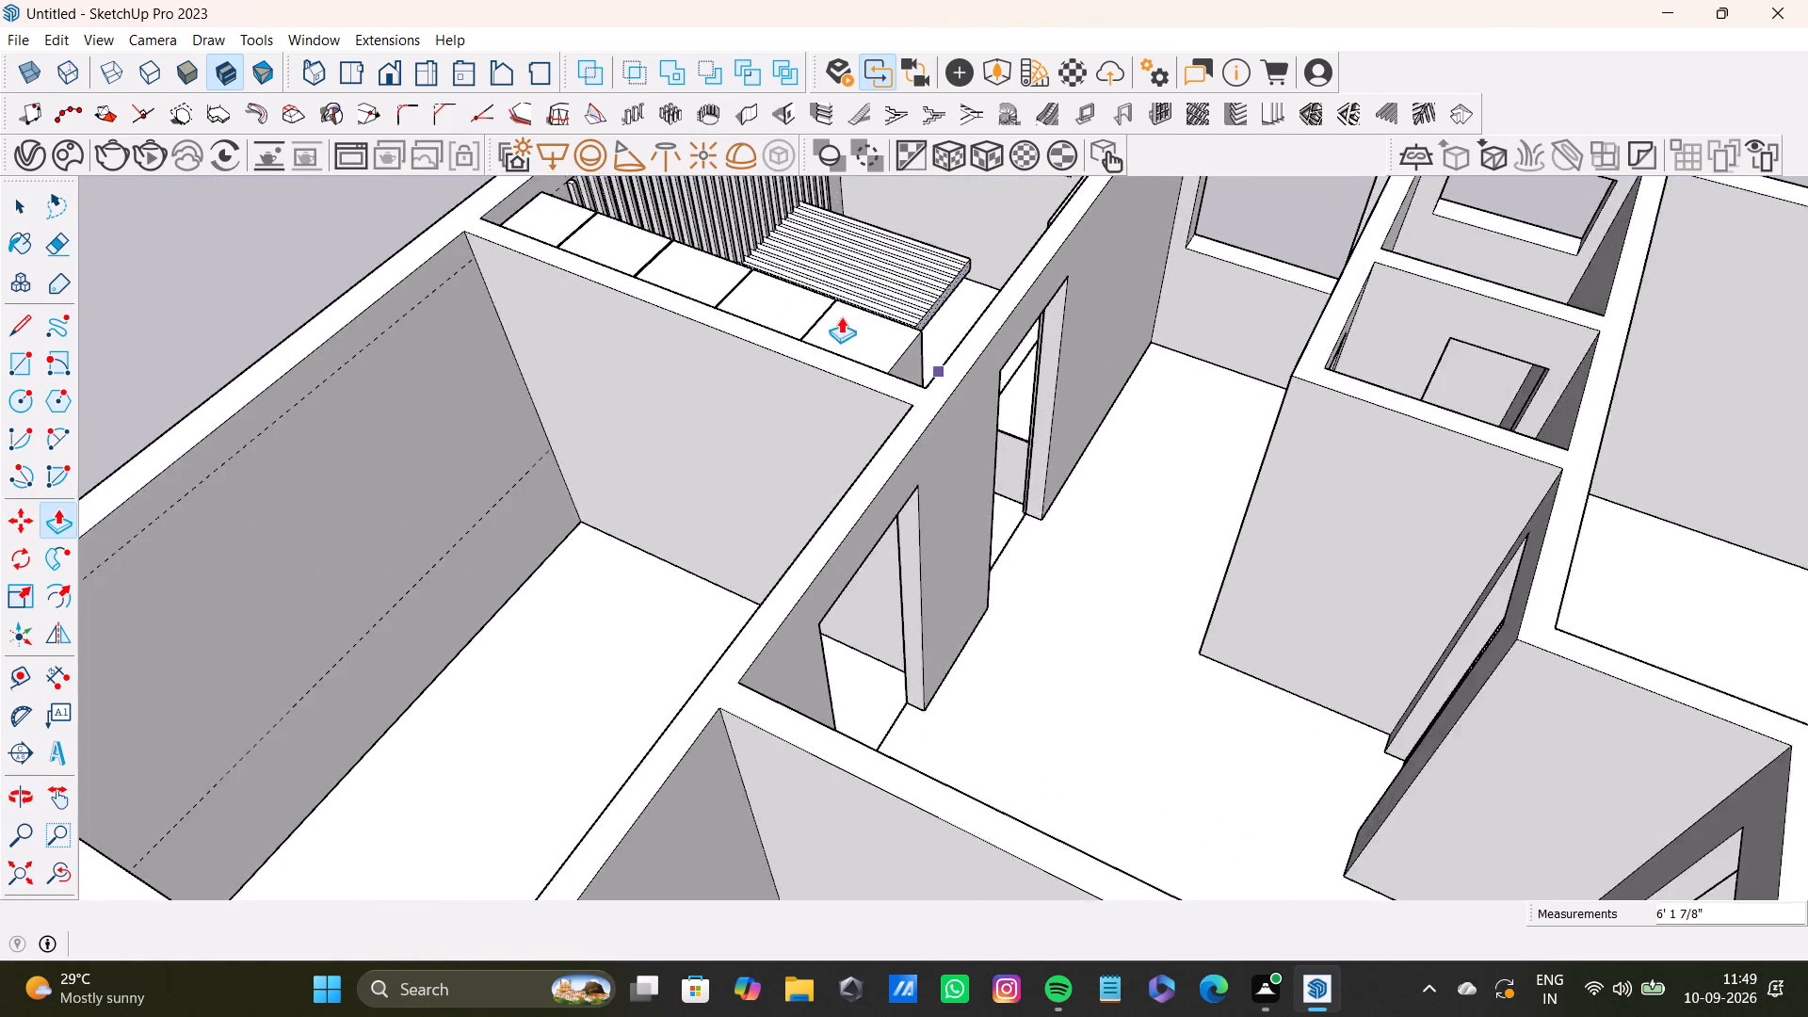
pyautogui.scroll(7, 841, 316)
pyautogui.keyDown('shift'); pyautogui.moveTo(879, 305); pyautogui.dragTo(986, 624, button='middle'); pyautogui.keyUp('shift')
pyautogui.scroll(4, 992, 615)
pyautogui.moveTo(1015, 610); pyautogui.dragTo(792, 649, button='middle')
pyautogui.scroll(4, 607, 494)
pyautogui.press('space')
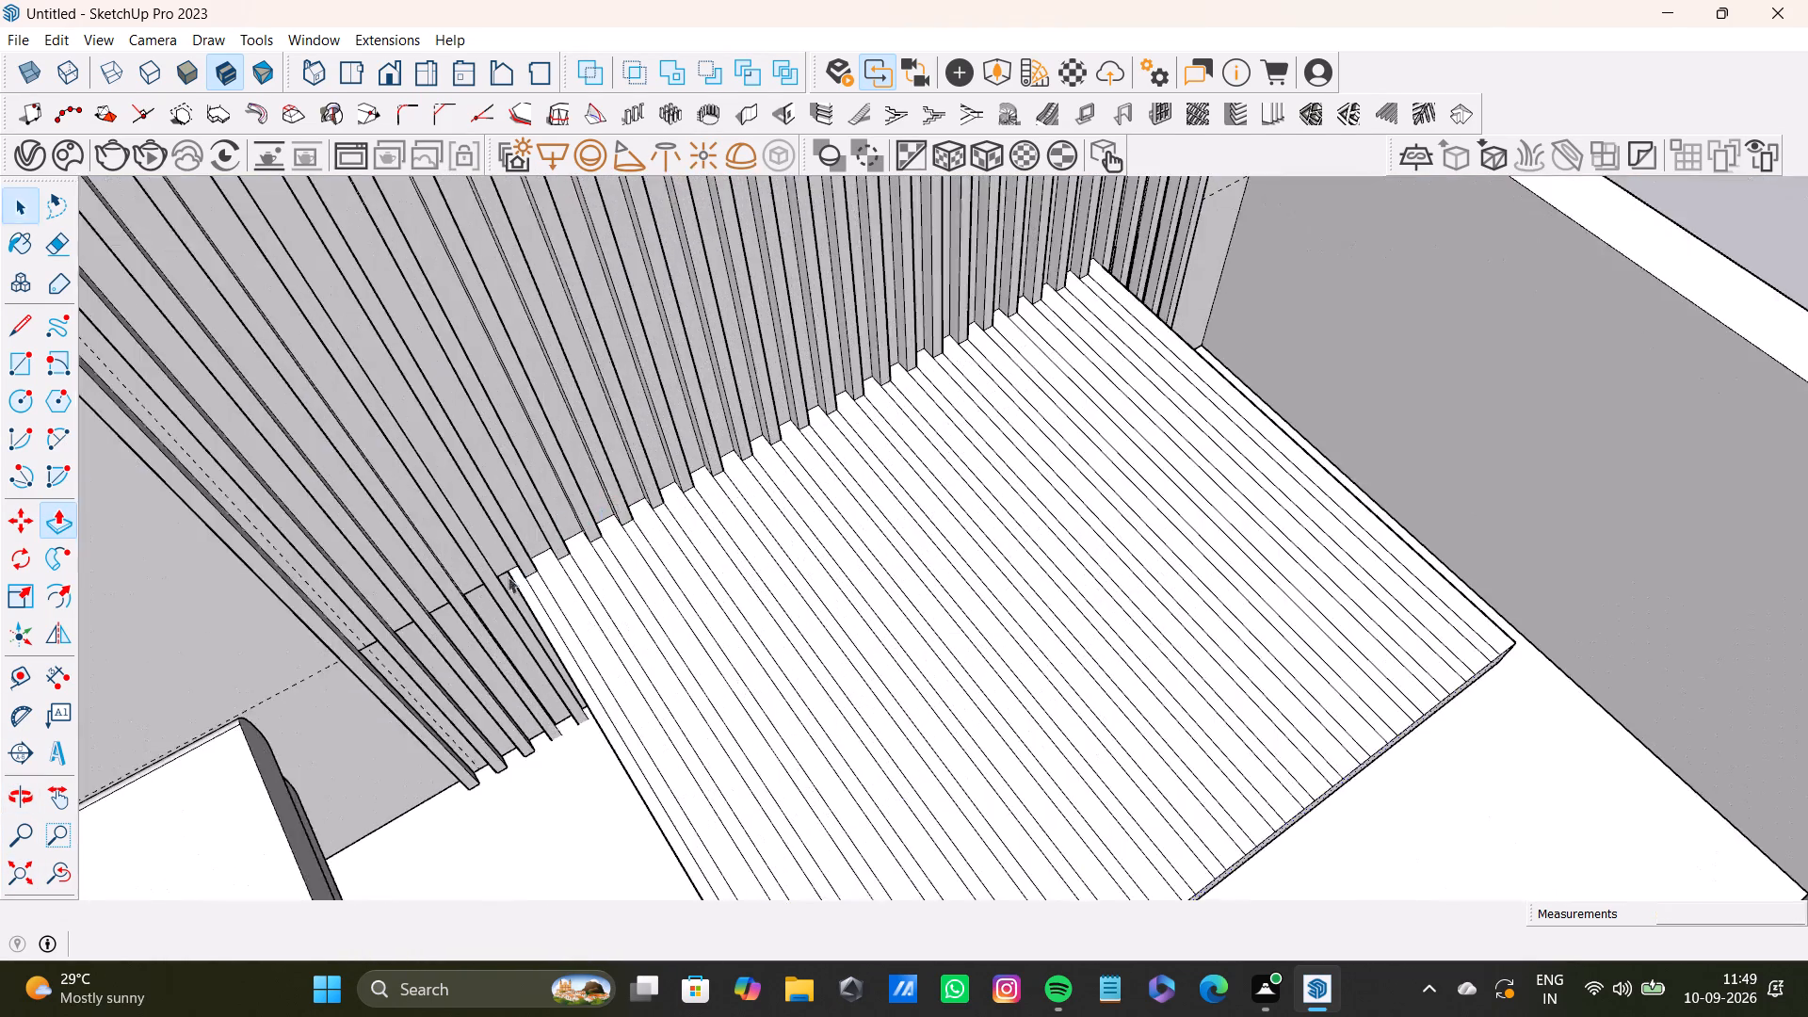
pyautogui.scroll(4, 508, 576)
pyautogui.click(571, 629)
pyautogui.press('Delete')
pyautogui.moveTo(573, 633); pyautogui.dragTo(581, 632)
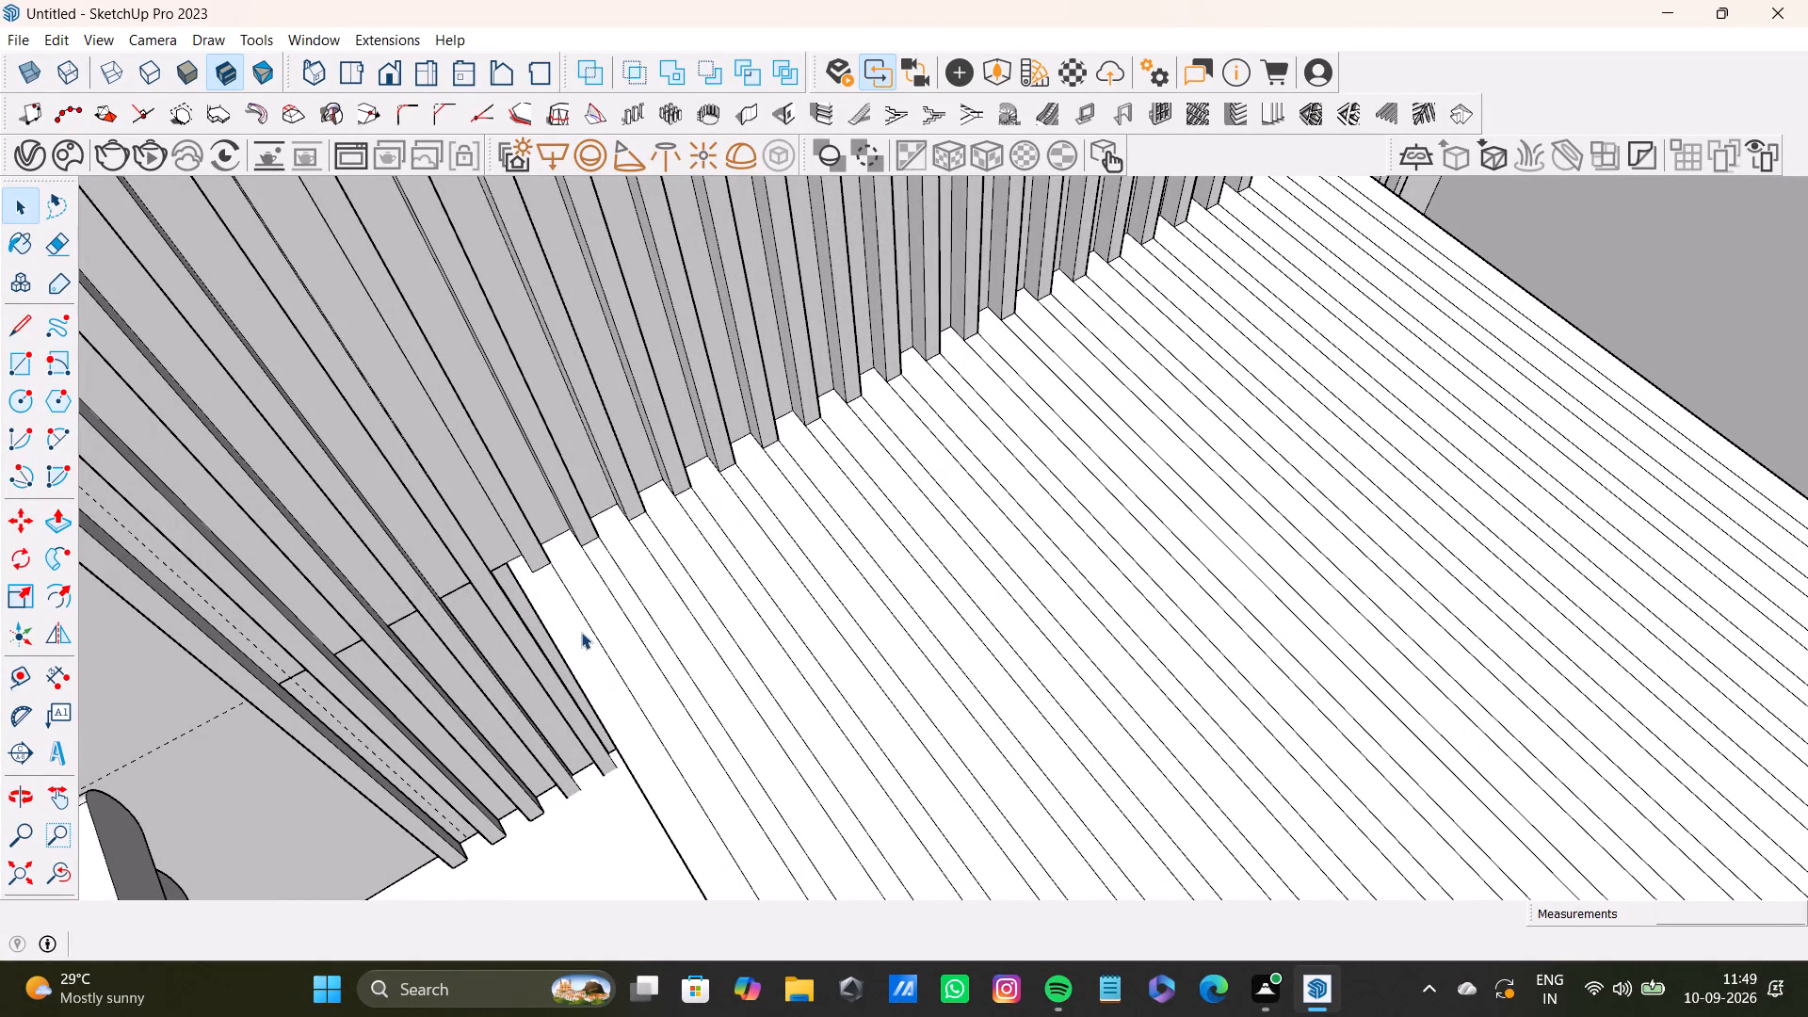
pyautogui.moveTo(581, 632); pyautogui.dragTo(597, 629)
pyautogui.click(608, 655)
pyautogui.press('Delete')
pyautogui.click(642, 642)
pyautogui.press('Delete')
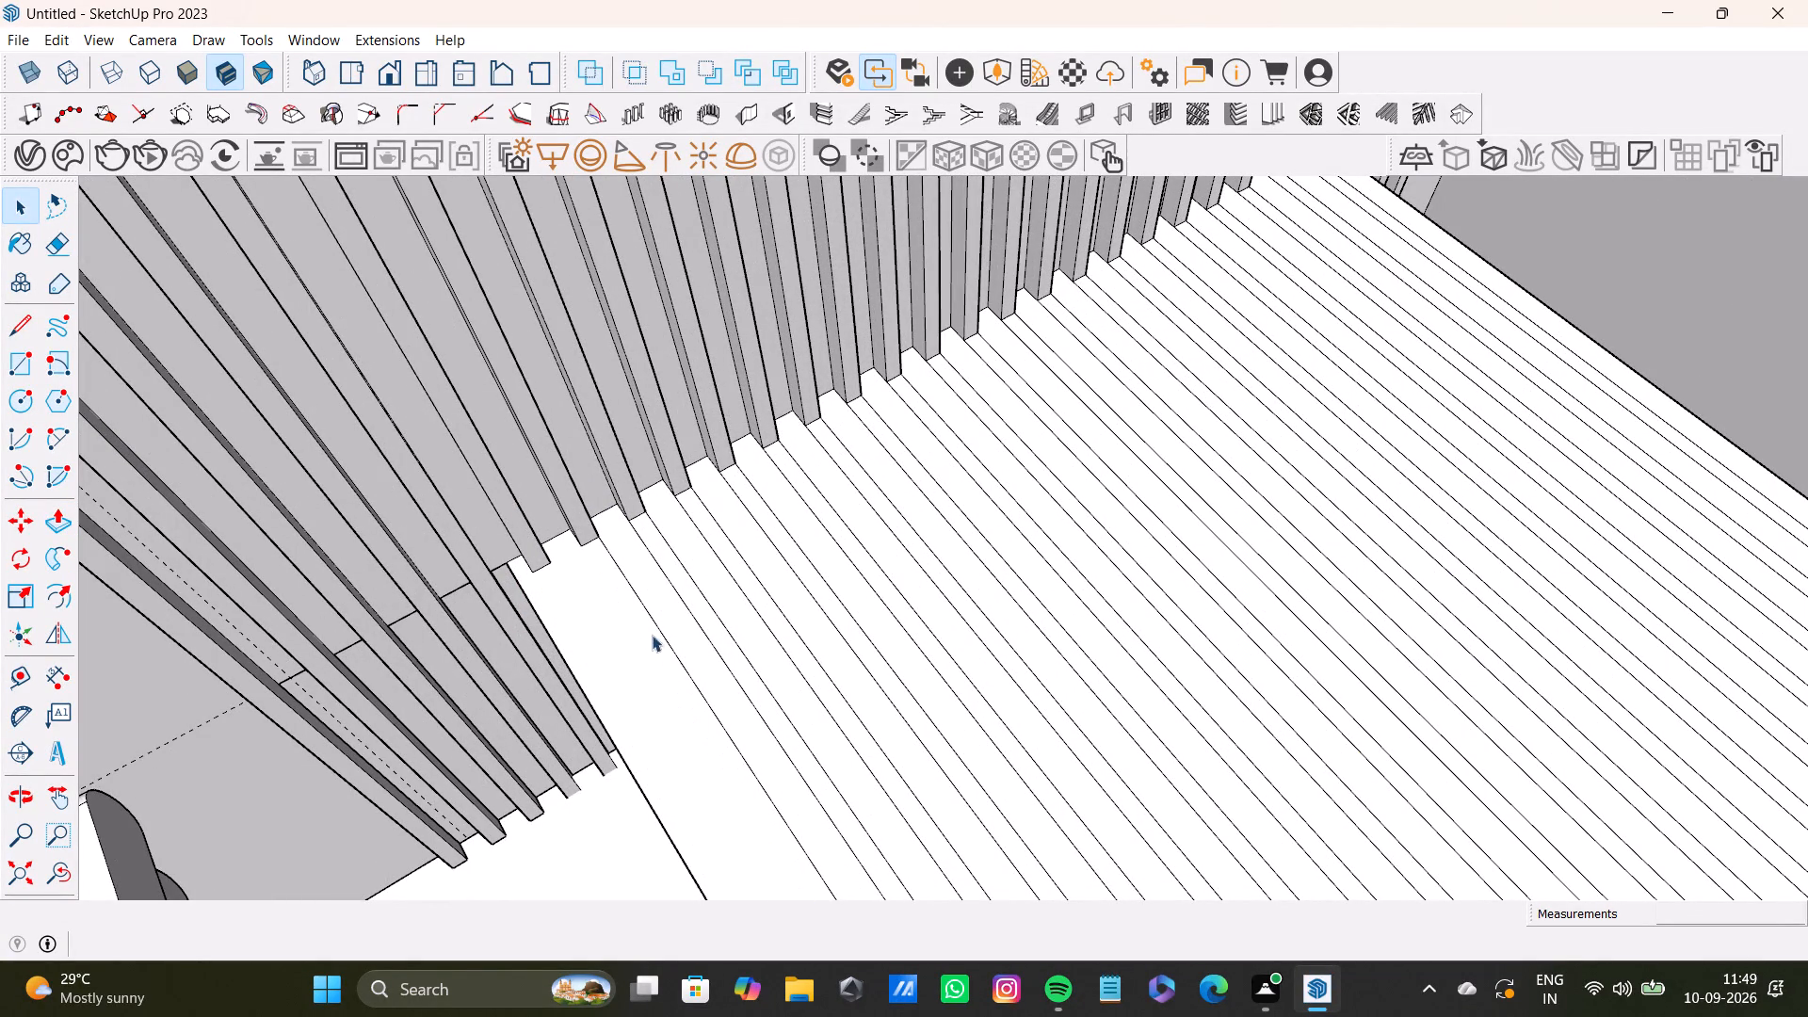
pyautogui.click(667, 639)
pyautogui.press('Delete')
pyautogui.click(713, 647)
pyautogui.press('Delete')
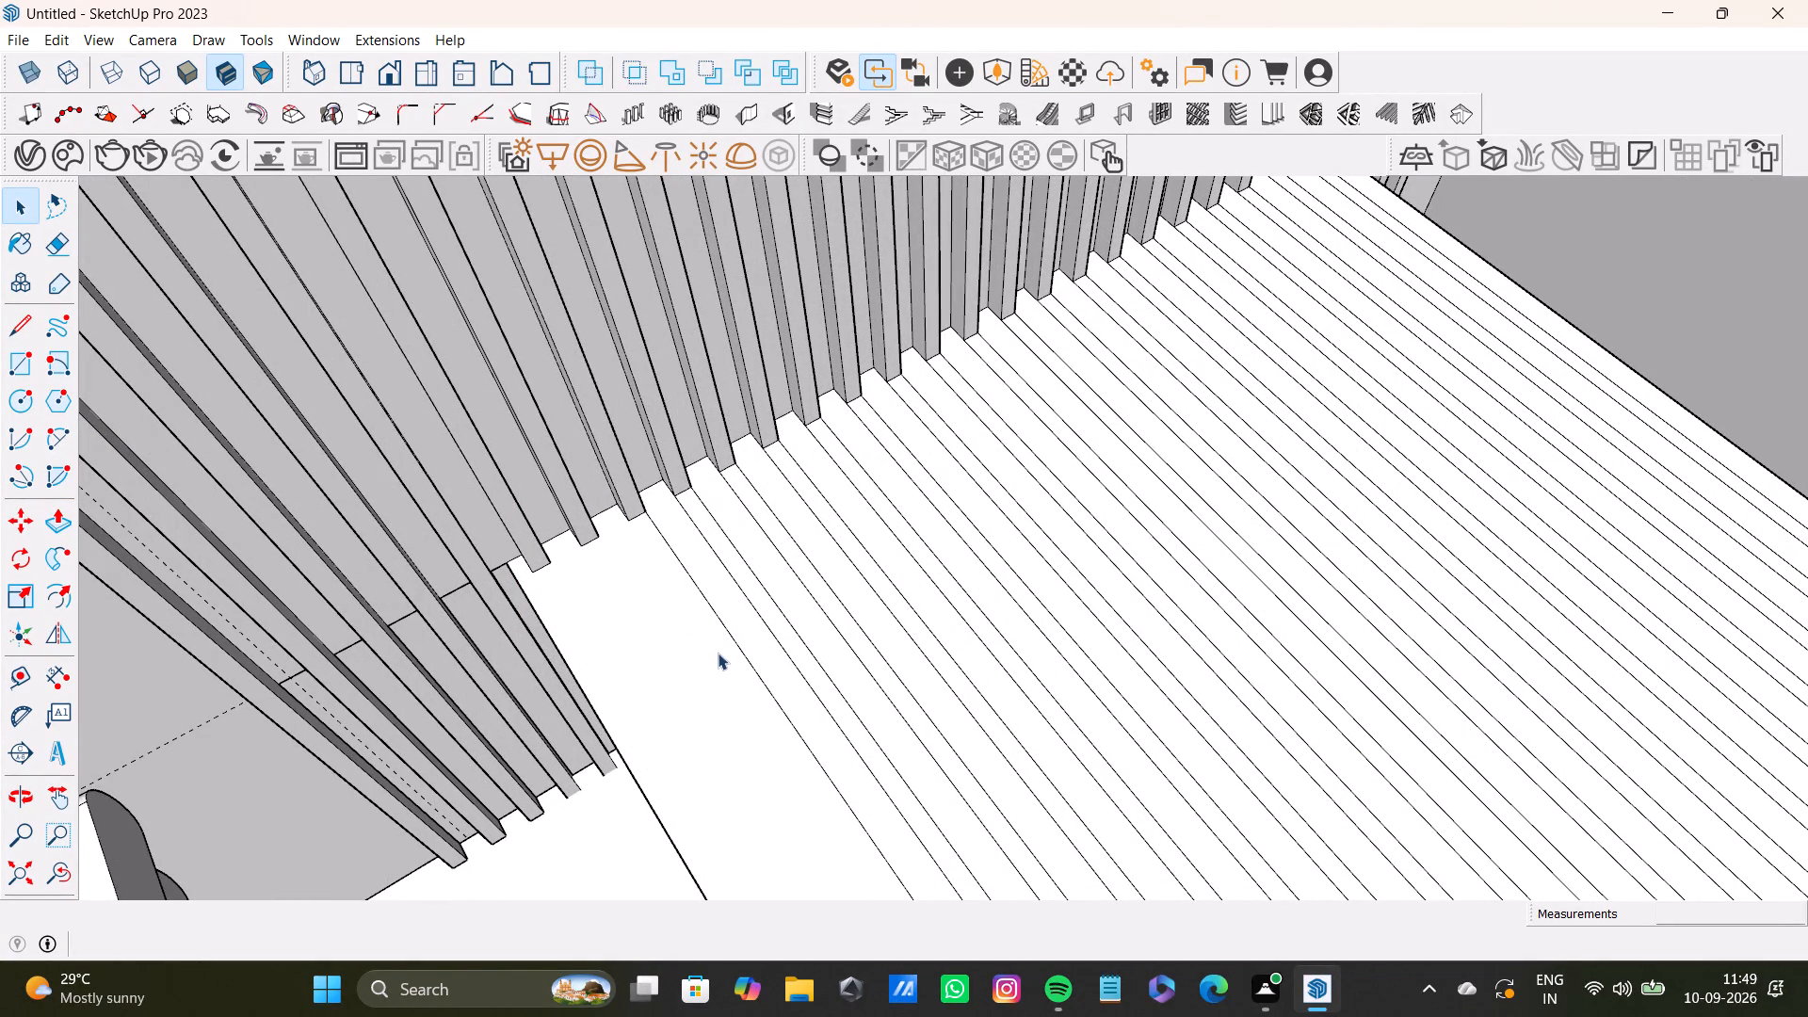
pyautogui.click(749, 661)
pyautogui.press('Delete')
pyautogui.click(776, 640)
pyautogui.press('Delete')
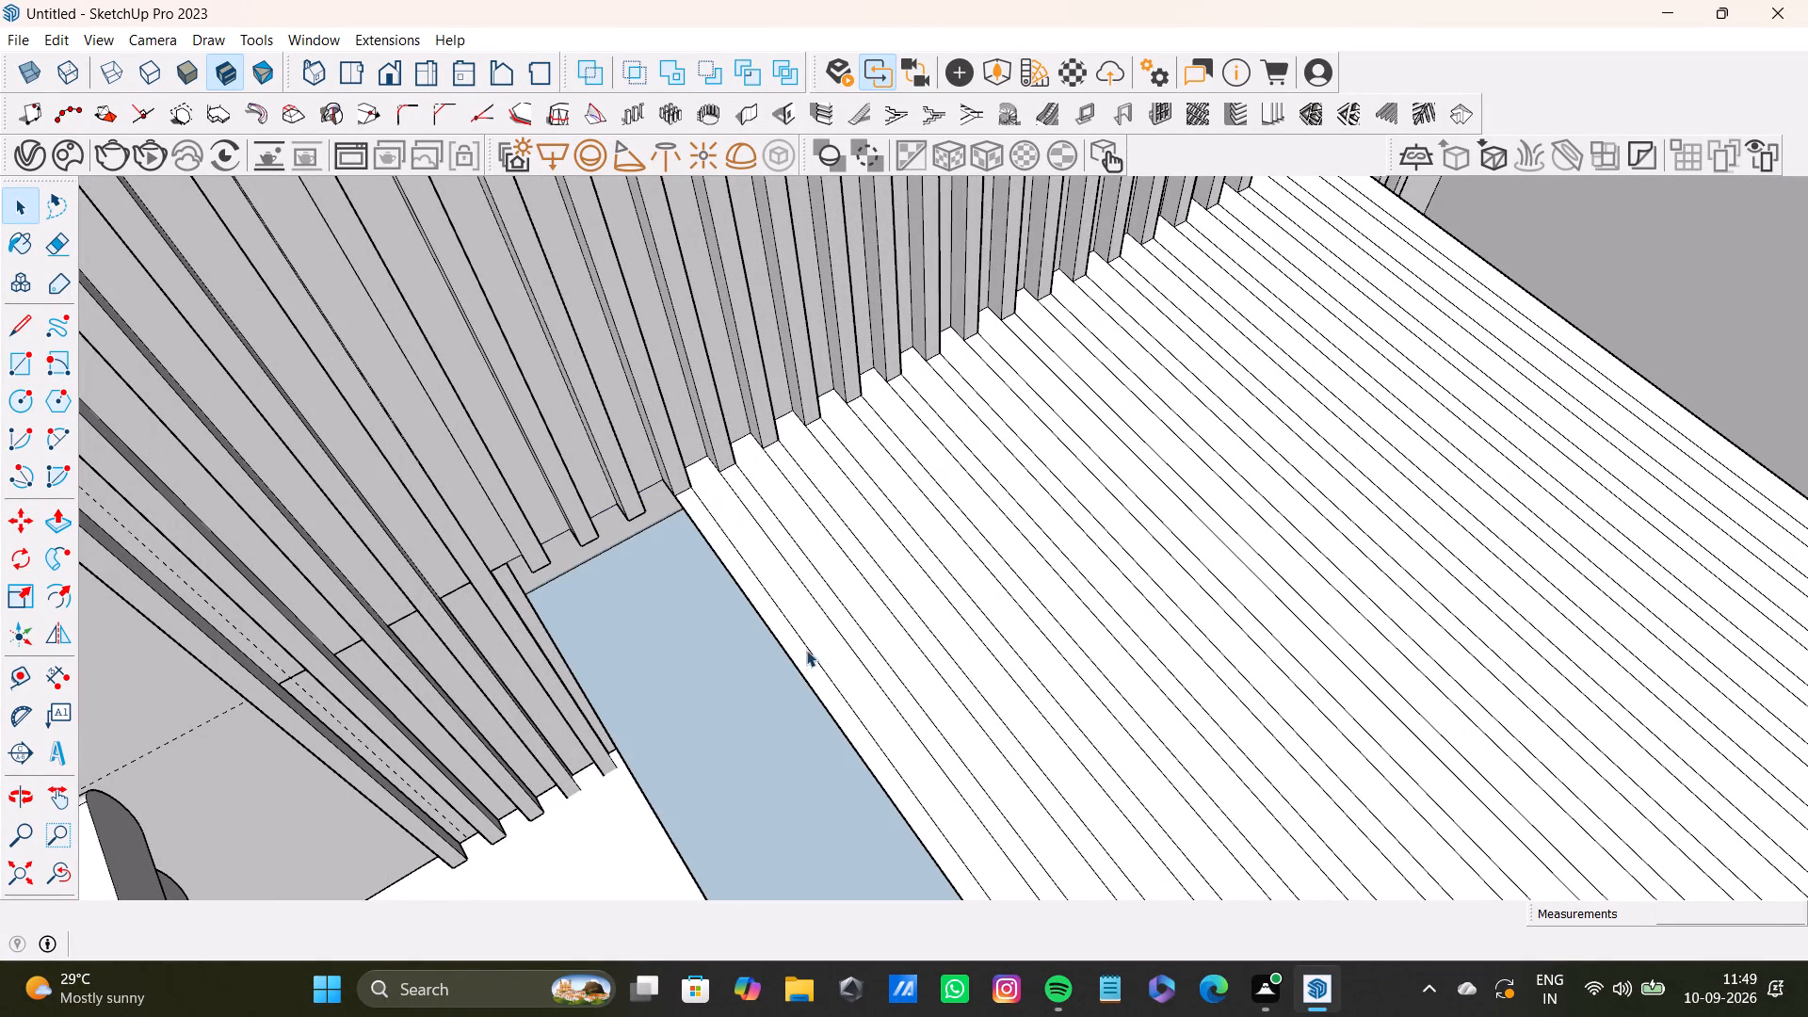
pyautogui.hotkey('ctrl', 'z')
# Delete the next group of lengthwise lines on the platform's top face, continuing away from the rounded shelves.
pyautogui.click(808, 680)
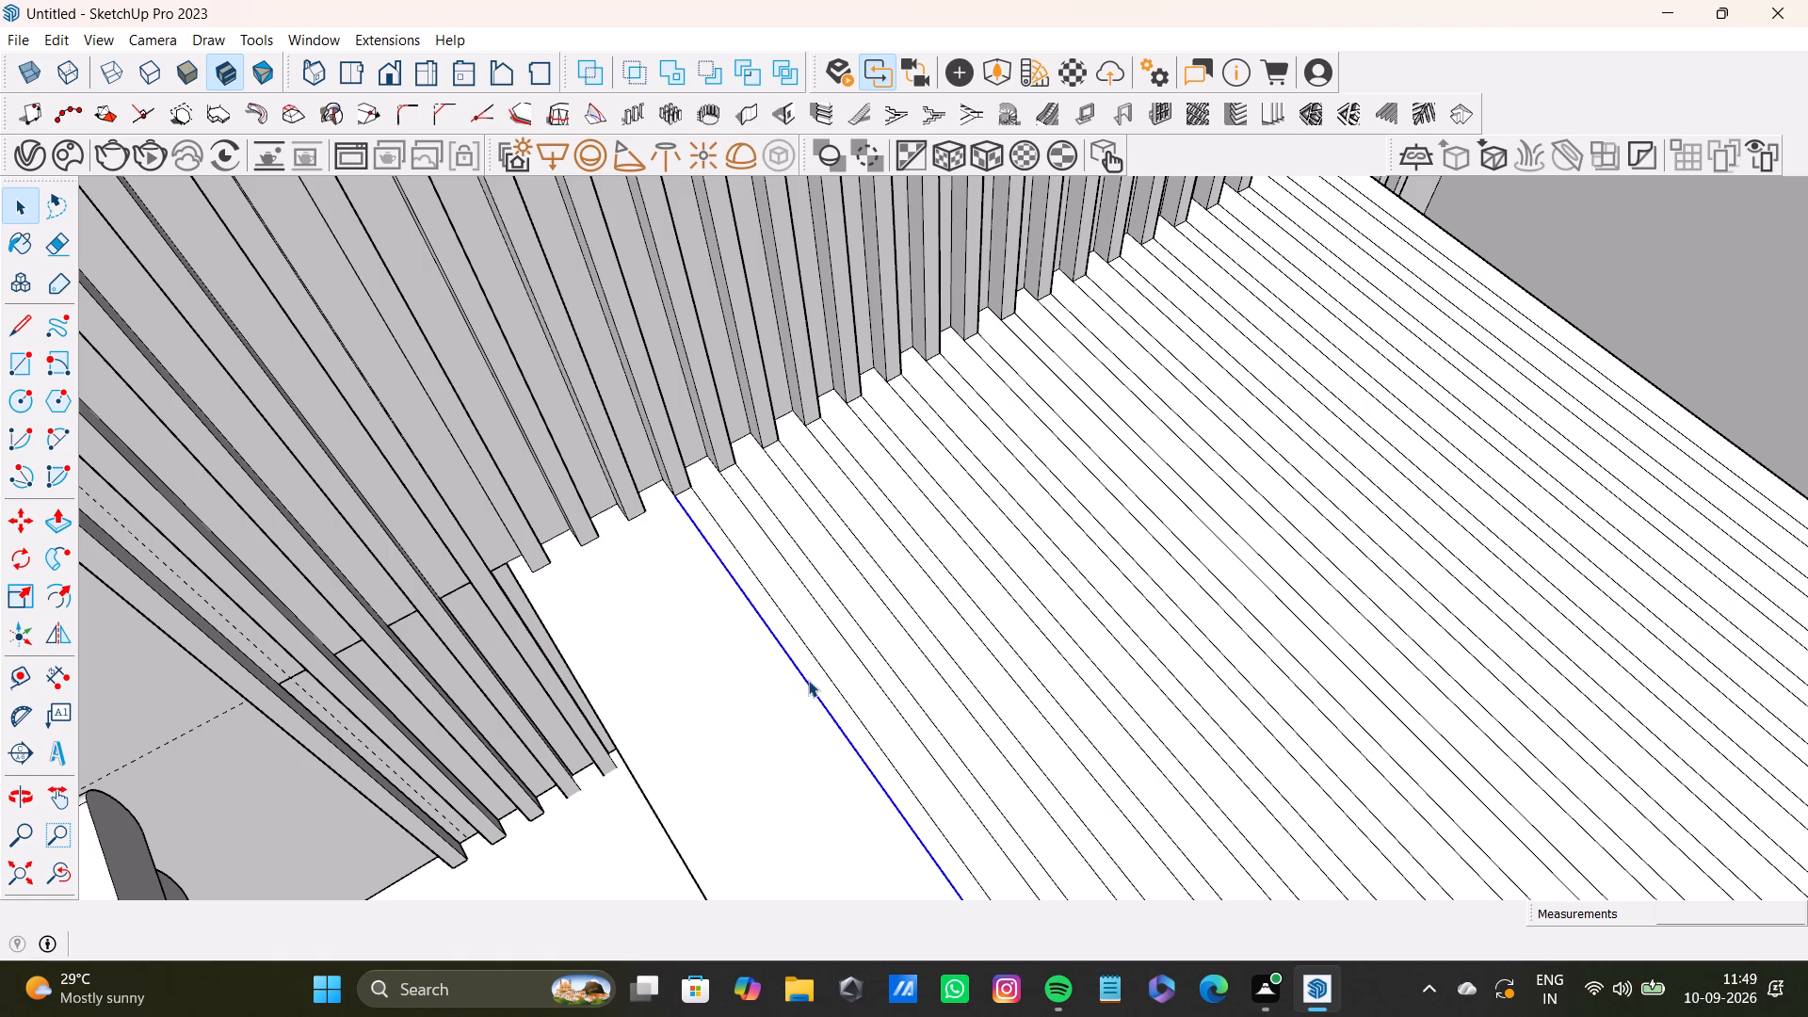
pyautogui.press('Delete')
pyautogui.moveTo(856, 599); pyautogui.dragTo(793, 676)
pyautogui.click(836, 704)
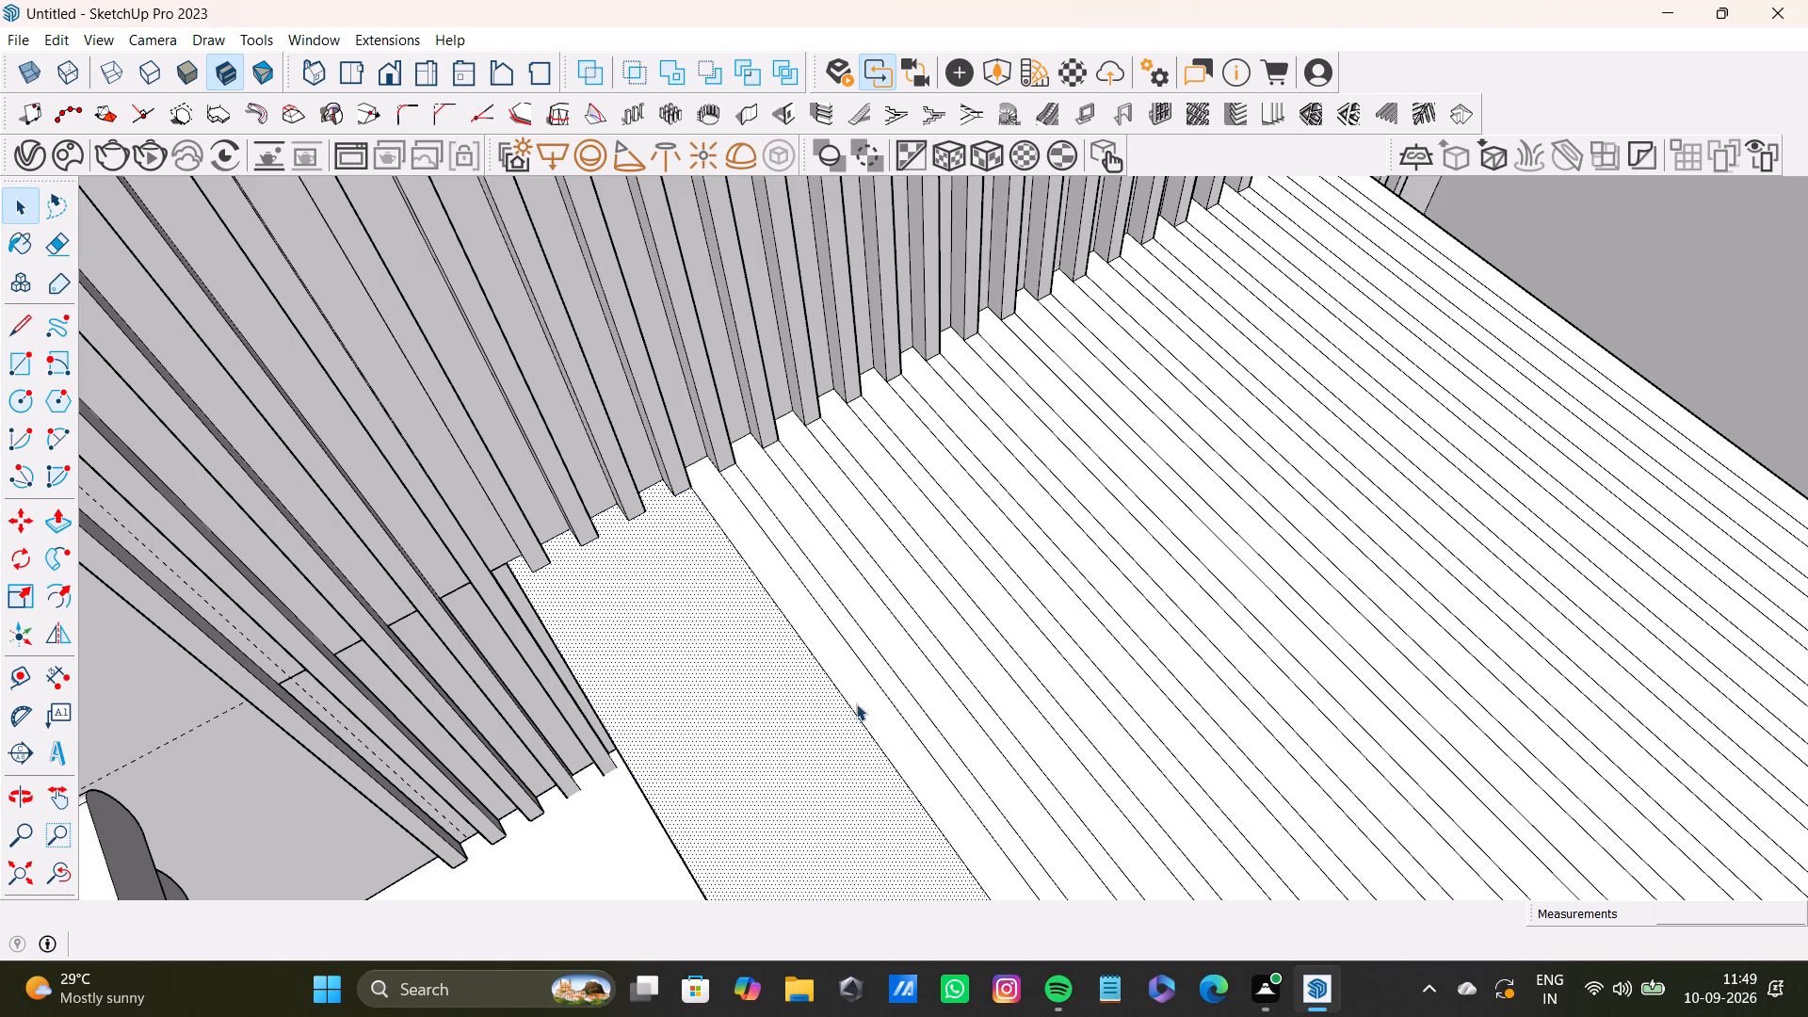
pyautogui.click(853, 716)
pyautogui.press('Delete')
pyautogui.click(899, 714)
pyautogui.press('Delete')
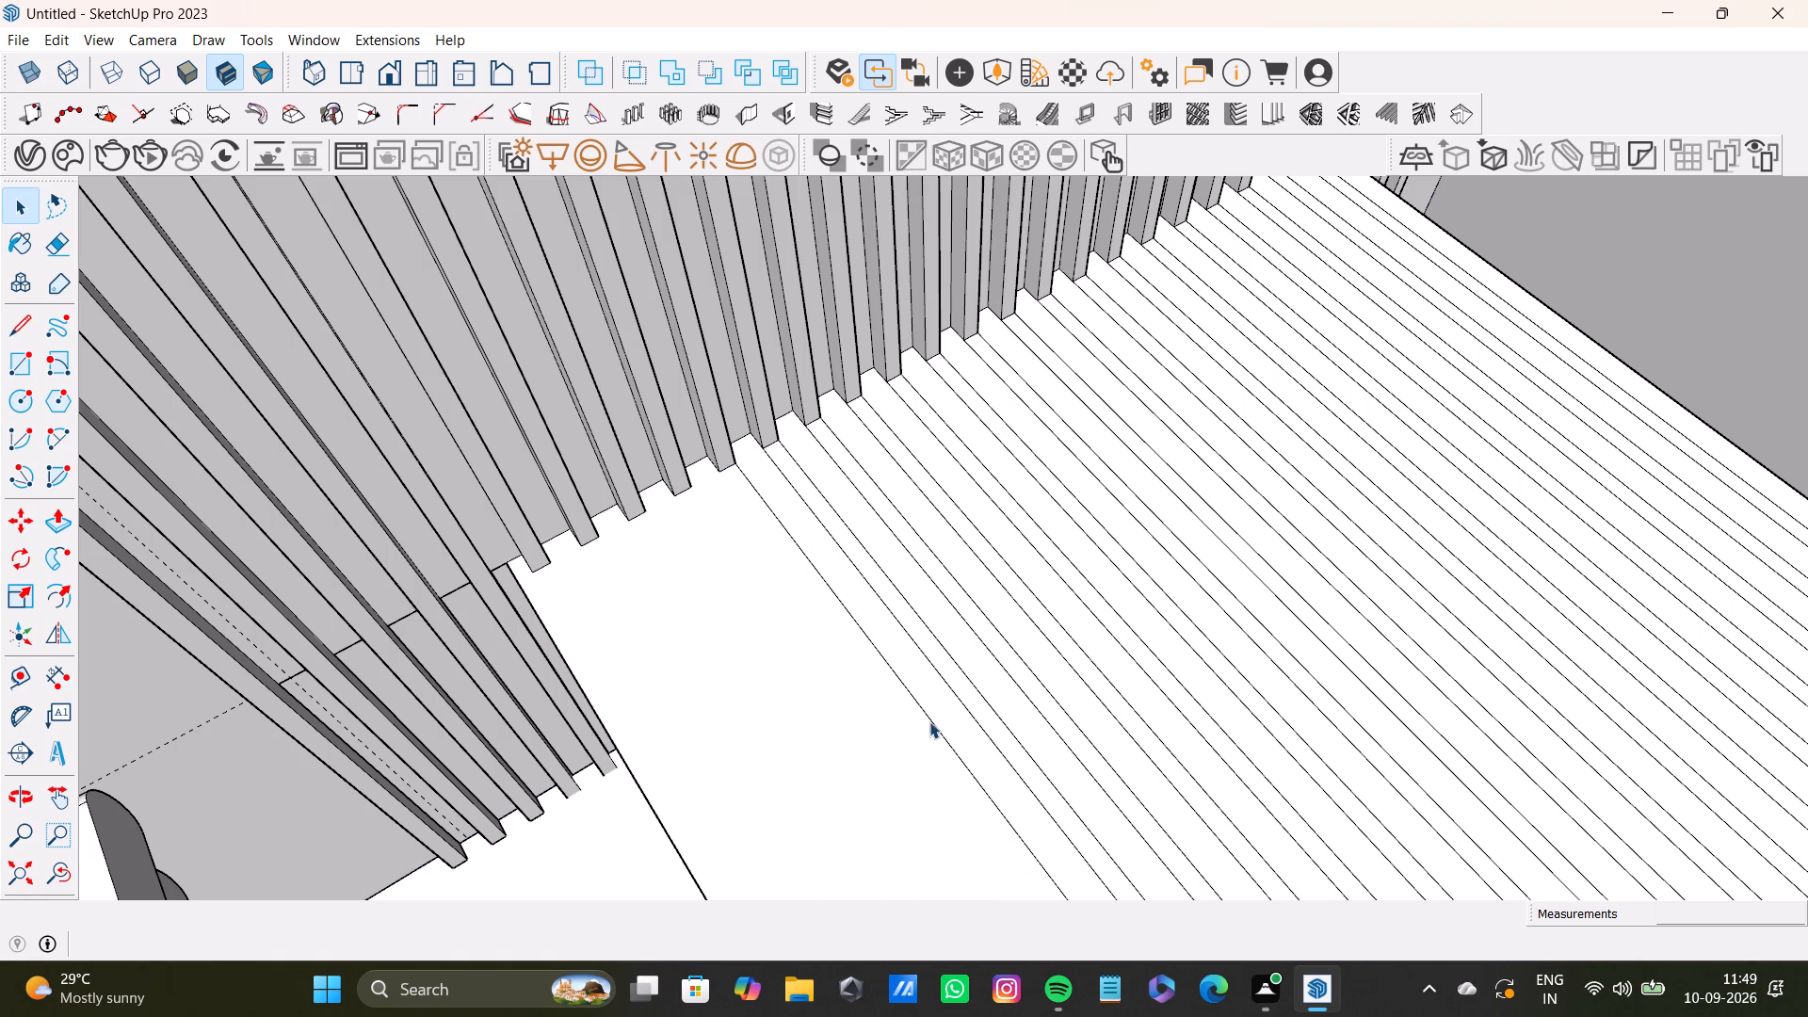
pyautogui.click(931, 723)
pyautogui.press('Delete')
pyautogui.click(989, 730)
pyautogui.press('Delete')
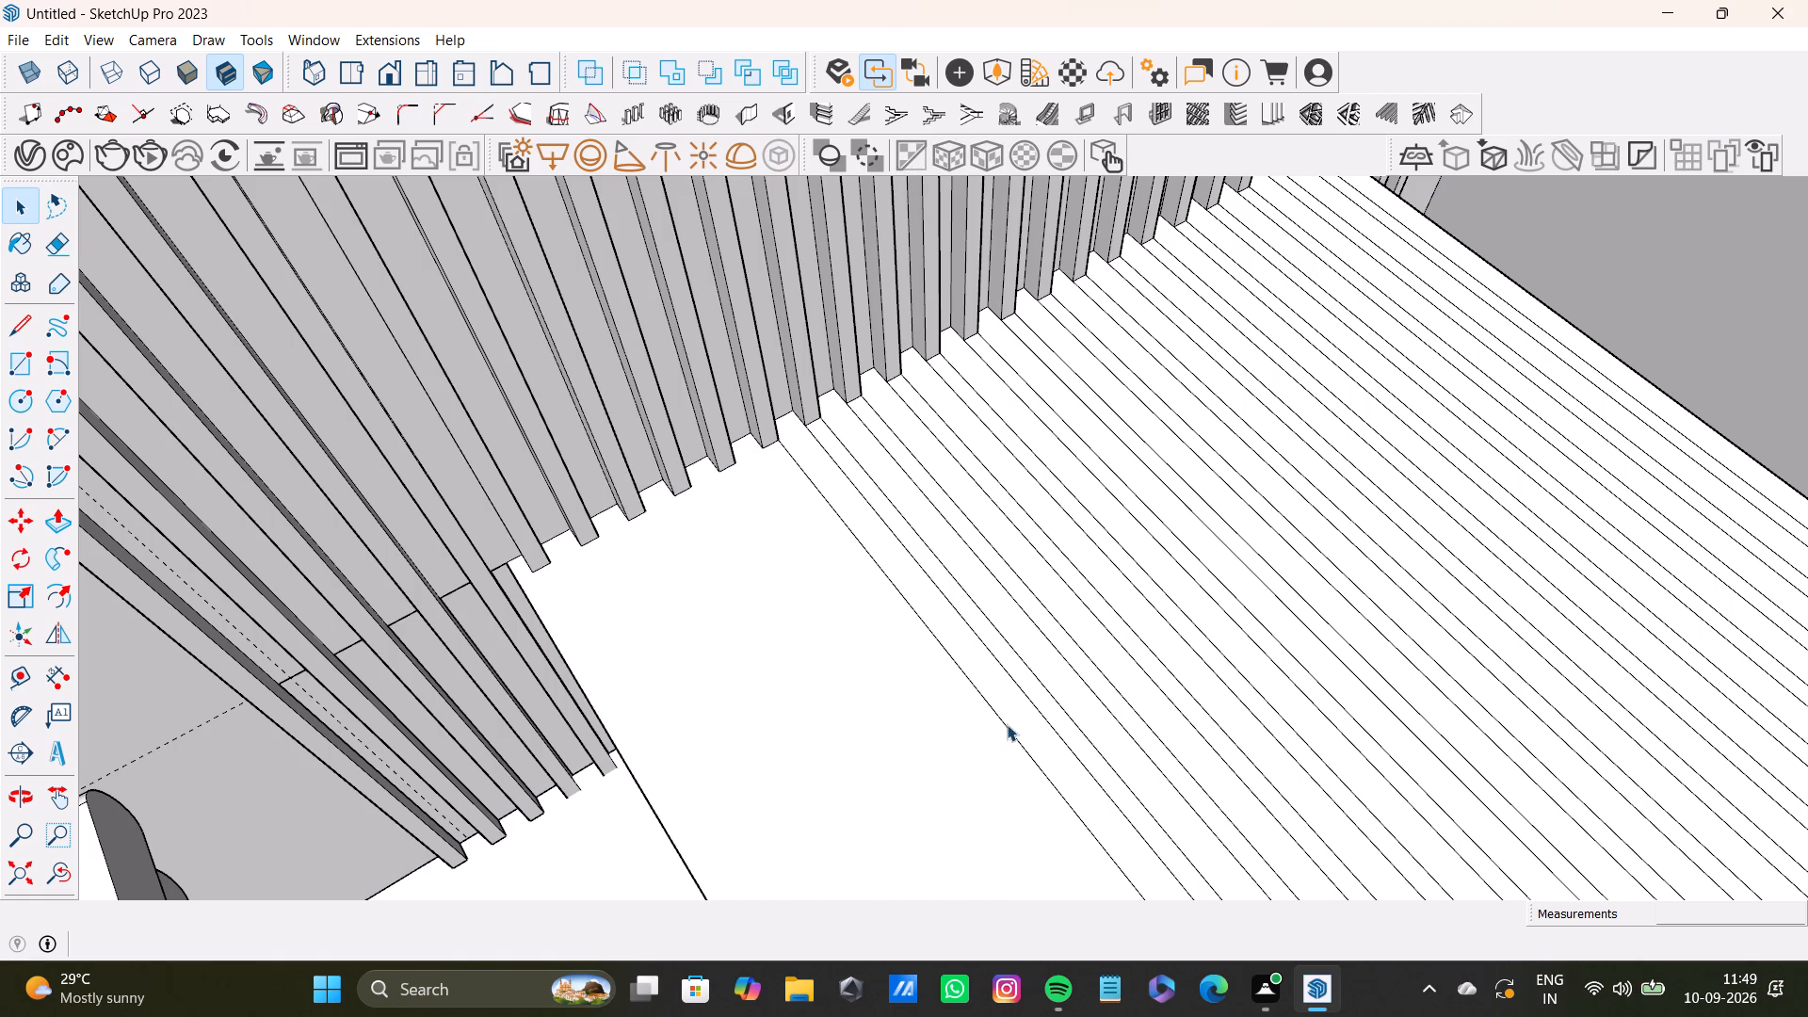
pyautogui.click(1009, 727)
pyautogui.press('Delete')
pyautogui.click(1046, 720)
pyautogui.press('Delete')
pyautogui.click(1073, 722)
pyautogui.press('Delete')
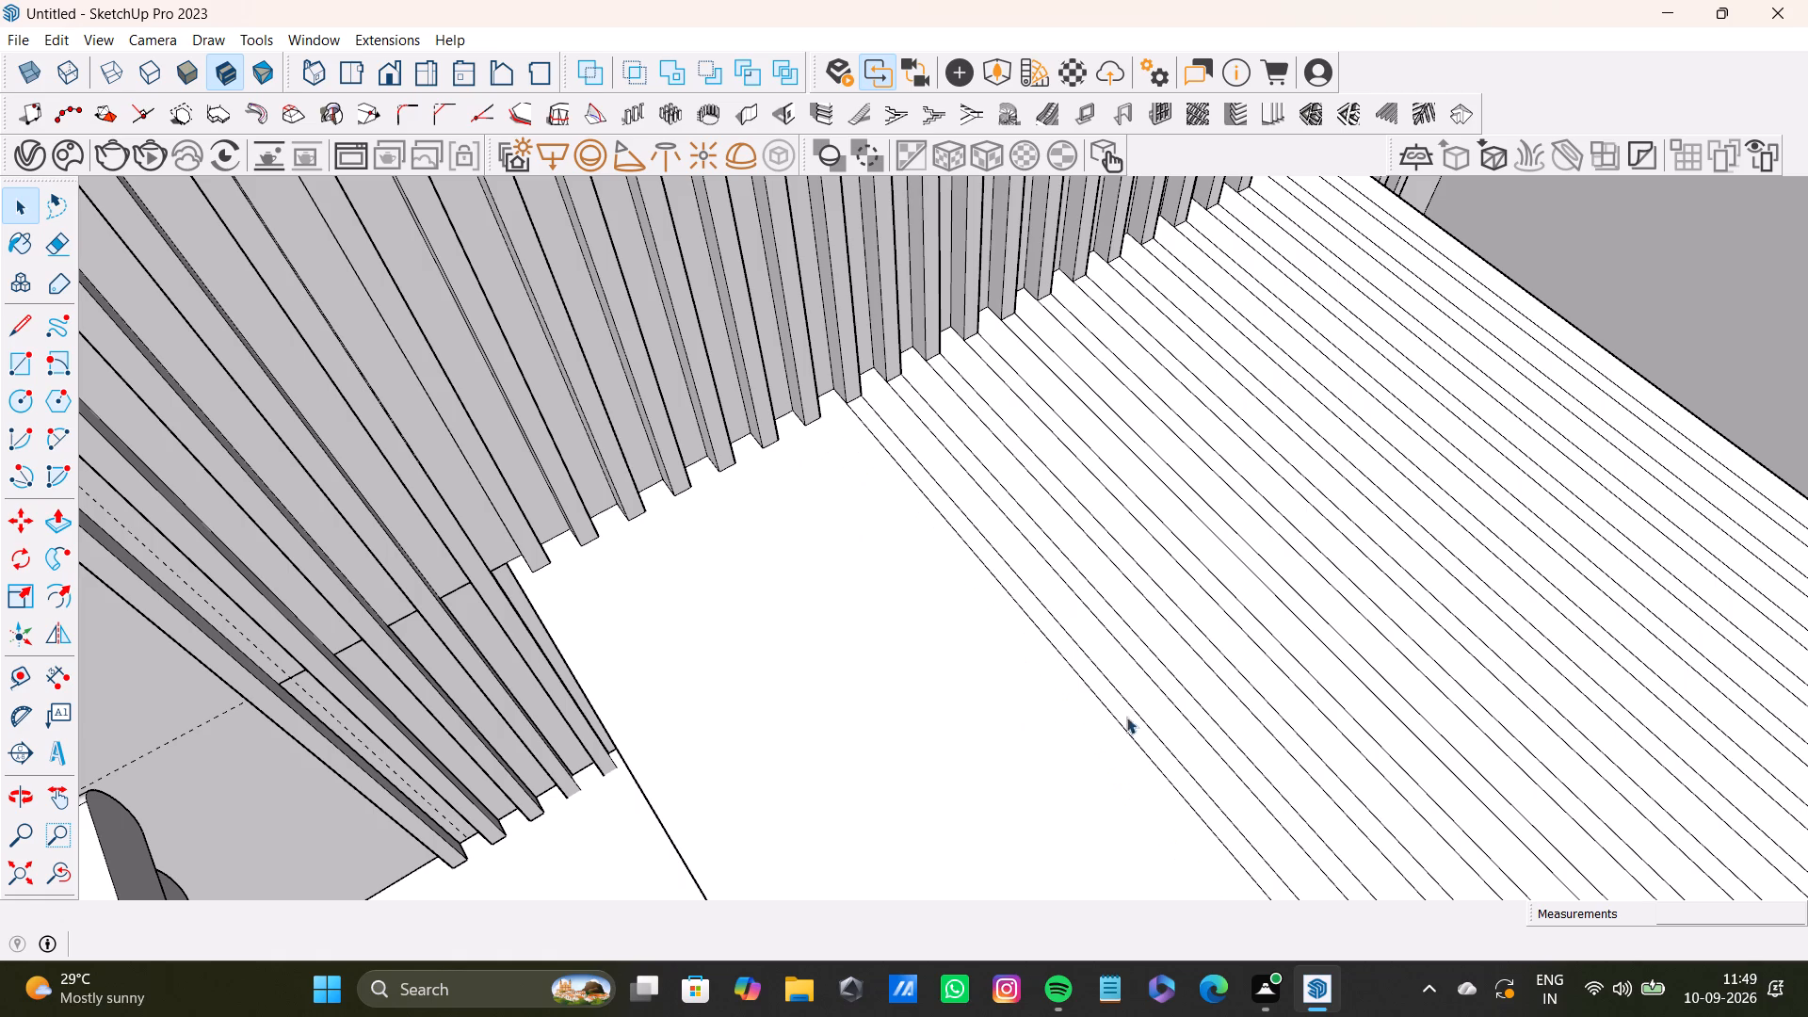
# Delete the lengthwise lines around the middle of the platform's top face, one after another.
pyautogui.click(1122, 733)
pyautogui.press('Delete')
pyautogui.click(1147, 719)
pyautogui.press('Delete')
pyautogui.click(1182, 718)
pyautogui.press('Delete')
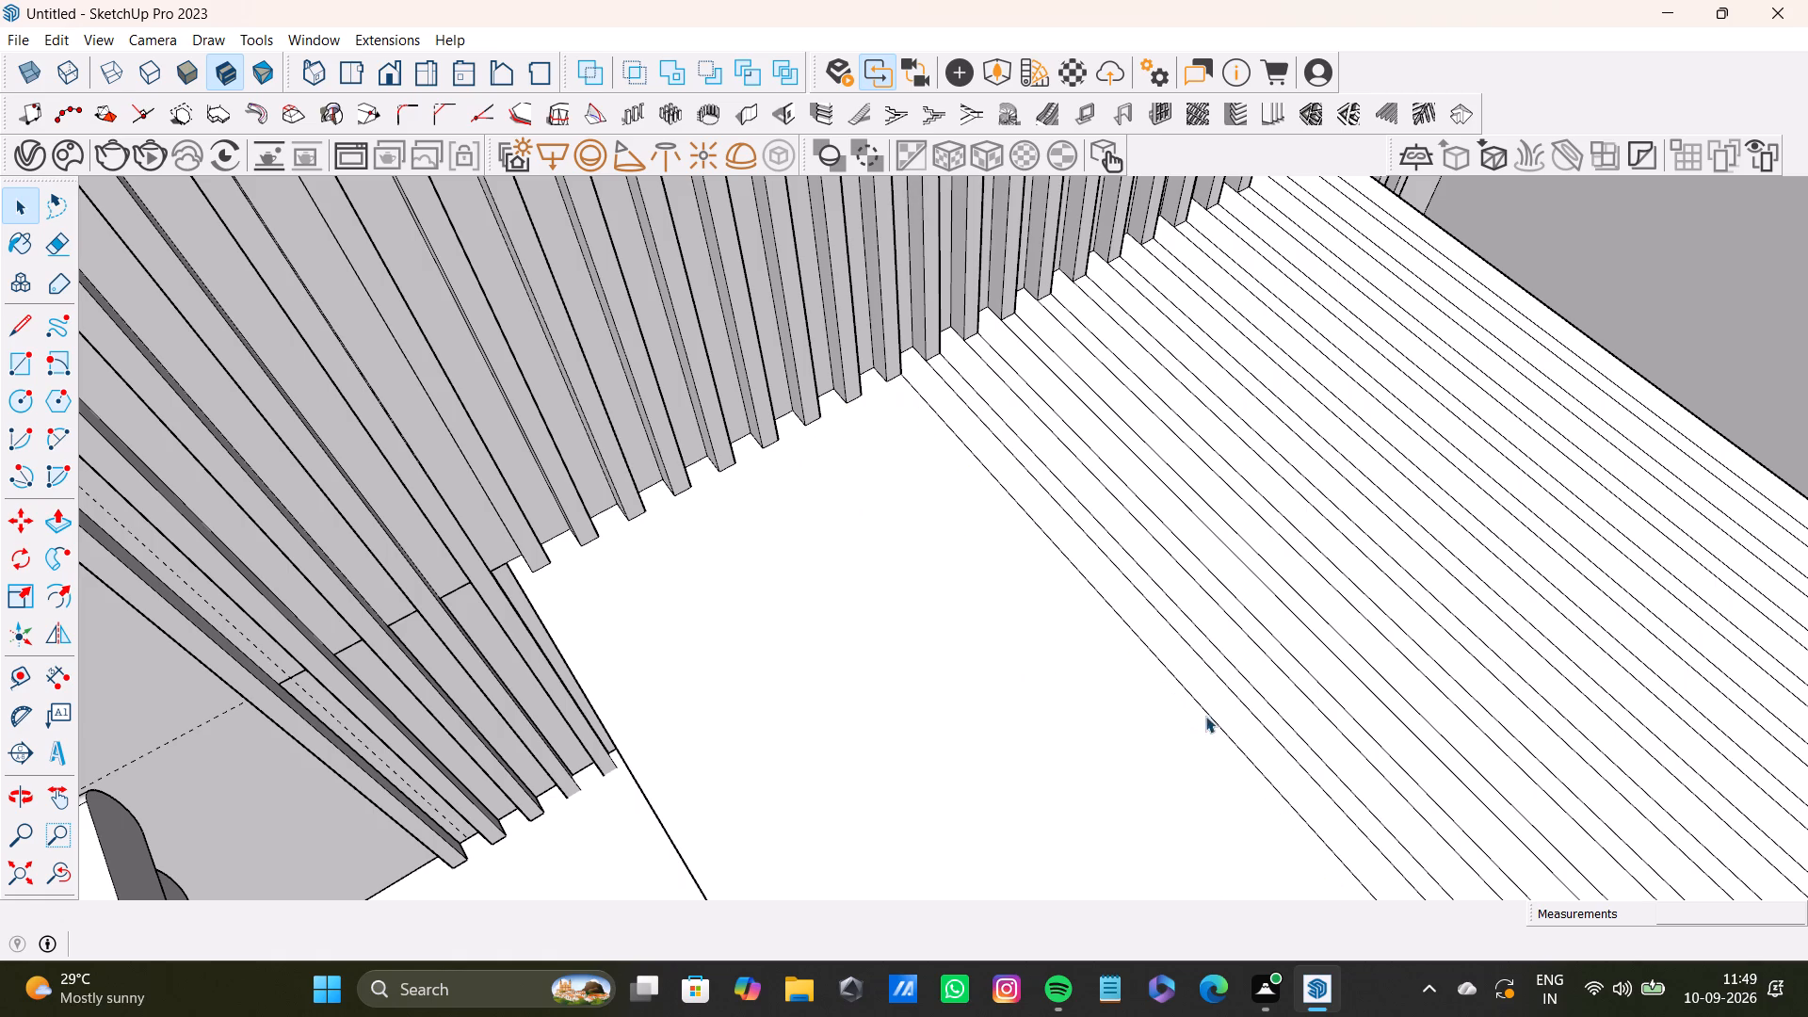
pyautogui.click(1203, 716)
pyautogui.press('Delete')
pyautogui.click(1259, 724)
pyautogui.press('Delete')
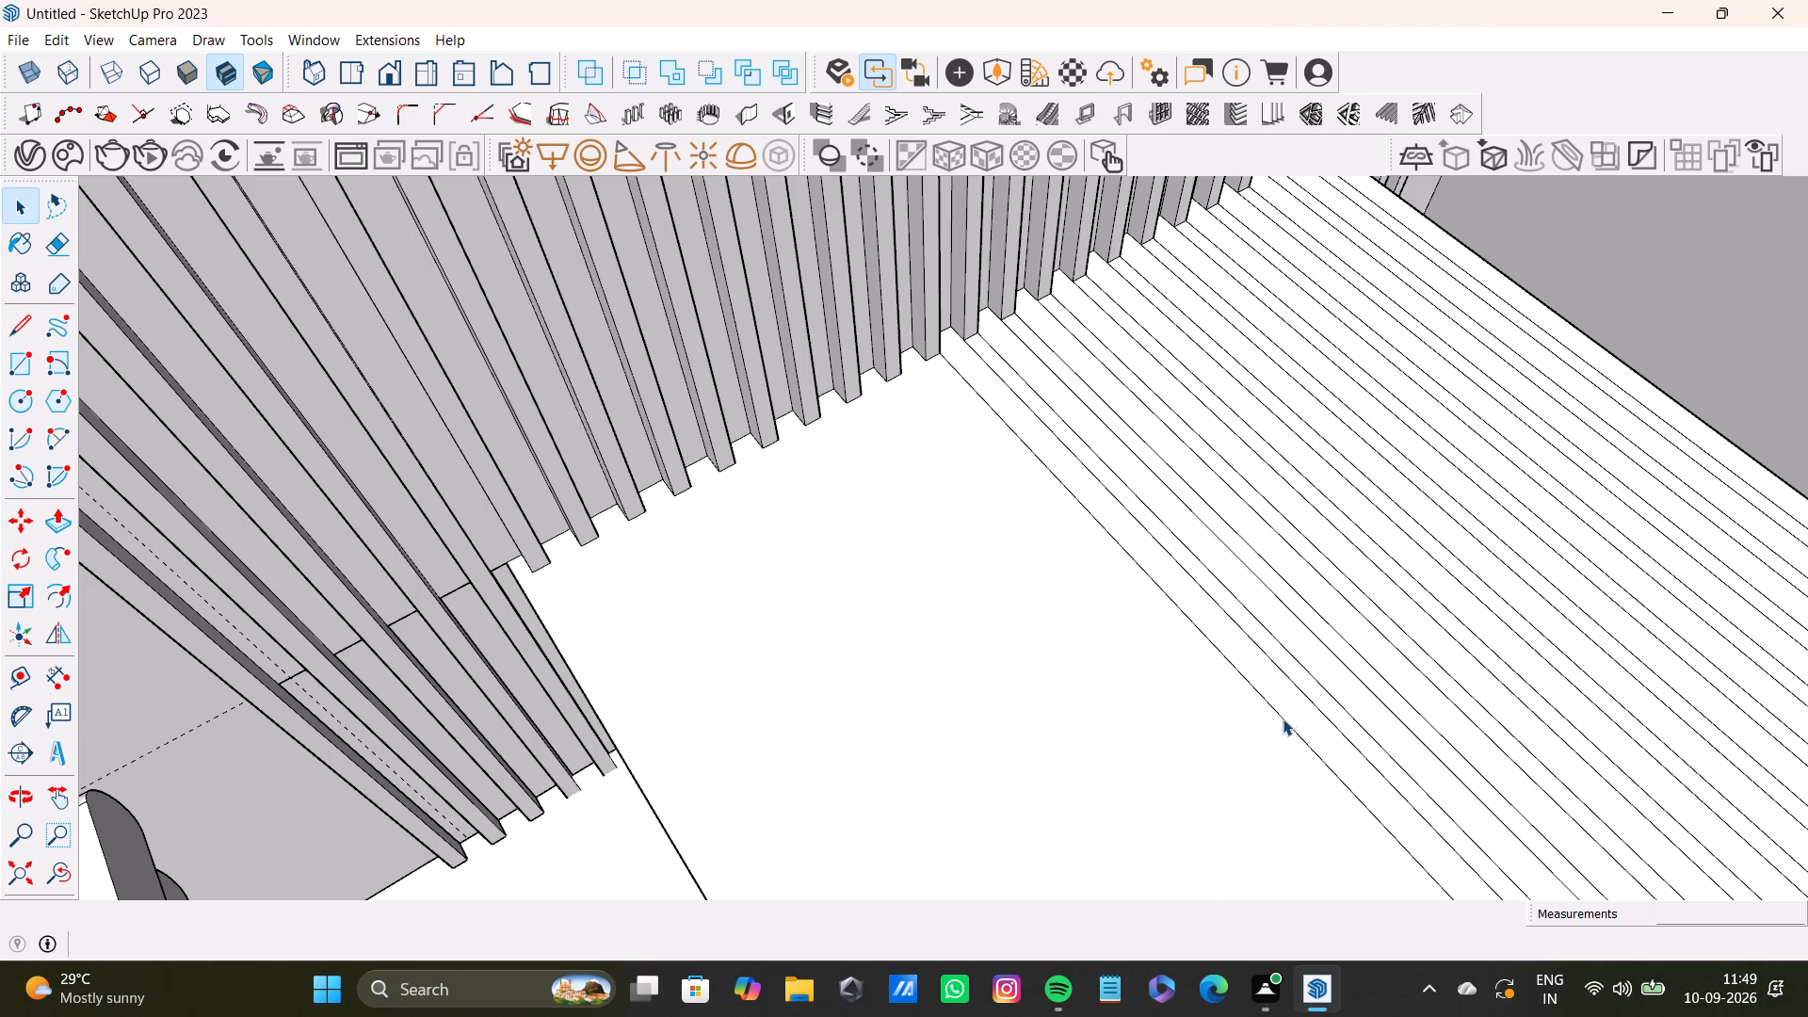
pyautogui.click(1282, 720)
pyautogui.press('Delete')
pyautogui.click(1313, 704)
pyautogui.press('Delete')
# Delete the following lengthwise lines just beyond the middle of the platform's top face, keeping the face itself.
pyautogui.click(1333, 702)
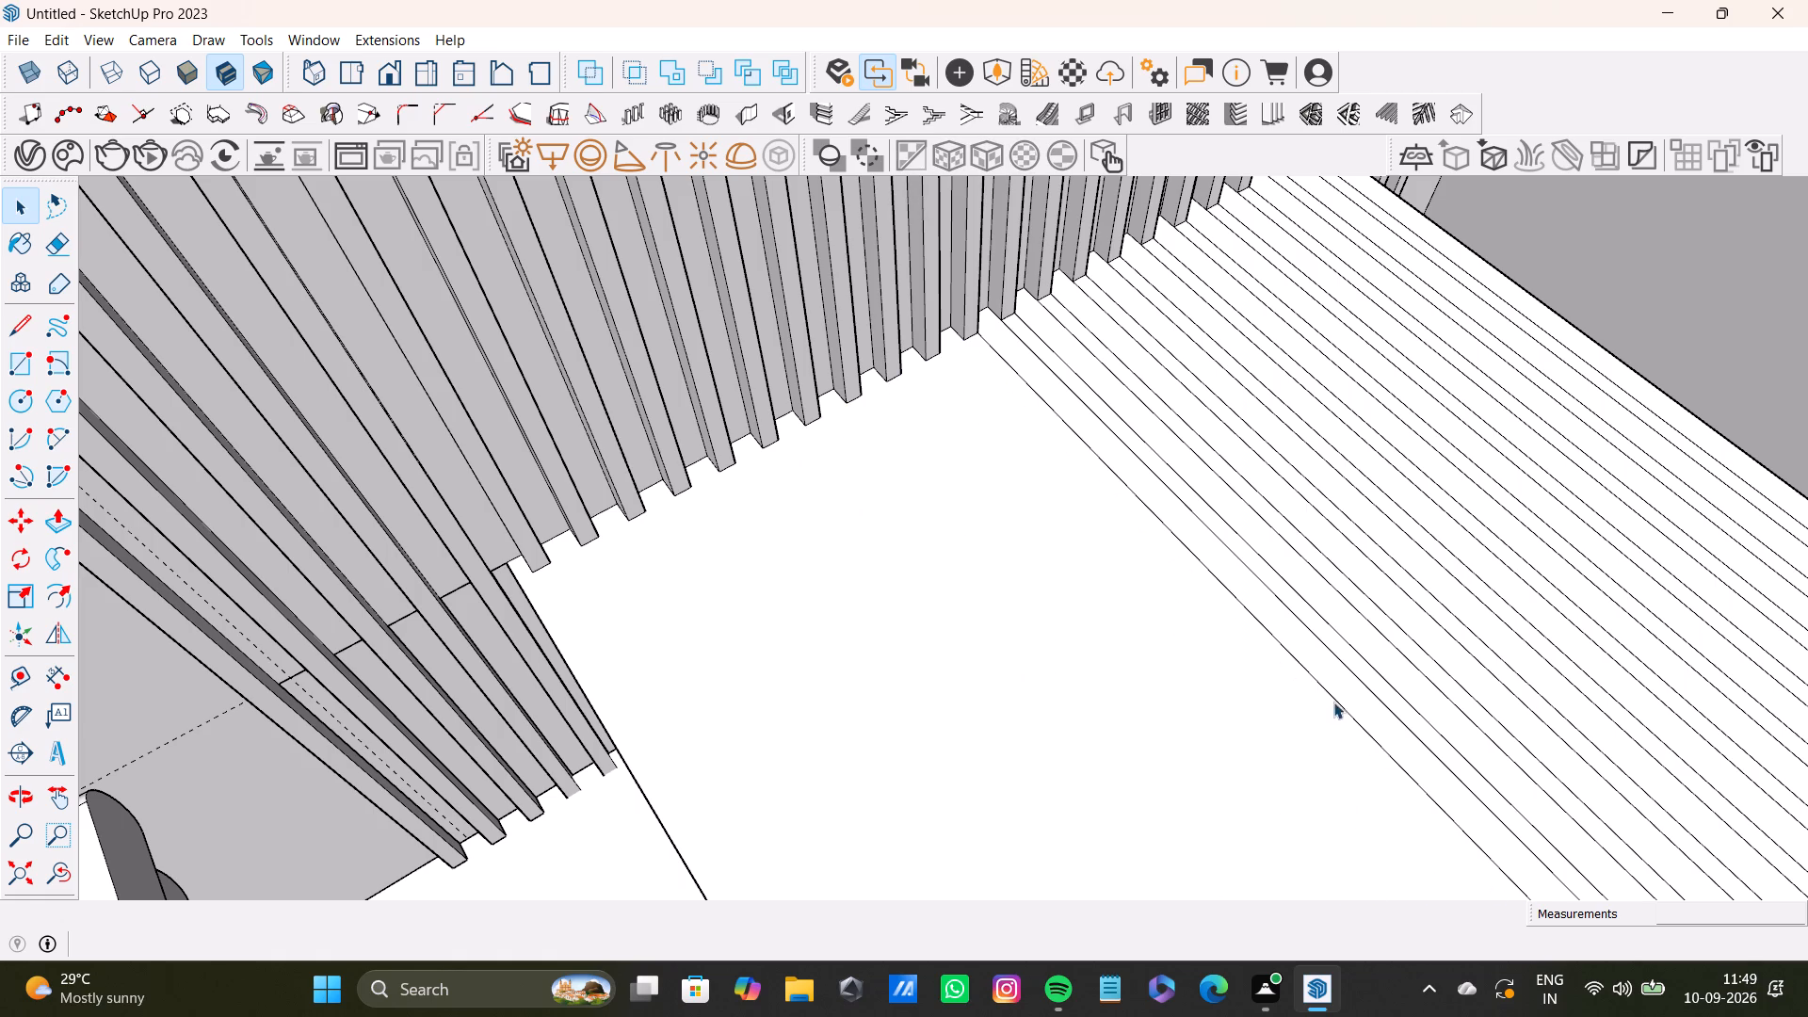
pyautogui.press('Delete')
pyautogui.click(1376, 694)
pyautogui.press('Delete')
pyautogui.click(1396, 697)
pyautogui.press('Delete')
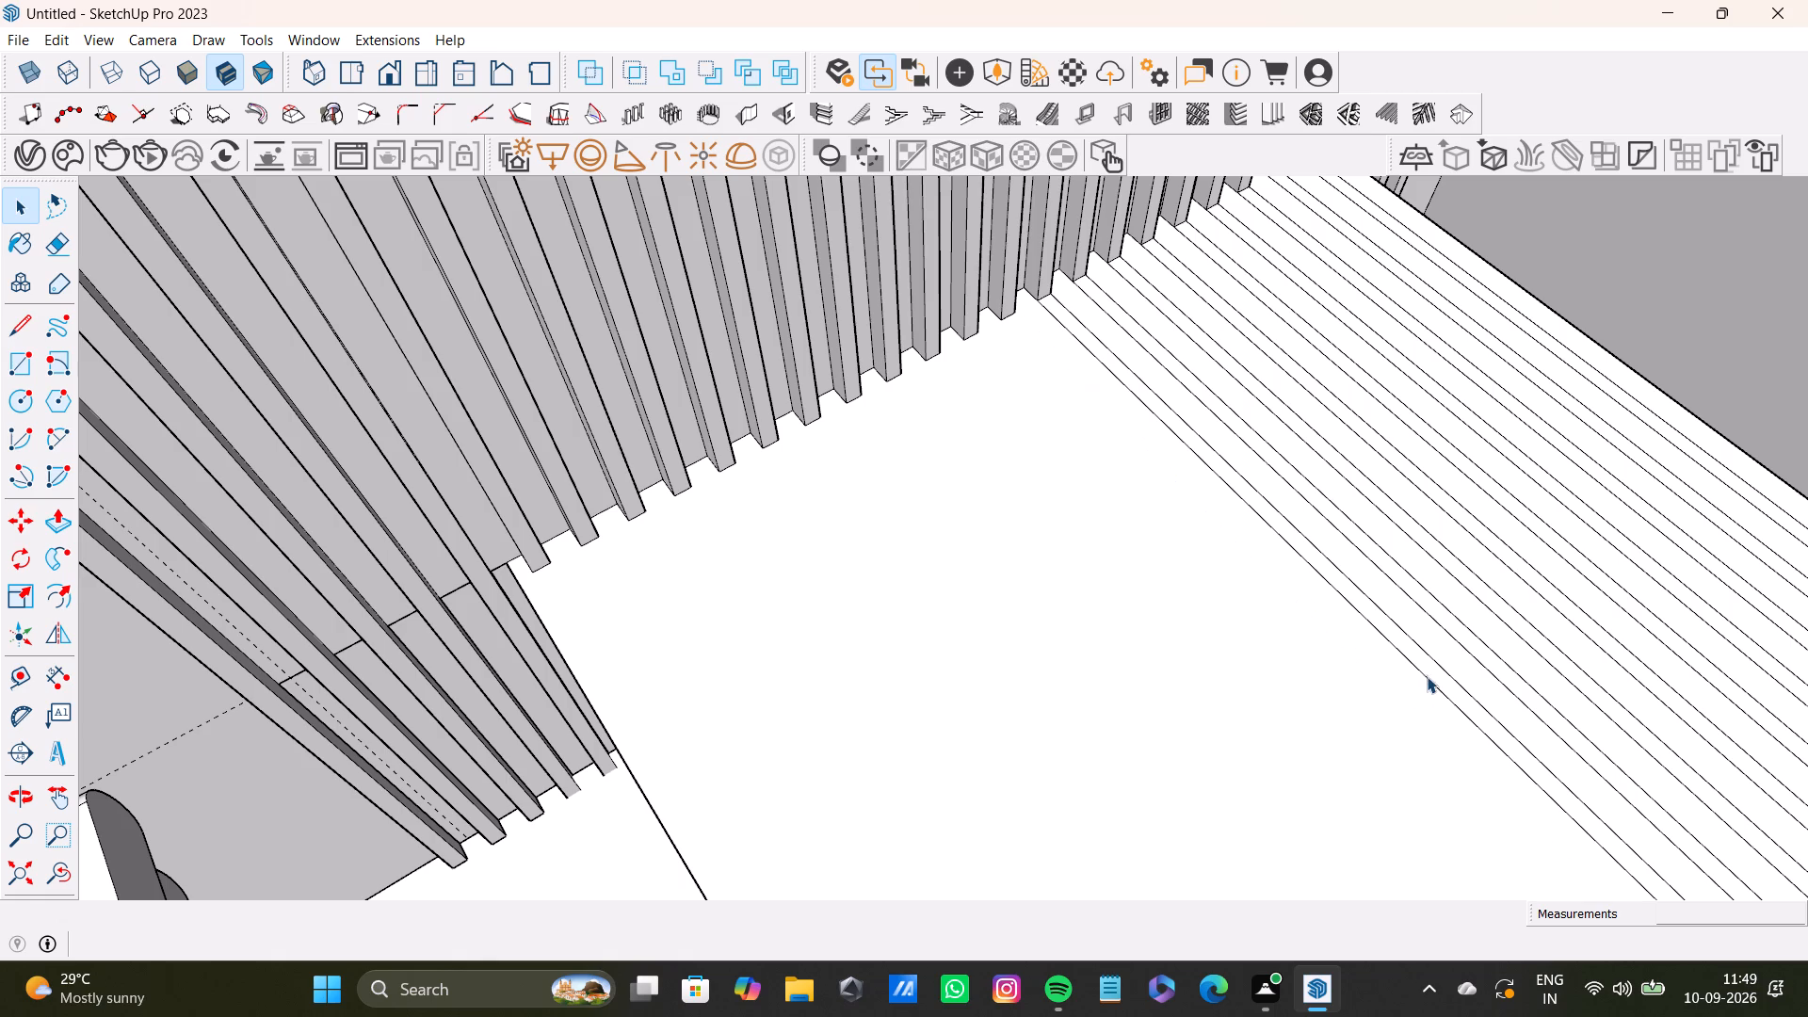
pyautogui.click(1425, 674)
pyautogui.press('Delete')
pyautogui.click(1453, 678)
pyautogui.press('Delete')
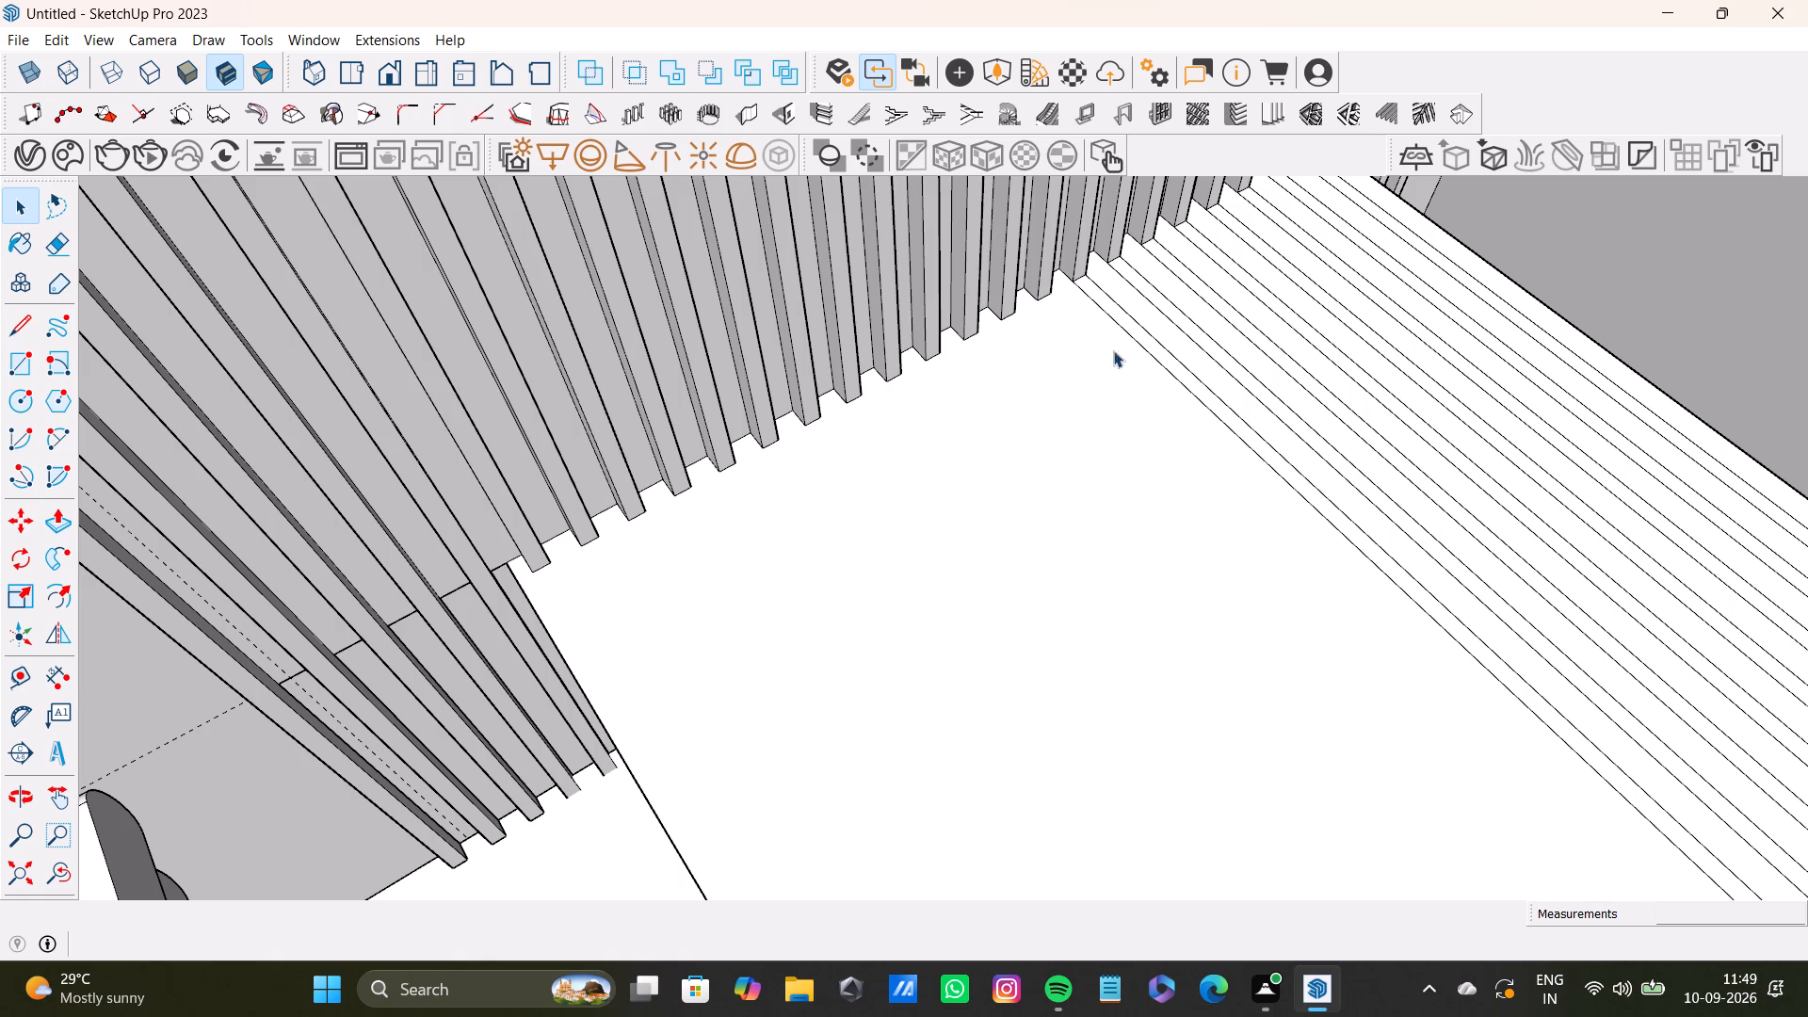
pyautogui.scroll(5, 1094, 346)
pyautogui.click(1101, 281)
pyautogui.click(1110, 297)
pyautogui.press('Delete')
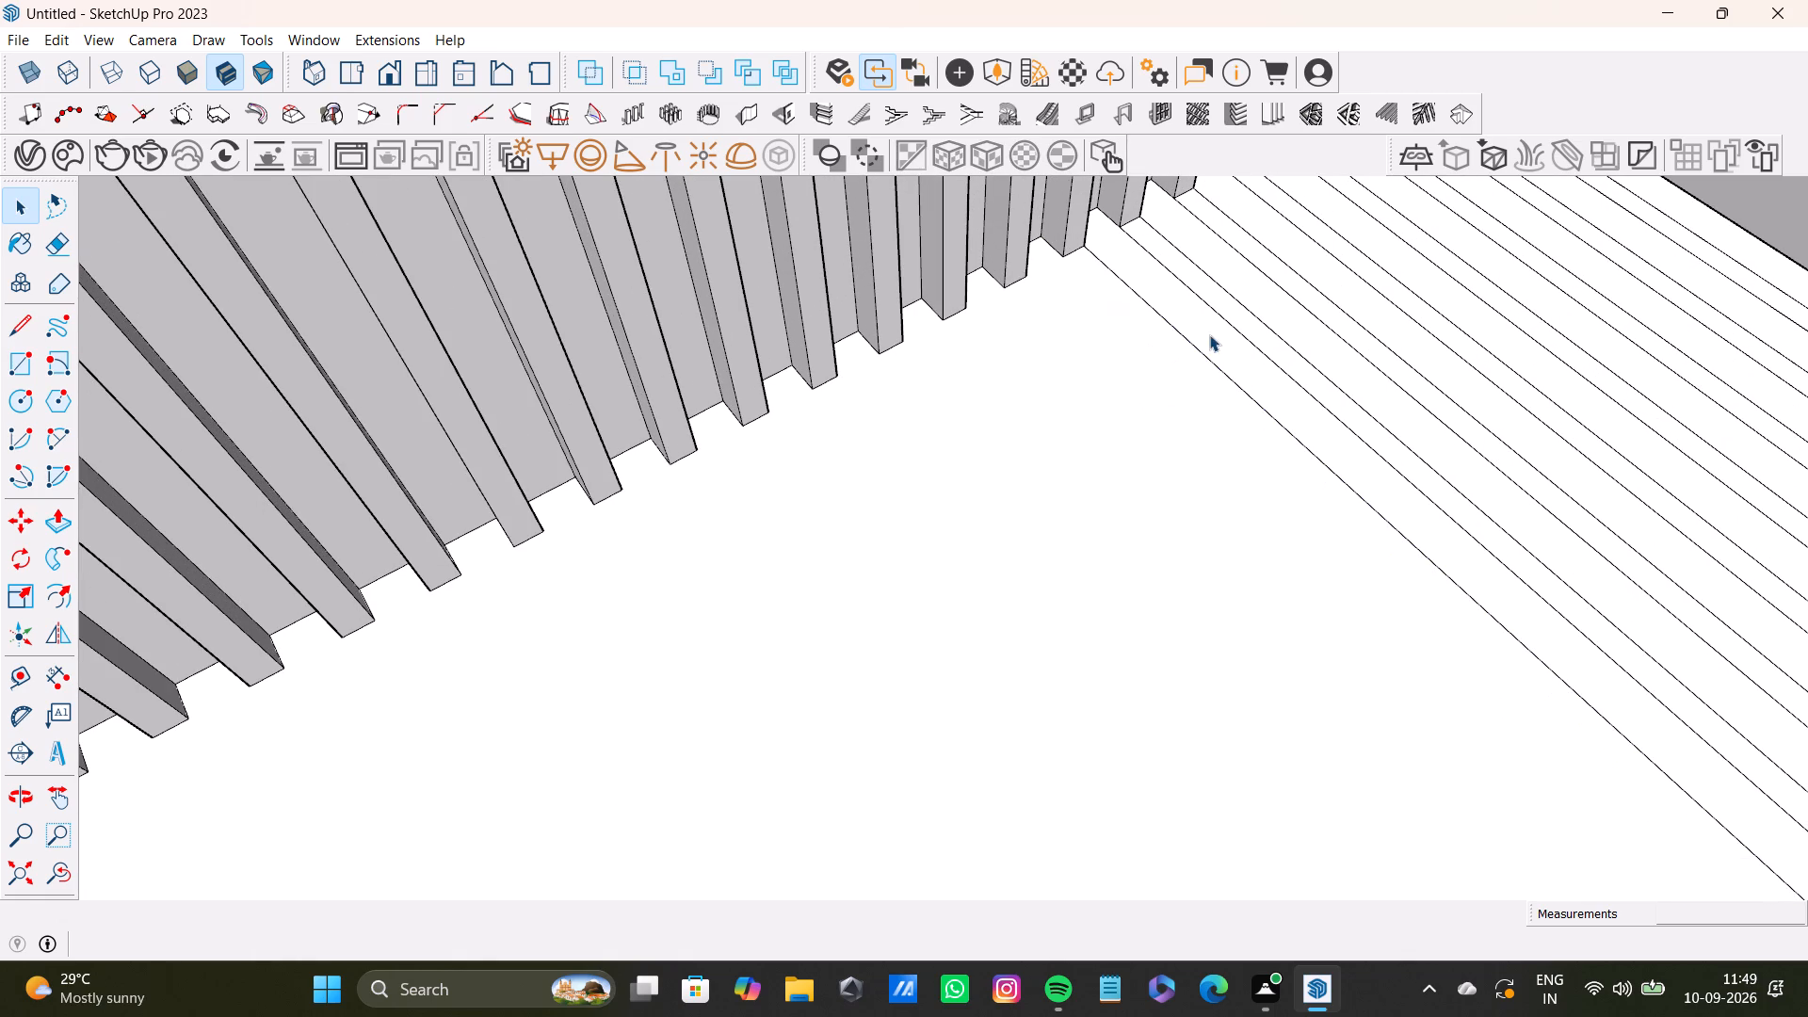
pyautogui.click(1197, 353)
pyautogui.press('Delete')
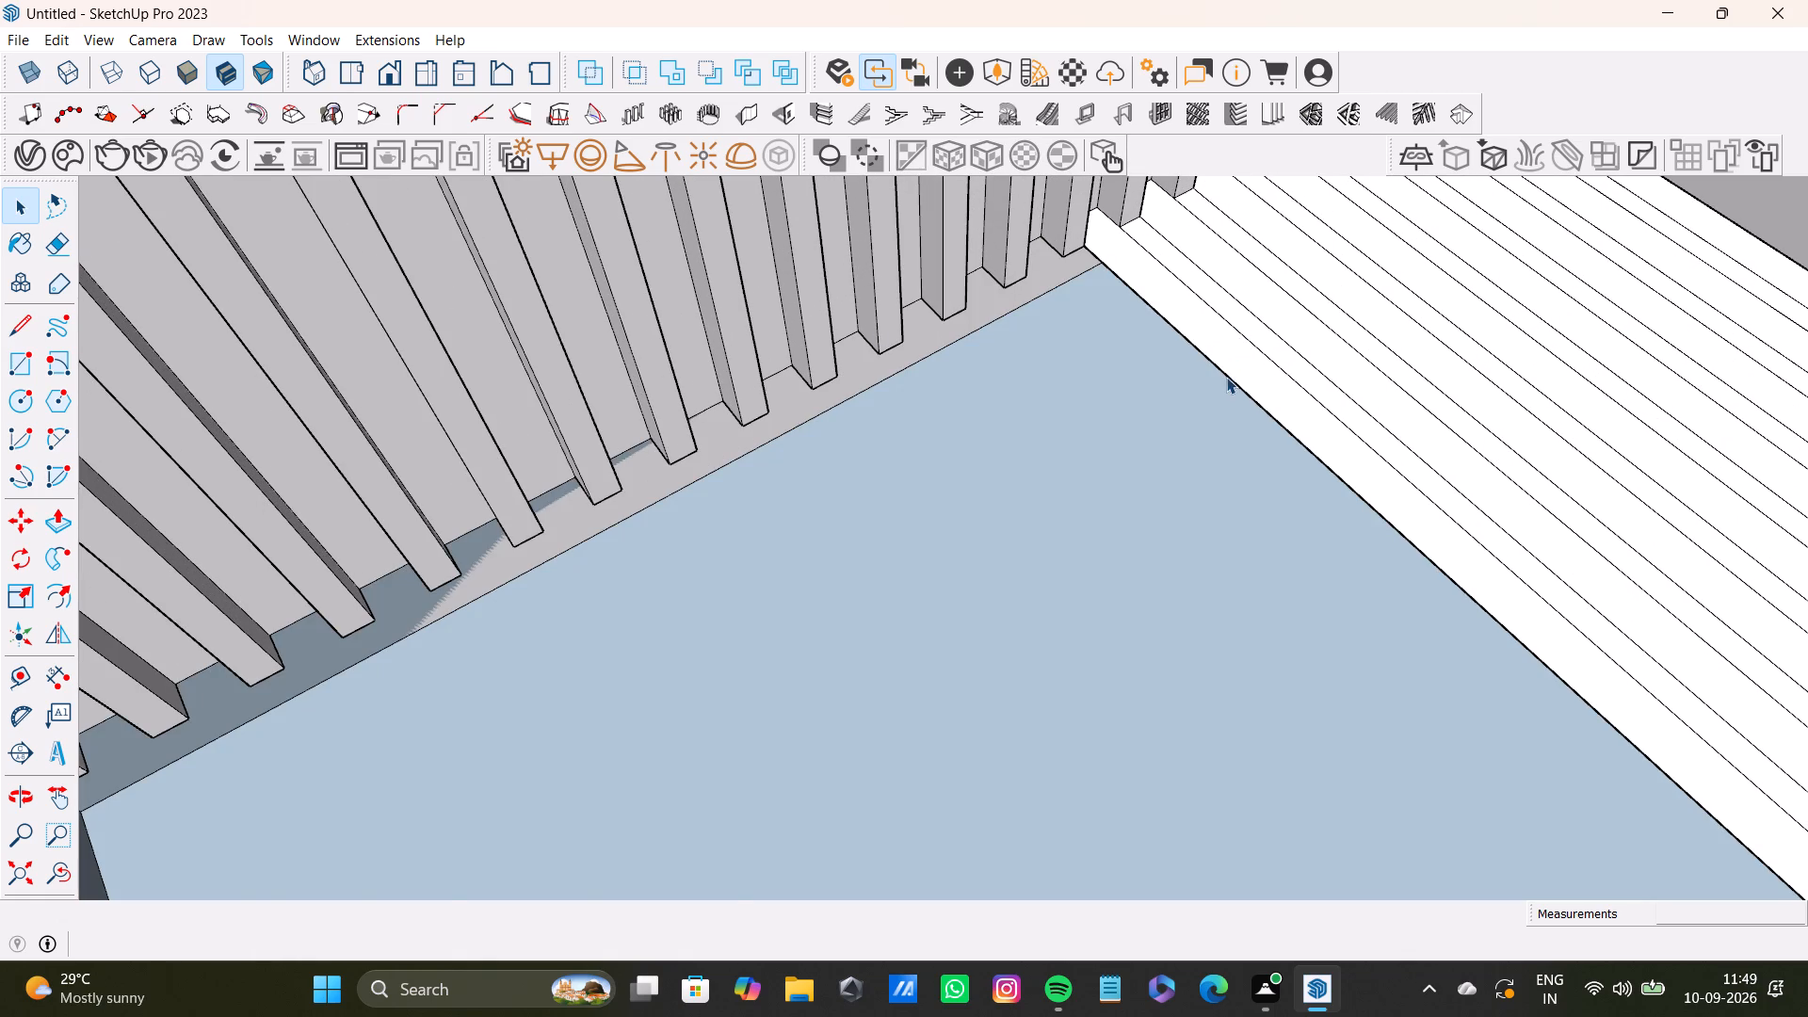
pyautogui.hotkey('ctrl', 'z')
# Delete the next five lengthwise lines on the platform's top face, continuing away from the rounded shelves.
pyautogui.click(1231, 381)
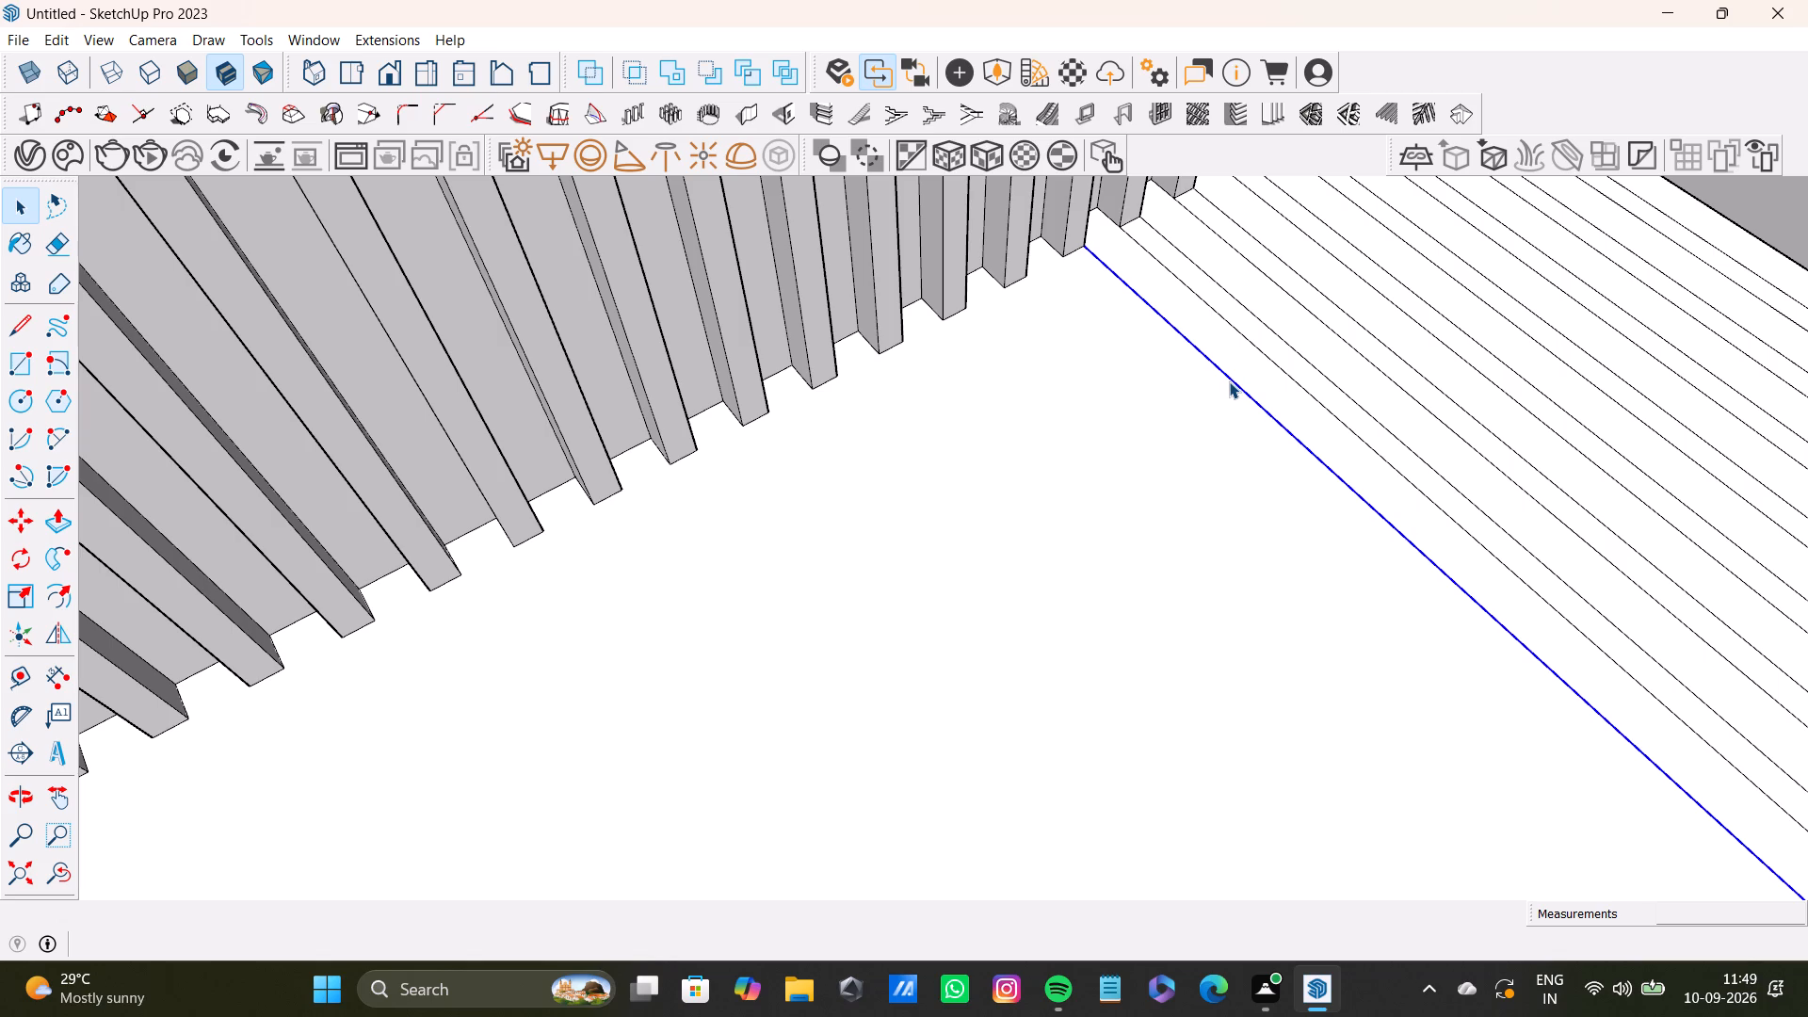
pyautogui.press('Delete')
pyautogui.click(1283, 369)
pyautogui.press('Delete')
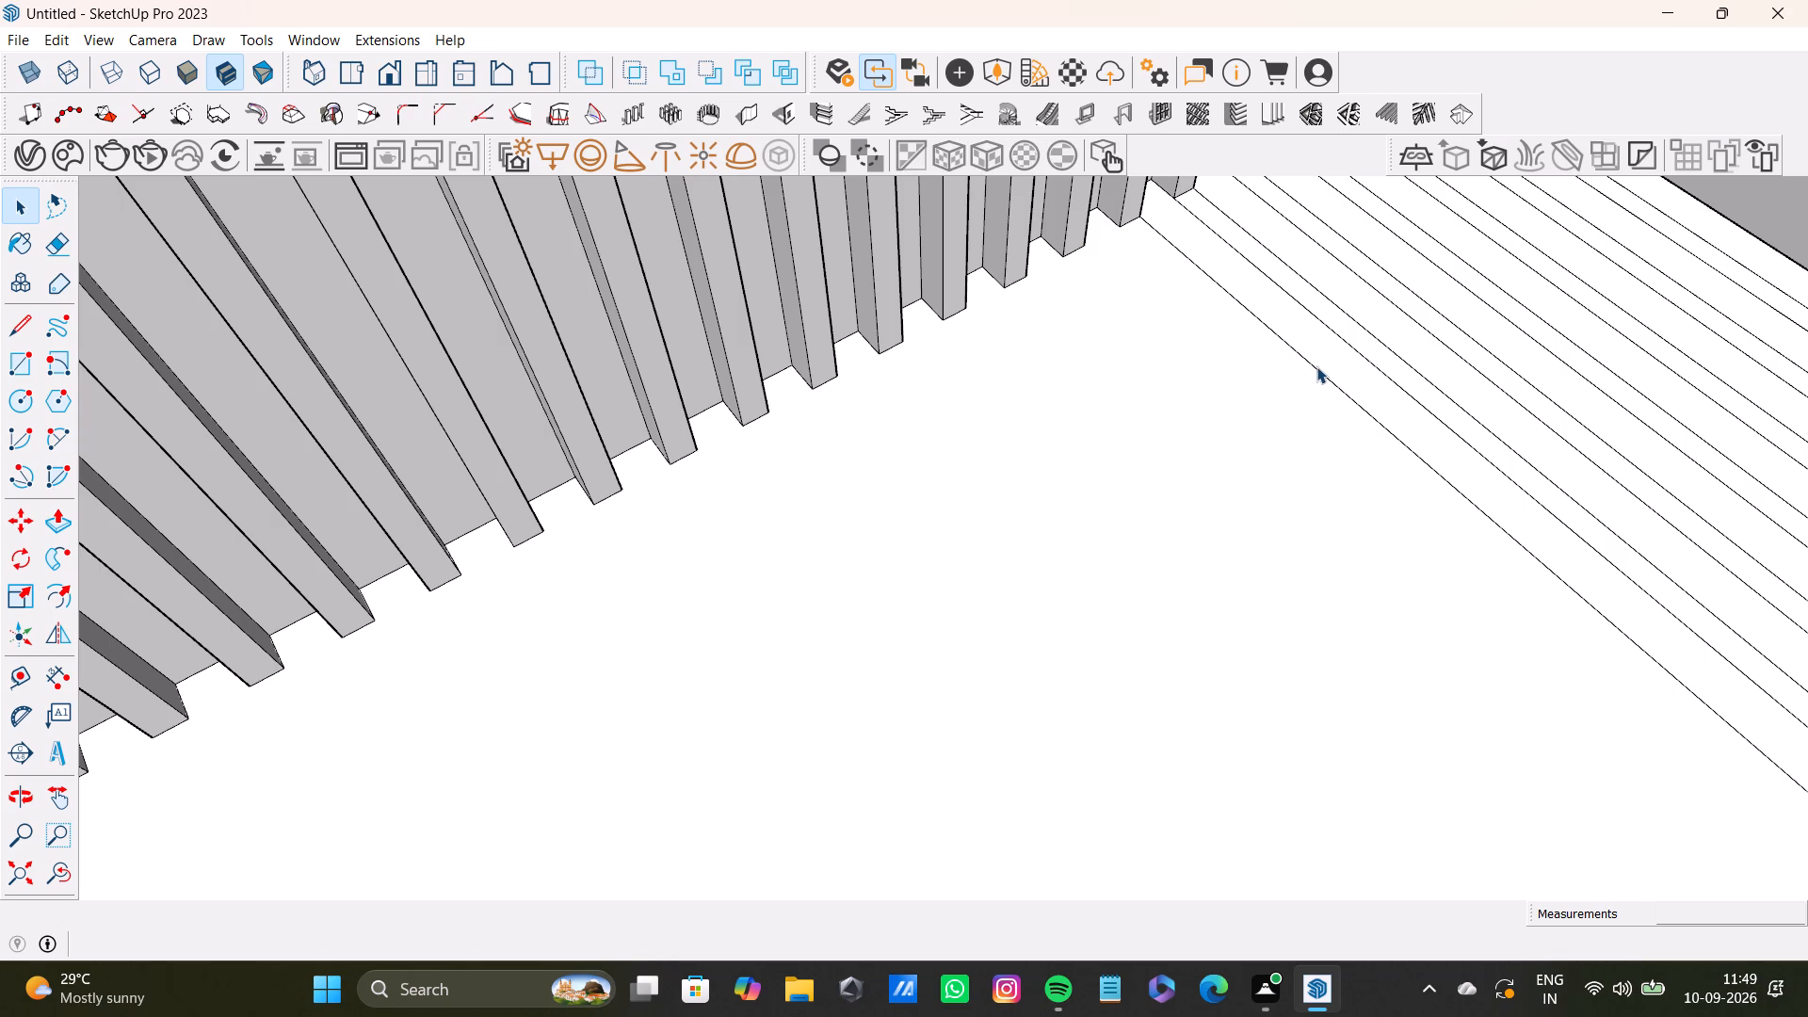
pyautogui.click(1316, 366)
pyautogui.press('Delete')
pyautogui.click(1355, 353)
pyautogui.press('Delete')
pyautogui.click(1396, 357)
pyautogui.press('Delete')
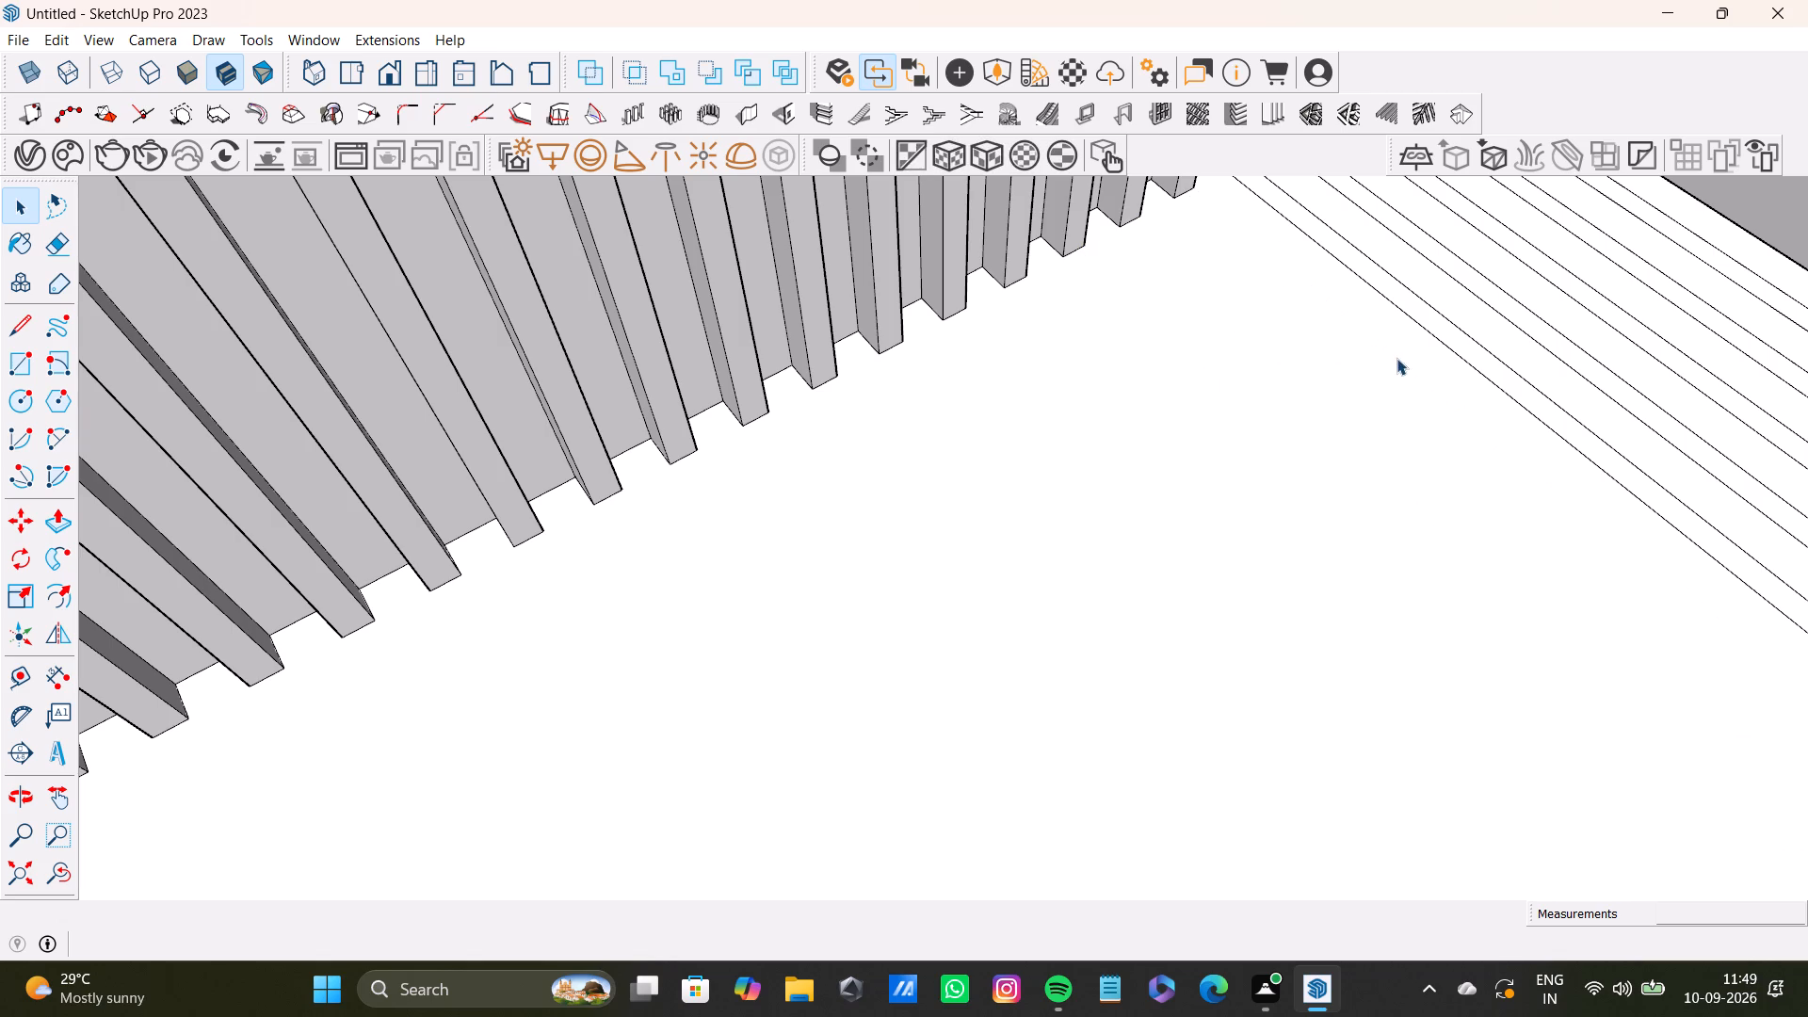
# Delete three more lengthwise lines on the platform's top face, working toward the window wall.
pyautogui.scroll(-7, 1380, 361)
pyautogui.keyDown('shift'); pyautogui.moveTo(1351, 380); pyautogui.dragTo(1079, 439, button='middle'); pyautogui.keyUp('shift')
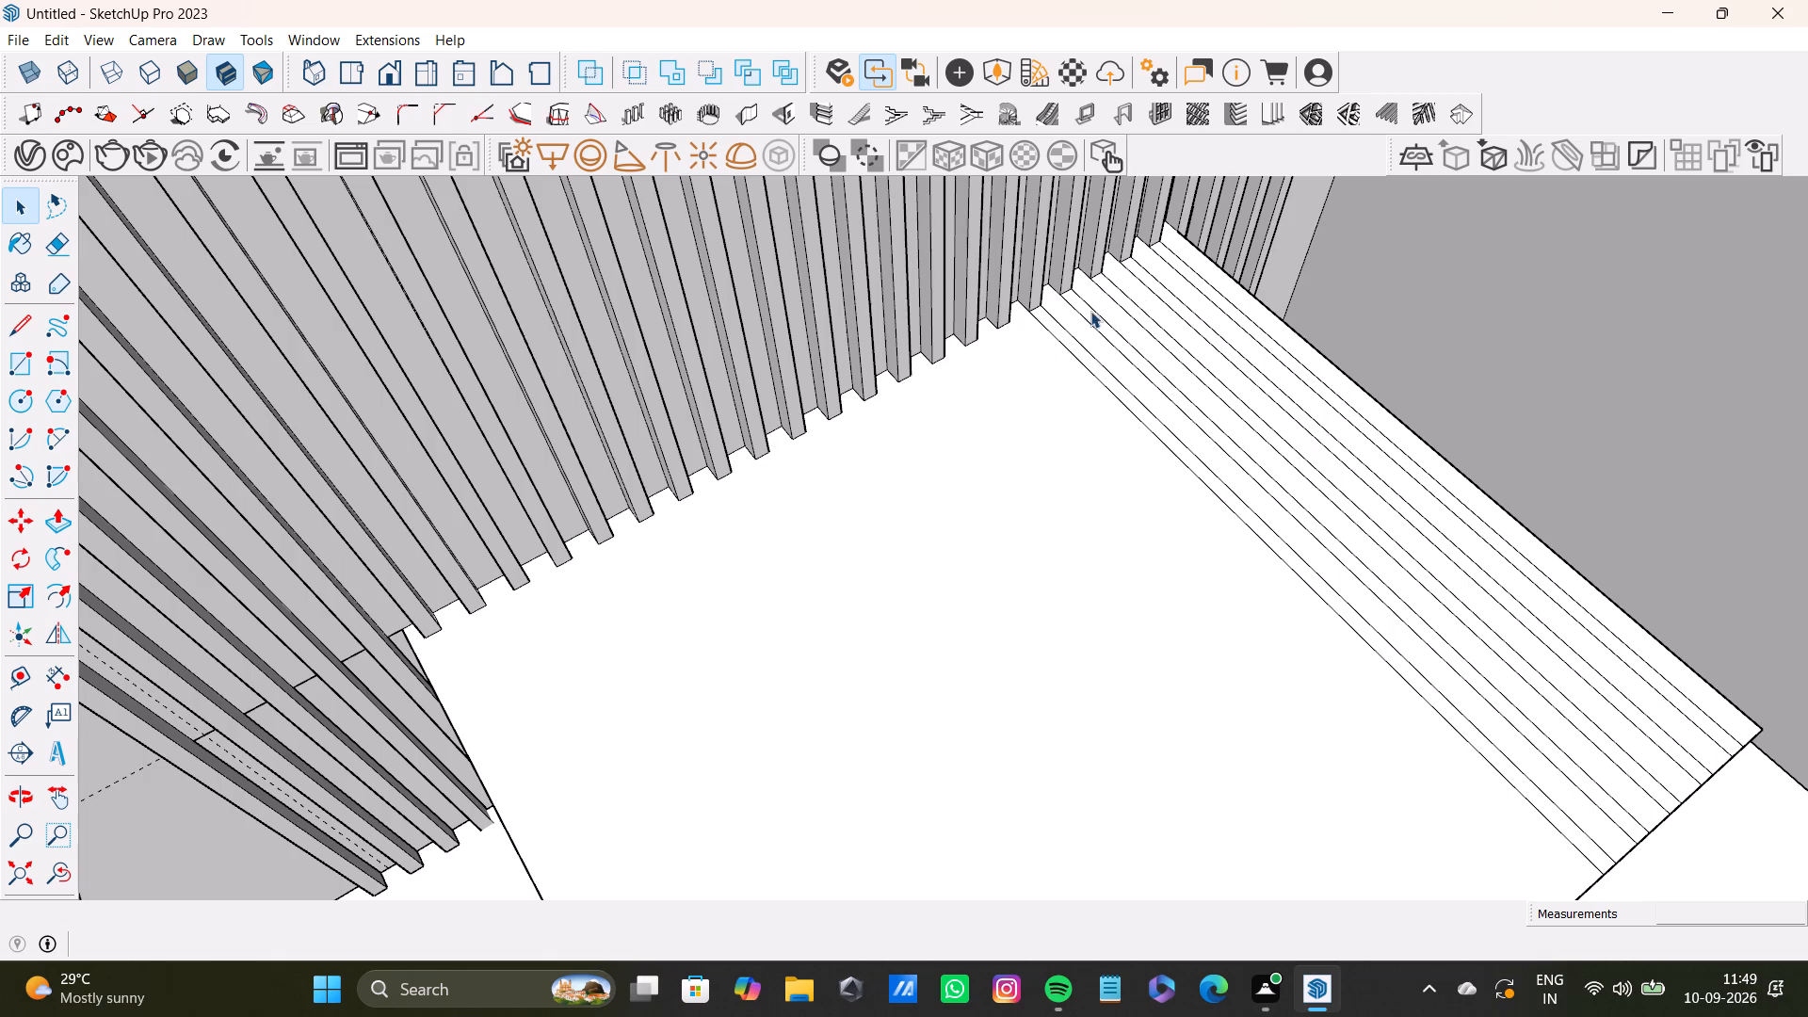
pyautogui.scroll(8, 1057, 322)
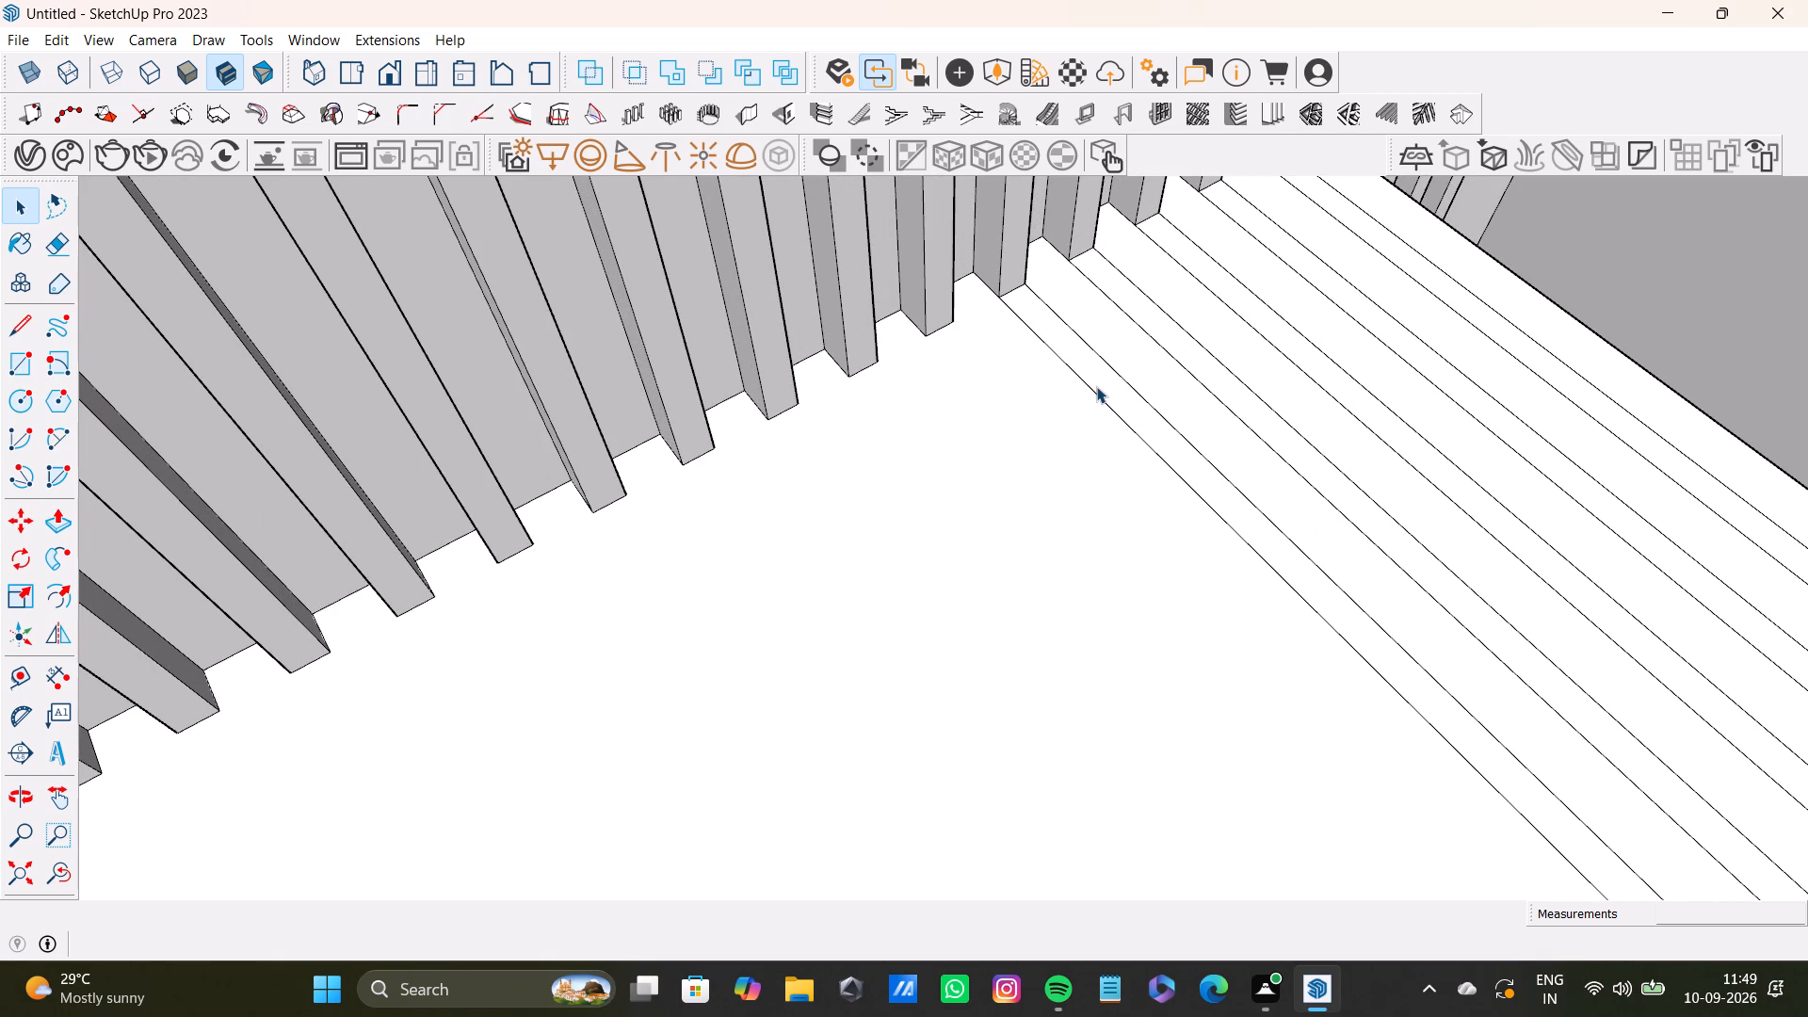
pyautogui.click(1123, 420)
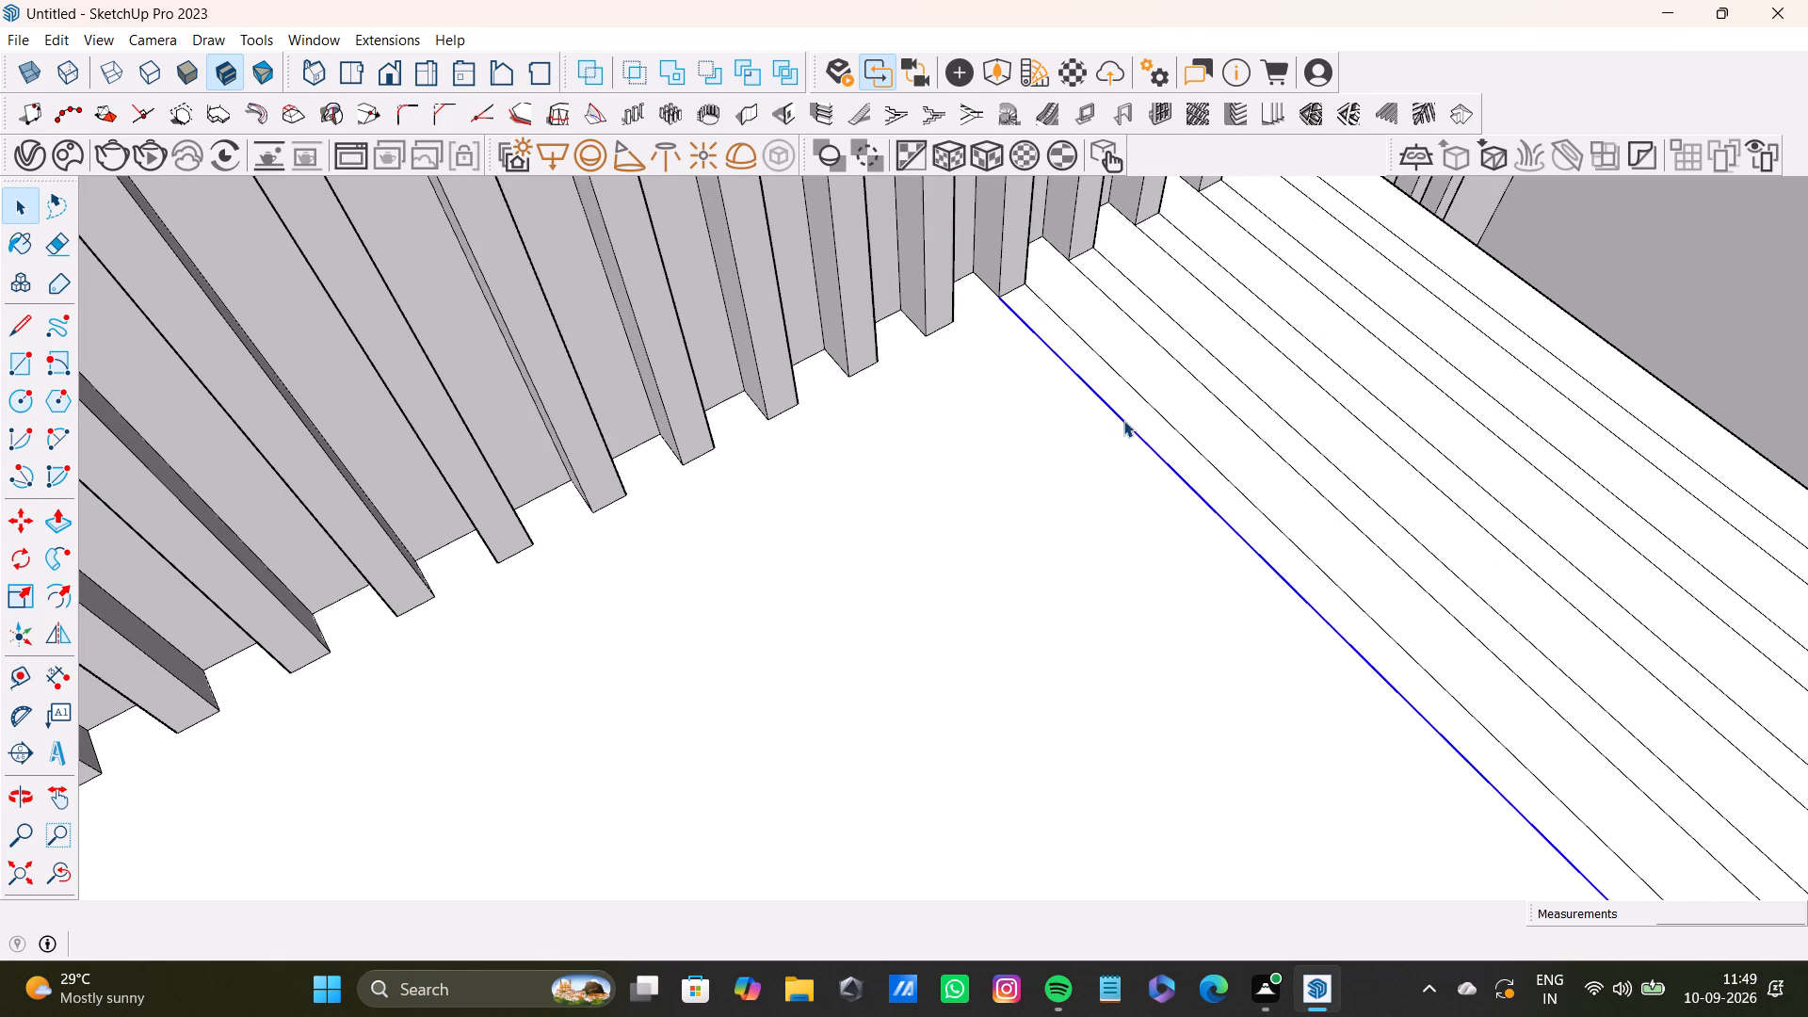
pyautogui.press('Delete')
pyautogui.moveTo(1136, 415); pyautogui.dragTo(1144, 414)
pyautogui.click(1175, 428)
pyautogui.press('Delete')
pyautogui.click(1231, 412)
pyautogui.press('Delete')
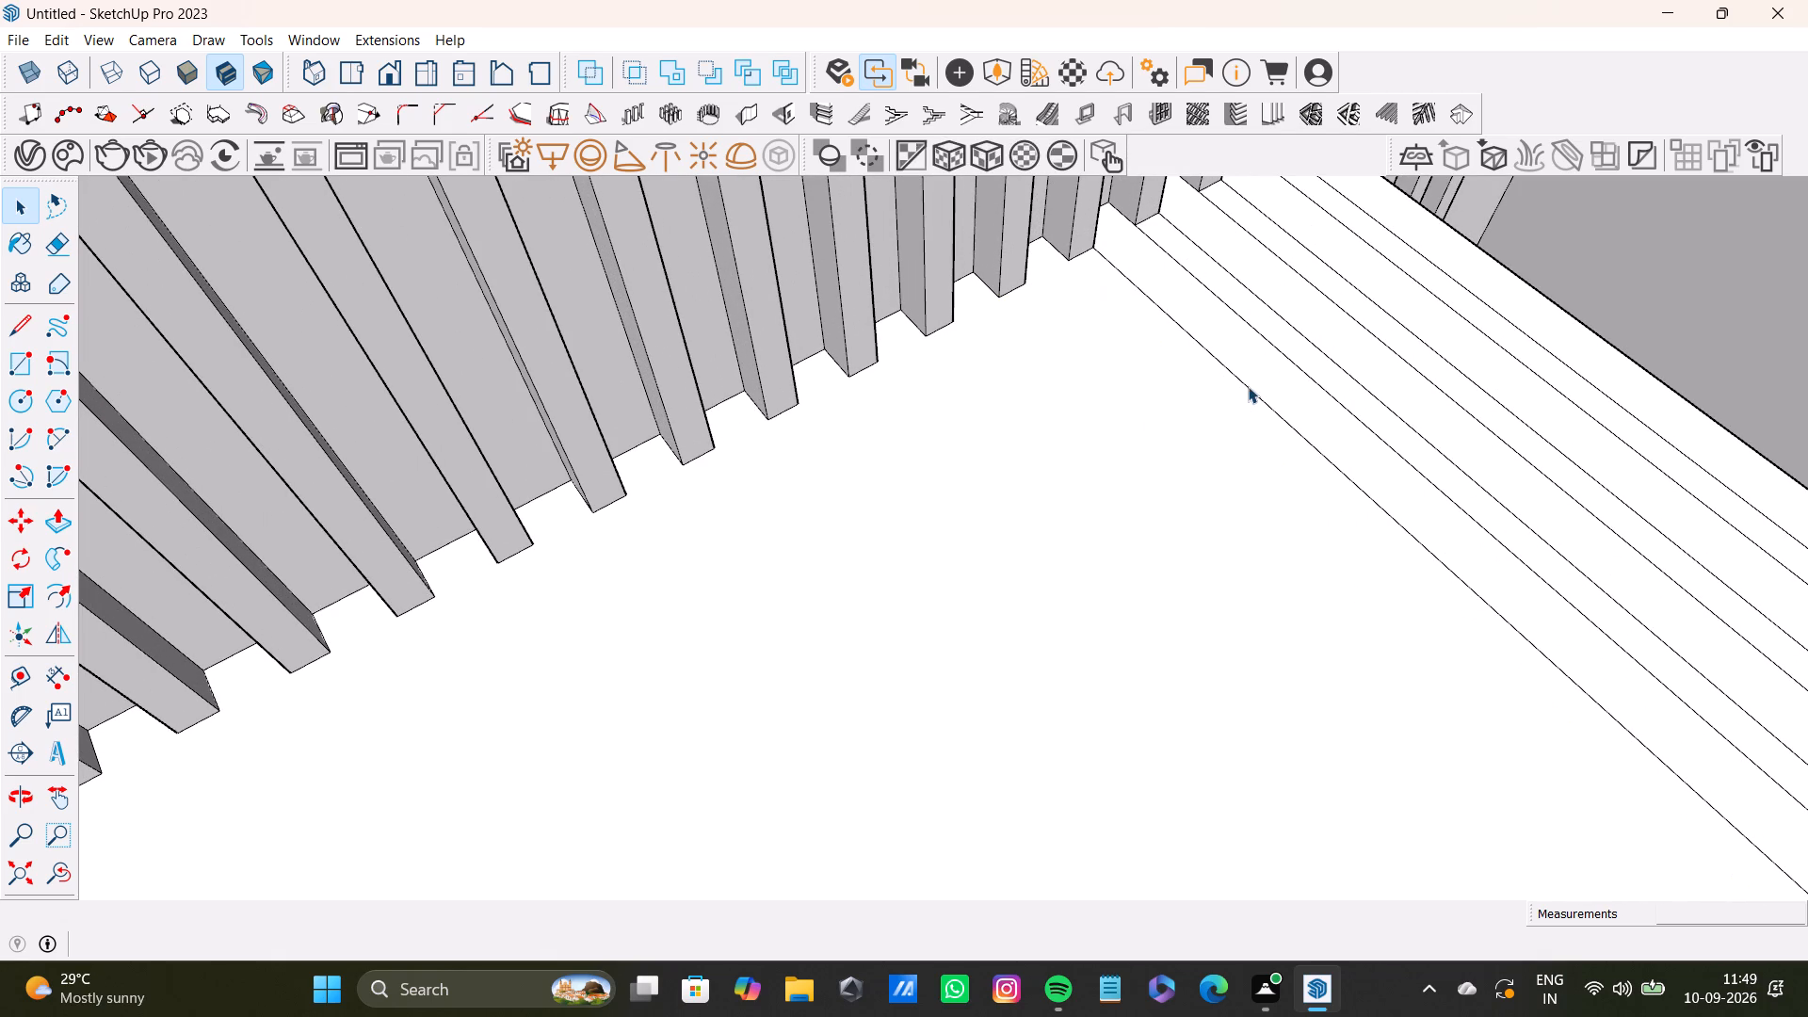
# Delete the following five lengthwise lines on the platform's top face, leaving only the last two beside the window wall.
pyautogui.click(1253, 392)
pyautogui.press('Delete')
pyautogui.click(1299, 367)
pyautogui.press('Delete')
pyautogui.click(1334, 366)
pyautogui.press('Delete')
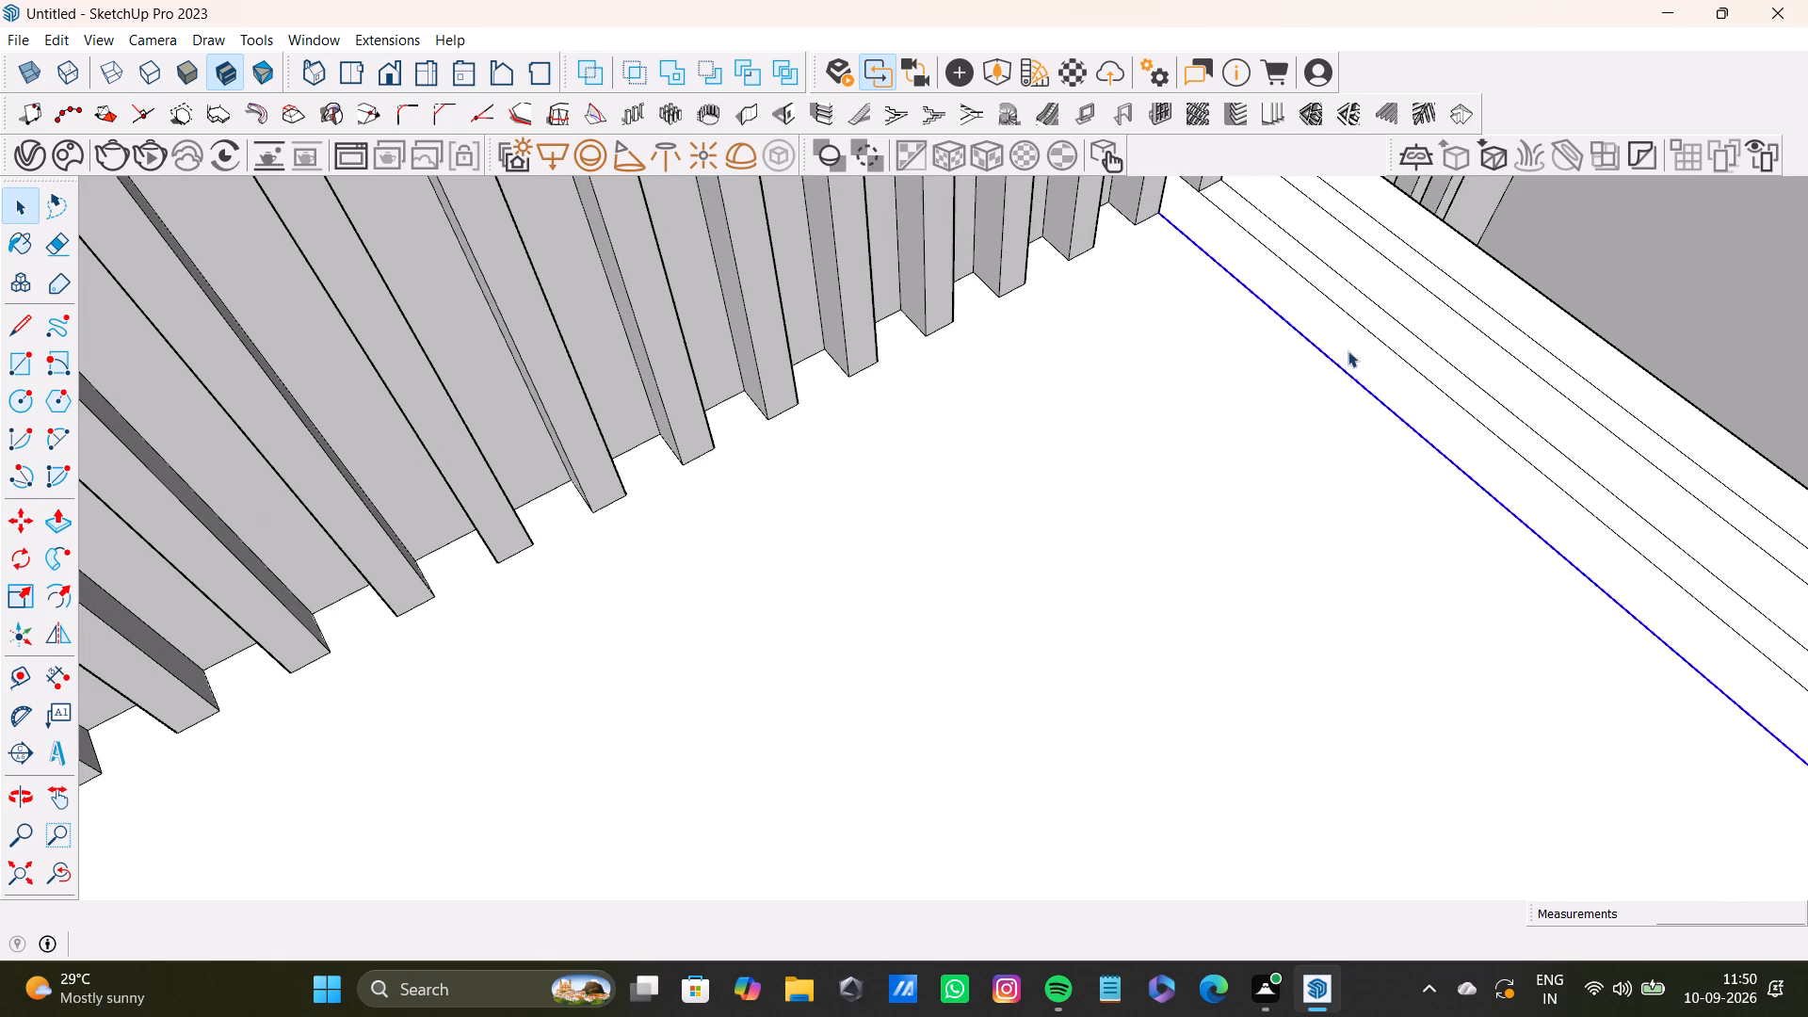
pyautogui.click(1396, 350)
pyautogui.press('Delete')
pyautogui.click(1426, 344)
pyautogui.press('Delete')
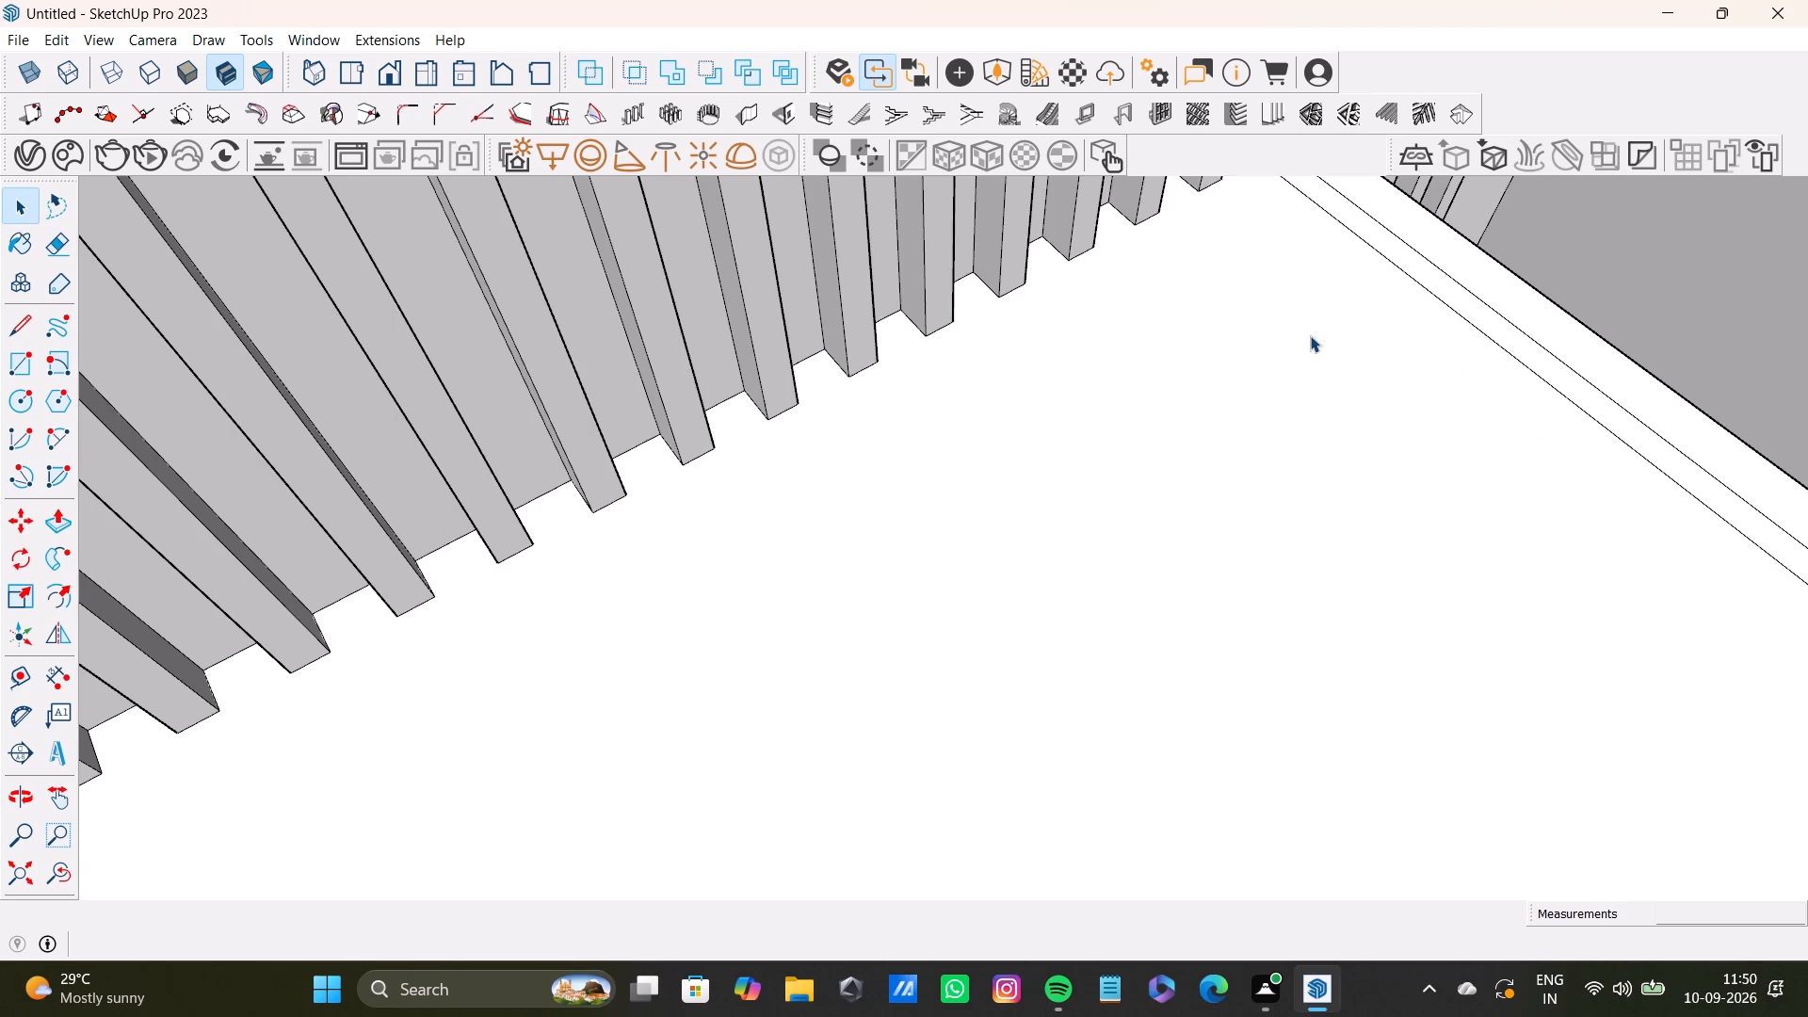
# Delete the last two lengthwise lines at the window-wall end of the platform's top face.
pyautogui.keyDown('shift'); pyautogui.moveTo(1328, 285); pyautogui.dragTo(1026, 489, button='middle'); pyautogui.keyUp('shift')
pyautogui.scroll(6, 1099, 444)
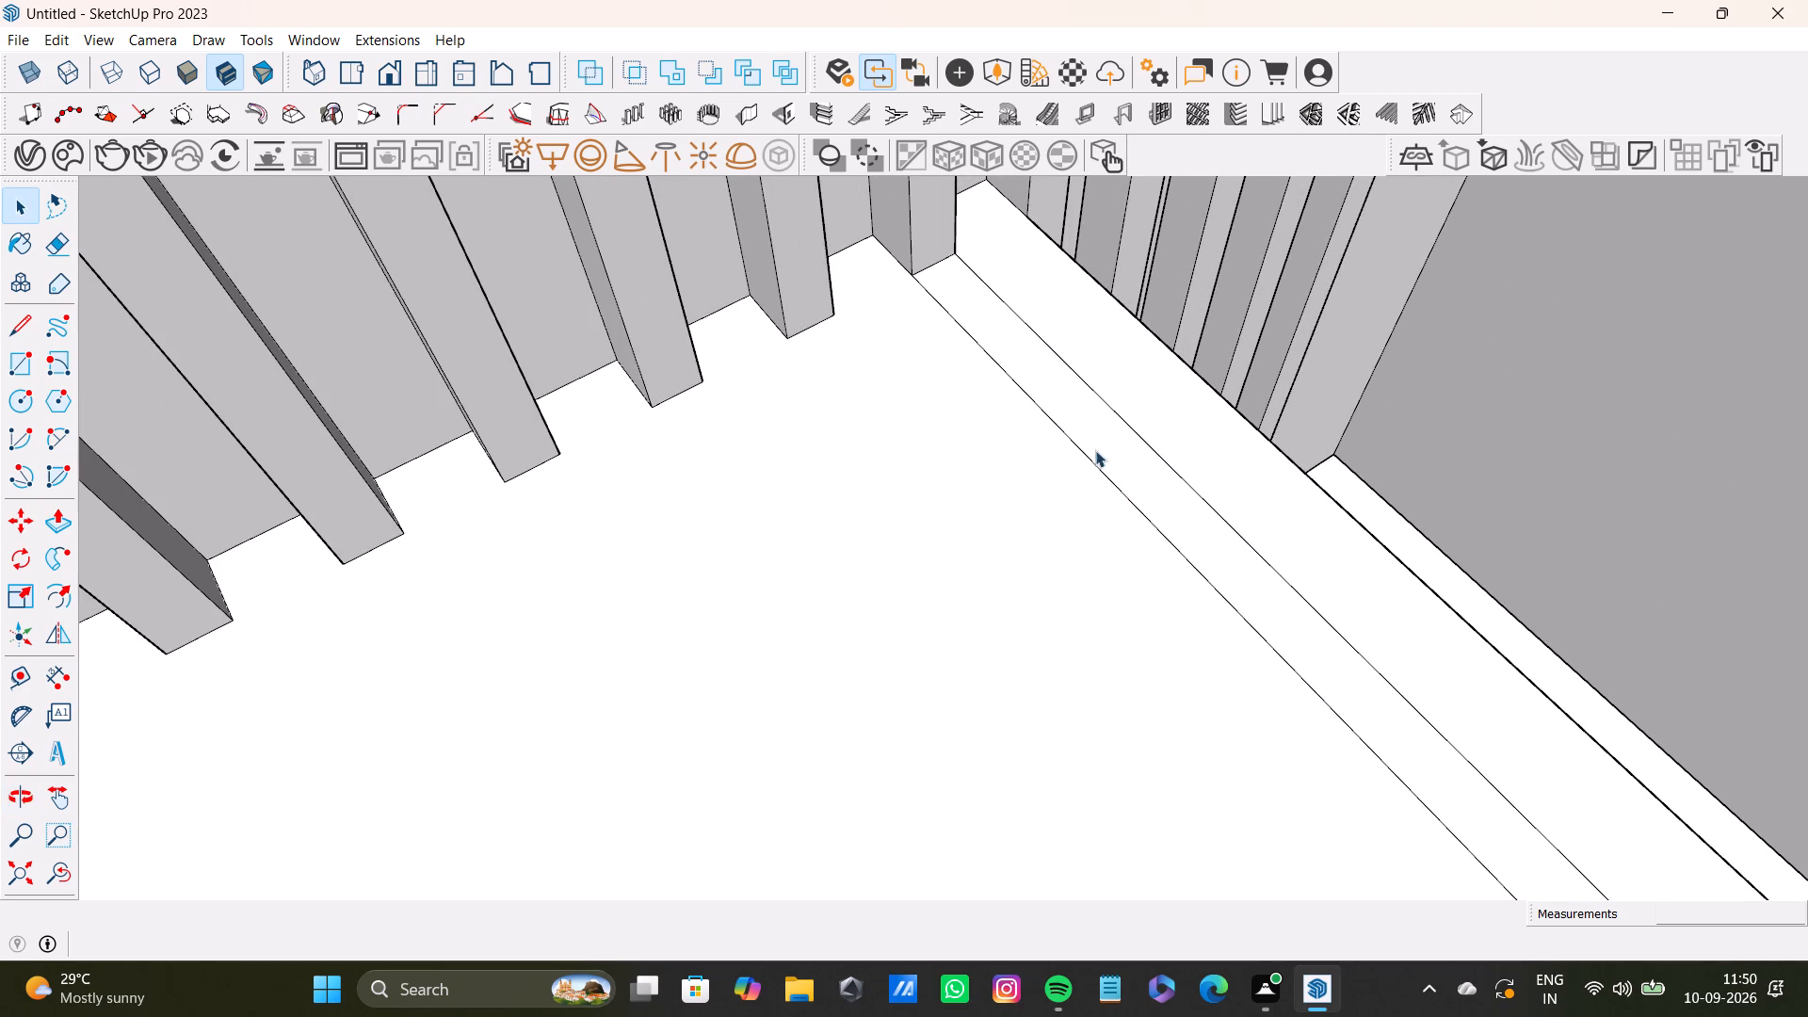
pyautogui.click(1100, 476)
pyautogui.moveTo(1113, 485); pyautogui.dragTo(1119, 493)
pyautogui.click(1135, 498)
pyautogui.click(1138, 509)
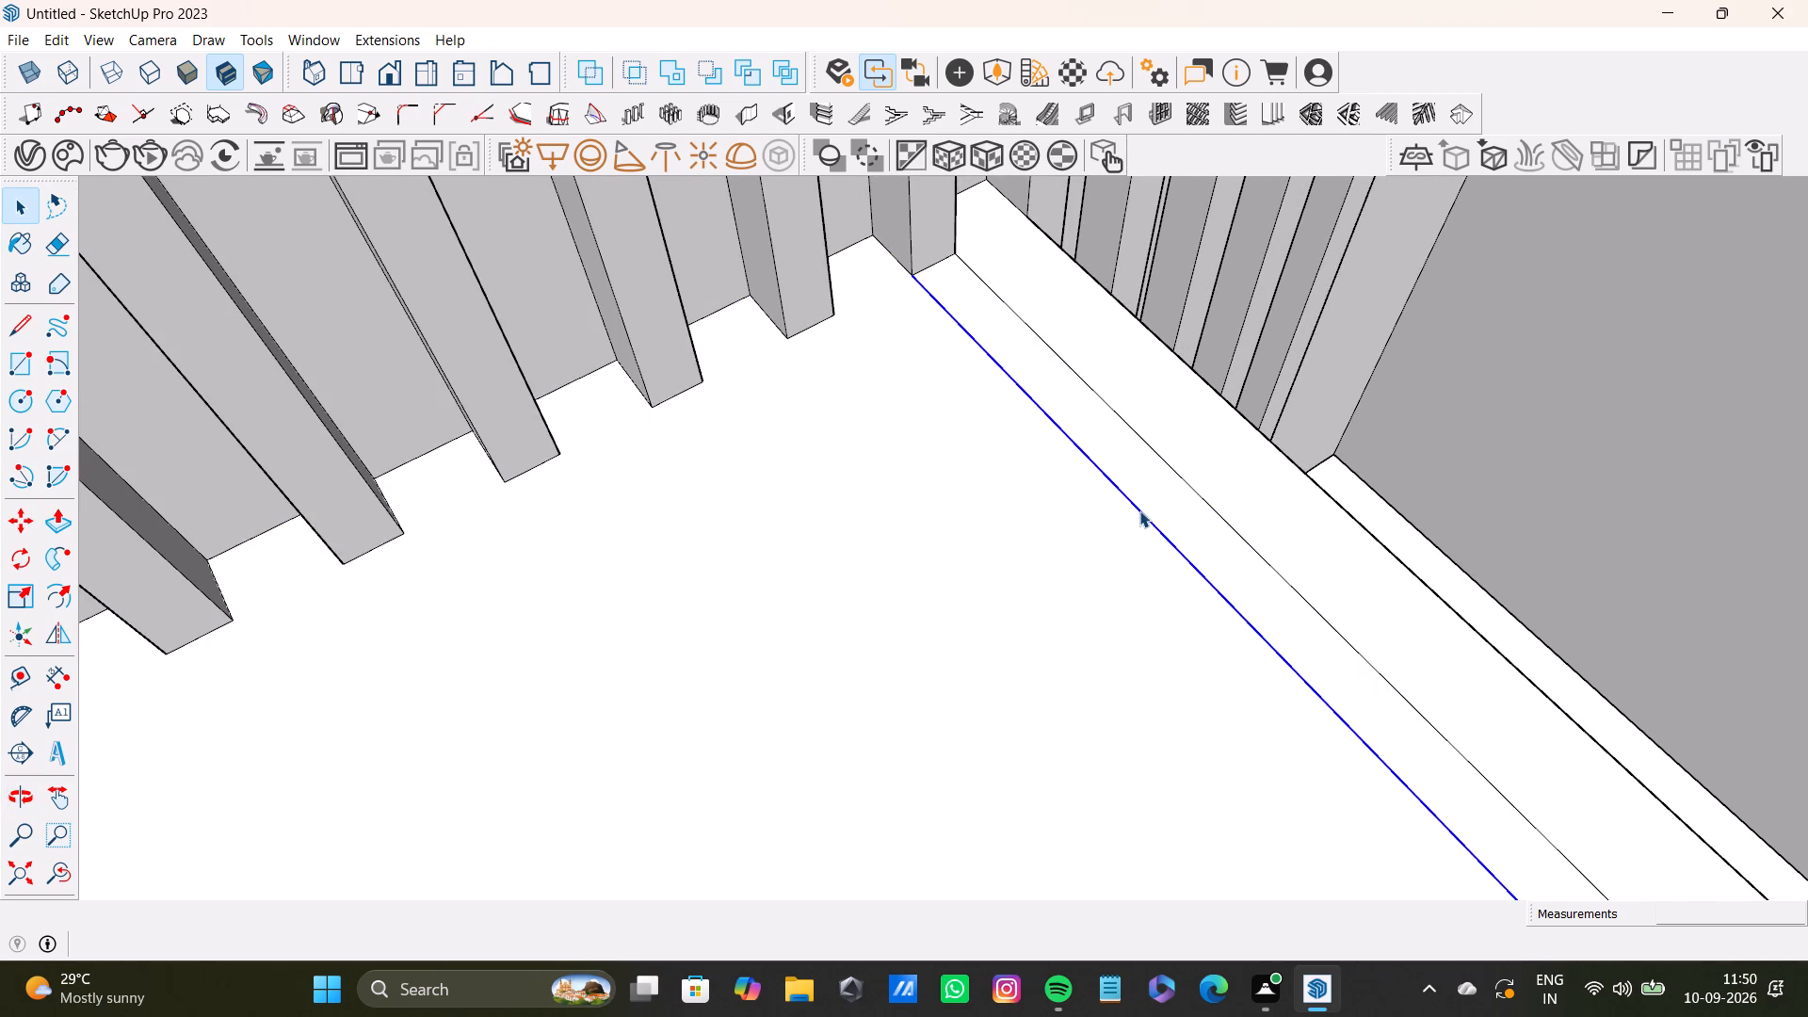
pyautogui.press('Pause')
pyautogui.press('Pause')
pyautogui.press('Delete')
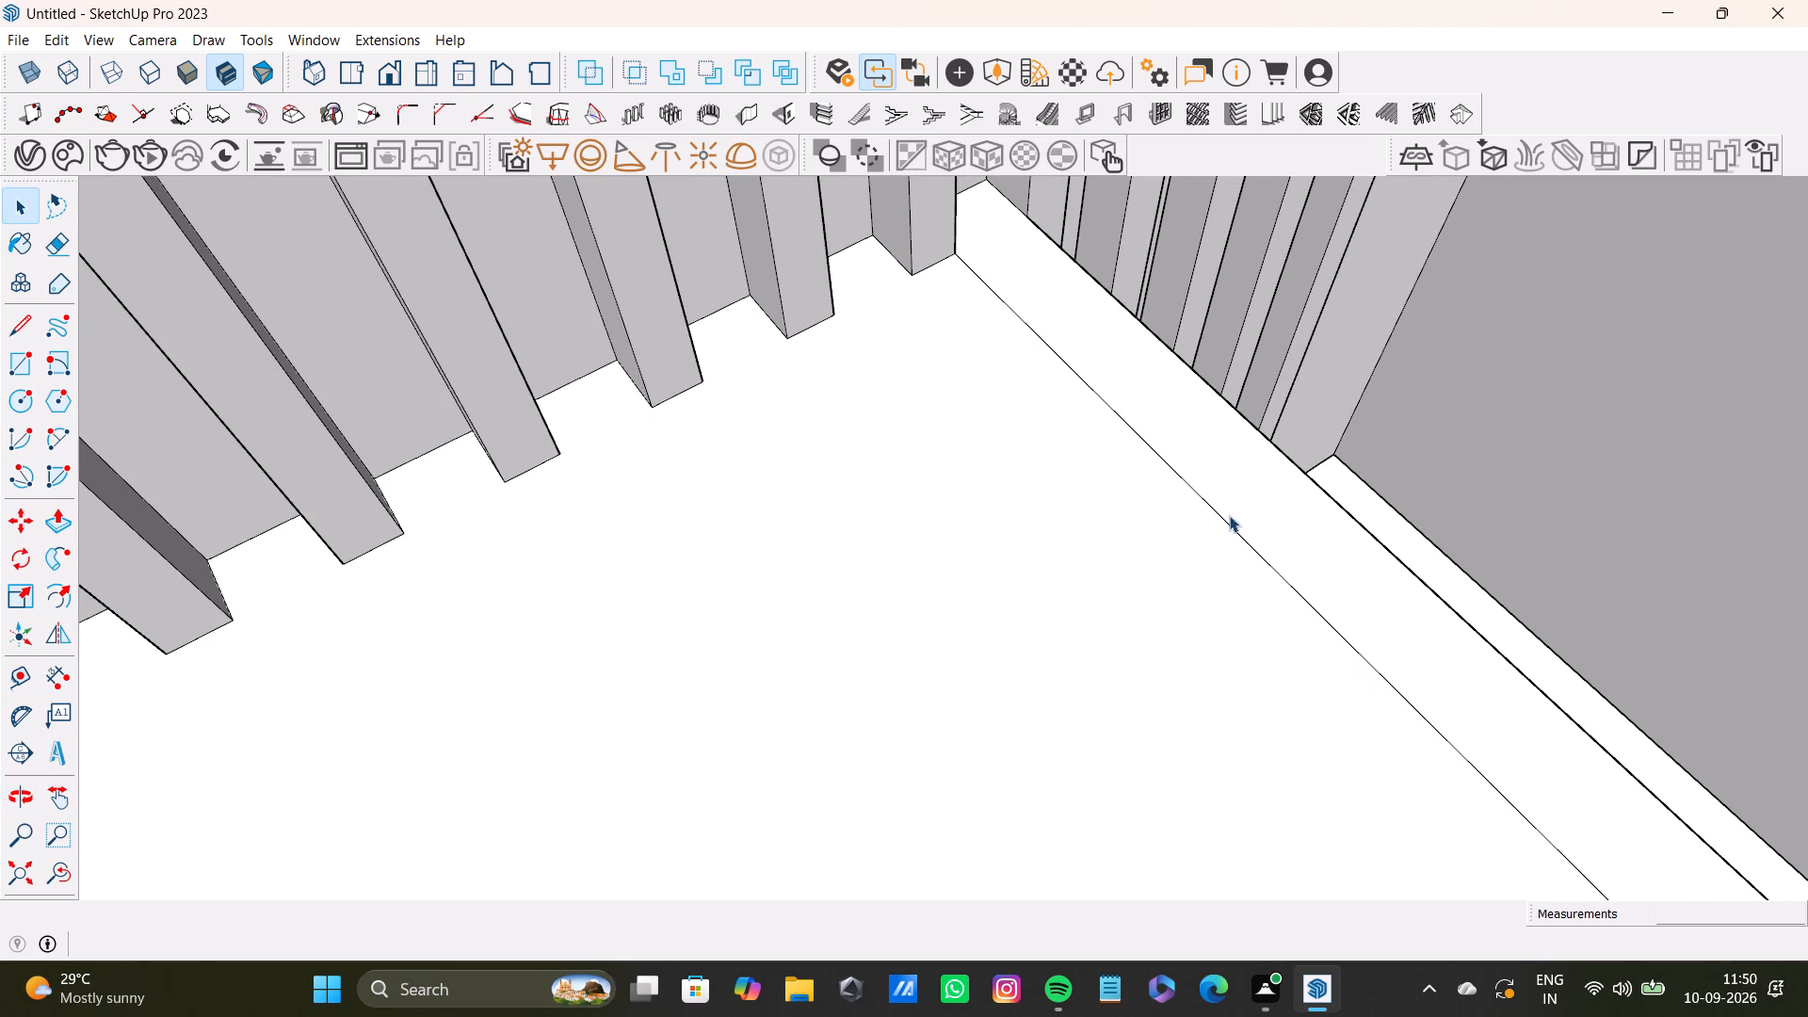
pyautogui.click(1229, 523)
pyautogui.press('Delete')
pyautogui.scroll(-6, 1017, 499)
pyautogui.scroll(-7, 900, 523)
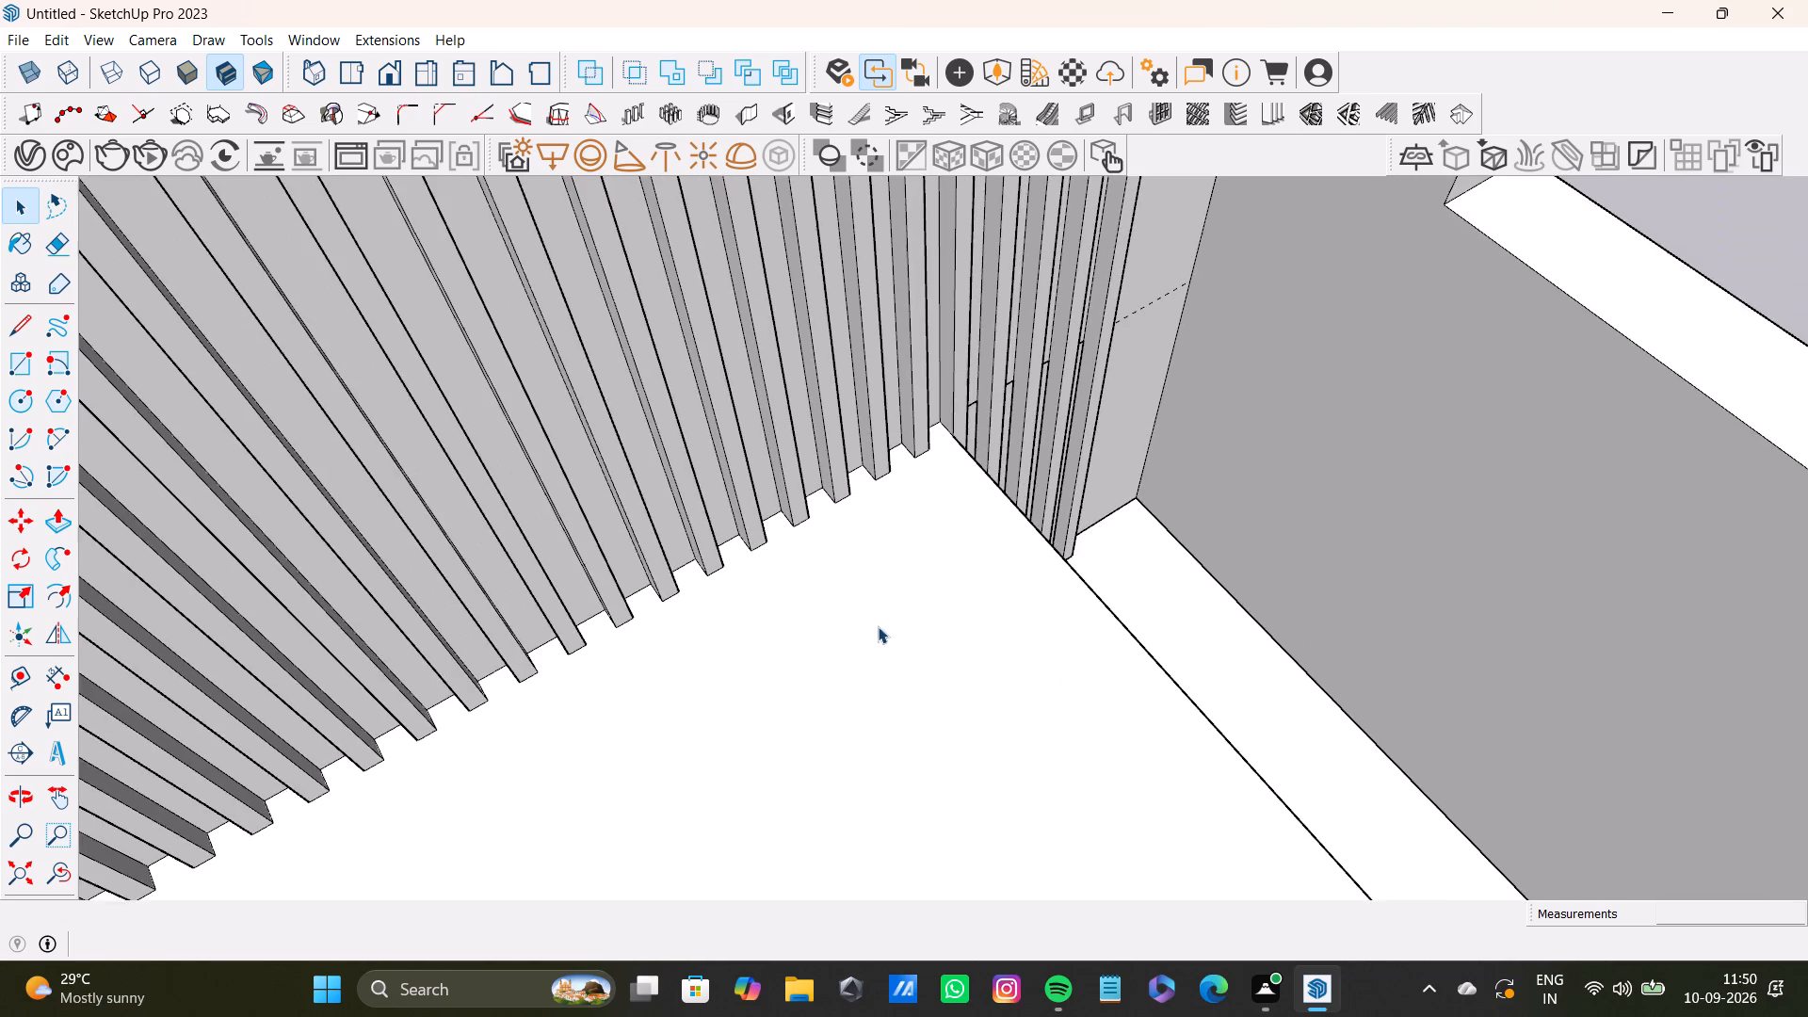
# Push the platform's cleaned top face down by about 2 1/16".
pyautogui.keyDown('shift'); pyautogui.moveTo(874, 648); pyautogui.dragTo(1011, 379, button='middle'); pyautogui.keyUp('shift')
pyautogui.scroll(-8, 775, 629)
pyautogui.keyDown('shift'); pyautogui.moveTo(773, 663); pyautogui.dragTo(839, 429, button='middle'); pyautogui.keyUp('shift')
pyautogui.click(674, 511)
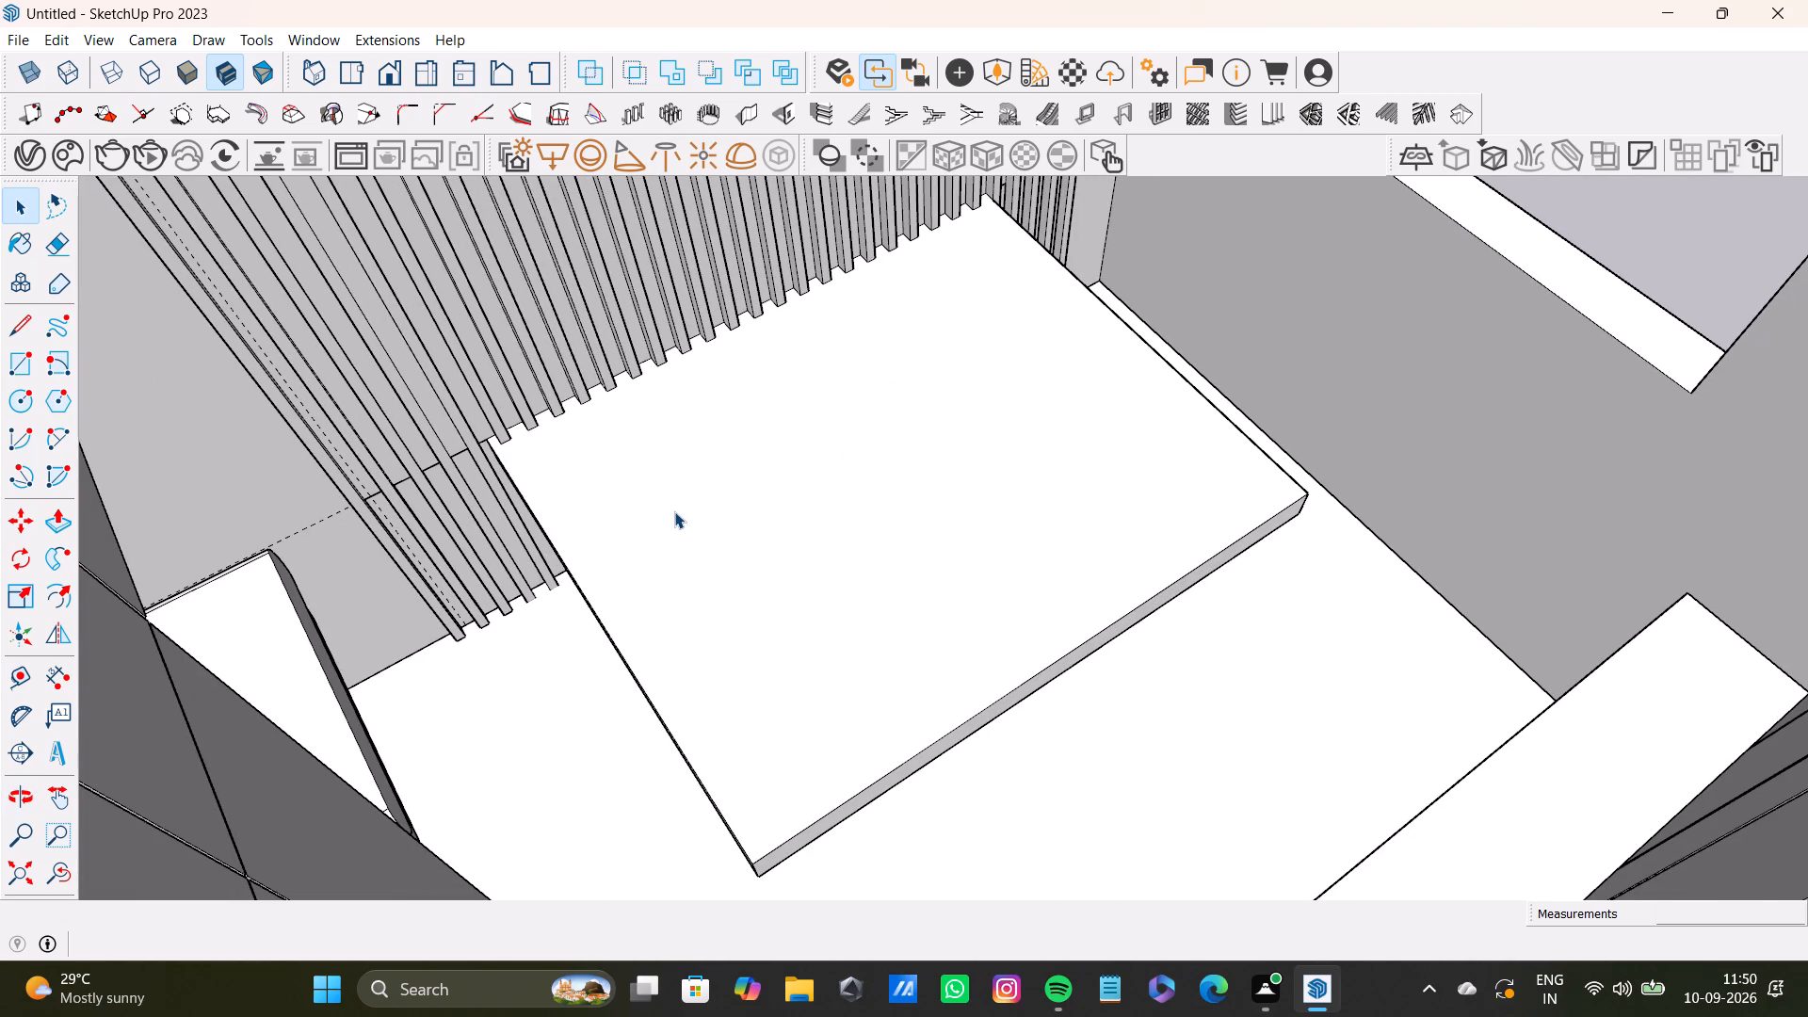
pyautogui.press('p')
pyautogui.moveTo(674, 511); pyautogui.dragTo(683, 539)
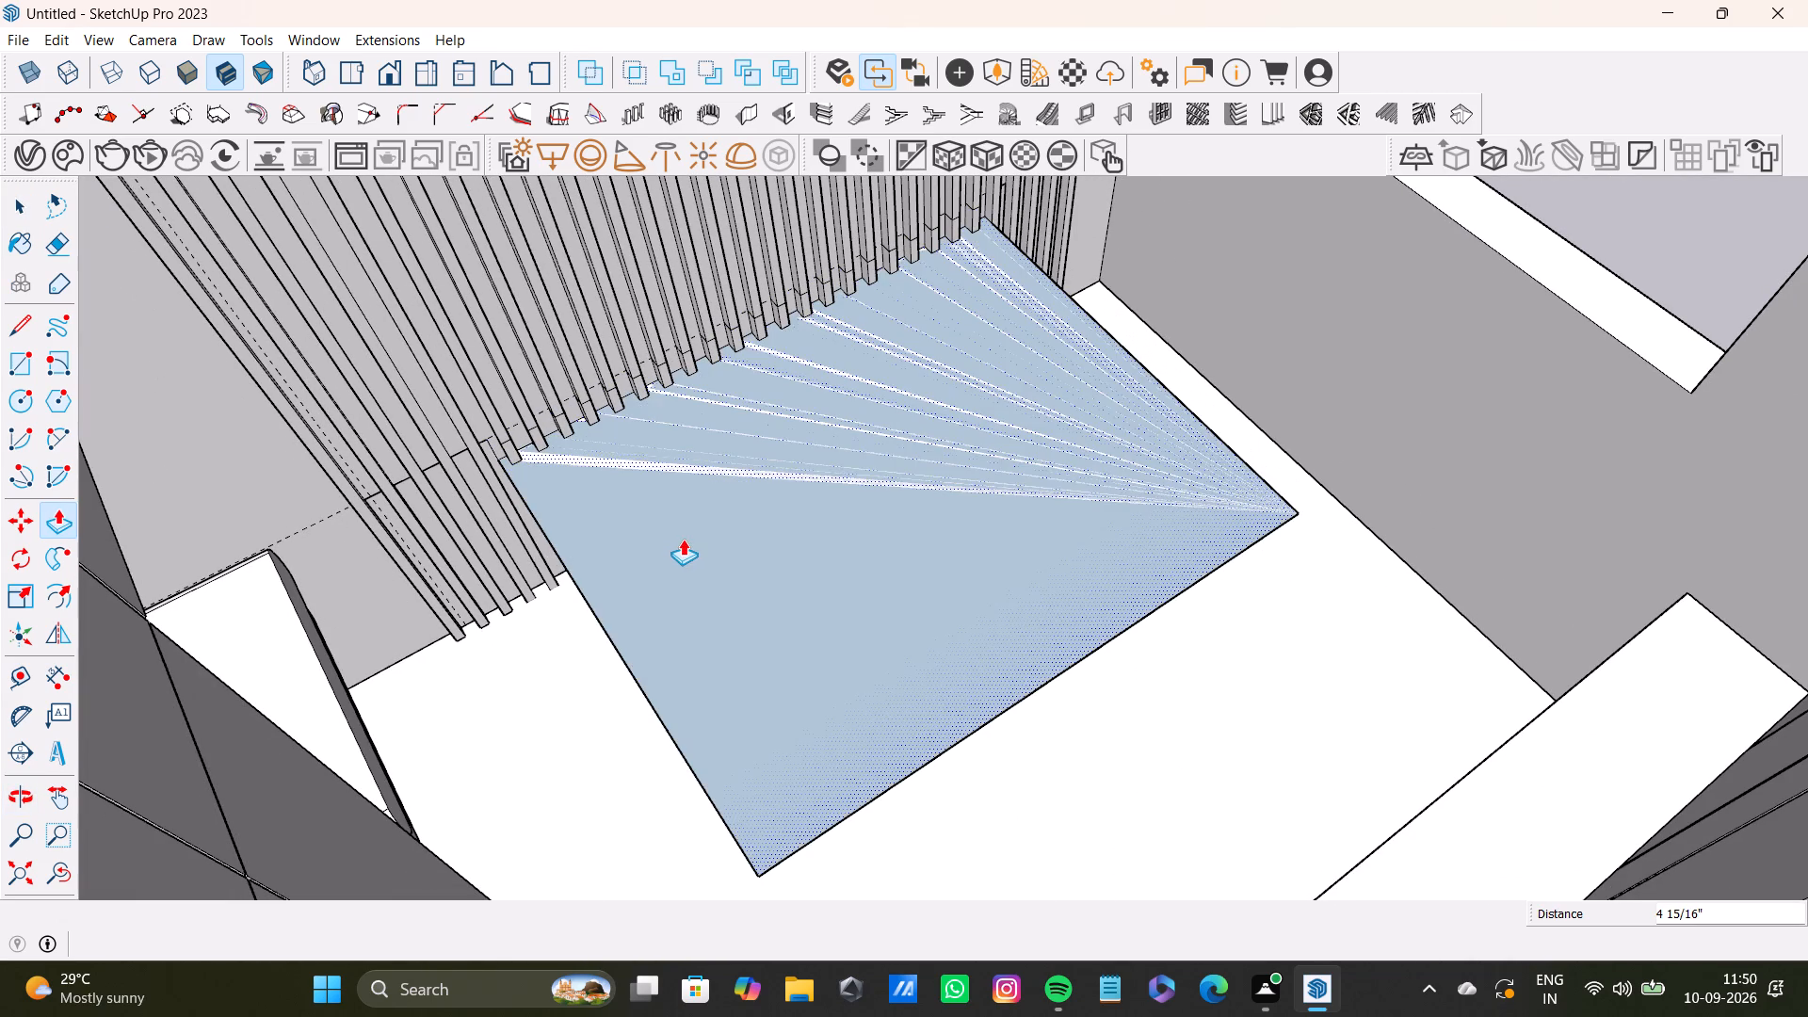
pyautogui.moveTo(683, 539); pyautogui.dragTo(669, 523)
# Pull the platform's underside down by about 9 7/16" to thicken the block.
pyautogui.keyDown('shift'); pyautogui.moveTo(923, 785); pyautogui.dragTo(885, 557, button='middle'); pyautogui.keyUp('shift')
pyautogui.scroll(3, 867, 548)
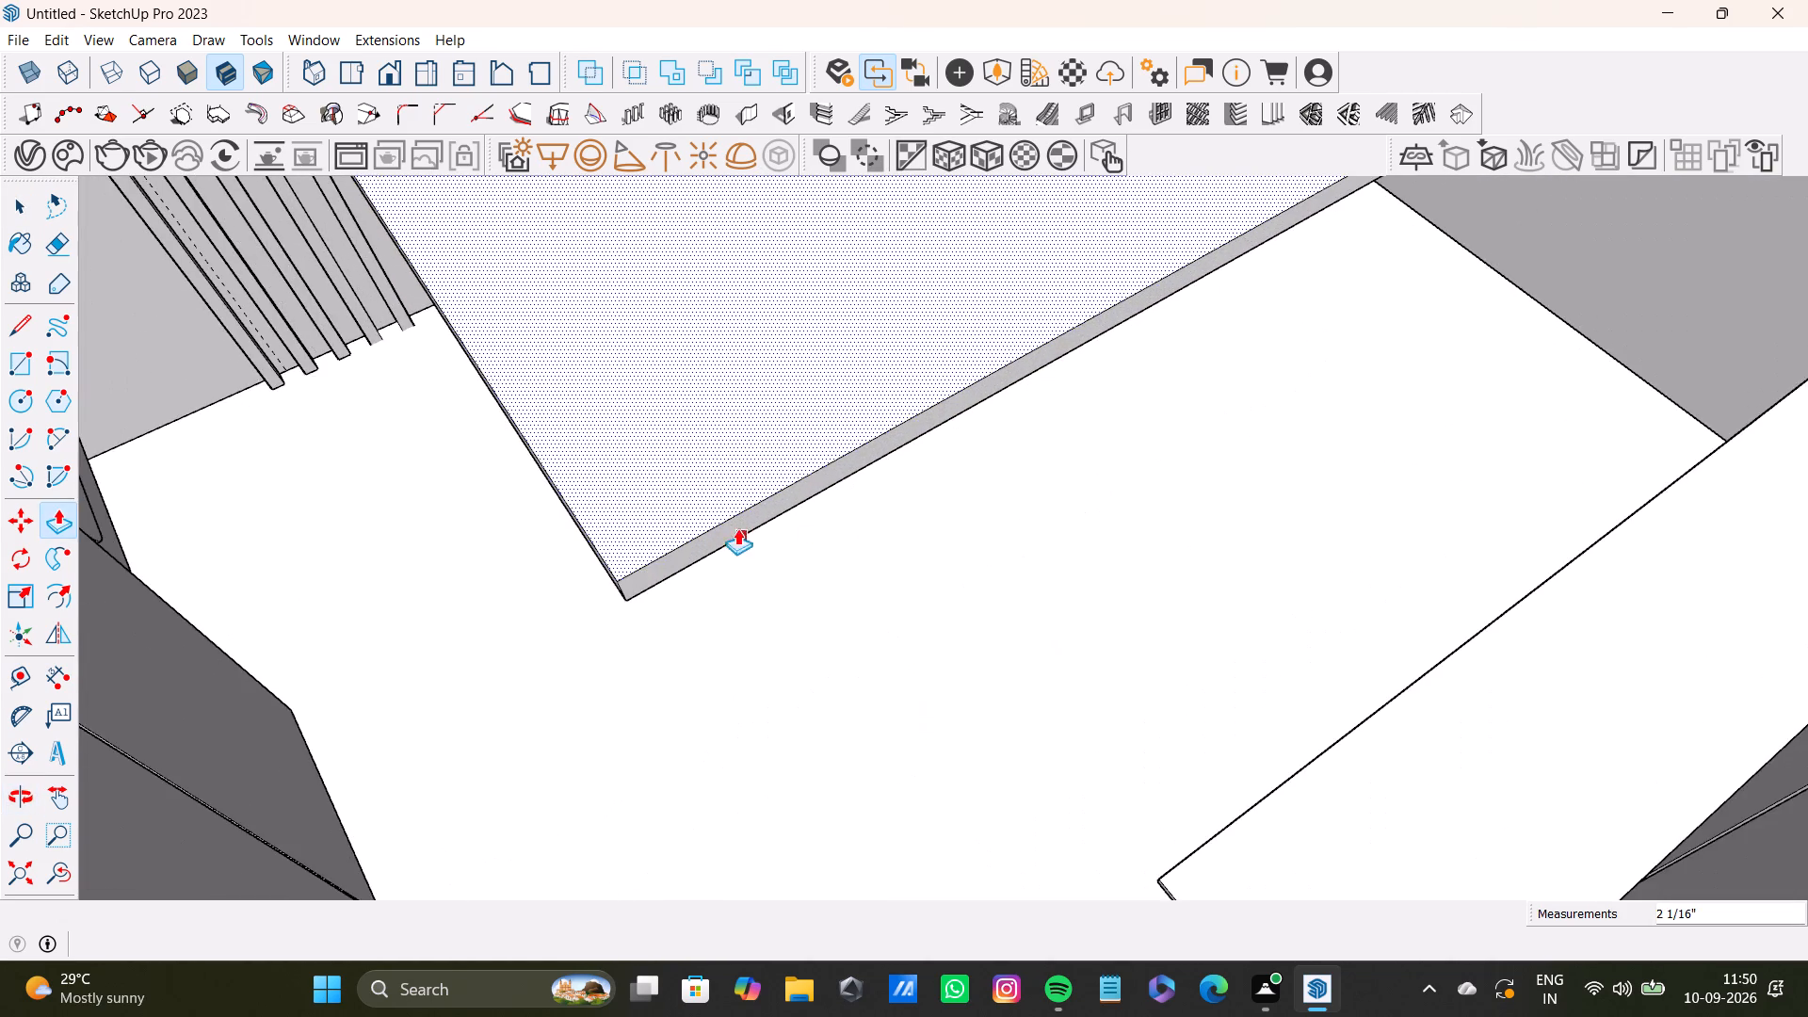
pyautogui.moveTo(740, 530); pyautogui.dragTo(787, 508, button='middle')
pyautogui.scroll(6, 794, 601)
pyautogui.moveTo(692, 533); pyautogui.dragTo(863, 748, button='middle')
pyautogui.moveTo(864, 747); pyautogui.dragTo(855, 375, button='middle')
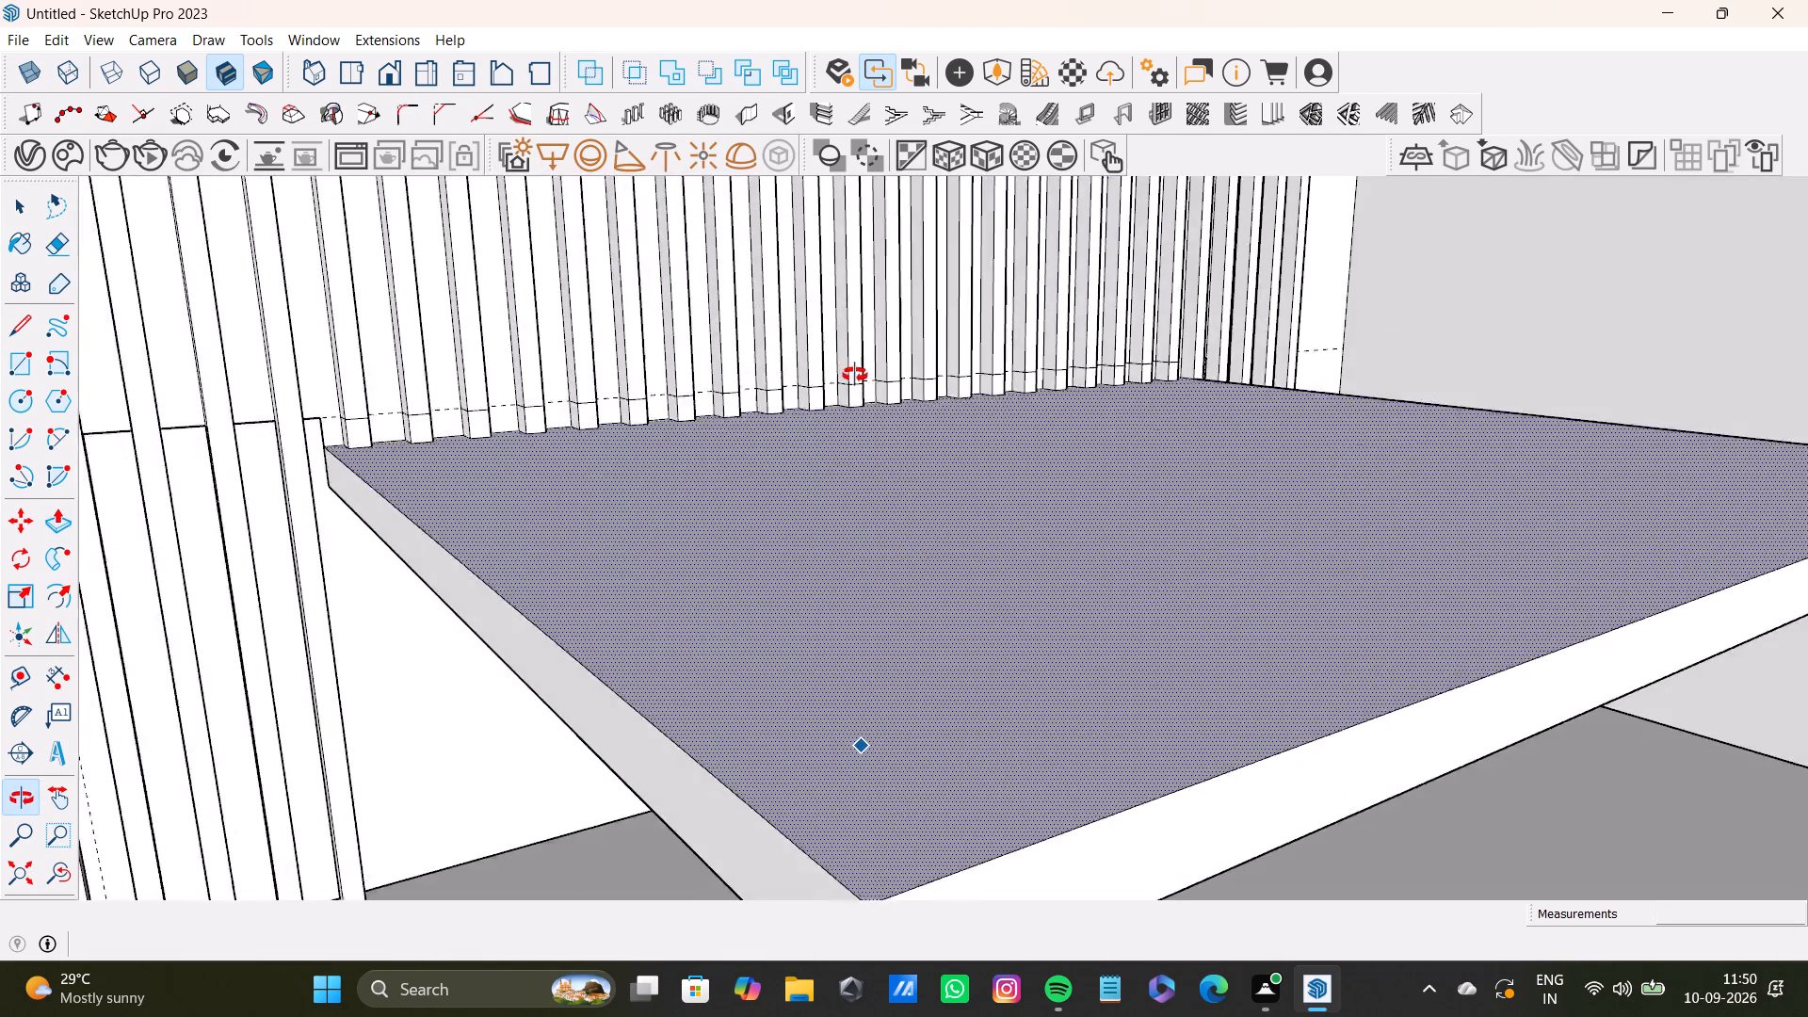
pyautogui.moveTo(855, 375); pyautogui.dragTo(853, 354, button='middle')
pyautogui.scroll(2, 859, 767)
pyautogui.keyDown('shift'); pyautogui.moveTo(843, 708); pyautogui.dragTo(832, 231, button='middle'); pyautogui.keyUp('shift')
pyautogui.scroll(2, 789, 351)
pyautogui.moveTo(817, 347); pyautogui.dragTo(823, 179, button='middle')
pyautogui.press('space')
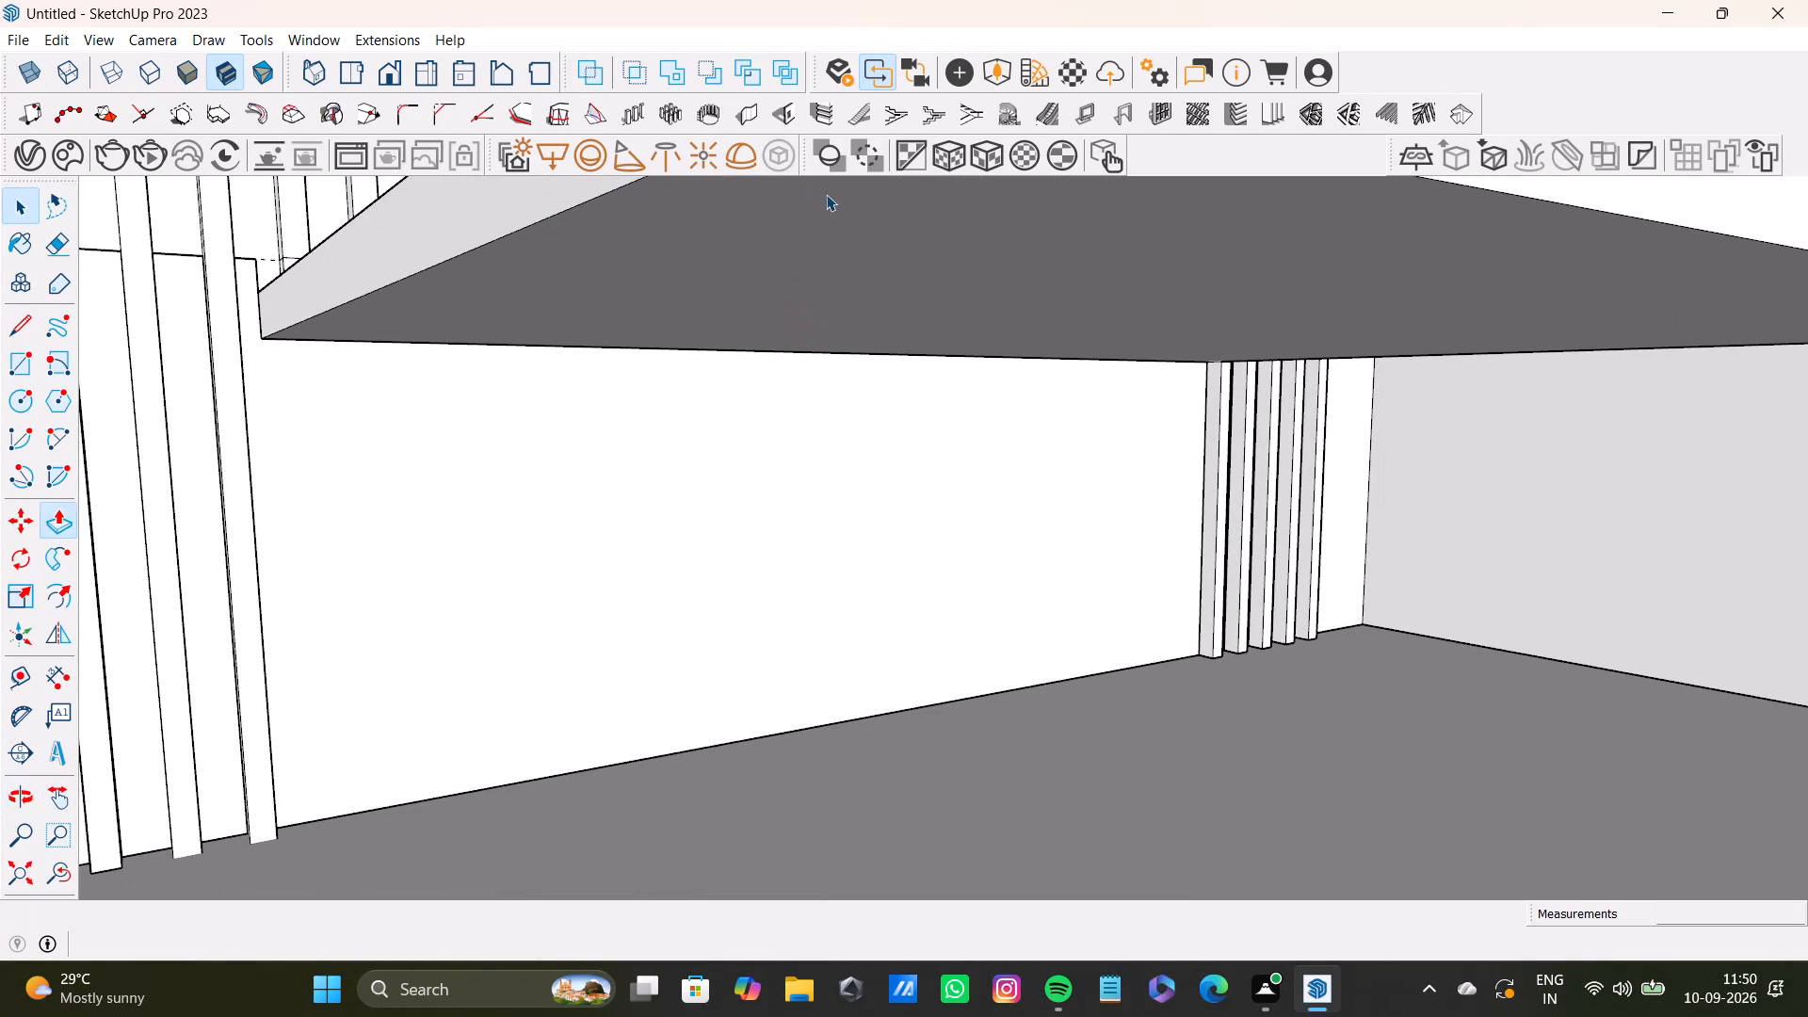
pyautogui.click(822, 197)
pyautogui.press('p')
pyautogui.moveTo(686, 282); pyautogui.dragTo(691, 575)
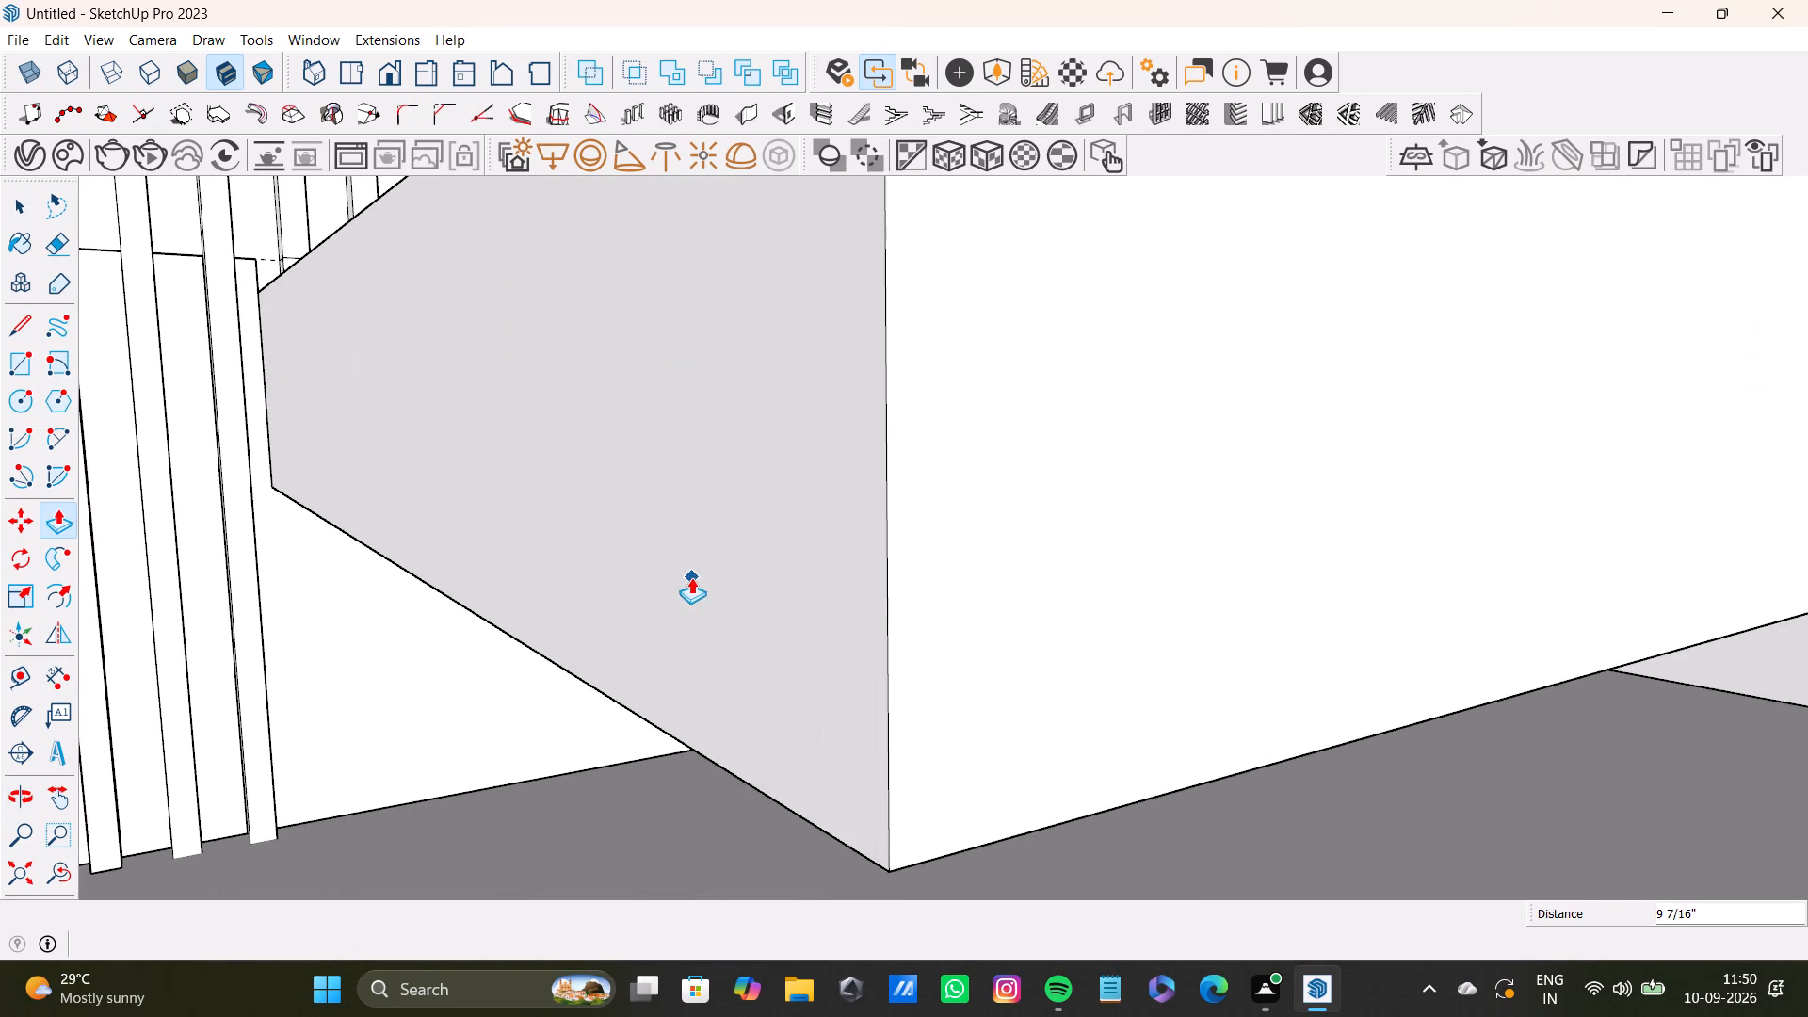
# Pull the platform's underside further down to the floor.
pyautogui.scroll(-2, 691, 579)
pyautogui.keyDown('shift'); pyautogui.moveTo(692, 609); pyautogui.dragTo(772, 229, button='middle'); pyautogui.keyUp('shift')
pyautogui.moveTo(799, 412); pyautogui.dragTo(876, 393, button='middle')
pyautogui.moveTo(904, 330); pyautogui.dragTo(840, 690)
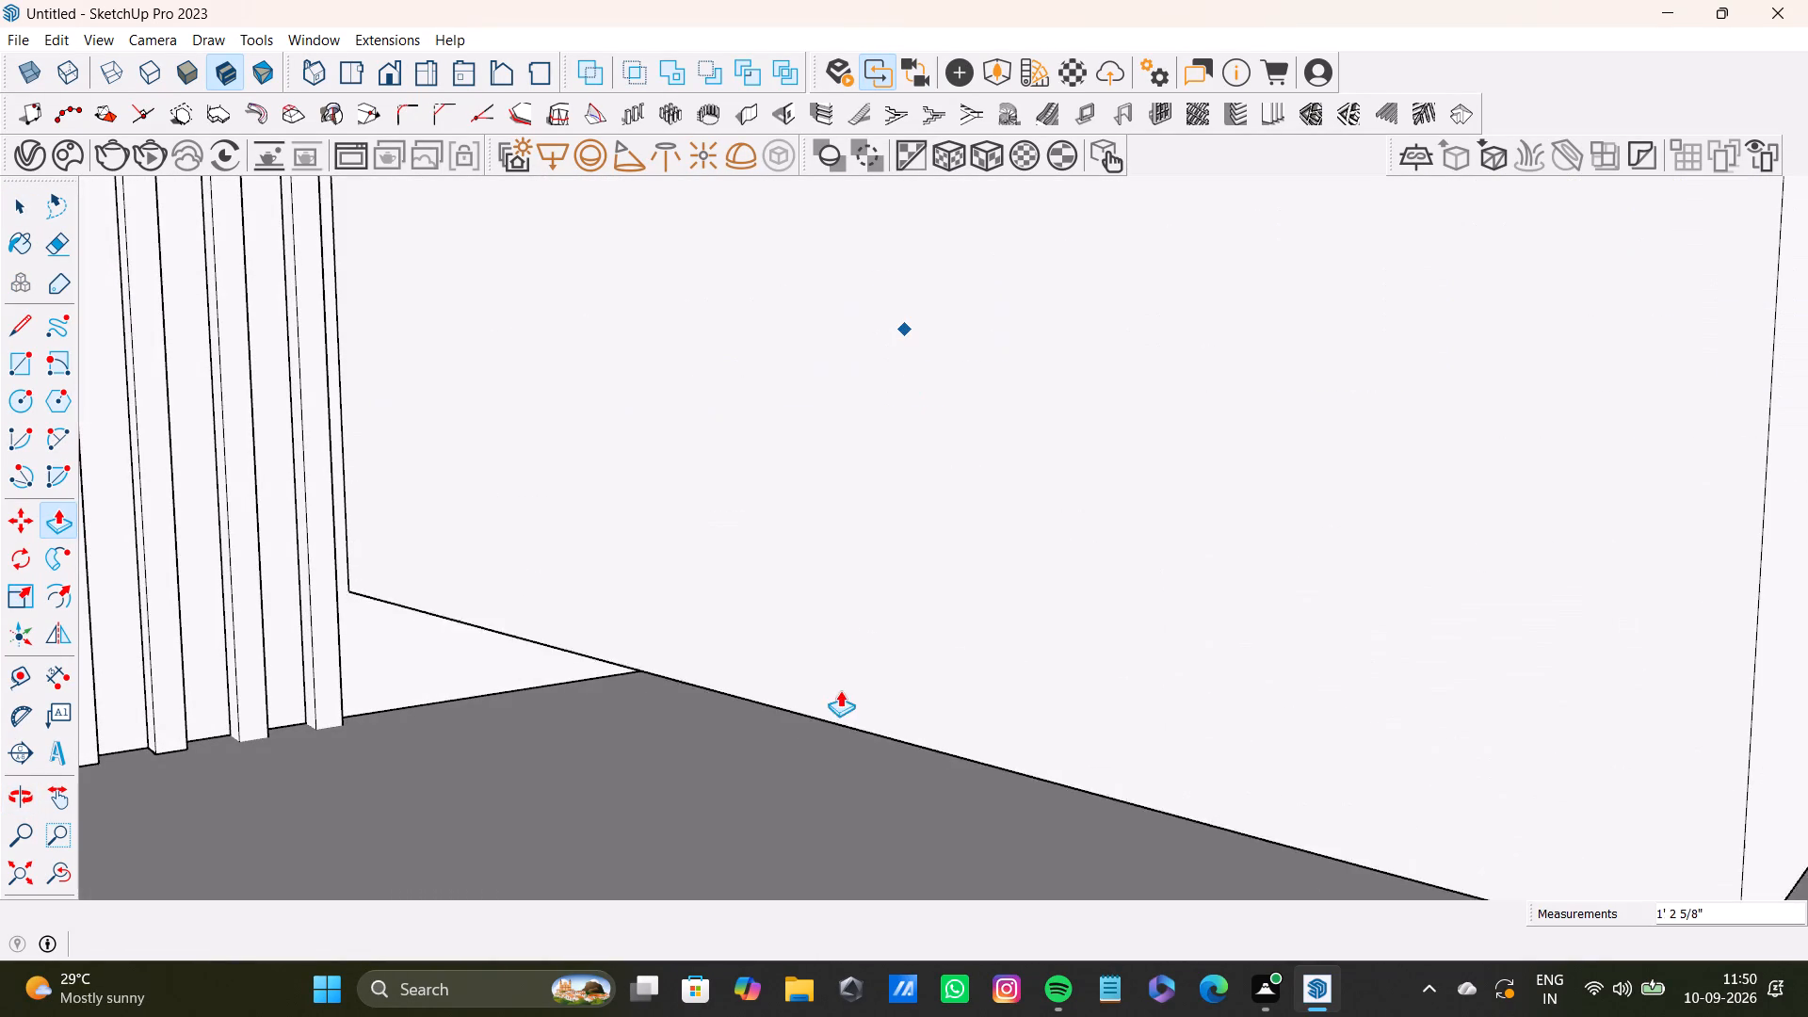
pyautogui.moveTo(840, 690); pyautogui.dragTo(809, 840)
pyautogui.scroll(-5, 770, 735)
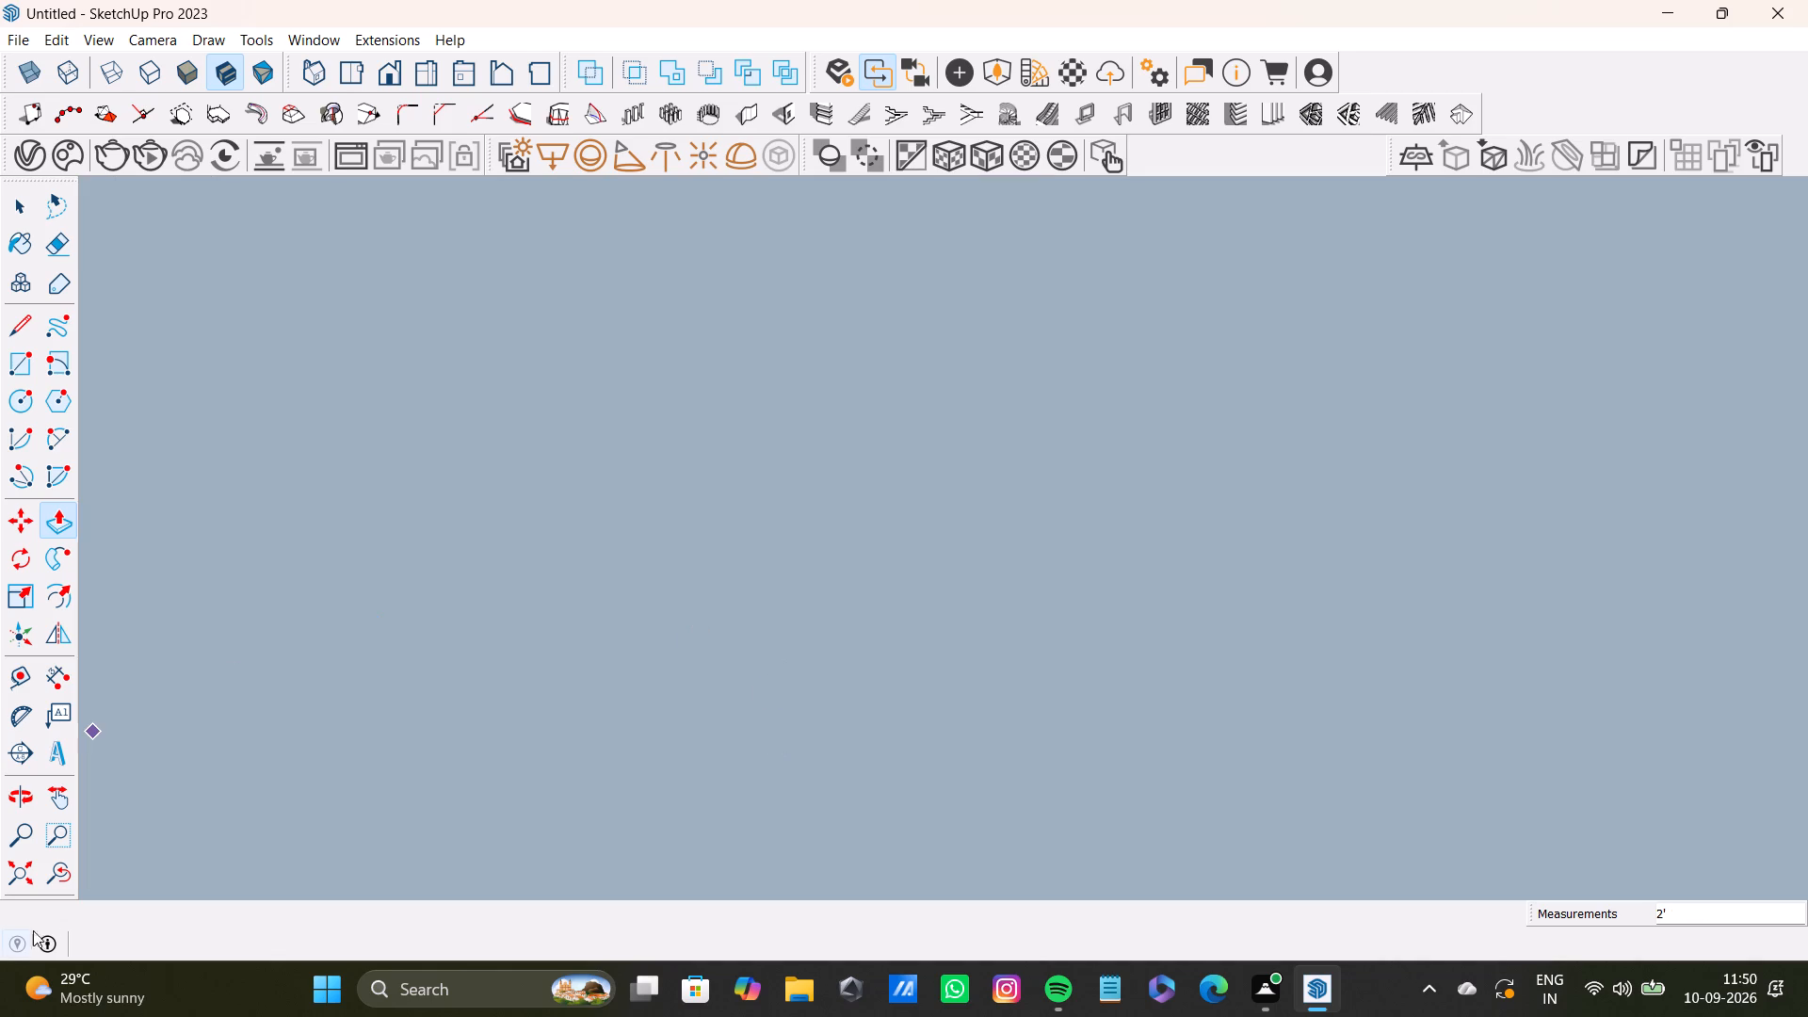
# Examine the whole model and the extended platform against the slatted wall in its room.
pyautogui.click(63, 877)
pyautogui.click(17, 873)
pyautogui.moveTo(747, 569); pyautogui.dragTo(762, 907, button='middle')
pyautogui.scroll(-5, 807, 868)
pyautogui.keyDown('shift'); pyautogui.moveTo(1189, 168); pyautogui.dragTo(1136, 380, button='middle'); pyautogui.keyUp('shift')
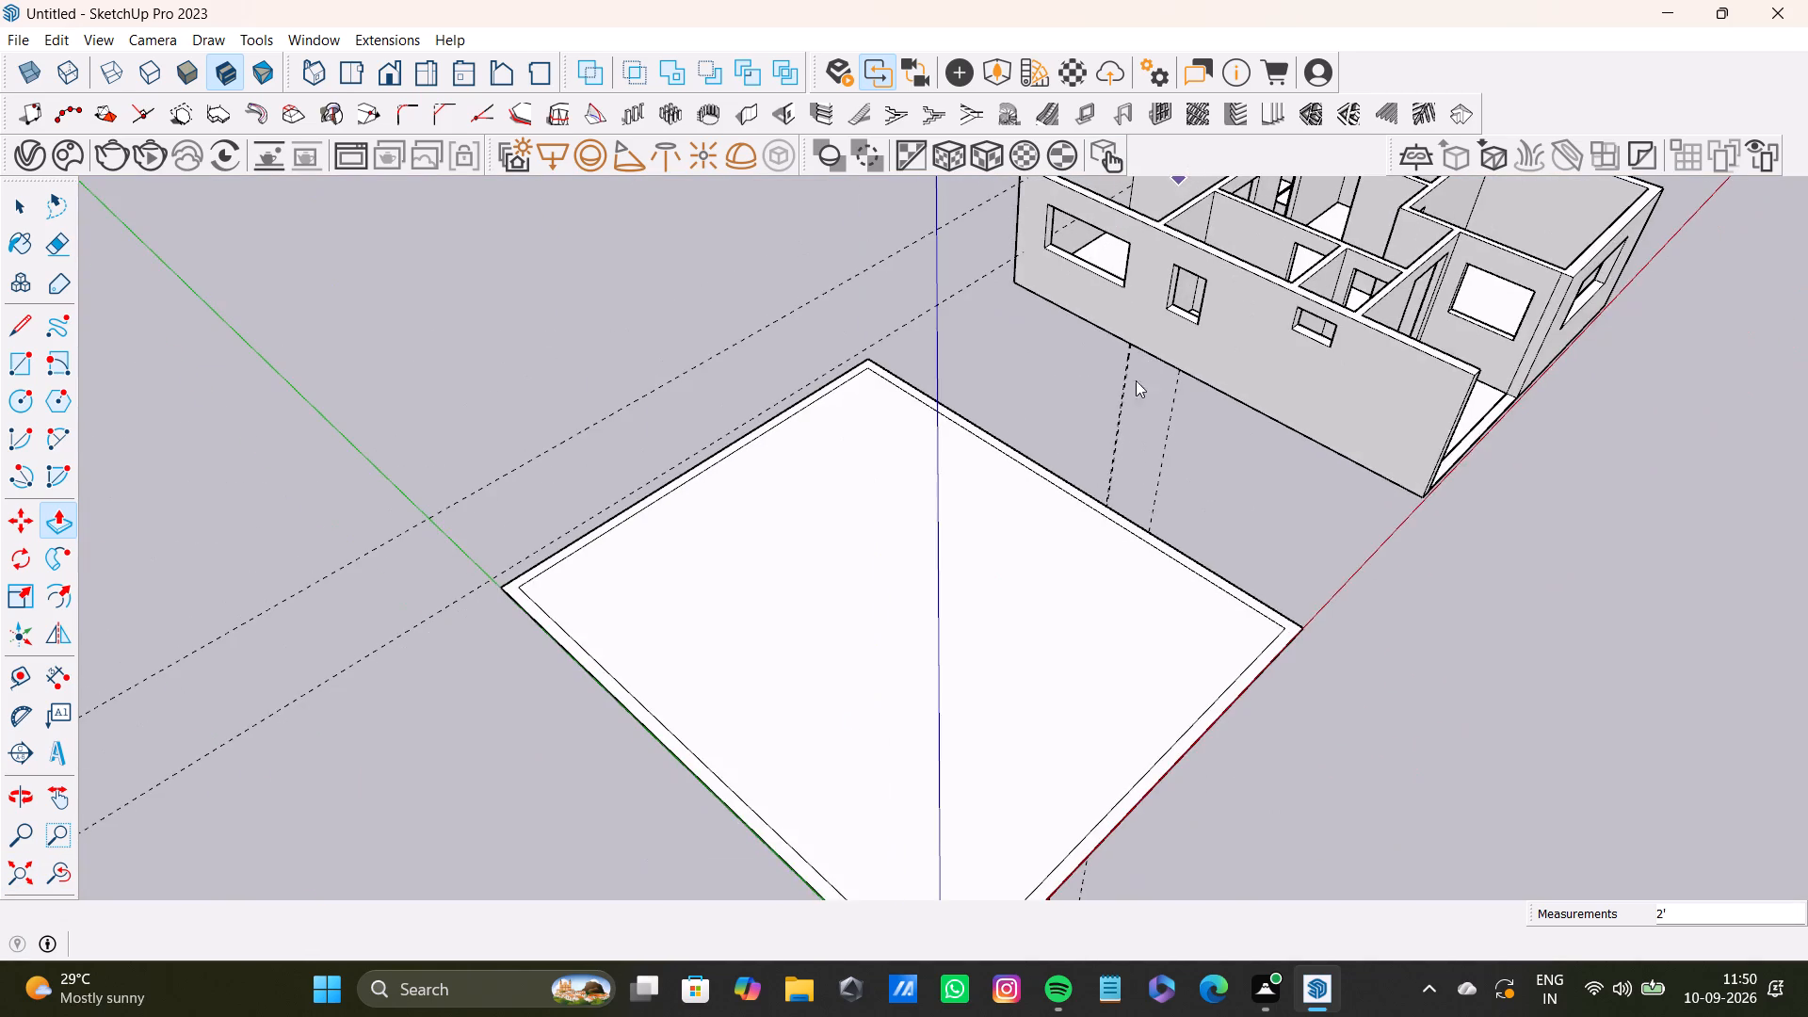
pyautogui.keyDown('shift'); pyautogui.moveTo(1136, 380); pyautogui.dragTo(996, 711, button='middle'); pyautogui.keyUp('shift')
pyautogui.scroll(3, 1124, 421)
pyautogui.keyDown('shift'); pyautogui.moveTo(1176, 302); pyautogui.dragTo(893, 979, button='middle'); pyautogui.keyUp('shift')
pyautogui.scroll(11, 944, 753)
pyautogui.keyDown('shift'); pyautogui.moveTo(1039, 582); pyautogui.dragTo(1009, 586, button='middle'); pyautogui.keyUp('shift')
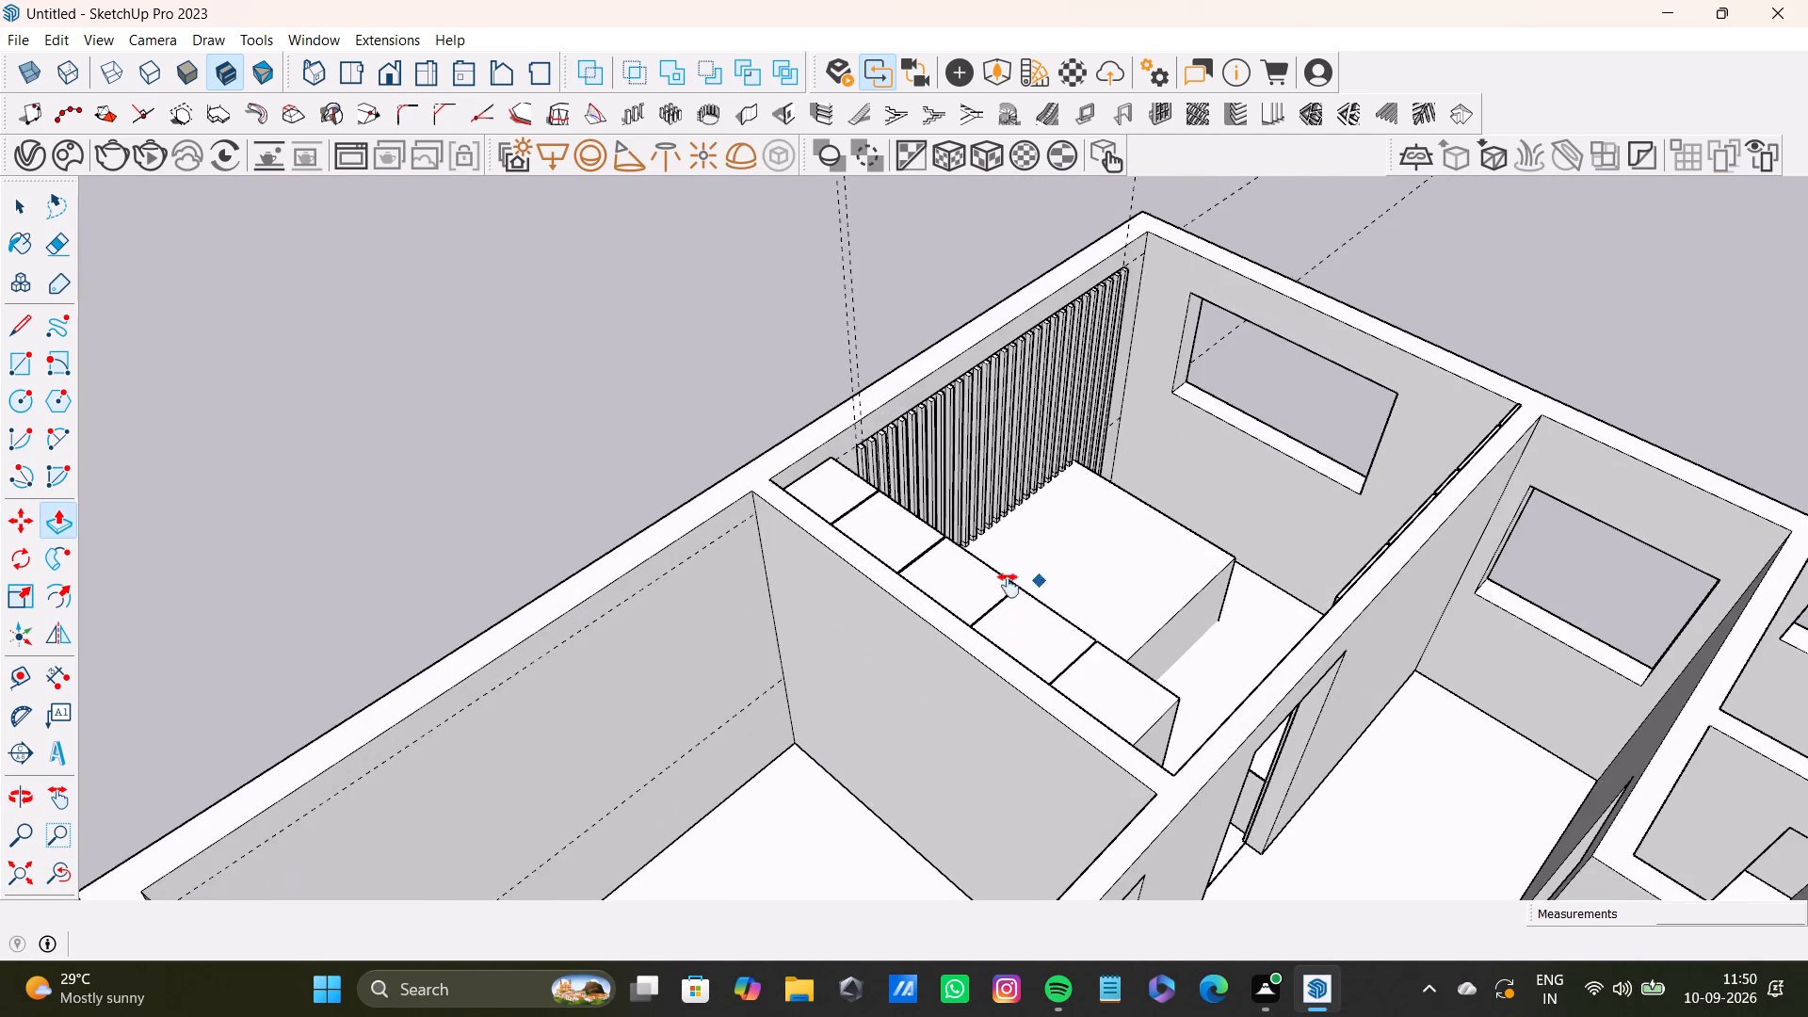
pyautogui.keyDown('shift'); pyautogui.moveTo(1009, 586); pyautogui.dragTo(738, 730, button='middle'); pyautogui.keyUp('shift')
pyautogui.scroll(3, 800, 681)
pyautogui.moveTo(816, 678); pyautogui.dragTo(636, 726, button='middle')
pyautogui.scroll(8, 643, 628)
pyautogui.press('space')
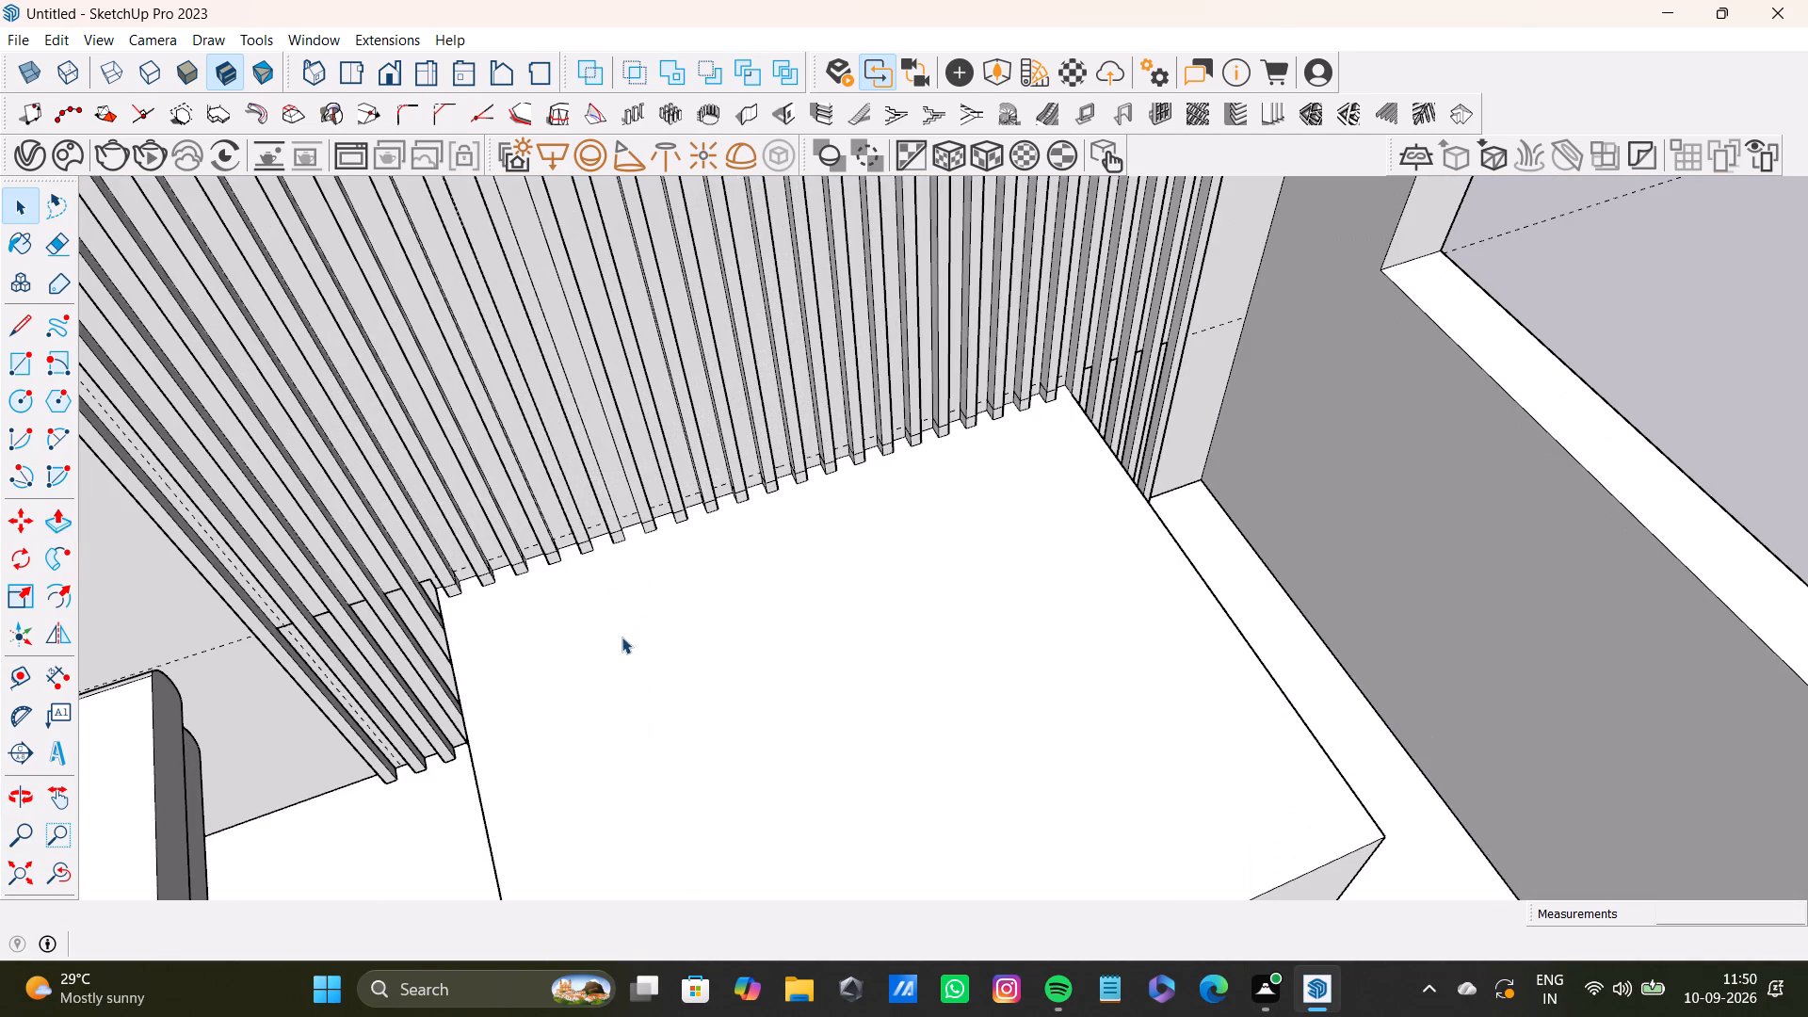
pyautogui.scroll(-4, 716, 649)
pyautogui.keyDown('shift'); pyautogui.moveTo(737, 669); pyautogui.dragTo(738, 482, button='middle'); pyautogui.keyUp('shift')
# Draw lines along the front bottom edges of the first two slats where they meet the platform's top.
pyautogui.click(756, 511)
pyautogui.scroll(5, 552, 406)
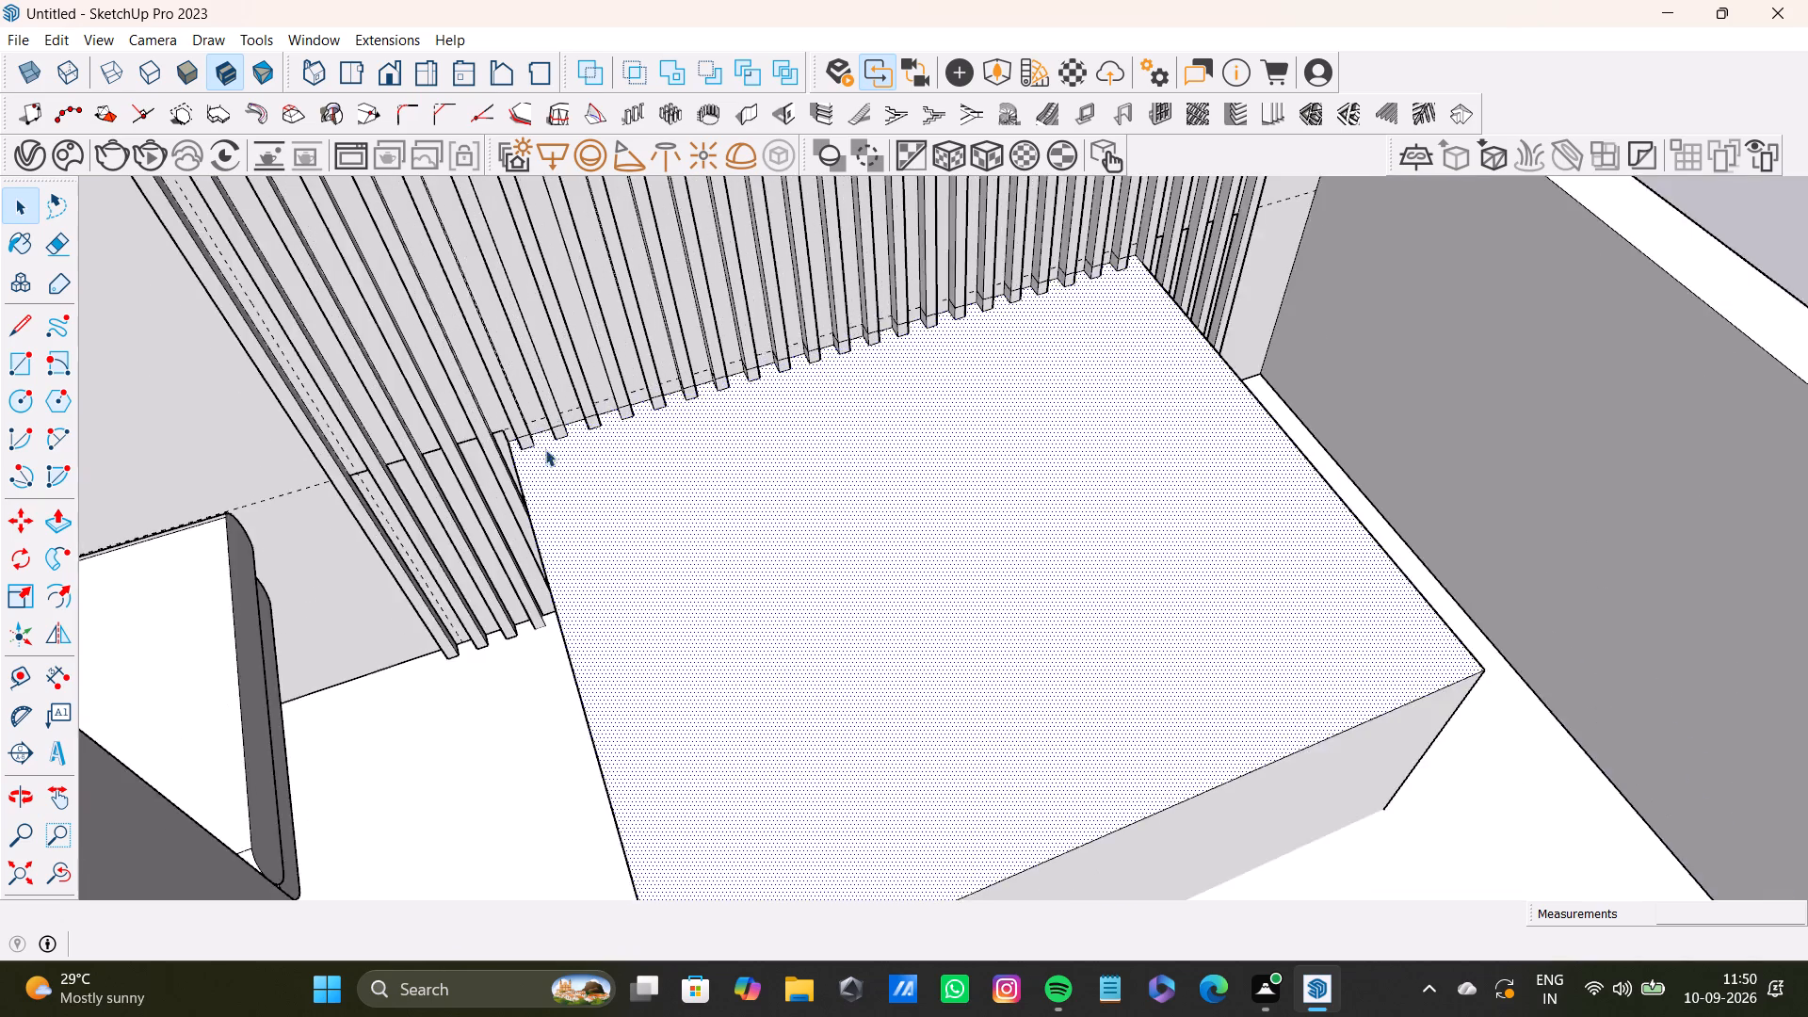
pyautogui.scroll(14, 545, 449)
pyautogui.click(21, 363)
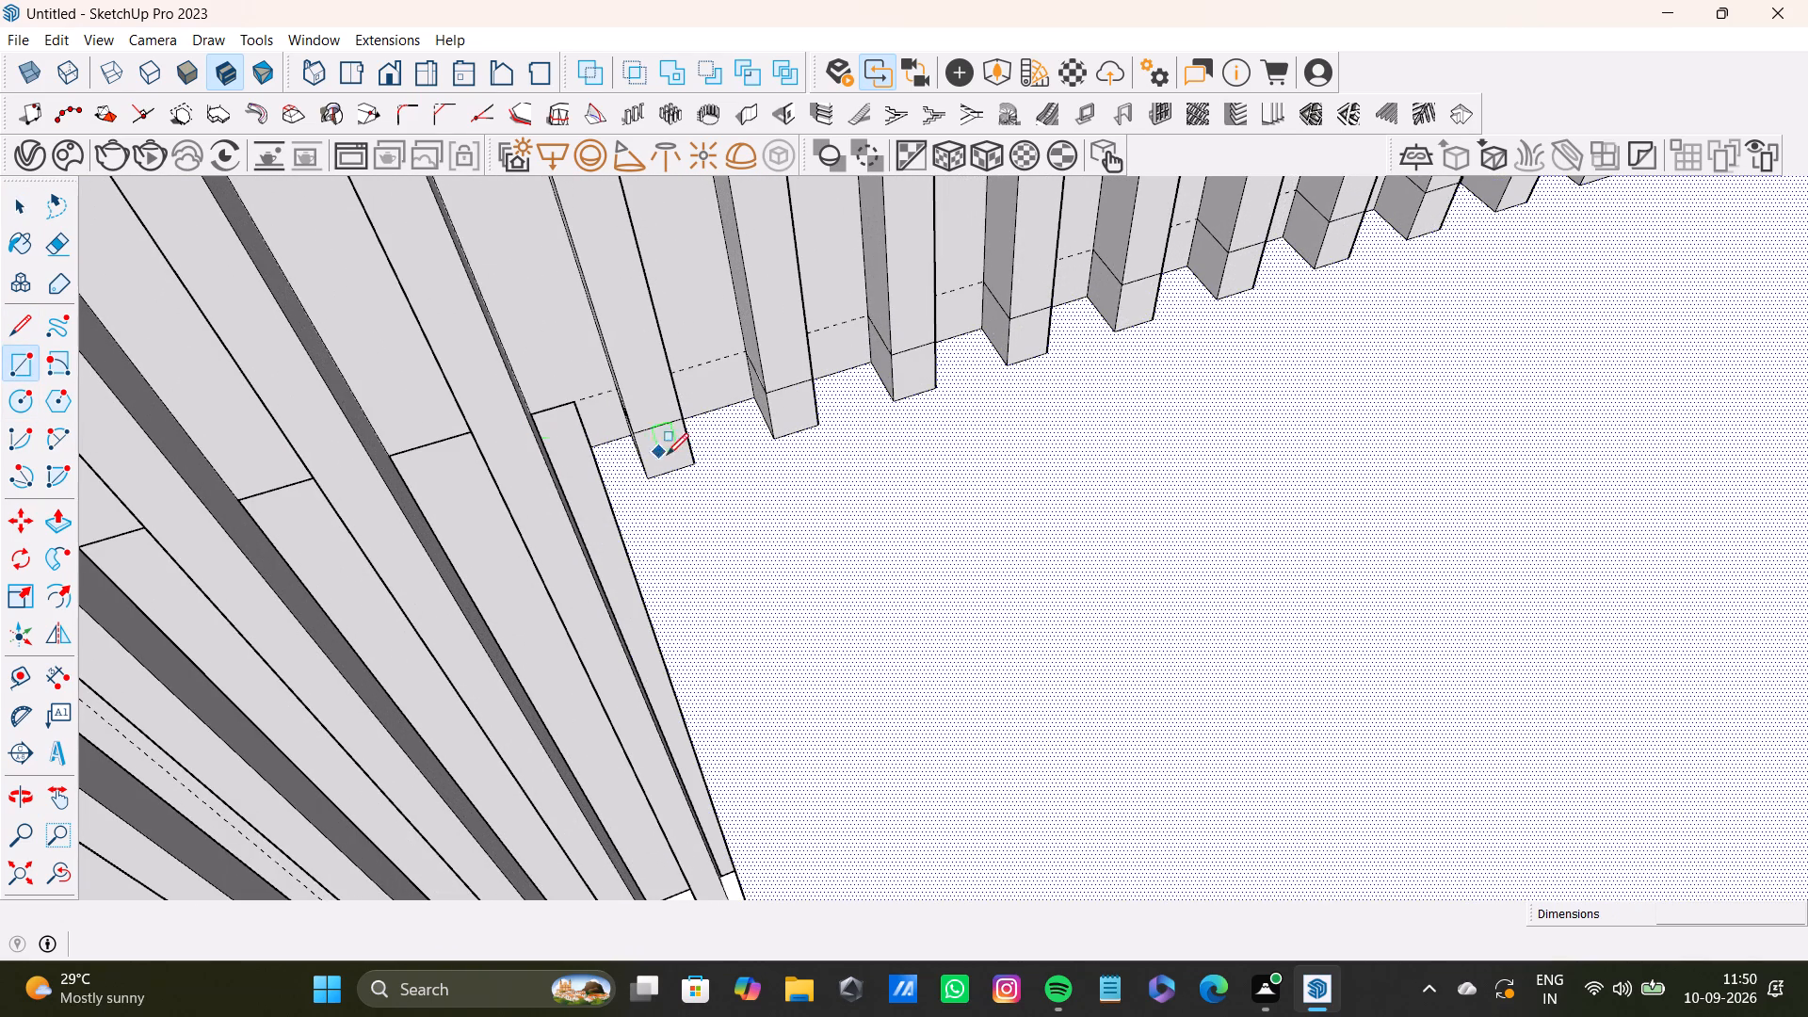
pyautogui.scroll(6, 651, 460)
pyautogui.press('space')
pyautogui.click(12, 324)
pyautogui.scroll(1, 768, 476)
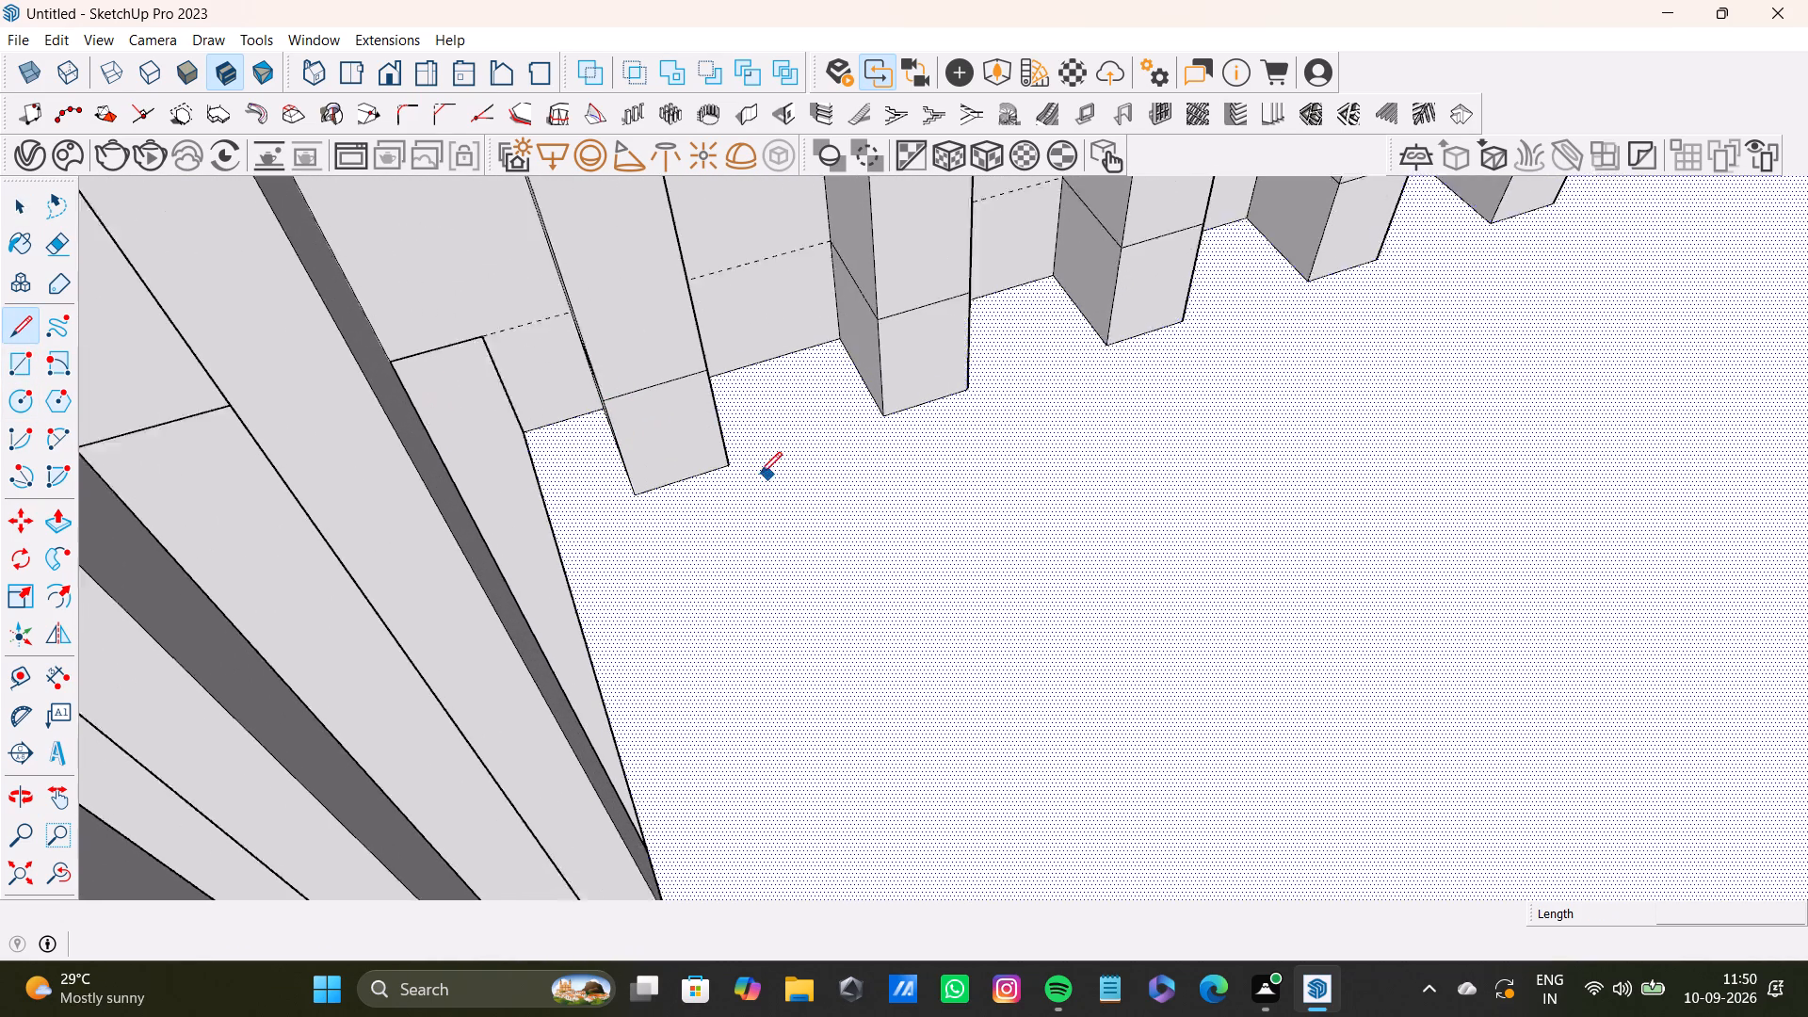
pyautogui.scroll(8, 760, 474)
pyautogui.click(650, 605)
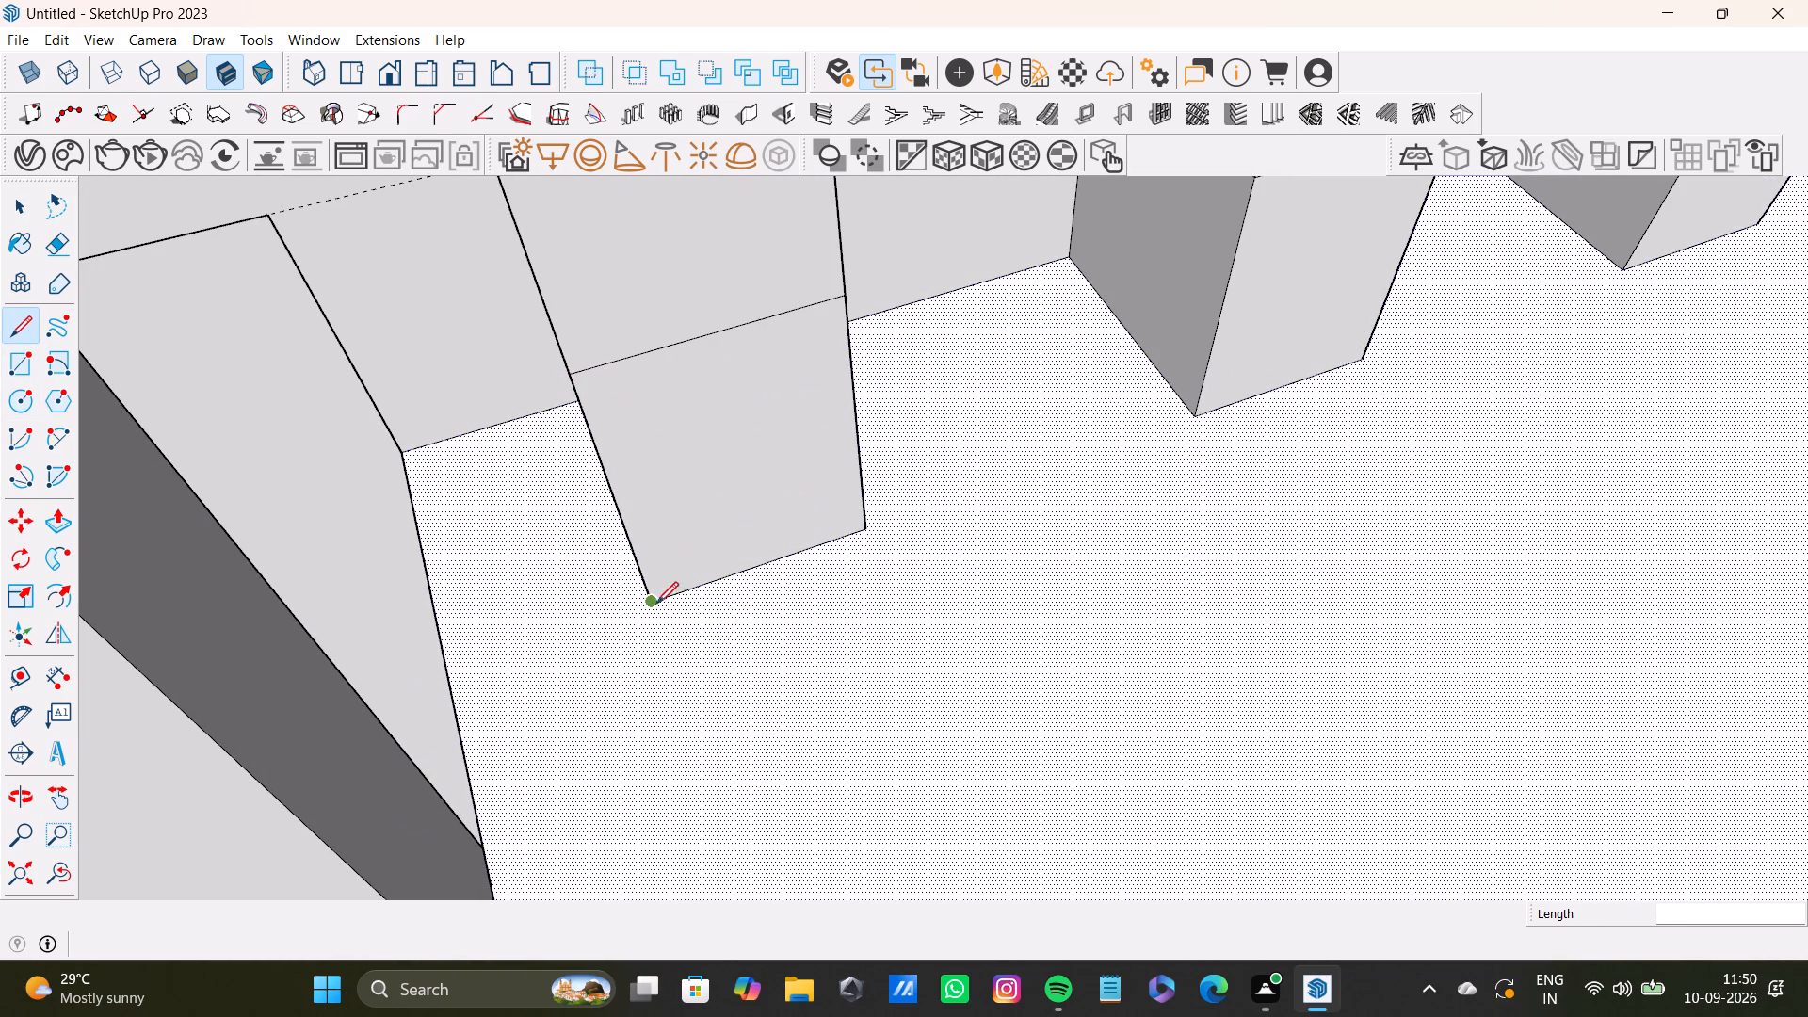
pyautogui.click(864, 530)
pyautogui.moveTo(1204, 412); pyautogui.dragTo(1210, 404)
pyautogui.click(1364, 360)
pyautogui.scroll(-5, 1350, 359)
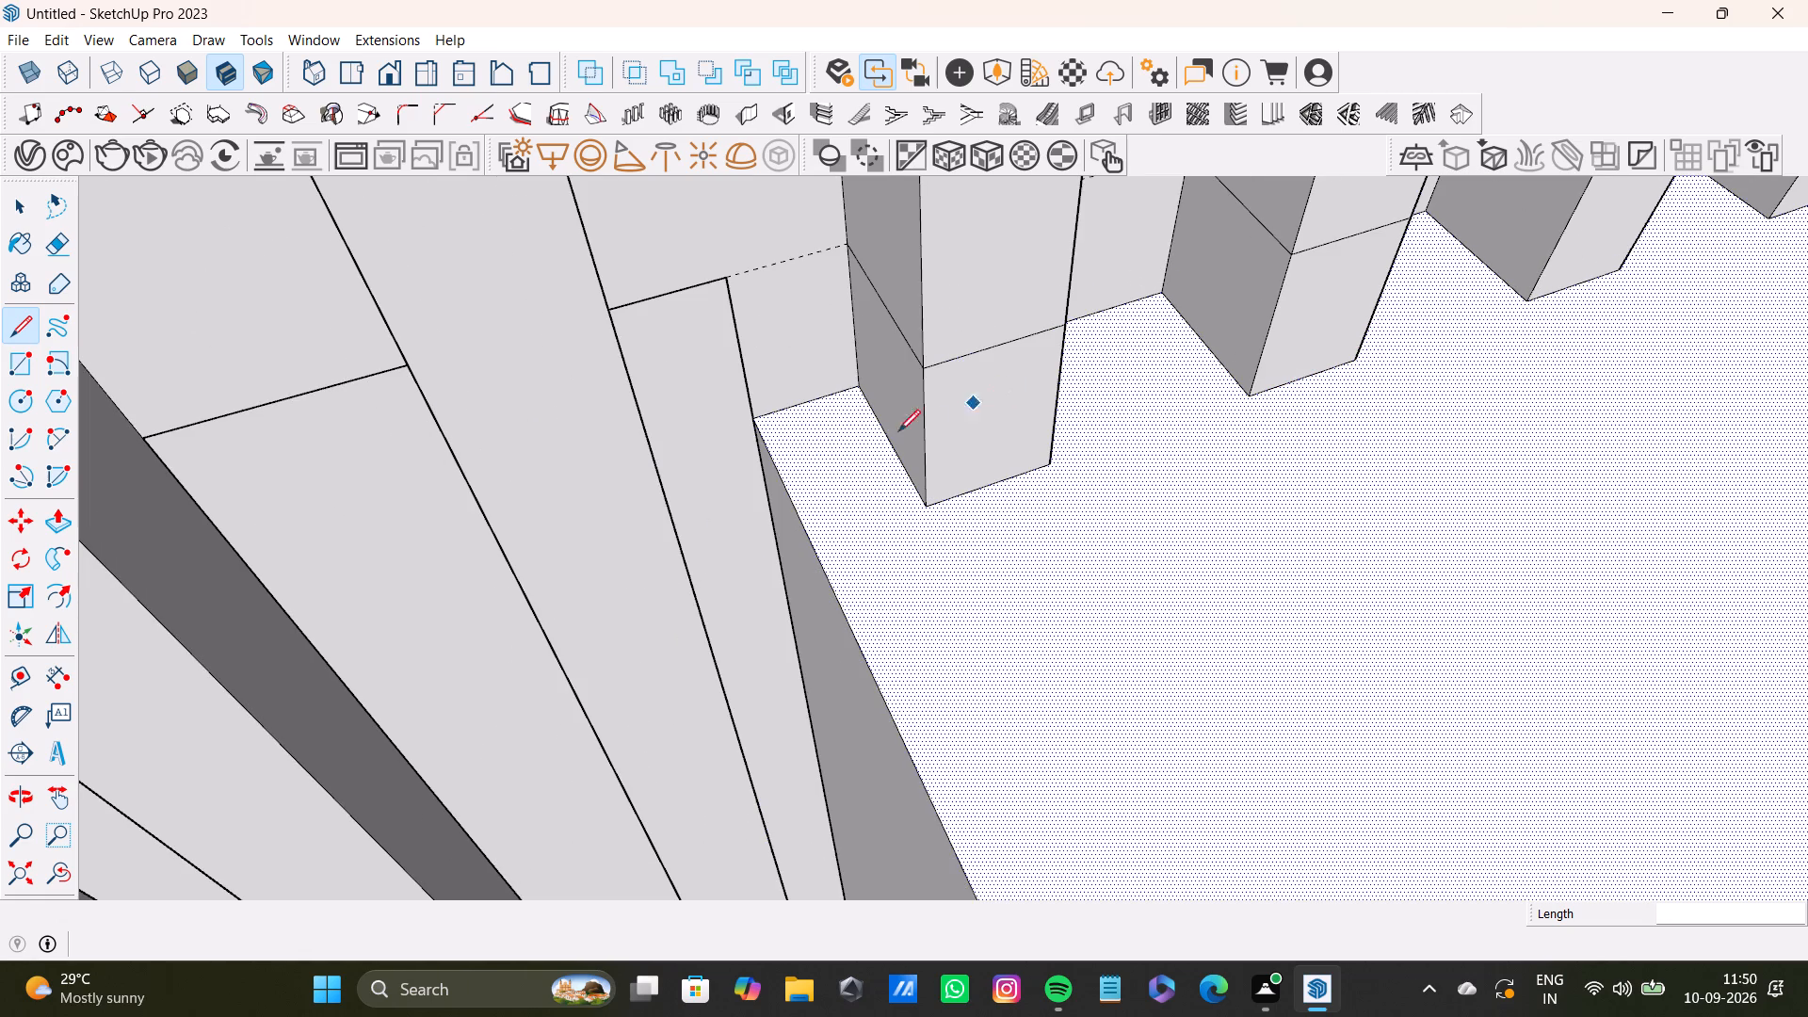
pyautogui.scroll(-5, 890, 506)
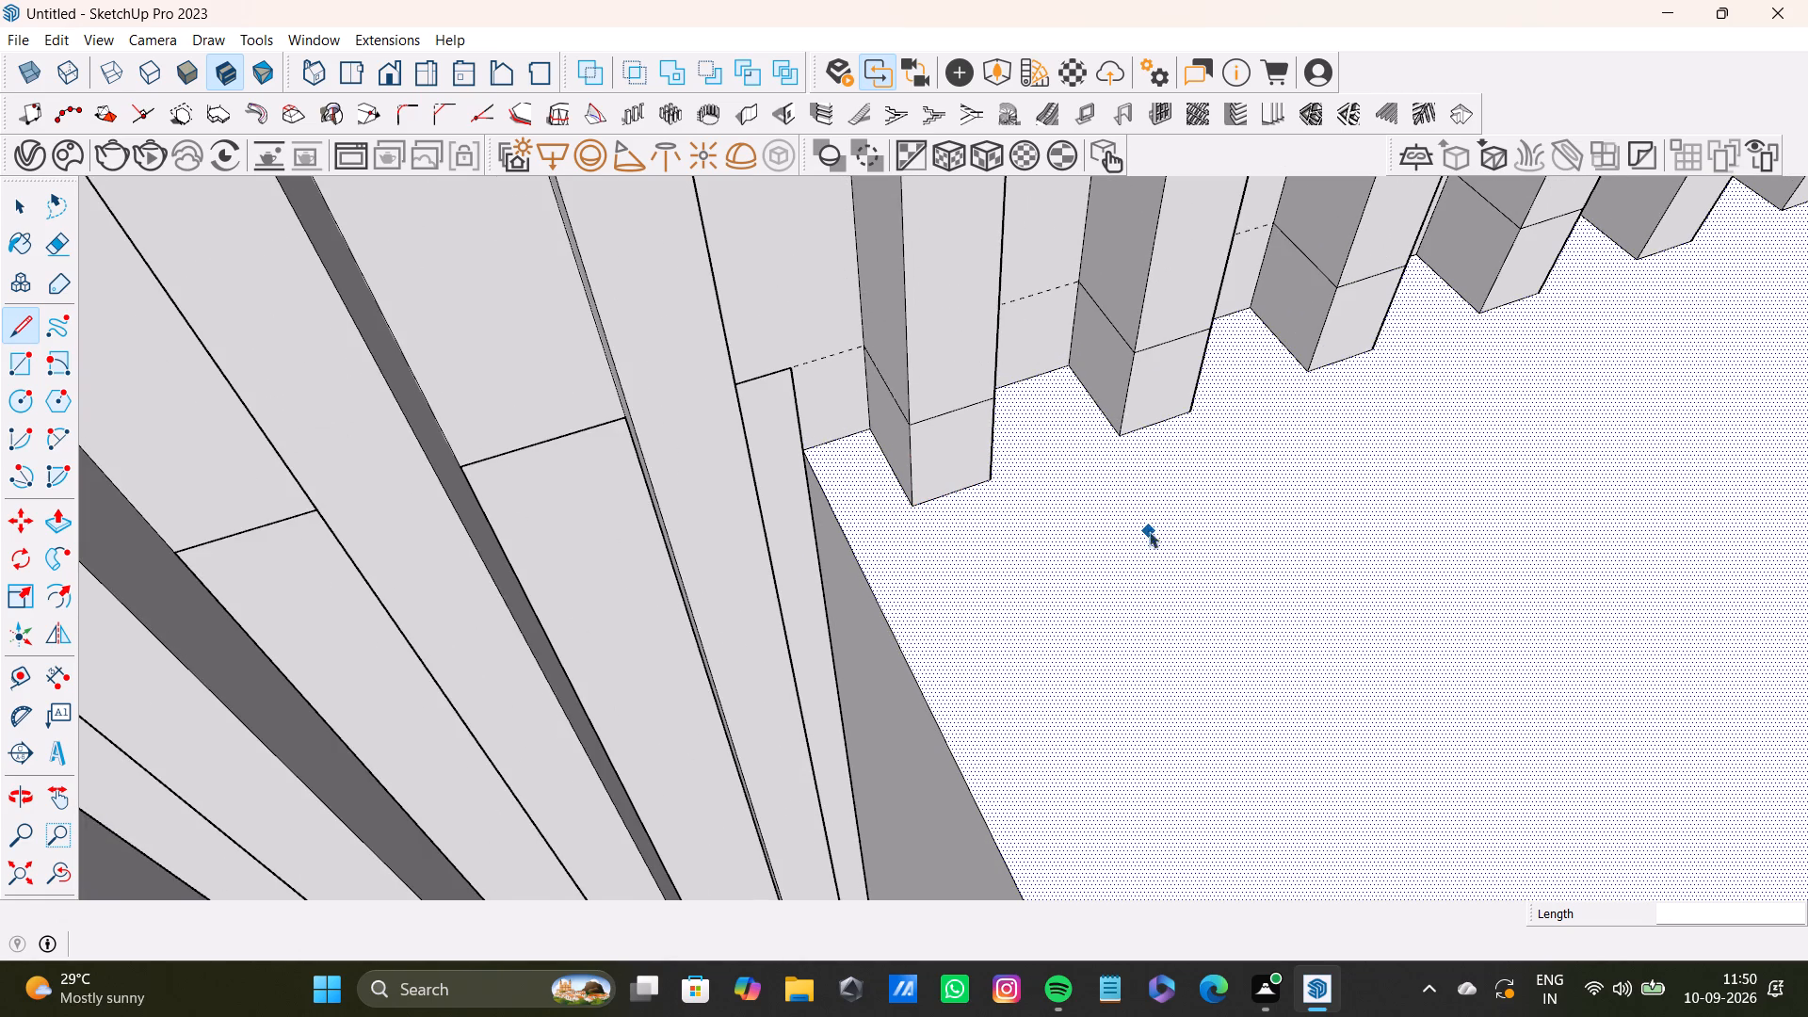
# Push the platform's top face down by about 10 1/16" with Push/Pull.
pyautogui.press('space')
pyautogui.scroll(-4, 1308, 288)
pyautogui.scroll(2, 1117, 412)
pyautogui.click(1178, 467)
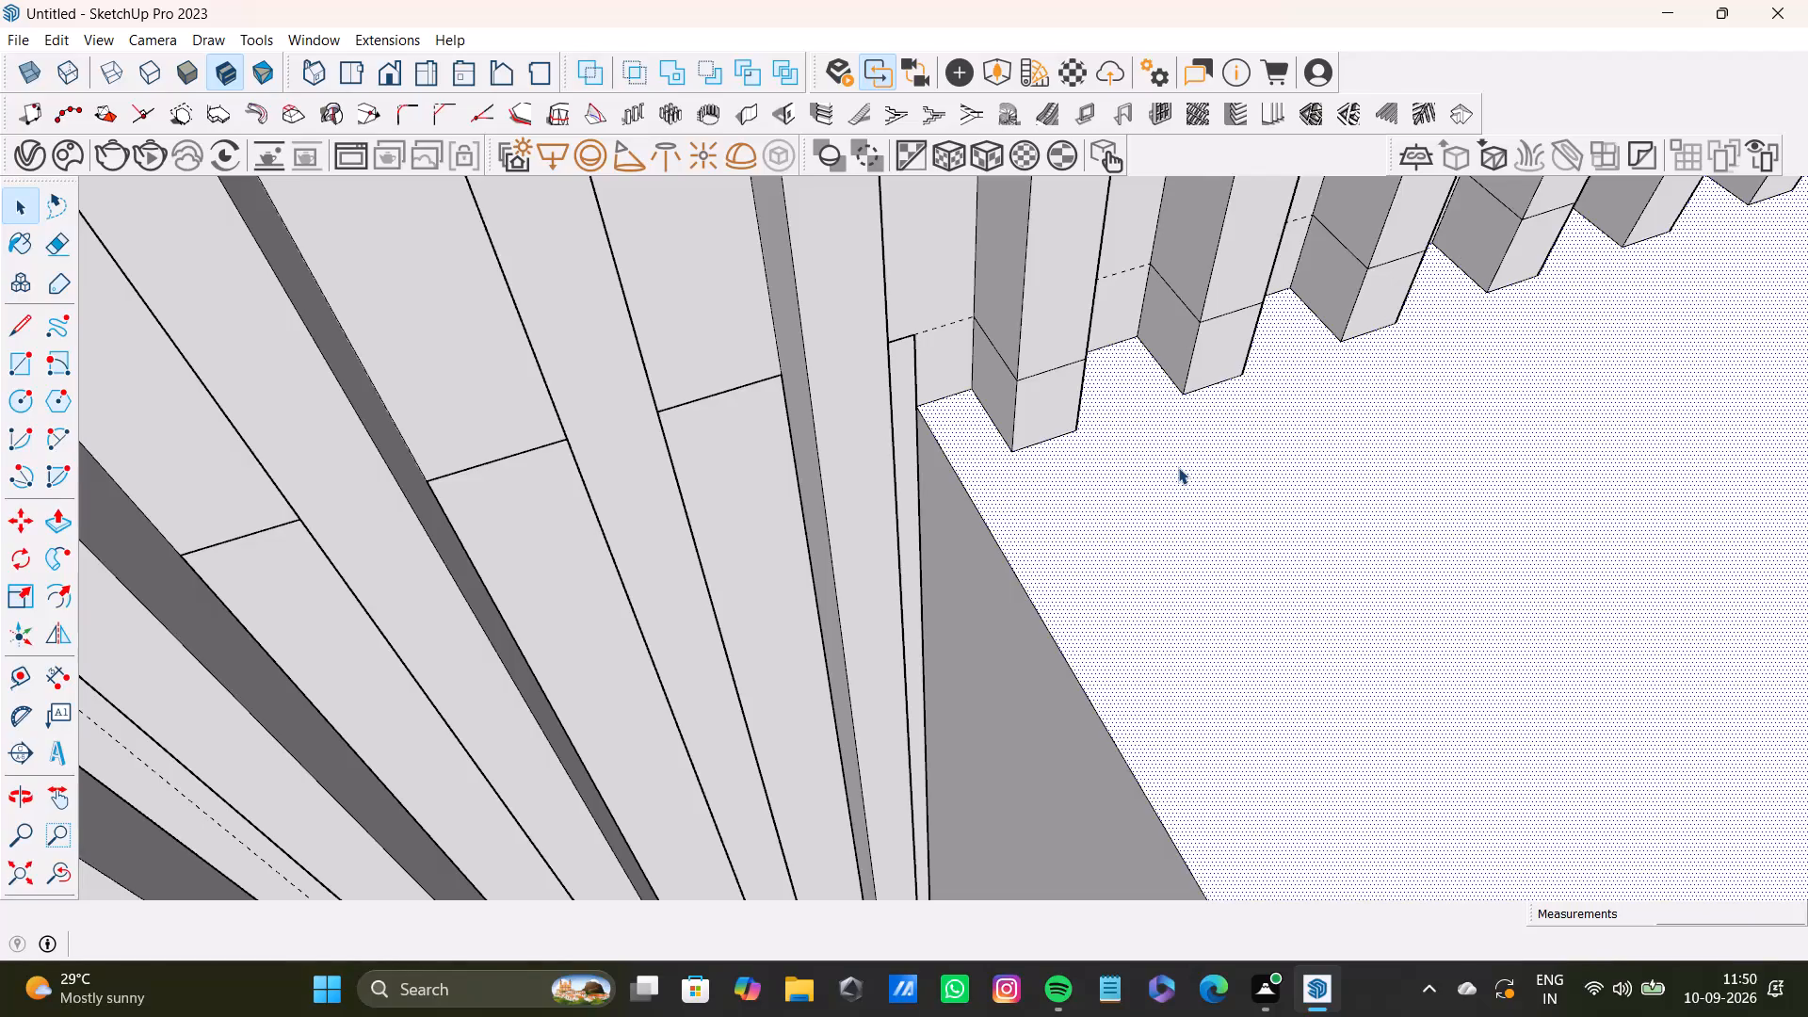
pyautogui.press('p')
pyautogui.moveTo(1156, 511); pyautogui.dragTo(1156, 719)
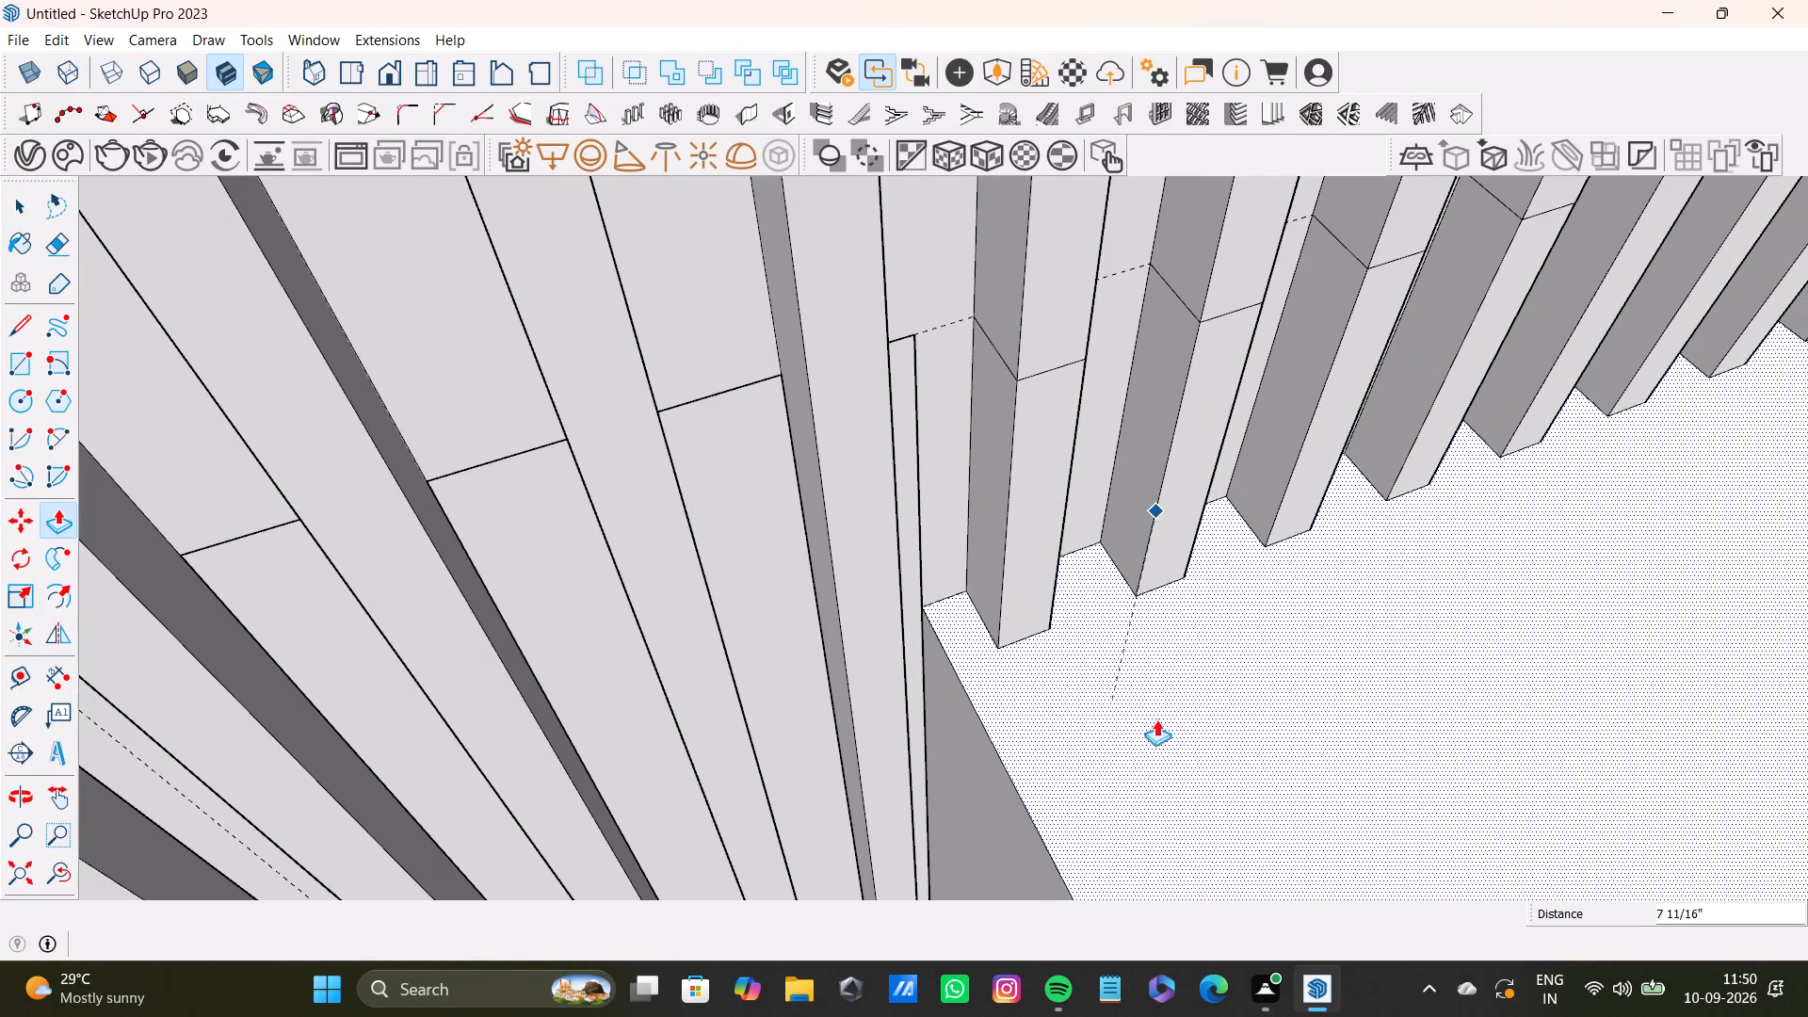
pyautogui.moveTo(1156, 719); pyautogui.dragTo(1155, 766)
# Examine the lowered platform and the slats behind it from several sides of the room.
pyautogui.scroll(-9, 1151, 713)
pyautogui.keyDown('shift'); pyautogui.moveTo(1246, 694); pyautogui.dragTo(958, 546, button='middle'); pyautogui.keyUp('shift')
pyautogui.scroll(-7, 957, 557)
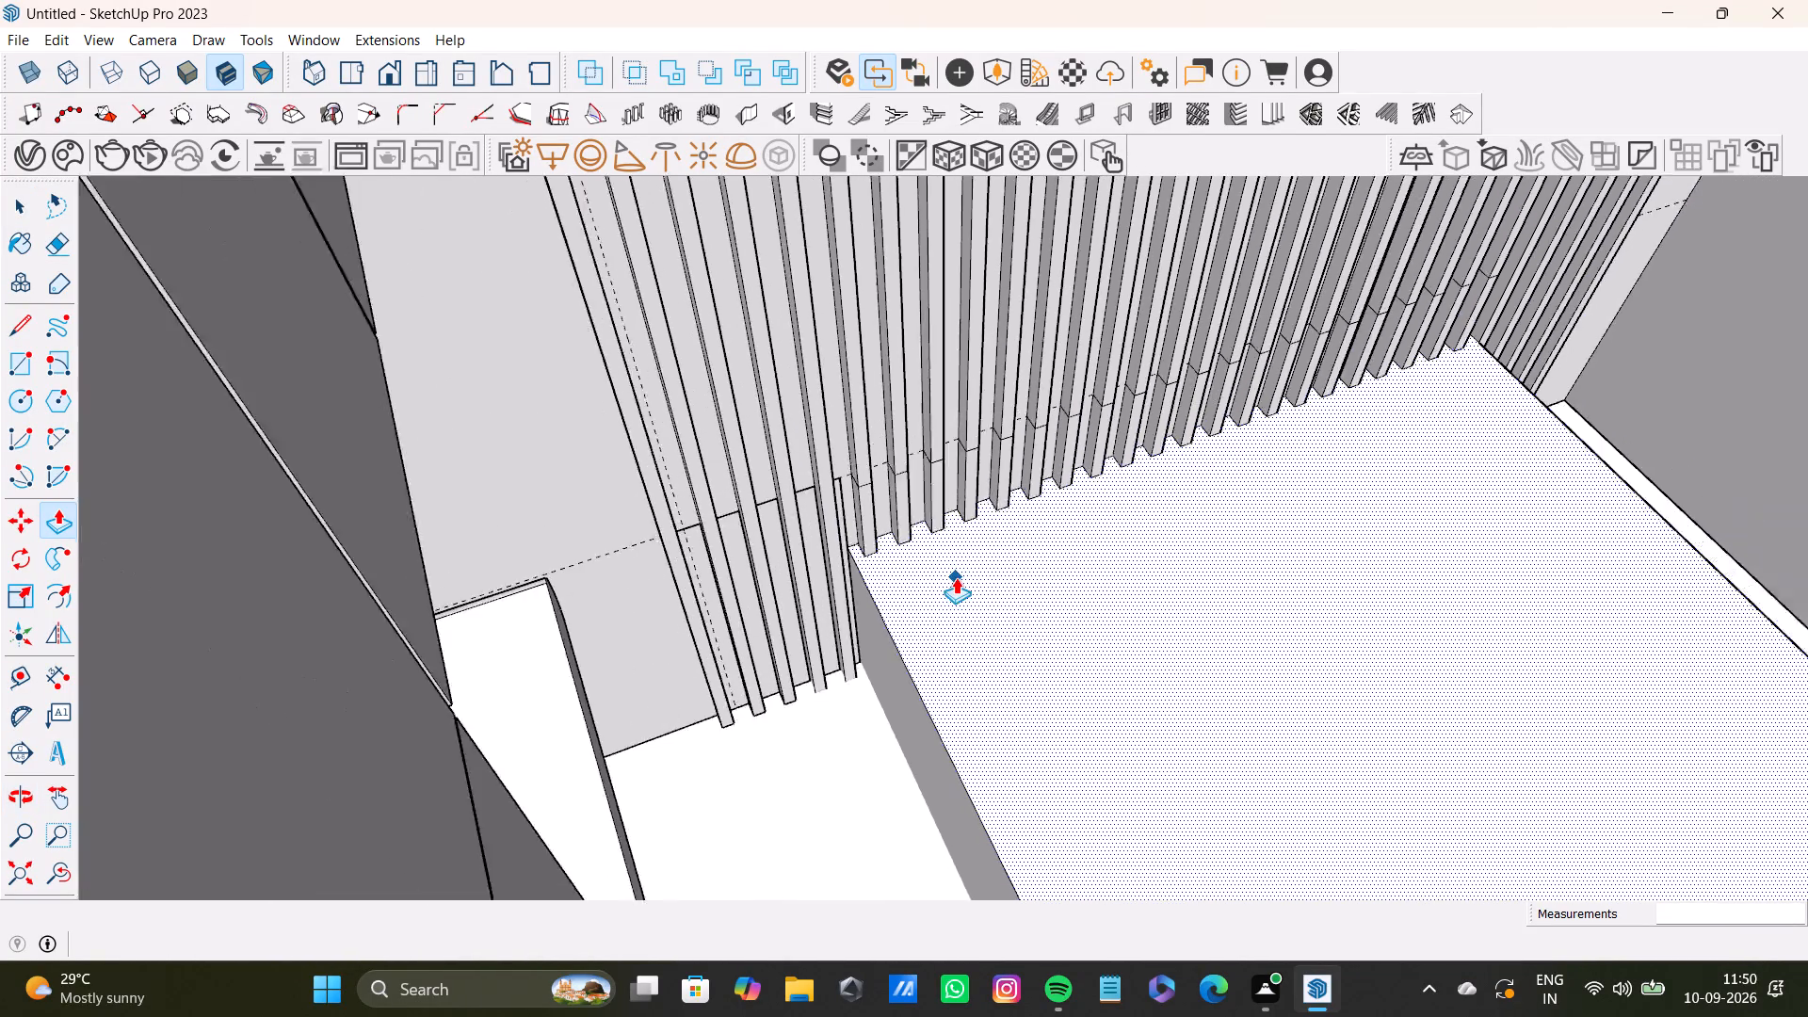
pyautogui.scroll(-2, 956, 577)
pyautogui.moveTo(987, 627); pyautogui.dragTo(859, 625, button='middle')
pyautogui.scroll(-3, 956, 680)
pyautogui.keyDown('shift'); pyautogui.moveTo(1034, 719); pyautogui.dragTo(919, 513, button='middle'); pyautogui.keyUp('shift')
pyautogui.moveTo(1120, 459); pyautogui.dragTo(330, 634, button='middle')
pyautogui.scroll(-3, 628, 618)
pyautogui.keyDown('shift'); pyautogui.moveTo(910, 705); pyautogui.dragTo(883, 435, button='middle'); pyautogui.keyUp('shift')
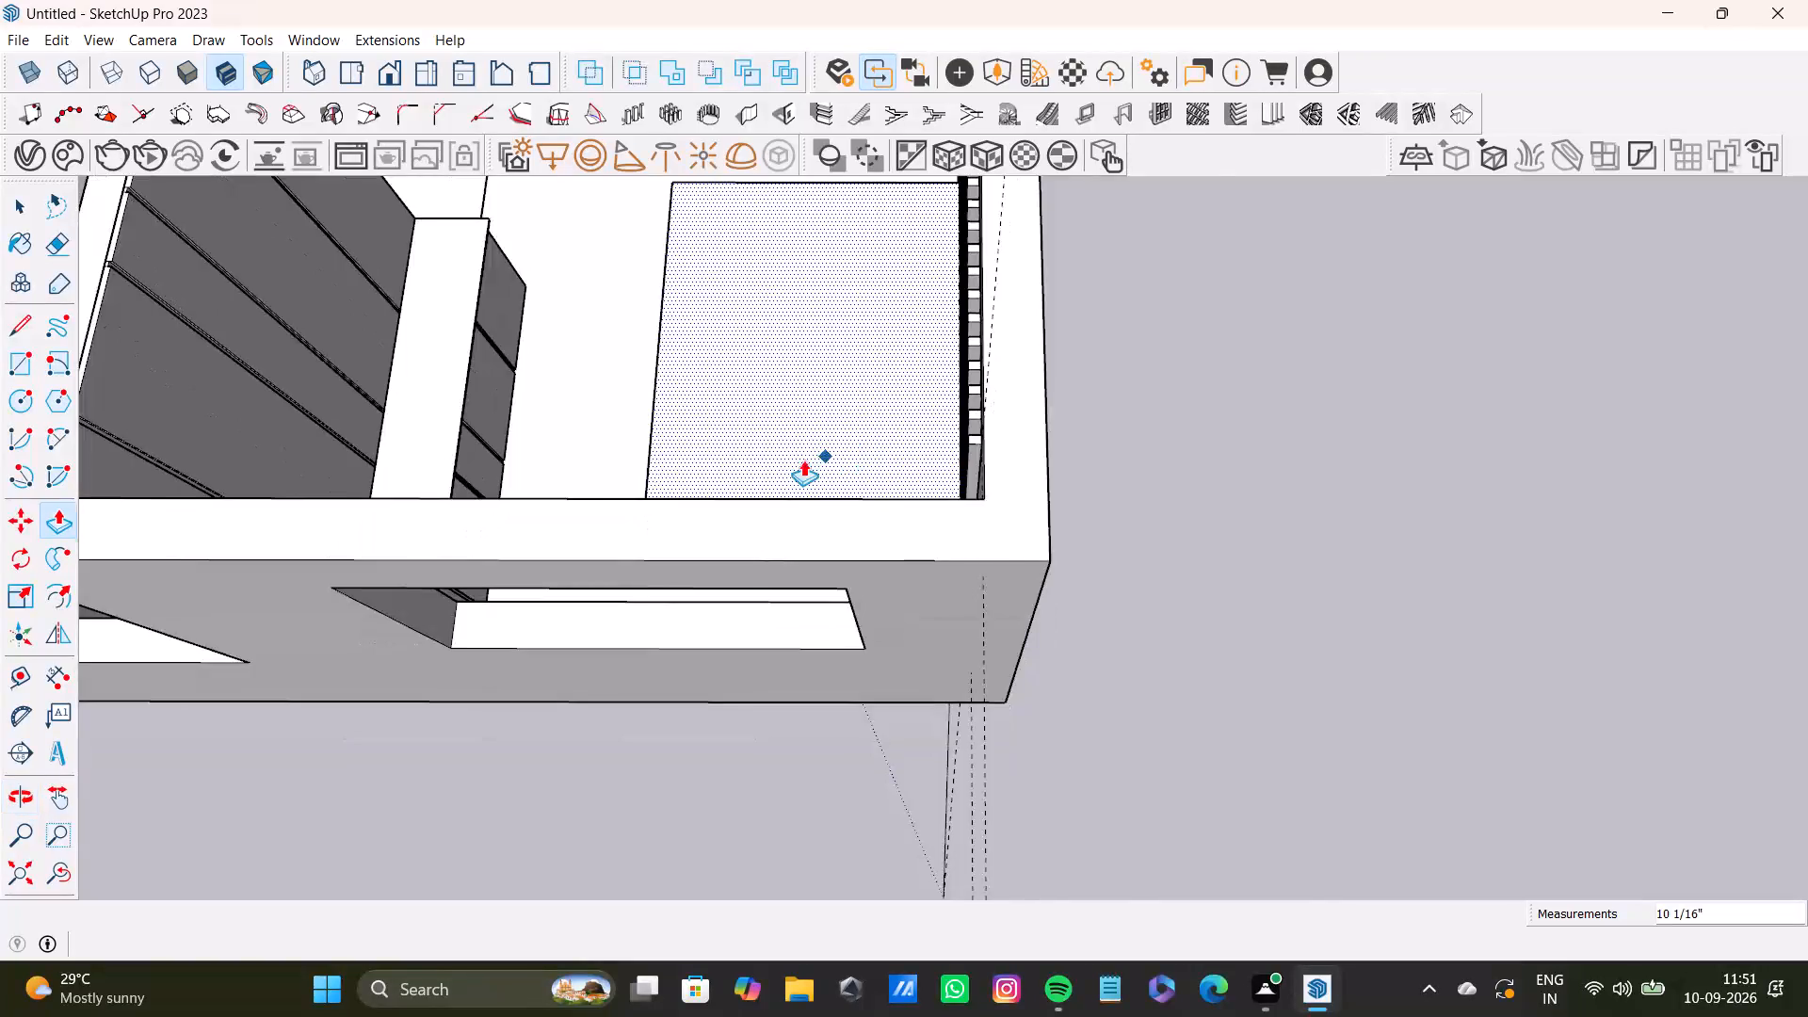
# Extend the platform's side face opposite the slats outward by about 1' 5 3/16" with Push/Pull.
pyautogui.scroll(3, 803, 460)
pyautogui.moveTo(792, 445); pyautogui.dragTo(1040, 523, button='middle')
pyautogui.scroll(4, 834, 521)
pyautogui.moveTo(833, 528); pyautogui.dragTo(1057, 529, button='middle')
pyautogui.scroll(3, 872, 618)
pyautogui.moveTo(896, 618); pyautogui.dragTo(953, 541, button='middle')
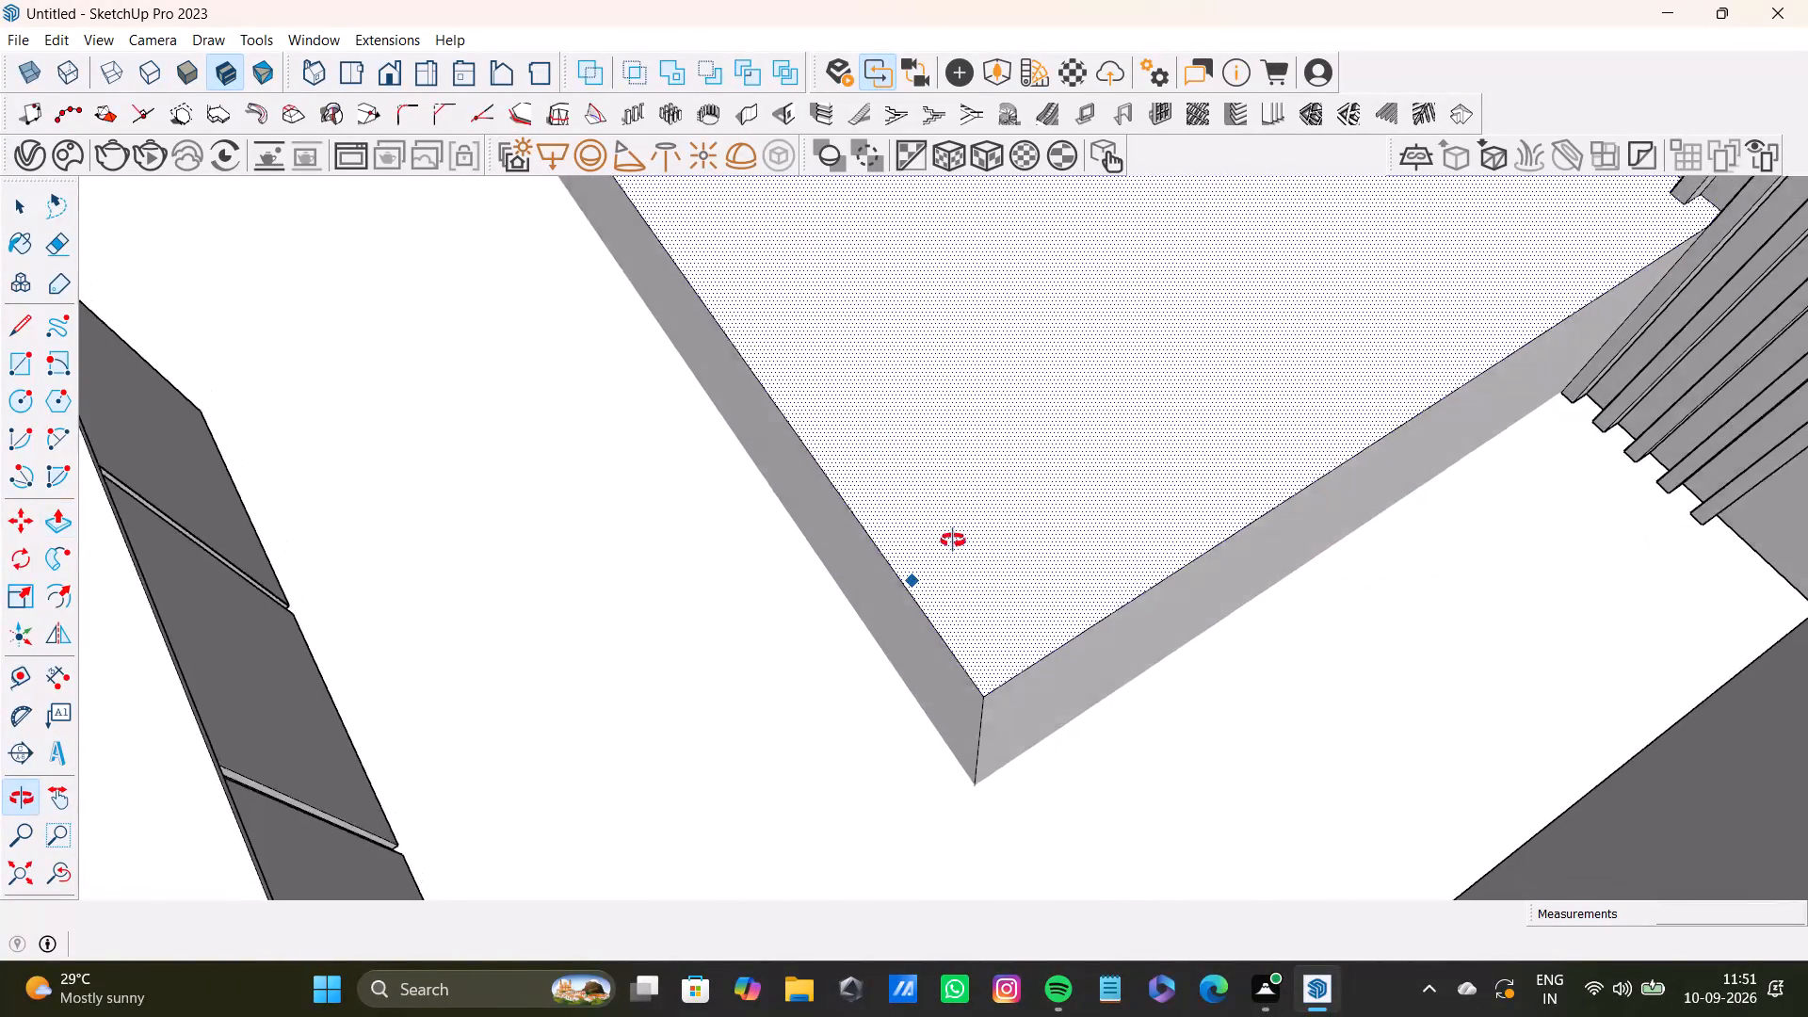
pyautogui.moveTo(953, 541); pyautogui.dragTo(954, 494, button='middle')
pyautogui.press('space')
pyautogui.click(950, 667)
pyautogui.press('p')
pyautogui.moveTo(951, 669); pyautogui.dragTo(690, 702)
pyautogui.scroll(-8, 687, 680)
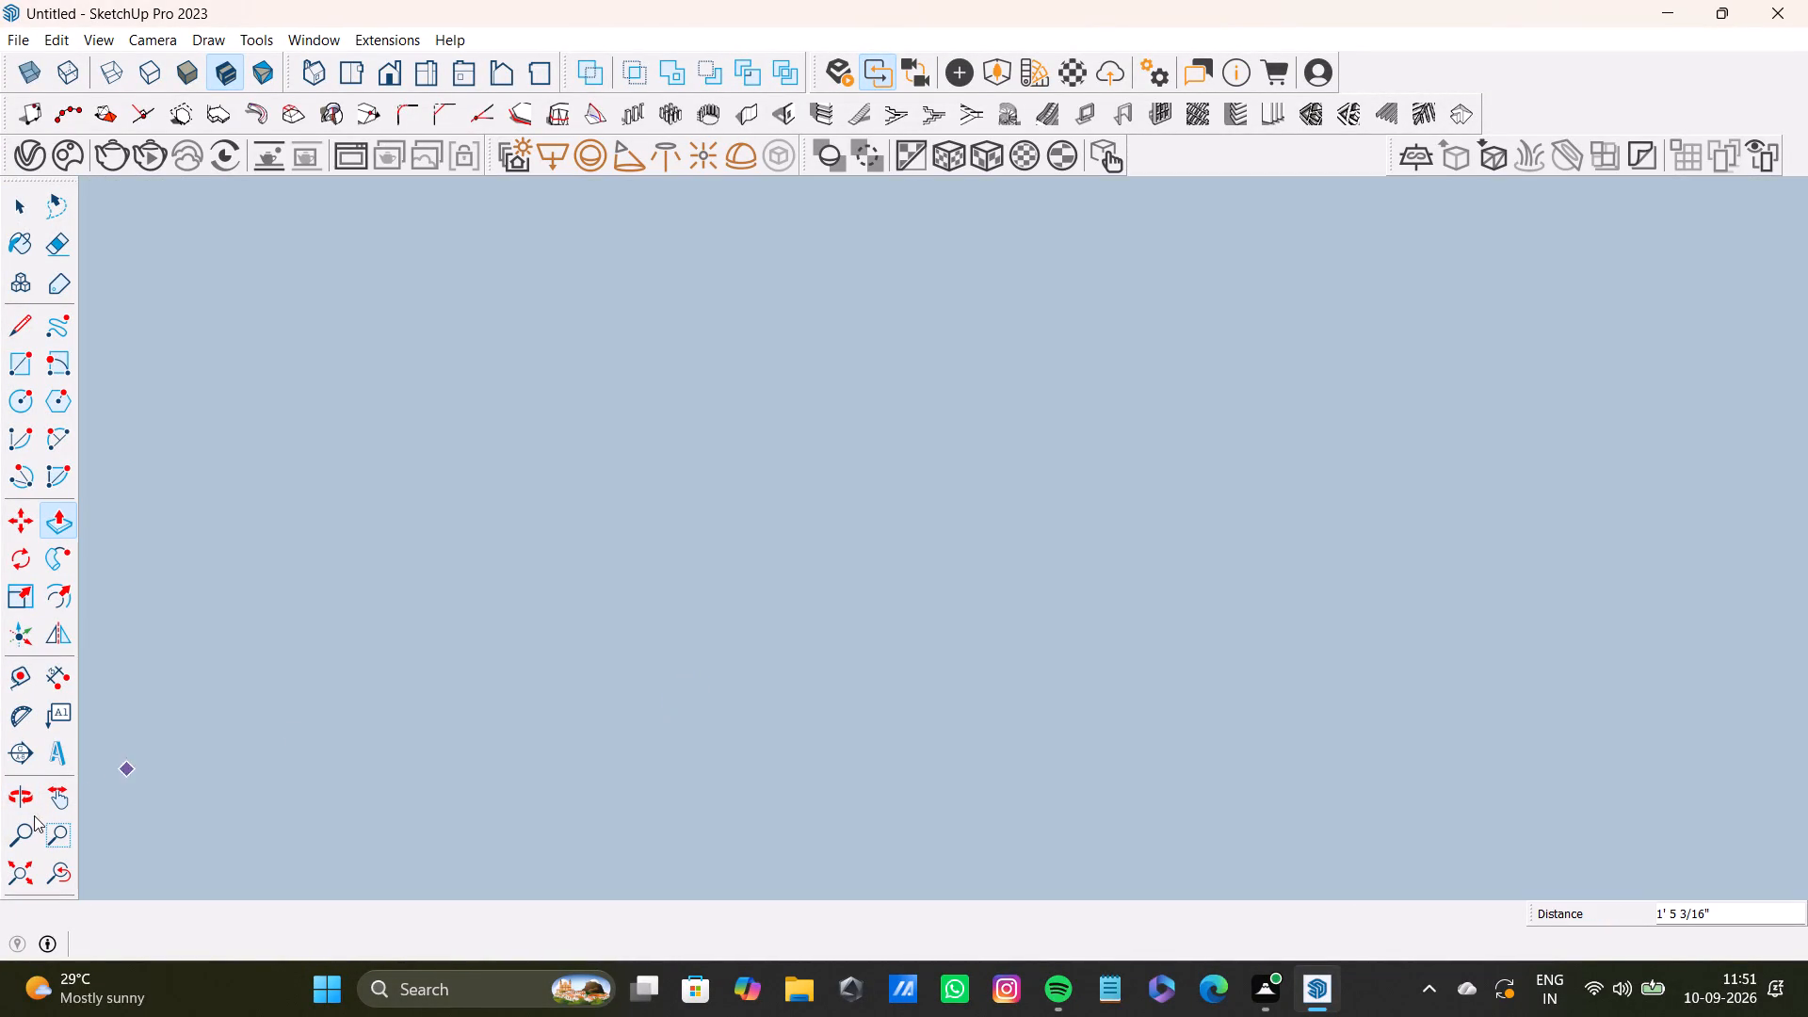
# Push the lower segments of the first two slats behind the platform back flush with the wall.
pyautogui.click(65, 873)
pyautogui.click(26, 874)
pyautogui.moveTo(884, 666); pyautogui.dragTo(724, 712, button='middle')
pyautogui.scroll(3, 1240, 721)
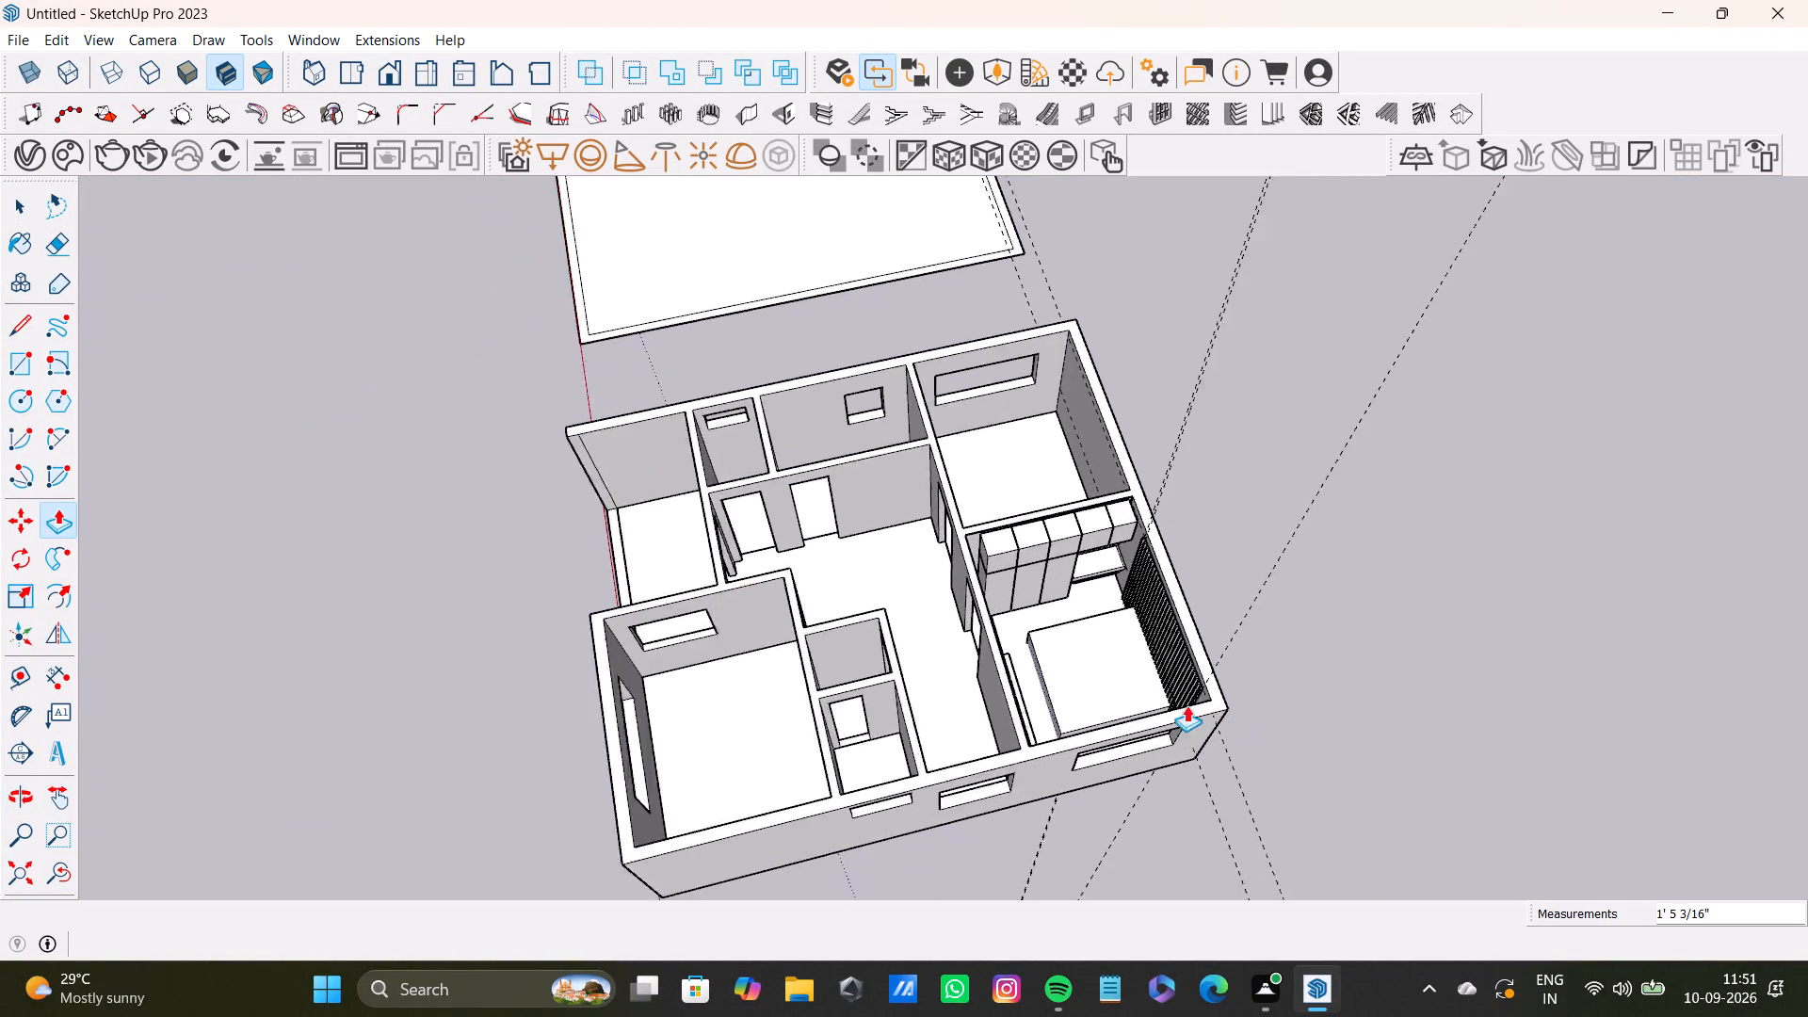
pyautogui.scroll(9, 1186, 705)
pyautogui.moveTo(1032, 677); pyautogui.dragTo(1106, 751, button='middle')
pyautogui.scroll(4, 1025, 588)
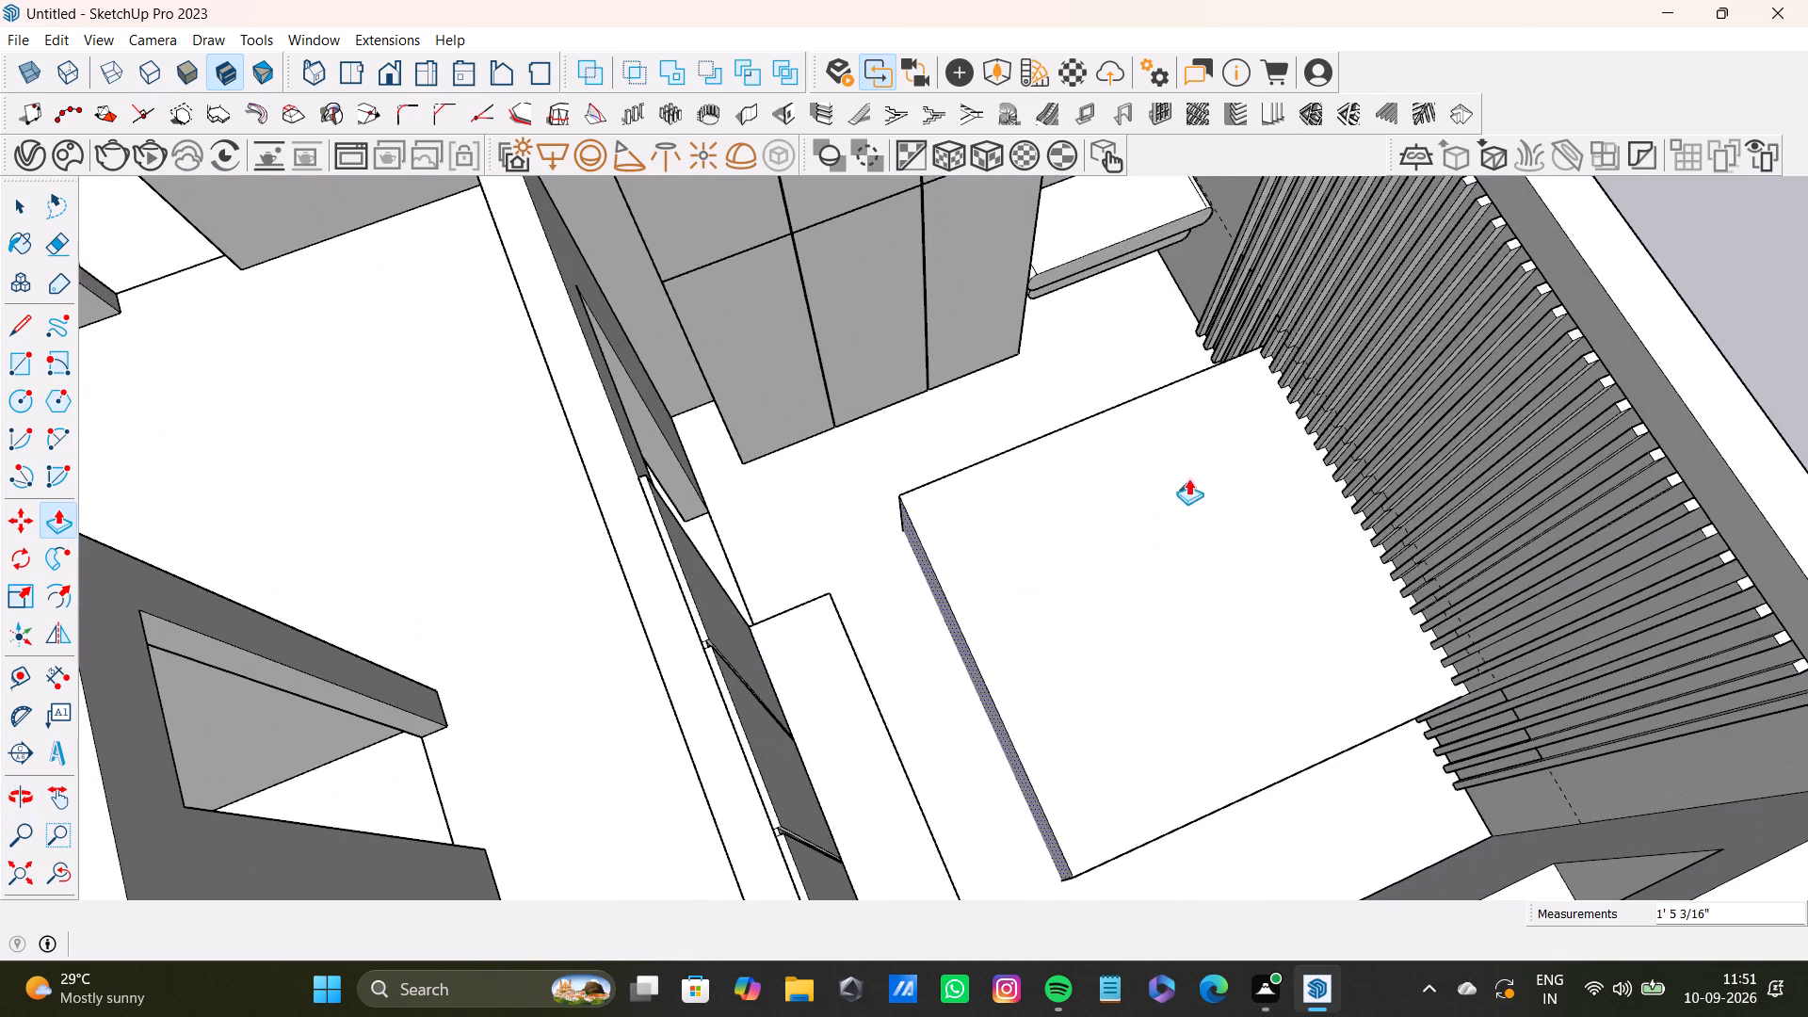
pyautogui.keyDown('shift'); pyautogui.moveTo(1188, 477); pyautogui.dragTo(888, 579, button='middle'); pyautogui.keyUp('shift')
pyautogui.scroll(8, 951, 502)
pyautogui.moveTo(1041, 543); pyautogui.dragTo(1158, 526, button='middle')
pyautogui.press('space')
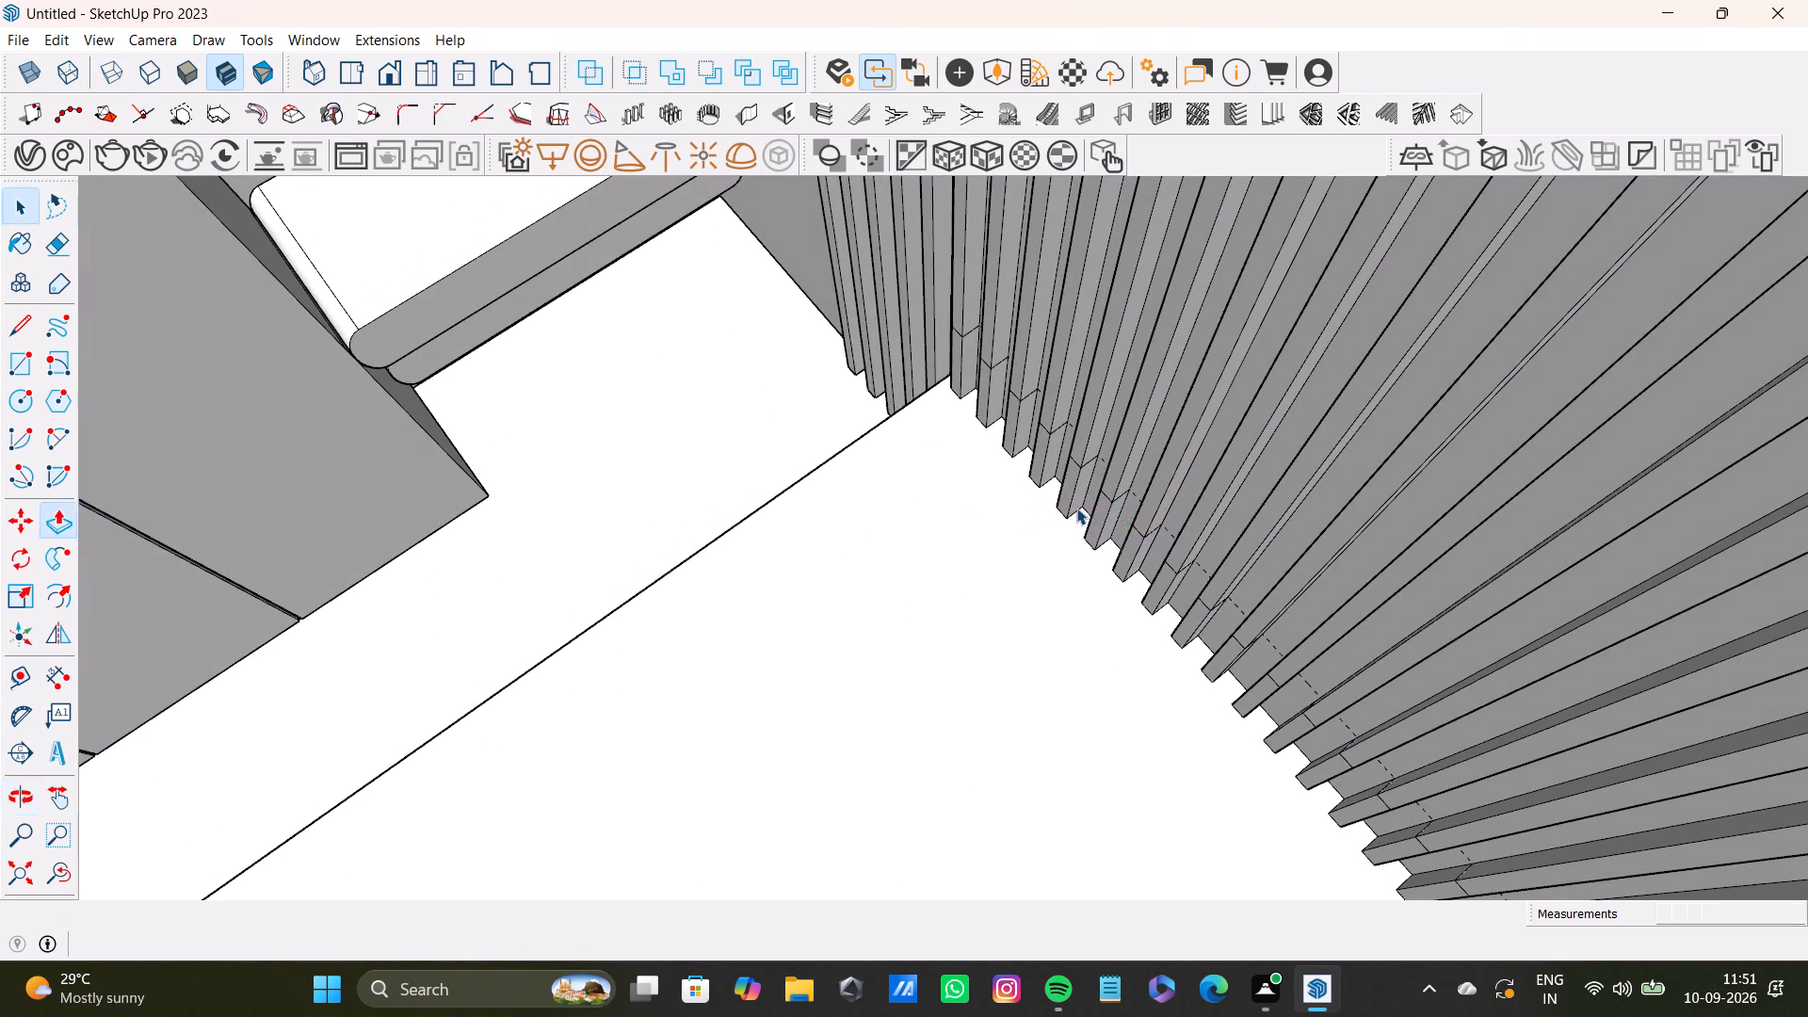
pyautogui.scroll(-4, 1076, 508)
pyautogui.keyDown('shift'); pyautogui.moveTo(1080, 511); pyautogui.dragTo(983, 621, button='middle'); pyautogui.keyUp('shift')
pyautogui.moveTo(931, 649); pyautogui.dragTo(1430, 557, button='middle')
pyautogui.scroll(7, 875, 605)
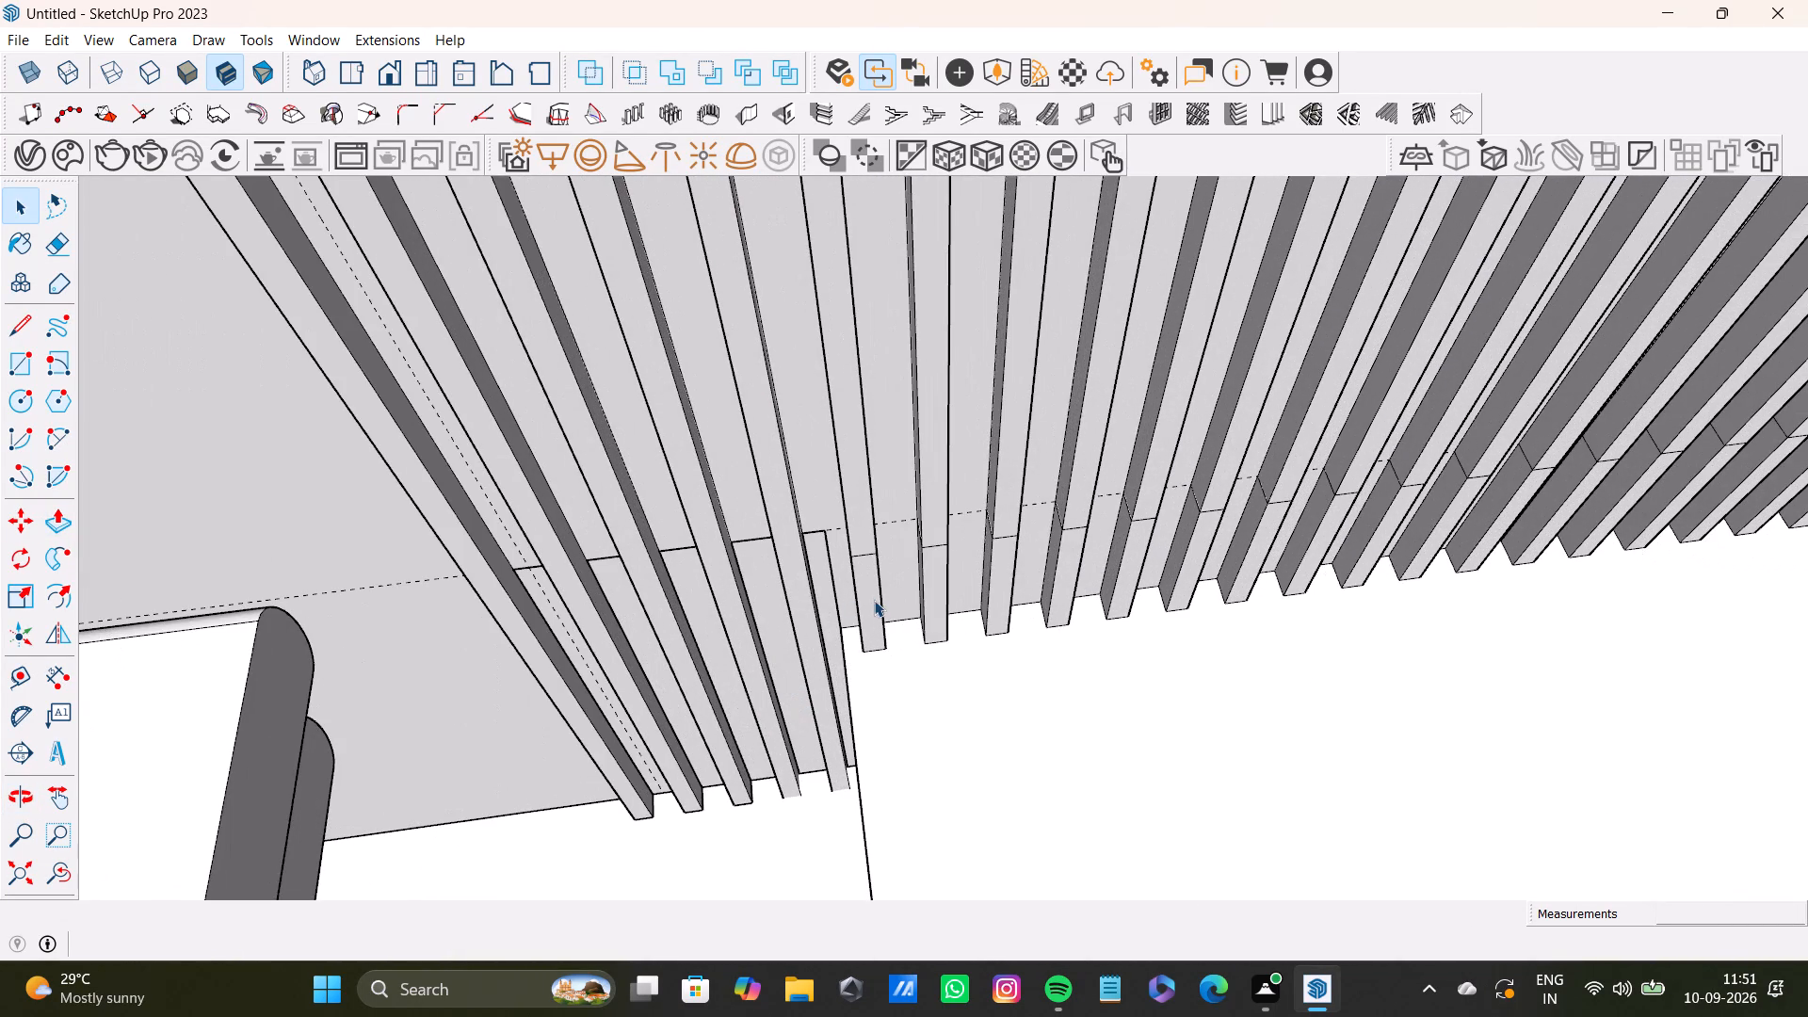
pyautogui.click(874, 600)
pyautogui.press('p')
pyautogui.moveTo(874, 600); pyautogui.dragTo(873, 538)
pyautogui.press('space')
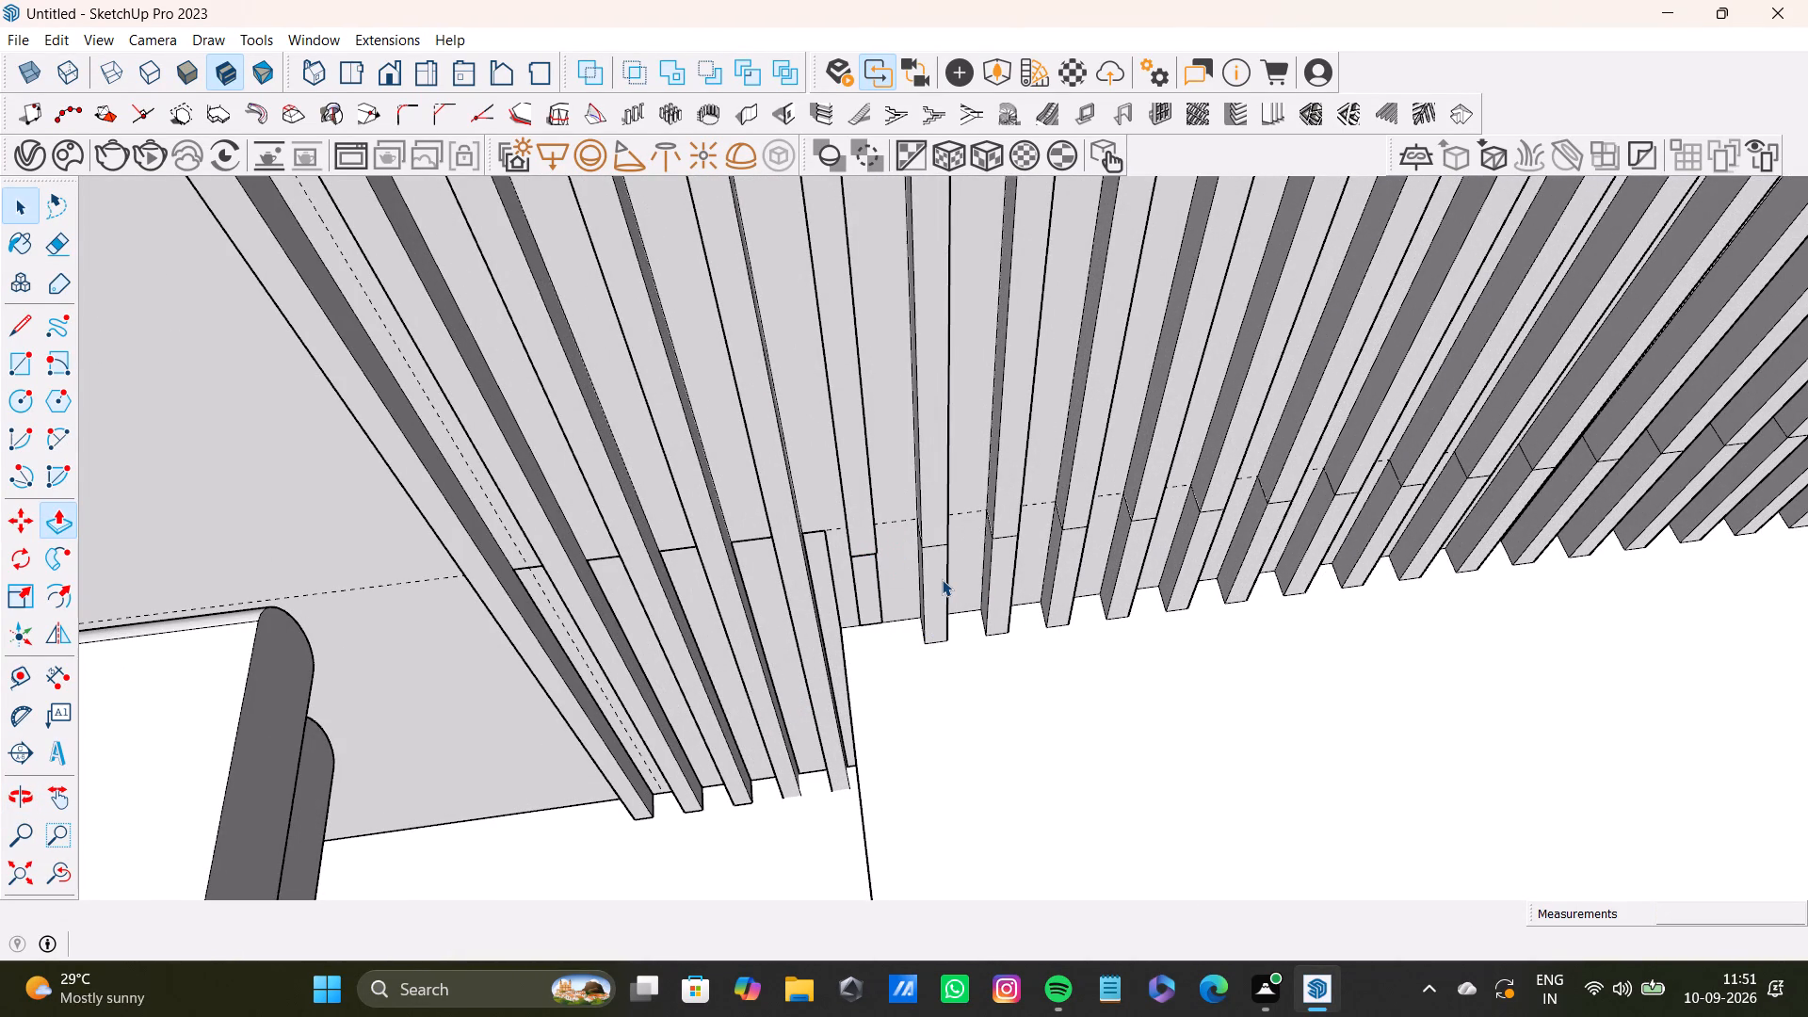
pyautogui.click(942, 579)
pyautogui.press('p')
pyautogui.moveTo(936, 582); pyautogui.dragTo(923, 497)
pyautogui.press('space')
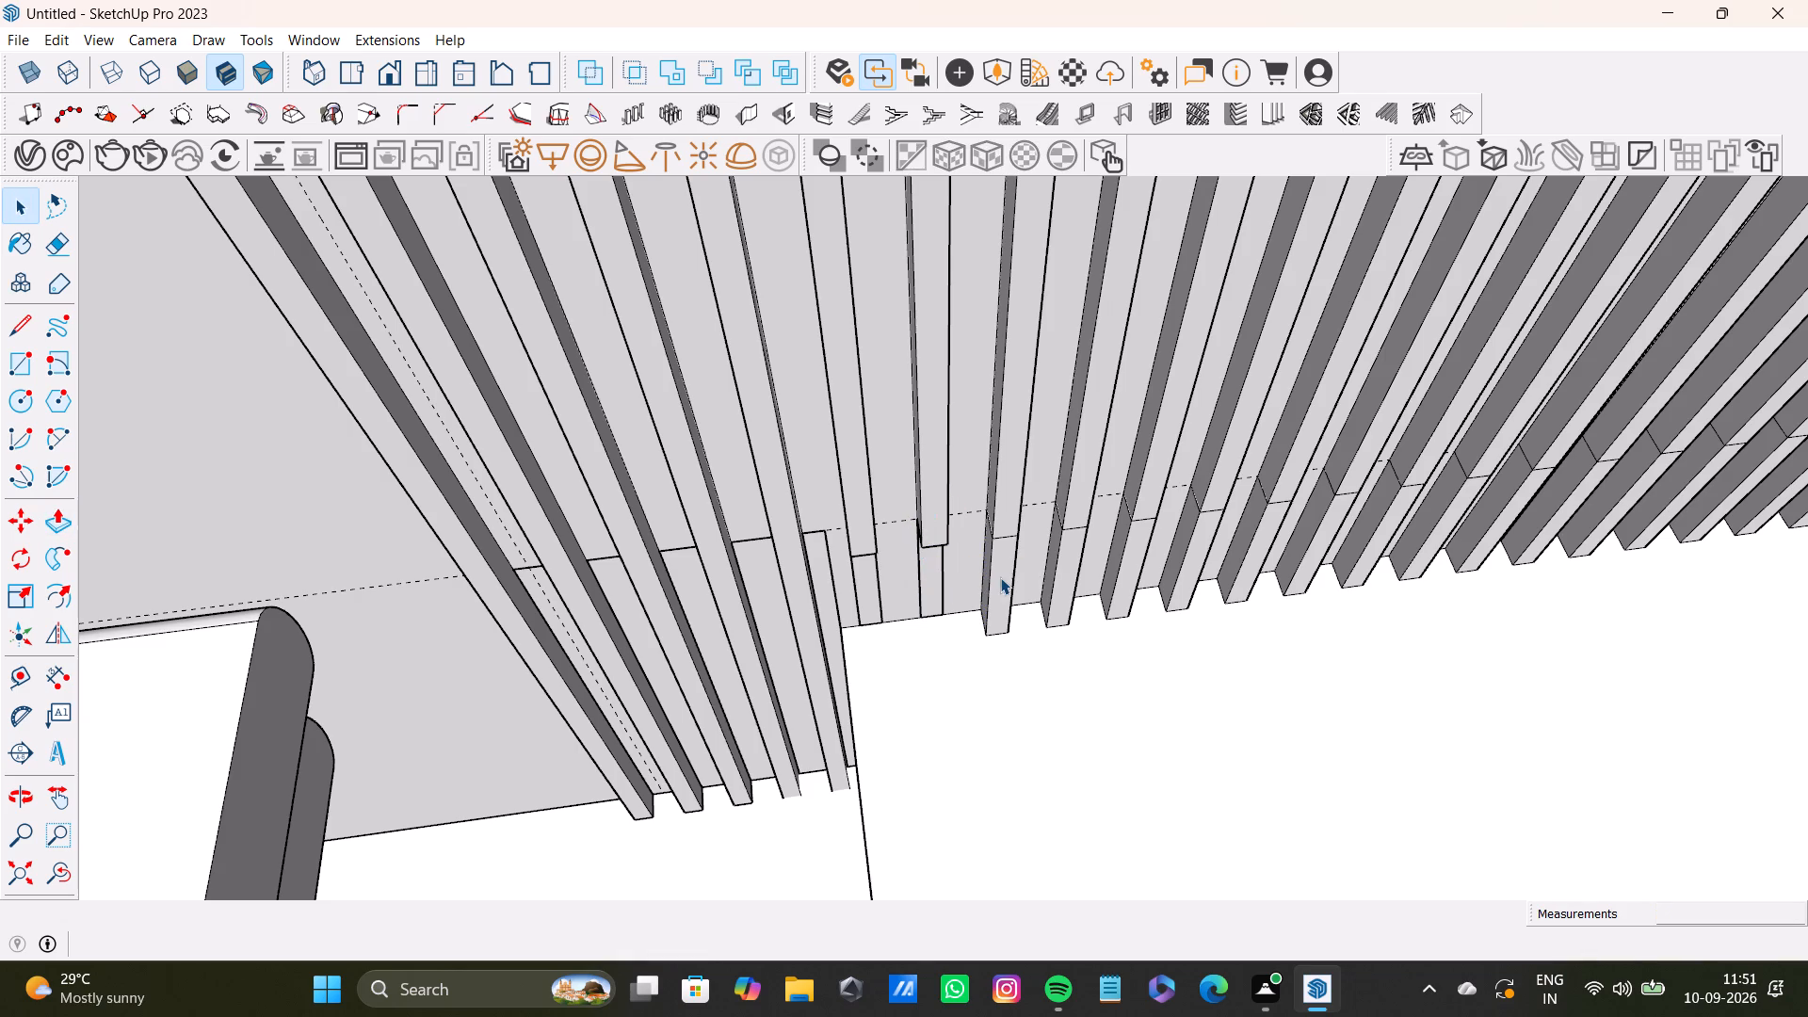
# Push the lower segments of the third and fourth slats behind the platform back 2".
pyautogui.click(1001, 577)
pyautogui.press('p')
pyautogui.moveTo(1001, 577); pyautogui.dragTo(995, 462)
pyautogui.moveTo(999, 581); pyautogui.dragTo(992, 563)
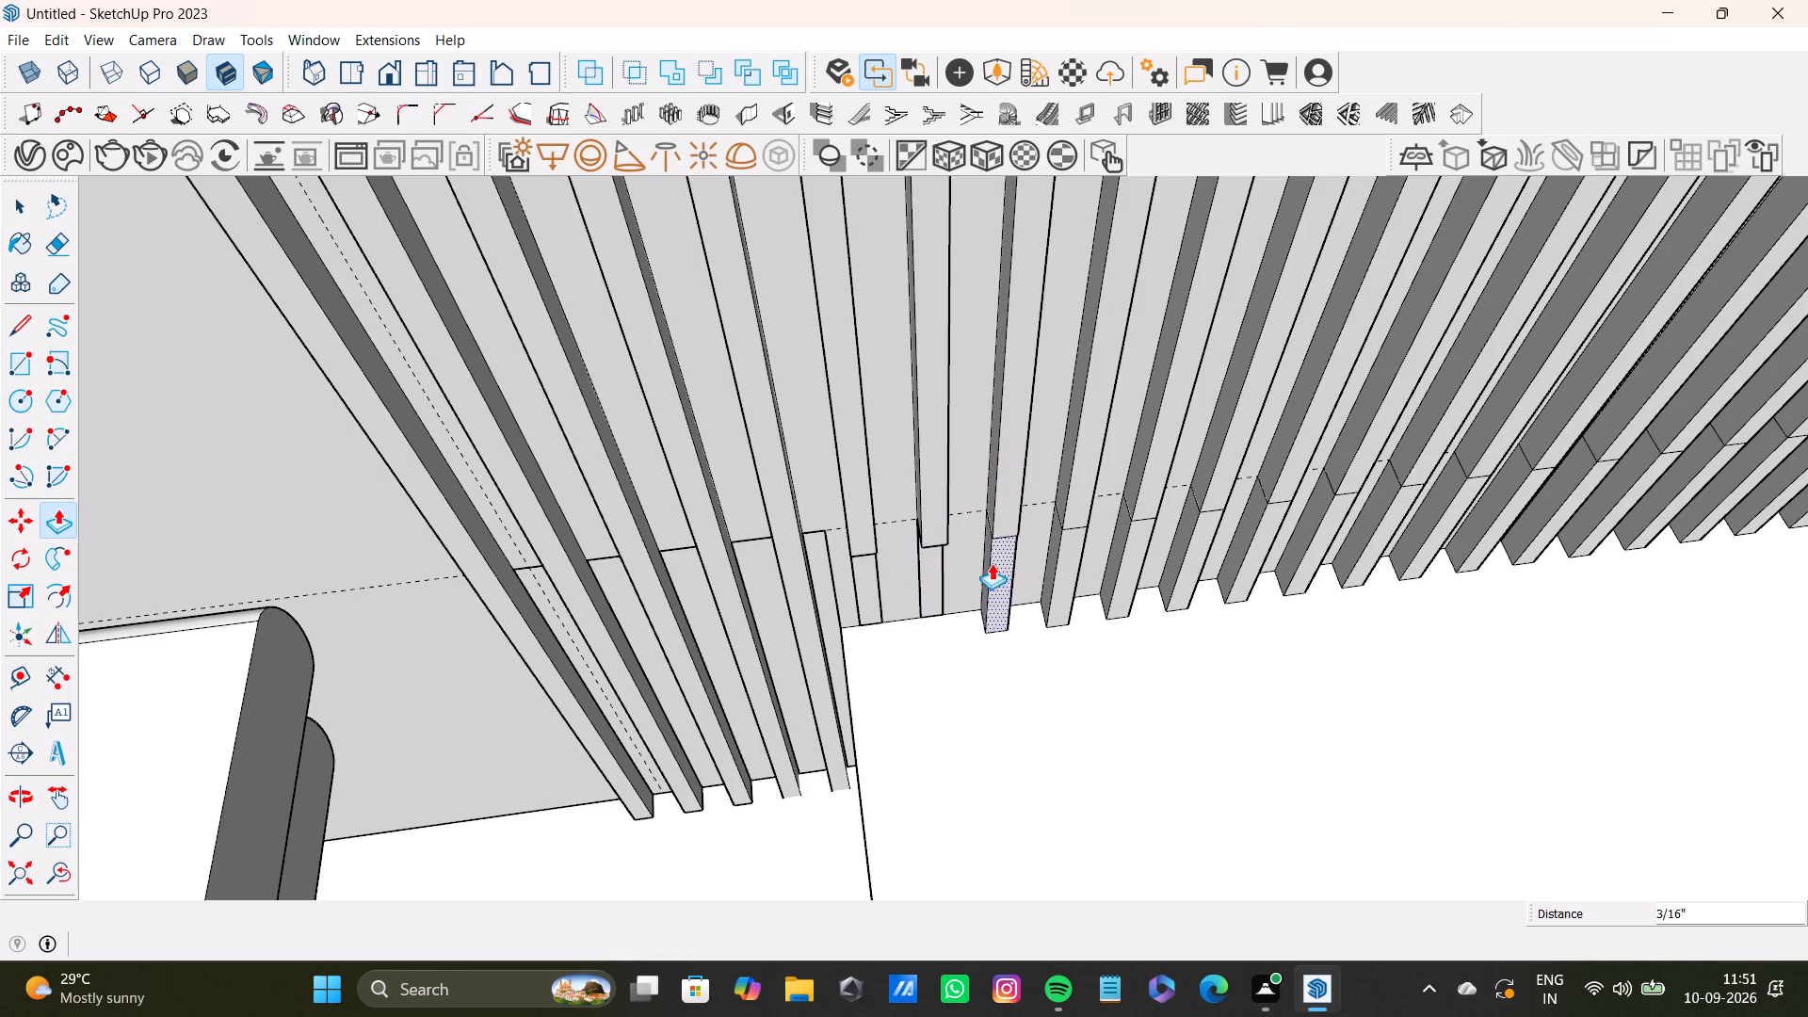
pyautogui.moveTo(992, 563); pyautogui.dragTo(977, 525)
pyautogui.scroll(-4, 1015, 579)
pyautogui.keyDown('shift'); pyautogui.moveTo(1044, 551); pyautogui.dragTo(875, 524, button='middle'); pyautogui.keyUp('shift')
pyautogui.scroll(4, 883, 521)
pyautogui.moveTo(895, 589); pyautogui.dragTo(873, 565)
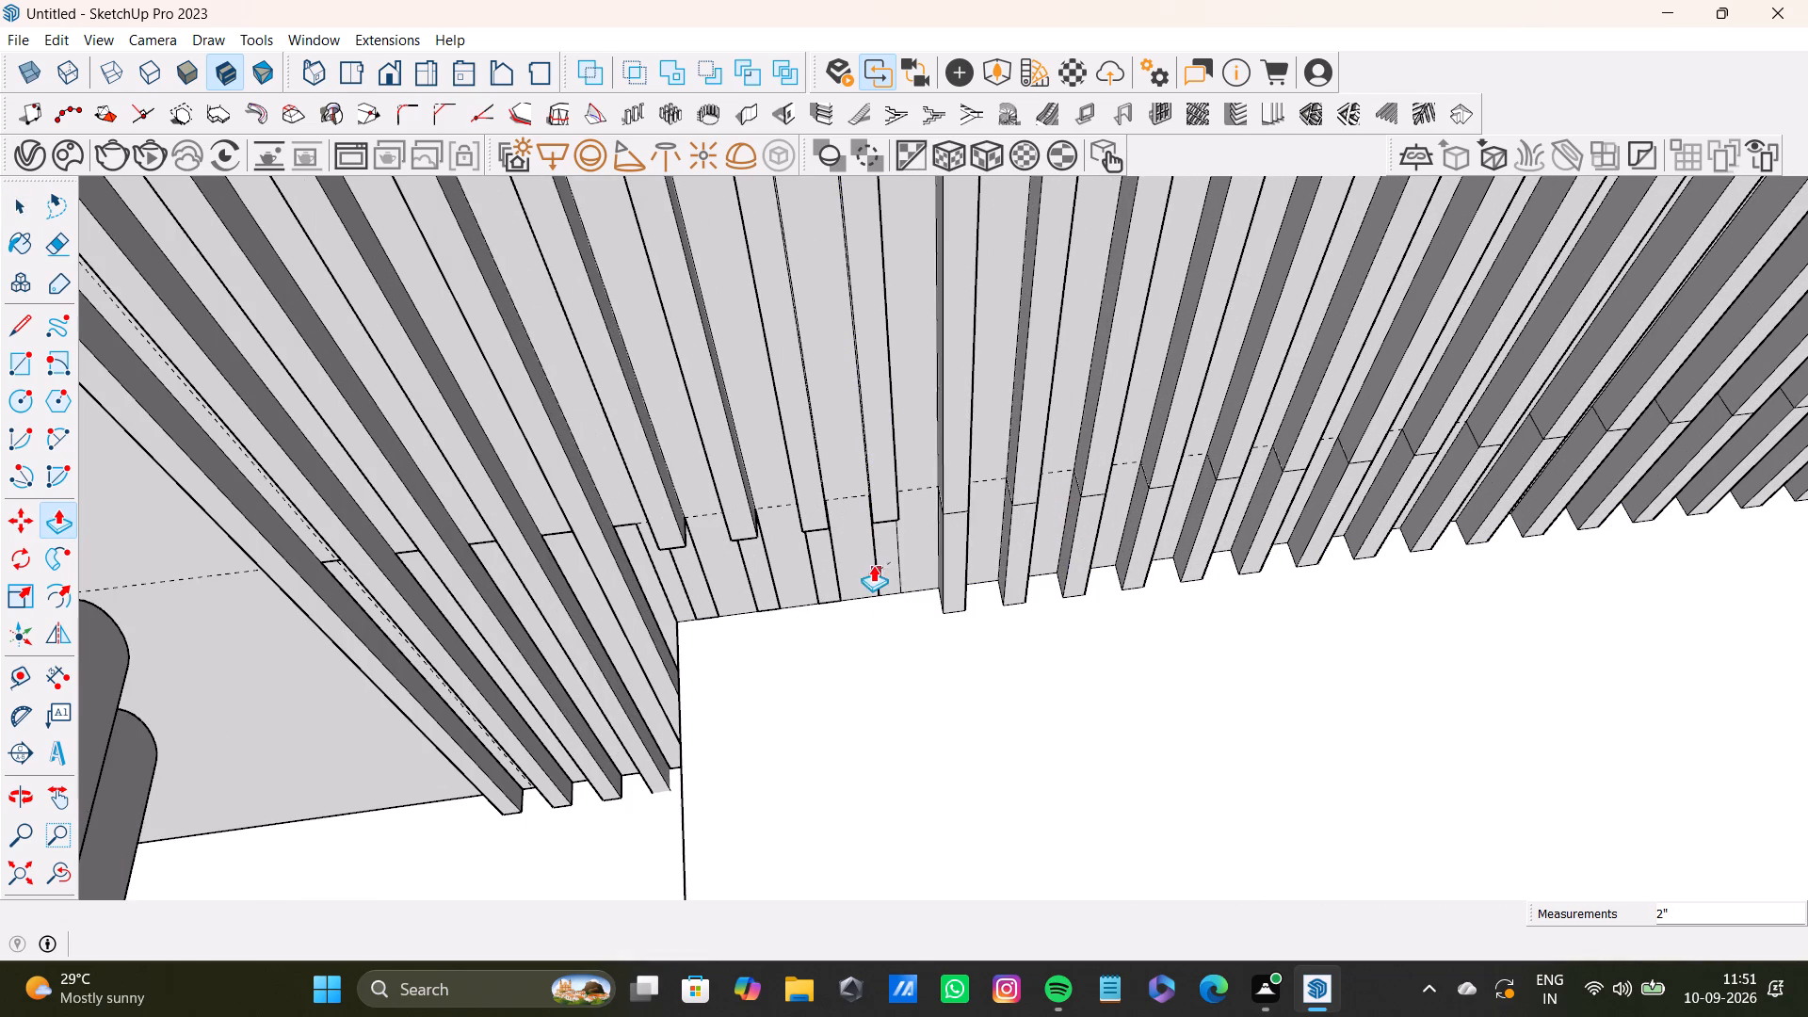
pyautogui.moveTo(873, 565); pyautogui.dragTo(859, 526)
# Push the lower segments of the next three slats behind the platform back 2".
pyautogui.moveTo(960, 556); pyautogui.dragTo(925, 513)
pyautogui.moveTo(1008, 552); pyautogui.dragTo(1015, 507)
pyautogui.moveTo(1020, 539); pyautogui.dragTo(980, 468)
pyautogui.scroll(3, 1066, 542)
pyautogui.moveTo(1089, 534); pyautogui.dragTo(1041, 444)
pyautogui.moveTo(1175, 514); pyautogui.dragTo(1116, 445)
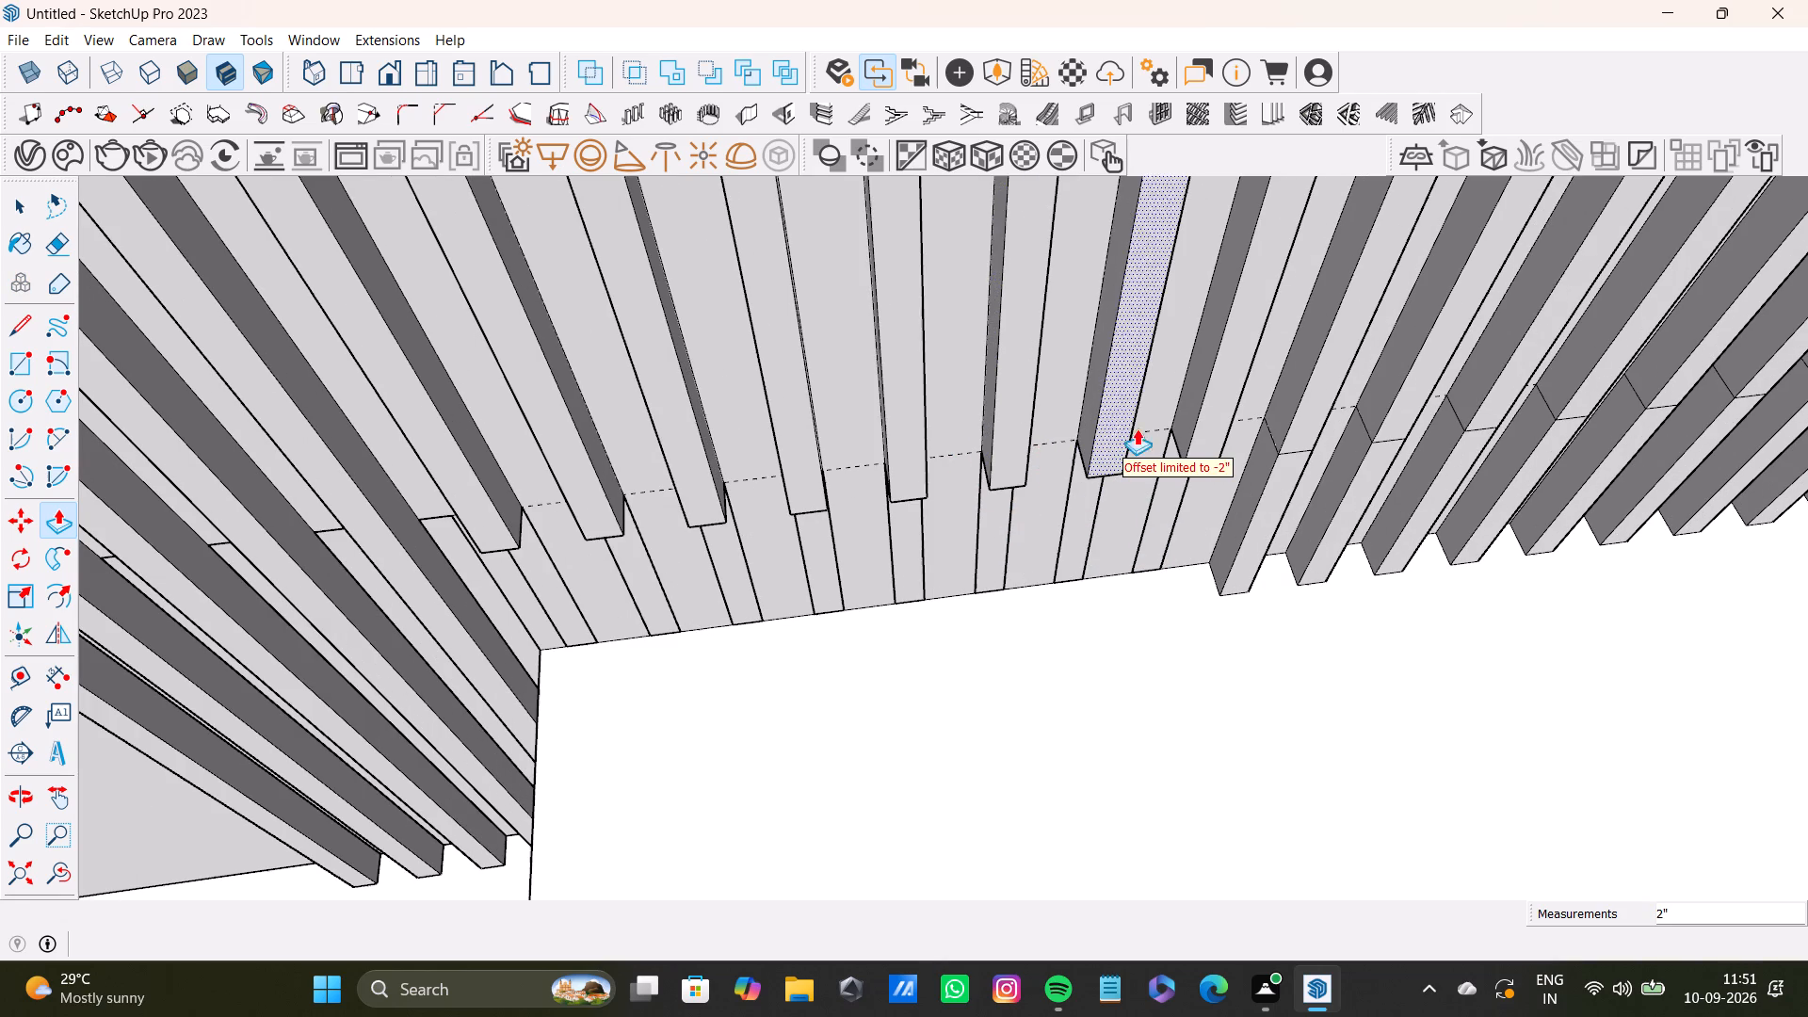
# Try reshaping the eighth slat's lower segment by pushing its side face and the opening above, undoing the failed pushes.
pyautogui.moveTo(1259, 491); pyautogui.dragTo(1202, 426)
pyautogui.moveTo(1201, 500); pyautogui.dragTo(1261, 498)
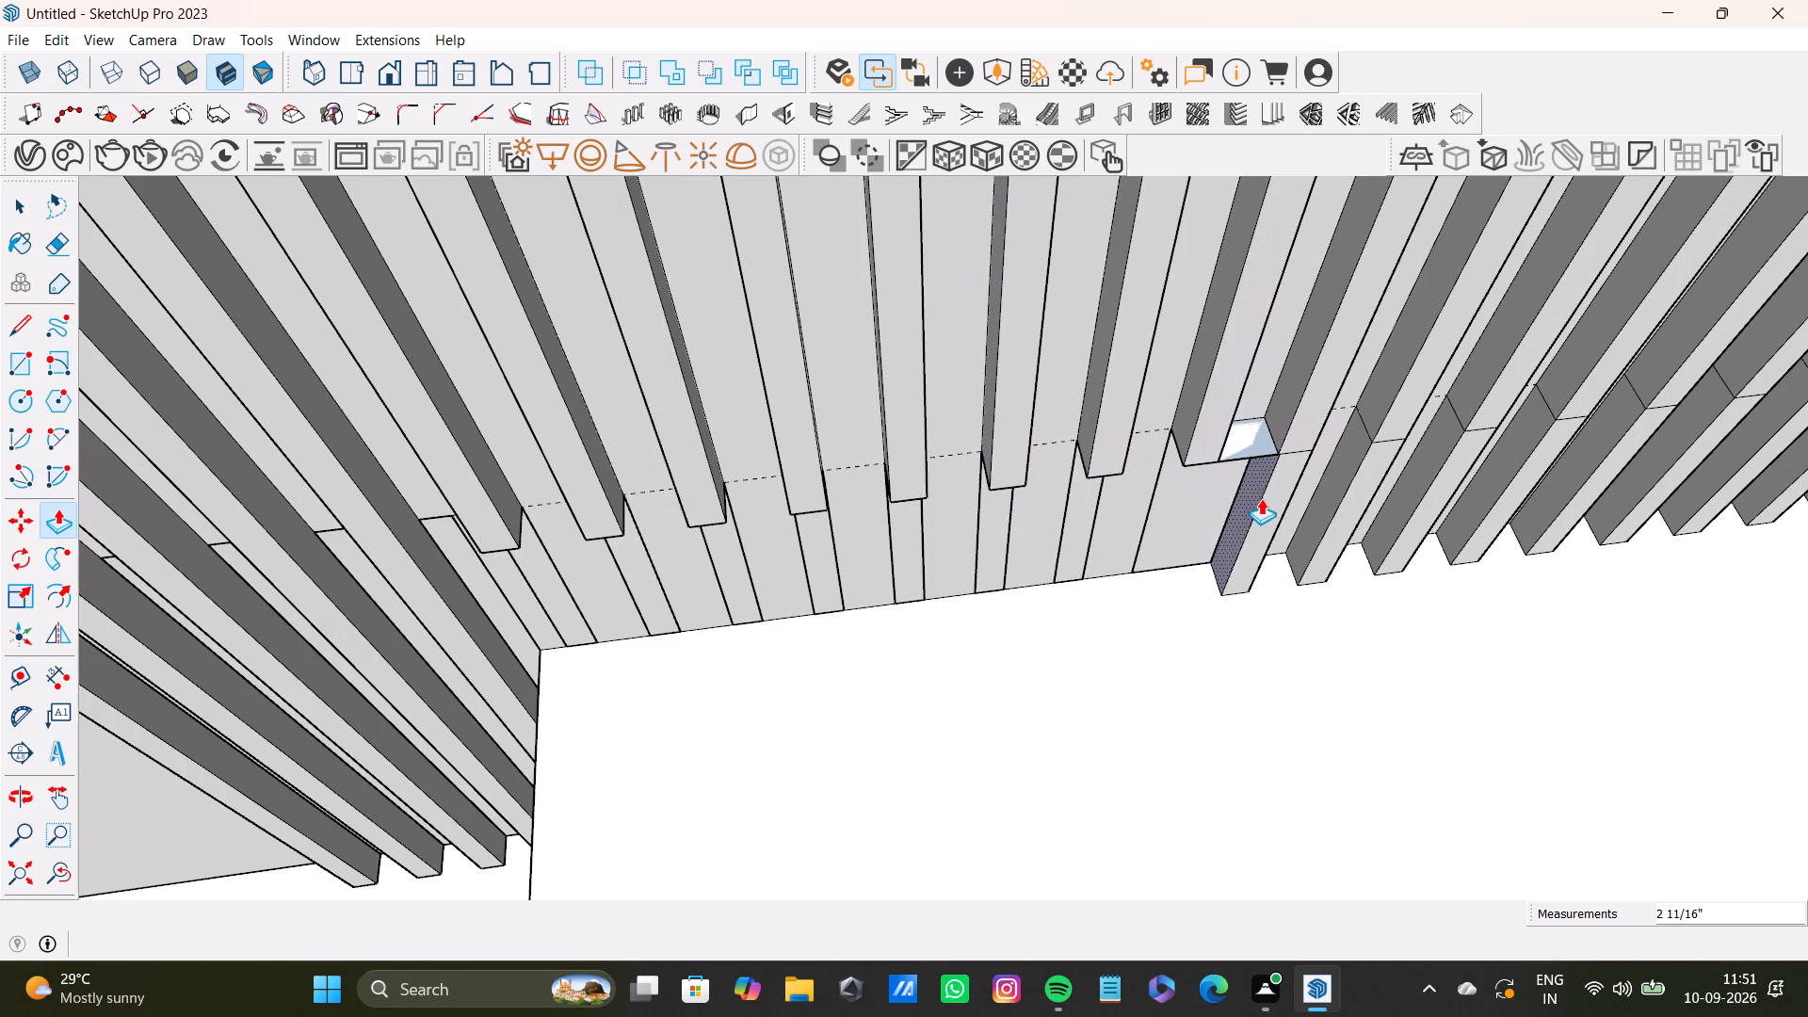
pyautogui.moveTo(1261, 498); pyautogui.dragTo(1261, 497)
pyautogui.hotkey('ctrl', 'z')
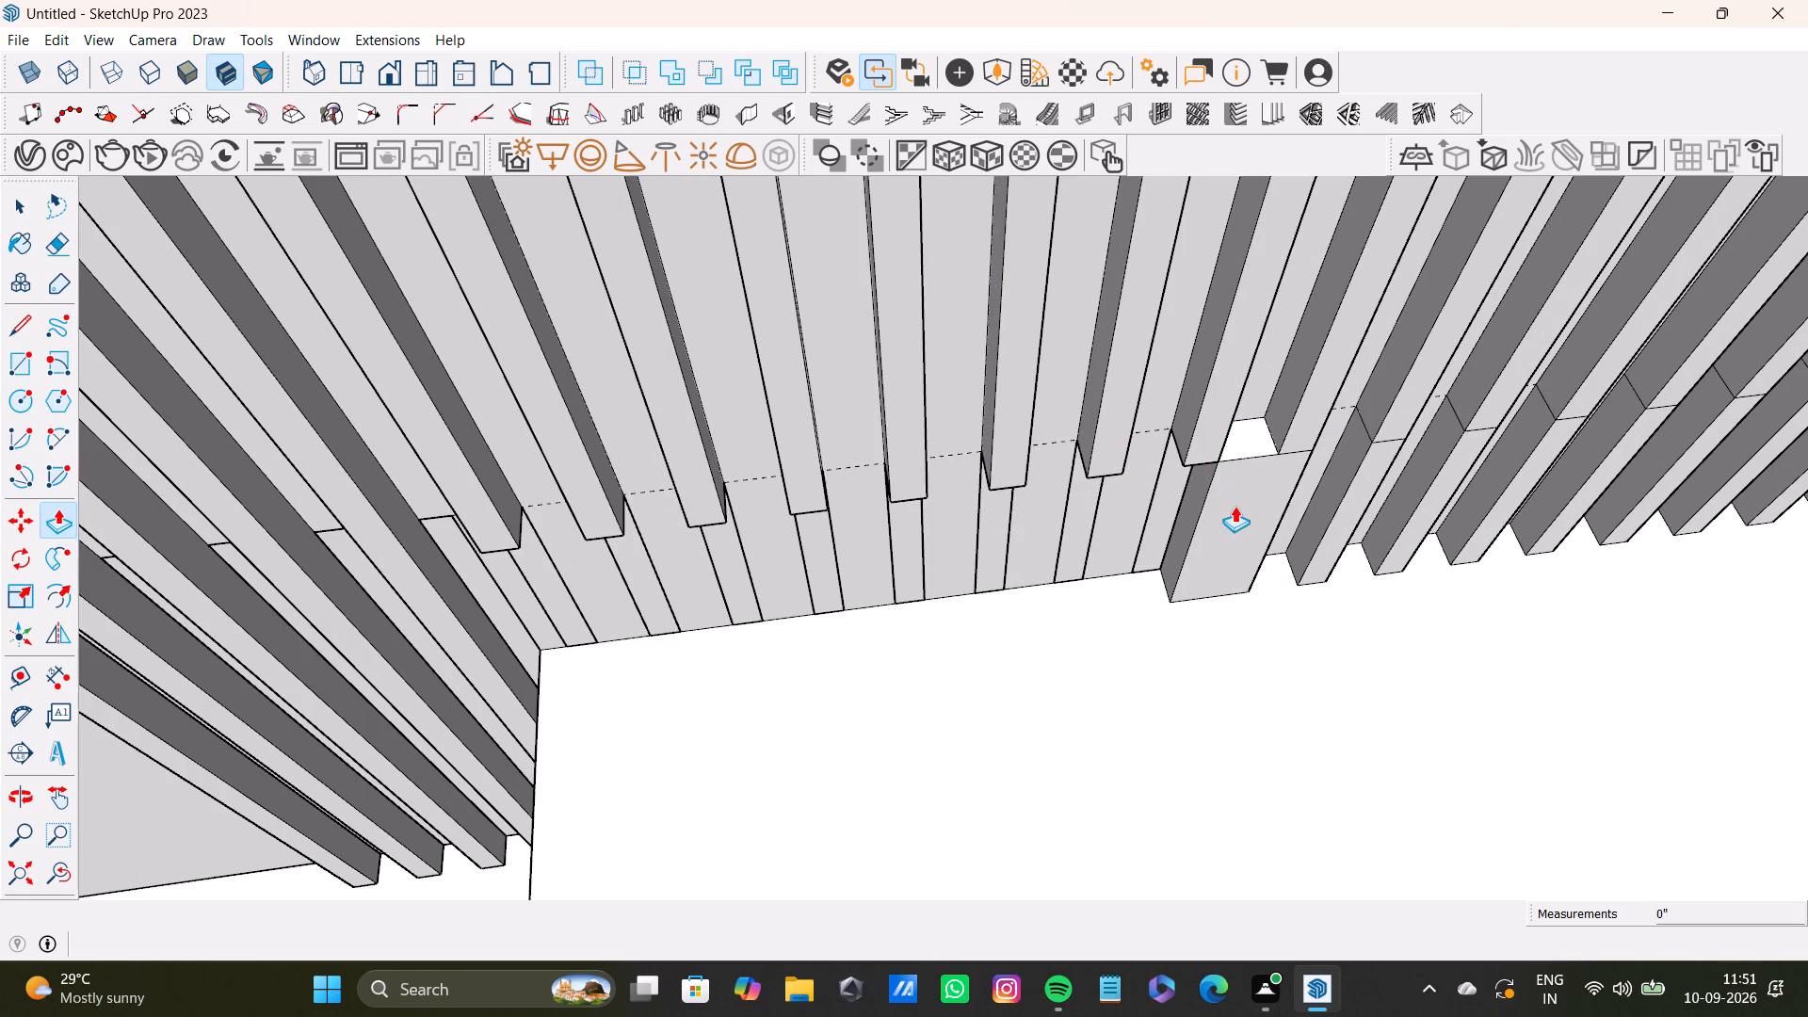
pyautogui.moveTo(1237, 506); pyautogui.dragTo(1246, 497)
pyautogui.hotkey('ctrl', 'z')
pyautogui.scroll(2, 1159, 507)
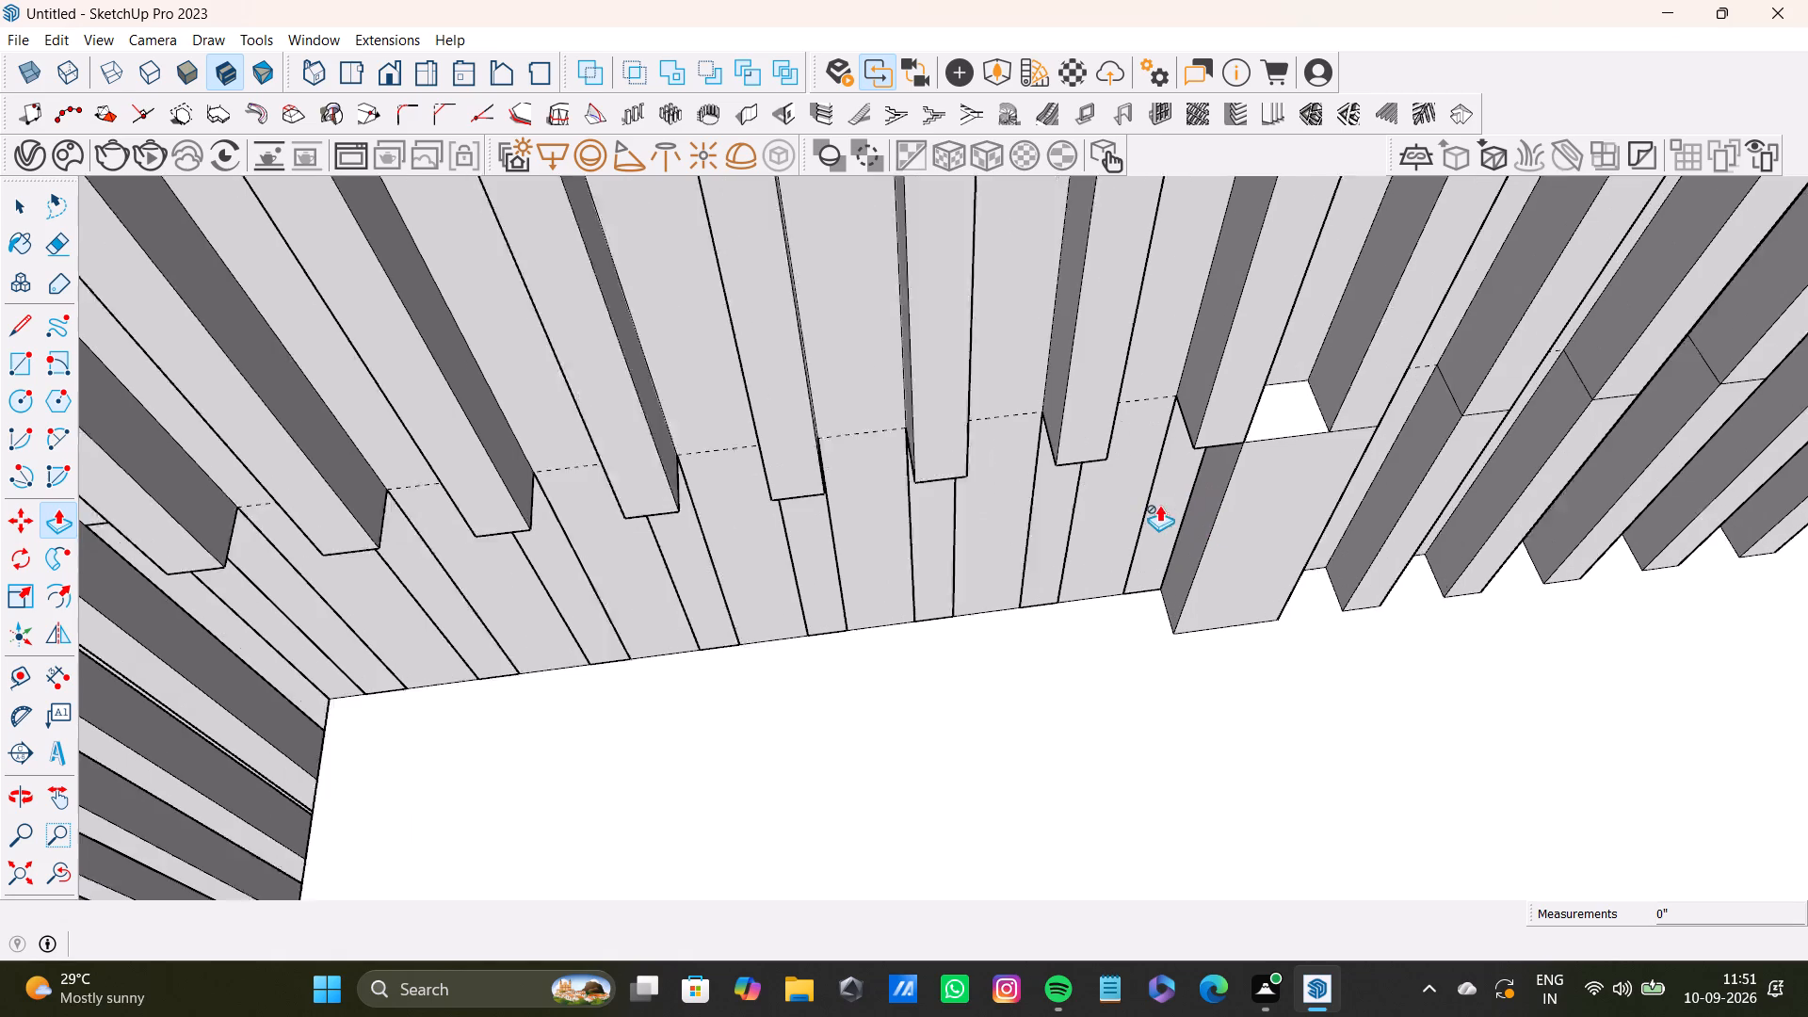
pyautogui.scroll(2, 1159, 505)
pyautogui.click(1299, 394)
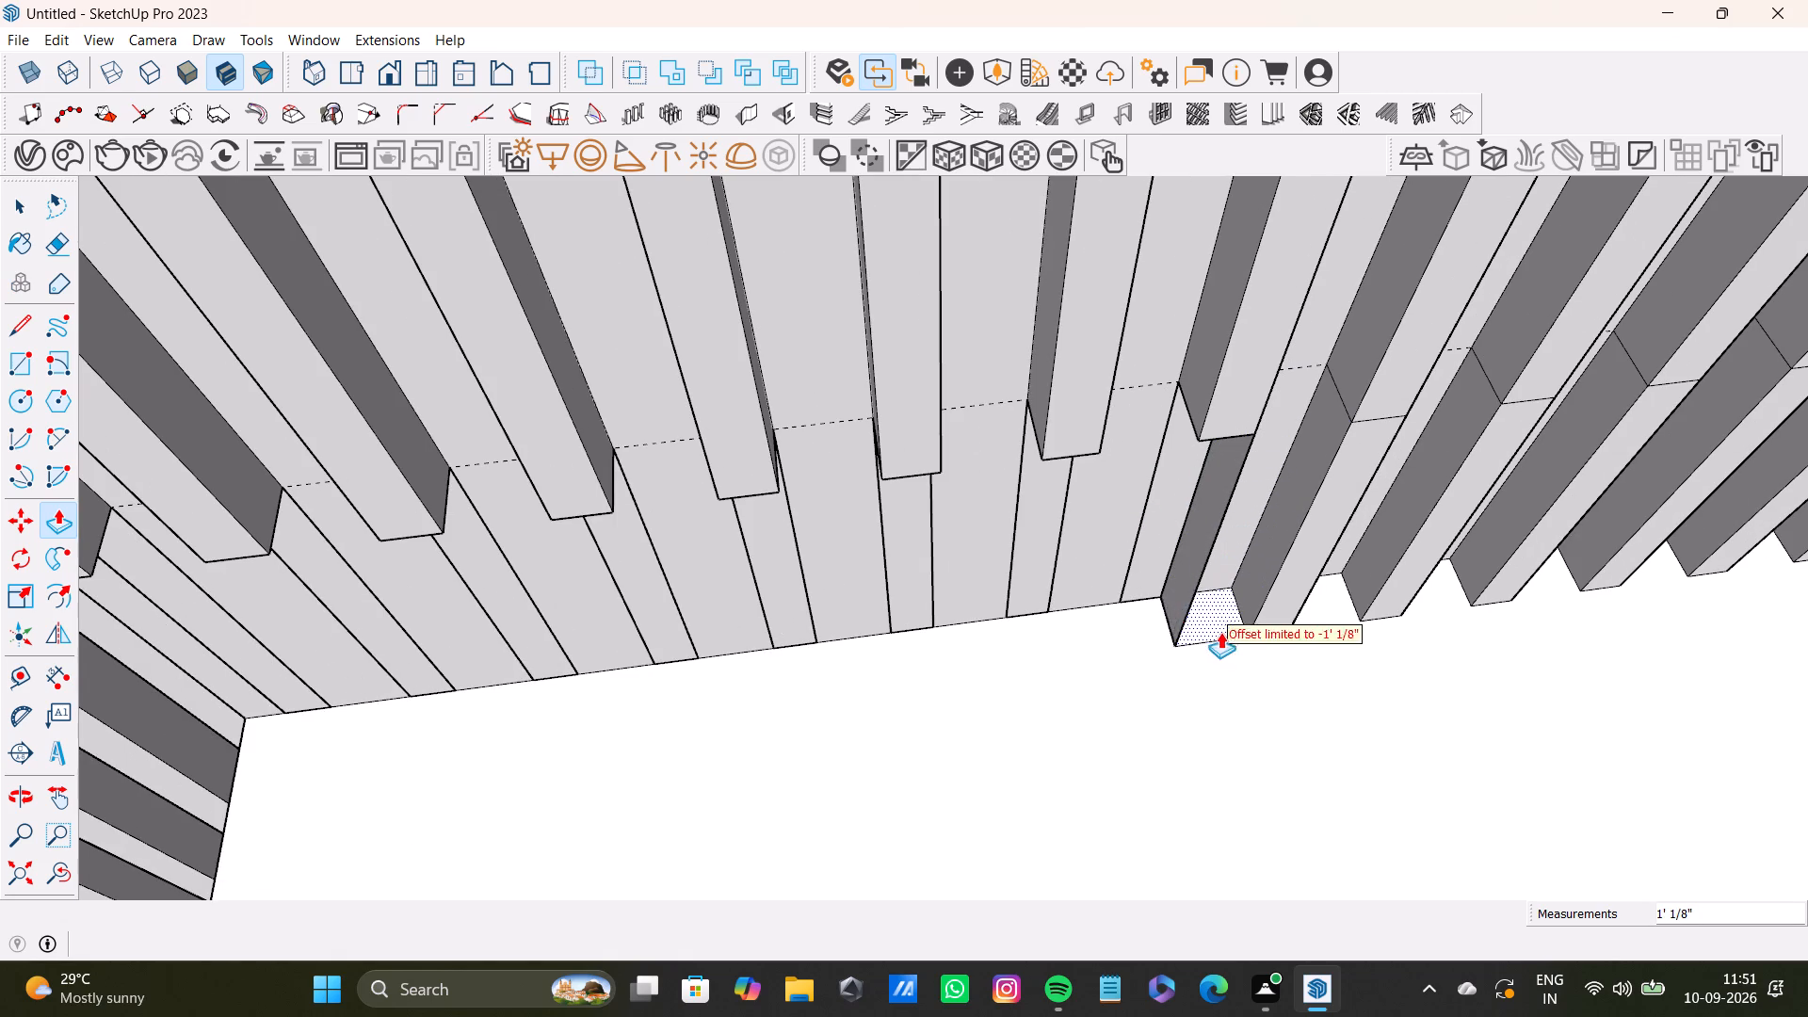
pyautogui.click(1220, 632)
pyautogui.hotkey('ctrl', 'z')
# Push the widened block's side face across by about 4 1/8" to remove the protruding lower segment of the eighth slat.
pyautogui.moveTo(1189, 566); pyautogui.dragTo(1332, 504)
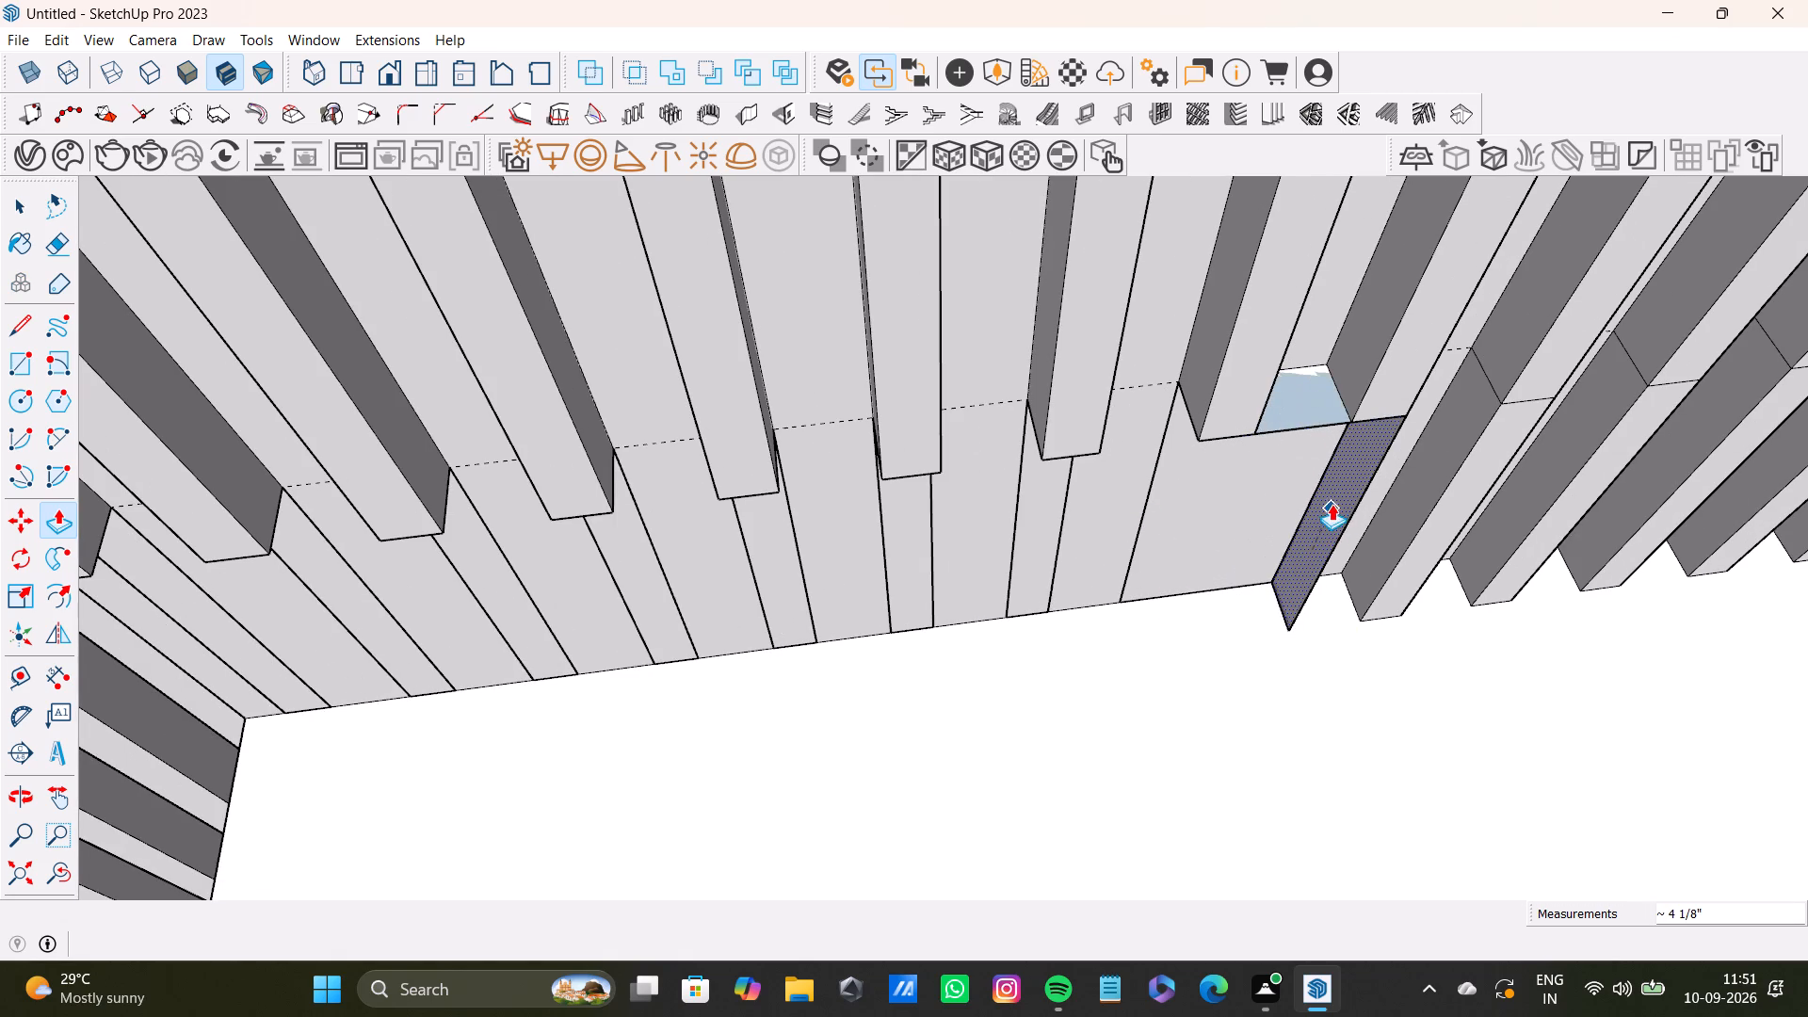
pyautogui.moveTo(1332, 504); pyautogui.dragTo(1332, 502)
# Delete the leftover faces and the two stray edges at the opening between the seventh and eighth slats.
pyautogui.click(1316, 397)
pyautogui.press('space')
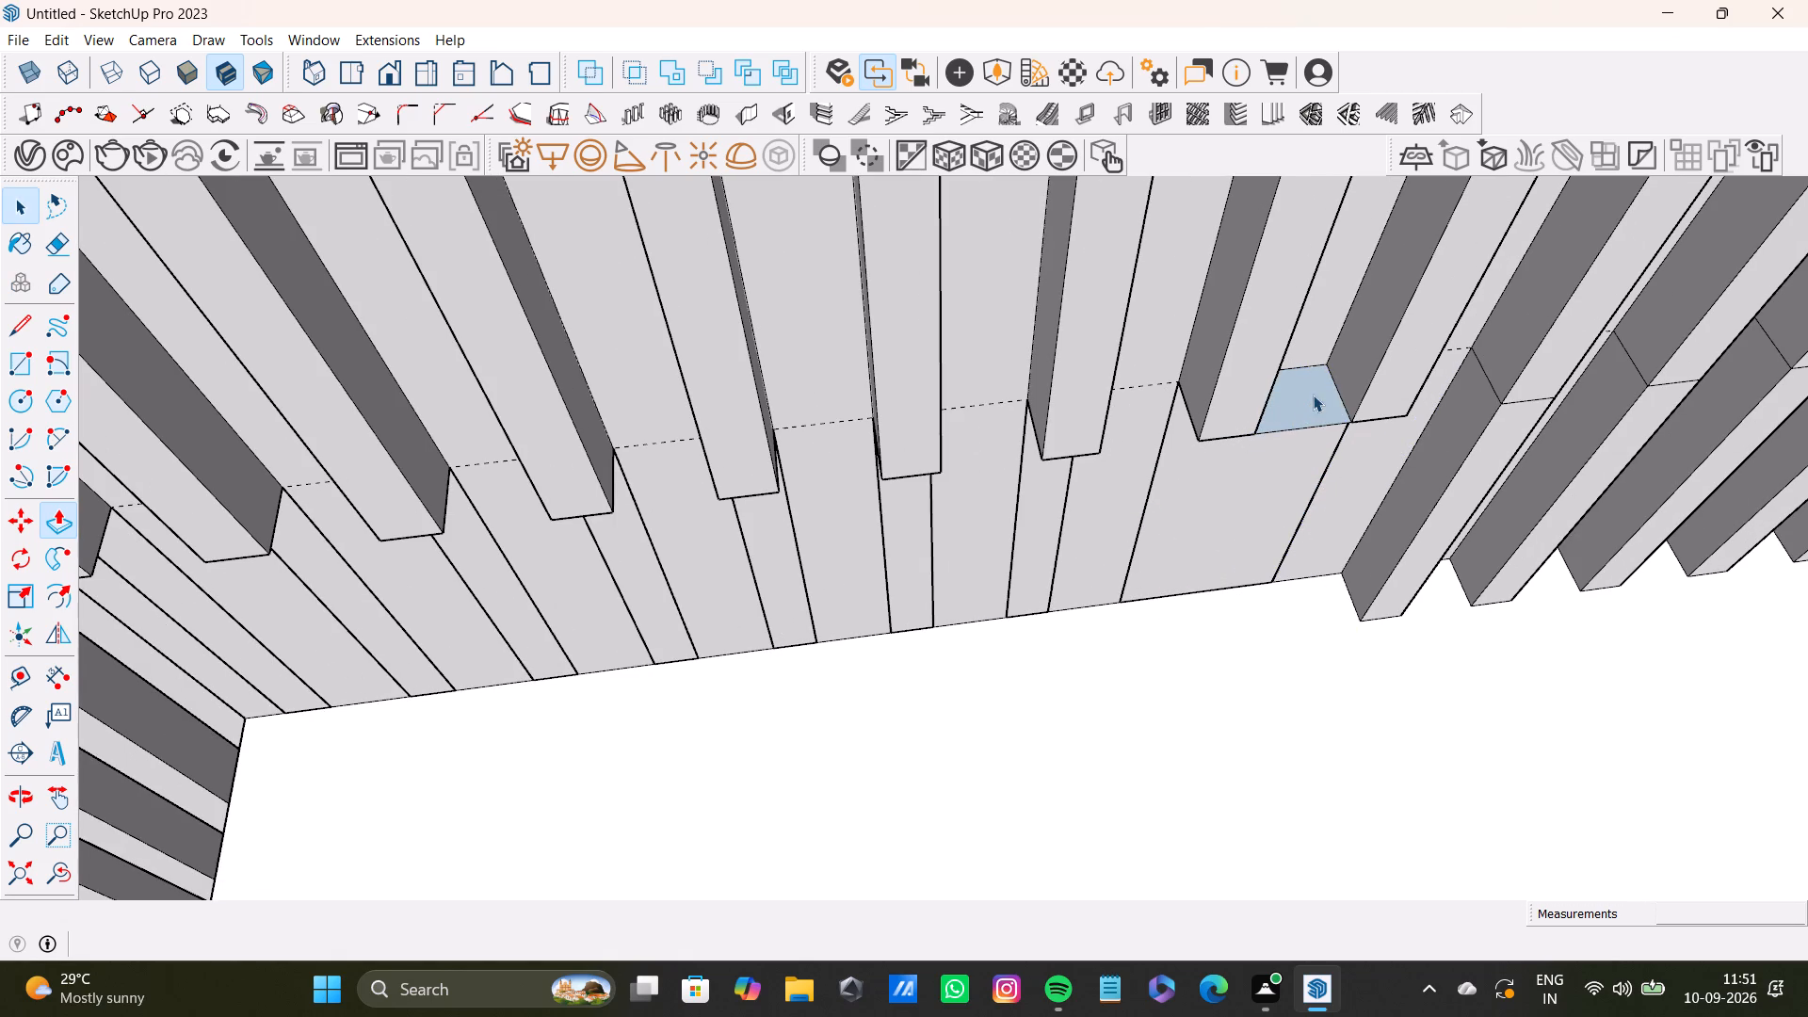
pyautogui.click(1312, 400)
pyautogui.press('Delete')
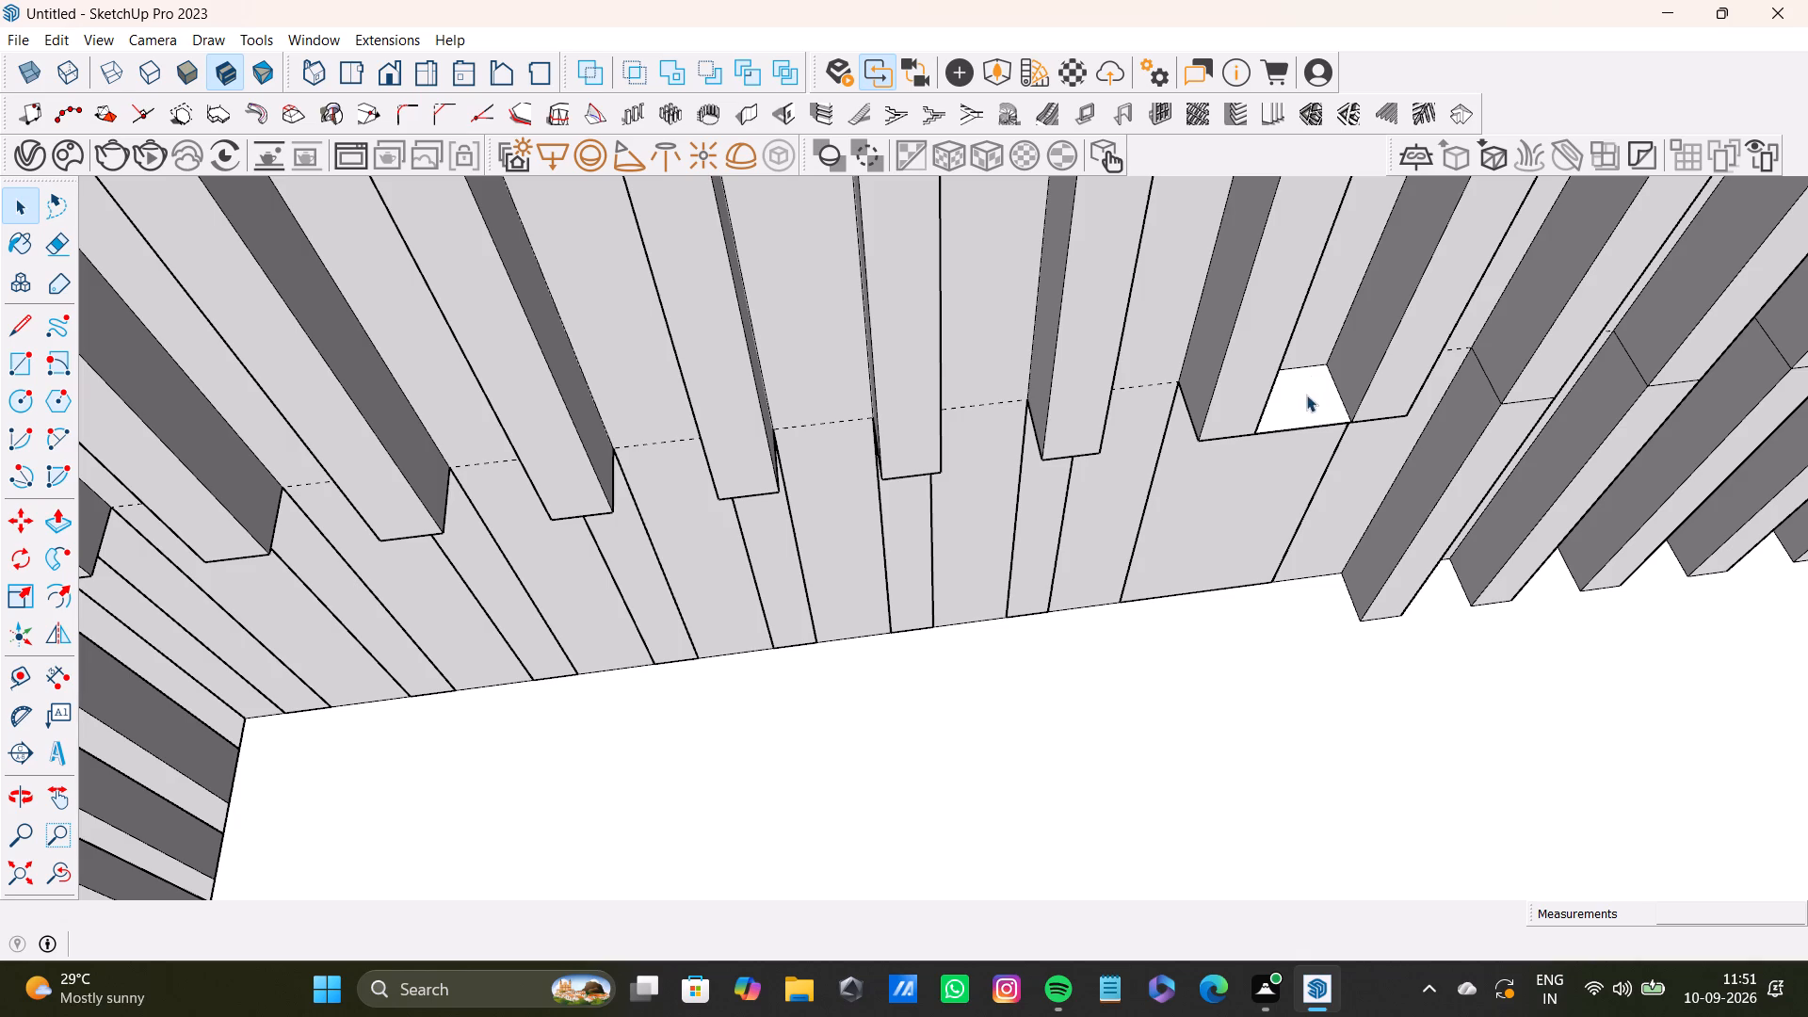
pyautogui.click(1306, 392)
pyautogui.press('Delete')
pyautogui.scroll(-3, 1299, 430)
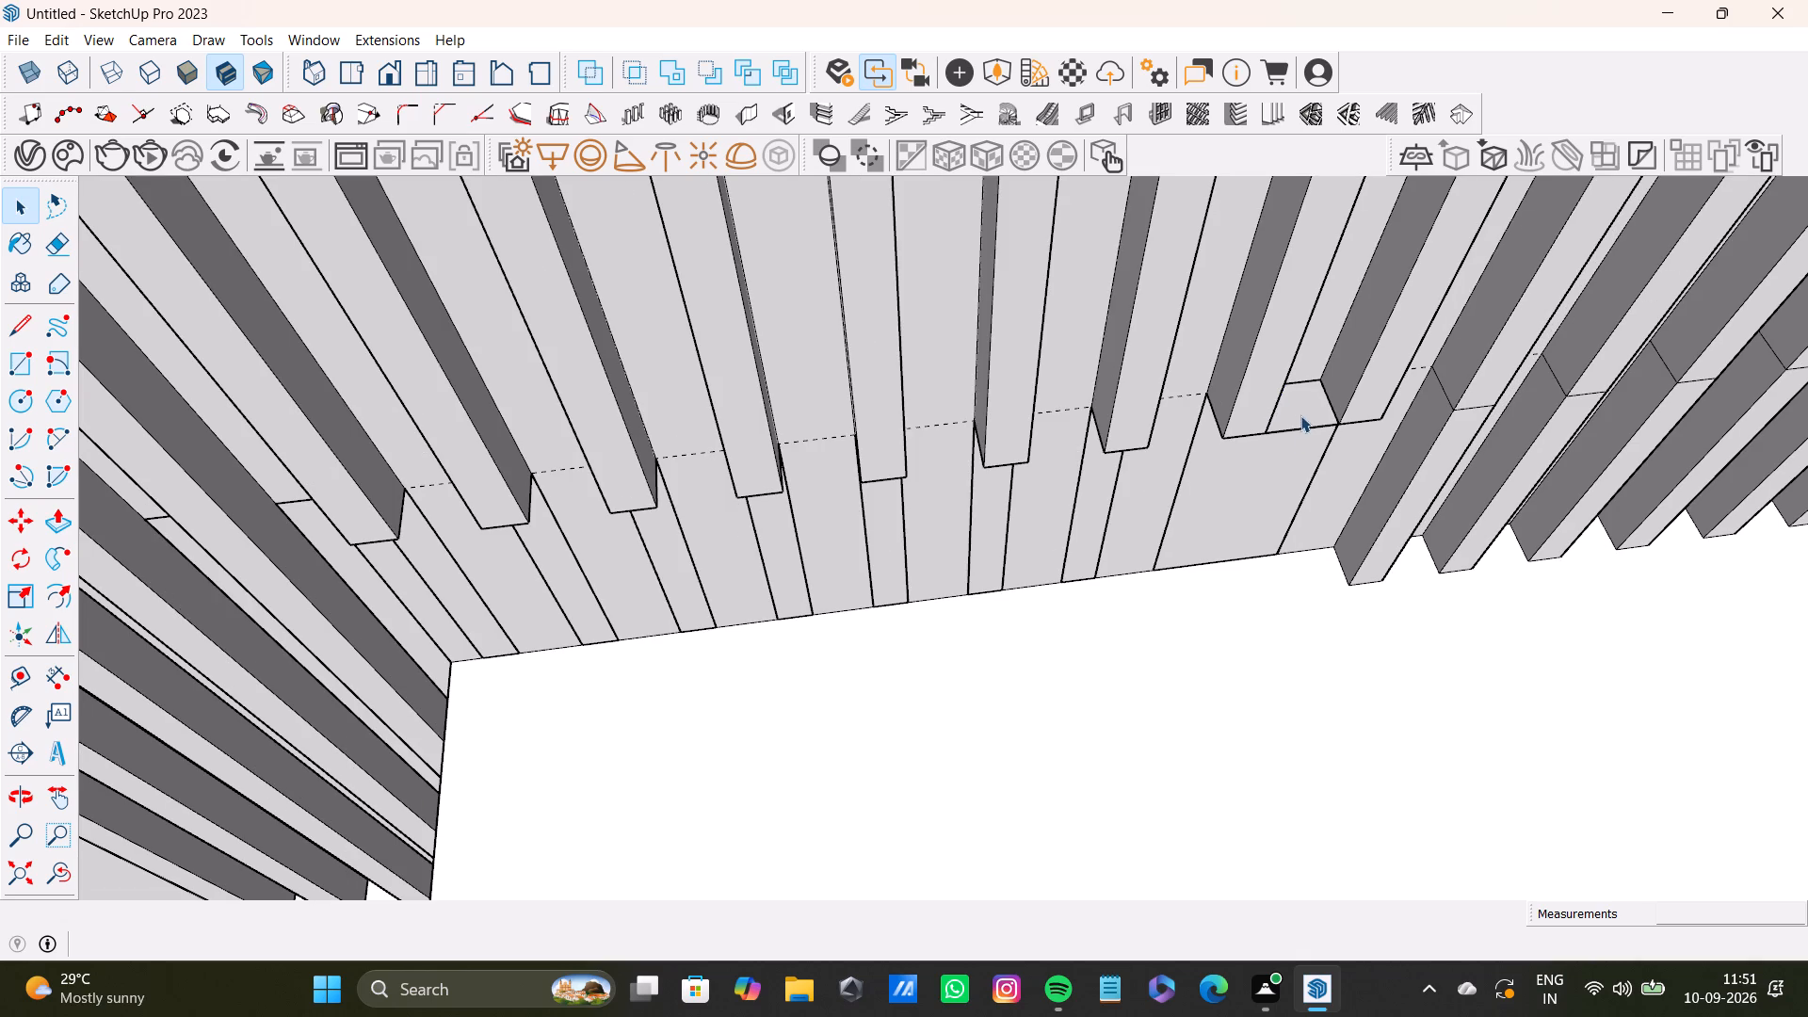
pyautogui.scroll(8, 1291, 447)
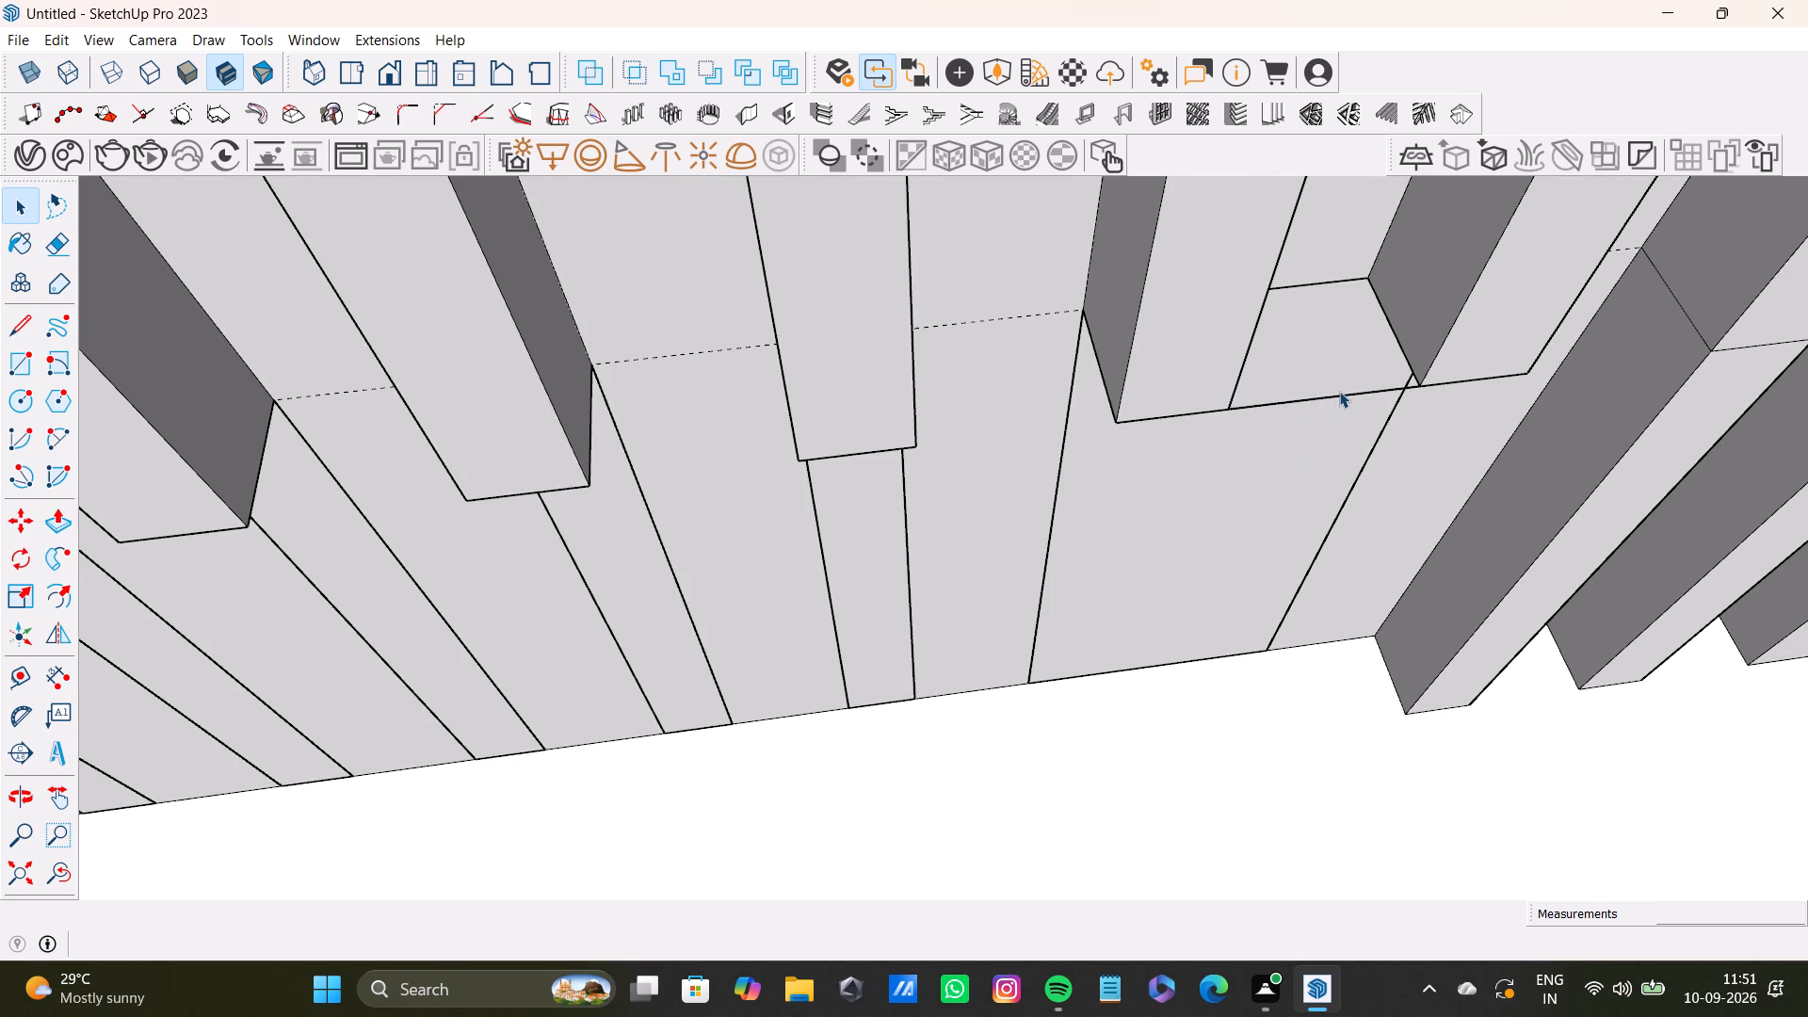
pyautogui.click(1340, 396)
pyautogui.press('Delete')
pyautogui.click(1324, 283)
pyautogui.press('Delete')
# Push the lower segment of the ninth slat behind the platform back 2".
pyautogui.scroll(-9, 1281, 374)
pyautogui.scroll(-4, 1291, 498)
pyautogui.keyDown('shift'); pyautogui.moveTo(1386, 486); pyautogui.dragTo(1138, 465, button='middle'); pyautogui.keyUp('shift')
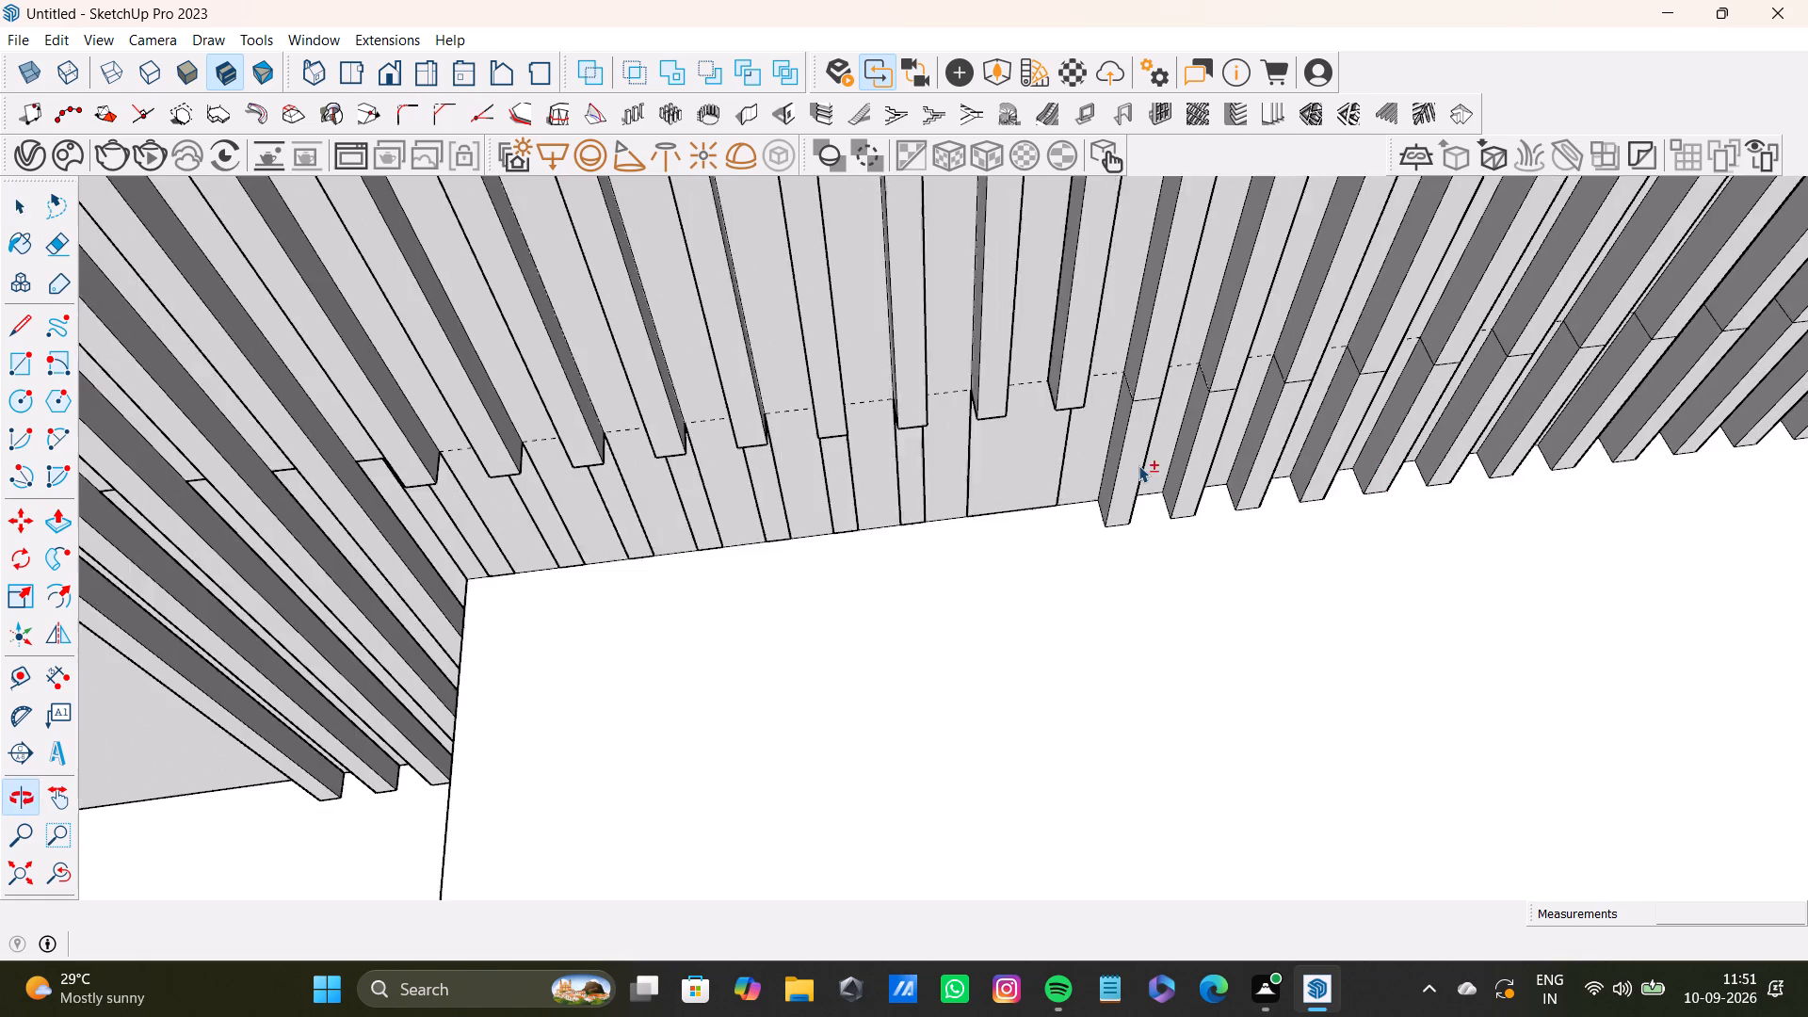
pyautogui.keyDown('shift'); pyautogui.moveTo(1138, 465); pyautogui.dragTo(1140, 465, button='middle'); pyautogui.keyUp('shift')
pyautogui.scroll(4, 1140, 462)
pyautogui.moveTo(1150, 471); pyautogui.dragTo(1106, 365, button='middle')
pyautogui.press('space')
pyautogui.click(1131, 366)
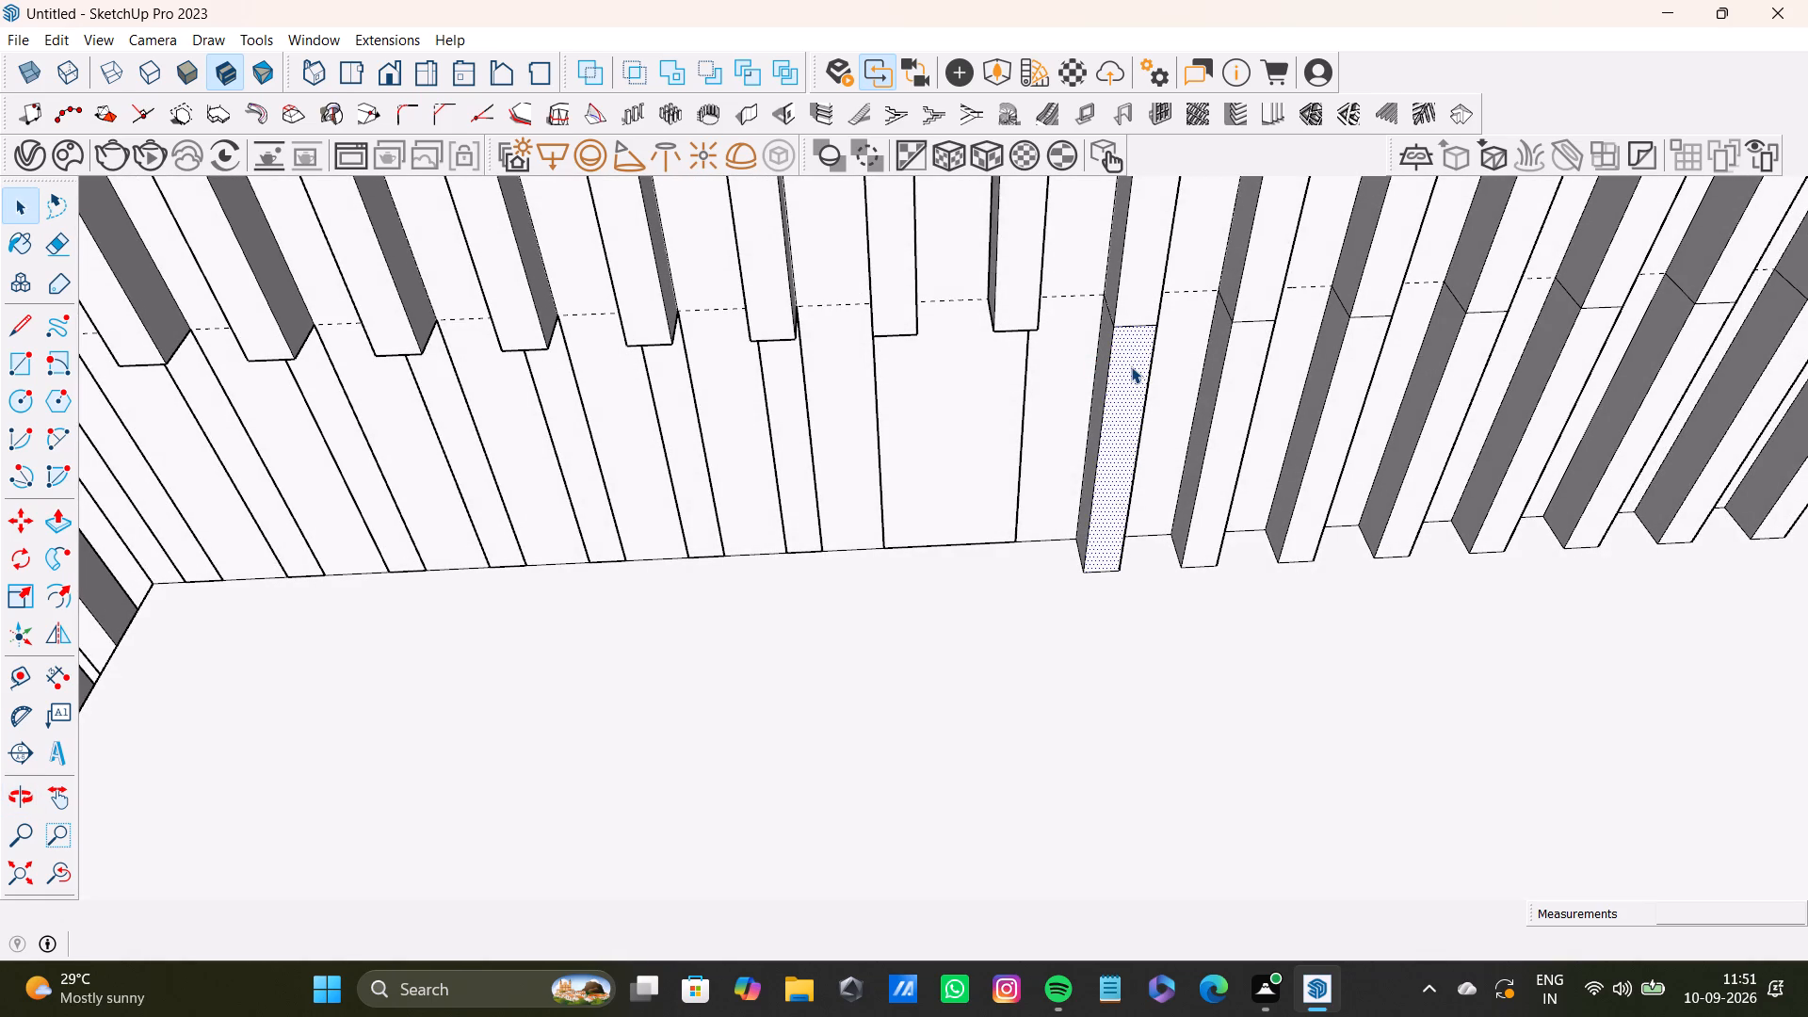
pyautogui.press('p')
pyautogui.moveTo(1129, 370); pyautogui.dragTo(1080, 327)
# Push the lower segments of the next two protruding slats behind the platform back 2".
pyautogui.scroll(-4, 1143, 424)
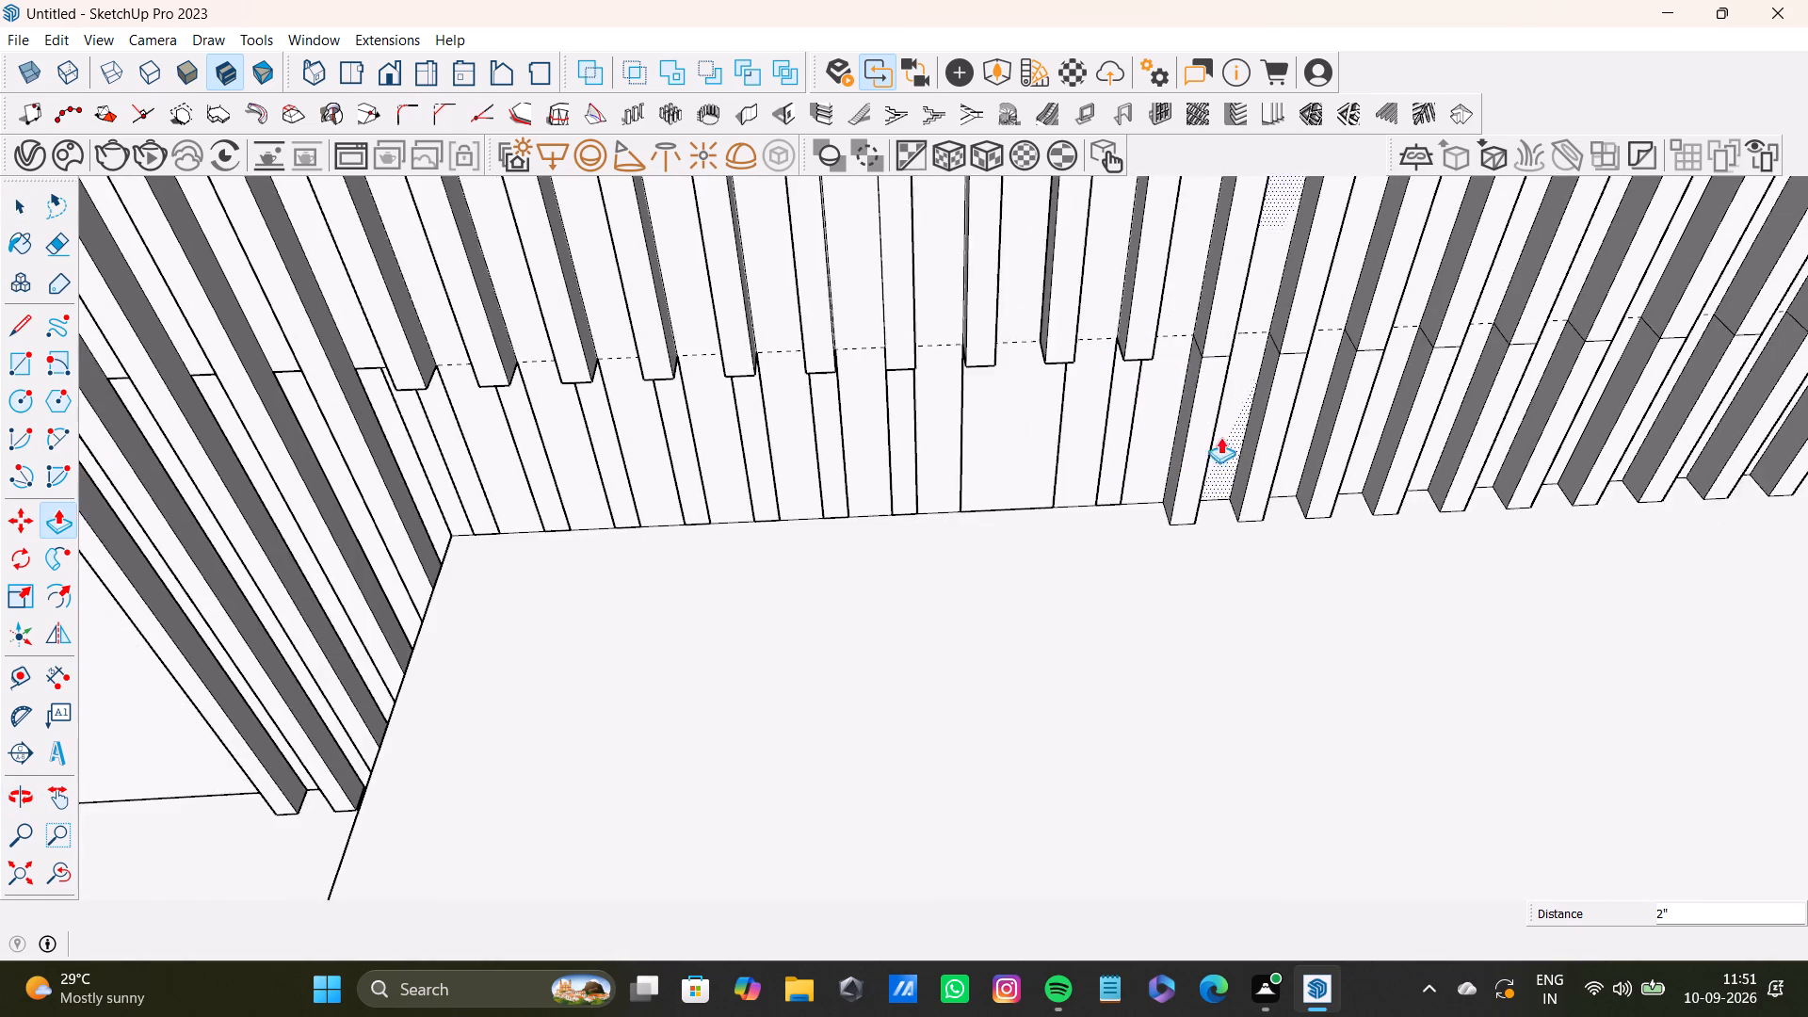
pyautogui.keyDown('shift'); pyautogui.moveTo(1220, 437); pyautogui.dragTo(1121, 424, button='middle'); pyautogui.keyUp('shift')
pyautogui.press('space')
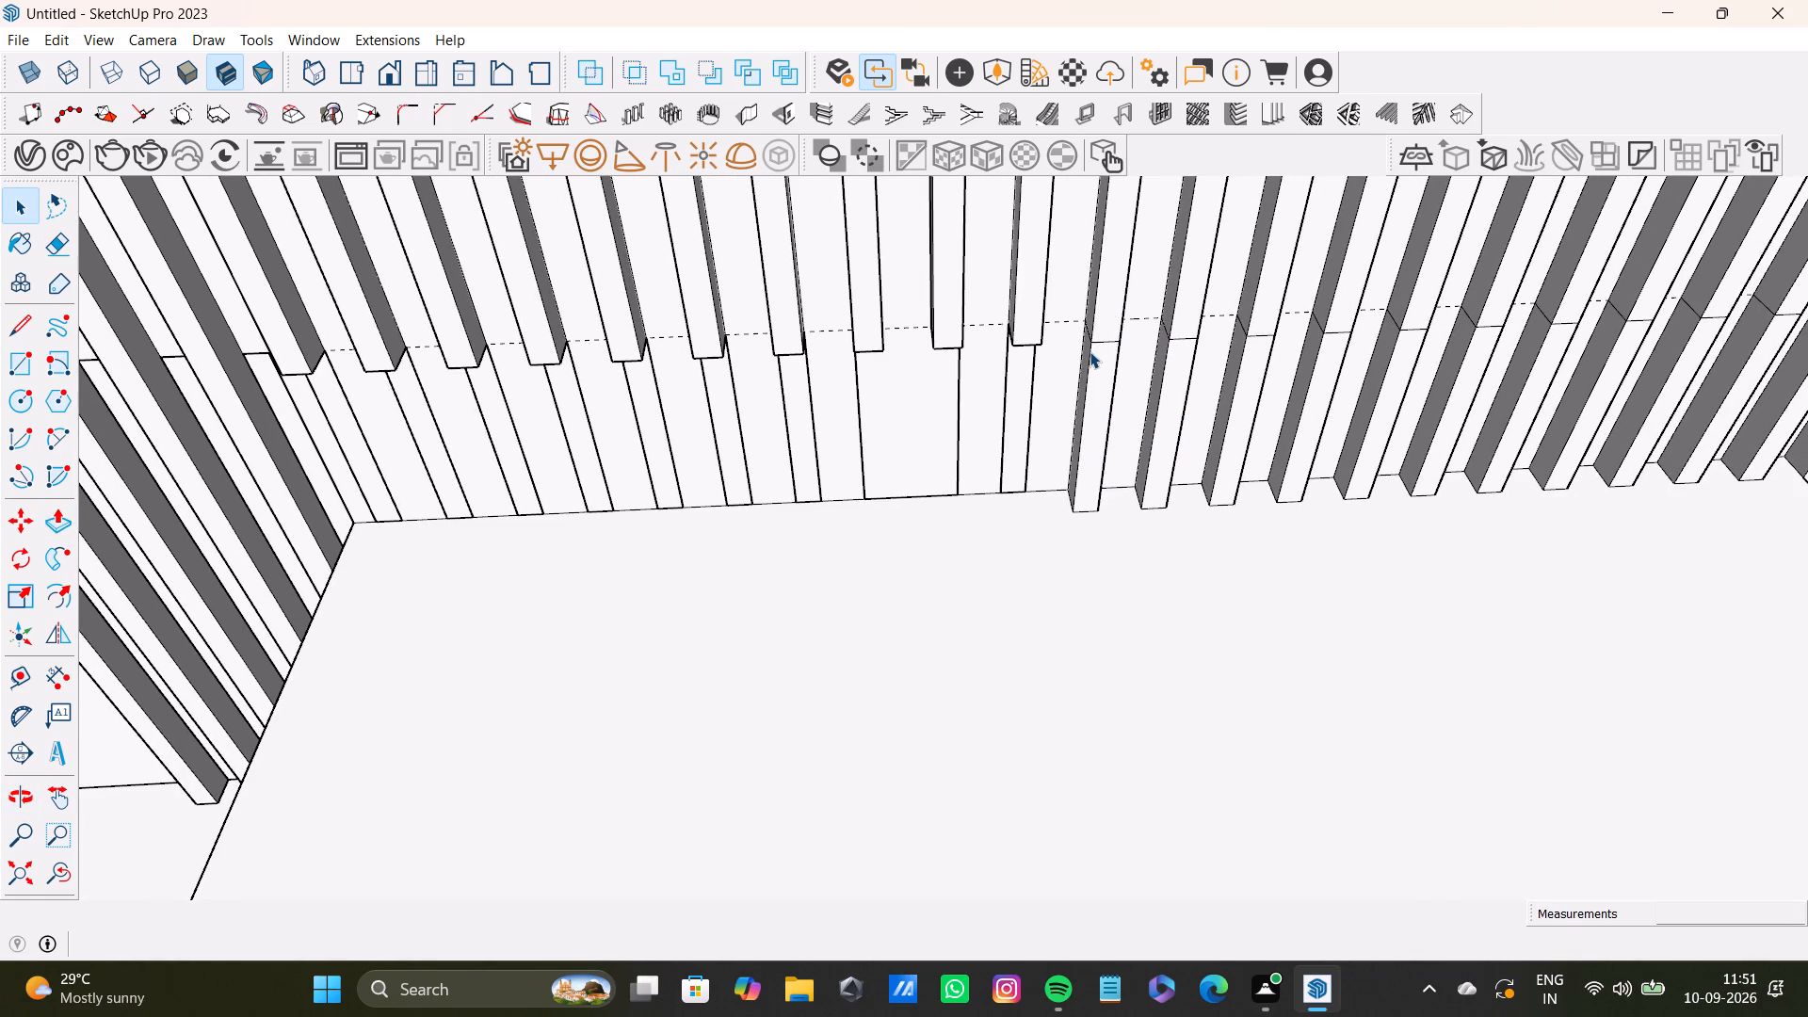
pyautogui.moveTo(1135, 438); pyautogui.dragTo(1183, 424, button='middle')
pyautogui.scroll(7, 1136, 391)
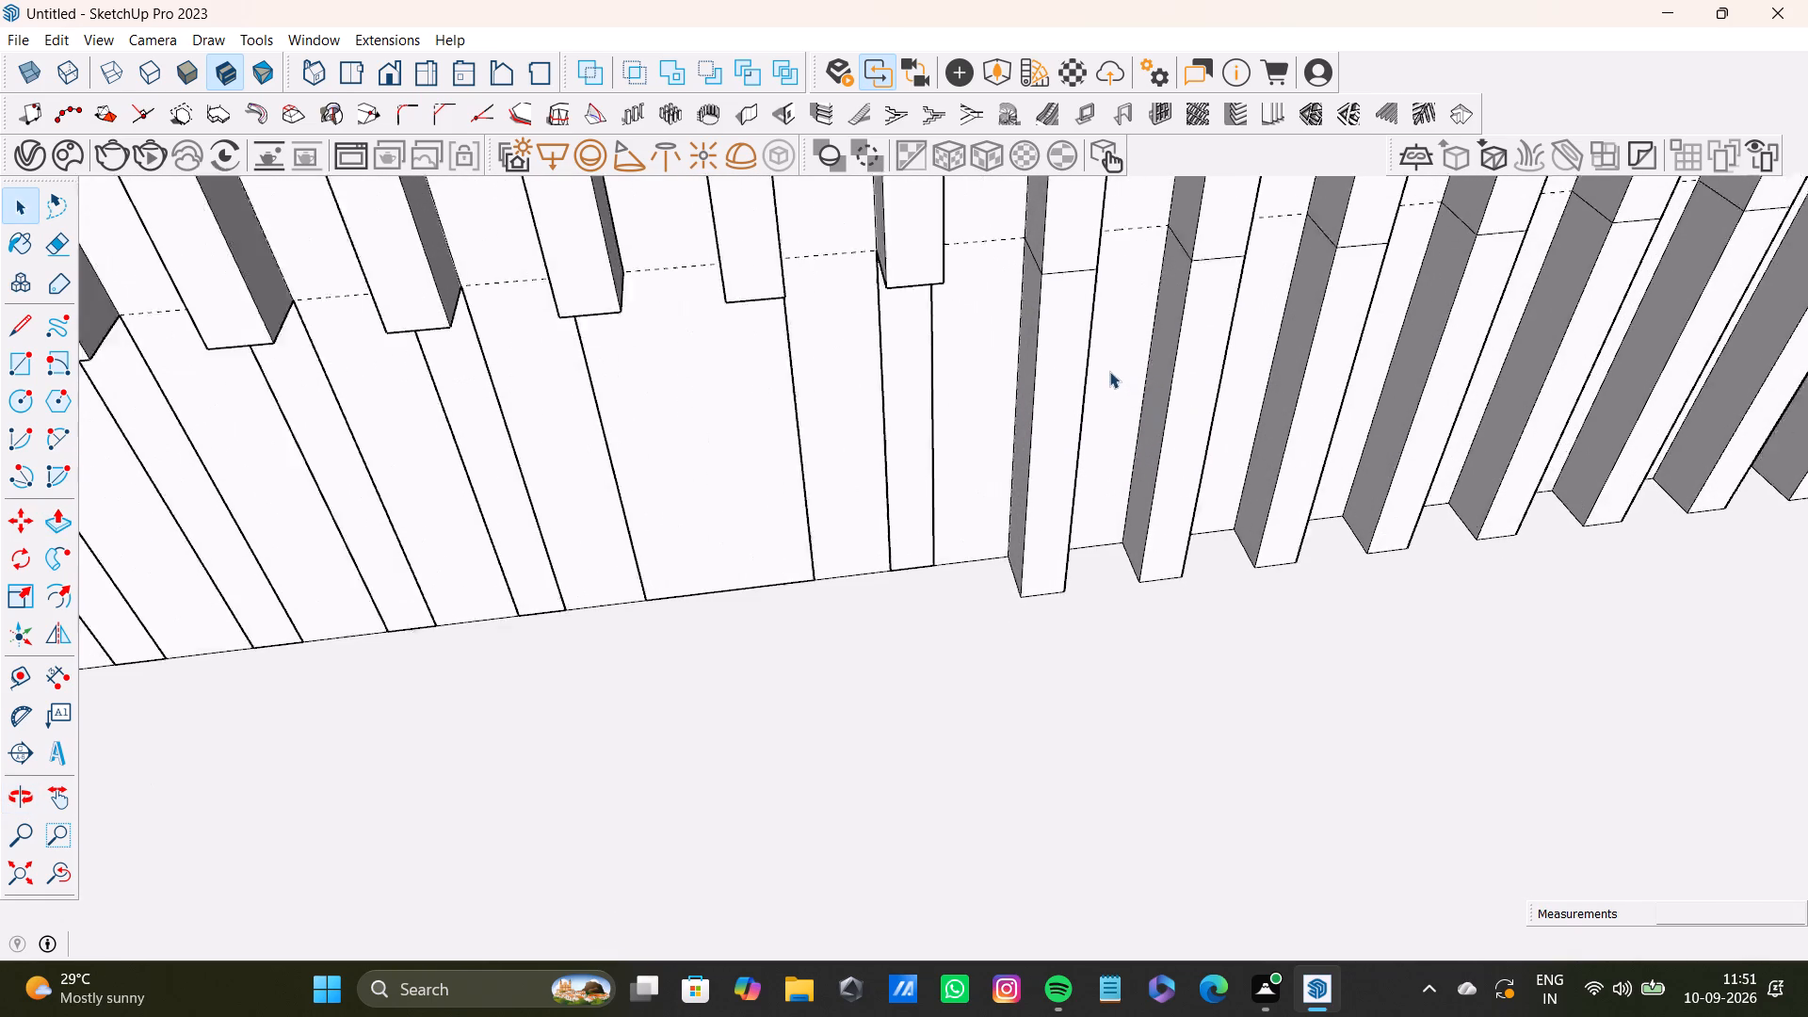
pyautogui.click(1066, 365)
pyautogui.press('p')
pyautogui.moveTo(1061, 365); pyautogui.dragTo(987, 293)
pyautogui.press('space')
pyautogui.click(1200, 356)
pyautogui.press('p')
pyautogui.moveTo(1200, 356); pyautogui.dragTo(1115, 287)
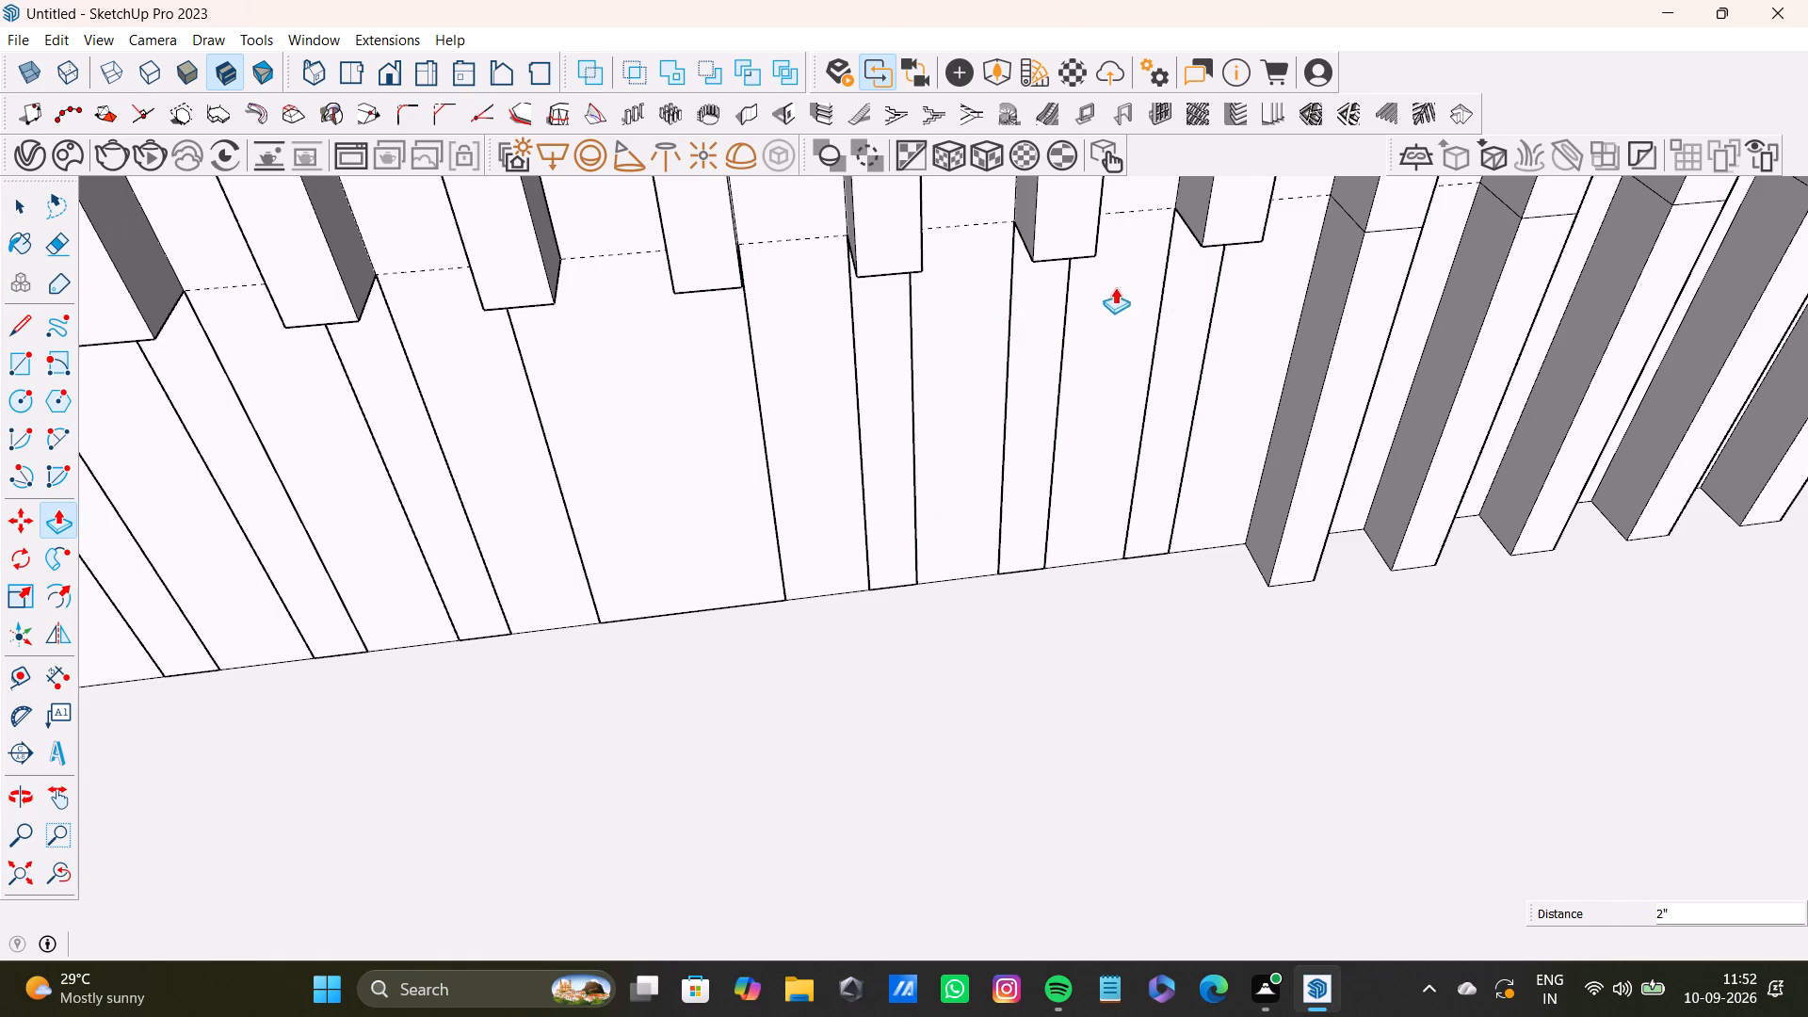
# Push the lower segments of the following two protruding slats back 2", flush with the wall.
pyautogui.press('space')
pyautogui.scroll(-4, 1134, 318)
pyautogui.keyDown('shift'); pyautogui.moveTo(1254, 385); pyautogui.dragTo(965, 384, button='middle'); pyautogui.keyUp('shift')
pyautogui.scroll(3, 1012, 361)
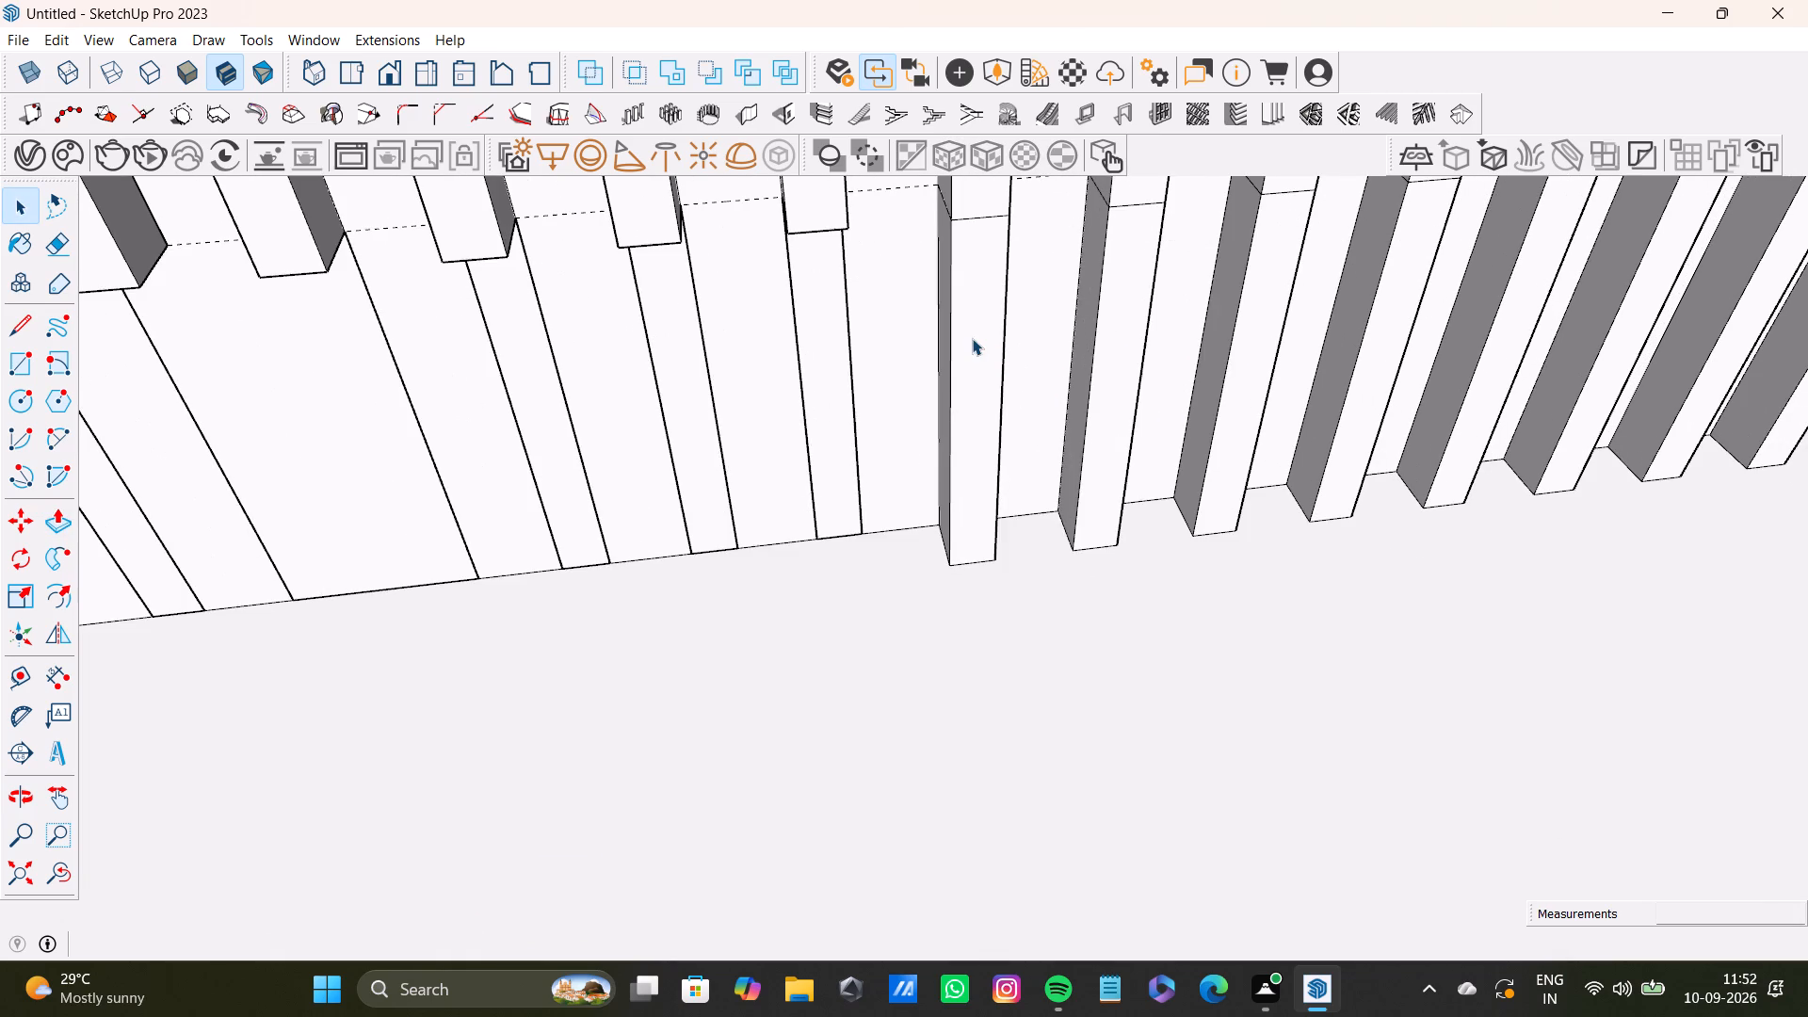
pyautogui.click(981, 339)
pyautogui.press('p')
pyautogui.moveTo(982, 340); pyautogui.dragTo(894, 253)
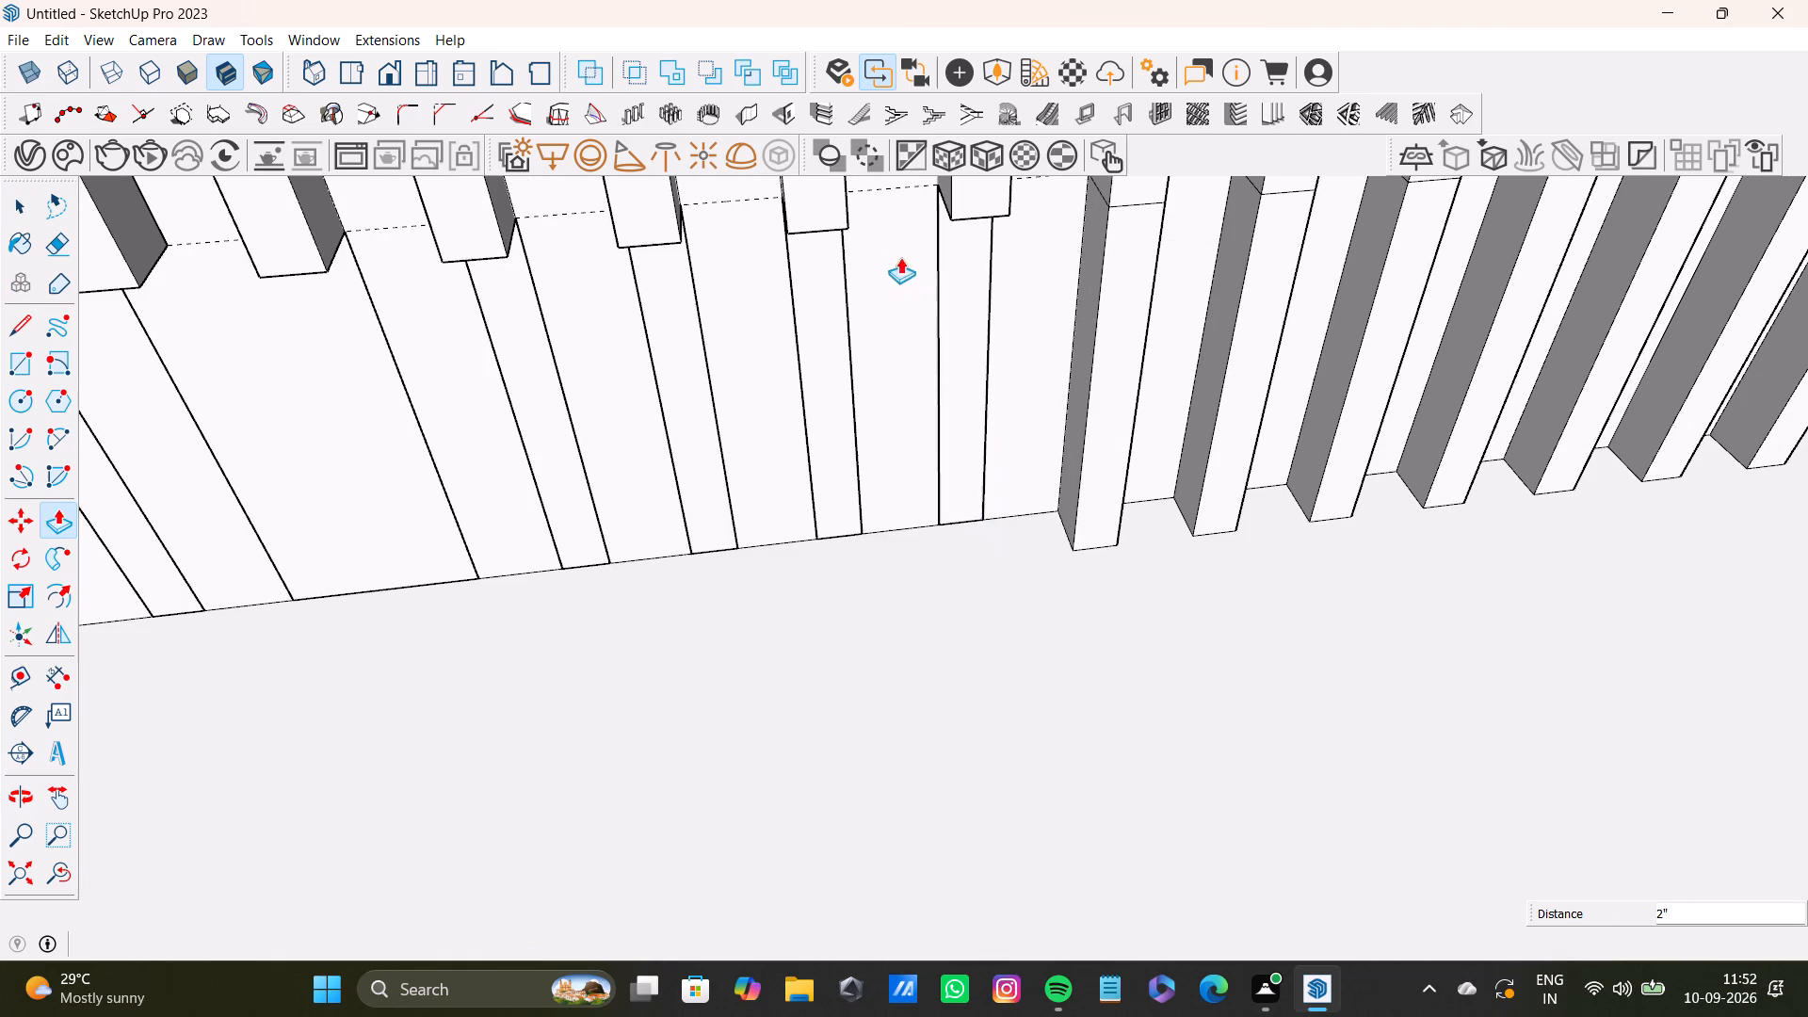
pyautogui.press('space')
pyautogui.scroll(-4, 943, 316)
pyautogui.keyDown('shift'); pyautogui.moveTo(971, 325); pyautogui.dragTo(987, 396, button='middle'); pyautogui.keyUp('shift')
pyautogui.press('space')
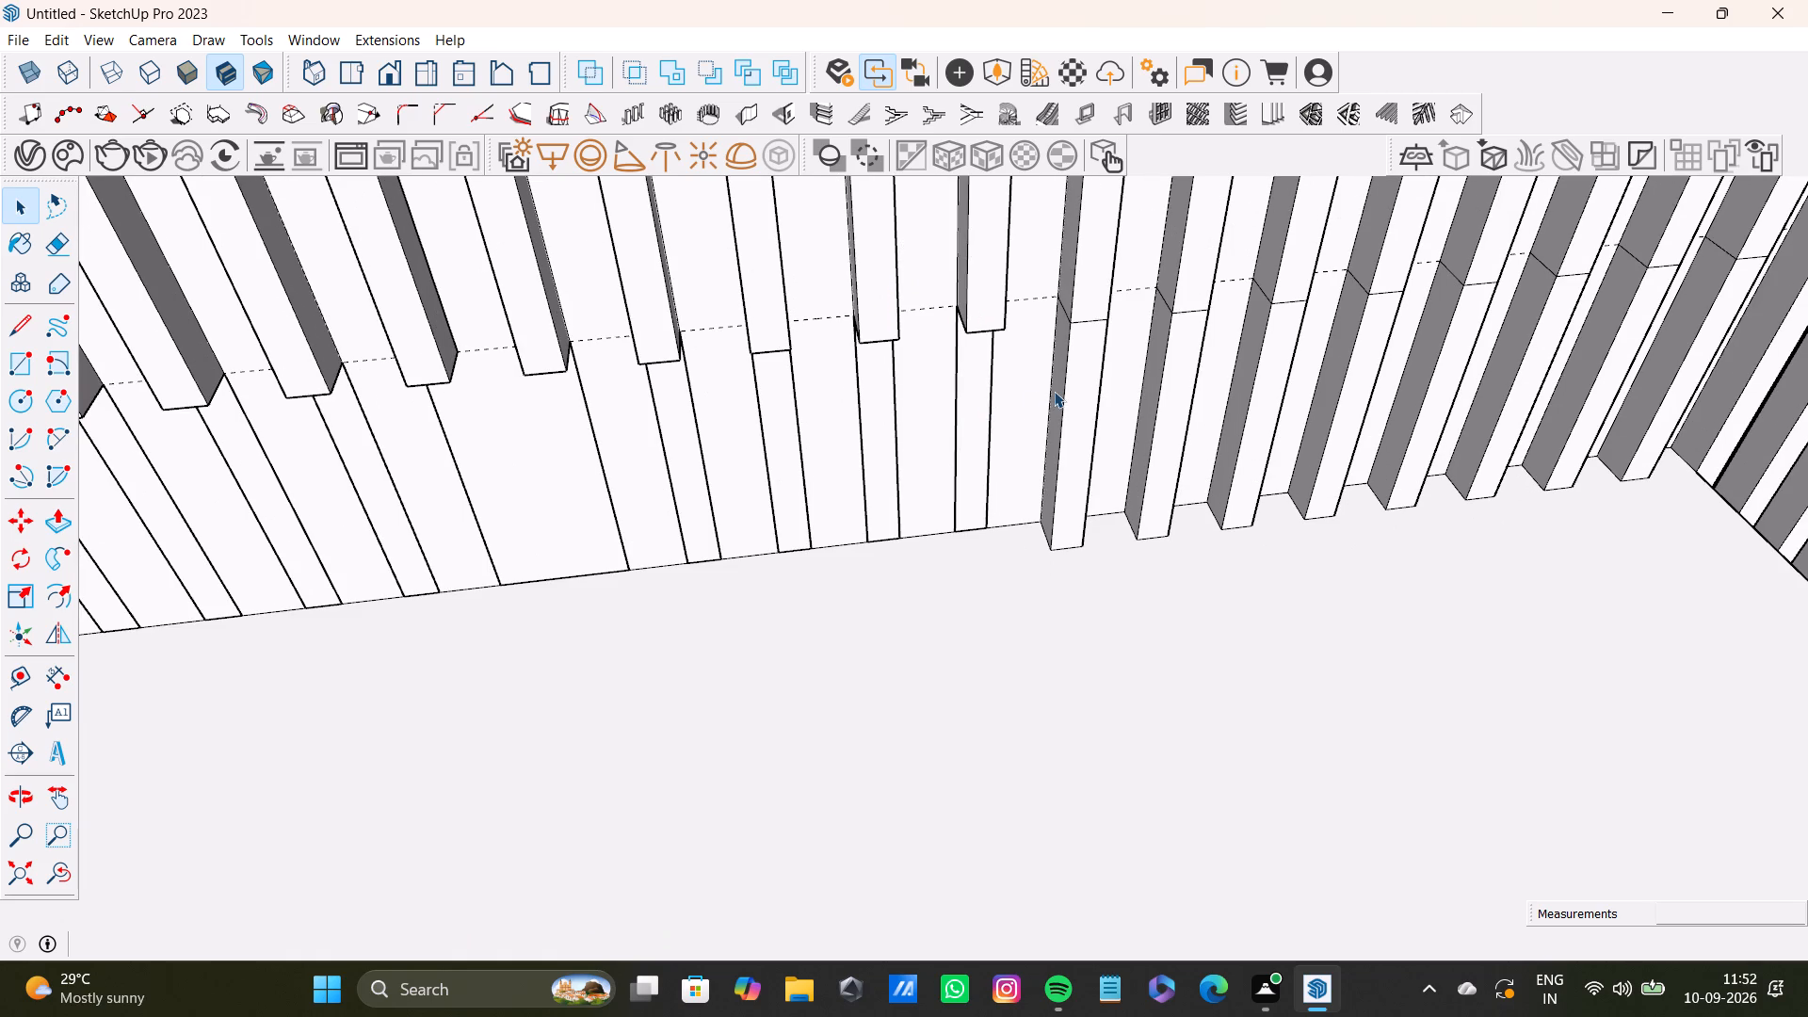
pyautogui.click(1089, 394)
pyautogui.press('p')
pyautogui.moveTo(1087, 394); pyautogui.dragTo(1058, 379)
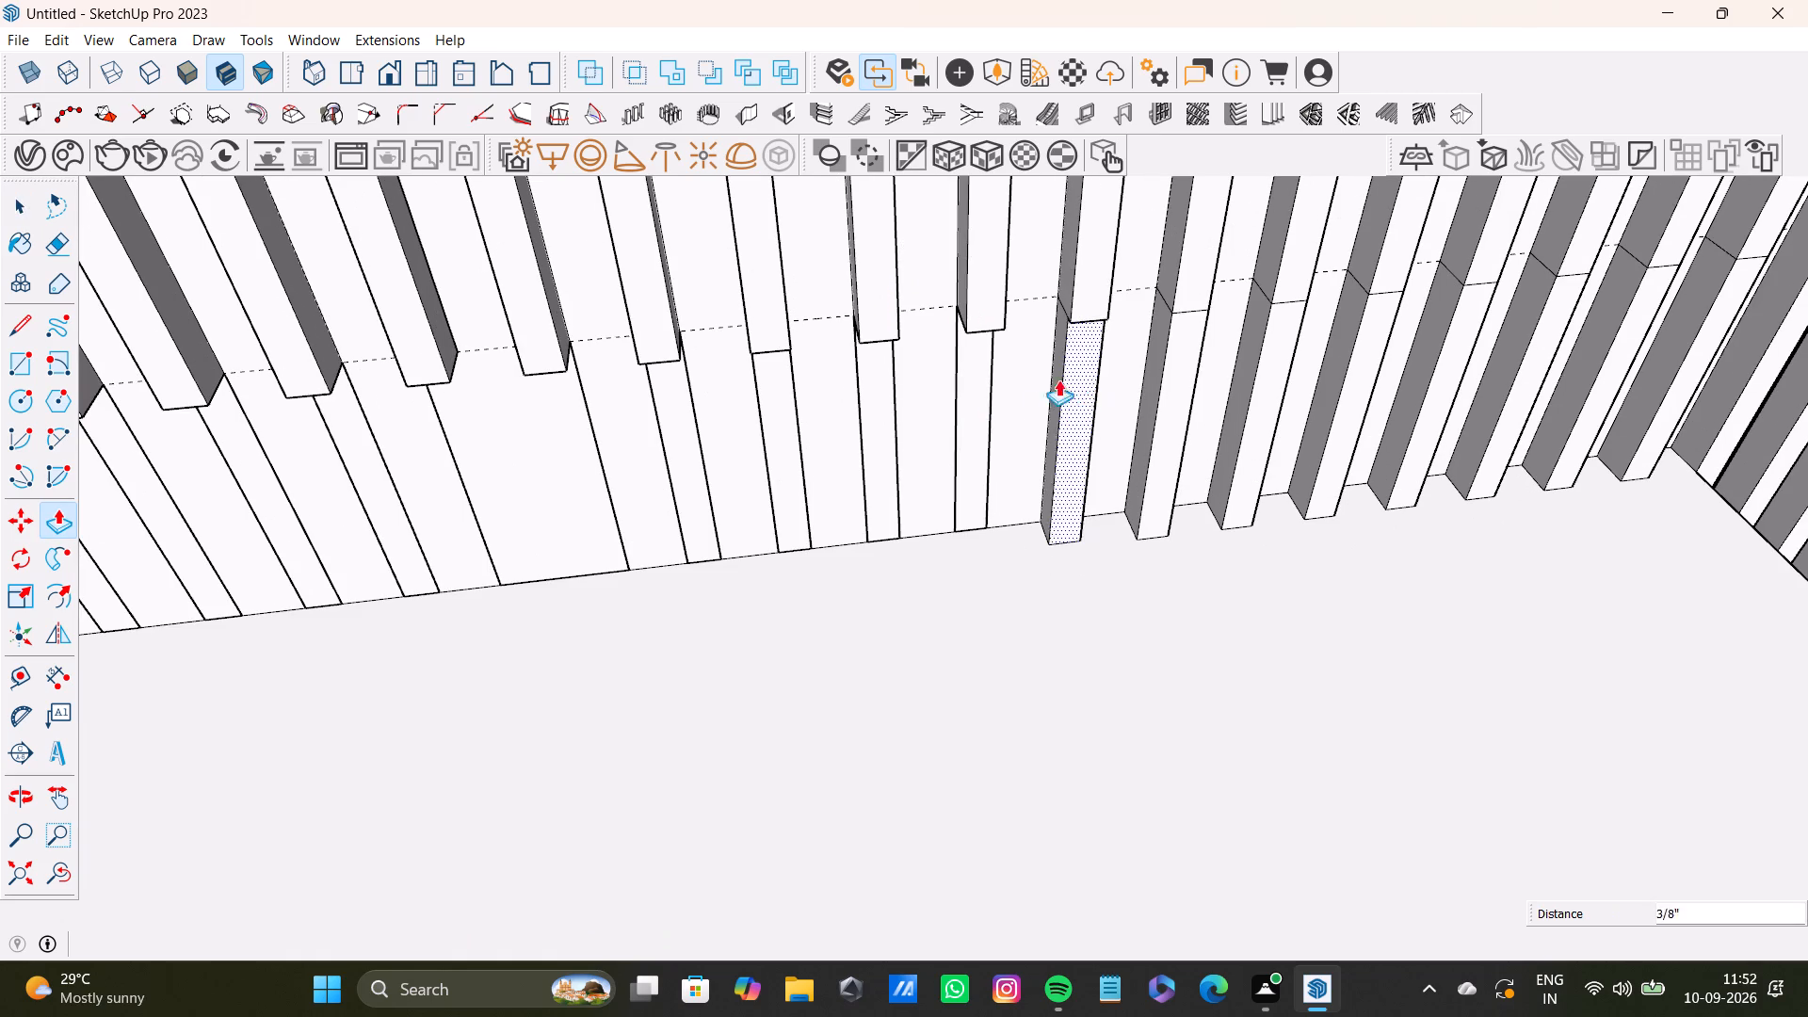
pyautogui.moveTo(1058, 379); pyautogui.dragTo(1001, 326)
pyautogui.moveTo(1082, 360); pyautogui.dragTo(1036, 312)
# Push the lower segments of two more protruding slats behind the platform back flush with the wall.
pyautogui.press('space')
pyautogui.click(1176, 365)
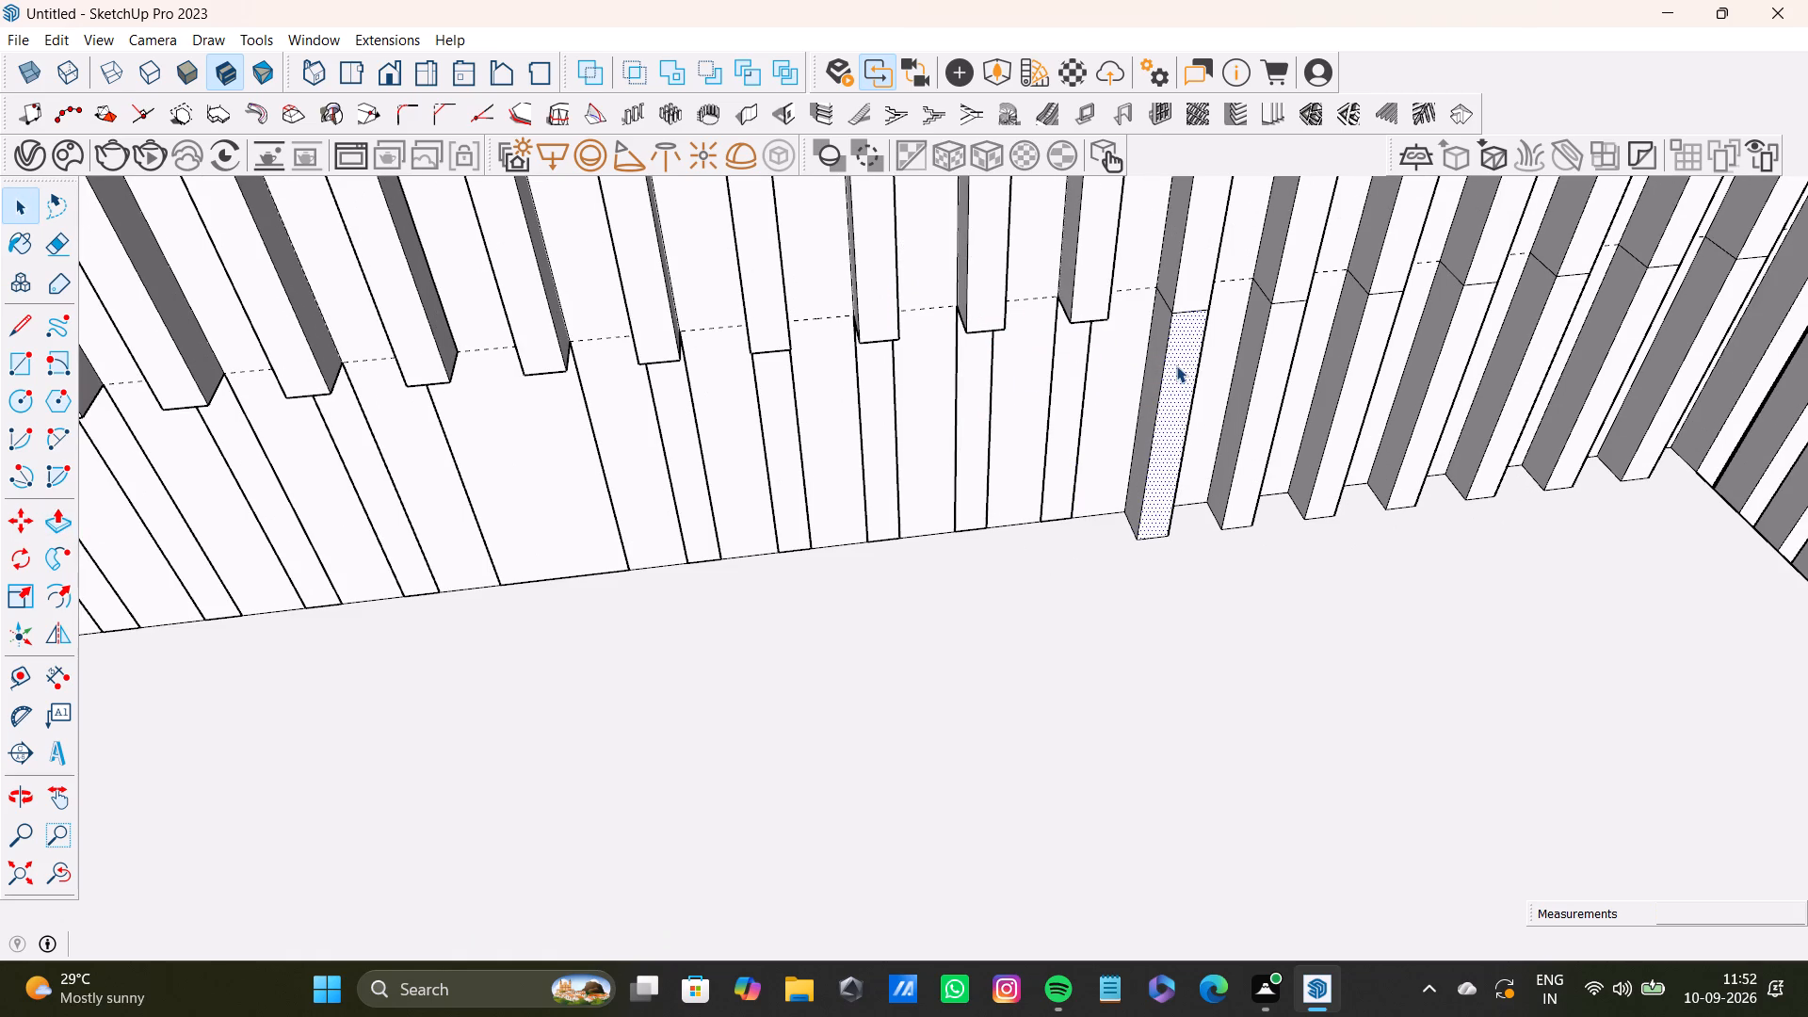
pyautogui.press('p')
pyautogui.moveTo(1176, 366); pyautogui.dragTo(1122, 331)
pyautogui.press('space')
pyautogui.scroll(-4, 1136, 353)
pyautogui.keyDown('ctrl'); pyautogui.moveTo(1163, 360); pyautogui.dragTo(1064, 370, button='middle'); pyautogui.keyUp('ctrl')
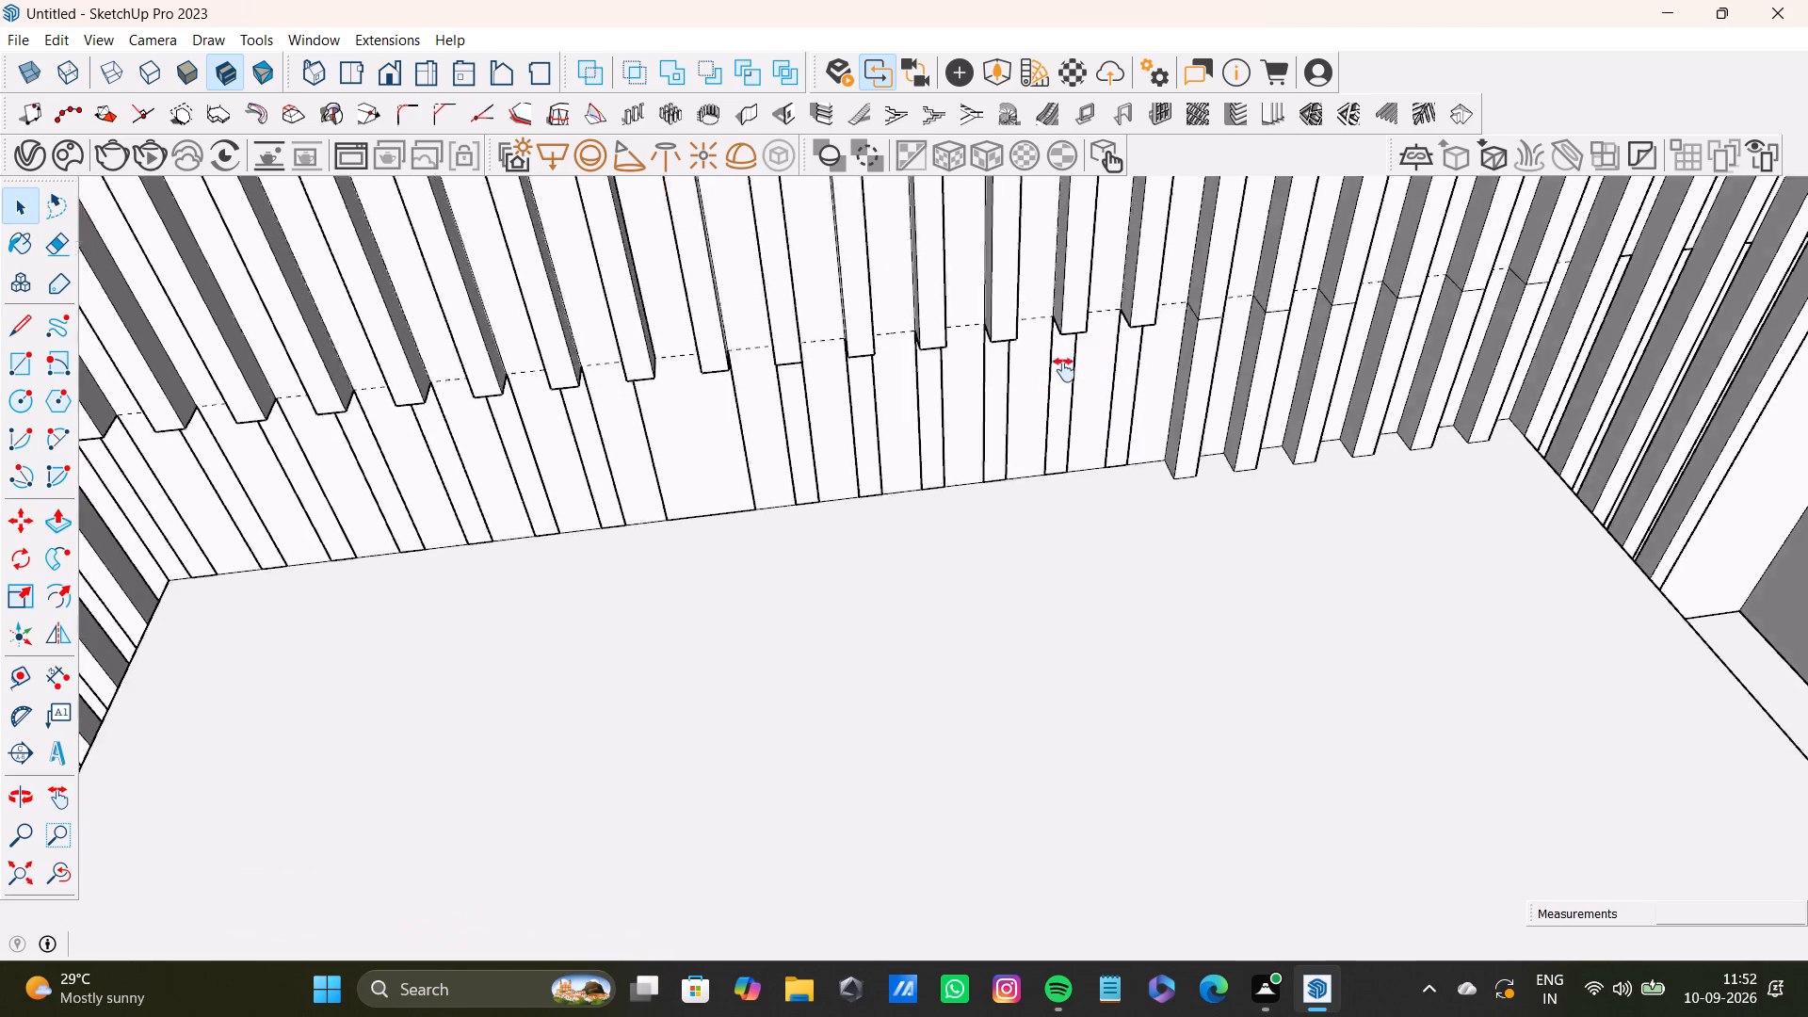
pyautogui.keyDown('ctrl'); pyautogui.moveTo(1064, 370); pyautogui.dragTo(1044, 373, button='middle'); pyautogui.keyUp('ctrl')
pyautogui.scroll(4, 1045, 373)
pyautogui.click(1172, 370)
pyautogui.press('p')
pyautogui.moveTo(1169, 374); pyautogui.dragTo(1132, 351)
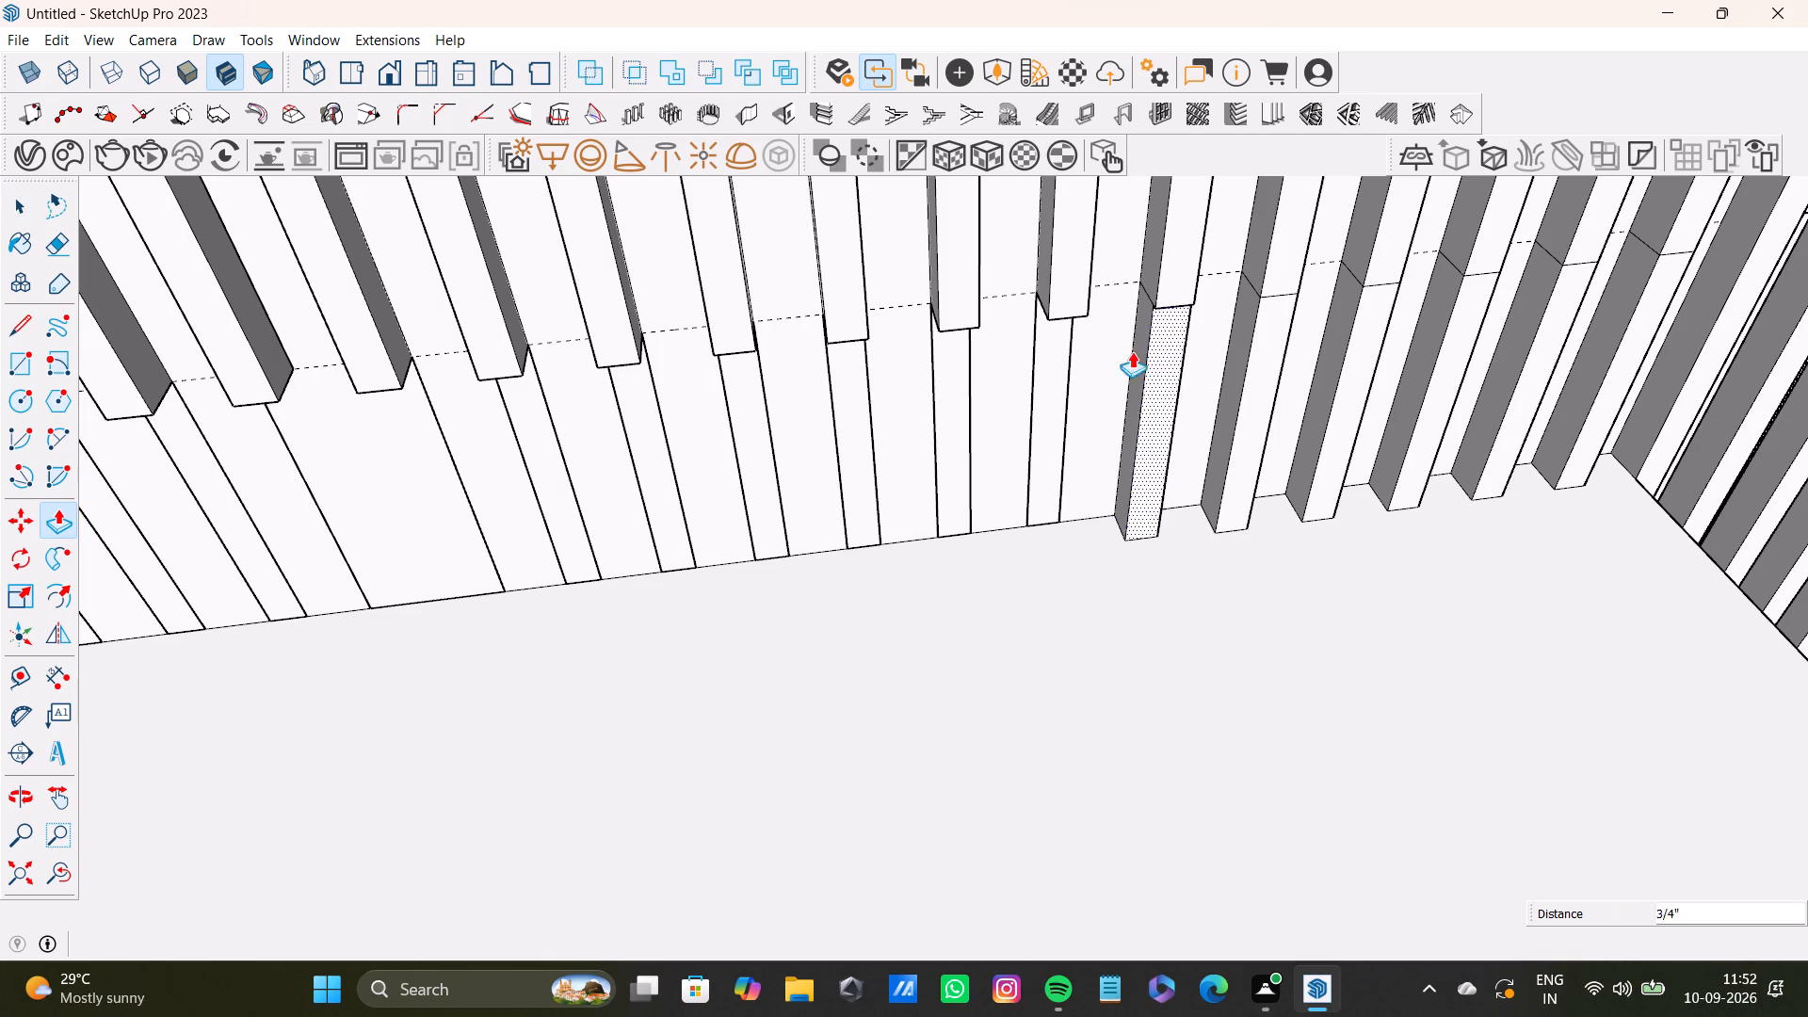
pyautogui.moveTo(1132, 351); pyautogui.dragTo(1105, 329)
# Push the lower segments of the next two protruding slats behind the platform back flush with the wall.
pyautogui.press('space')
pyautogui.click(1261, 348)
pyautogui.press('p')
pyautogui.moveTo(1261, 348); pyautogui.dragTo(1225, 334)
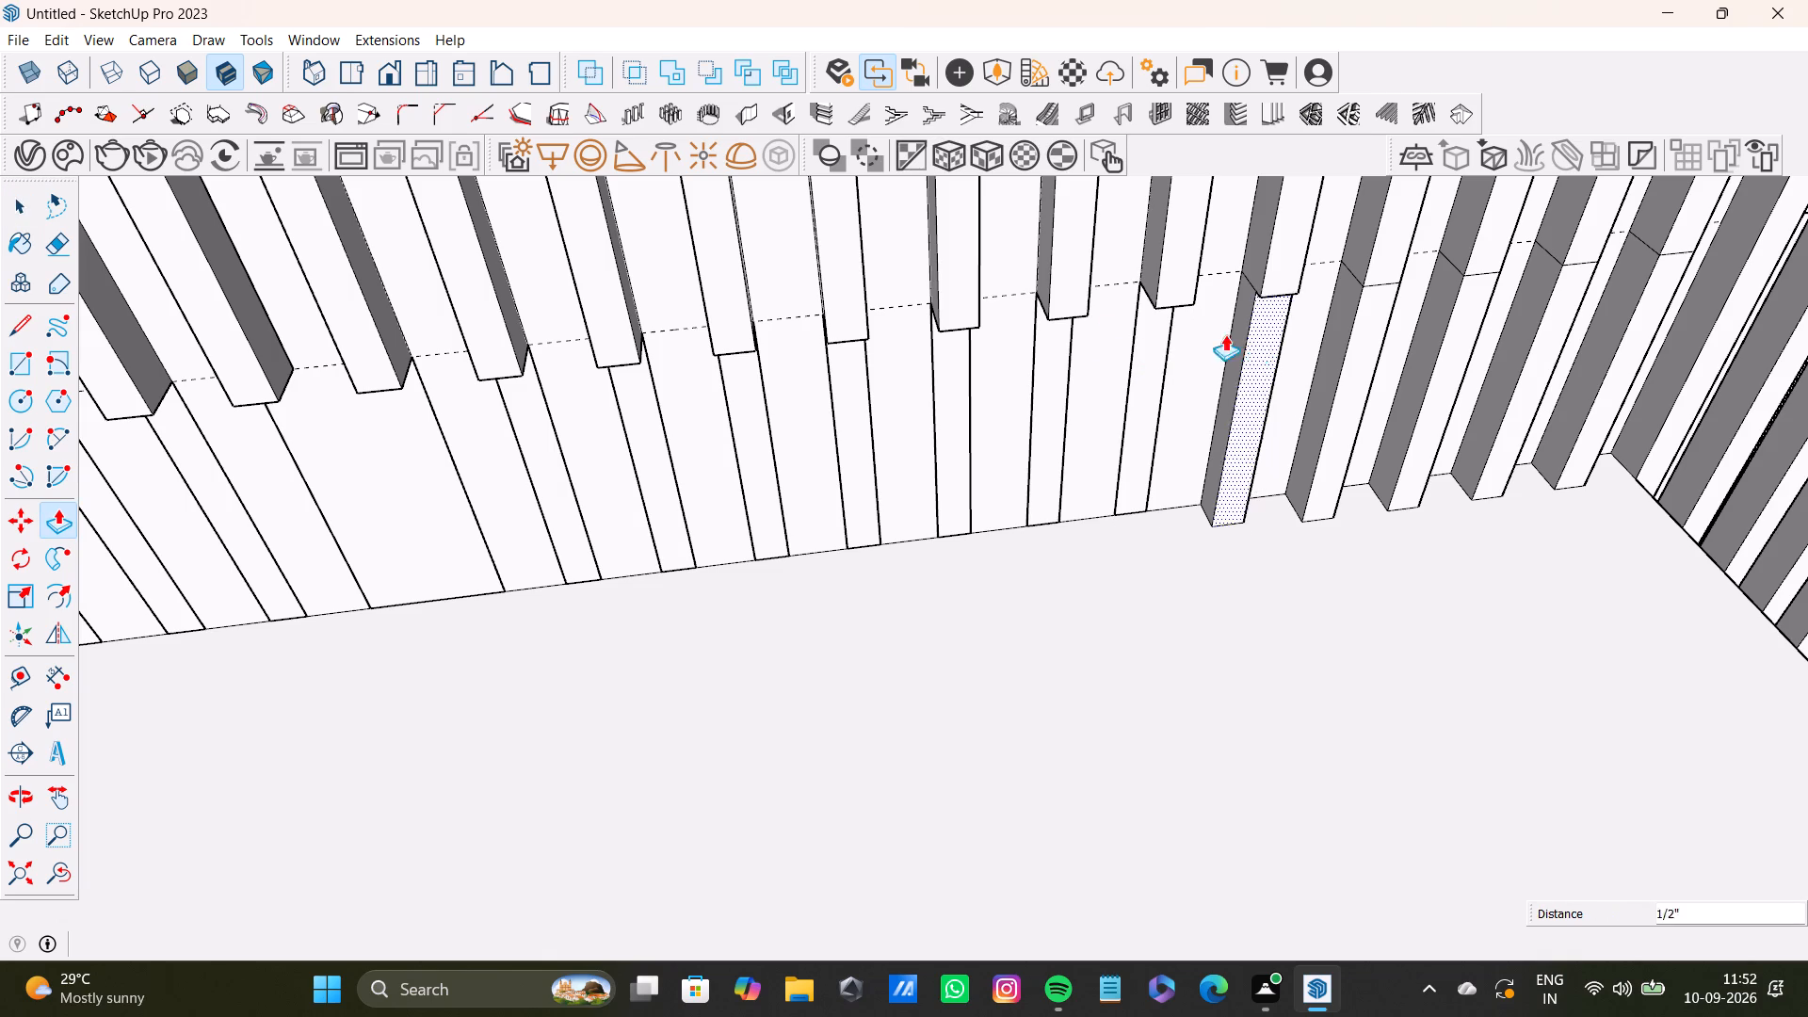
pyautogui.moveTo(1225, 334); pyautogui.dragTo(1202, 314)
pyautogui.press('space')
pyautogui.click(1366, 348)
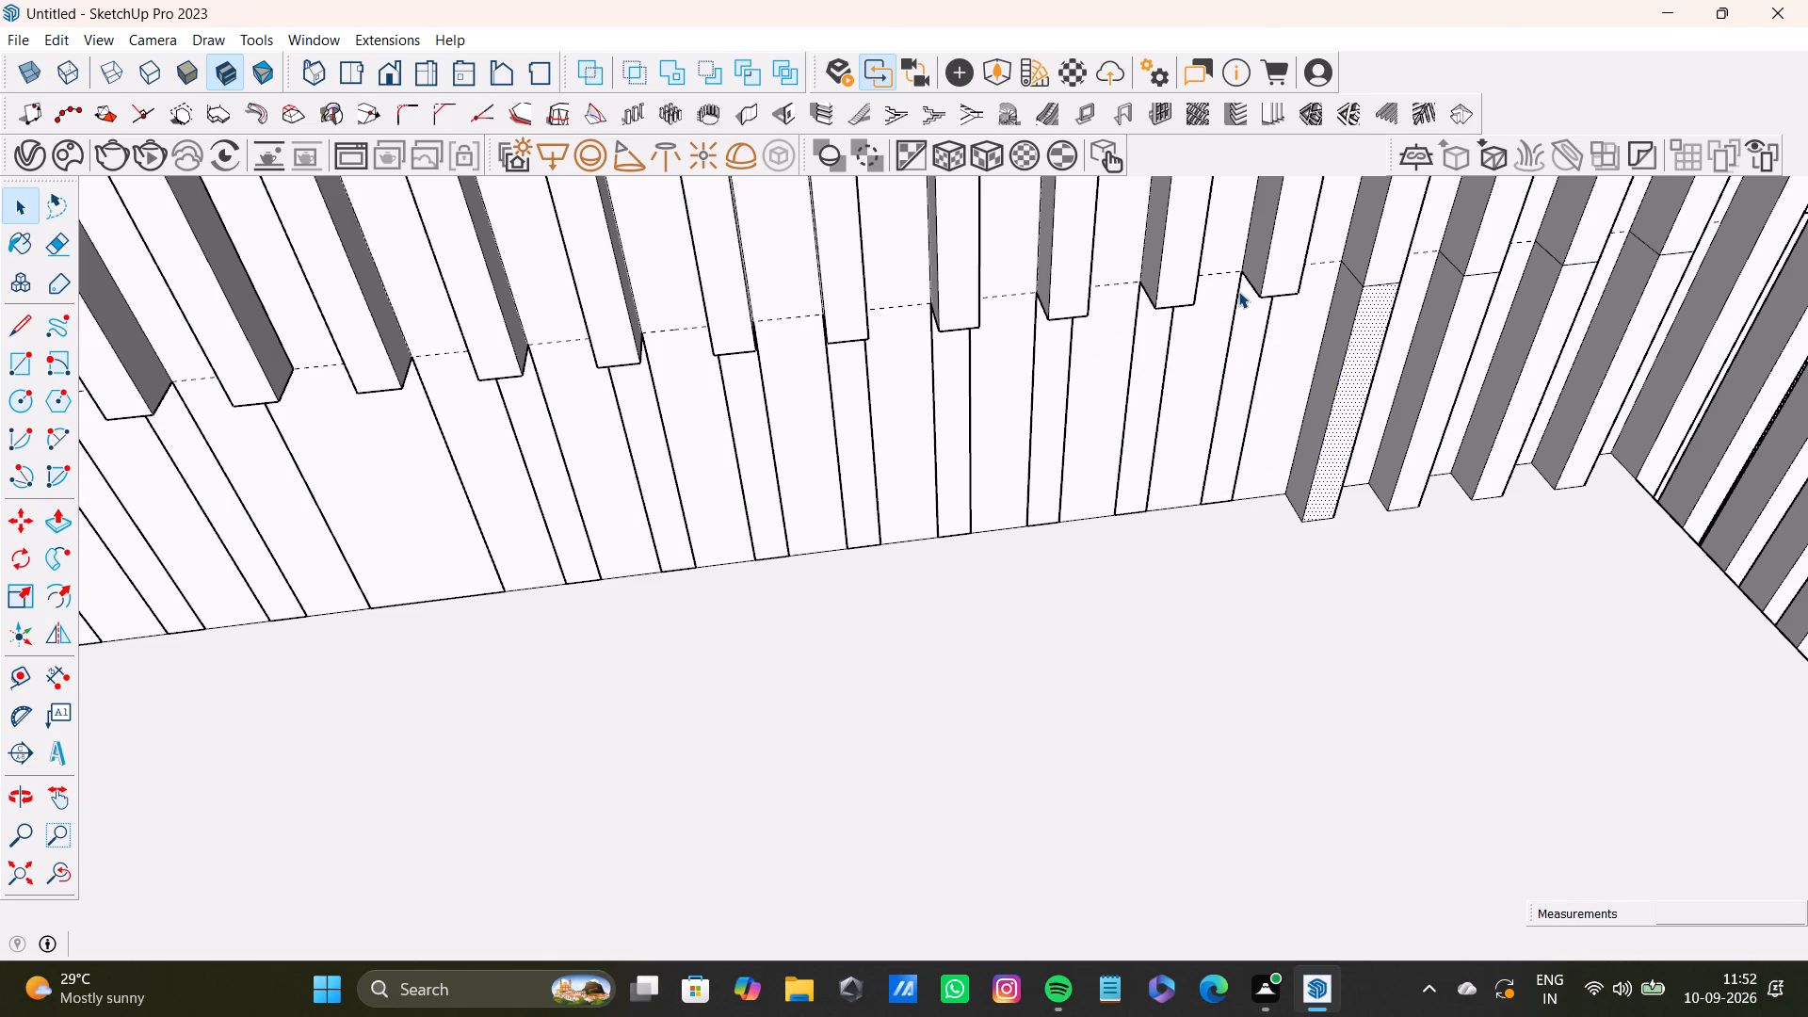
pyautogui.press('p')
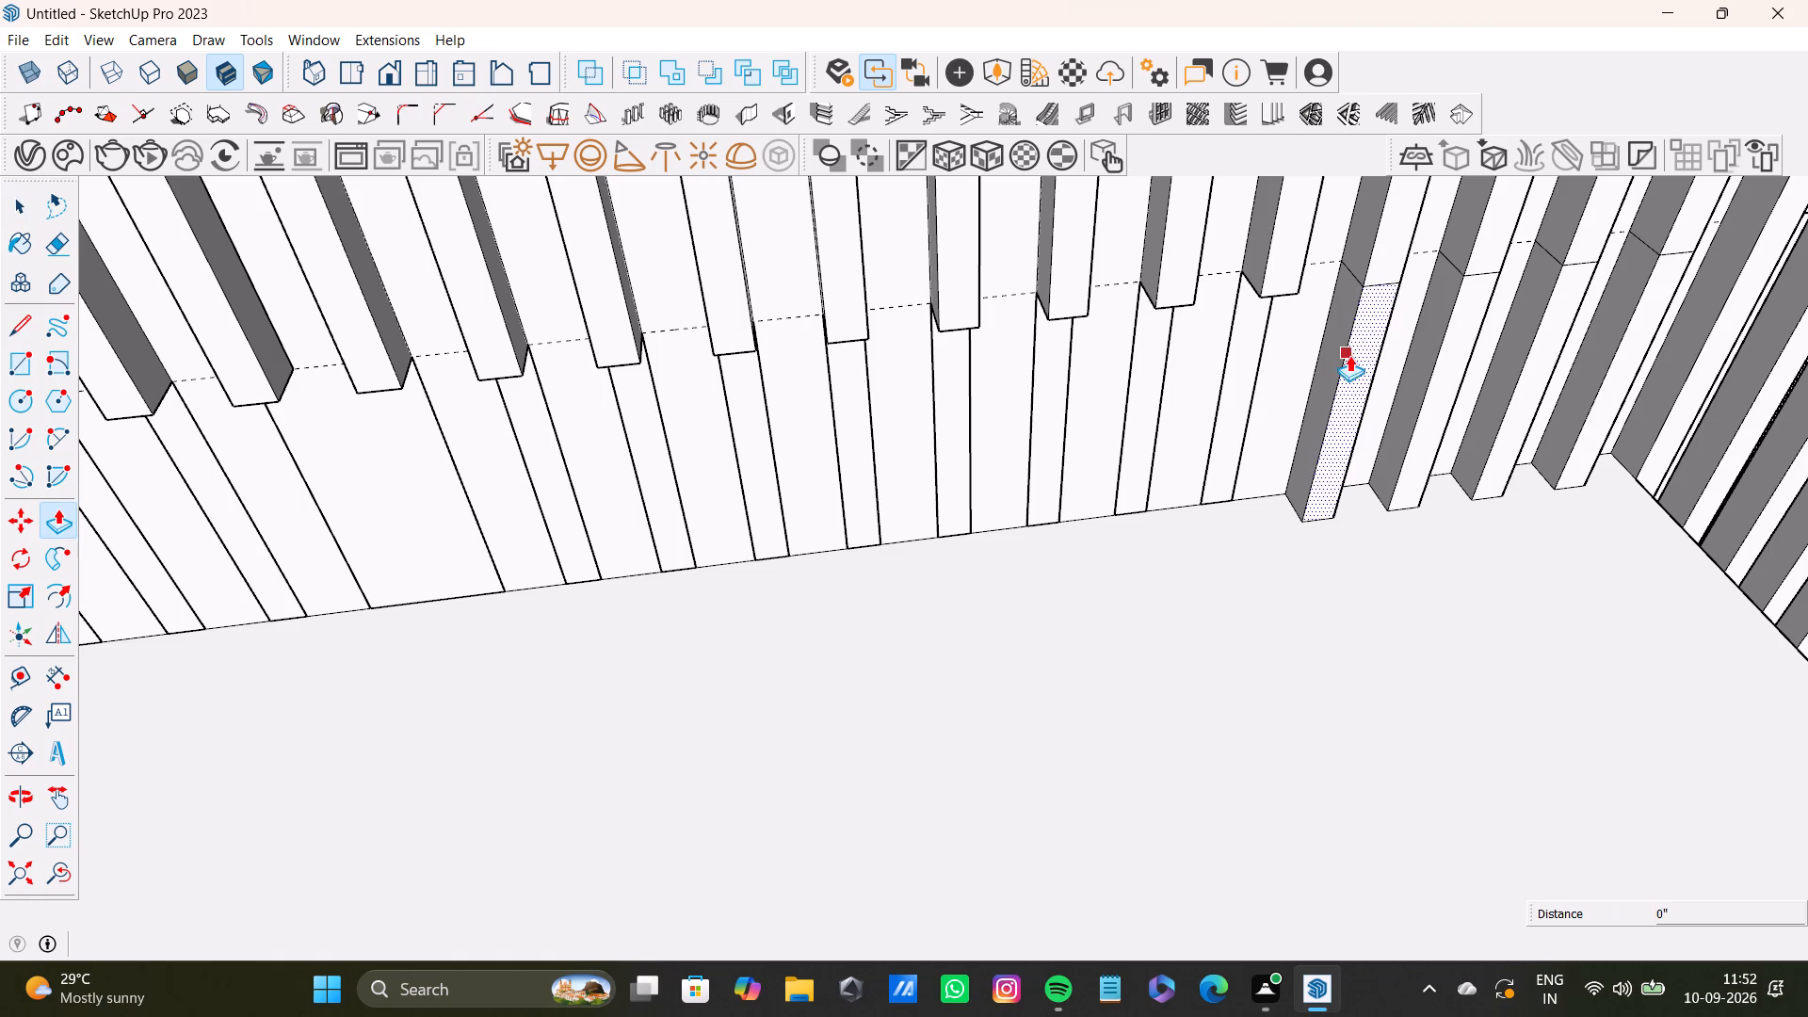
pyautogui.moveTo(1354, 362); pyautogui.dragTo(1298, 332)
# Push the lower segments of the following two protruding slats back 2", flush with the wall.
pyautogui.press('space')
pyautogui.click(1451, 363)
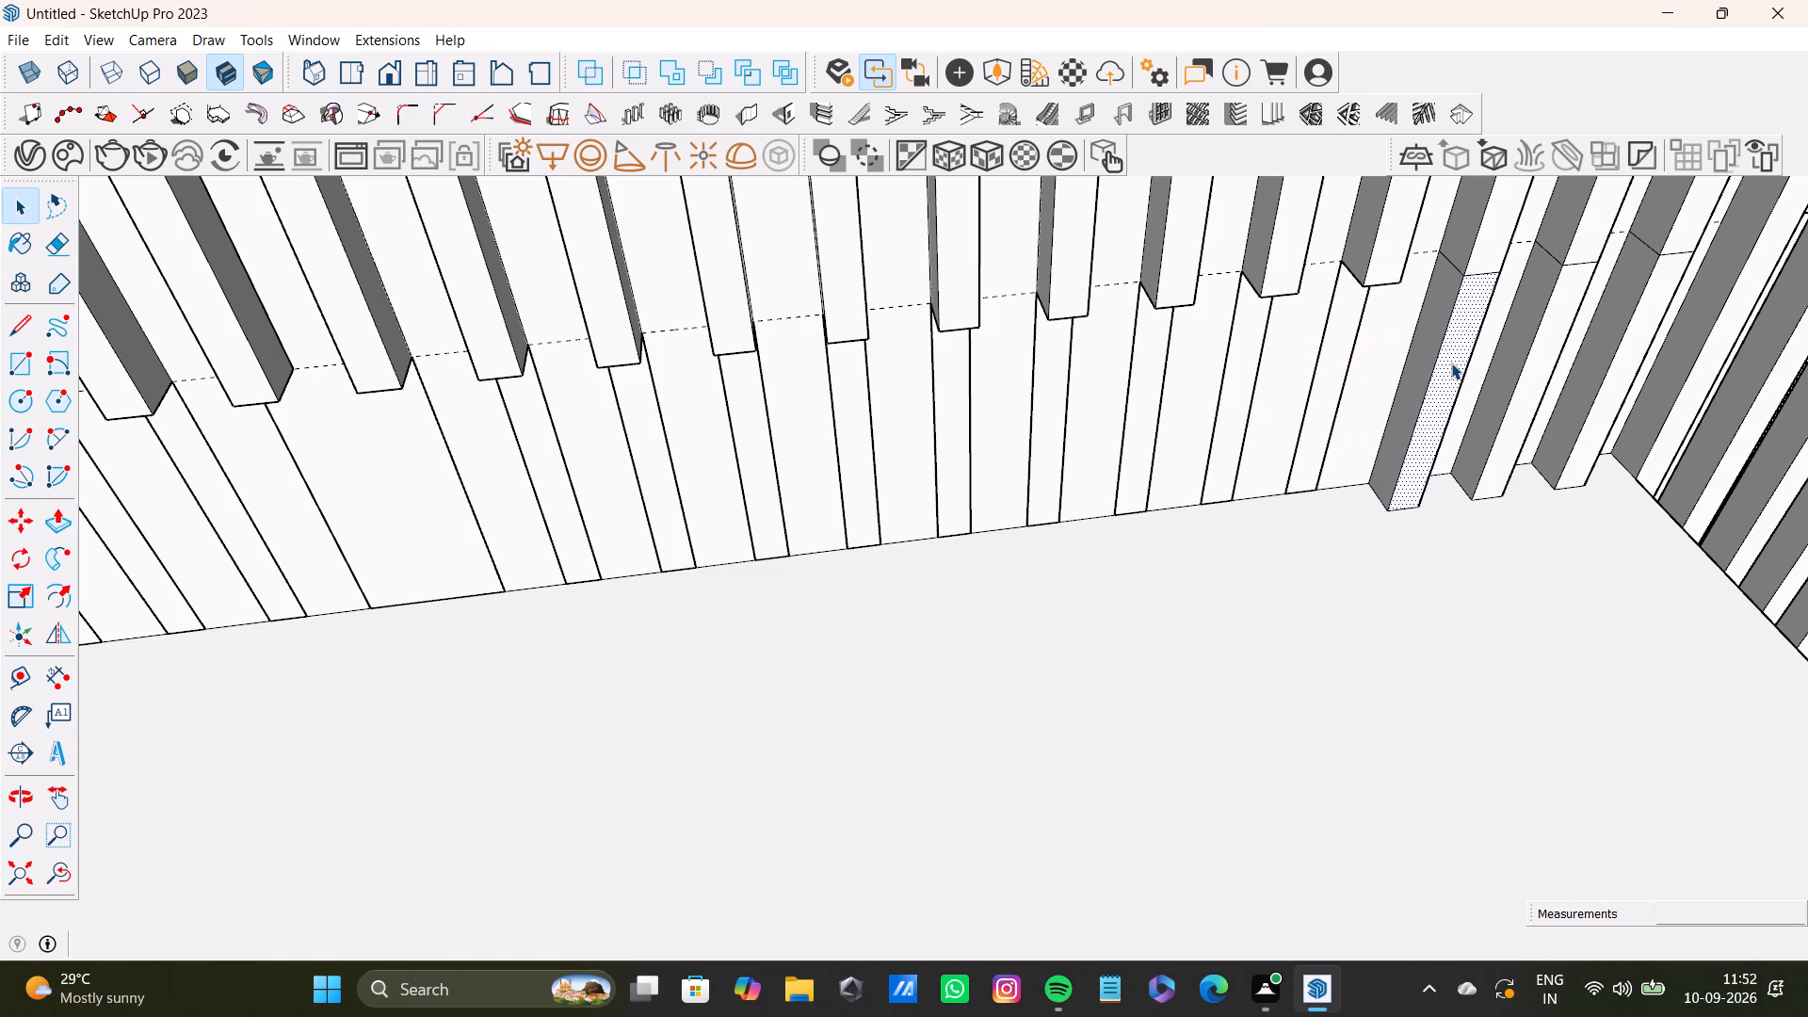
pyautogui.press('p')
pyautogui.moveTo(1451, 363); pyautogui.dragTo(1399, 340)
pyautogui.press('space')
pyautogui.click(1546, 355)
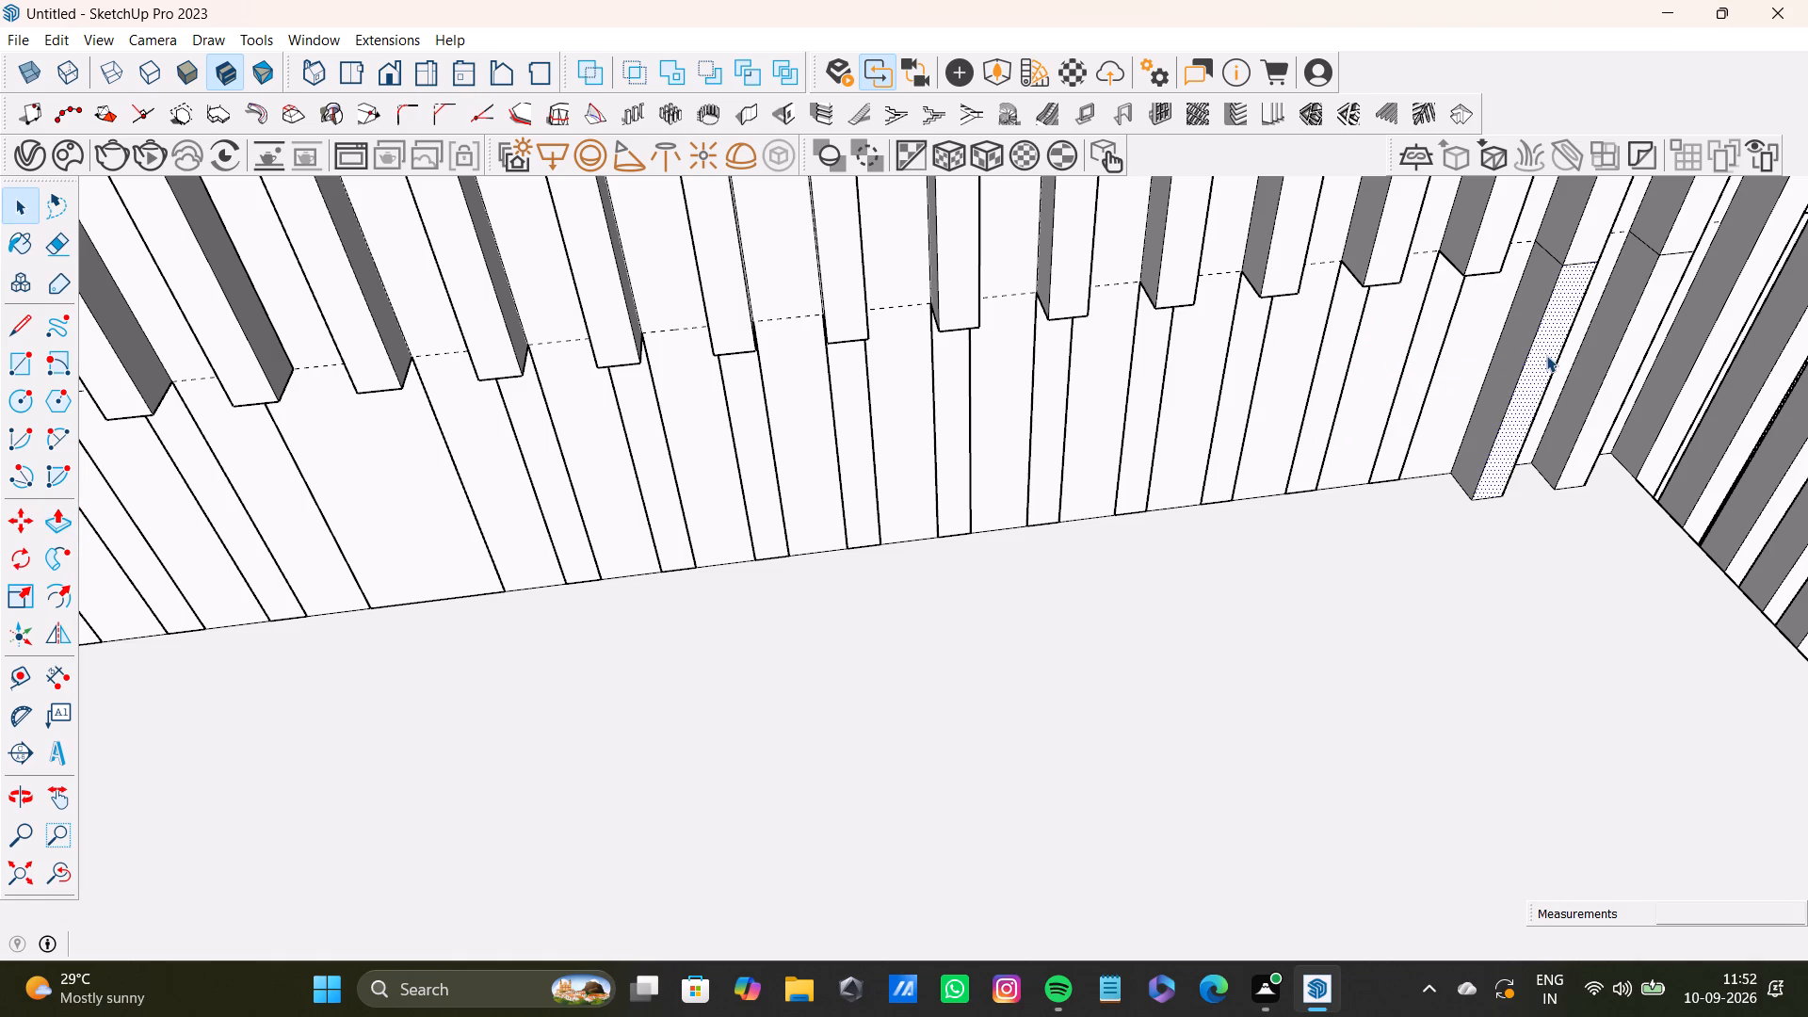
pyautogui.press('p')
pyautogui.moveTo(1544, 356); pyautogui.dragTo(1491, 311)
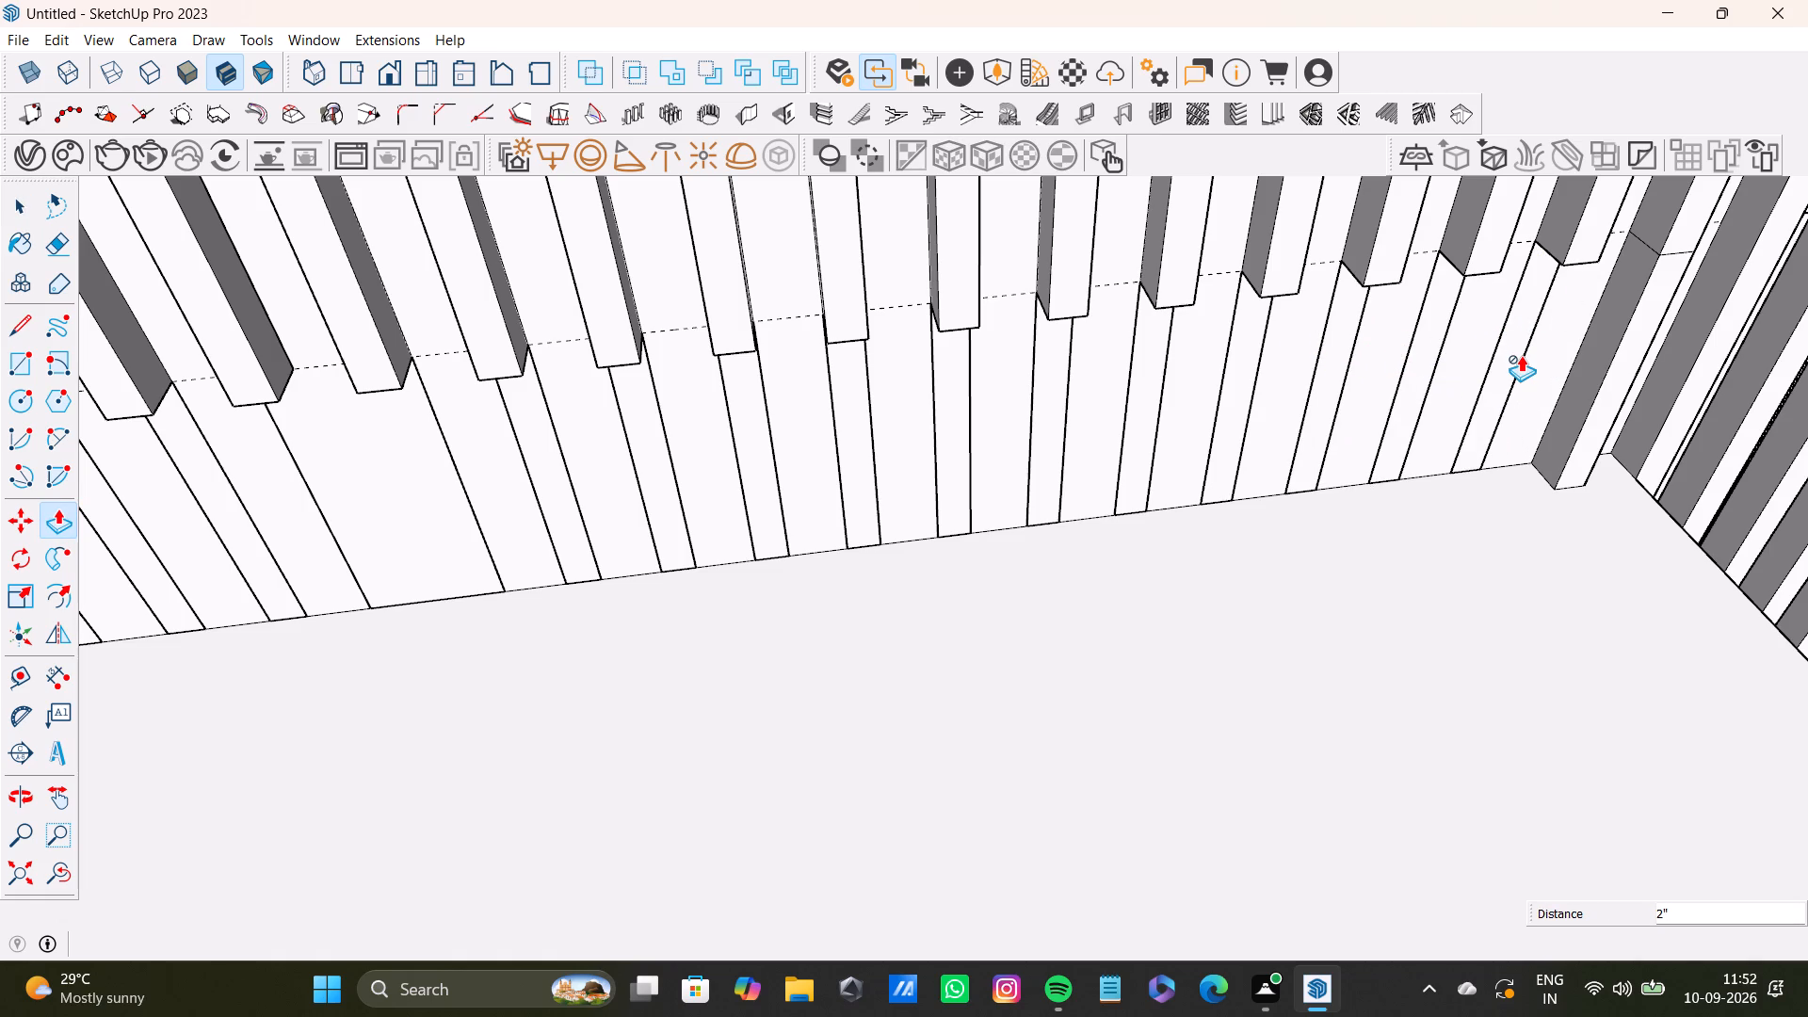
# Push the lower segment of the last protruding slat, beside the wall corner, back 2".
pyautogui.scroll(-1, 1521, 355)
pyautogui.keyDown('shift'); pyautogui.moveTo(1536, 347); pyautogui.dragTo(1386, 372, button='middle'); pyautogui.keyUp('shift')
pyautogui.scroll(4, 1450, 346)
pyautogui.press('space')
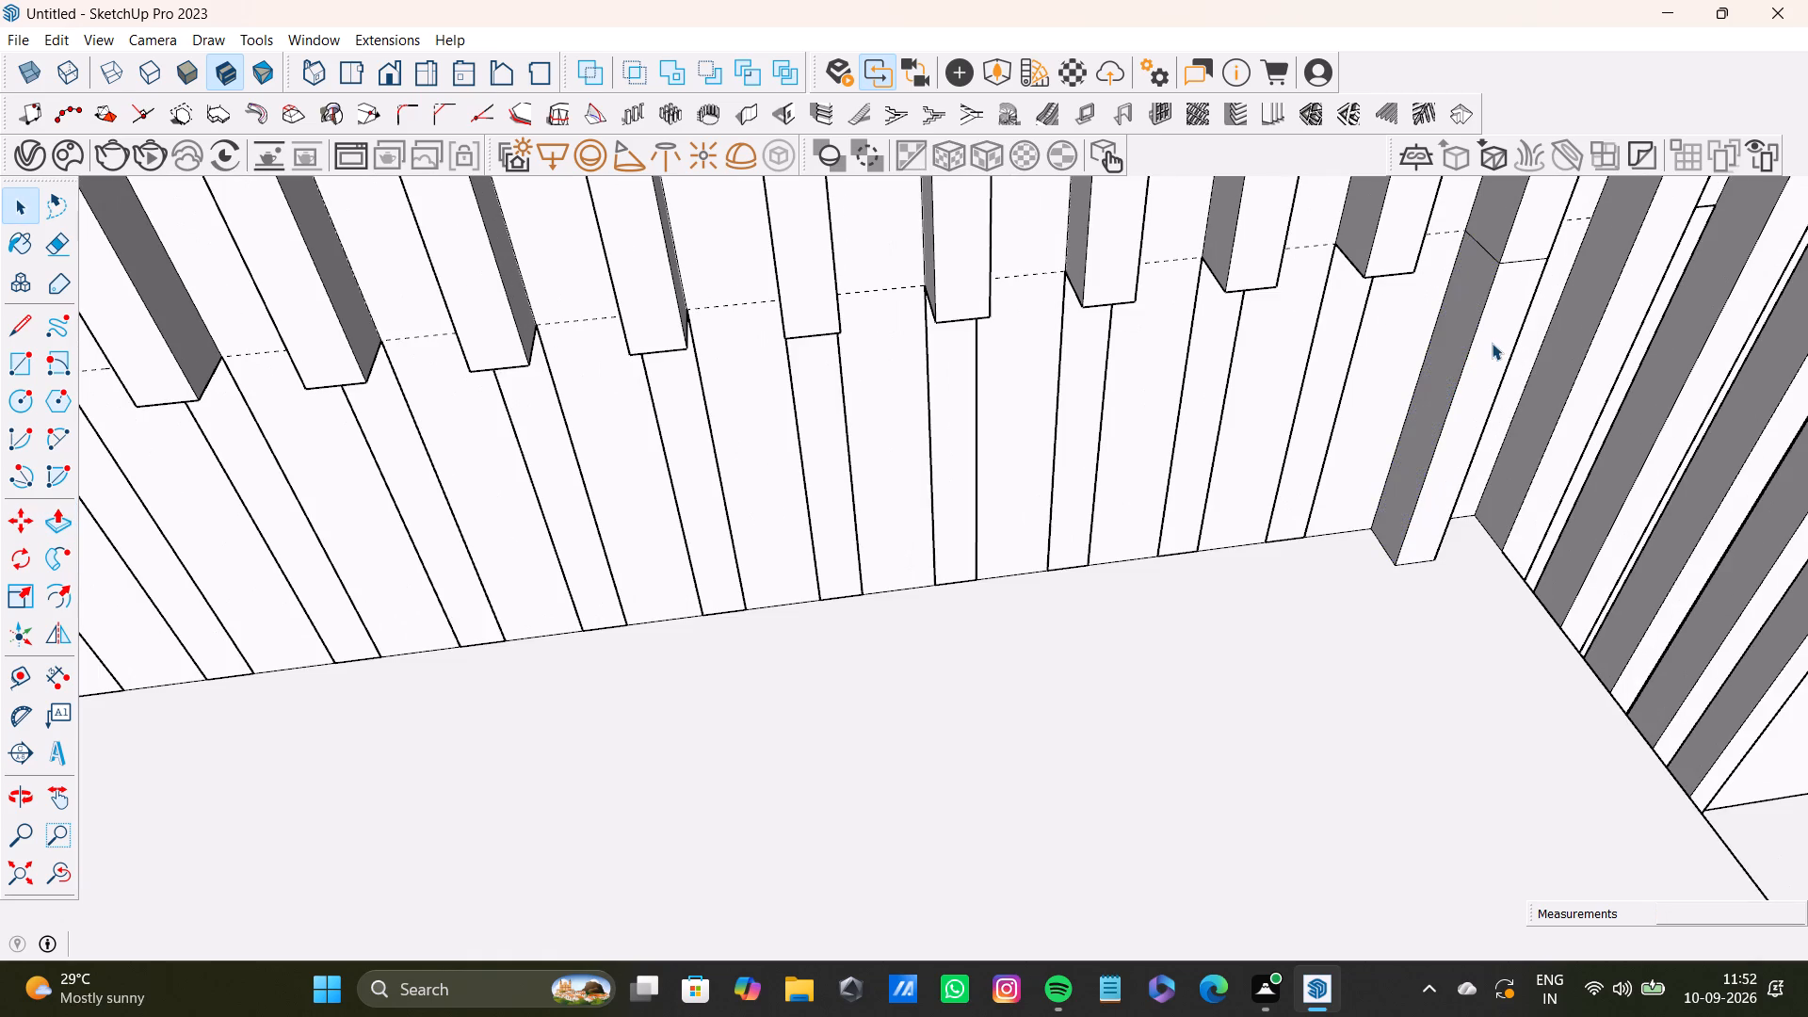
pyautogui.click(1491, 346)
pyautogui.press('p')
pyautogui.moveTo(1489, 353); pyautogui.dragTo(1411, 282)
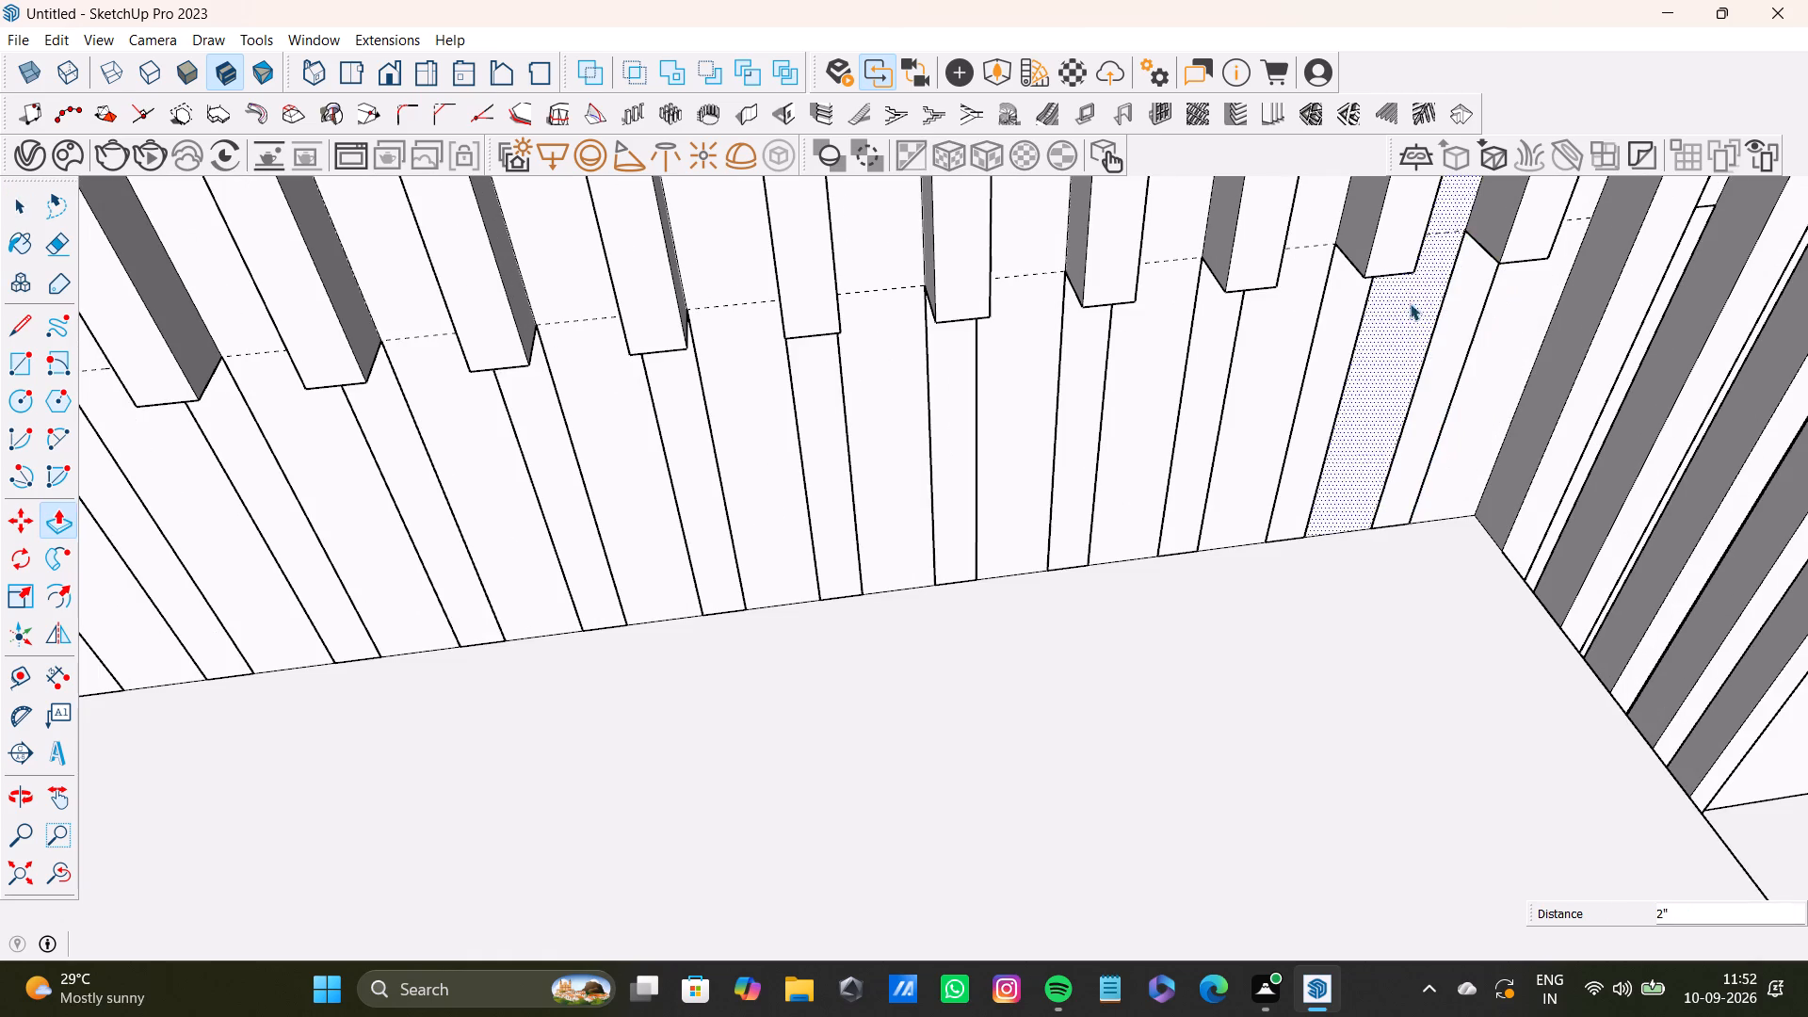
pyautogui.press('space')
# Delete the short cross edge and the first three leftover slat edges on the wall strip at the opposite corner.
pyautogui.scroll(-12, 1392, 354)
pyautogui.keyDown('shift'); pyautogui.moveTo(897, 496); pyautogui.dragTo(1352, 411, button='middle'); pyautogui.keyUp('shift')
pyautogui.scroll(6, 789, 410)
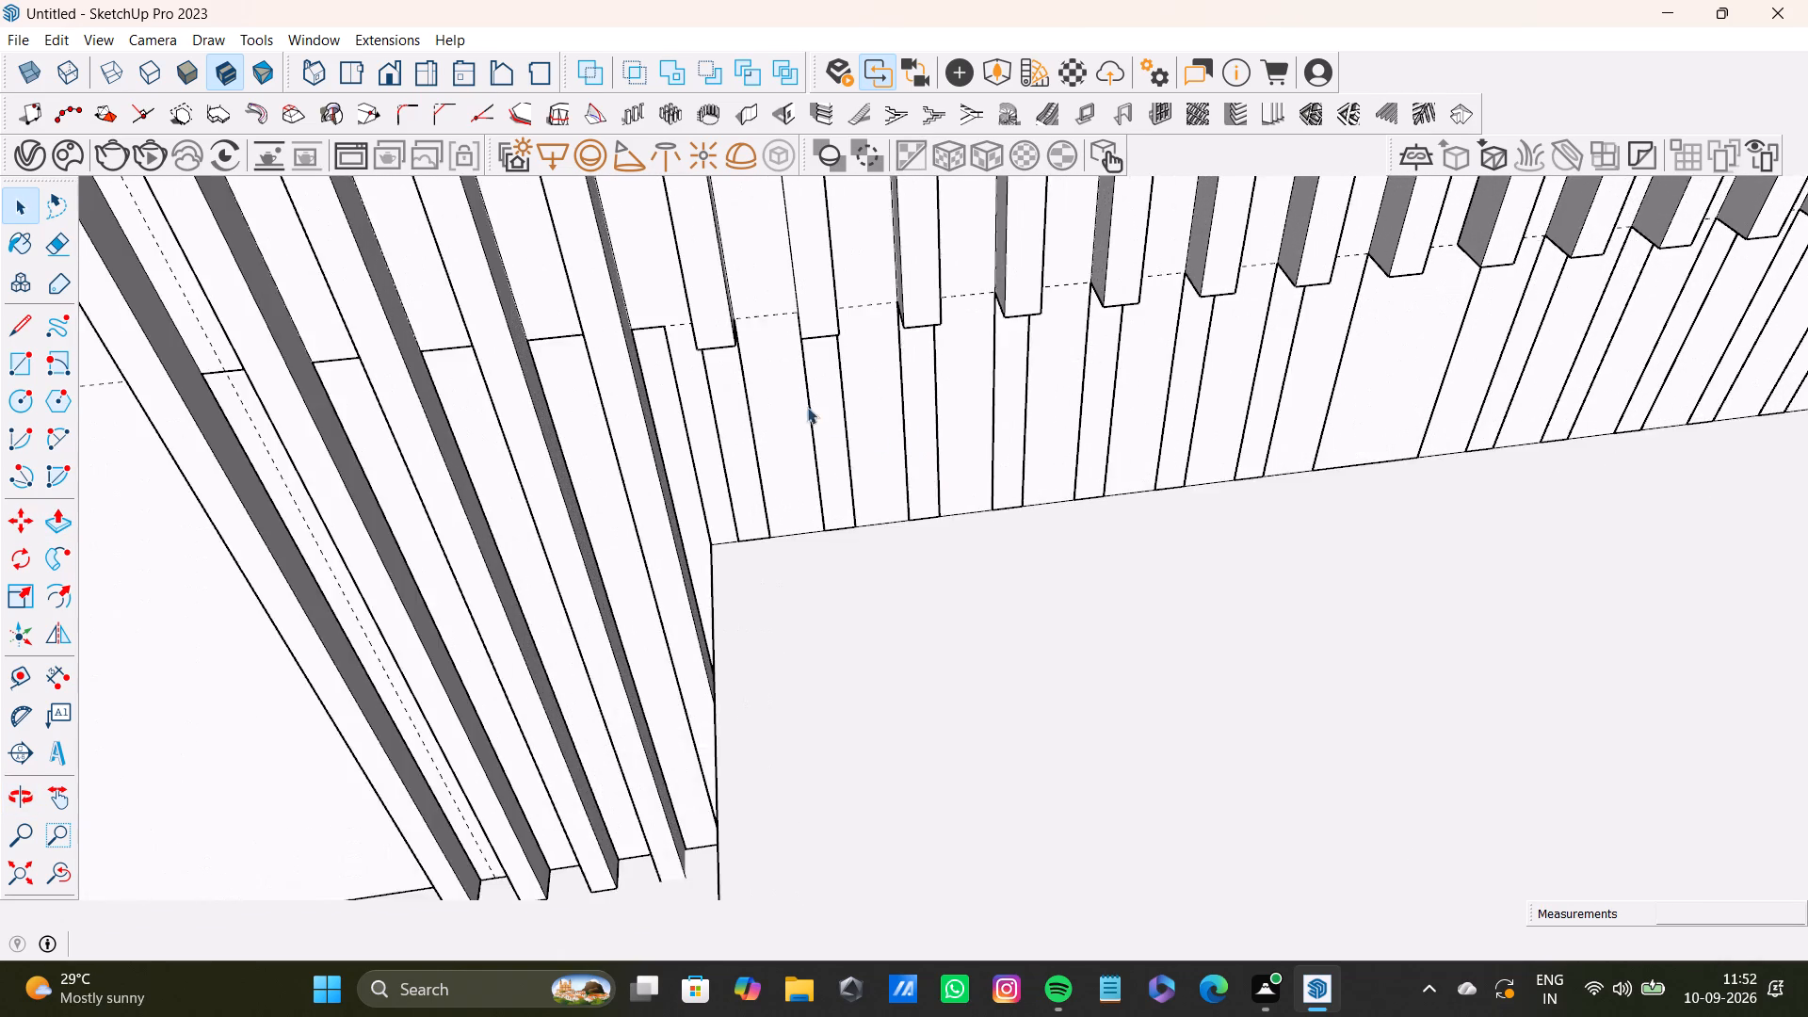
pyautogui.scroll(7, 807, 407)
pyautogui.click(563, 234)
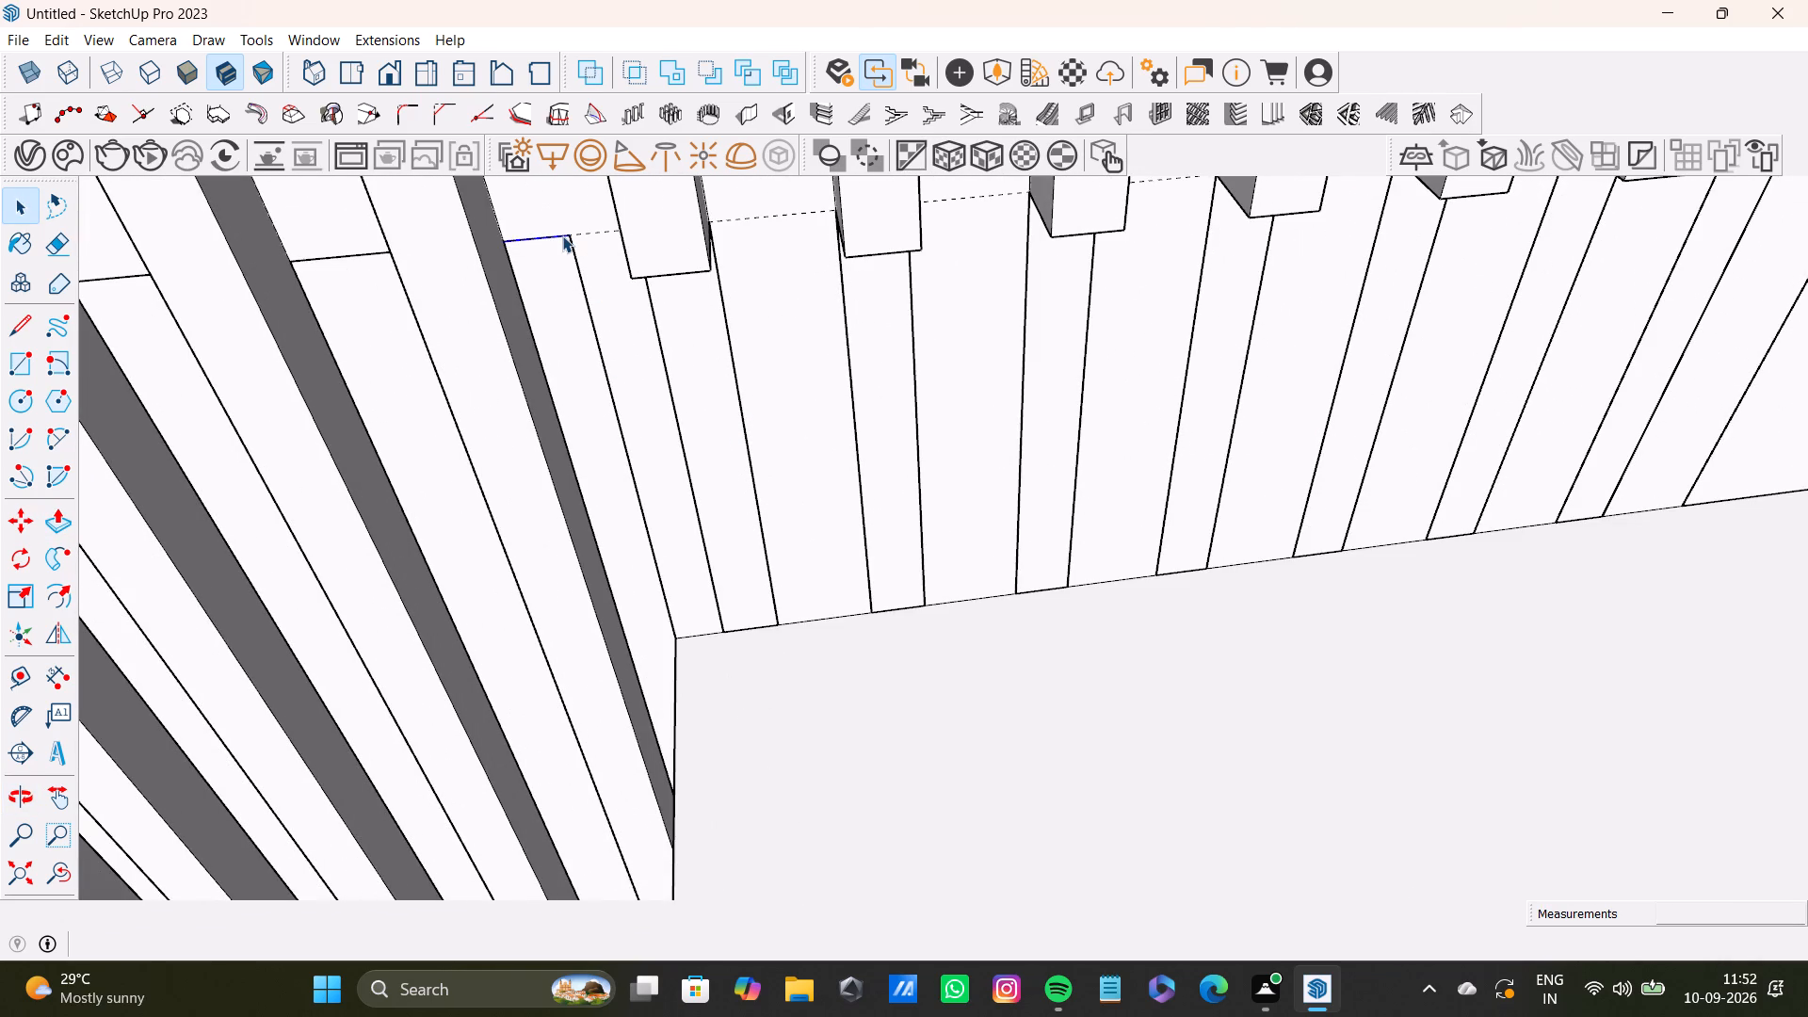
pyautogui.press('Delete')
pyautogui.click(580, 275)
pyautogui.press('Delete')
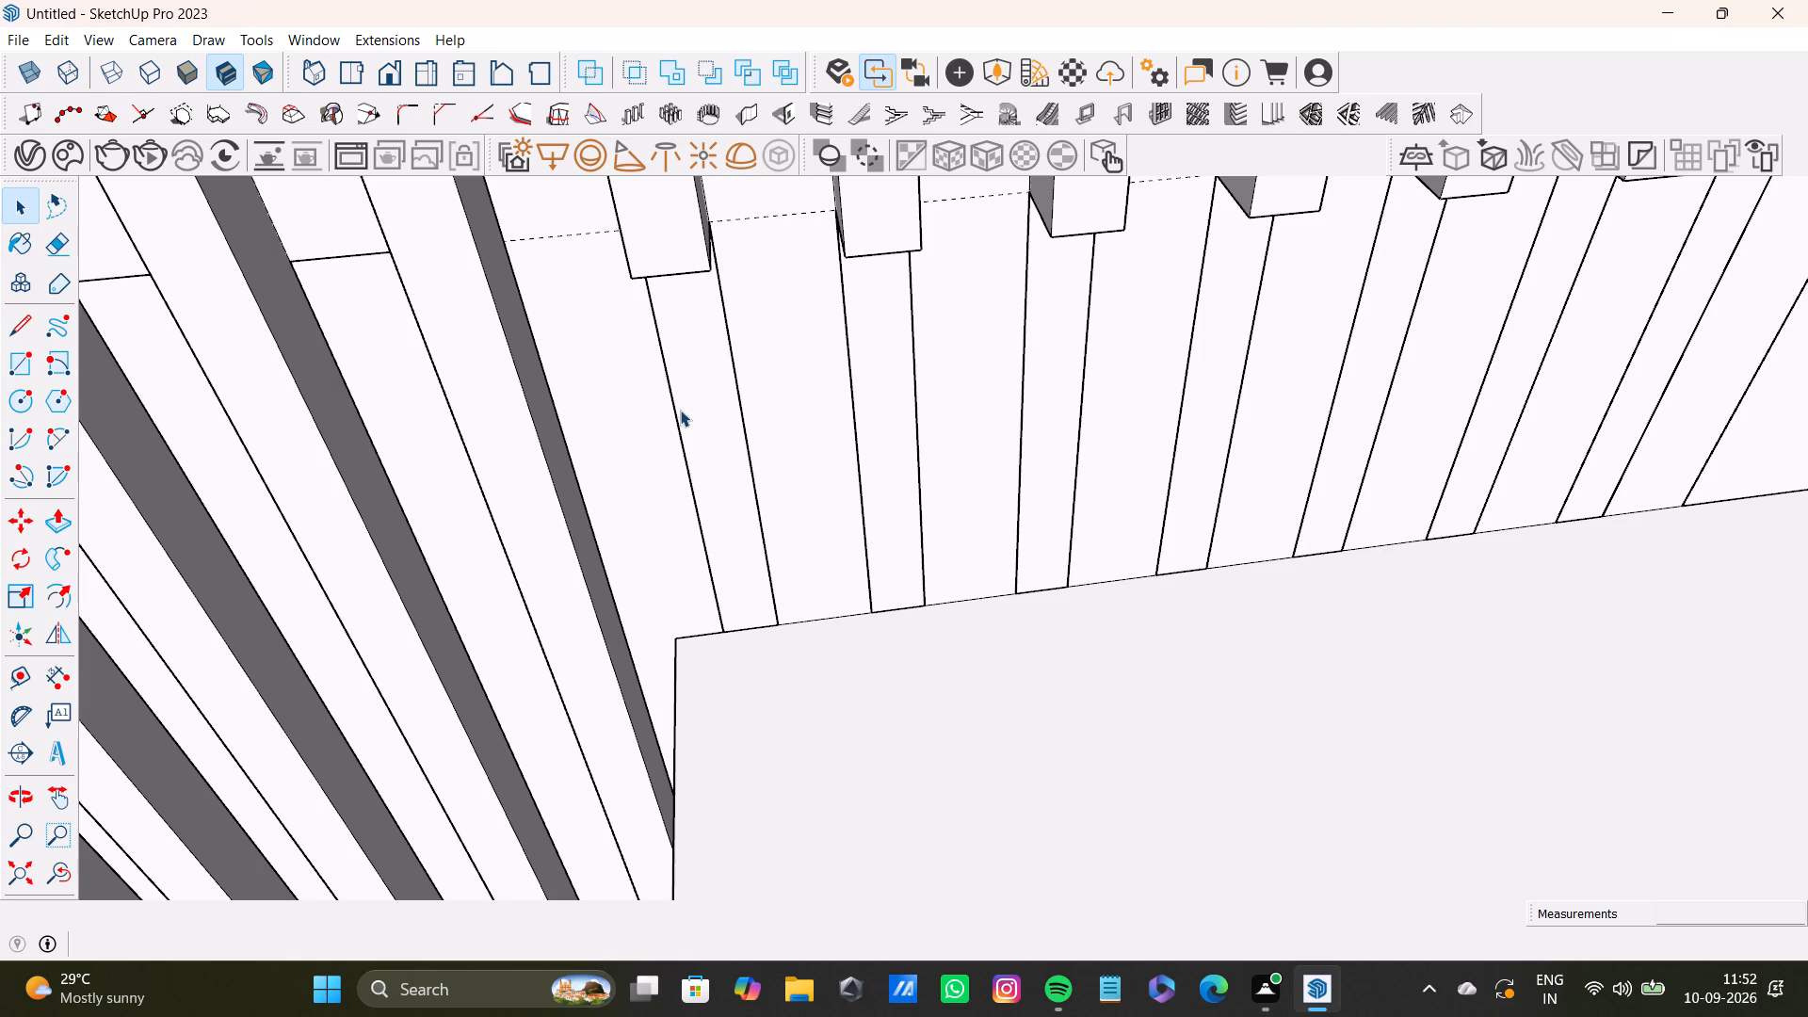
pyautogui.click(677, 426)
pyautogui.press('Delete')
pyautogui.click(750, 442)
pyautogui.press('Delete')
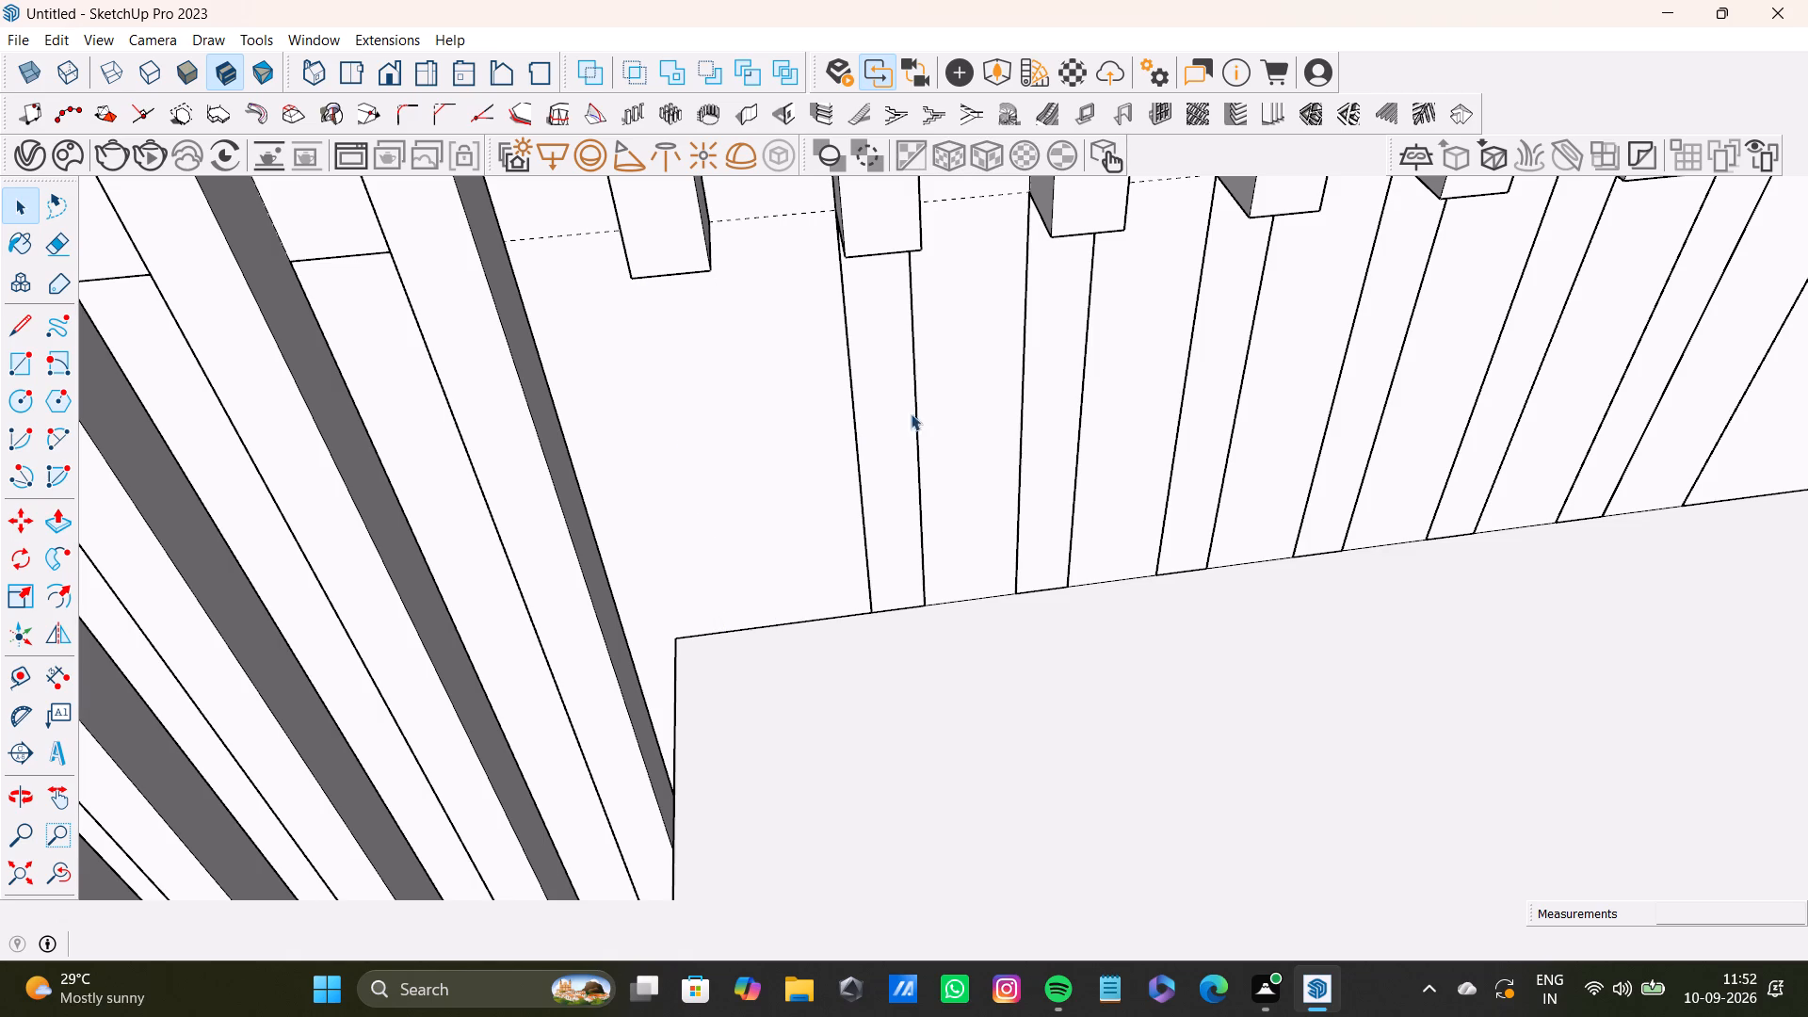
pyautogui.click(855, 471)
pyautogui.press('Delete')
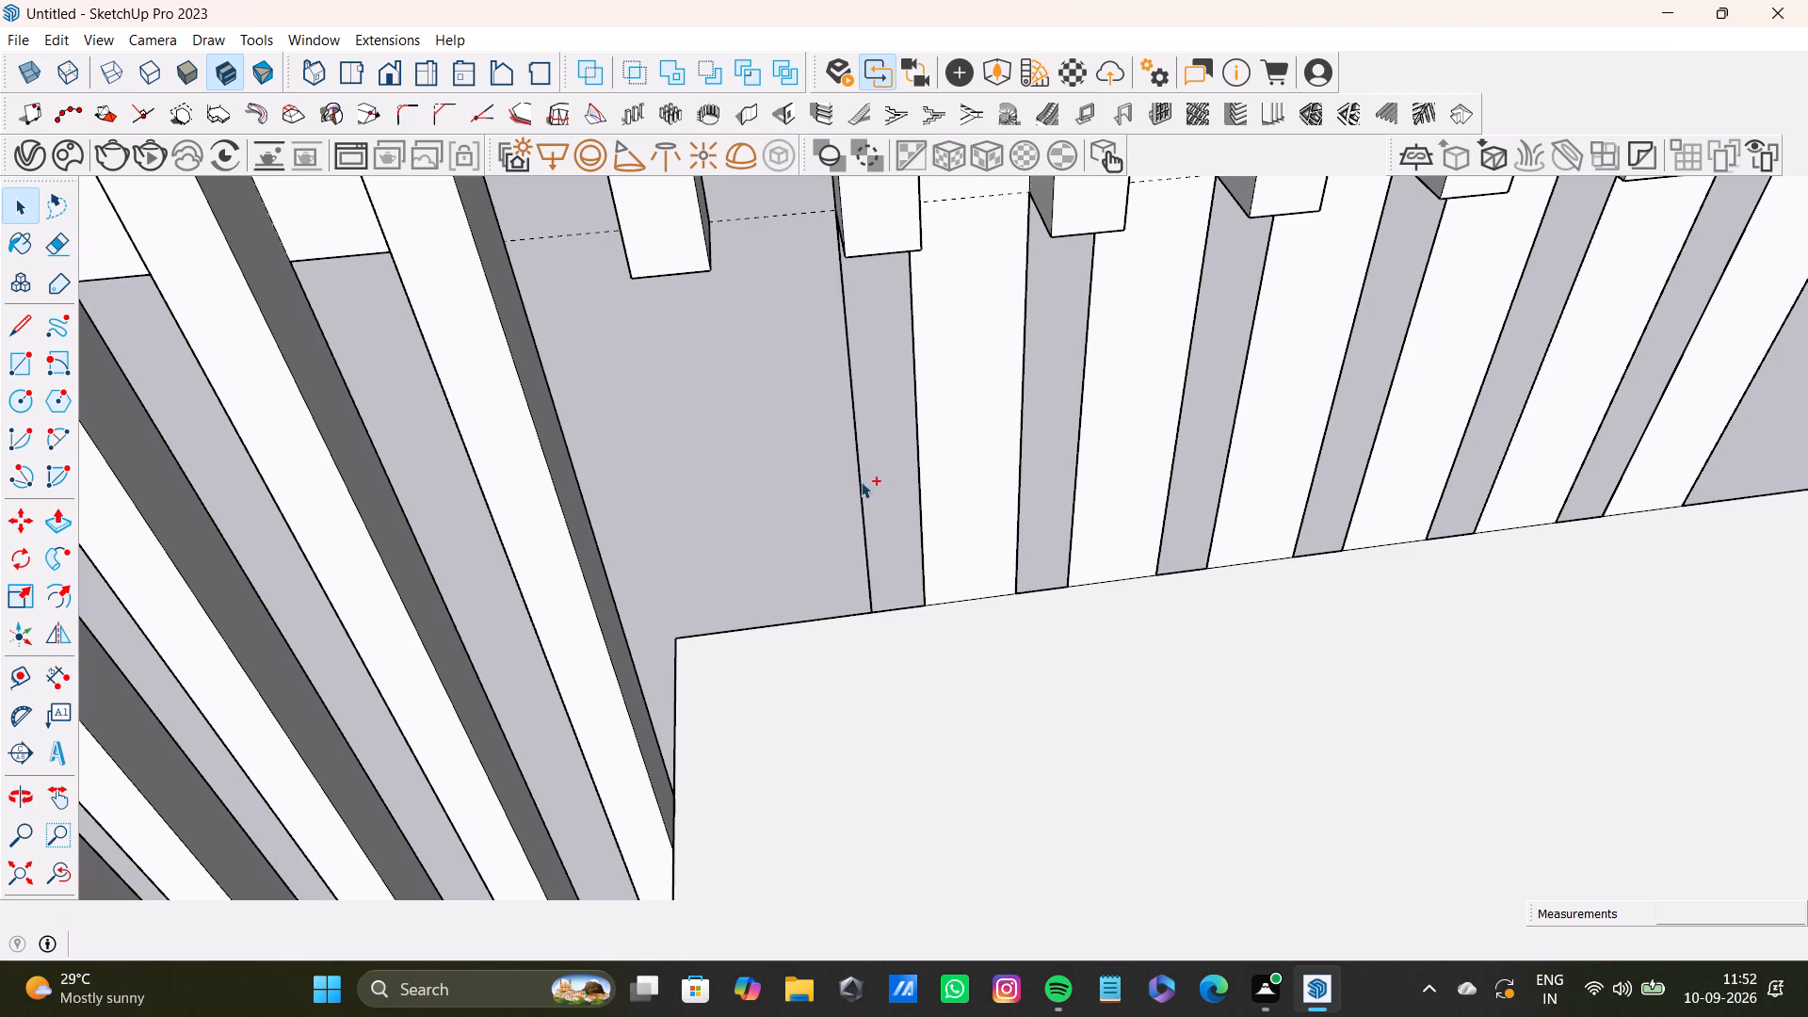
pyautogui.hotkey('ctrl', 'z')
# Delete the six leftover vertical edges below the next three cut-back slats.
pyautogui.click(864, 514)
pyautogui.press('Delete')
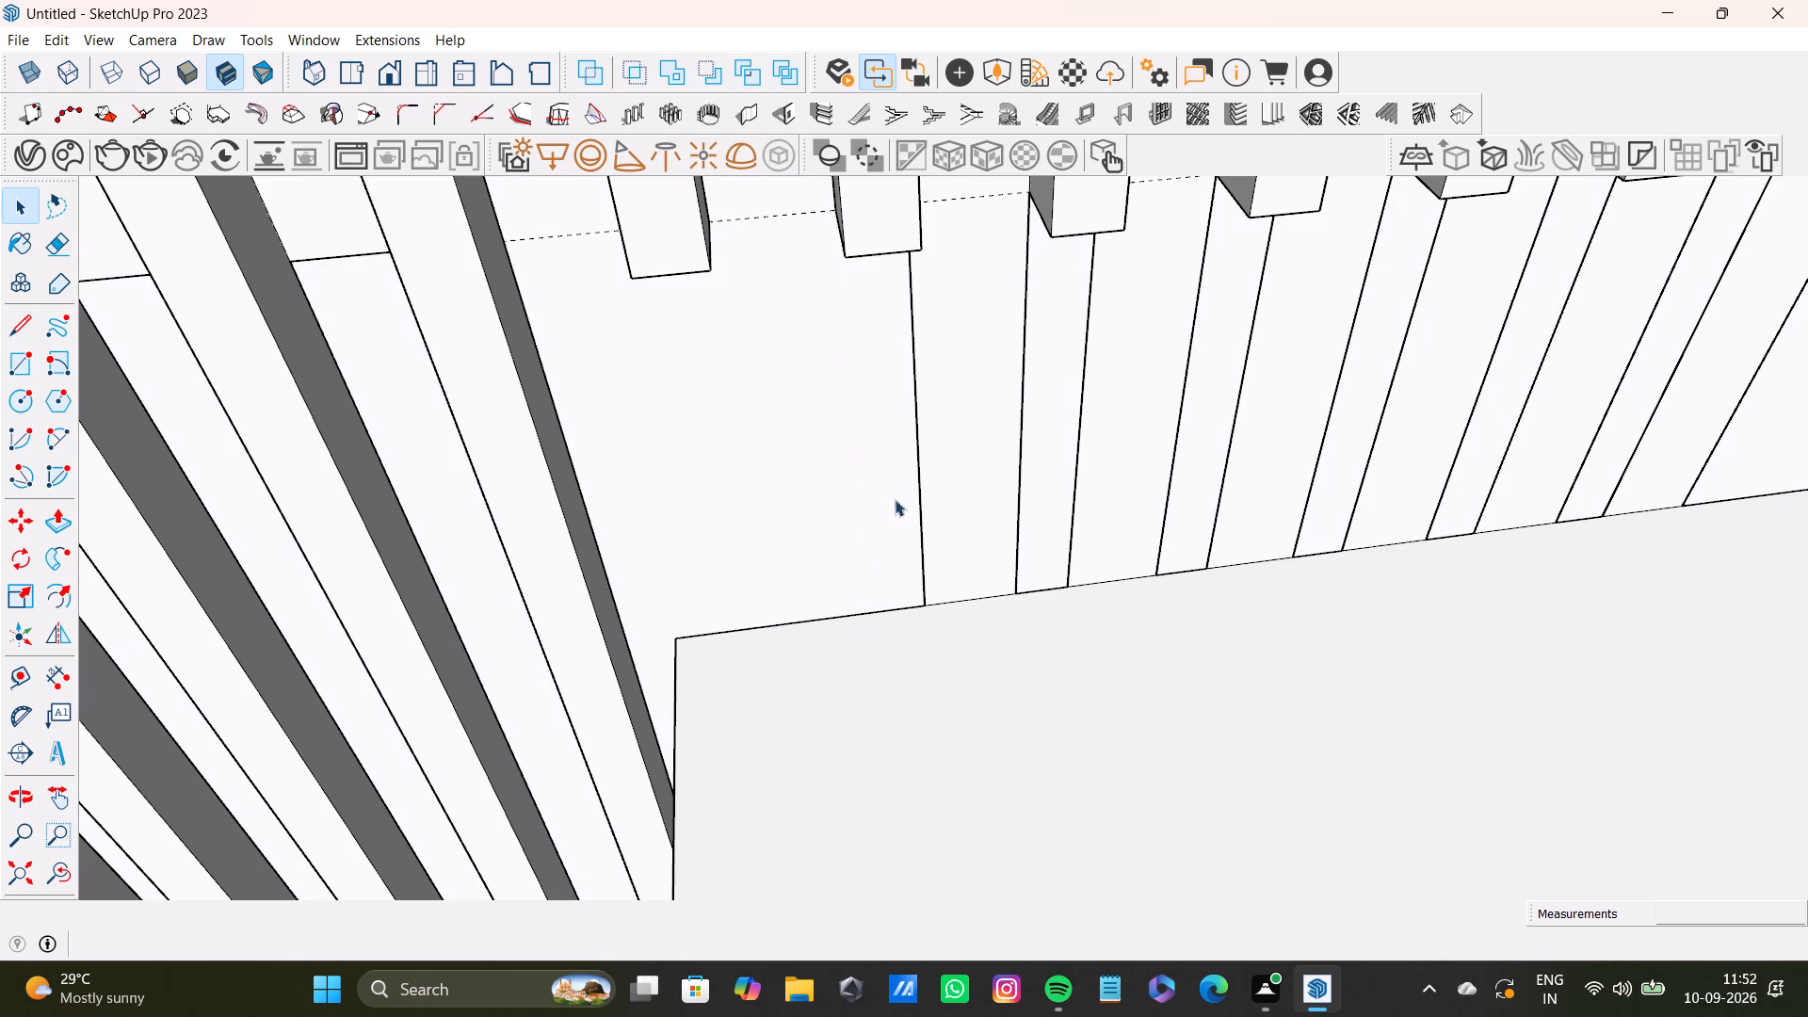
pyautogui.click(921, 520)
pyautogui.press('Delete')
pyautogui.click(1018, 538)
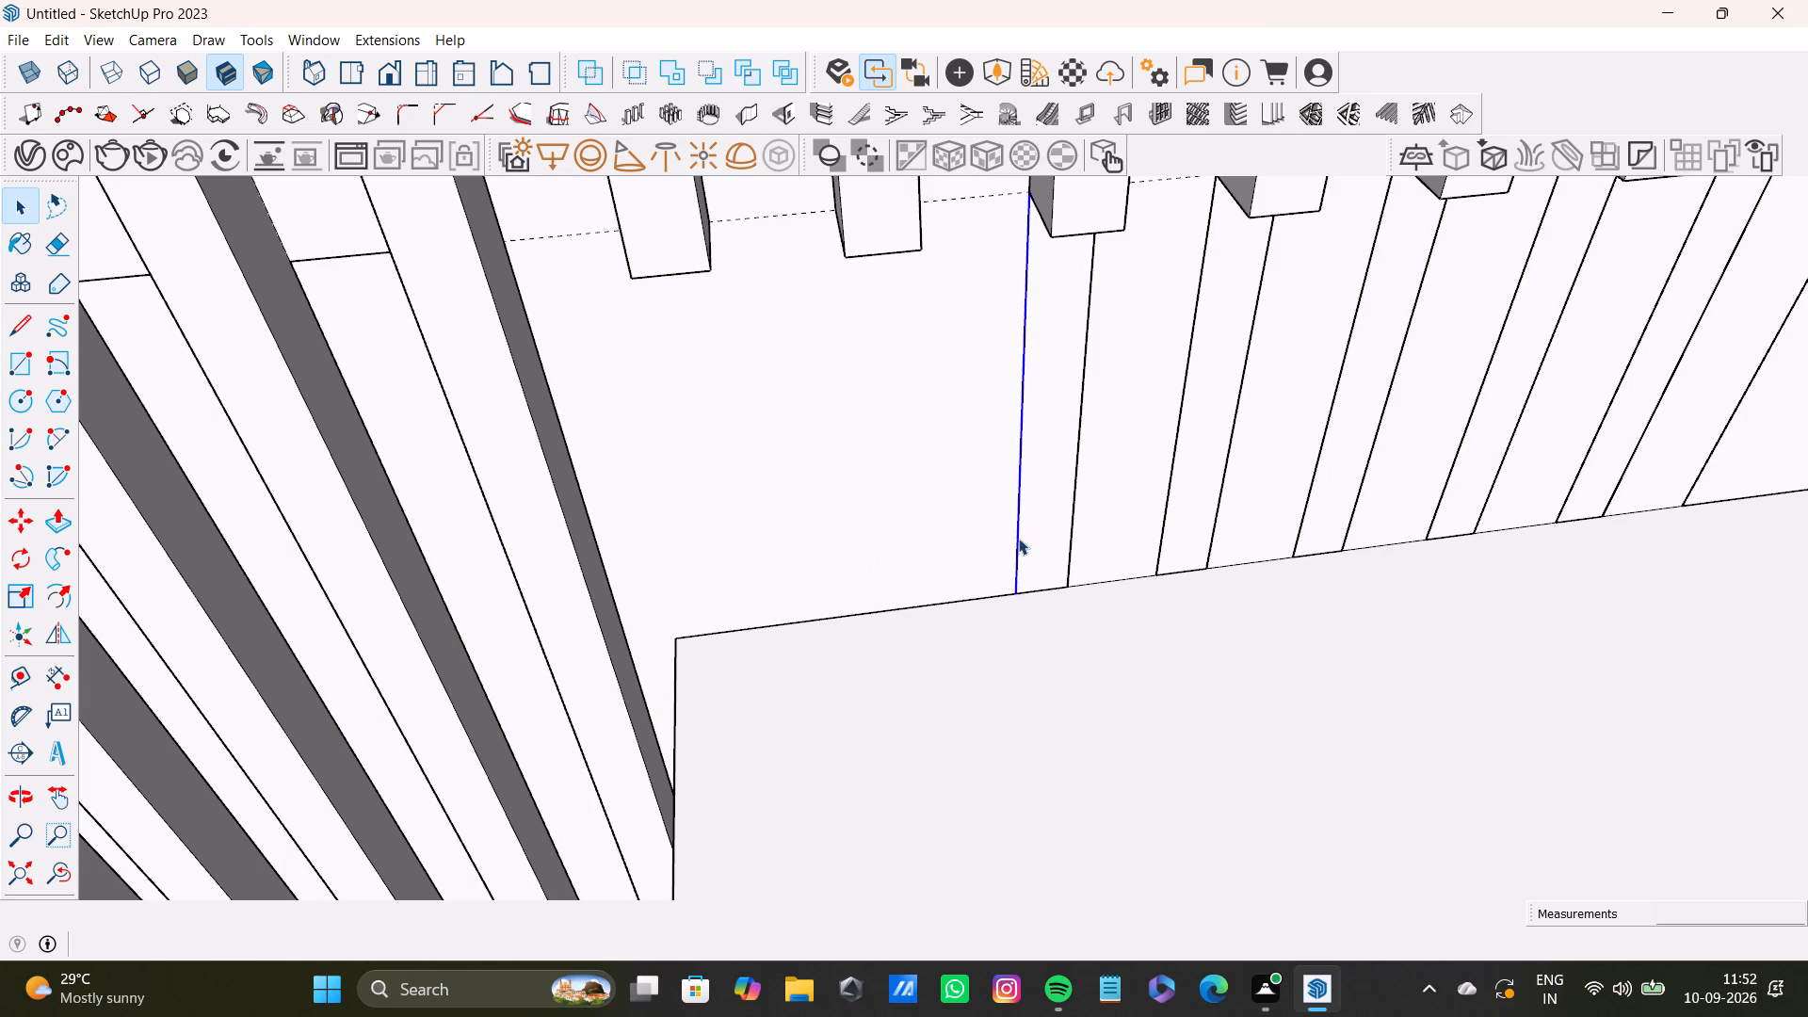
pyautogui.press('Delete')
pyautogui.click(1072, 536)
pyautogui.press('Delete')
pyautogui.click(1165, 510)
pyautogui.press('Delete')
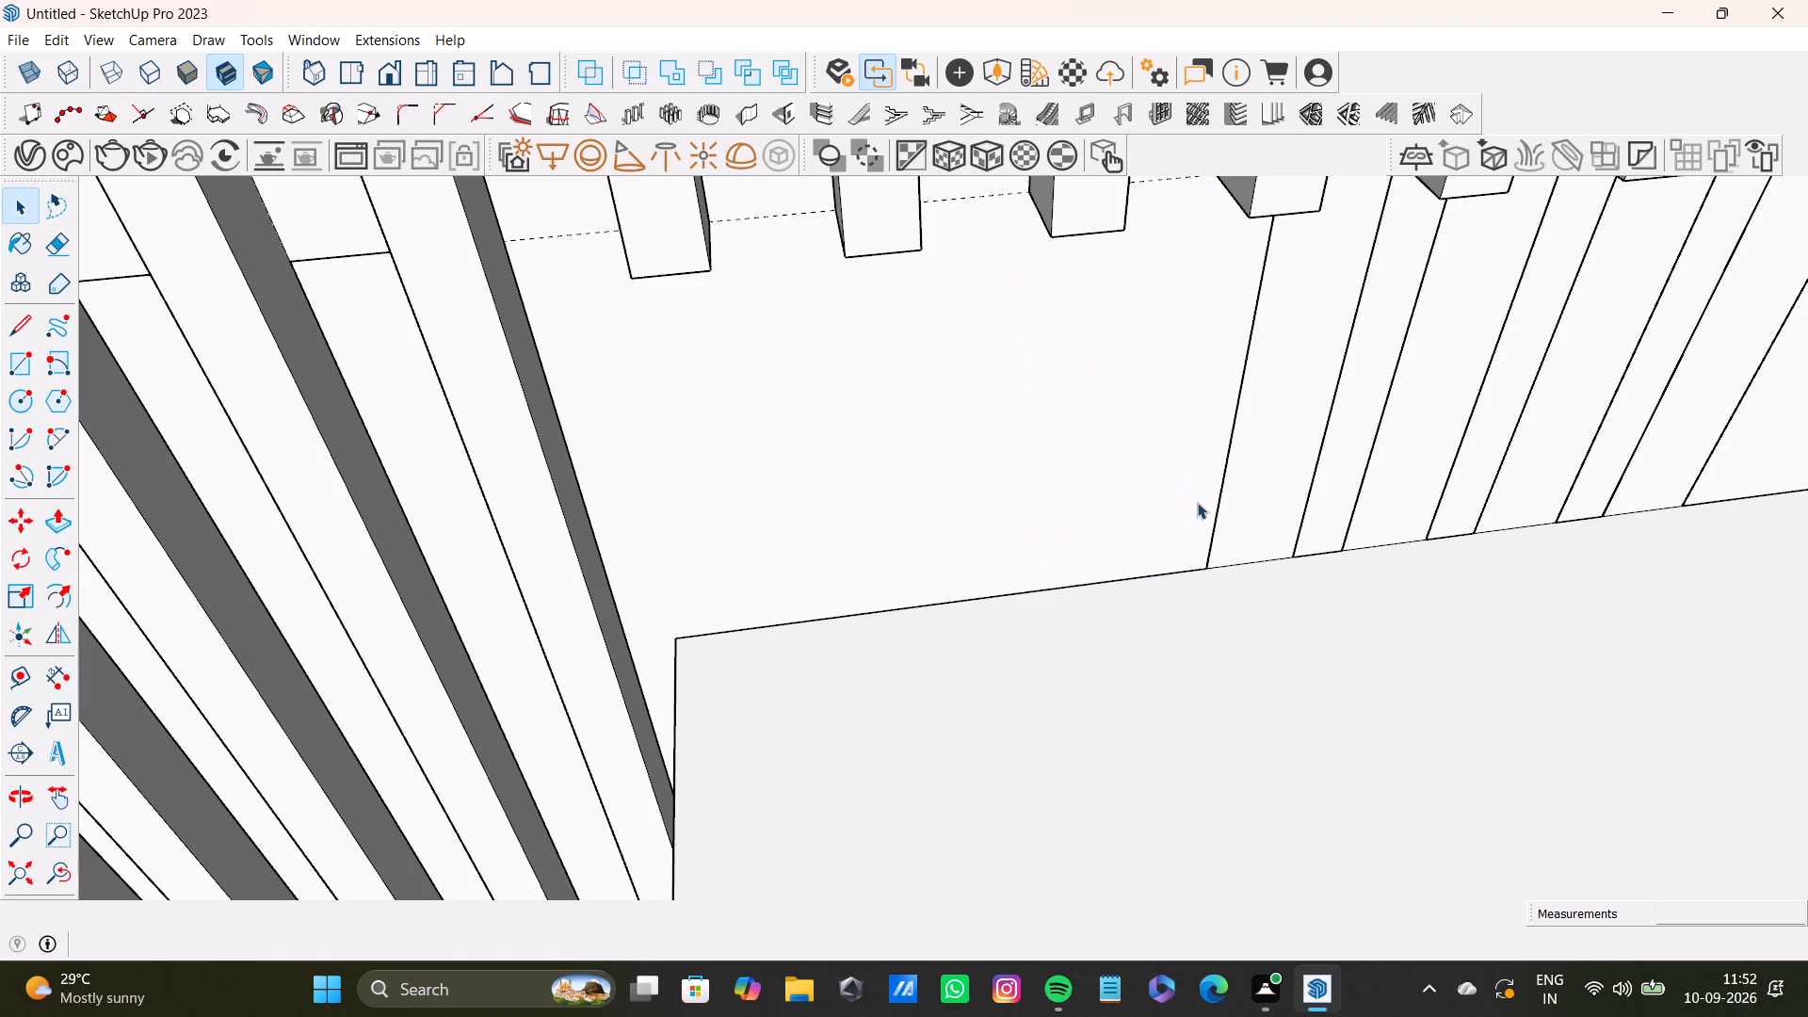
pyautogui.click(1215, 516)
pyautogui.press('Delete')
# Delete the leftover vertical edges below the following three cut-back slats on the wall strip.
pyautogui.scroll(-8, 1215, 508)
pyautogui.keyDown('shift'); pyautogui.moveTo(1307, 489); pyautogui.dragTo(977, 492, button='middle'); pyautogui.keyUp('shift')
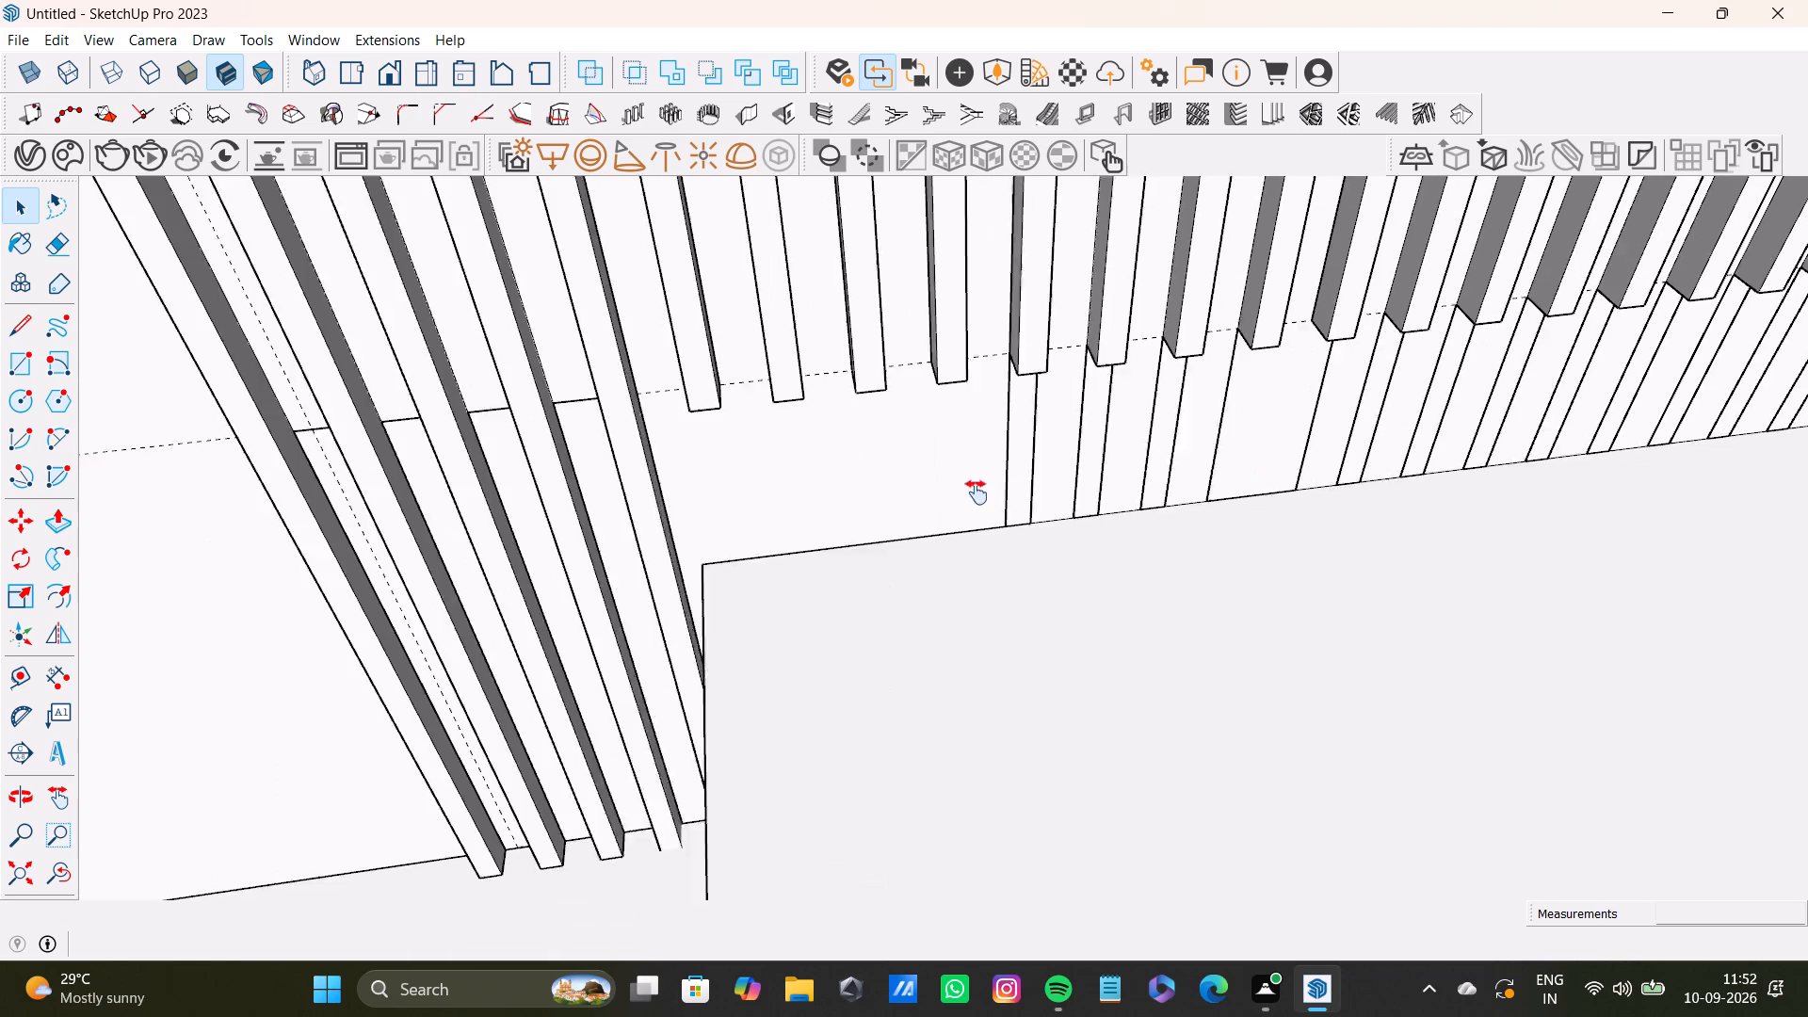
pyautogui.keyDown('shift'); pyautogui.moveTo(977, 492); pyautogui.dragTo(974, 492, button='middle'); pyautogui.keyUp('shift')
pyautogui.scroll(7, 966, 460)
pyautogui.click(912, 444)
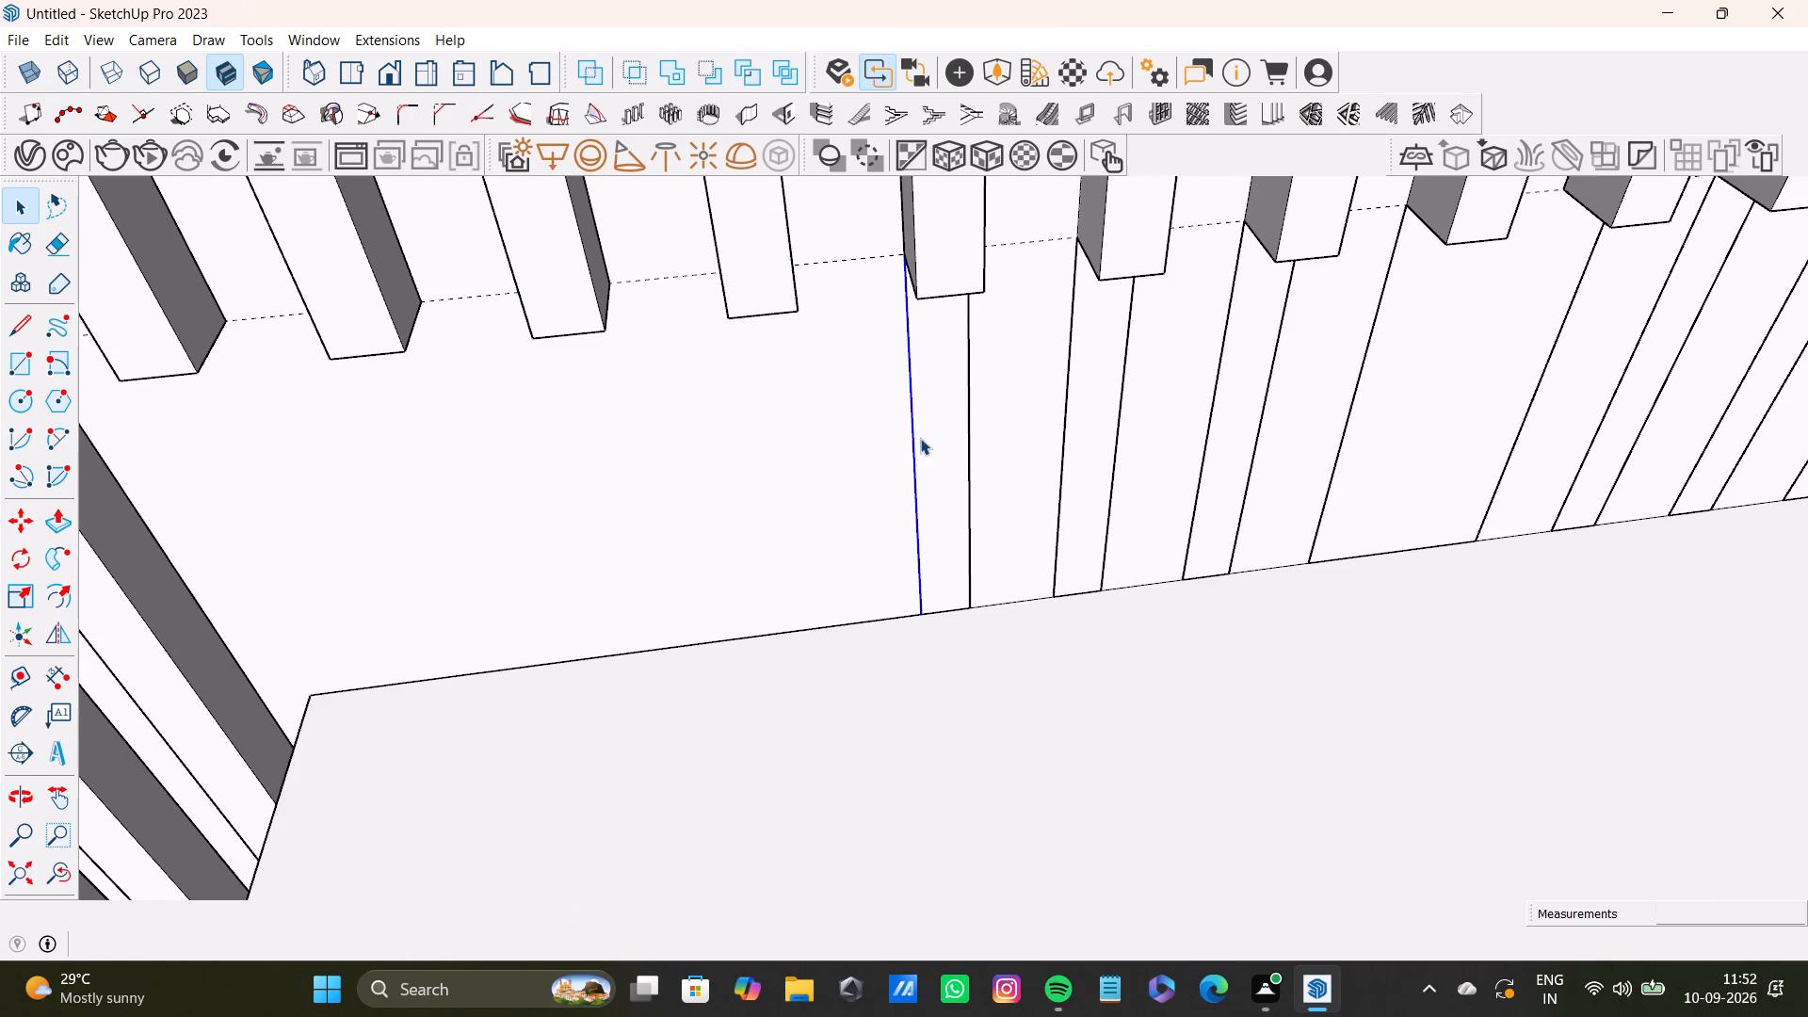
pyautogui.press('Delete')
pyautogui.moveTo(917, 439); pyautogui.dragTo(987, 440)
pyautogui.click(972, 483)
pyautogui.press('Delete')
pyautogui.click(1061, 486)
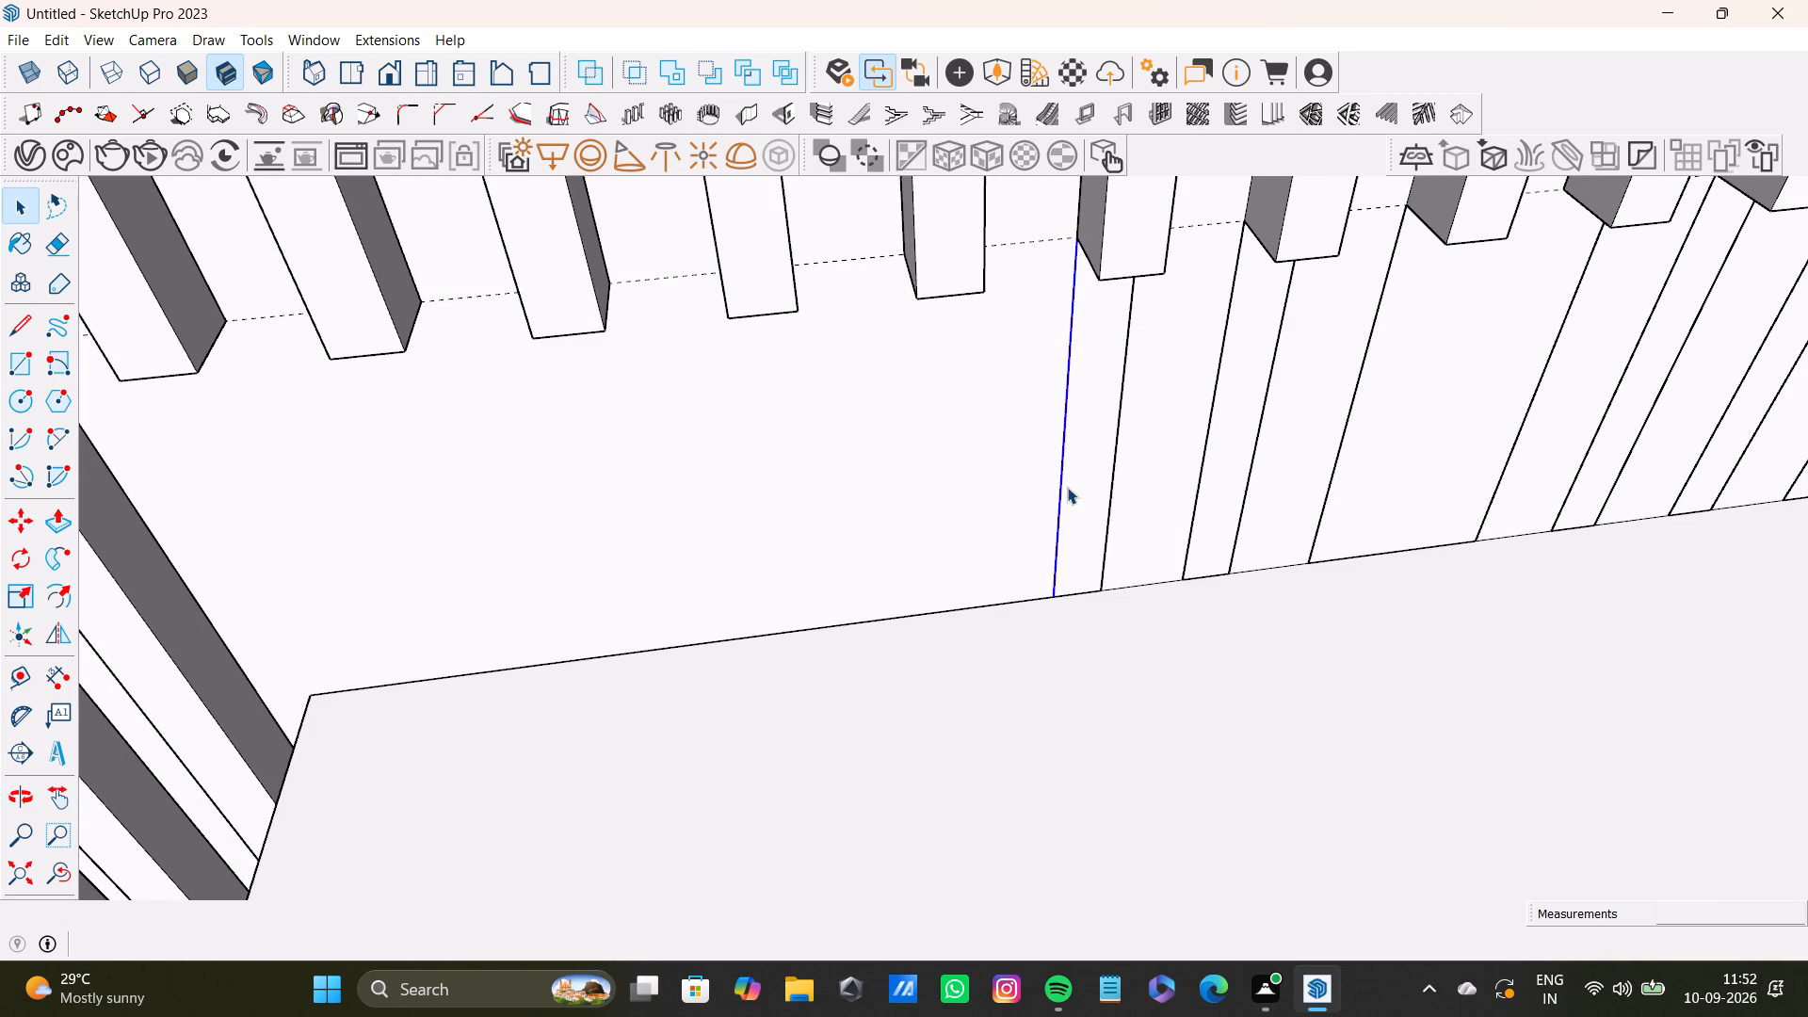
pyautogui.press('Delete')
pyautogui.click(1110, 501)
pyautogui.press('Delete')
pyautogui.click(1194, 520)
pyautogui.press('Delete')
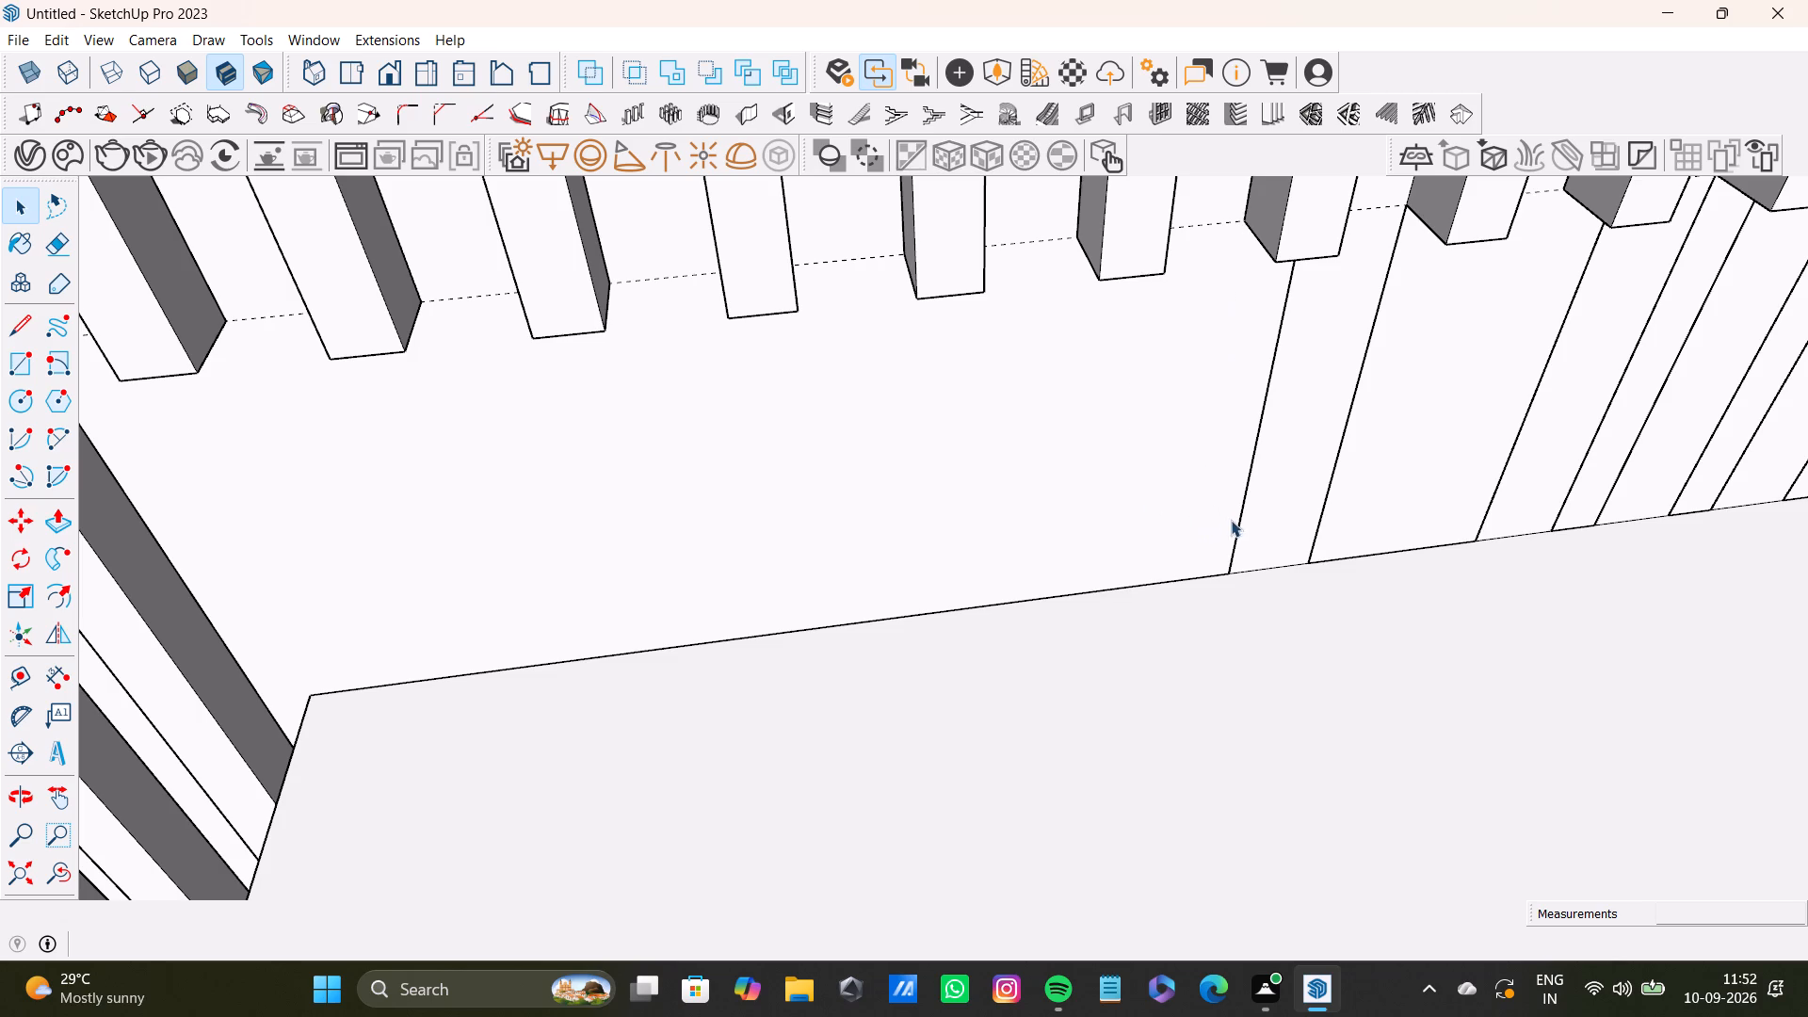
pyautogui.click(1240, 532)
pyautogui.press('Delete')
# Delete the two edges bounding the wide blank strip and the two leftover edges of the slat beyond it.
pyautogui.scroll(-7, 1254, 531)
pyautogui.keyDown('shift'); pyautogui.moveTo(1319, 522); pyautogui.dragTo(1054, 509, button='middle'); pyautogui.keyUp('shift')
pyautogui.scroll(3, 1051, 472)
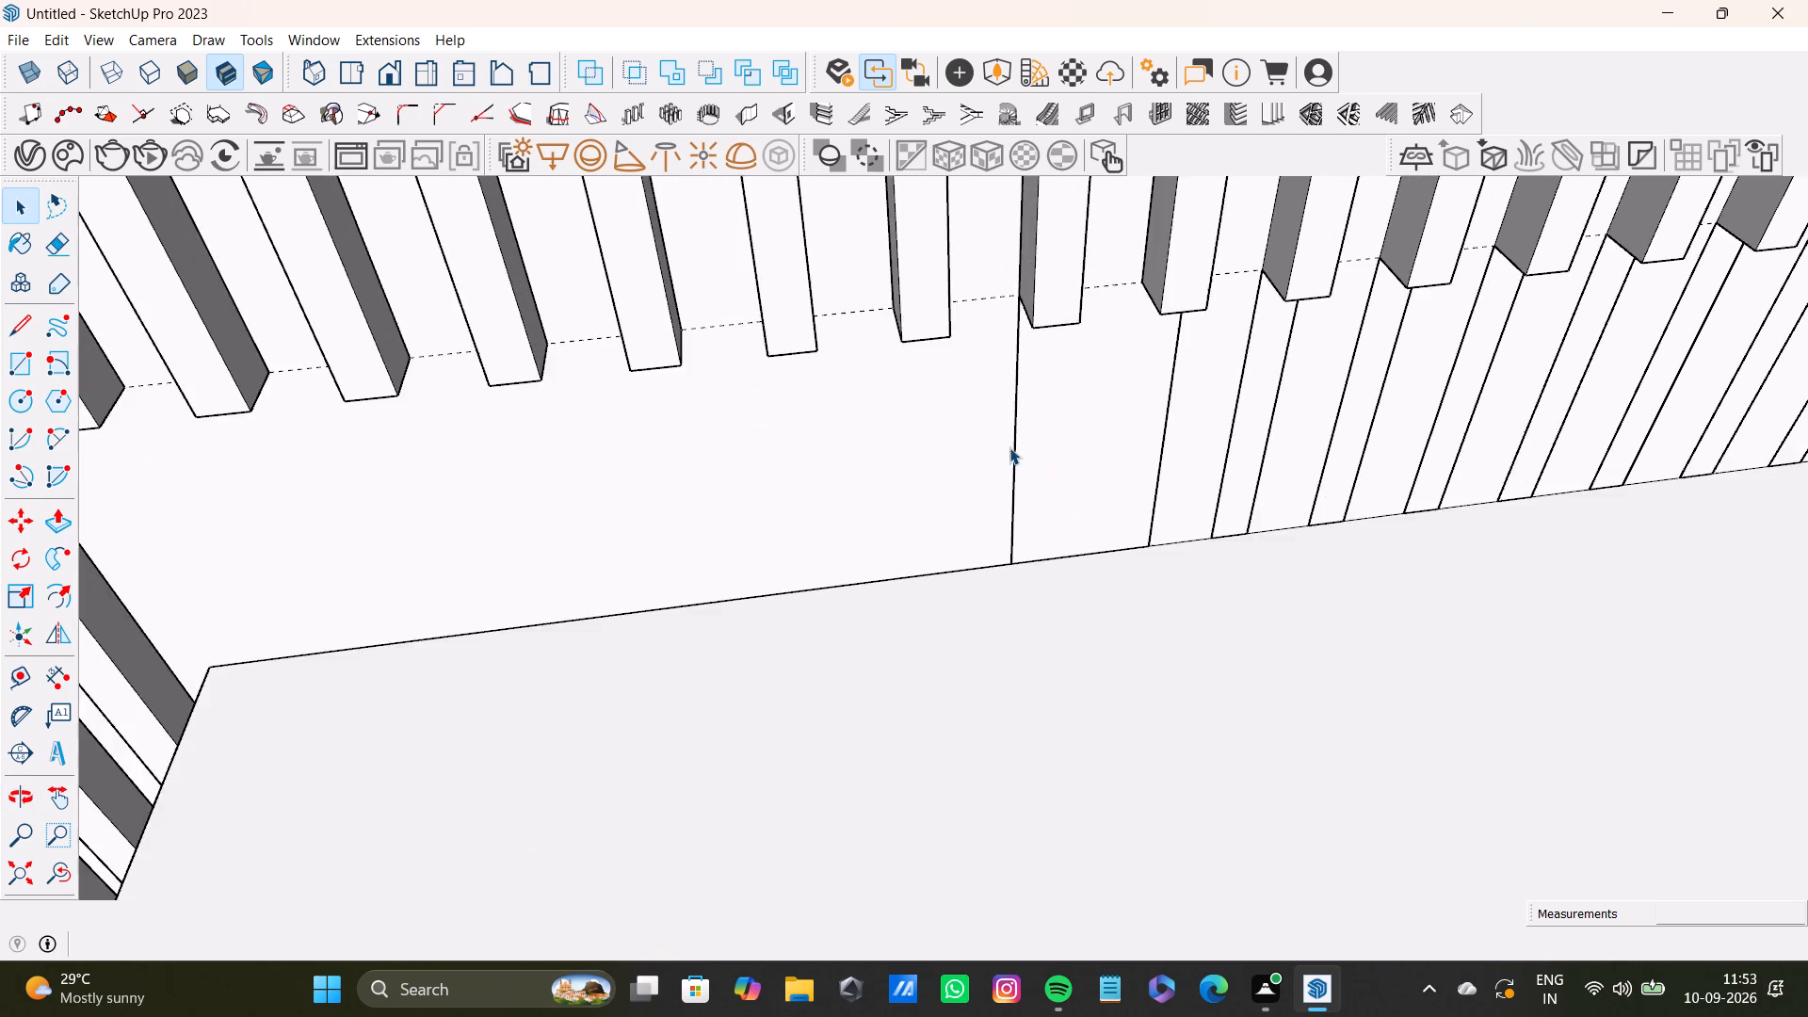
pyautogui.scroll(4, 1009, 447)
pyautogui.click(1016, 512)
pyautogui.press('Delete')
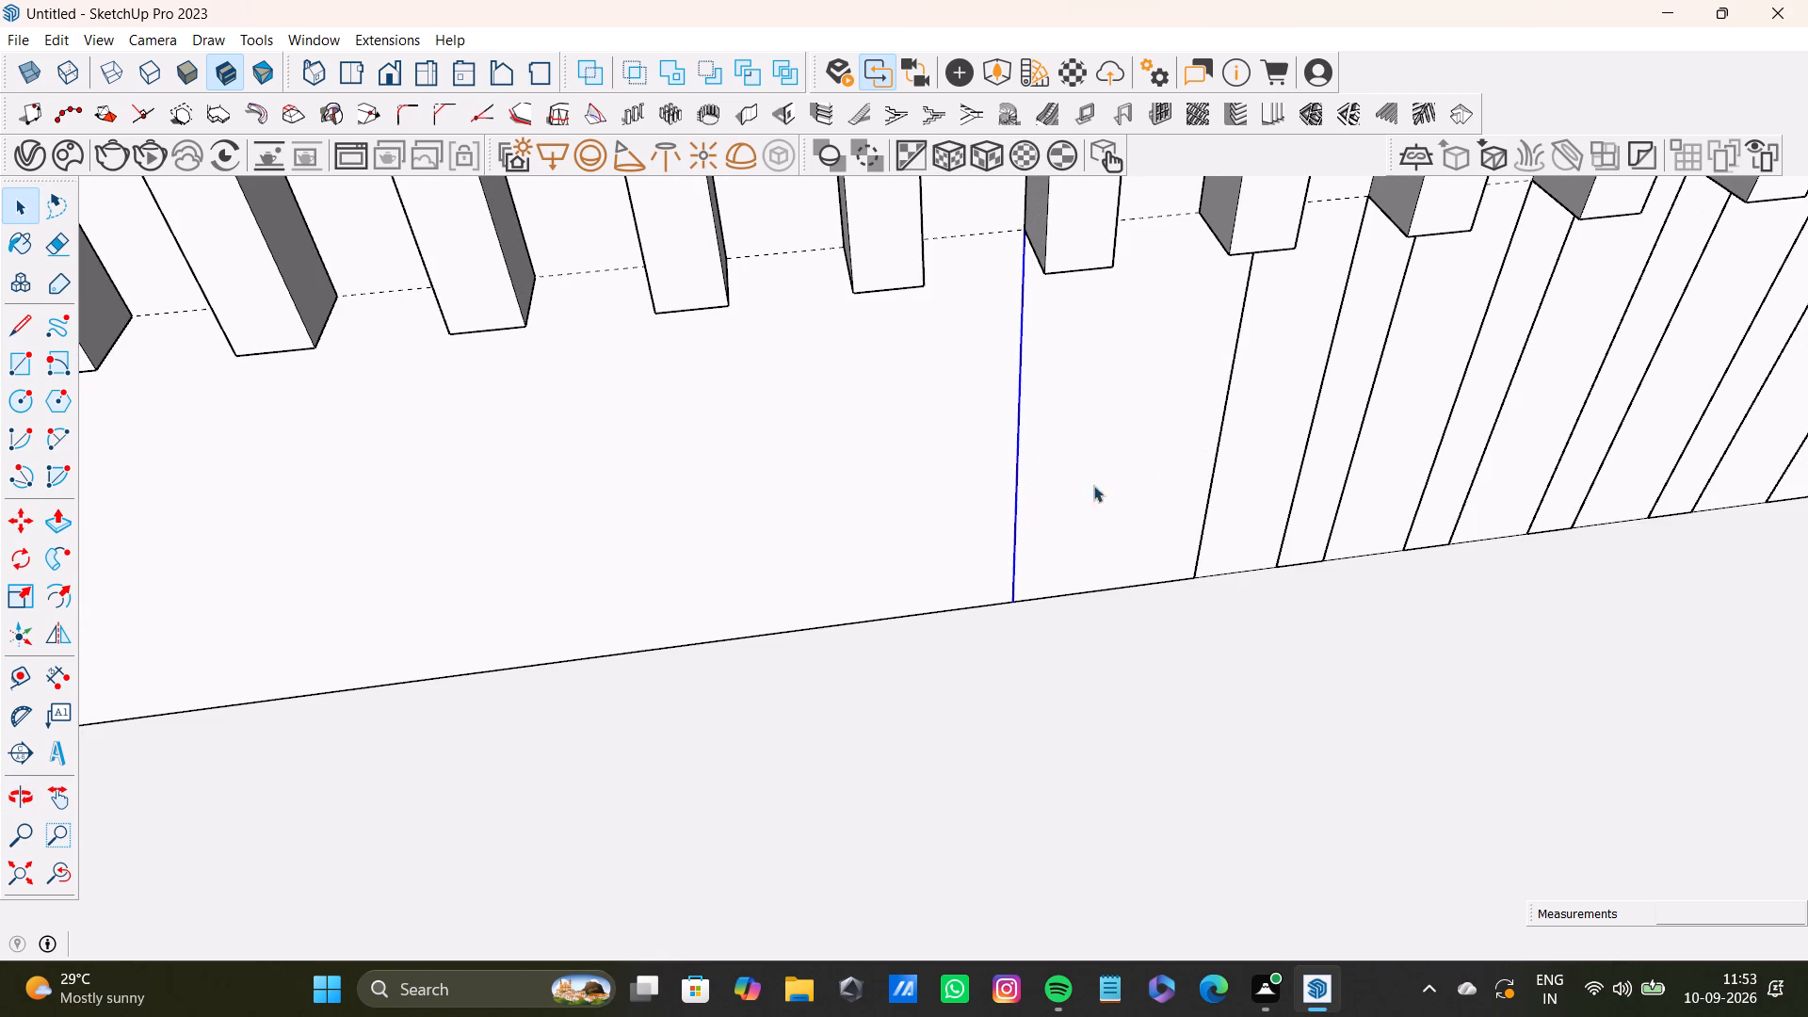
pyautogui.click(1203, 519)
pyautogui.press('Delete')
pyautogui.click(1283, 526)
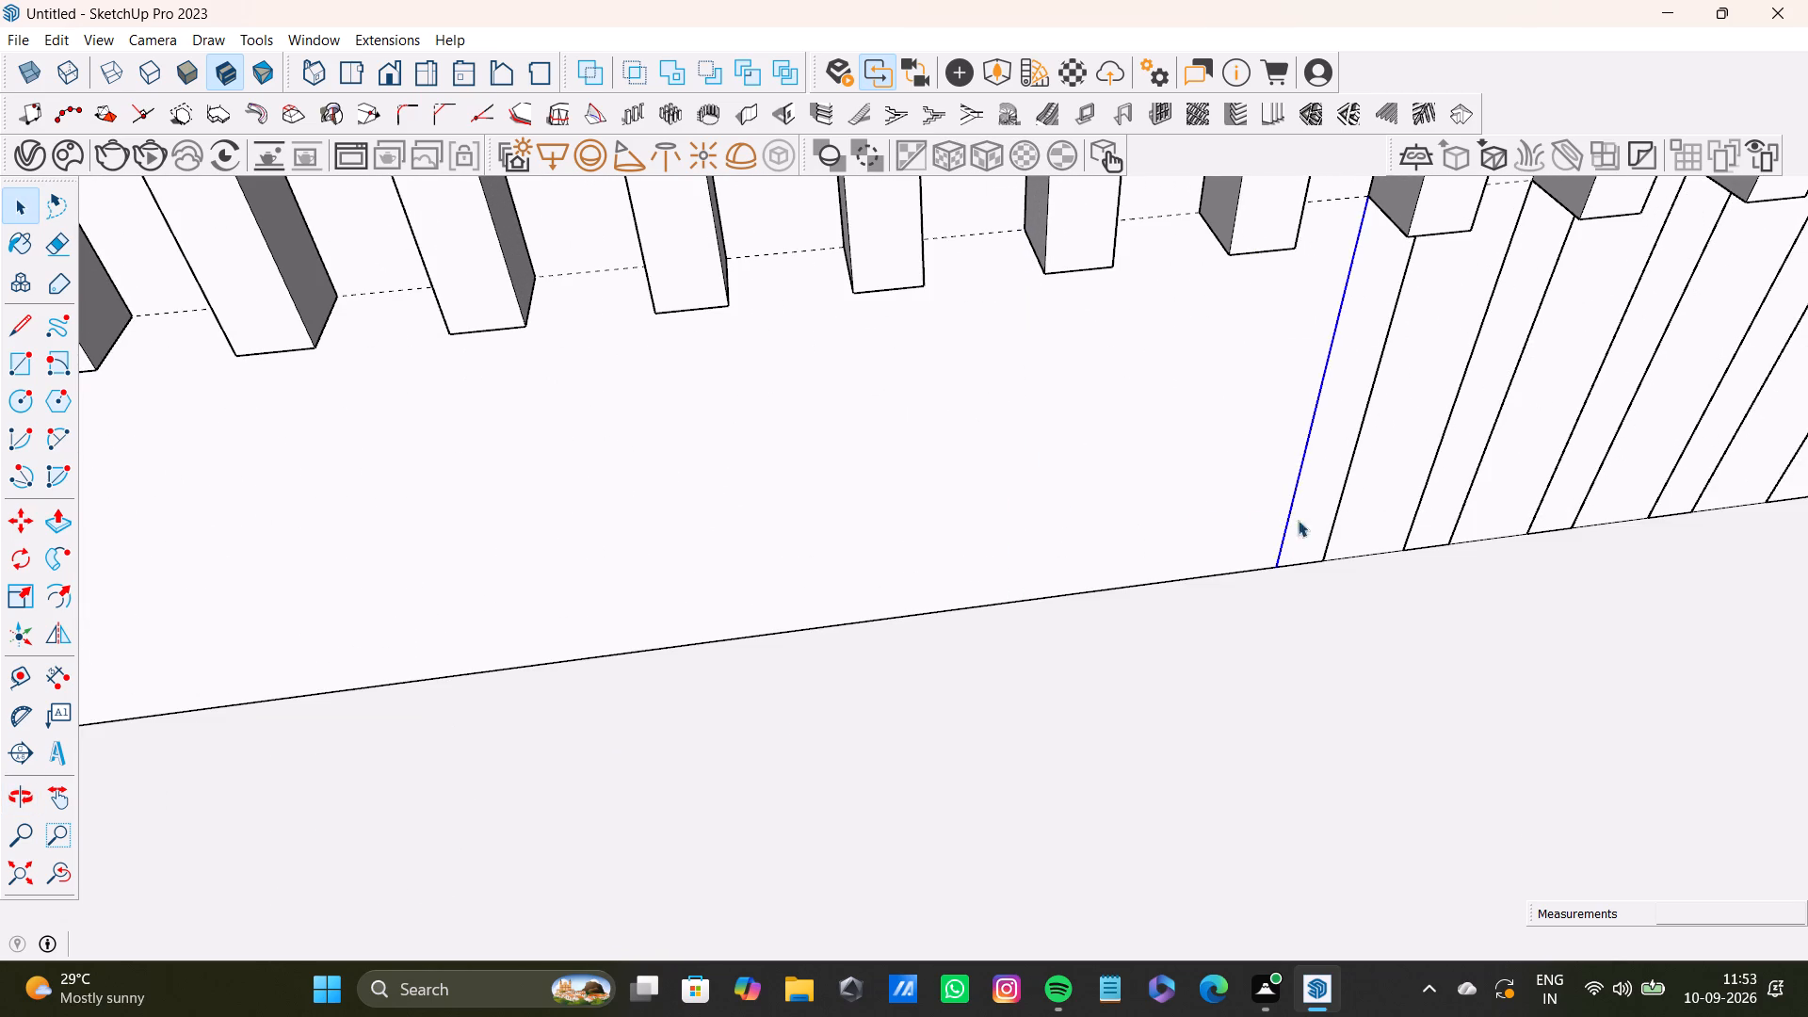
pyautogui.press('Delete')
pyautogui.click(1335, 517)
pyautogui.press('Delete')
# Delete the four leftover vertical edges below the next two cut-back slats.
pyautogui.scroll(-5, 1331, 511)
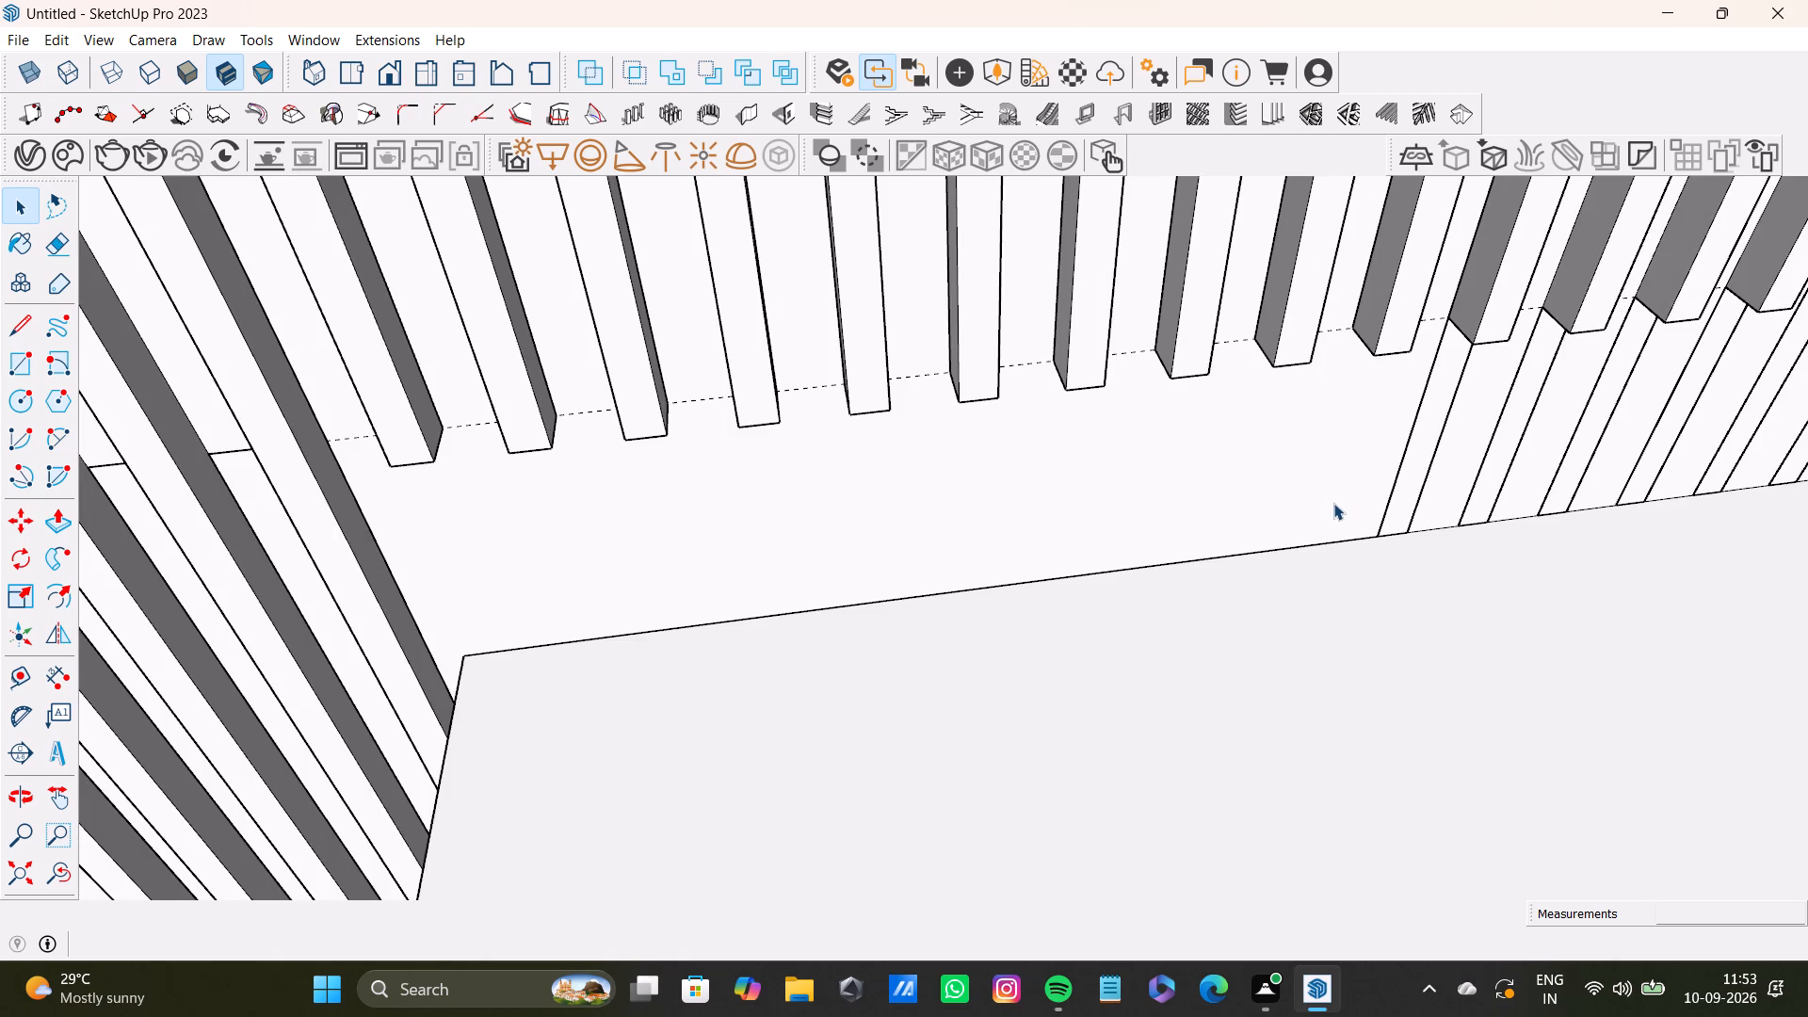
pyautogui.keyDown('shift'); pyautogui.moveTo(1378, 462); pyautogui.dragTo(1118, 482, button='middle'); pyautogui.keyUp('shift')
pyautogui.scroll(4, 1163, 427)
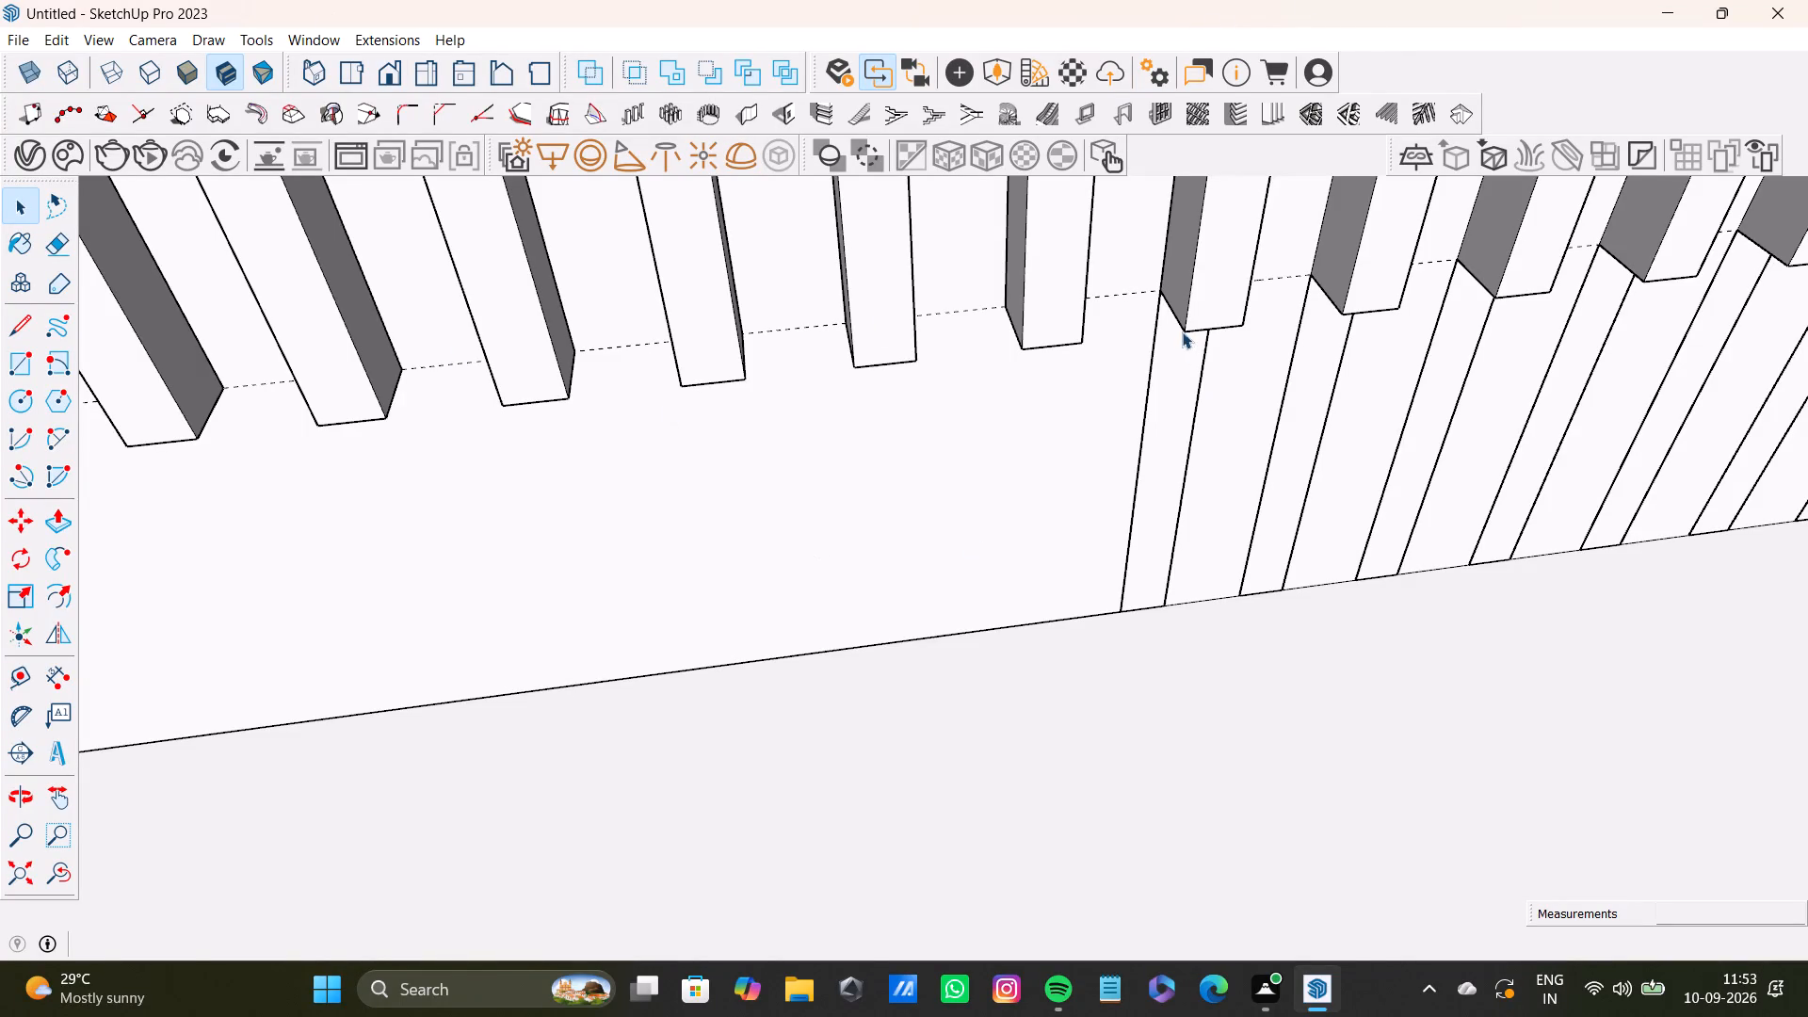
pyautogui.scroll(6, 1182, 331)
pyautogui.click(1145, 412)
pyautogui.click(1139, 421)
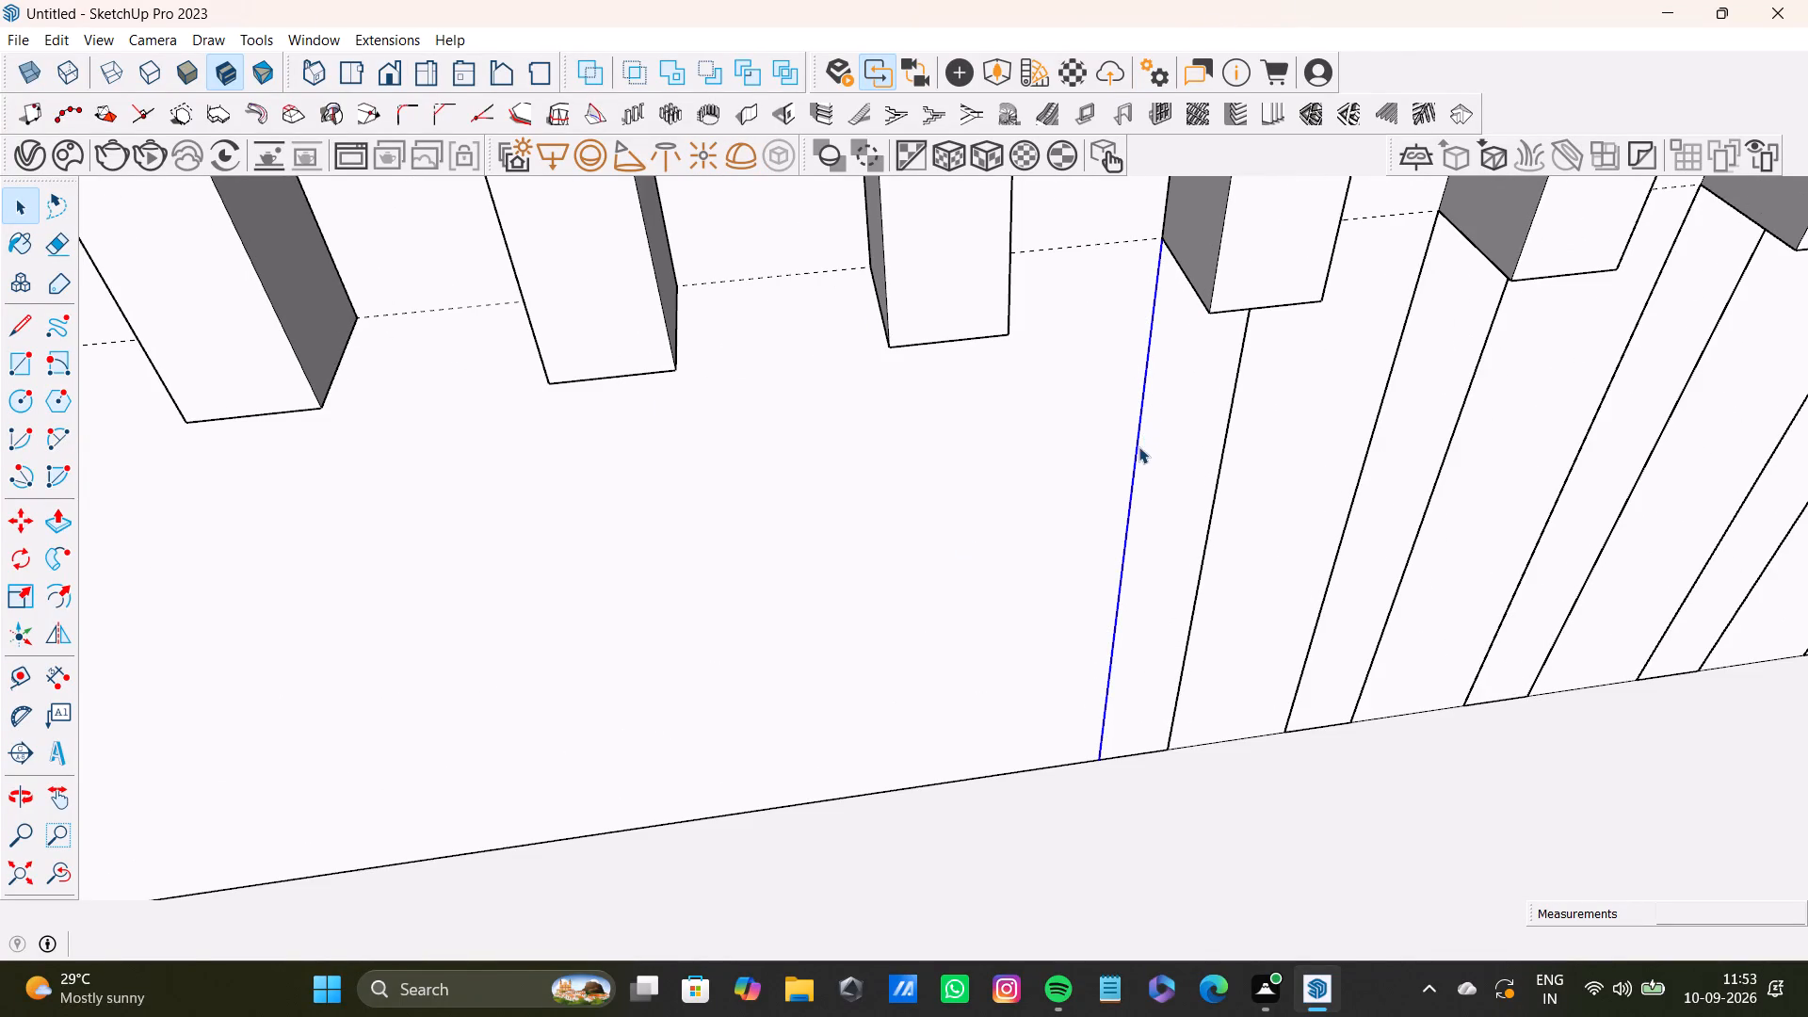
pyautogui.press('Delete')
pyautogui.click(1216, 491)
pyautogui.press('Delete')
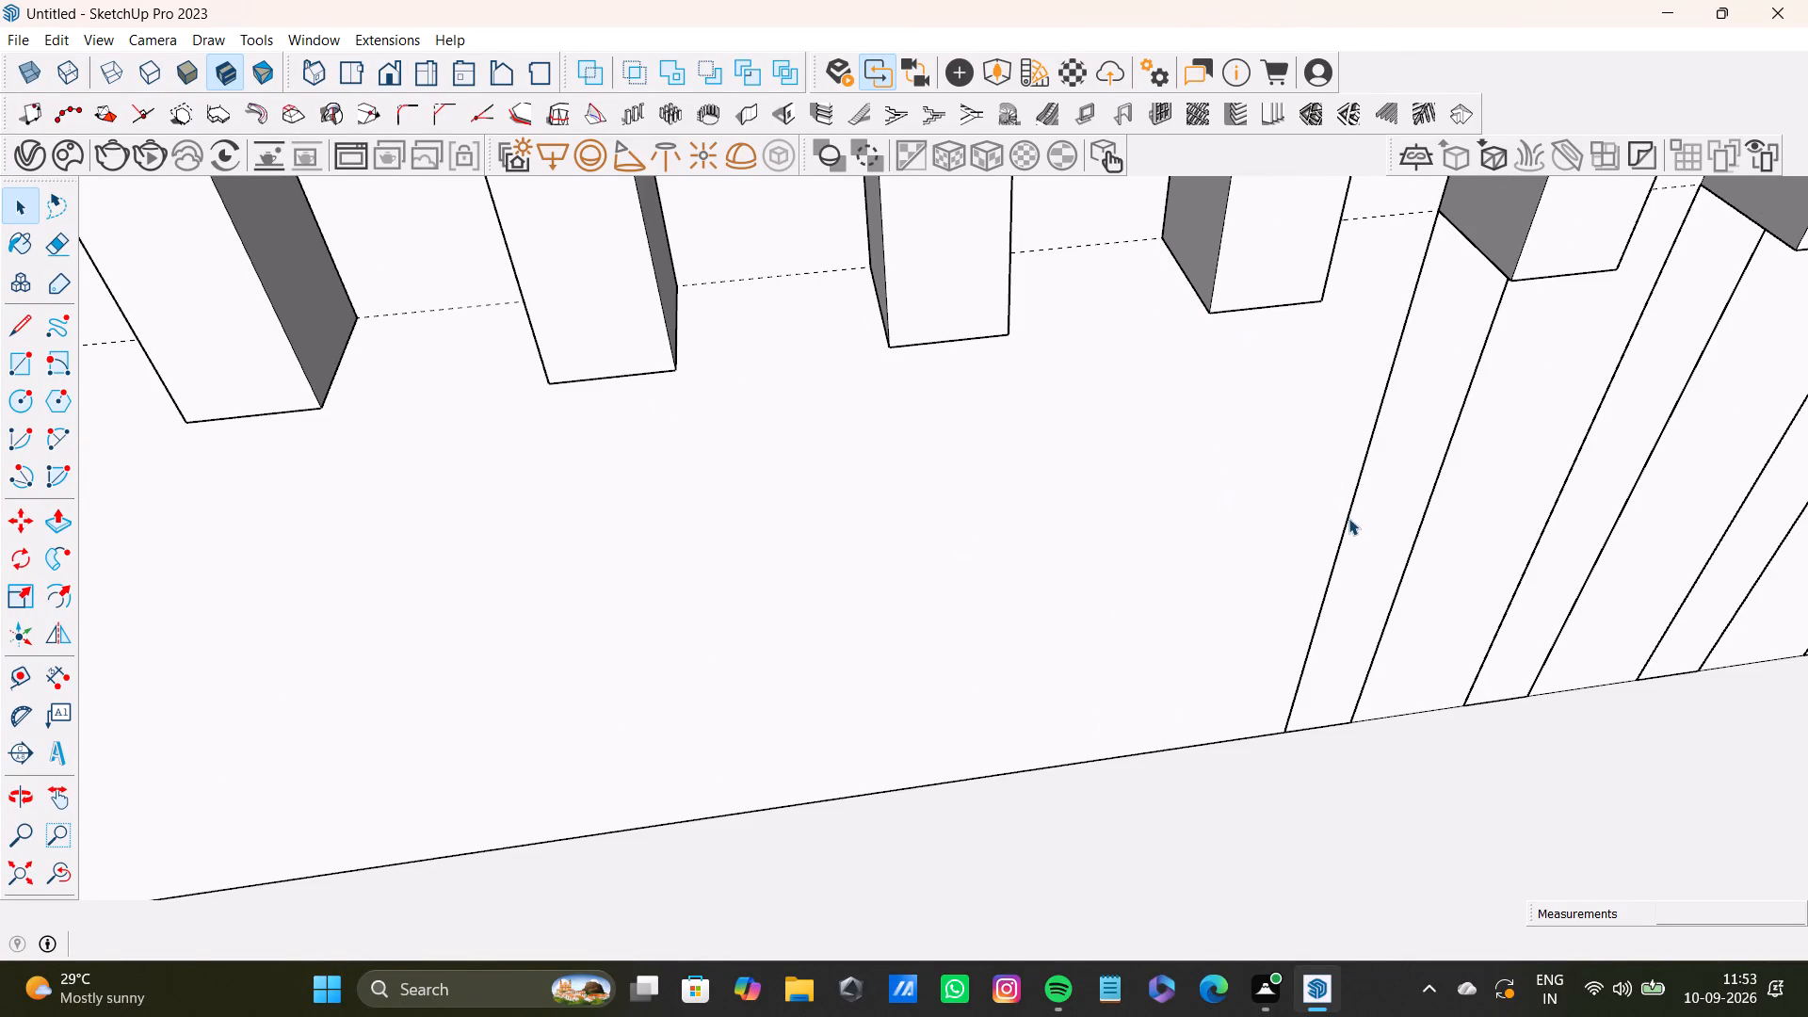
pyautogui.click(1348, 518)
pyautogui.press('Delete')
pyautogui.click(1420, 532)
pyautogui.press('Delete')
# Delete the six leftover vertical edges below the following three cut-back slats.
pyautogui.scroll(-8, 1417, 531)
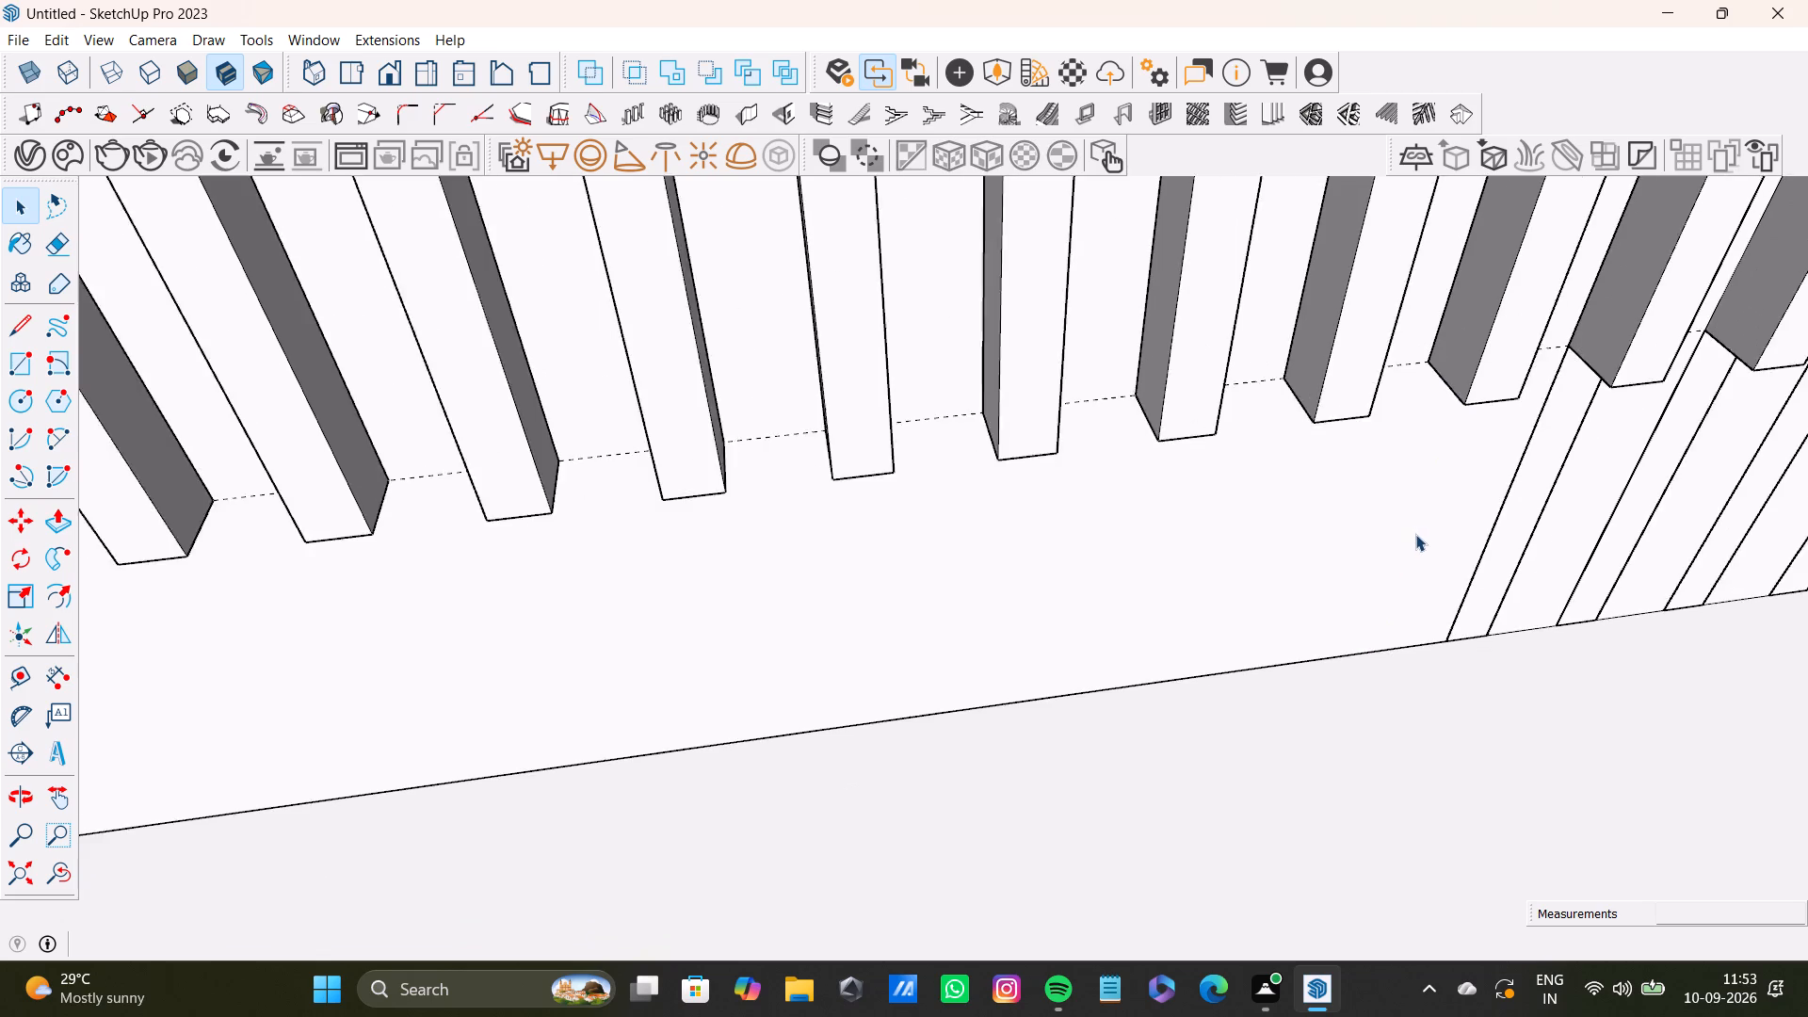
pyautogui.scroll(-8, 1415, 534)
pyautogui.moveTo(1454, 535); pyautogui.dragTo(1241, 531, button='middle')
pyautogui.scroll(8, 1225, 523)
pyautogui.click(1246, 527)
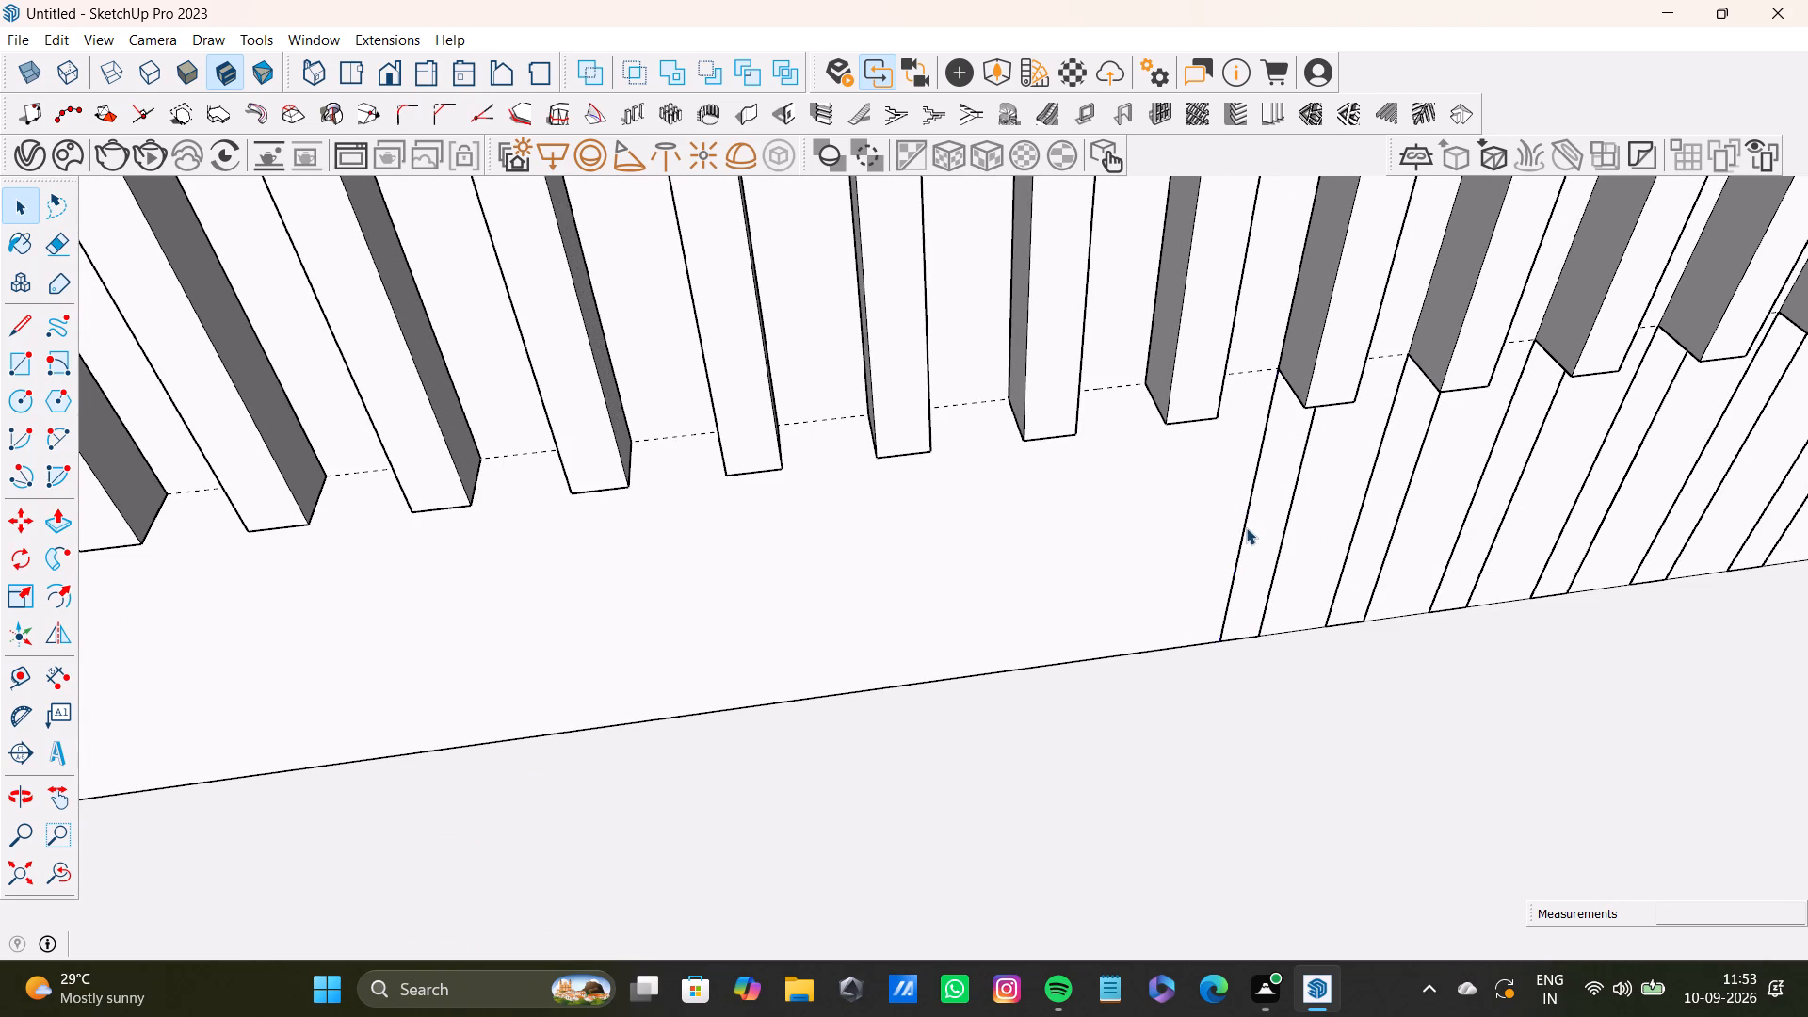
pyautogui.press('Delete')
pyautogui.click(1273, 573)
pyautogui.press('Delete')
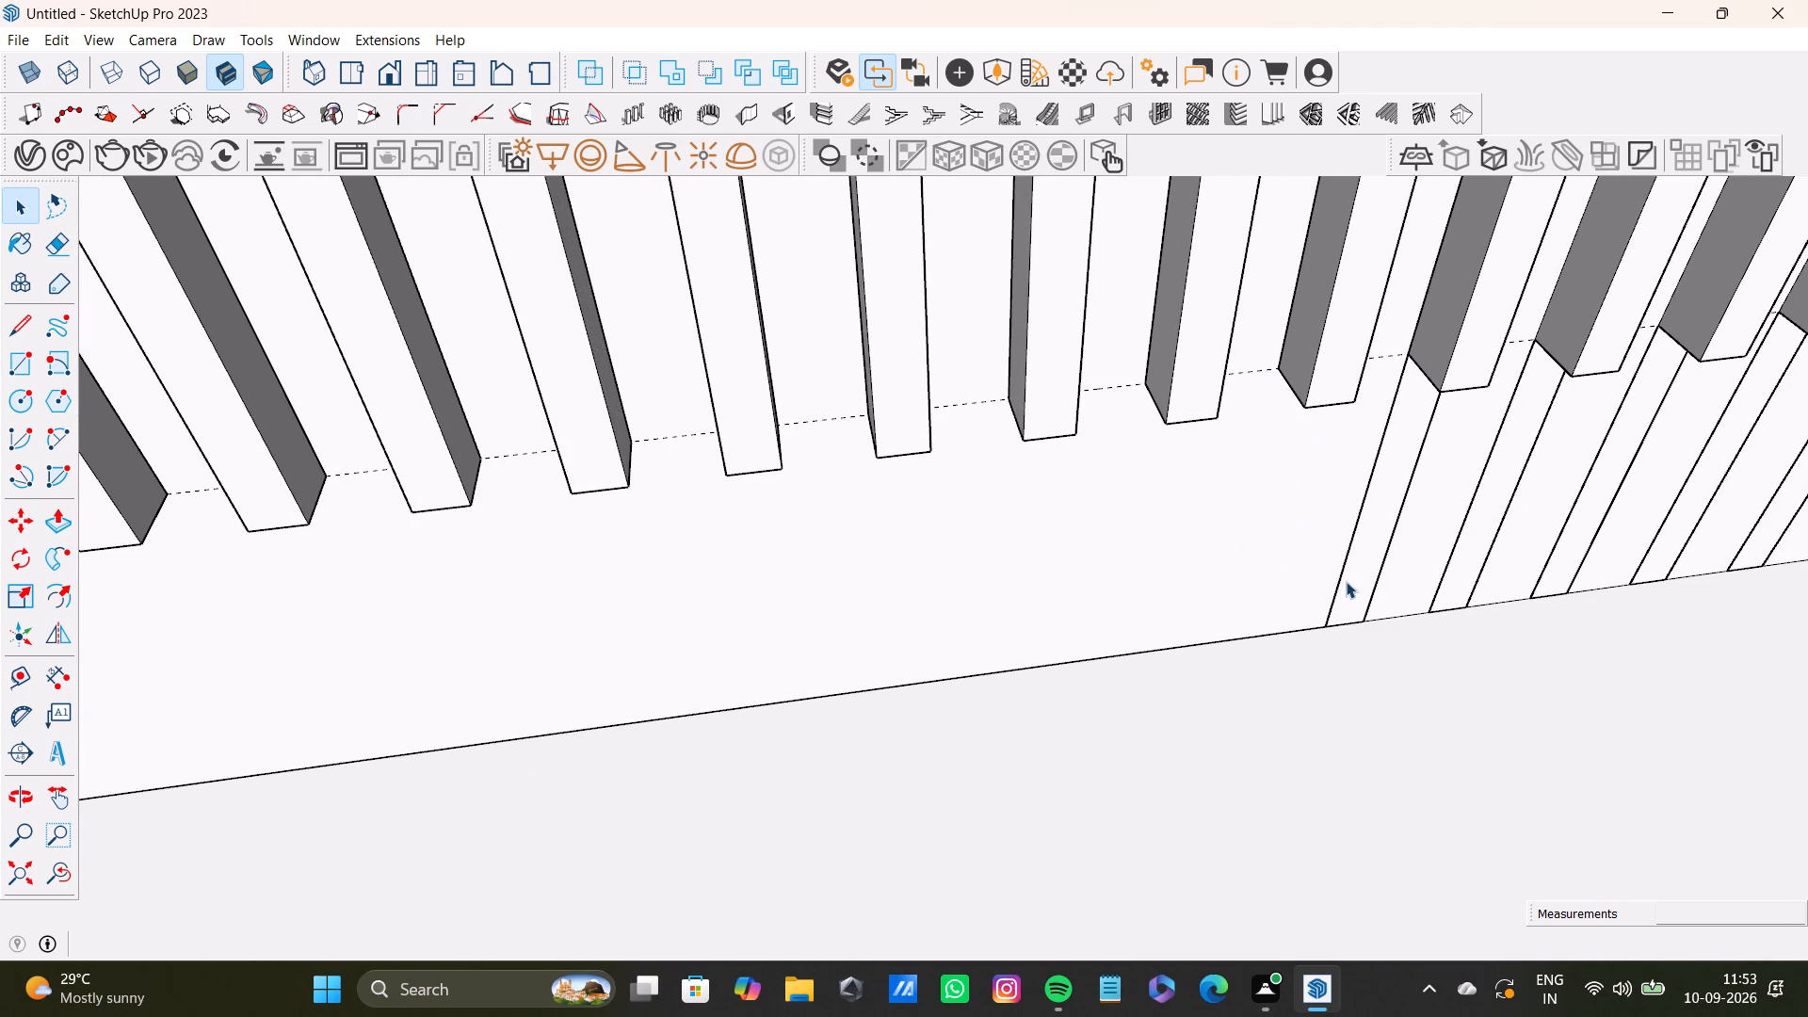
pyautogui.click(1335, 591)
pyautogui.press('Delete')
pyautogui.click(1376, 595)
pyautogui.press('Delete')
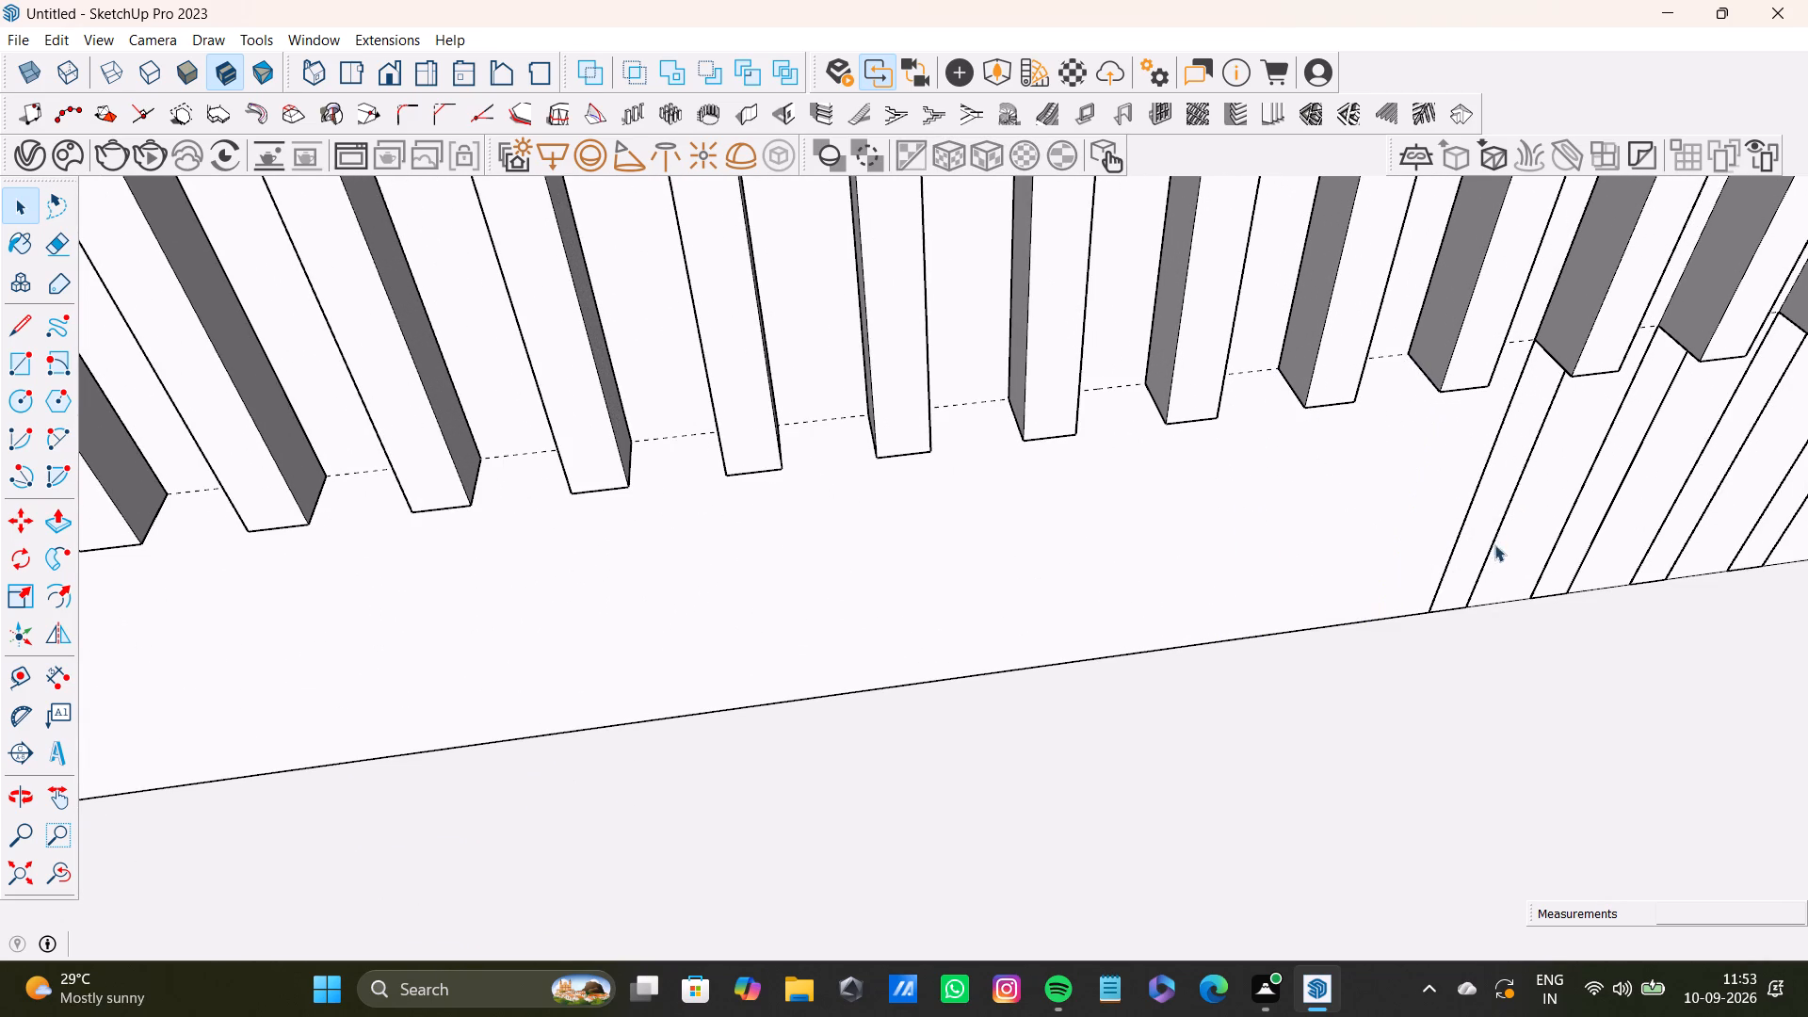
pyautogui.click(1446, 569)
pyautogui.press('Delete')
pyautogui.click(1479, 568)
pyautogui.press('Delete')
# Delete the six leftover vertical edges below the next three cut-back slats on the blank wall strip.
pyautogui.scroll(-5, 1482, 569)
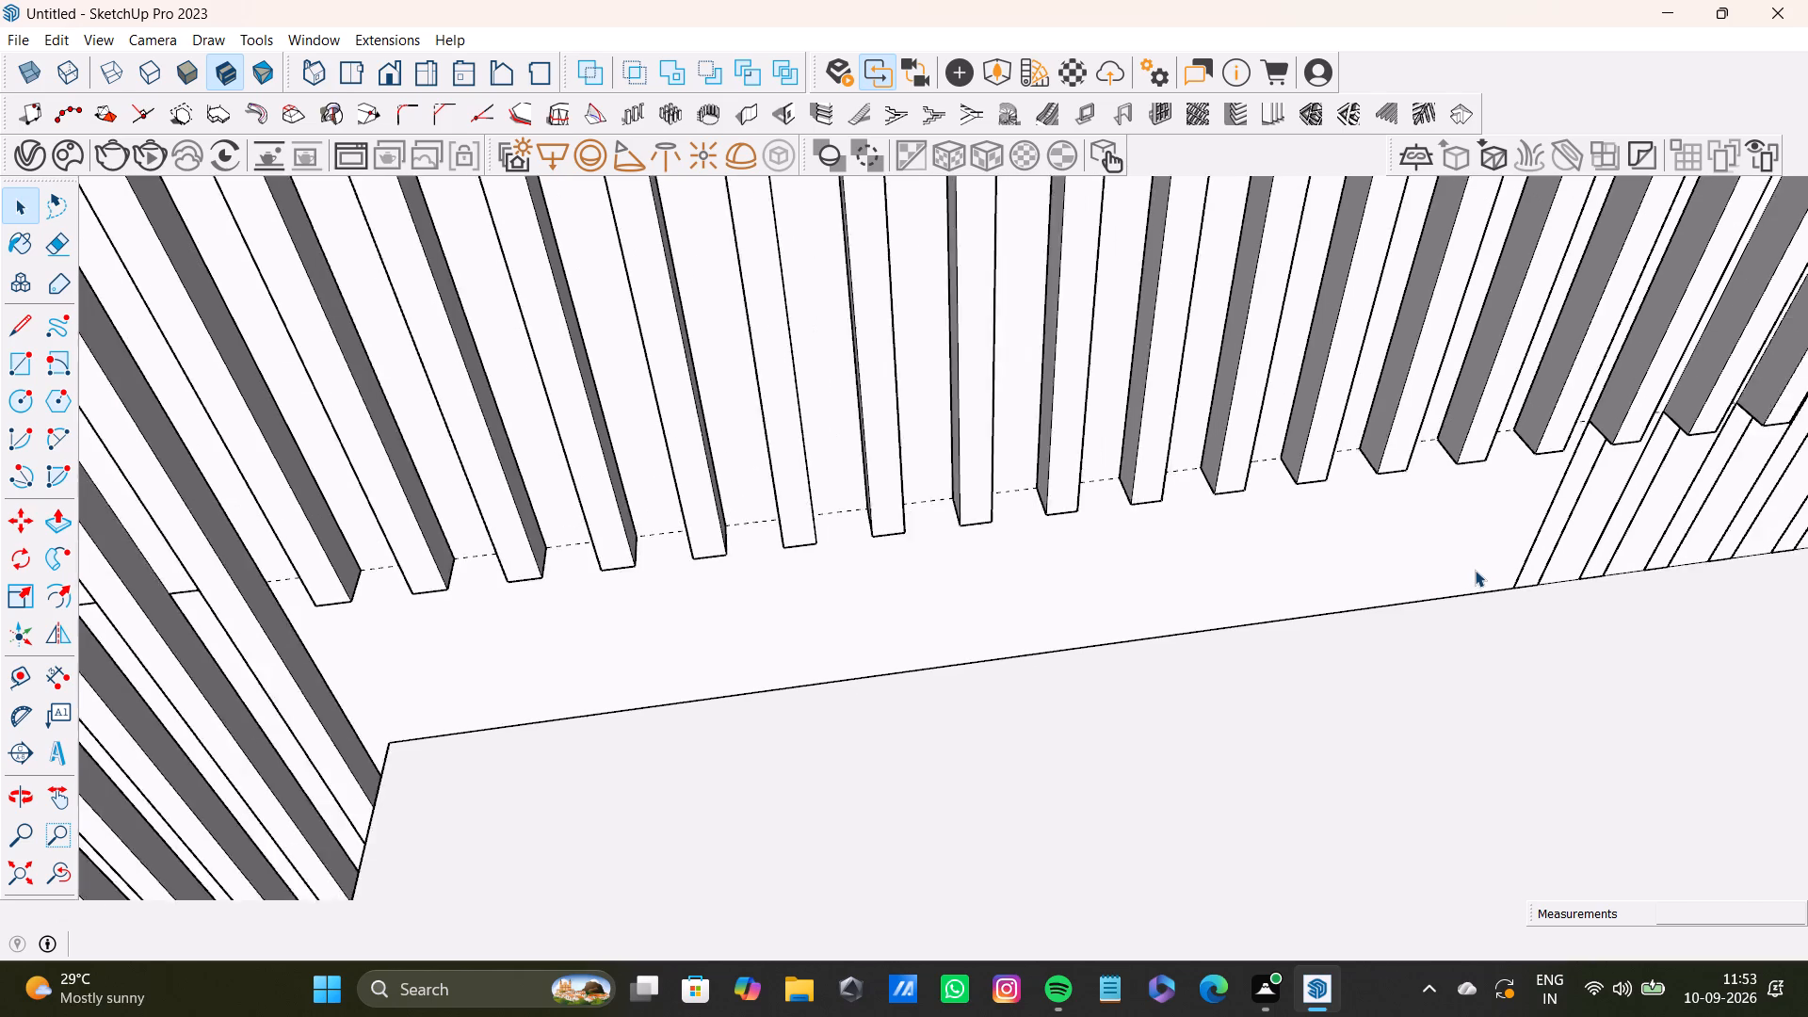
pyautogui.scroll(1, 1472, 570)
pyautogui.scroll(-4, 1472, 564)
pyautogui.keyDown('shift'); pyautogui.moveTo(1482, 554); pyautogui.dragTo(1242, 612, button='middle'); pyautogui.keyUp('shift')
pyautogui.scroll(7, 1368, 566)
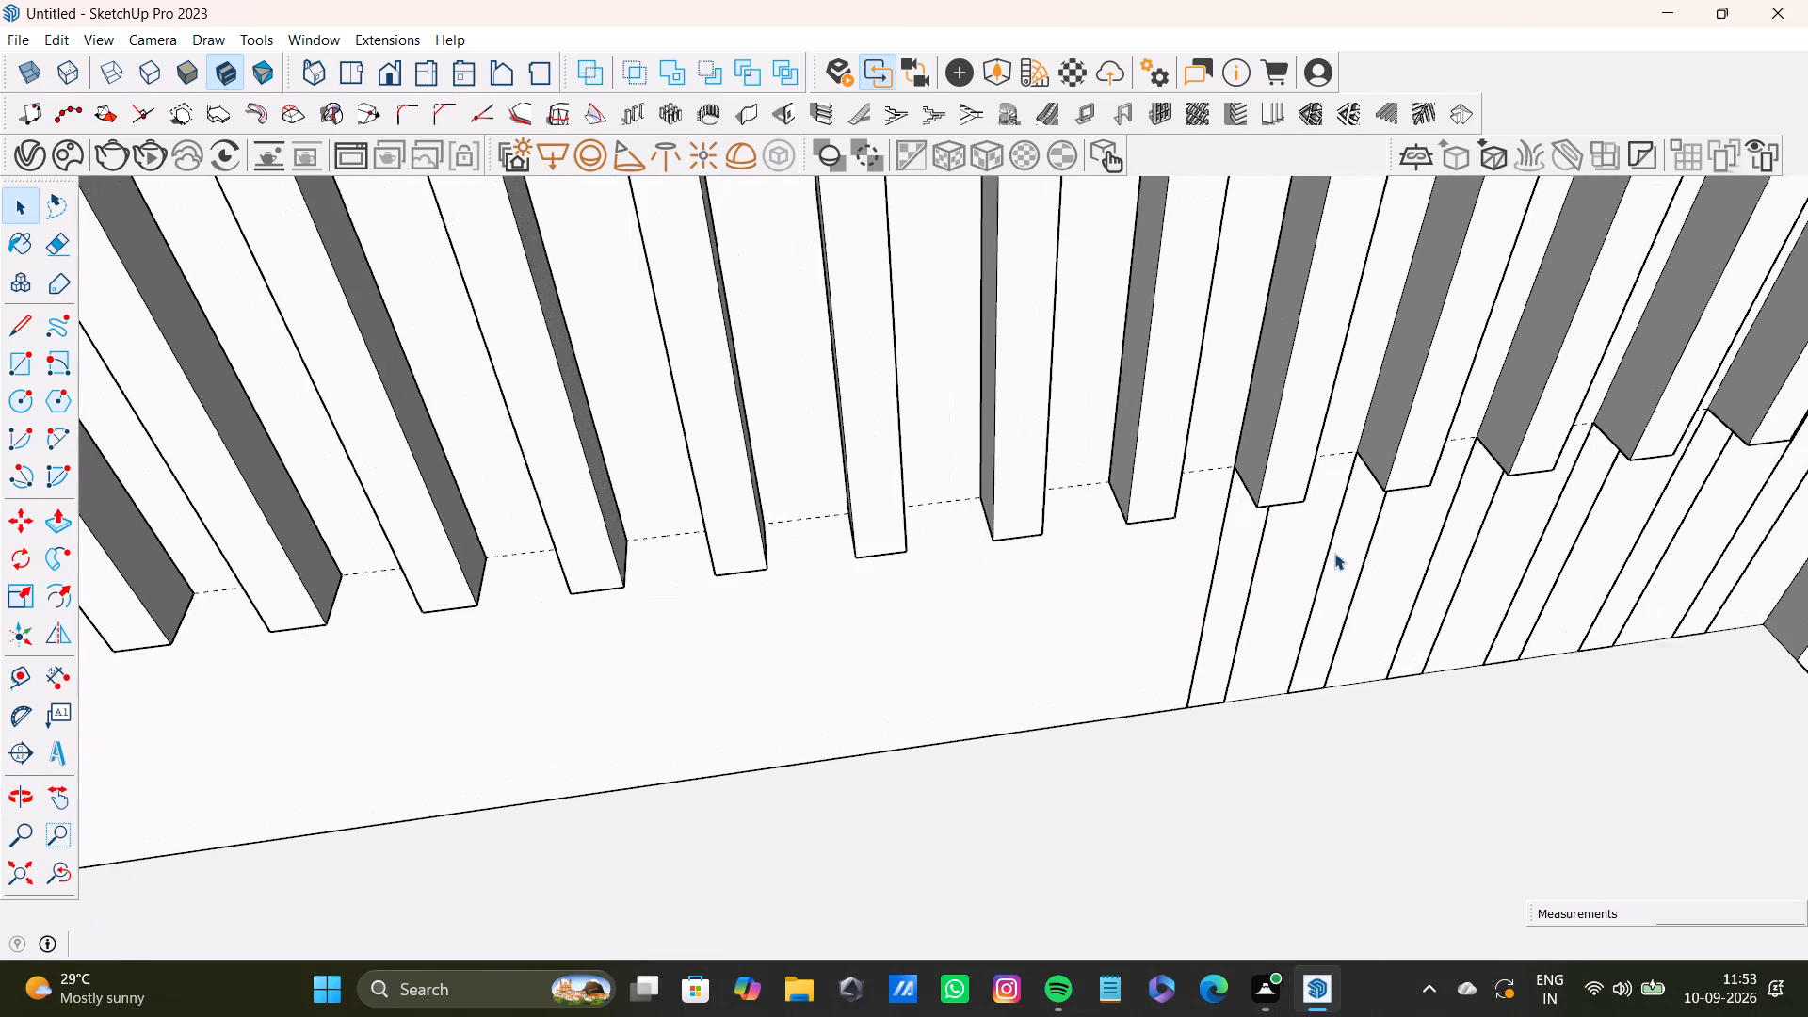
pyautogui.moveTo(1333, 548); pyautogui.dragTo(1321, 465, button='middle')
pyautogui.keyDown('shift'); pyautogui.scroll(1, 1316, 488); pyautogui.keyUp('shift')
pyautogui.keyDown('shift'); pyautogui.moveTo(1315, 482); pyautogui.dragTo(1307, 372, button='middle'); pyautogui.keyUp('shift')
pyautogui.keyDown('shift'); pyautogui.scroll(-1, 1307, 372); pyautogui.keyUp('shift')
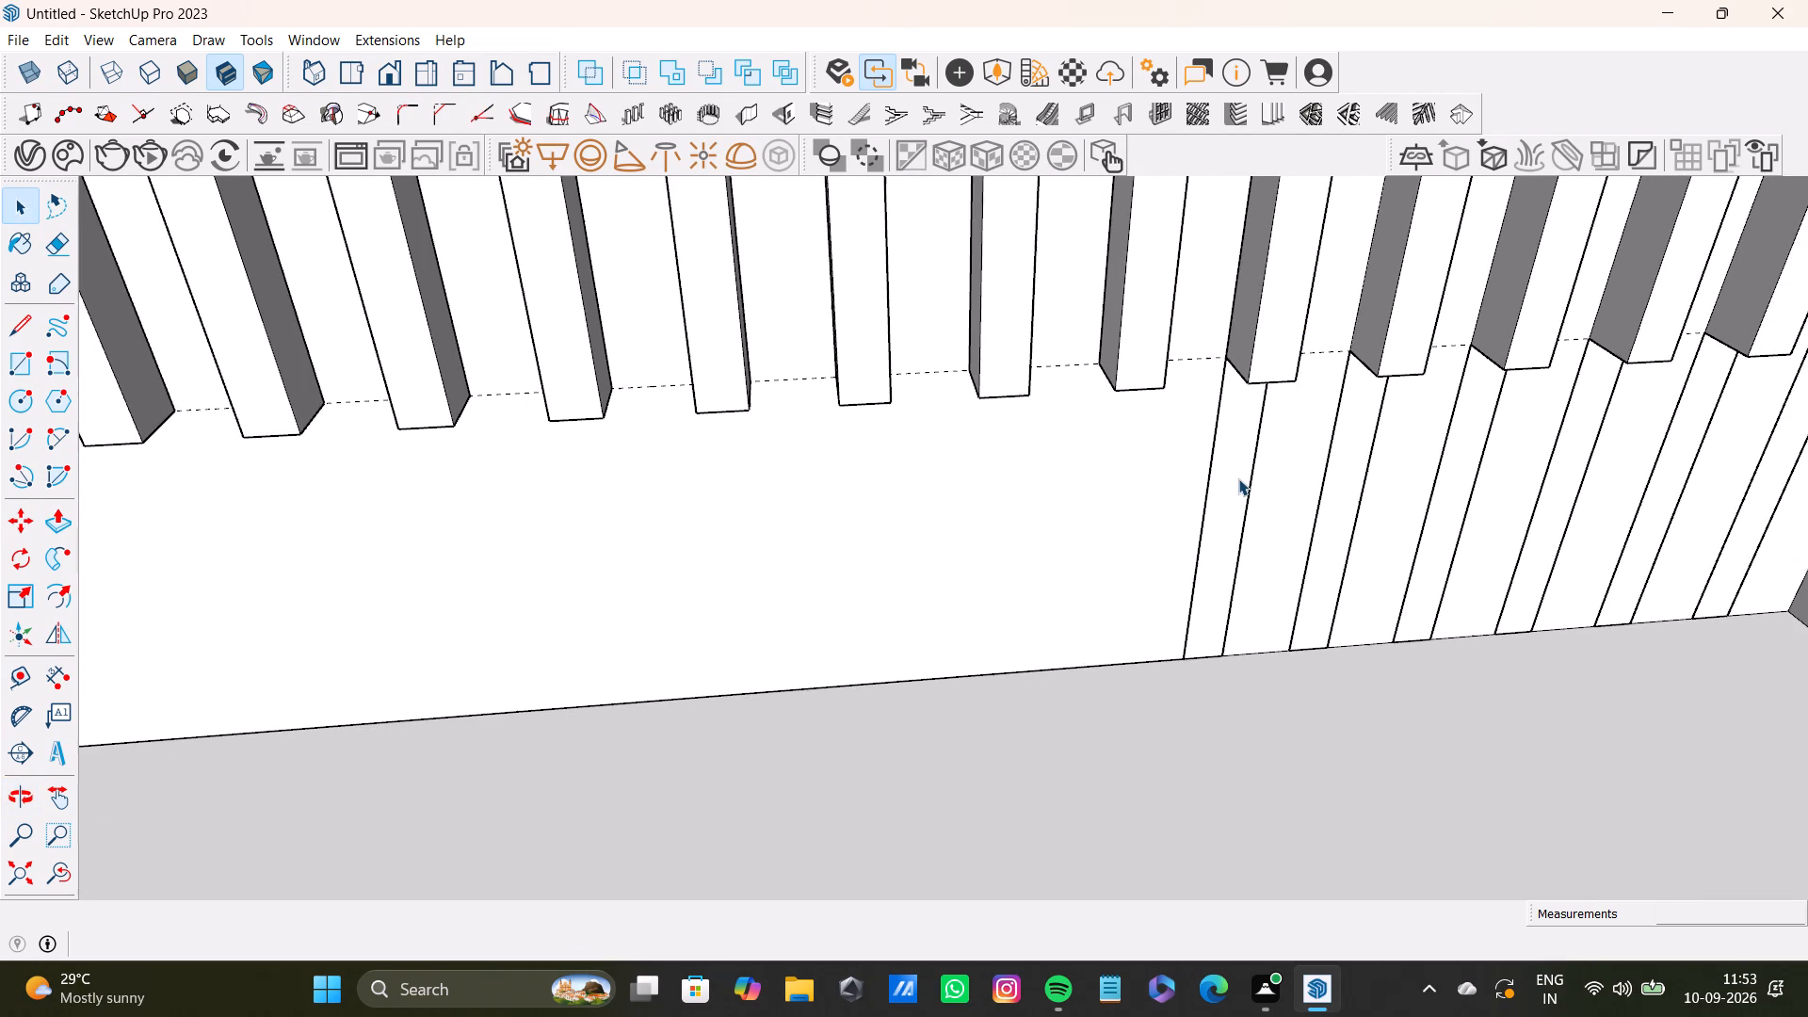
pyautogui.click(1204, 538)
pyautogui.press('Delete')
pyautogui.click(1235, 576)
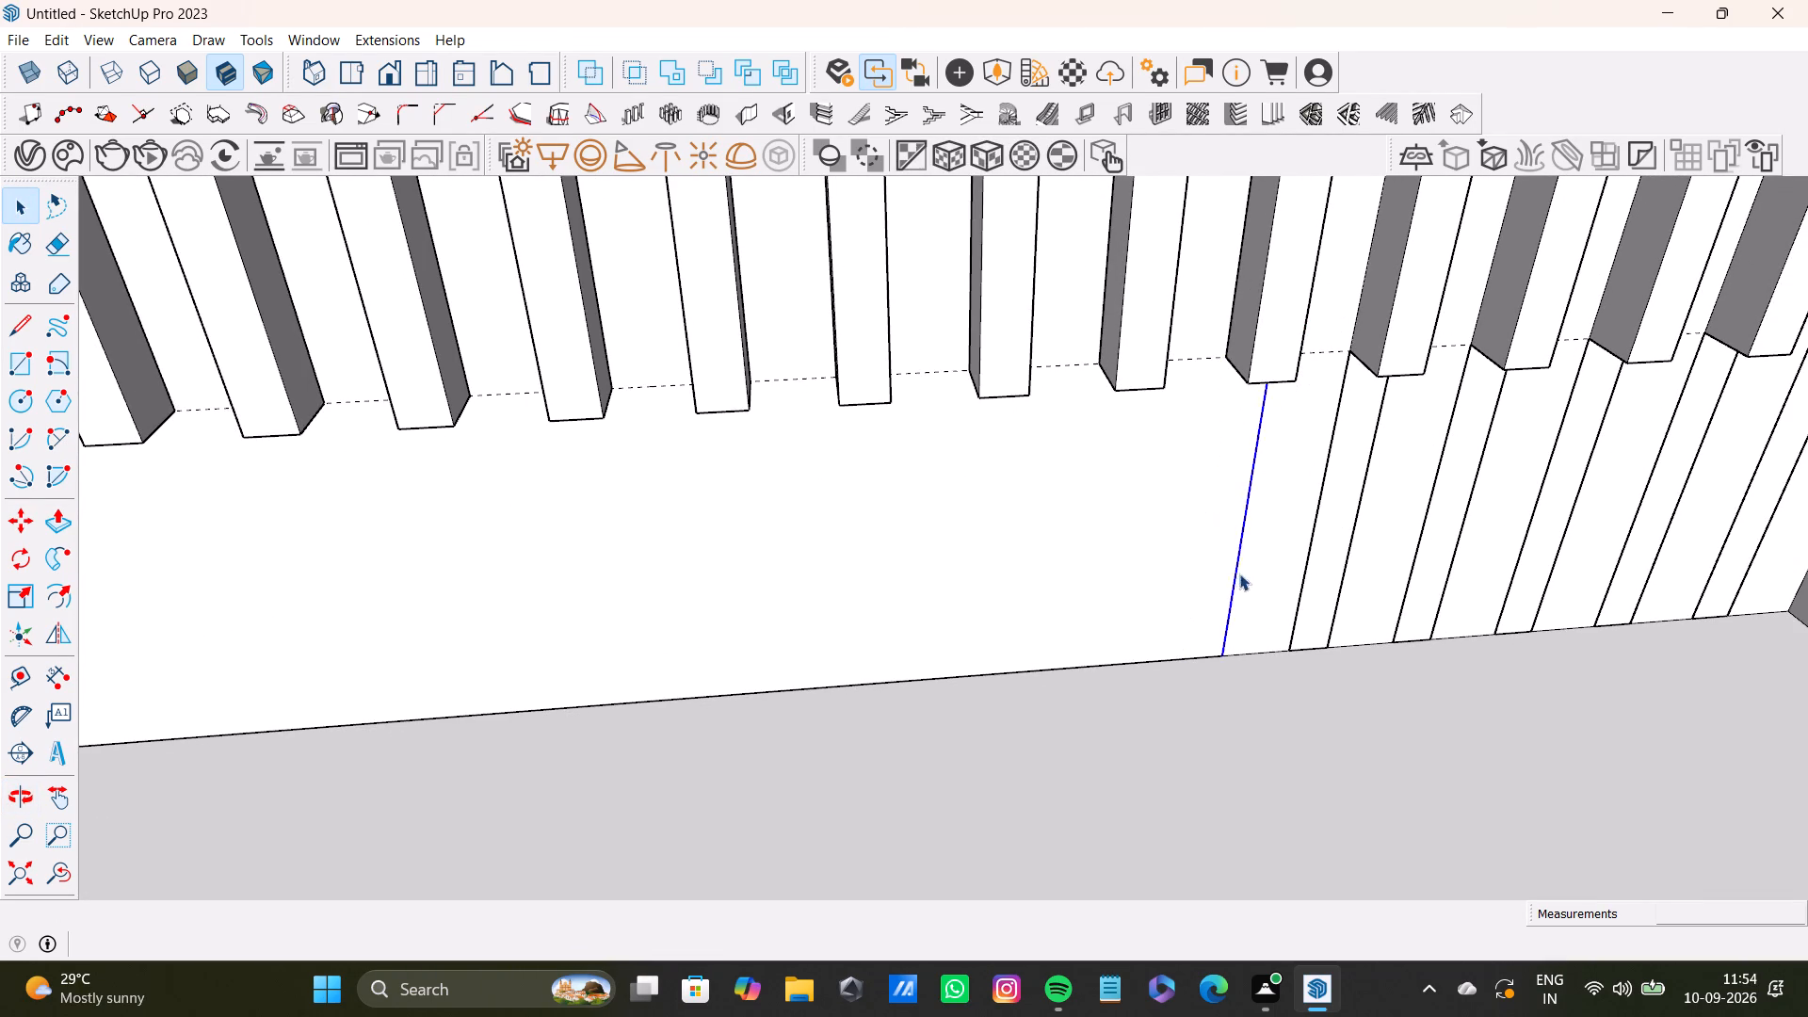
pyautogui.press('Delete')
pyautogui.click(1299, 601)
pyautogui.press('Delete')
pyautogui.click(1334, 615)
pyautogui.press('Delete')
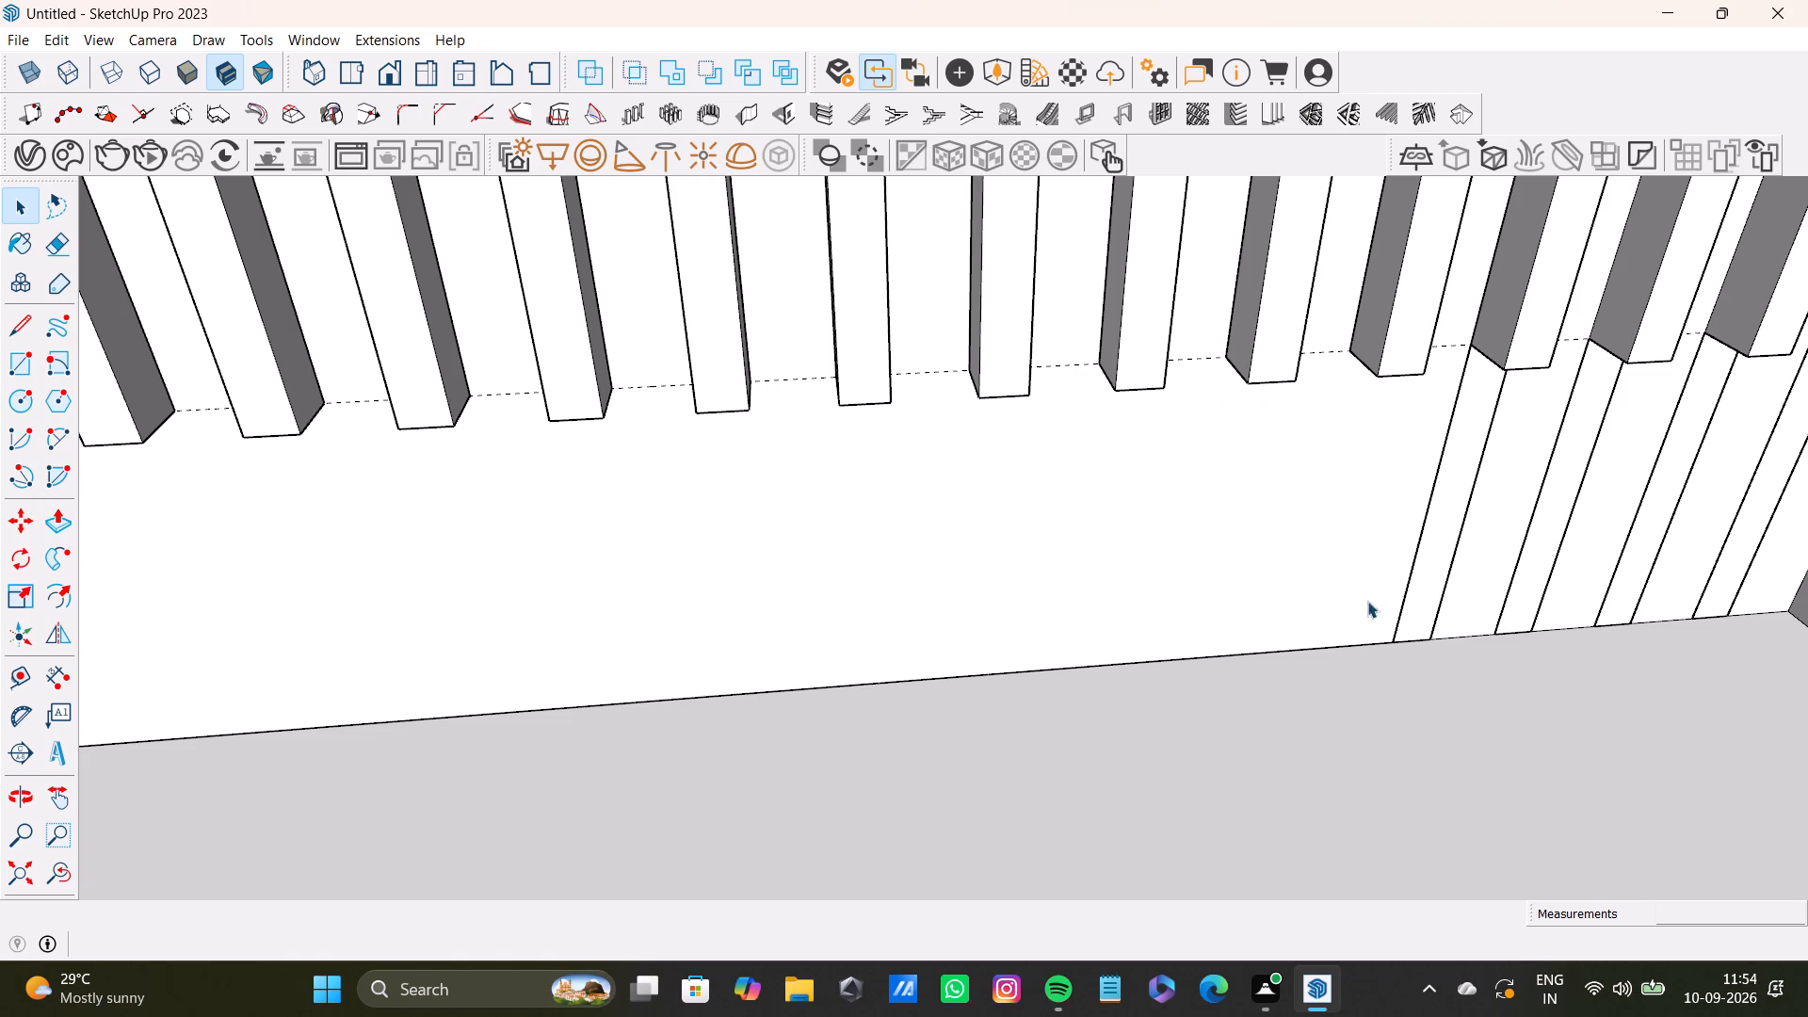
pyautogui.click(1400, 608)
pyautogui.press('Delete')
pyautogui.click(1440, 608)
pyautogui.press('Delete')
# Delete the six leftover vertical edges below the last three cut-back slats at the platform's far end.
pyautogui.scroll(-5, 1444, 600)
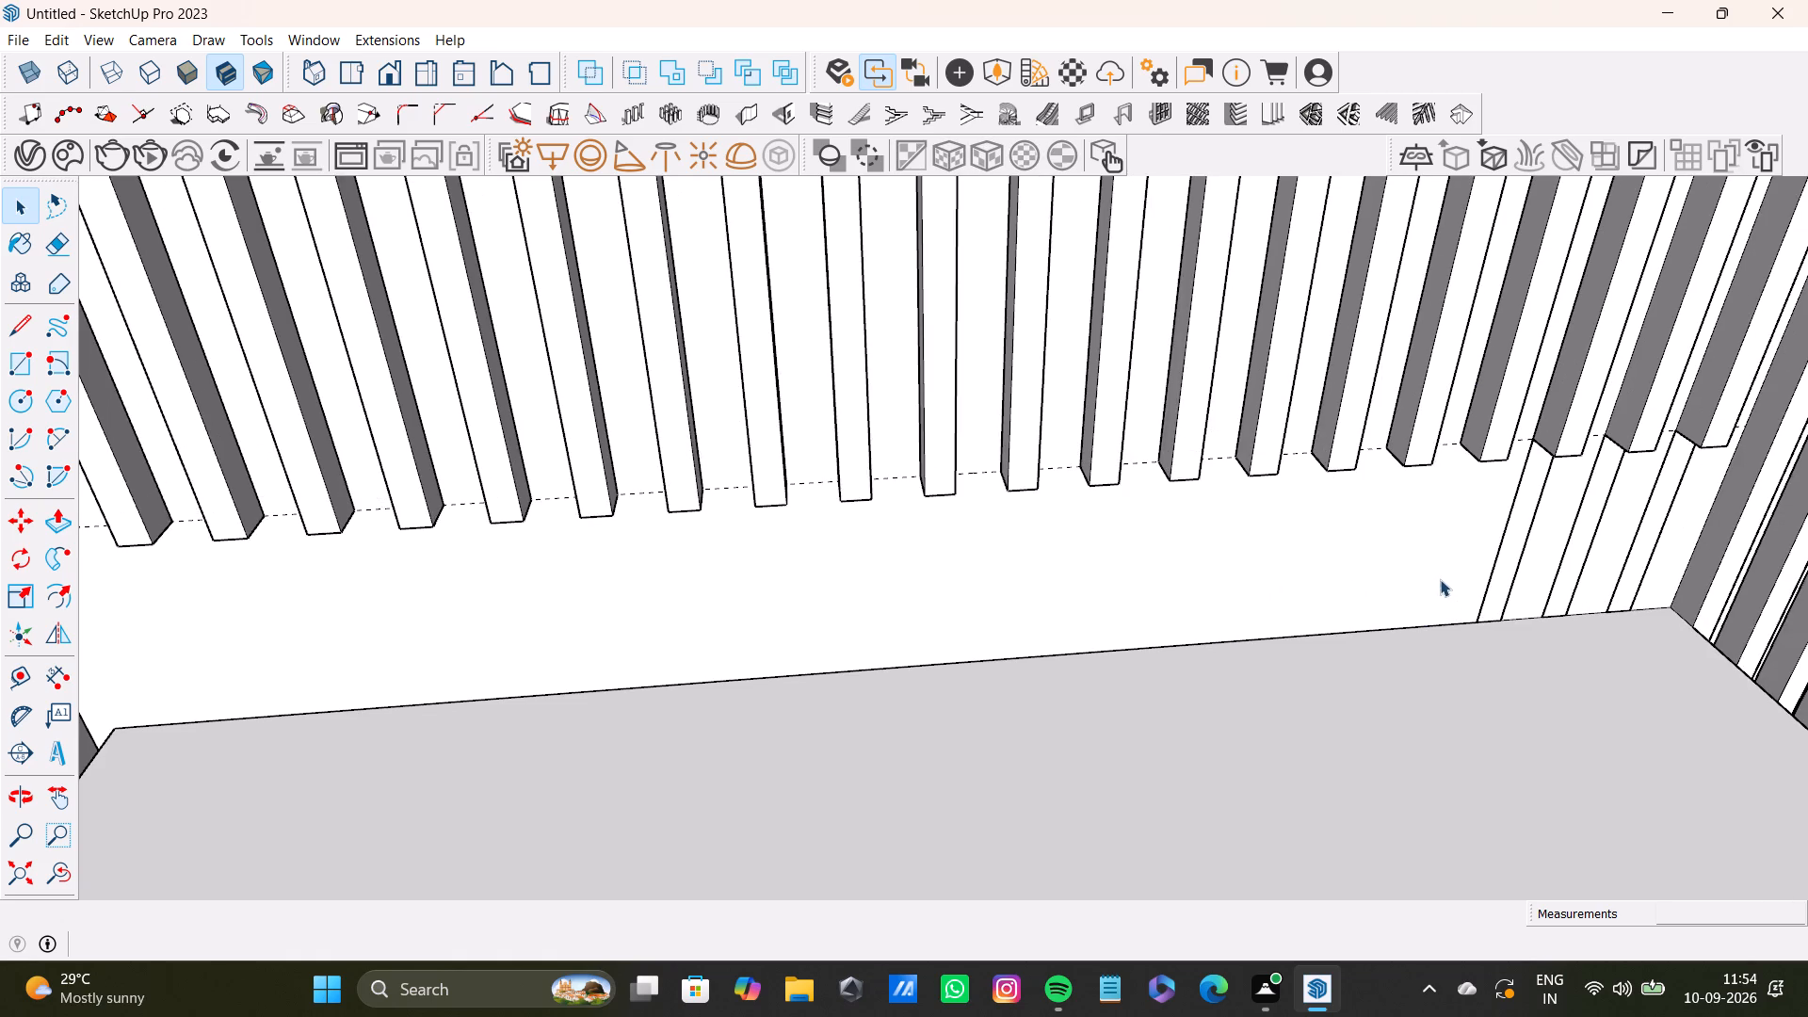
pyautogui.keyDown('shift'); pyautogui.moveTo(1445, 573); pyautogui.dragTo(1070, 525, button='middle'); pyautogui.keyUp('shift')
pyautogui.scroll(6, 1124, 492)
pyautogui.click(1124, 513)
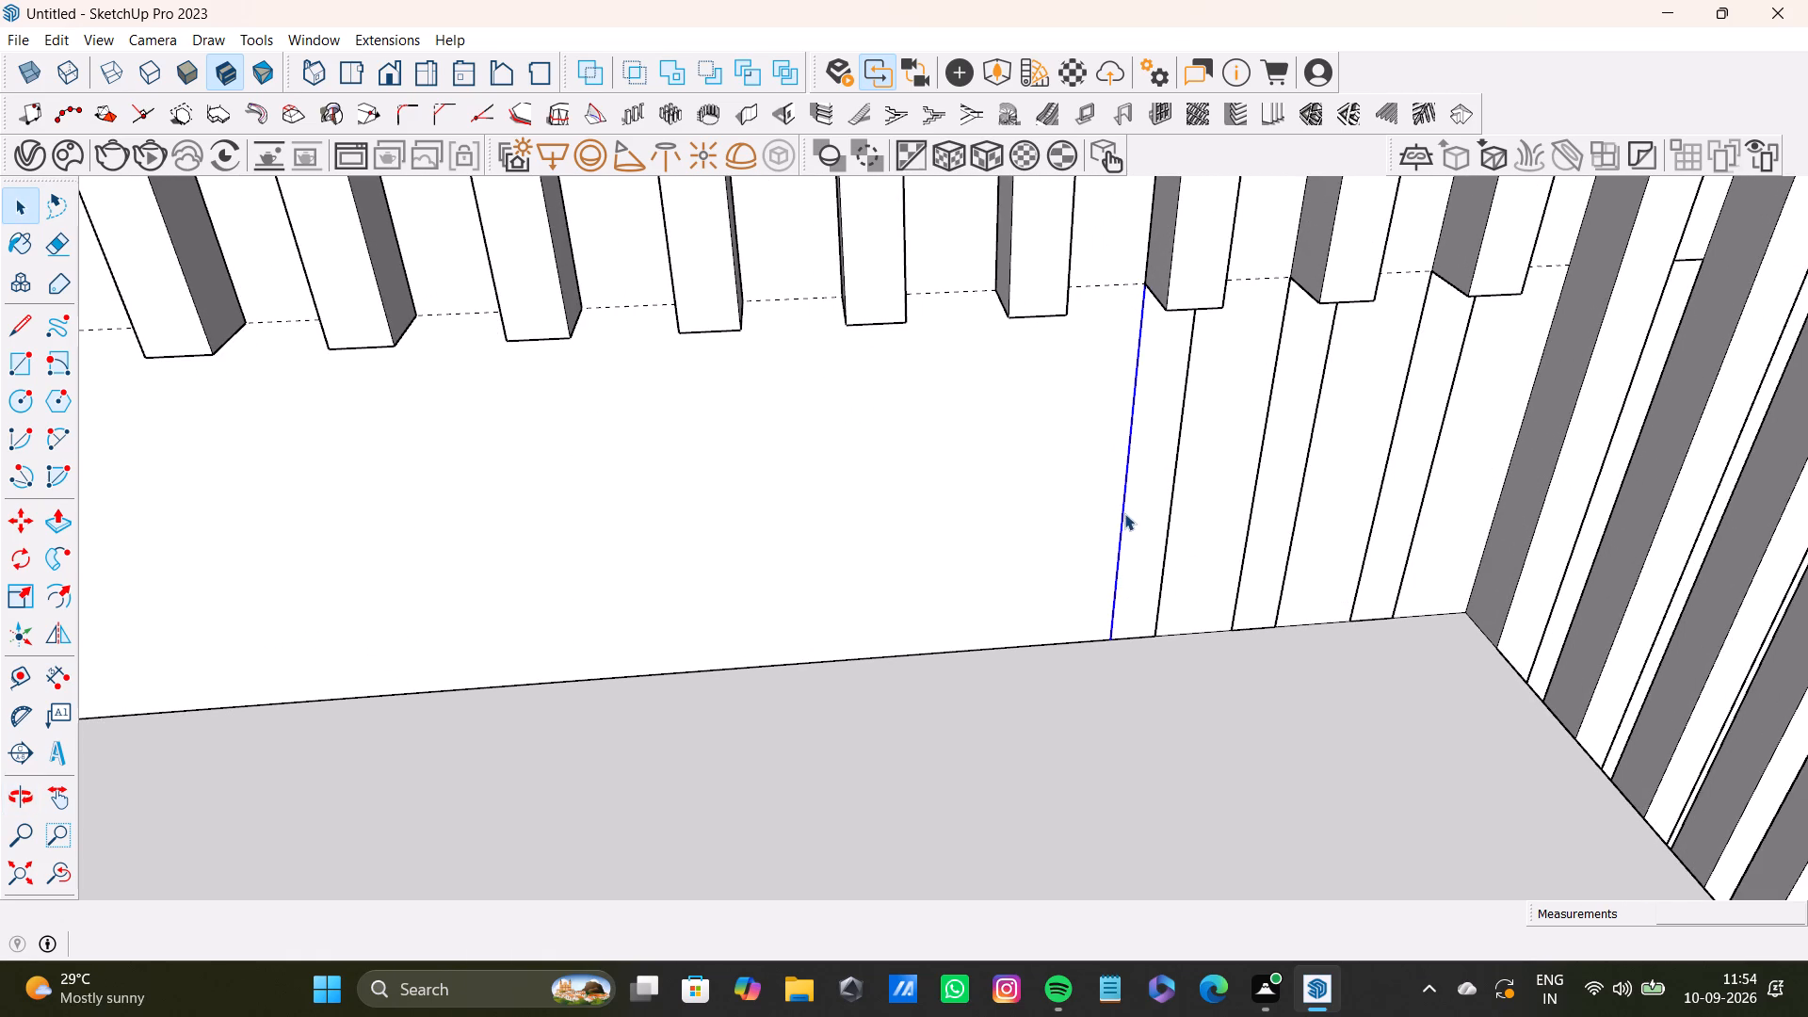
pyautogui.press('Delete')
pyautogui.press('Delete')
pyautogui.click(1172, 525)
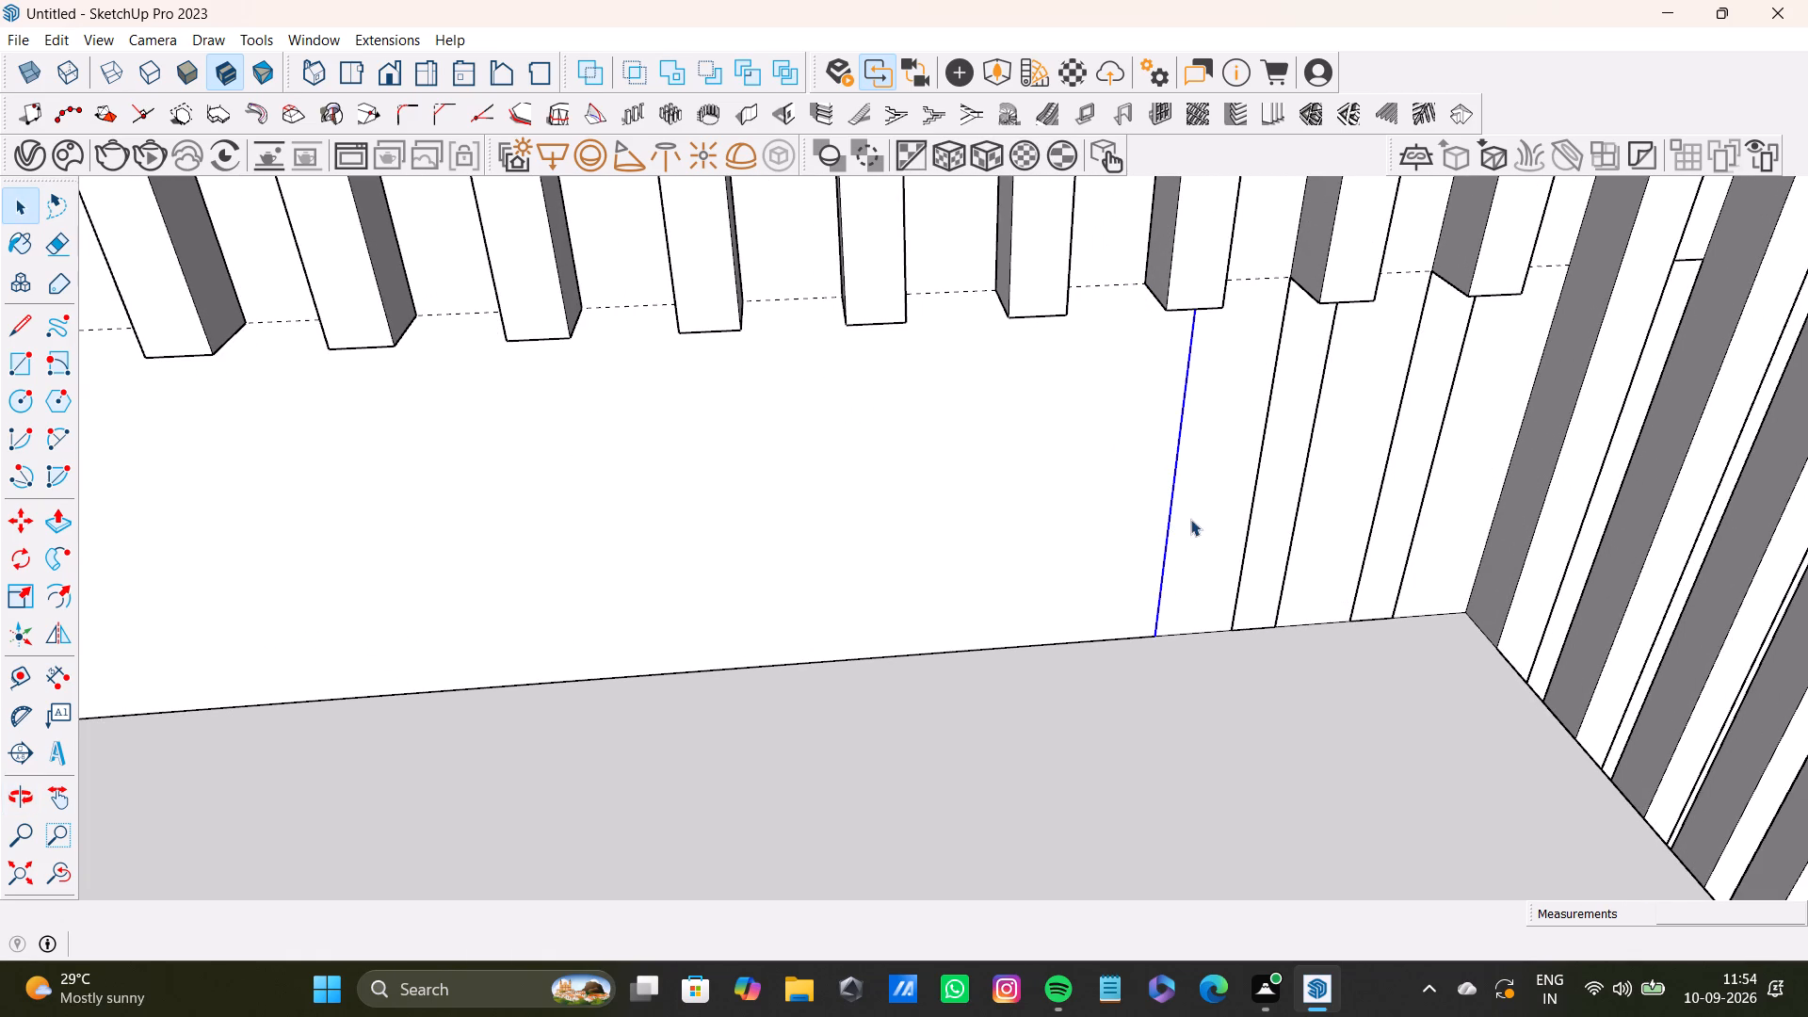
pyautogui.press('Delete')
pyautogui.click(1244, 562)
pyautogui.press('Delete')
pyautogui.click(1283, 567)
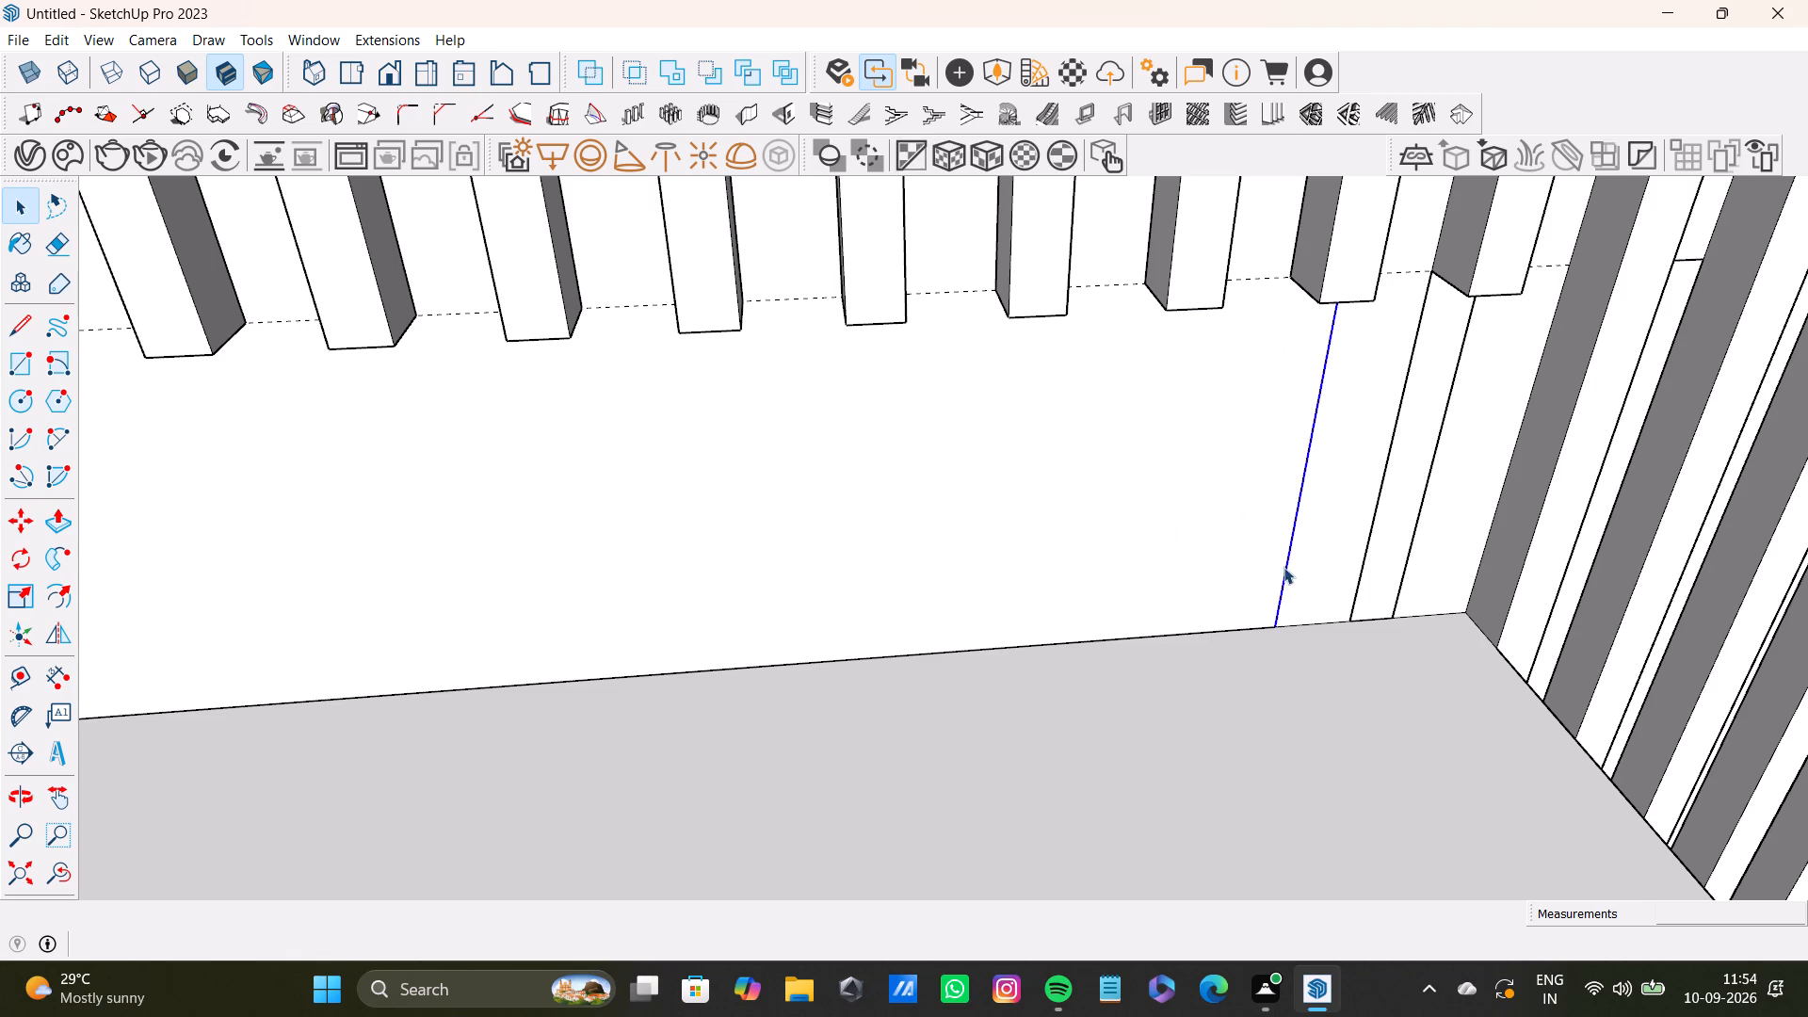
pyautogui.press('Delete')
pyautogui.click(1362, 566)
pyautogui.press('Delete')
pyautogui.click(1400, 573)
pyautogui.press('Delete')
# Delete the short horizontal edges in the first two gaps between the full-length slats on the wardrobe side of the platform.
pyautogui.scroll(-3, 1400, 573)
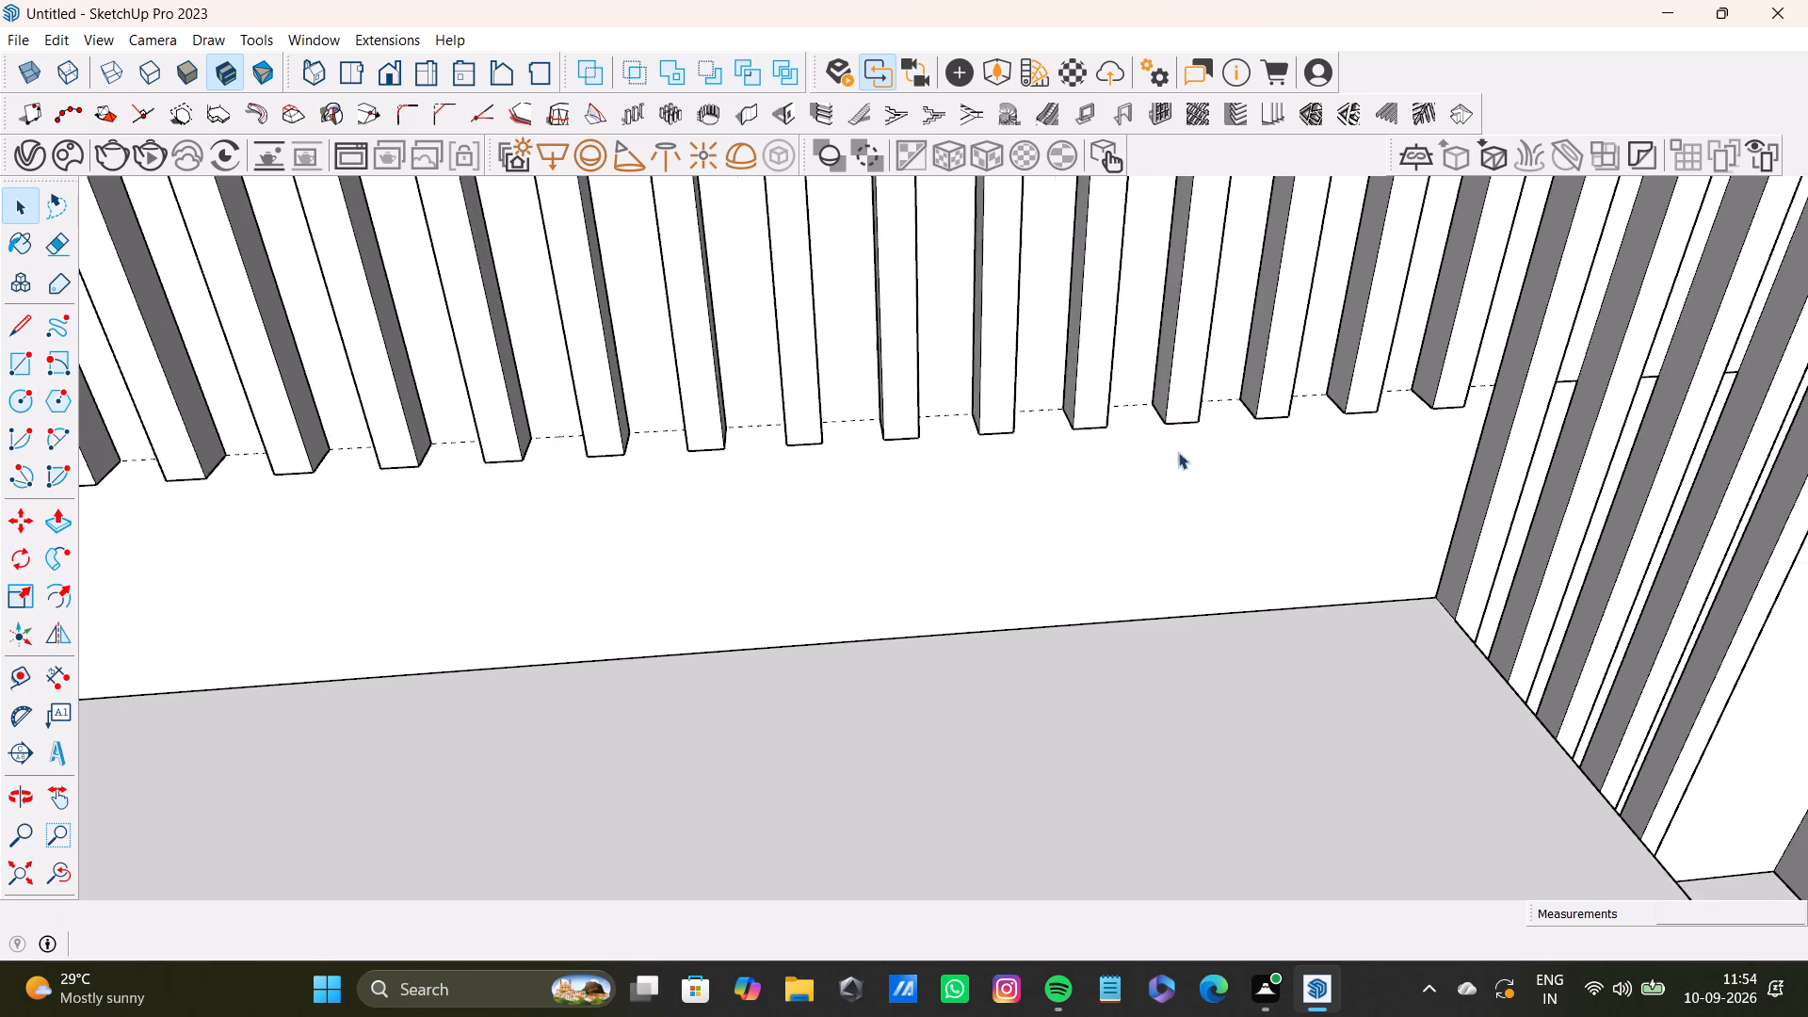
pyautogui.scroll(-13, 1178, 452)
pyautogui.moveTo(968, 554); pyautogui.dragTo(1038, 369, button='middle')
pyautogui.scroll(-4, 1002, 428)
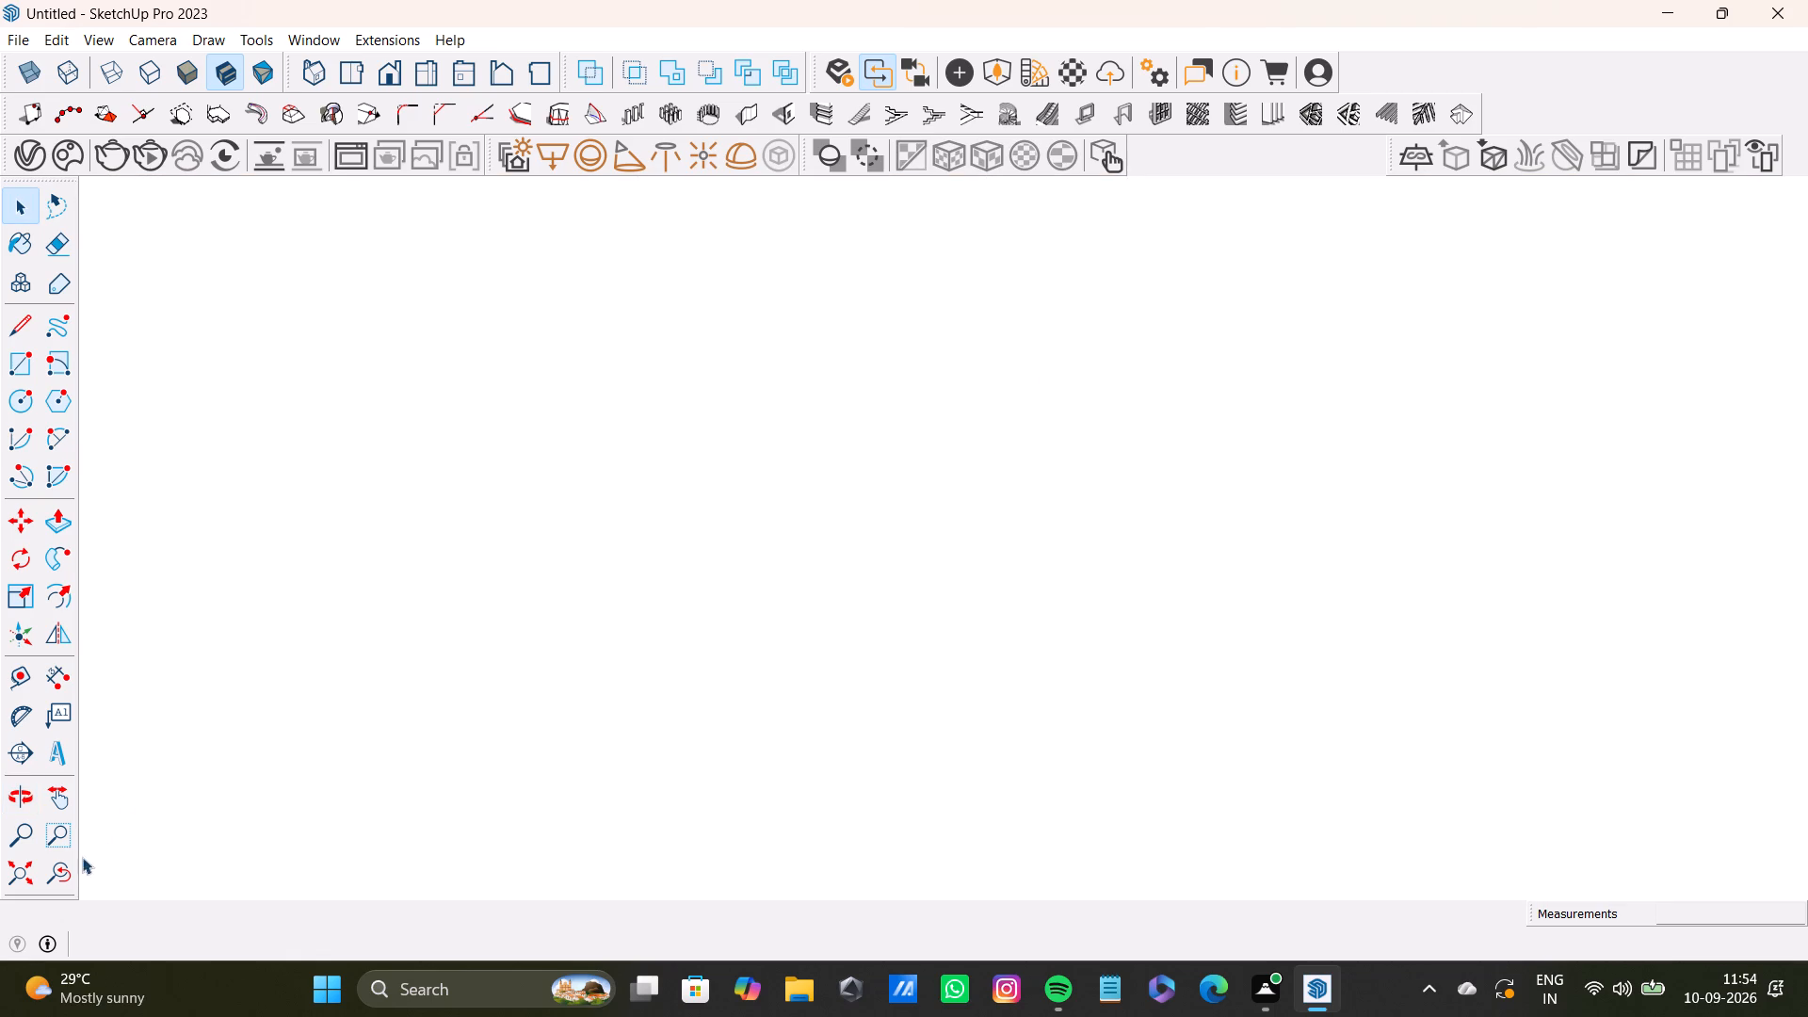
pyautogui.click(61, 876)
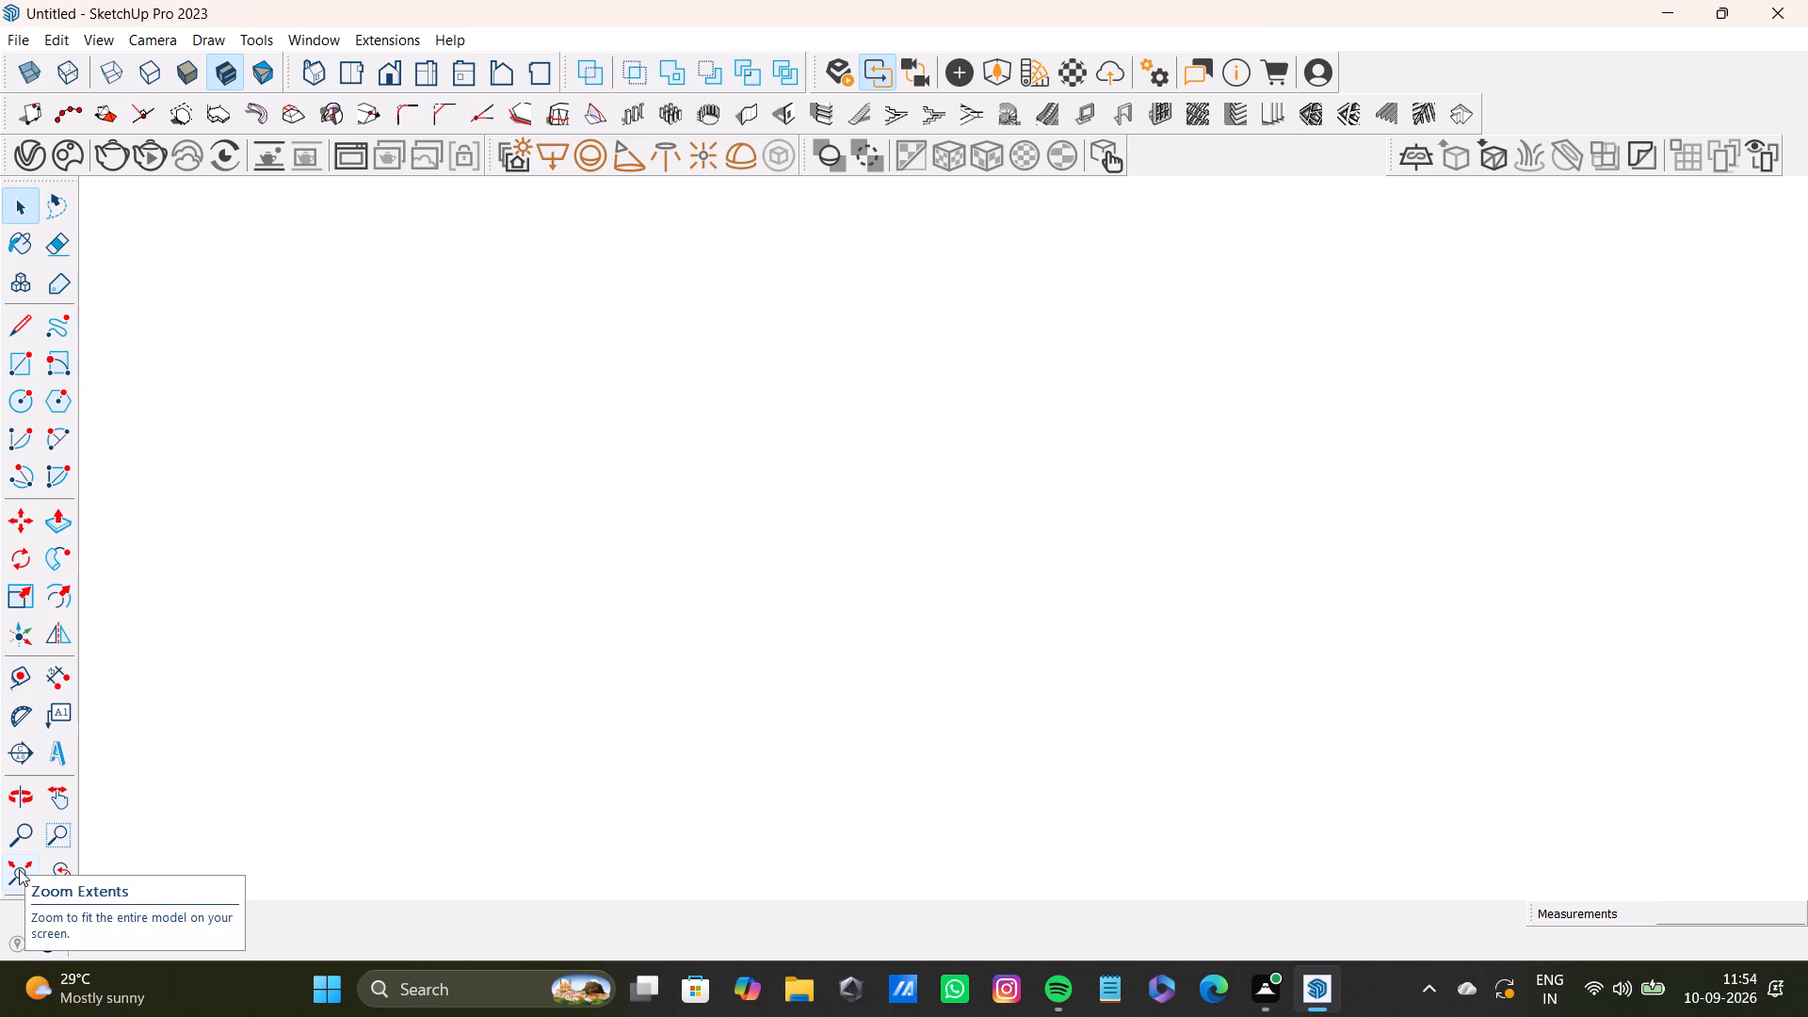
pyautogui.click(19, 869)
pyautogui.scroll(3, 1162, 451)
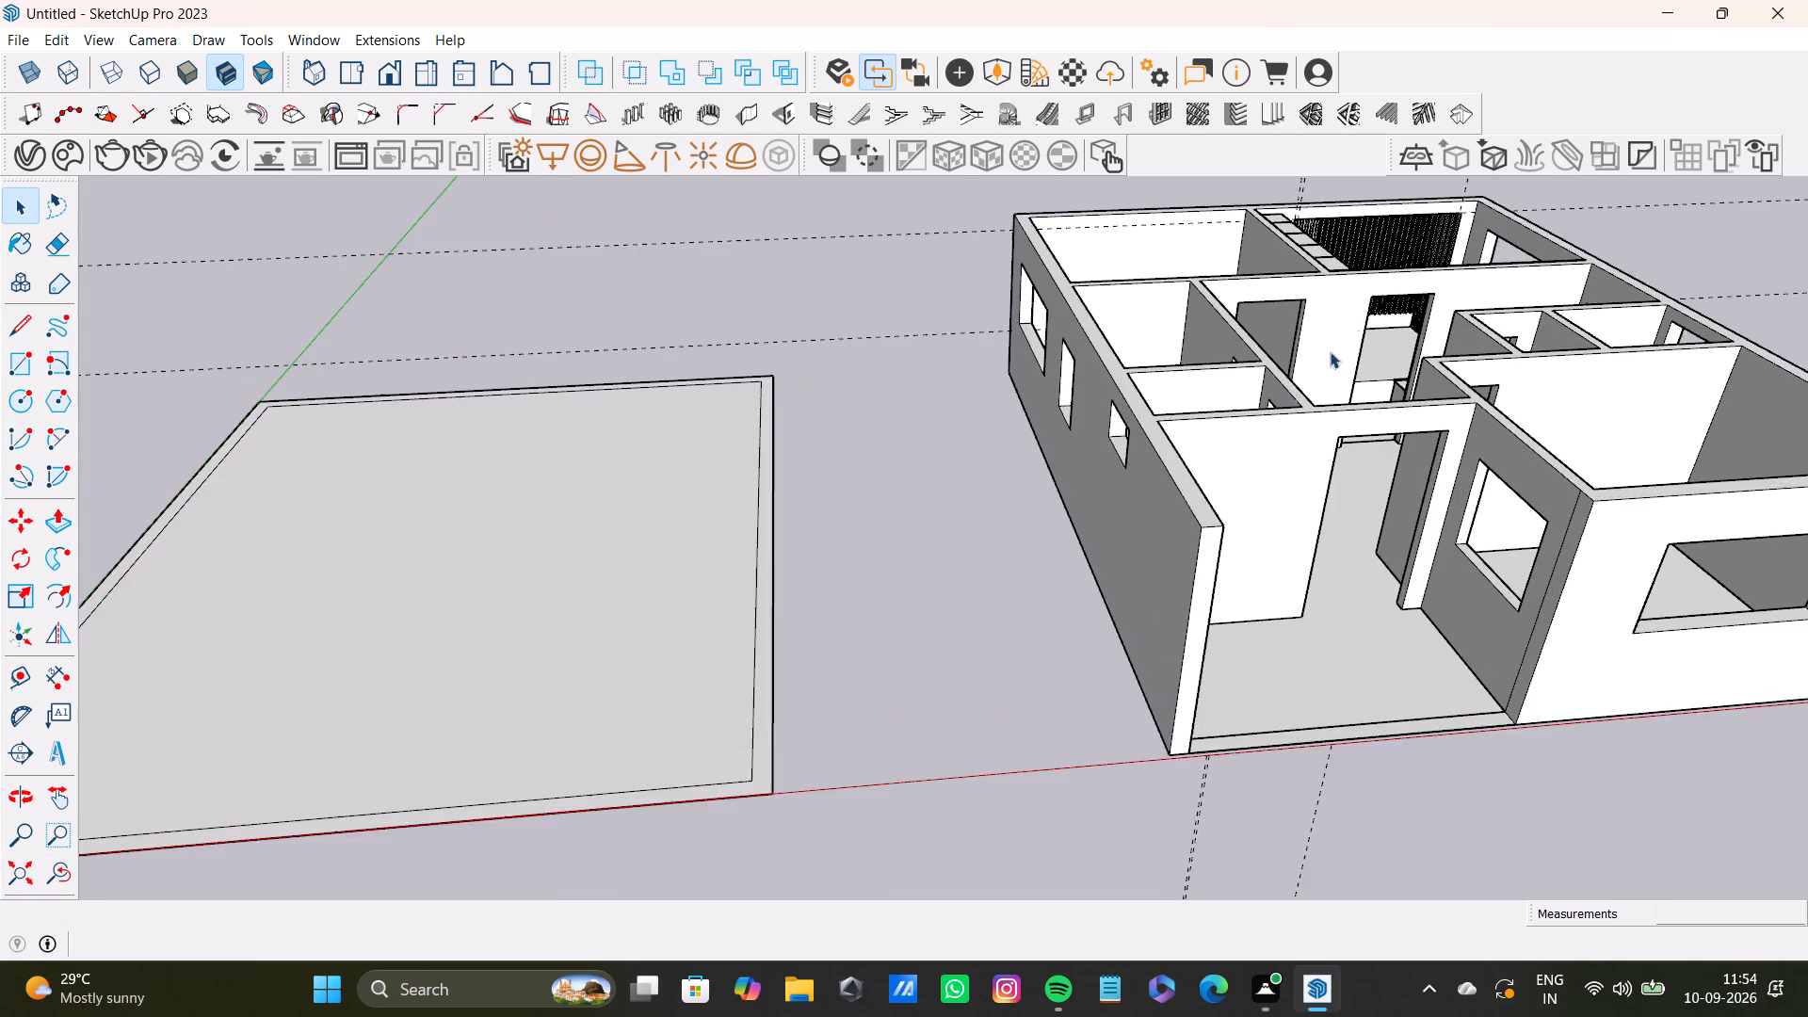
pyautogui.keyDown('shift'); pyautogui.moveTo(1343, 335); pyautogui.dragTo(1036, 635, button='middle'); pyautogui.keyUp('shift')
pyautogui.scroll(4, 1120, 526)
pyautogui.moveTo(1131, 533); pyautogui.dragTo(1140, 712, button='middle')
pyautogui.scroll(7, 1023, 551)
pyautogui.moveTo(1106, 615); pyautogui.dragTo(1038, 592, button='middle')
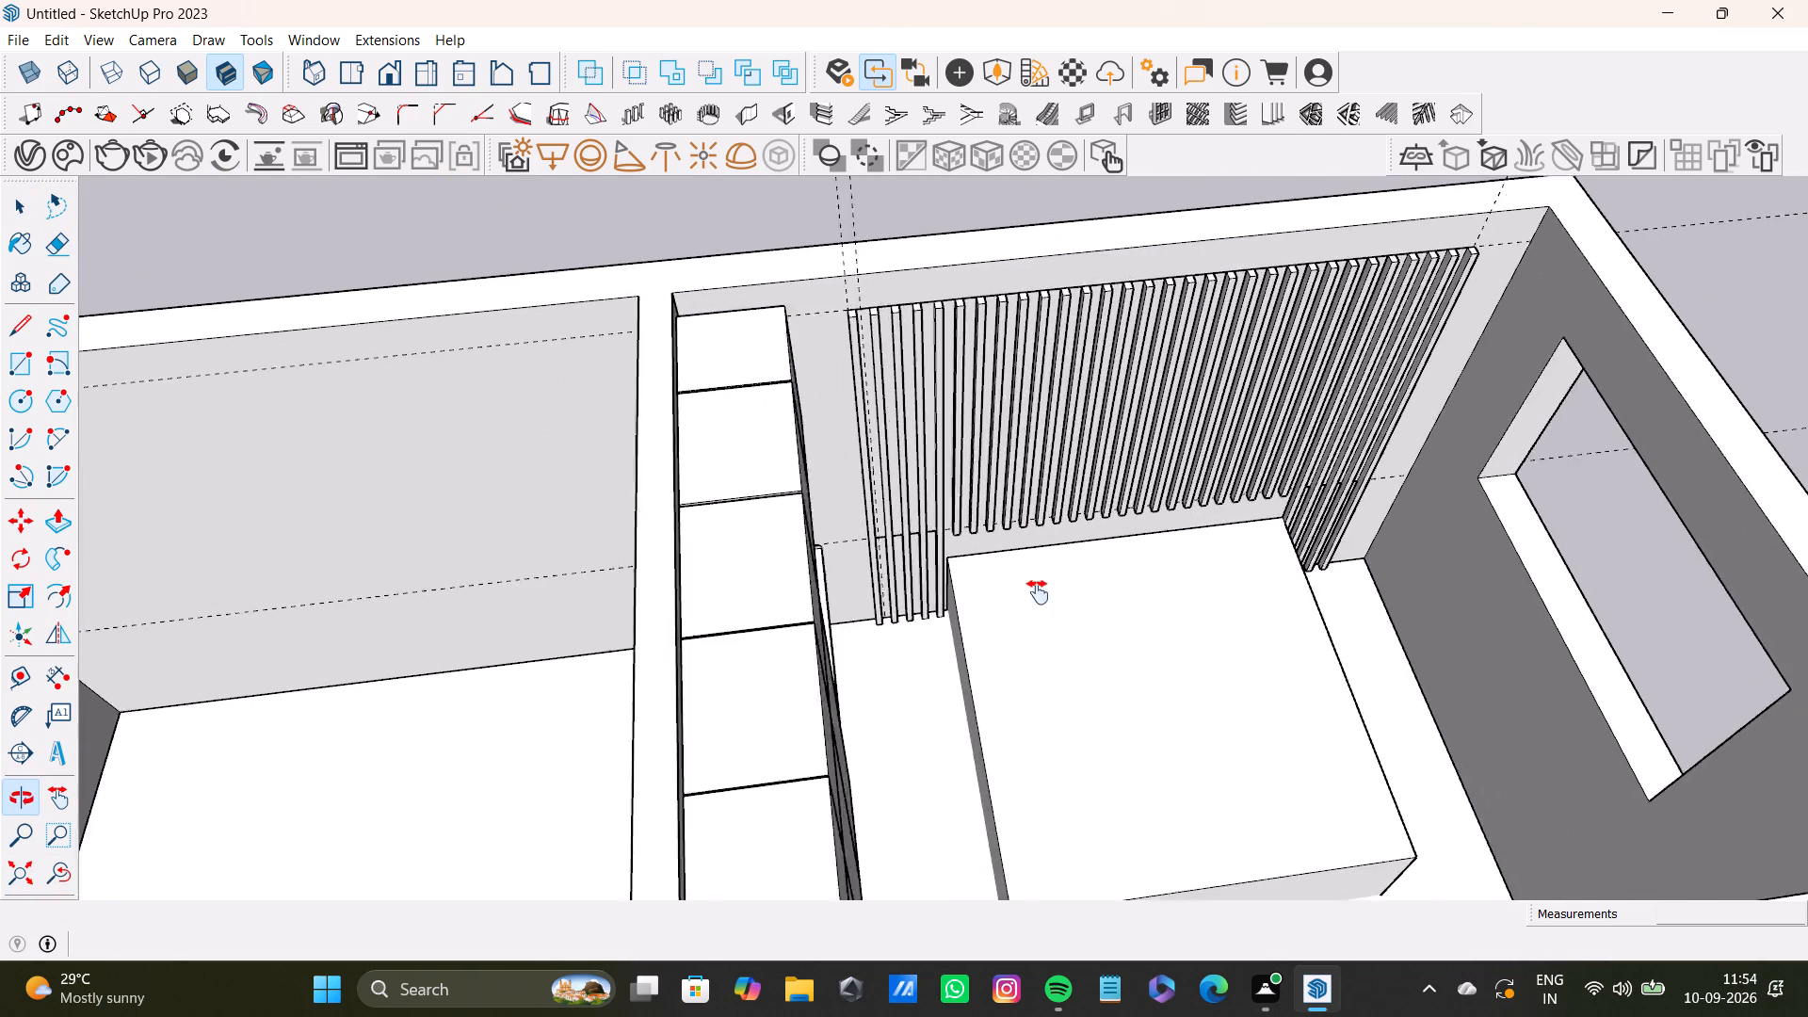
pyautogui.moveTo(1038, 592); pyautogui.dragTo(1008, 593, button='middle')
pyautogui.scroll(4, 900, 578)
pyautogui.moveTo(1027, 590); pyautogui.dragTo(928, 532, button='middle')
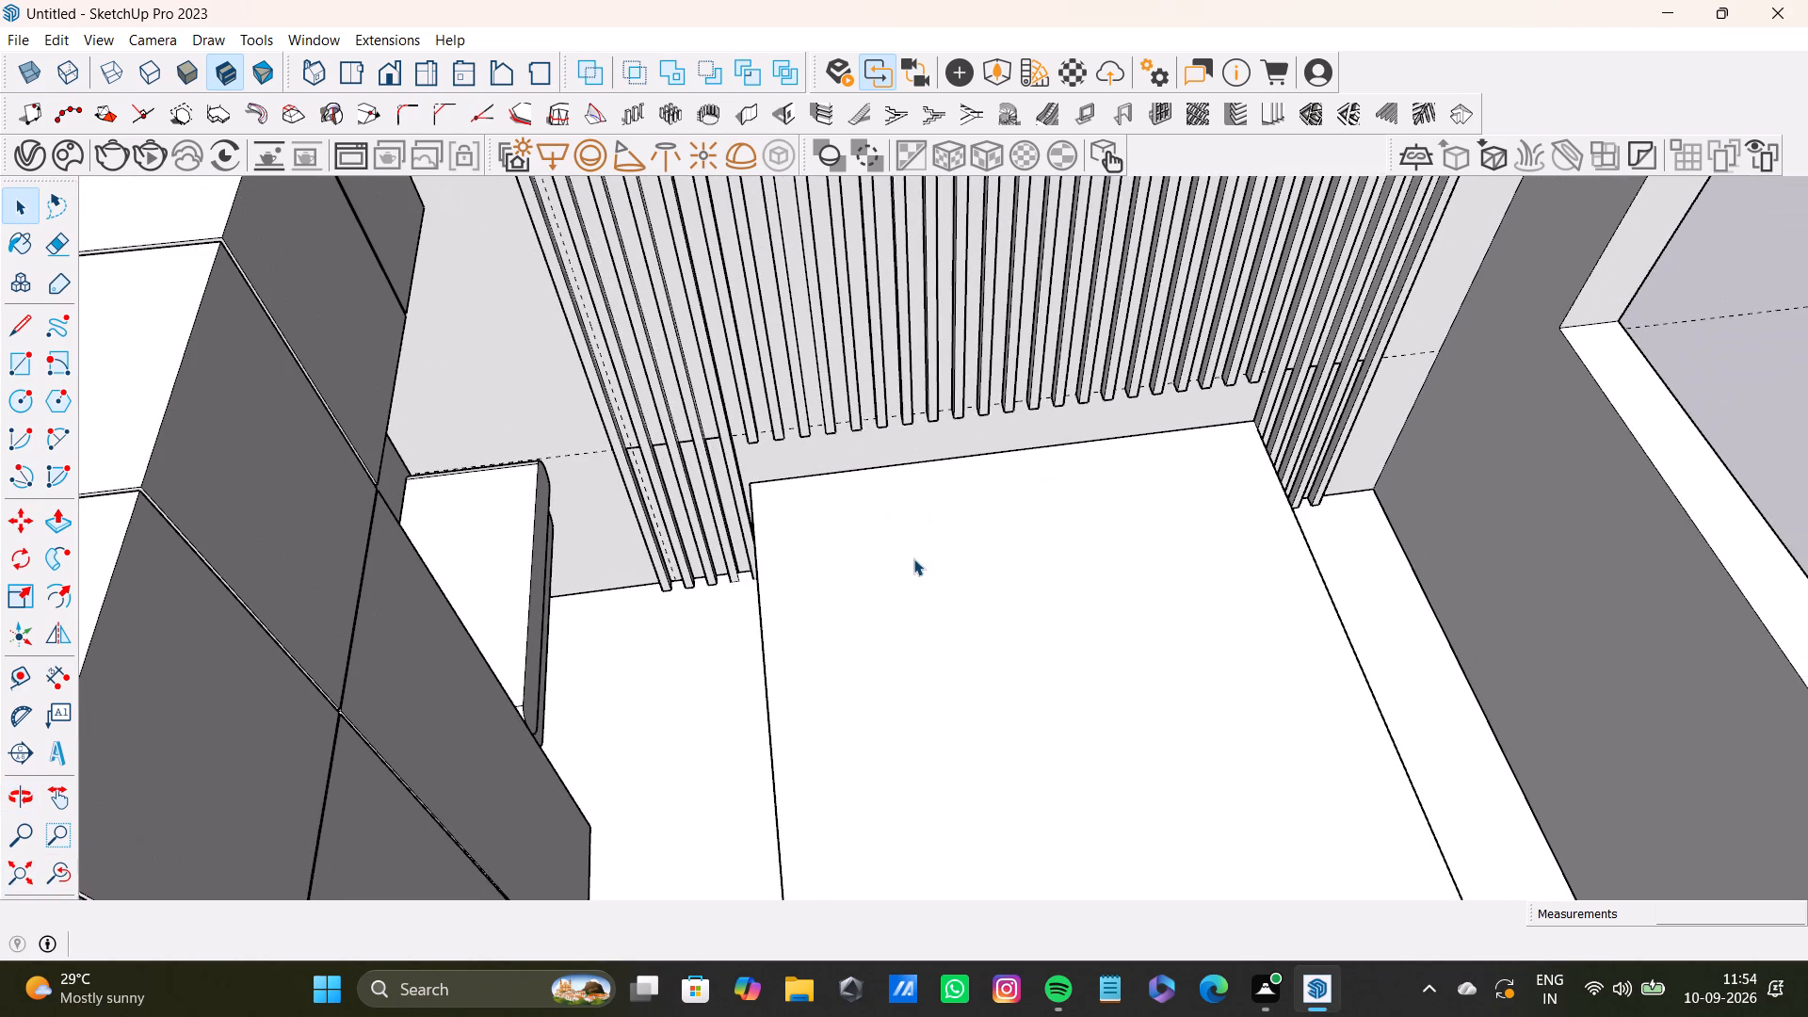
pyautogui.moveTo(906, 551); pyautogui.dragTo(978, 487, button='middle')
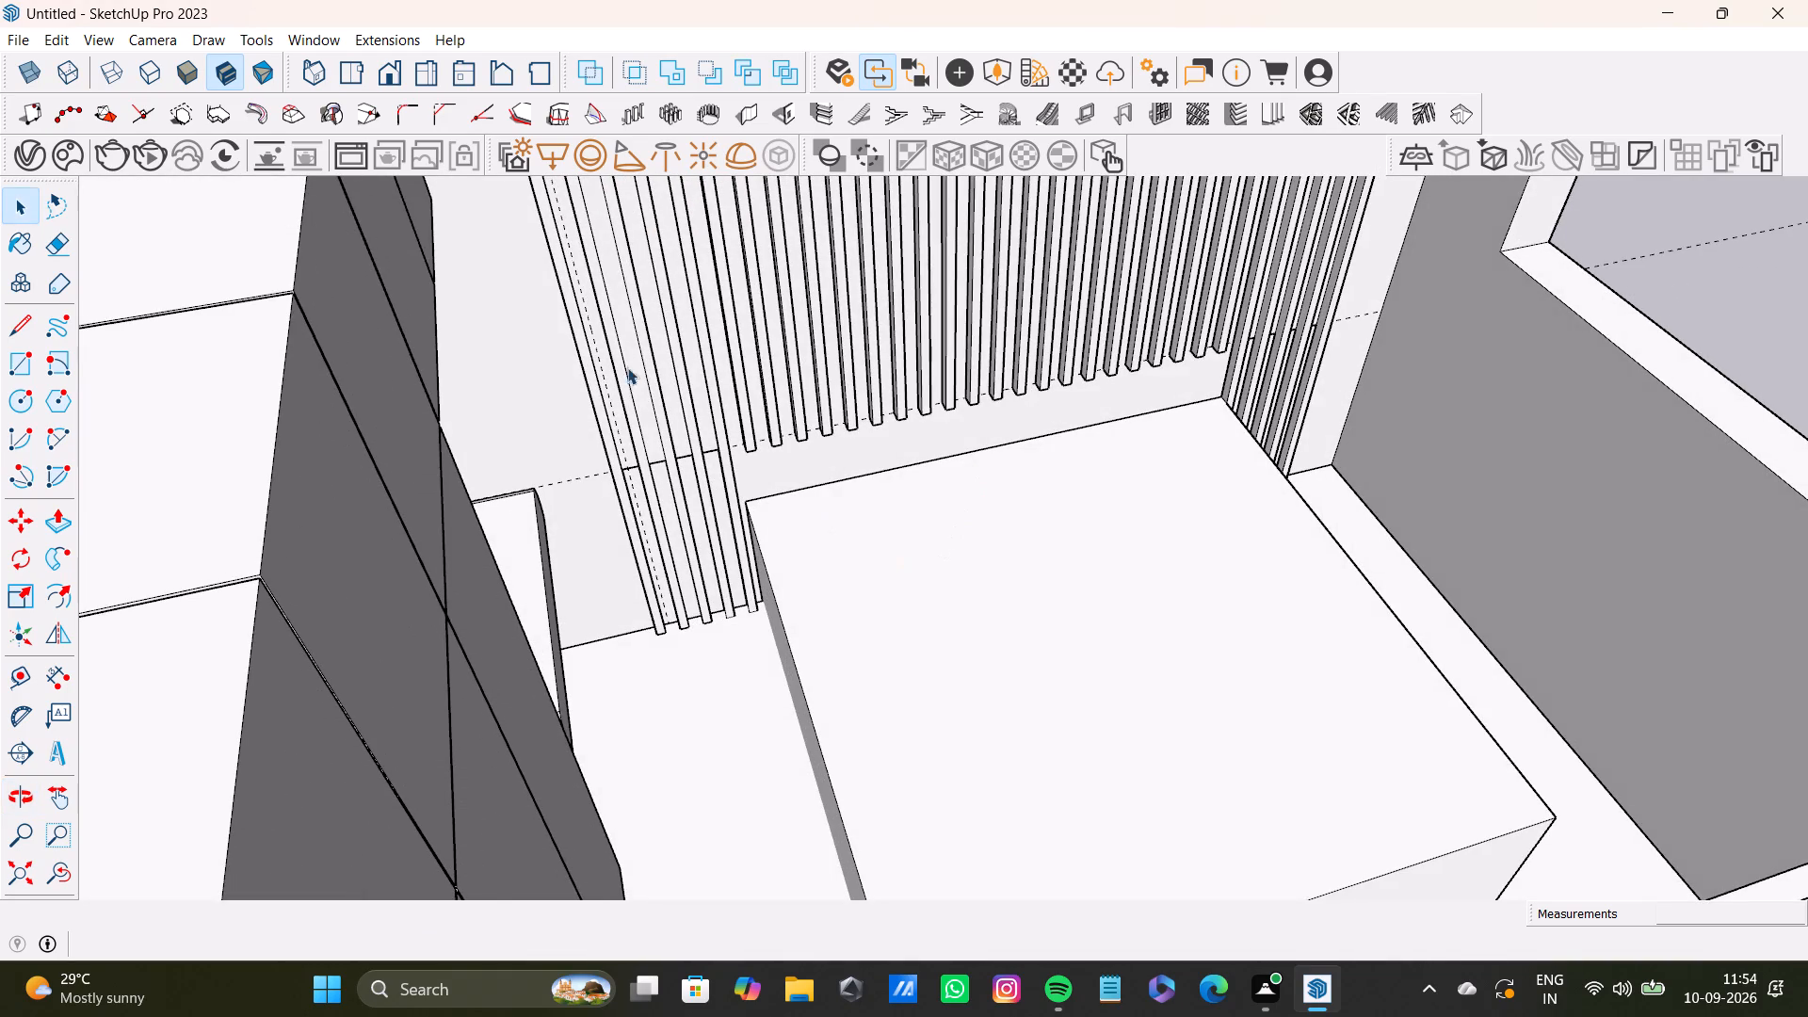
pyautogui.scroll(12, 650, 438)
pyautogui.click(600, 456)
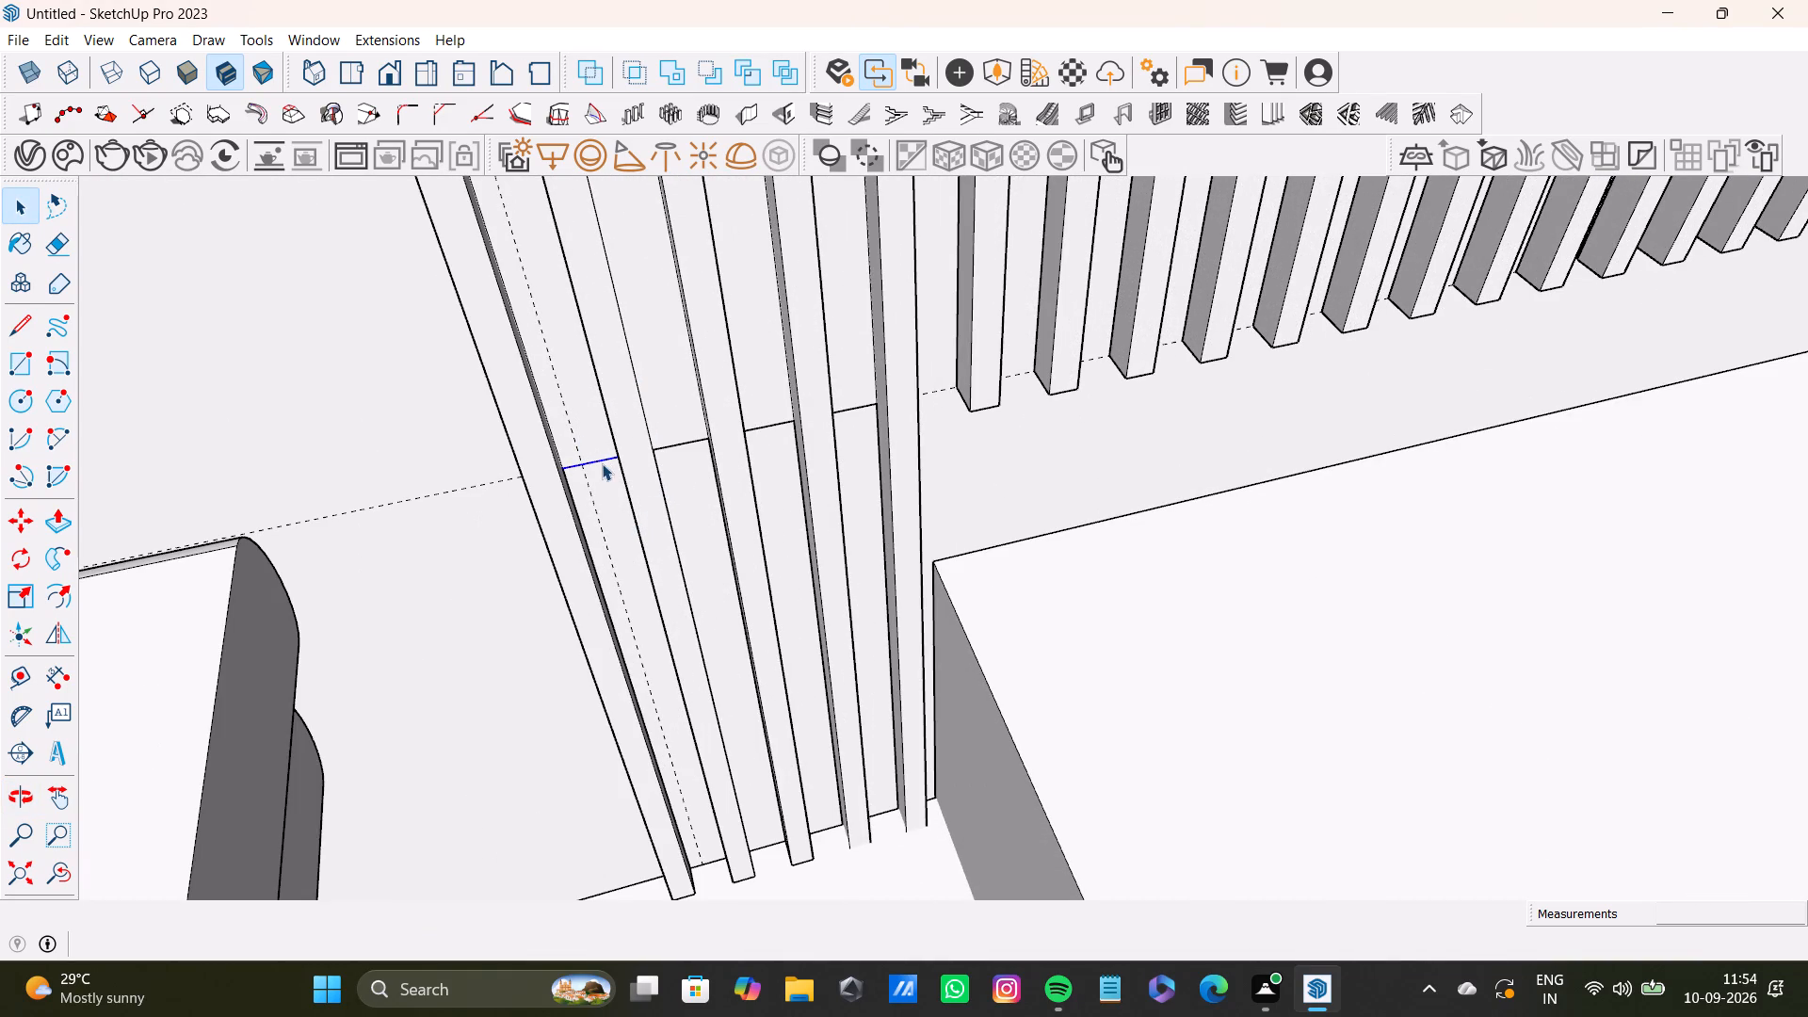
pyautogui.press('Delete')
pyautogui.click(693, 439)
pyautogui.press('Delete')
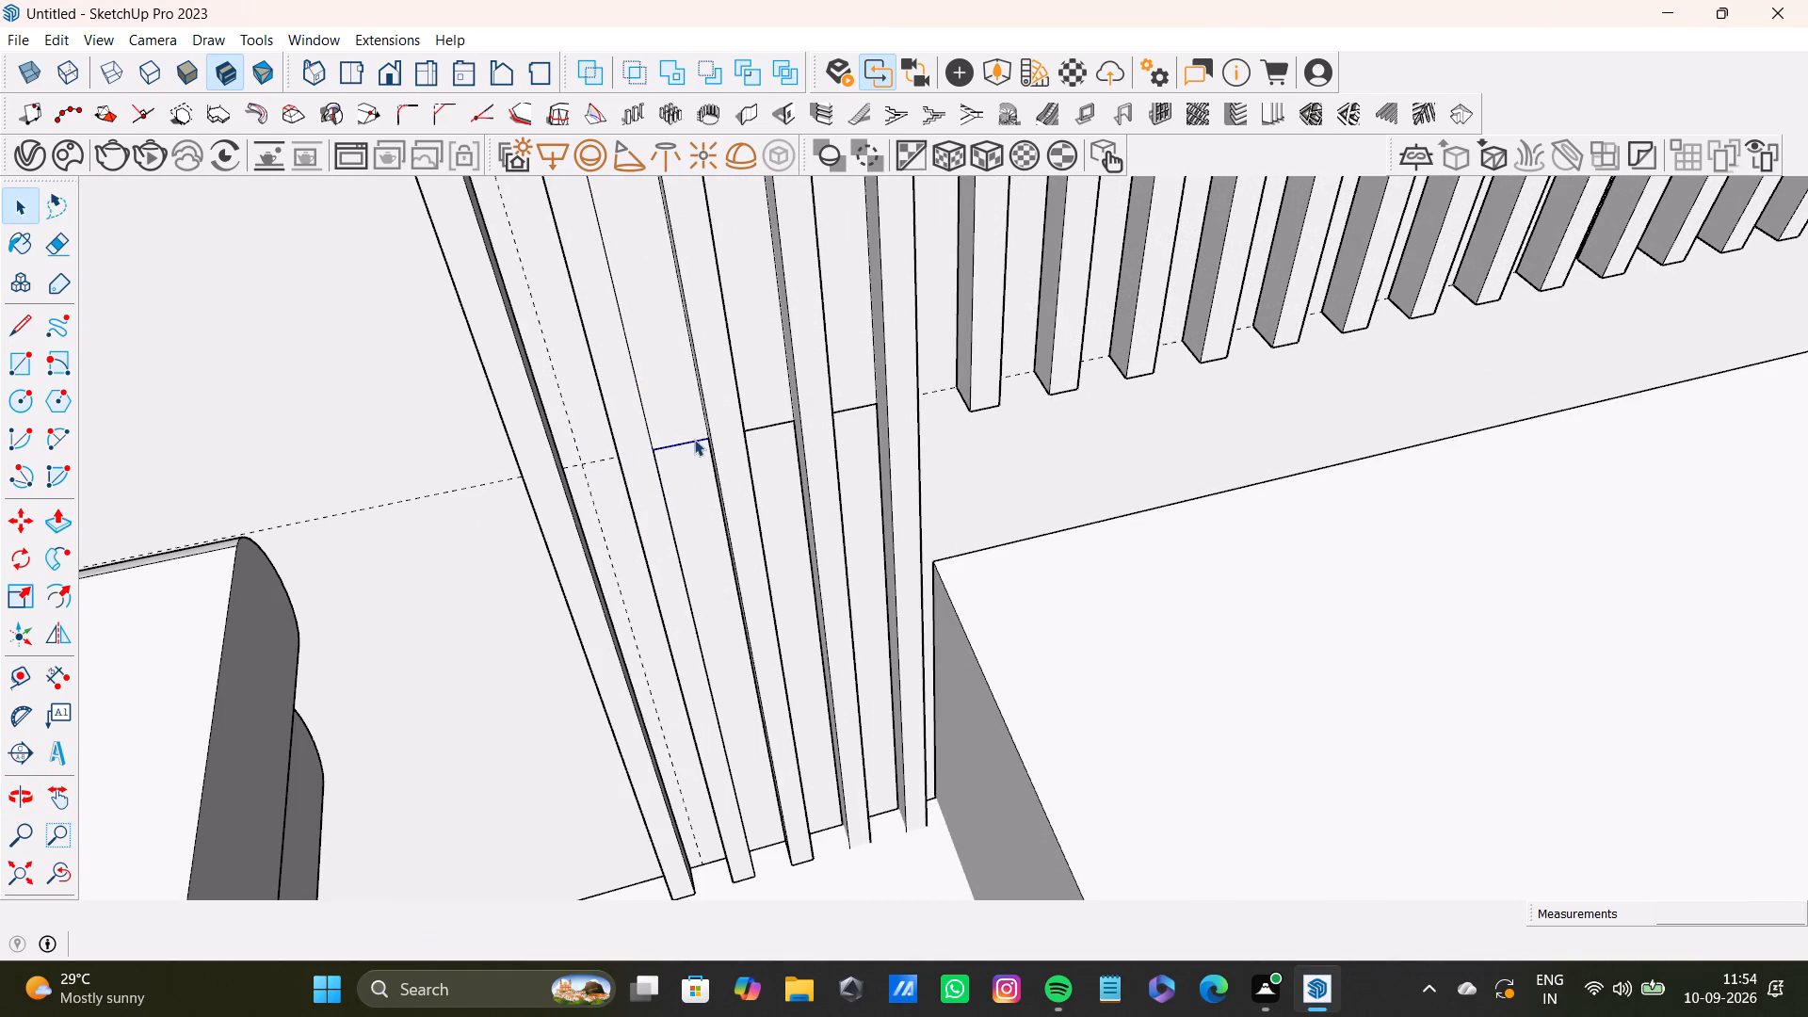
pyautogui.press('Delete')
# Delete the short horizontal edges in the remaining two gaps beside the platform, keeping the wall faces intact.
pyautogui.click(777, 428)
pyautogui.press('Delete')
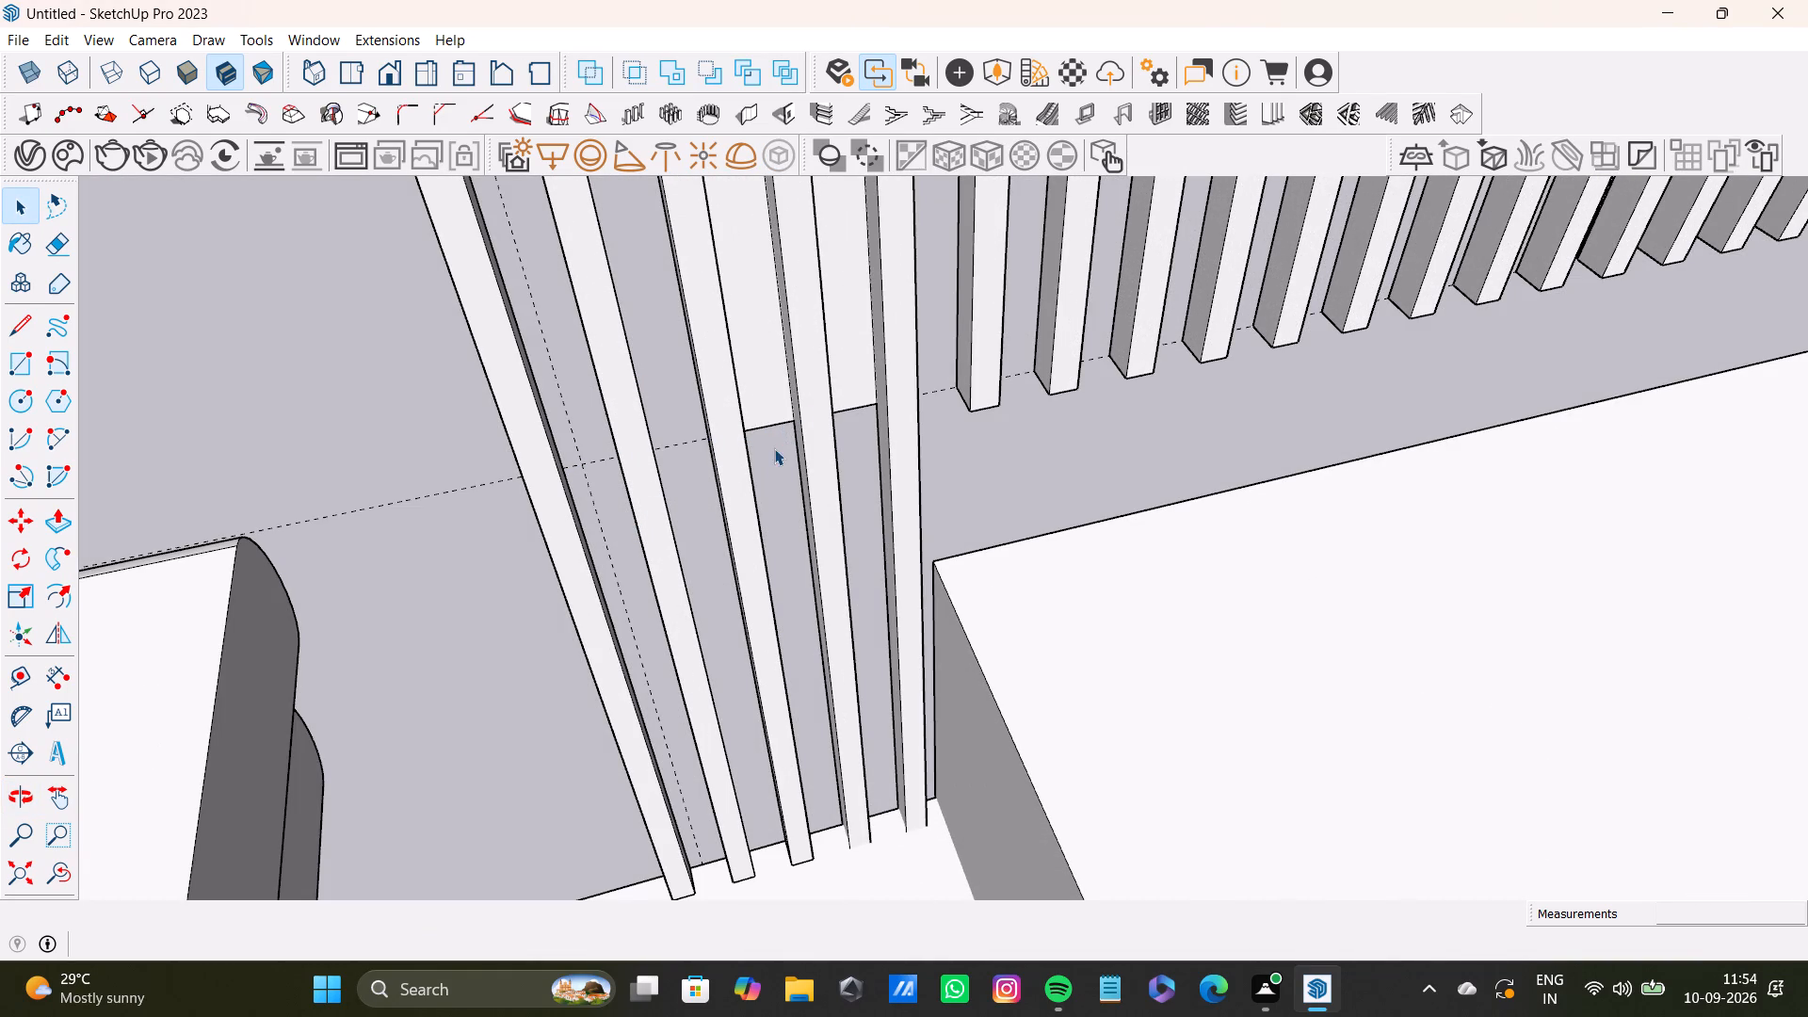
pyautogui.hotkey('ctrl', 'z')
pyautogui.click(780, 422)
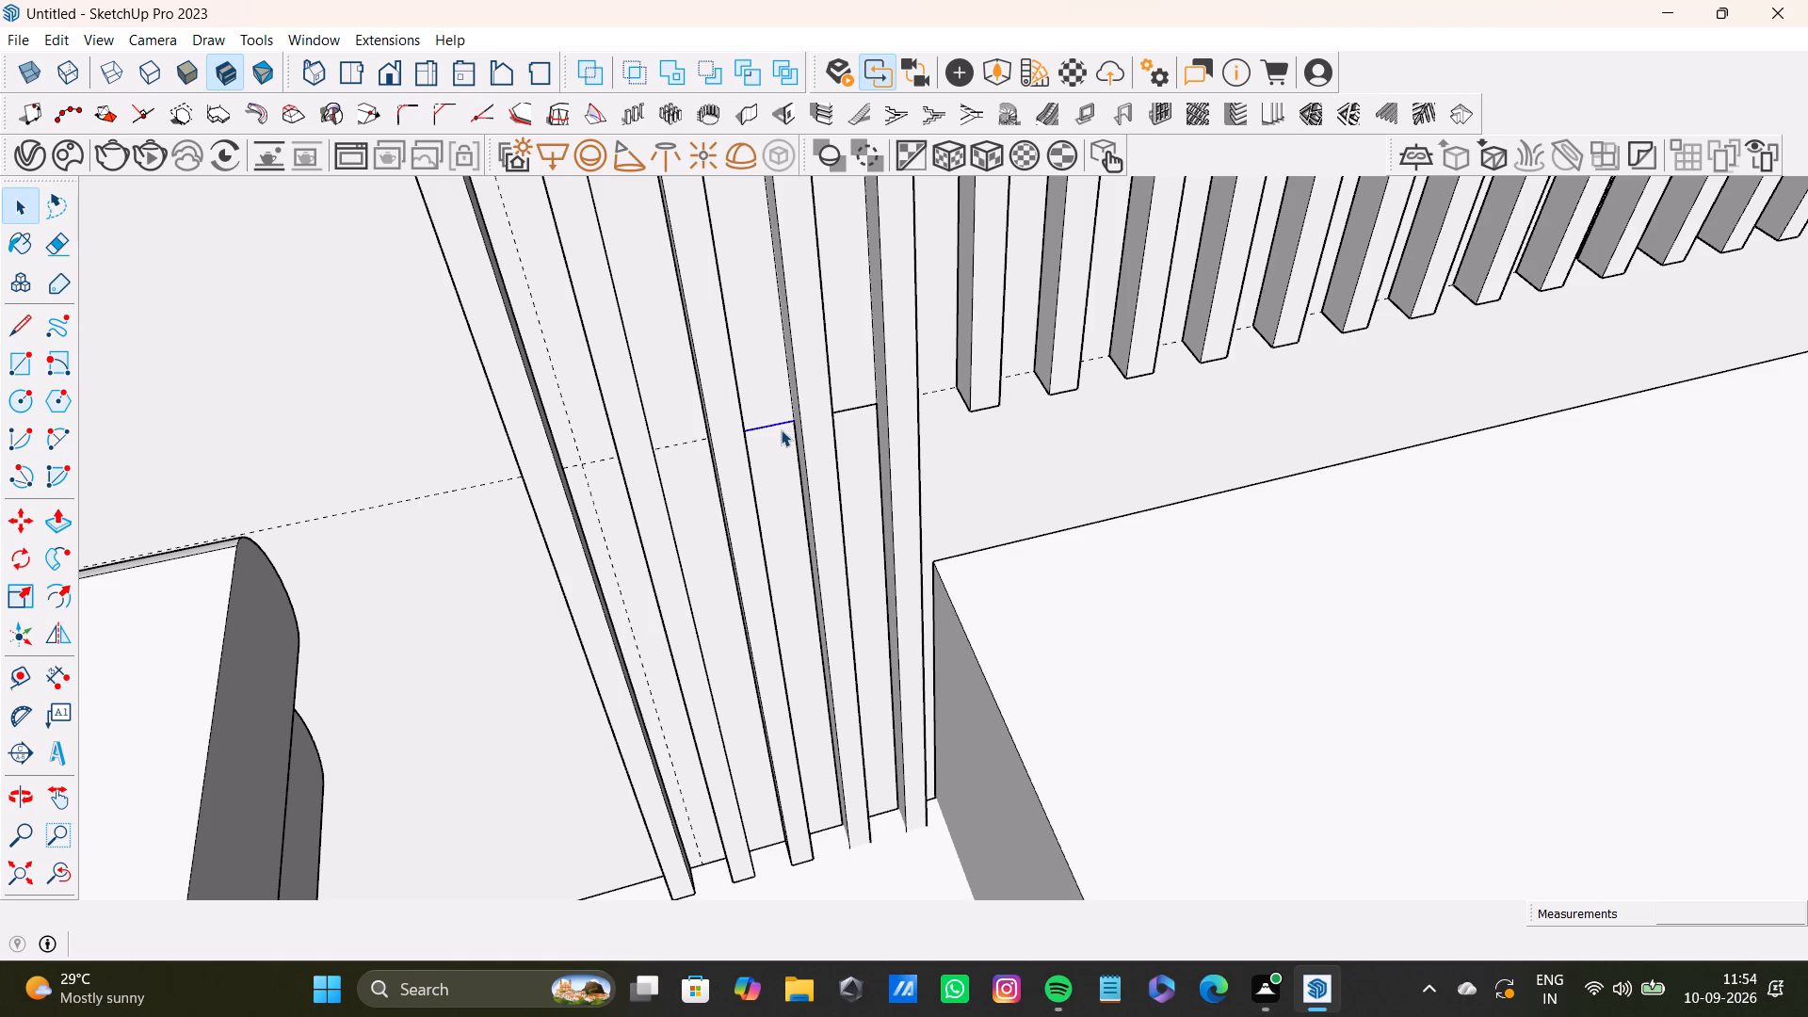
pyautogui.press('Delete')
pyautogui.click(863, 406)
pyautogui.press('Delete')
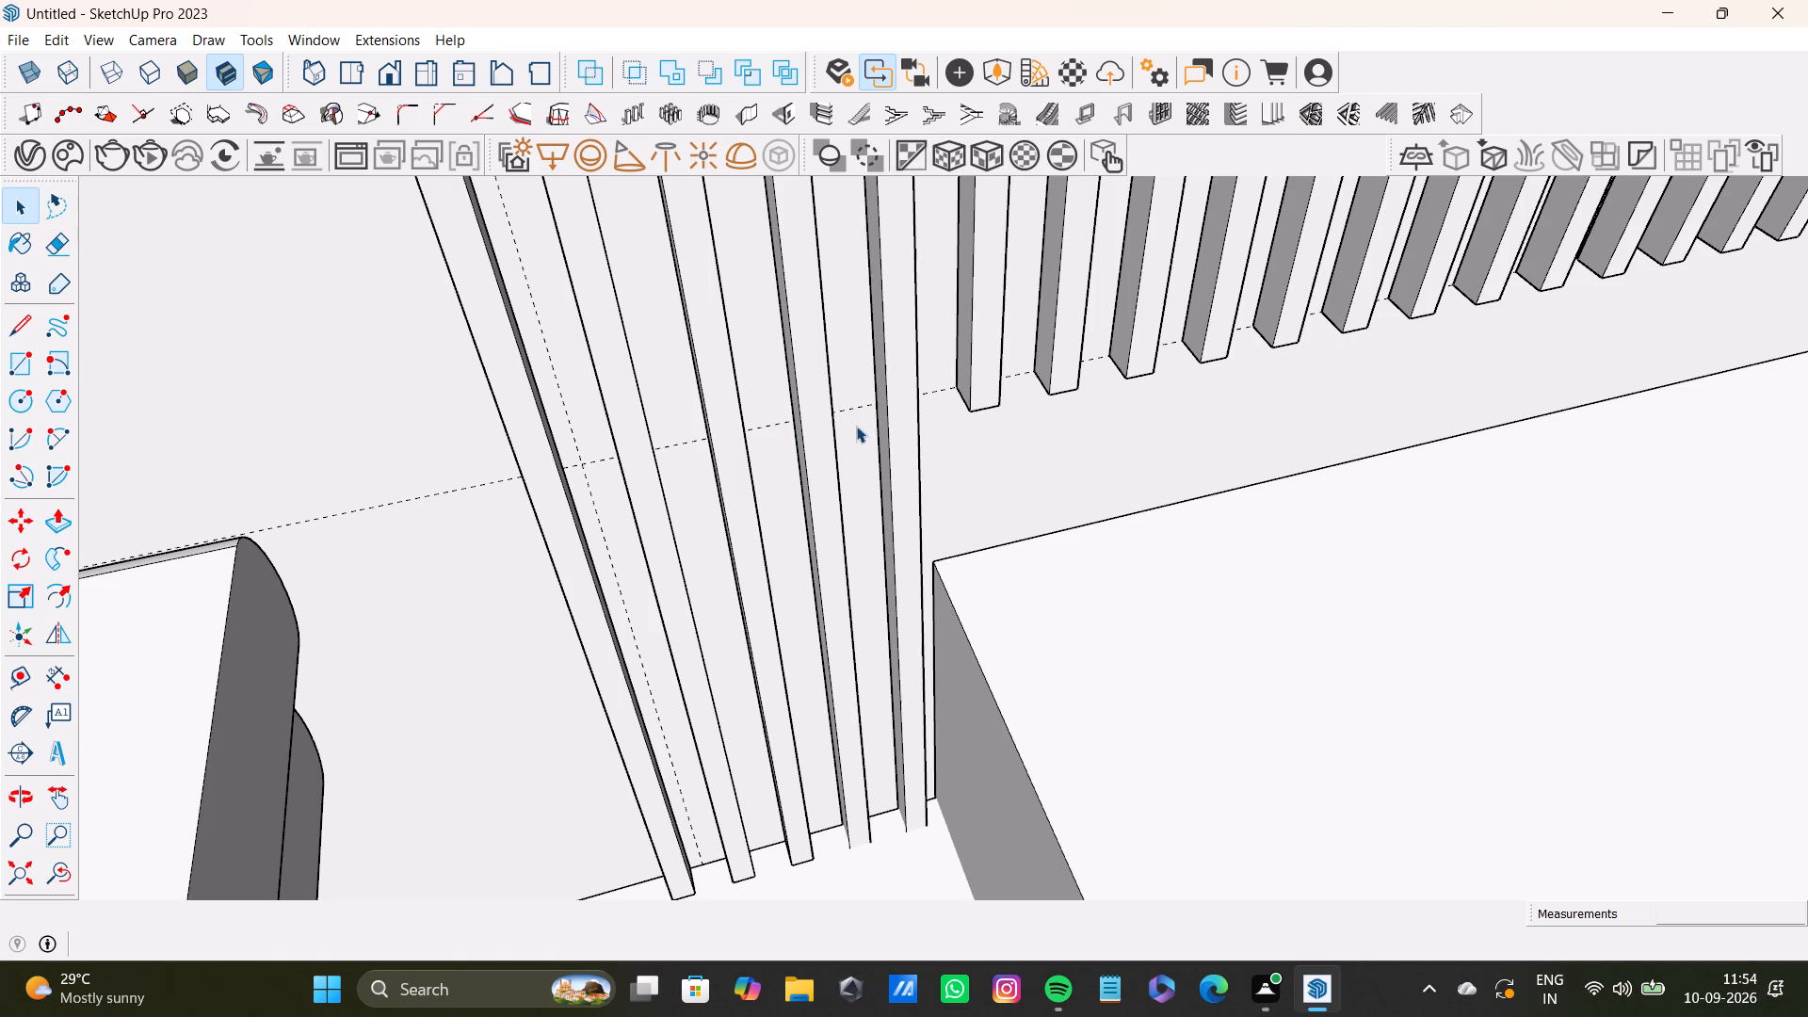
# Delete the four short horizontal edges in the gaps between the full-length slats on the window side of the platform.
pyautogui.scroll(-9, 856, 430)
pyautogui.moveTo(1323, 405); pyautogui.dragTo(524, 597, button='middle')
pyautogui.scroll(13, 771, 496)
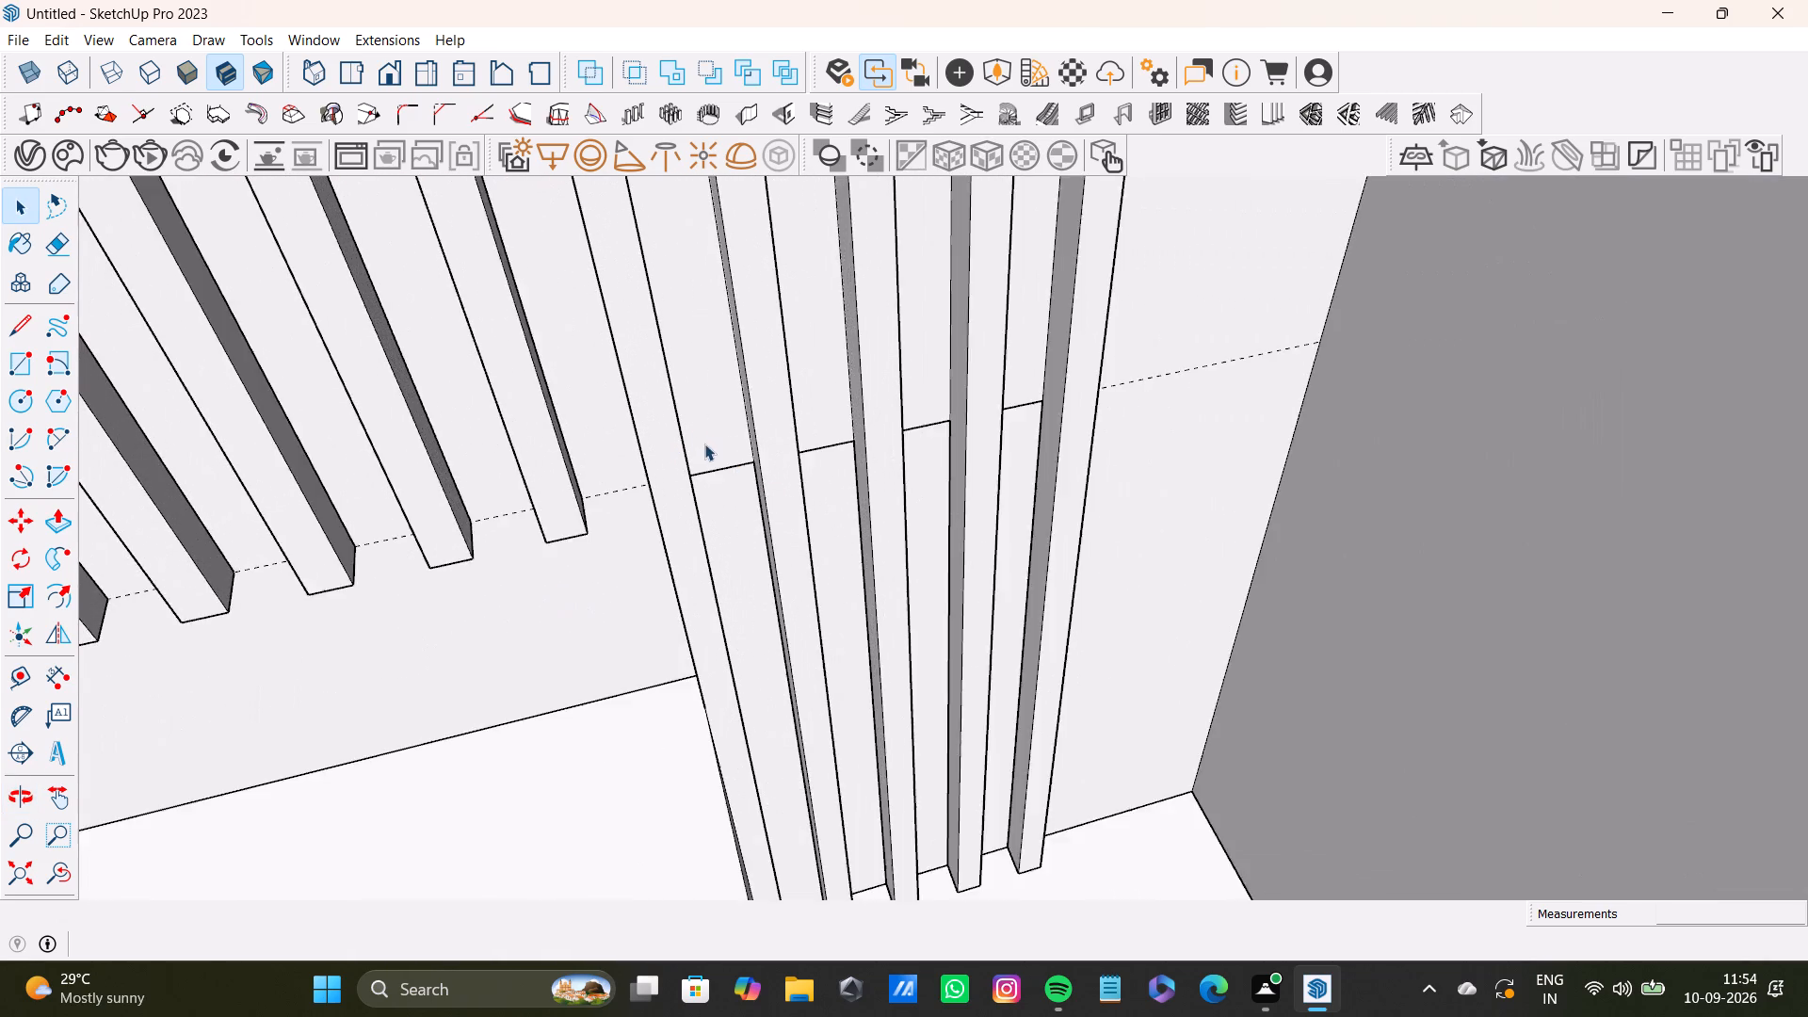
pyautogui.scroll(3, 704, 444)
pyautogui.click(735, 483)
pyautogui.click(739, 478)
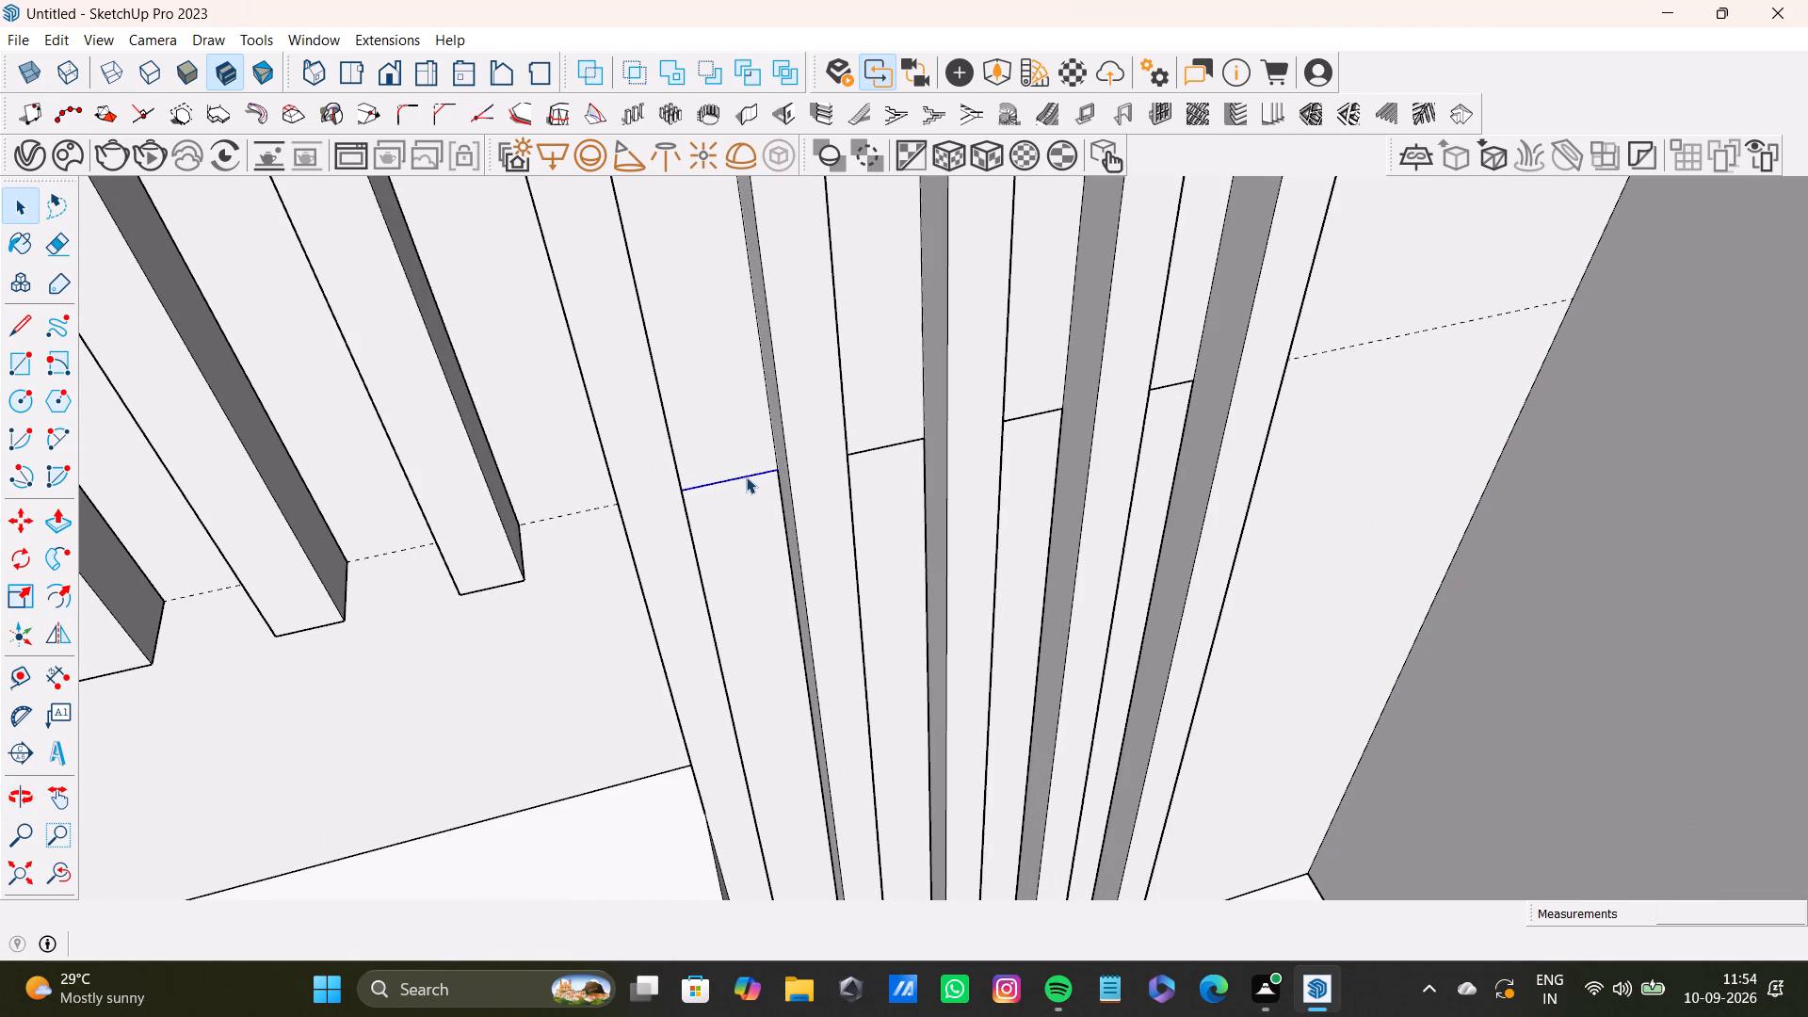
pyautogui.press('Delete')
pyautogui.click(892, 447)
pyautogui.press('Delete')
pyautogui.click(1027, 413)
pyautogui.click(1033, 416)
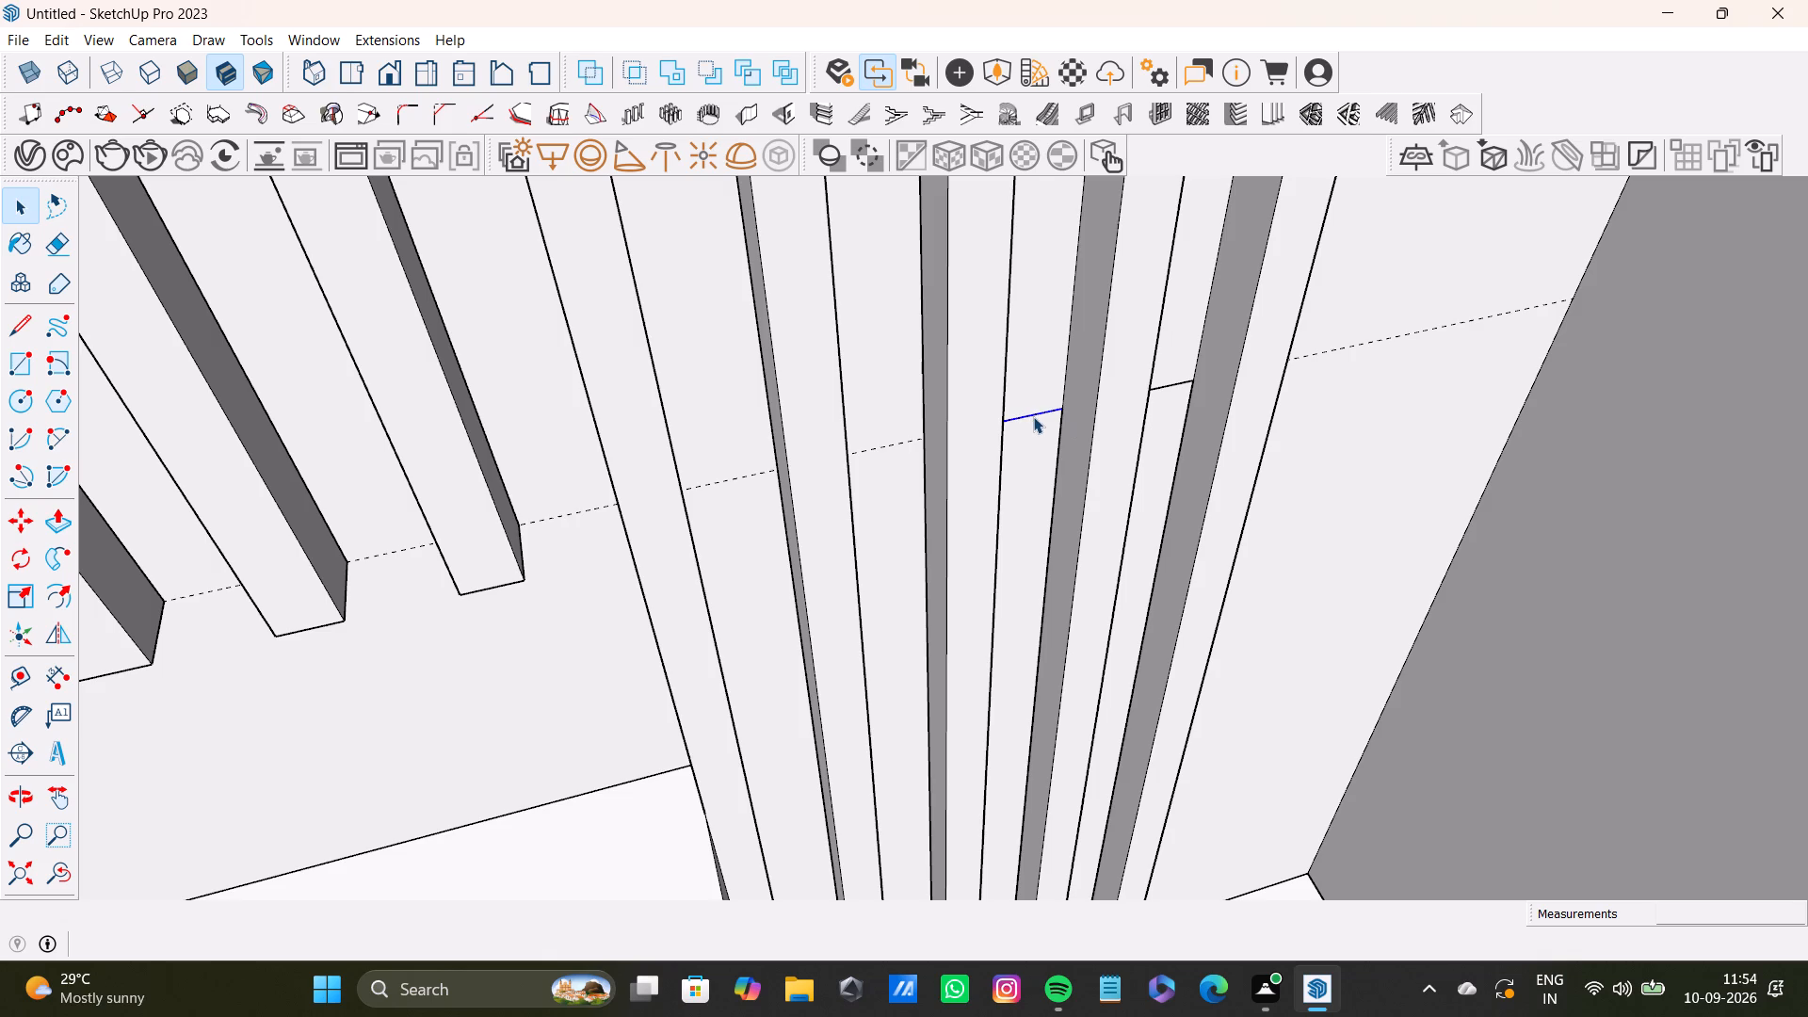
pyautogui.press('Delete')
pyautogui.click(1178, 379)
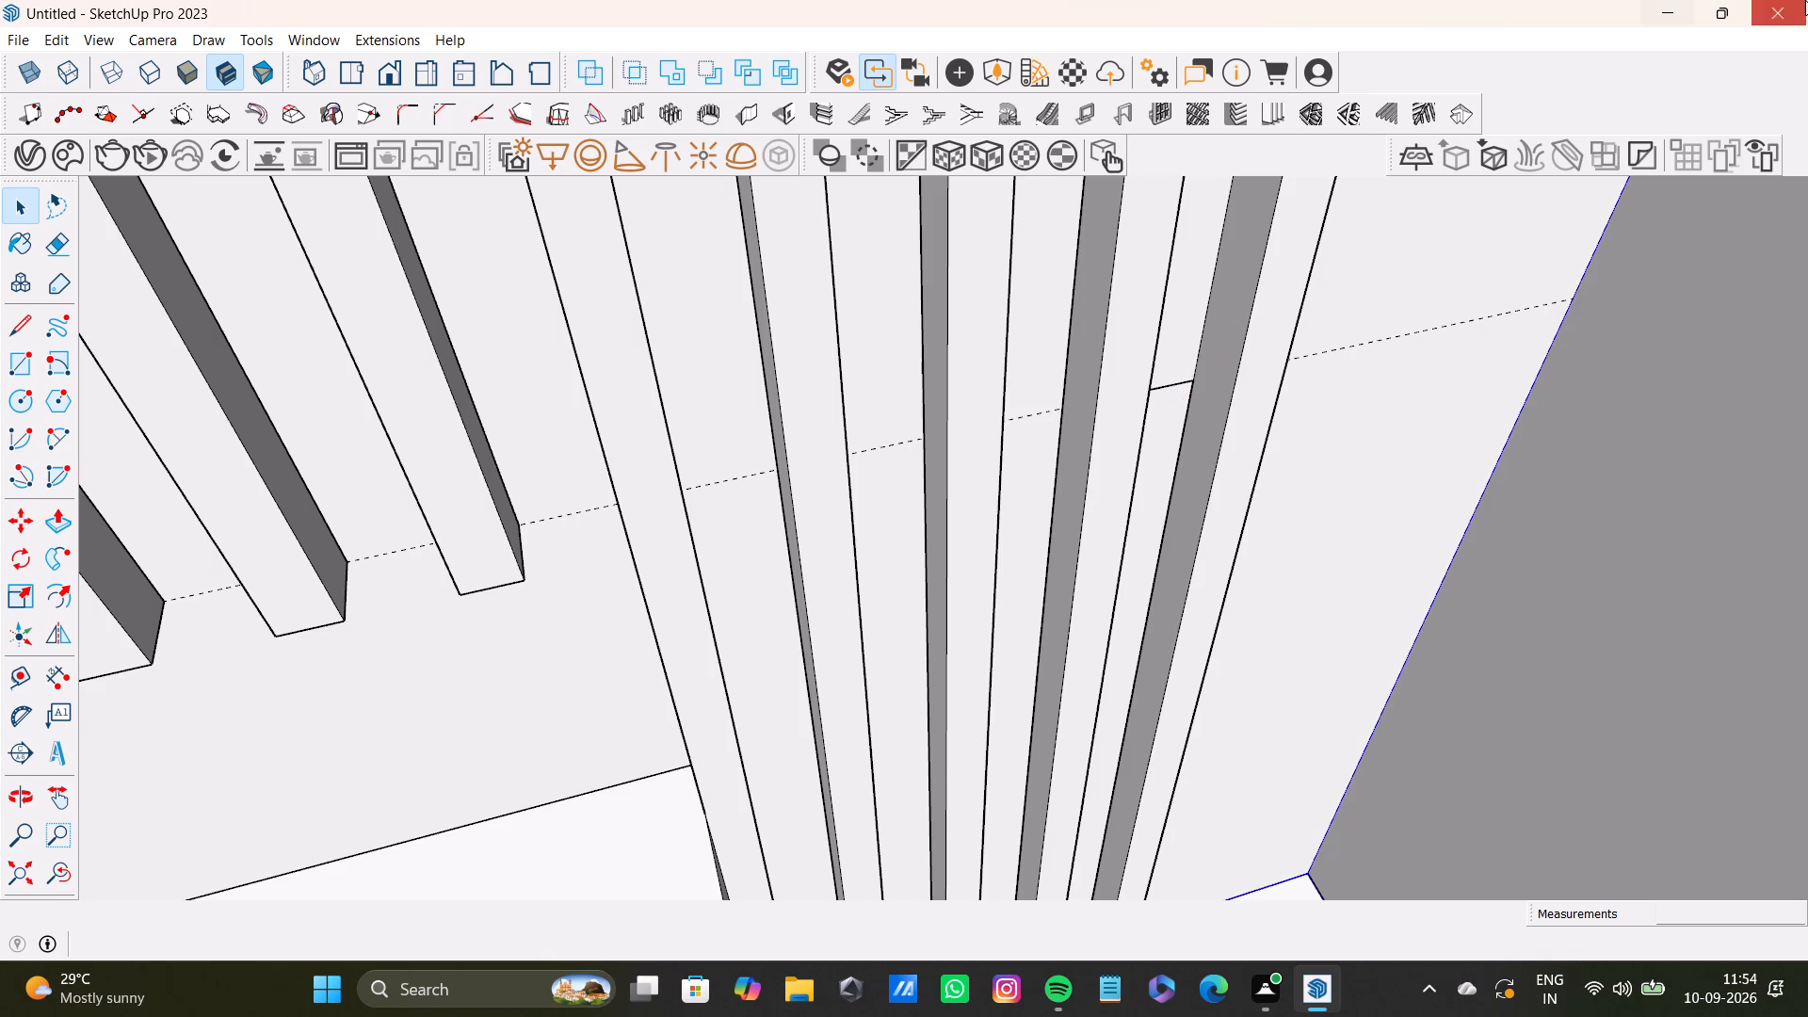
pyautogui.moveTo(1218, 417); pyautogui.dragTo(963, 429, button='middle')
pyautogui.scroll(-1, 1063, 450)
pyautogui.scroll(7, 1360, 553)
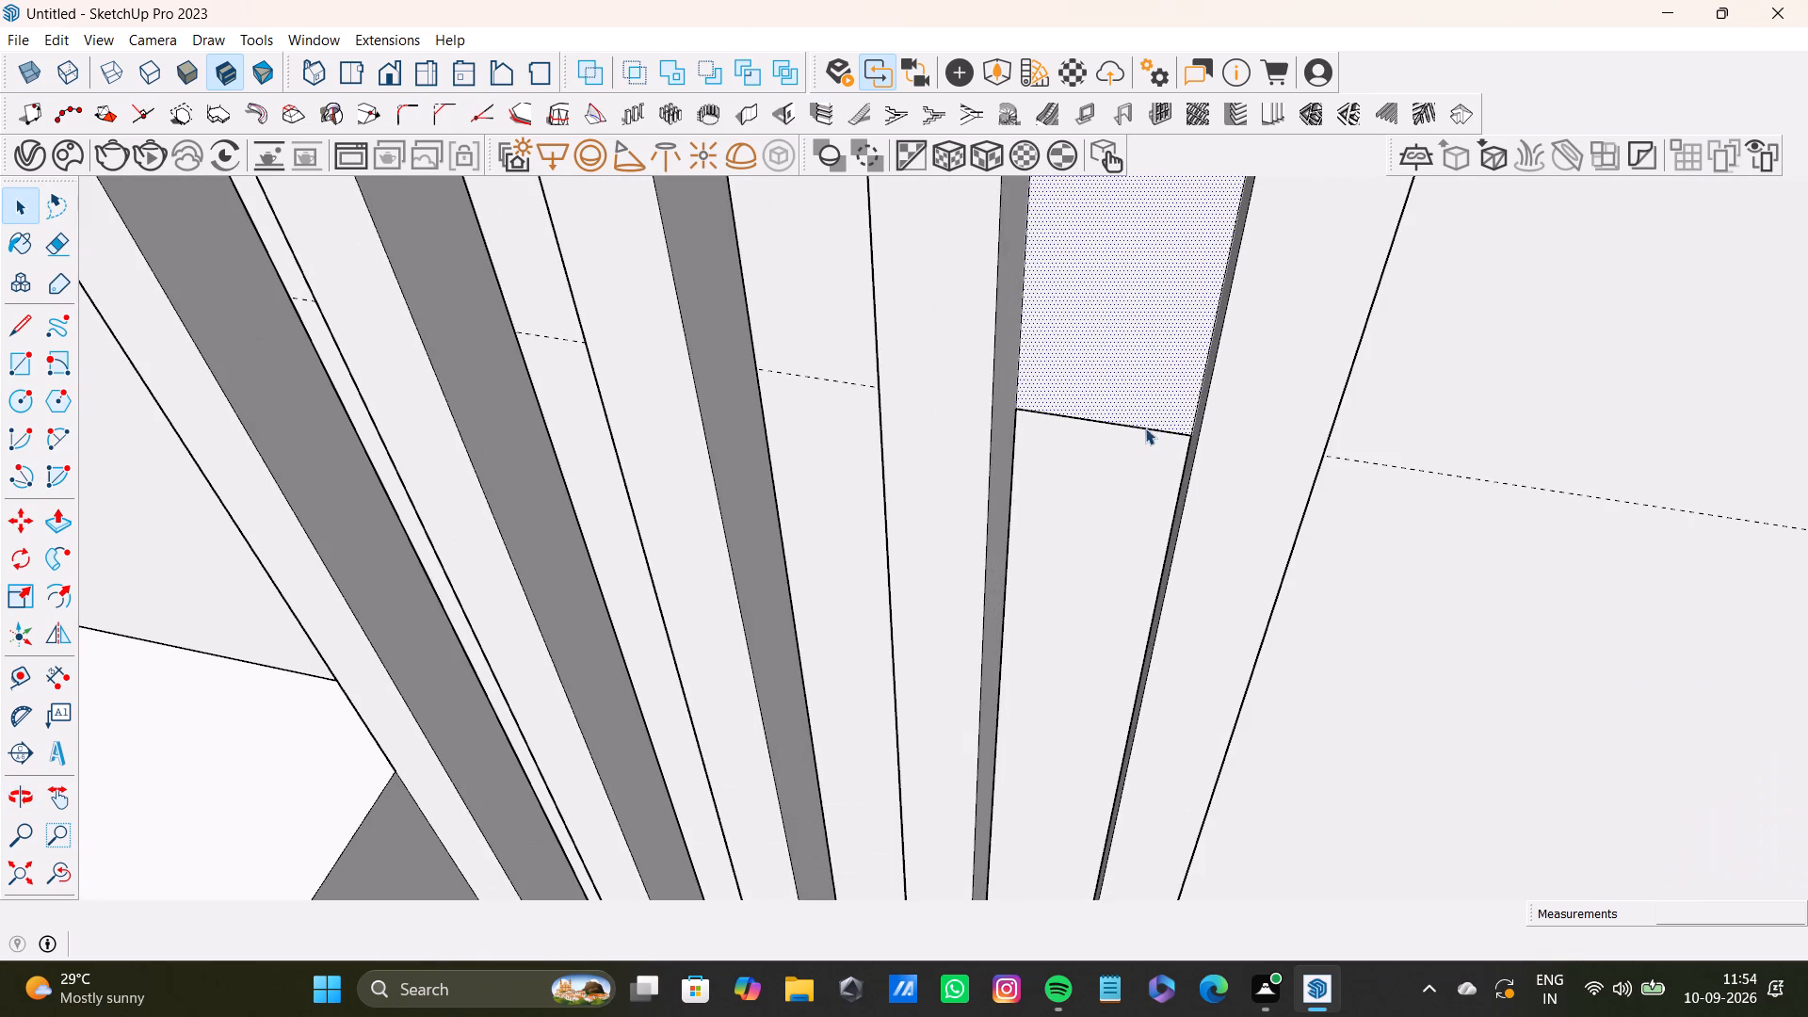
pyautogui.click(1150, 428)
pyautogui.press('Delete')
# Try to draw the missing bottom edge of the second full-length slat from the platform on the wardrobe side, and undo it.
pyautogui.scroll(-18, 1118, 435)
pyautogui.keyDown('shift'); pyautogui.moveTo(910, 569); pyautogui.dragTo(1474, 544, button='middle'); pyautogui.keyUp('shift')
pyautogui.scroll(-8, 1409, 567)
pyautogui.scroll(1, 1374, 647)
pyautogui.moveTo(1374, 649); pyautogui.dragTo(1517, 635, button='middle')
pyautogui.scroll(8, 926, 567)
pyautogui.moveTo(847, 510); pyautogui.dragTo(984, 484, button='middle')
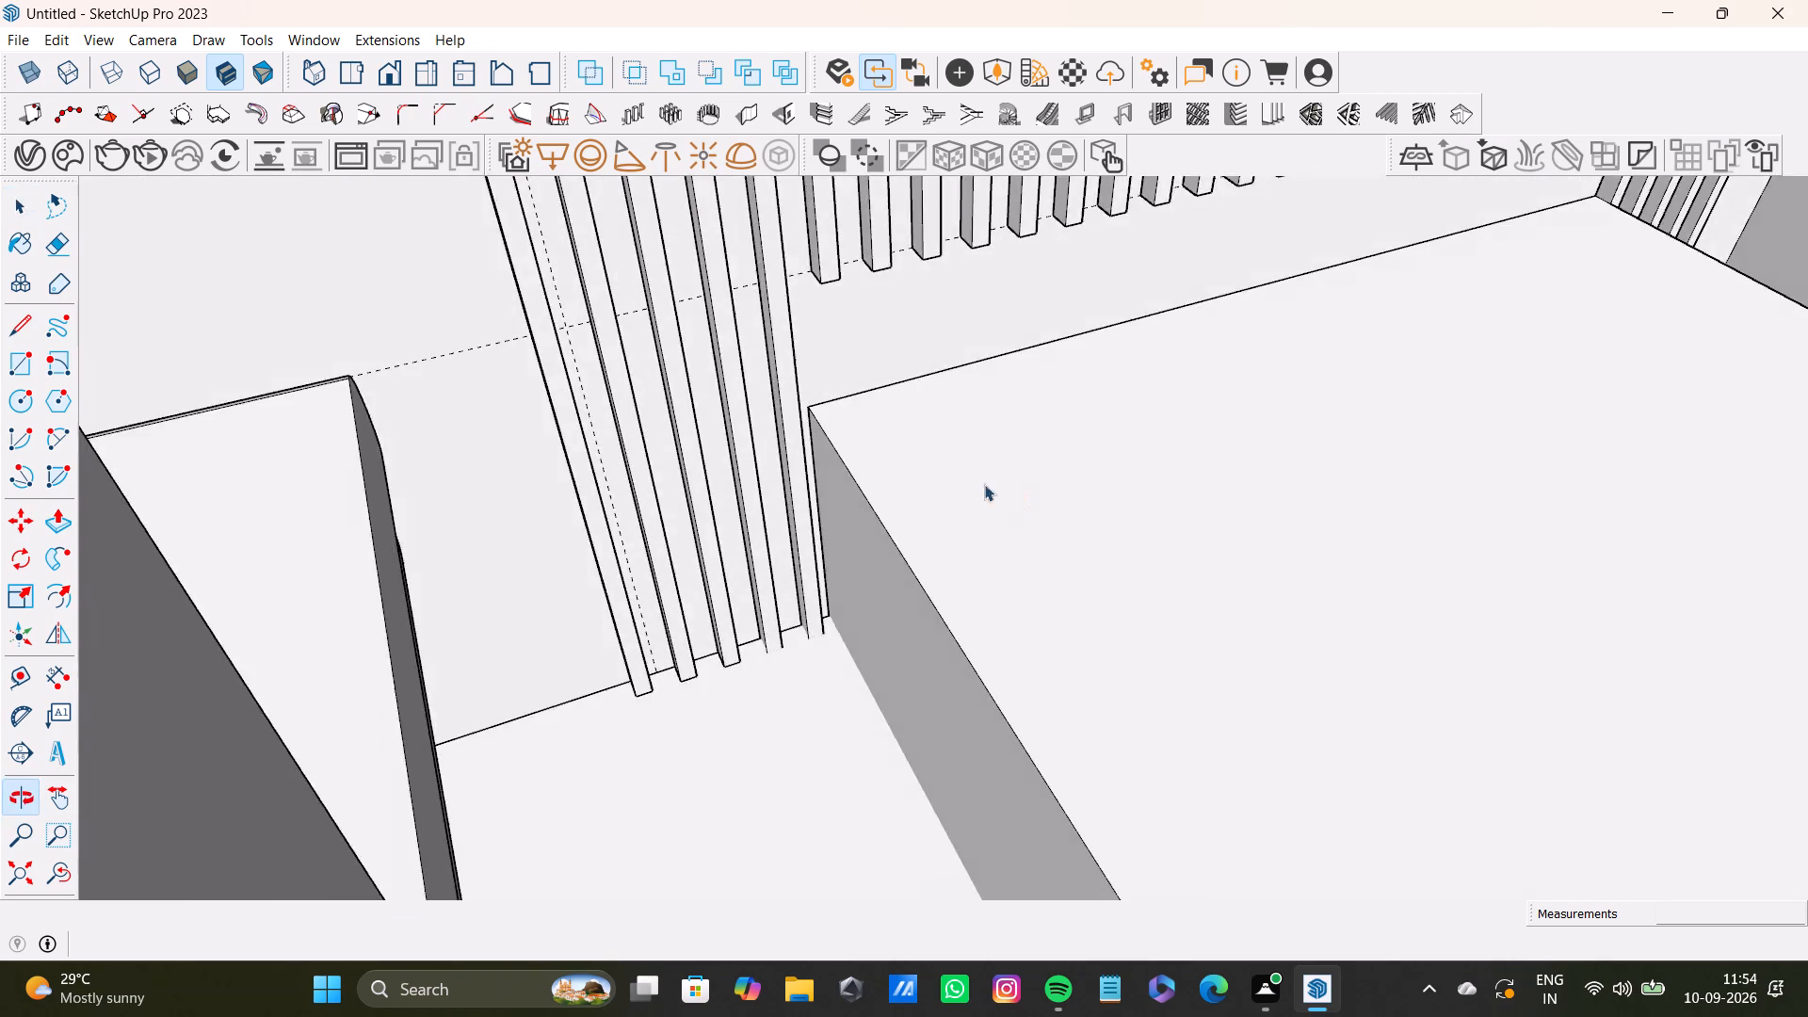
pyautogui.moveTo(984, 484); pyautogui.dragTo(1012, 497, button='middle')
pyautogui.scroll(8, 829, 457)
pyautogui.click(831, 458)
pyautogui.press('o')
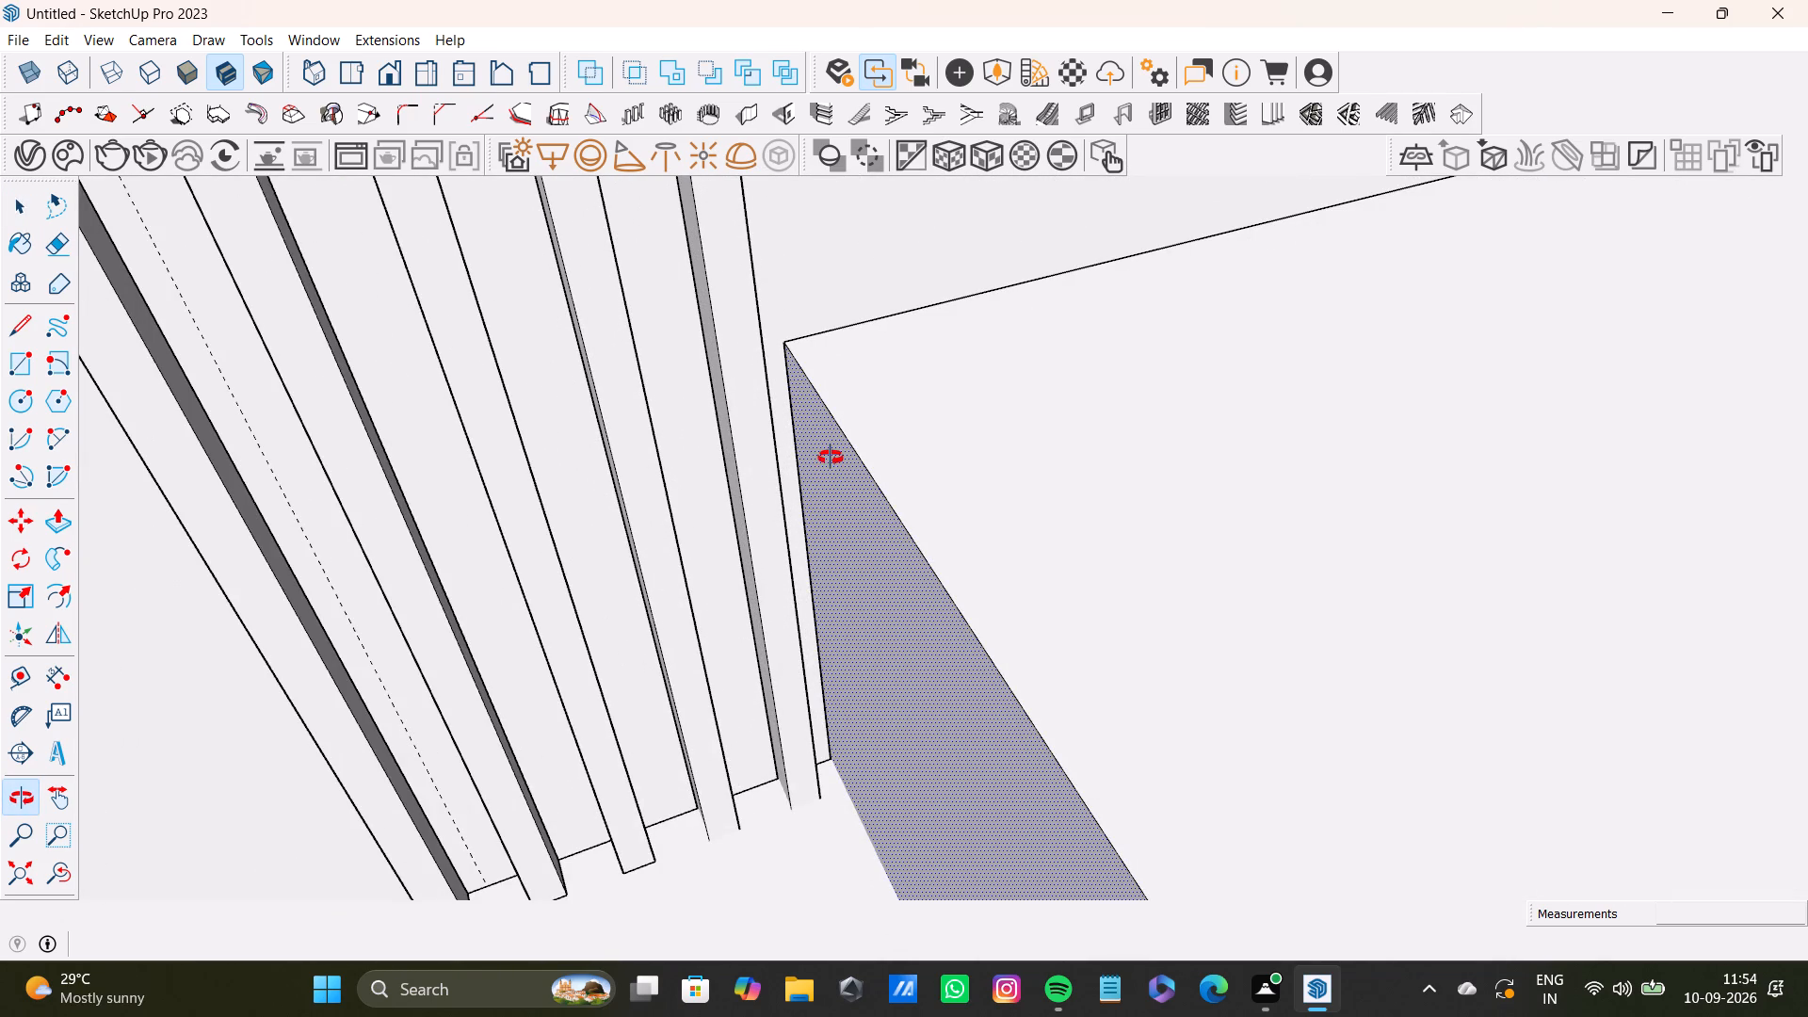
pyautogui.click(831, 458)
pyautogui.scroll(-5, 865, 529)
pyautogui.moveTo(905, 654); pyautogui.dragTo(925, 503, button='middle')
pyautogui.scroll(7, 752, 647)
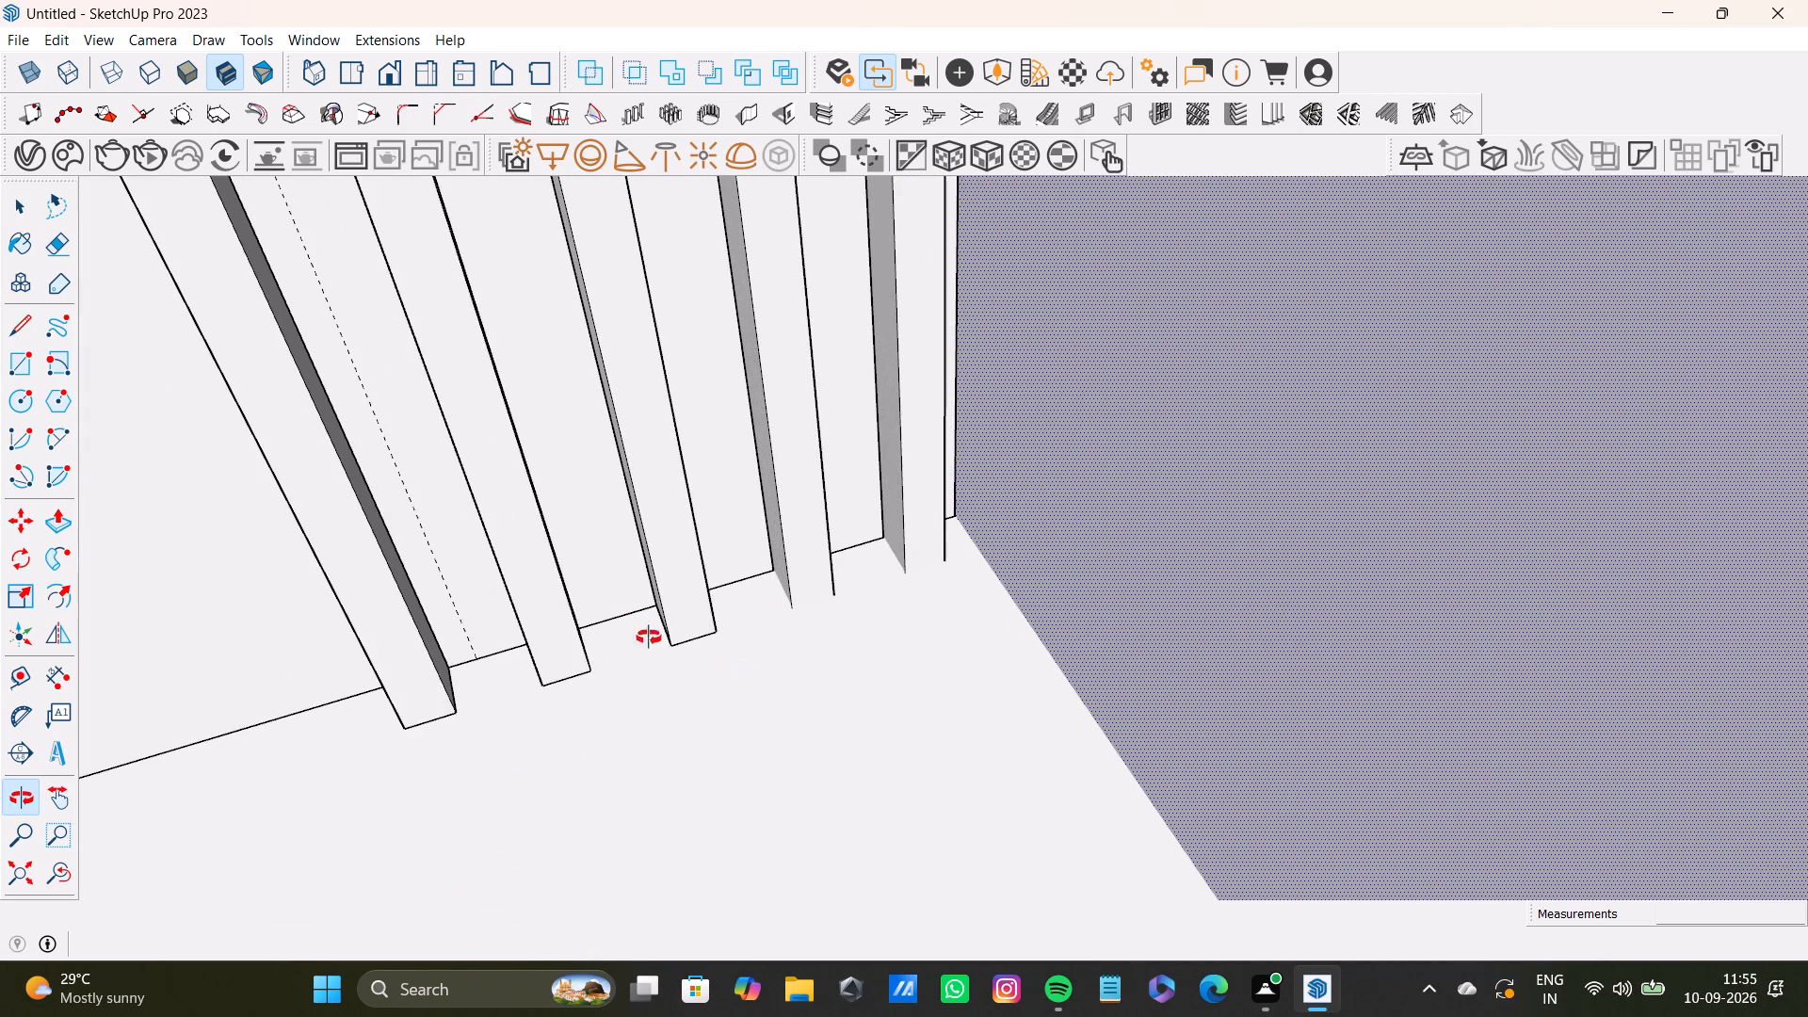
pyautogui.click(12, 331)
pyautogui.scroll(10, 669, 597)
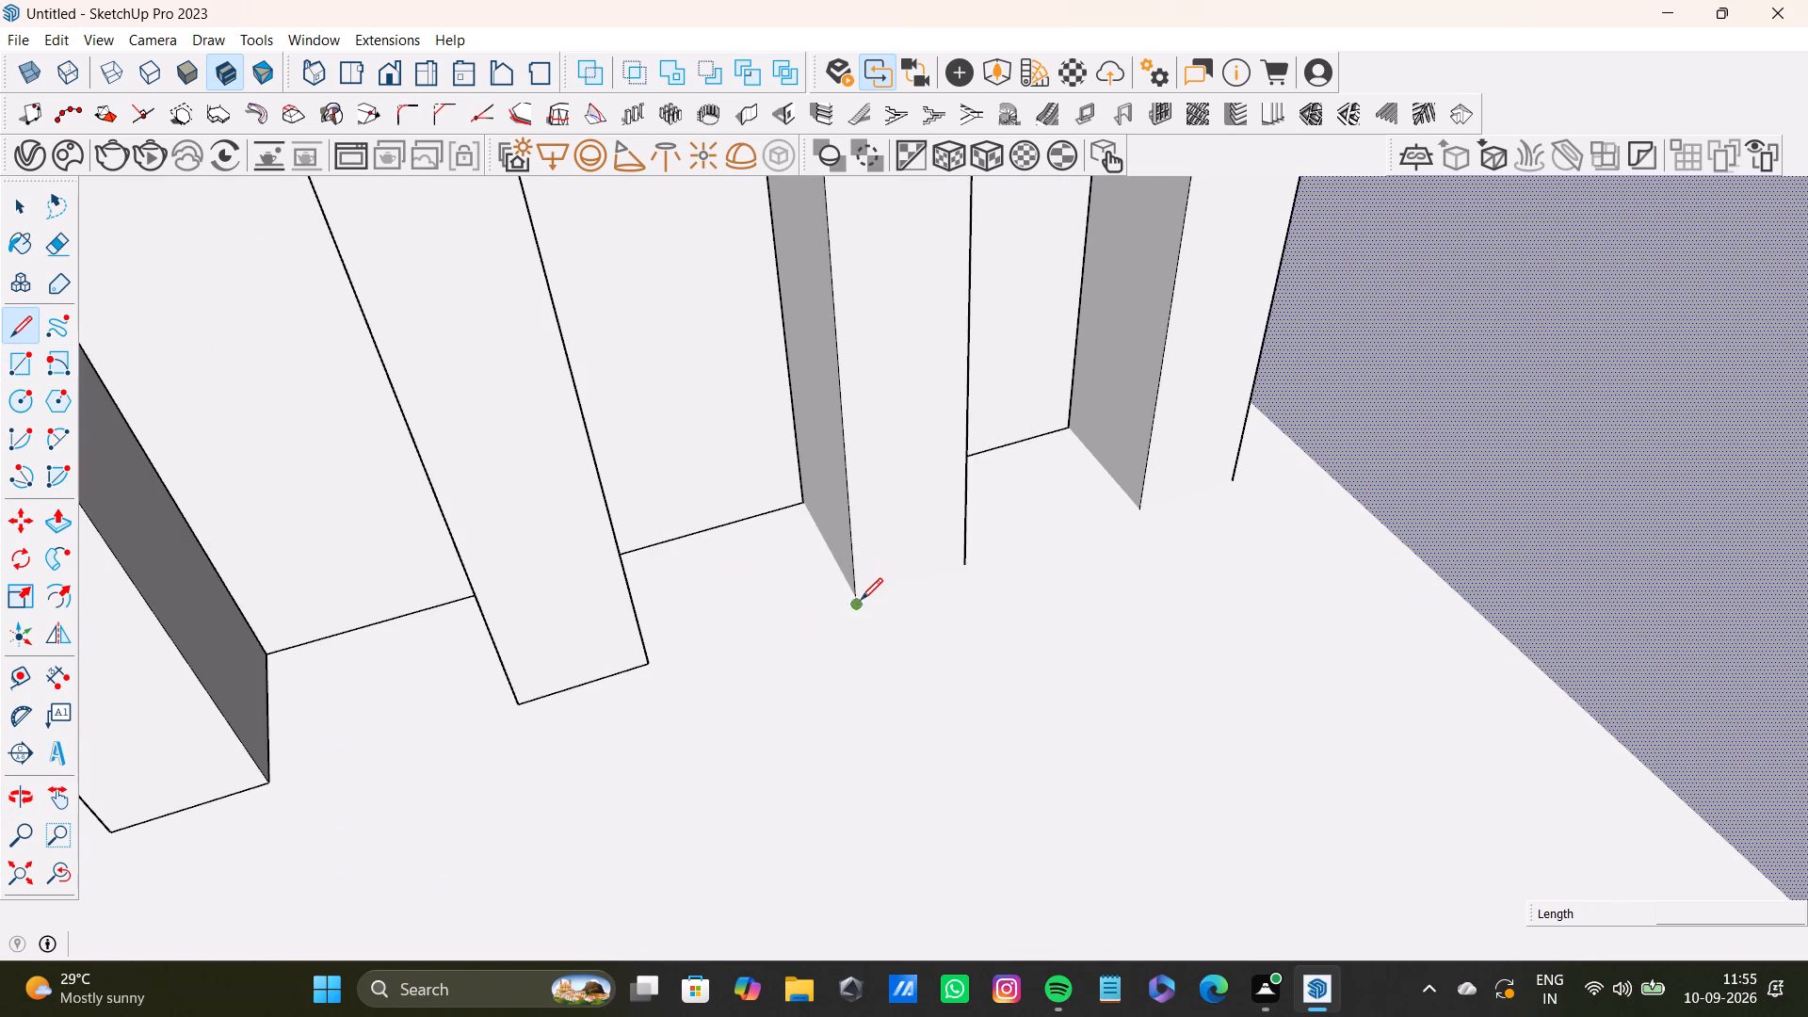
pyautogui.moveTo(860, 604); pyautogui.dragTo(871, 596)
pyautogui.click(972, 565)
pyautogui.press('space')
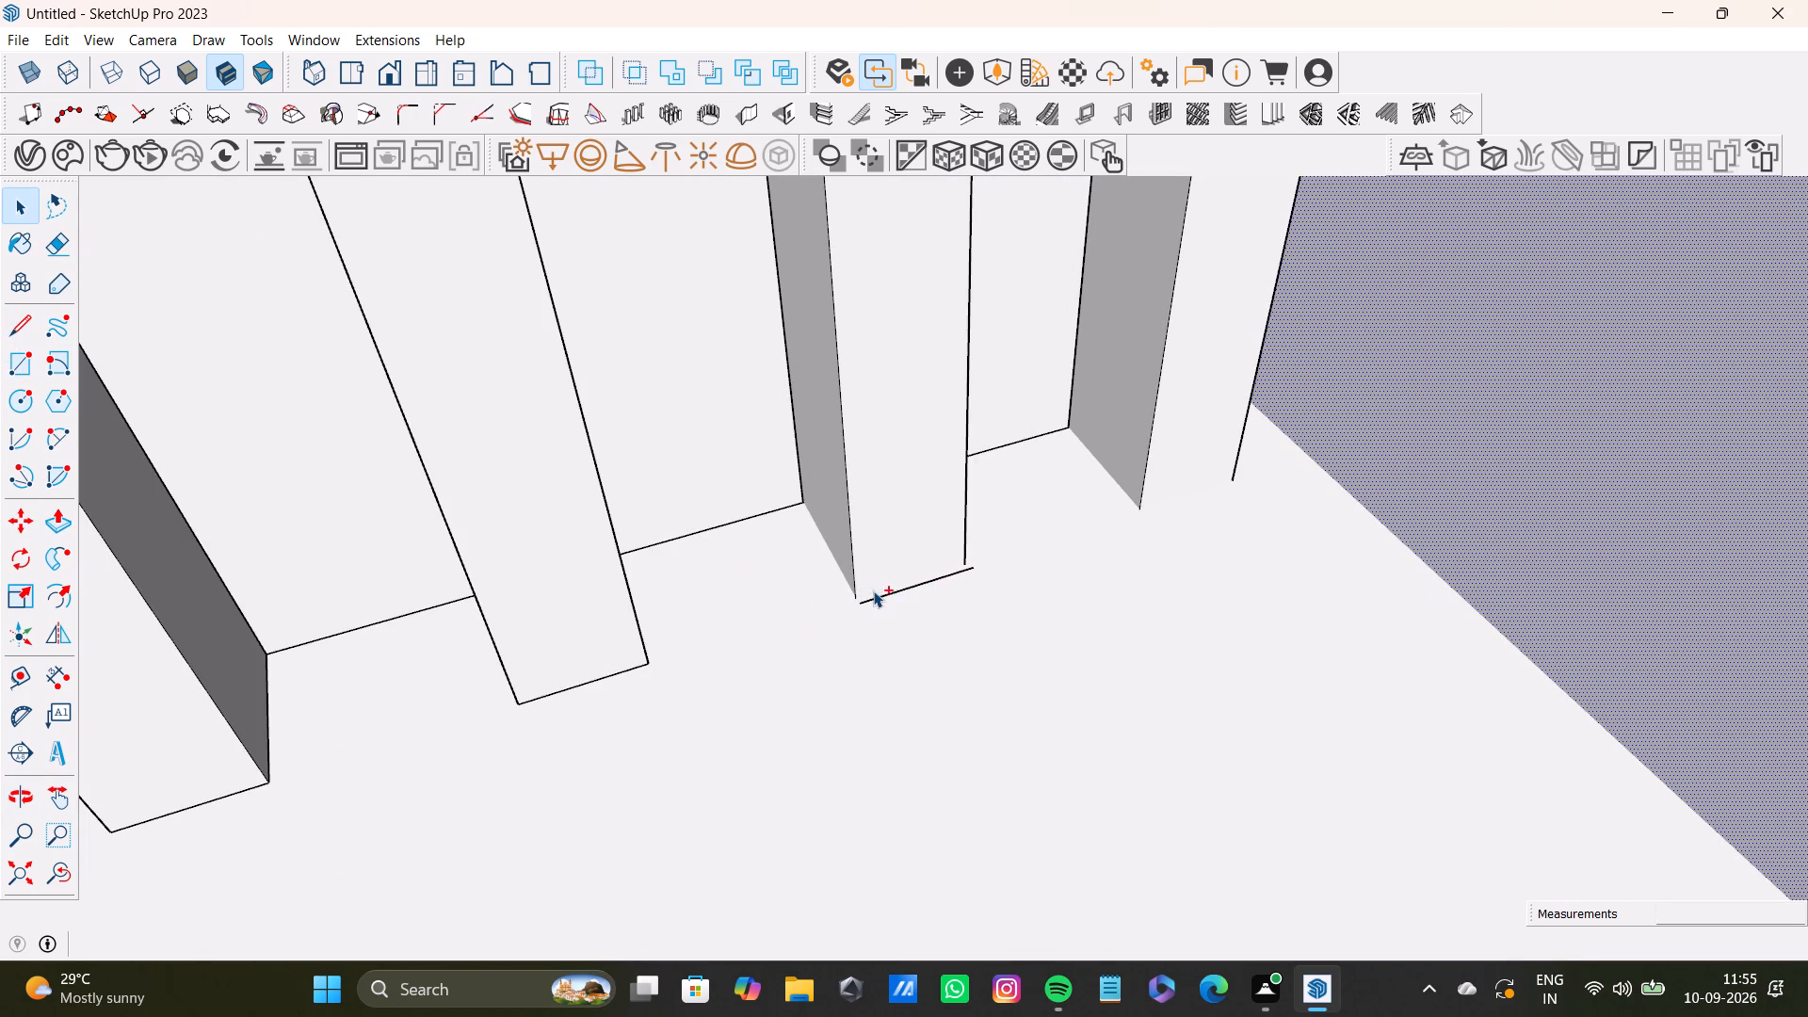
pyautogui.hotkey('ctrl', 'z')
# Draw the missing bottom front edge of the second slat from the platform, joining its two lower front corners.
pyautogui.moveTo(25, 329); pyautogui.dragTo(59, 343)
pyautogui.scroll(8, 943, 563)
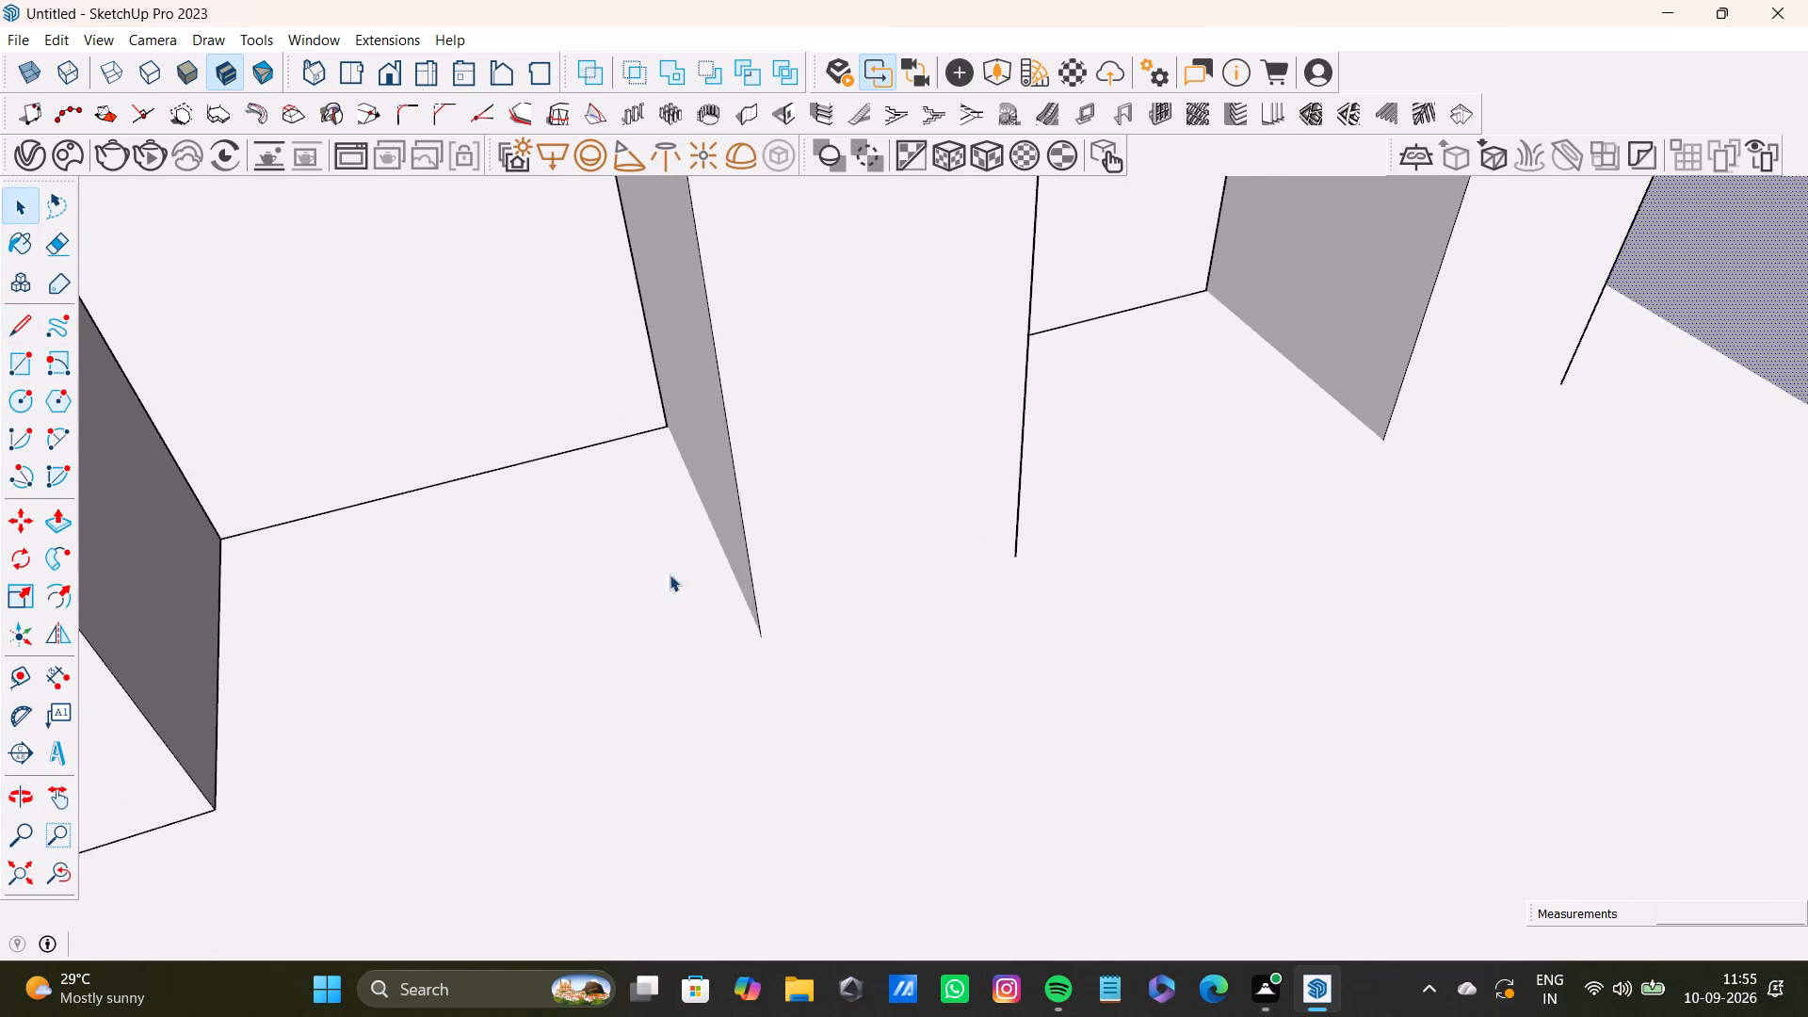
pyautogui.click(28, 322)
pyautogui.scroll(3, 1010, 549)
pyautogui.click(1021, 562)
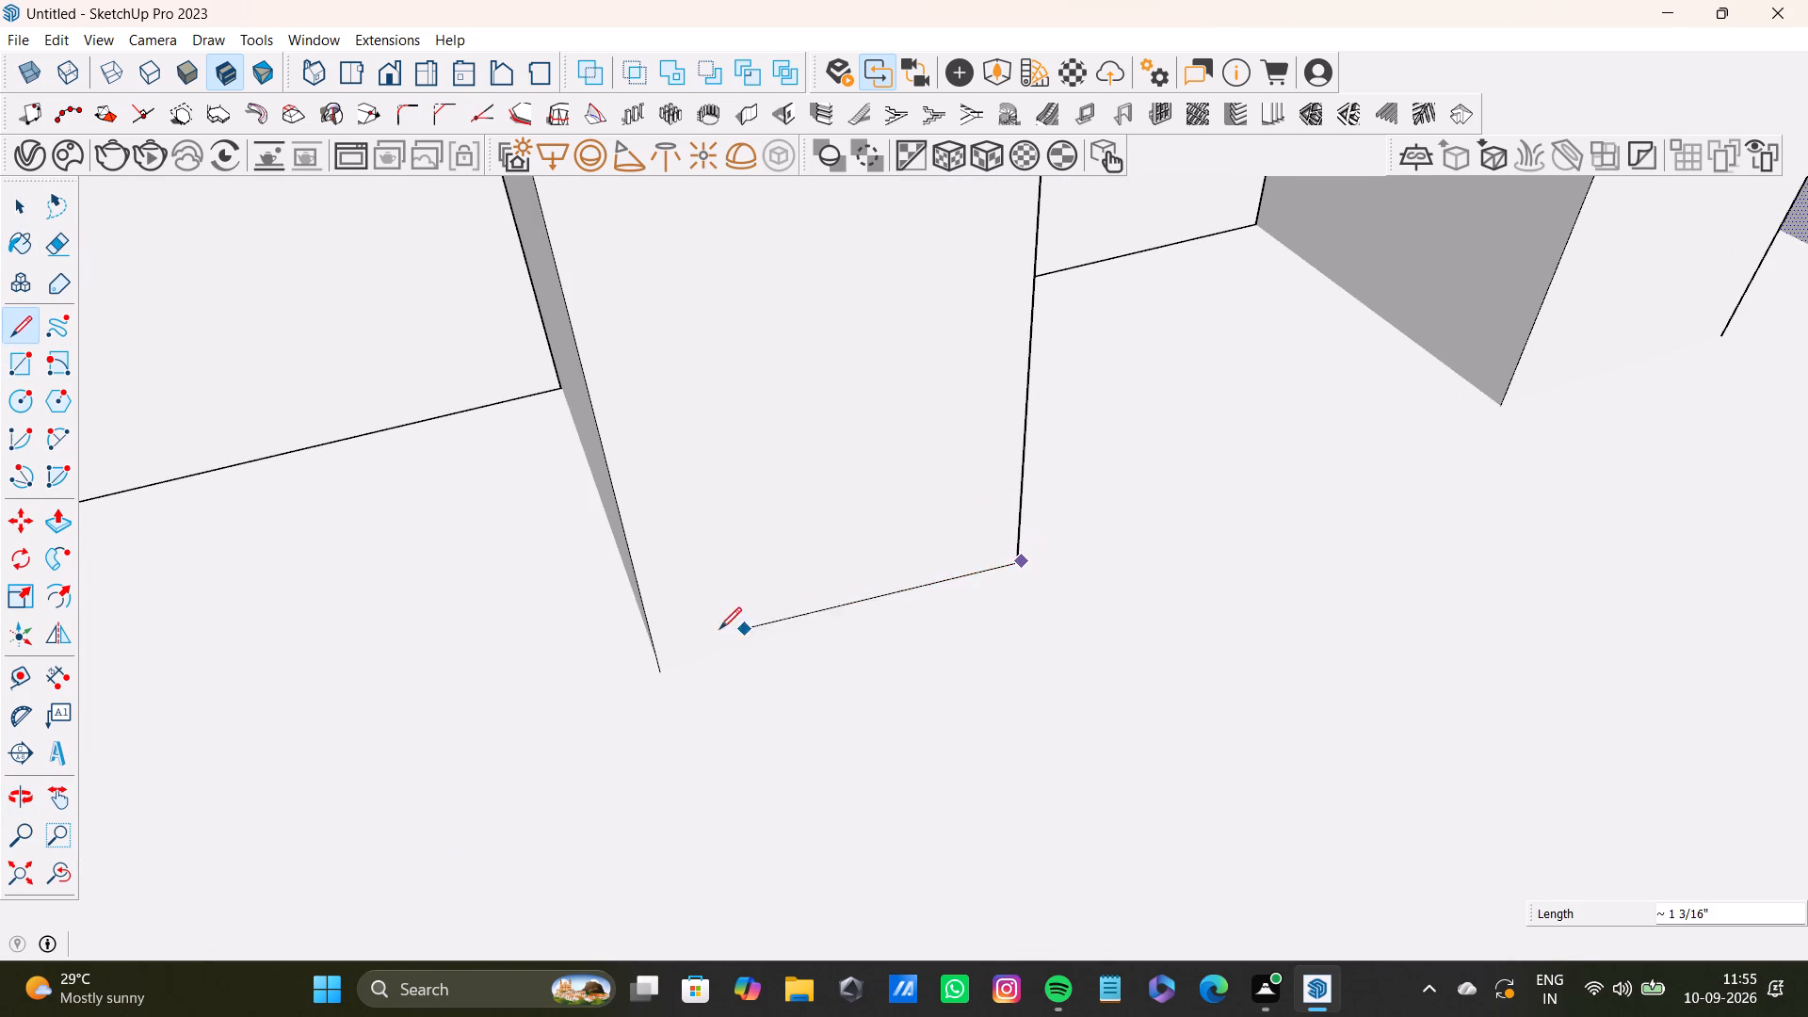
pyautogui.click(662, 671)
pyautogui.scroll(-4, 1010, 628)
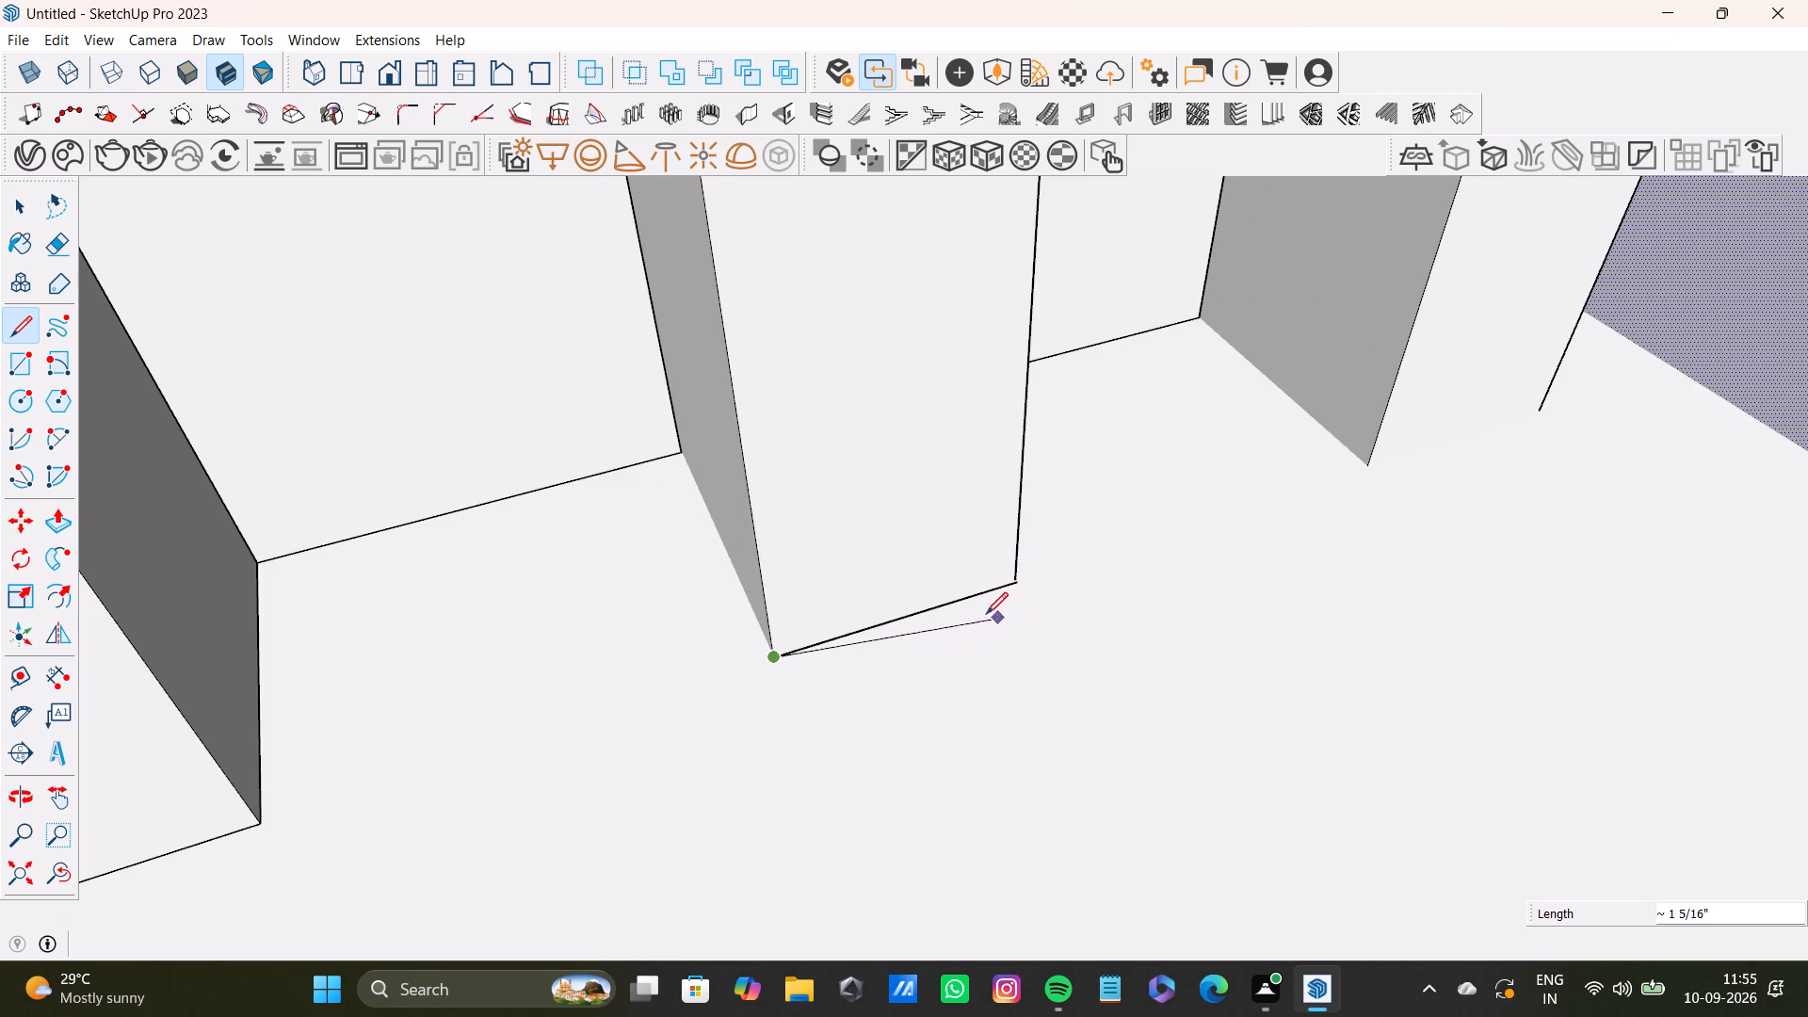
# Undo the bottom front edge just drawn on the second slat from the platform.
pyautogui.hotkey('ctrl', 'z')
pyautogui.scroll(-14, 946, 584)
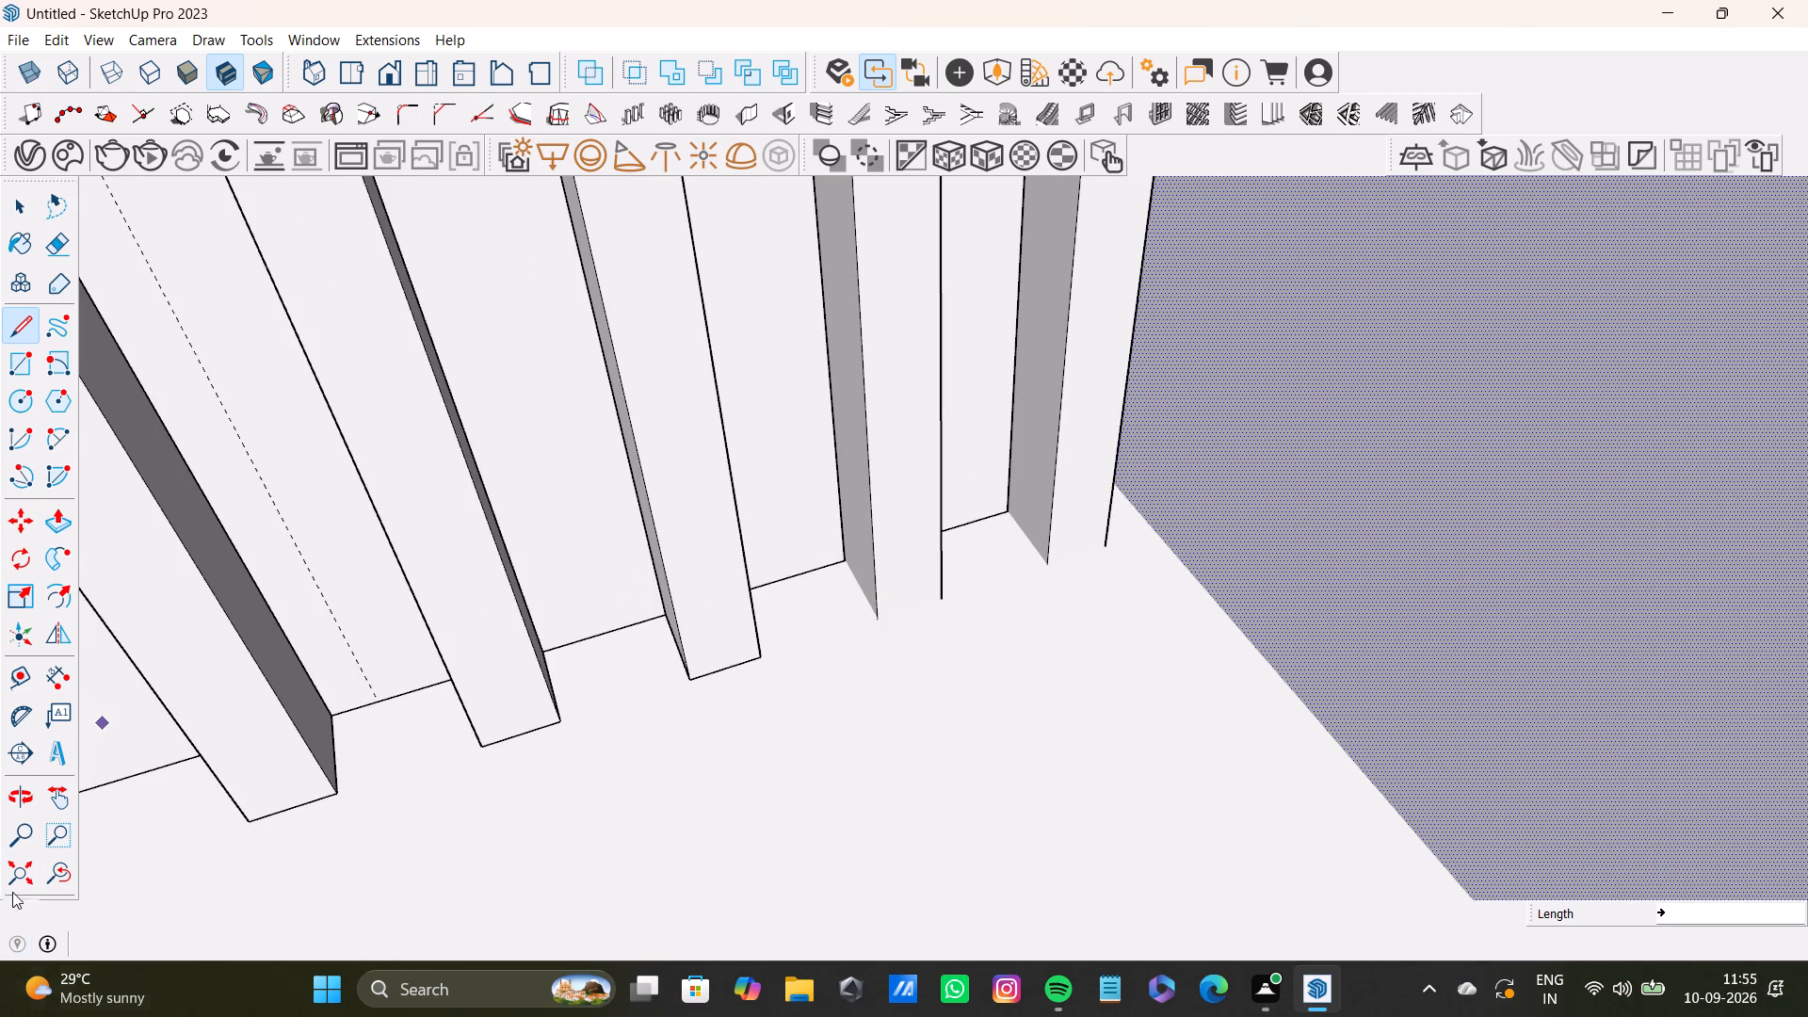
# Push the platform's protruding underside up about 1 3/8", level with the underside of the room's floor.
pyautogui.click(22, 867)
pyautogui.scroll(-4, 1003, 702)
pyautogui.keyDown('shift'); pyautogui.moveTo(1146, 605); pyautogui.dragTo(919, 640, button='middle'); pyautogui.keyUp('shift')
pyautogui.scroll(9, 940, 554)
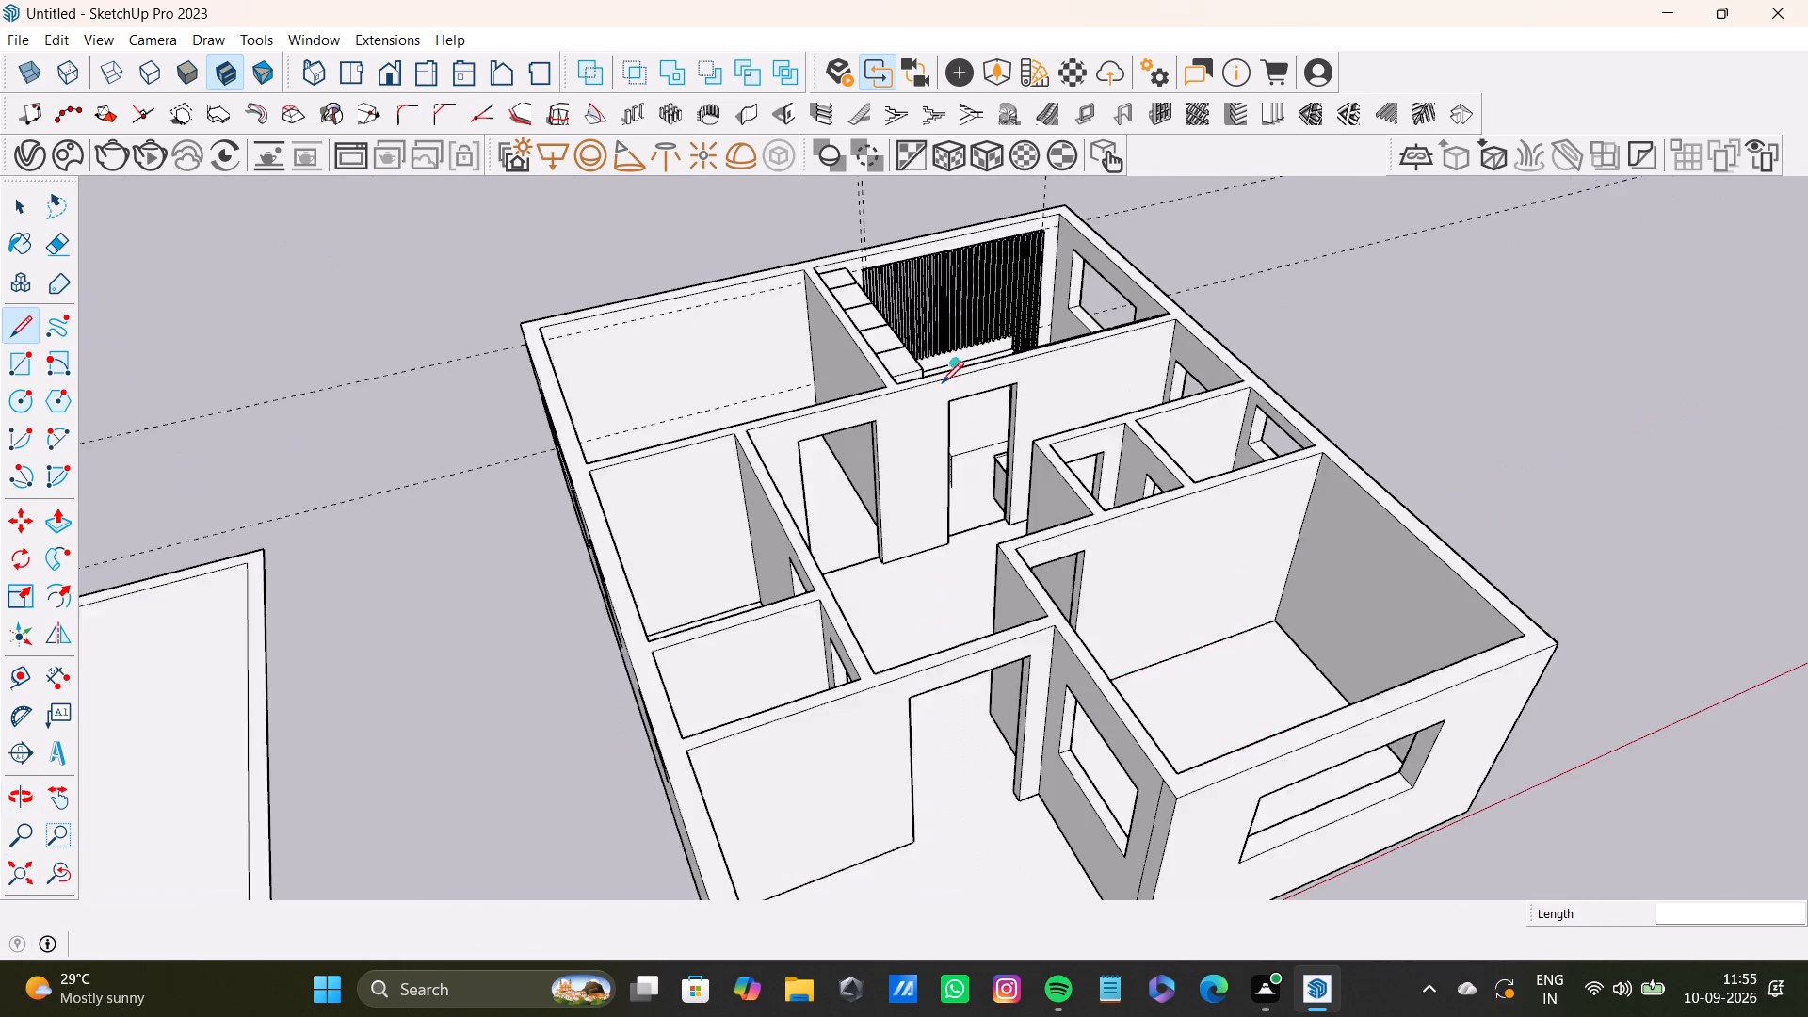
pyautogui.scroll(6, 942, 383)
pyautogui.scroll(-9, 1046, 538)
pyautogui.keyDown('shift'); pyautogui.moveTo(1089, 645); pyautogui.dragTo(1034, 421, button='middle'); pyautogui.keyUp('shift')
pyautogui.moveTo(1091, 551); pyautogui.dragTo(1067, 473, button='middle')
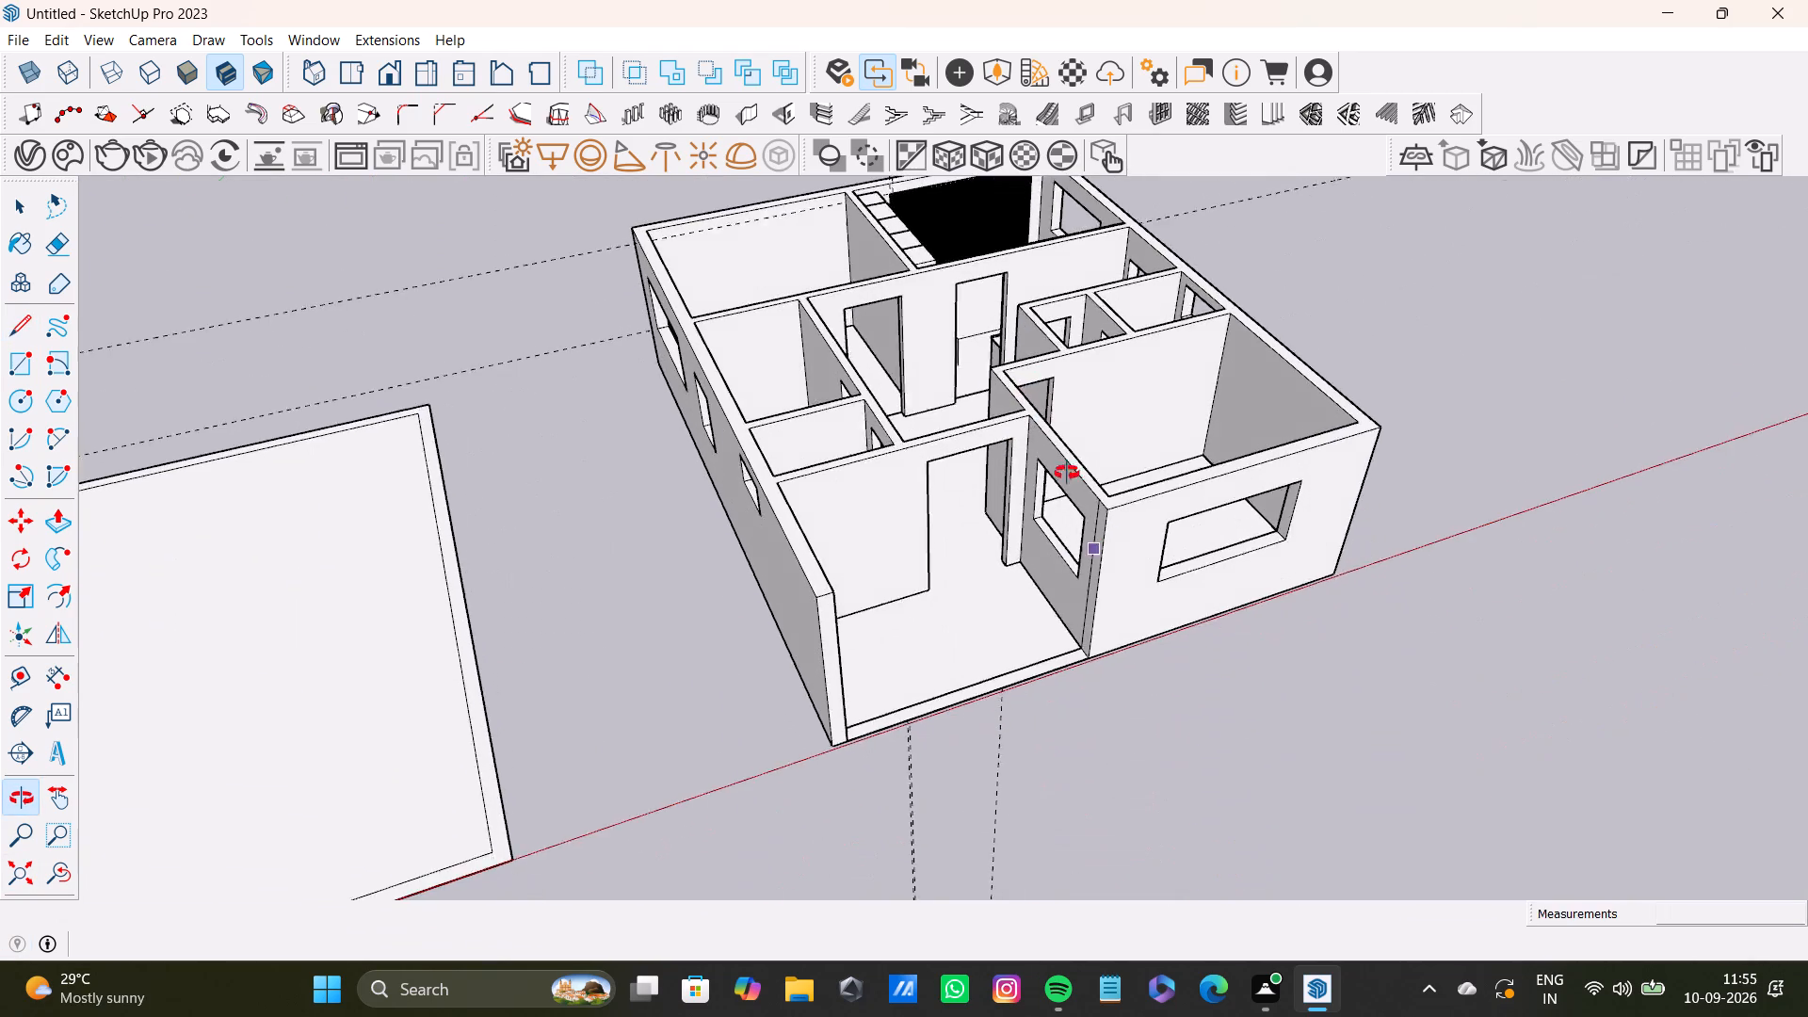
pyautogui.moveTo(1067, 473); pyautogui.dragTo(1022, 200, button='middle')
pyautogui.scroll(11, 1048, 470)
pyautogui.moveTo(908, 490); pyautogui.dragTo(967, 315, button='middle')
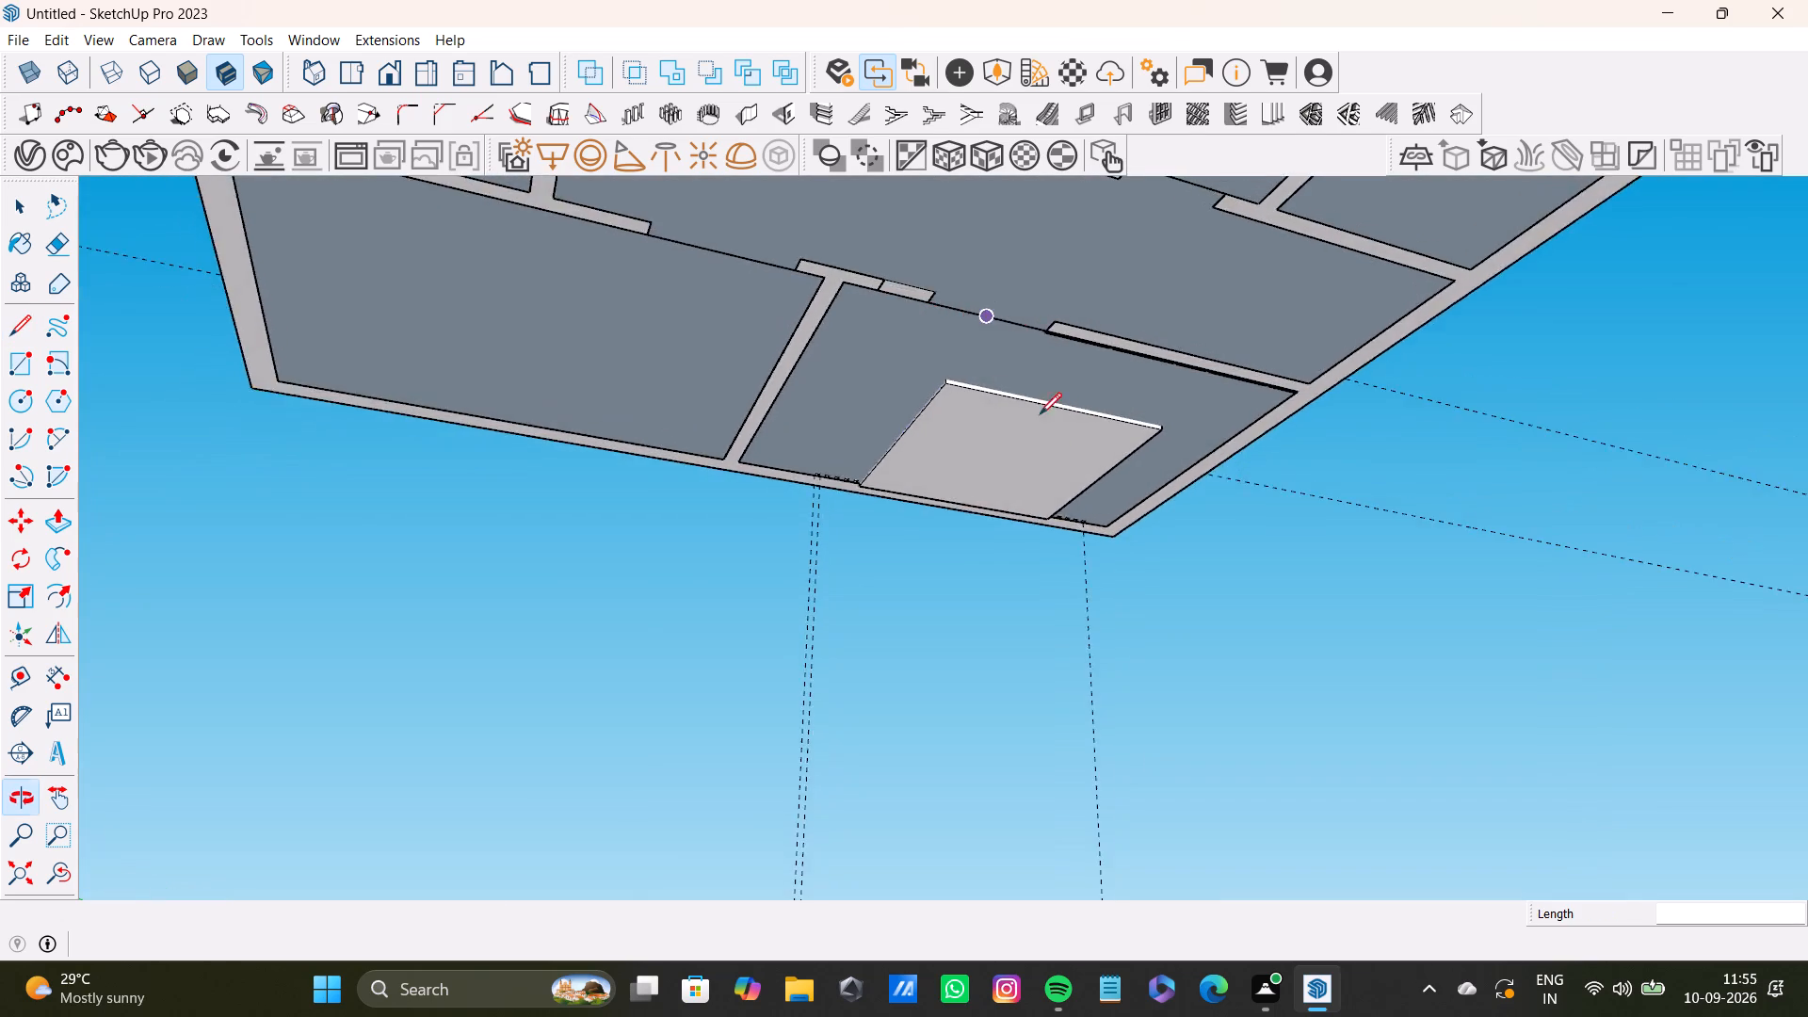
pyautogui.scroll(9, 1046, 462)
pyautogui.moveTo(889, 433); pyautogui.dragTo(995, 460, button='middle')
pyautogui.press('space')
pyautogui.click(948, 477)
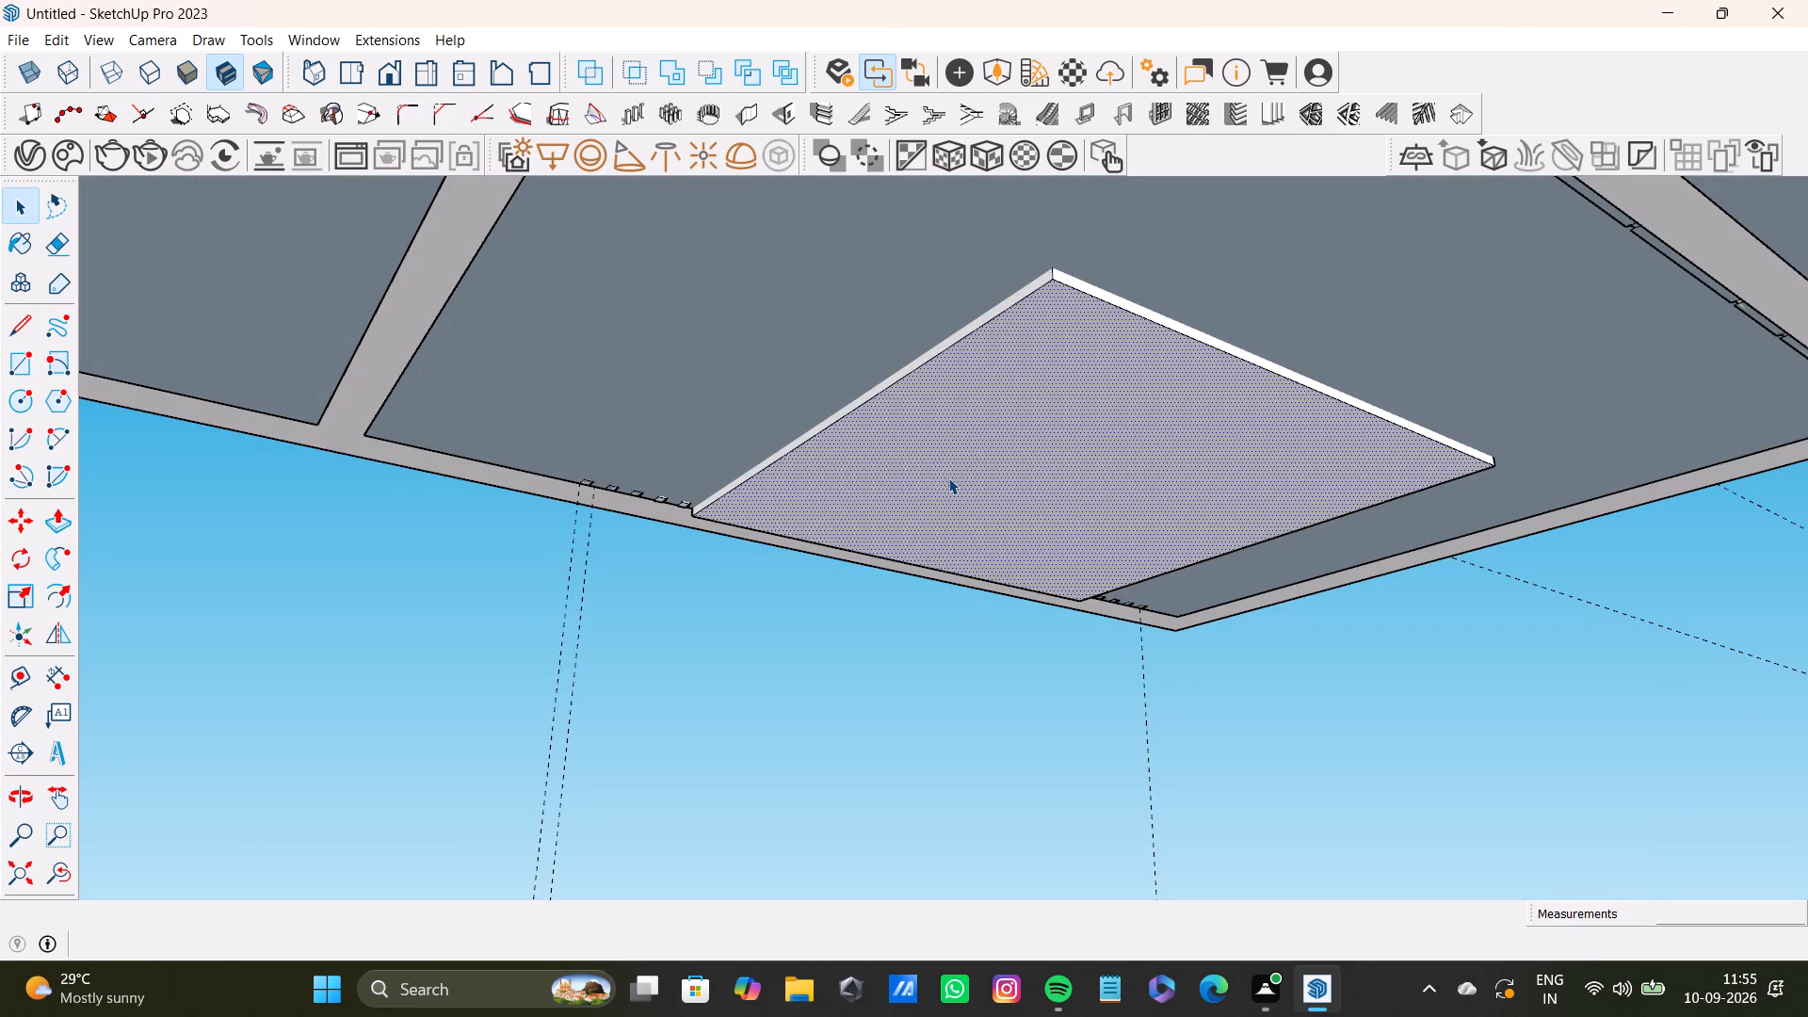
pyautogui.press('p')
pyautogui.moveTo(745, 527); pyautogui.dragTo(696, 487)
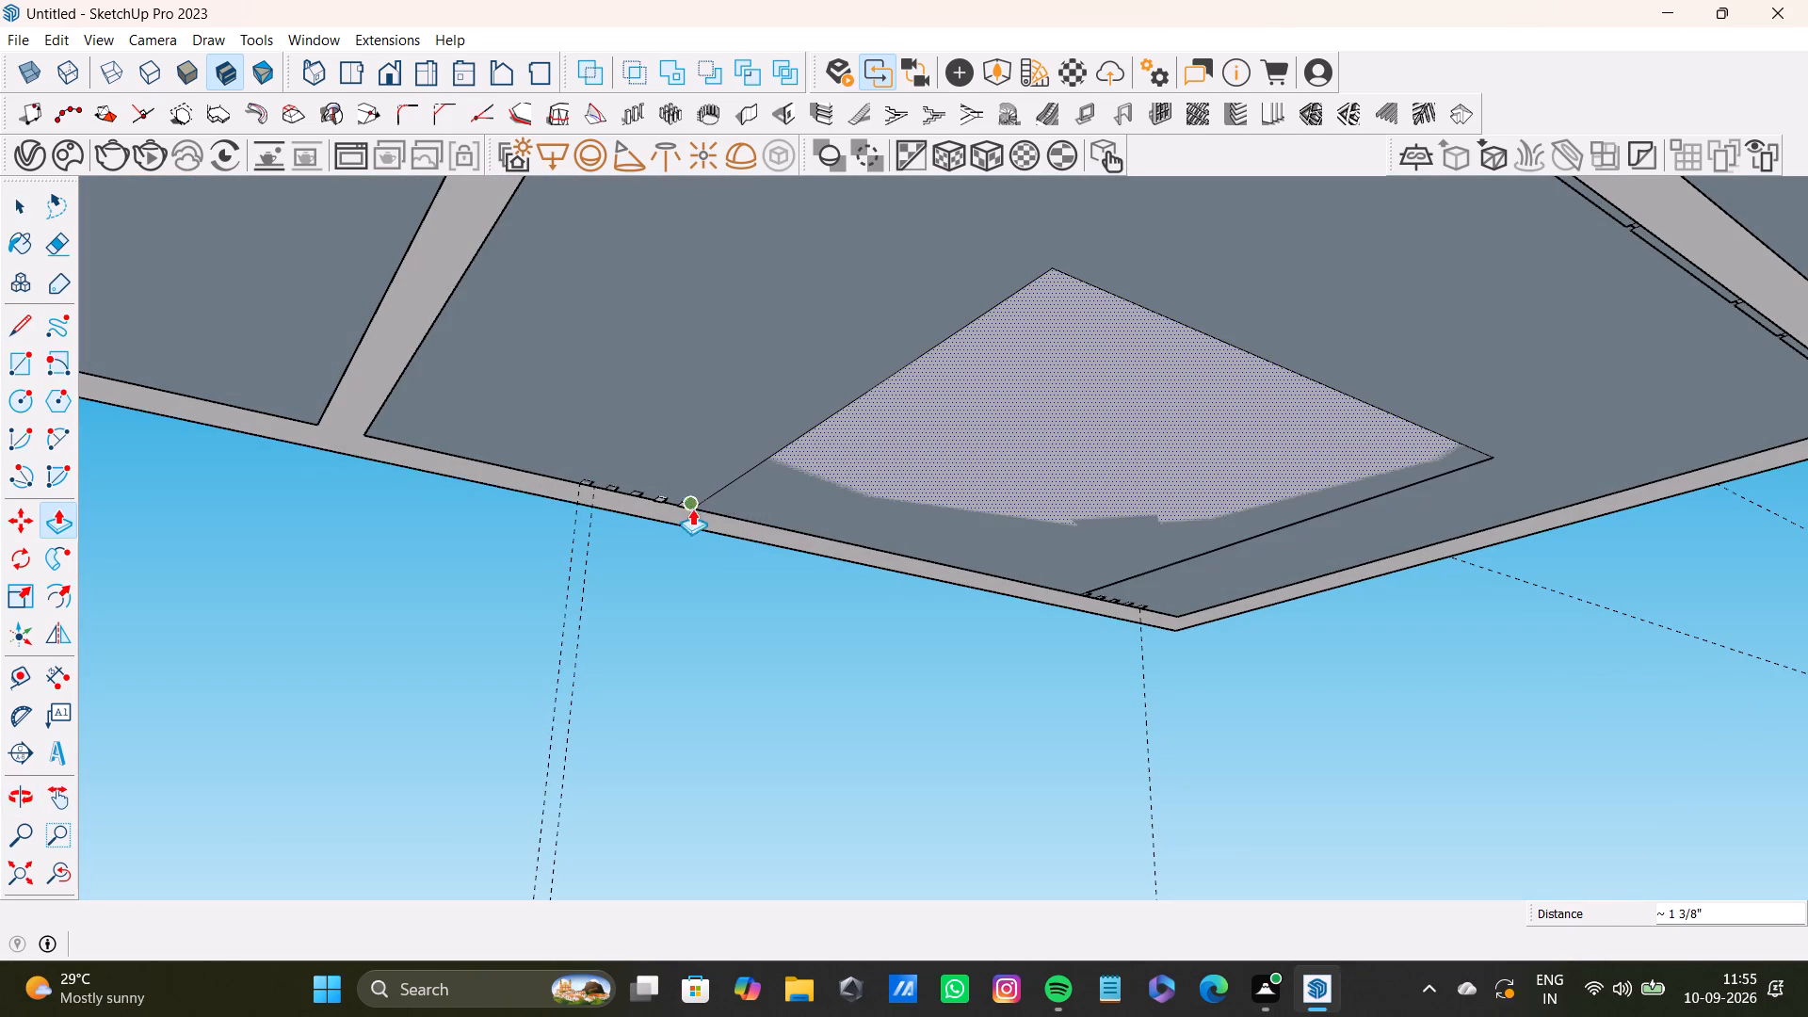
pyautogui.press('space')
# Examine the undersides of the slats beside the platform where they project below the floor.
pyautogui.scroll(16, 655, 487)
pyautogui.moveTo(718, 555); pyautogui.dragTo(817, 625, button='middle')
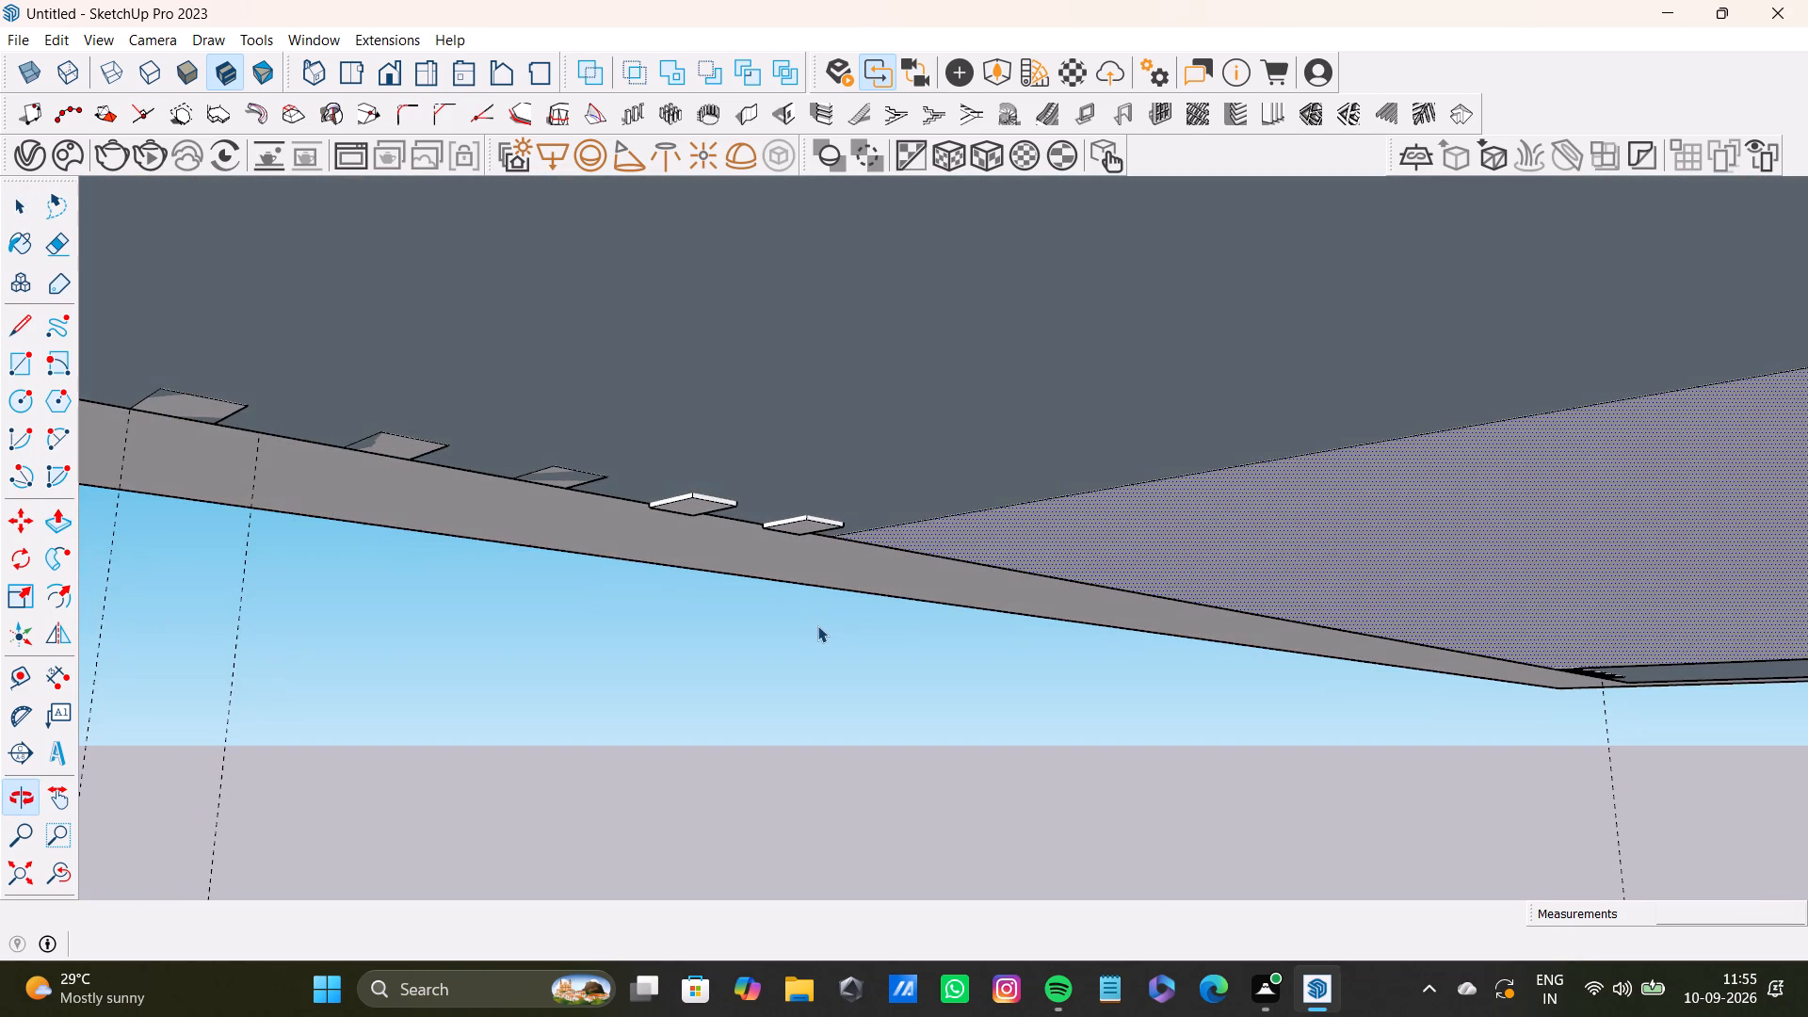